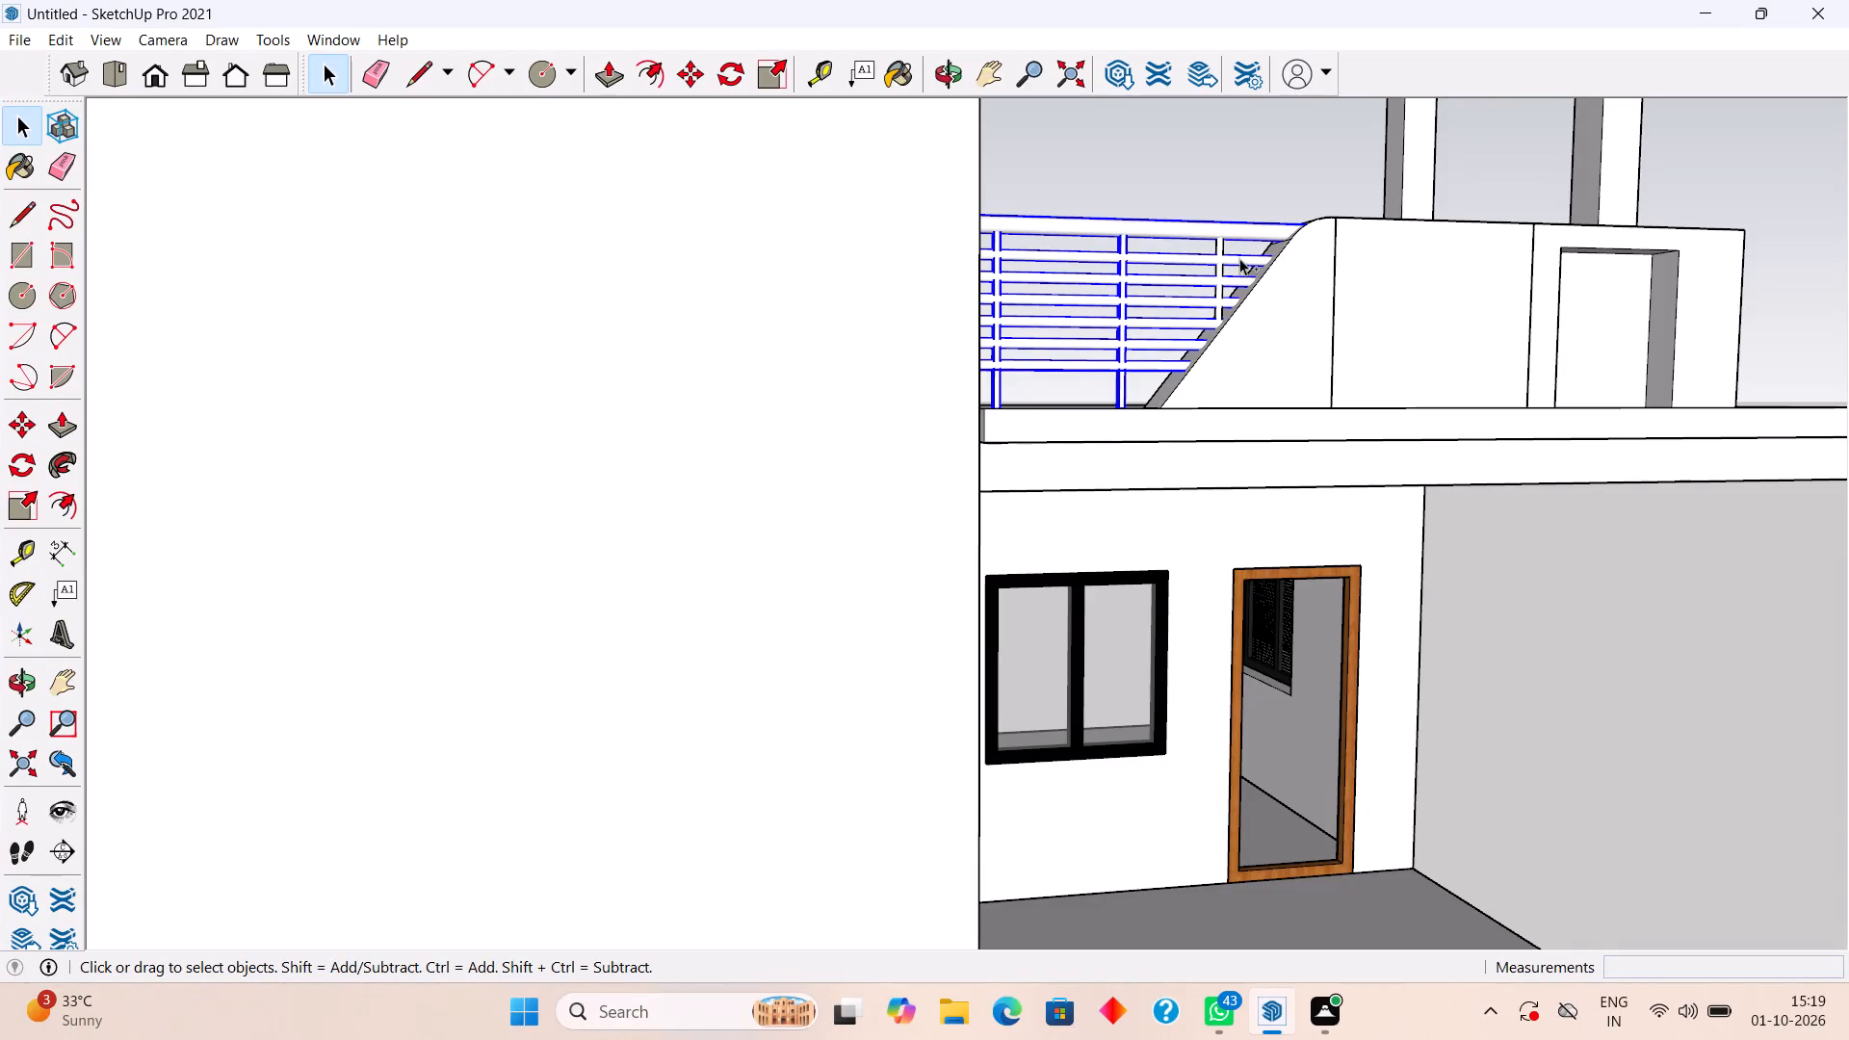
# Make a group from the selected balcony railing bars and posts, and deselect it.
pyautogui.keyDown('ctrl'); pyautogui.click(1221, 240); pyautogui.keyUp('ctrl')
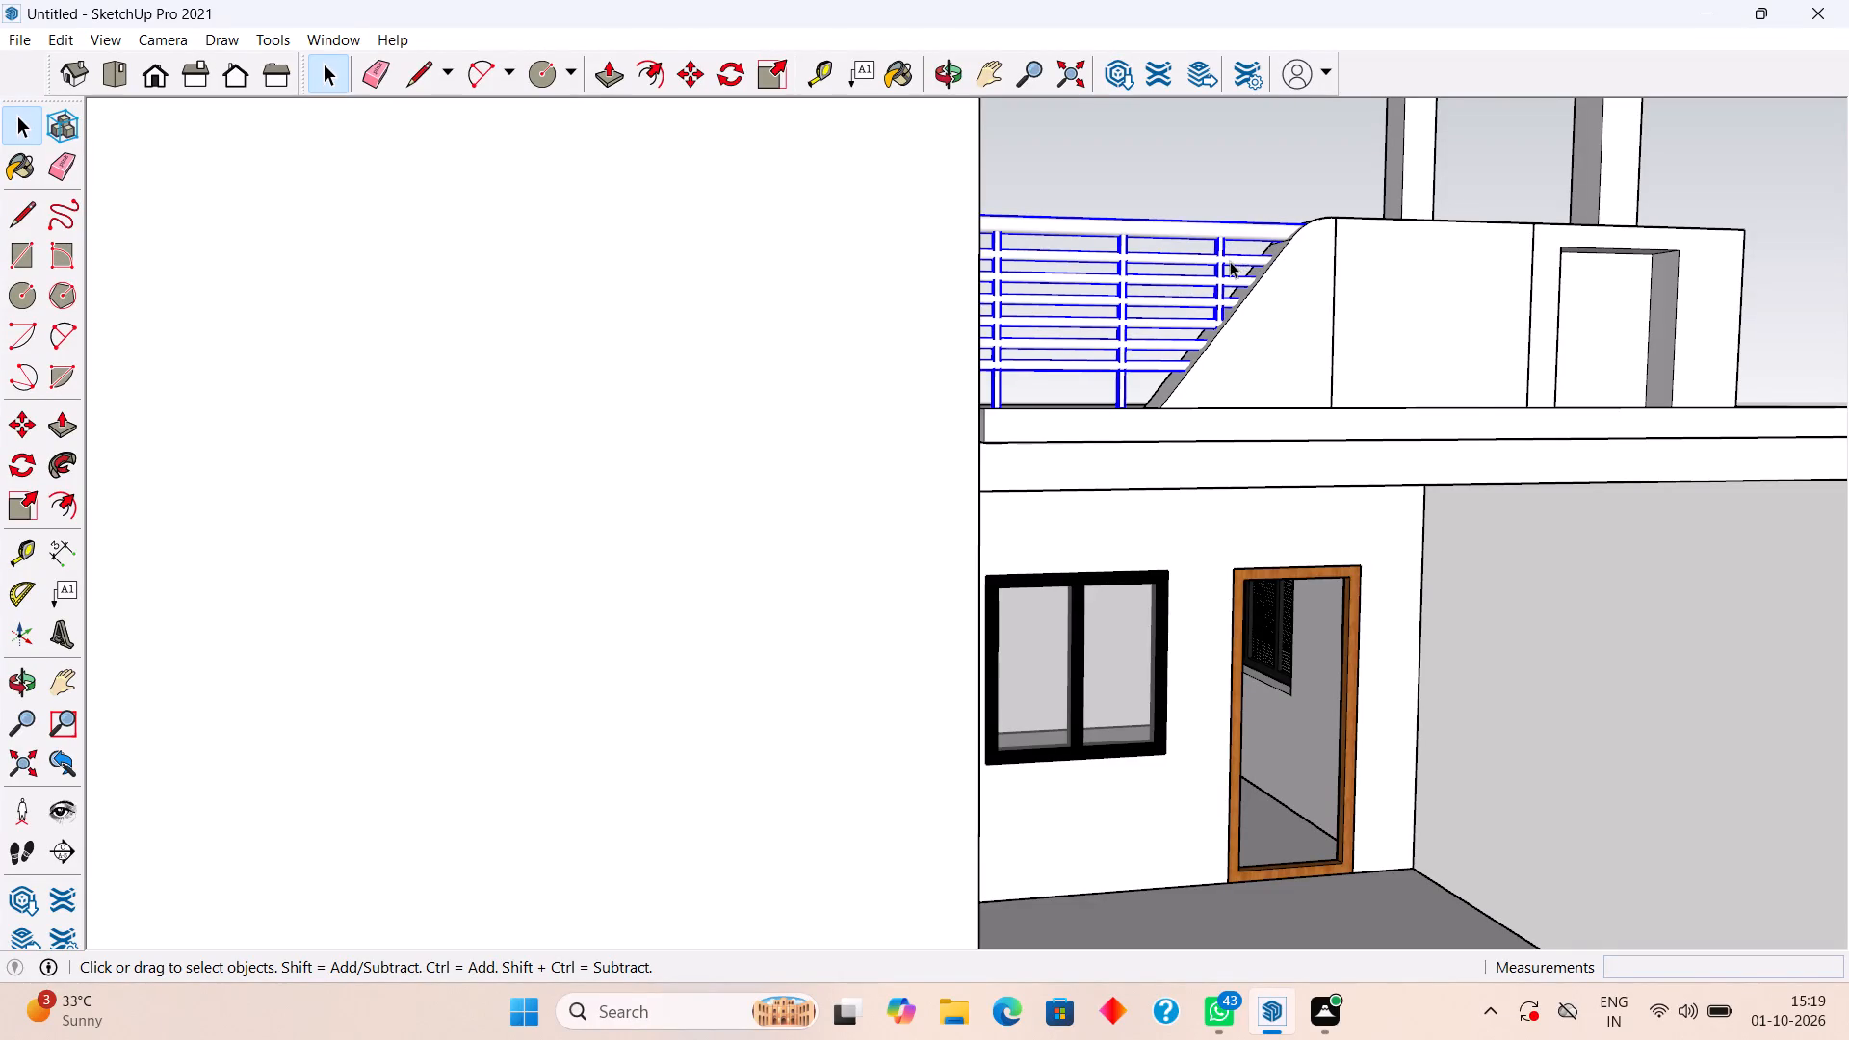
pyautogui.rightClick(1230, 265)
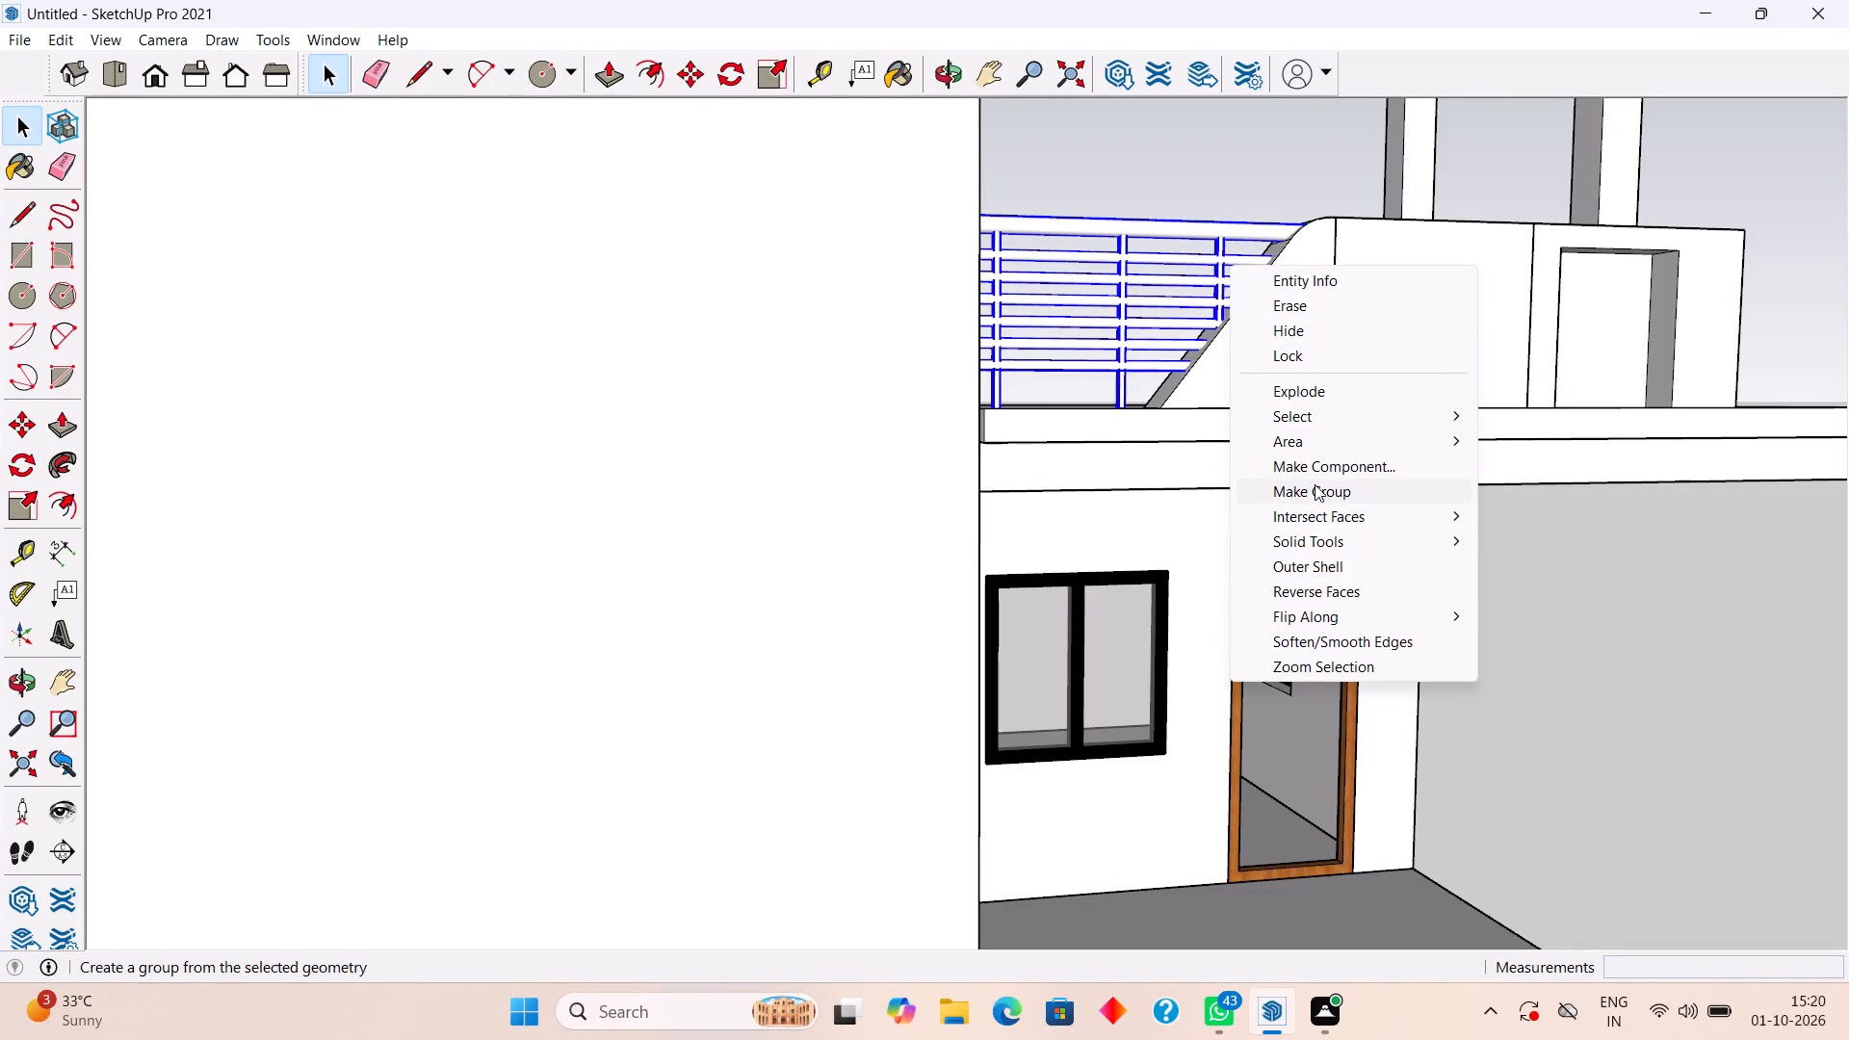
pyautogui.click(1315, 484)
pyautogui.click(1496, 583)
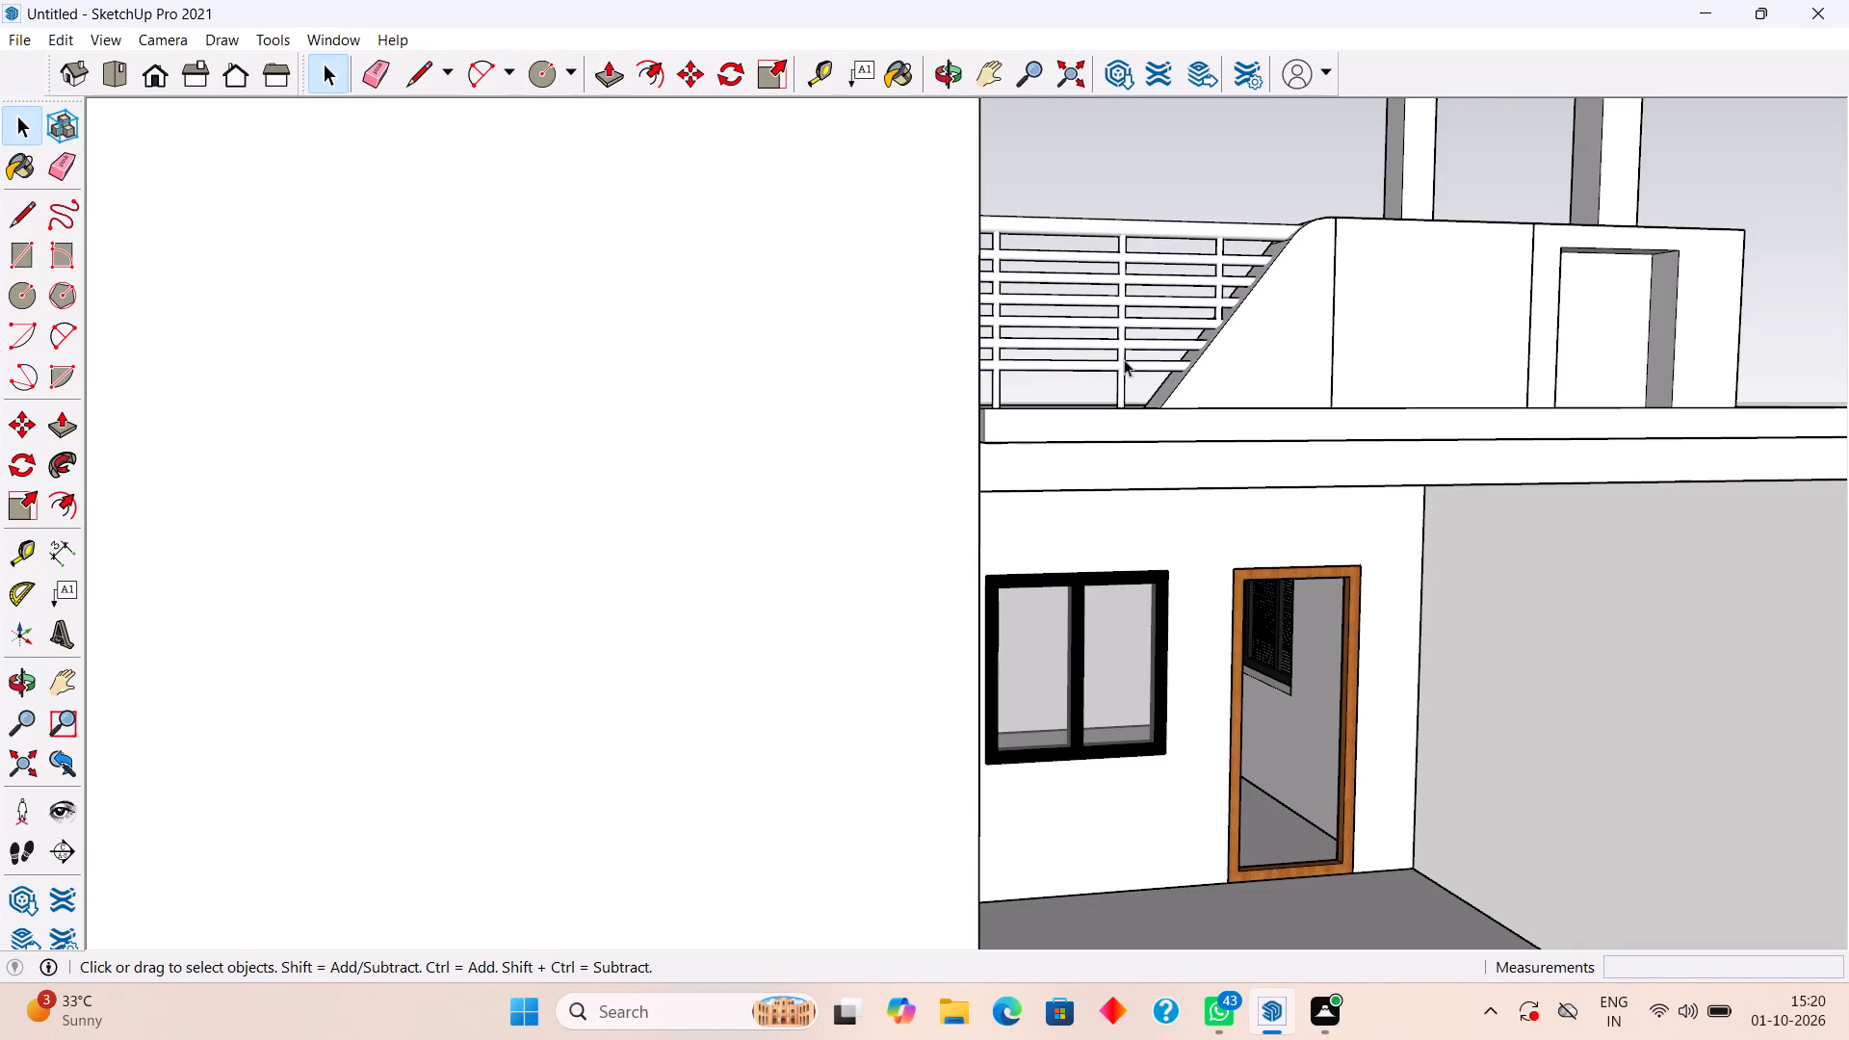
# Examine the house front from several angles, ending close on the upper balcony's railing and parapet wall.
pyautogui.moveTo(1072, 373); pyautogui.dragTo(979, 732, button='middle')
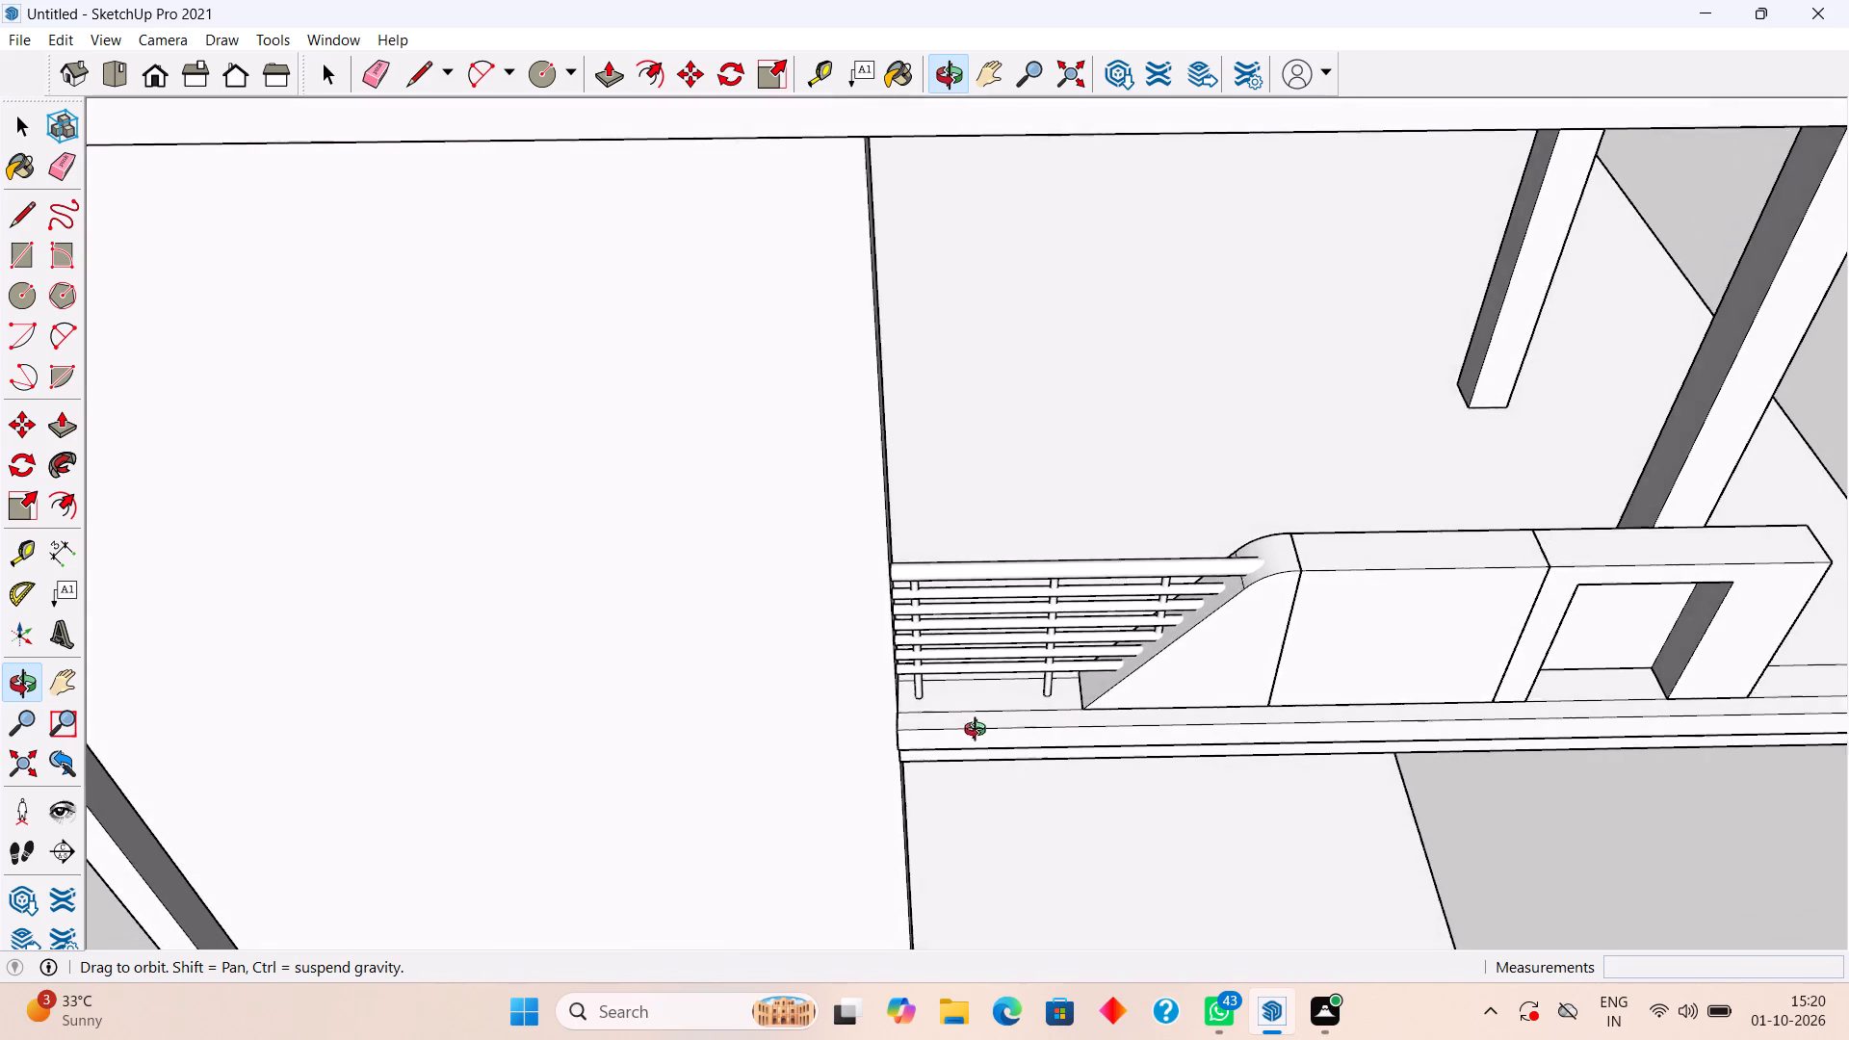
pyautogui.moveTo(979, 732); pyautogui.dragTo(977, 551, button='middle')
pyautogui.scroll(-4, 977, 546)
pyautogui.scroll(-2, 951, 397)
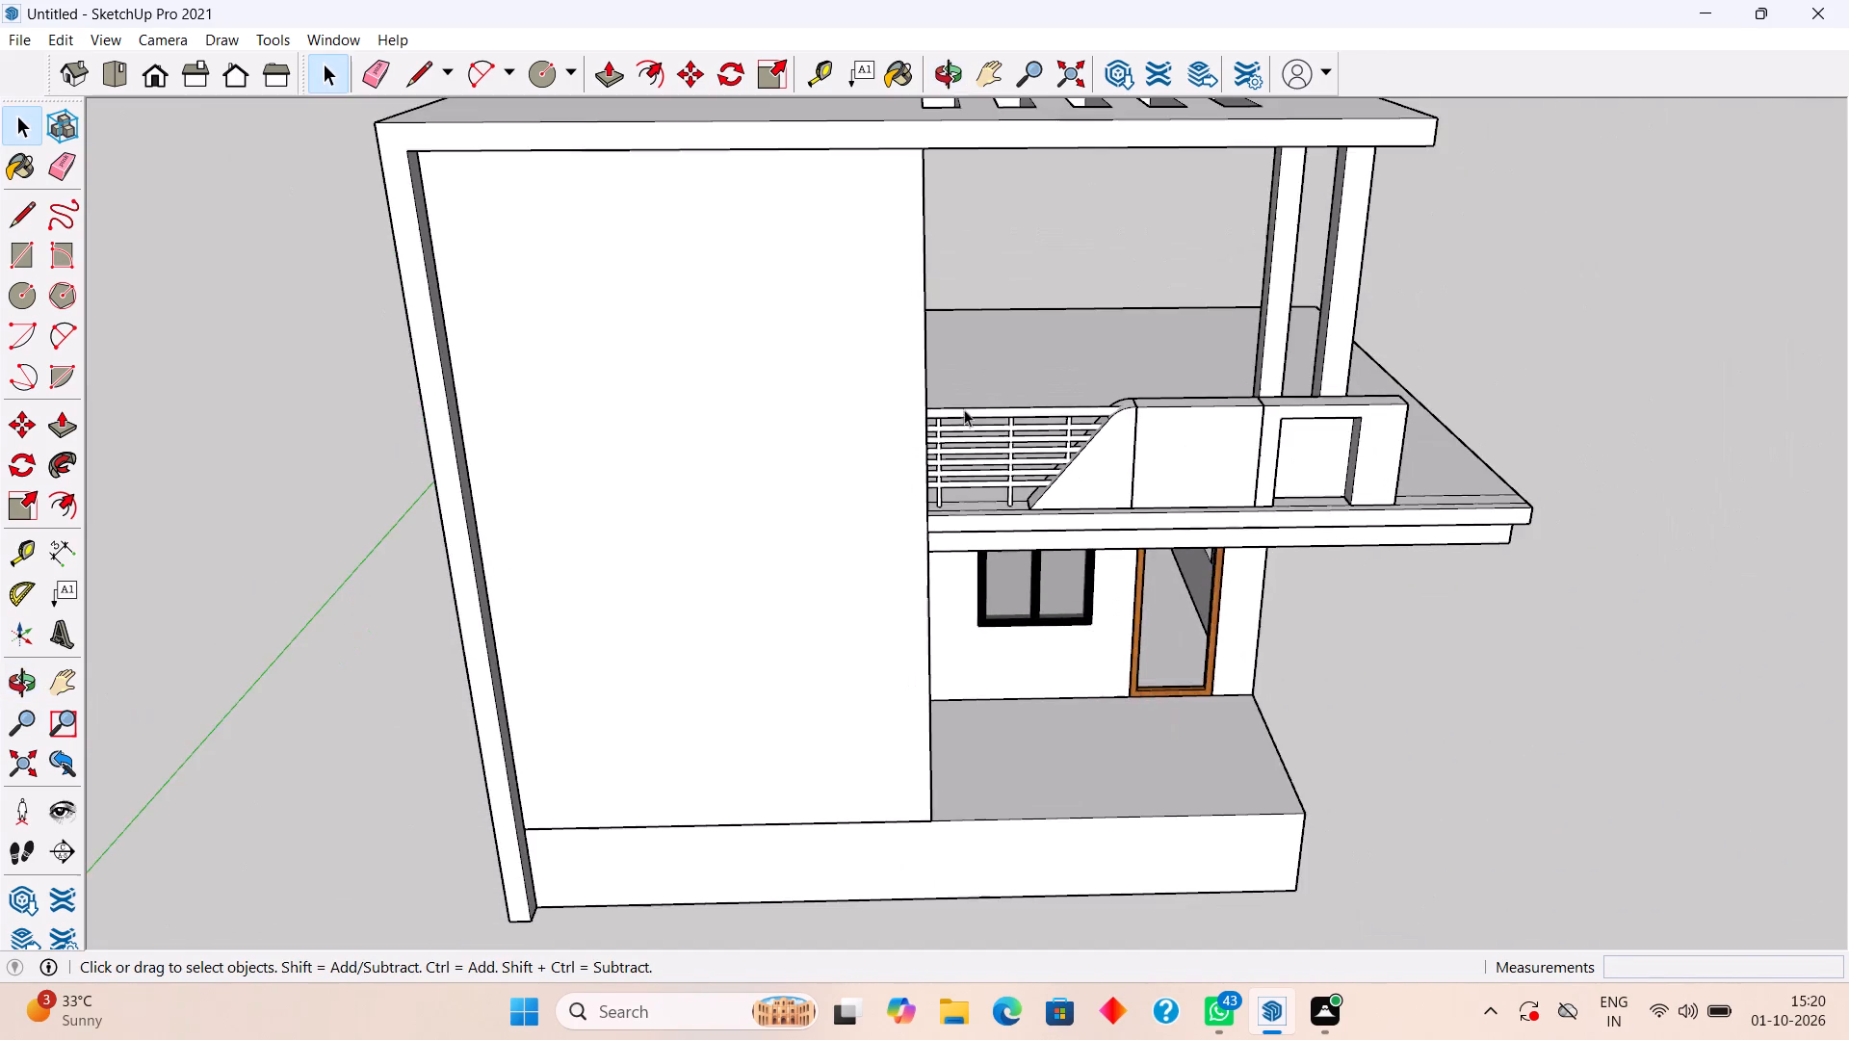
pyautogui.scroll(-2, 964, 409)
pyautogui.click(1559, 403)
pyautogui.moveTo(1370, 467); pyautogui.dragTo(1291, 468, button='middle')
pyautogui.moveTo(1138, 478); pyautogui.dragTo(1170, 459, button='middle')
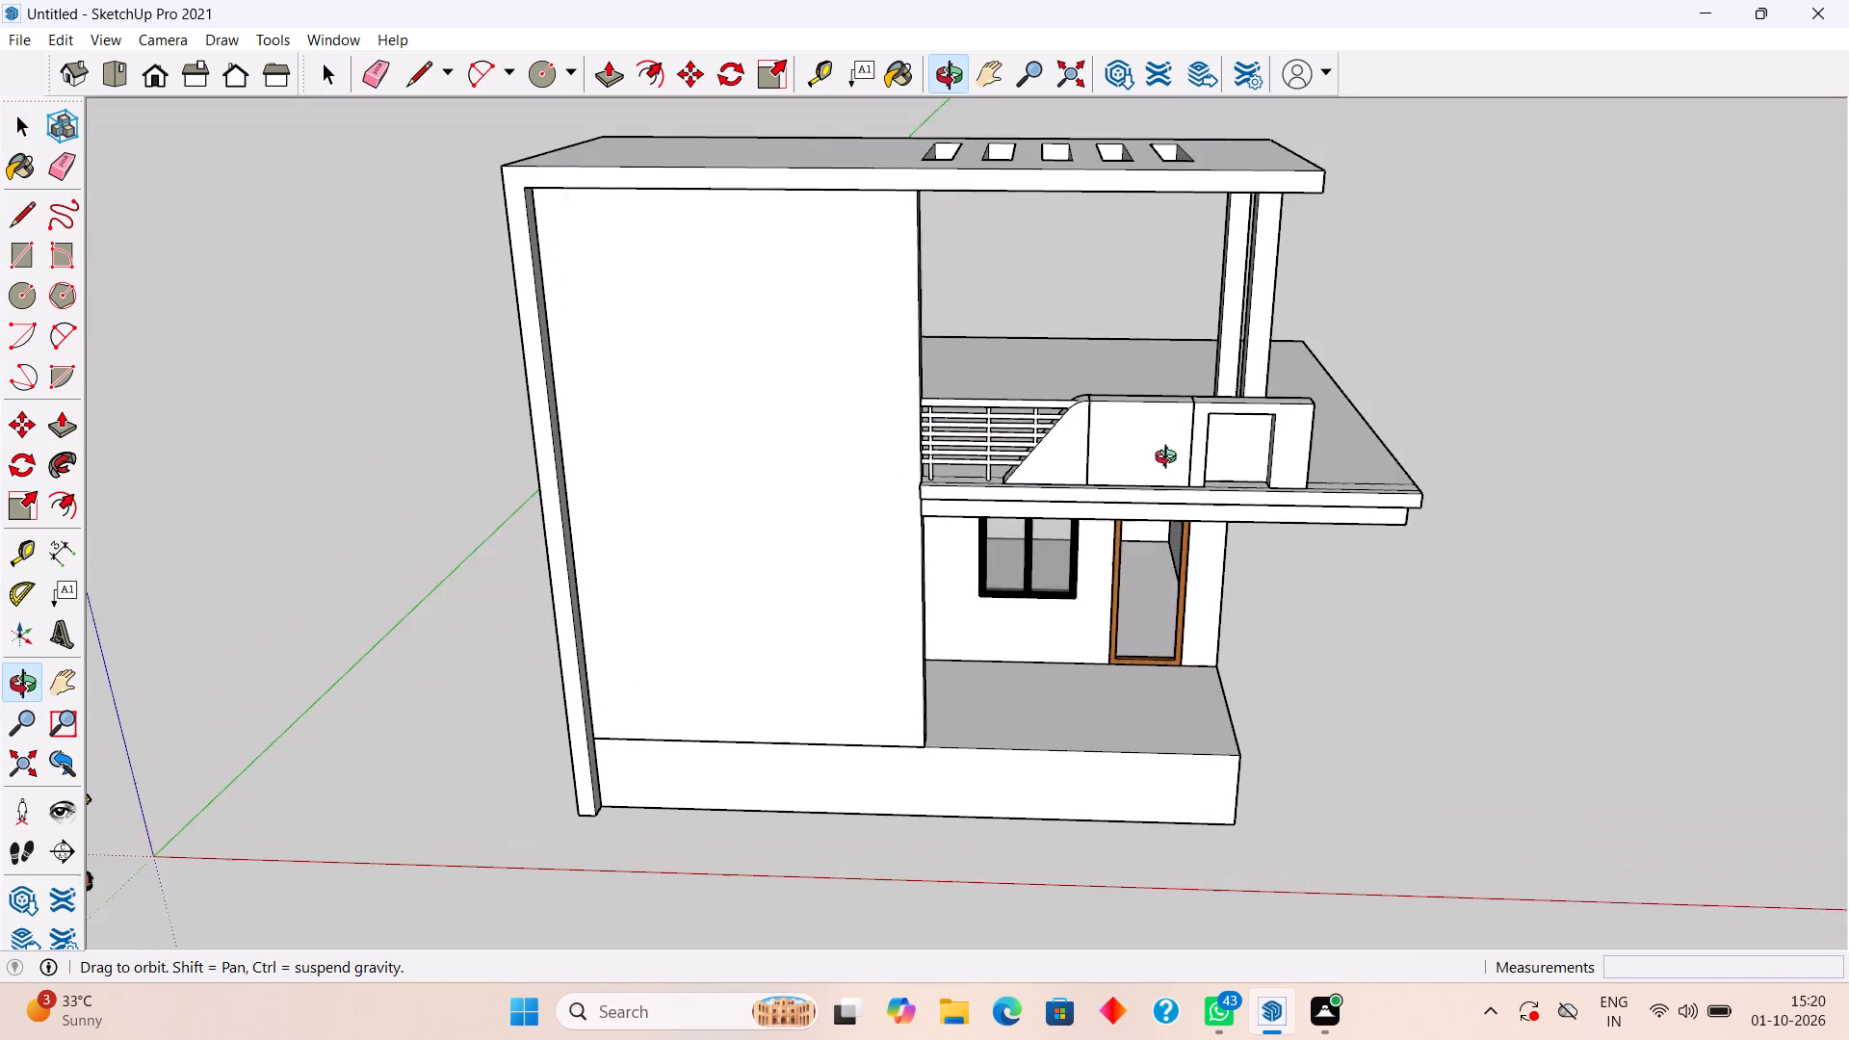
pyautogui.moveTo(1170, 459); pyautogui.dragTo(1165, 484, button='middle')
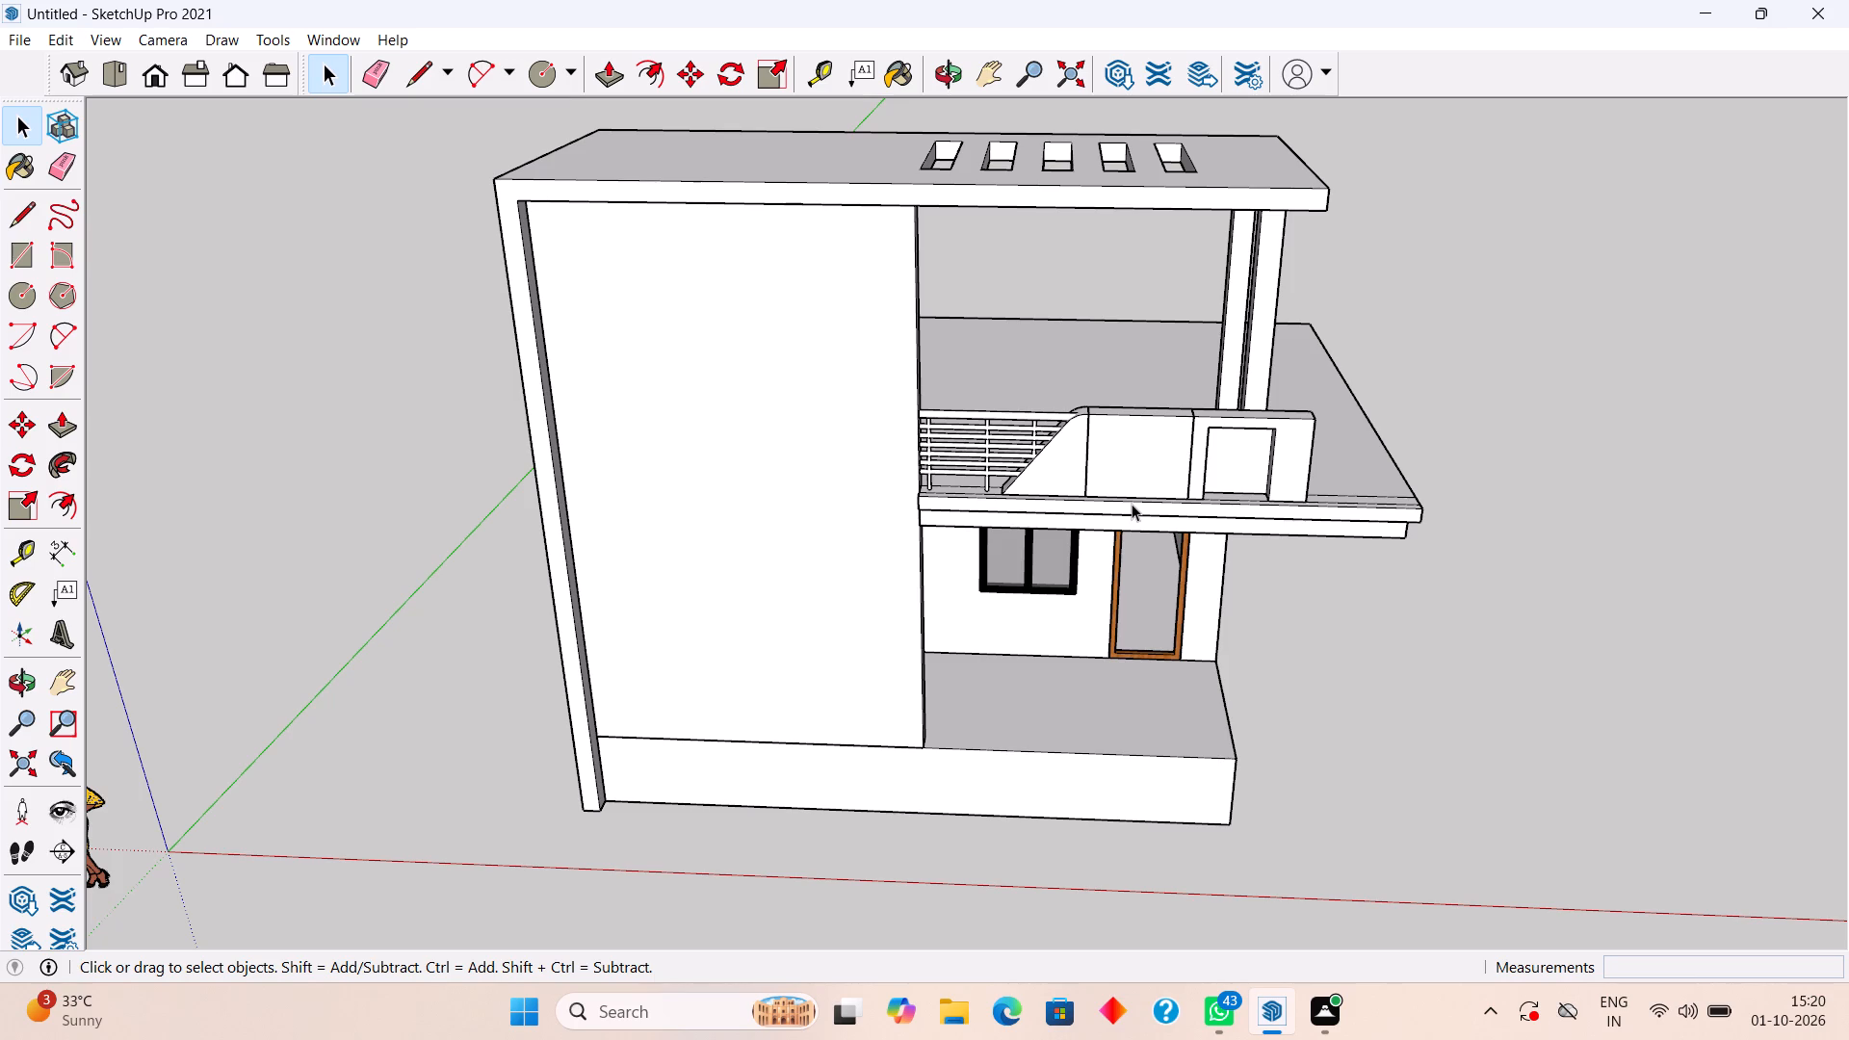
pyautogui.scroll(-1, 1137, 501)
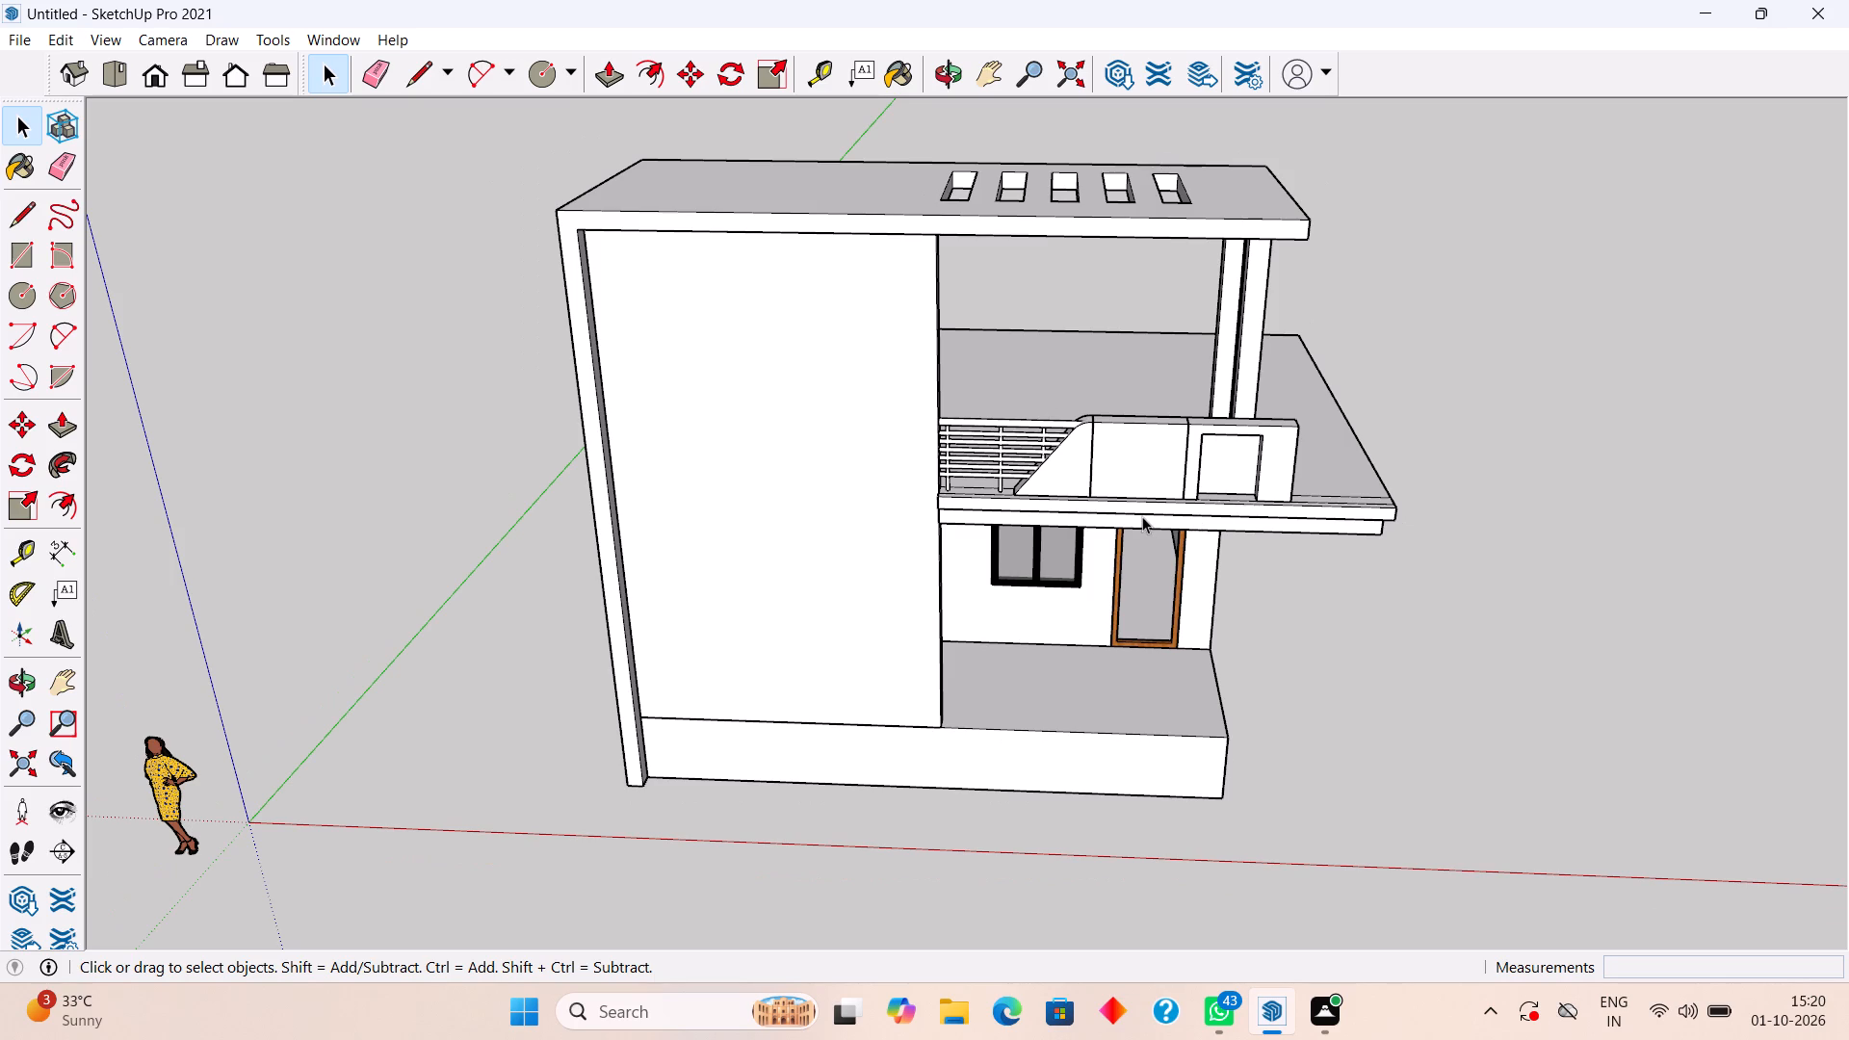
pyautogui.moveTo(1119, 515); pyautogui.dragTo(1015, 487, button='middle')
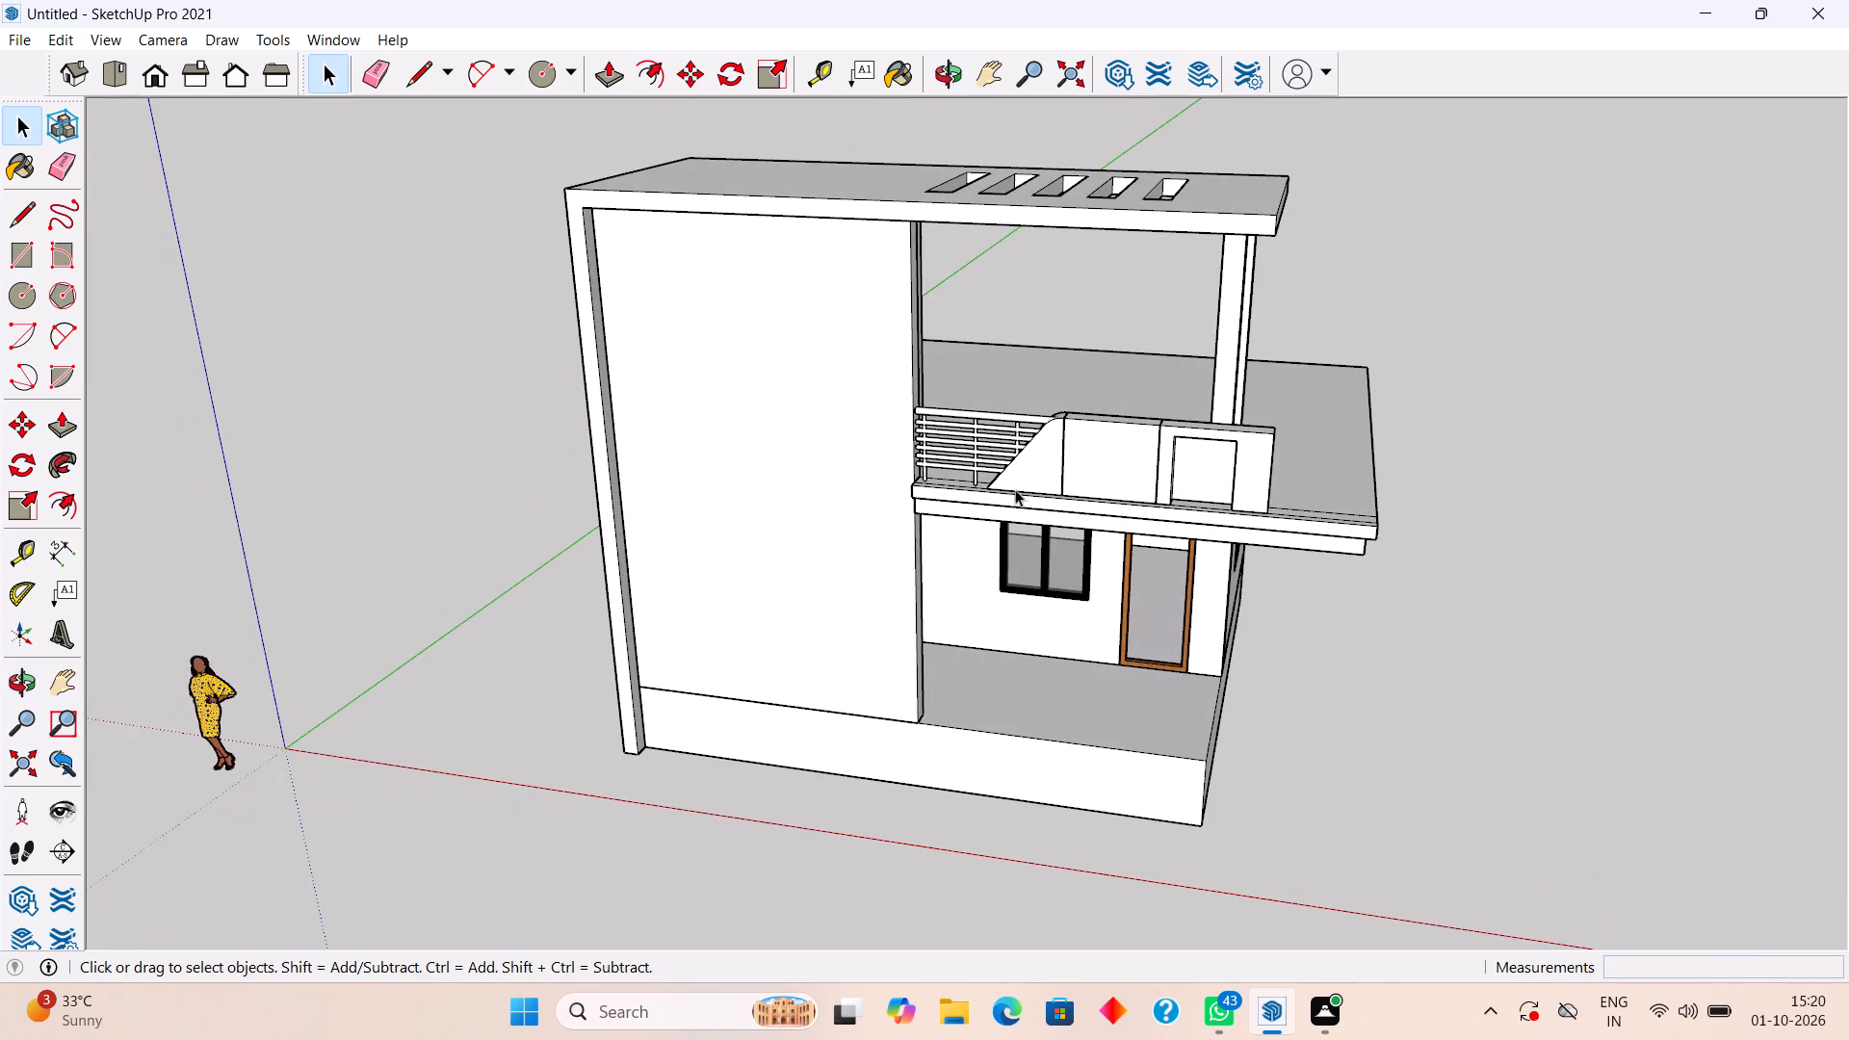
pyautogui.scroll(1, 1263, 568)
pyautogui.moveTo(1262, 561); pyautogui.dragTo(1299, 453, button='middle')
pyautogui.scroll(2, 1146, 414)
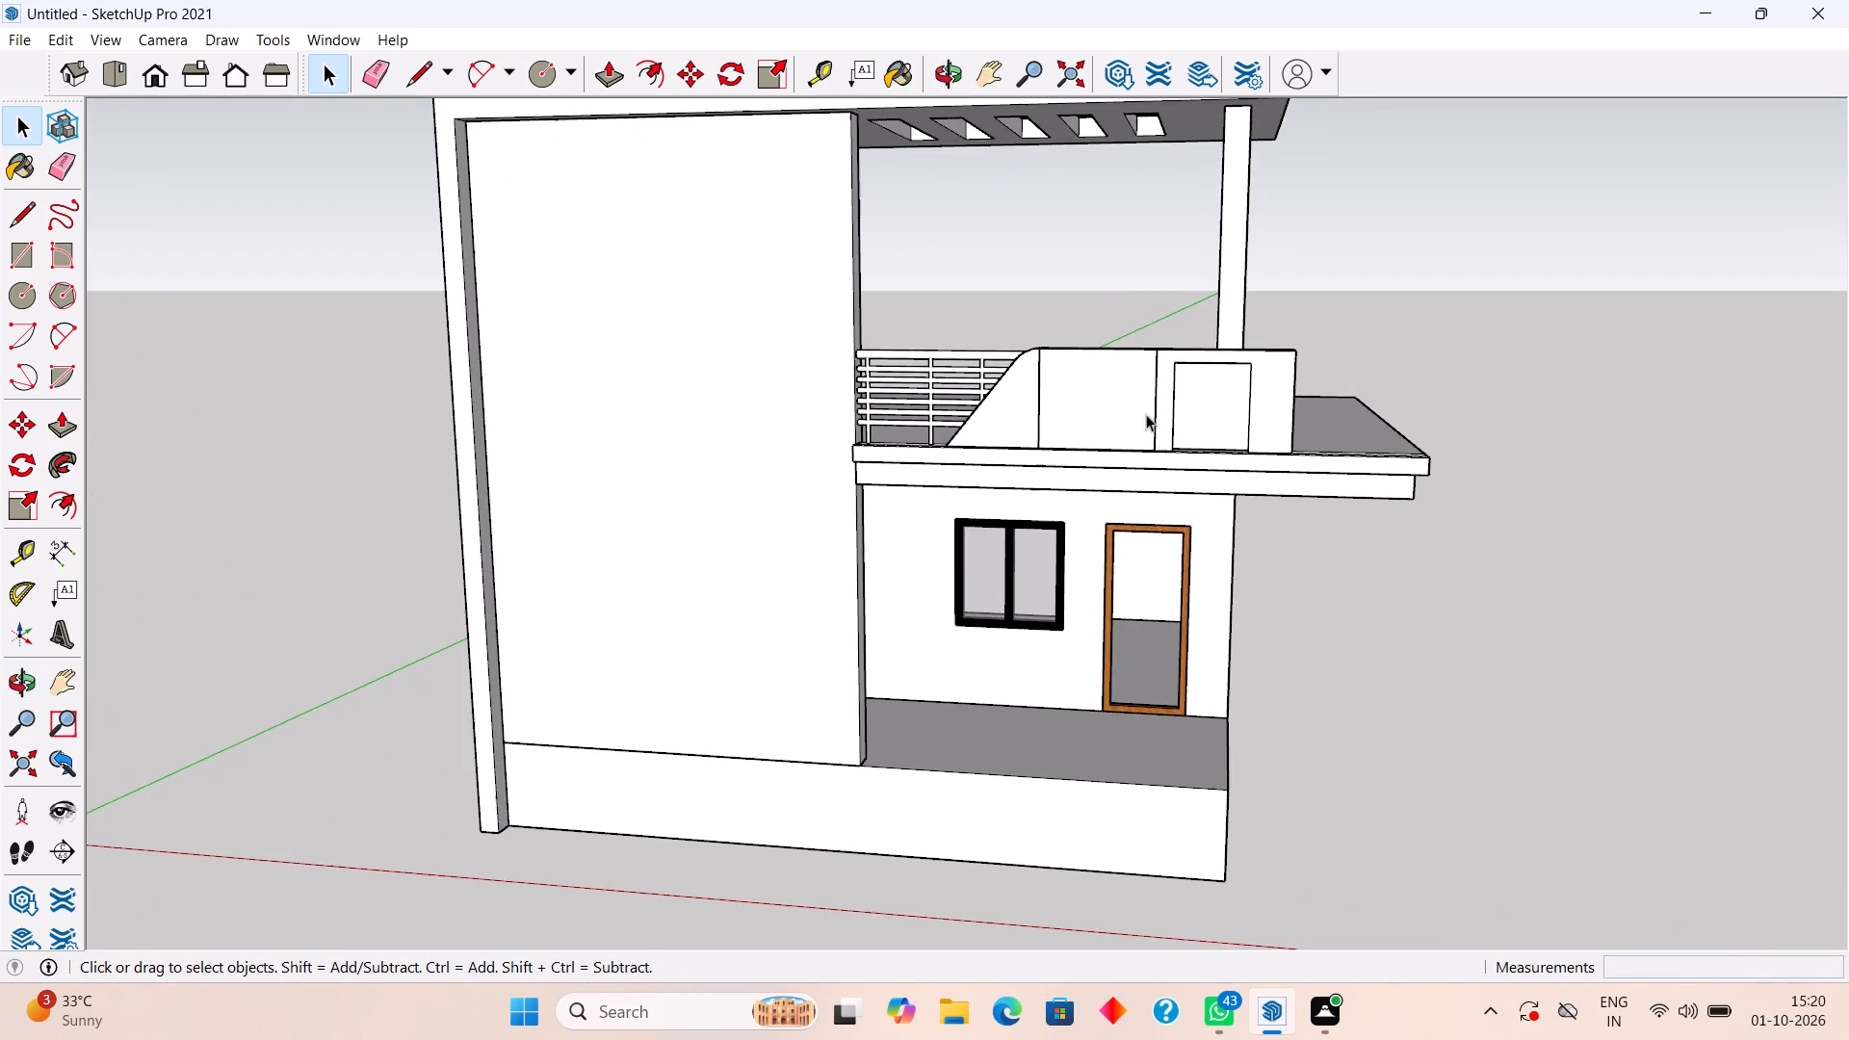
pyautogui.scroll(2, 1146, 414)
pyautogui.scroll(2, 1140, 503)
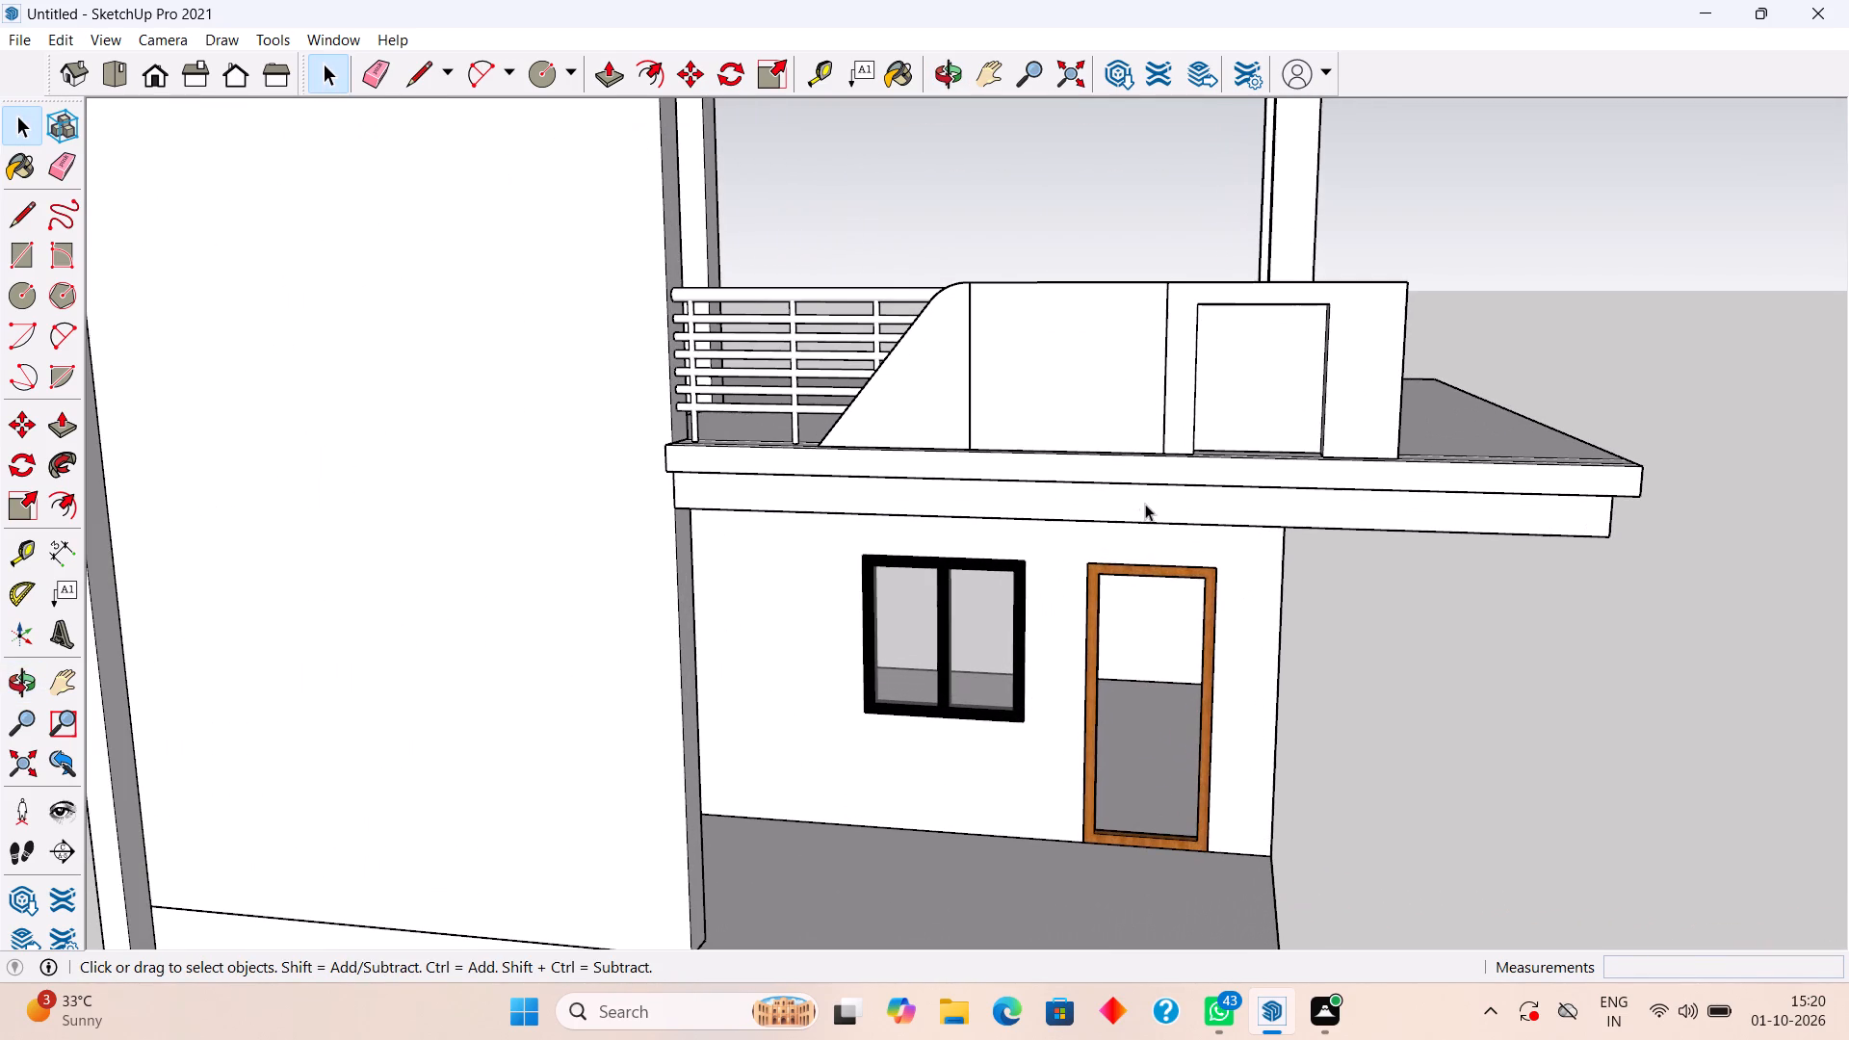
pyautogui.moveTo(1145, 504); pyautogui.dragTo(1265, 513, button='middle')
pyautogui.scroll(2, 1295, 444)
pyautogui.moveTo(1283, 472); pyautogui.dragTo(1283, 489, button='middle')
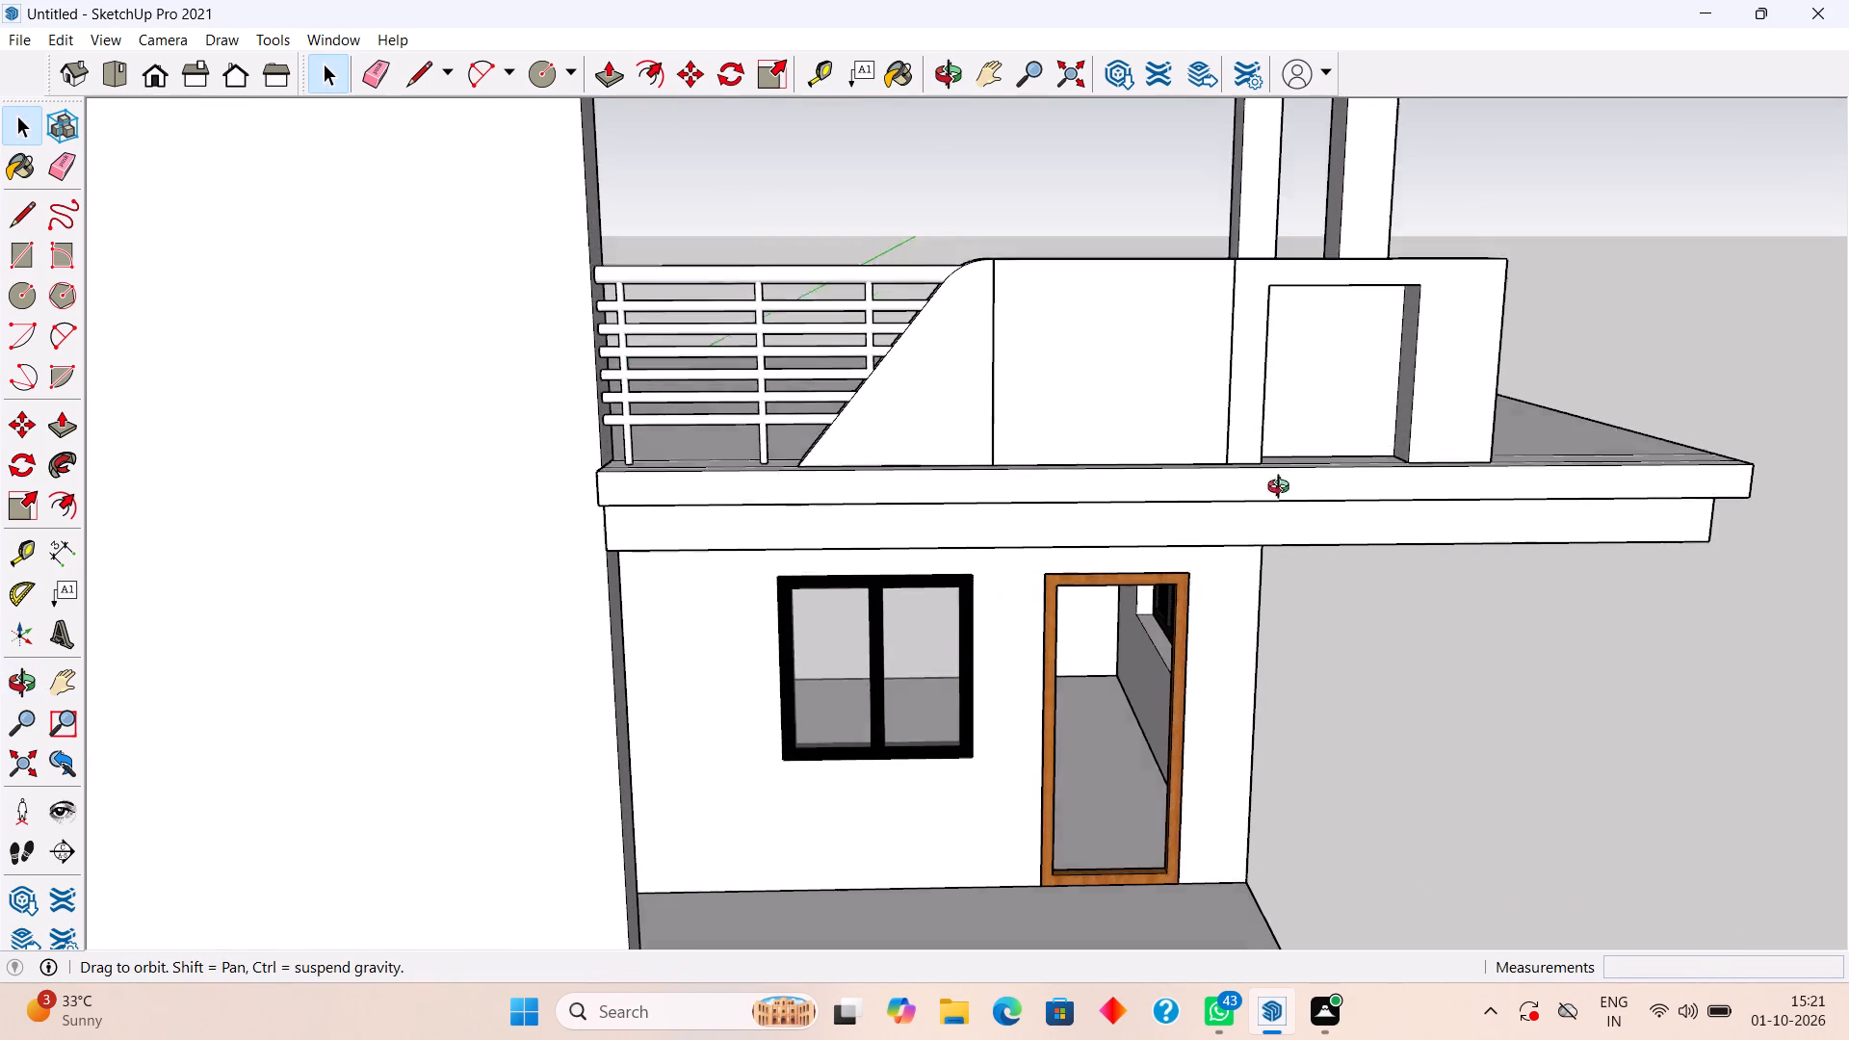
pyautogui.moveTo(1283, 489); pyautogui.dragTo(1297, 663, button='middle')
pyautogui.scroll(3, 1249, 520)
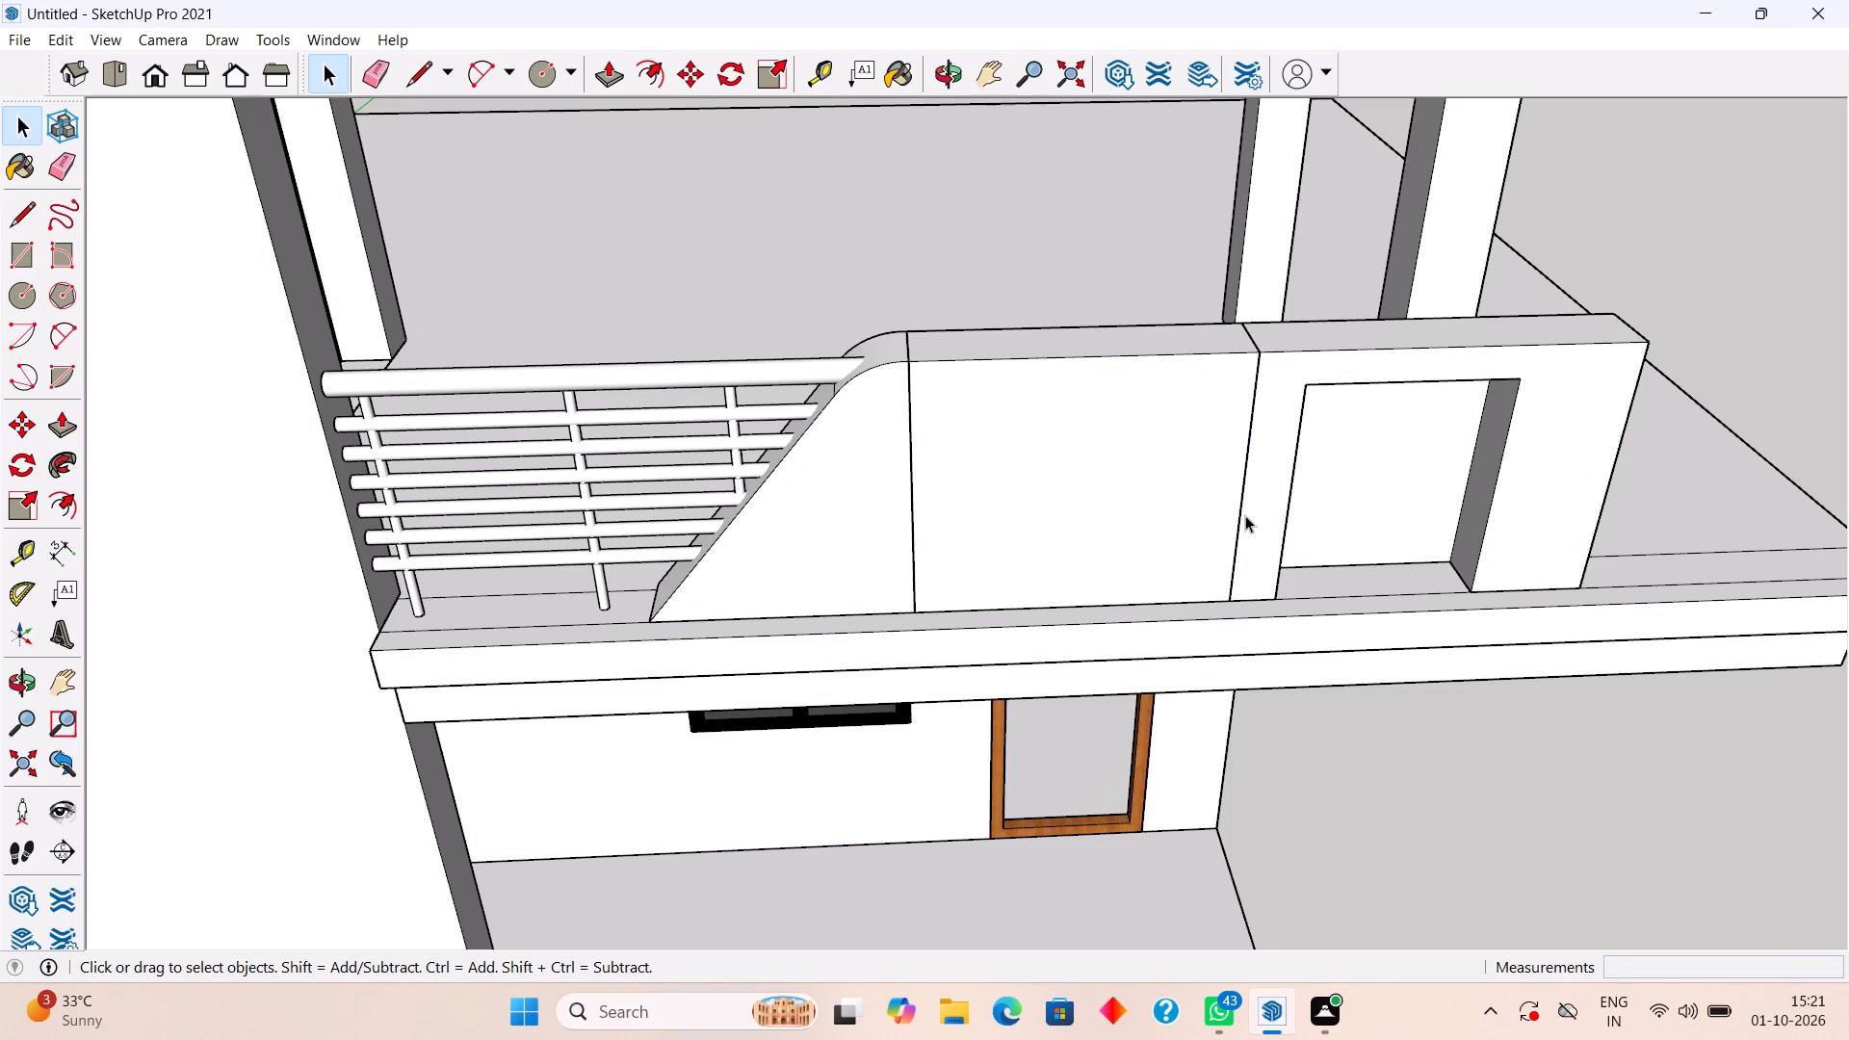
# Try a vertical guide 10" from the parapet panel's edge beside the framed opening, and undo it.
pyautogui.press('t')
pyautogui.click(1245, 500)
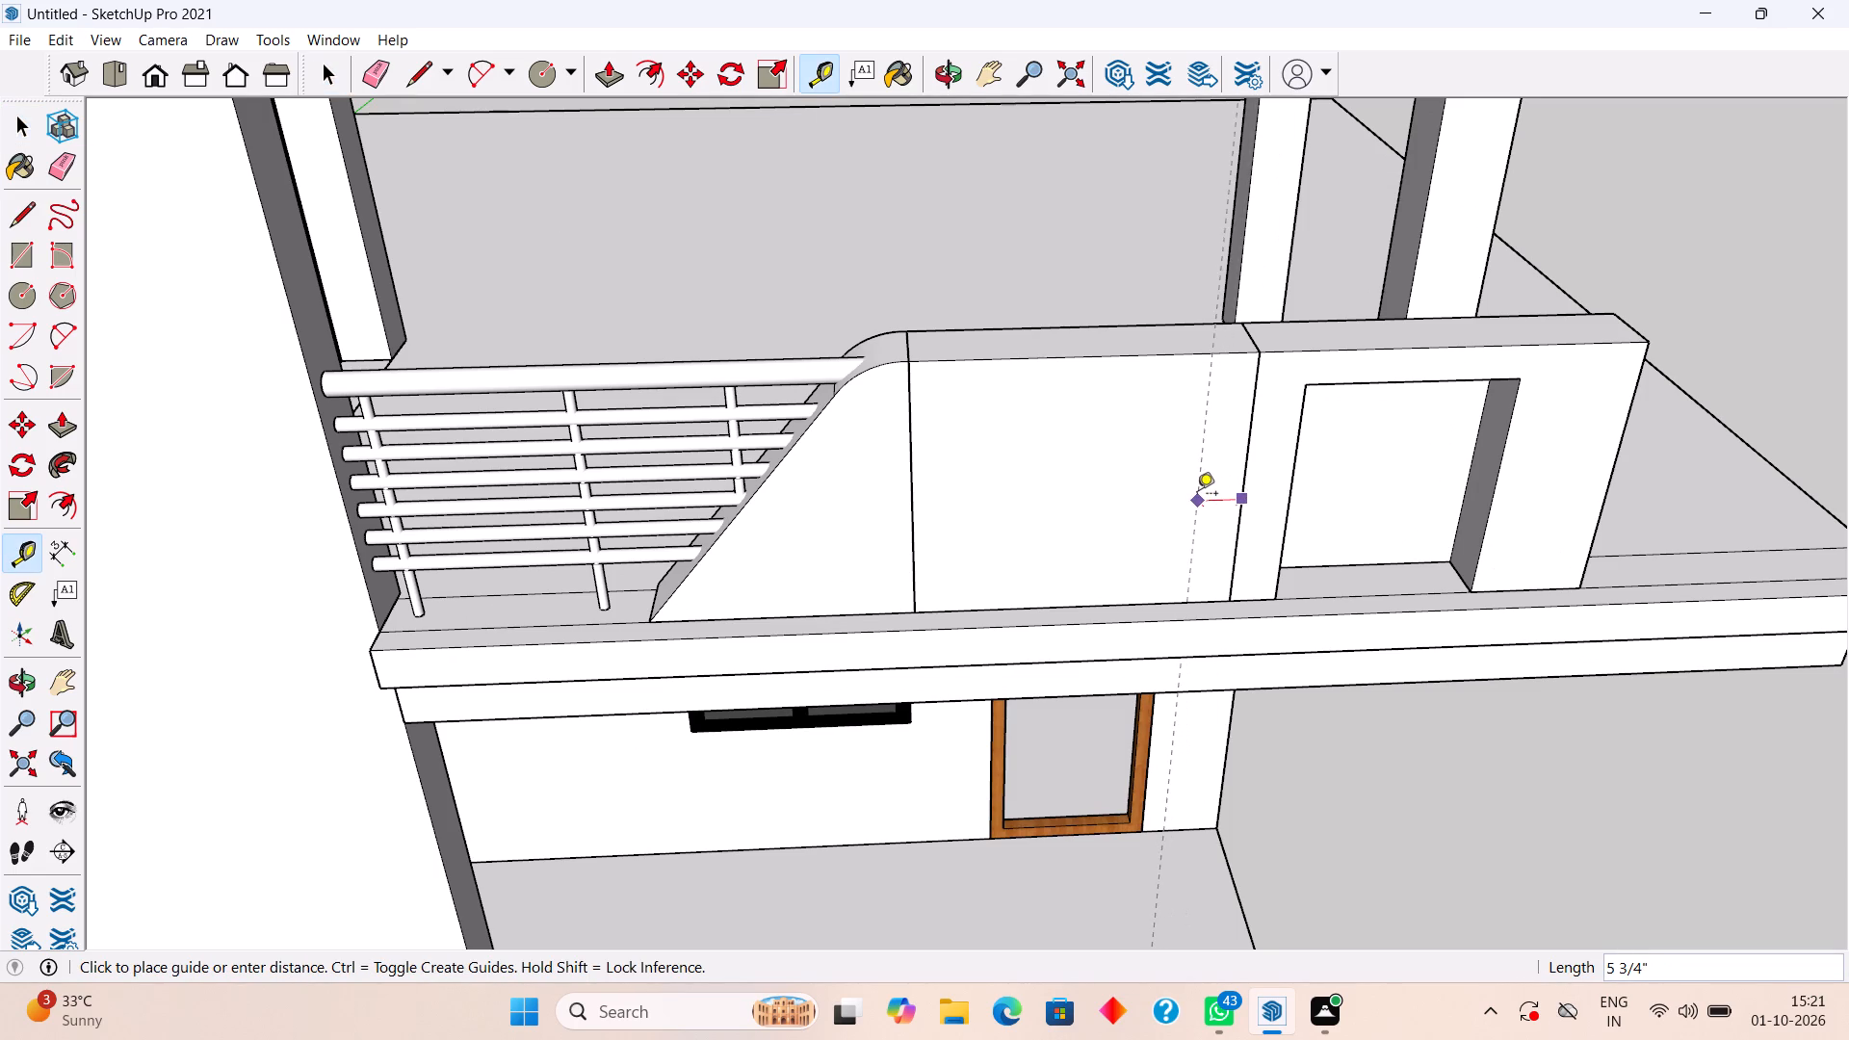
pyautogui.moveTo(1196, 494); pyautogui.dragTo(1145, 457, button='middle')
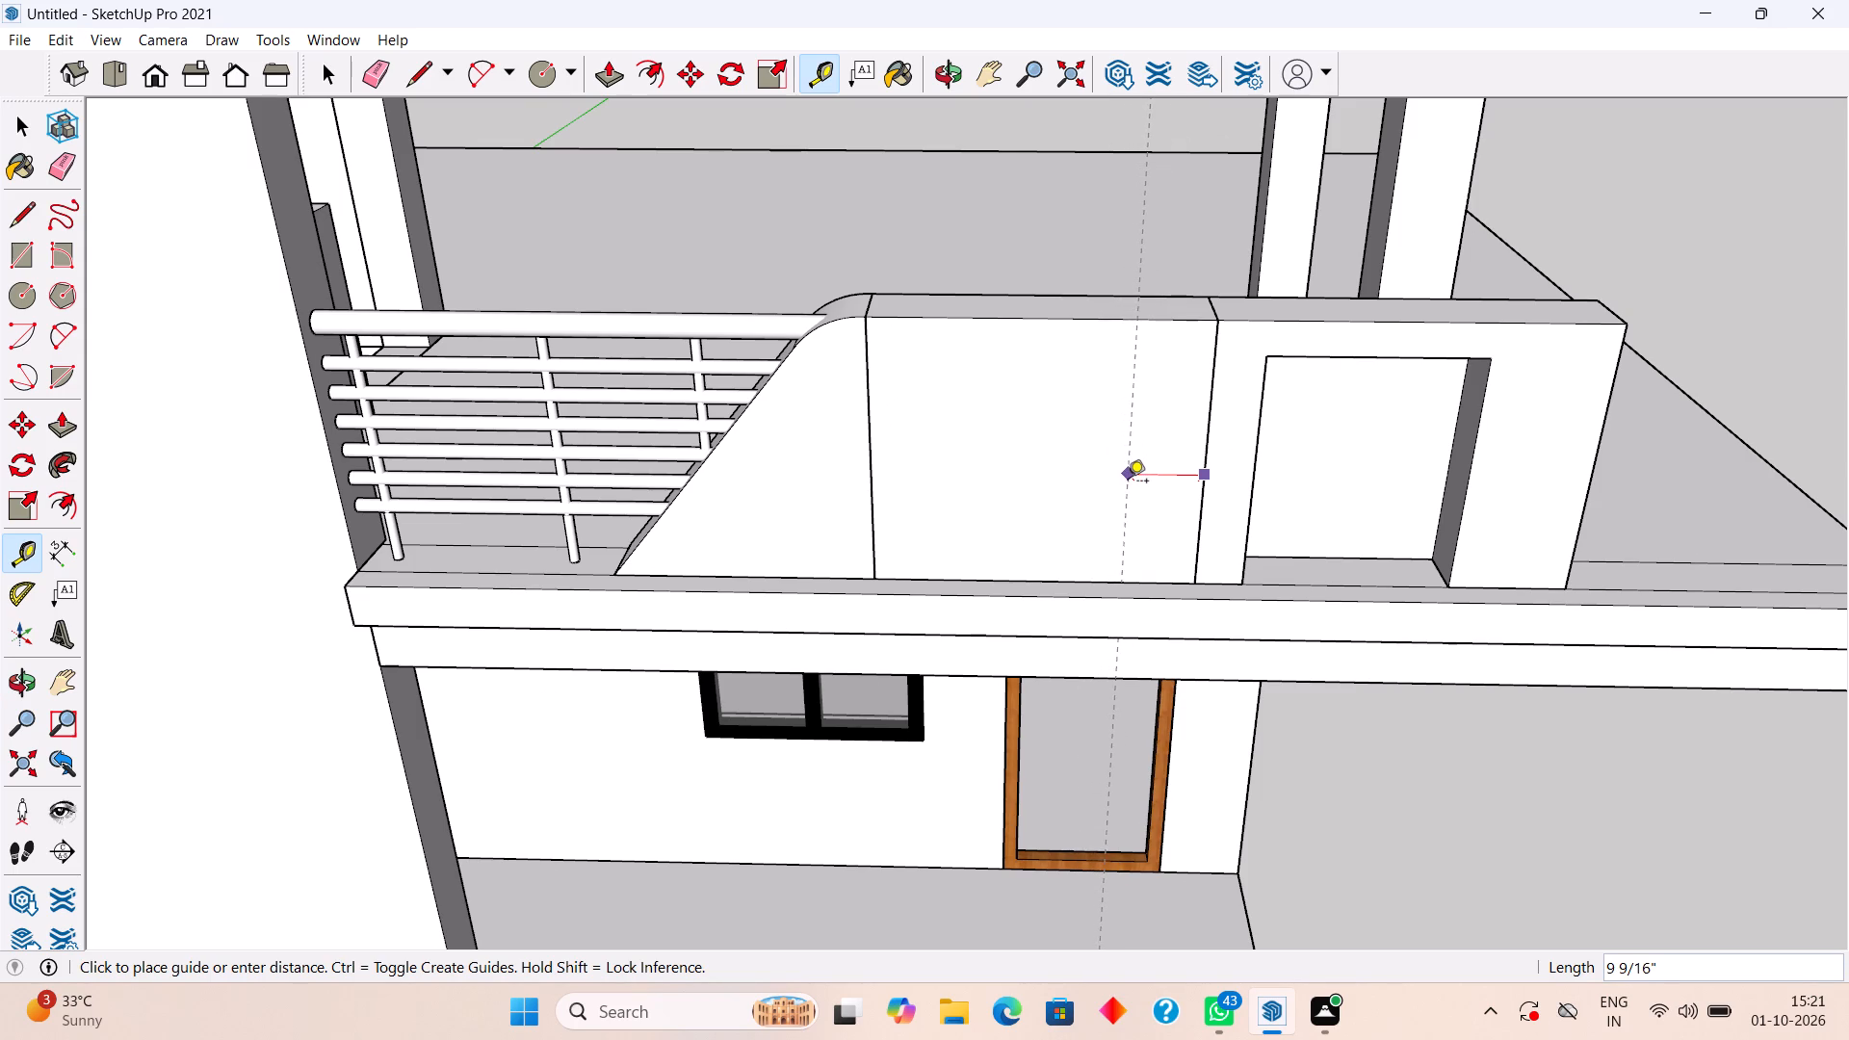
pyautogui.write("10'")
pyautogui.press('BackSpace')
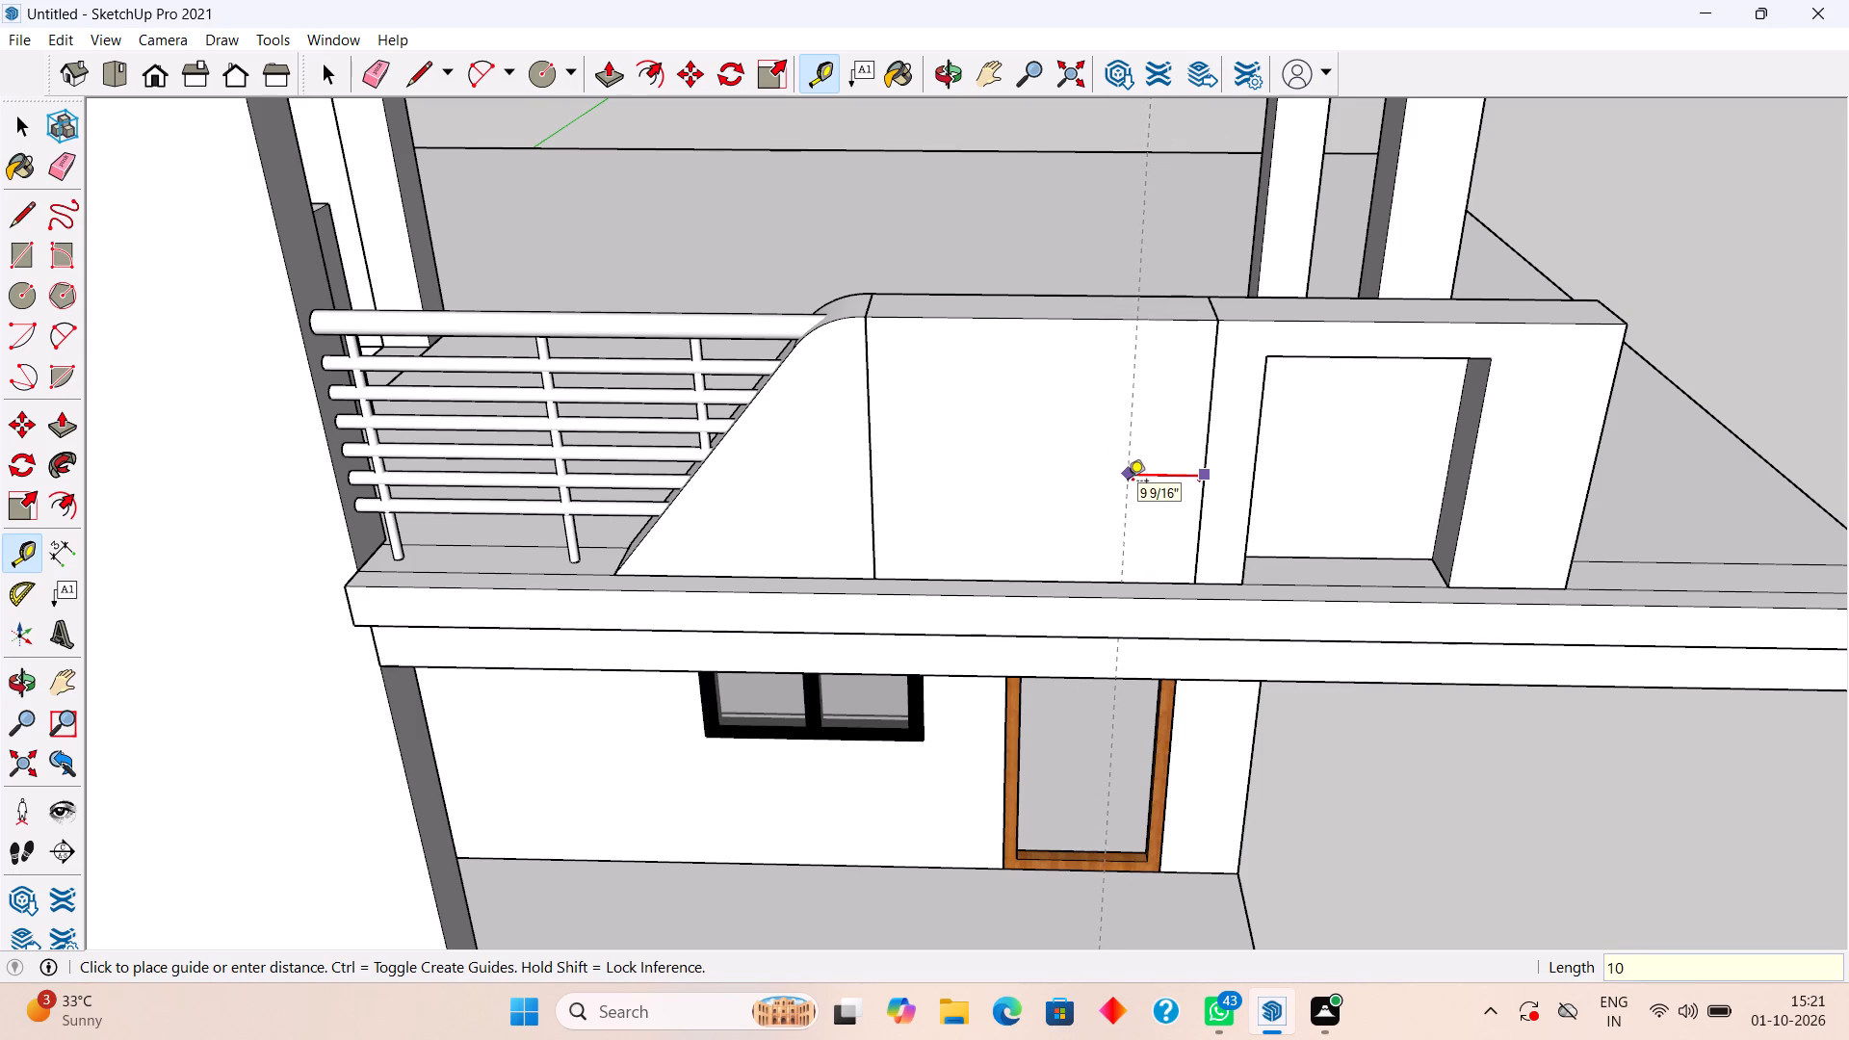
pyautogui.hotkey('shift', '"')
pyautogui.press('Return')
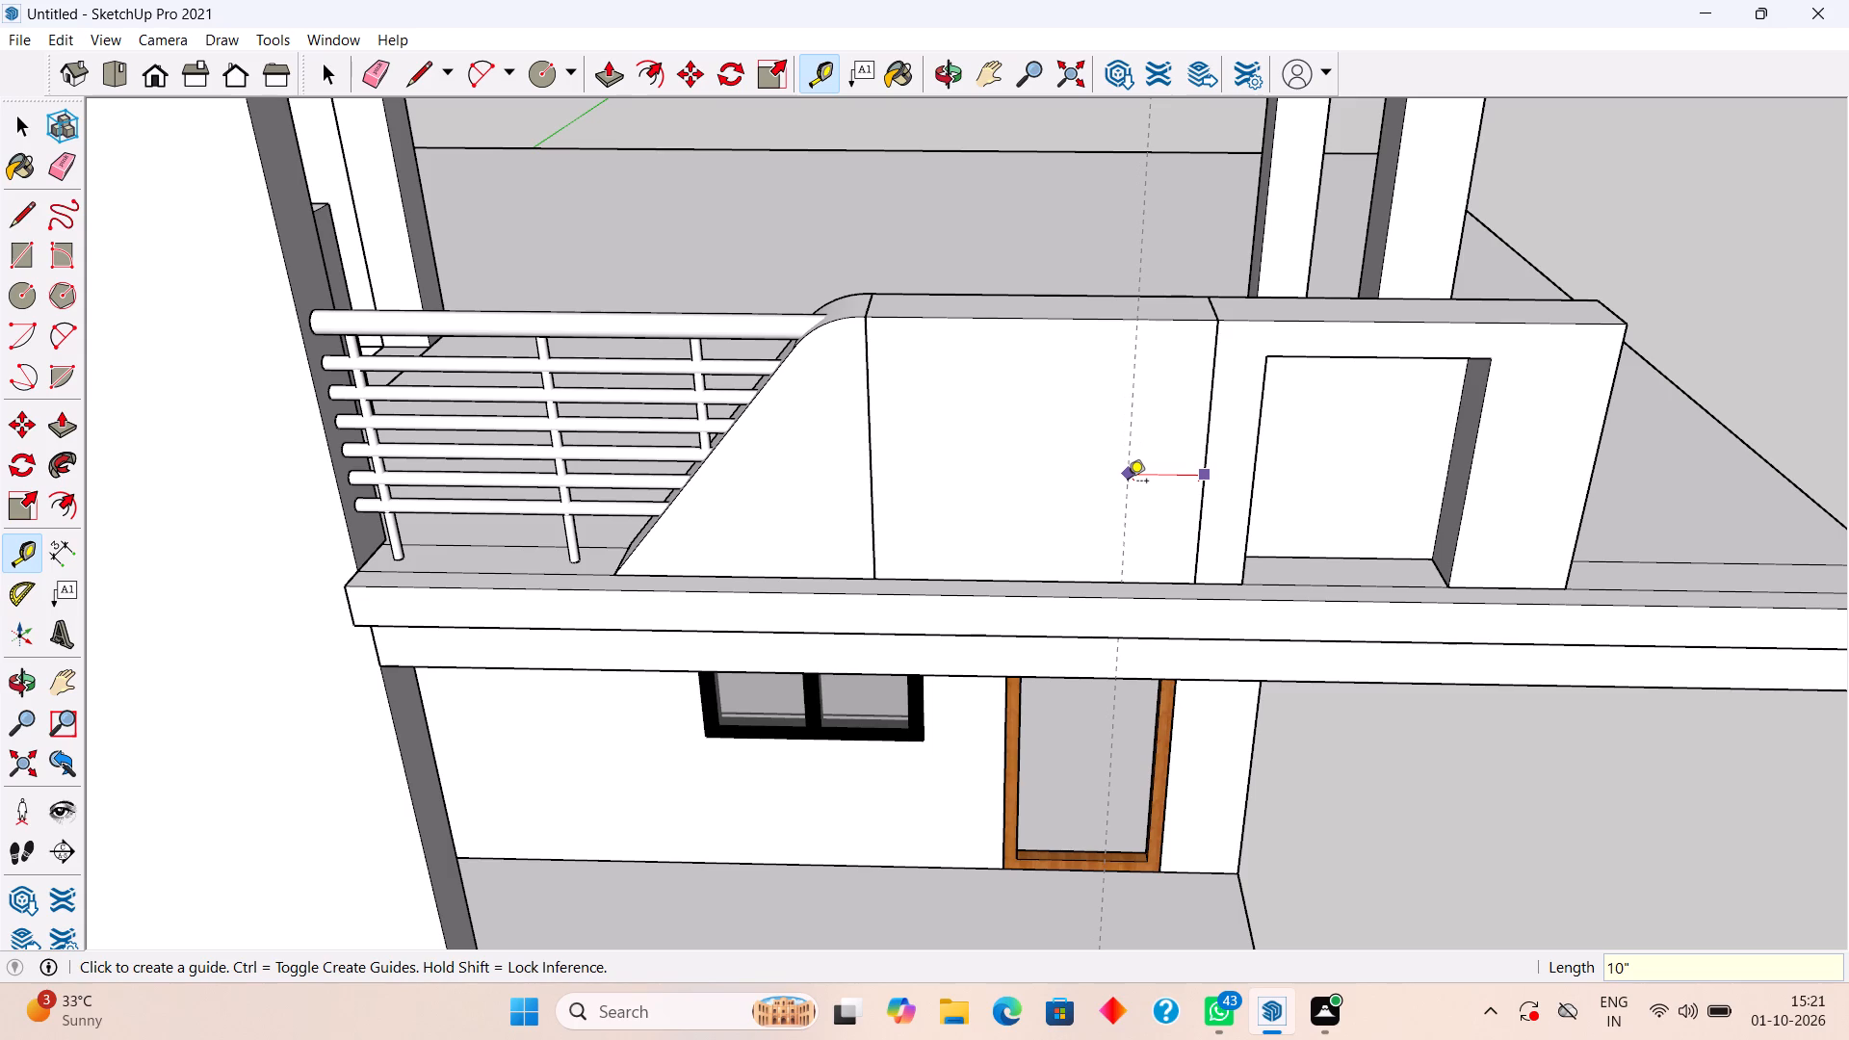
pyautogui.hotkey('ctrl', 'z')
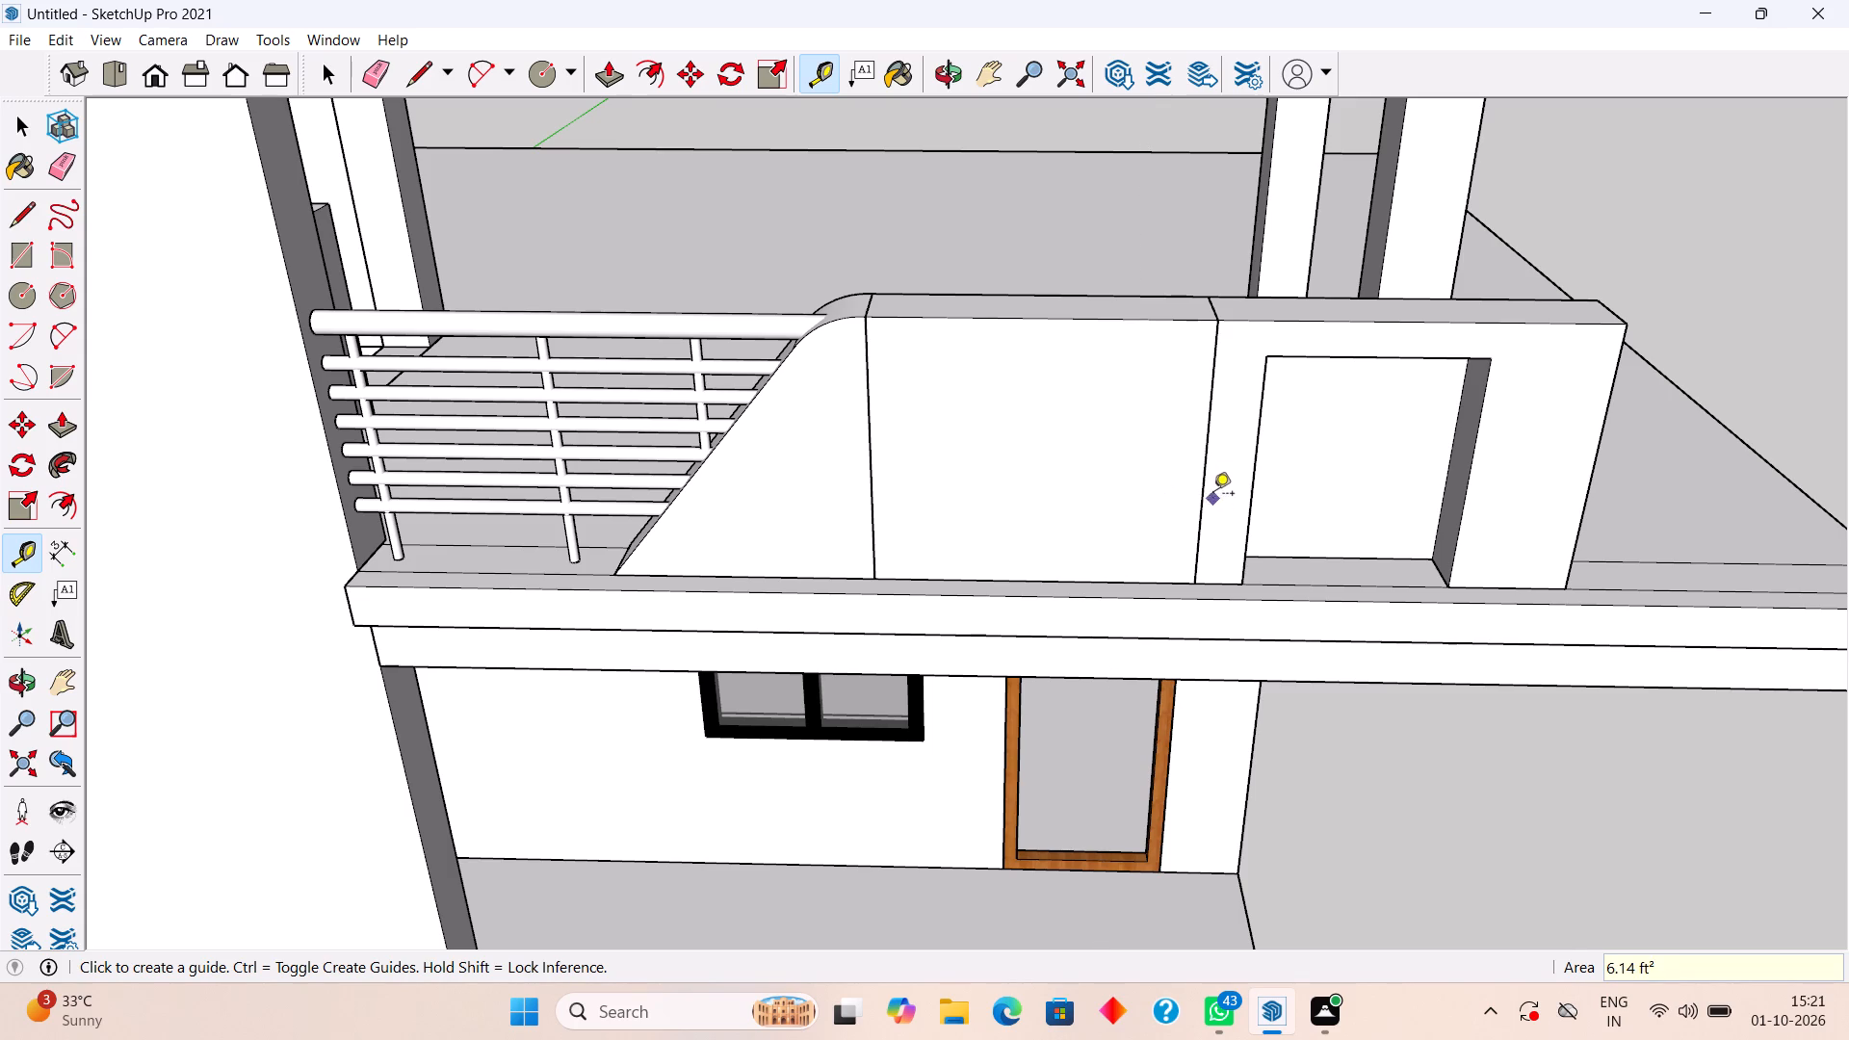
# Place a vertical guide 8" from the parapet panel's edge beside the opening, and another 6" further toward the railing.
pyautogui.click(1210, 473)
pyautogui.write('8"')
pyautogui.press('Return')
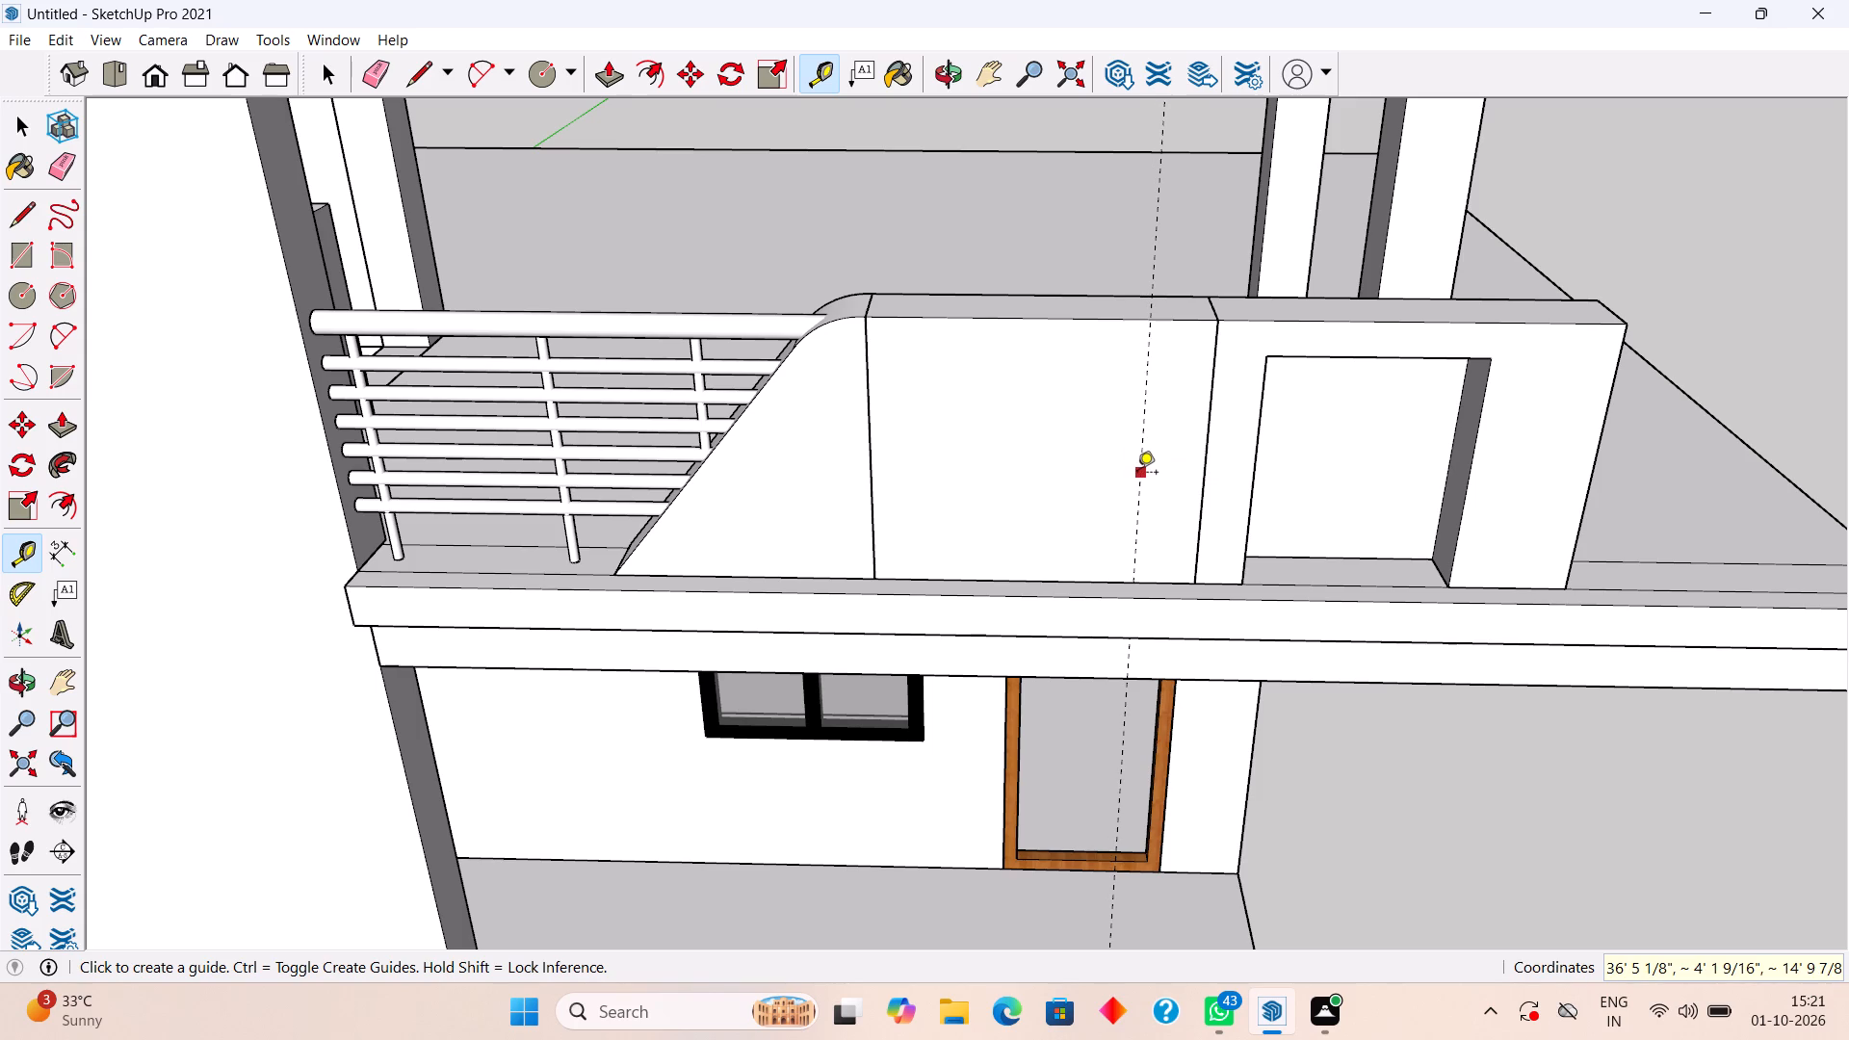
pyautogui.click(1137, 474)
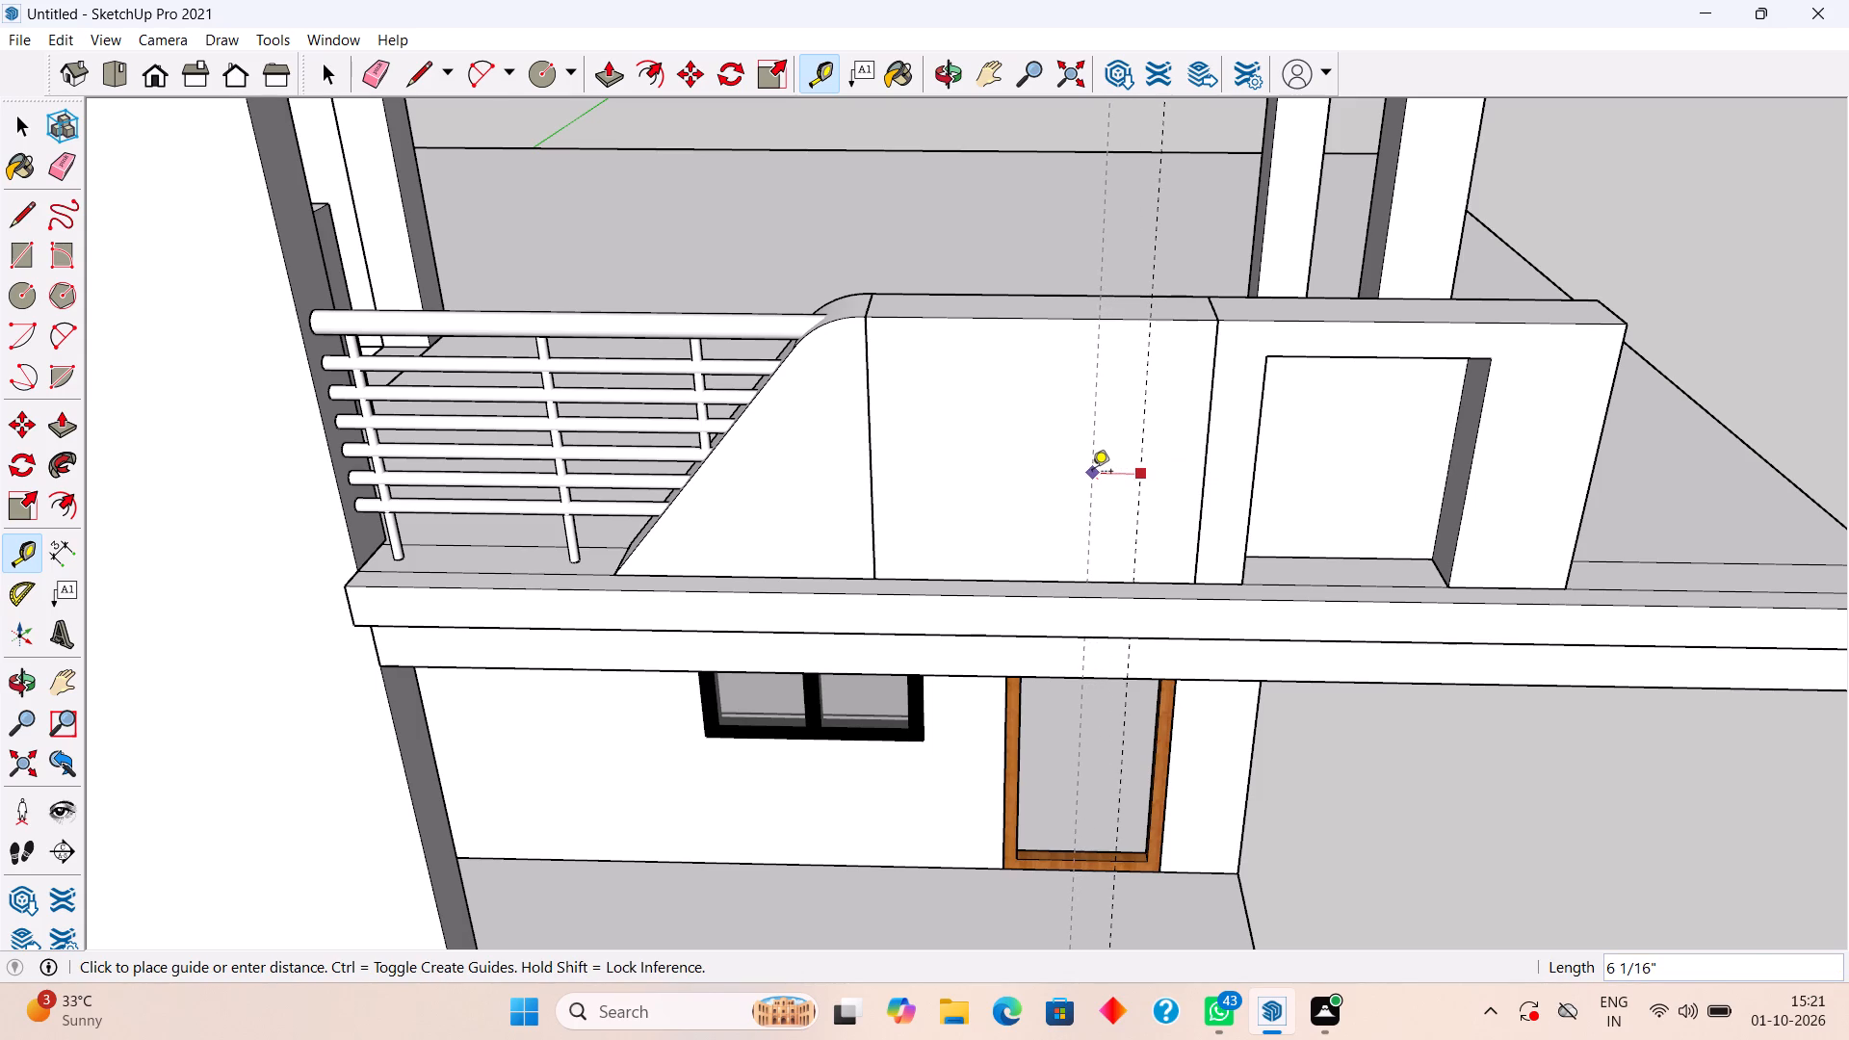
pyautogui.write('6"')
pyautogui.press('Return')
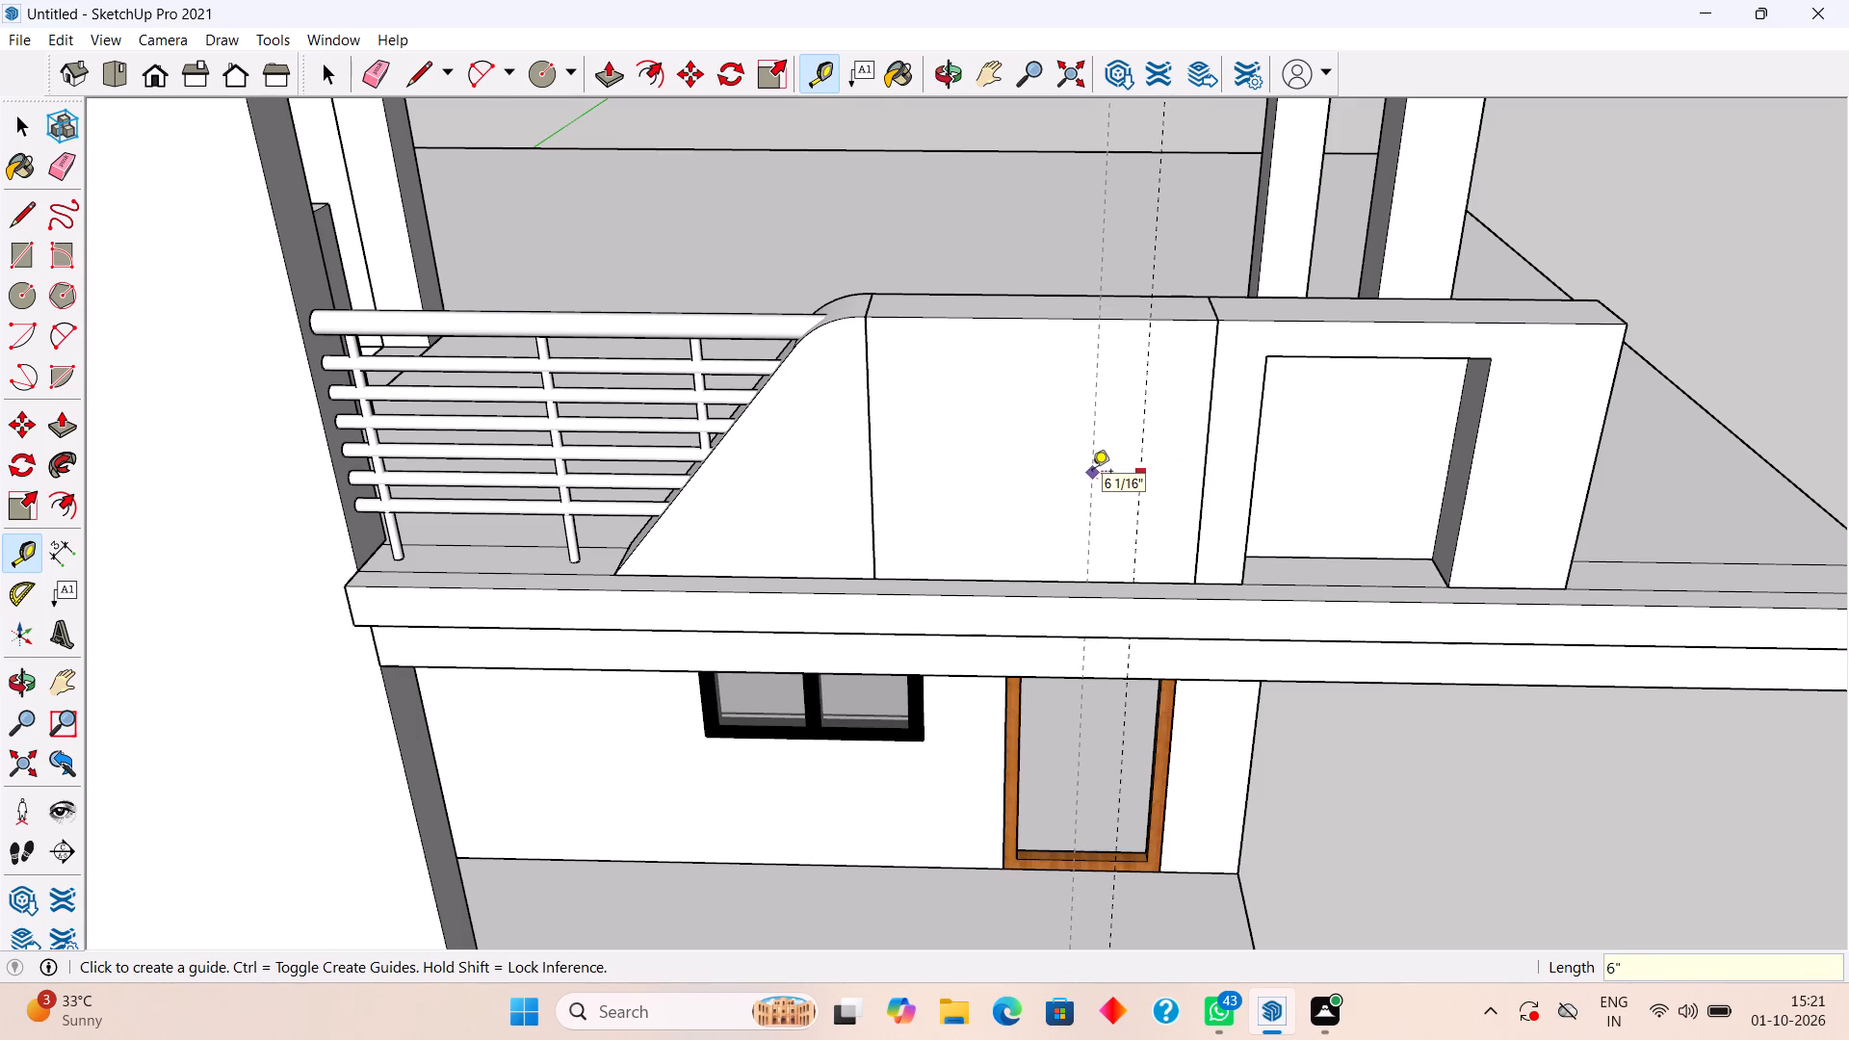
# Mark a second strip on the parapet panel with guides 3" and a further 6" toward the railing.
pyautogui.click(1093, 454)
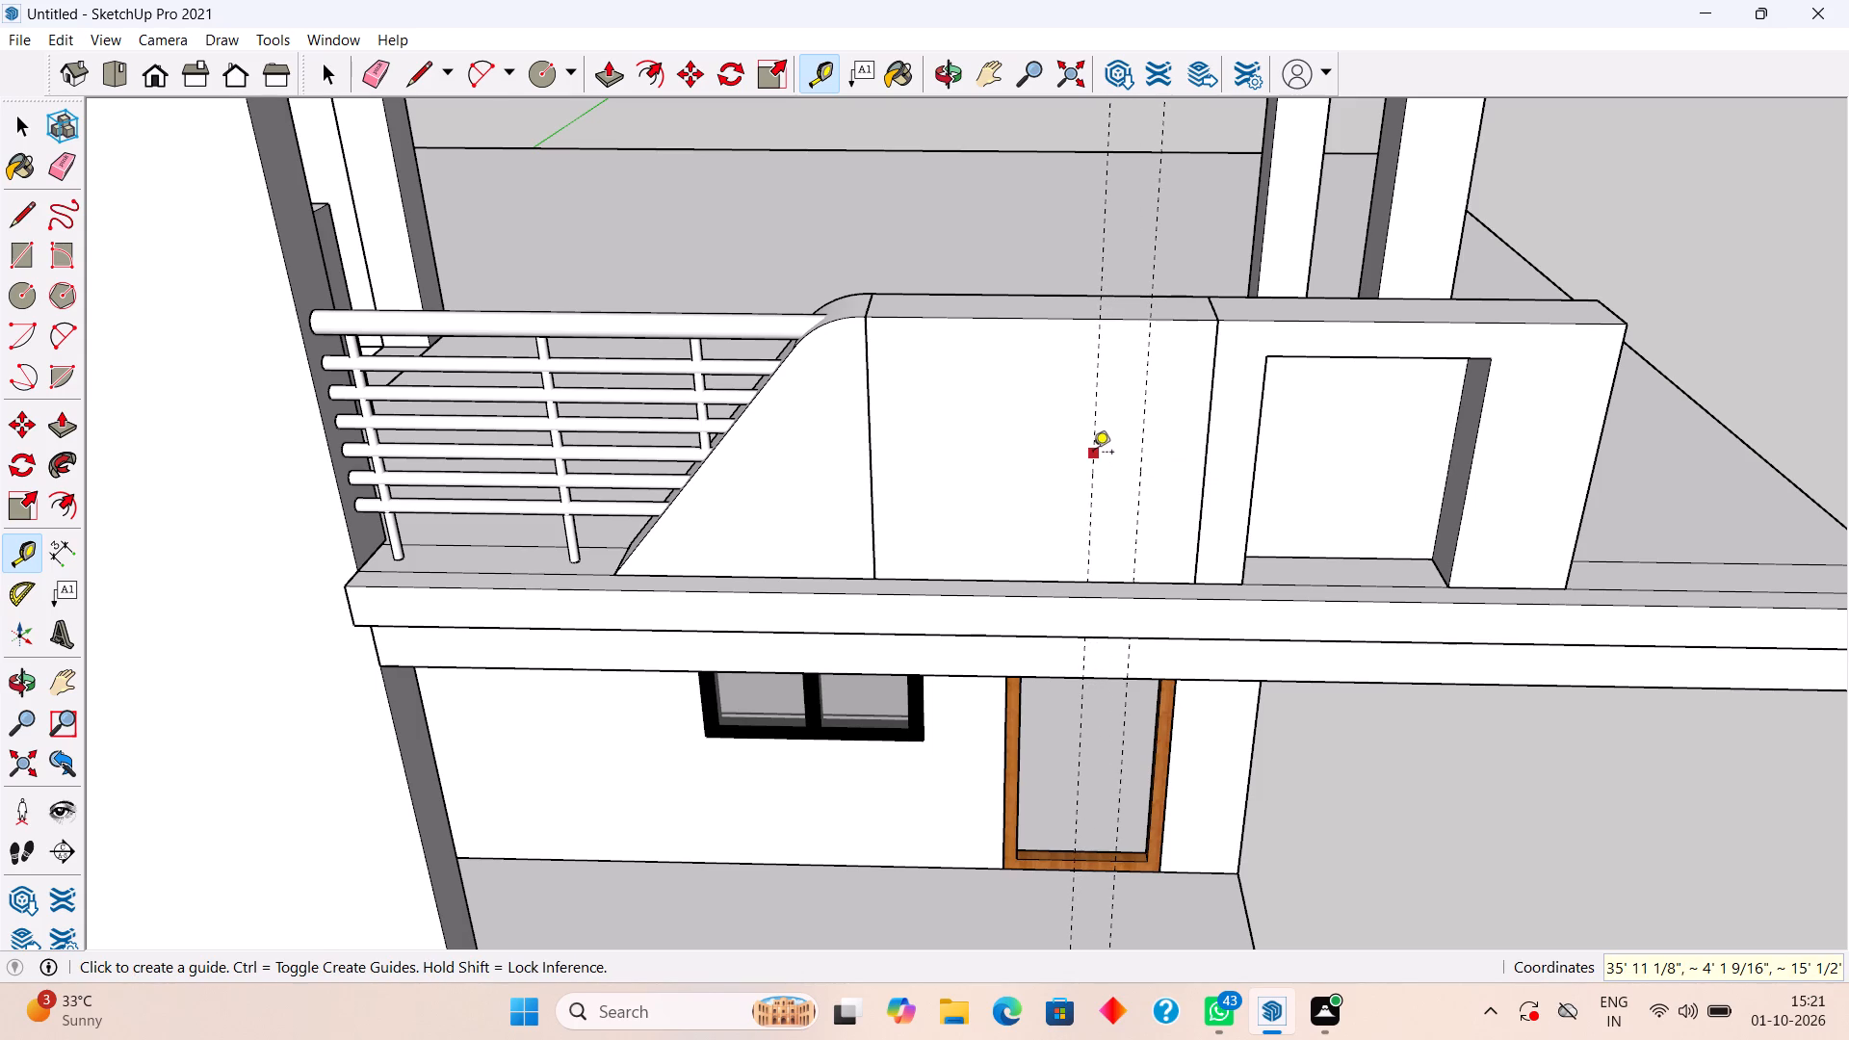
pyautogui.write('3"')
pyautogui.press('Return')
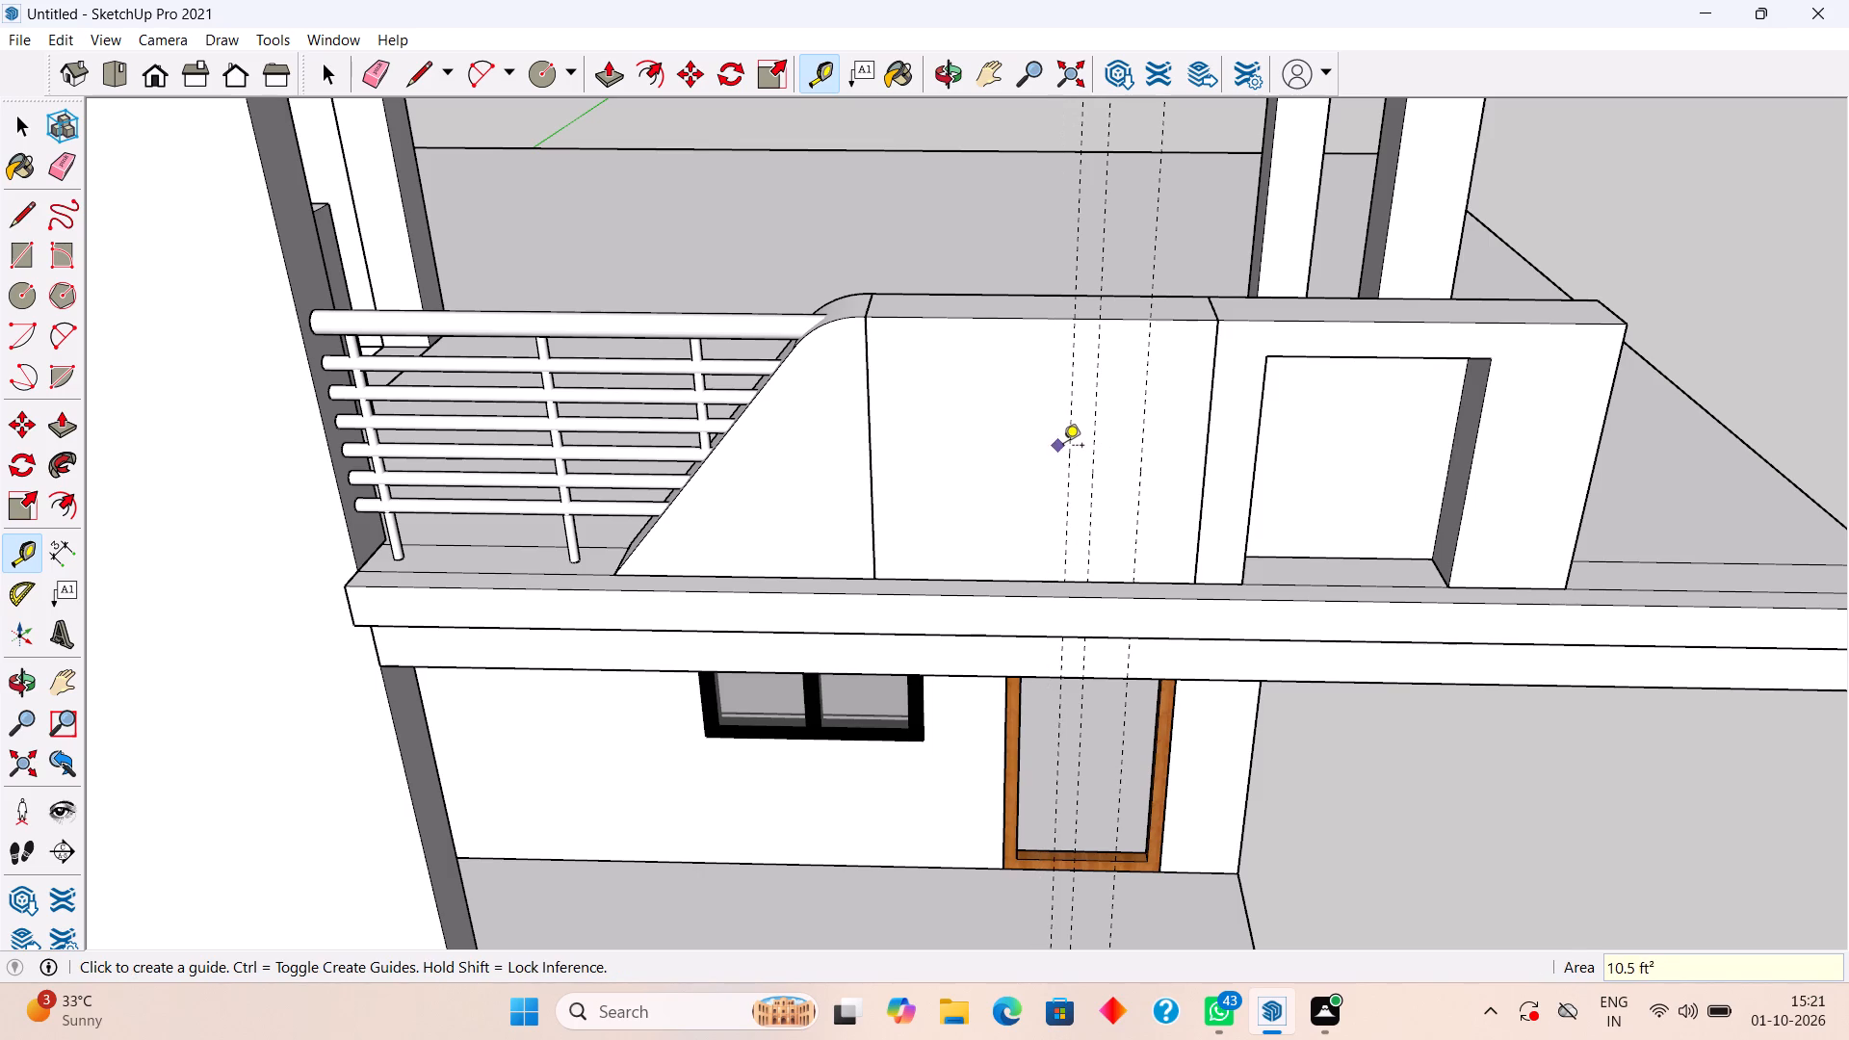
pyautogui.click(1063, 447)
pyautogui.write('6"')
pyautogui.press('Return')
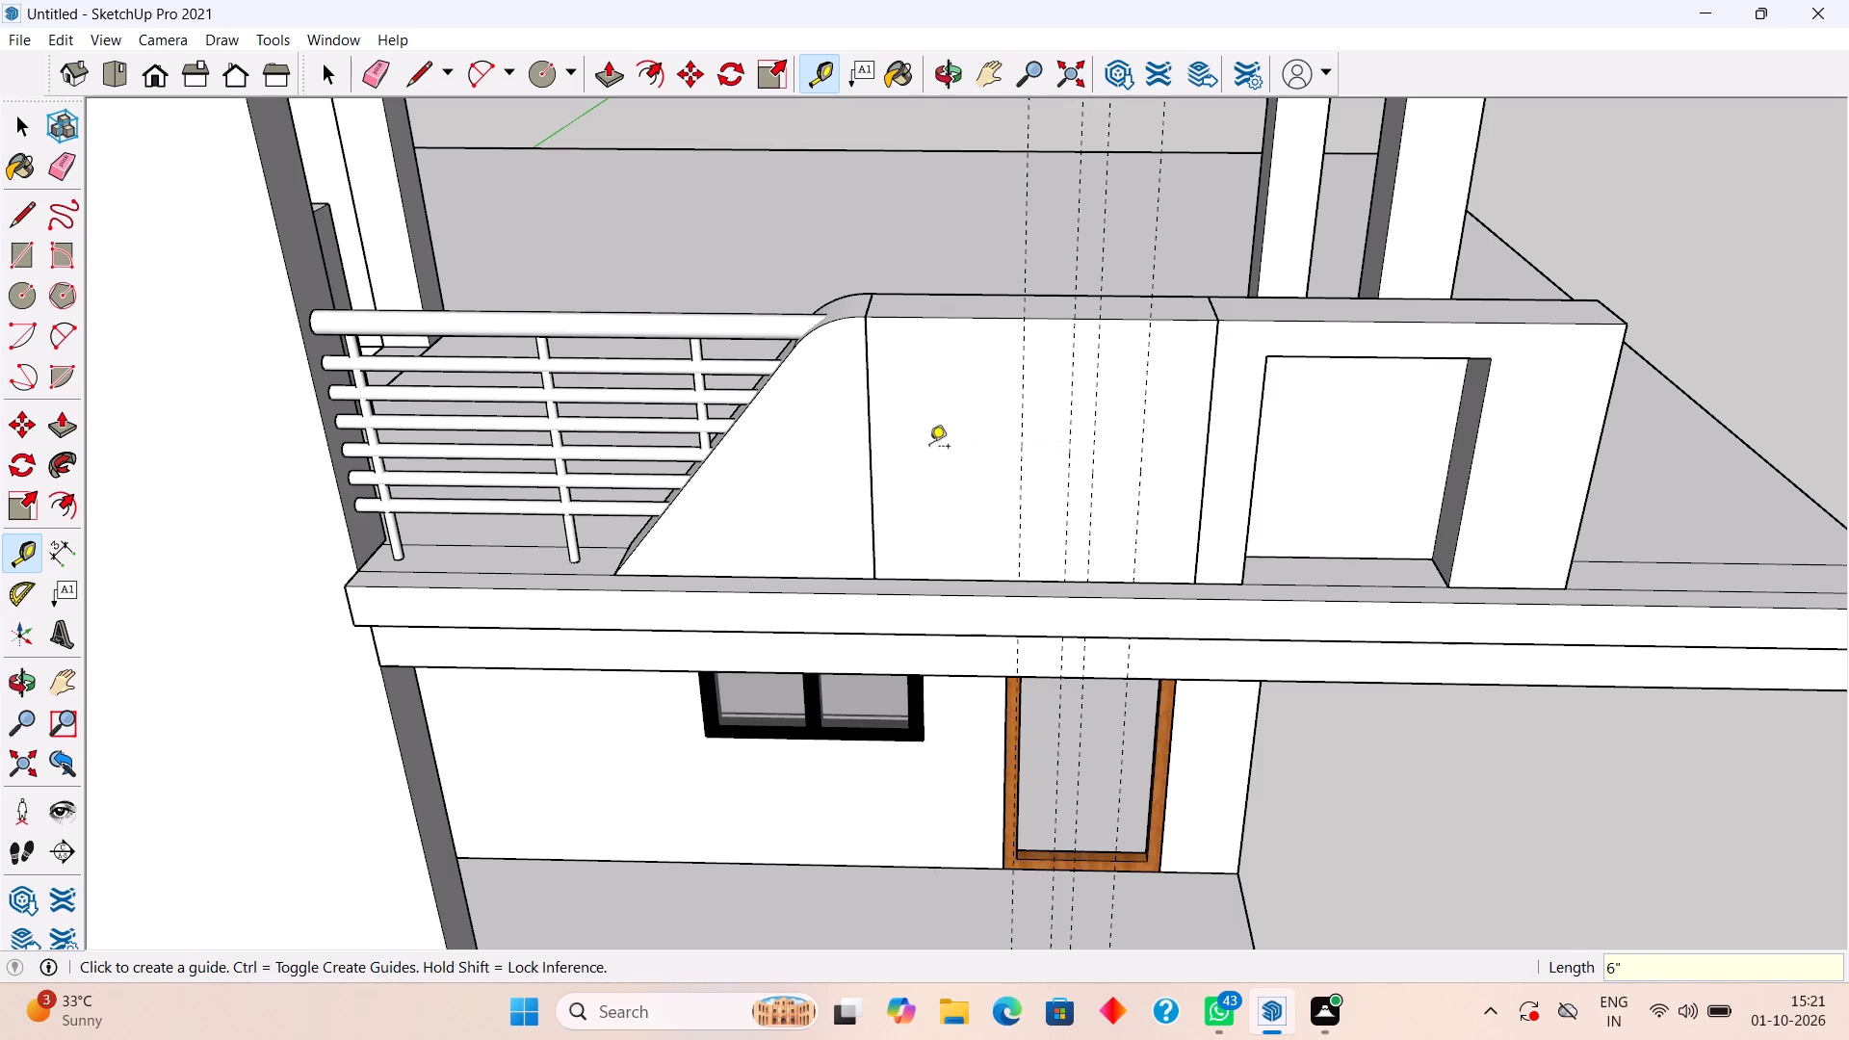
# Mark a third strip on the parapet panel with guides 3" and a further 6" toward the railing.
pyautogui.click(1022, 432)
pyautogui.write('3"')
pyautogui.press('Return')
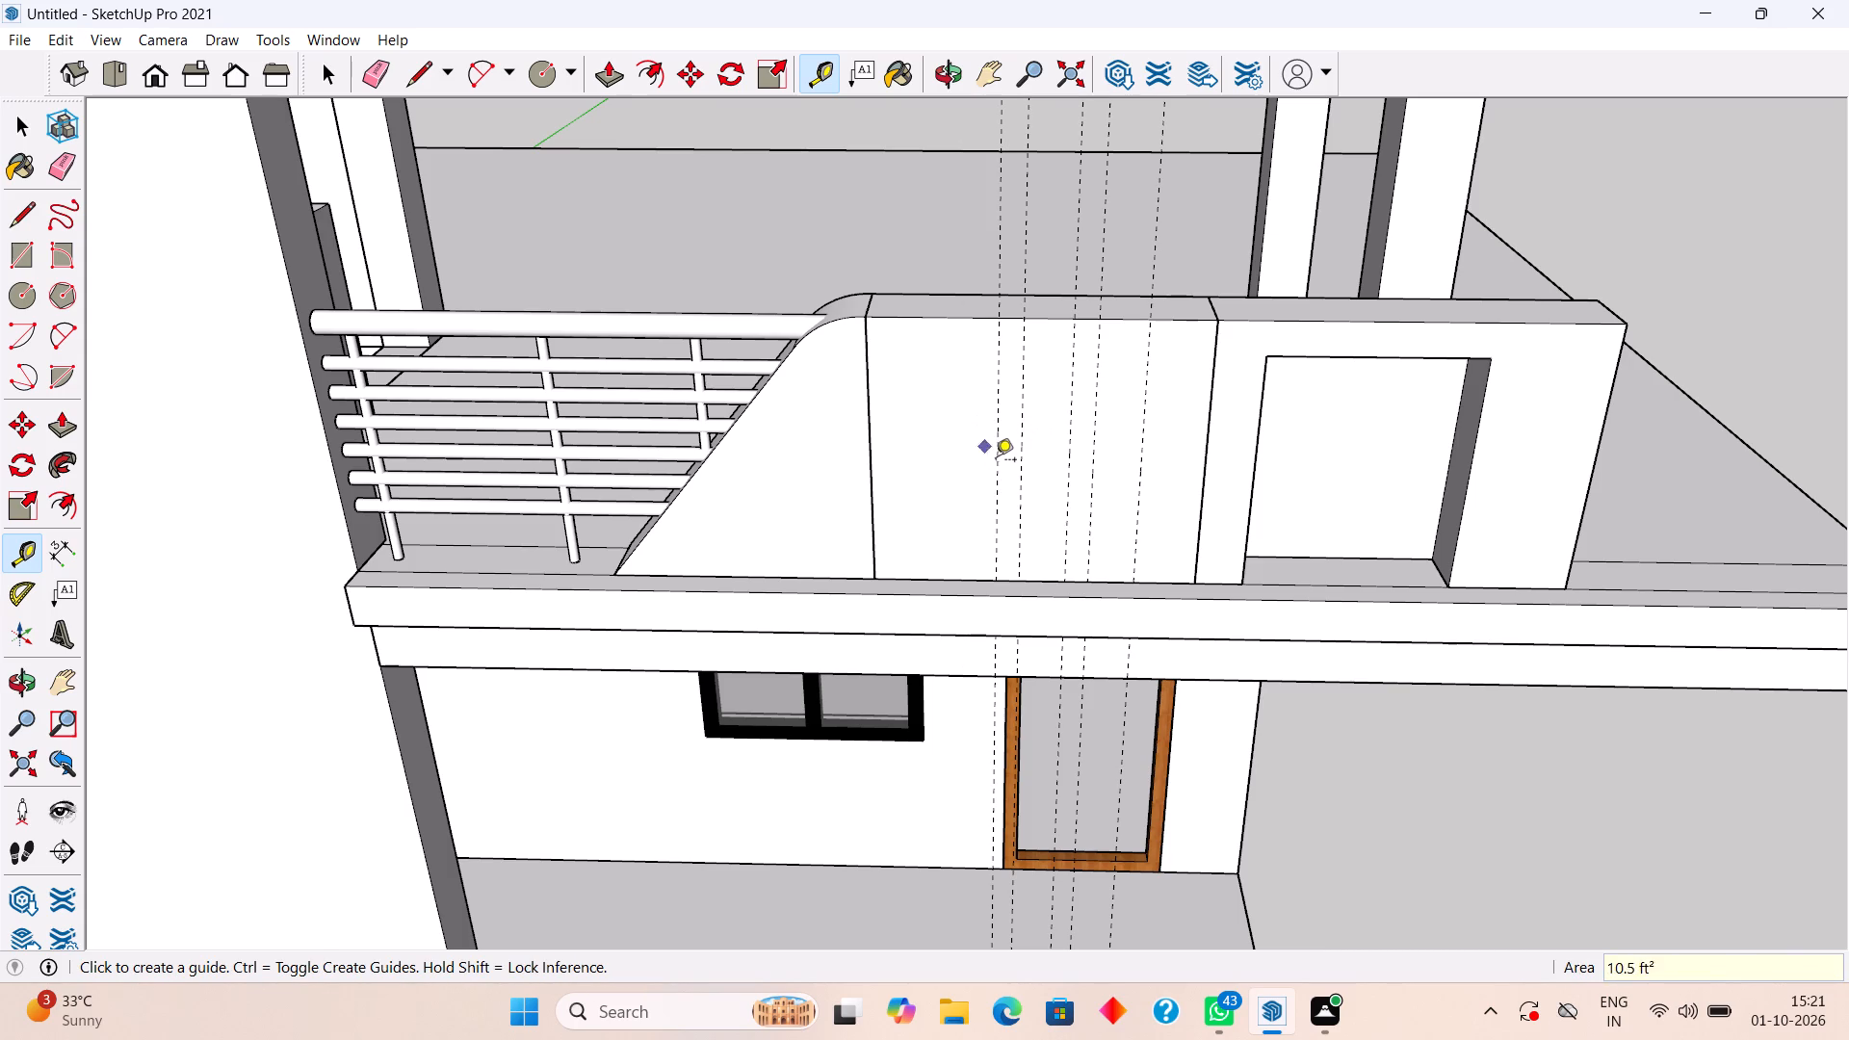
pyautogui.click(996, 462)
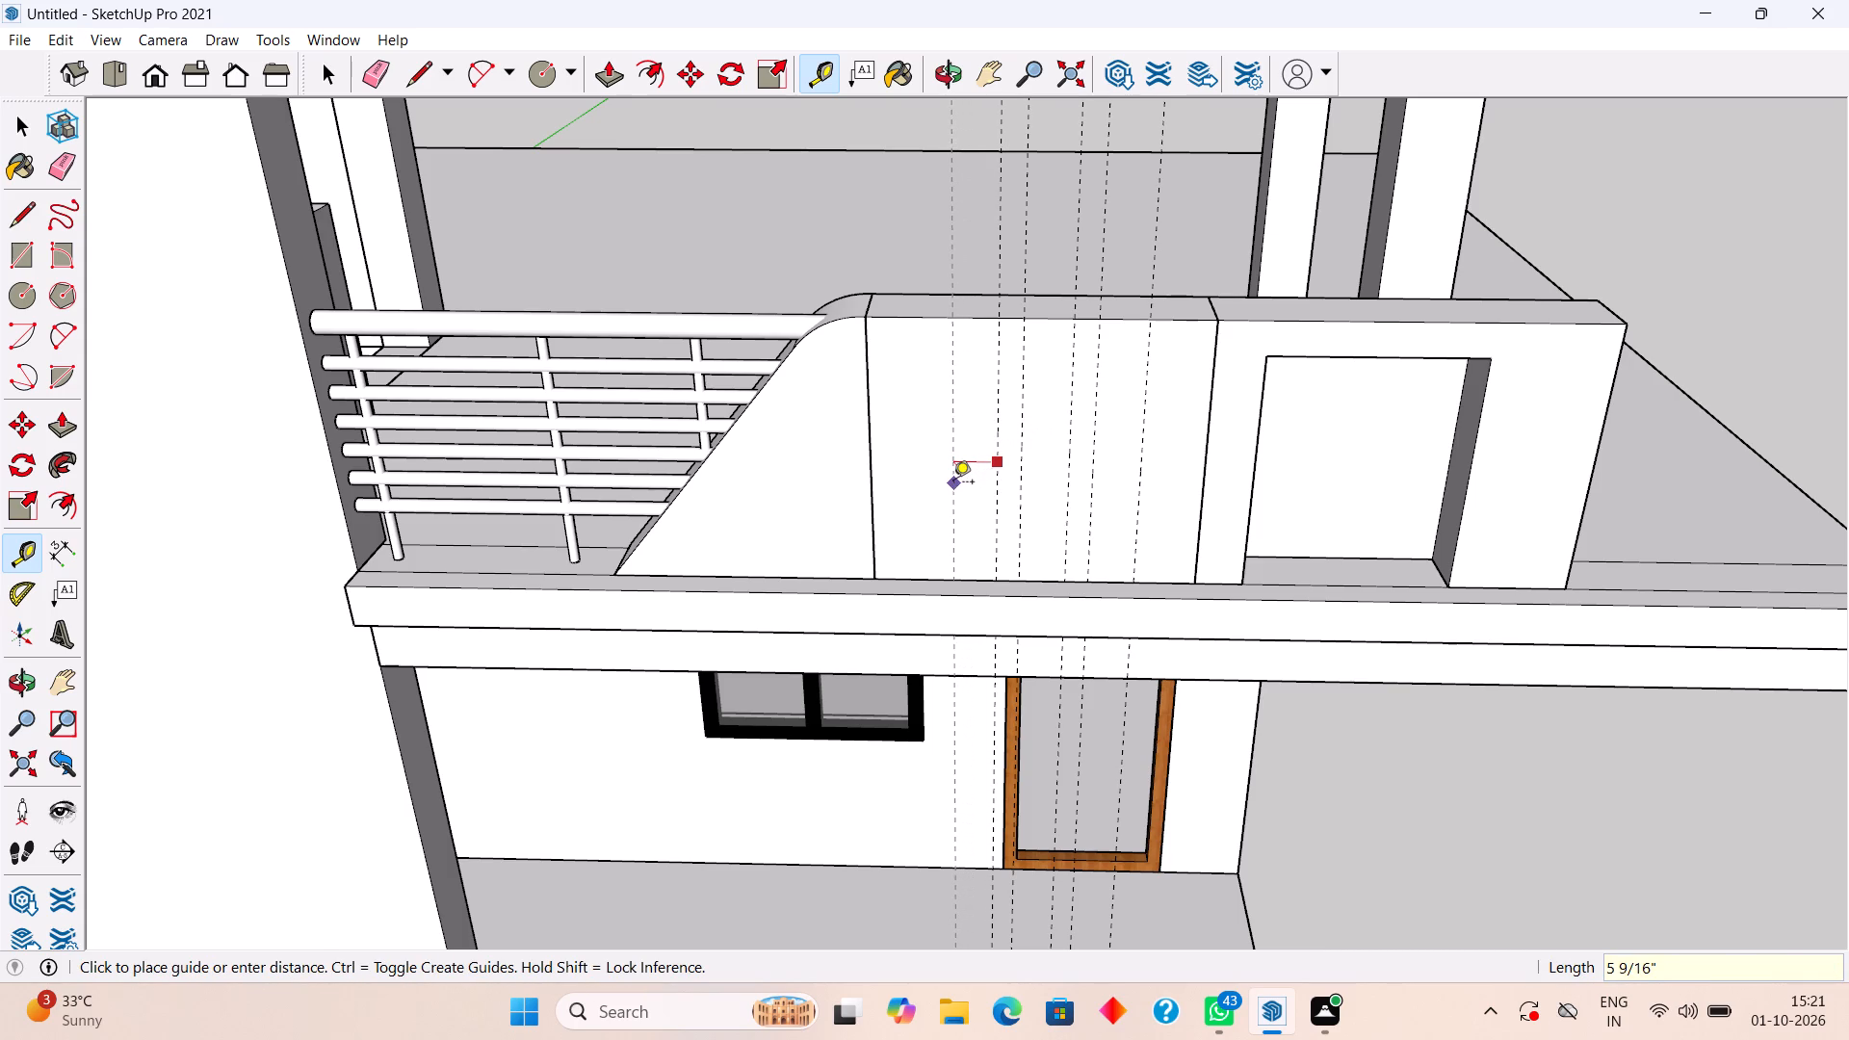
pyautogui.write('6"')
pyautogui.press('Return')
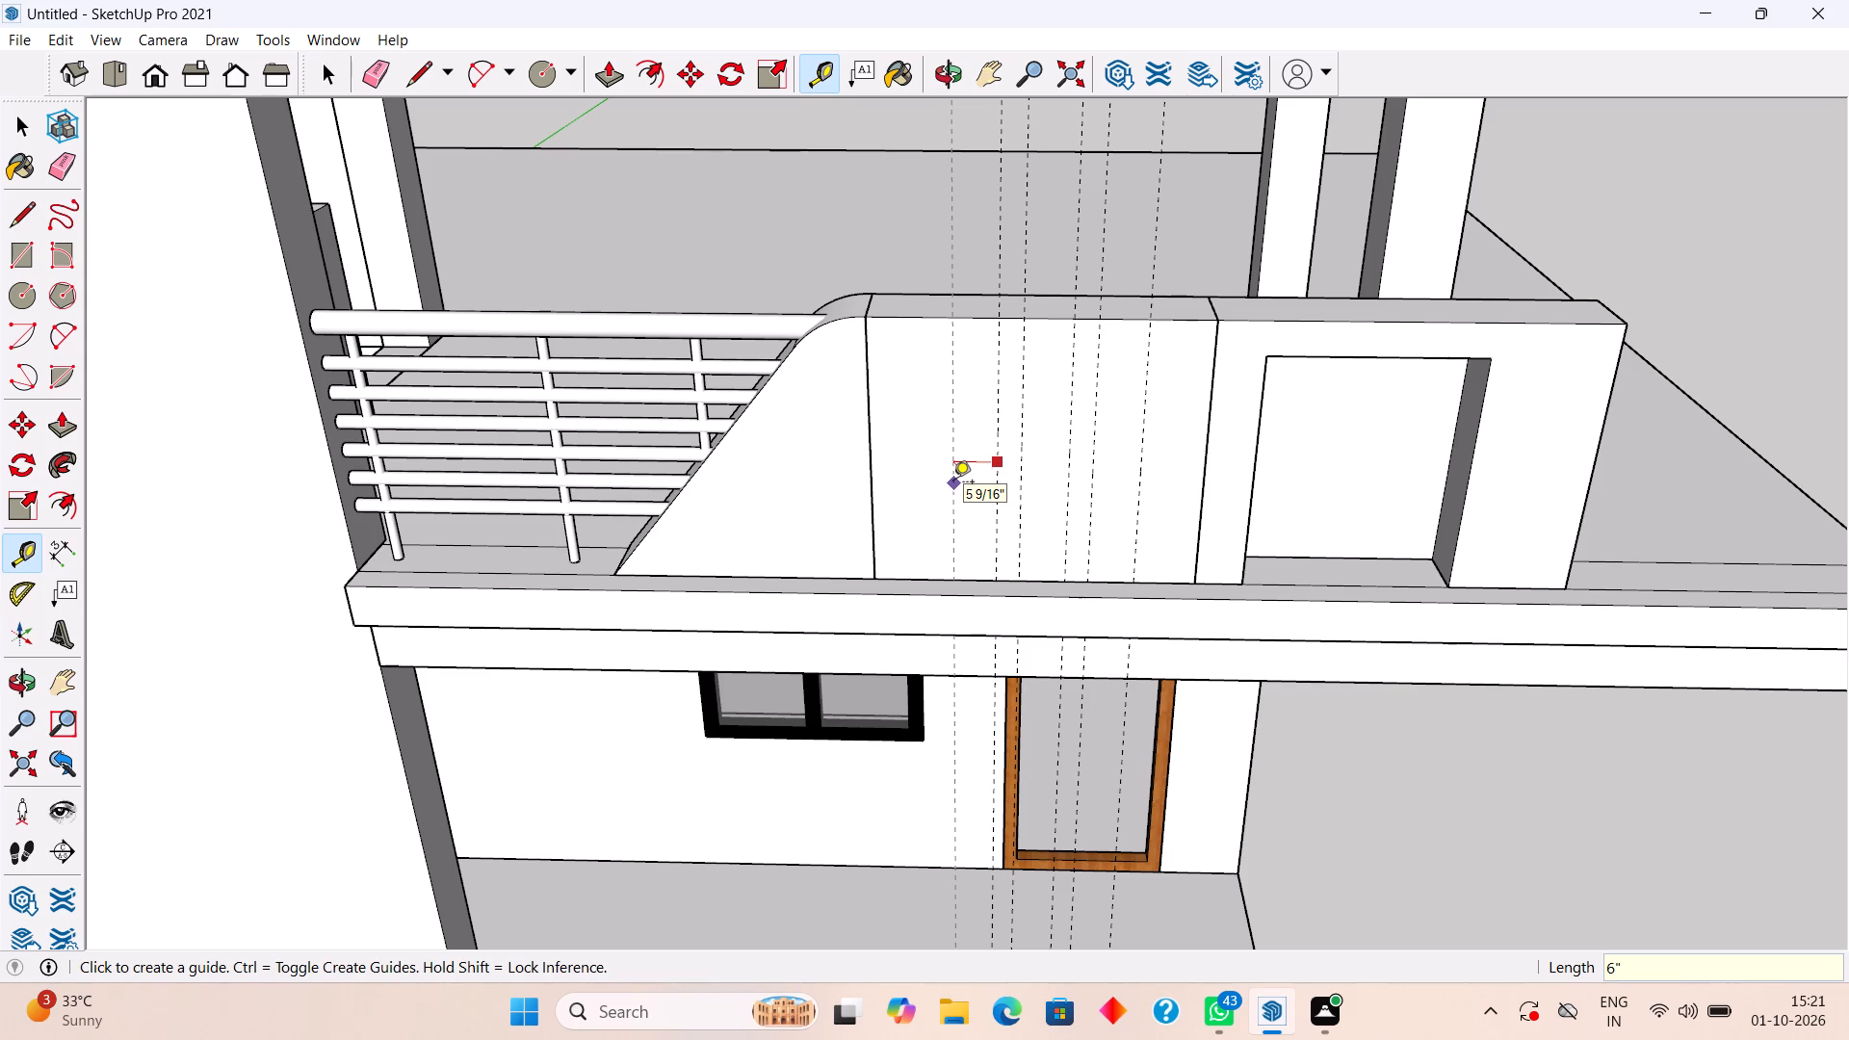
pyautogui.press('space')
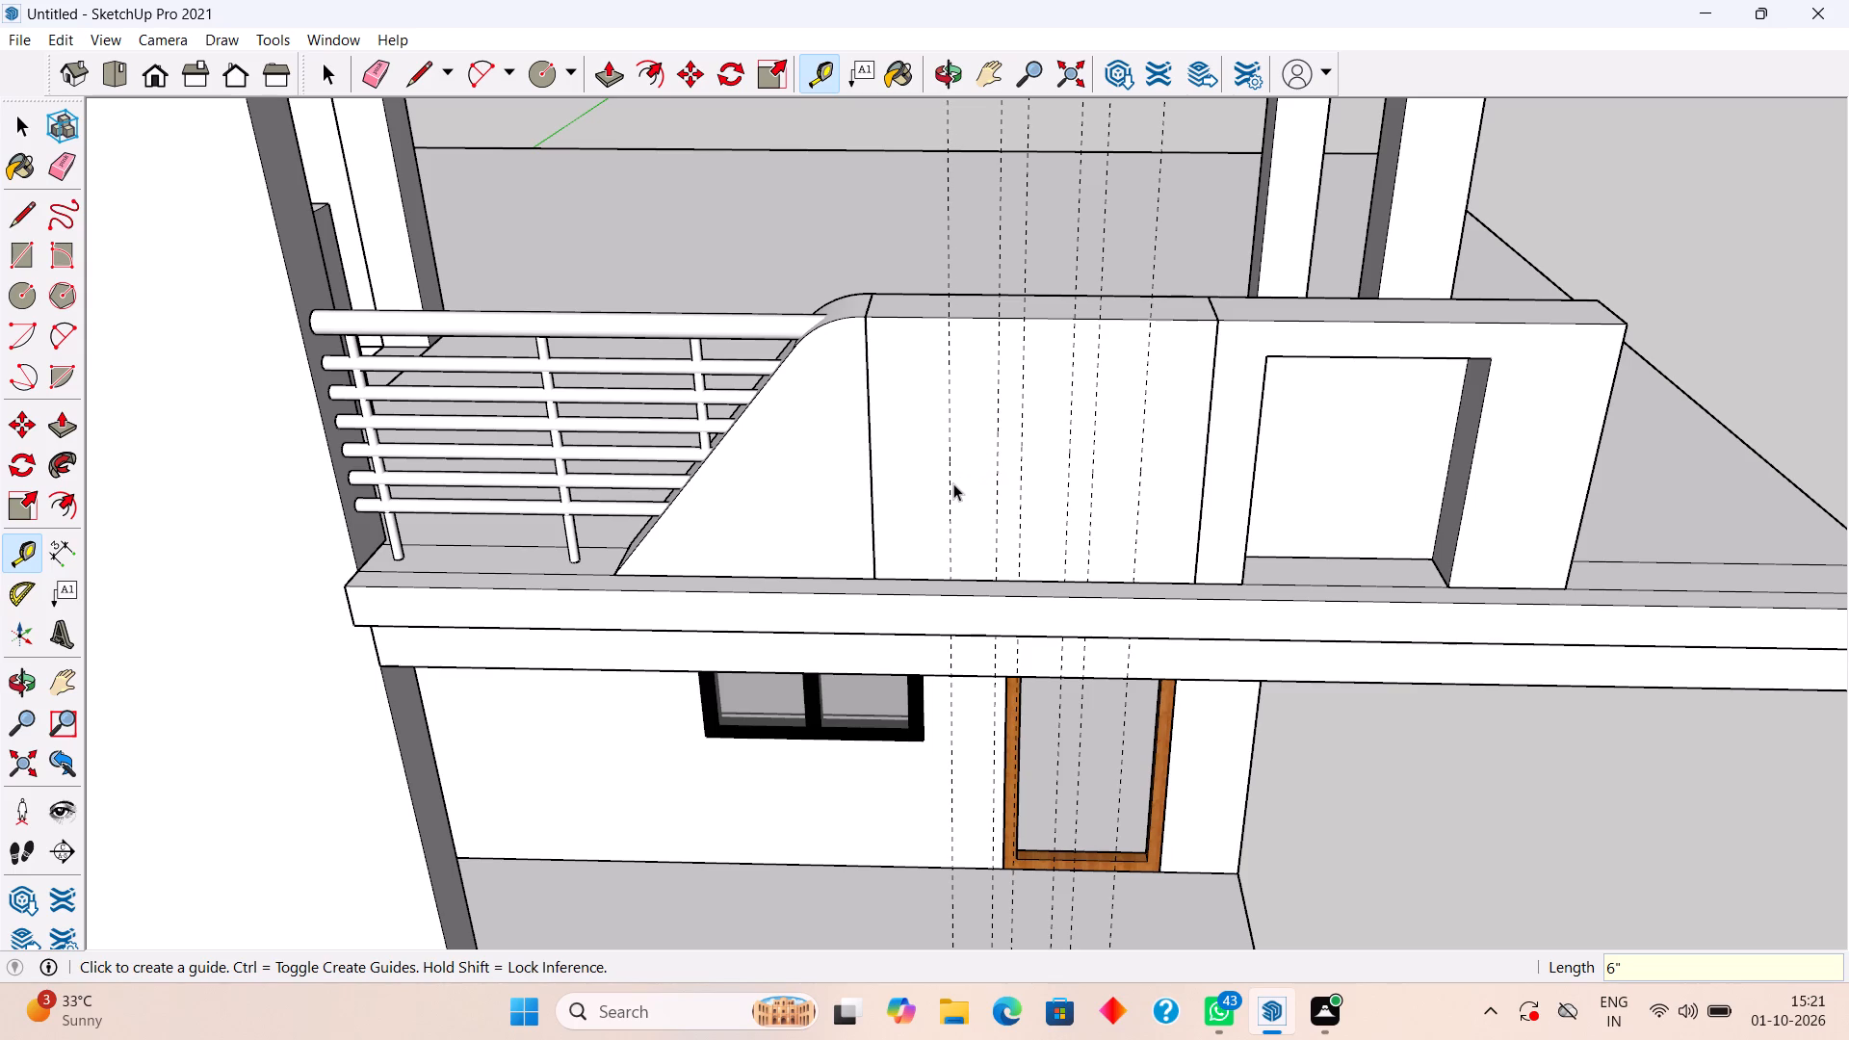
# Draw three full-height 6" by 3' rectangles on the parapet panel between the paired vertical guides.
pyautogui.press('r')
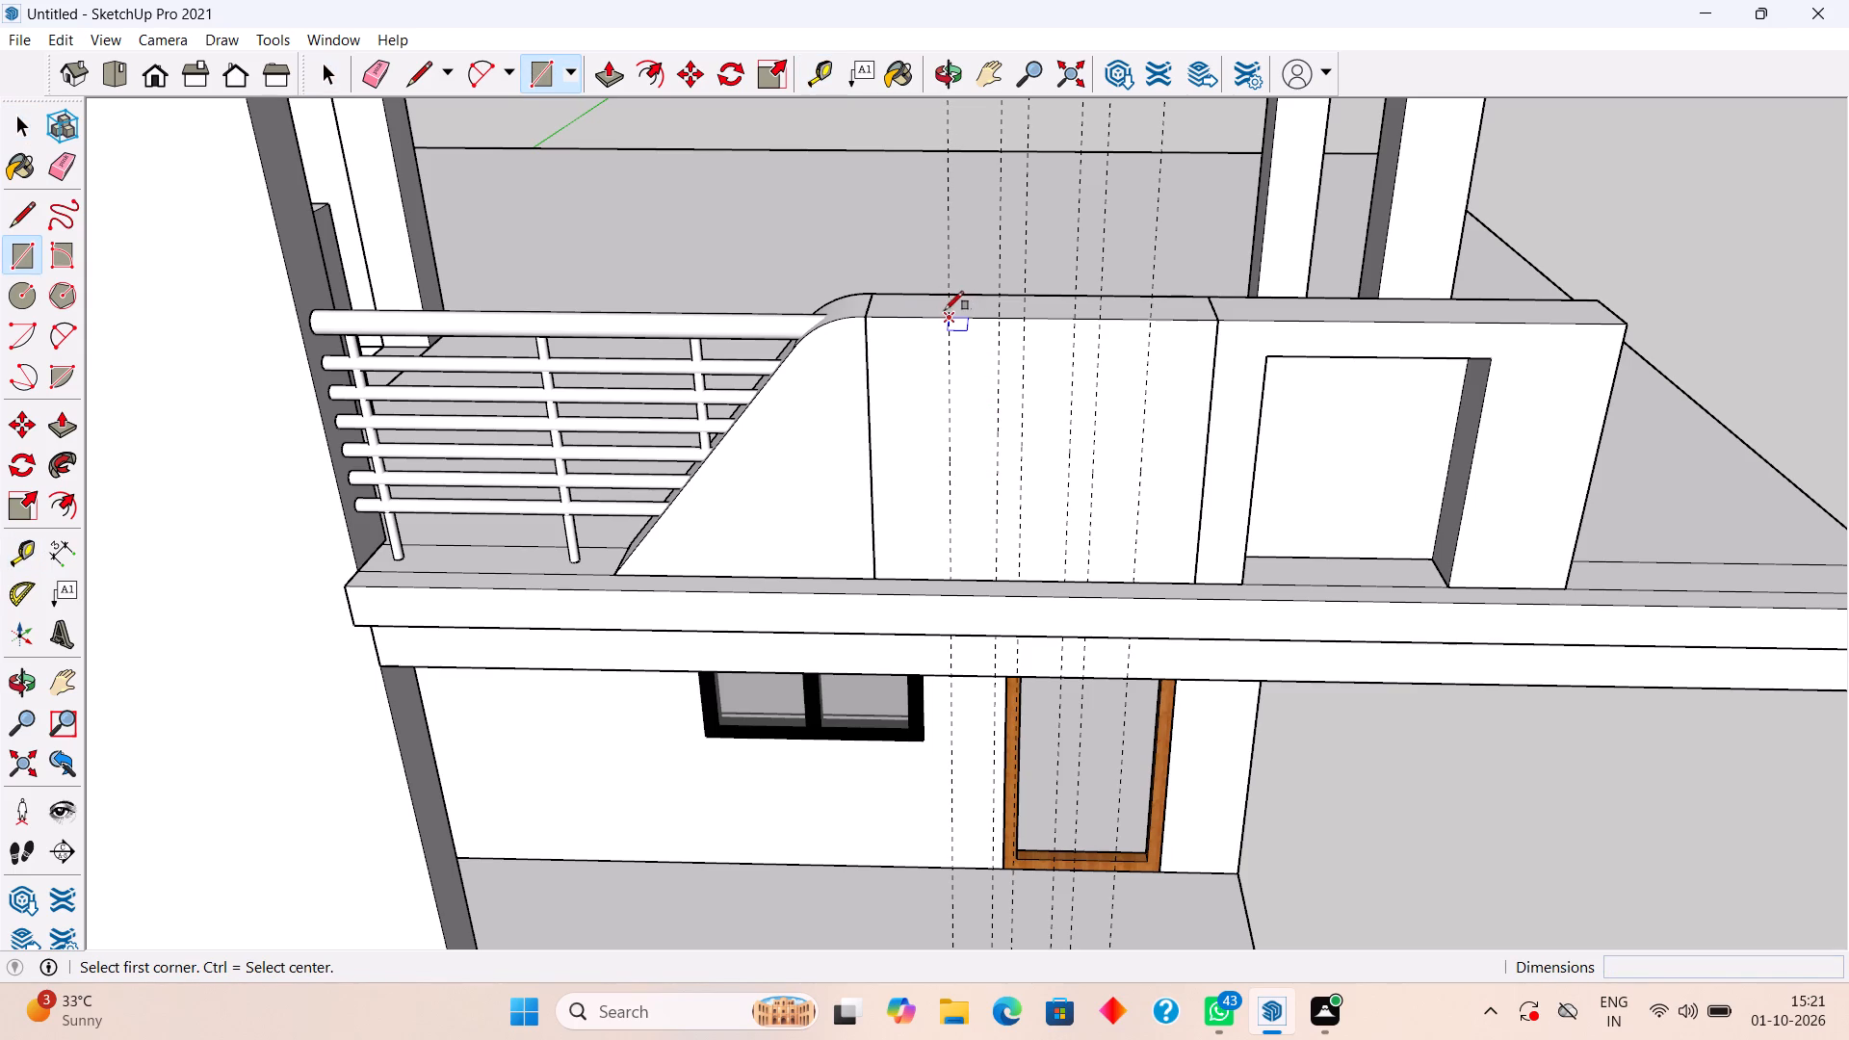
pyautogui.click(949, 318)
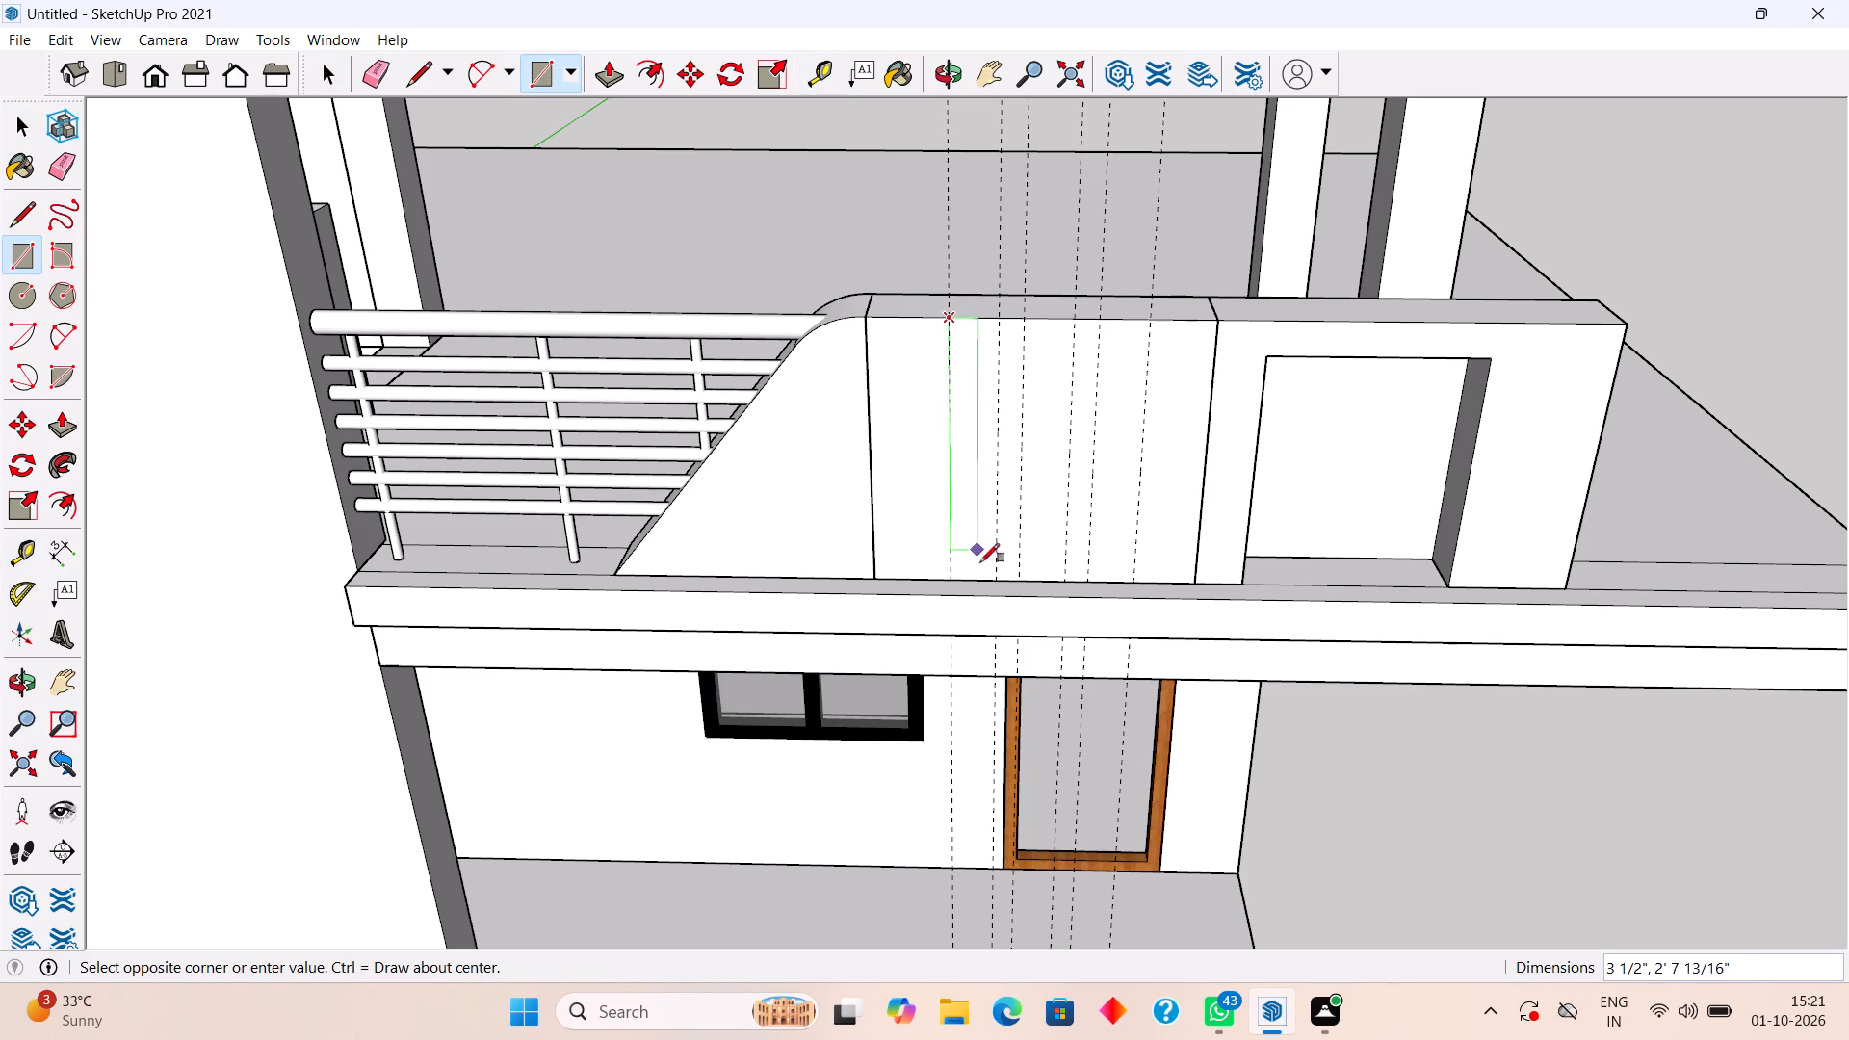
pyautogui.click(995, 577)
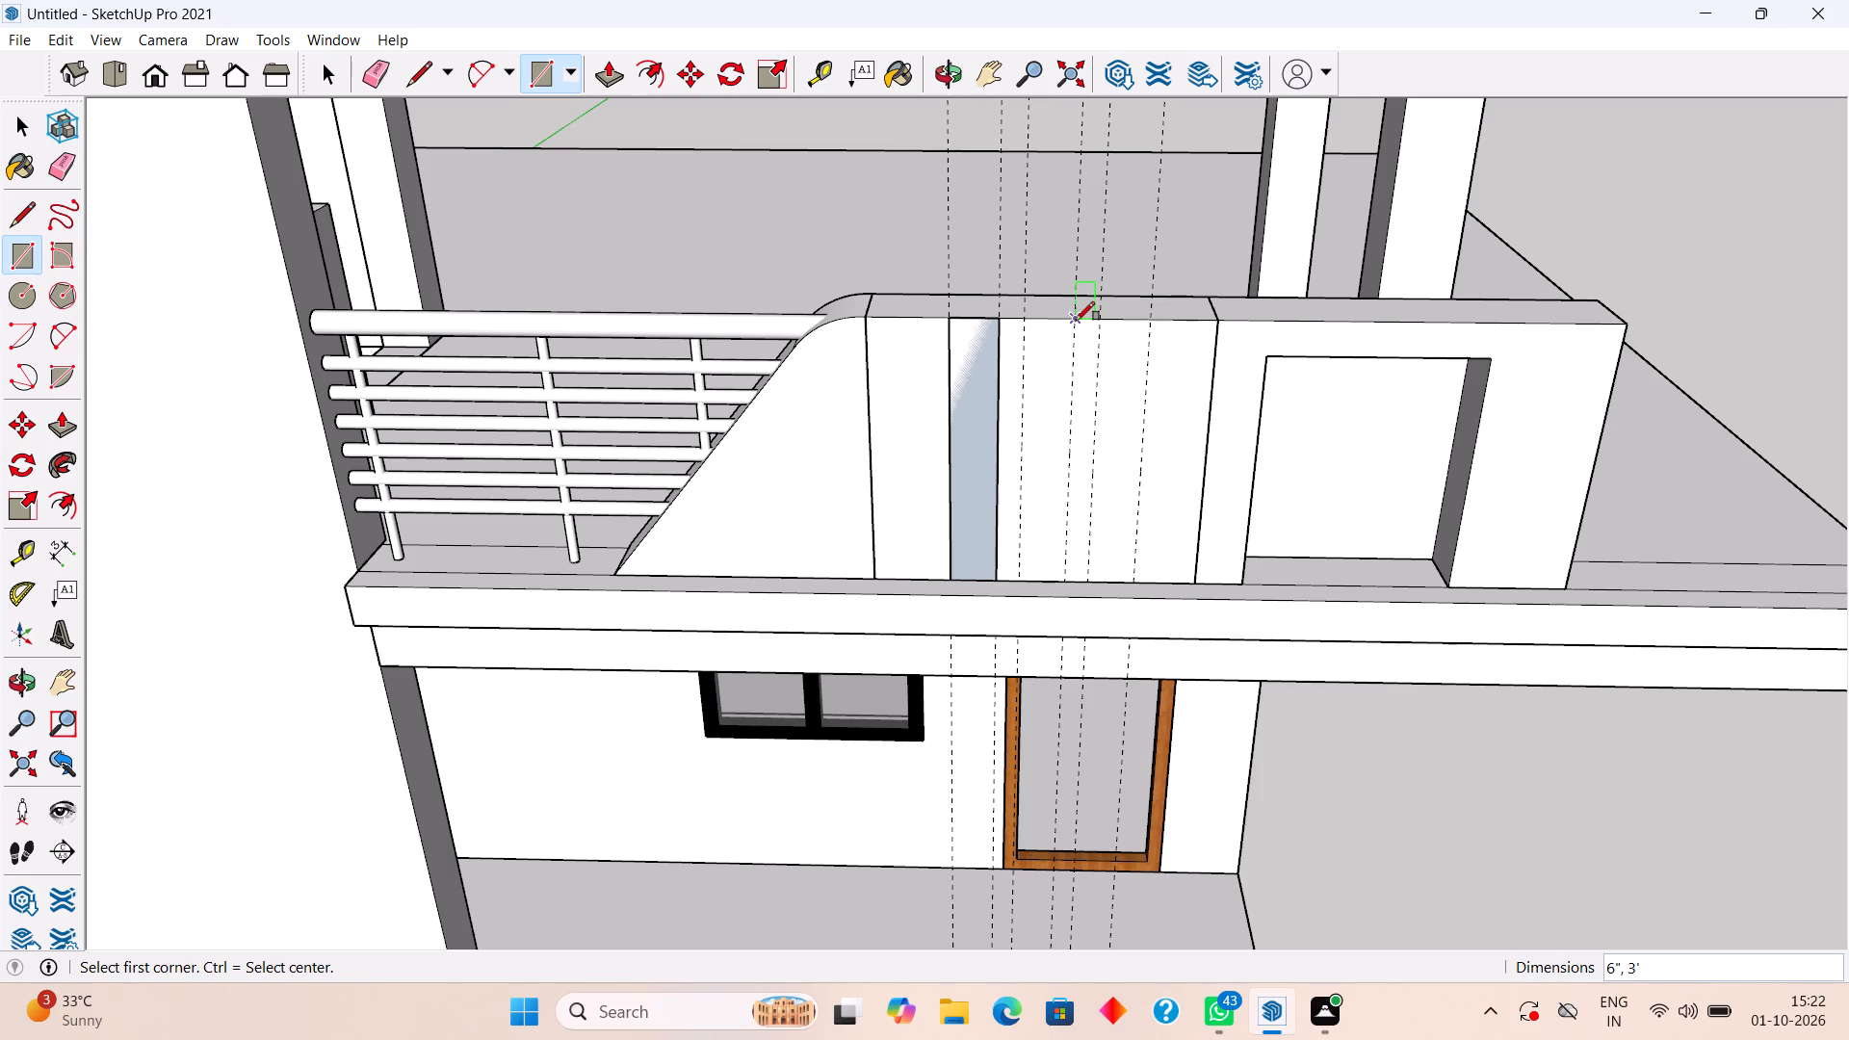
pyautogui.click(1025, 320)
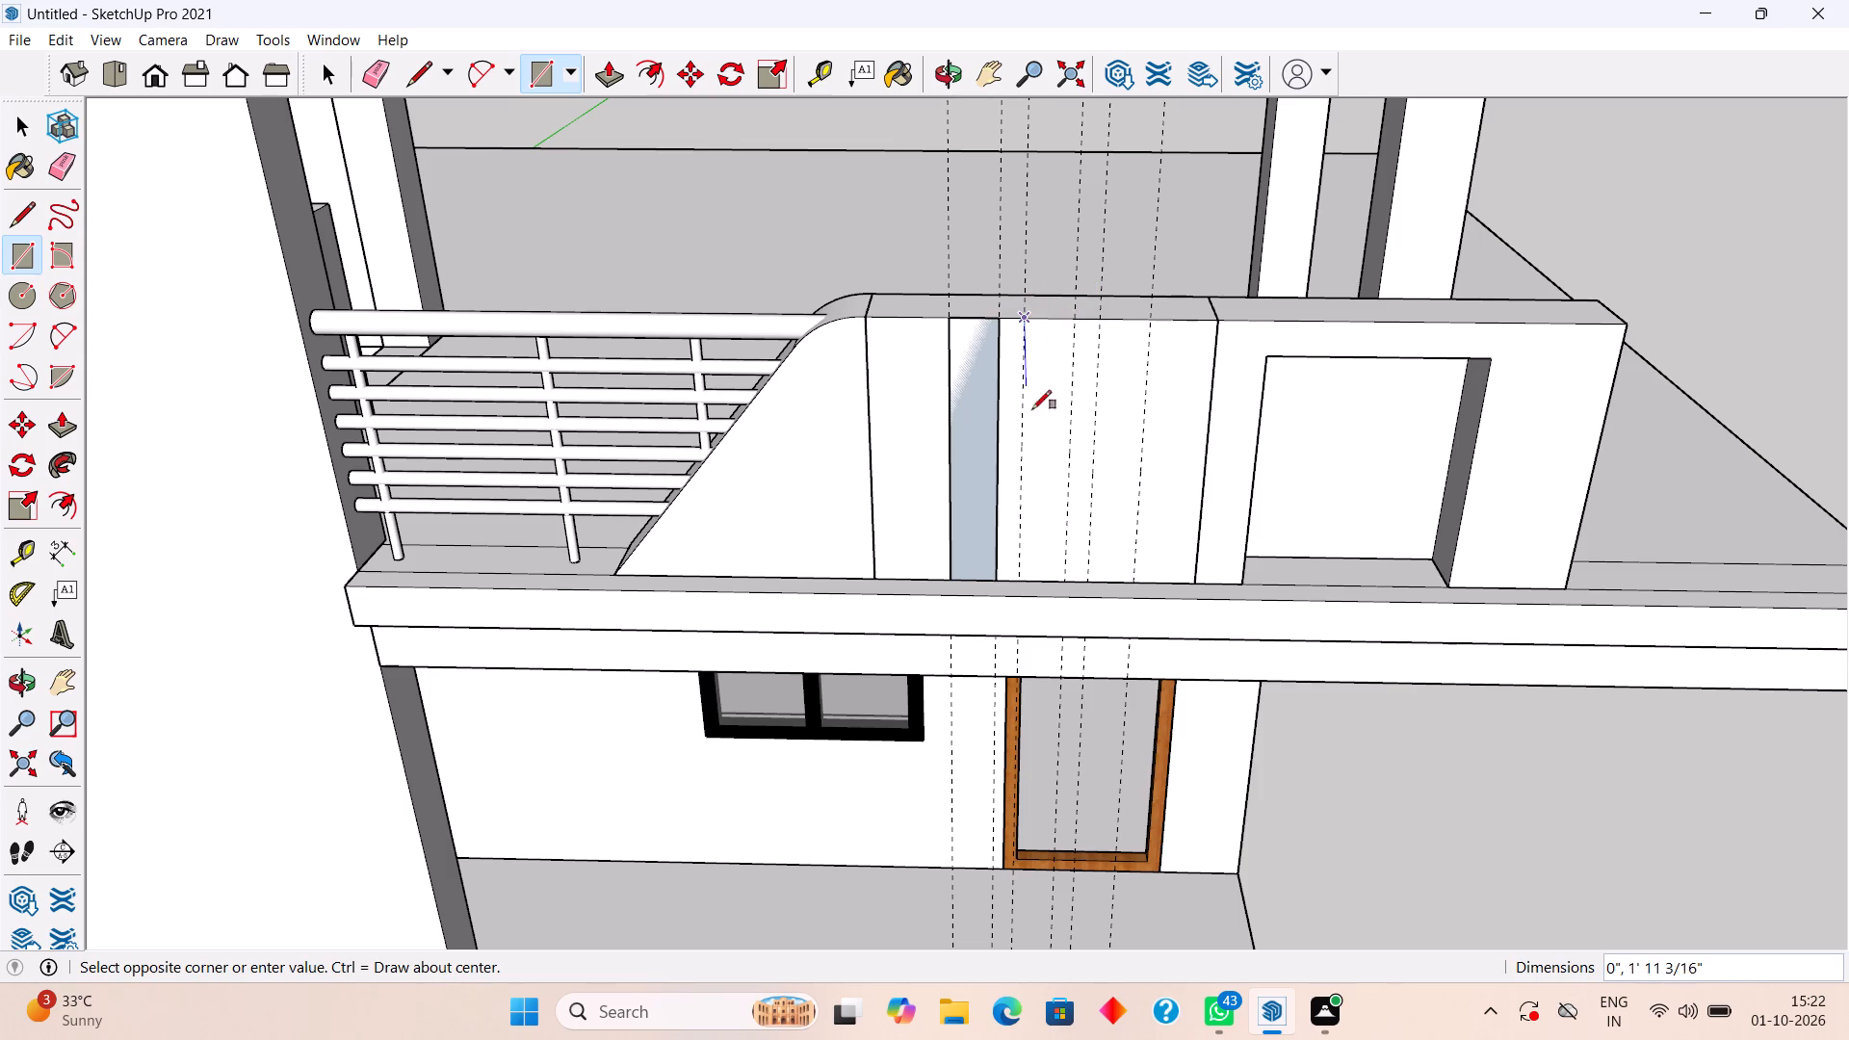
pyautogui.click(1064, 576)
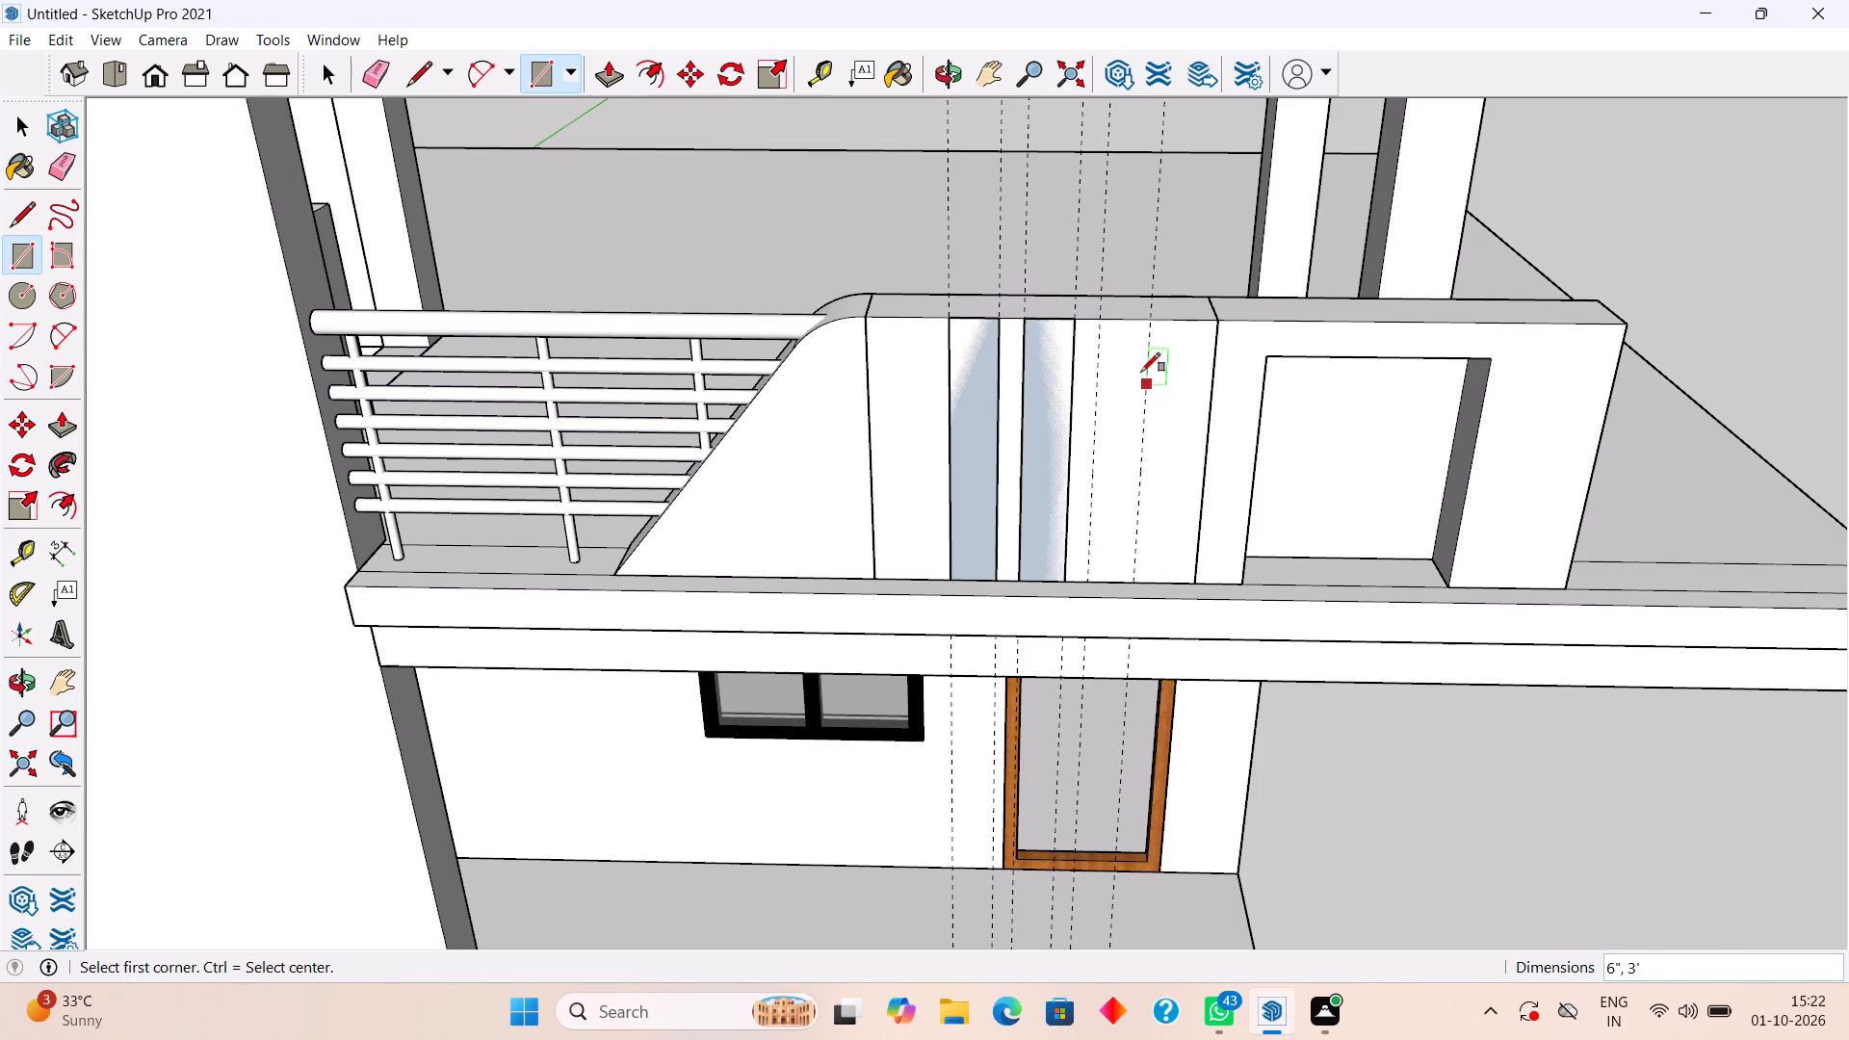
pyautogui.click(1097, 320)
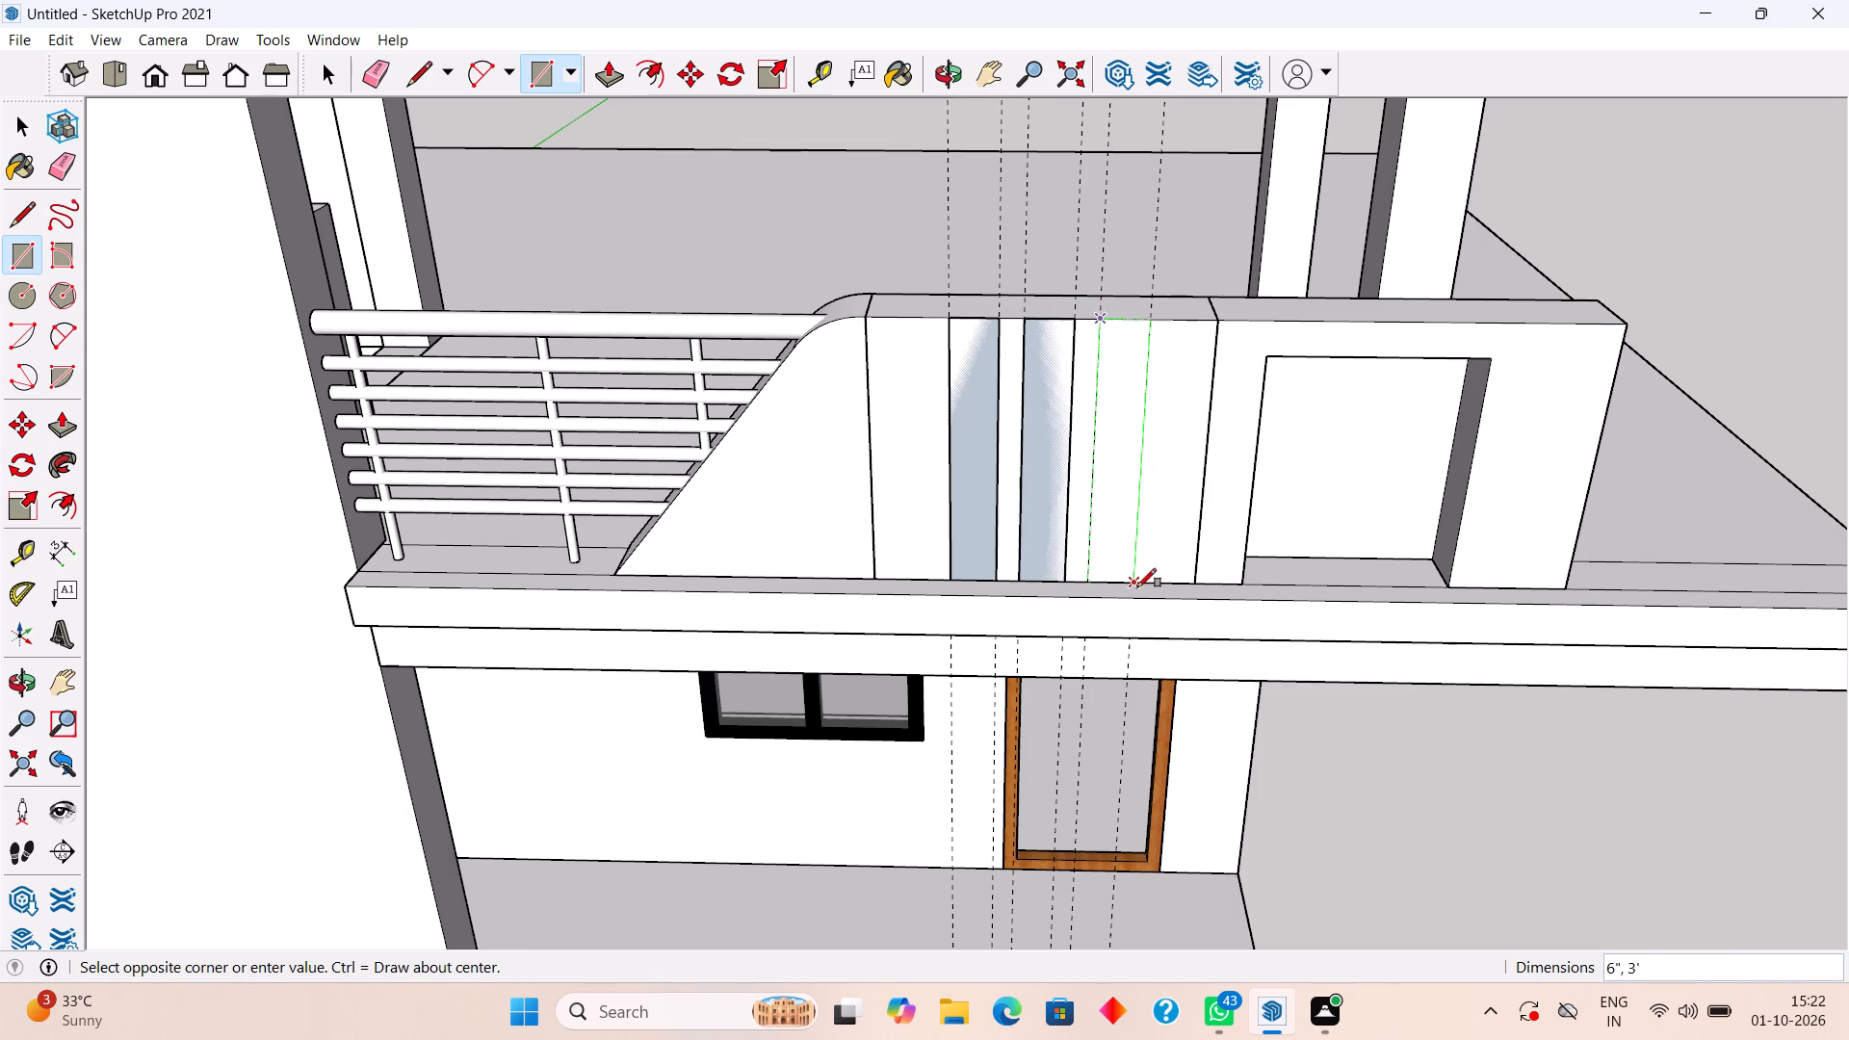
pyautogui.click(1139, 582)
# Push/pull the three strip faces on the parapet panel outward by 4" each.
pyautogui.press('space')
pyautogui.press('p')
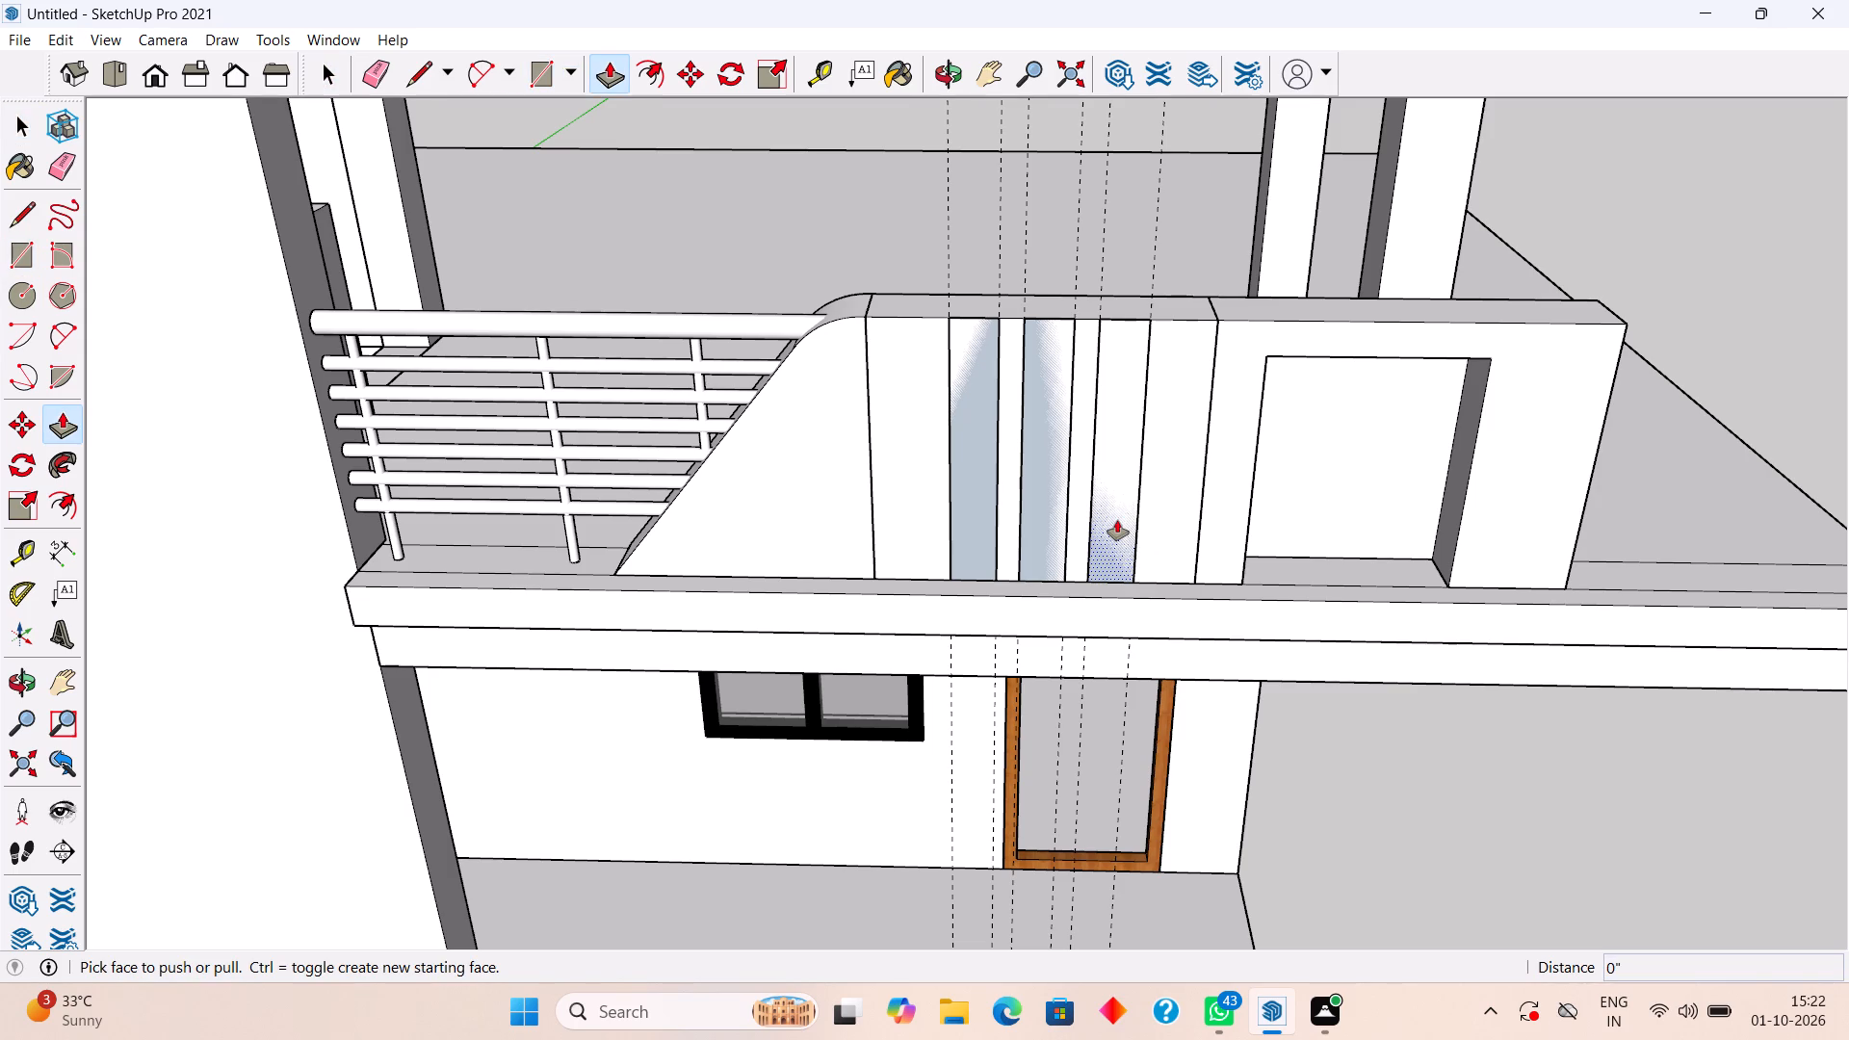
pyautogui.click(1117, 520)
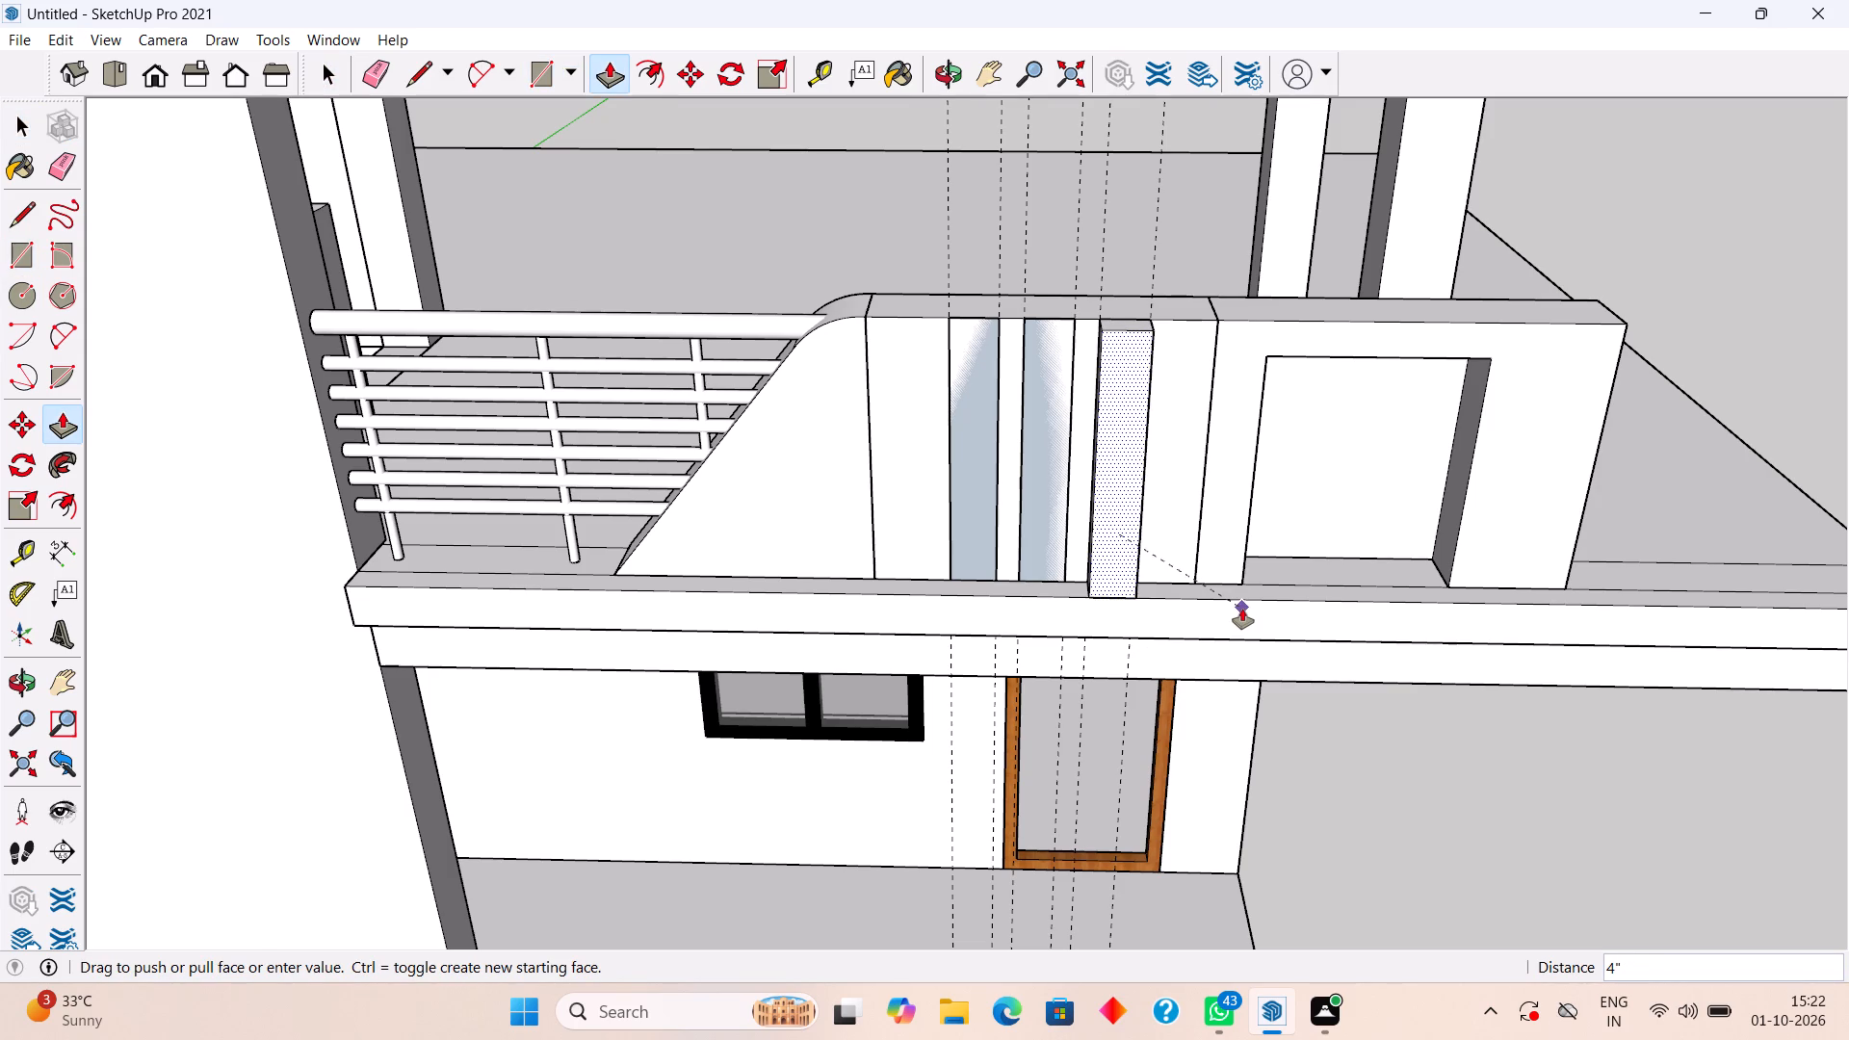
pyautogui.click(1242, 609)
pyautogui.click(1044, 528)
pyautogui.click(1044, 528)
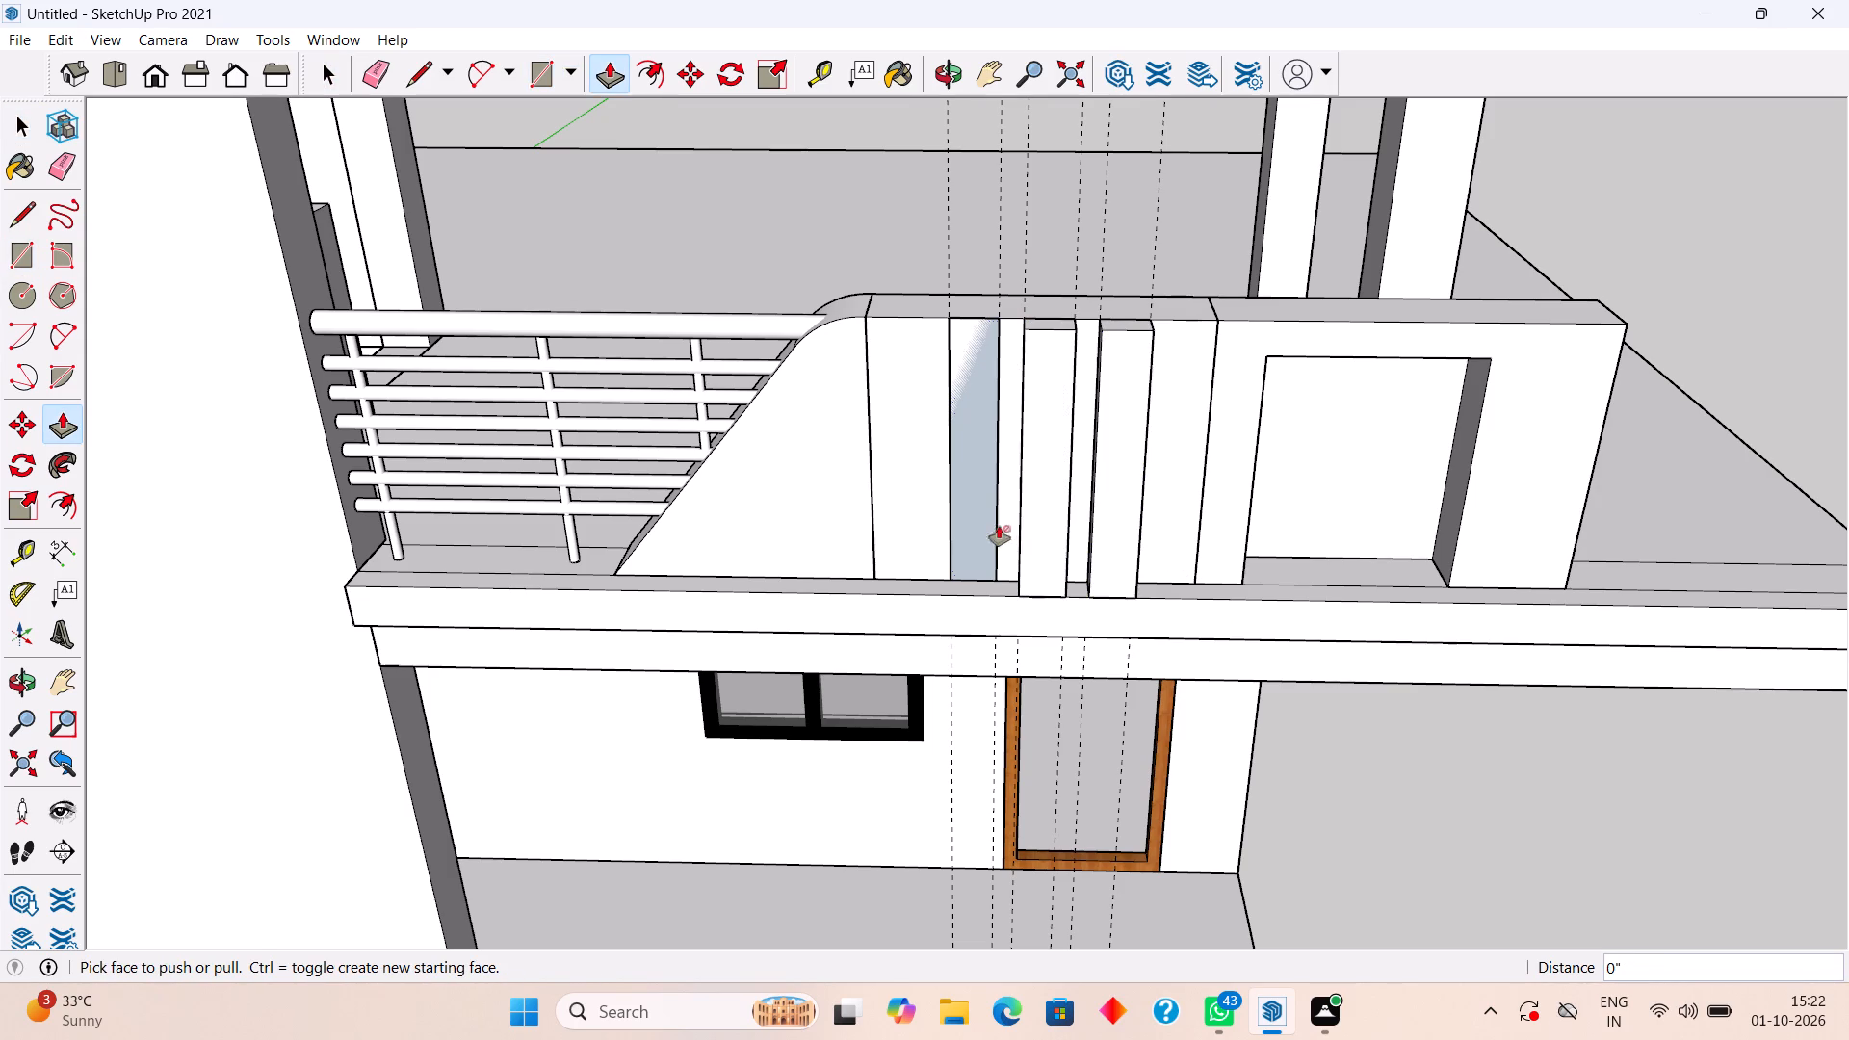
pyautogui.doubleClick(978, 526)
# Raise the top of the strip nearest the opening by 3" above the parapet.
pyautogui.moveTo(1043, 406); pyautogui.dragTo(977, 683, button='middle')
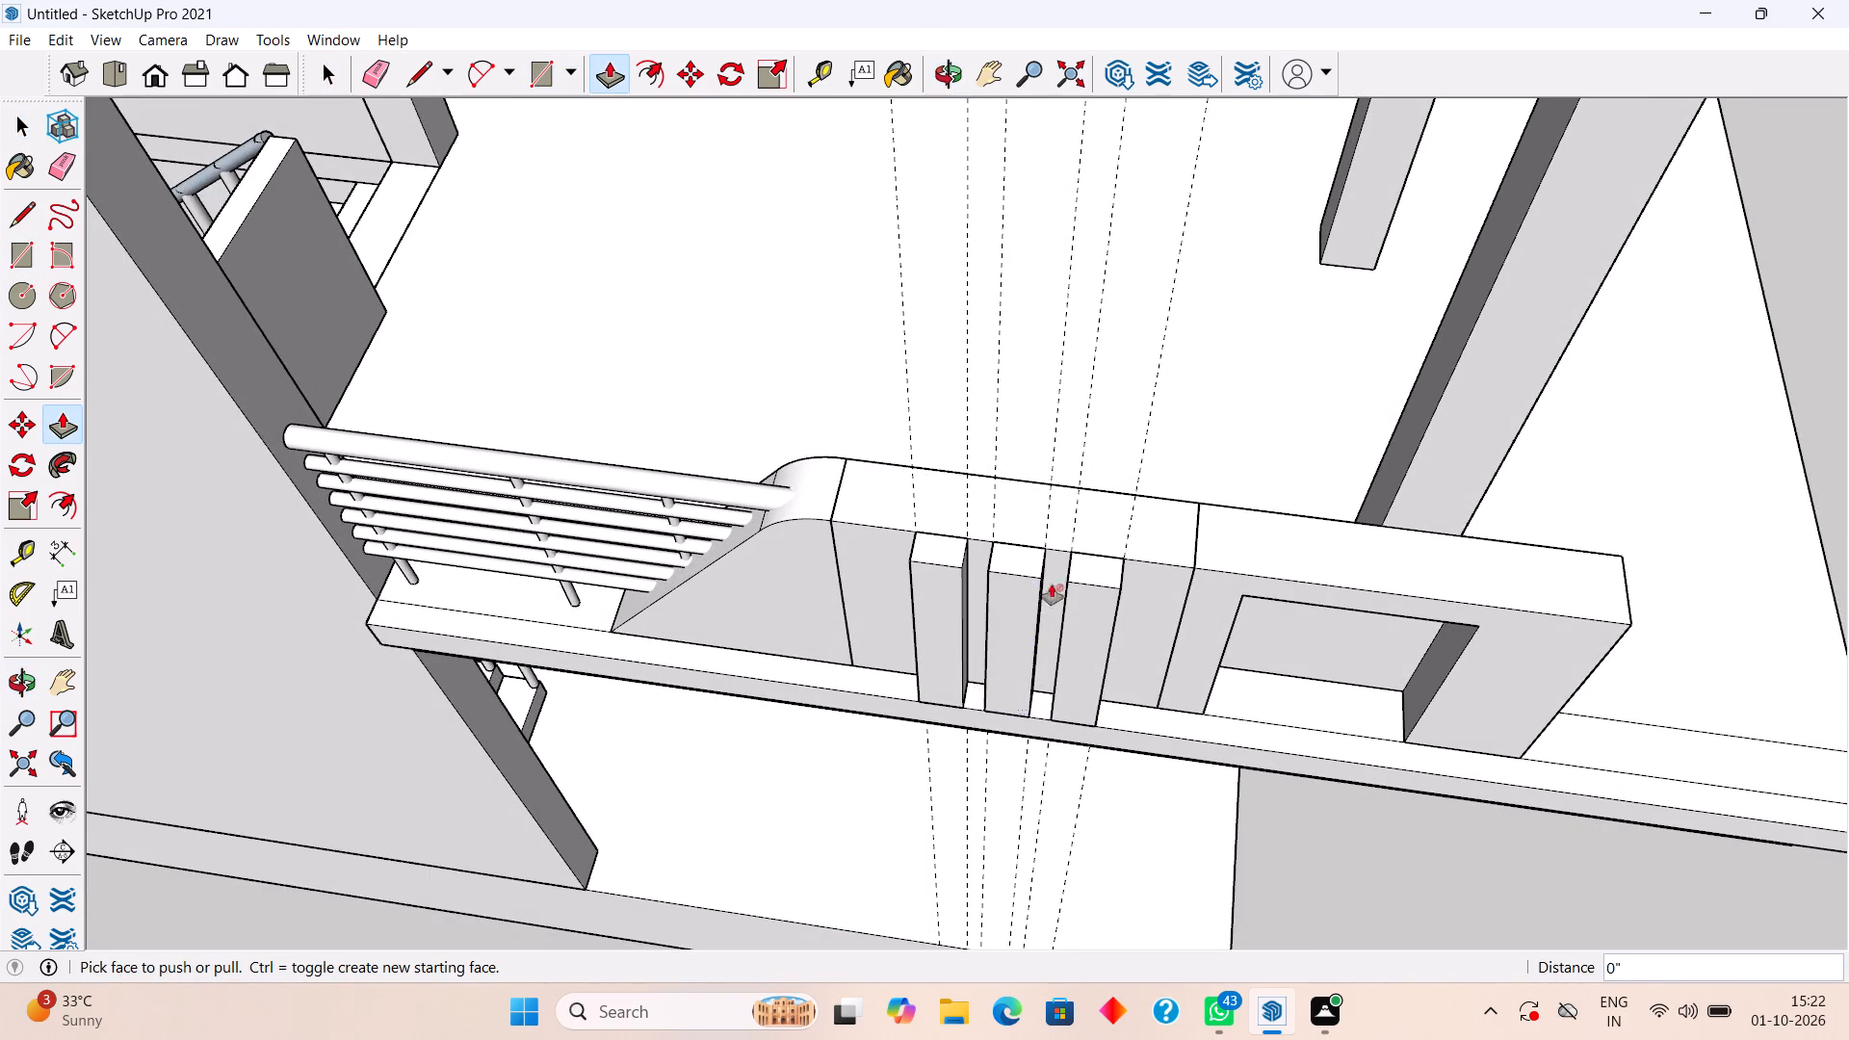
pyautogui.scroll(4, 1067, 570)
pyautogui.click(1090, 567)
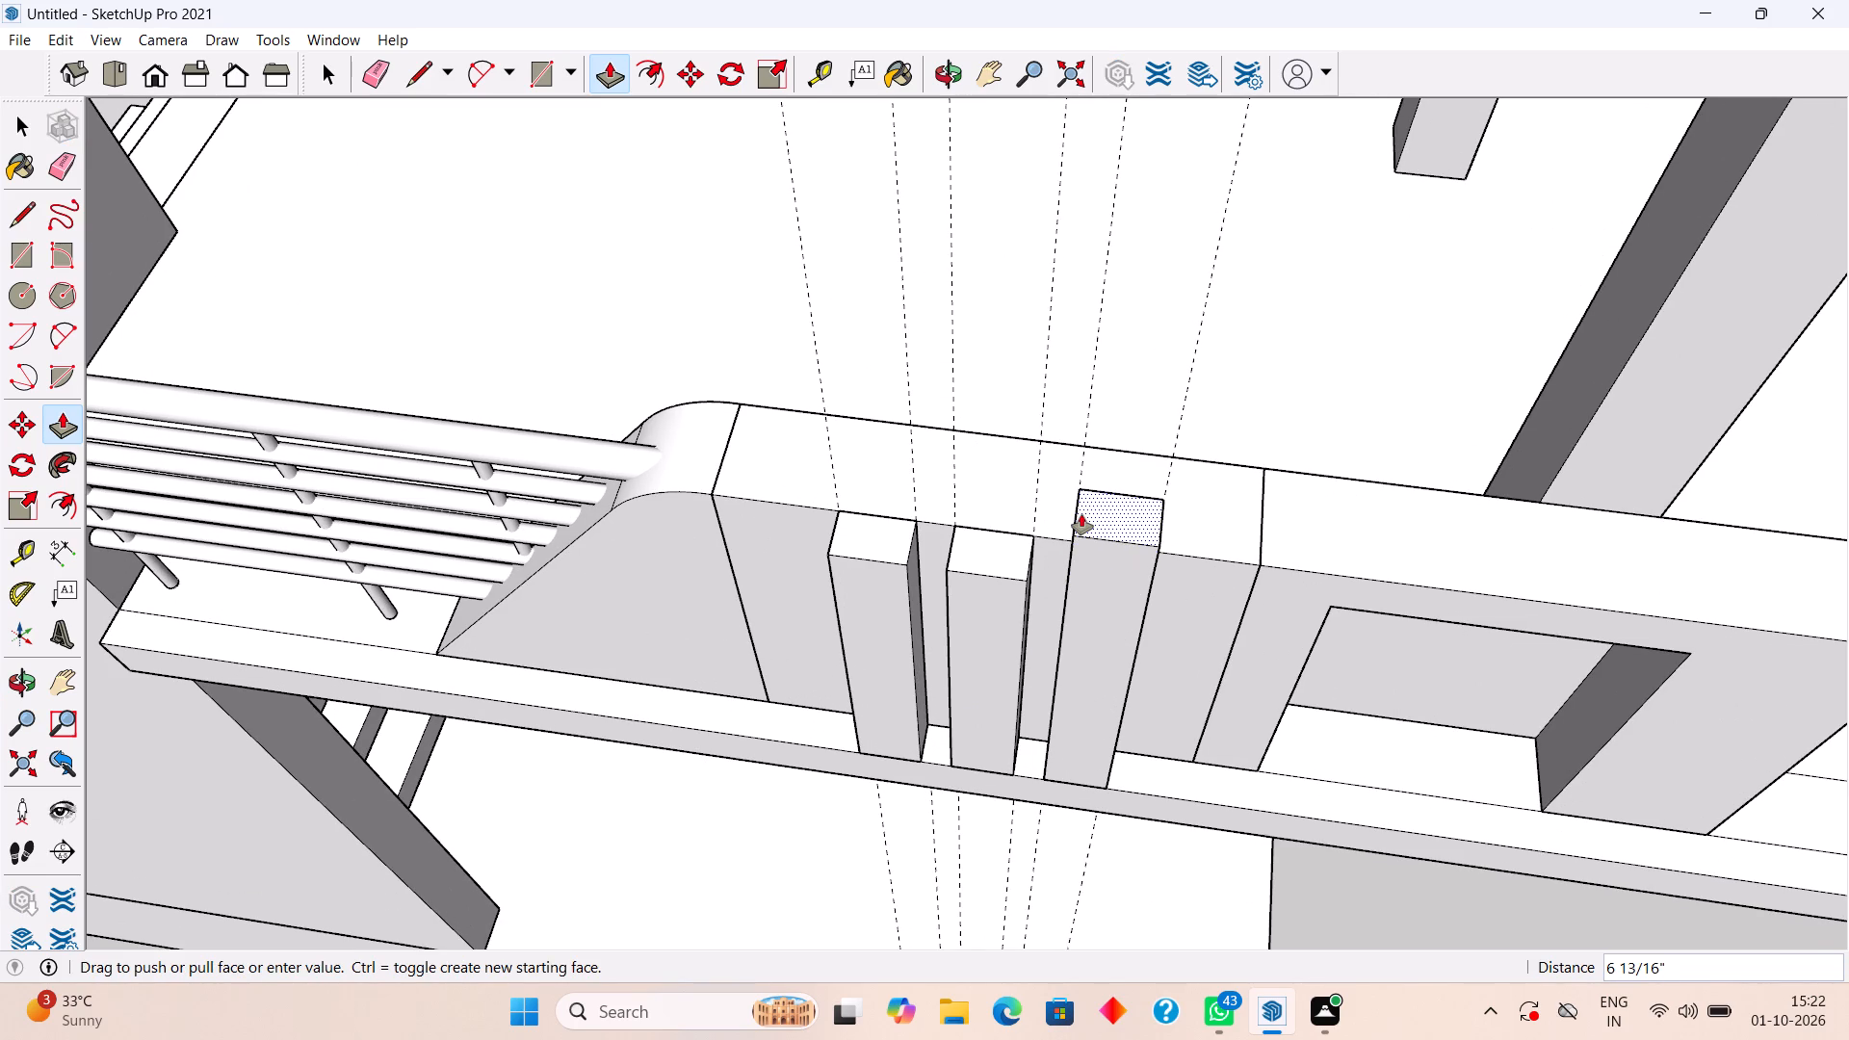
pyautogui.write('3"')
pyautogui.press('Return')
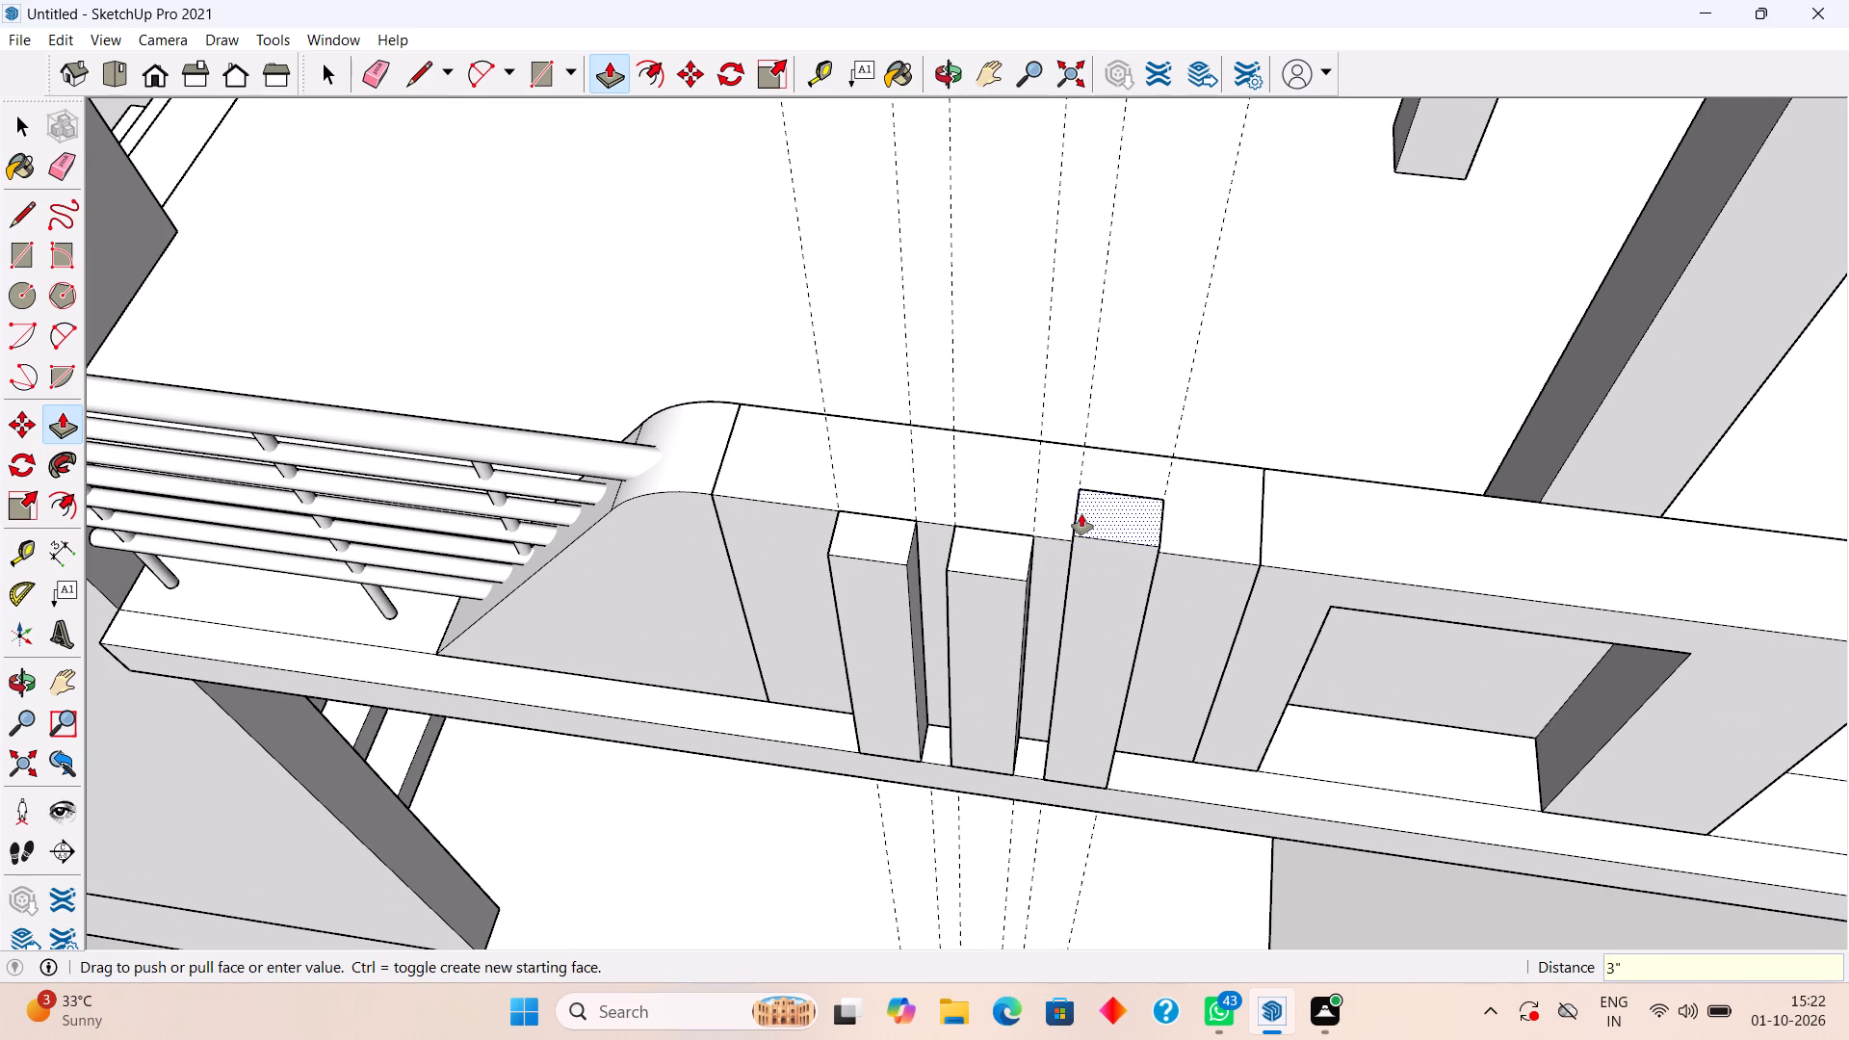
# Raise the top of the middle strip by 3" above the parapet.
pyautogui.doubleClick(998, 558)
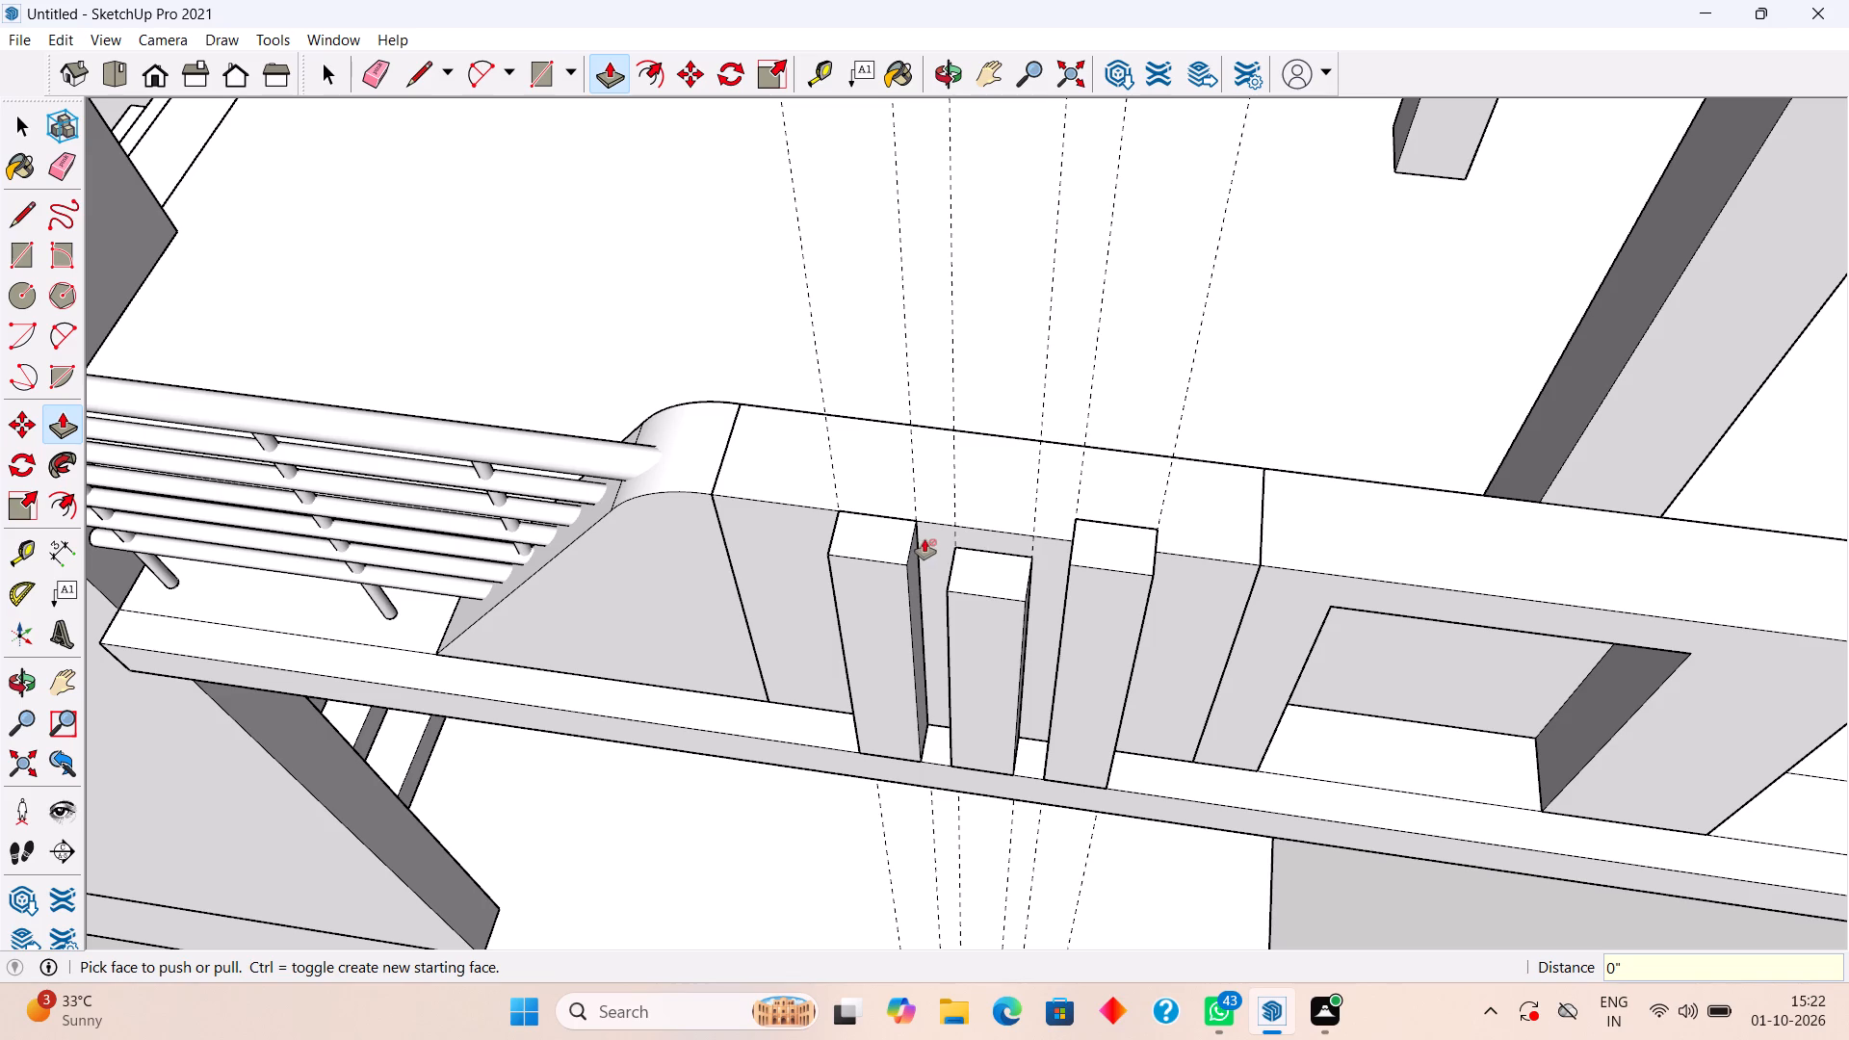
pyautogui.hotkey('ctrl', 'z')
pyautogui.click(973, 542)
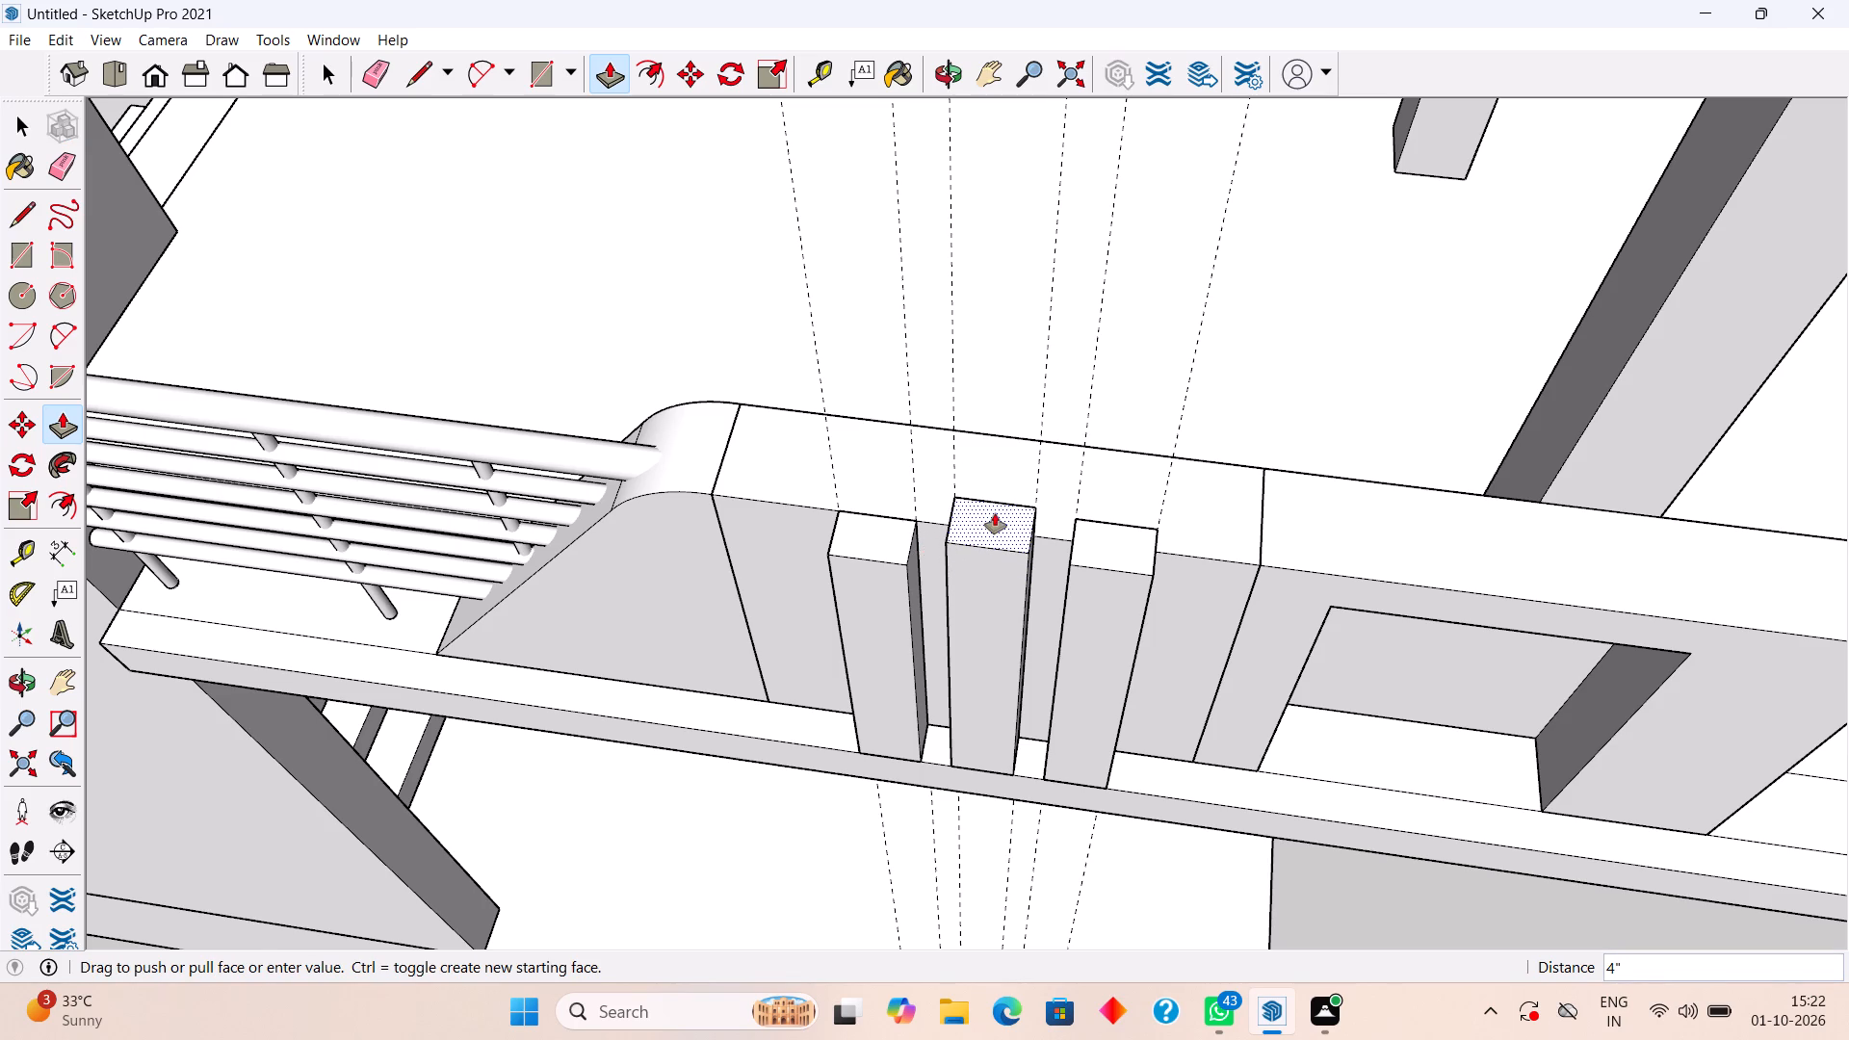
pyautogui.write('3"')
pyautogui.press('Return')
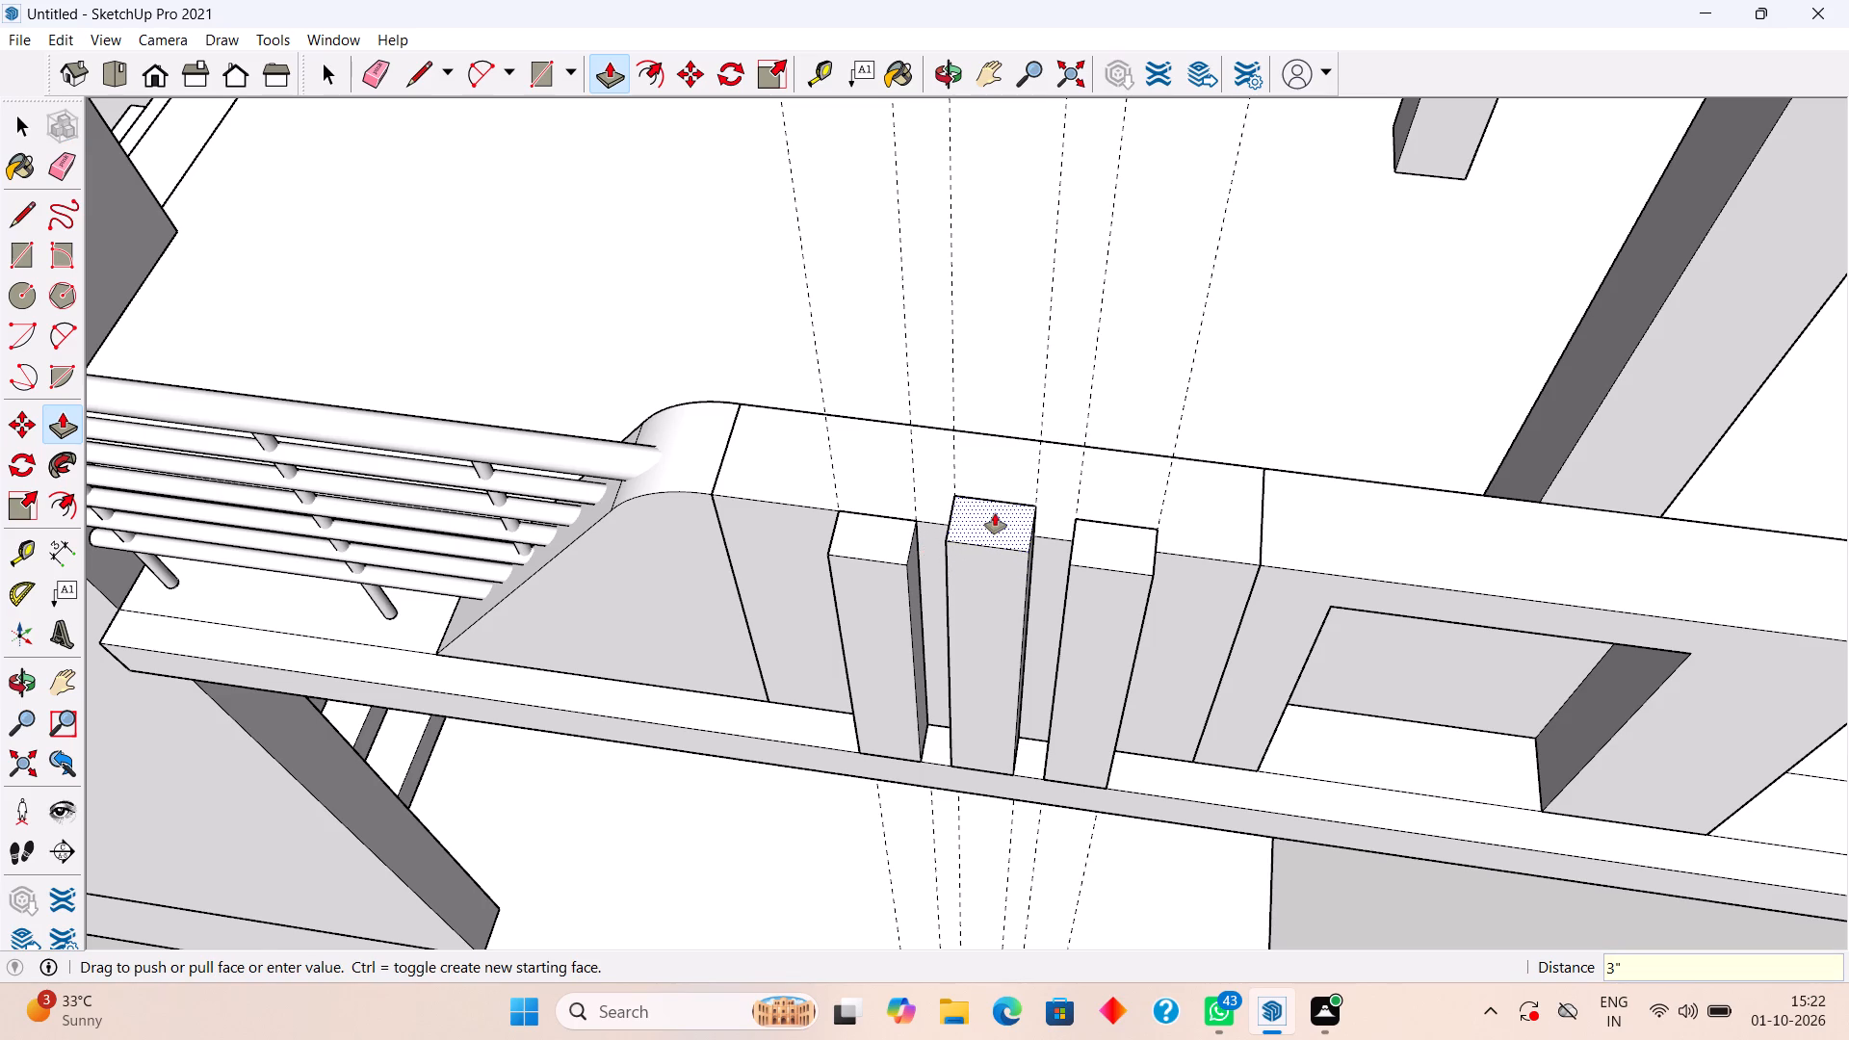
# Raise the top of the strip nearest the railing by 3" above the parapet.
pyautogui.doubleClick(874, 535)
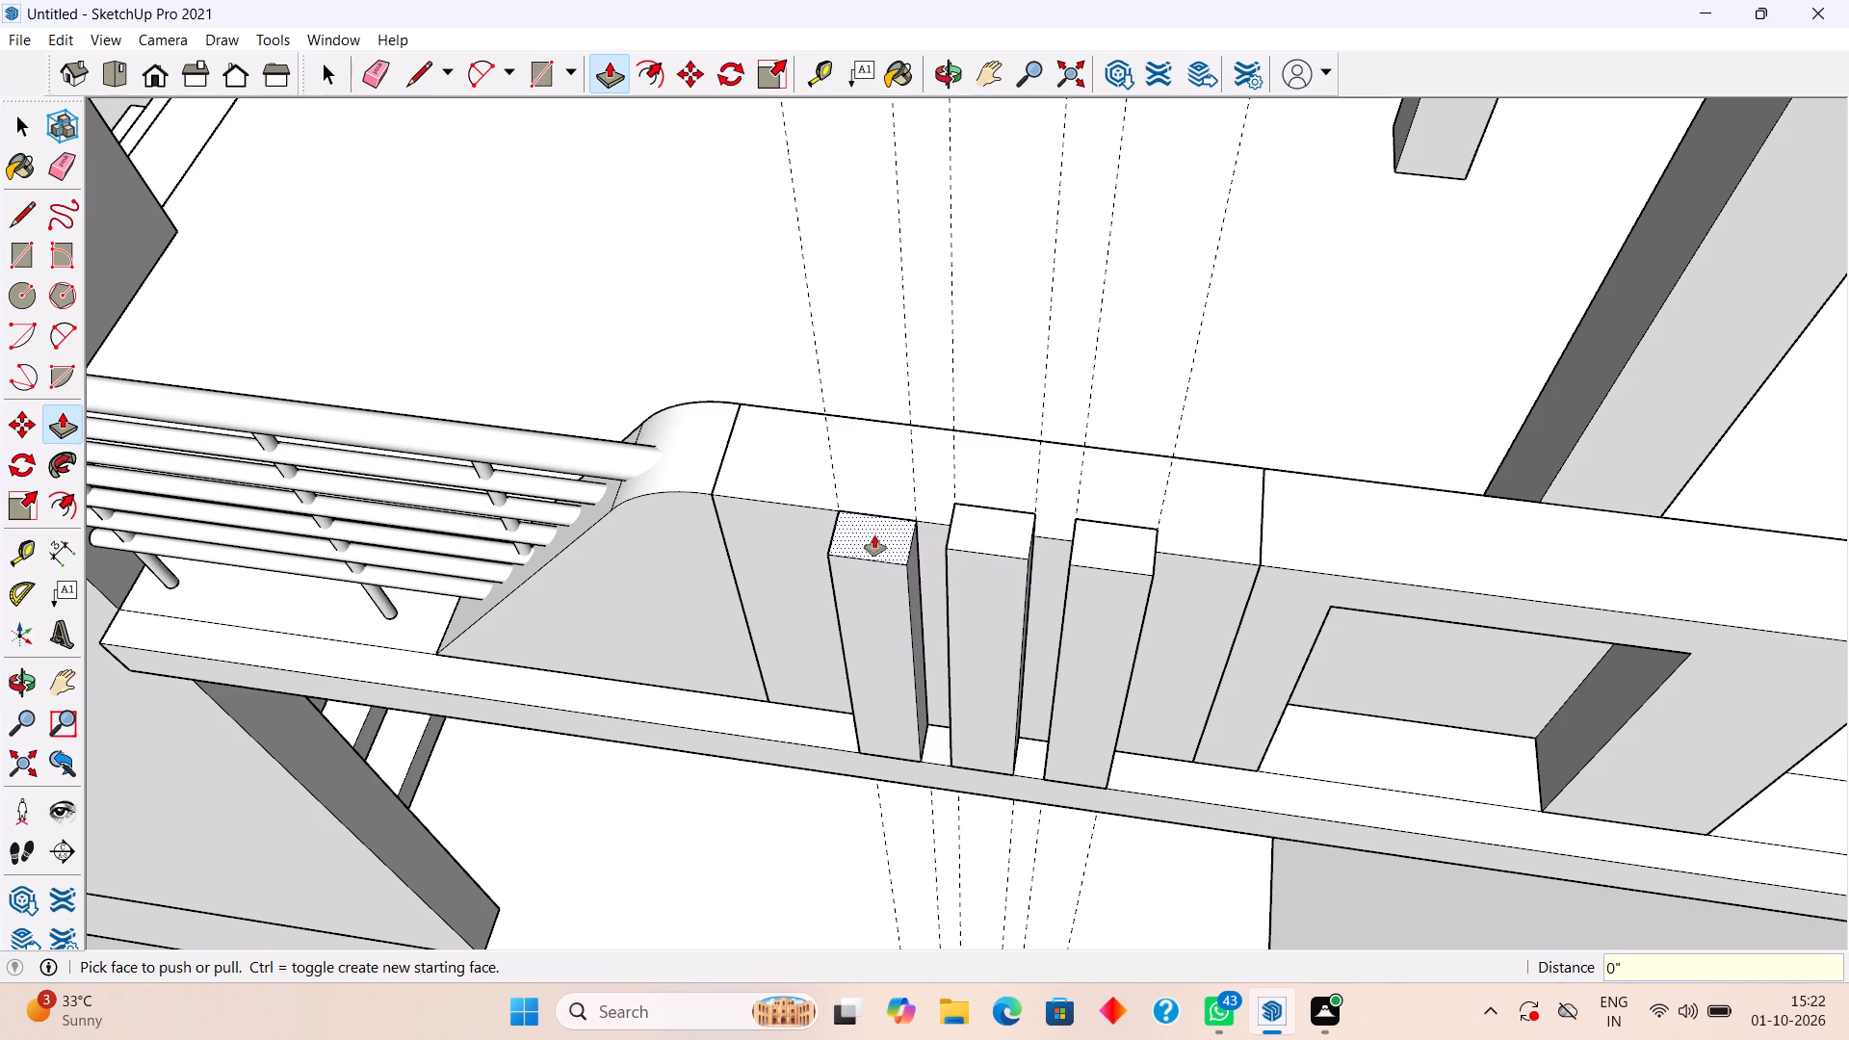
pyautogui.click(874, 535)
pyautogui.click(874, 535)
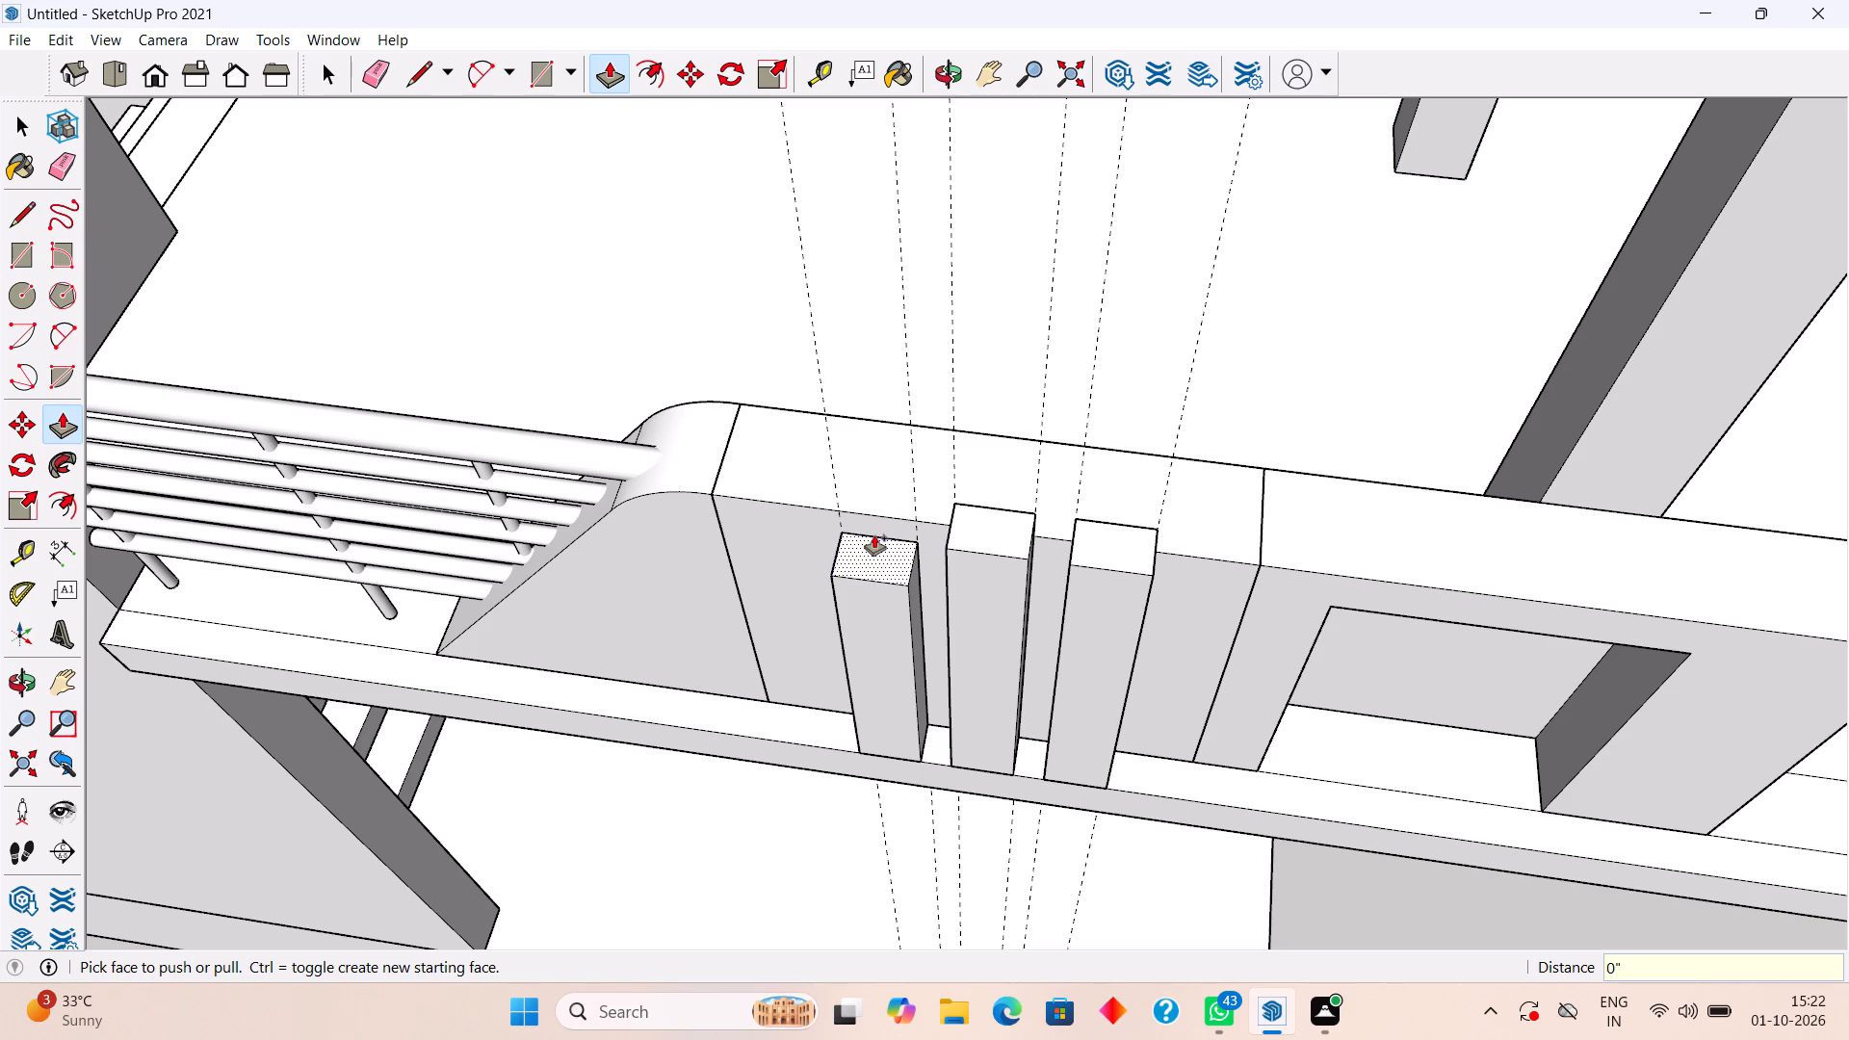
pyautogui.hotkey('ctrl', 'z')
pyautogui.click(874, 535)
pyautogui.write('3"')
pyautogui.press('Return')
pyautogui.press('space')
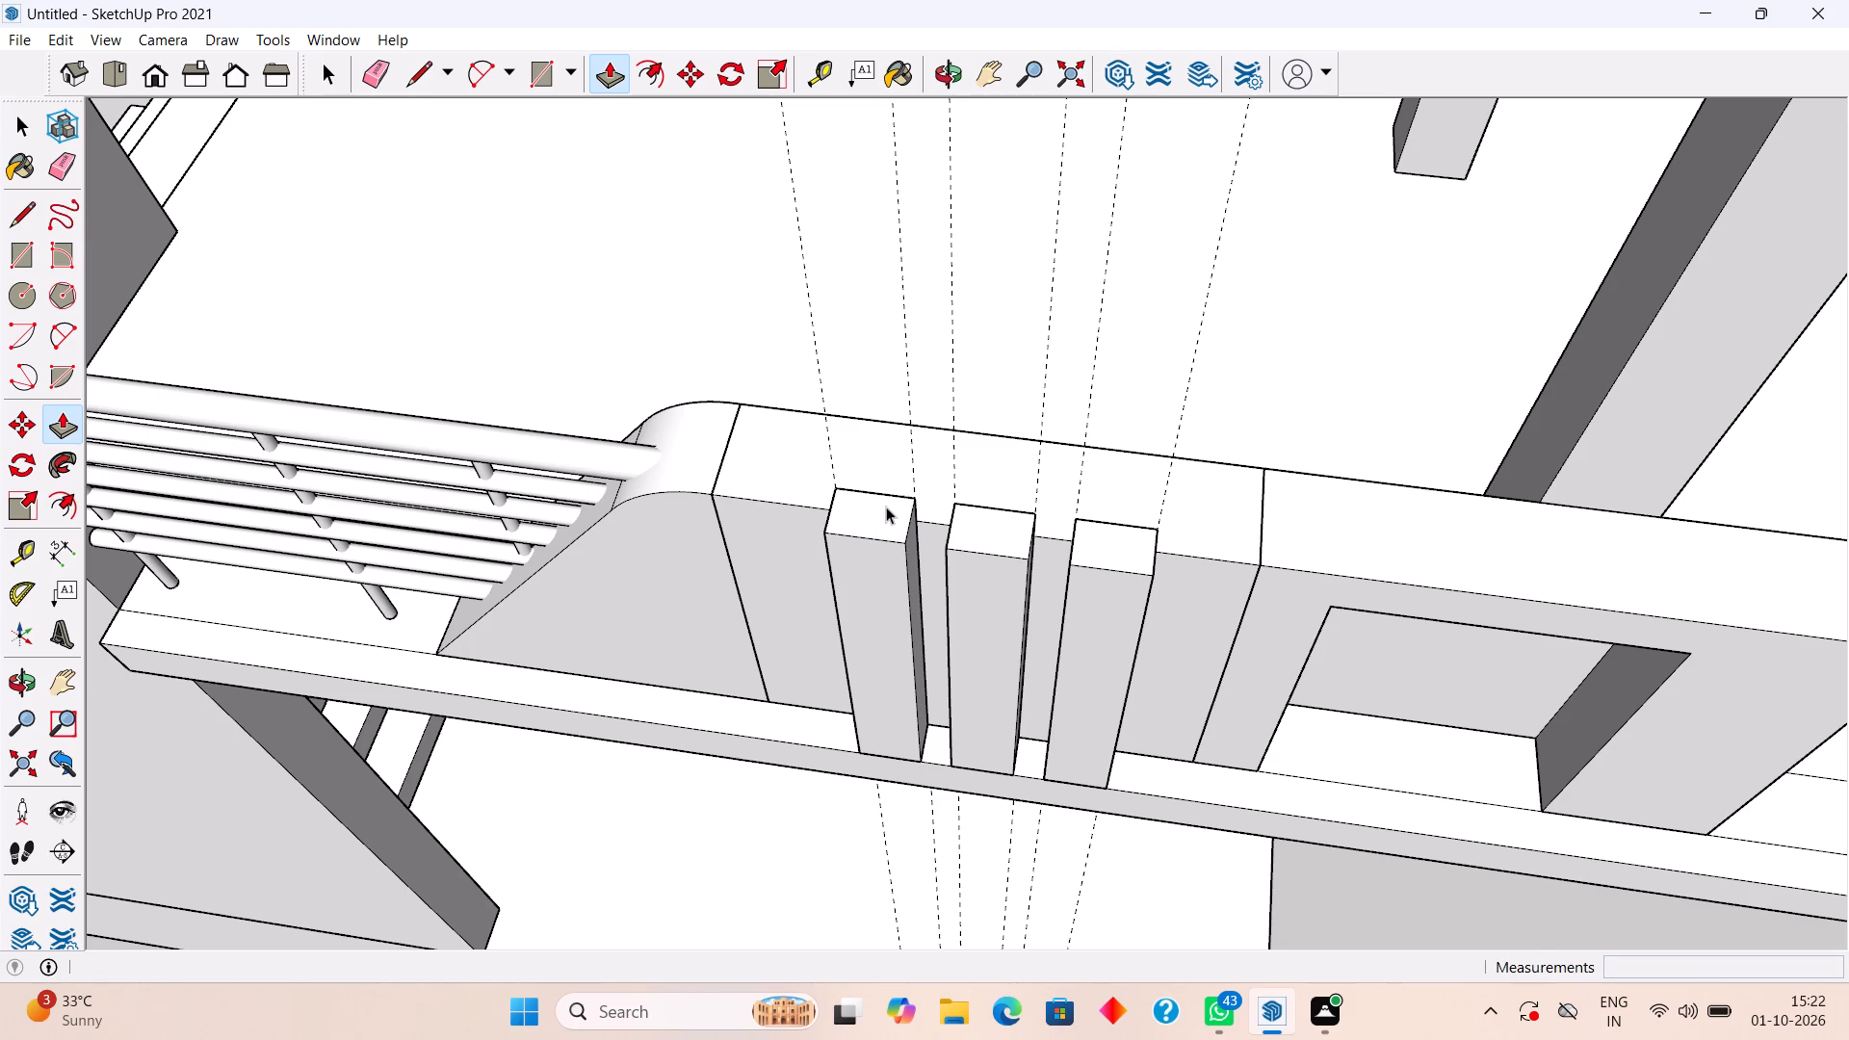
# Select all three raised strips completely and make them into one group.
pyautogui.tripleClick(843, 569)
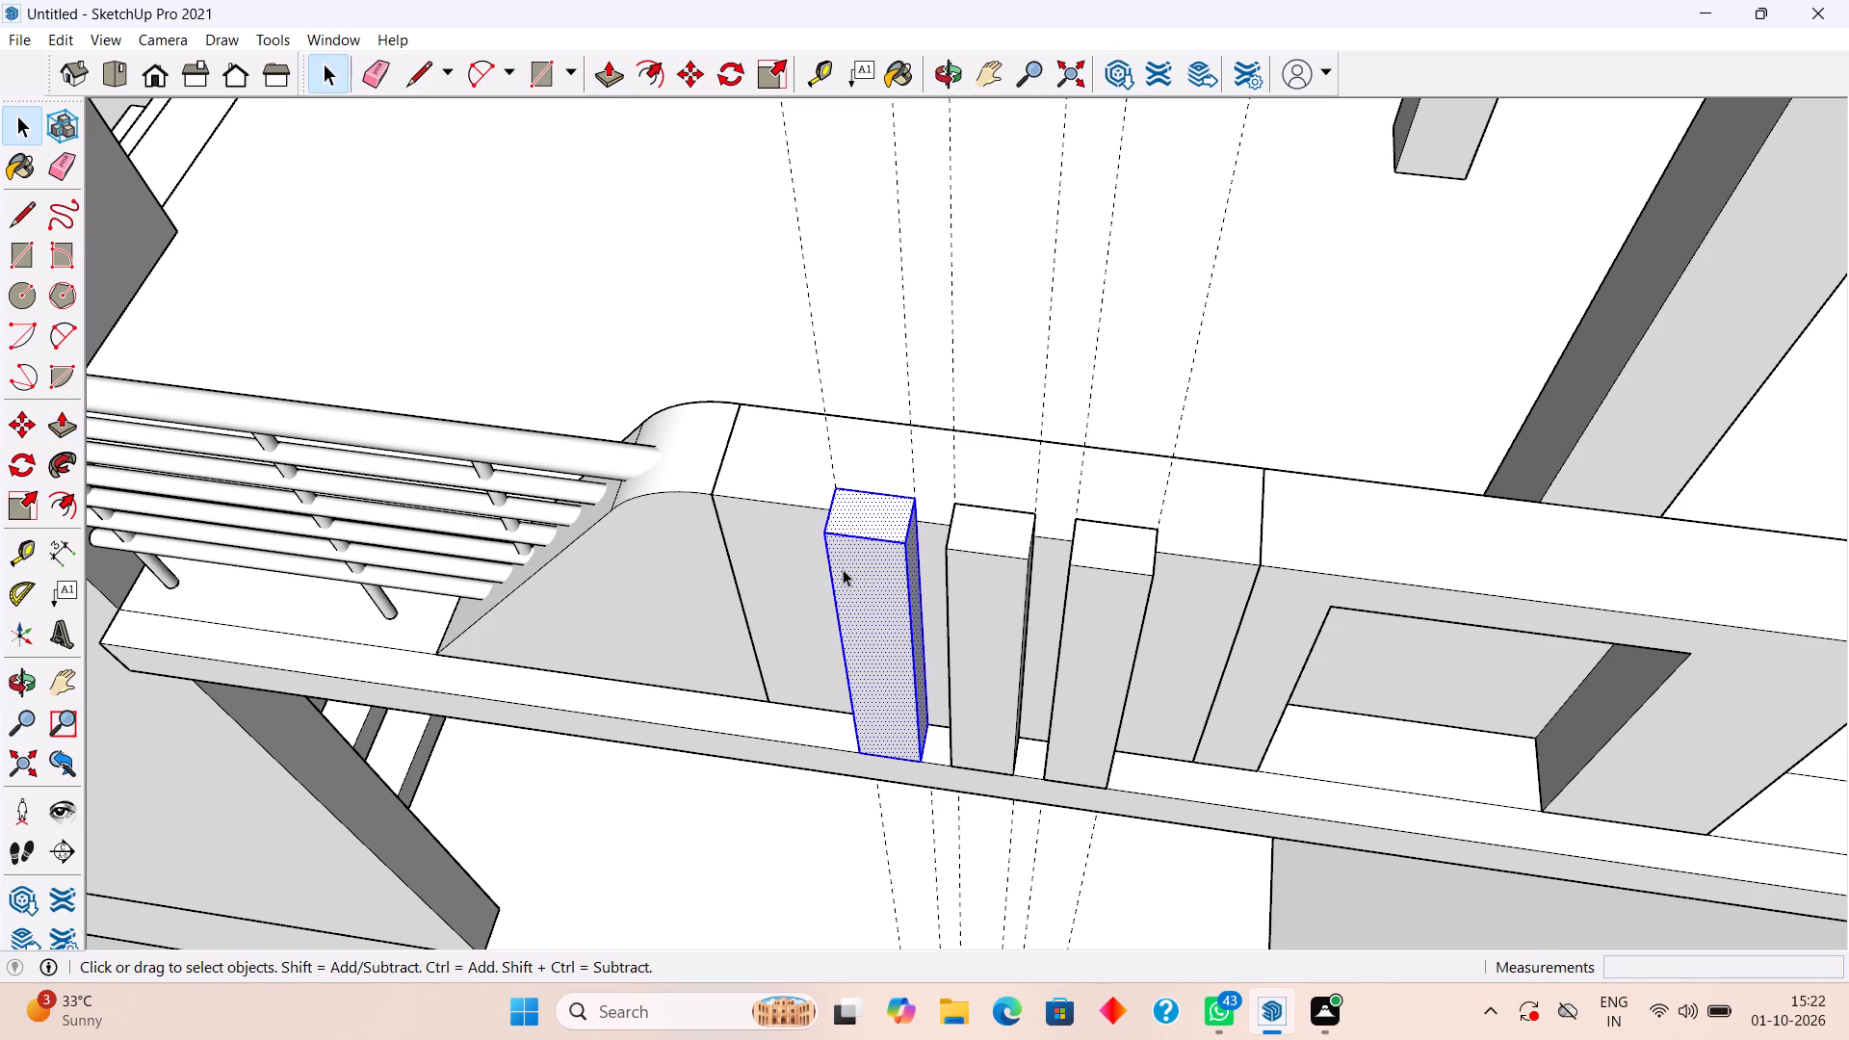
pyautogui.keyDown('shift'); pyautogui.tripleClick(973, 619); pyautogui.keyUp('shift')
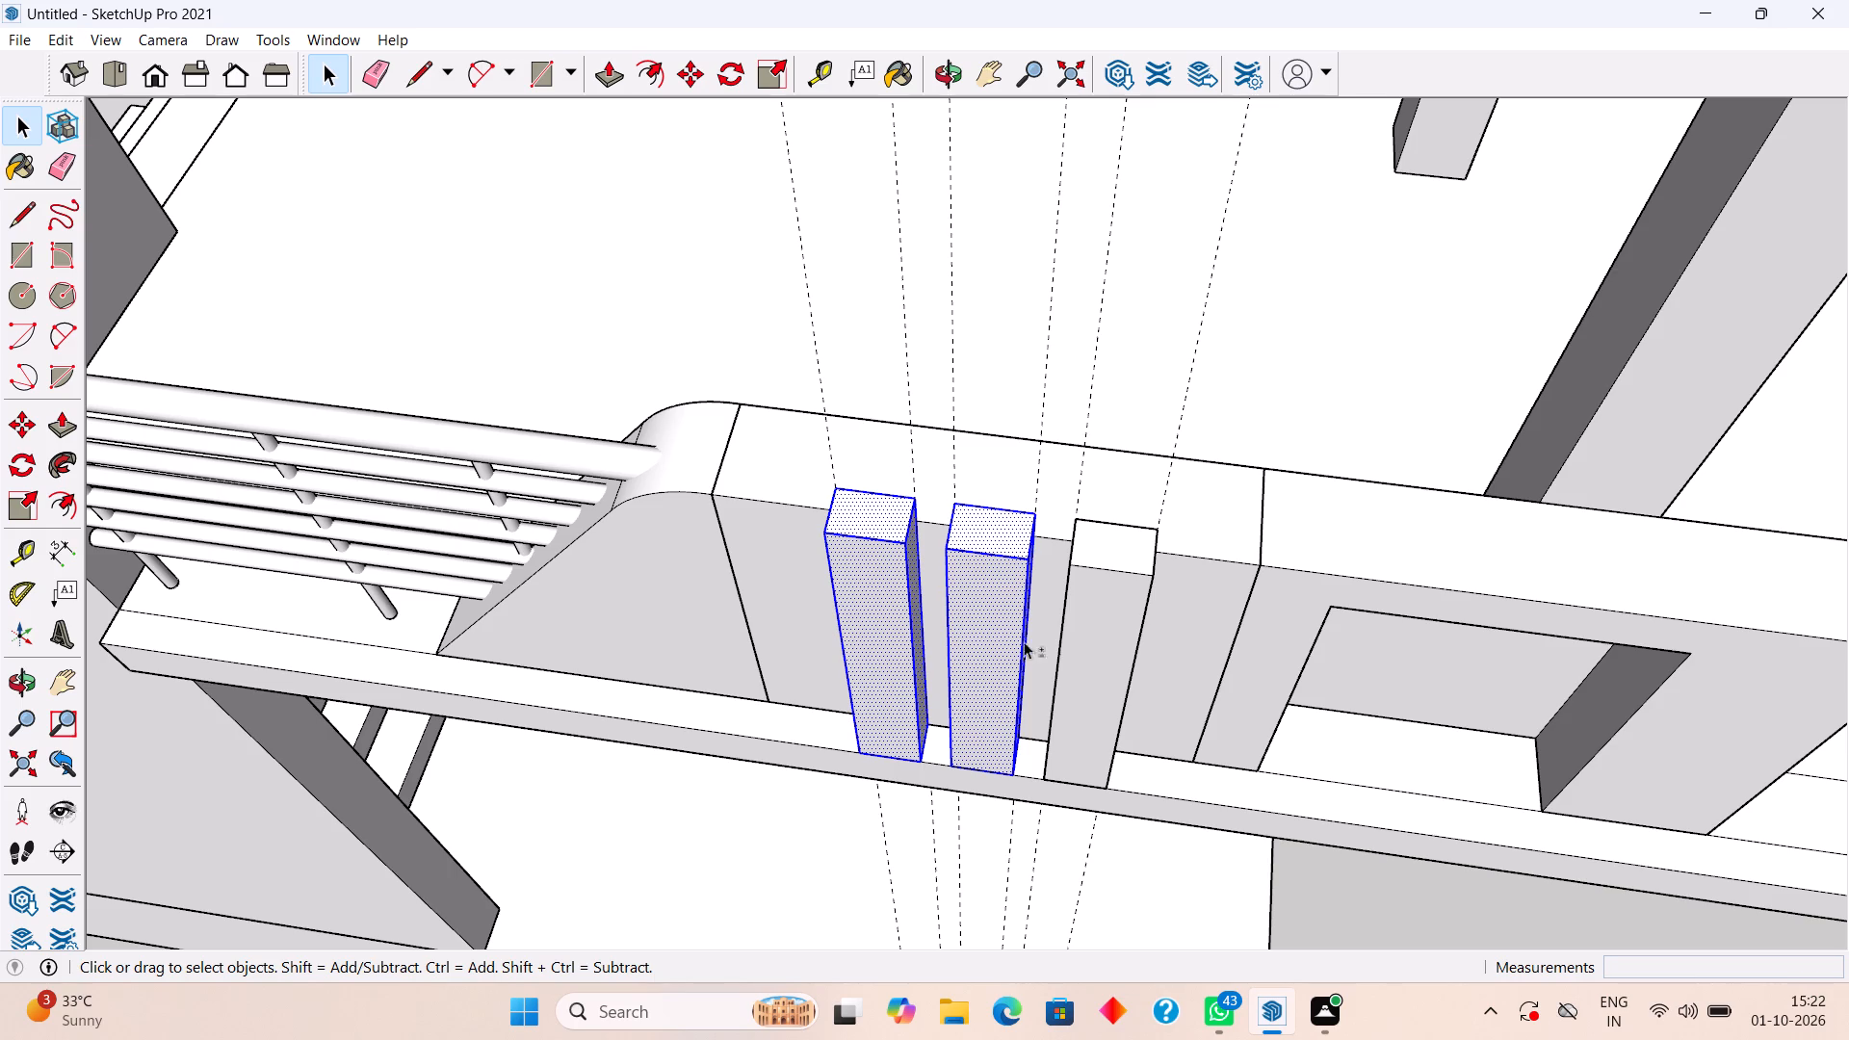
pyautogui.keyDown('shift'); pyautogui.doubleClick(1106, 688); pyautogui.keyUp('shift')
pyautogui.keyDown('shift'); pyautogui.click(1106, 688); pyautogui.keyUp('shift')
pyautogui.rightClick(1106, 688)
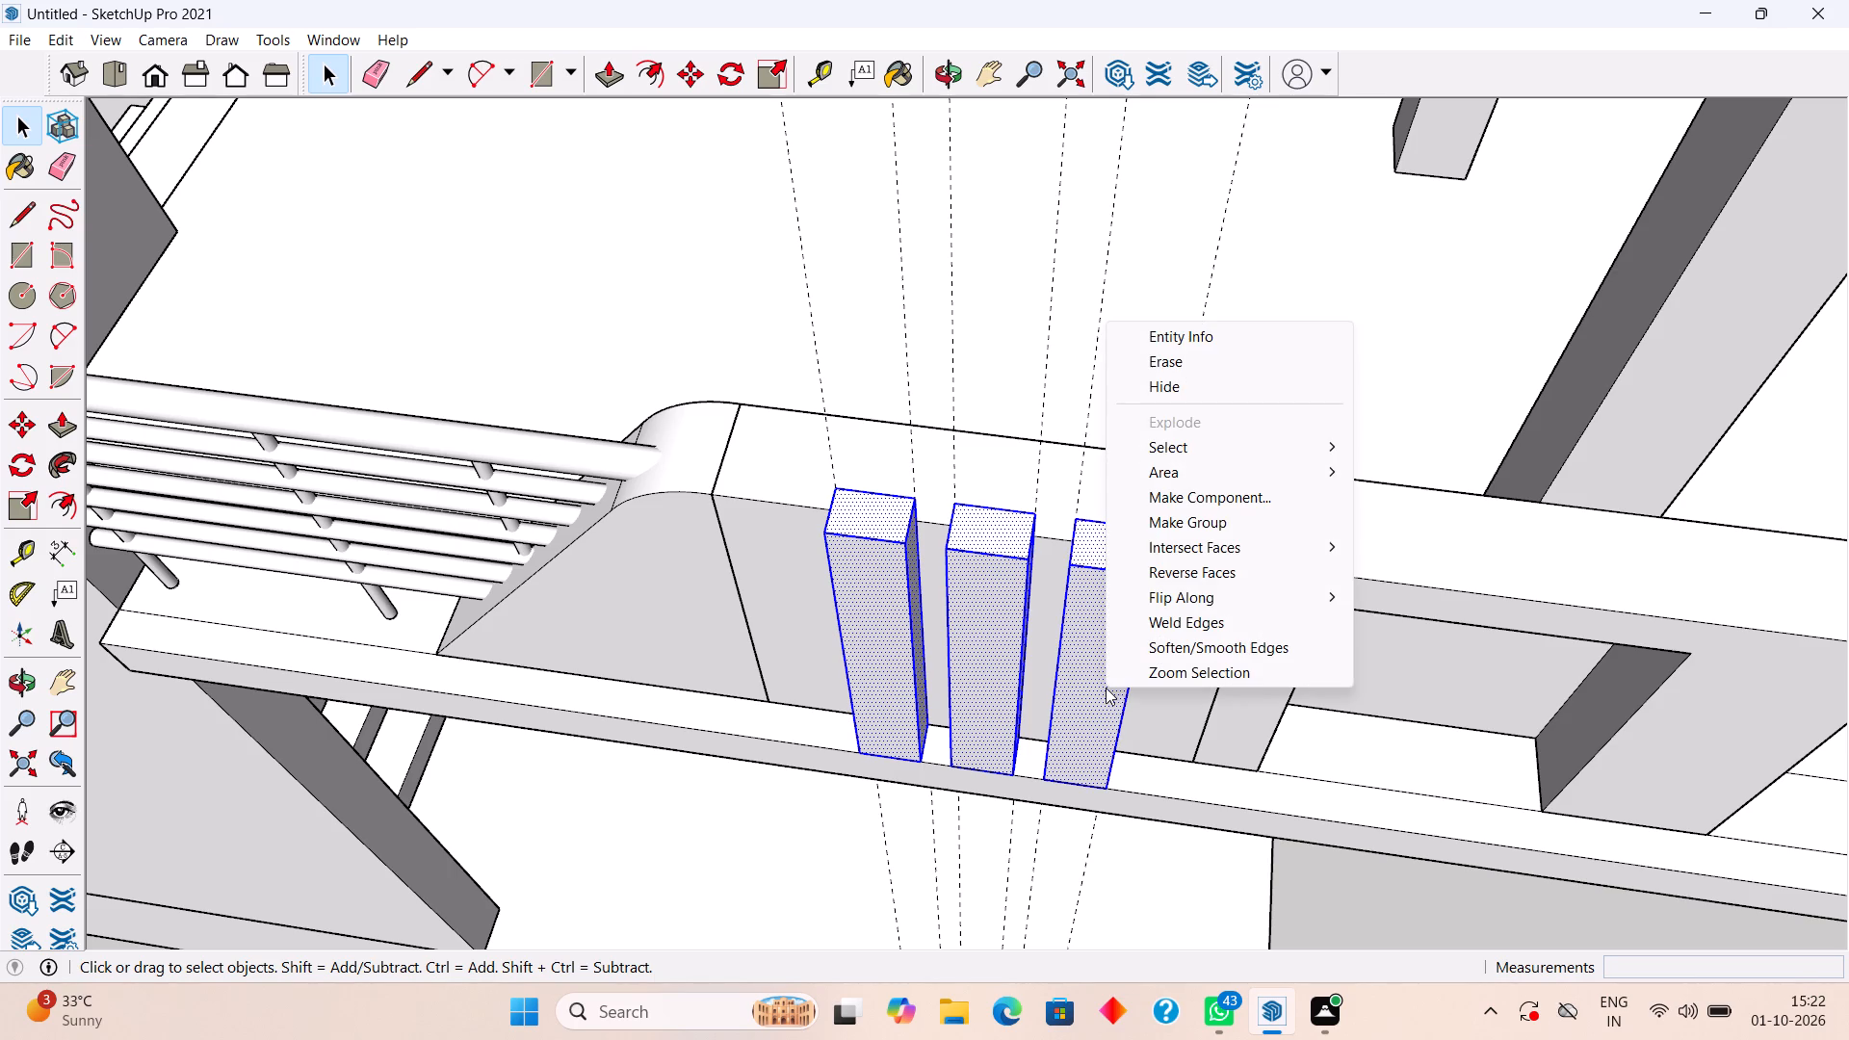
pyautogui.click(1193, 523)
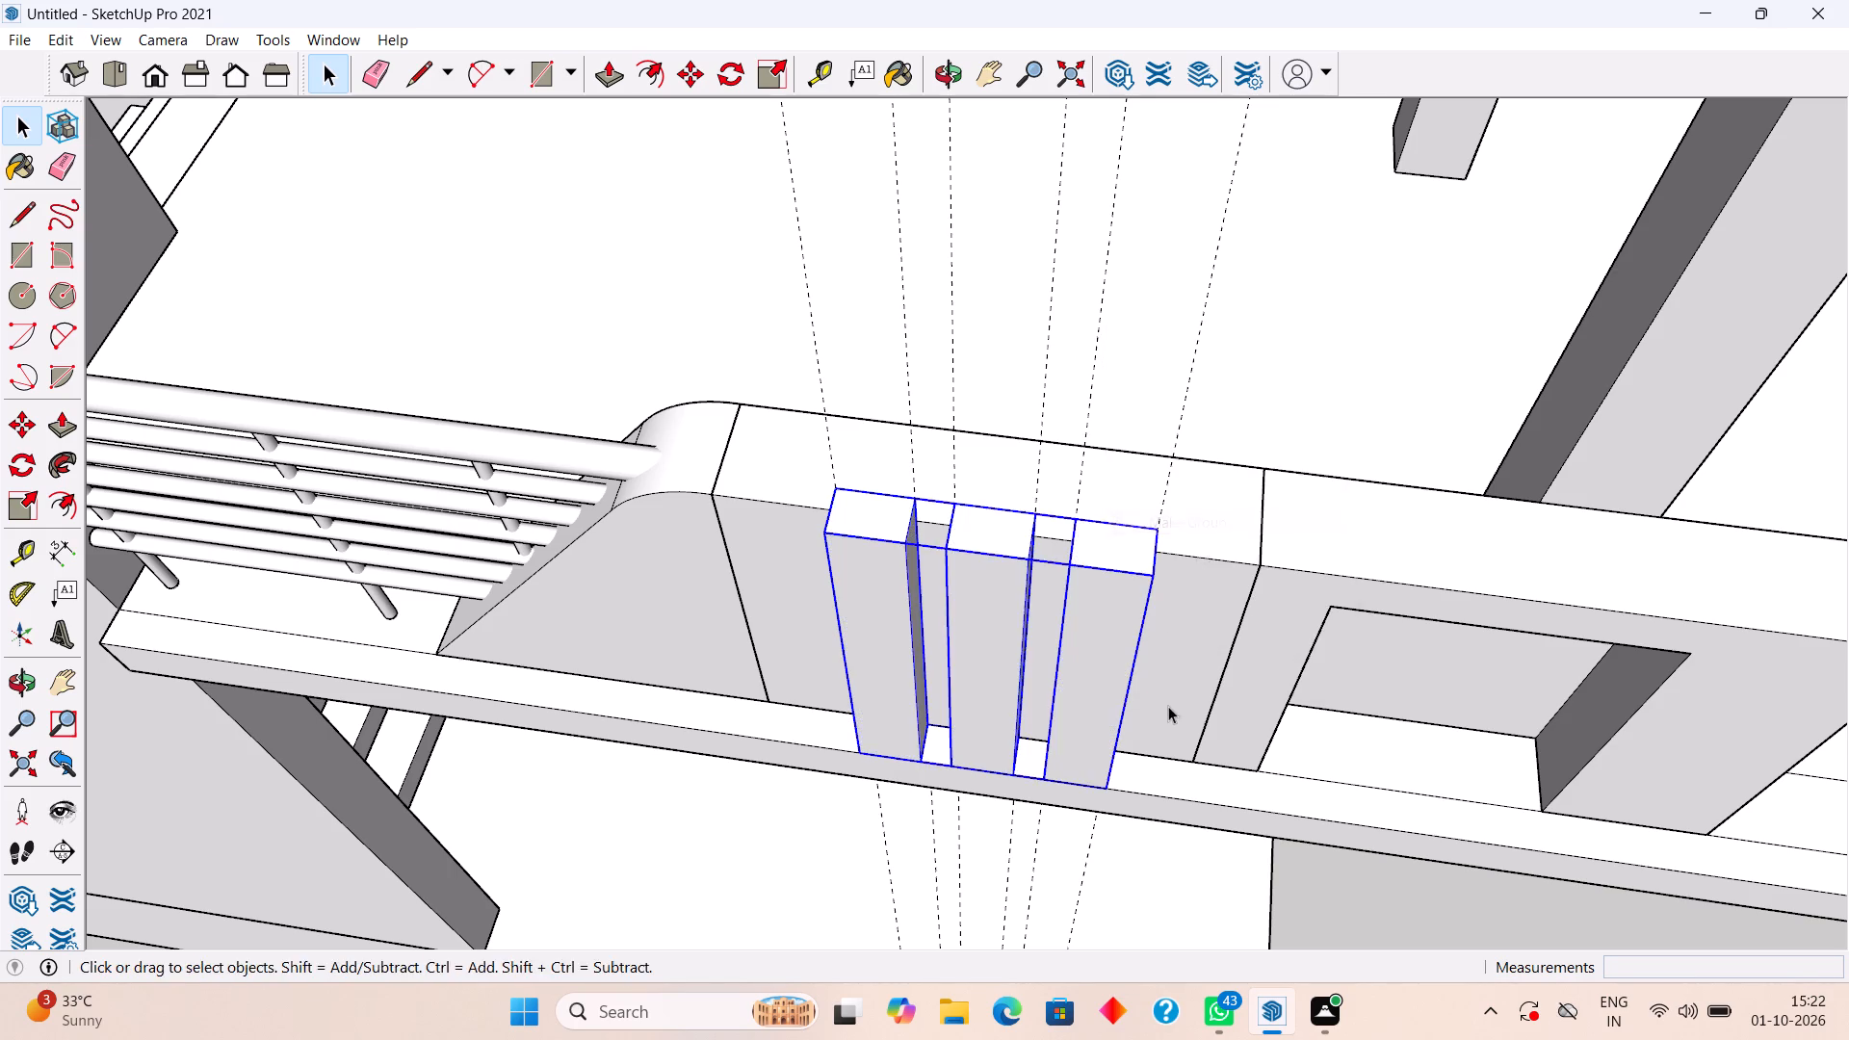
pyautogui.moveTo(1168, 706); pyautogui.dragTo(1237, 299, button='middle')
pyautogui.scroll(-6, 1226, 371)
pyautogui.click(1419, 675)
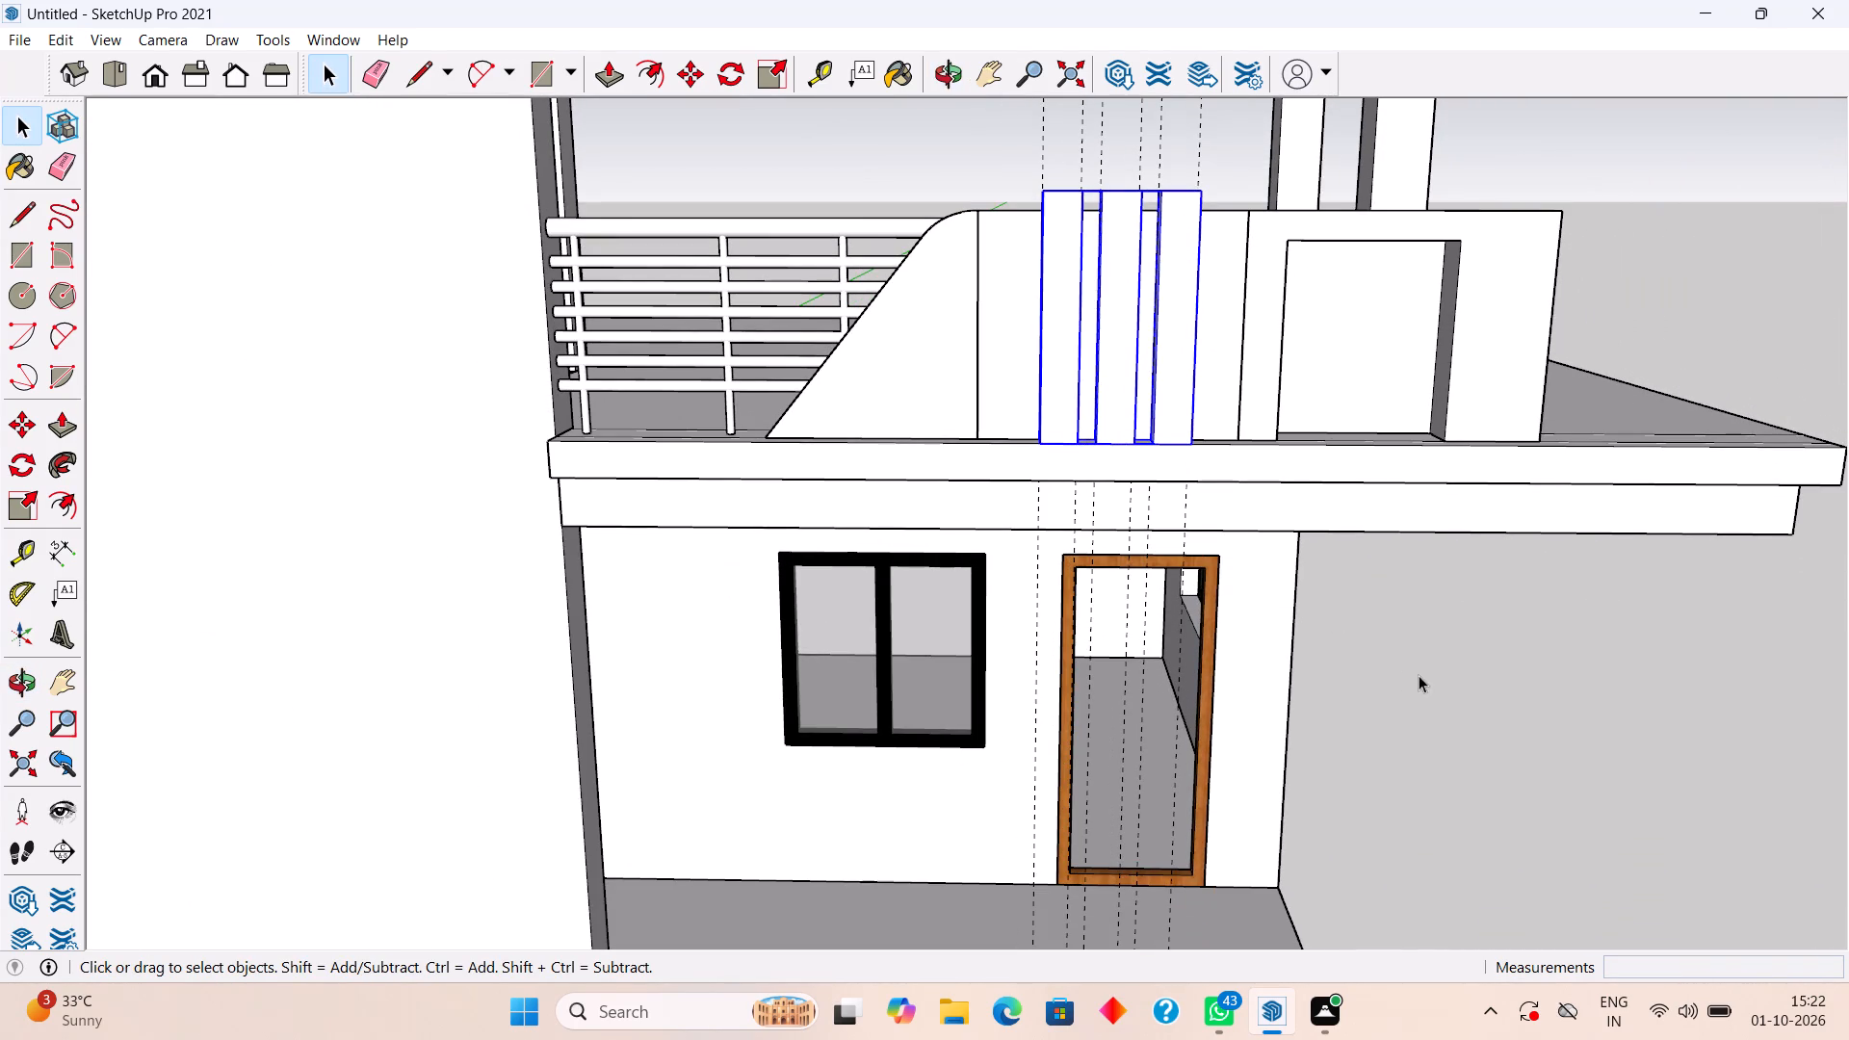
# Open the parapet wall group containing the opening and lower the opening's top face by about 2 3/8".
pyautogui.moveTo(1147, 426); pyautogui.dragTo(911, 493, button='middle')
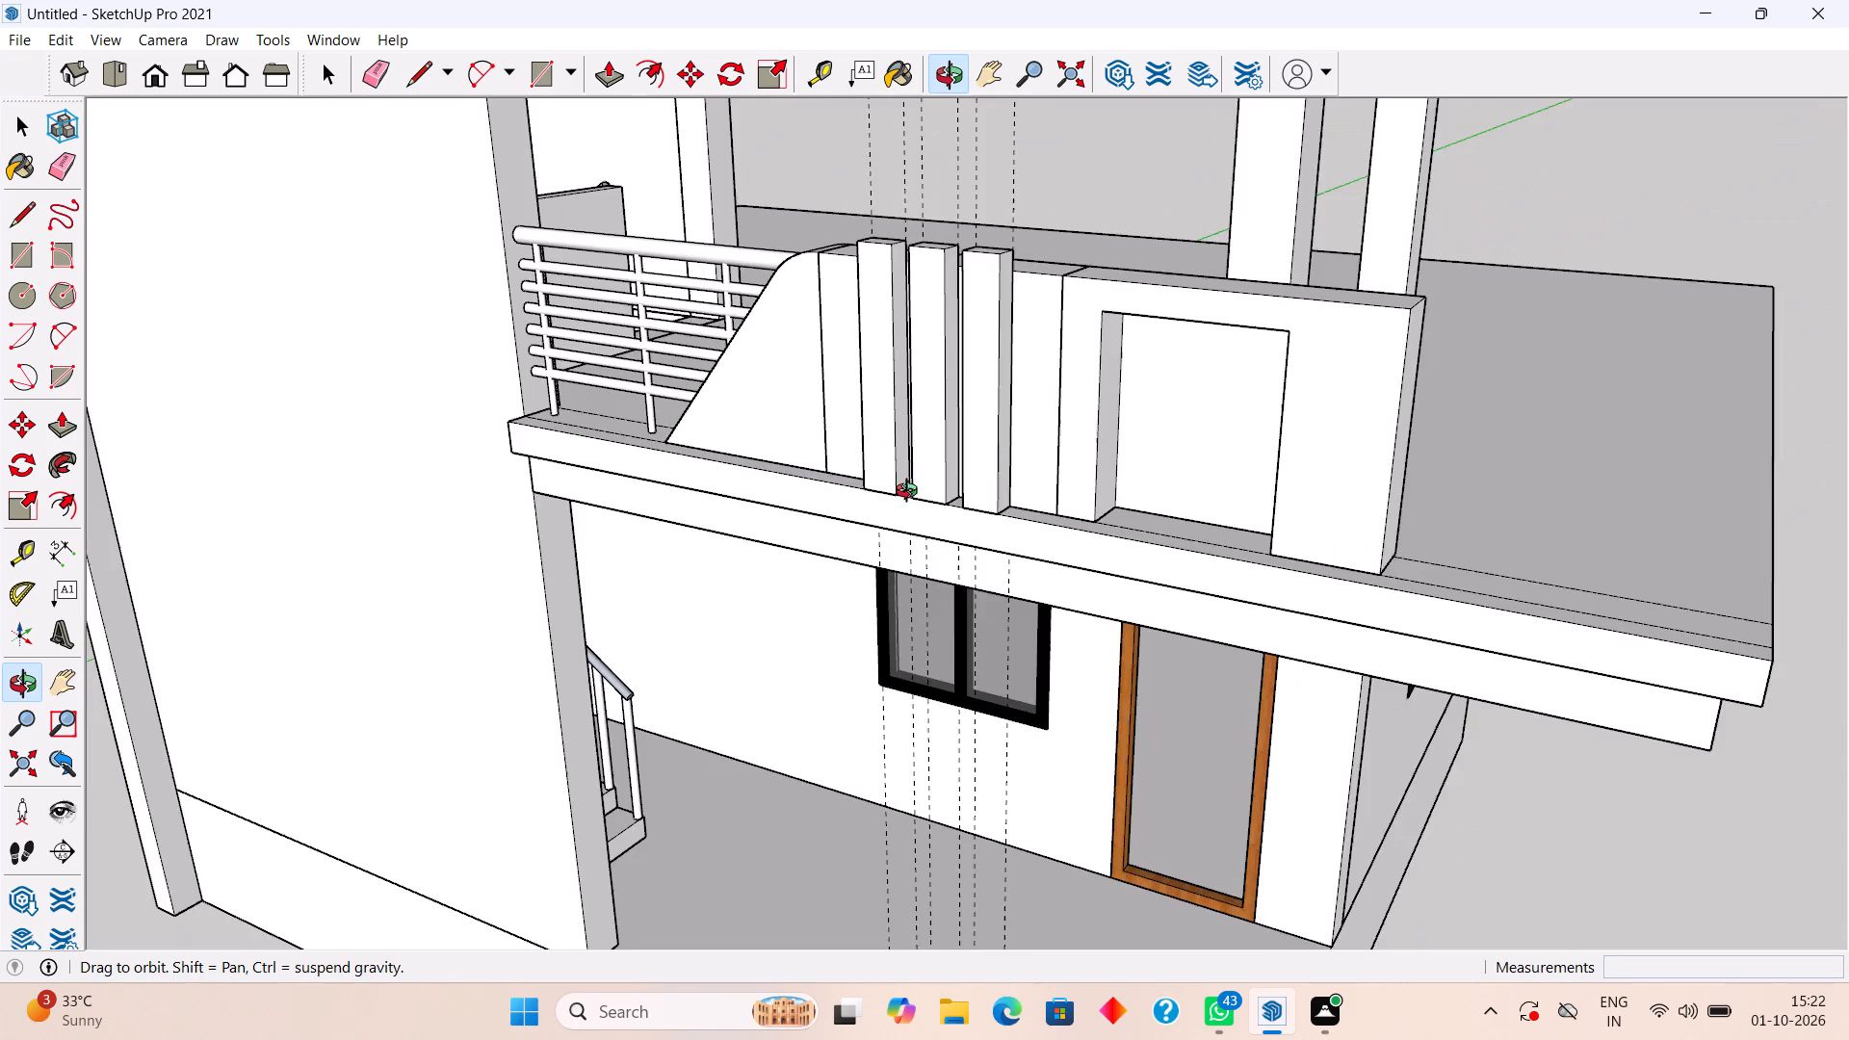
pyautogui.moveTo(911, 493); pyautogui.dragTo(1127, 461, button='middle')
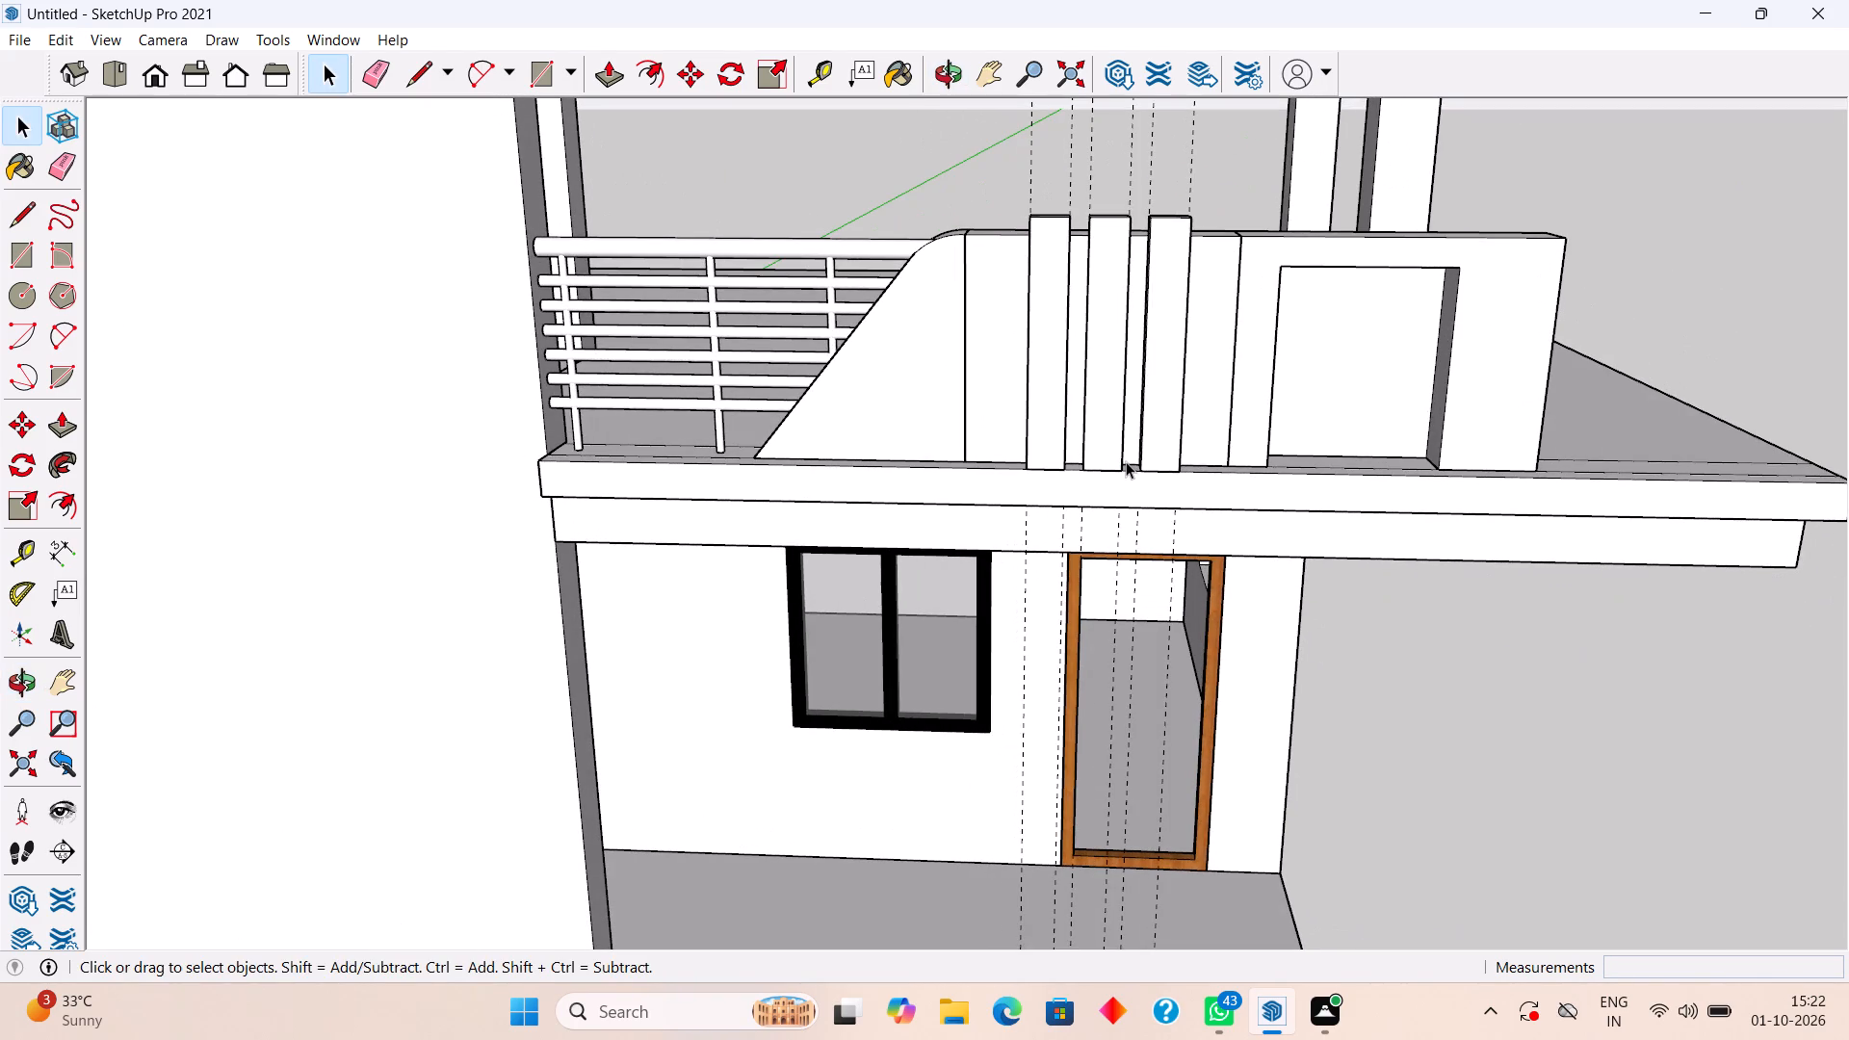
pyautogui.moveTo(1406, 311); pyautogui.dragTo(1406, 304, button='middle')
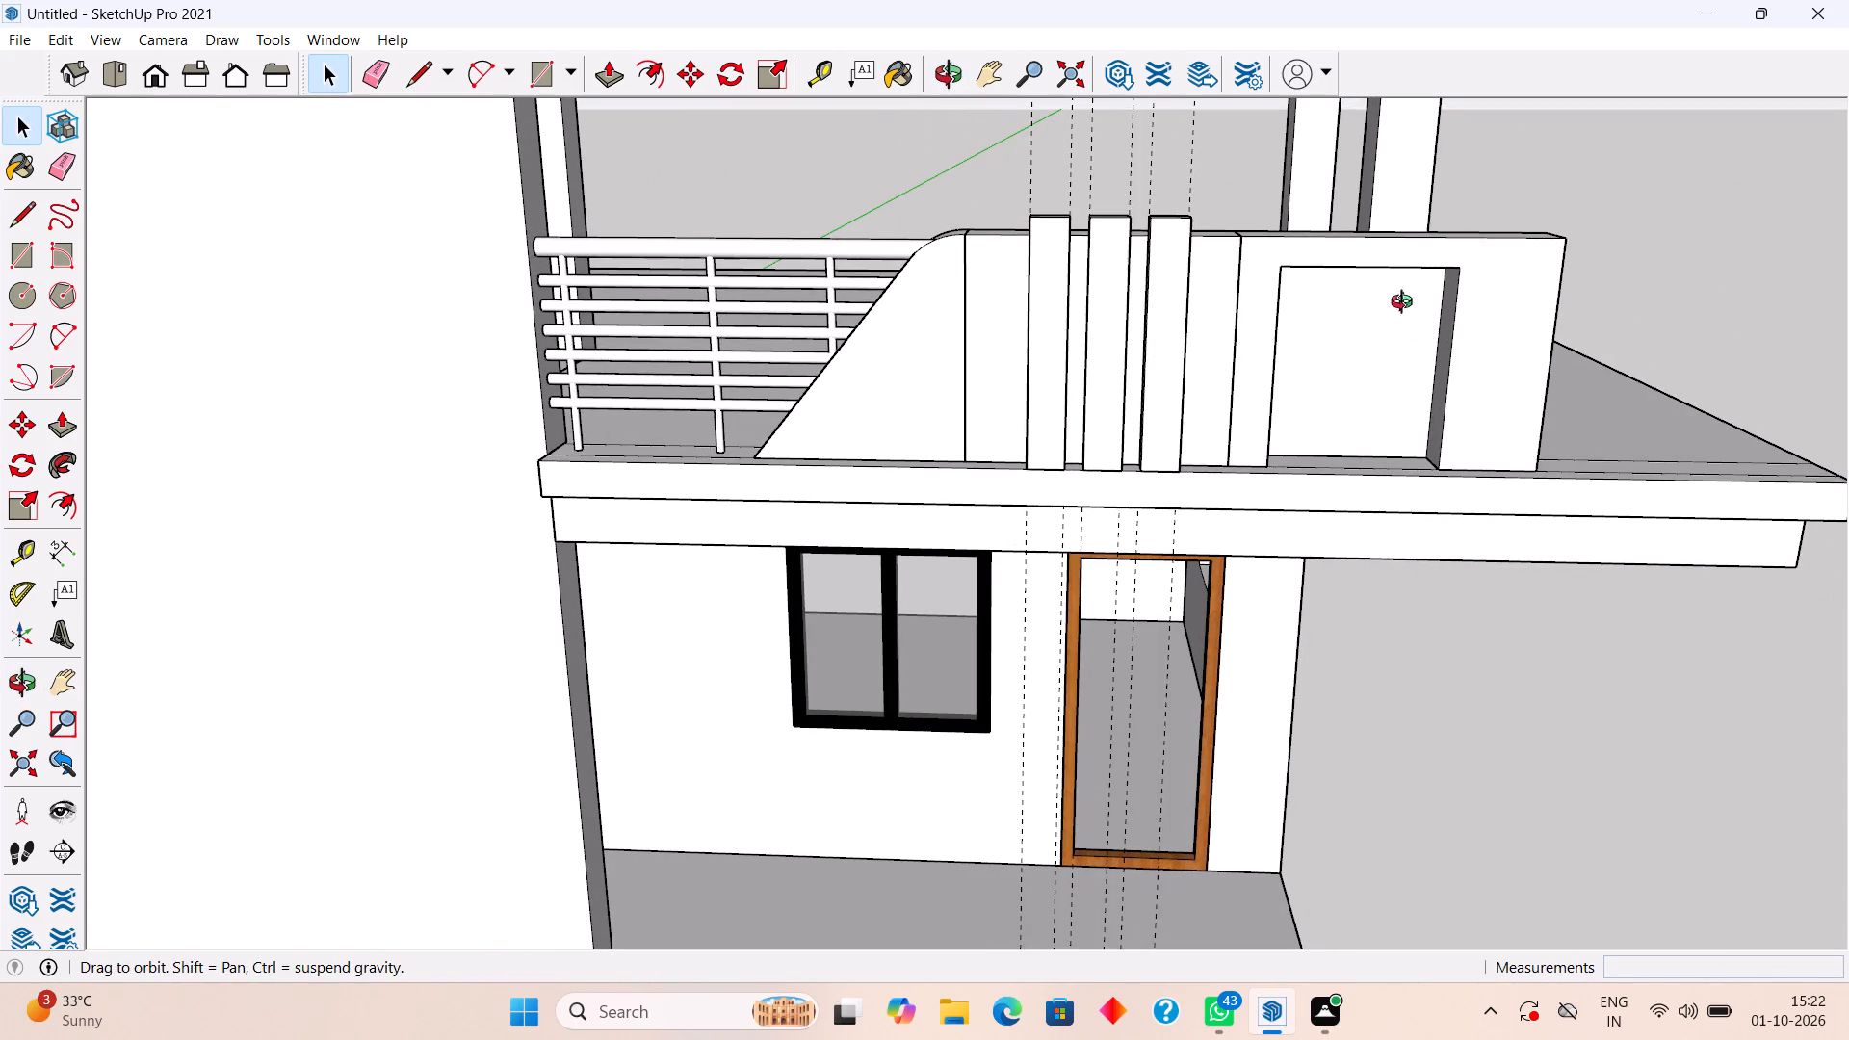
pyautogui.moveTo(1406, 304); pyautogui.dragTo(1360, 179, button='middle')
pyautogui.tripleClick(1431, 238)
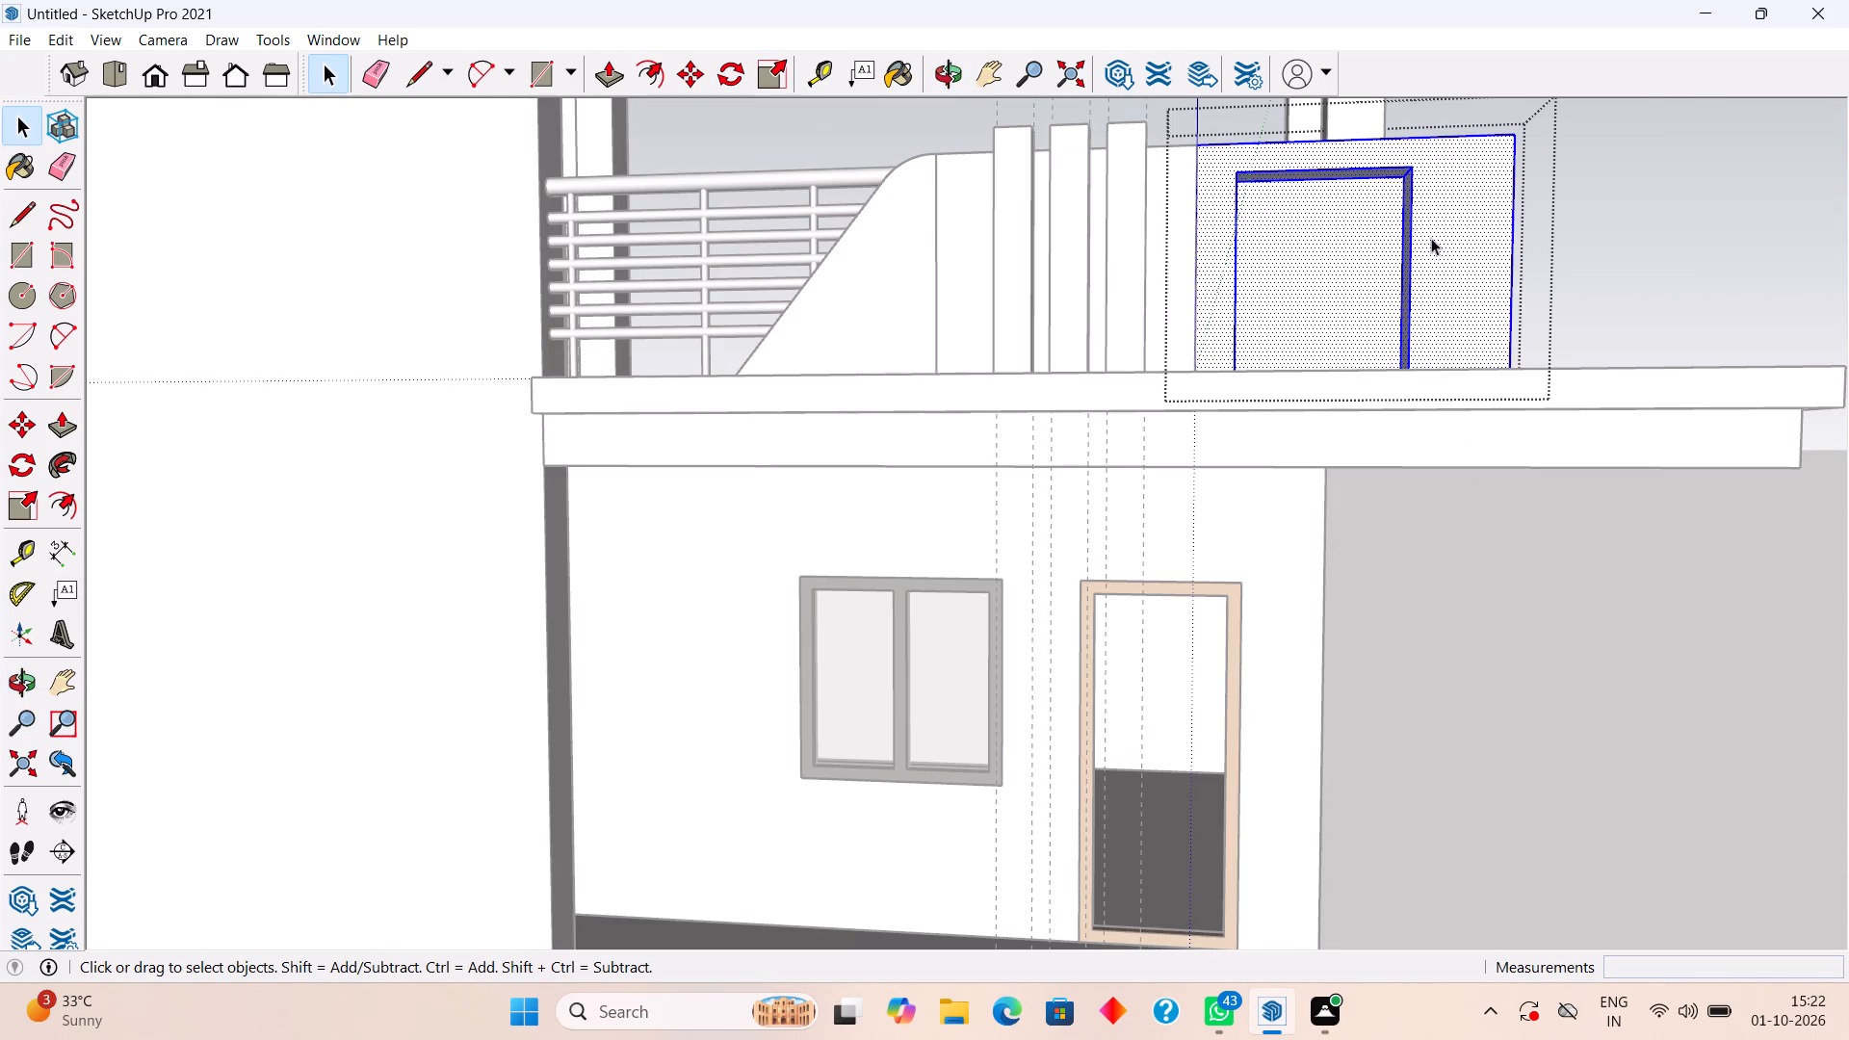
pyautogui.scroll(6, 1337, 171)
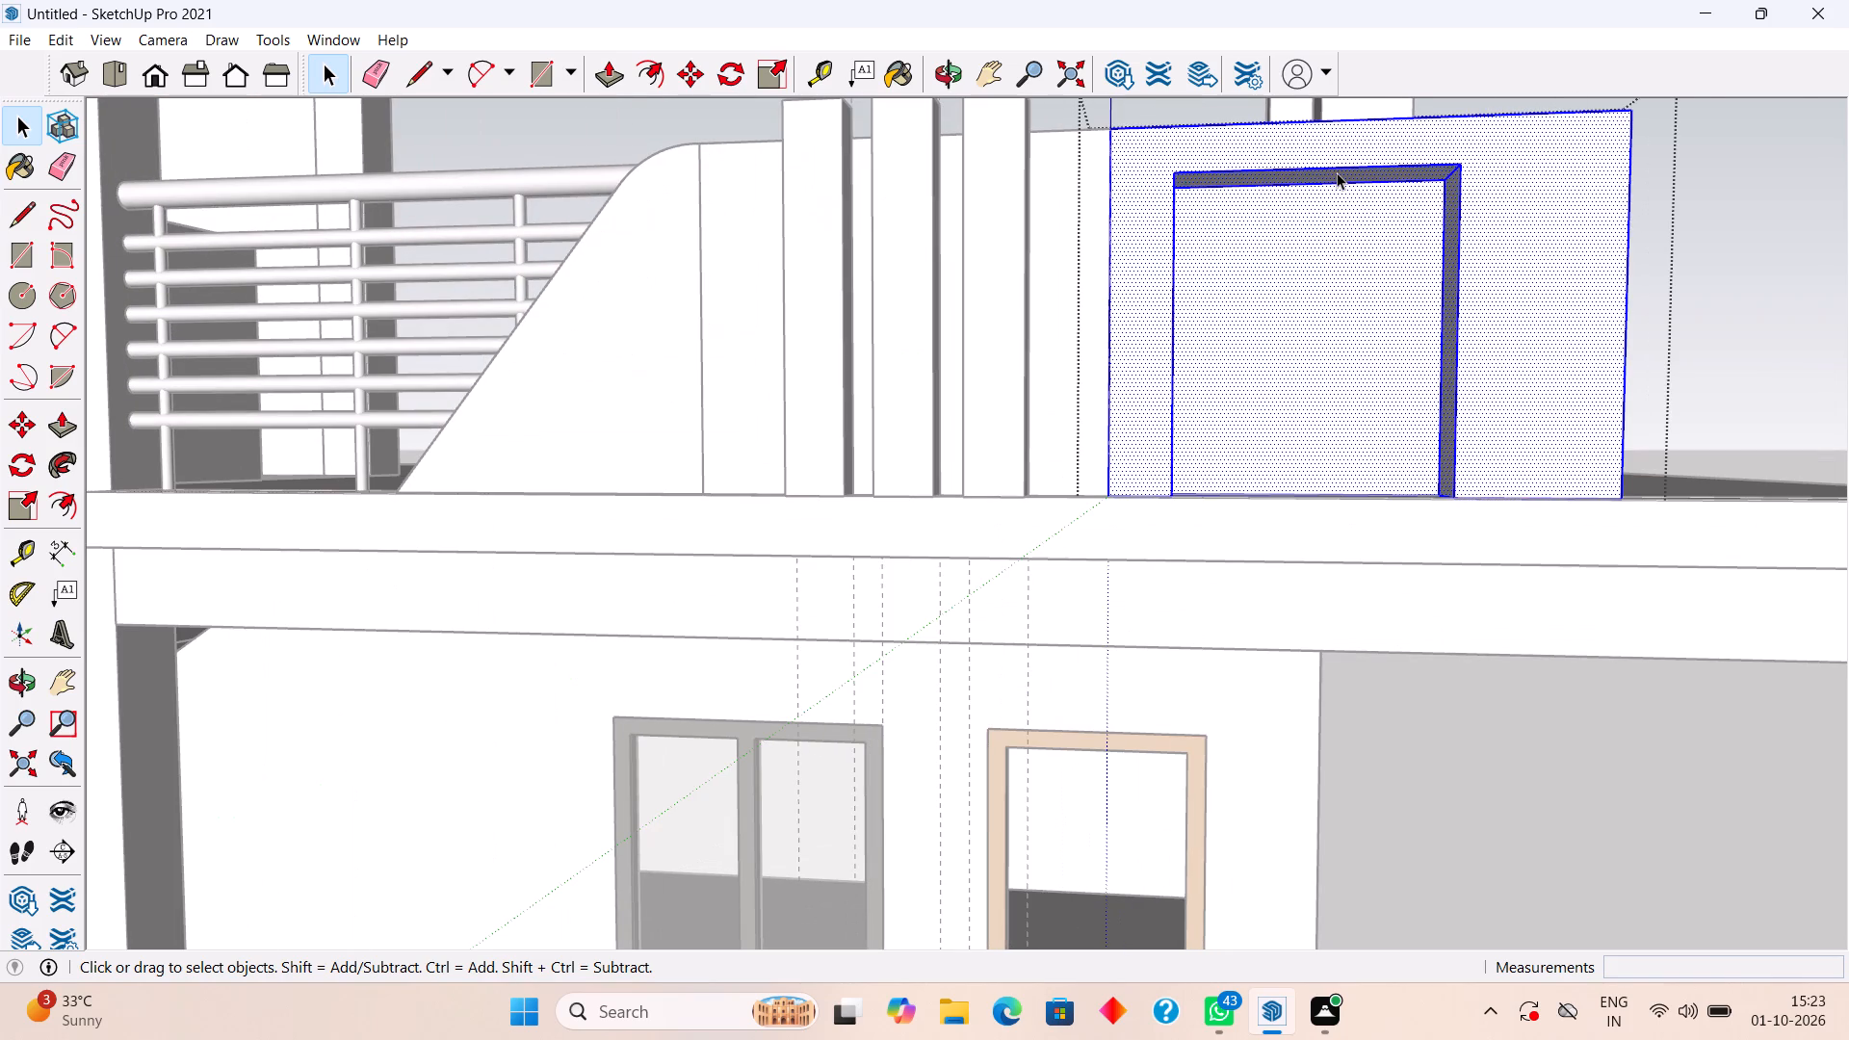
pyautogui.press('t')
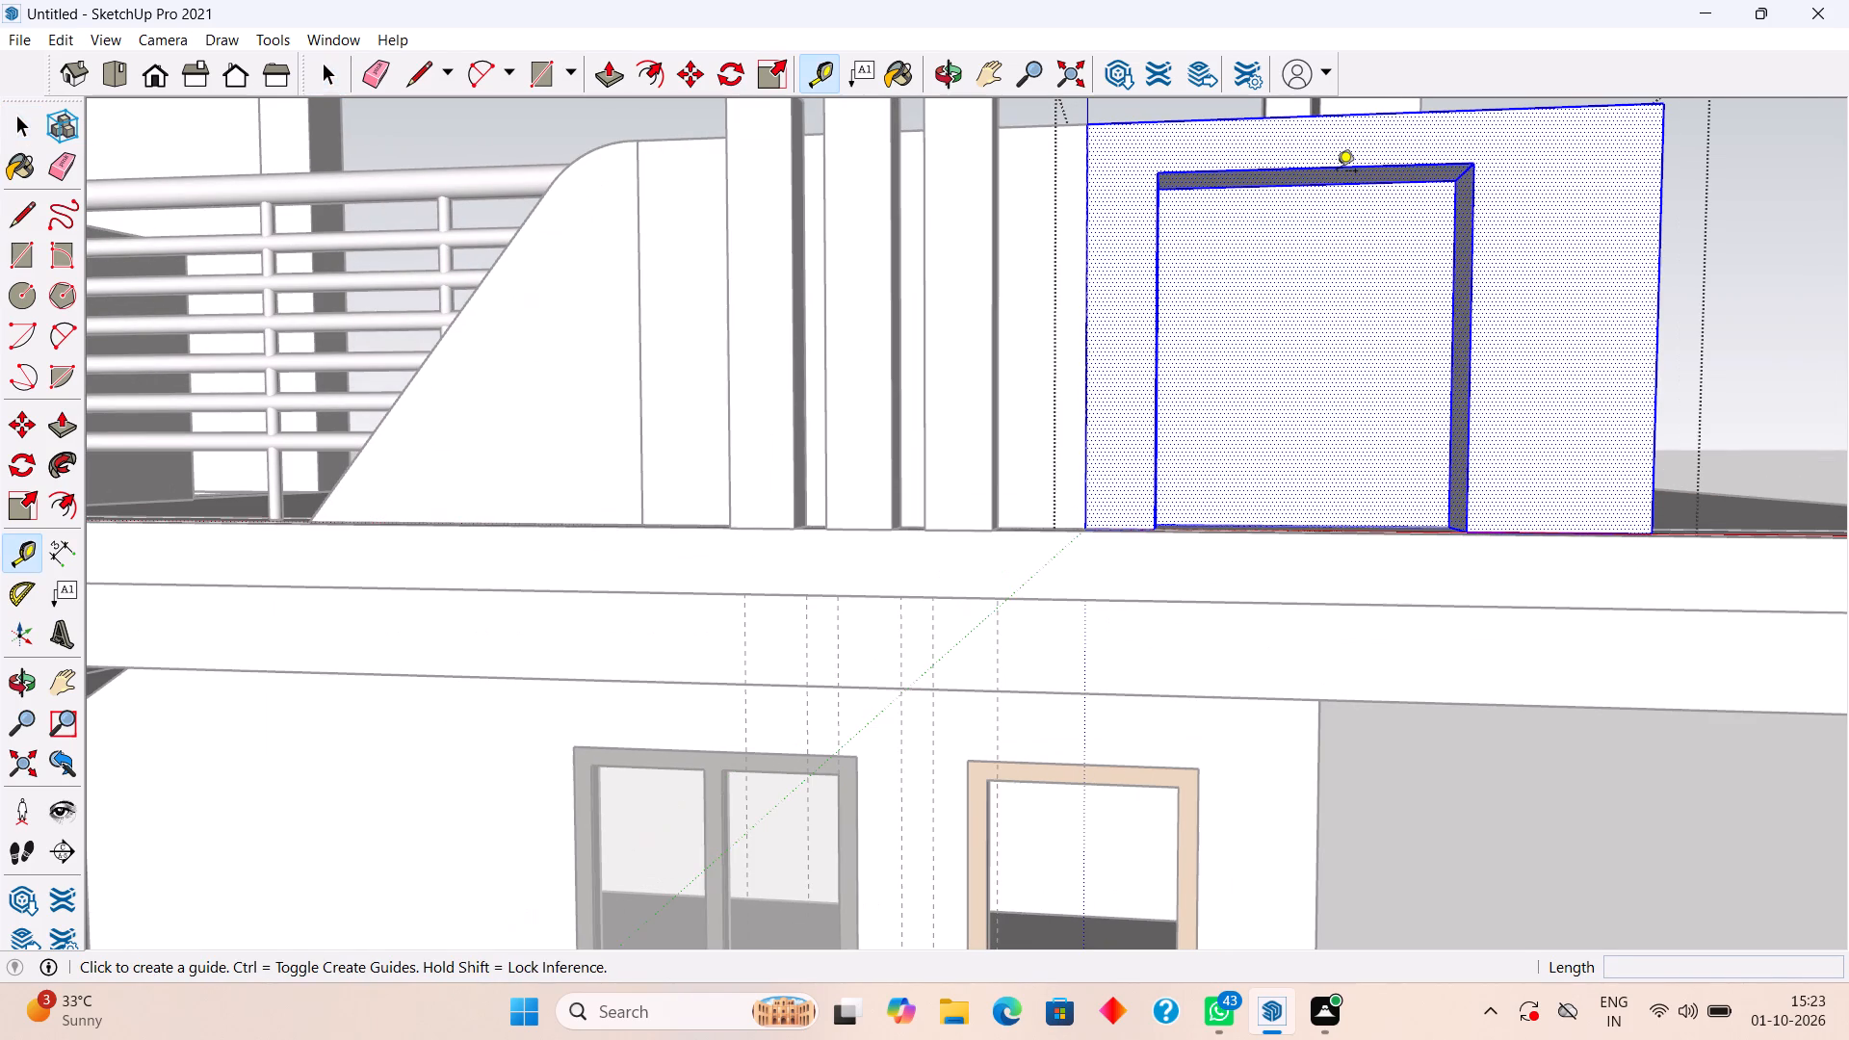
pyautogui.press('p')
pyautogui.click(1323, 171)
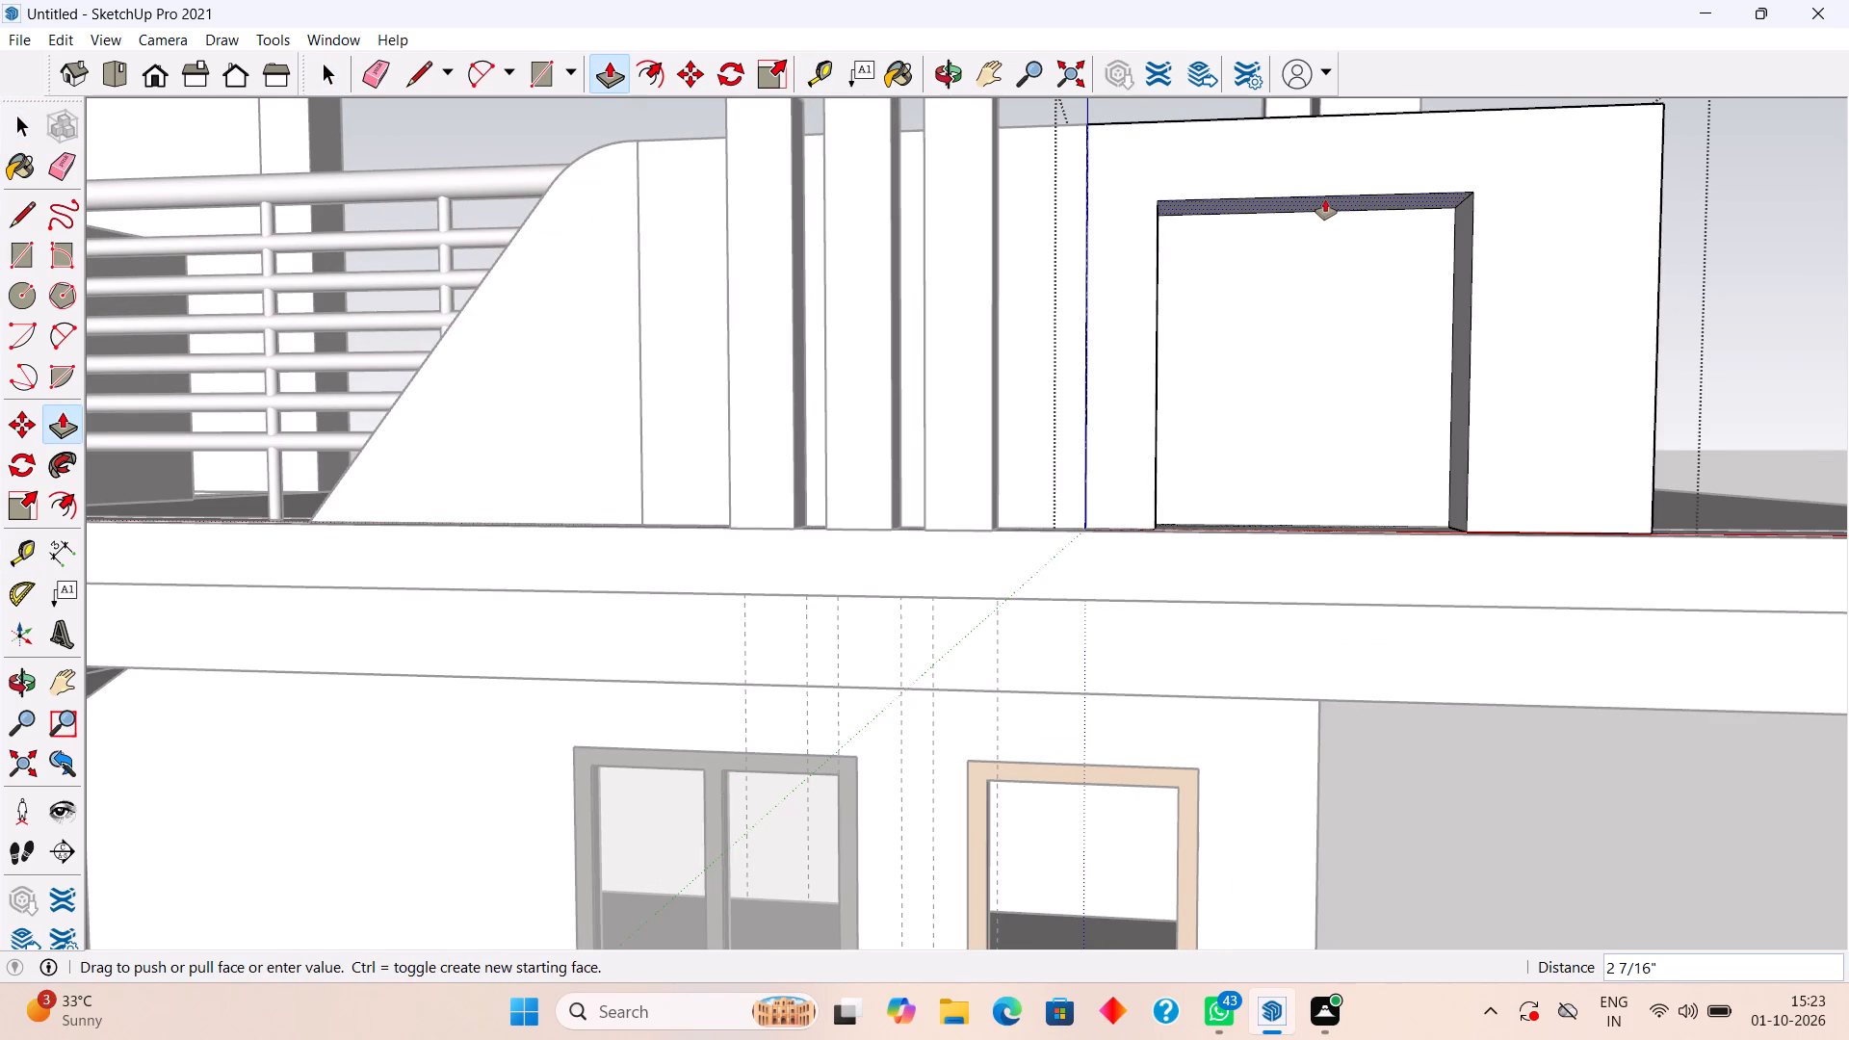
pyautogui.click(1325, 198)
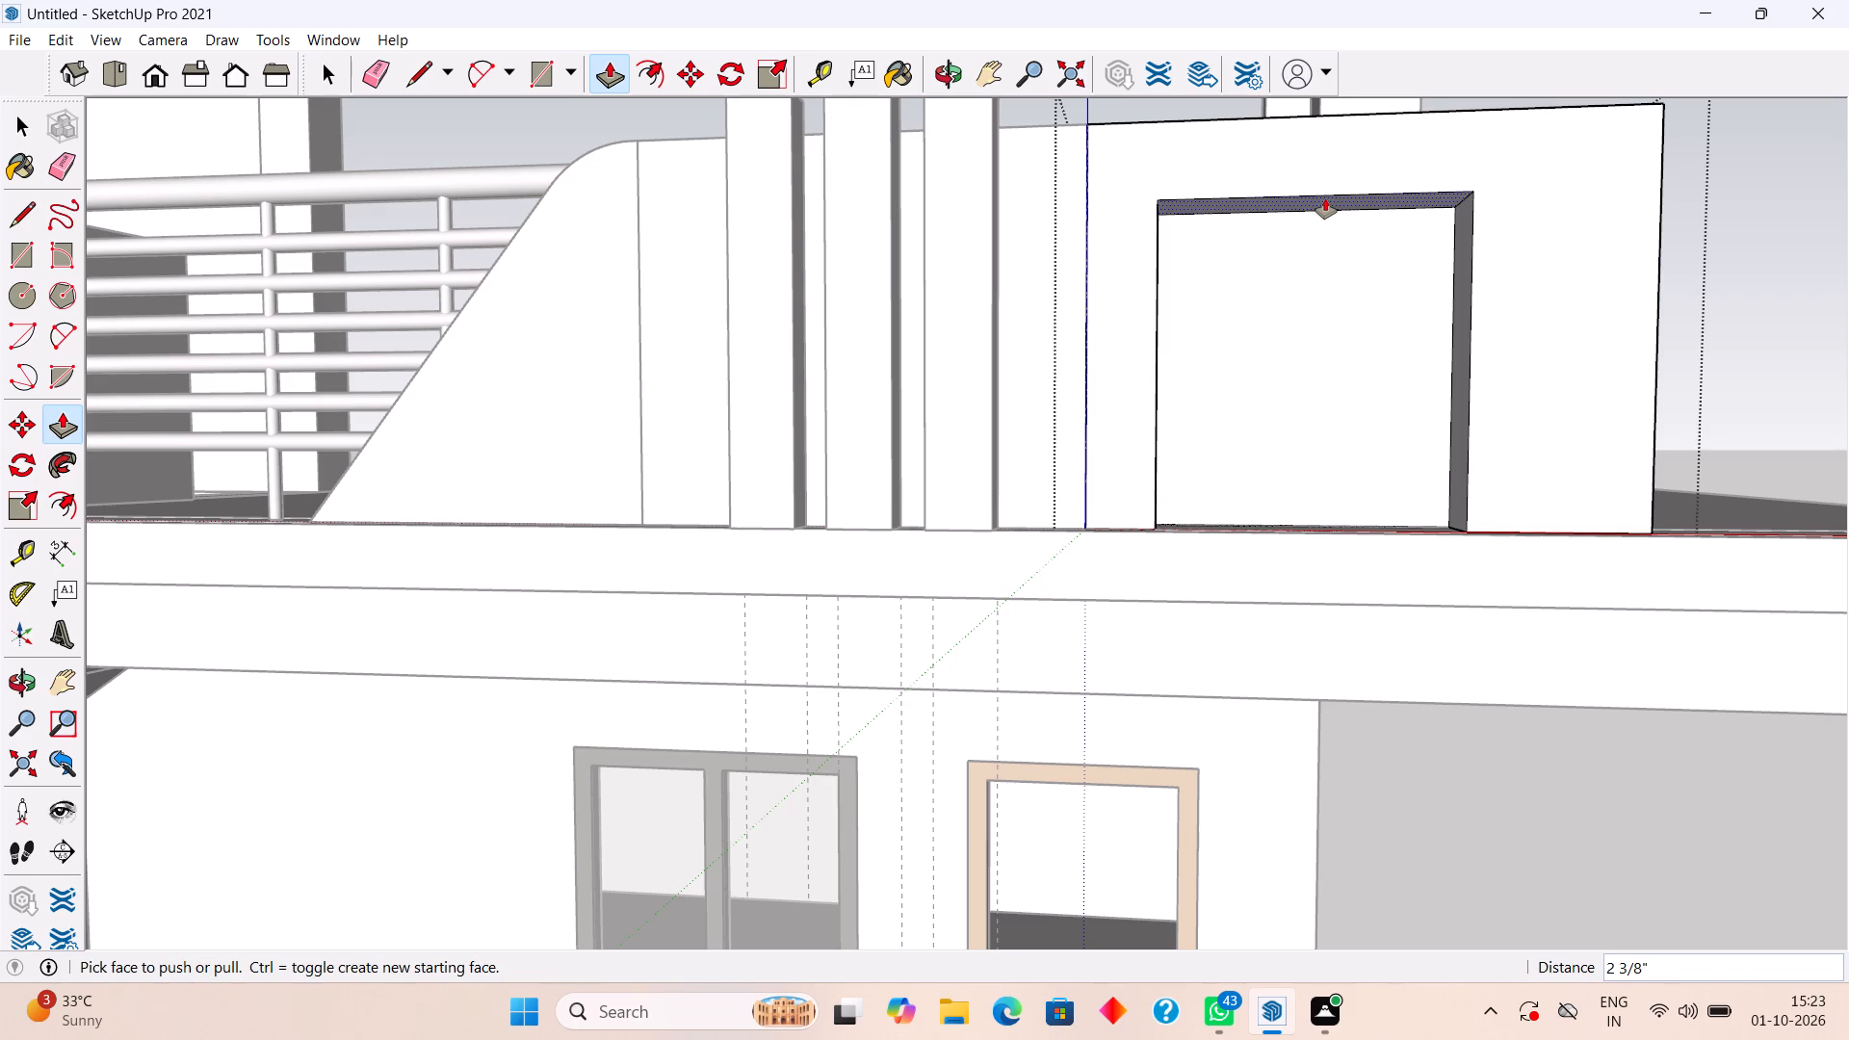
# Narrow the parapet opening by pushing its side face farthest from the strips inward about 2 9/16", and close the group.
pyautogui.moveTo(1353, 364); pyautogui.dragTo(1222, 421, button='middle')
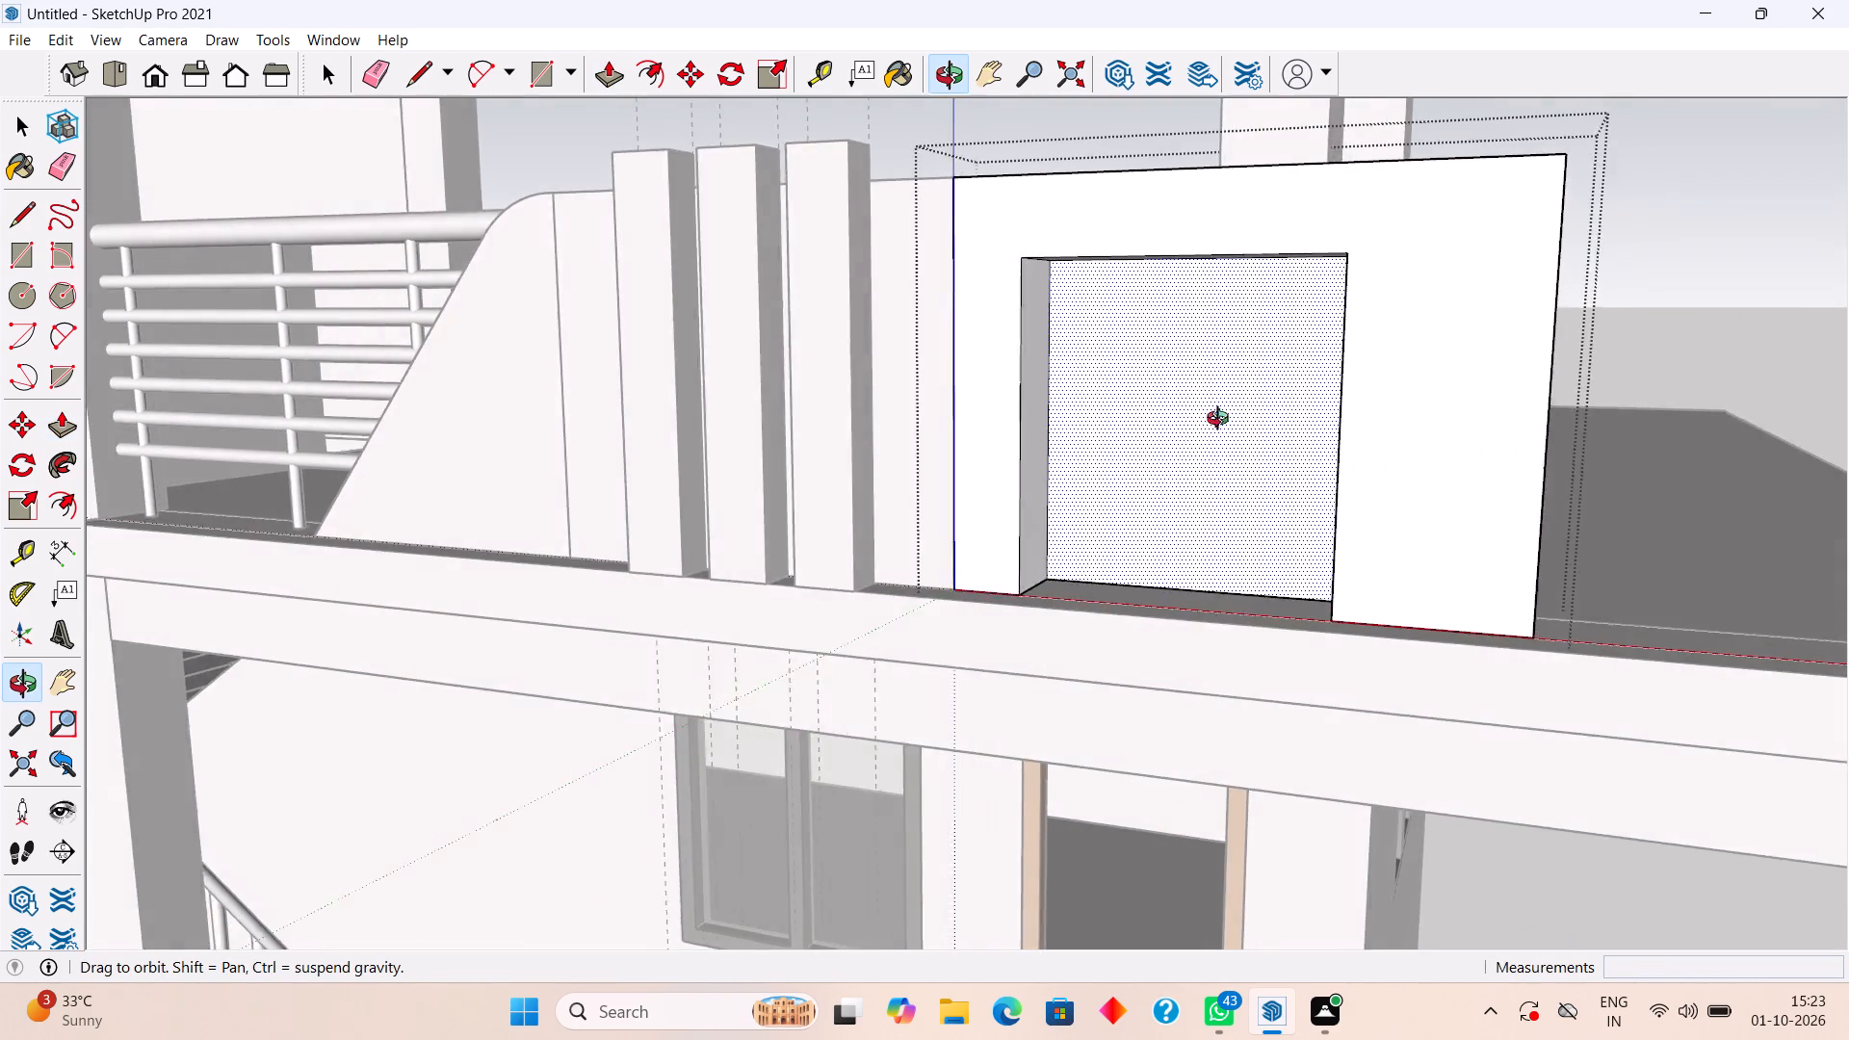
pyautogui.moveTo(1222, 421); pyautogui.dragTo(1189, 430, button='middle')
pyautogui.press('space')
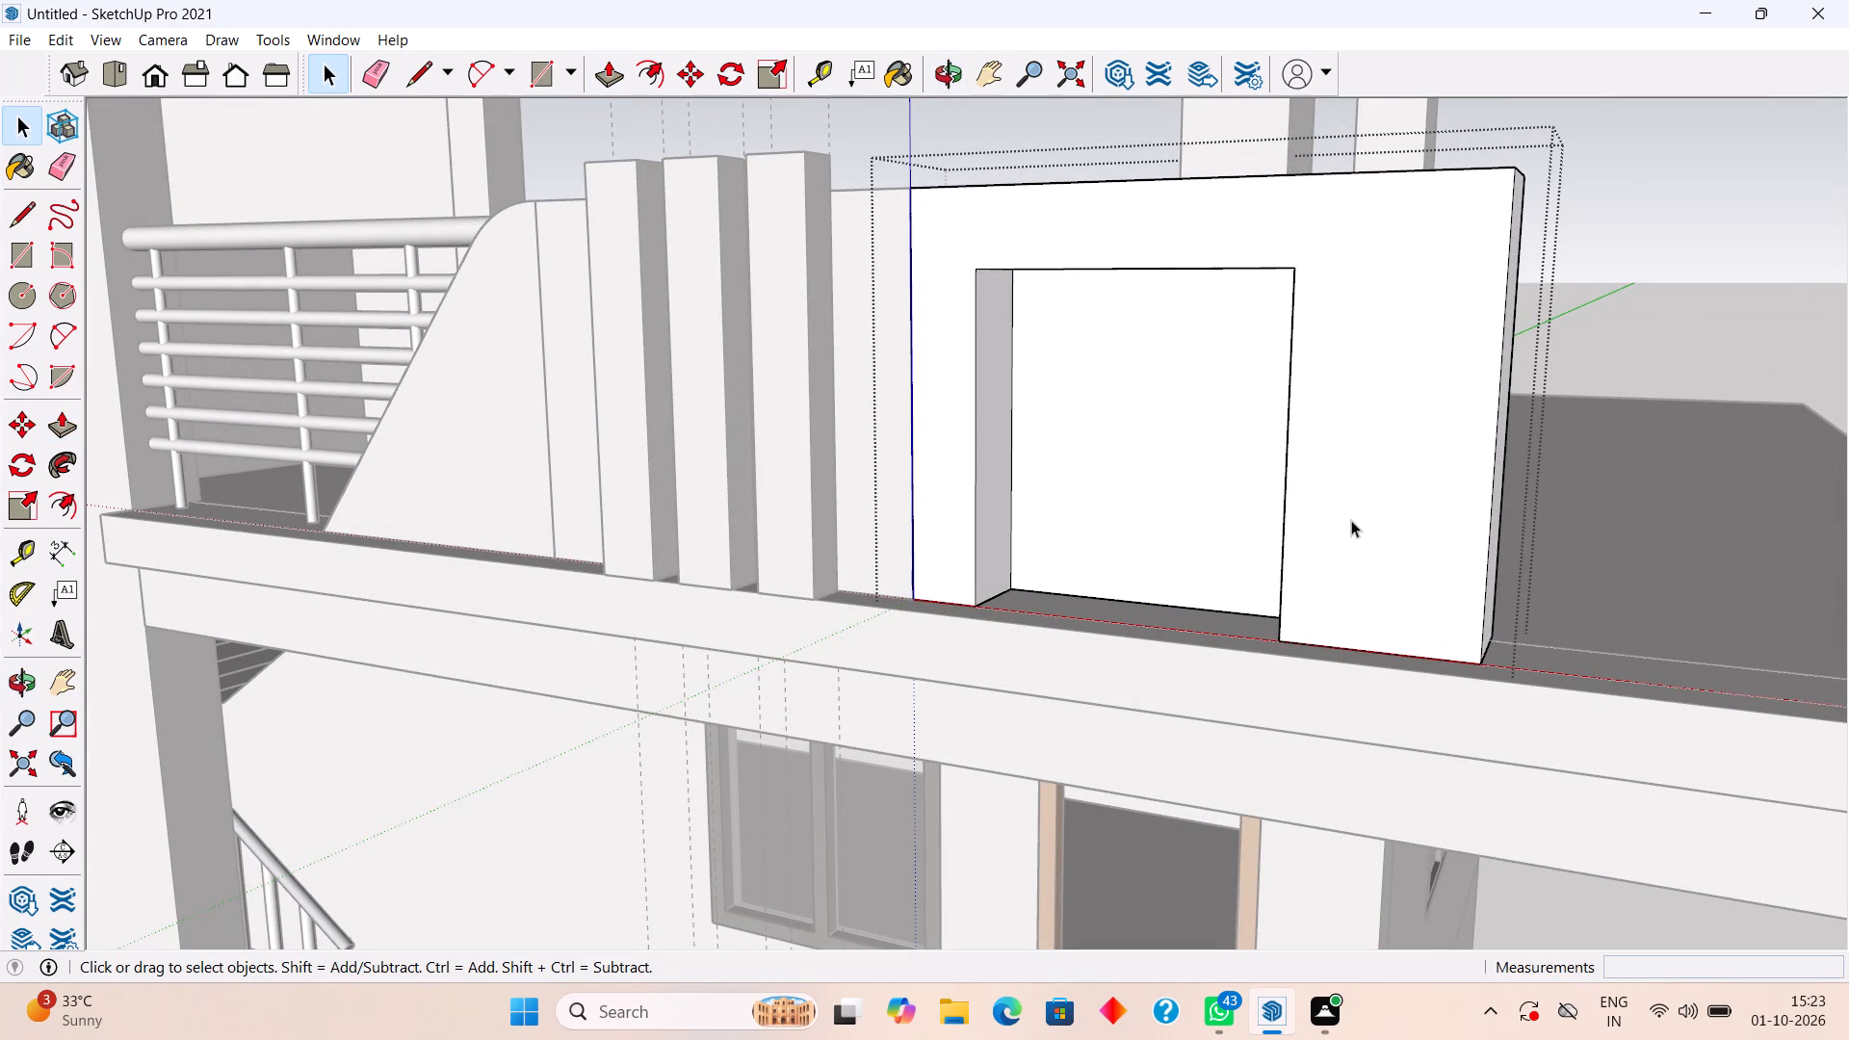
pyautogui.moveTo(1351, 520); pyautogui.dragTo(1503, 533, button='middle')
pyautogui.moveTo(1315, 485); pyautogui.dragTo(1344, 481, button='middle')
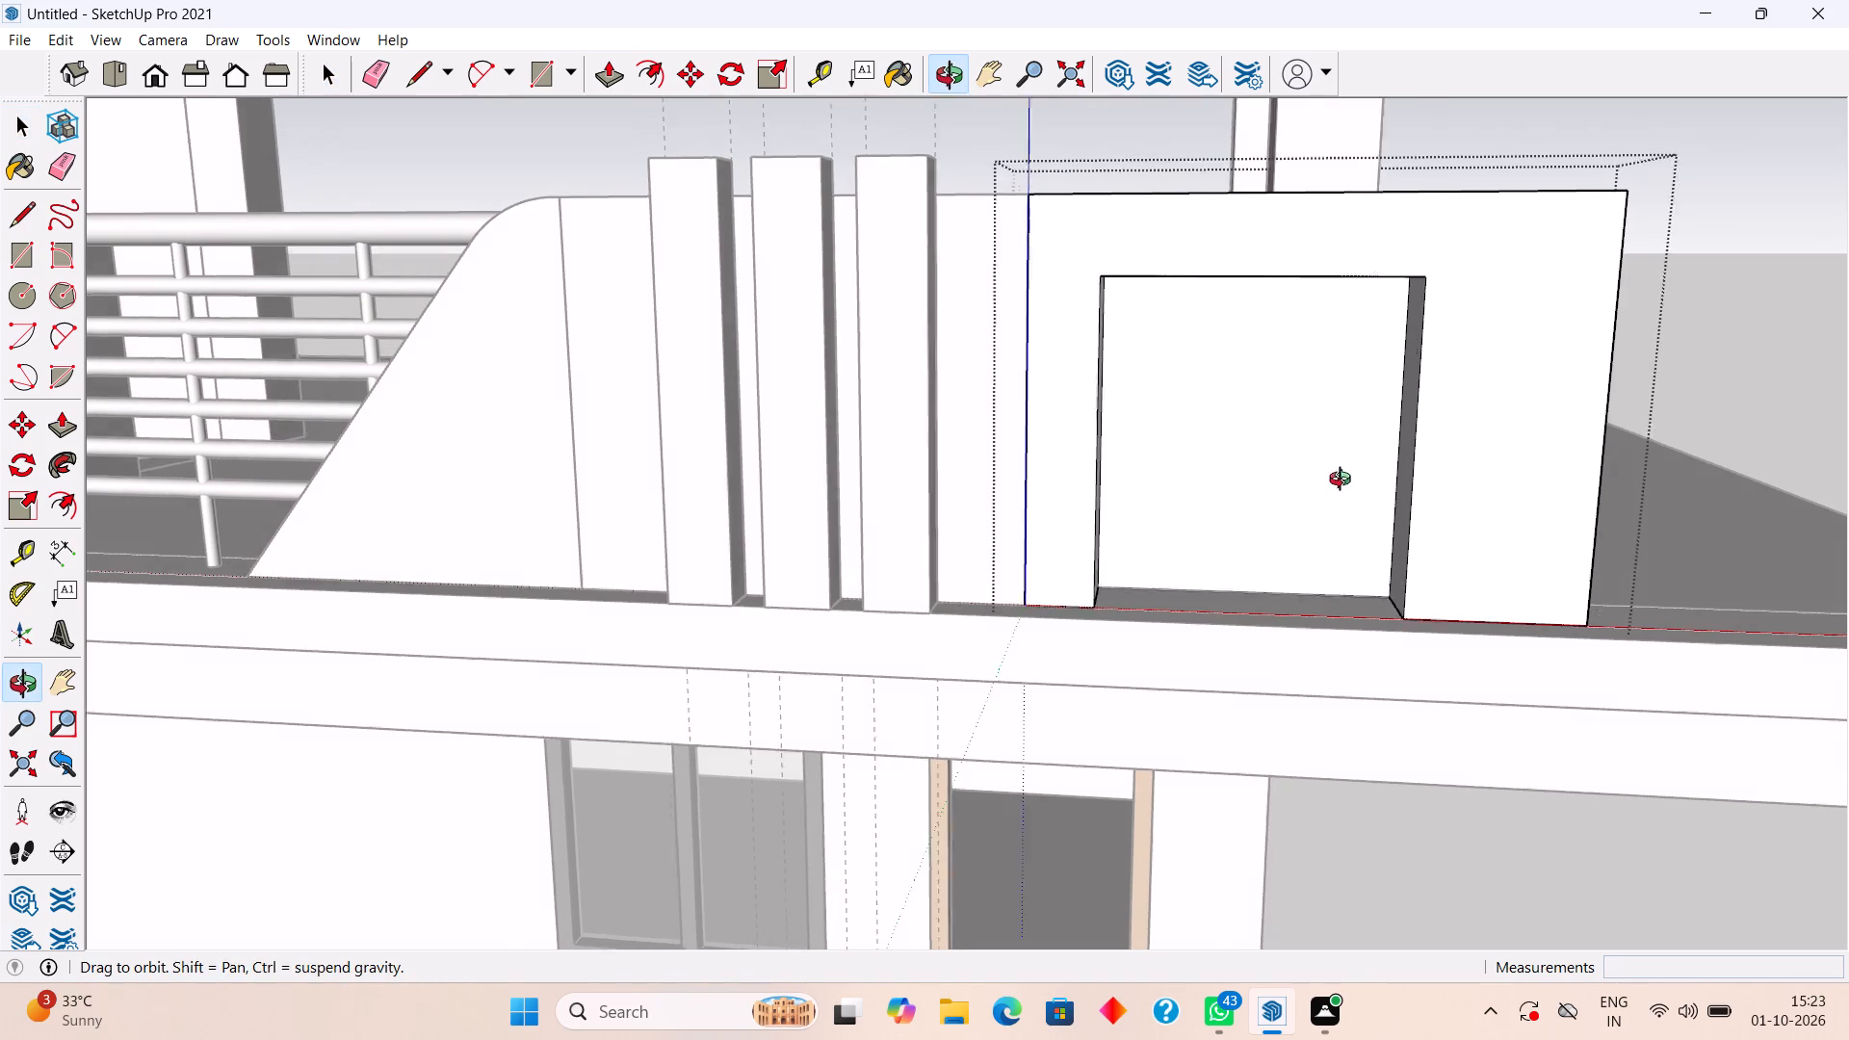
pyautogui.moveTo(1344, 481); pyautogui.dragTo(1419, 457, button='middle')
pyautogui.click(1468, 425)
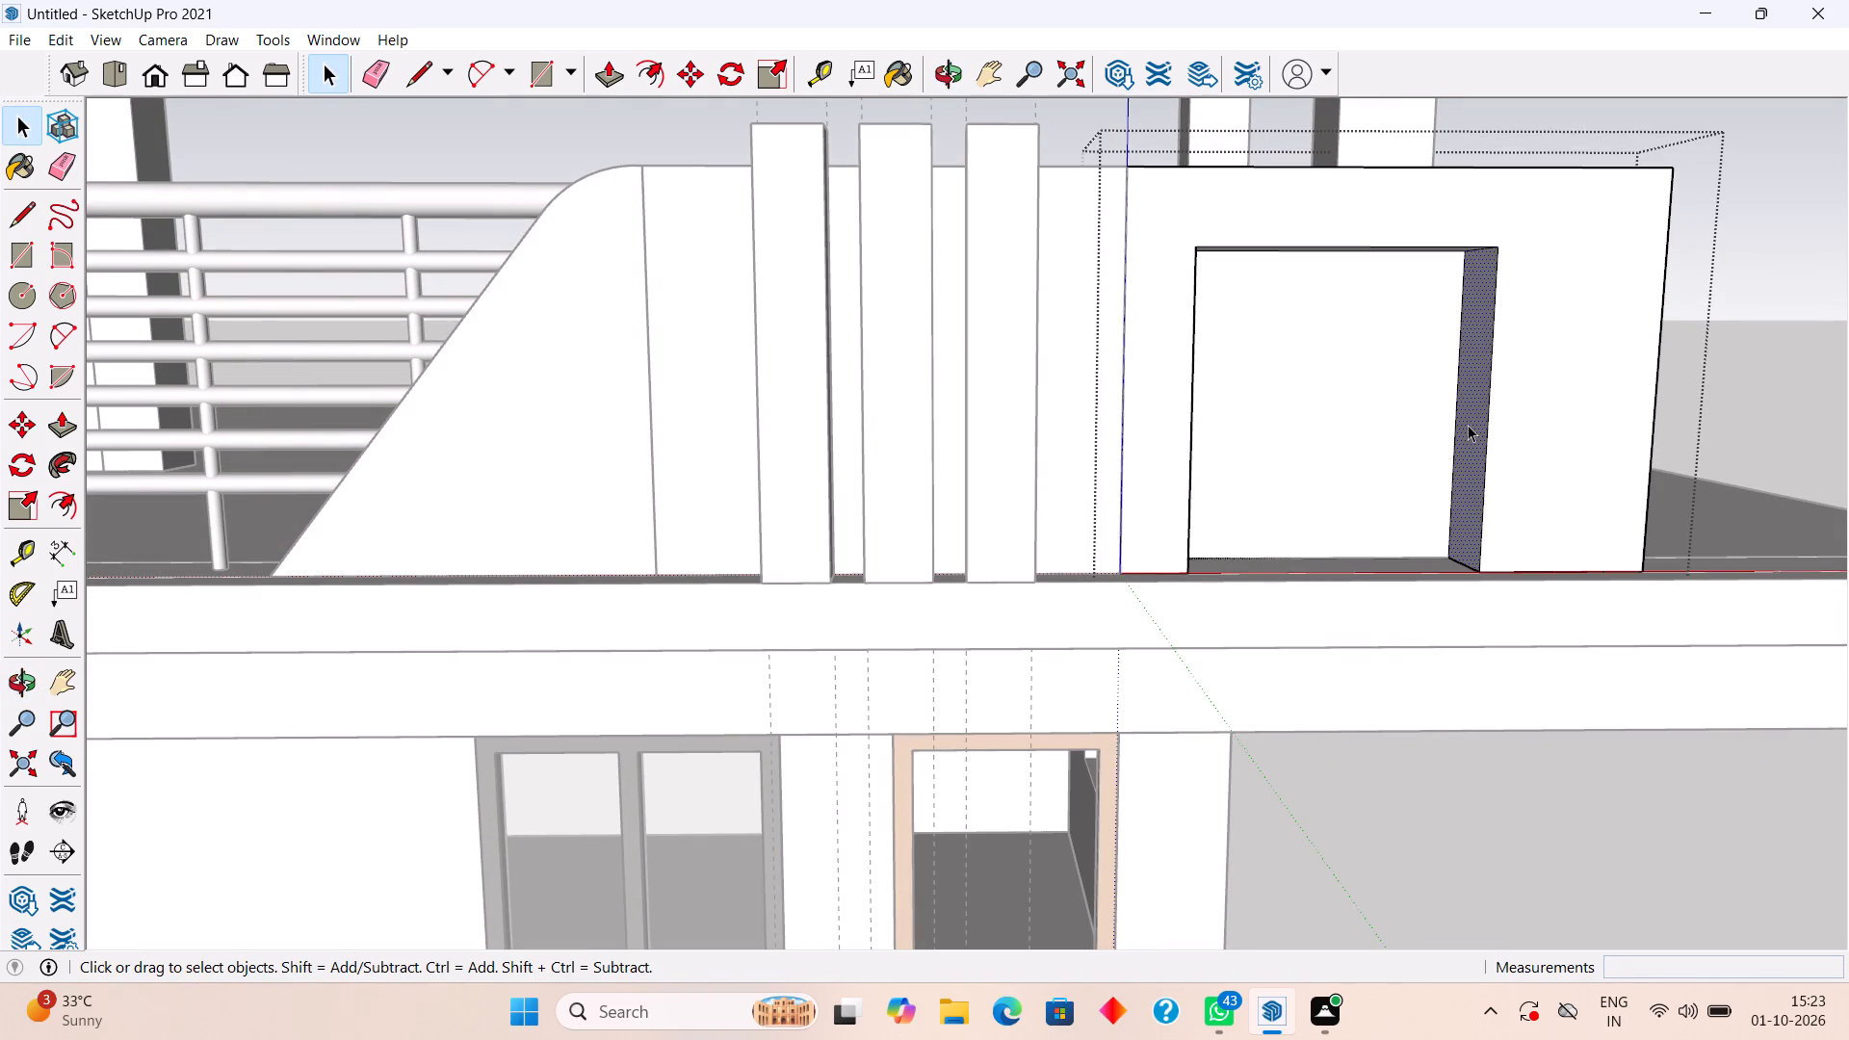
pyautogui.press('p')
pyautogui.click(1468, 425)
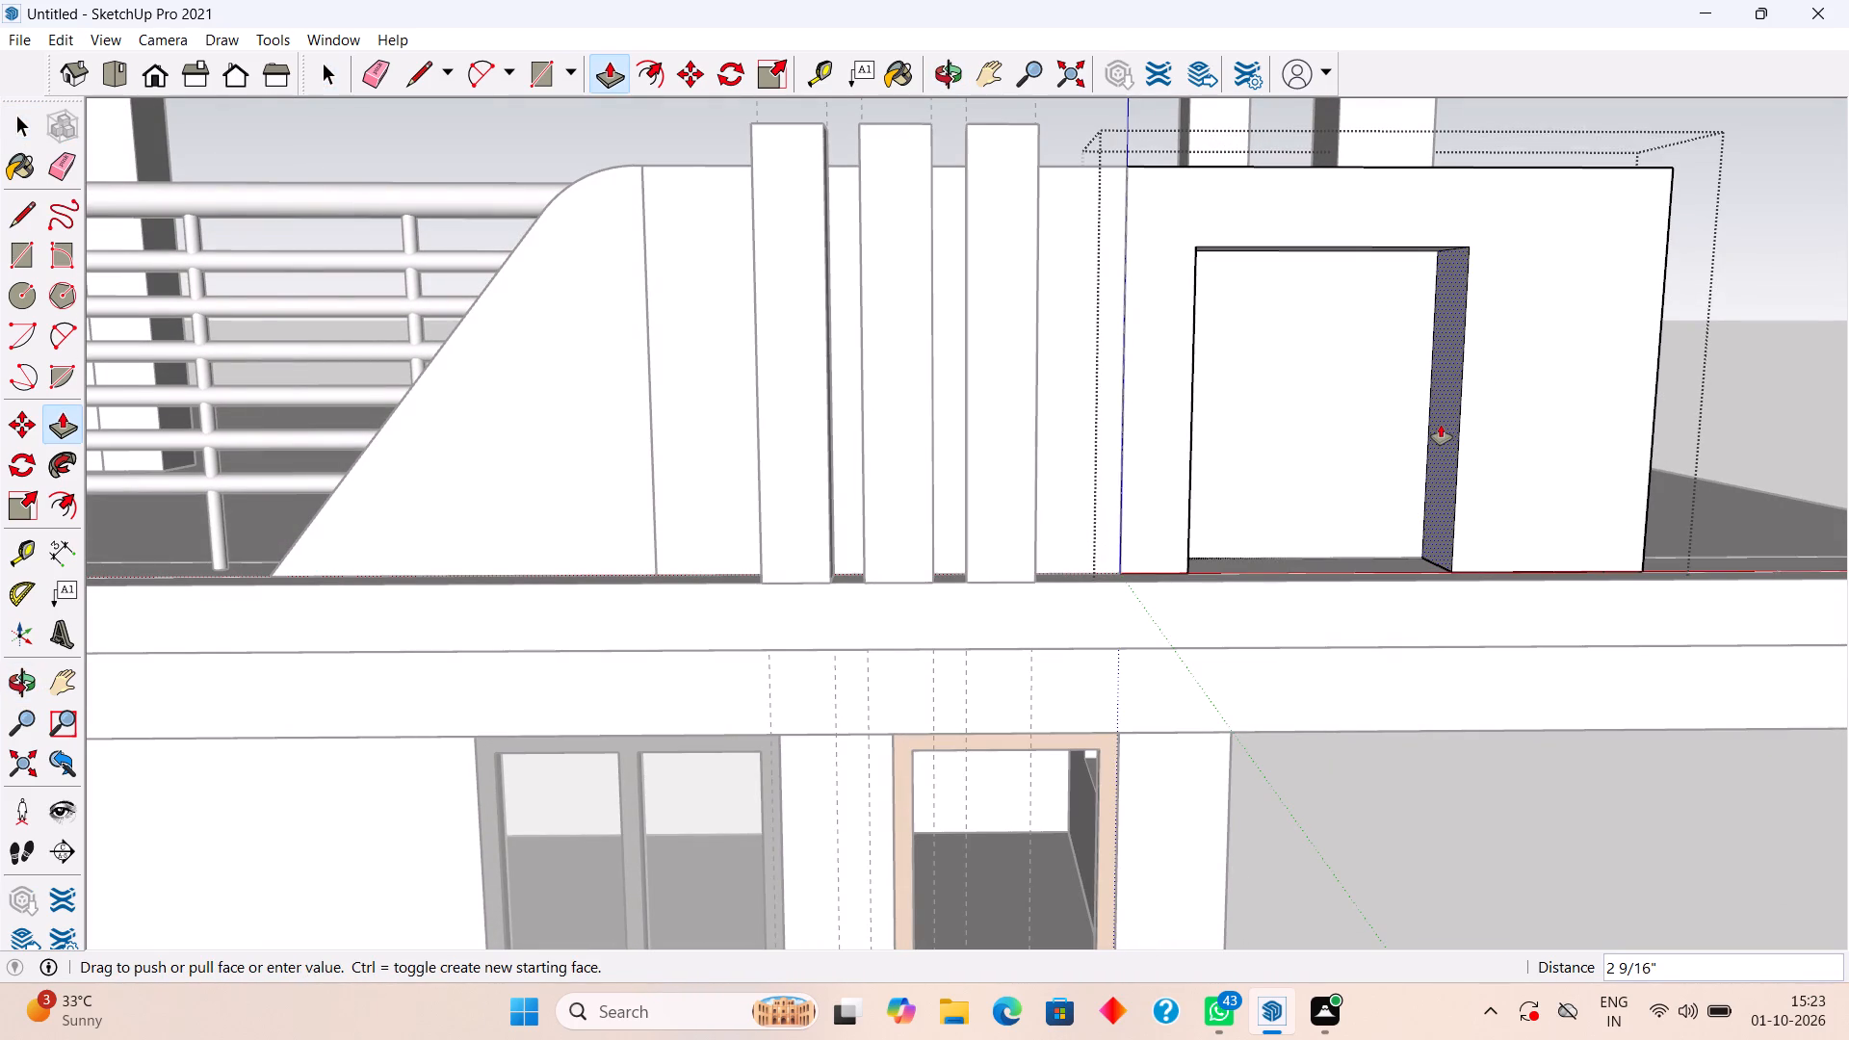
pyautogui.click(1441, 425)
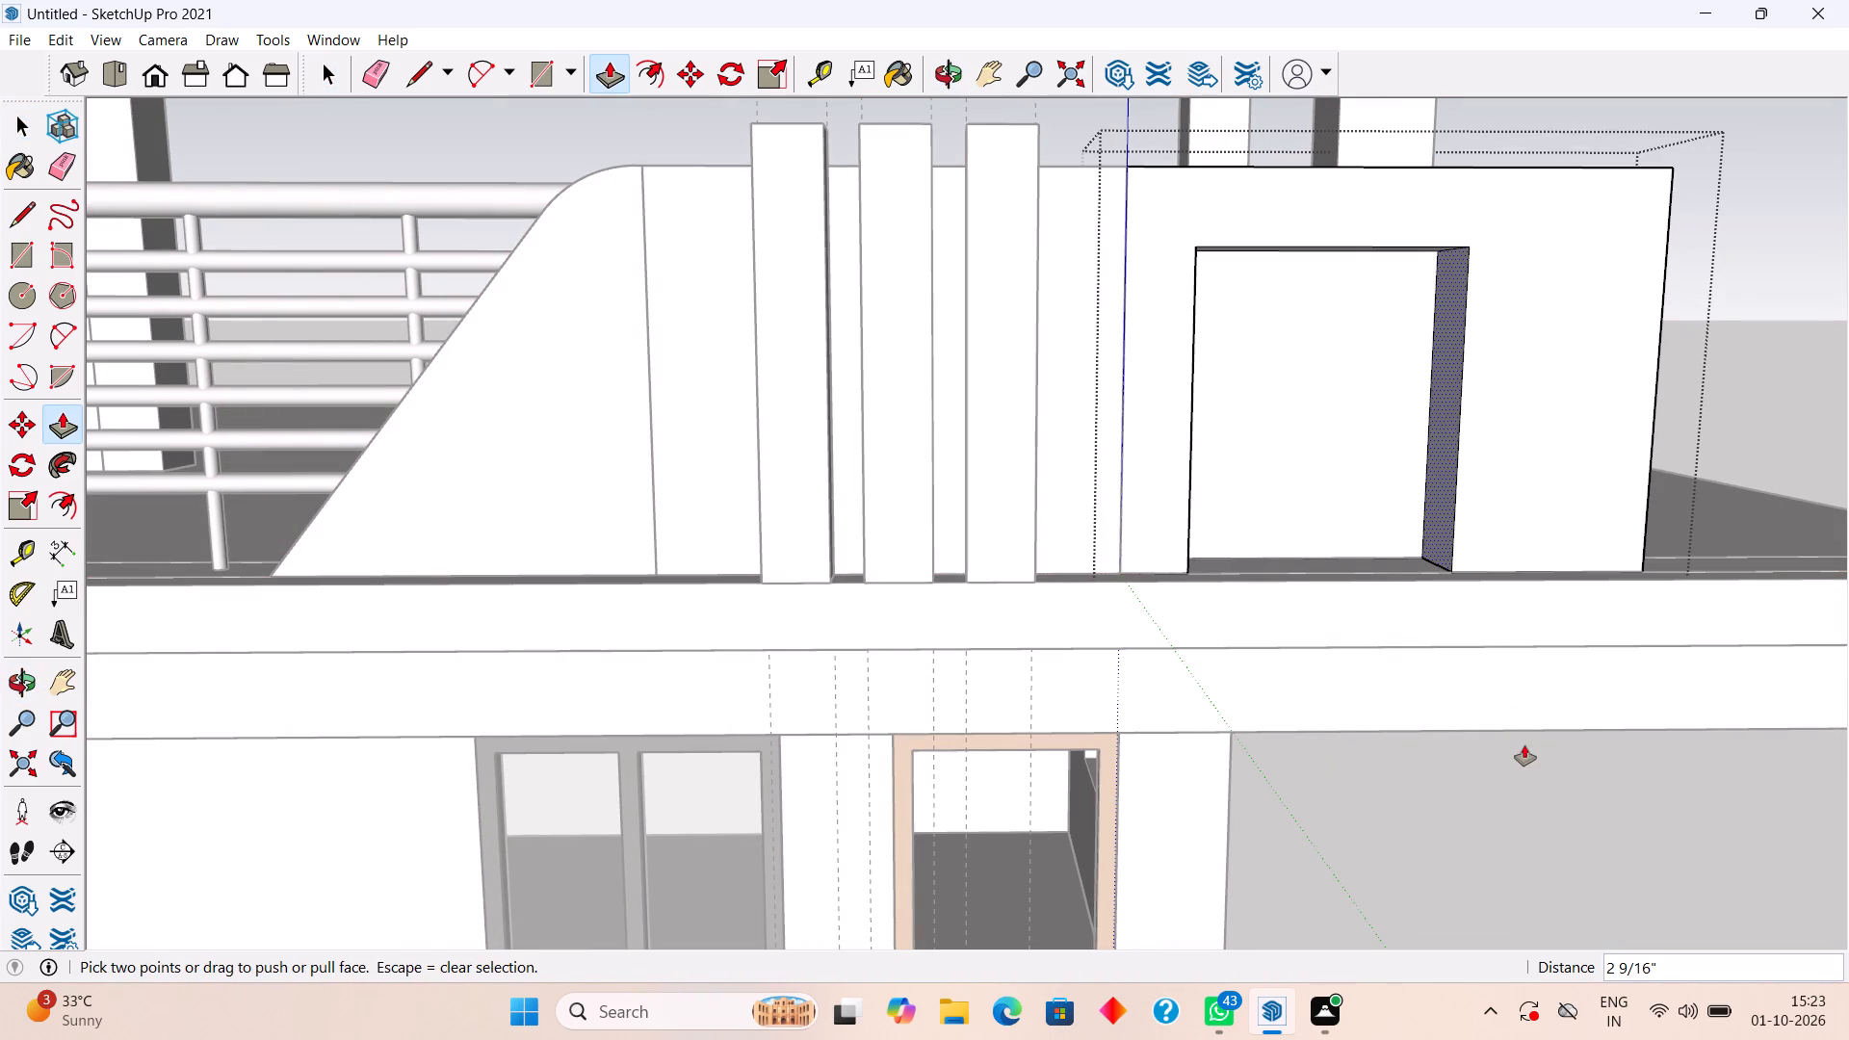
pyautogui.press('space')
pyautogui.click(1563, 758)
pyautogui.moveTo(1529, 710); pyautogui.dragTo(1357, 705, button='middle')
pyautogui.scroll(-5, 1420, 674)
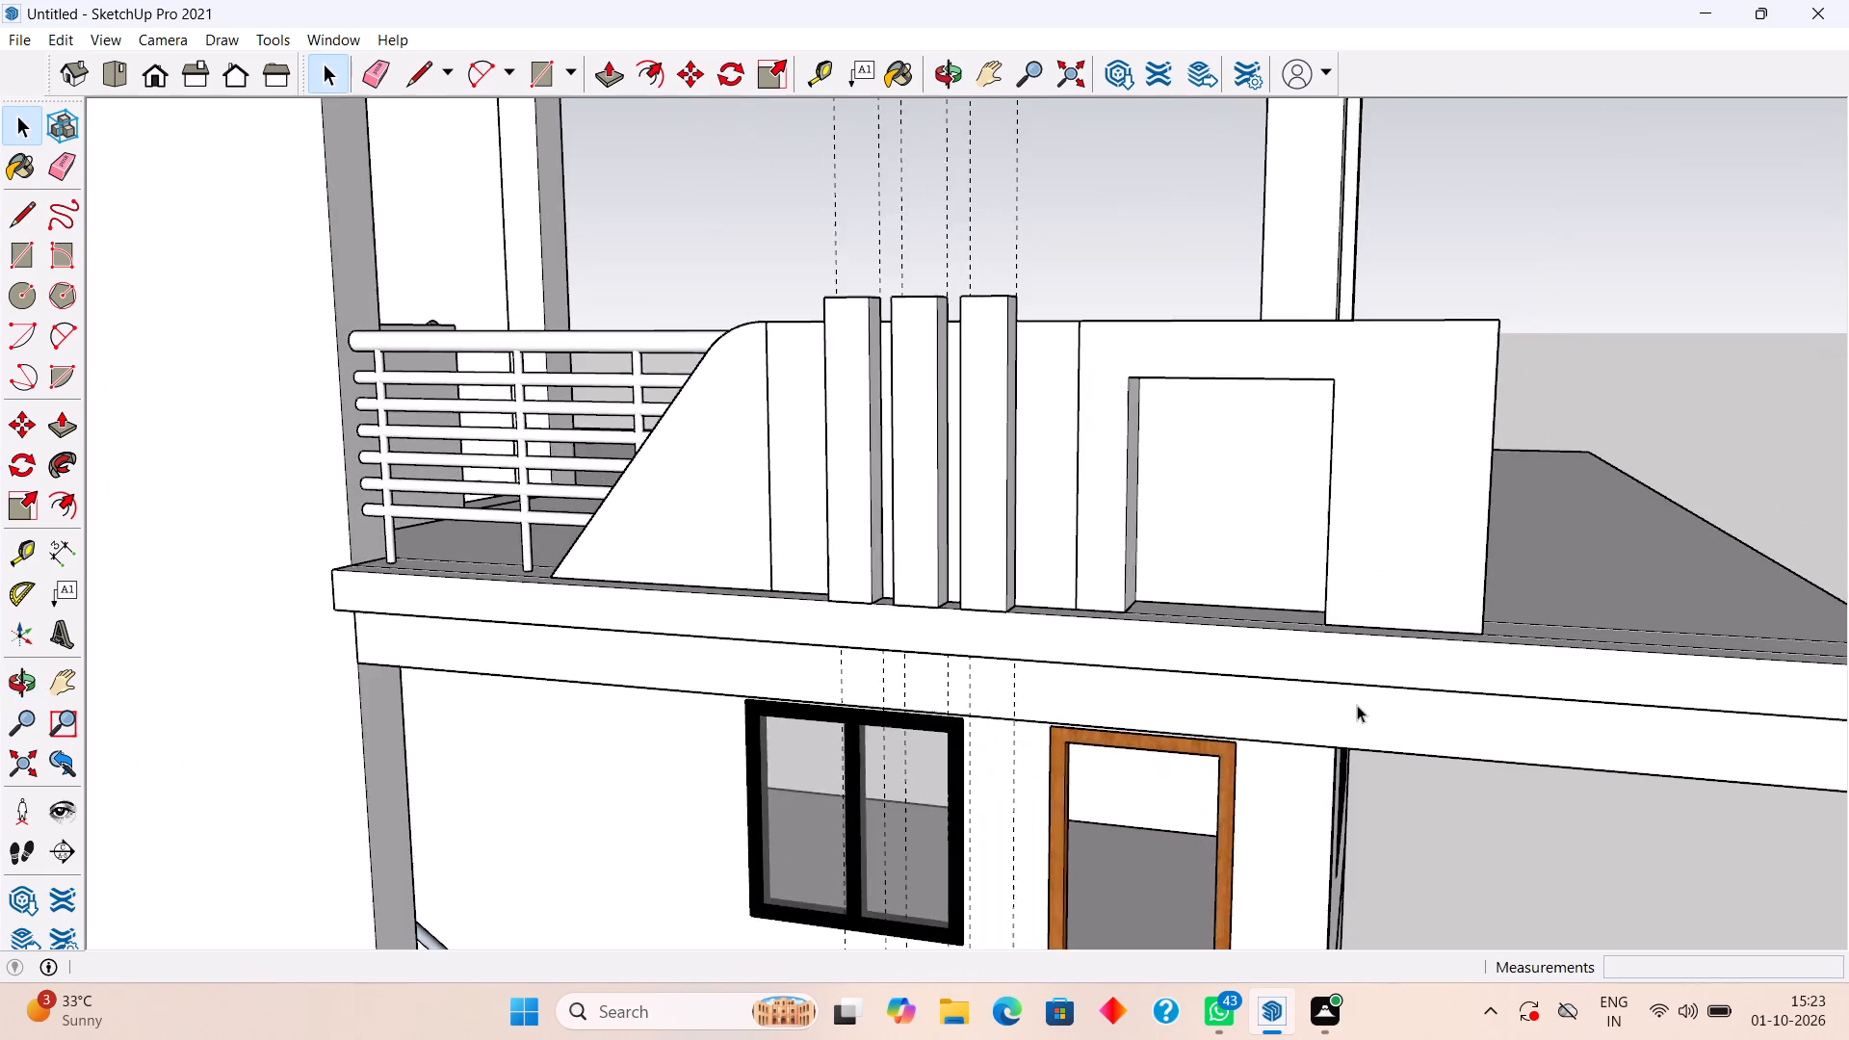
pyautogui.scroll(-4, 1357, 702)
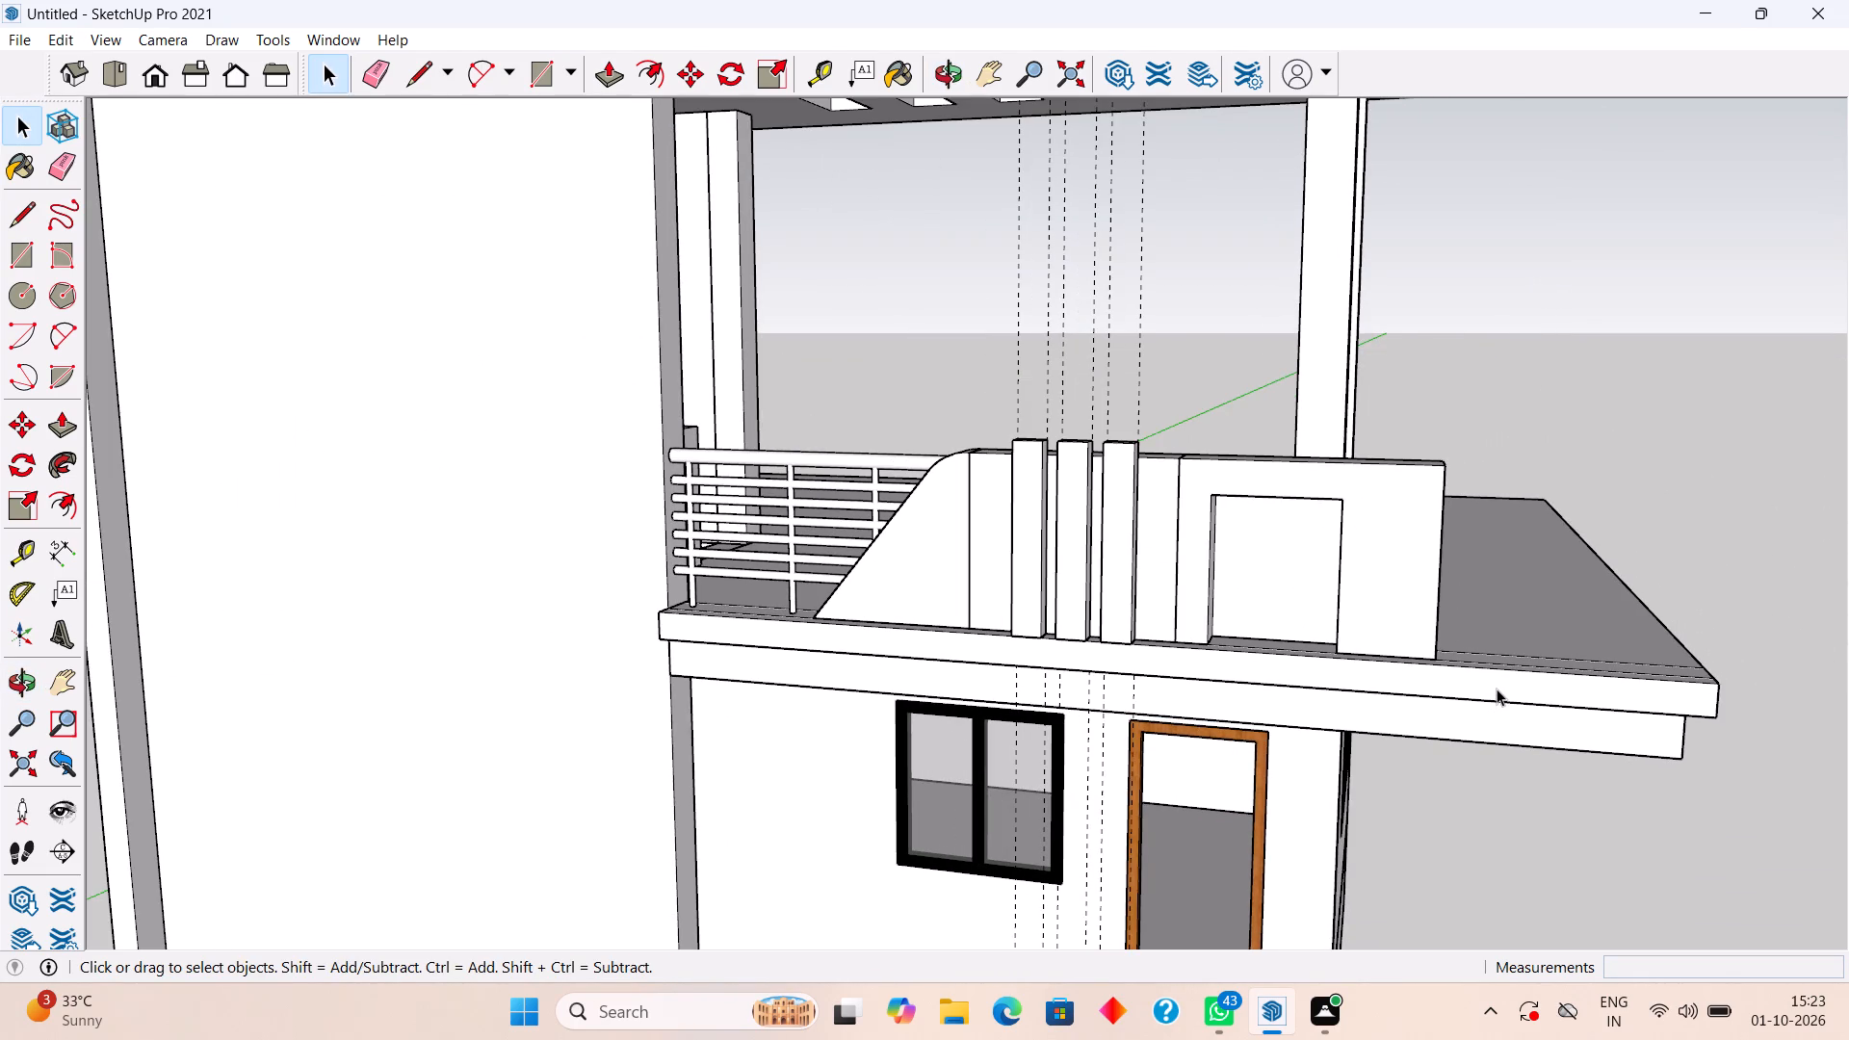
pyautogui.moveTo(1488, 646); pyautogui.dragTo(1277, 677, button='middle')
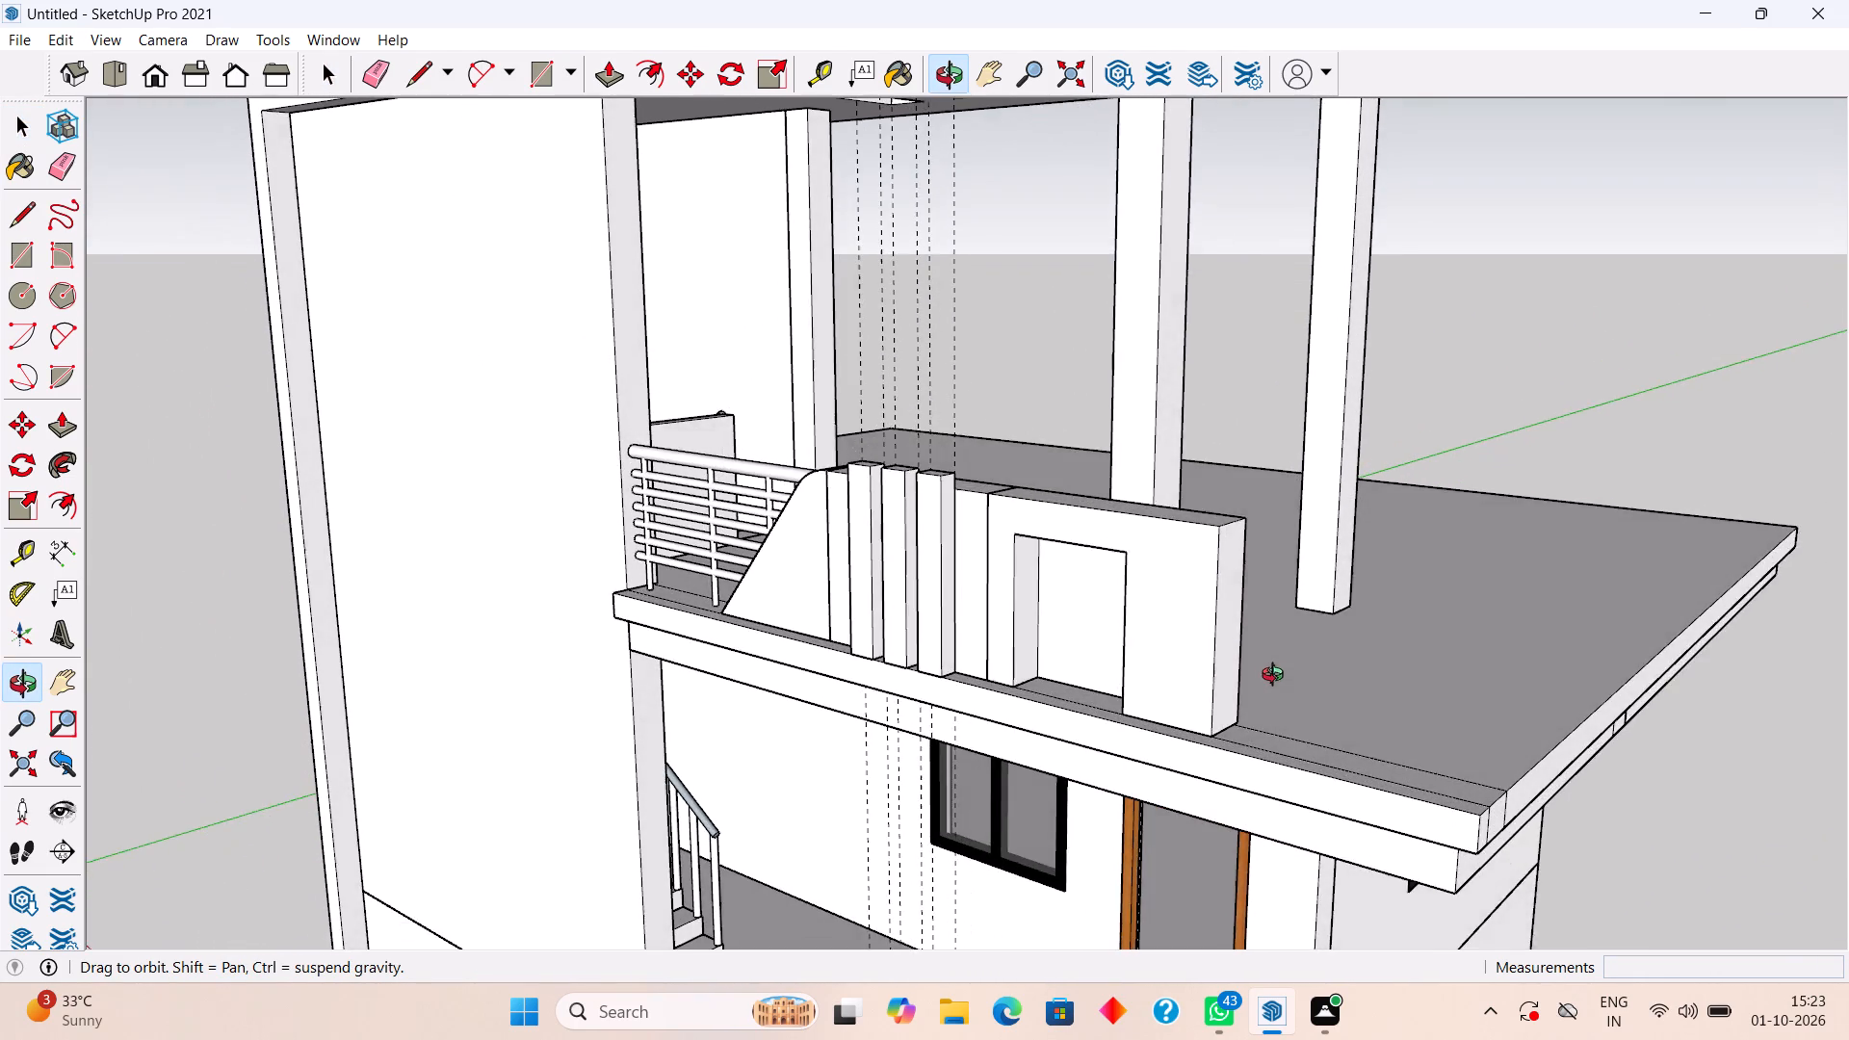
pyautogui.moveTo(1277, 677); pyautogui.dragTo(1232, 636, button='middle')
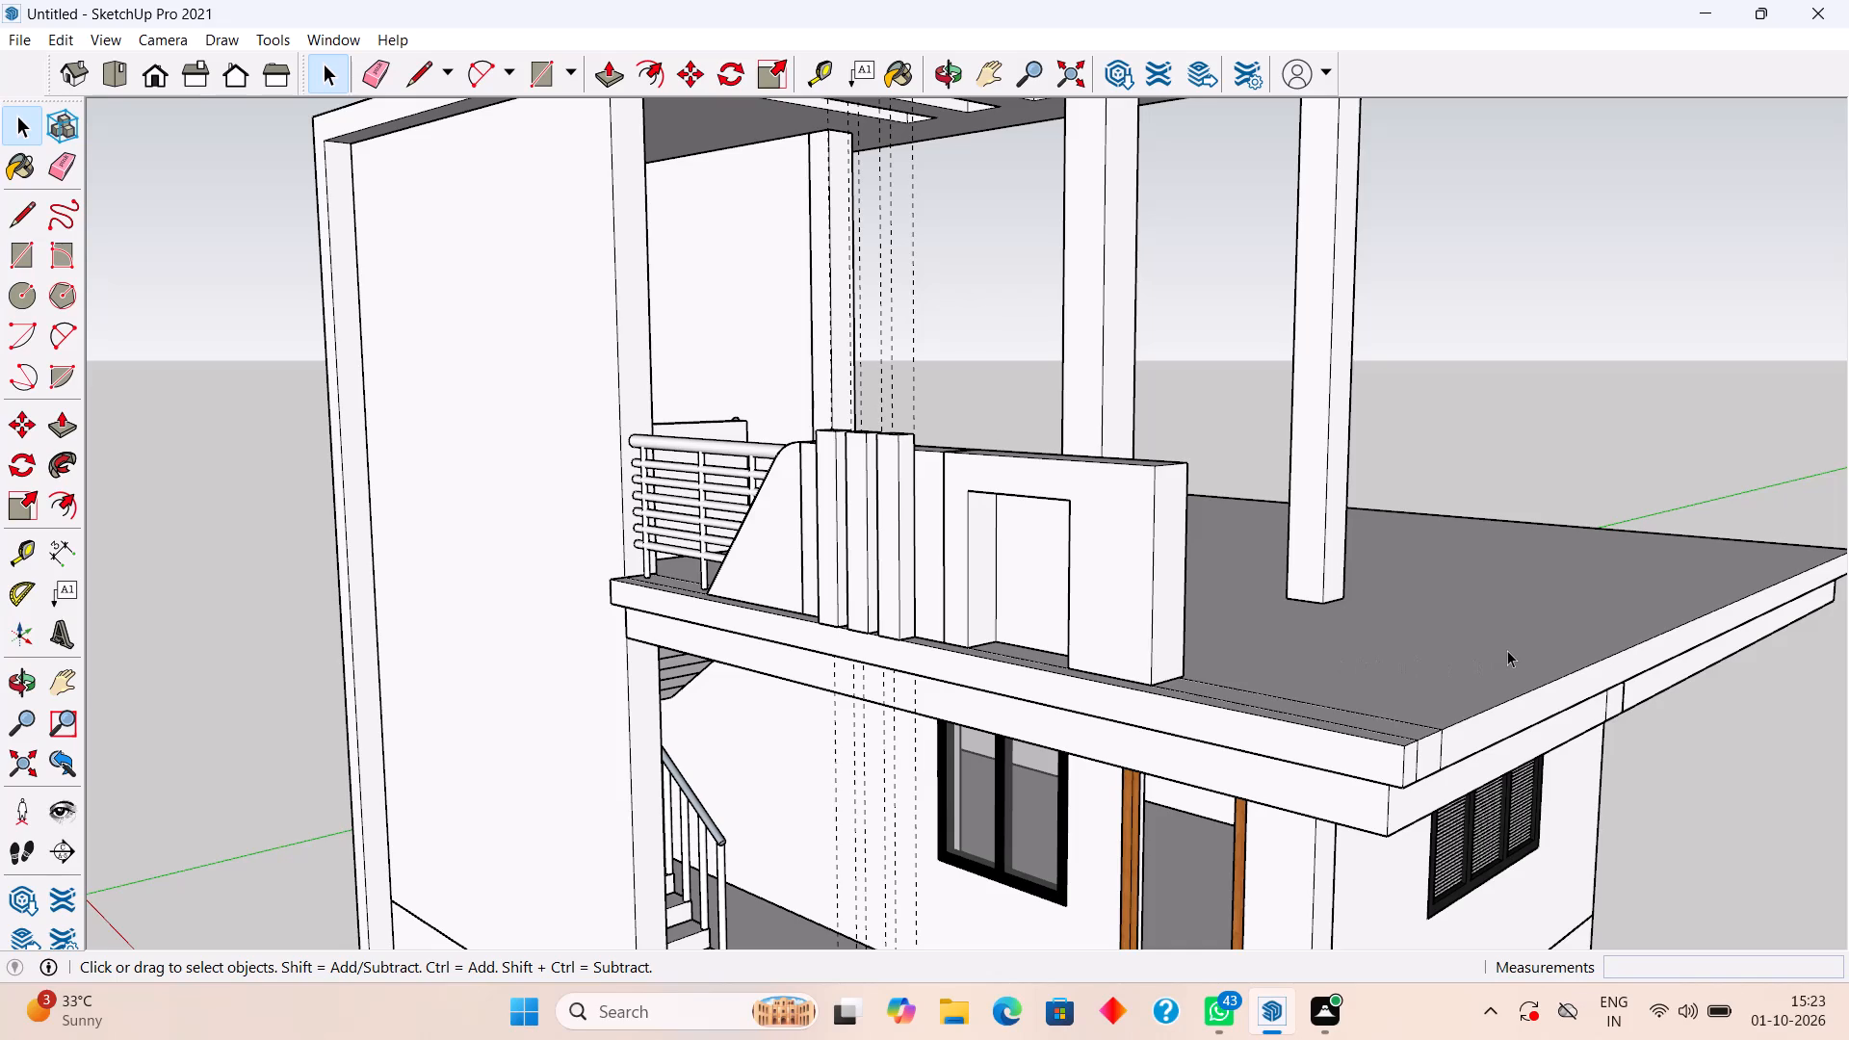
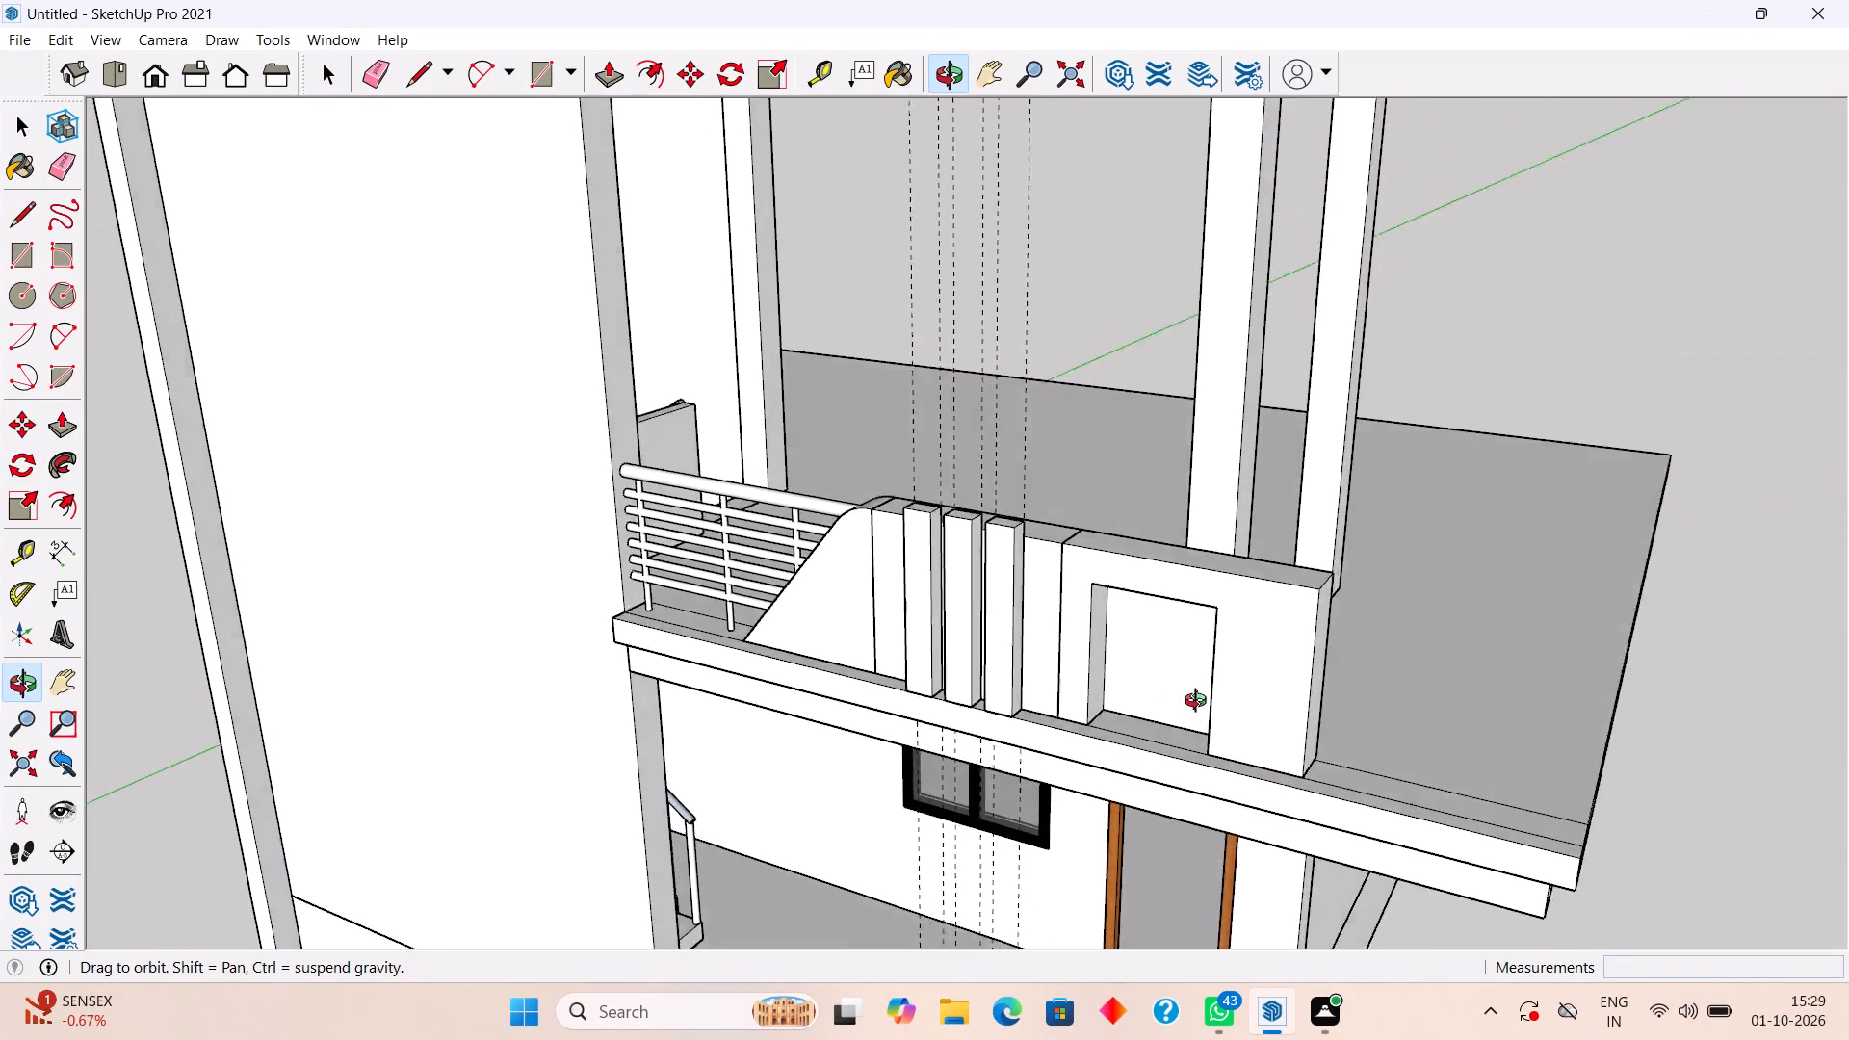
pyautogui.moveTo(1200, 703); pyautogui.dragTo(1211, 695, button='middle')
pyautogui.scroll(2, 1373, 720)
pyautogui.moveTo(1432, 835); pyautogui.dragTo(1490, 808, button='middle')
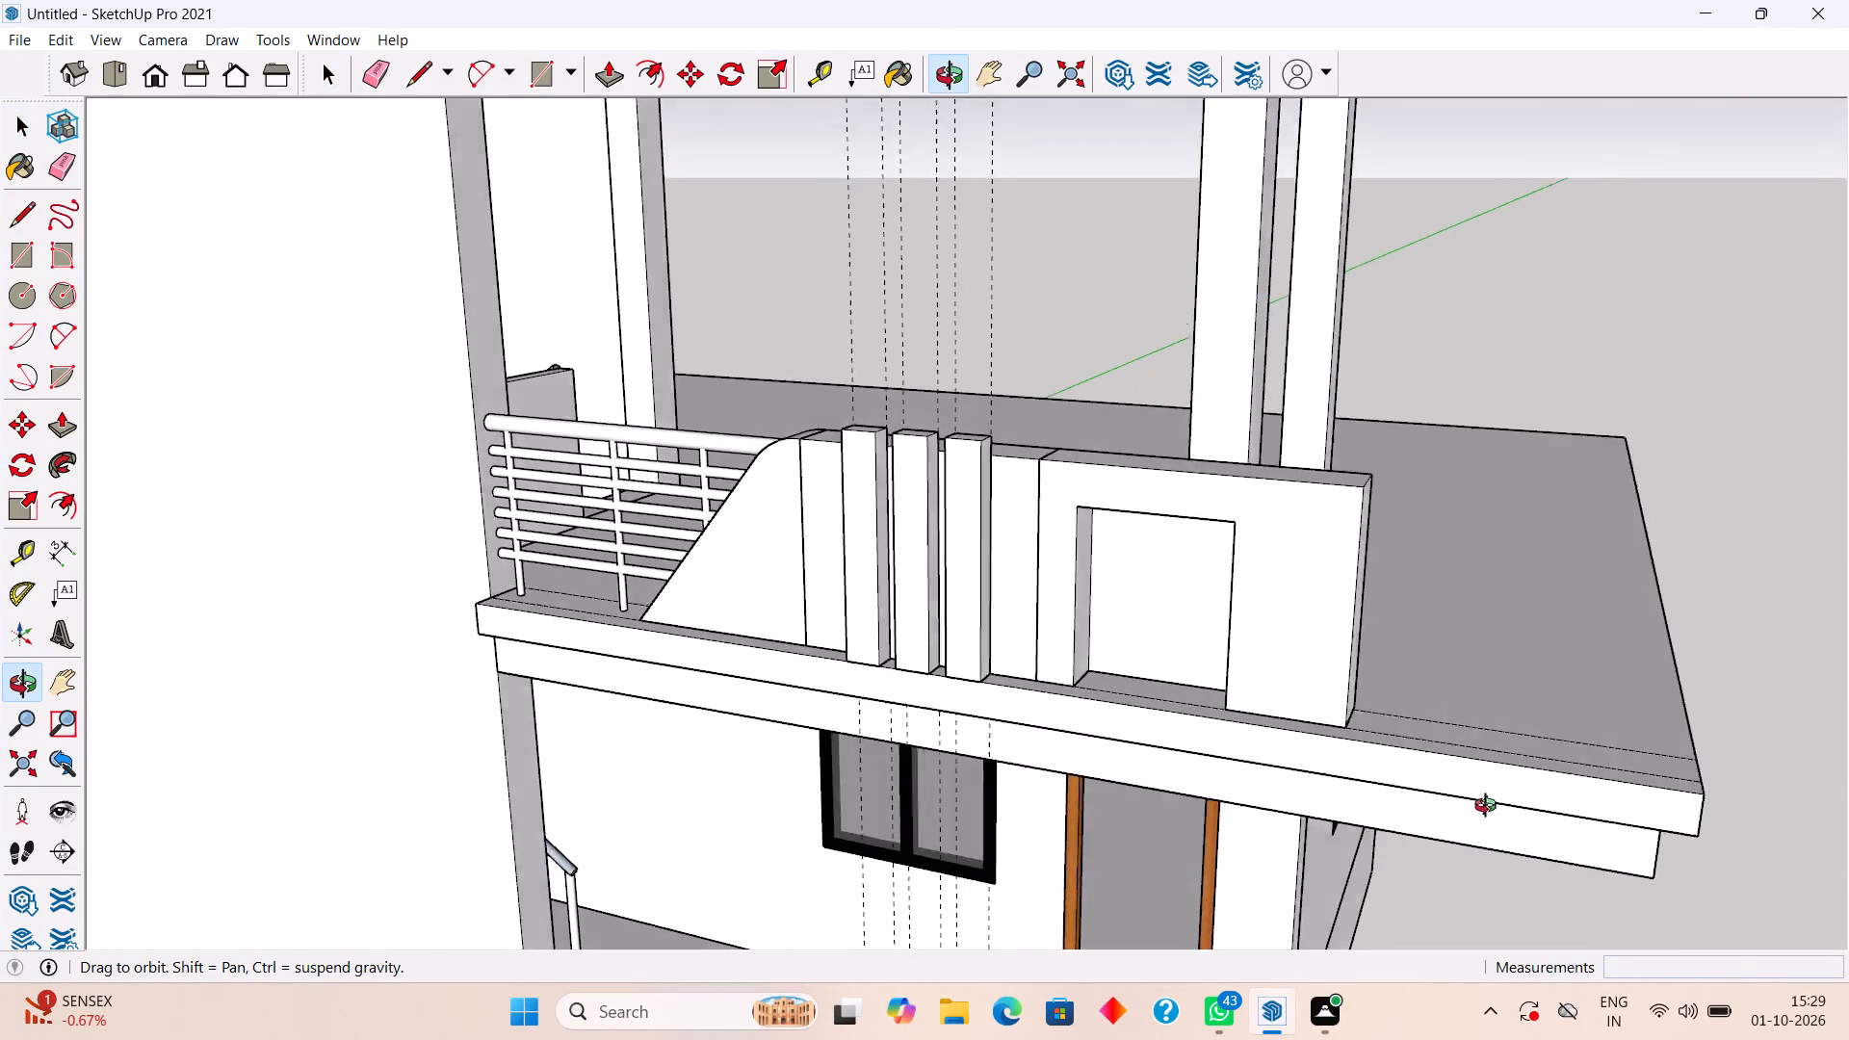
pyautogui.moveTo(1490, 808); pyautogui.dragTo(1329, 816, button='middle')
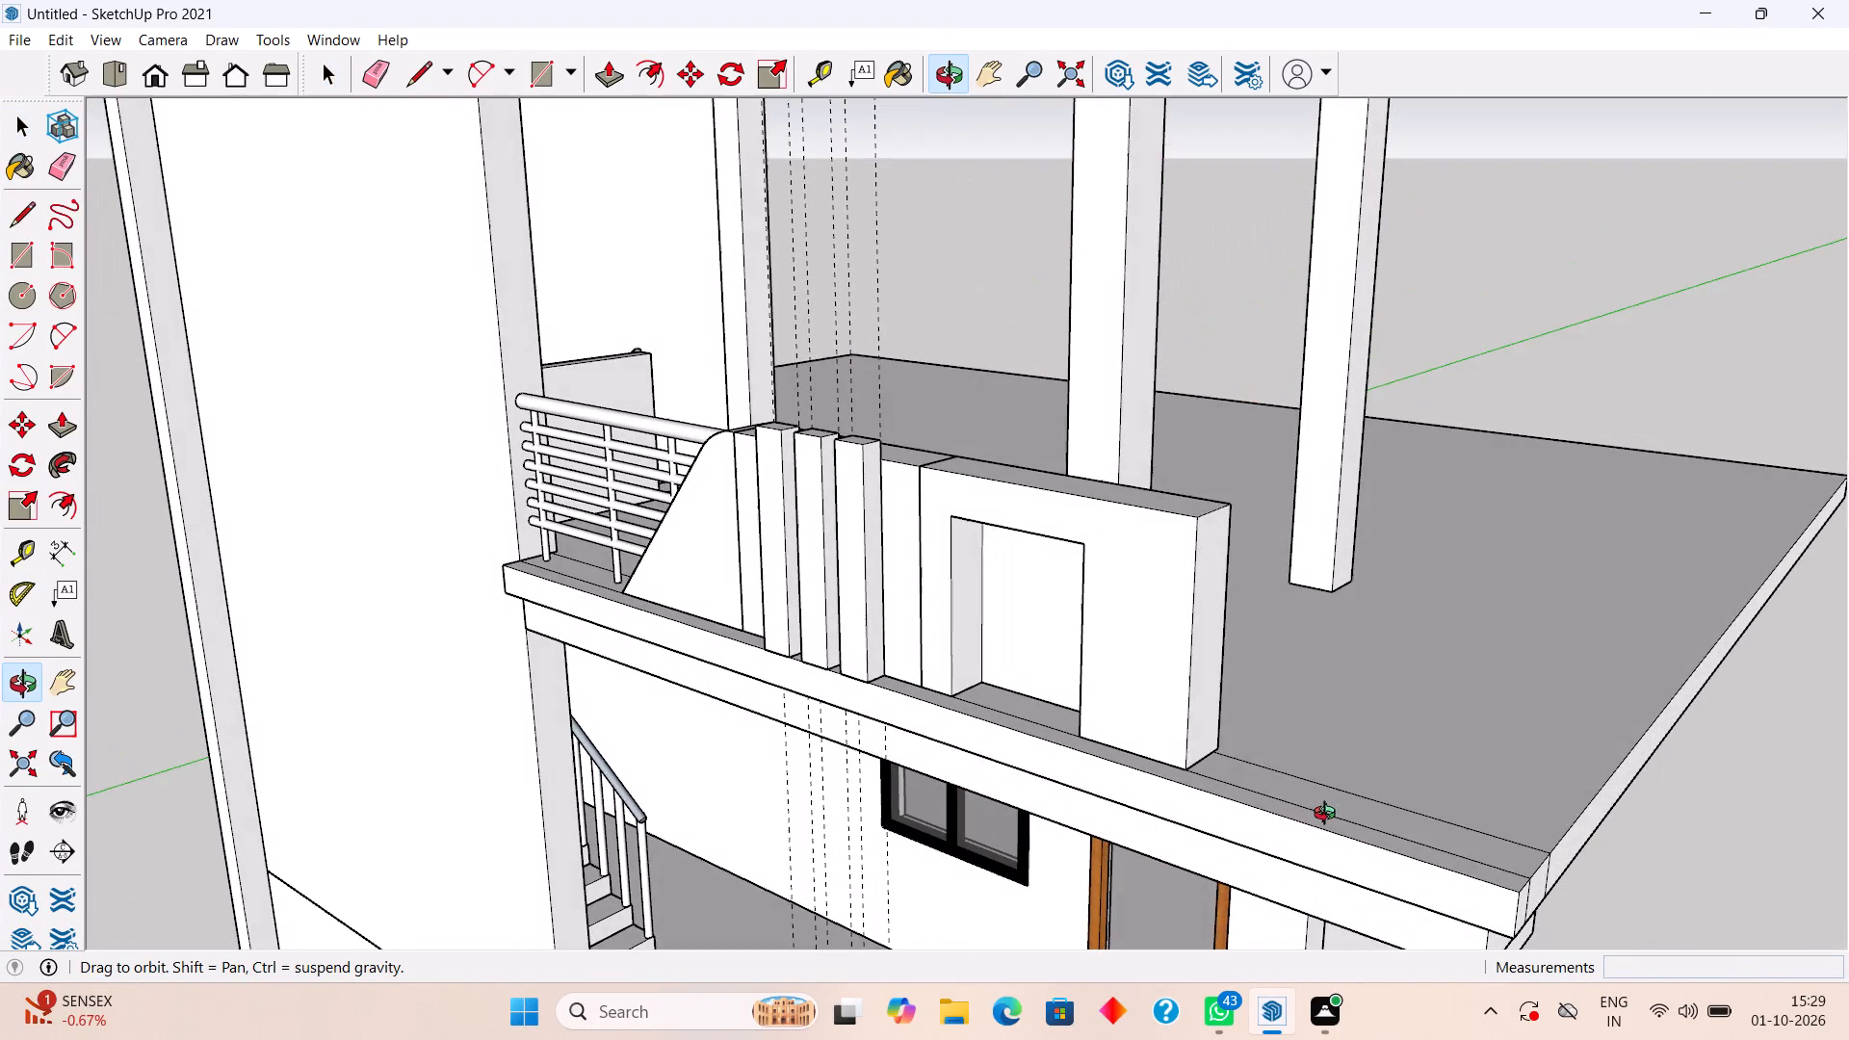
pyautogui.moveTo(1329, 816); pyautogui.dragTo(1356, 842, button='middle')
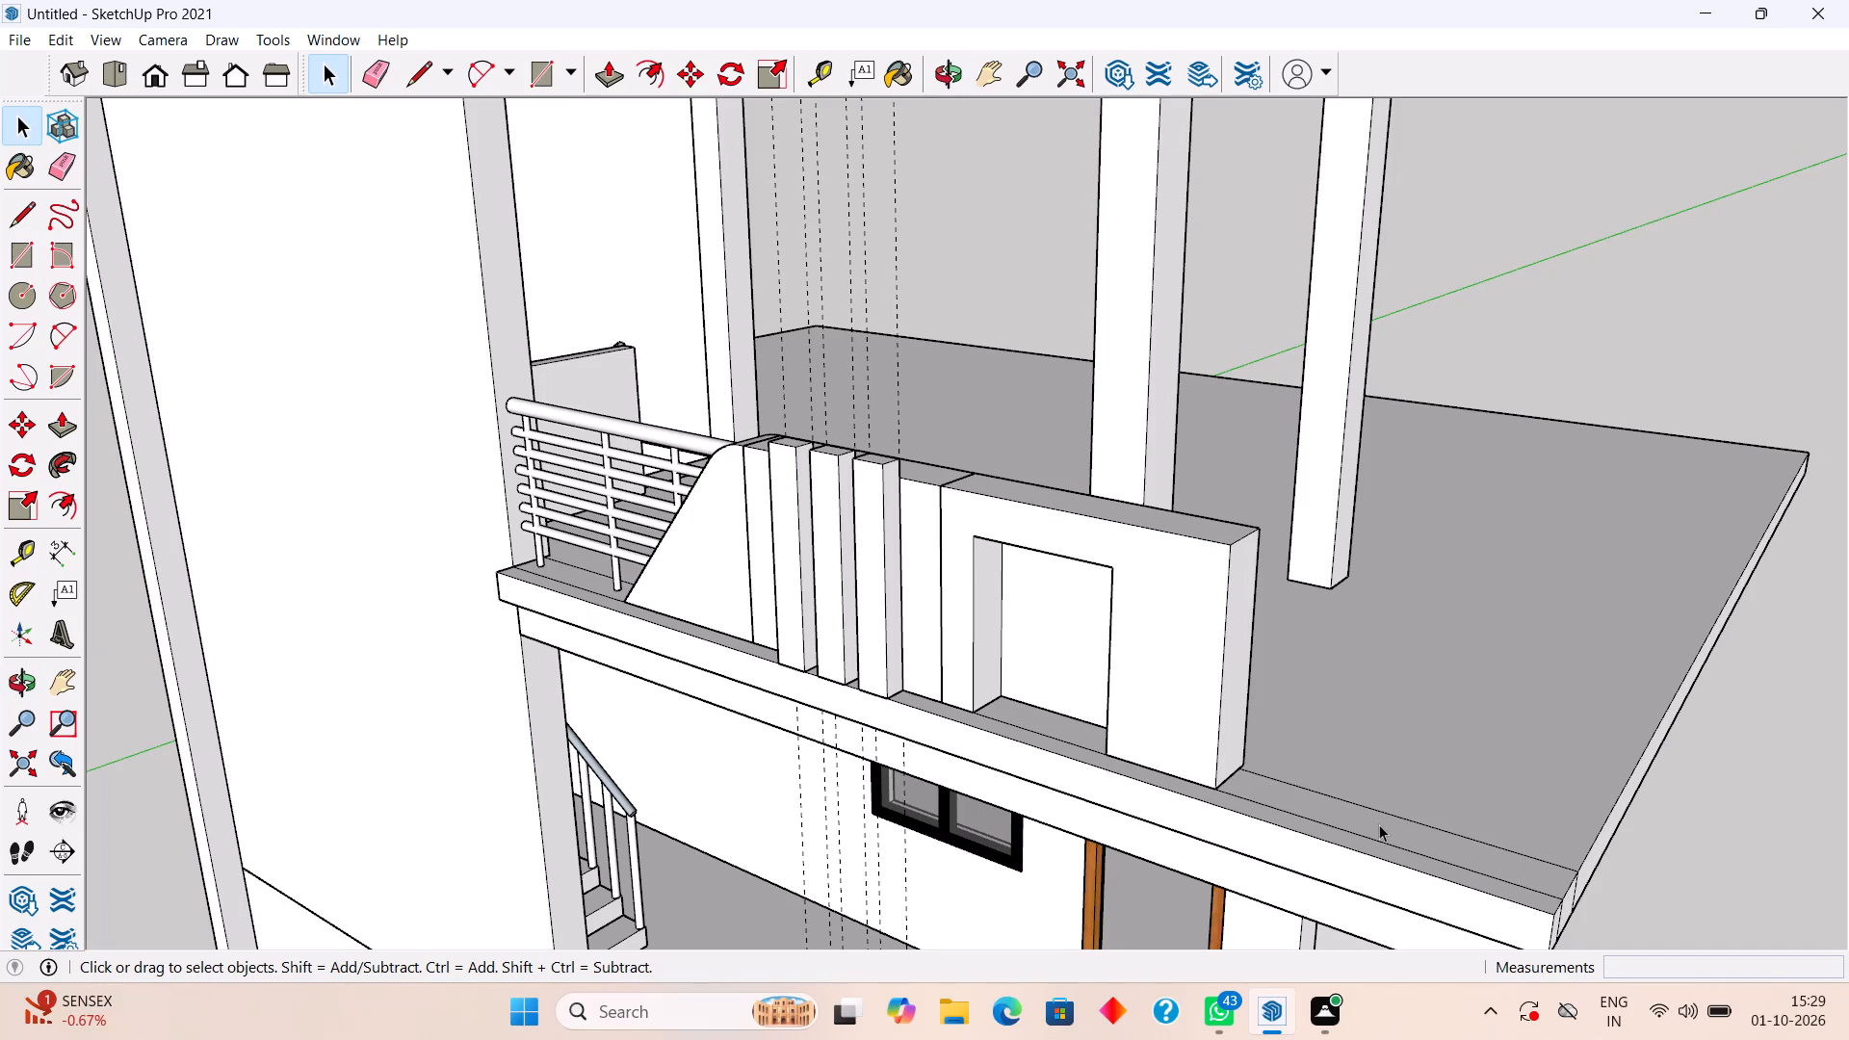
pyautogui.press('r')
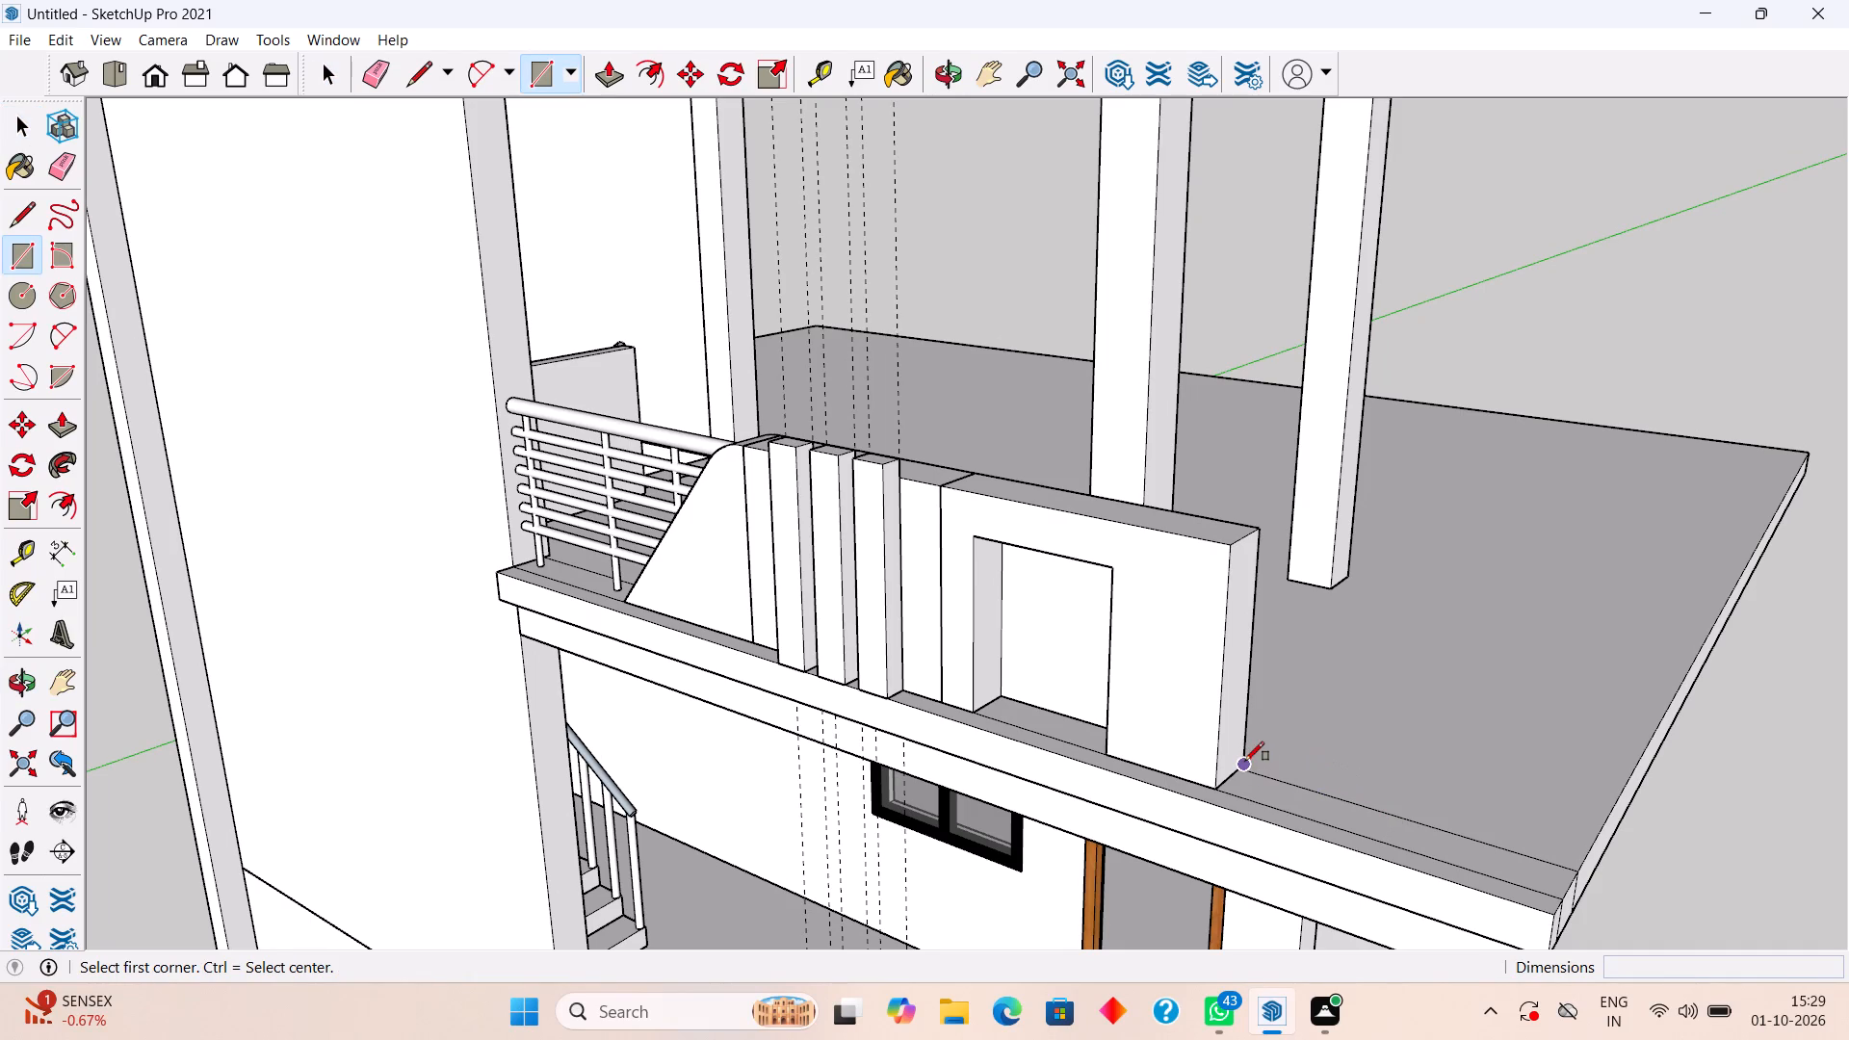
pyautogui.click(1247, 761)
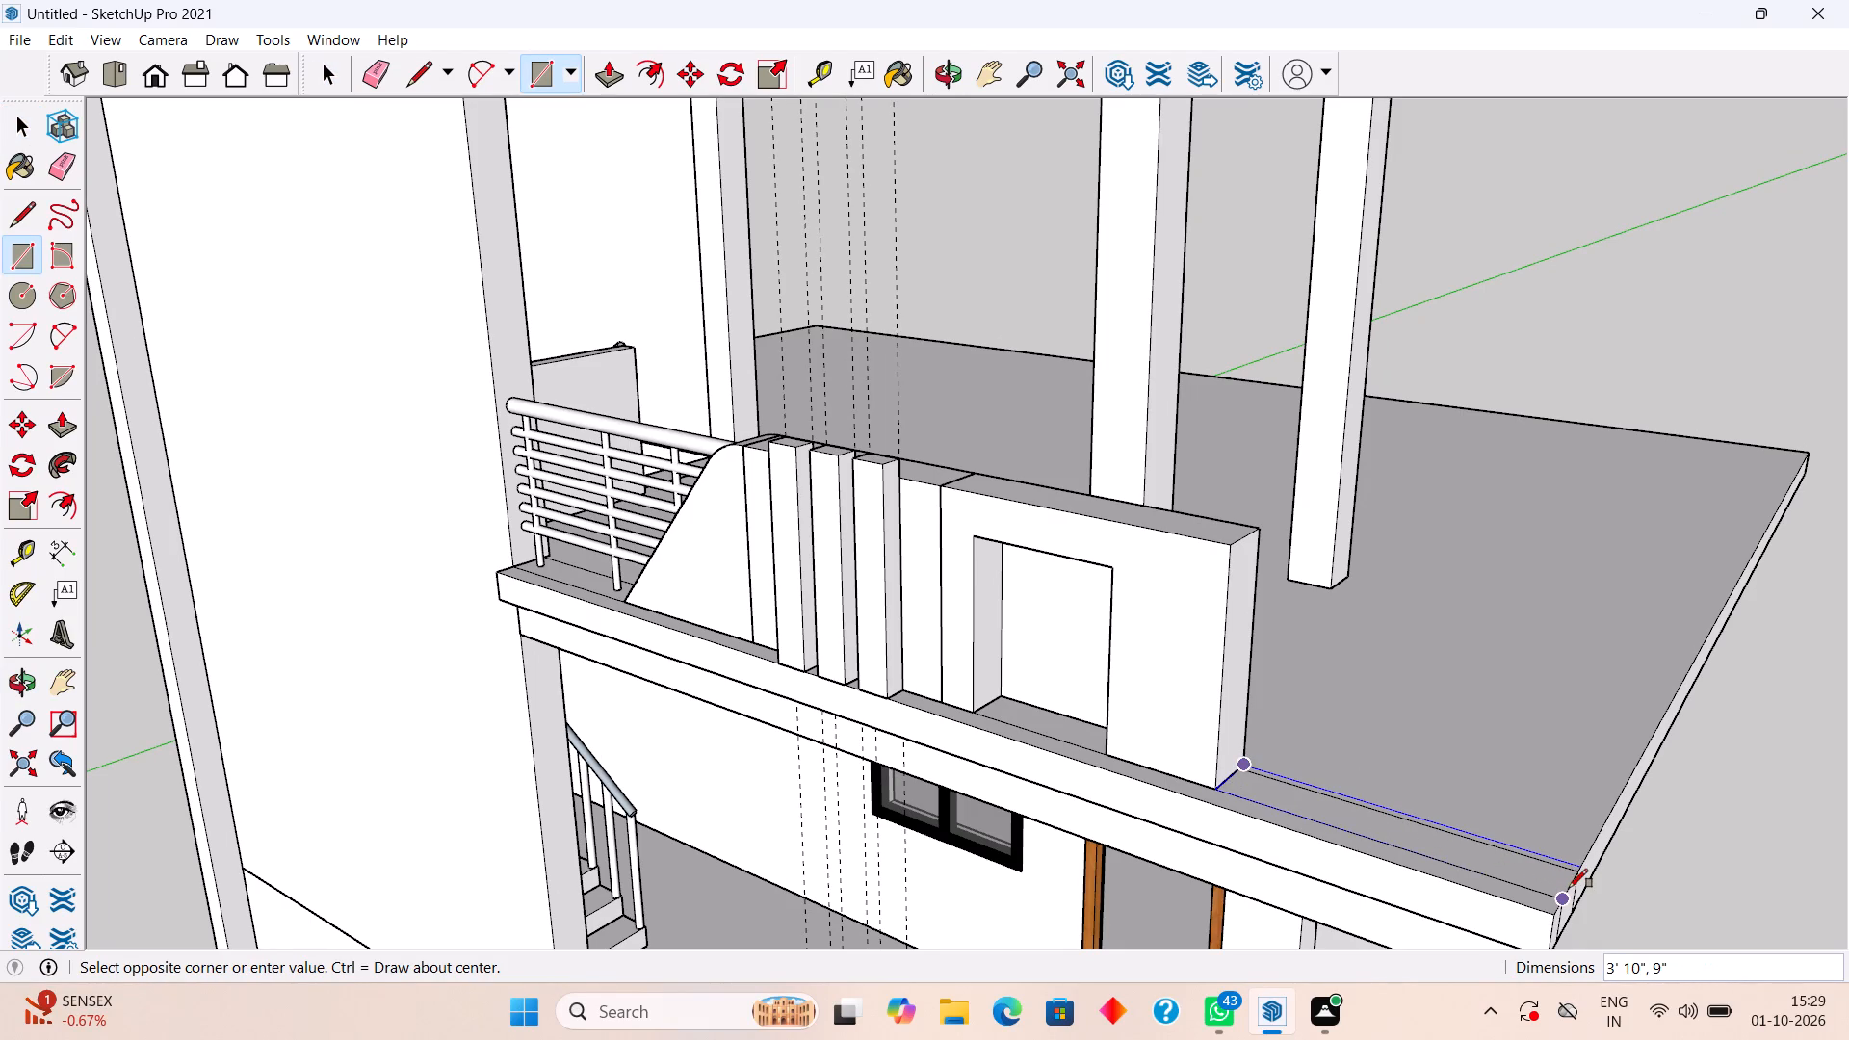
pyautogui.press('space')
# Draw a rectangle about 3' 10" by 3 13/16" on the slab, from the parapet's free end to the slab edge, along the inner line.
pyautogui.scroll(3, 1569, 882)
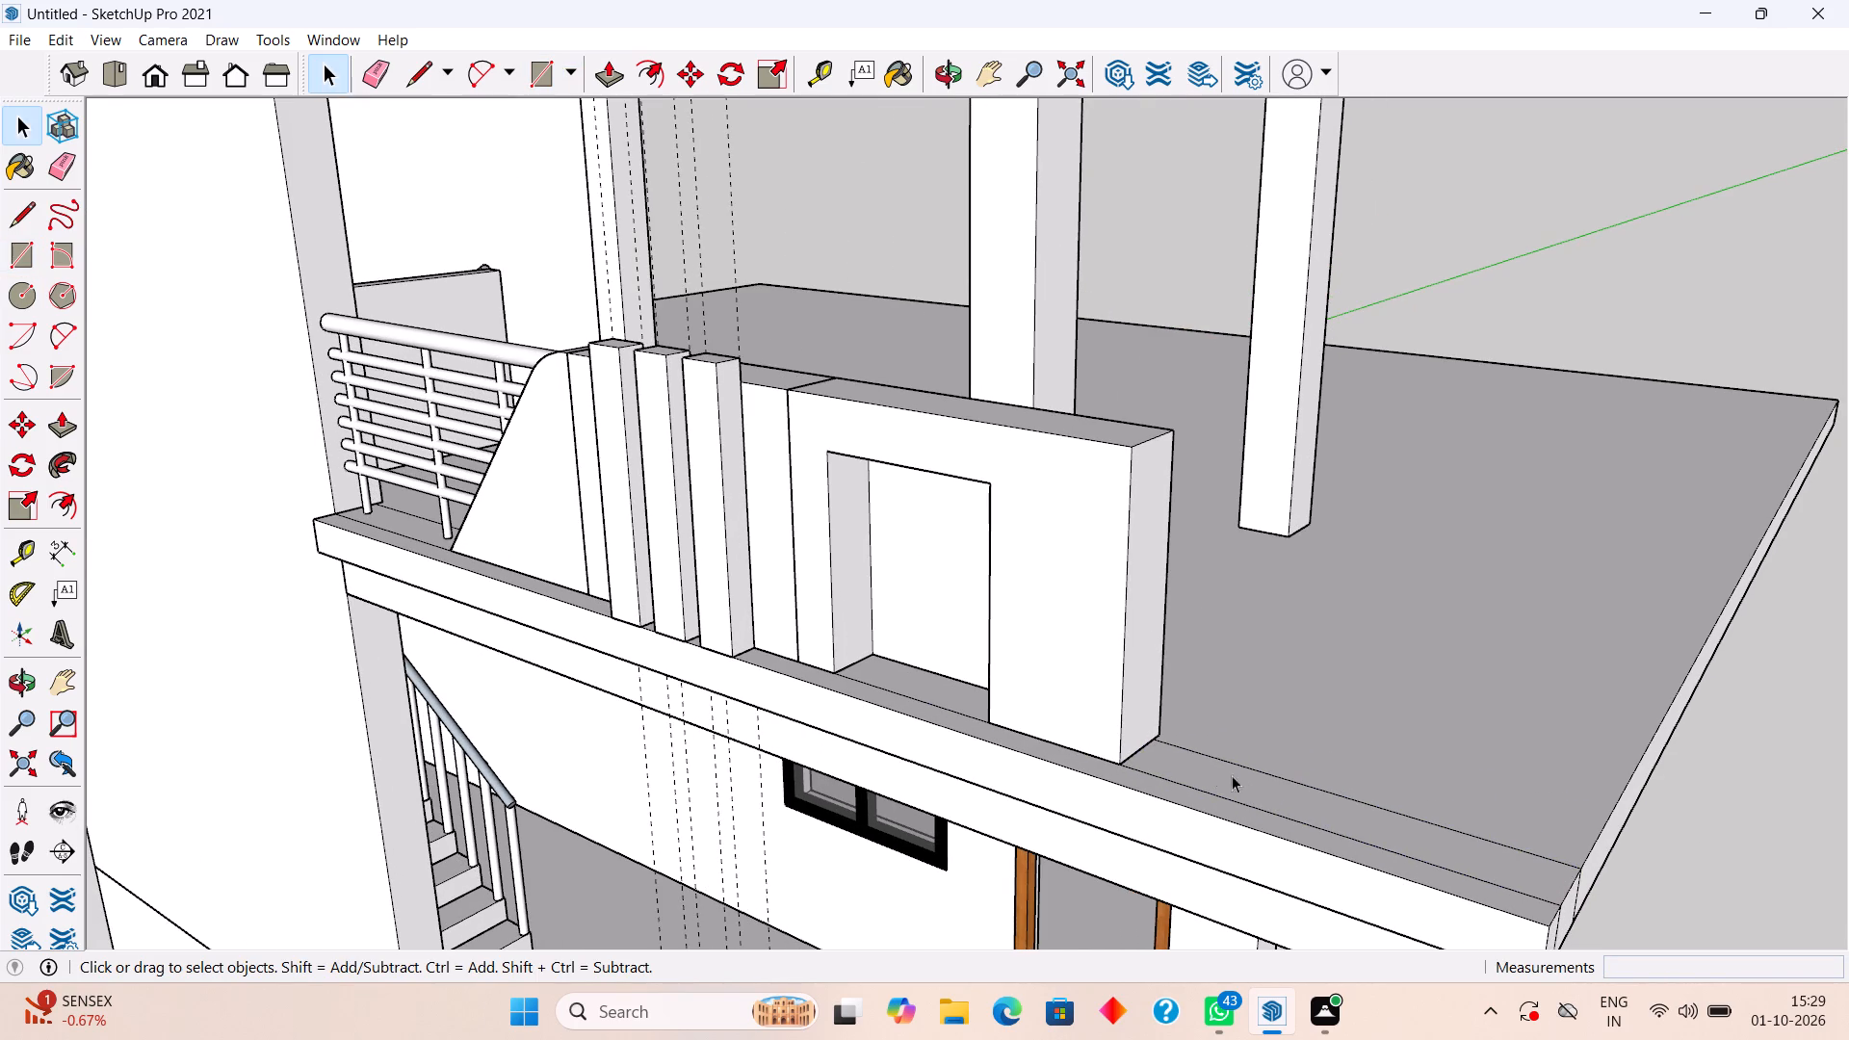
pyautogui.moveTo(1181, 763); pyautogui.dragTo(737, 828, button='middle')
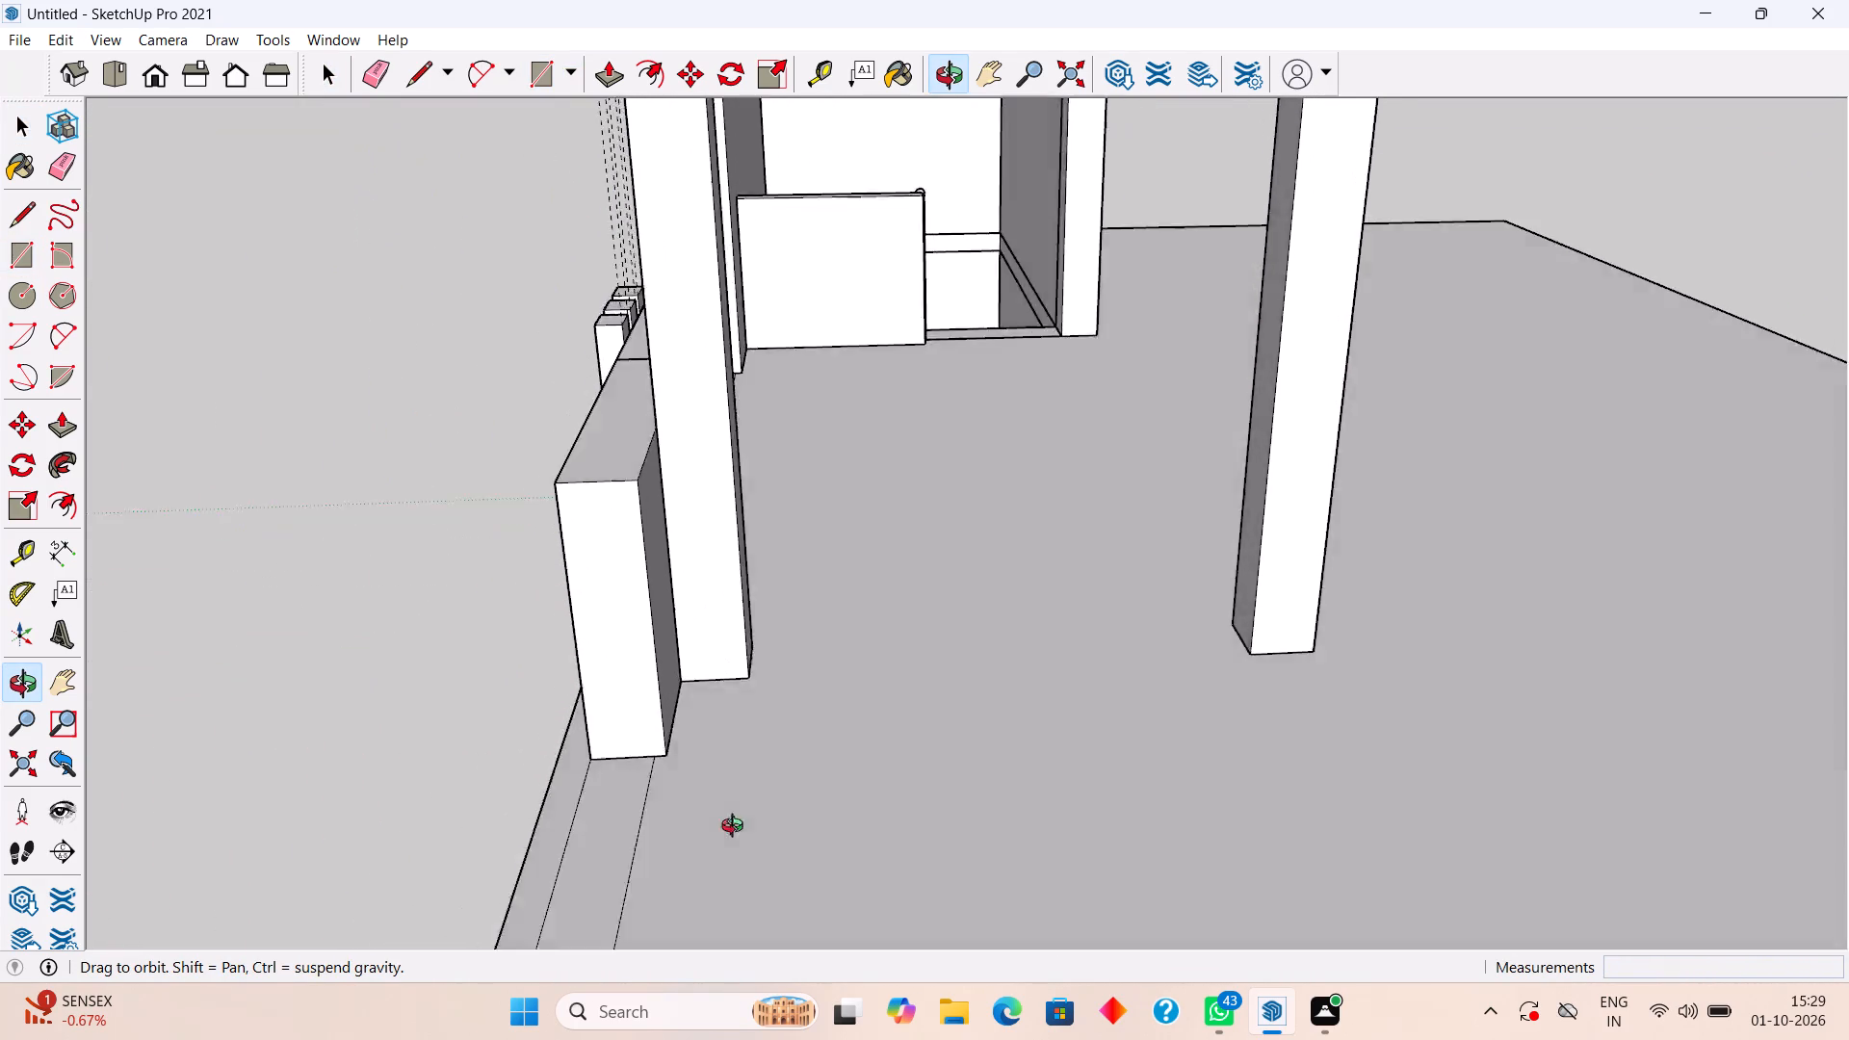
pyautogui.moveTo(737, 828); pyautogui.dragTo(495, 846, button='middle')
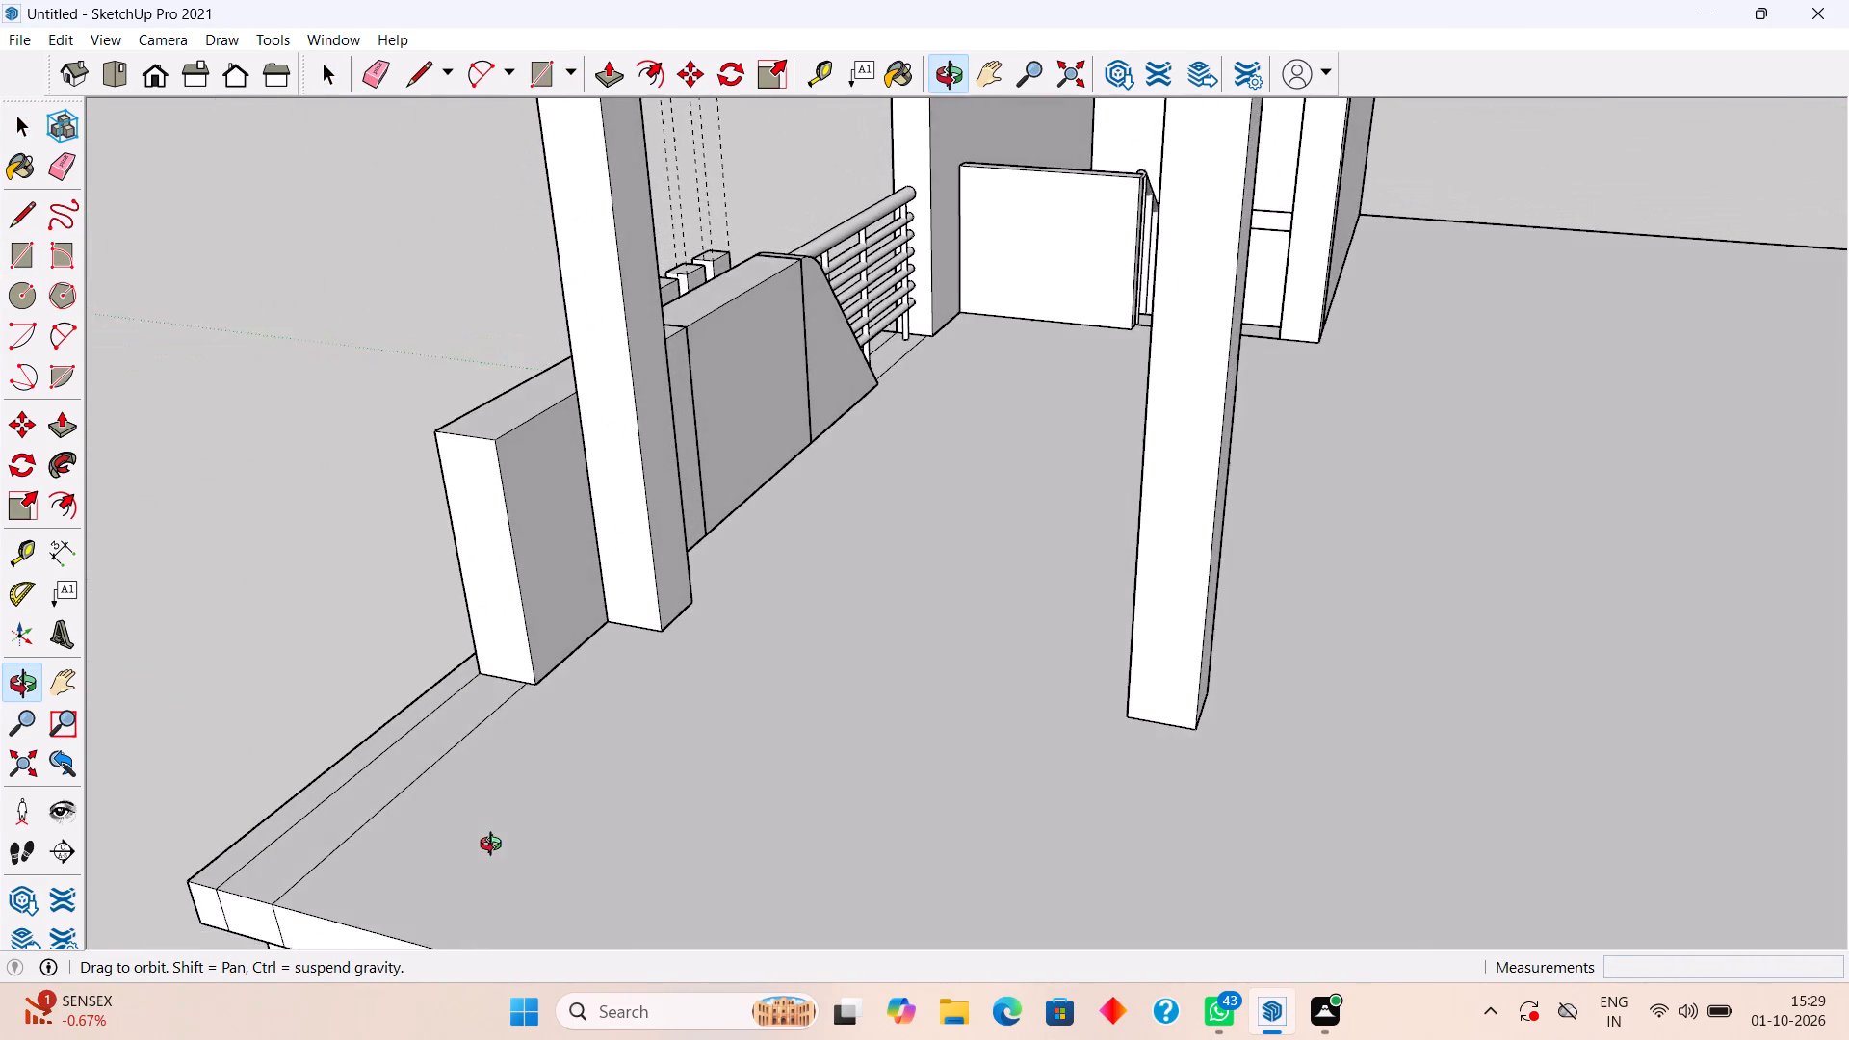
pyautogui.moveTo(495, 846); pyautogui.dragTo(849, 716, button='middle')
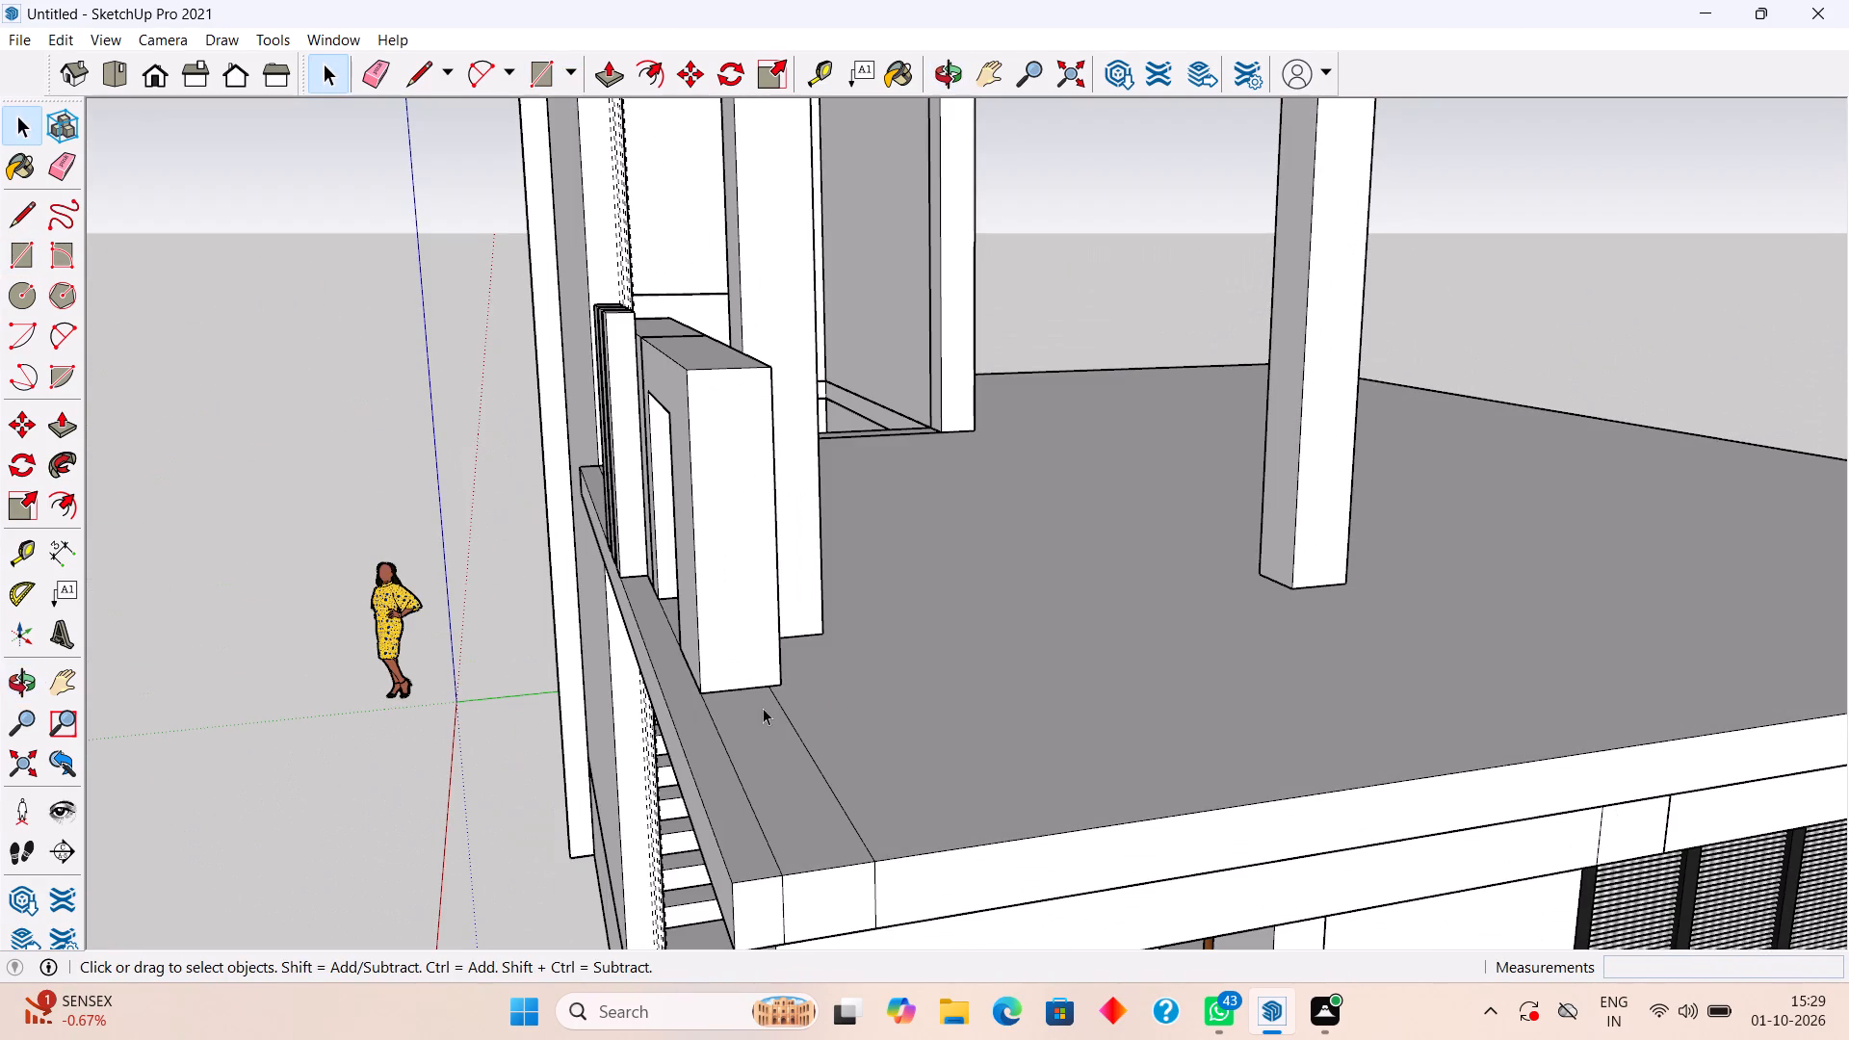
pyautogui.scroll(1, 819, 623)
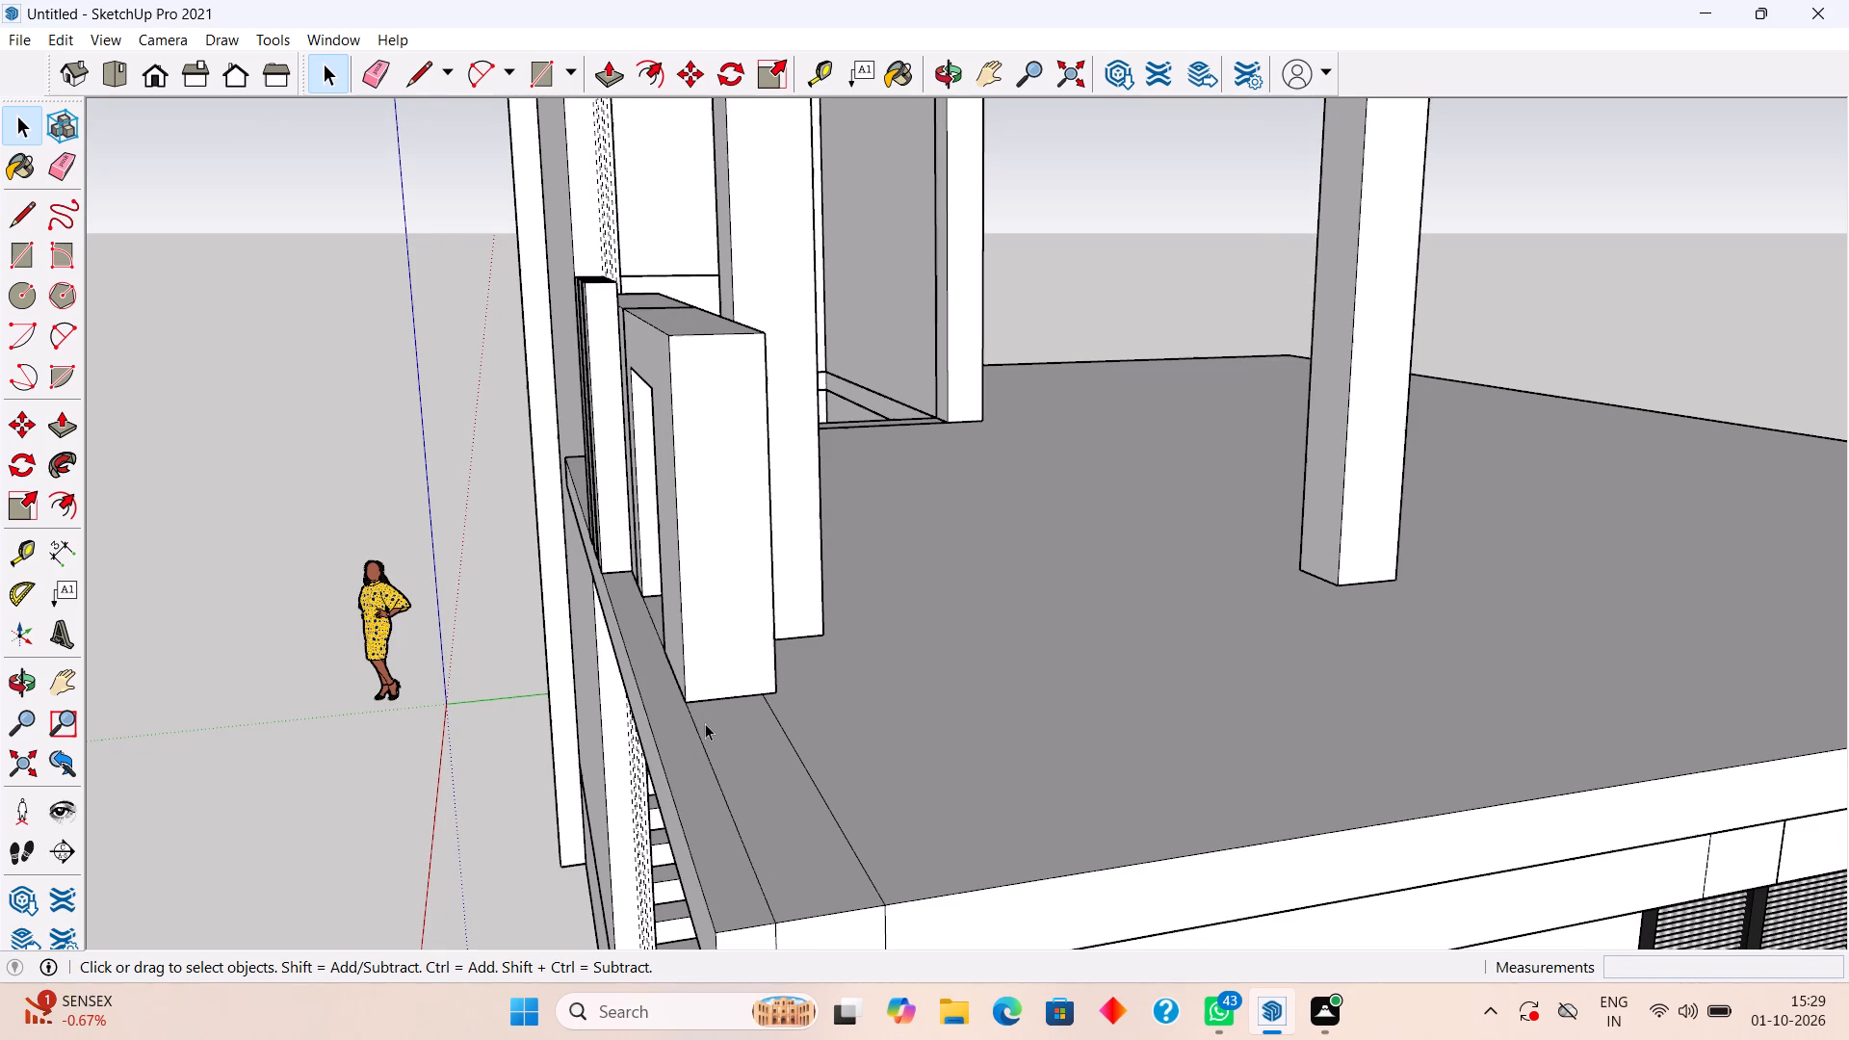
pyautogui.press('r')
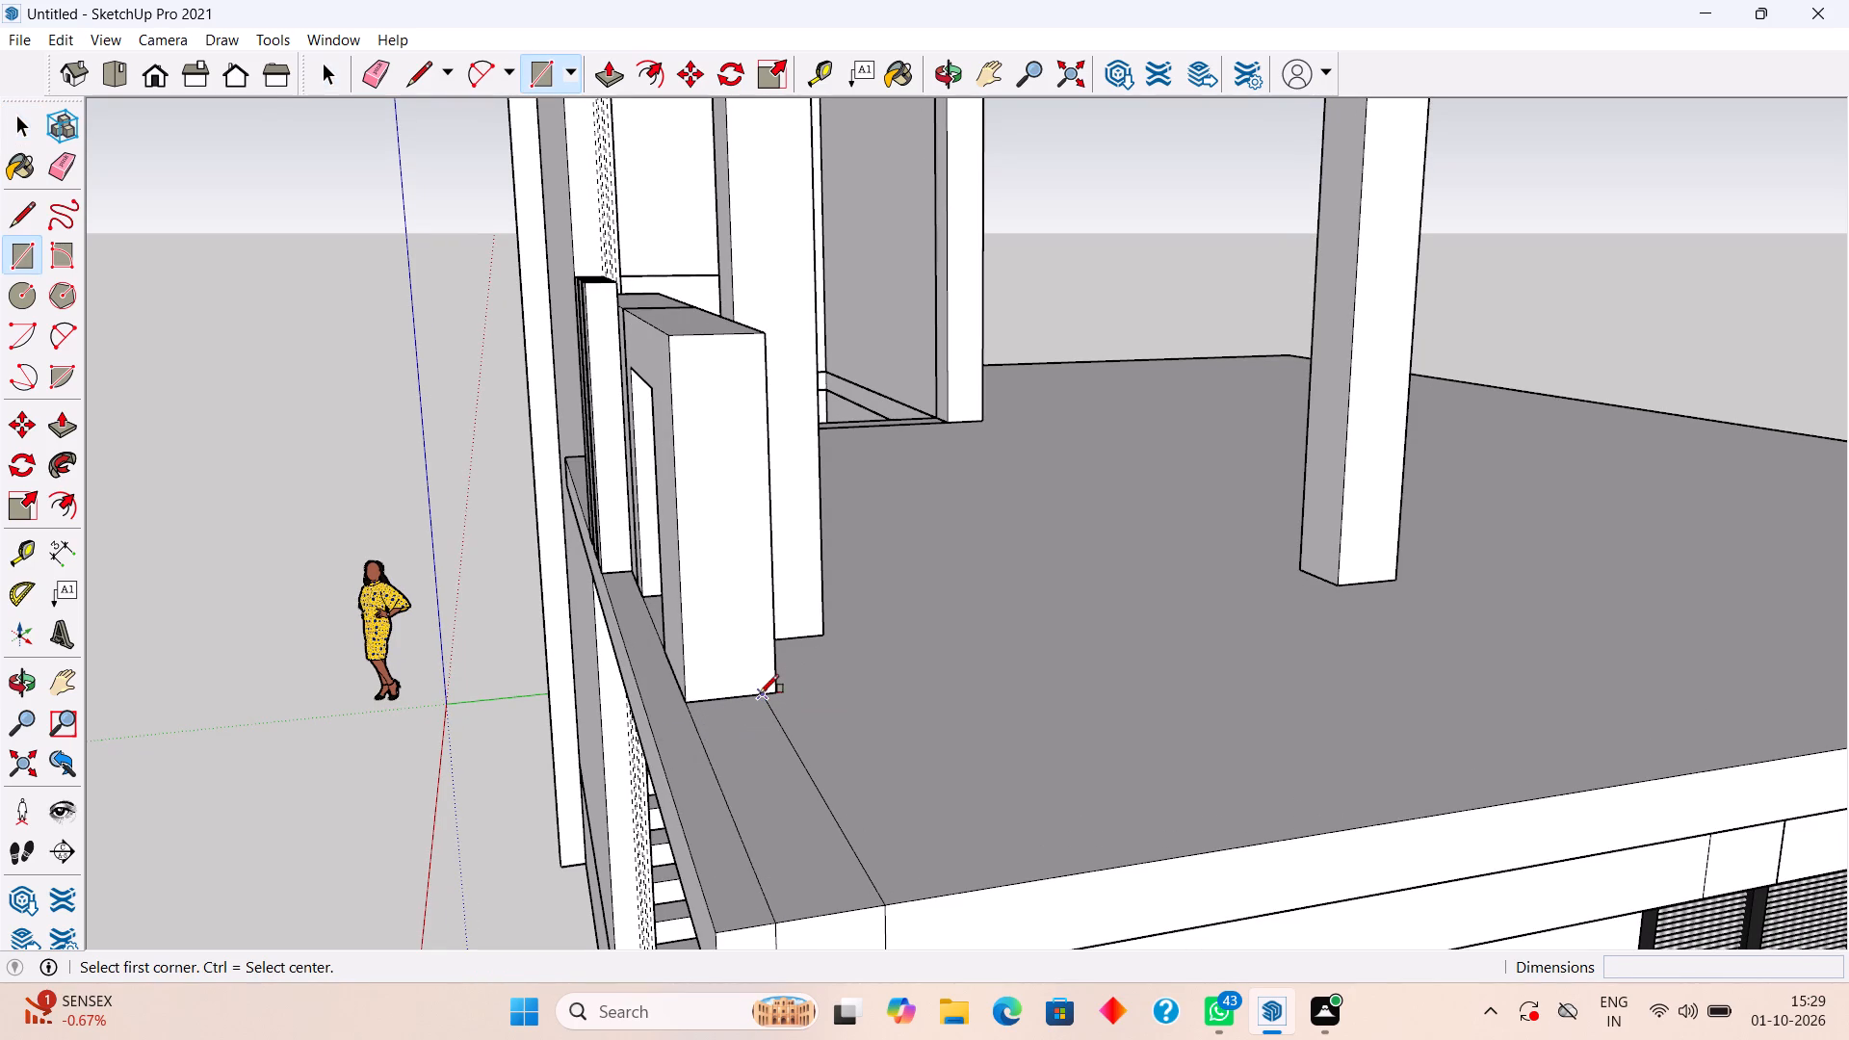
pyautogui.click(760, 693)
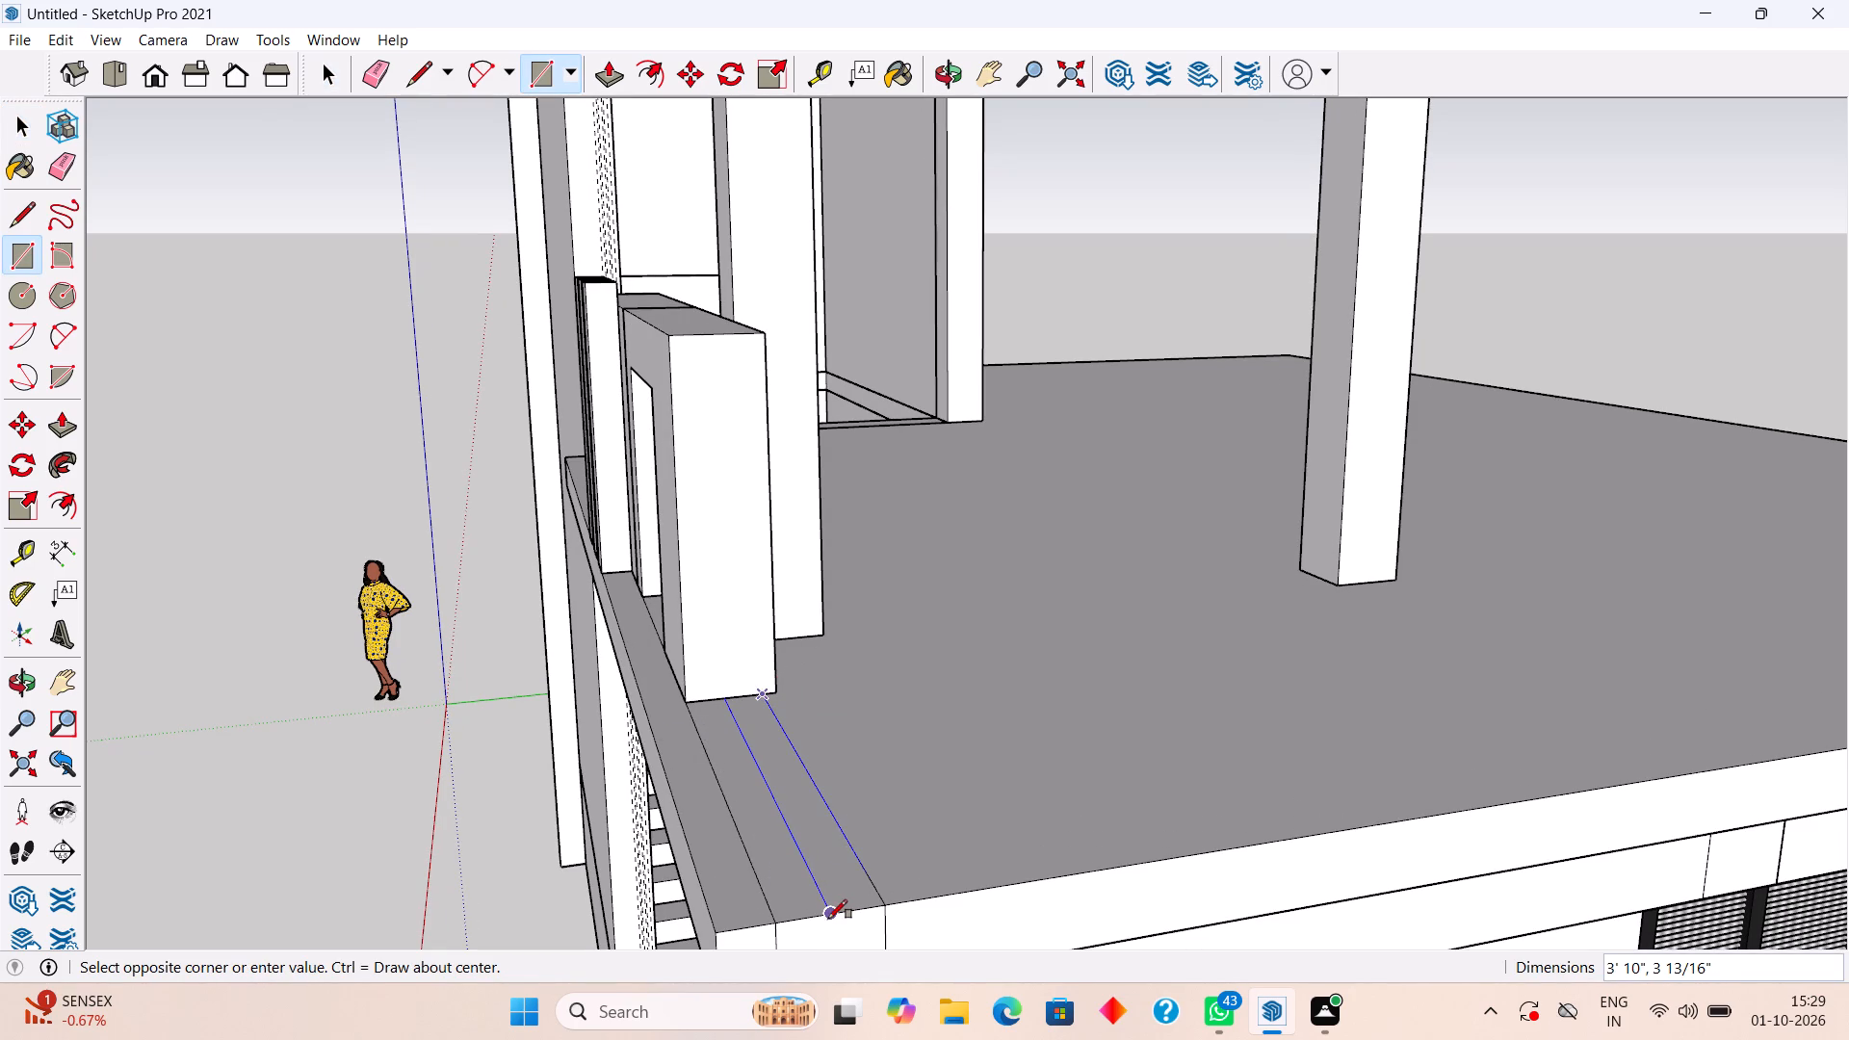
pyautogui.click(828, 919)
pyautogui.press('space')
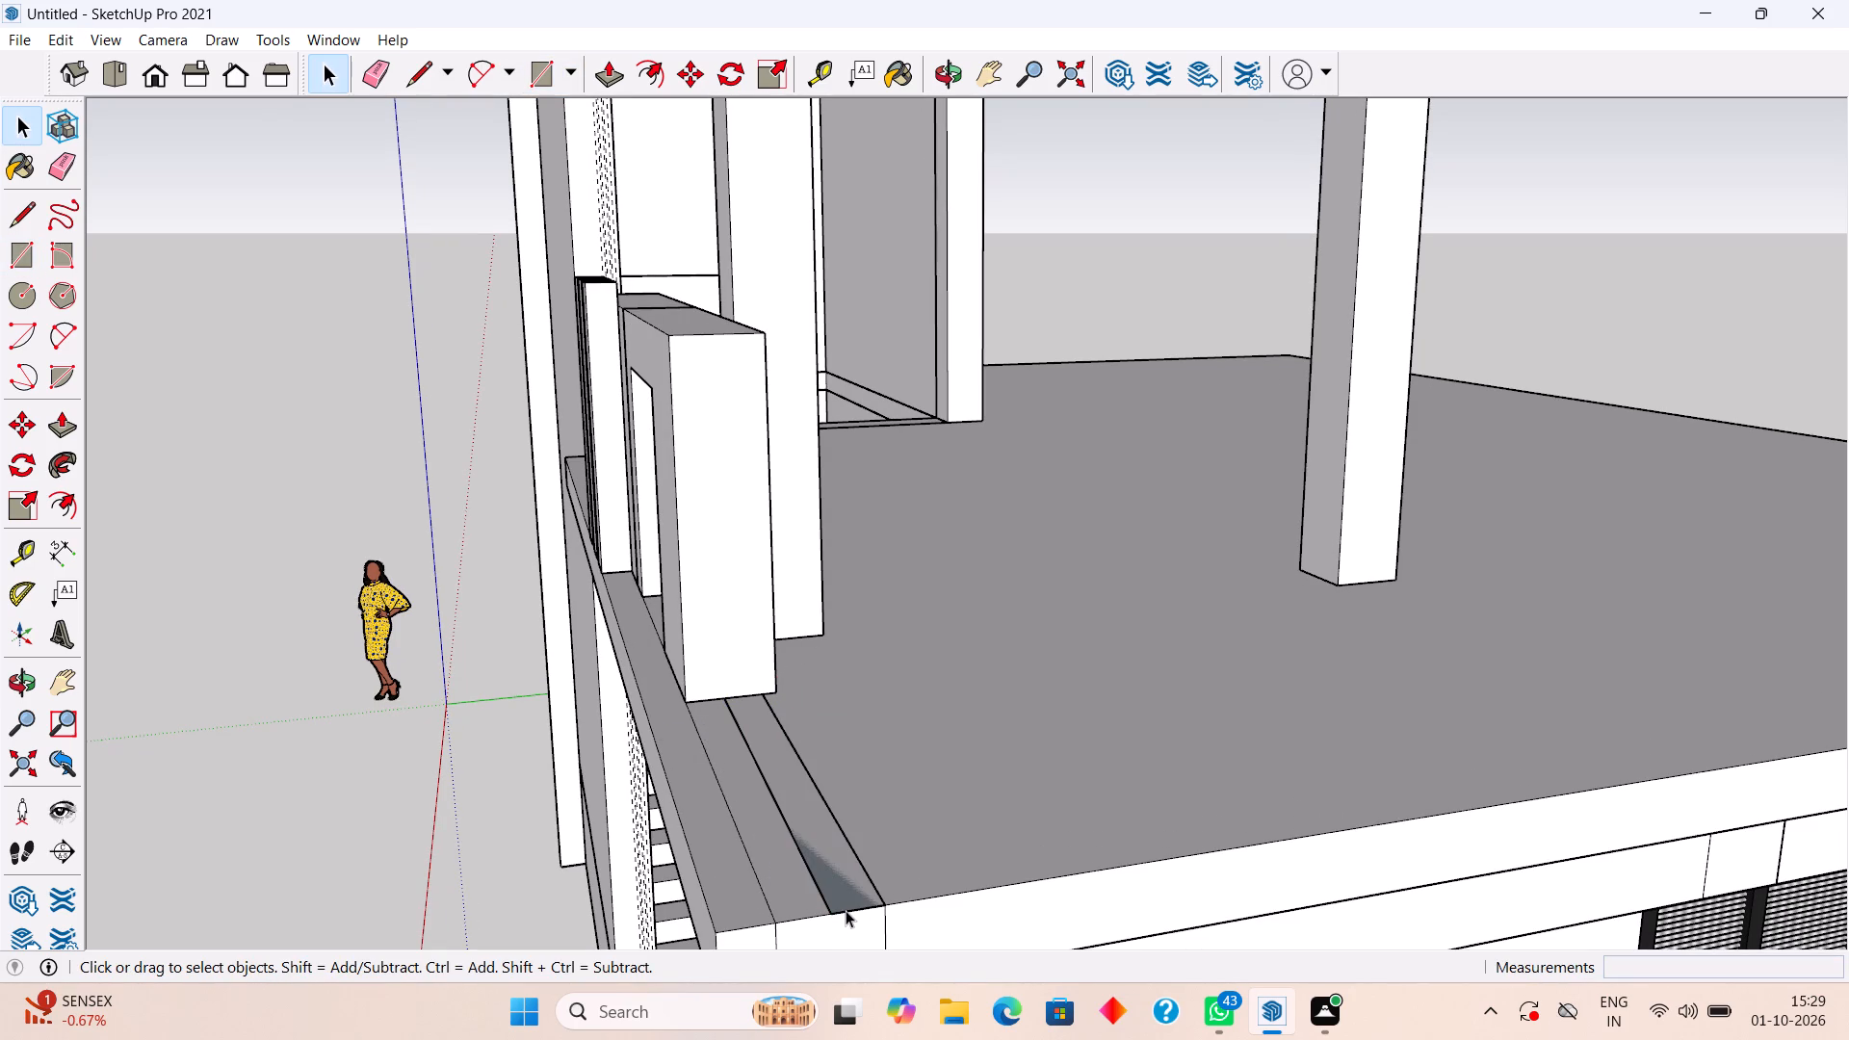
# Push/Pull the narrow rectangle up 3', level with the parapet top, to form a thin wall.
pyautogui.press('p')
pyautogui.click(851, 882)
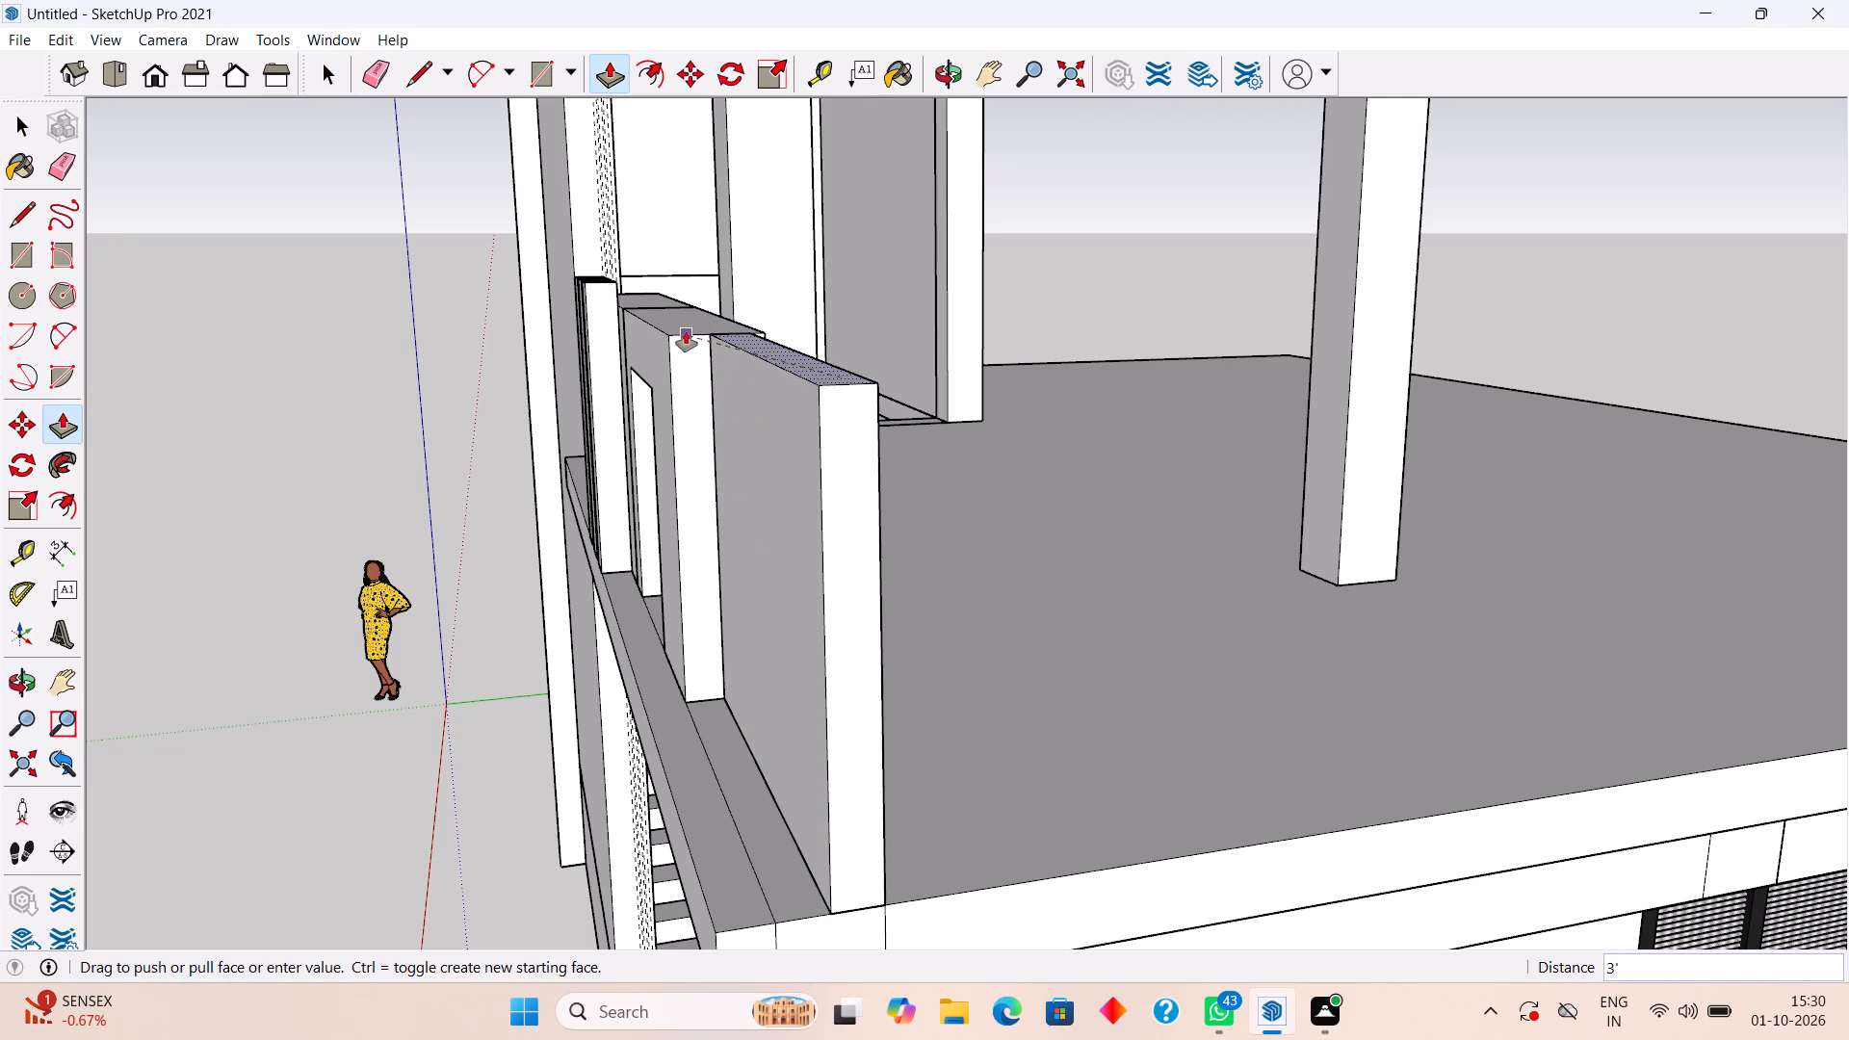
pyautogui.click(686, 331)
pyautogui.press('space')
# Place a horizontal guide 1" below the top edge on the thin wall's outer face.
pyautogui.moveTo(829, 661); pyautogui.dragTo(1210, 699, button='middle')
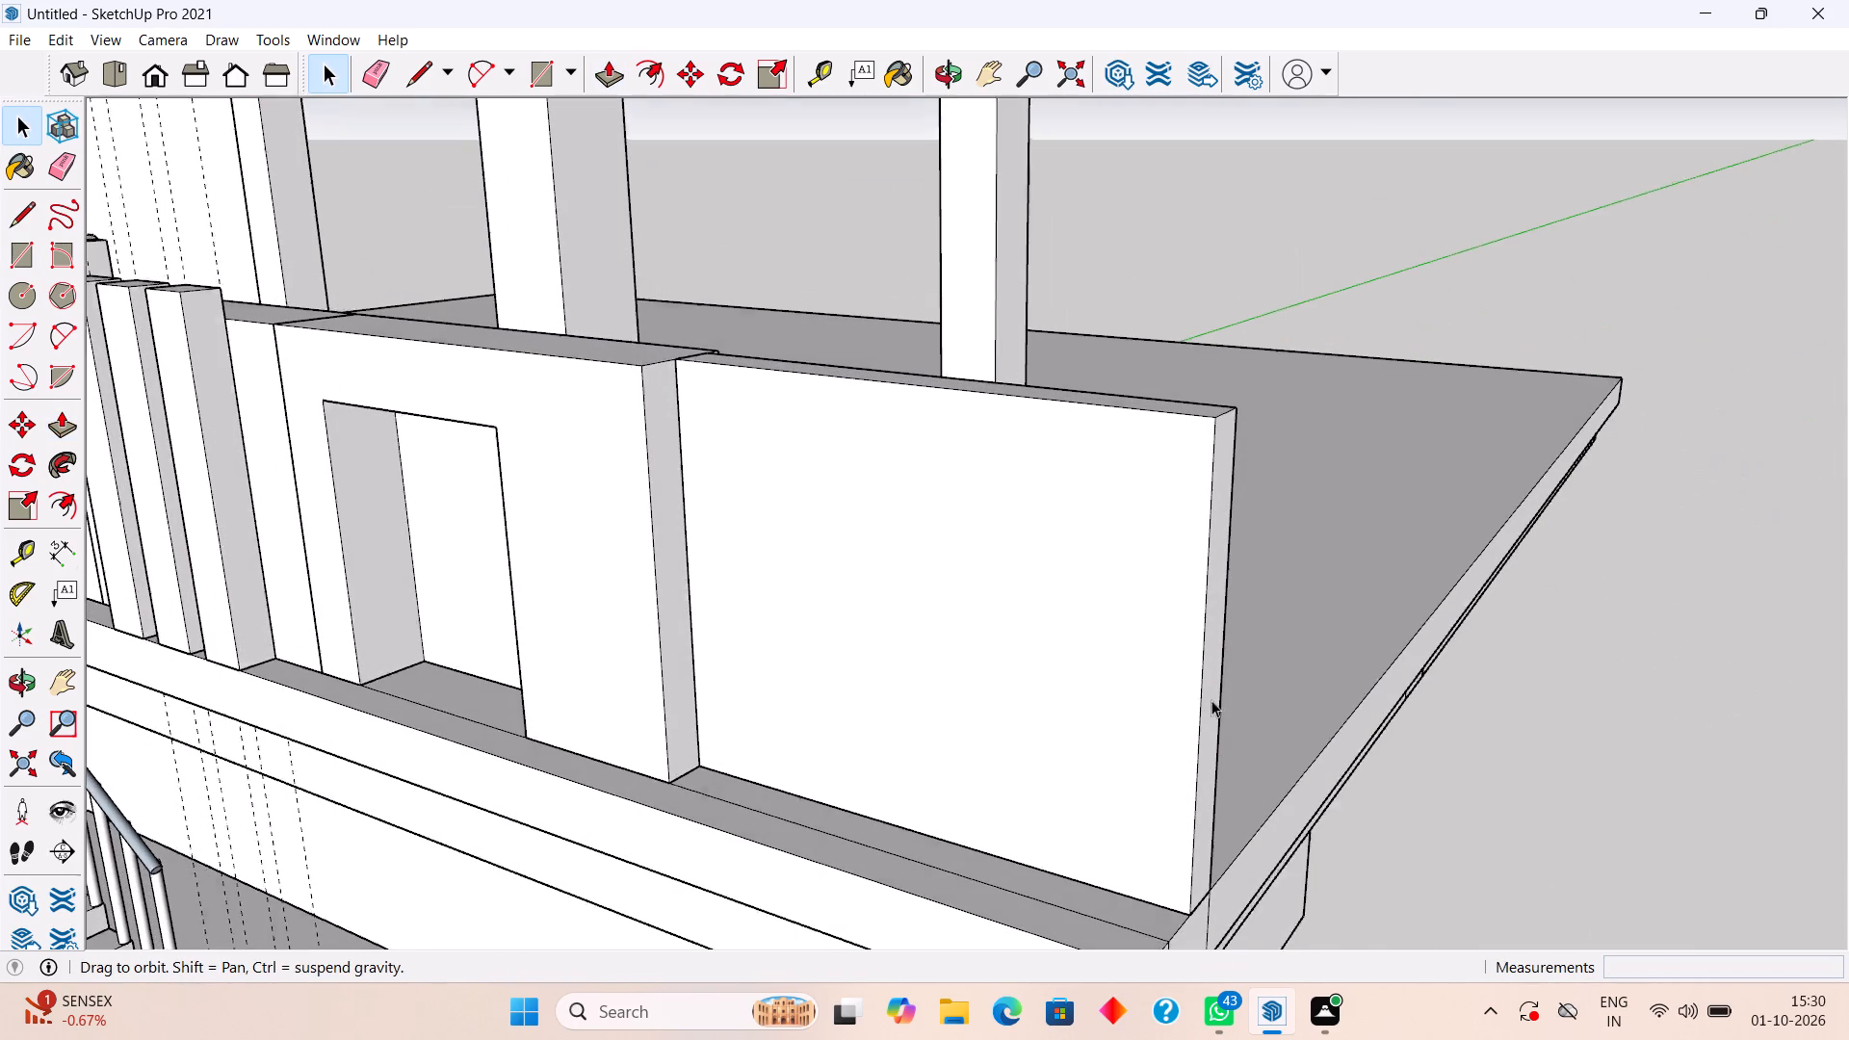
pyautogui.moveTo(1008, 718); pyautogui.dragTo(1150, 730, button='middle')
pyautogui.press('t')
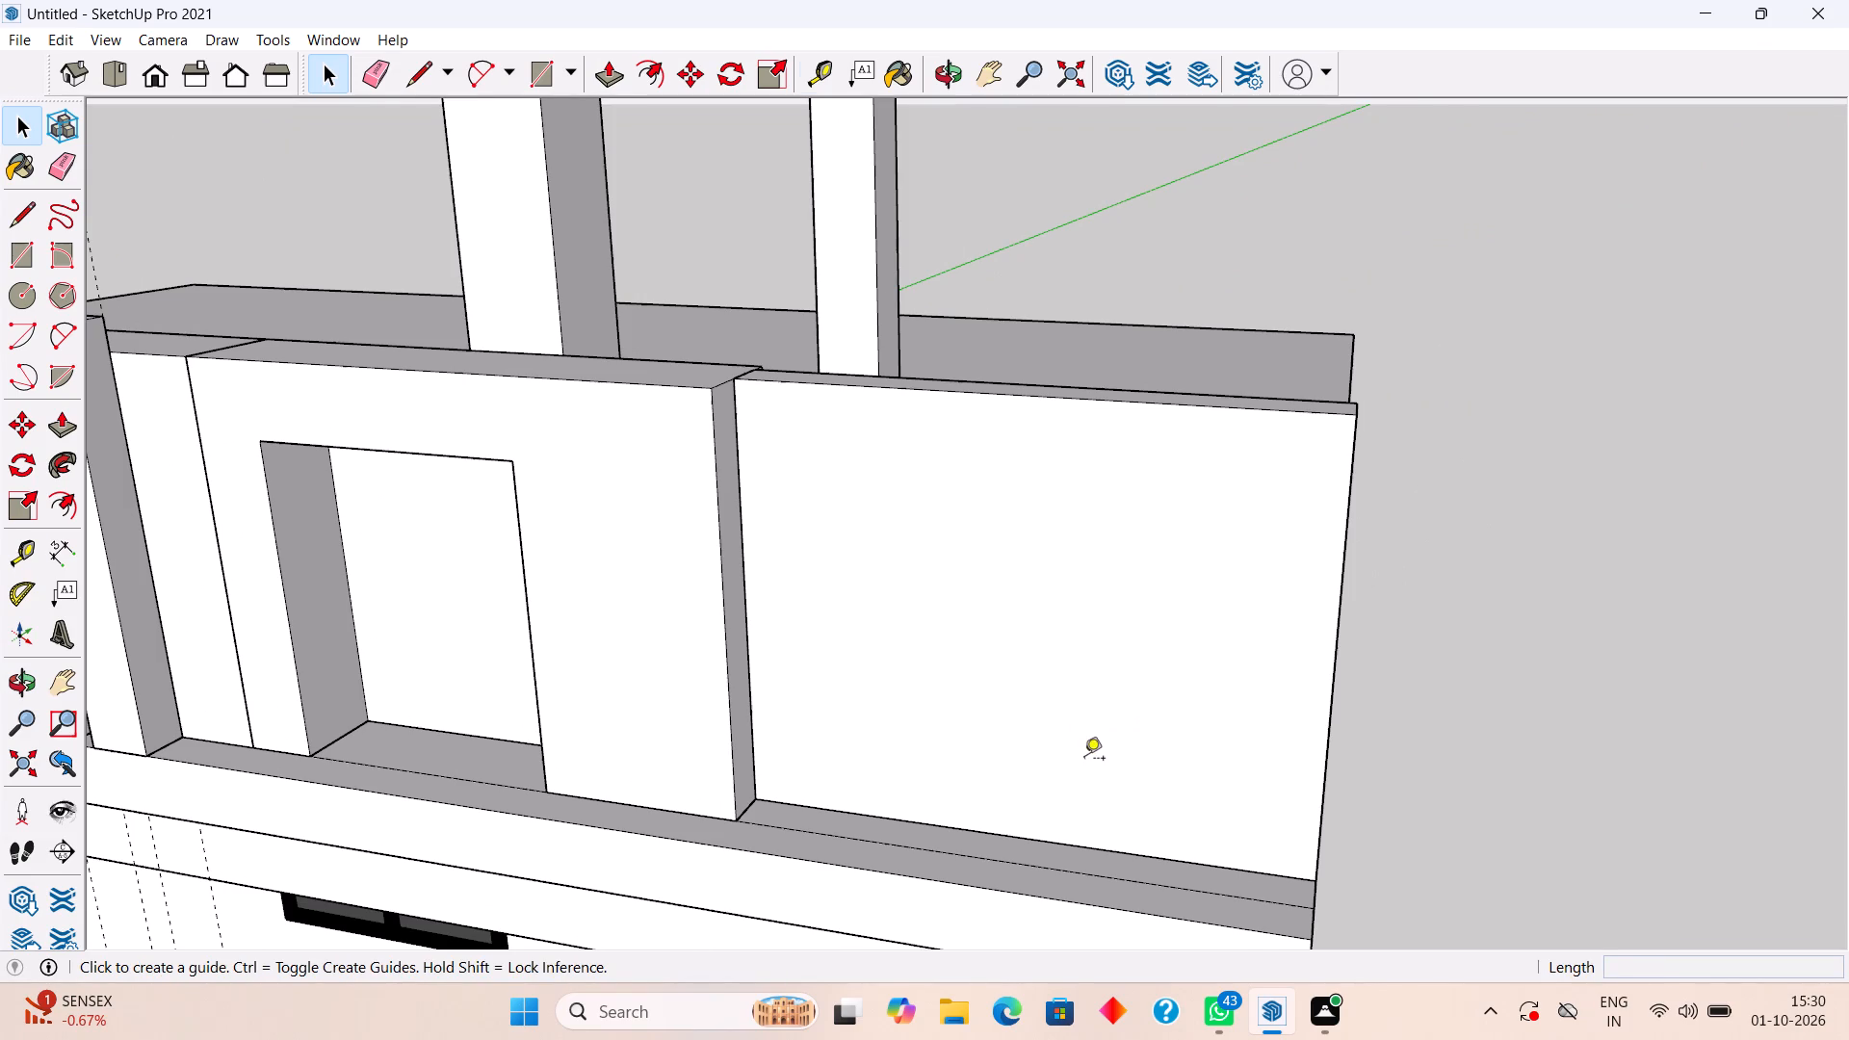
pyautogui.click(1133, 405)
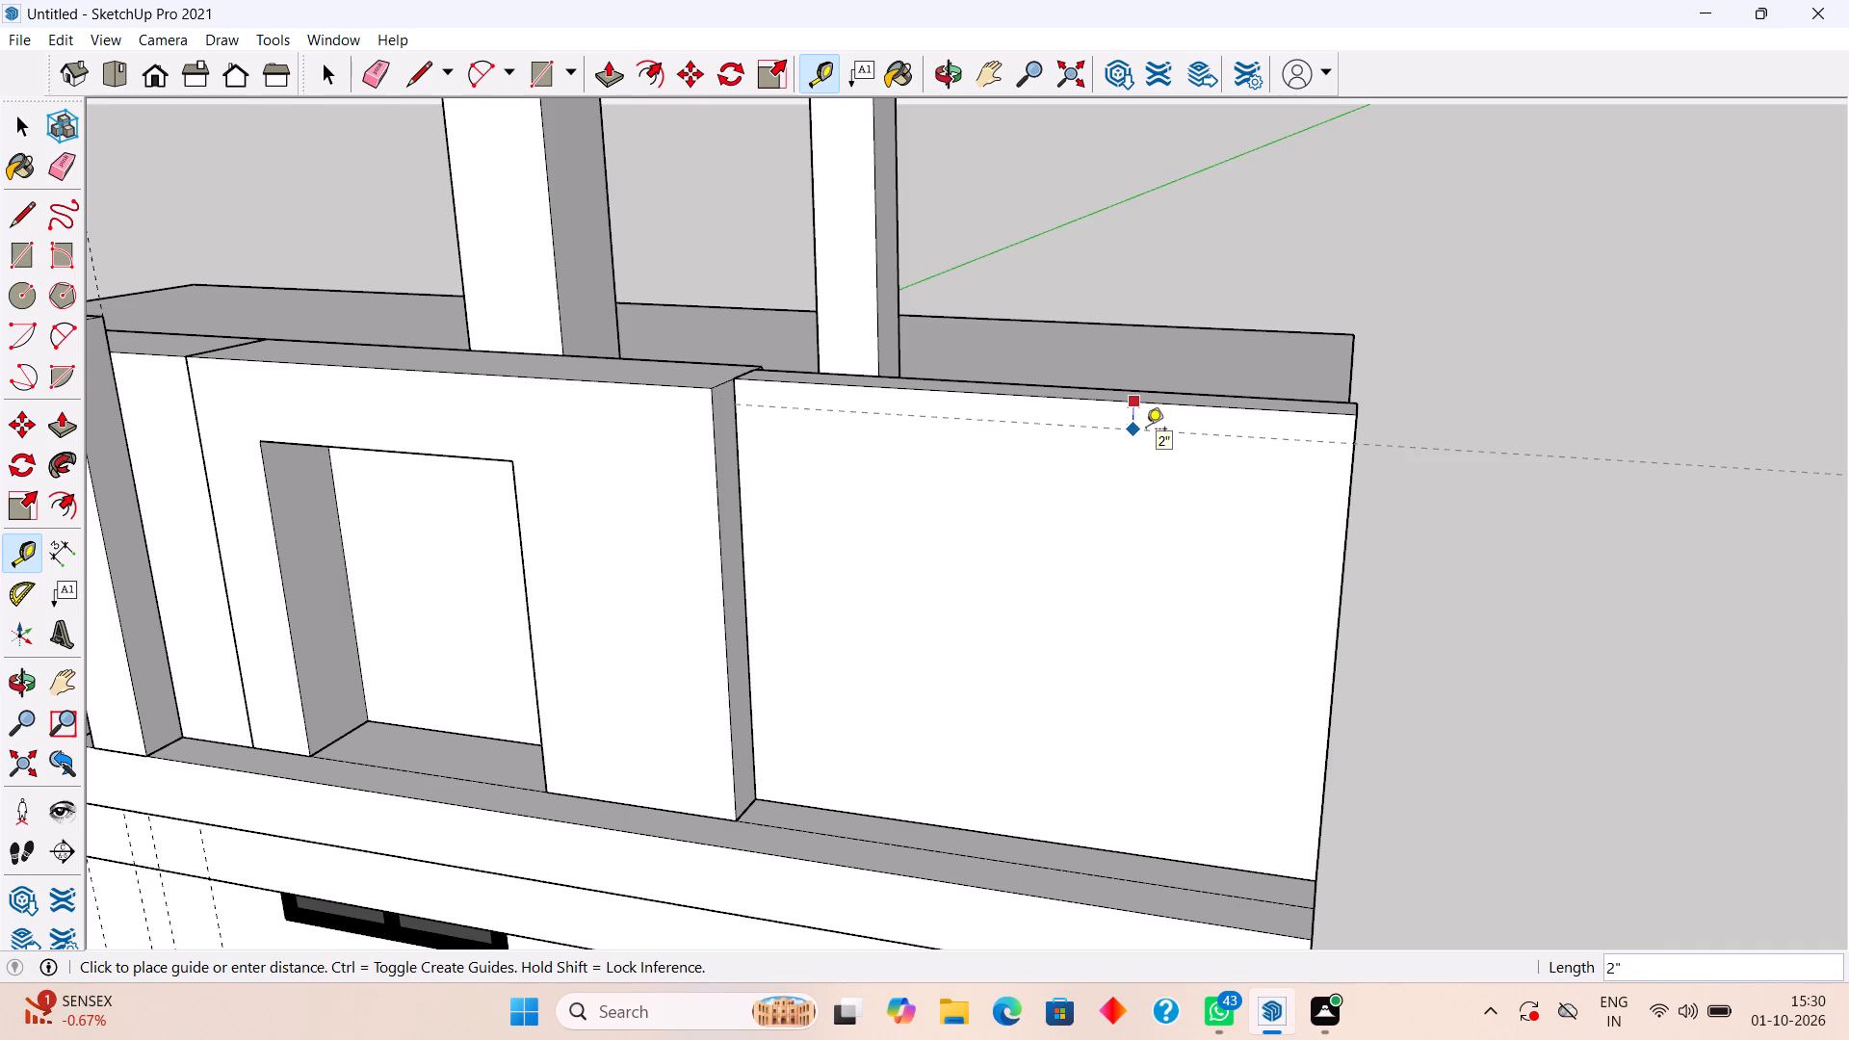
pyautogui.write('1"')
pyautogui.press('Return')
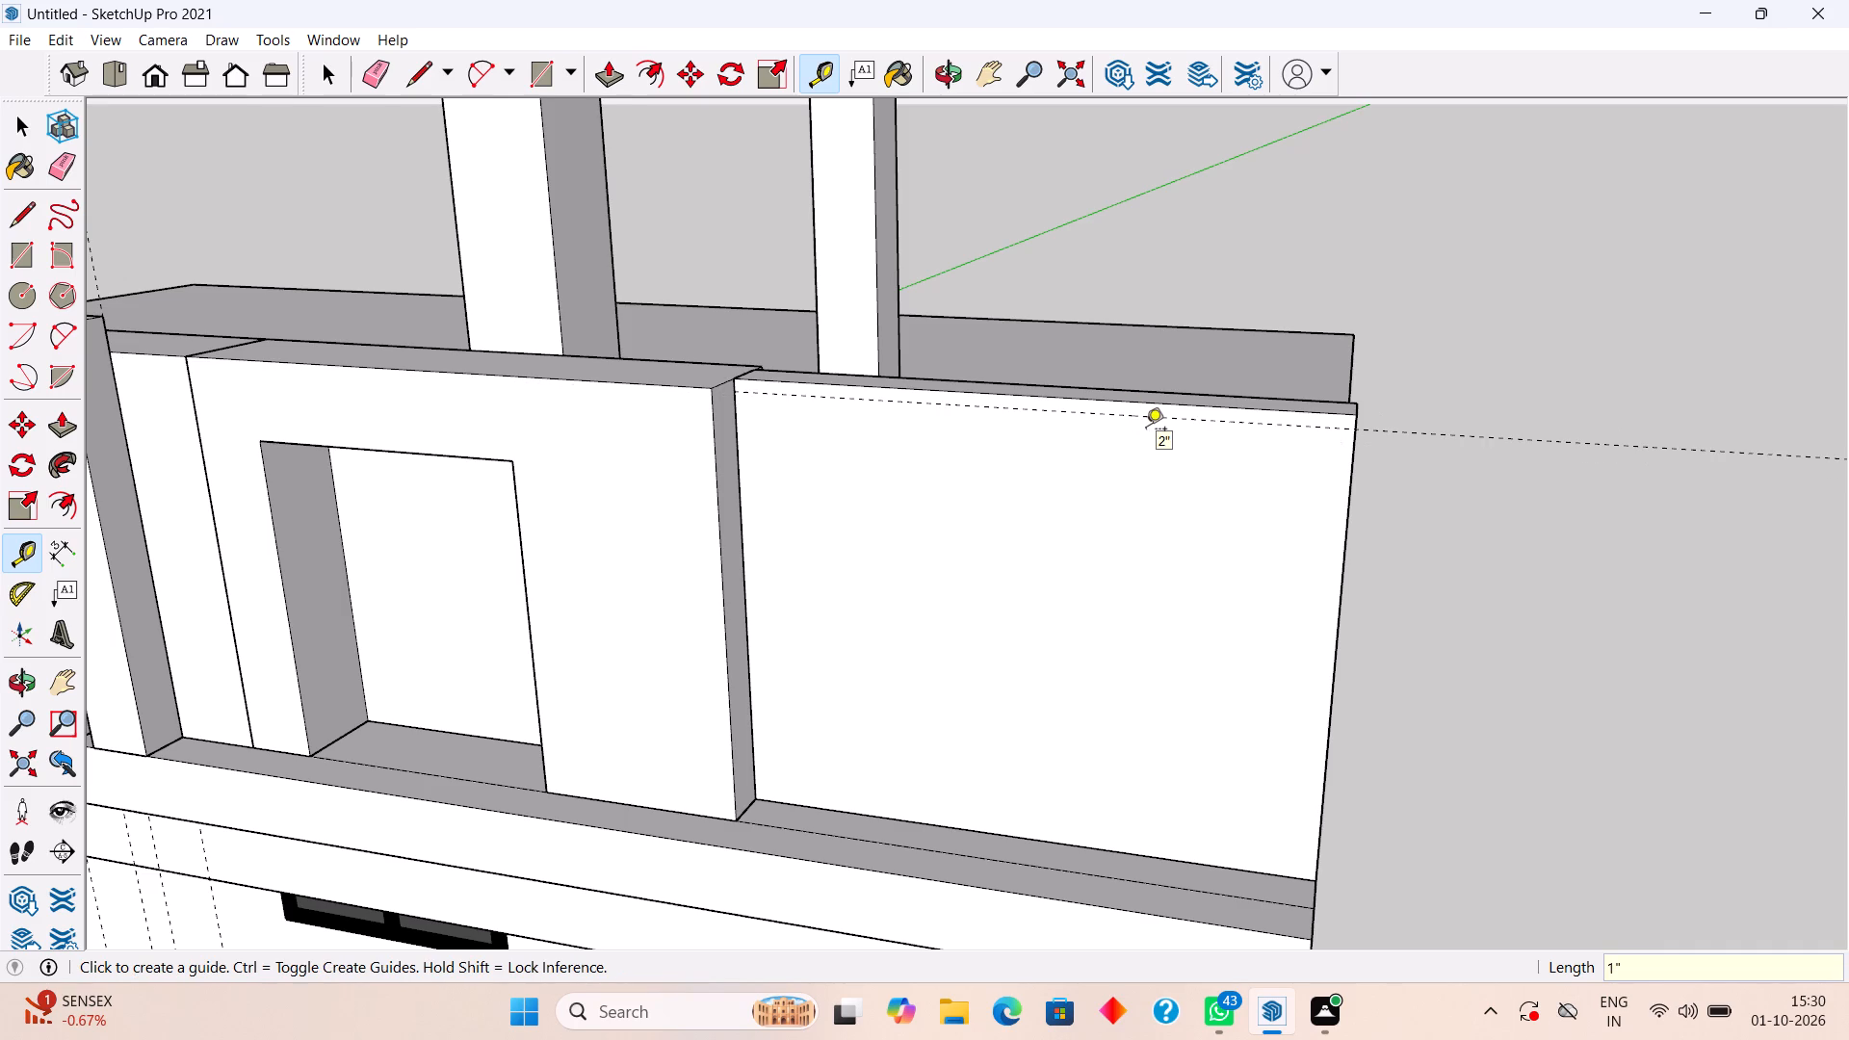
pyautogui.press('space')
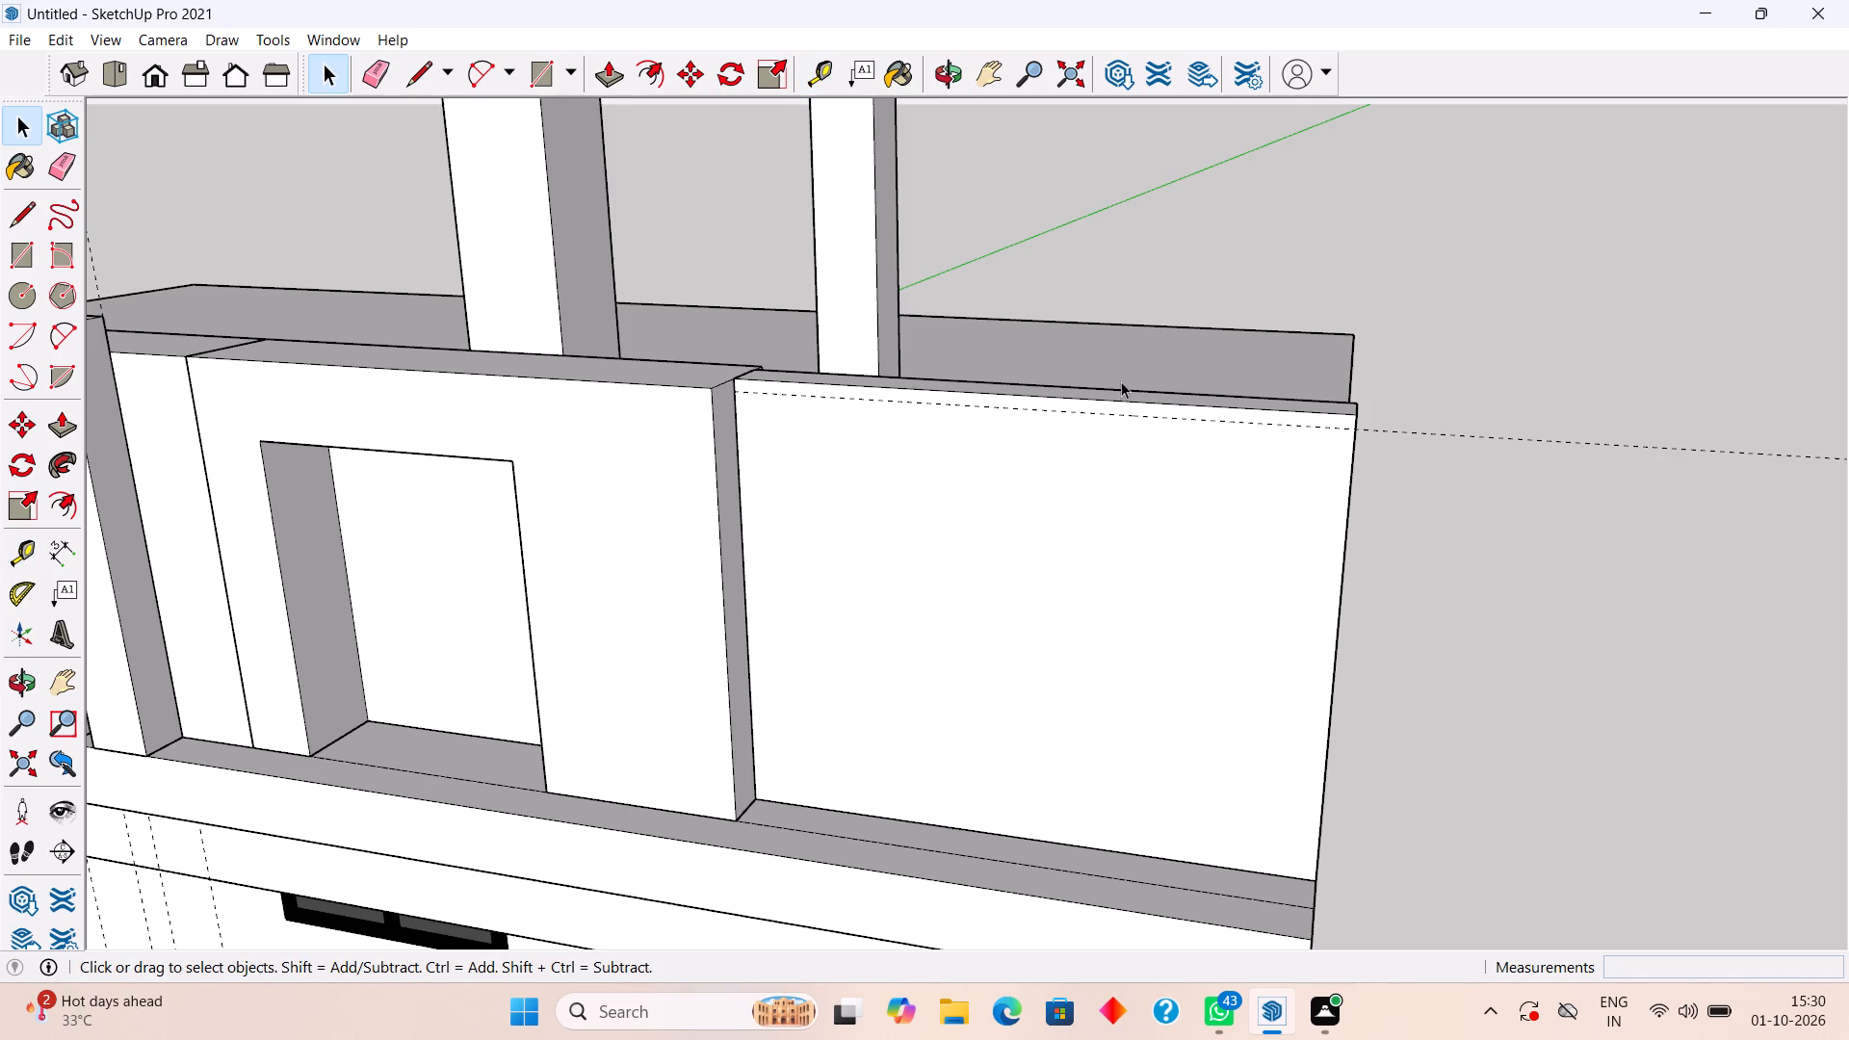
# Draw a 3' 10" by 1" rectangle along the top of the thin wall's outer face, down to the guide.
pyautogui.moveTo(1122, 377); pyautogui.dragTo(1146, 462, button='middle')
pyautogui.scroll(1, 1081, 639)
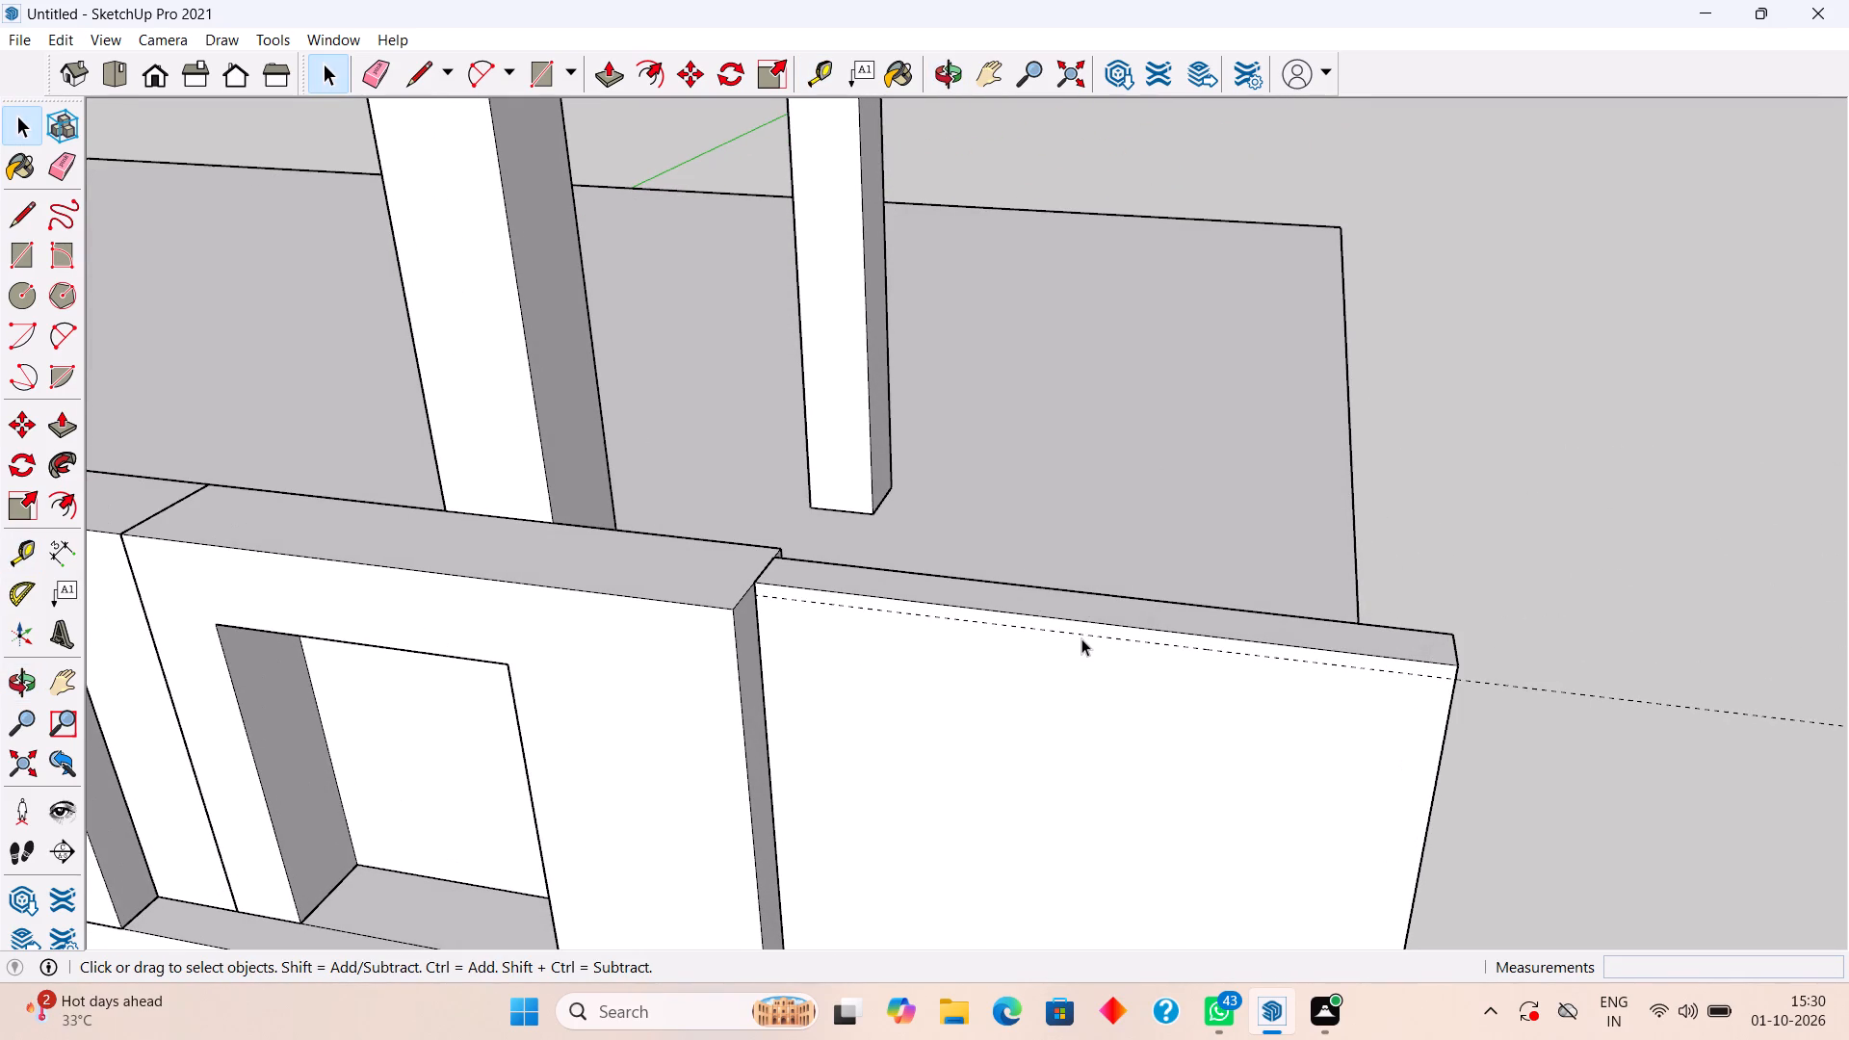
pyautogui.press('r')
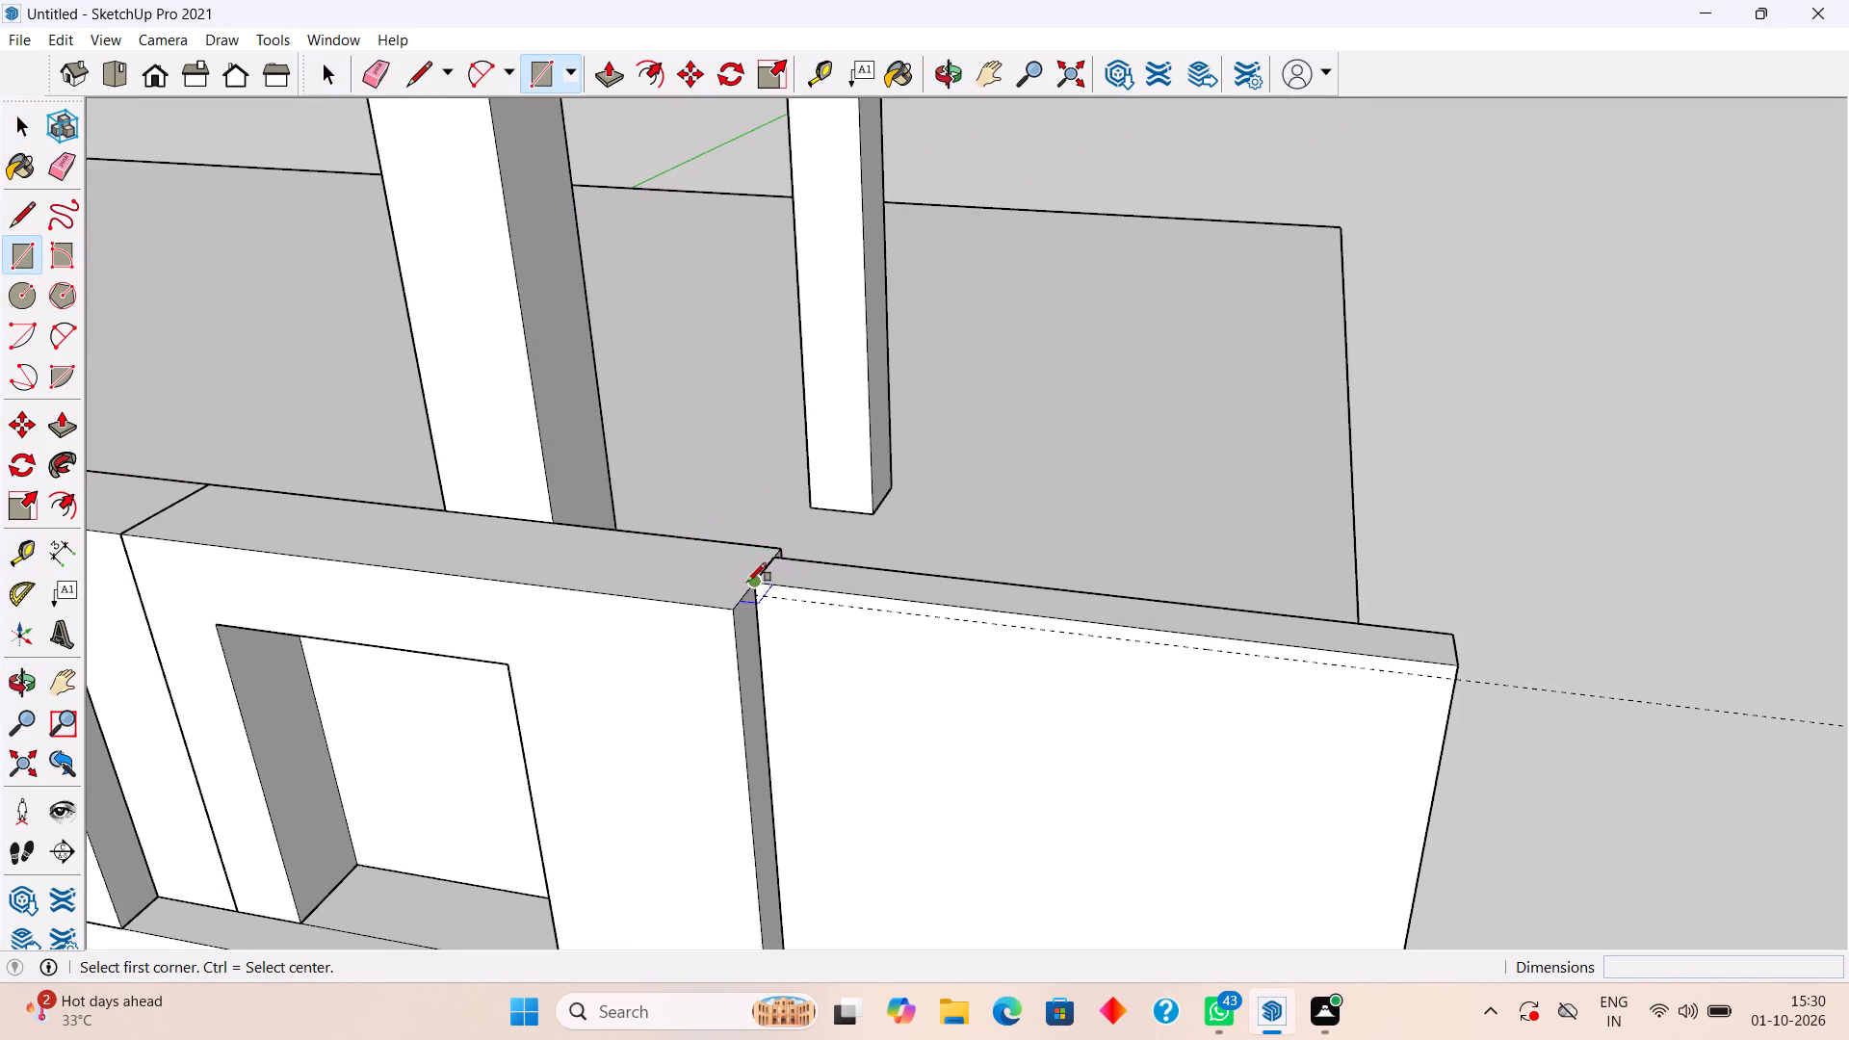
pyautogui.click(759, 584)
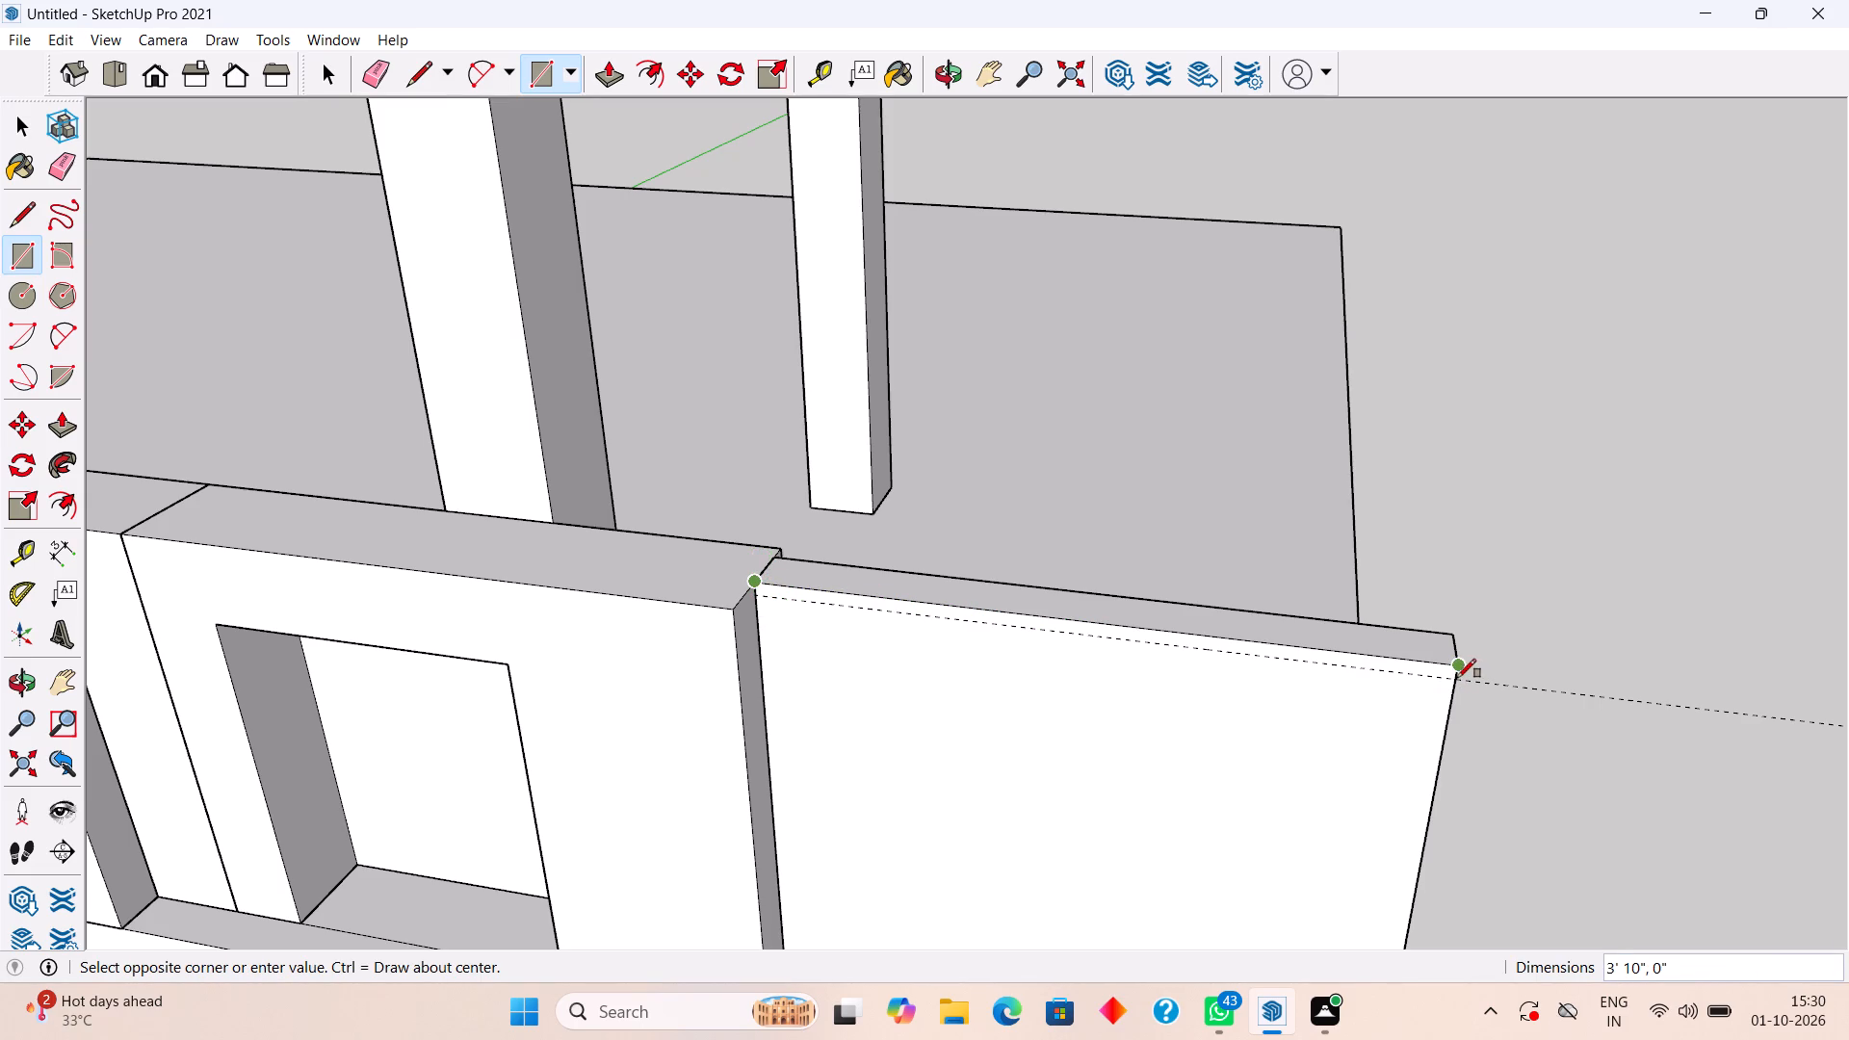
pyautogui.scroll(4, 1465, 668)
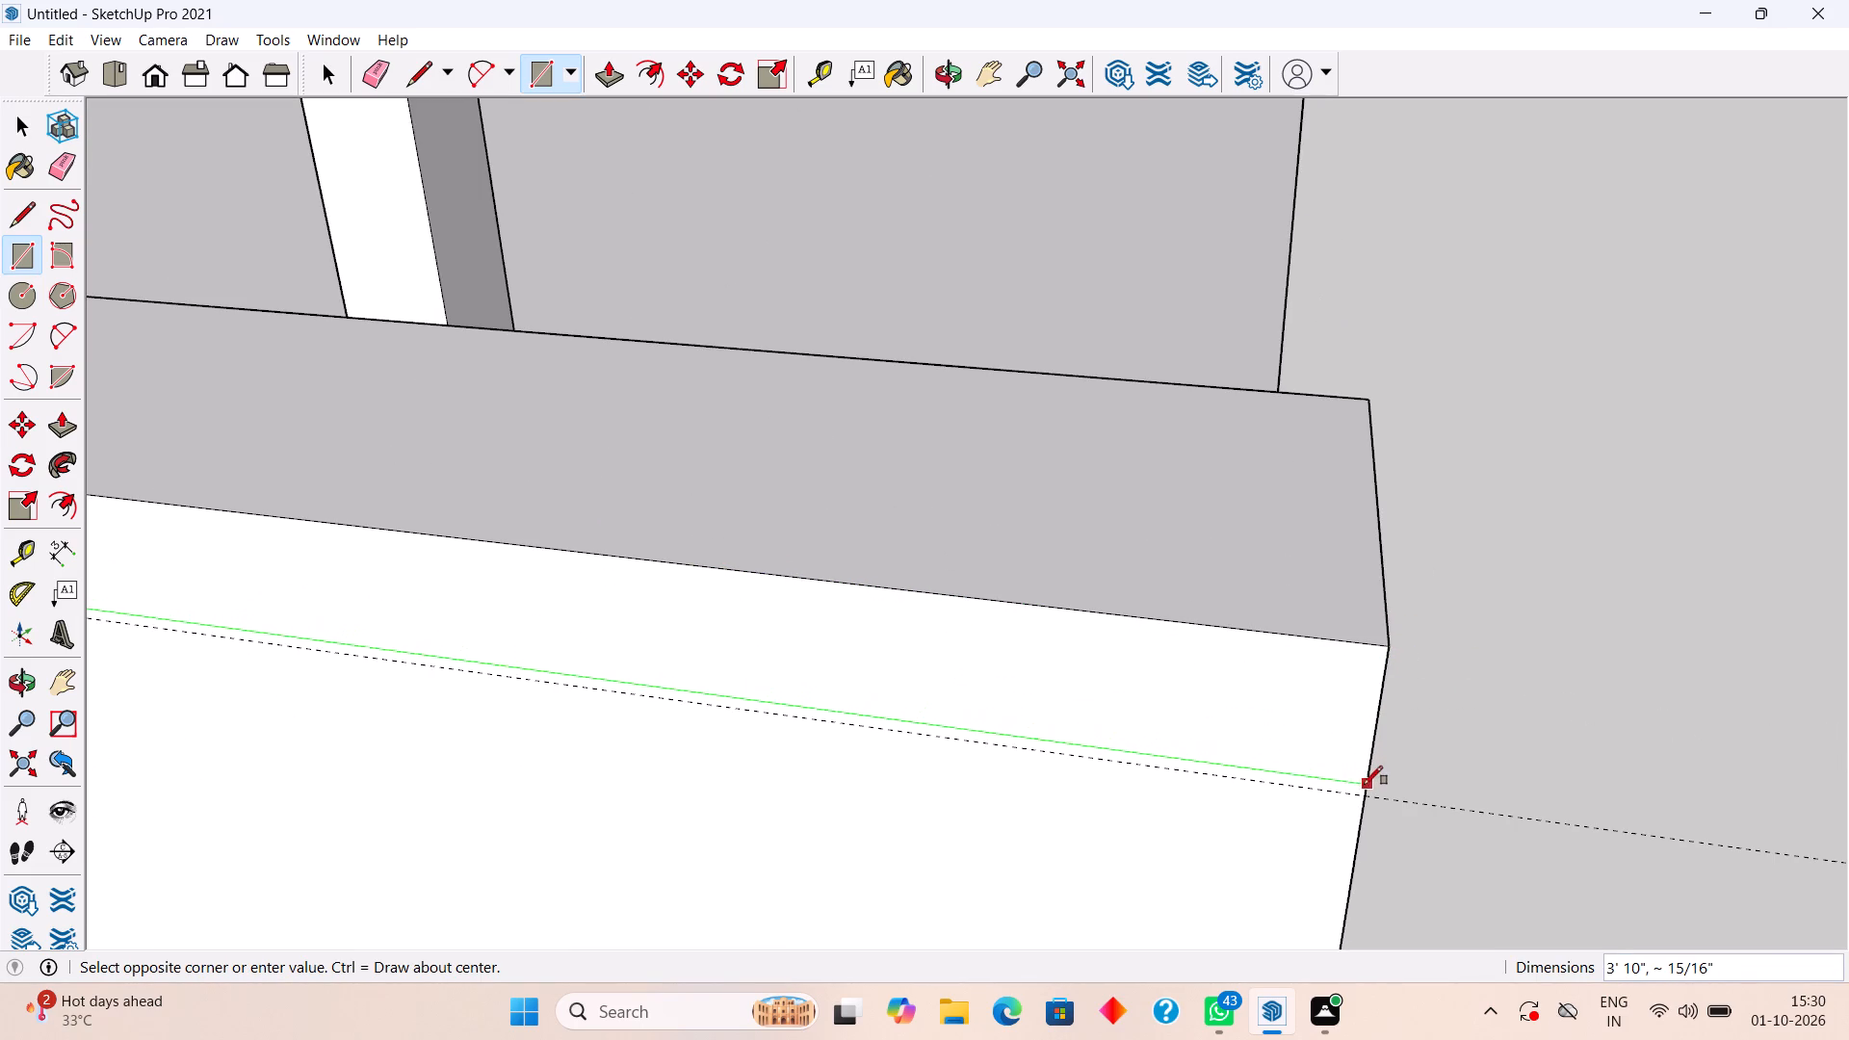
pyautogui.click(1365, 794)
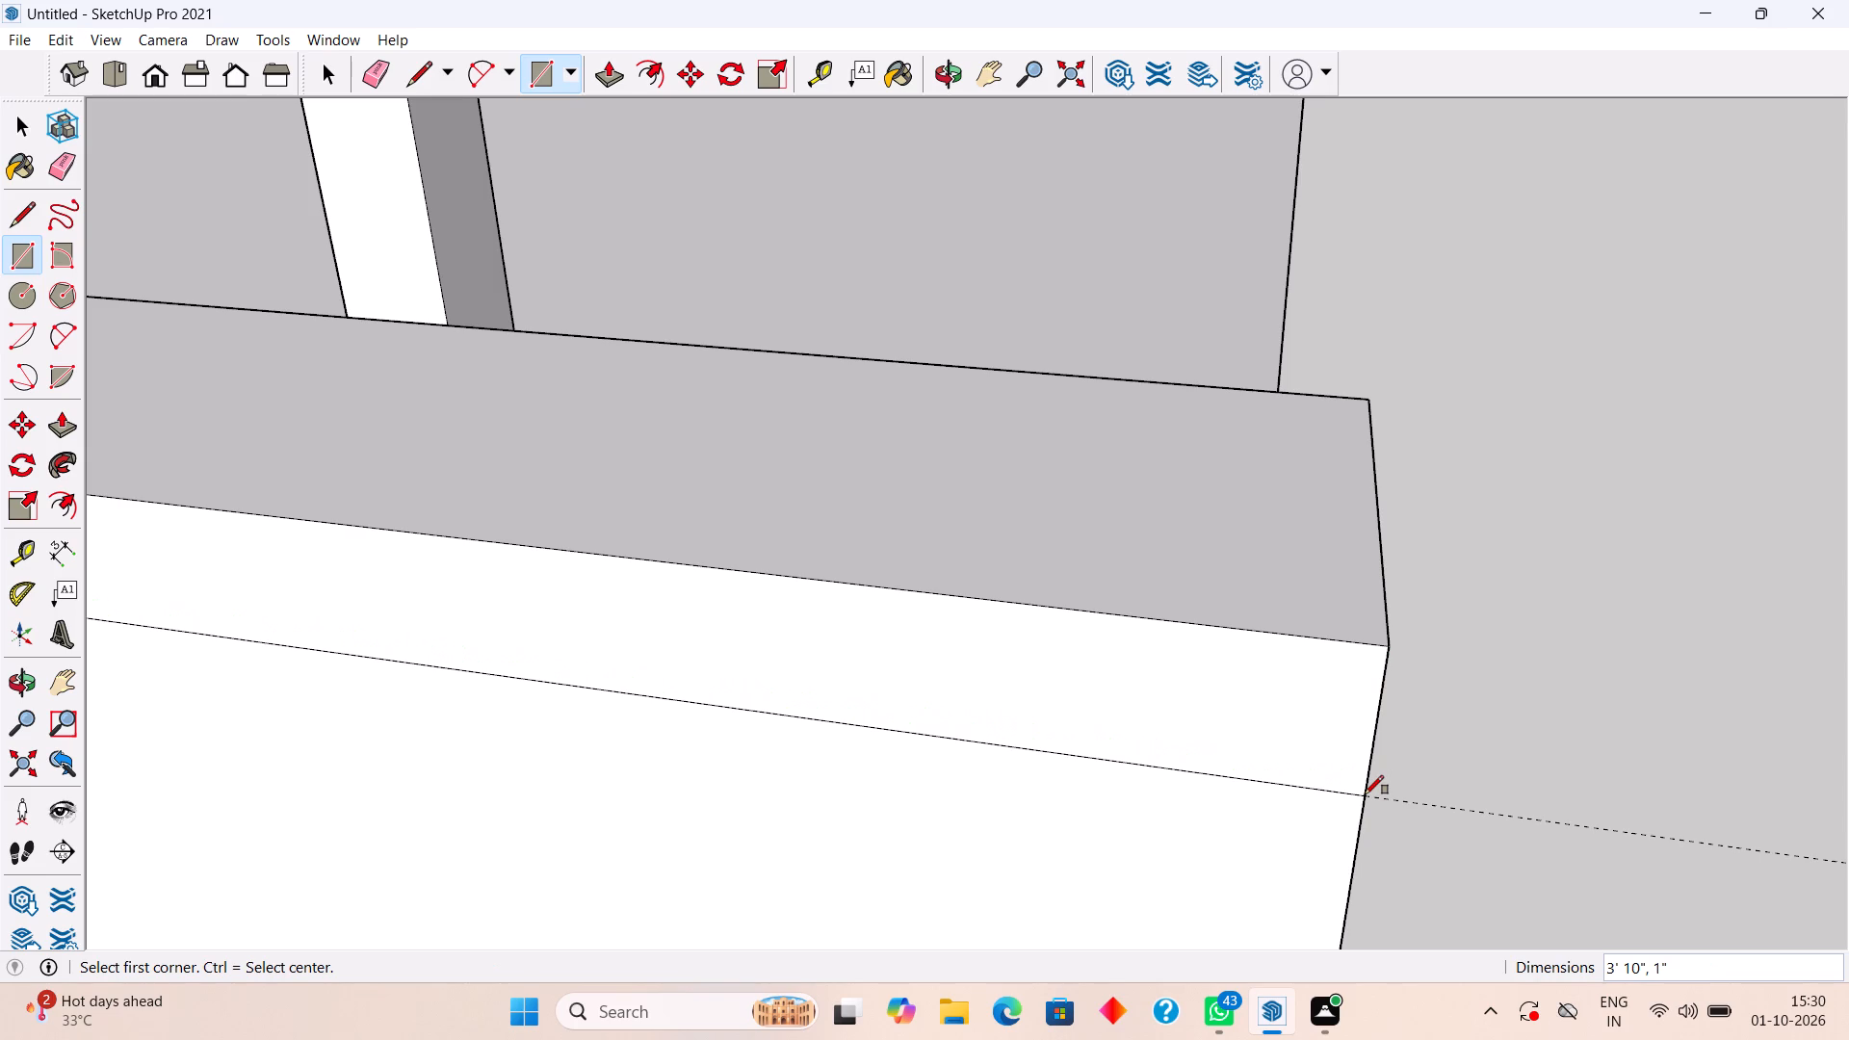
pyautogui.press('space')
# Push/Pull the 1" top band outward about 3 13/16" to form a projecting ledge on the thin wall.
pyautogui.scroll(-3, 1365, 794)
pyautogui.moveTo(1154, 792); pyautogui.dragTo(1416, 696, button='middle')
pyautogui.scroll(-3, 1416, 696)
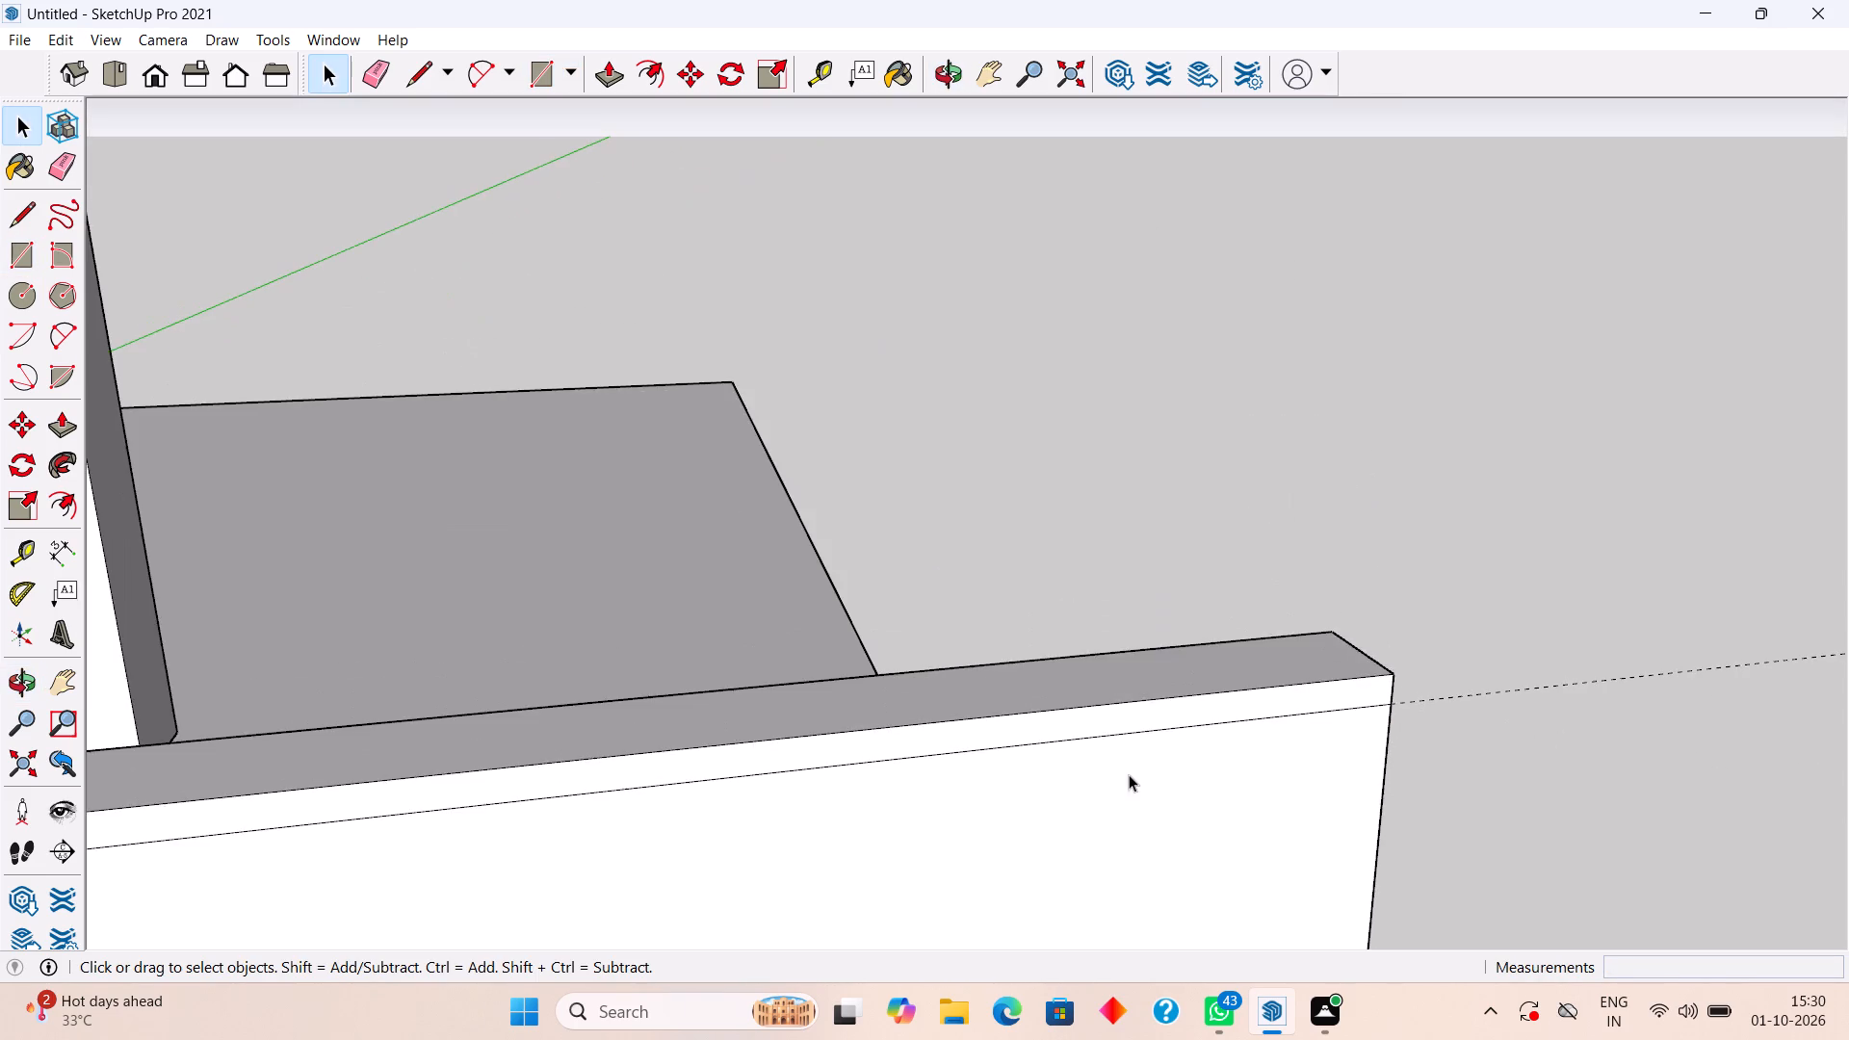
pyautogui.scroll(-4, 1128, 772)
pyautogui.press('p')
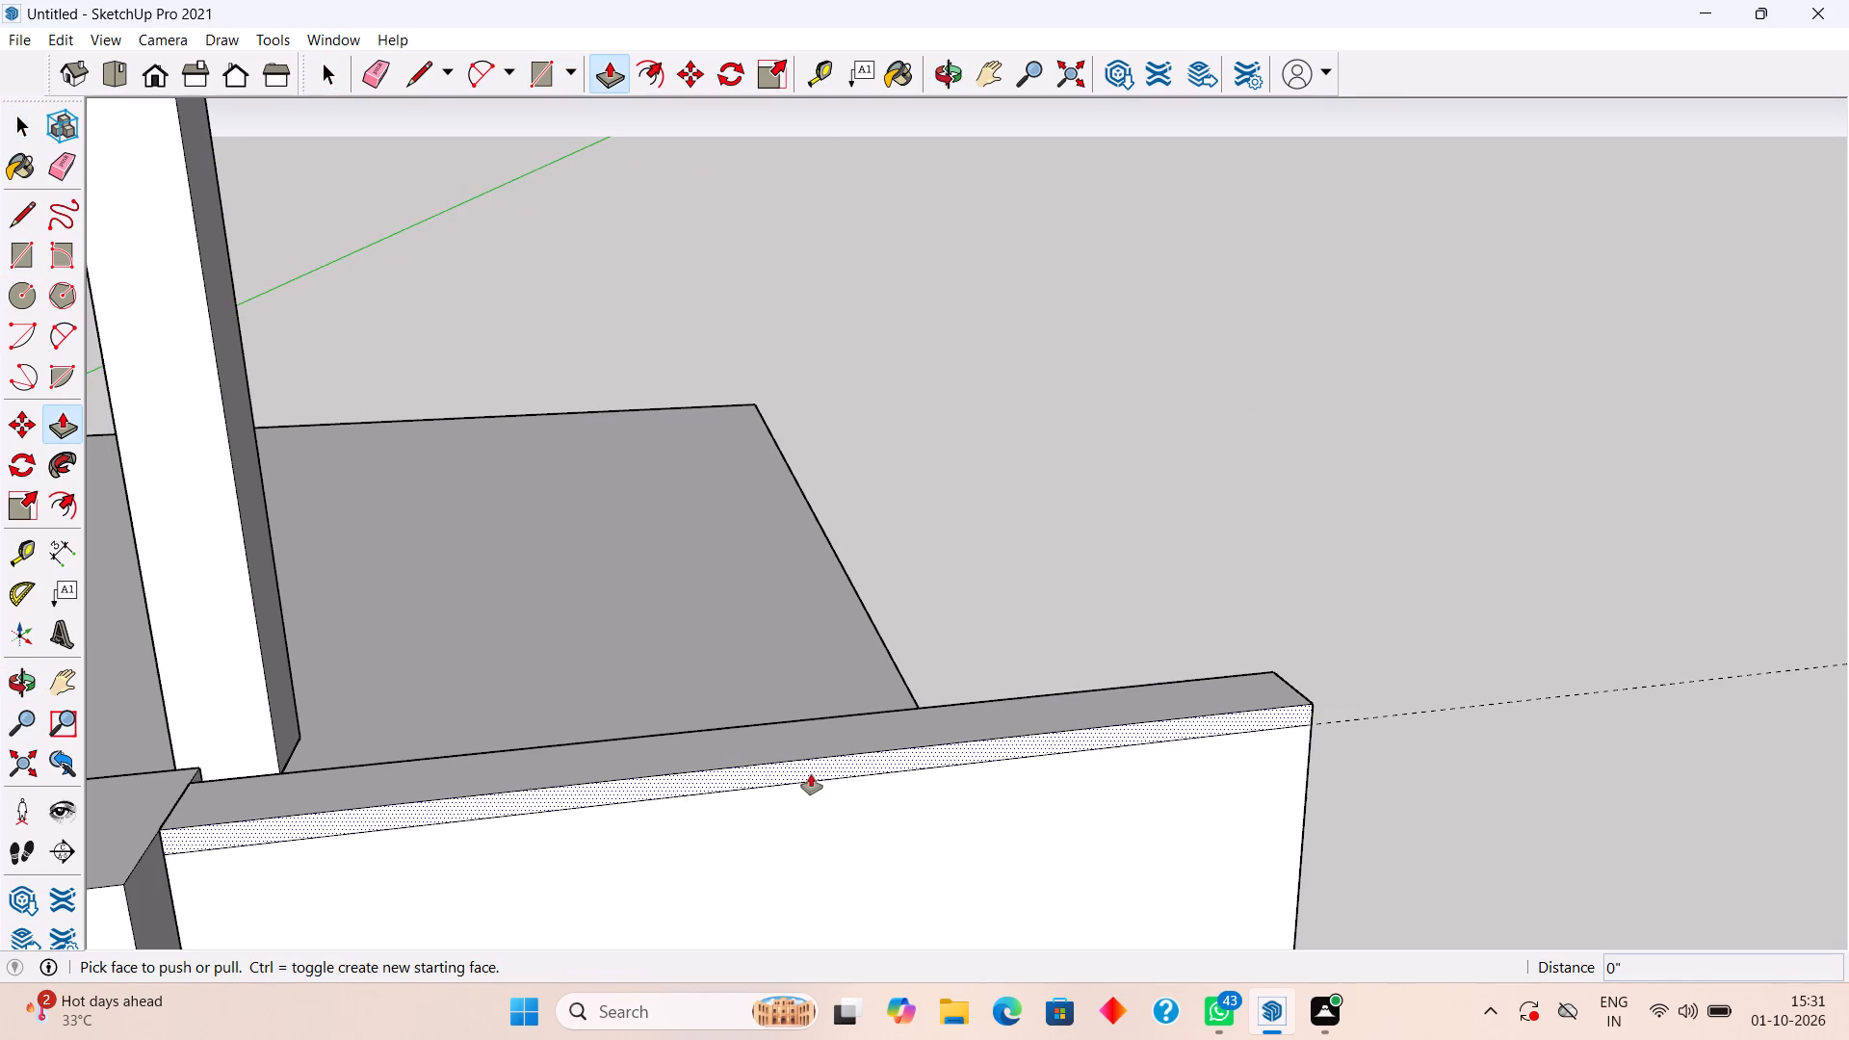
pyautogui.click(815, 765)
pyautogui.scroll(-6, 802, 780)
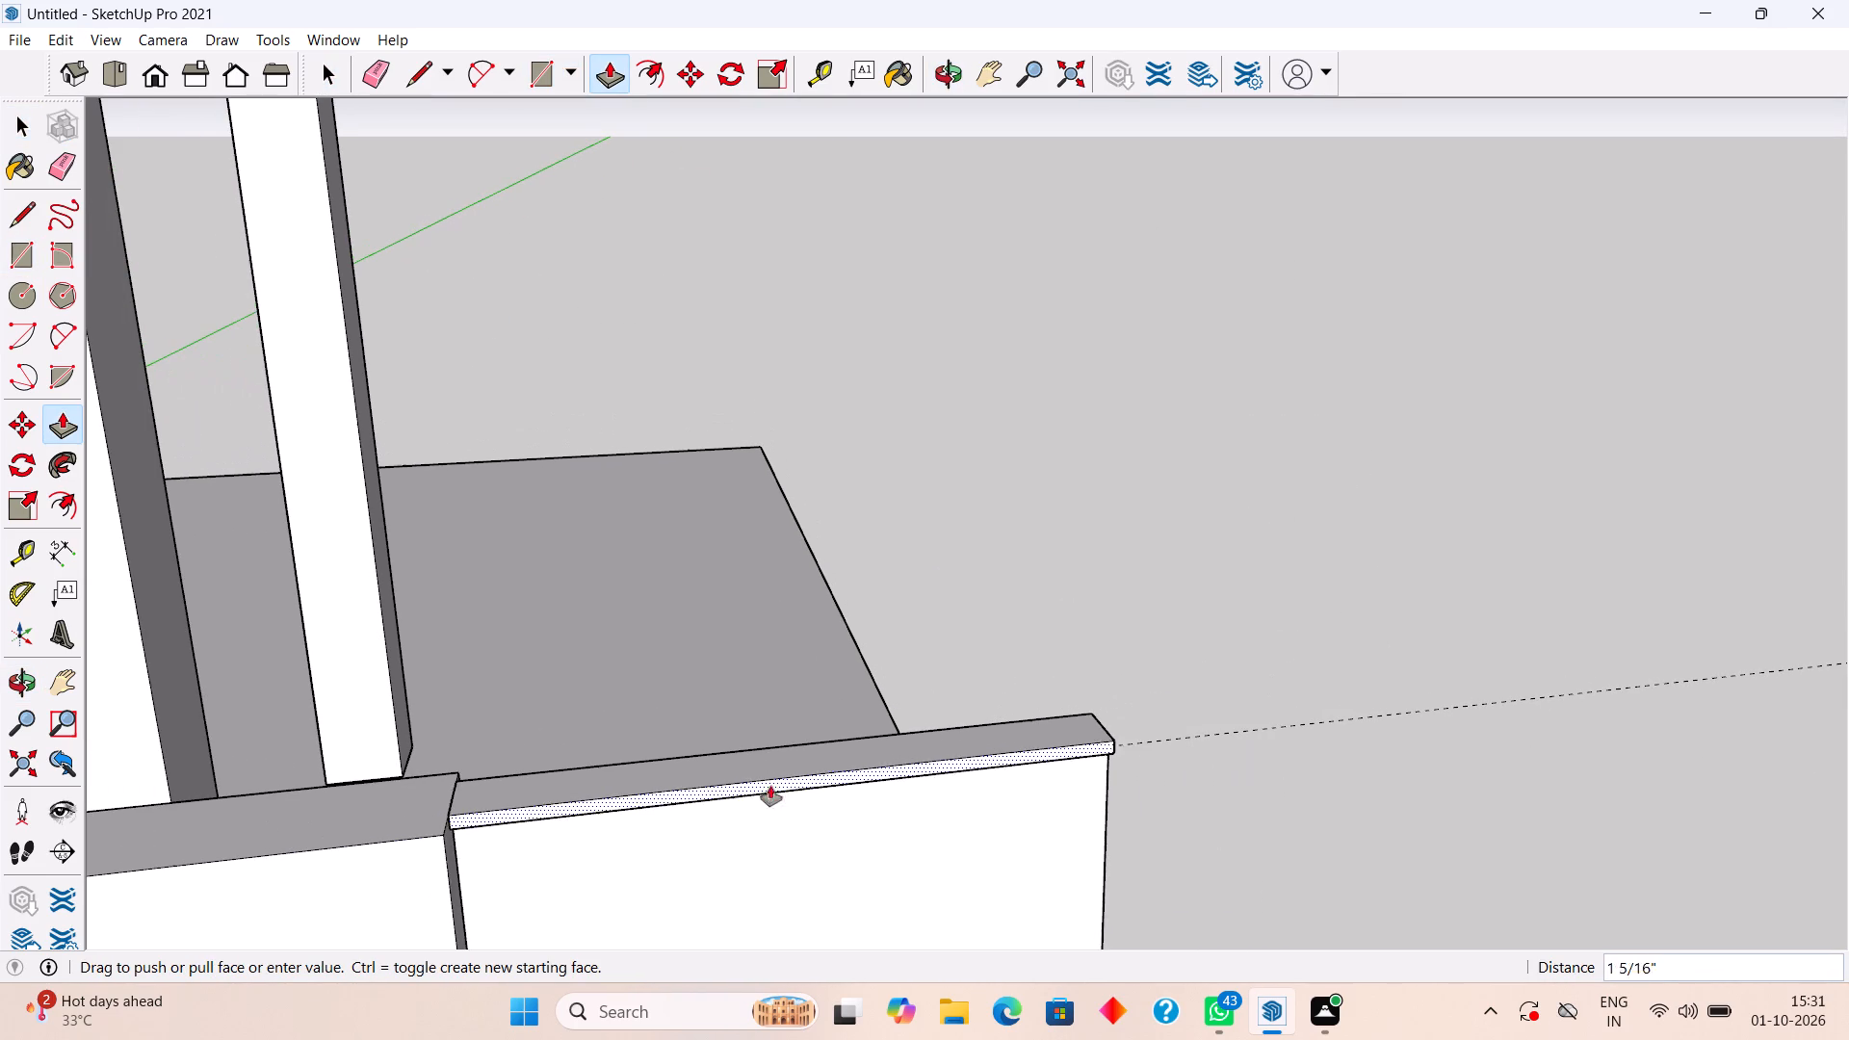
pyautogui.click(408, 833)
pyautogui.press('space')
# Measure the depth of the ledge's underside from the wall face to its outer edge.
pyautogui.moveTo(519, 880); pyautogui.dragTo(520, 783, button='middle')
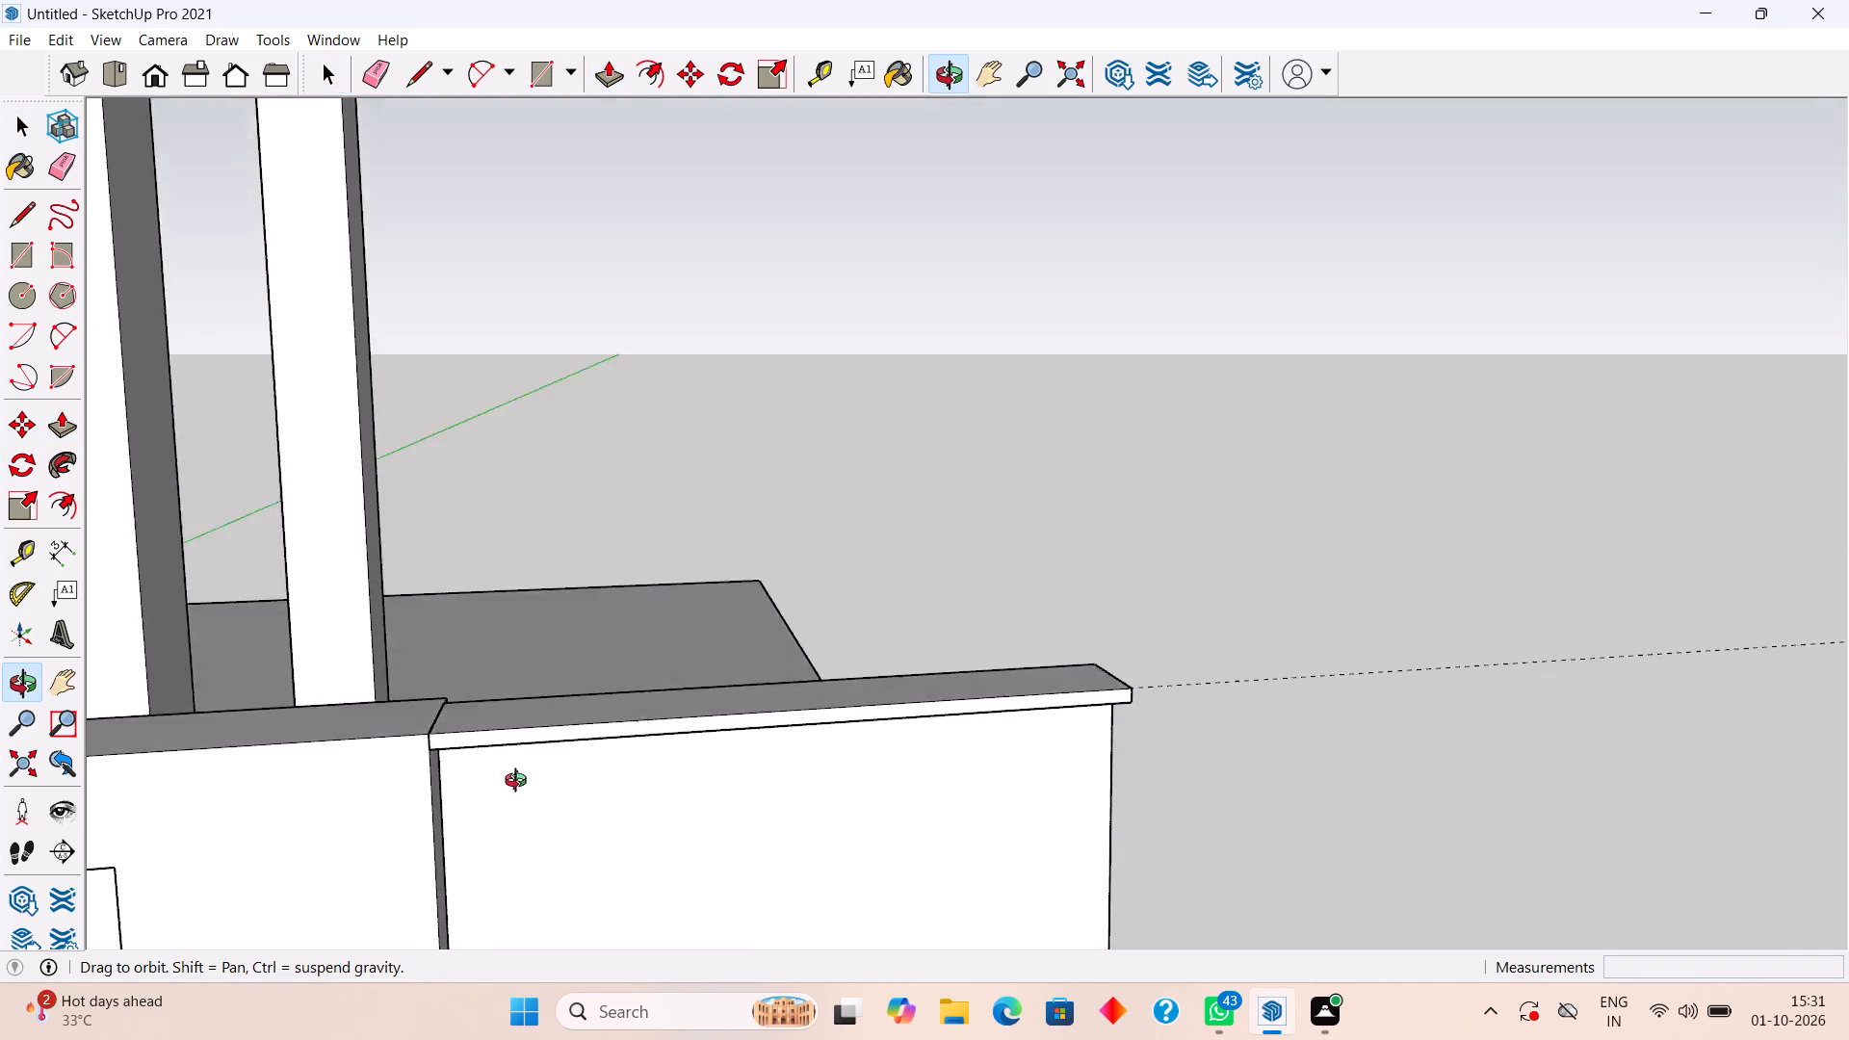
pyautogui.moveTo(520, 783); pyautogui.dragTo(531, 689, button='middle')
pyautogui.moveTo(557, 710); pyautogui.dragTo(558, 593, button='middle')
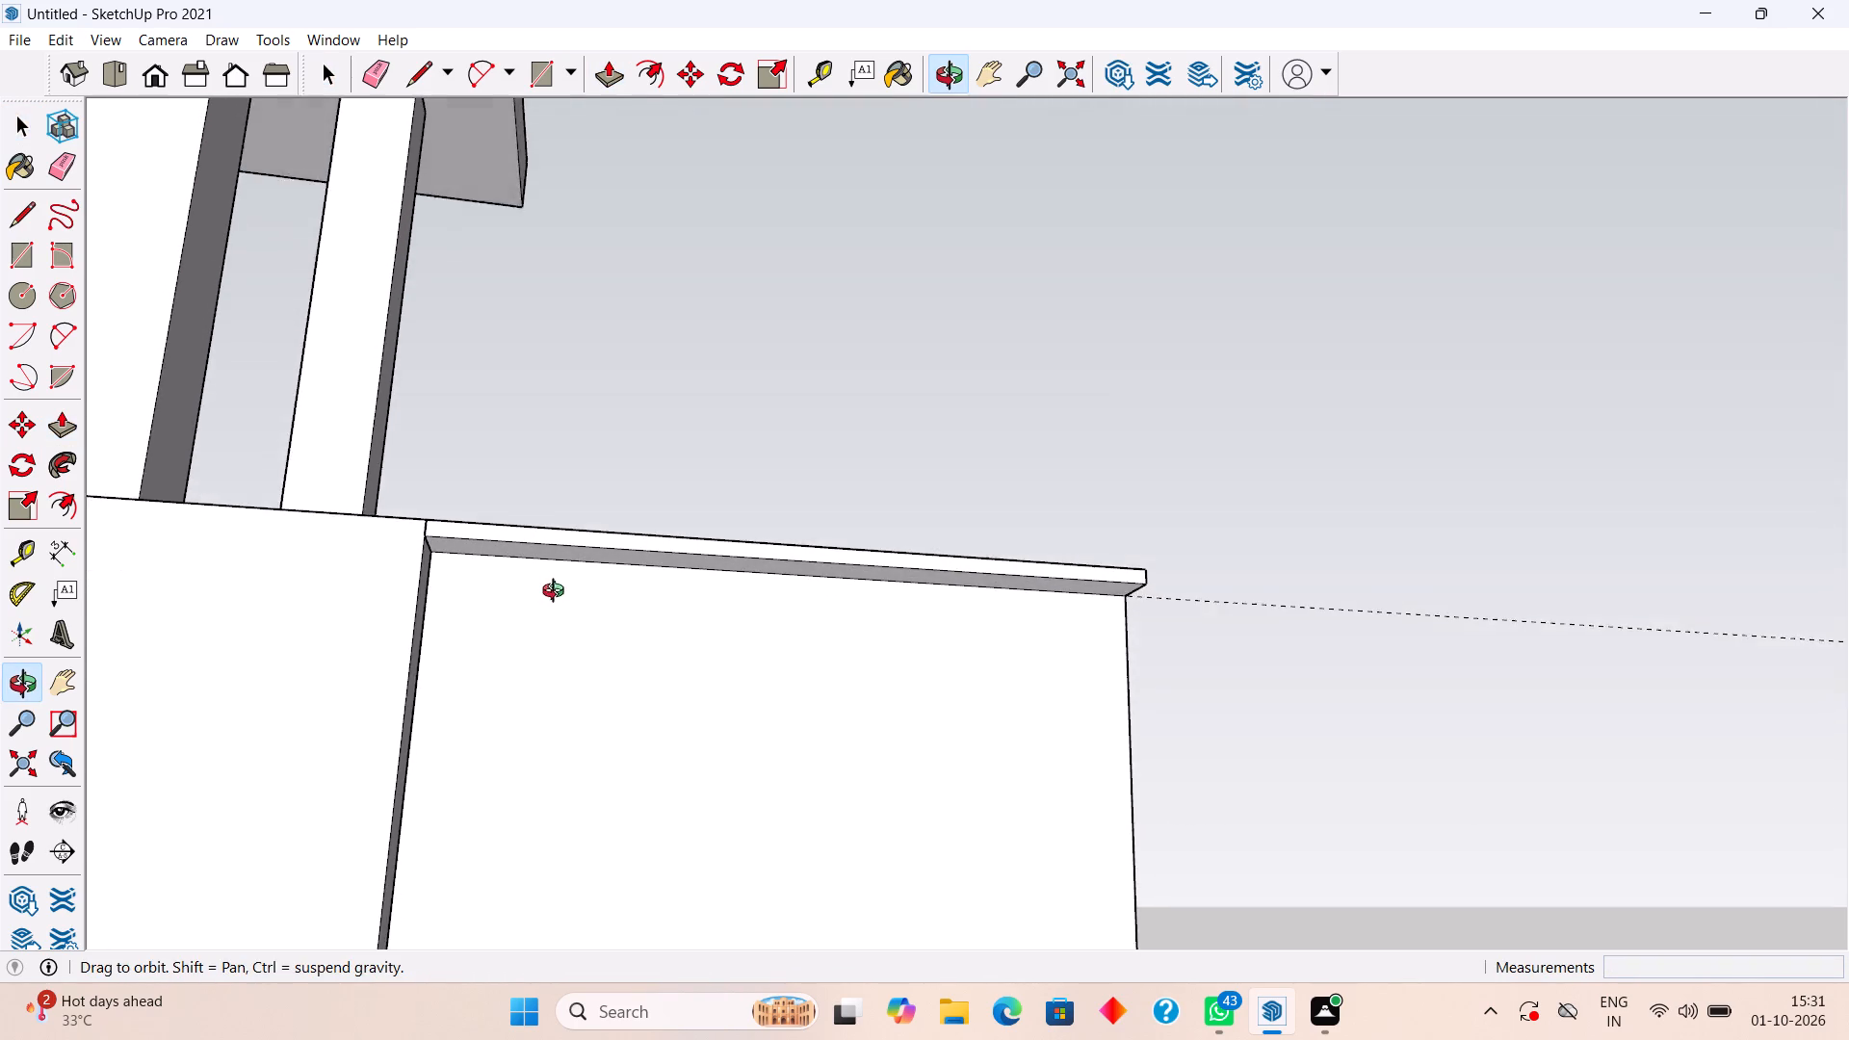
pyautogui.moveTo(558, 593); pyautogui.dragTo(558, 558, button='middle')
pyautogui.scroll(3, 575, 562)
pyautogui.press('t')
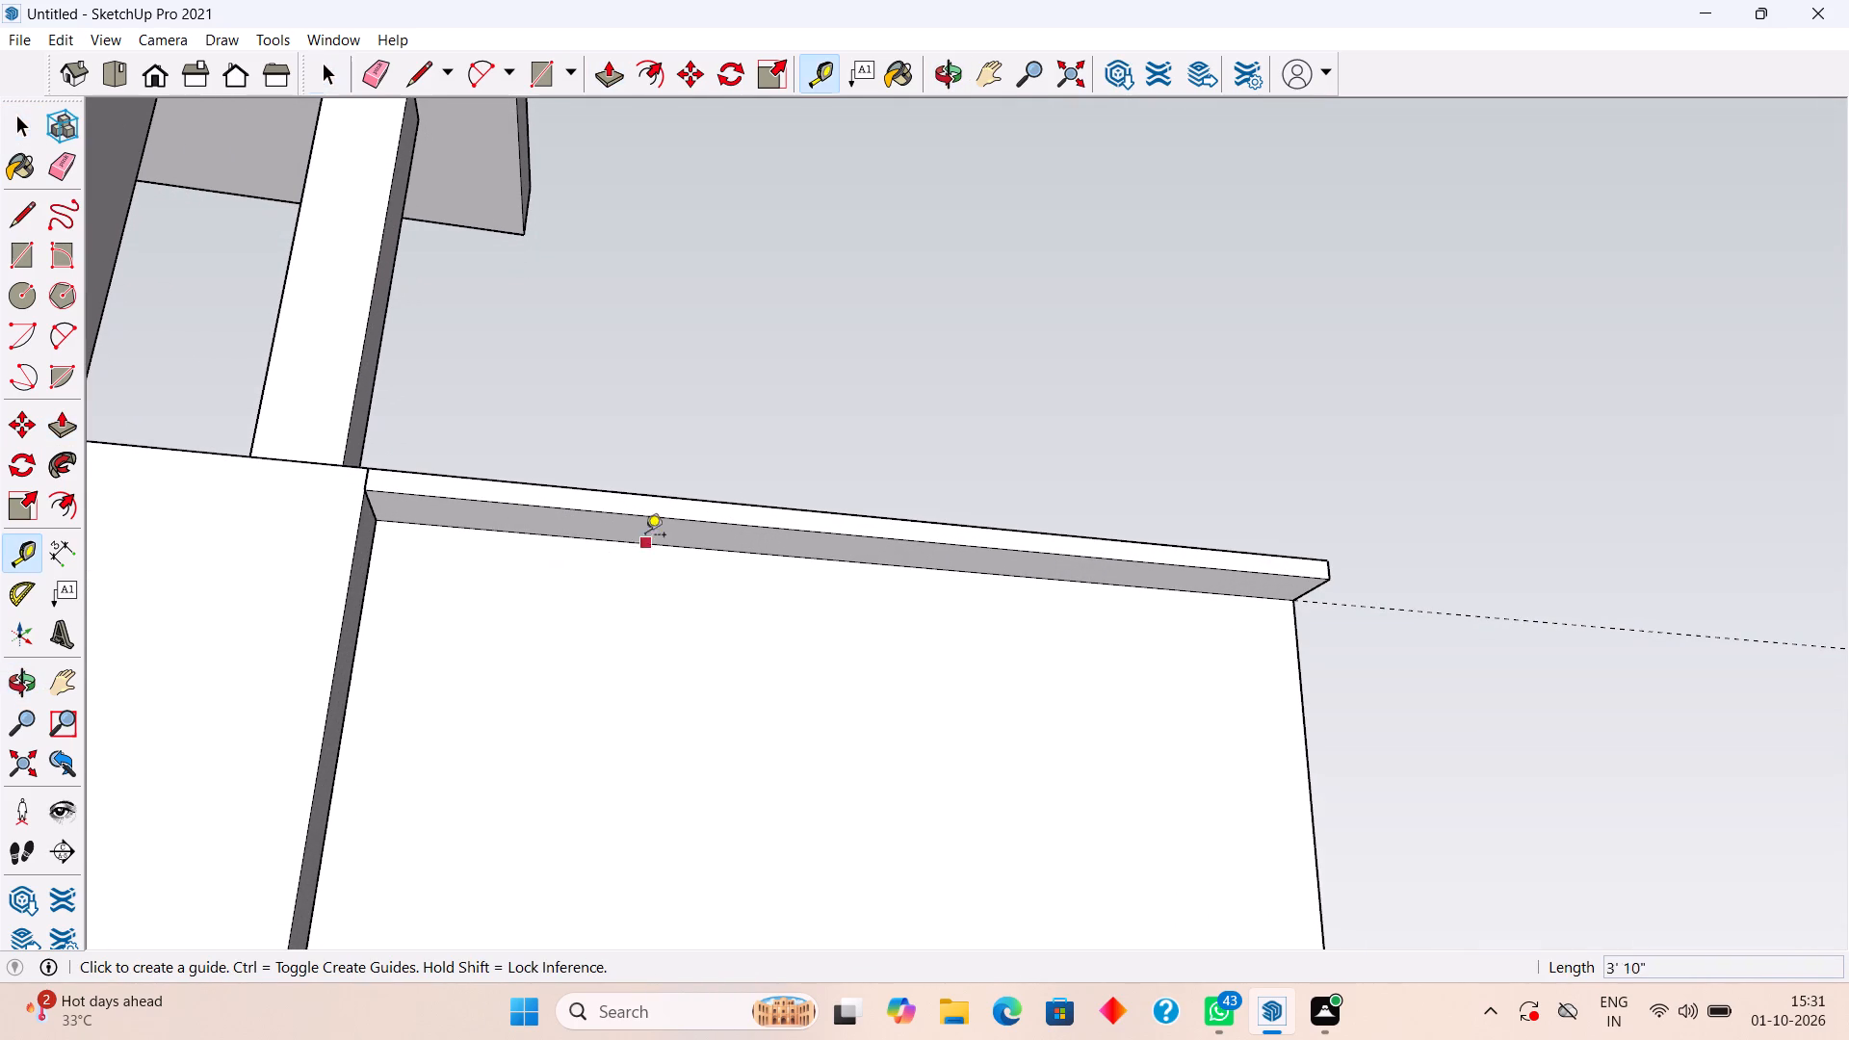
pyautogui.click(629, 541)
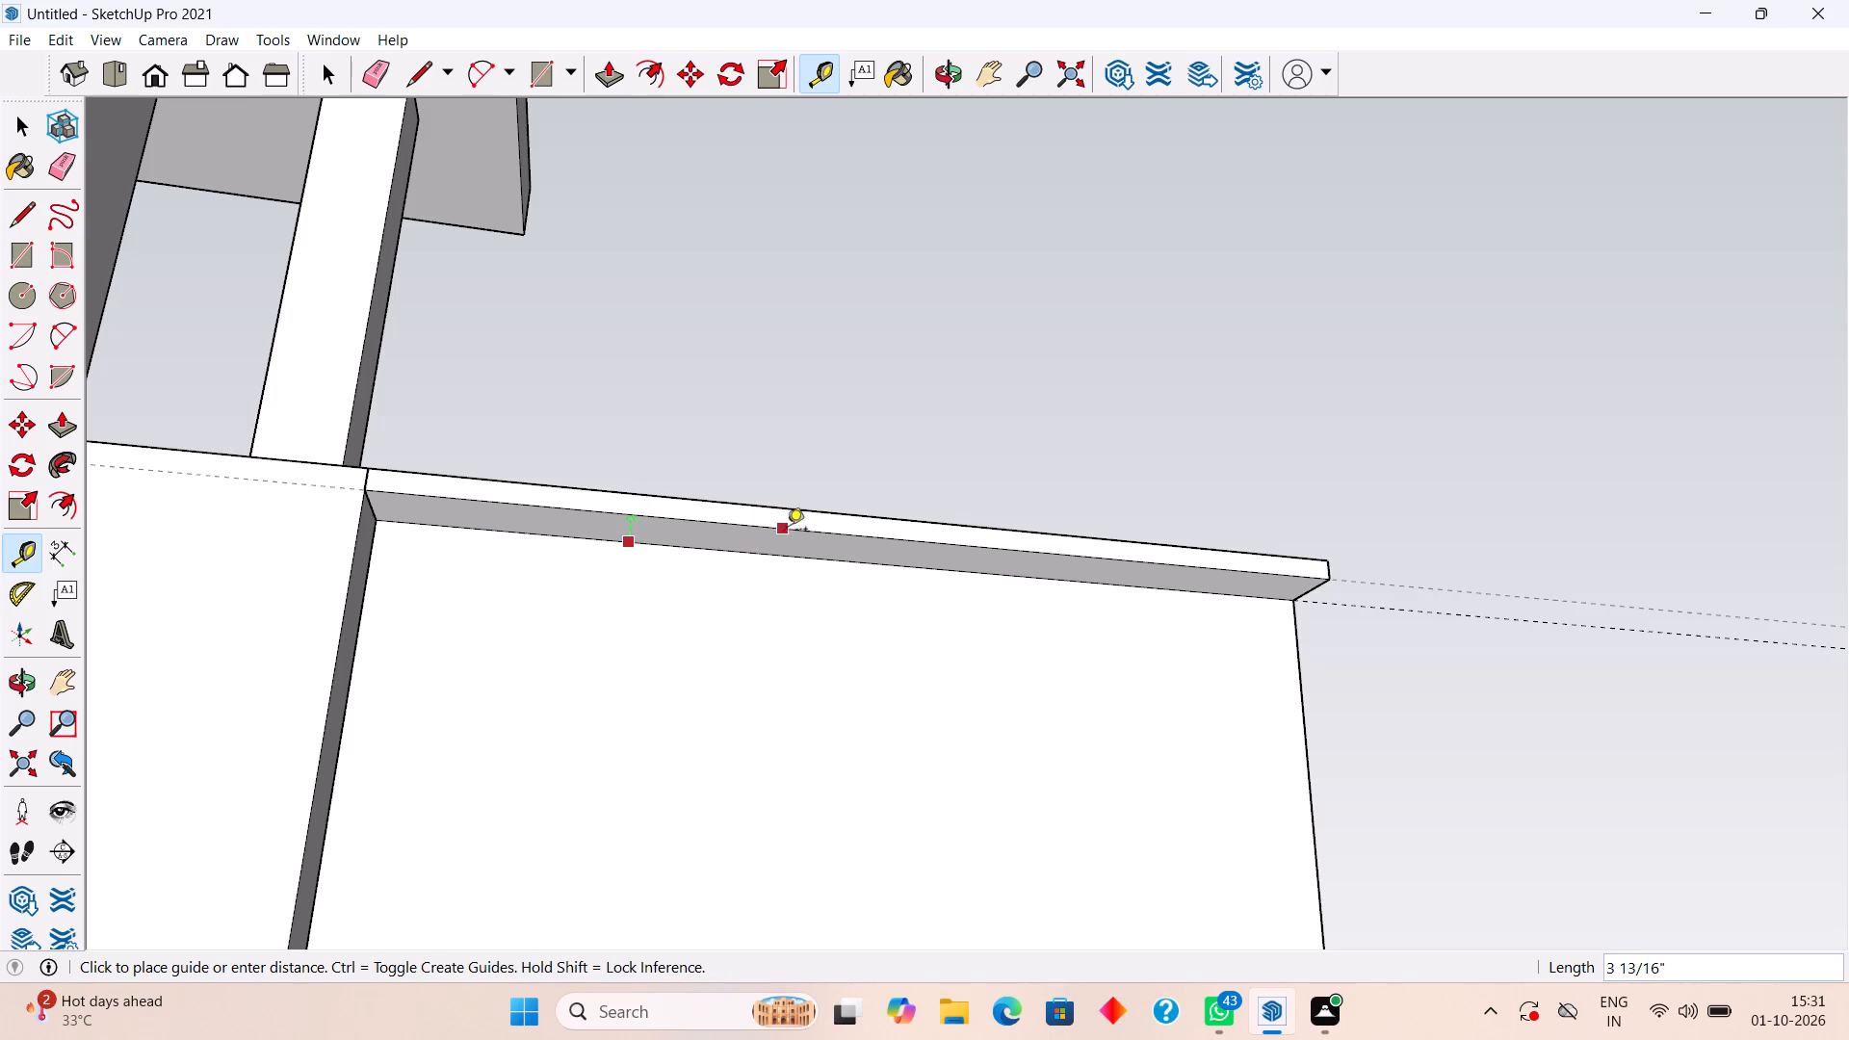
pyautogui.press('space')
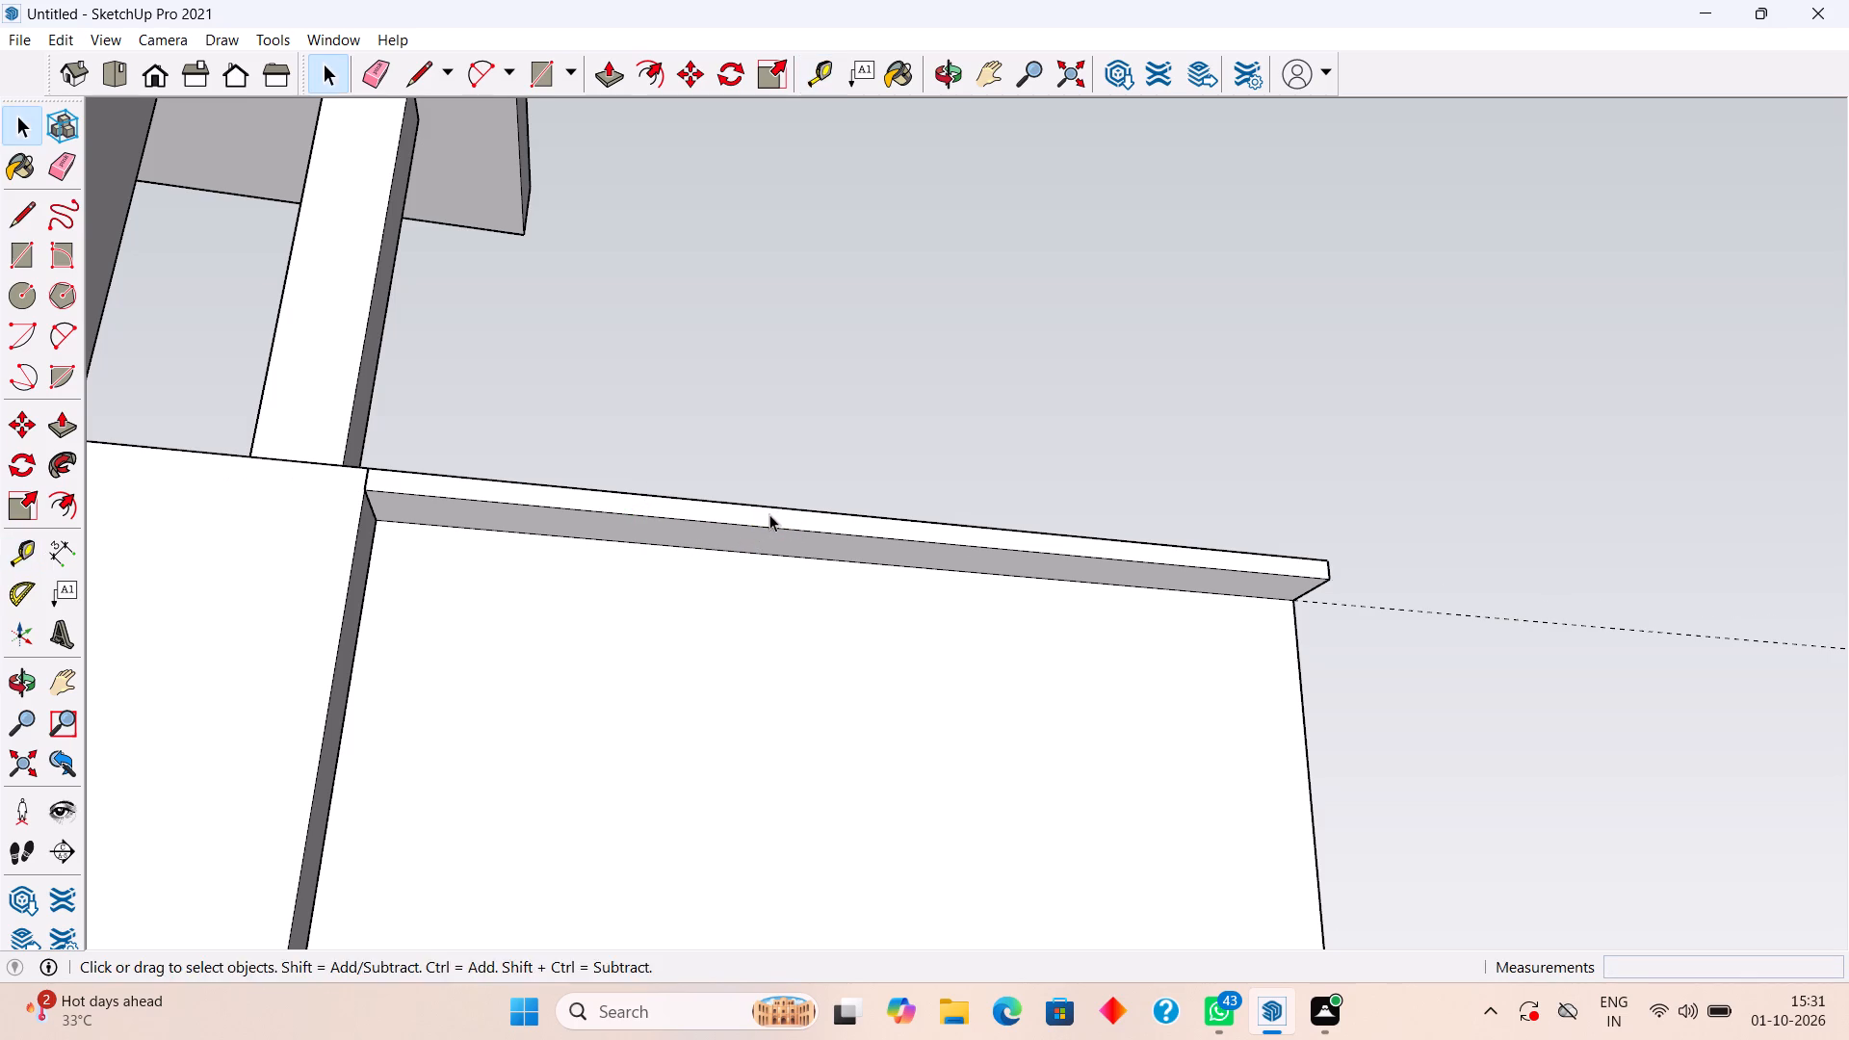
# Place two horizontal guides on the thin wall's outer face: 1" below the ledge's underside and 2" below that guide.
pyautogui.moveTo(771, 518); pyautogui.dragTo(826, 597, button='middle')
pyautogui.scroll(-2, 830, 601)
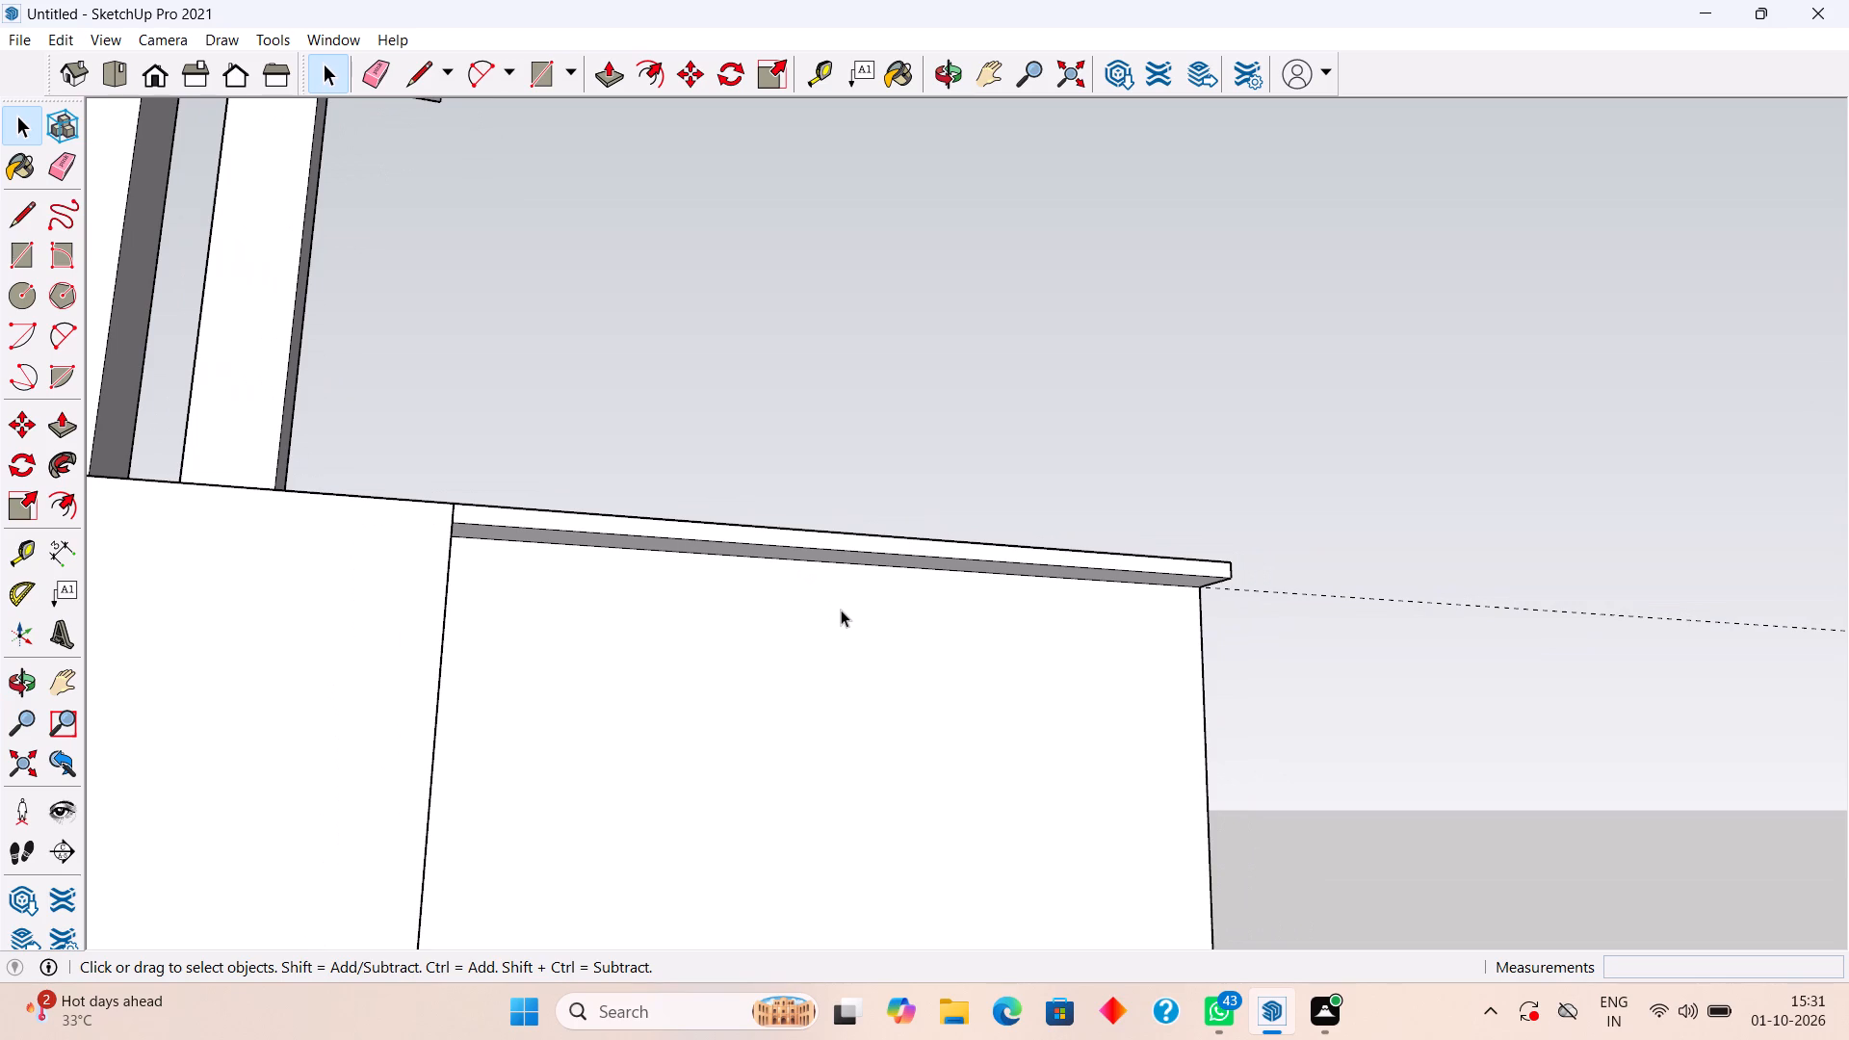
pyautogui.press('t')
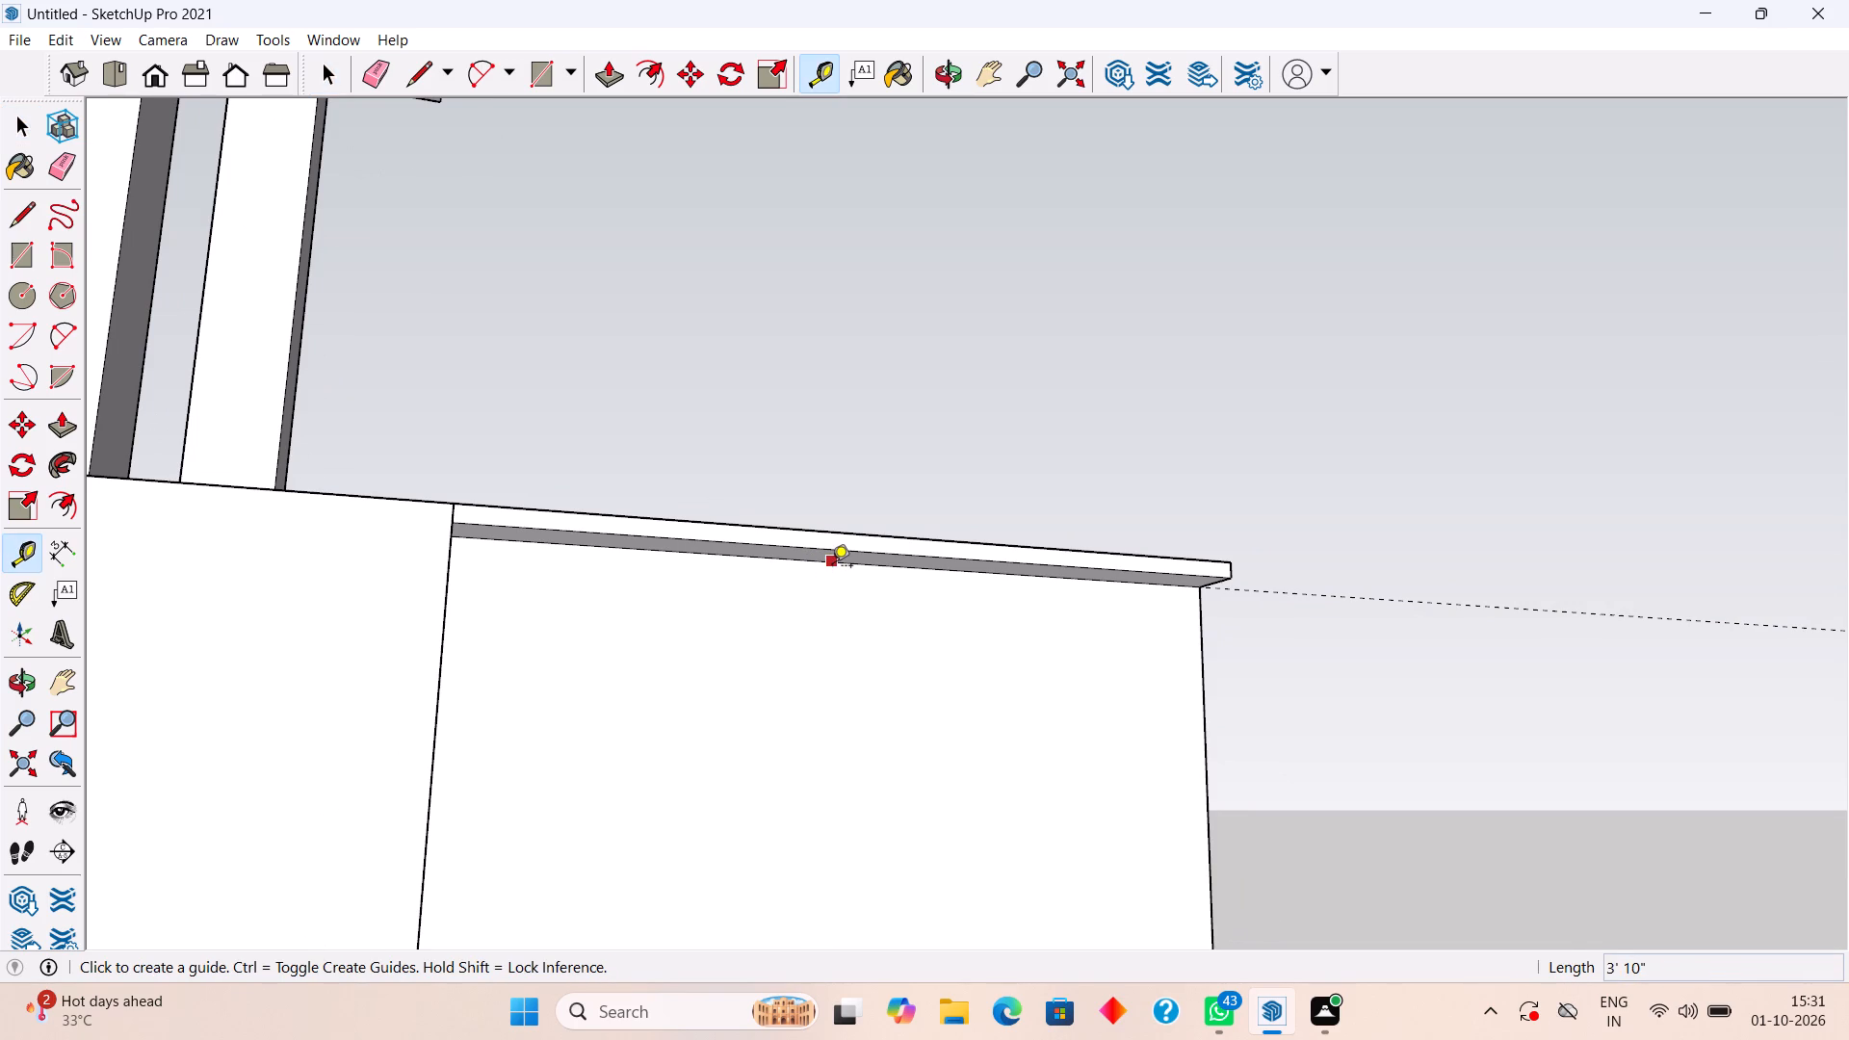
pyautogui.scroll(10, 839, 576)
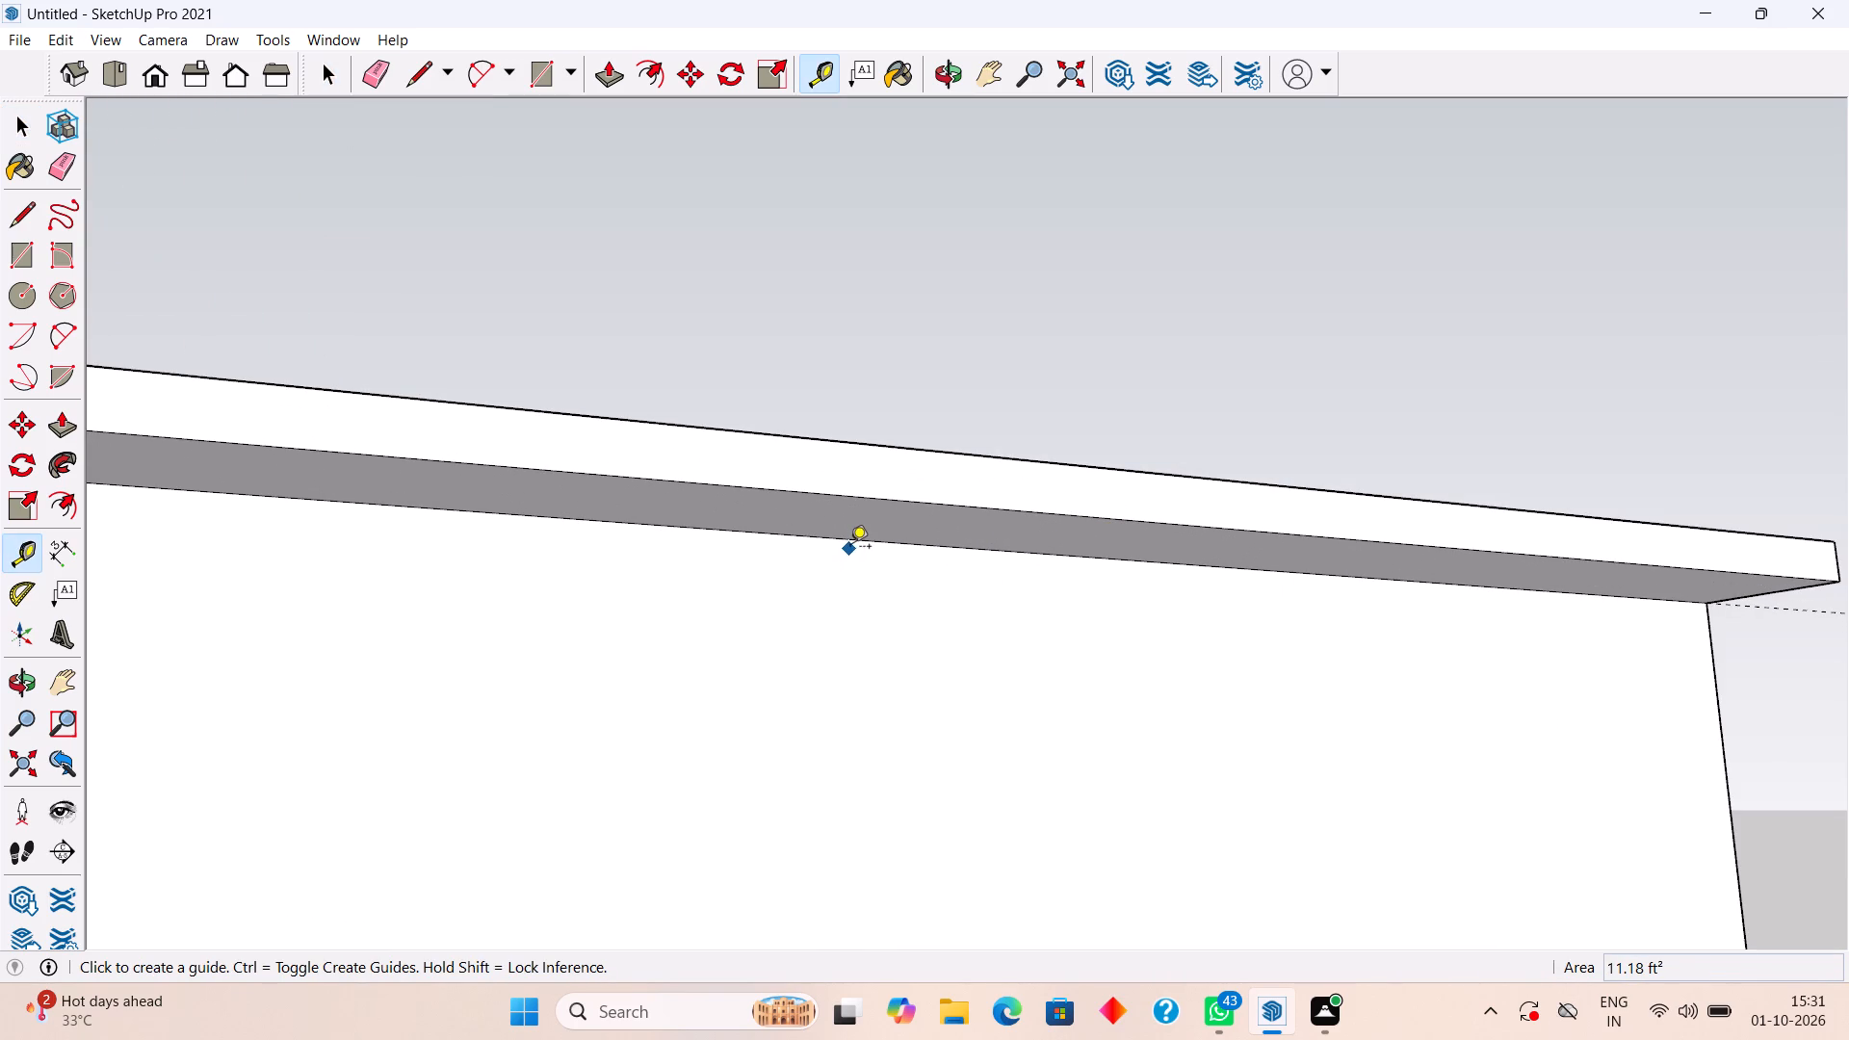
pyautogui.click(853, 542)
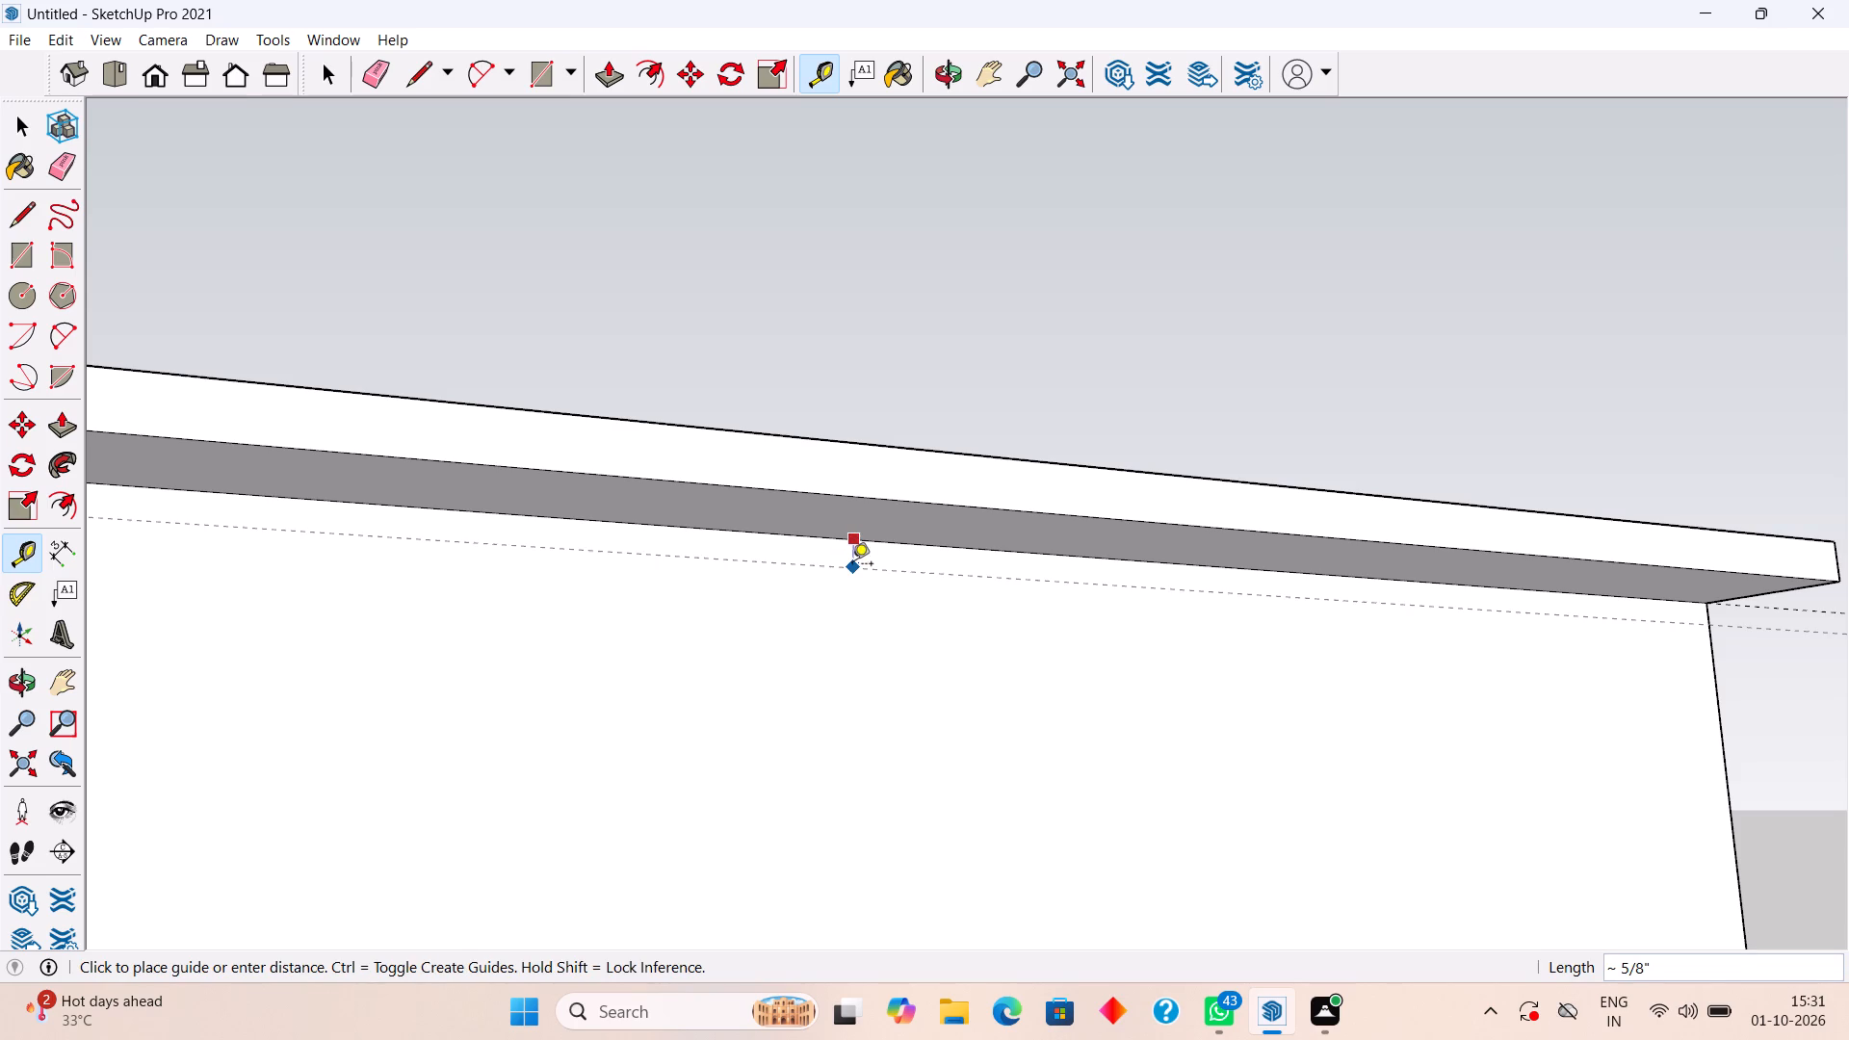
pyautogui.press('1')
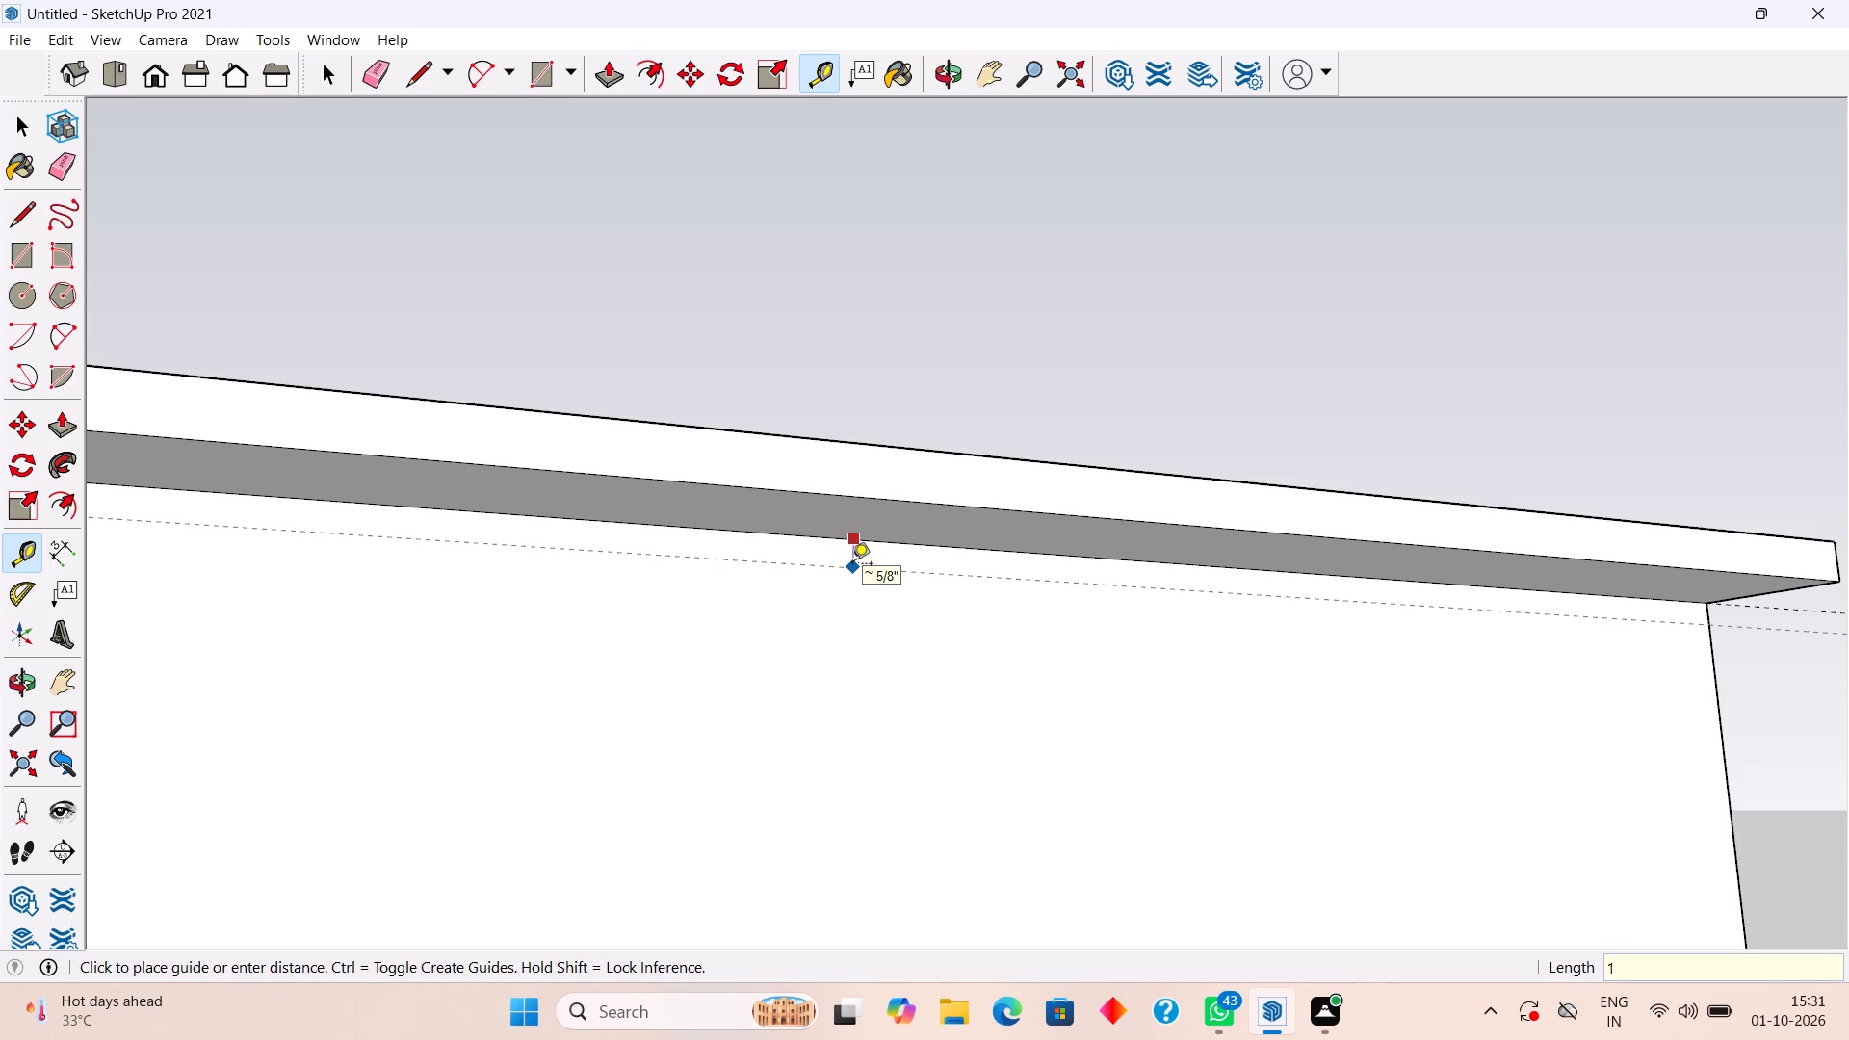
pyautogui.hotkey('shift', '"')
pyautogui.press('Return')
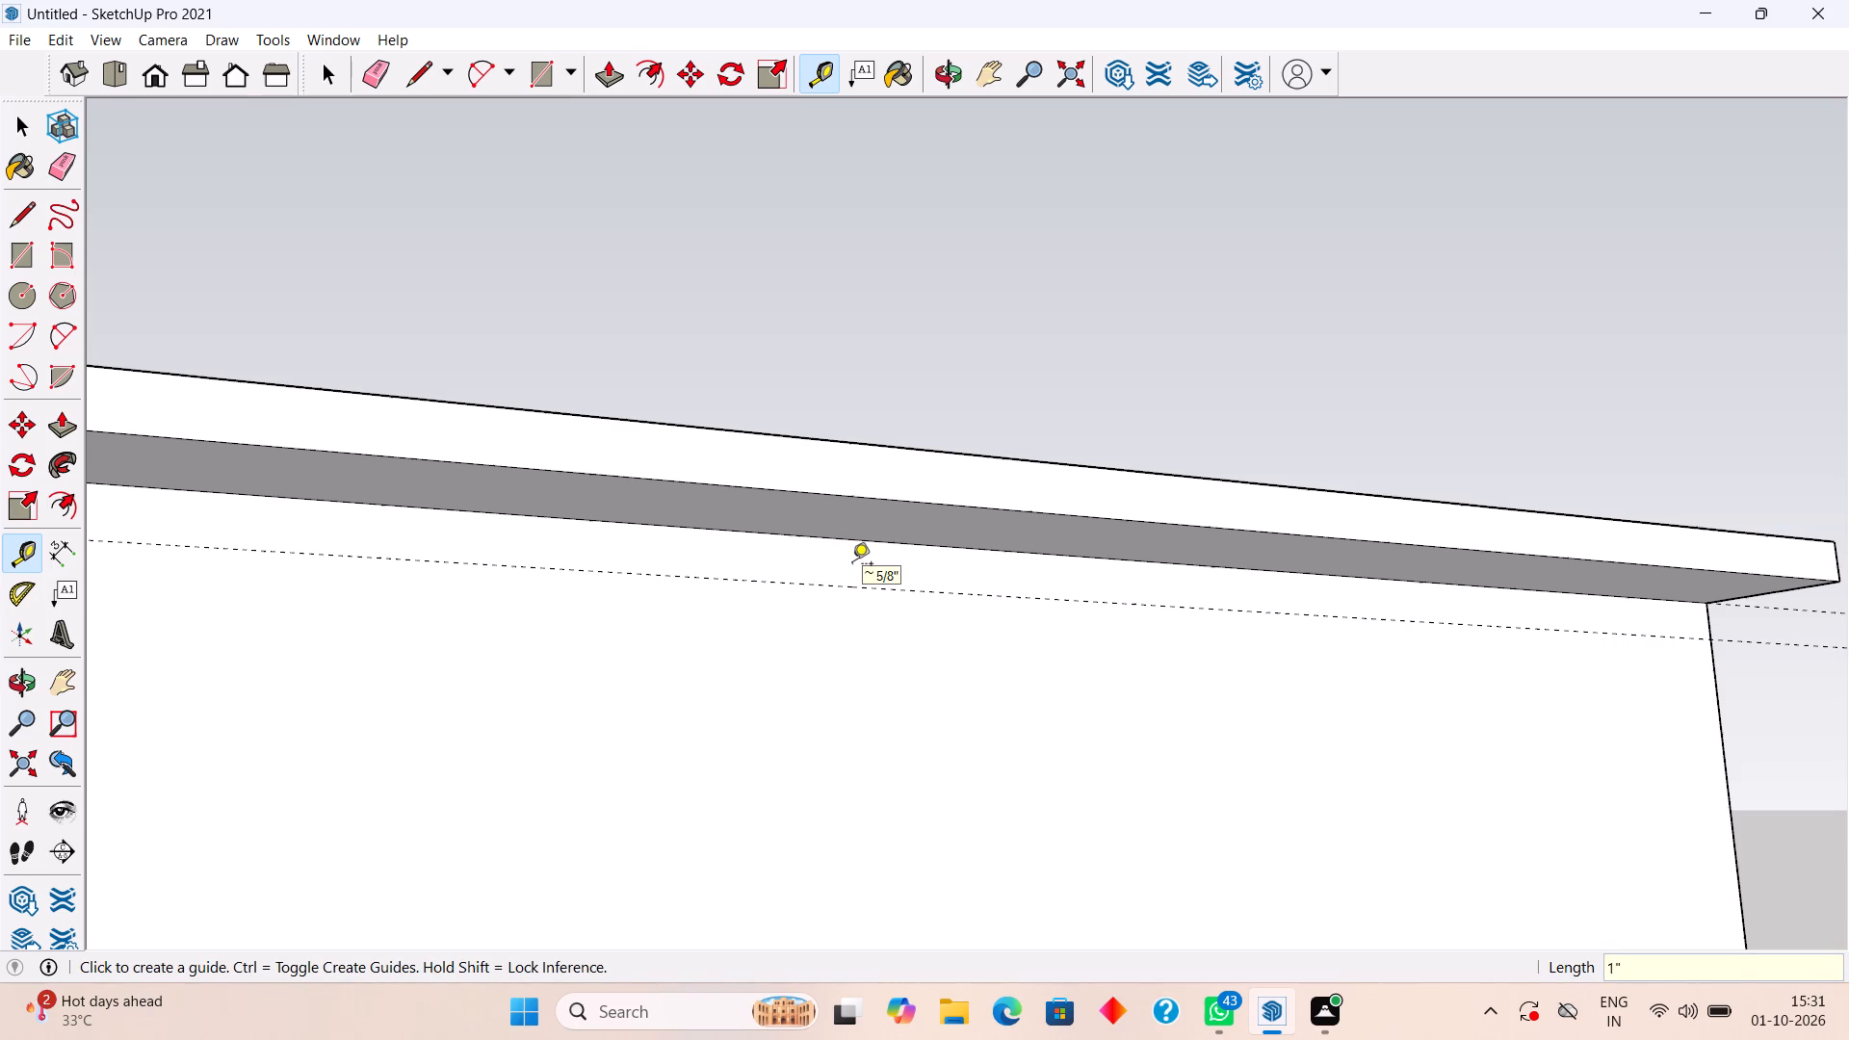
pyautogui.click(835, 591)
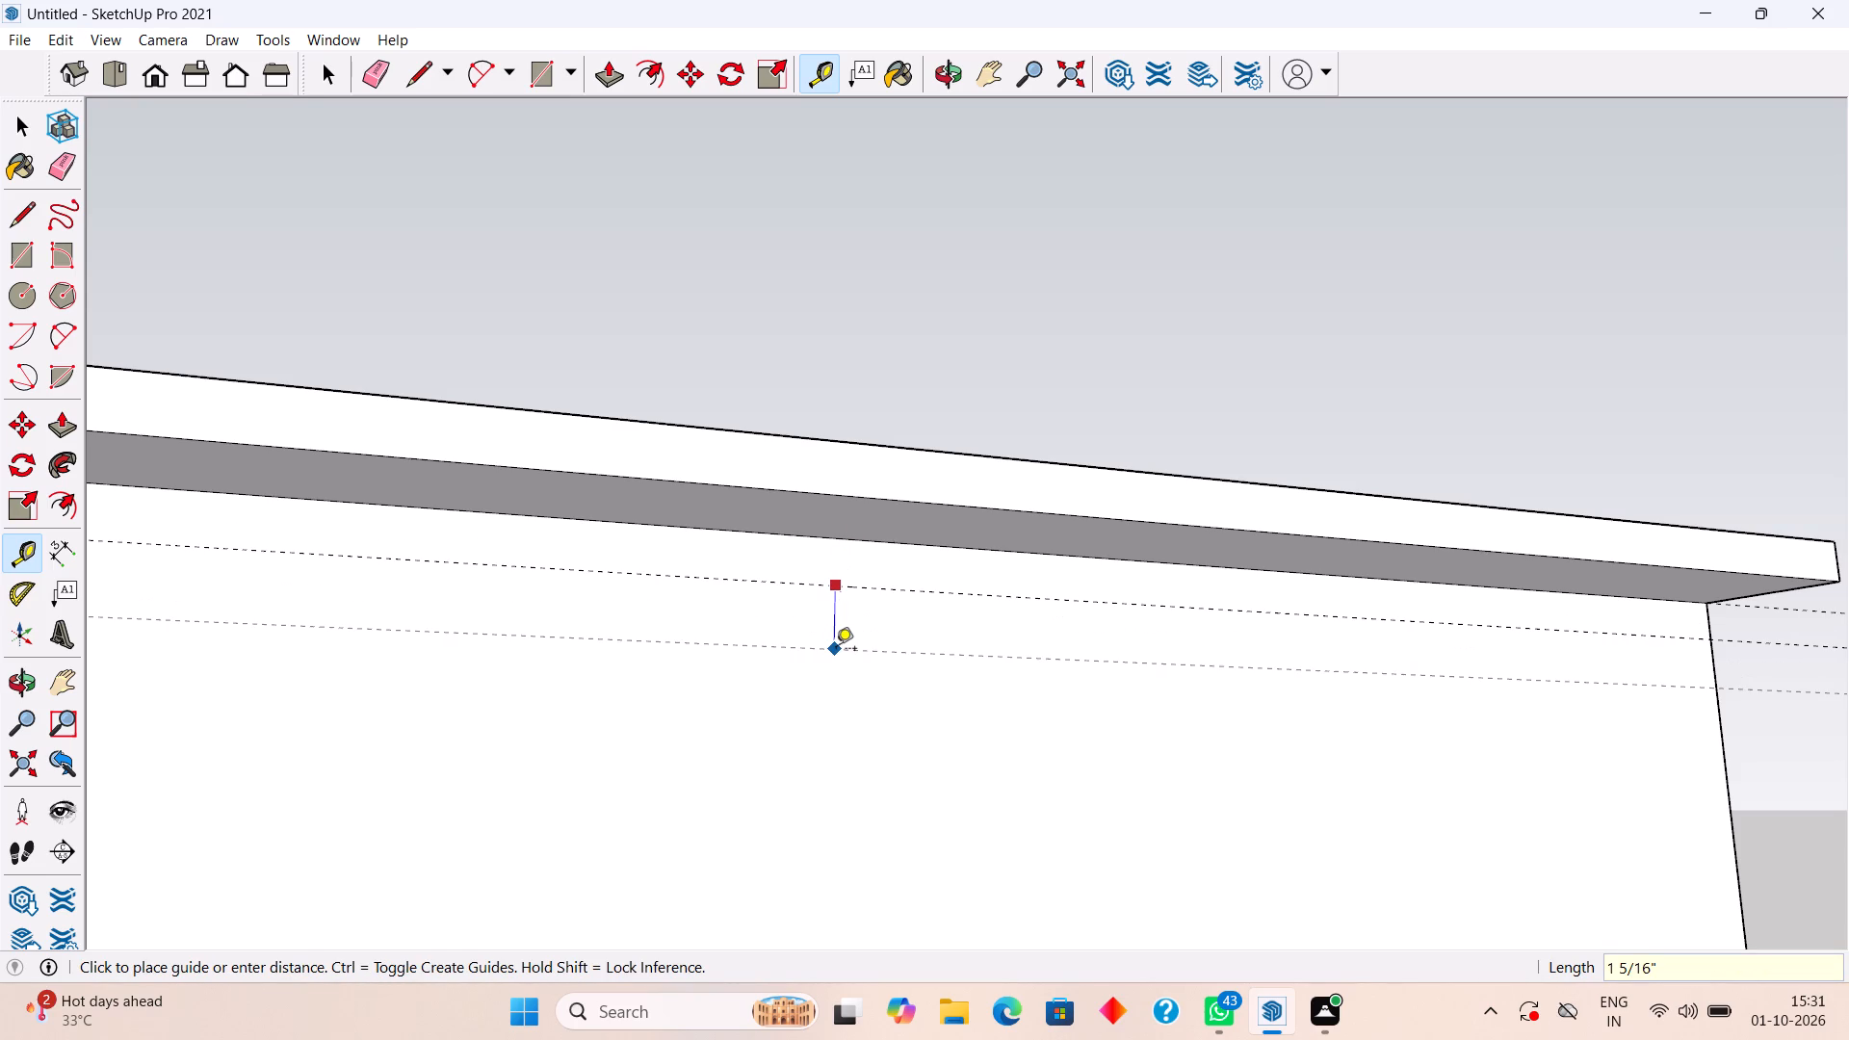
pyautogui.write('2"')
pyautogui.press('Return')
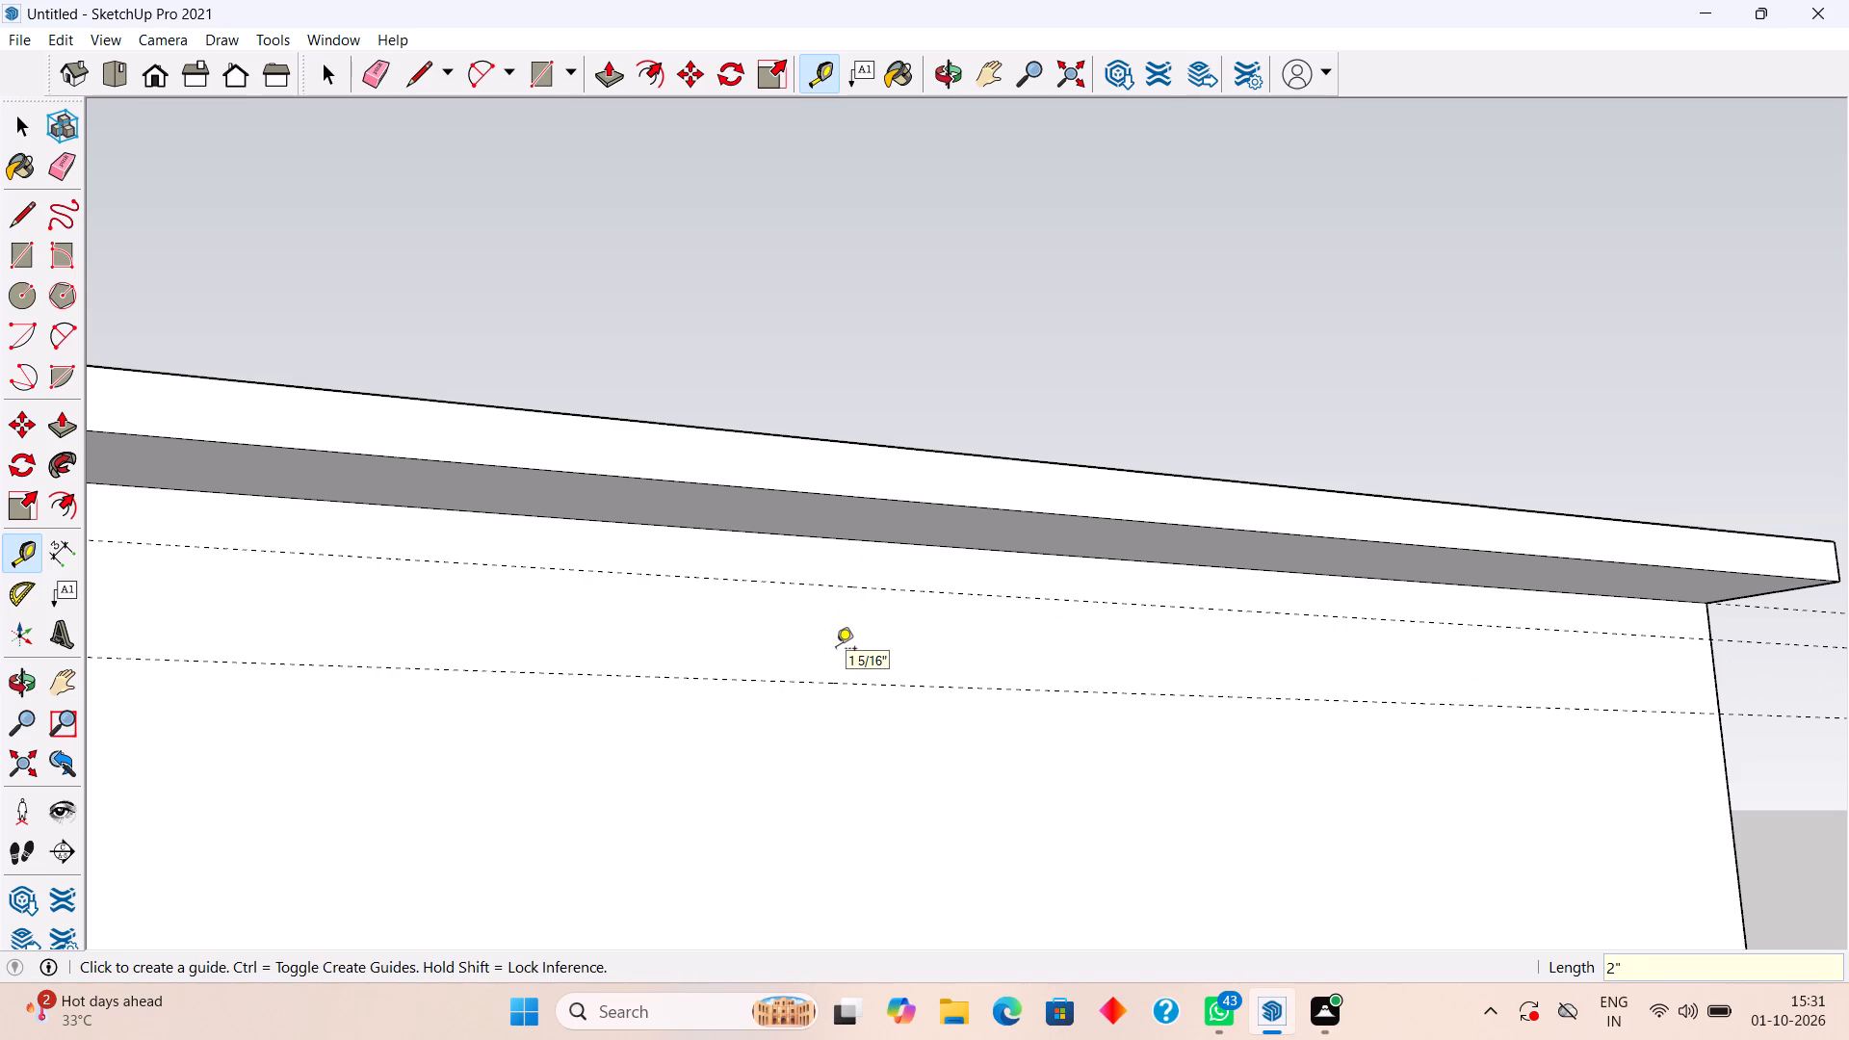
pyautogui.press('space')
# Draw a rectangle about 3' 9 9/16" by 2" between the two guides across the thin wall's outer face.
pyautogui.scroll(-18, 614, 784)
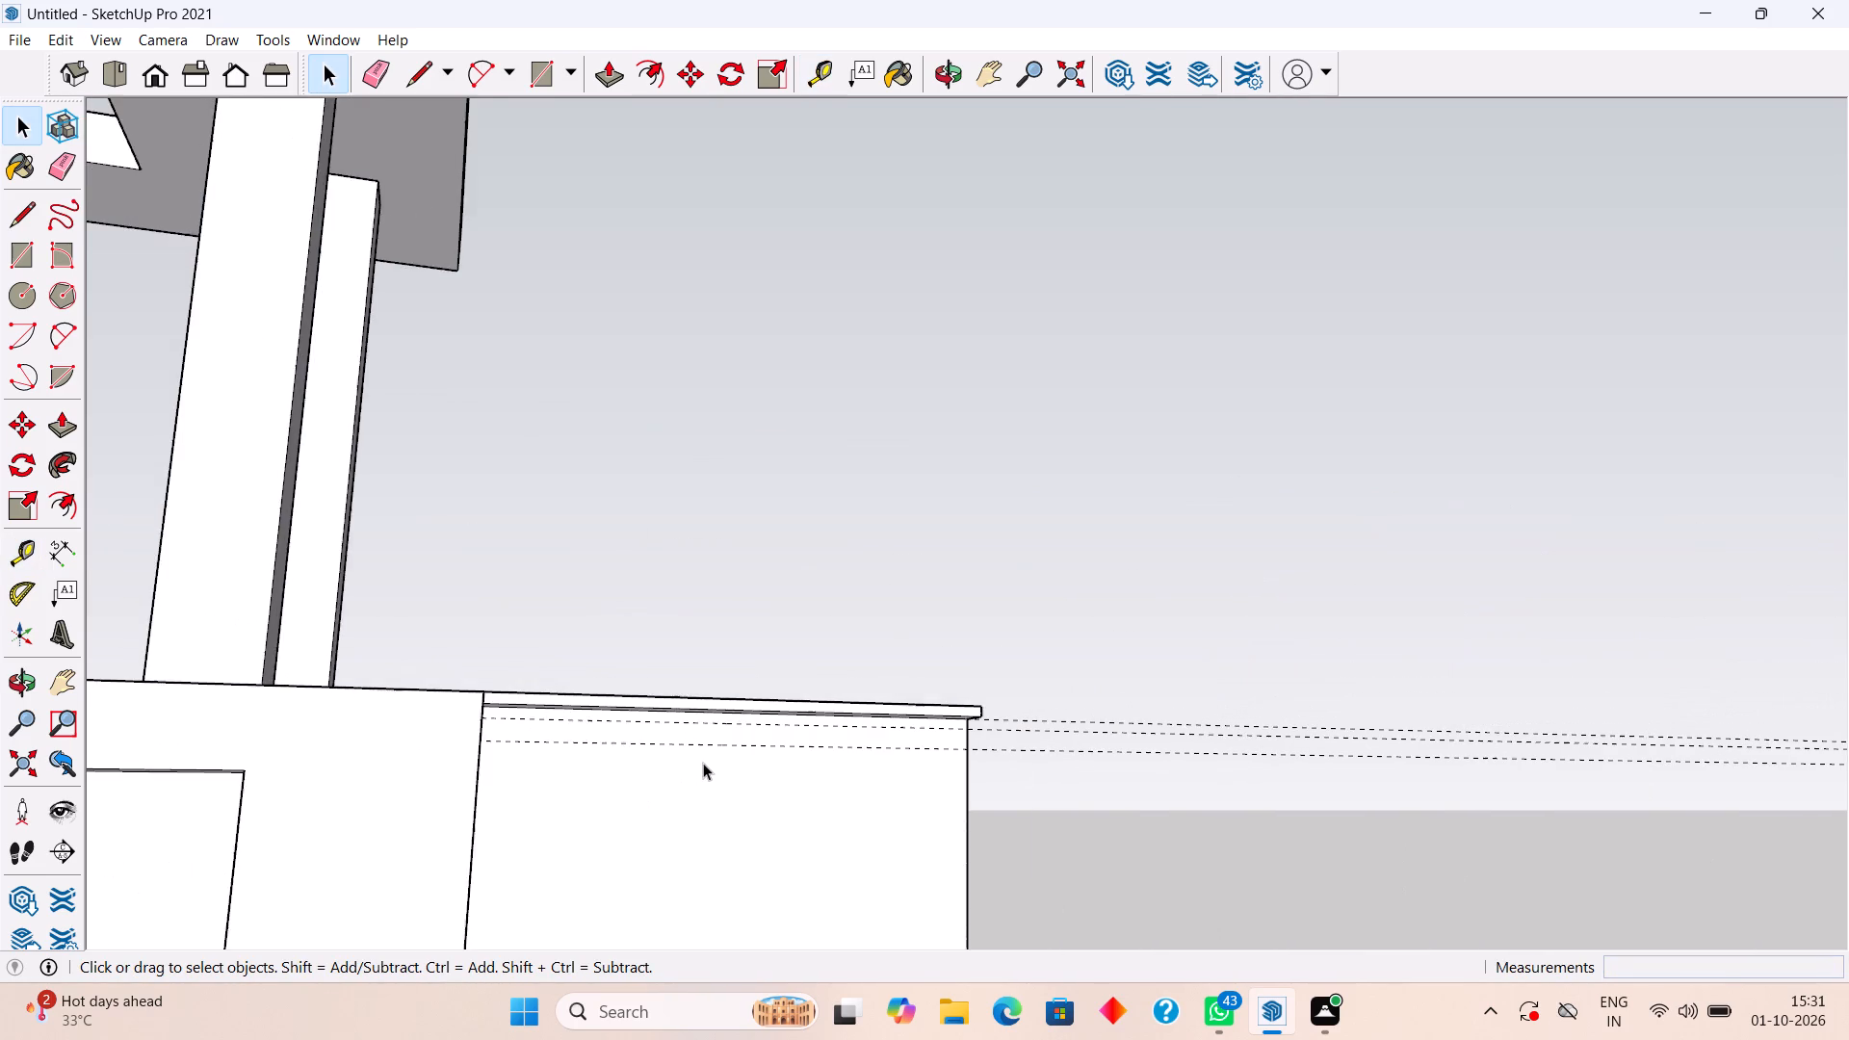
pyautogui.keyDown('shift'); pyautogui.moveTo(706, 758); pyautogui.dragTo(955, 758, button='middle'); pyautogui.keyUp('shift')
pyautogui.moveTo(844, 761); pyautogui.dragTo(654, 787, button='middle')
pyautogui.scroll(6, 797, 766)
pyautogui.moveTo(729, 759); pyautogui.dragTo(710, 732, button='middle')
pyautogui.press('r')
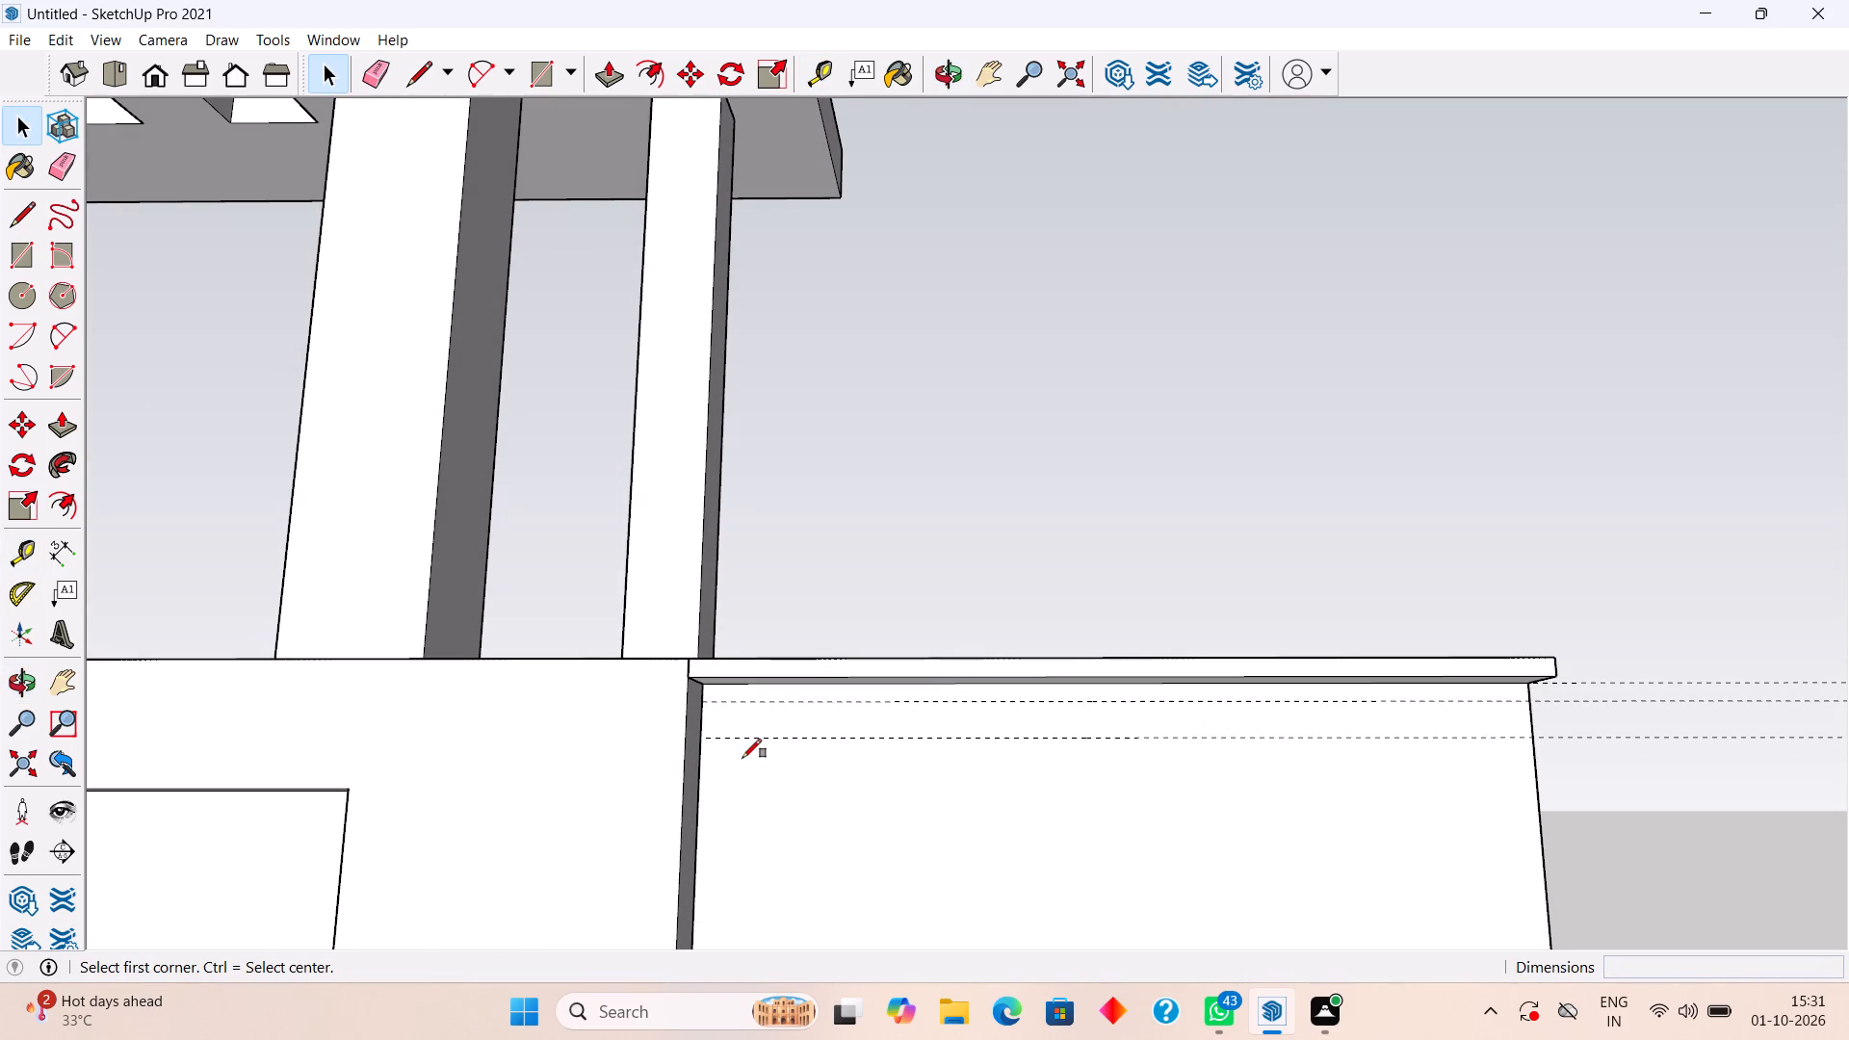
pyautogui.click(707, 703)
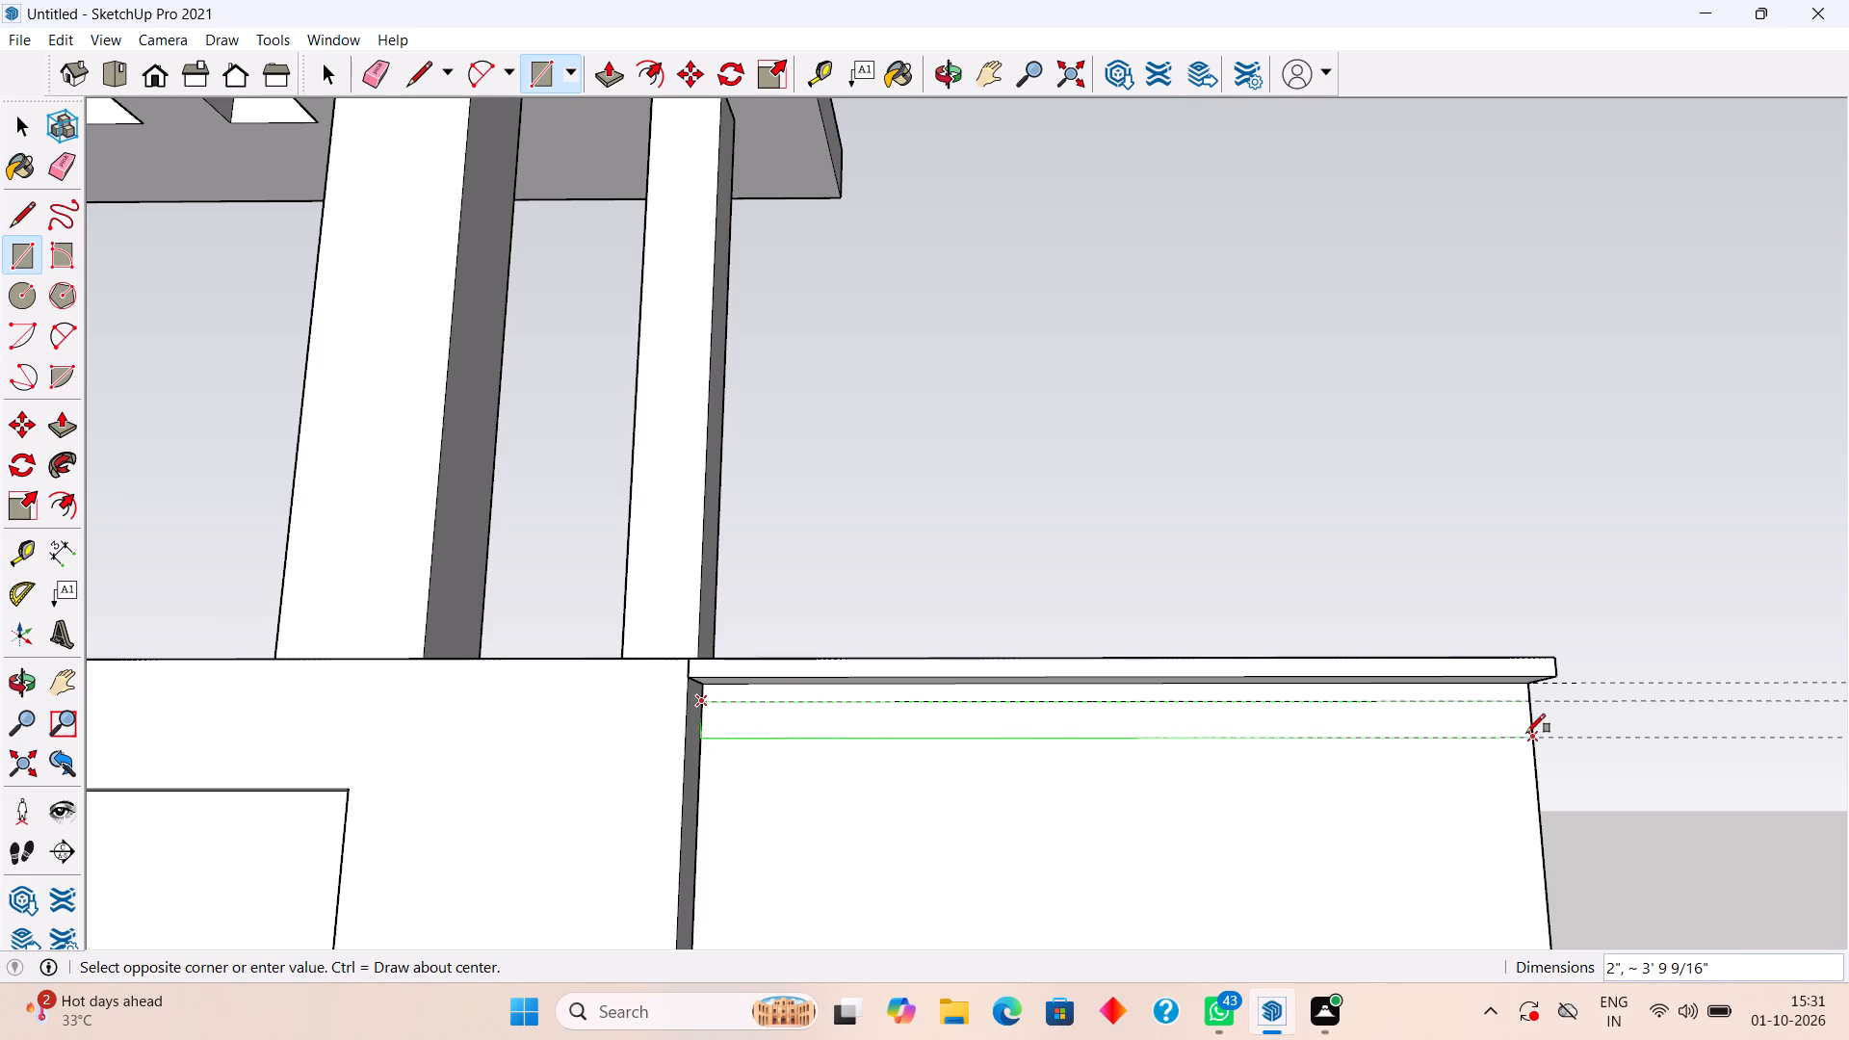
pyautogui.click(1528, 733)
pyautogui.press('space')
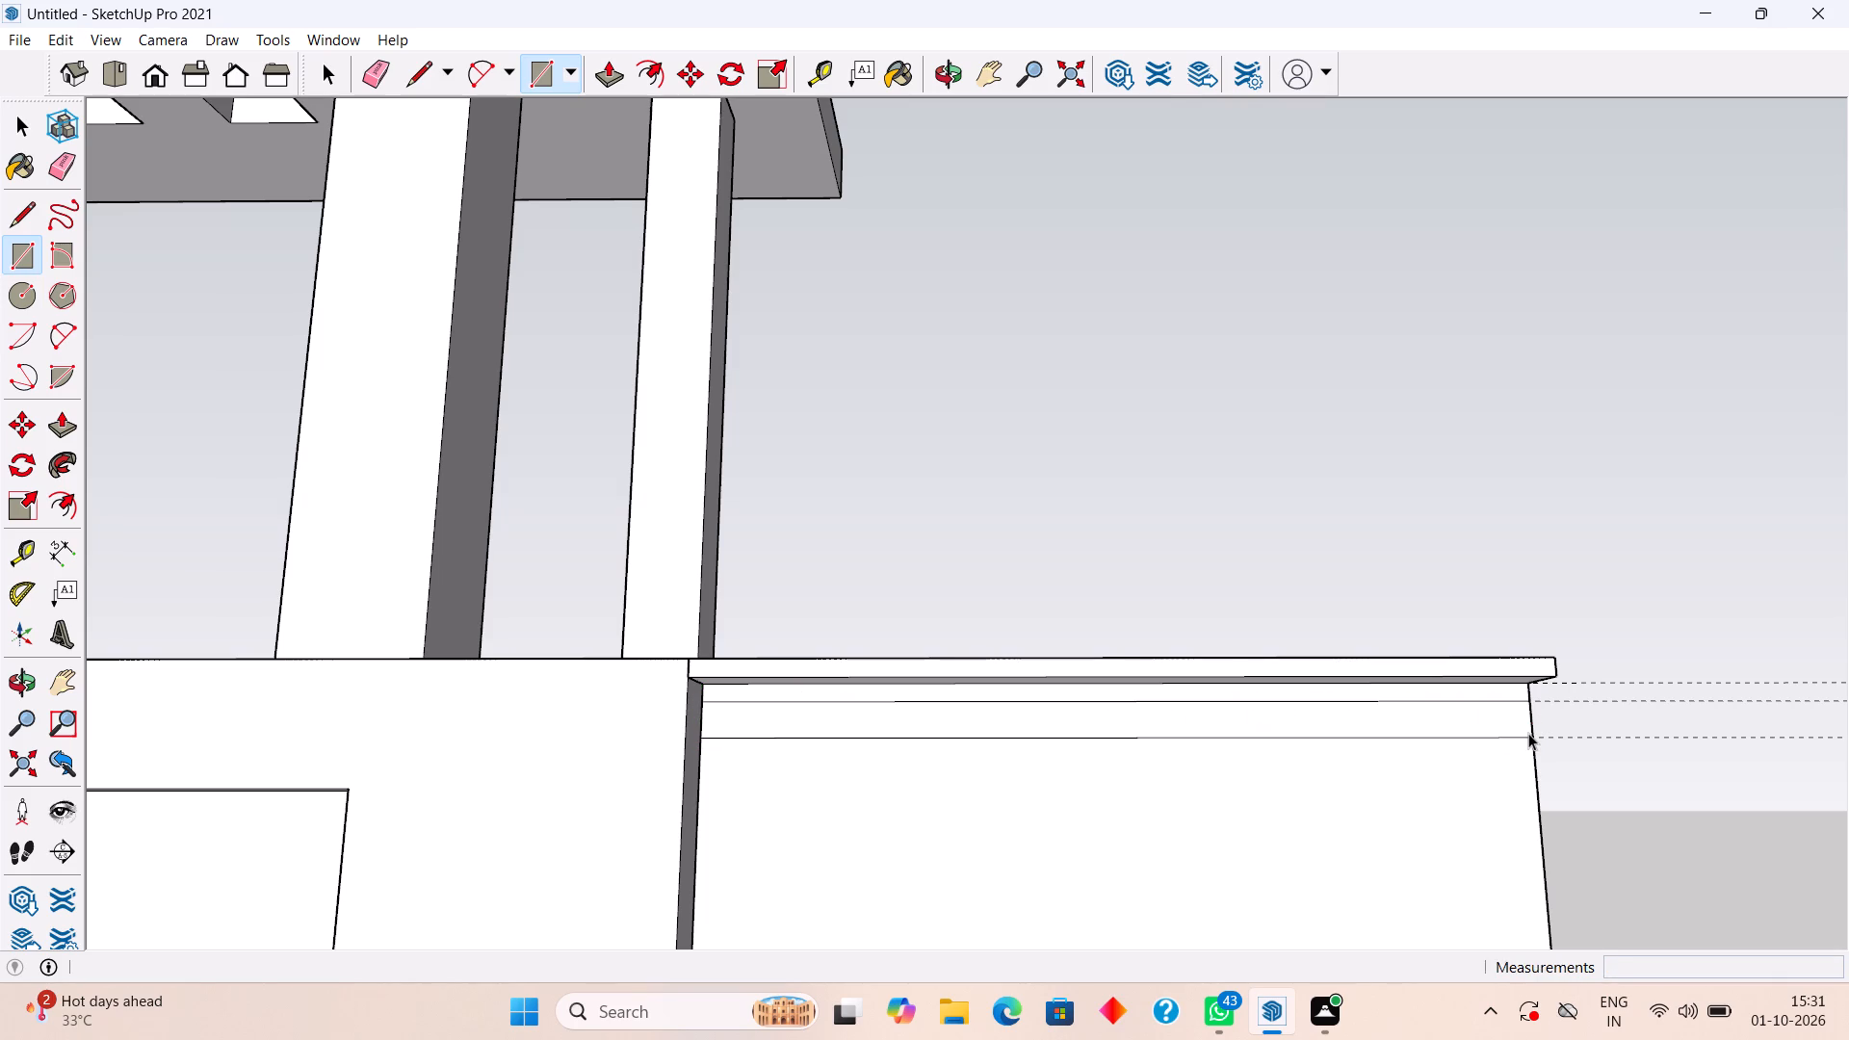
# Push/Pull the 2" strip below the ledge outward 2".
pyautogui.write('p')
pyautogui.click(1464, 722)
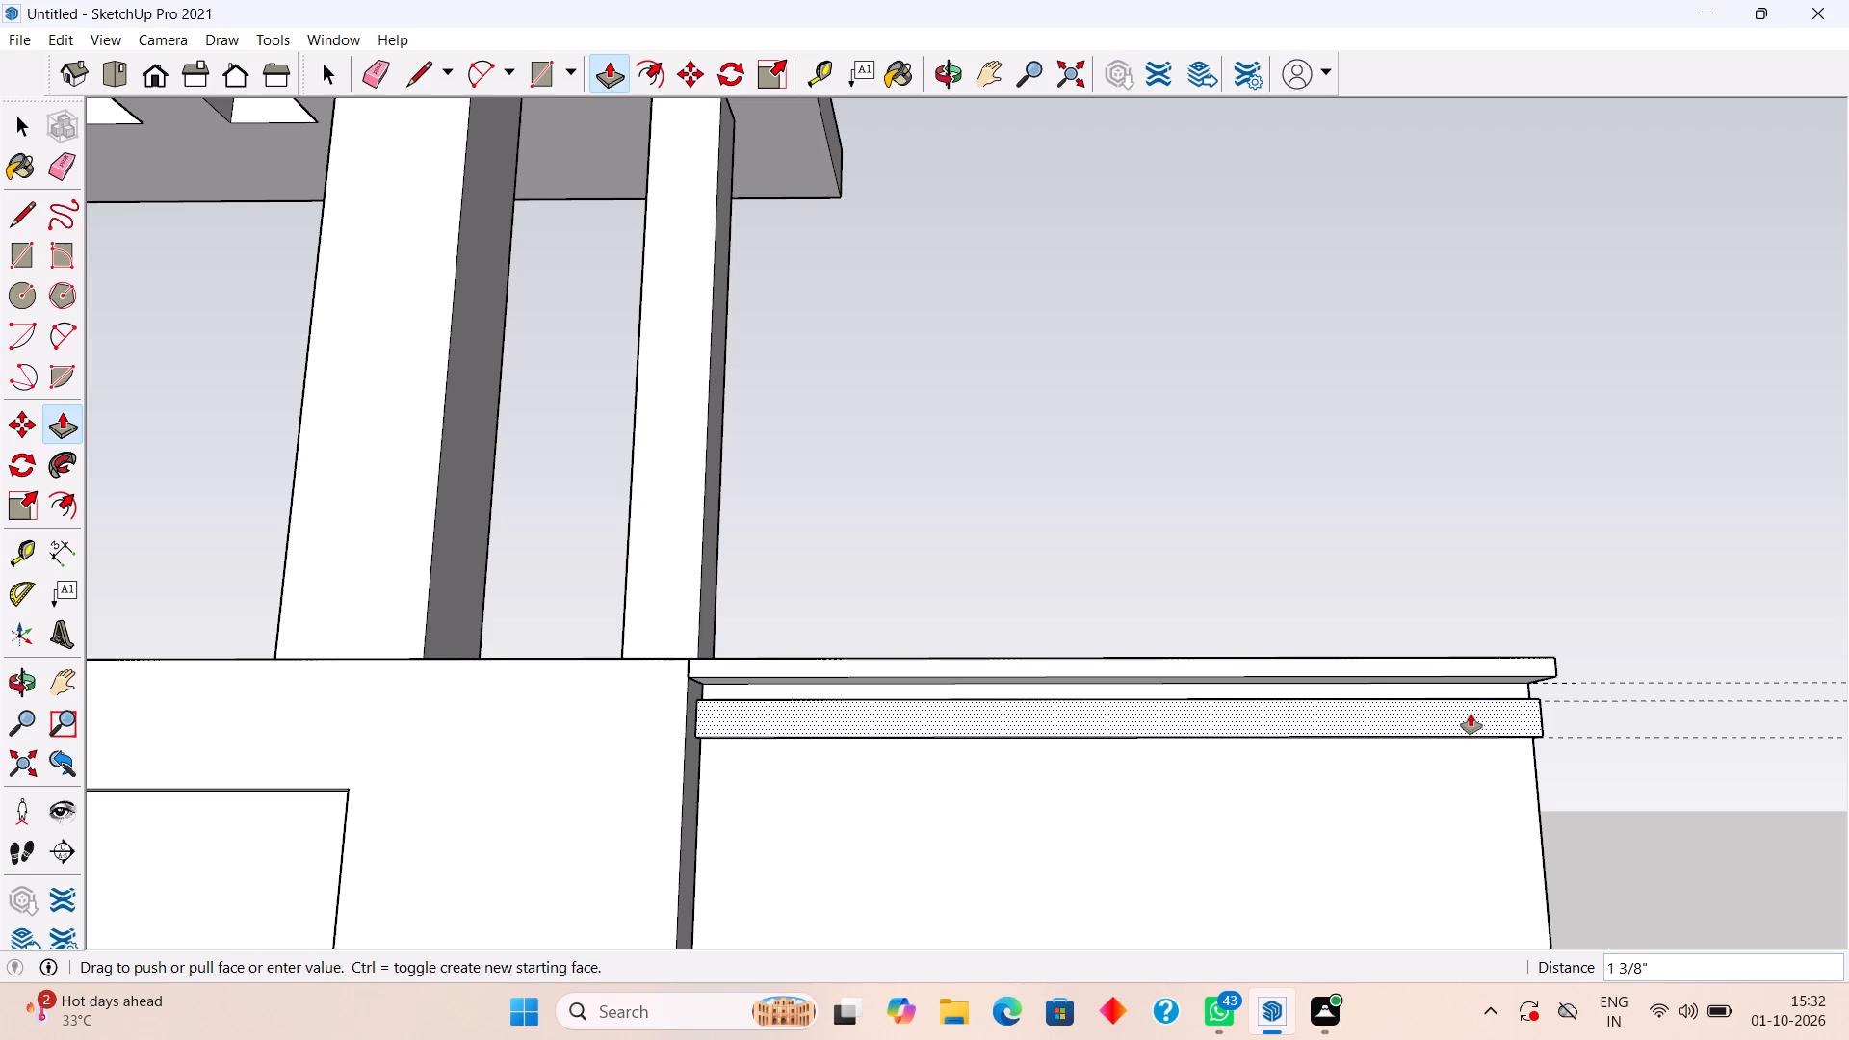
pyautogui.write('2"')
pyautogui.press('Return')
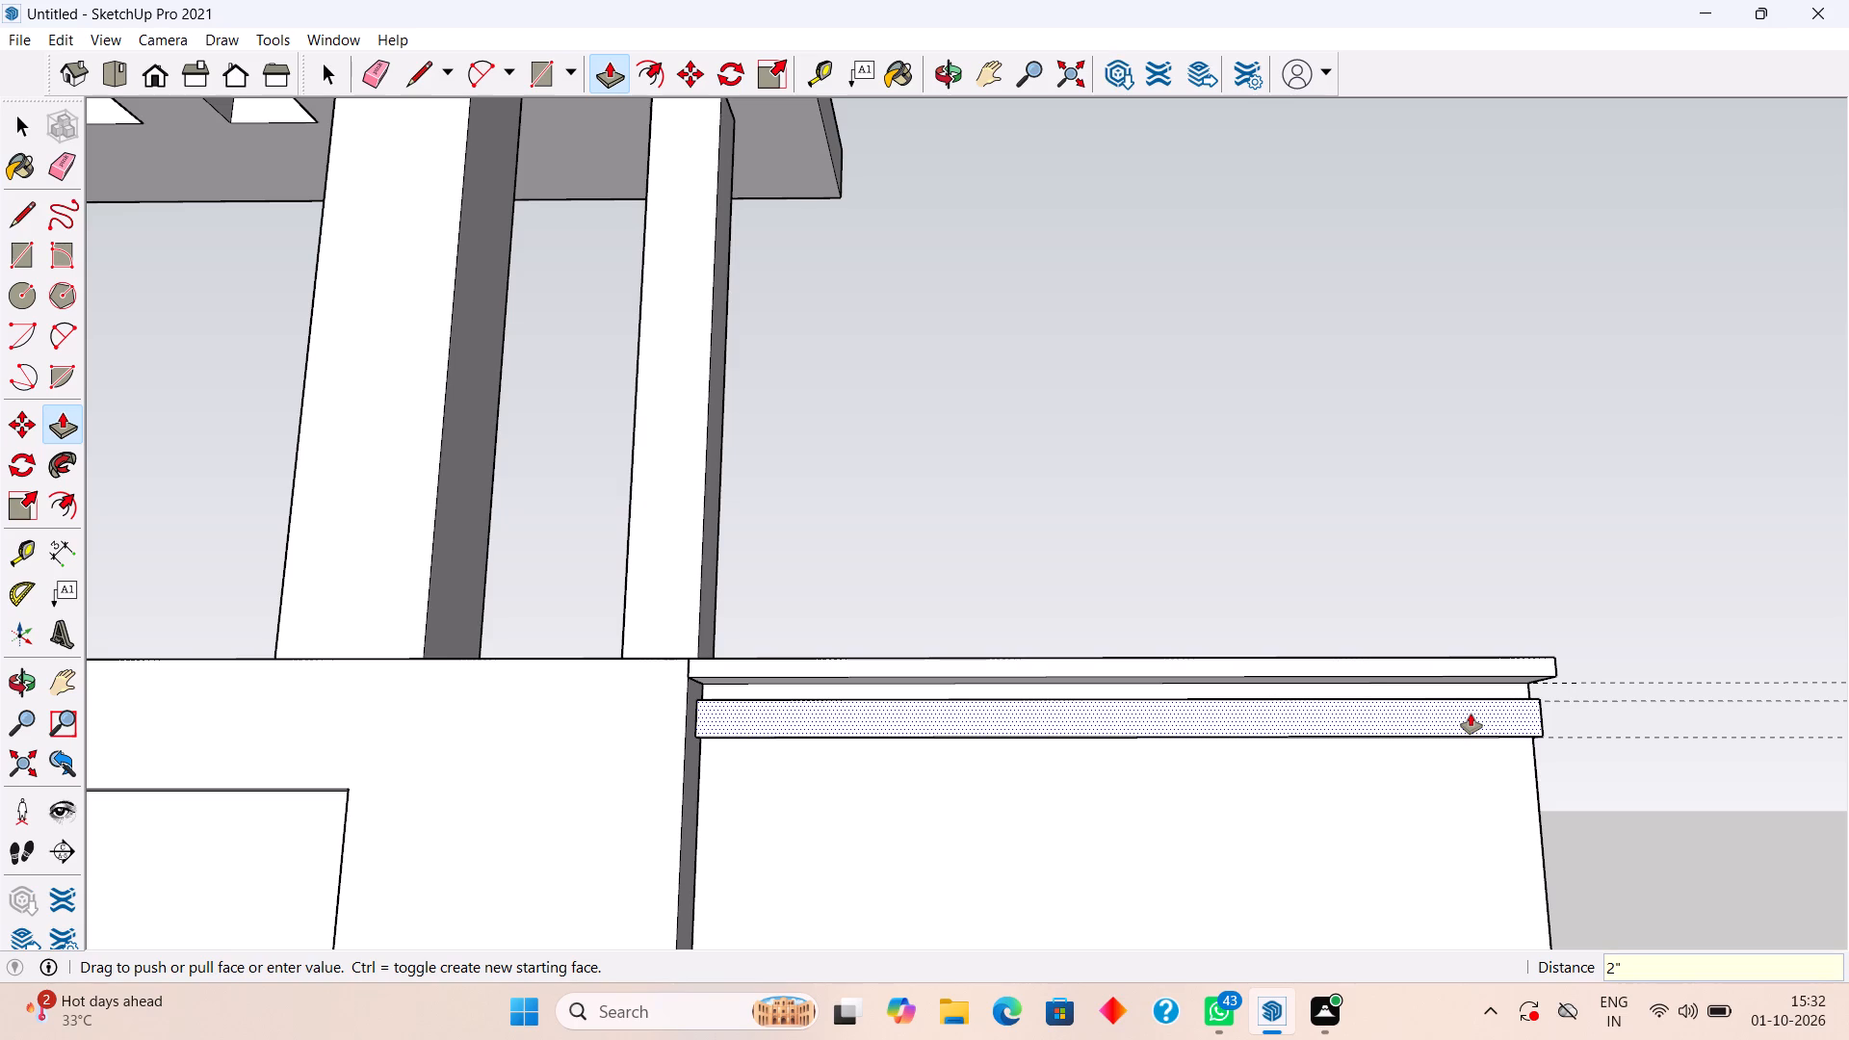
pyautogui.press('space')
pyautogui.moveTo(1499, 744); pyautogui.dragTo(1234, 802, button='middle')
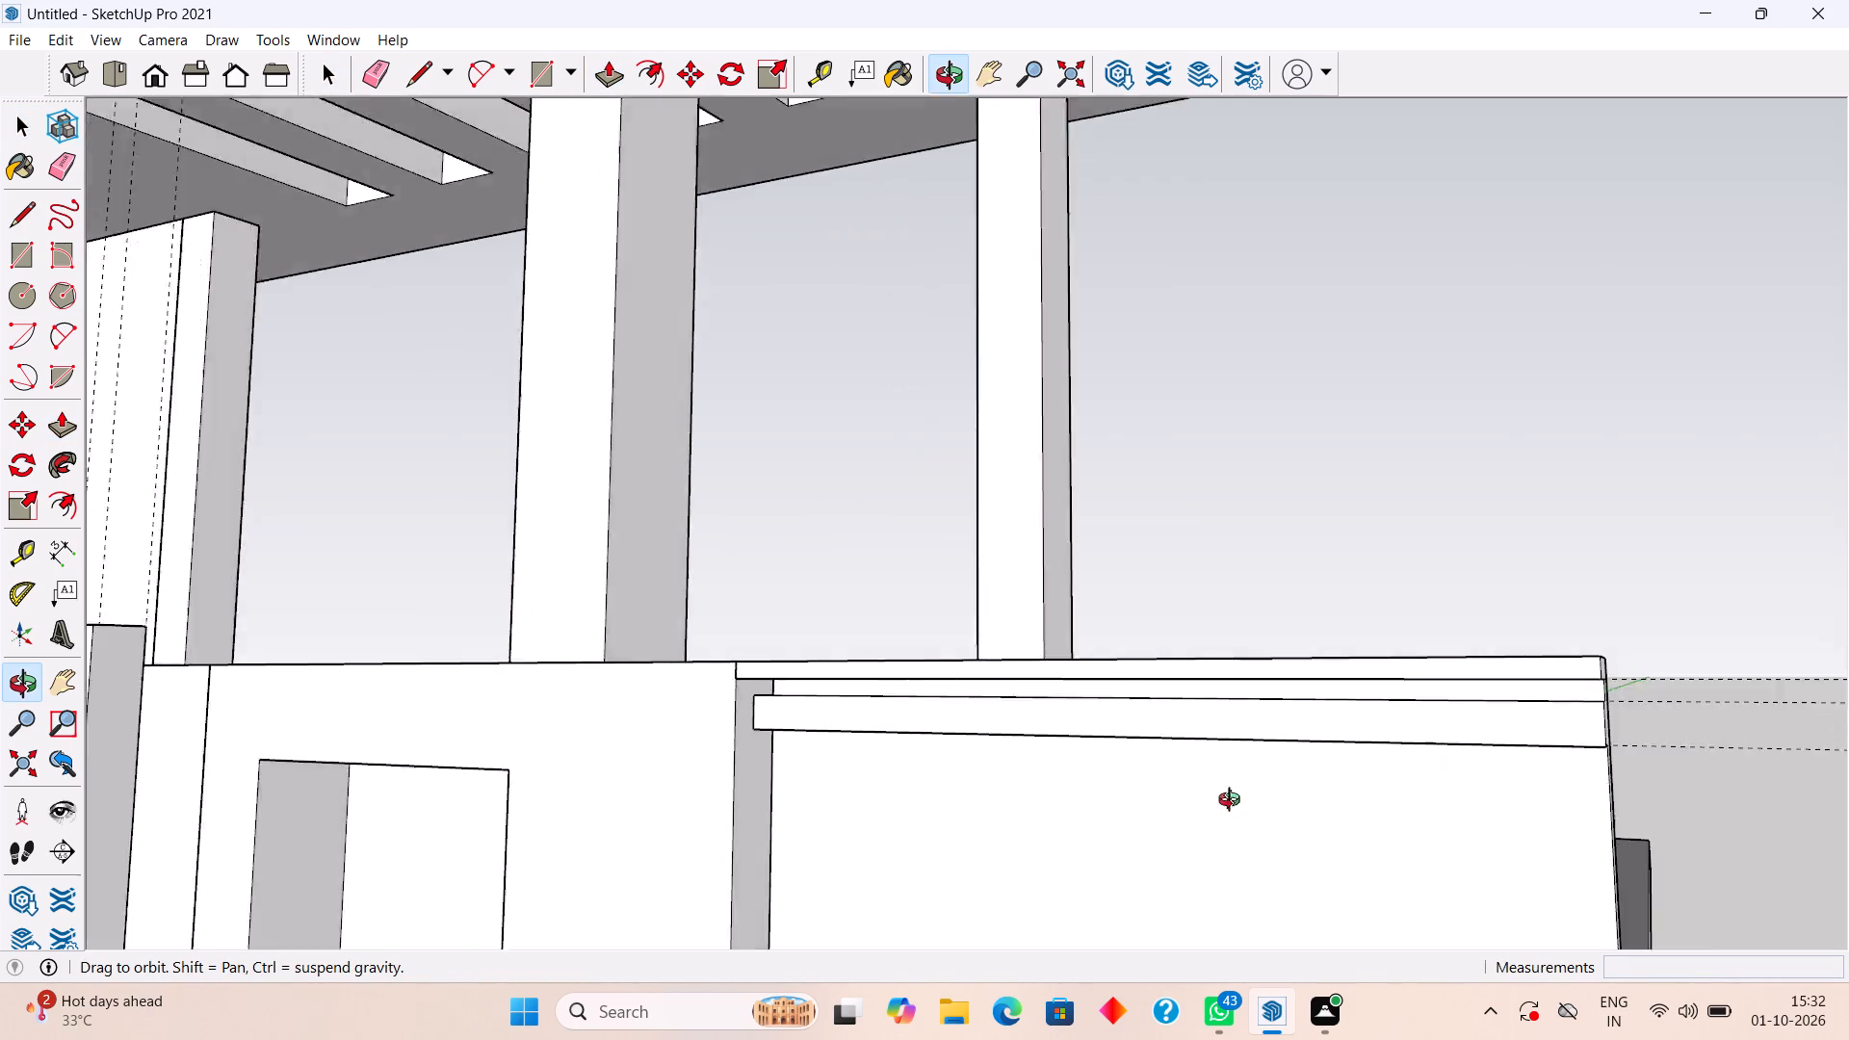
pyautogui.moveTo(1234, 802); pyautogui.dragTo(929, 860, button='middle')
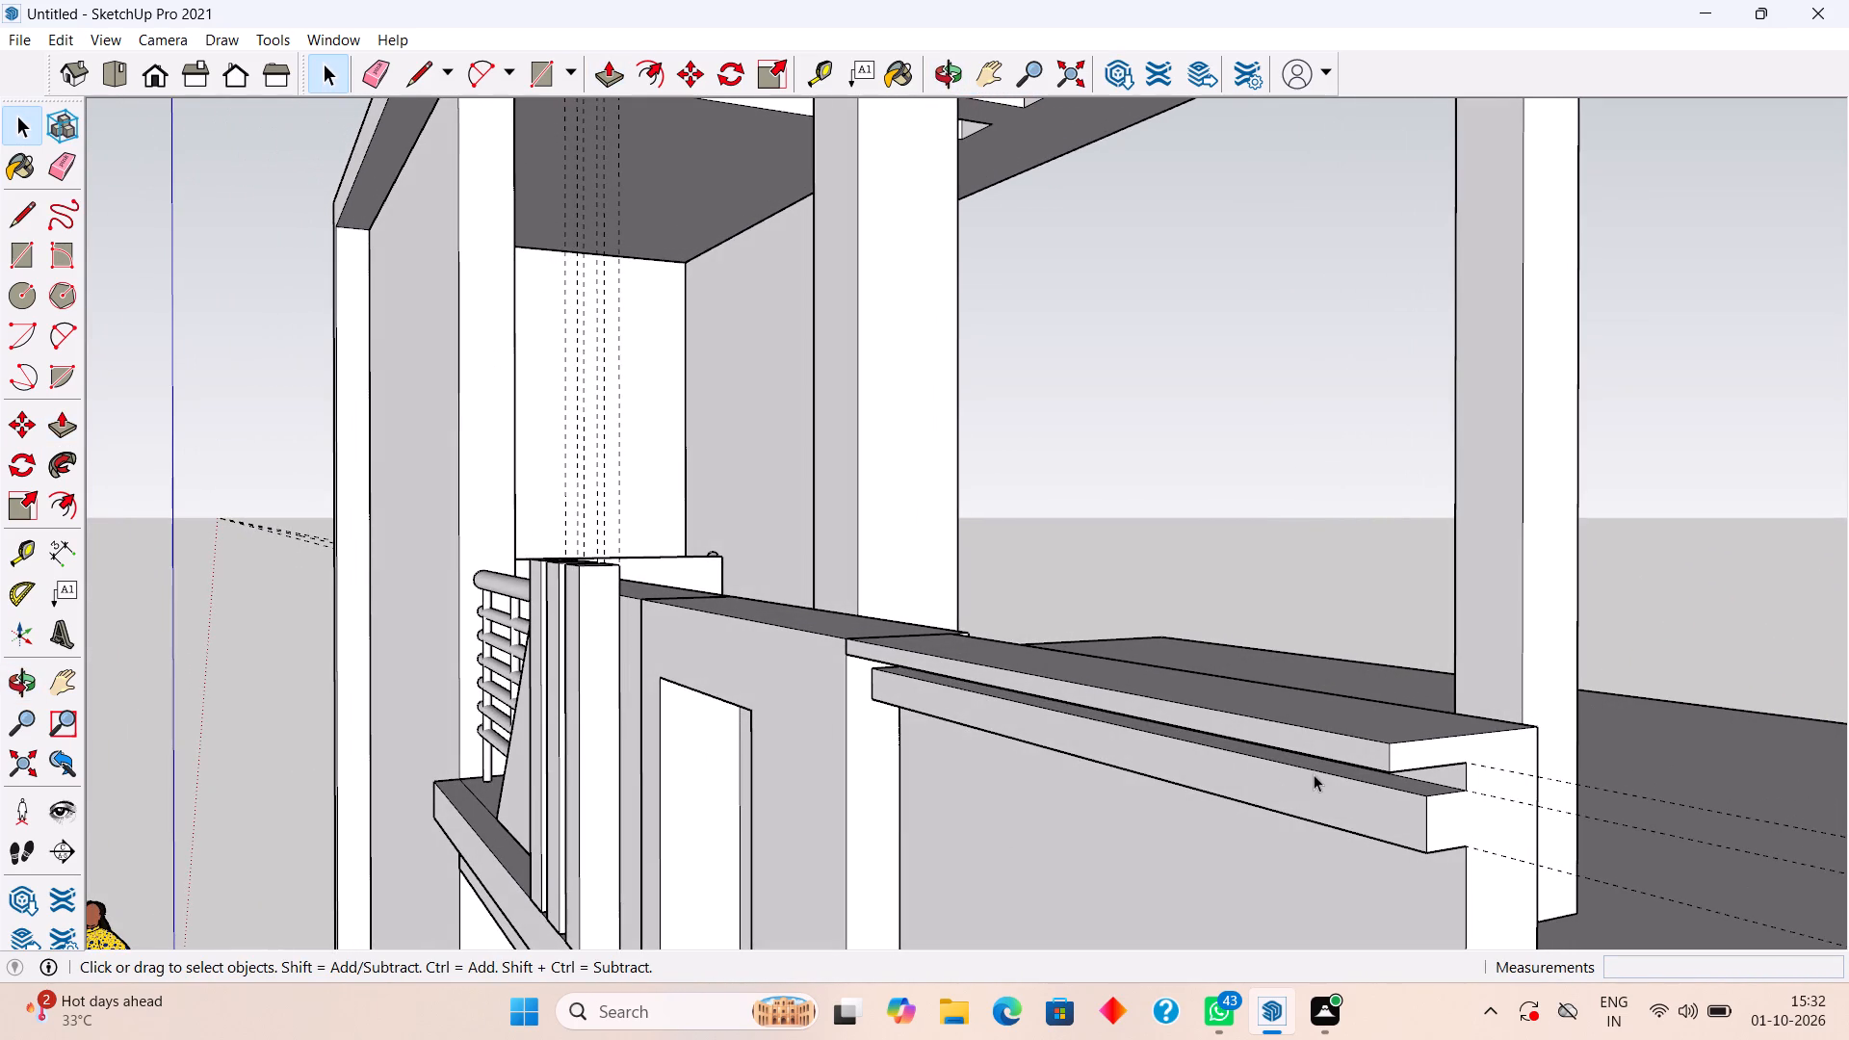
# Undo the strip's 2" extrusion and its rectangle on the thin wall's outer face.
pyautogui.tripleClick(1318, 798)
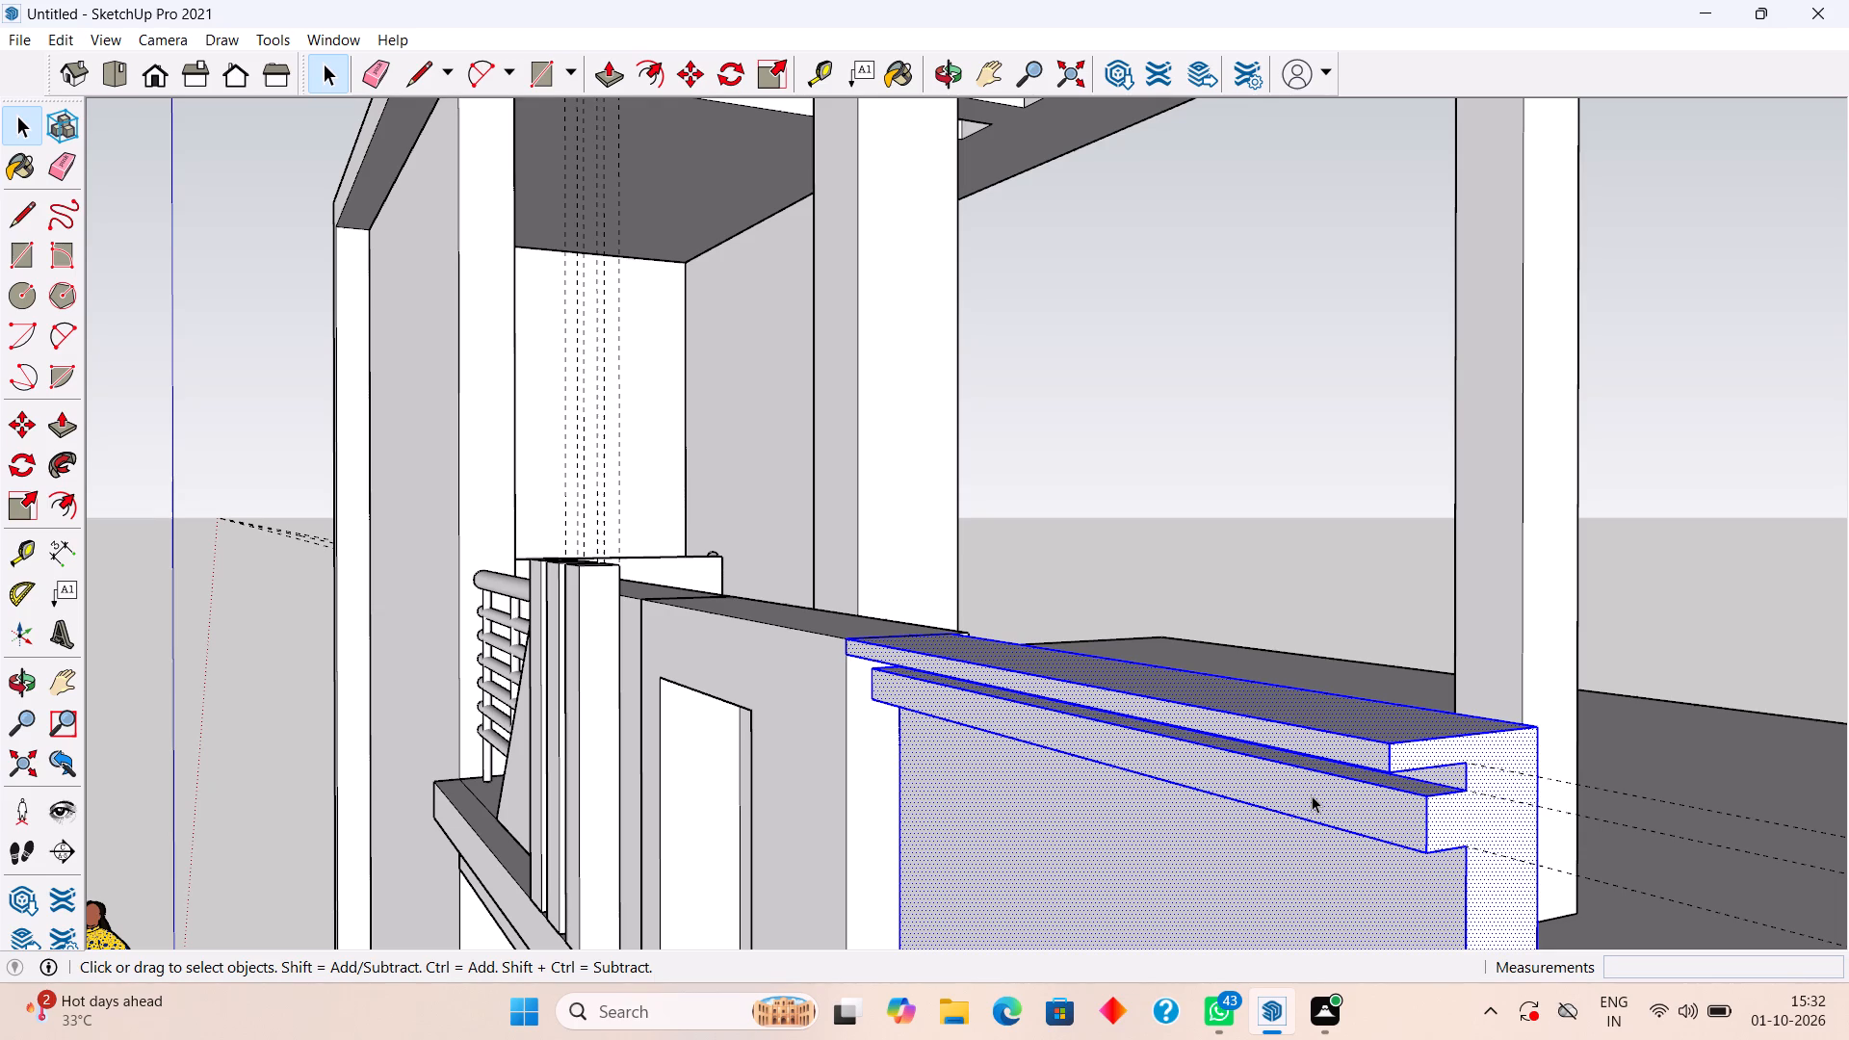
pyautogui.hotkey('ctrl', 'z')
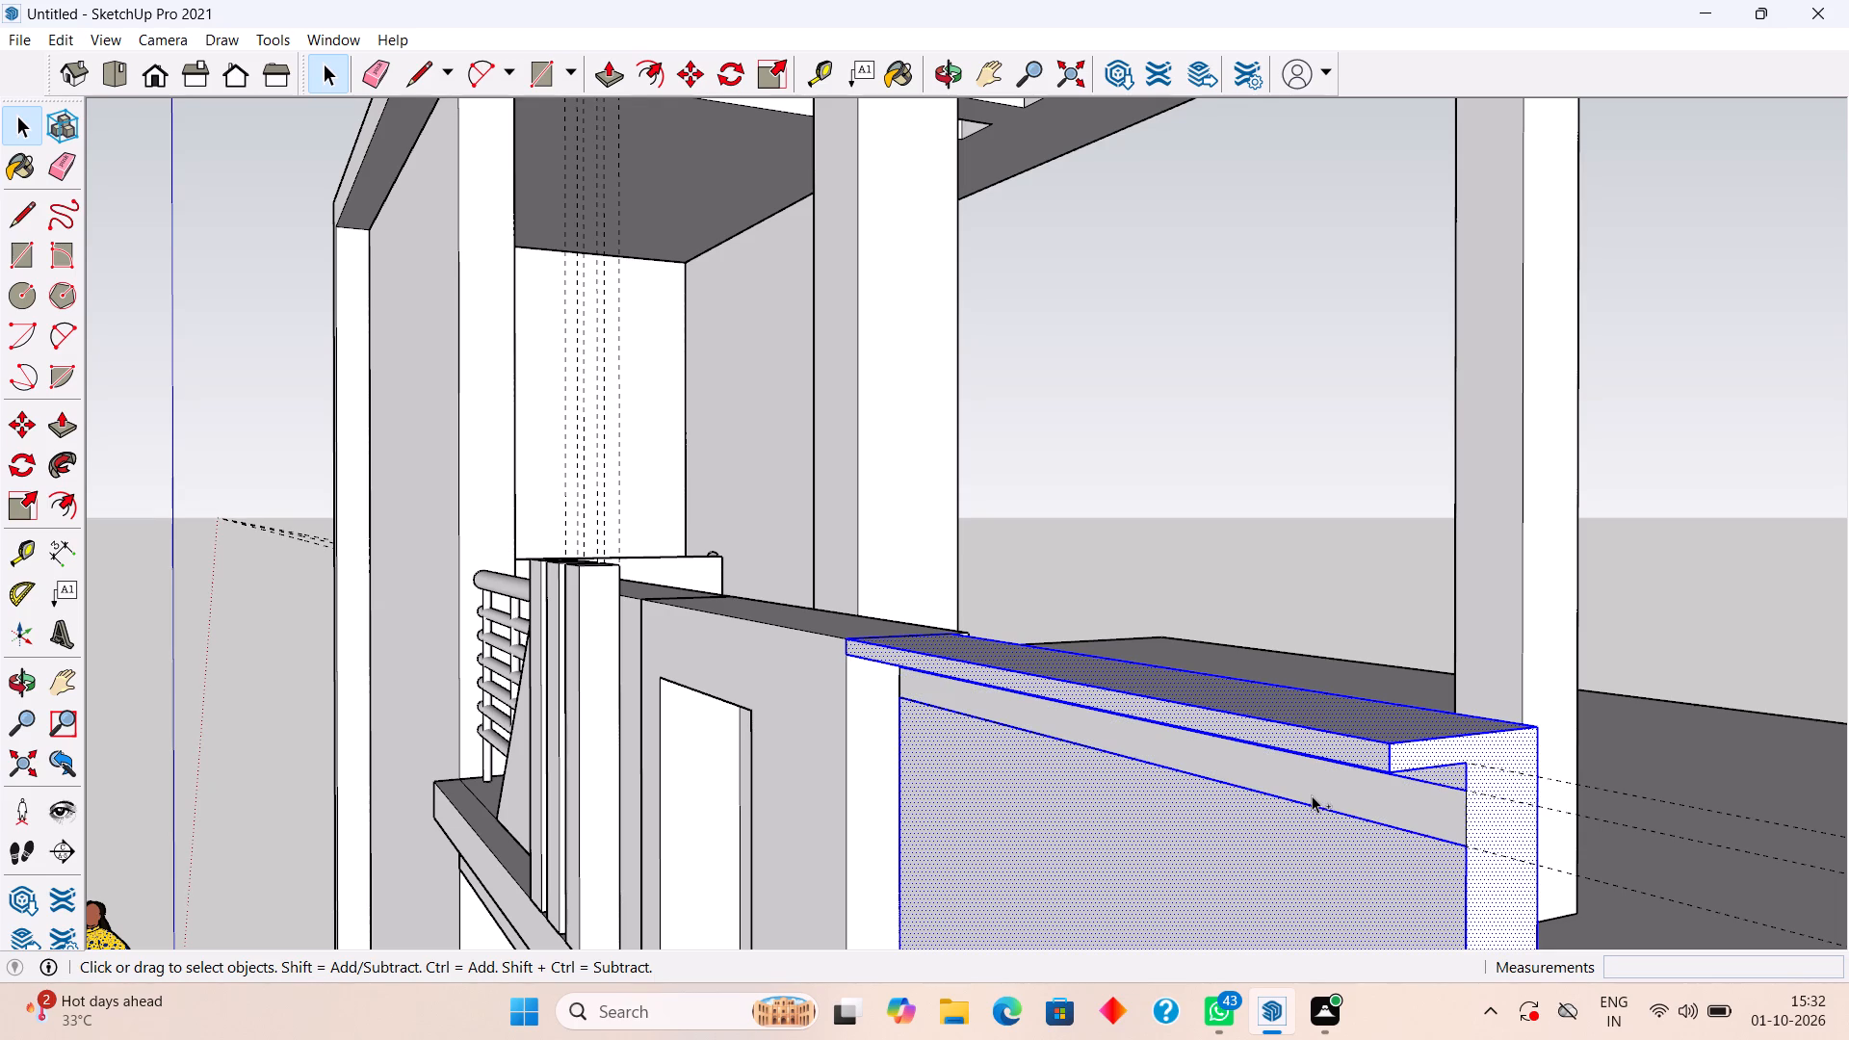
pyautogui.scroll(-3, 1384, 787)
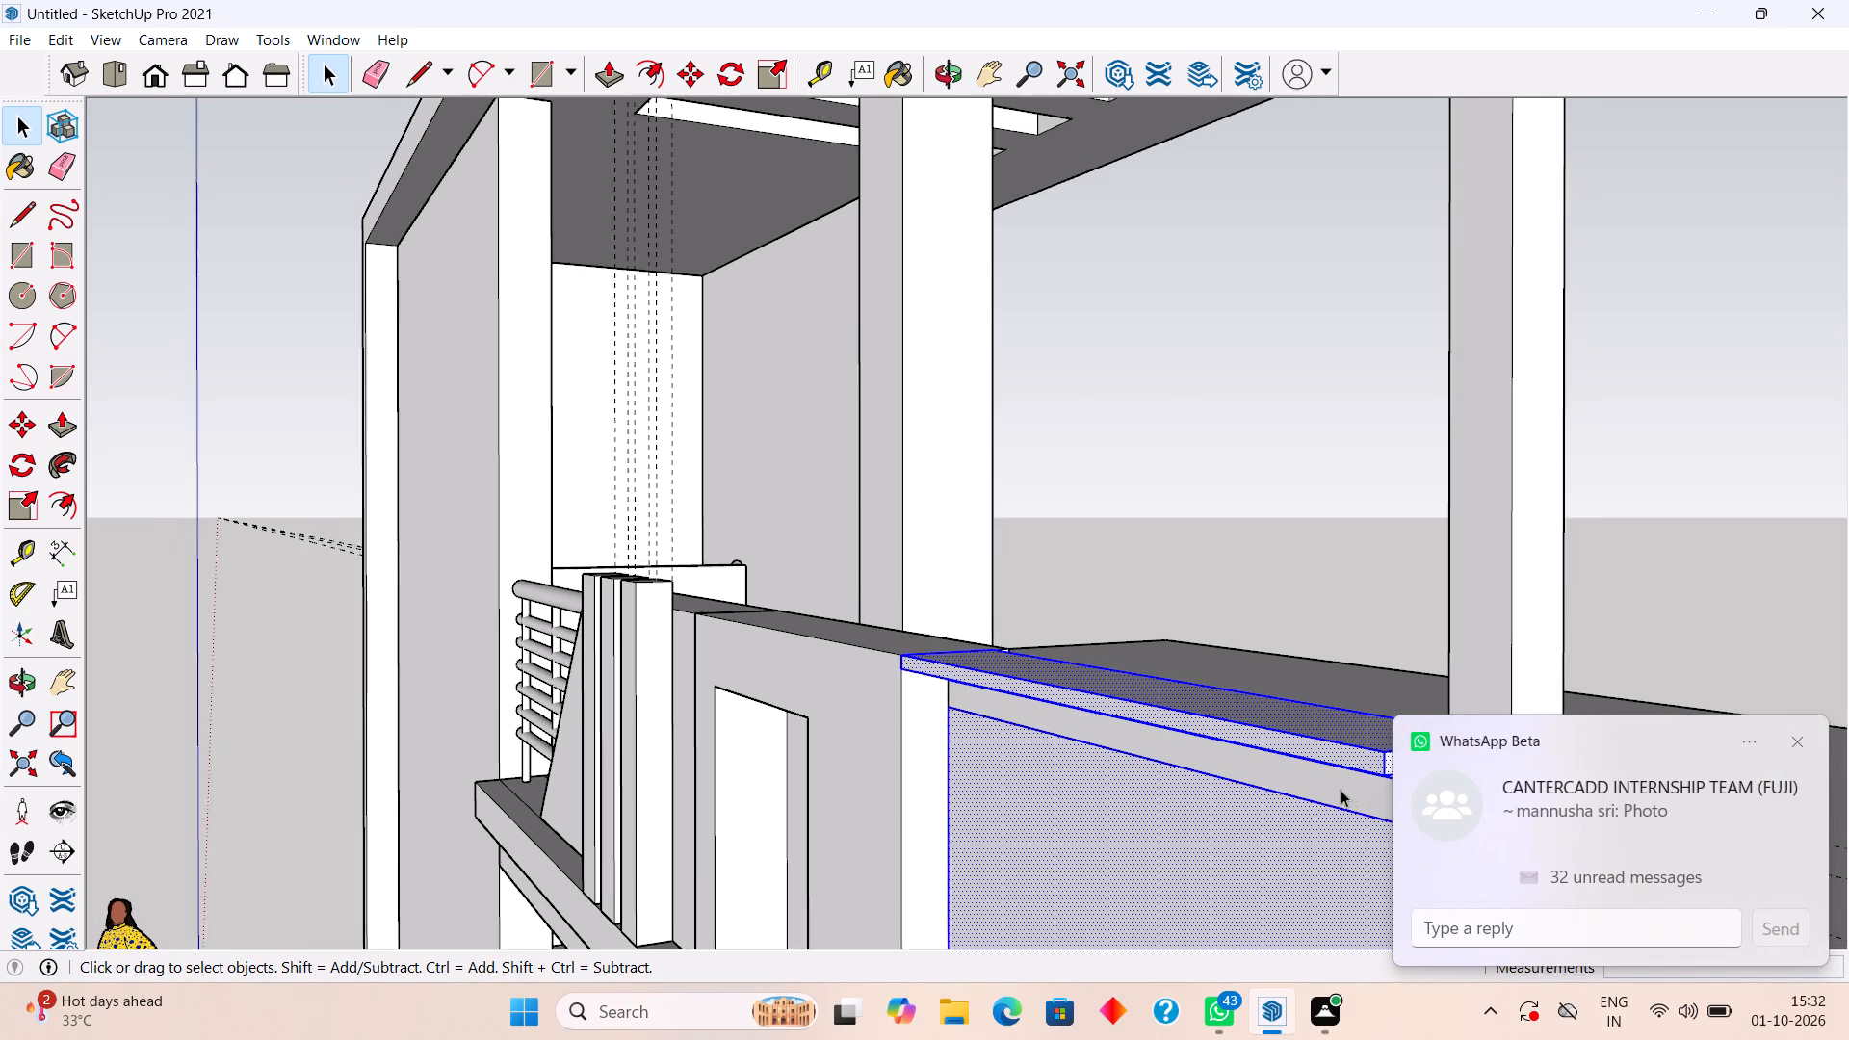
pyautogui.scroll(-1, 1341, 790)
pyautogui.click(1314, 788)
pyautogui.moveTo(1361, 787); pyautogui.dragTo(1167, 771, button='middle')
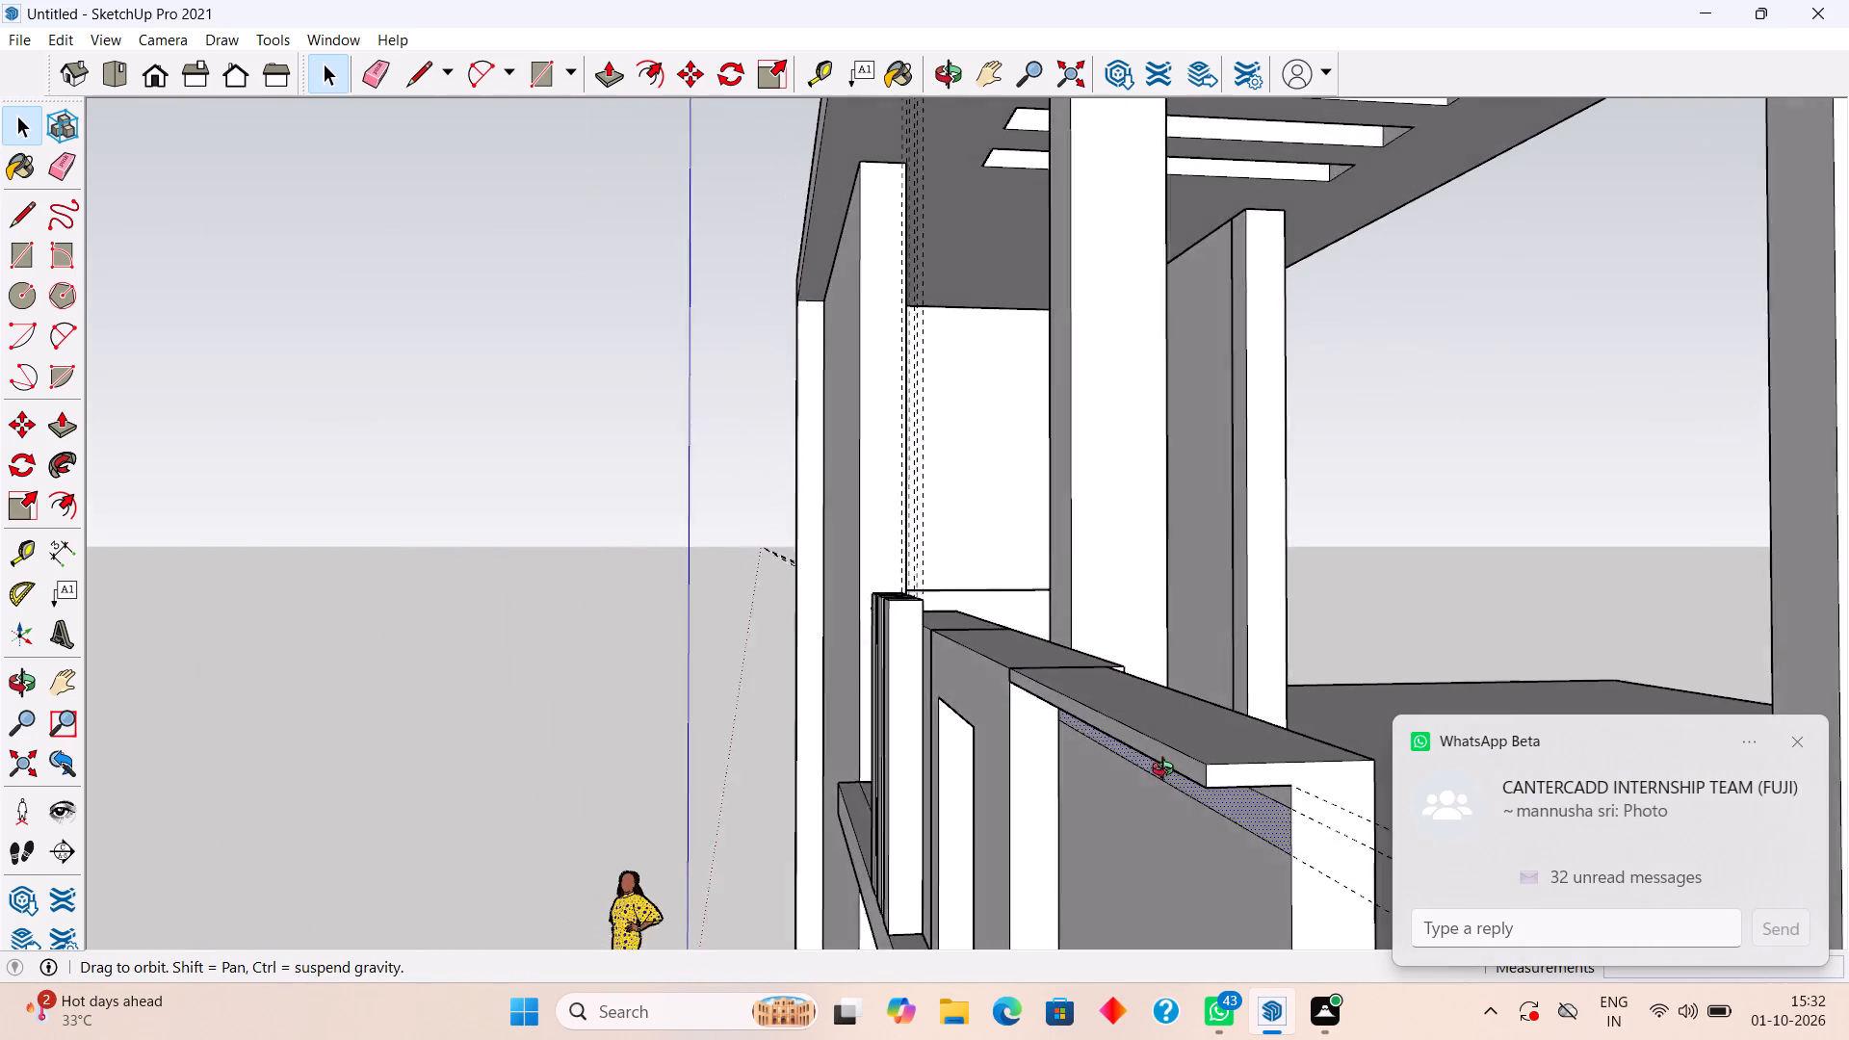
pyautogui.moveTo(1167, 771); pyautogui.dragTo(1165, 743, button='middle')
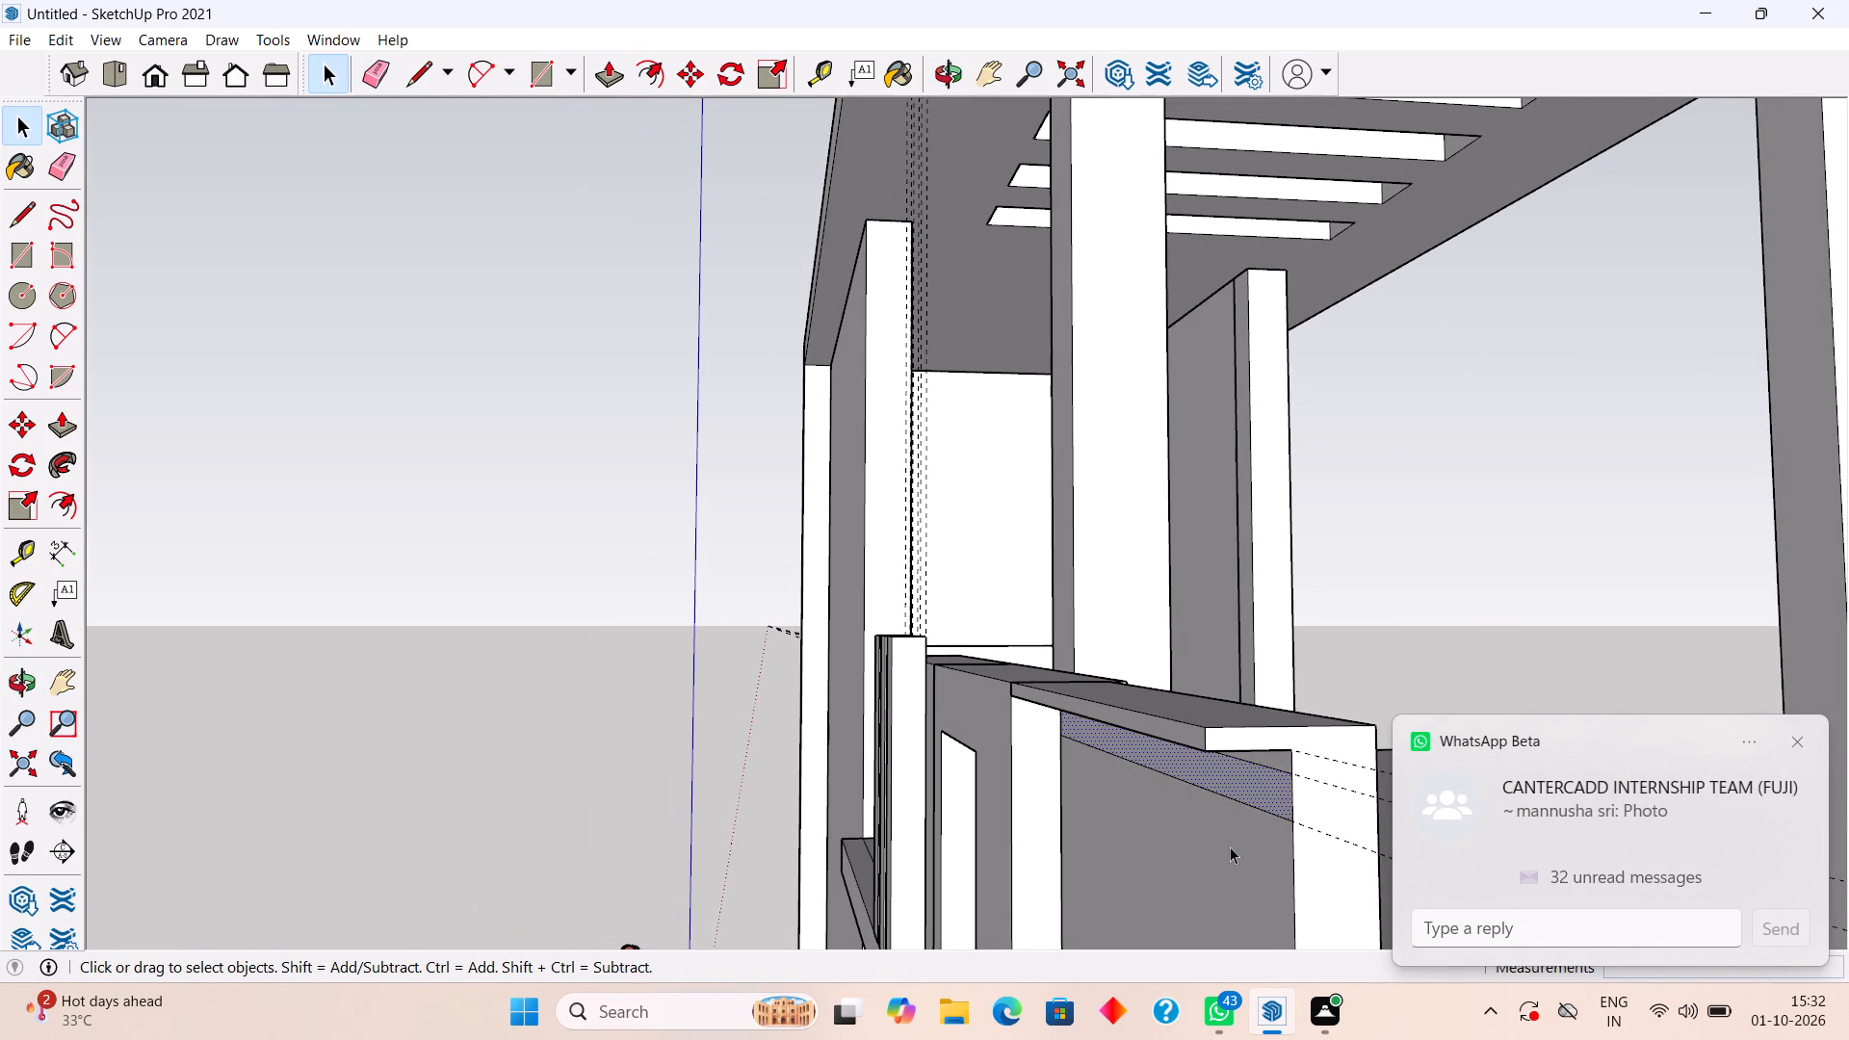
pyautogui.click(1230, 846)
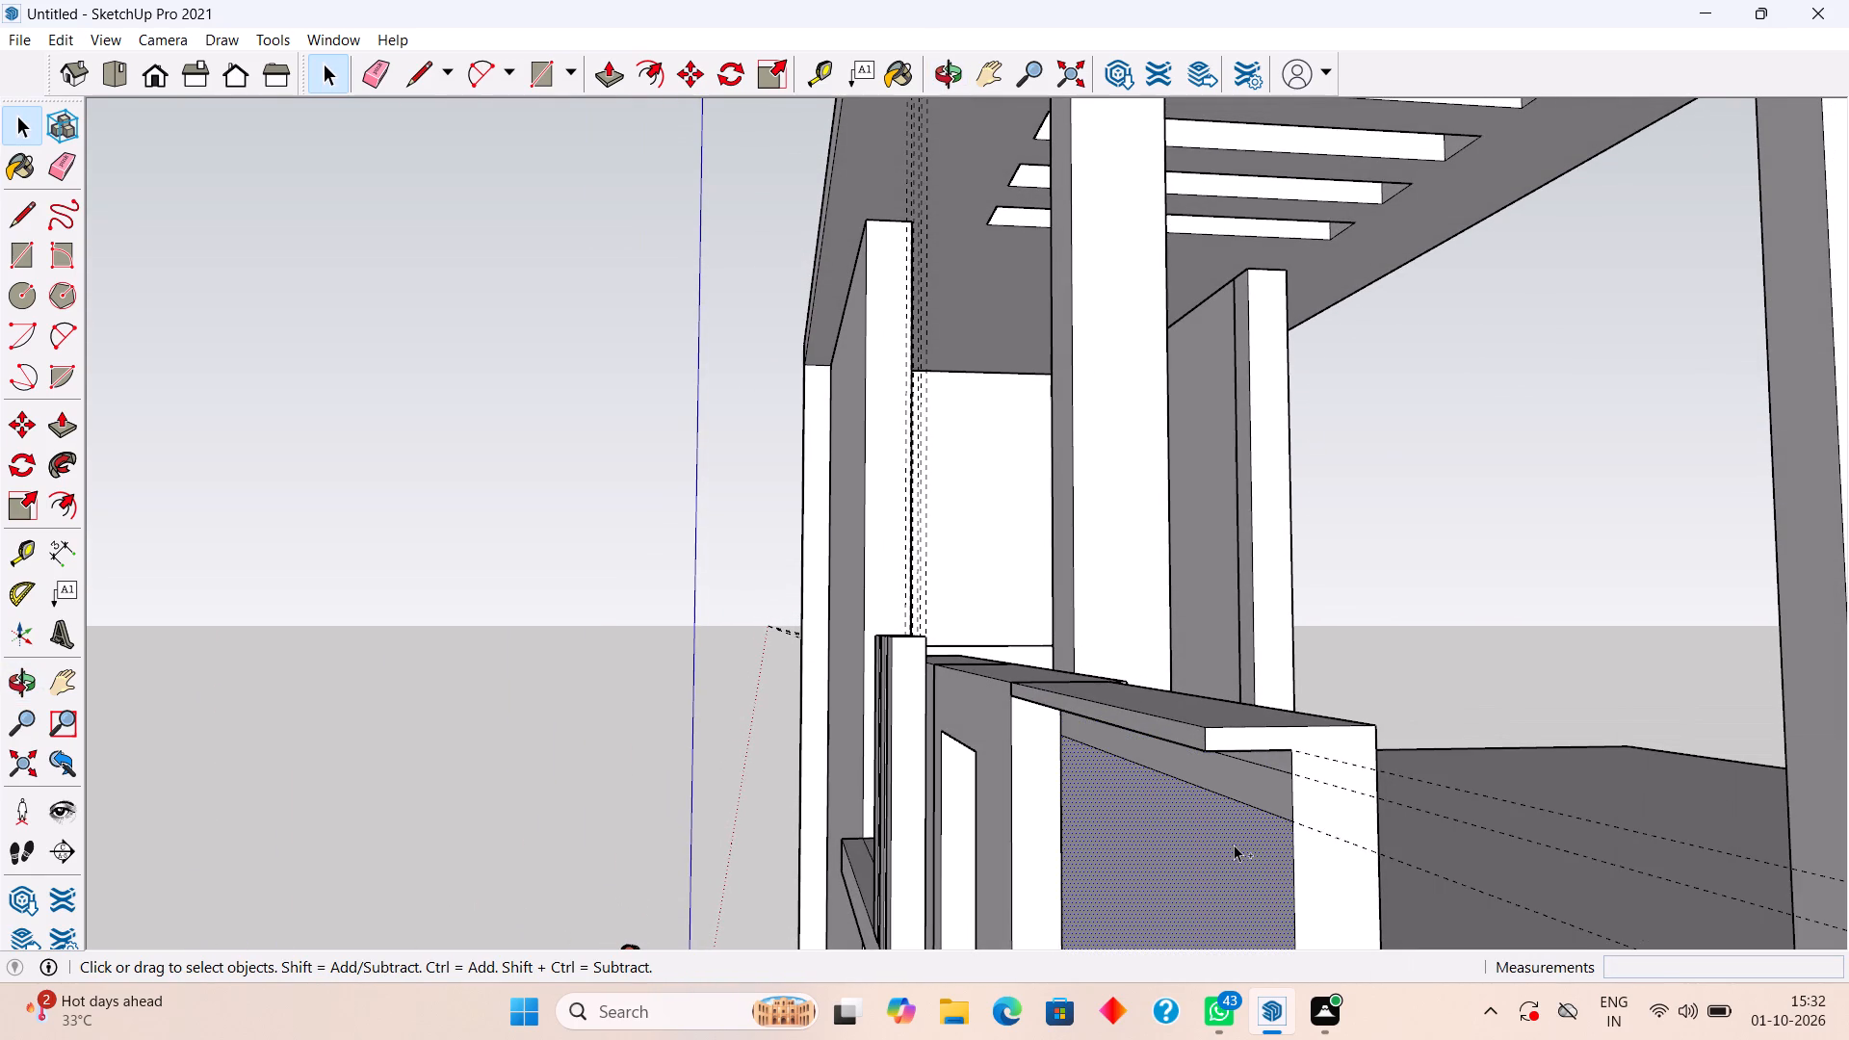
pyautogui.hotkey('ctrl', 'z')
# Make a group of the thin wall together with its projecting top ledge.
pyautogui.tripleClick(1237, 844)
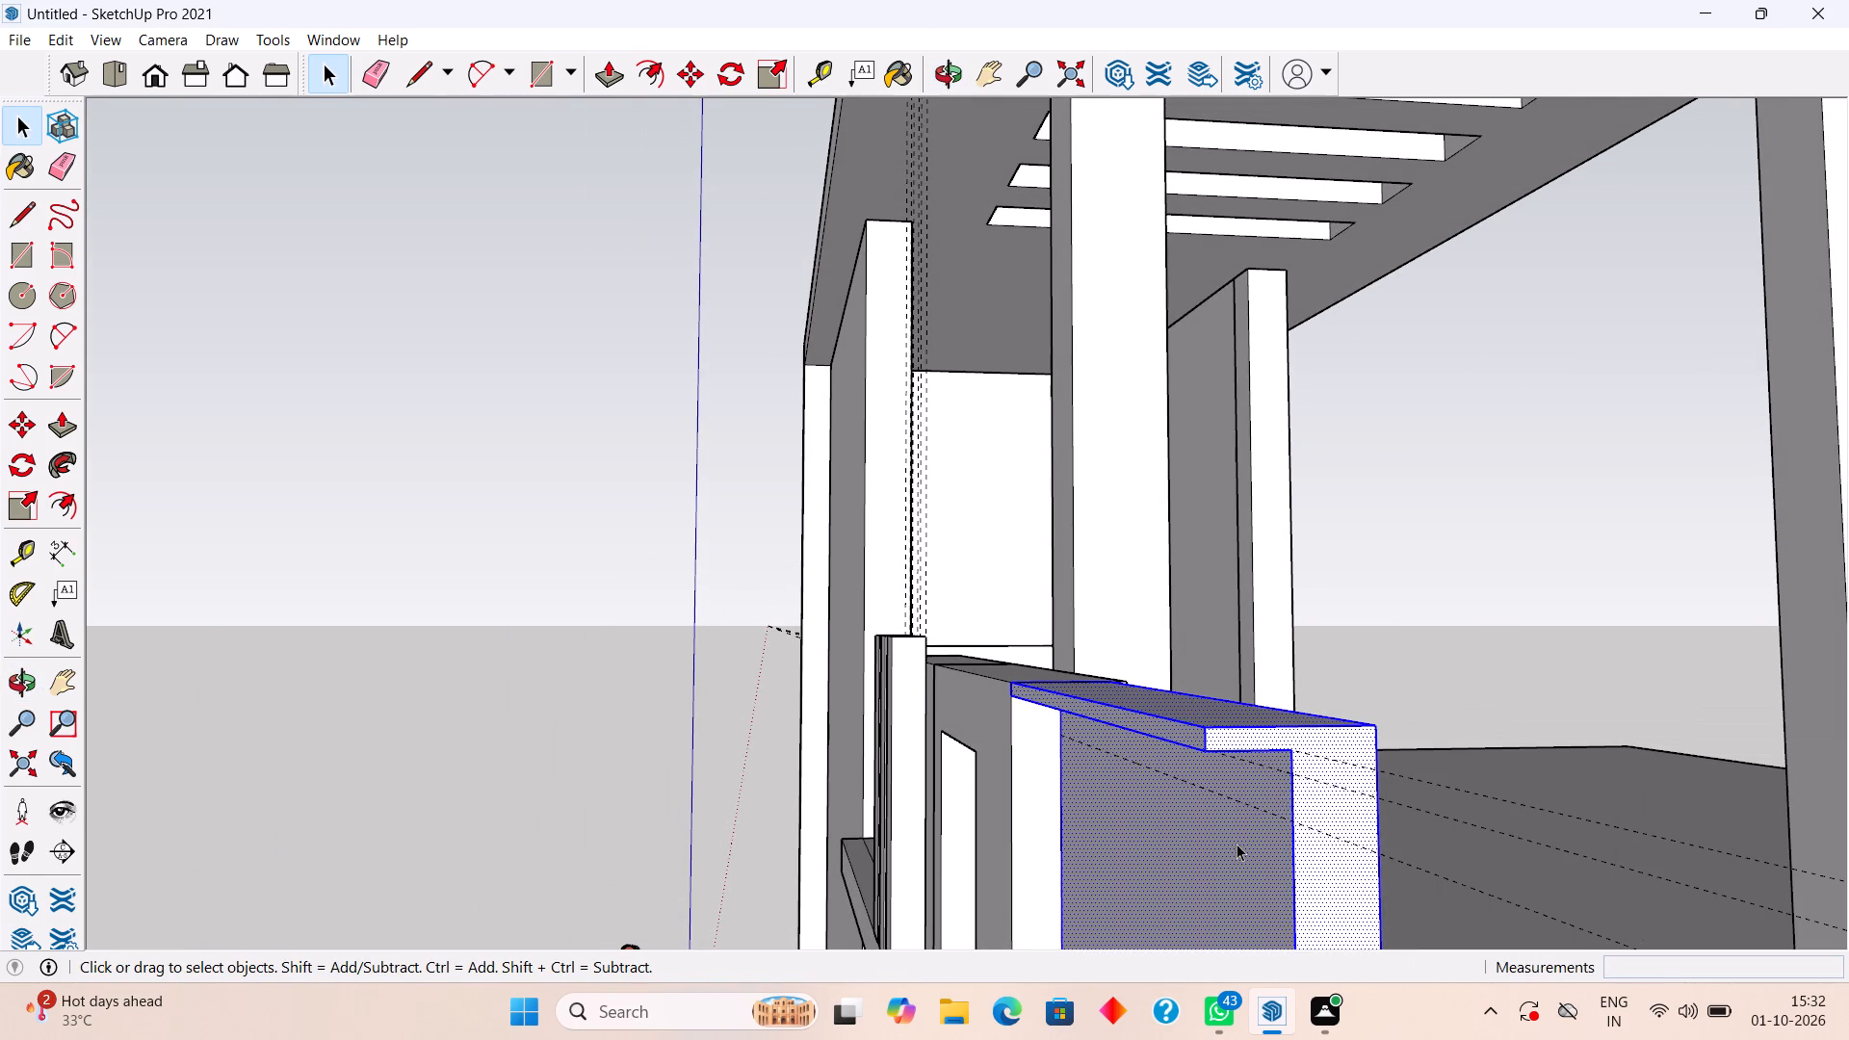
pyautogui.rightClick(1237, 843)
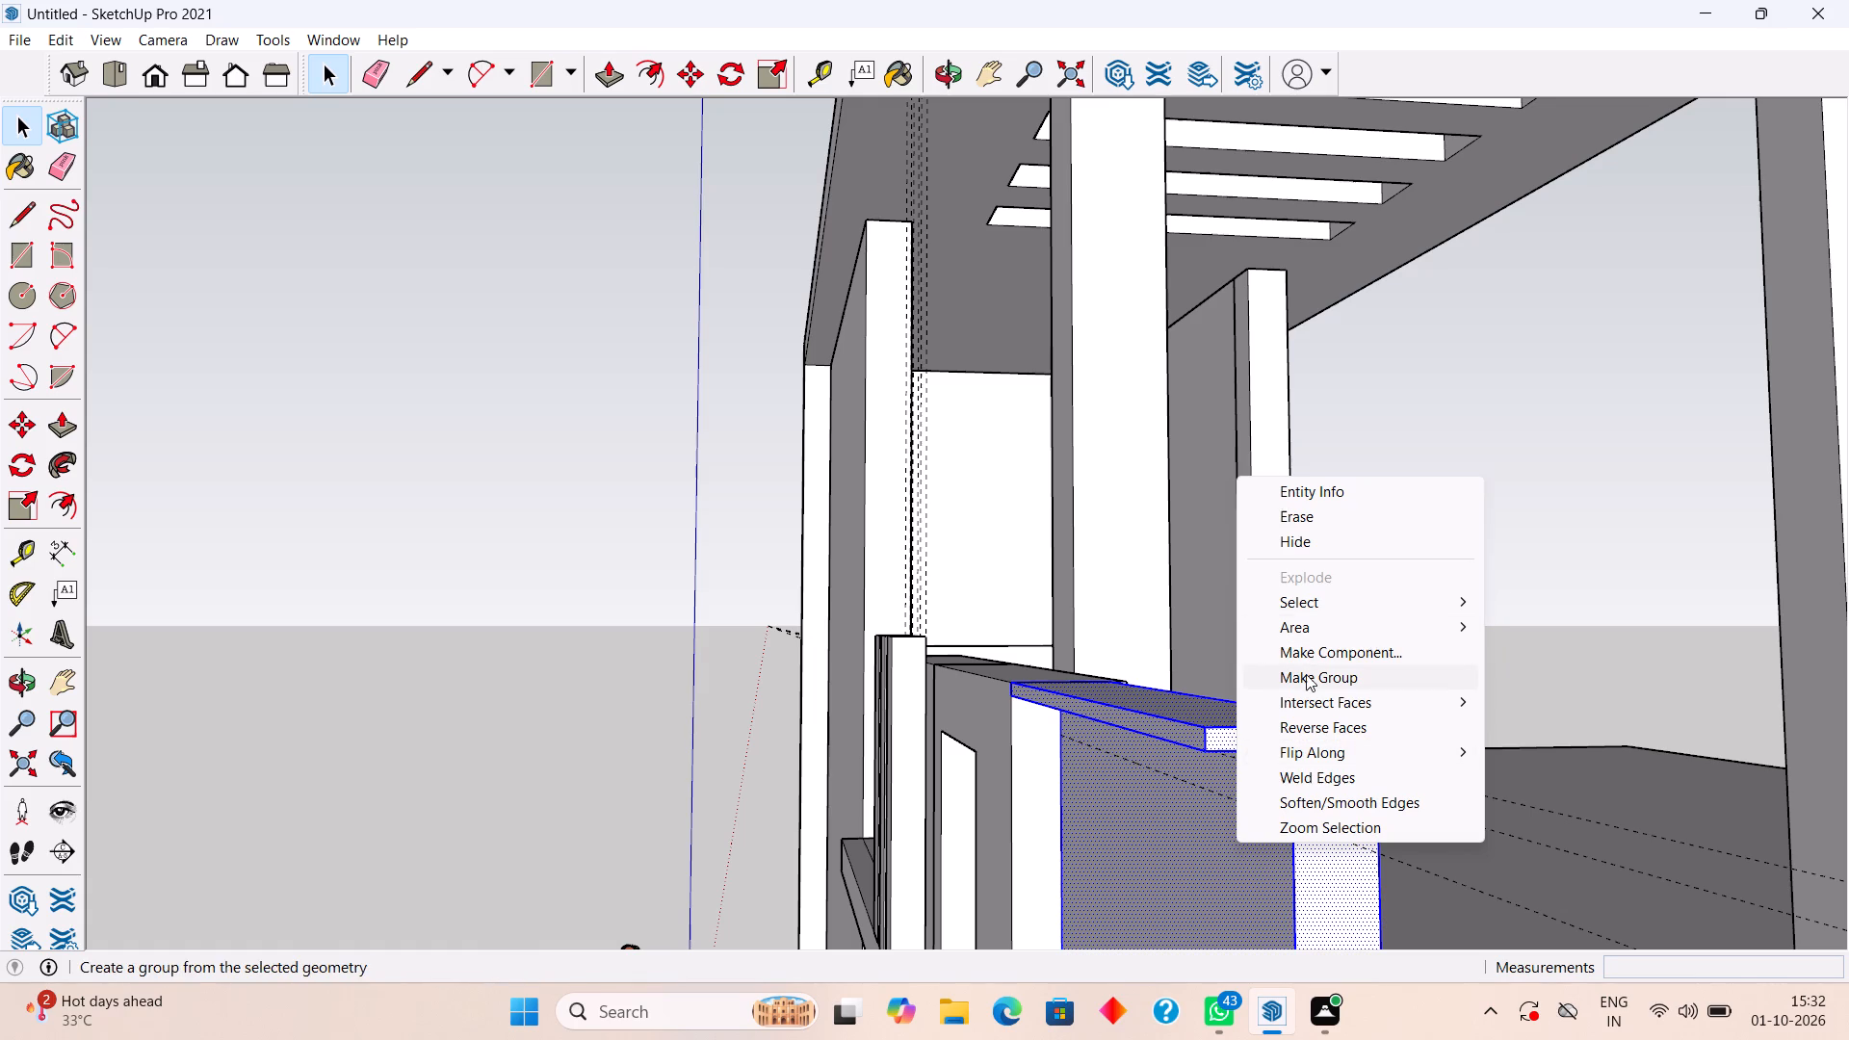
pyautogui.click(1306, 674)
pyautogui.moveTo(1181, 888); pyautogui.dragTo(1306, 793, button='middle')
pyautogui.click(1297, 804)
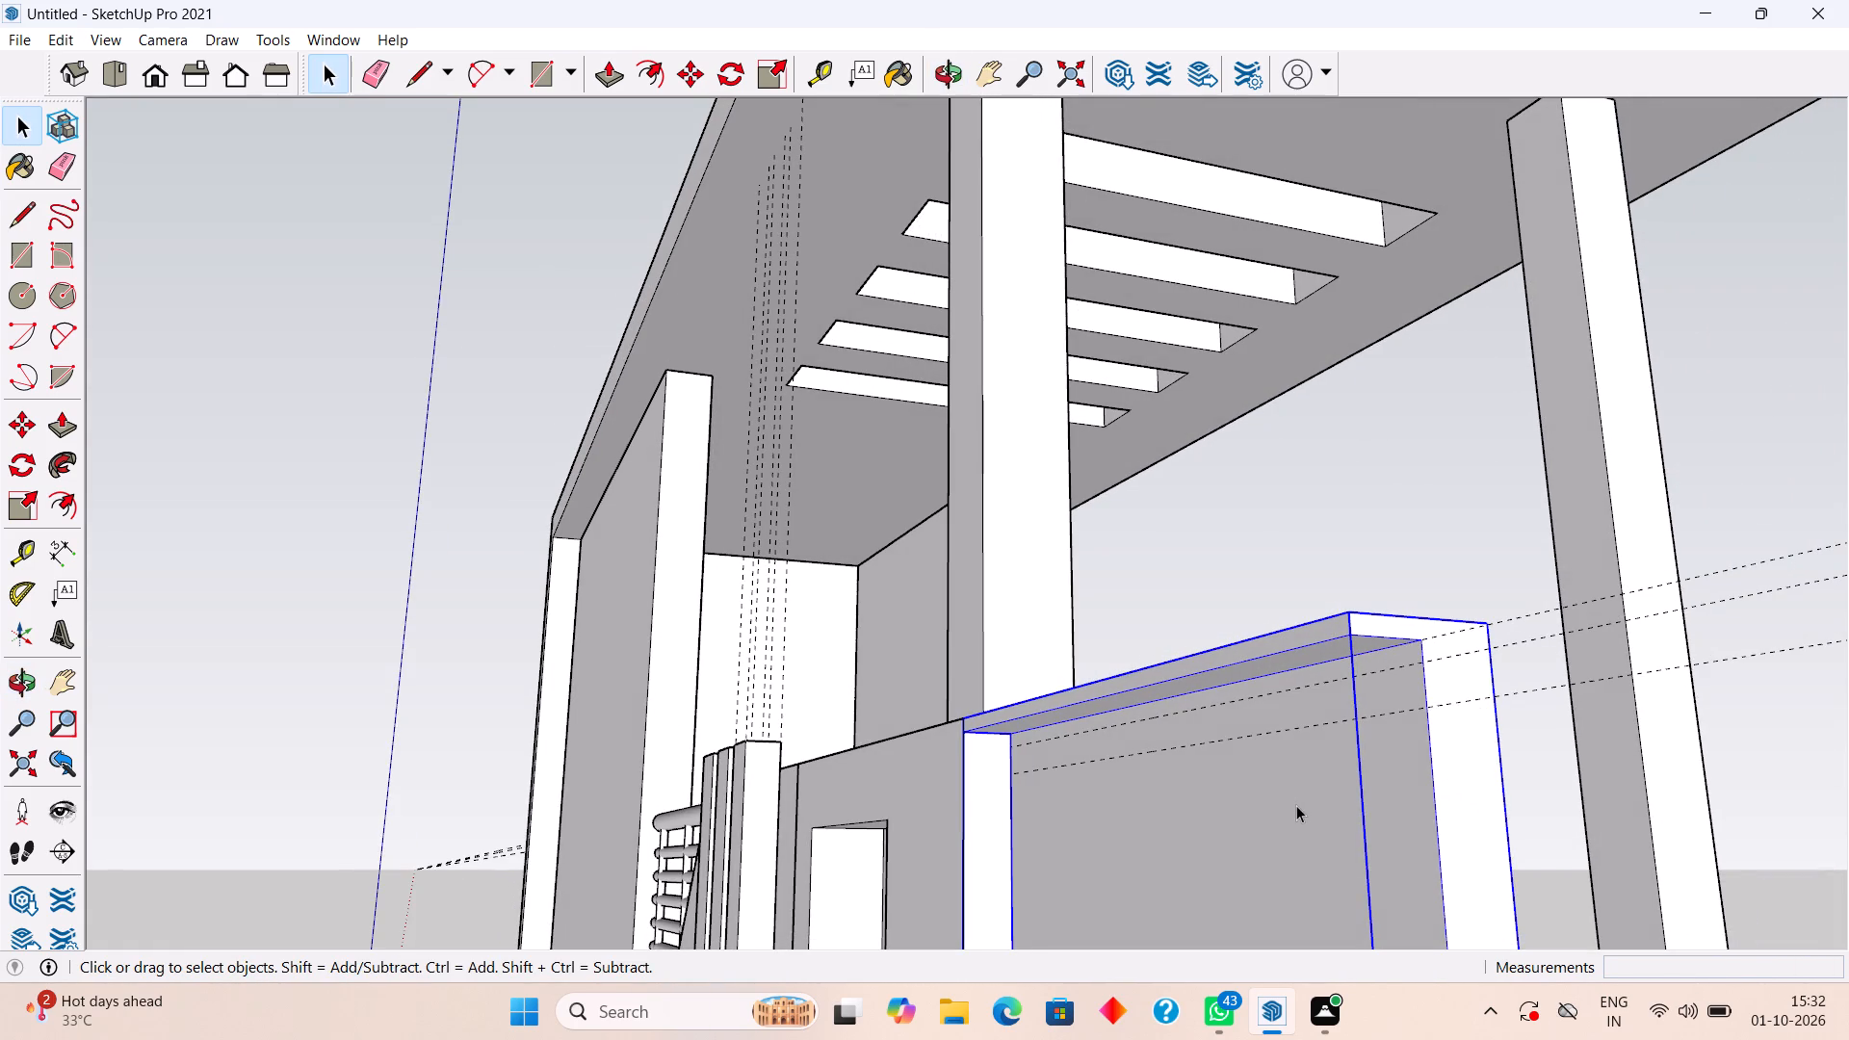
pyautogui.scroll(4, 1252, 814)
pyautogui.click(1261, 810)
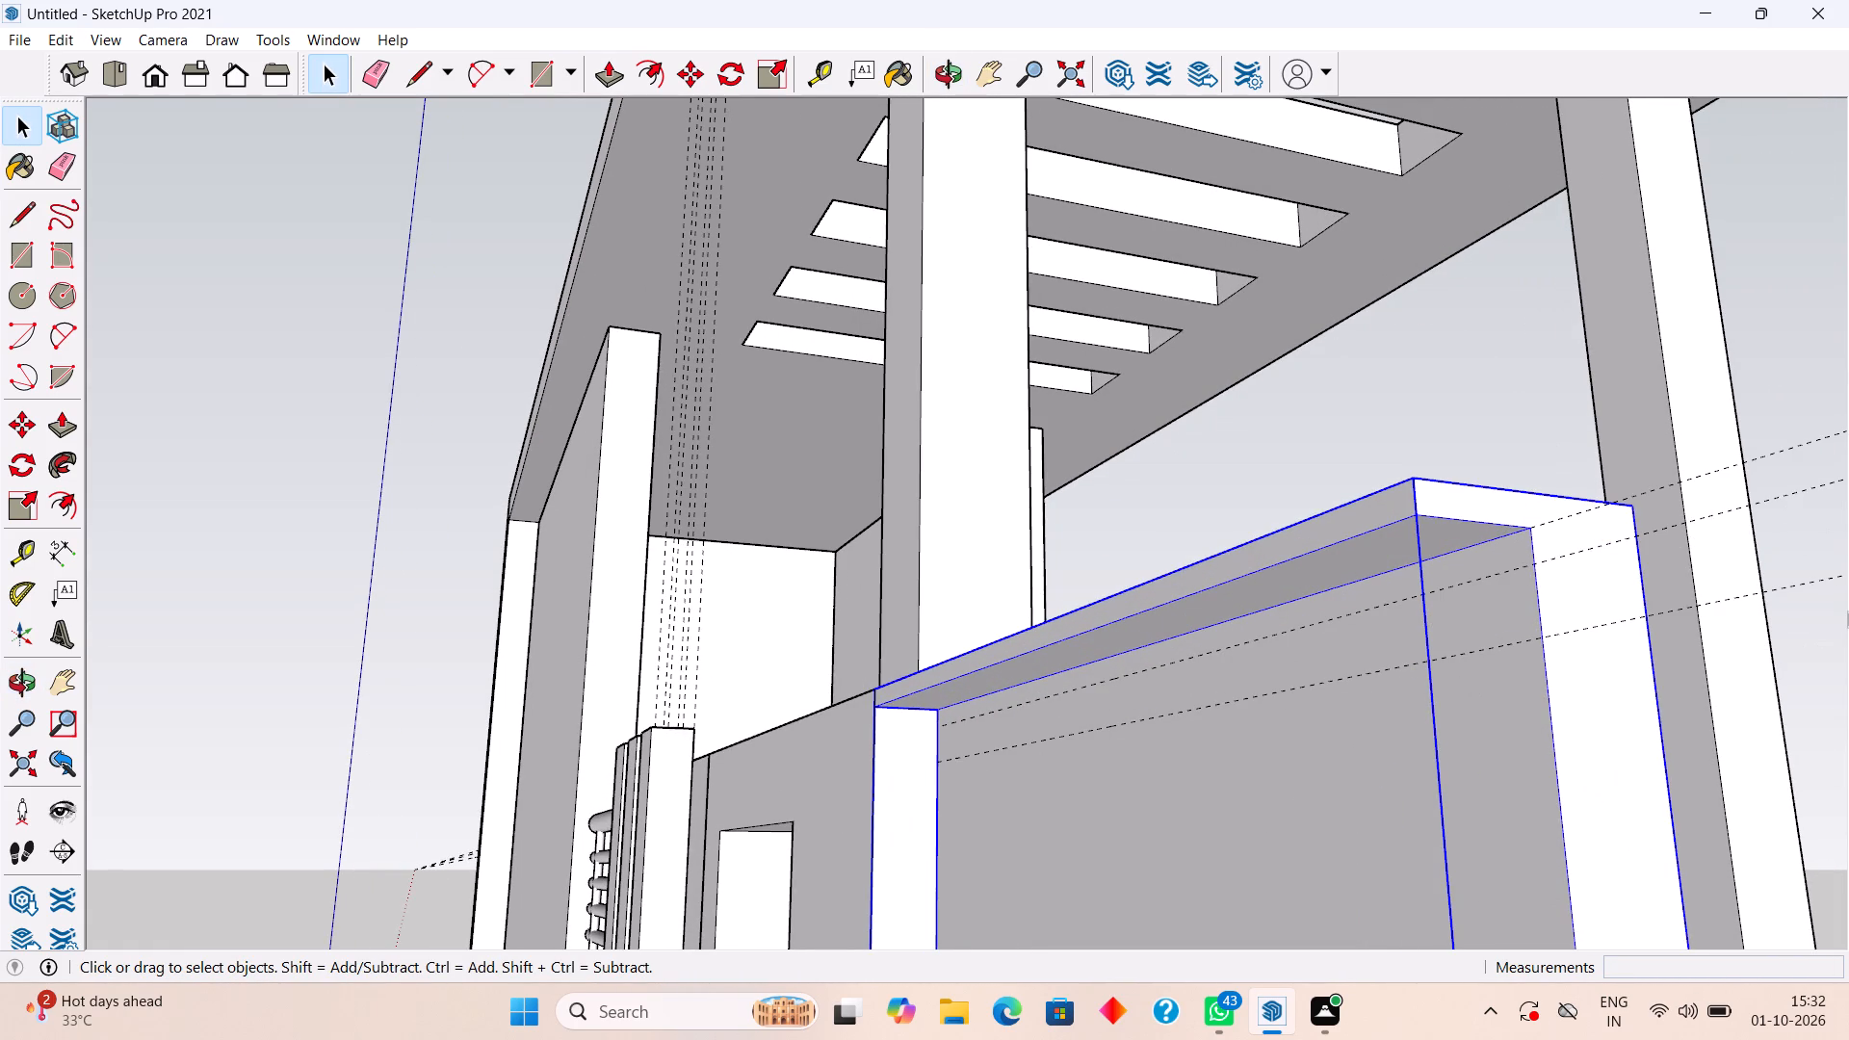
pyautogui.click(1416, 352)
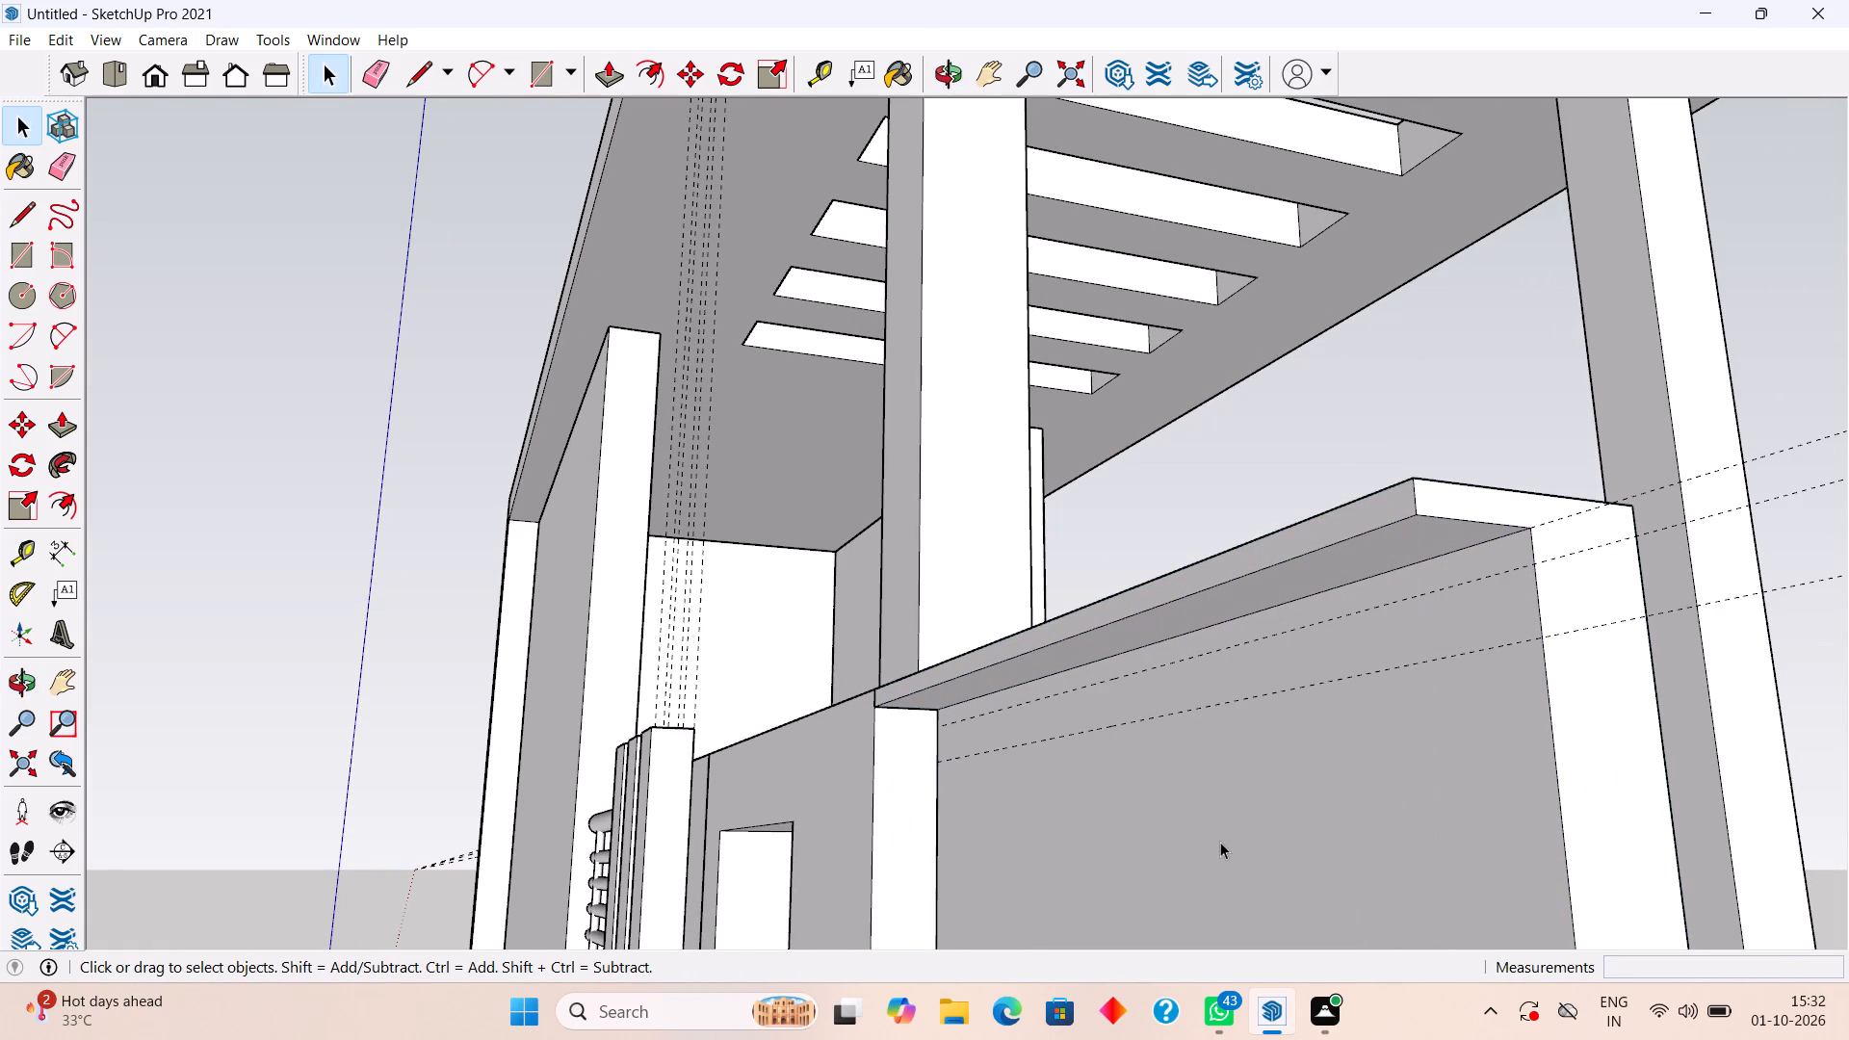
# Draw a 2" high rectangle between the two guides across the full width of the grouped thin wall's outer face.
pyautogui.press('r')
pyautogui.moveTo(984, 770); pyautogui.dragTo(1139, 756, button='middle')
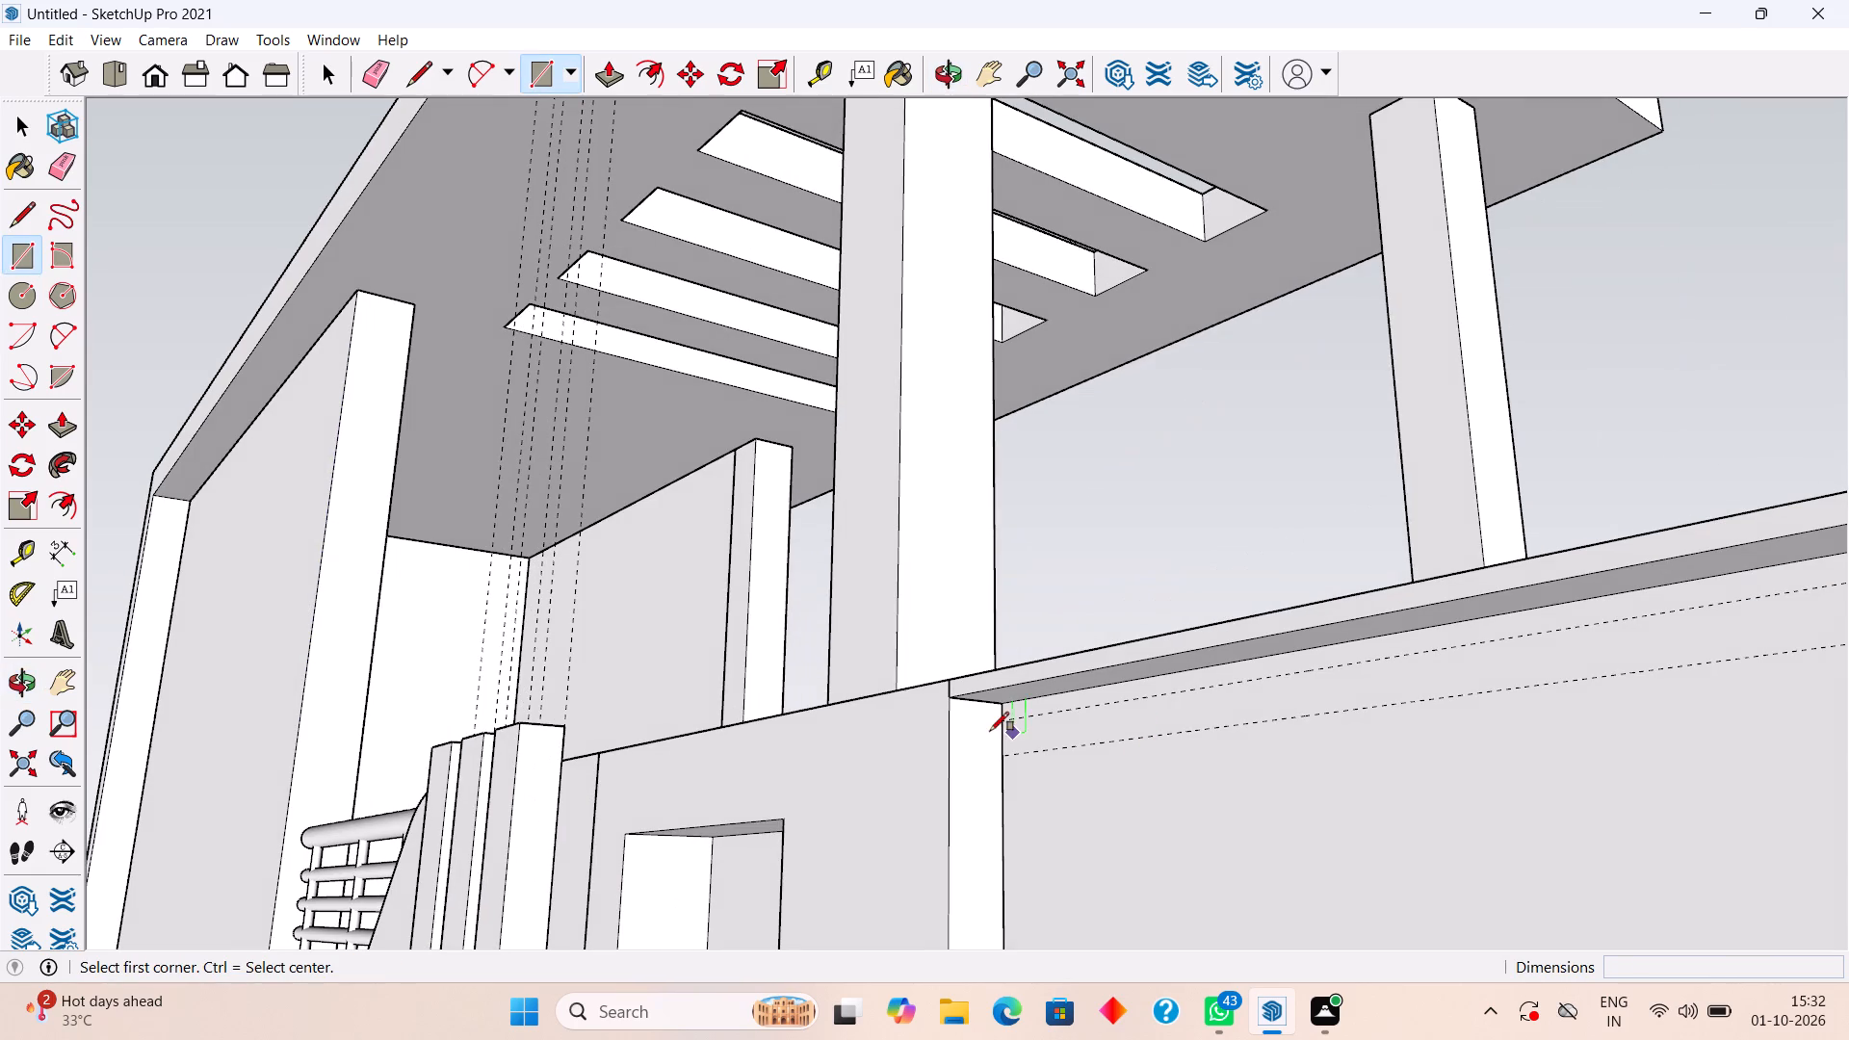
pyautogui.click(1004, 722)
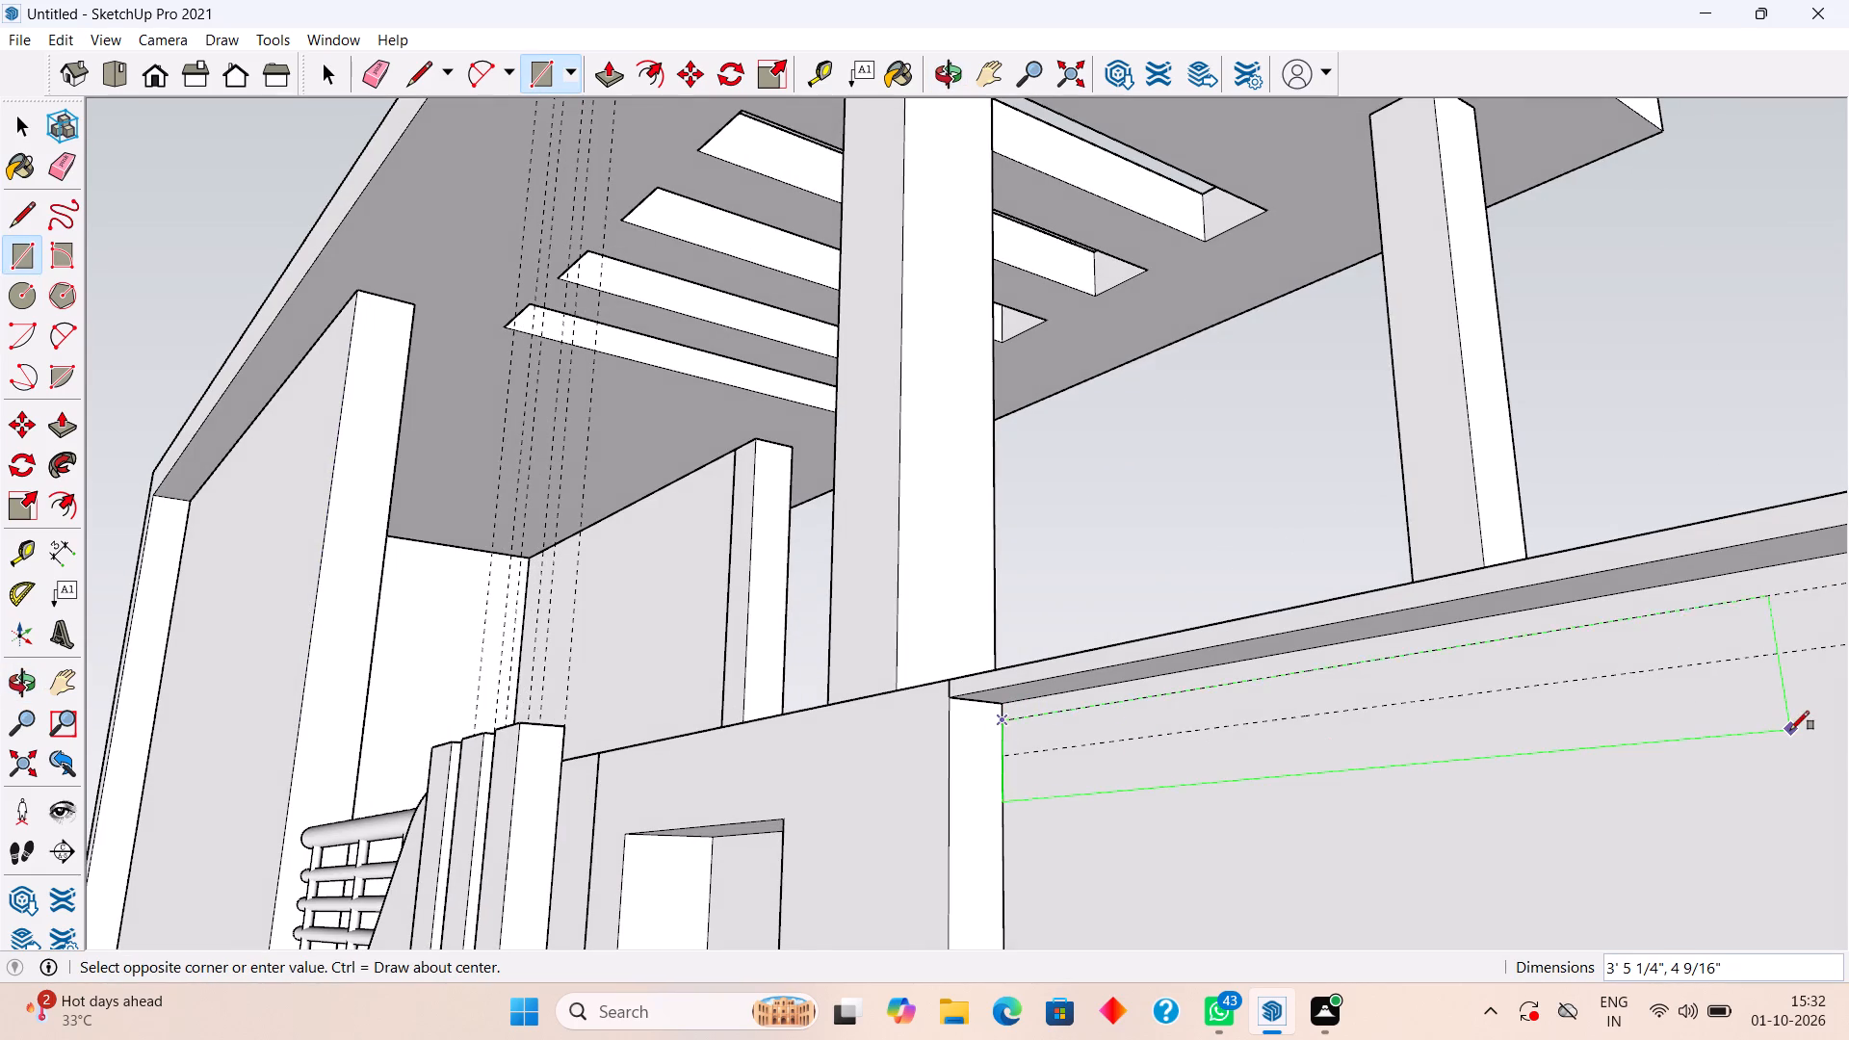
pyautogui.scroll(-16, 1790, 730)
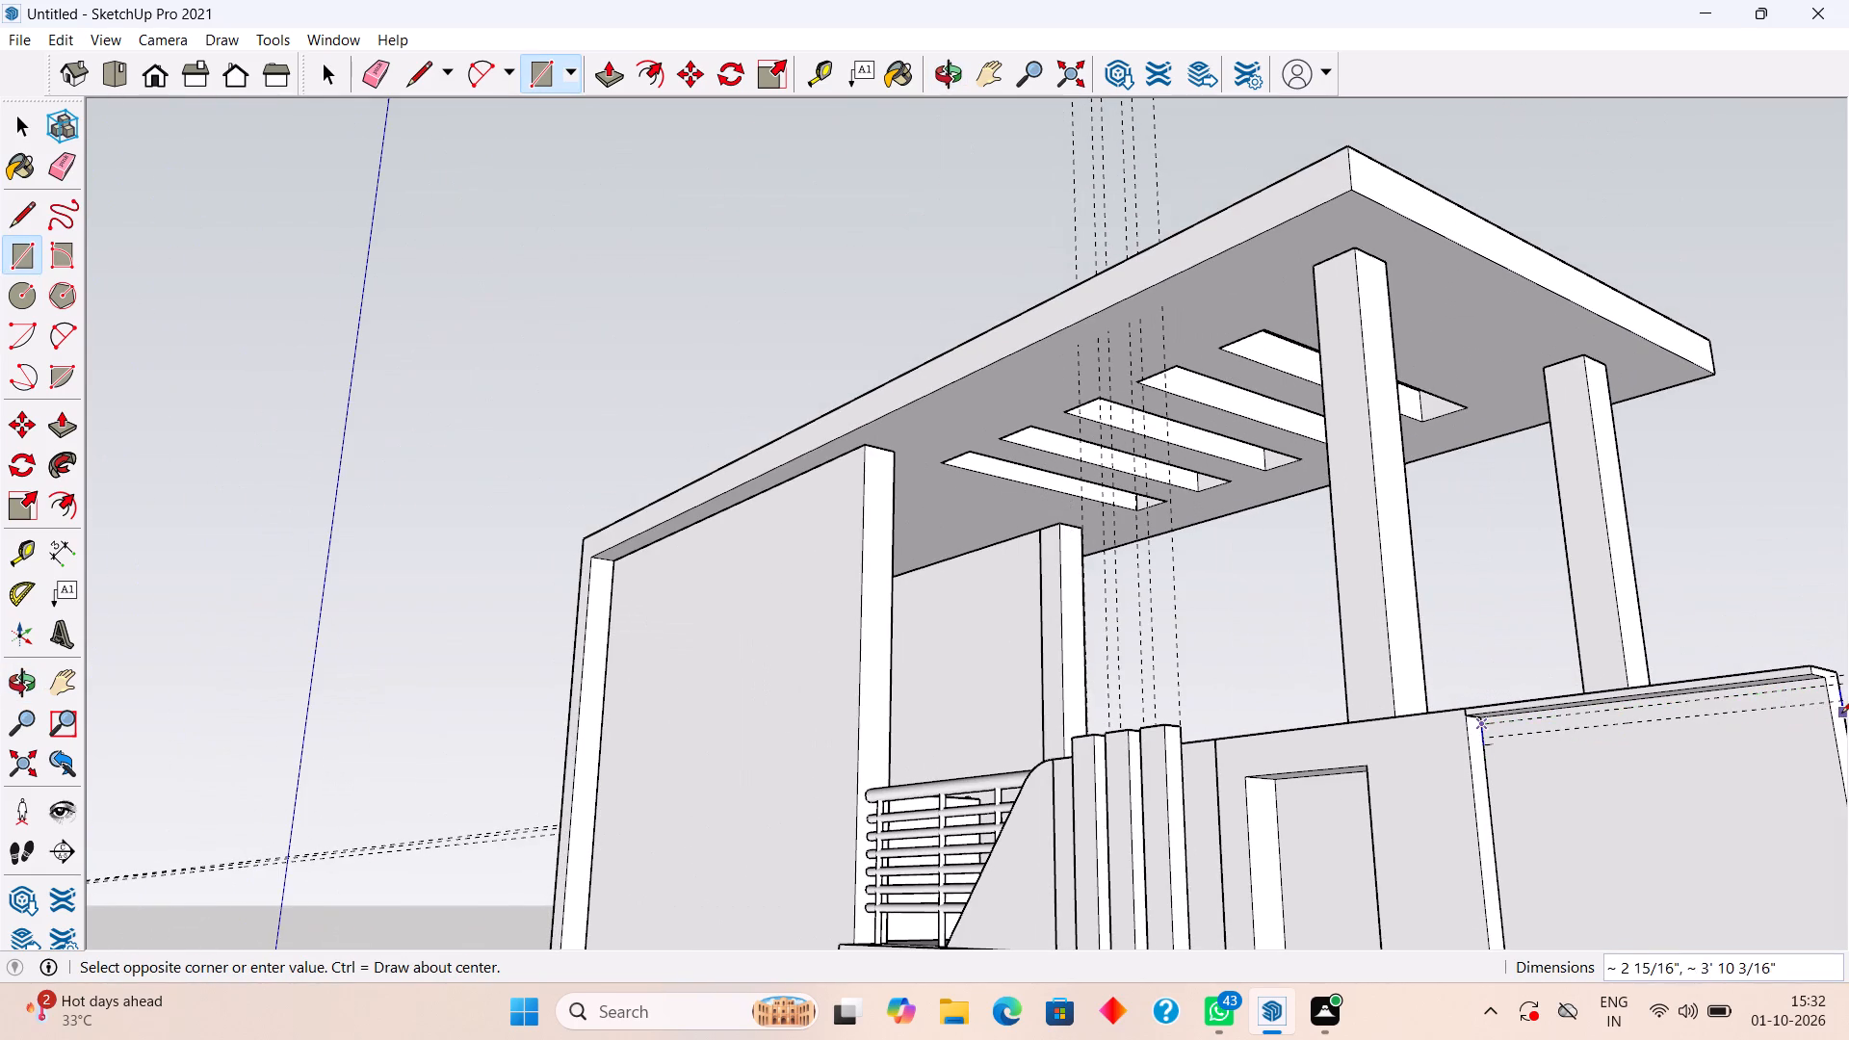
pyautogui.click(1825, 703)
pyautogui.press('space')
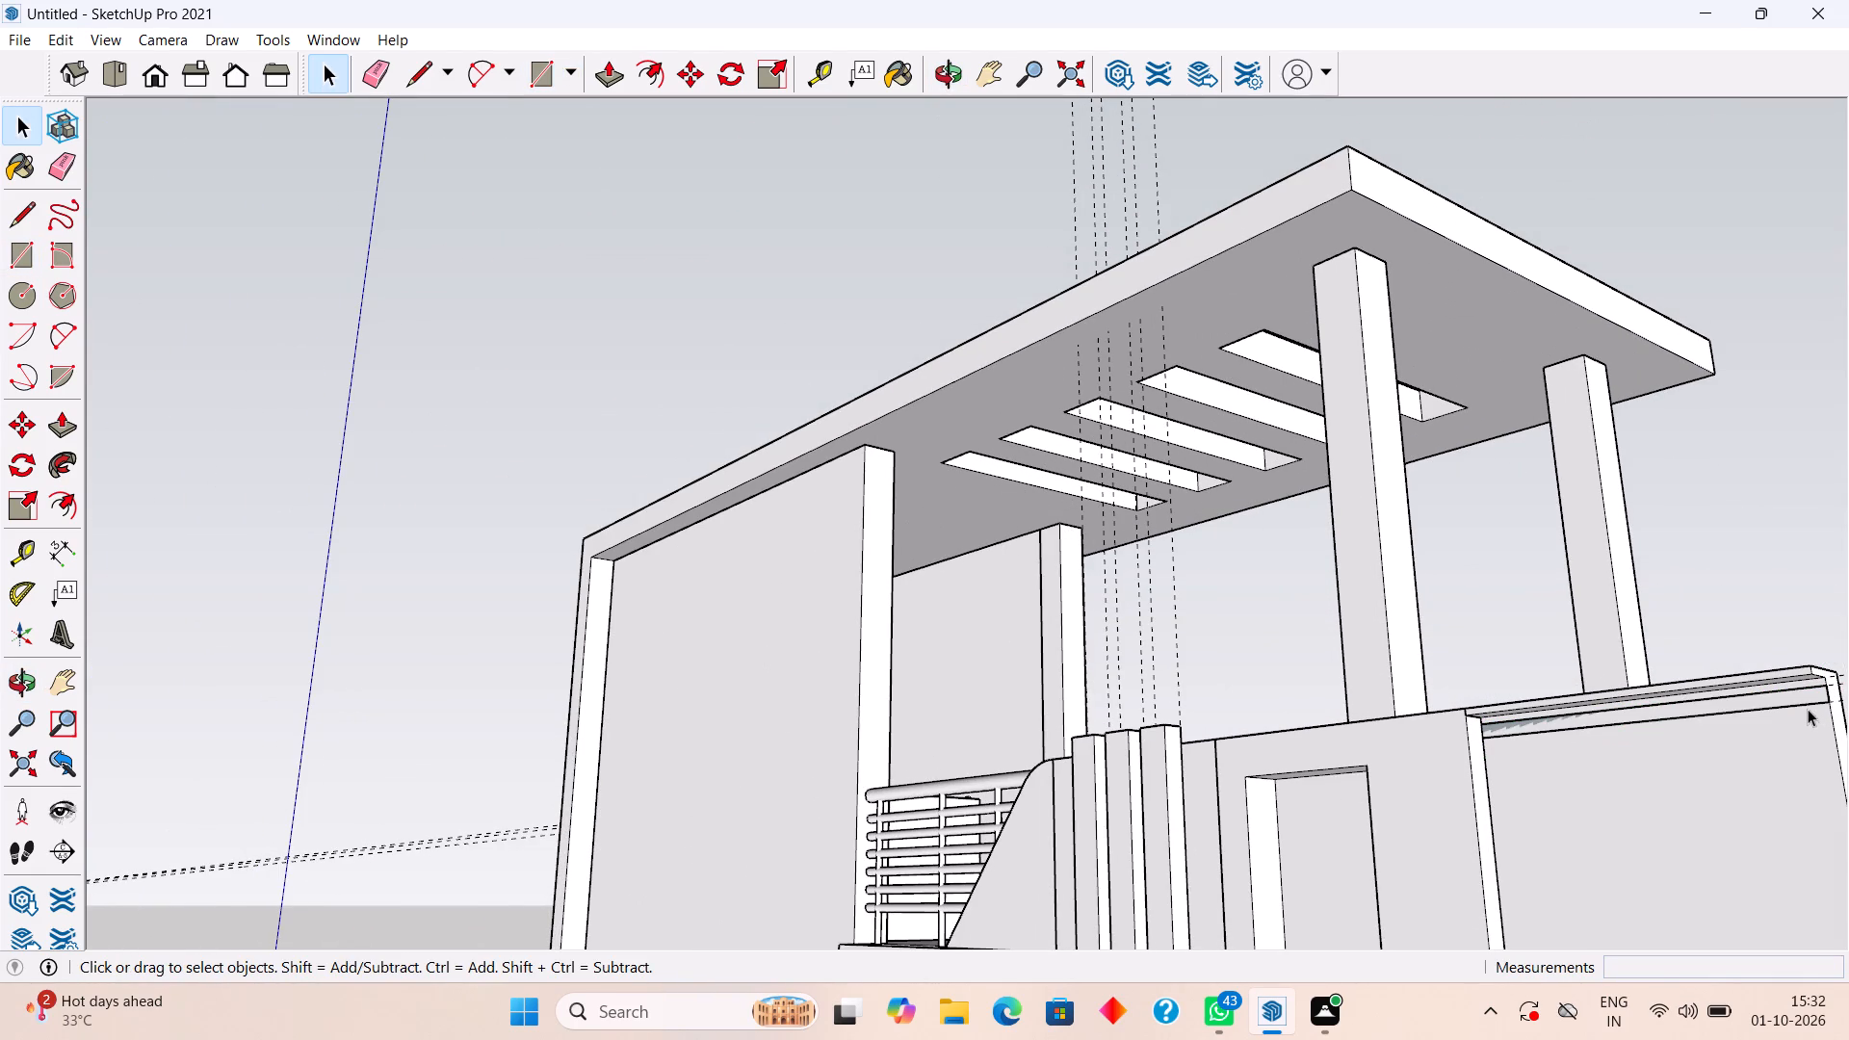
# Push/Pull the 2" strip on the thin wall's outer face outward 3".
pyautogui.keyDown('shift'); pyautogui.moveTo(1808, 709); pyautogui.dragTo(1535, 703, button='middle'); pyautogui.keyUp('shift')
pyautogui.scroll(3, 1538, 694)
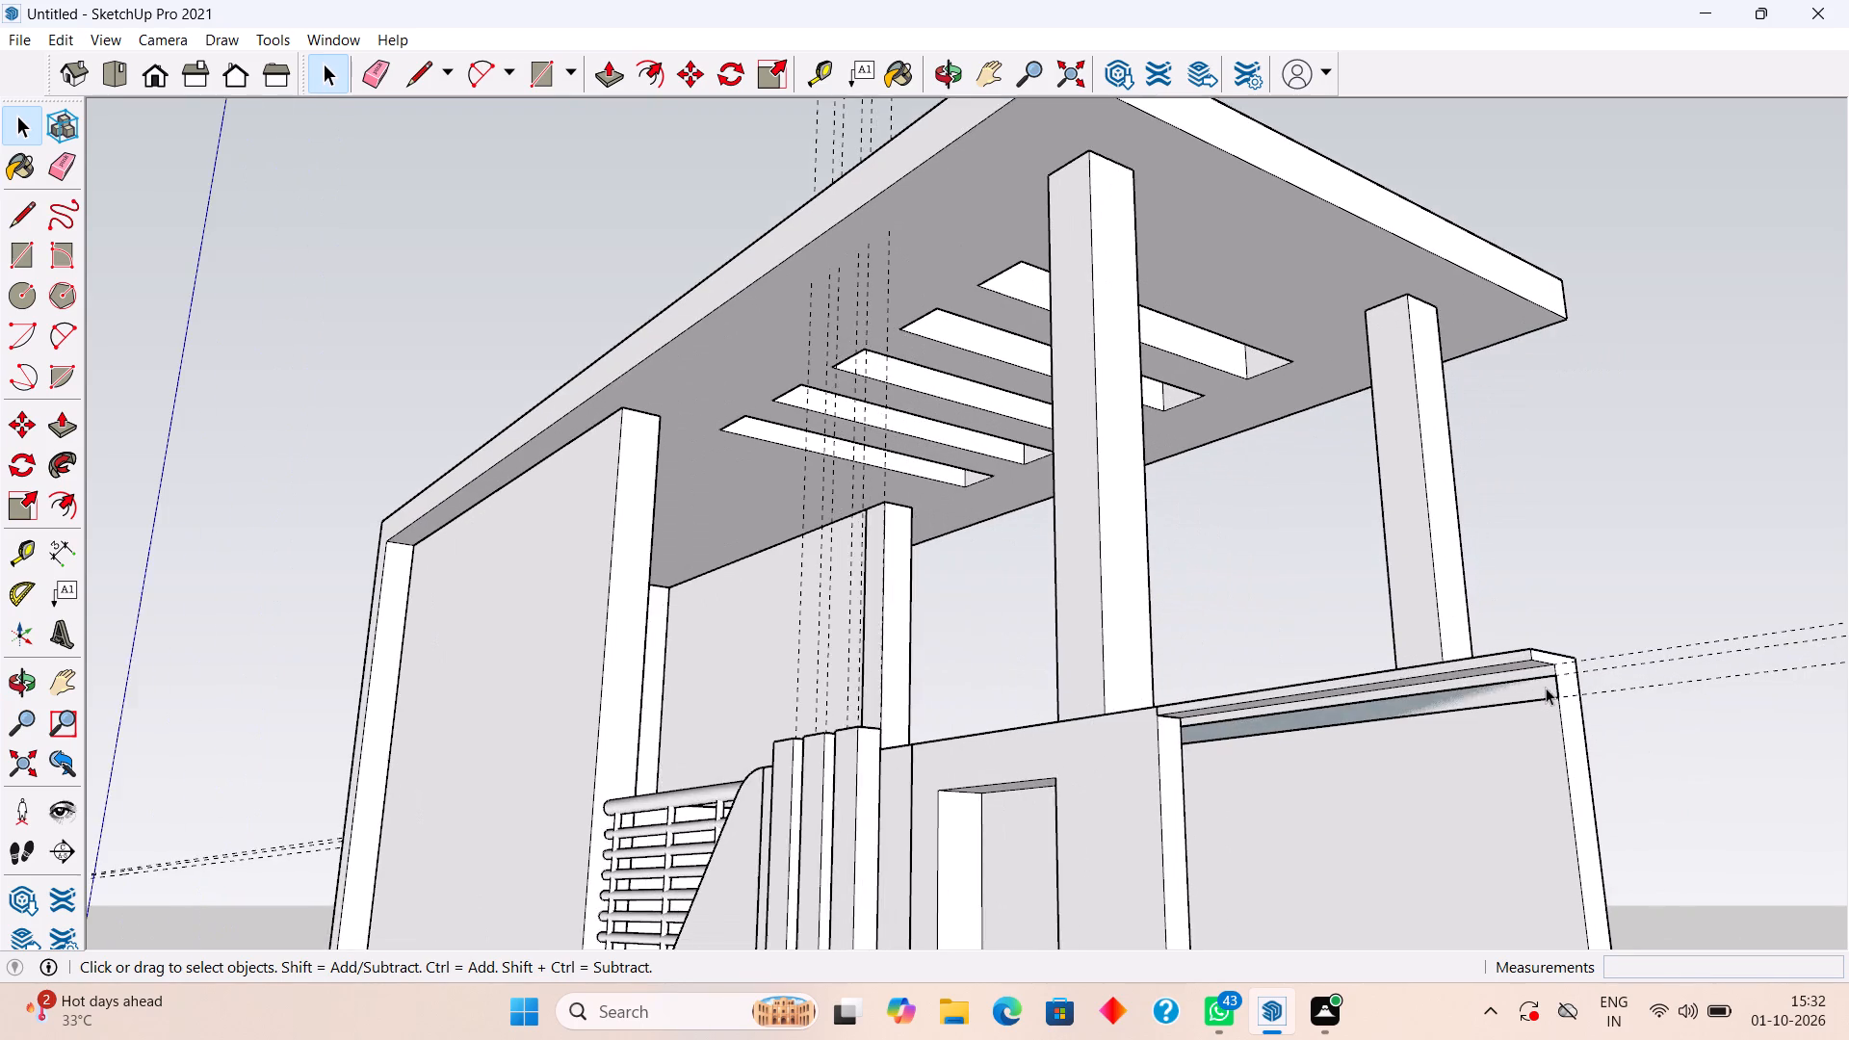
pyautogui.scroll(2, 1546, 688)
pyautogui.press('p')
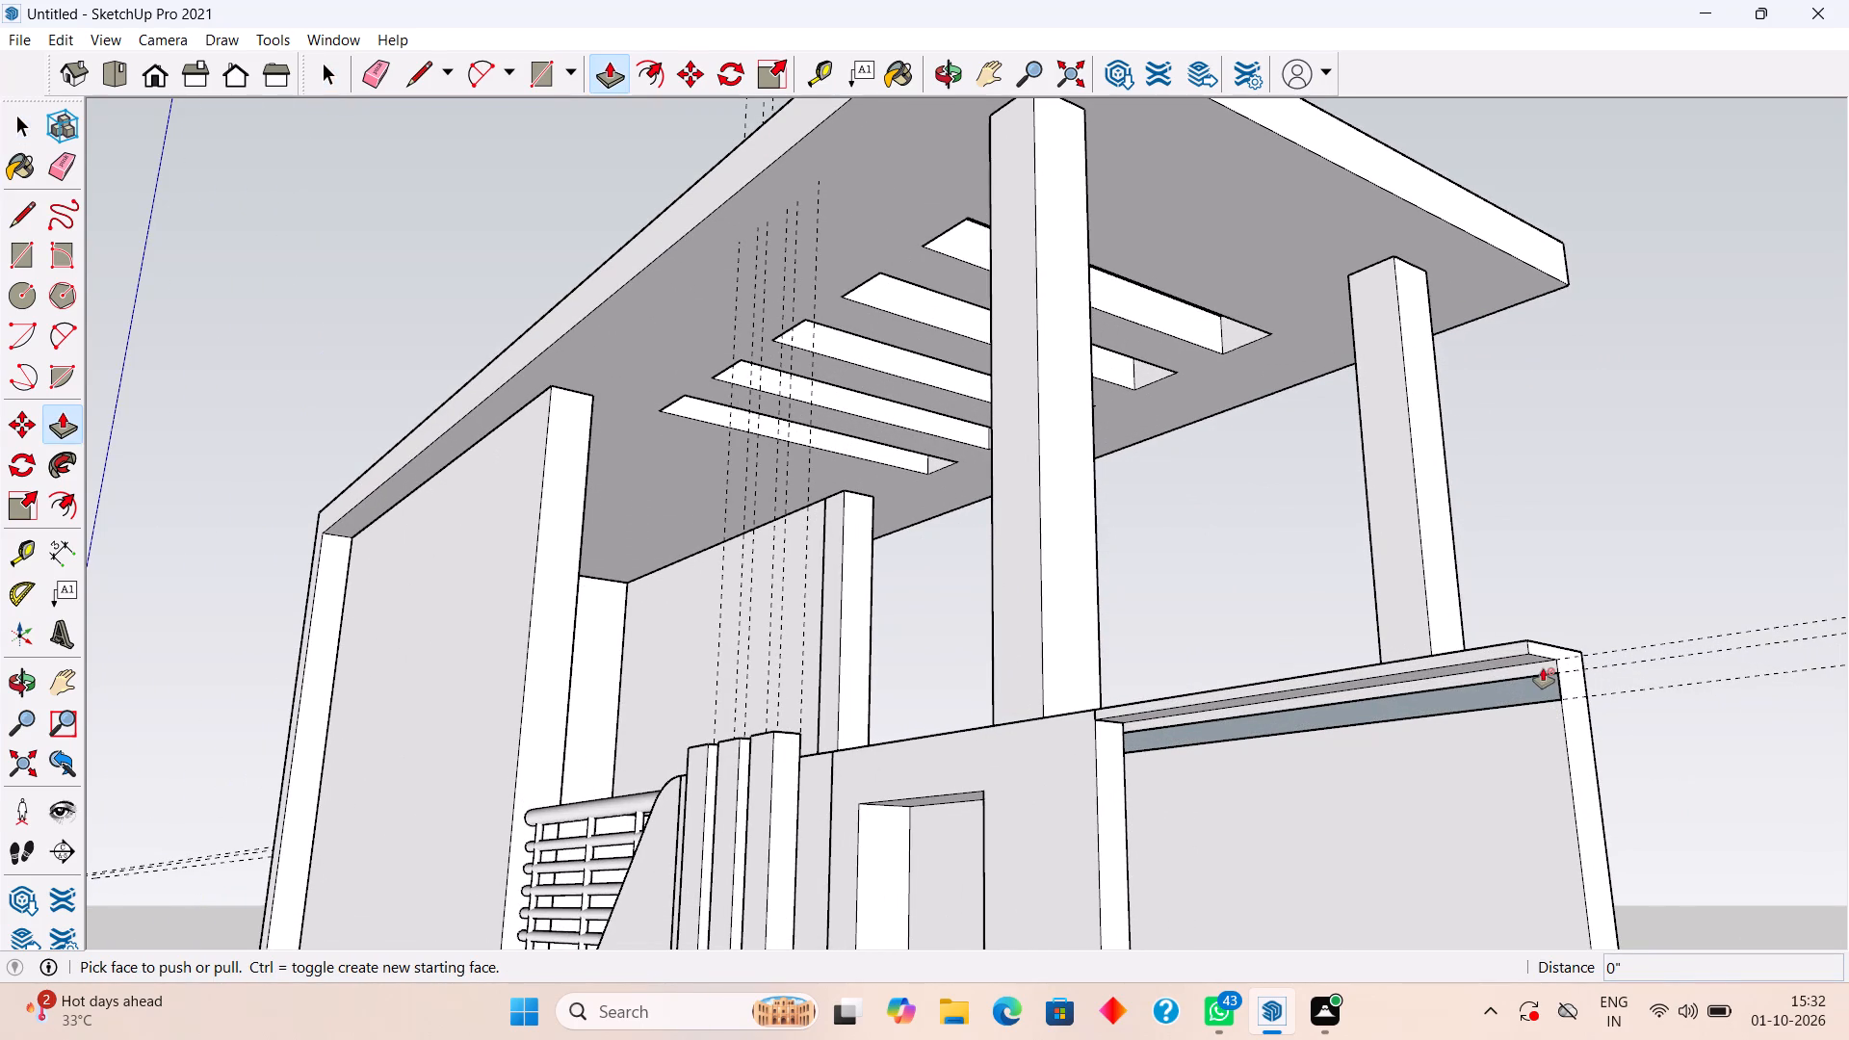
pyautogui.click(1542, 678)
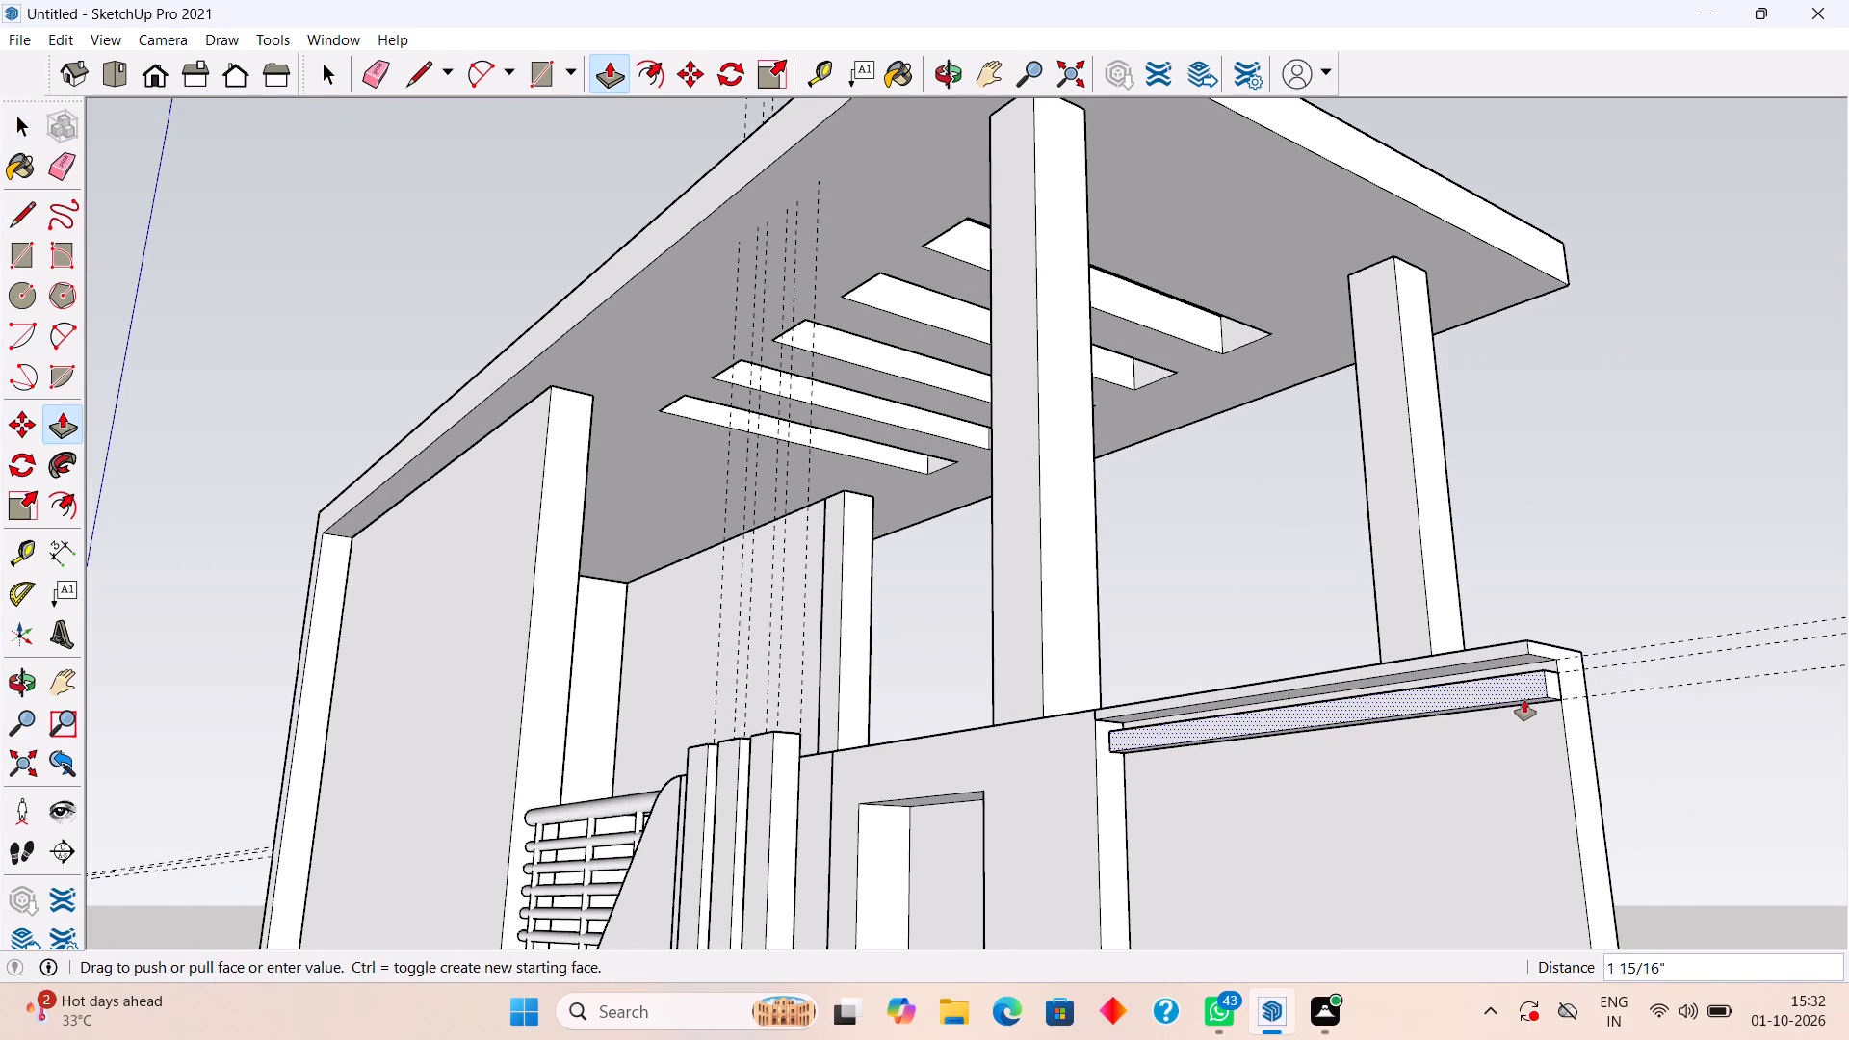
pyautogui.press('3')
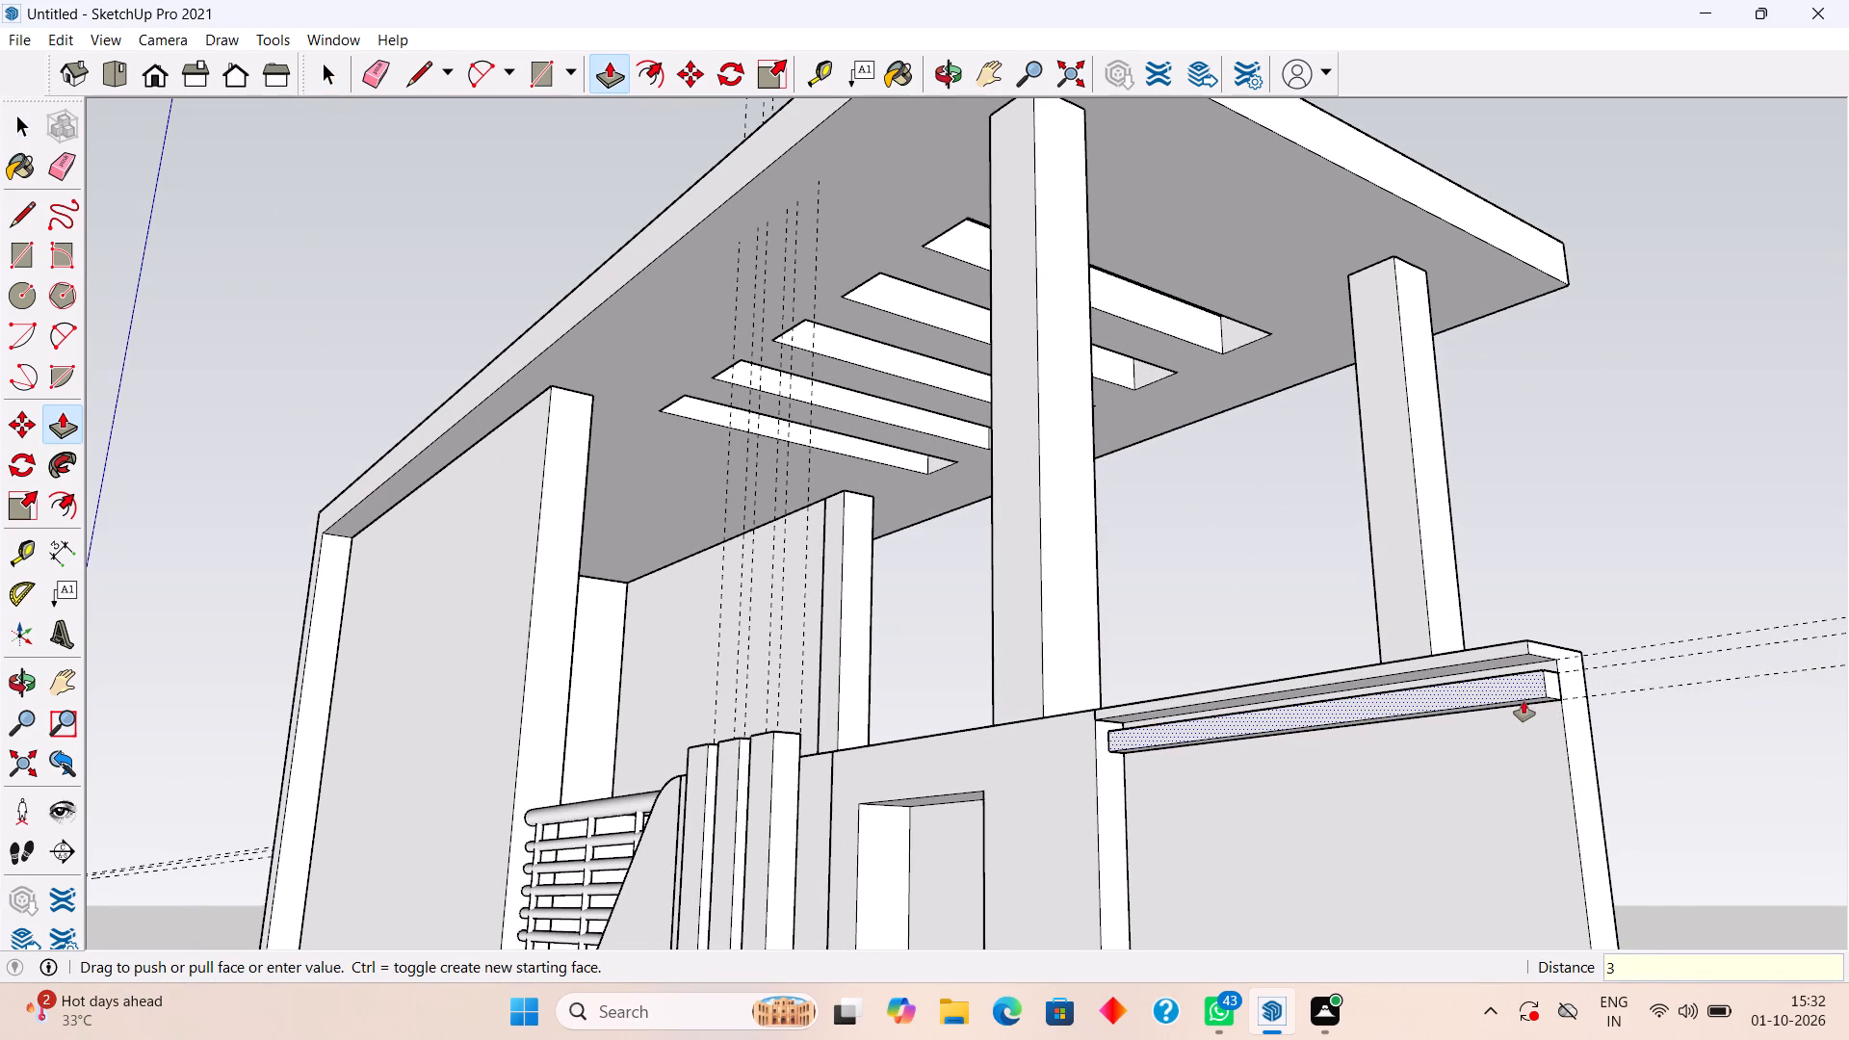
pyautogui.hotkey('shift', '"')
pyautogui.press('Return')
pyautogui.press('space')
# Make a group of the projecting band just below the thin wall's top ledge.
pyautogui.scroll(-4, 1519, 701)
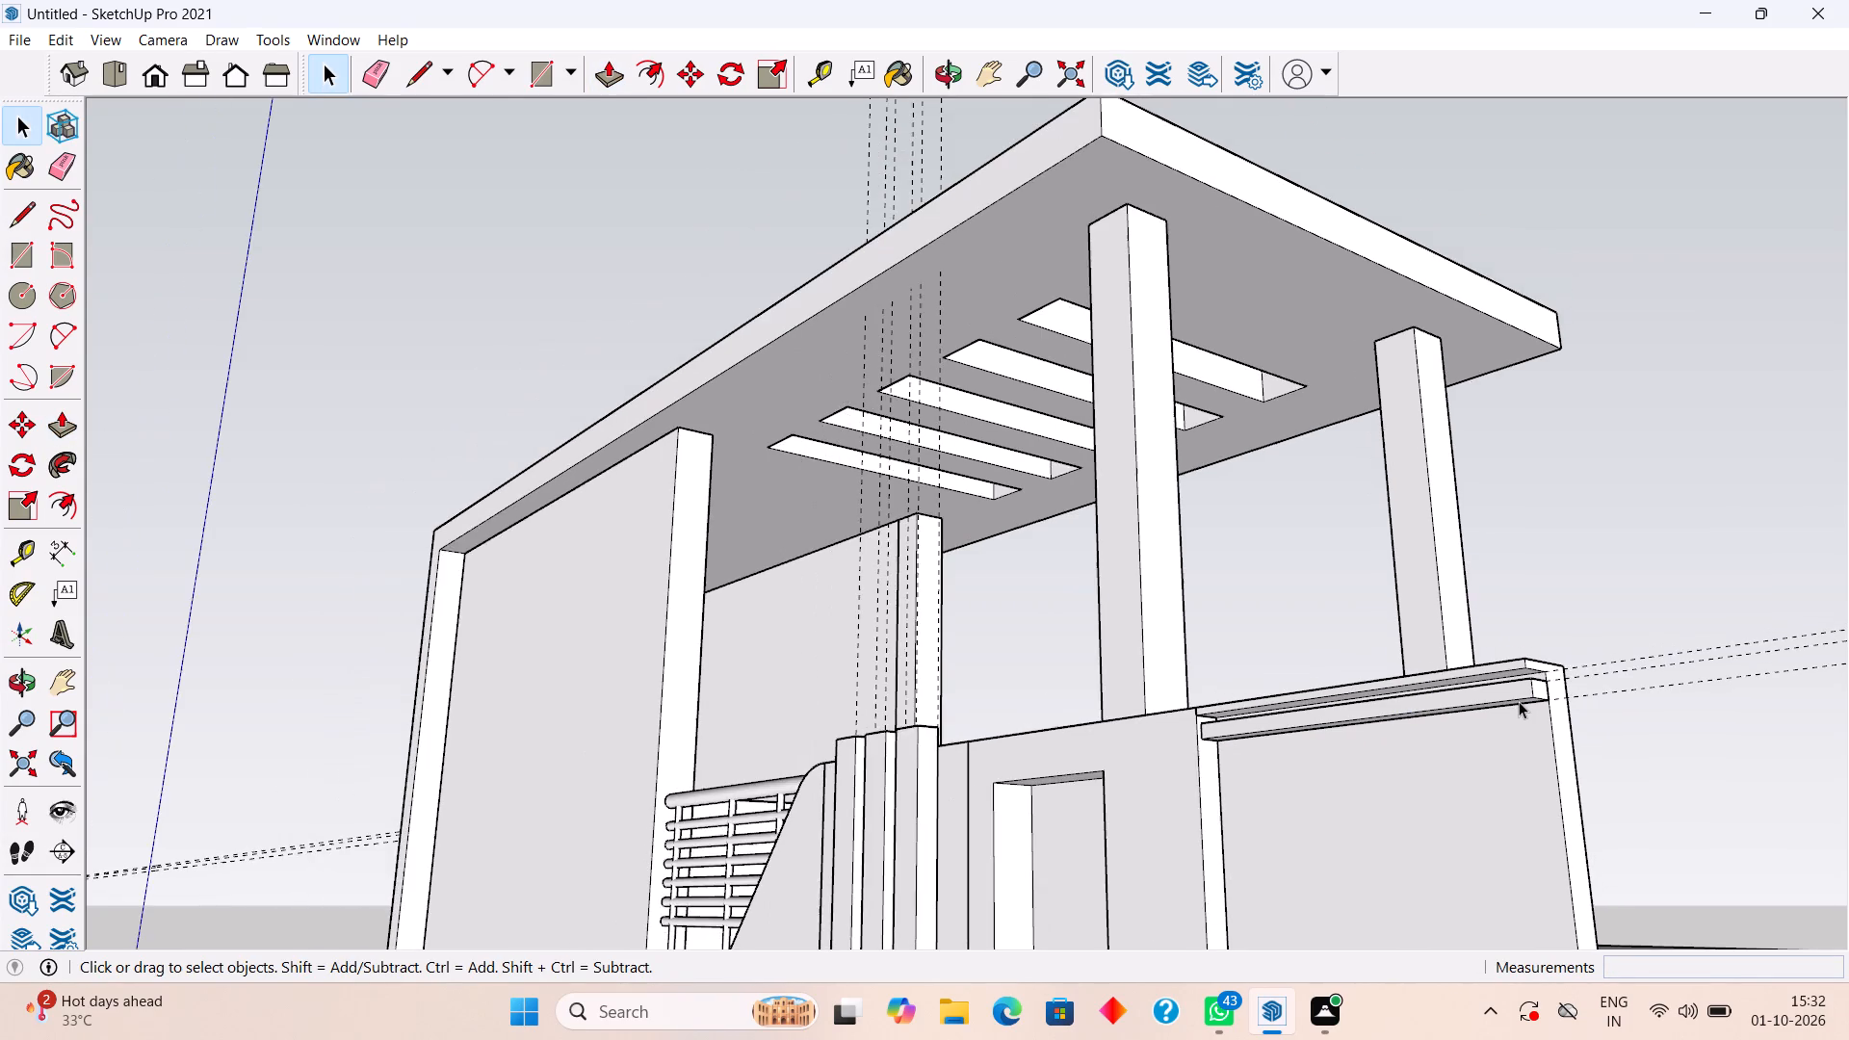
pyautogui.scroll(-1, 1519, 701)
pyautogui.moveTo(1519, 701); pyautogui.dragTo(1352, 627, button='middle')
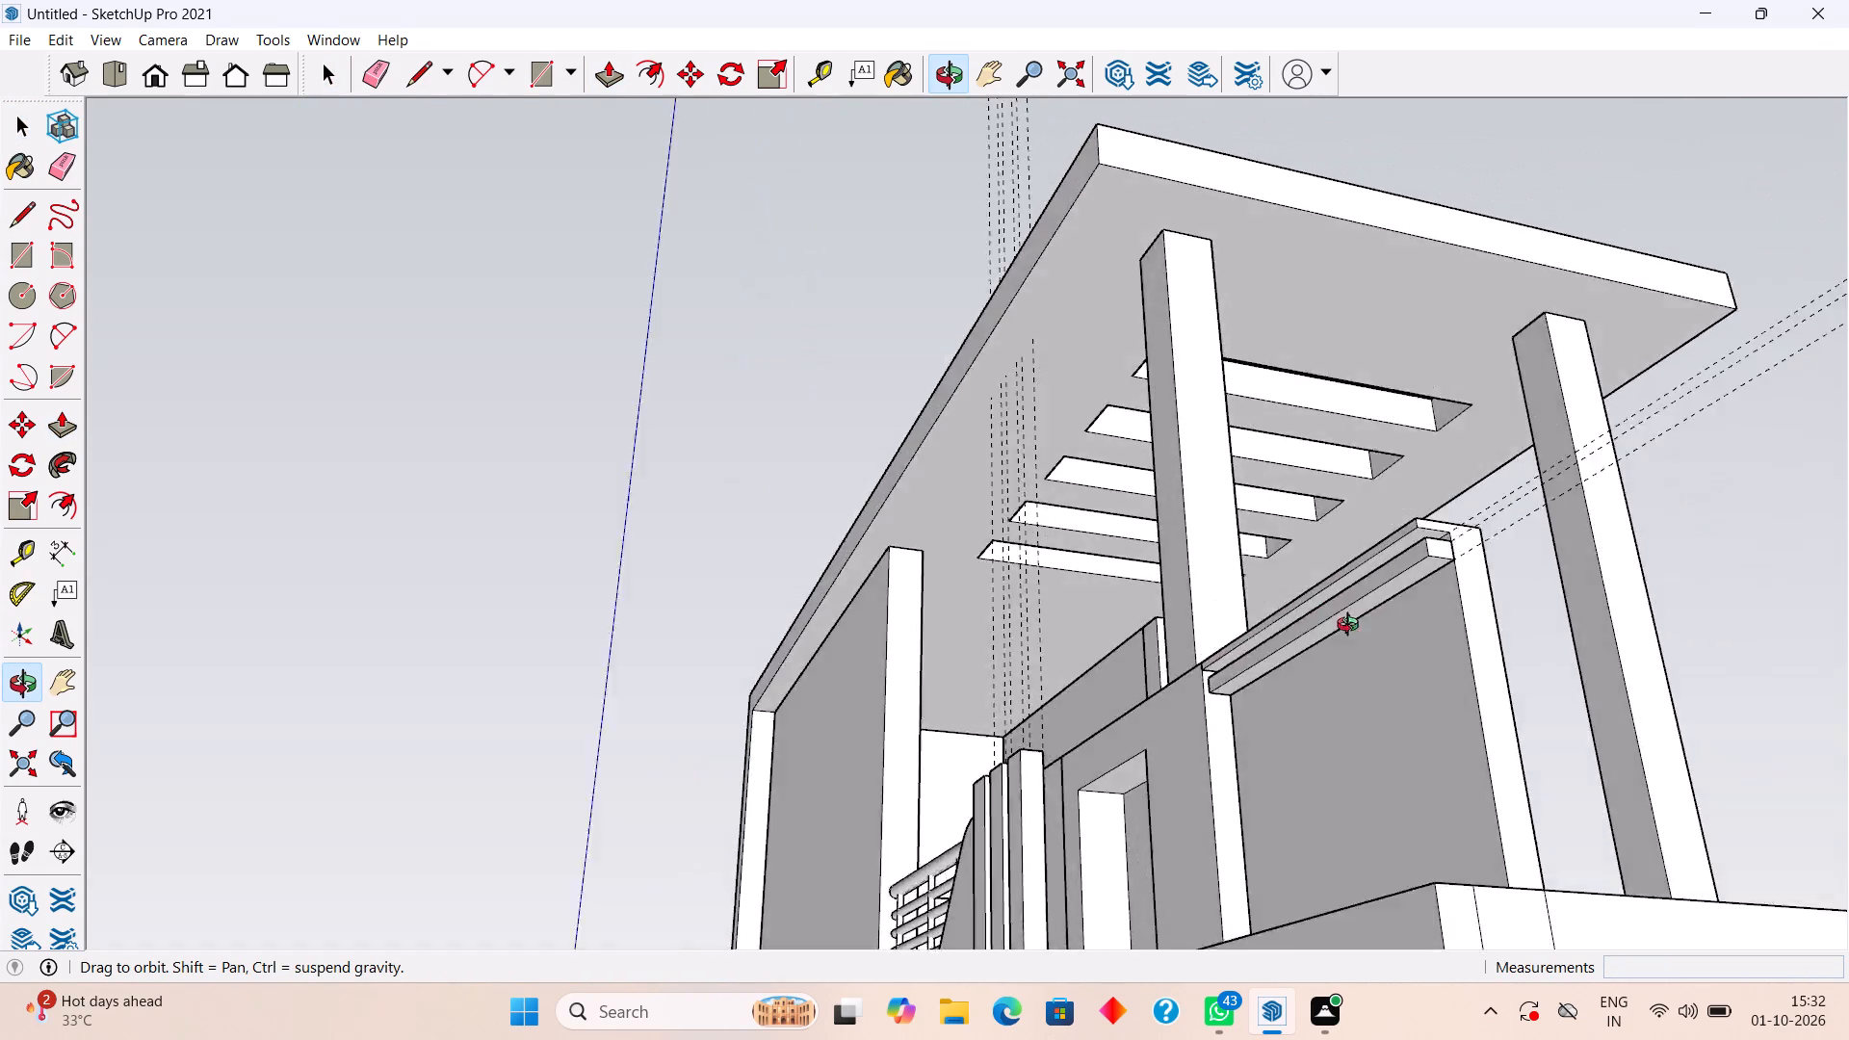
pyautogui.moveTo(1352, 627); pyautogui.dragTo(1477, 767, button='middle')
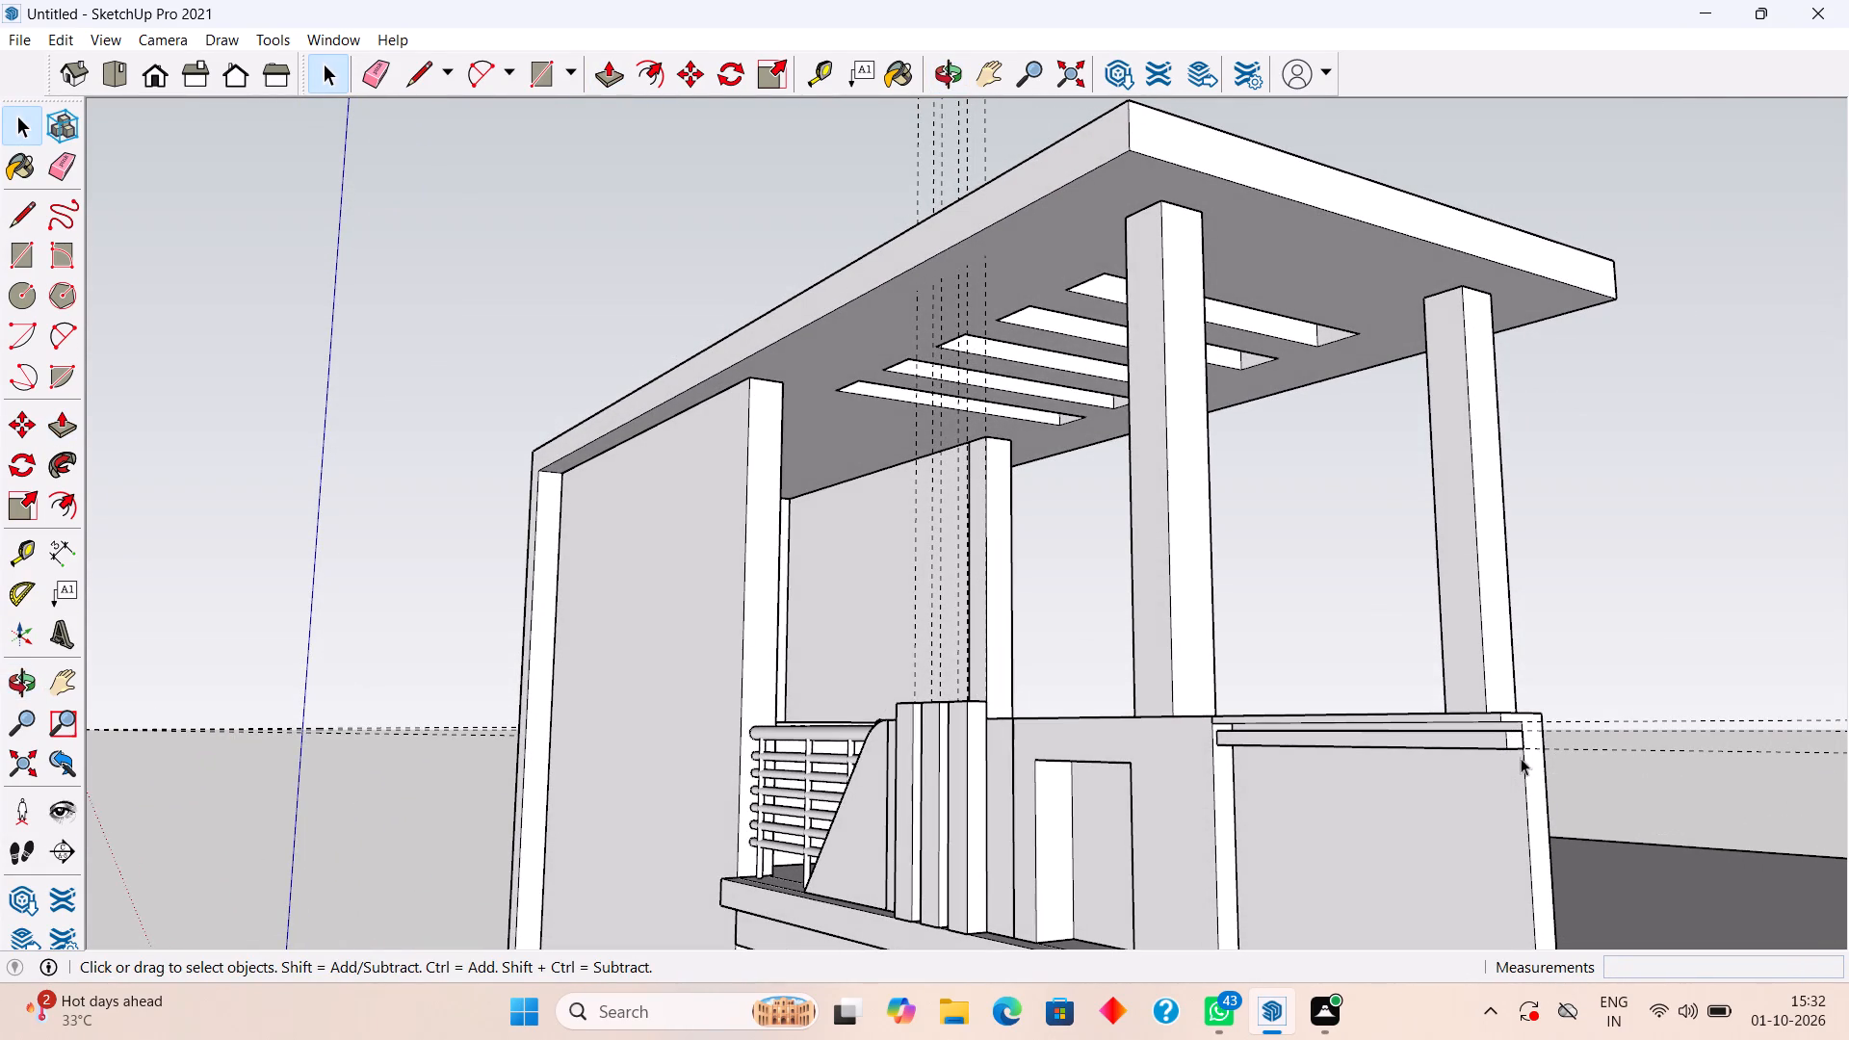
pyautogui.tripleClick(1510, 740)
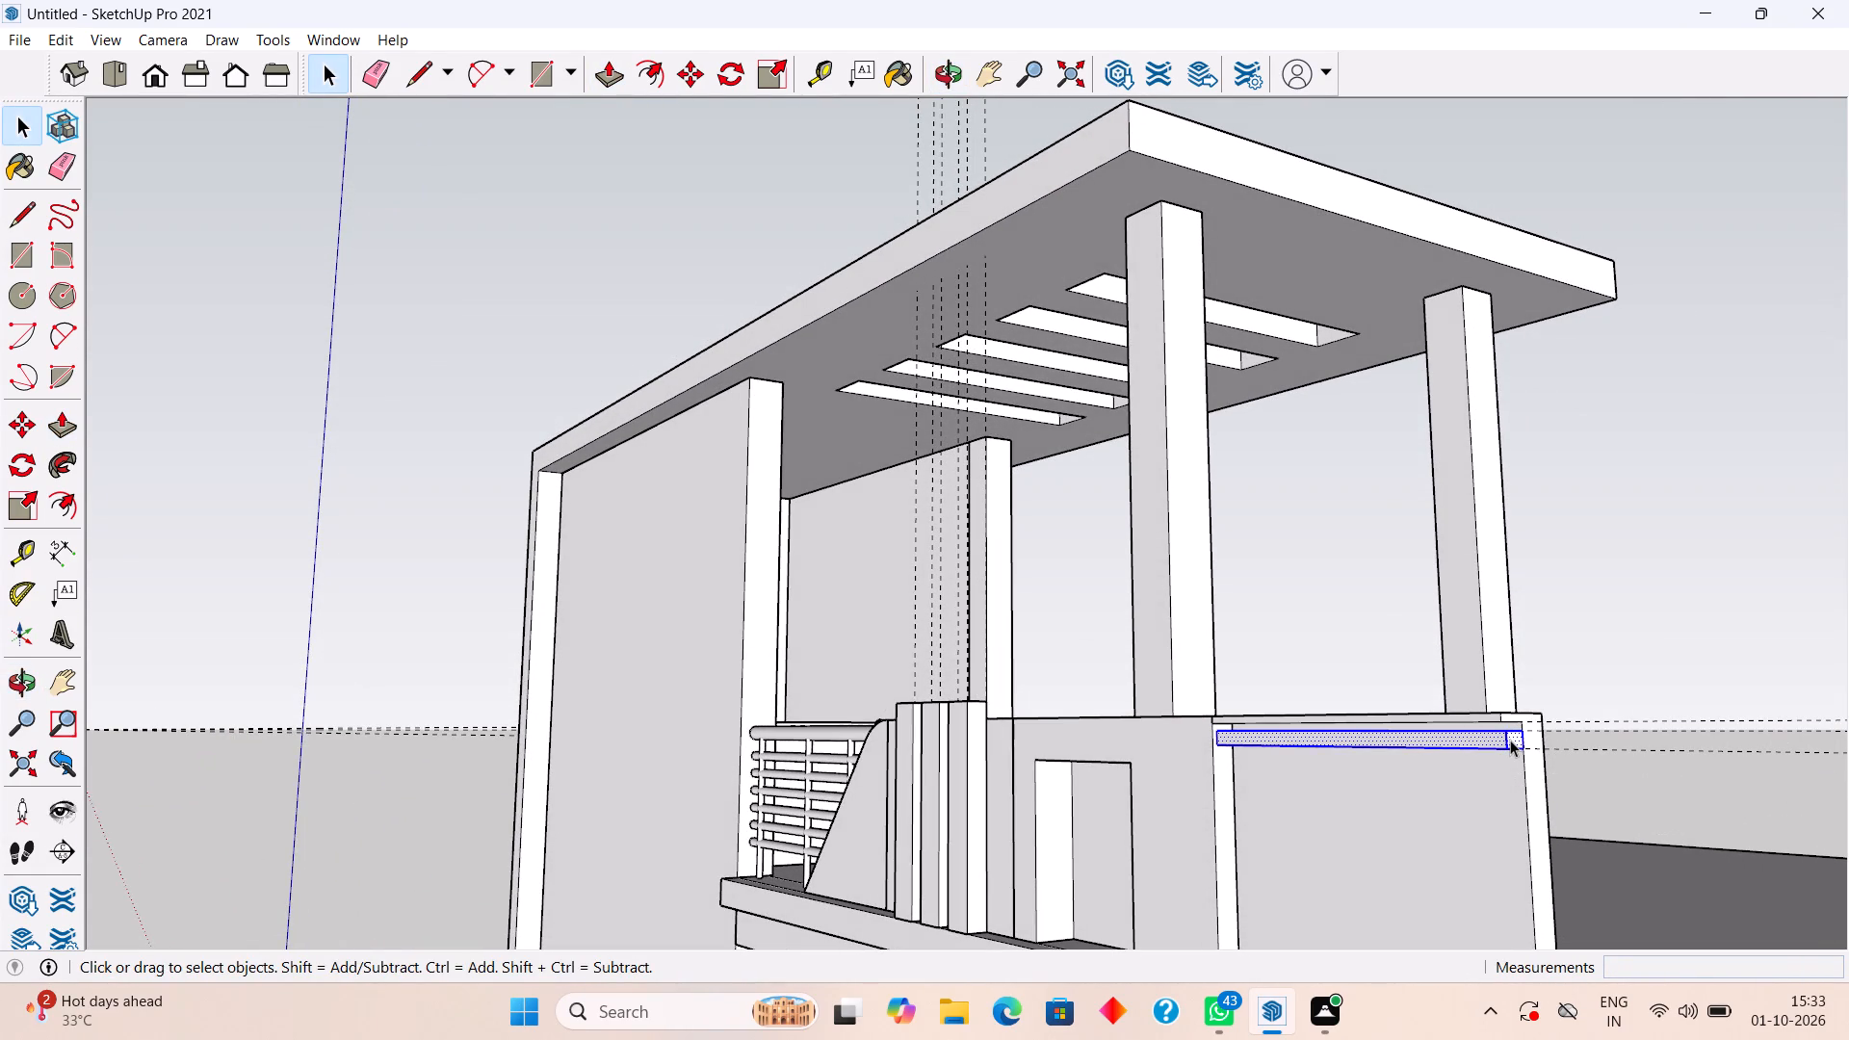
pyautogui.rightClick(1499, 738)
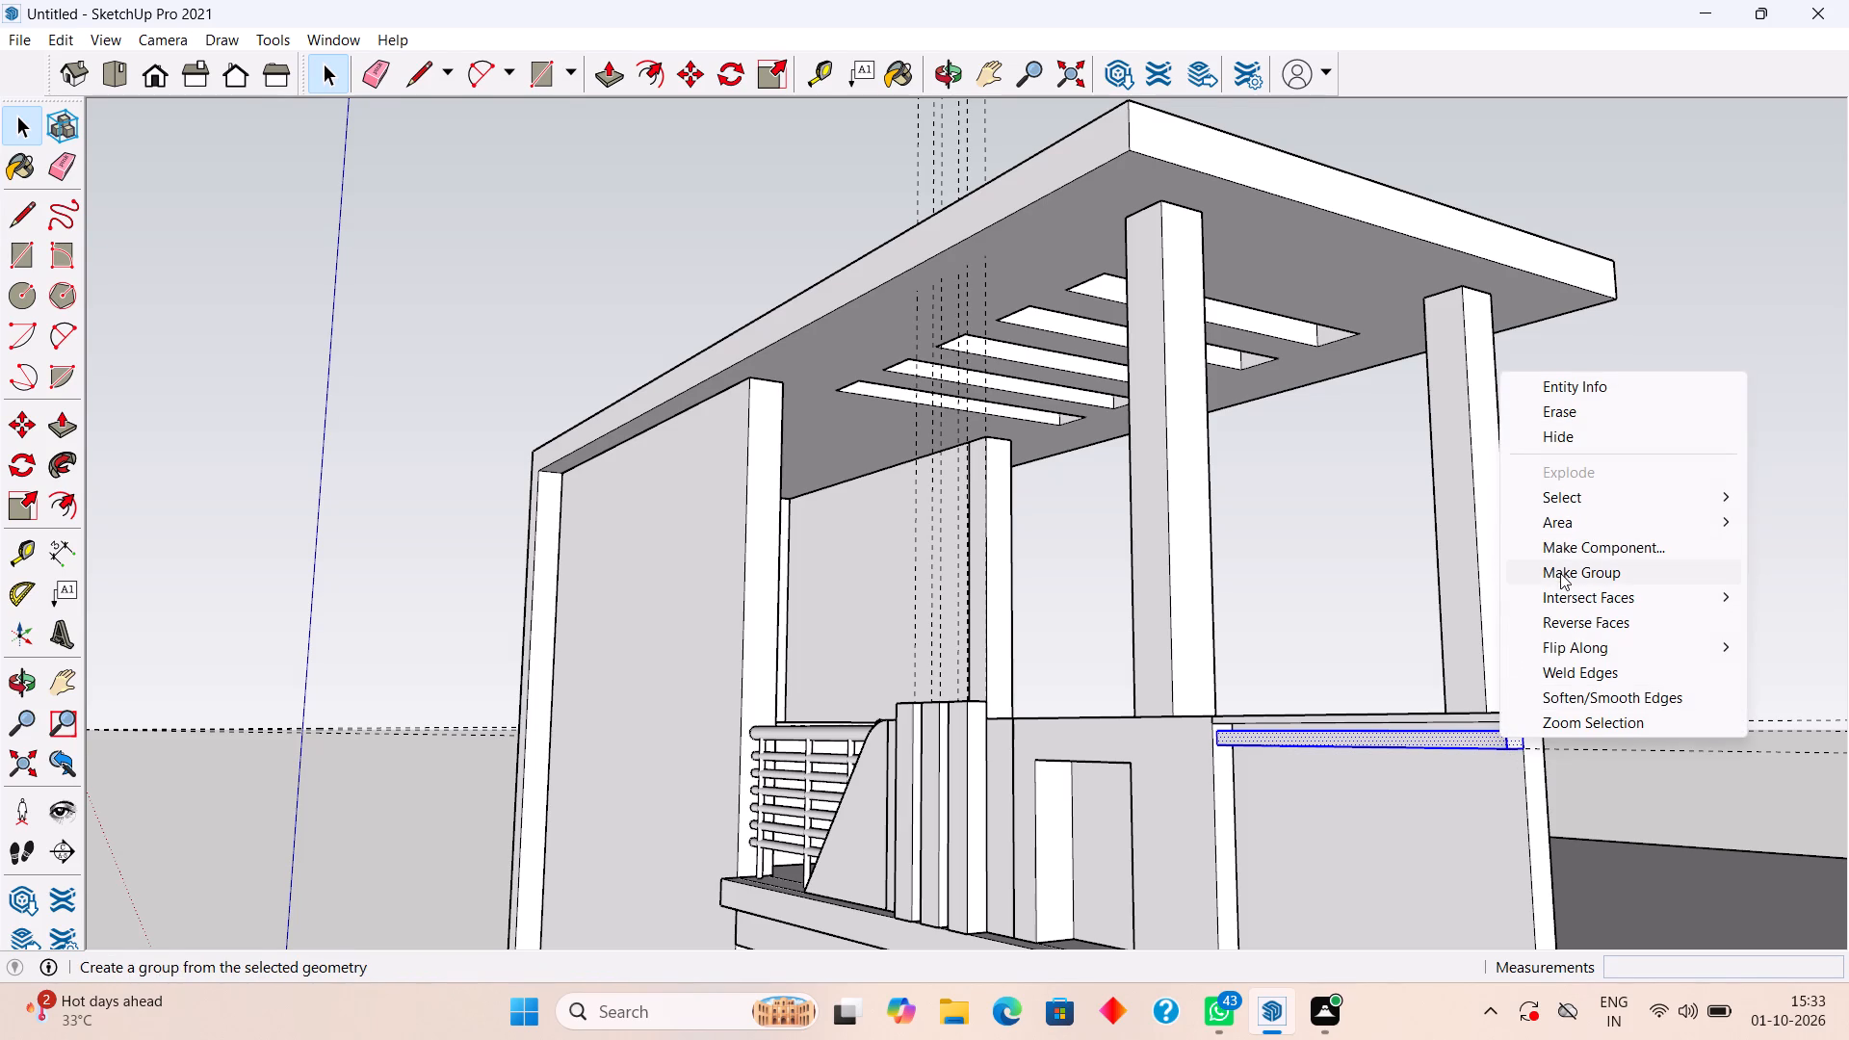
pyautogui.click(1561, 574)
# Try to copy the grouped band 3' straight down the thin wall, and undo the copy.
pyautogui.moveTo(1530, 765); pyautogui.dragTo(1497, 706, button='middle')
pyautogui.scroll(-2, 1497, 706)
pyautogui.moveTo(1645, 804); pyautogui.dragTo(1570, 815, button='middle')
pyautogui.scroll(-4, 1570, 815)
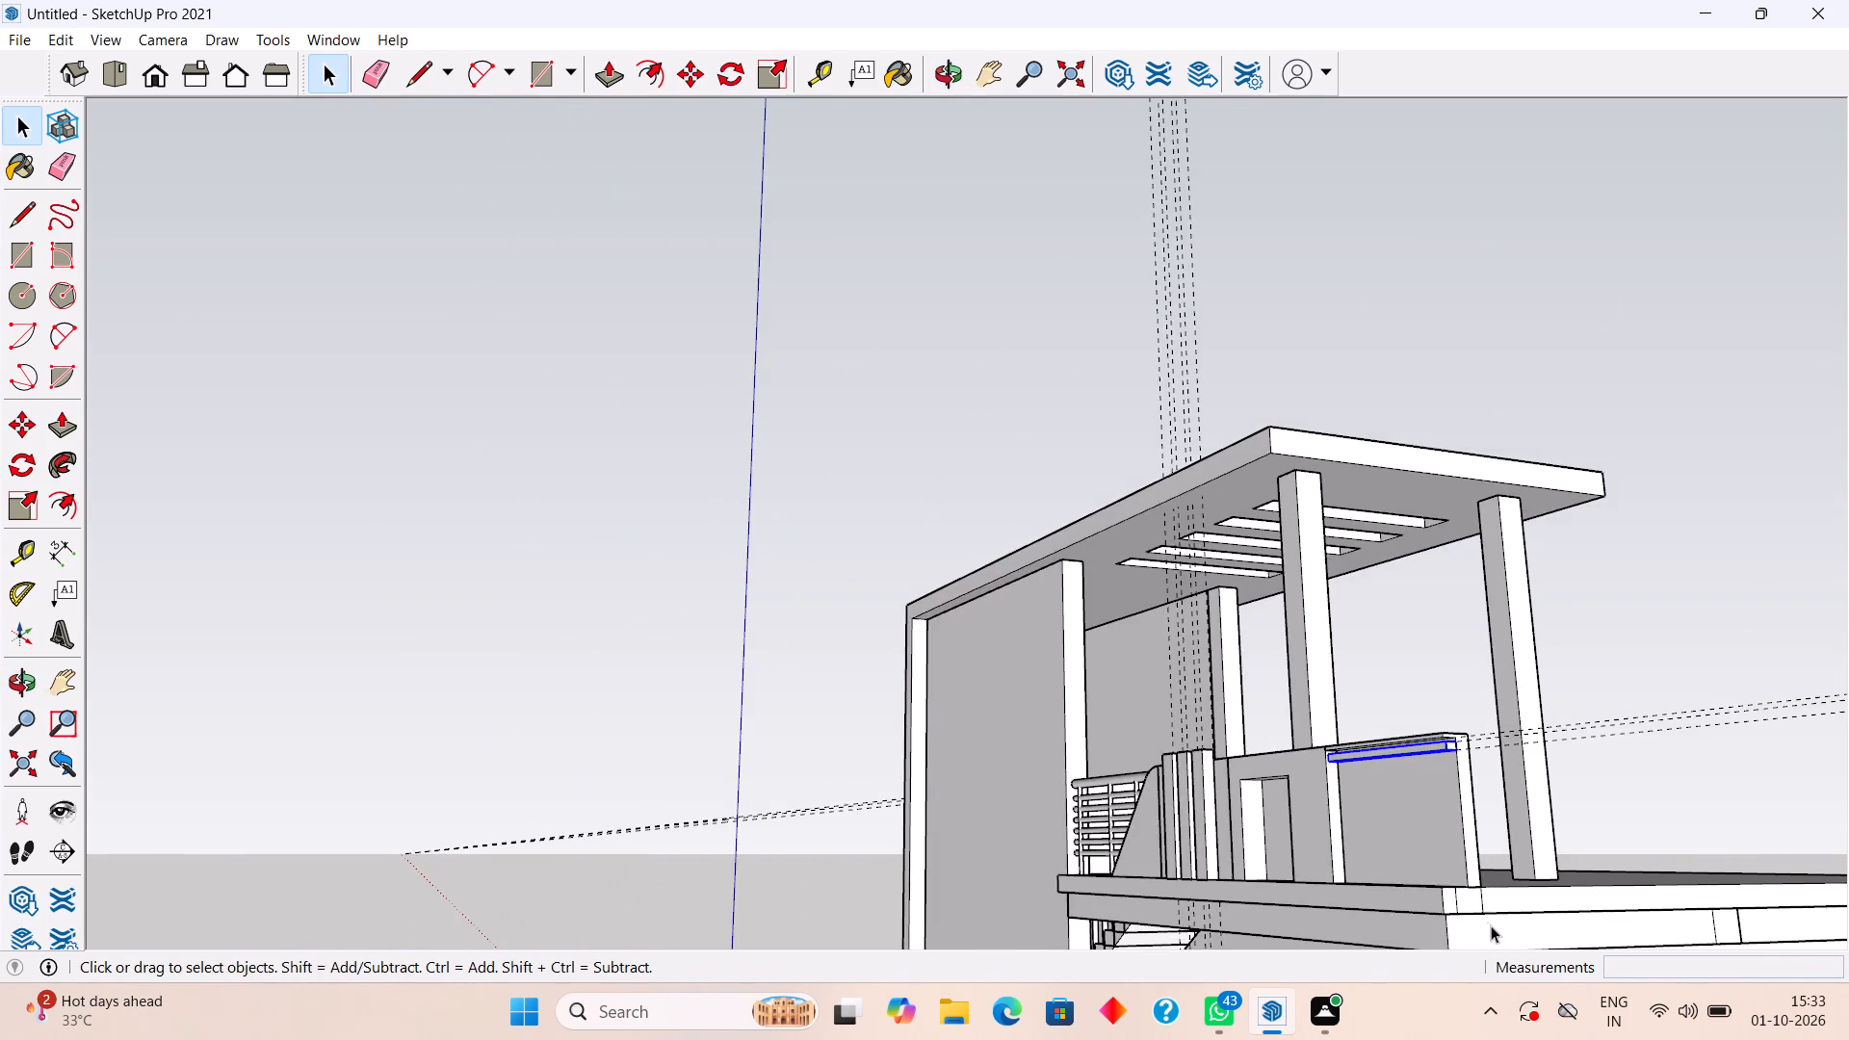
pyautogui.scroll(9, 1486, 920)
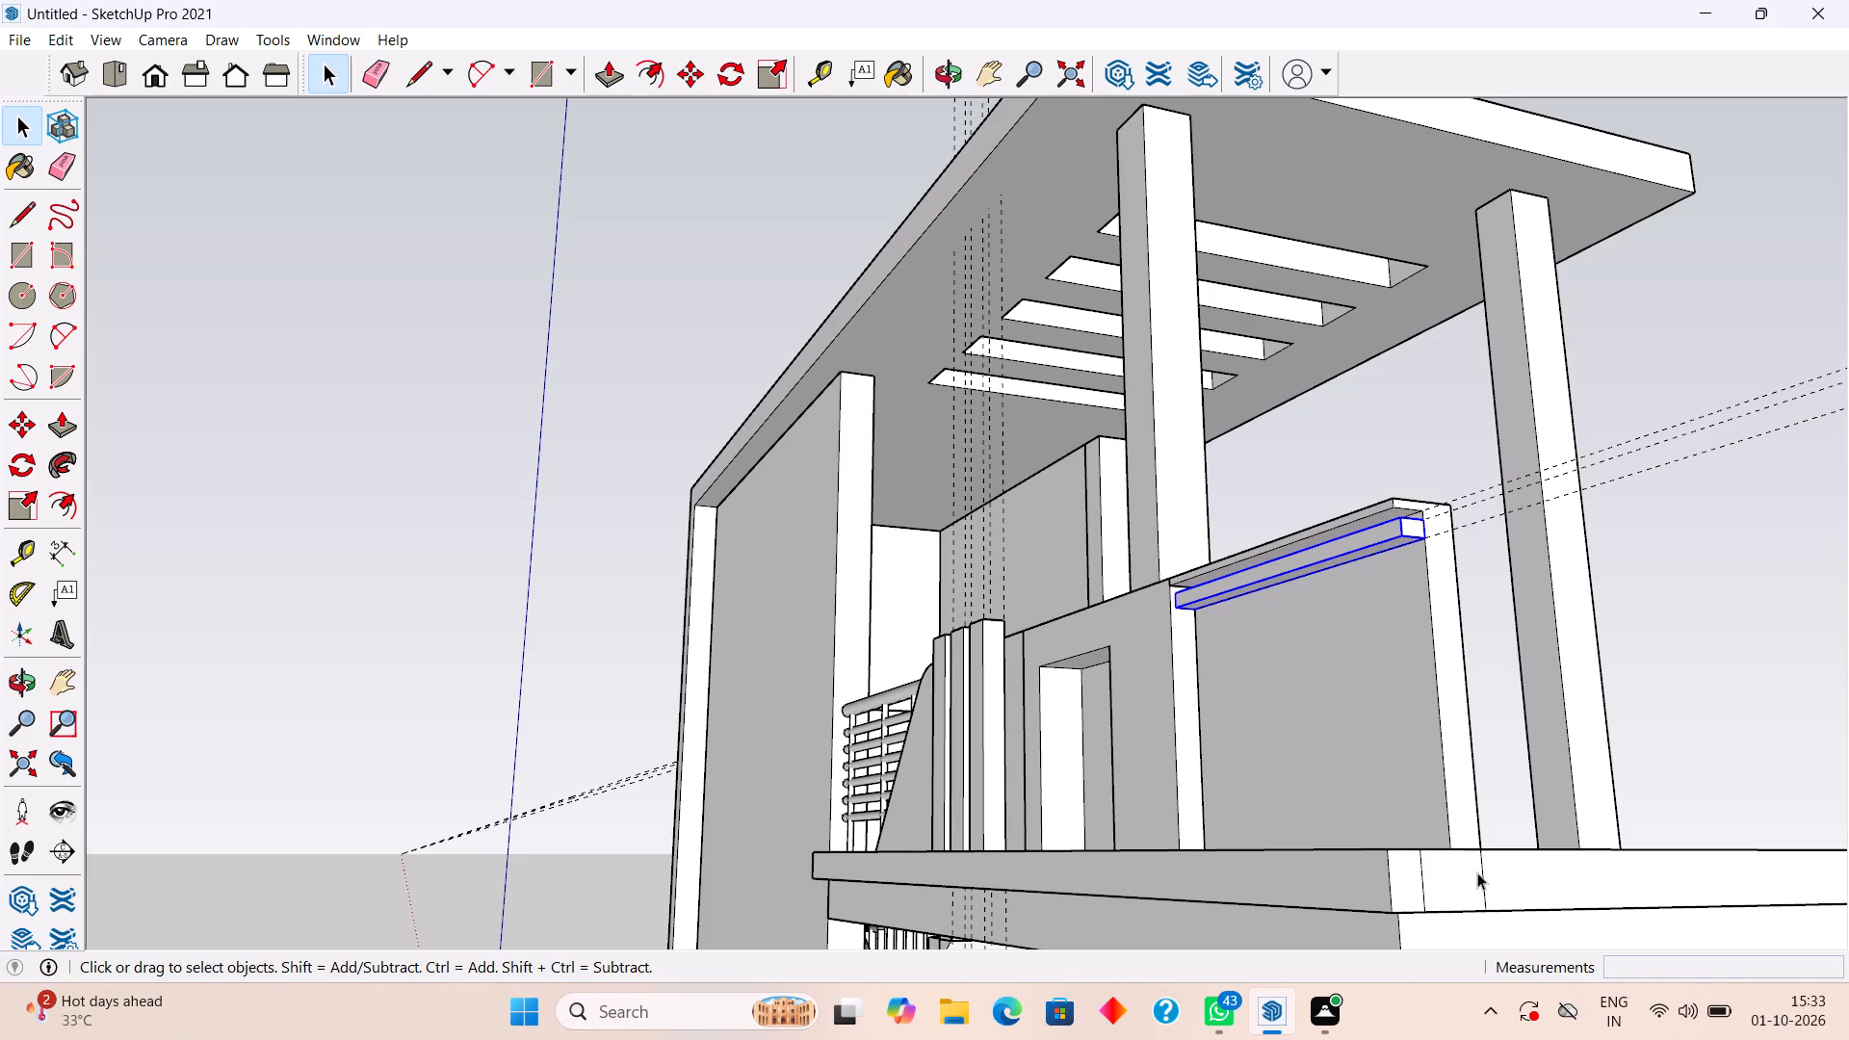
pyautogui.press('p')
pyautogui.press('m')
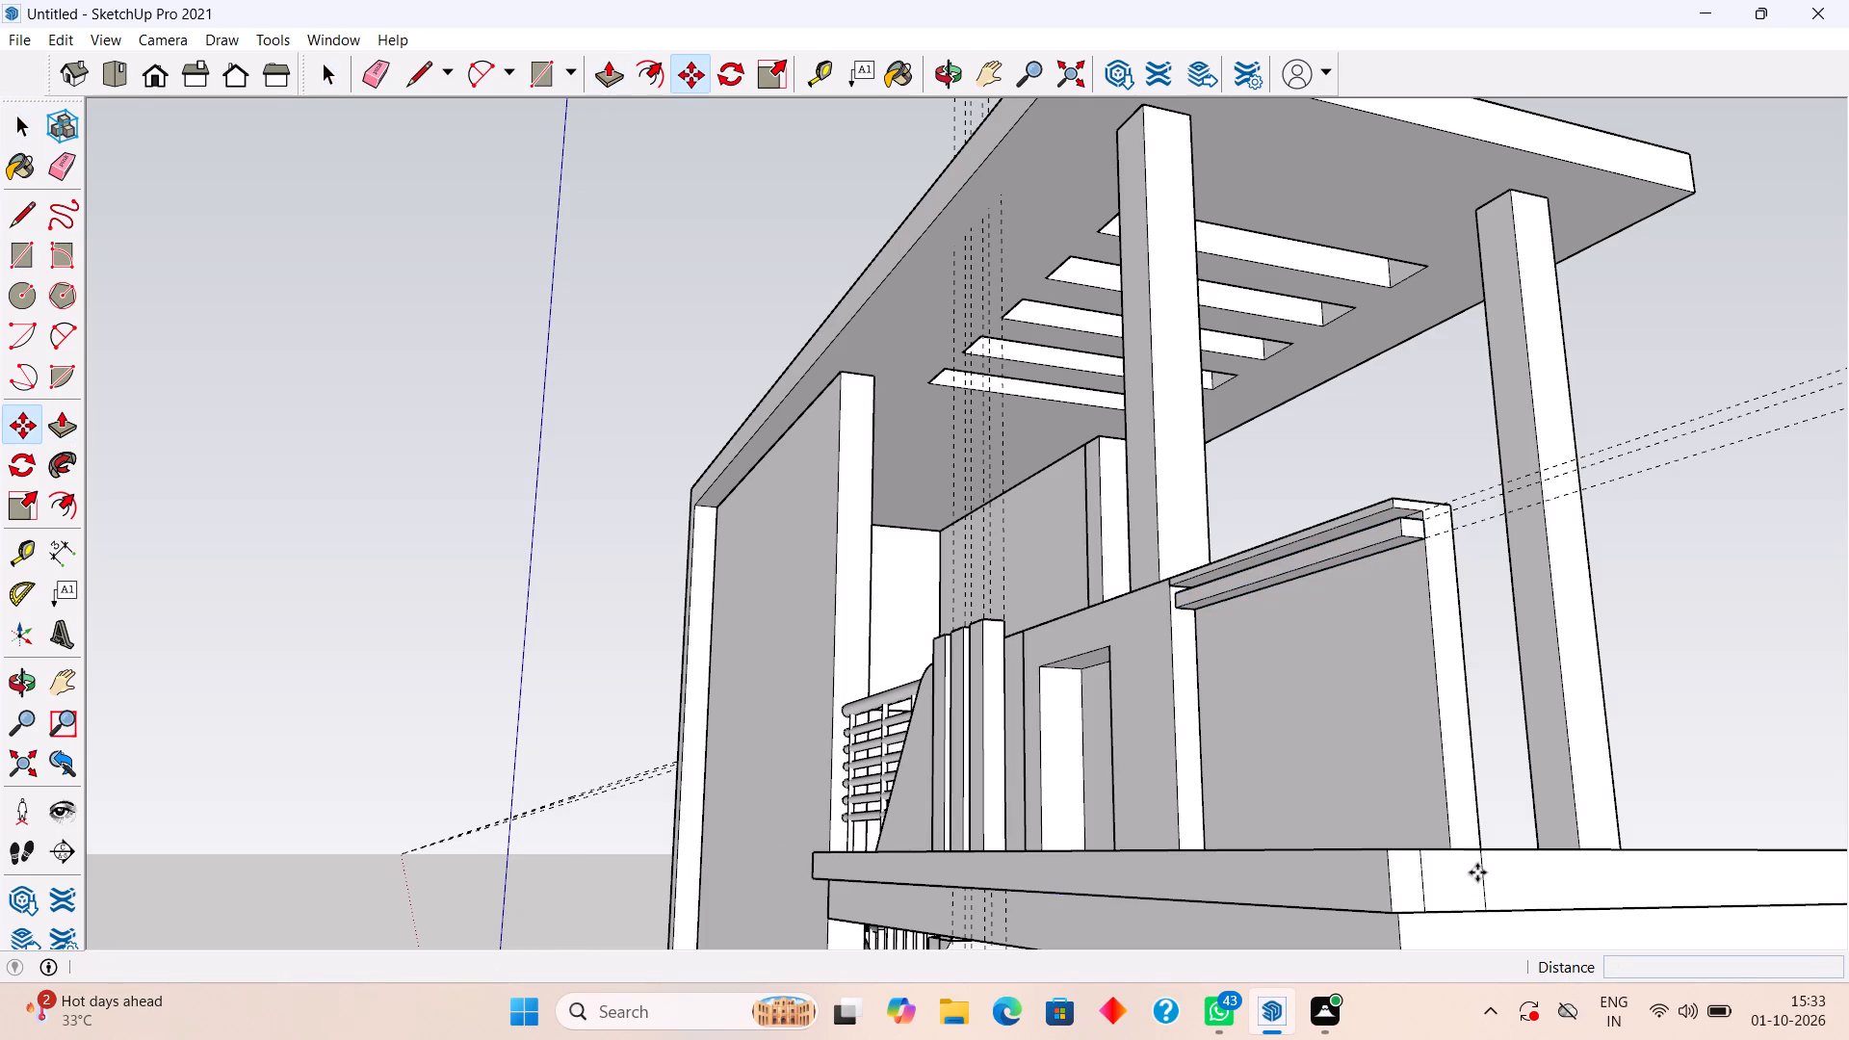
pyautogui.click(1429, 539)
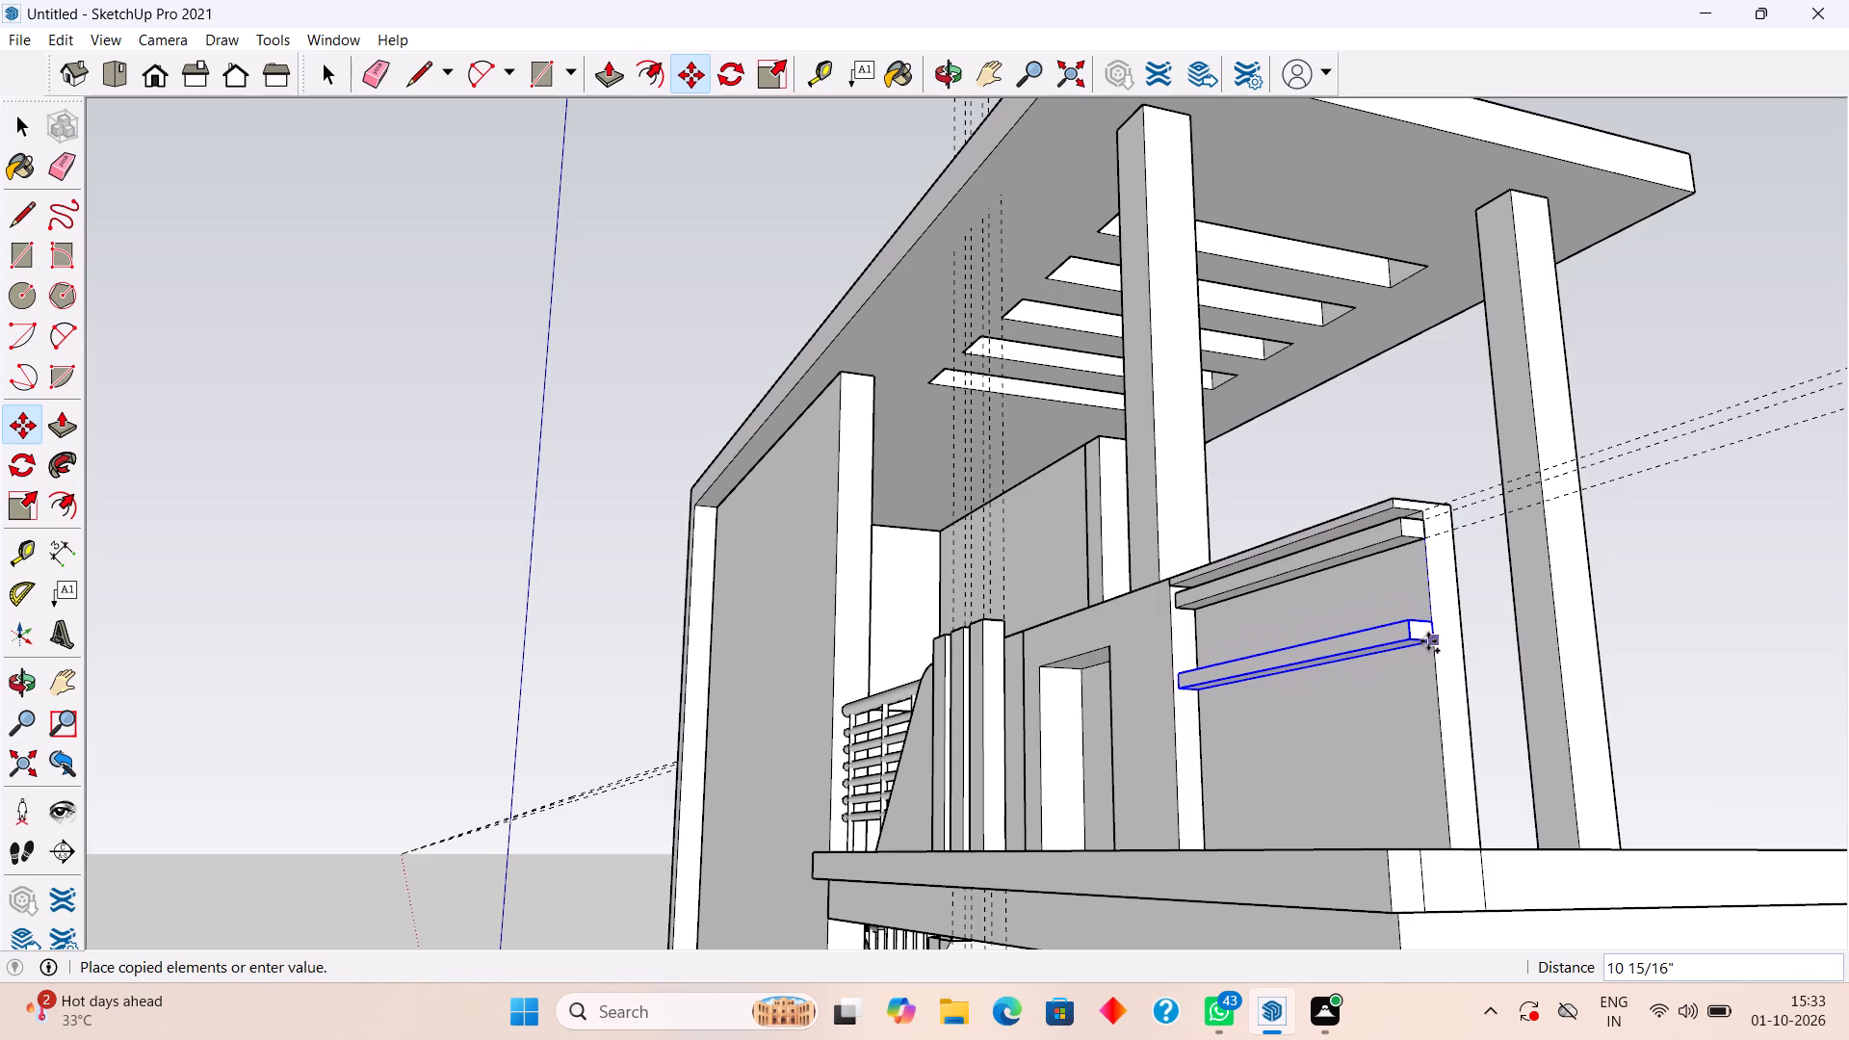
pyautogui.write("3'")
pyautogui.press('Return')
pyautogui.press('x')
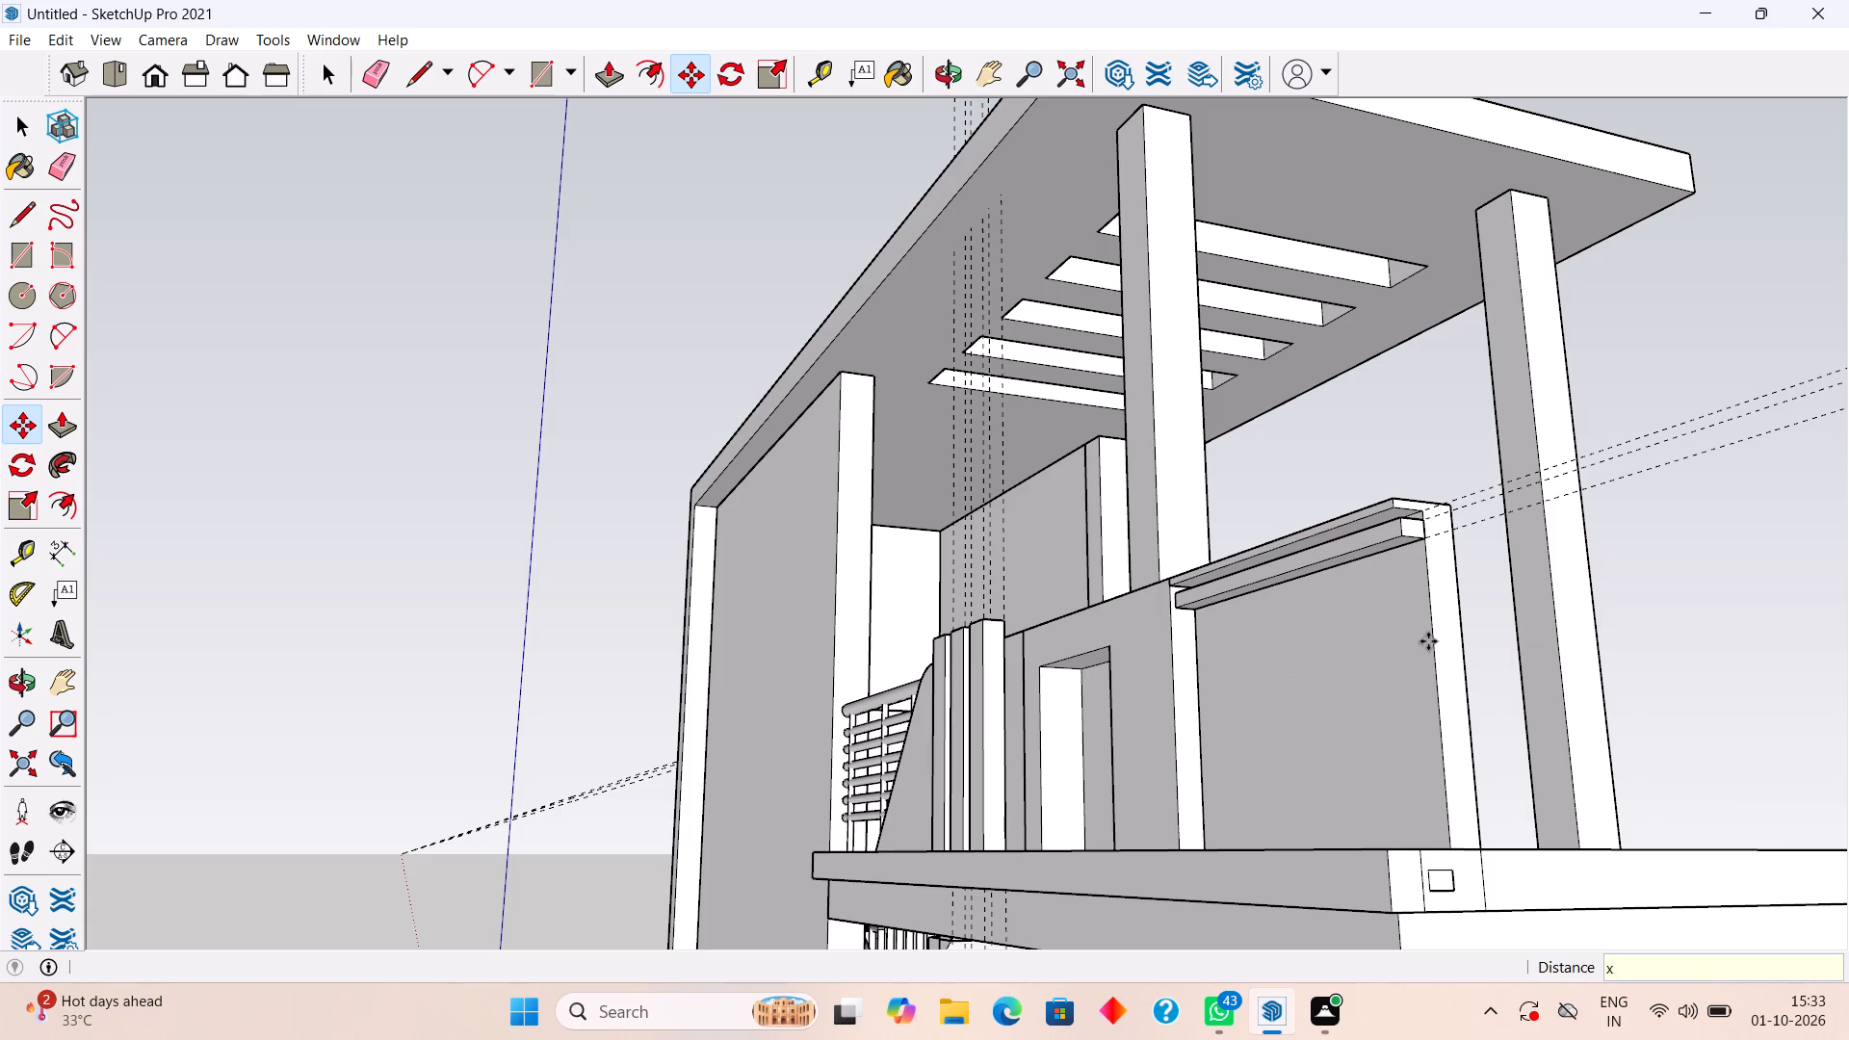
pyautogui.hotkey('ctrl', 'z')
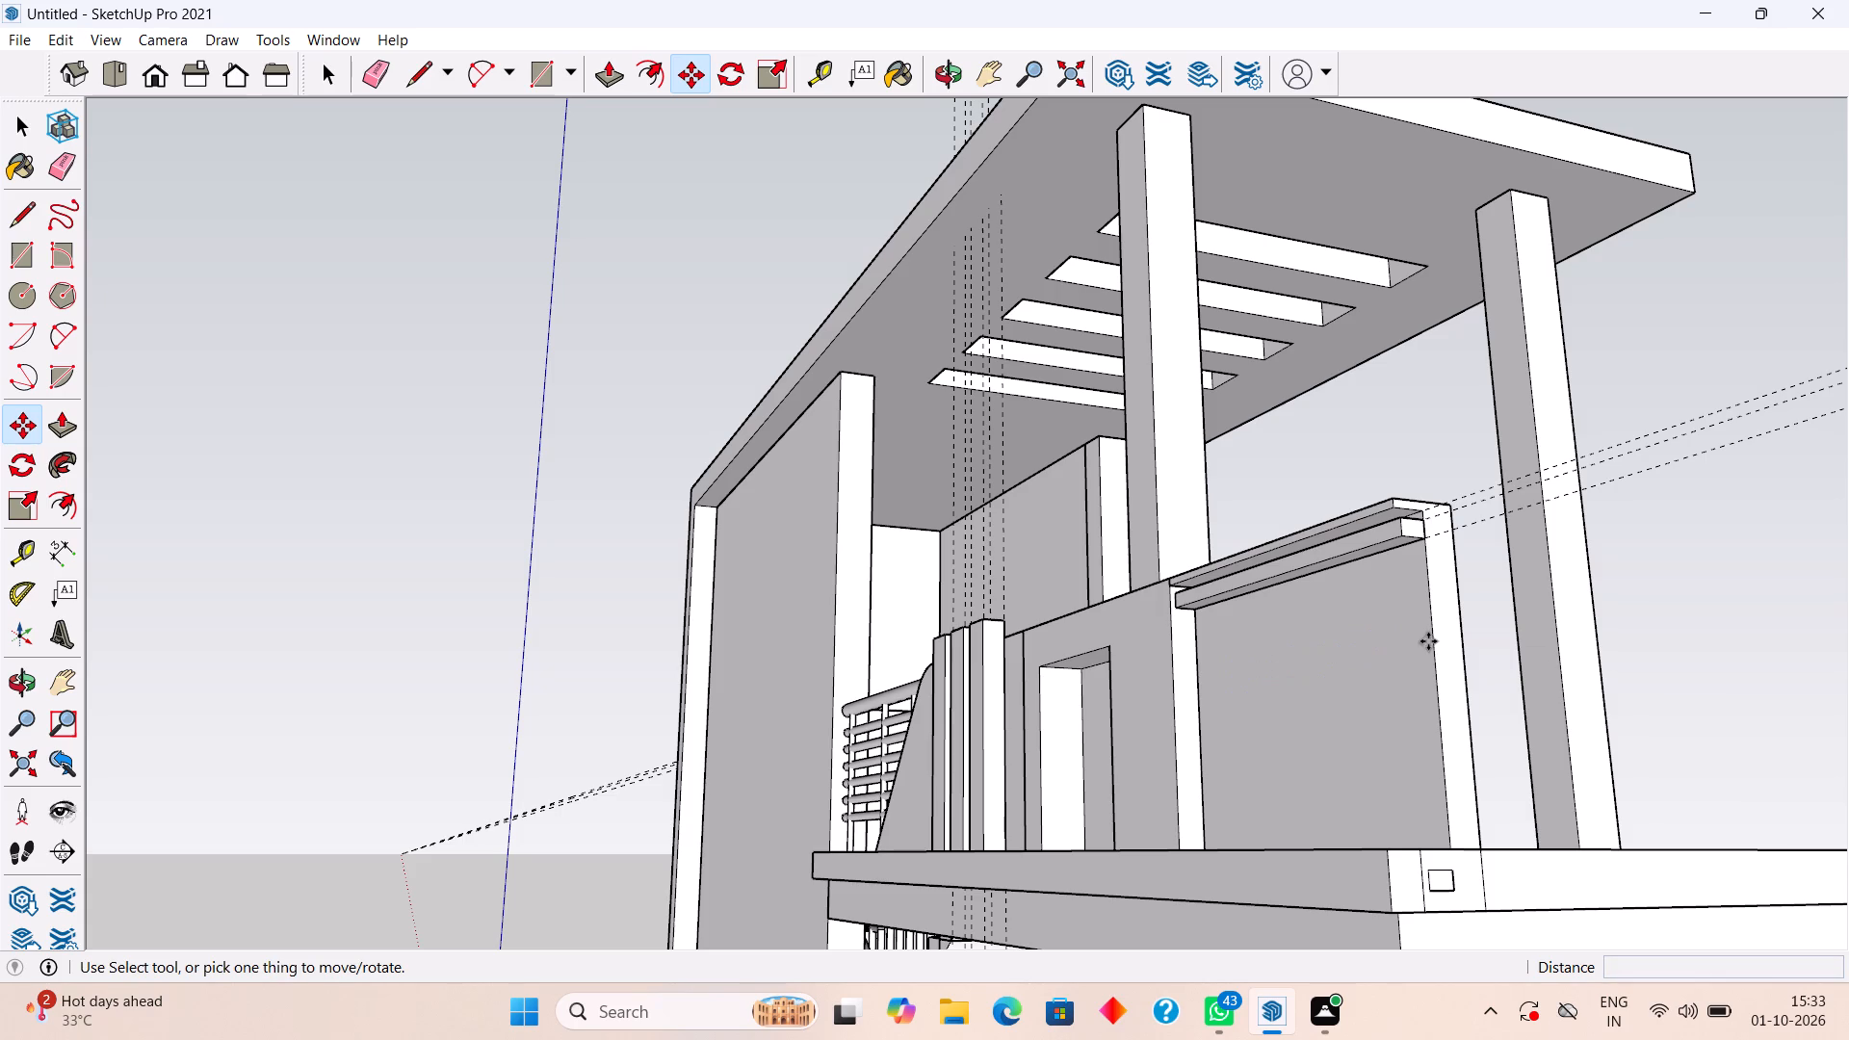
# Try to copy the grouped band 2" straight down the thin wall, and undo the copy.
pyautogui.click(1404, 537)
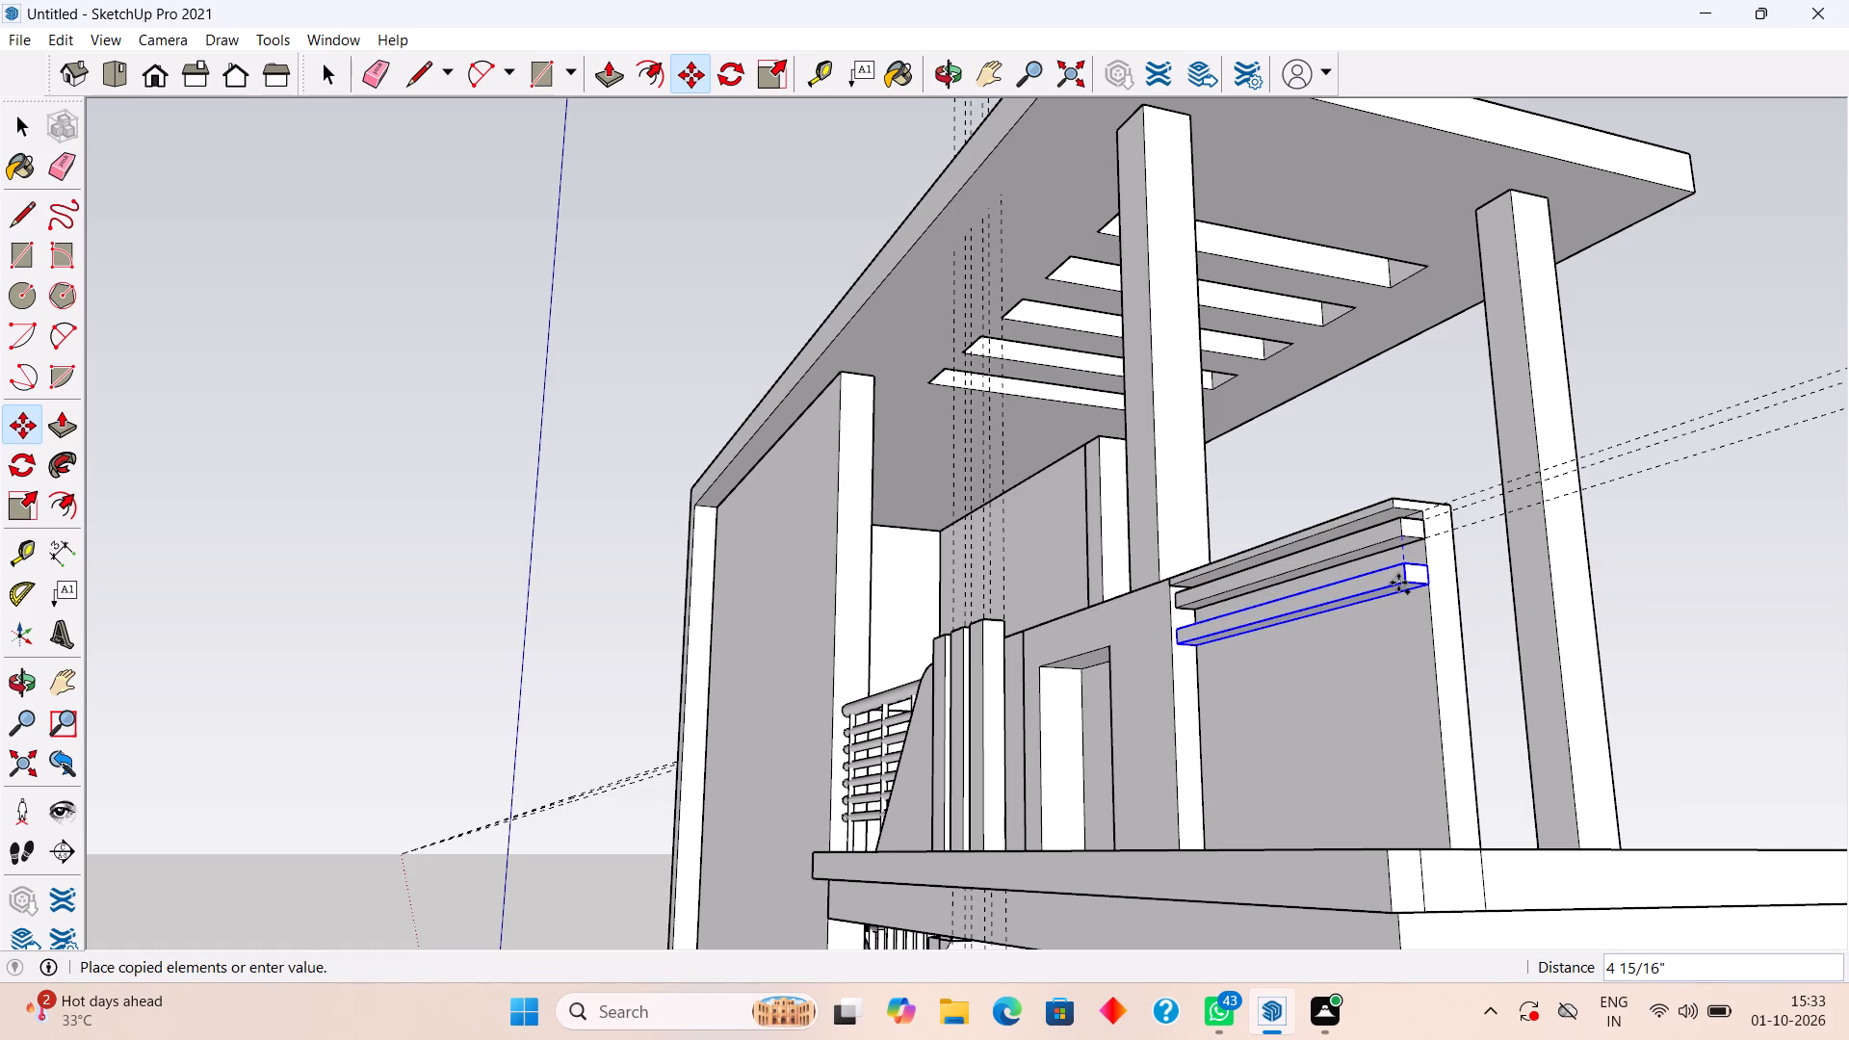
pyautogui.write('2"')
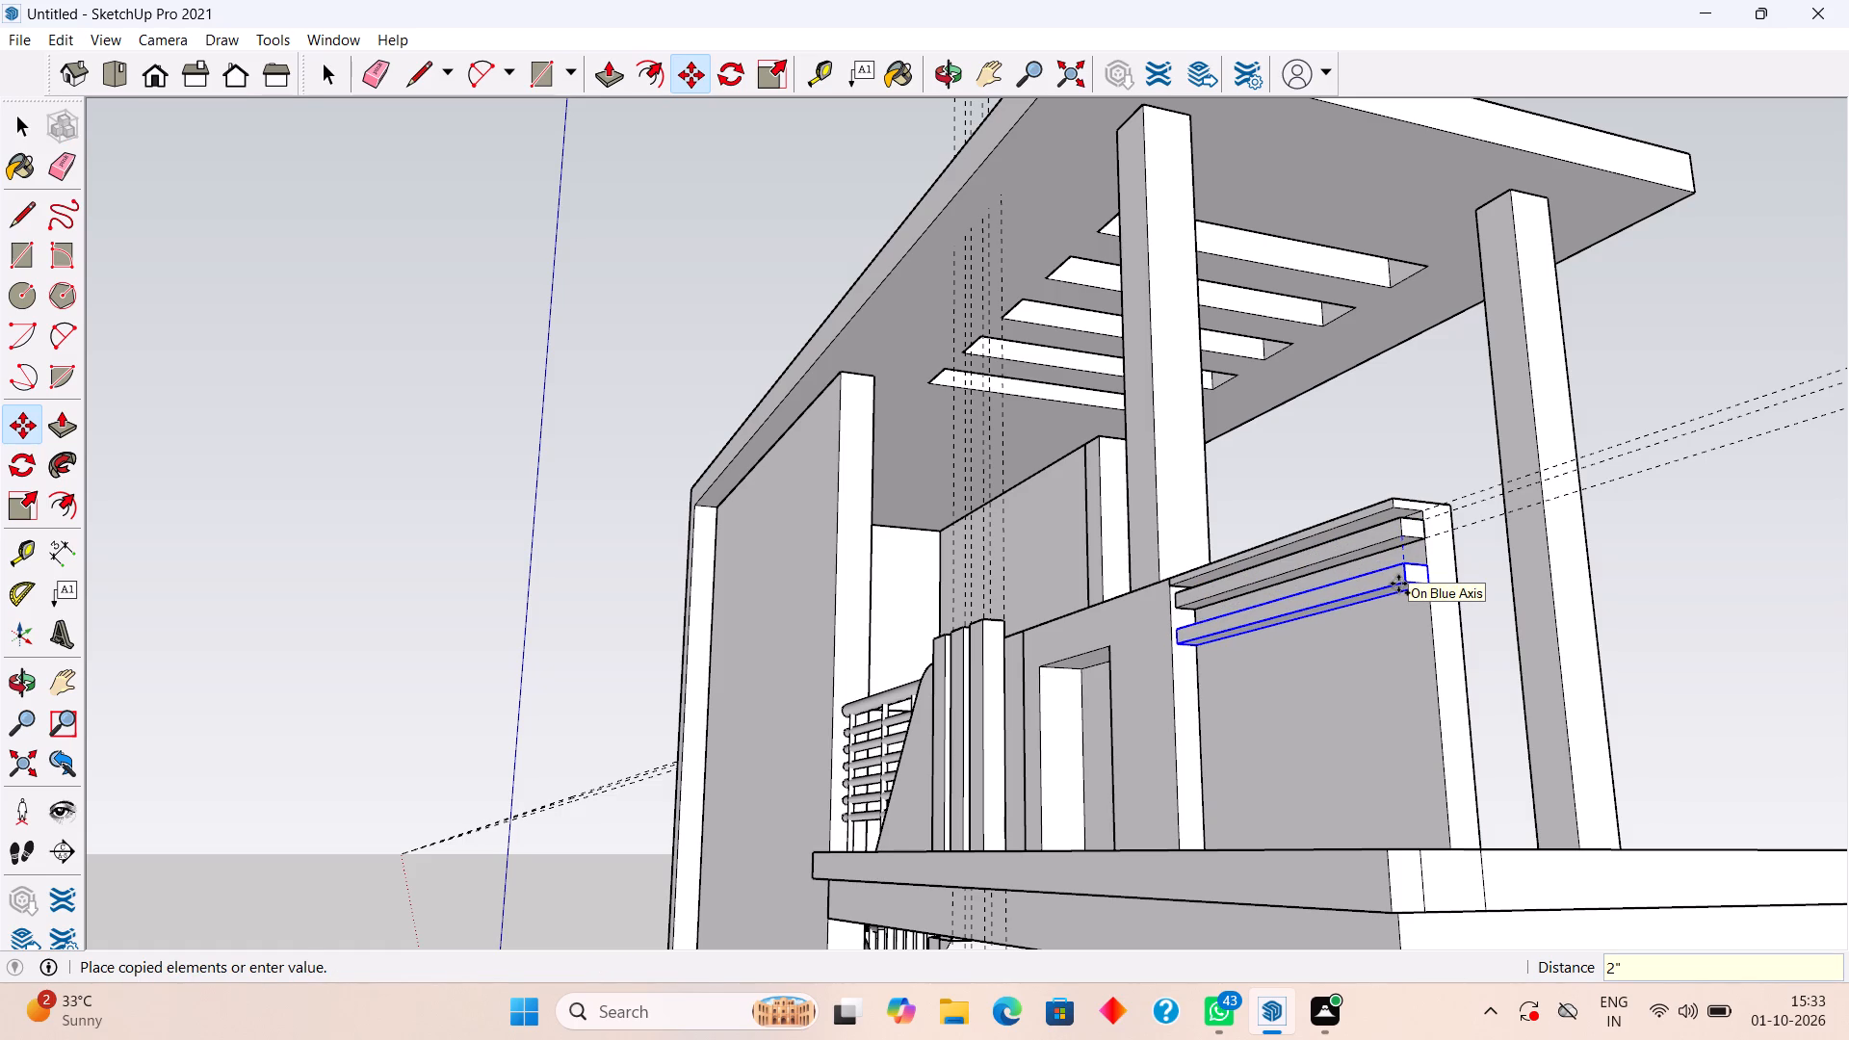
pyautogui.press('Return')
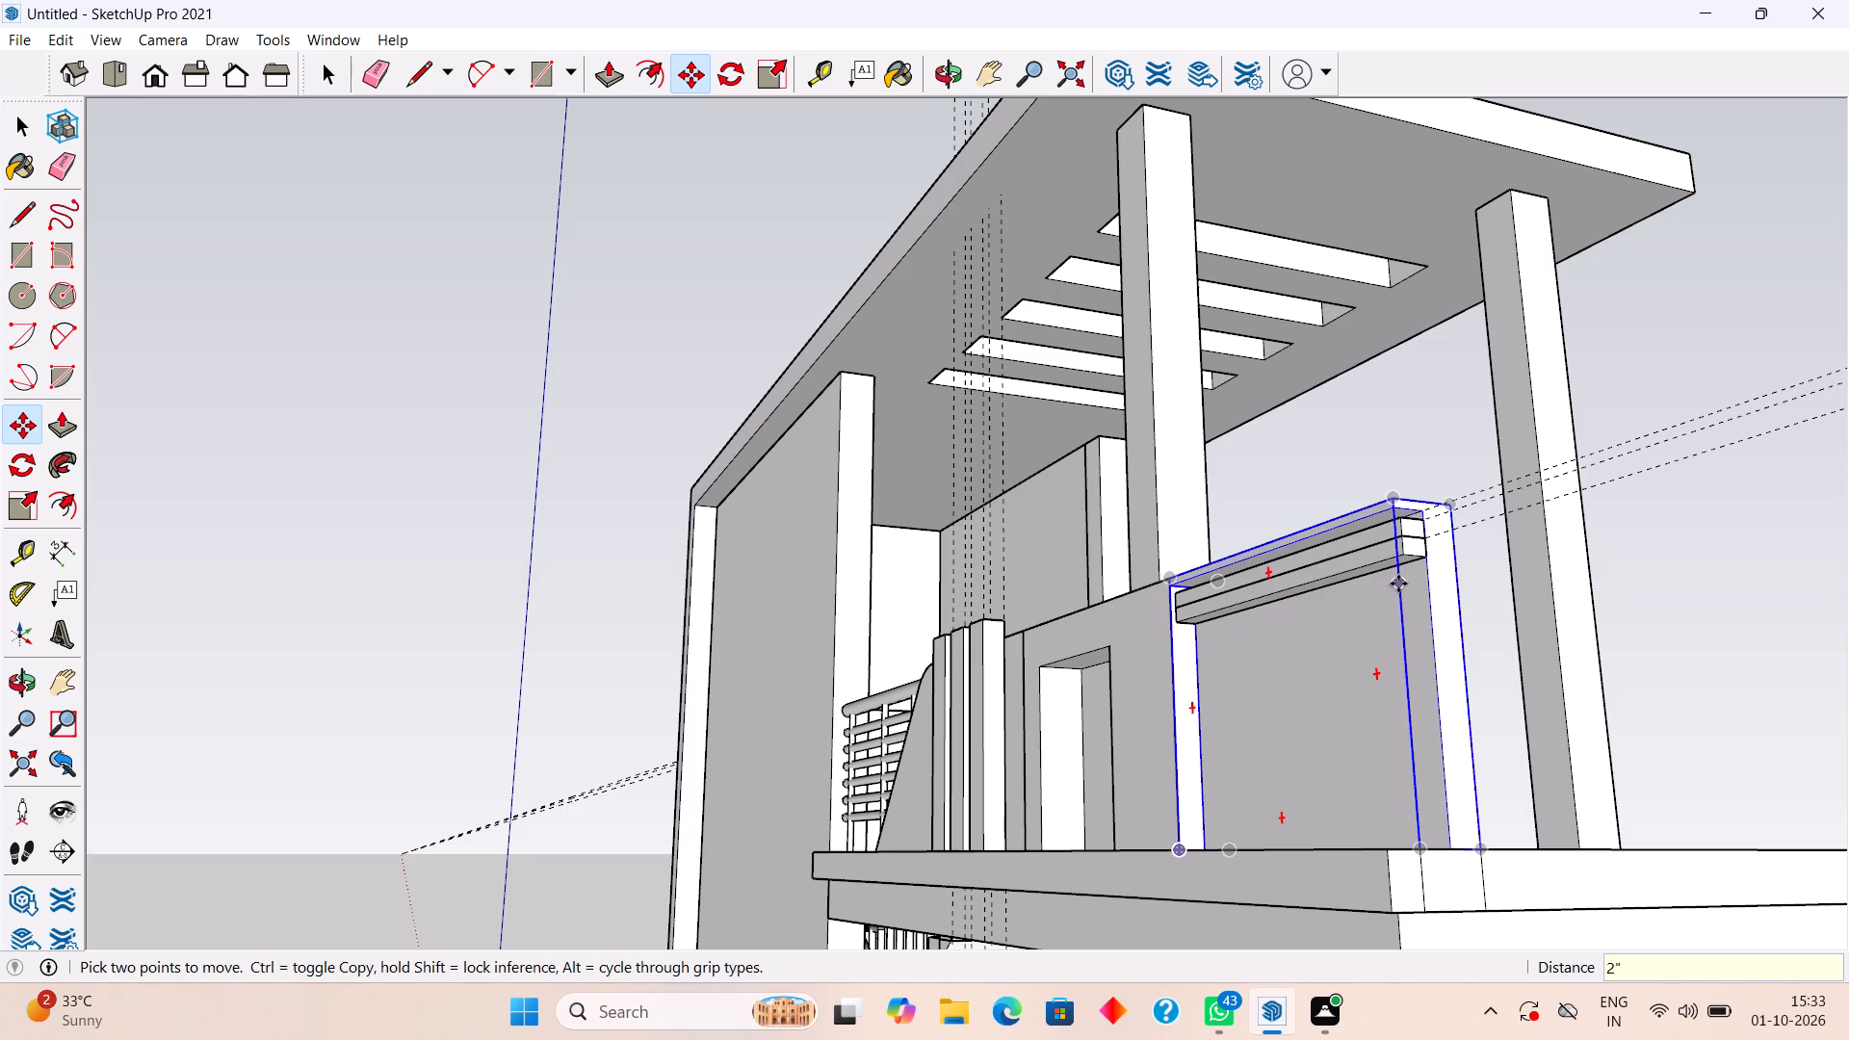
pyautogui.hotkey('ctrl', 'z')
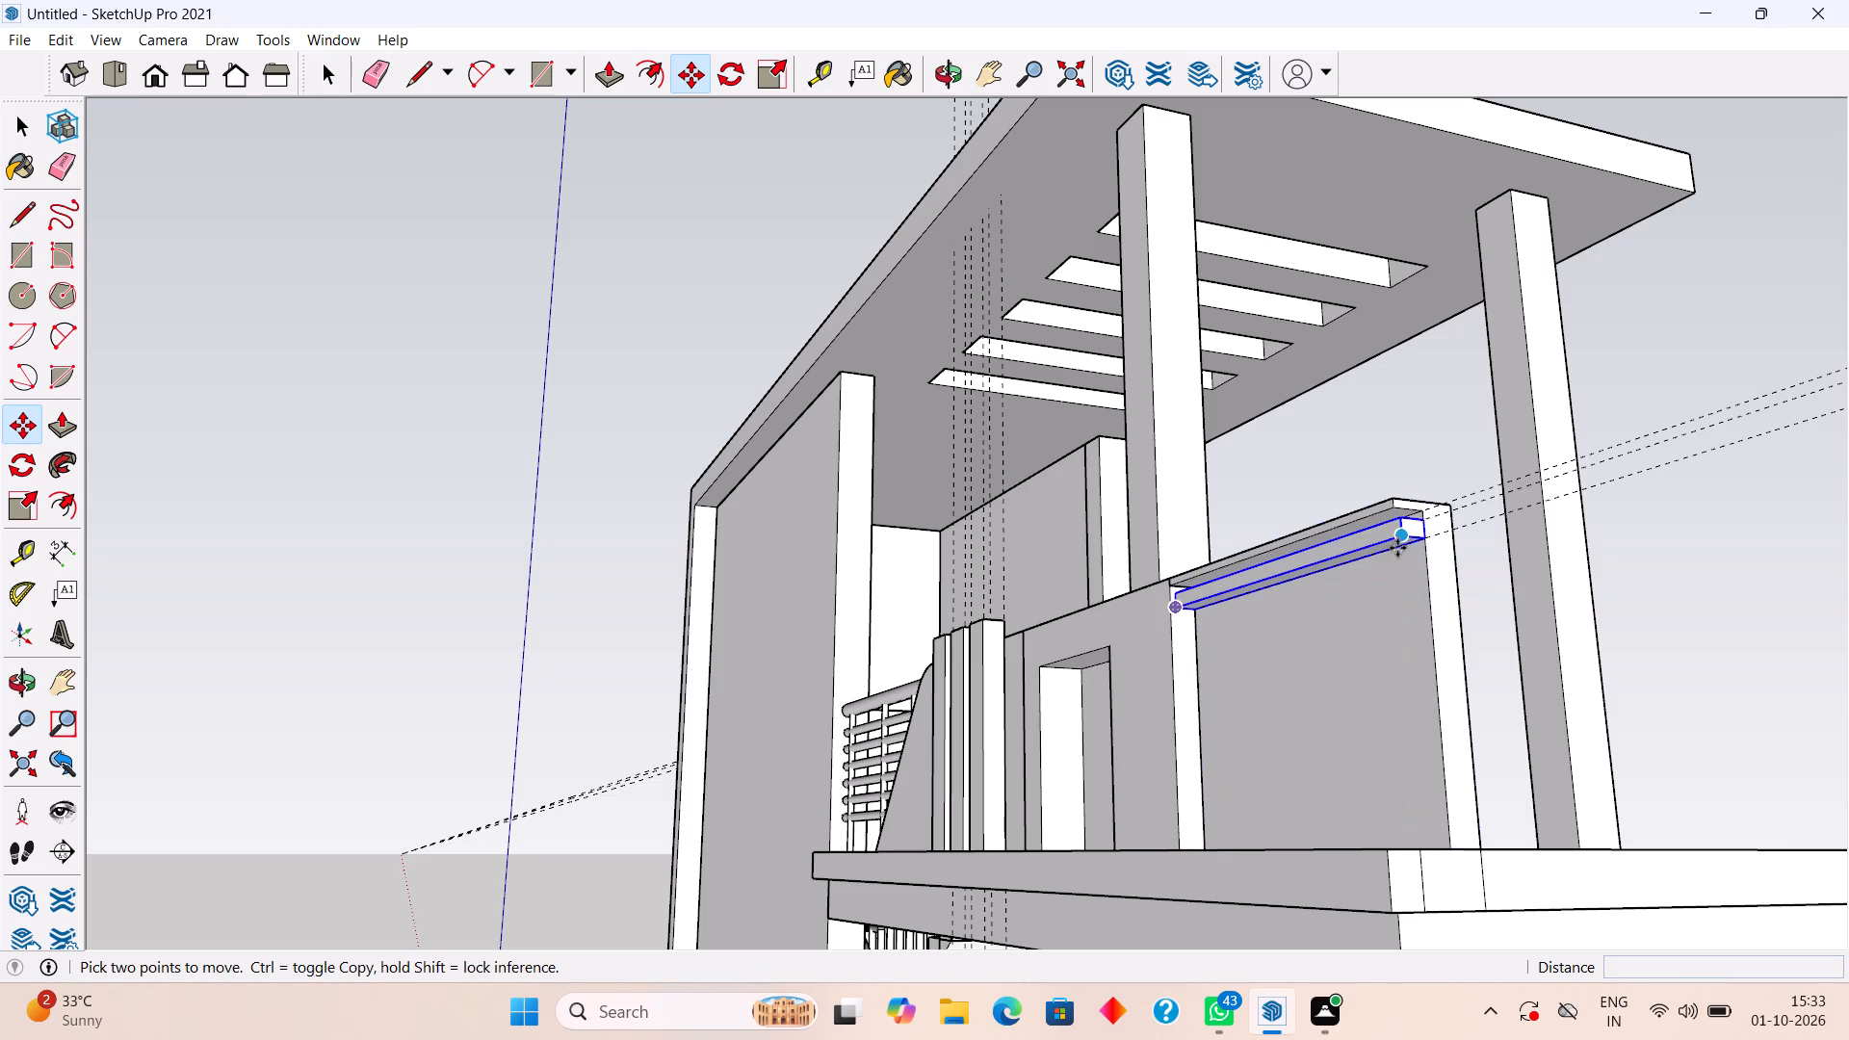
# Copy the grouped band 3" straight down the thin wall and repeat the copy as an x10 array.
pyautogui.click(1402, 541)
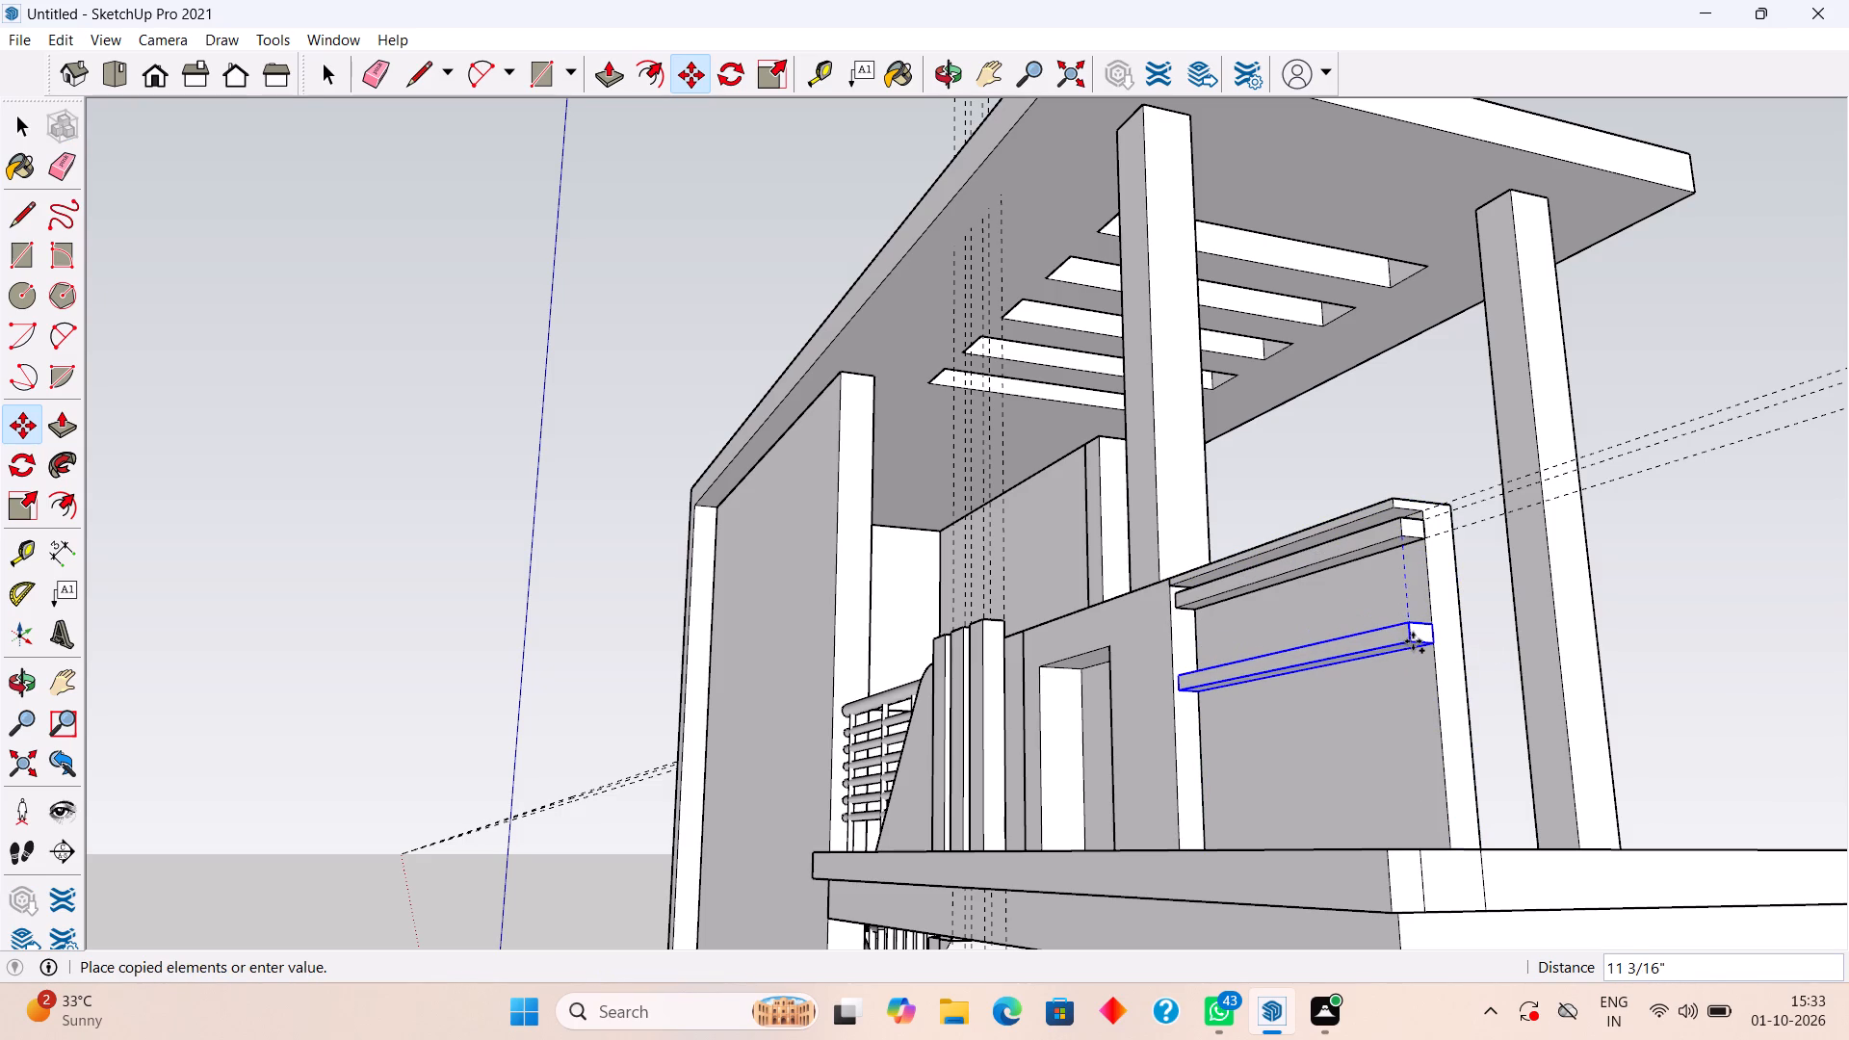
pyautogui.press('3')
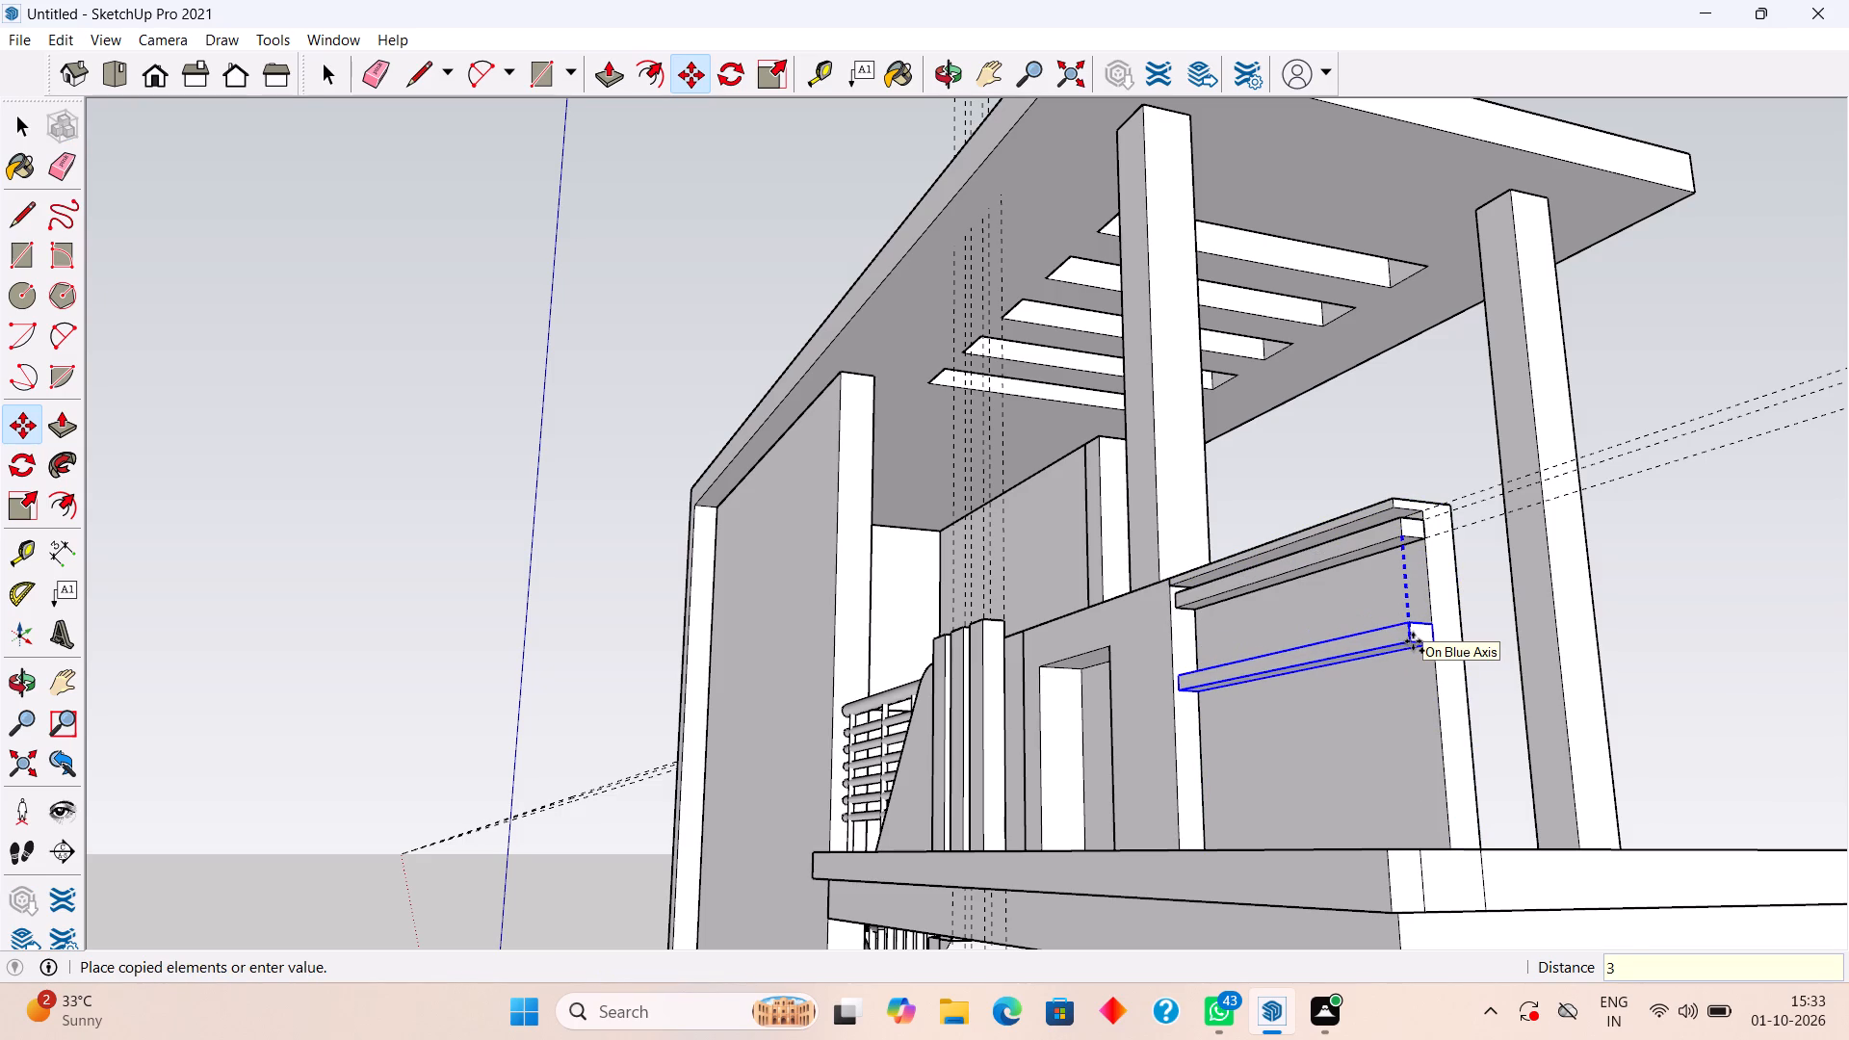
pyautogui.hotkey('shift', '"')
pyautogui.press('Return')
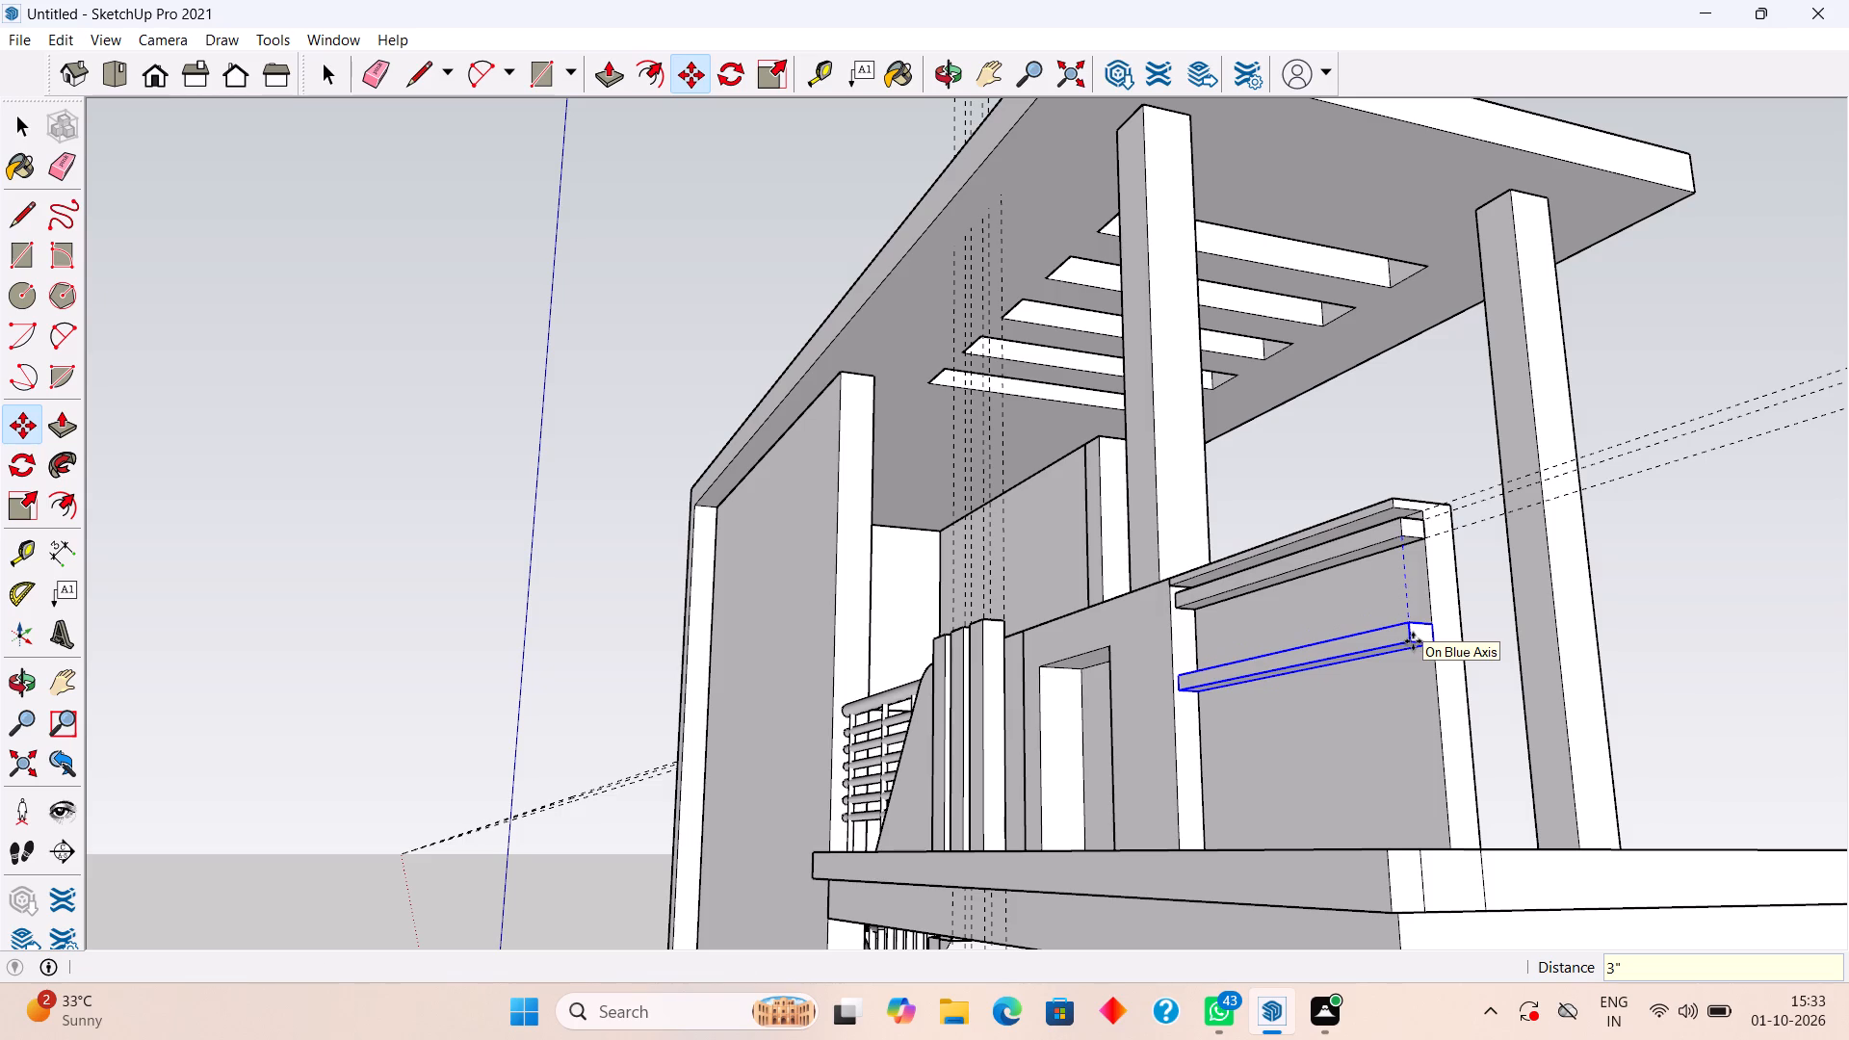
pyautogui.press('x')
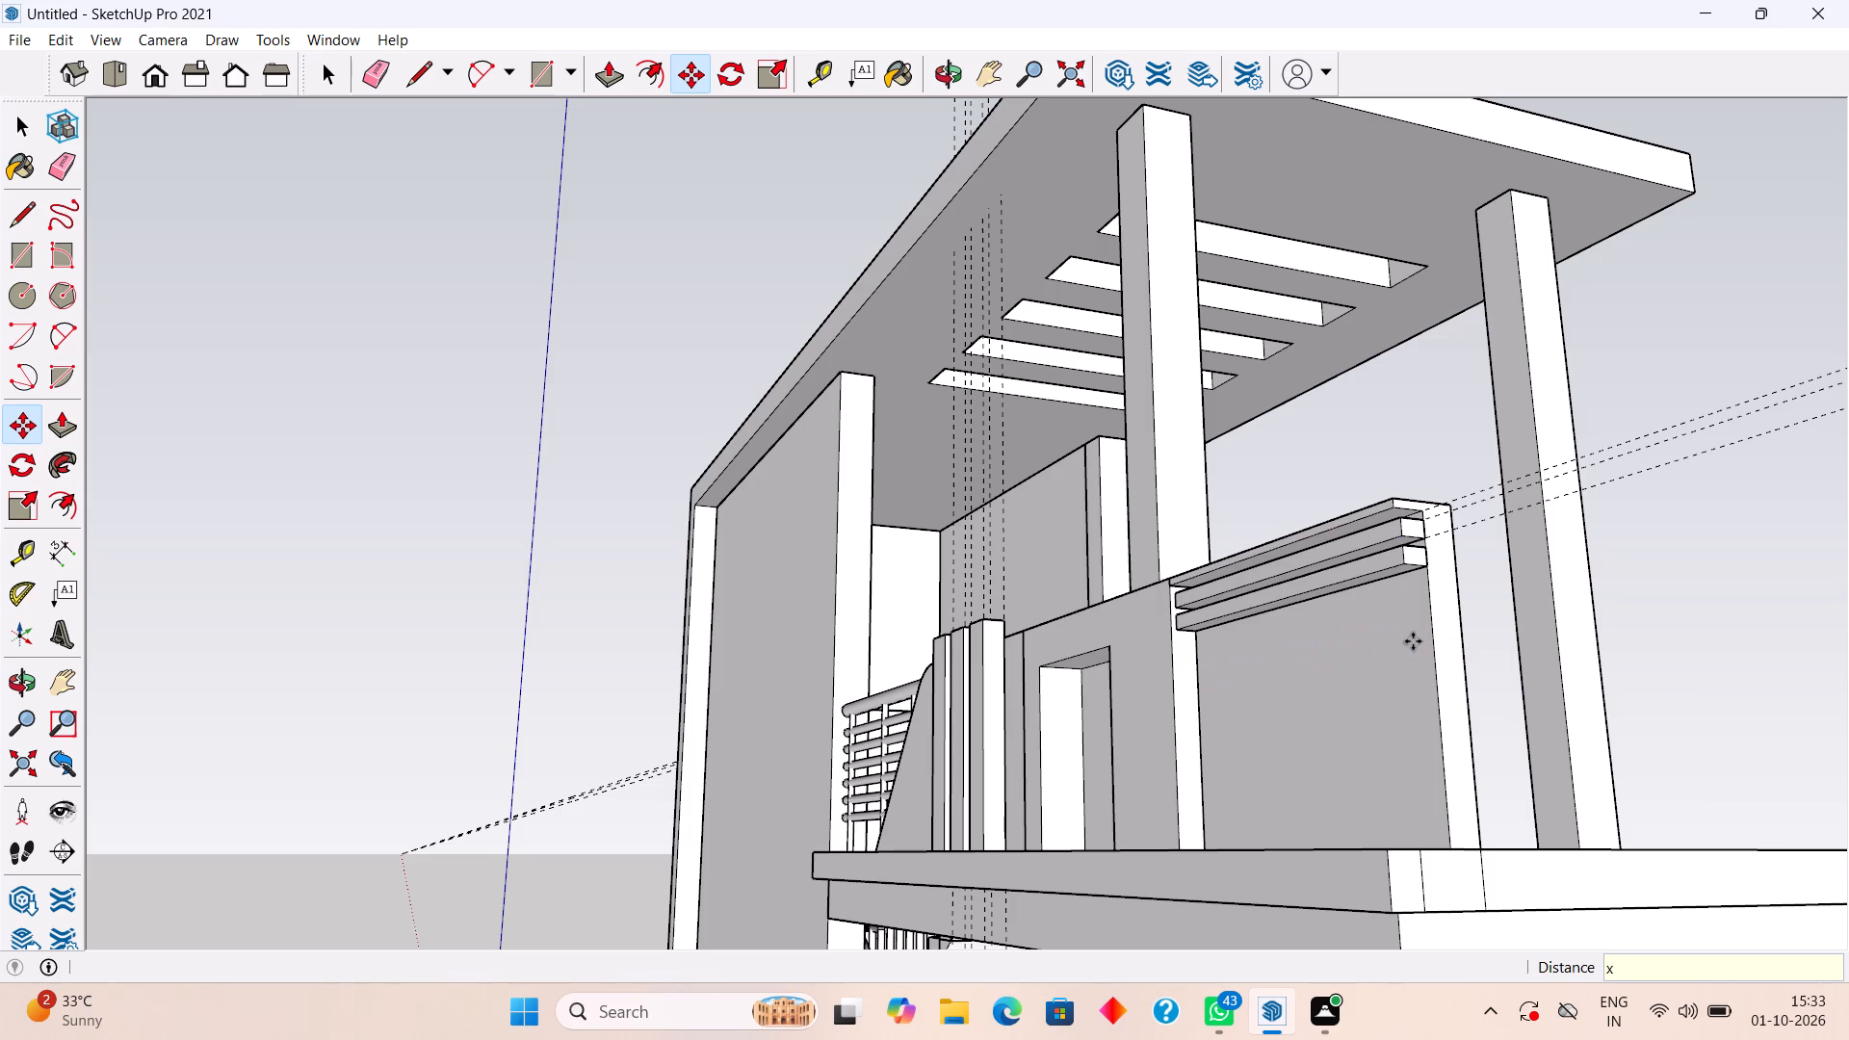
pyautogui.press('1')
pyautogui.press('0')
pyautogui.press('Return')
pyautogui.press('space')
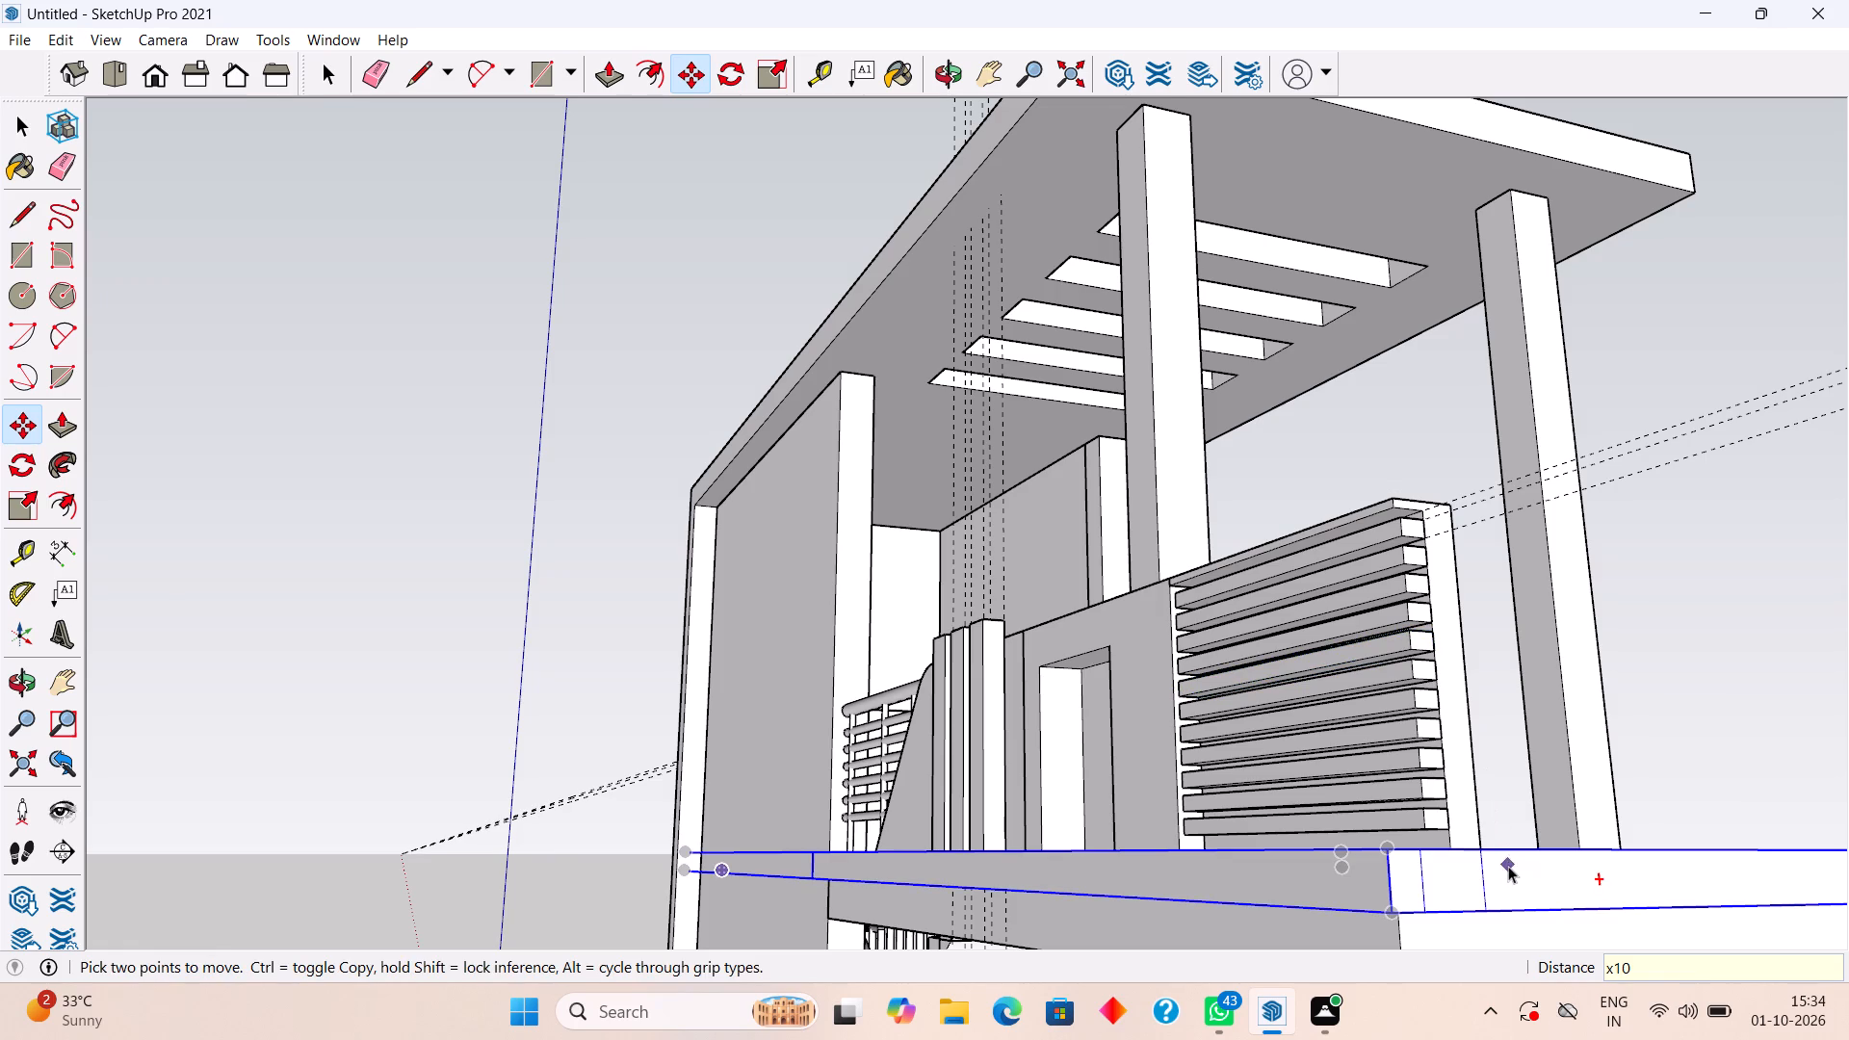
# Select all the stacked projecting bands together with the thin wall and its top ledge, and make them one group.
pyautogui.moveTo(1303, 656); pyautogui.dragTo(1792, 738, button='middle')
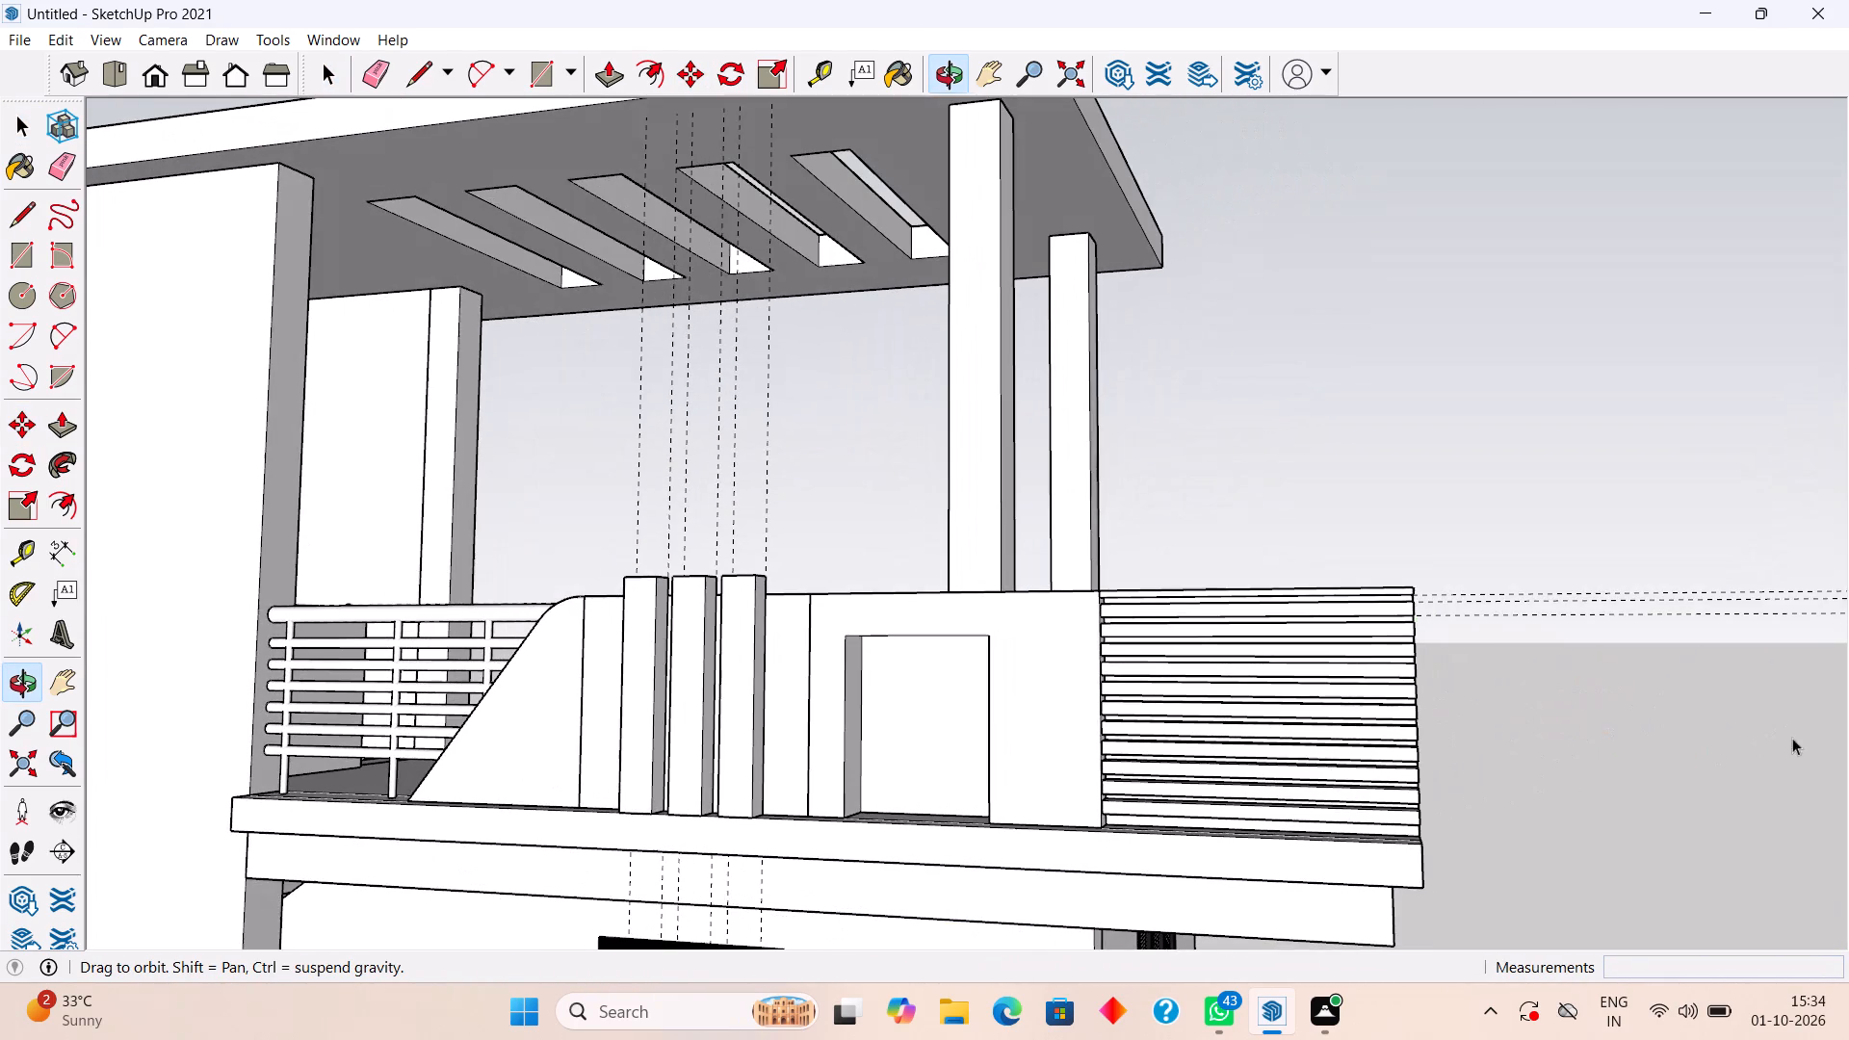
pyautogui.moveTo(1469, 817); pyautogui.dragTo(1518, 717, button='middle')
pyautogui.click(1530, 718)
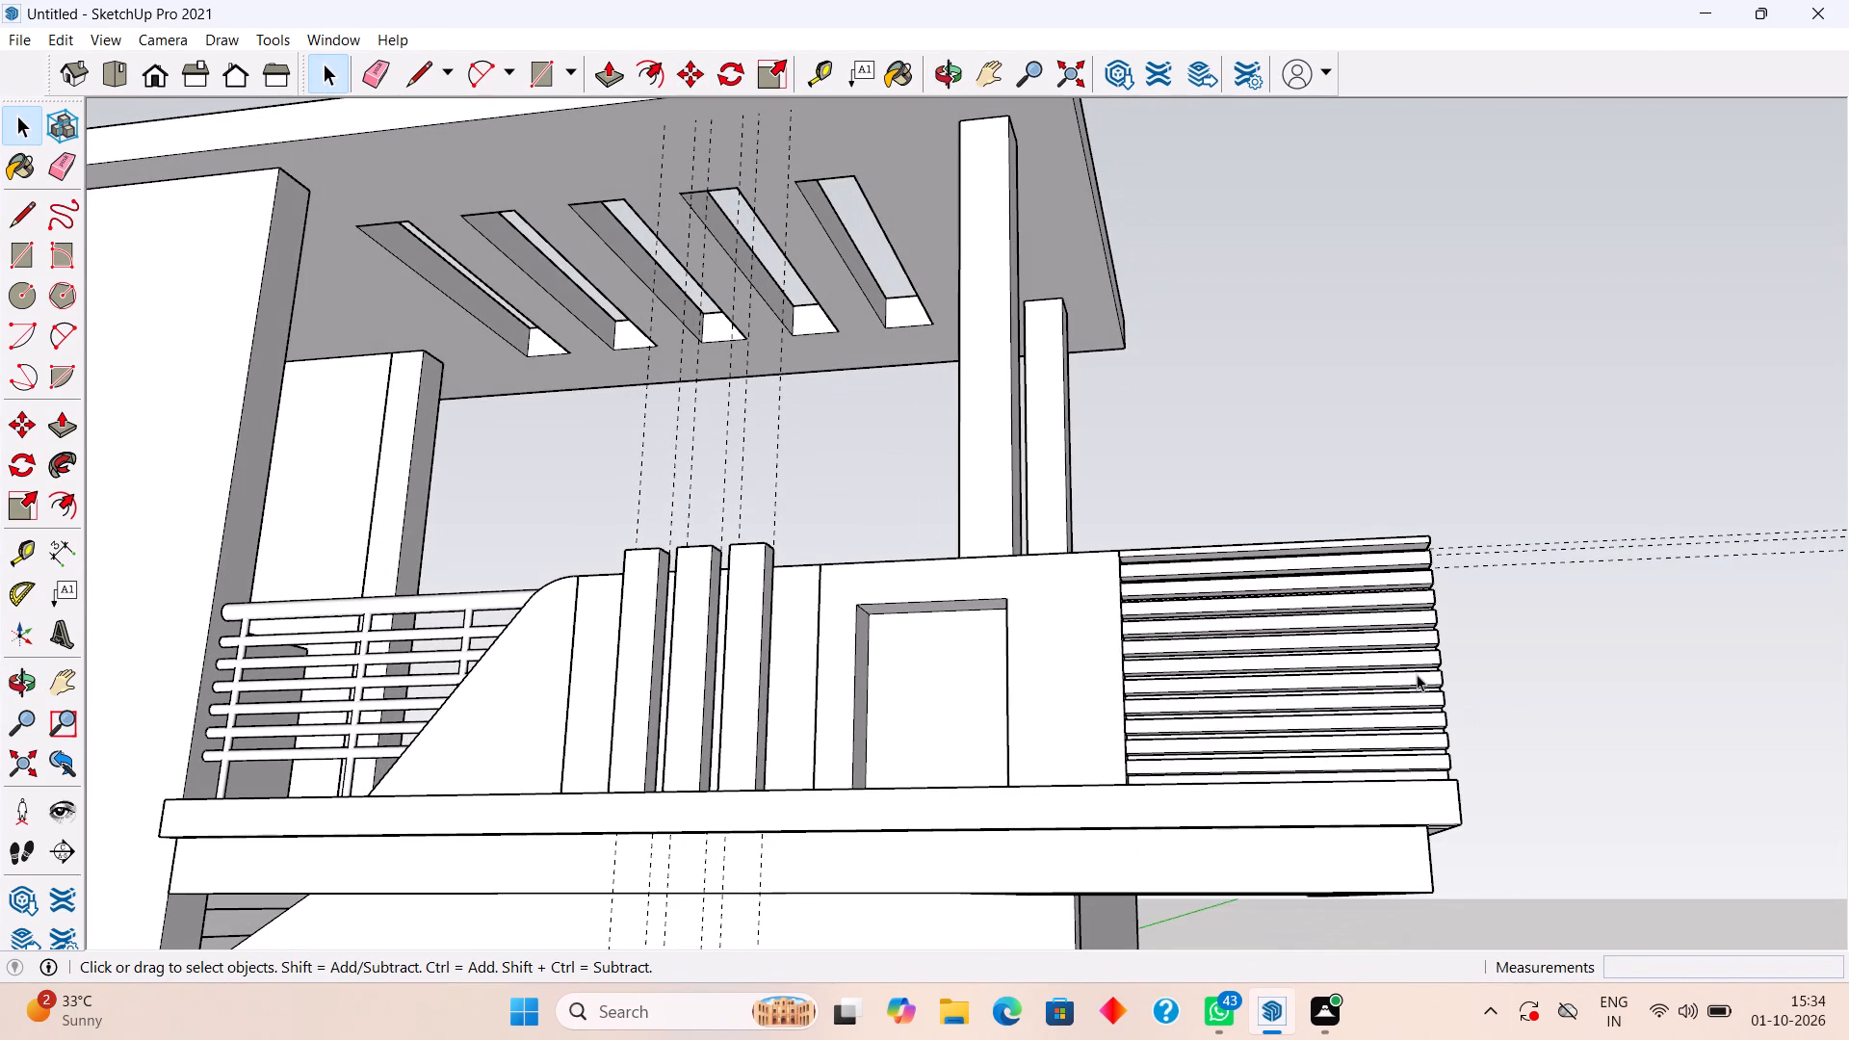
pyautogui.scroll(7, 1409, 670)
pyautogui.click(1399, 856)
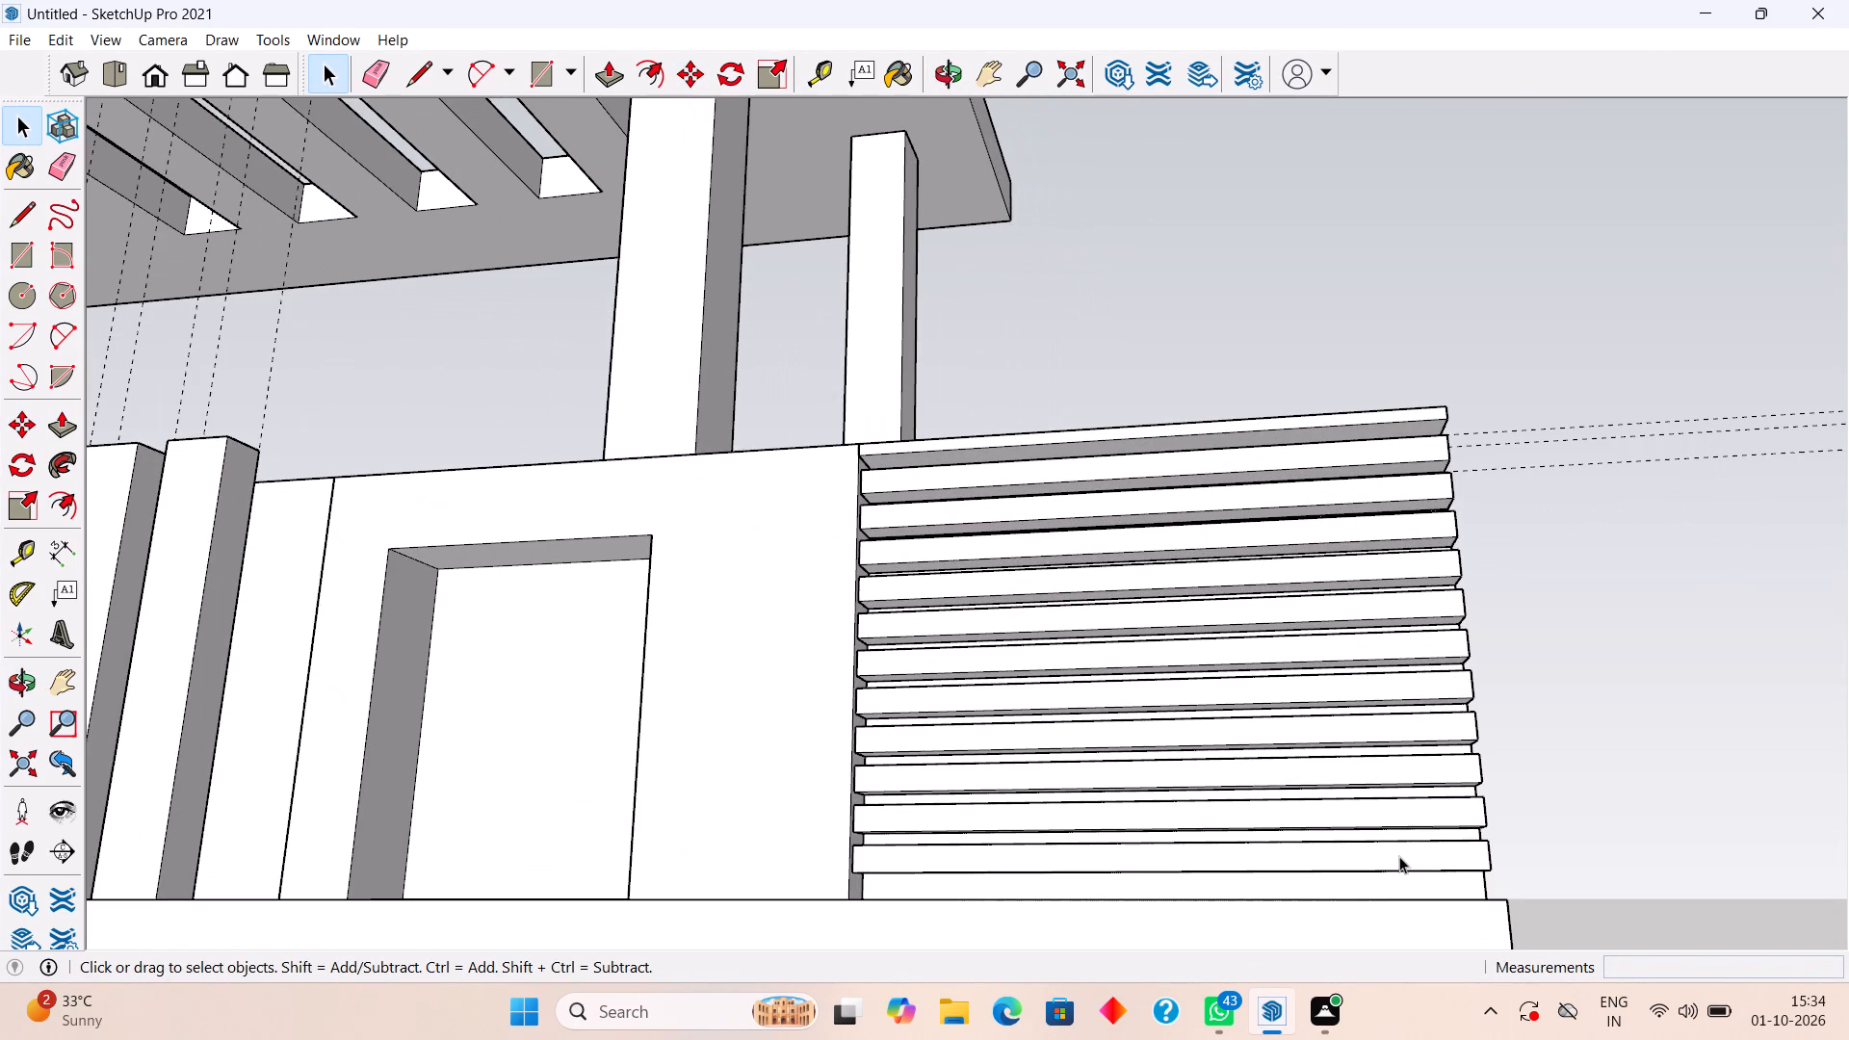
pyautogui.keyDown('shift'); pyautogui.click(1417, 808); pyautogui.keyUp('shift')
pyautogui.keyDown('shift'); pyautogui.click(1418, 767); pyautogui.keyUp('shift')
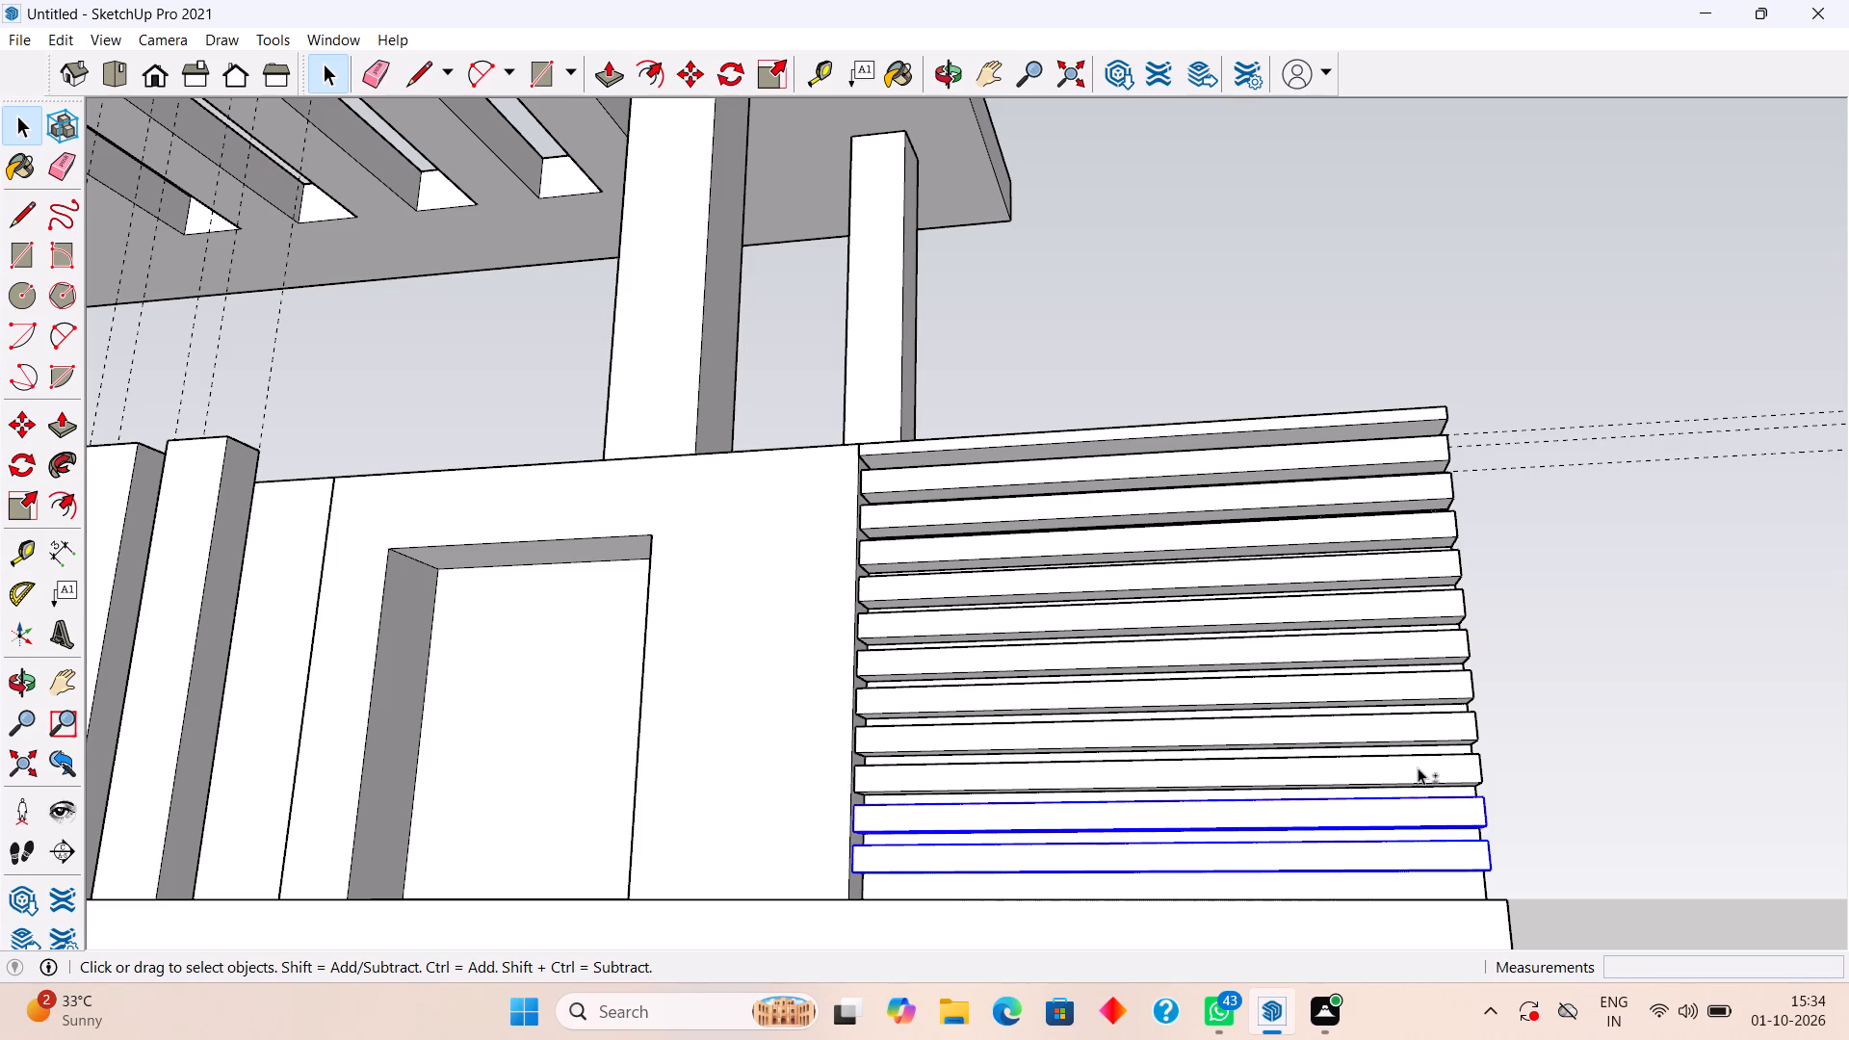
pyautogui.keyDown('shift'); pyautogui.click(1418, 722); pyautogui.keyUp('shift')
pyautogui.keyDown('shift'); pyautogui.click(1418, 680); pyautogui.keyUp('shift')
pyautogui.keyDown('shift'); pyautogui.click(1418, 650); pyautogui.keyUp('shift')
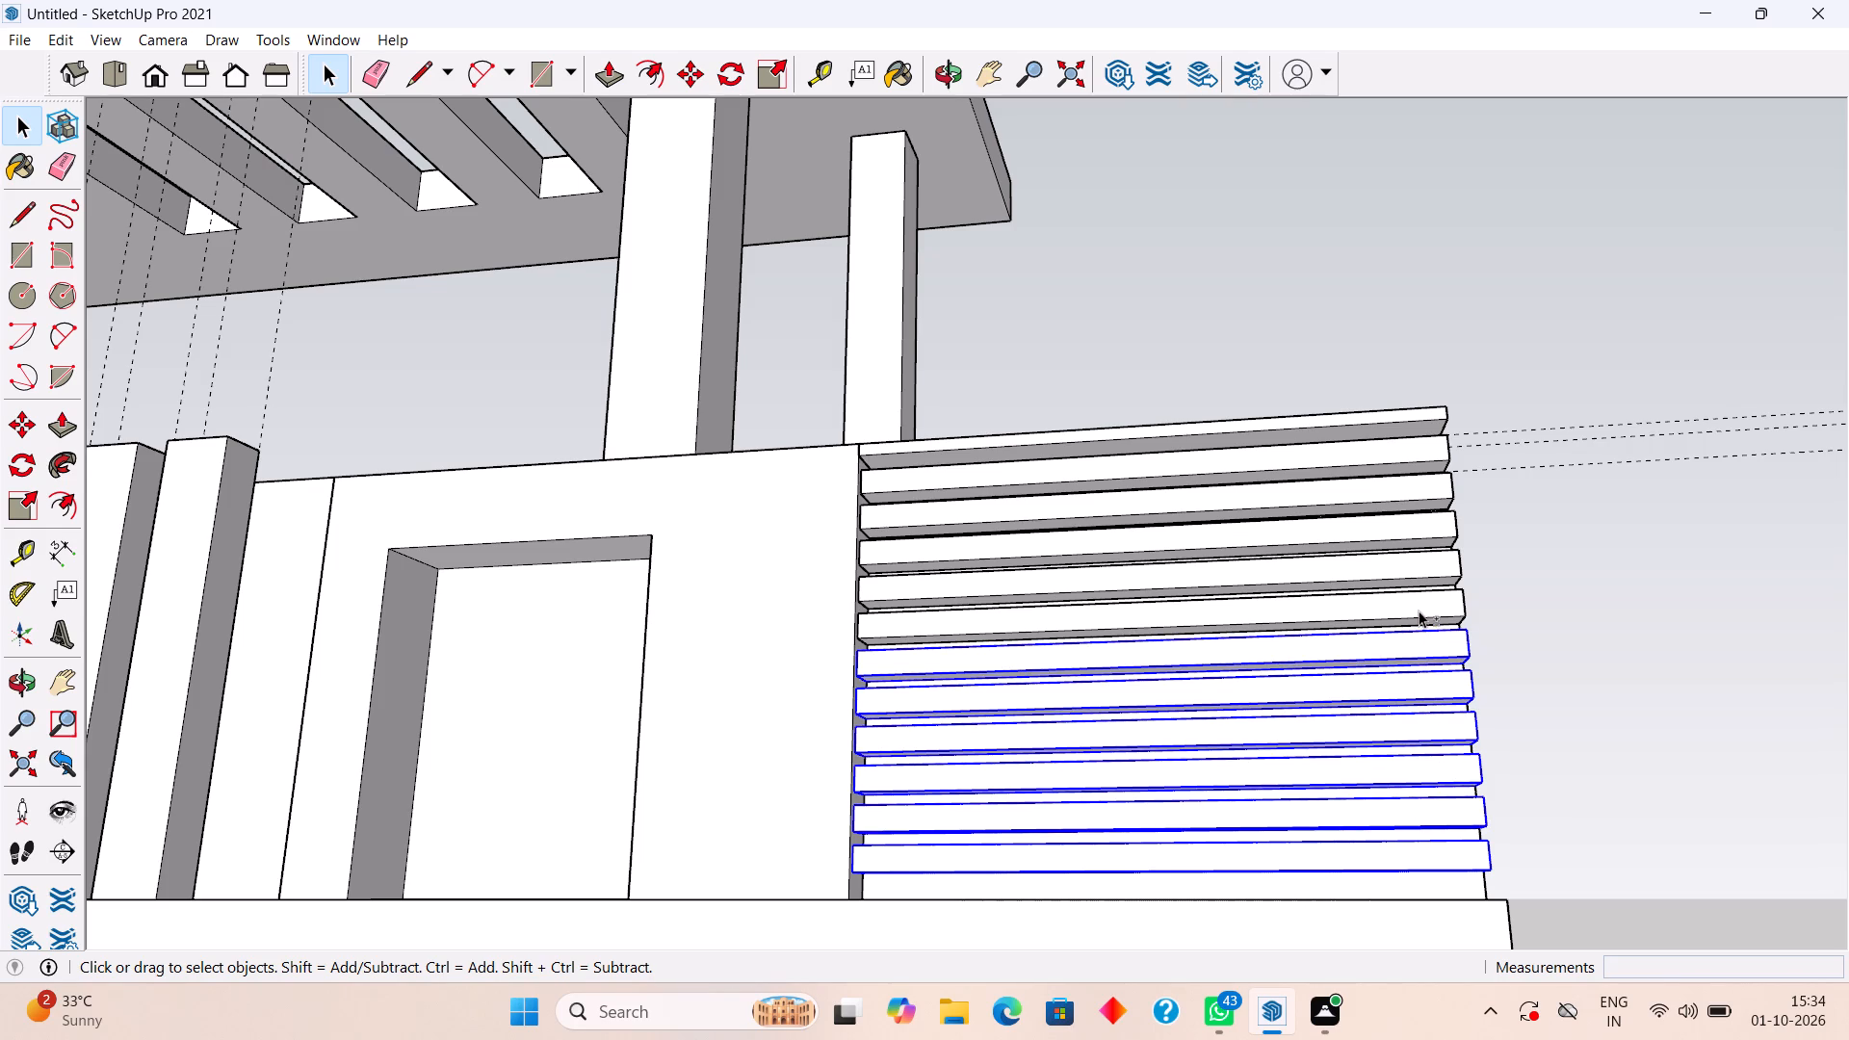
pyautogui.keyDown('shift'); pyautogui.click(1419, 610); pyautogui.keyUp('shift')
pyautogui.keyDown('shift'); pyautogui.click(1414, 555); pyautogui.keyUp('shift')
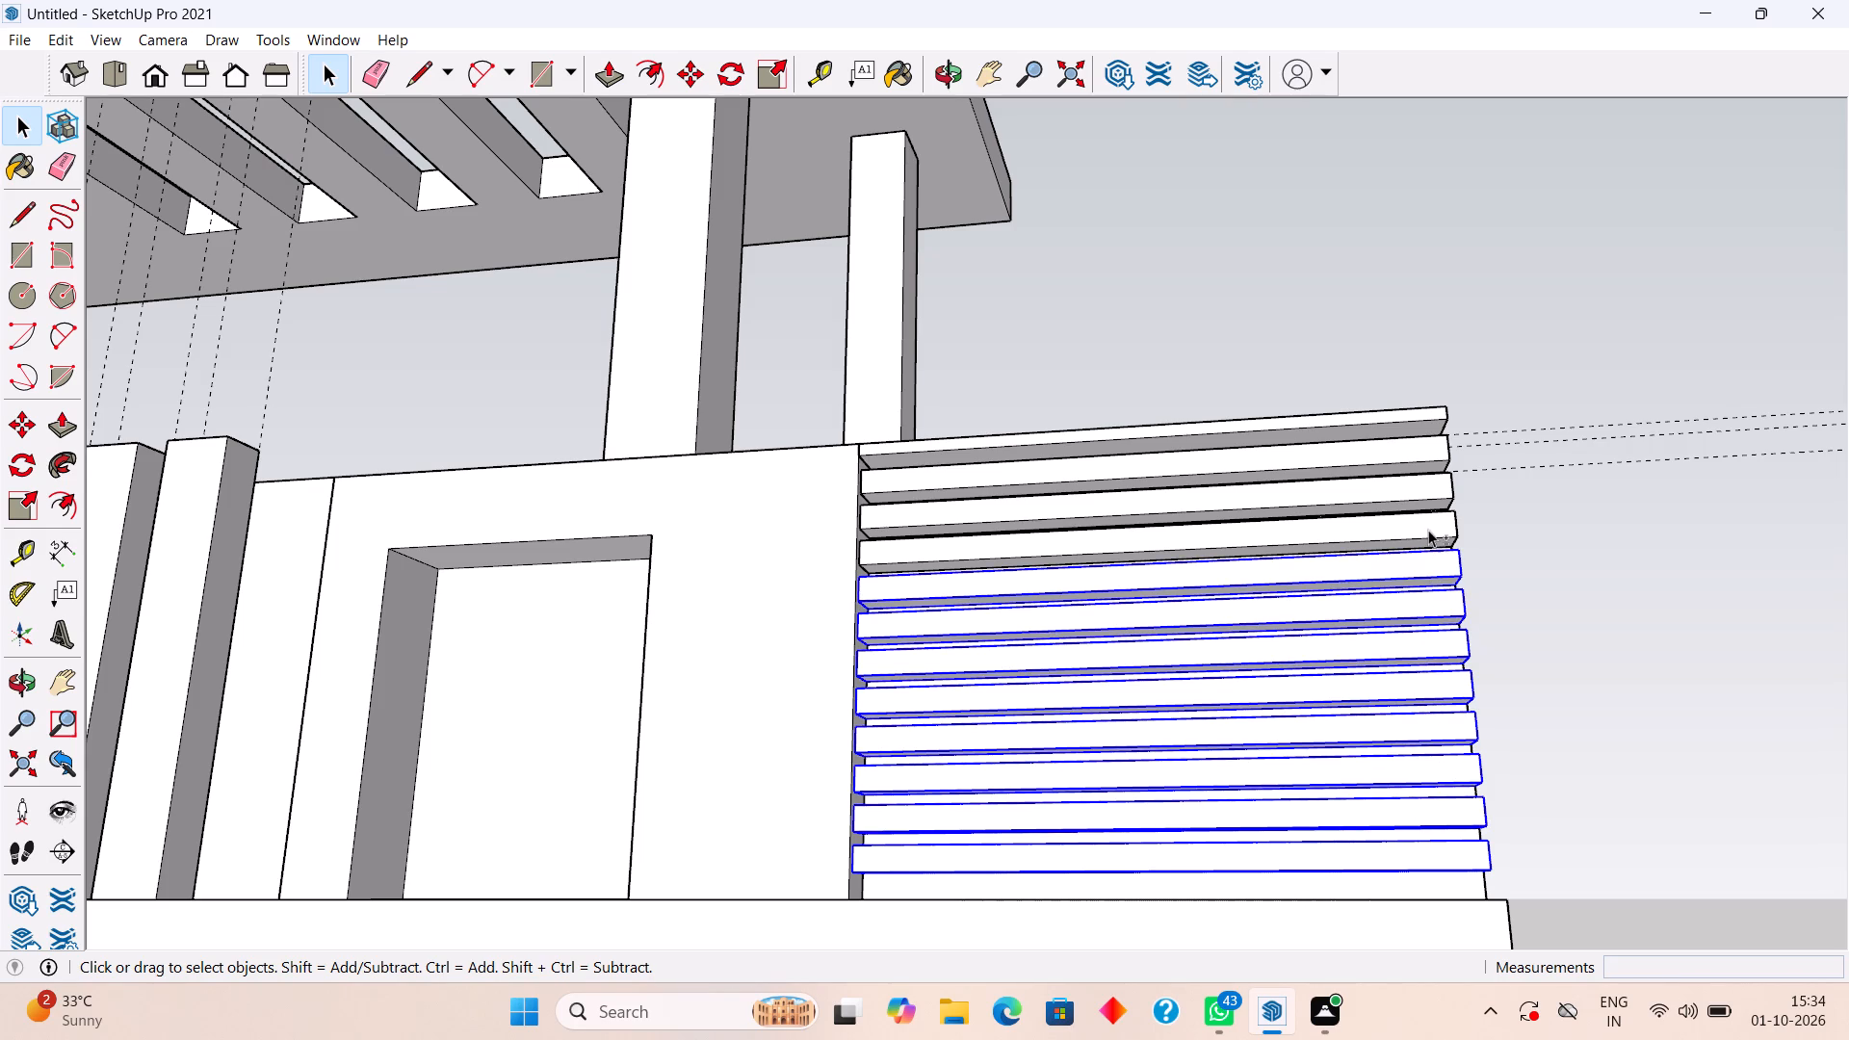
pyautogui.keyDown('shift'); pyautogui.click(1428, 530); pyautogui.keyUp('shift')
pyautogui.keyDown('shift'); pyautogui.click(1408, 501); pyautogui.keyUp('shift')
pyautogui.keyDown('shift'); pyautogui.click(1416, 452); pyautogui.keyUp('shift')
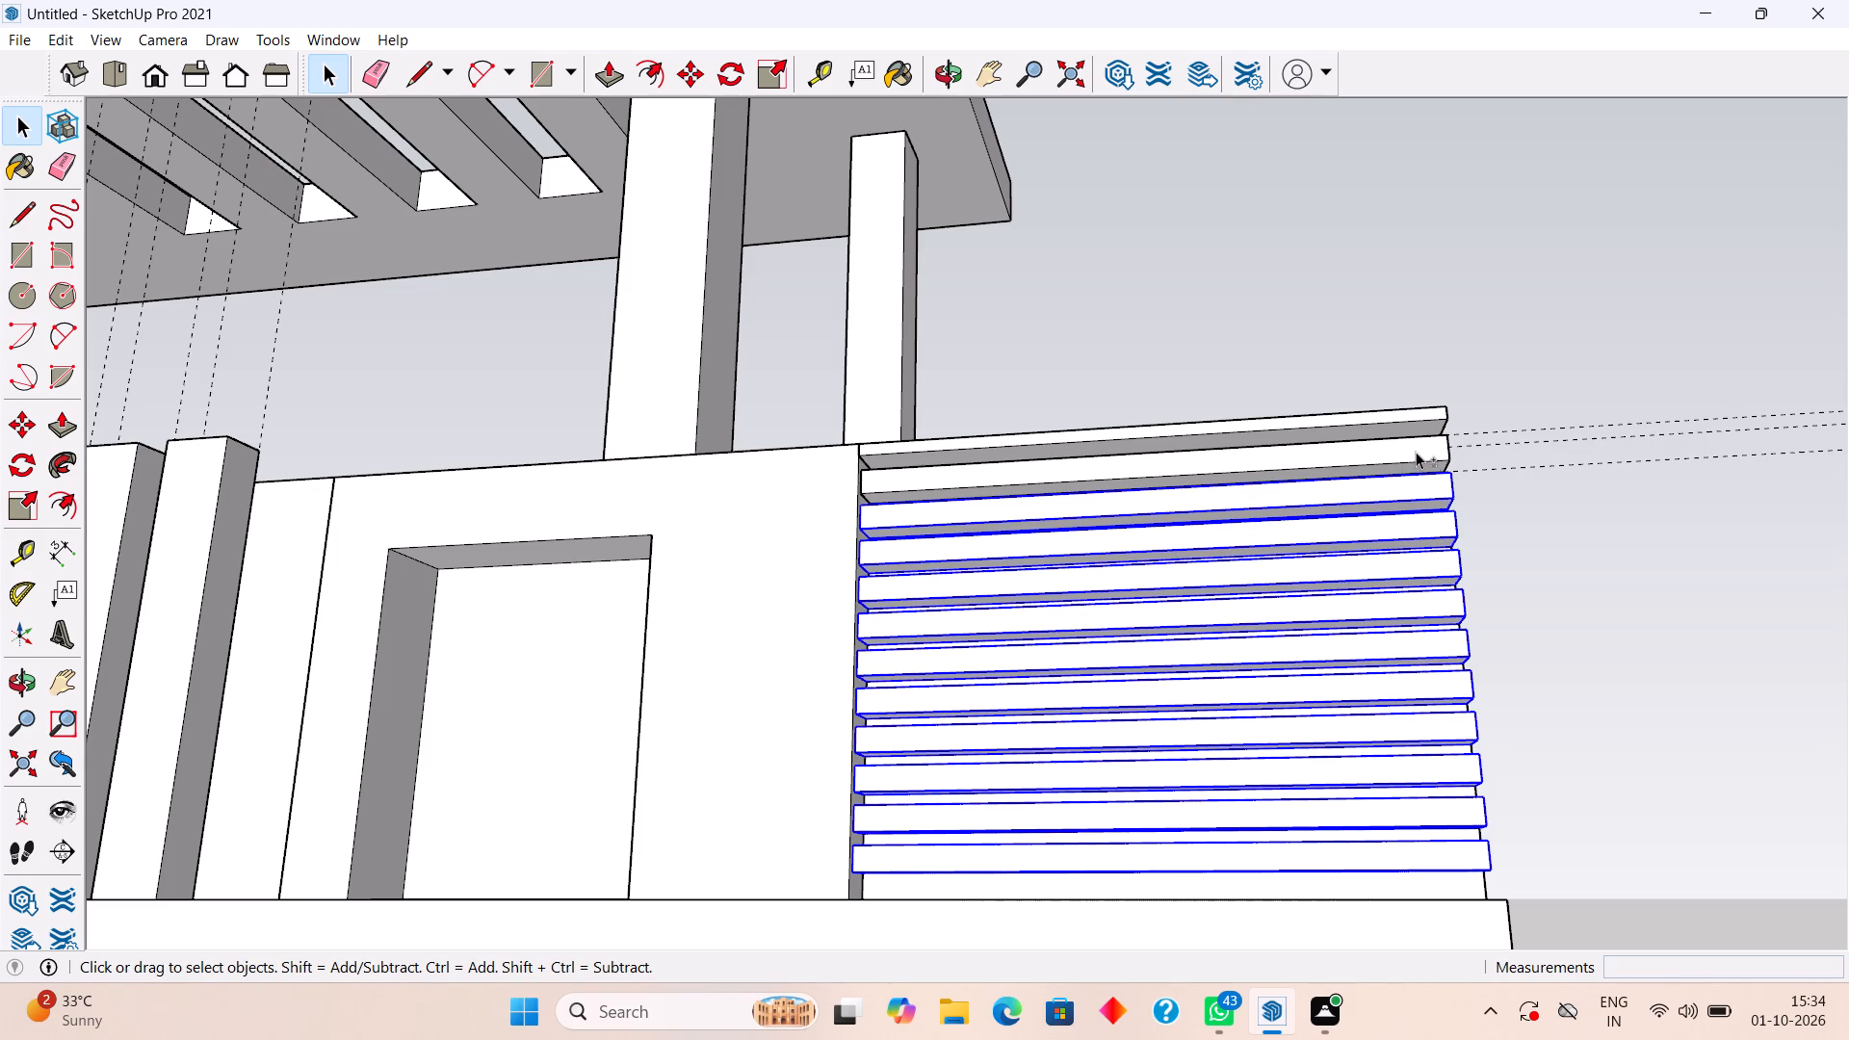
pyautogui.keyDown('shift'); pyautogui.click(1419, 422); pyautogui.keyUp('shift')
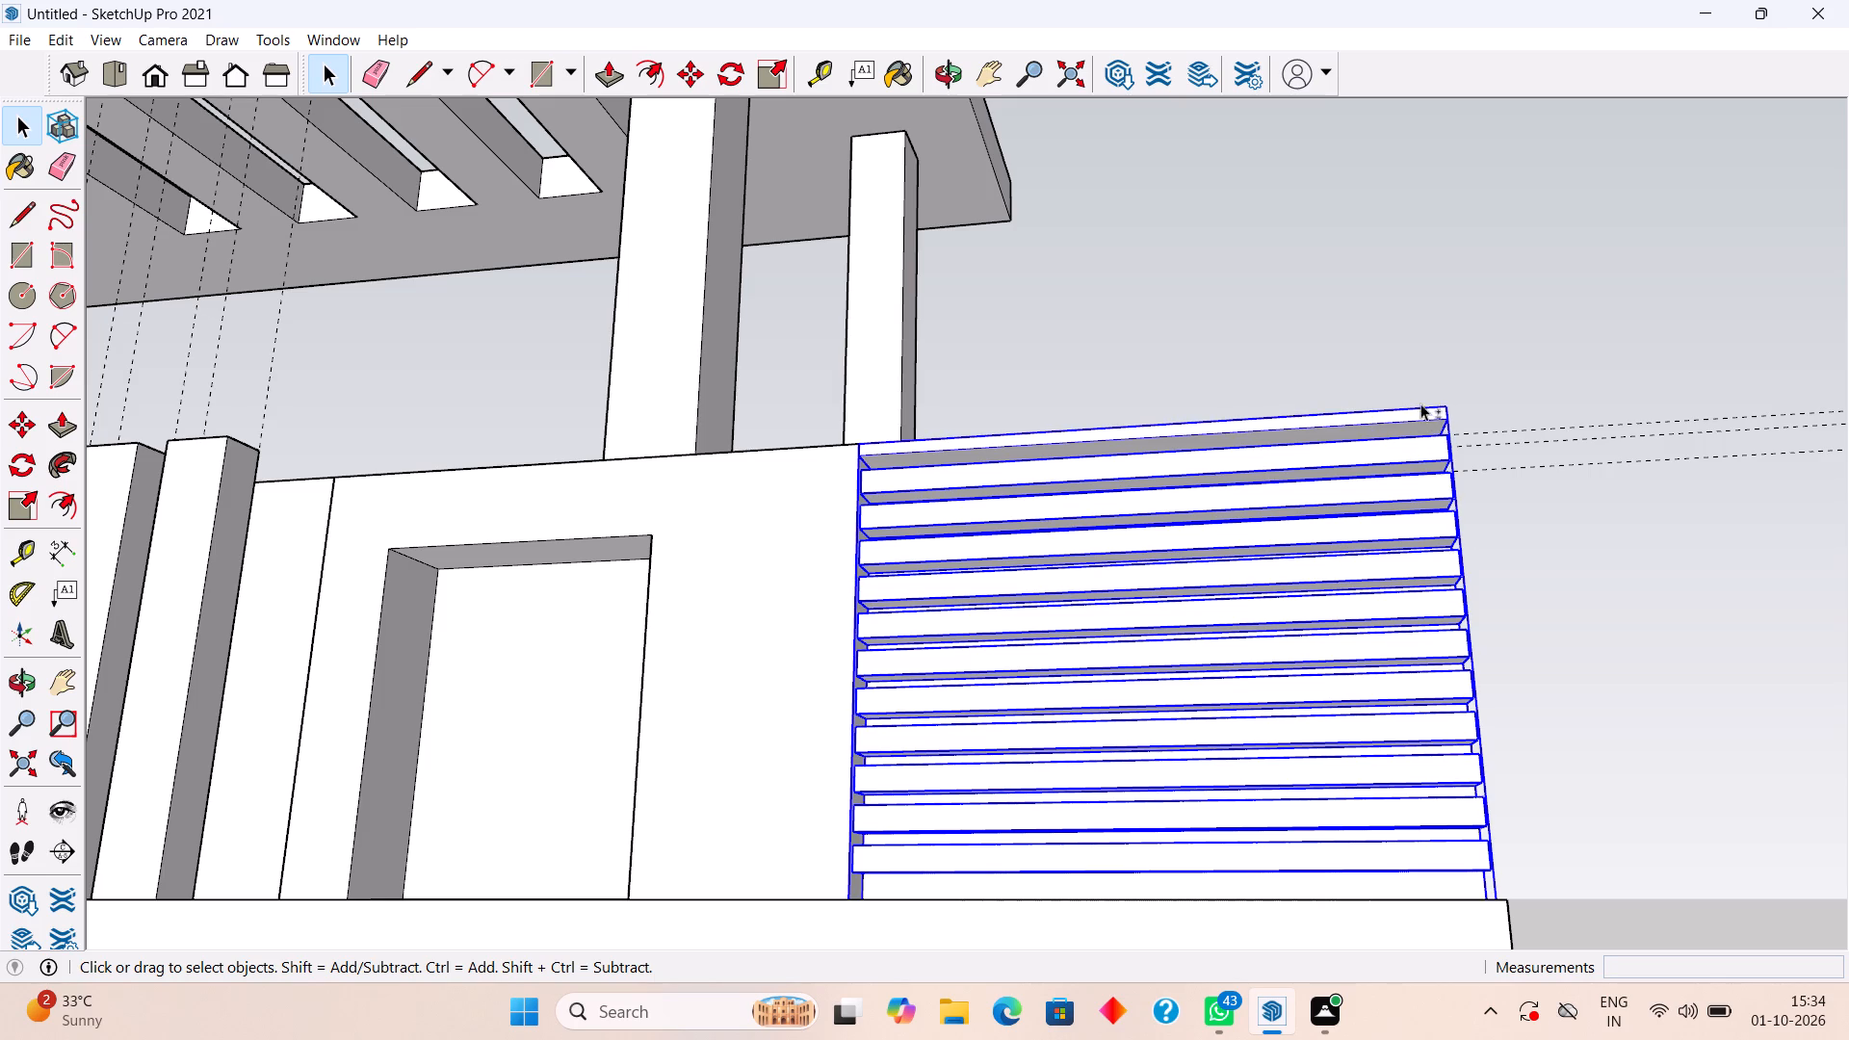
pyautogui.rightClick(1420, 450)
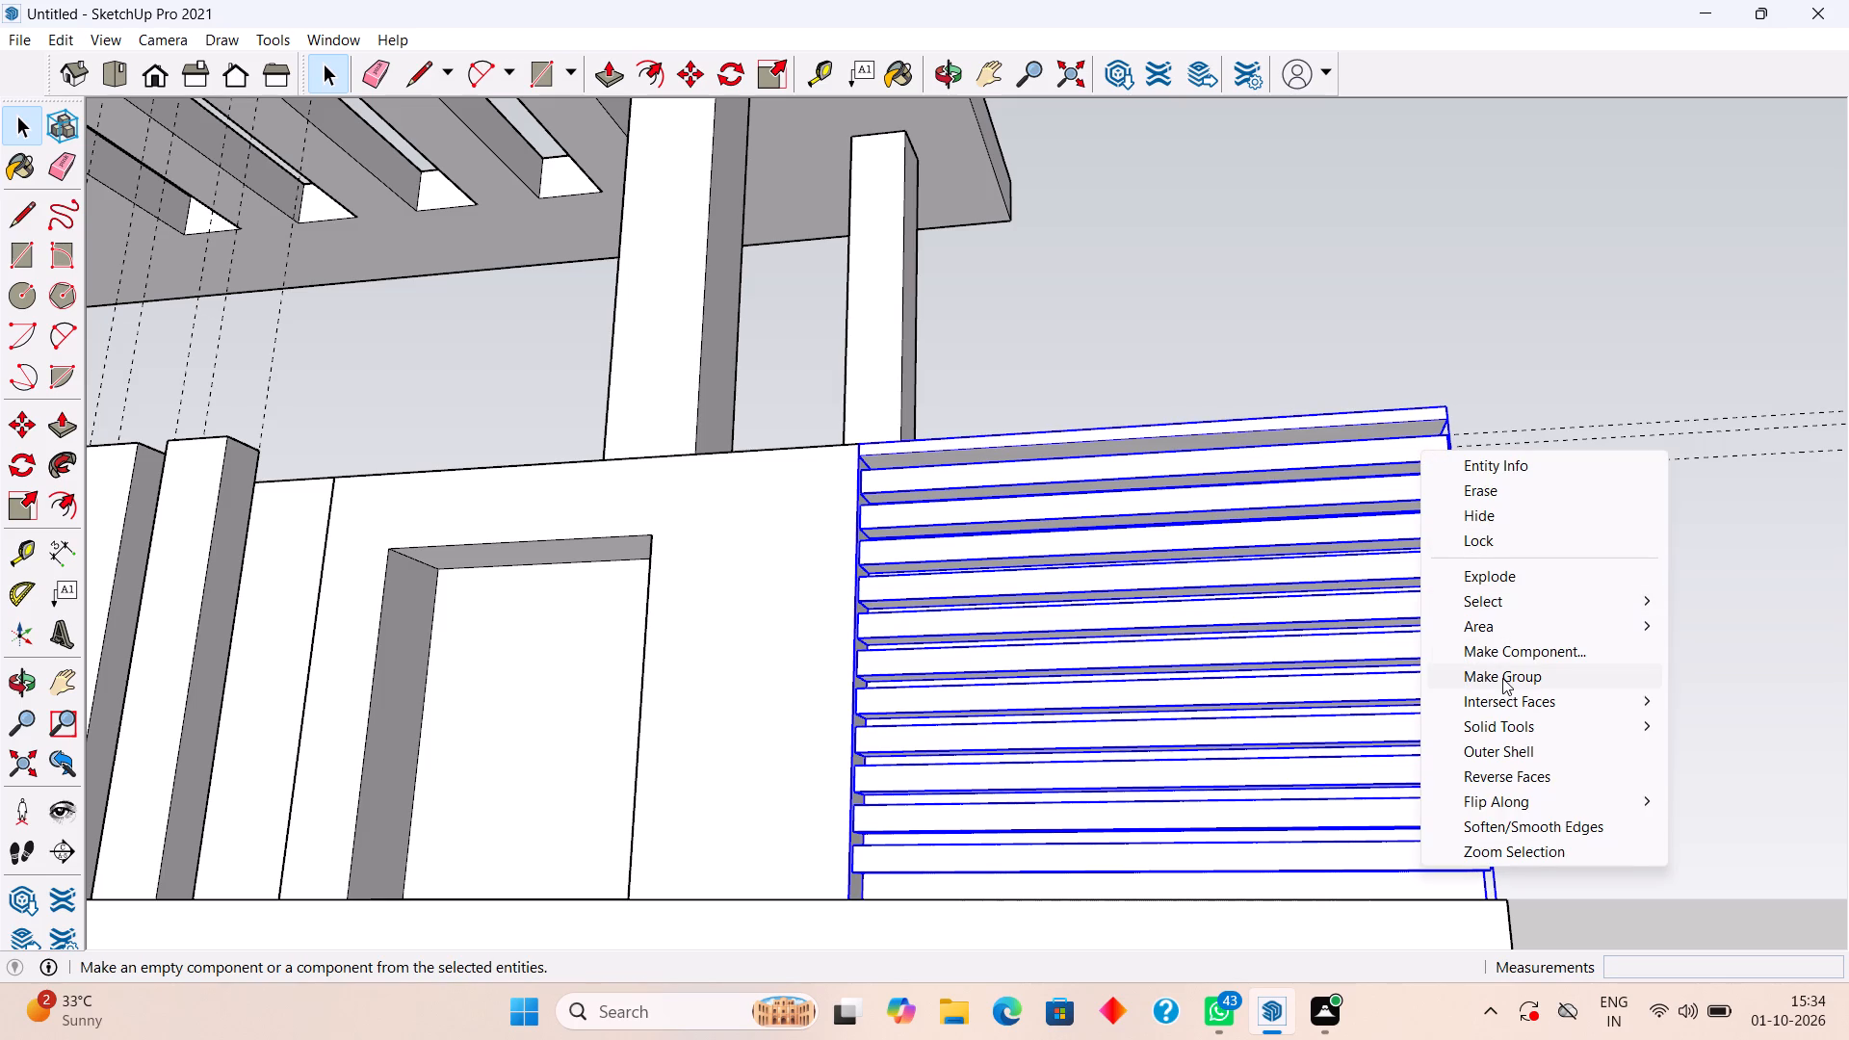
pyautogui.click(1502, 678)
pyautogui.click(1522, 658)
# Place a guide 6" in from the terrace slab's open front edge, parallel to that edge beside the banded wall.
pyautogui.moveTo(1427, 664); pyautogui.dragTo(1315, 789, button='middle')
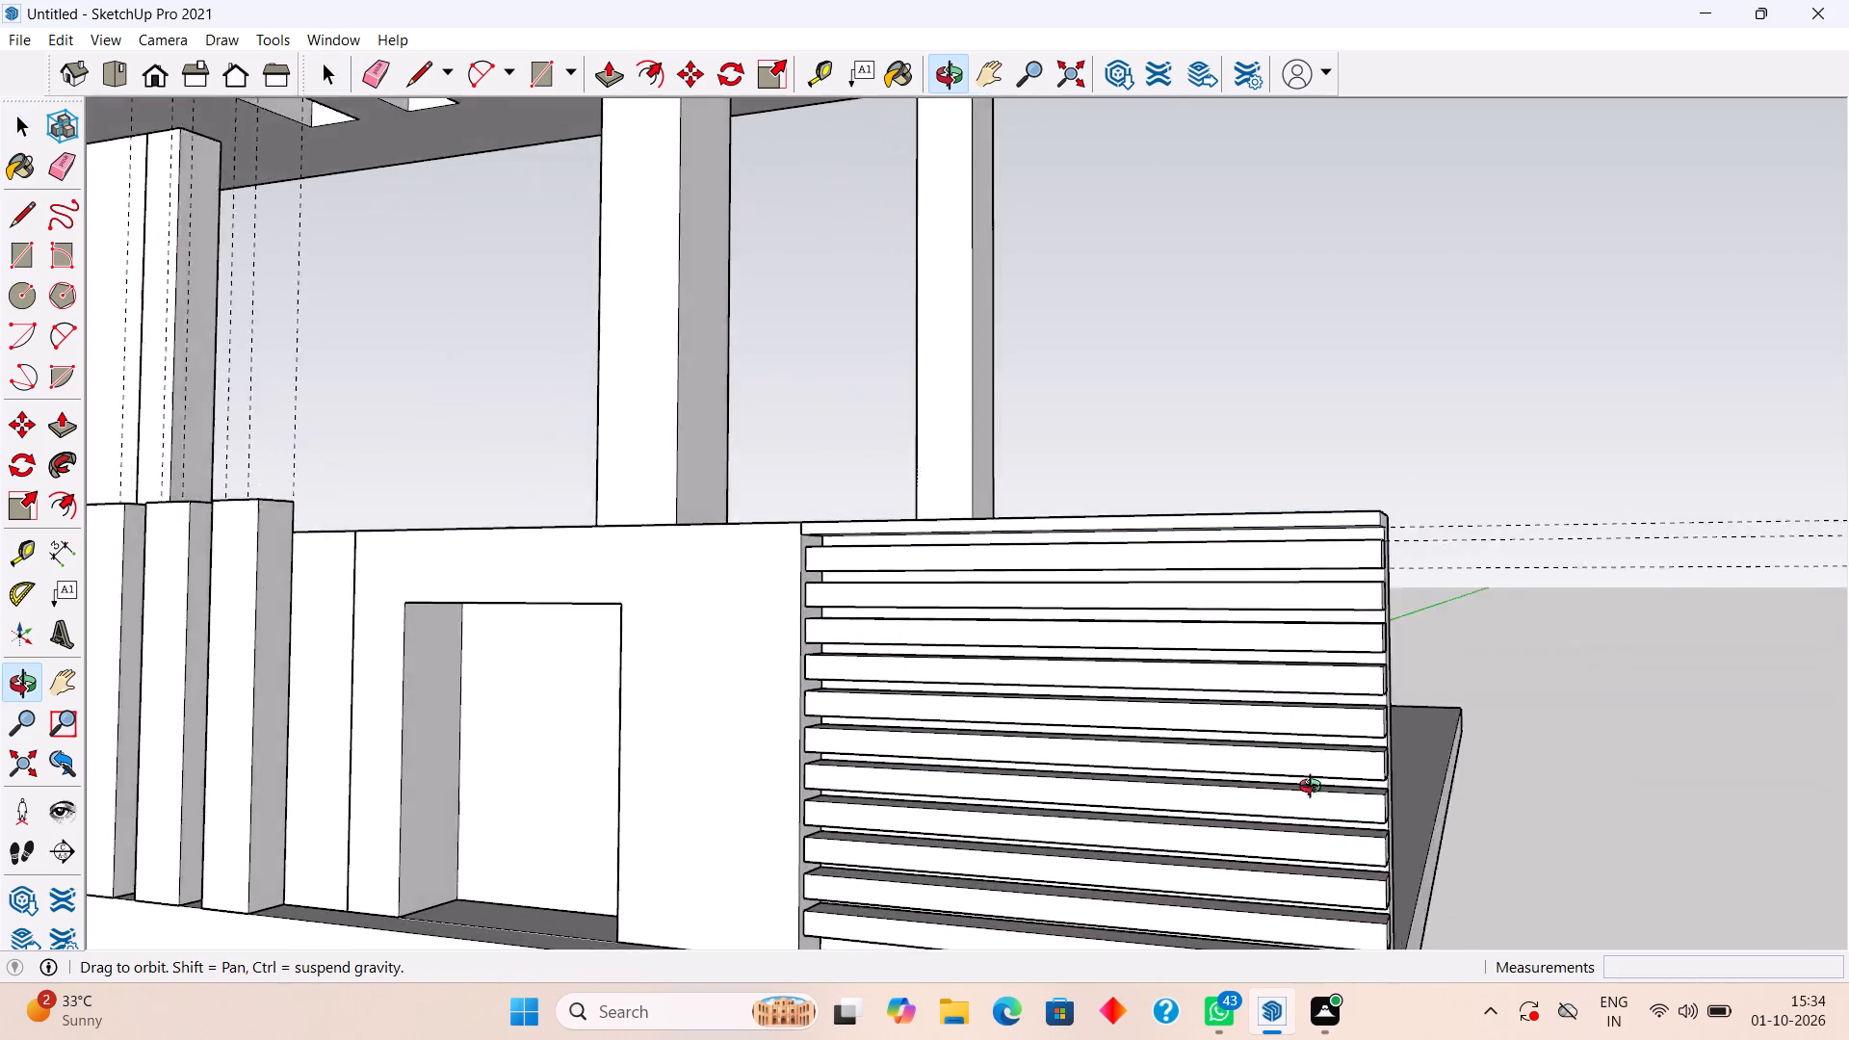
pyautogui.moveTo(1315, 789); pyautogui.dragTo(915, 748, button='middle')
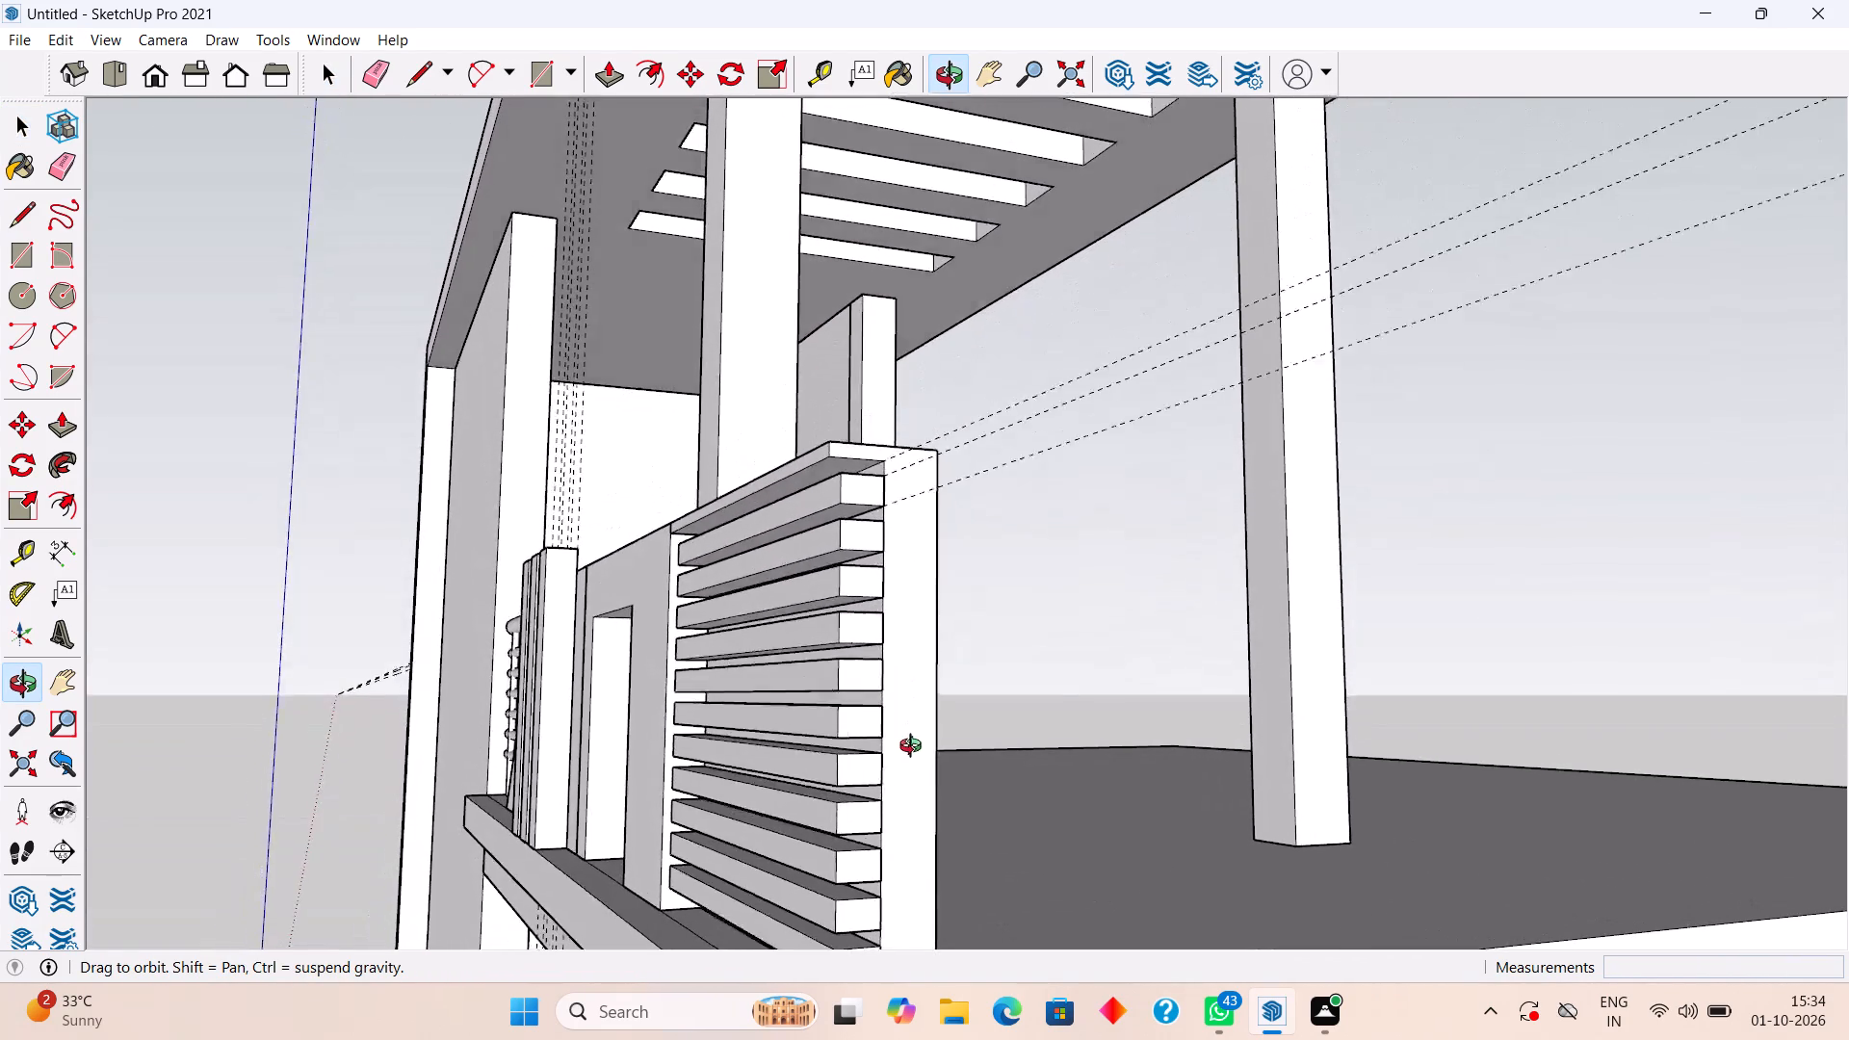
pyautogui.moveTo(915, 748); pyautogui.dragTo(898, 771, button='middle')
pyautogui.scroll(-2, 898, 771)
pyautogui.scroll(-8, 842, 715)
pyautogui.moveTo(940, 809); pyautogui.dragTo(971, 856, button='middle')
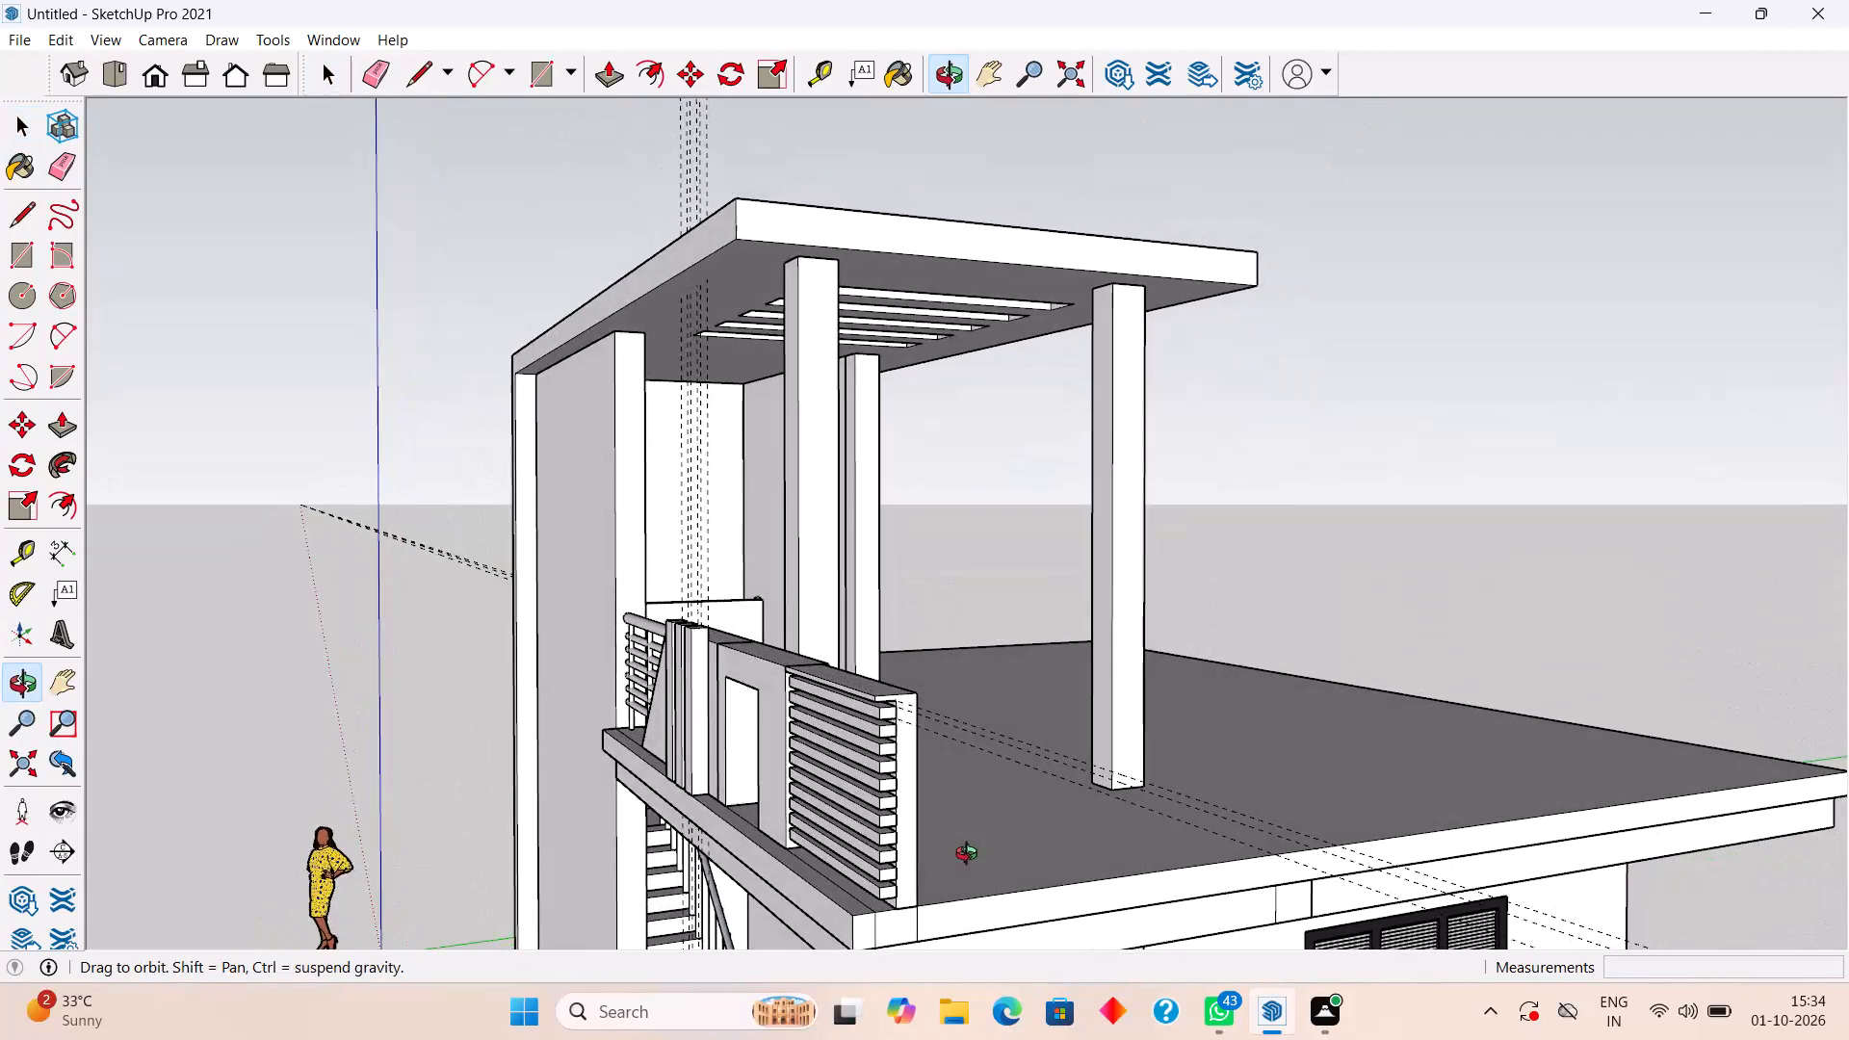
pyautogui.moveTo(971, 856); pyautogui.dragTo(660, 861, button='middle')
pyautogui.scroll(-1, 959, 856)
pyautogui.scroll(-2, 660, 874)
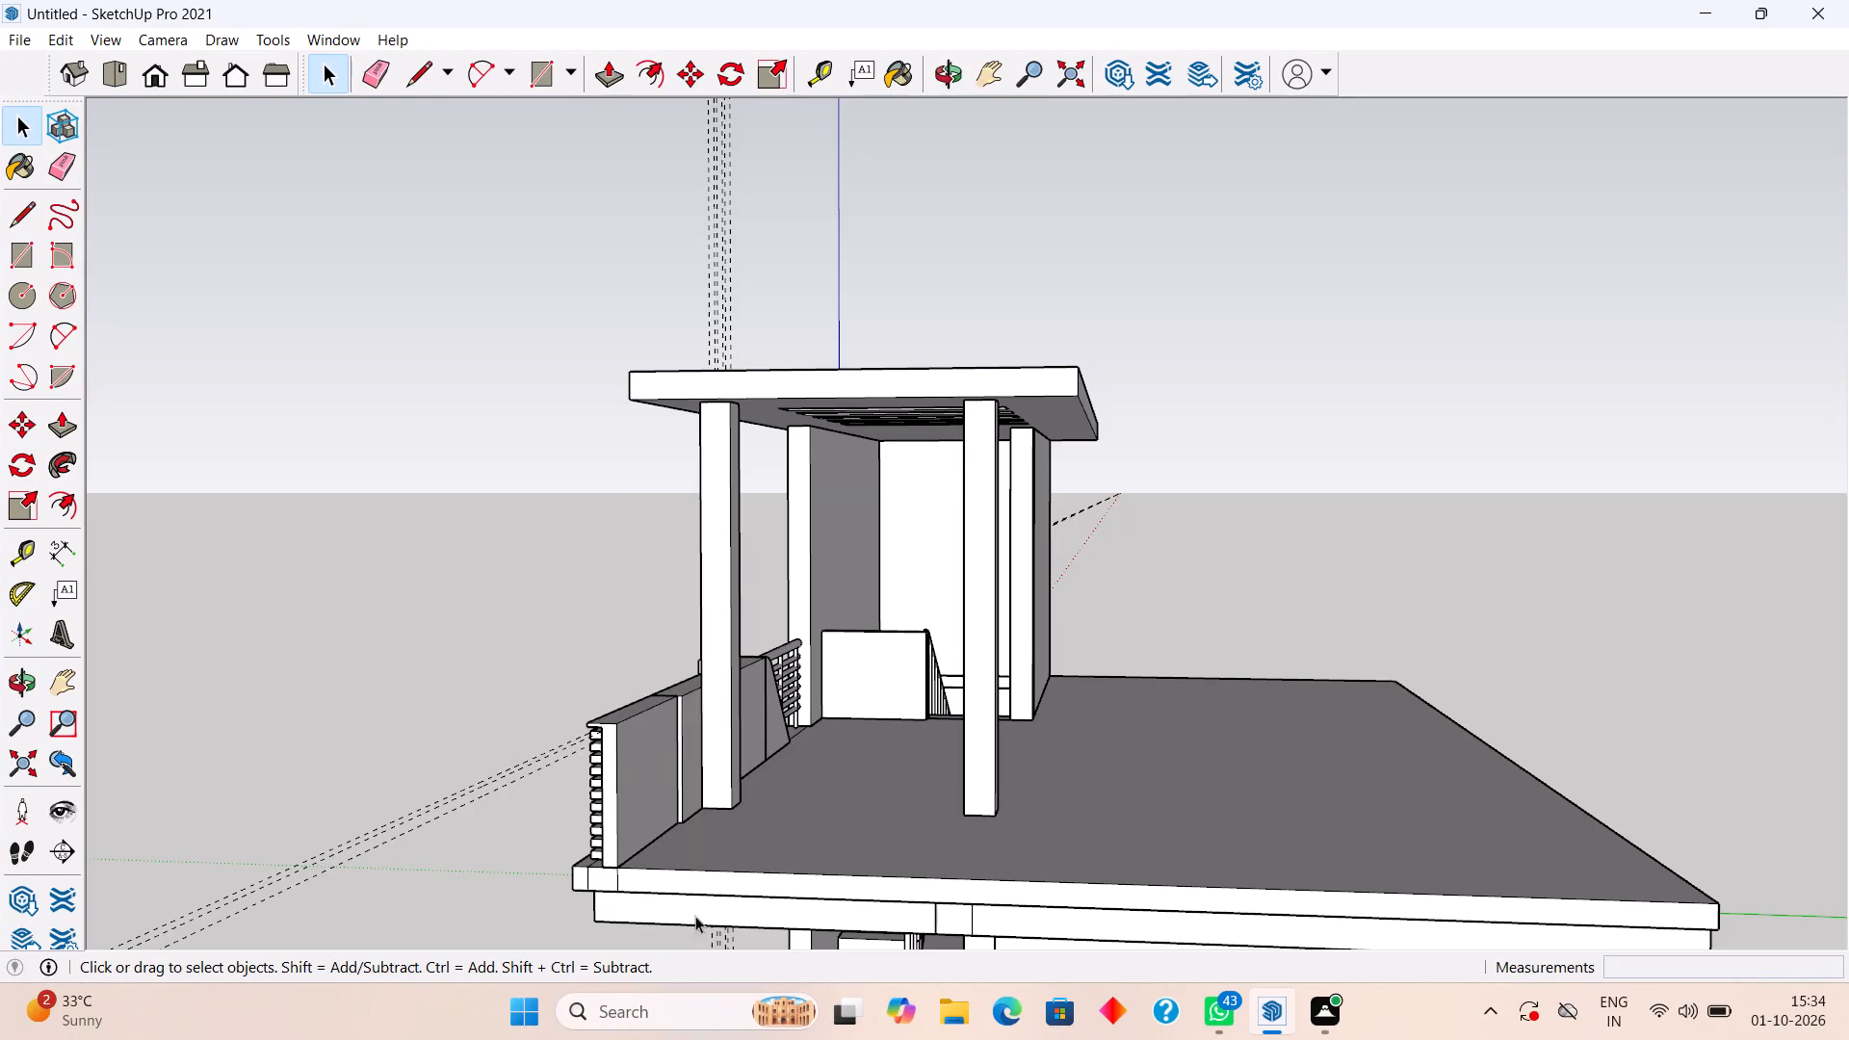
pyautogui.moveTo(643, 881); pyautogui.dragTo(603, 949, button='middle')
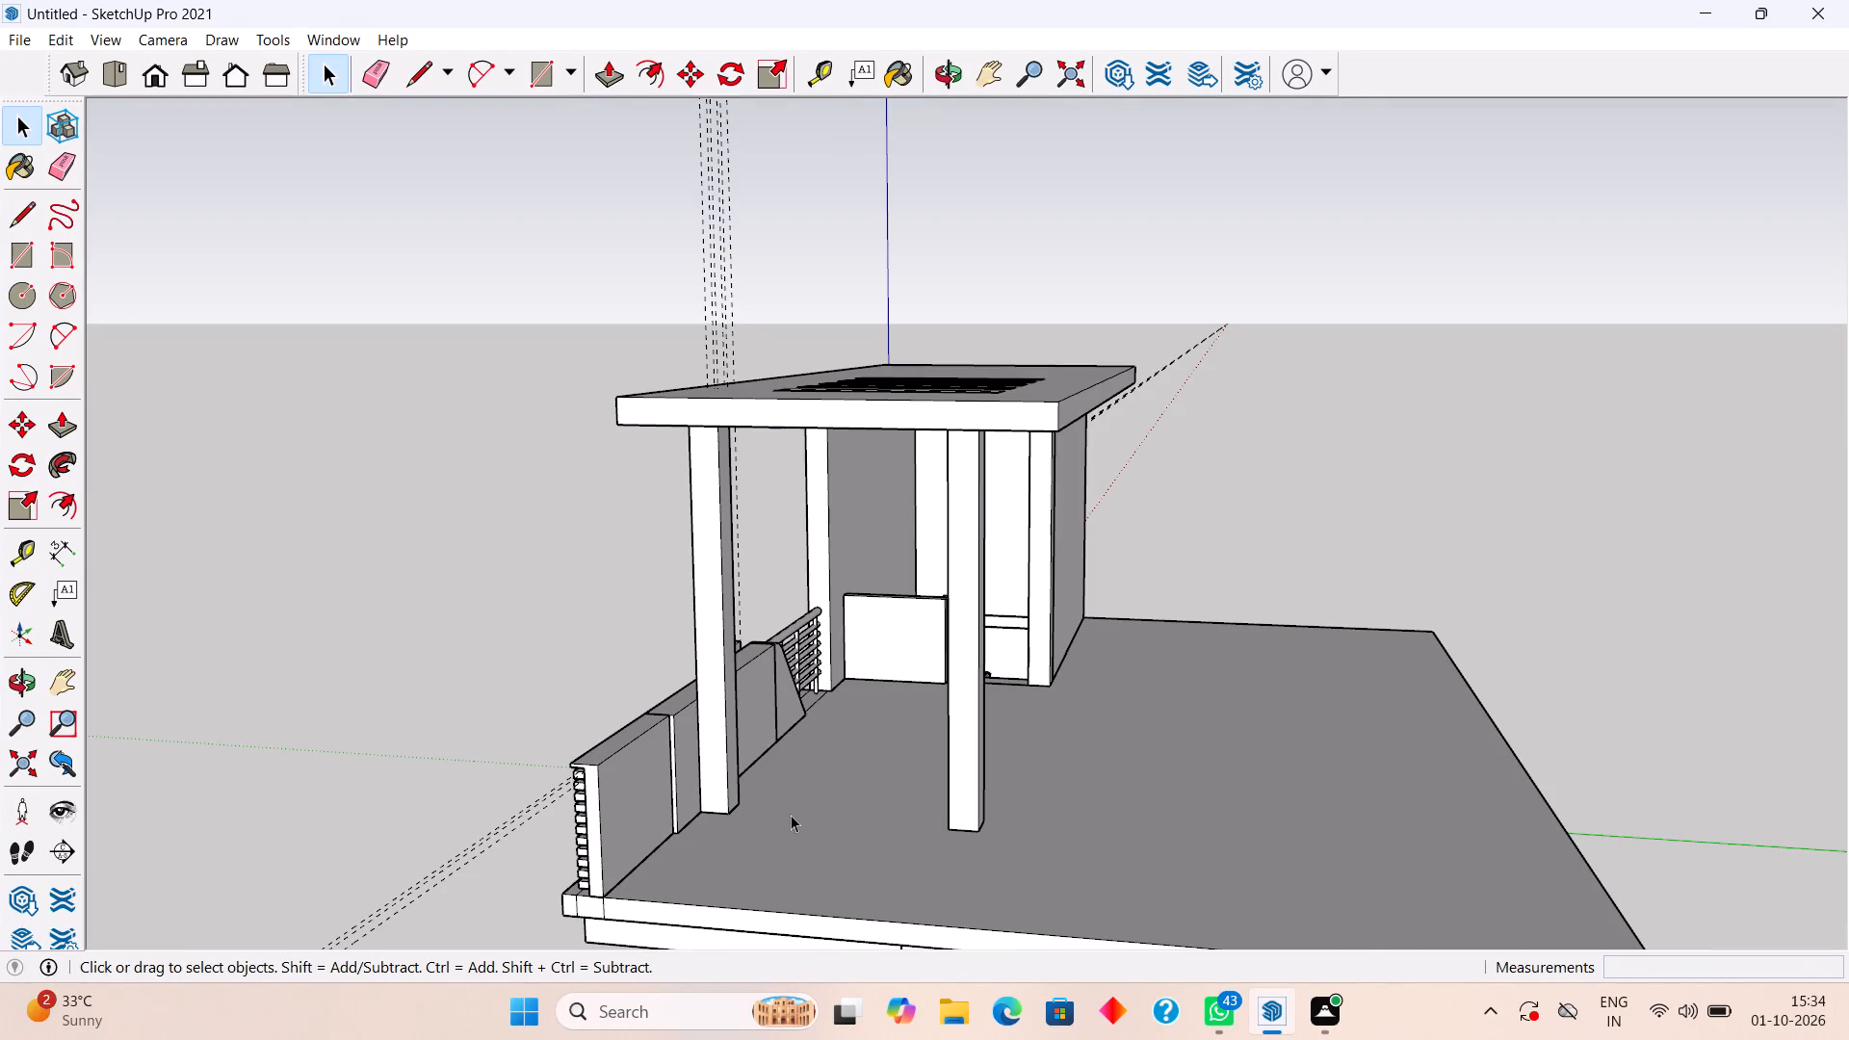
pyautogui.scroll(-5, 707, 636)
pyautogui.moveTo(946, 725); pyautogui.dragTo(940, 871, button='middle')
pyautogui.scroll(-2, 940, 871)
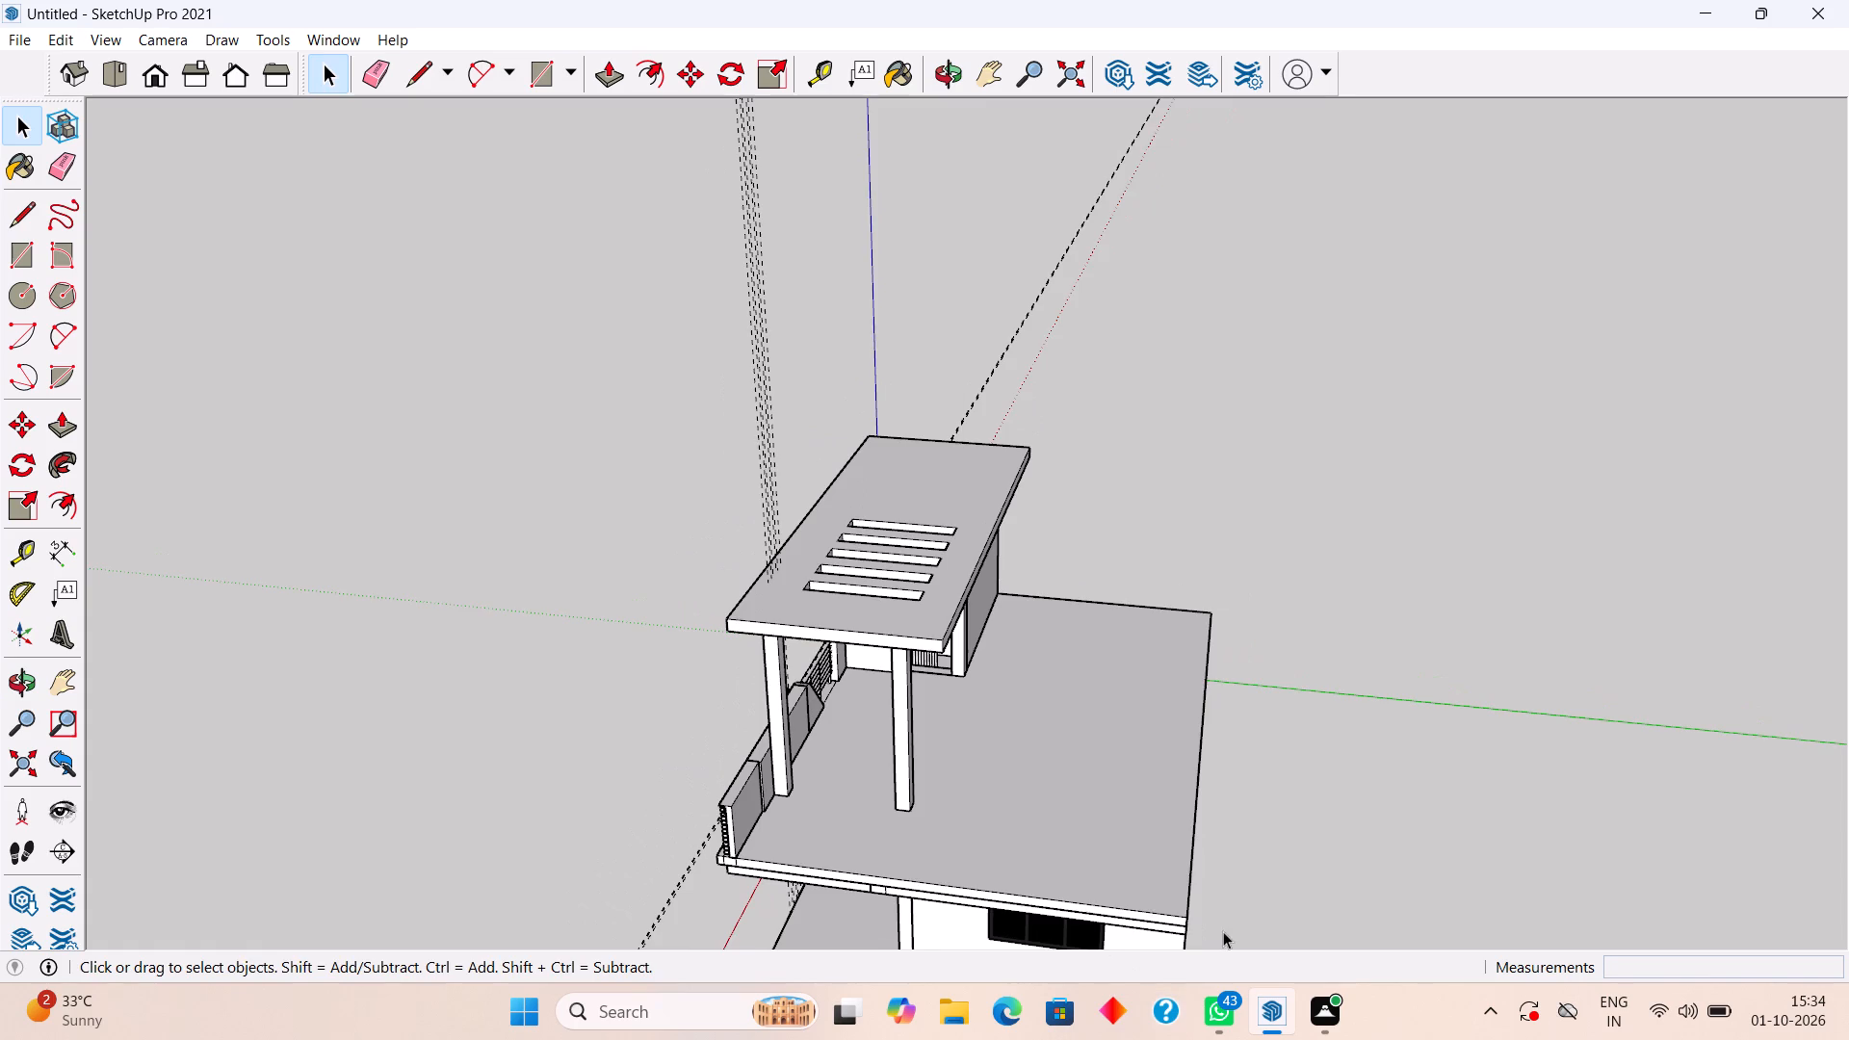
pyautogui.moveTo(1223, 931); pyautogui.dragTo(1247, 877, button='middle')
pyautogui.moveTo(906, 715); pyautogui.dragTo(907, 788, button='middle')
pyautogui.scroll(2, 914, 855)
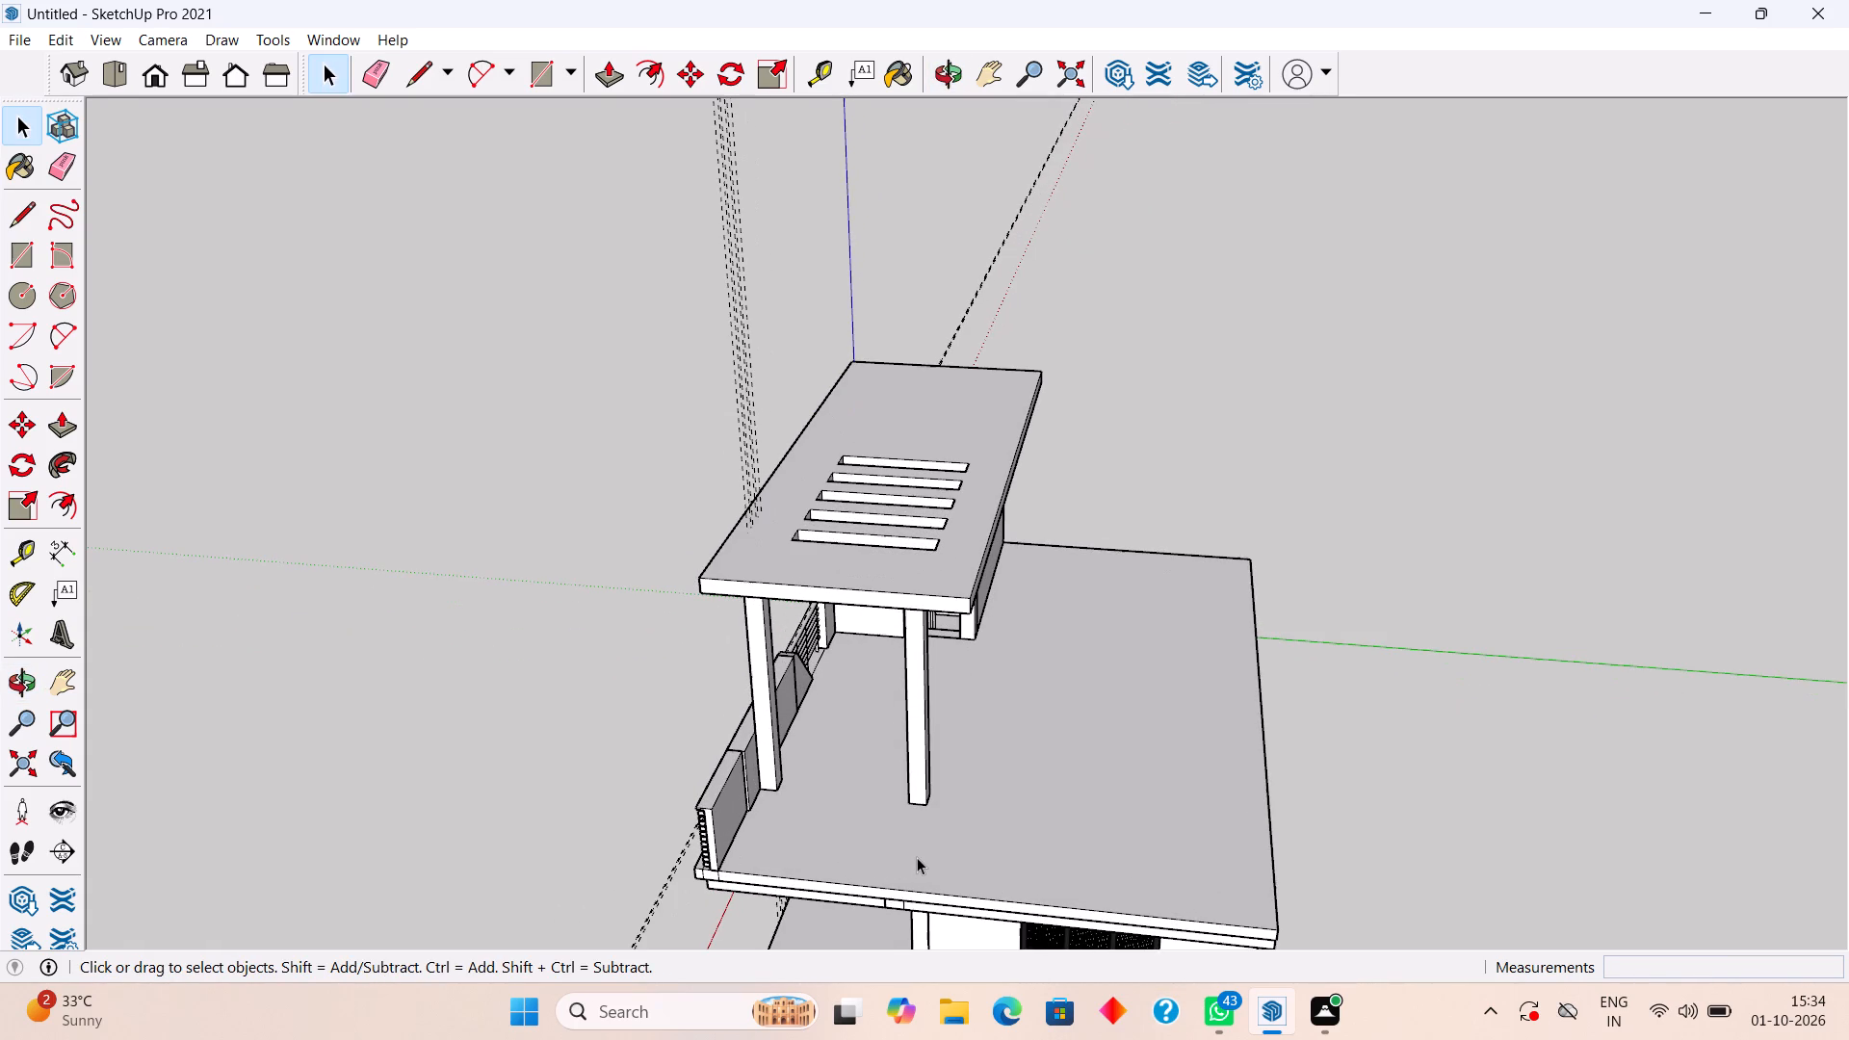
pyautogui.press('t')
pyautogui.click(919, 893)
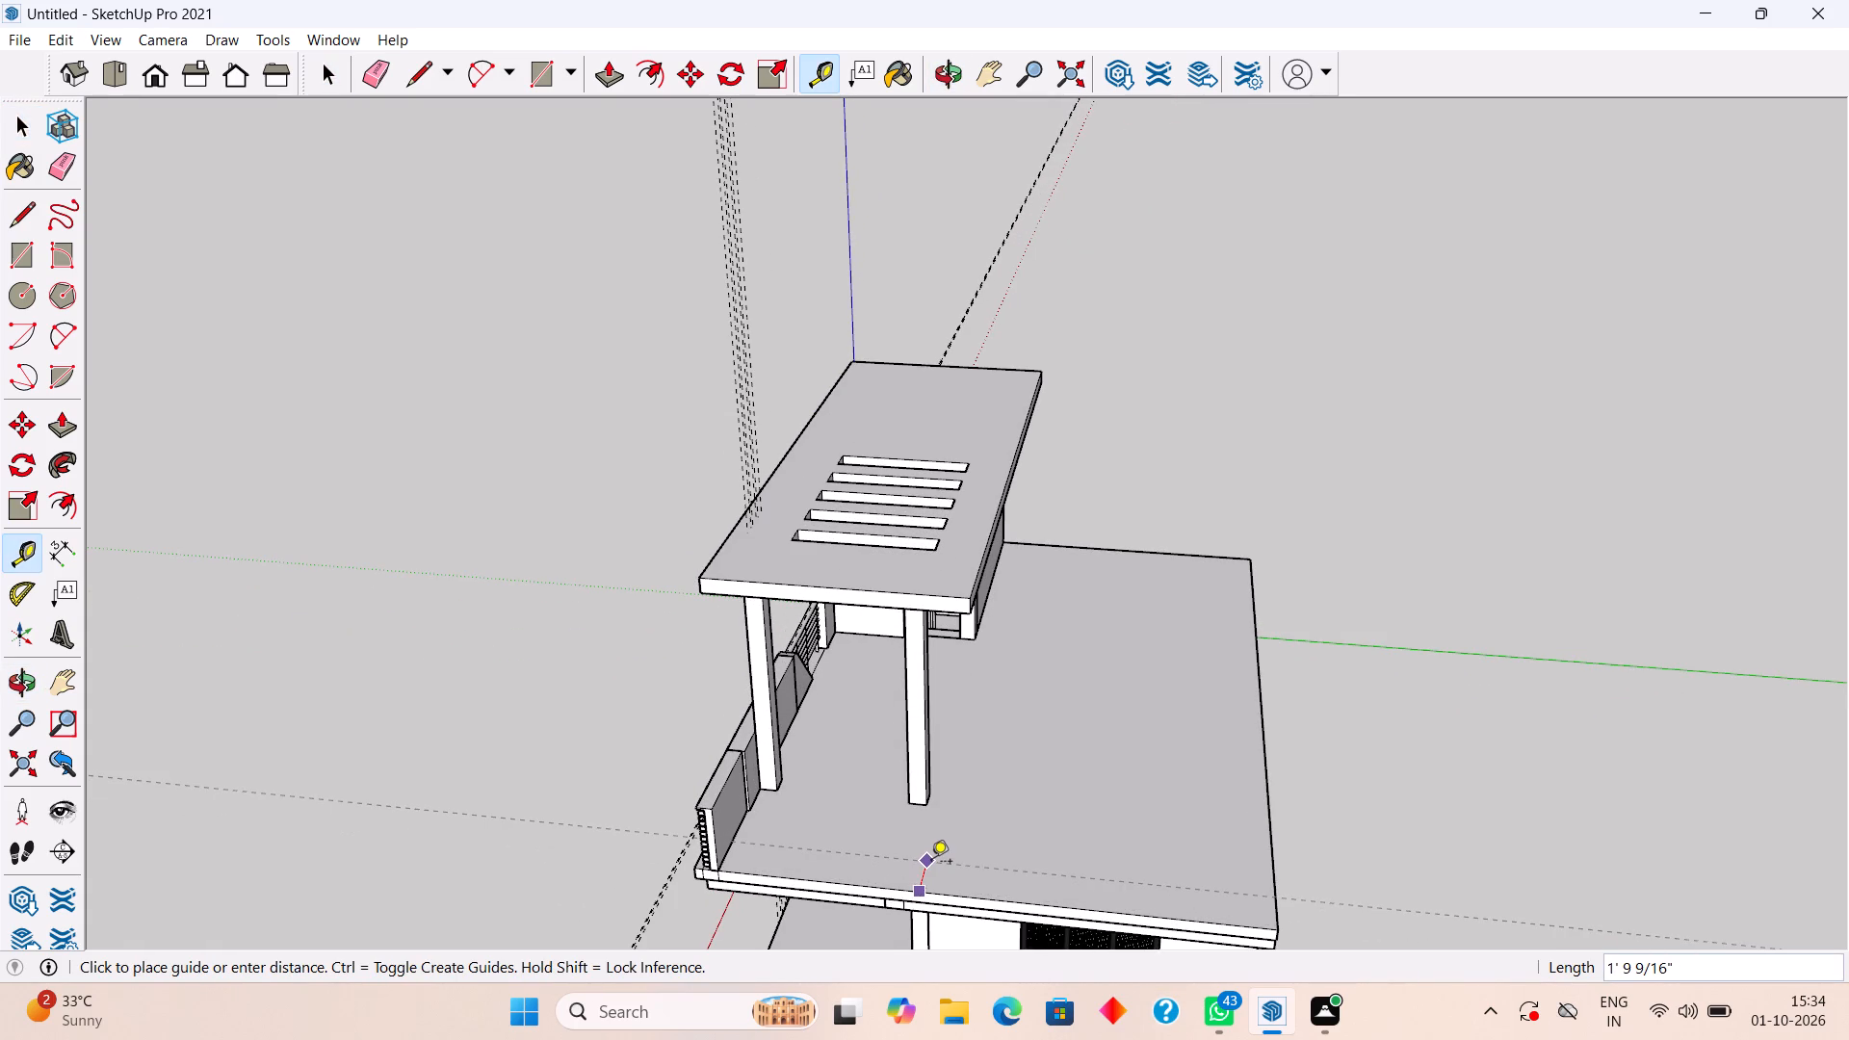
pyautogui.write('6"')
pyautogui.press('Return')
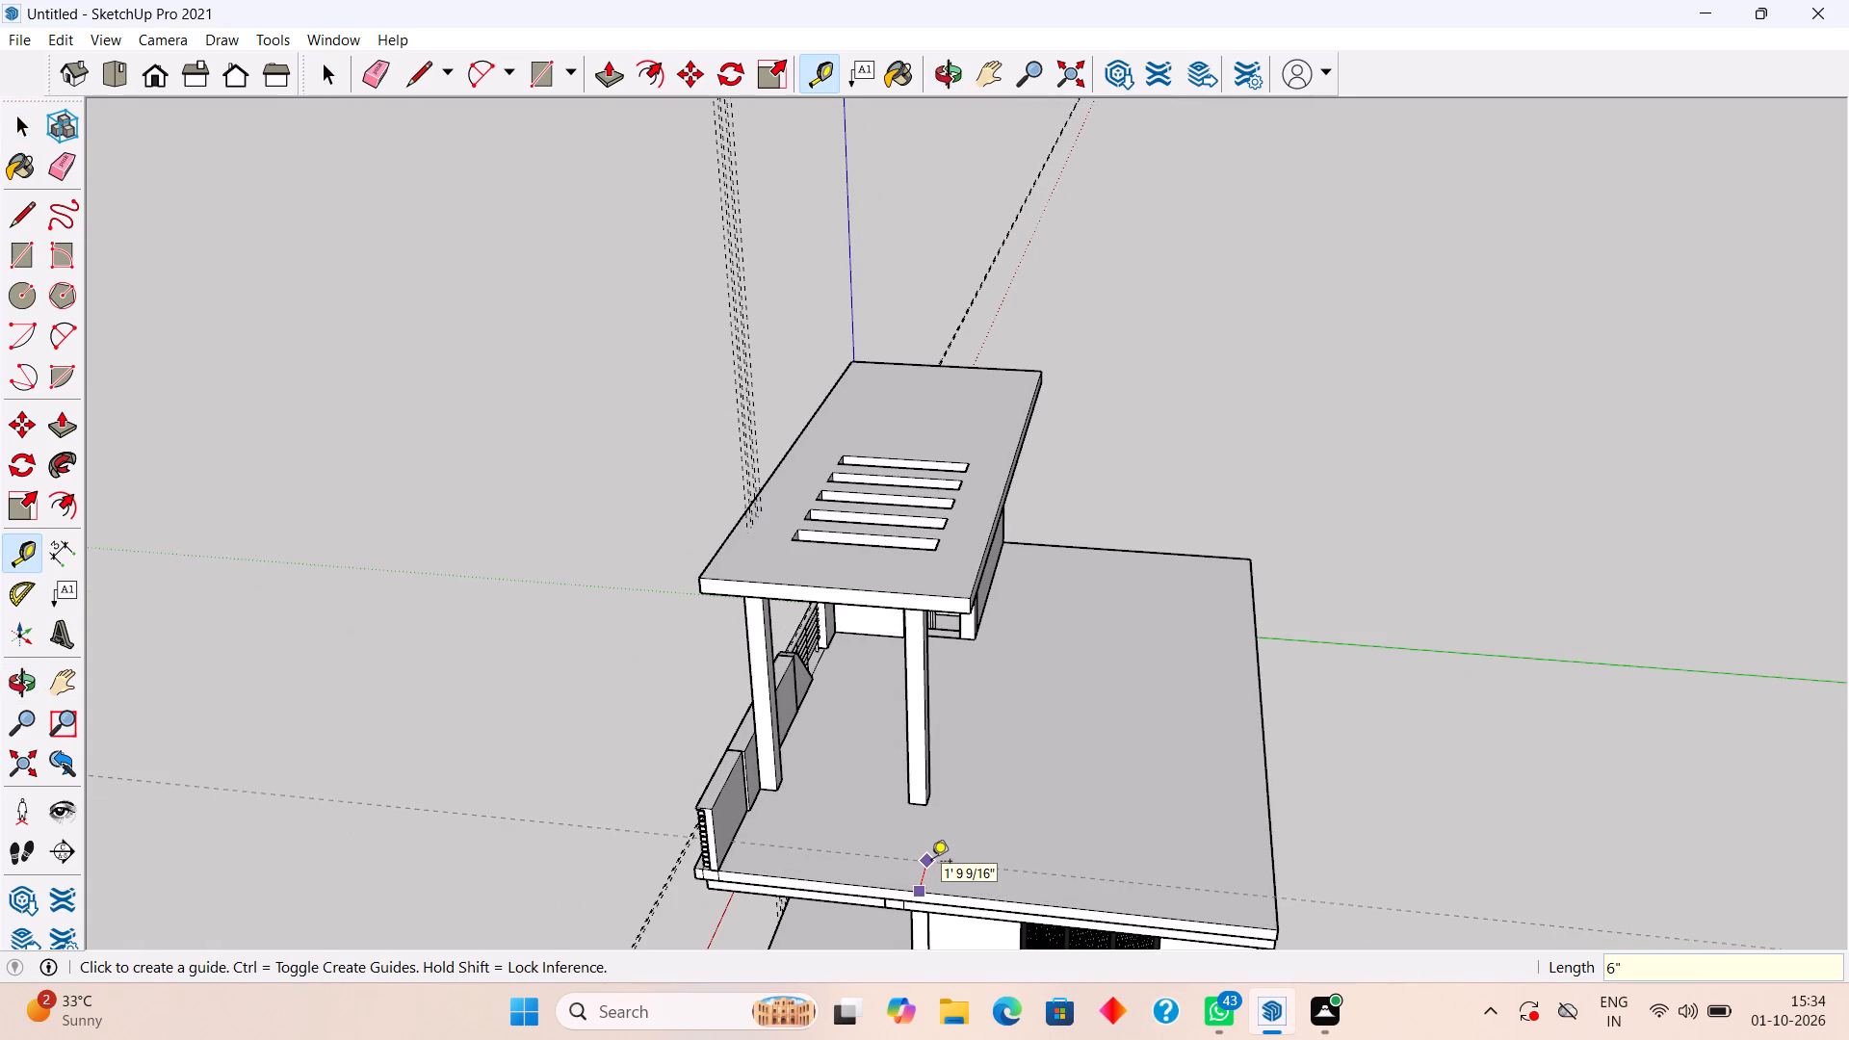
pyautogui.press('space')
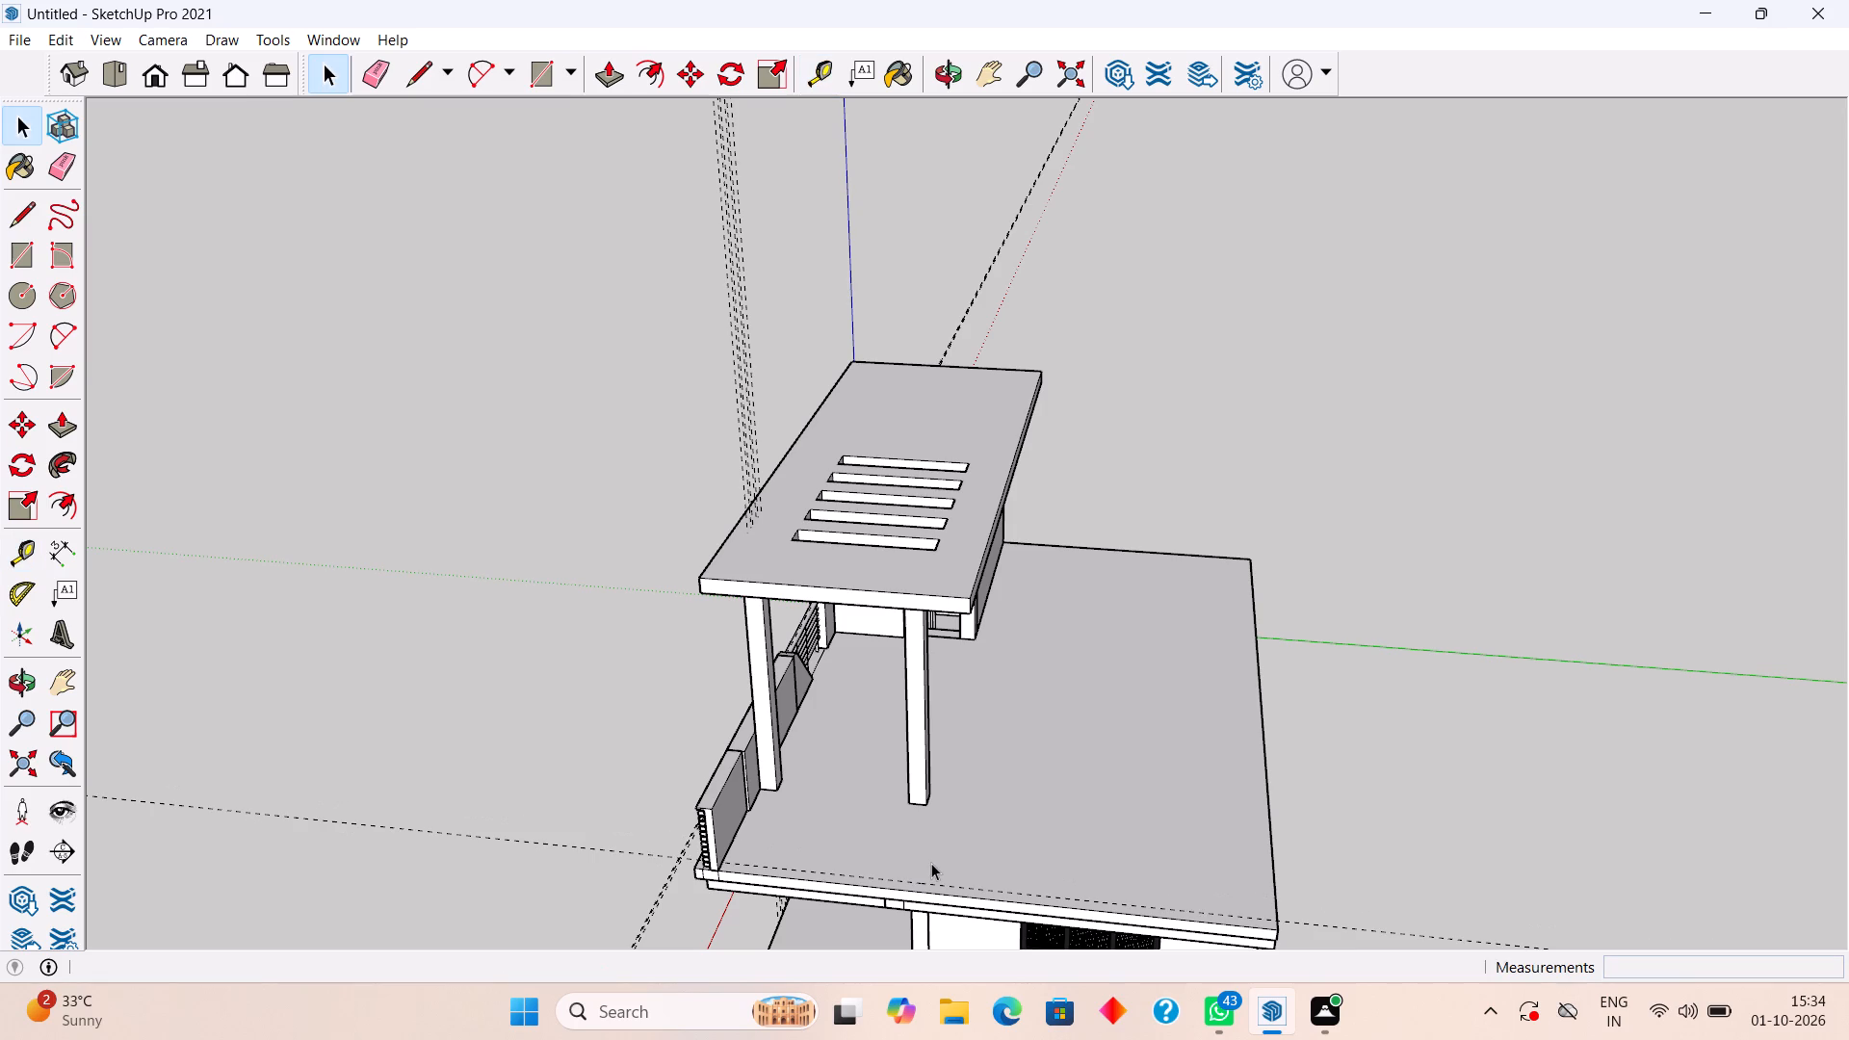
# Draw a narrow rectangle between the guide and the slab's front edge, from the banded wall's base to the far slab corner.
pyautogui.write('r')
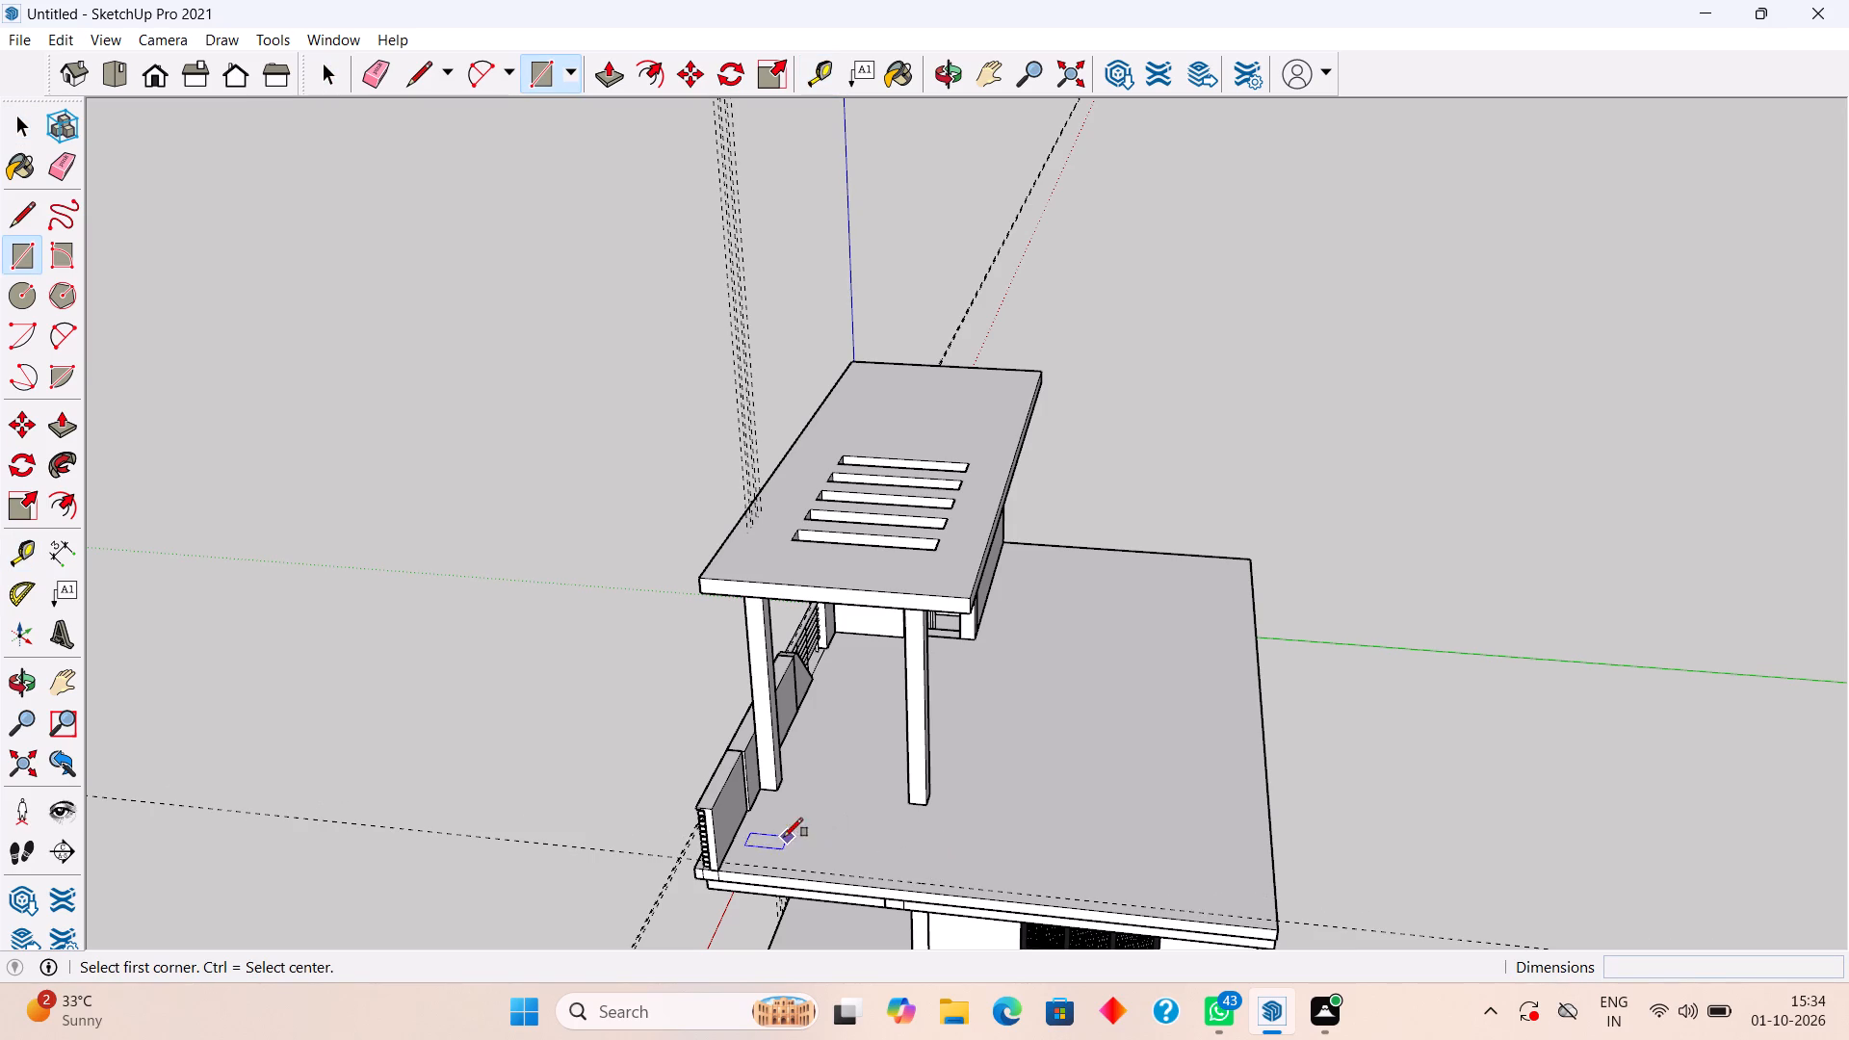
pyautogui.click(733, 857)
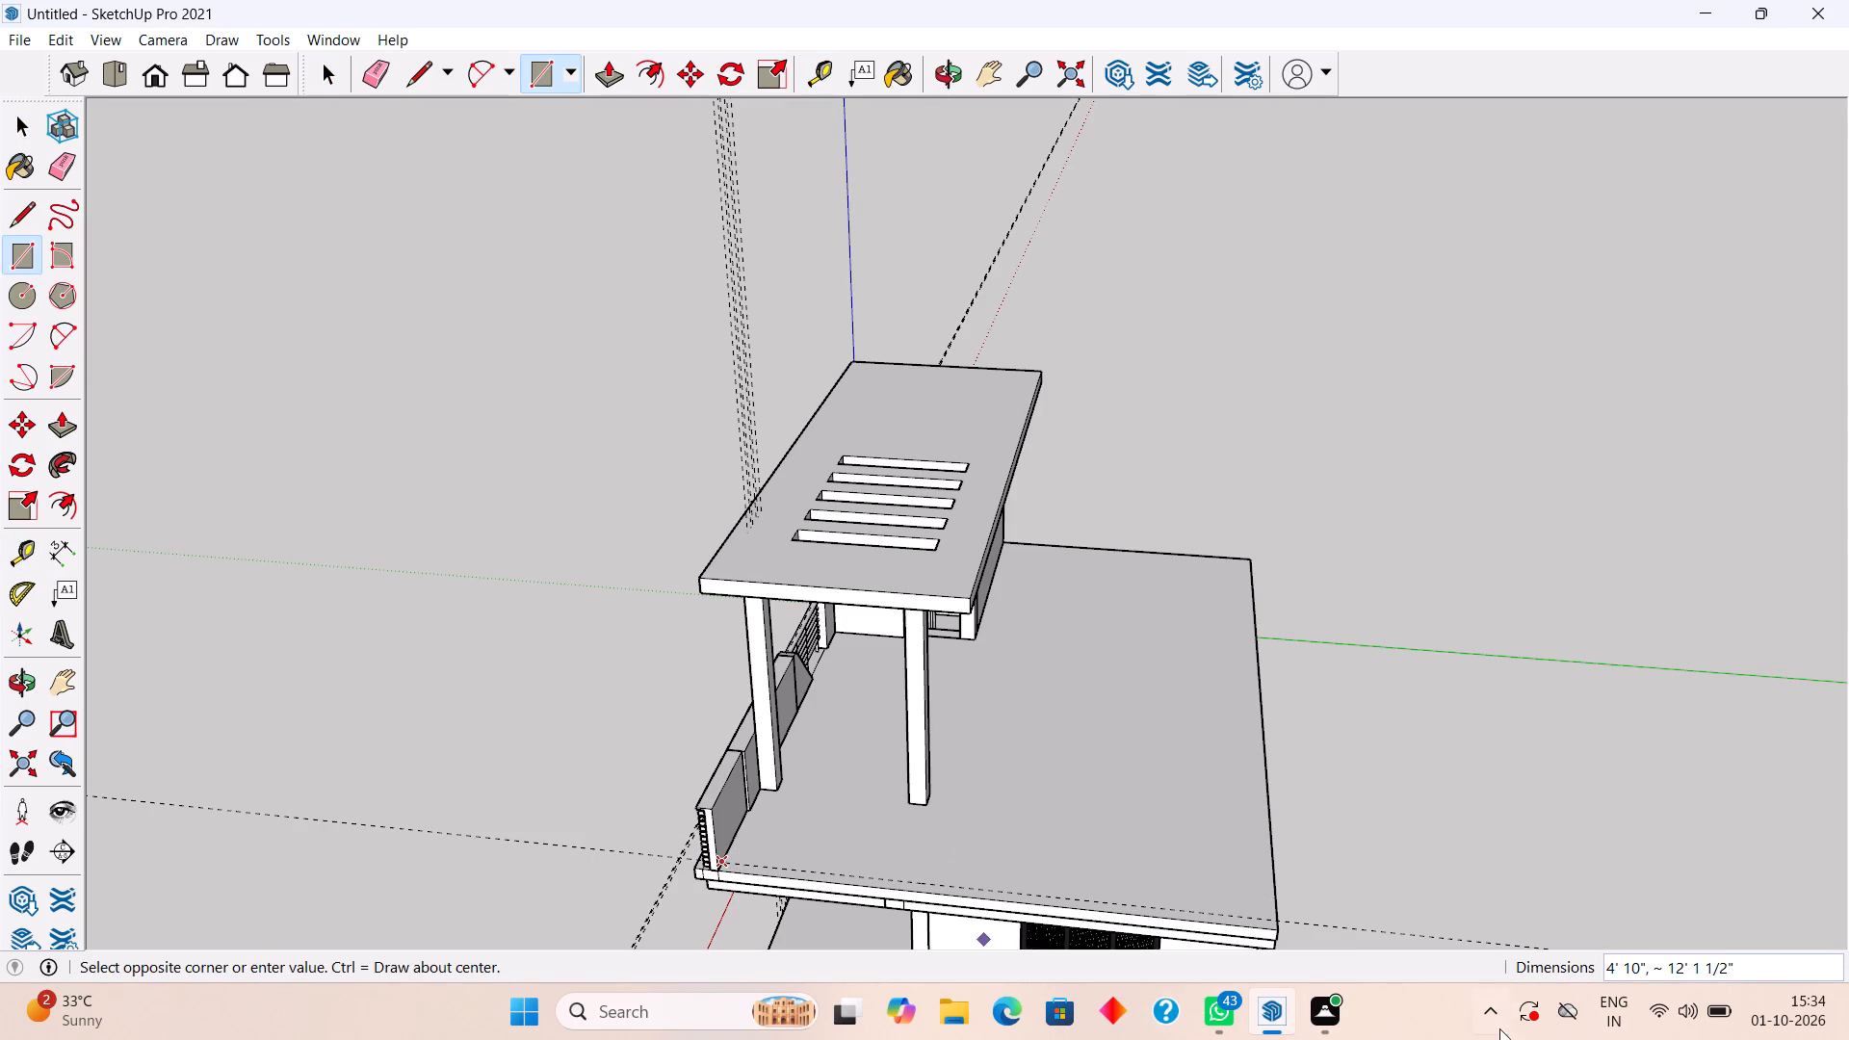
pyautogui.click(1280, 929)
pyautogui.press('space')
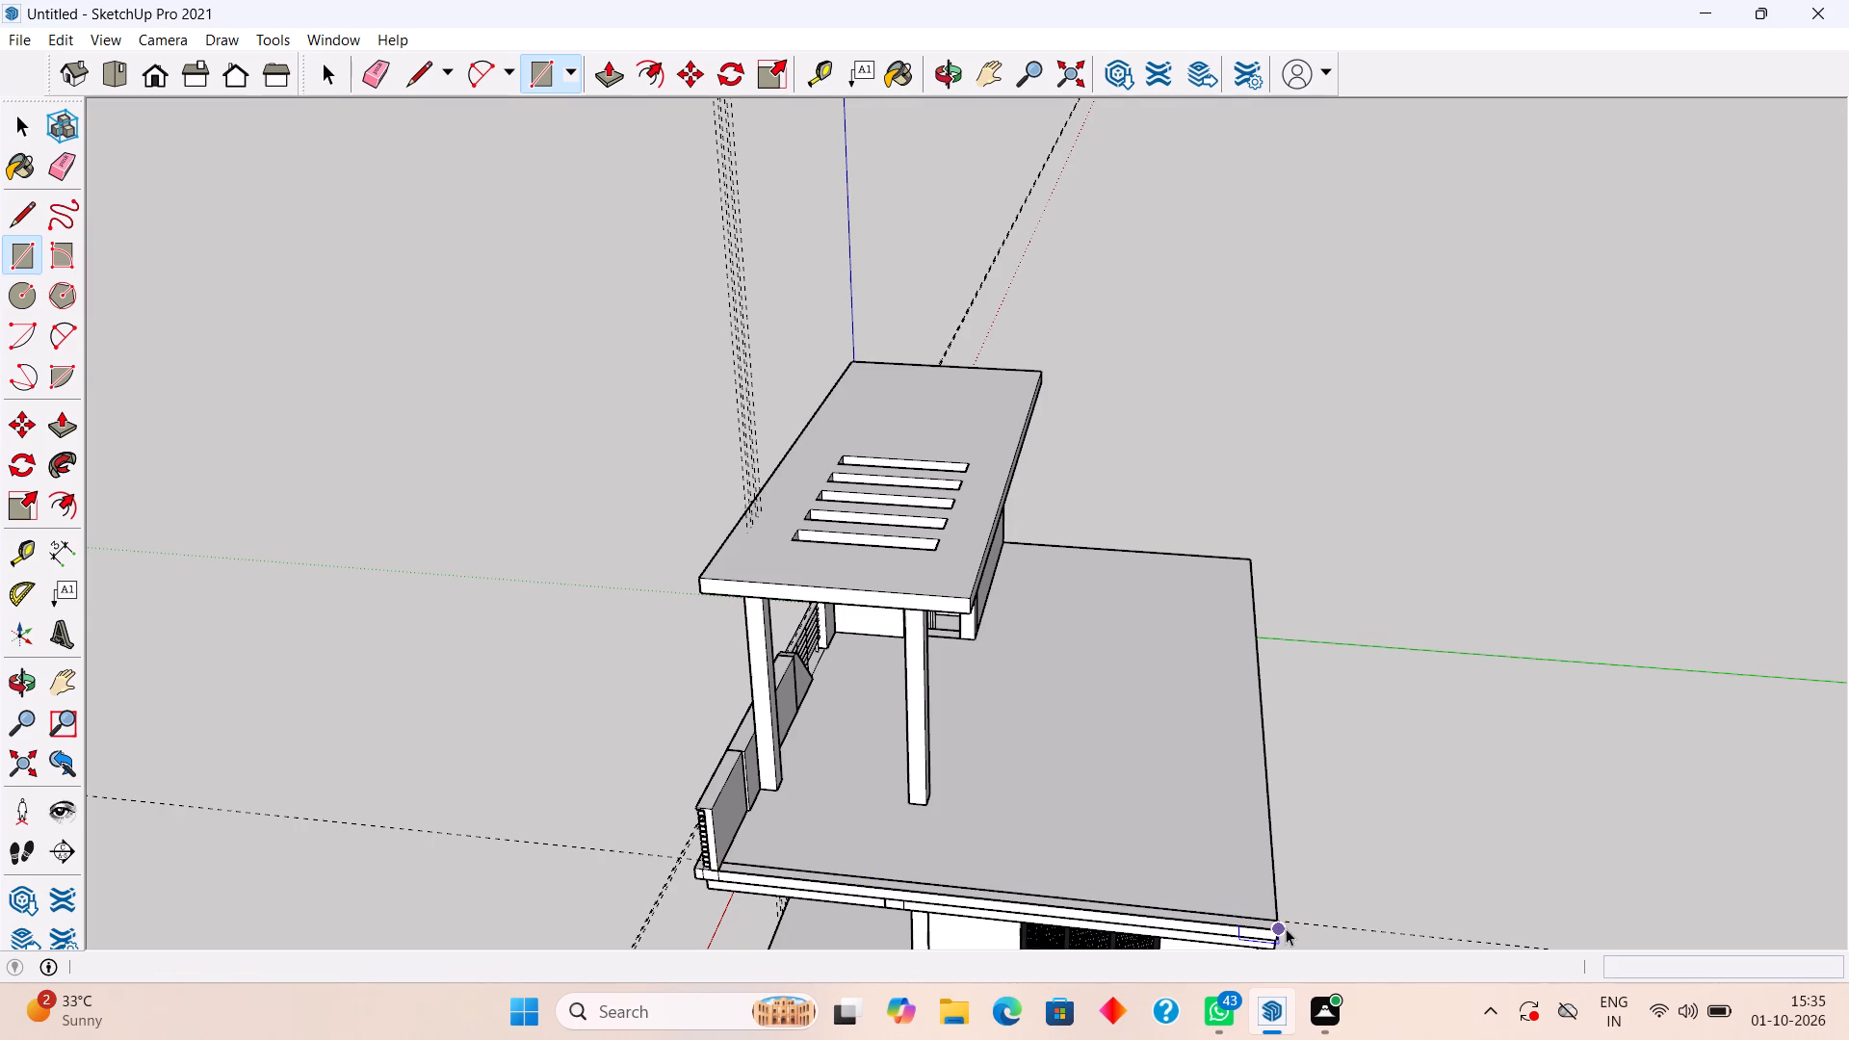
# Push/Pull the narrow strip along the slab's front edge up 3' as a parapet wall.
pyautogui.write('p')
pyautogui.click(1267, 914)
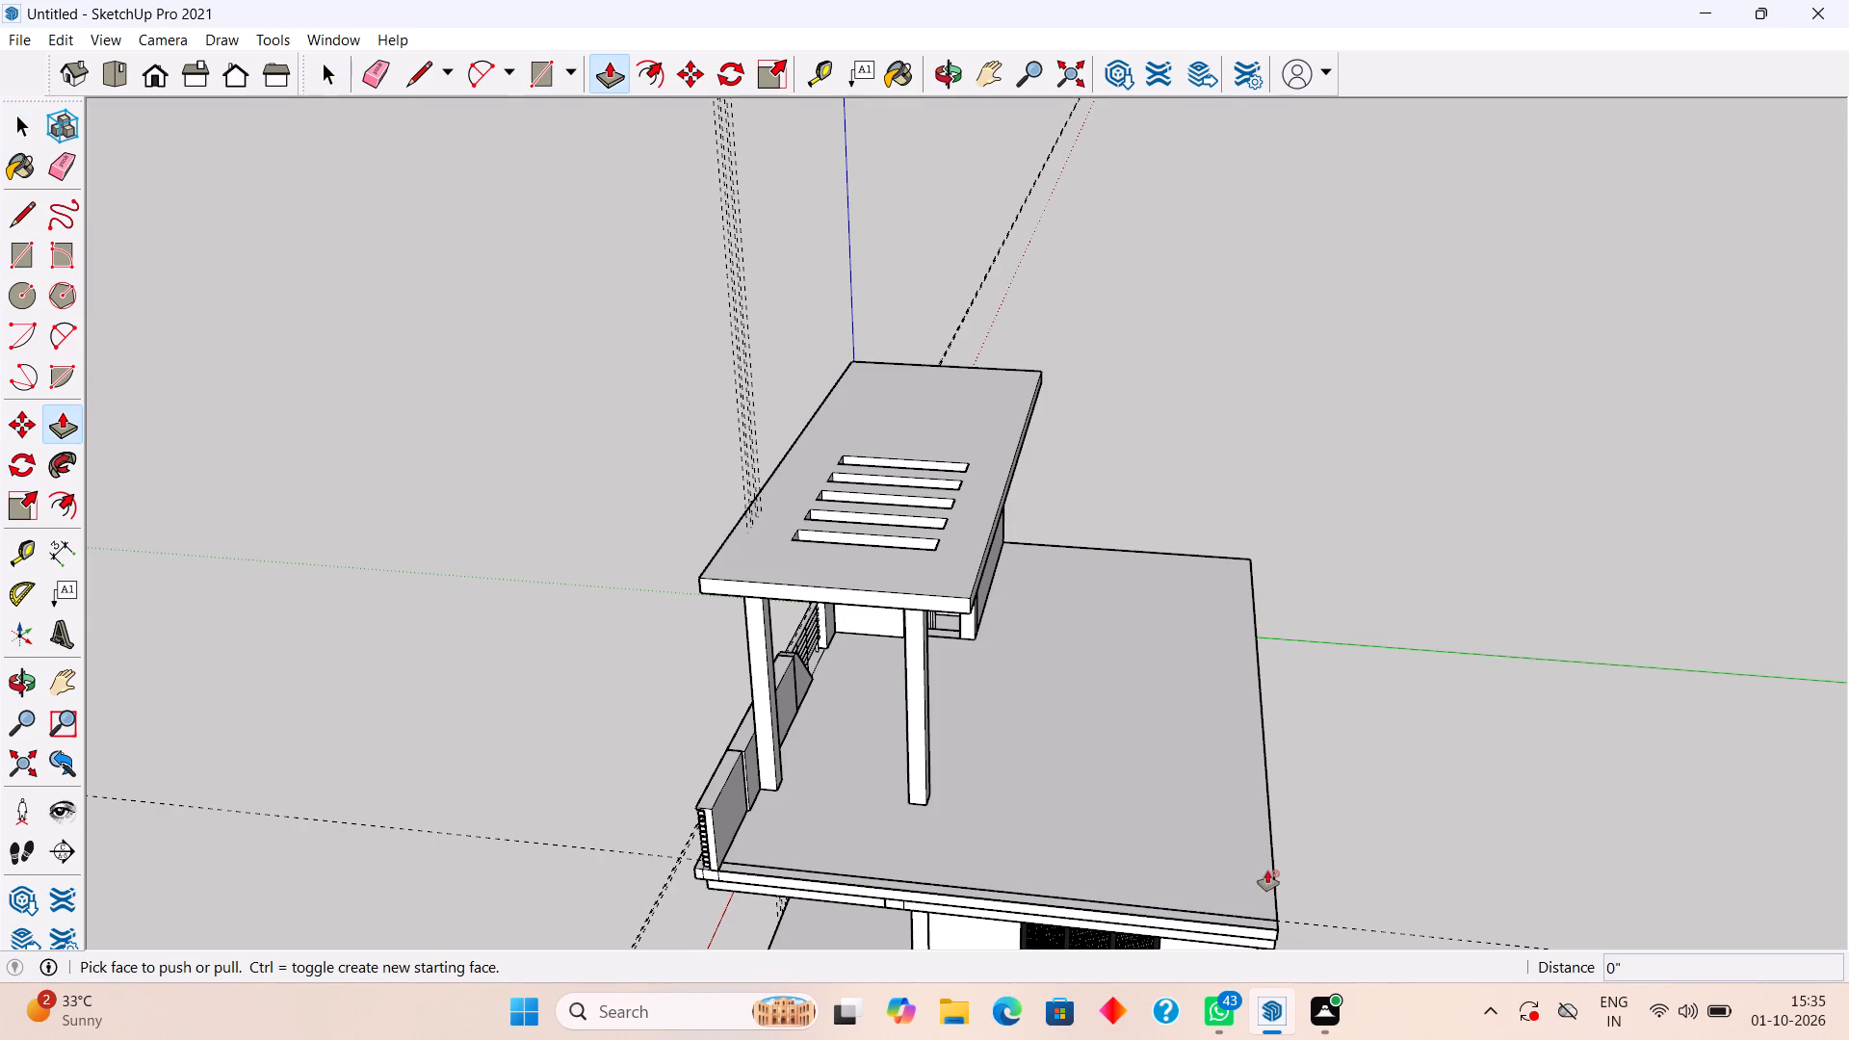
pyautogui.scroll(5, 1250, 906)
pyautogui.click(1255, 921)
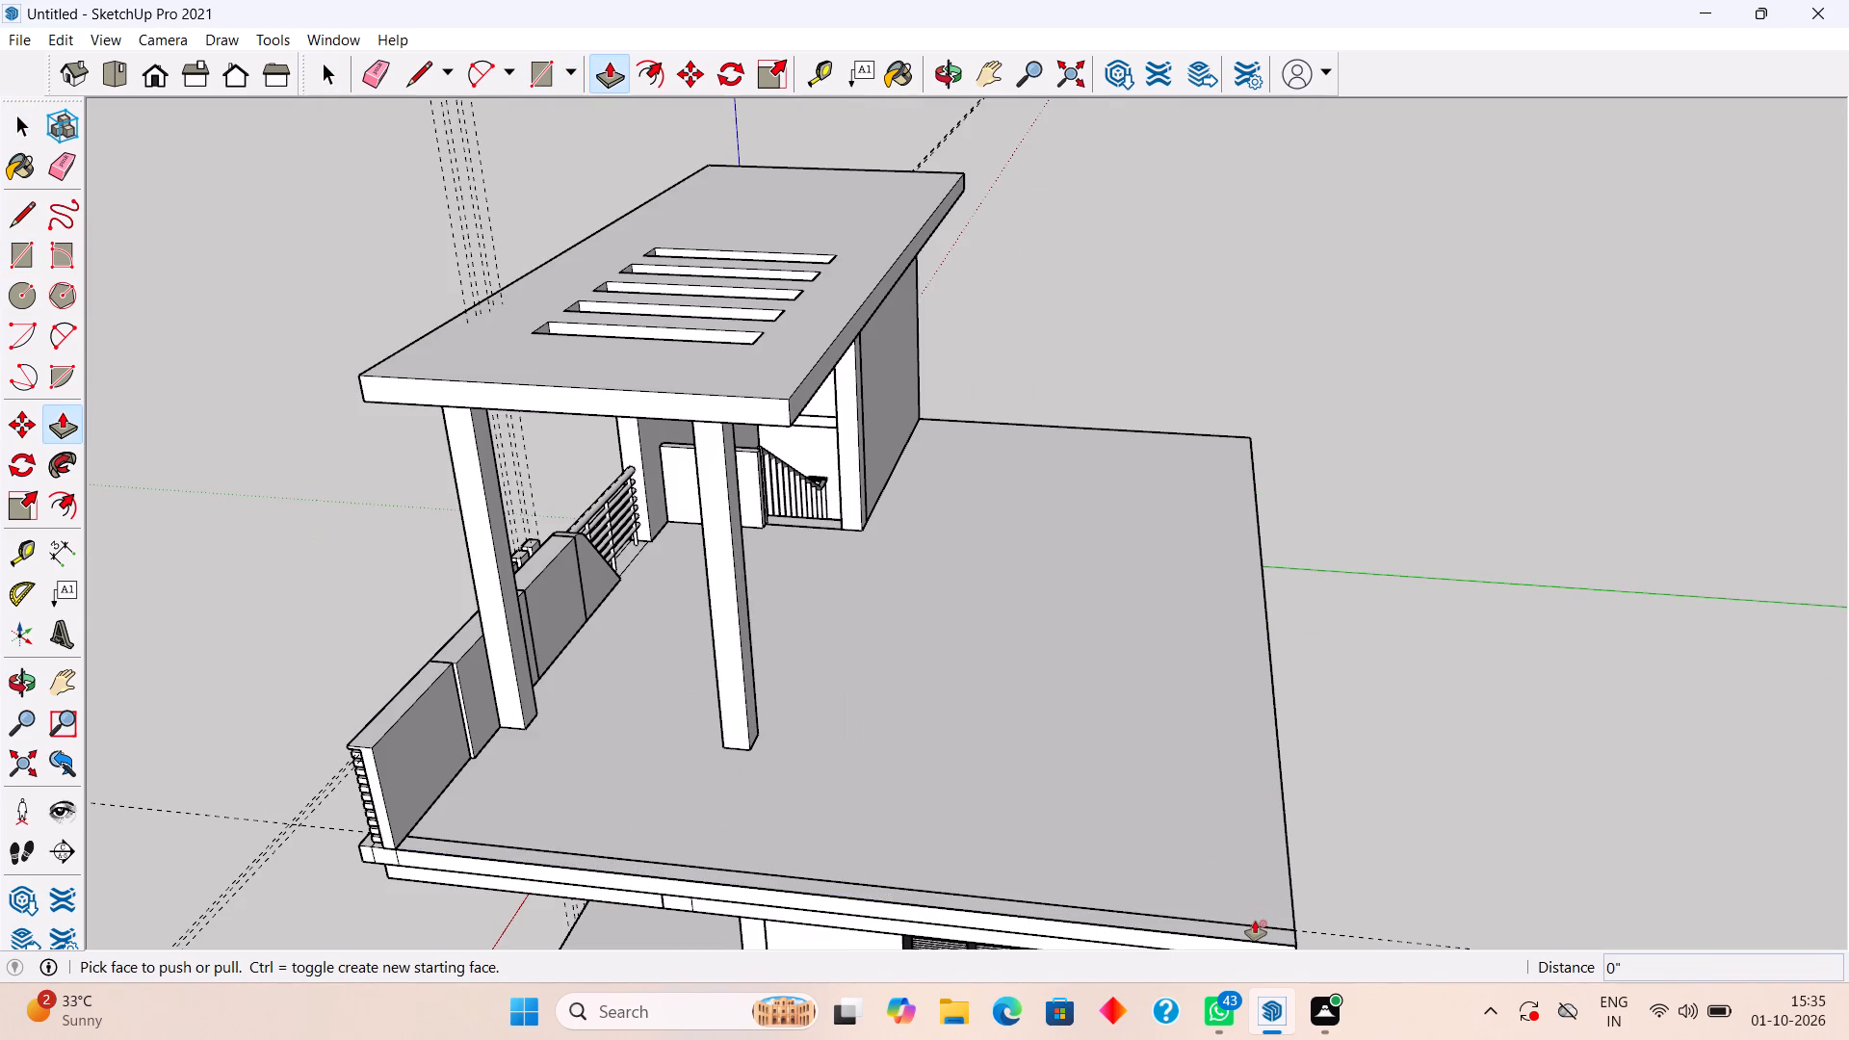
pyautogui.click(1259, 923)
pyautogui.click(1283, 928)
pyautogui.scroll(3, 1269, 935)
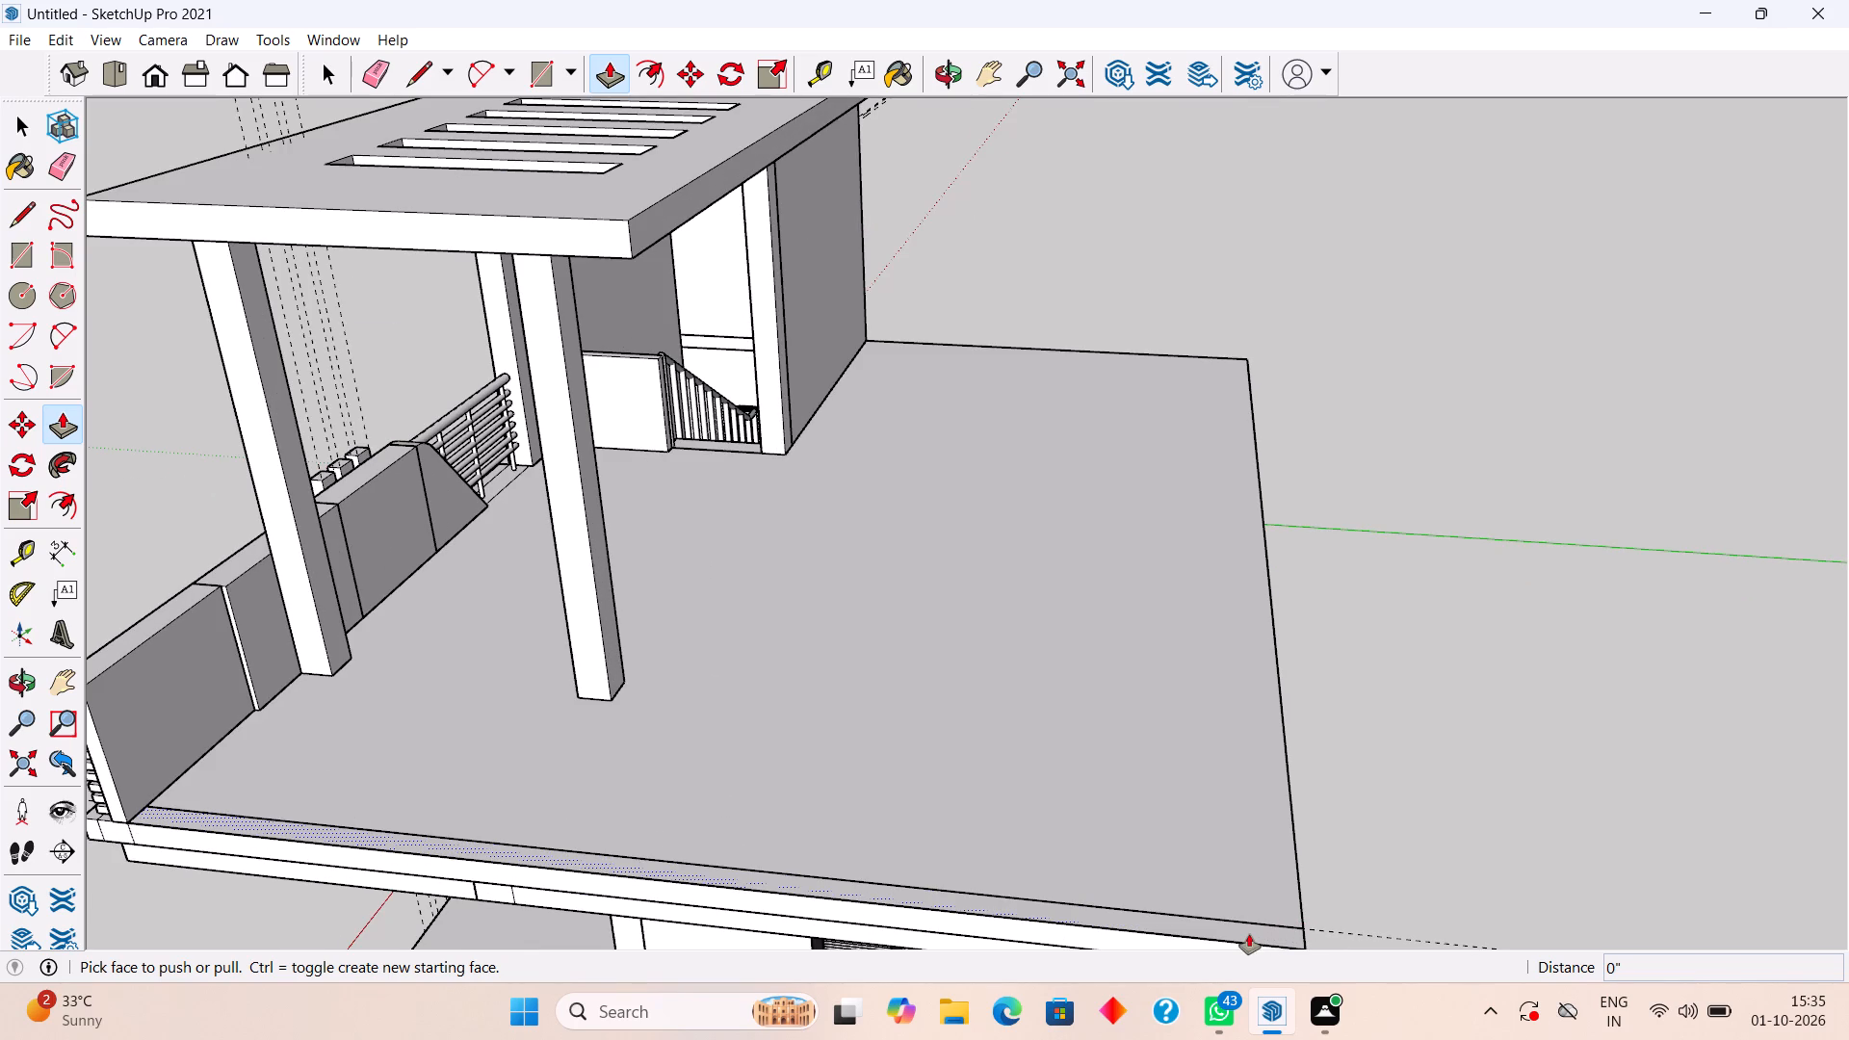
pyautogui.click(1248, 921)
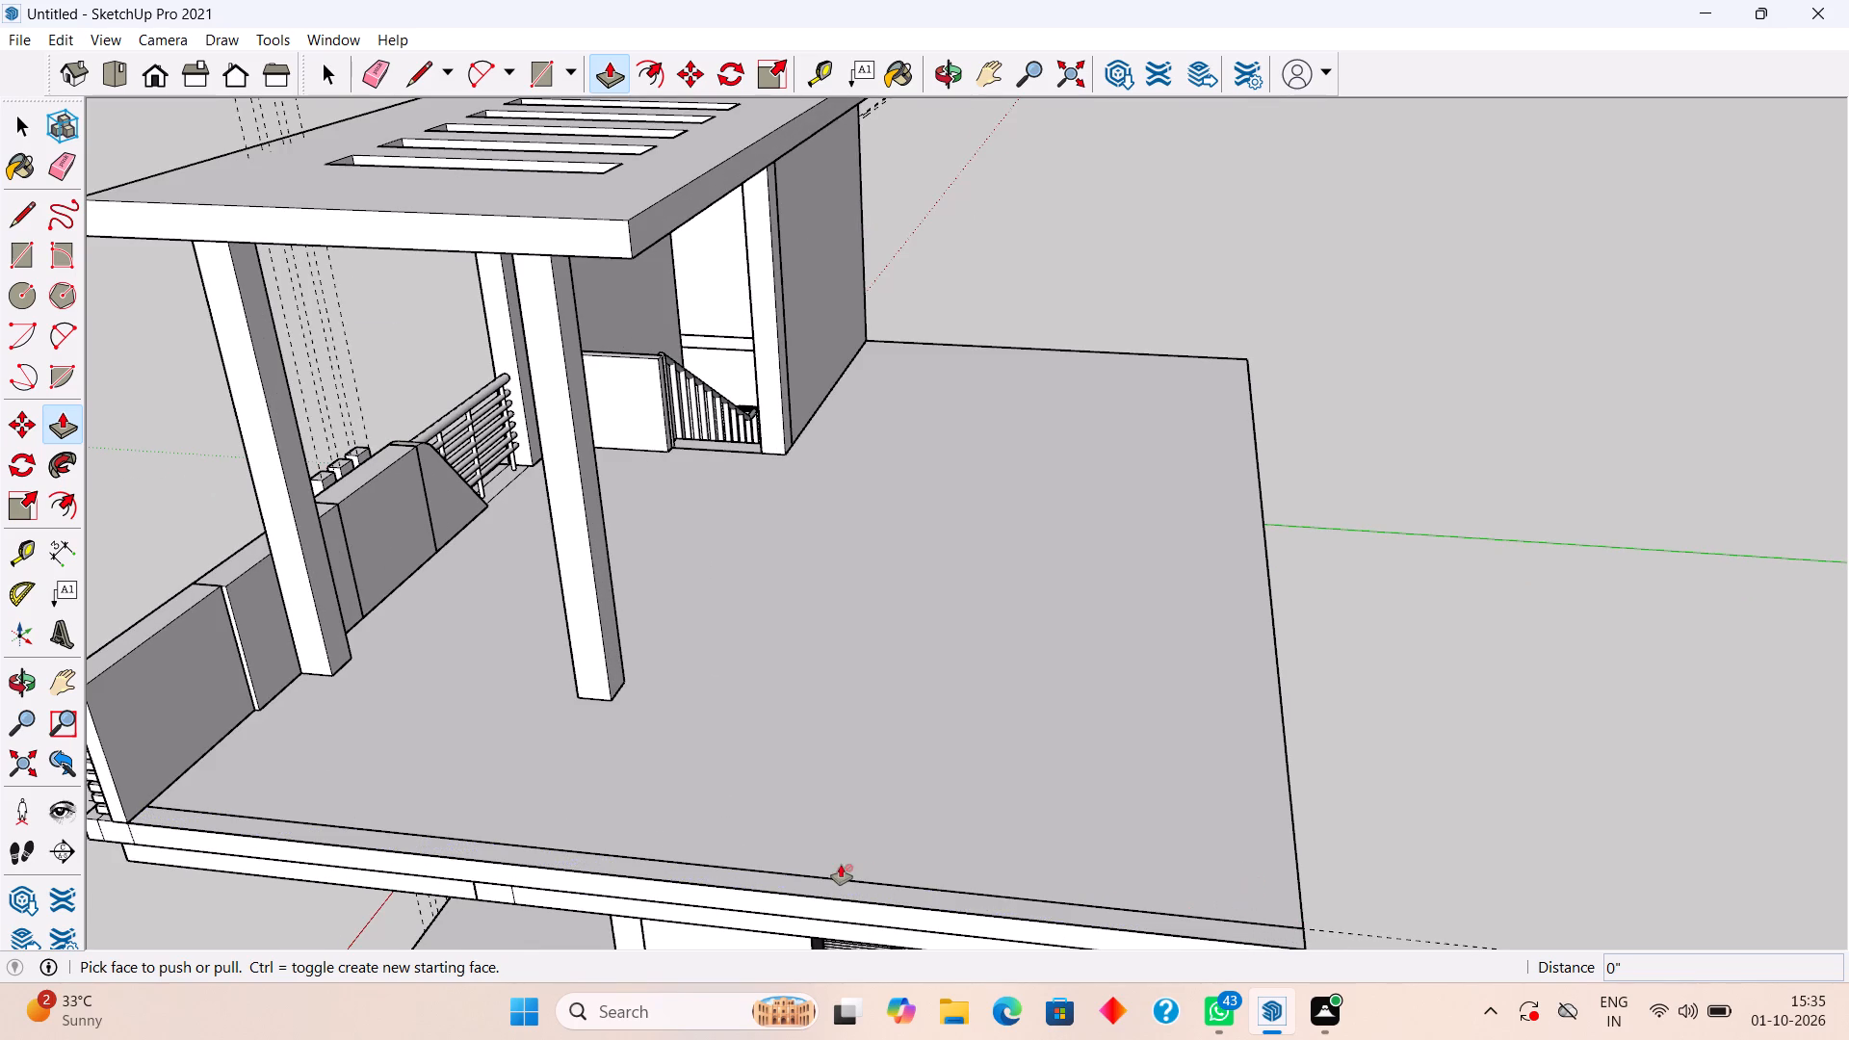
pyautogui.click(846, 884)
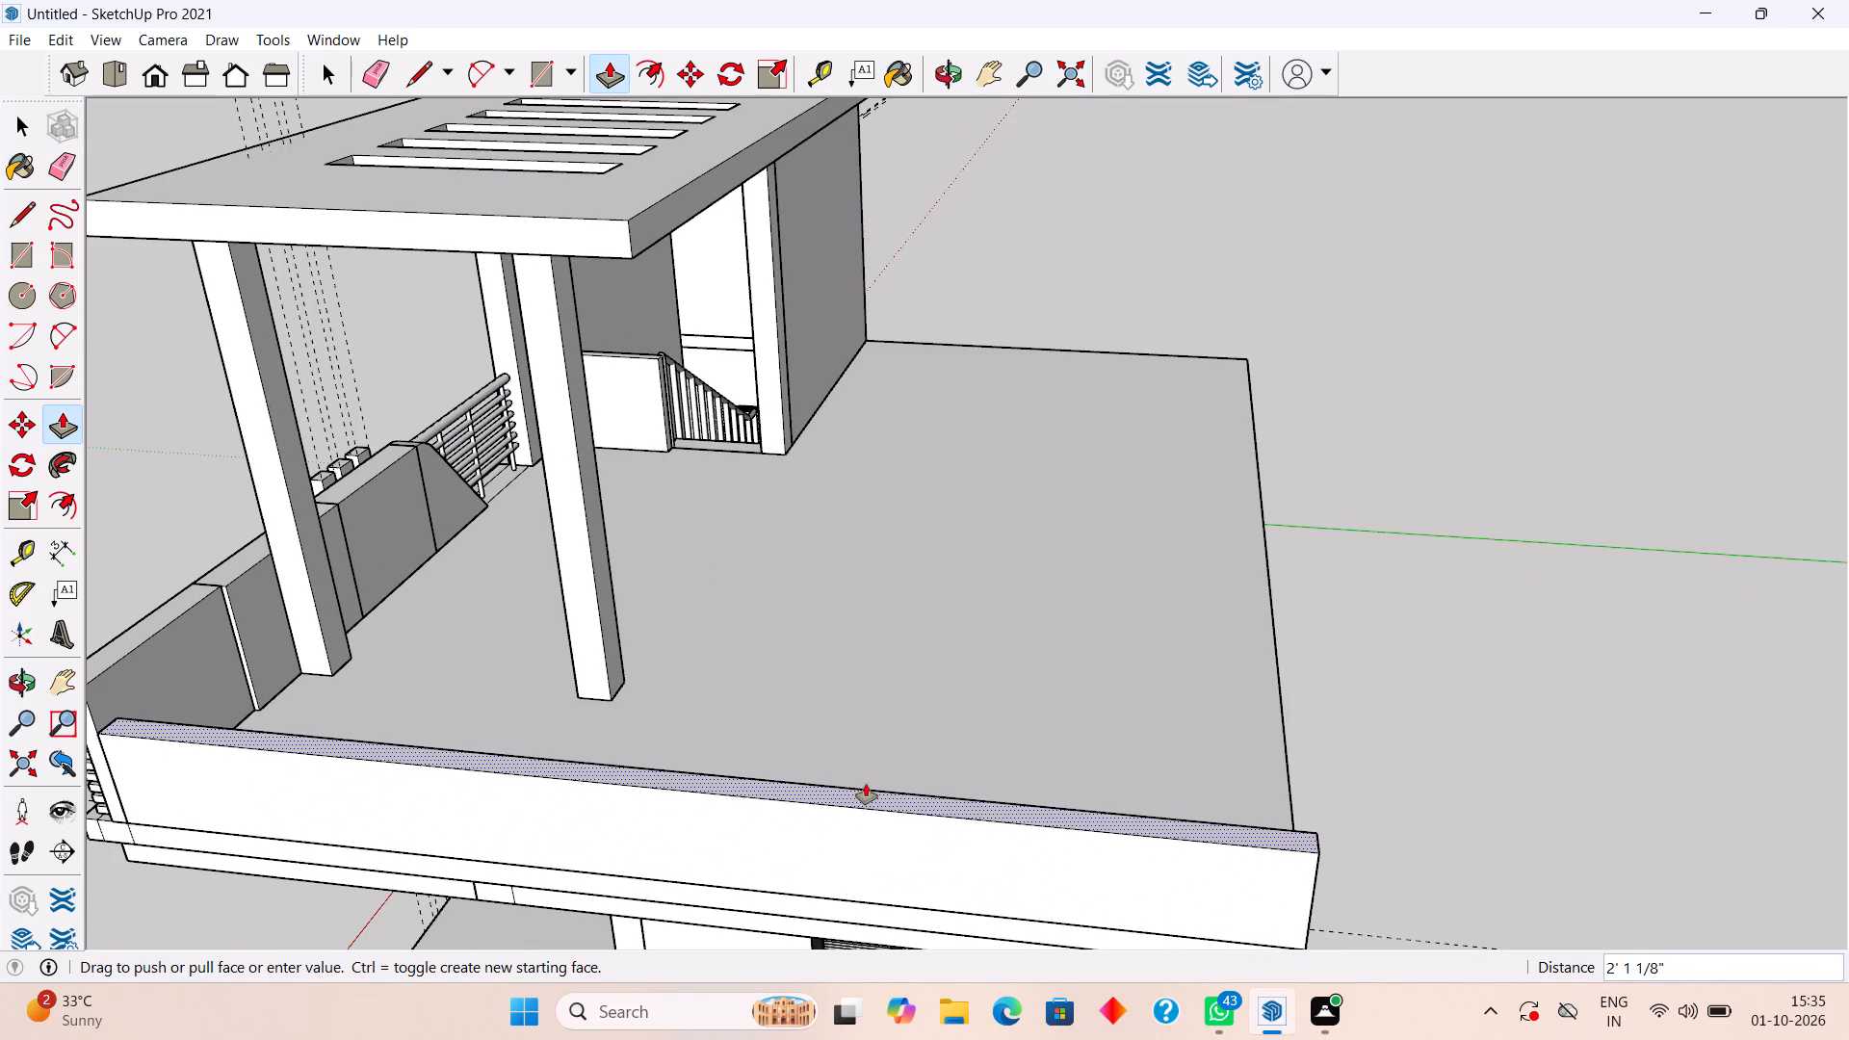
pyautogui.write("3'")
pyautogui.press('Return')
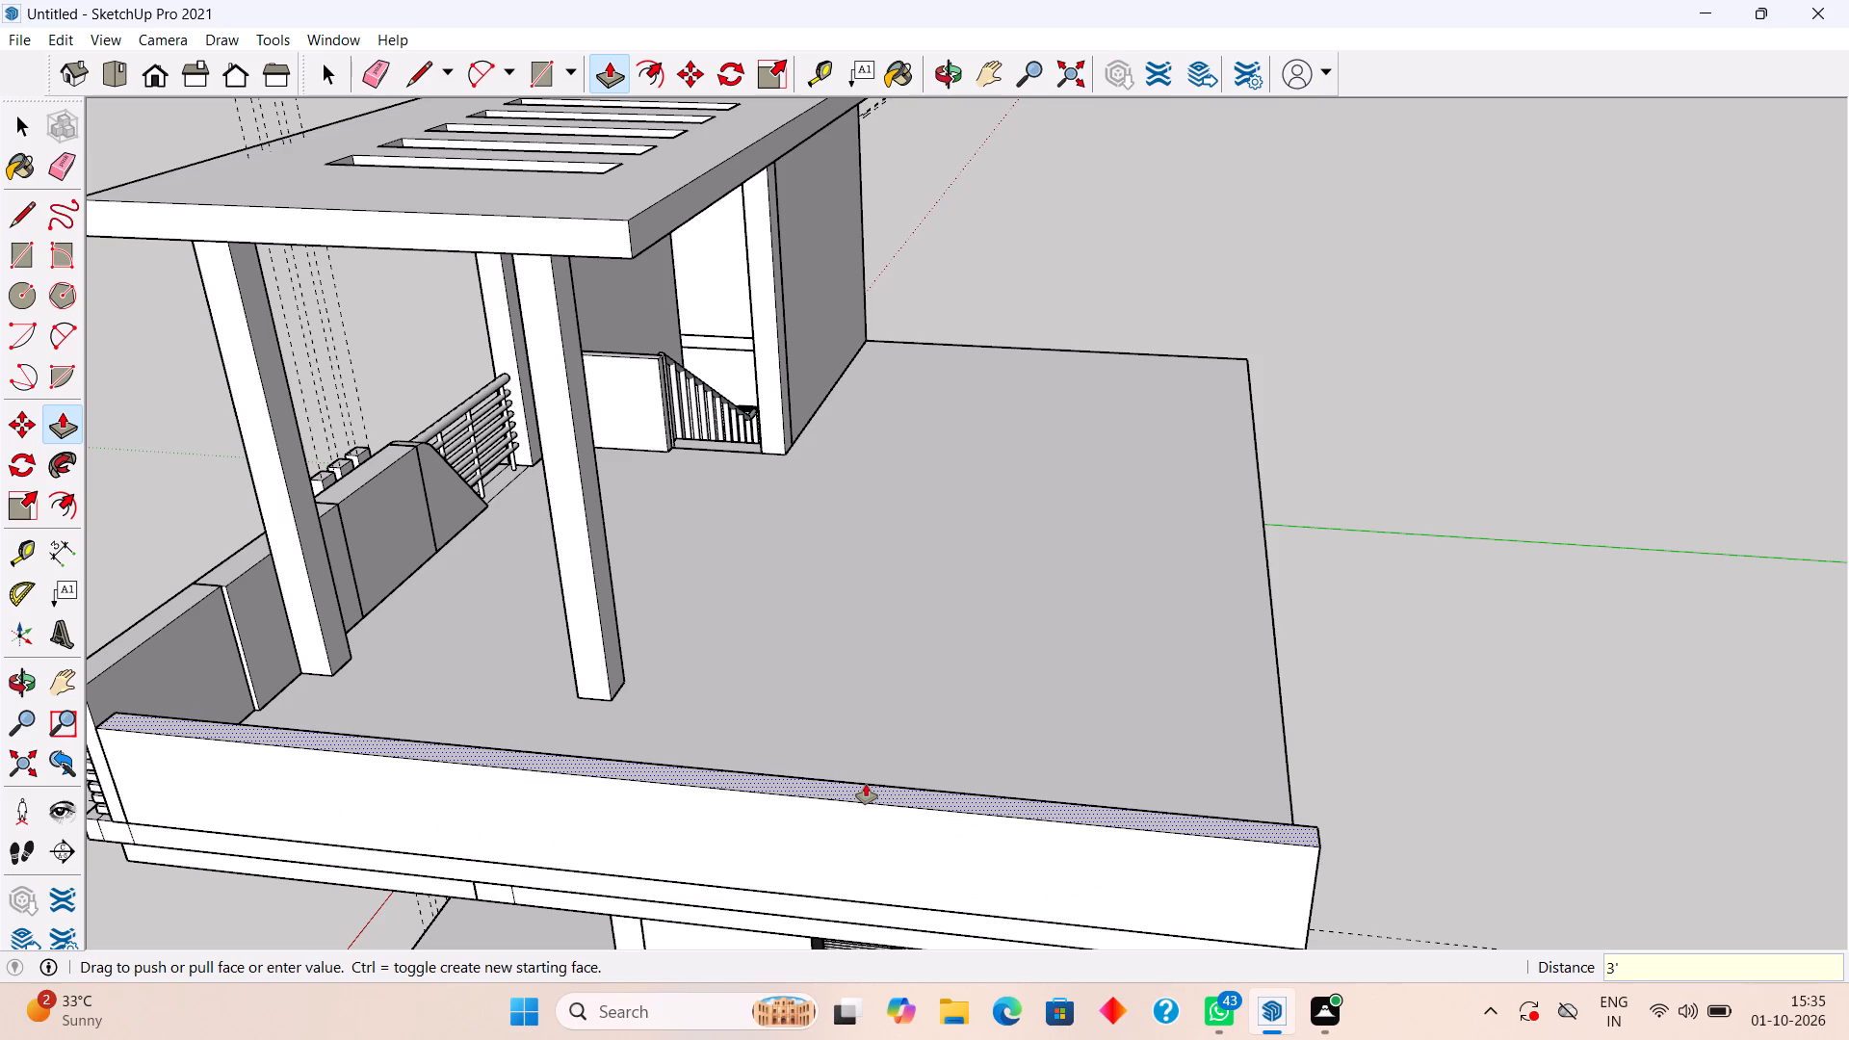
pyautogui.press('space')
# Make a group of the whole new parapet wall along the slab's front edge.
pyautogui.tripleClick(898, 813)
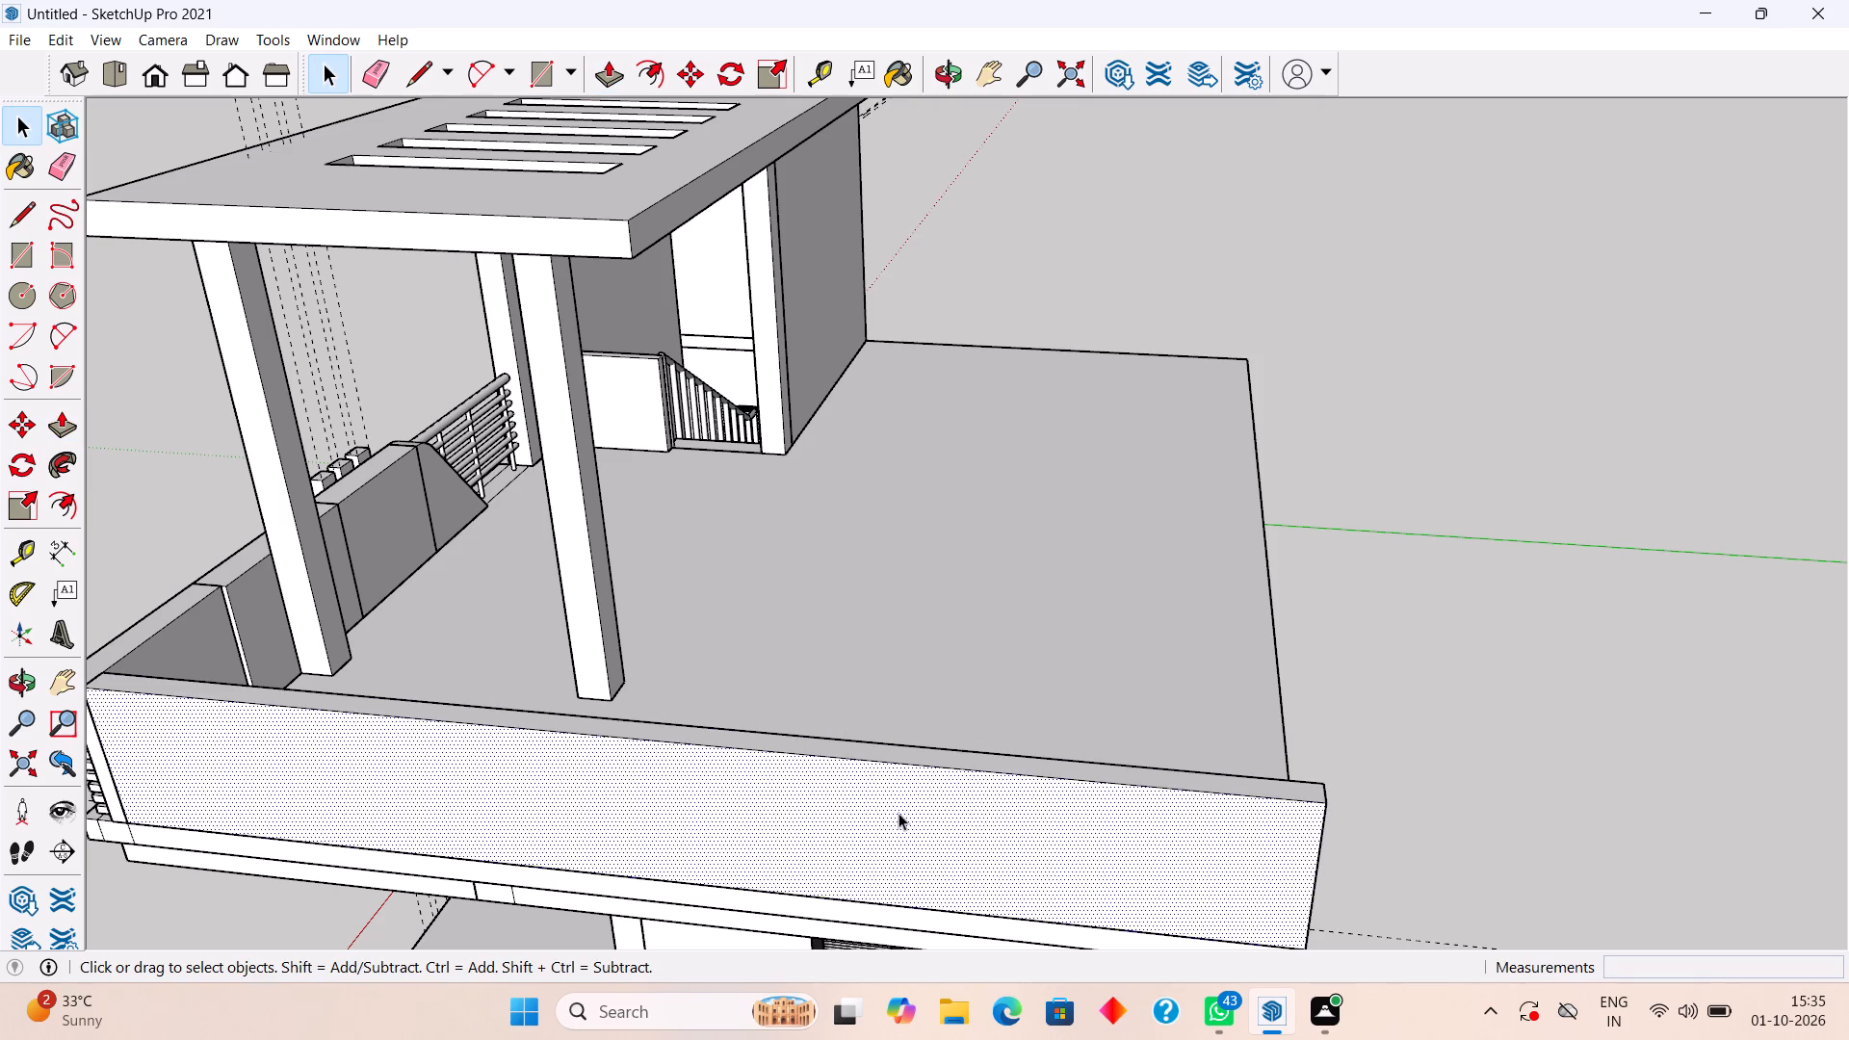
pyautogui.rightClick(898, 813)
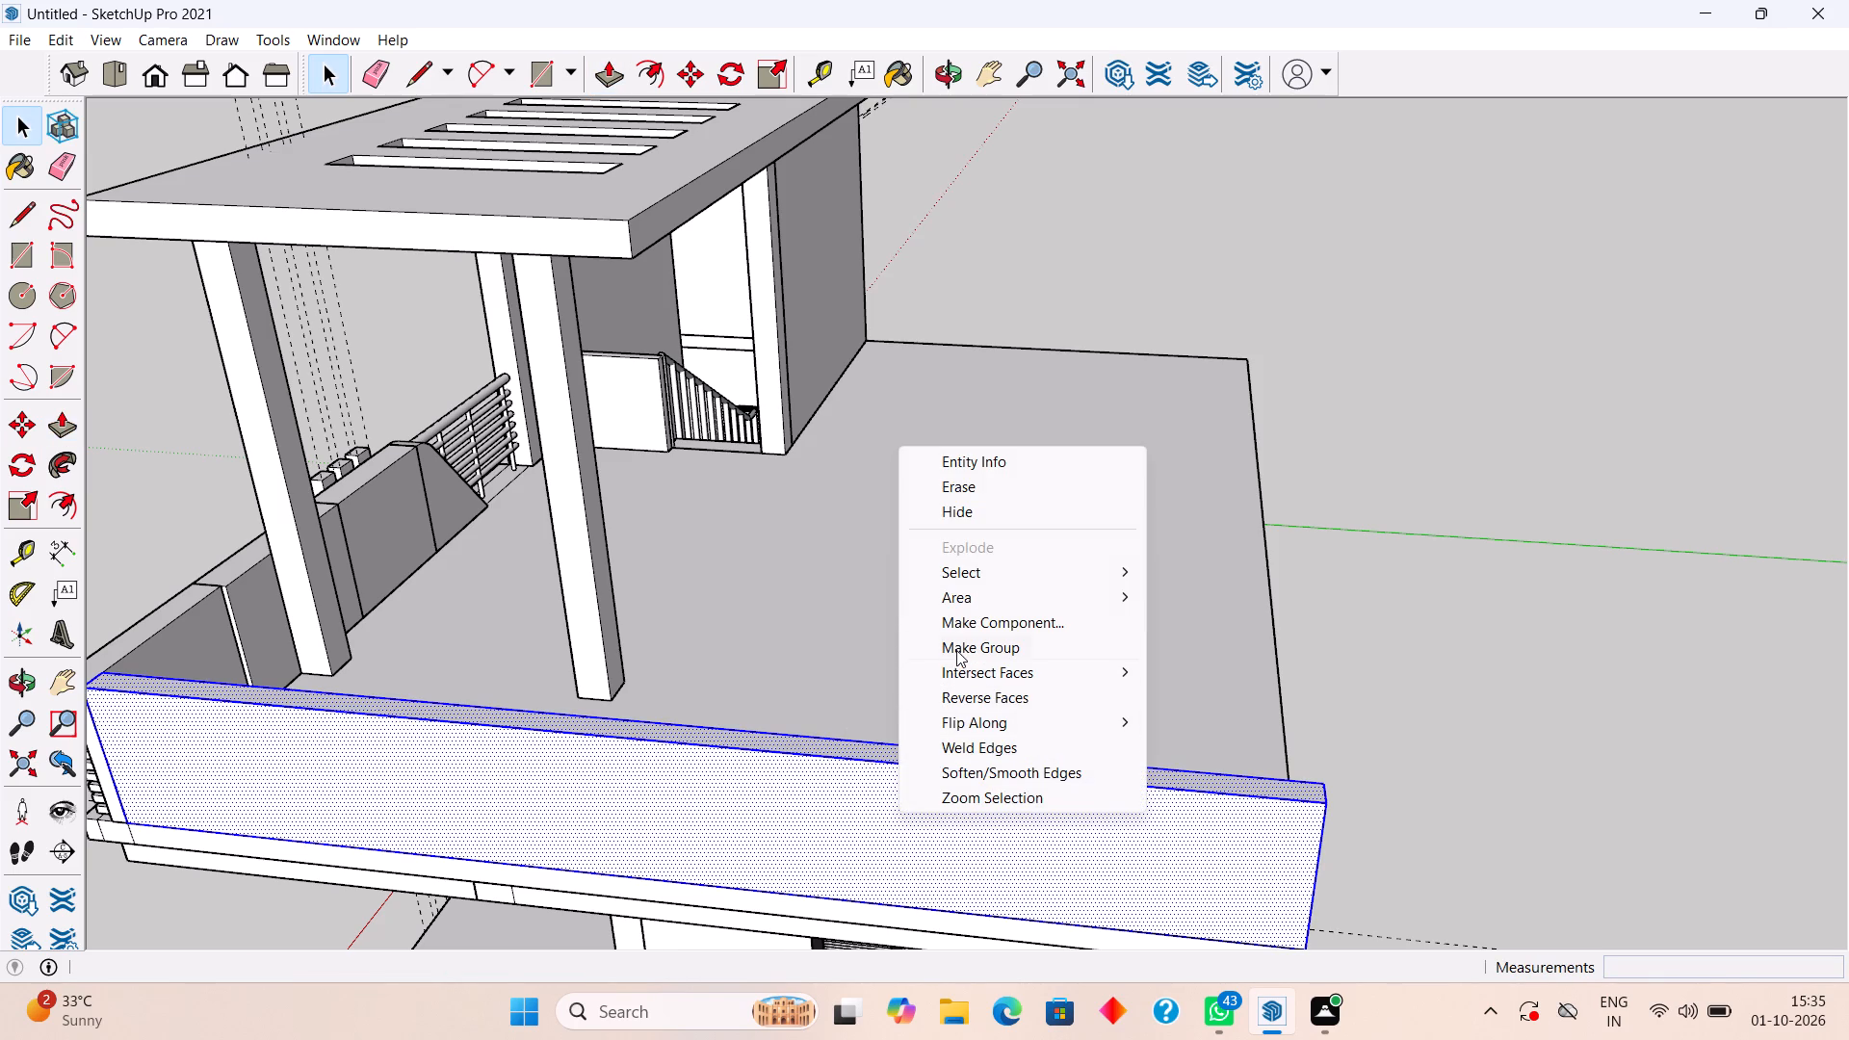
pyautogui.click(956, 650)
# Place a guide 6" in from the terrace slab's long side edge that adjoins the new parapet wall.
pyautogui.moveTo(1519, 649); pyautogui.dragTo(998, 760, button='middle')
pyautogui.scroll(-1, 1003, 734)
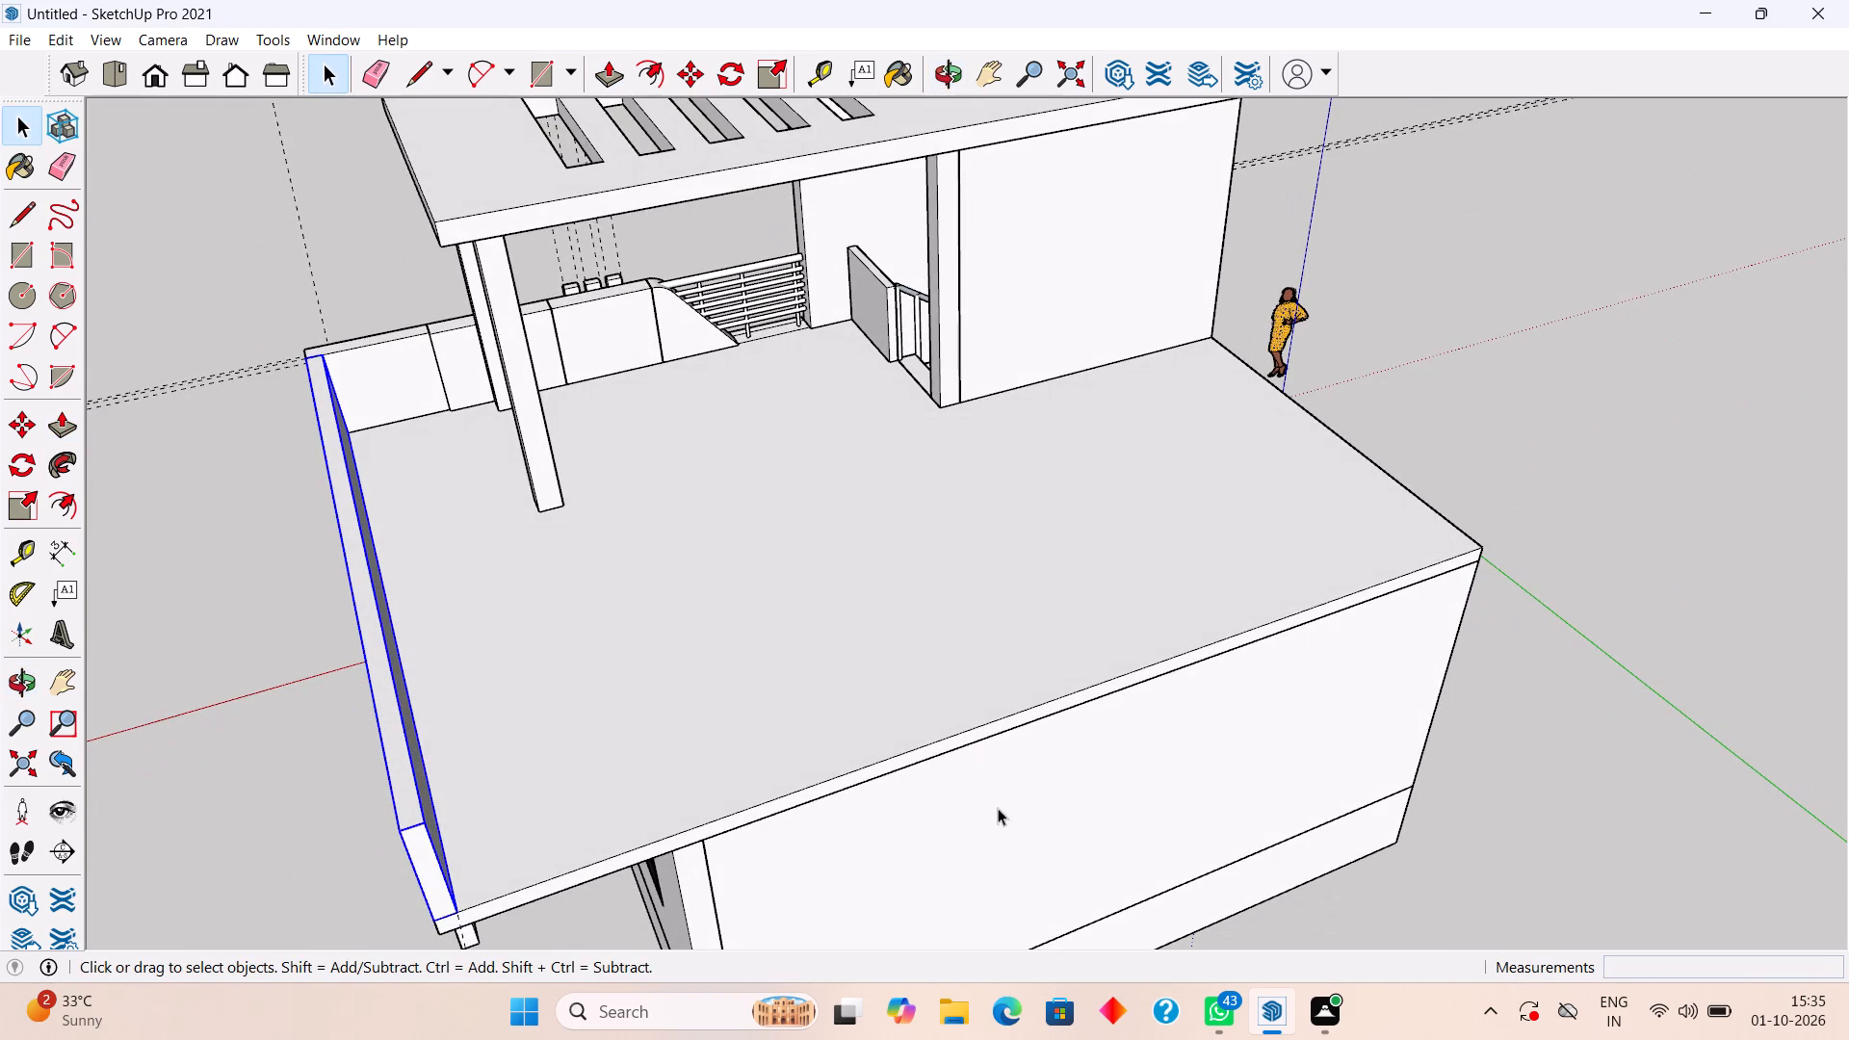
pyautogui.press('t')
pyautogui.click(964, 732)
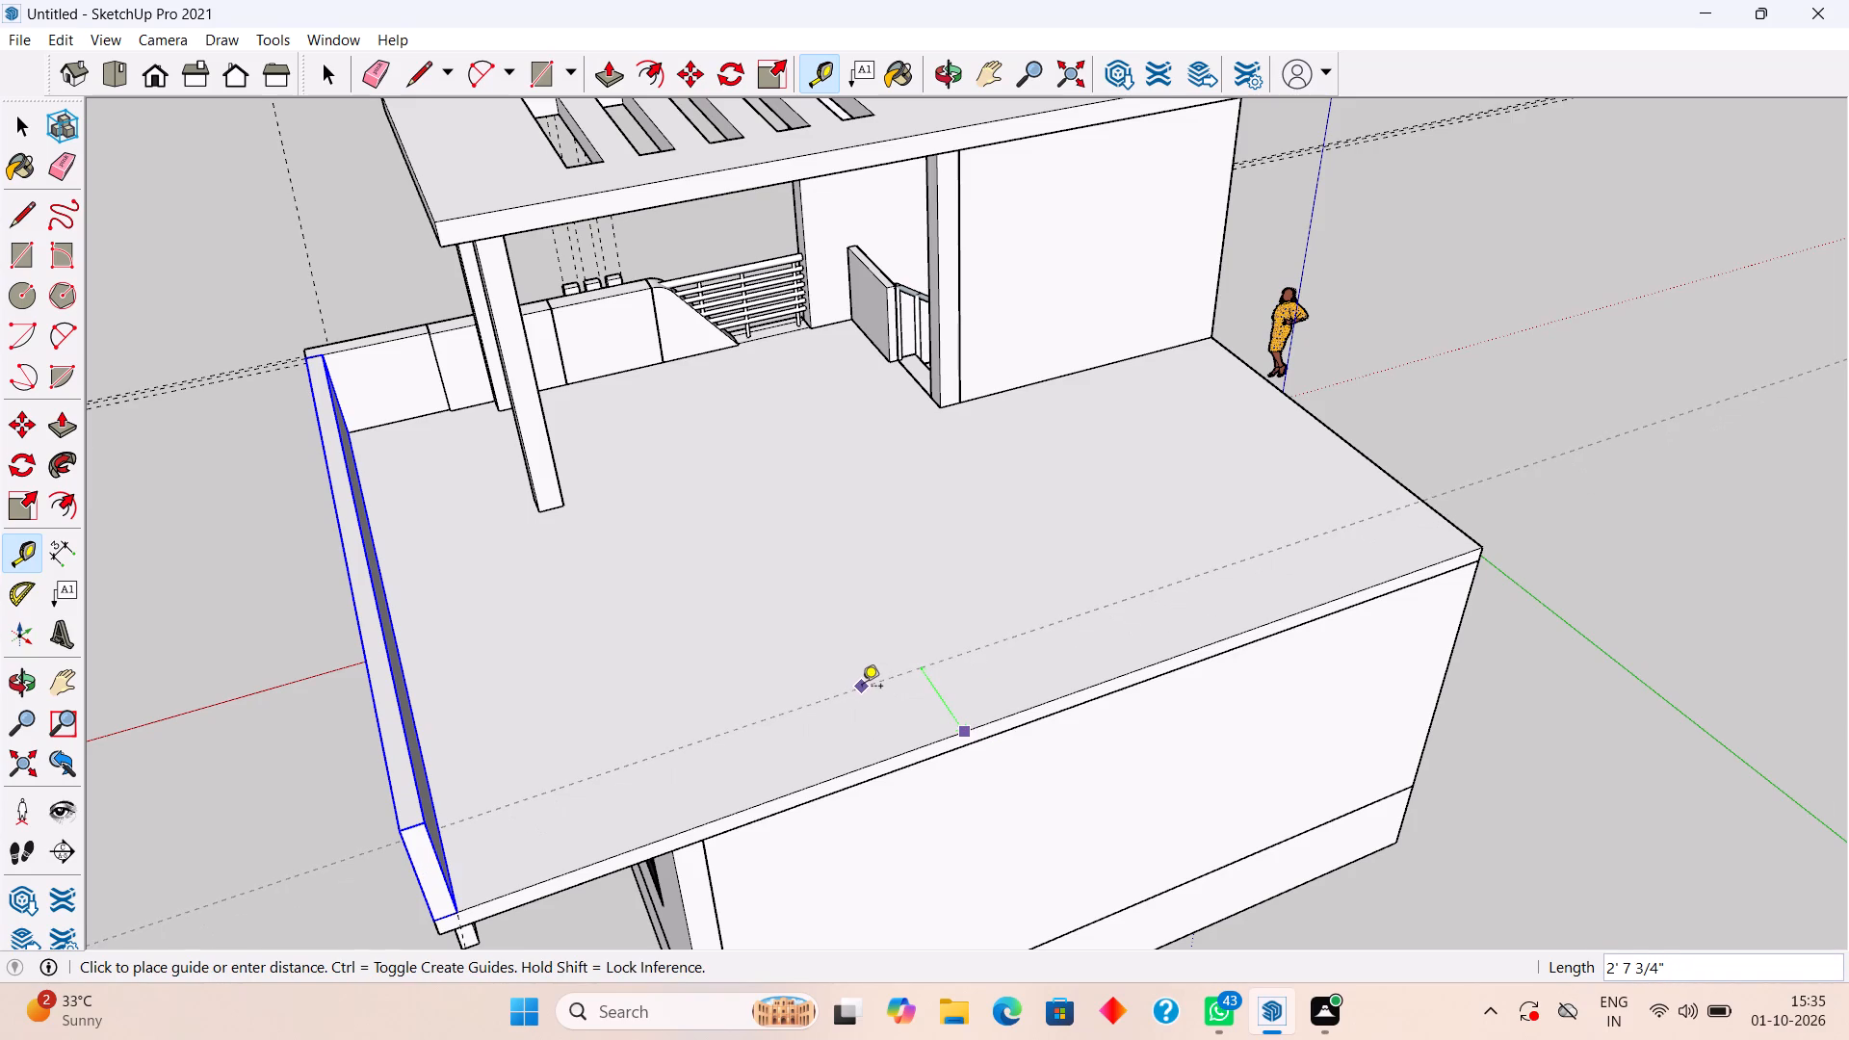
pyautogui.write('6"')
pyautogui.press('Return')
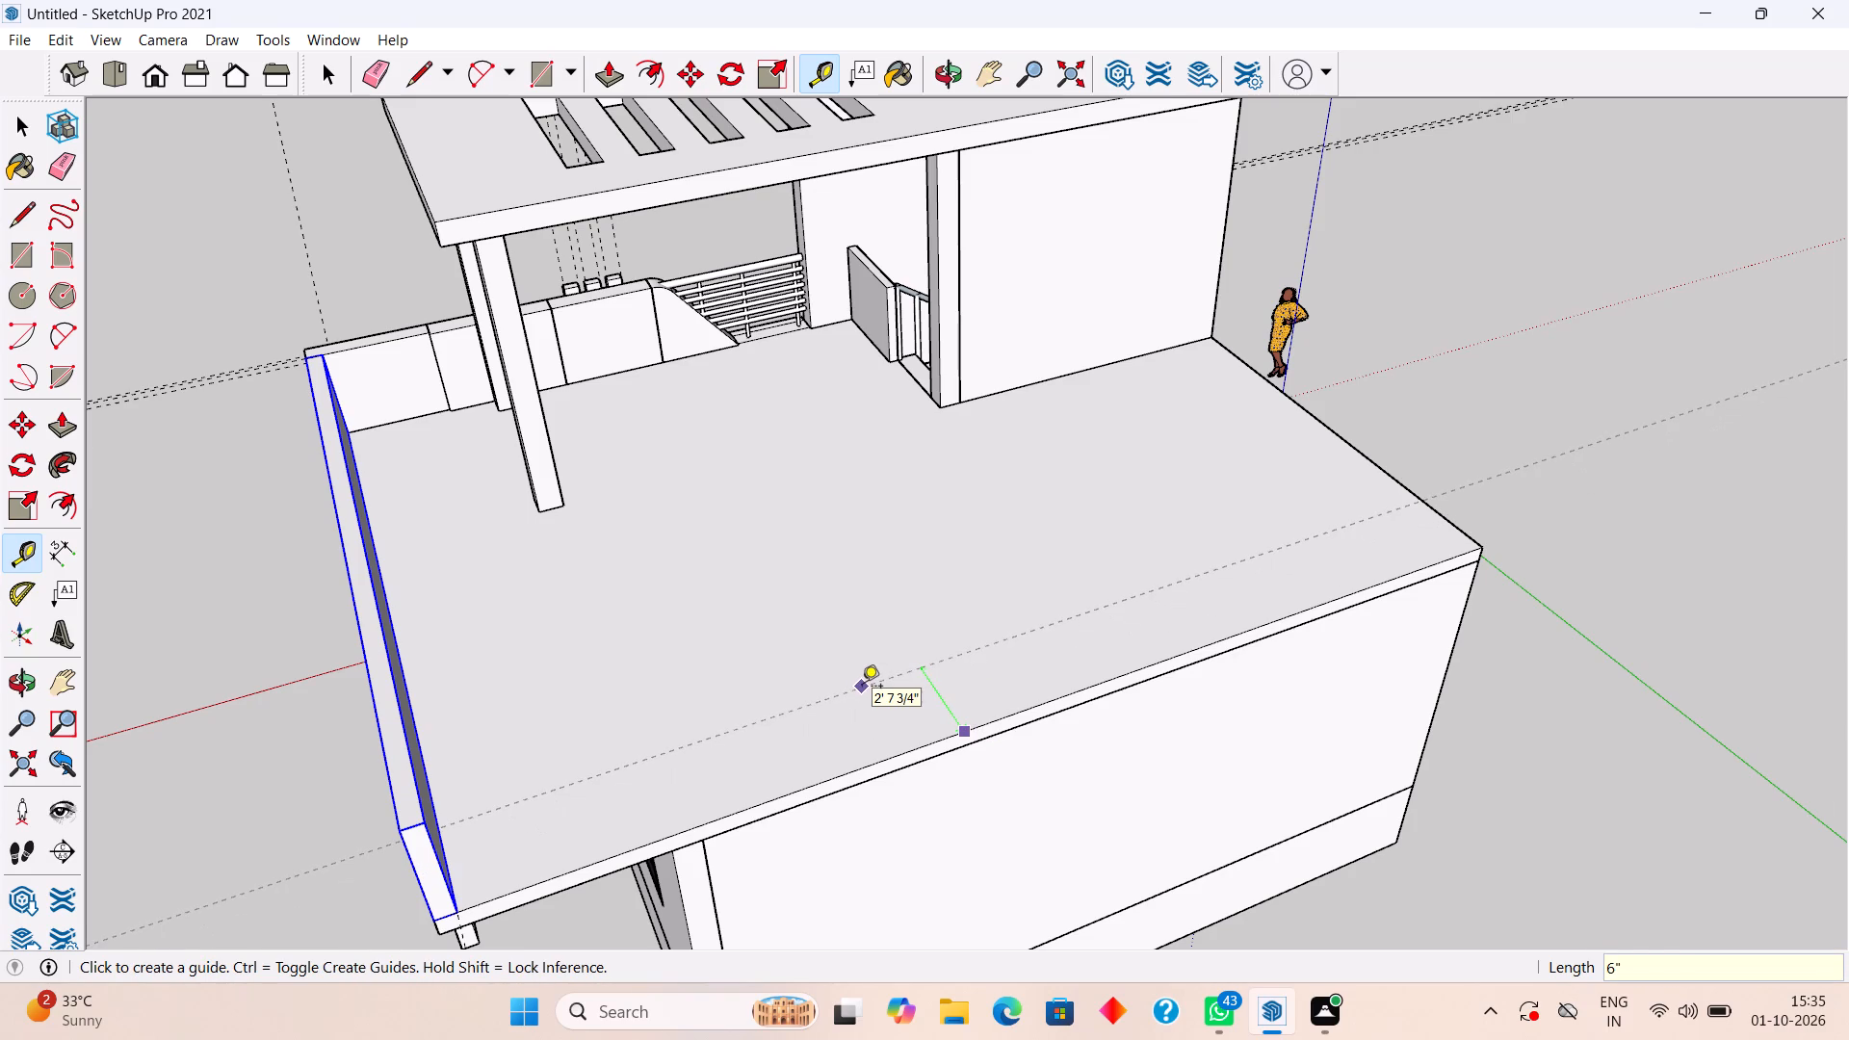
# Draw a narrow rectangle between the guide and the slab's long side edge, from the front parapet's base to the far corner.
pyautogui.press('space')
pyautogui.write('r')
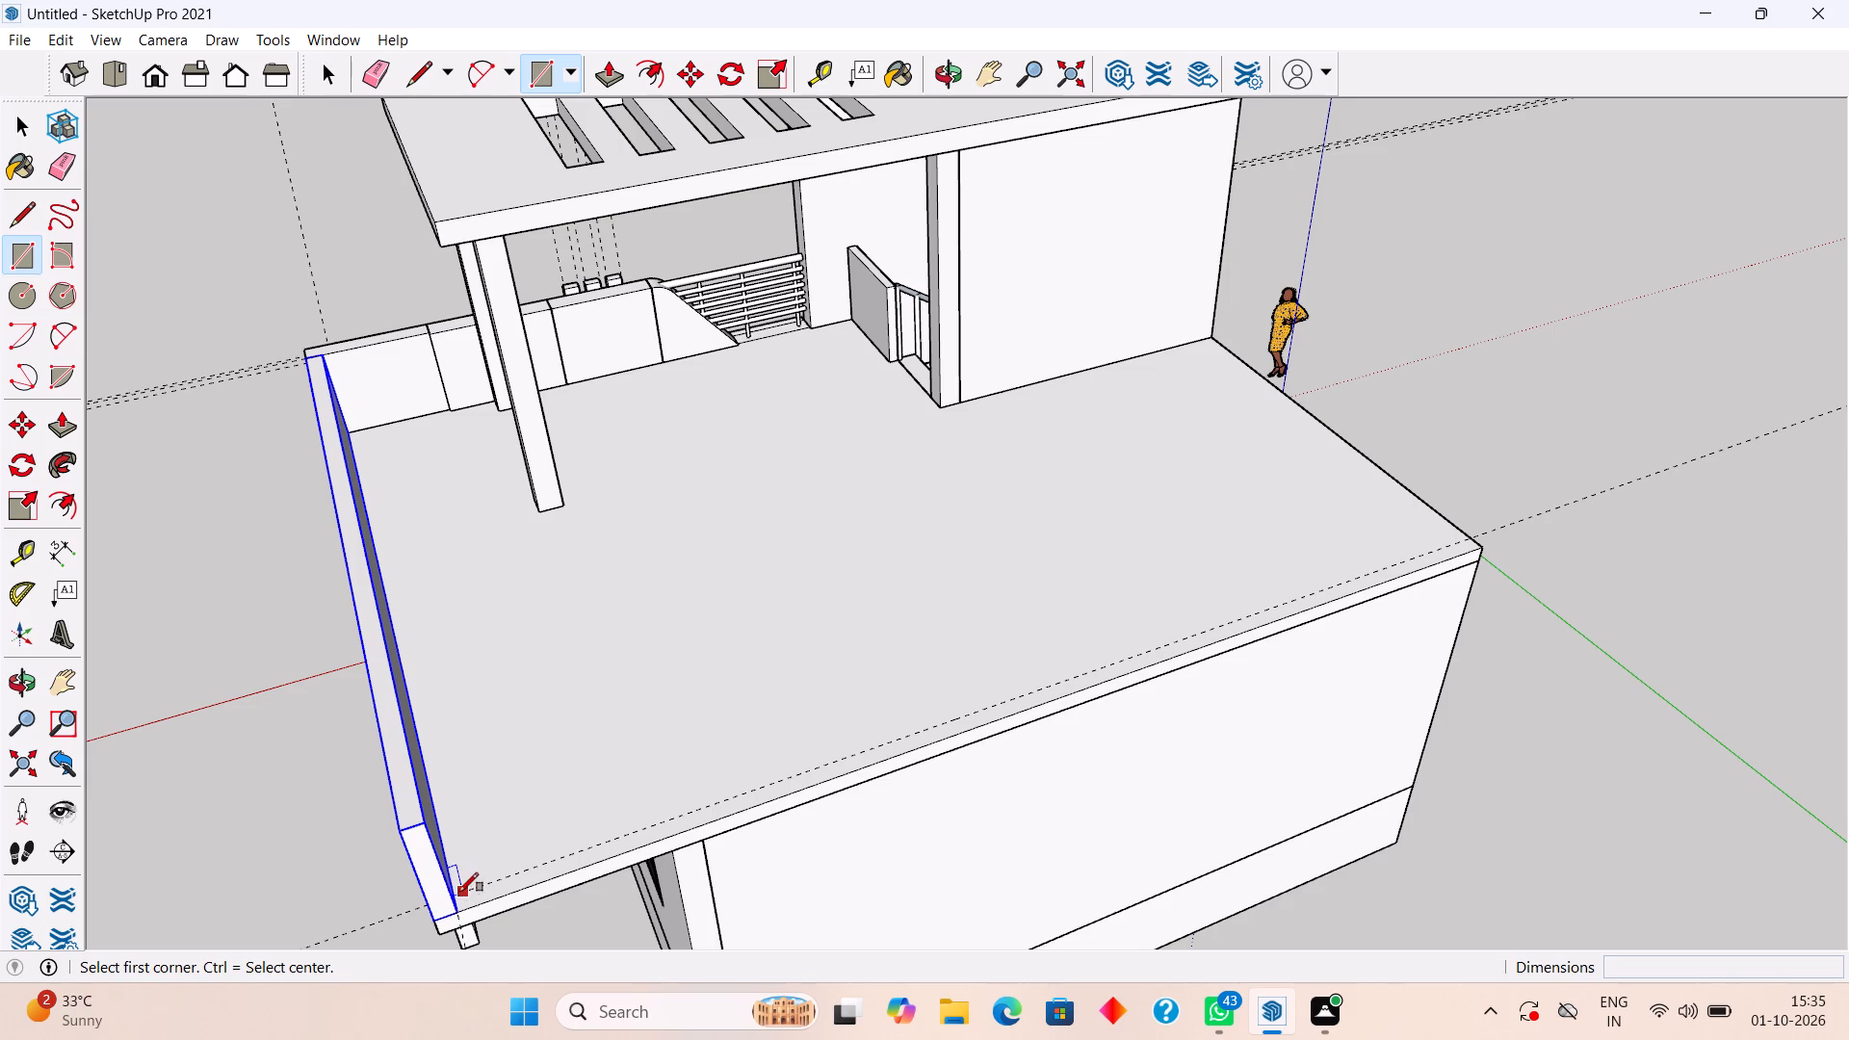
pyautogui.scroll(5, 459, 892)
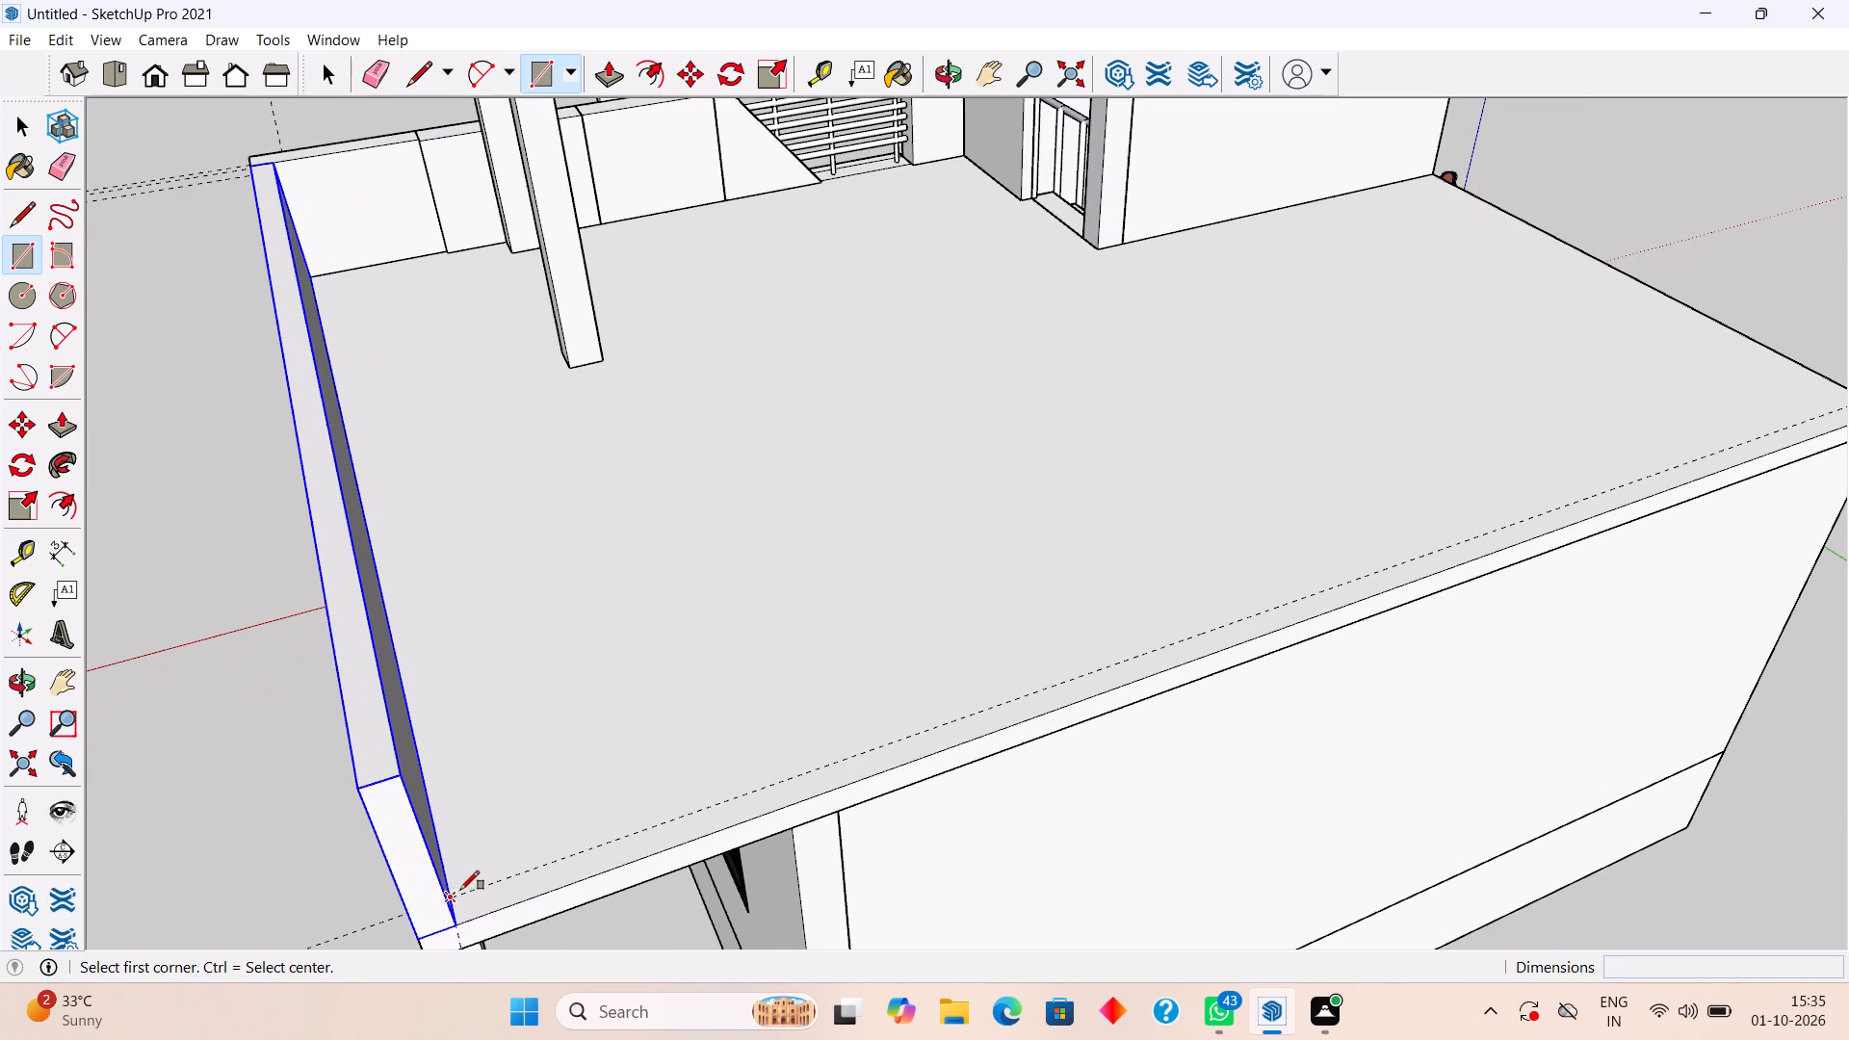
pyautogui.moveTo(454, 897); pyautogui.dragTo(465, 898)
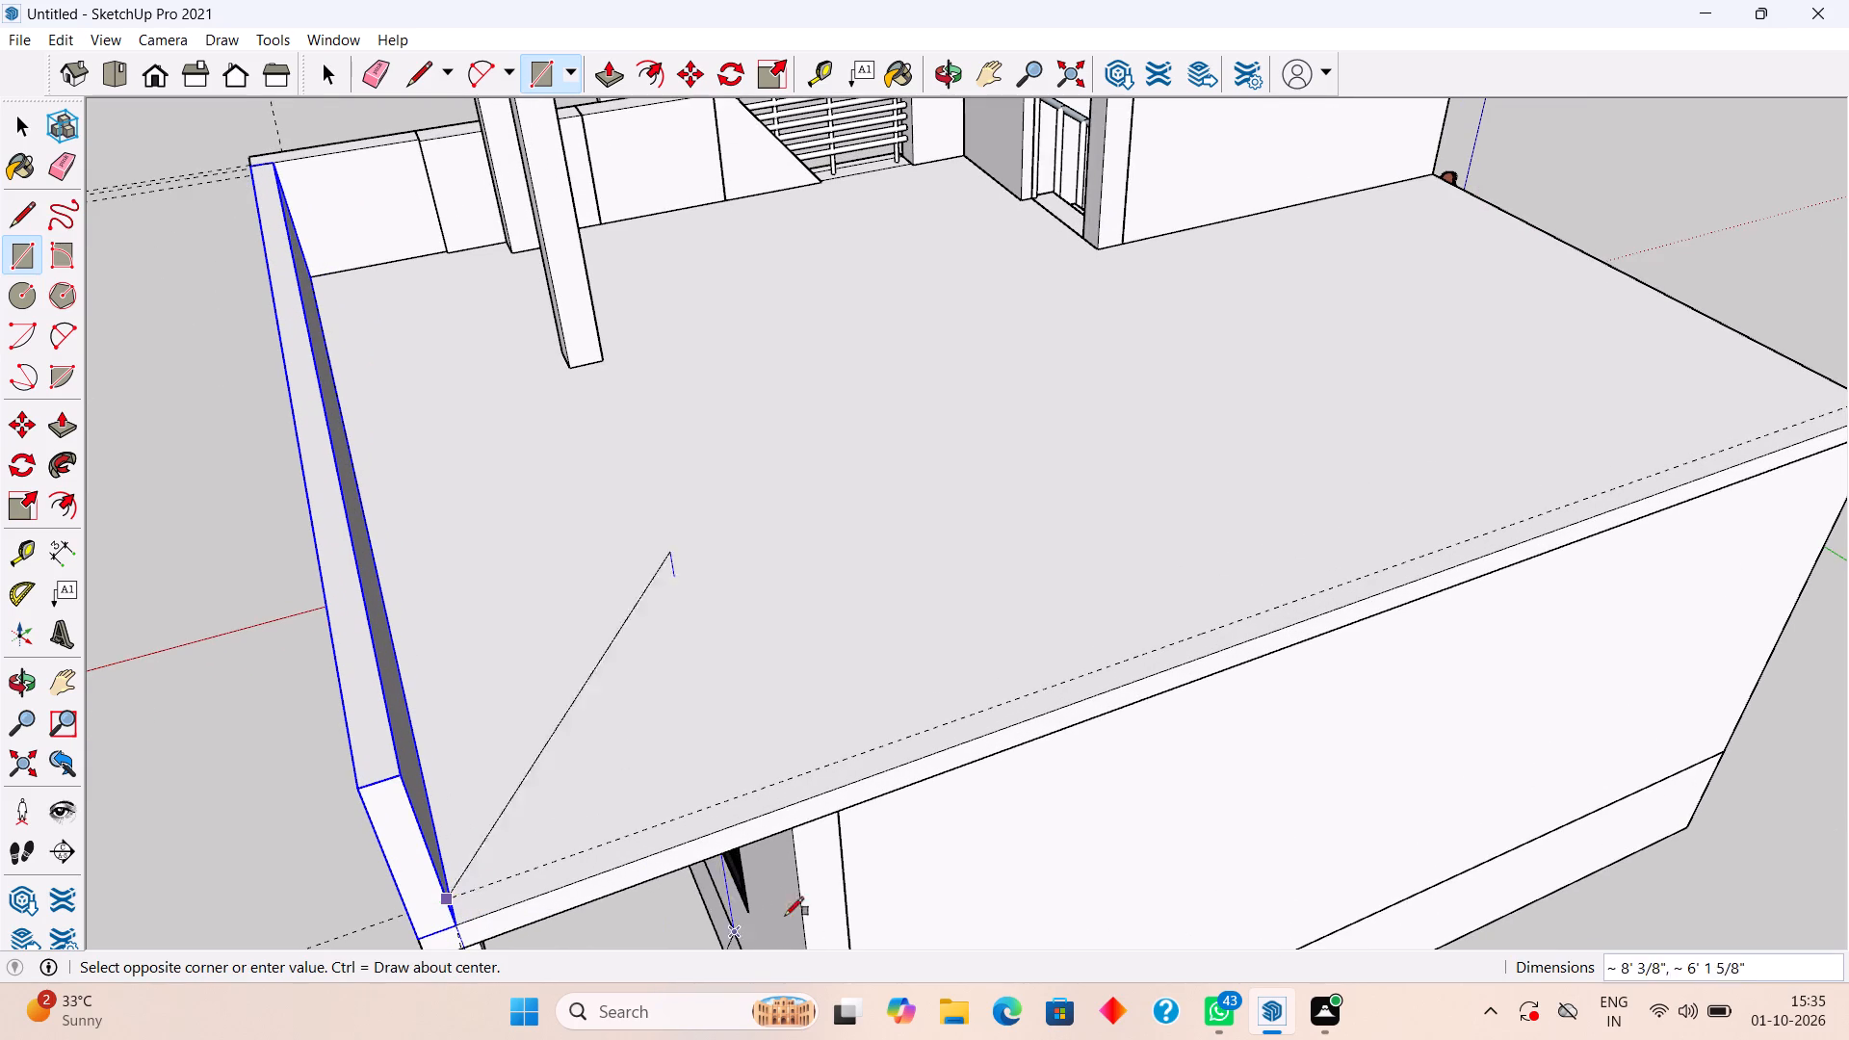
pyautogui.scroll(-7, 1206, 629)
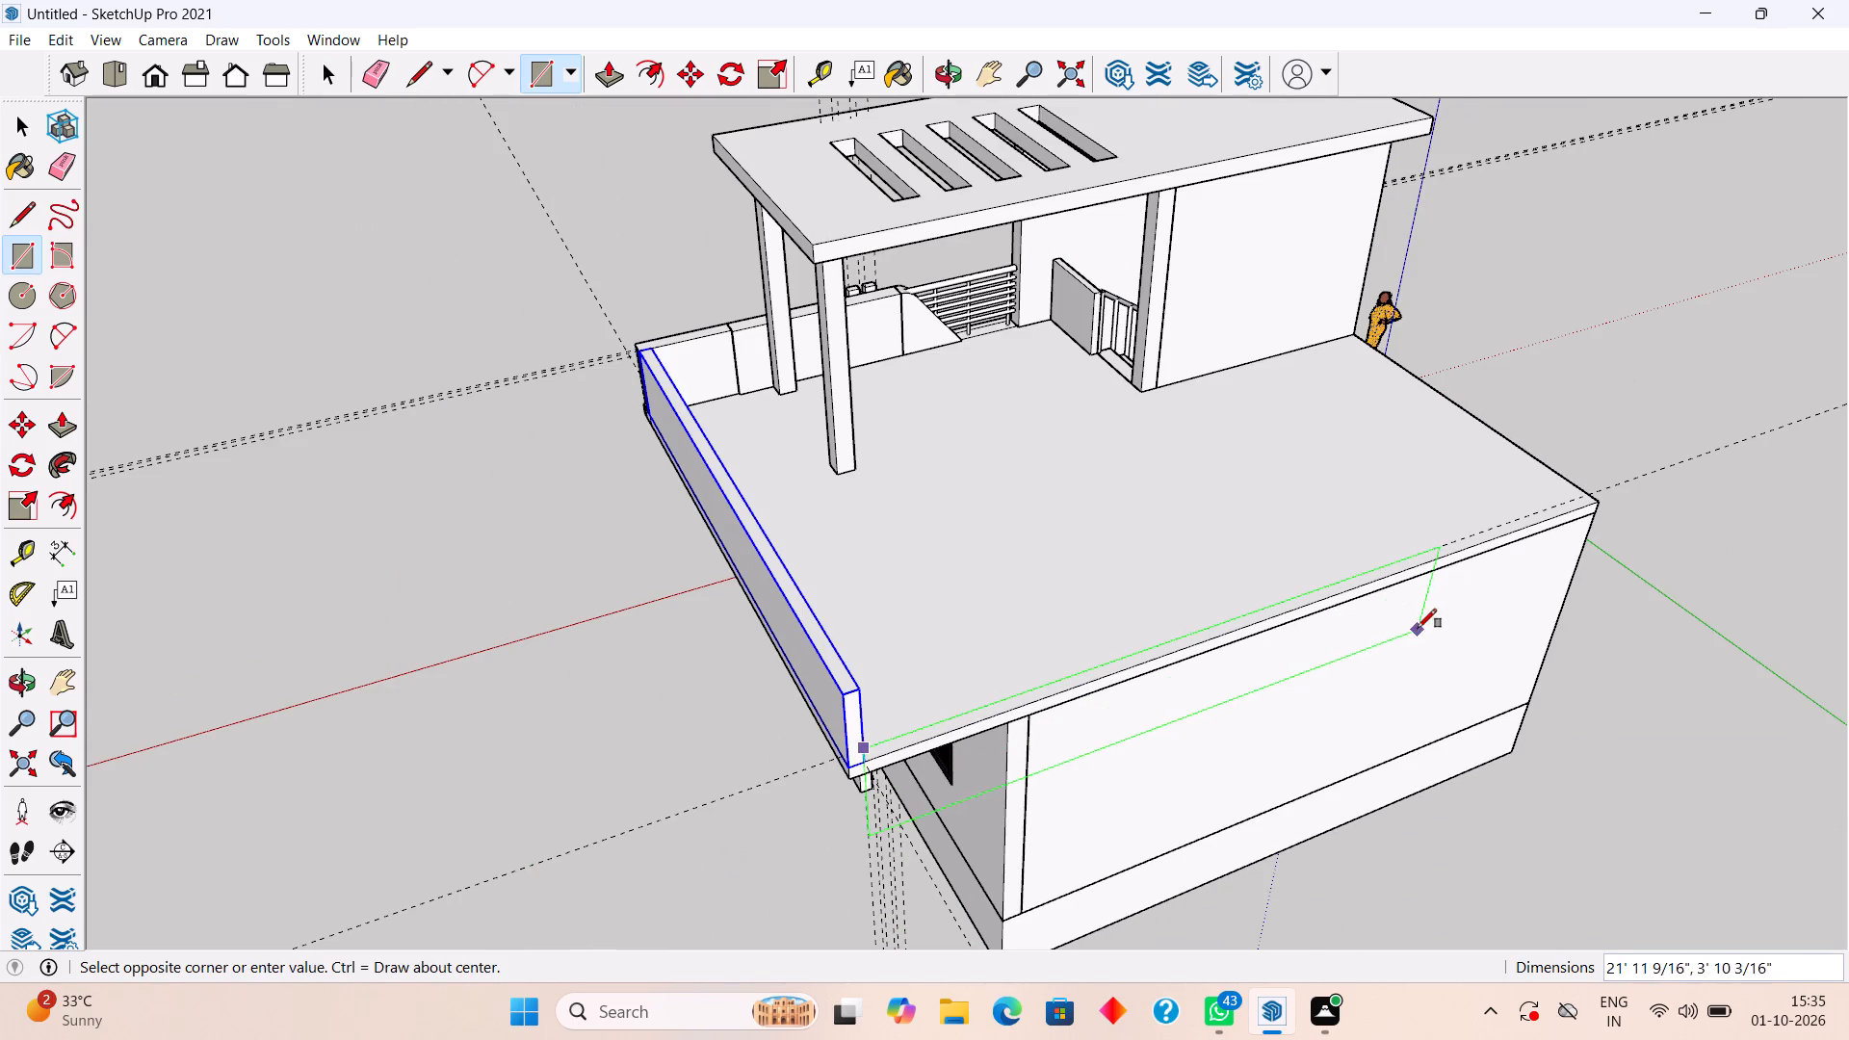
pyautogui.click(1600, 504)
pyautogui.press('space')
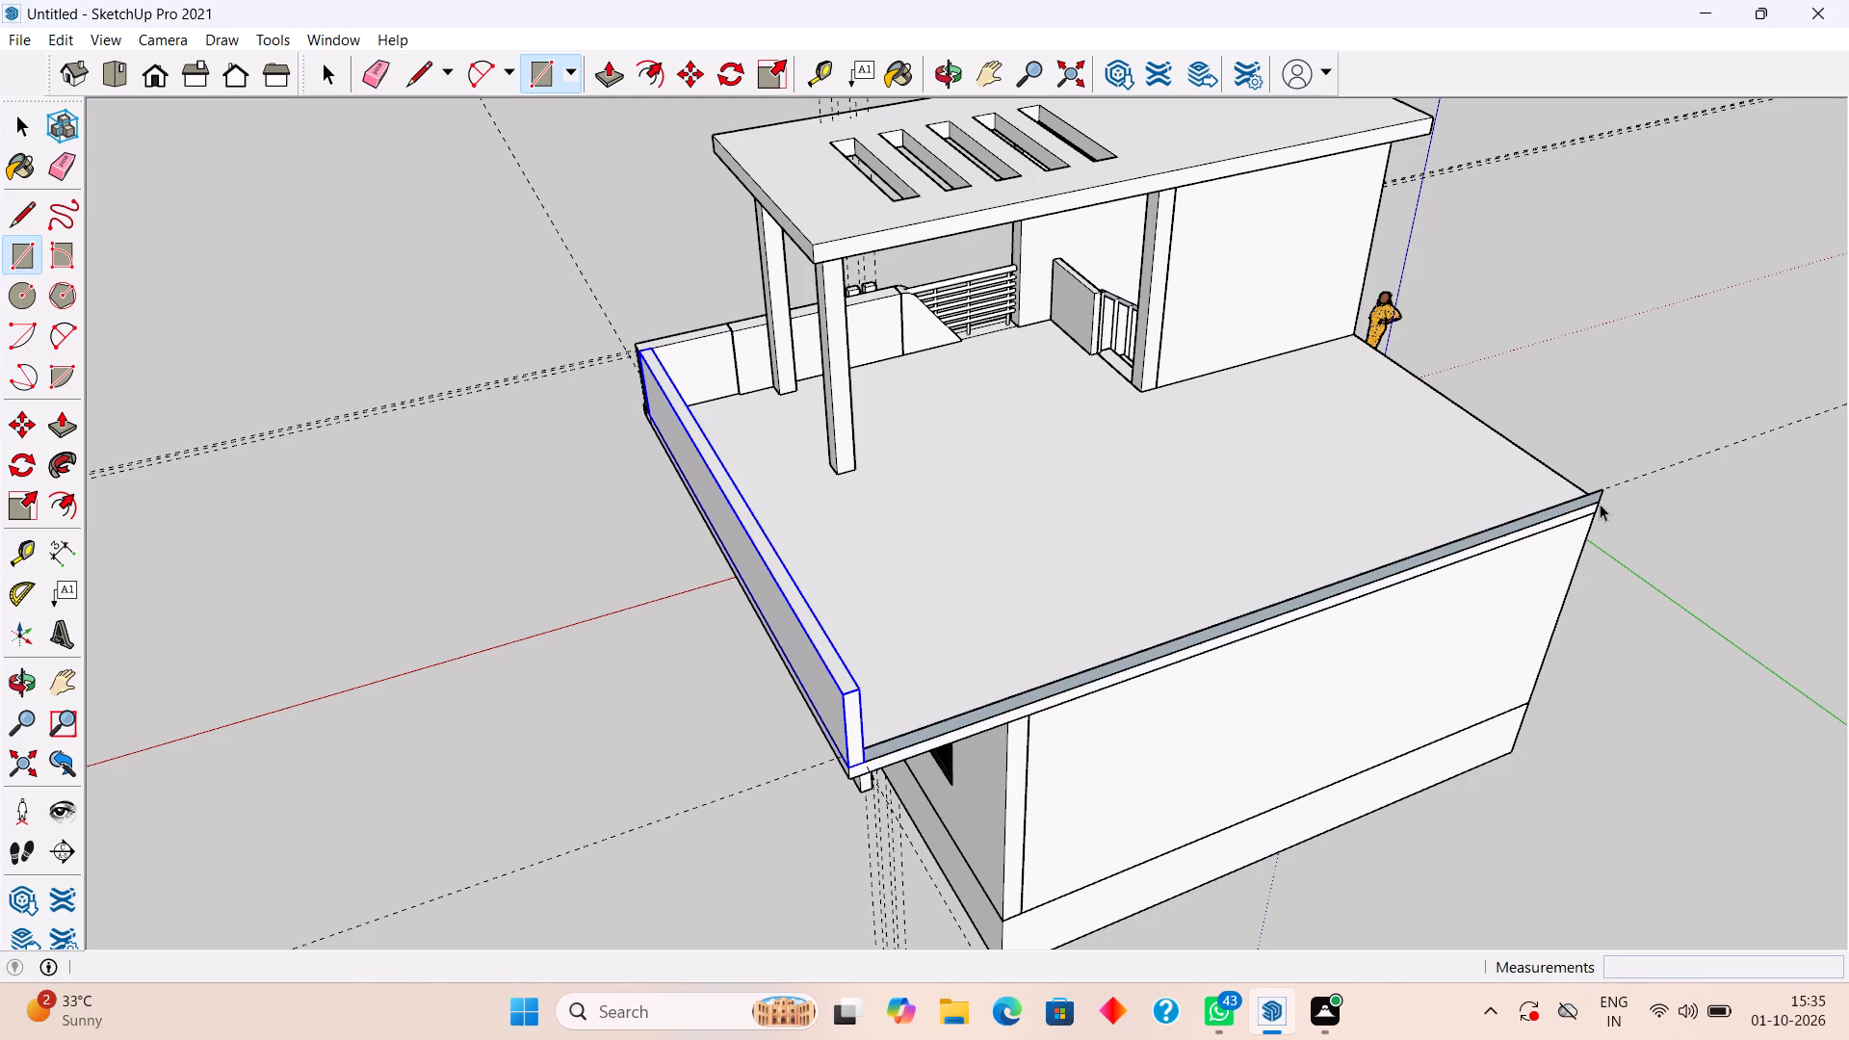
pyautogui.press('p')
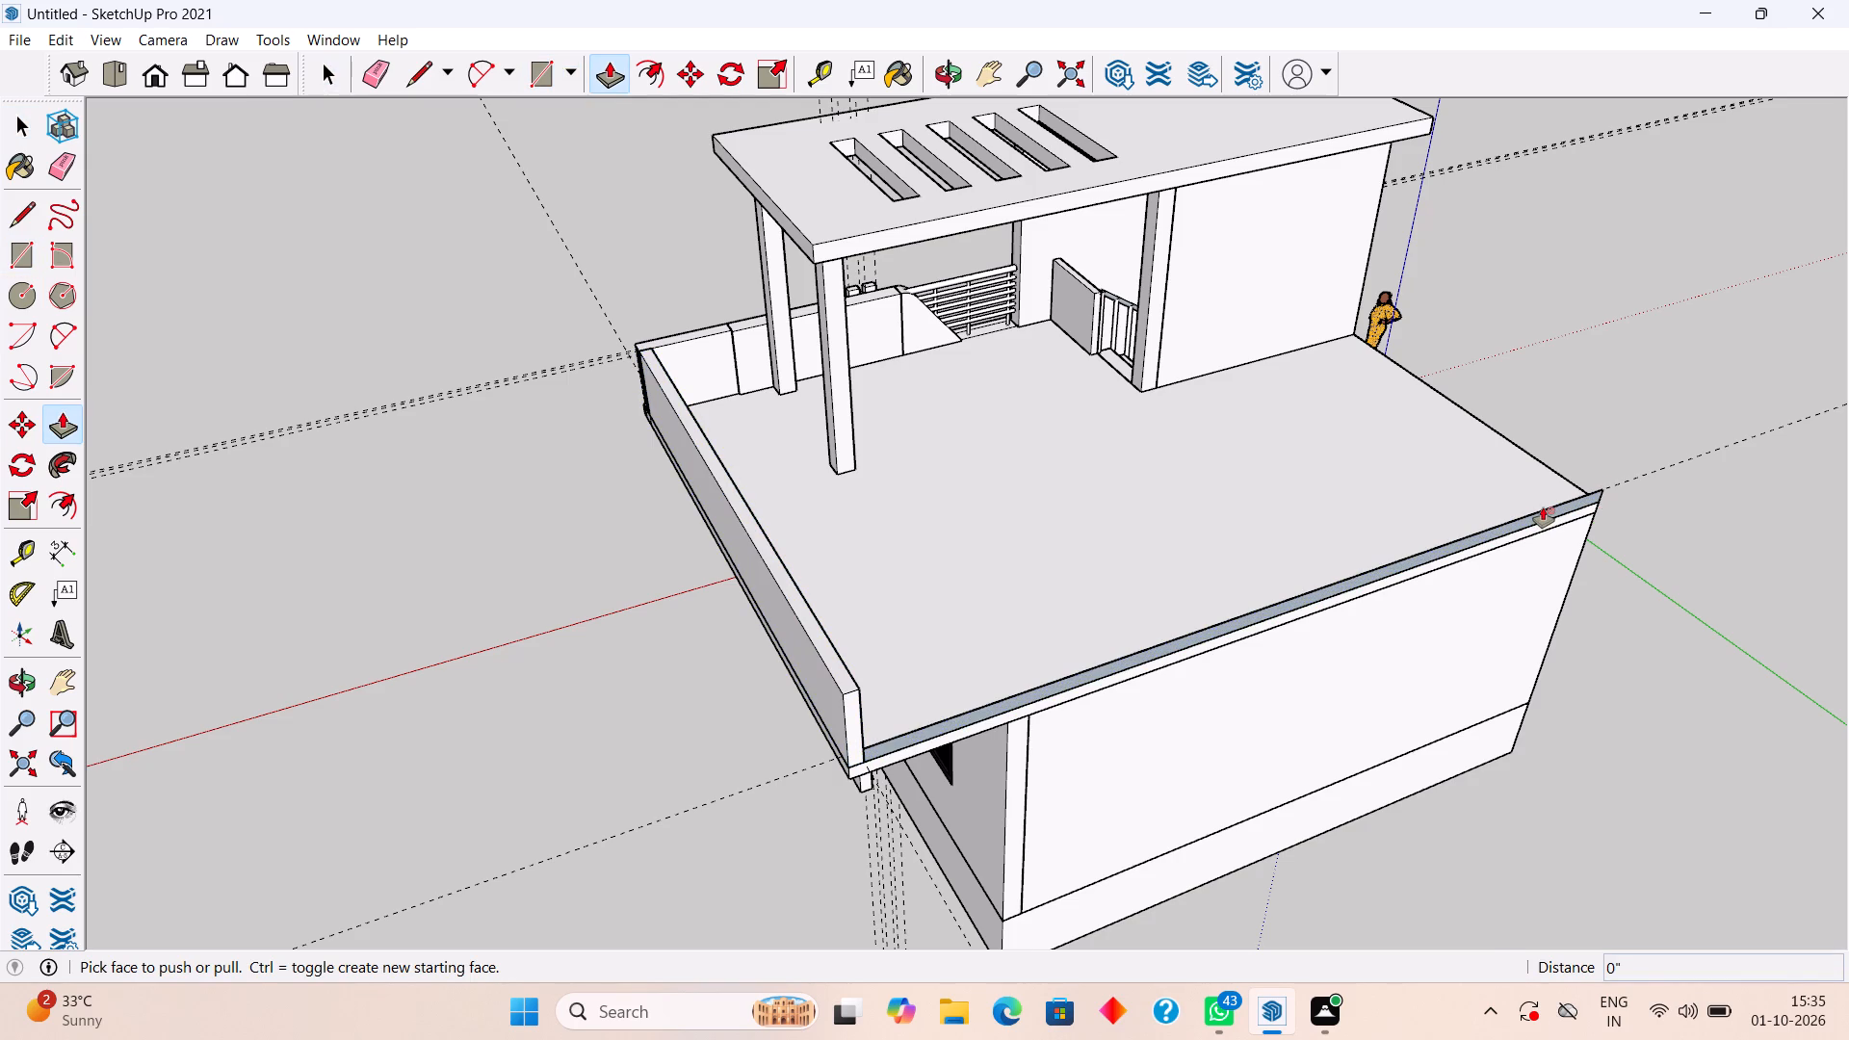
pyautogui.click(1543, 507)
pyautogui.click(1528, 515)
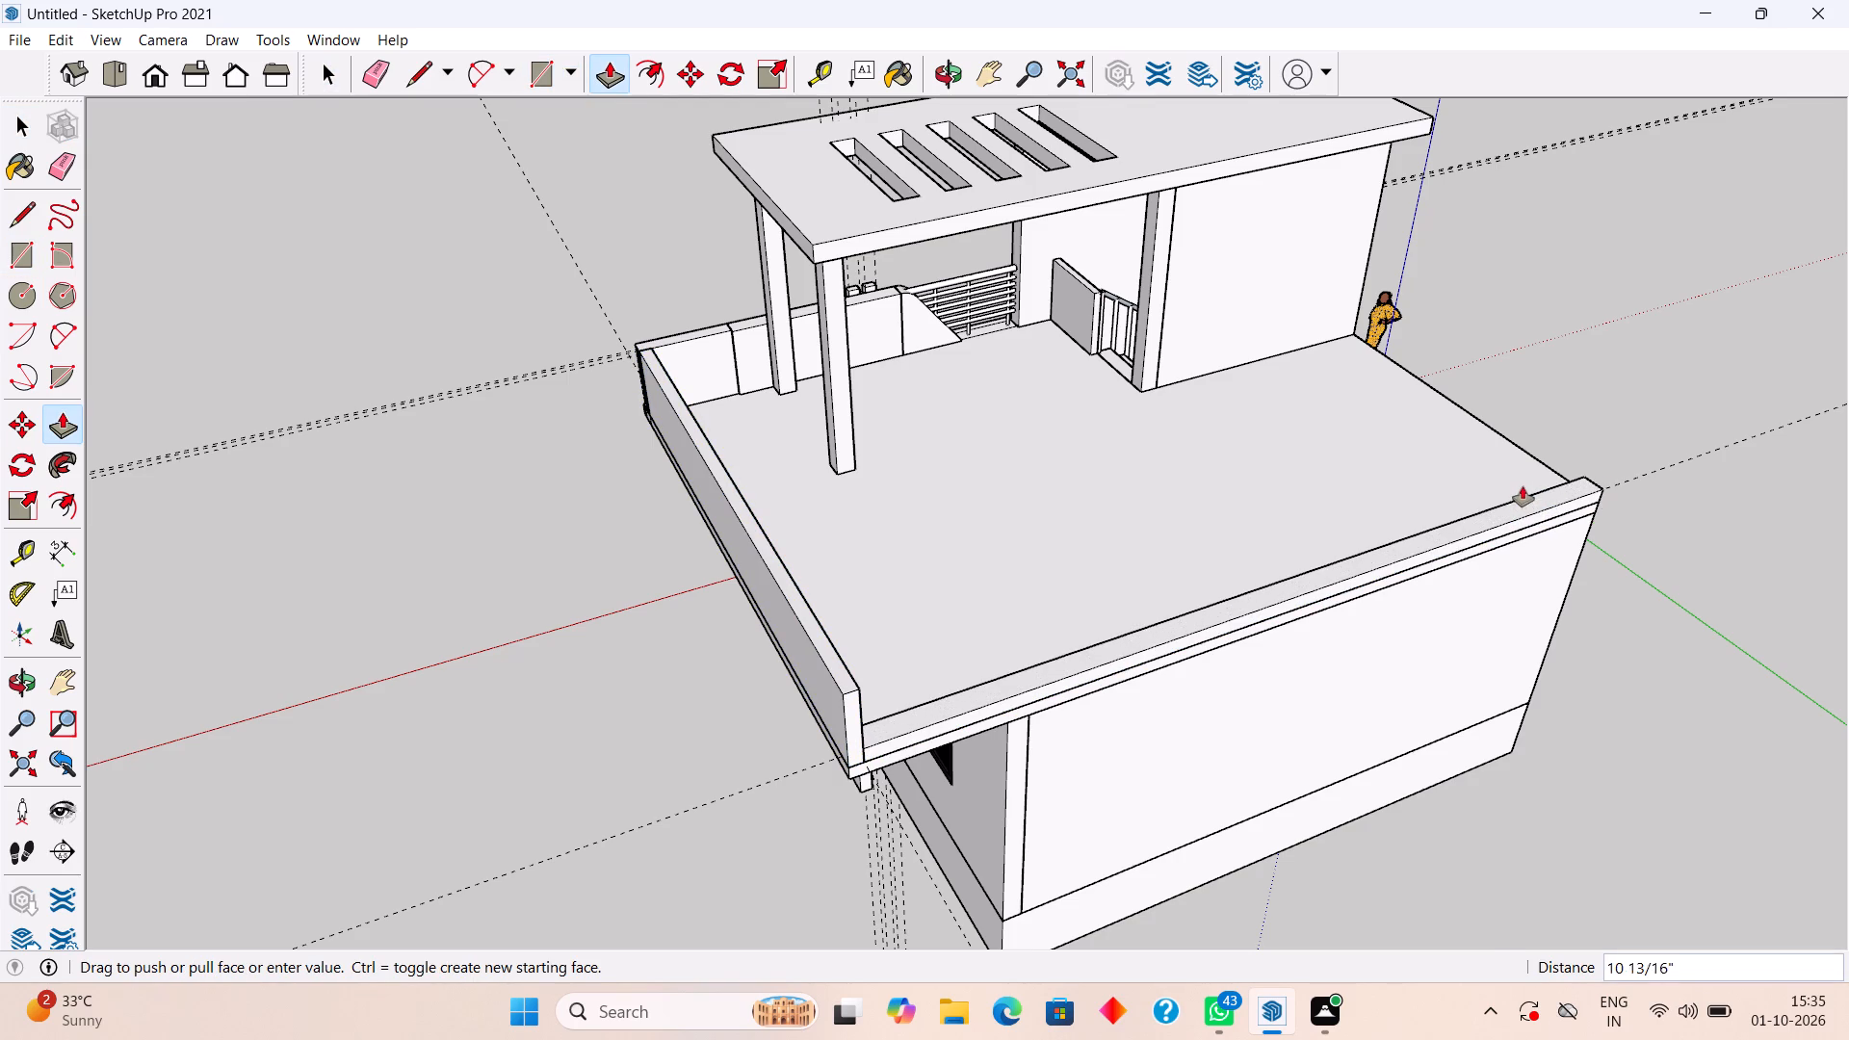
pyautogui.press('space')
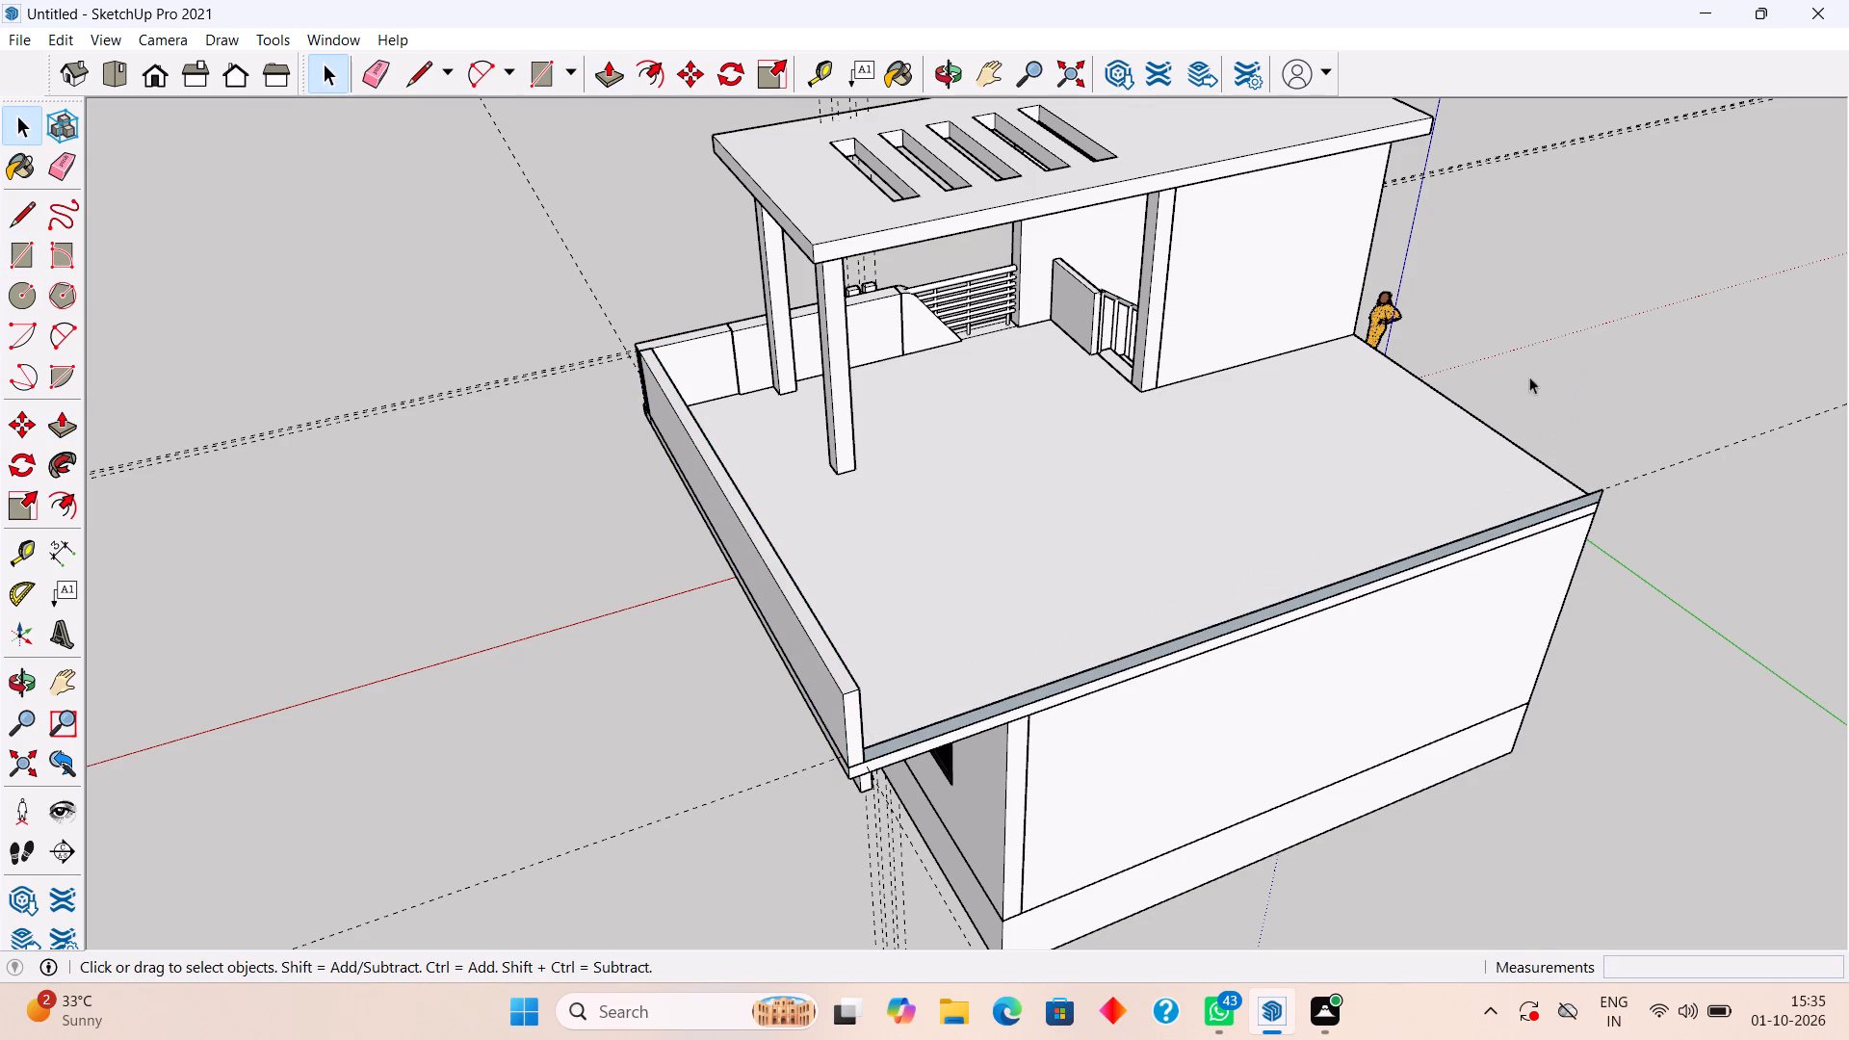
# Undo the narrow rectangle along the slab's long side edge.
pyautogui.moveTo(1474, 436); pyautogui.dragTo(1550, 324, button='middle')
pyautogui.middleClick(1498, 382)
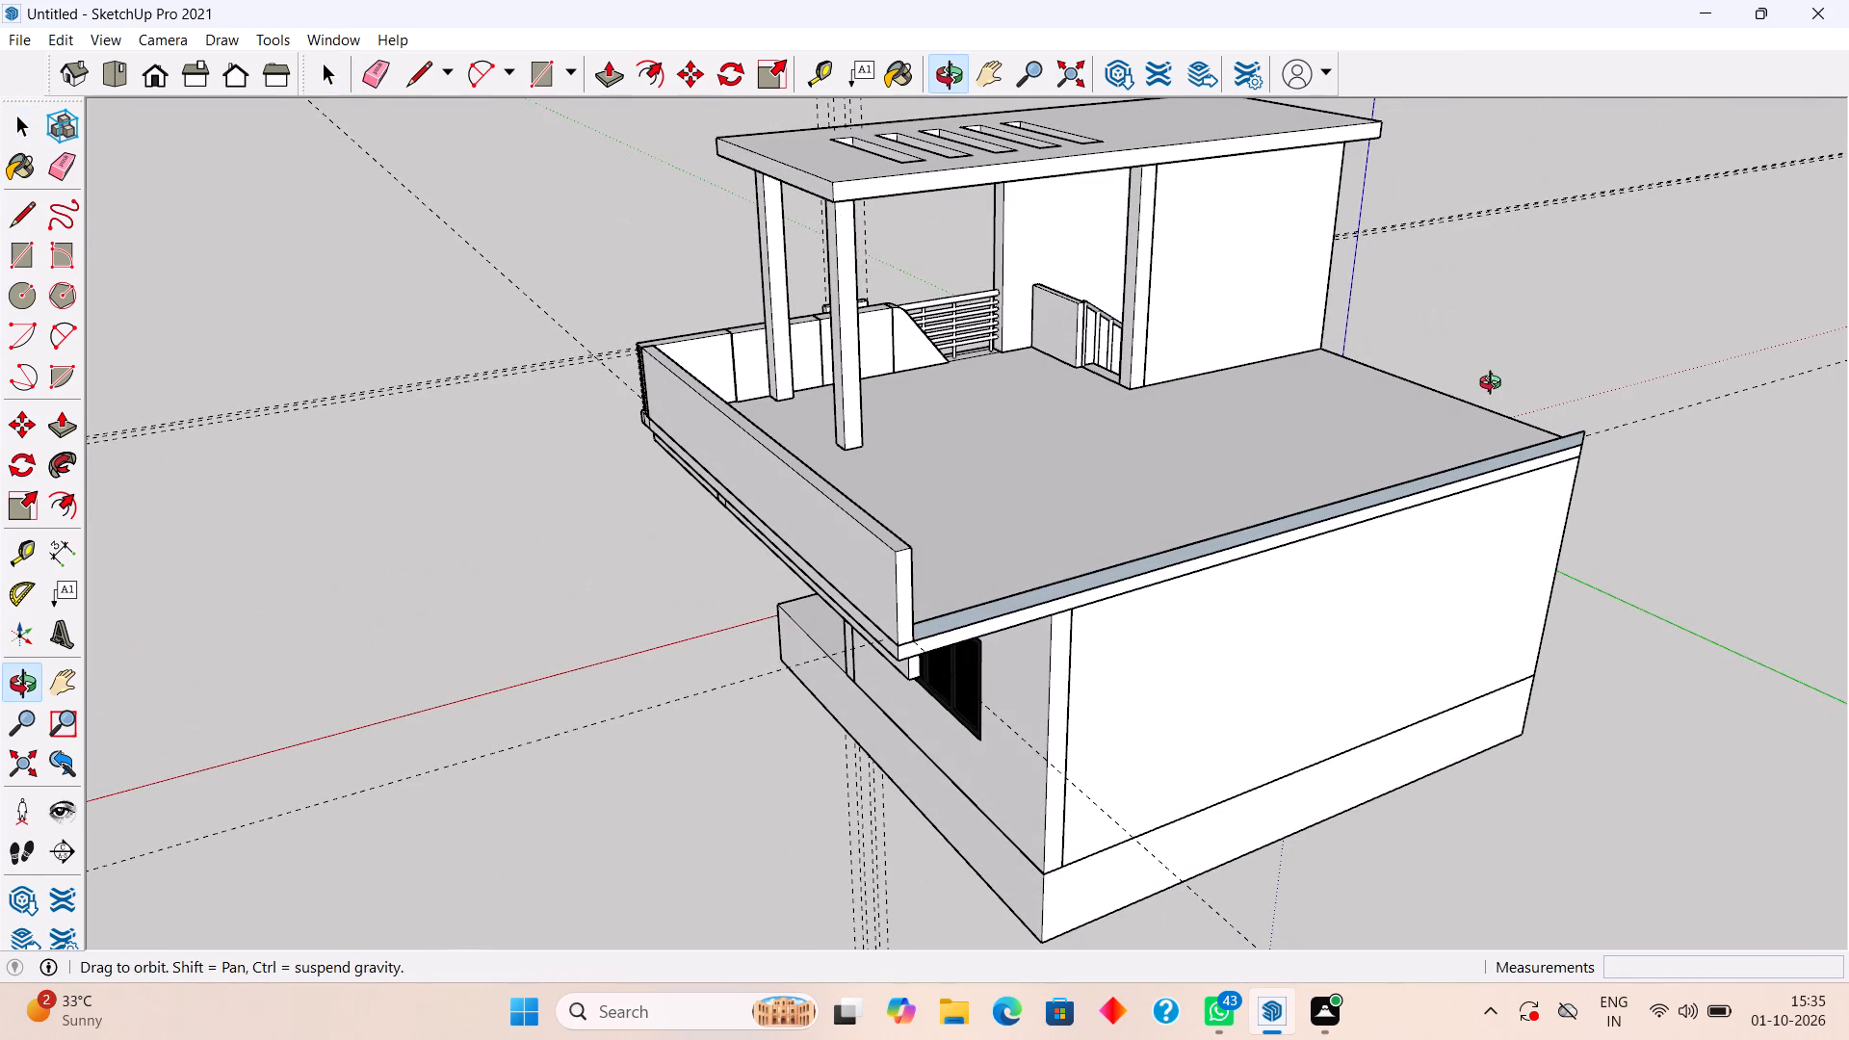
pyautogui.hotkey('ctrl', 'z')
# Draw a 29' 10" by 6" rectangle along the slab's long side edge, from the front parapet's inner base corner to the far slab corner.
pyautogui.moveTo(1497, 413); pyautogui.dragTo(1179, 623, button='middle')
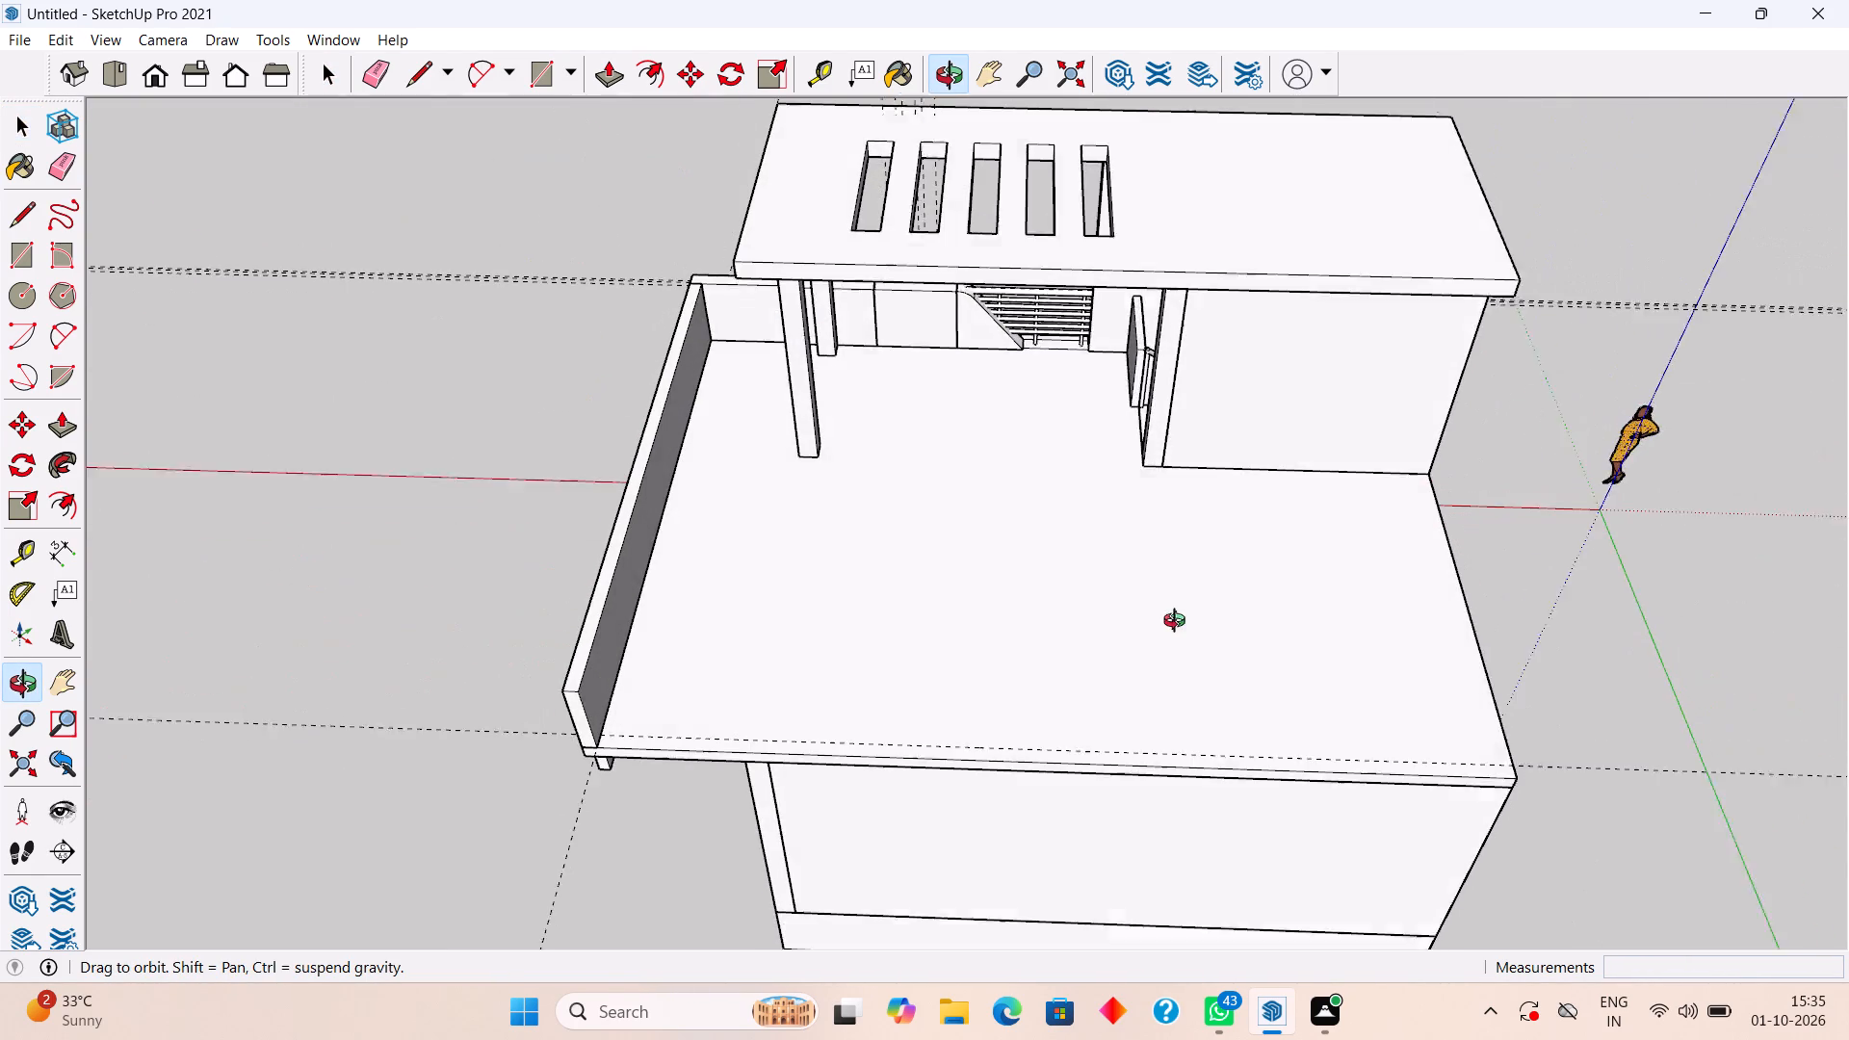
pyautogui.moveTo(1179, 623); pyautogui.dragTo(1175, 631, button='middle')
pyautogui.press('r')
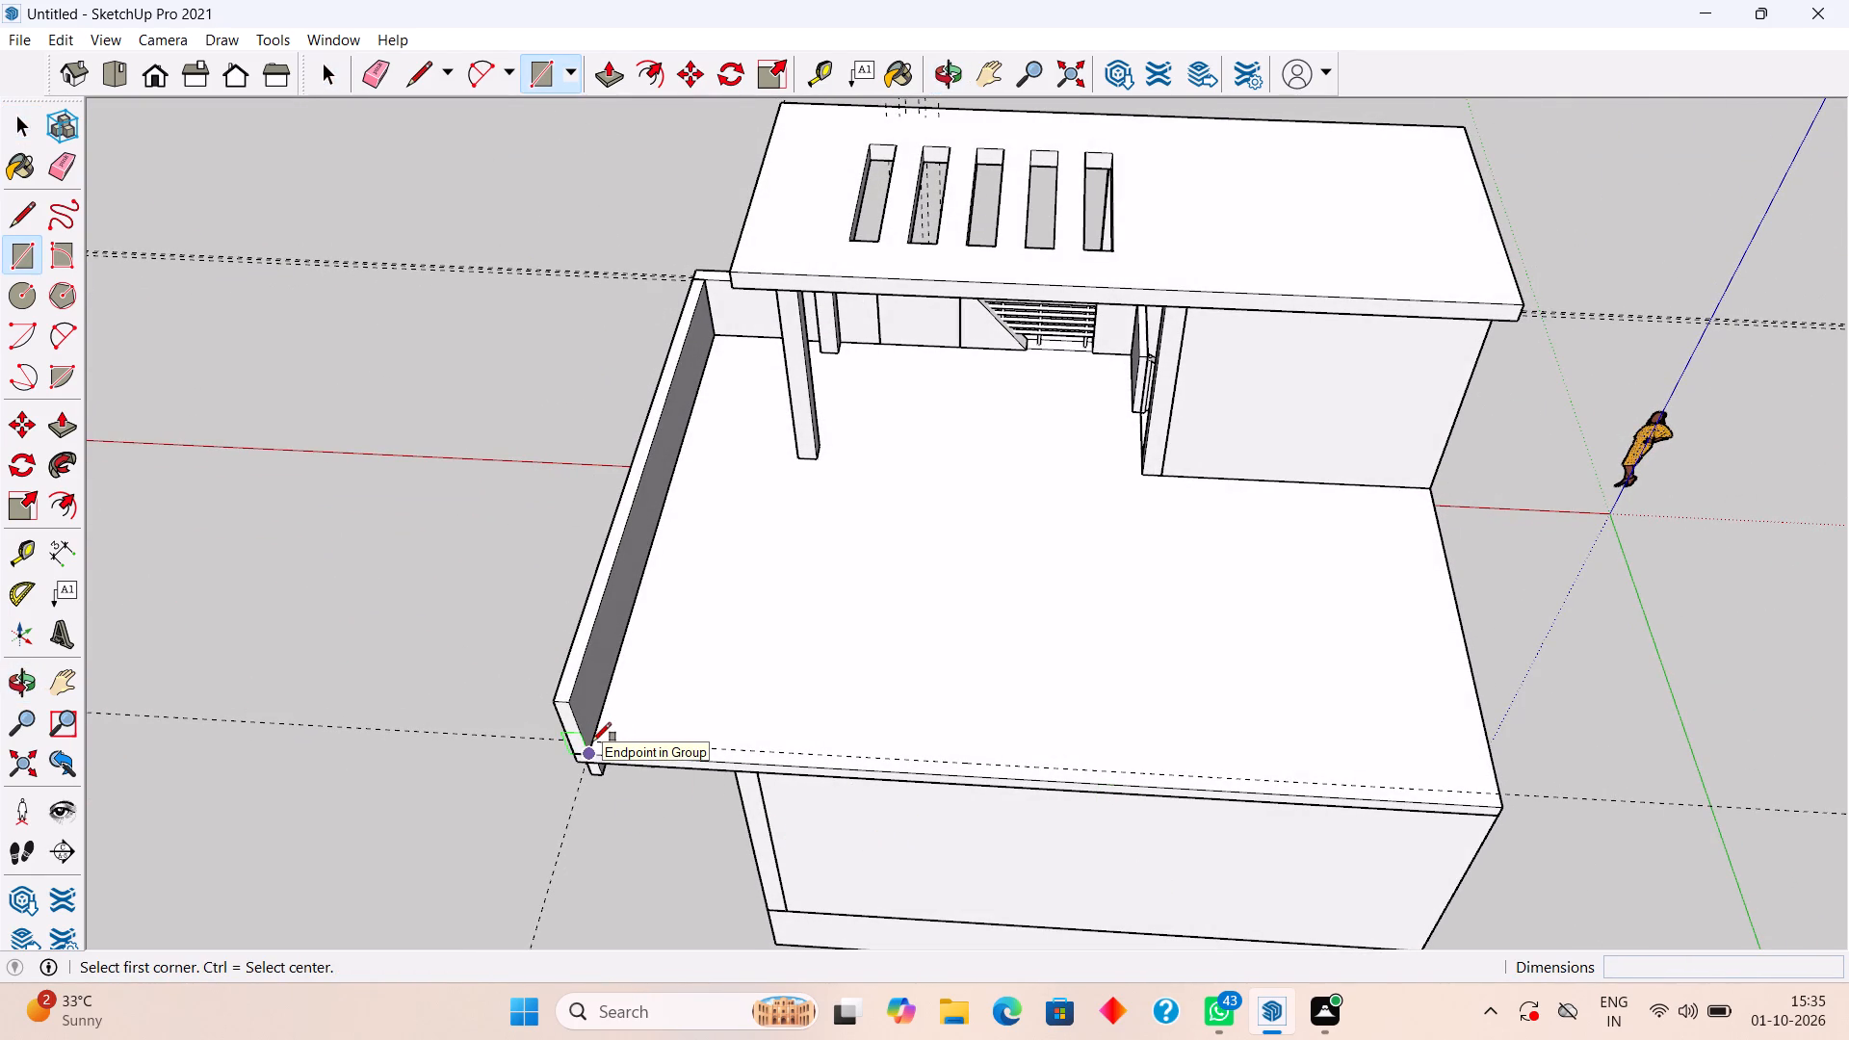
pyautogui.scroll(5, 592, 741)
pyautogui.moveTo(596, 741); pyautogui.dragTo(633, 749)
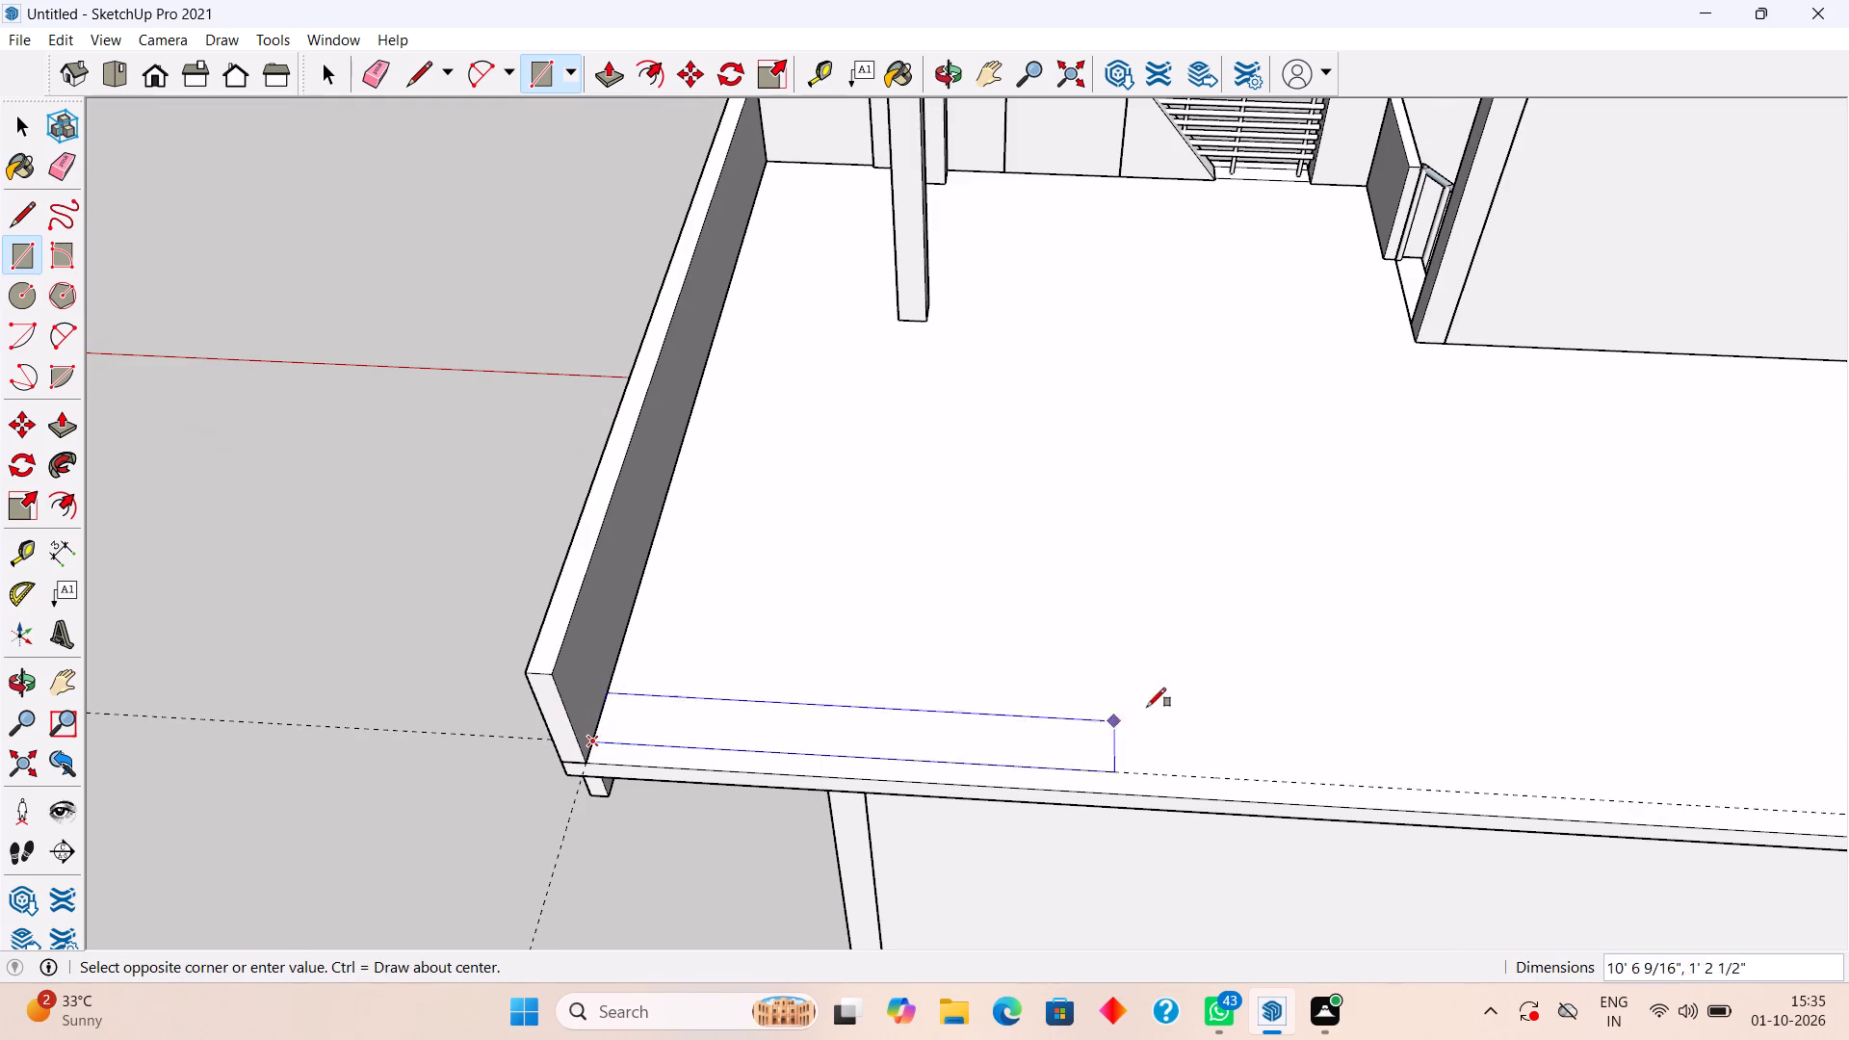
pyautogui.scroll(-9, 1147, 707)
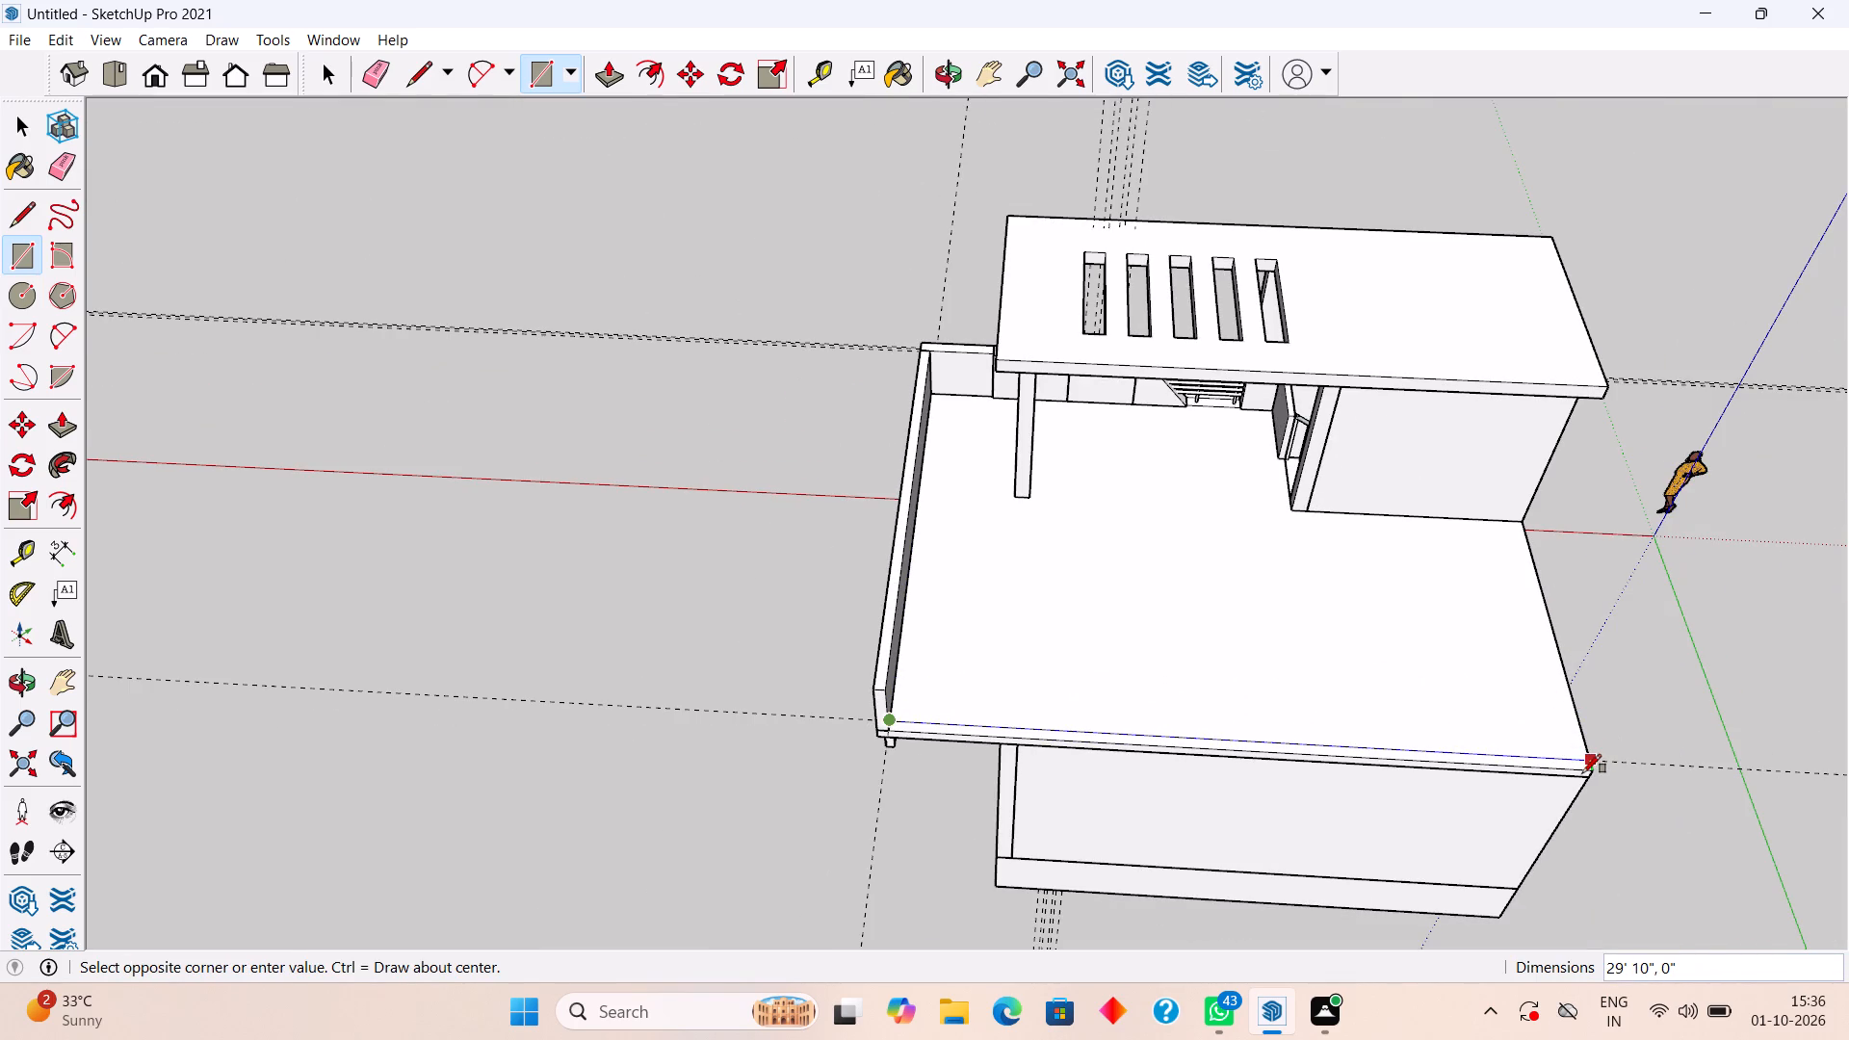
pyautogui.click(1604, 767)
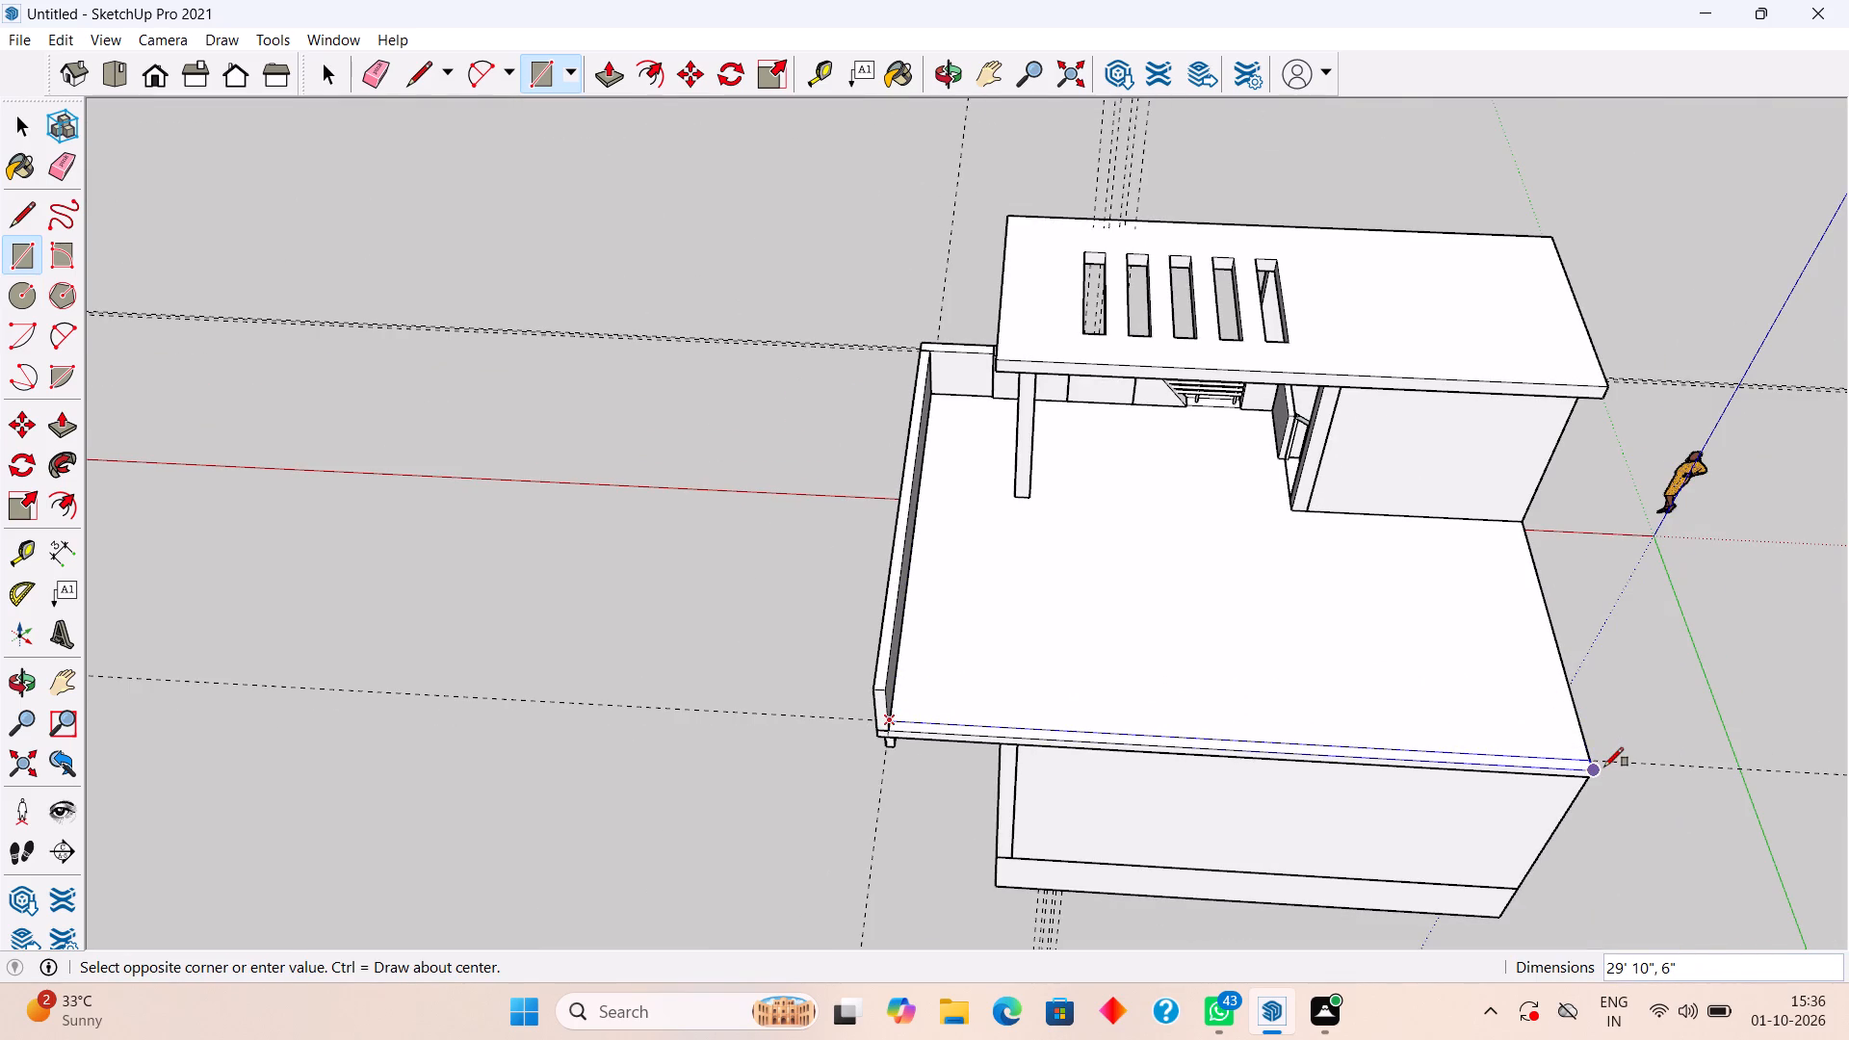
pyautogui.press('space')
# Push/Pull the narrow strip along the slab's long side edge up 3' as a parapet wall.
pyautogui.write('p')
pyautogui.scroll(2, 1538, 752)
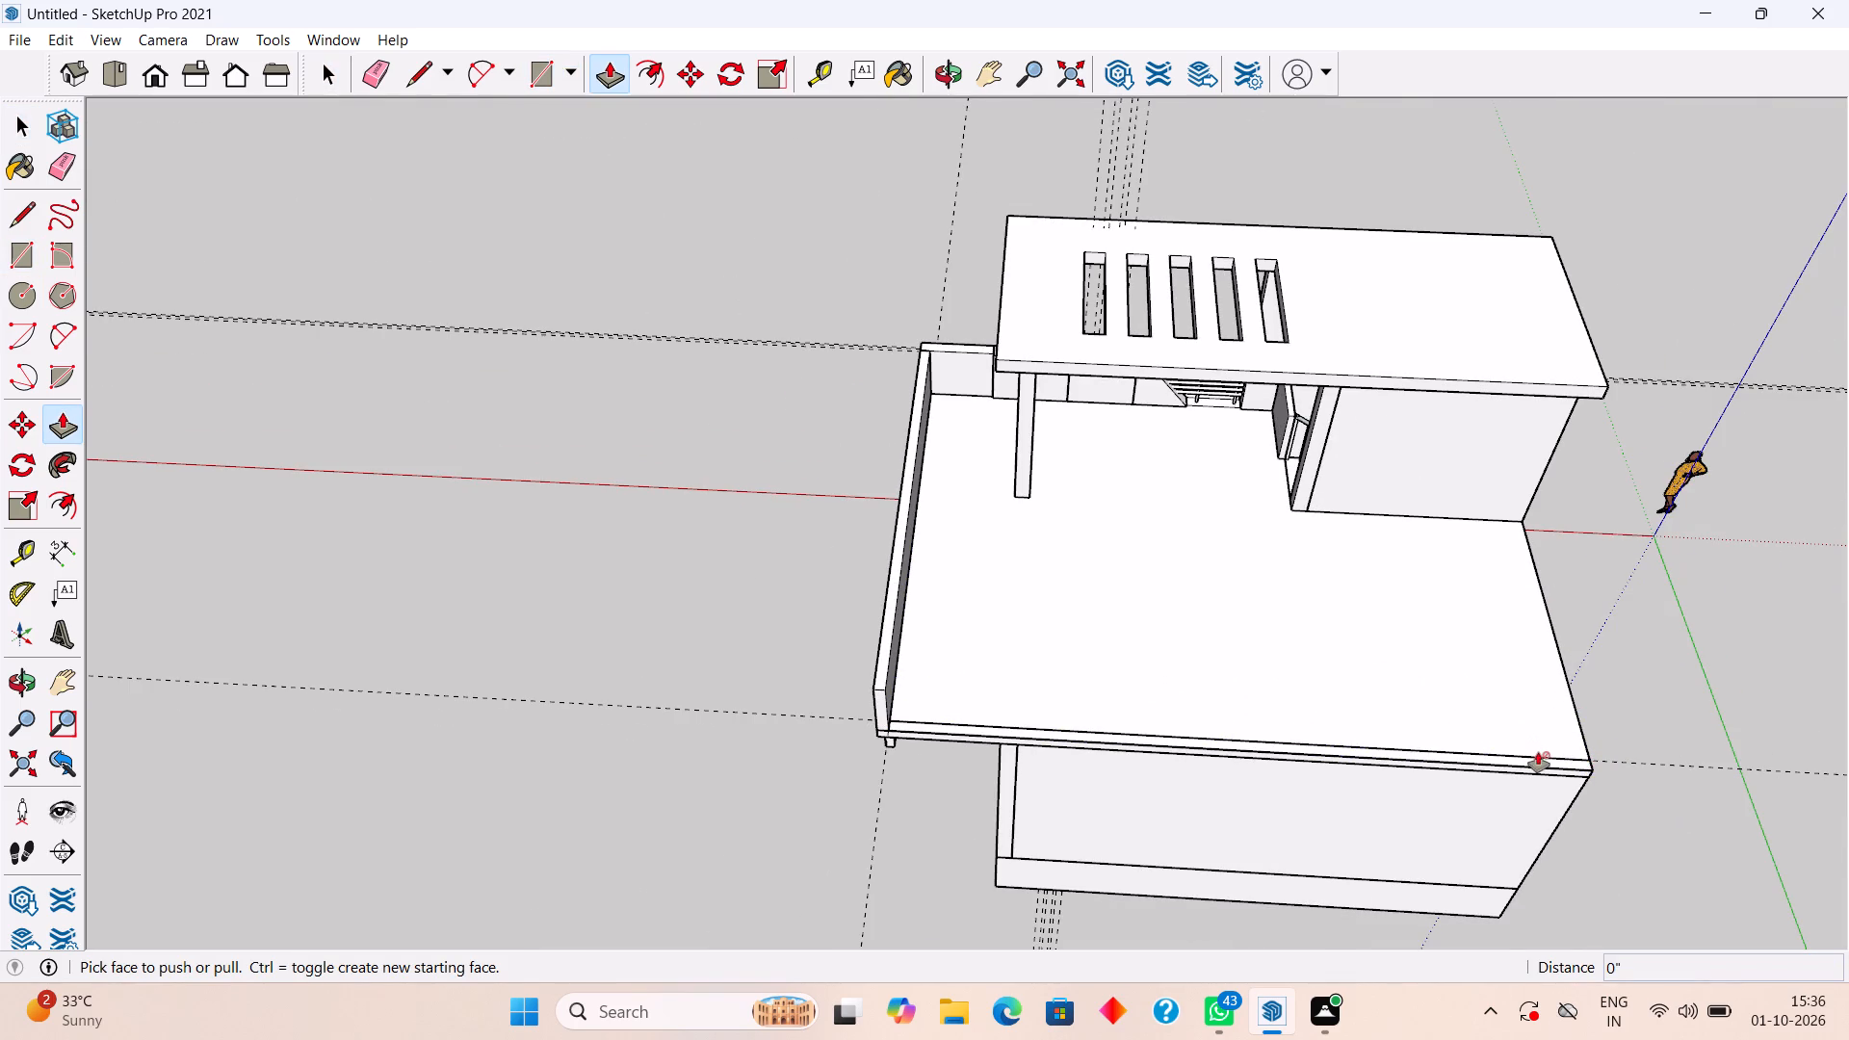
pyautogui.scroll(3, 1538, 752)
pyautogui.click(1541, 762)
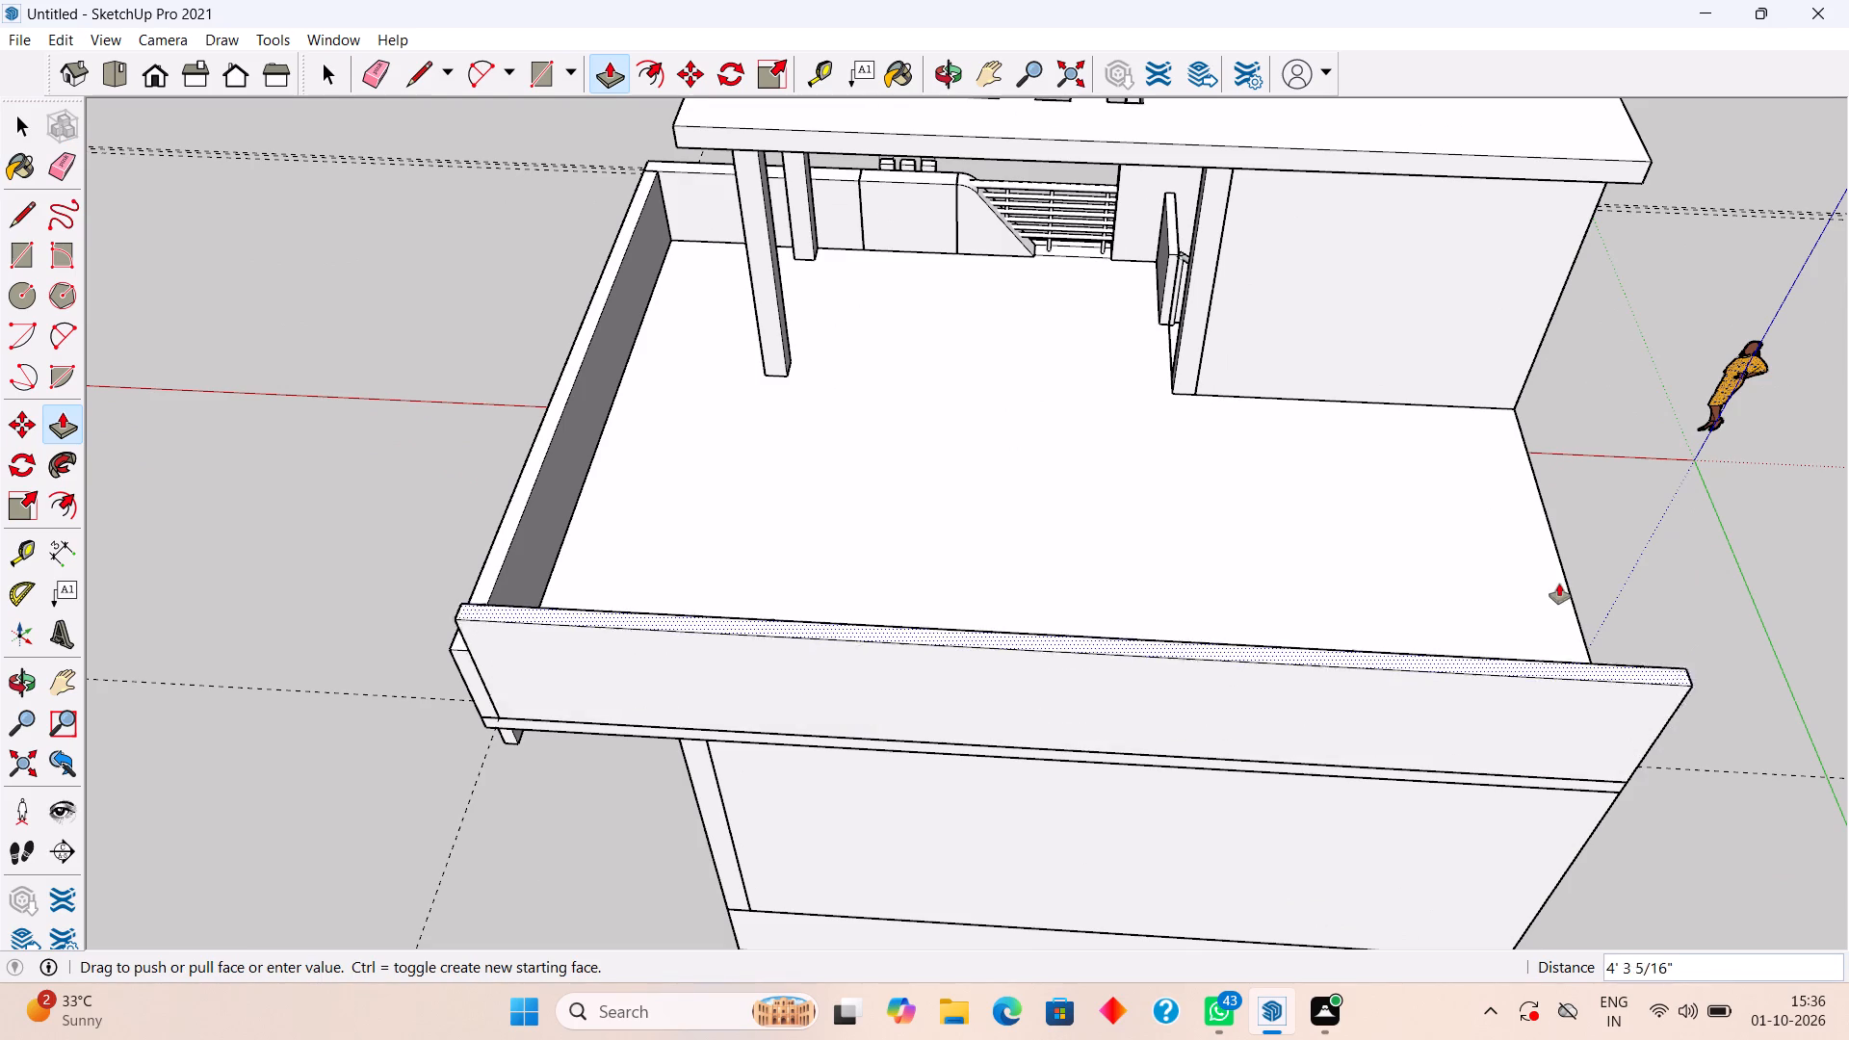
pyautogui.press('3')
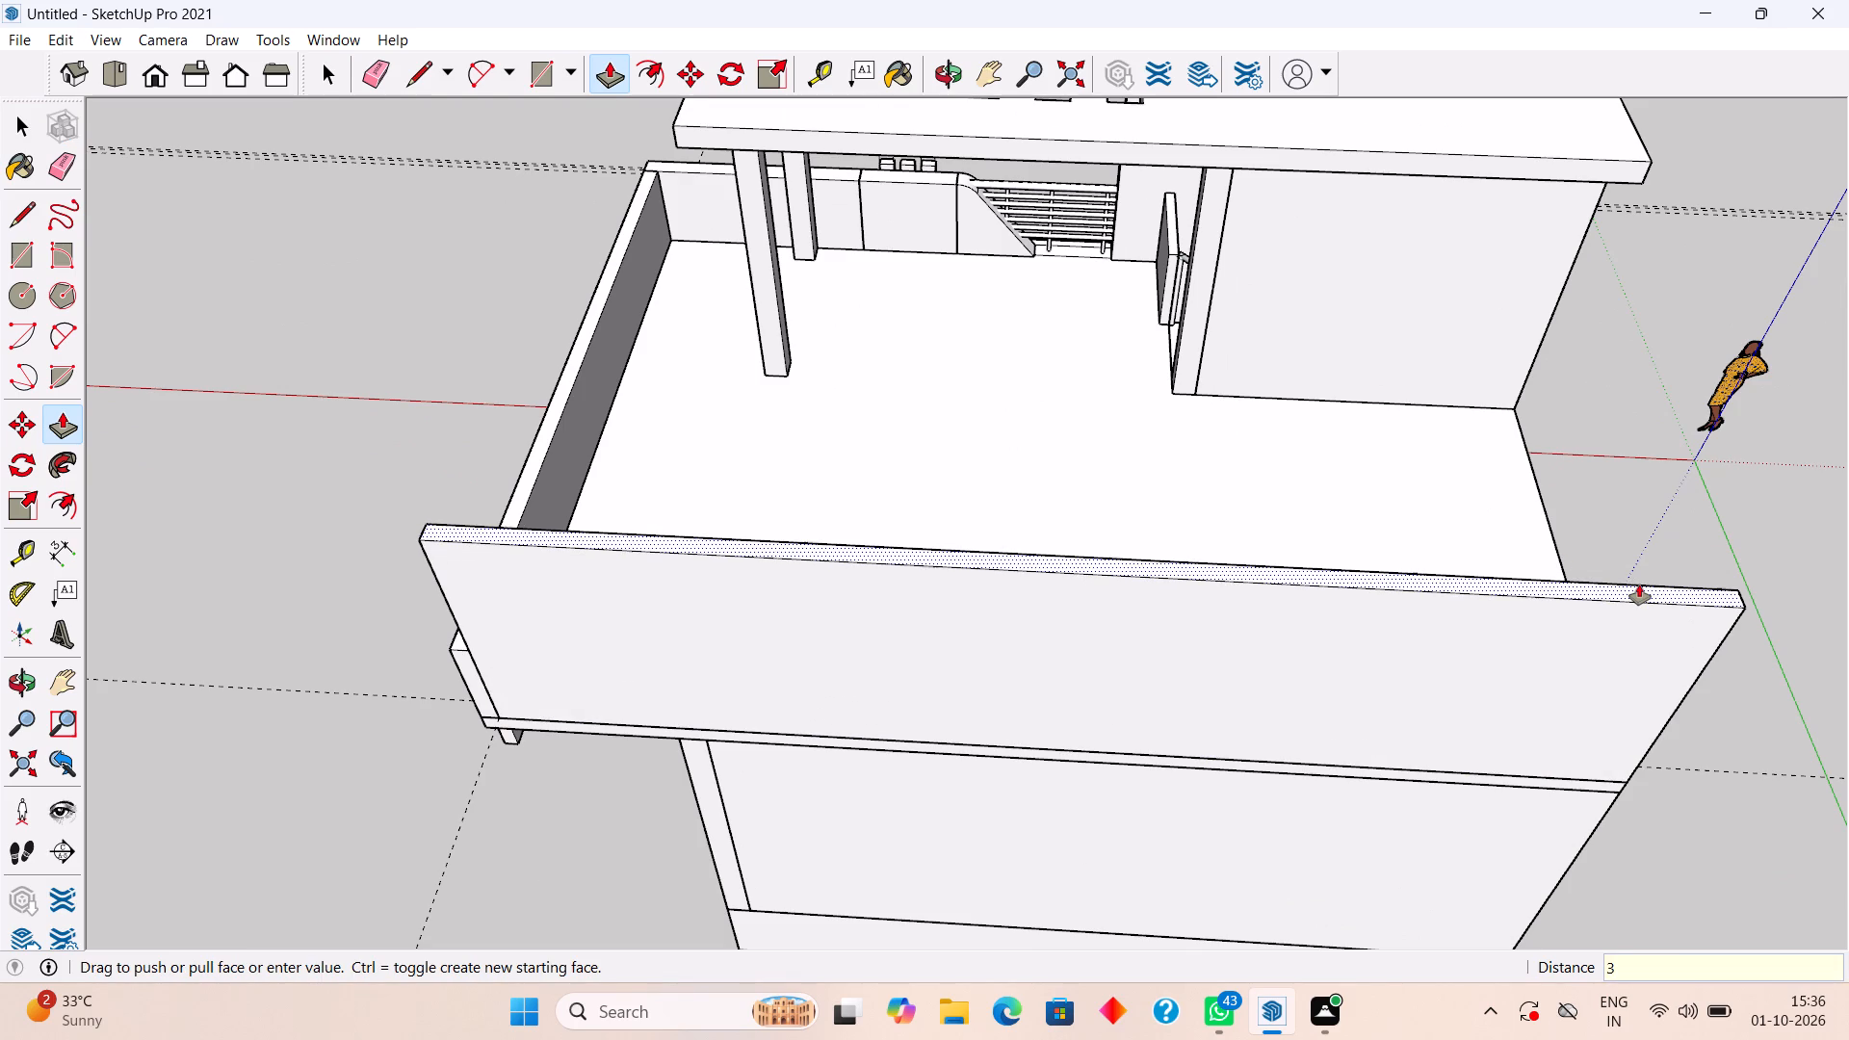
pyautogui.press("'")
pyautogui.press('Return')
pyautogui.press('space')
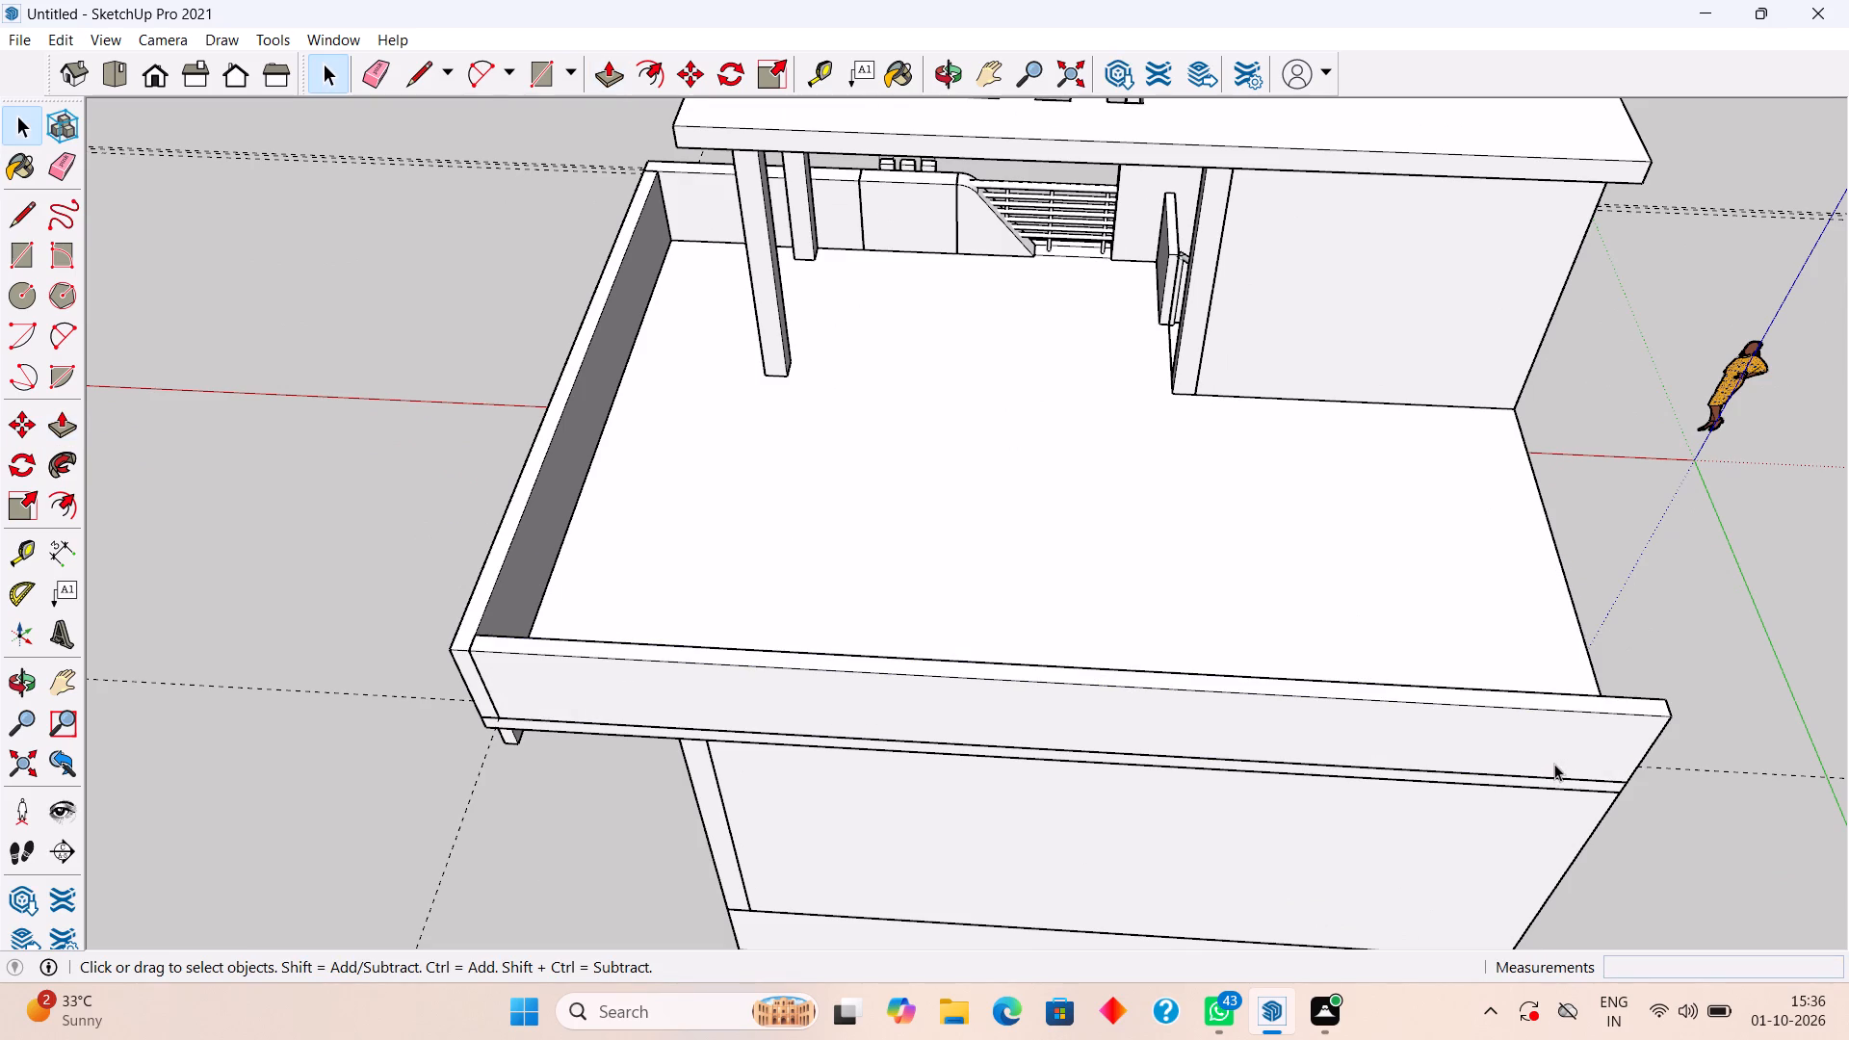
# Make a group of the whole new parapet wall along the slab's long side edge.
pyautogui.tripleClick(1554, 764)
pyautogui.rightClick(1554, 764)
pyautogui.click(1659, 607)
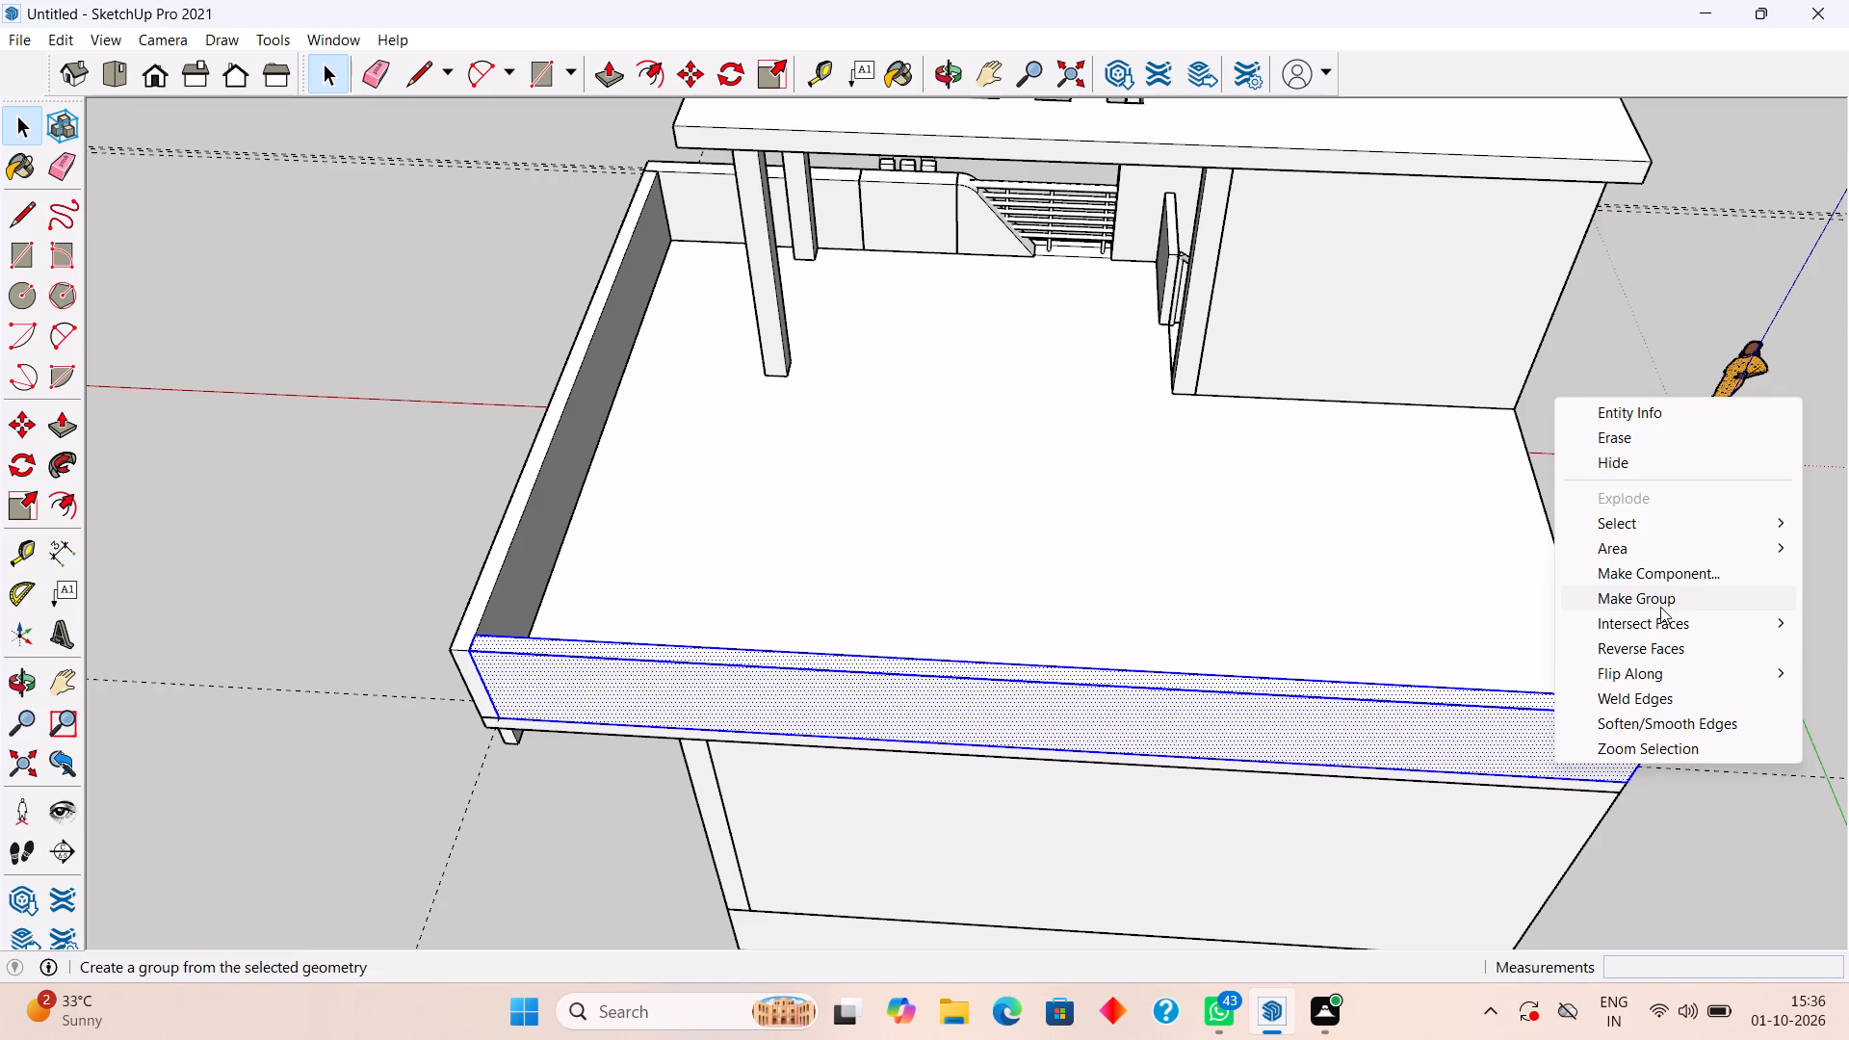
# Place a guide 6" in from the terrace slab's rear edge, opposite the front parapet wall.
pyautogui.moveTo(1521, 663); pyautogui.dragTo(1151, 533, button='middle')
pyautogui.scroll(-4, 1149, 531)
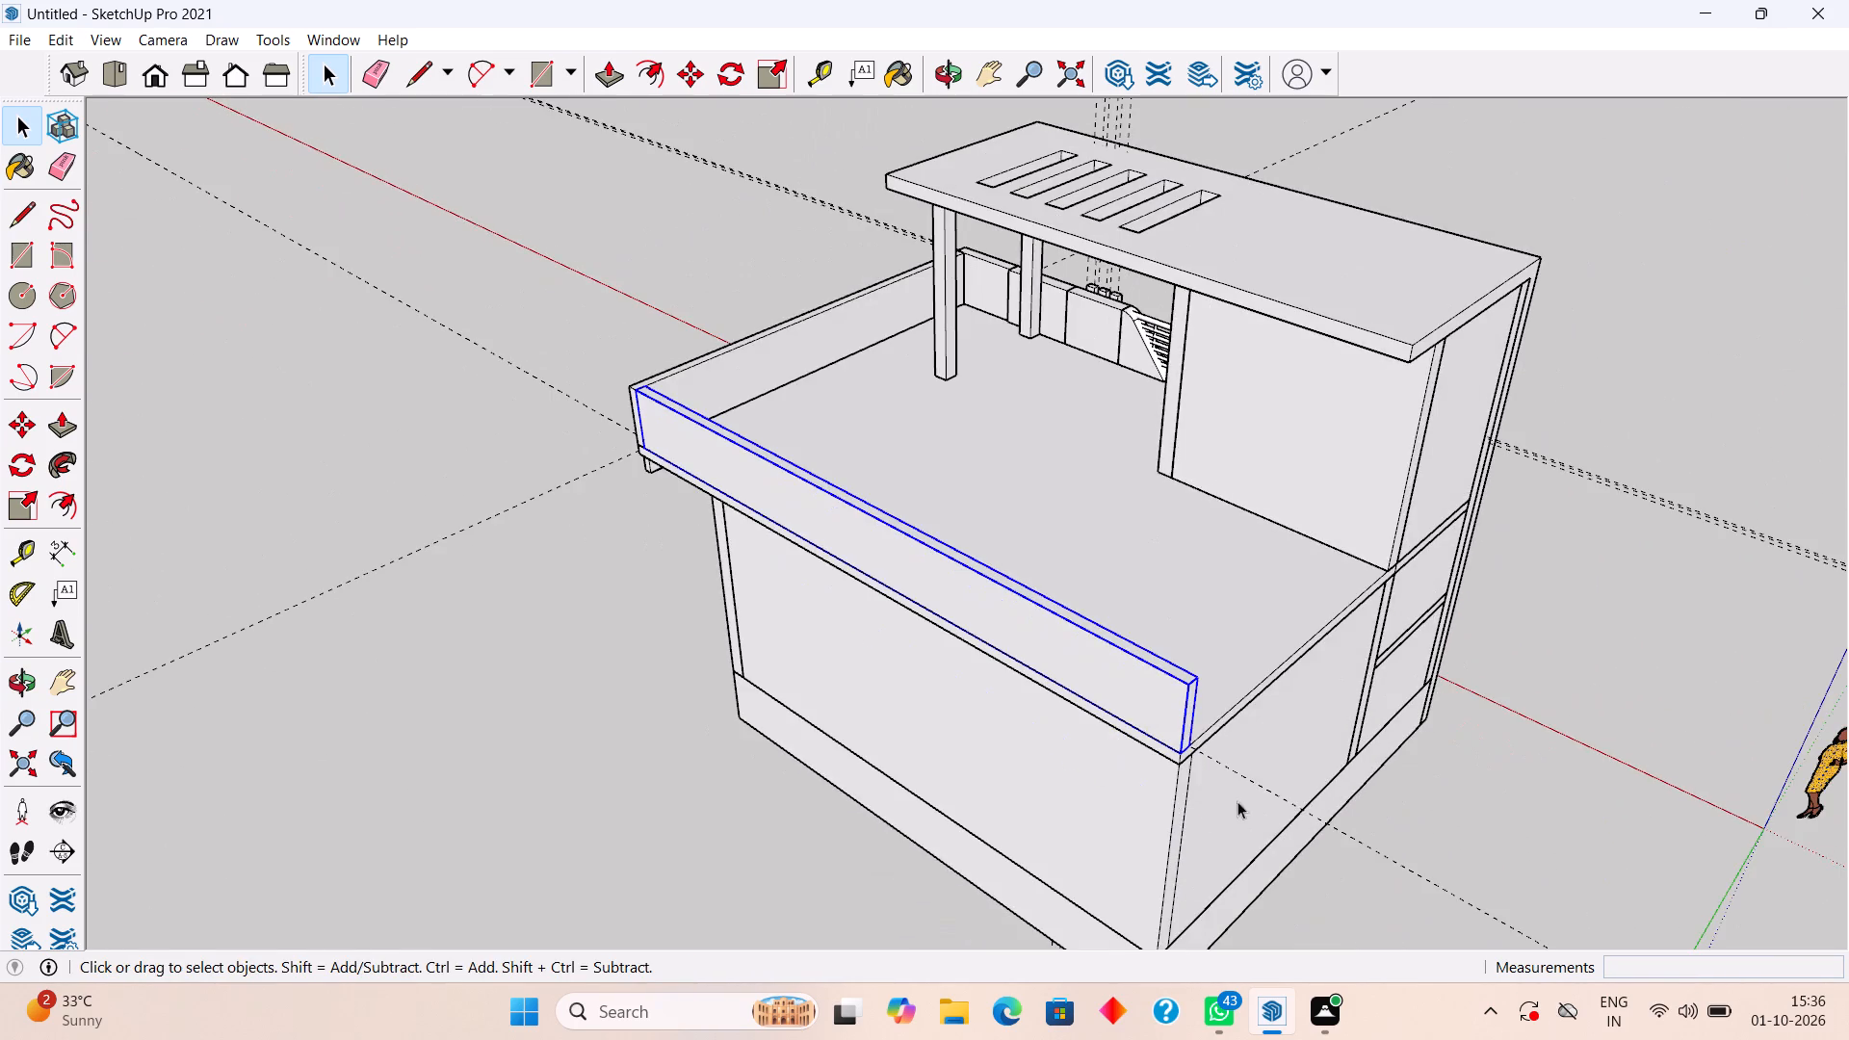
pyautogui.moveTo(1221, 813); pyautogui.dragTo(1053, 639, button='middle')
pyautogui.moveTo(1135, 641); pyautogui.dragTo(965, 611, button='middle')
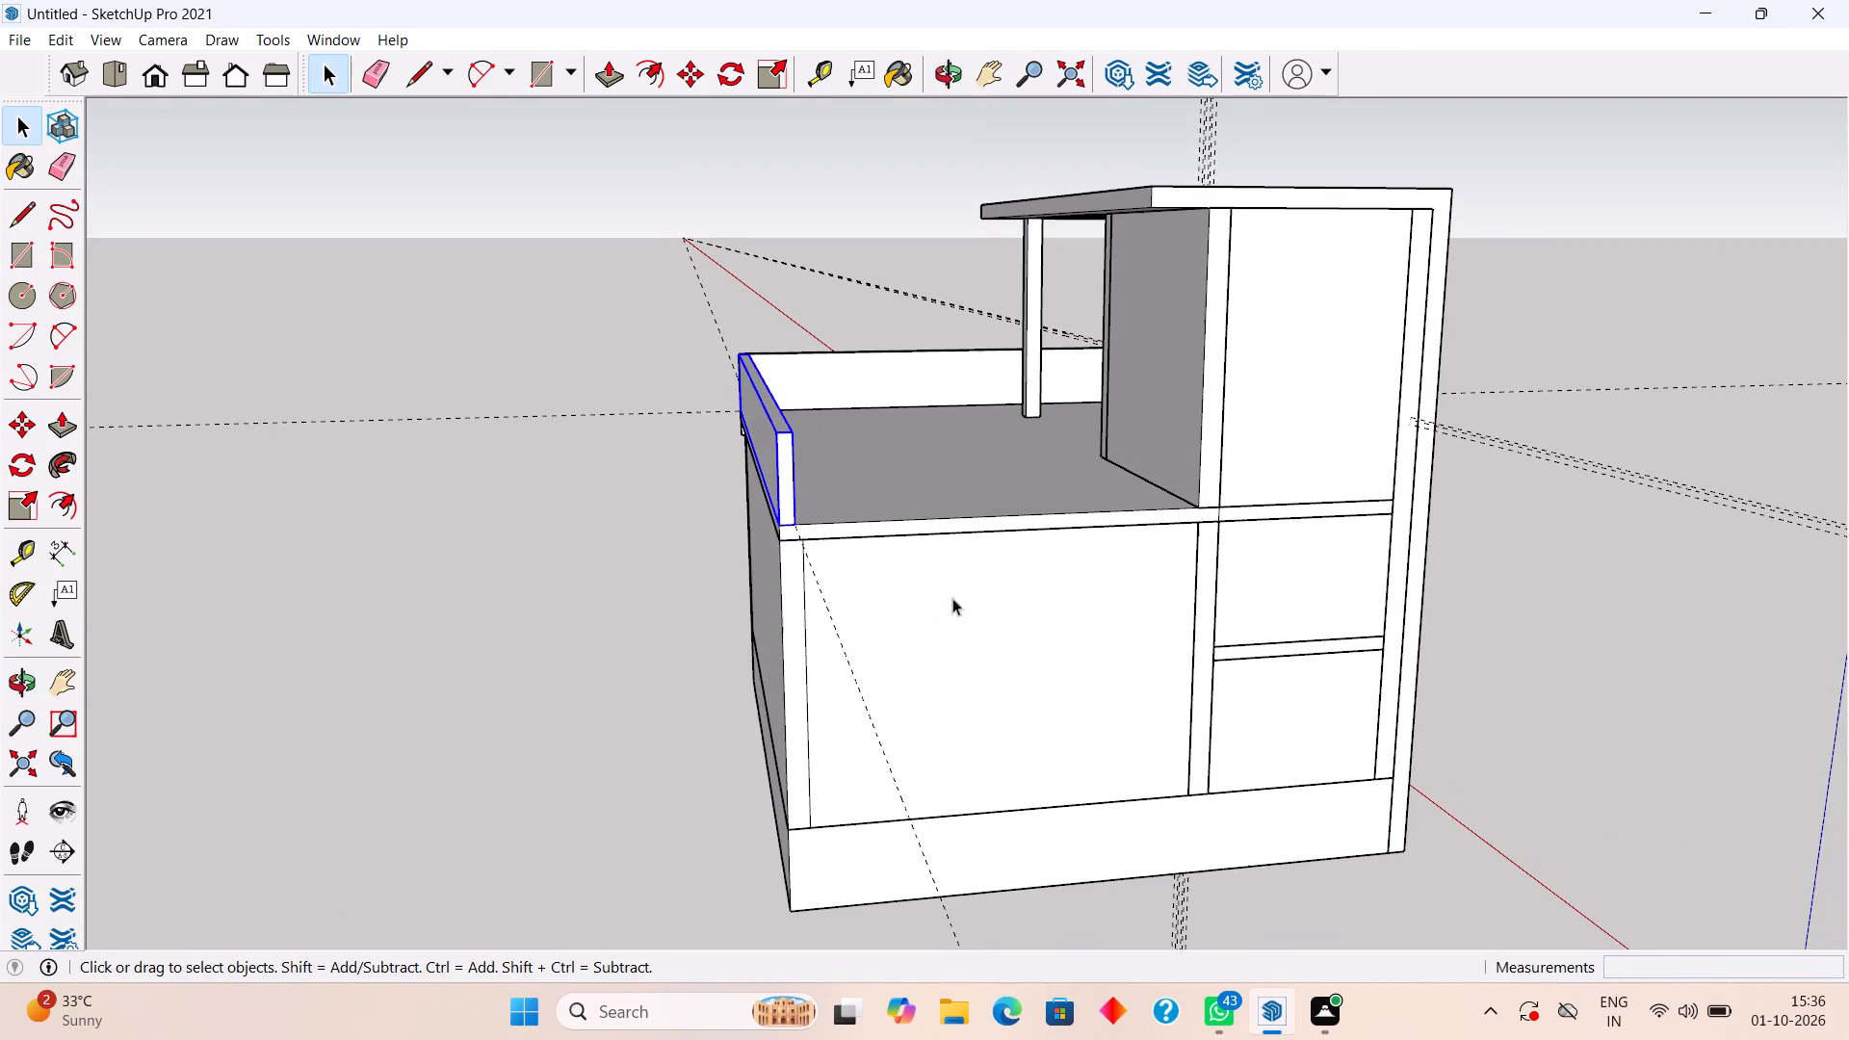
pyautogui.scroll(4, 858, 554)
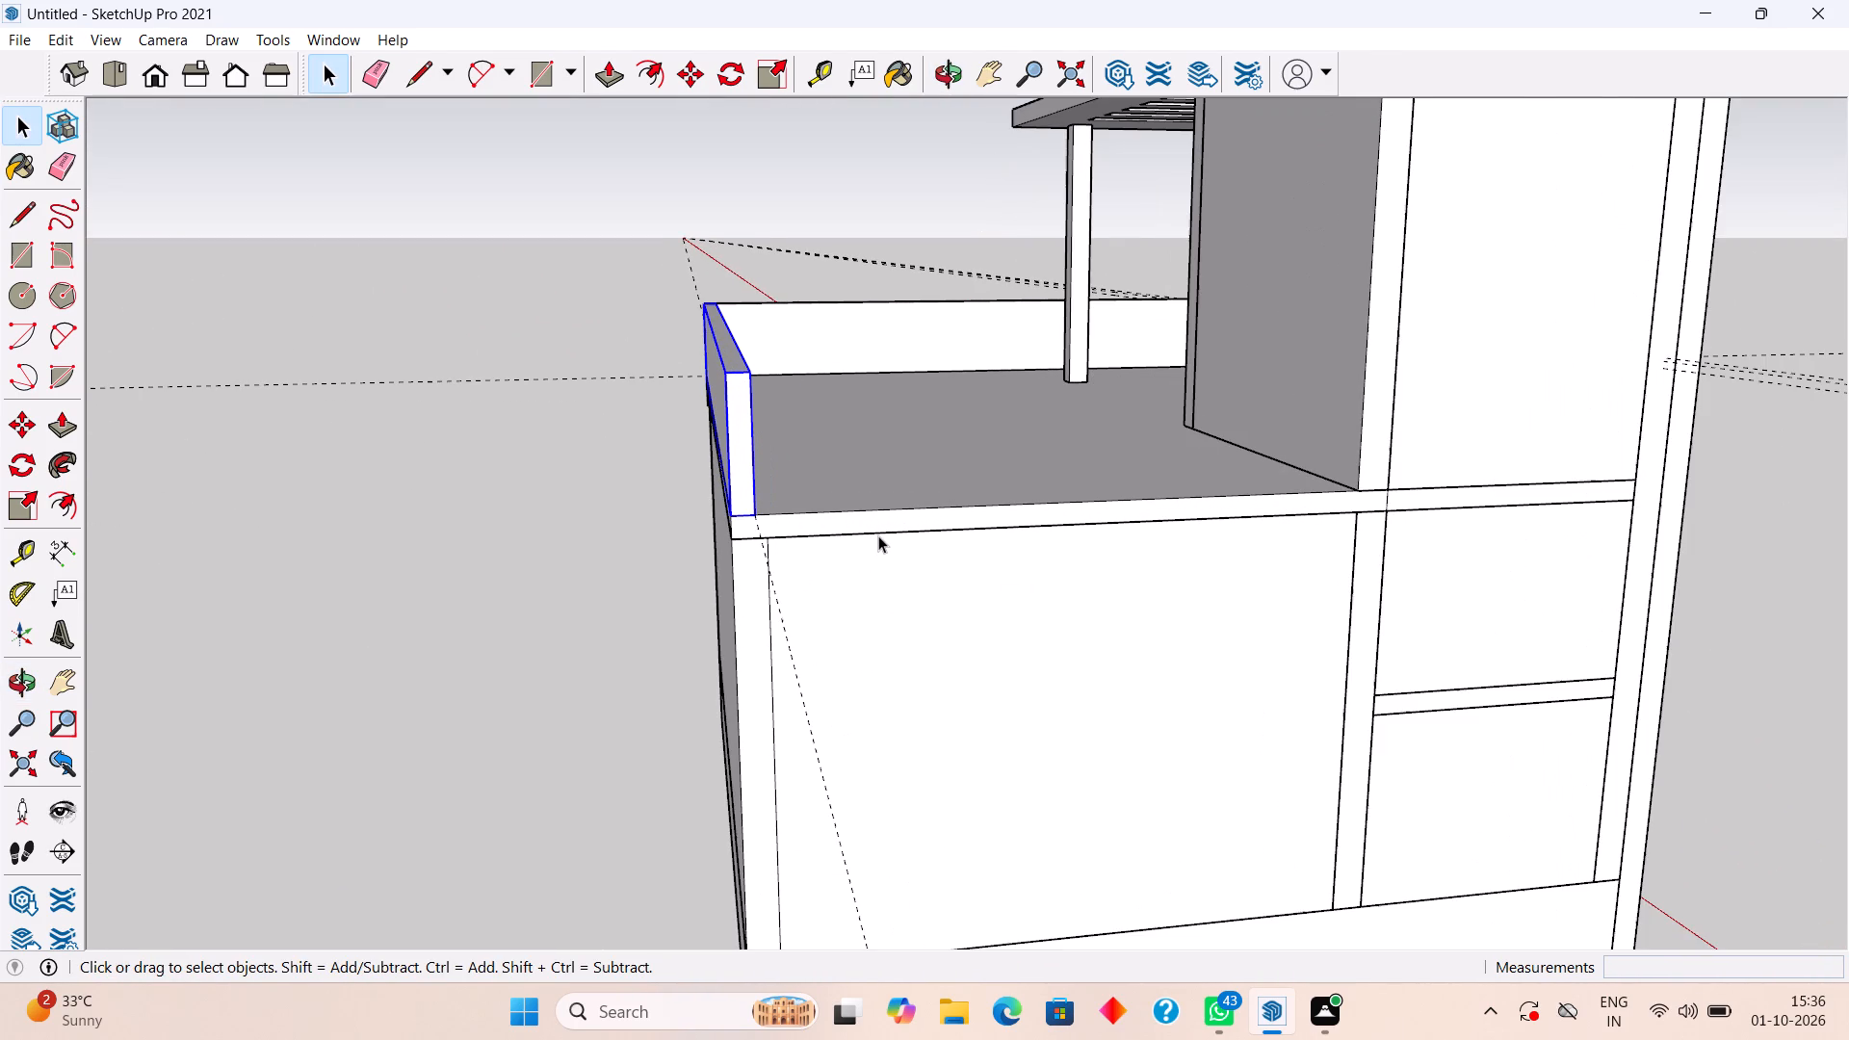
pyautogui.moveTo(879, 590); pyautogui.dragTo(864, 760, button='middle')
pyautogui.press('t')
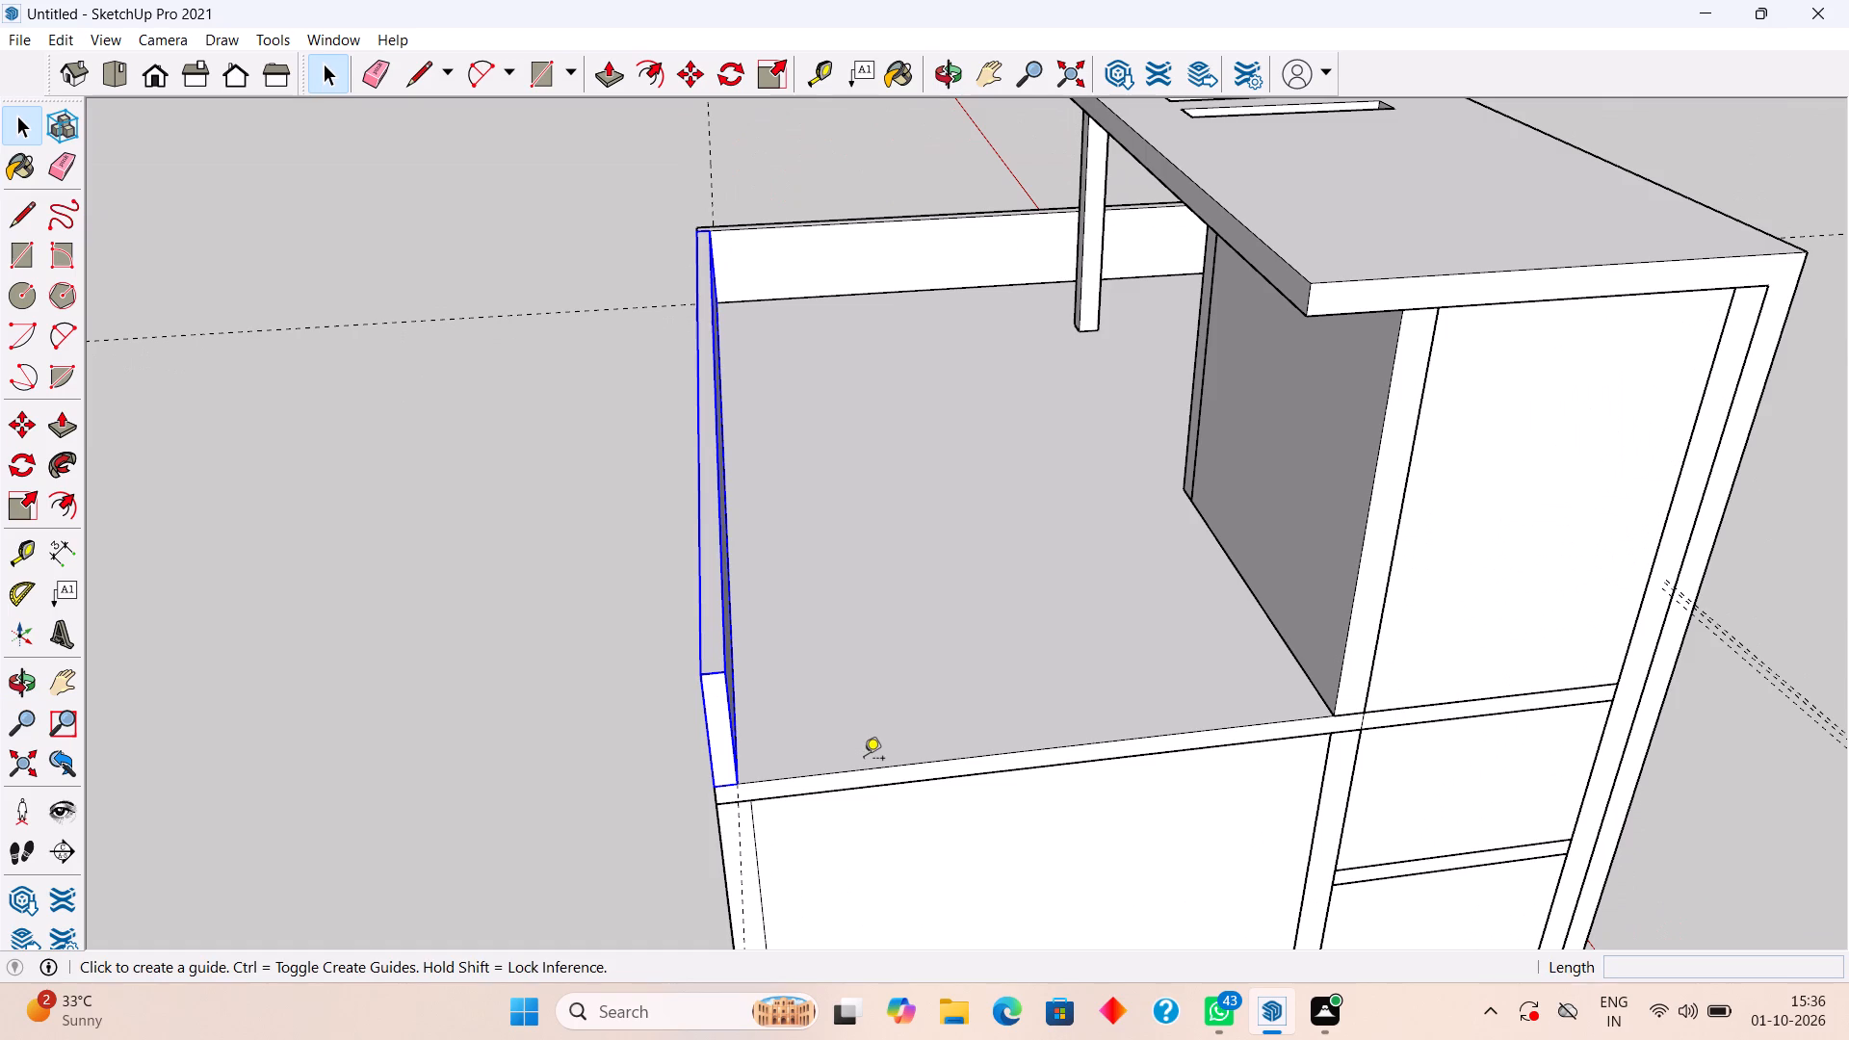
pyautogui.click(864, 767)
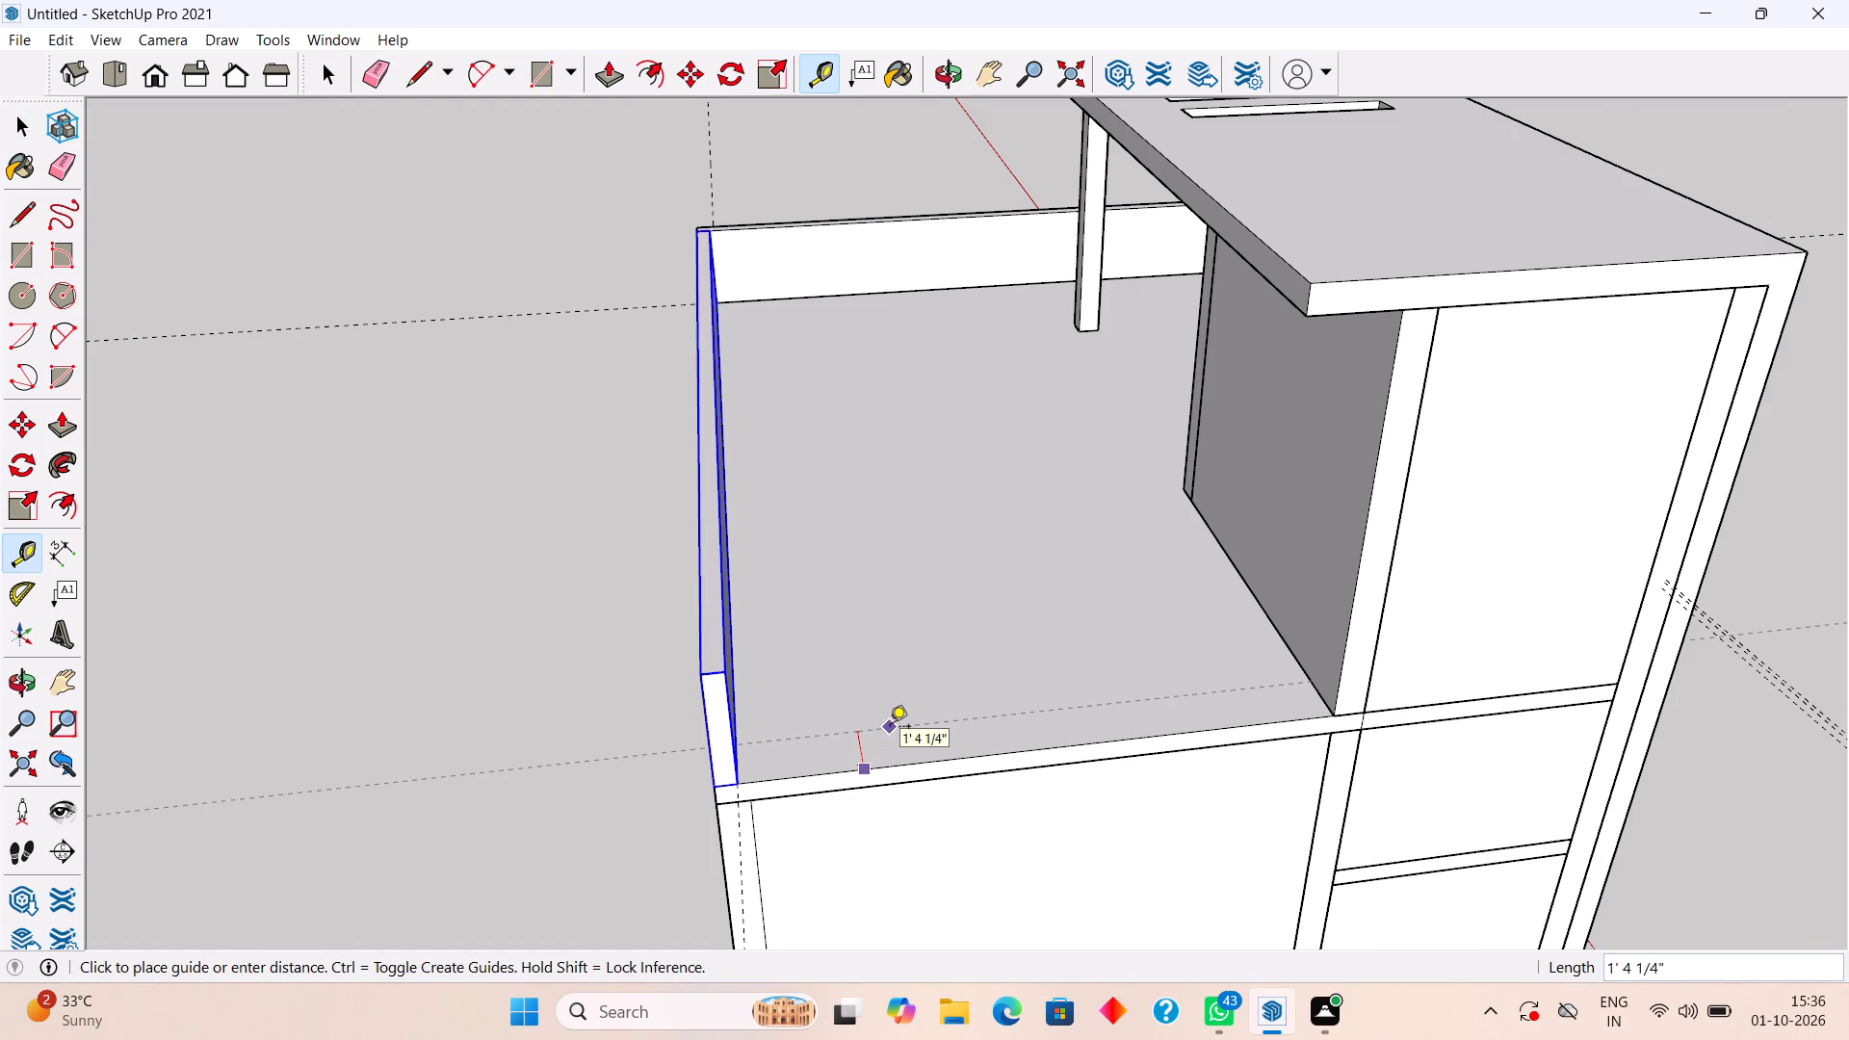
pyautogui.write('6"')
pyautogui.press('Return')
pyautogui.press('space')
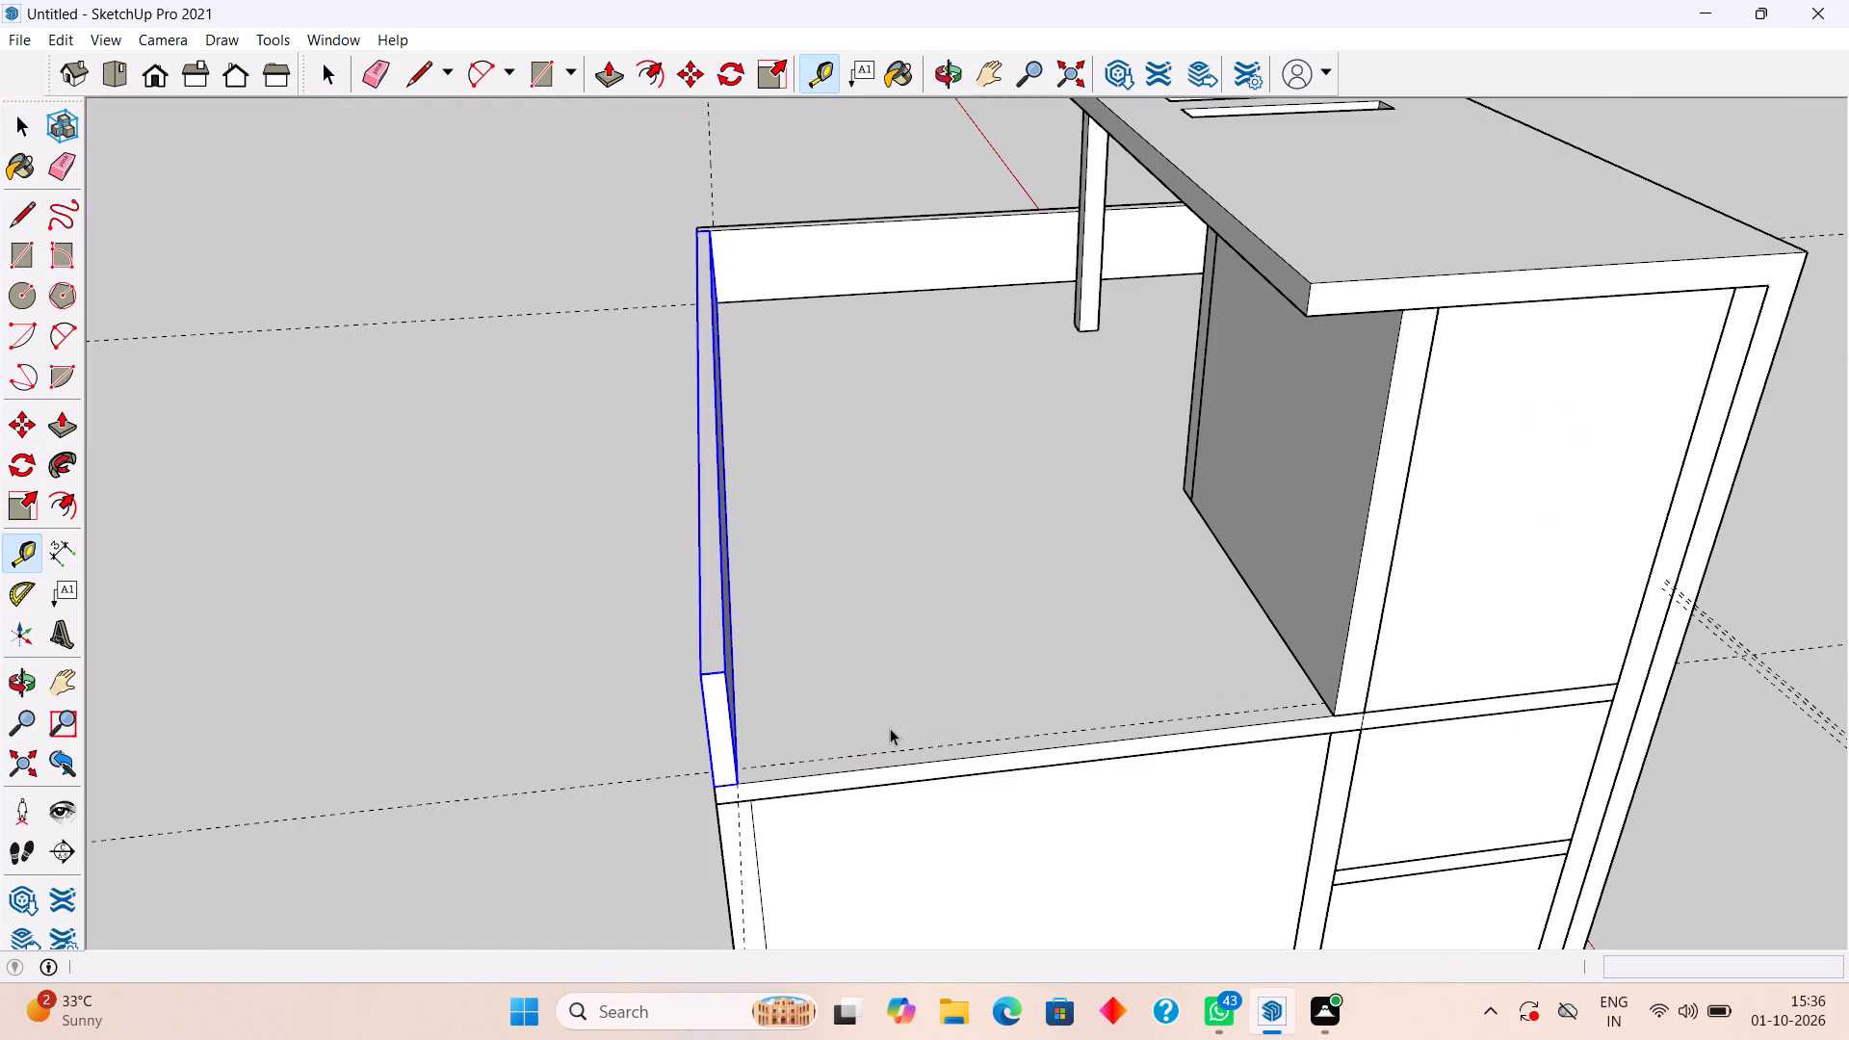
# Draw a narrow 6" wide rectangle between the guide and the slab's rear edge, from the side parapet's base to the upper room's wall corner.
pyautogui.write('r')
pyautogui.scroll(1, 799, 750)
pyautogui.moveTo(755, 774); pyautogui.dragTo(708, 786, button='middle')
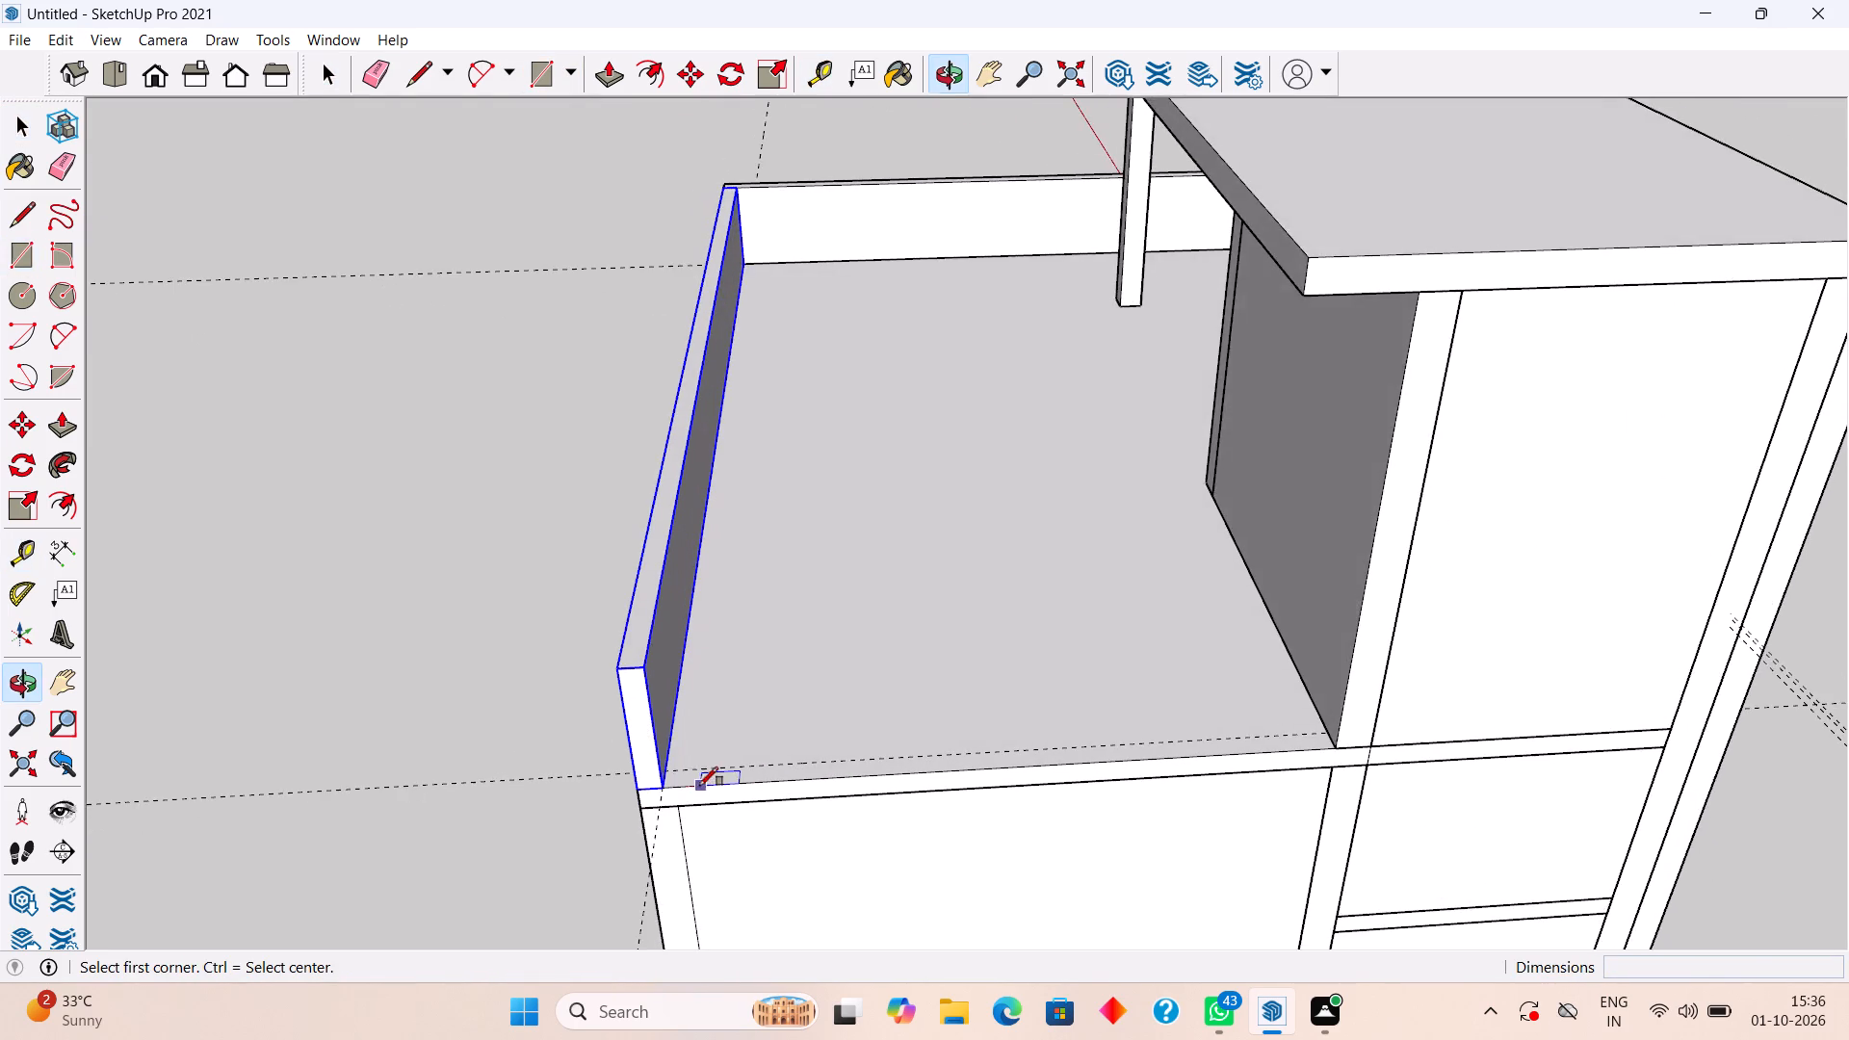
pyautogui.scroll(5, 692, 786)
pyautogui.click(661, 762)
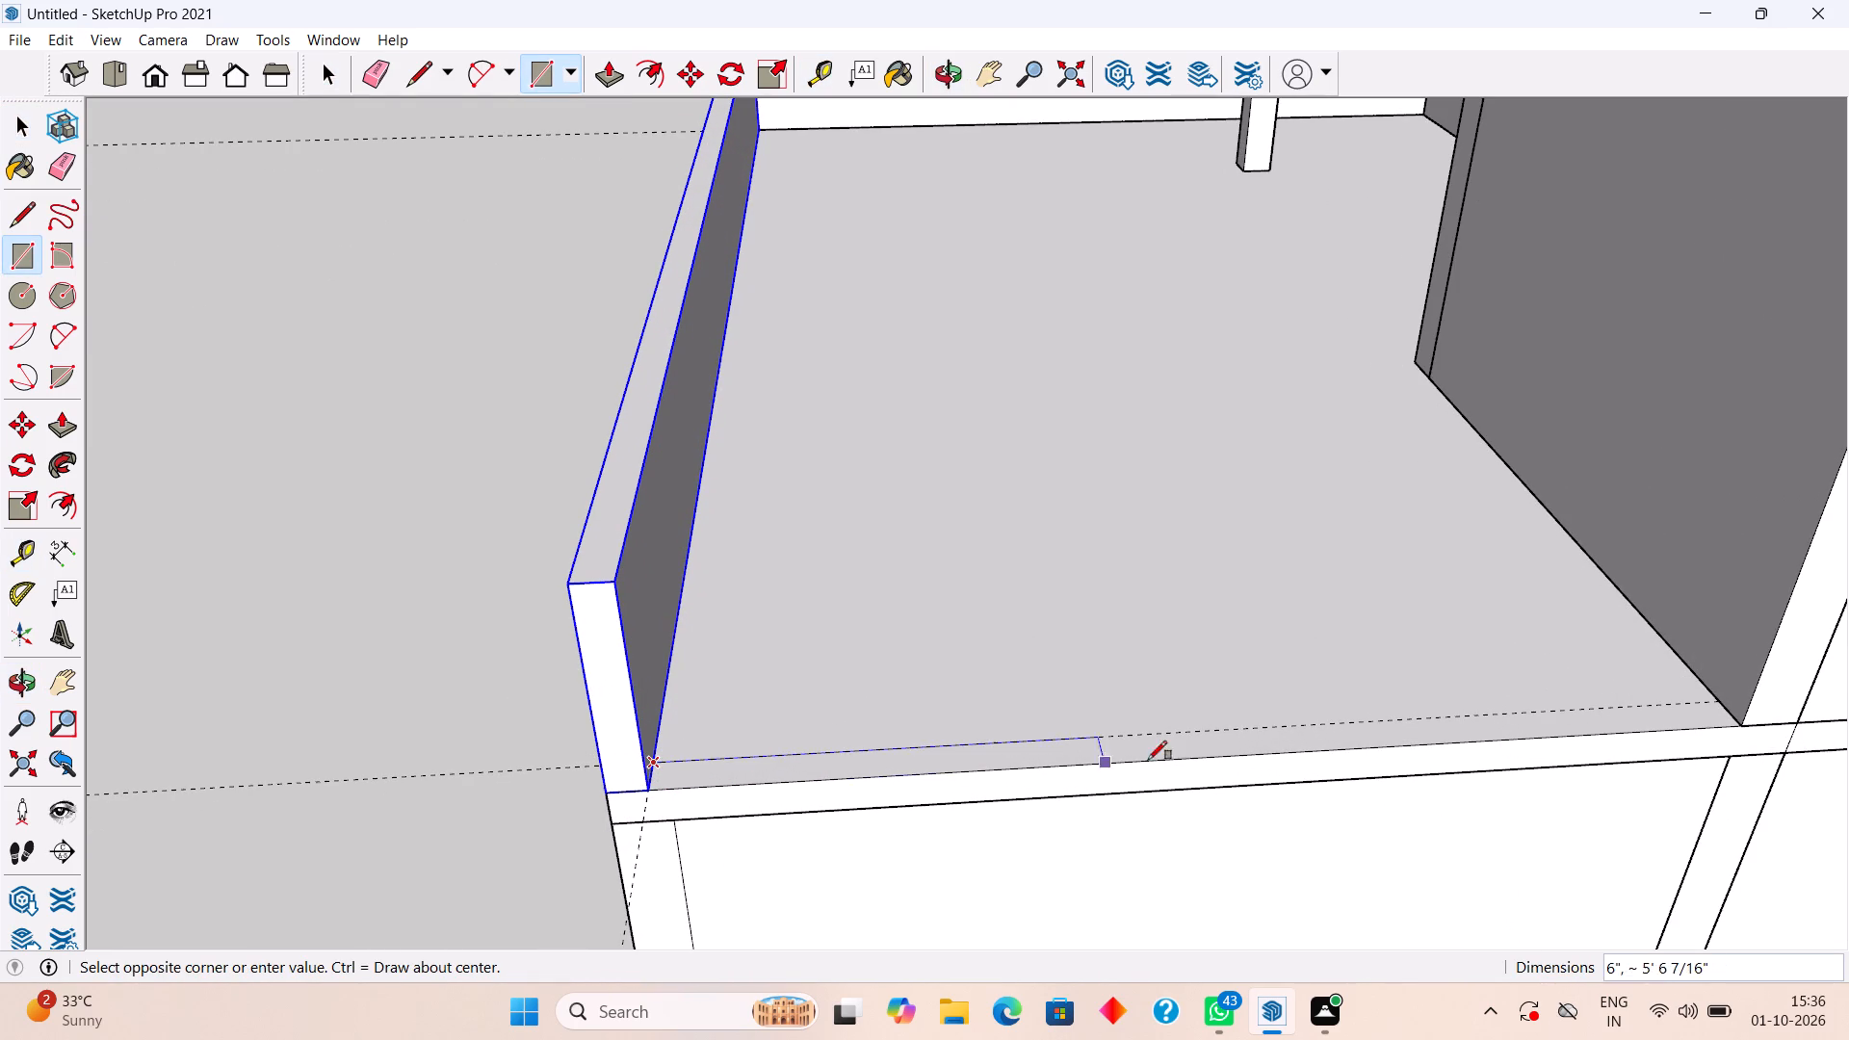
pyautogui.click(1745, 722)
pyautogui.press('space')
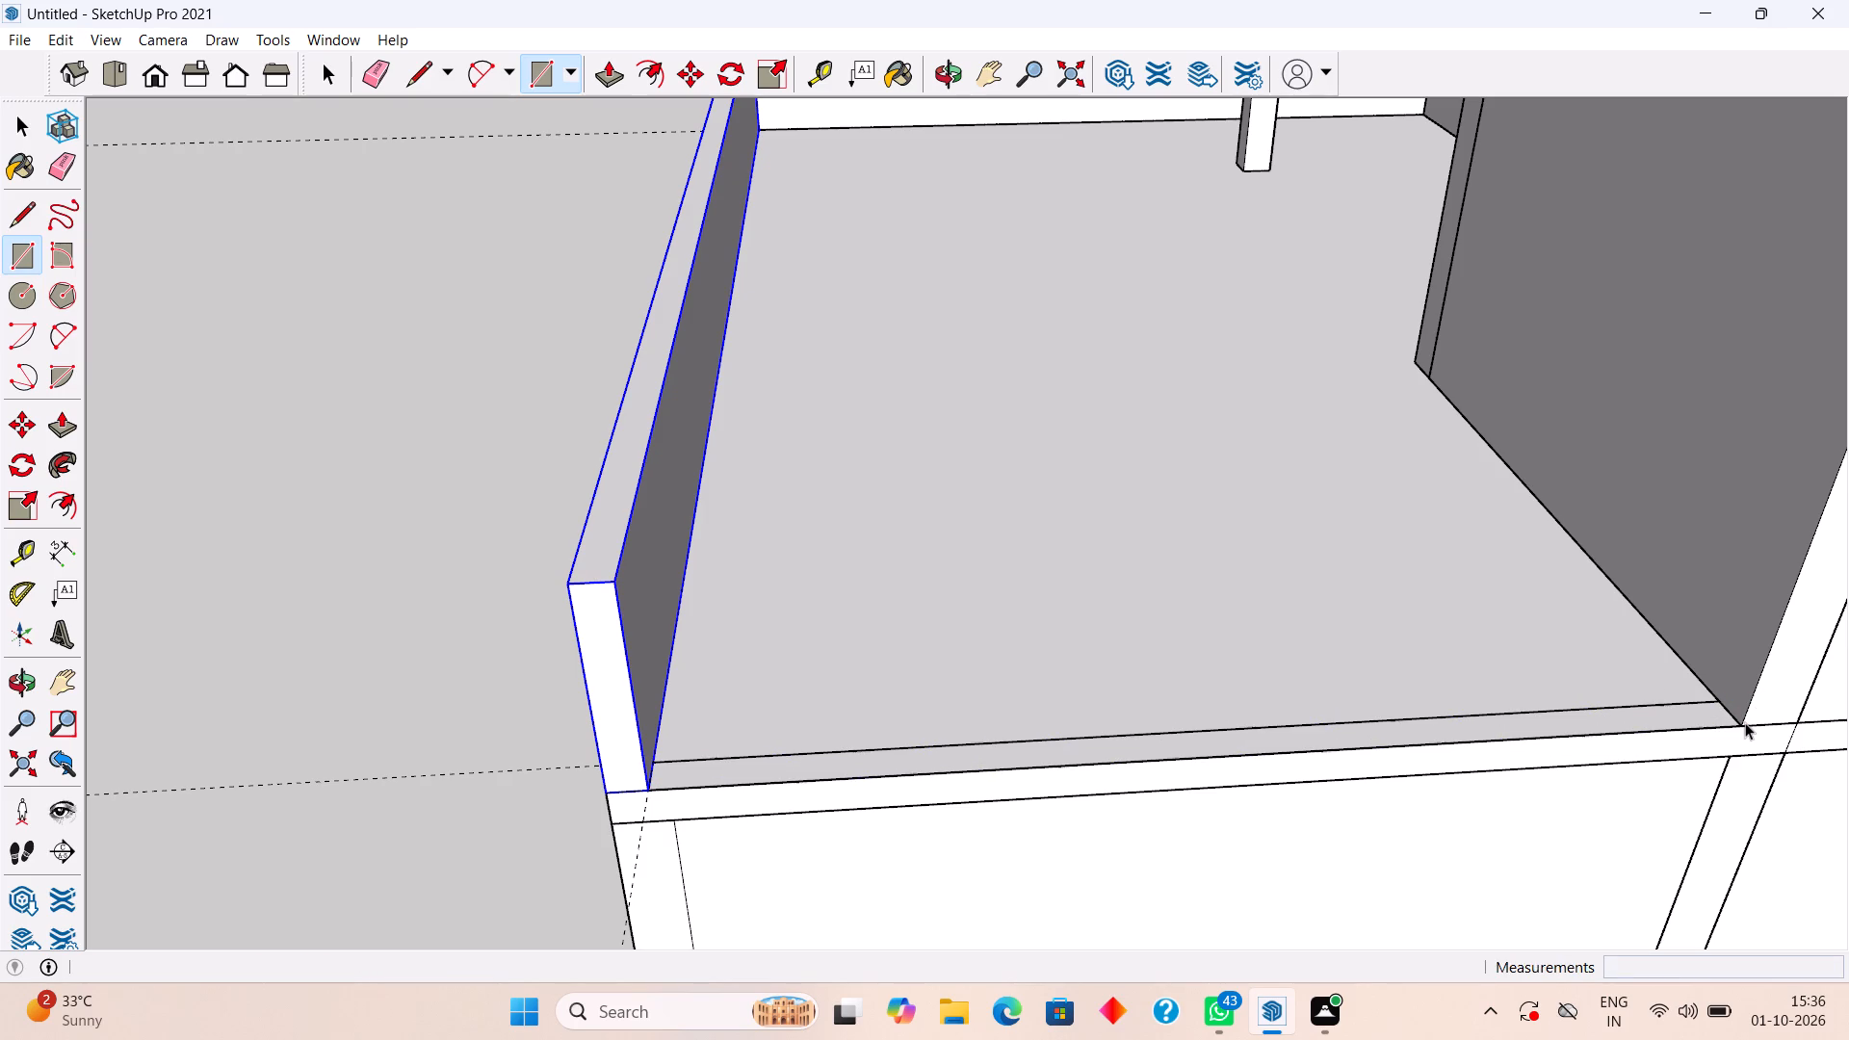
# Push/Pull the narrow strip along the slab's rear edge up 3' as a parapet wall.
pyautogui.write('p')
pyautogui.click(1605, 714)
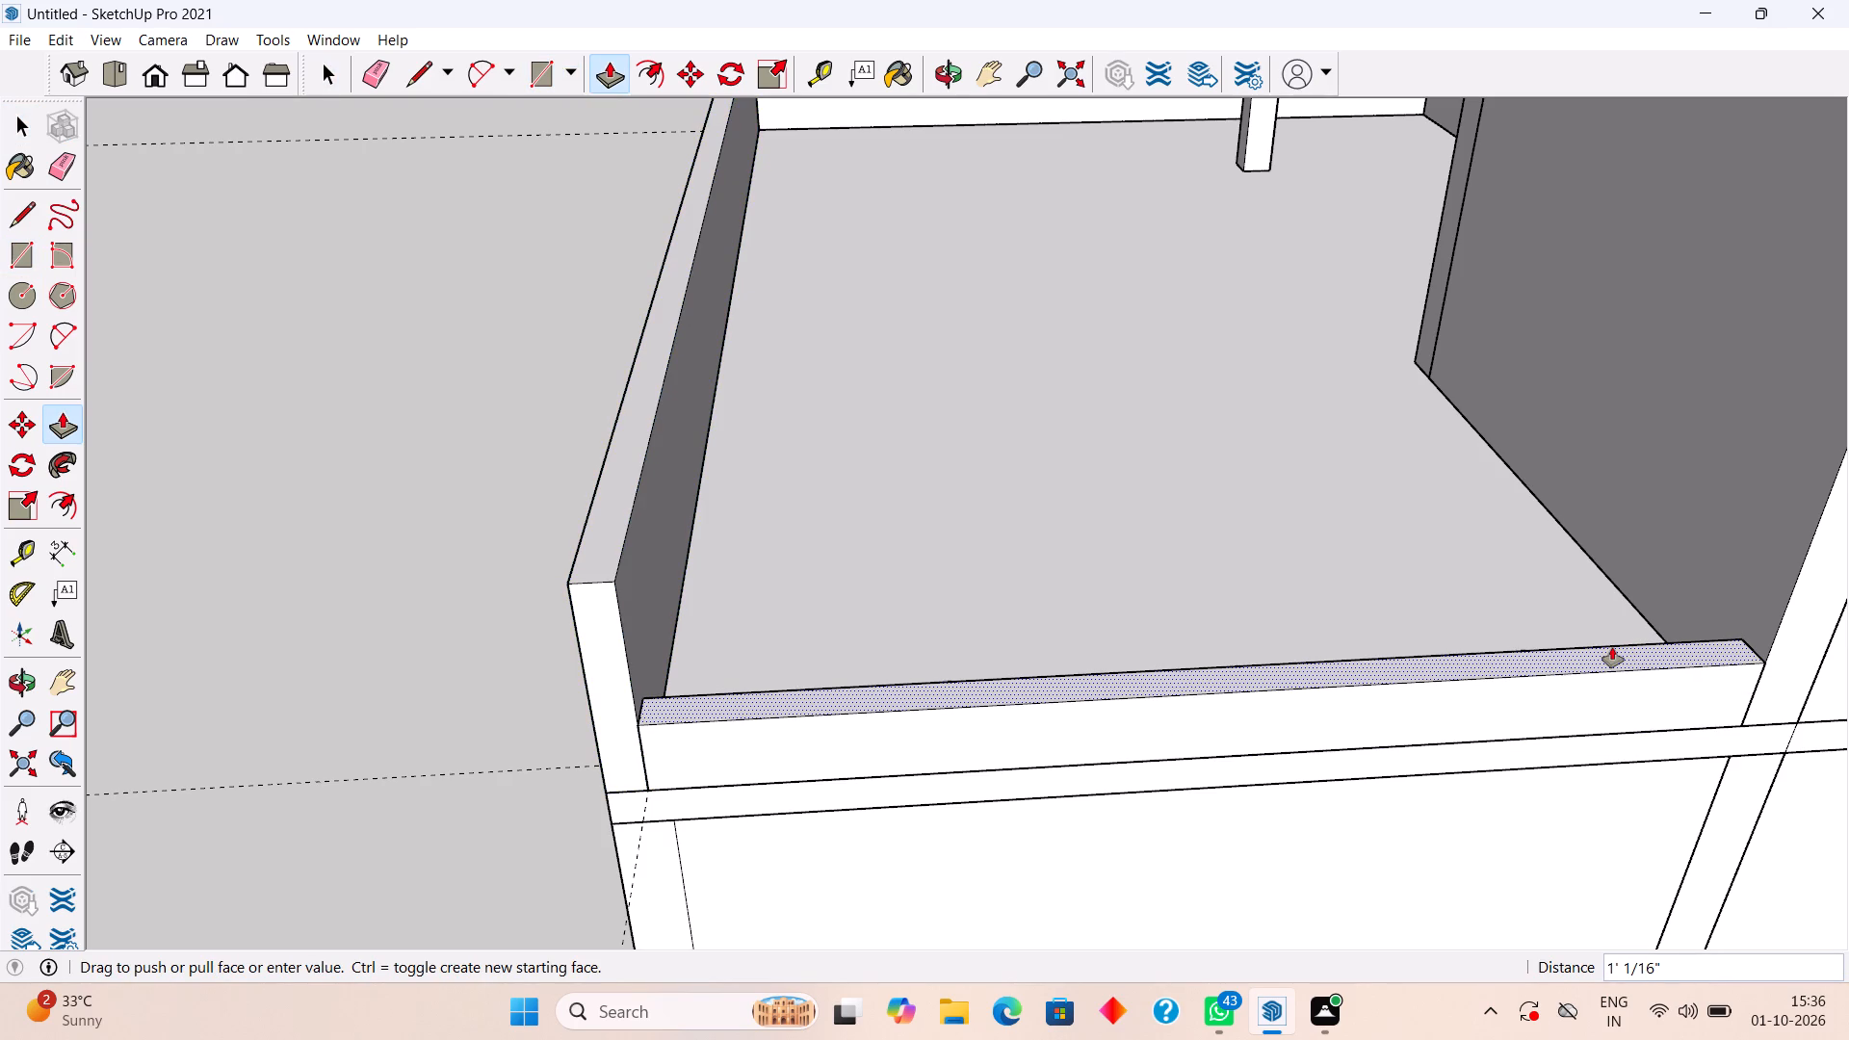
pyautogui.write("3'")
pyautogui.press('Return')
pyautogui.press('space')
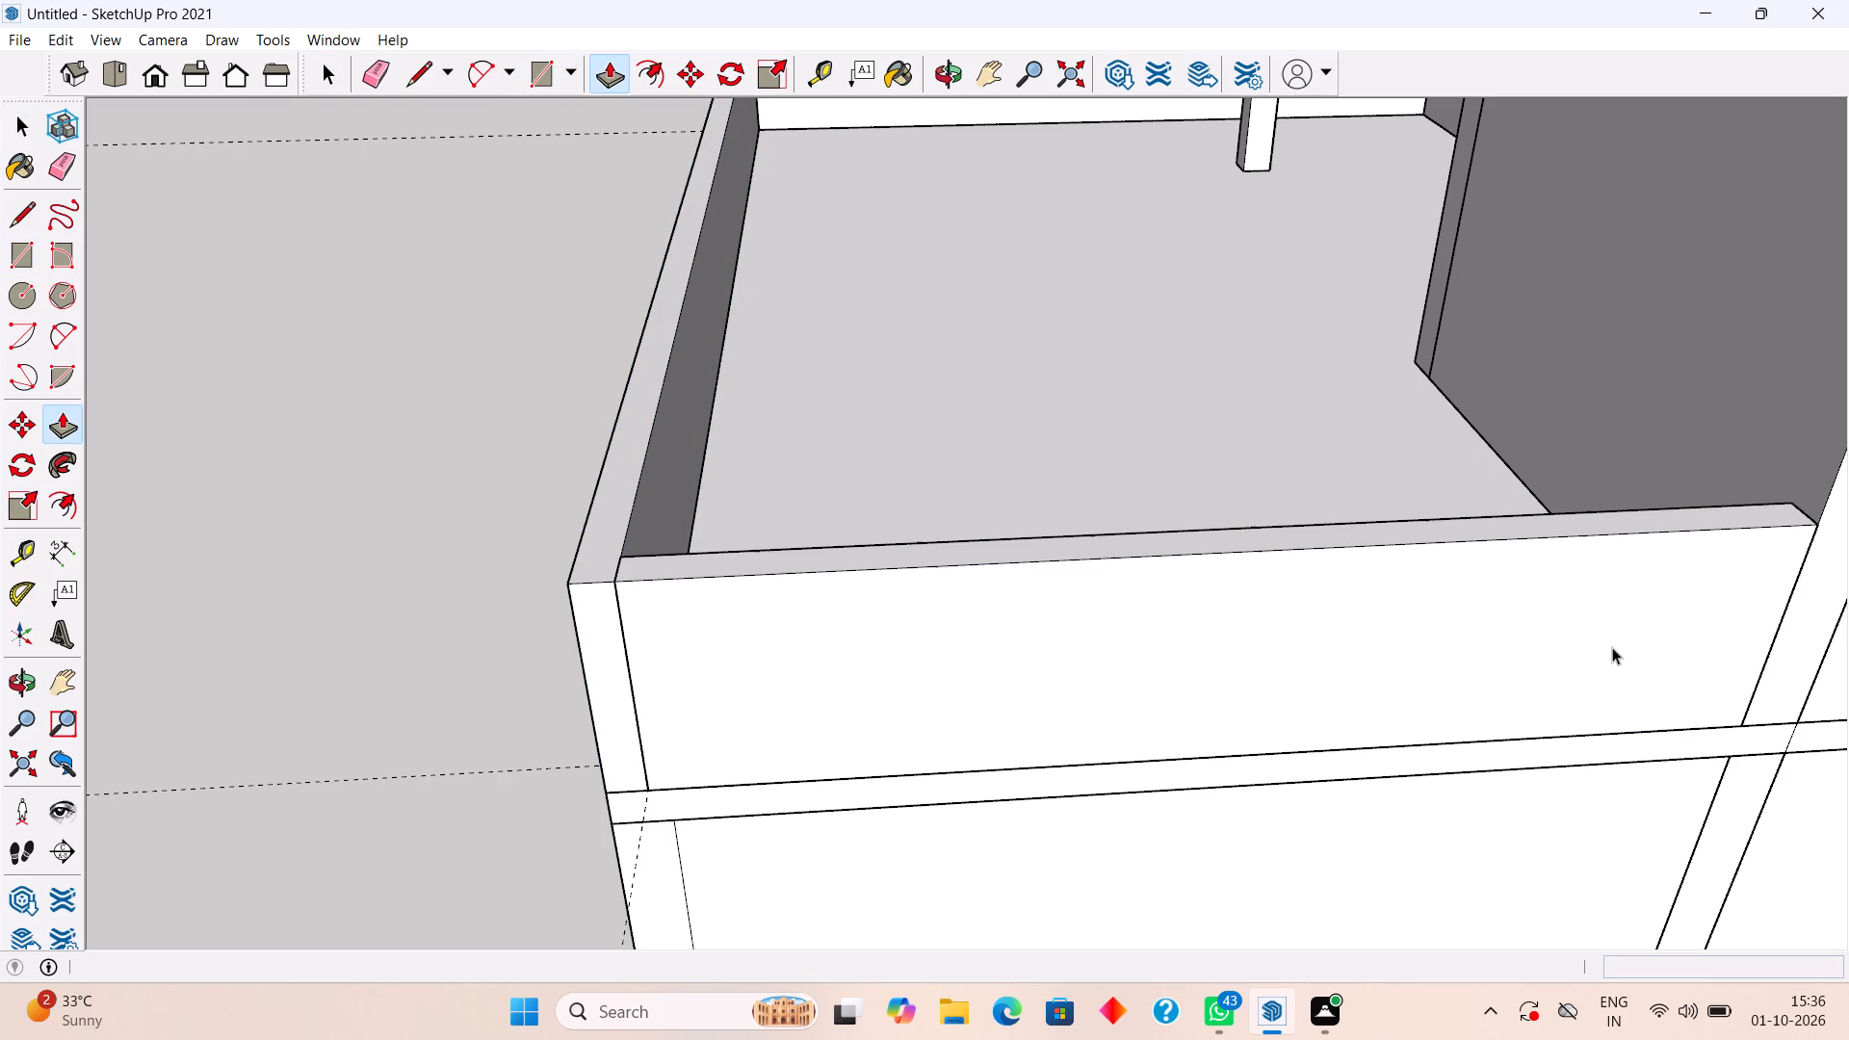
# Make a group of the whole new parapet wall along the slab's rear edge and clear the selection.
pyautogui.tripleClick(1612, 645)
pyautogui.rightClick(1612, 645)
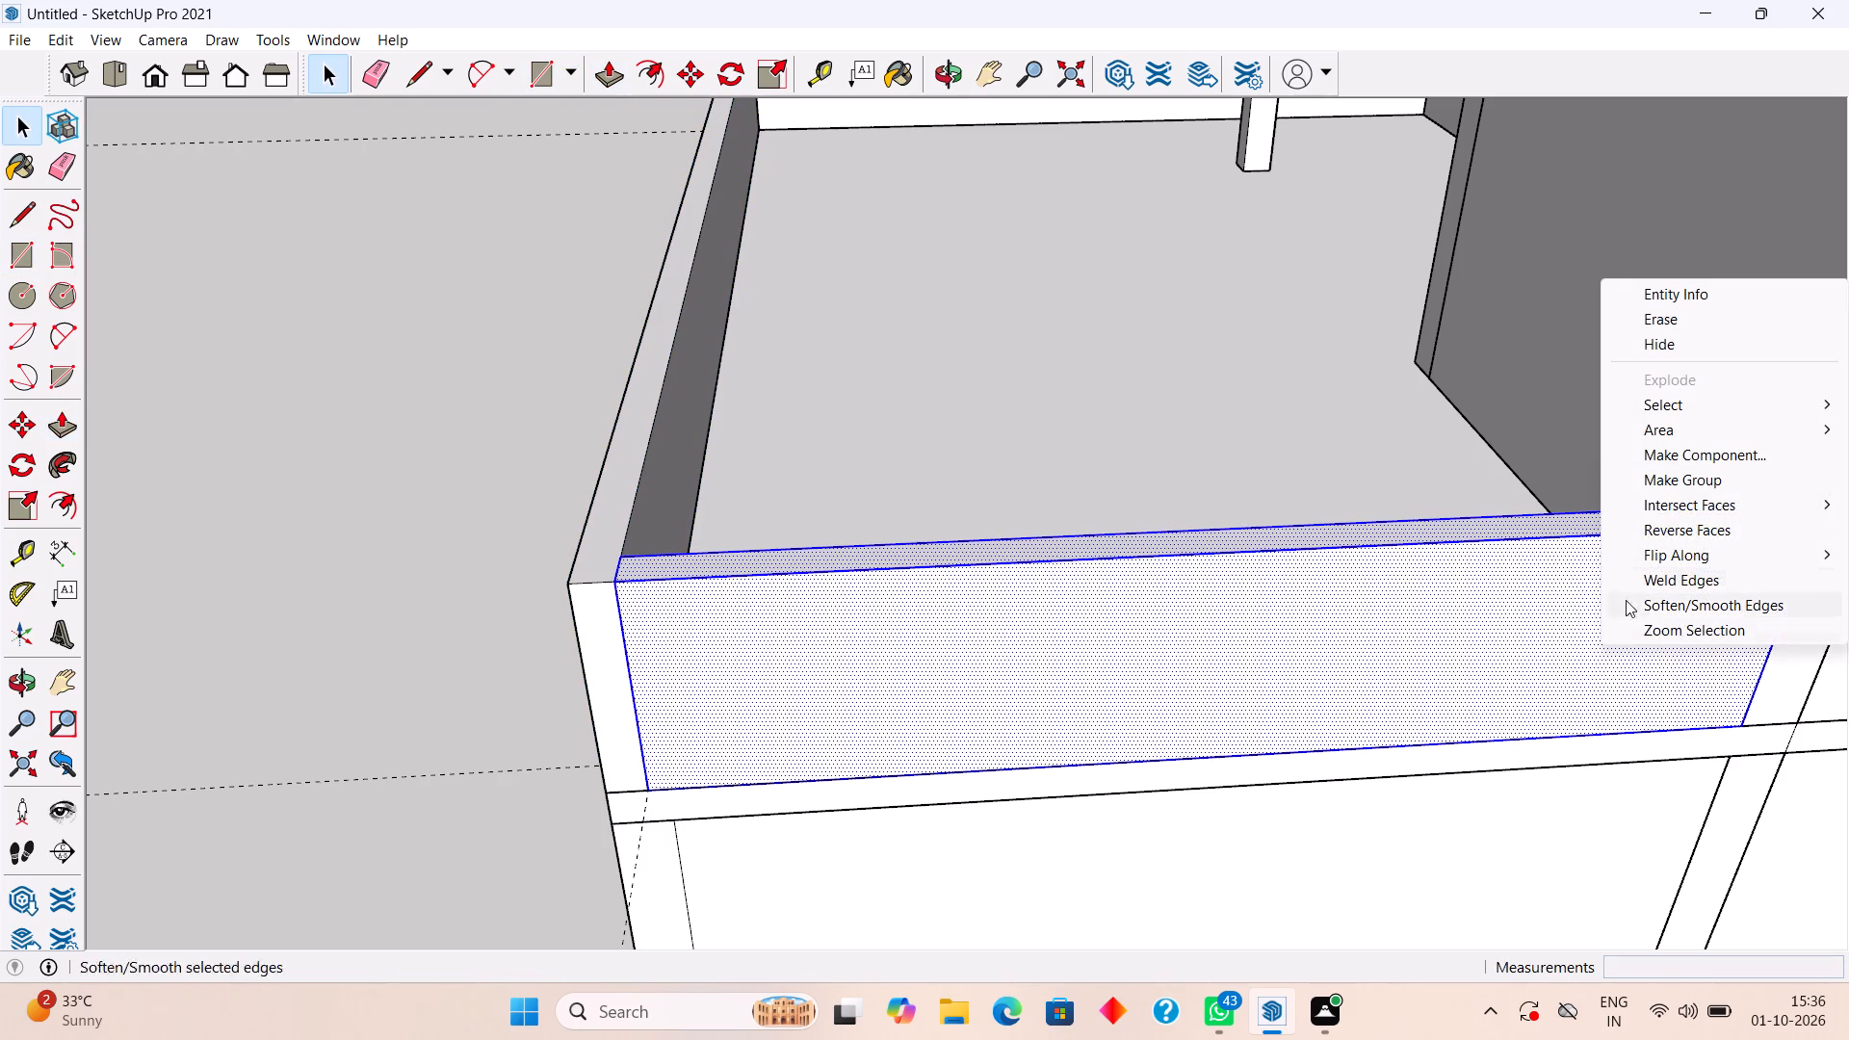
pyautogui.click(1676, 488)
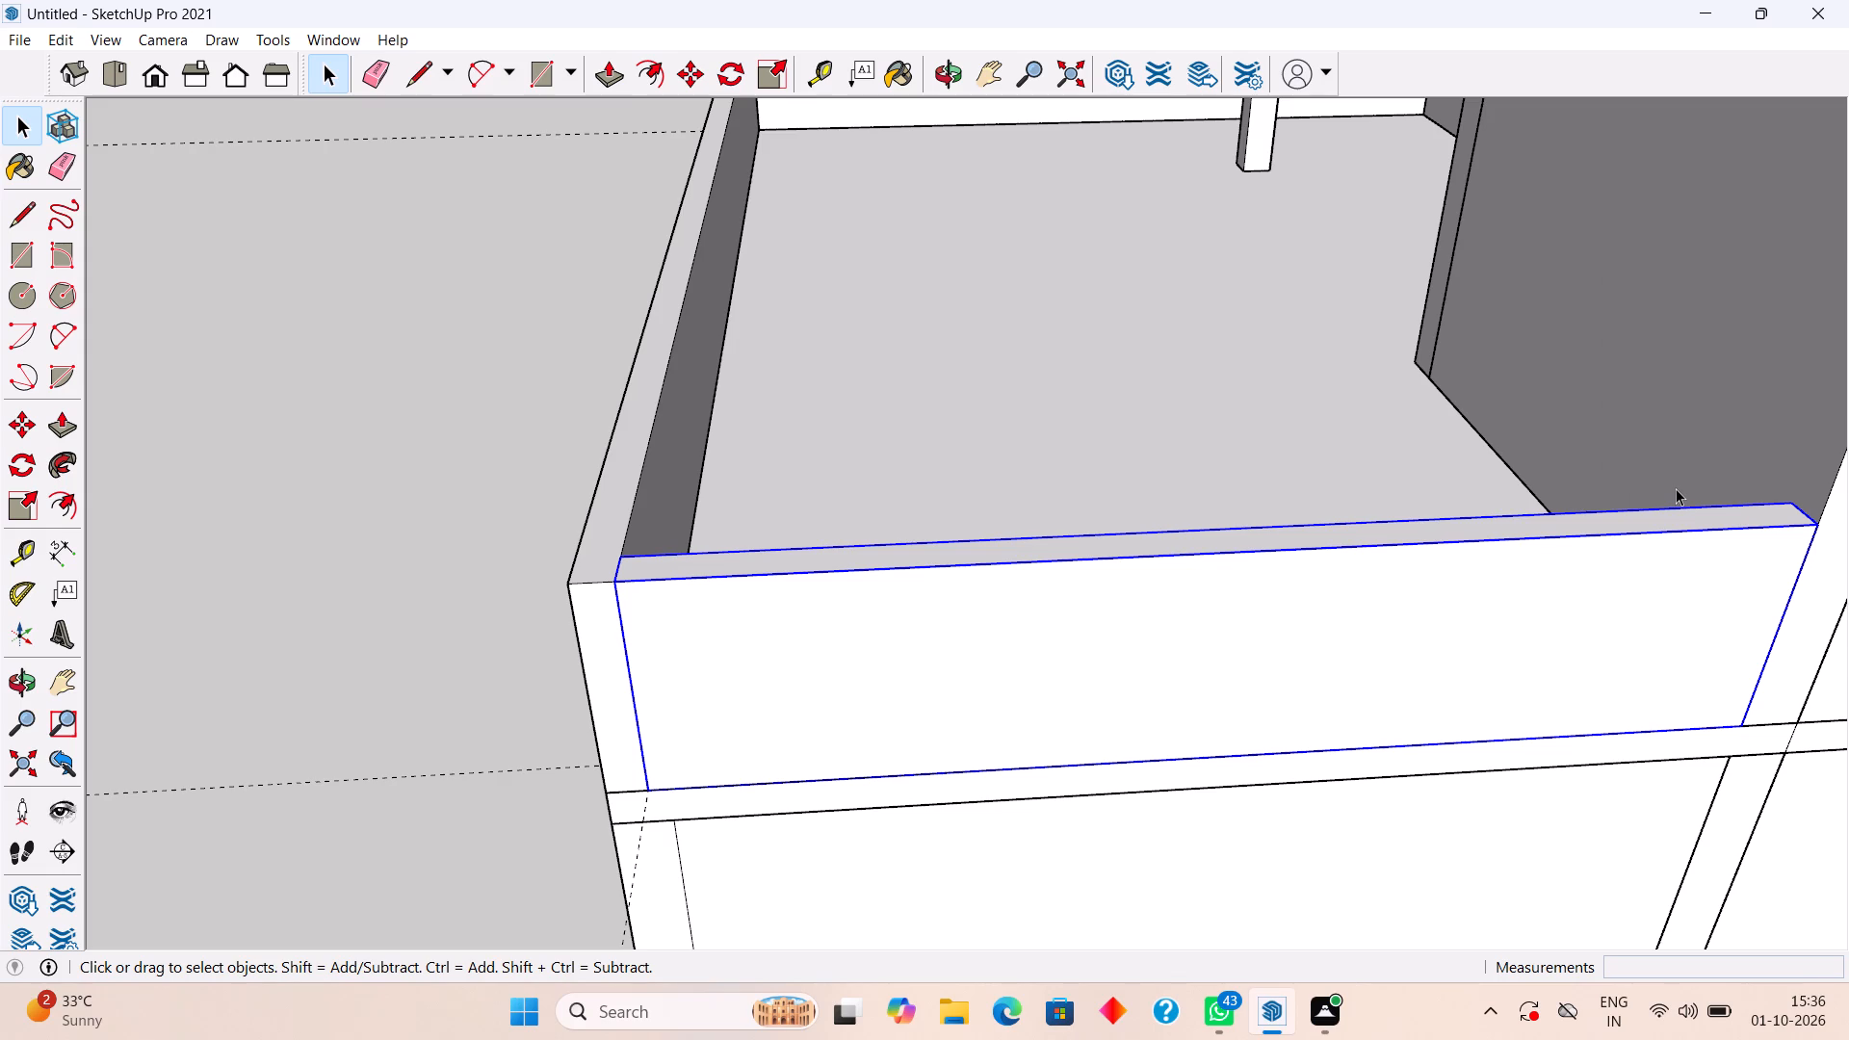
pyautogui.scroll(-13, 1672, 509)
pyautogui.click(947, 537)
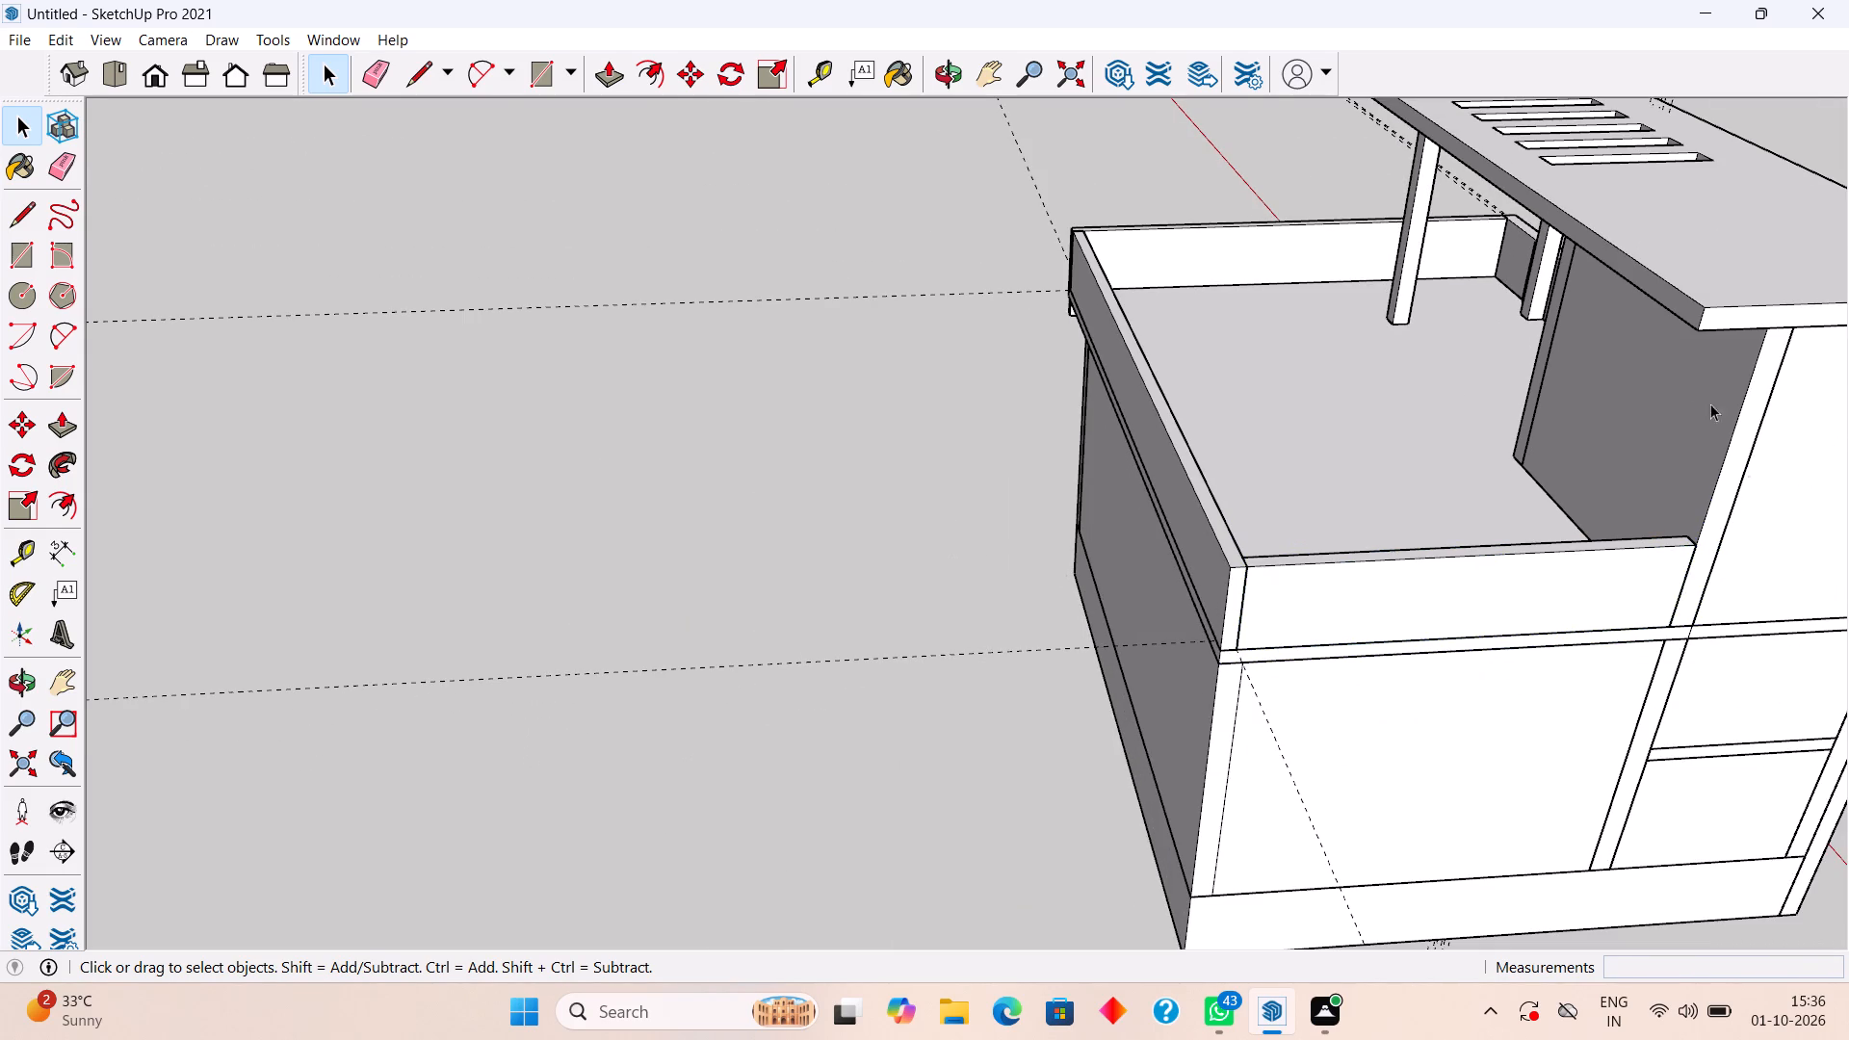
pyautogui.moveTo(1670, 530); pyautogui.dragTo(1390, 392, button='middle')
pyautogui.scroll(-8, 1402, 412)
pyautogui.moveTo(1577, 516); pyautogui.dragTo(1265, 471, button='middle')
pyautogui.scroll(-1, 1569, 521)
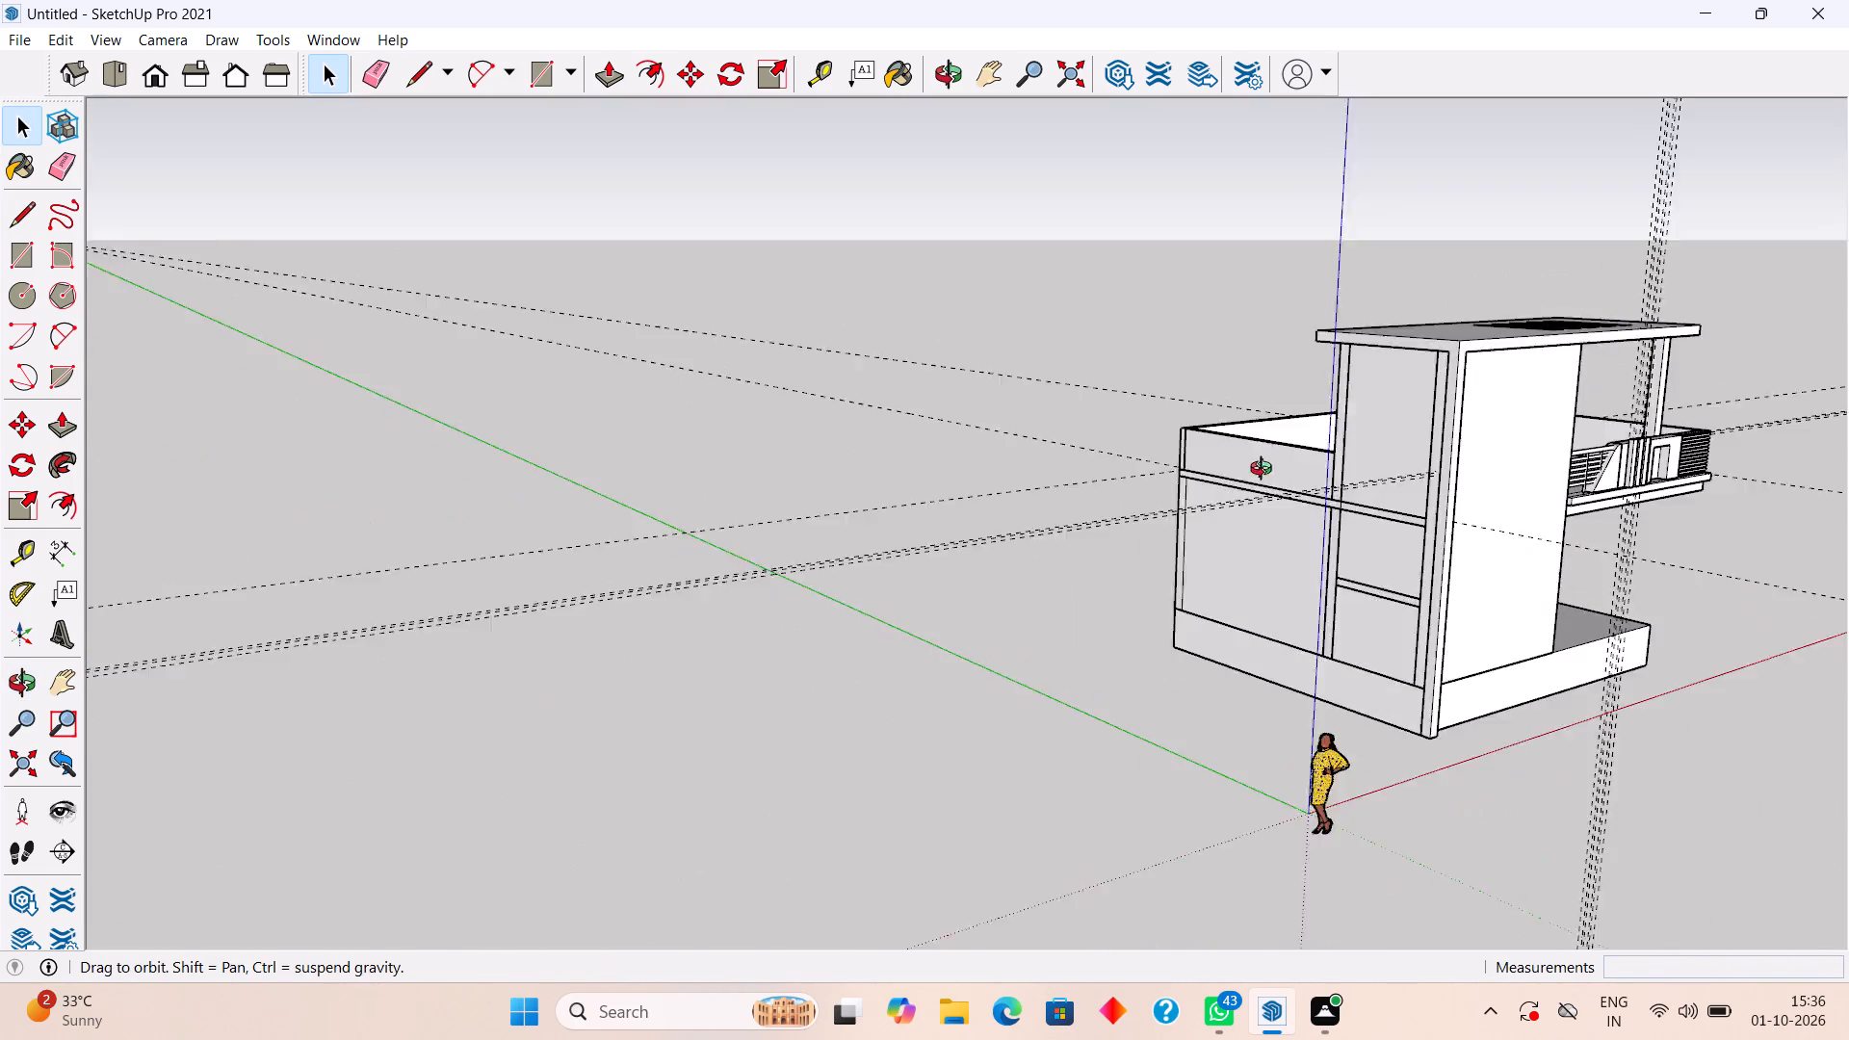
# Examine the house from the side and front to review the finished terrace parapet walls and balcony.
pyautogui.moveTo(1265, 471); pyautogui.dragTo(1108, 473, button='middle')
pyautogui.moveTo(1333, 574); pyautogui.dragTo(1182, 490, button='middle')
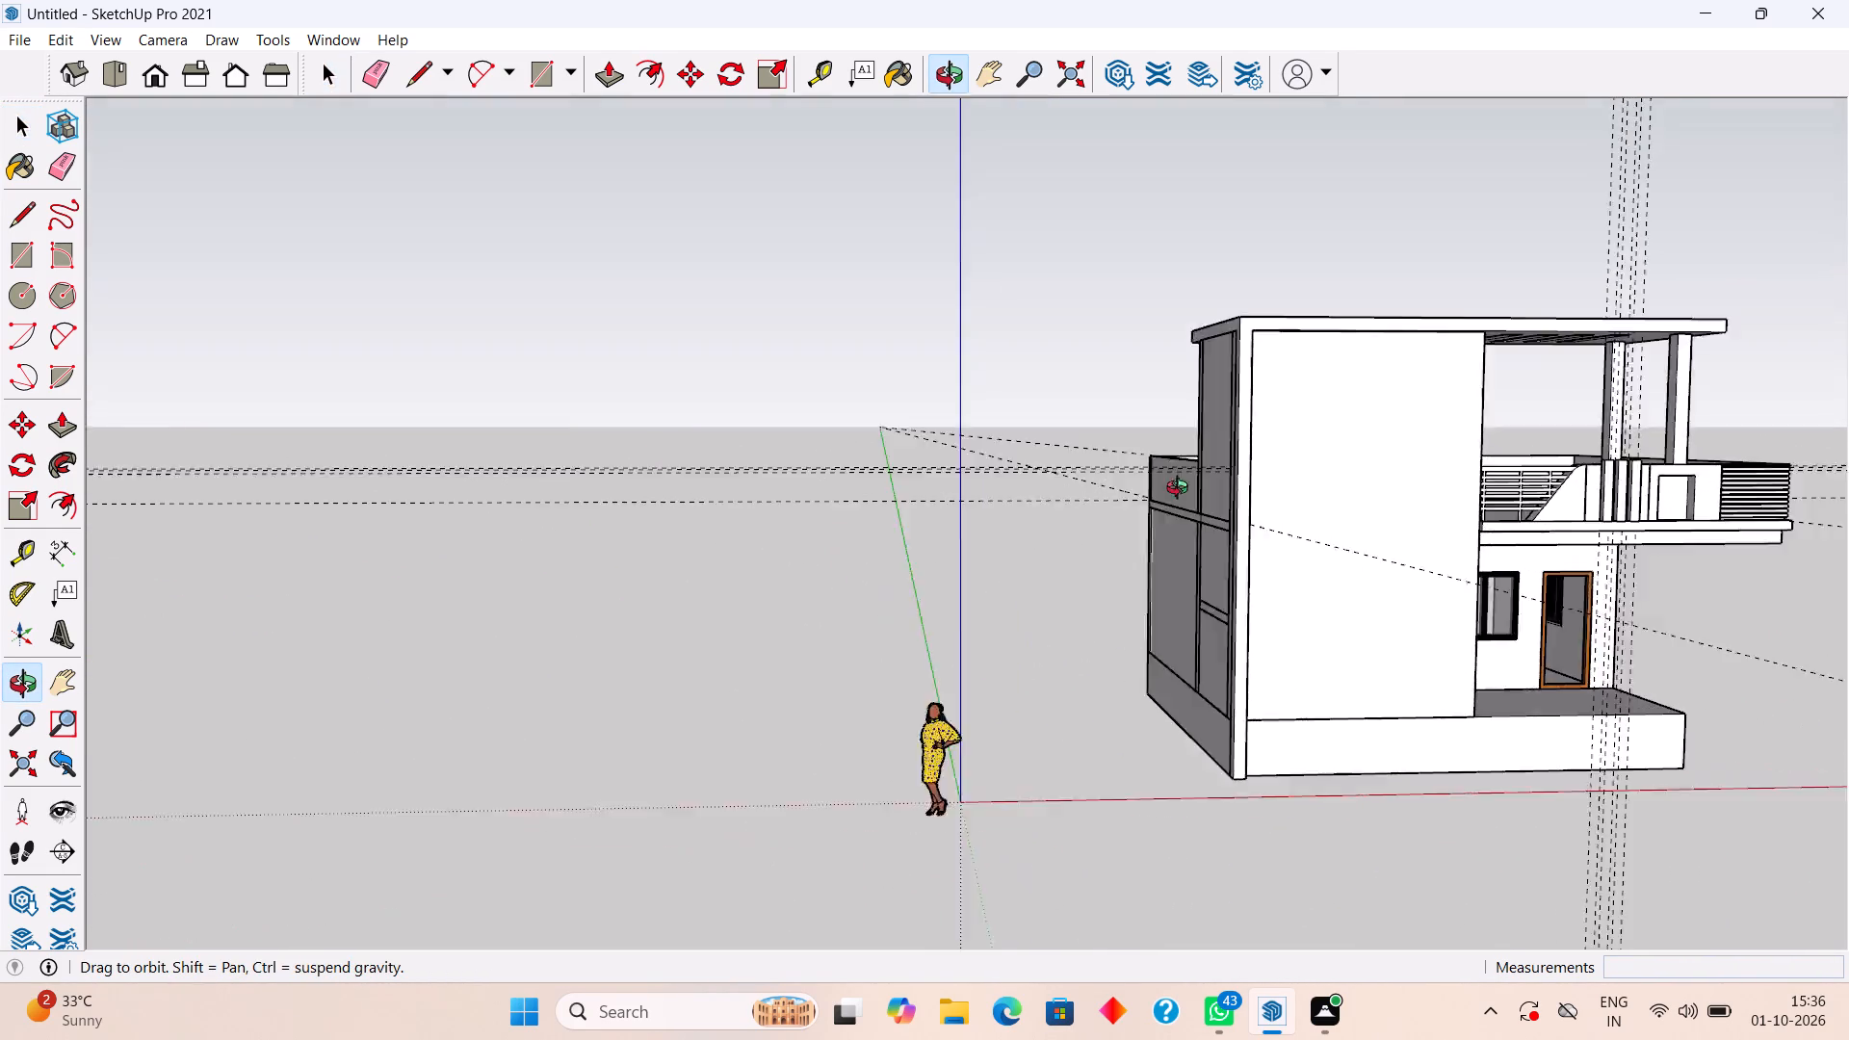
pyautogui.moveTo(1182, 490); pyautogui.dragTo(1120, 501, button='middle')
pyautogui.scroll(-3, 1120, 501)
pyautogui.moveTo(1601, 573); pyautogui.dragTo(1398, 551, button='middle')
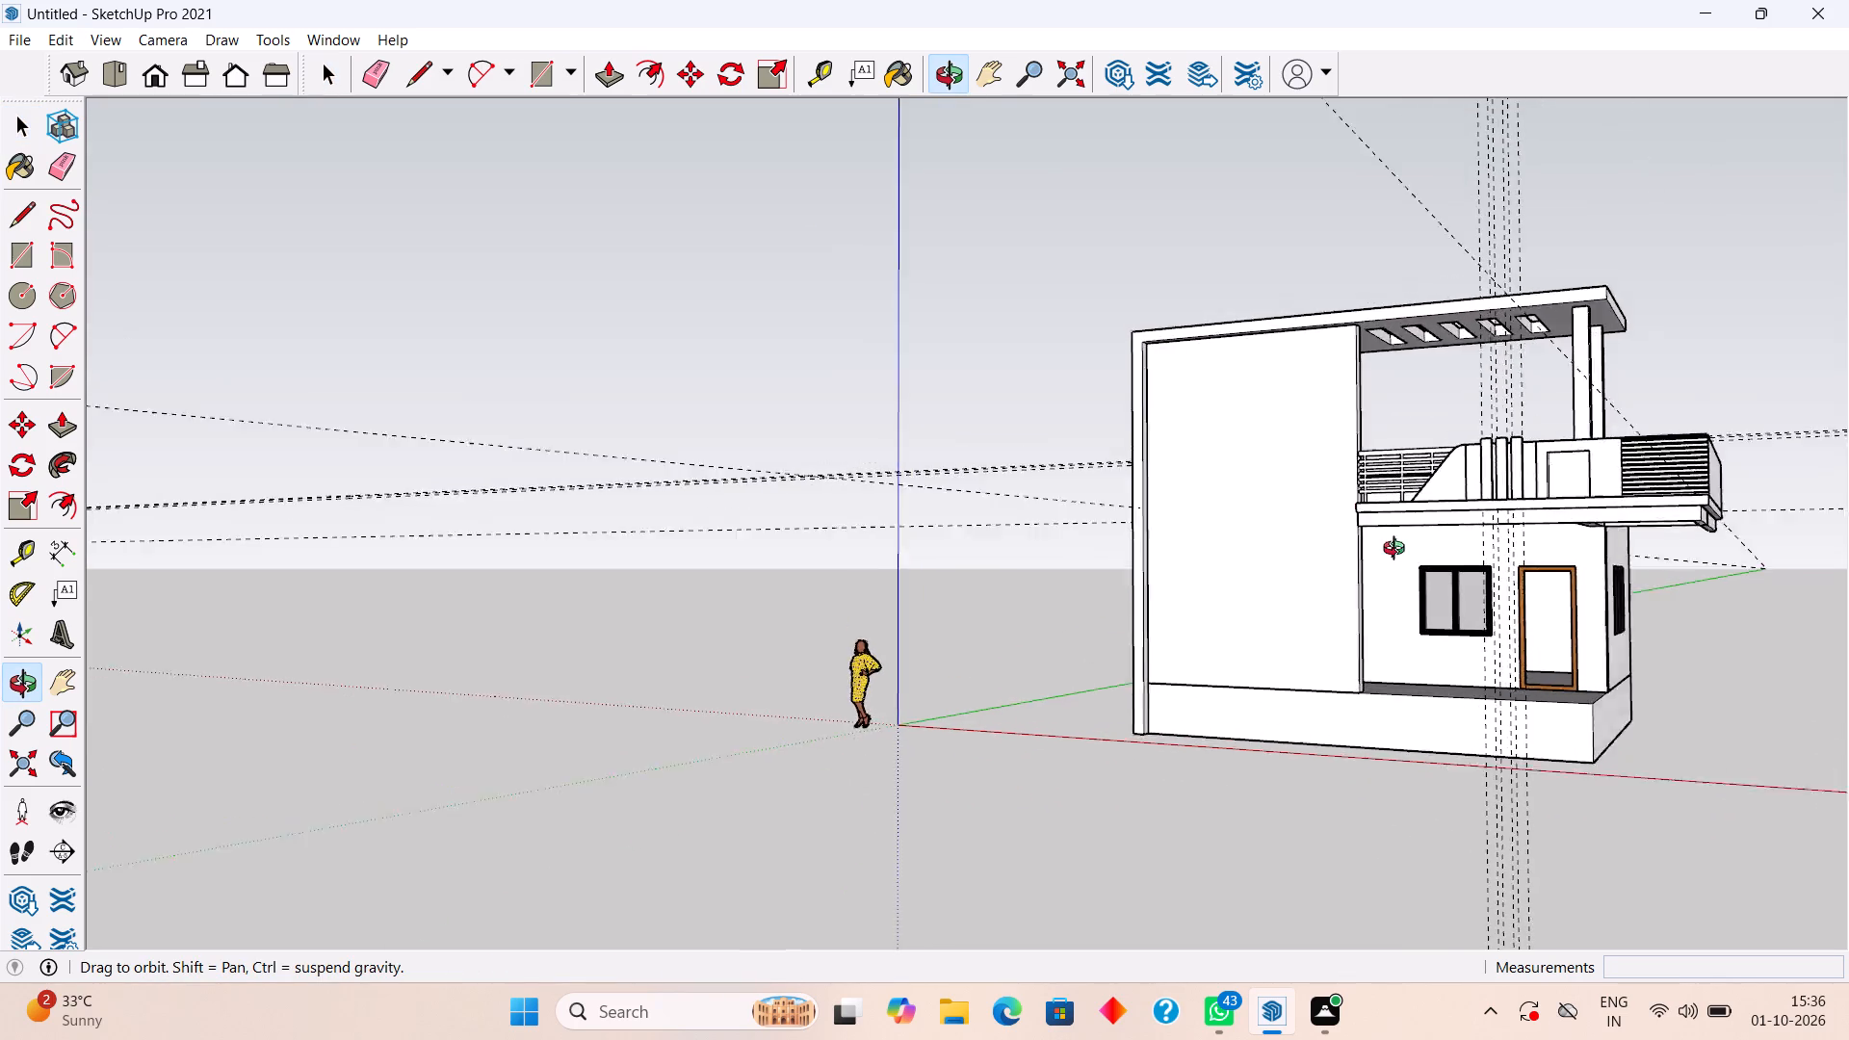
pyautogui.moveTo(1398, 551); pyautogui.dragTo(1350, 590, button='middle')
pyautogui.scroll(-1, 1292, 529)
pyautogui.click(1706, 717)
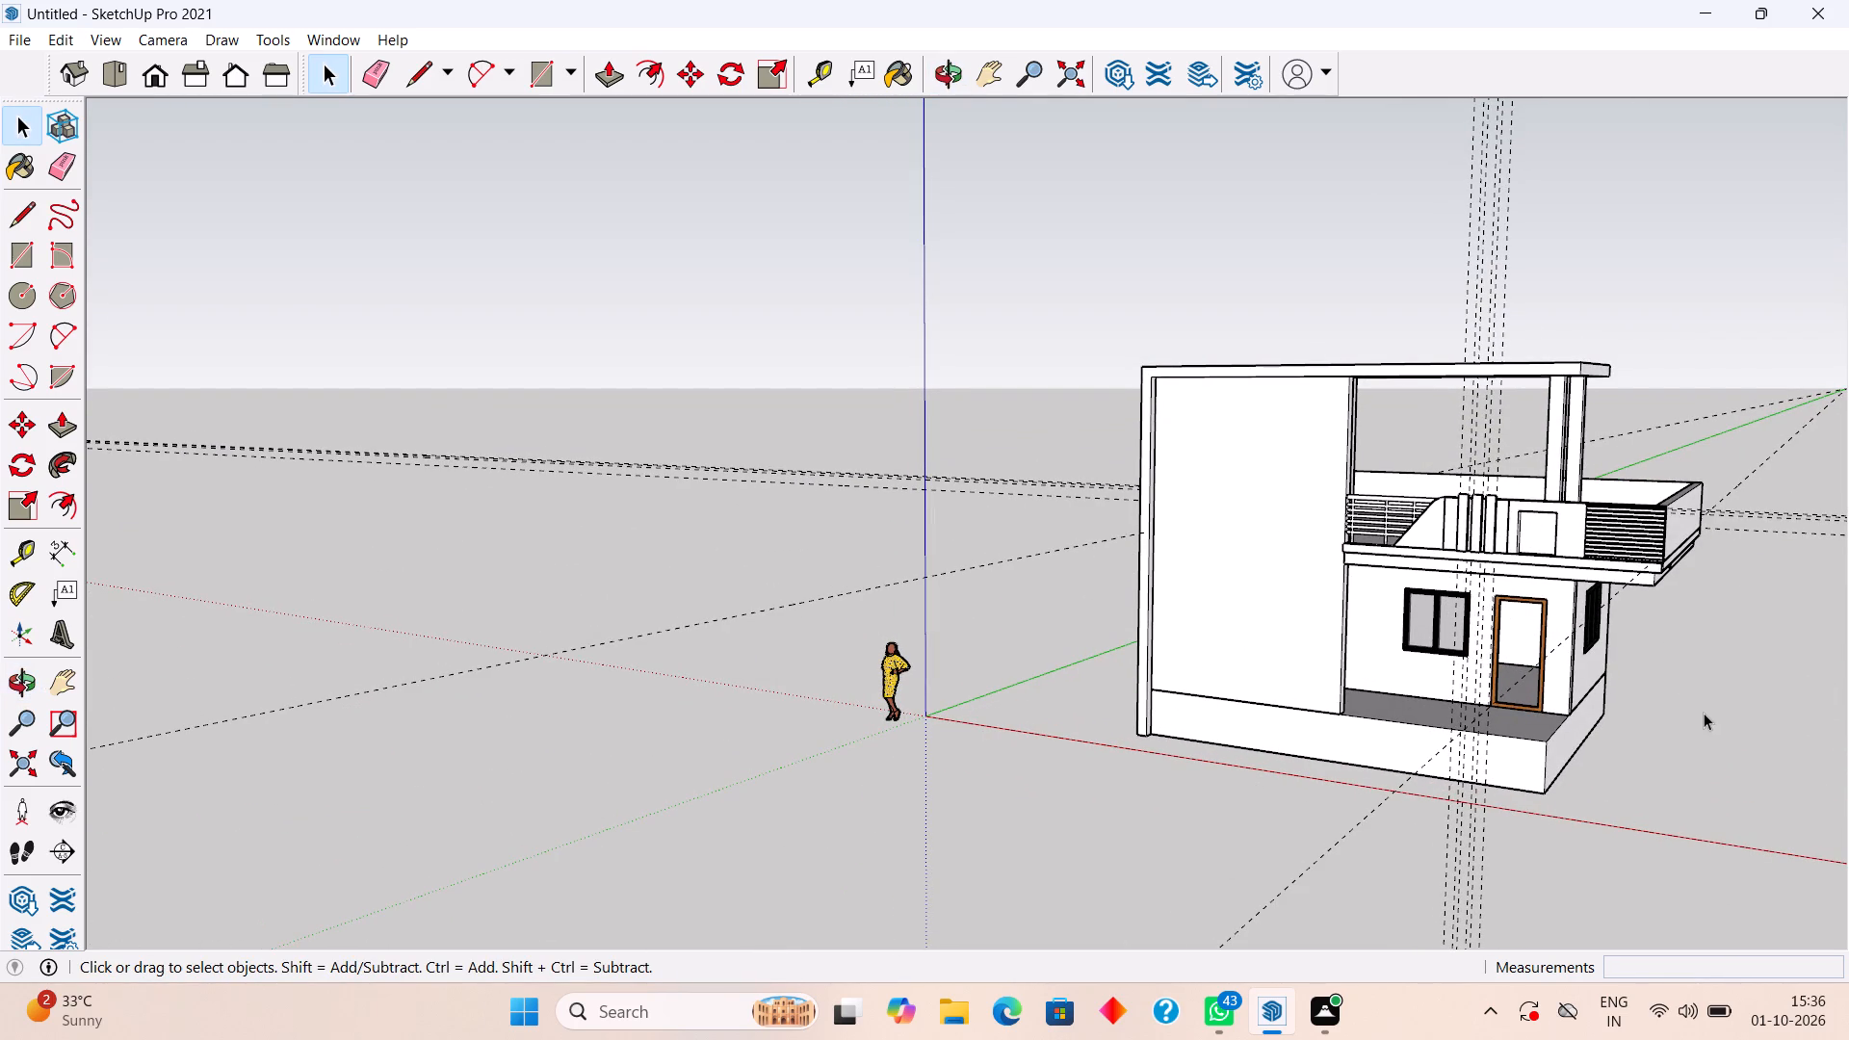
pyautogui.moveTo(1610, 630); pyautogui.dragTo(1787, 594, button='middle')
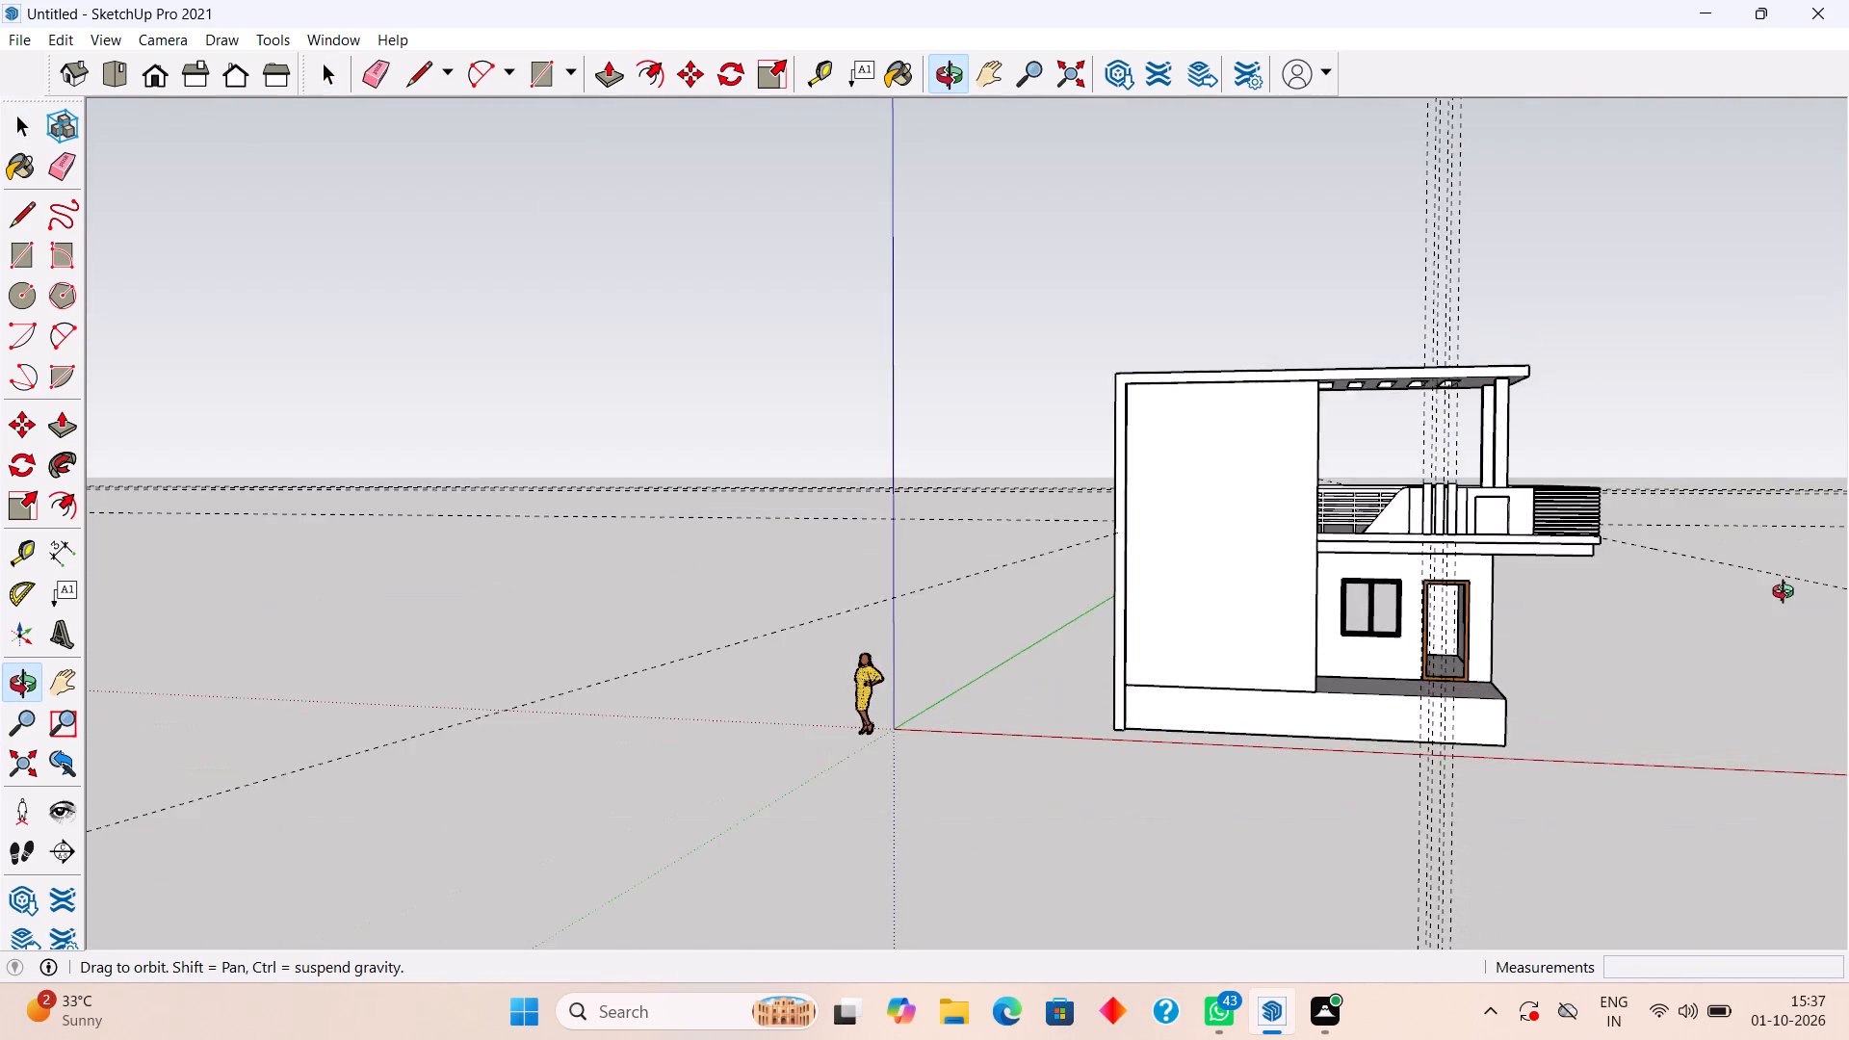
pyautogui.moveTo(1787, 594); pyautogui.dragTo(1745, 684, button='middle')
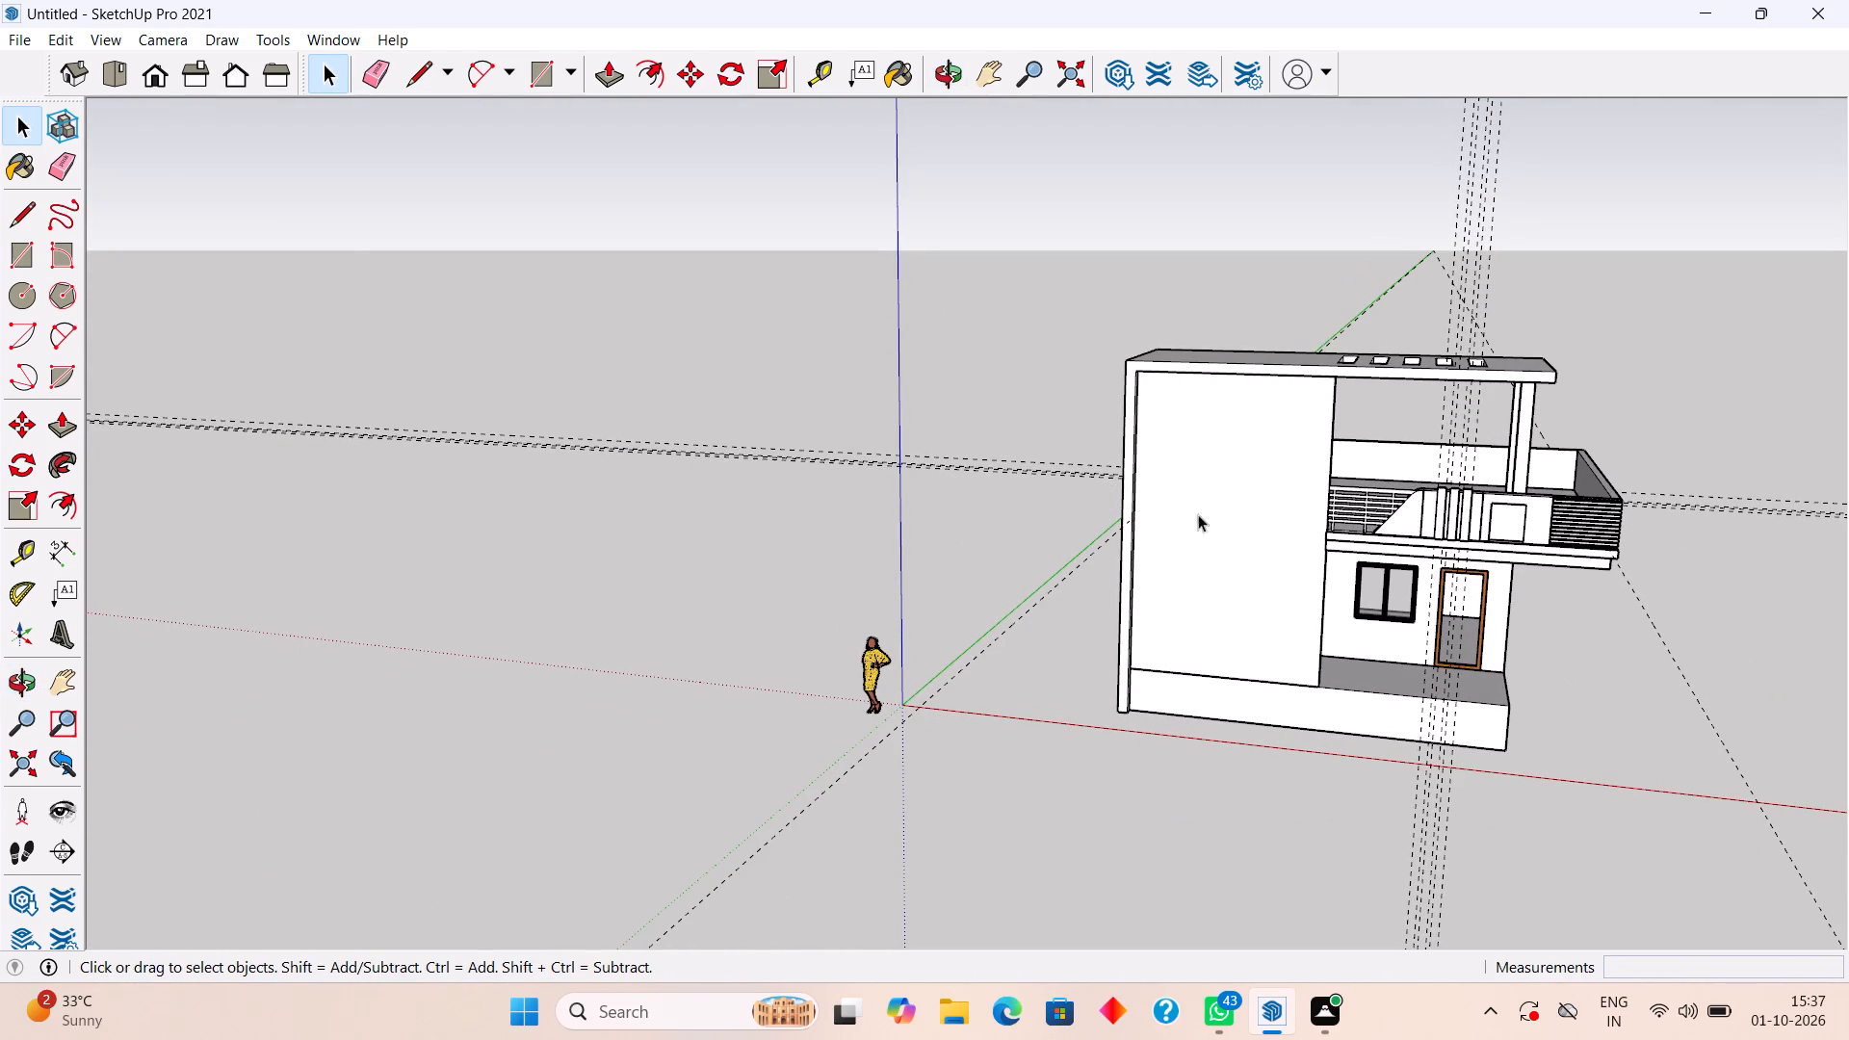
# Delete all construction guides from the model.
pyautogui.click(54, 43)
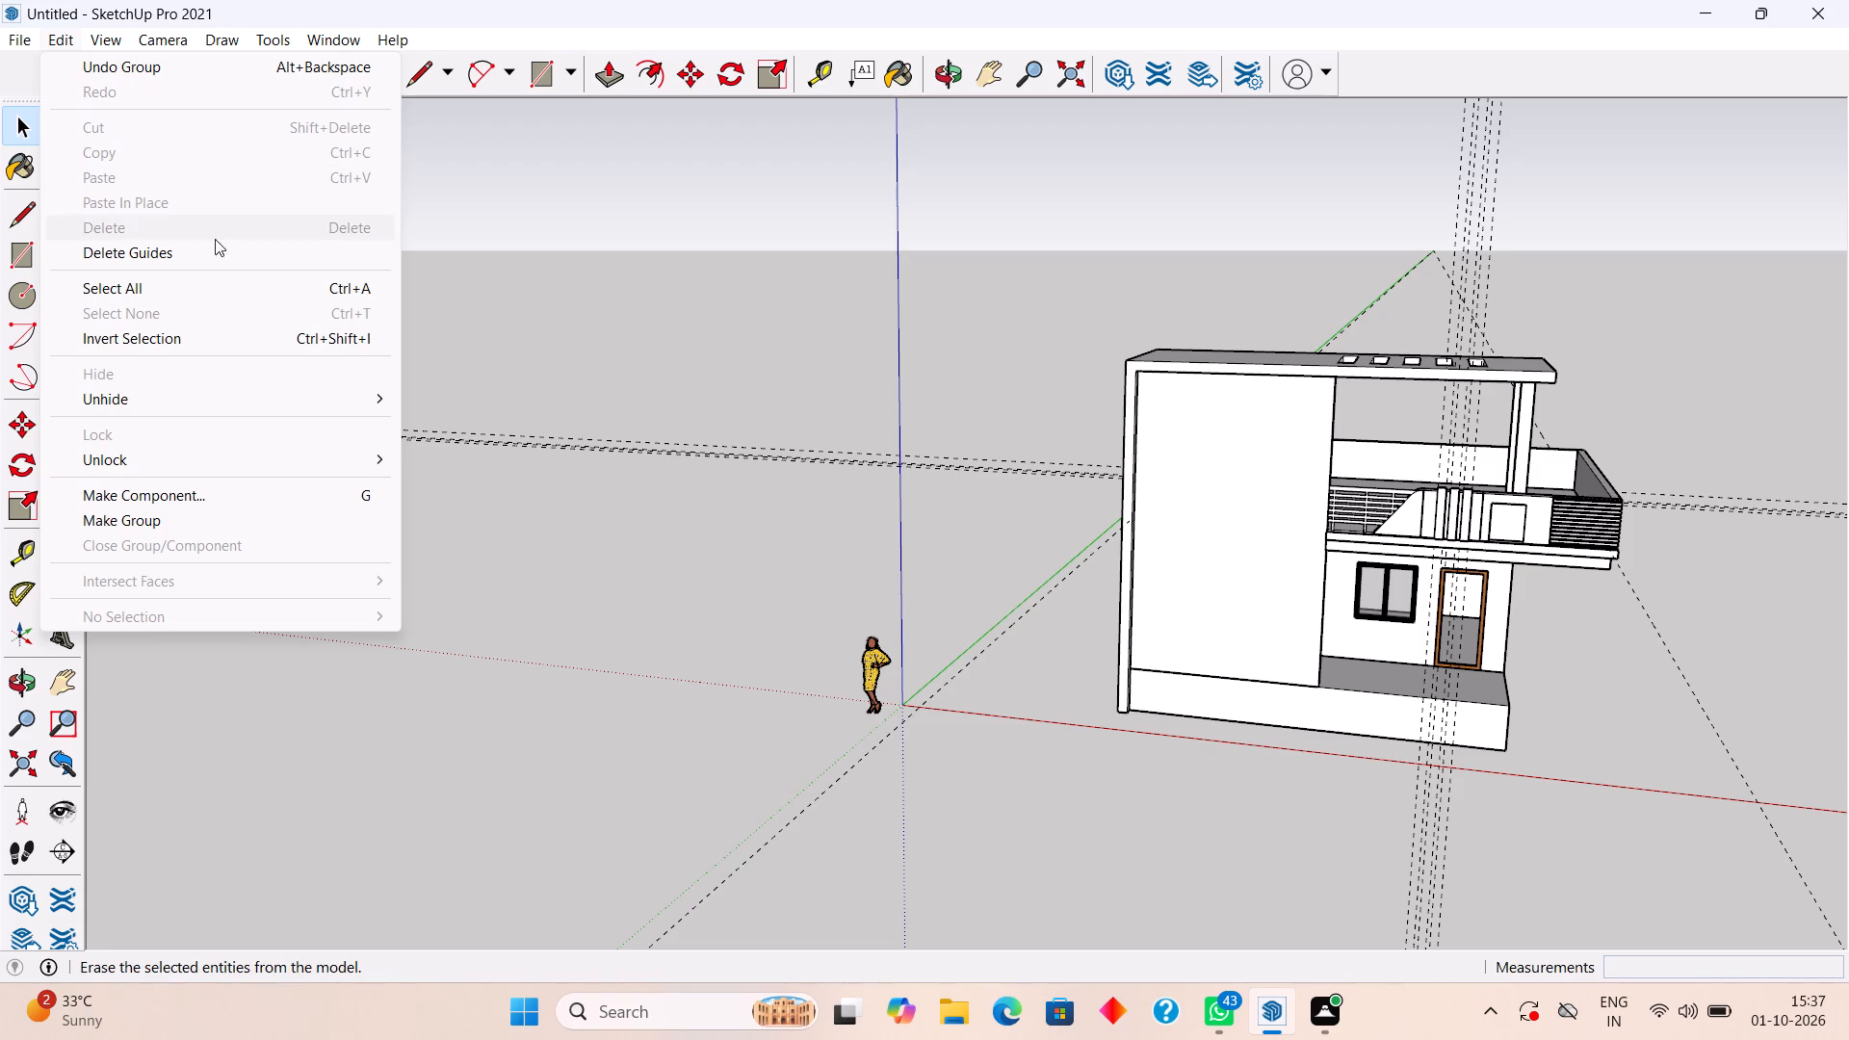
pyautogui.click(224, 255)
# Examine the front elevation, balcony railing and slab overhang from below, above and the side.
pyautogui.moveTo(1591, 610); pyautogui.dragTo(1591, 497, button='middle')
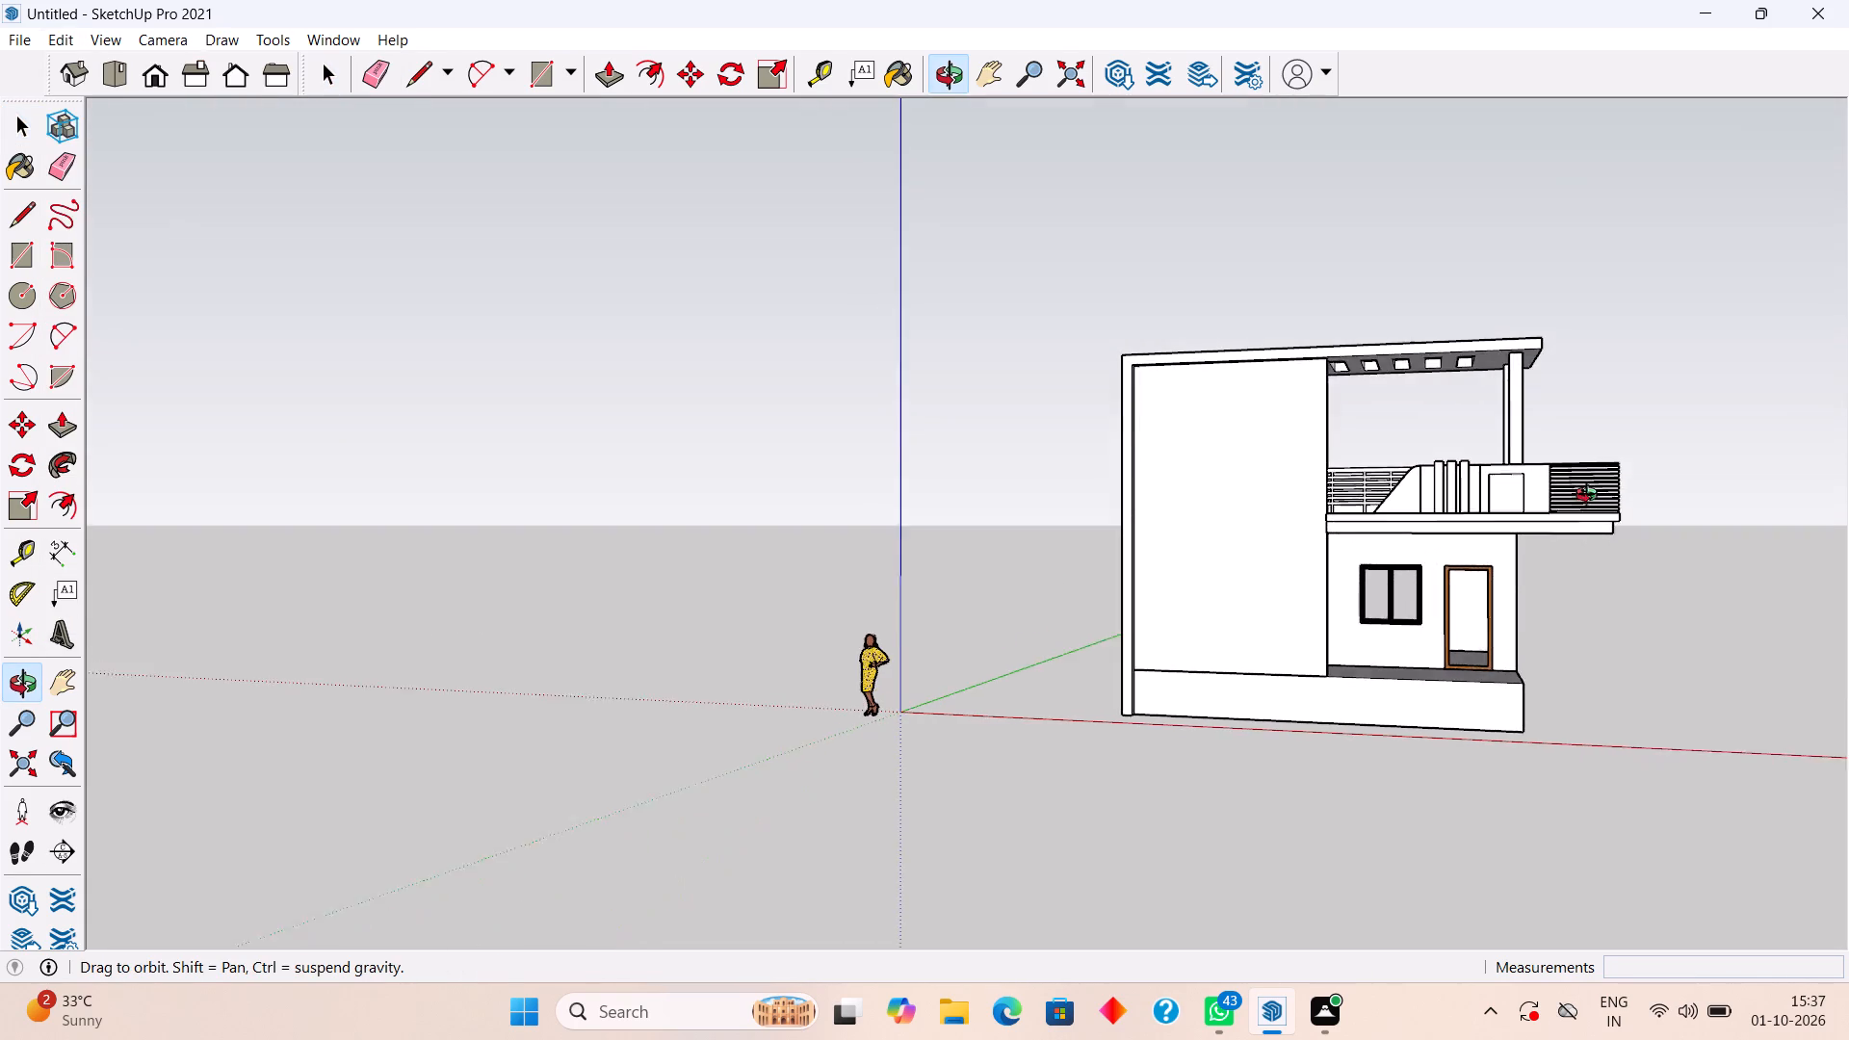
pyautogui.moveTo(1591, 497); pyautogui.dragTo(1667, 478, button='middle')
pyautogui.scroll(11, 1618, 521)
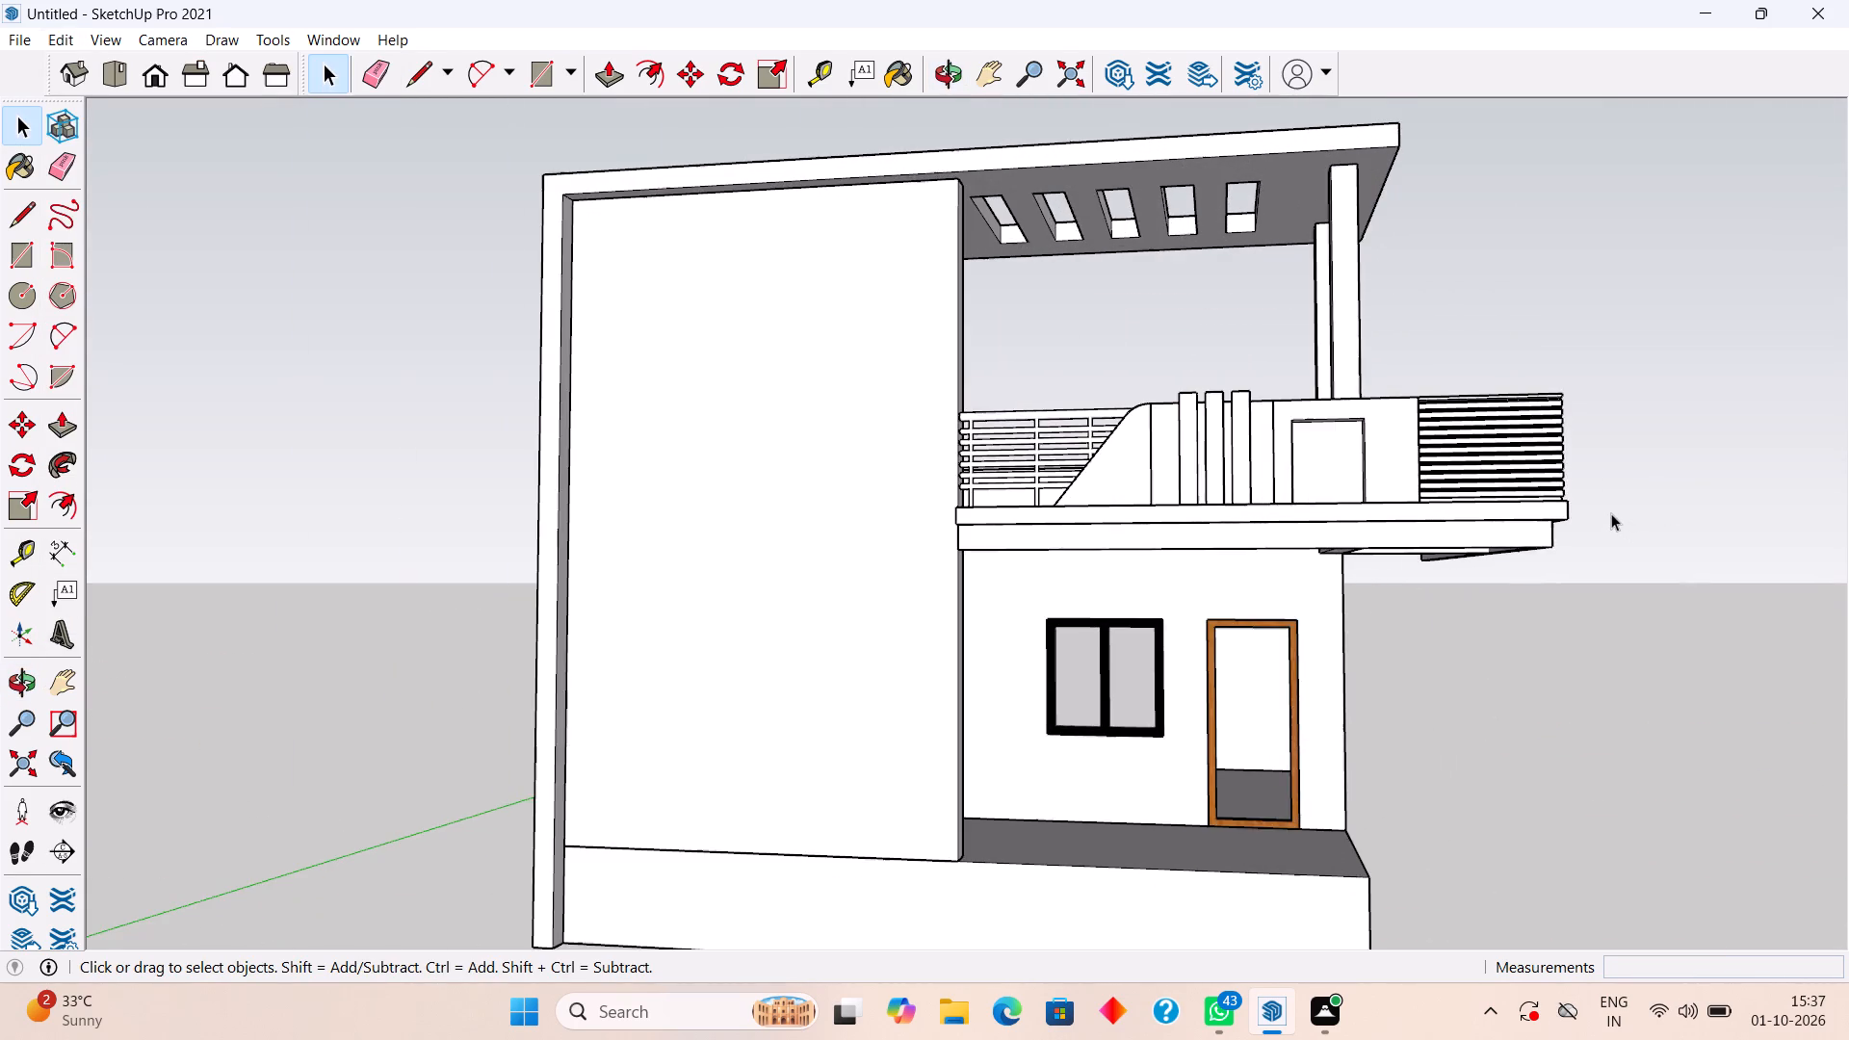
pyautogui.moveTo(1445, 527); pyautogui.dragTo(1379, 687, button='middle')
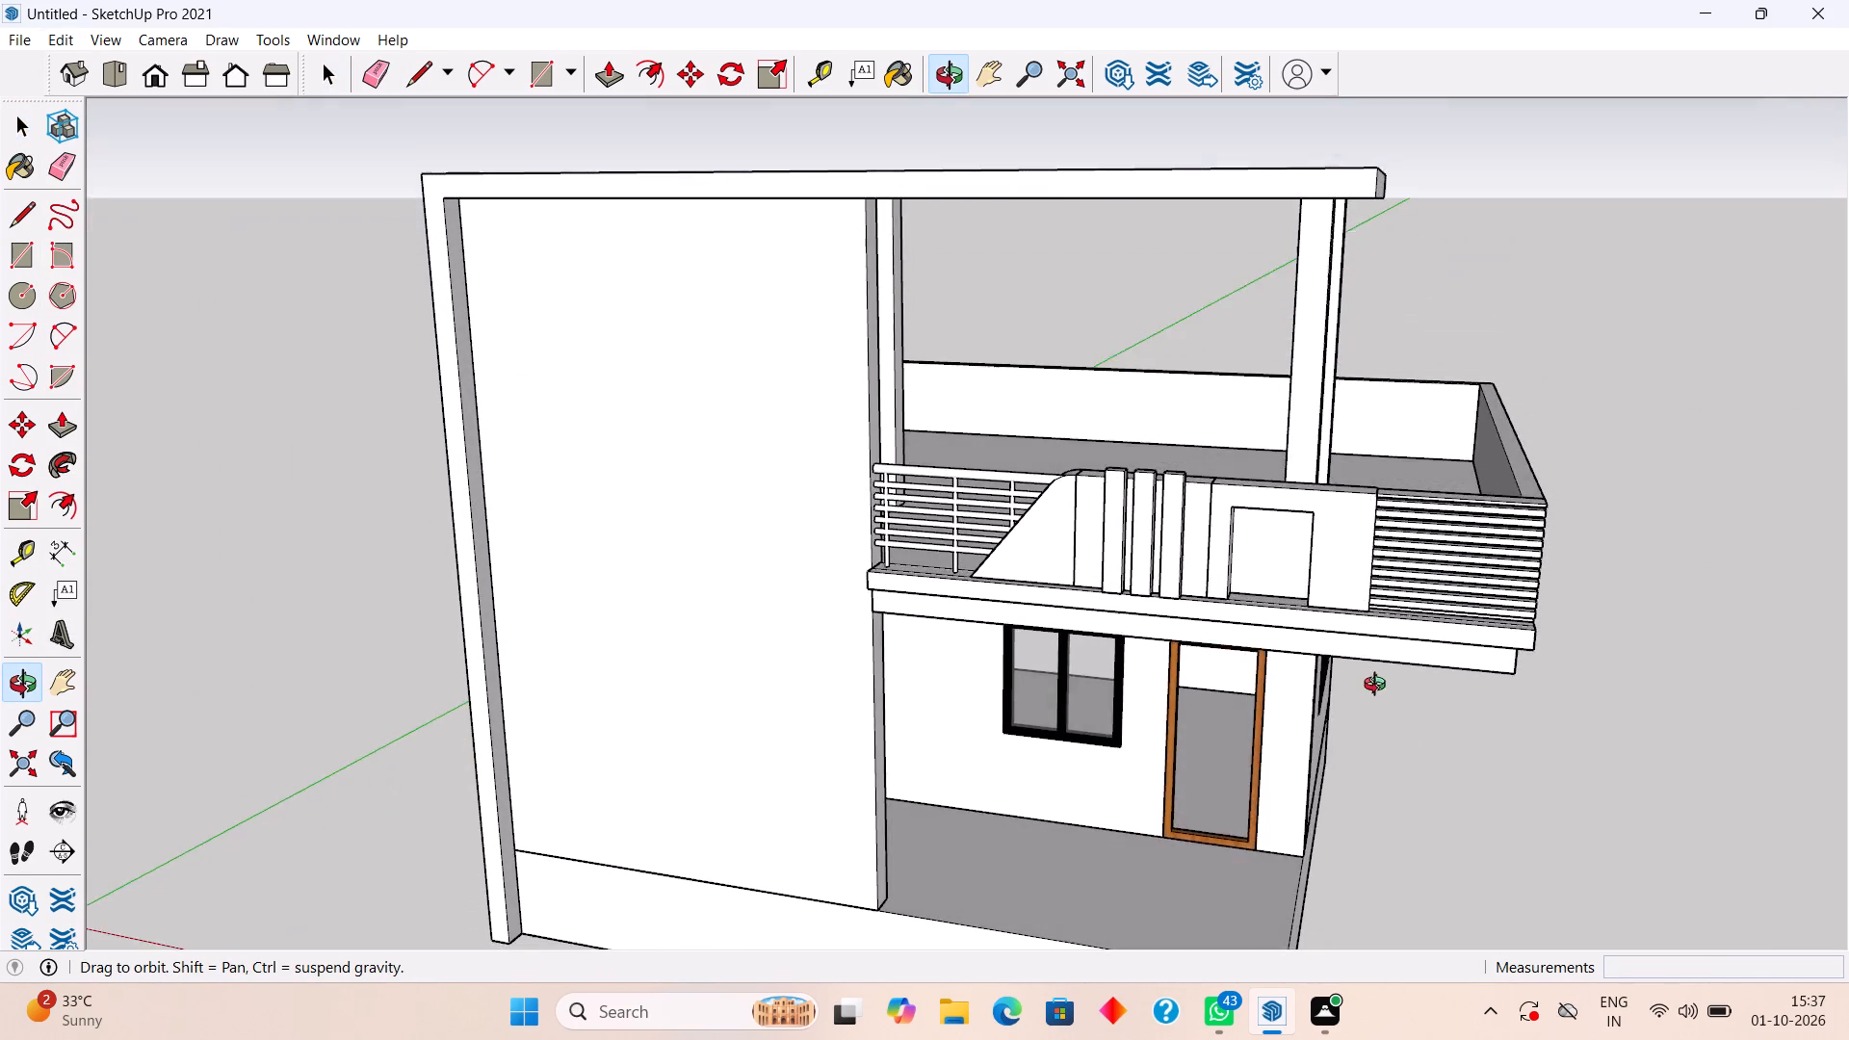
pyautogui.moveTo(1379, 687); pyautogui.dragTo(1362, 656, button='middle')
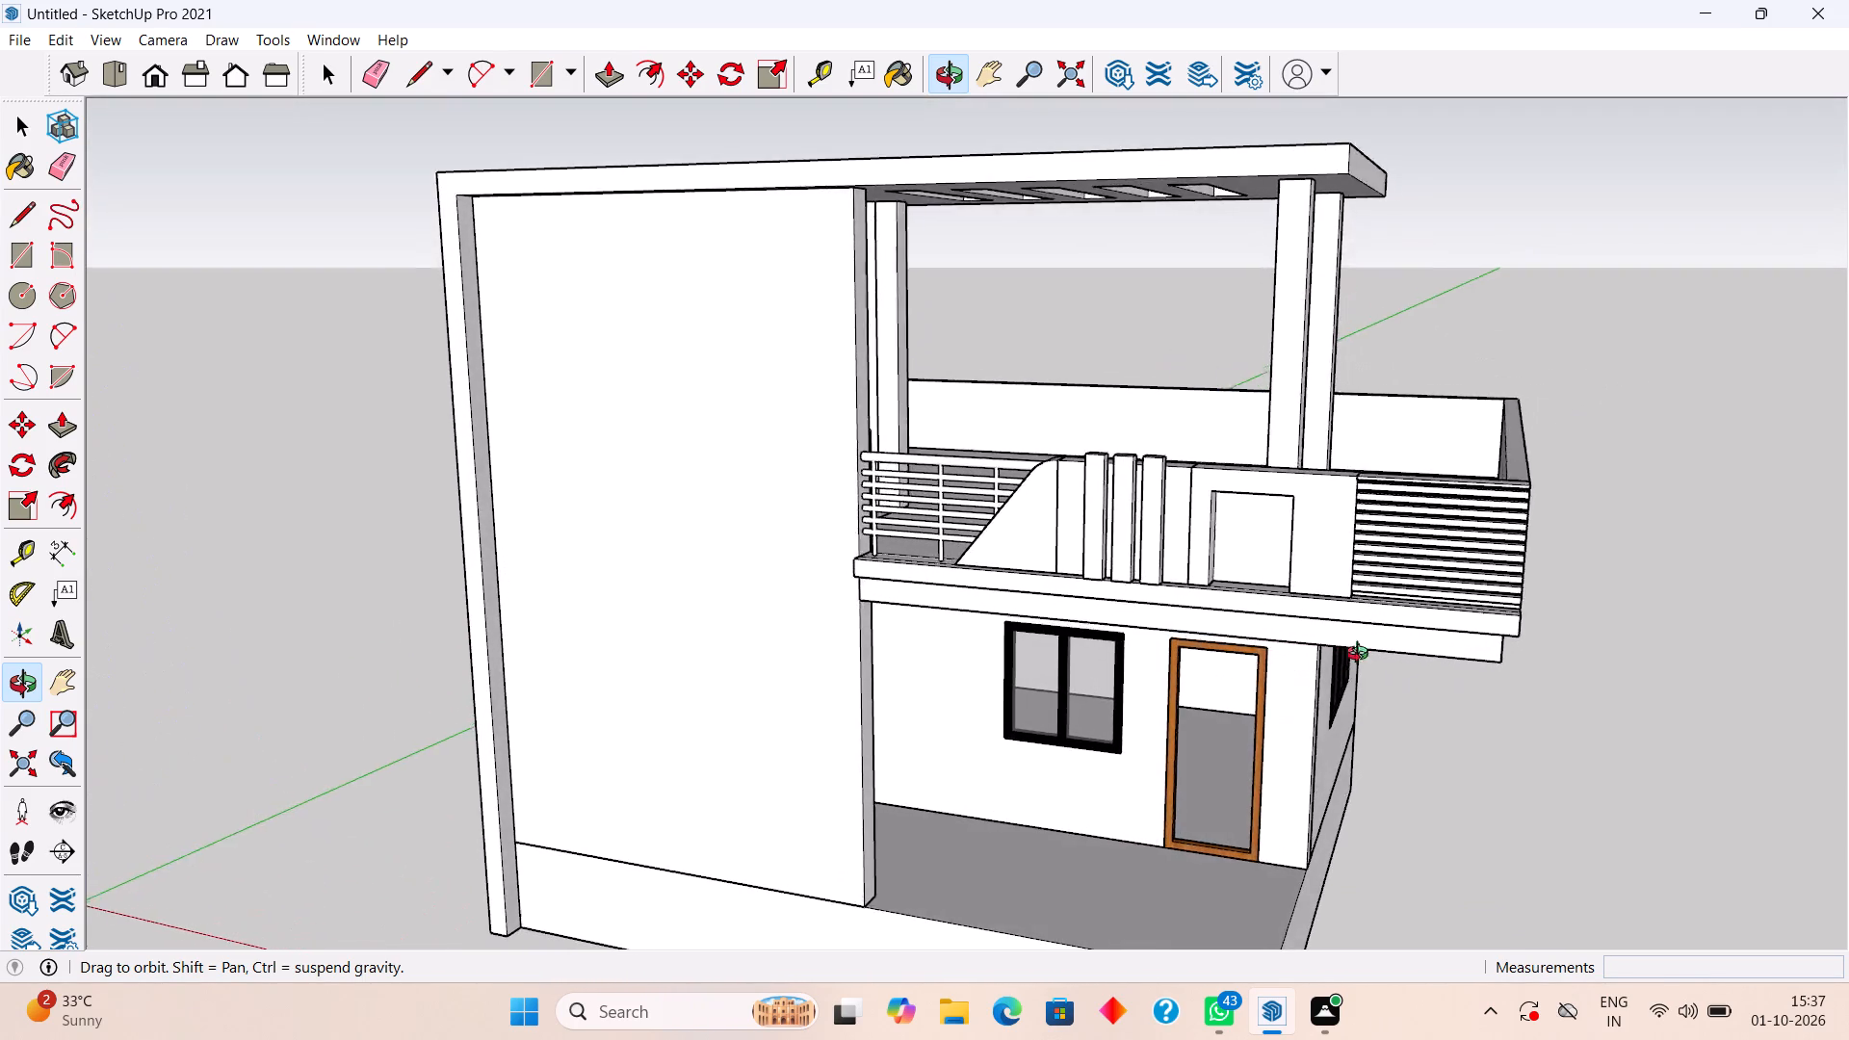
pyautogui.moveTo(1362, 656); pyautogui.dragTo(1366, 660, button='middle')
pyautogui.scroll(-6, 1366, 660)
pyautogui.moveTo(1371, 765); pyautogui.dragTo(1467, 585, button='middle')
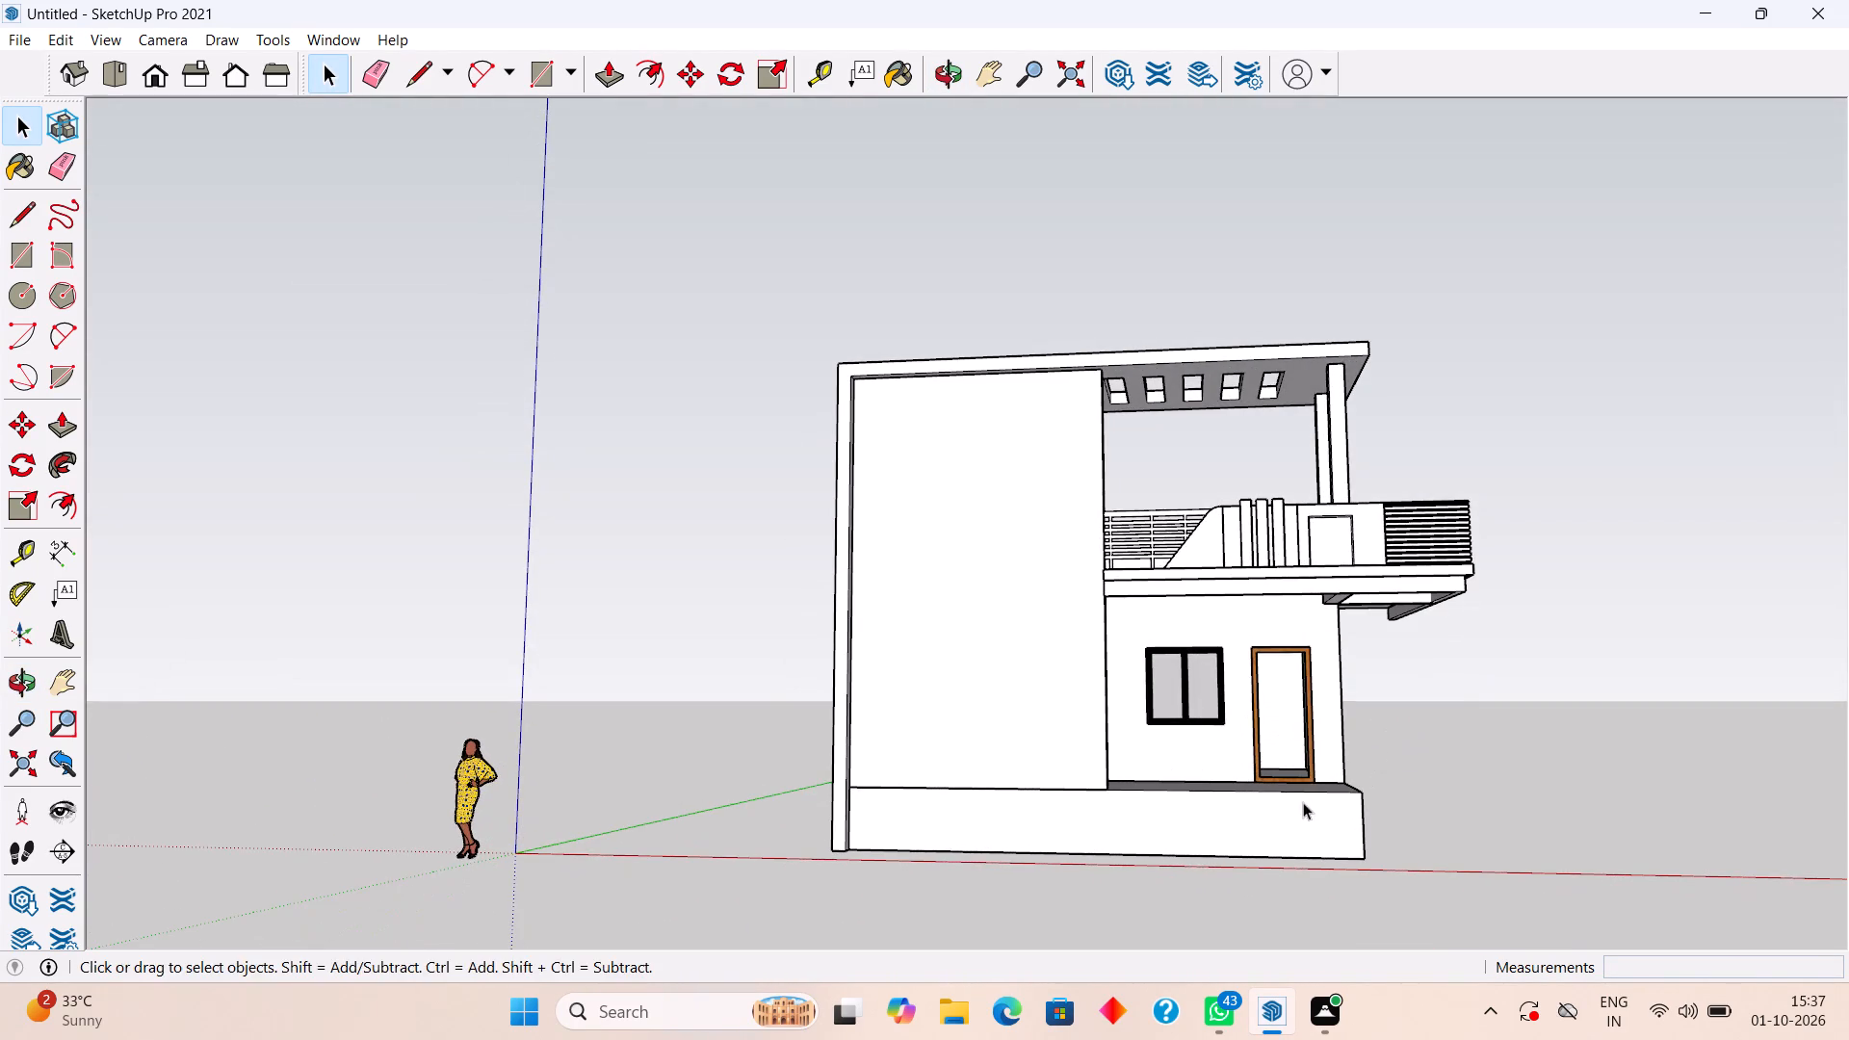
pyautogui.moveTo(1303, 802); pyautogui.dragTo(1467, 793, button='middle')
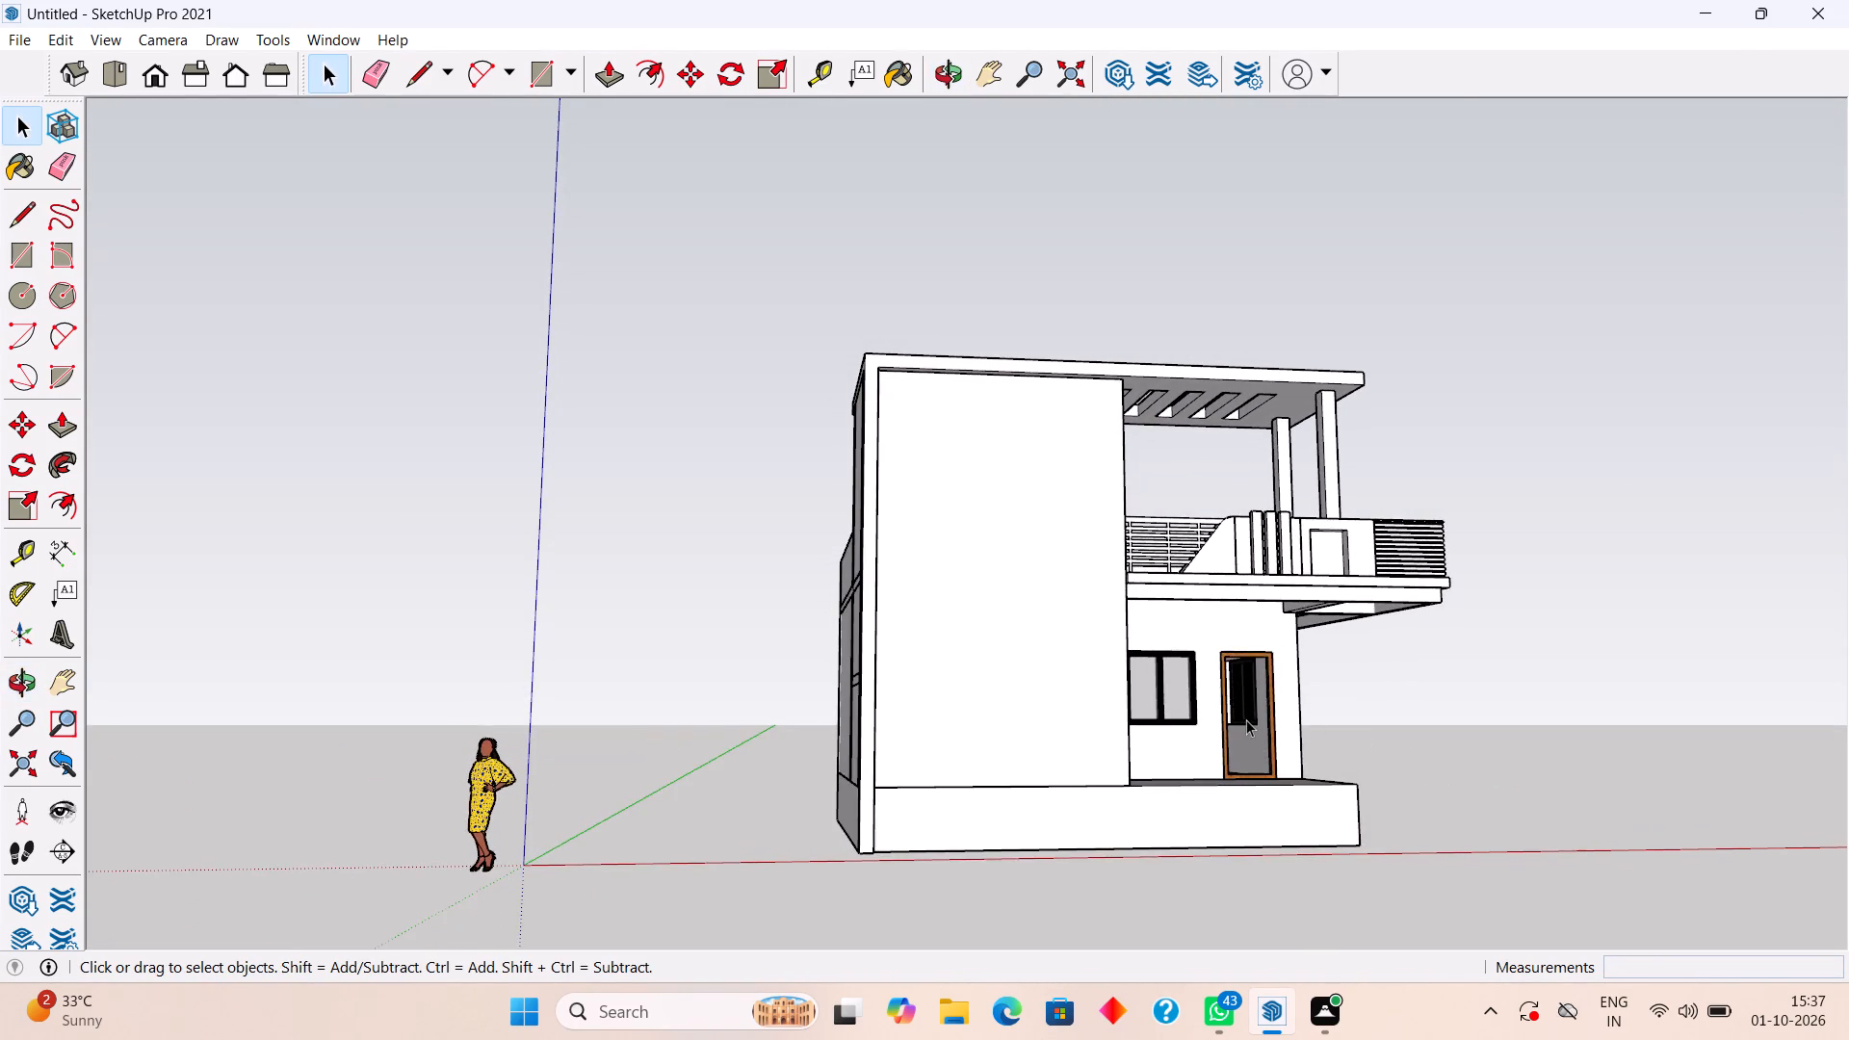
pyautogui.scroll(15, 1246, 719)
pyautogui.scroll(-14, 1248, 692)
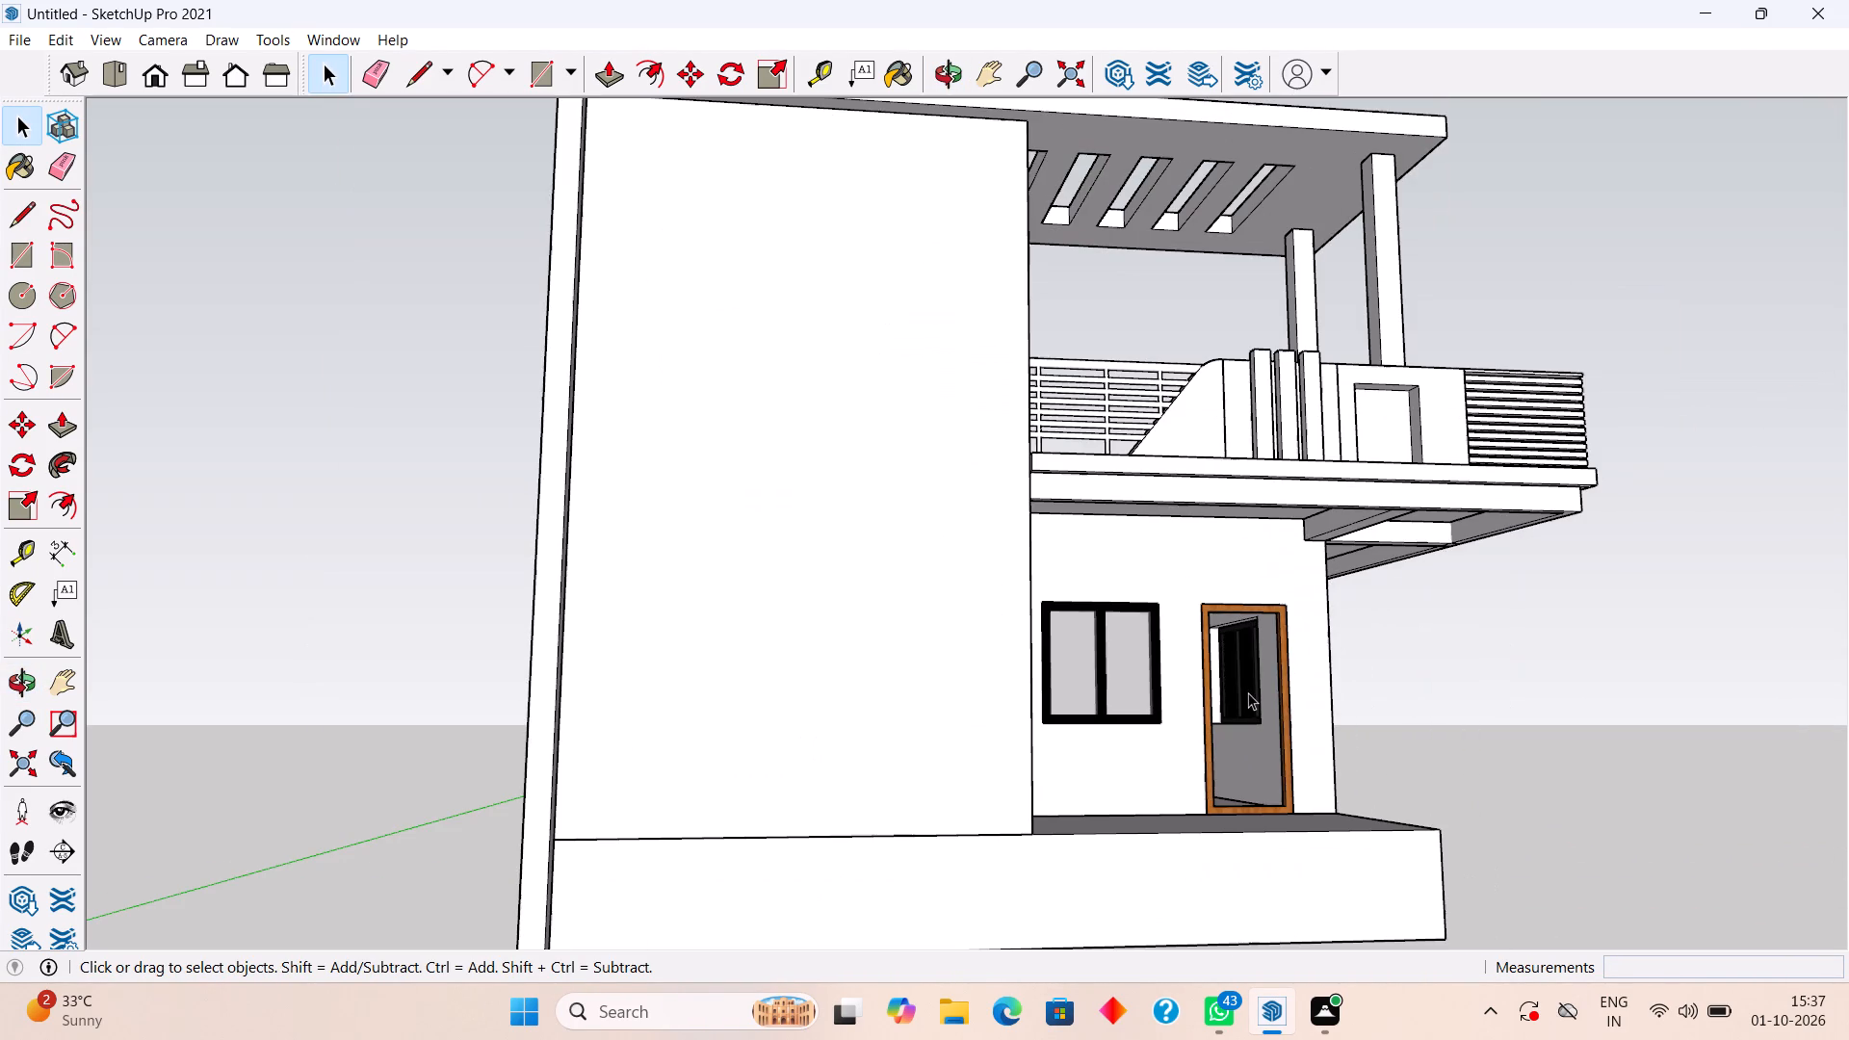
pyautogui.moveTo(1247, 715); pyautogui.dragTo(847, 741, button='middle')
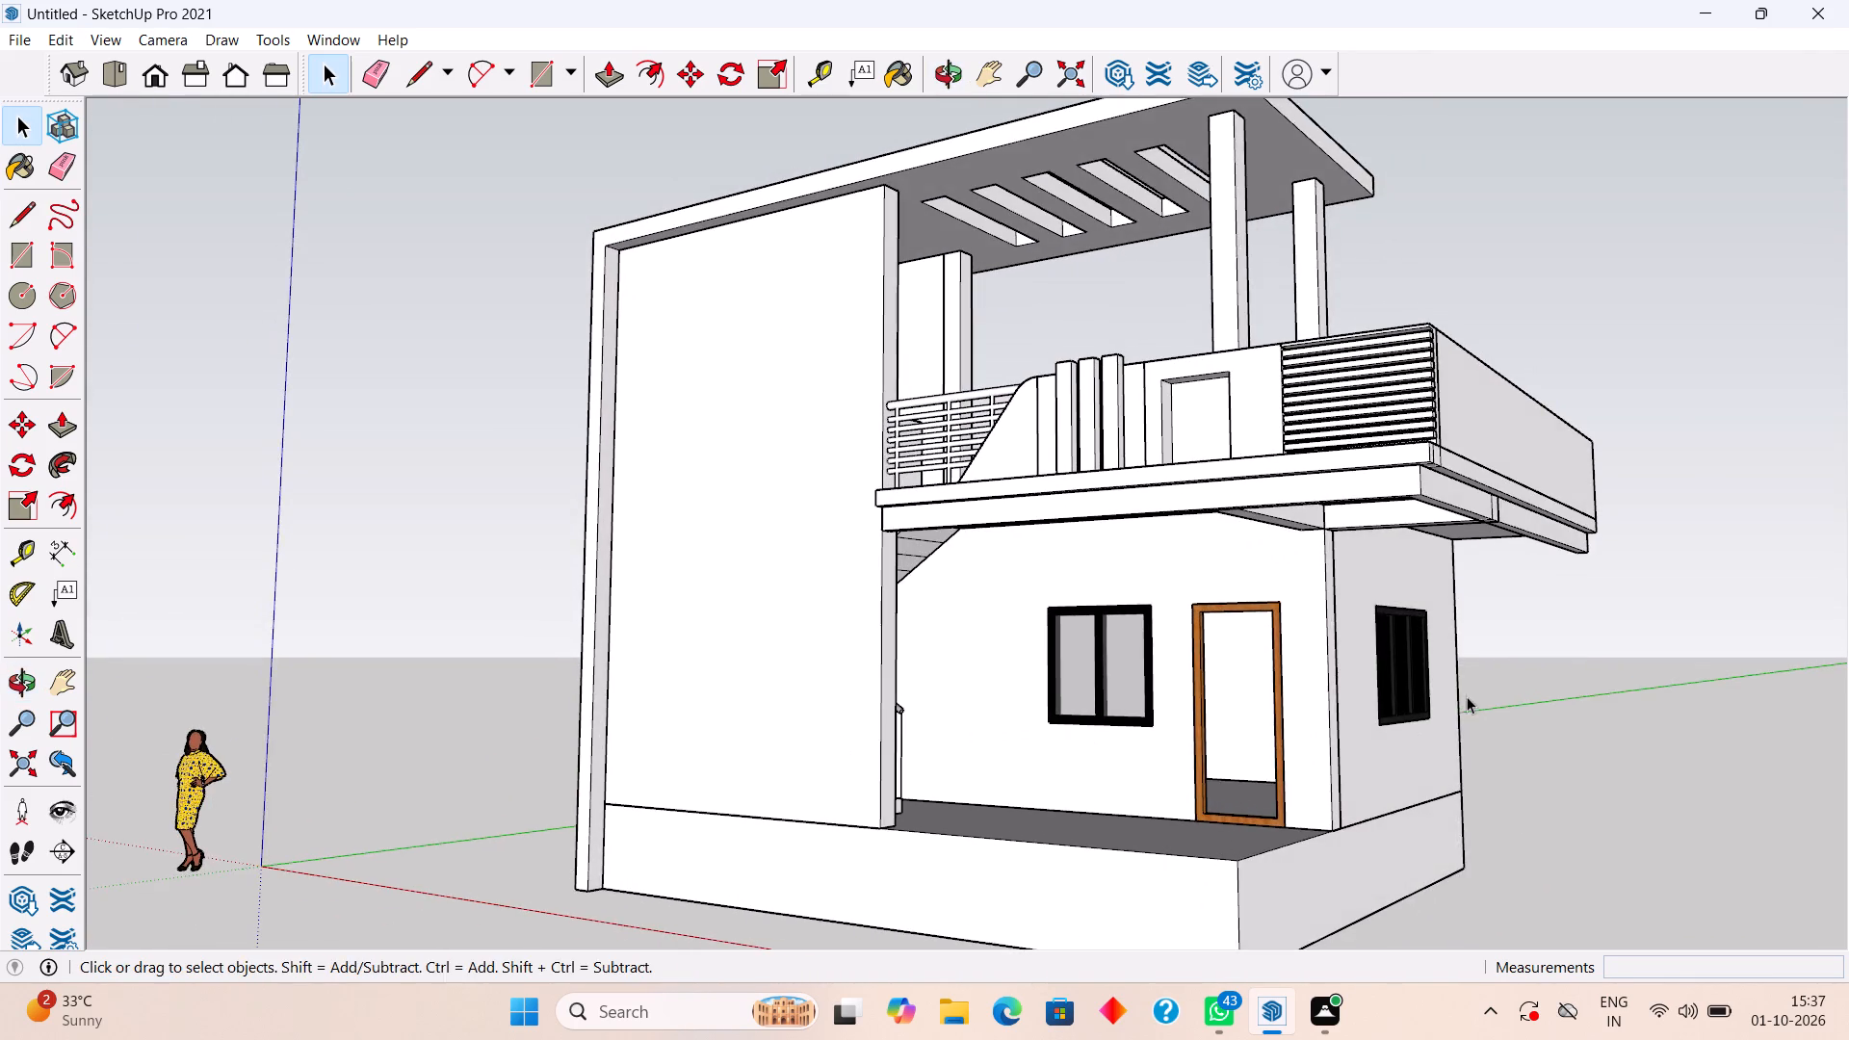
pyautogui.moveTo(1333, 694); pyautogui.dragTo(828, 649, button='middle')
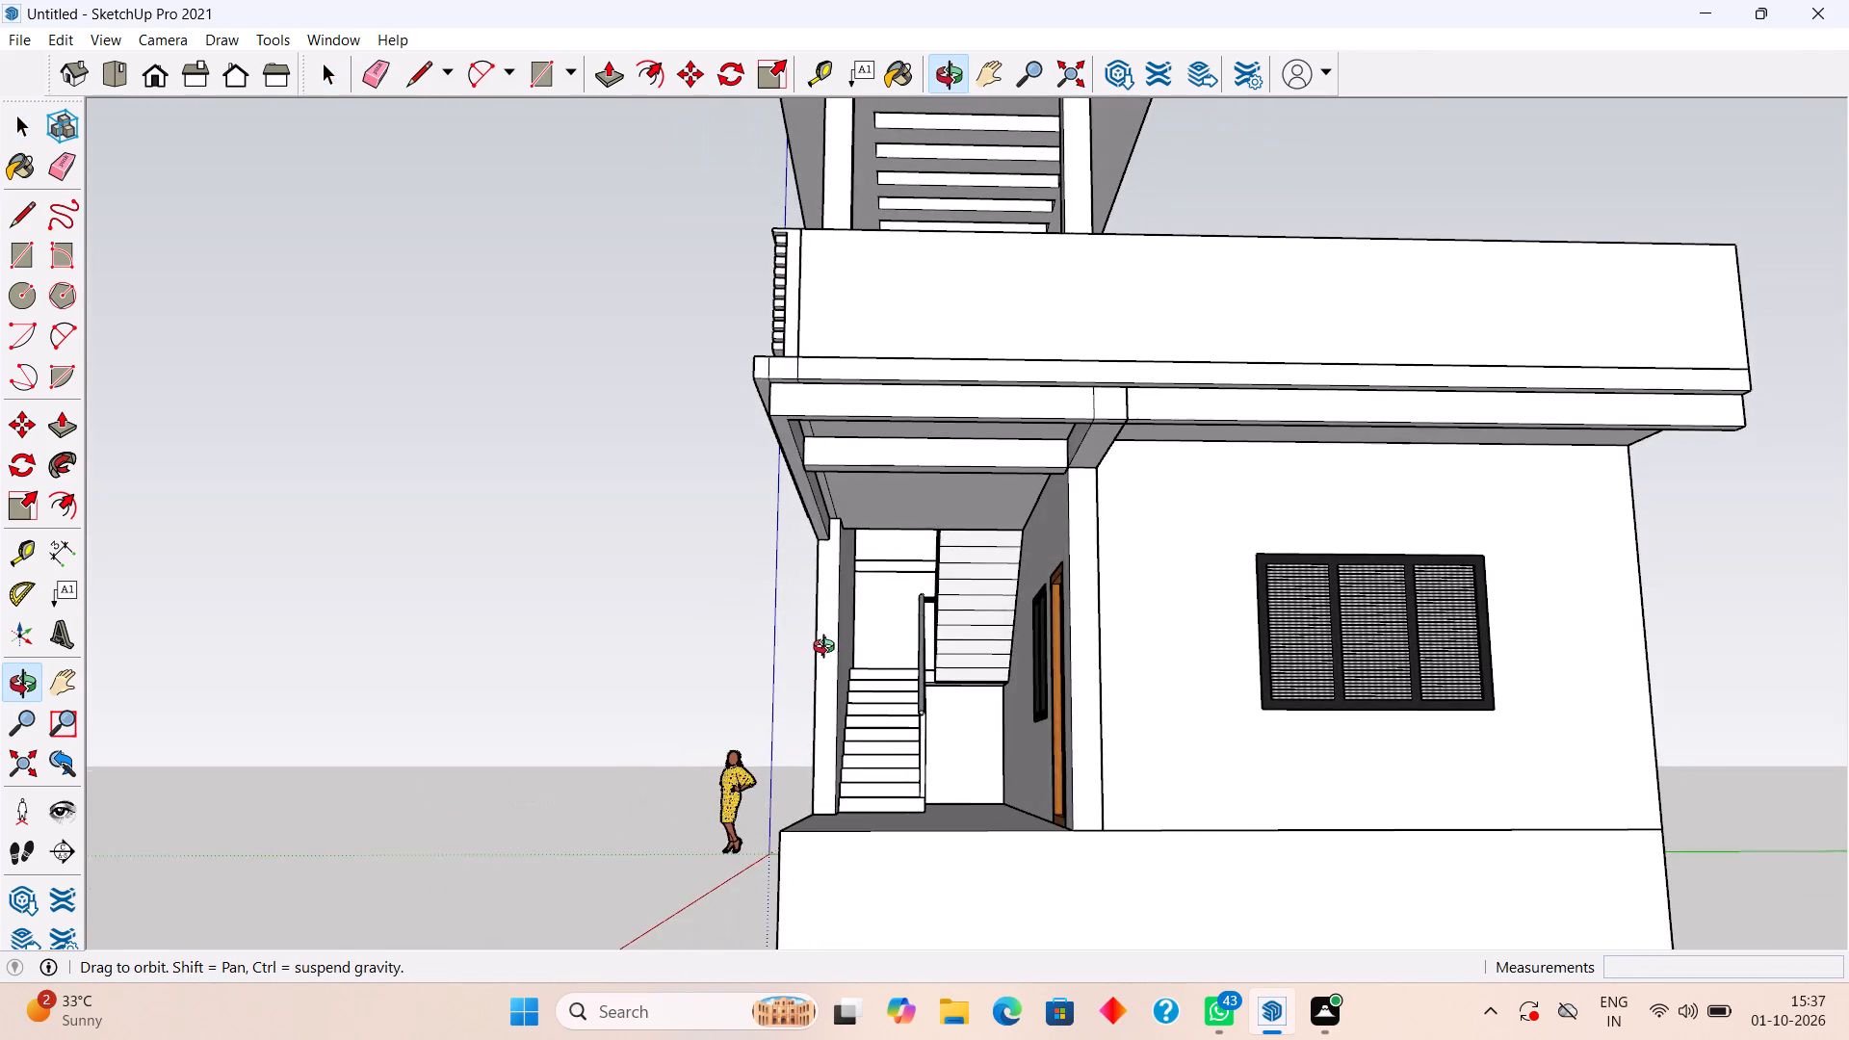
pyautogui.moveTo(828, 649); pyautogui.dragTo(1612, 753, button='middle')
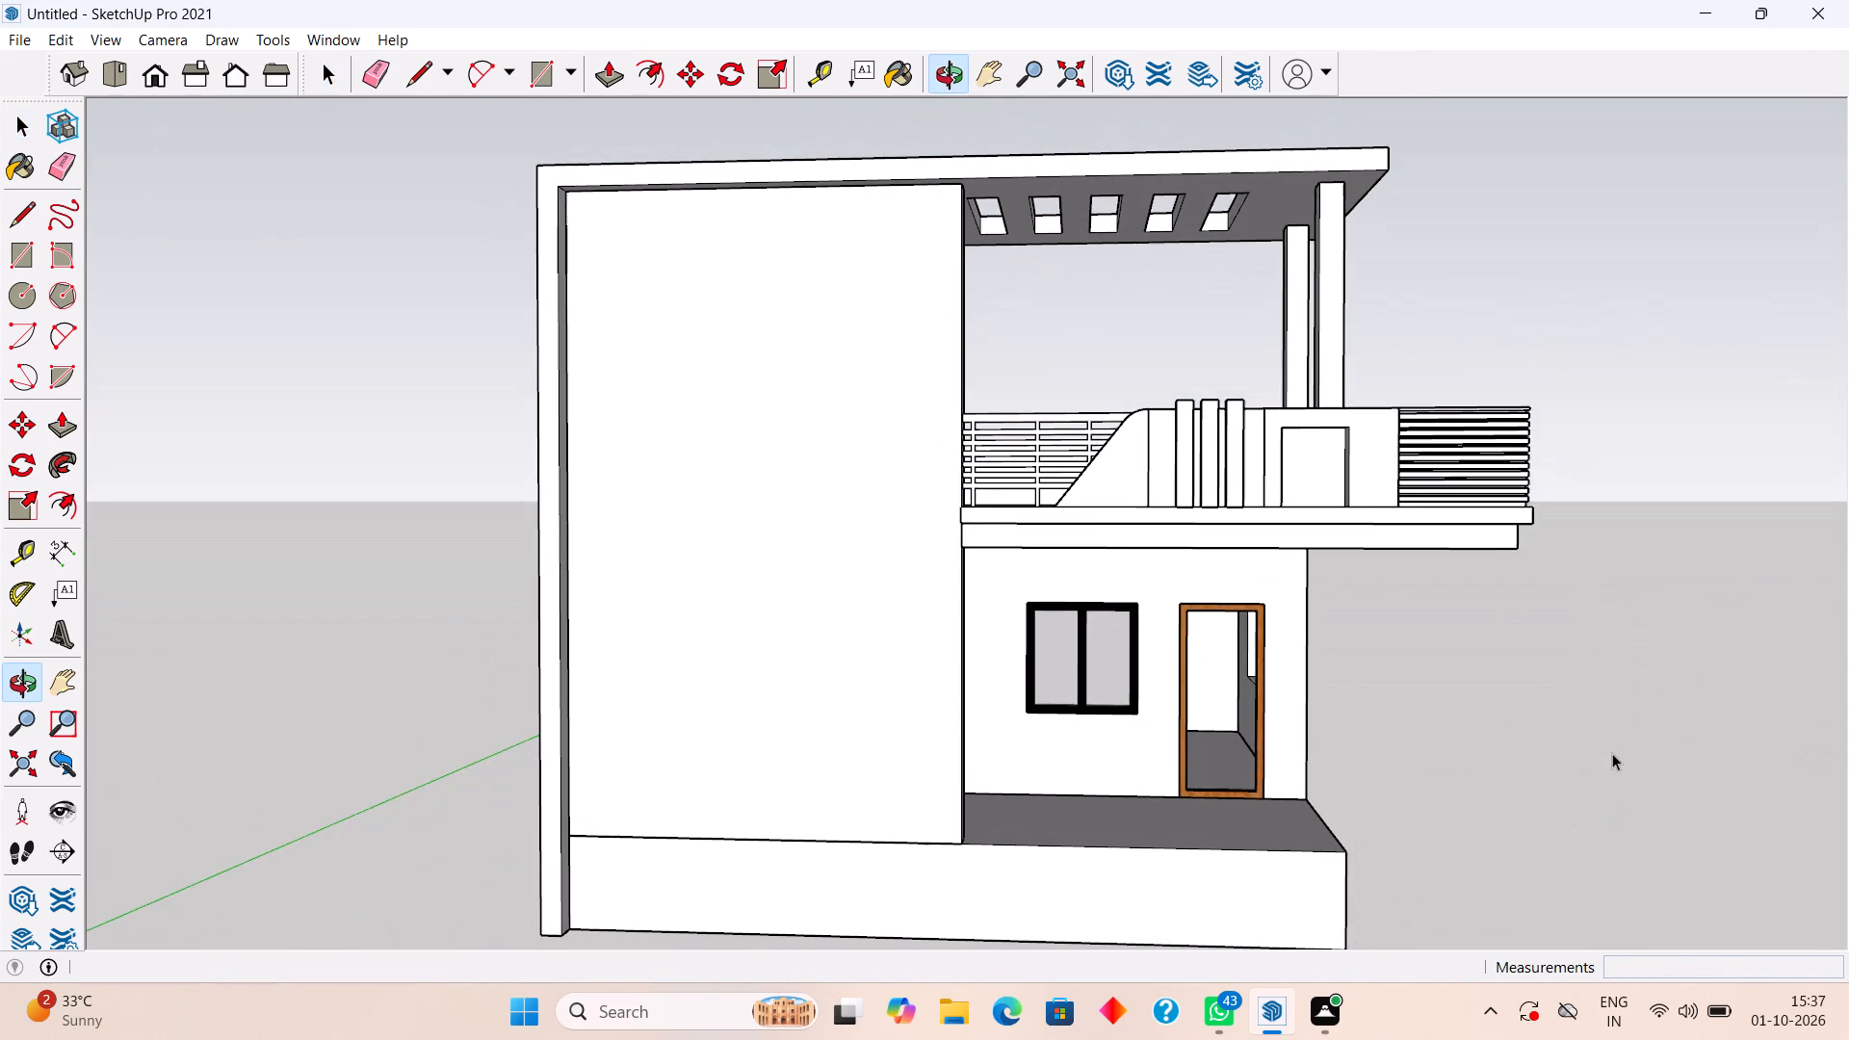
pyautogui.scroll(1, 1612, 753)
pyautogui.scroll(-2, 1613, 752)
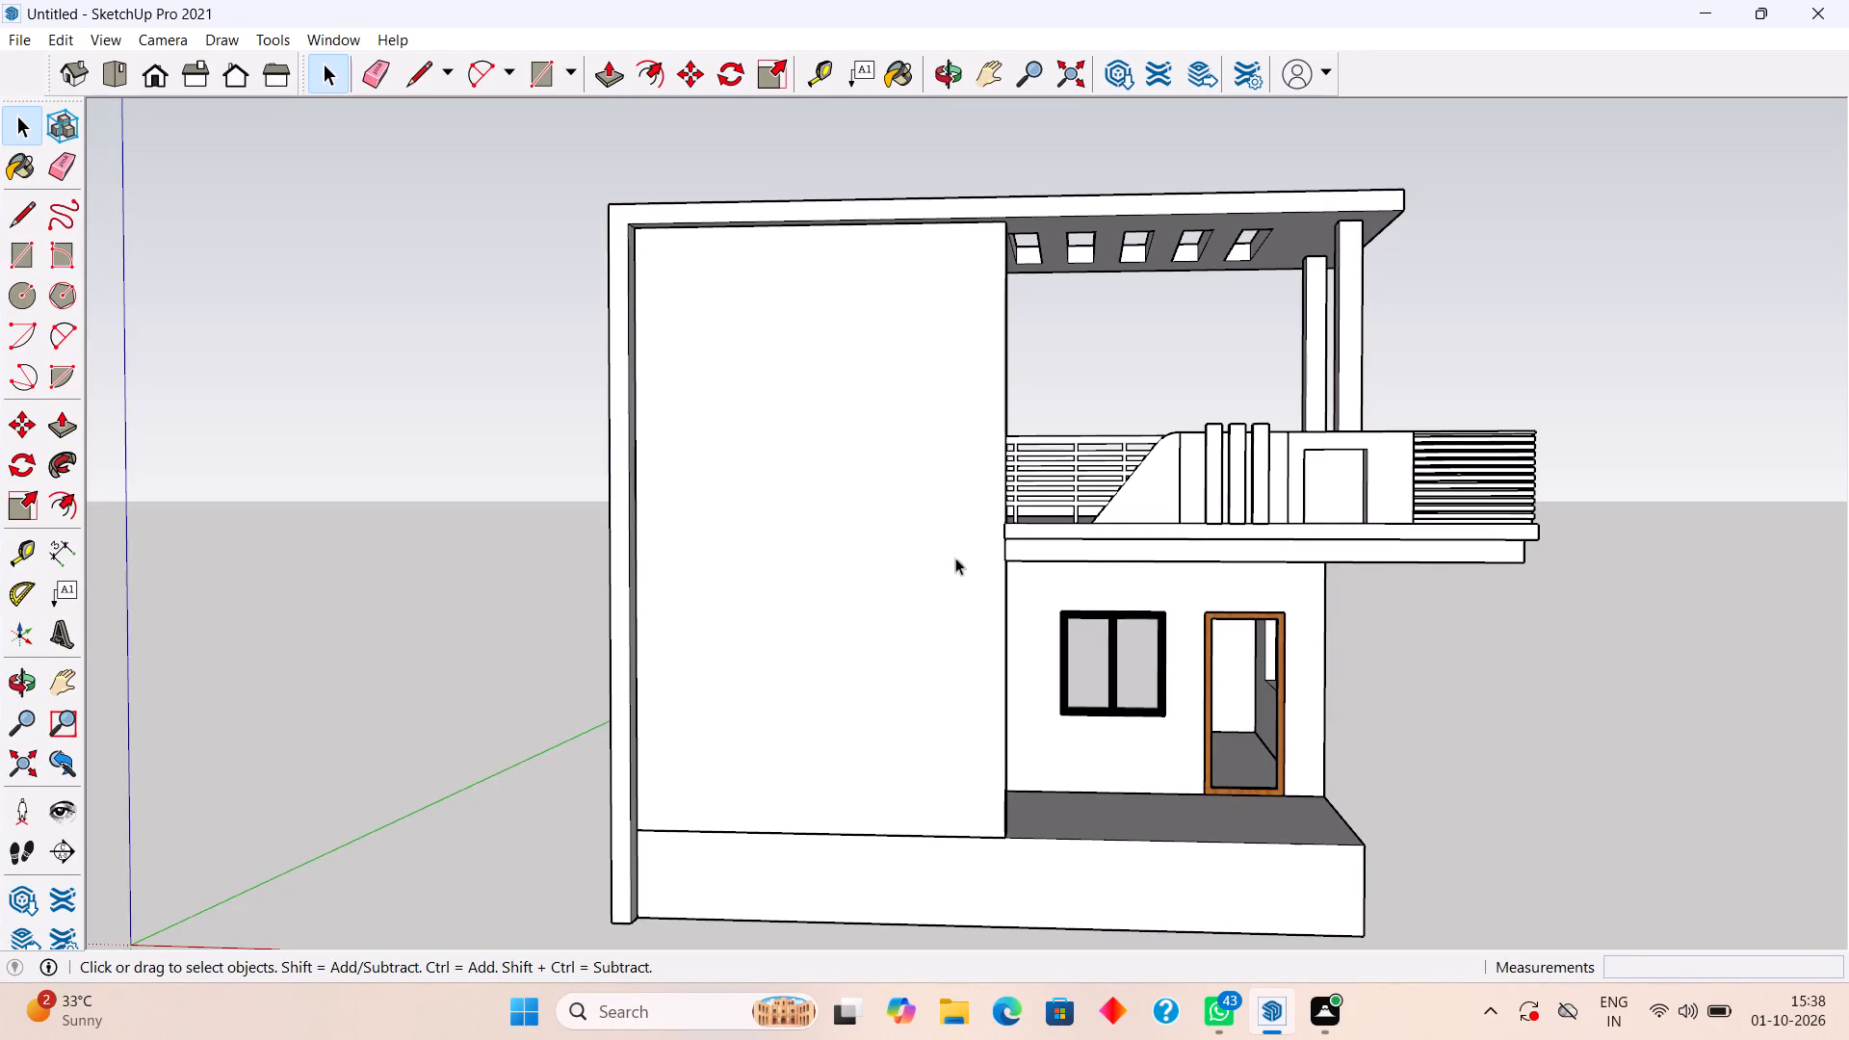
# Place a guide on the slotted roof slab, 8" in from and parallel to its front edge.
pyautogui.moveTo(886, 524); pyautogui.dragTo(912, 716, button='middle')
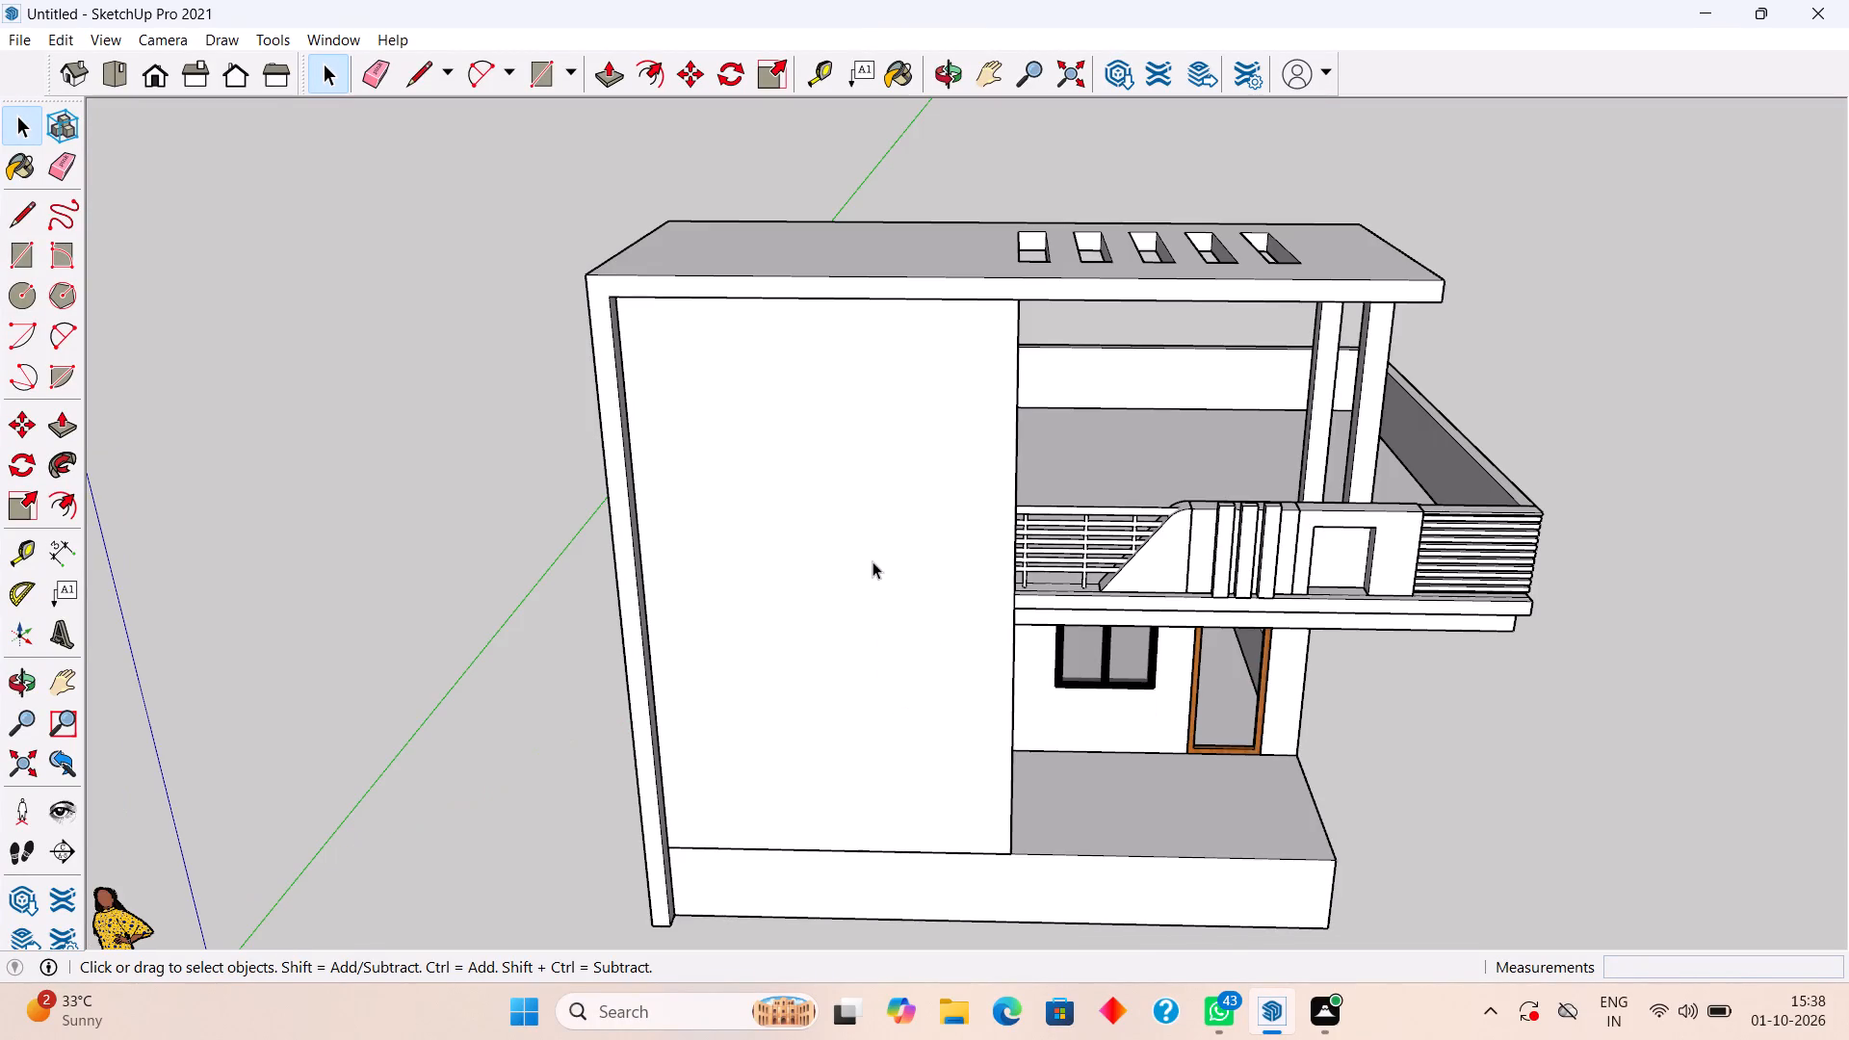
pyautogui.moveTo(873, 566); pyautogui.dragTo(1042, 793, button='middle')
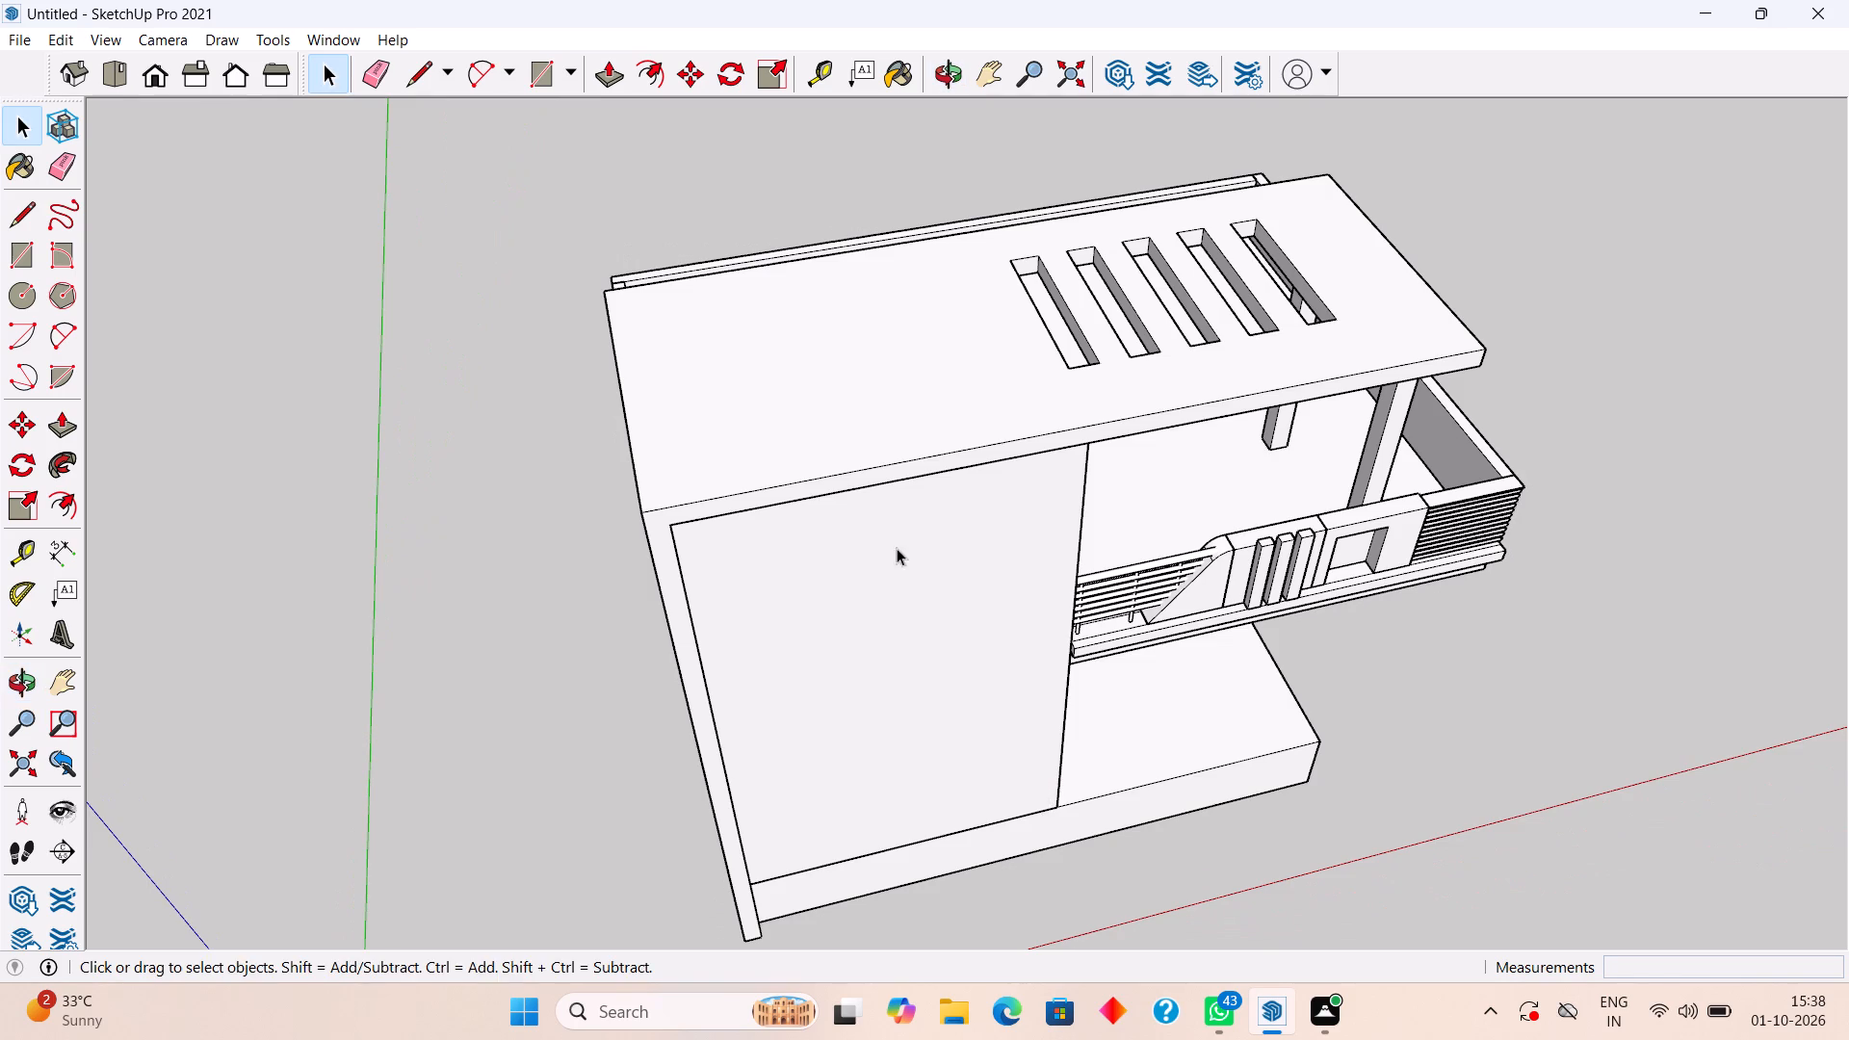
pyautogui.moveTo(934, 595); pyautogui.dragTo(957, 654, button='middle')
pyautogui.scroll(-1, 1013, 489)
pyautogui.moveTo(986, 485); pyautogui.dragTo(891, 265, button='middle')
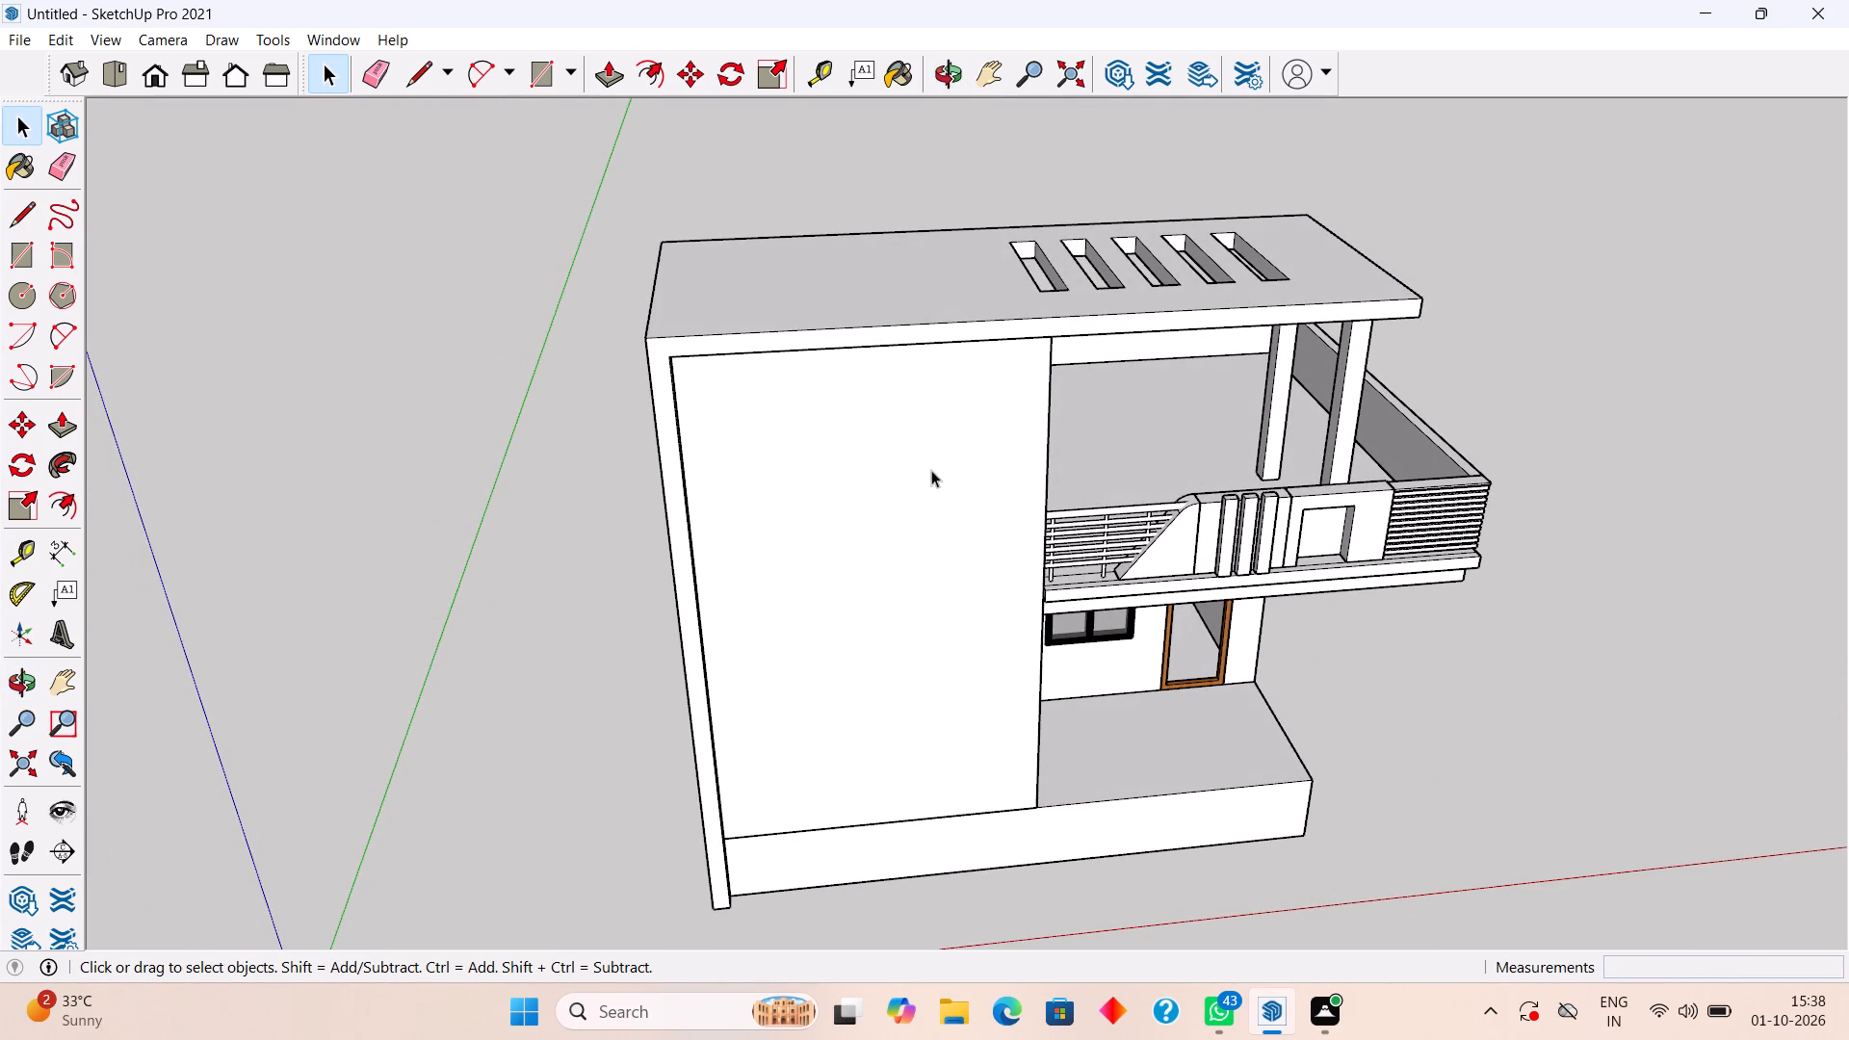
pyautogui.scroll(-1, 934, 470)
pyautogui.moveTo(937, 480); pyautogui.dragTo(921, 468, button='middle')
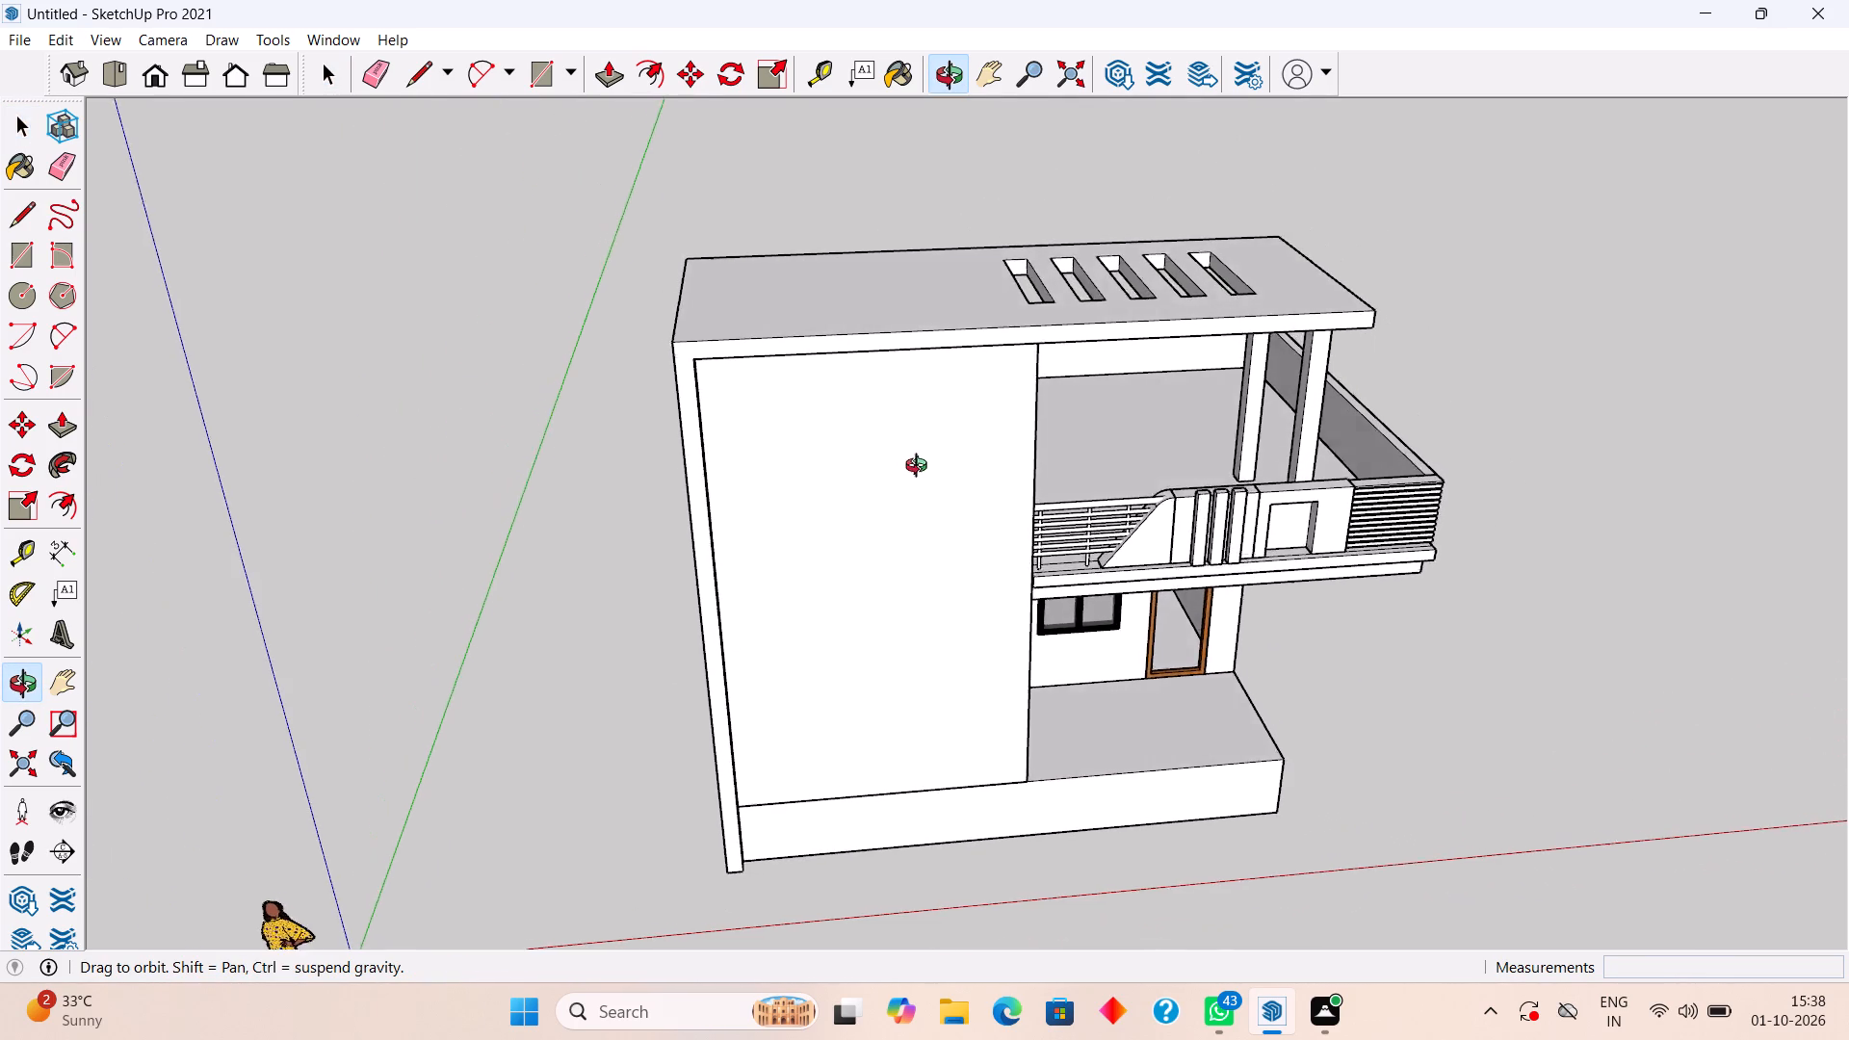
pyautogui.moveTo(921, 468); pyautogui.dragTo(587, 364, button='middle')
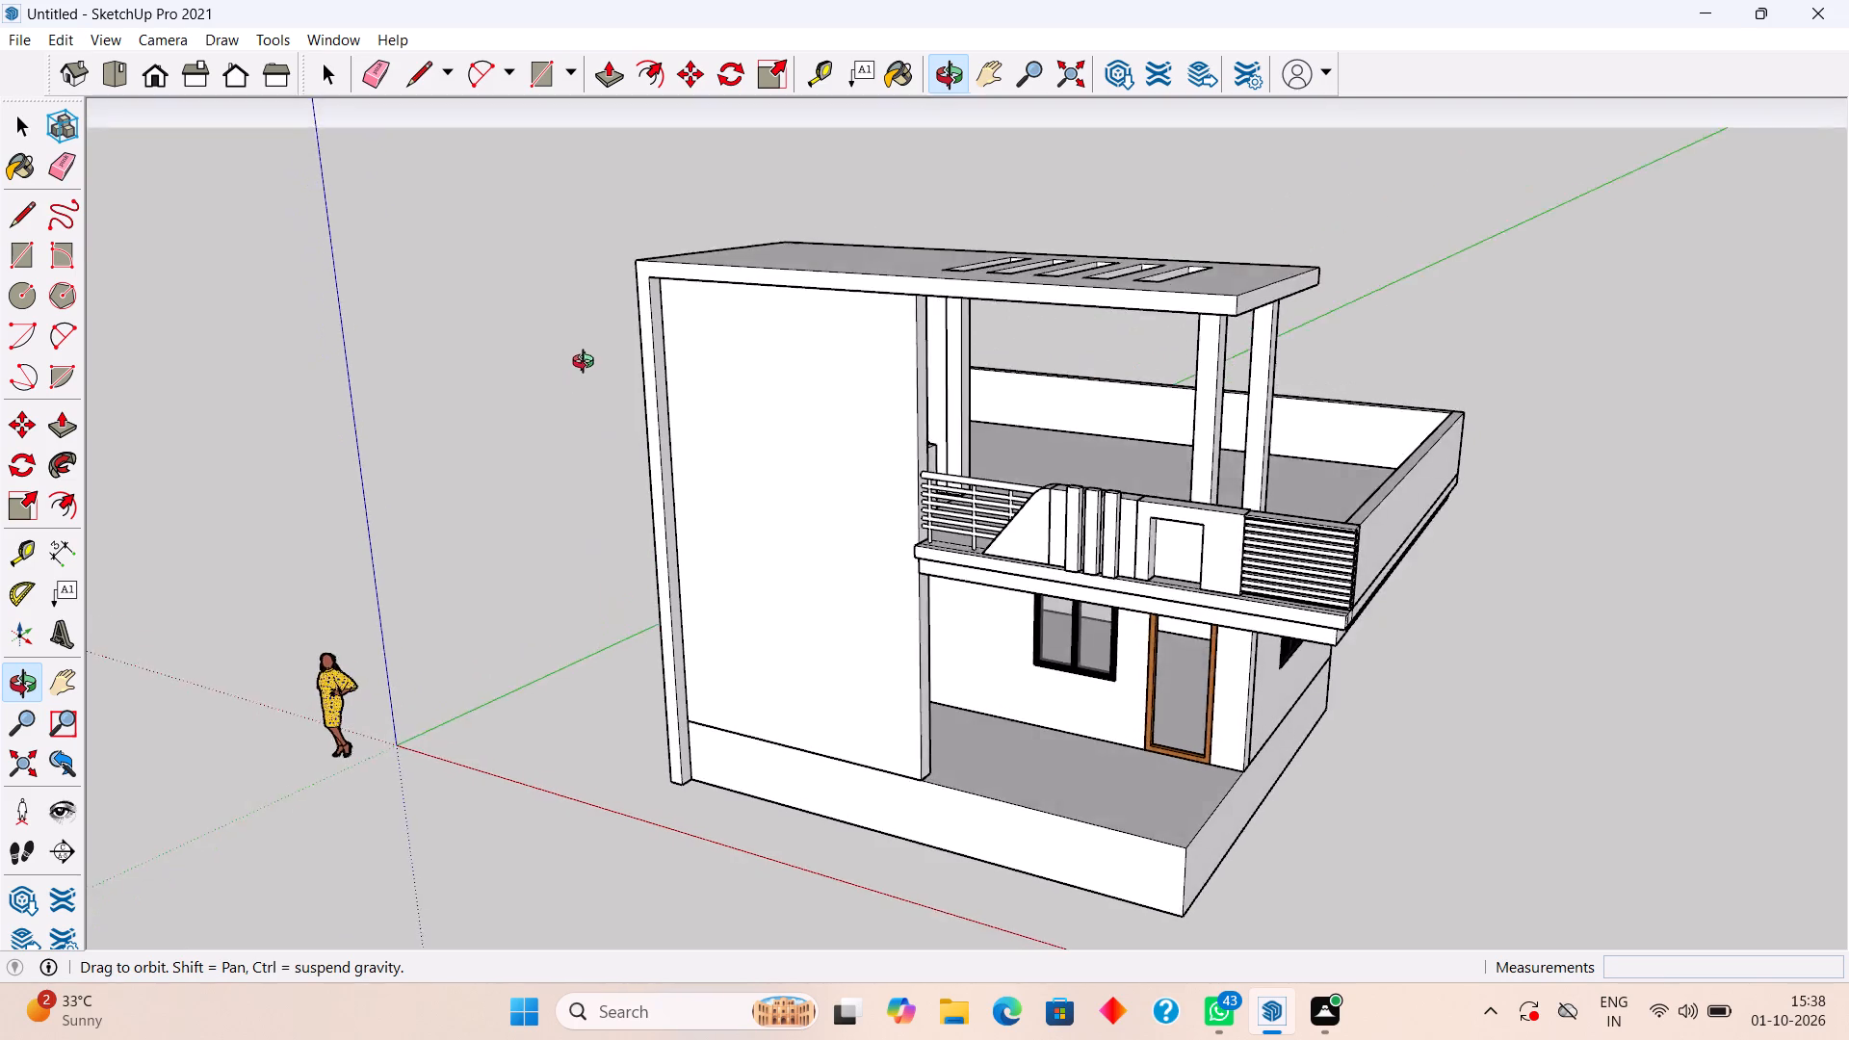
pyautogui.moveTo(587, 364); pyautogui.dragTo(587, 317, button='middle')
pyautogui.moveTo(835, 247); pyautogui.dragTo(907, 623, button='middle')
pyautogui.moveTo(840, 420); pyautogui.dragTo(855, 451, button='middle')
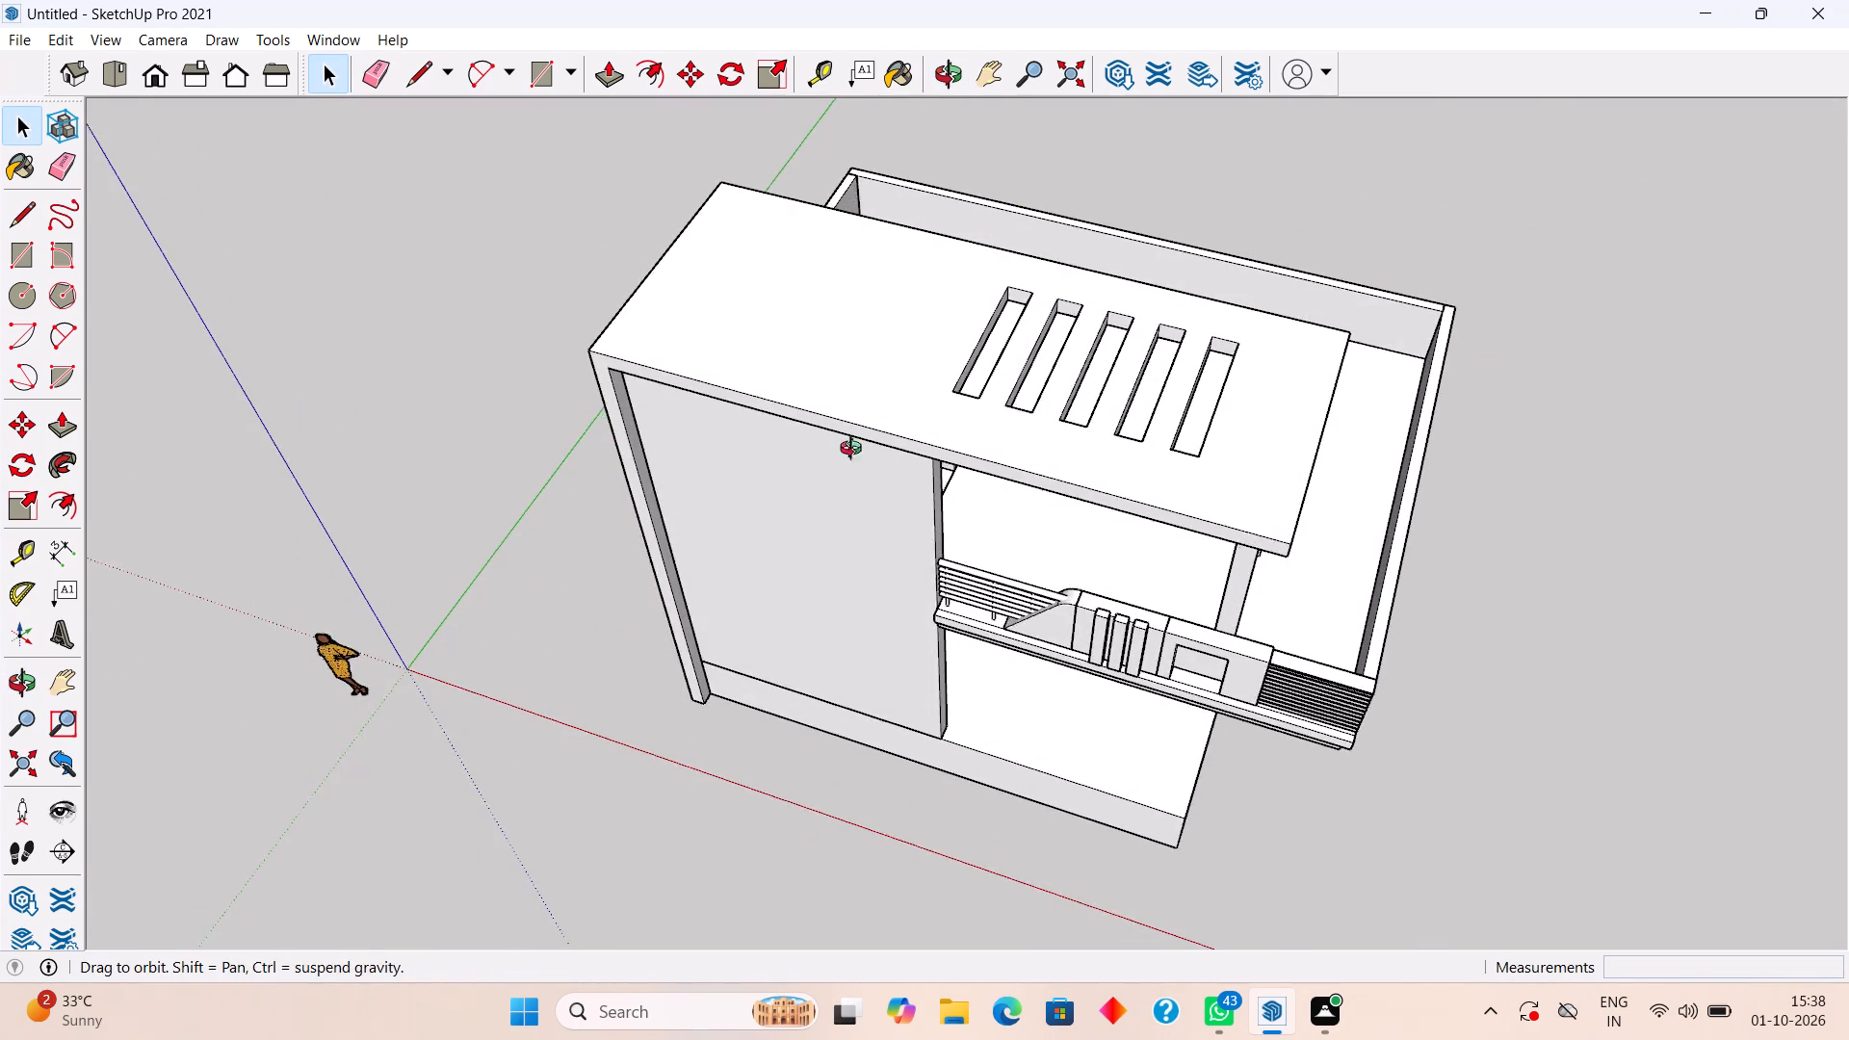
pyautogui.moveTo(855, 451); pyautogui.dragTo(887, 533, button='middle')
pyautogui.write('rt')
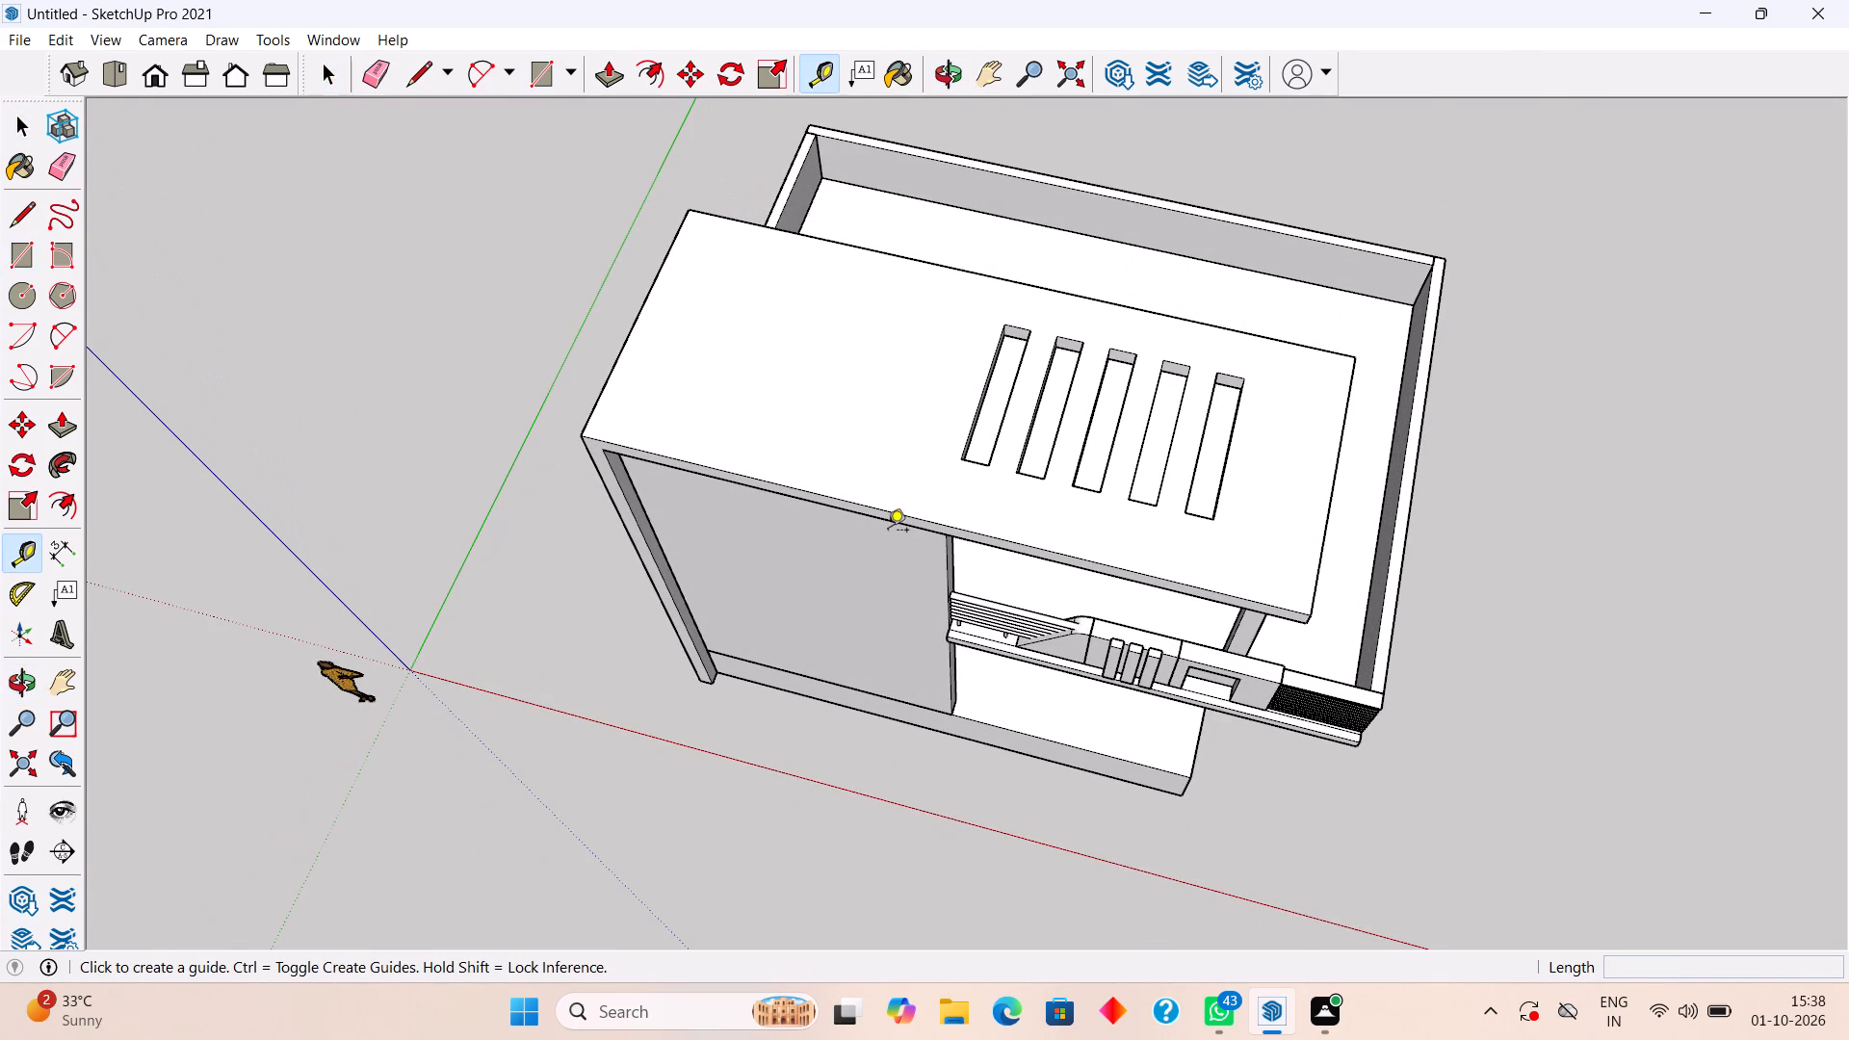
pyautogui.click(895, 506)
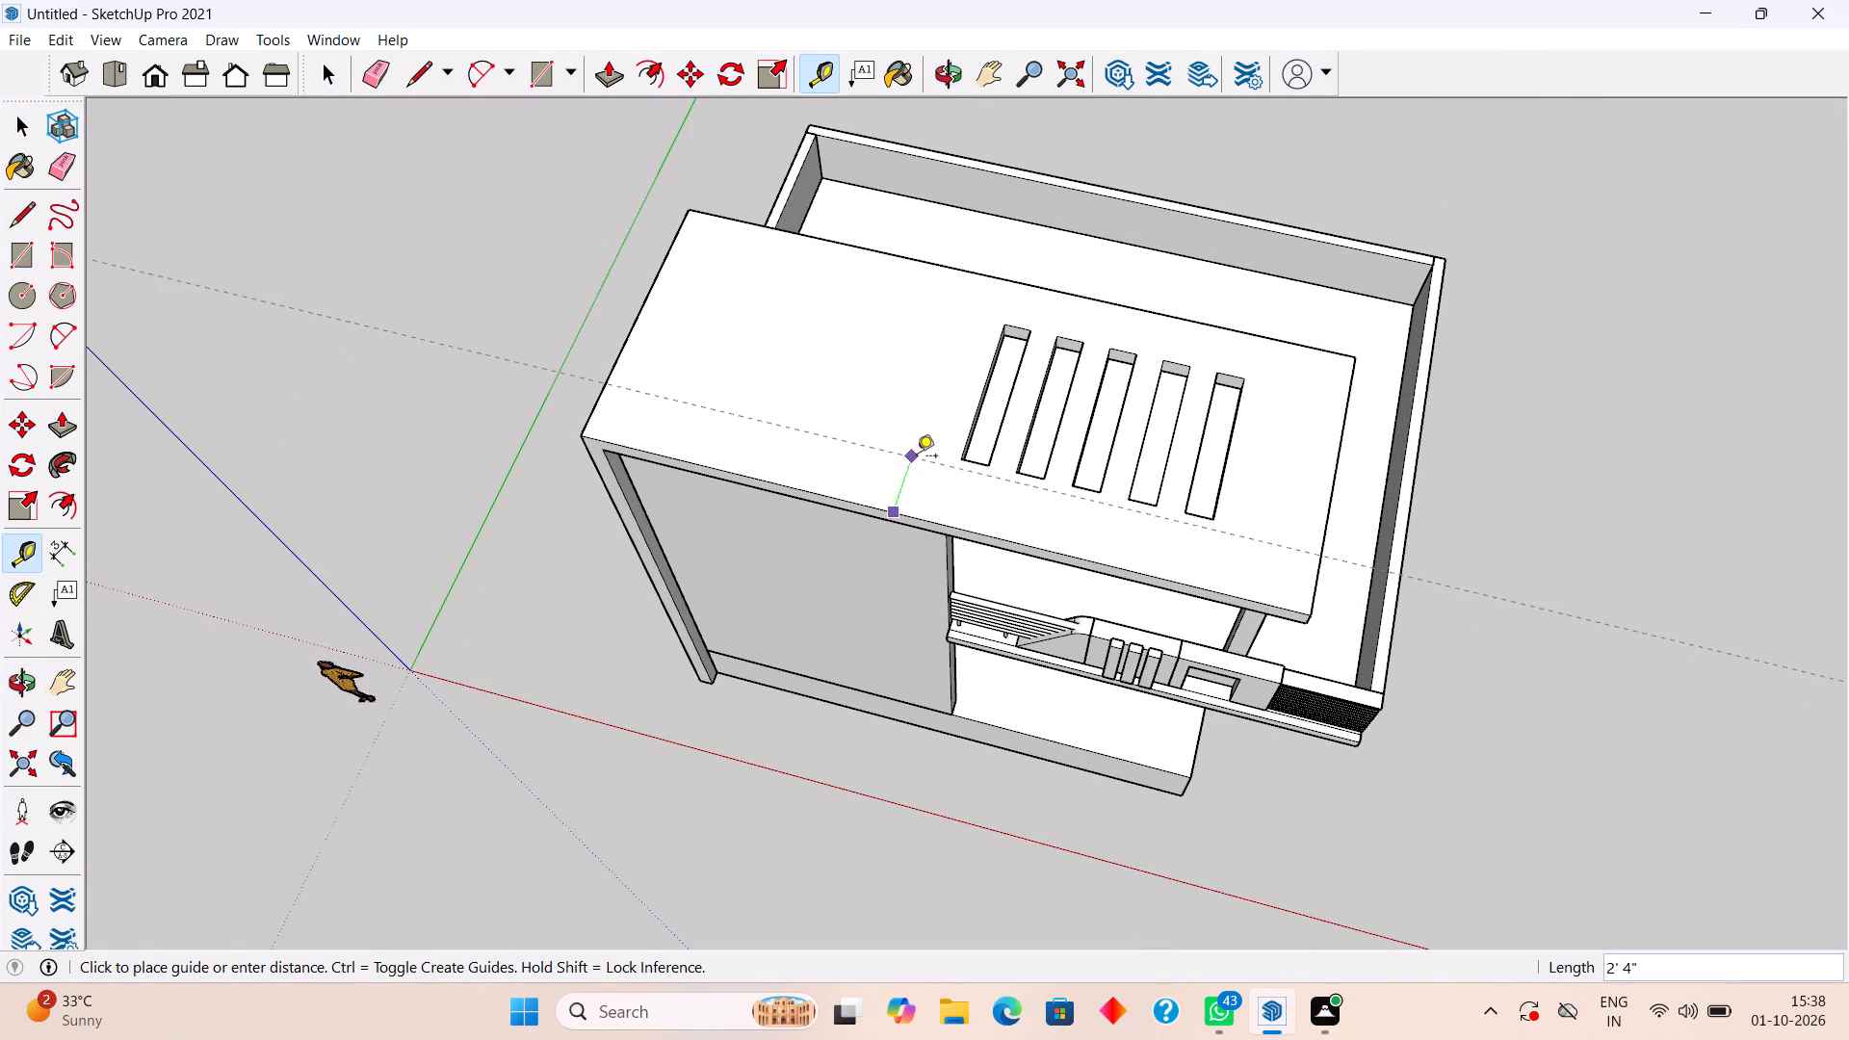
pyautogui.write('8"')
pyautogui.press('Return')
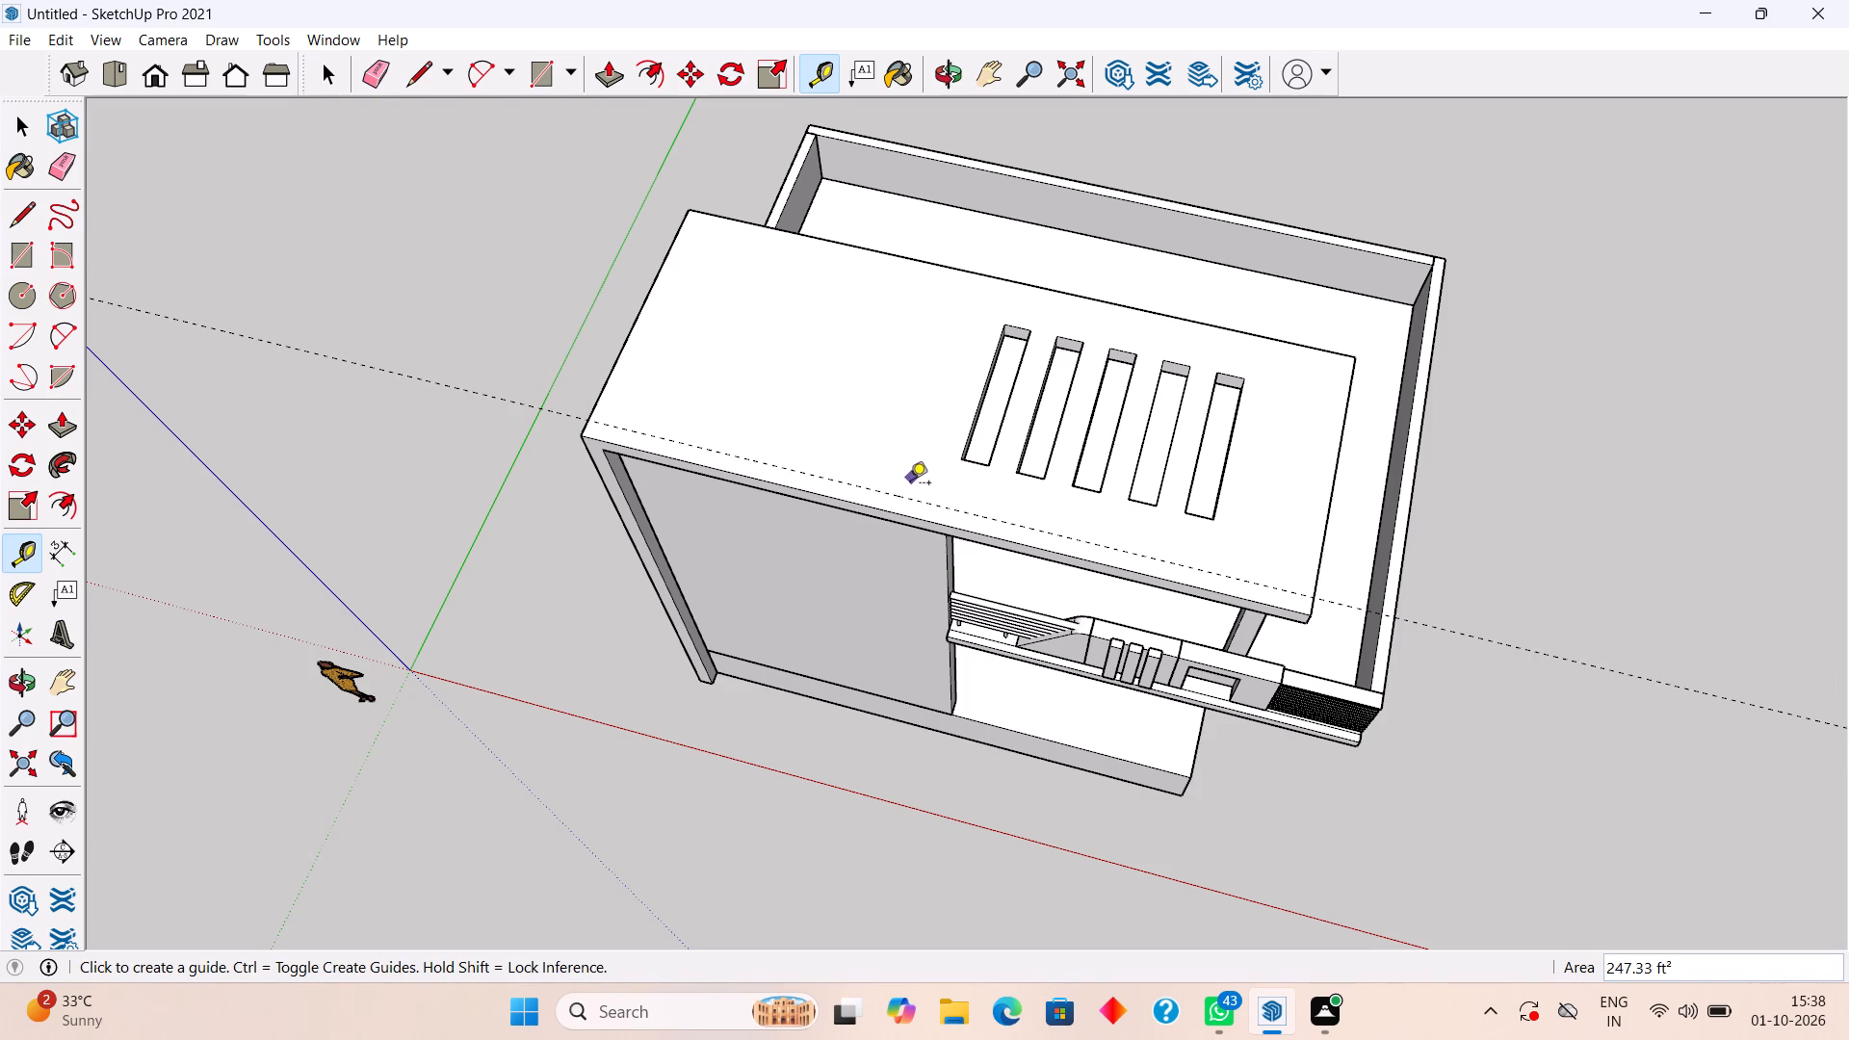
# Place a second parallel guide on the roof slab, 4" further in from the first guide.
pyautogui.click(902, 495)
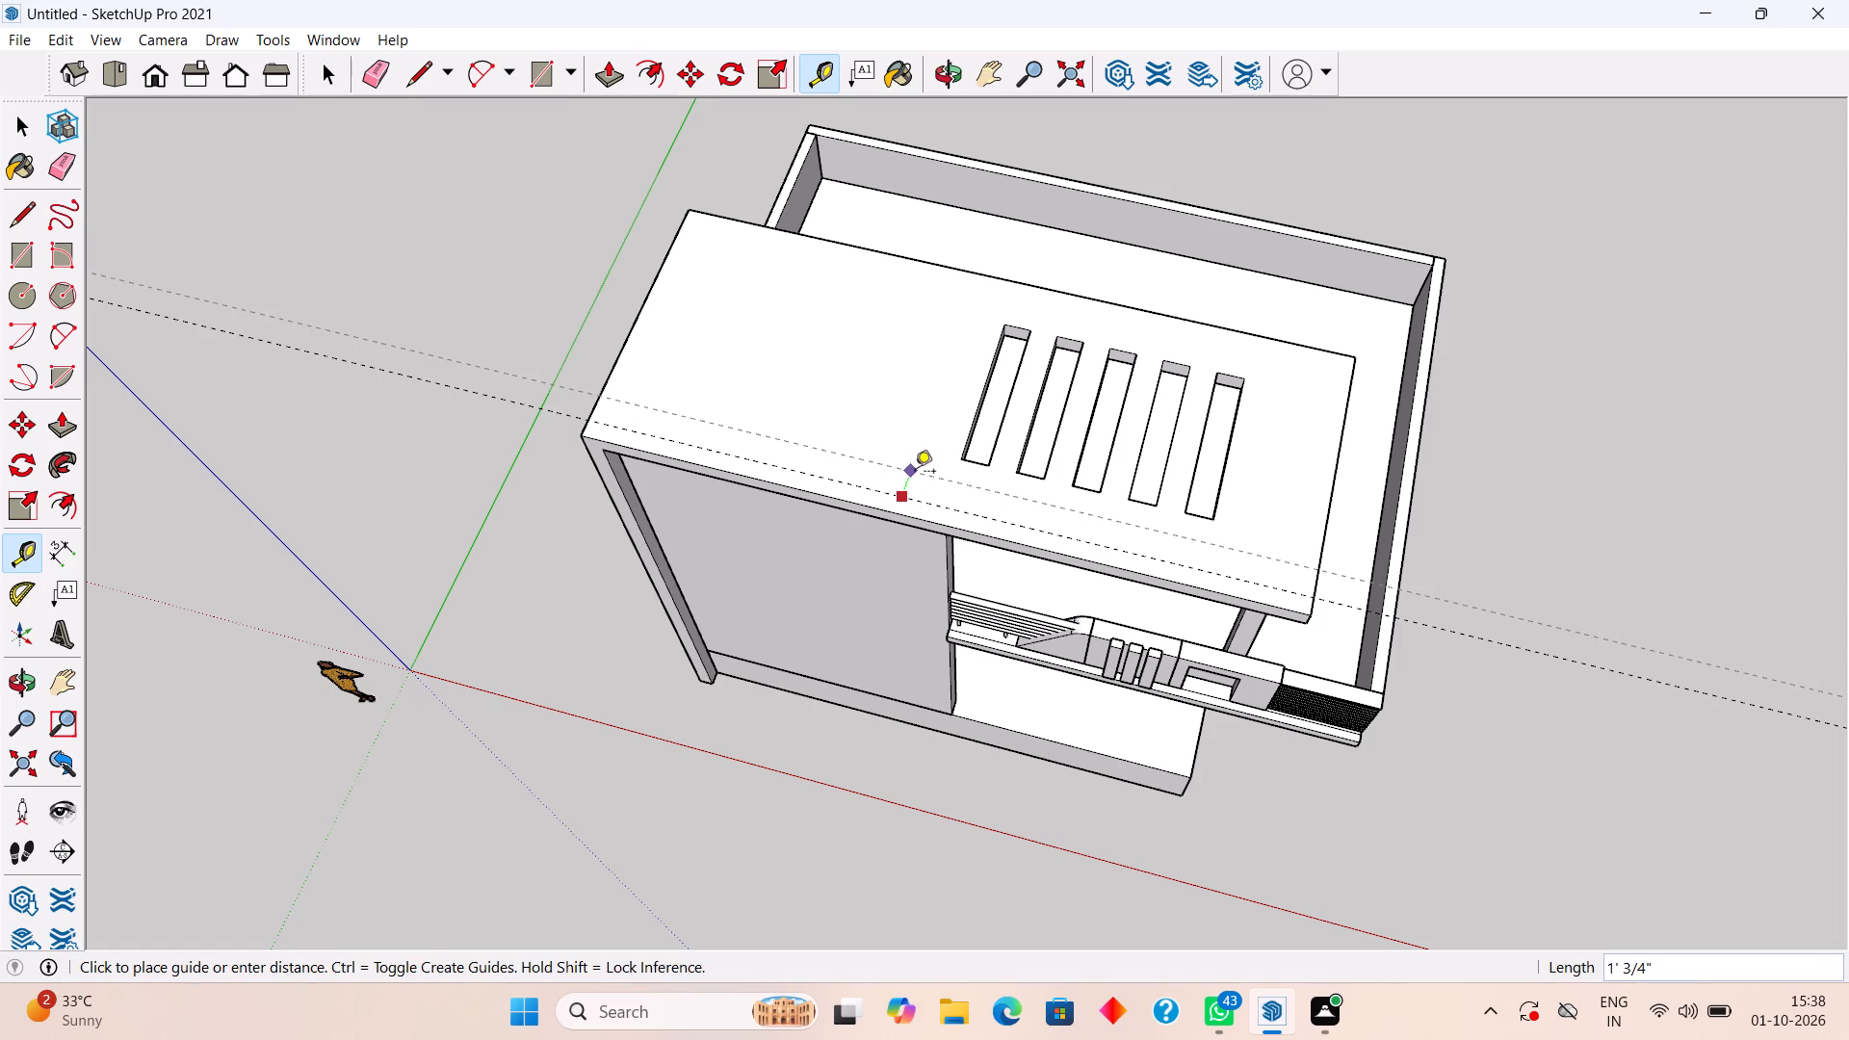
pyautogui.write('4"')
pyautogui.press('Return')
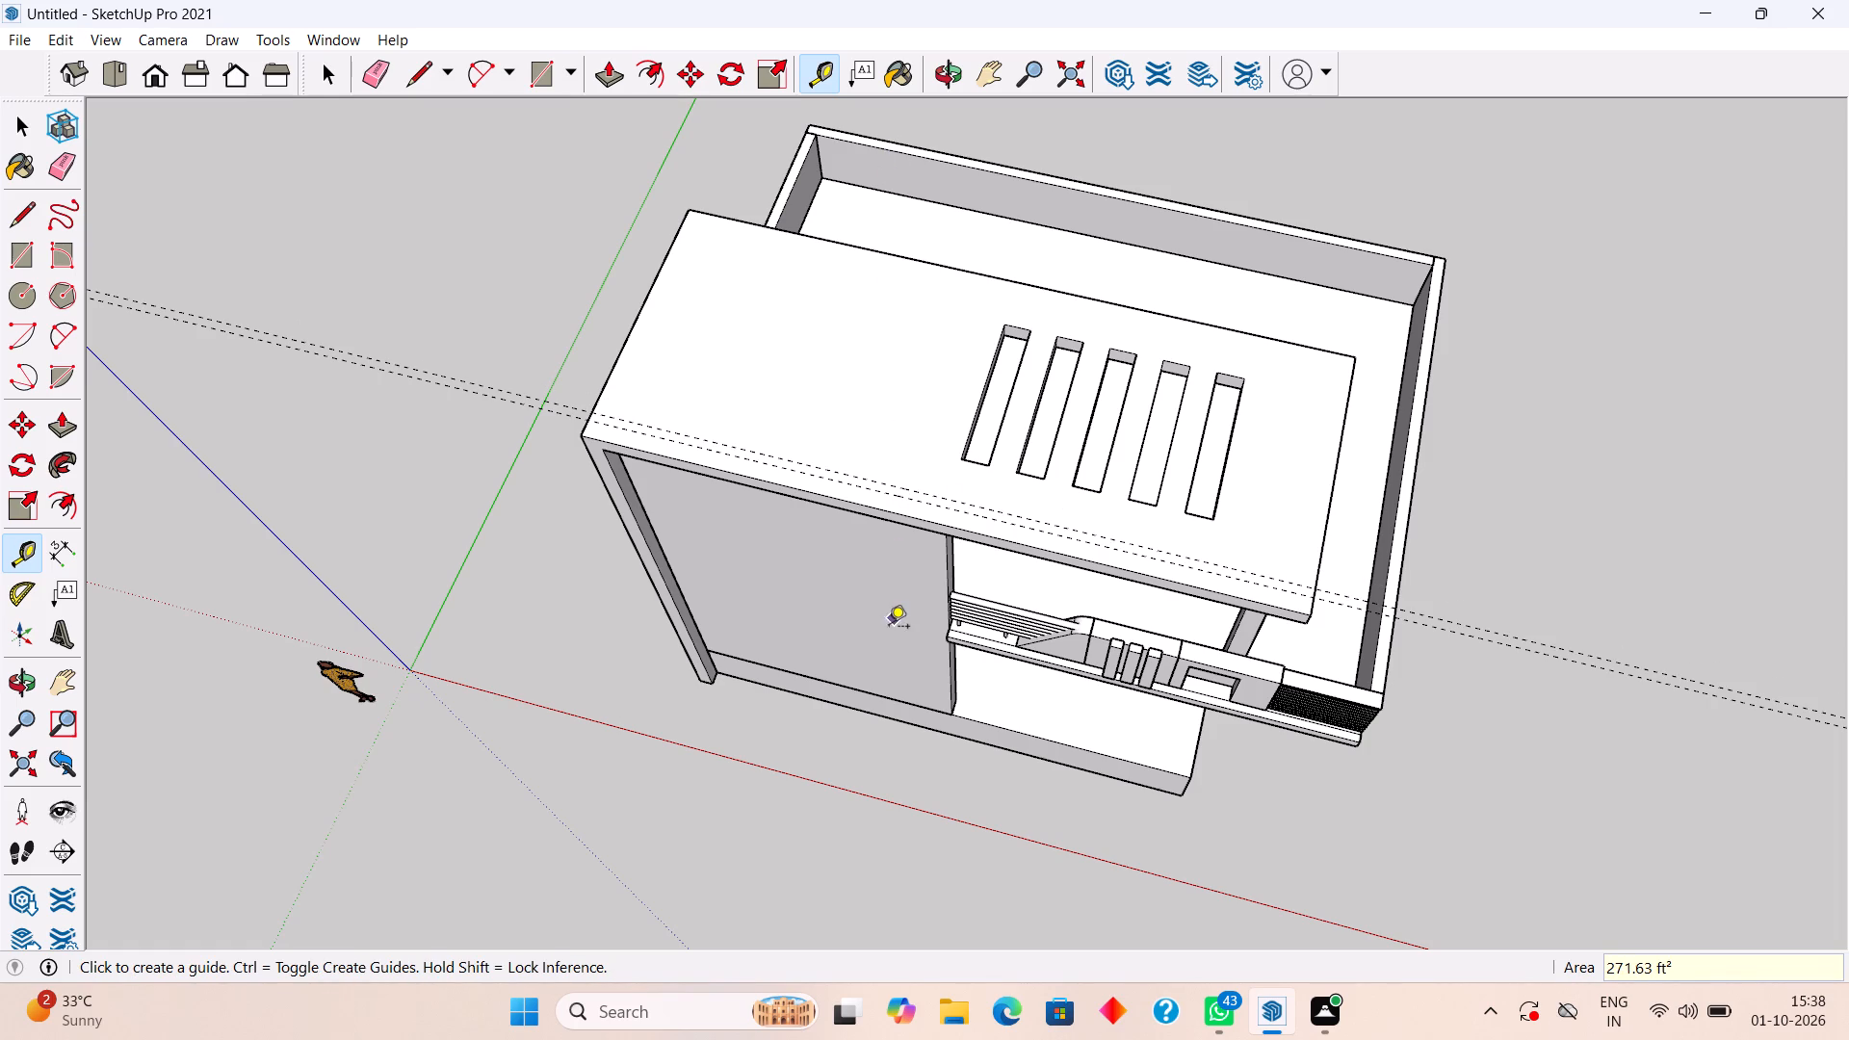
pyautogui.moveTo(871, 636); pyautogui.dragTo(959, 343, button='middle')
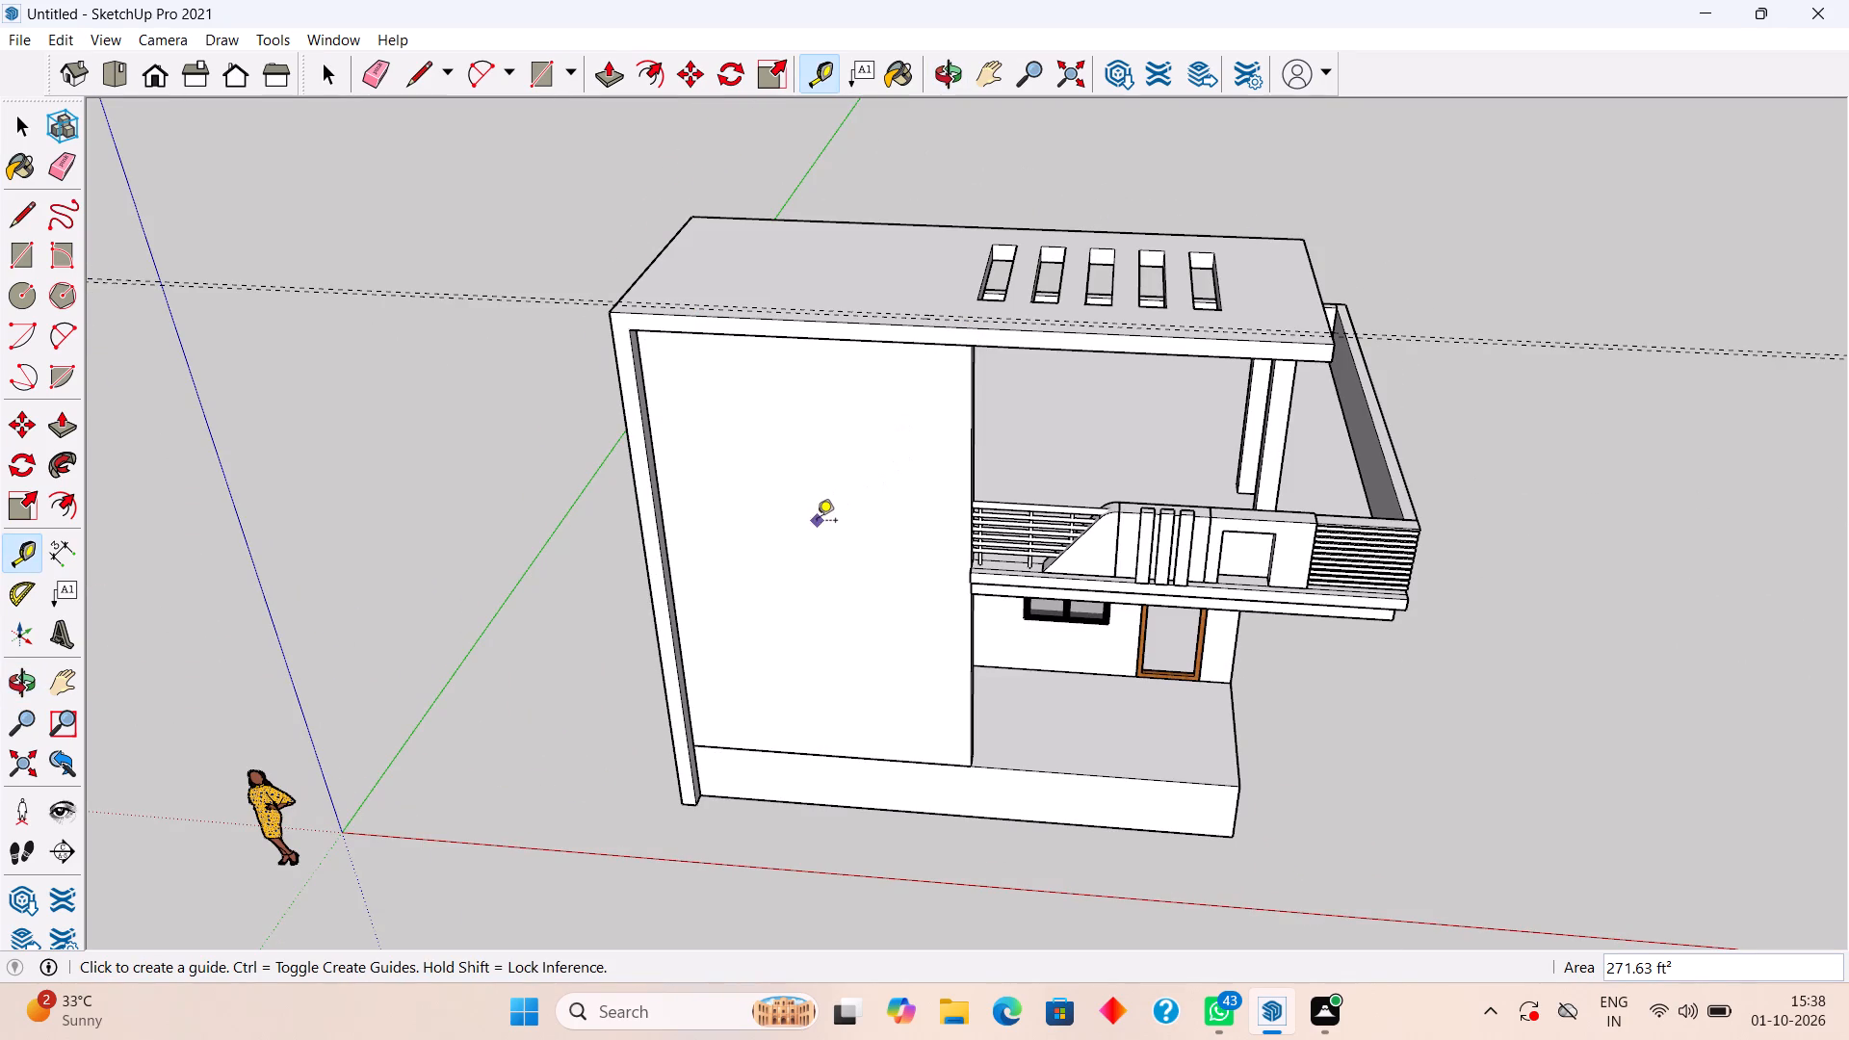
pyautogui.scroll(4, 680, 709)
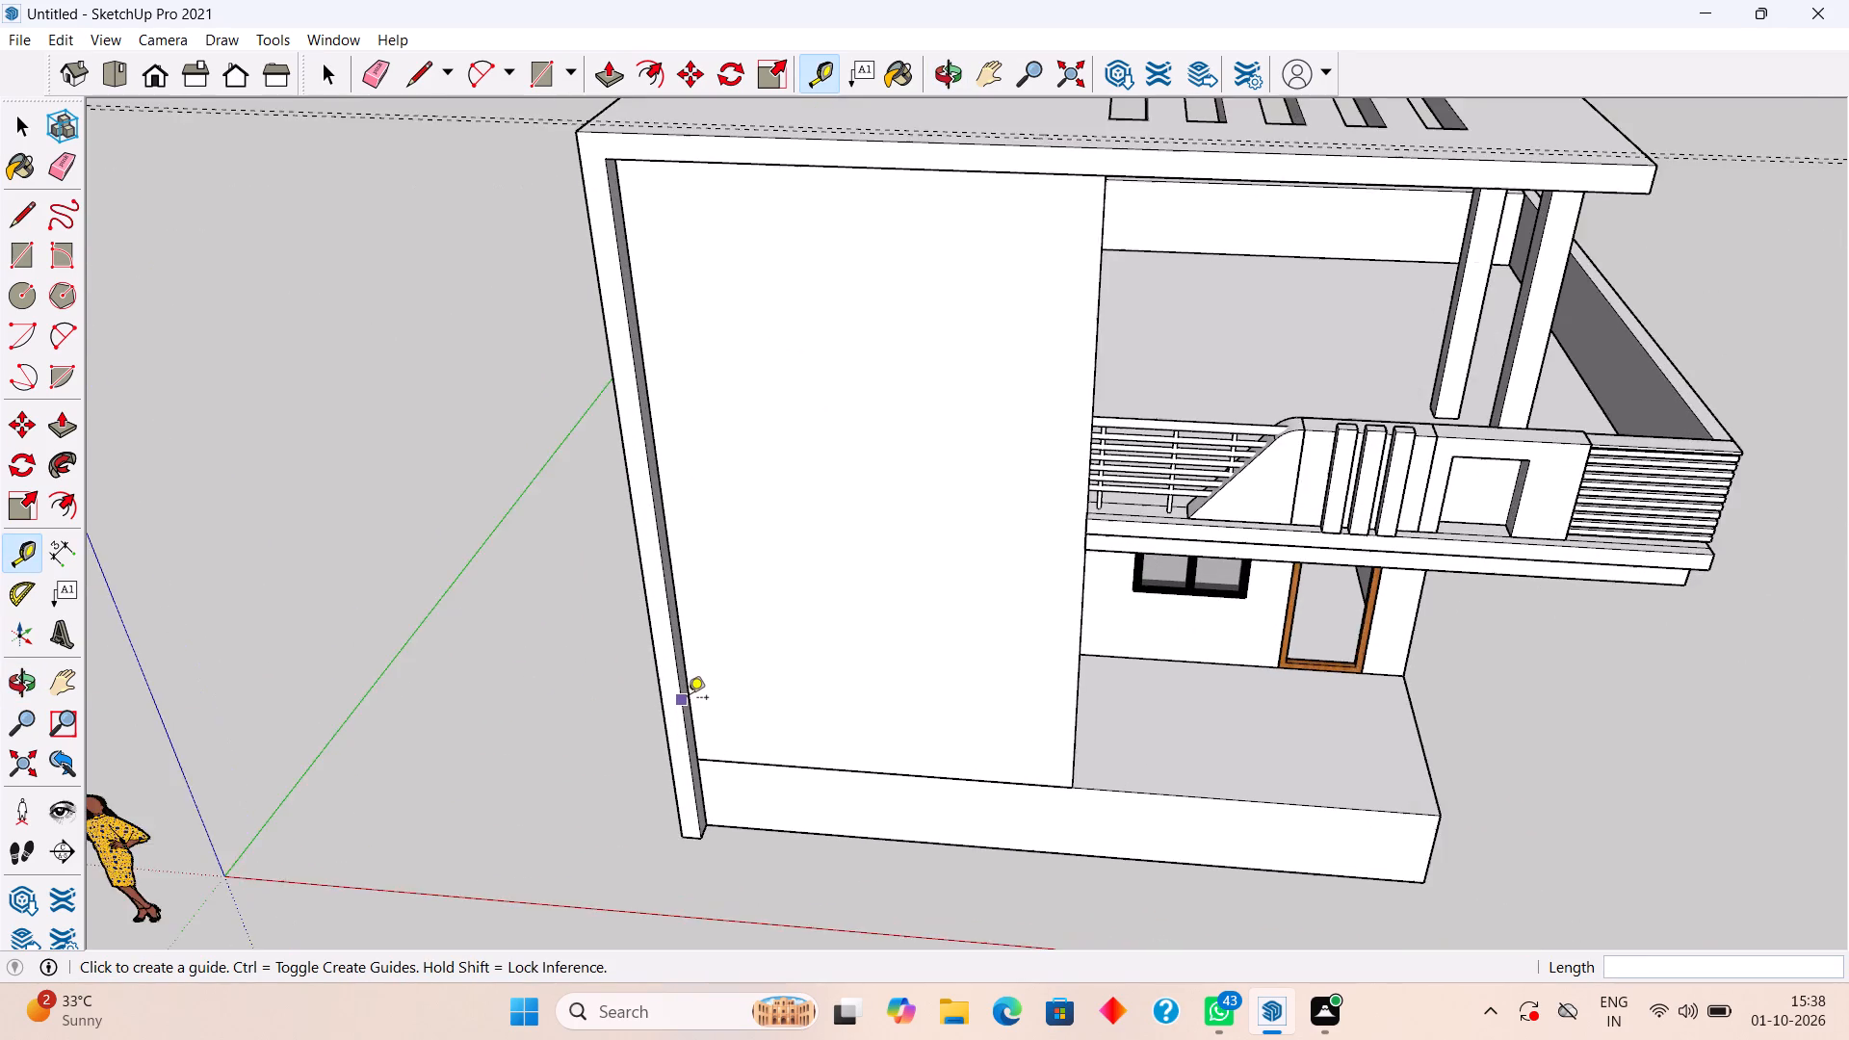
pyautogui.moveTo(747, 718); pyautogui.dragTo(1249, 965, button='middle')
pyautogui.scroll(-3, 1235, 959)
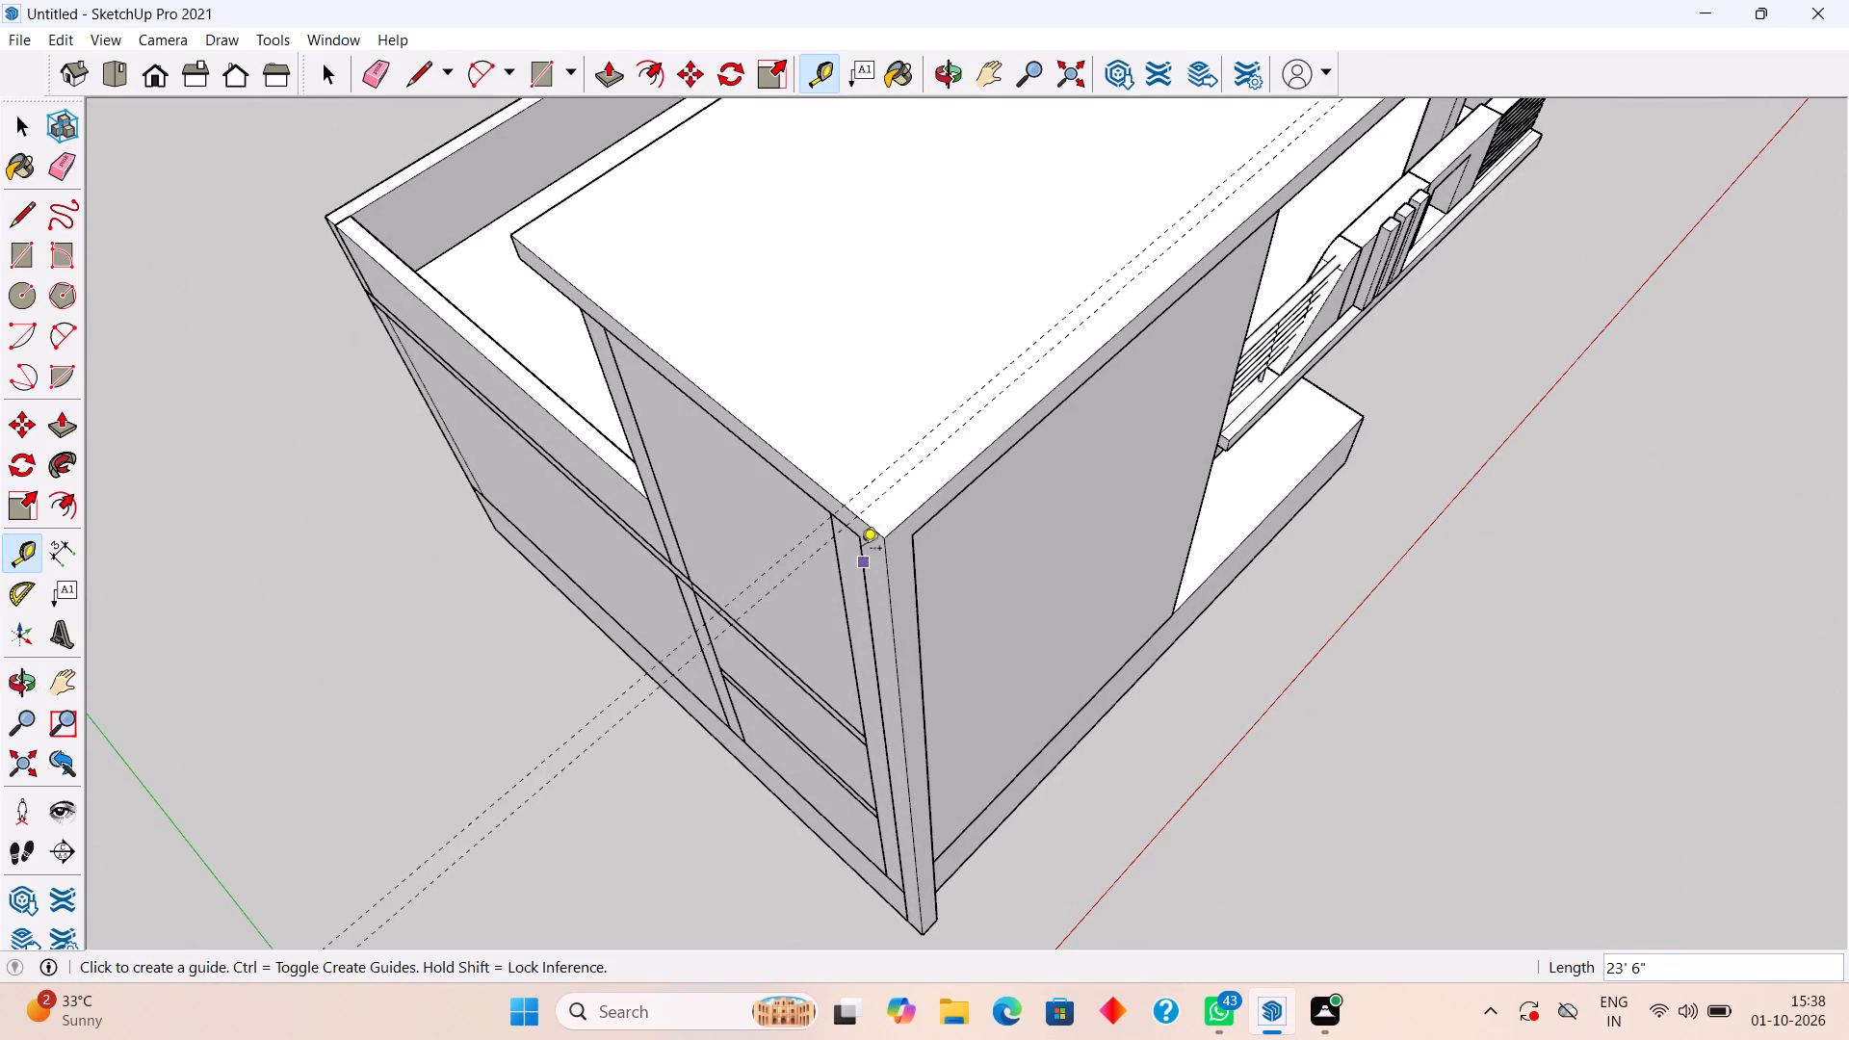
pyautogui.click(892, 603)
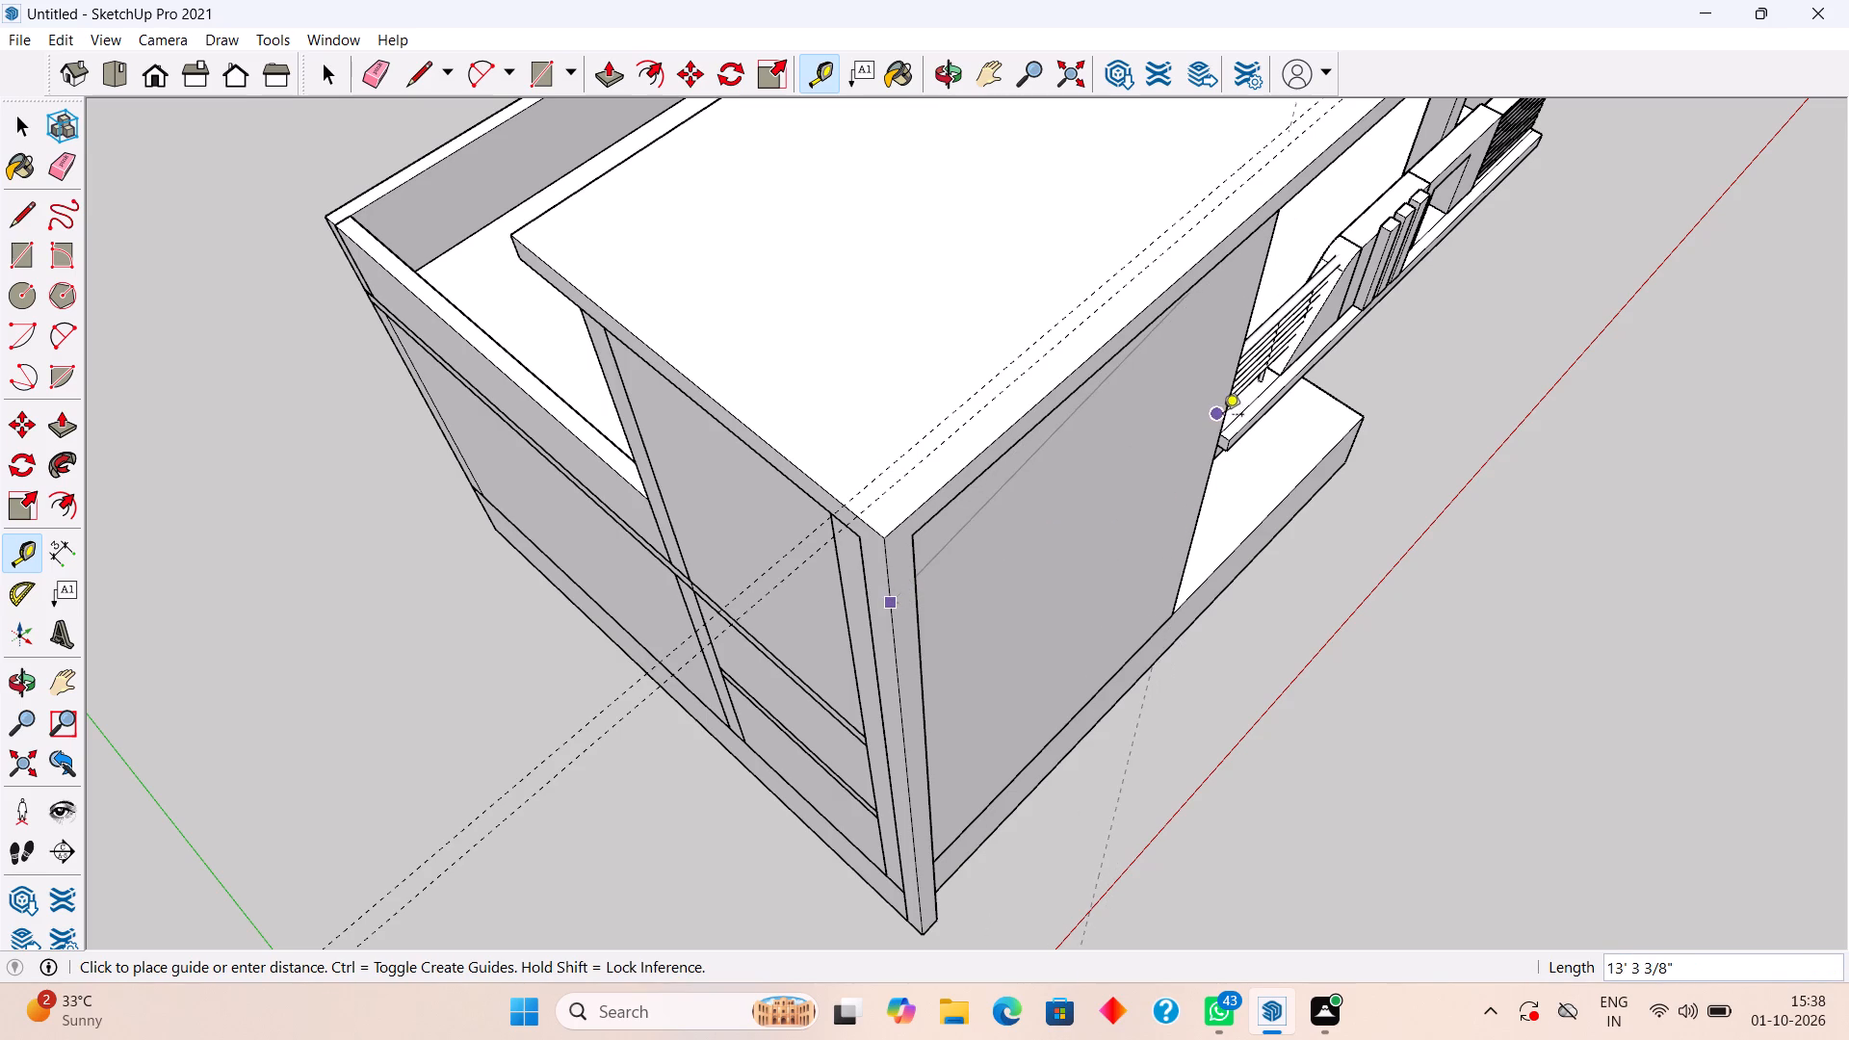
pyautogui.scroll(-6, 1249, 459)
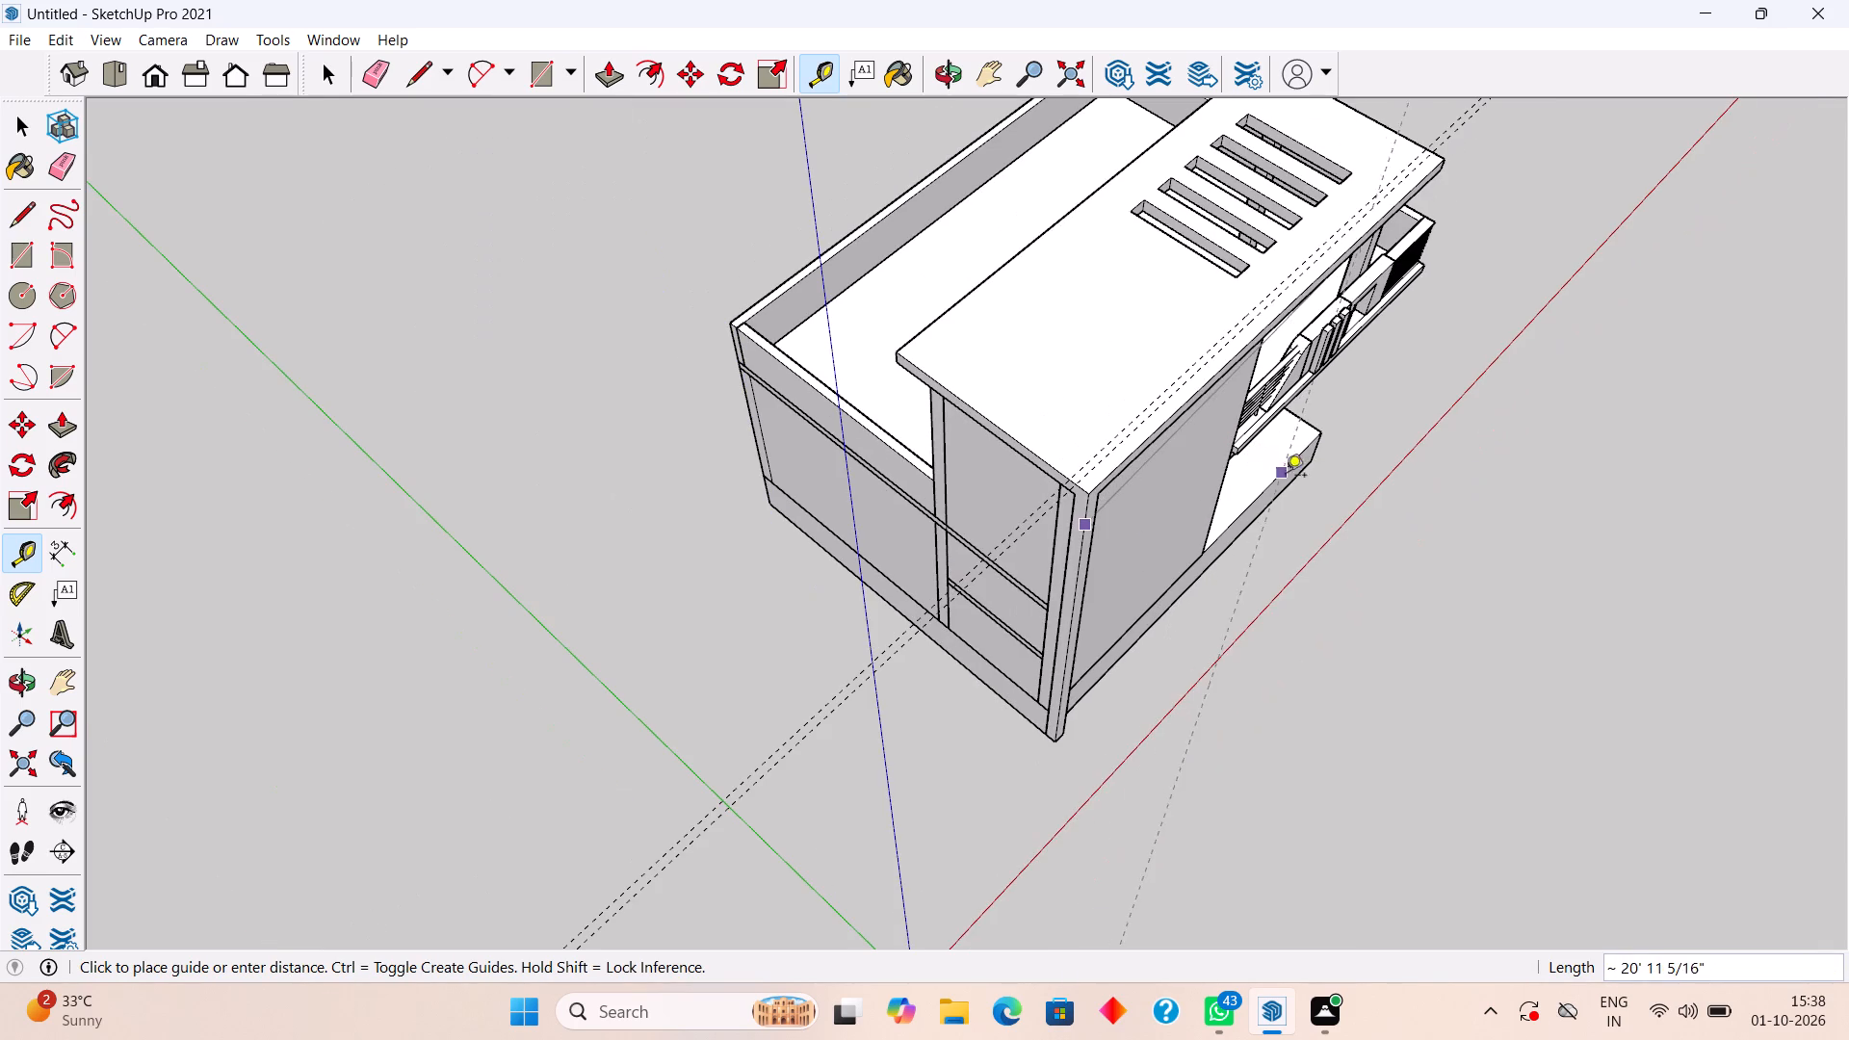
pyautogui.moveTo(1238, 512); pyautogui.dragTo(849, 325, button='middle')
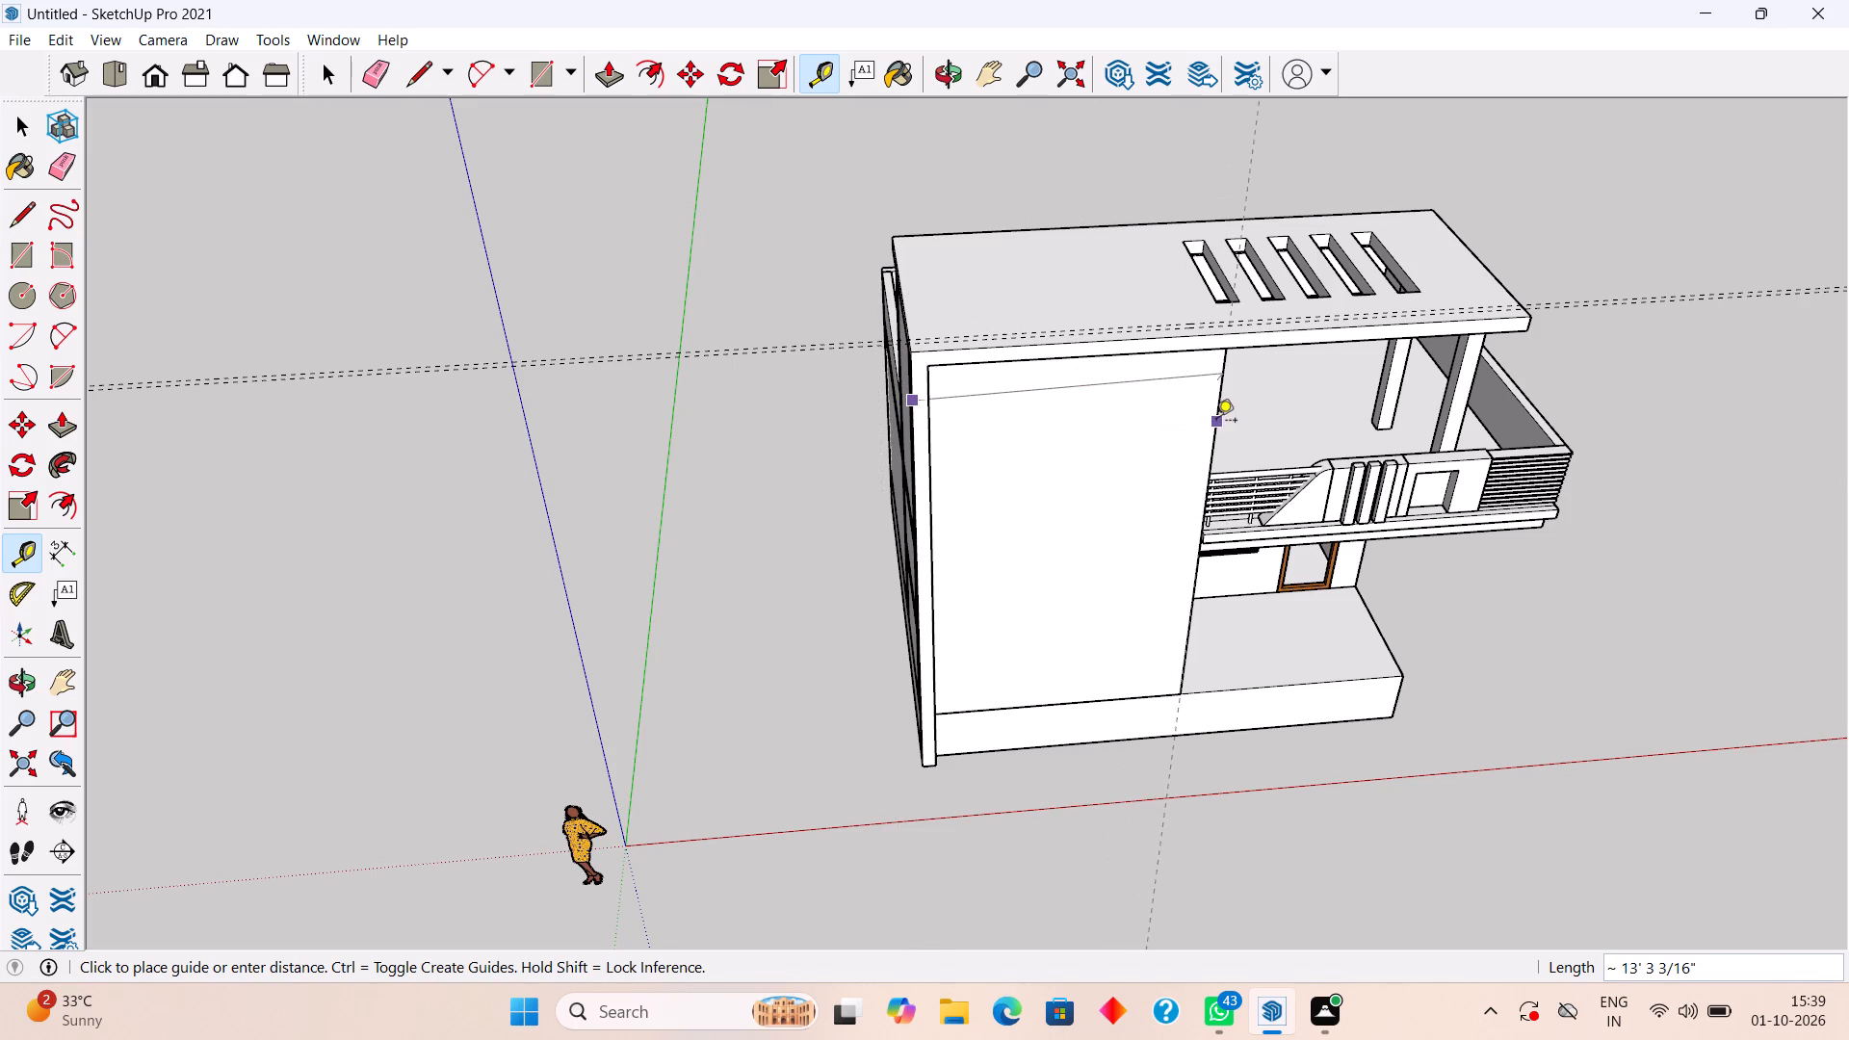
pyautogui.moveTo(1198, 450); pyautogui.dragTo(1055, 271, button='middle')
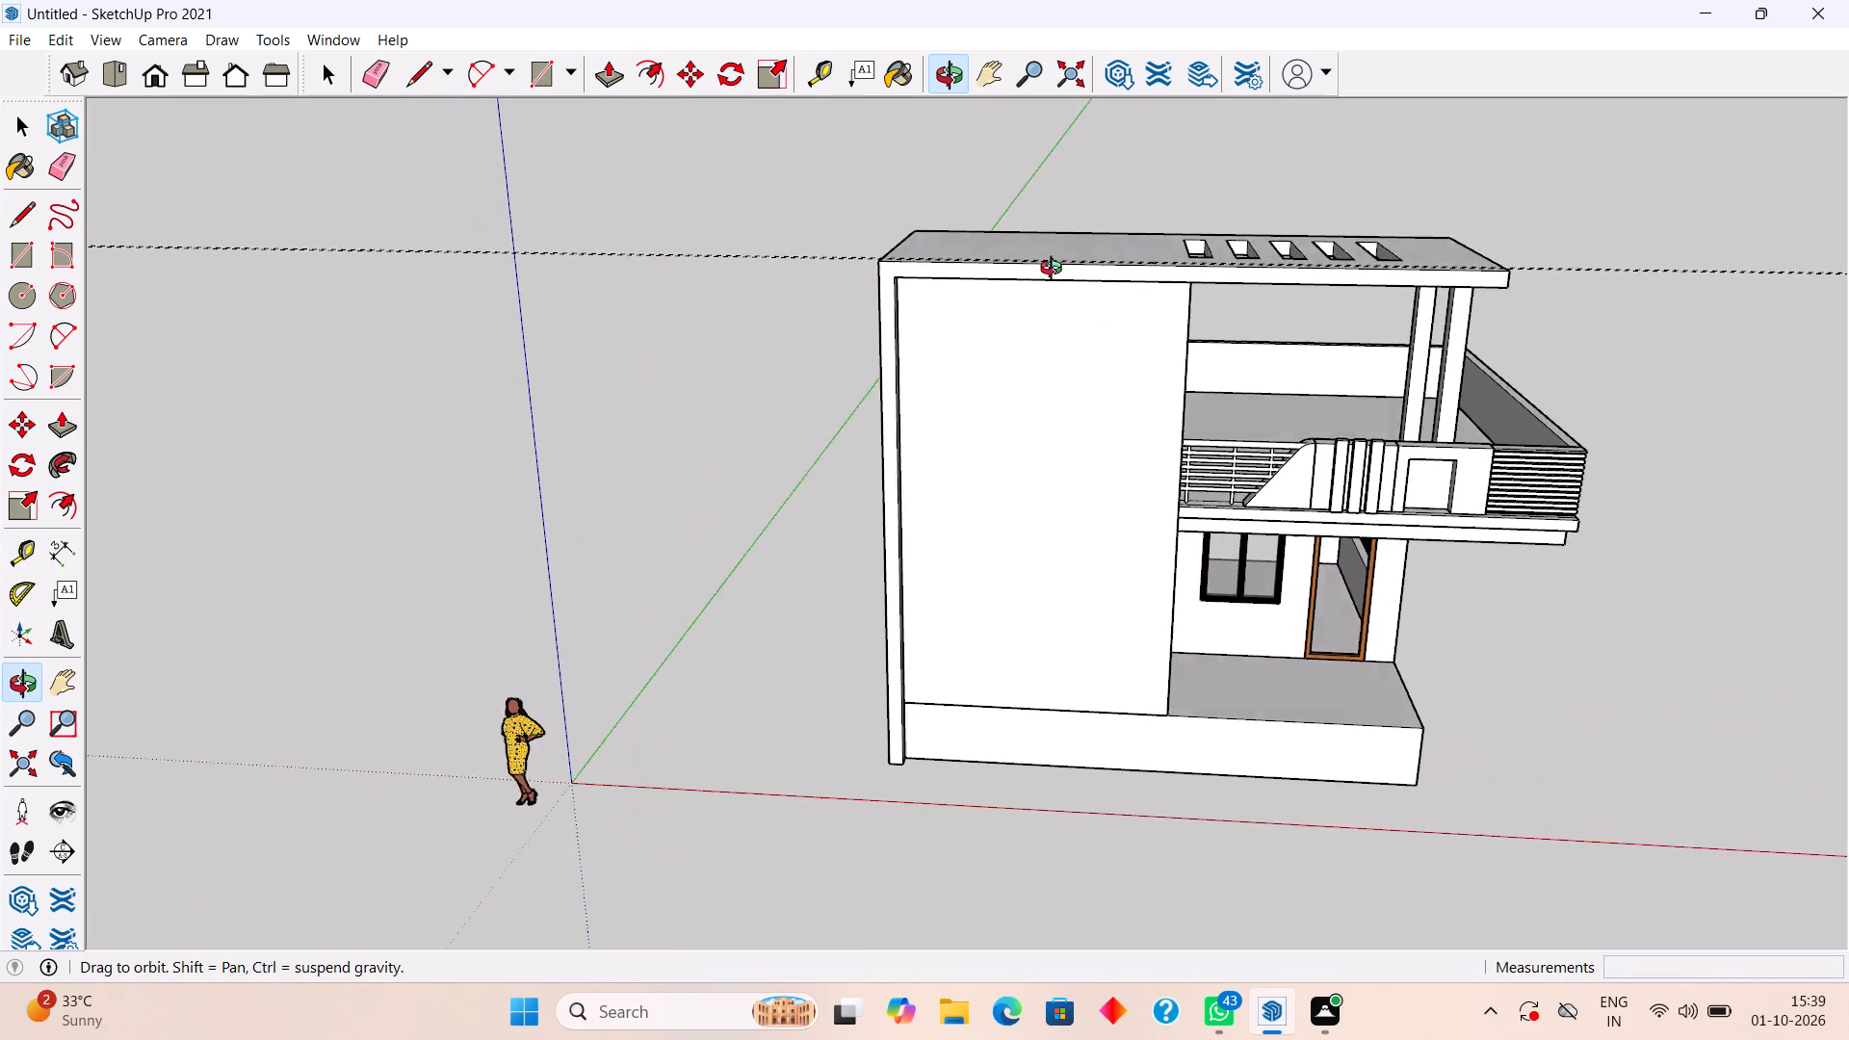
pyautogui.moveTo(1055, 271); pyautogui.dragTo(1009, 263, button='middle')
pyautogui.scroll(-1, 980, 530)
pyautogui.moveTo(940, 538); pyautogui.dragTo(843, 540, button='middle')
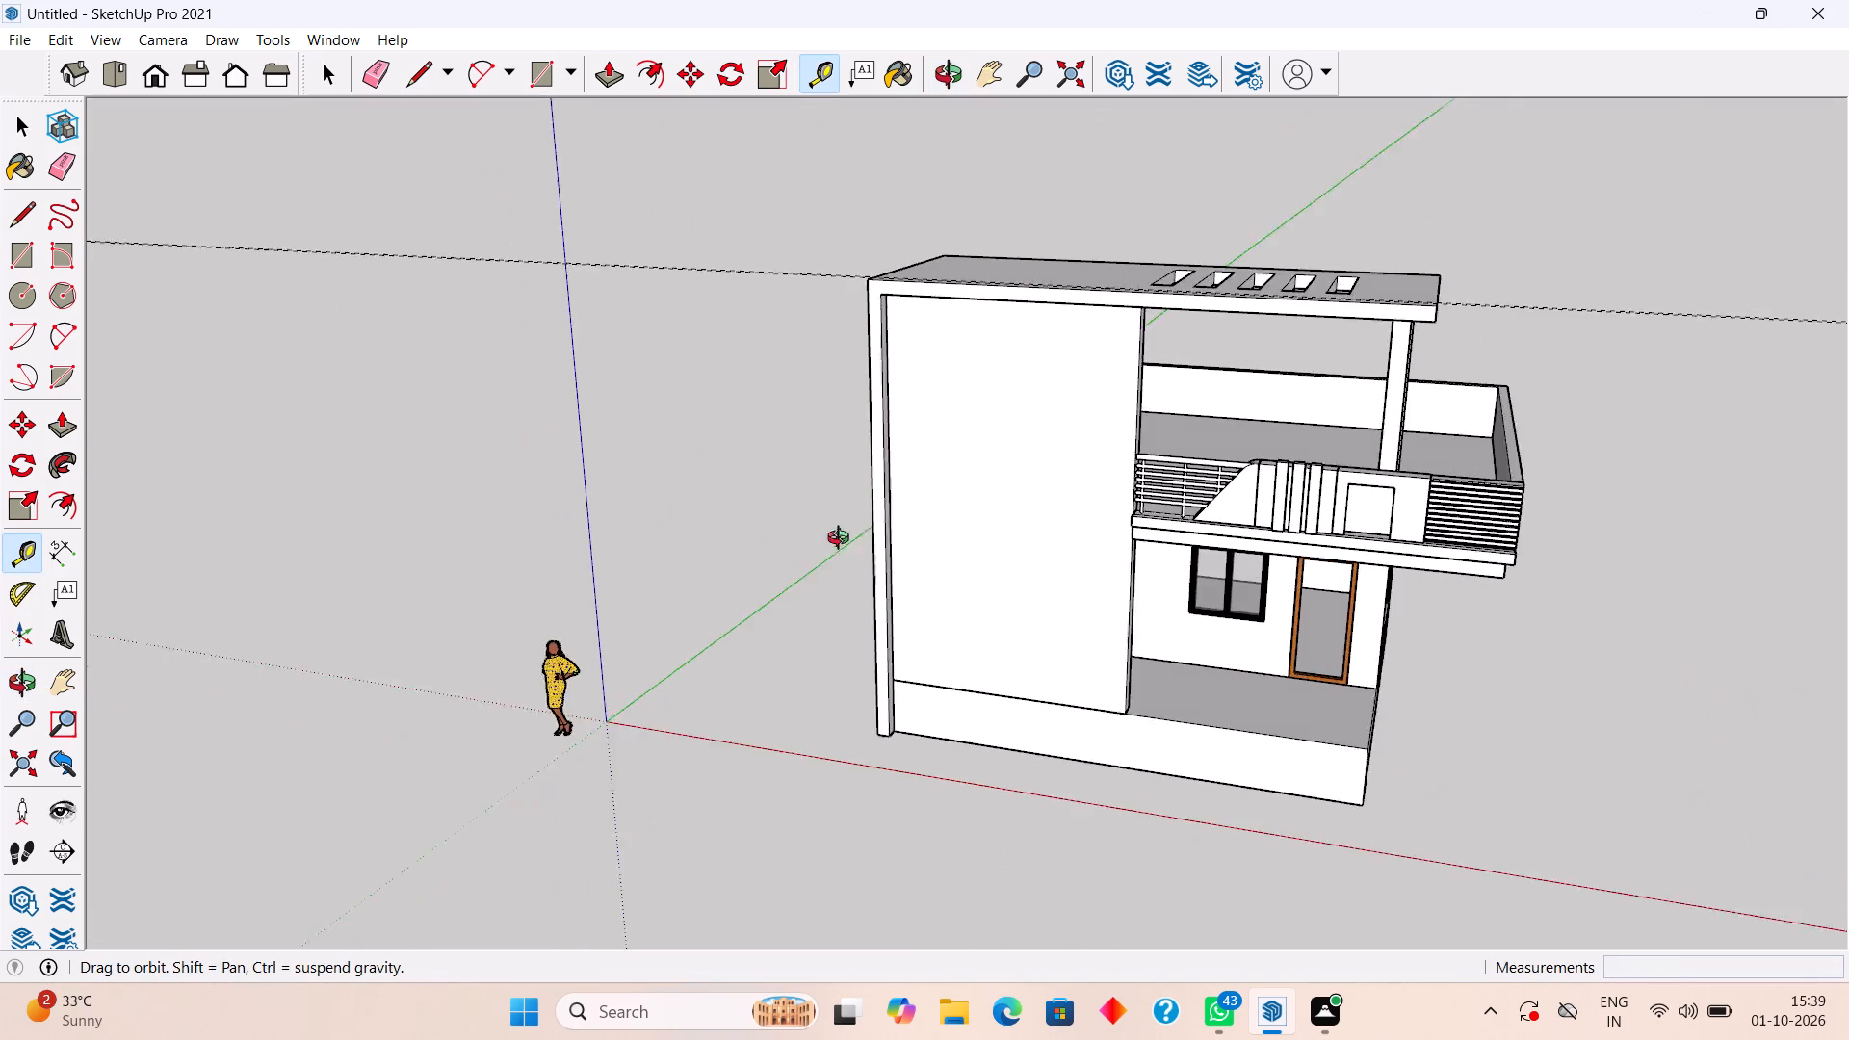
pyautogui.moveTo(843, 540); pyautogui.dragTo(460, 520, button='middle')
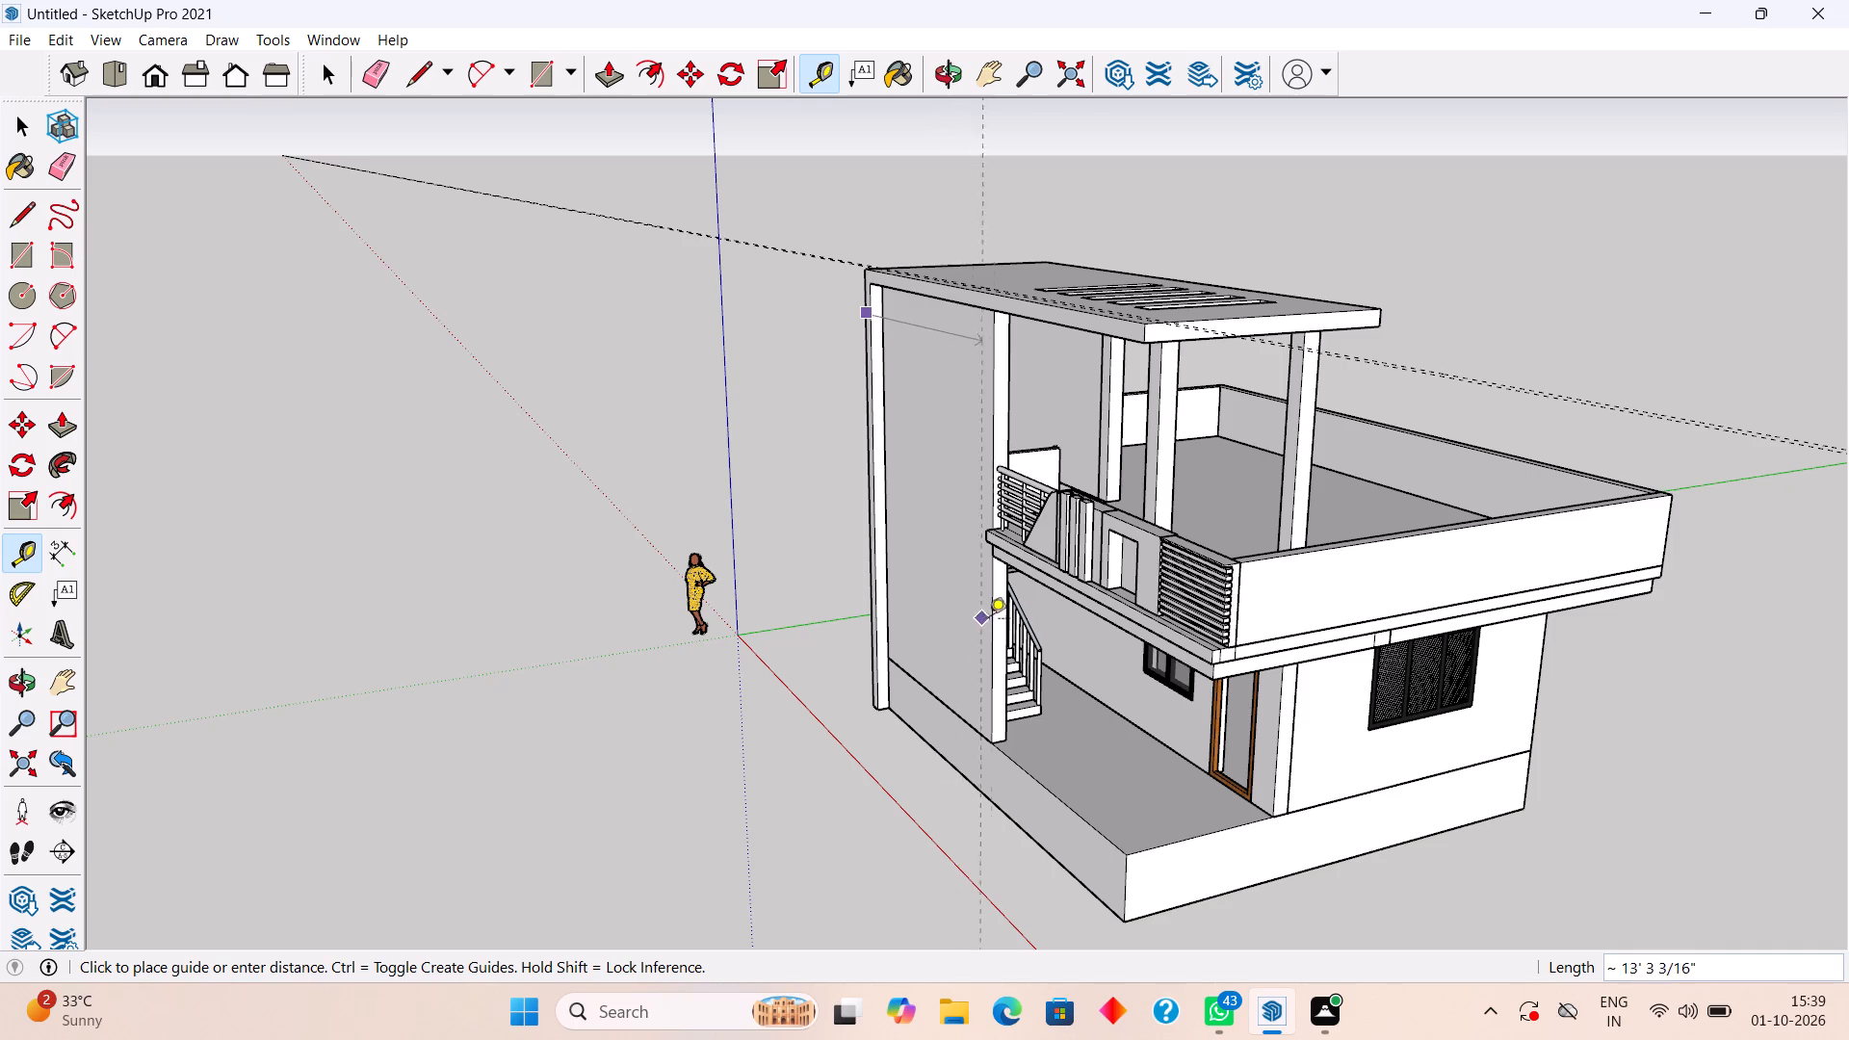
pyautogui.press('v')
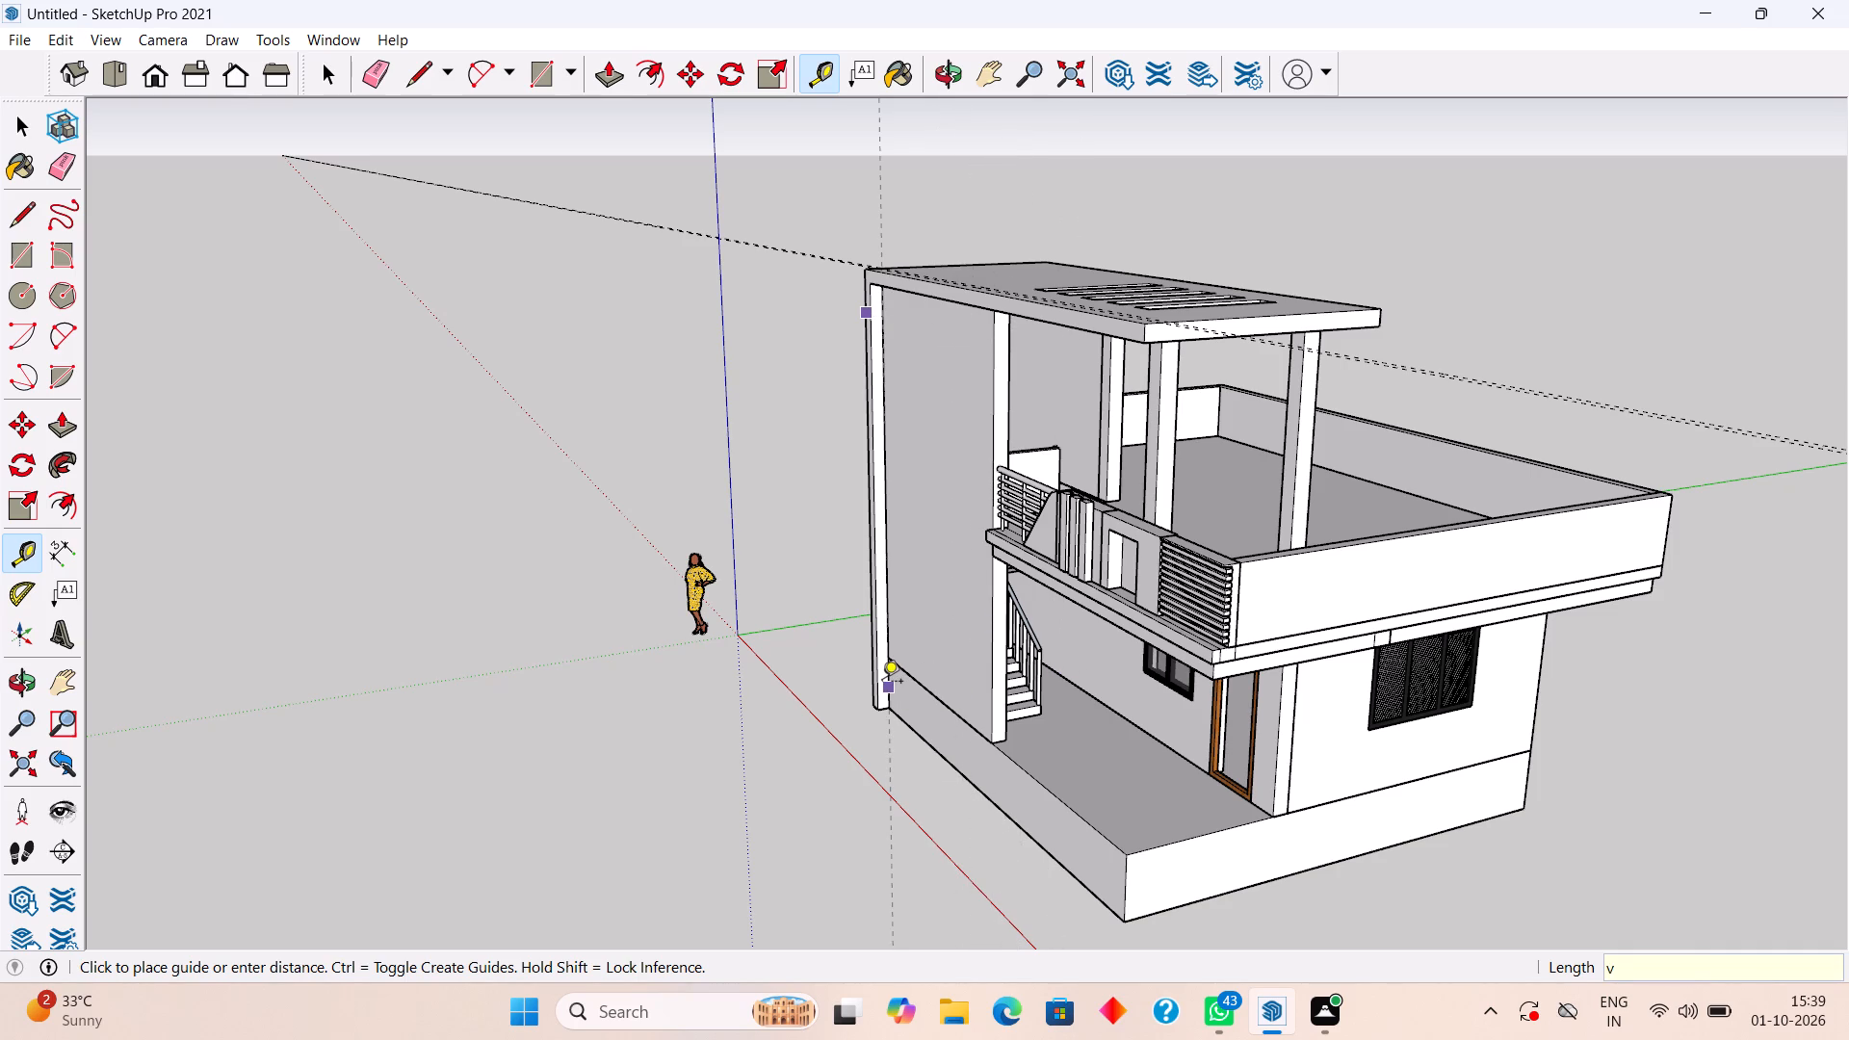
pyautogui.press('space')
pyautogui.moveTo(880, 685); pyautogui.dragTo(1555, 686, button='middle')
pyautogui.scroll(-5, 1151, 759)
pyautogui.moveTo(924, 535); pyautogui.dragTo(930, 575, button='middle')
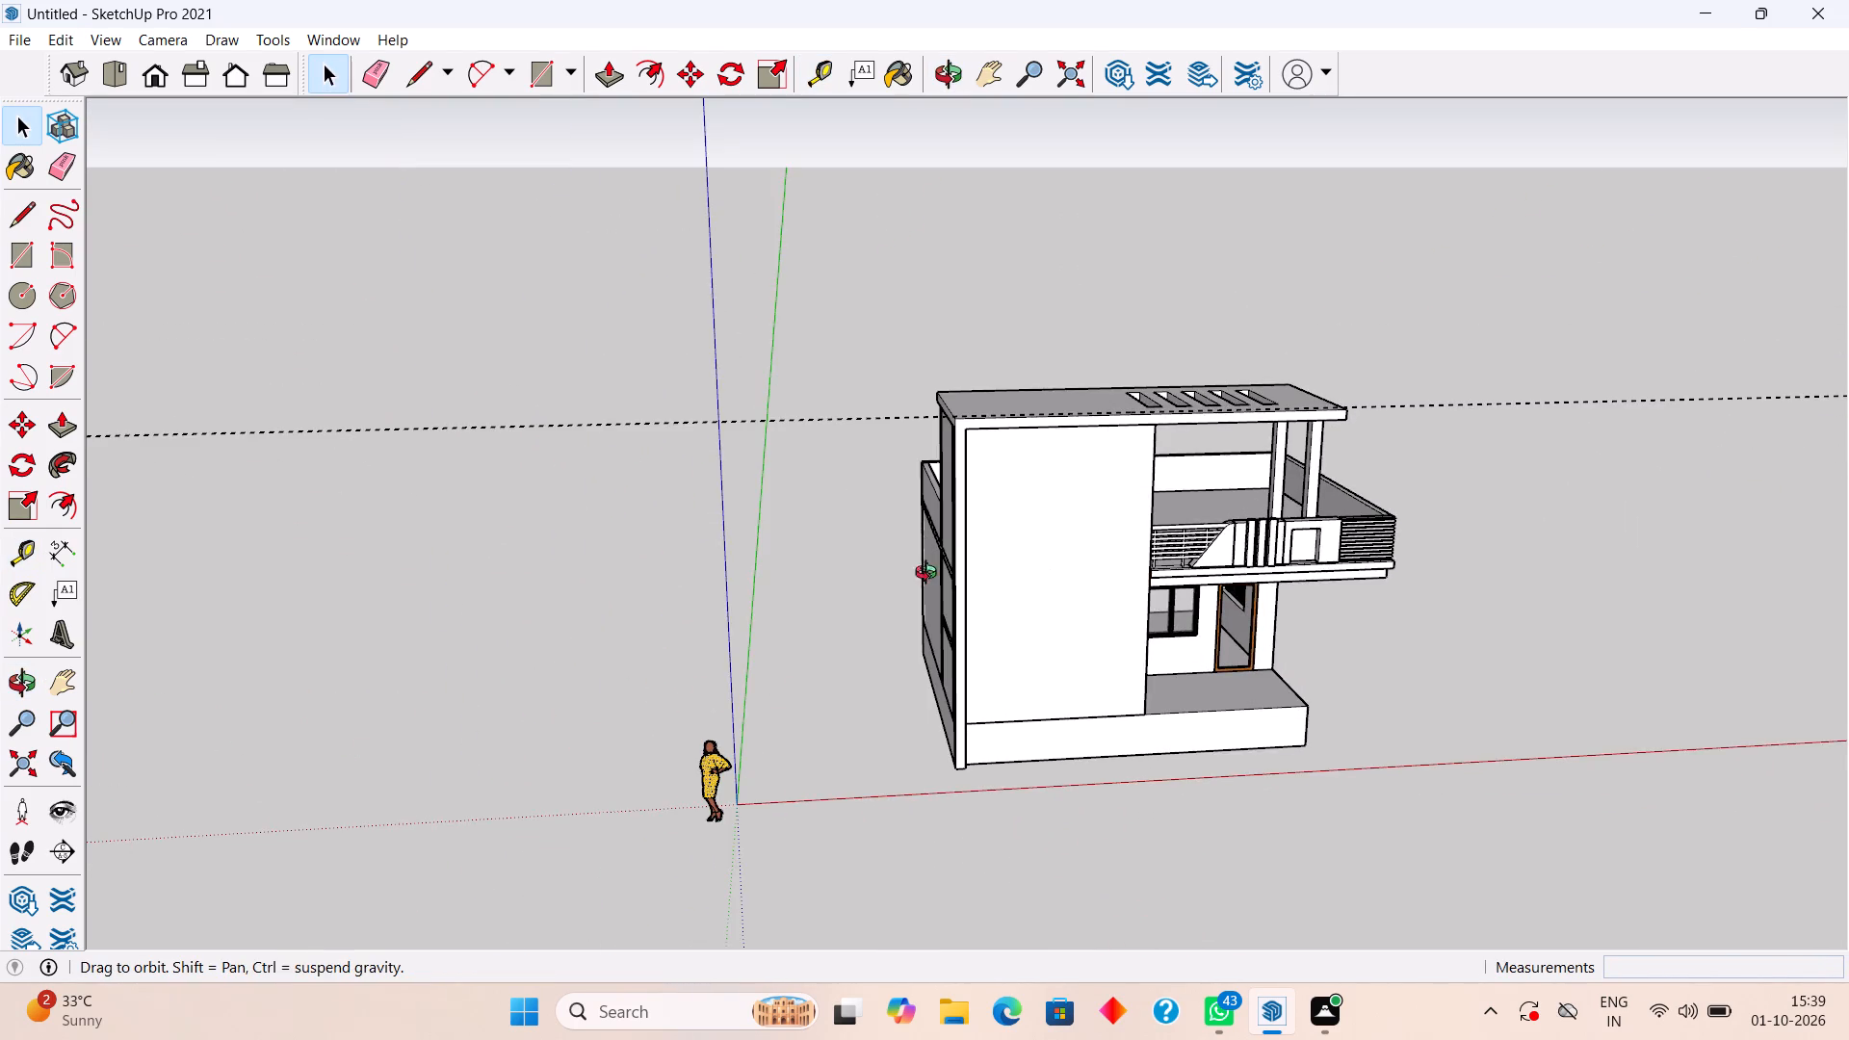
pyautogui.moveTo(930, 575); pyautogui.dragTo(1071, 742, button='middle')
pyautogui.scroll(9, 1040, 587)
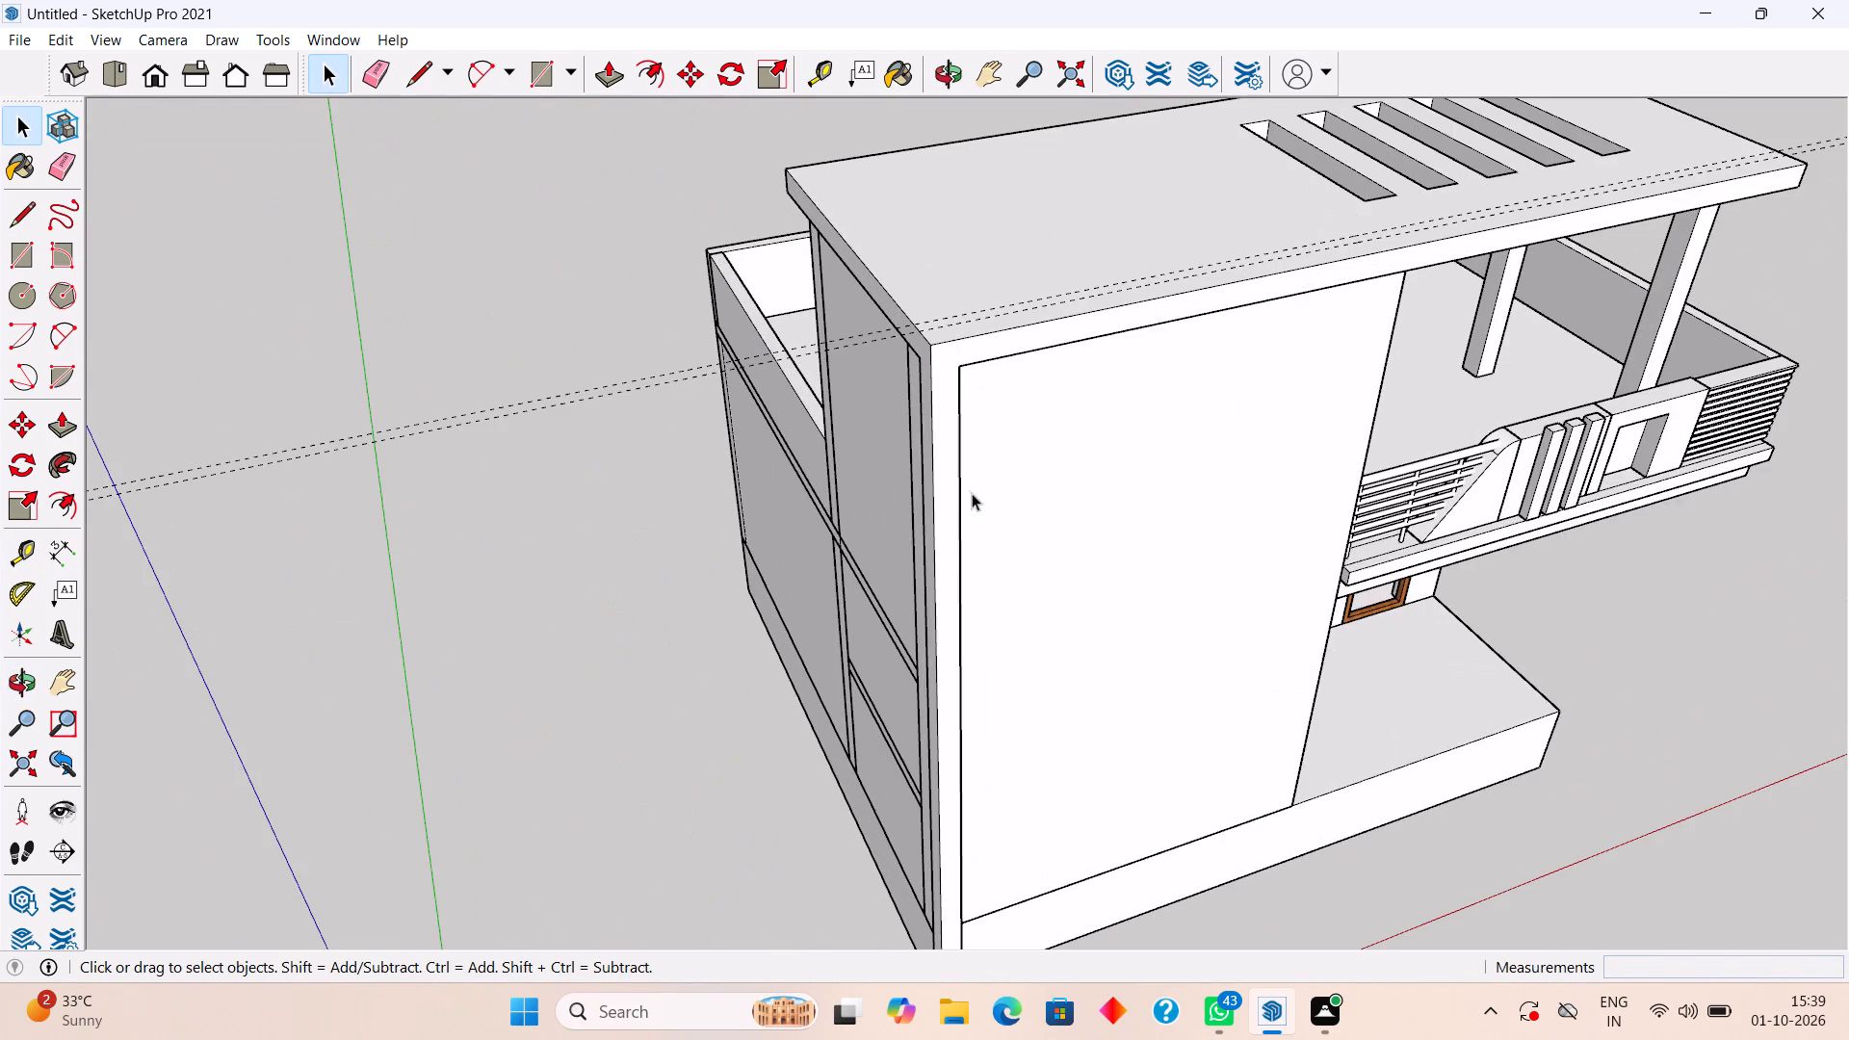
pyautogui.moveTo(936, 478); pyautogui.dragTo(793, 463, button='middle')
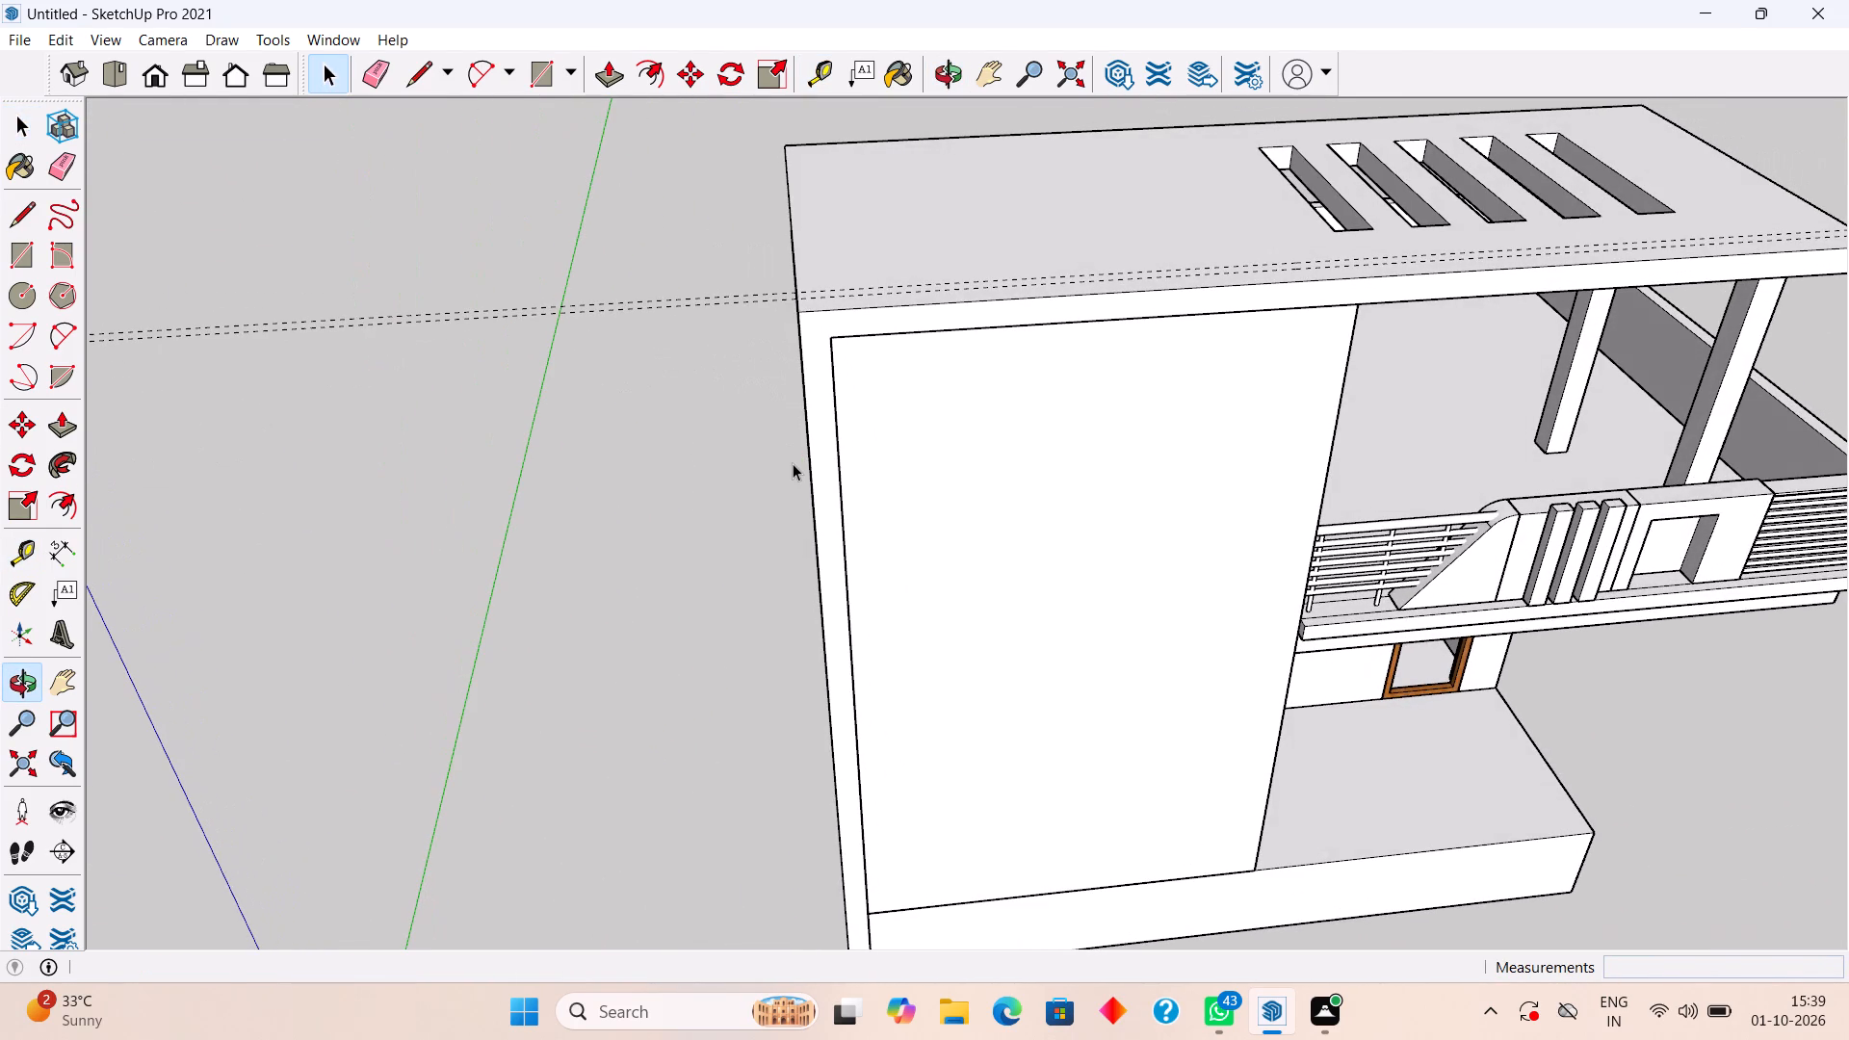
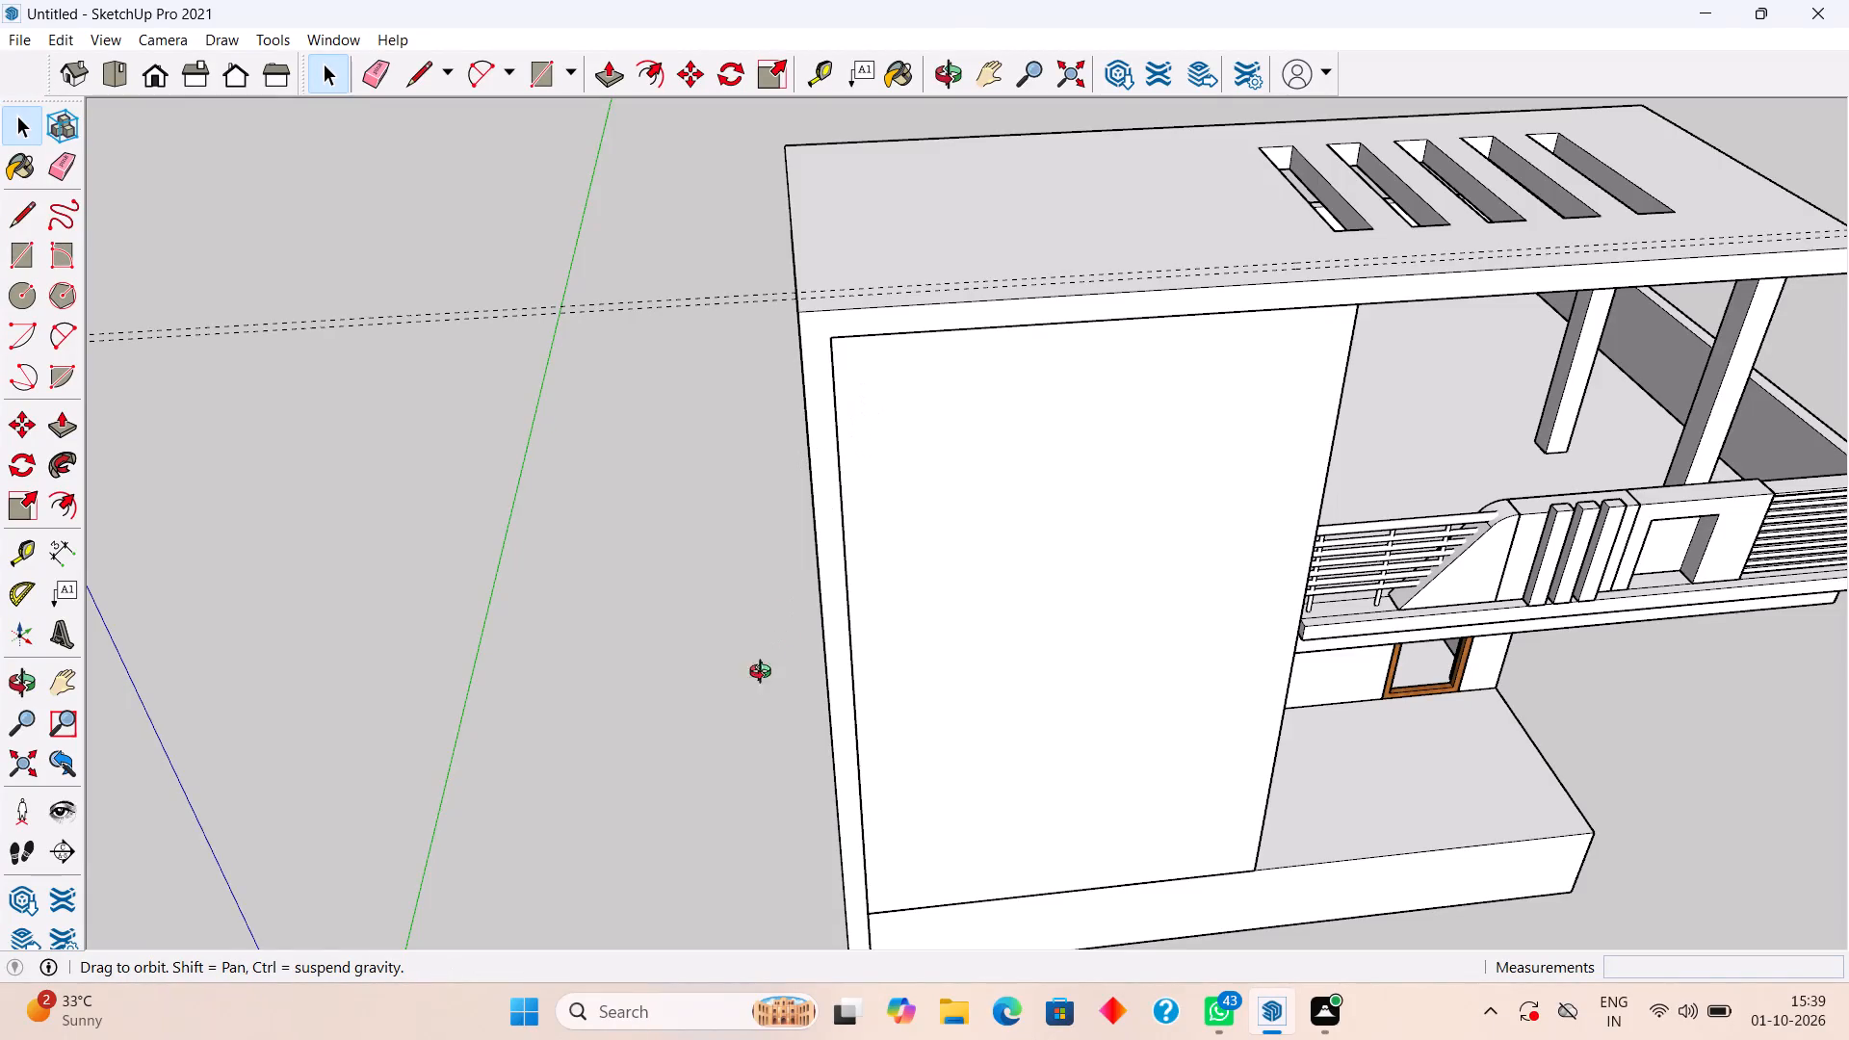
# Measure the width of the blank front wall between its two vertical edges.
pyautogui.moveTo(987, 408); pyautogui.dragTo(971, 456, button='middle')
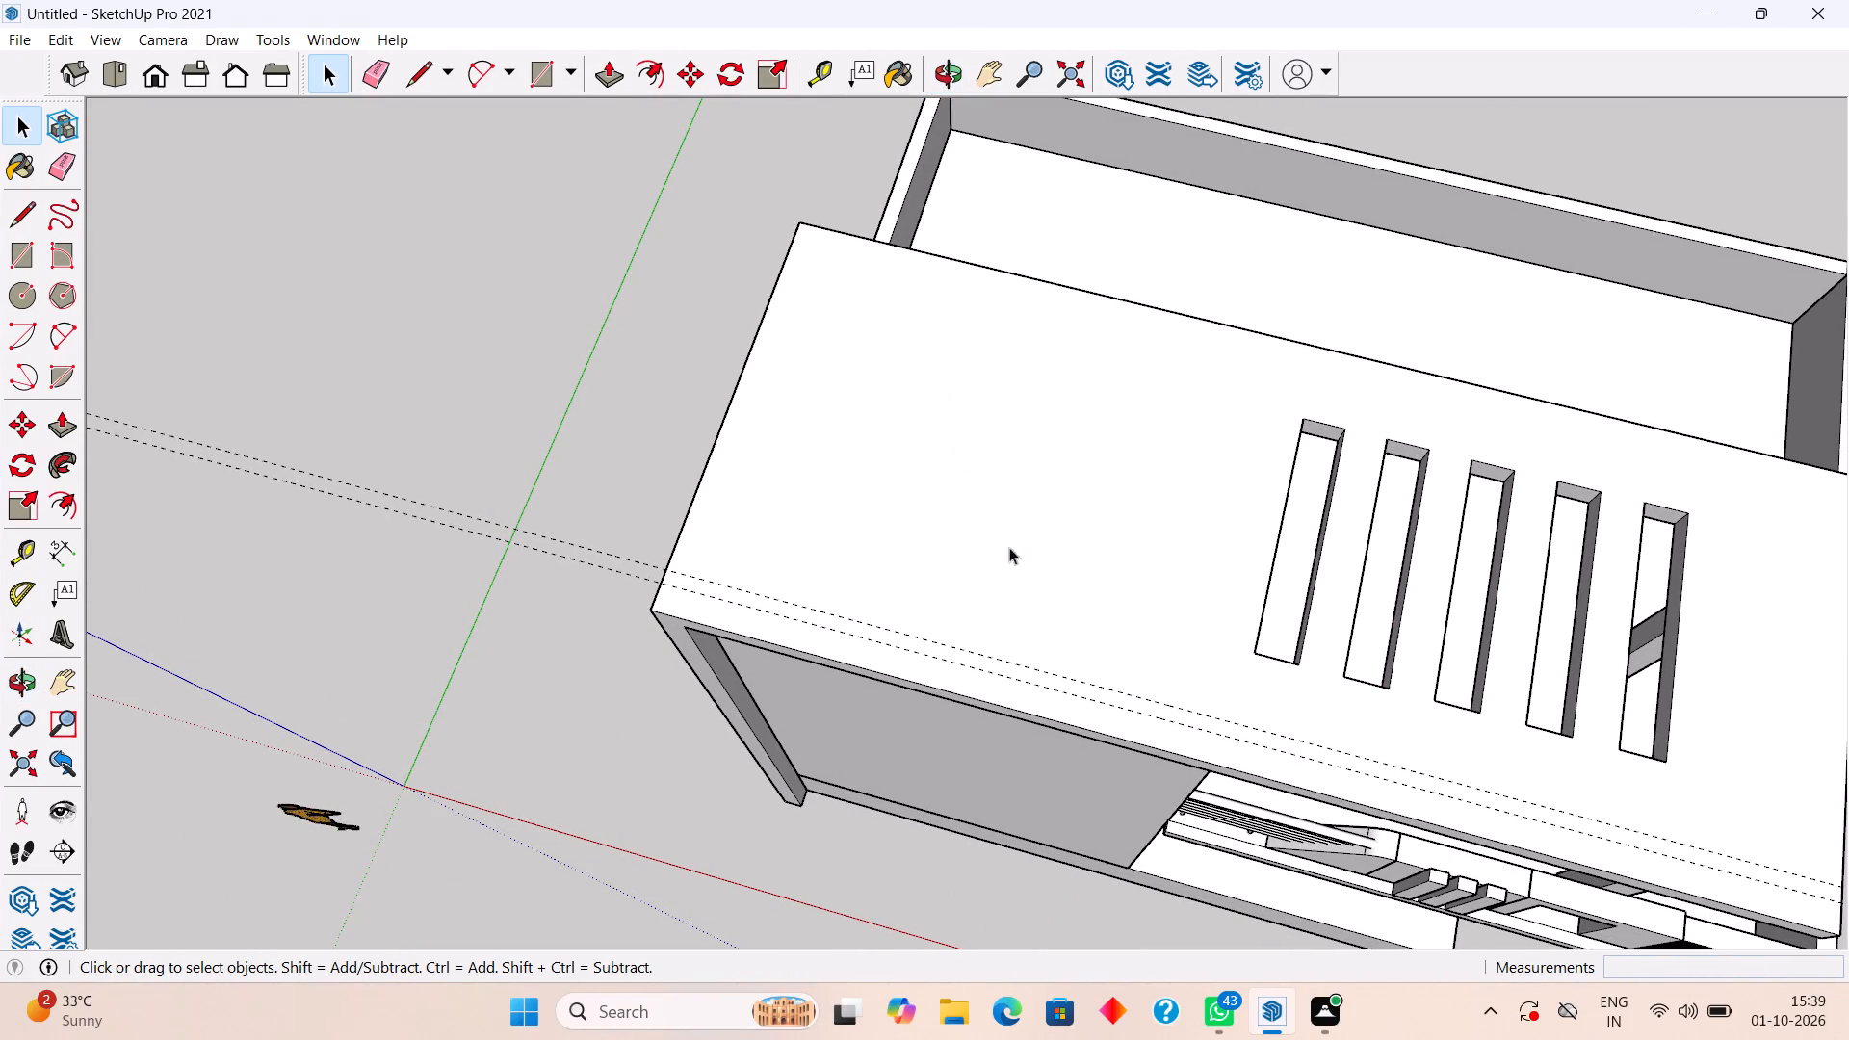
pyautogui.moveTo(1047, 674); pyautogui.dragTo(1159, 589, button='middle')
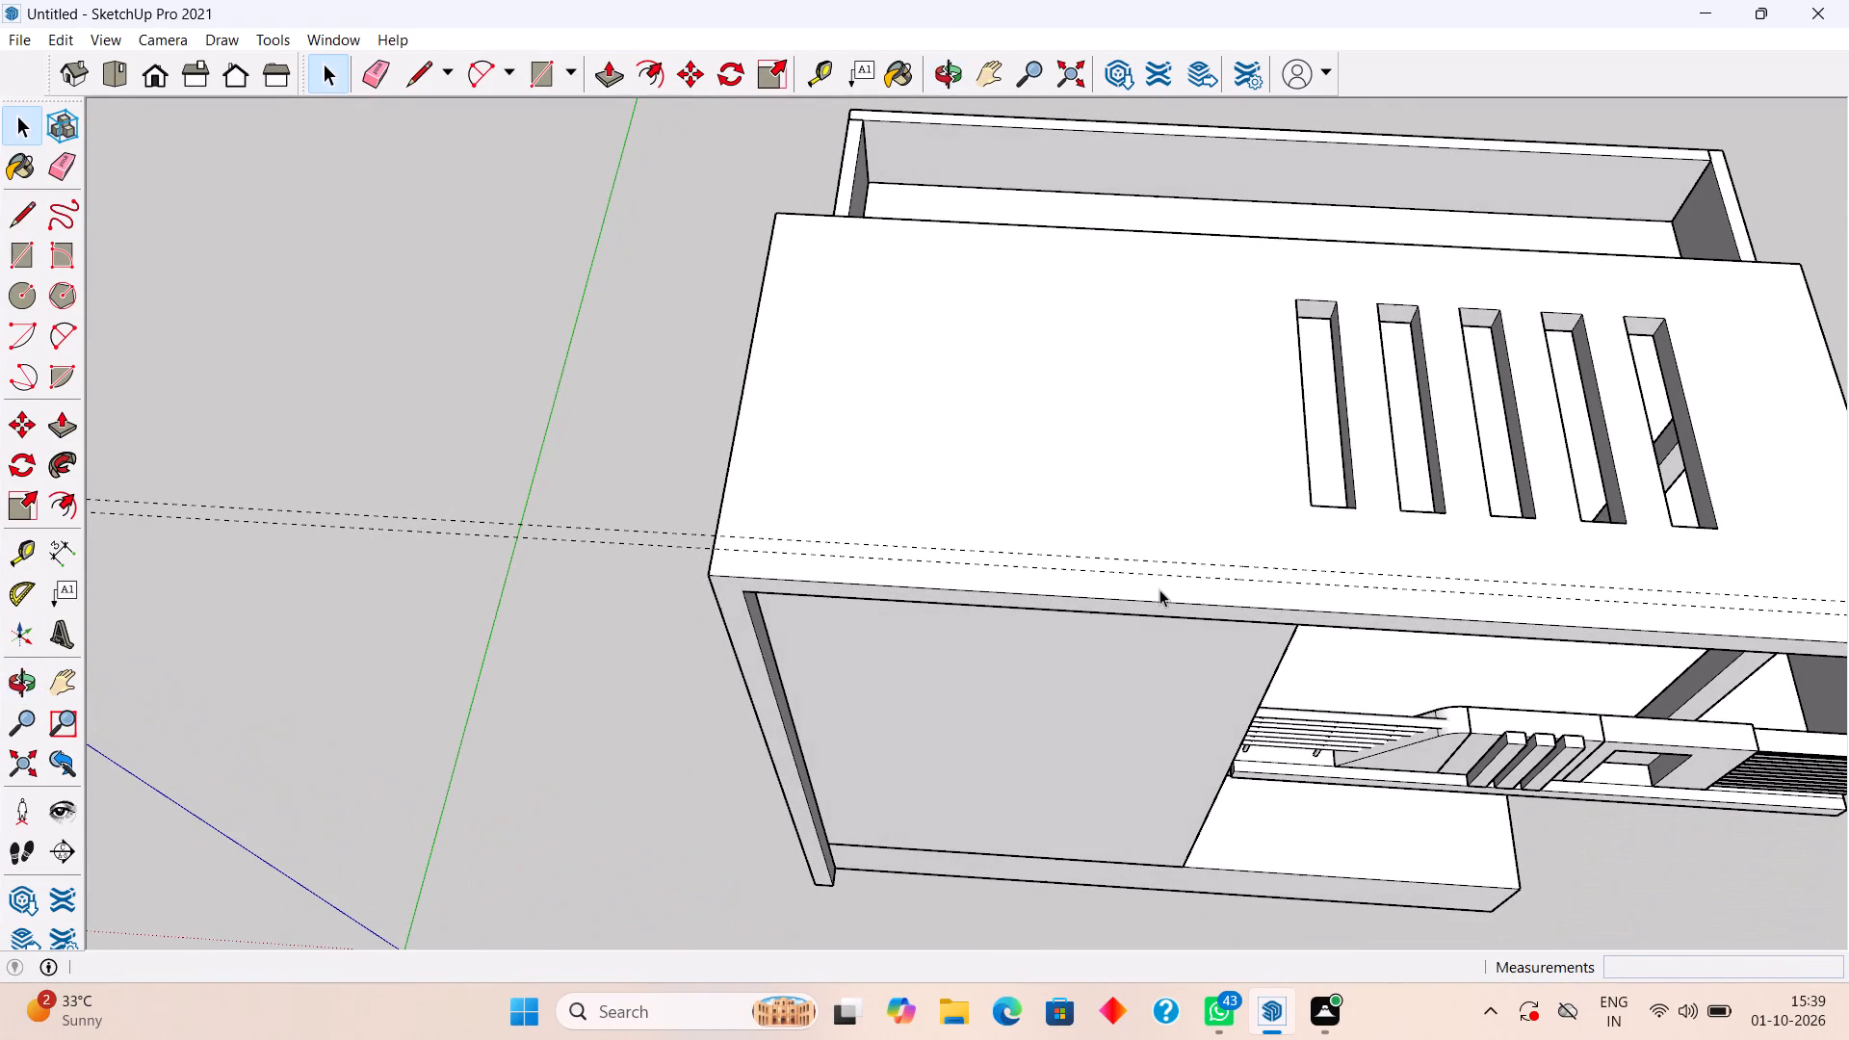
pyautogui.scroll(-2, 1121, 585)
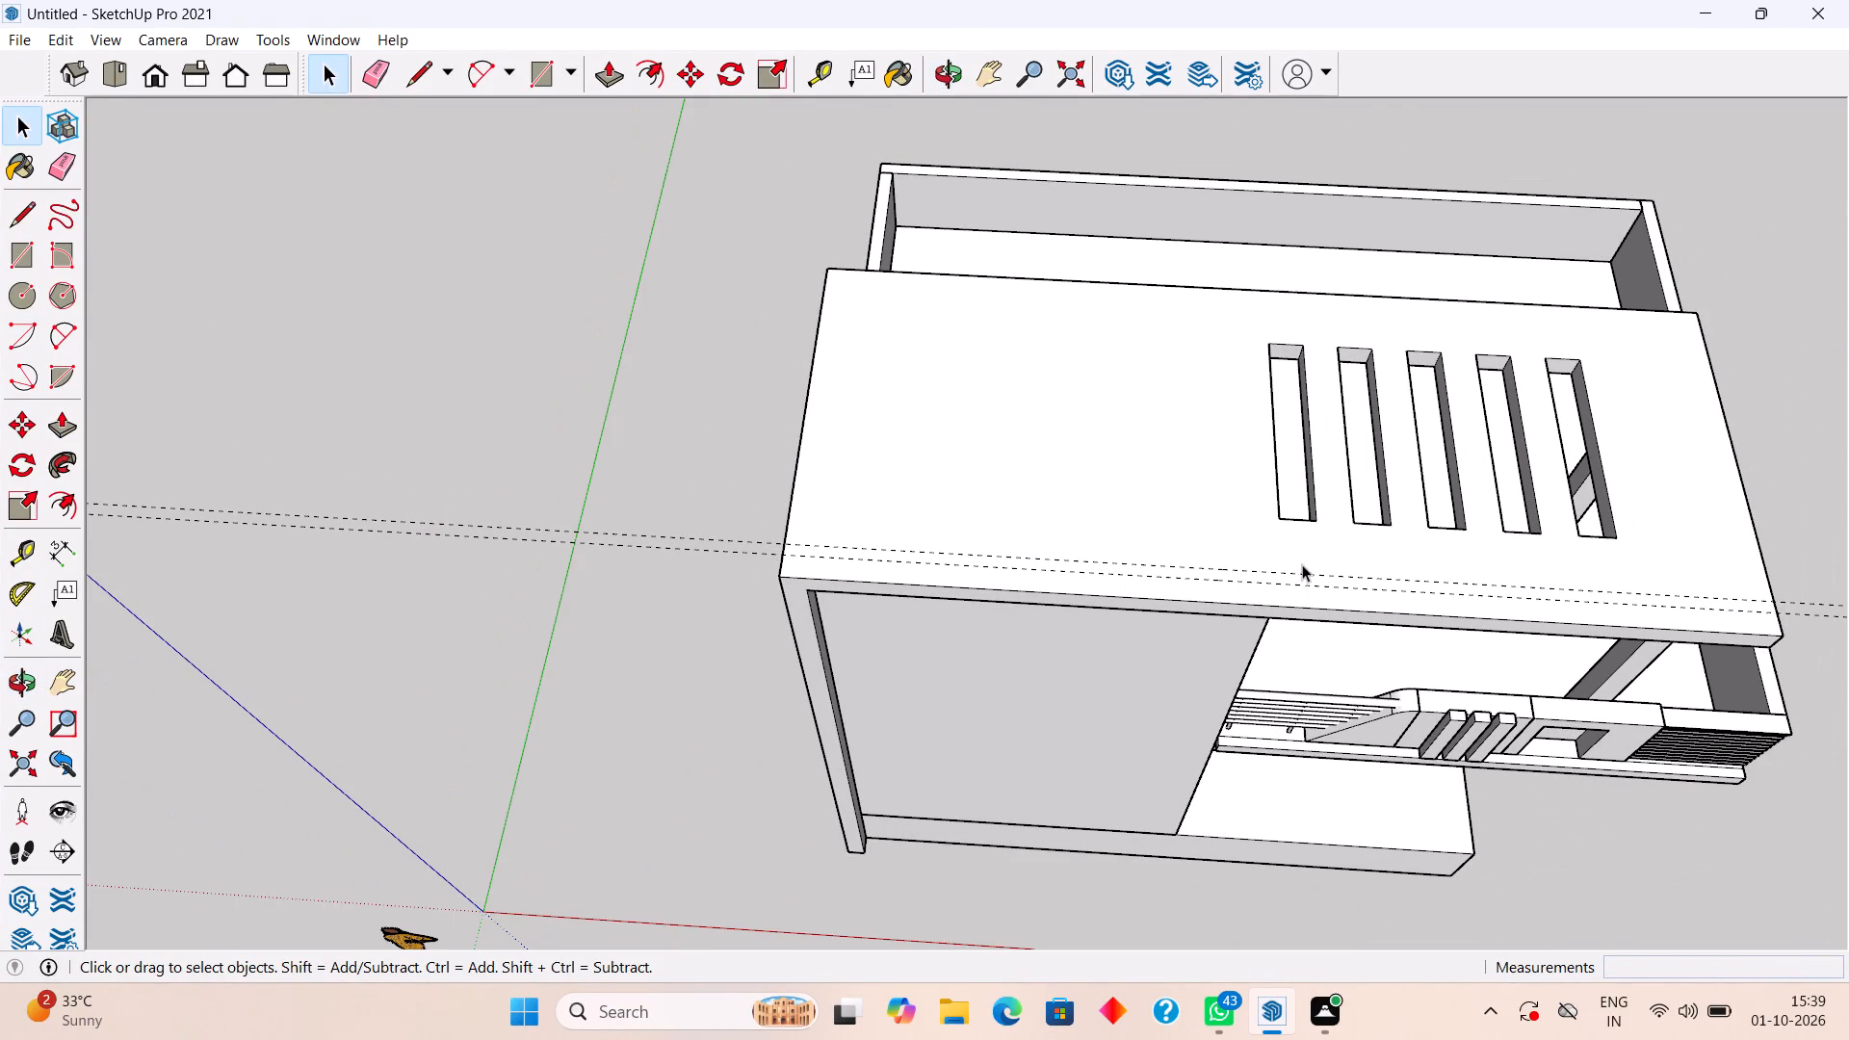
pyautogui.moveTo(1300, 561); pyautogui.dragTo(1172, 379, button='middle')
pyautogui.moveTo(1194, 512); pyautogui.dragTo(1199, 396, button='middle')
pyautogui.scroll(-1, 1195, 504)
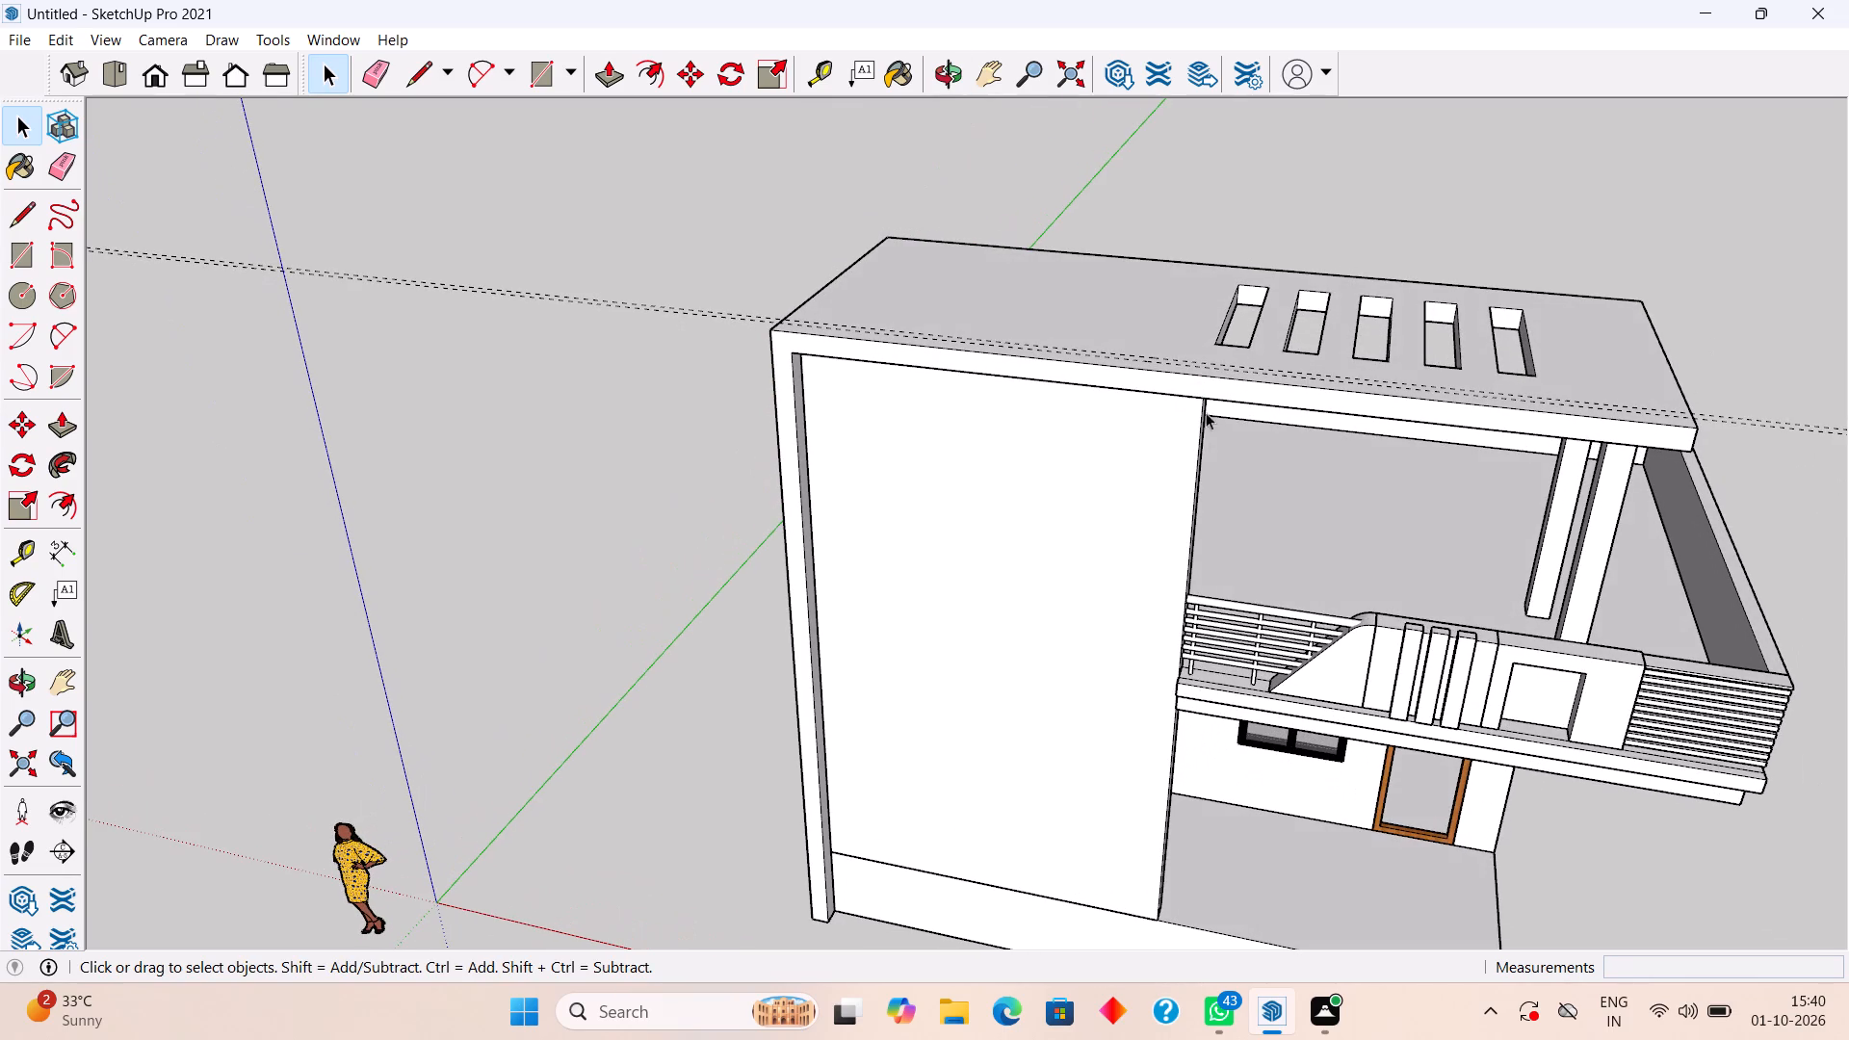
pyautogui.press('t')
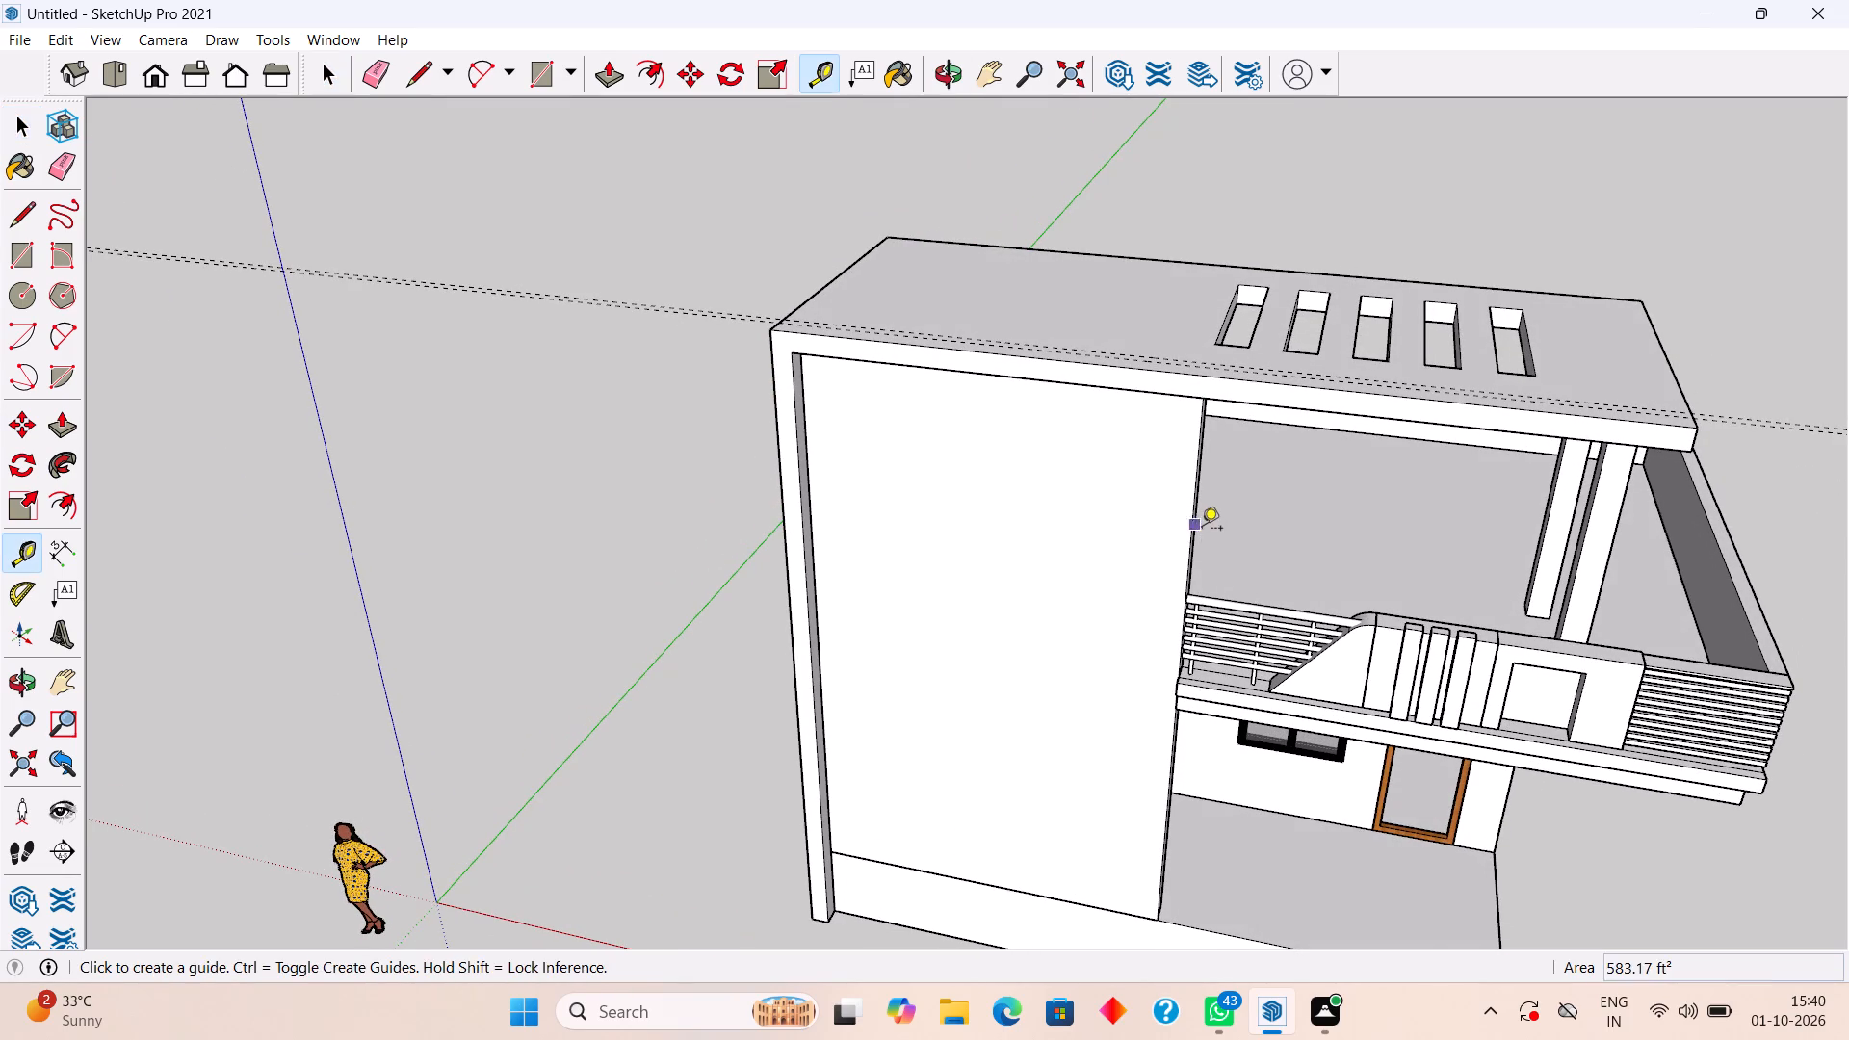
pyautogui.moveTo(1172, 539); pyautogui.dragTo(1297, 494, button='middle')
pyautogui.scroll(4, 1300, 492)
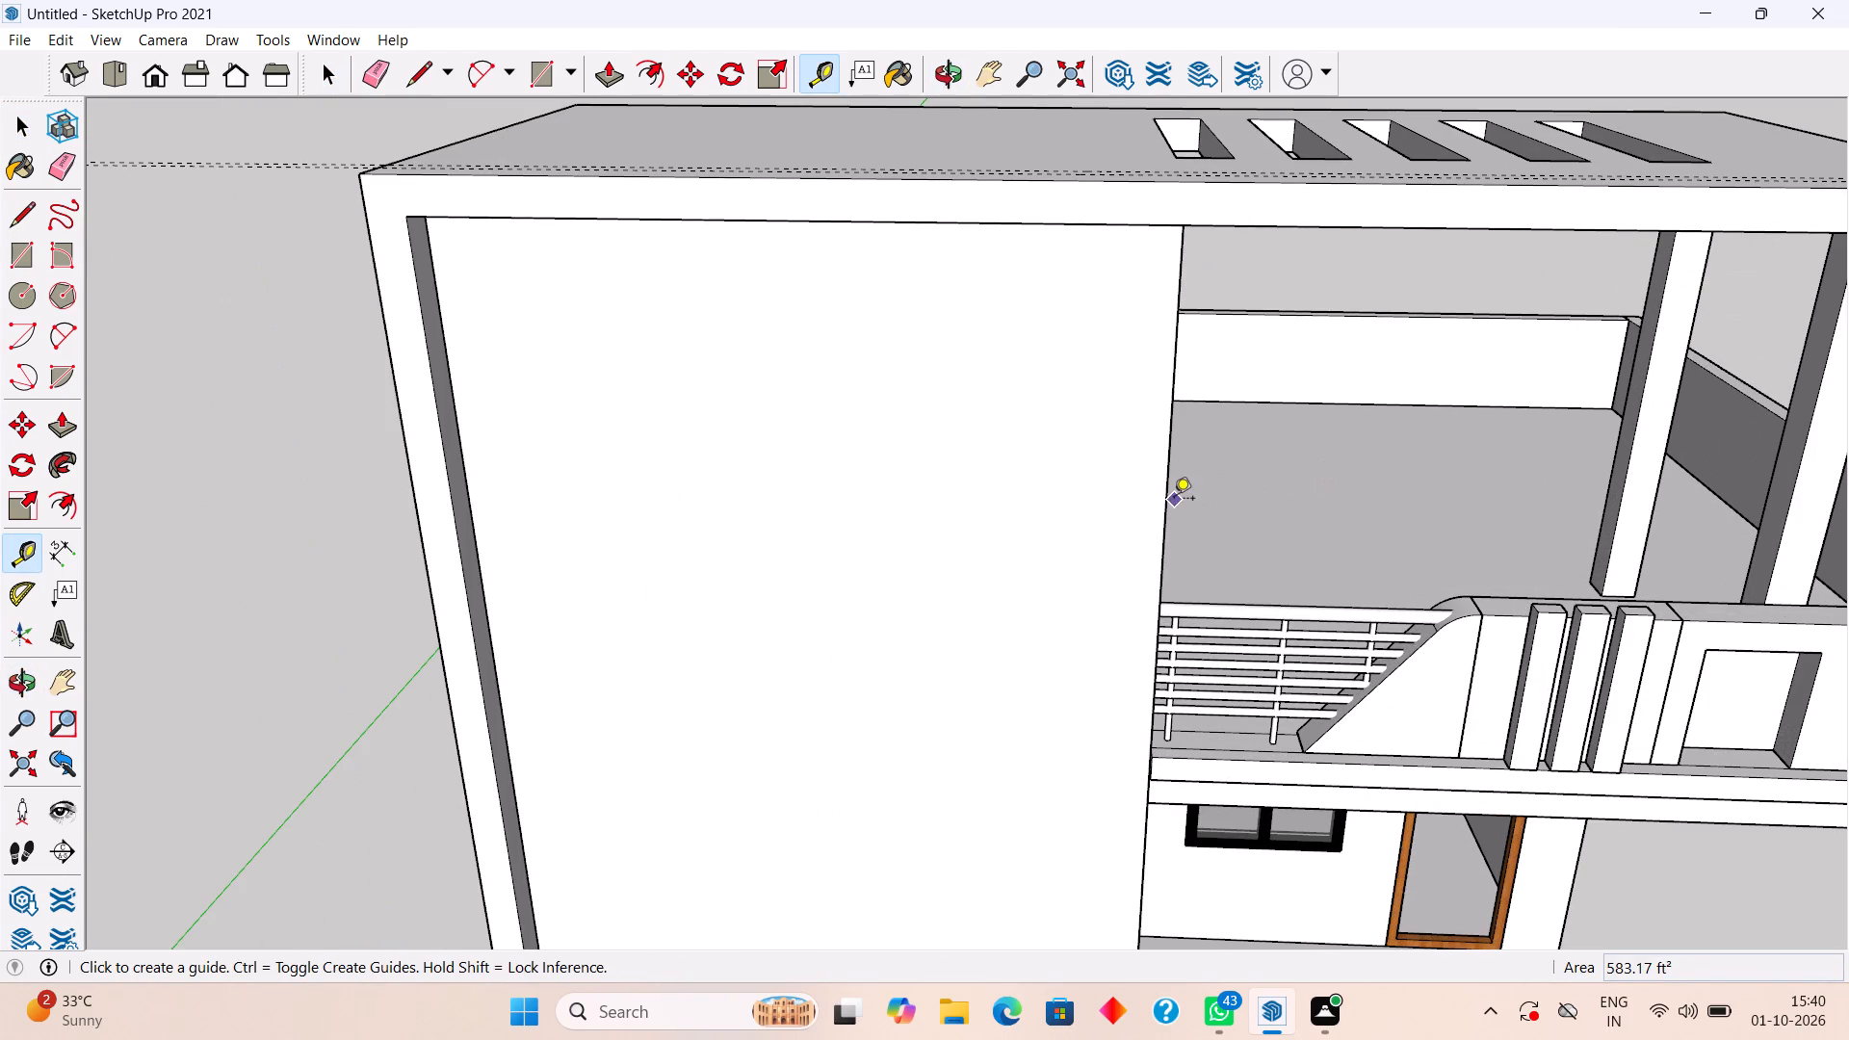
pyautogui.click(1168, 504)
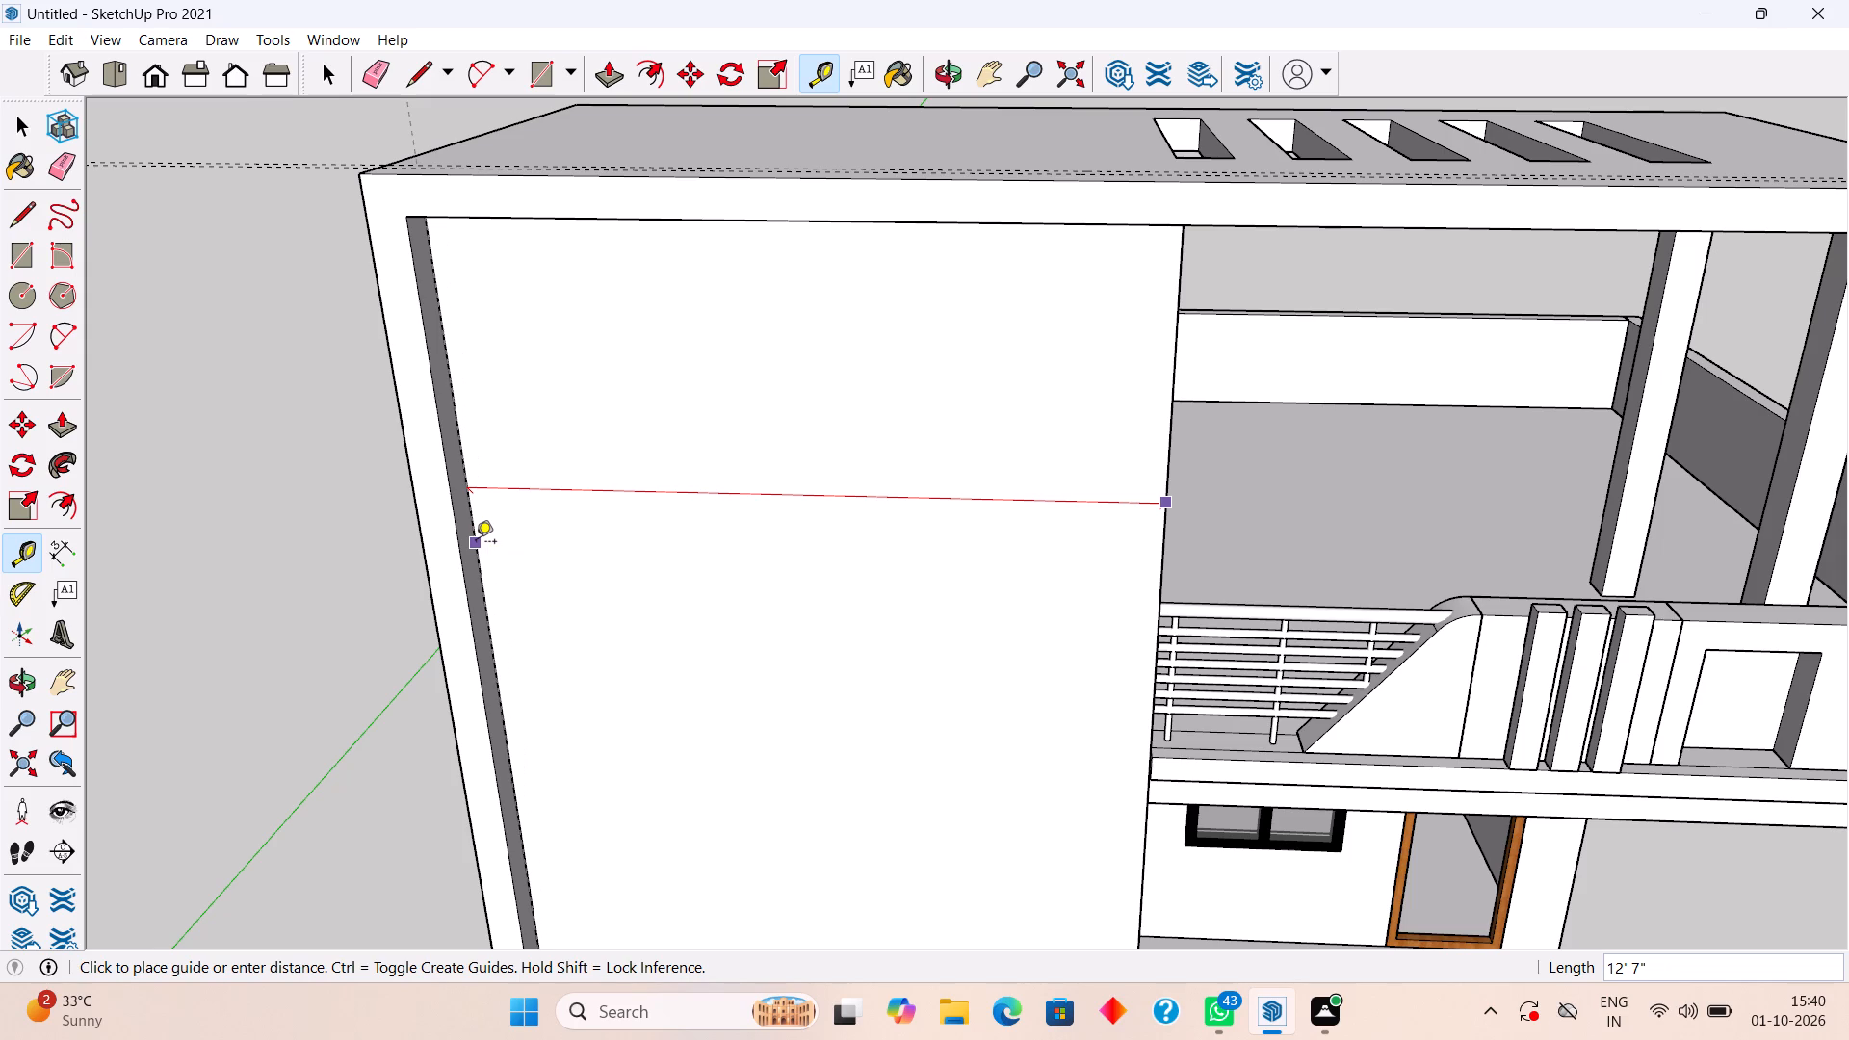
pyautogui.press('space')
# Place a guide on the roof slab, 8" in from and parallel to the side edge at its unslotted end.
pyautogui.moveTo(557, 443); pyautogui.dragTo(585, 645, button='middle')
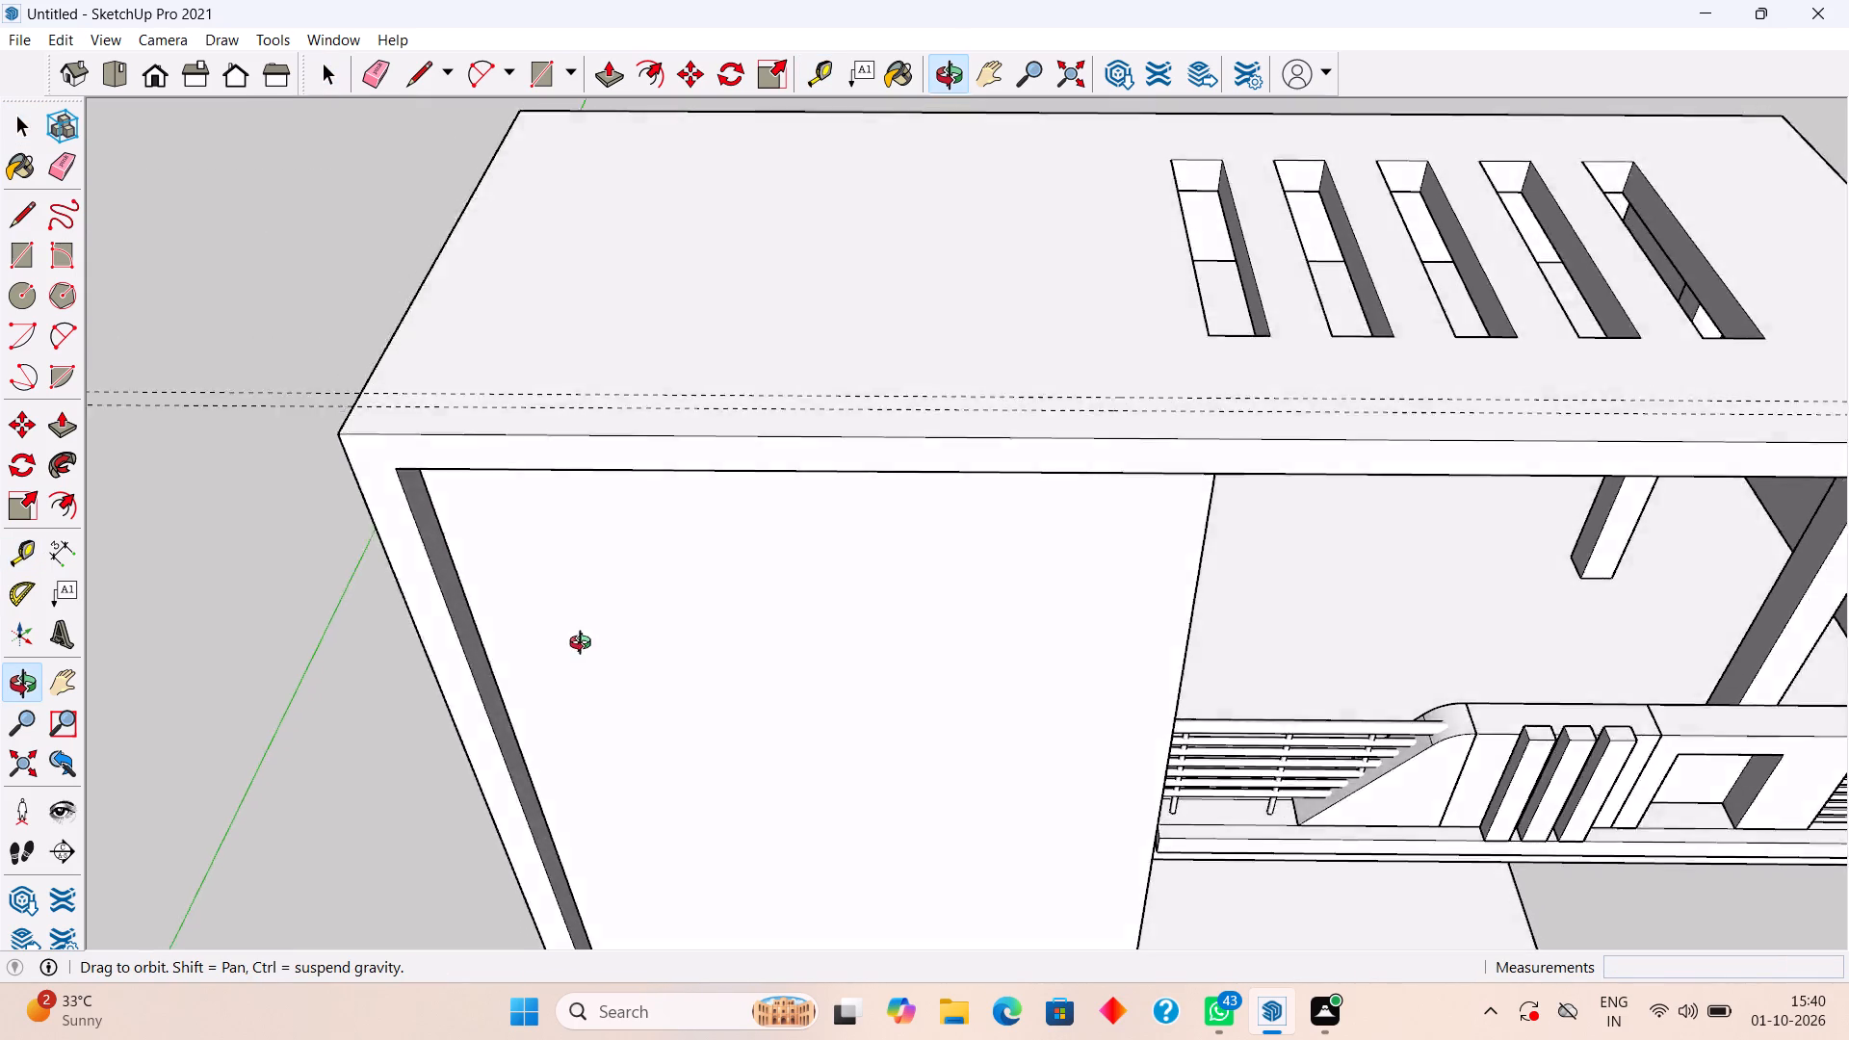
pyautogui.moveTo(585, 645); pyautogui.dragTo(568, 710, button='middle')
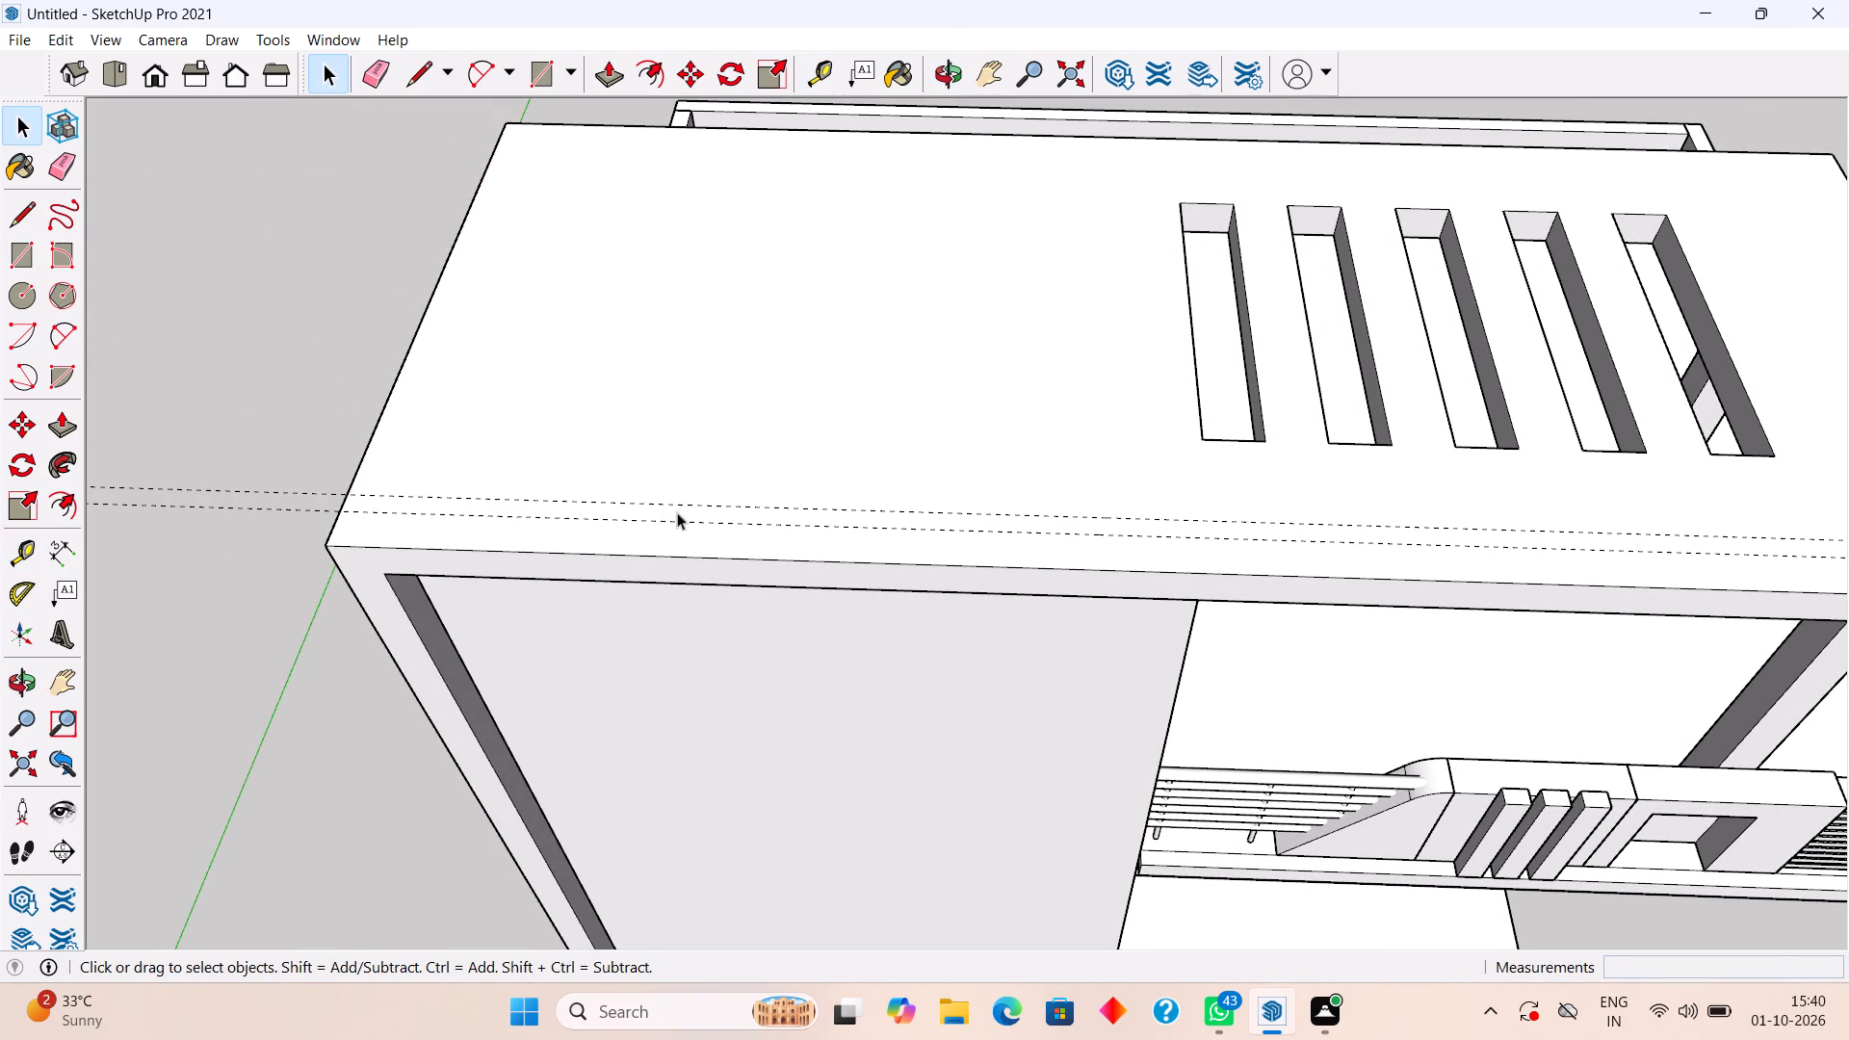
pyautogui.moveTo(688, 511); pyautogui.dragTo(798, 509, button='middle')
pyautogui.press('t')
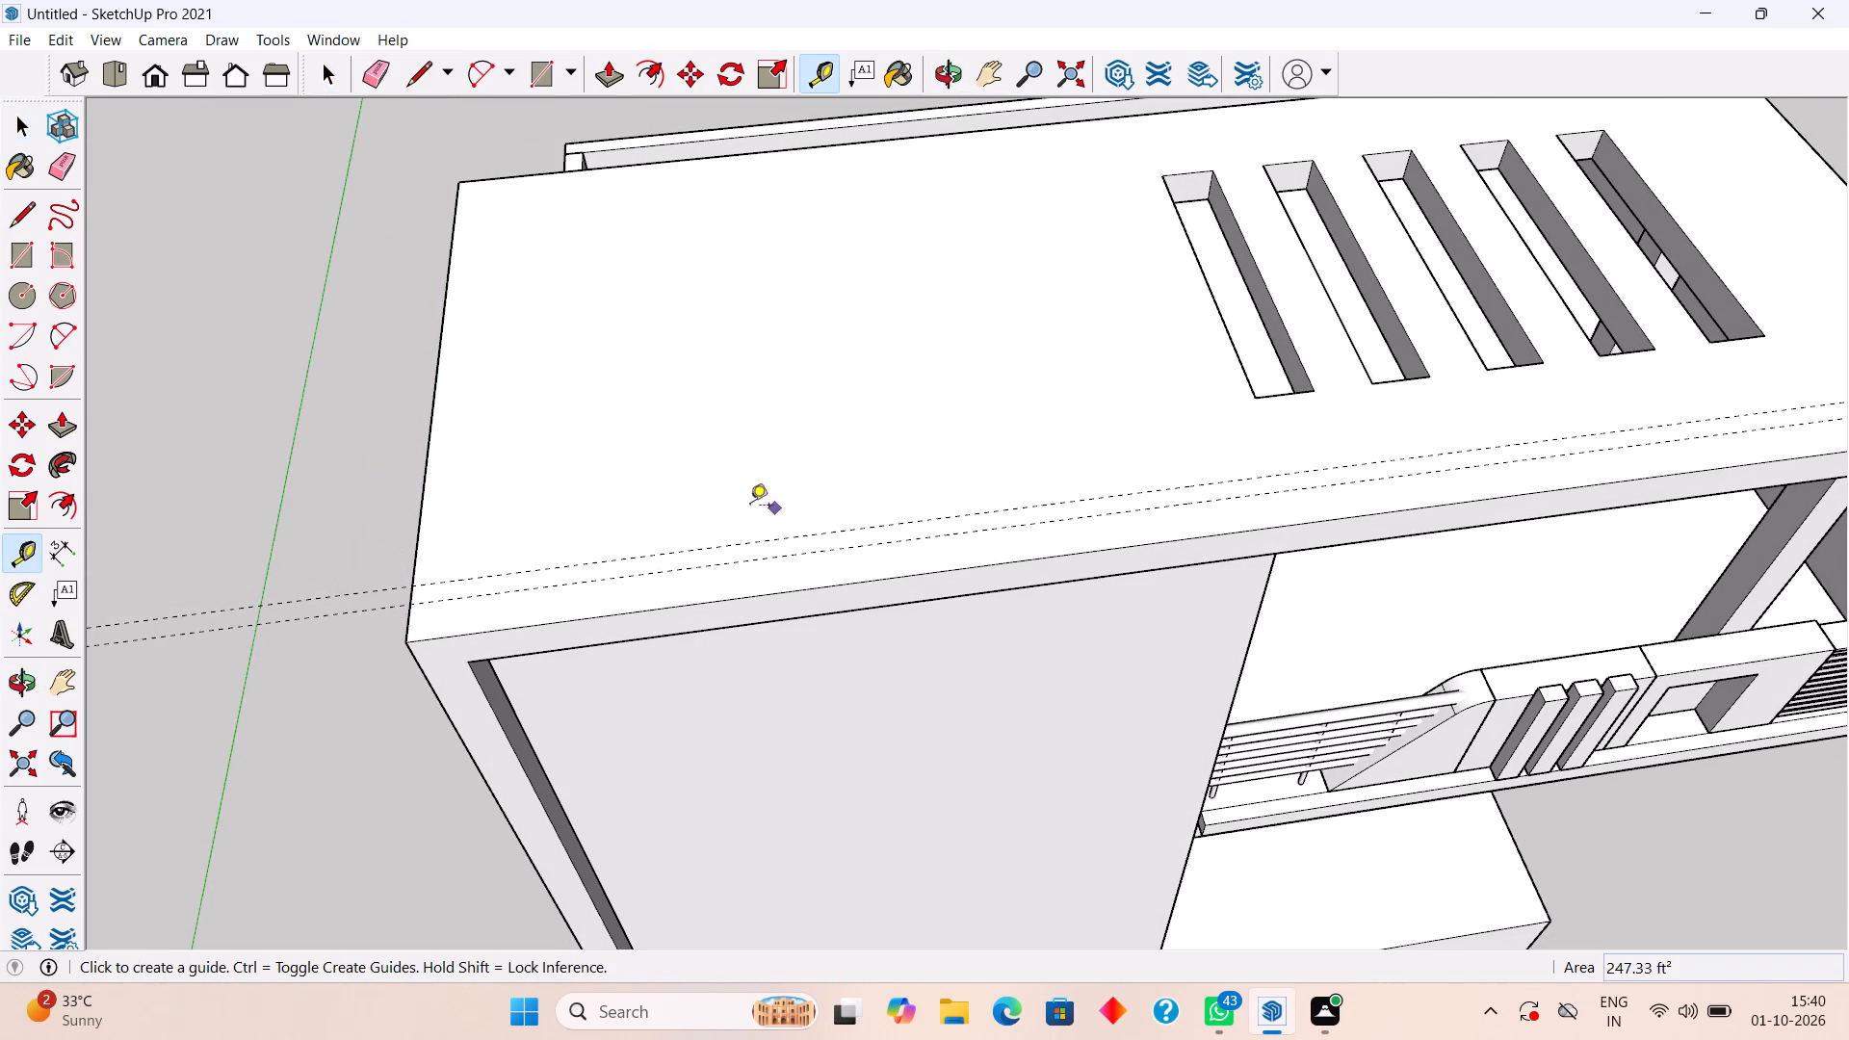
pyautogui.click(418, 541)
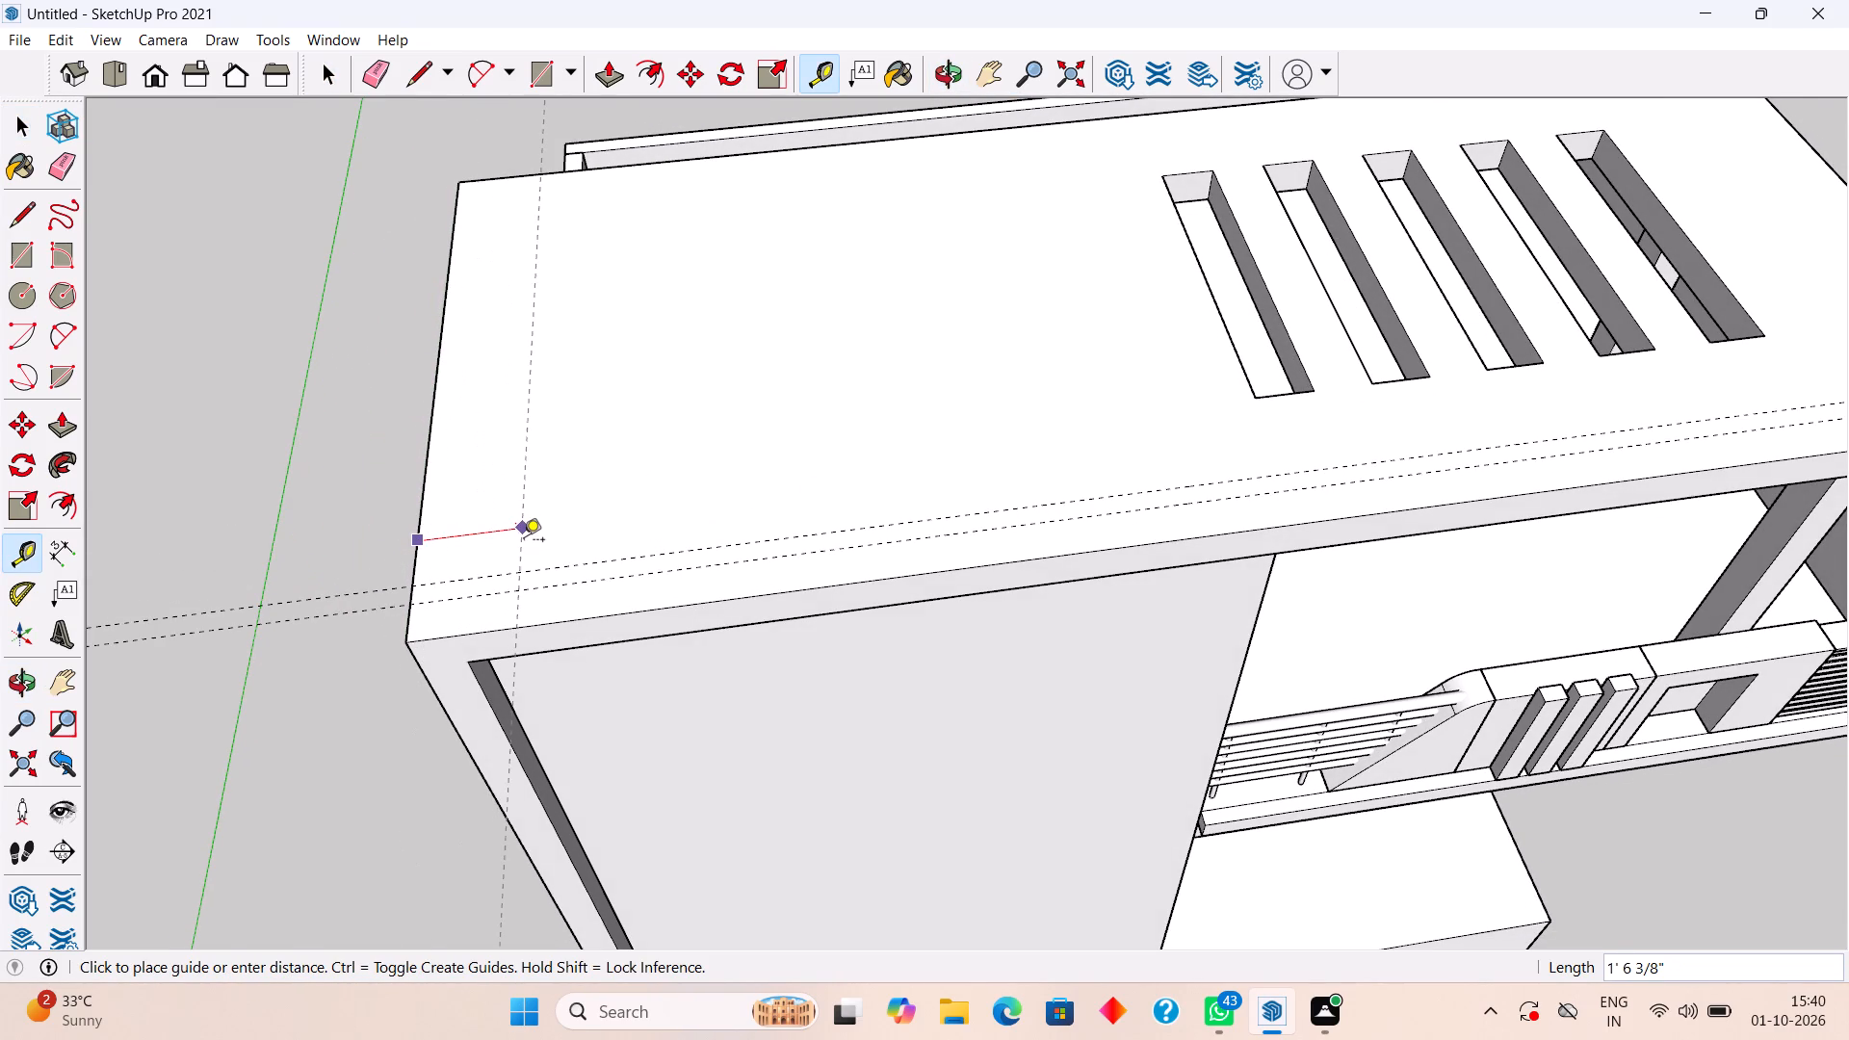
pyautogui.write('8"')
pyautogui.press('Return')
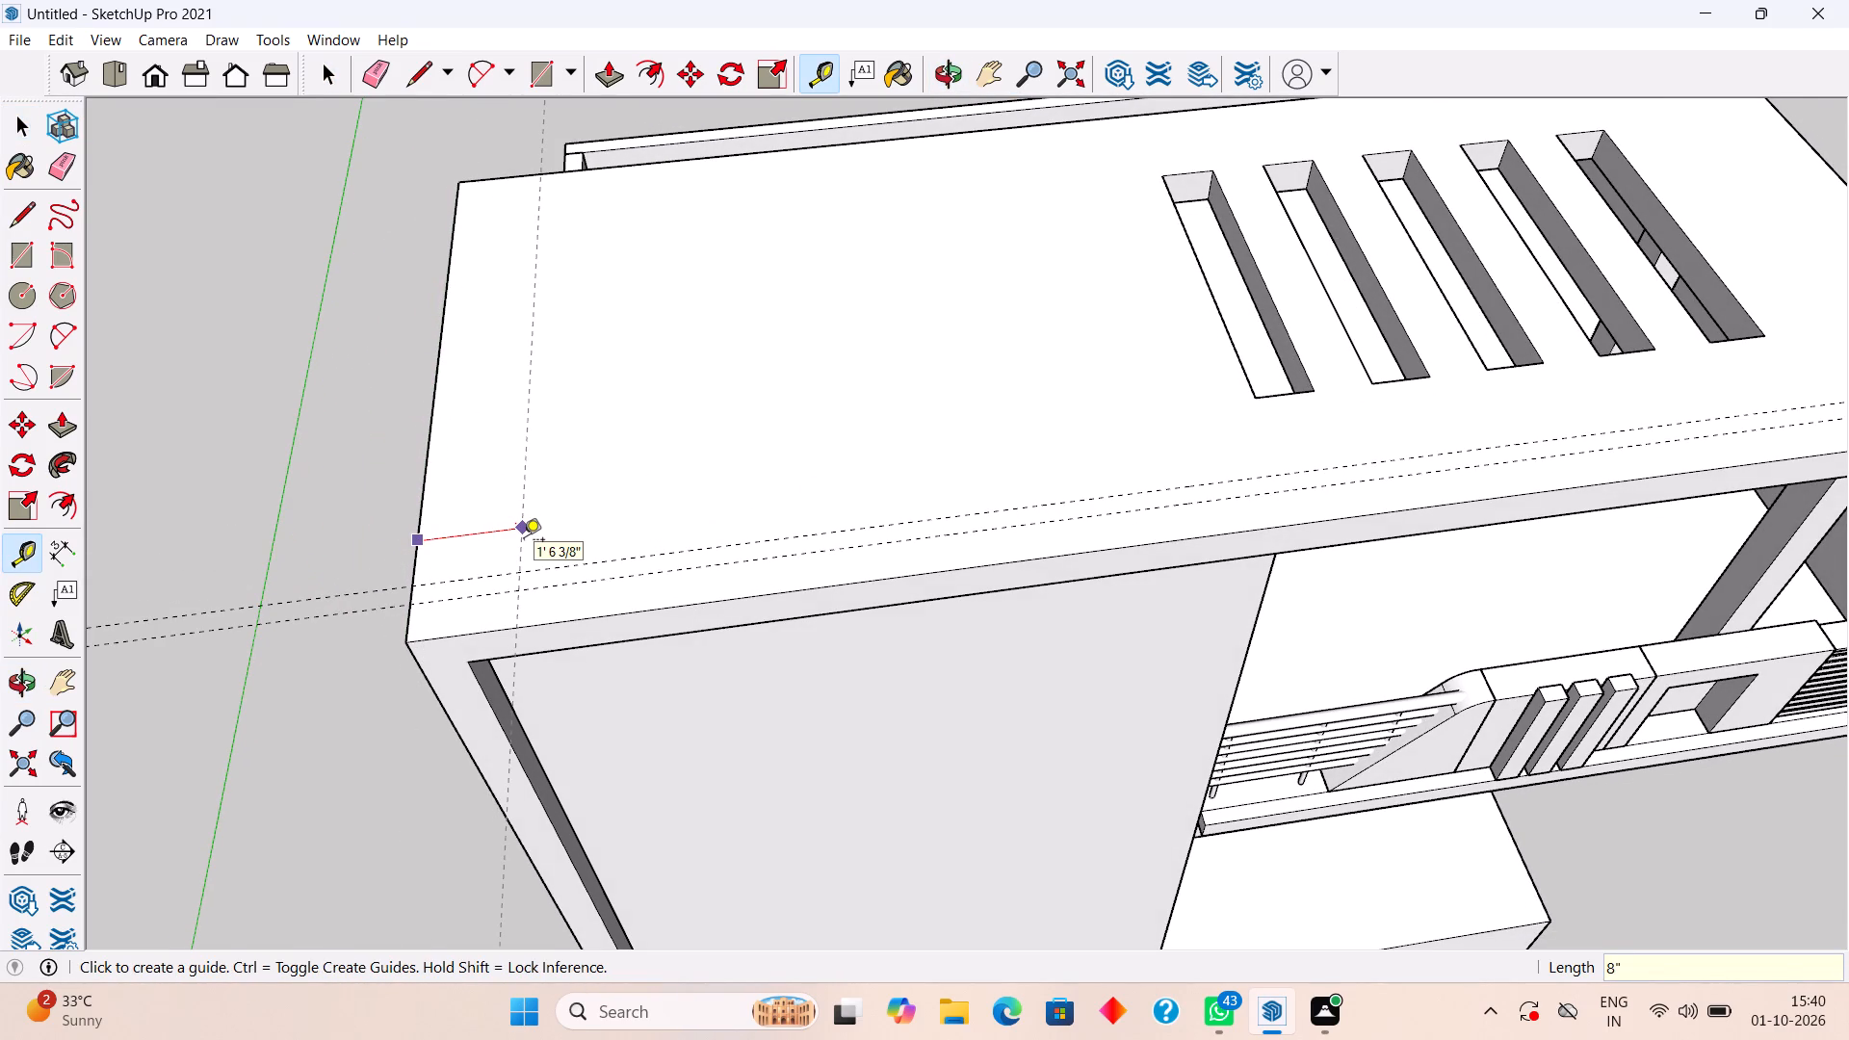
# Place another parallel guide on the roof slab, 12'7" from the 8" side guide toward the slots.
pyautogui.click(460, 545)
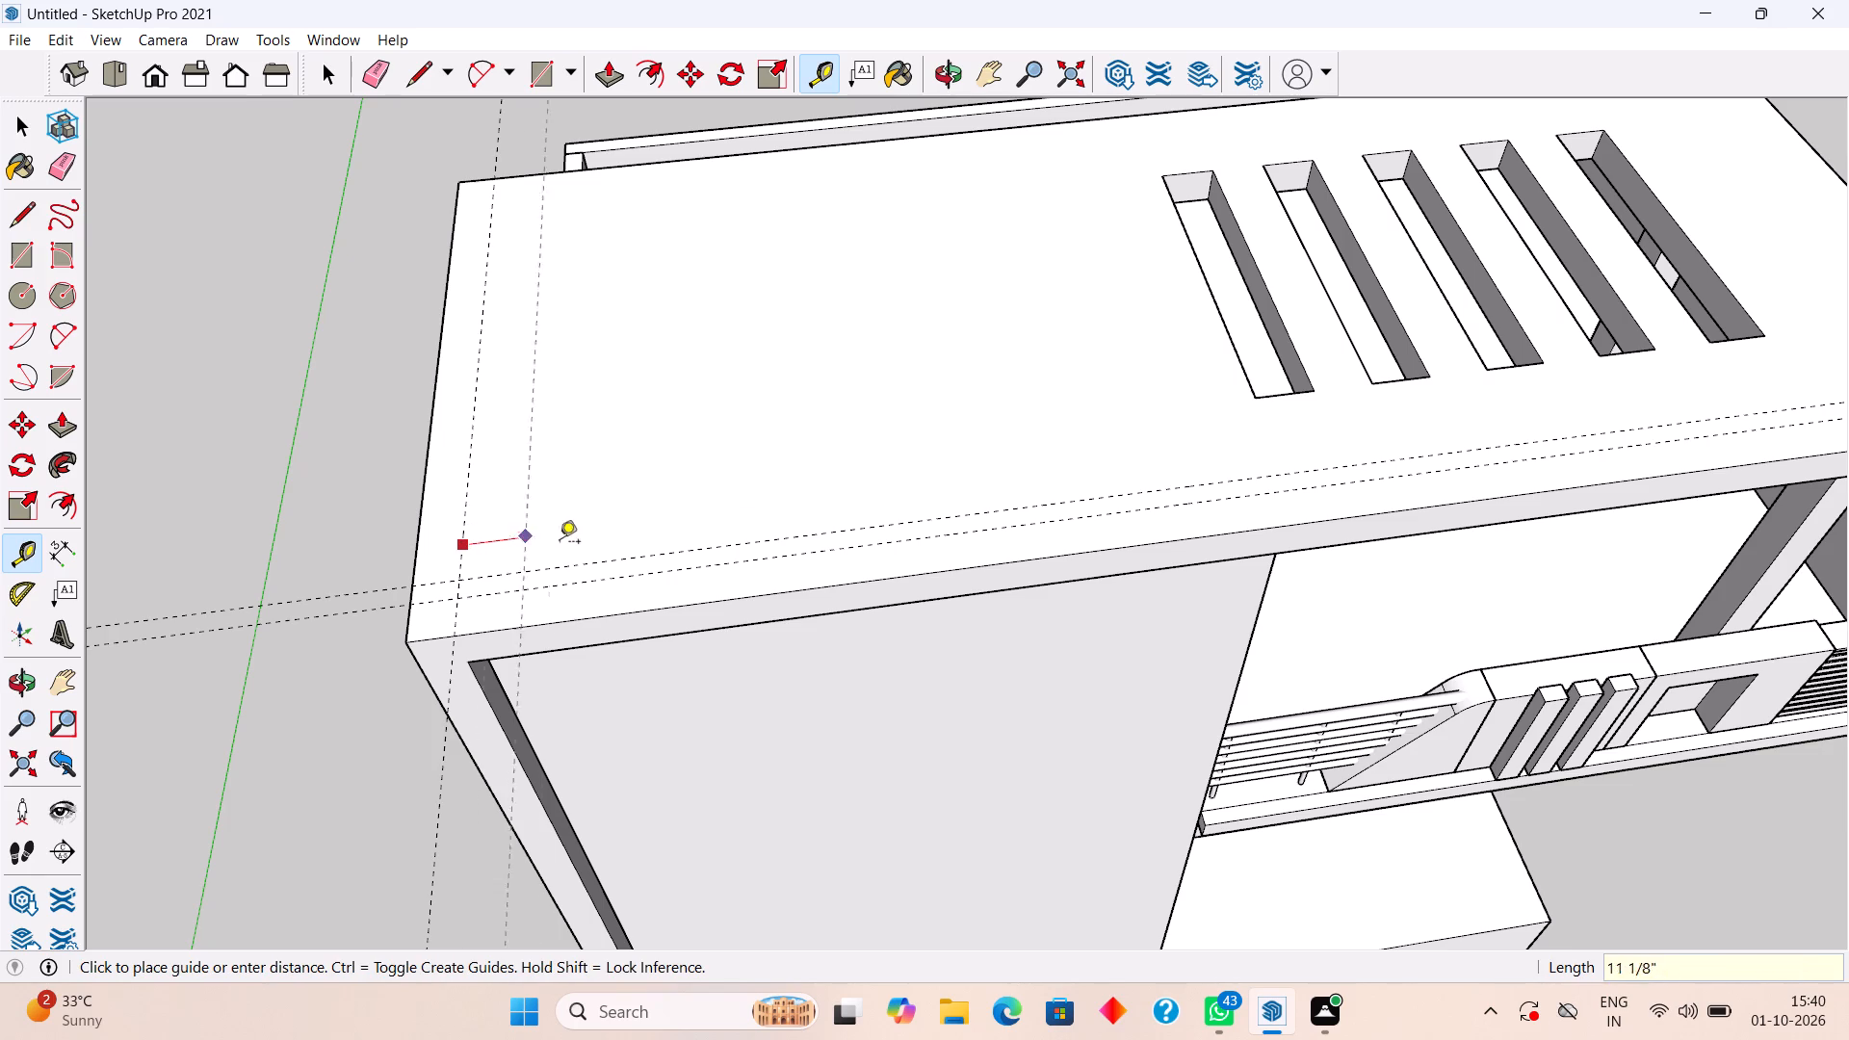
pyautogui.write('12\'7"')
pyautogui.press('Return')
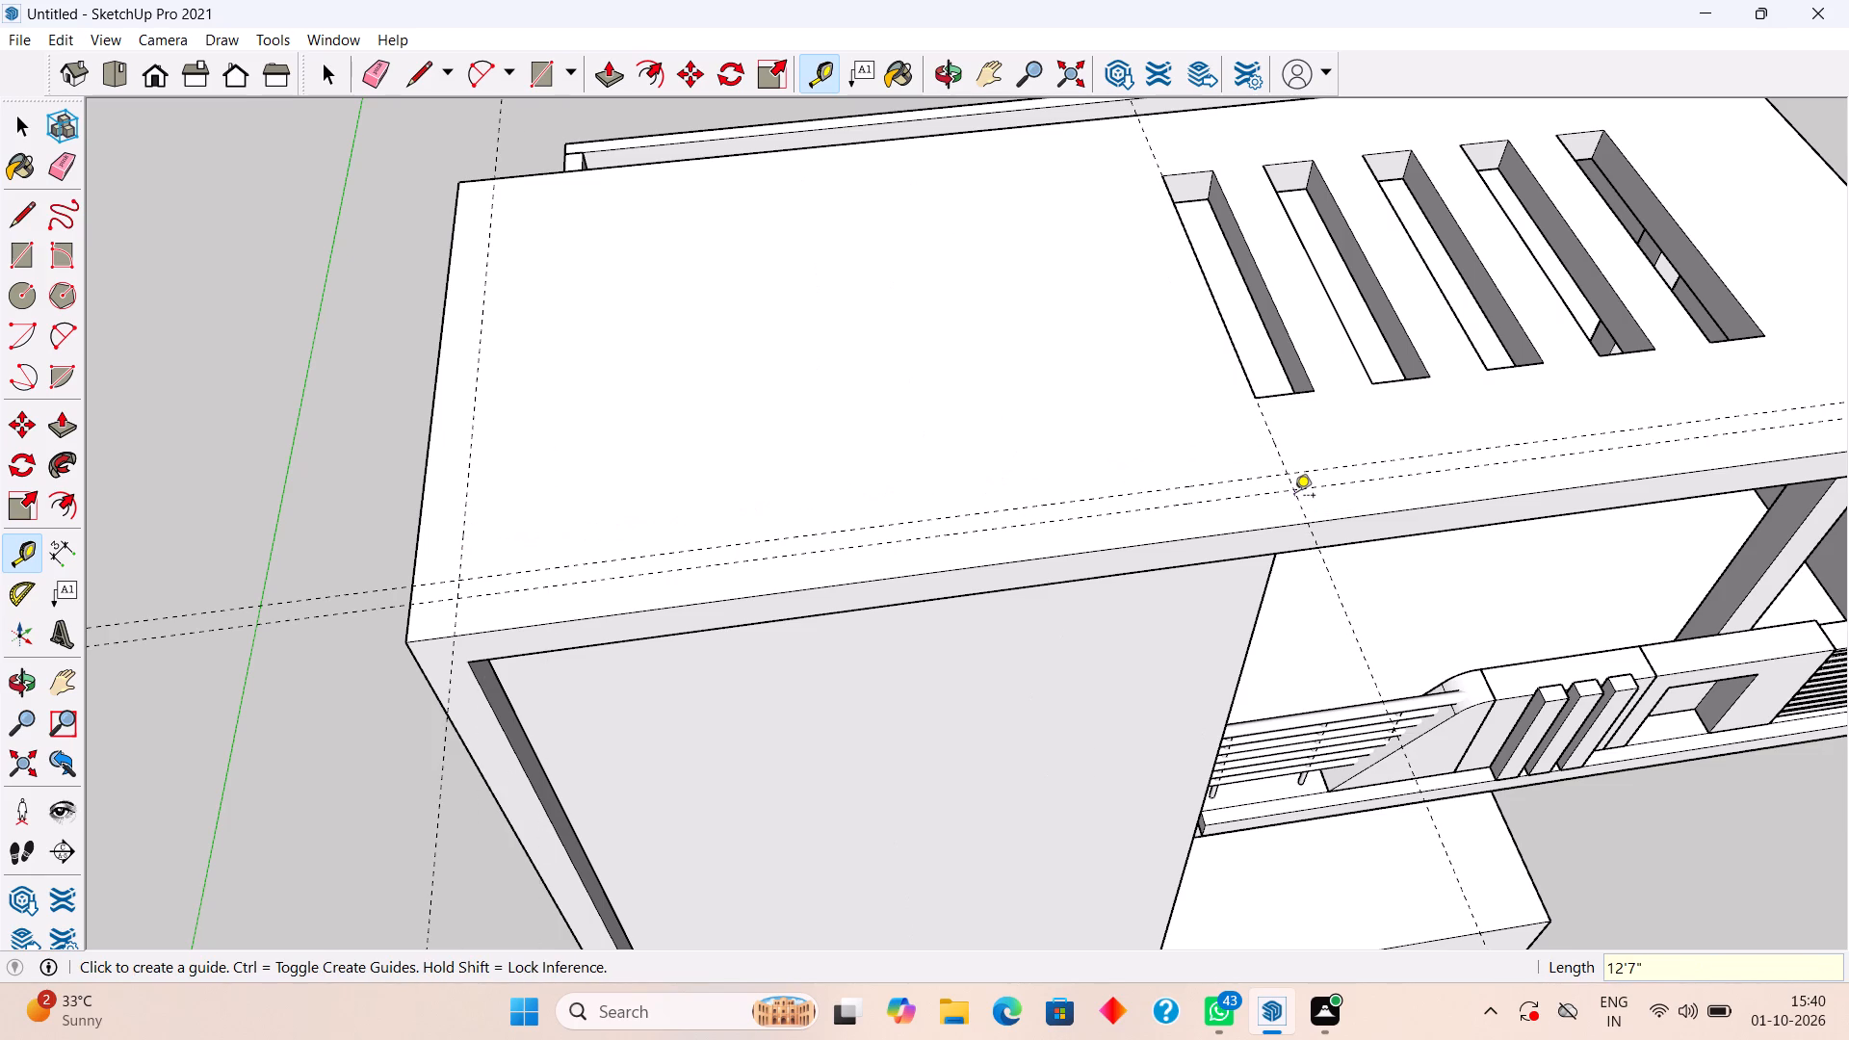
pyautogui.click(1294, 497)
pyautogui.press('space')
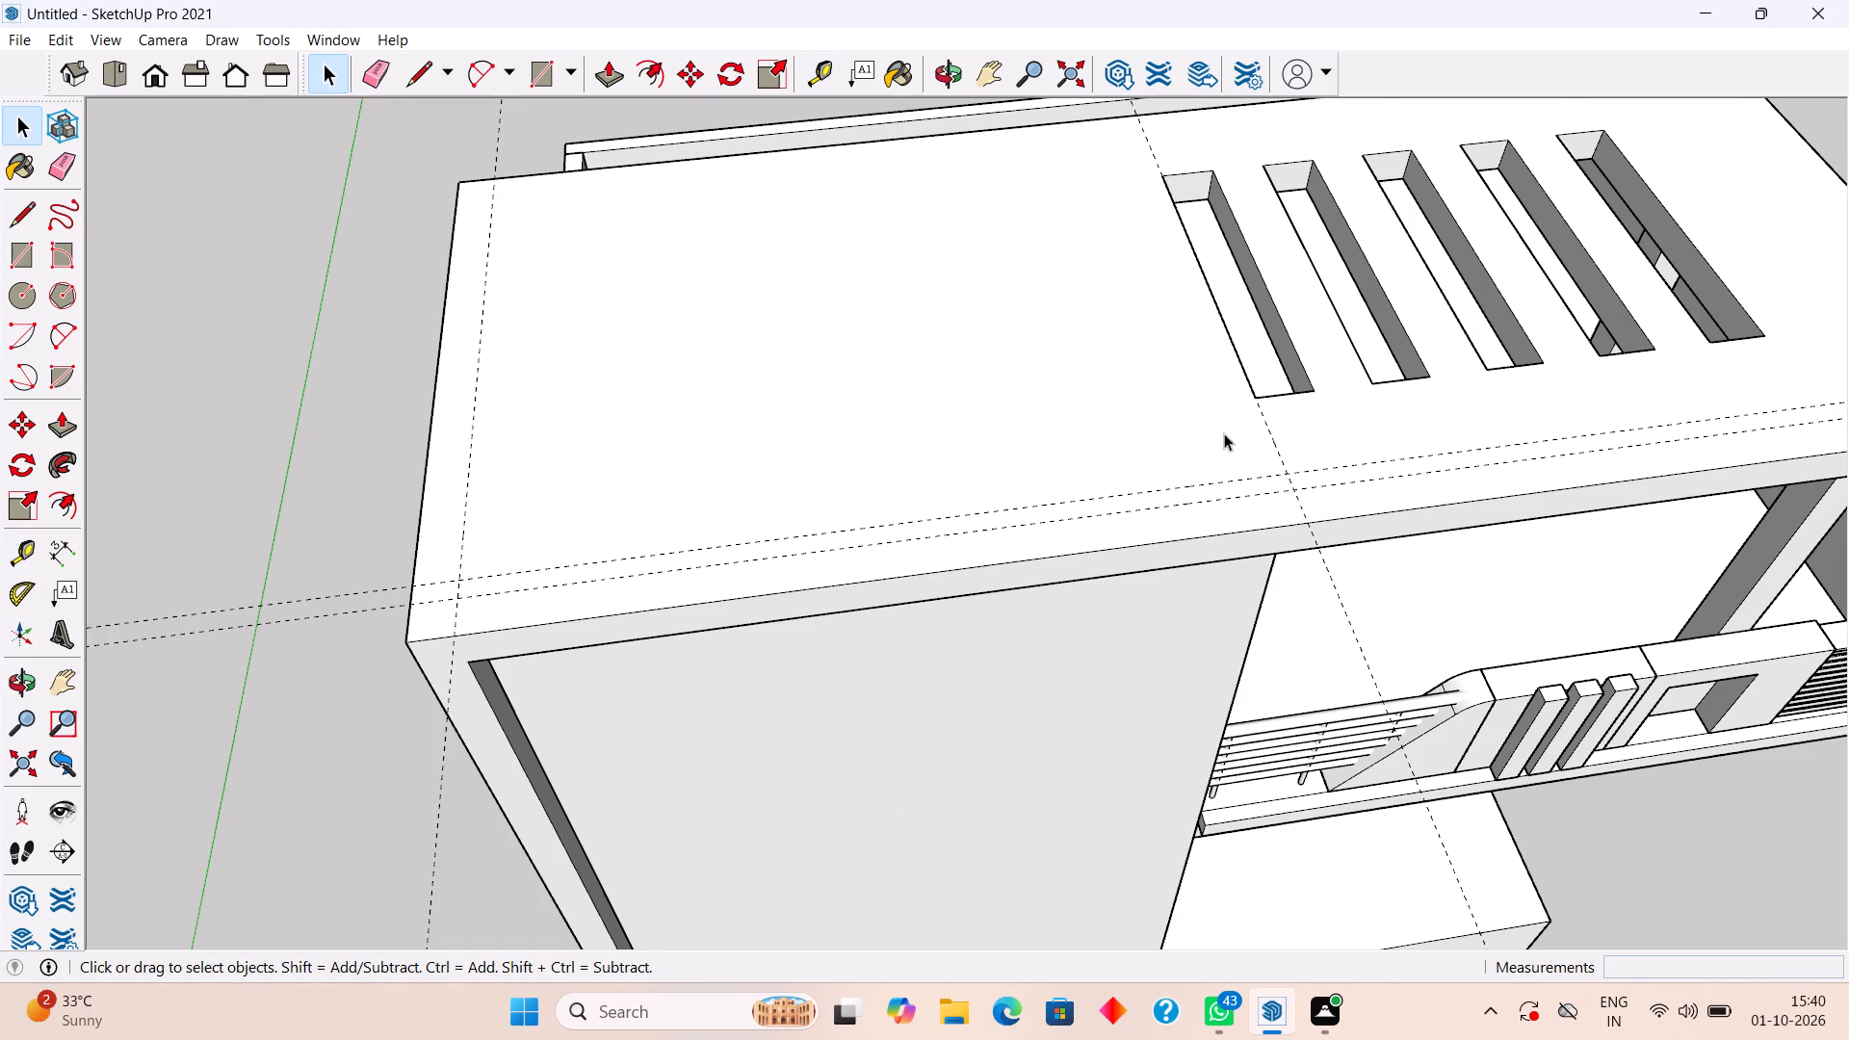
# Draw a 13'3" by 4" rectangle between the two front guides, from the slab's side edge to the 12'7" guide.
pyautogui.scroll(-1, 1223, 433)
pyautogui.moveTo(1201, 465); pyautogui.dragTo(1045, 184, button='middle')
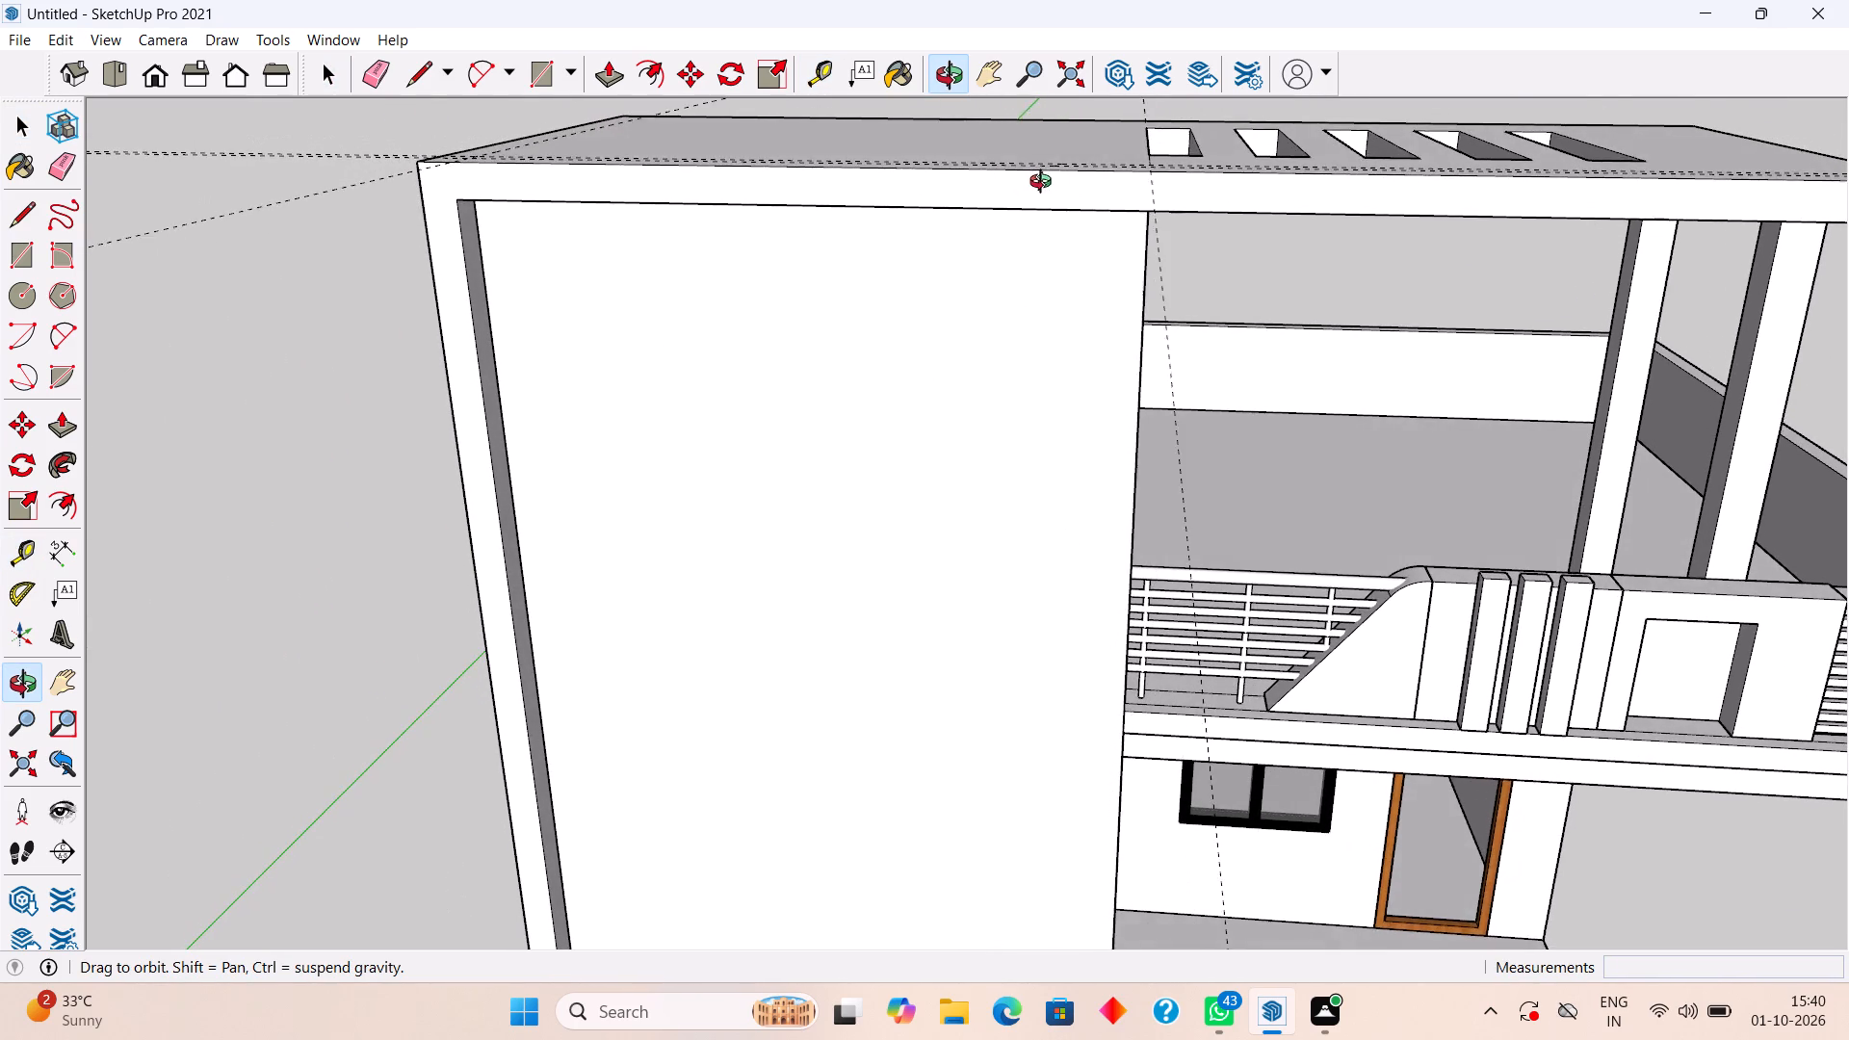
pyautogui.moveTo(1045, 184); pyautogui.dragTo(1046, 410, button='middle')
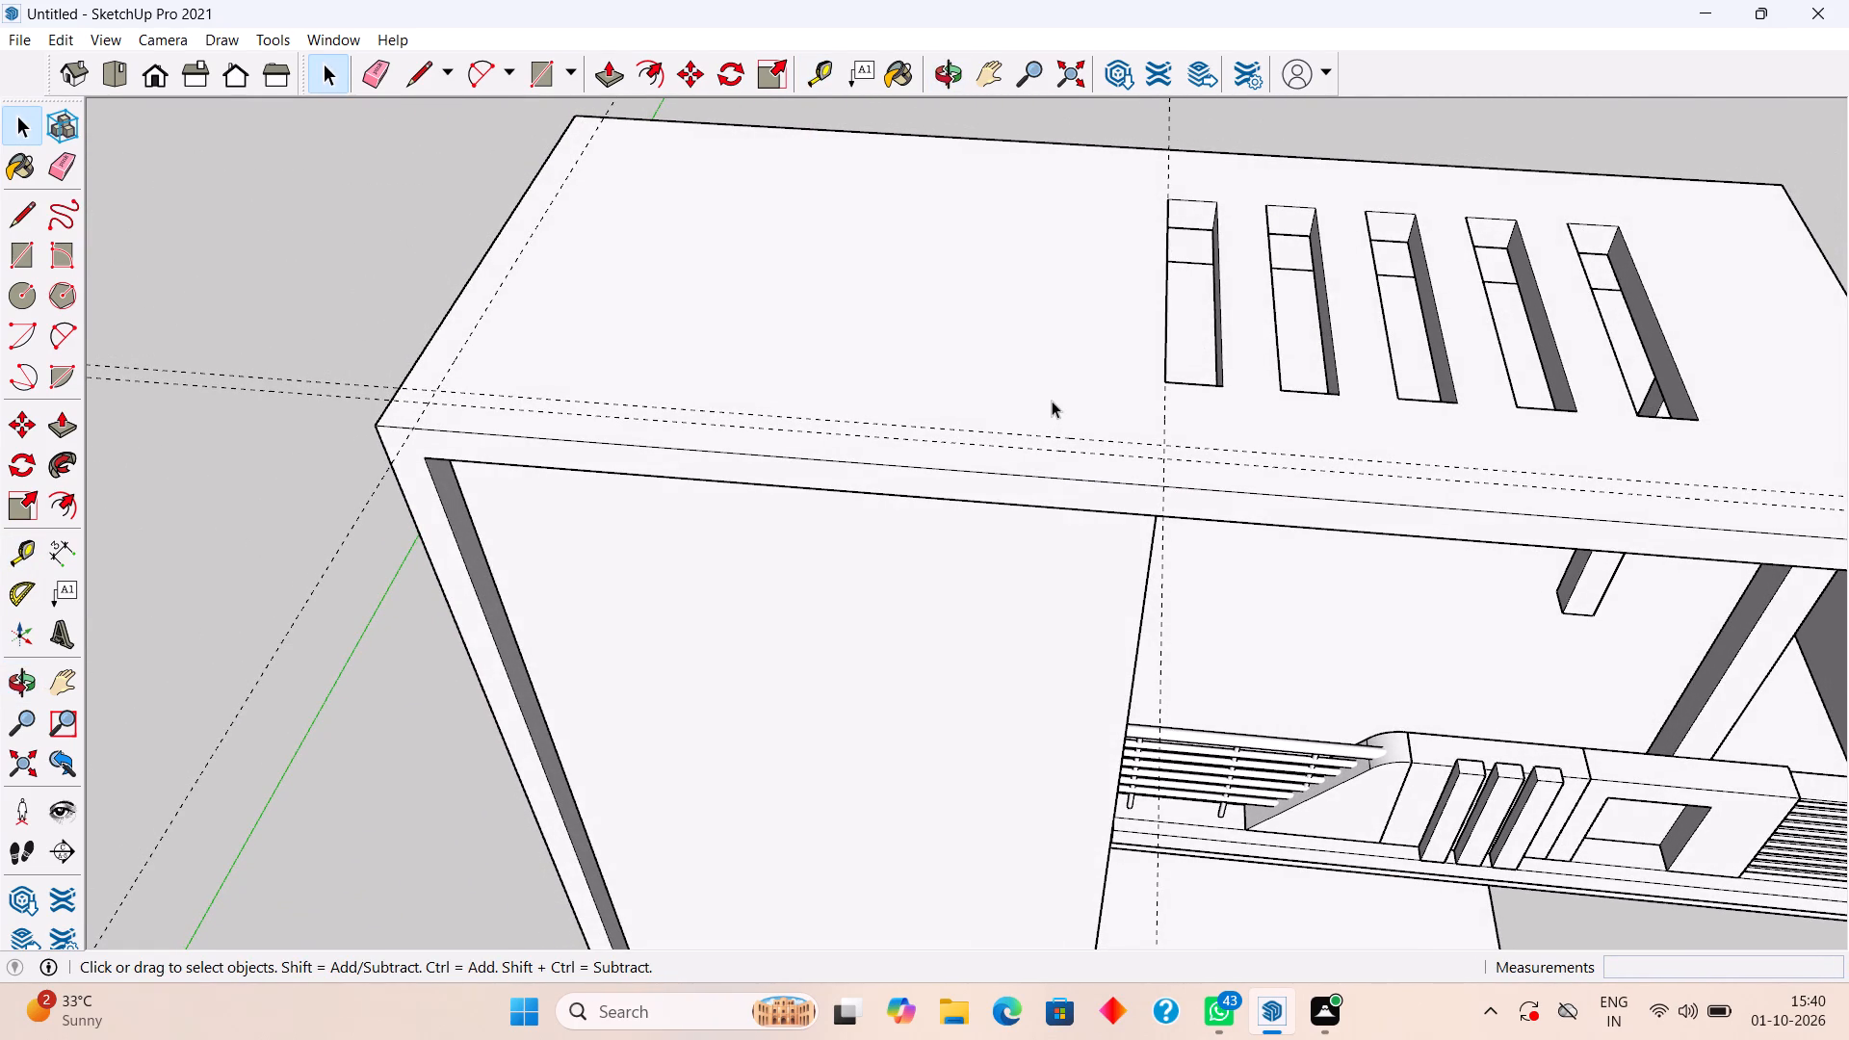
pyautogui.moveTo(1065, 447); pyautogui.dragTo(1078, 590, button='middle')
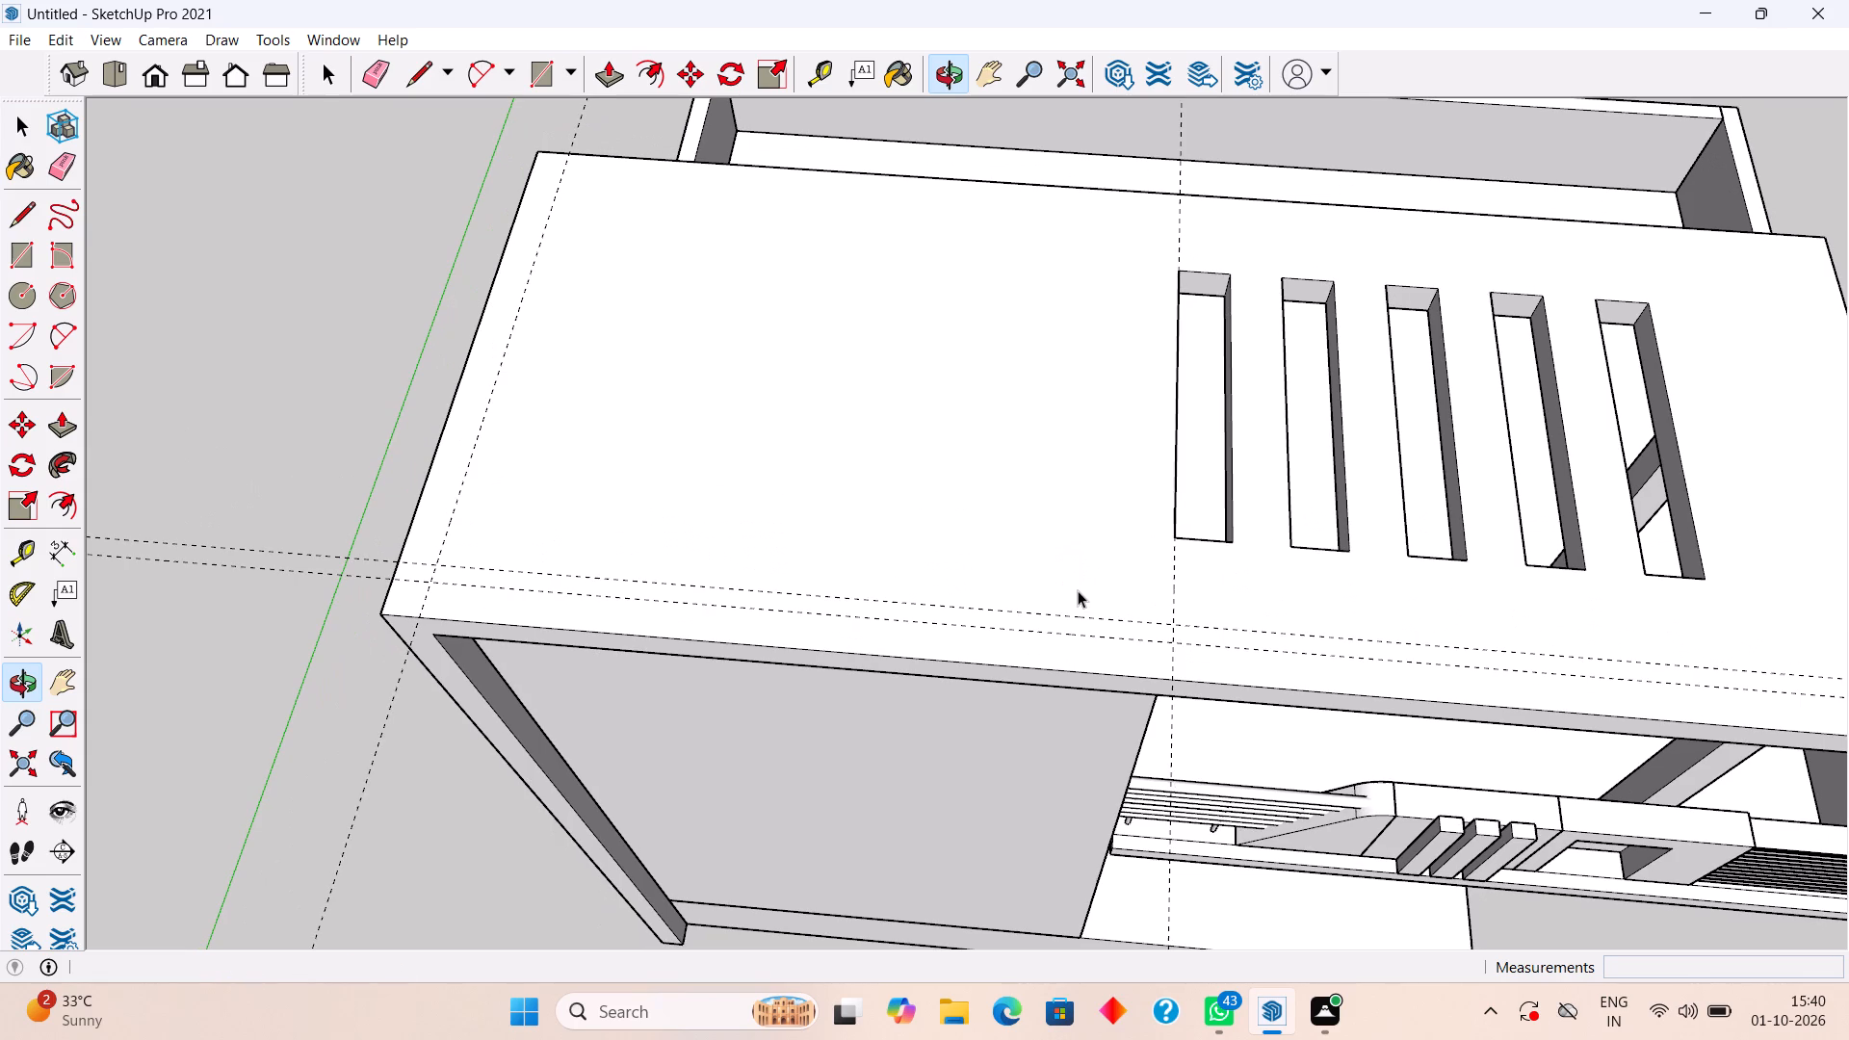
pyautogui.press('r')
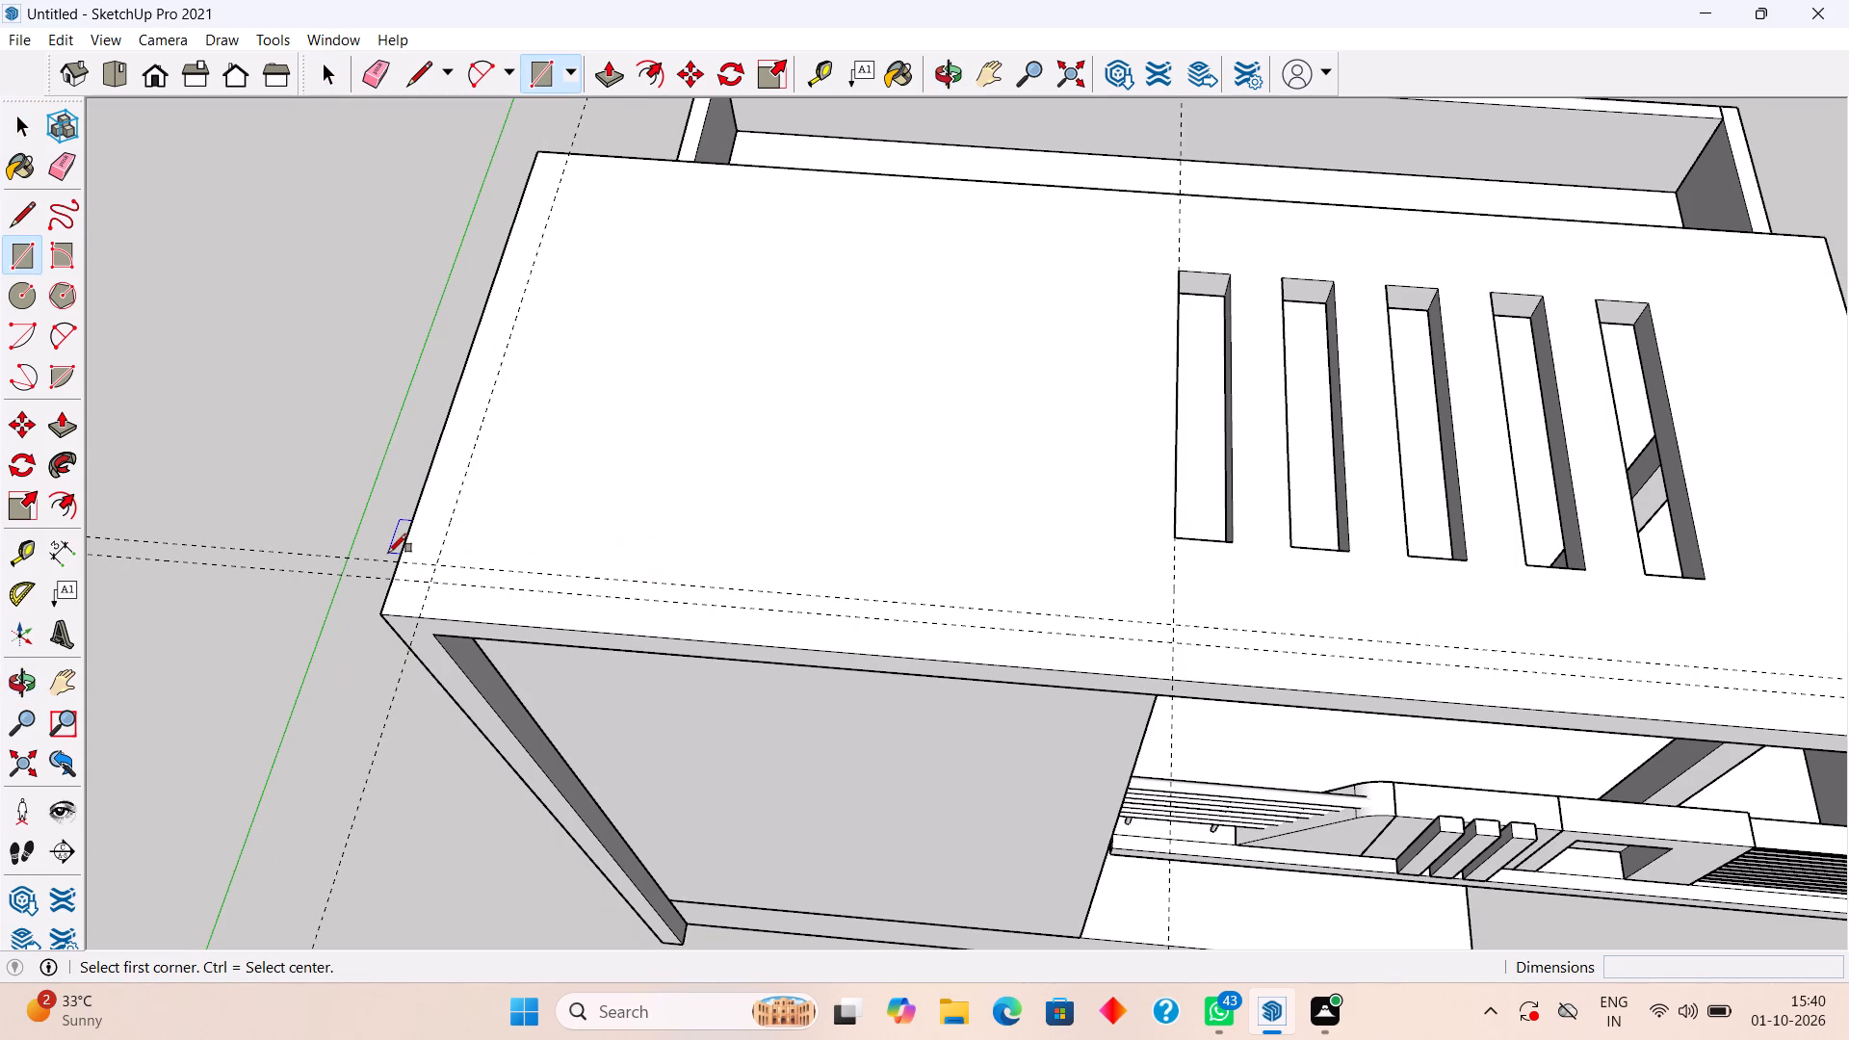
pyautogui.click(401, 559)
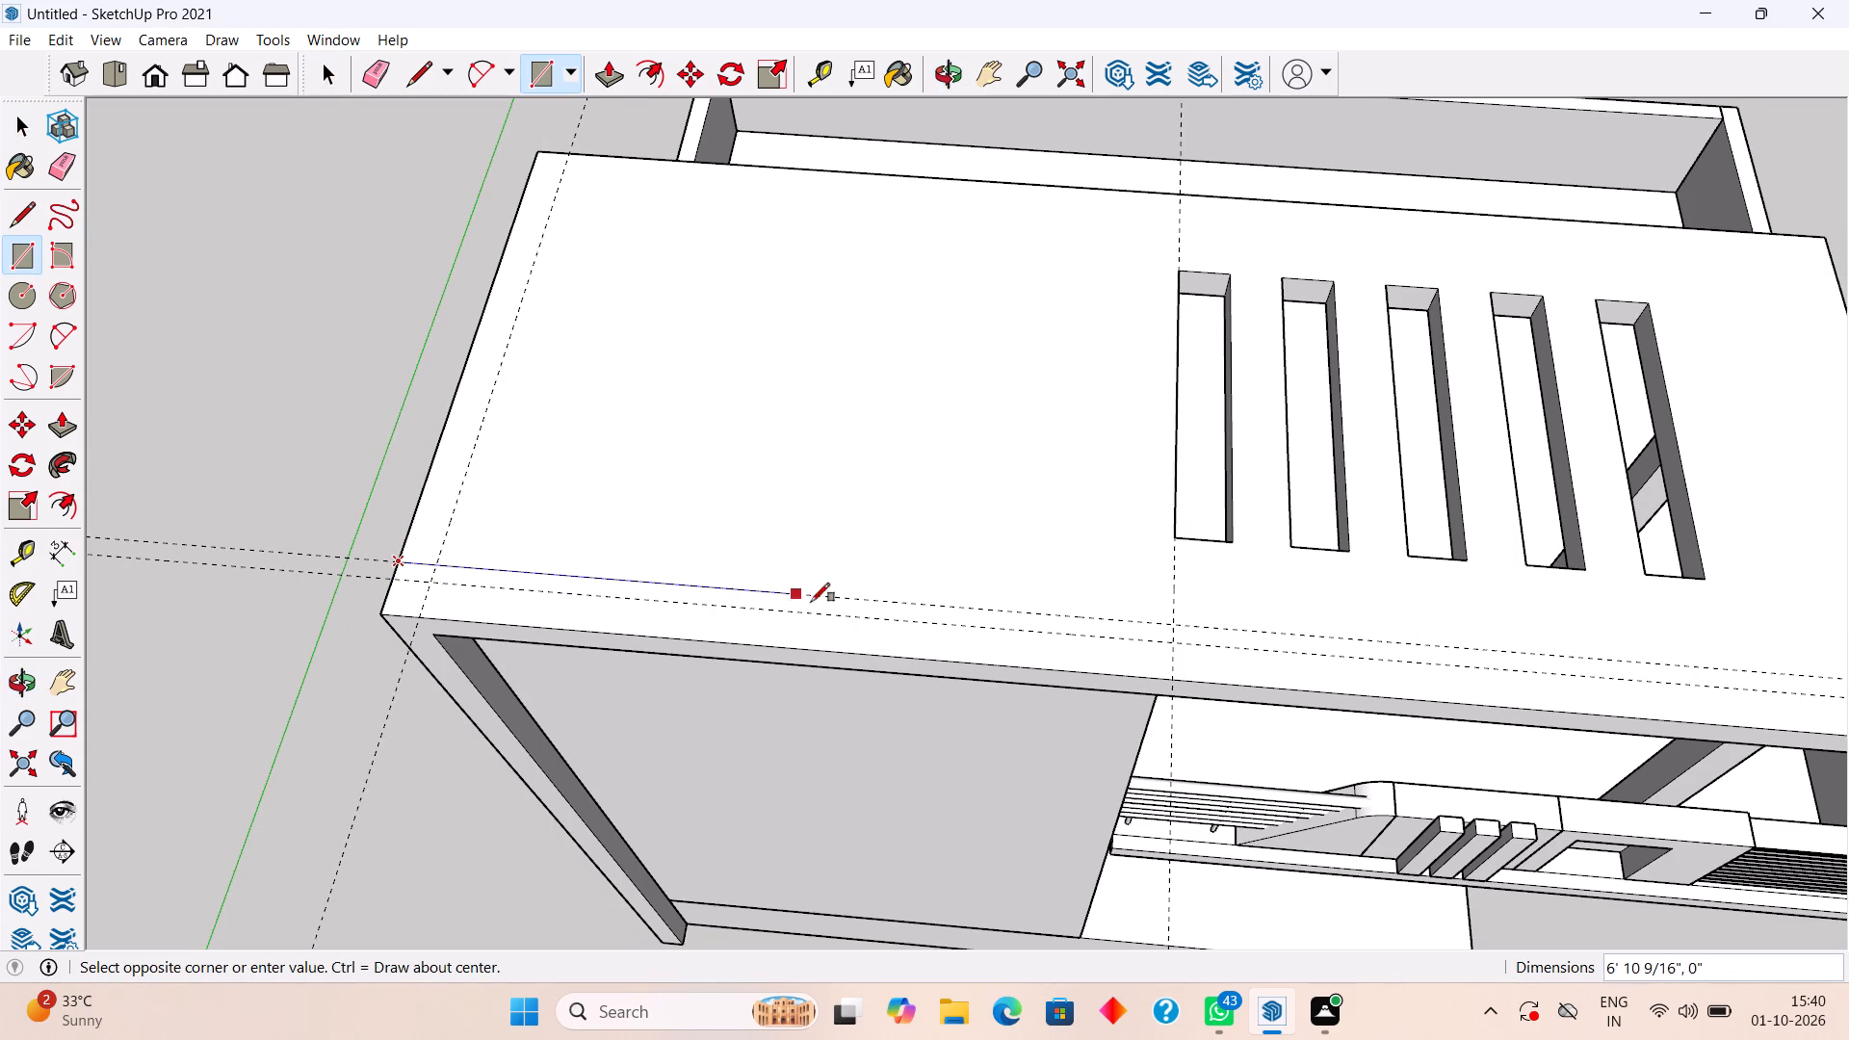
pyautogui.click(1171, 642)
pyautogui.press('space')
# Push/Pull the narrow rectangle on the roof slab up 1'.
pyautogui.press('p')
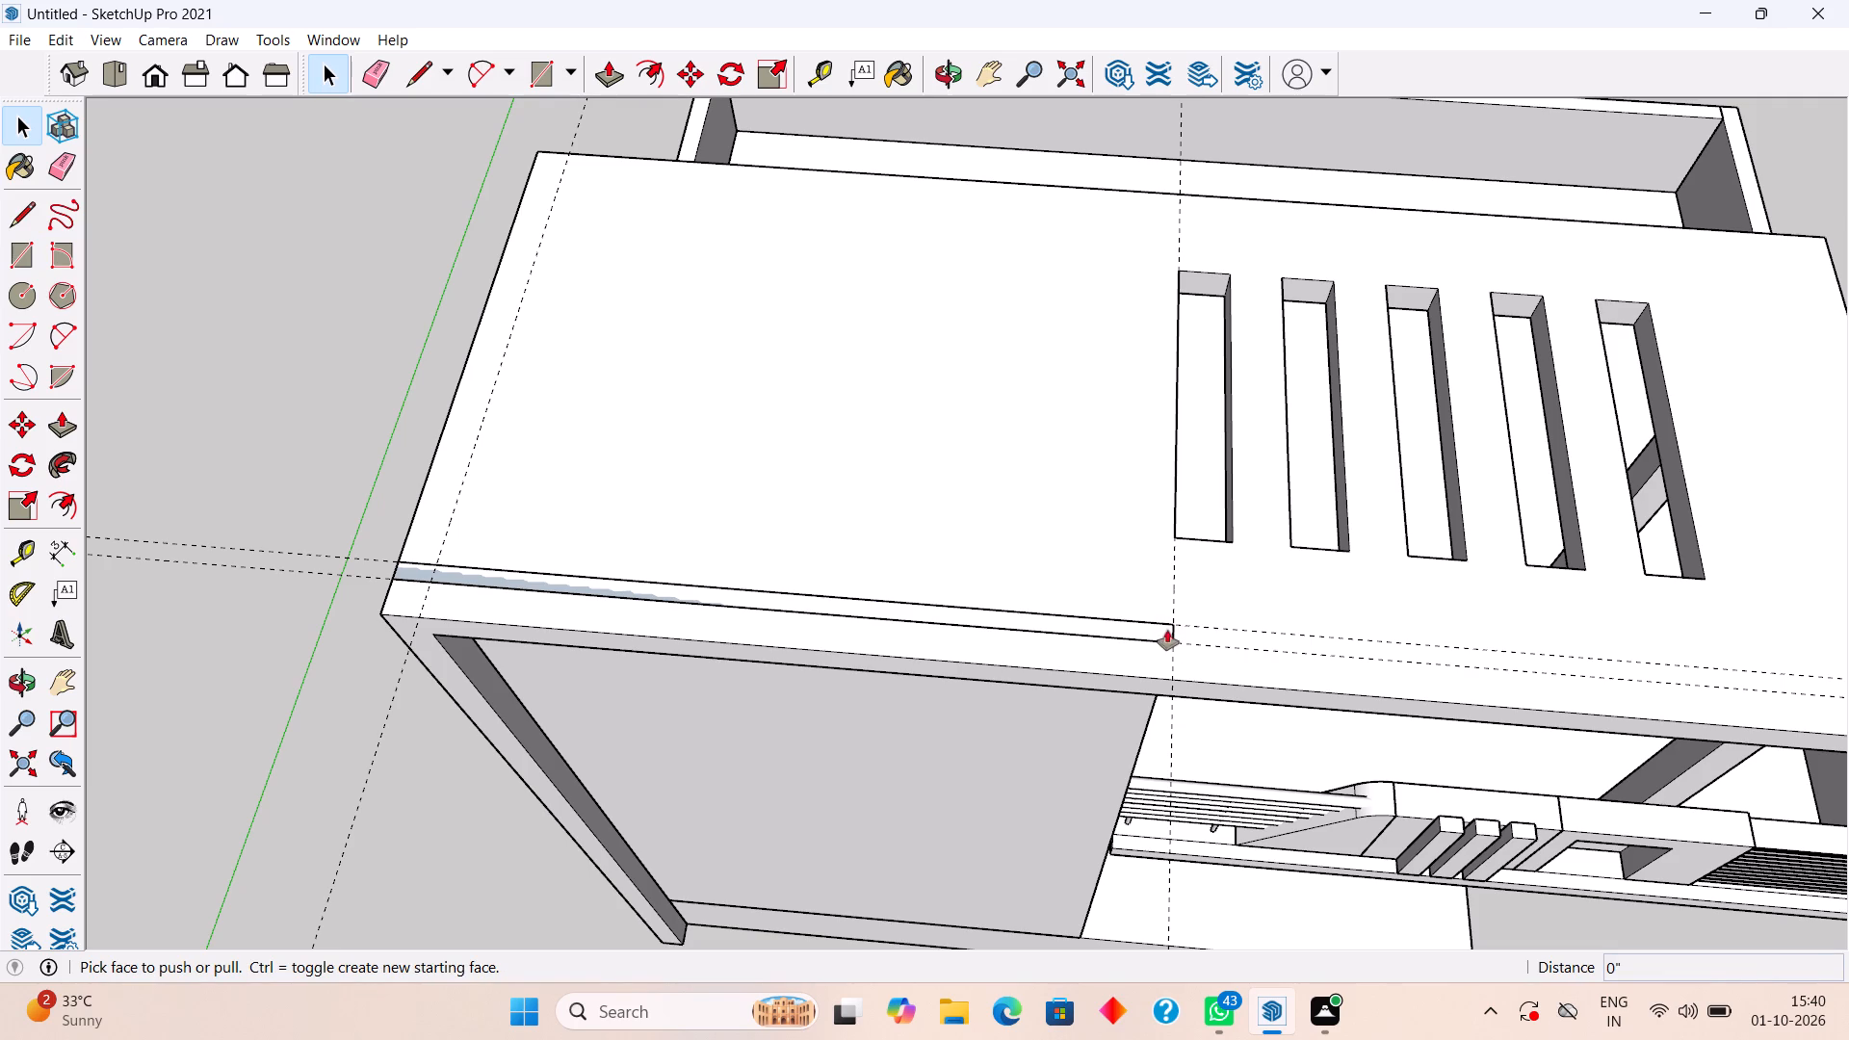
pyautogui.click(1163, 624)
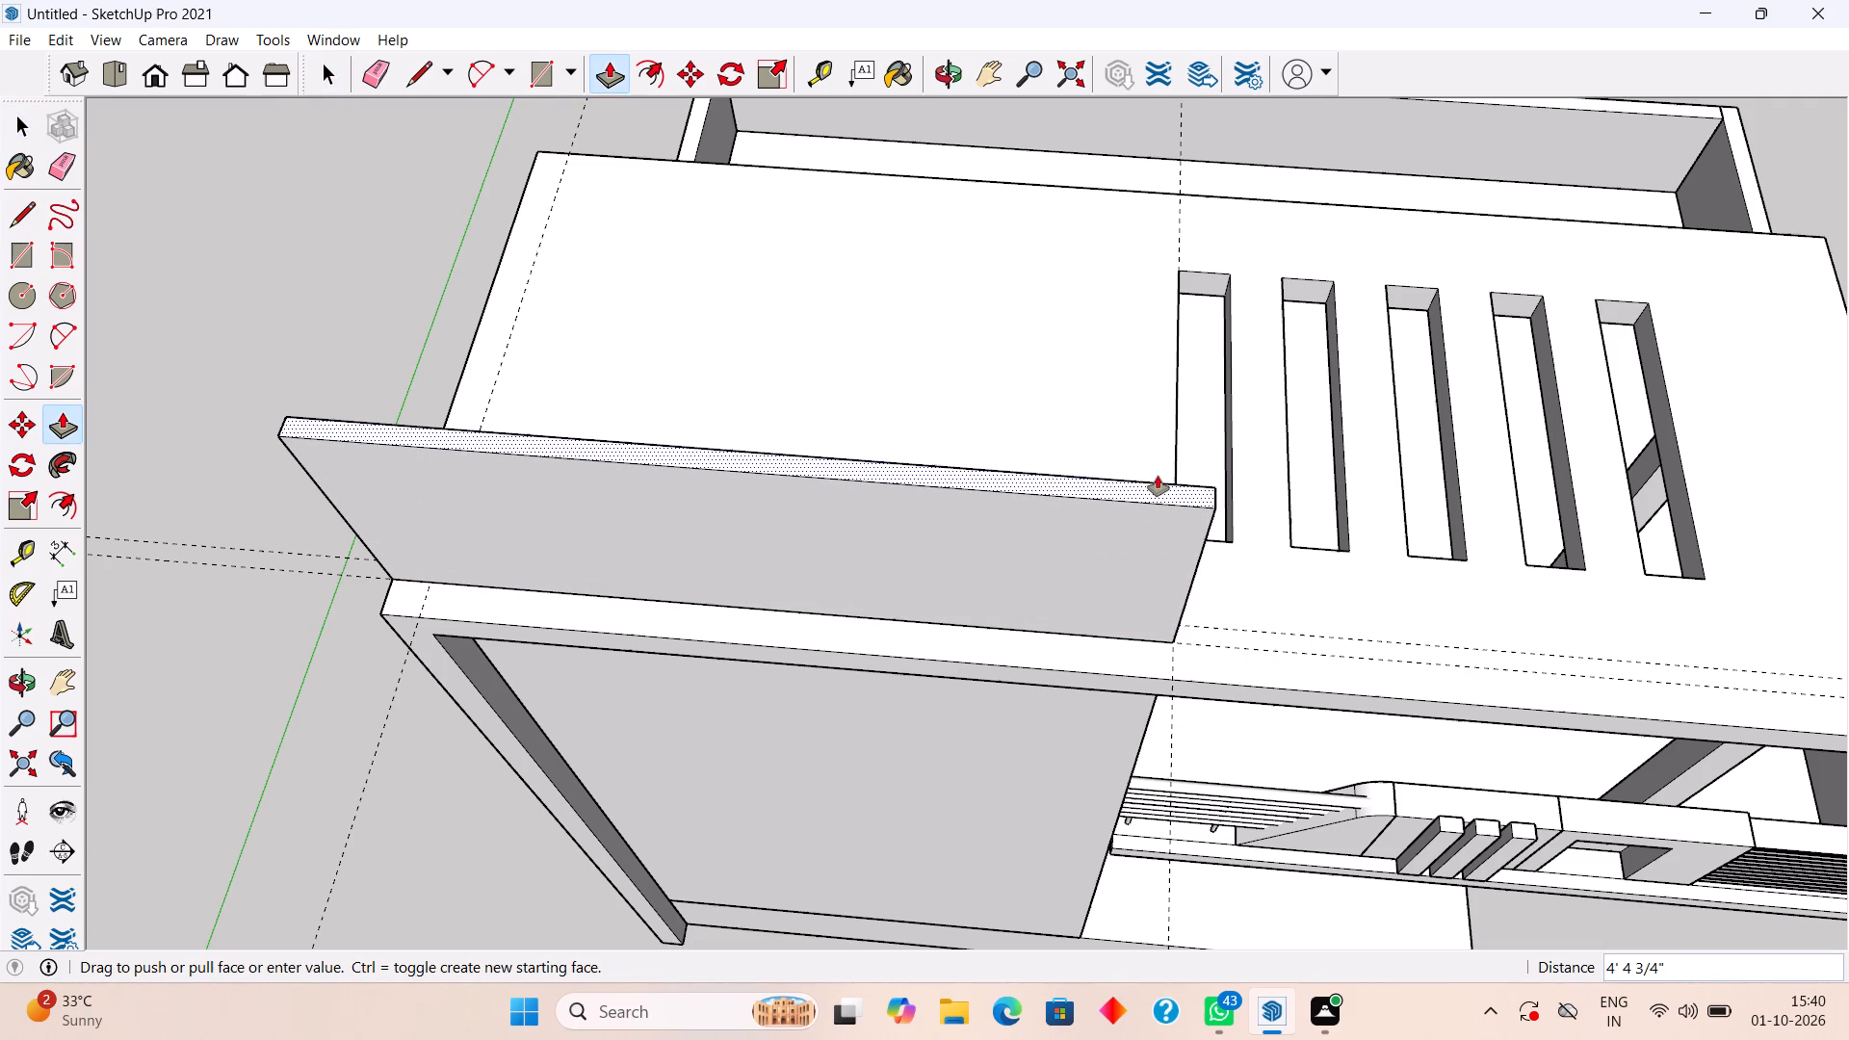
pyautogui.write("1'")
pyautogui.press('Return')
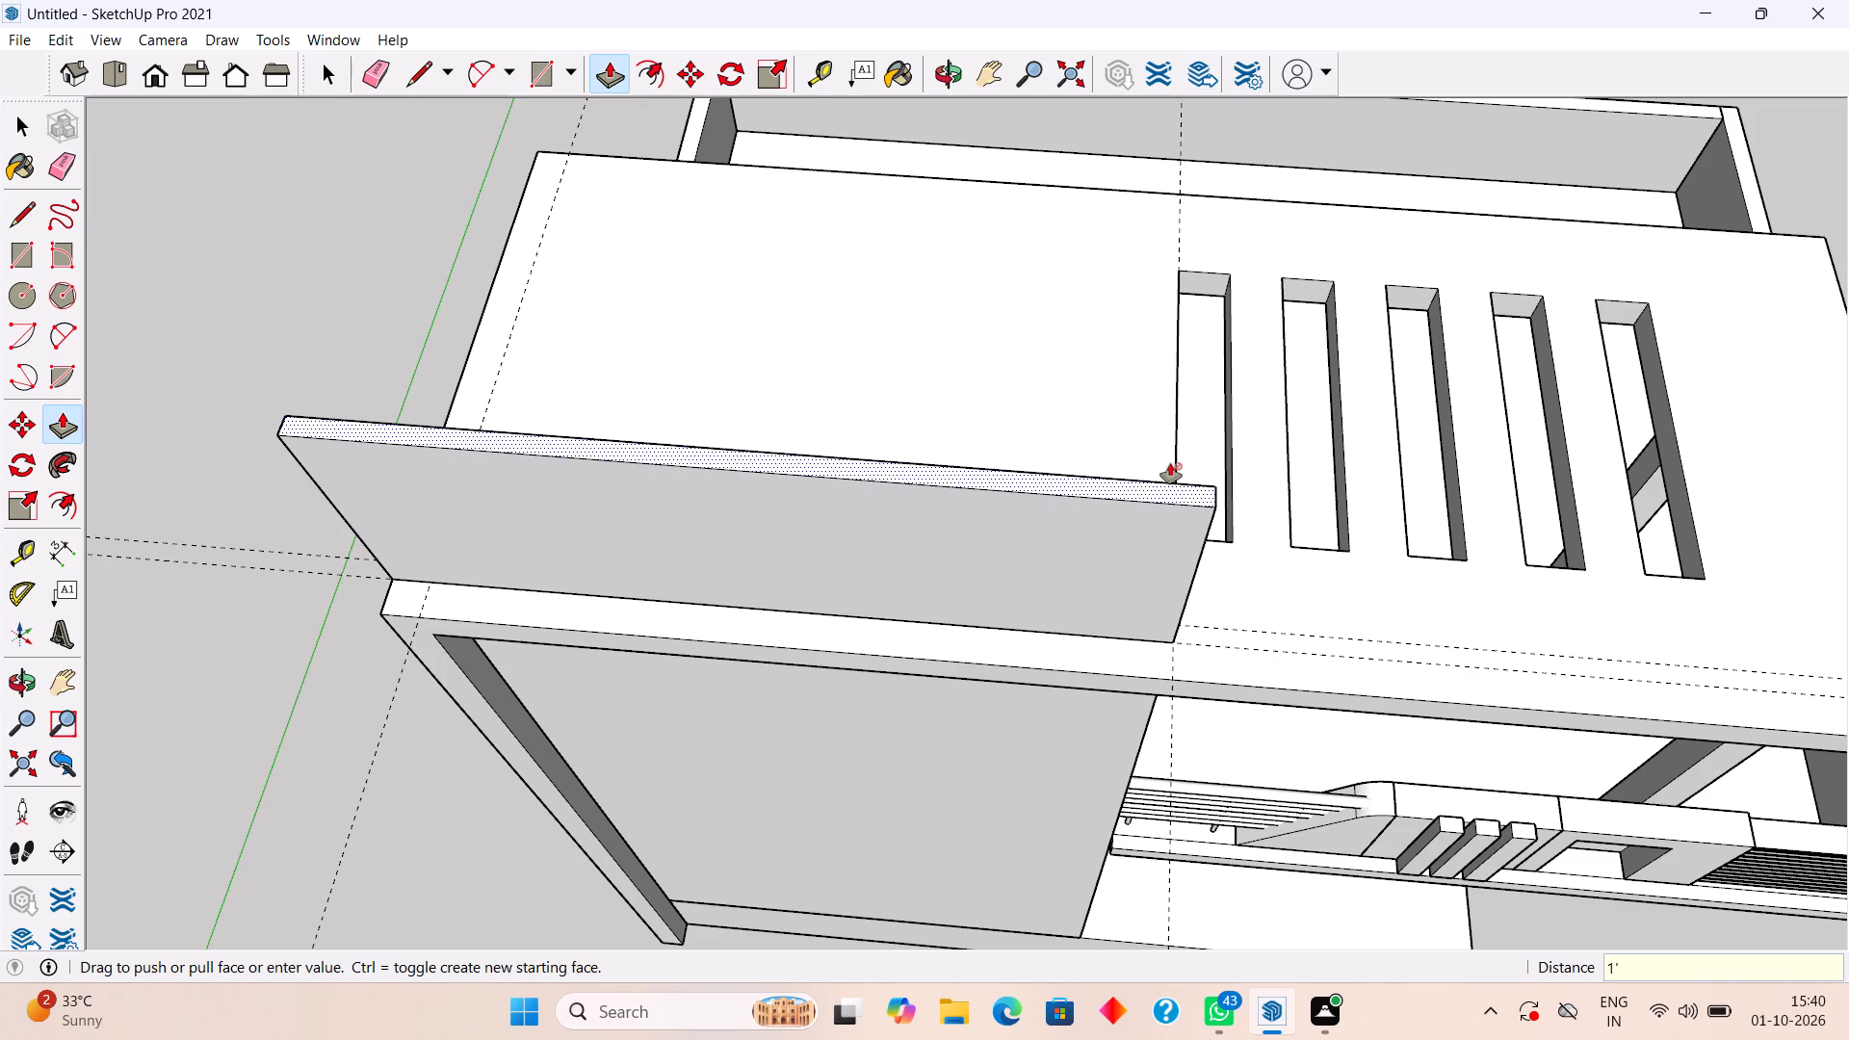
# Extend the raised roof strip 4" outward from its end face, past the slab's side edge.
pyautogui.scroll(-1, 1068, 639)
pyautogui.moveTo(1000, 740); pyautogui.dragTo(1011, 613, button='middle')
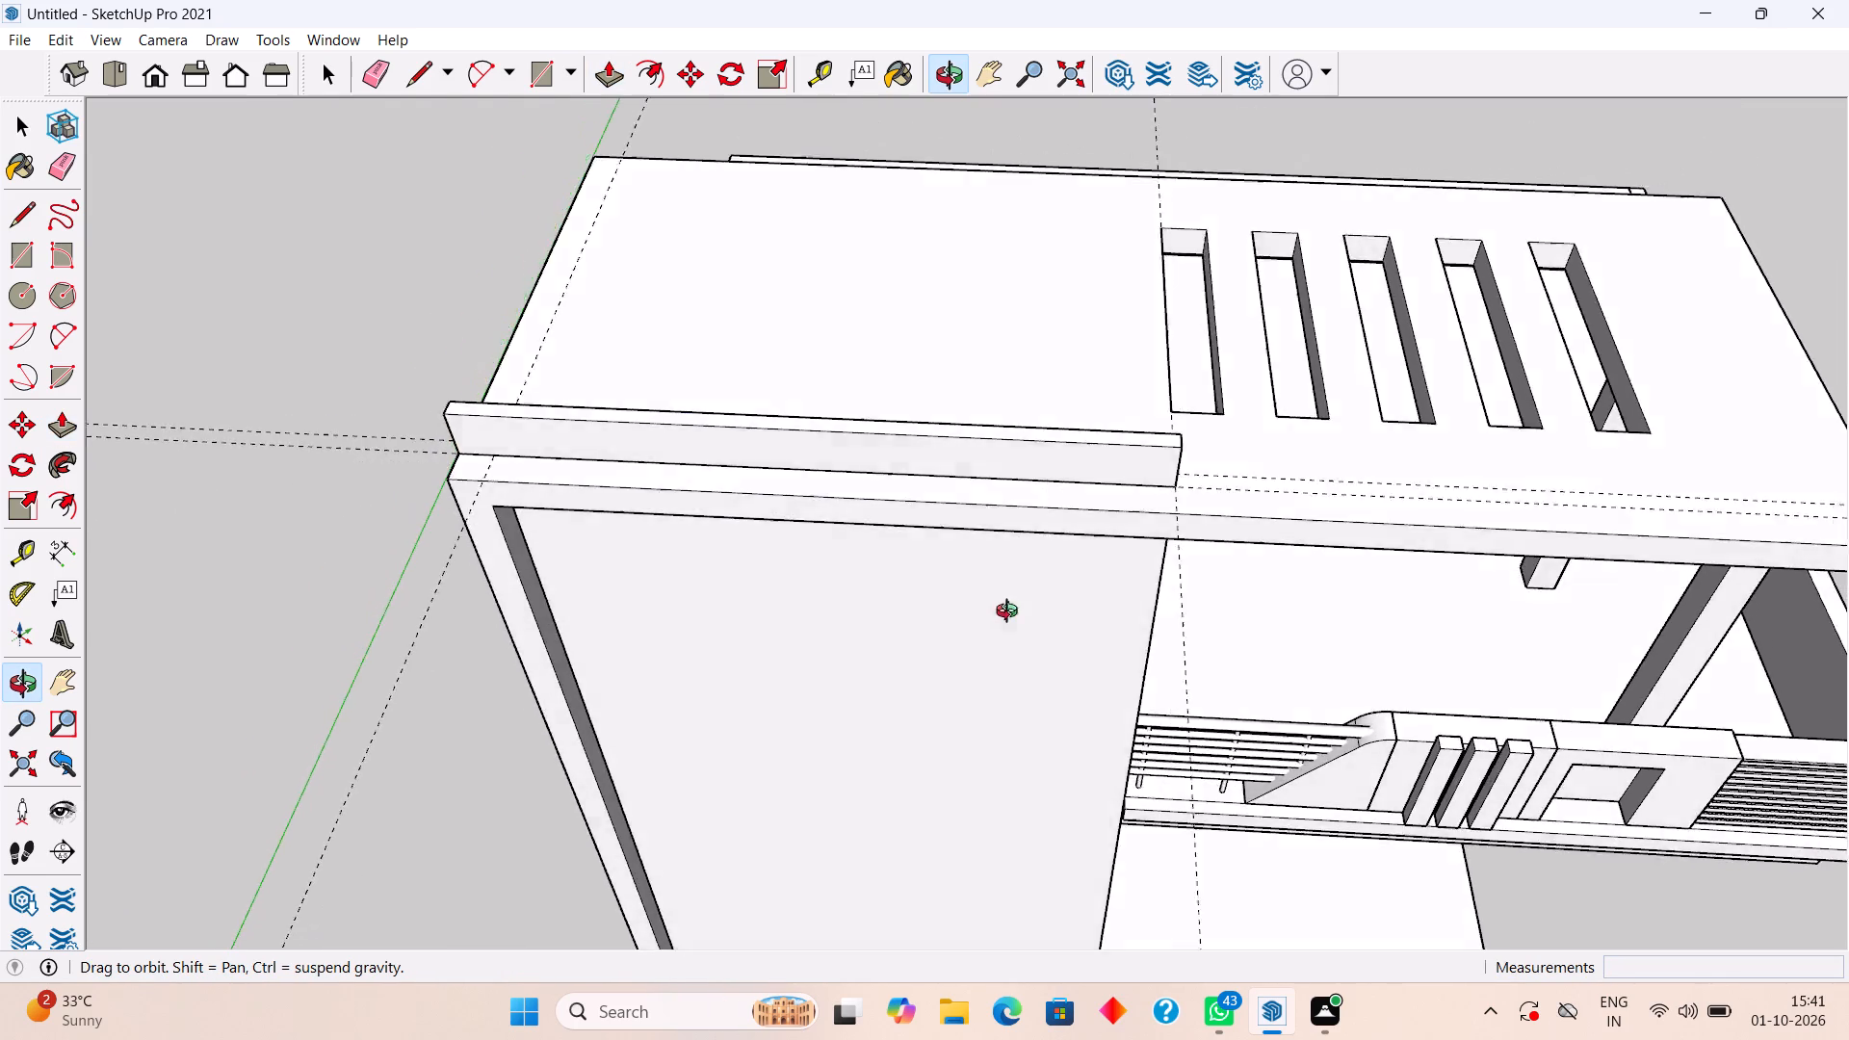
pyautogui.moveTo(1011, 613); pyautogui.dragTo(995, 331, button='middle')
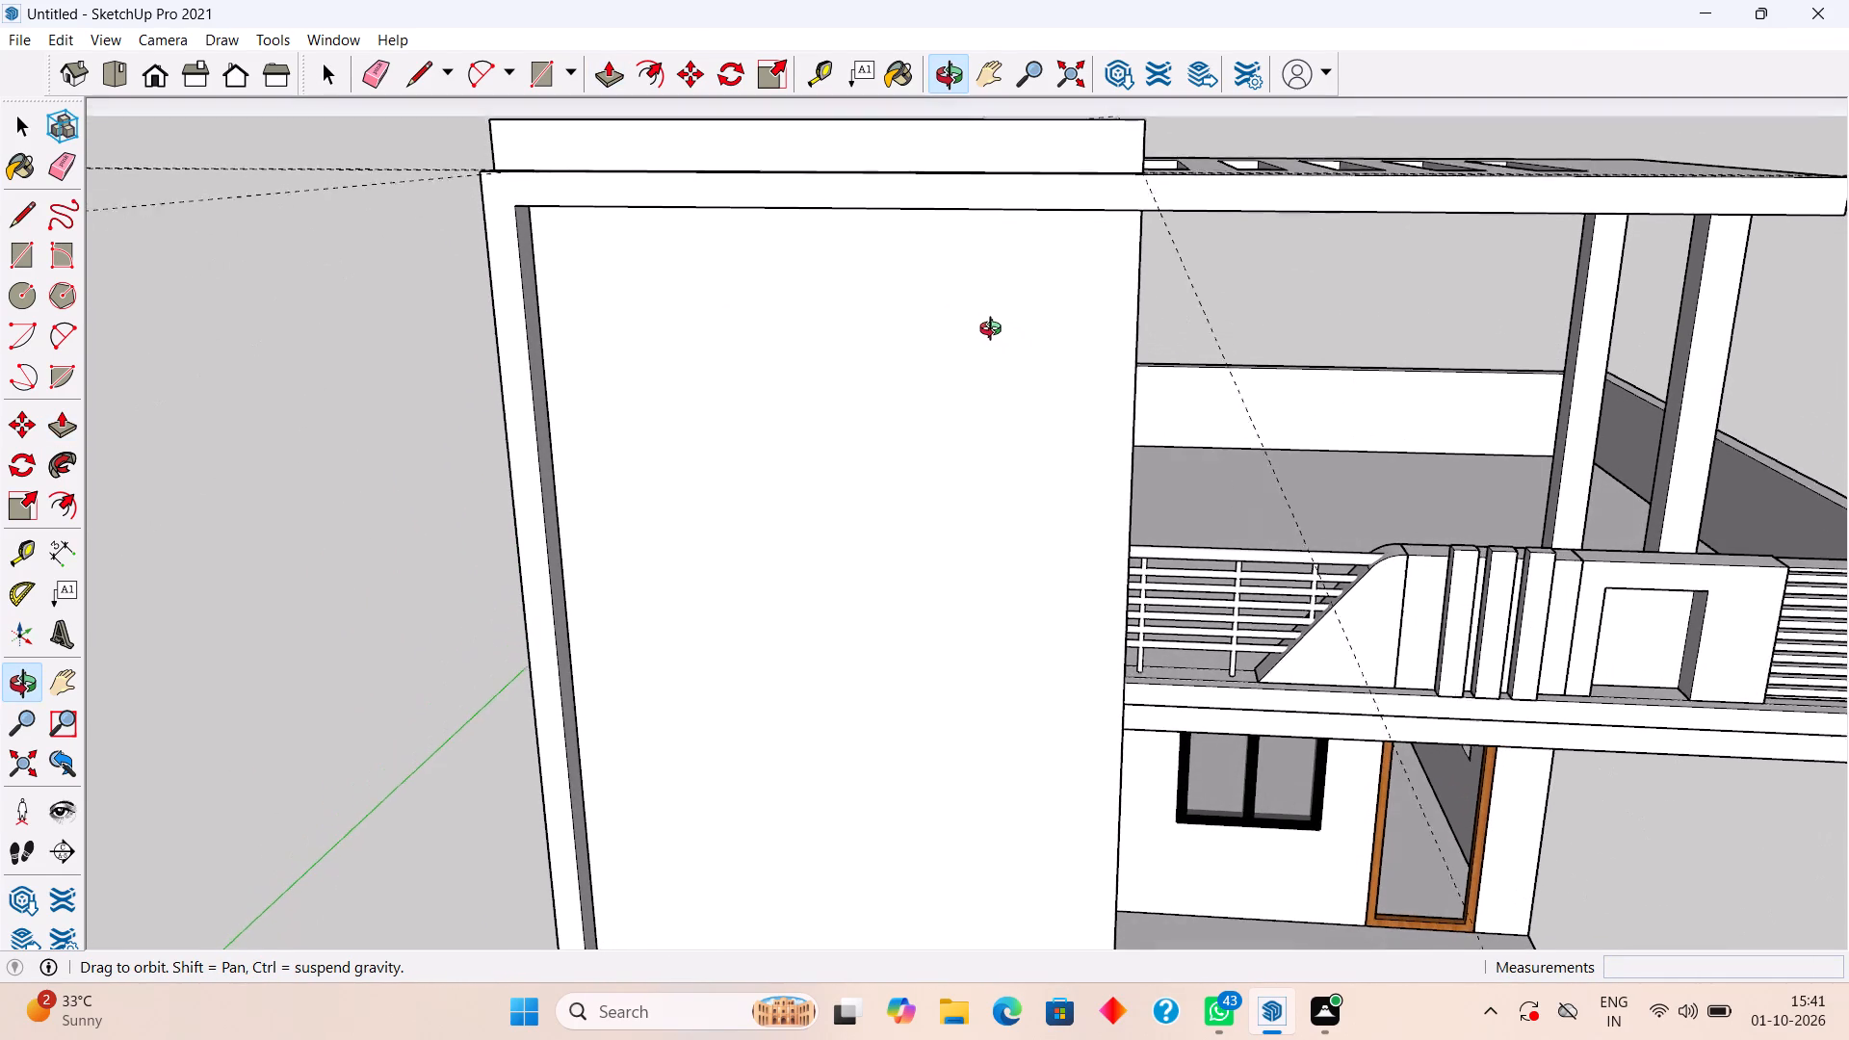
pyautogui.moveTo(995, 331); pyautogui.dragTo(1029, 341, button='middle')
pyautogui.scroll(-5, 1029, 341)
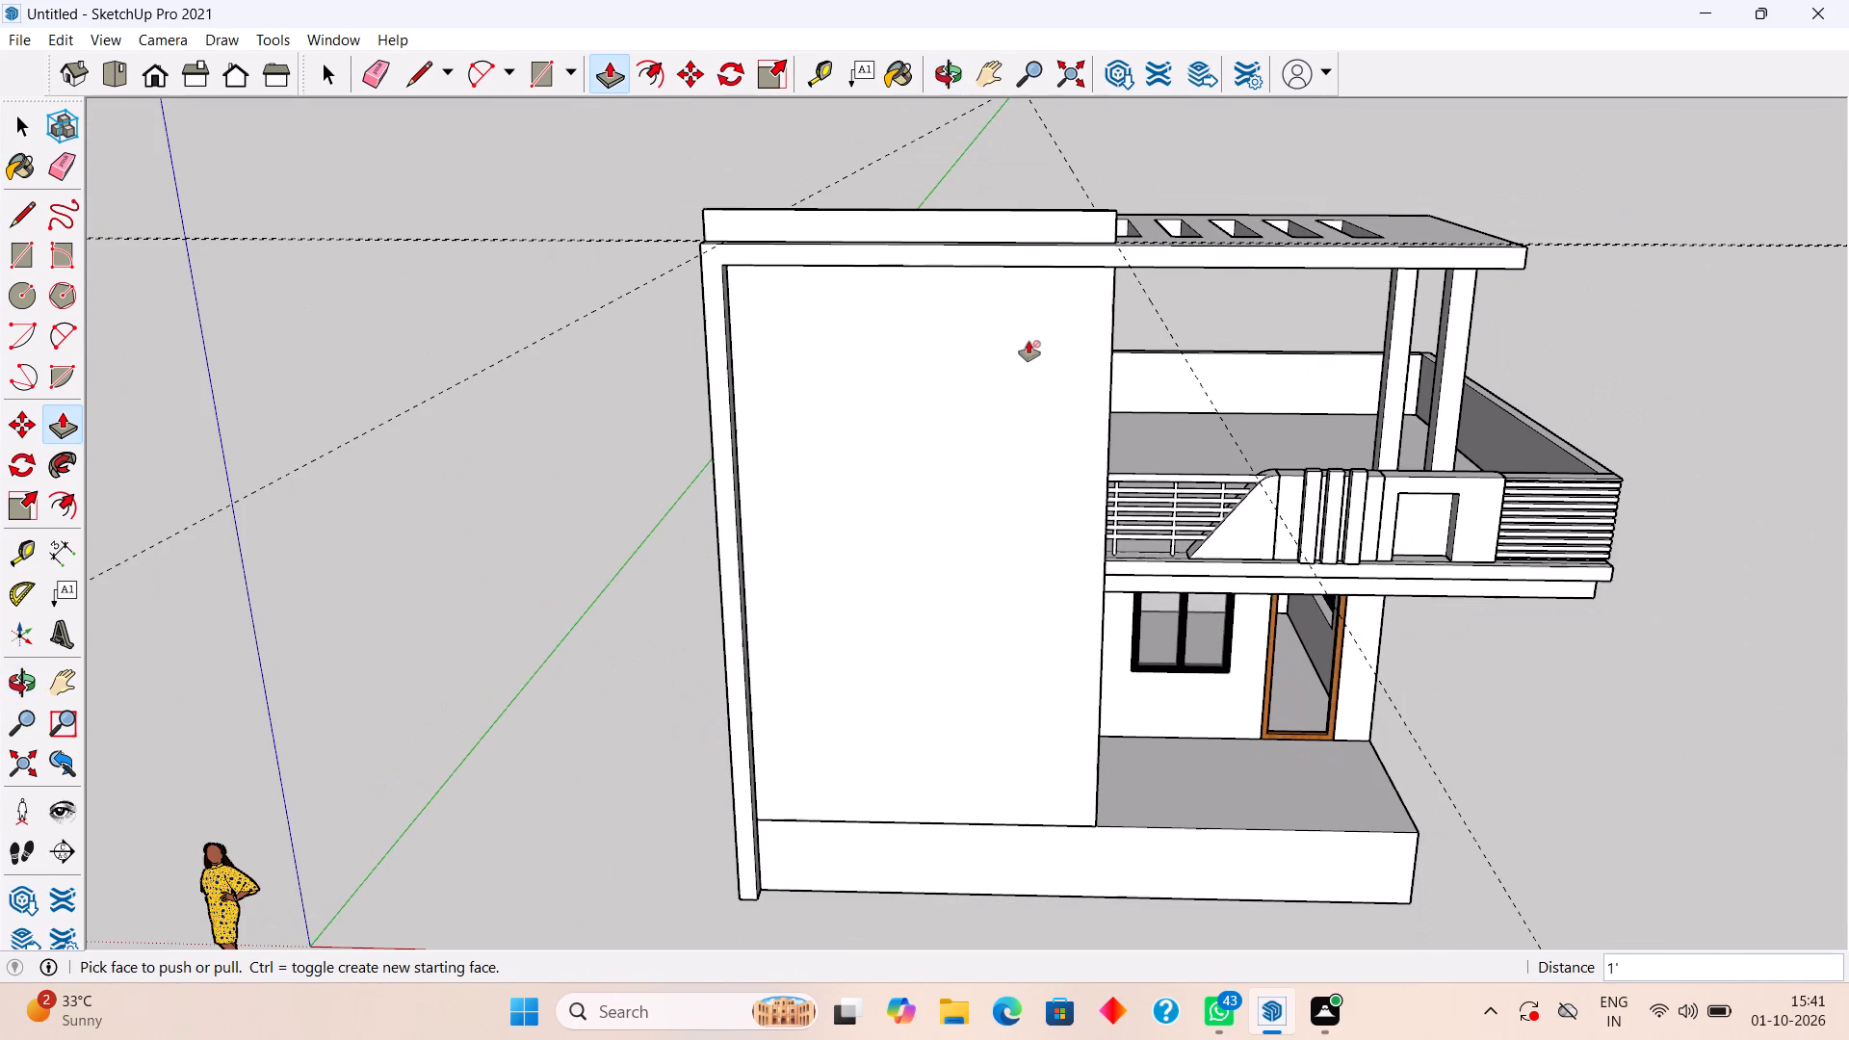
pyautogui.moveTo(791, 235); pyautogui.dragTo(830, 233, button='middle')
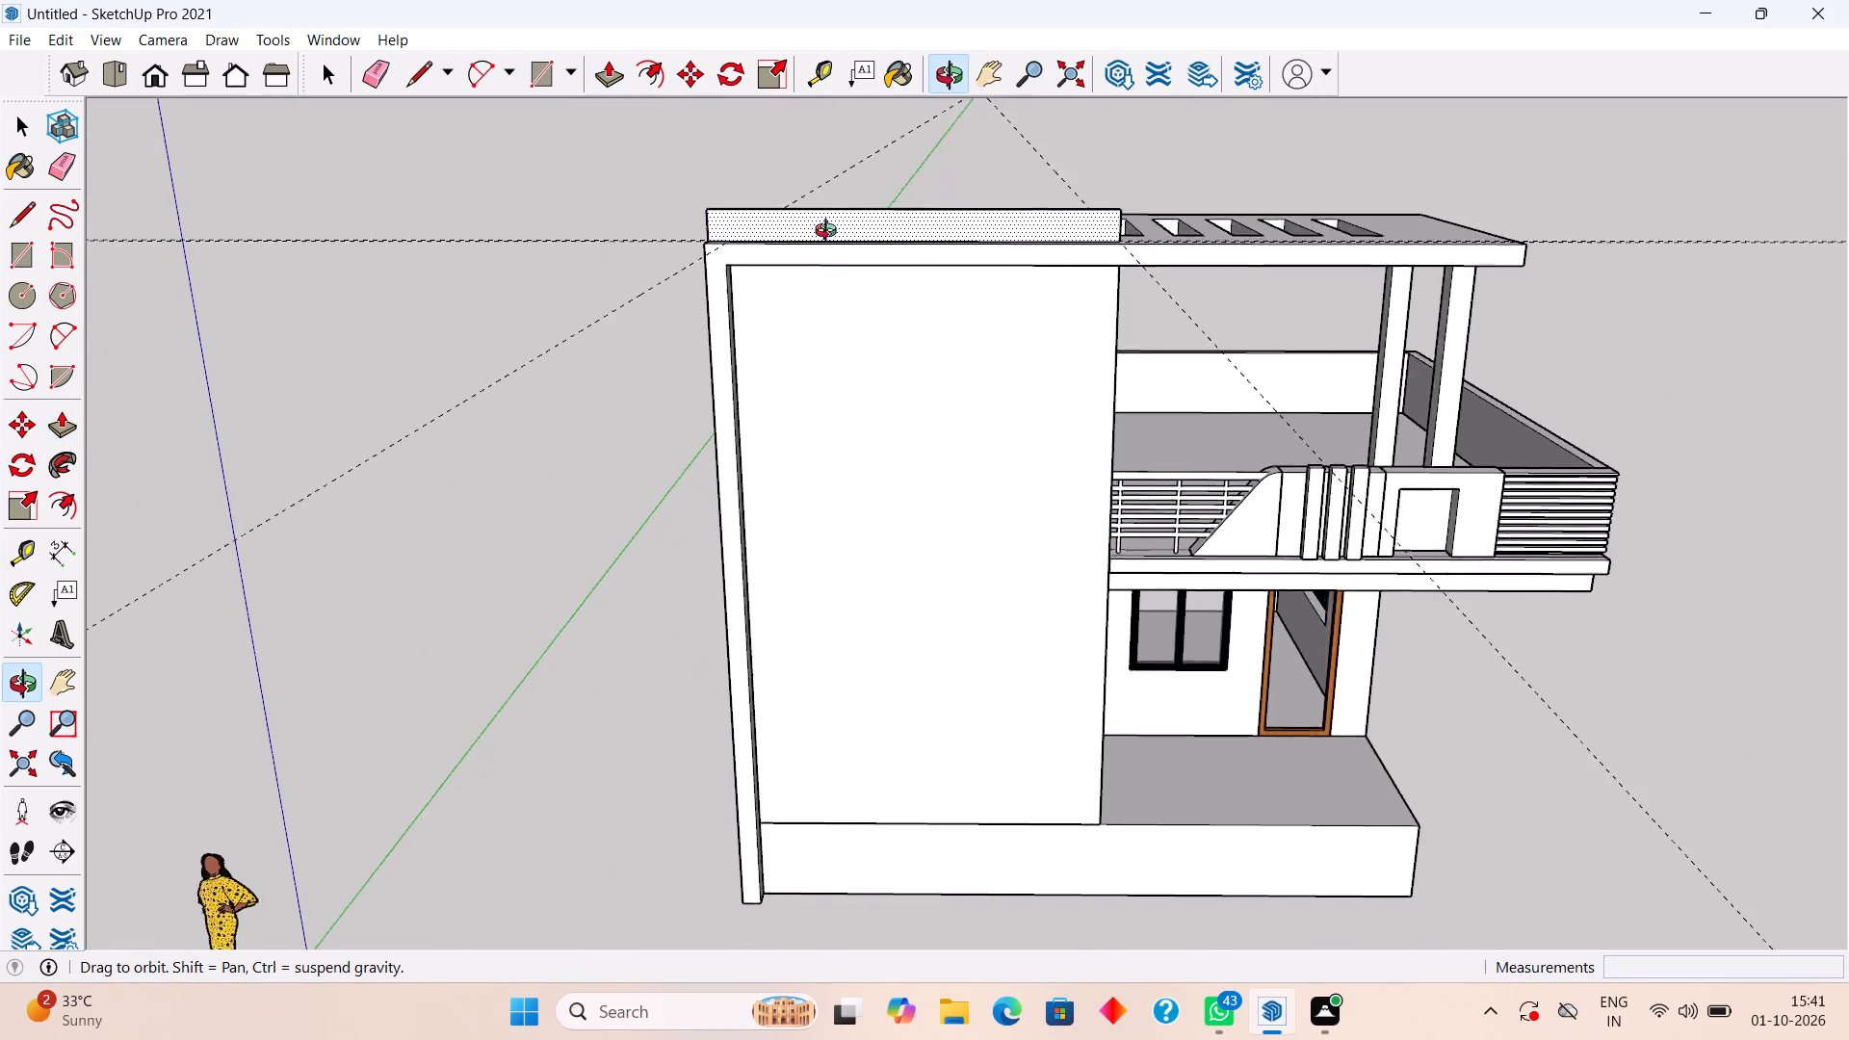
pyautogui.moveTo(830, 233); pyautogui.dragTo(1101, 194, button='middle')
pyautogui.moveTo(930, 236); pyautogui.dragTo(1081, 226, button='middle')
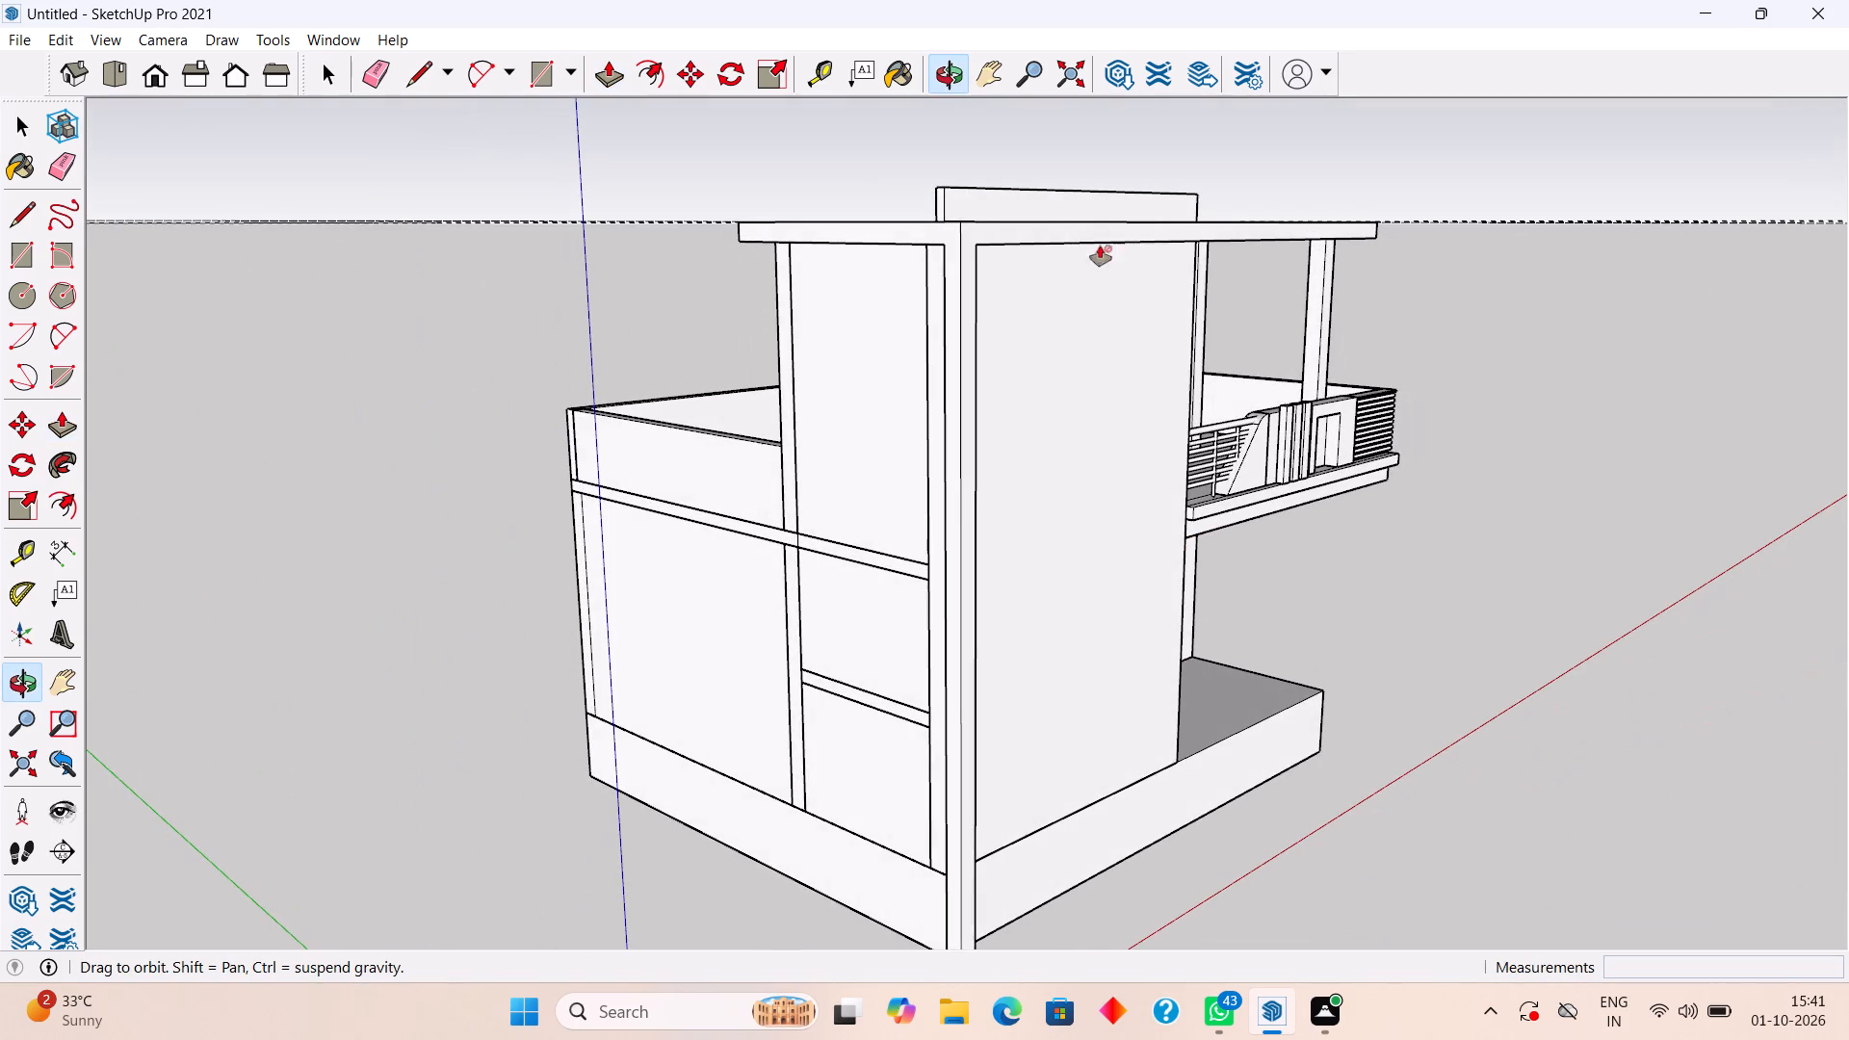
pyautogui.moveTo(971, 267); pyautogui.dragTo(1077, 250, button='middle')
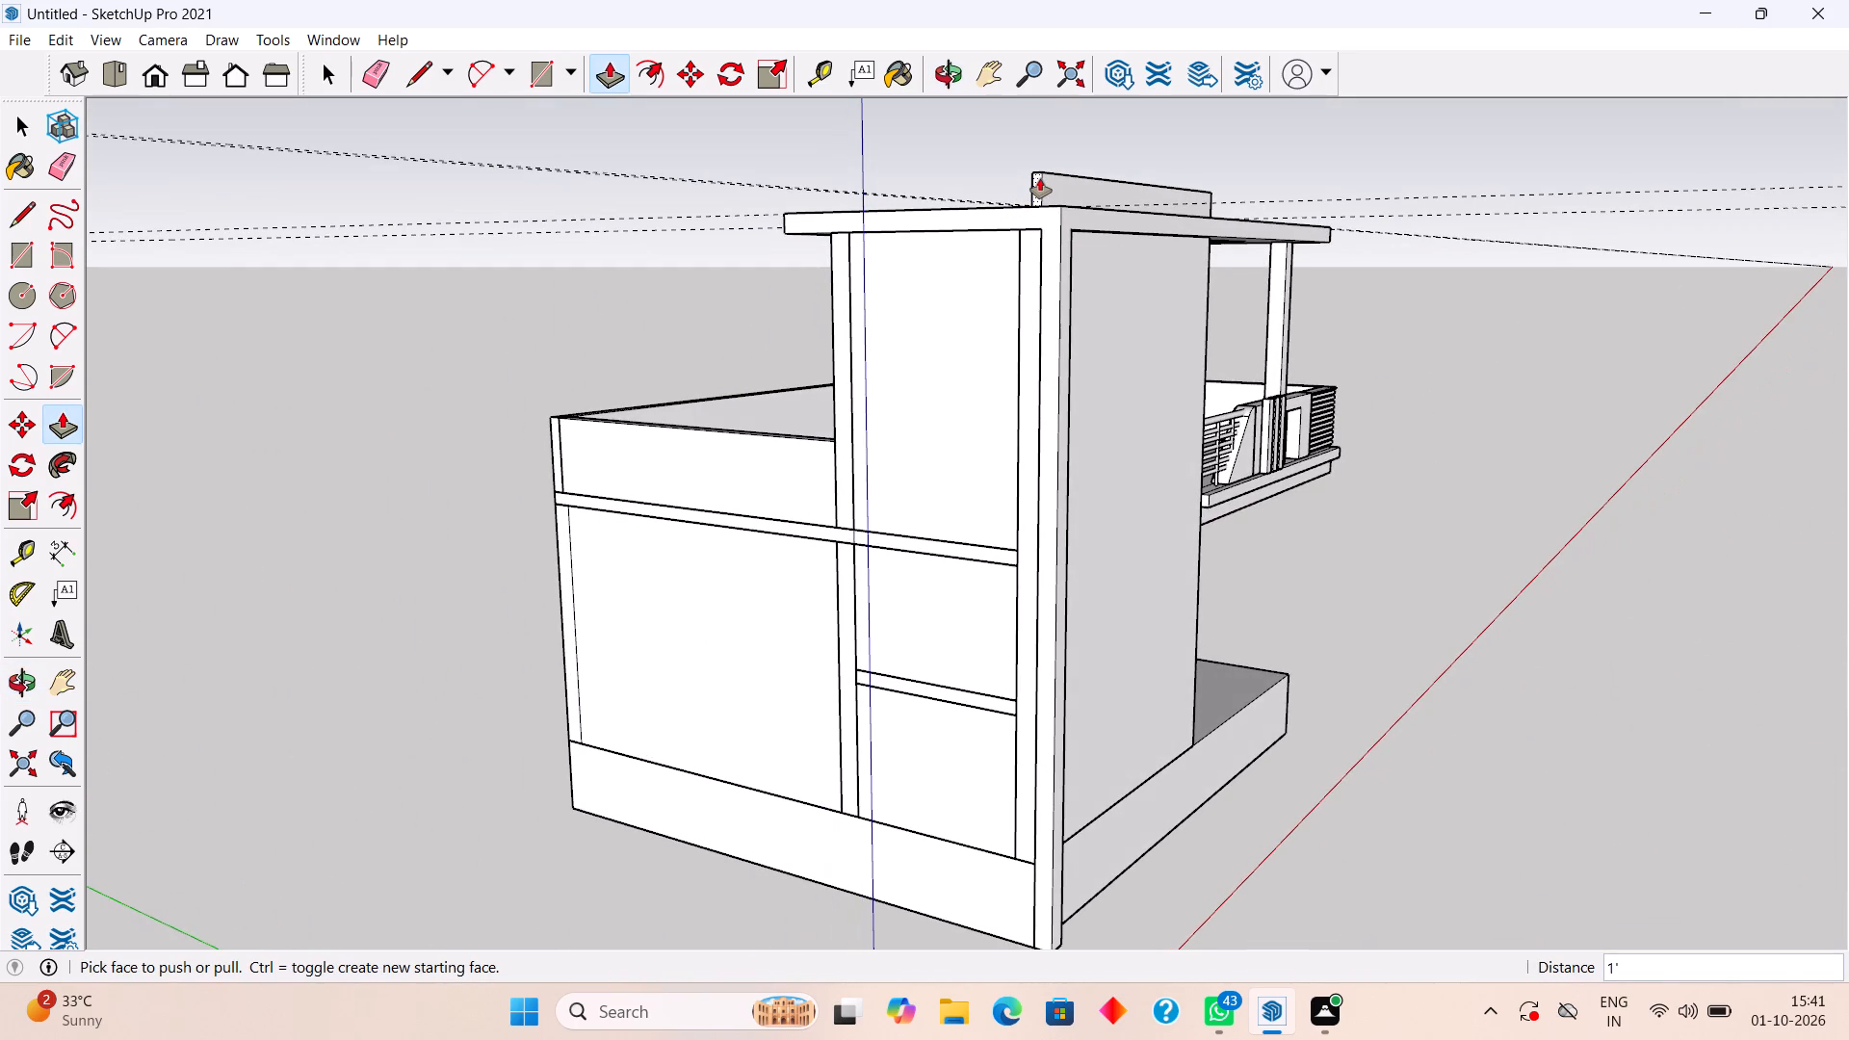
pyautogui.click(1040, 178)
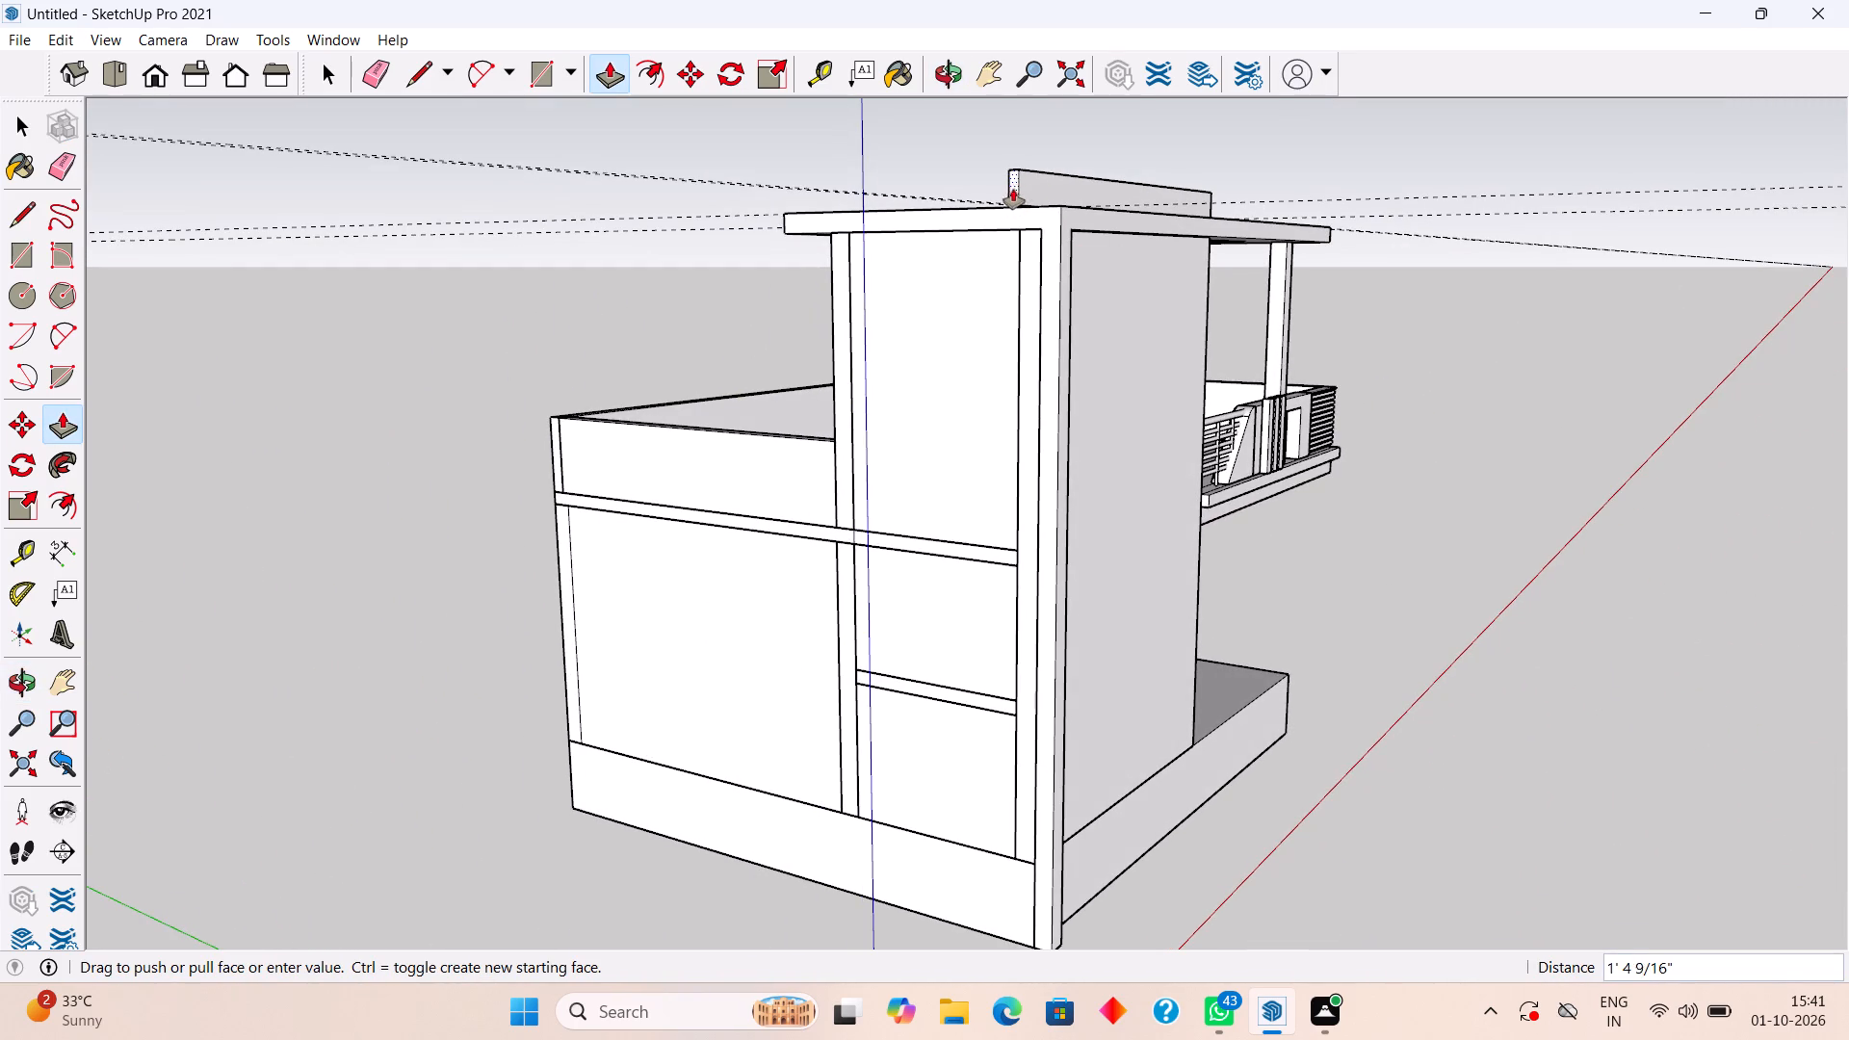
pyautogui.write('4"')
pyautogui.press('Return')
pyautogui.press('space')
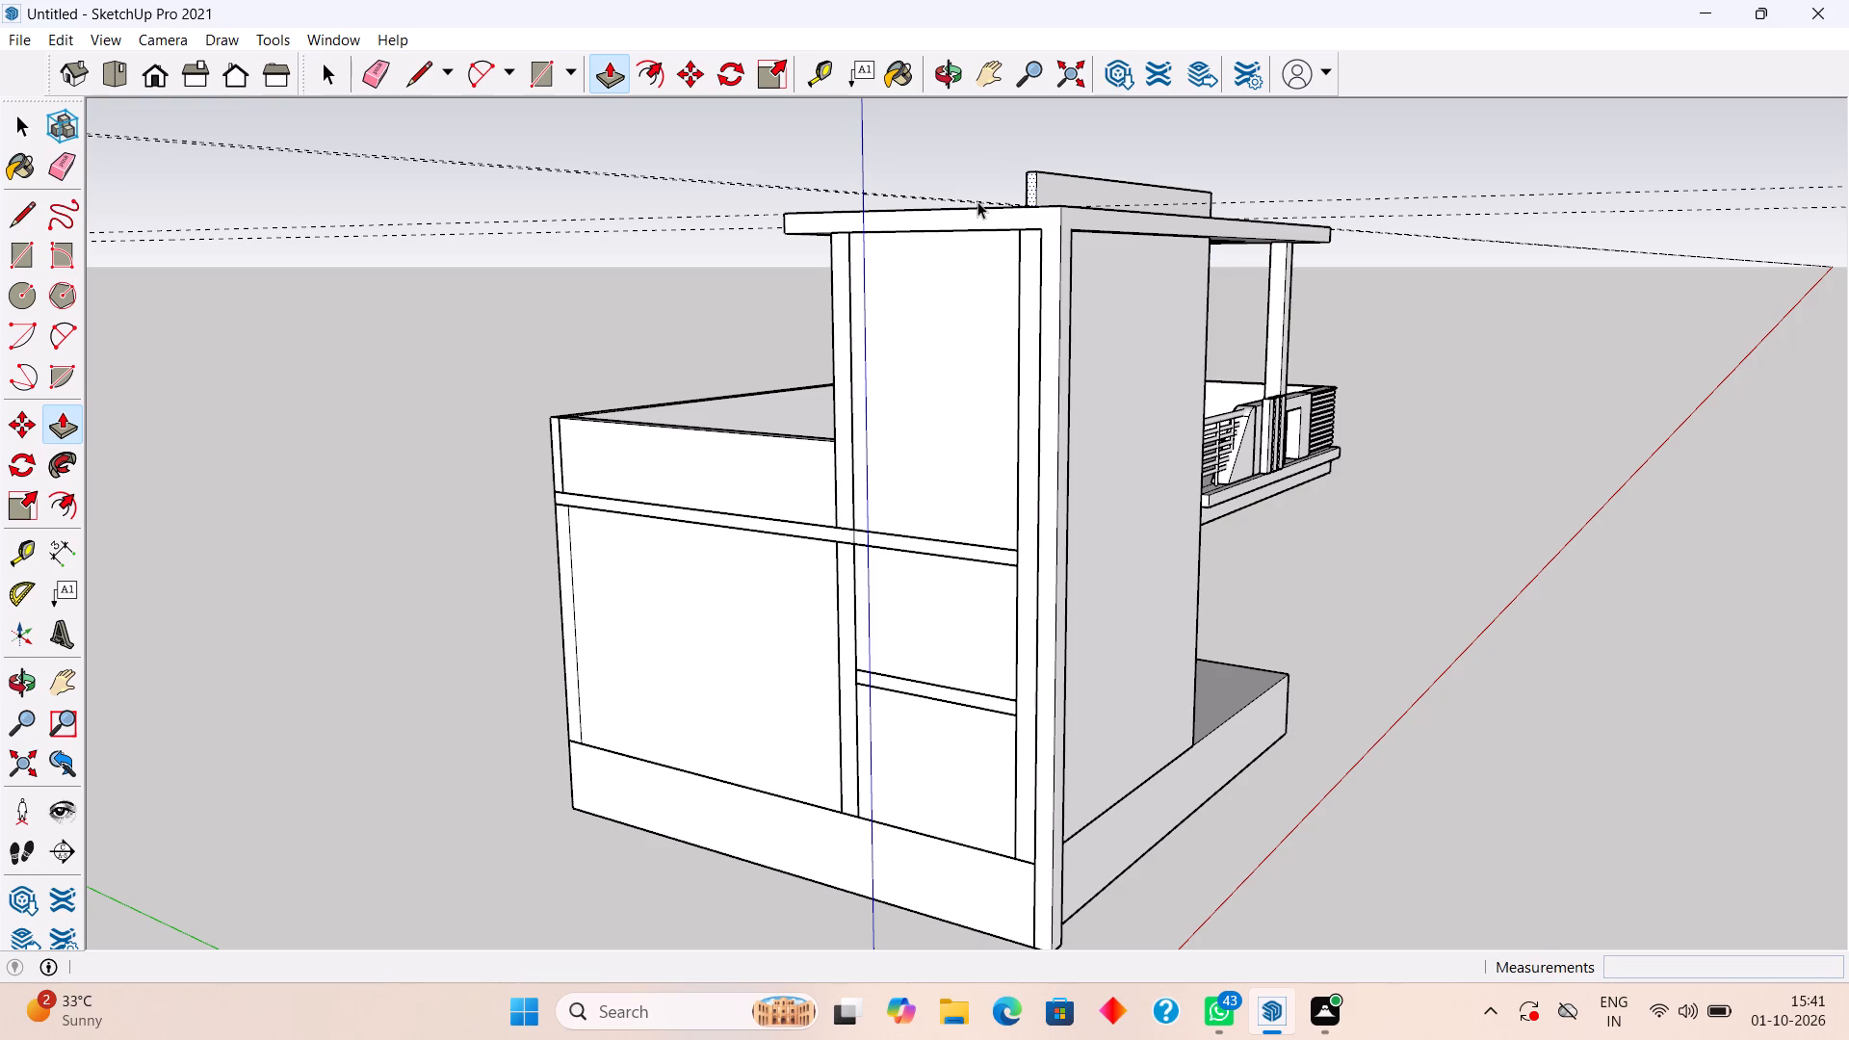
# Examine the overhanging end of the raised strip and its underside where it meets the roof slab's side edge.
pyautogui.scroll(4, 1073, 193)
pyautogui.moveTo(981, 294); pyautogui.dragTo(996, 260, button='middle')
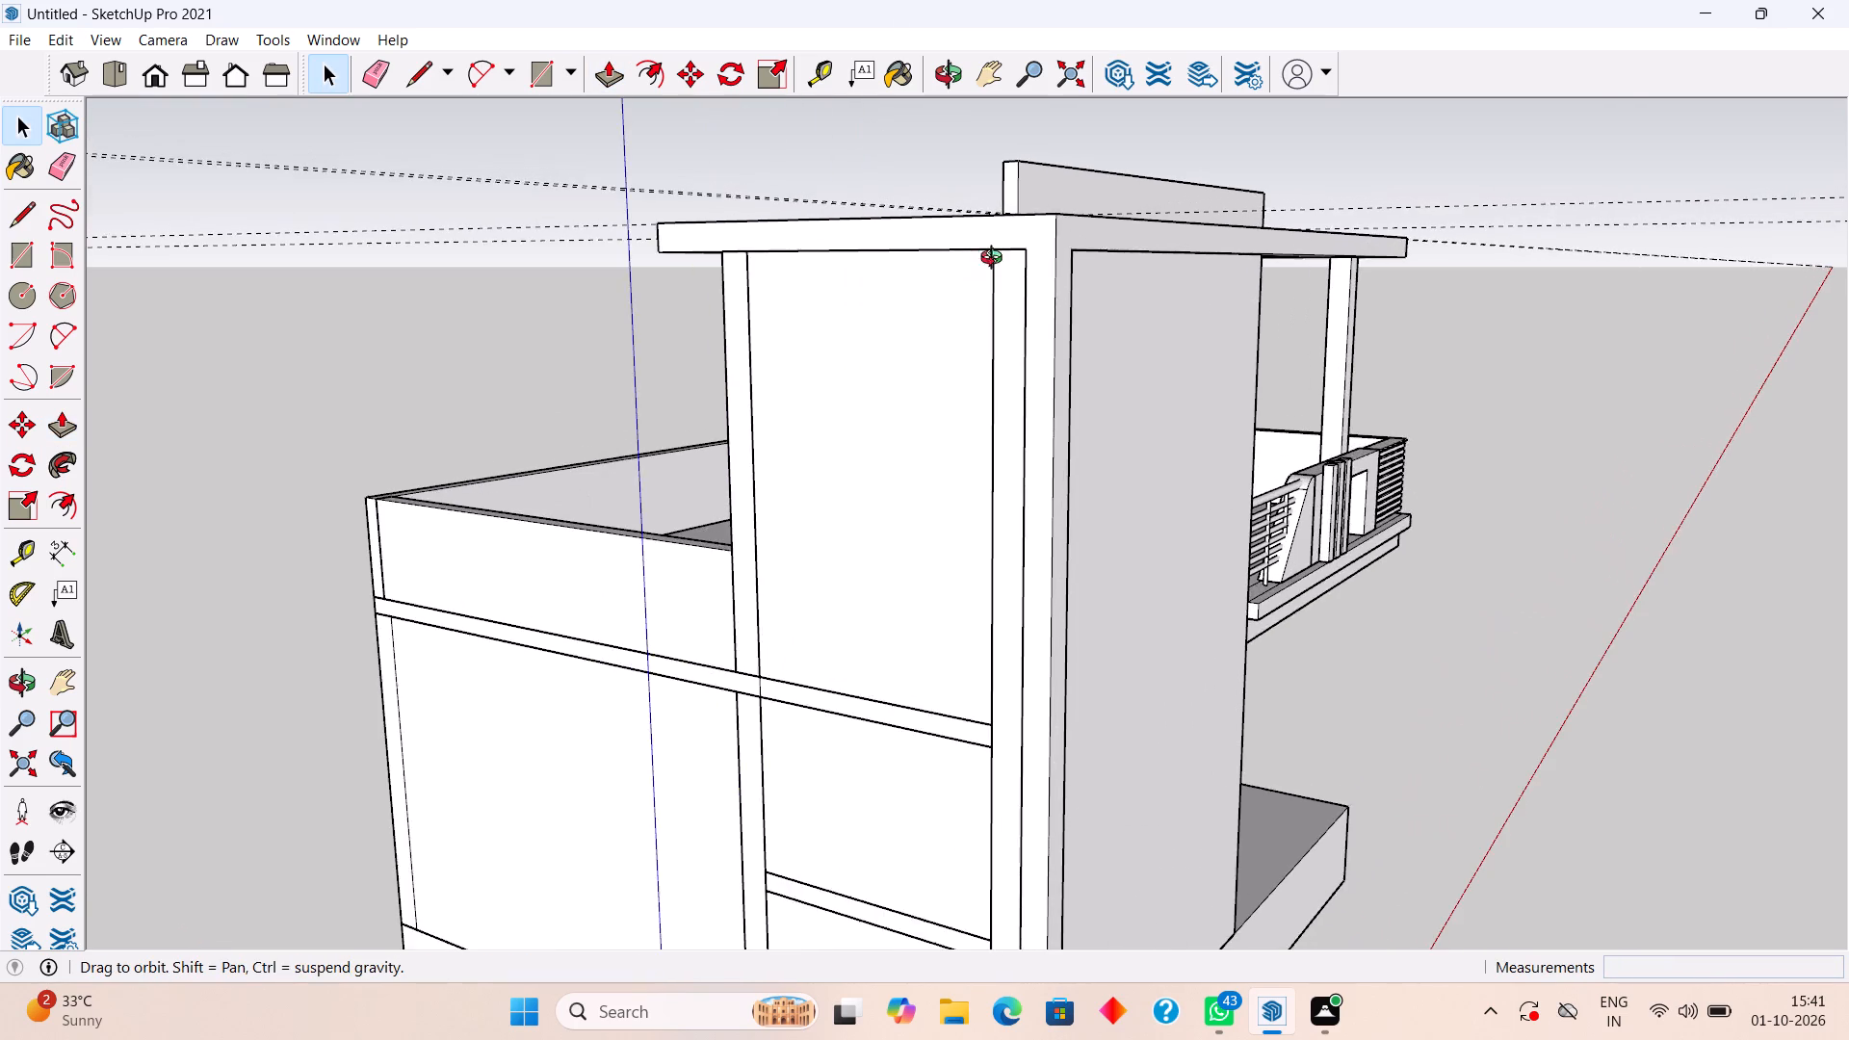
pyautogui.moveTo(996, 260); pyautogui.dragTo(1016, 300, button='middle')
pyautogui.scroll(-11, 1016, 300)
pyautogui.moveTo(1022, 283); pyautogui.dragTo(1084, 212, button='middle')
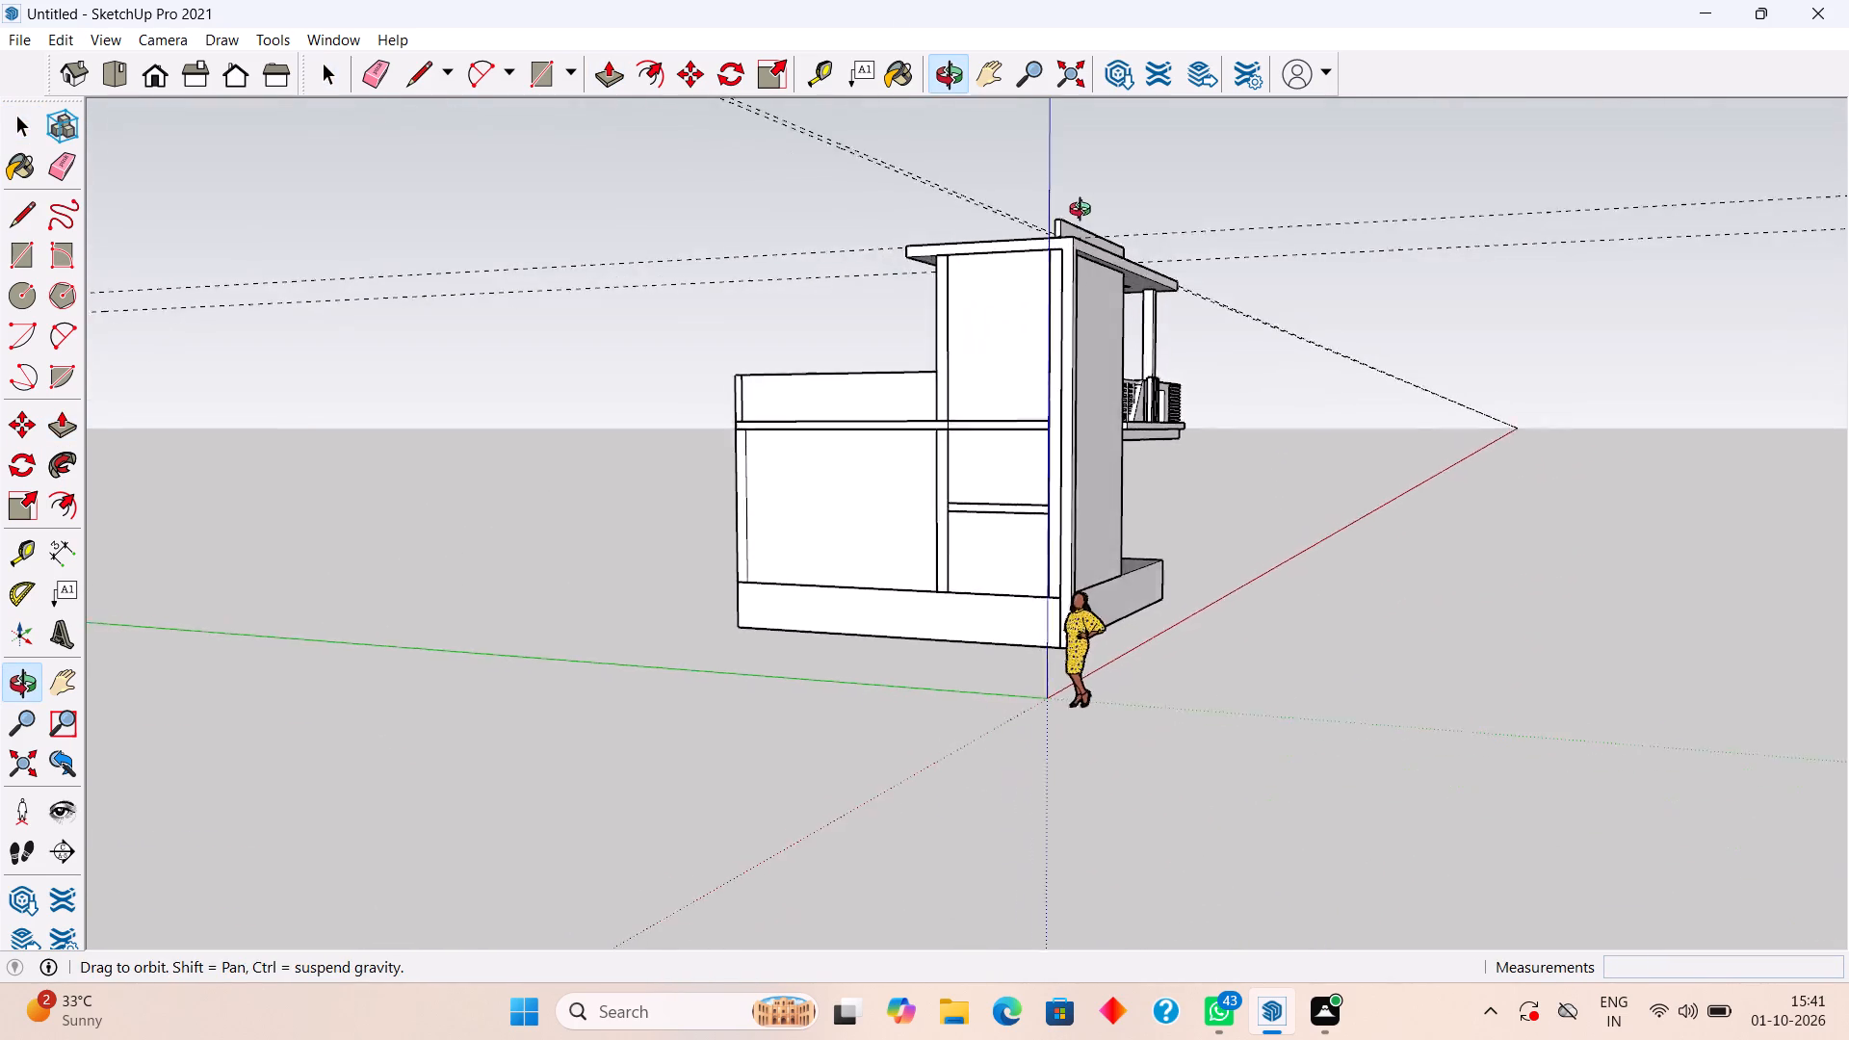
pyautogui.moveTo(1084, 212); pyautogui.dragTo(1086, 211, button='middle')
pyautogui.scroll(13, 1086, 211)
pyautogui.moveTo(983, 278); pyautogui.dragTo(996, 242, button='middle')
pyautogui.scroll(3, 1091, 187)
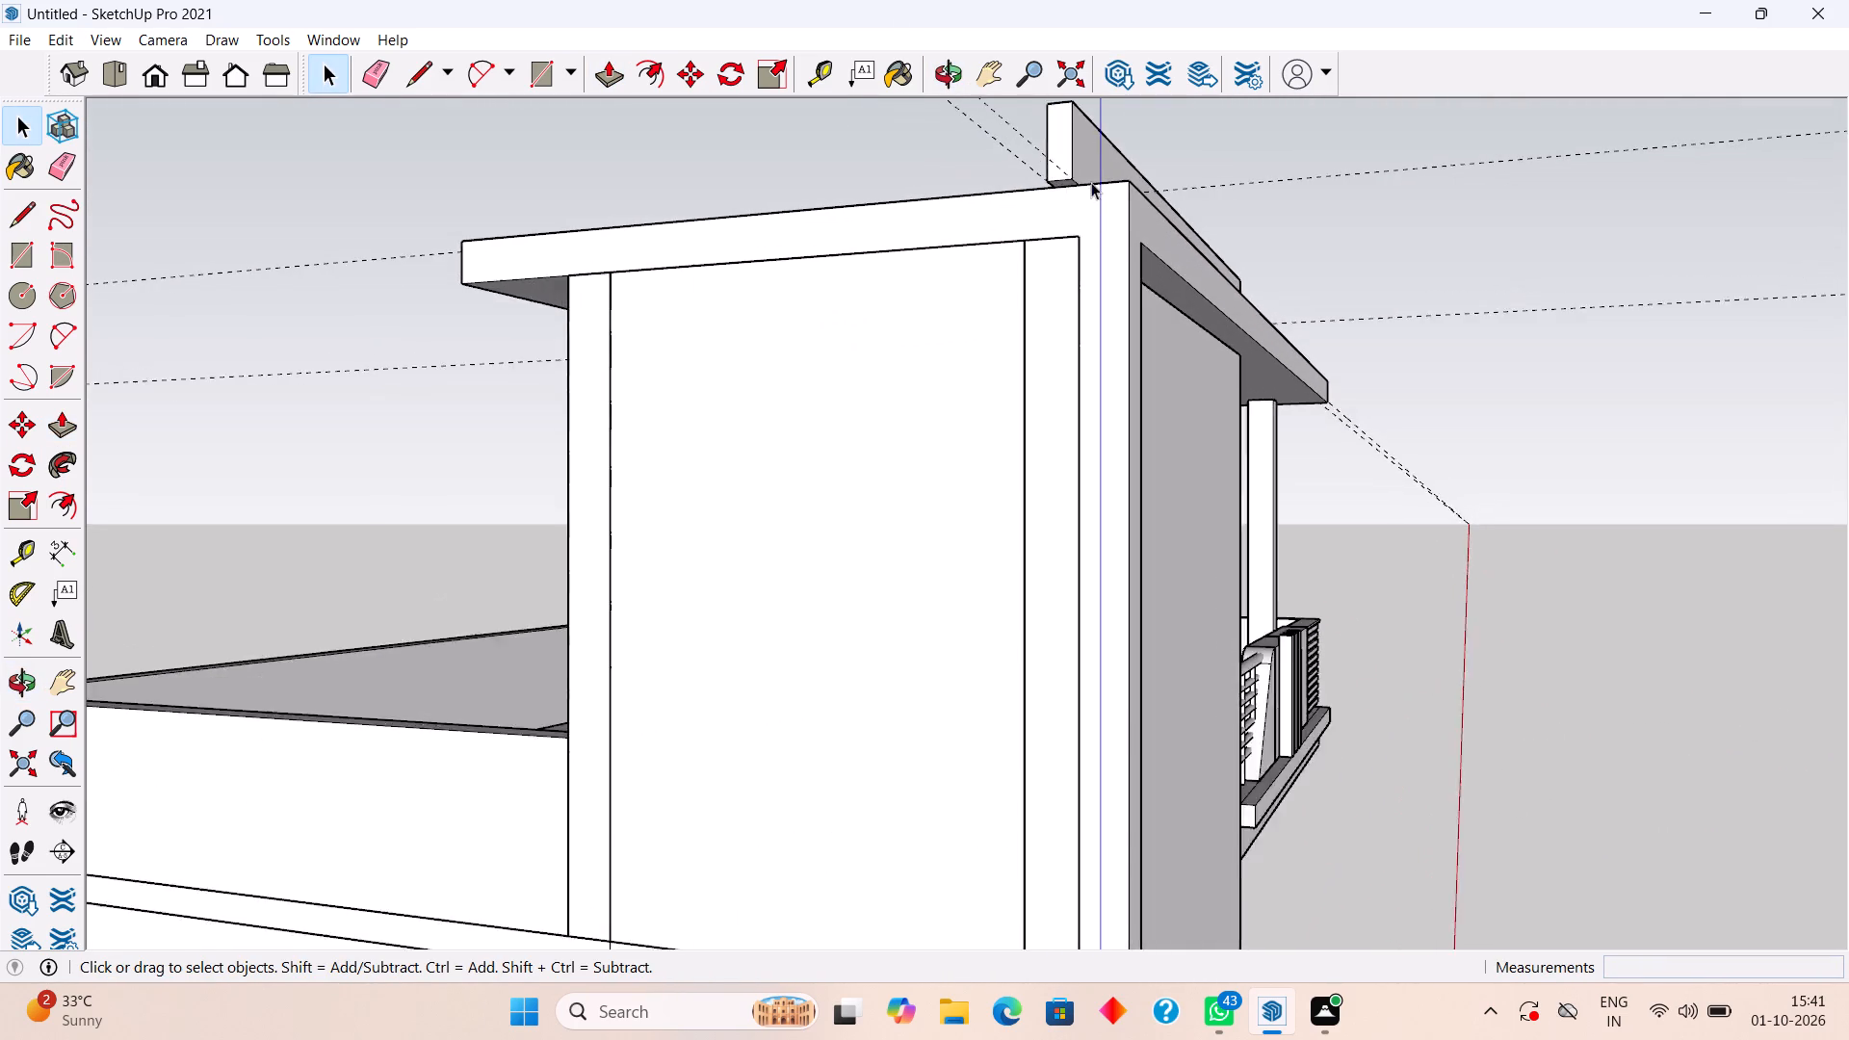
pyautogui.scroll(6, 1091, 182)
pyautogui.scroll(7, 1309, 209)
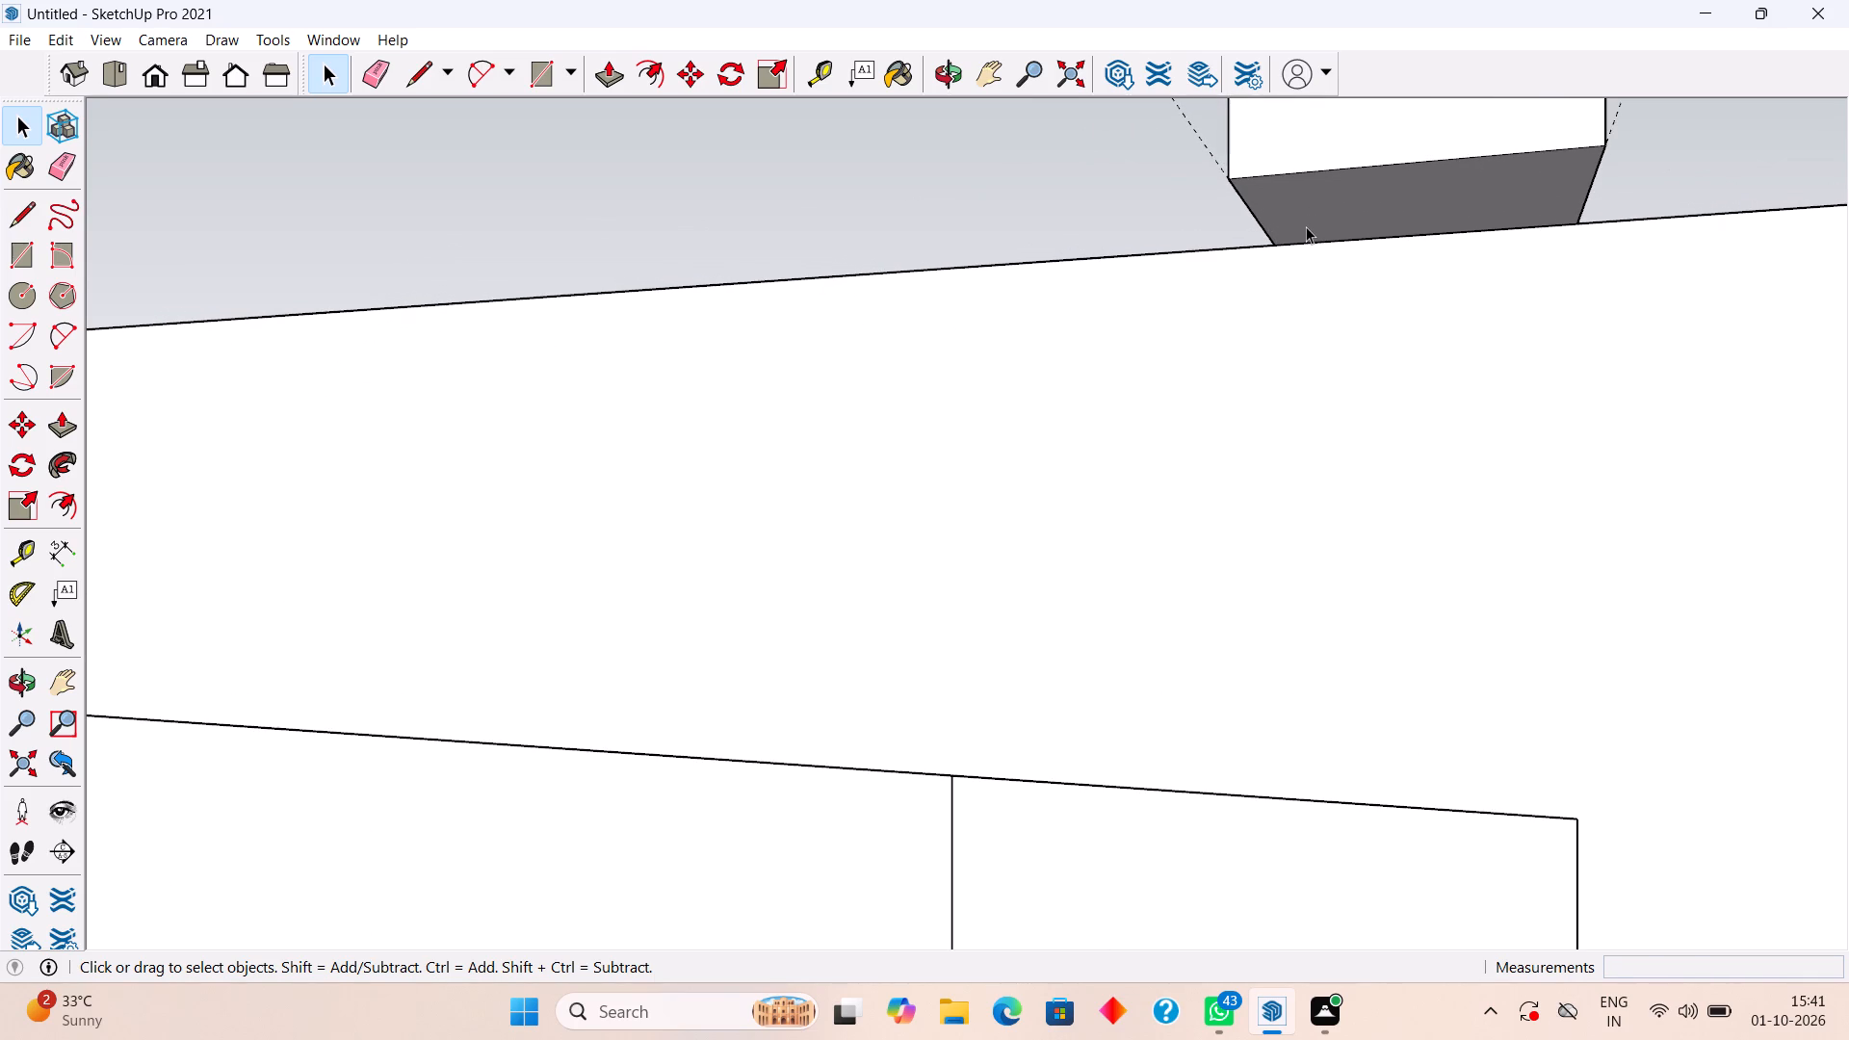
# Draw a 4" line across the raised strip's underside where its overhang meets the roof slab's side edge.
pyautogui.press('l')
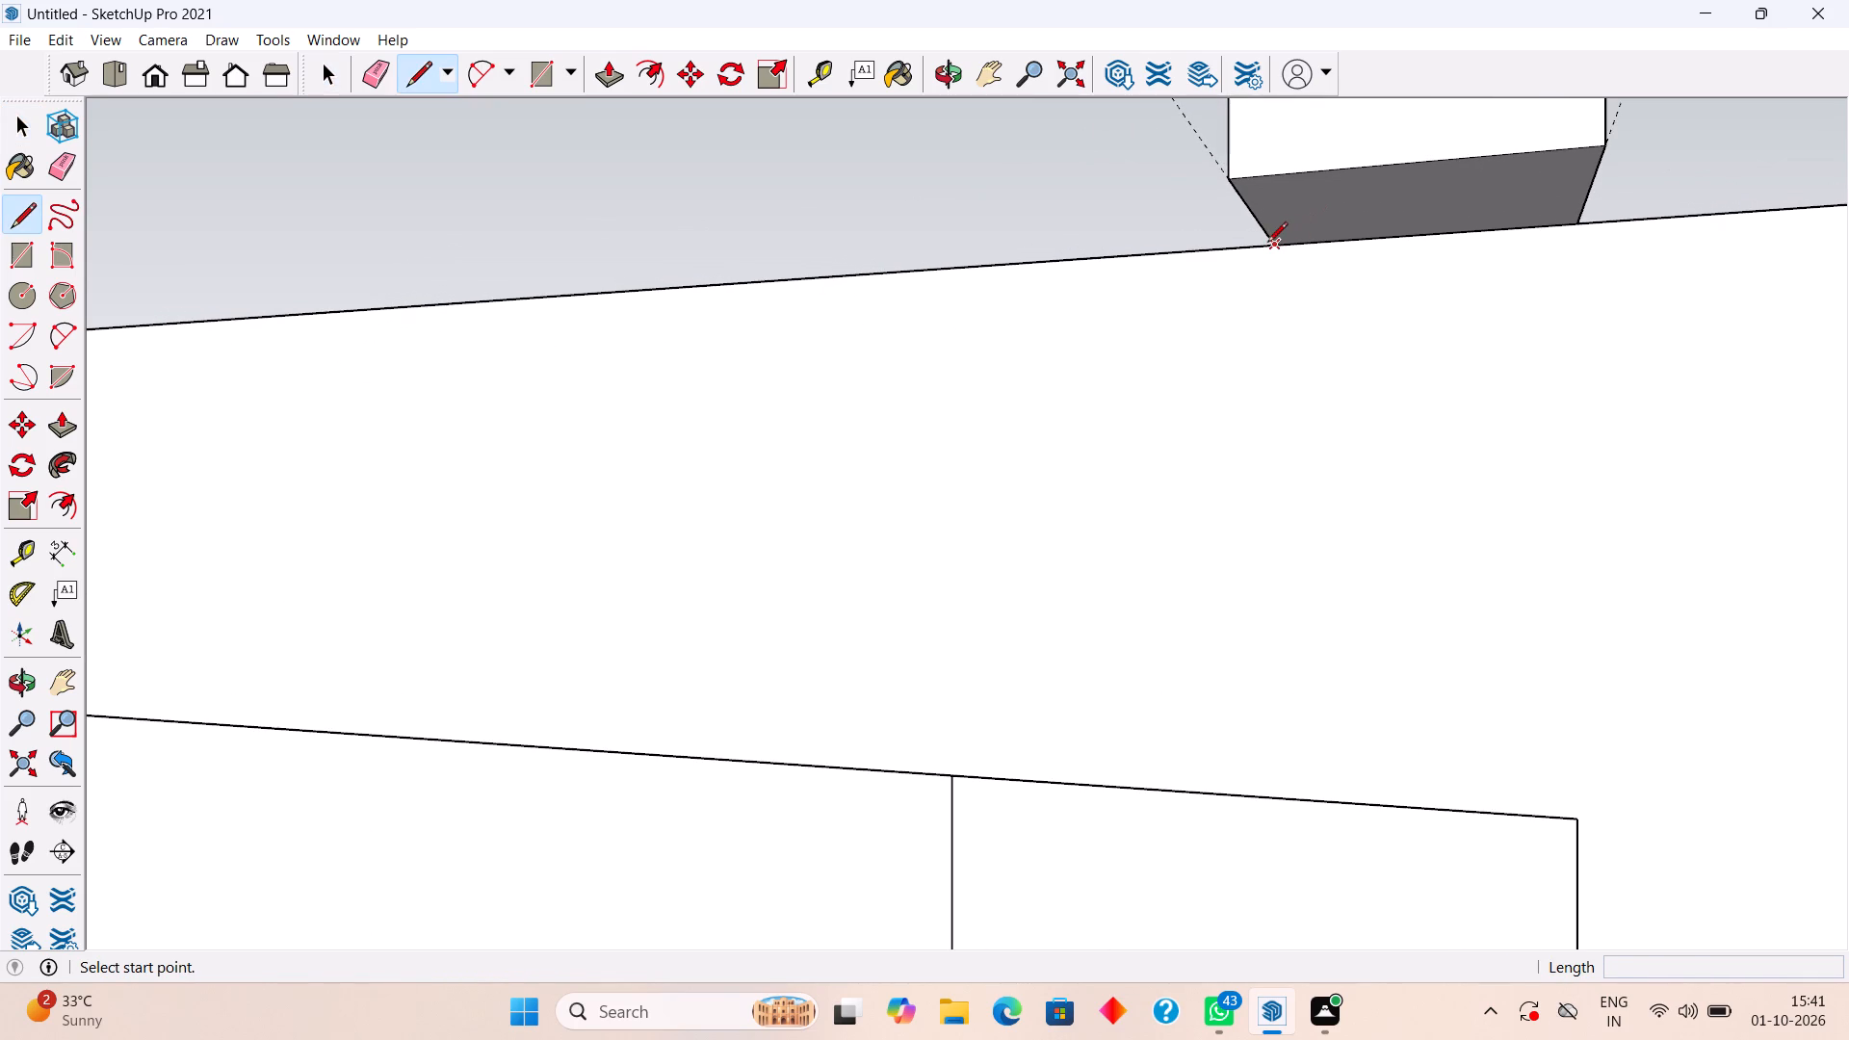
pyautogui.click(1267, 244)
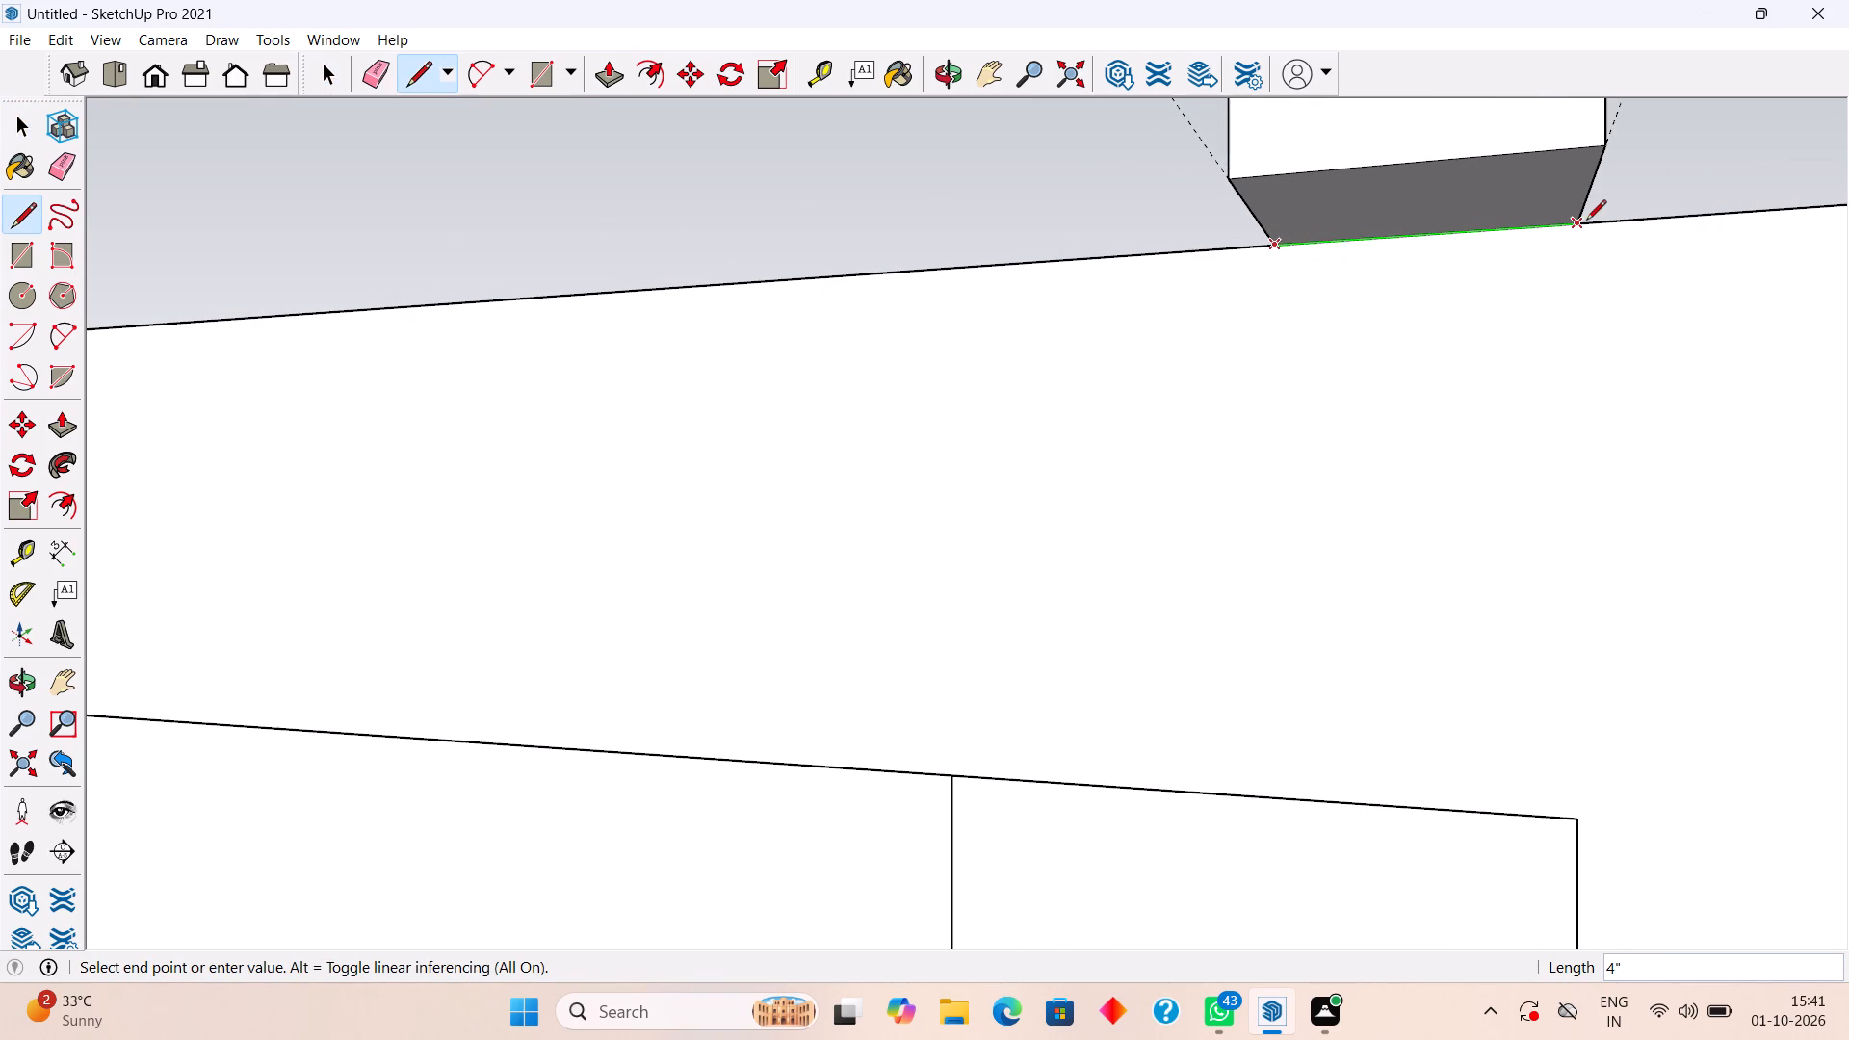
pyautogui.click(1586, 221)
pyautogui.press('space')
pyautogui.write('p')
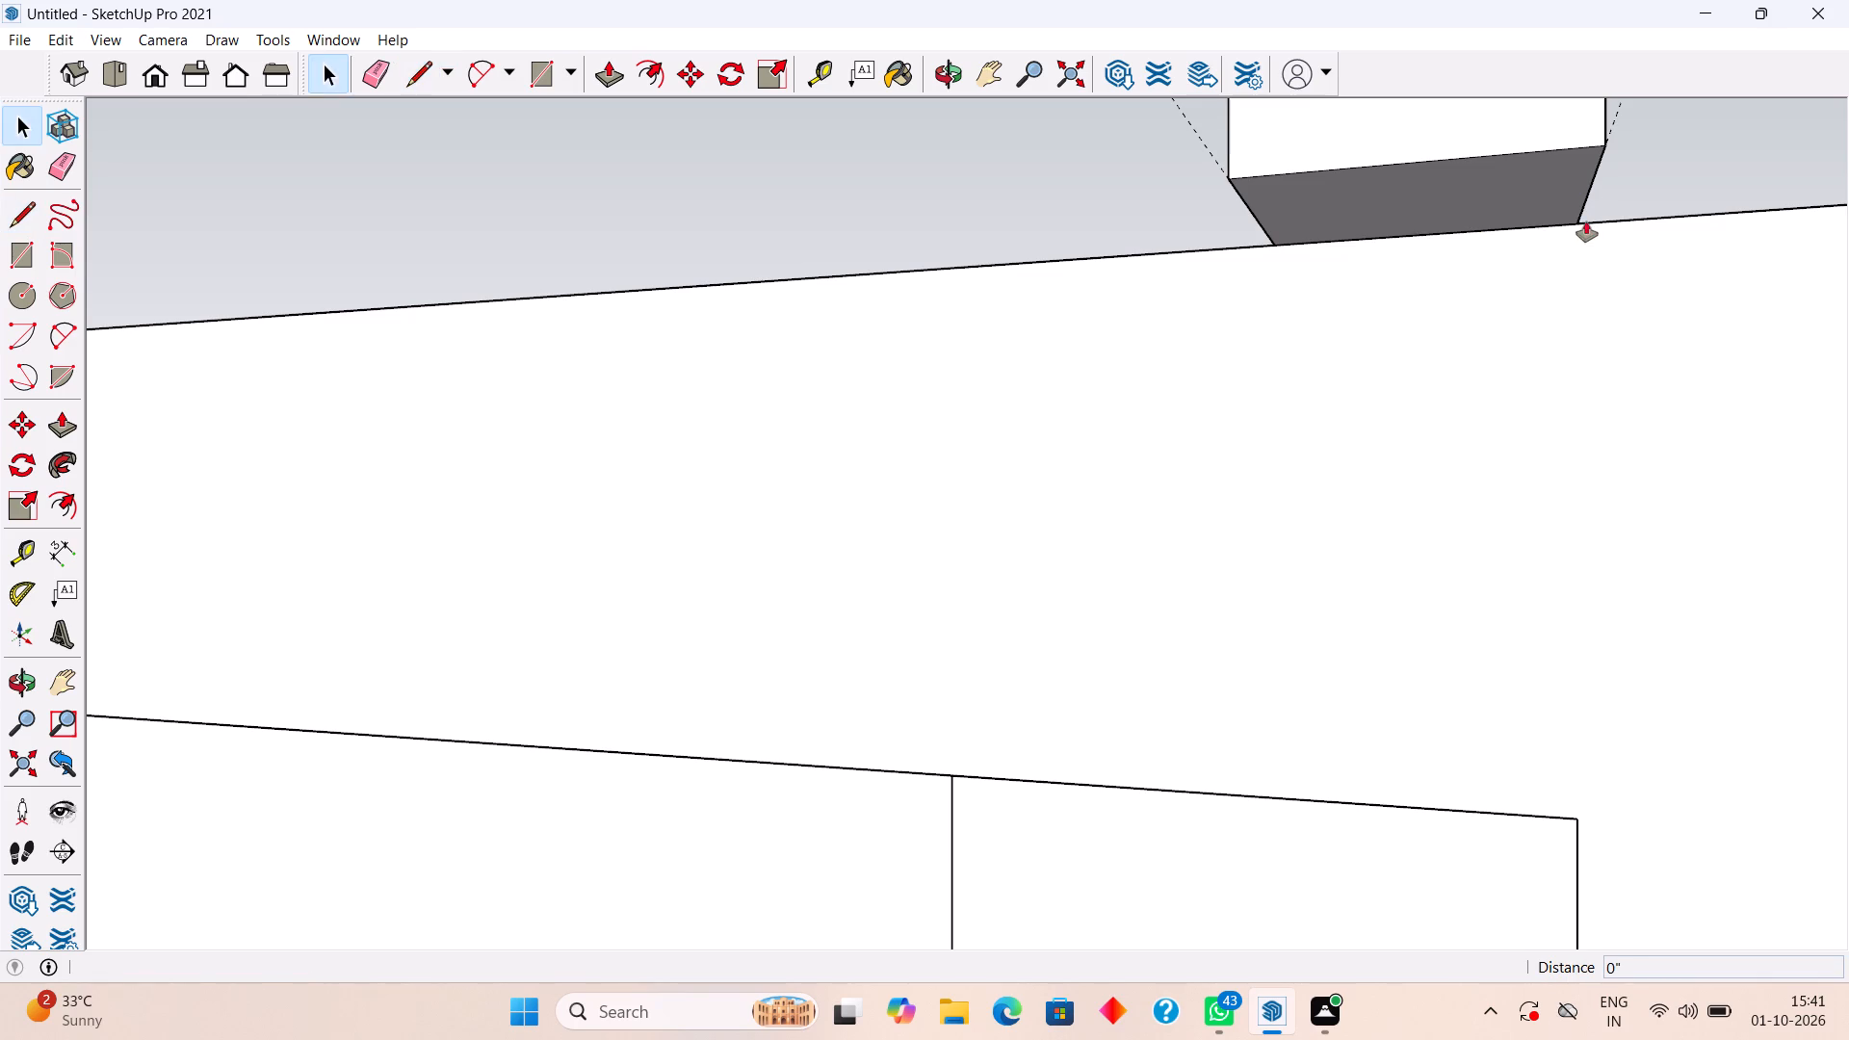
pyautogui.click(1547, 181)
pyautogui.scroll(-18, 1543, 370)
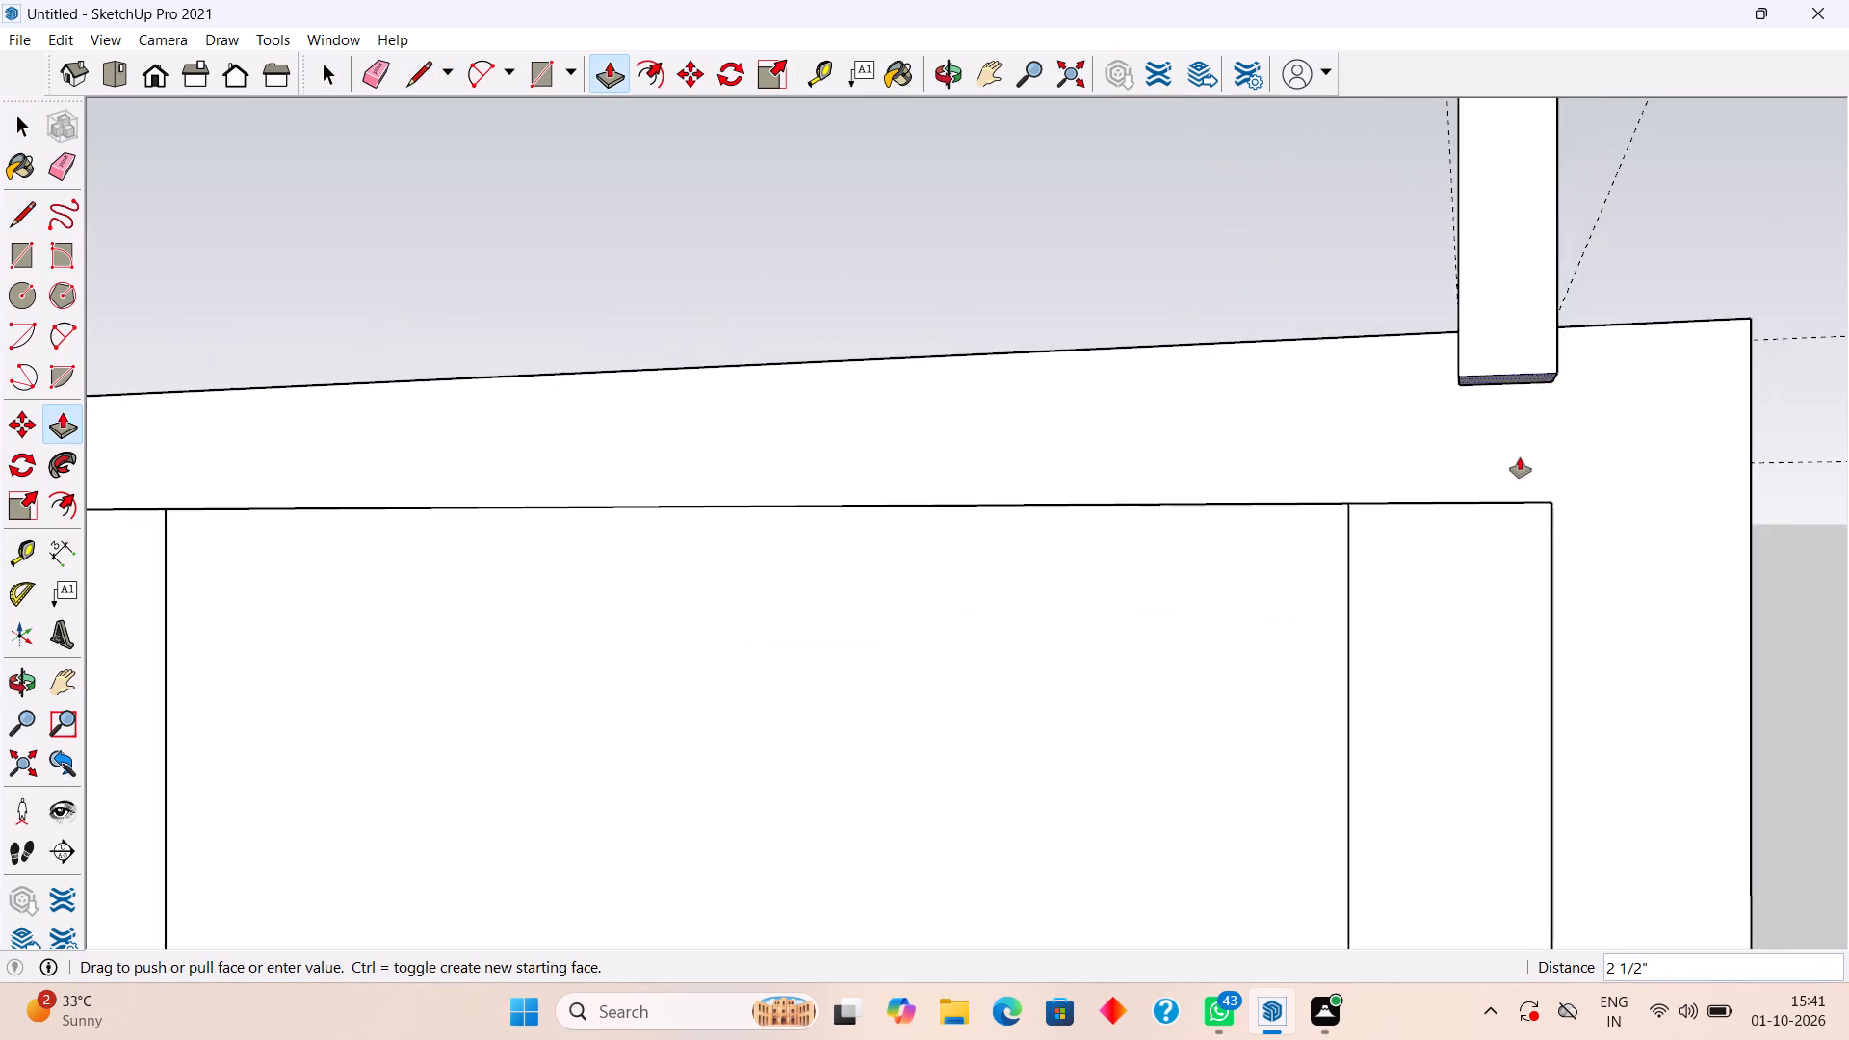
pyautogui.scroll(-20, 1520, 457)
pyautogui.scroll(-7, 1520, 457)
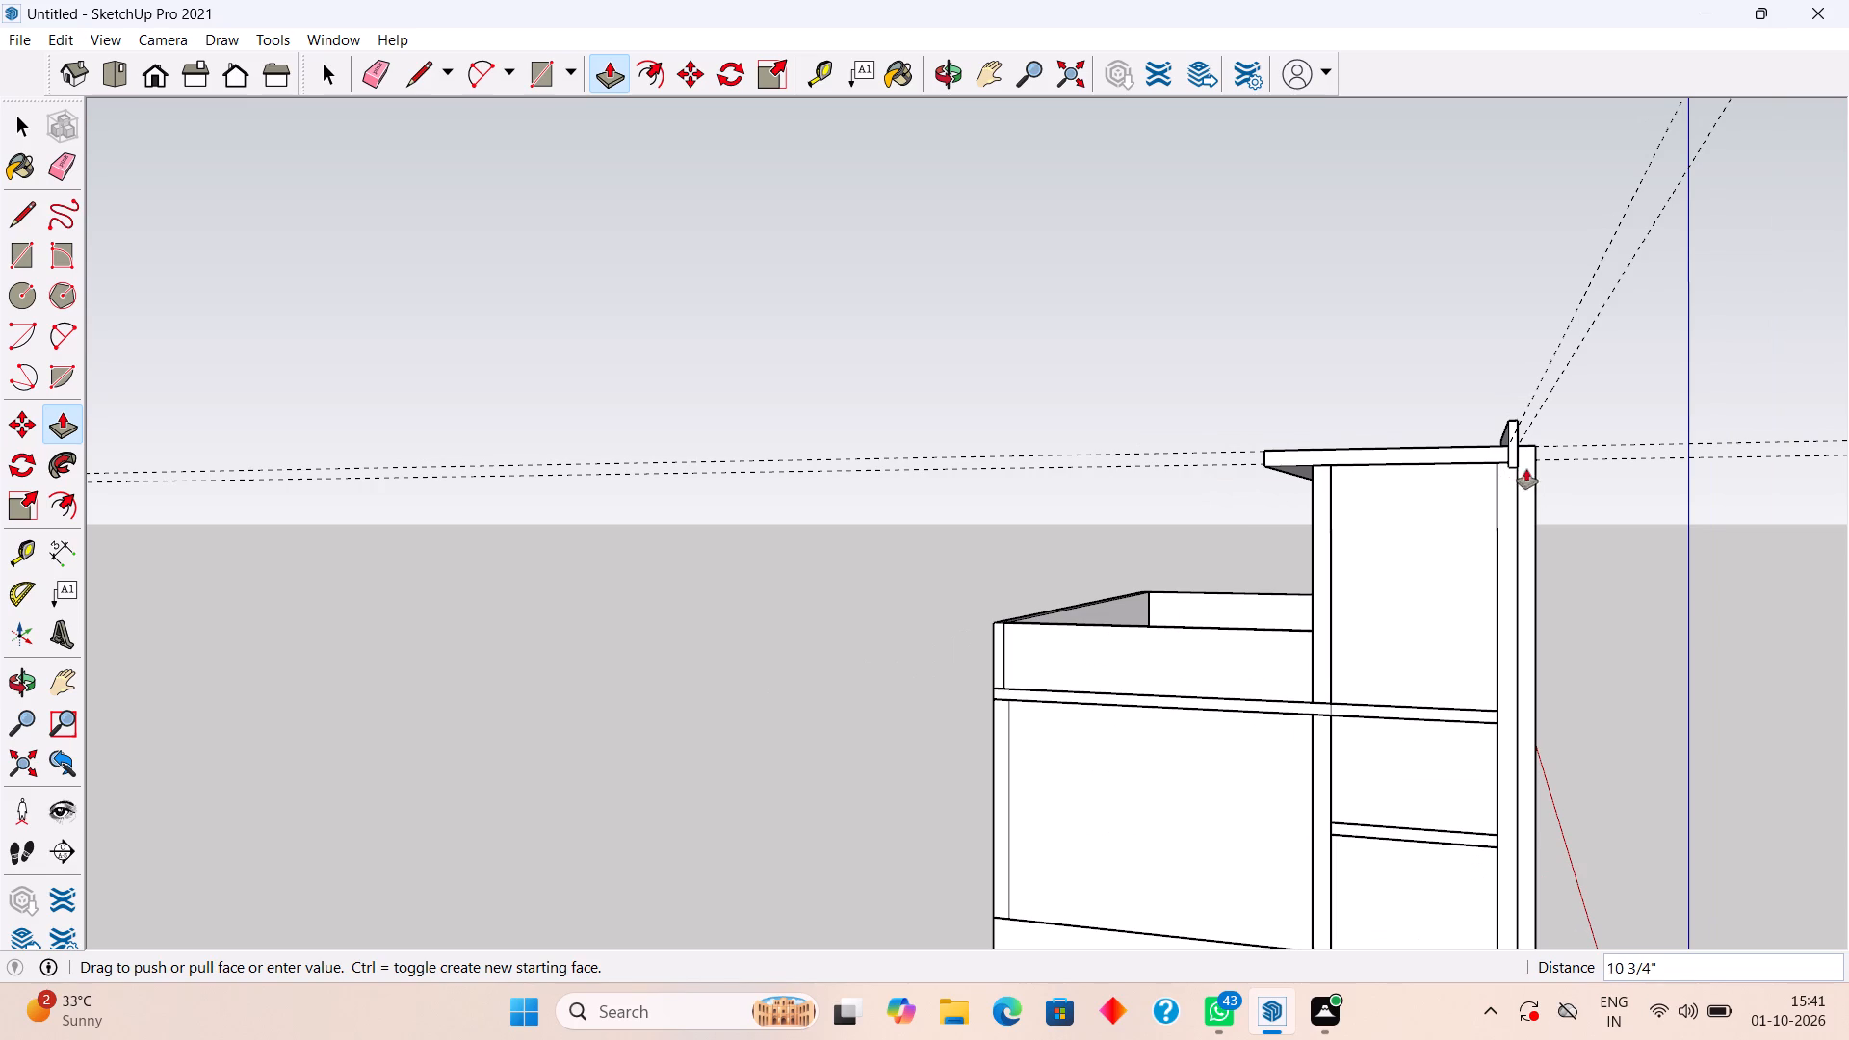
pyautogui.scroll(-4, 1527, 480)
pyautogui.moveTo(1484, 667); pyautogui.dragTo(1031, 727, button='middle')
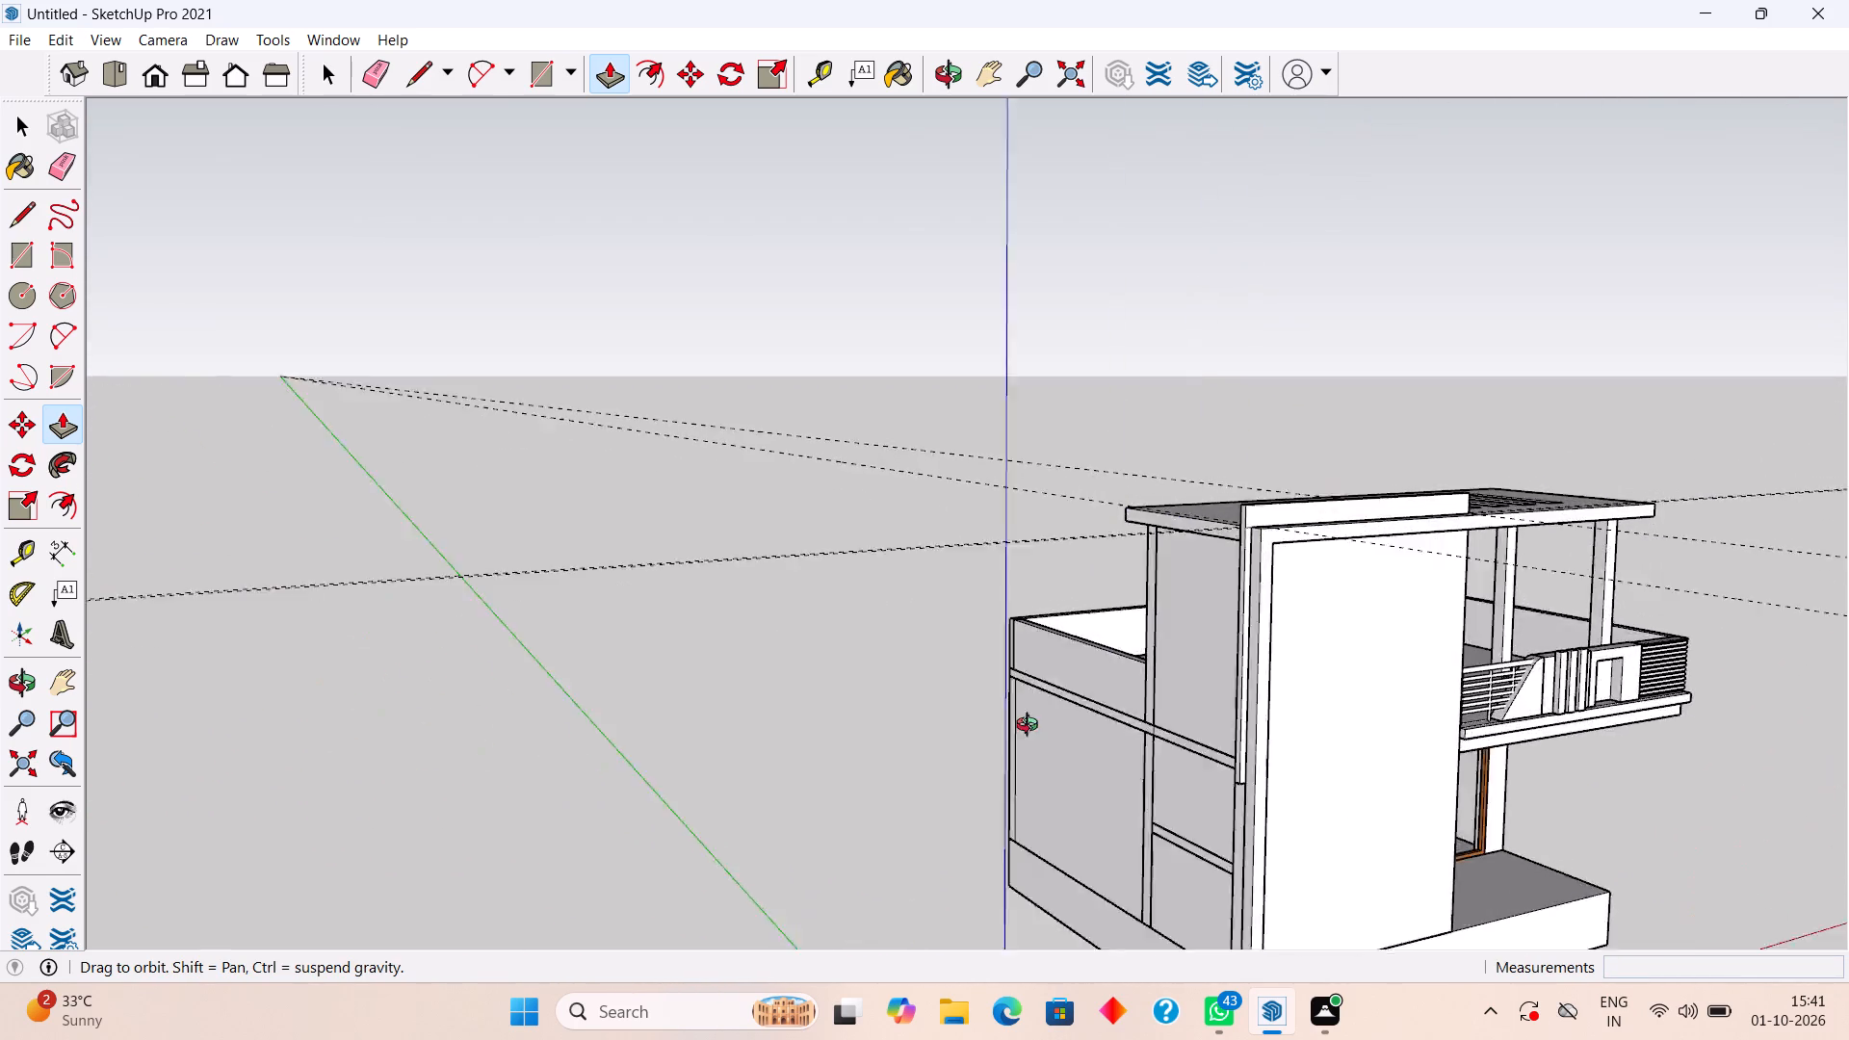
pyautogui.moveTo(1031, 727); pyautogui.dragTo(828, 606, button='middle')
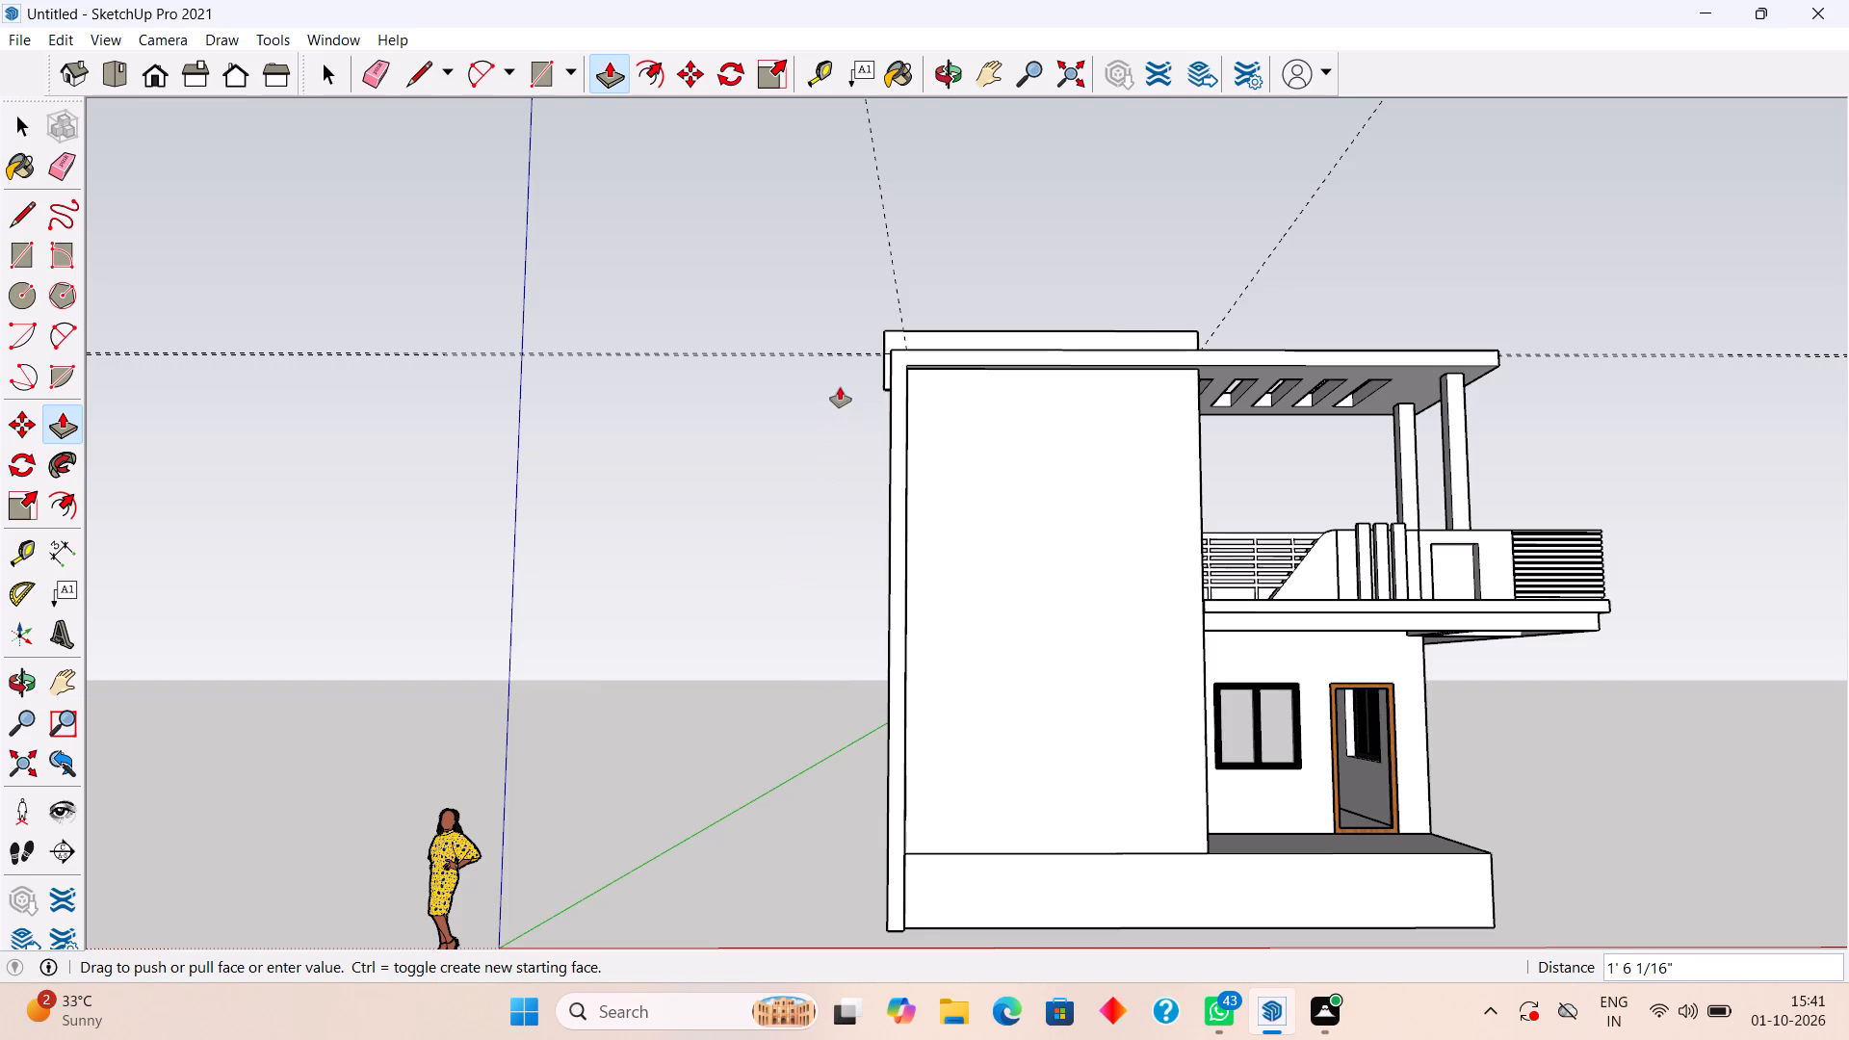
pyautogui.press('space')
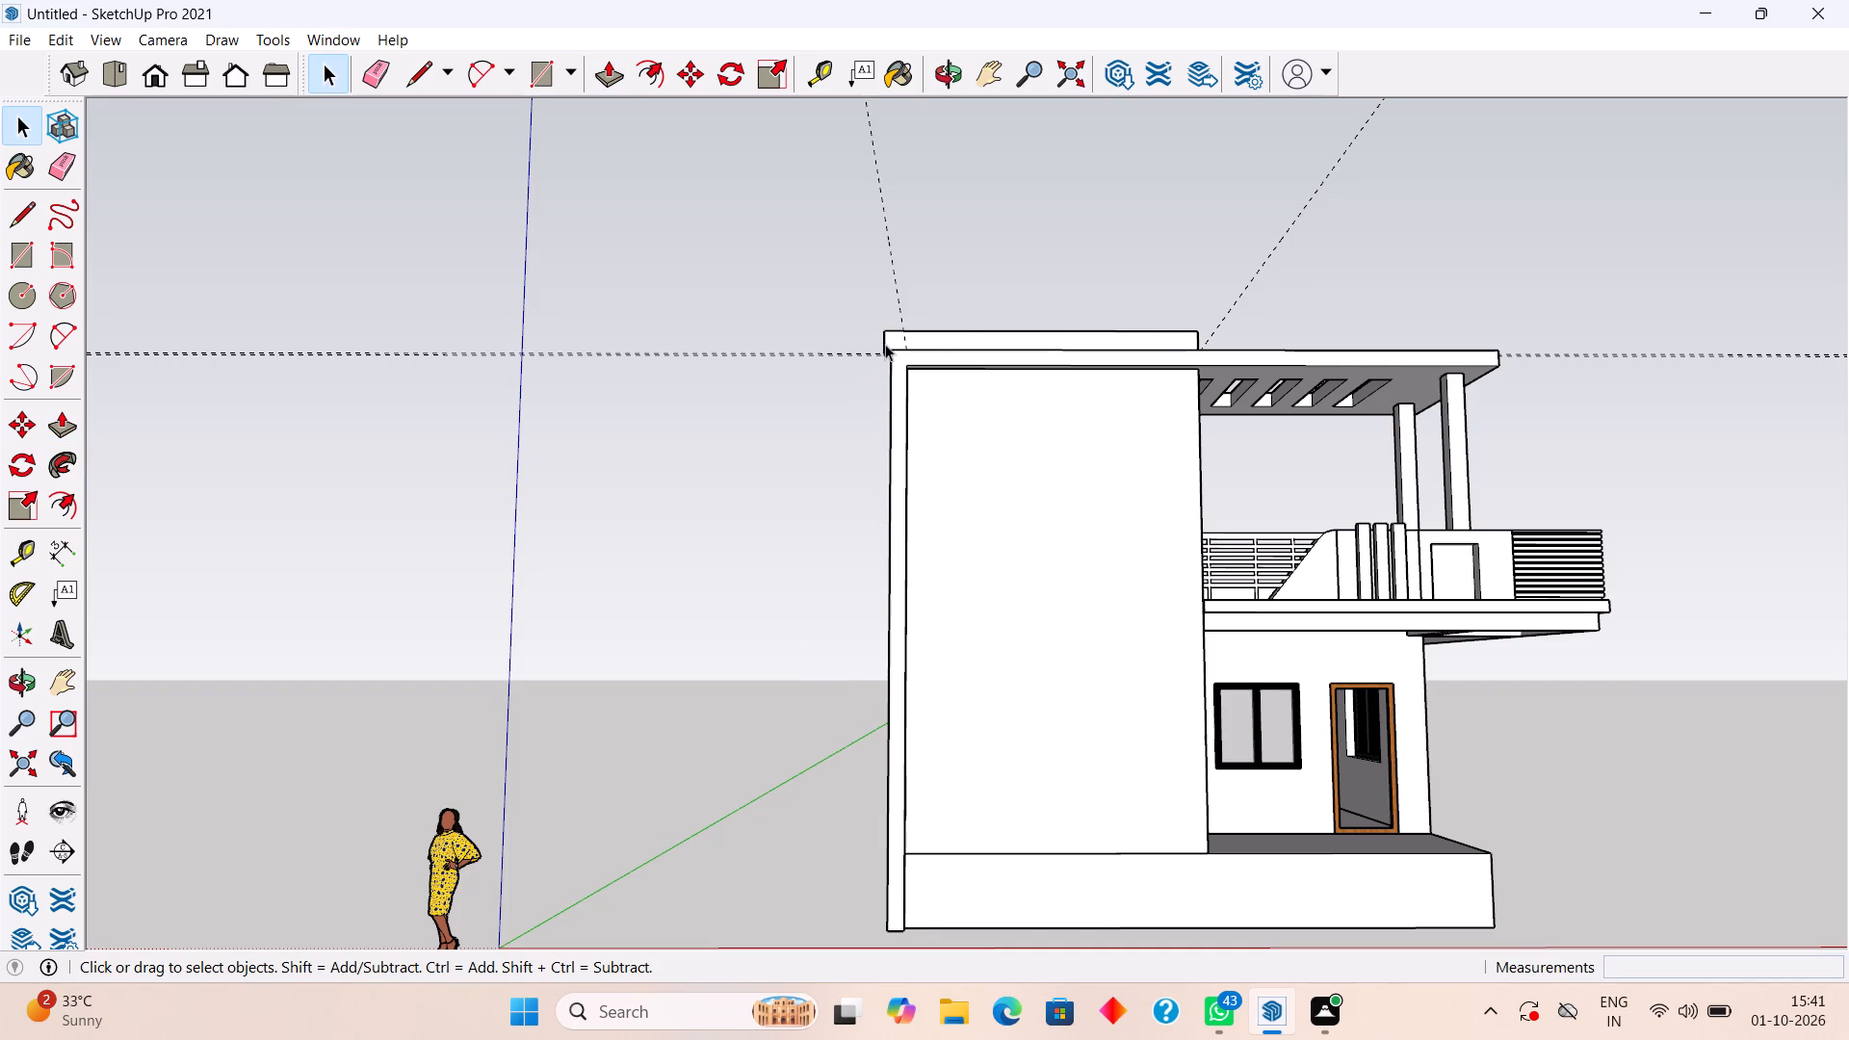
# Push/Pull the end face of the raised roof strip's overhang a further 8" outward.
pyautogui.moveTo(885, 344); pyautogui.dragTo(1325, 456, button='middle')
pyautogui.moveTo(1040, 364); pyautogui.dragTo(1174, 460, button='middle')
pyautogui.scroll(3, 1032, 429)
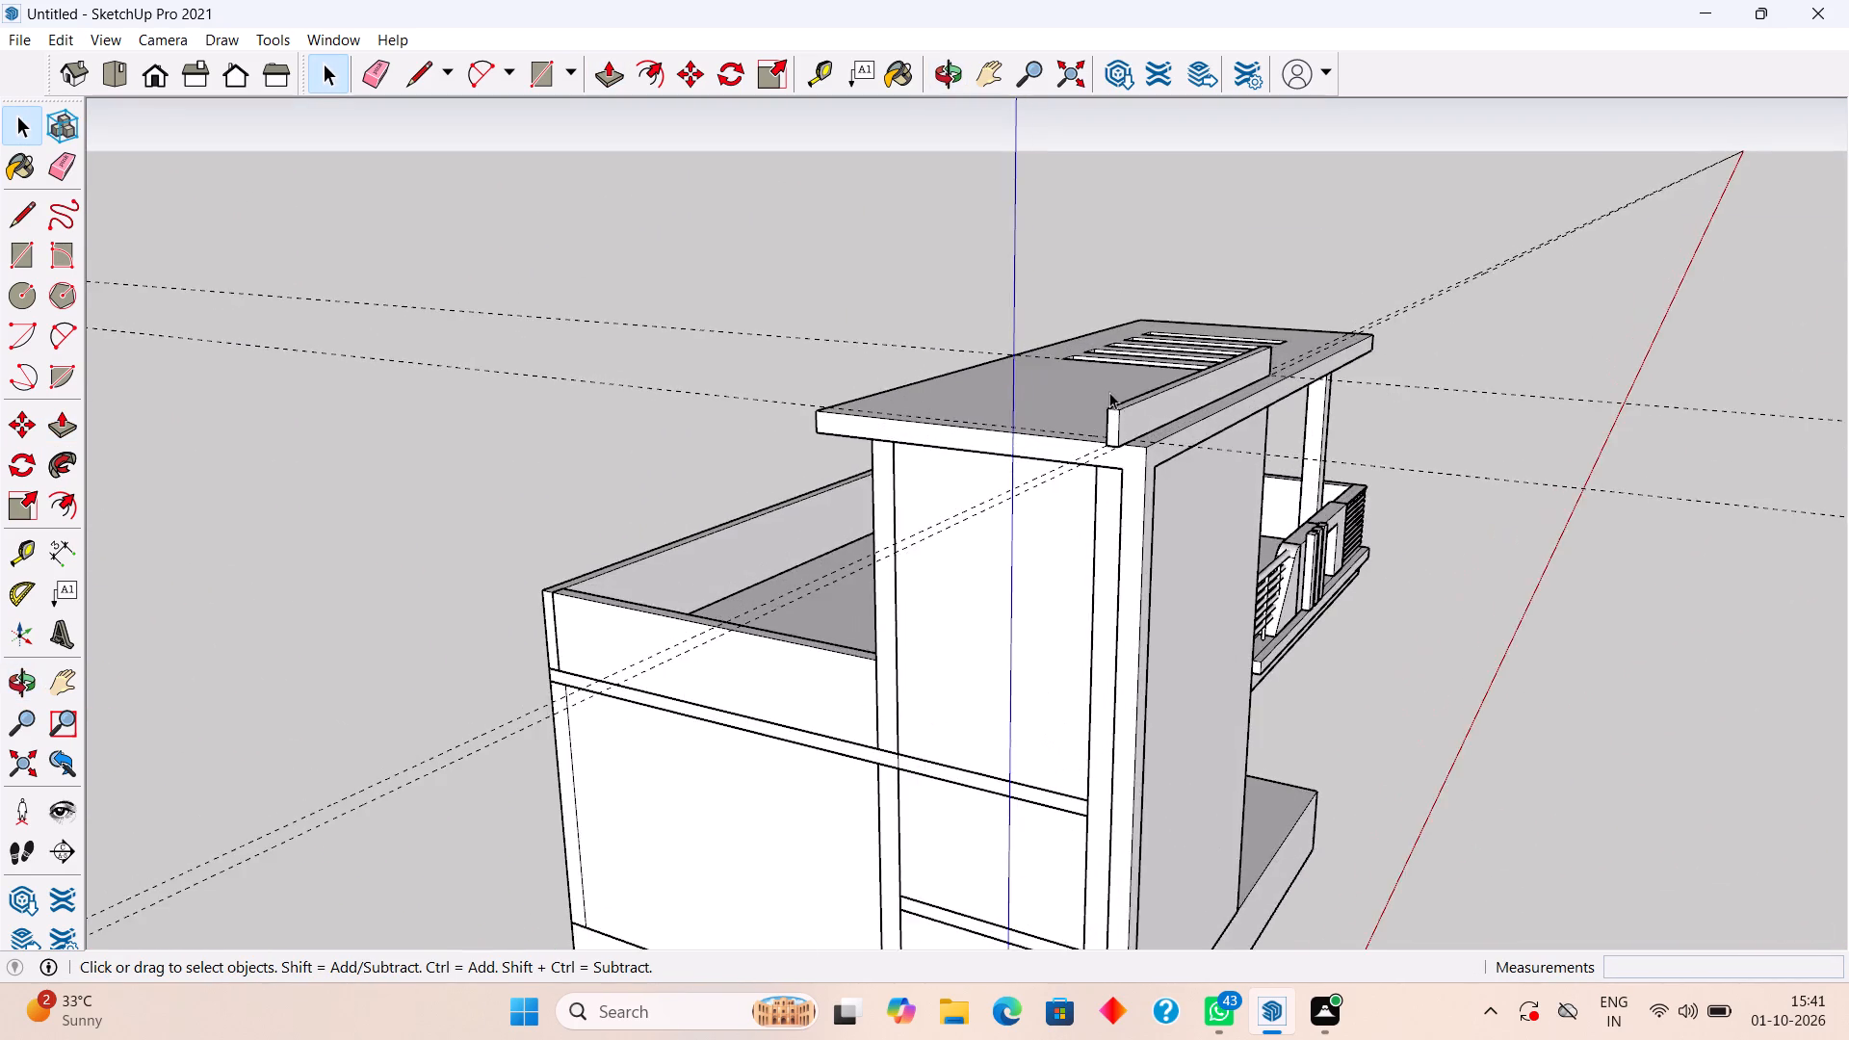
pyautogui.scroll(9, 1109, 392)
pyautogui.click(1107, 456)
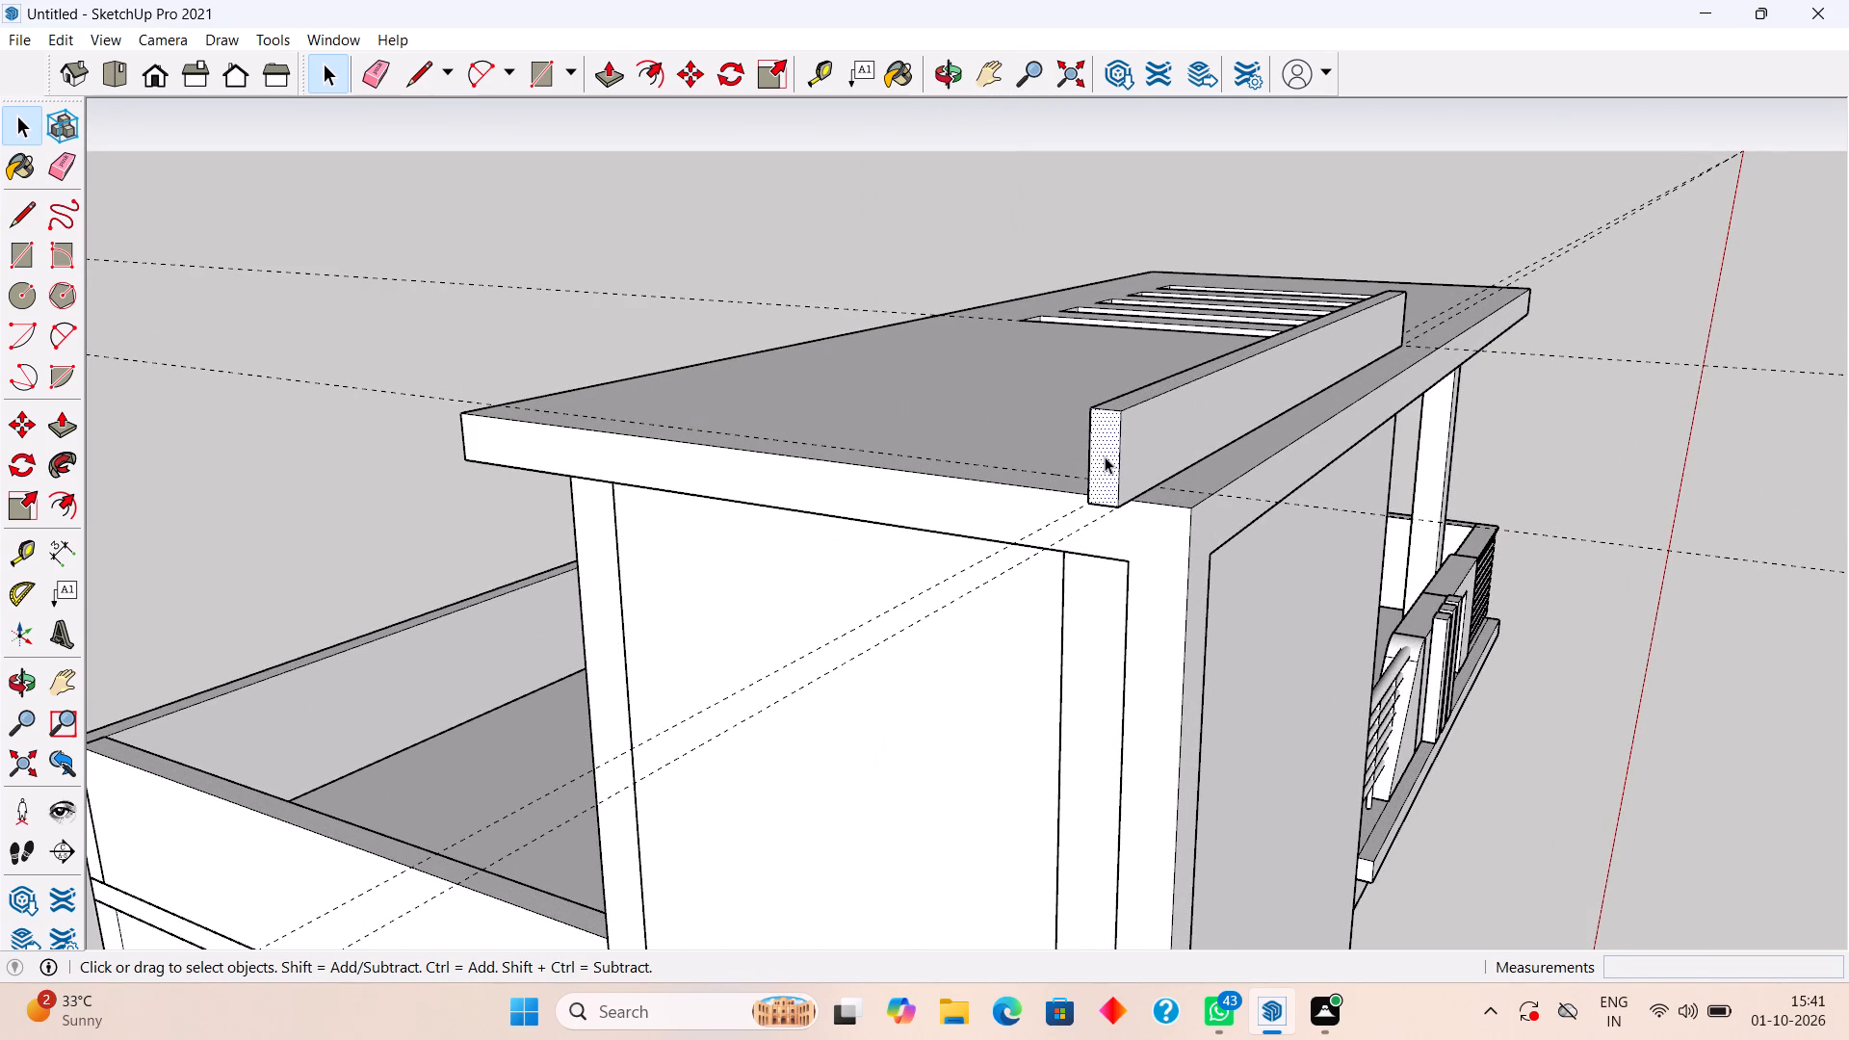
pyautogui.press('p')
pyautogui.click(1105, 456)
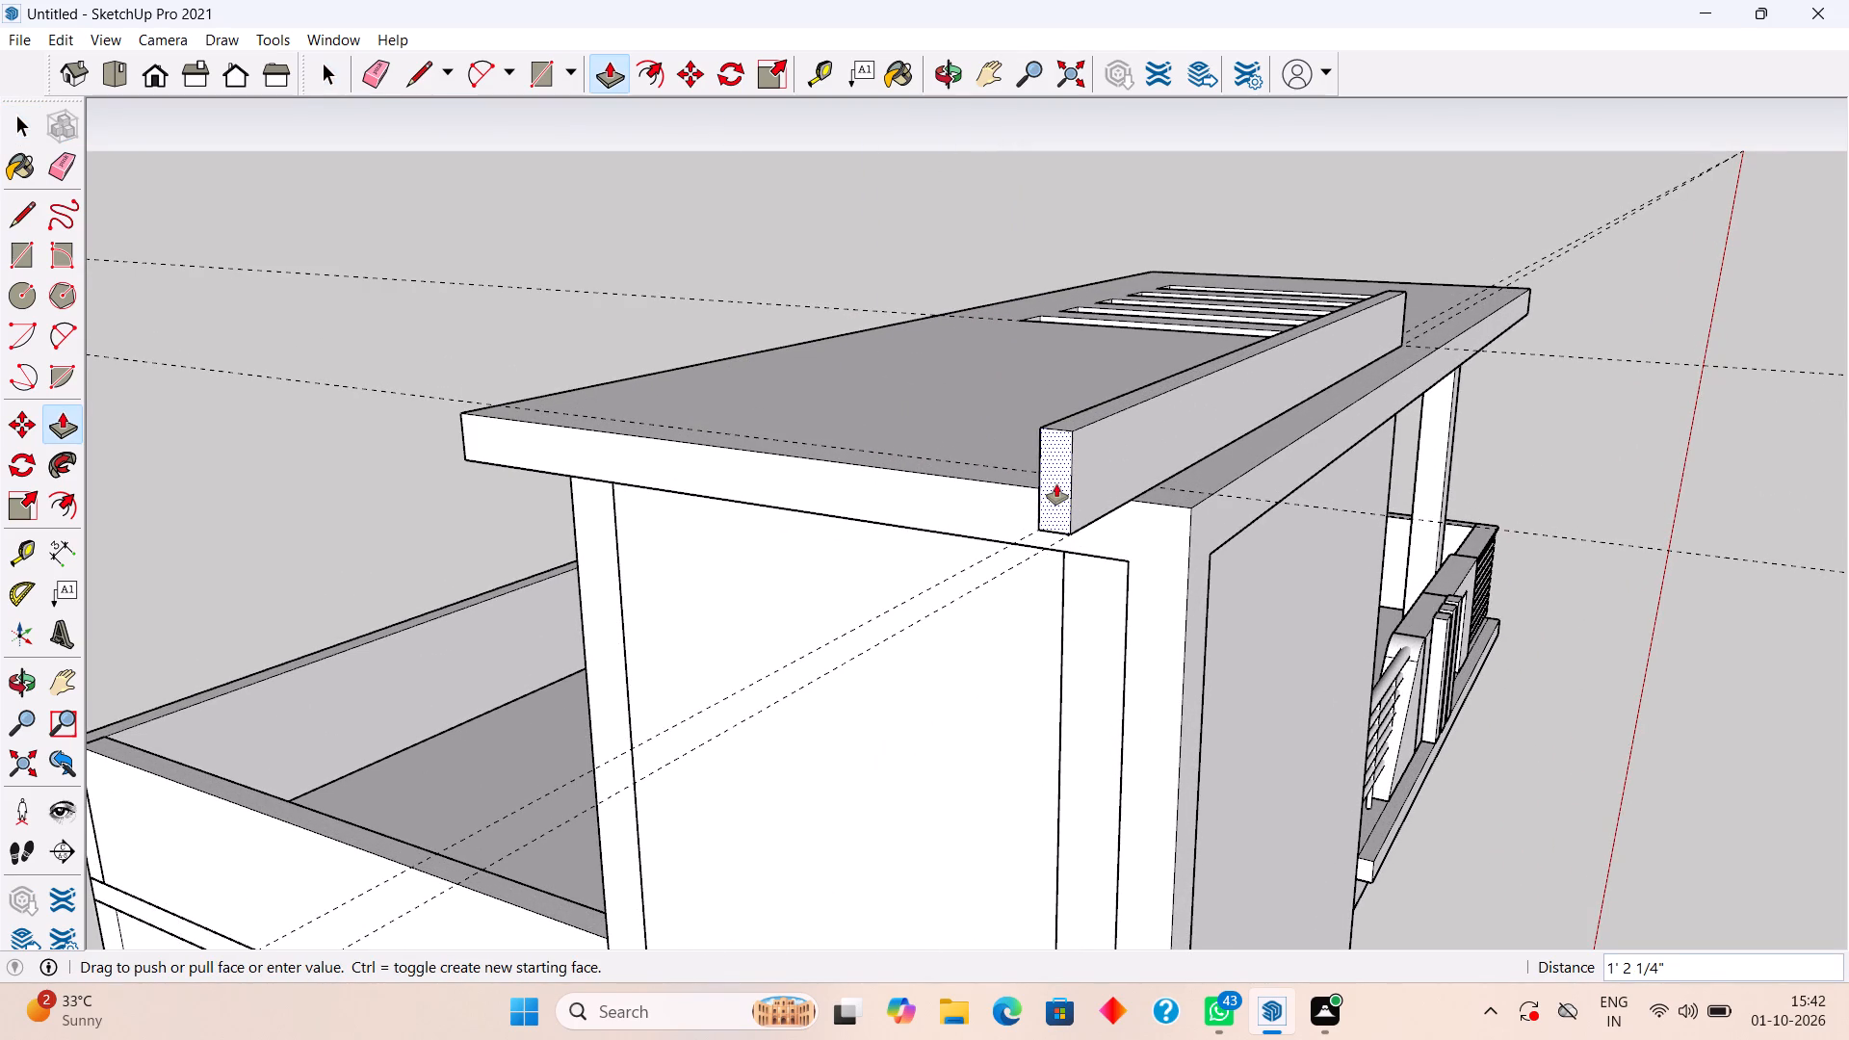
pyautogui.write('8"')
pyautogui.press('Return')
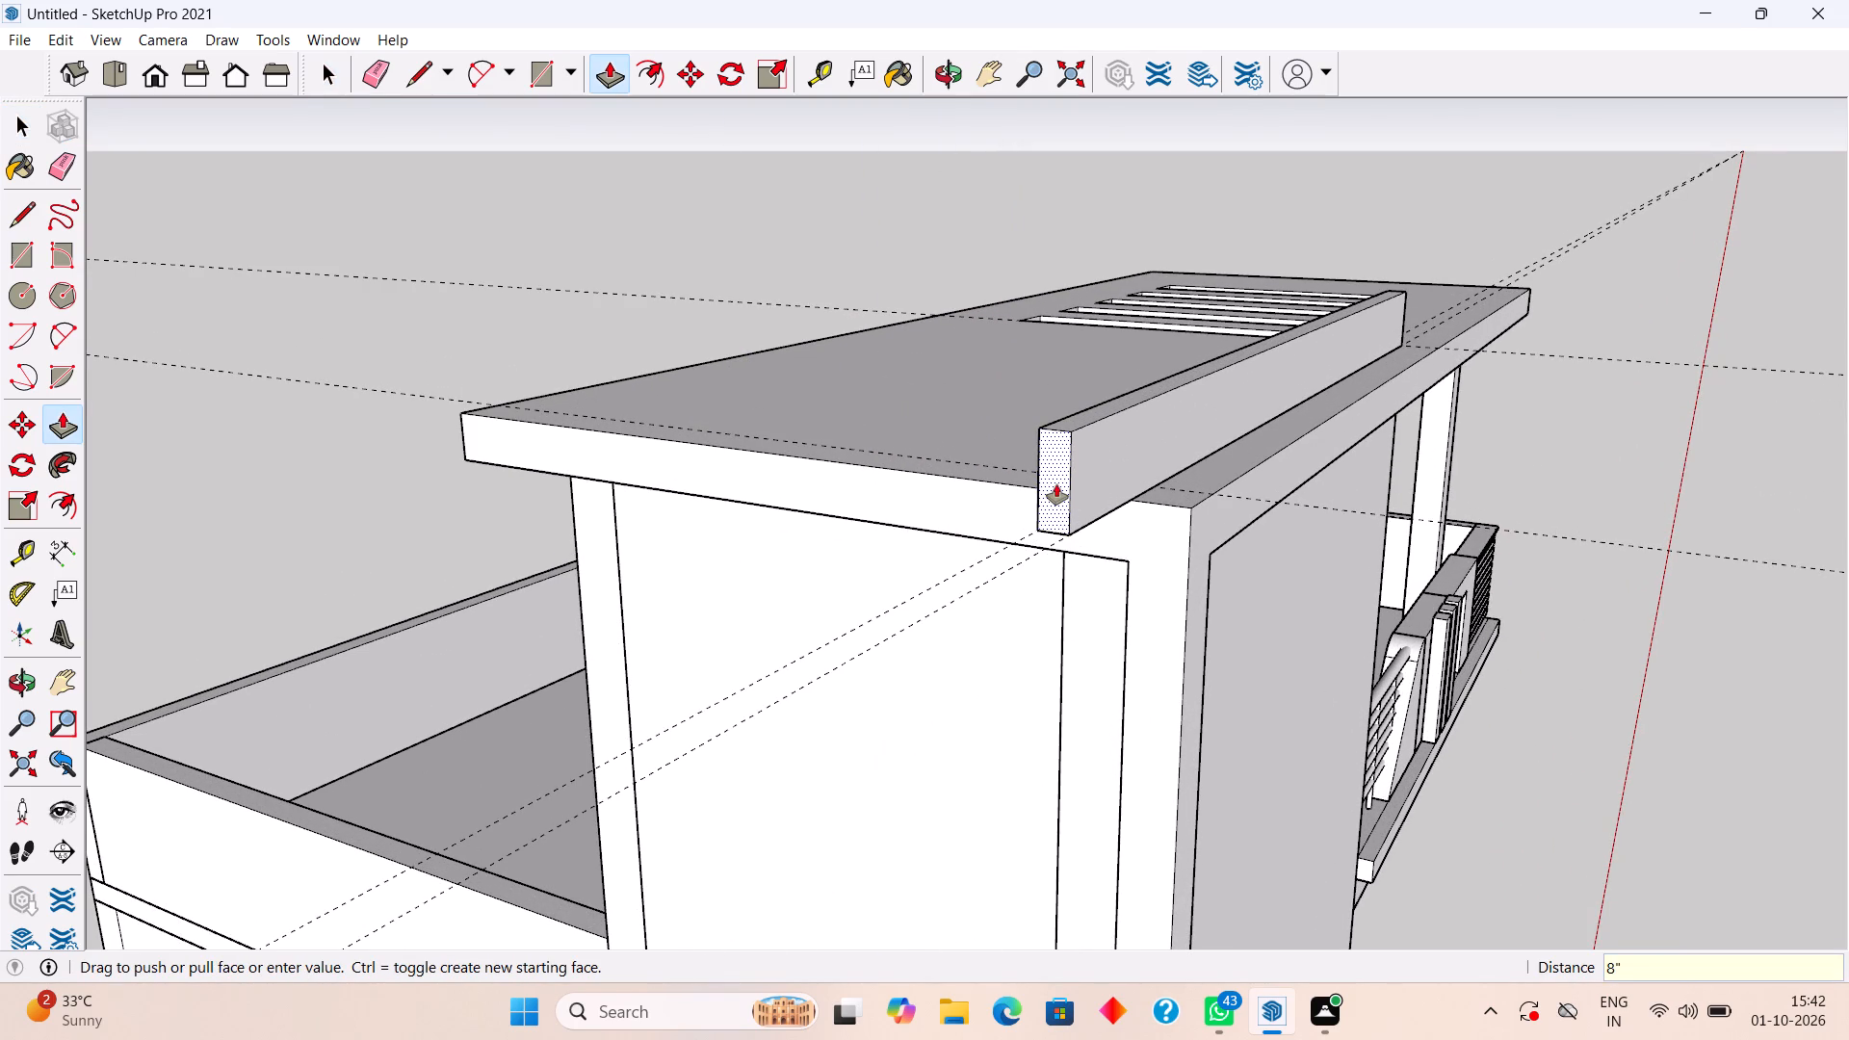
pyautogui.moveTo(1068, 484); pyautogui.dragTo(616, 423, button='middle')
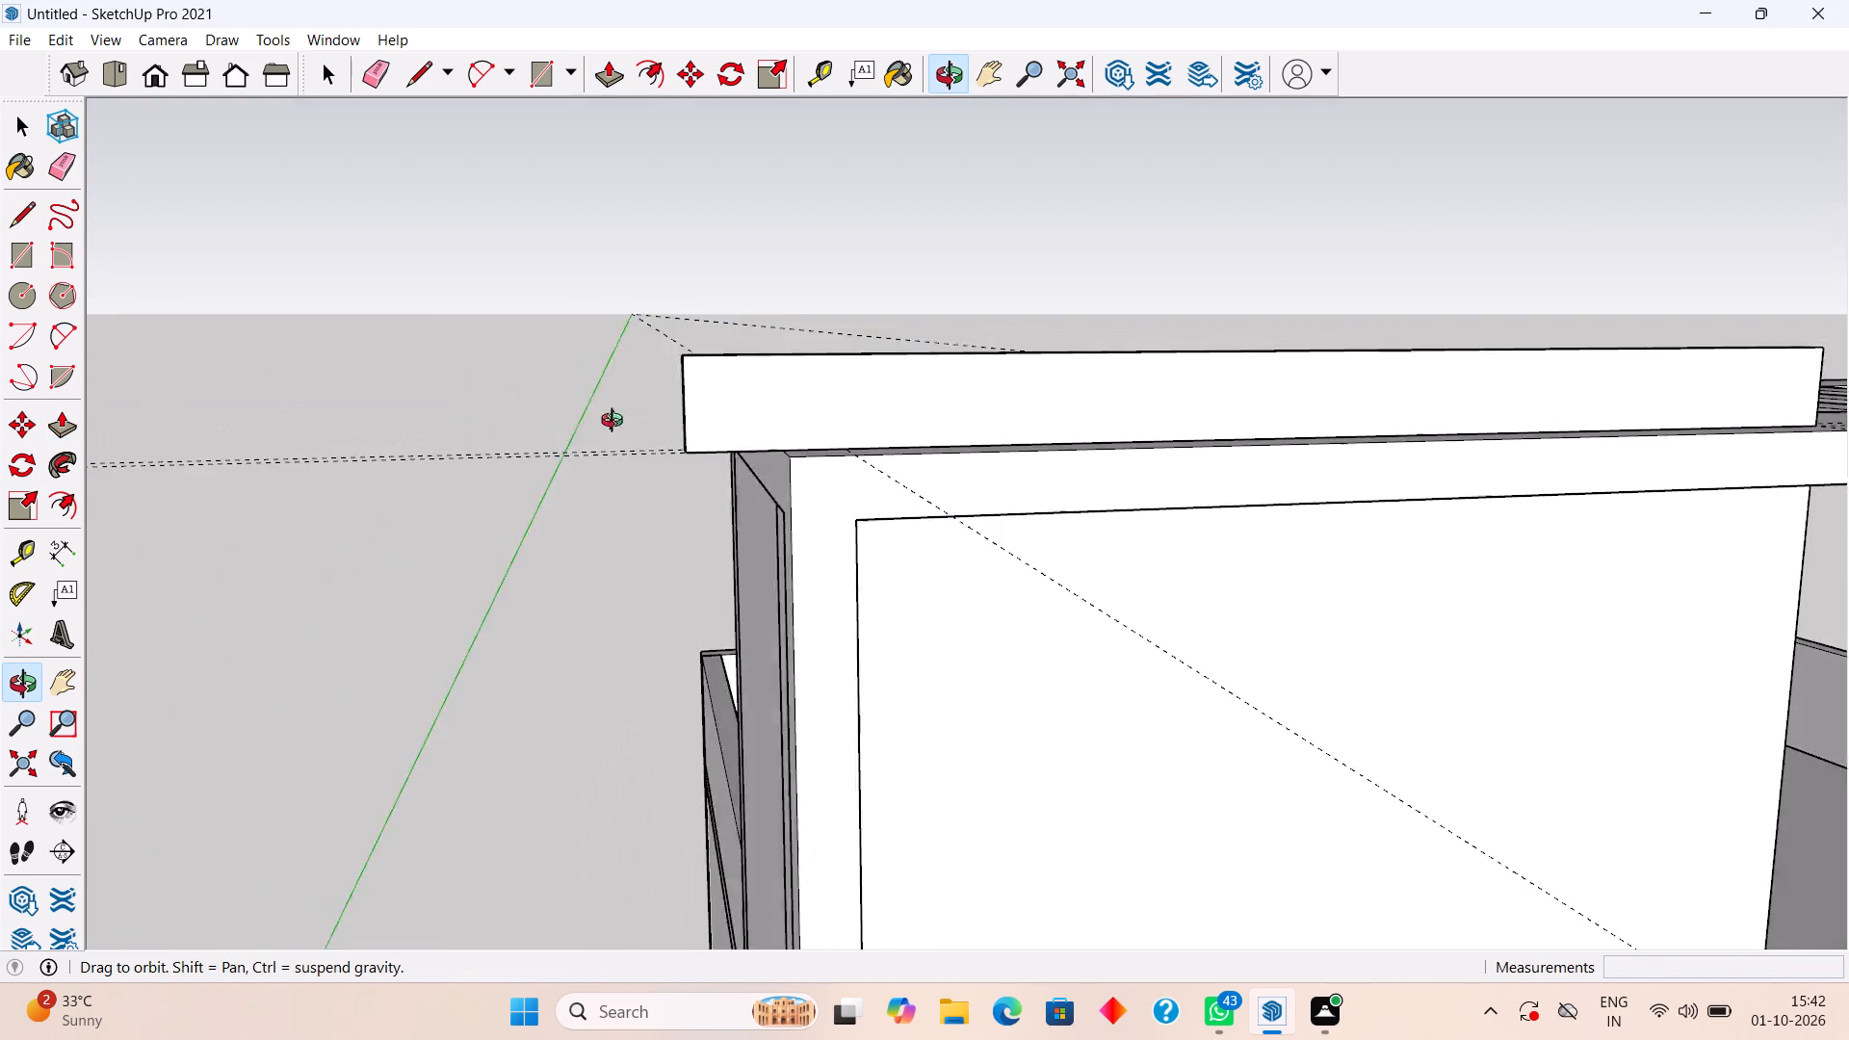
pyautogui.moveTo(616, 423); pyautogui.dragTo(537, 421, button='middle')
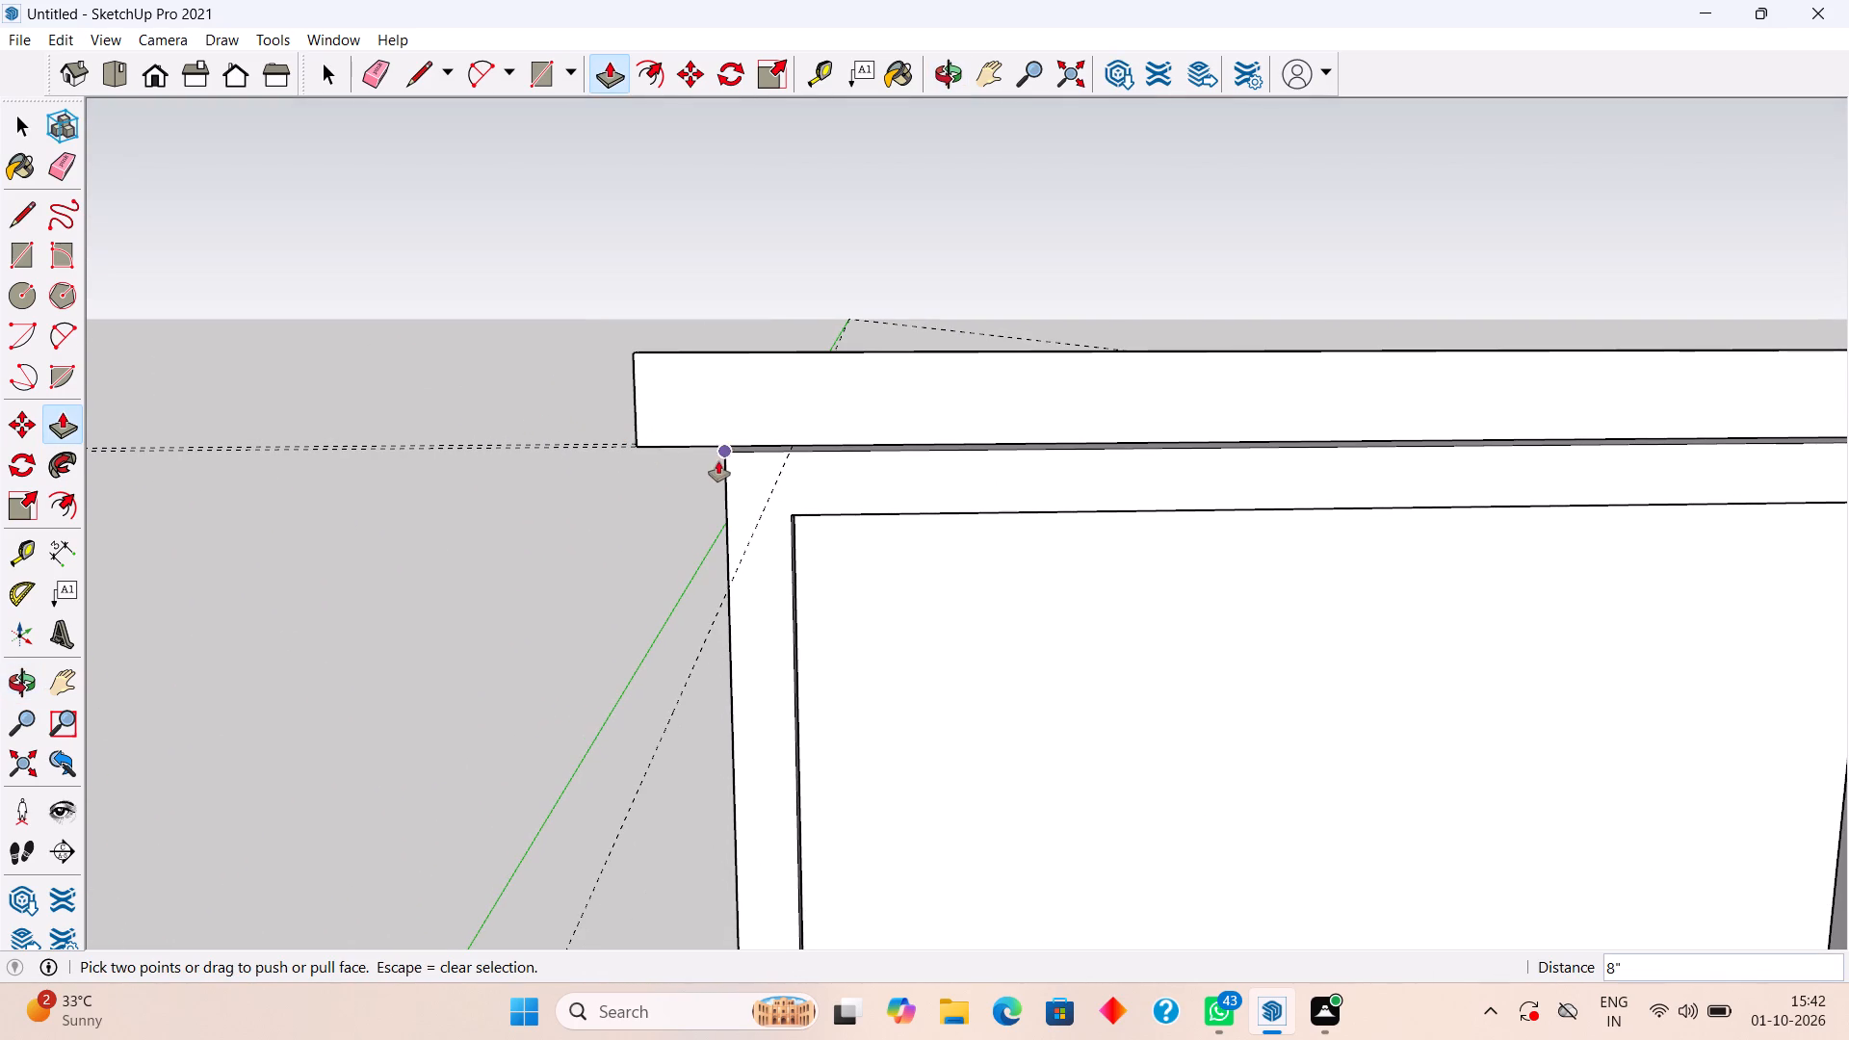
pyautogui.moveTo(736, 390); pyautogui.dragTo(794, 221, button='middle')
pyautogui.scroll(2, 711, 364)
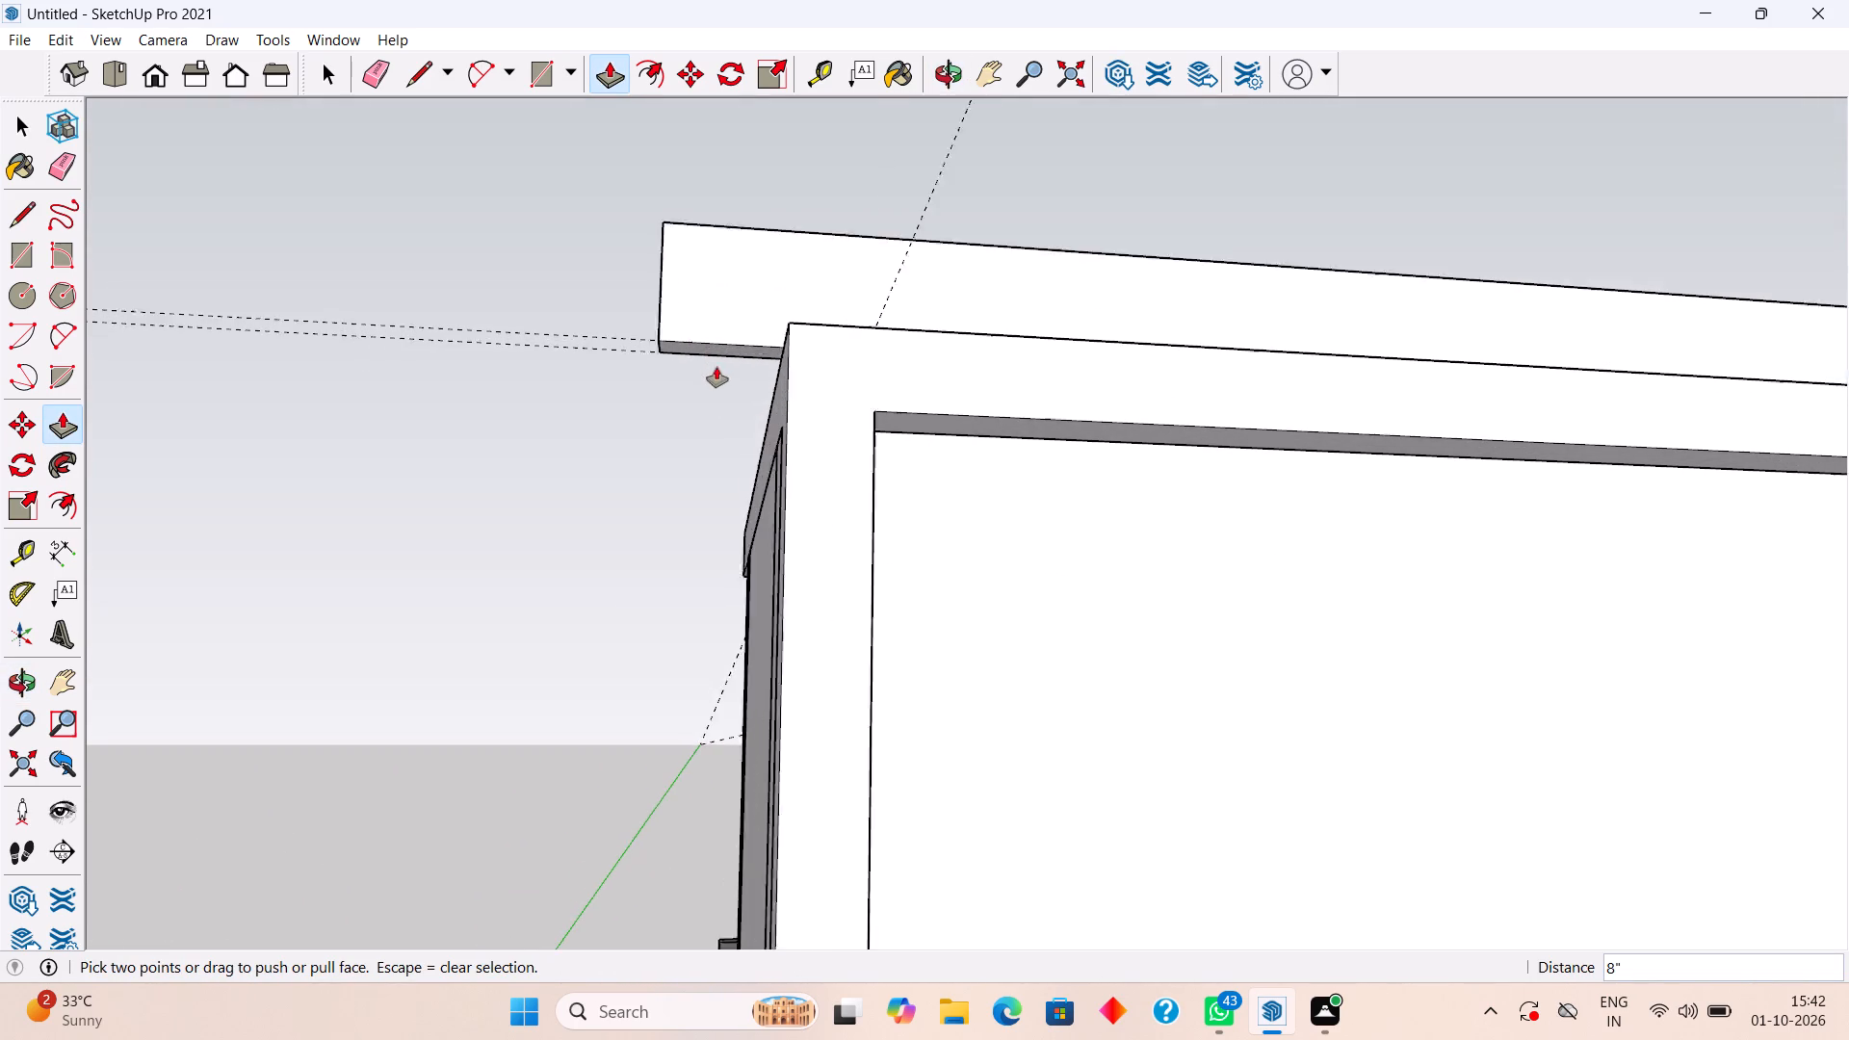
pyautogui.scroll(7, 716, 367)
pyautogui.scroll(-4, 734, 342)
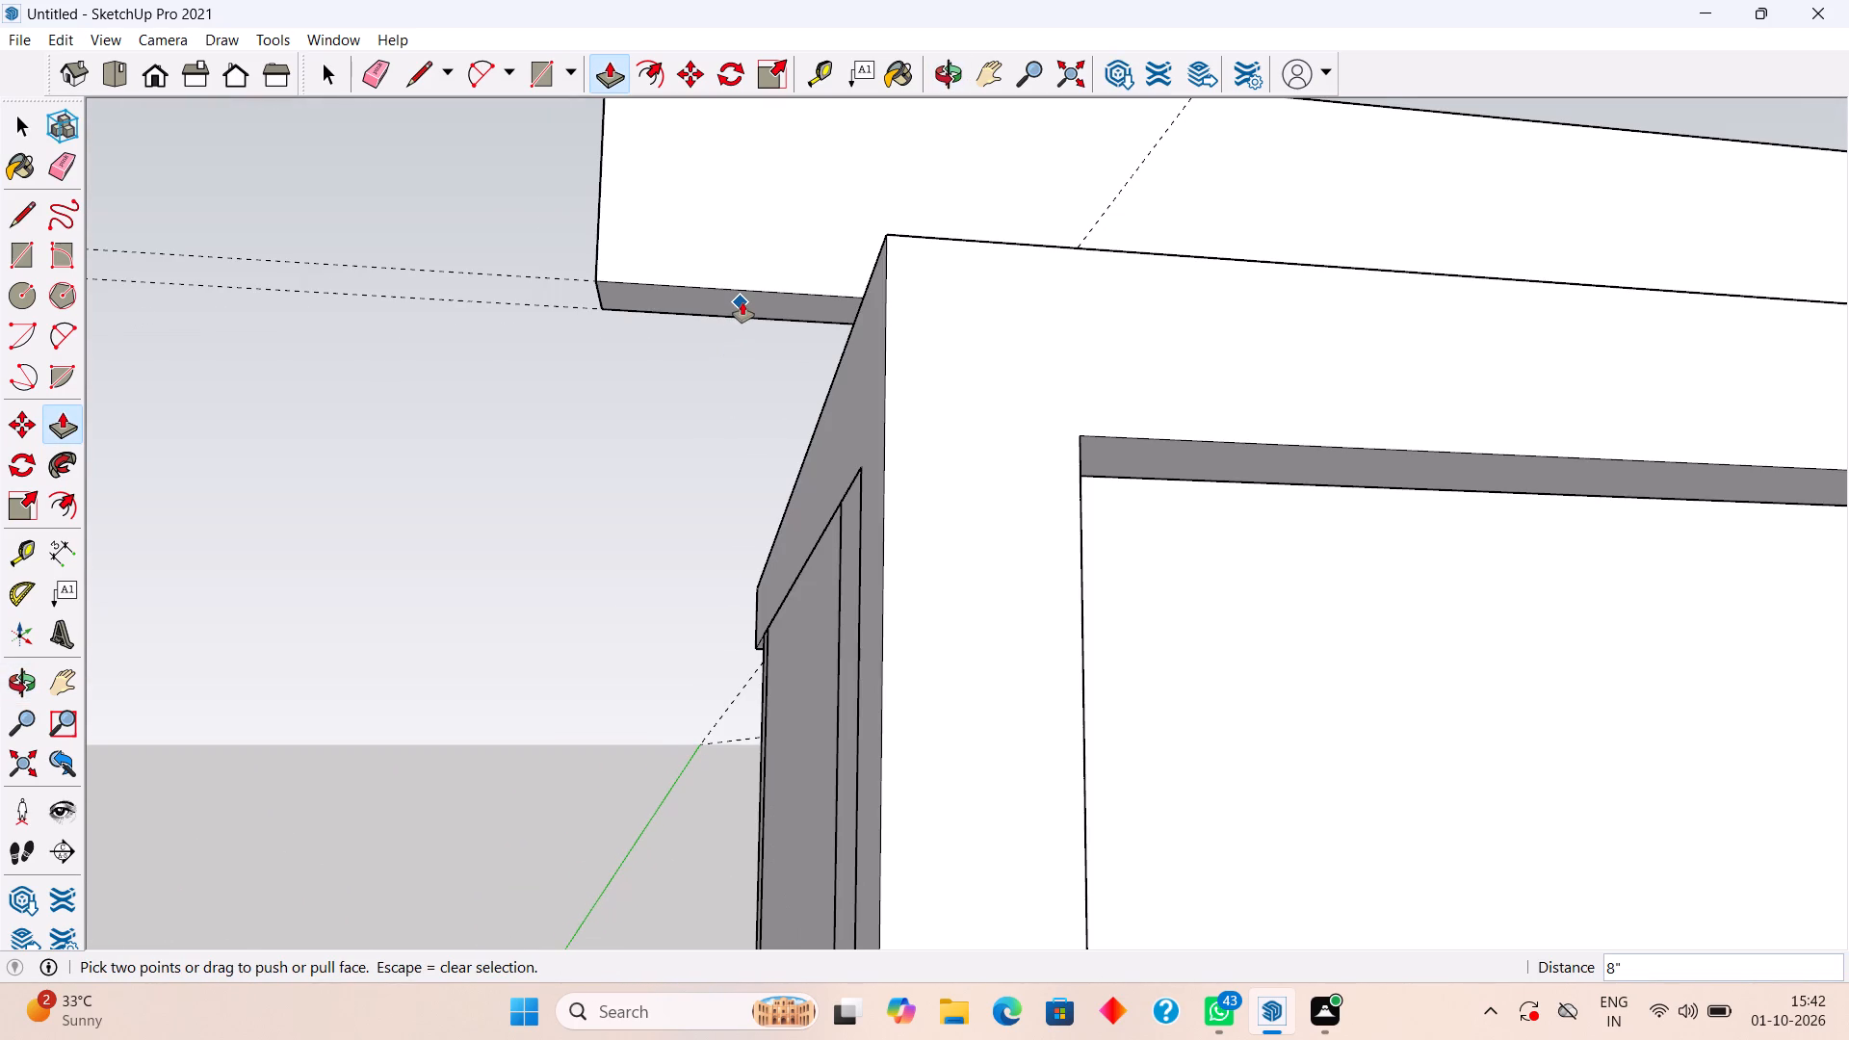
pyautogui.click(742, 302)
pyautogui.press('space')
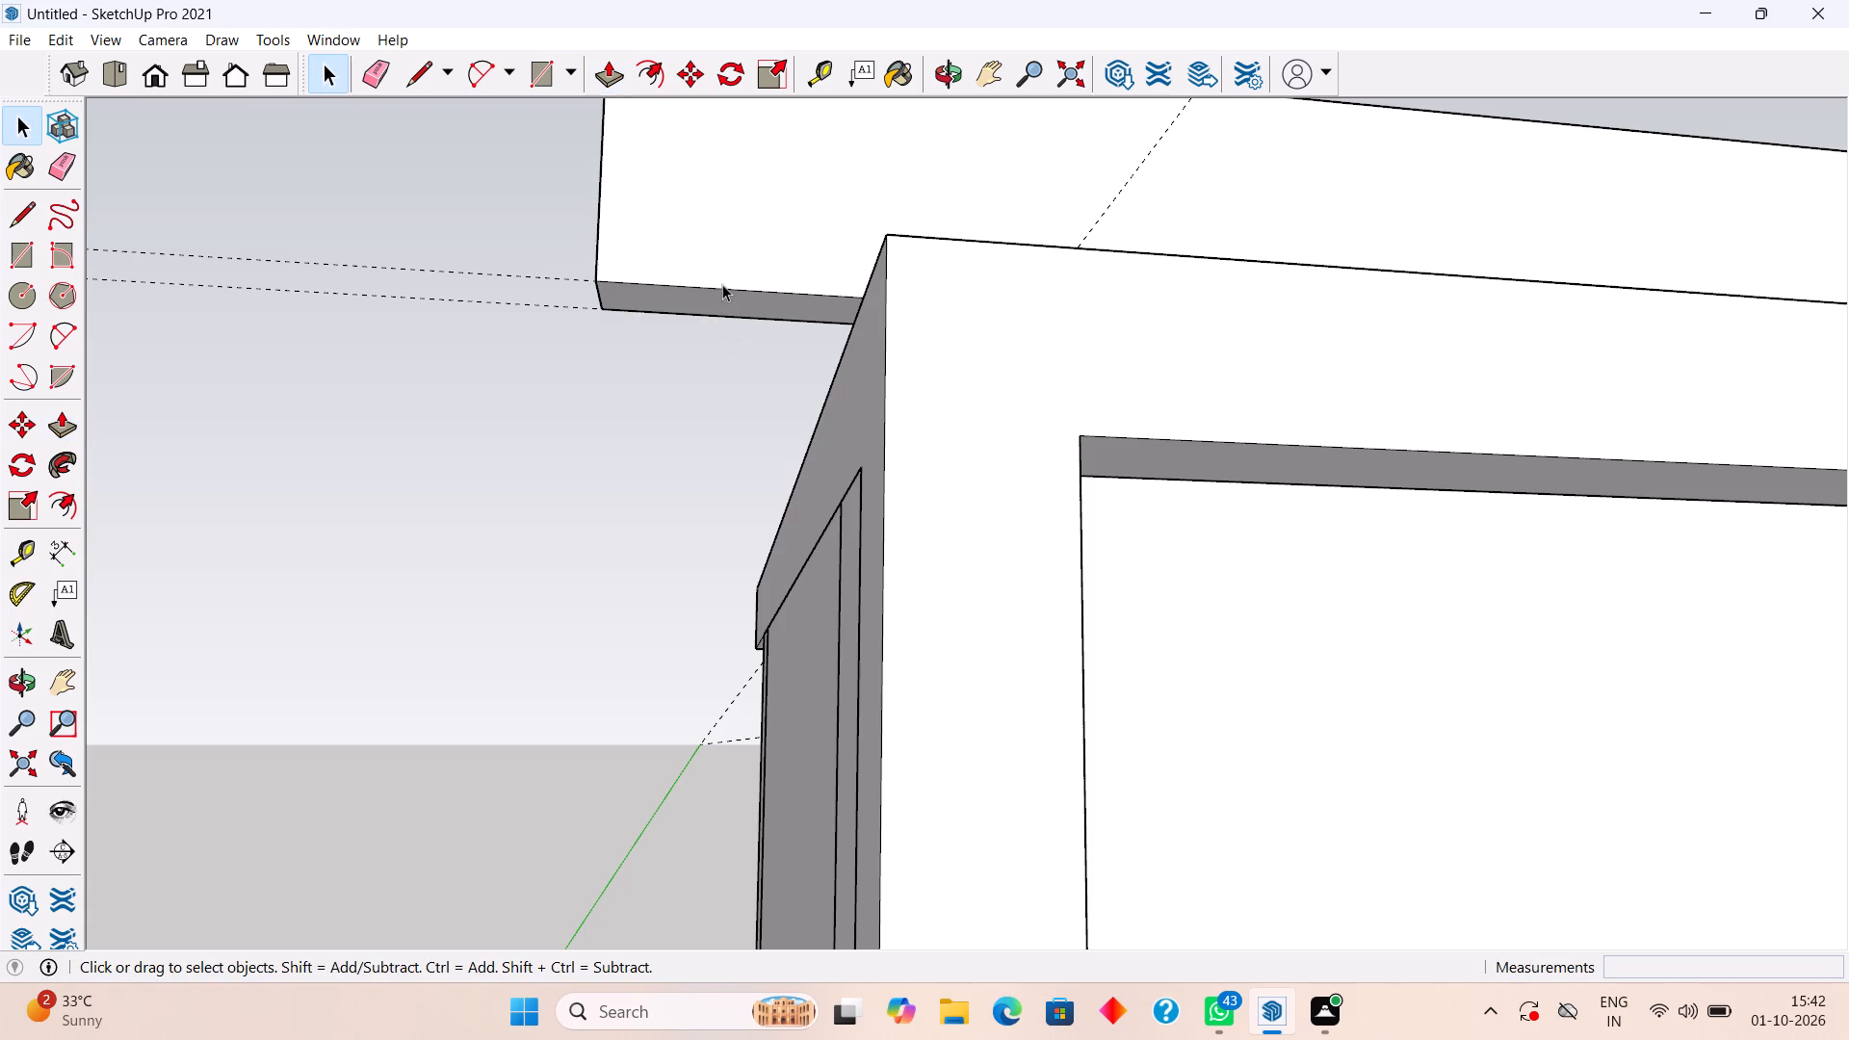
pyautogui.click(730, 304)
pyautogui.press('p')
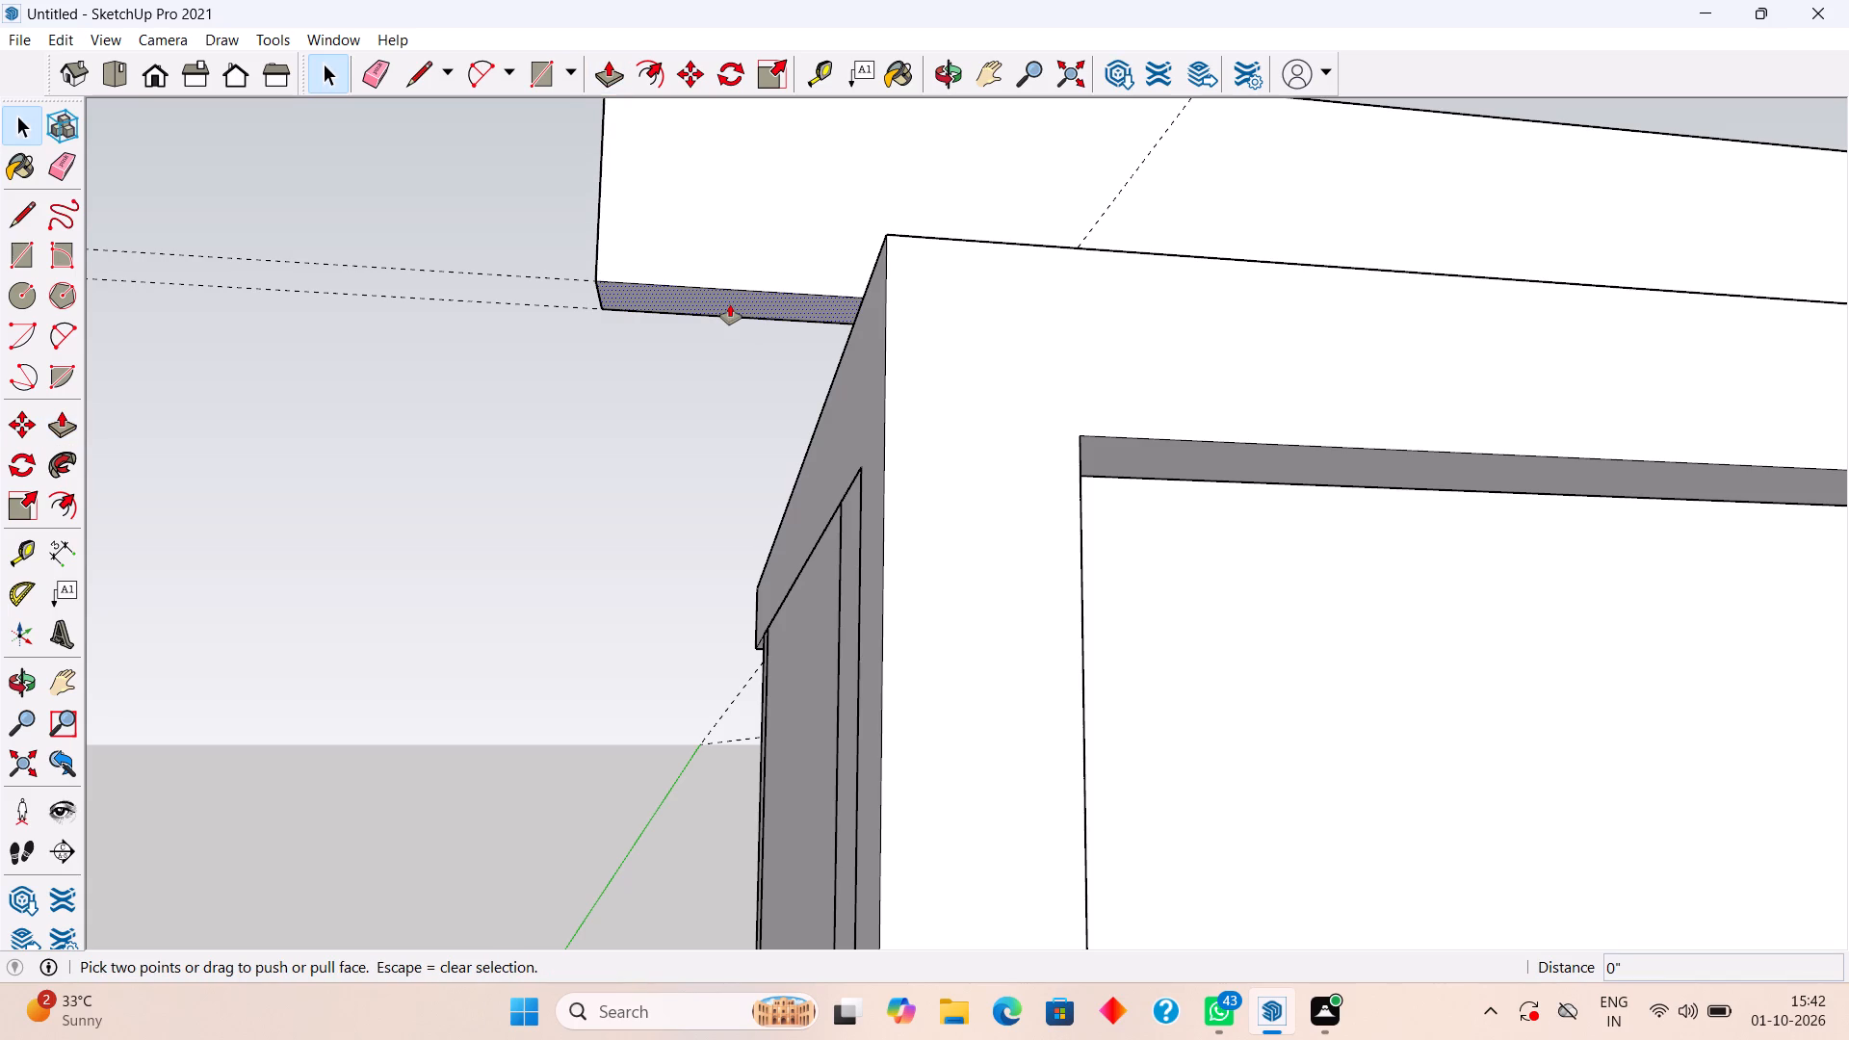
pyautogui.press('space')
# Place a horizontal guide on the front wall 7' above the top edge of the plinth.
pyautogui.scroll(-8, 821, 539)
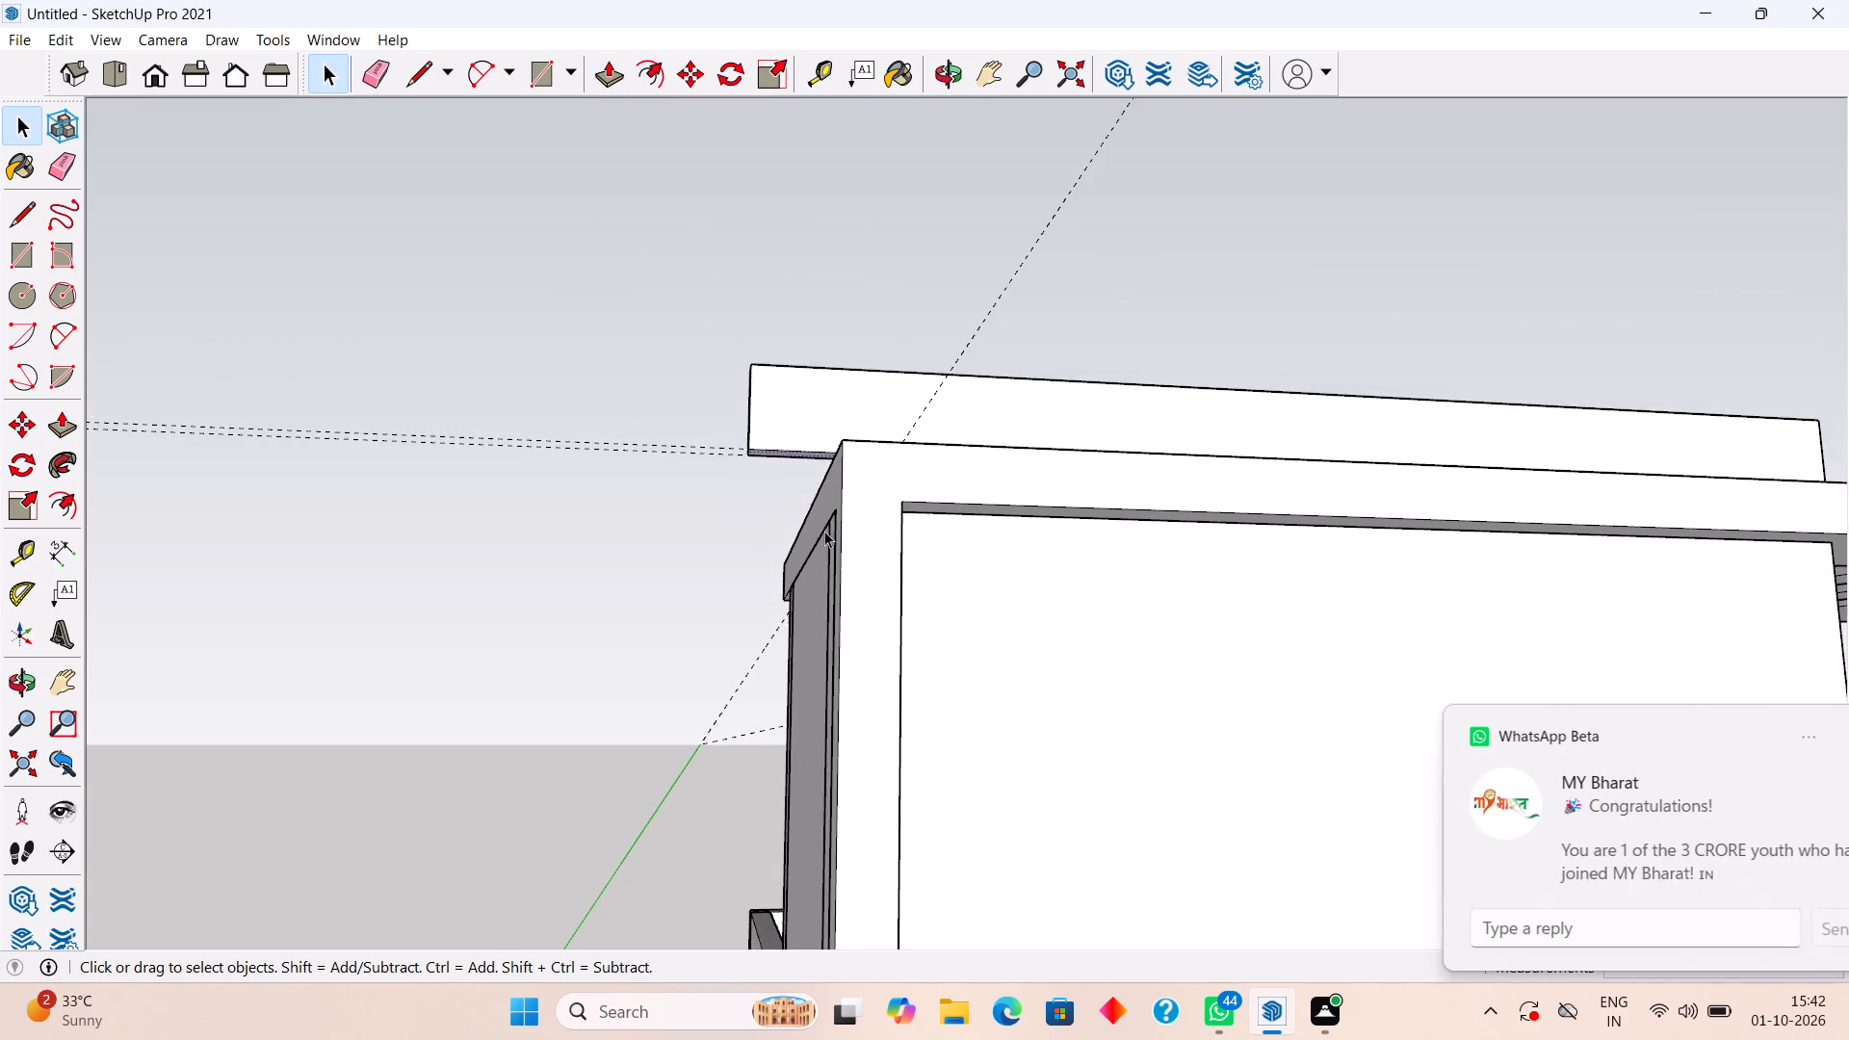
pyautogui.scroll(-20, 824, 531)
pyautogui.scroll(-2, 881, 532)
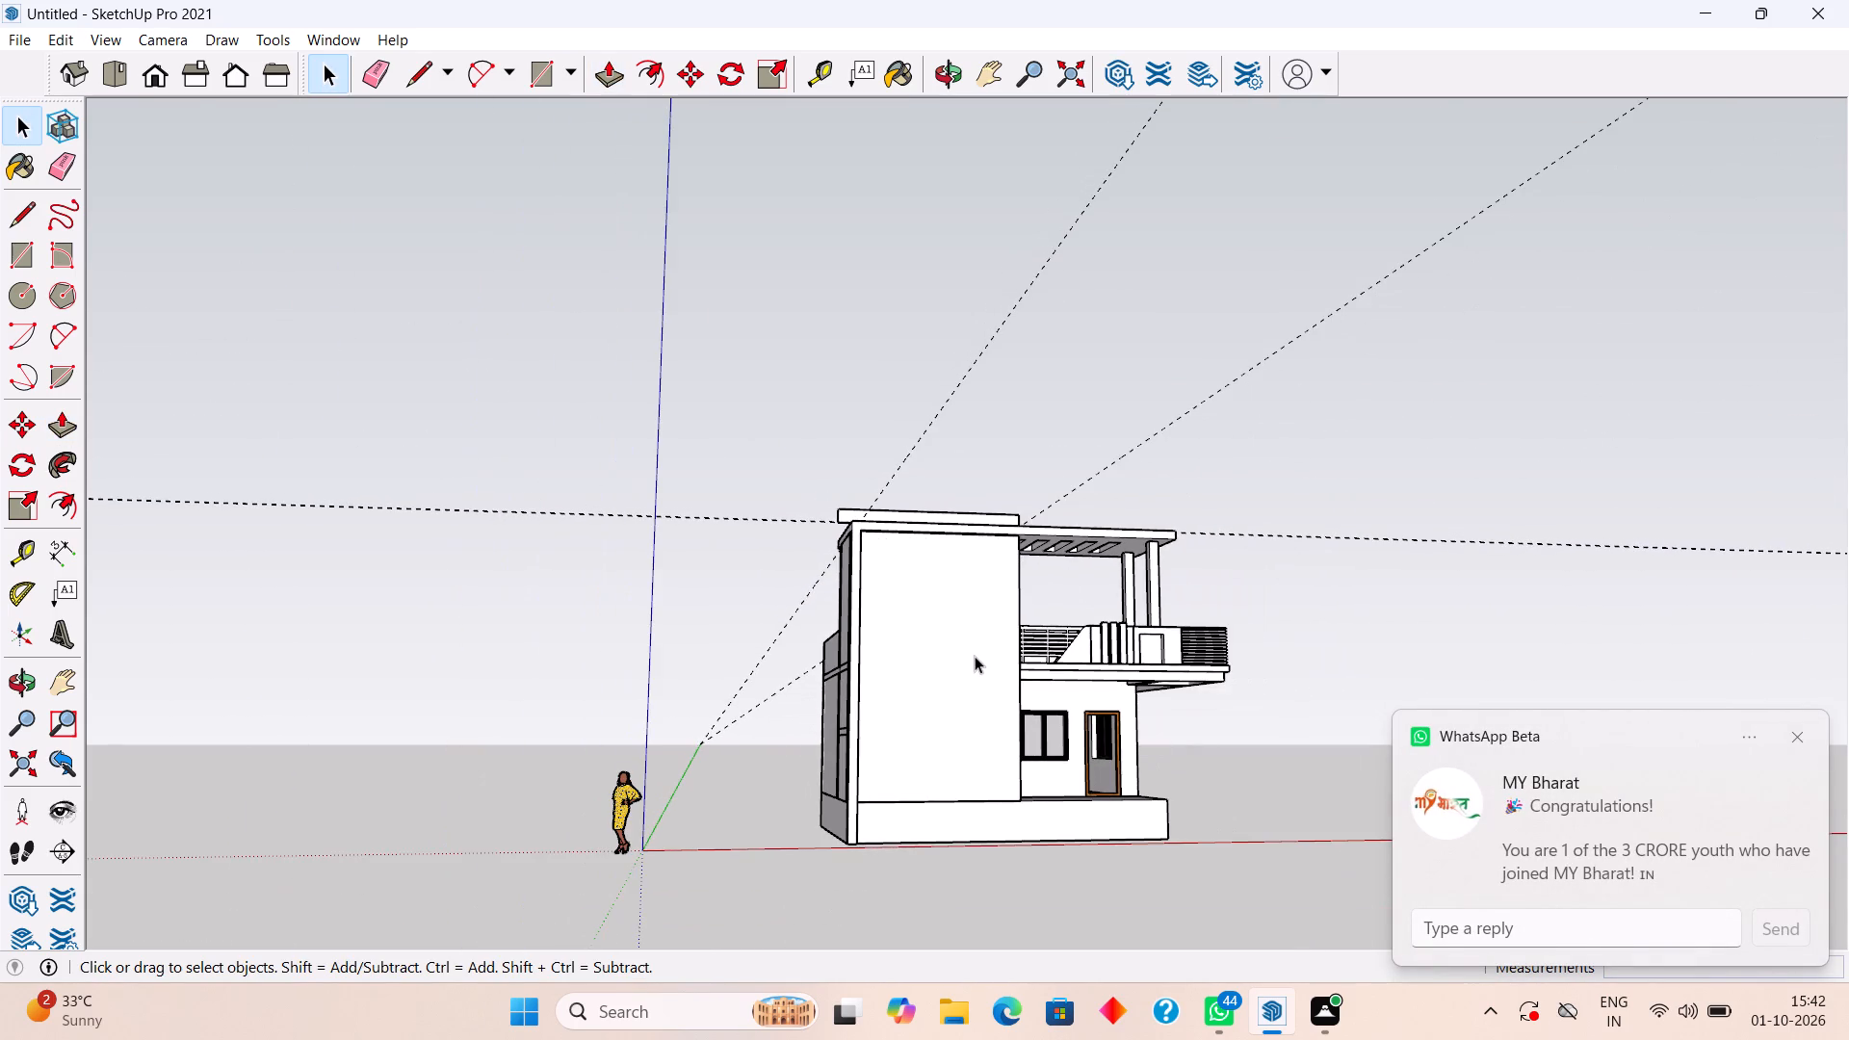
pyautogui.moveTo(972, 666); pyautogui.dragTo(805, 800, button='middle')
pyautogui.moveTo(872, 784); pyautogui.dragTo(1226, 784, button='middle')
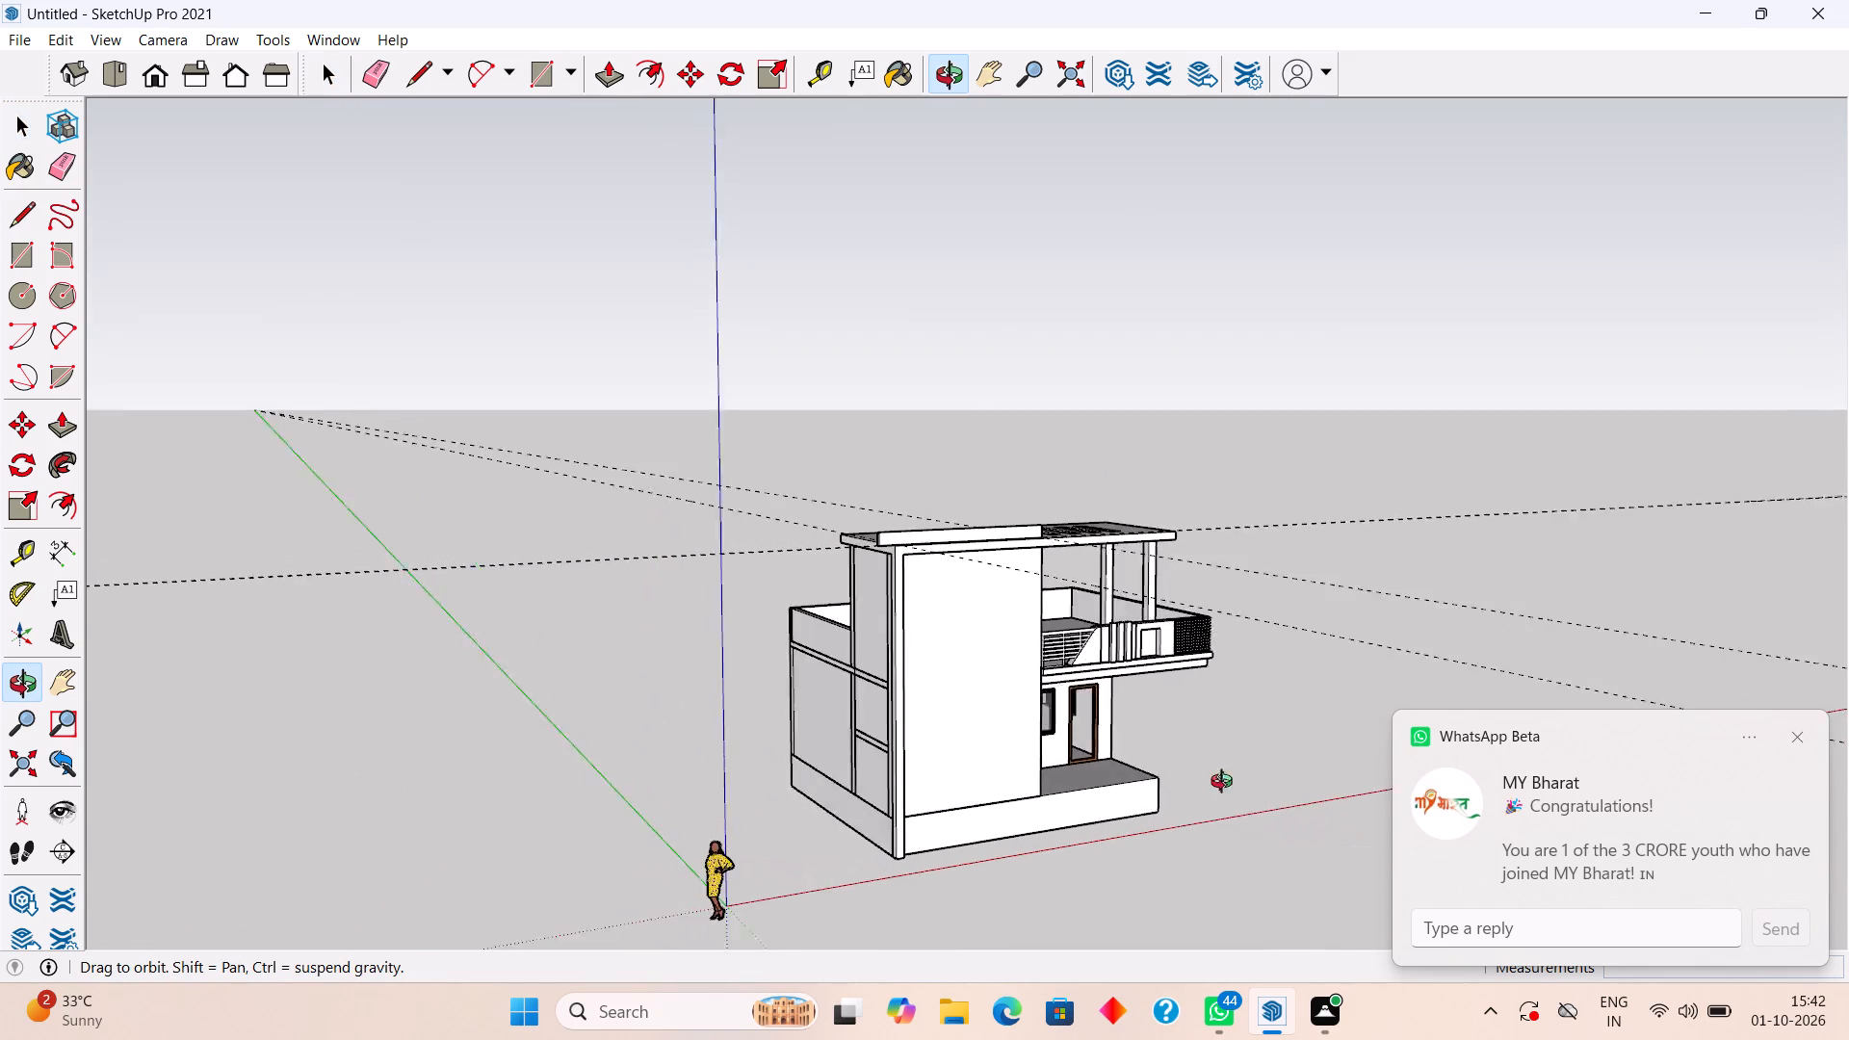
pyautogui.moveTo(1226, 784); pyautogui.dragTo(1483, 793, button='middle')
pyautogui.moveTo(934, 796); pyautogui.dragTo(823, 795, button='middle')
pyautogui.scroll(-1, 934, 796)
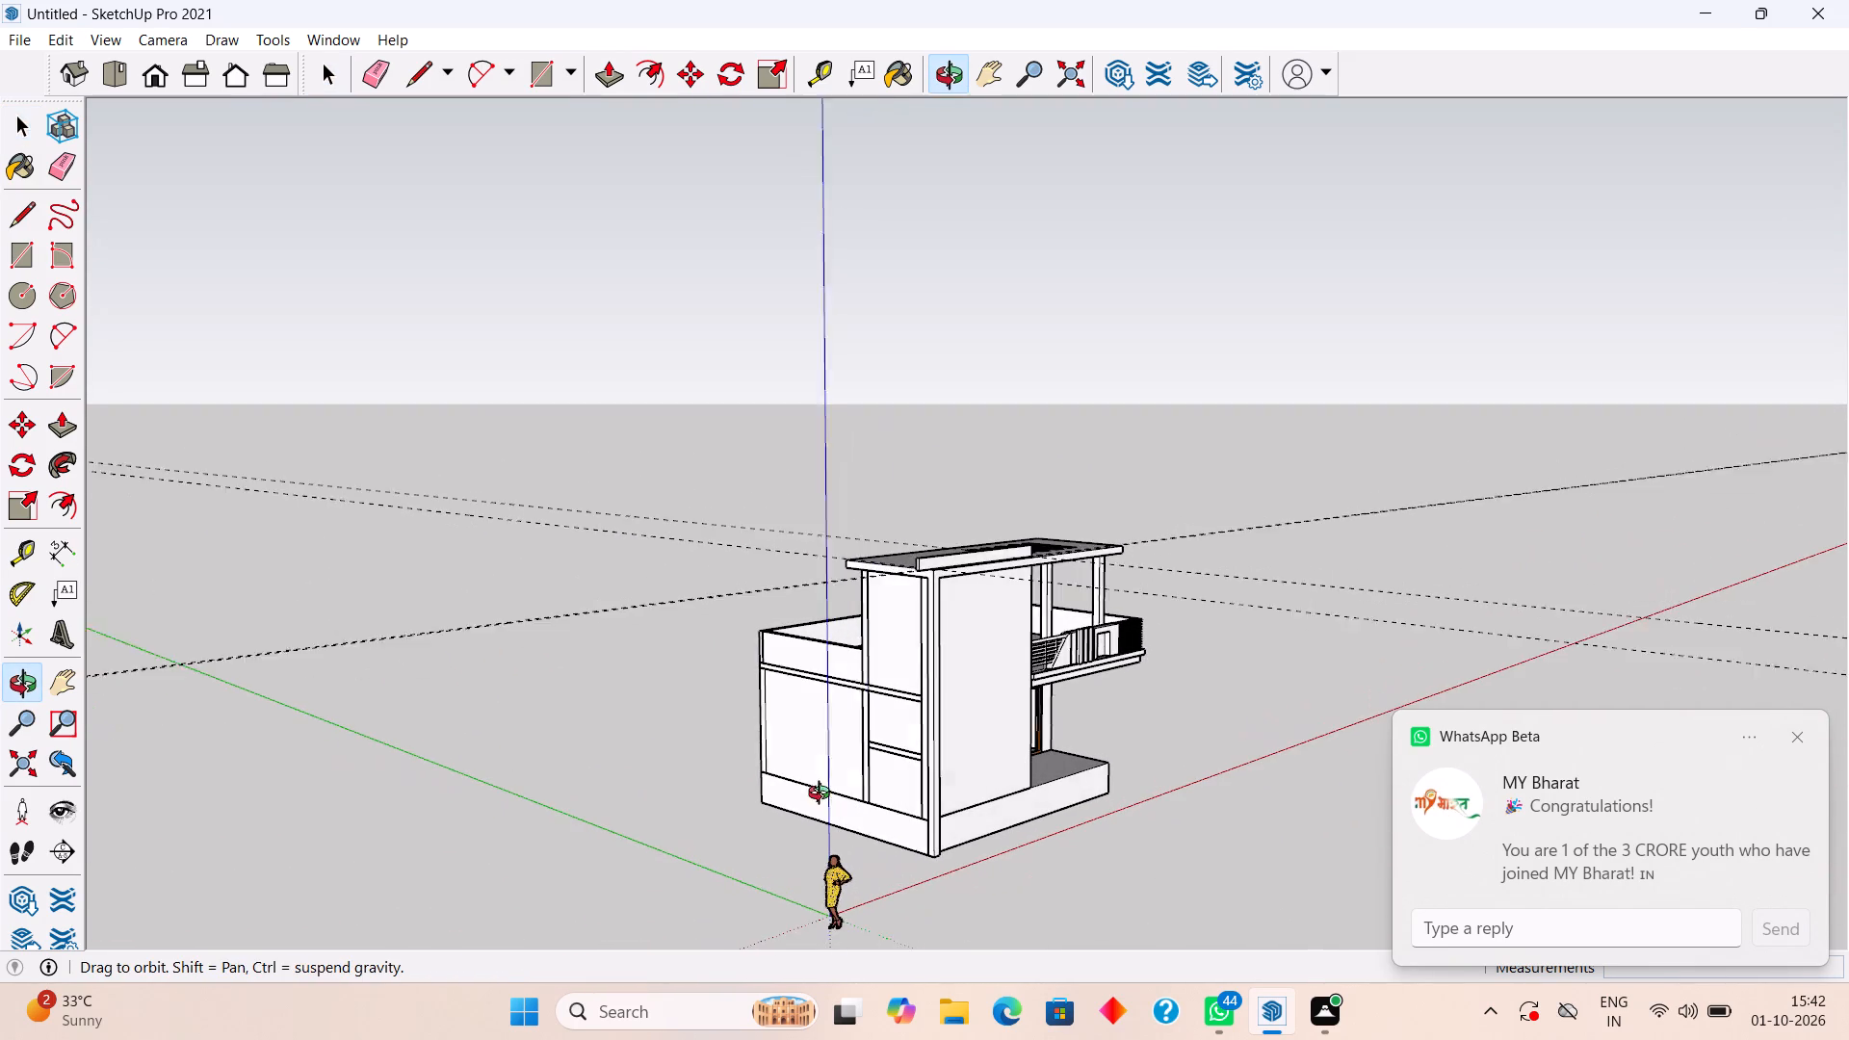
pyautogui.moveTo(823, 795); pyautogui.dragTo(820, 799, button='middle')
pyautogui.scroll(3, 908, 794)
pyautogui.moveTo(1009, 815); pyautogui.dragTo(814, 796, button='middle')
pyautogui.scroll(4, 934, 809)
pyautogui.moveTo(935, 809); pyautogui.dragTo(784, 794, button='middle')
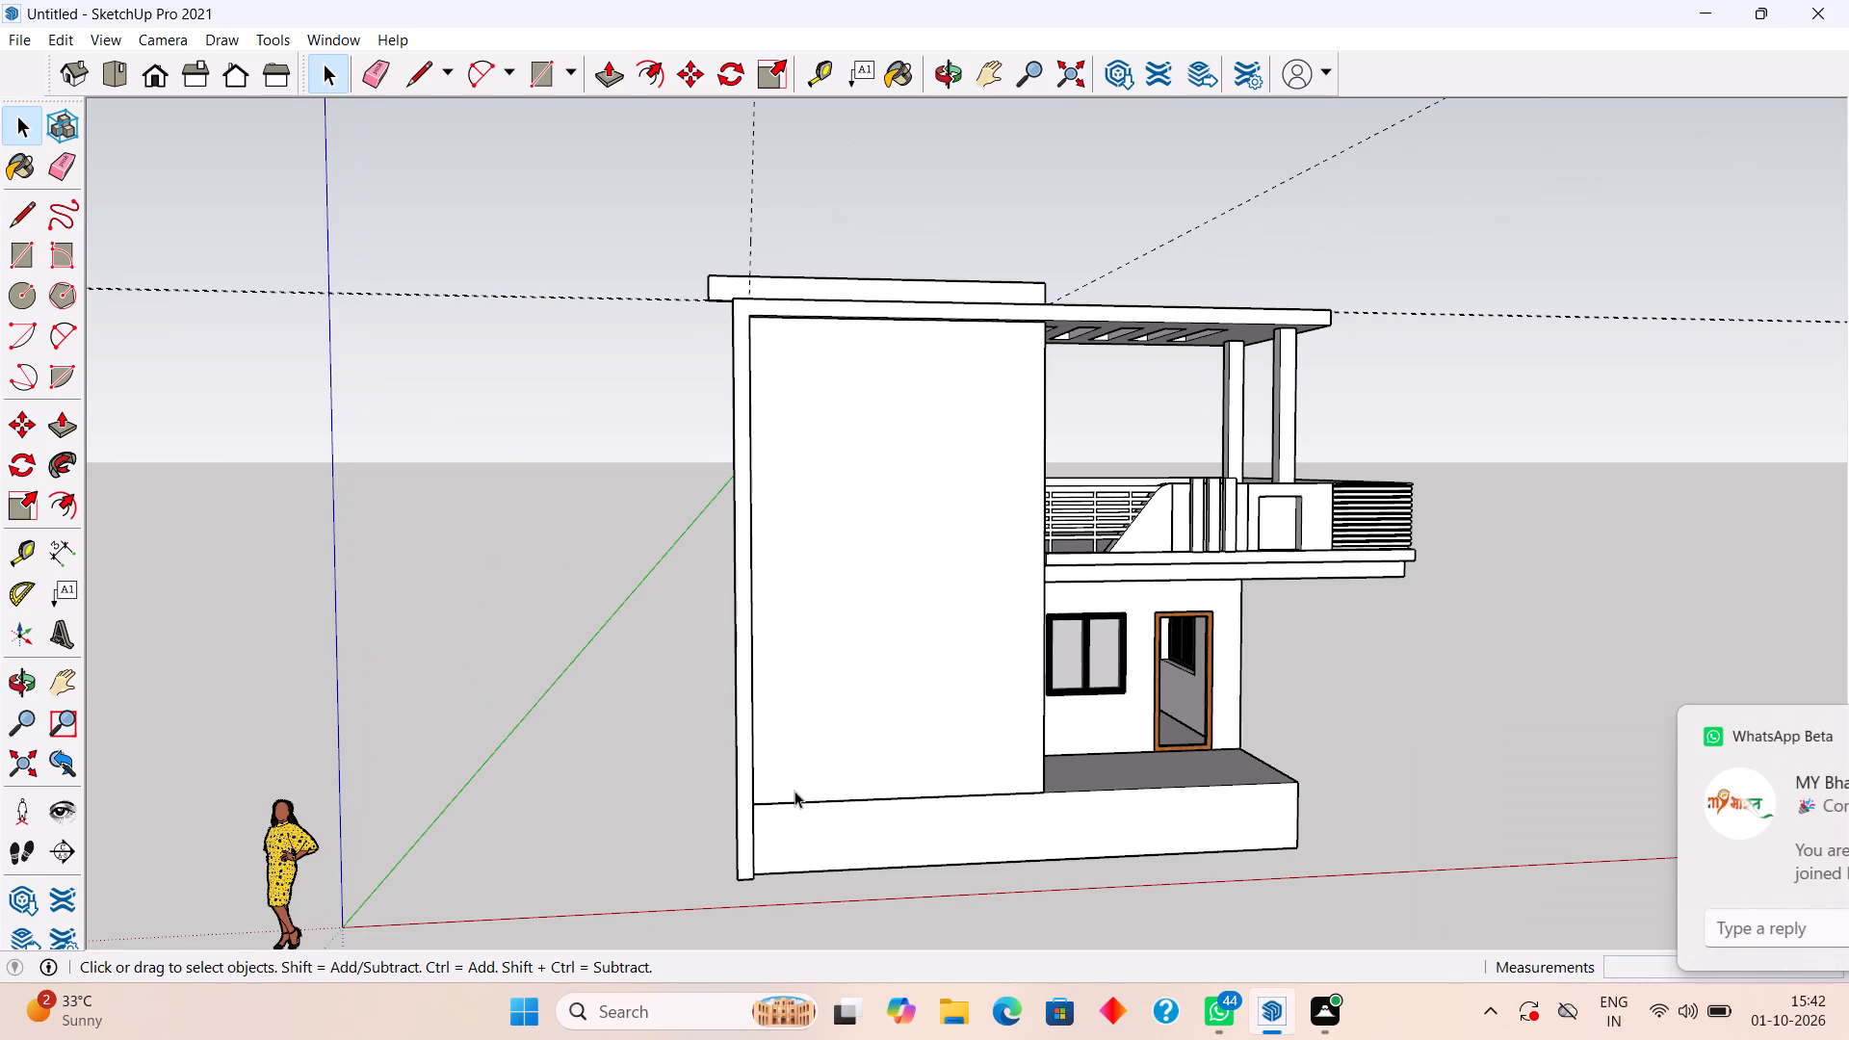
pyautogui.press('t')
pyautogui.click(778, 801)
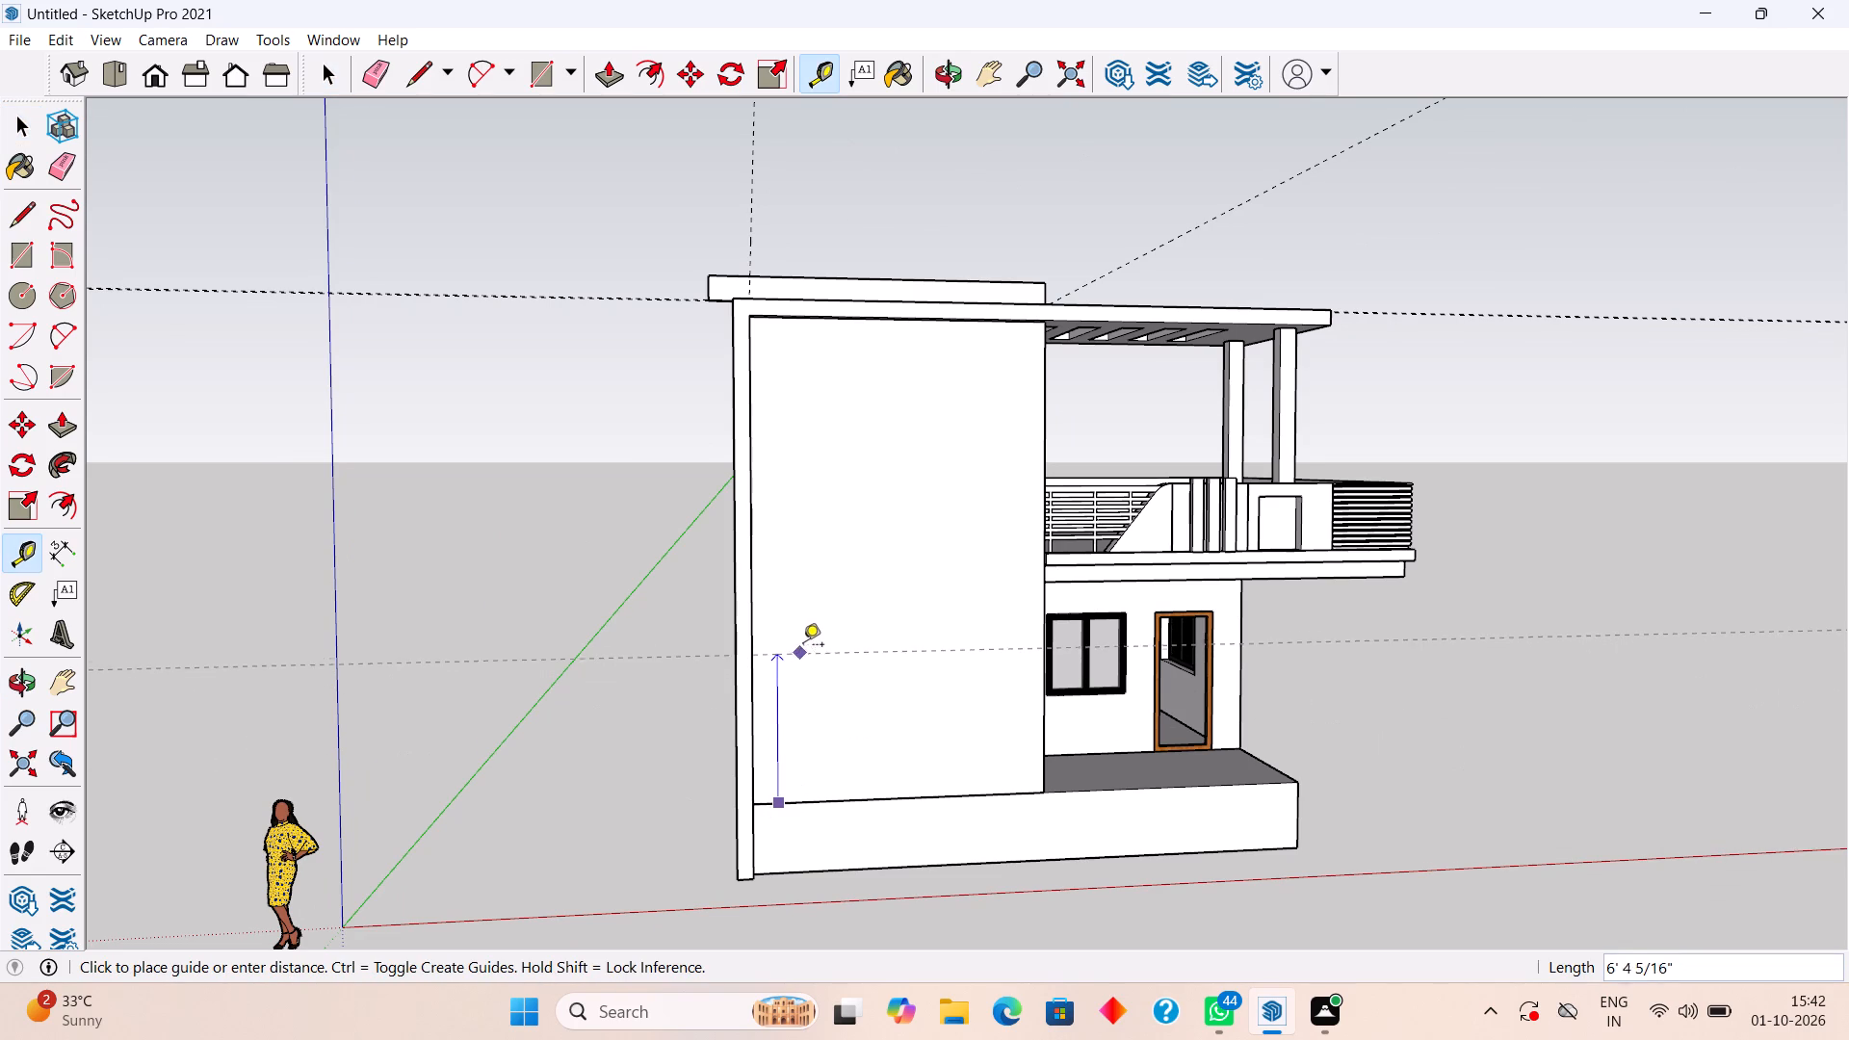
pyautogui.write("7'")
pyautogui.press('Return')
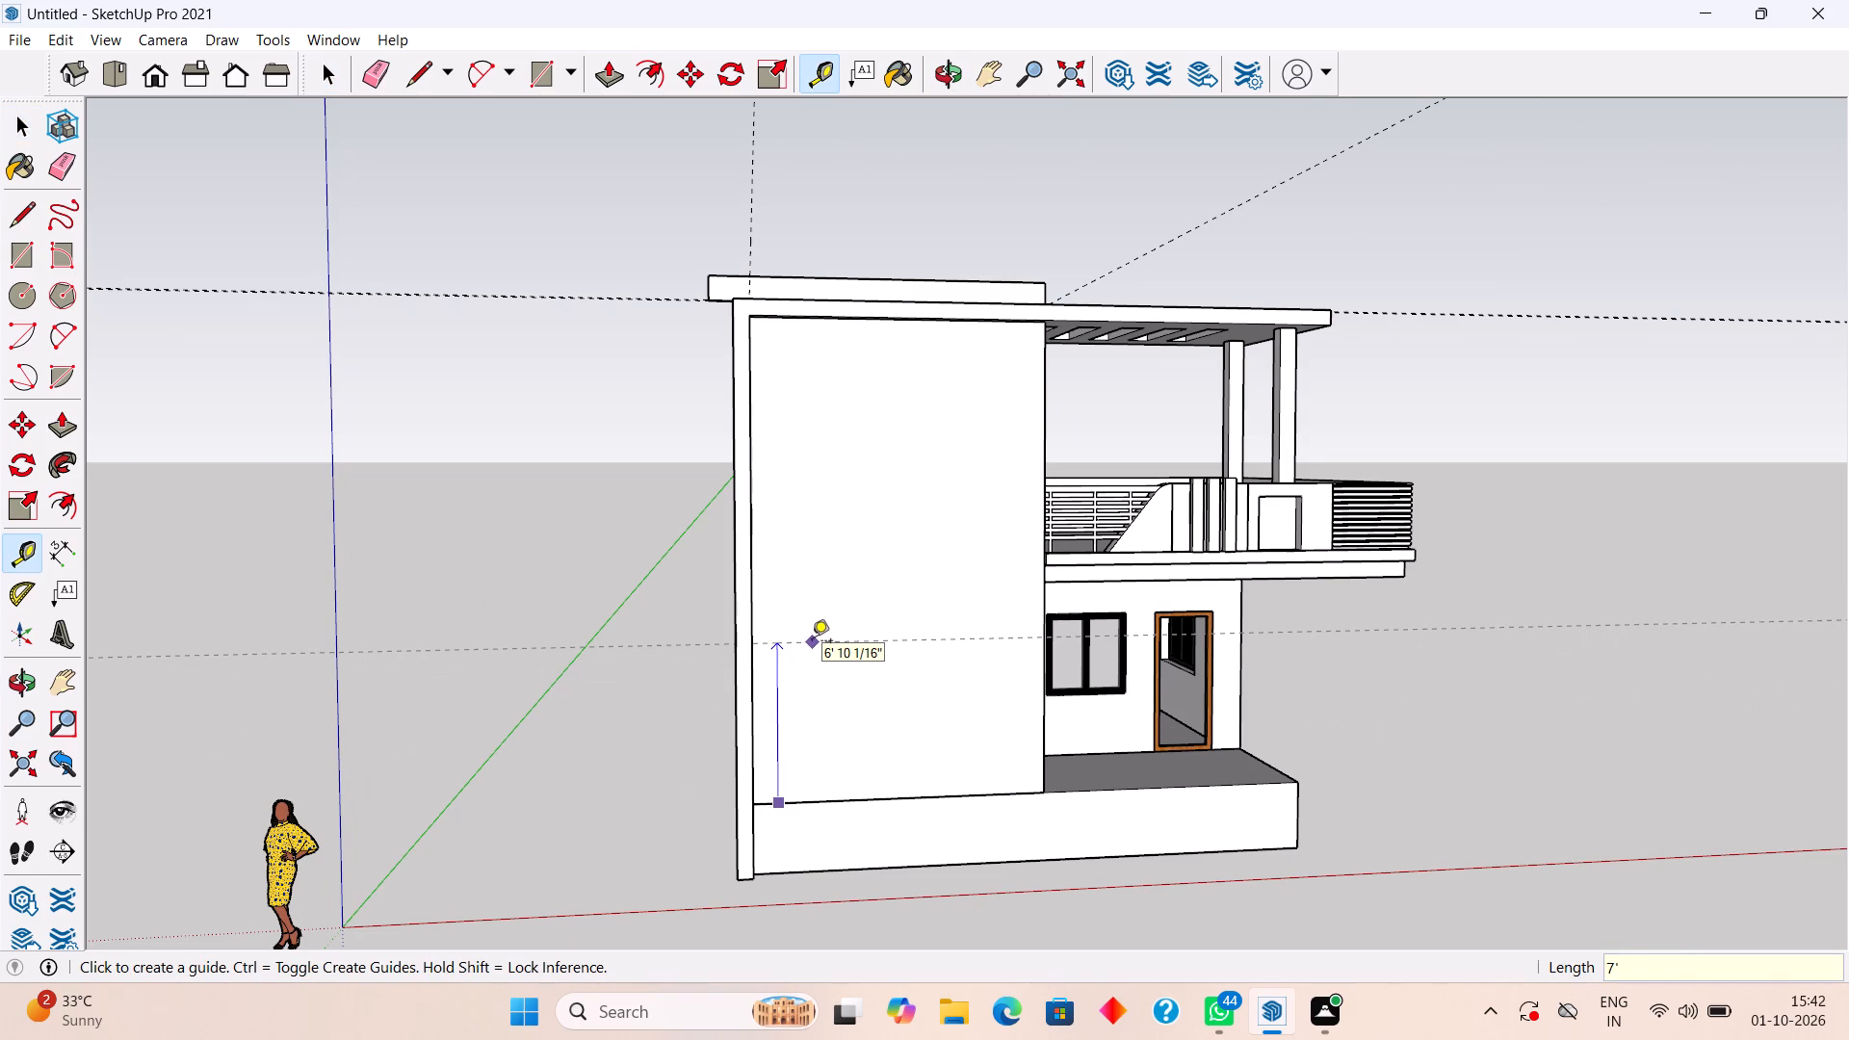
pyautogui.press('space')
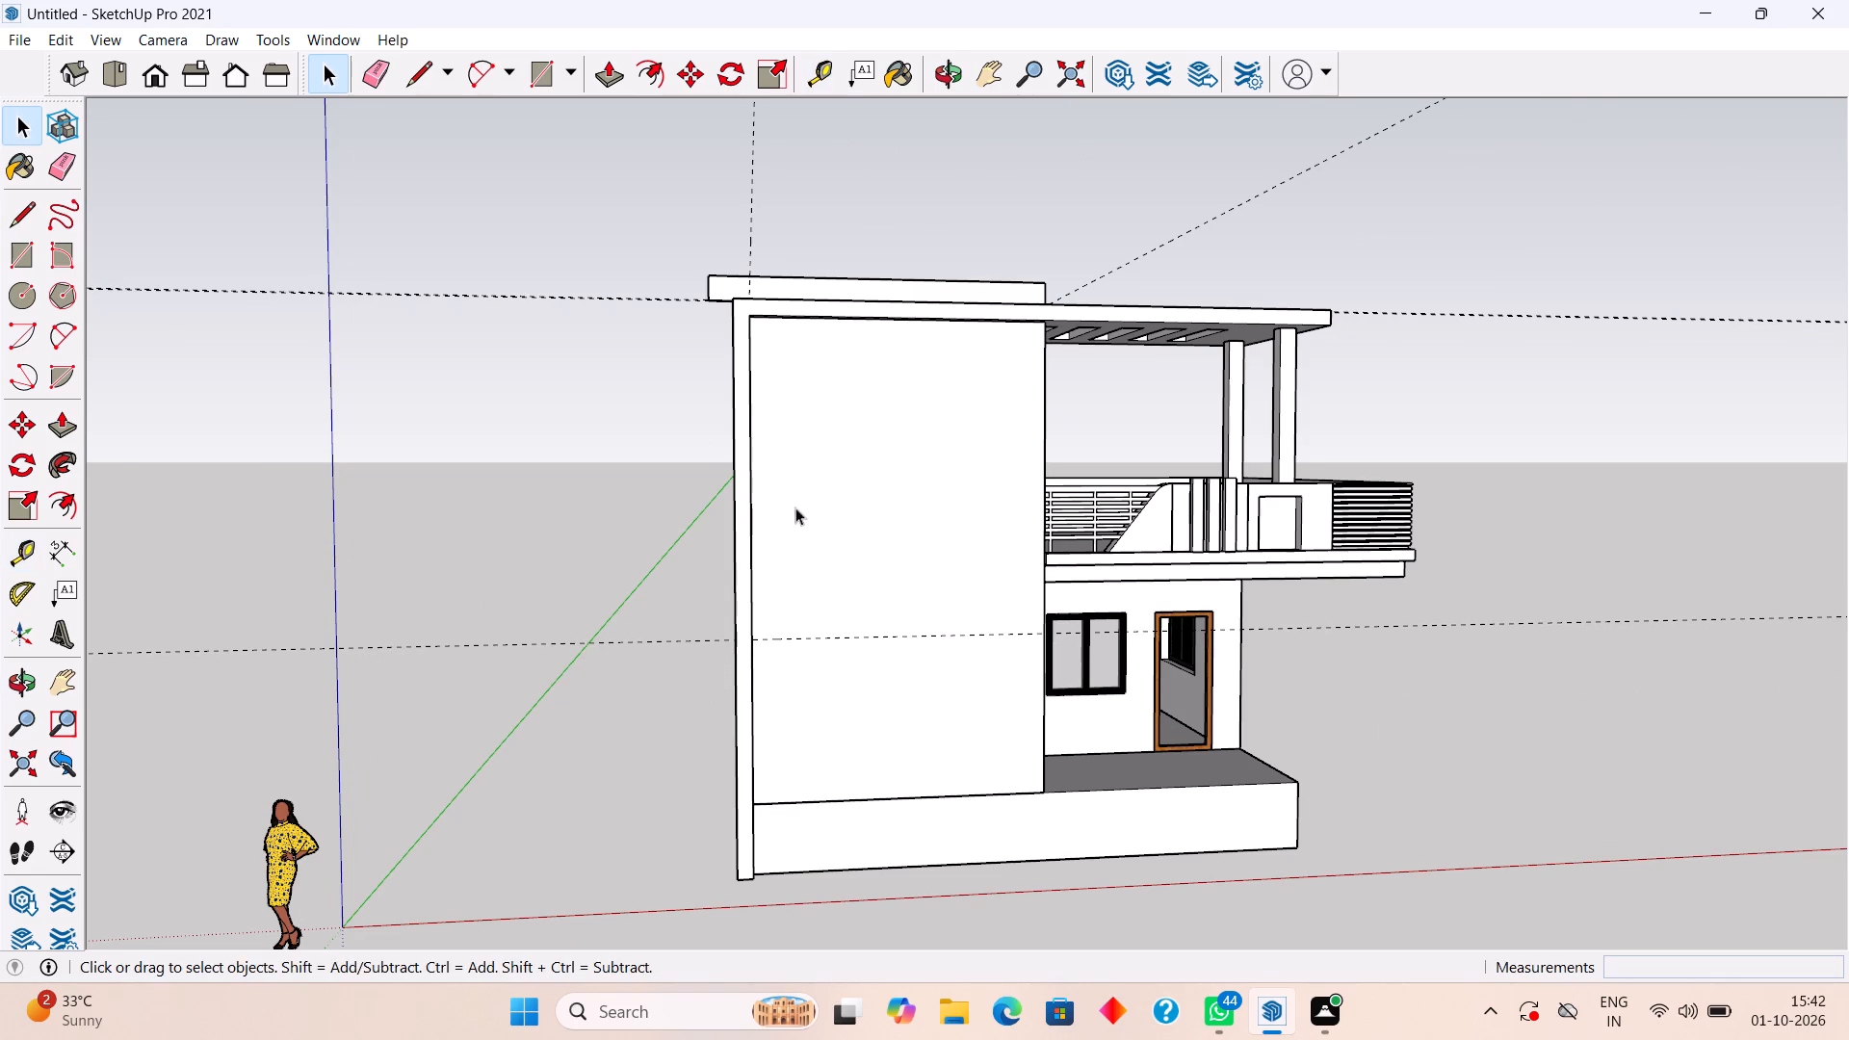
# Push/Pull the underside of the strip's overhang down 14'2" to the 7' guide, forming a vertical leg beside the wall.
pyautogui.scroll(-1, 787, 757)
pyautogui.moveTo(788, 748); pyautogui.dragTo(760, 680, button='middle')
pyautogui.moveTo(786, 671); pyautogui.dragTo(1270, 756, button='middle')
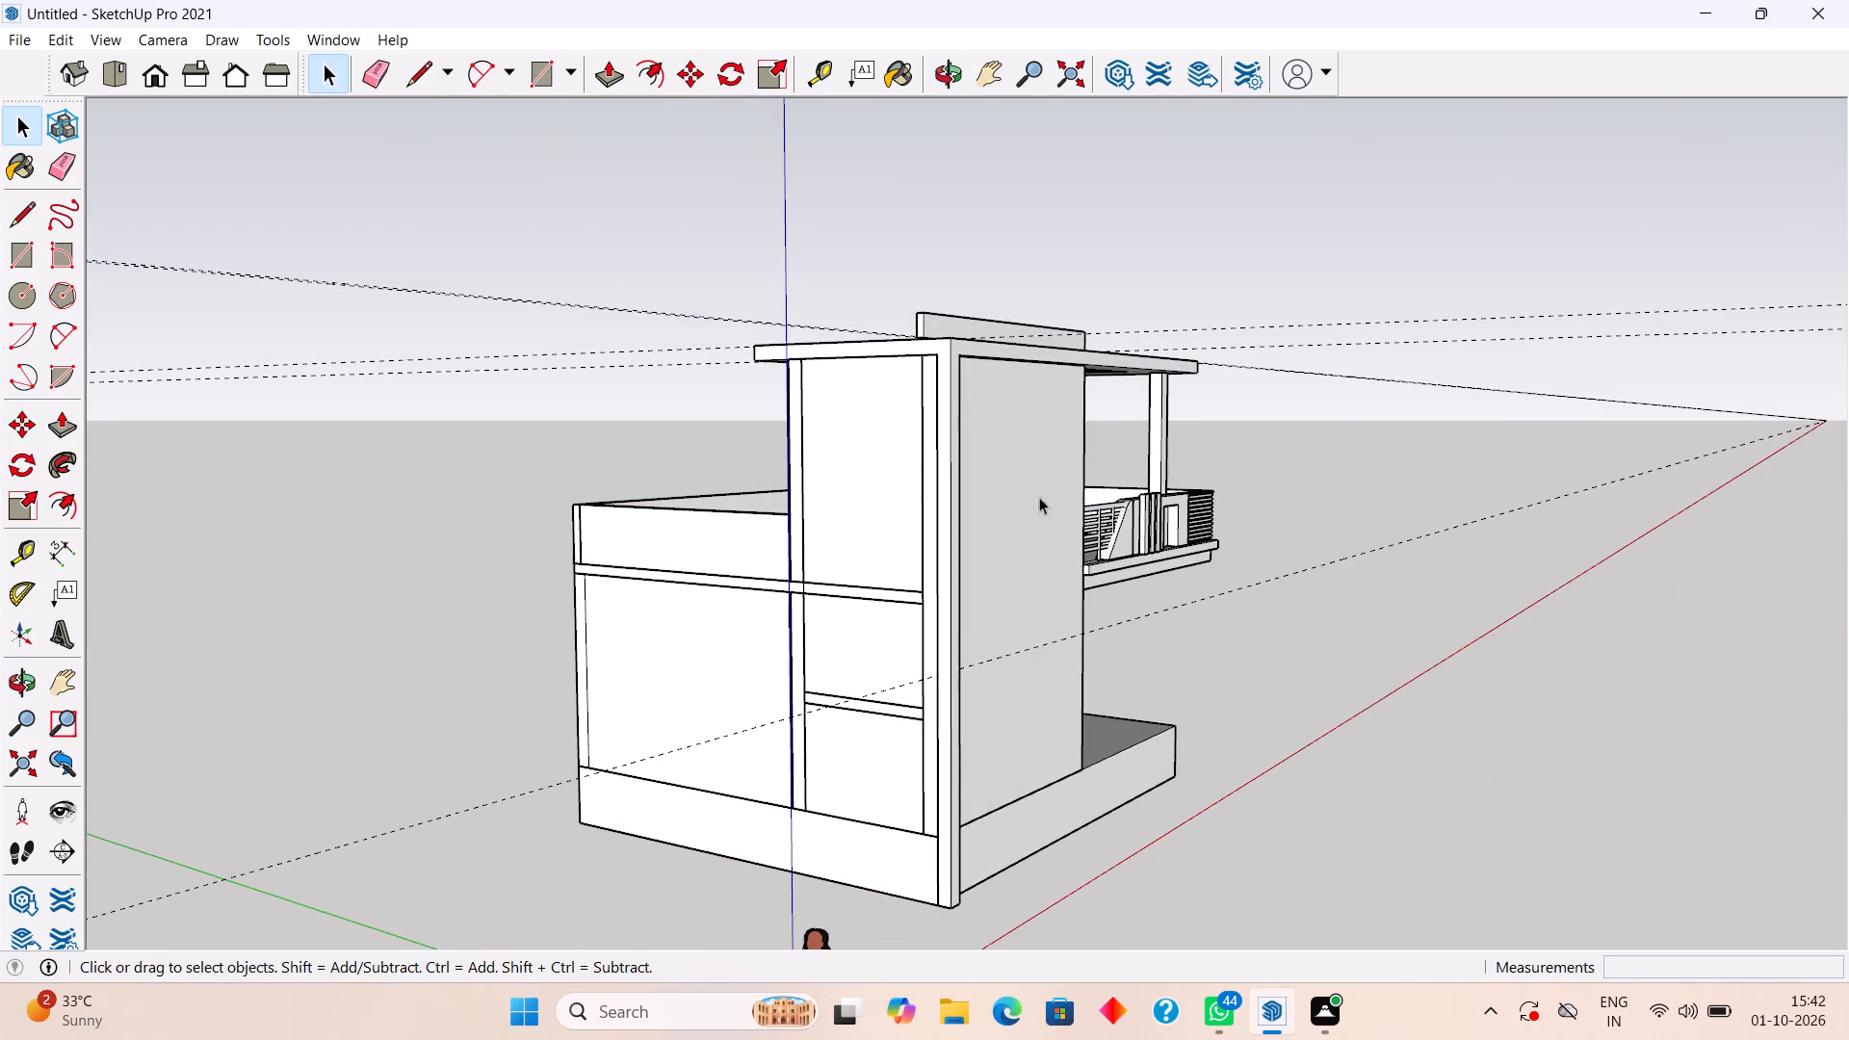
pyautogui.scroll(4, 897, 358)
pyautogui.moveTo(981, 309); pyautogui.dragTo(941, 162, button='middle')
pyautogui.scroll(4, 886, 217)
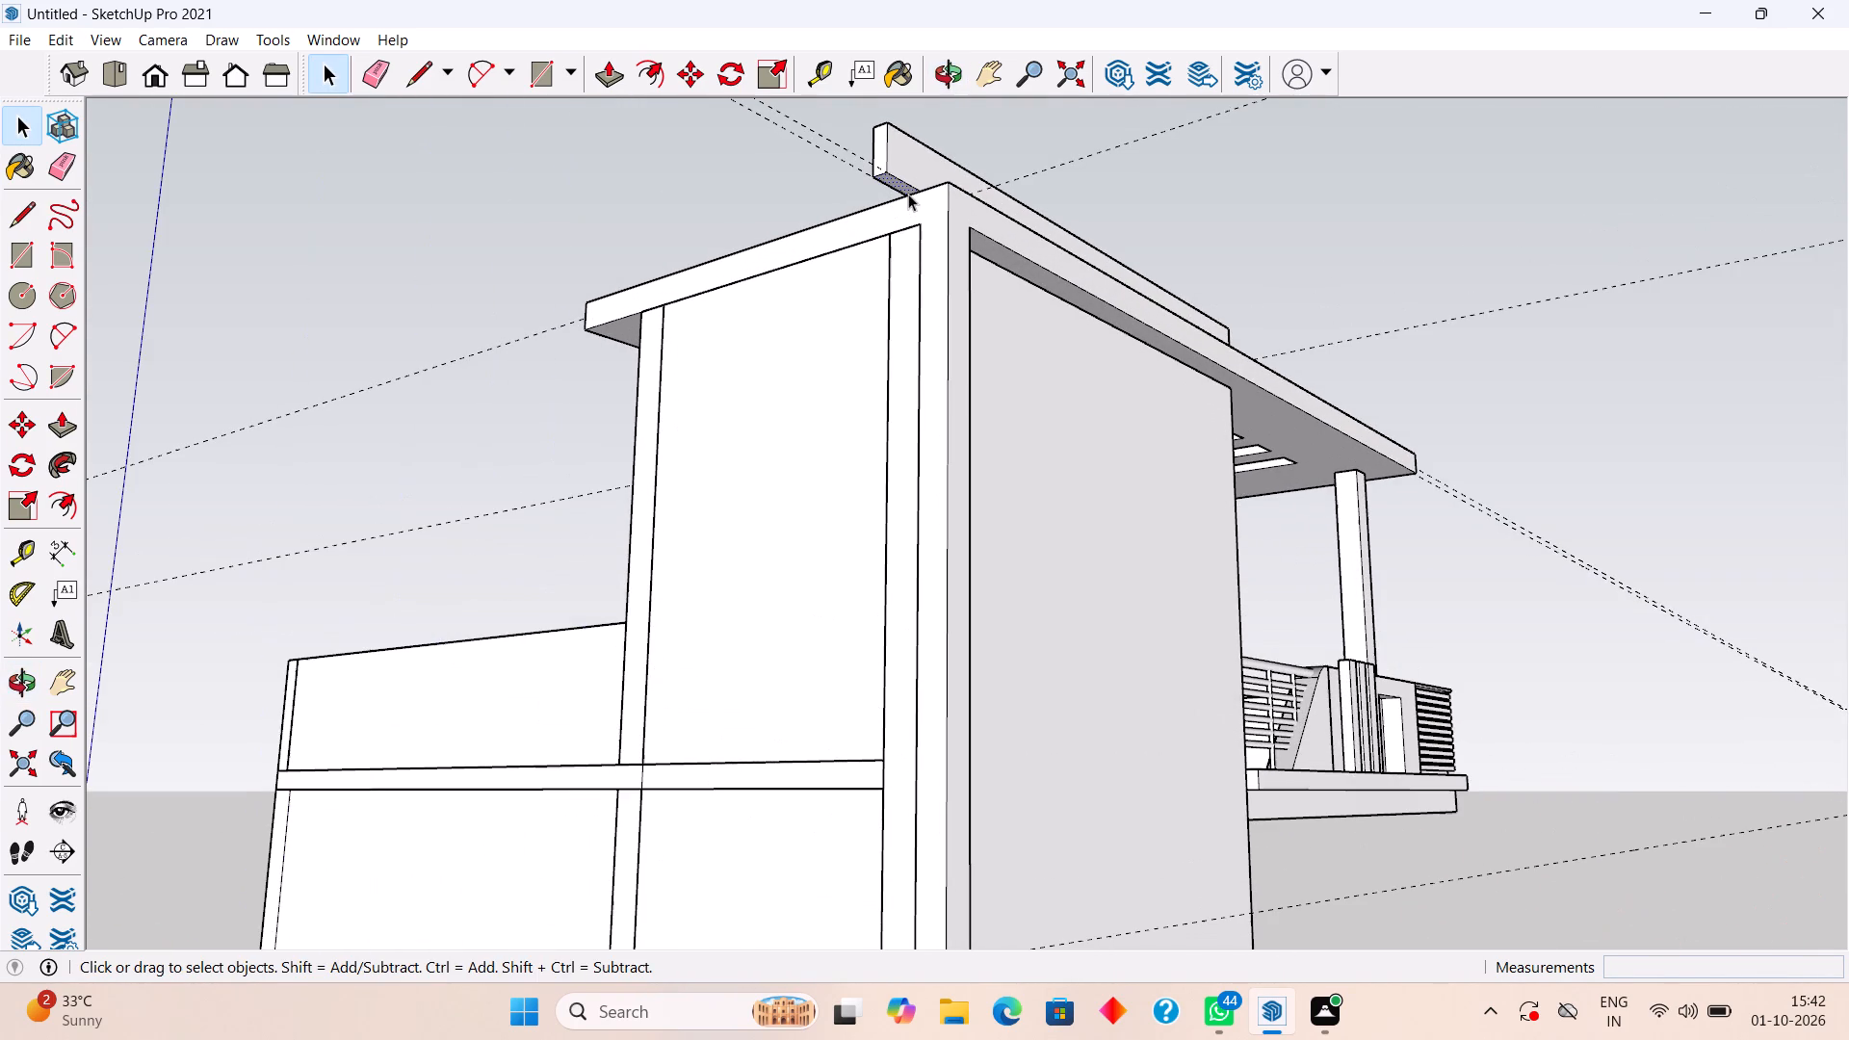
pyautogui.press('p')
pyautogui.scroll(4, 897, 179)
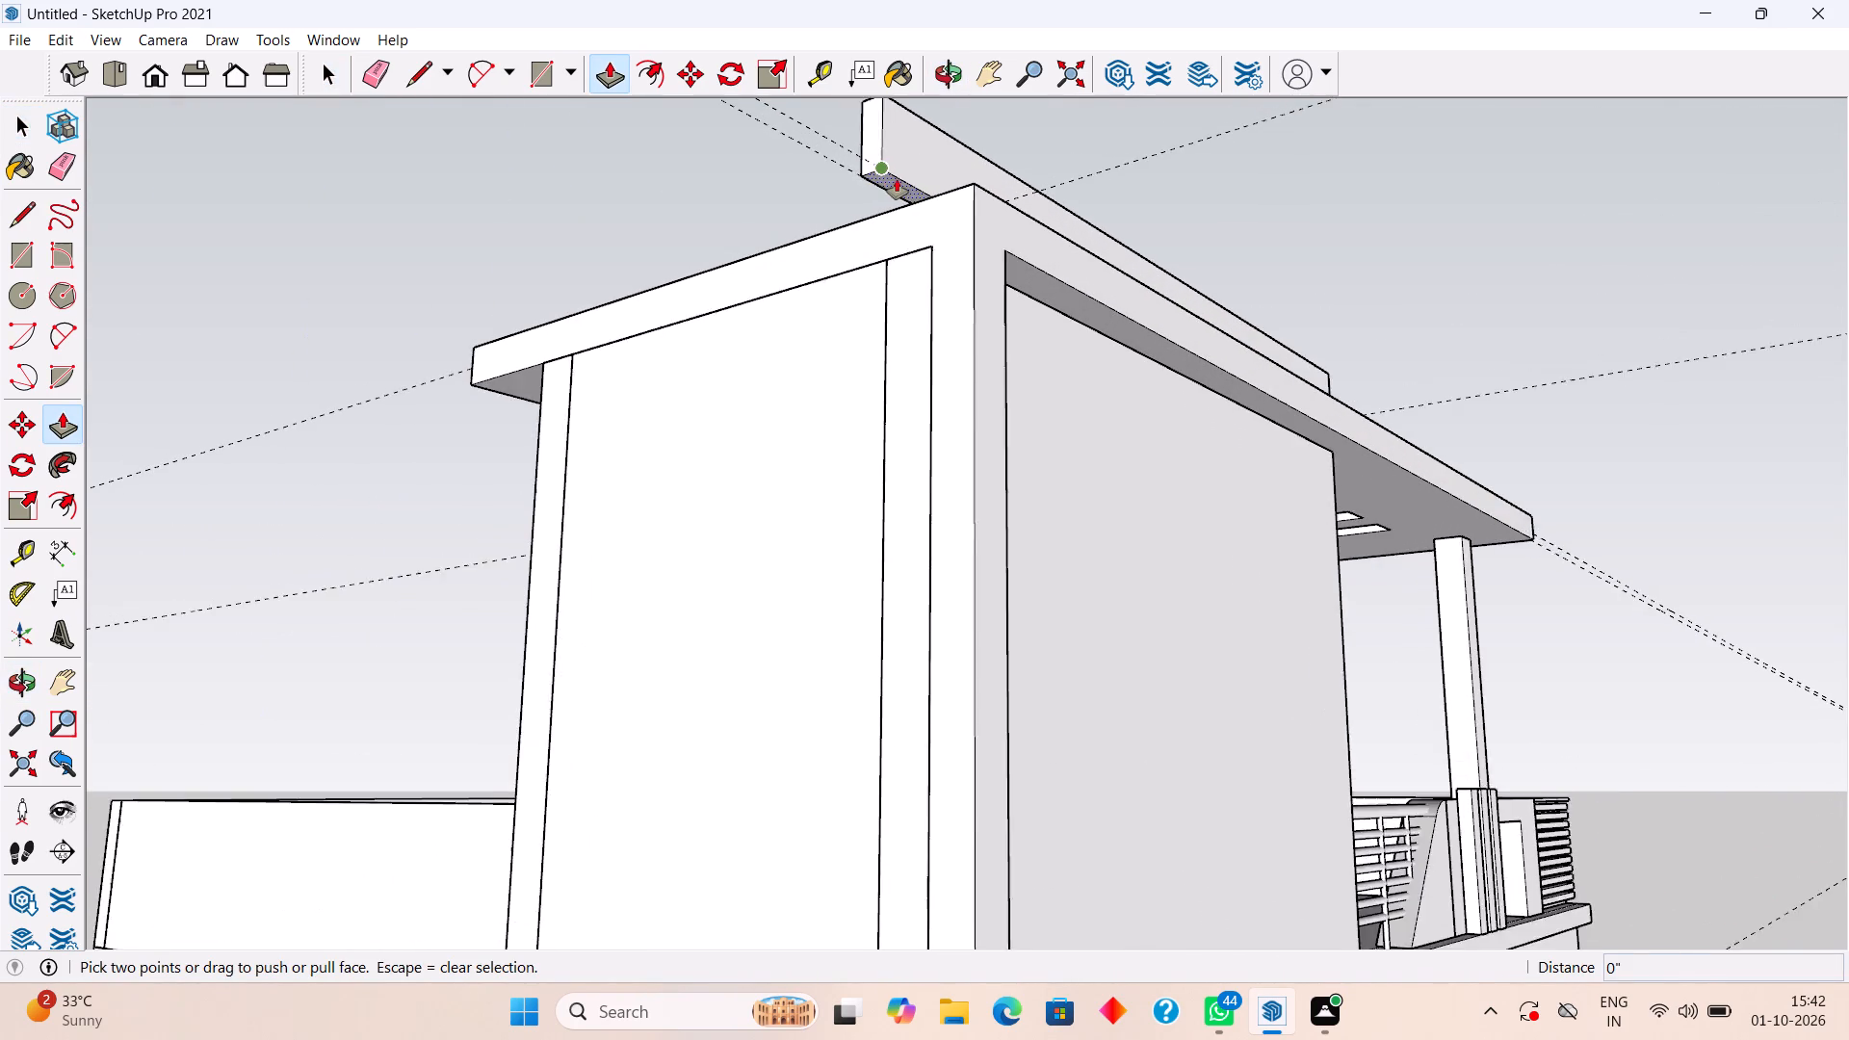
pyautogui.scroll(1, 897, 179)
pyautogui.click(898, 183)
pyautogui.scroll(-10, 893, 290)
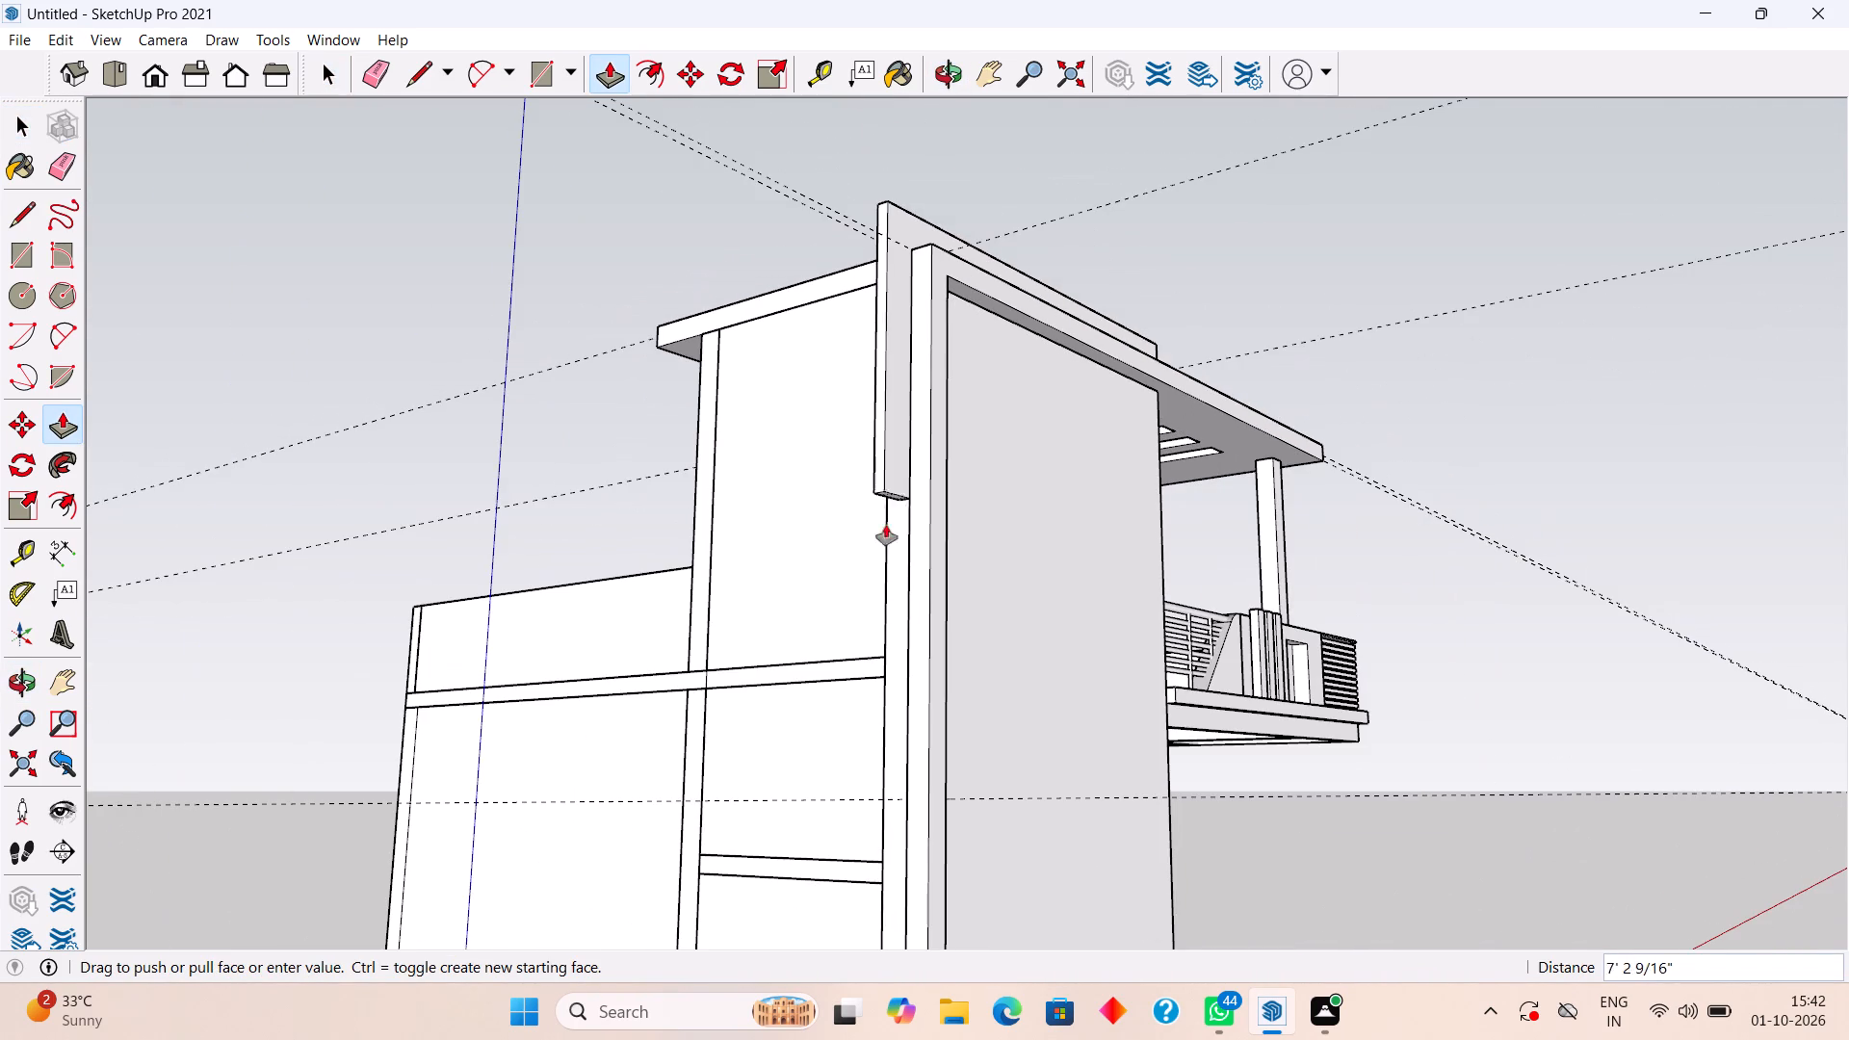
pyautogui.click(871, 796)
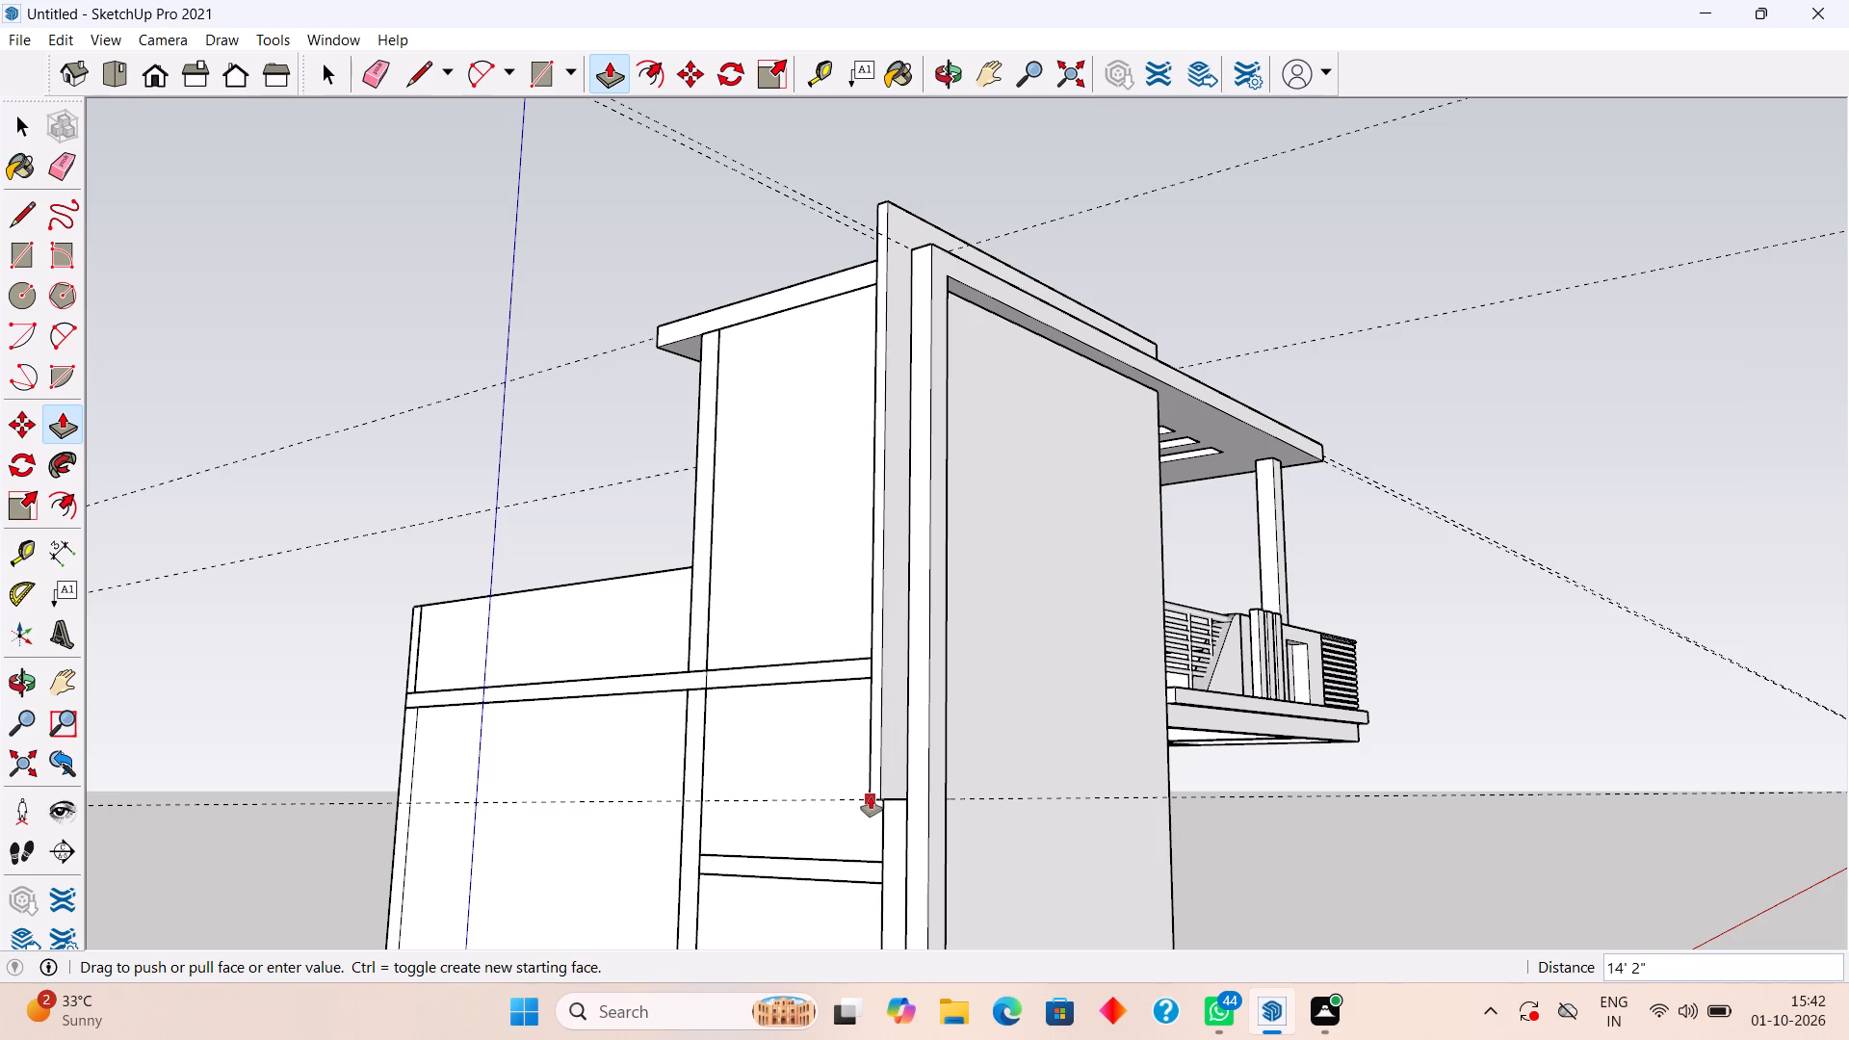
pyautogui.press('space')
# Examine the raised strip and its vertical leg around the front wall from the front of the house.
pyautogui.moveTo(785, 498); pyautogui.dragTo(437, 559, button='middle')
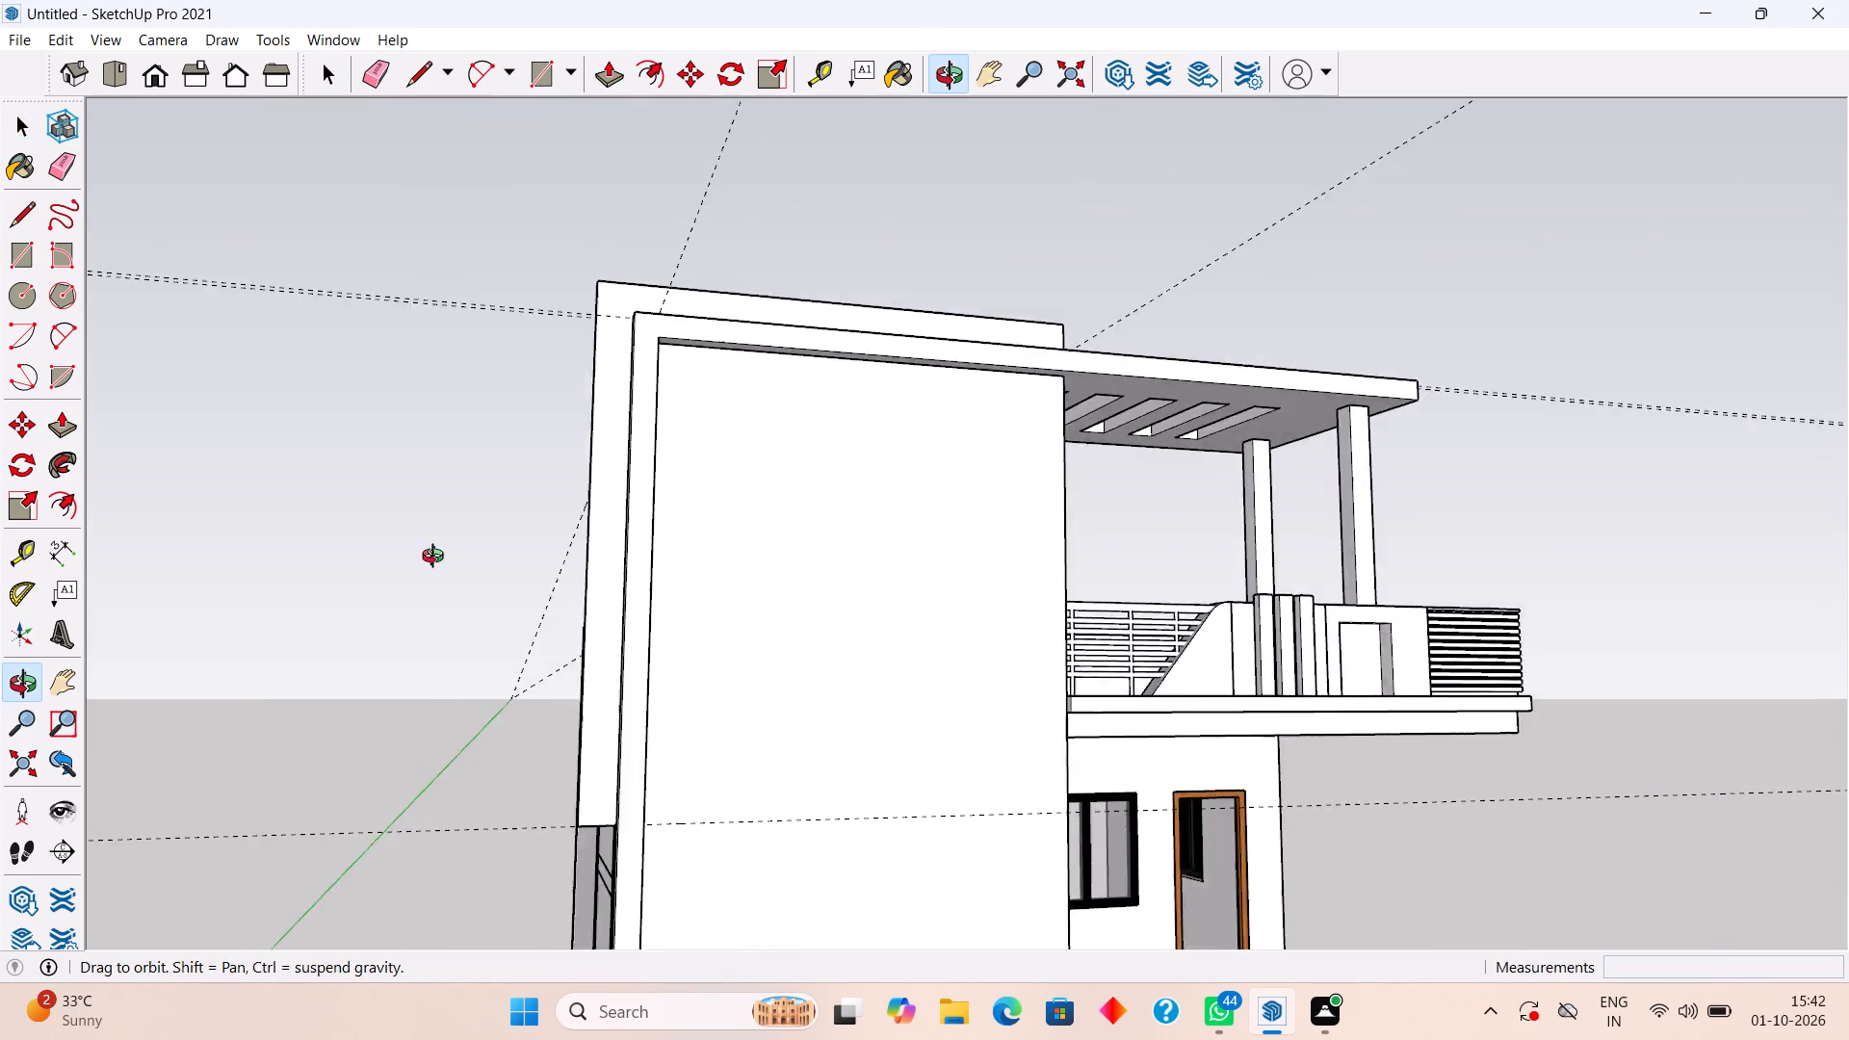
pyautogui.moveTo(437, 559); pyautogui.dragTo(419, 608, button='middle')
pyautogui.scroll(-4, 419, 604)
pyautogui.click(440, 600)
pyautogui.scroll(-4, 572, 581)
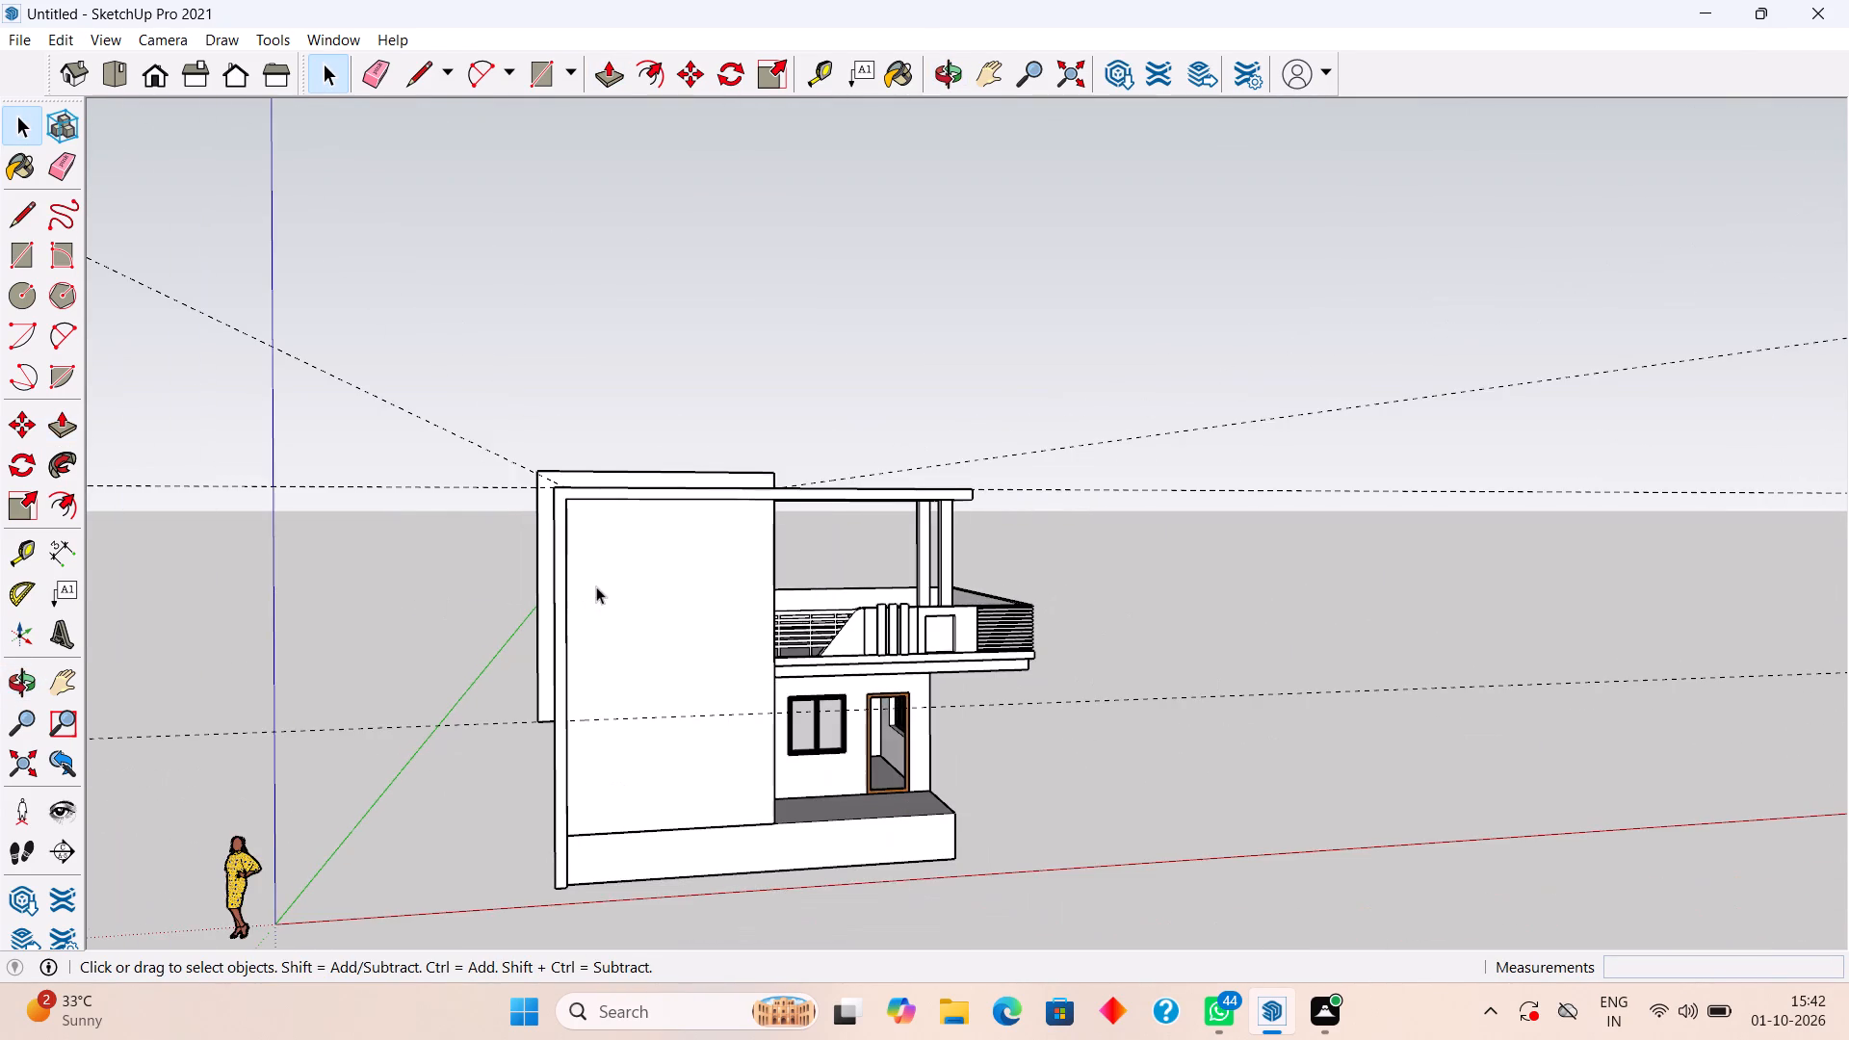
pyautogui.moveTo(596, 586); pyautogui.dragTo(509, 624, button='middle')
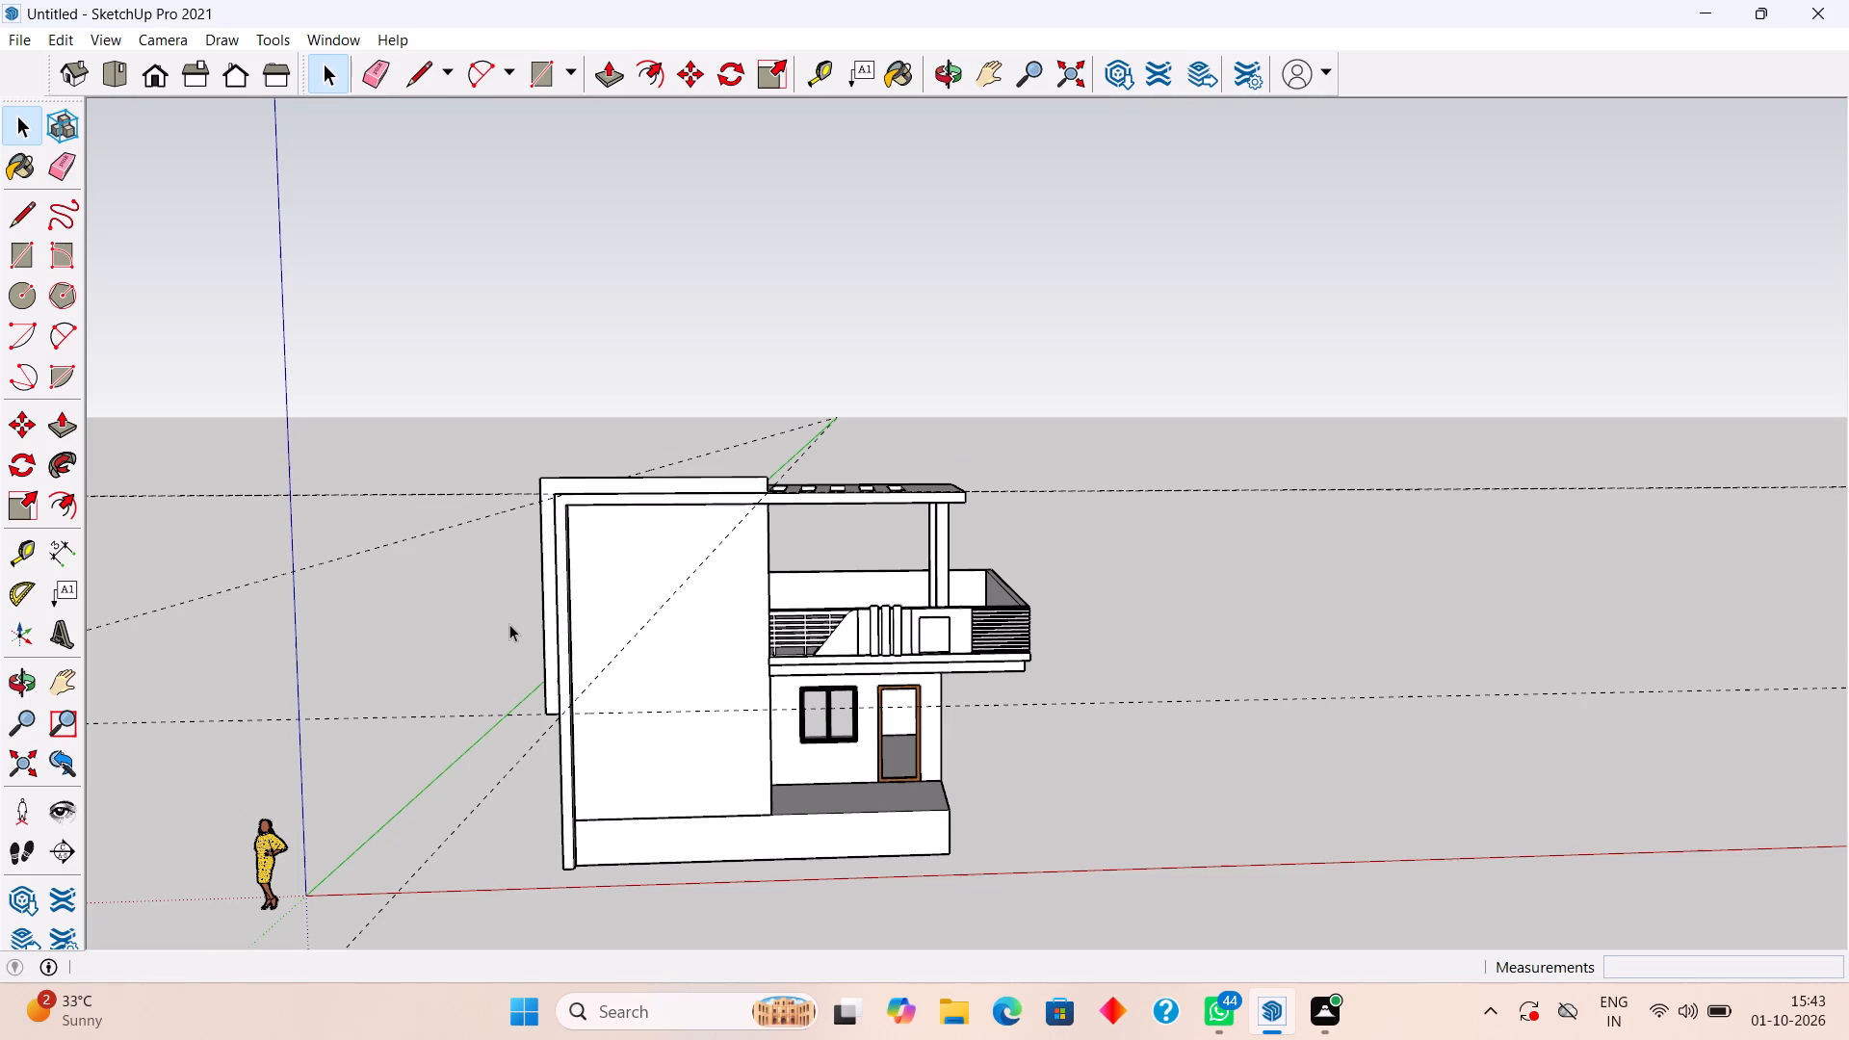
pyautogui.moveTo(565, 535); pyautogui.dragTo(743, 803, button='middle')
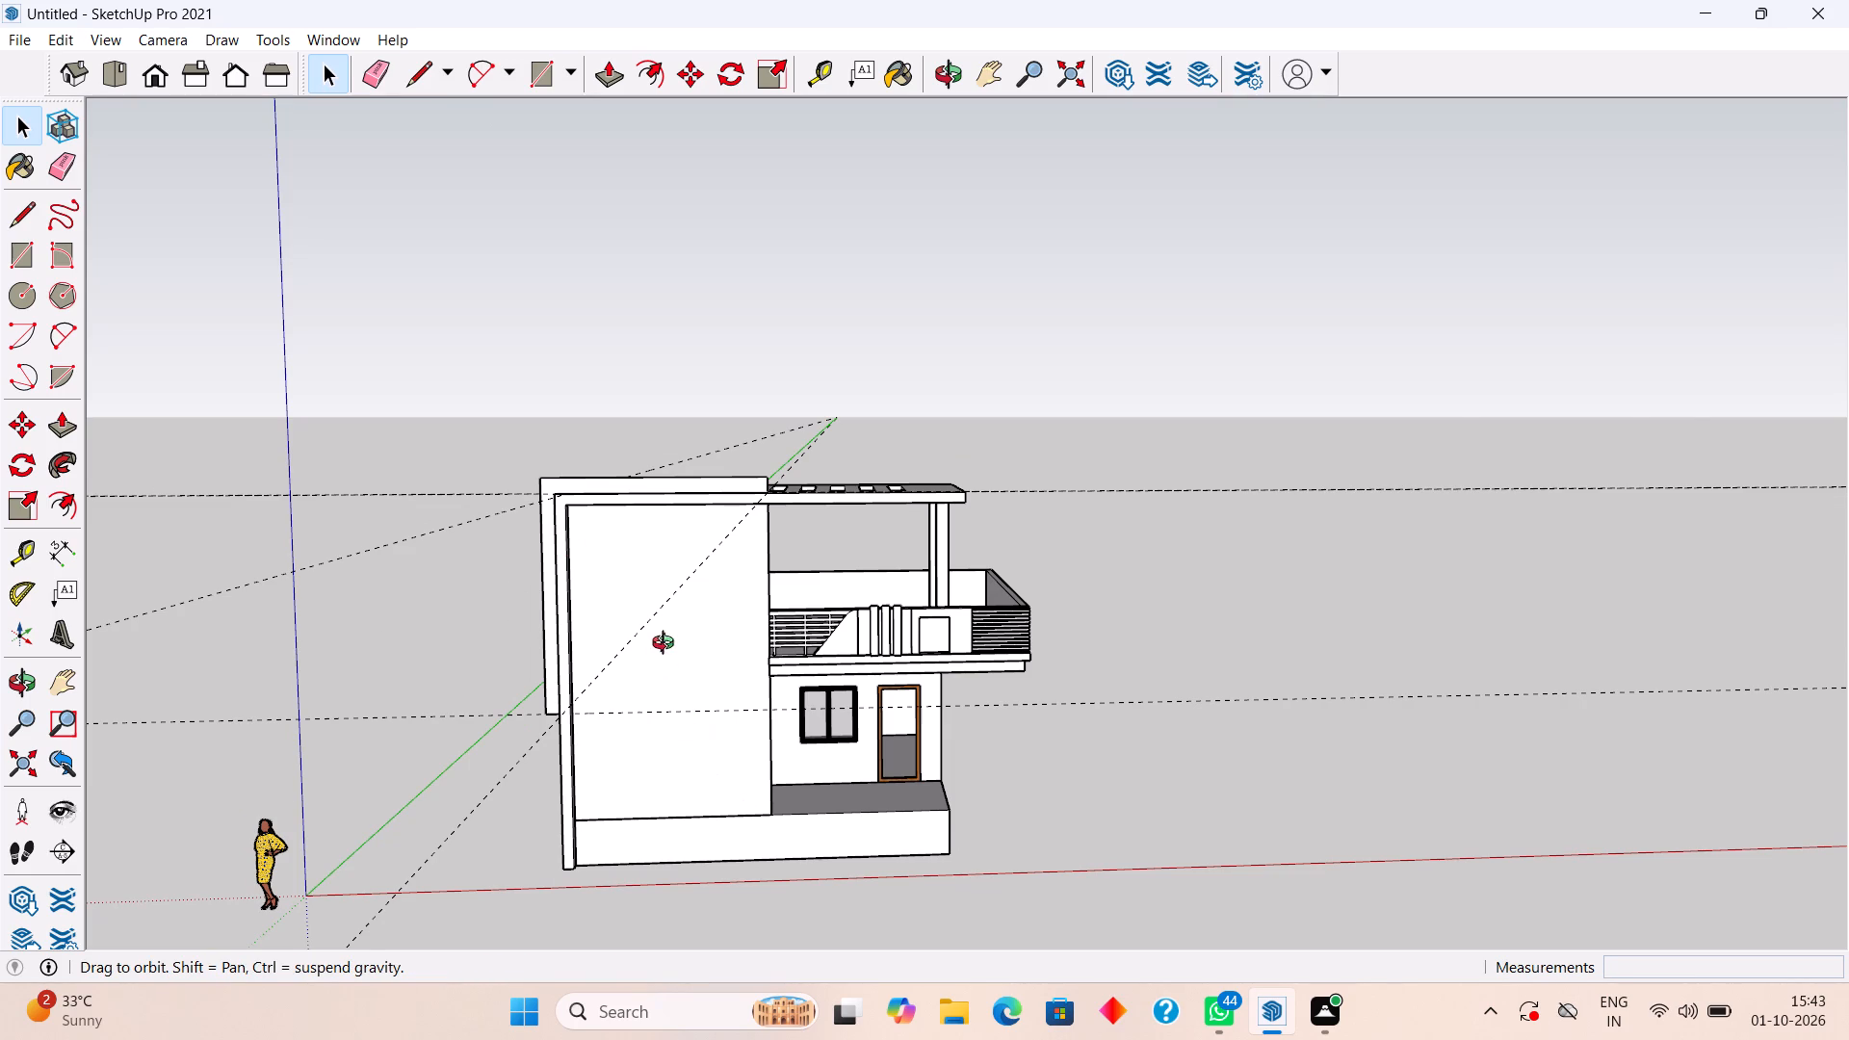
# Push/Pull the roof-side face of the raised strip 5" inward over the roof slab.
pyautogui.moveTo(665, 621); pyautogui.dragTo(685, 705, button='middle')
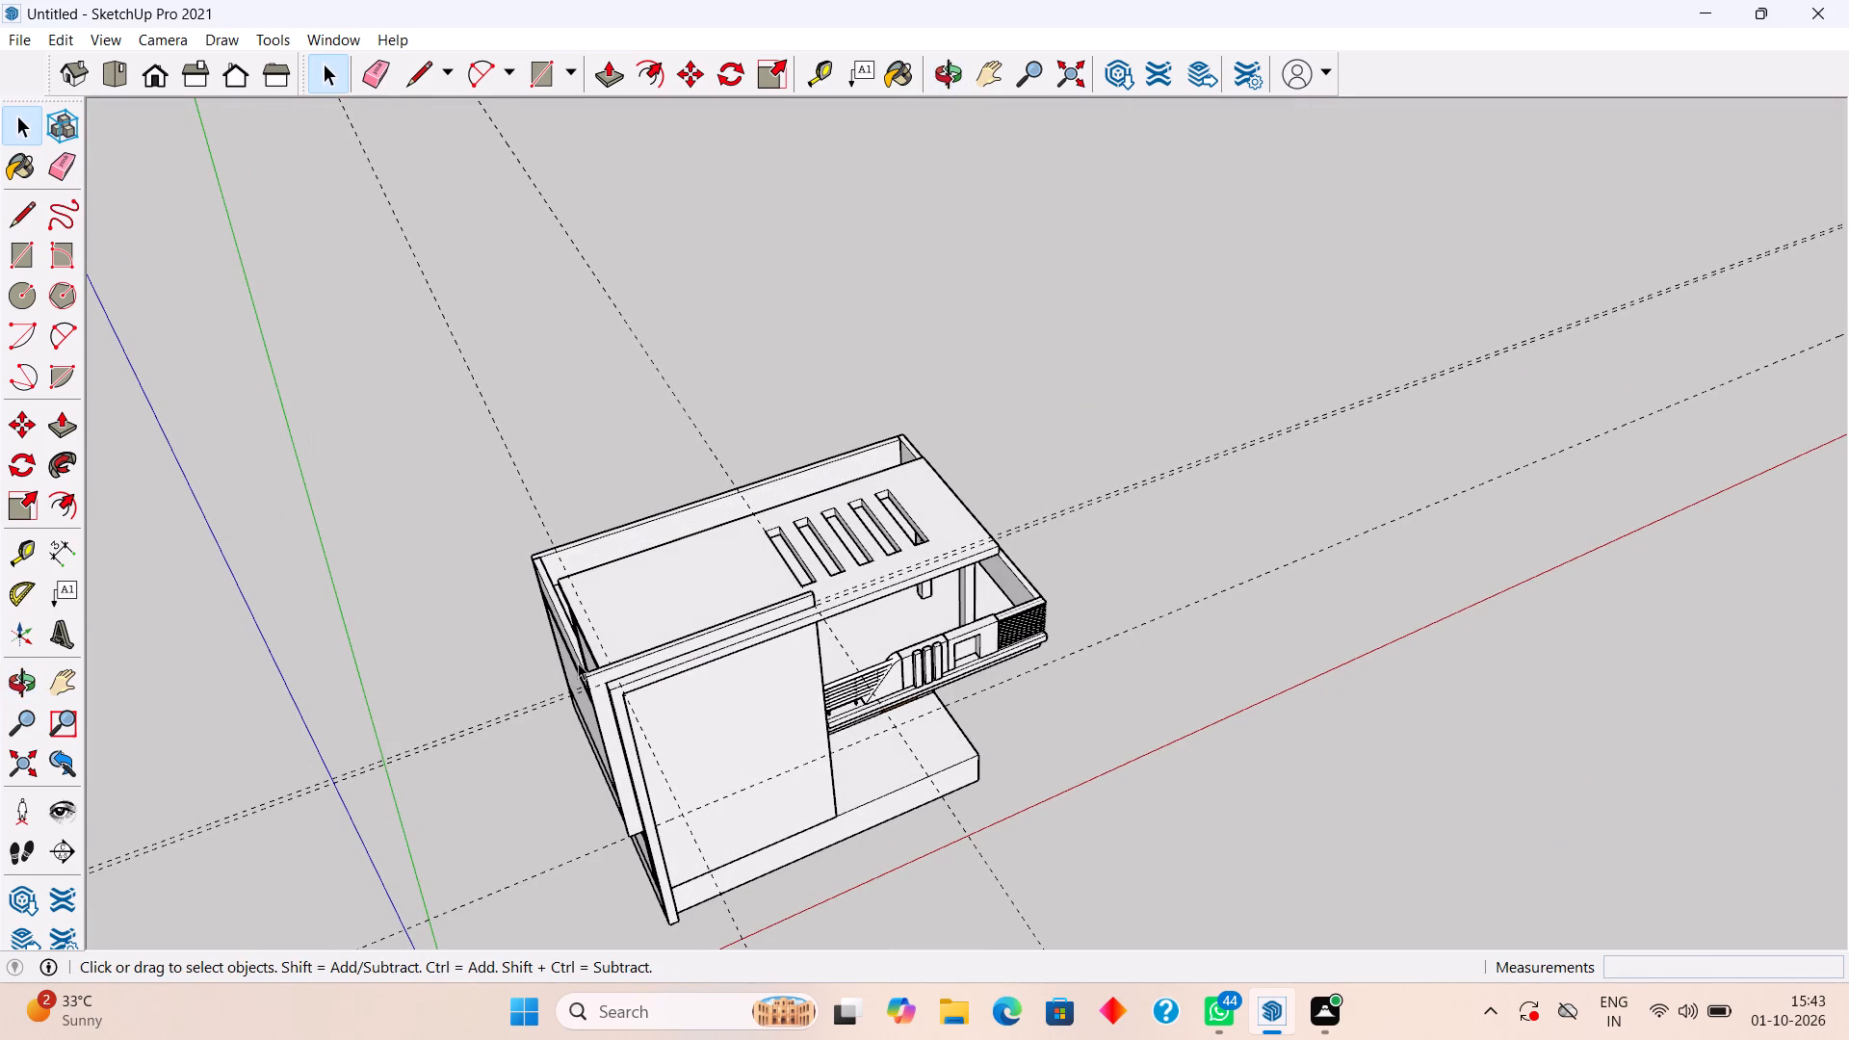
pyautogui.moveTo(578, 663); pyautogui.dragTo(1117, 661, button='middle')
pyautogui.scroll(-3, 1117, 658)
pyautogui.moveTo(1002, 773); pyautogui.dragTo(1108, 722, button='middle')
pyautogui.scroll(15, 1118, 722)
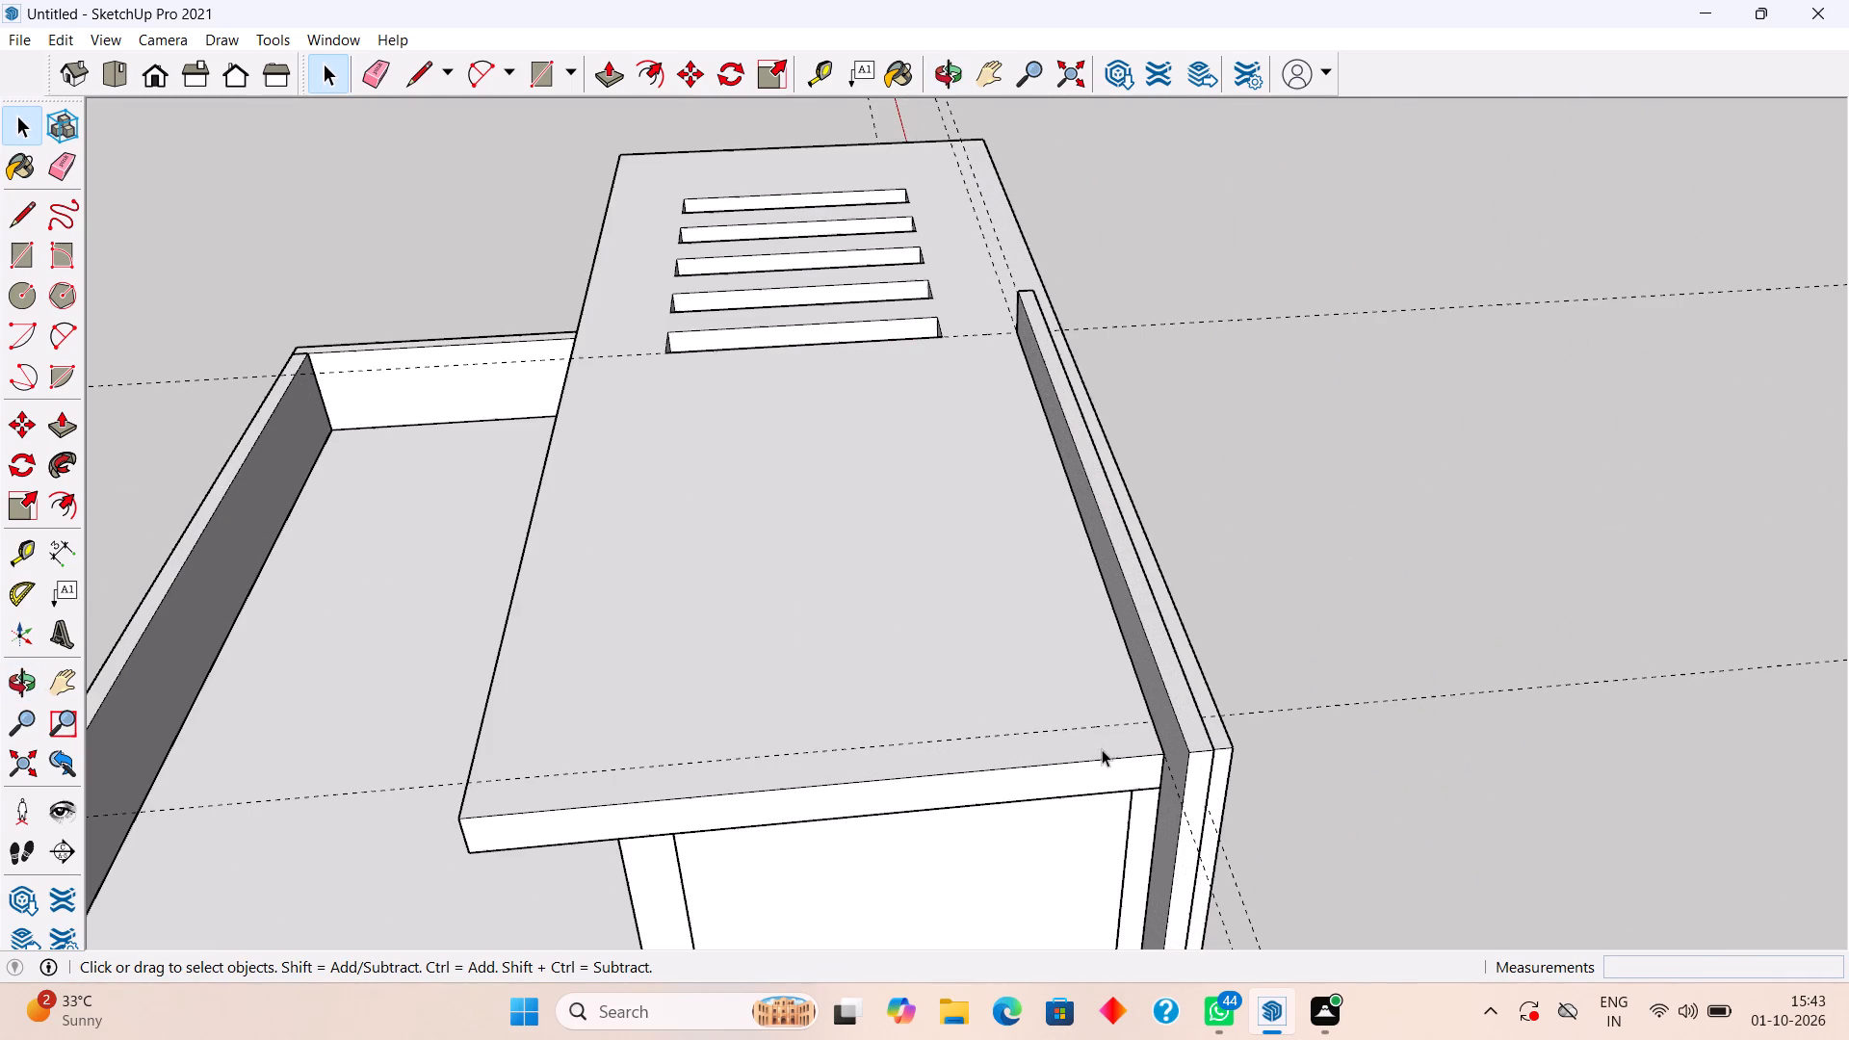
pyautogui.press('p')
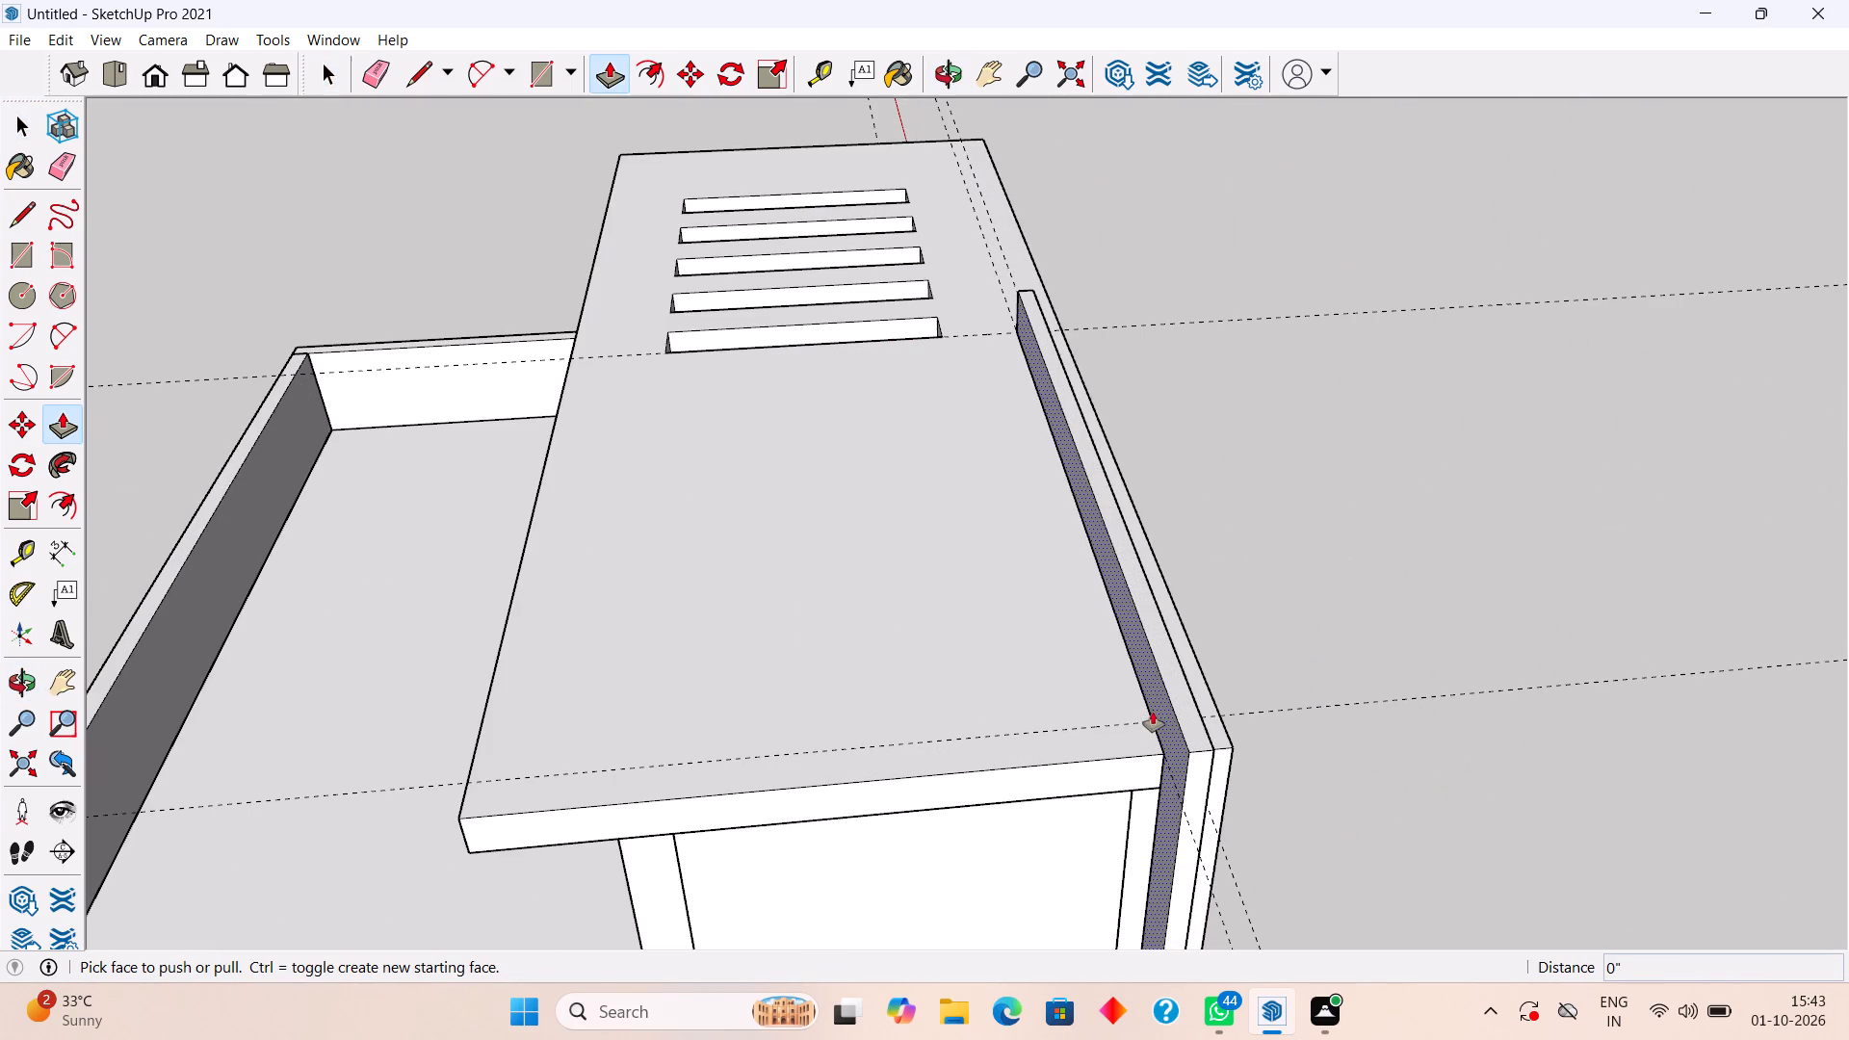
pyautogui.click(1157, 710)
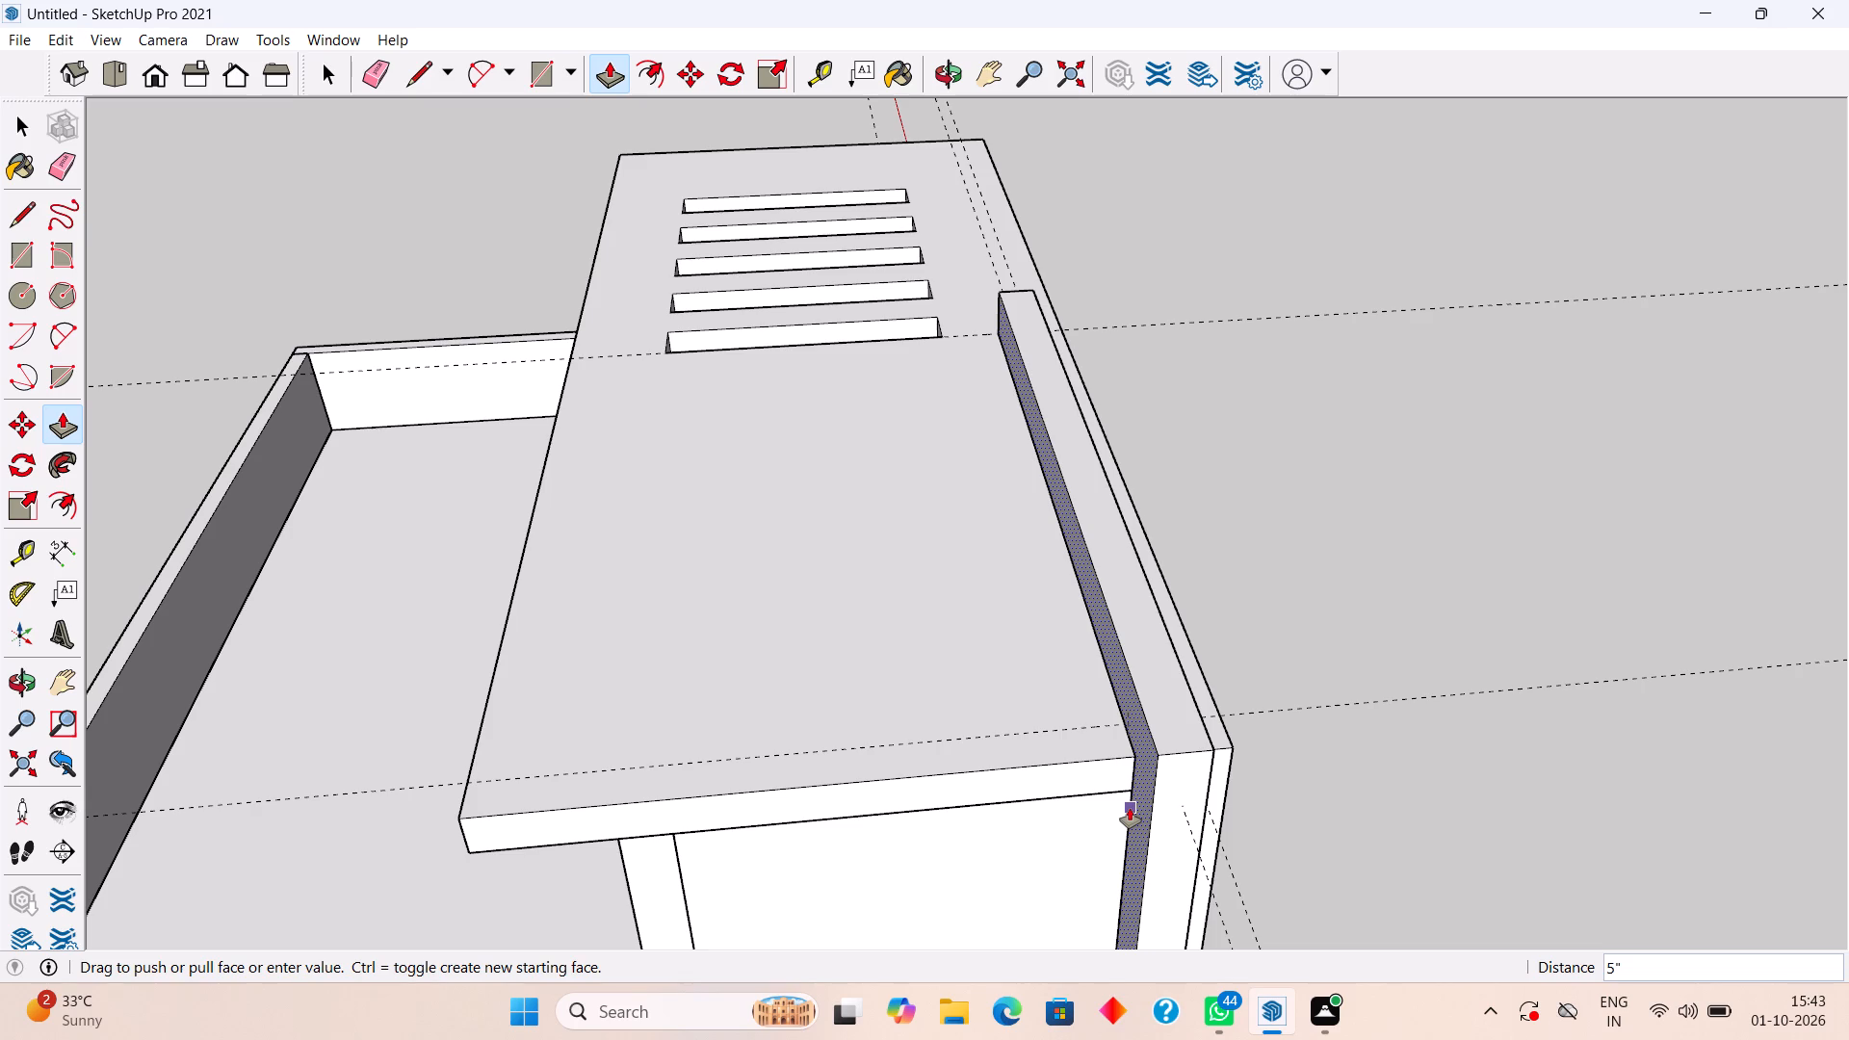
pyautogui.click(1130, 808)
# Make the whole raised strip and its vertical leg into a group.
pyautogui.press('space')
pyautogui.tripleClick(1164, 791)
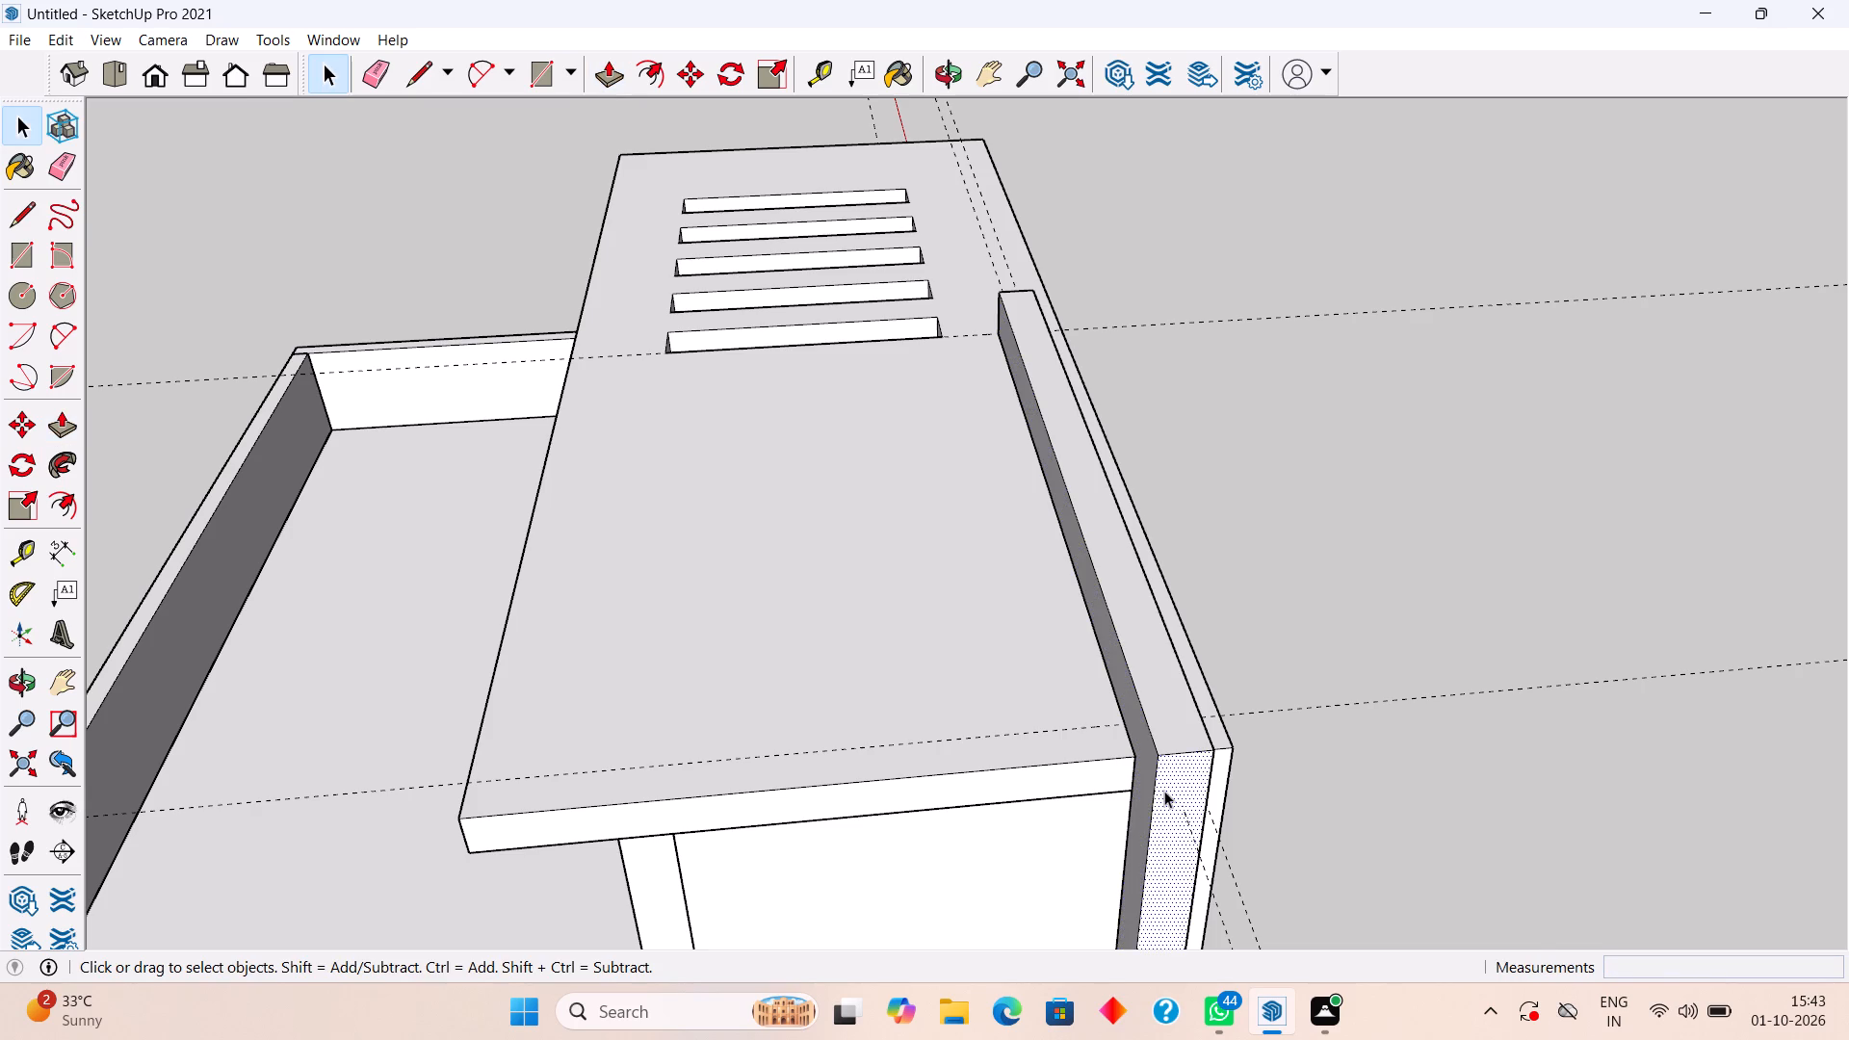
pyautogui.rightClick(1164, 784)
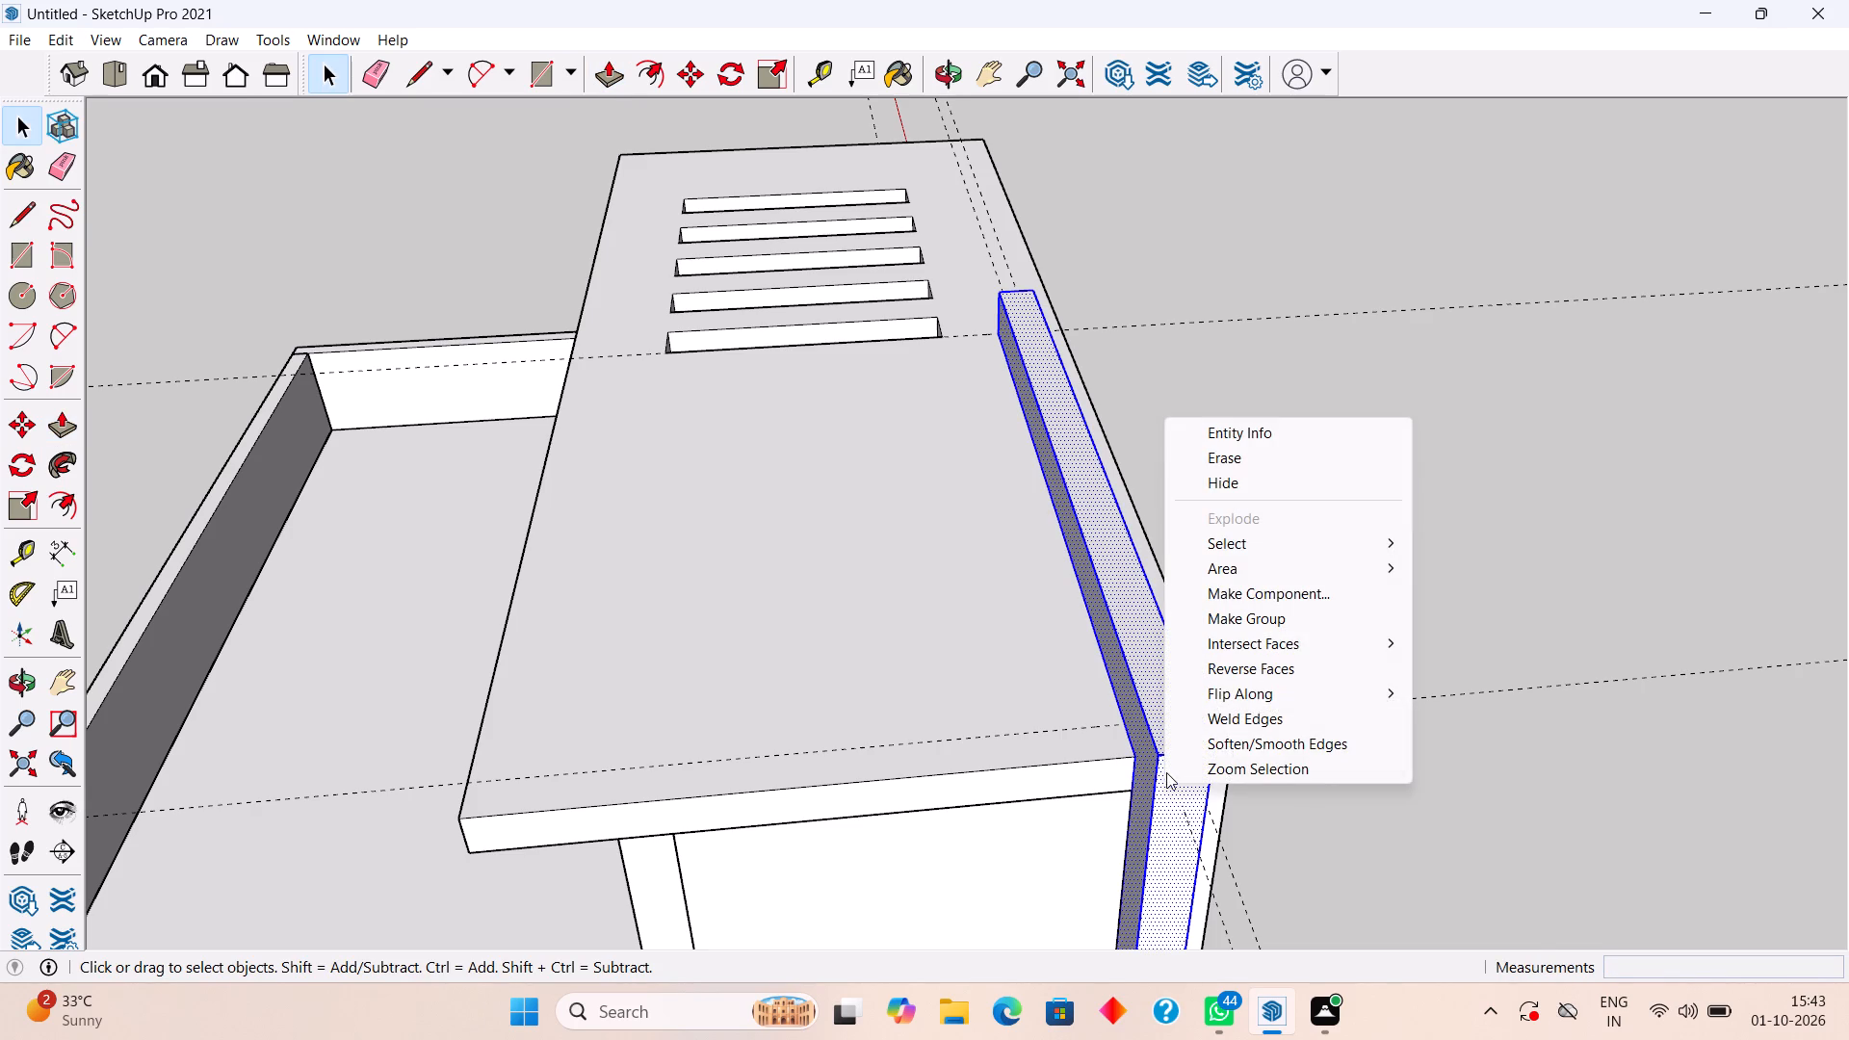
pyautogui.click(1251, 620)
pyautogui.moveTo(1346, 715); pyautogui.dragTo(776, 558, button='middle')
pyautogui.scroll(-8, 776, 559)
pyautogui.click(646, 295)
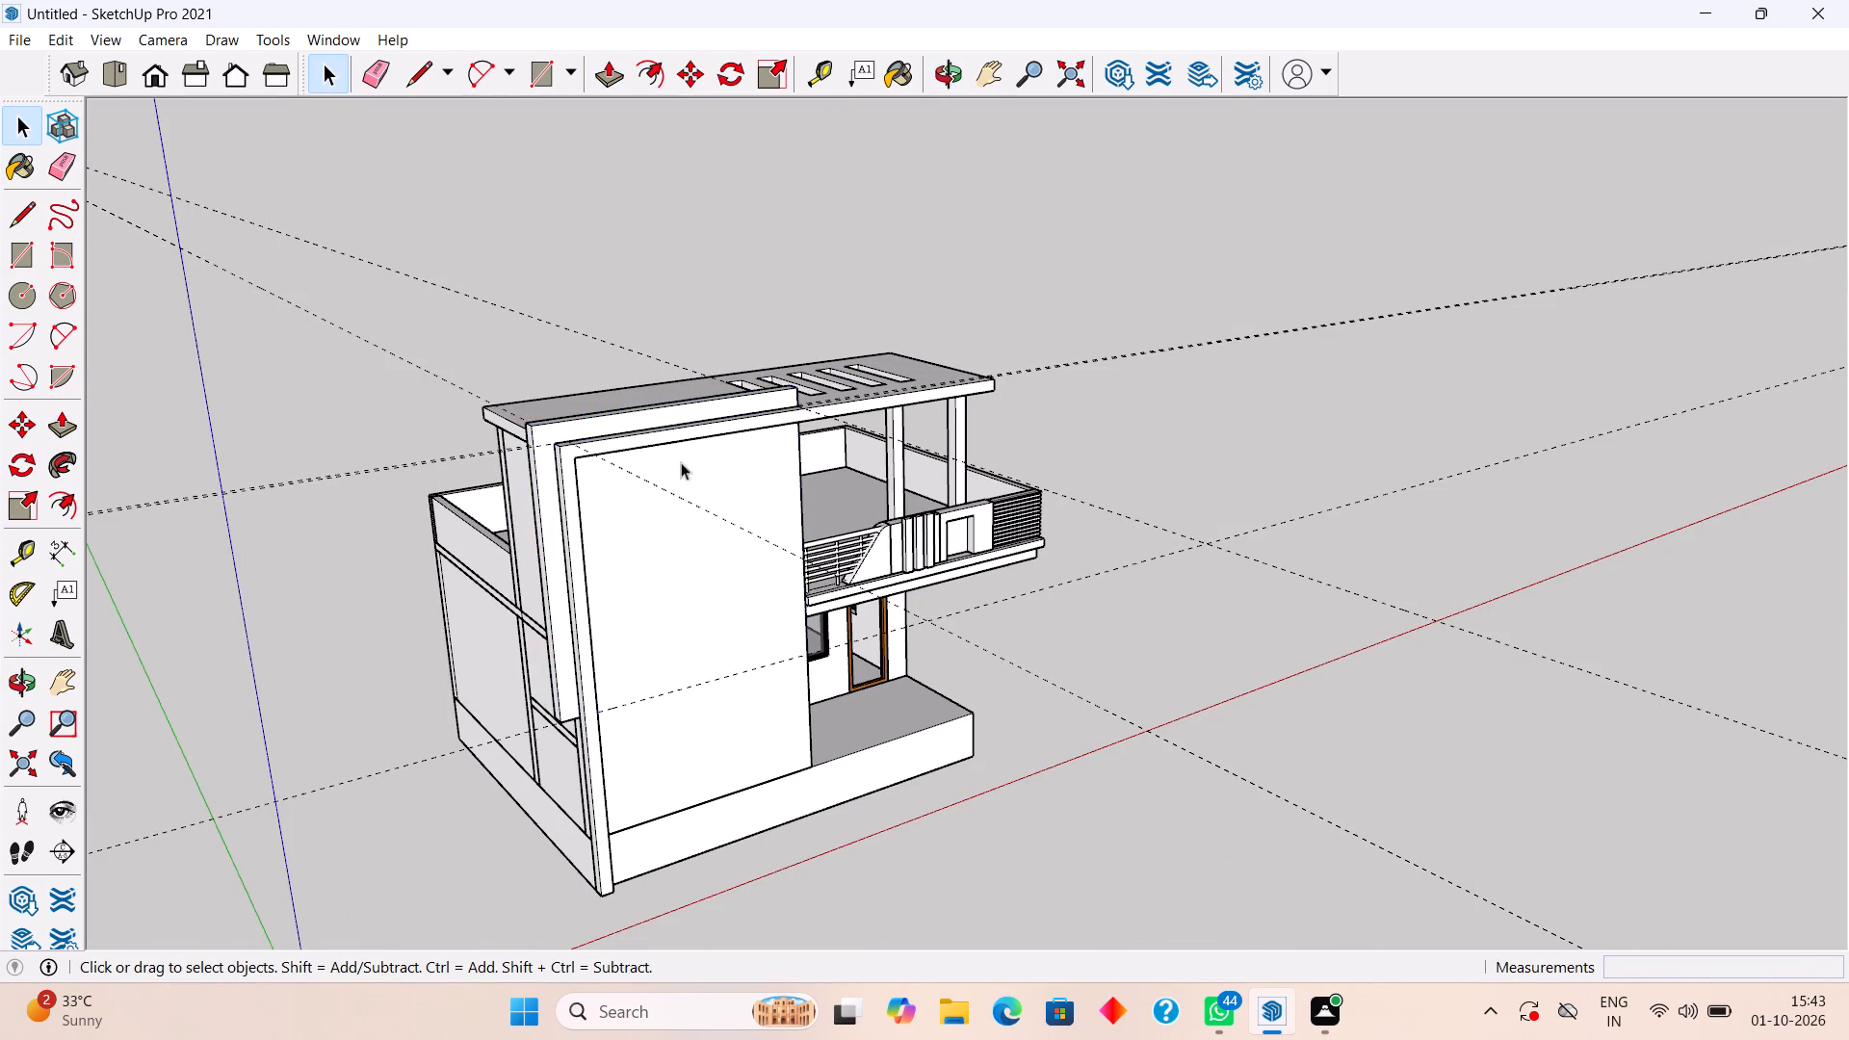
# Draw a 14'3" by 9" rectangle covering the top of the raised strip, from corner to opposite corner.
pyautogui.moveTo(686, 541); pyautogui.dragTo(924, 841, button='middle')
pyautogui.scroll(1, 692, 732)
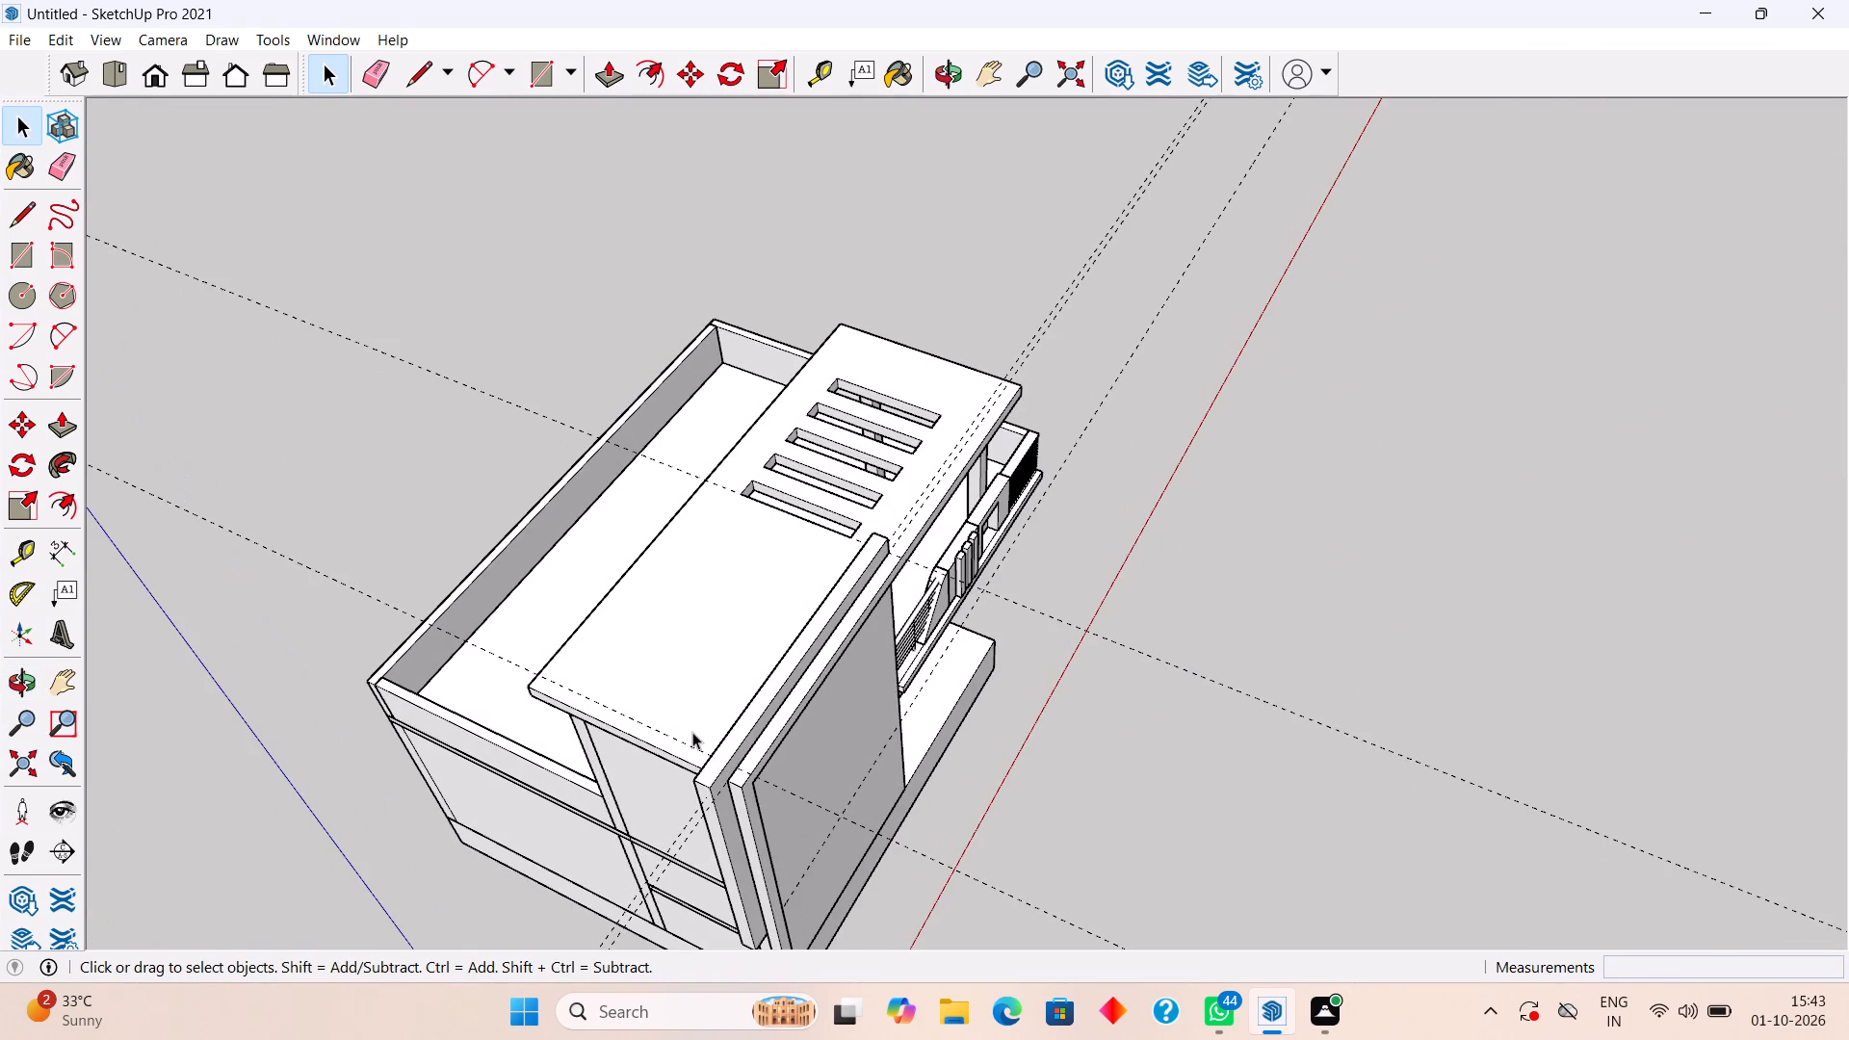
pyautogui.moveTo(744, 841); pyautogui.dragTo(484, 830, button='middle')
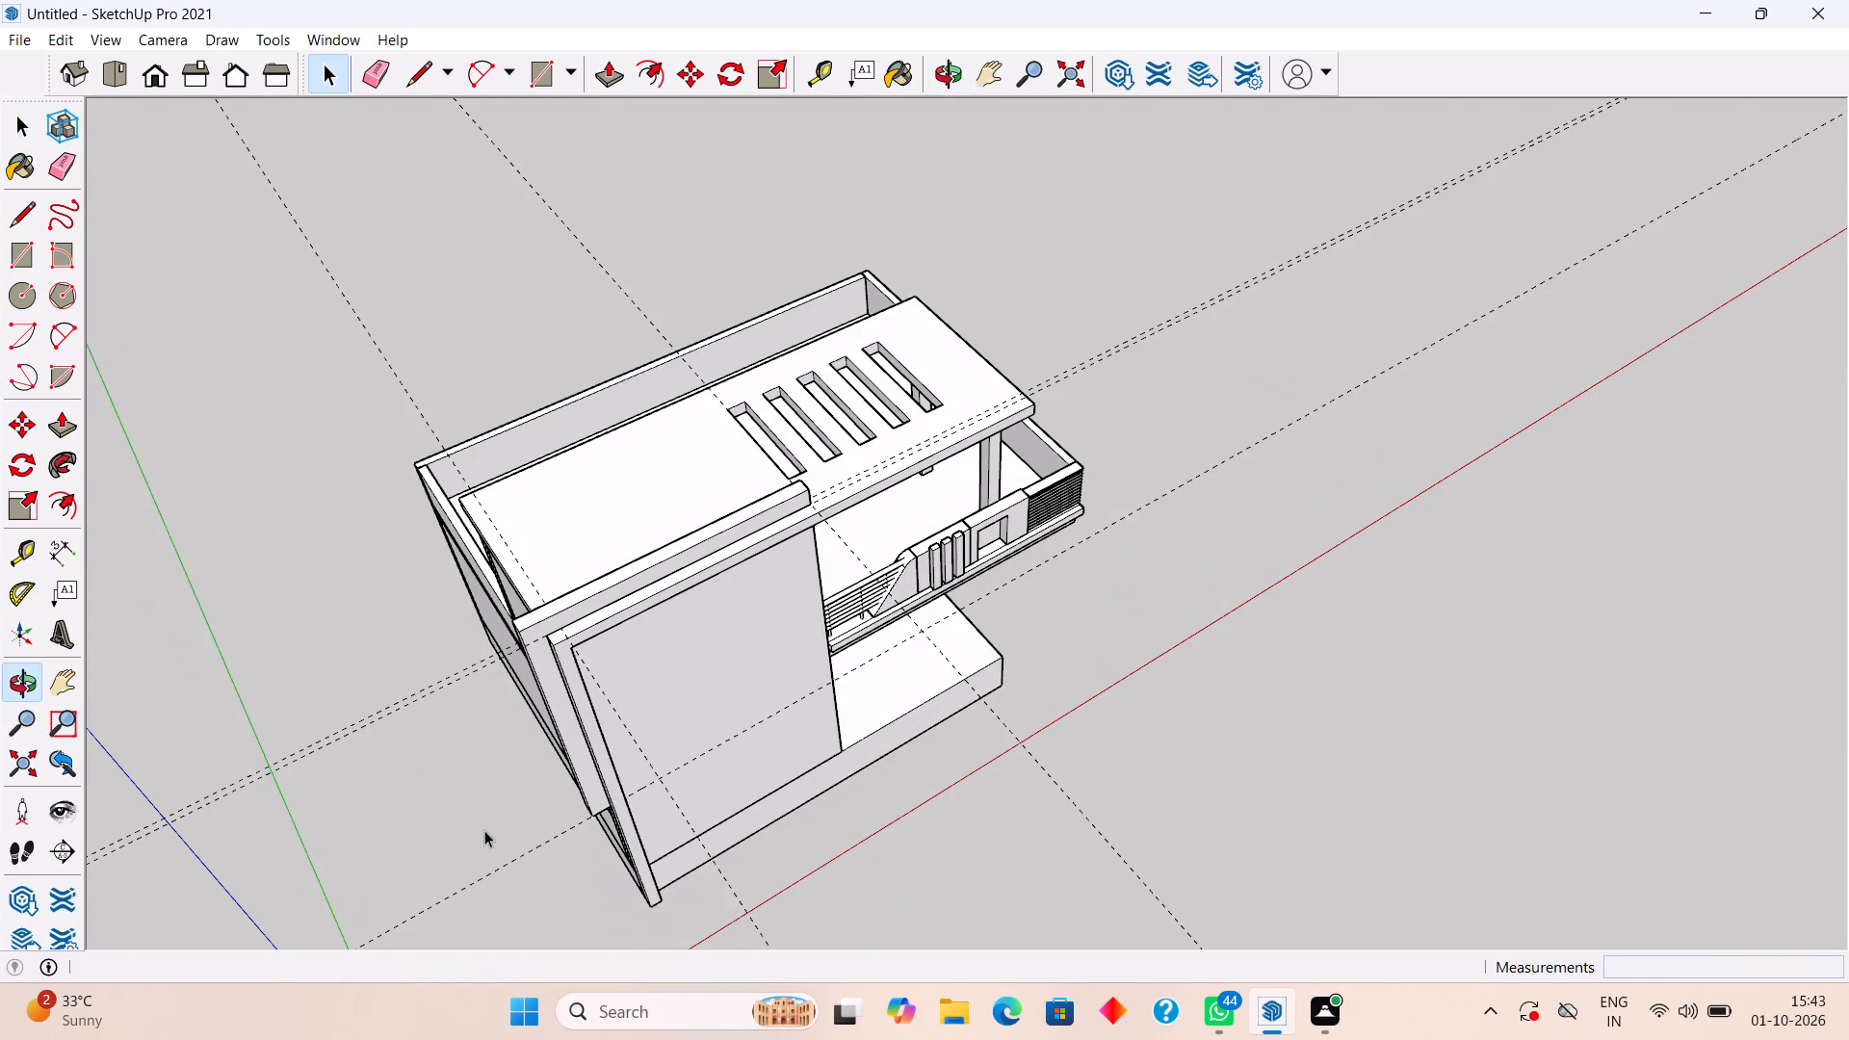
pyautogui.moveTo(572, 640); pyautogui.dragTo(452, 559, button='middle')
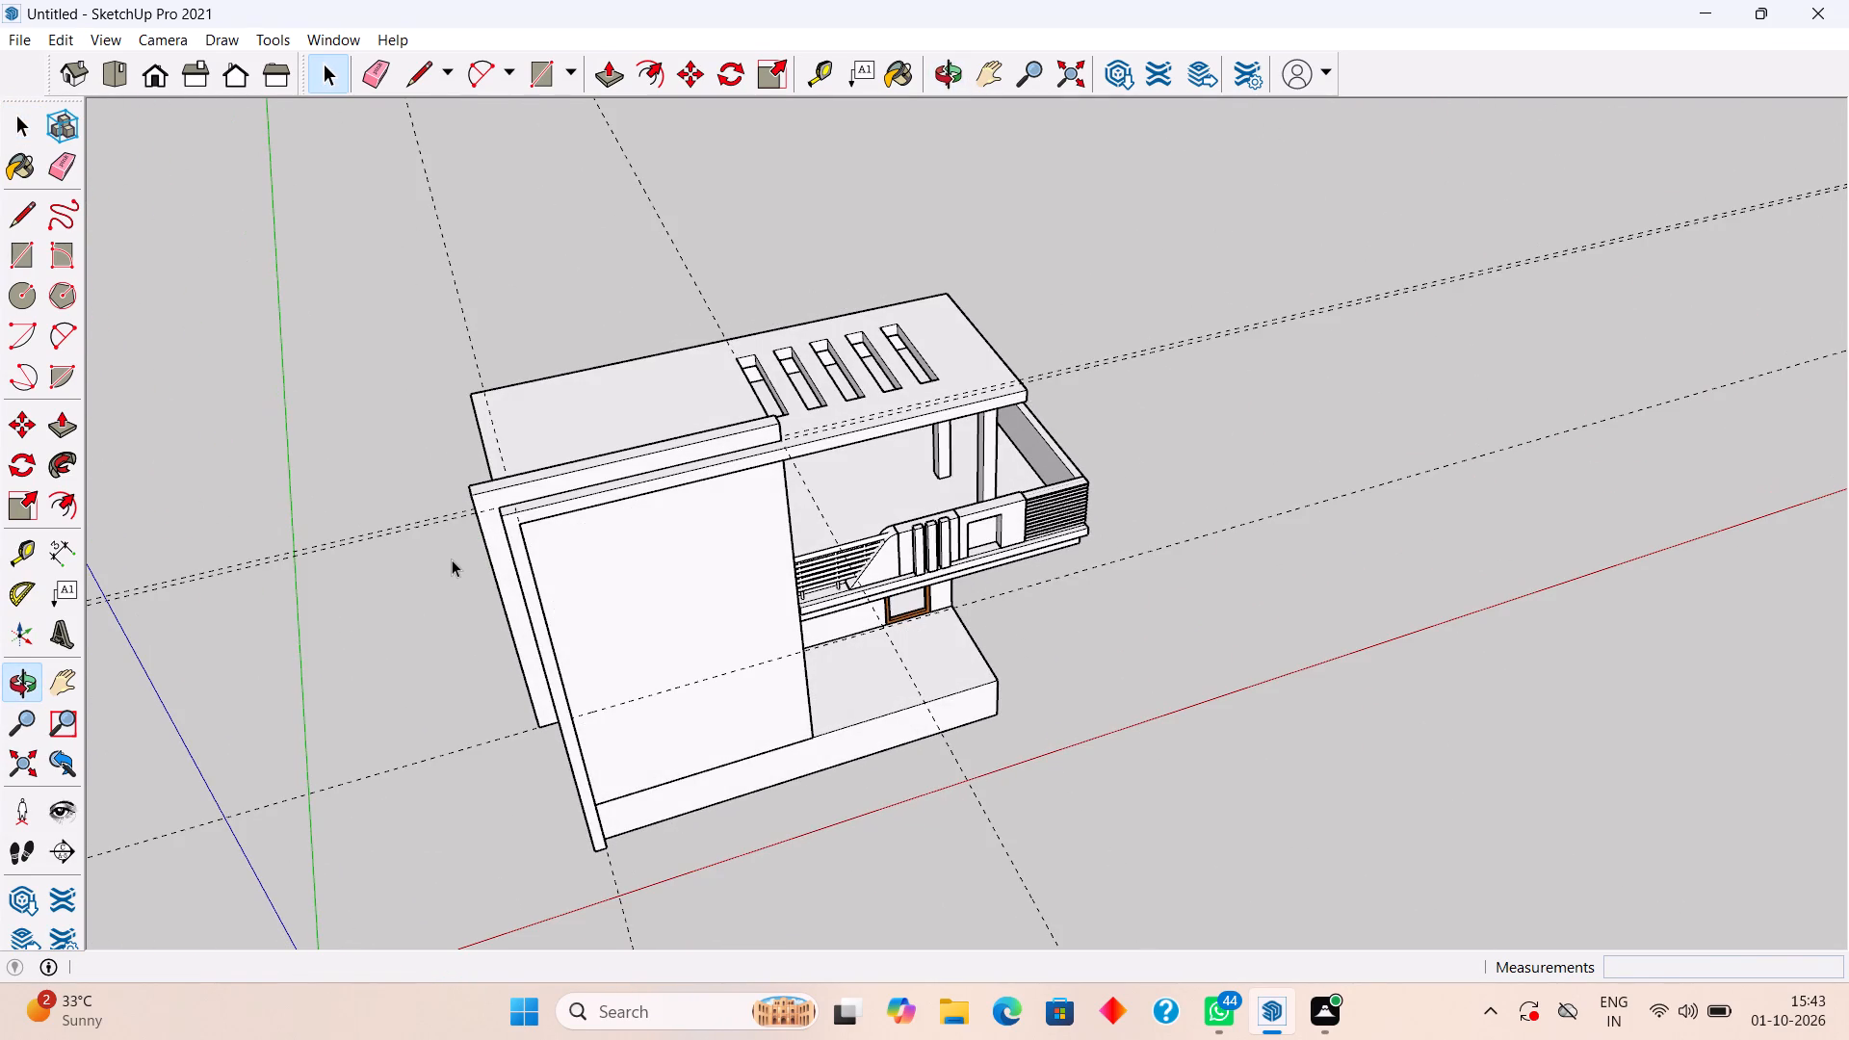
pyautogui.moveTo(522, 548); pyautogui.dragTo(681, 839, button='middle')
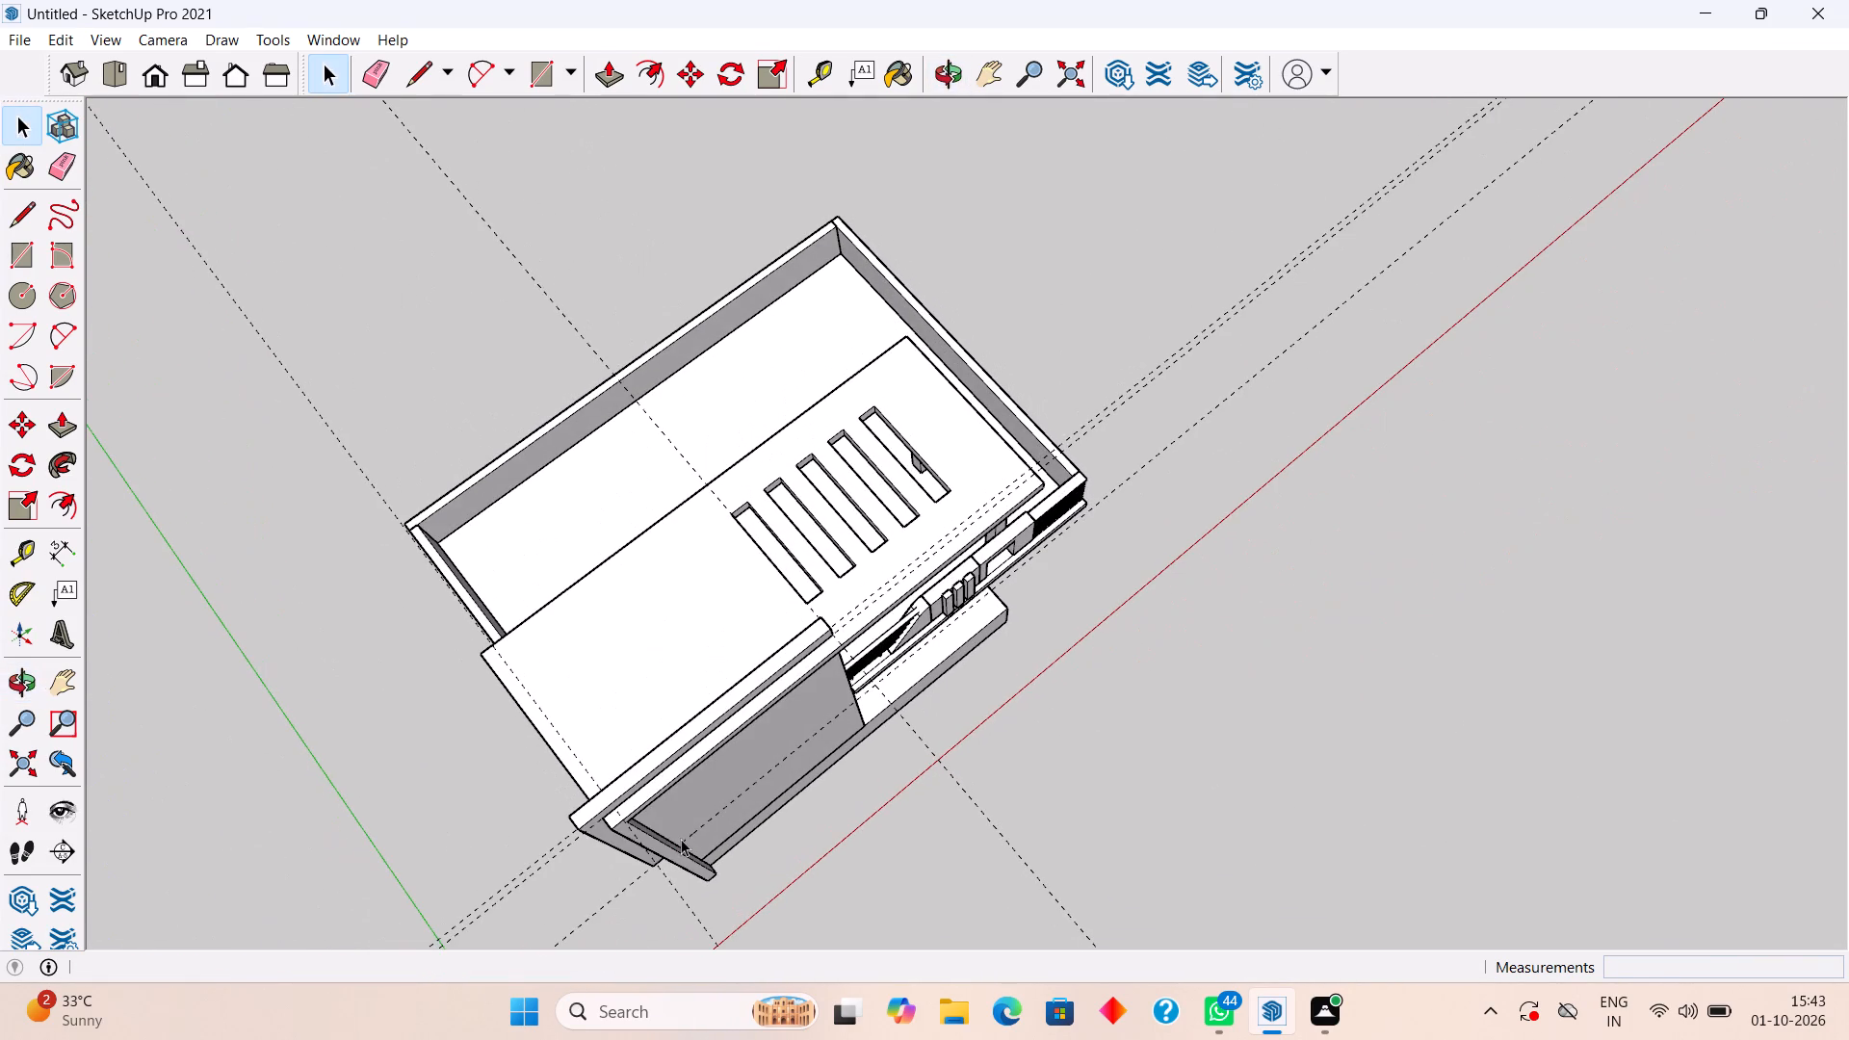
pyautogui.press('r')
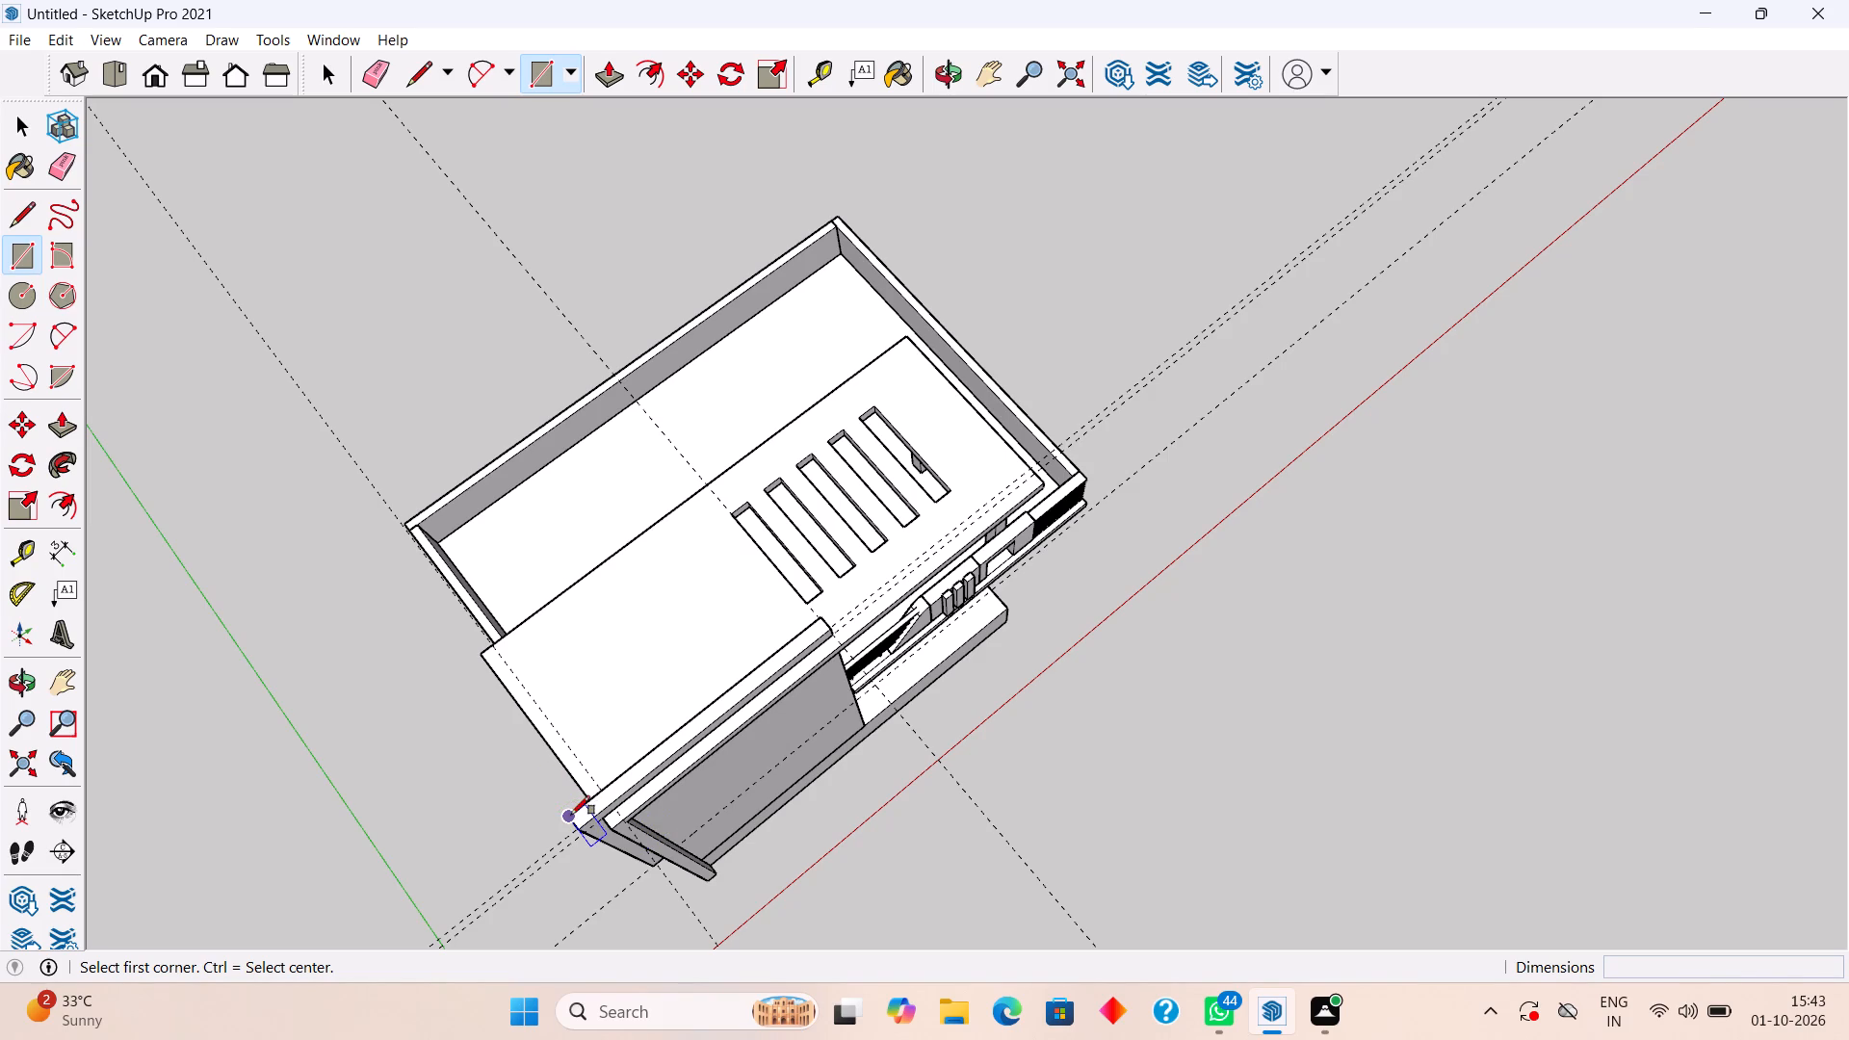
pyautogui.click(568, 818)
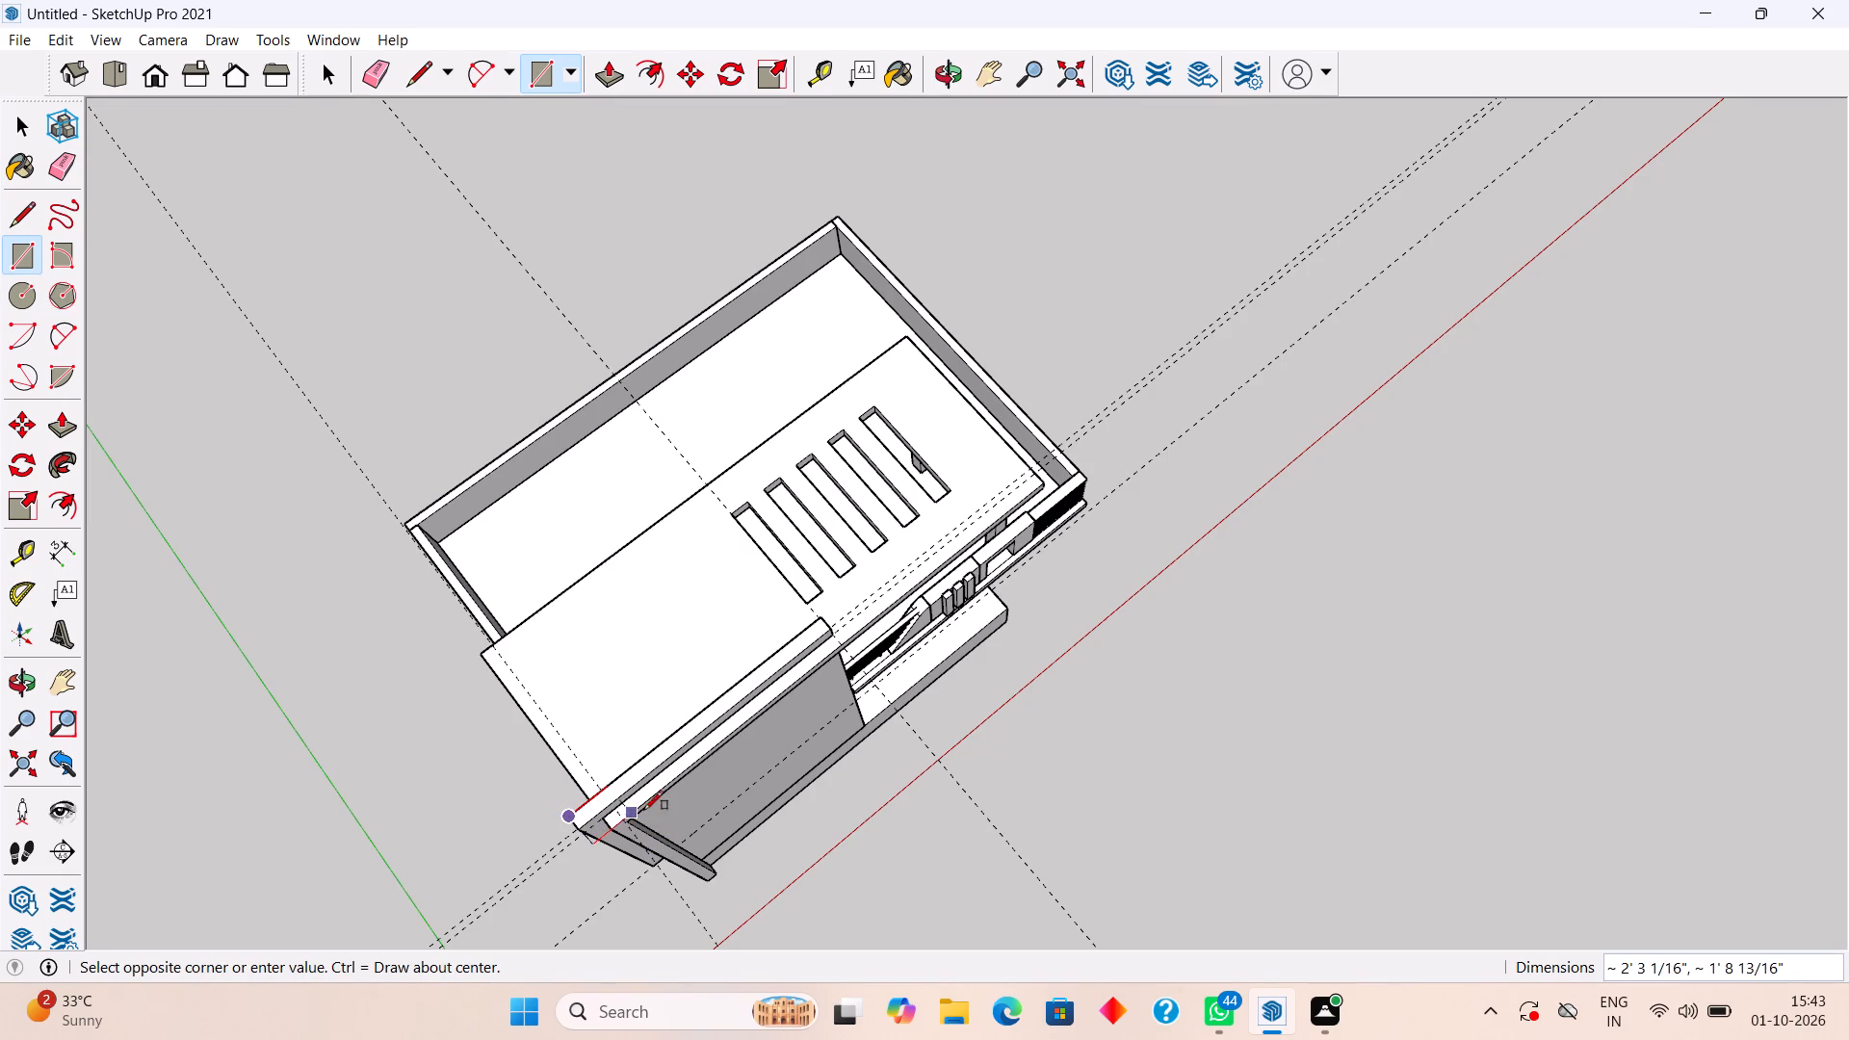
pyautogui.click(833, 635)
# Push/Pull the new rectangle on top of the raised strip up 6" to form a cap.
pyautogui.press('p')
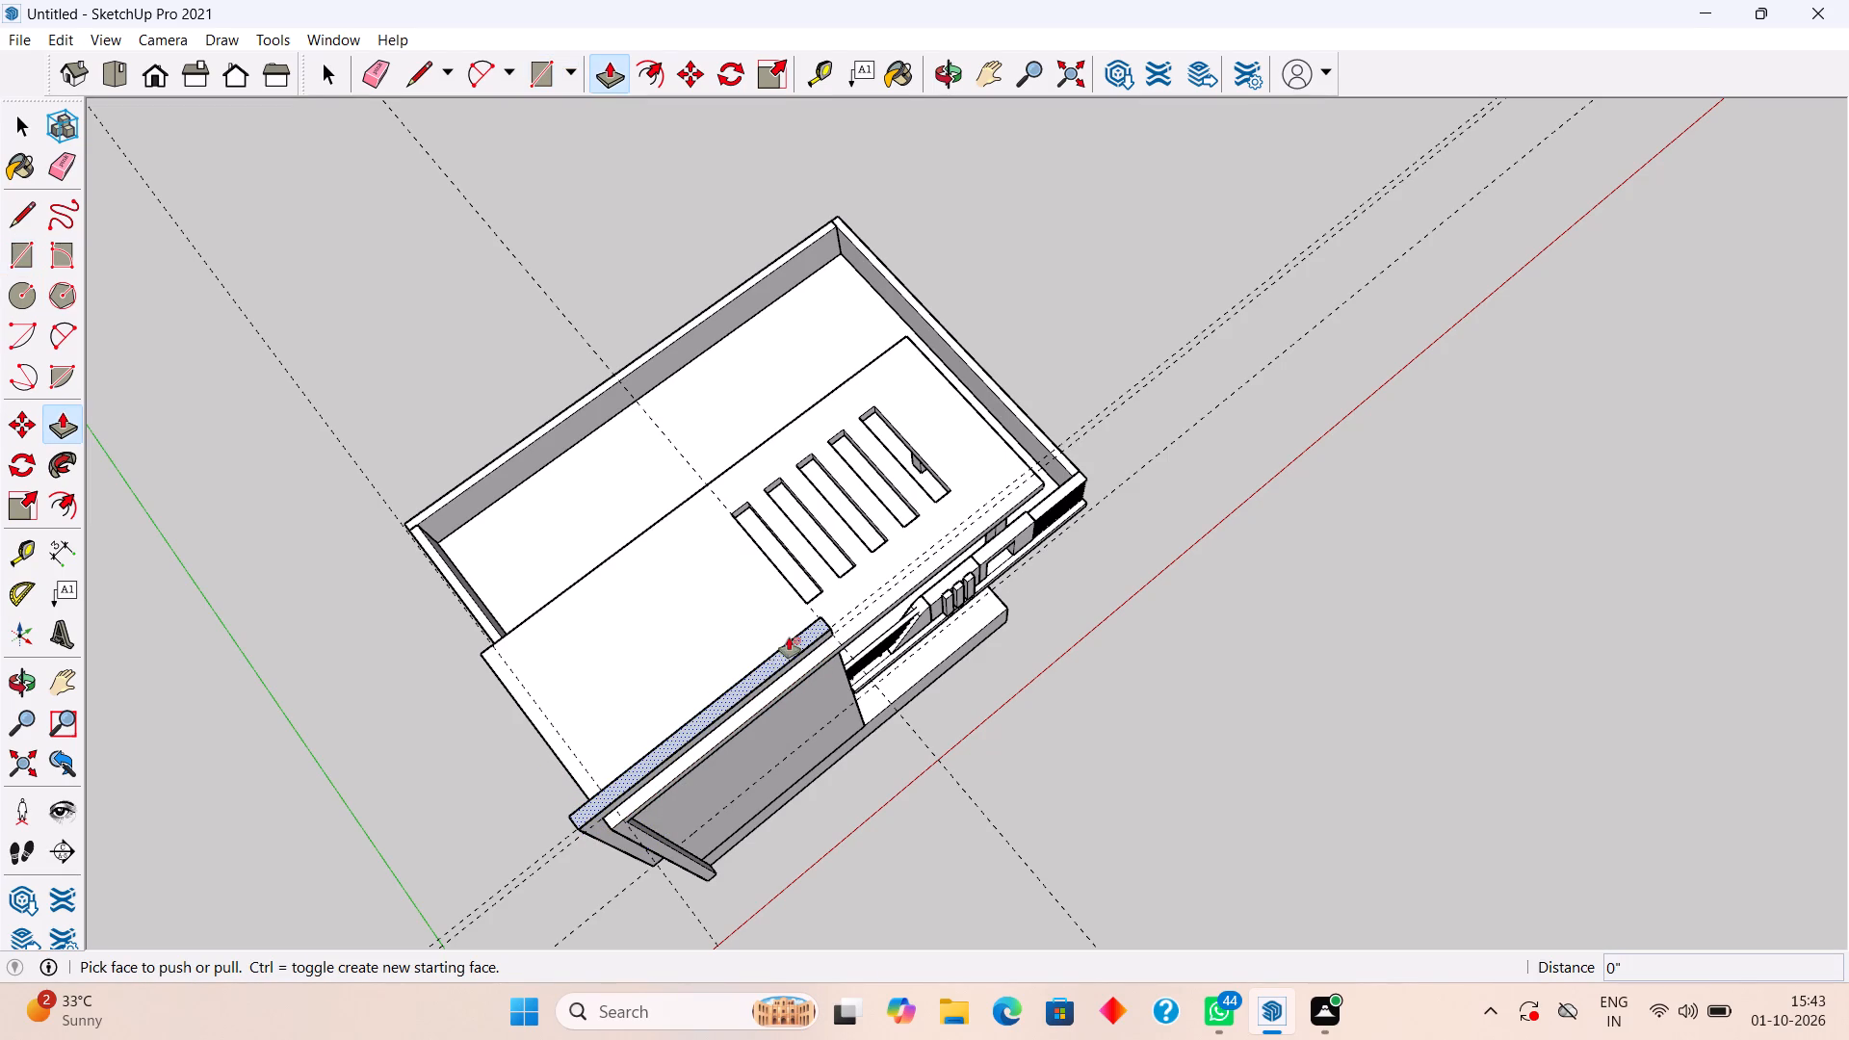
pyautogui.click(783, 657)
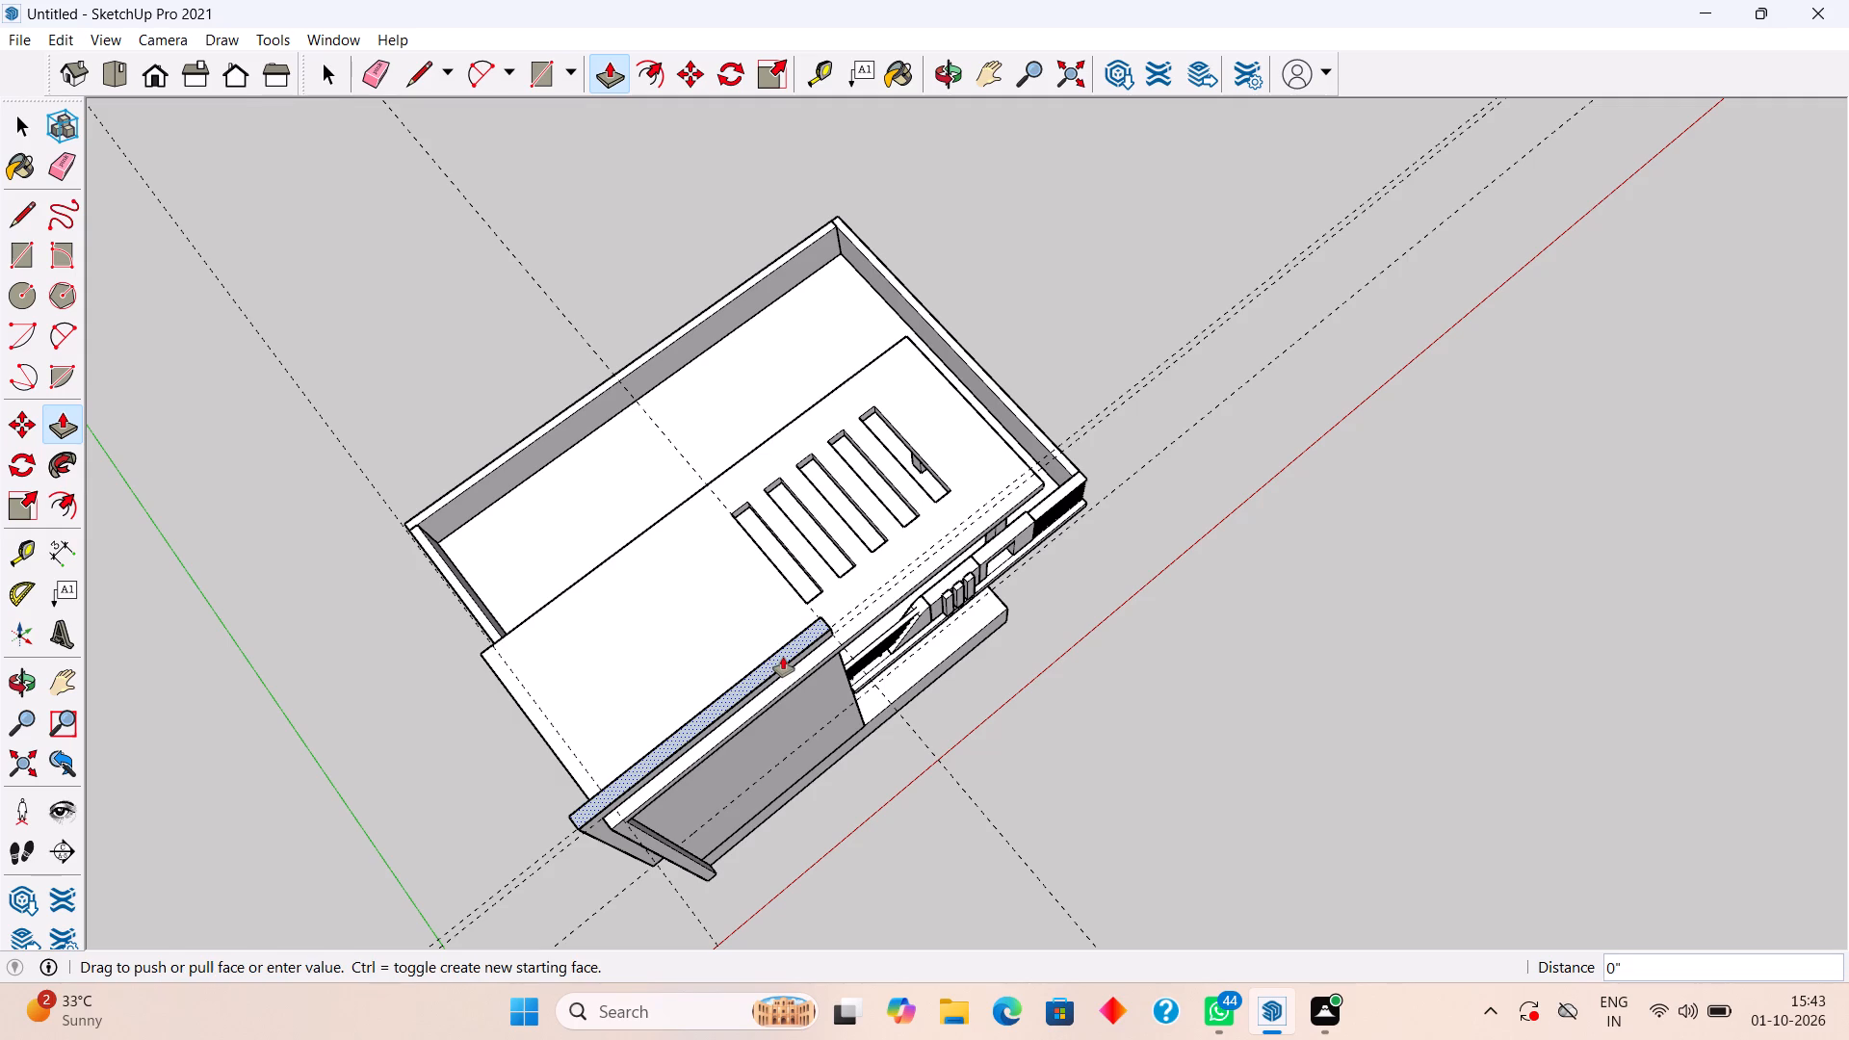
pyautogui.write('6"')
pyautogui.press('Return')
pyautogui.press('space')
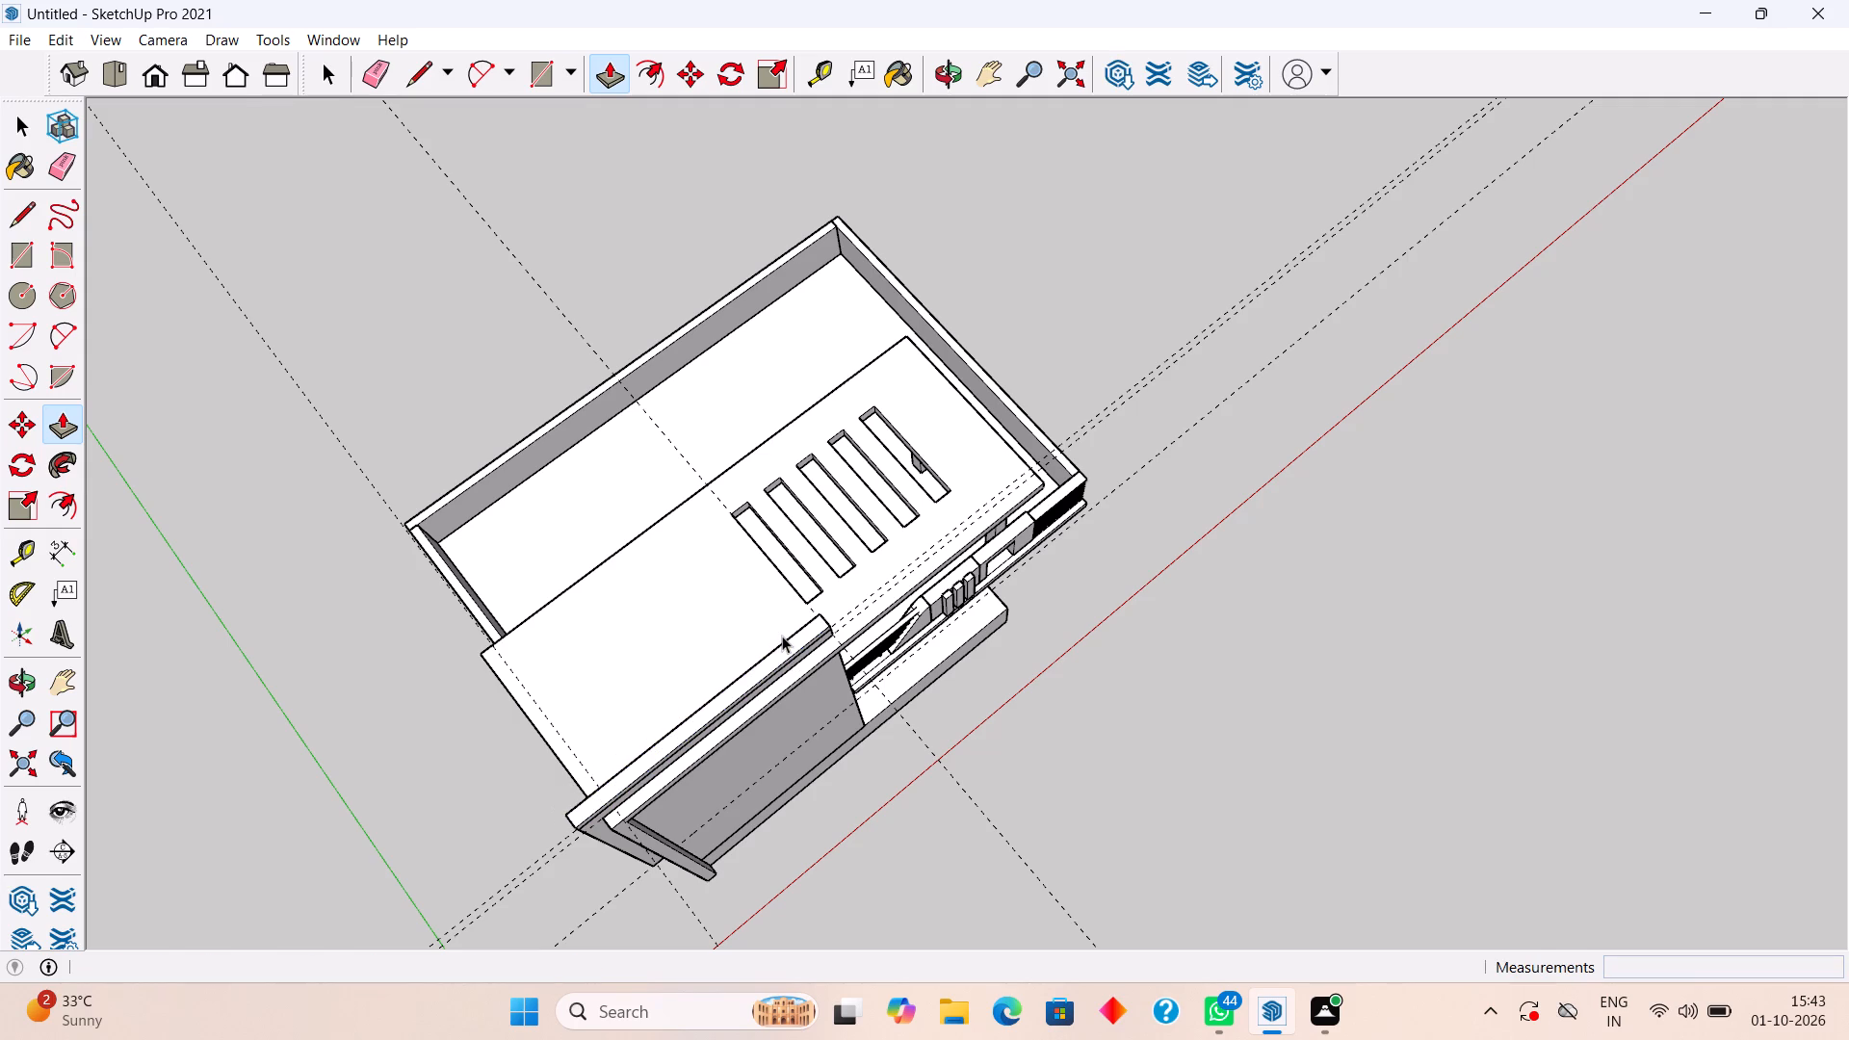
# Push/Pull the top face of the cap 2" downward to make it thinner.
pyautogui.moveTo(743, 676); pyautogui.dragTo(650, 425, button='middle')
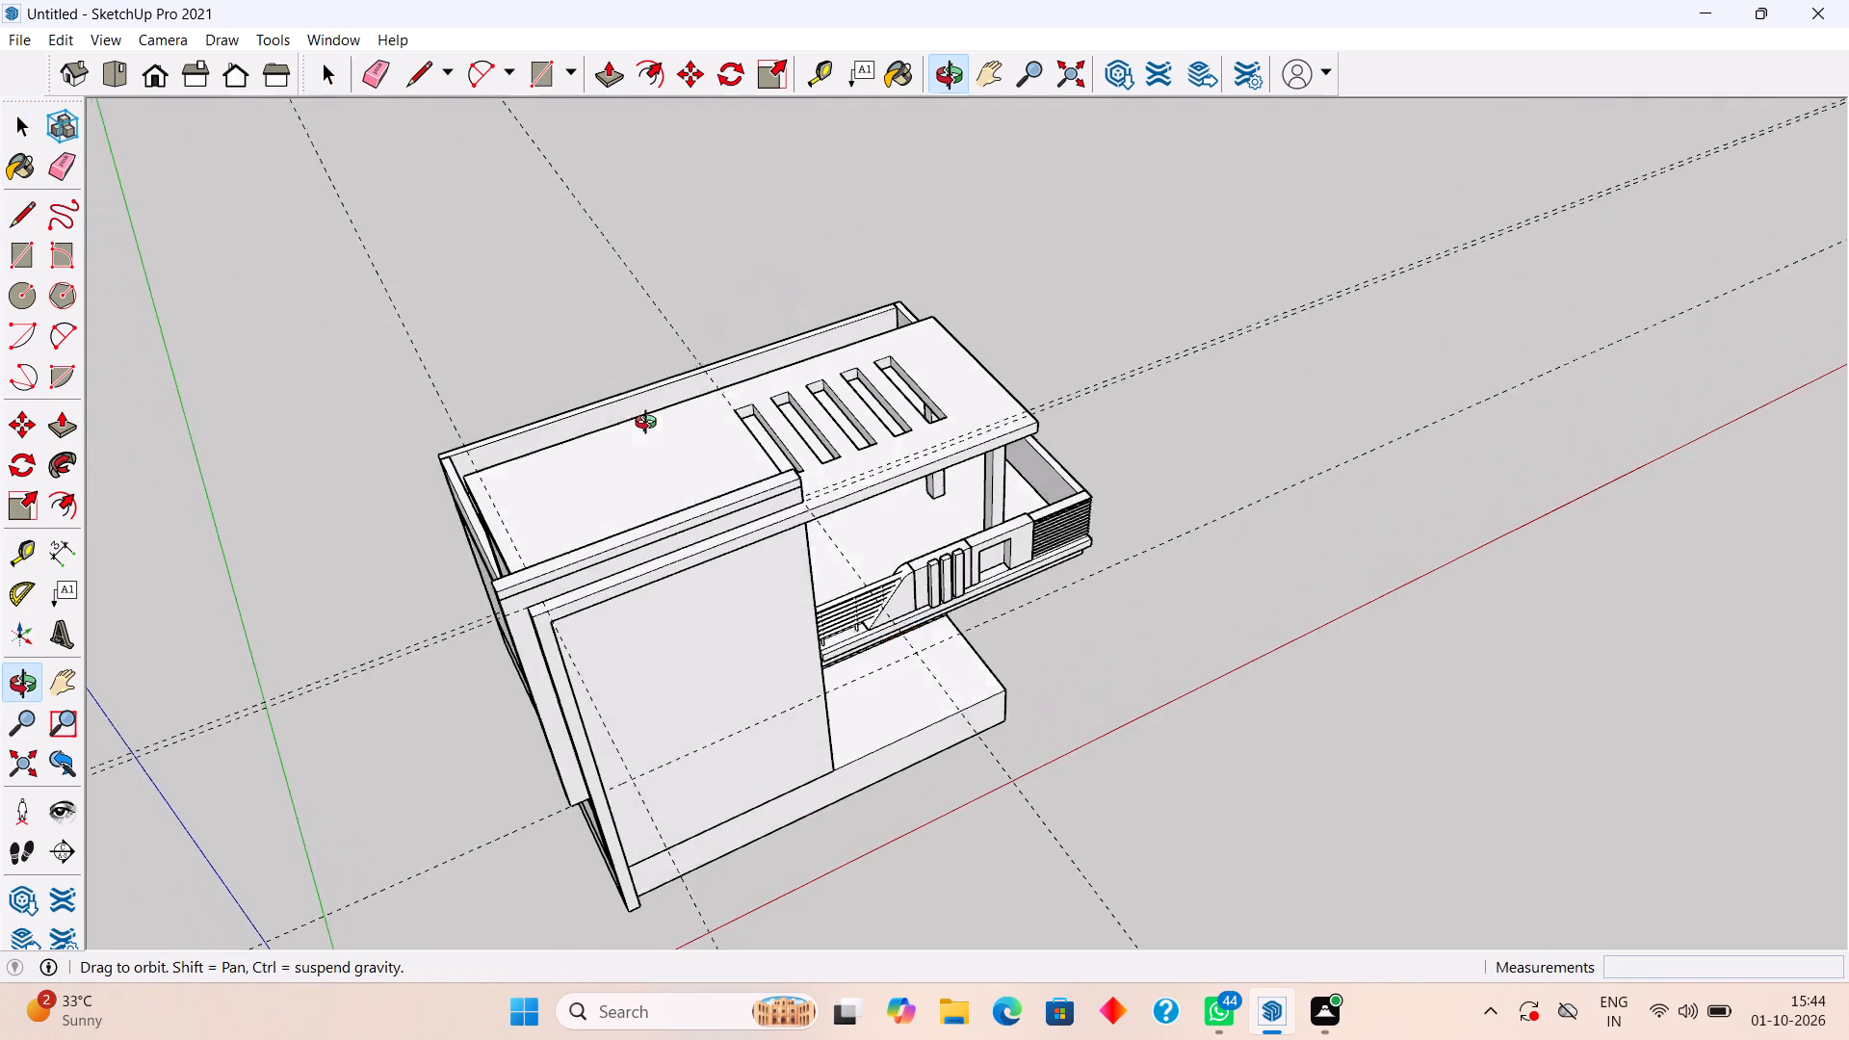
pyautogui.moveTo(650, 425); pyautogui.dragTo(649, 424, button='middle')
pyautogui.moveTo(599, 549); pyautogui.dragTo(586, 420, button='middle')
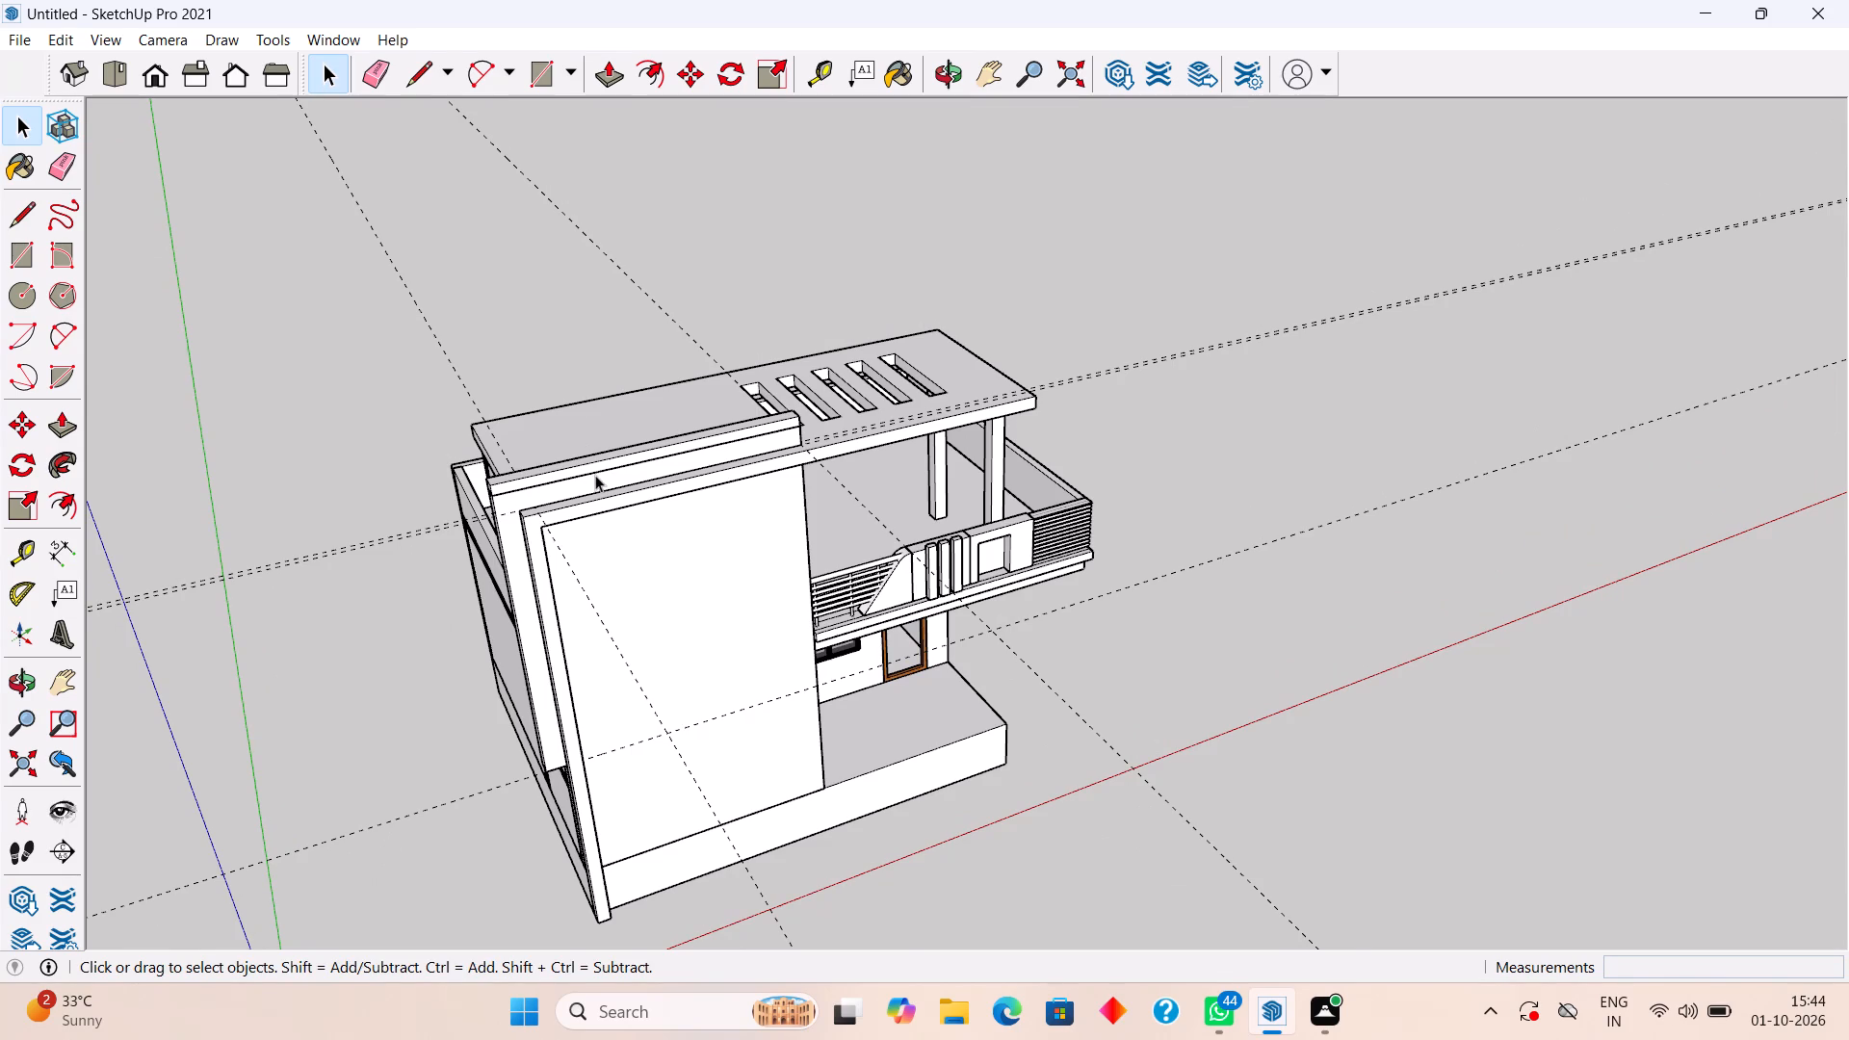
pyautogui.scroll(5, 595, 475)
pyautogui.moveTo(600, 475); pyautogui.dragTo(590, 406, button='middle')
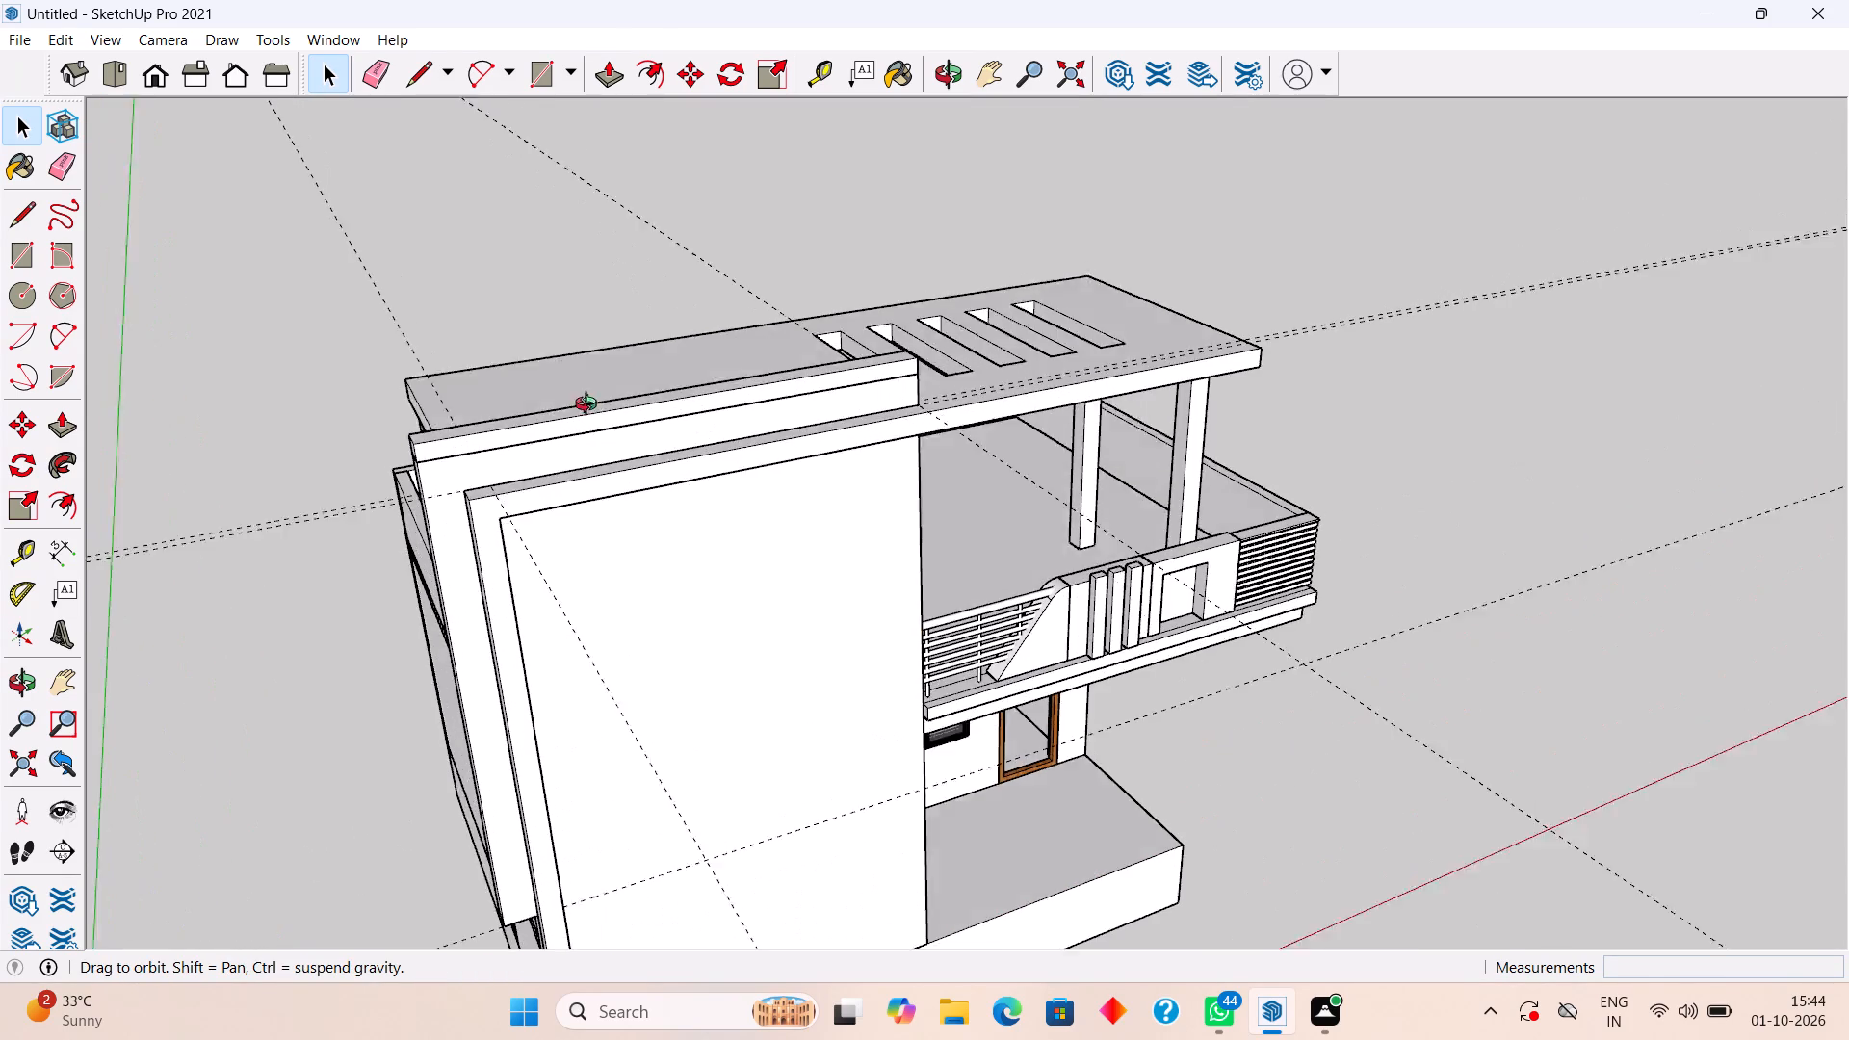
pyautogui.moveTo(590, 406); pyautogui.dragTo(537, 320, button='middle')
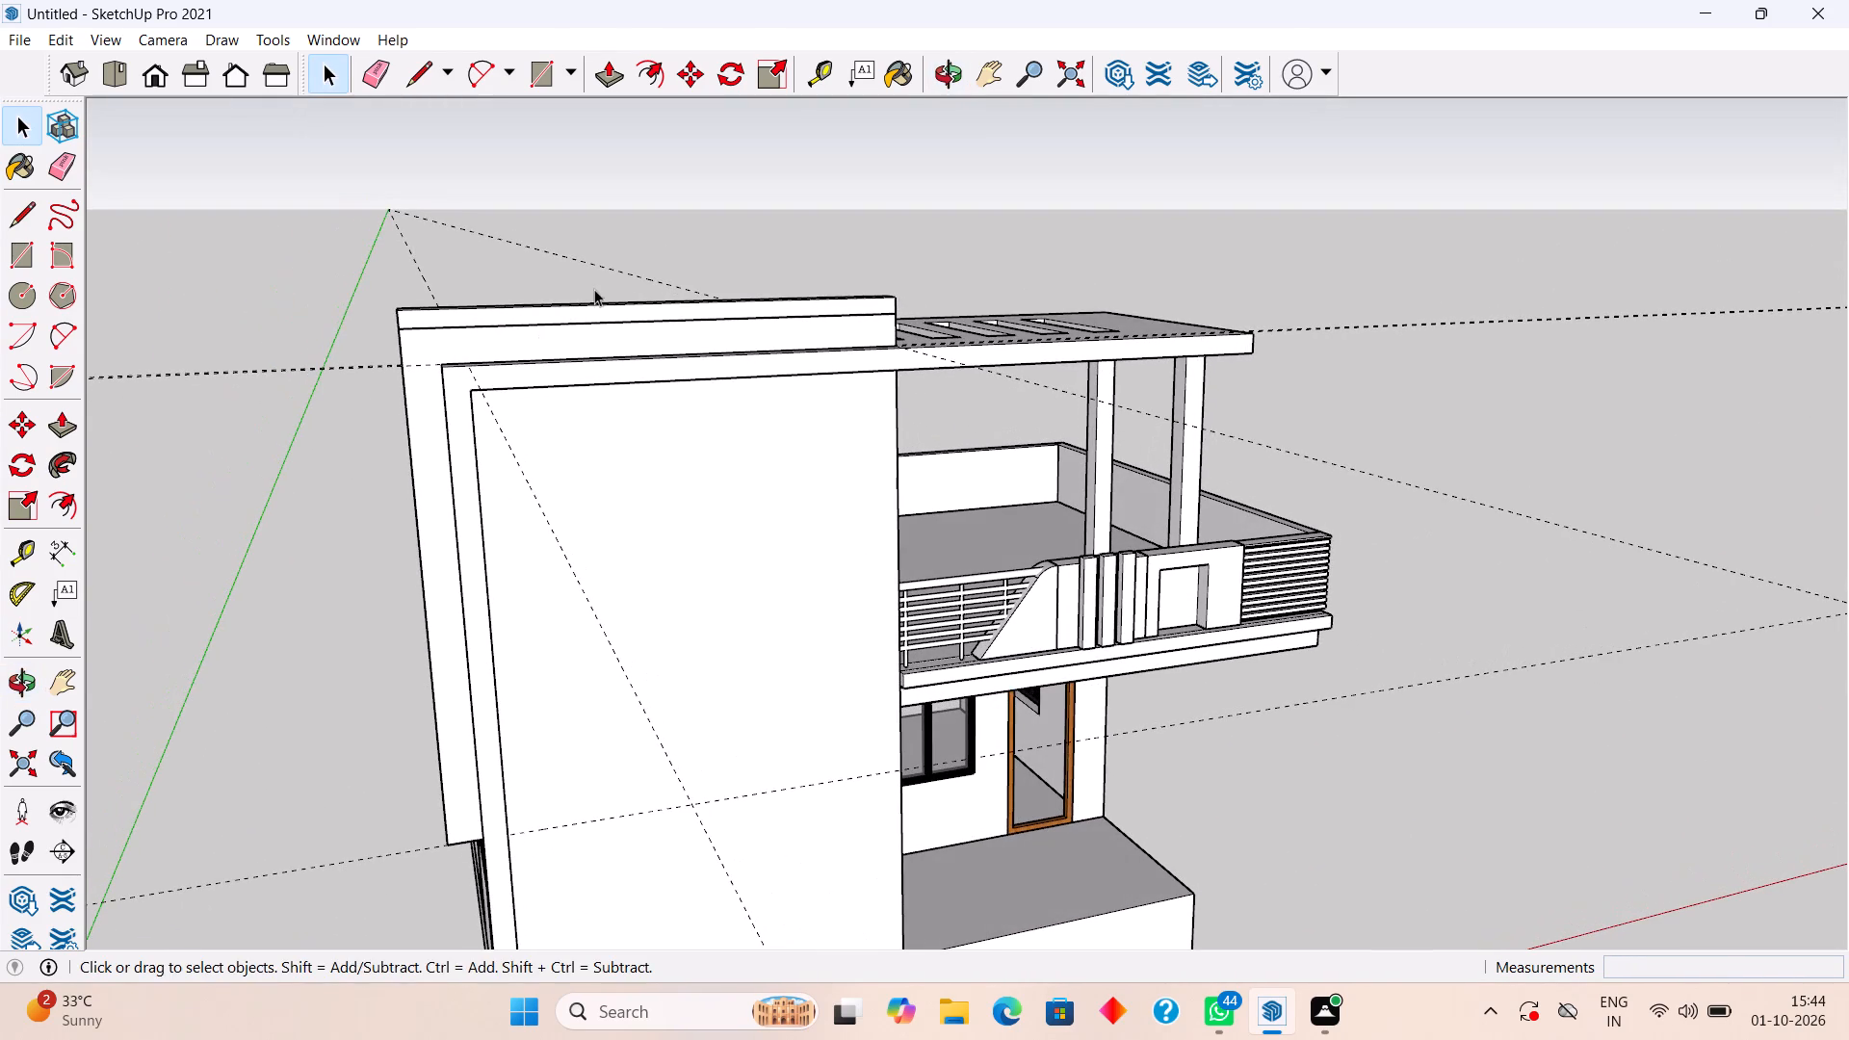
pyautogui.moveTo(594, 289); pyautogui.dragTo(606, 520, button='middle')
pyautogui.moveTo(624, 501); pyautogui.dragTo(628, 519)
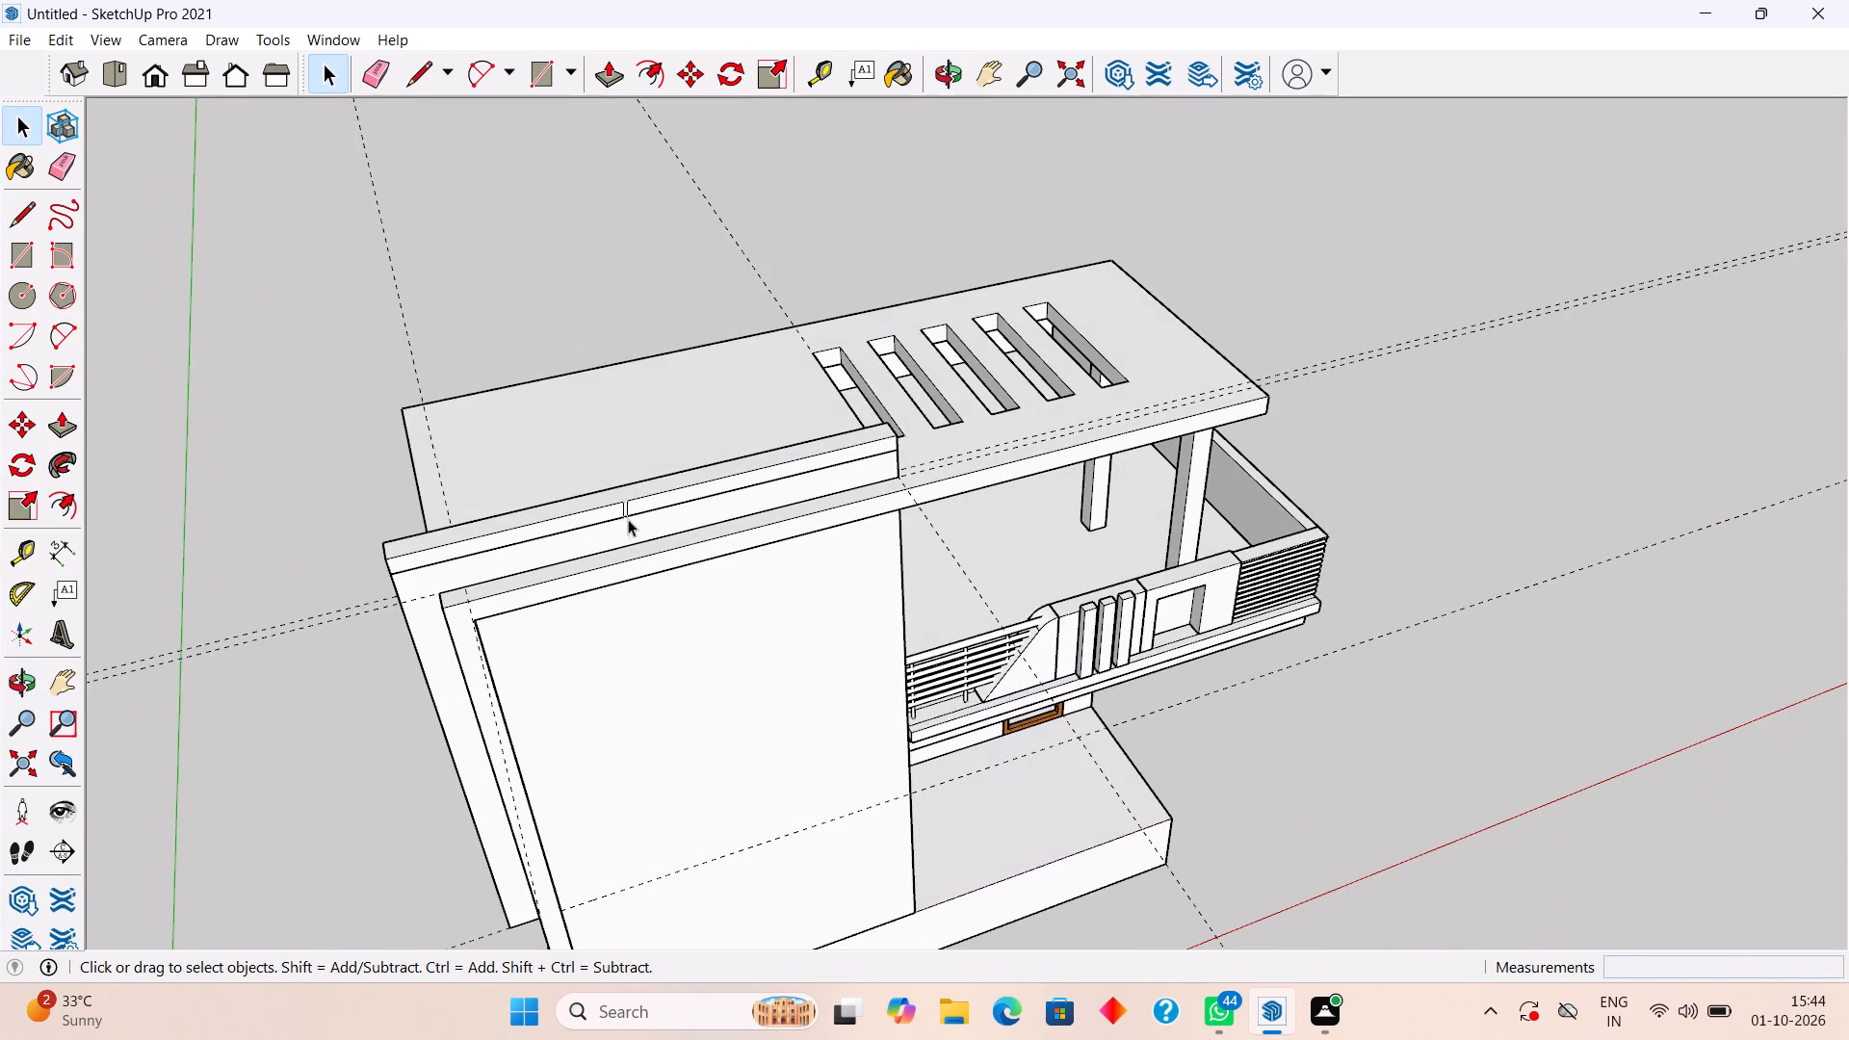
pyautogui.moveTo(628, 519); pyautogui.dragTo(630, 522)
pyautogui.moveTo(623, 474); pyautogui.dragTo(633, 538, button='middle')
pyautogui.scroll(3, 633, 542)
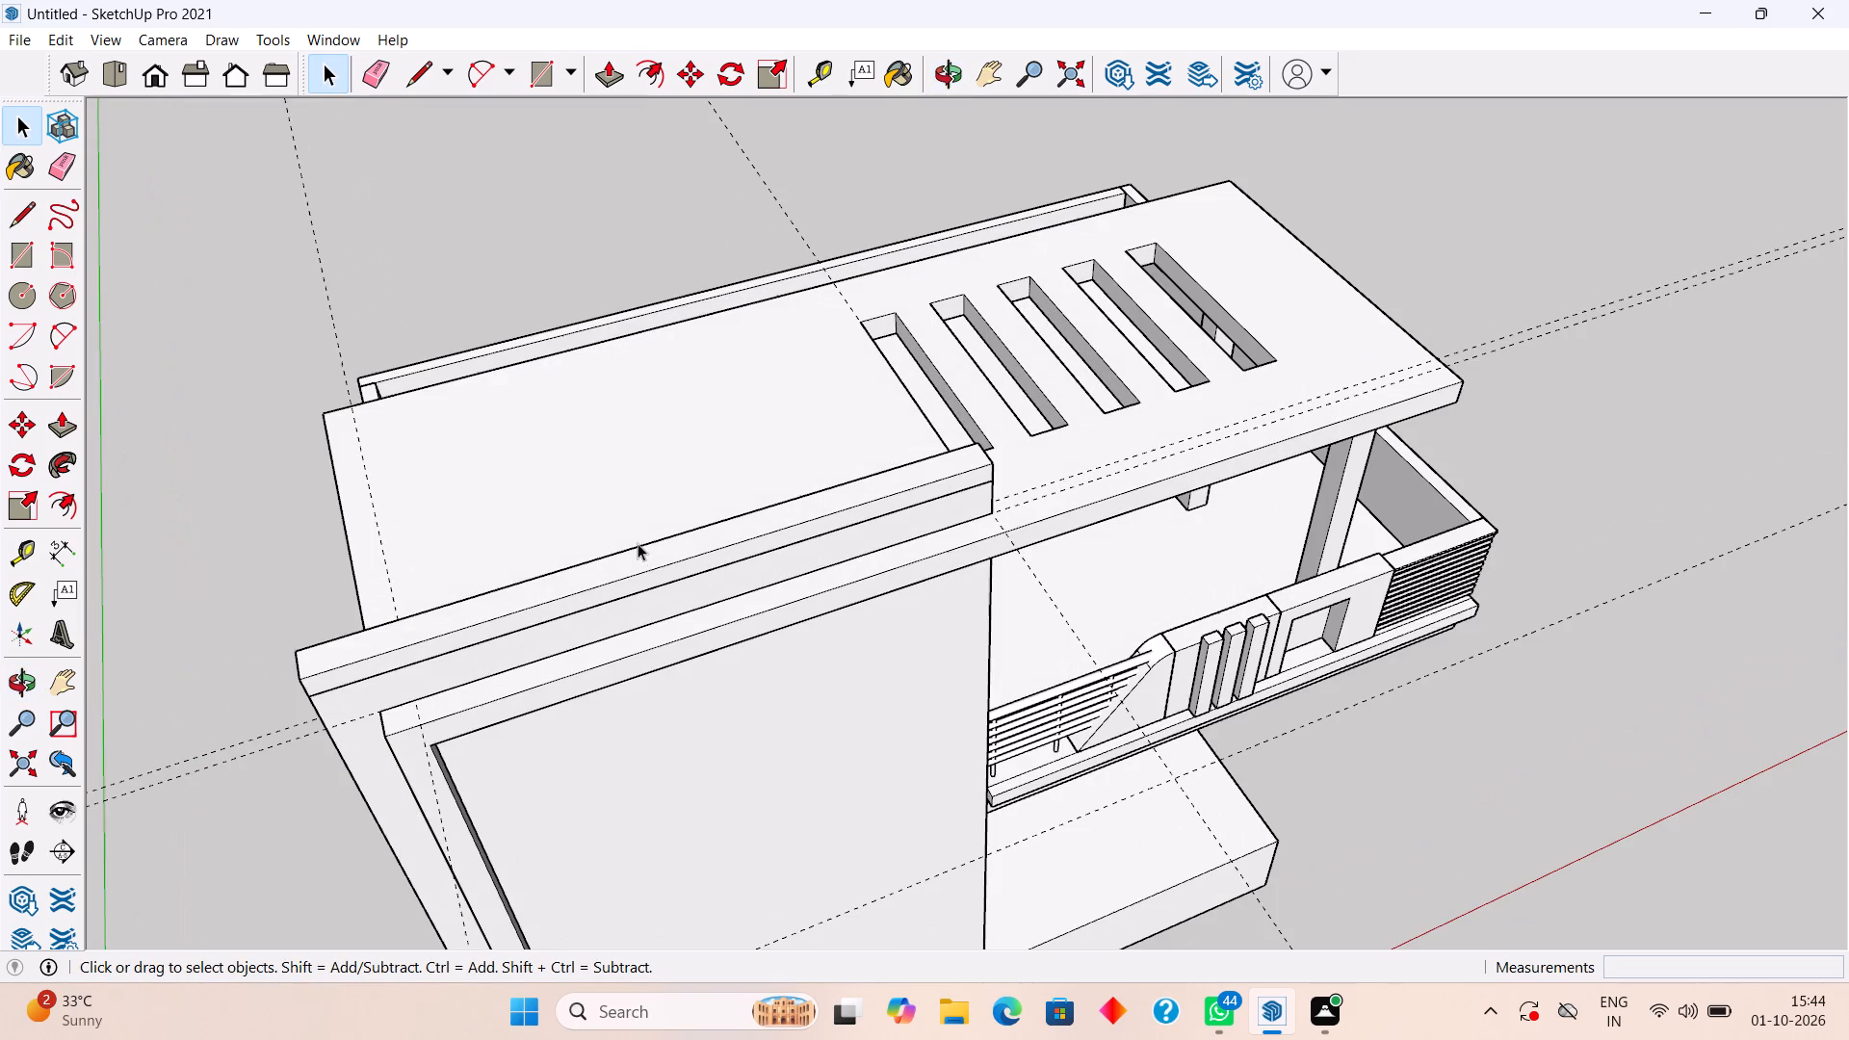
pyautogui.click(650, 549)
pyautogui.press('p')
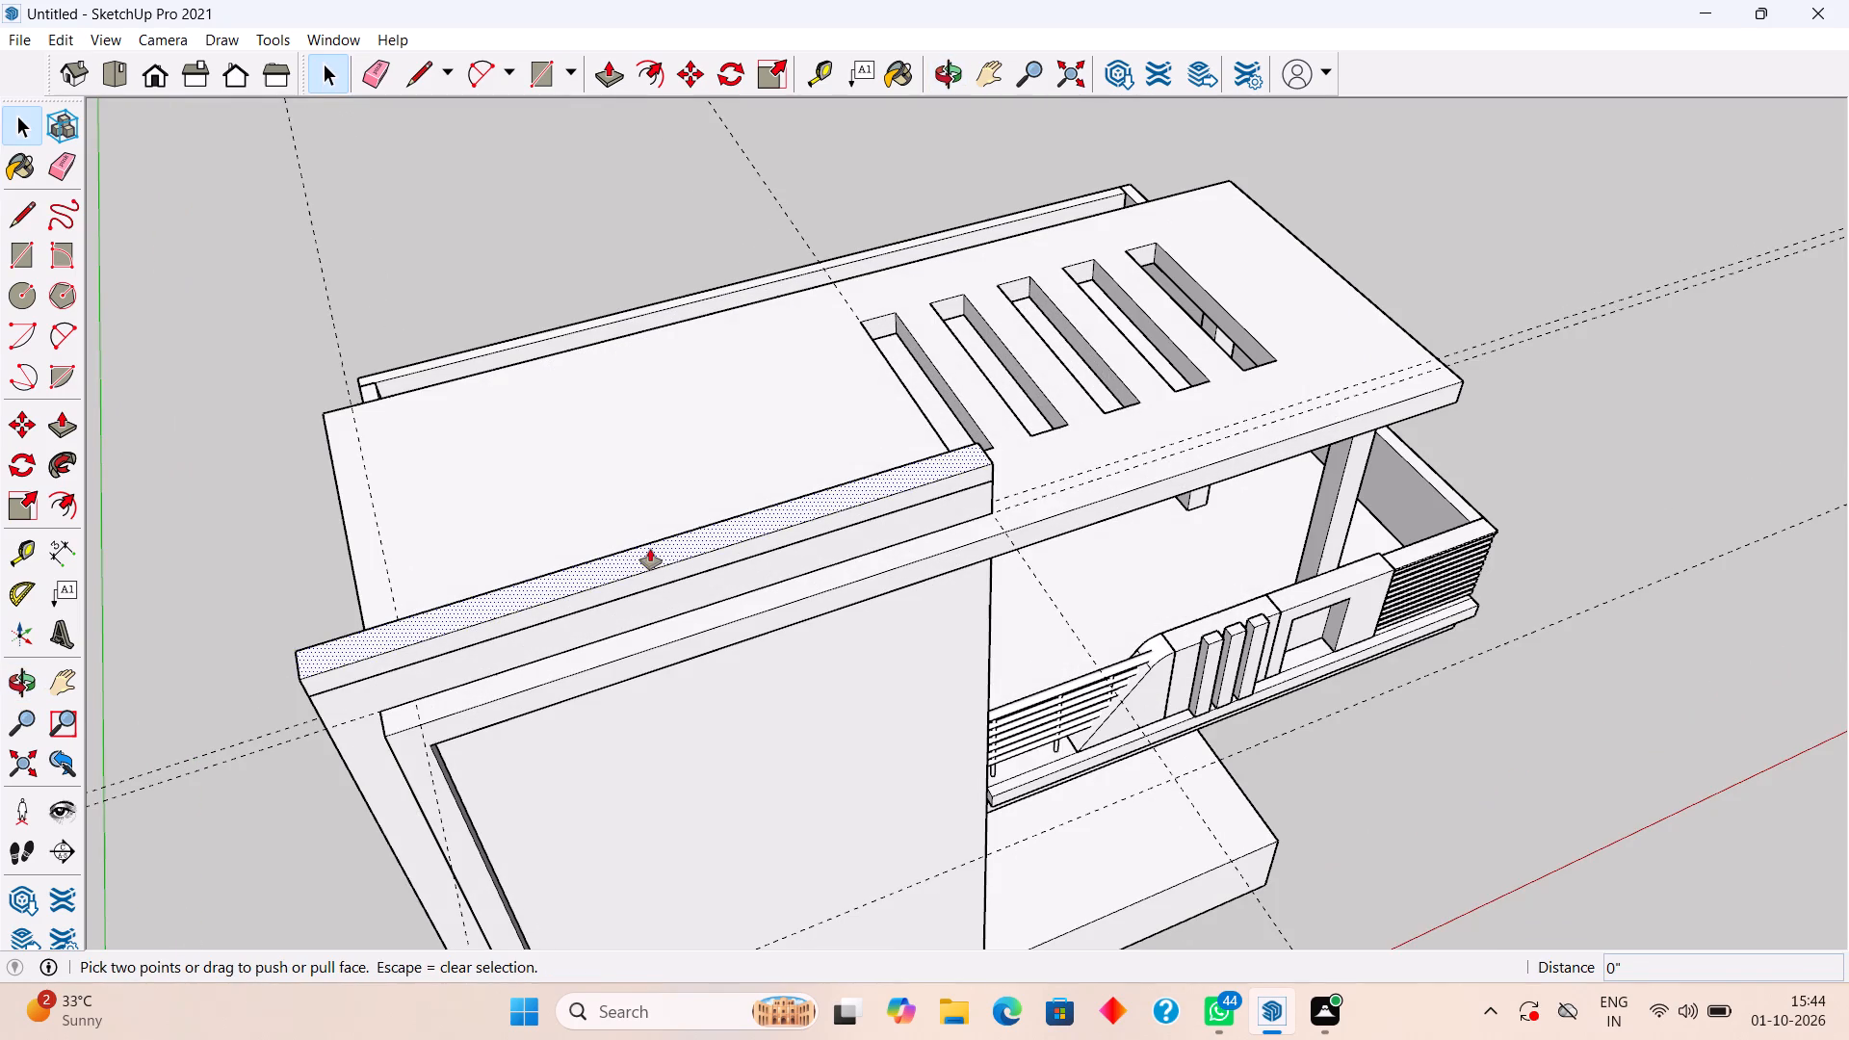
pyautogui.click(650, 549)
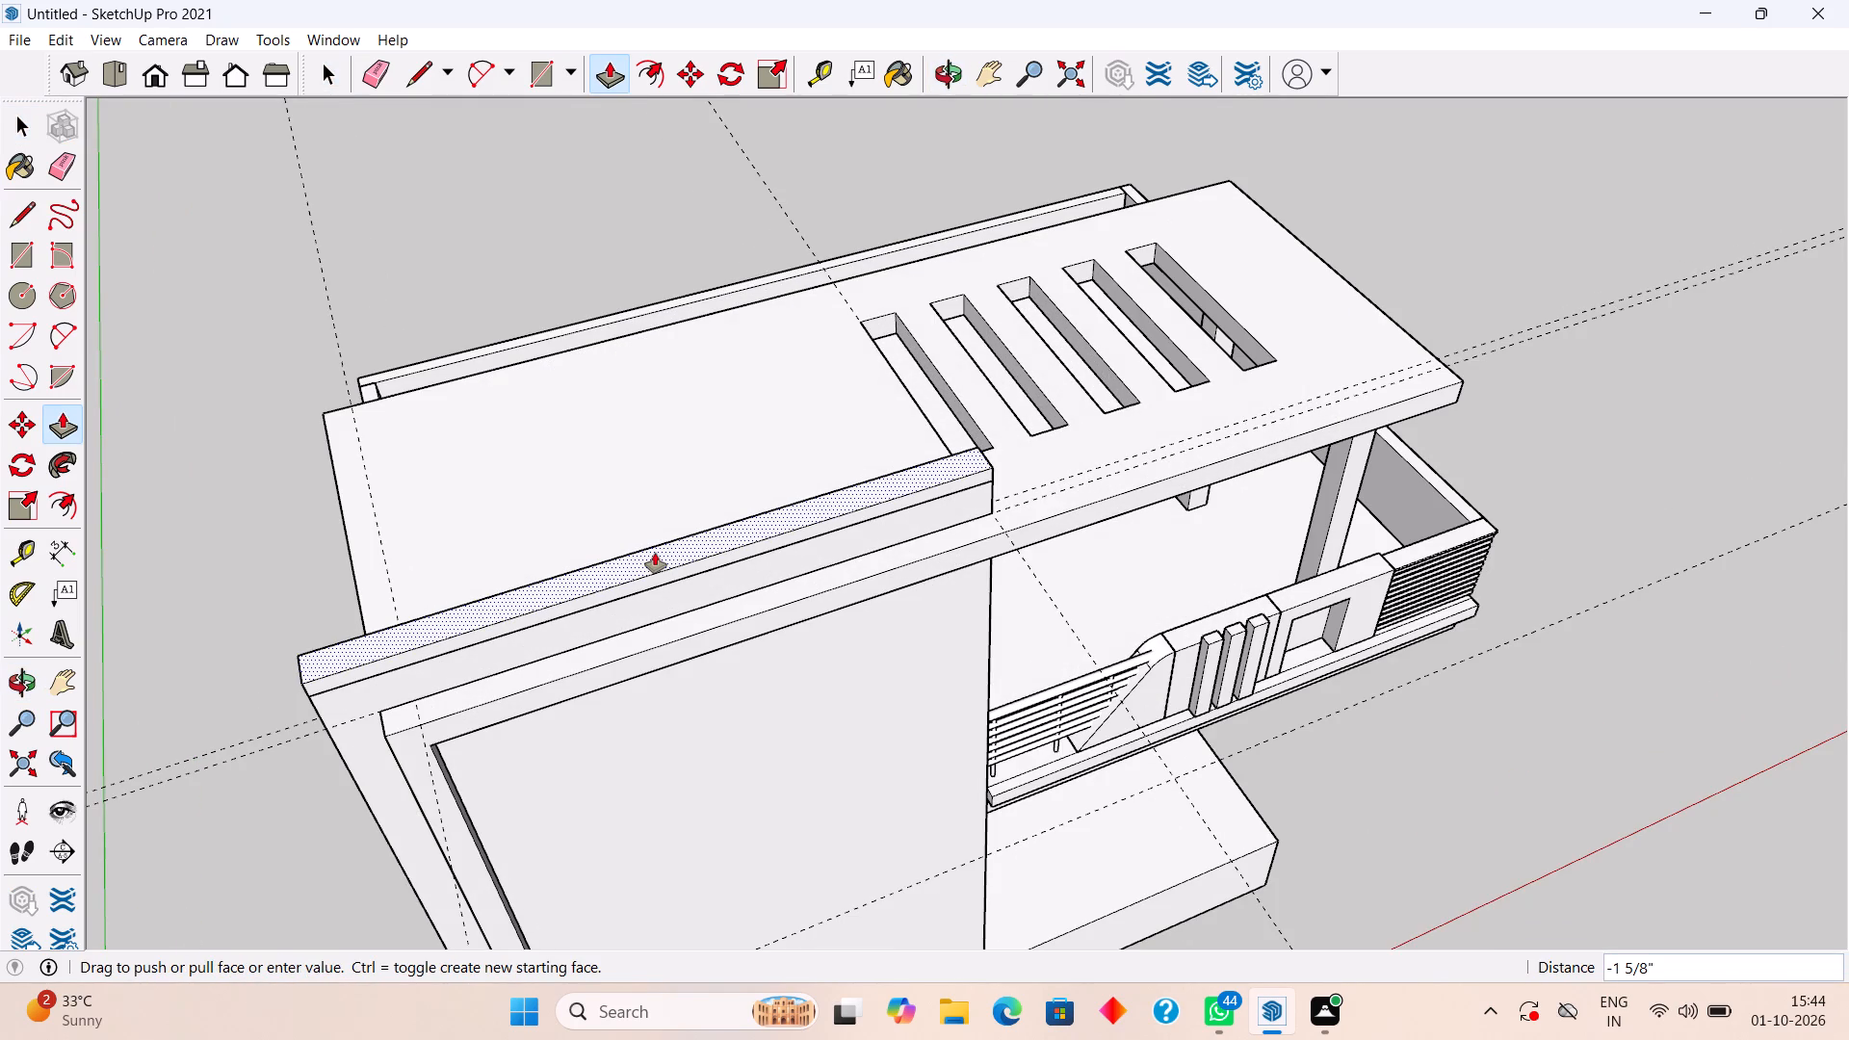
pyautogui.write('2"')
pyautogui.press('Return')
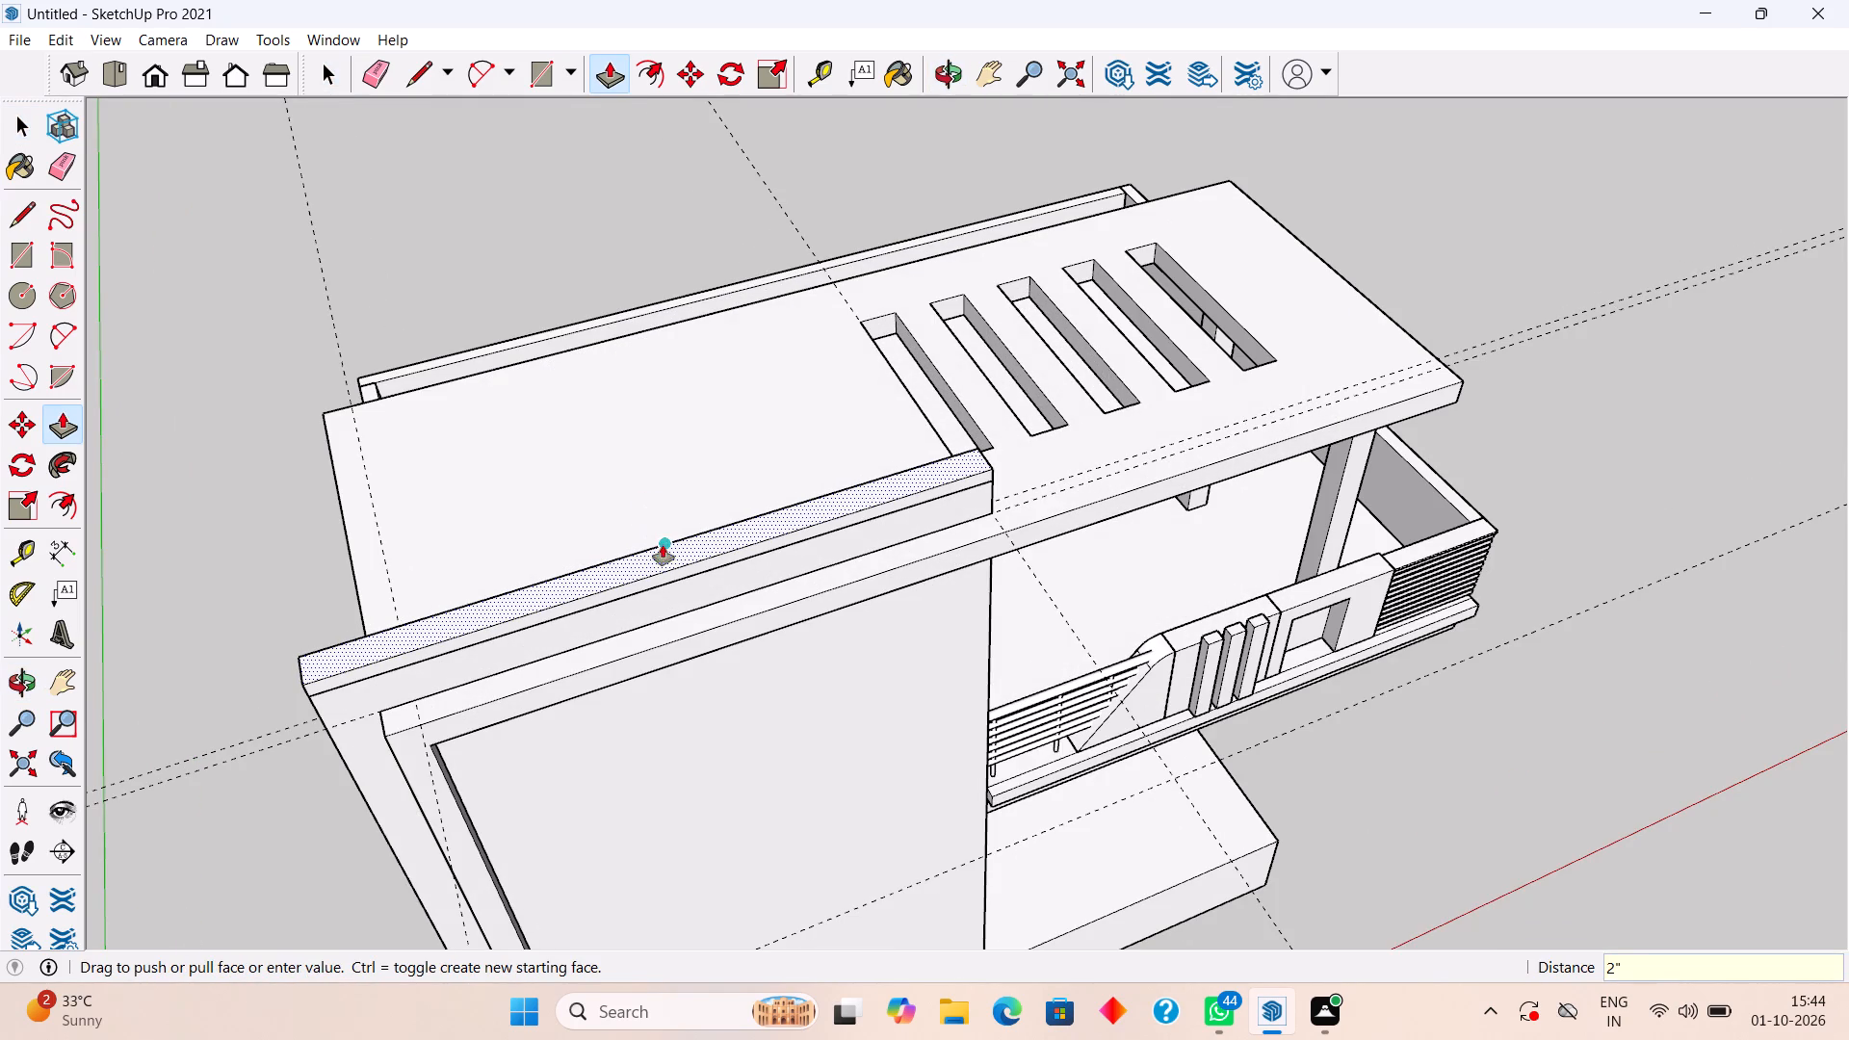
# Push/Pull the long front face of the cap 2" outward so it projects past the raised strip.
pyautogui.scroll(5, 692, 589)
pyautogui.moveTo(703, 567); pyautogui.dragTo(702, 514, button='middle')
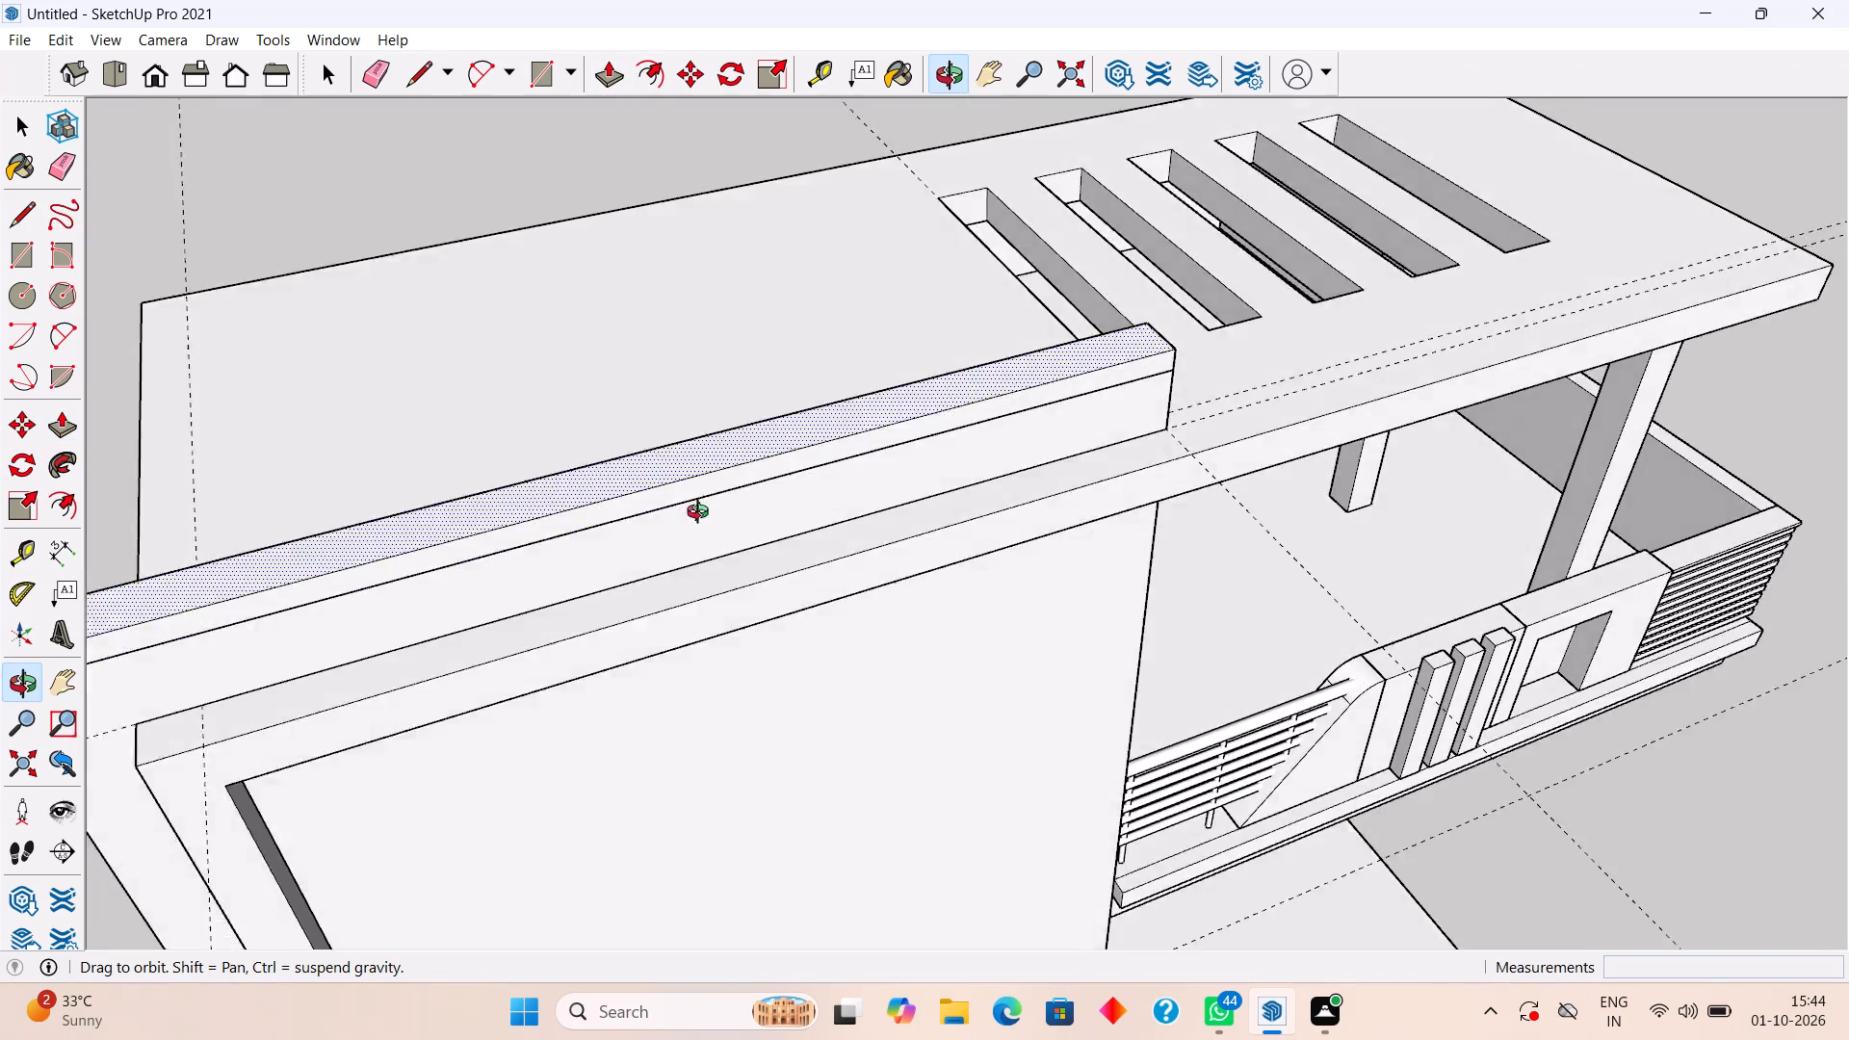
pyautogui.moveTo(702, 514); pyautogui.dragTo(698, 426, button='middle')
pyautogui.click(680, 337)
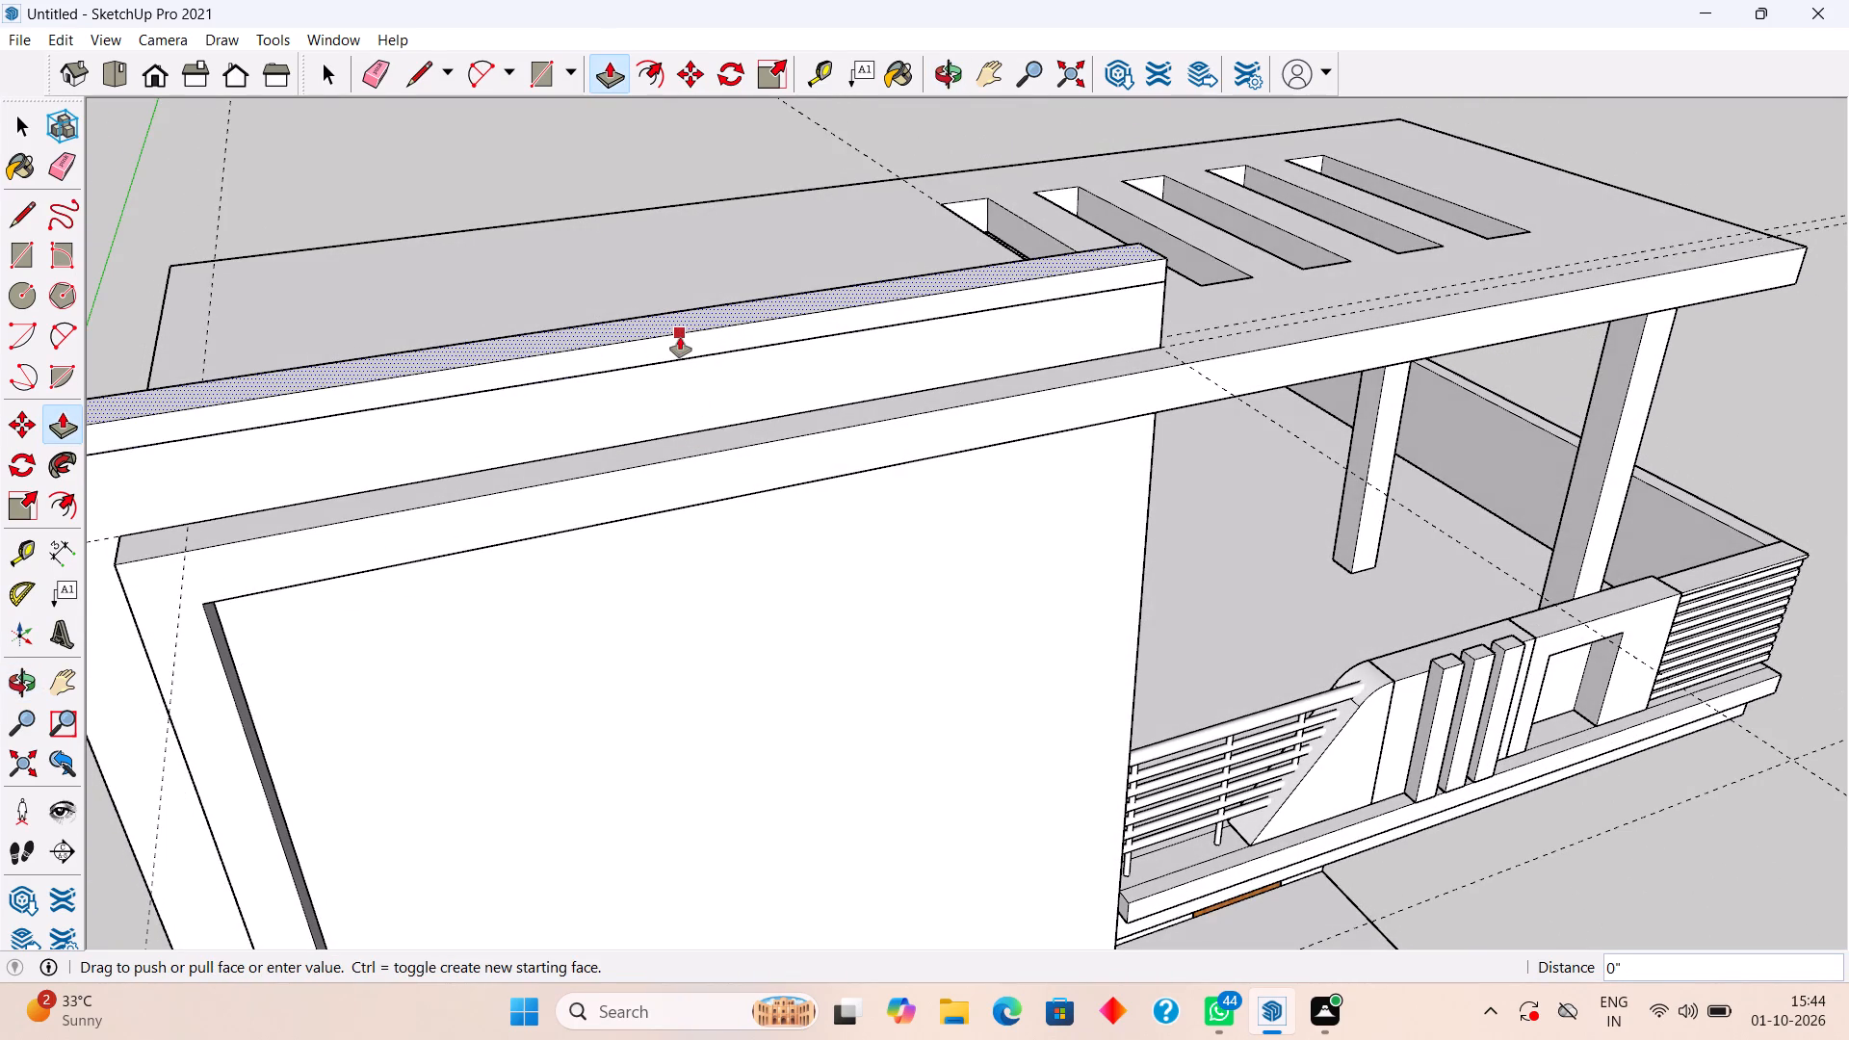
pyautogui.press('space')
pyautogui.click(690, 342)
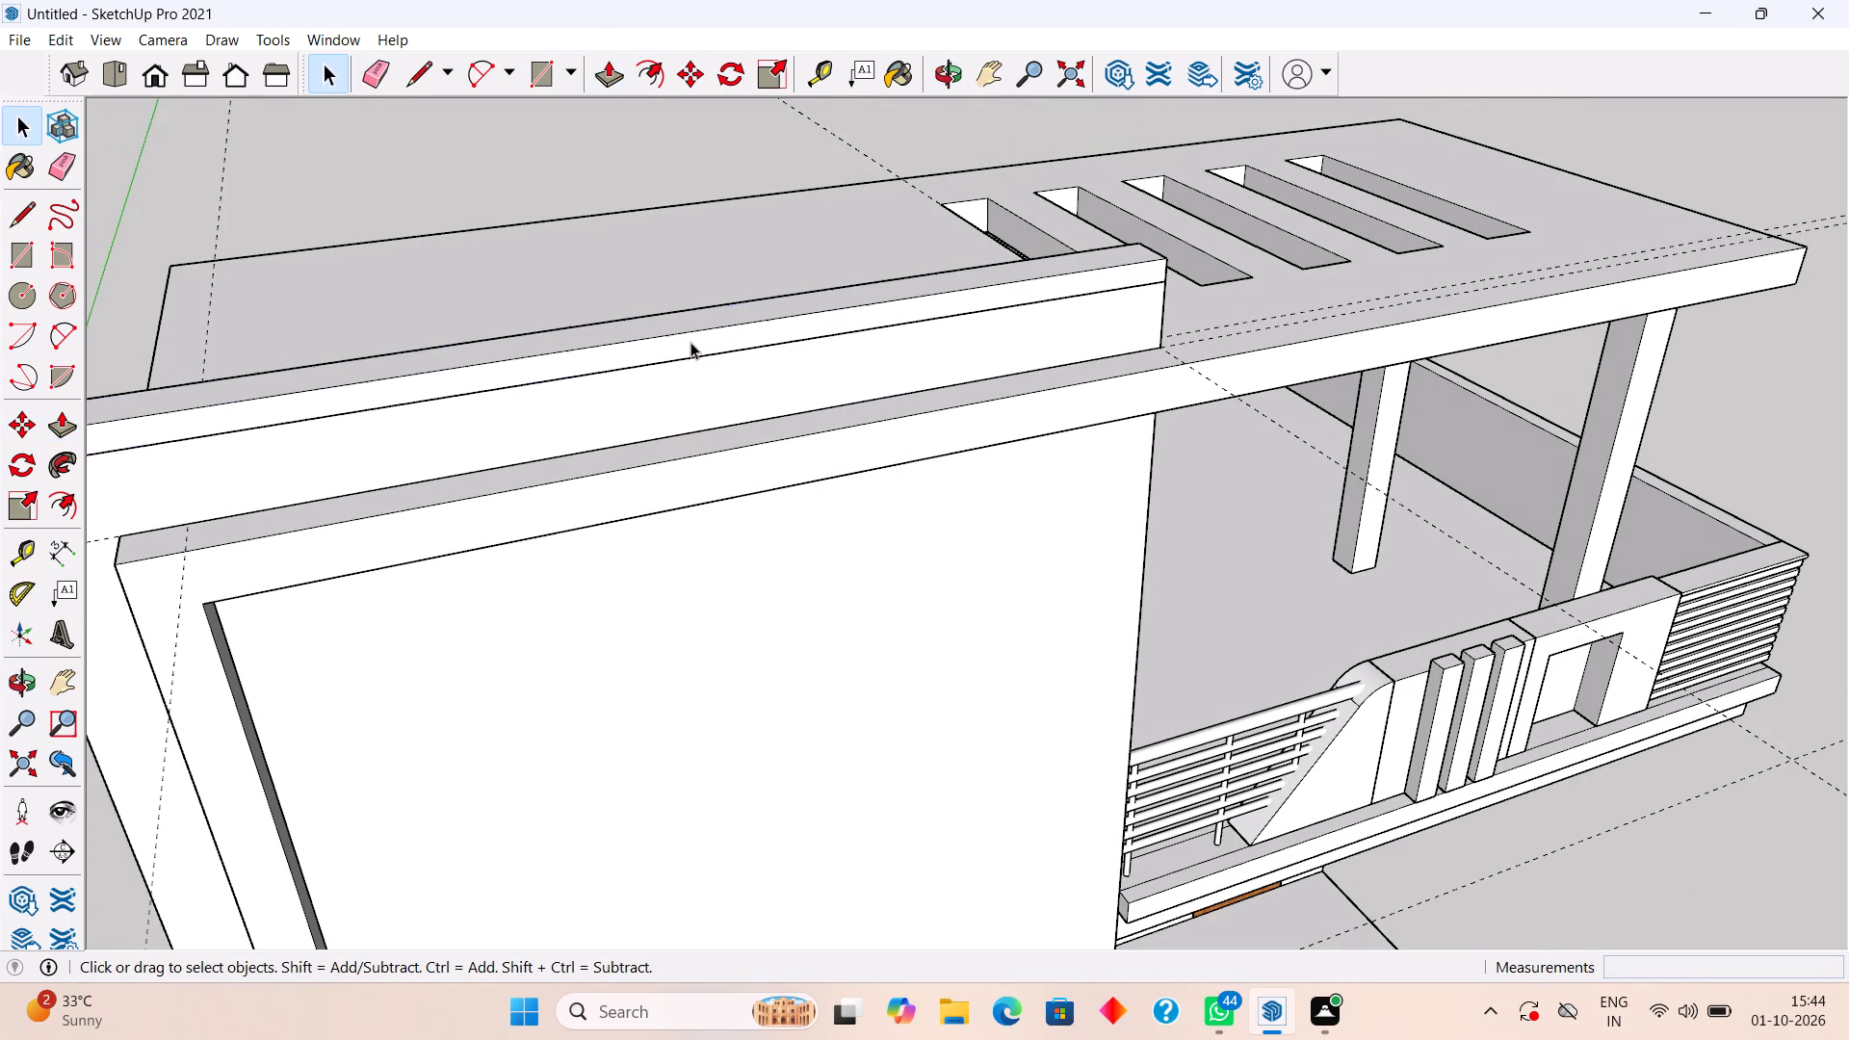
pyautogui.click(690, 342)
pyautogui.click(692, 347)
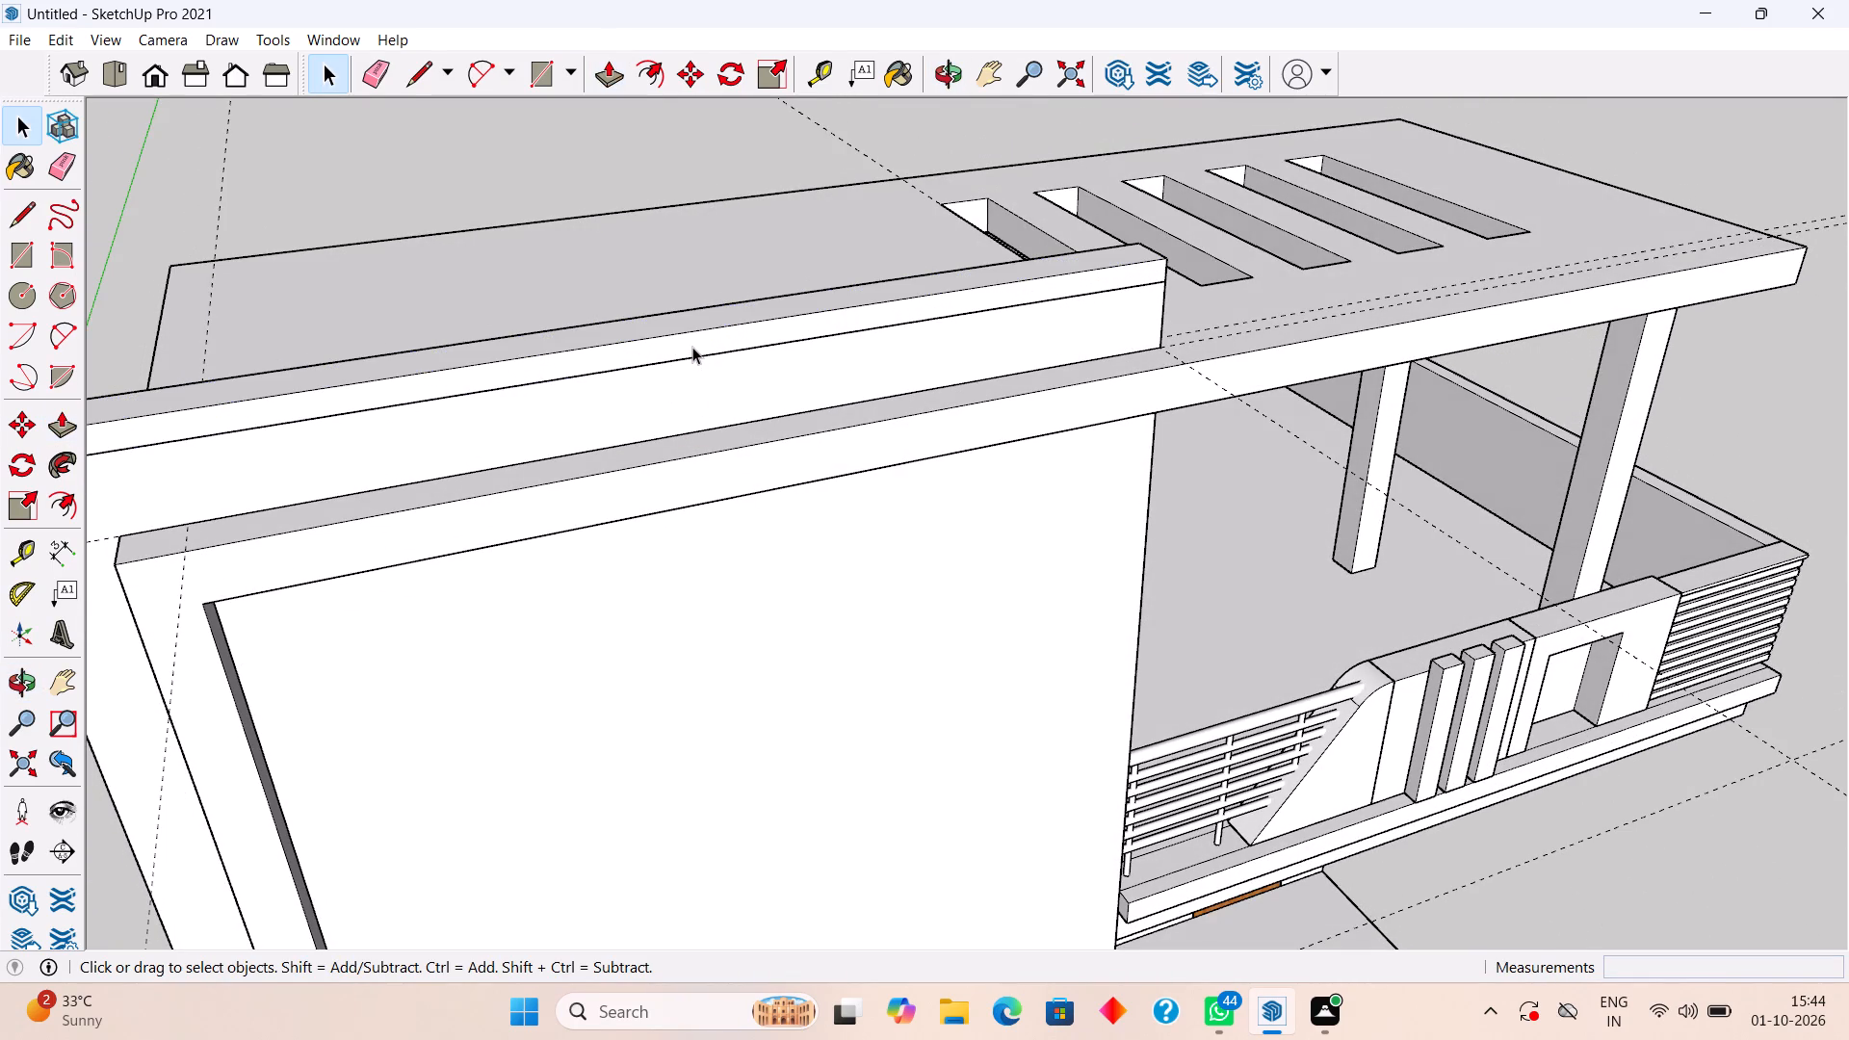
pyautogui.press('p')
pyautogui.click(692, 347)
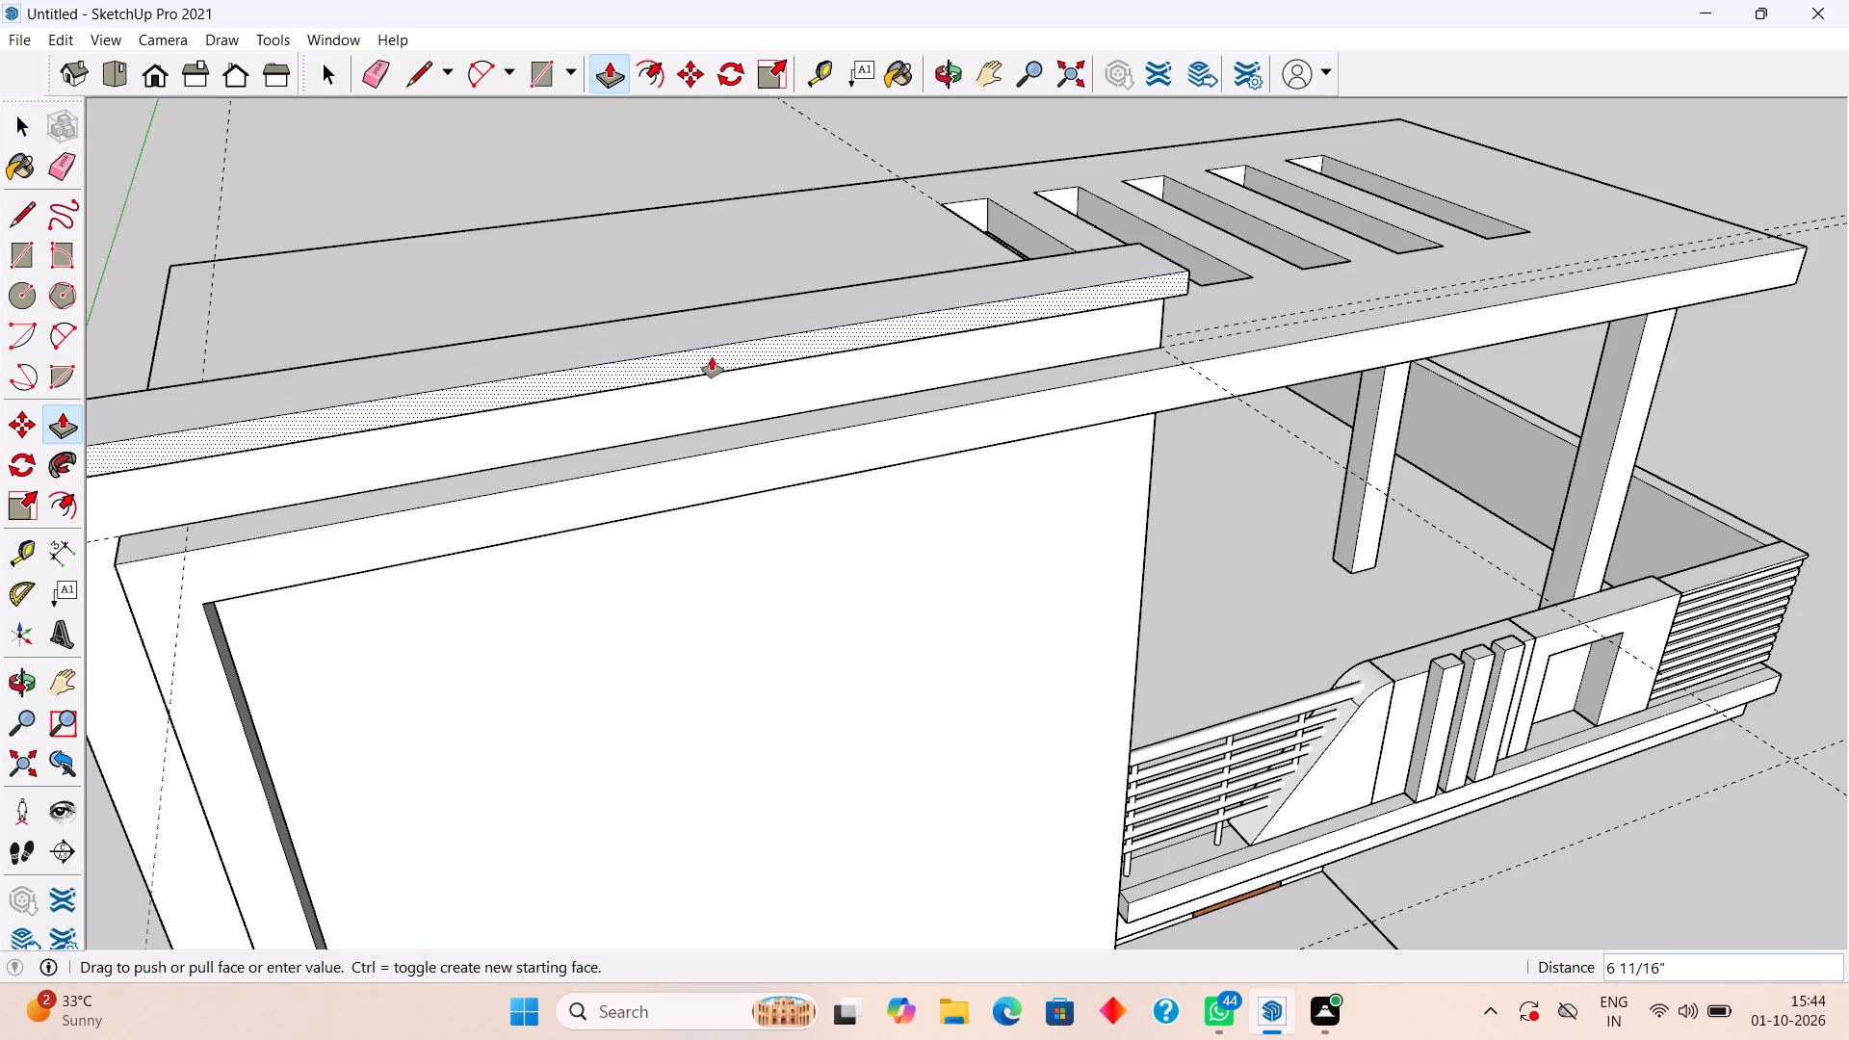
pyautogui.write('2"')
pyautogui.press('Return')
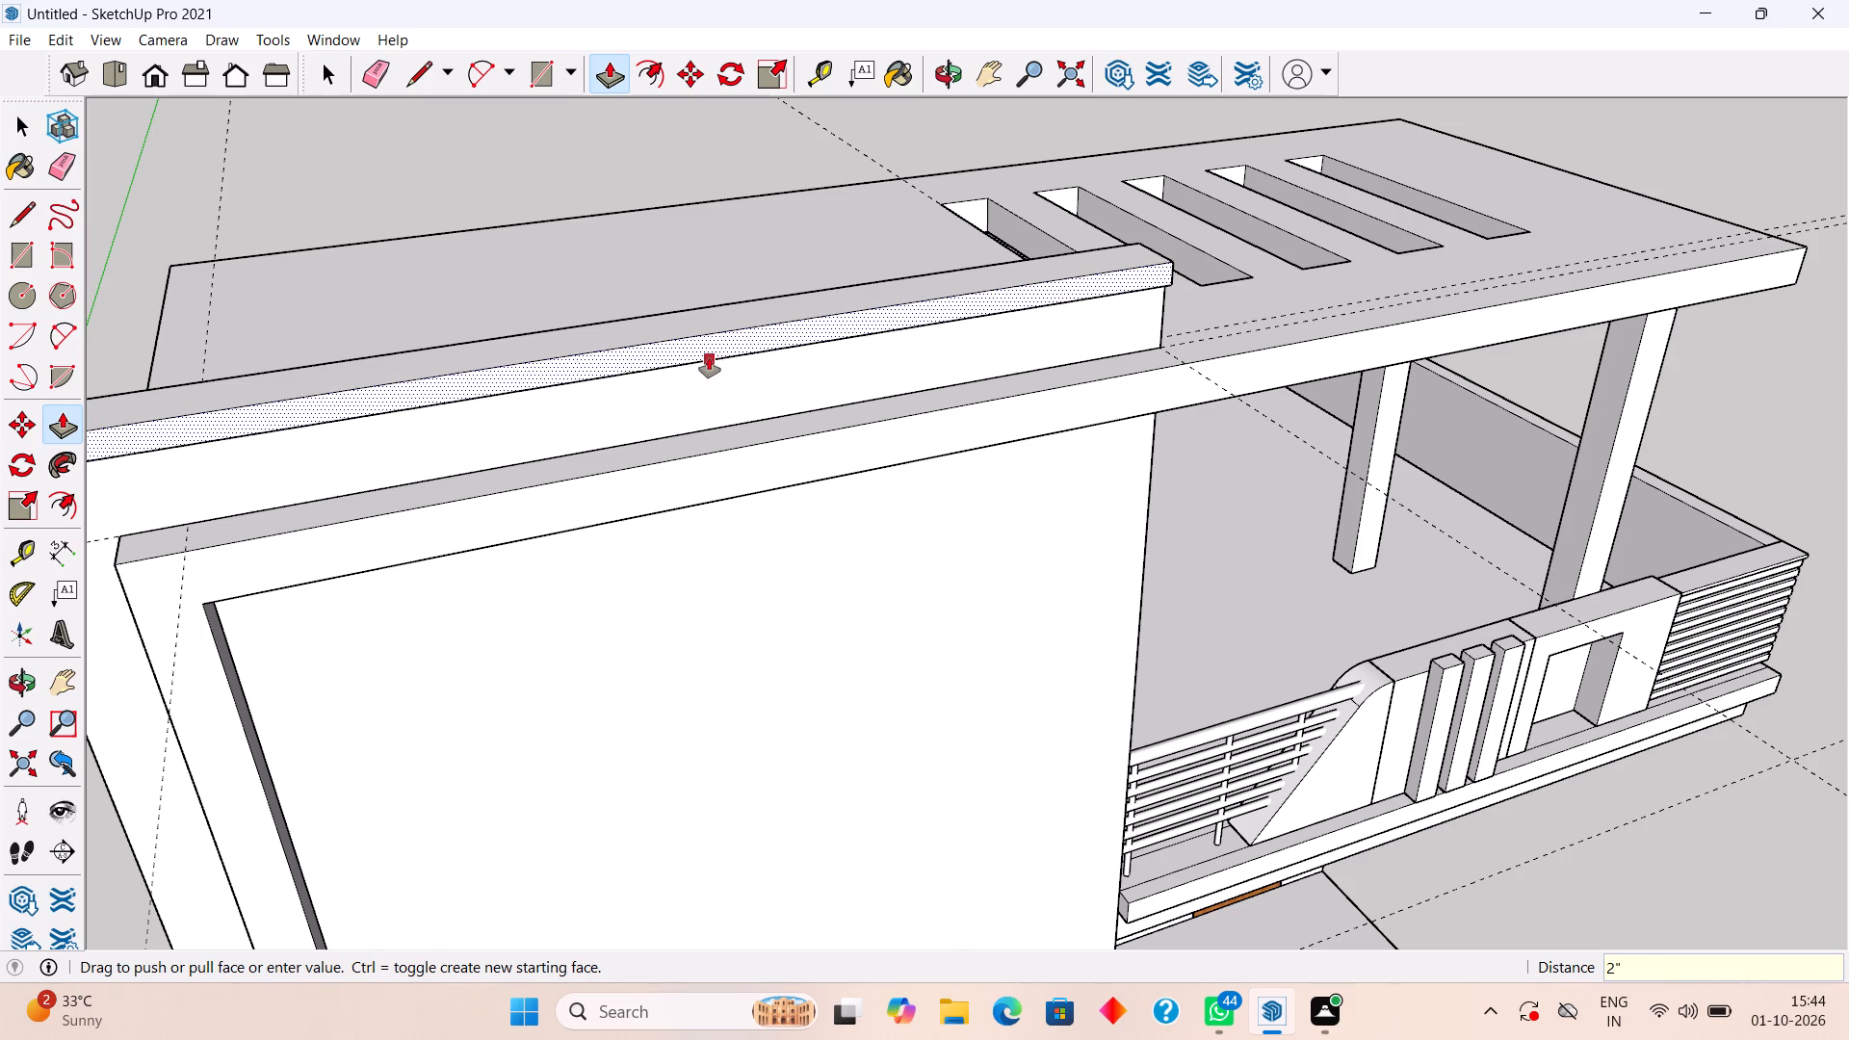
# Push/Pull the cap's small end face 2" outward, at the end above the vertical side leg.
pyautogui.scroll(-12, 707, 359)
pyautogui.moveTo(488, 433); pyautogui.dragTo(729, 361, button='middle')
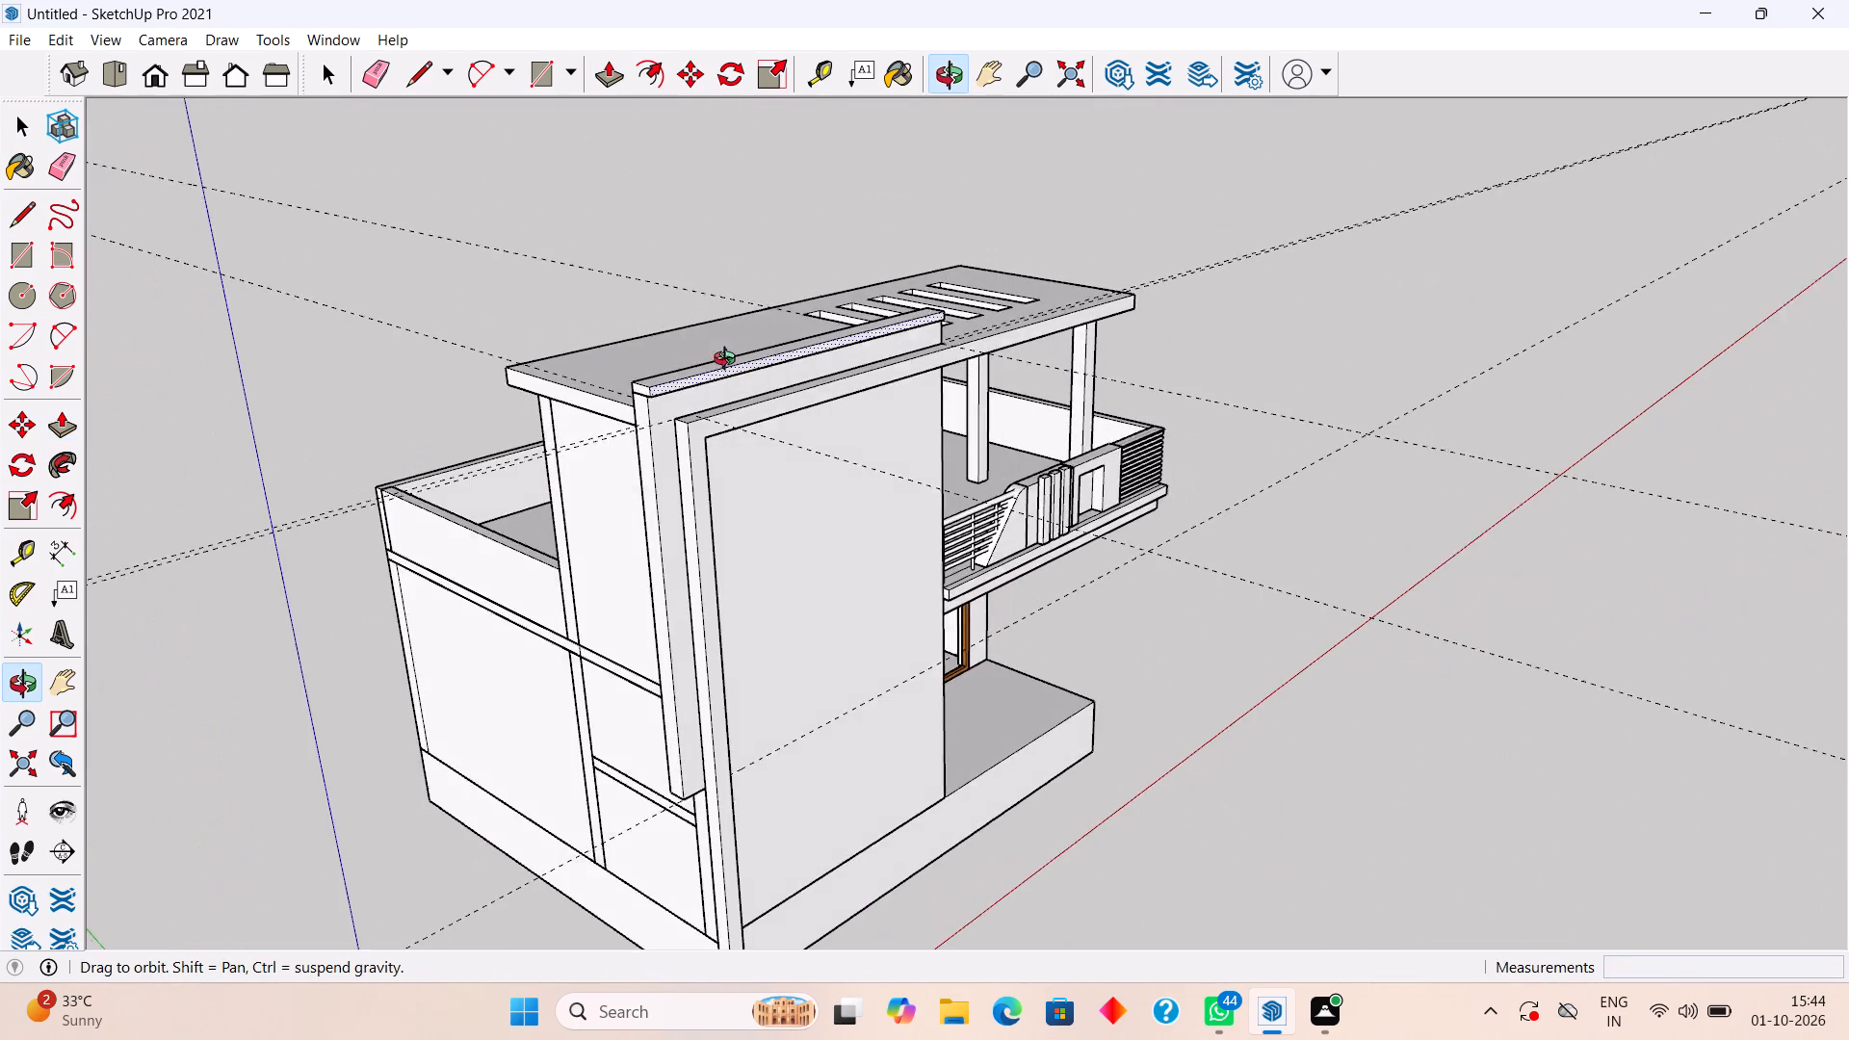
pyautogui.moveTo(729, 361); pyautogui.dragTo(731, 361, button='middle')
pyautogui.scroll(3, 678, 420)
pyautogui.scroll(3, 587, 411)
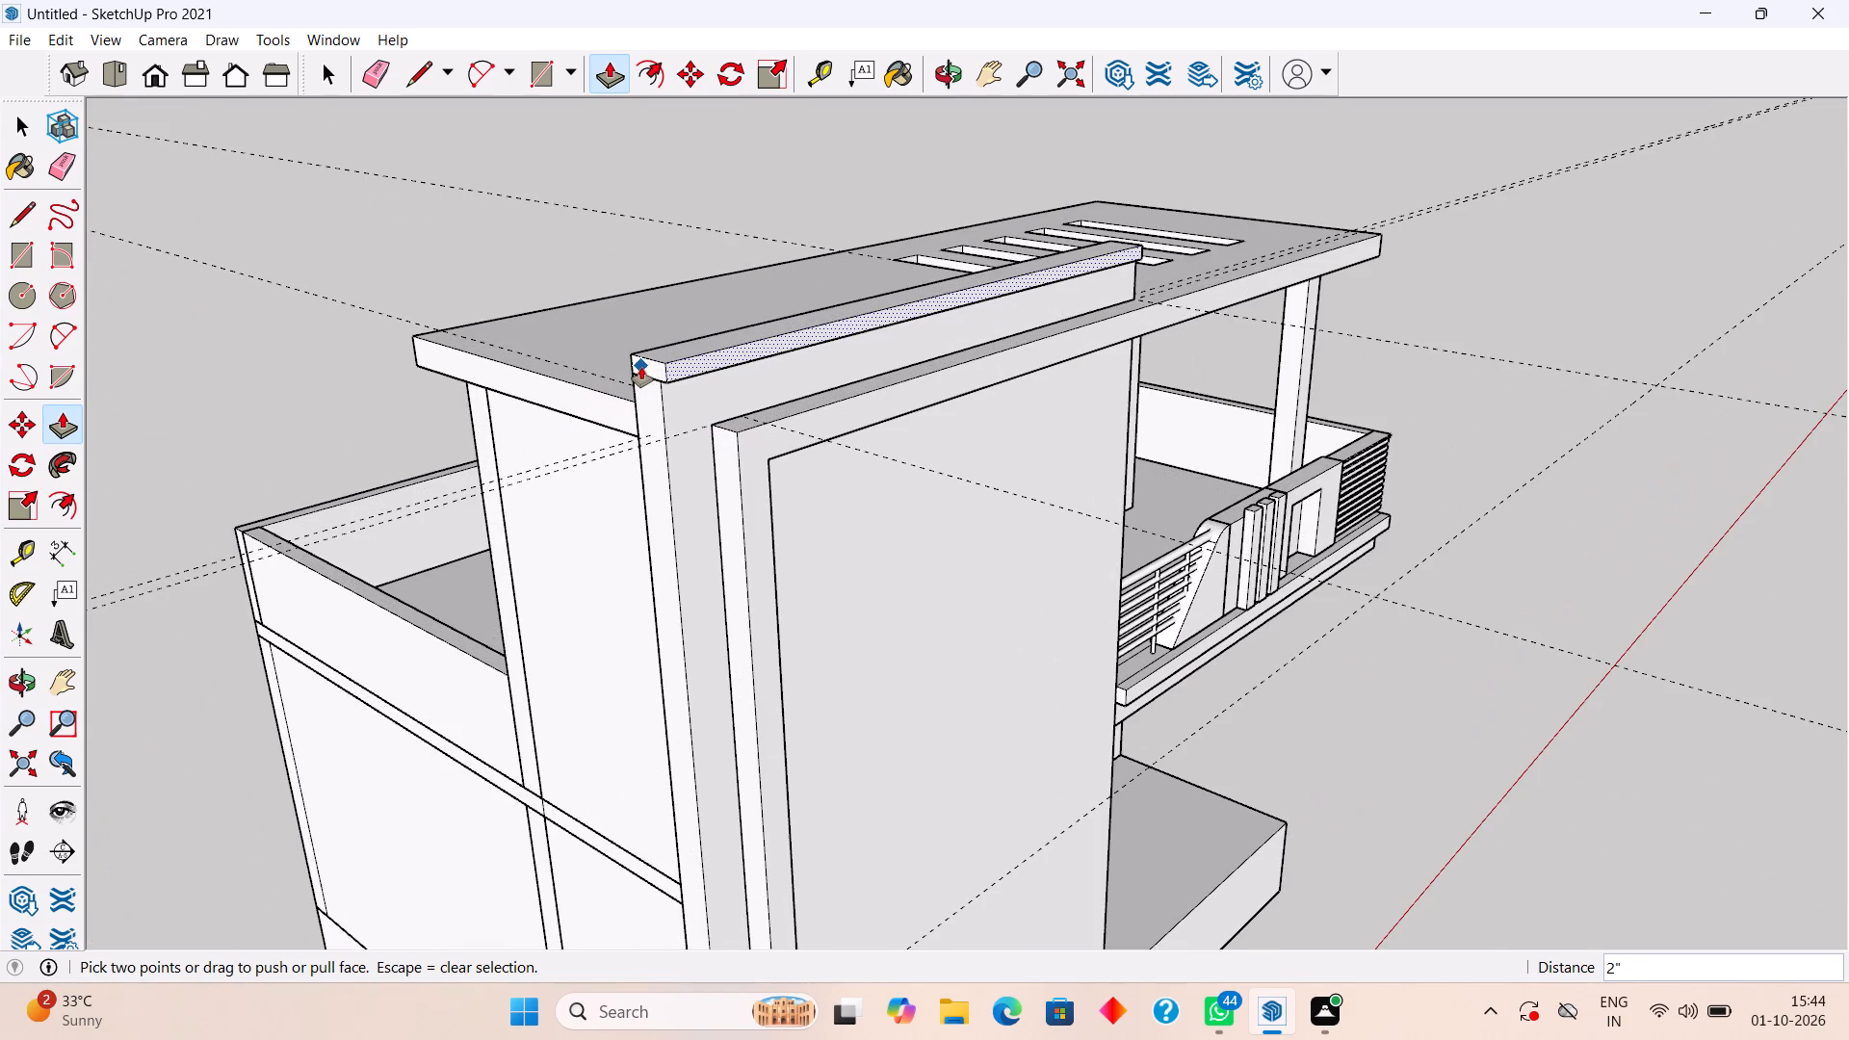
pyautogui.scroll(4, 642, 367)
pyautogui.press('space')
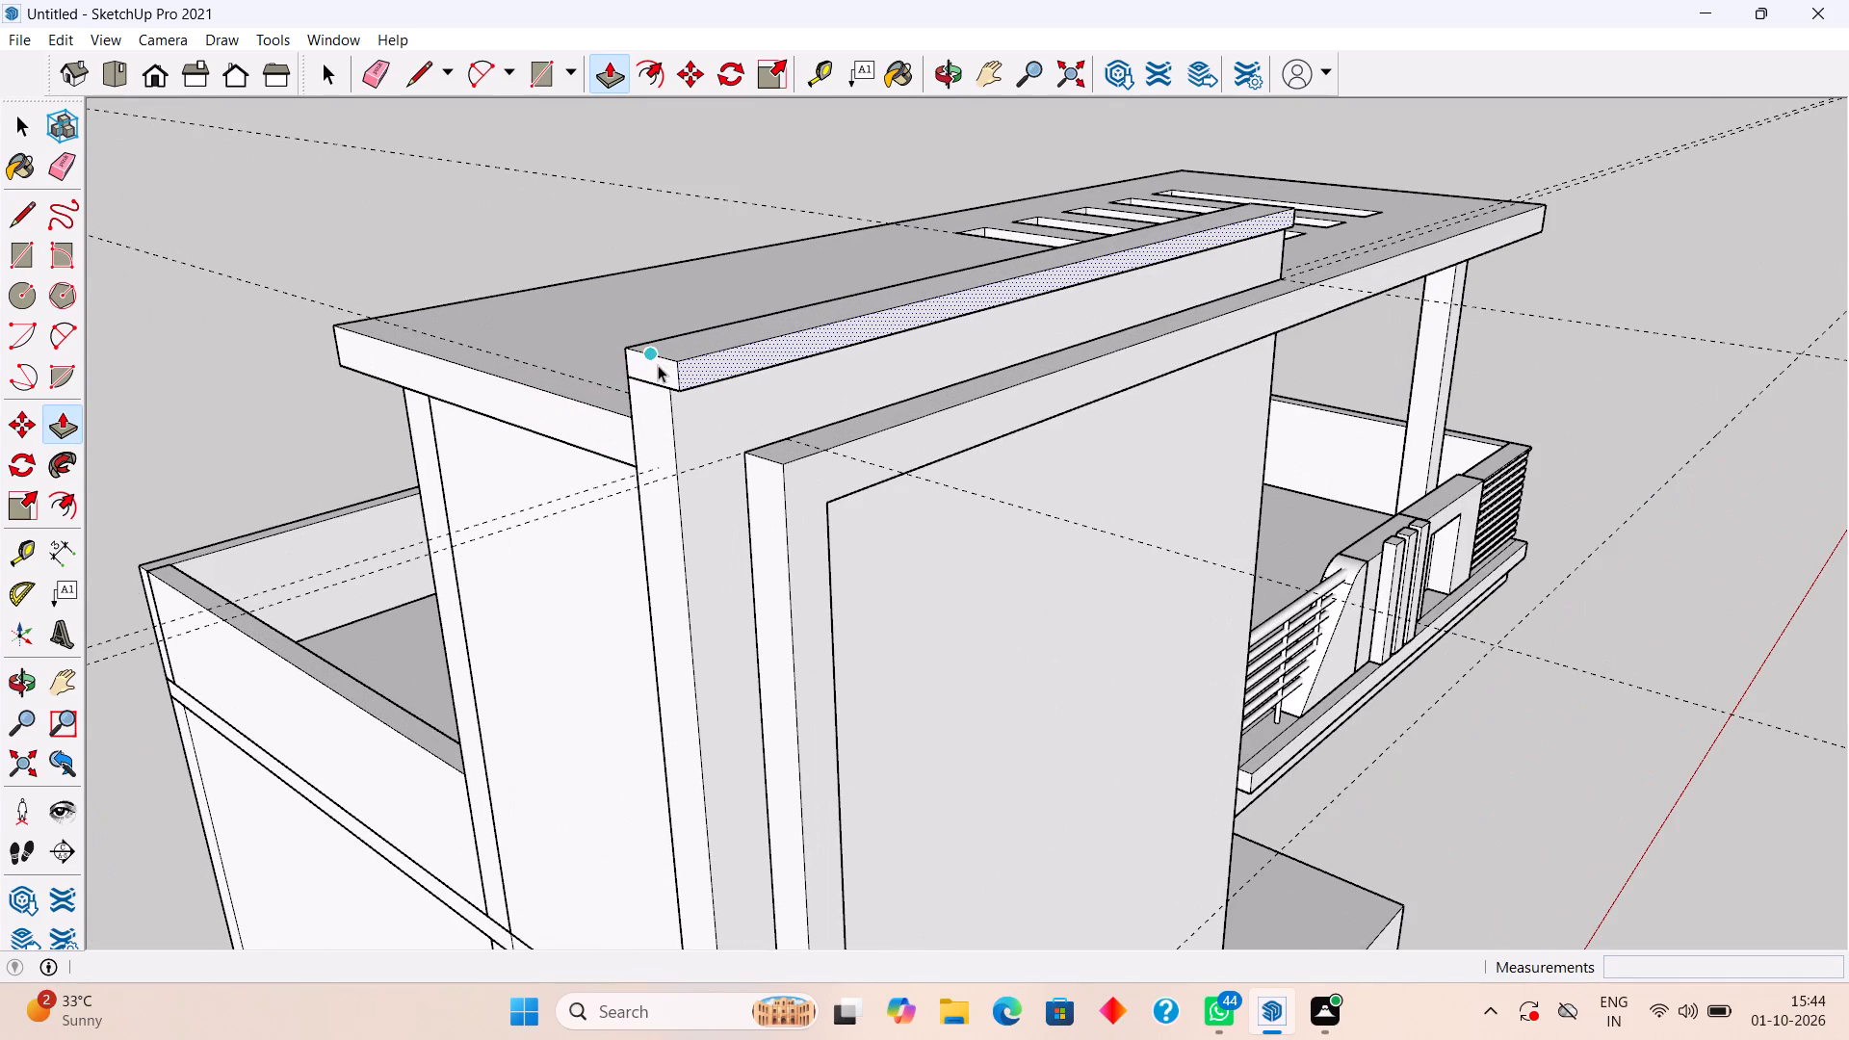
pyautogui.click(658, 365)
pyautogui.press('p')
pyautogui.click(658, 365)
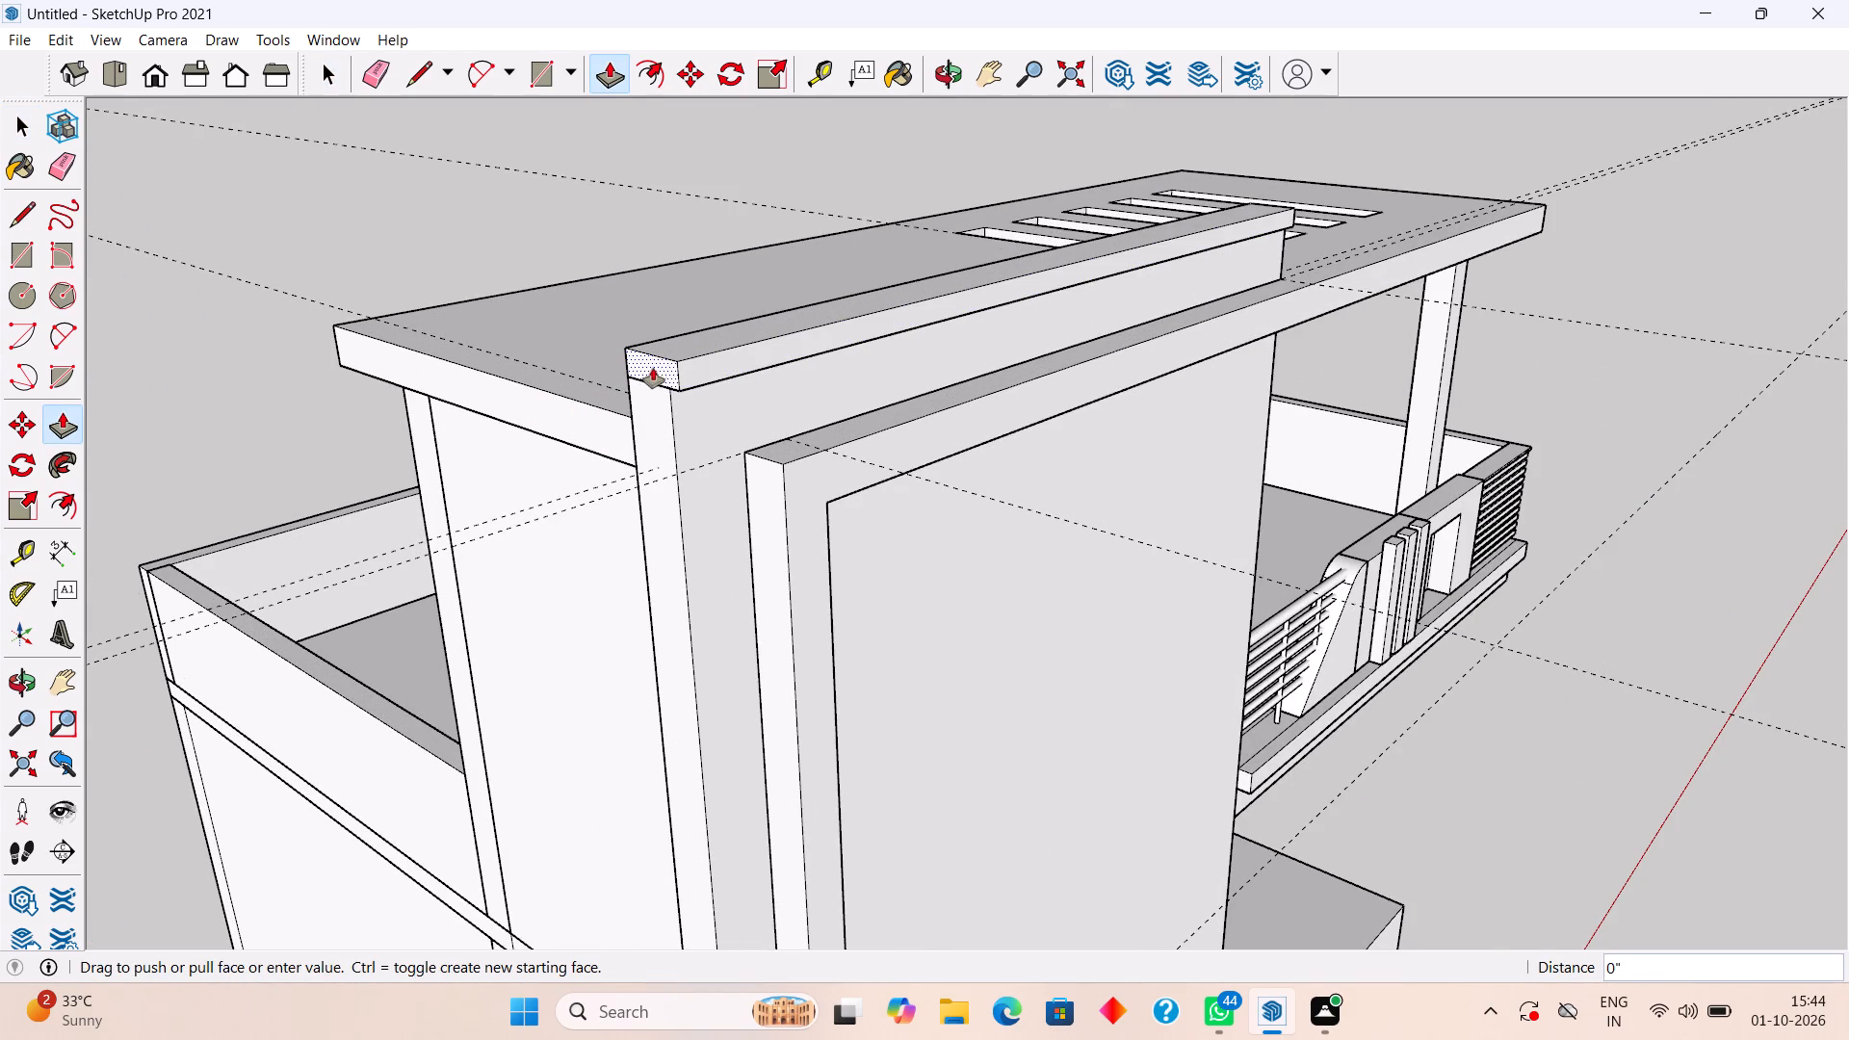
pyautogui.write('2"')
pyautogui.press('Return')
pyautogui.press('space')
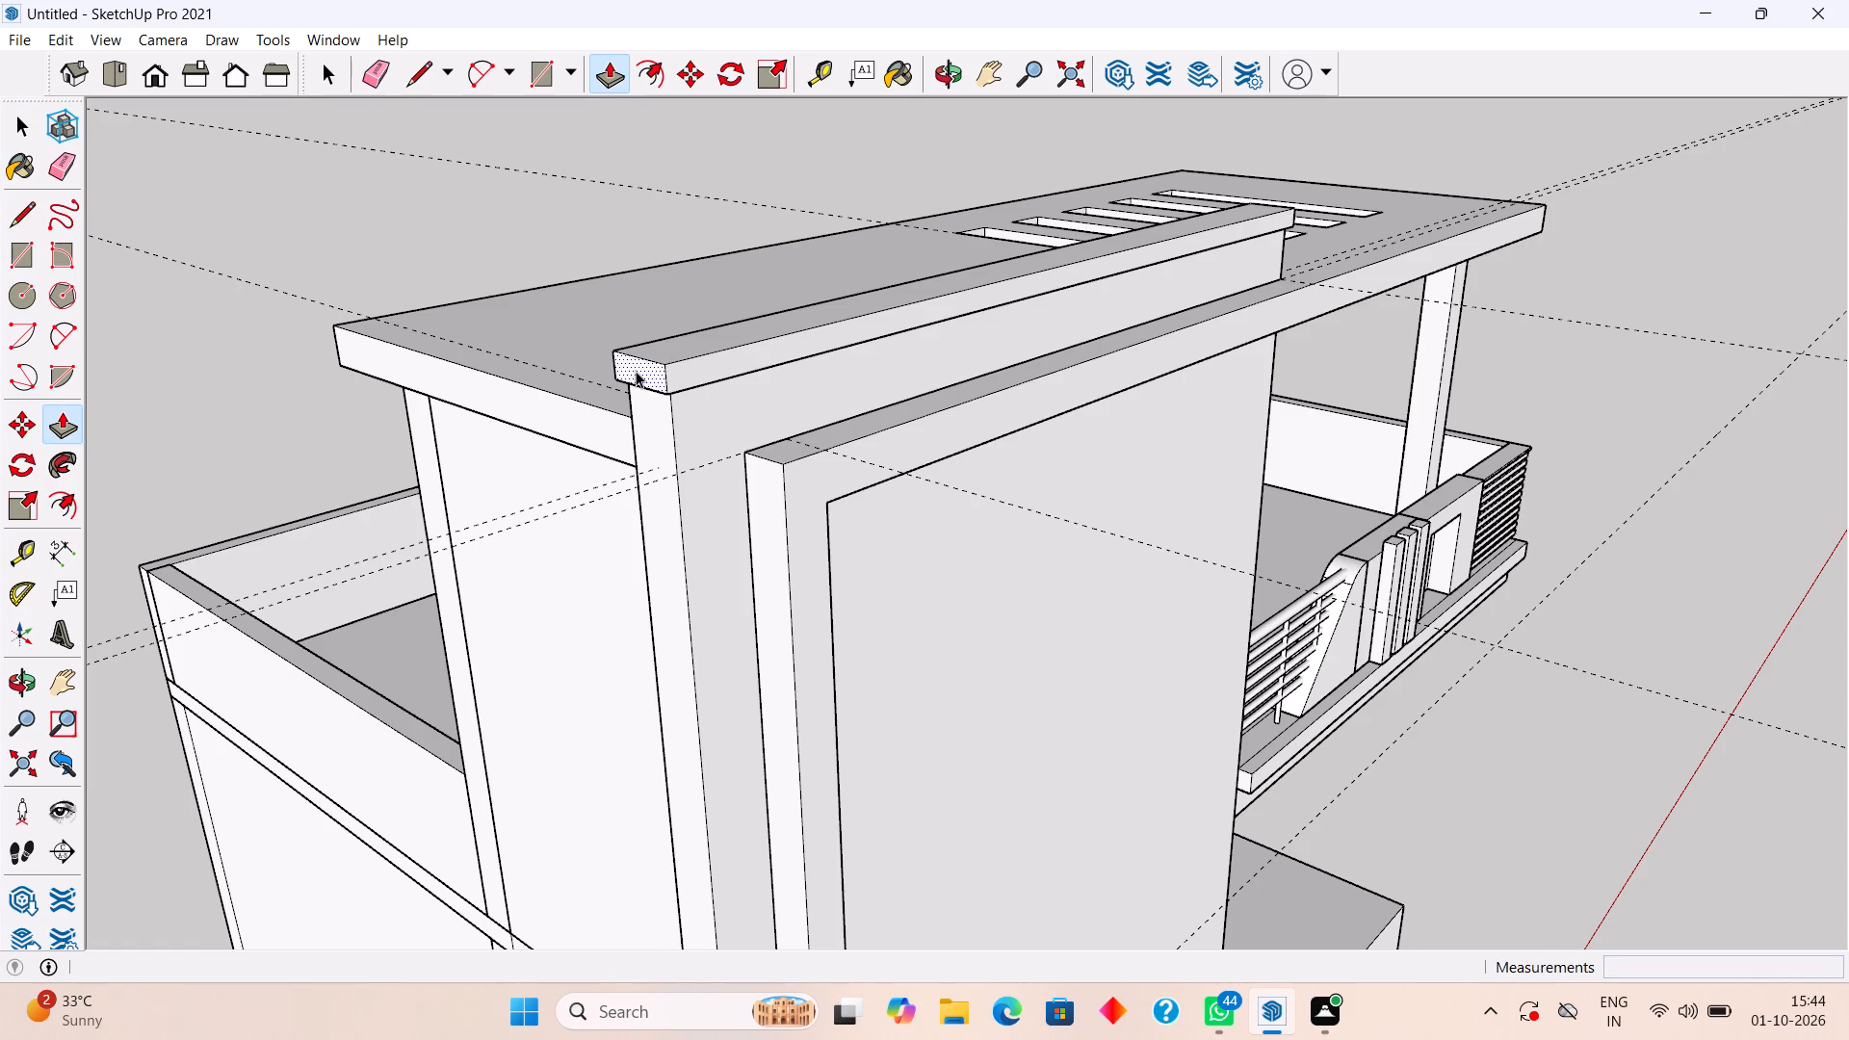
# Push/Pull the long front face of the cap a further 1" outward.
pyautogui.scroll(-2, 629, 353)
pyautogui.scroll(-1, 724, 402)
pyautogui.moveTo(715, 395); pyautogui.dragTo(463, 251, button='middle')
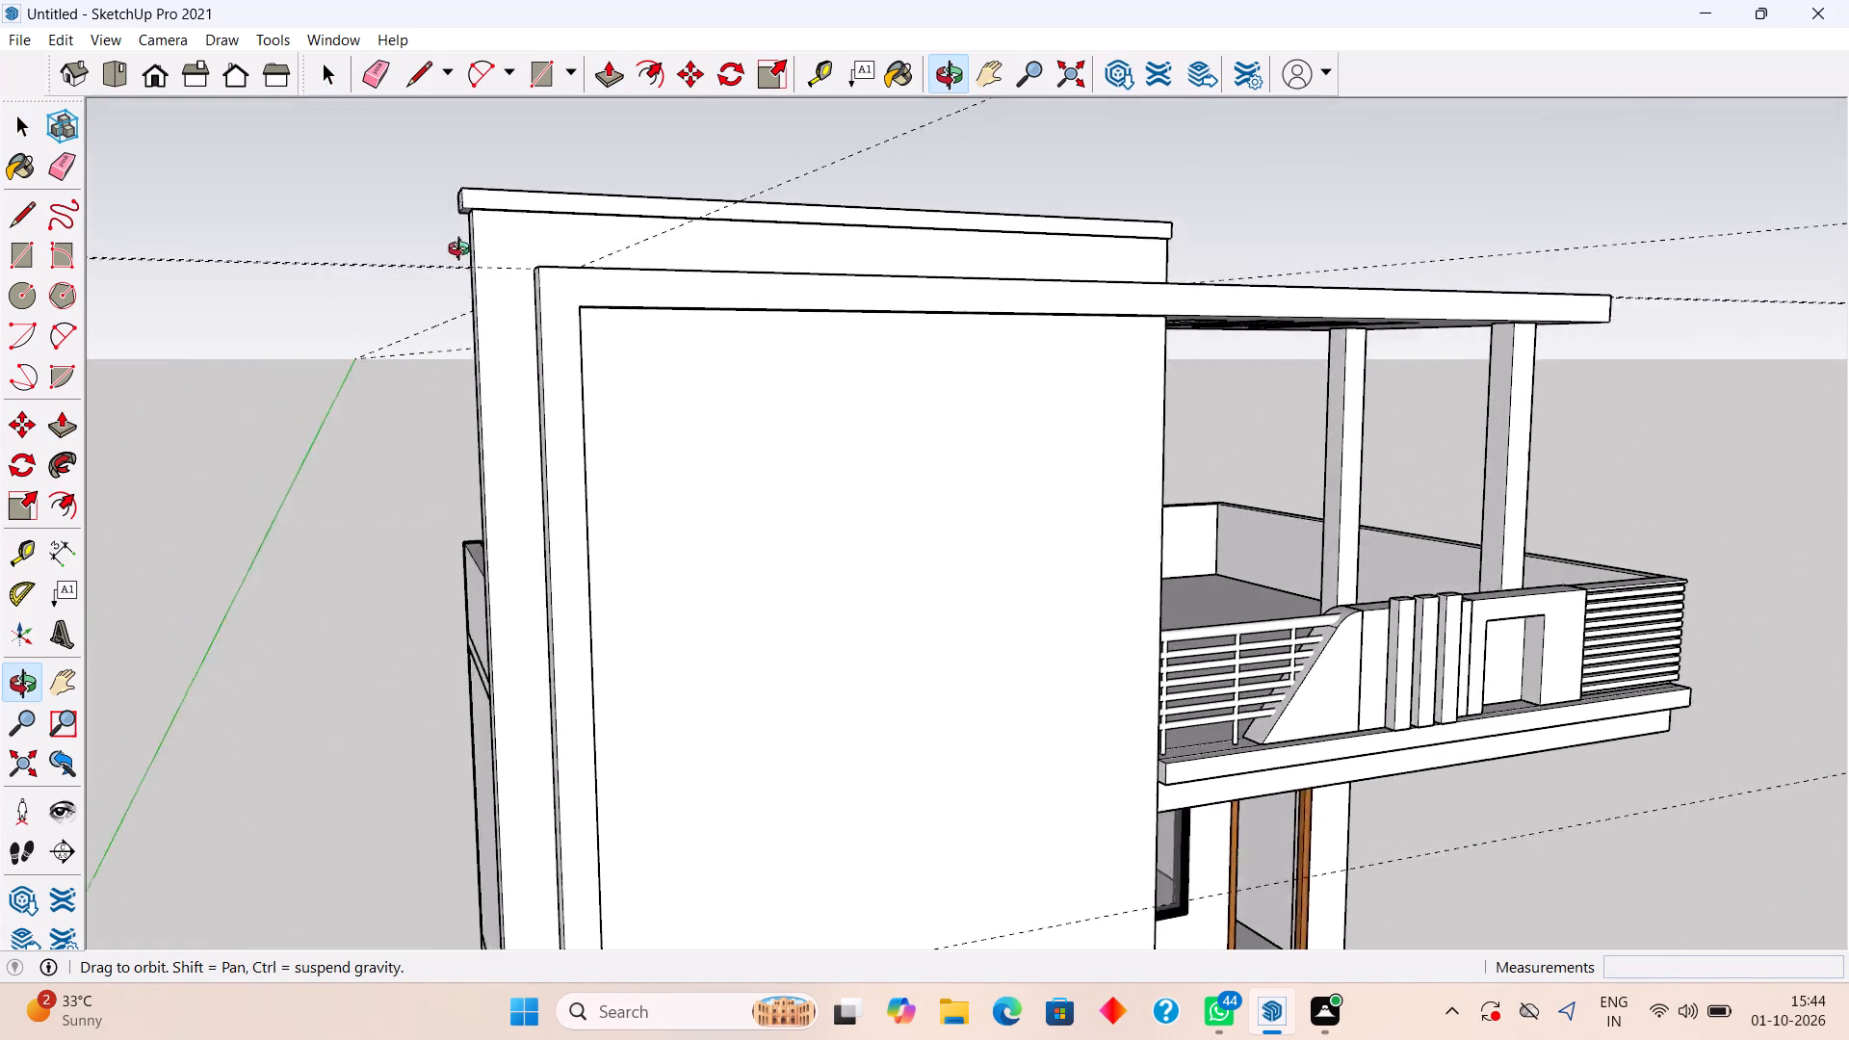
pyautogui.moveTo(463, 251); pyautogui.dragTo(449, 312, button='middle')
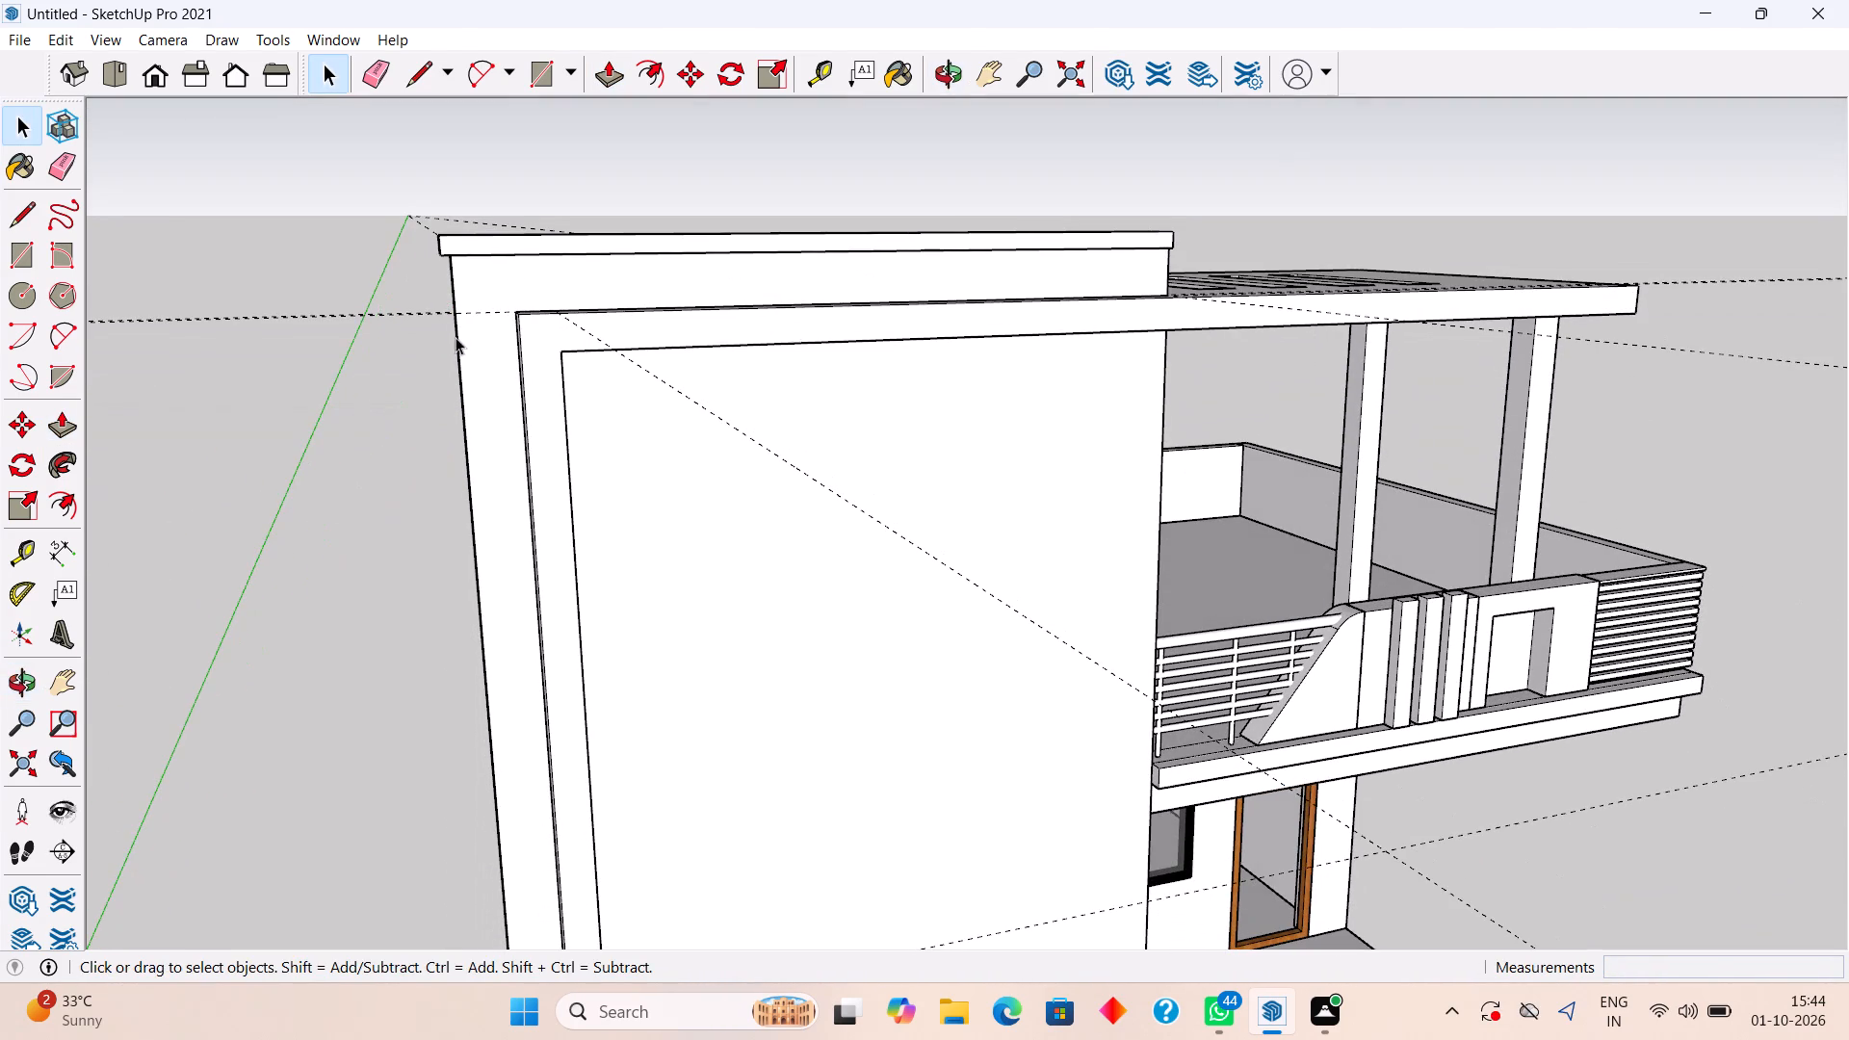
pyautogui.moveTo(724, 246); pyautogui.dragTo(648, 349, button='middle')
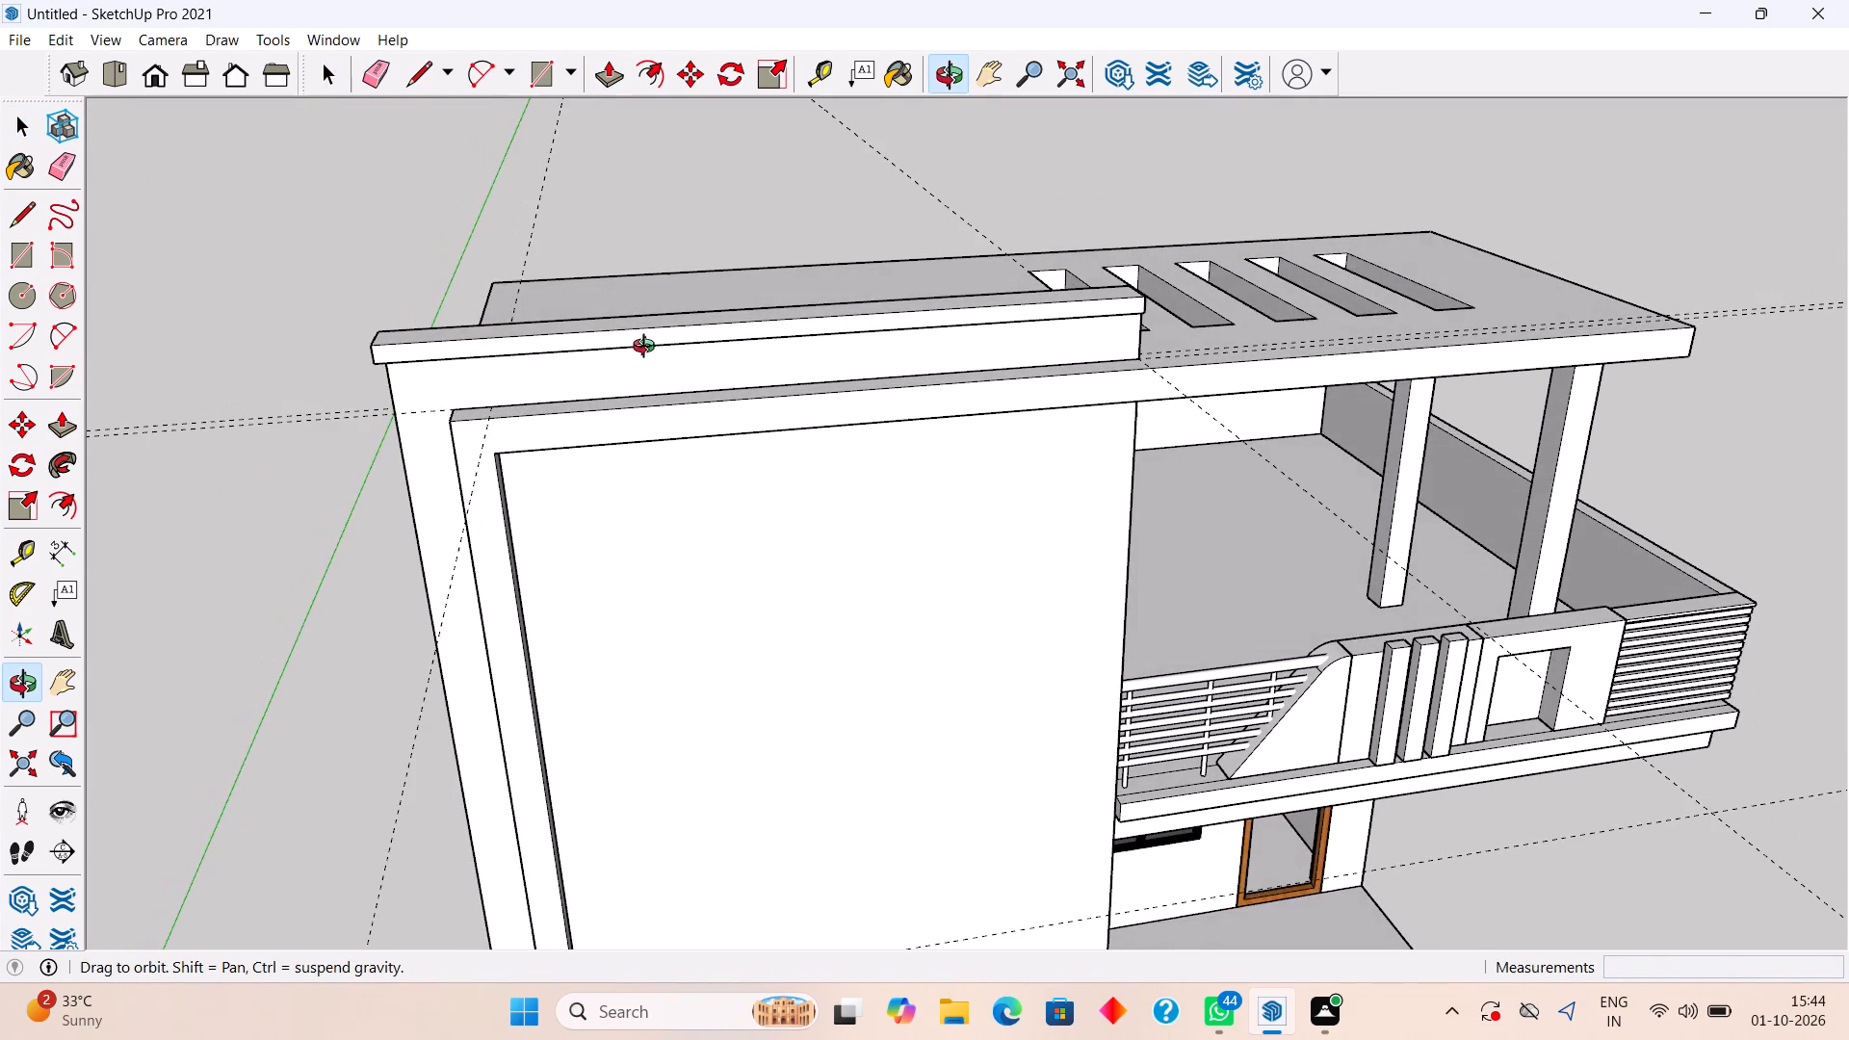
pyautogui.moveTo(648, 349); pyautogui.dragTo(650, 351, button='middle')
pyautogui.scroll(4, 664, 339)
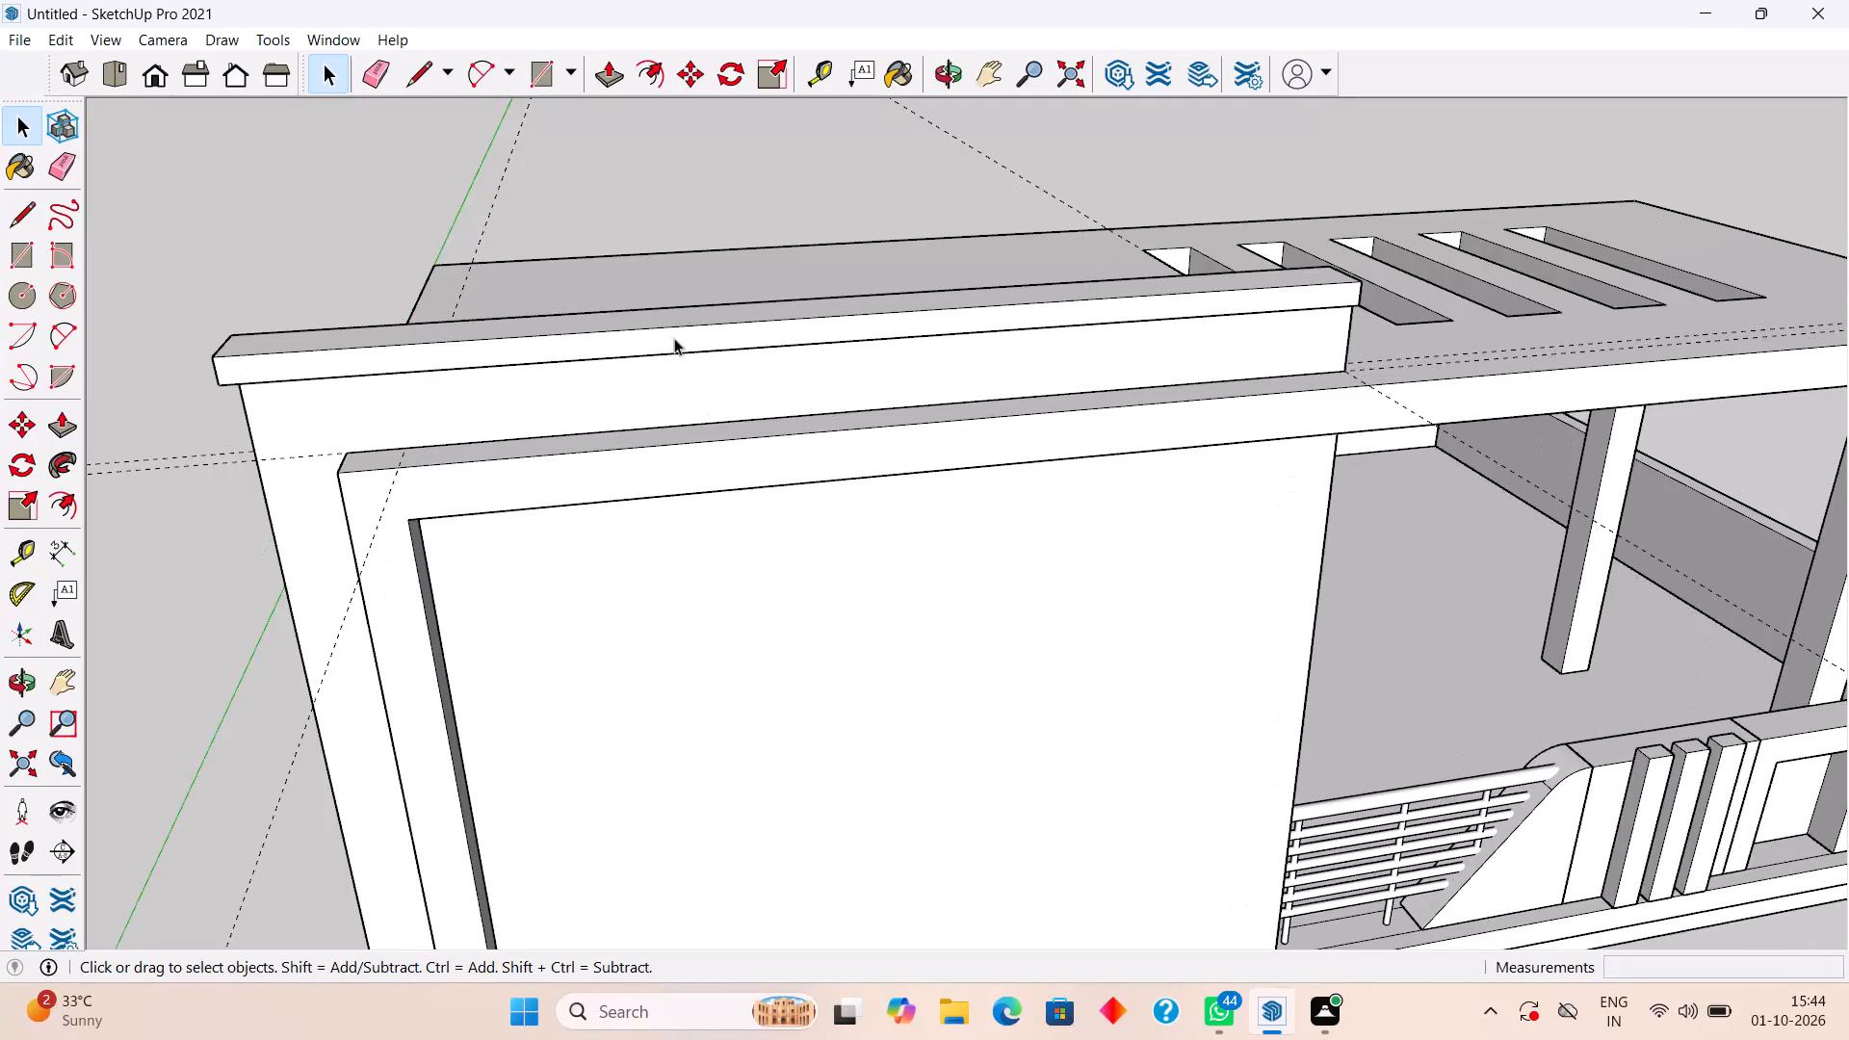
pyautogui.click(674, 338)
pyautogui.press('p')
pyautogui.click(678, 343)
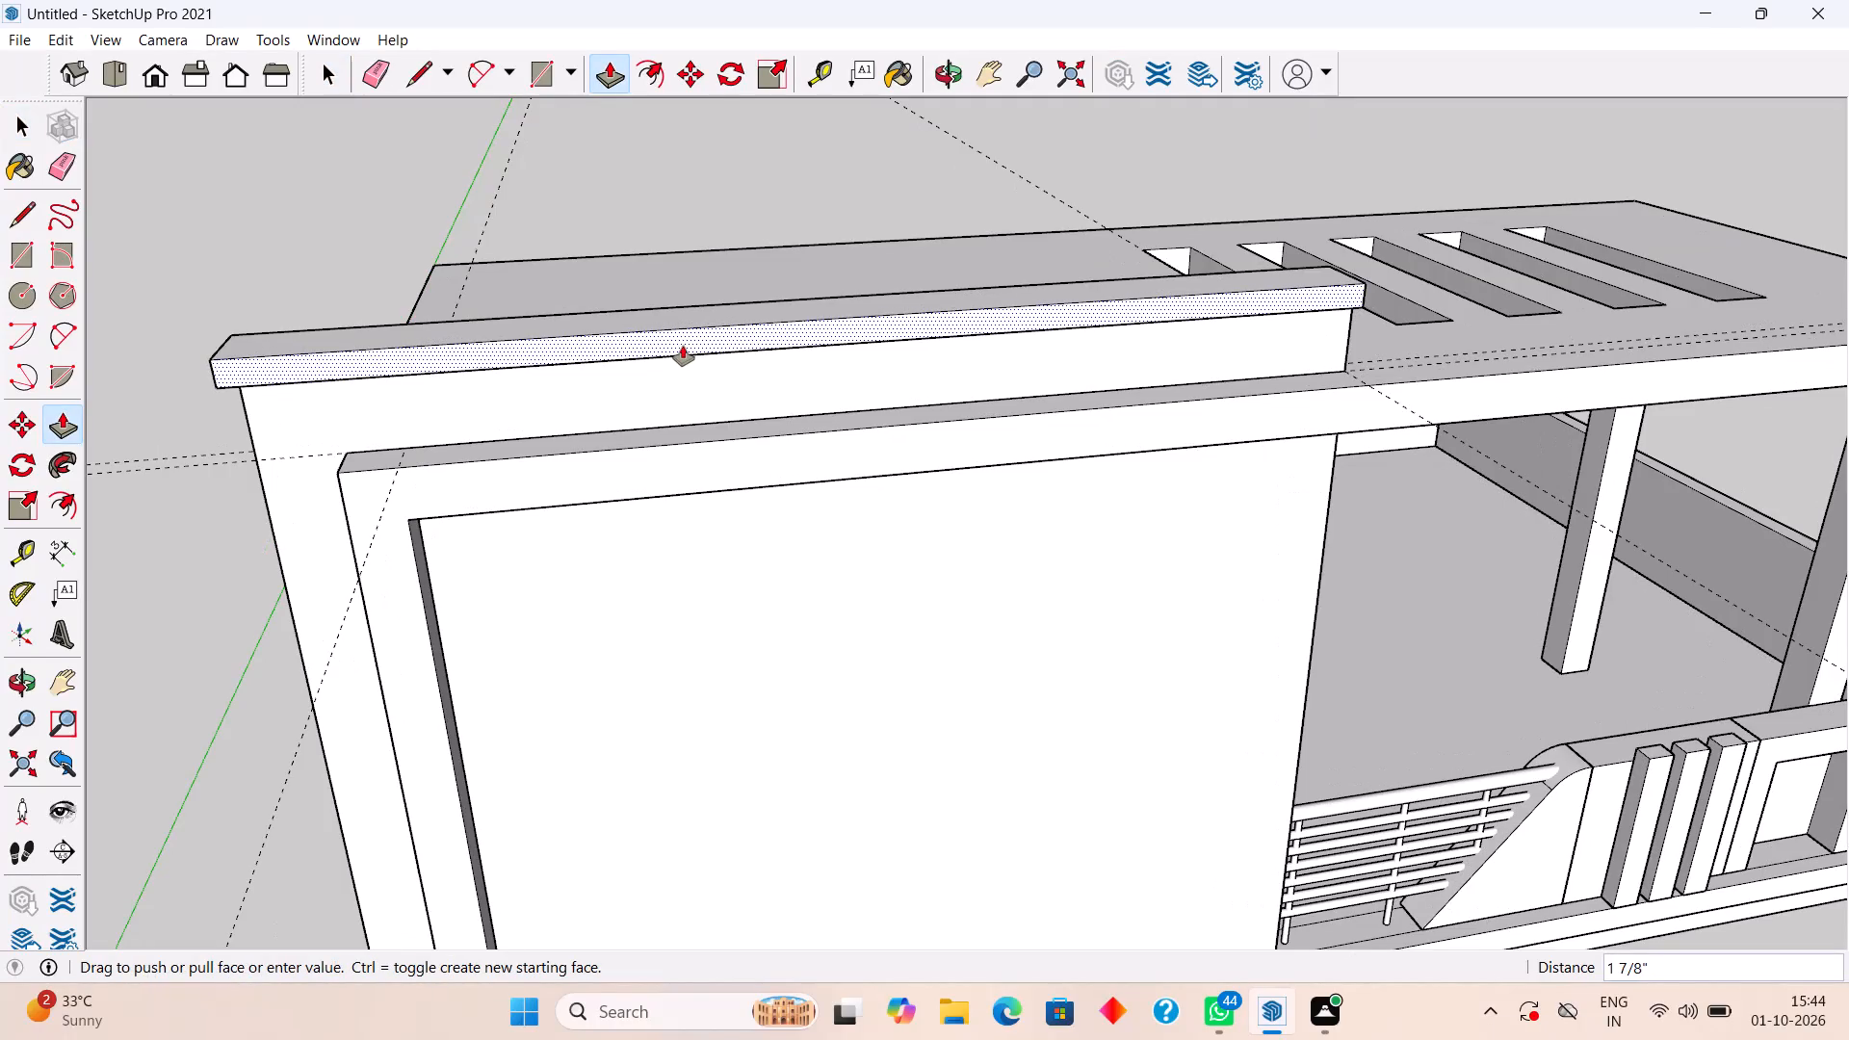
pyautogui.write('1"')
pyautogui.press('Return')
pyautogui.press('space')
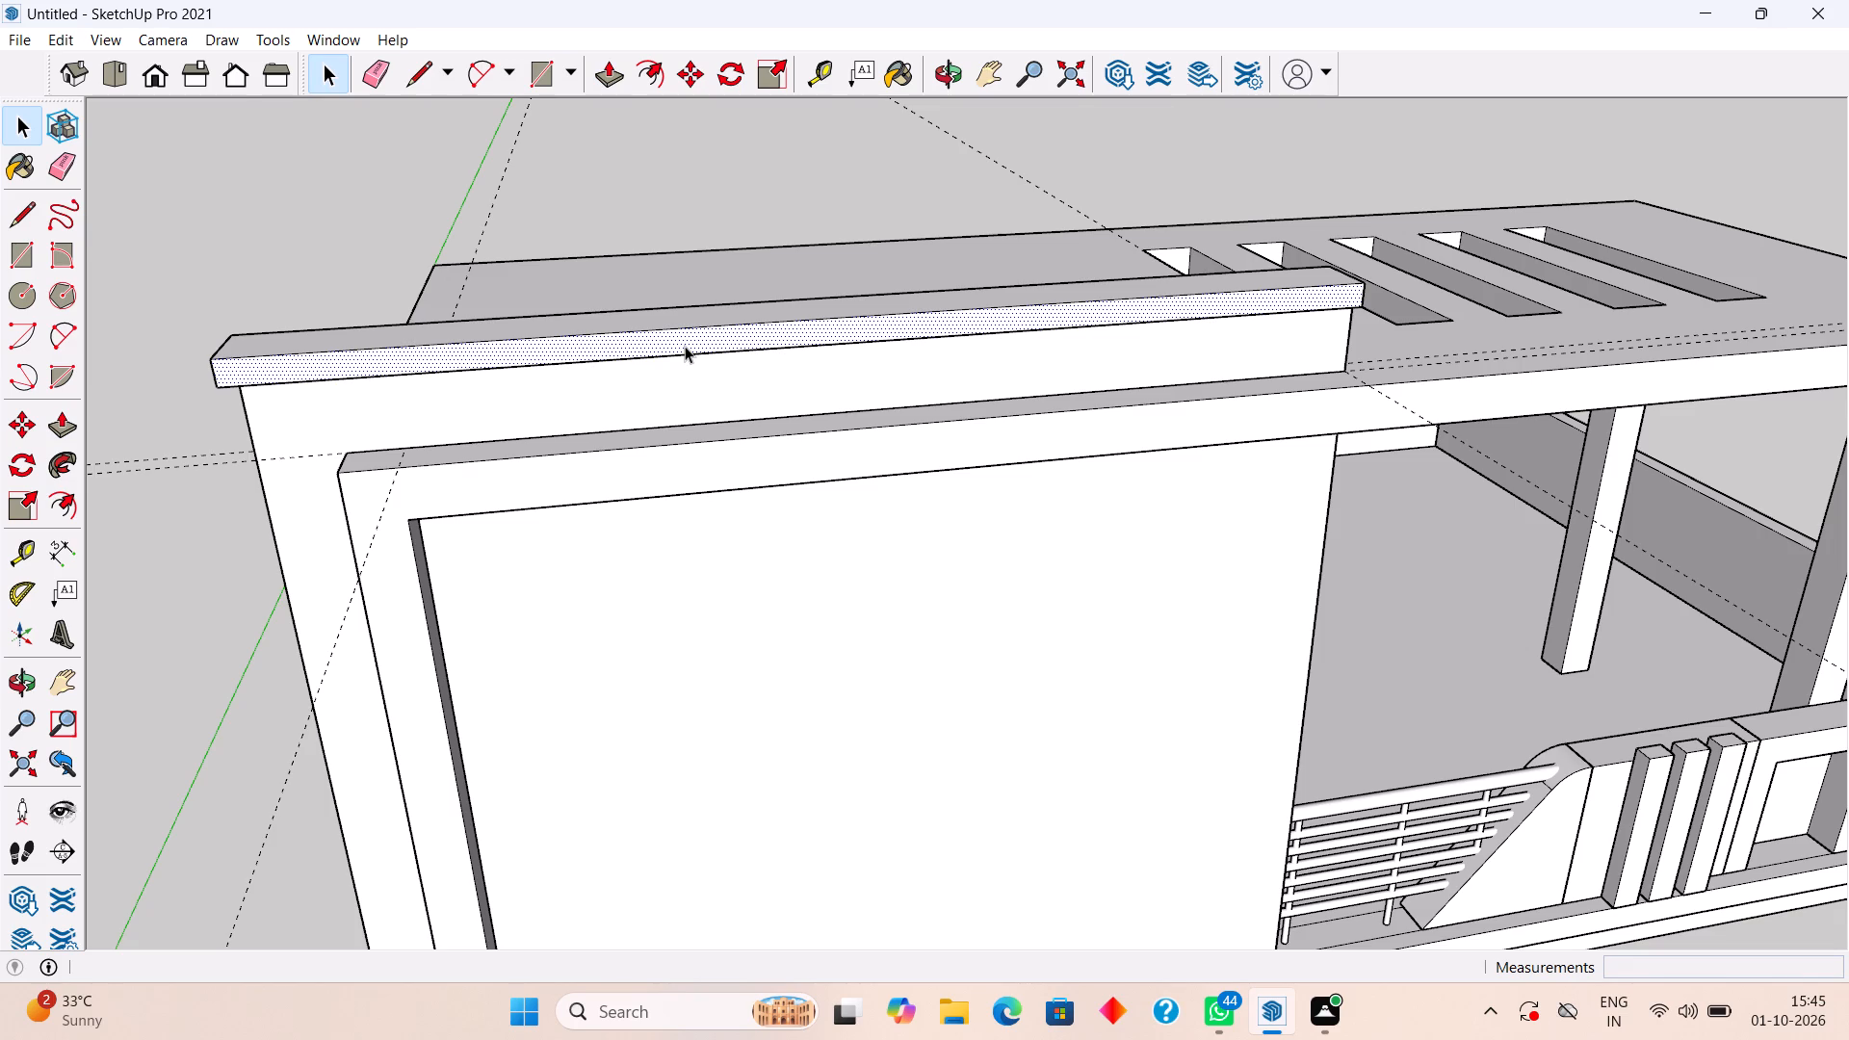
# Select the entire cap and make it a group.
pyautogui.tripleClick(685, 346)
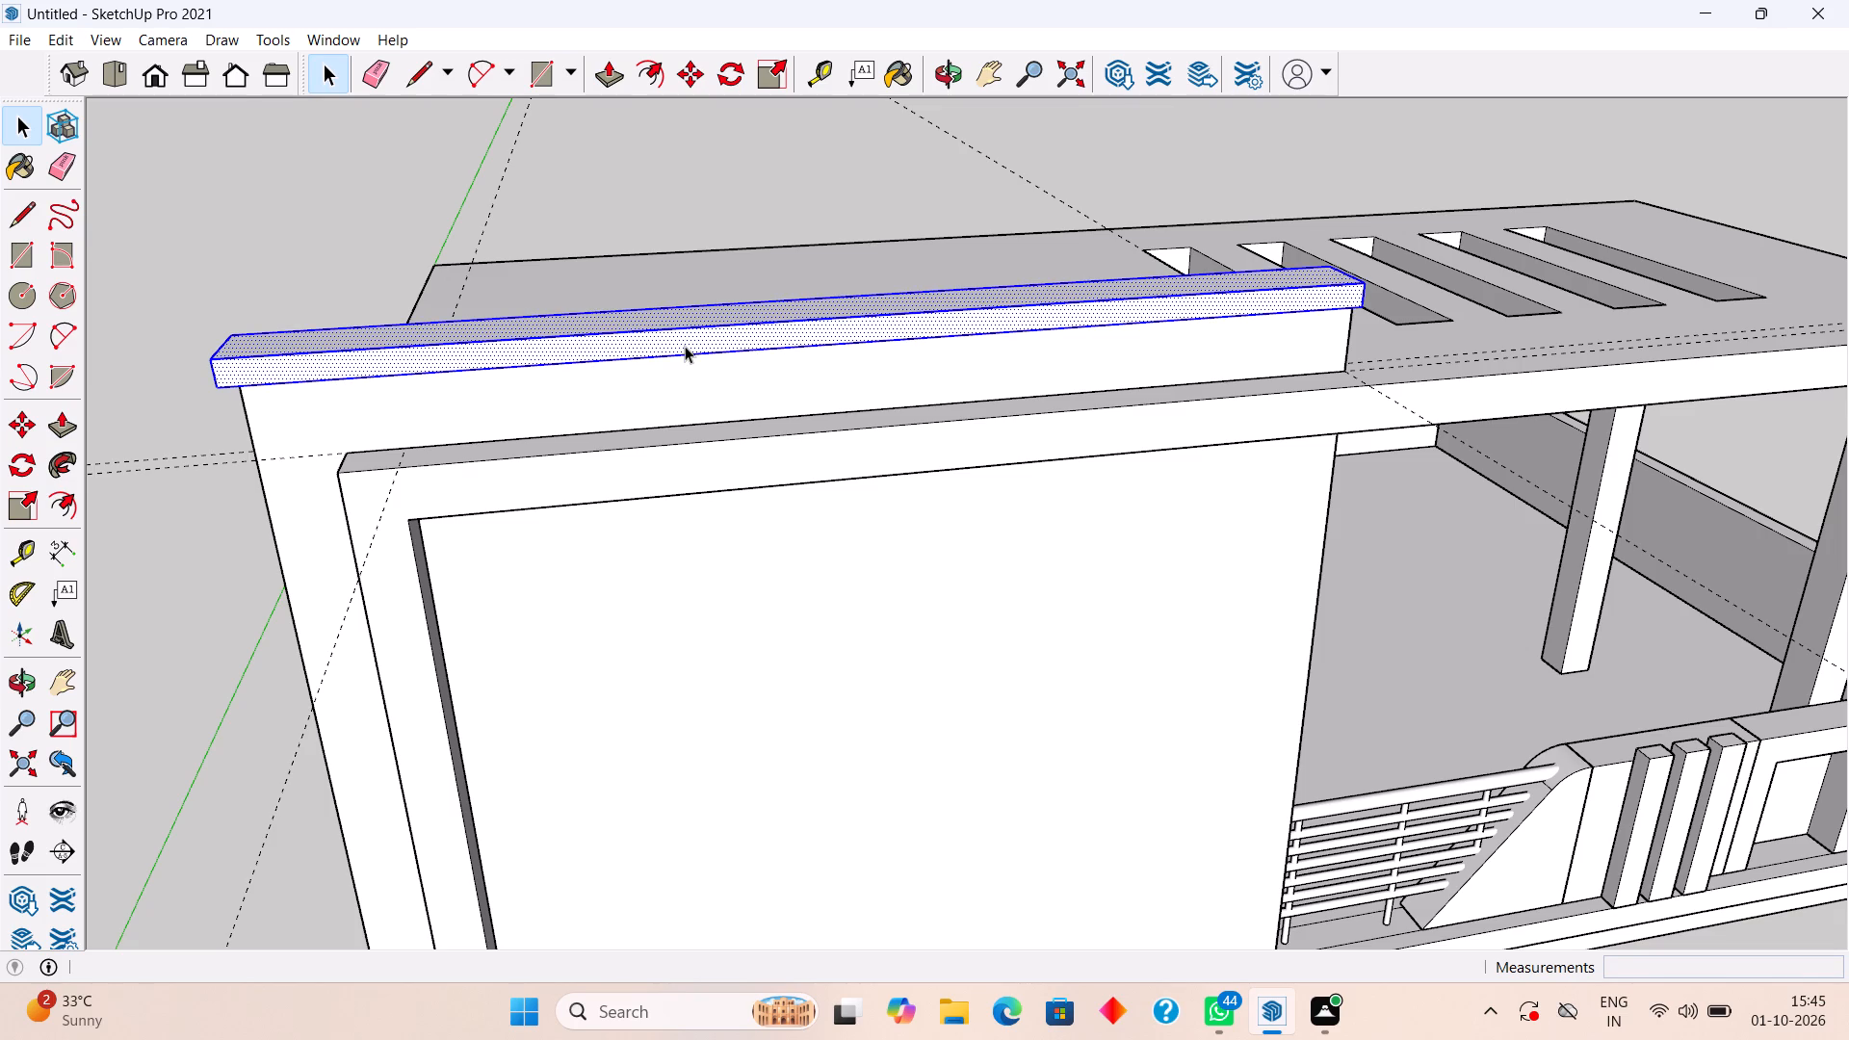
pyautogui.rightClick(685, 346)
pyautogui.click(790, 555)
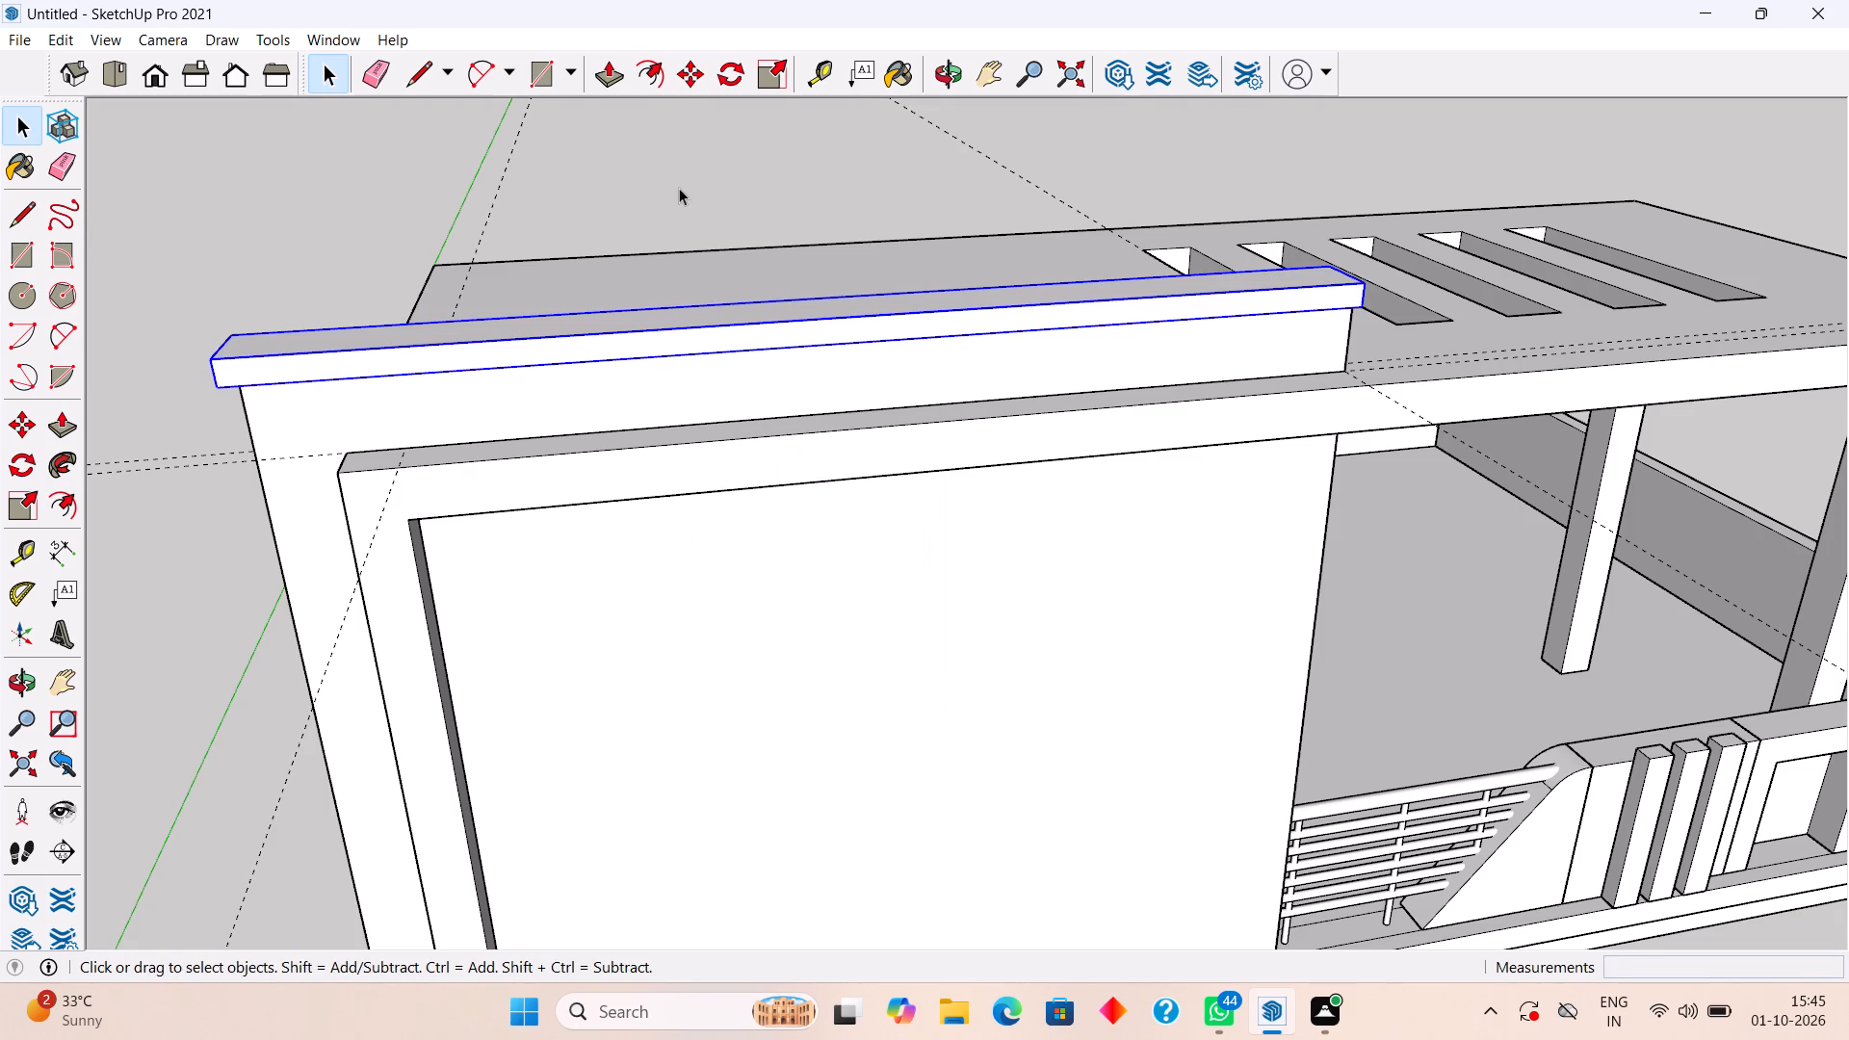
pyautogui.click(679, 183)
# Delete all guides from the model.
pyautogui.moveTo(788, 844); pyautogui.dragTo(760, 590, button='middle')
pyautogui.scroll(-7, 760, 591)
pyautogui.moveTo(747, 580); pyautogui.dragTo(714, 532, button='middle')
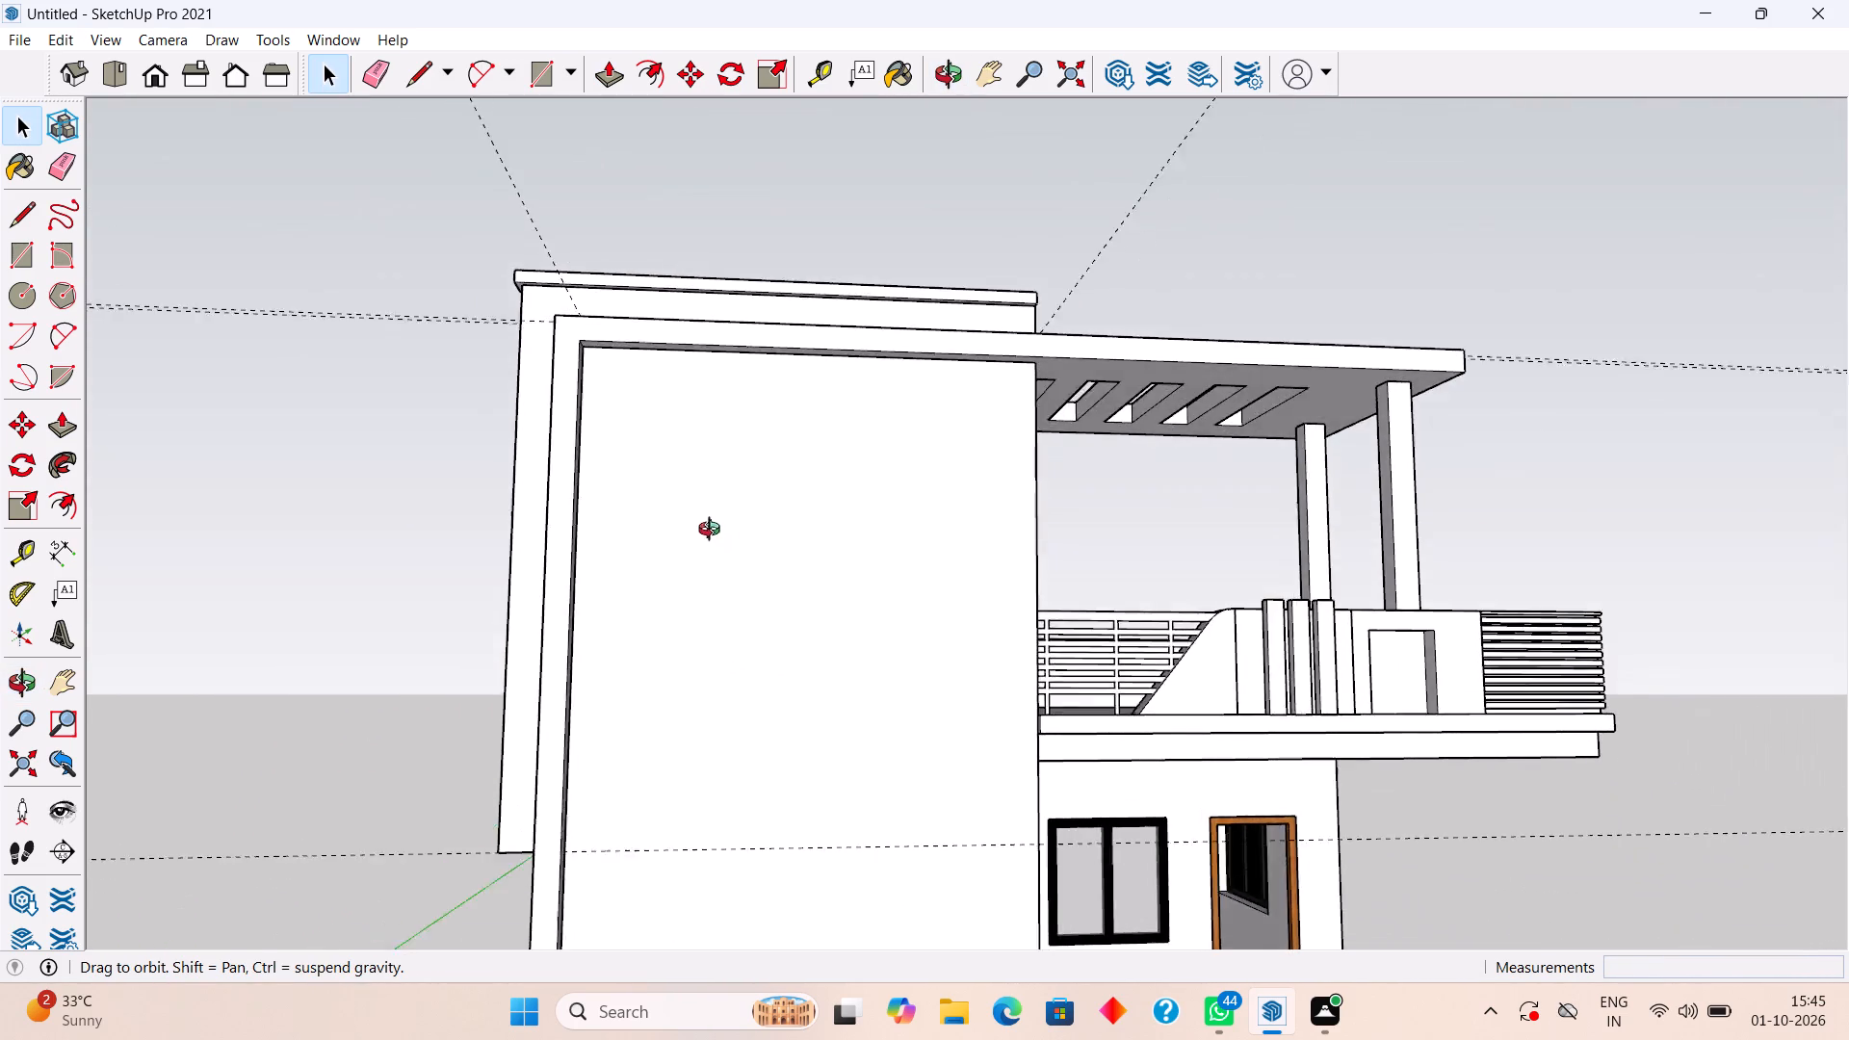
pyautogui.moveTo(714, 532); pyautogui.dragTo(674, 566, button='middle')
pyautogui.scroll(-2, 674, 566)
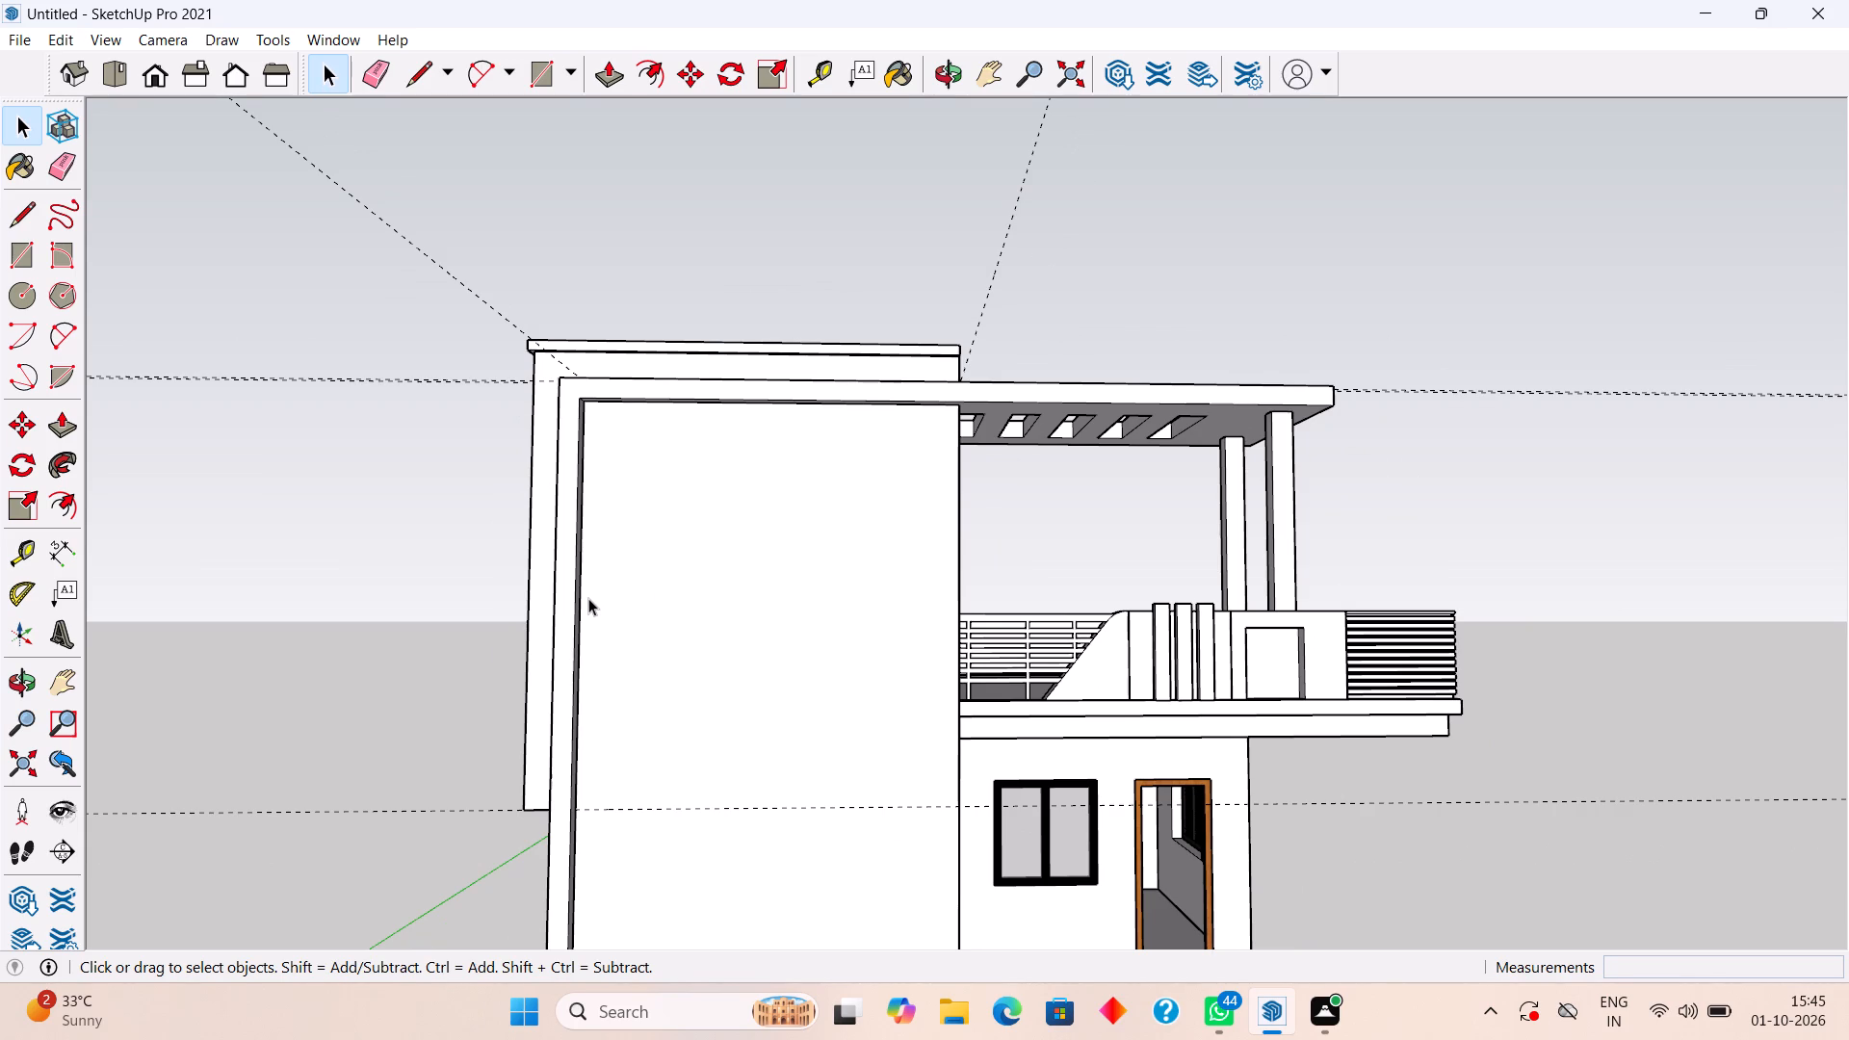
pyautogui.scroll(-1, 588, 598)
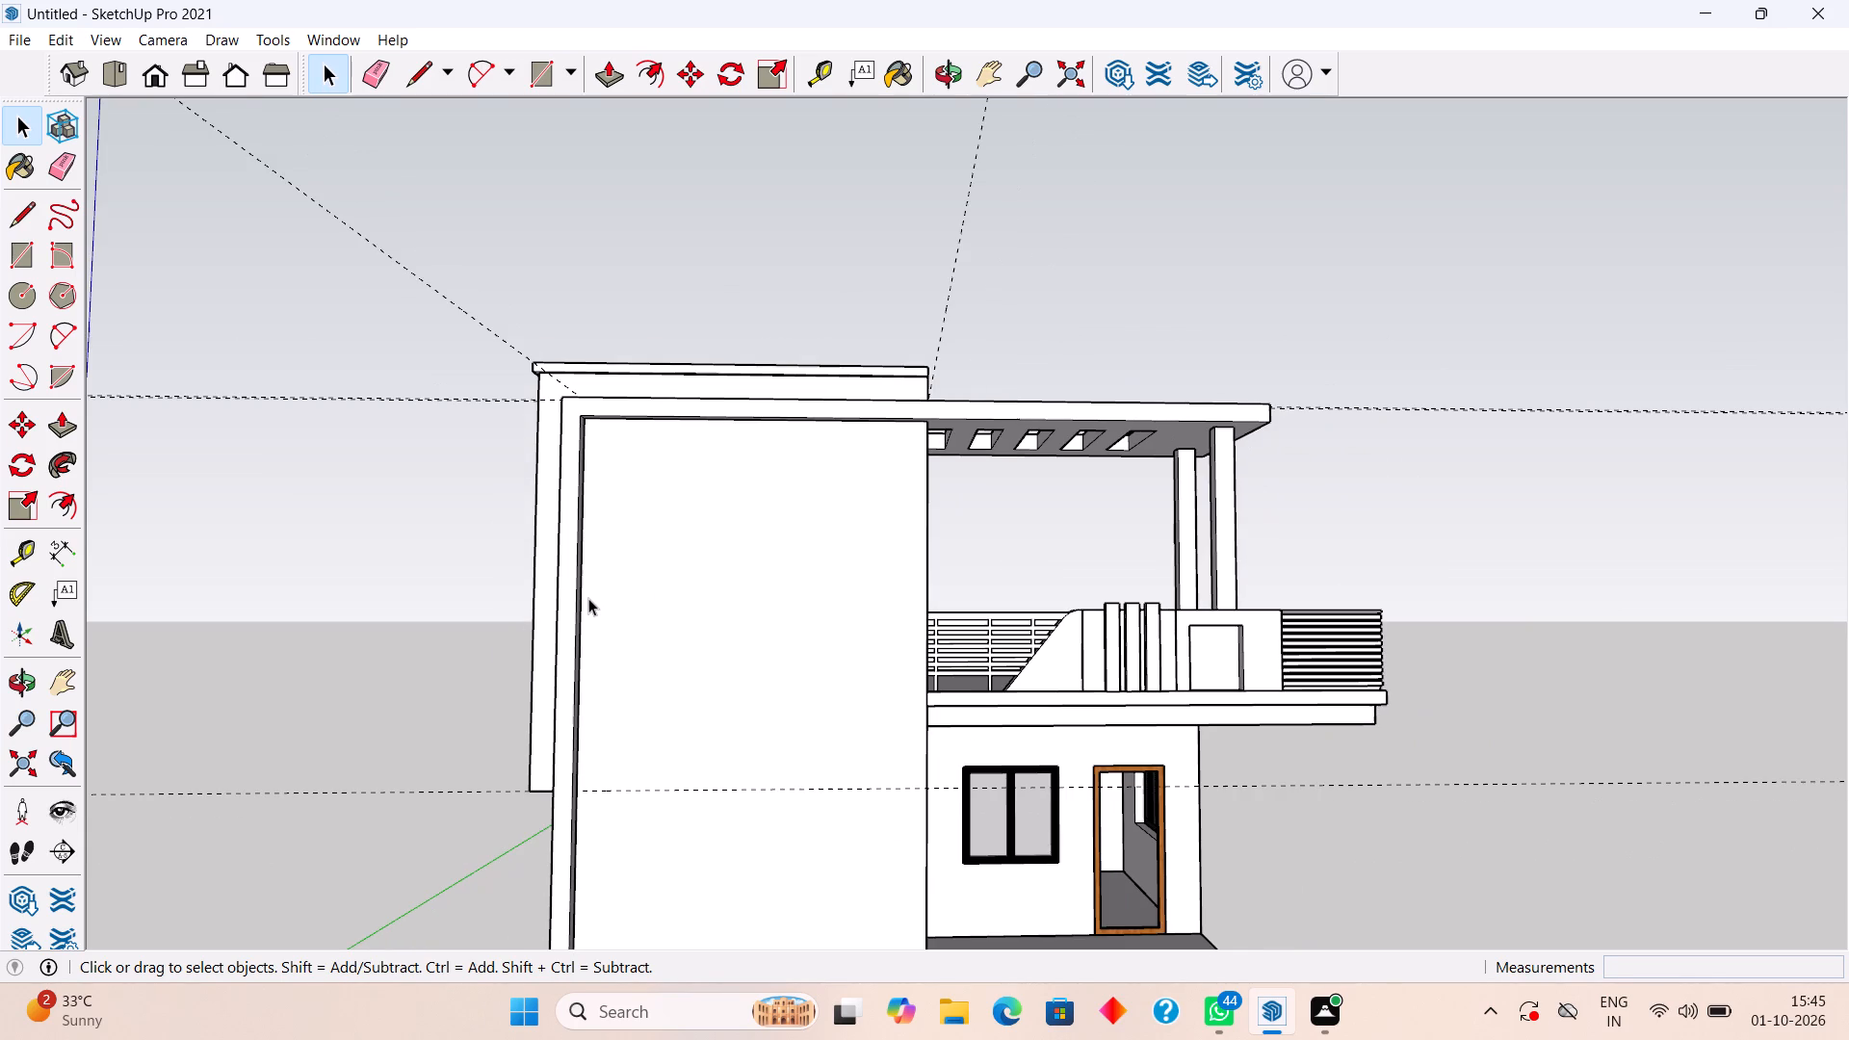
pyautogui.scroll(-1, 675, 728)
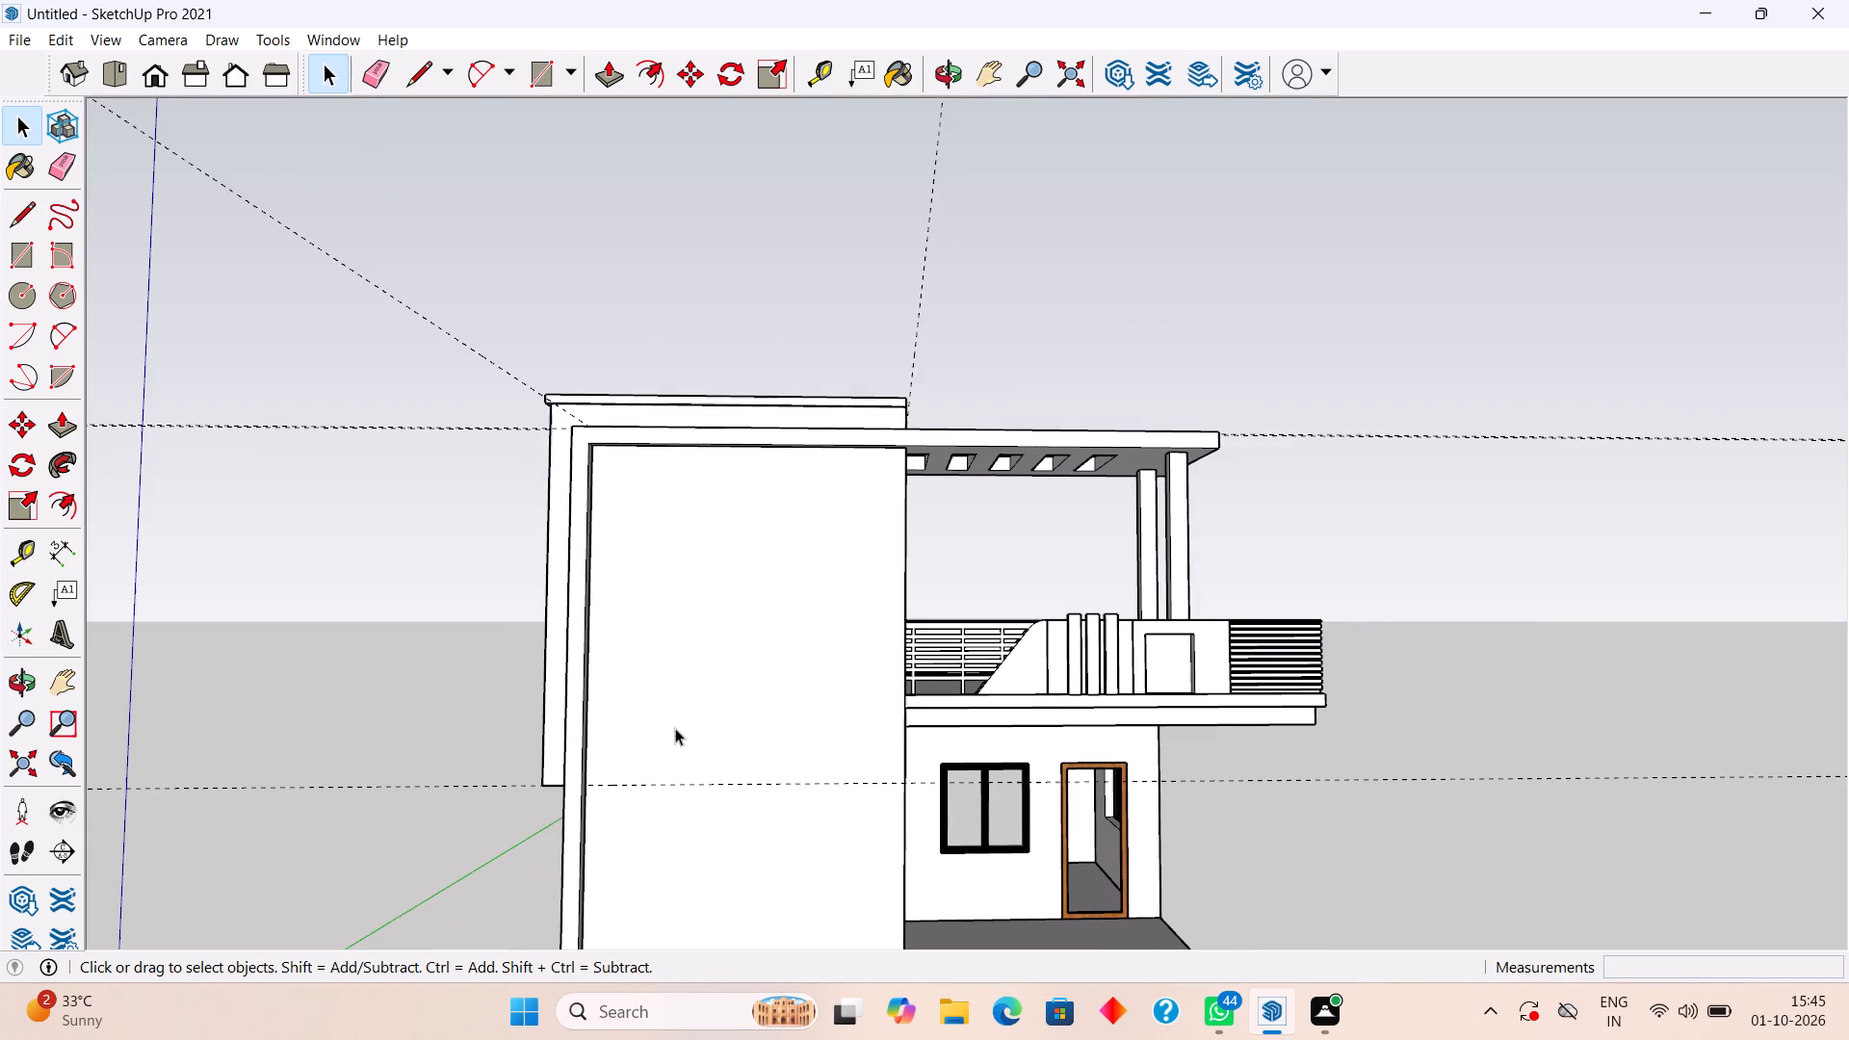
pyautogui.scroll(-5, 675, 750)
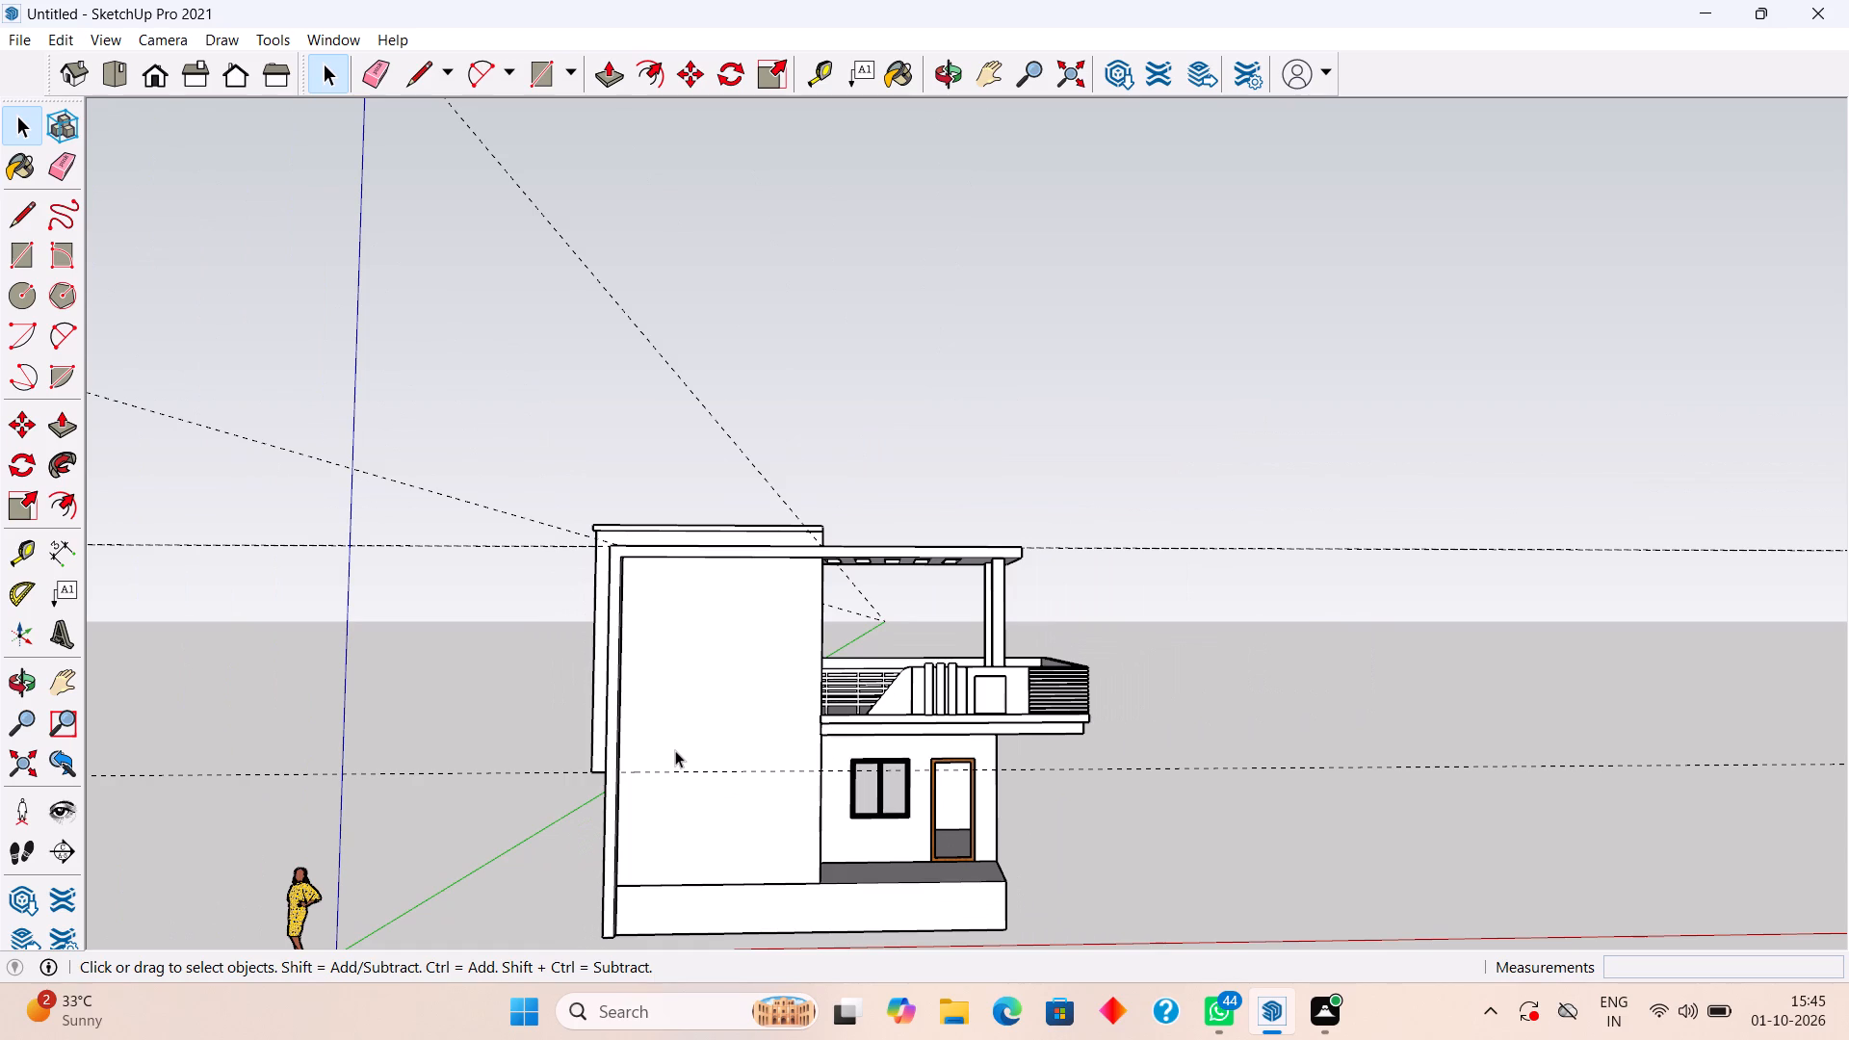
pyautogui.click(53, 37)
pyautogui.click(125, 250)
# Place a vertical guide on the tall front wall, 3' inward from its edge beside the balcony.
pyautogui.press('t')
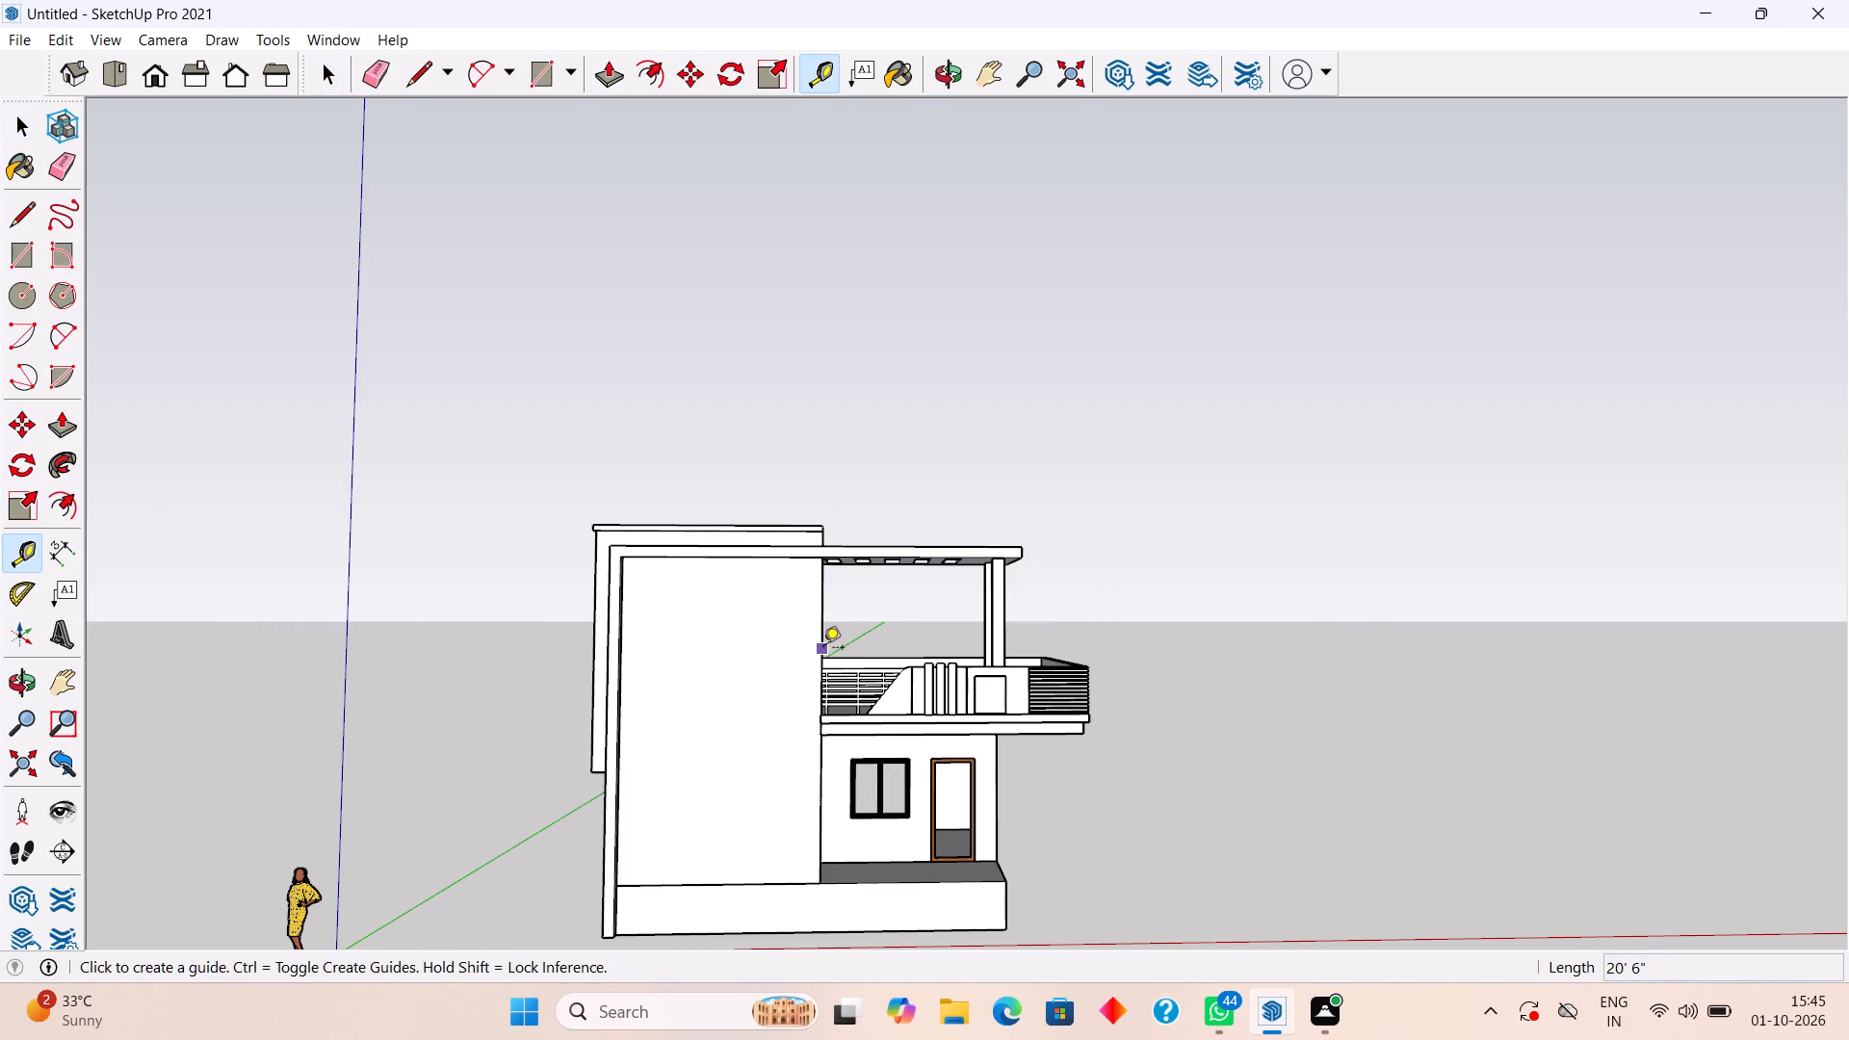
pyautogui.click(823, 649)
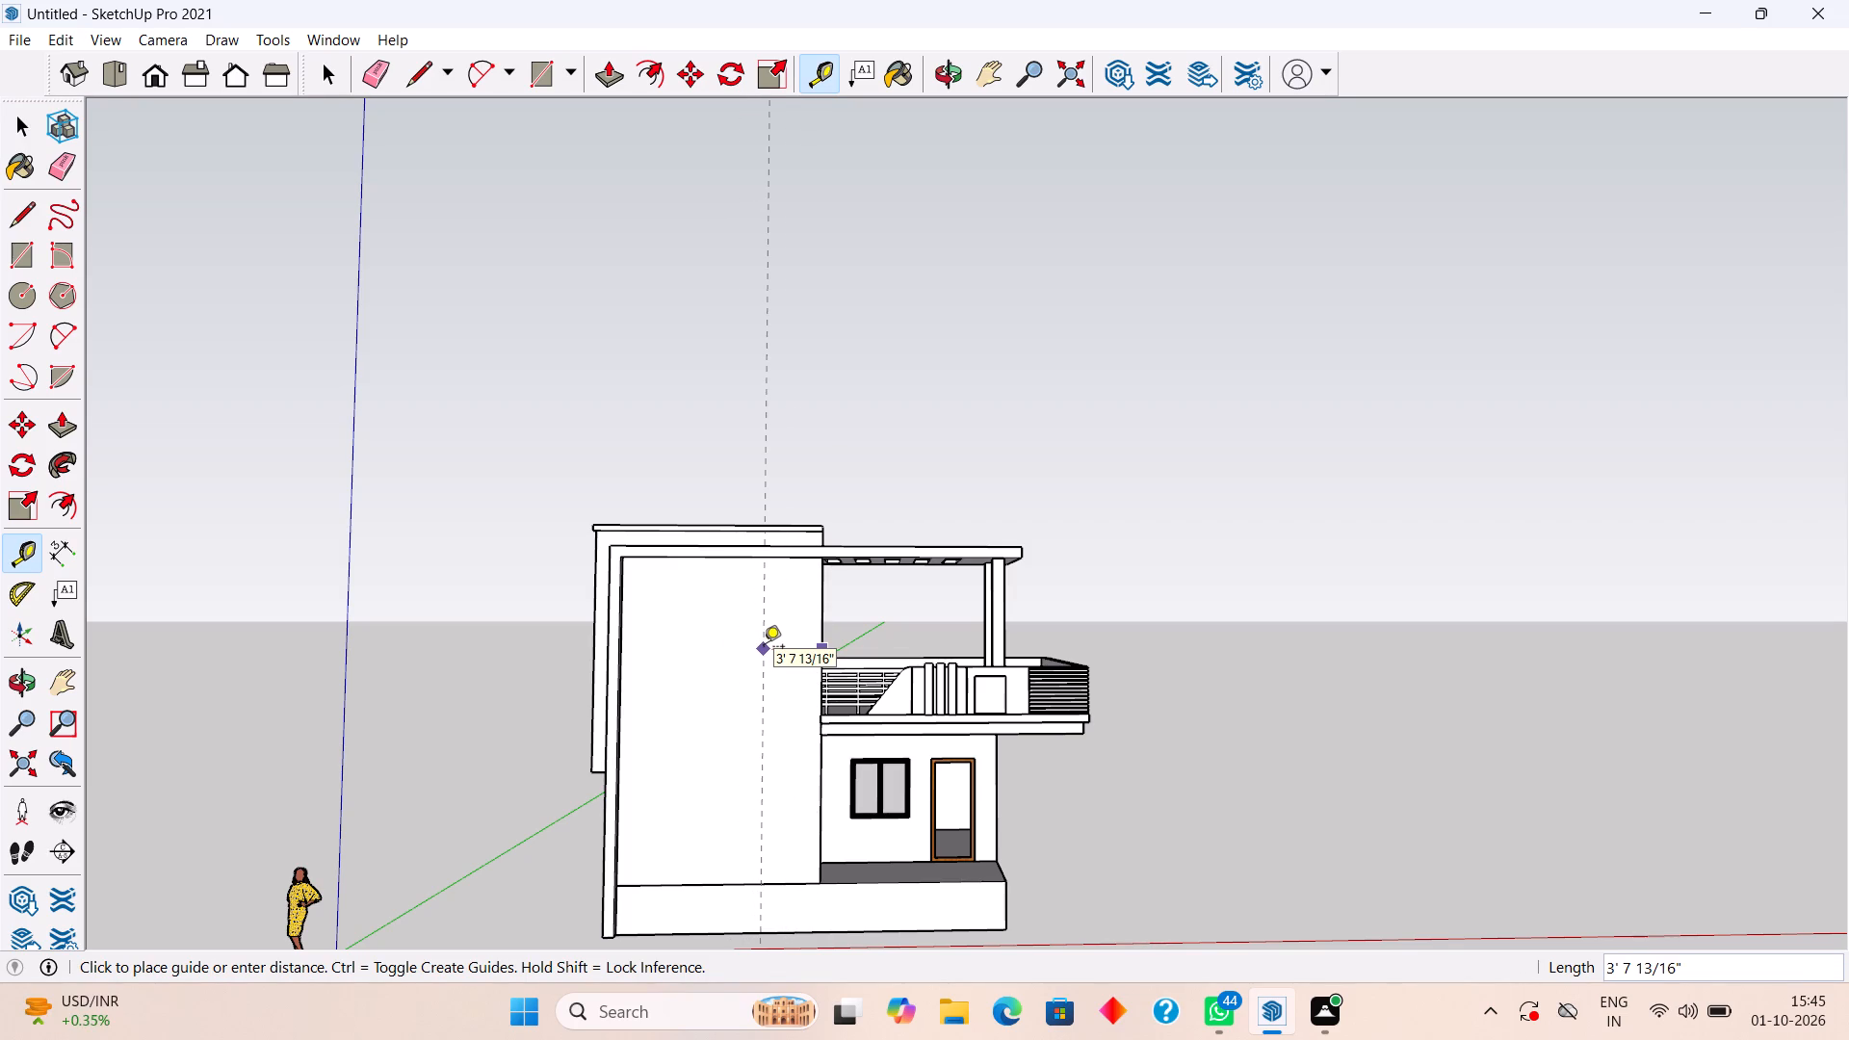
pyautogui.write("3'")
pyautogui.press('Return')
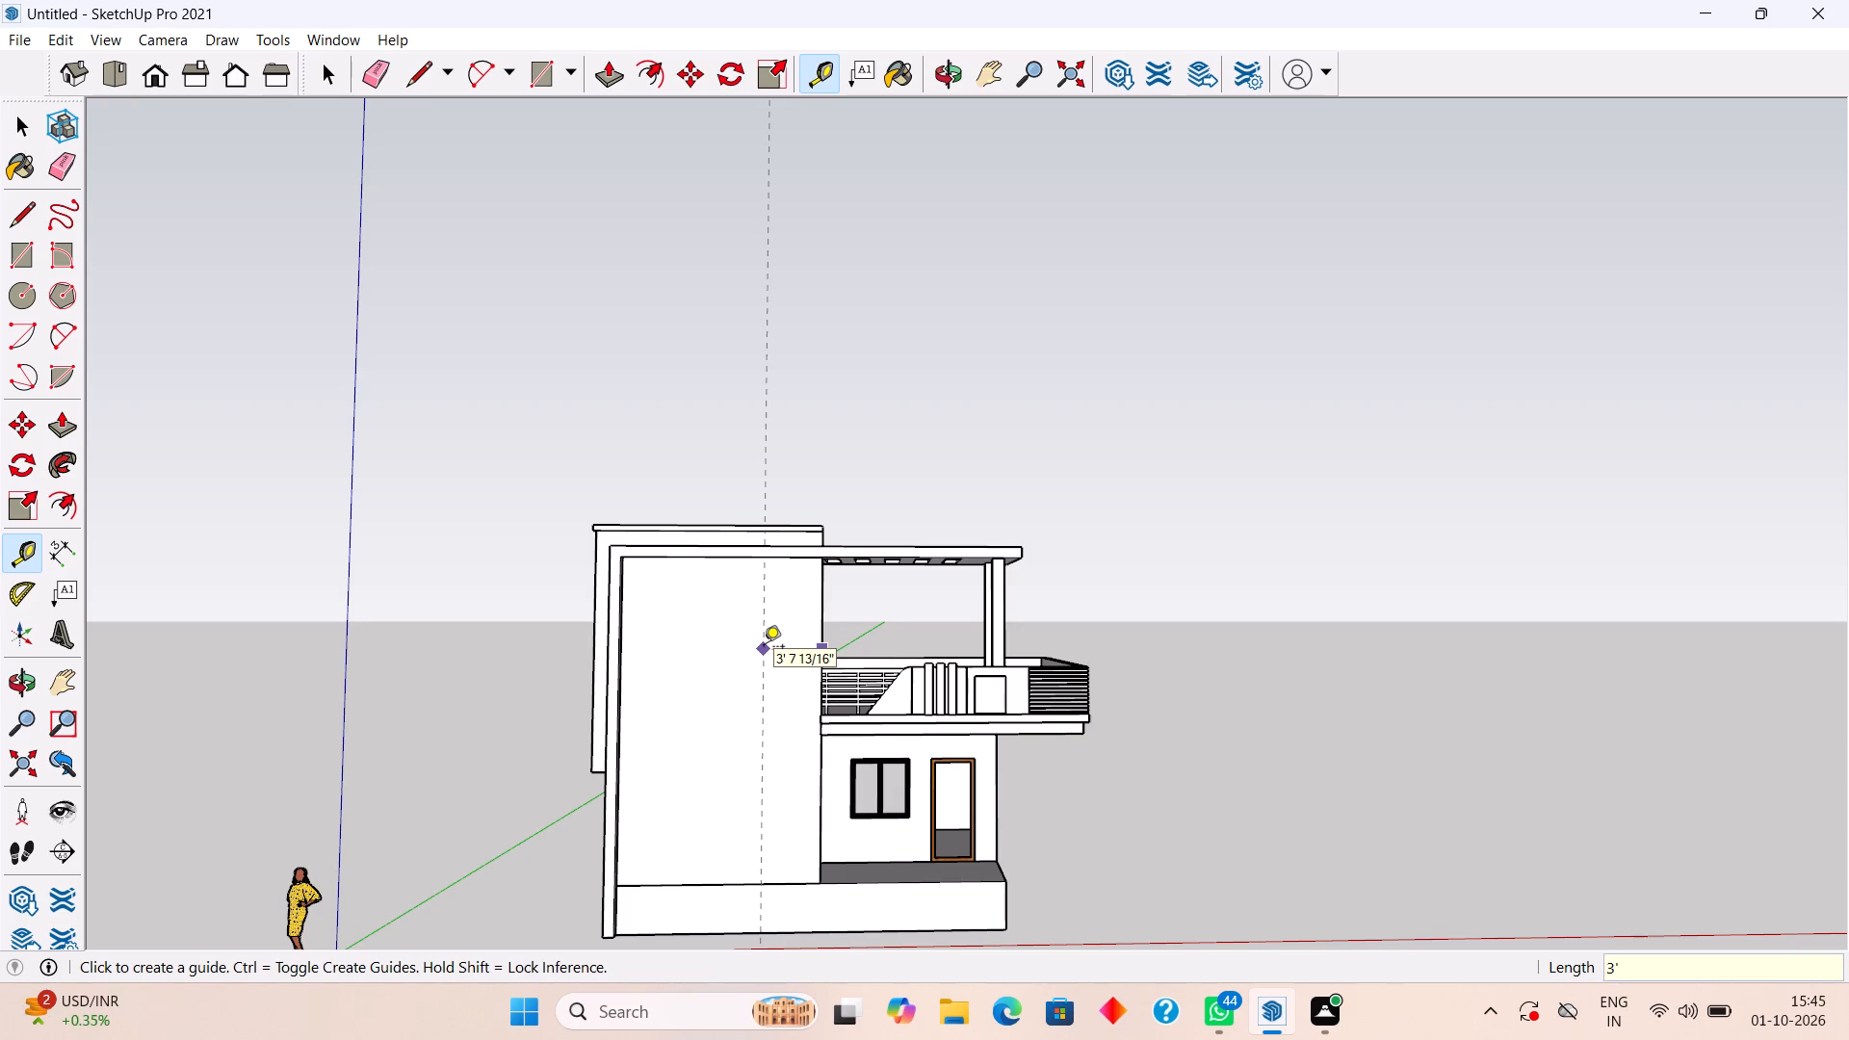
# Examine the house's front elevation and the tall wall with its vertical guide from several angles.
pyautogui.scroll(5, 632, 673)
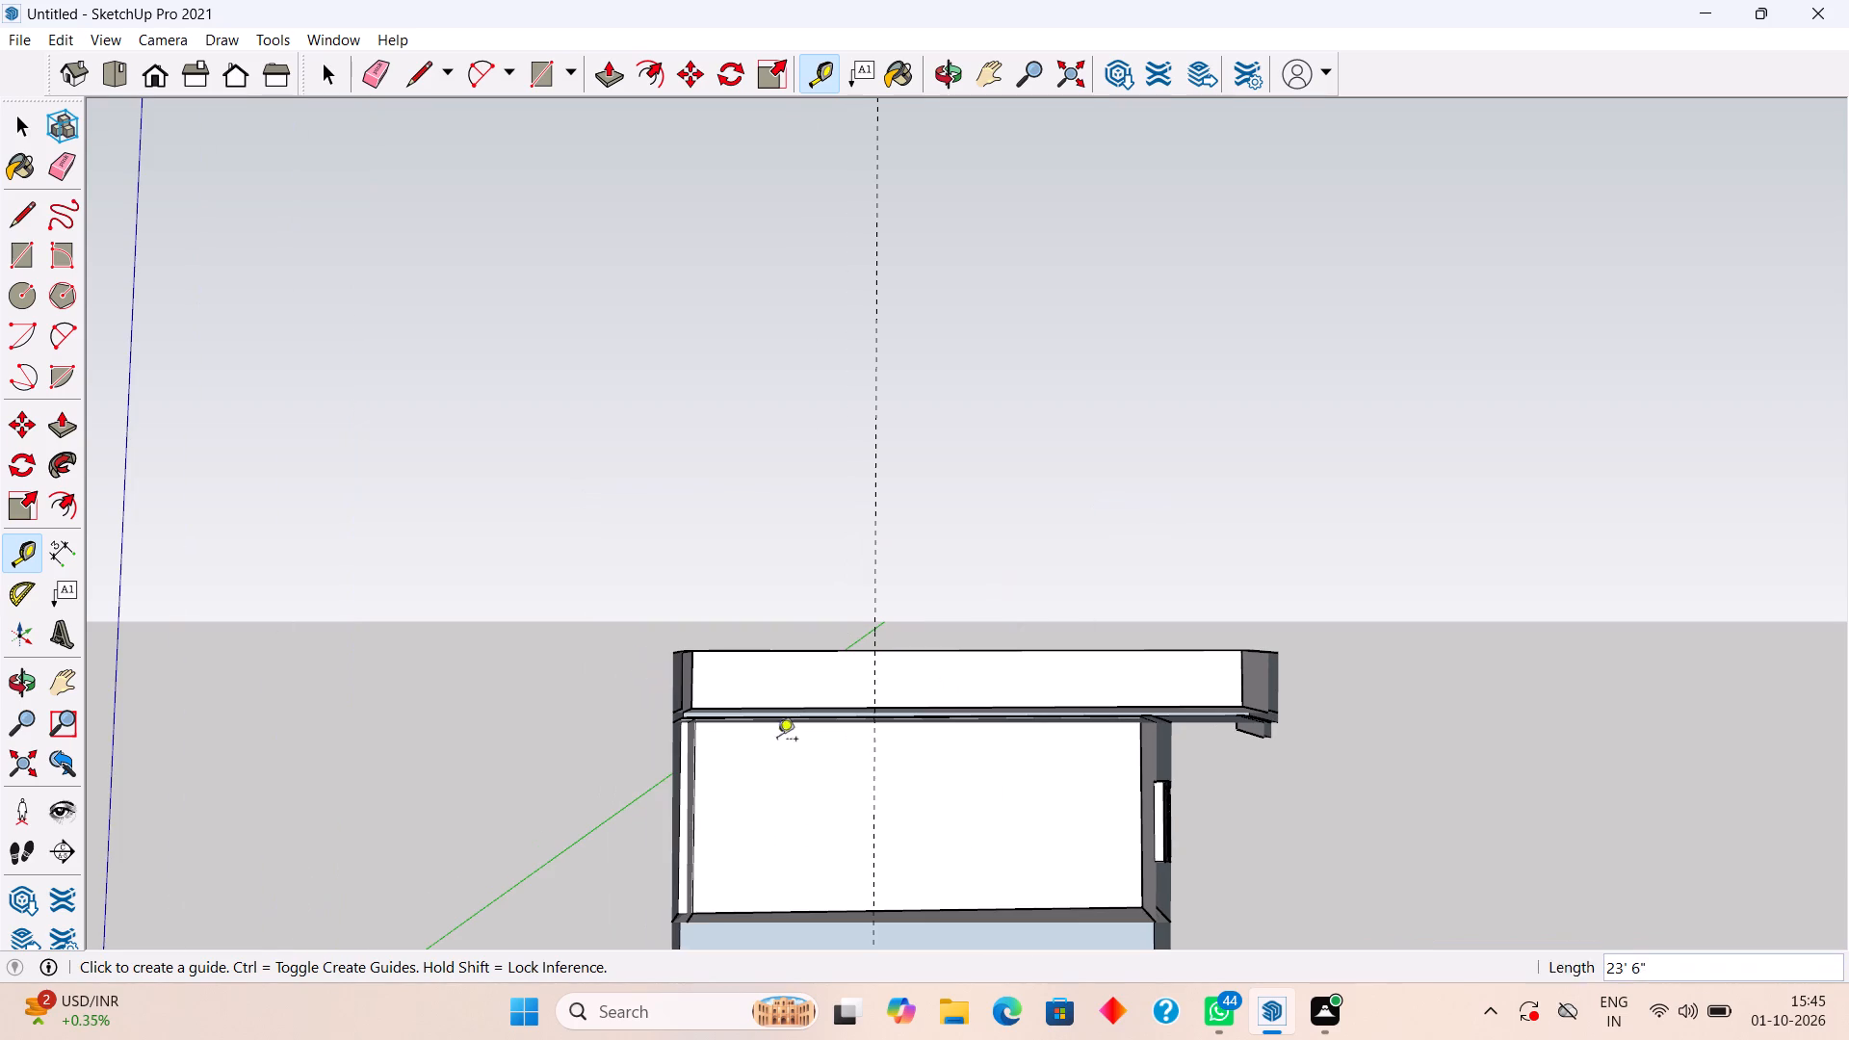
pyautogui.scroll(-4, 817, 784)
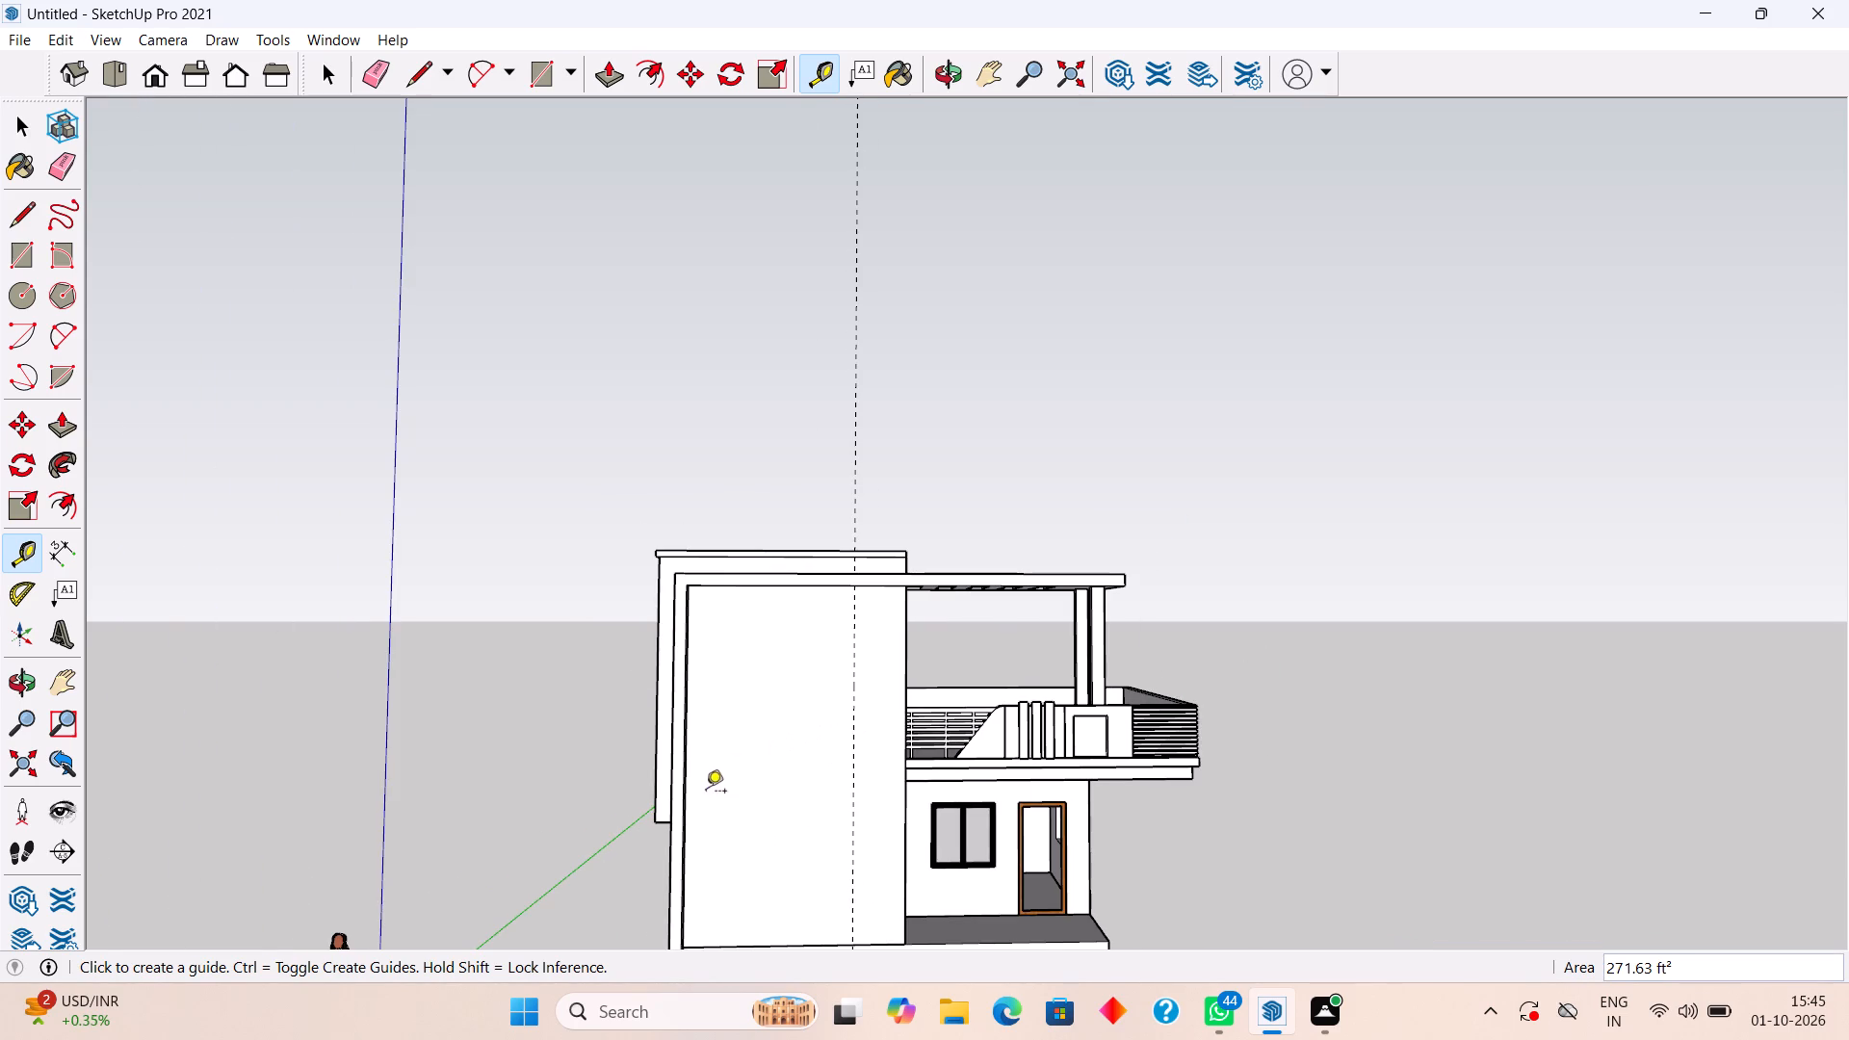
pyautogui.scroll(3, 706, 793)
pyautogui.scroll(-2, 685, 830)
pyautogui.scroll(-3, 766, 593)
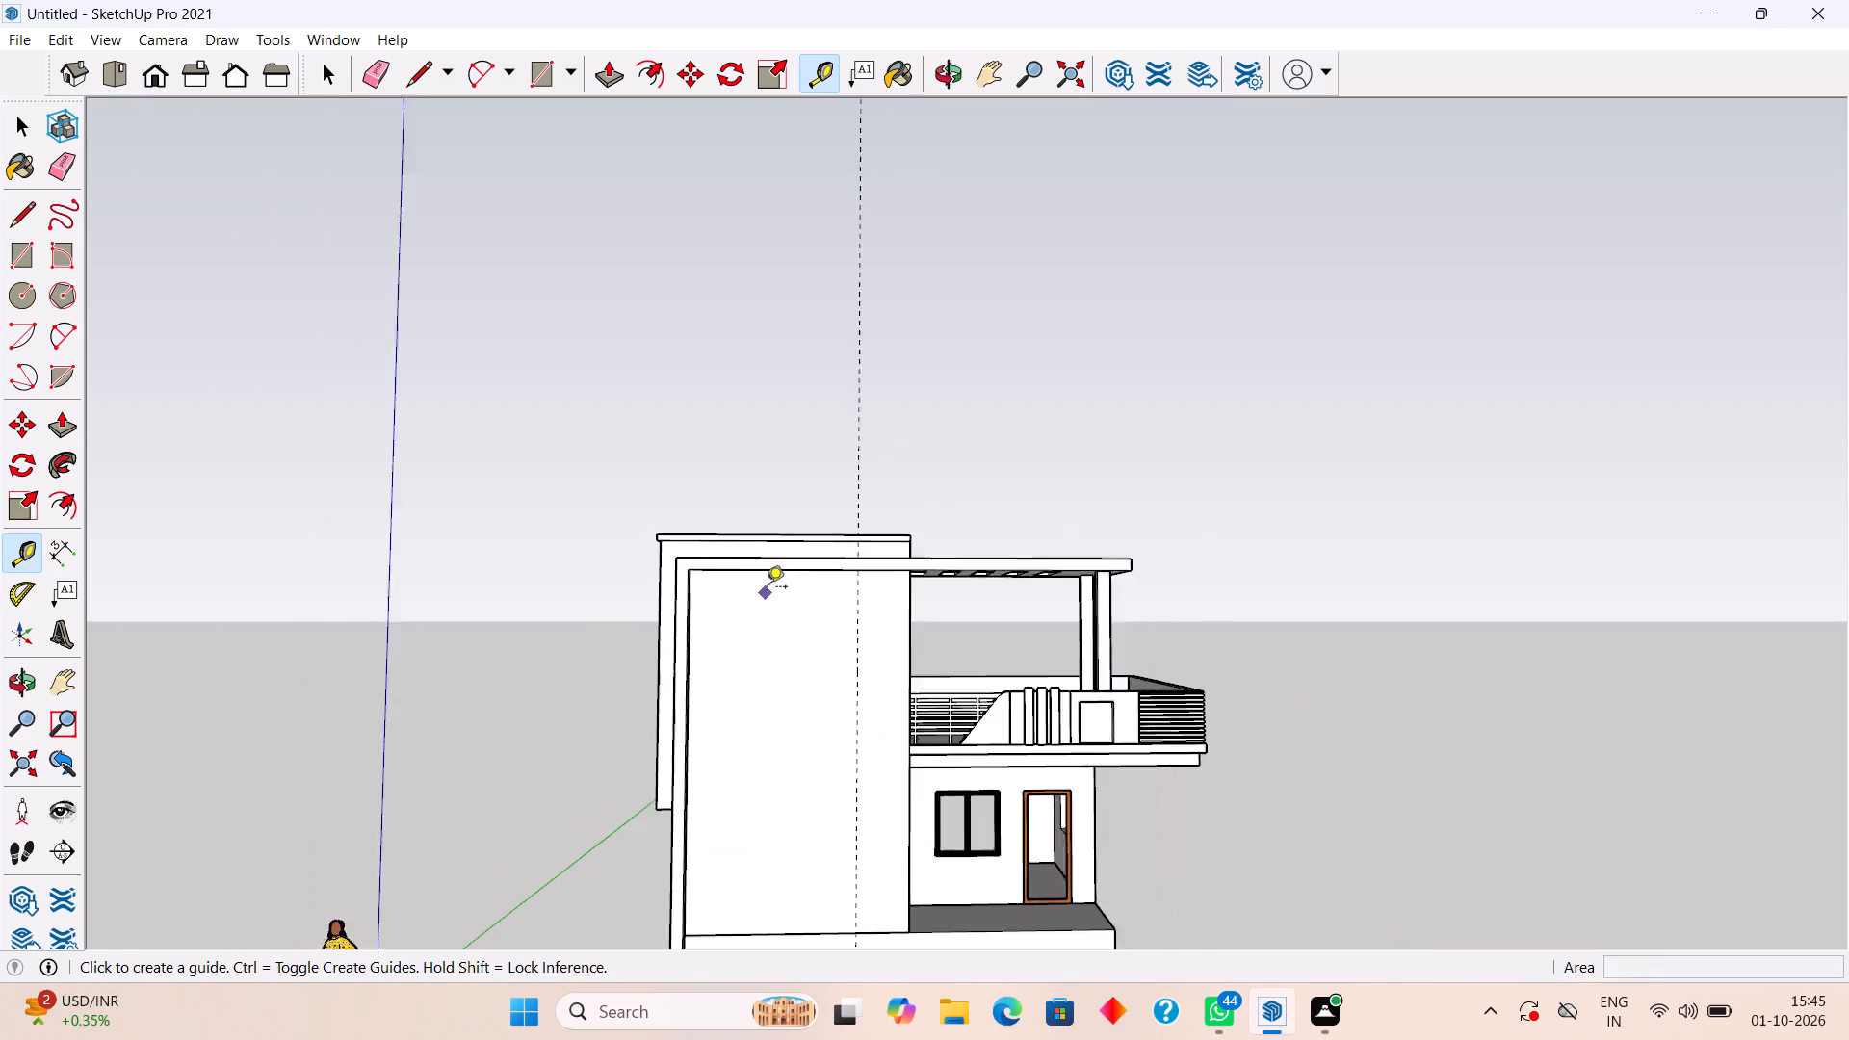
pyautogui.scroll(-7, 767, 588)
pyautogui.scroll(3, 835, 849)
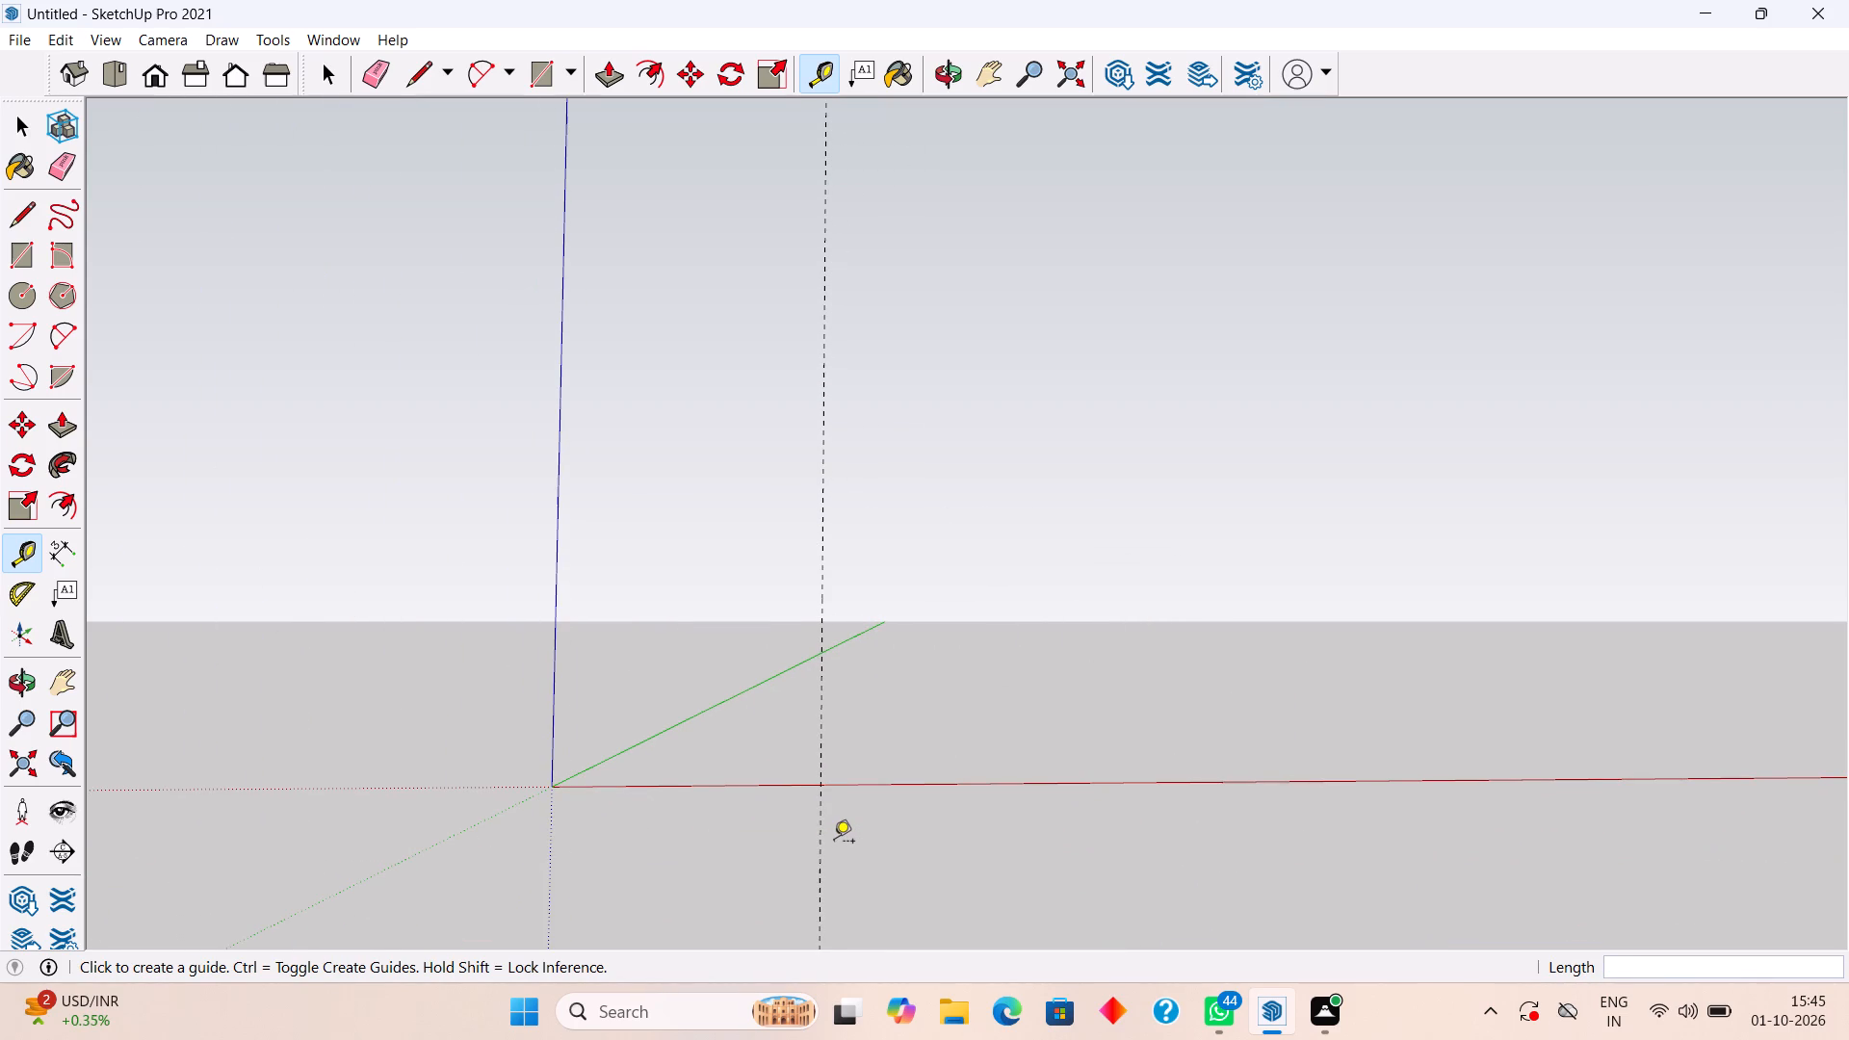
pyautogui.scroll(-3, 834, 843)
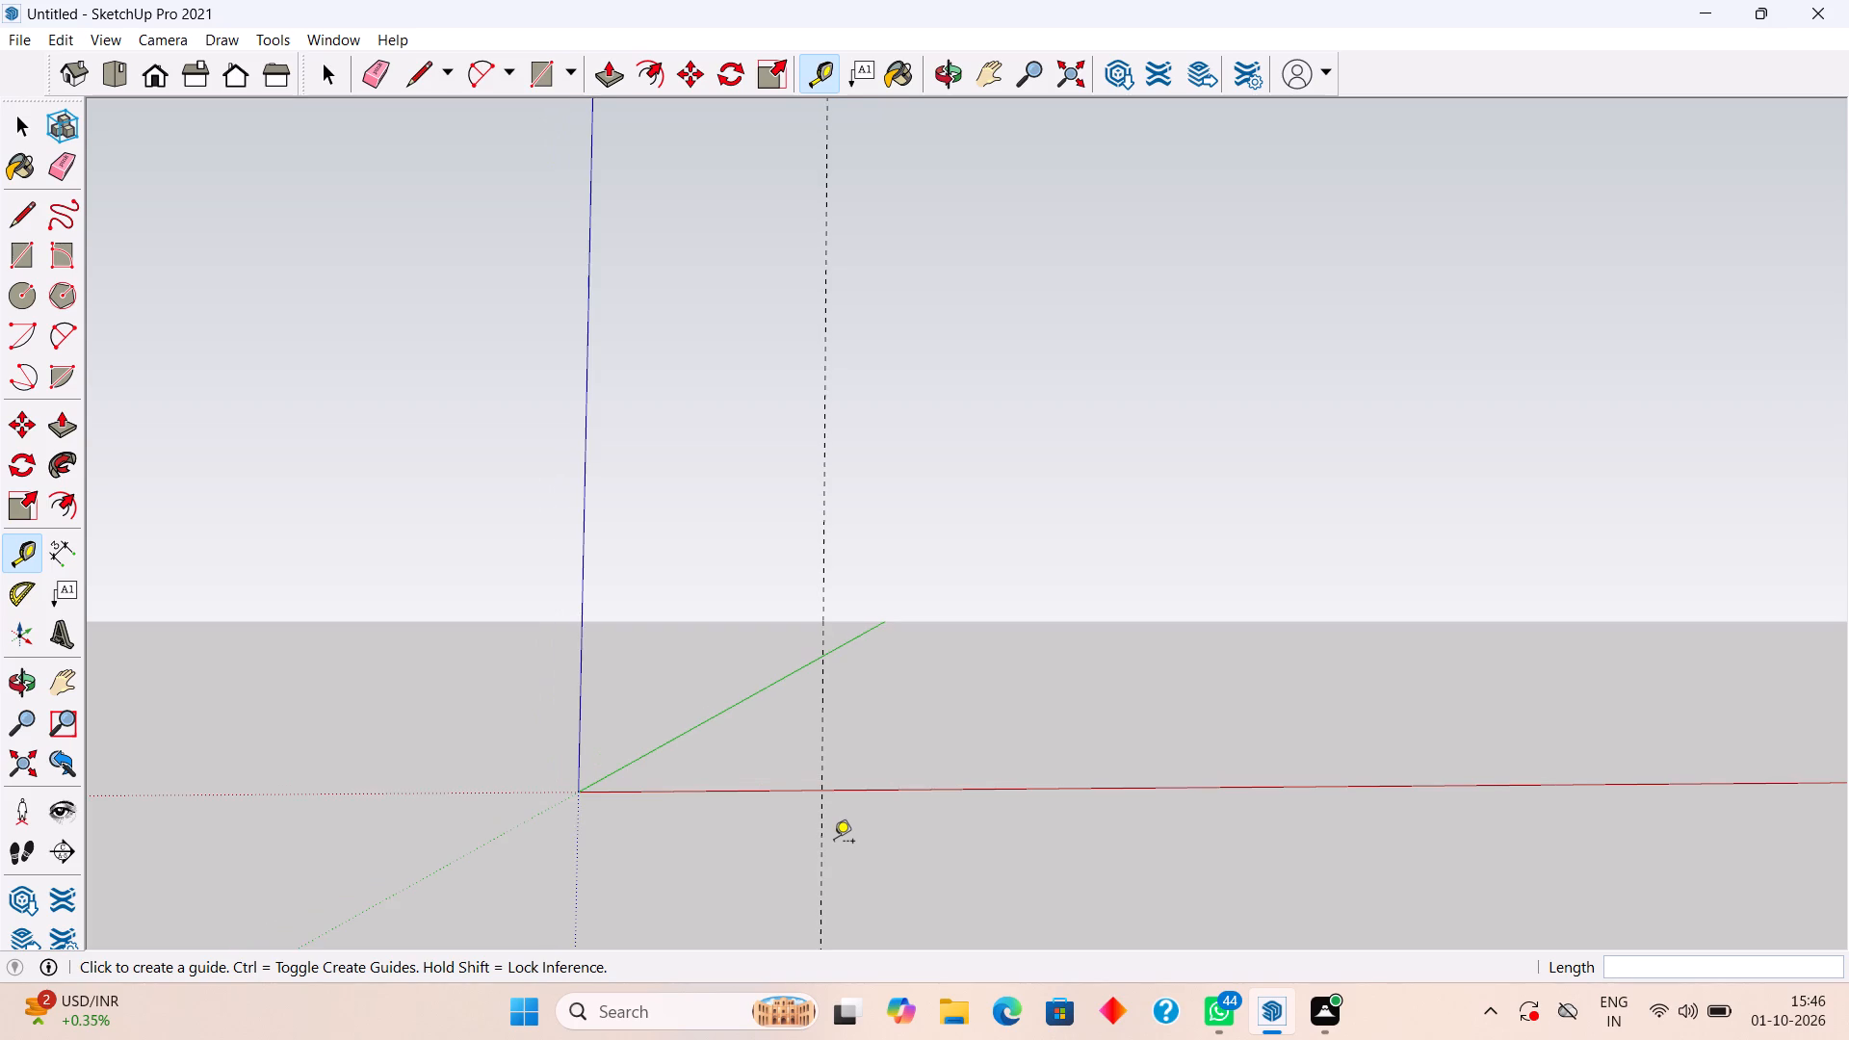
pyautogui.scroll(12, 834, 842)
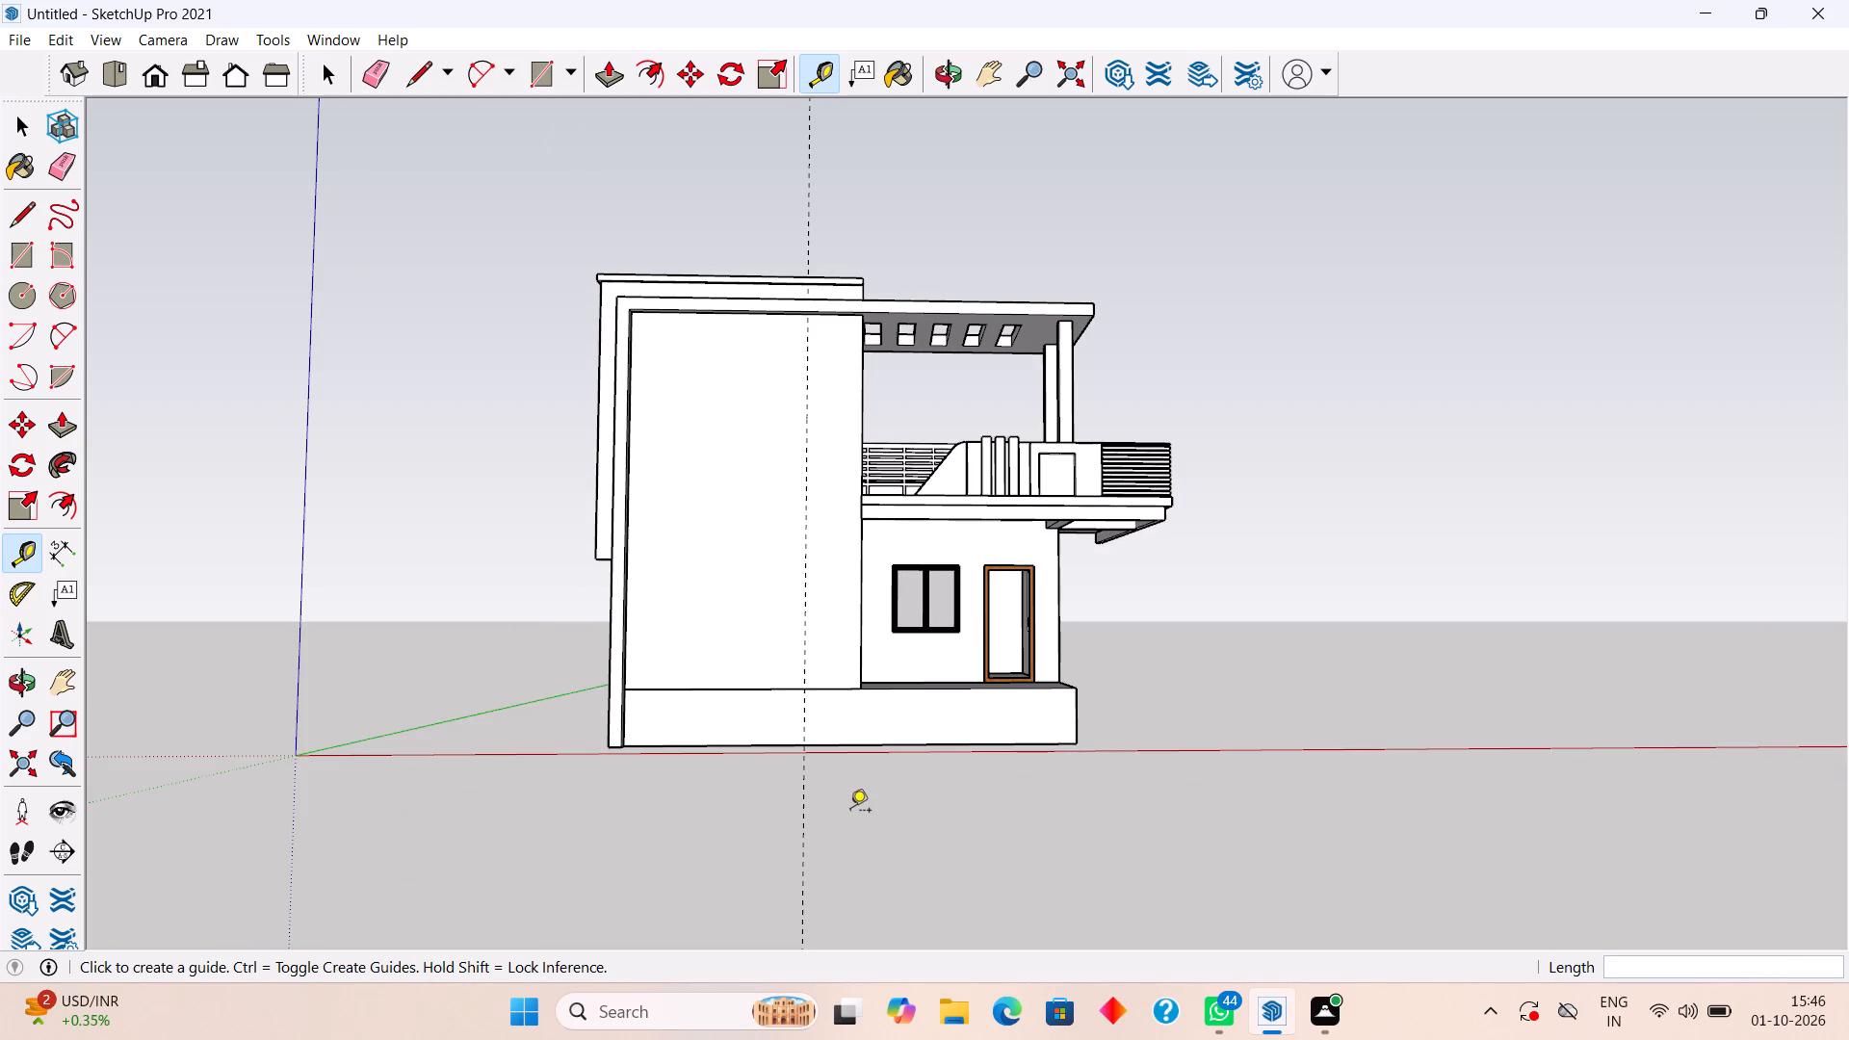
pyautogui.scroll(1, 841, 806)
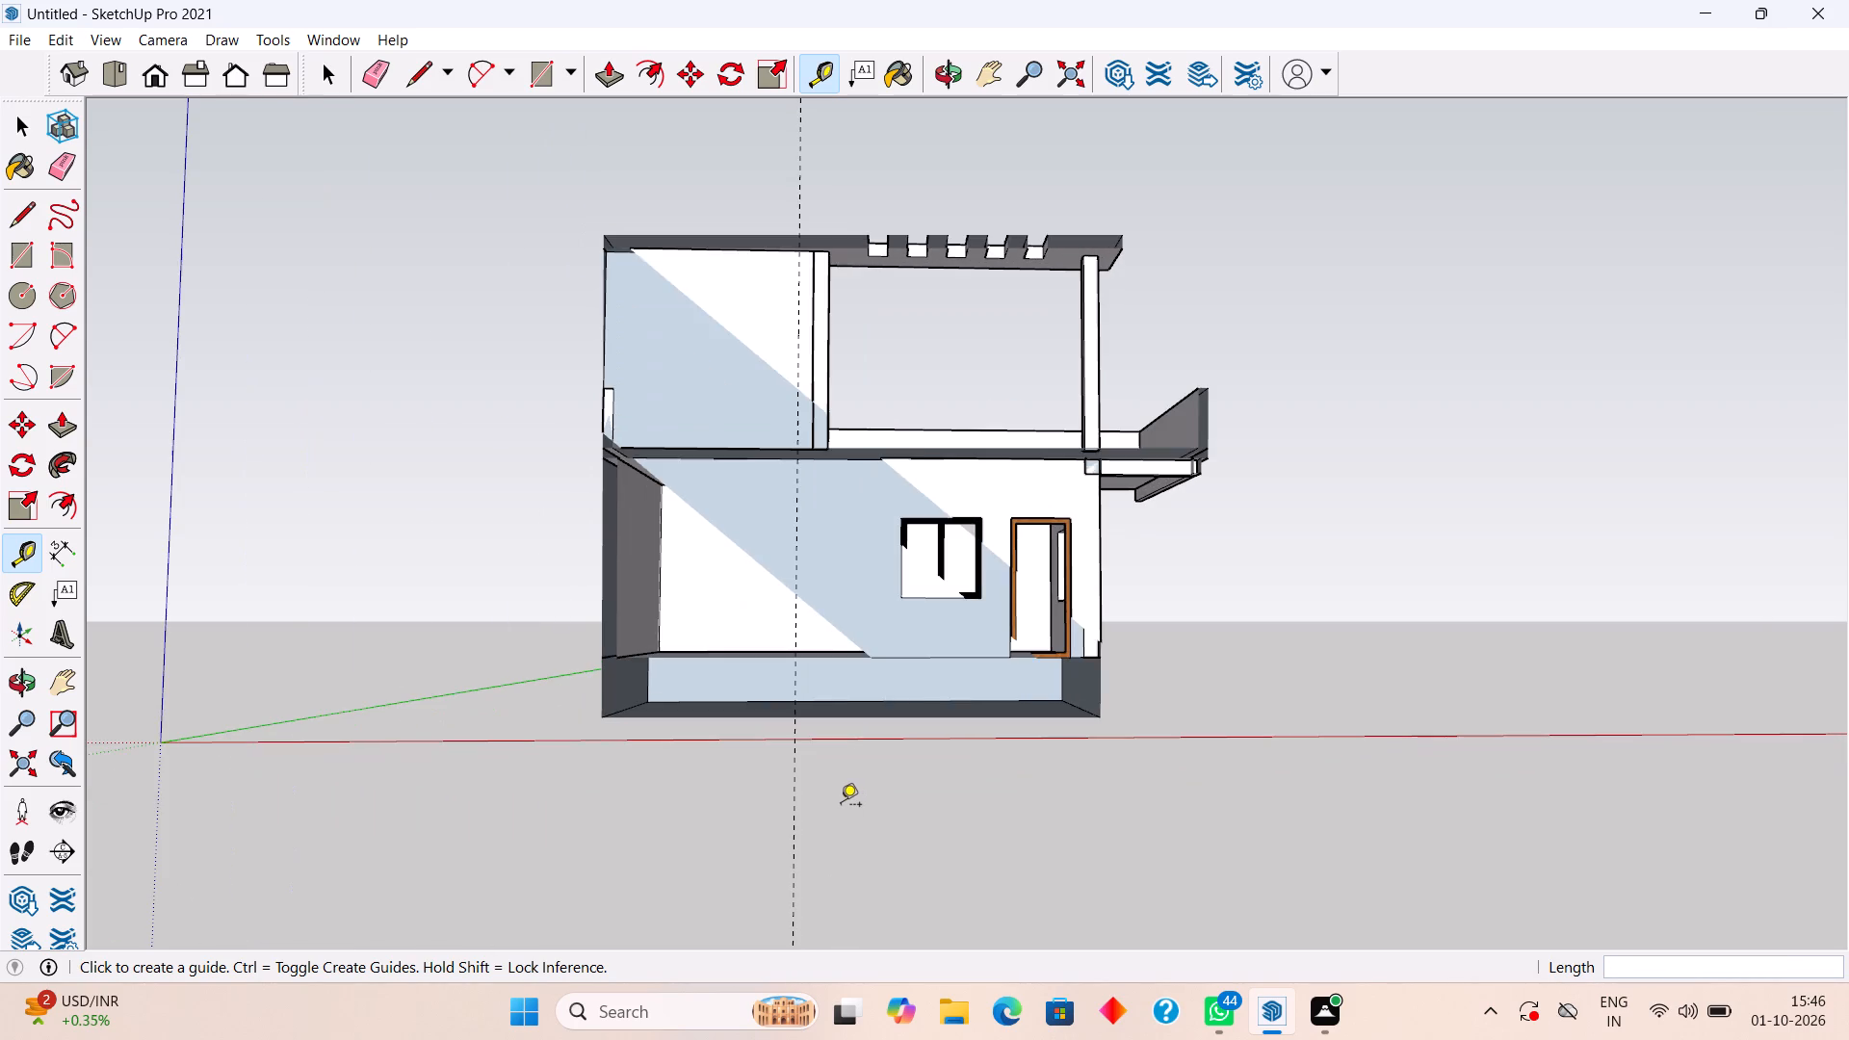
pyautogui.press('space')
pyautogui.moveTo(792, 740); pyautogui.dragTo(752, 883, button='middle')
pyautogui.scroll(2, 714, 523)
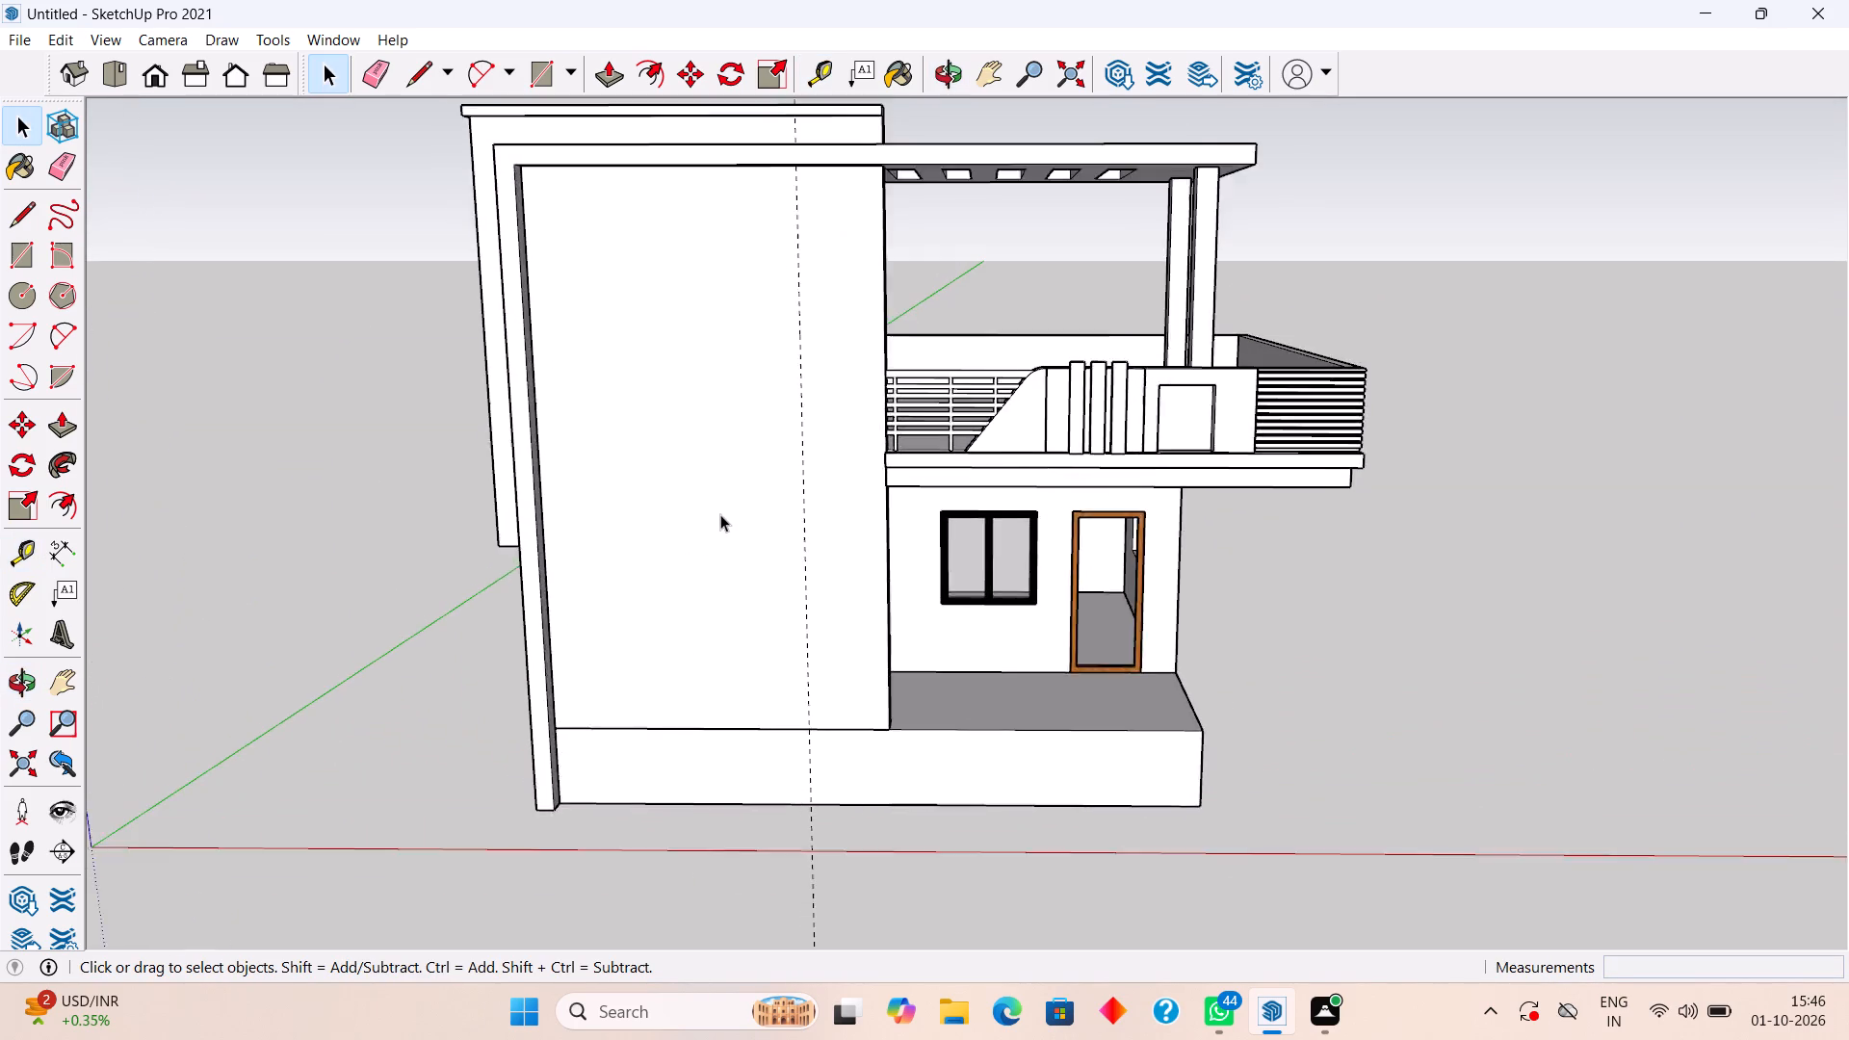
pyautogui.scroll(1, 720, 514)
pyautogui.scroll(-2, 721, 514)
pyautogui.moveTo(859, 556); pyautogui.dragTo(728, 741, button='middle')
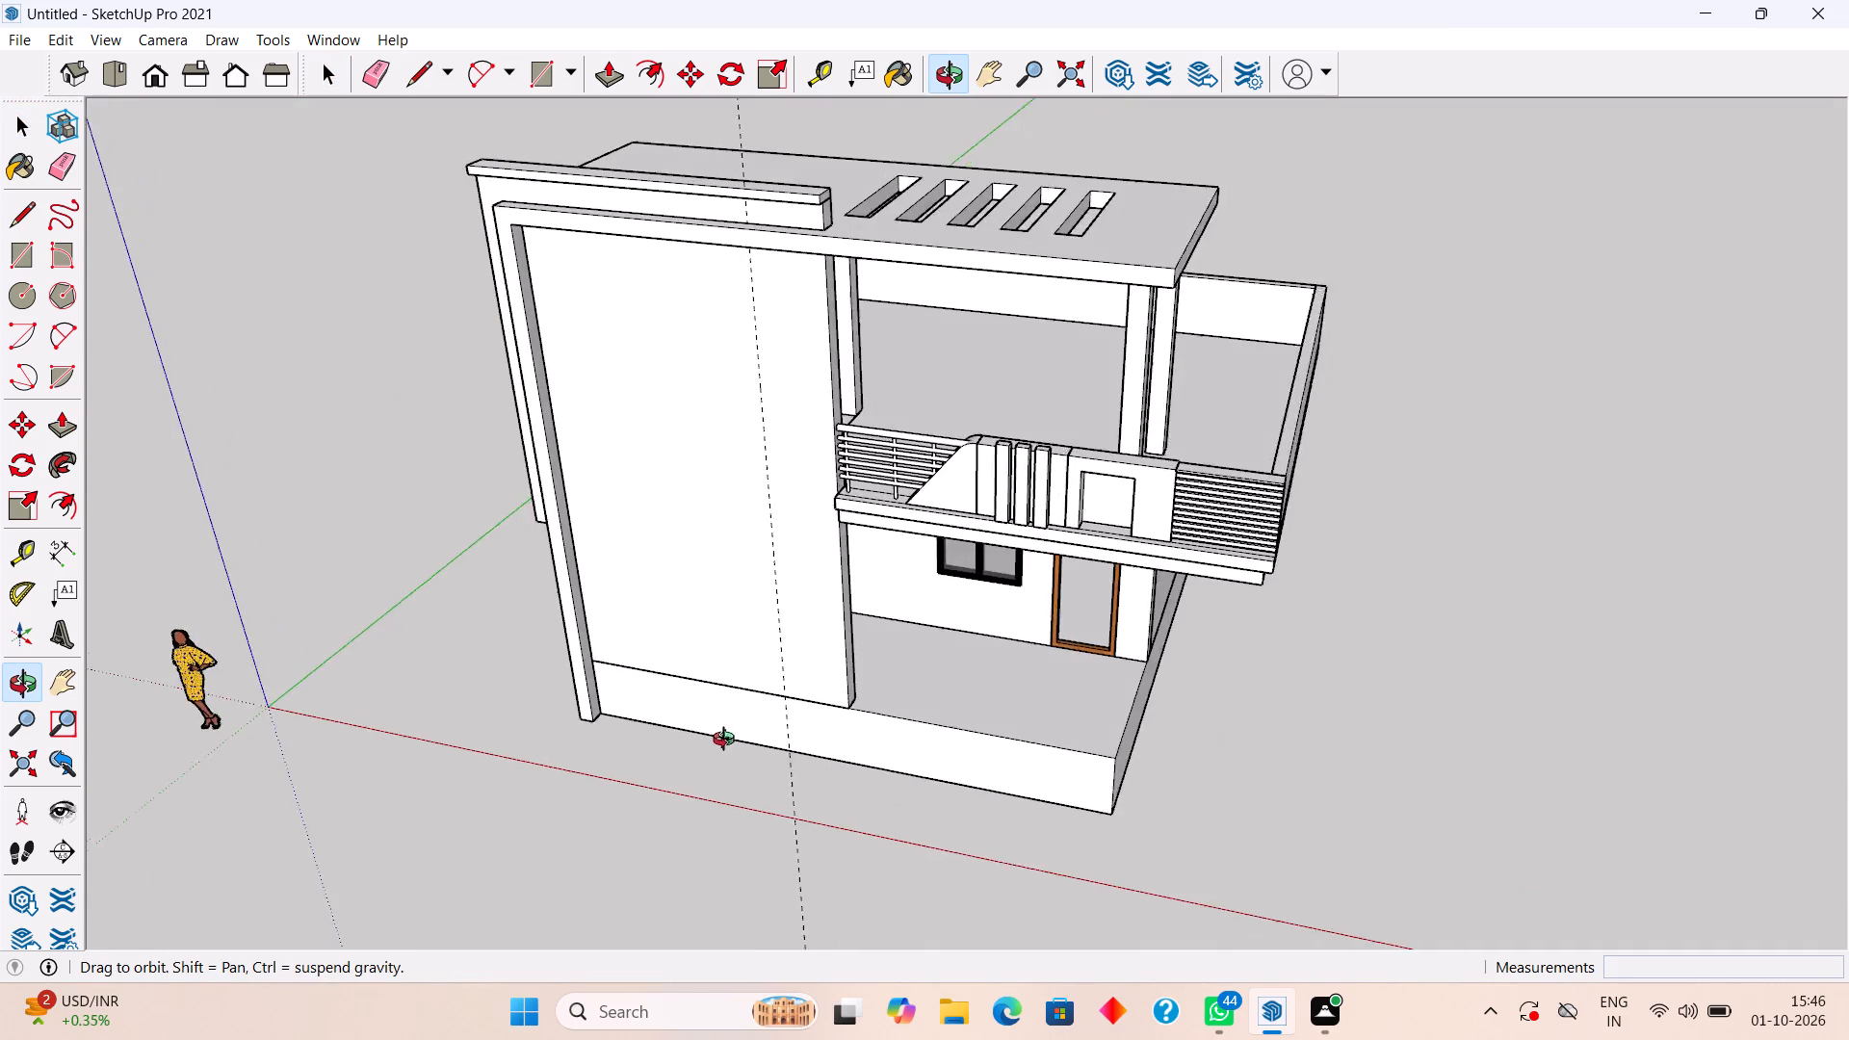
pyautogui.moveTo(728, 741); pyautogui.dragTo(553, 504, button='middle')
pyautogui.scroll(-4, 636, 620)
pyautogui.moveTo(817, 744); pyautogui.dragTo(932, 736, button='middle')
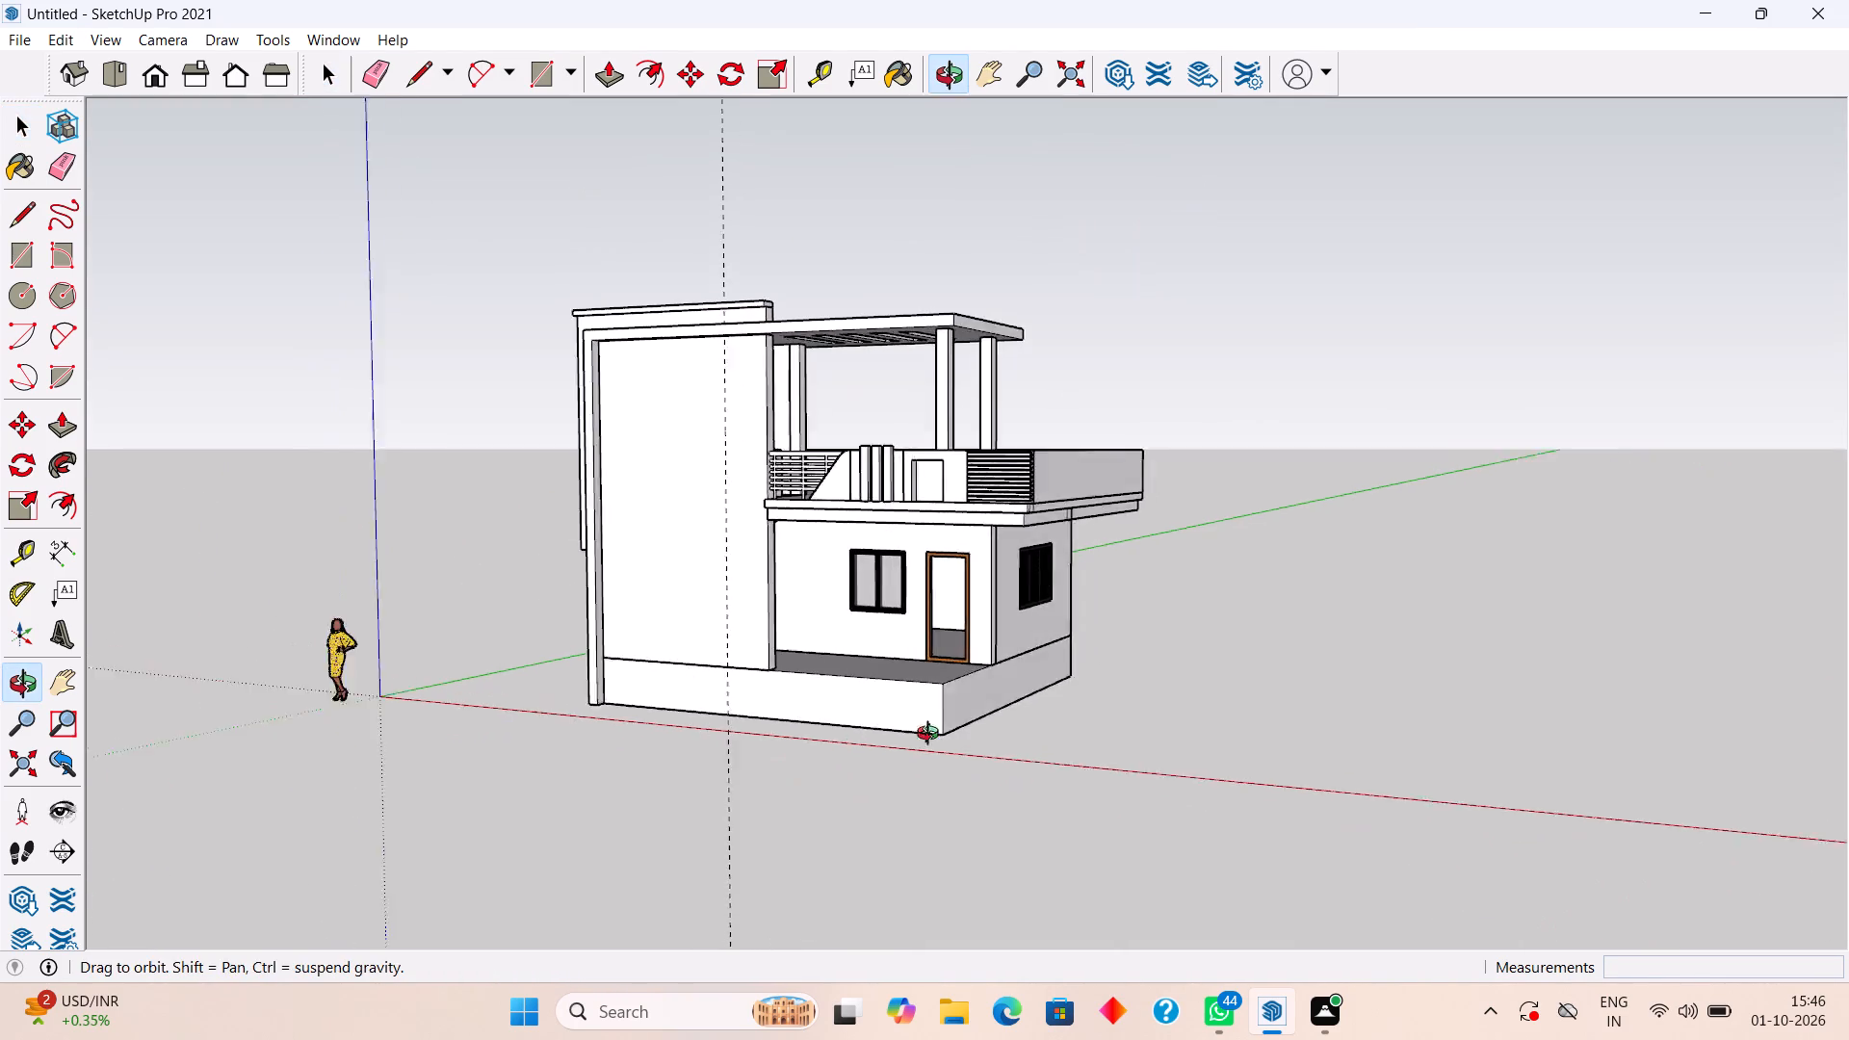
pyautogui.moveTo(932, 736); pyautogui.dragTo(1159, 722, button='middle')
pyautogui.scroll(3, 850, 603)
pyautogui.moveTo(675, 587); pyautogui.dragTo(912, 641, button='middle')
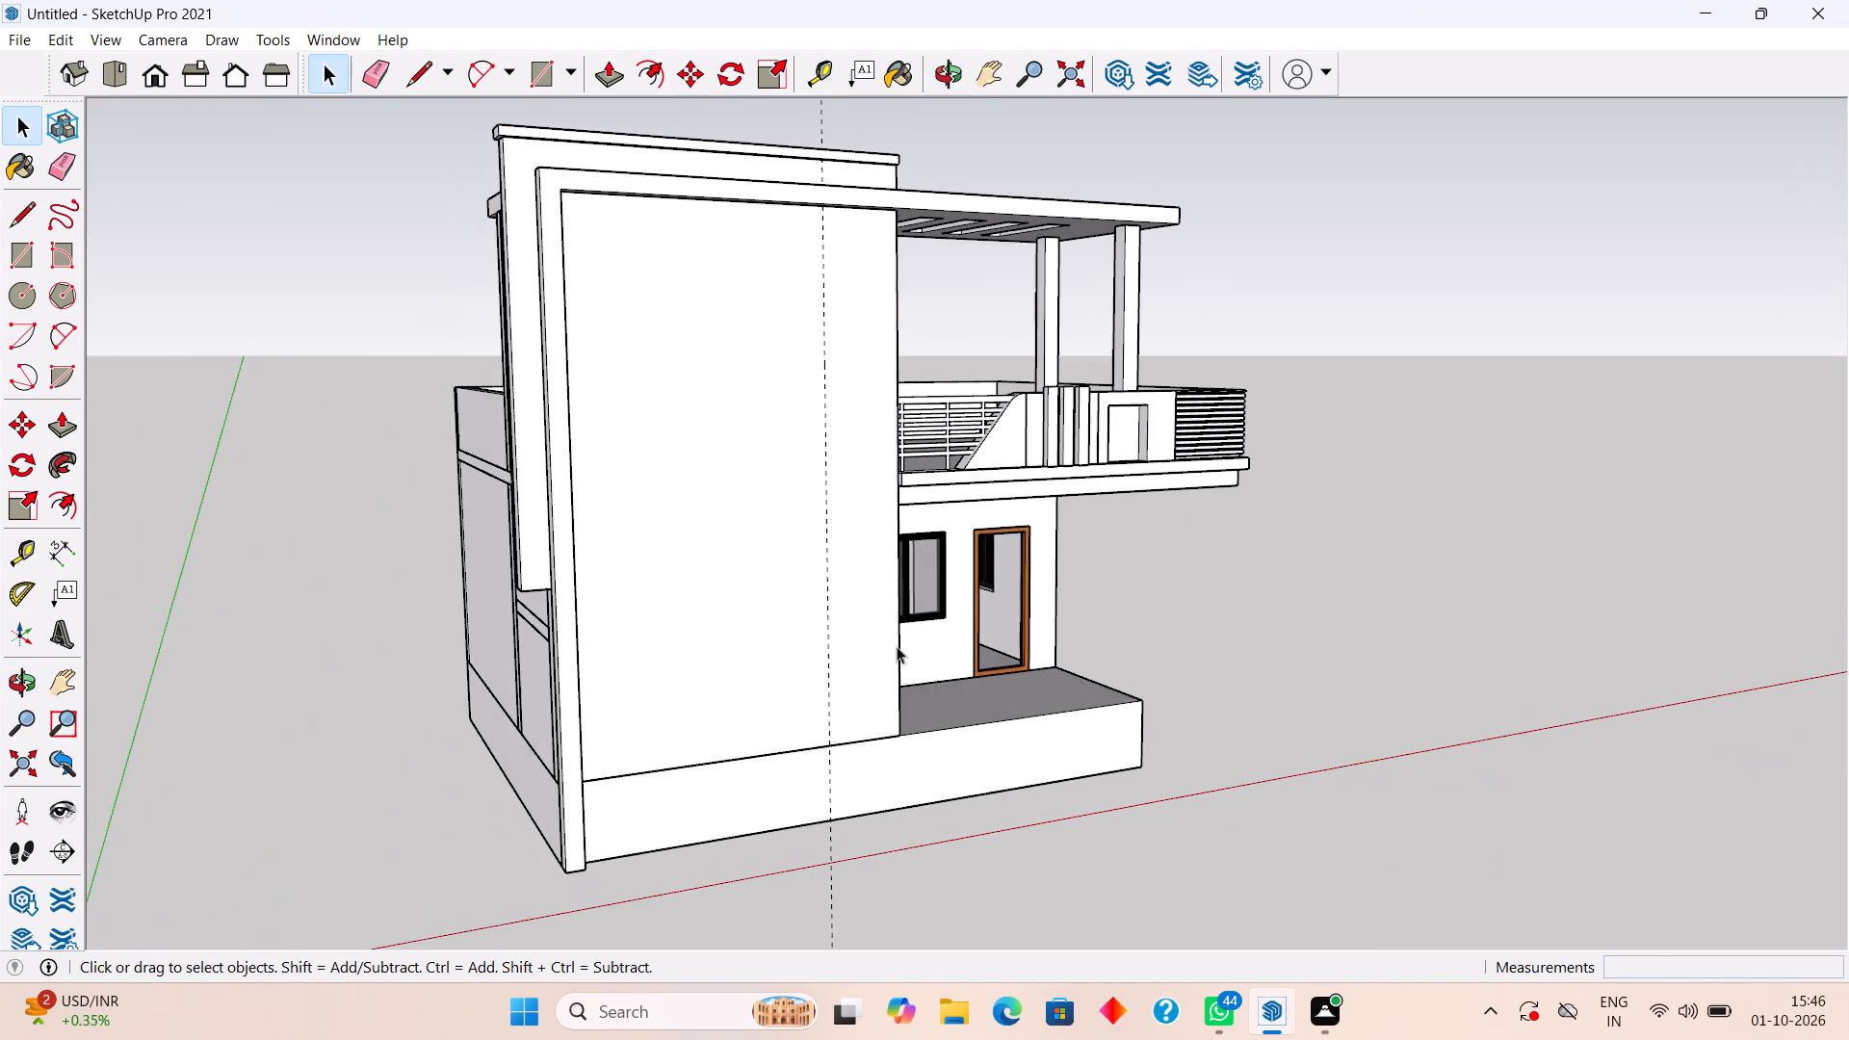
pyautogui.moveTo(790, 656); pyautogui.dragTo(0, 489, button='middle')
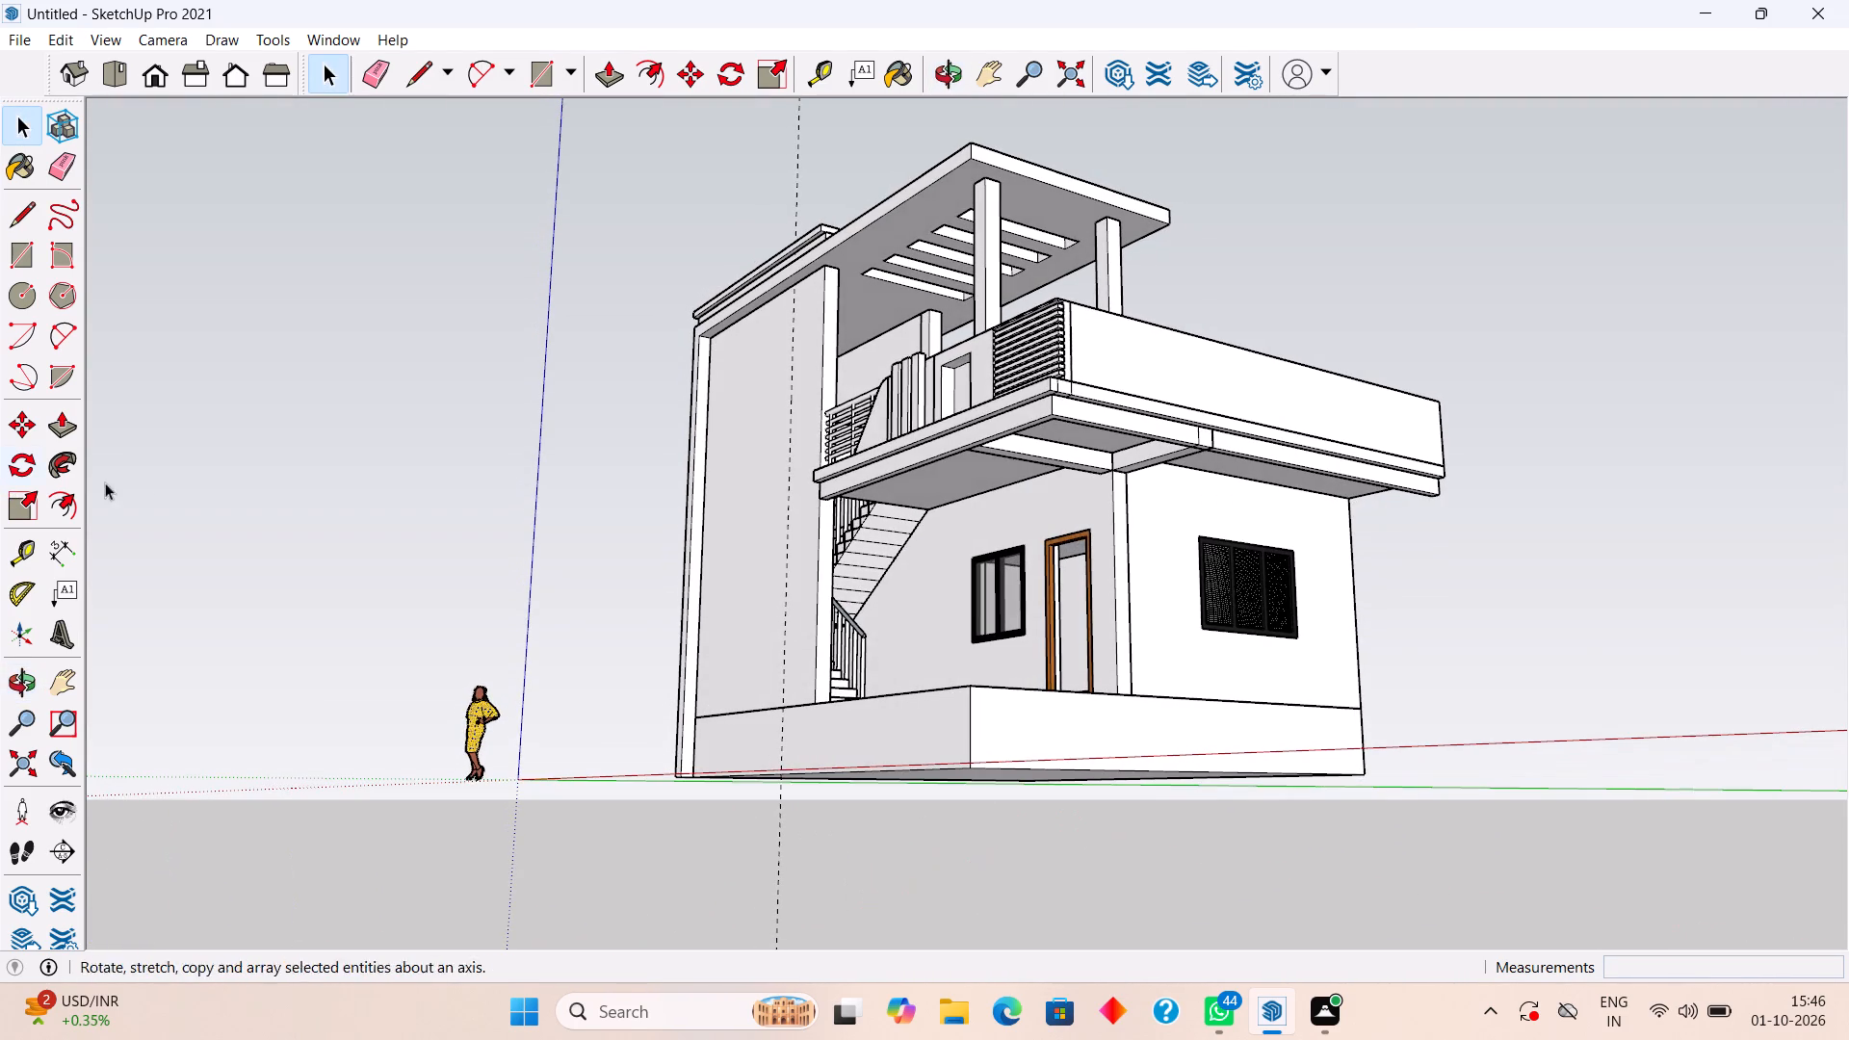
pyautogui.scroll(-4, 665, 563)
pyautogui.moveTo(802, 619); pyautogui.dragTo(1189, 737, button='middle')
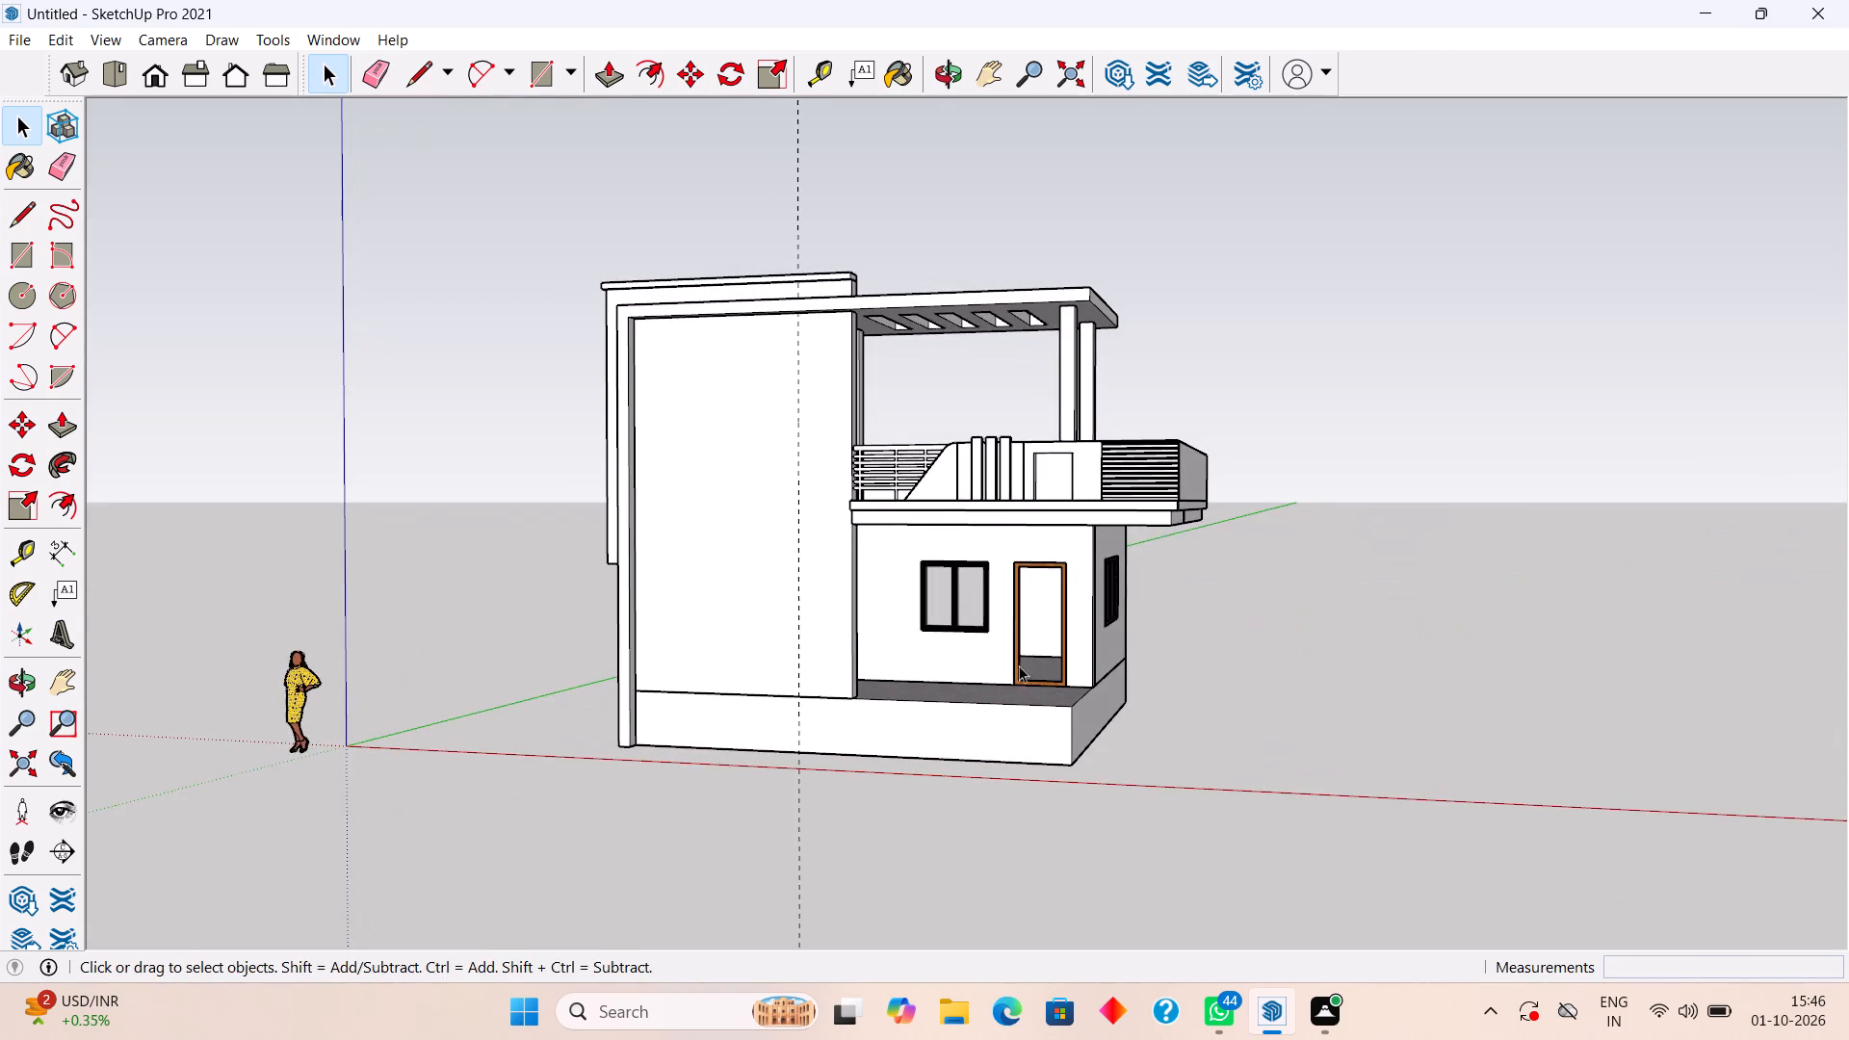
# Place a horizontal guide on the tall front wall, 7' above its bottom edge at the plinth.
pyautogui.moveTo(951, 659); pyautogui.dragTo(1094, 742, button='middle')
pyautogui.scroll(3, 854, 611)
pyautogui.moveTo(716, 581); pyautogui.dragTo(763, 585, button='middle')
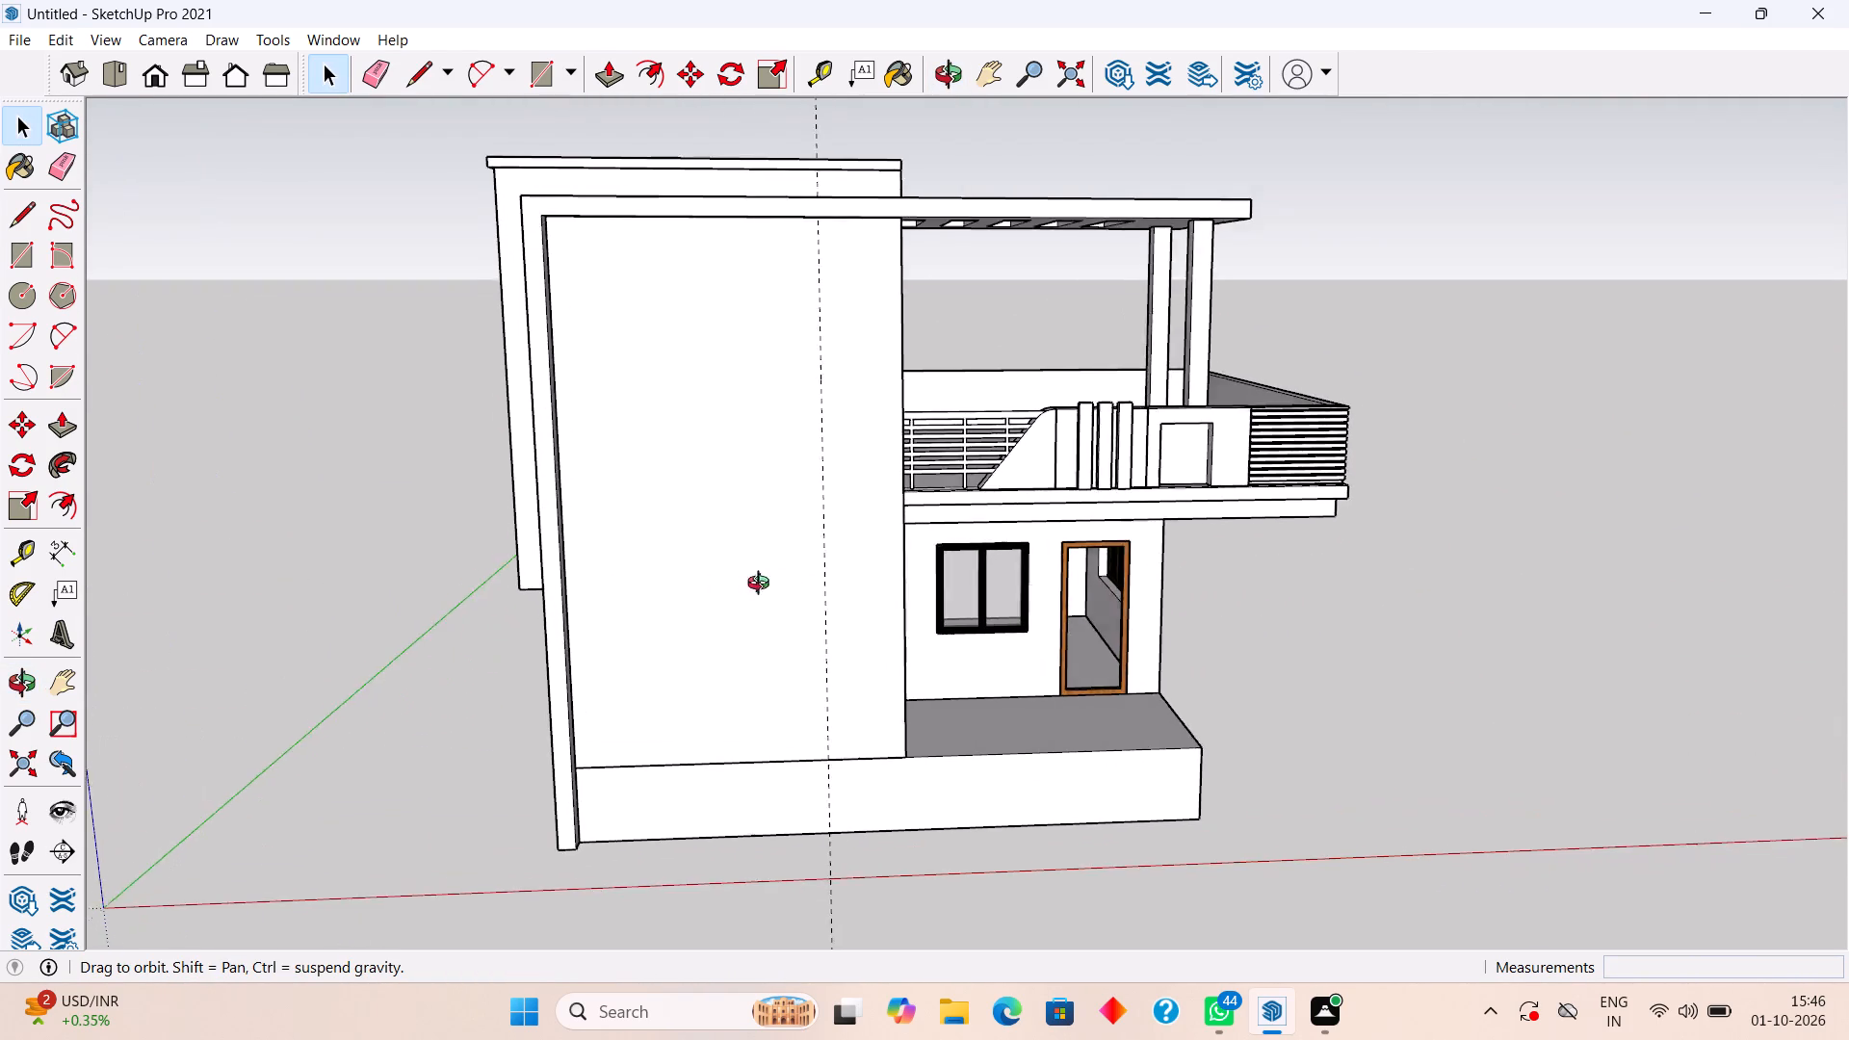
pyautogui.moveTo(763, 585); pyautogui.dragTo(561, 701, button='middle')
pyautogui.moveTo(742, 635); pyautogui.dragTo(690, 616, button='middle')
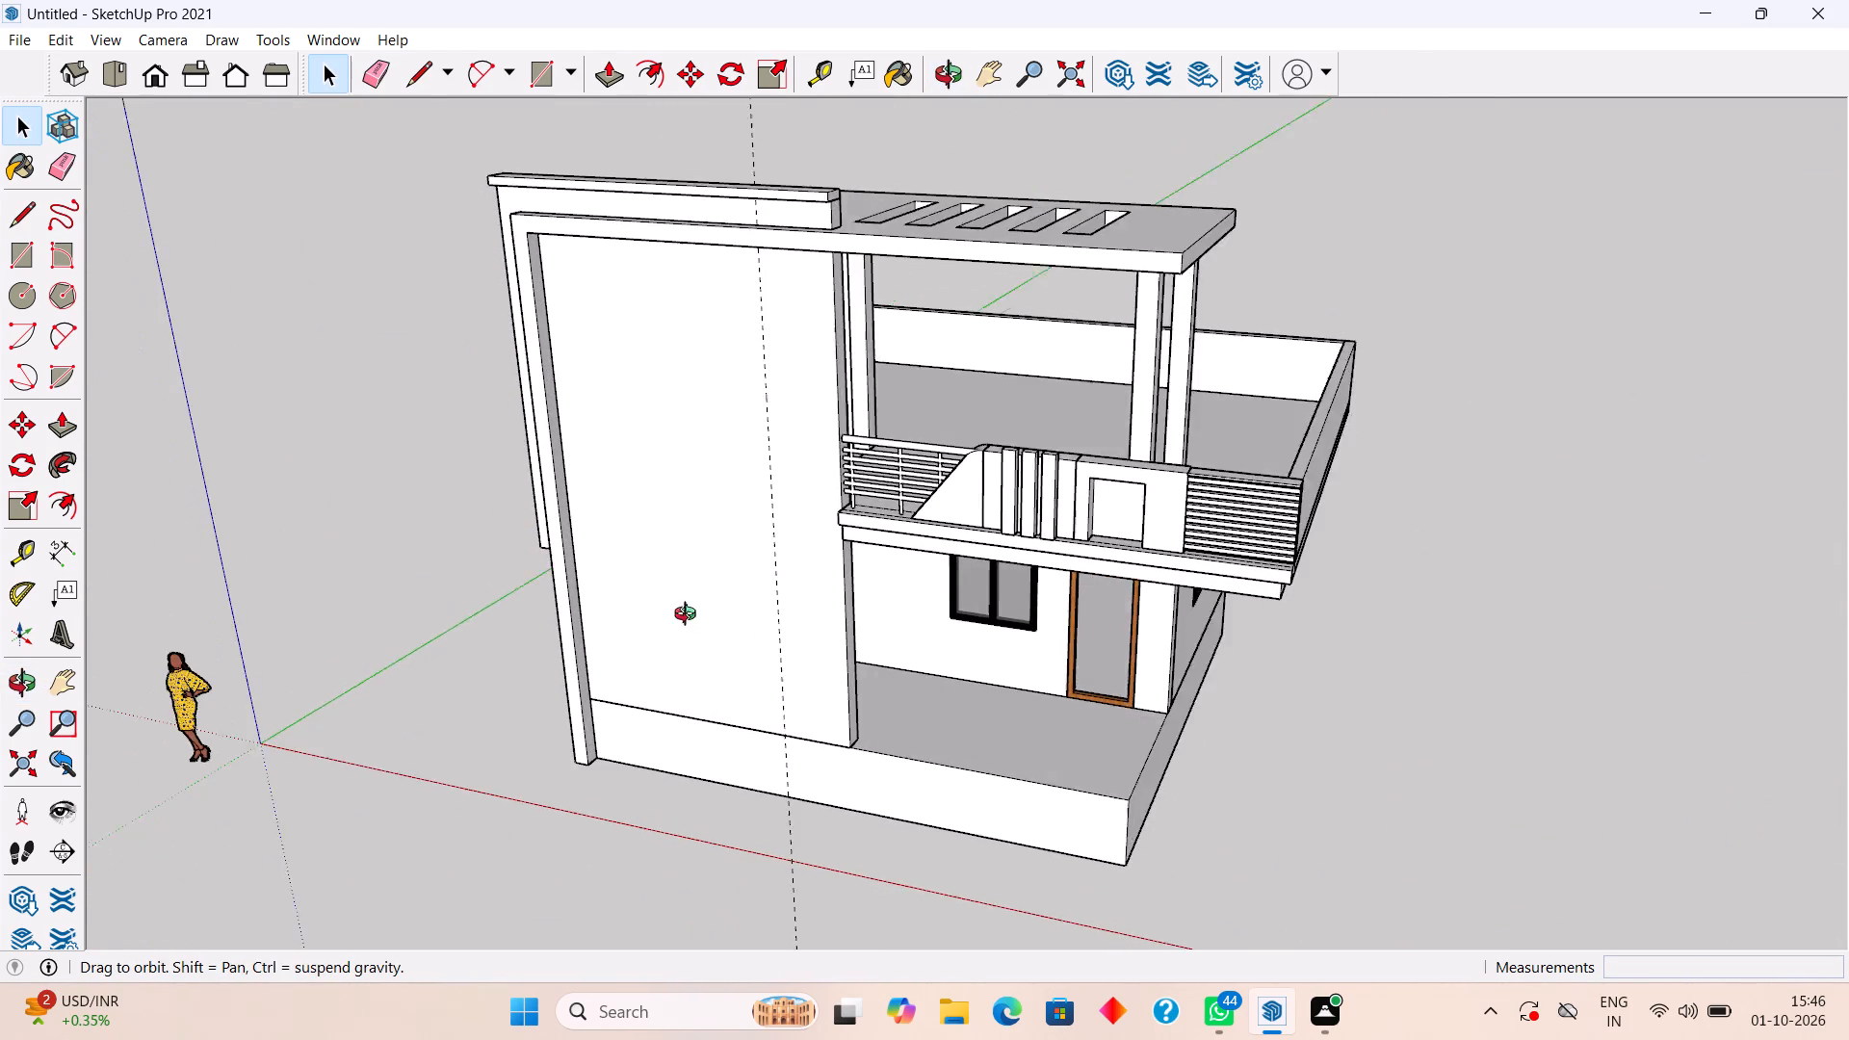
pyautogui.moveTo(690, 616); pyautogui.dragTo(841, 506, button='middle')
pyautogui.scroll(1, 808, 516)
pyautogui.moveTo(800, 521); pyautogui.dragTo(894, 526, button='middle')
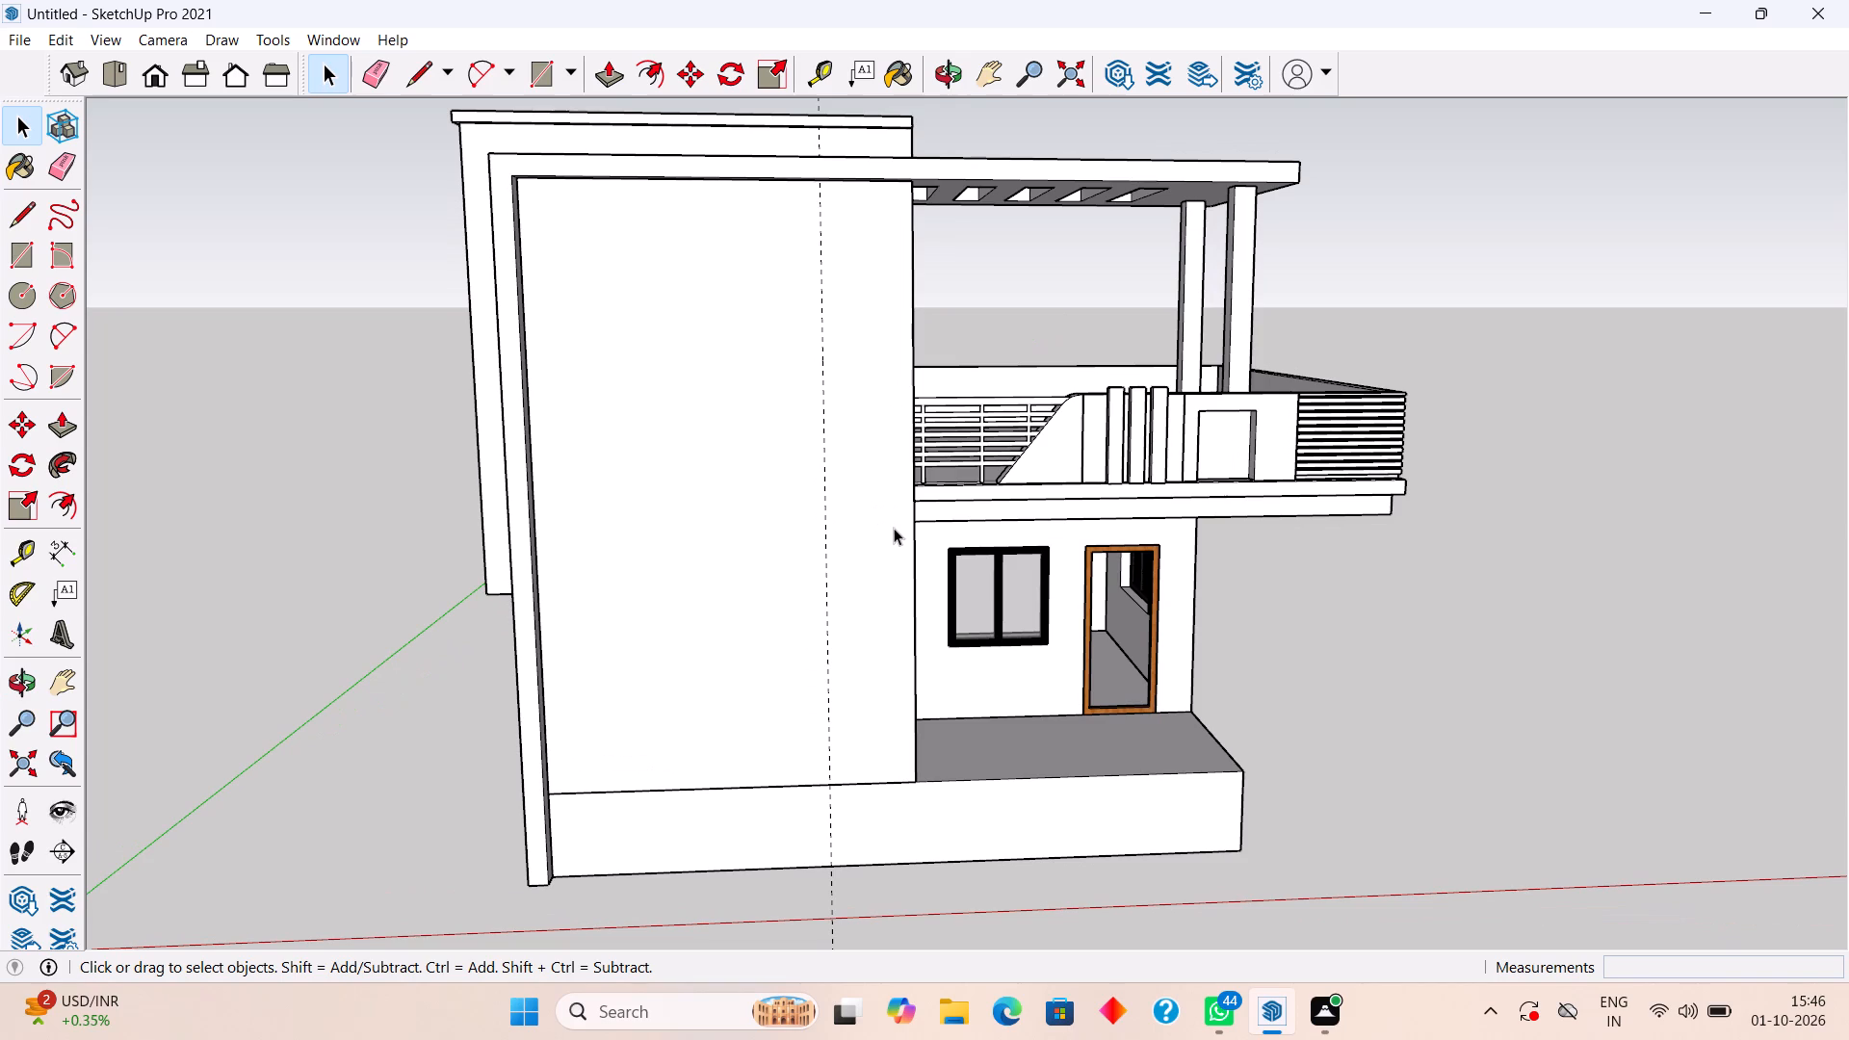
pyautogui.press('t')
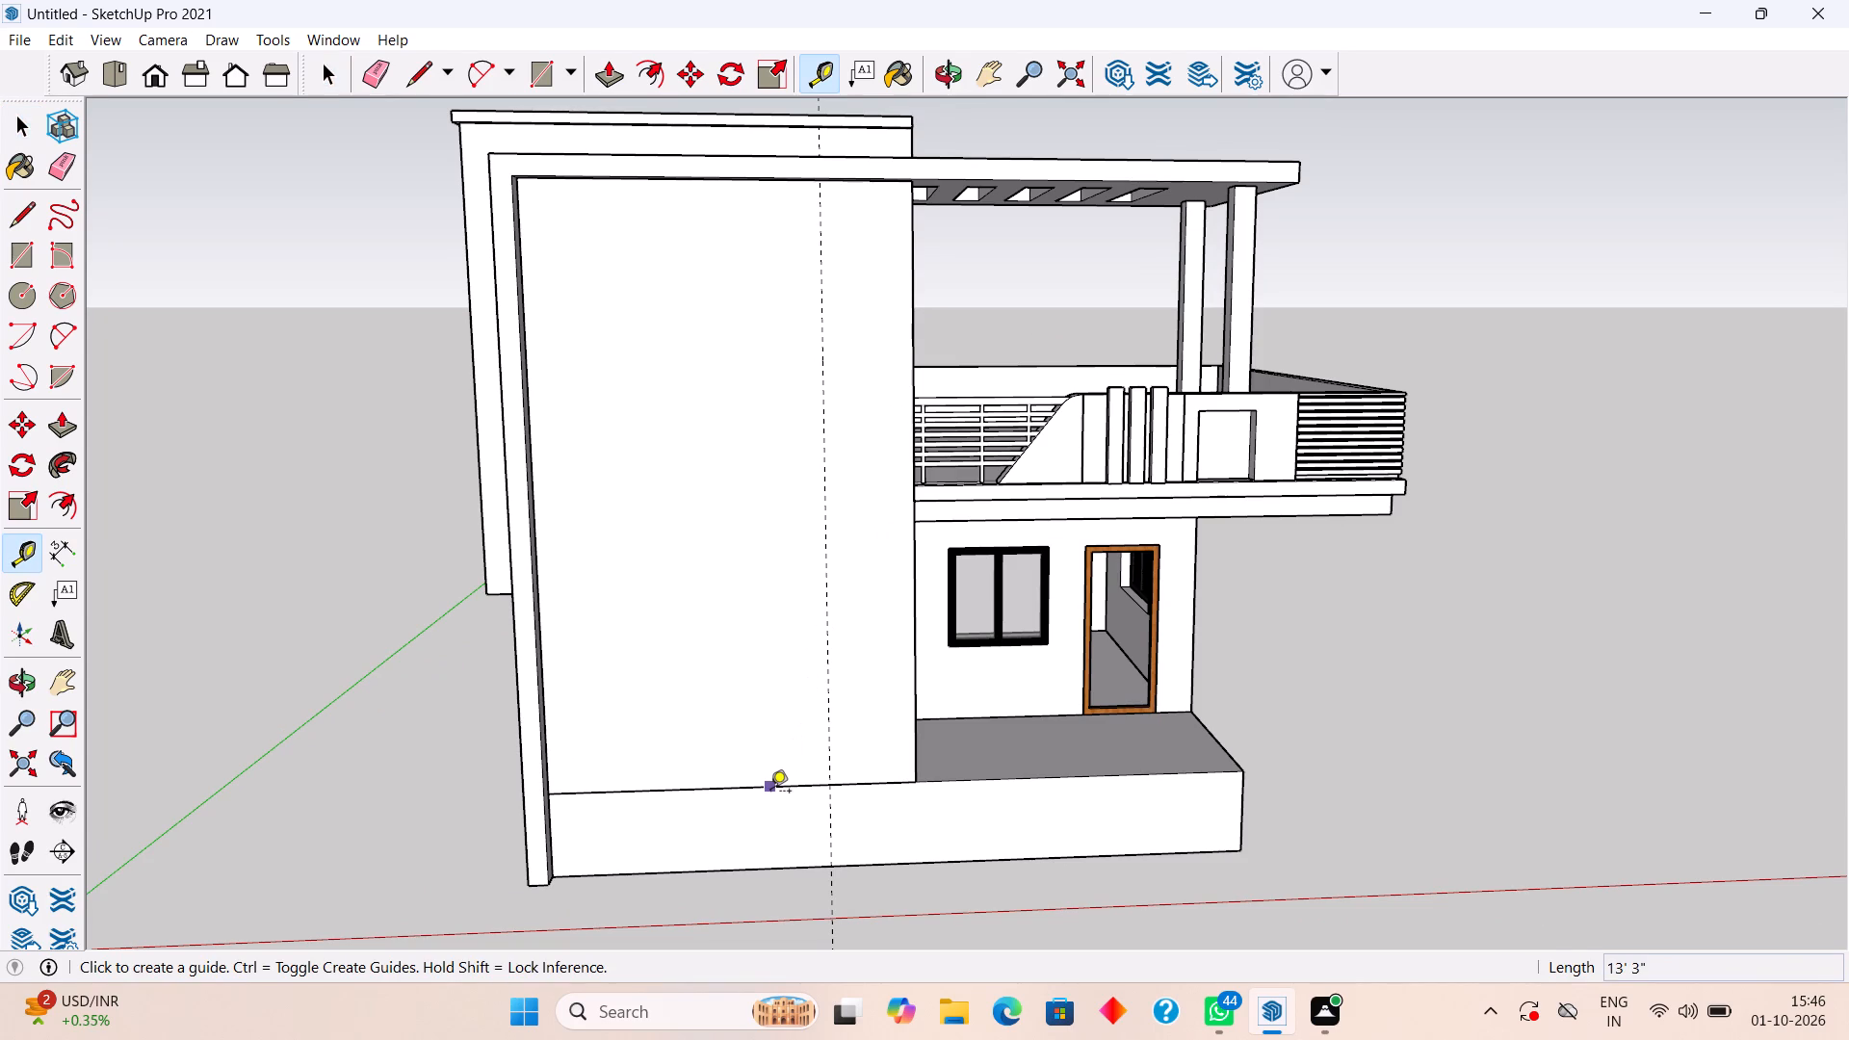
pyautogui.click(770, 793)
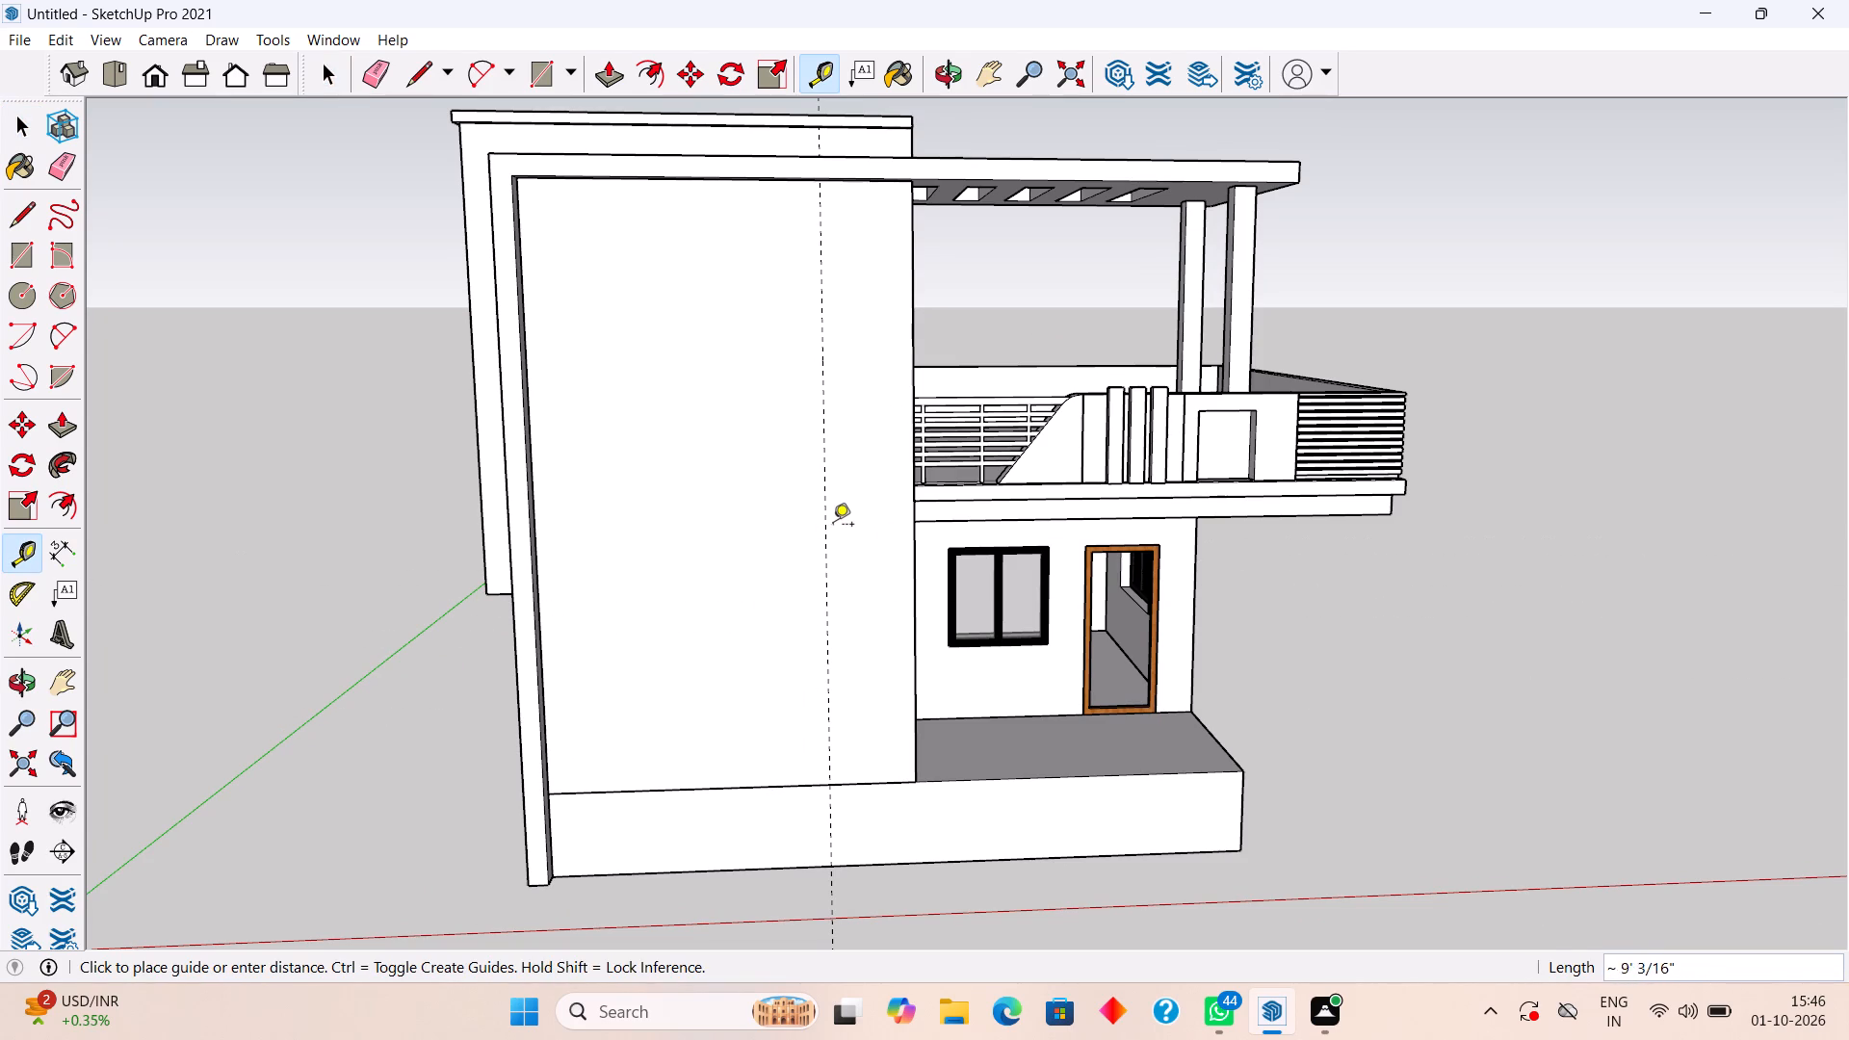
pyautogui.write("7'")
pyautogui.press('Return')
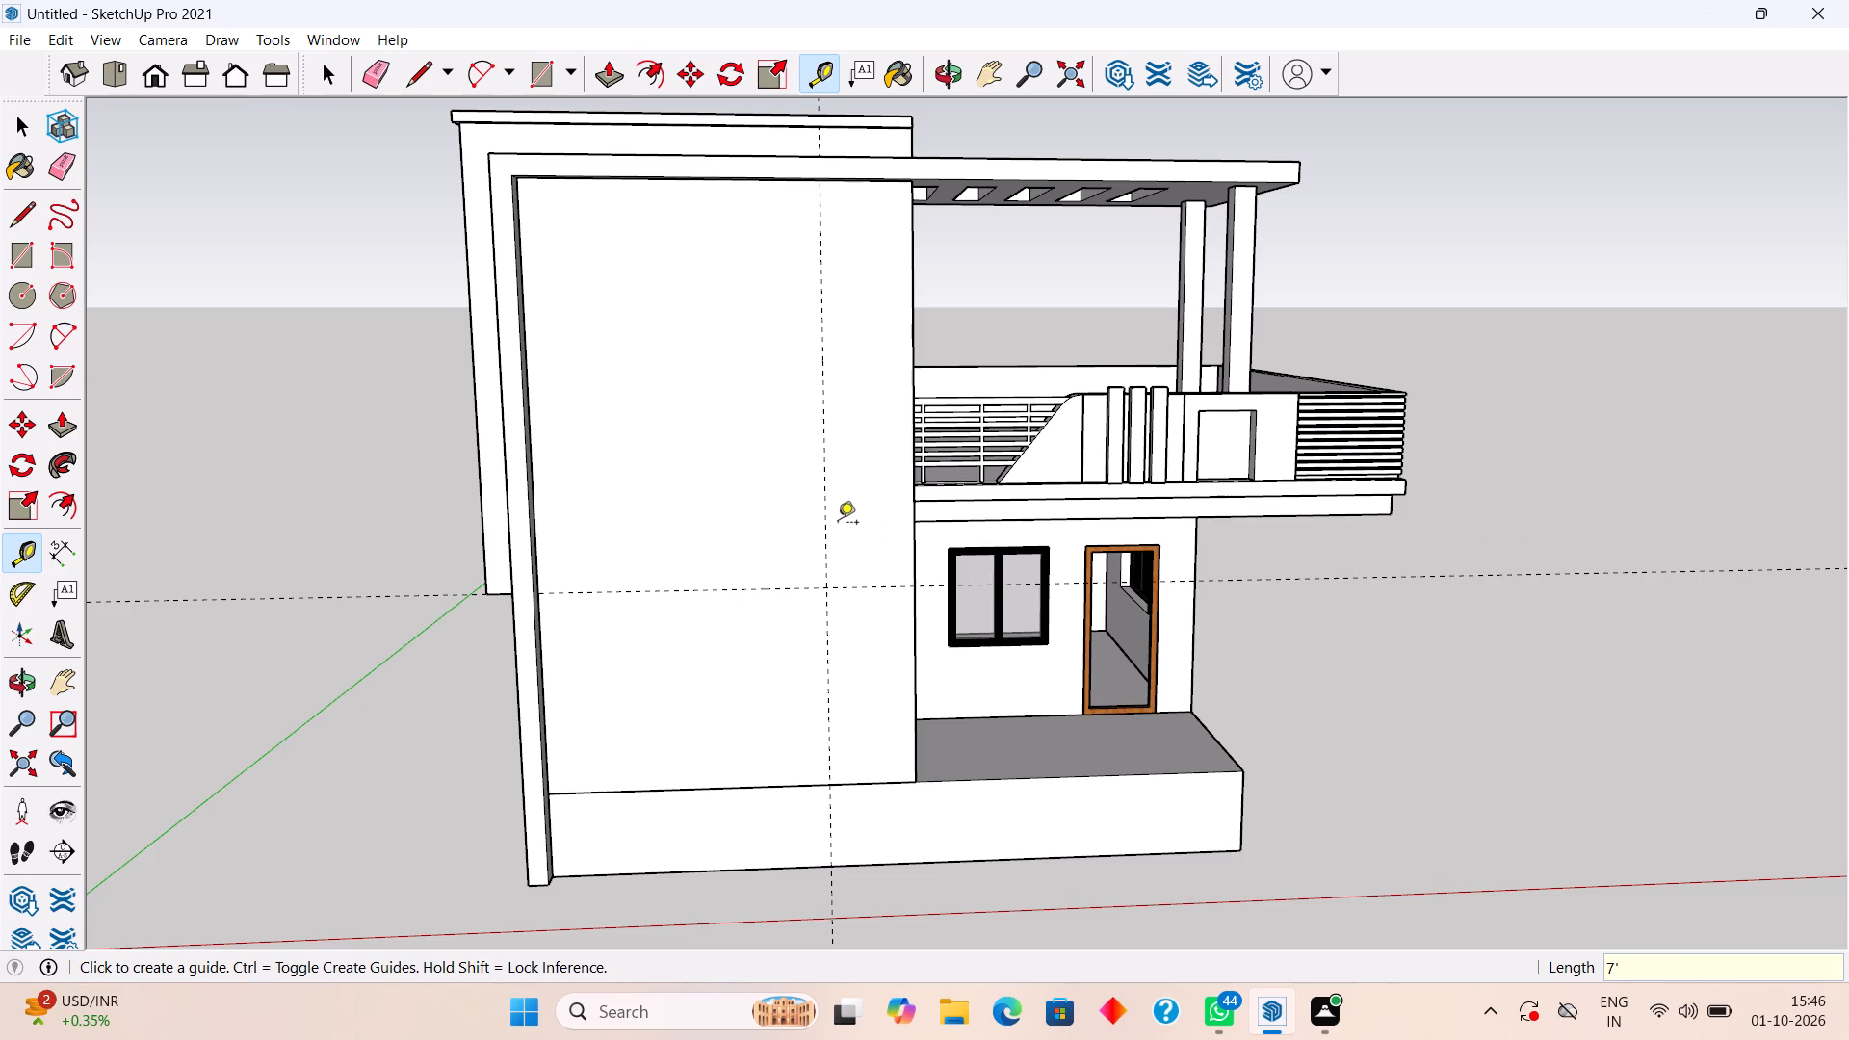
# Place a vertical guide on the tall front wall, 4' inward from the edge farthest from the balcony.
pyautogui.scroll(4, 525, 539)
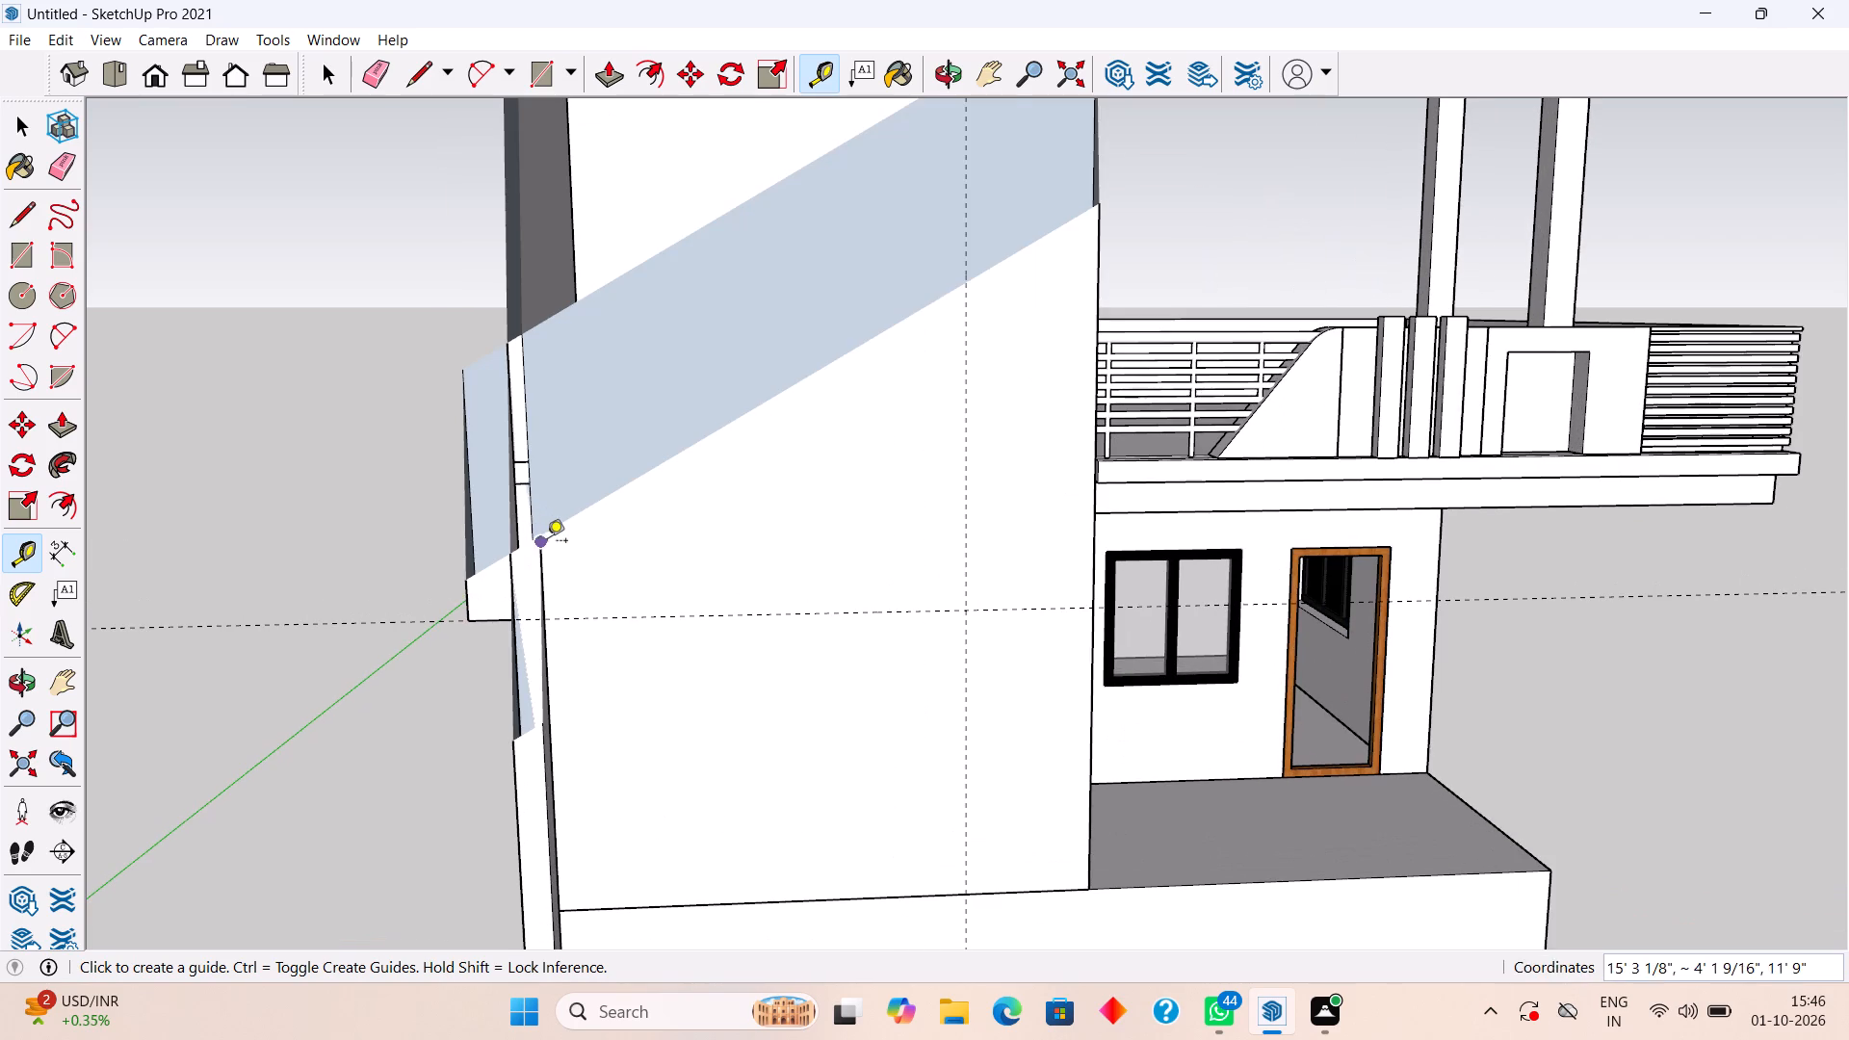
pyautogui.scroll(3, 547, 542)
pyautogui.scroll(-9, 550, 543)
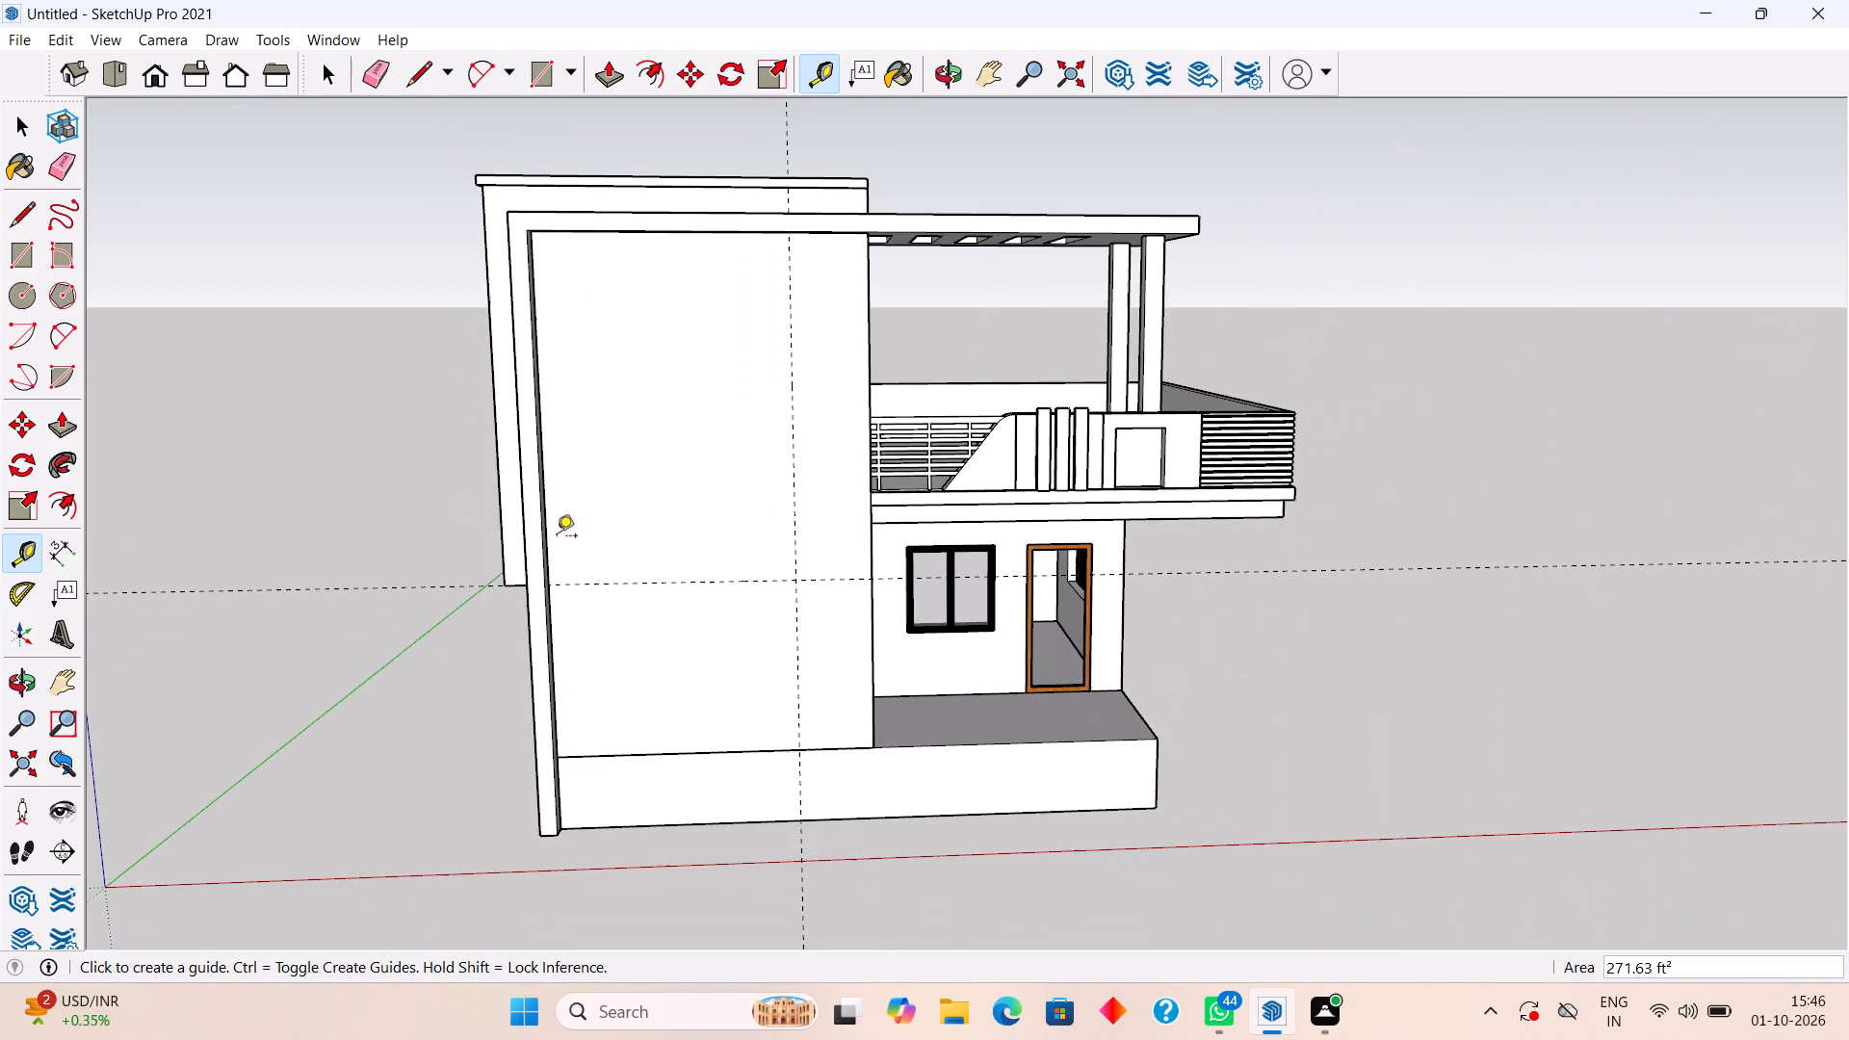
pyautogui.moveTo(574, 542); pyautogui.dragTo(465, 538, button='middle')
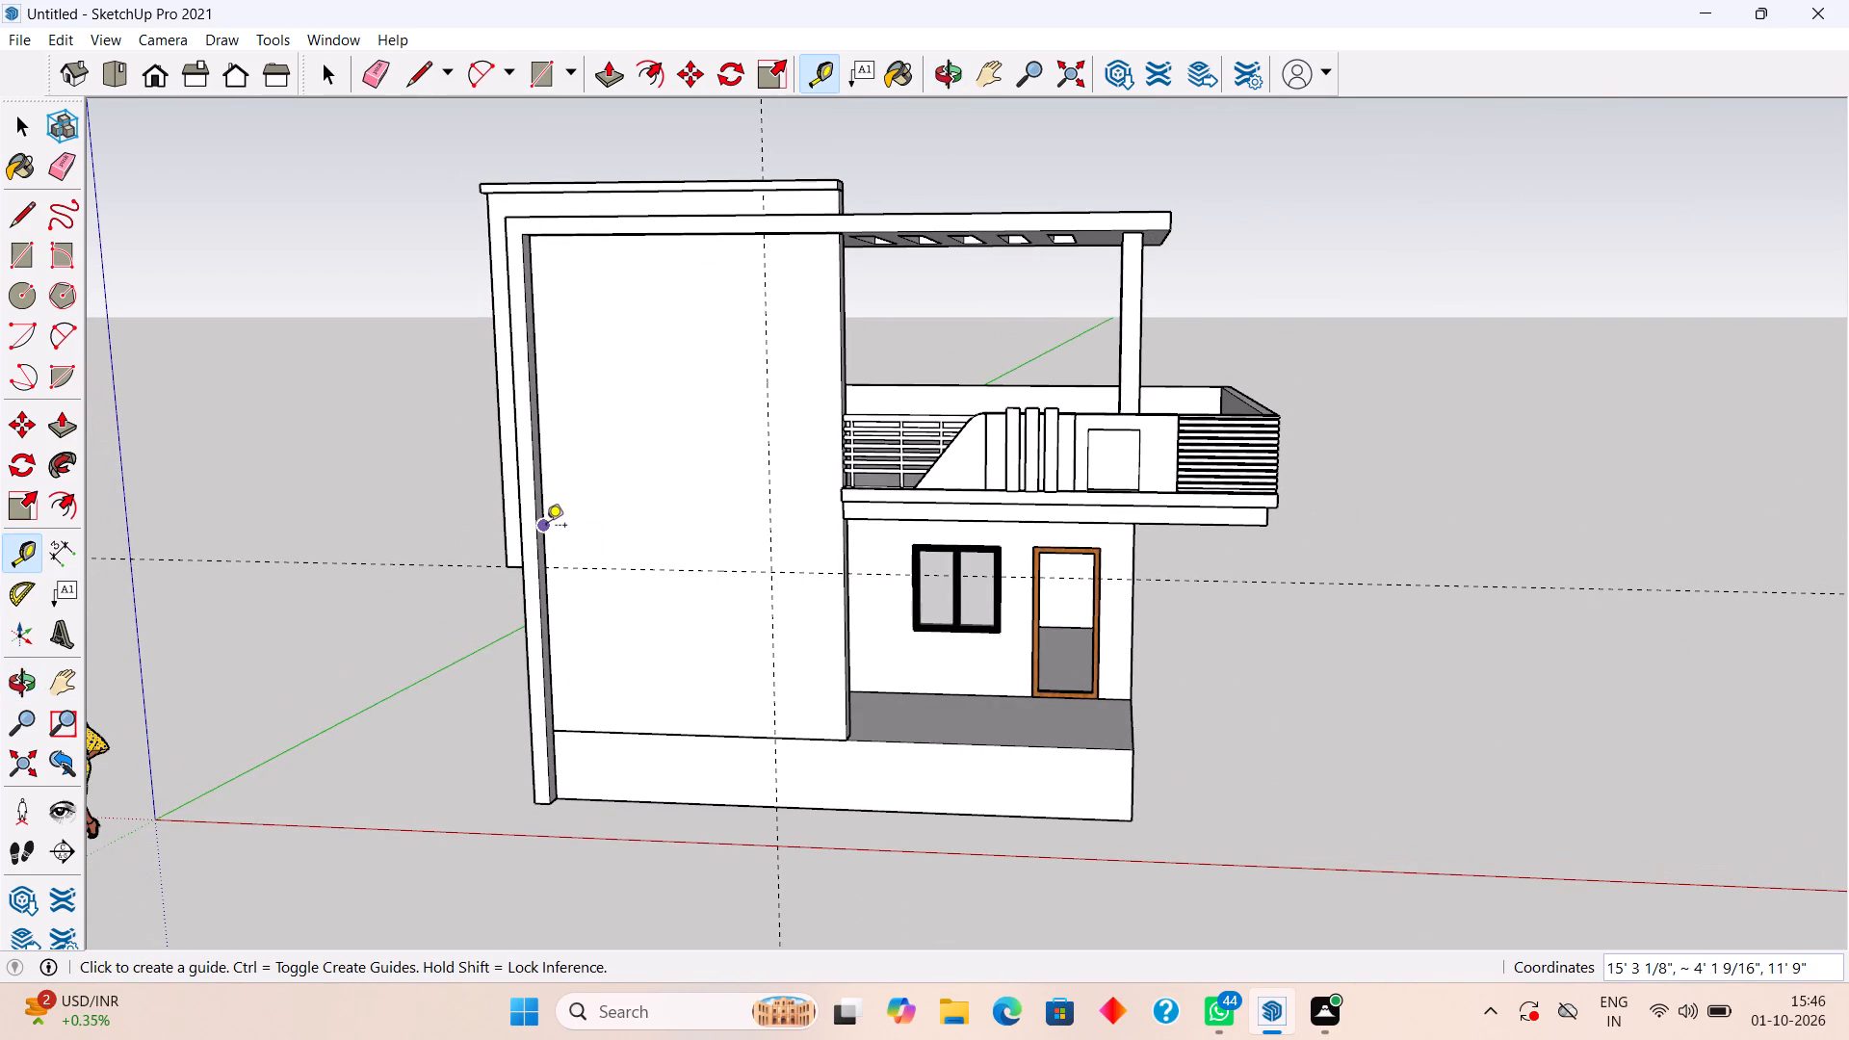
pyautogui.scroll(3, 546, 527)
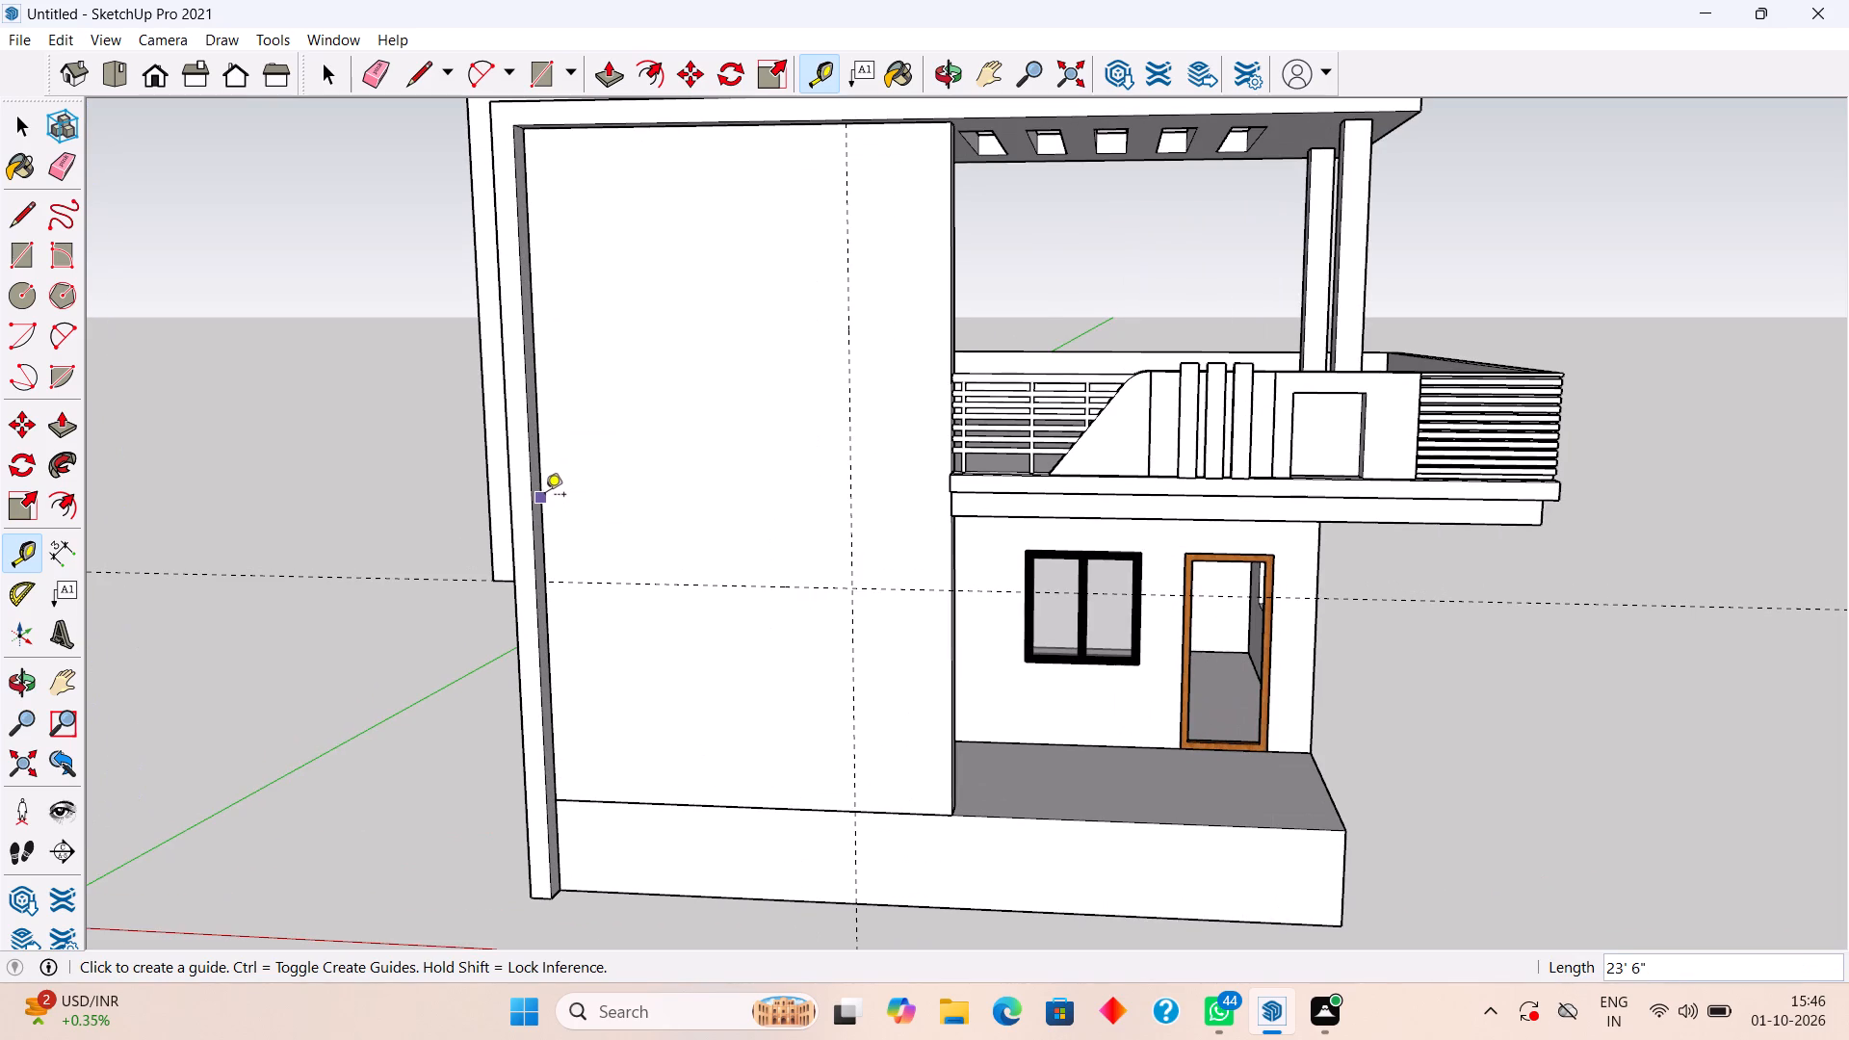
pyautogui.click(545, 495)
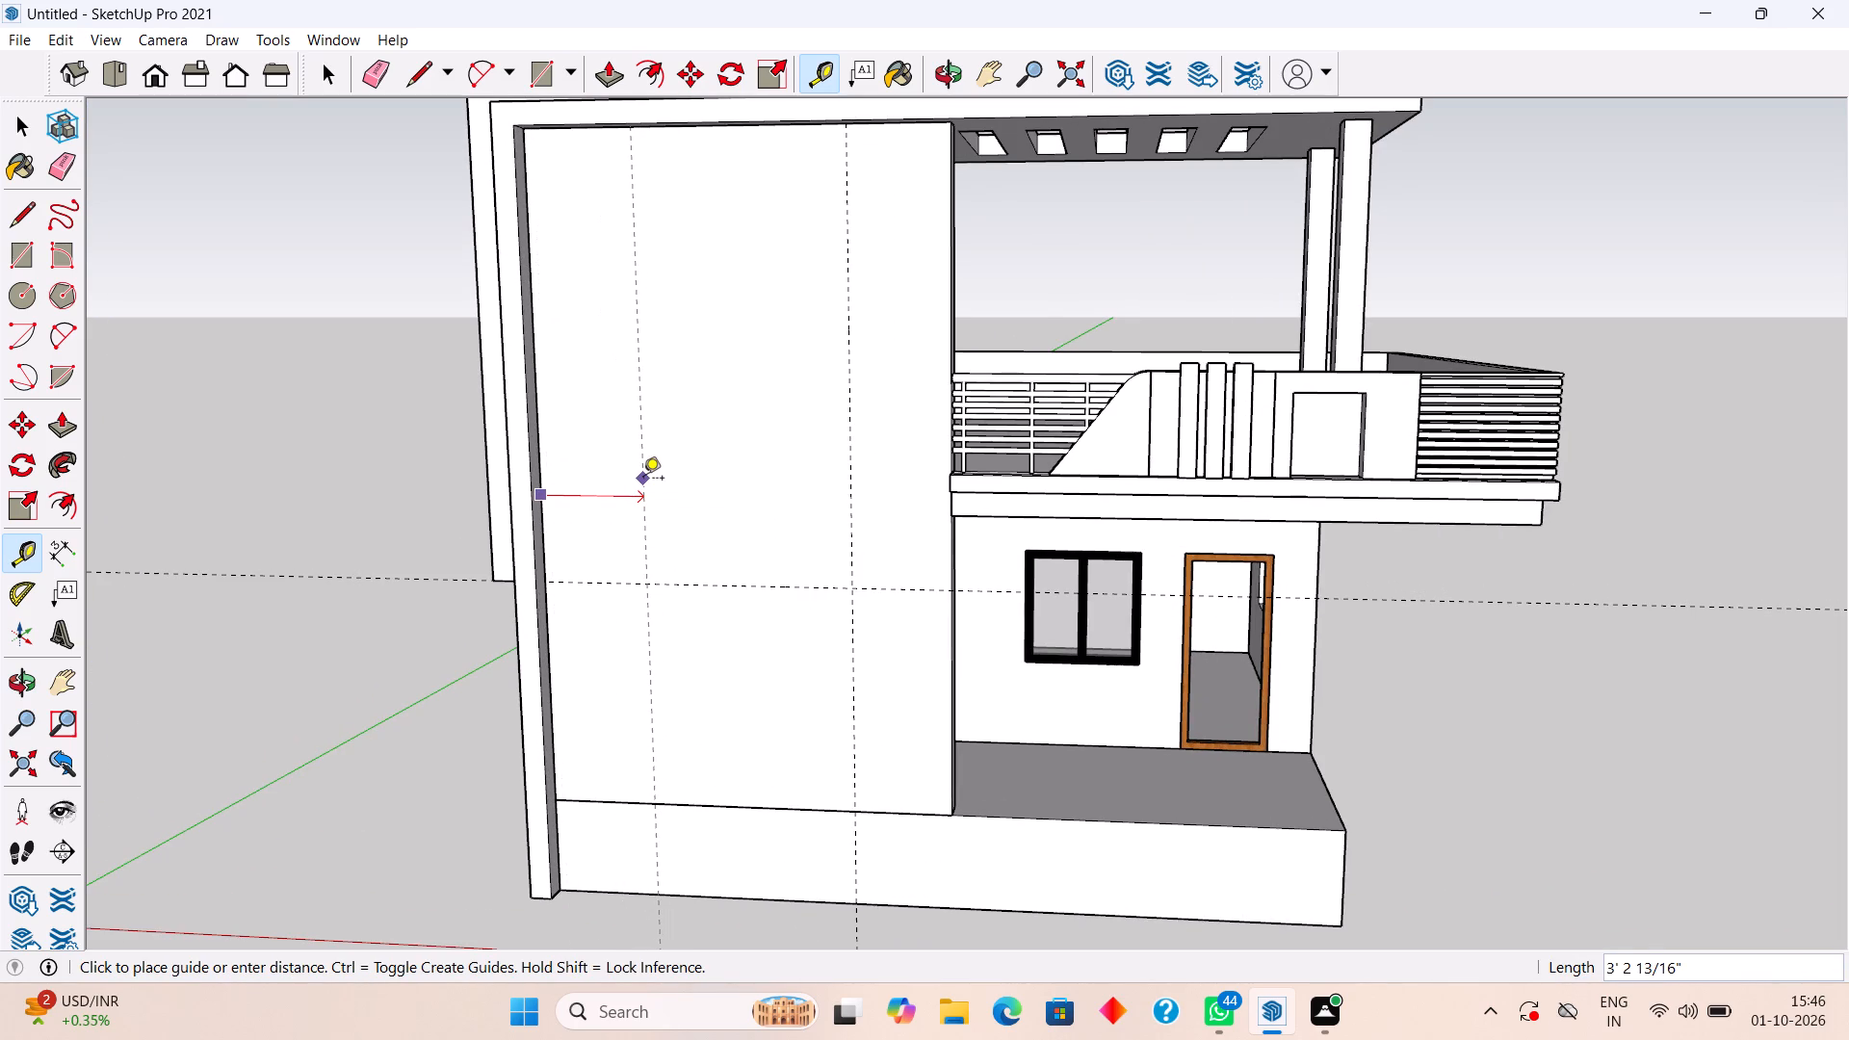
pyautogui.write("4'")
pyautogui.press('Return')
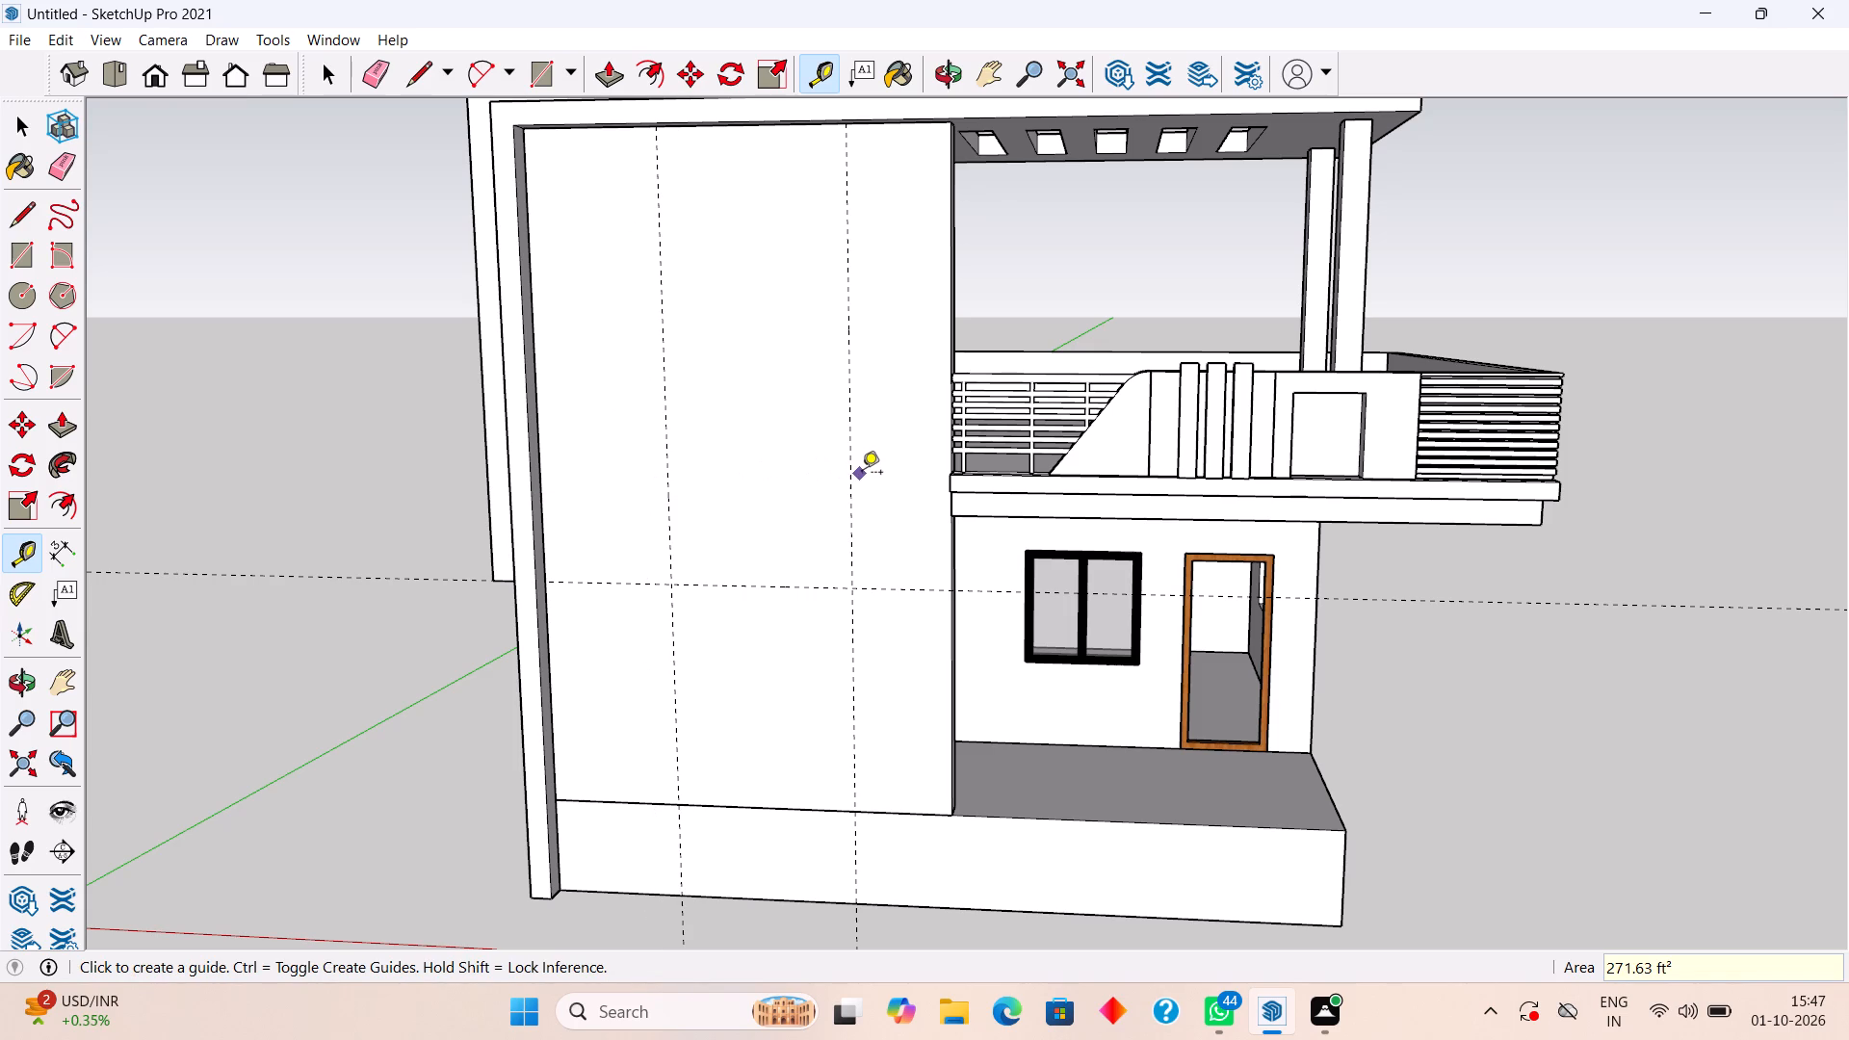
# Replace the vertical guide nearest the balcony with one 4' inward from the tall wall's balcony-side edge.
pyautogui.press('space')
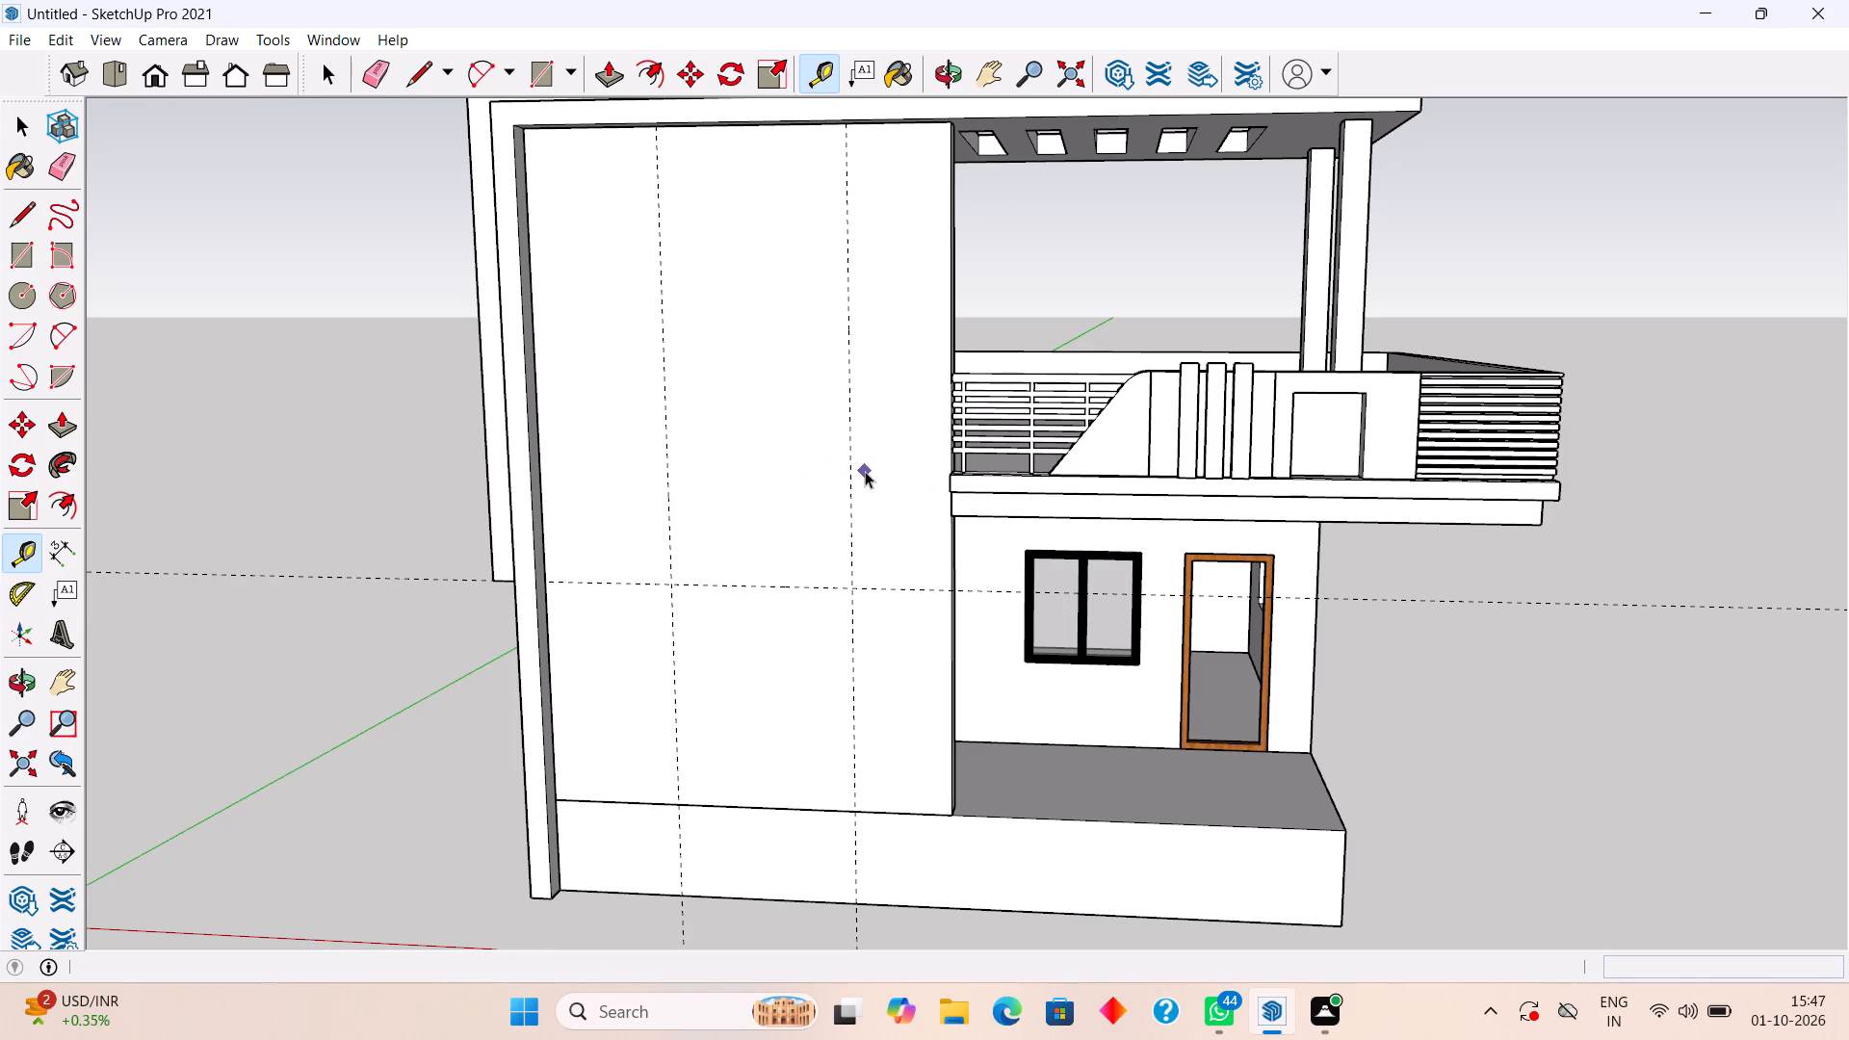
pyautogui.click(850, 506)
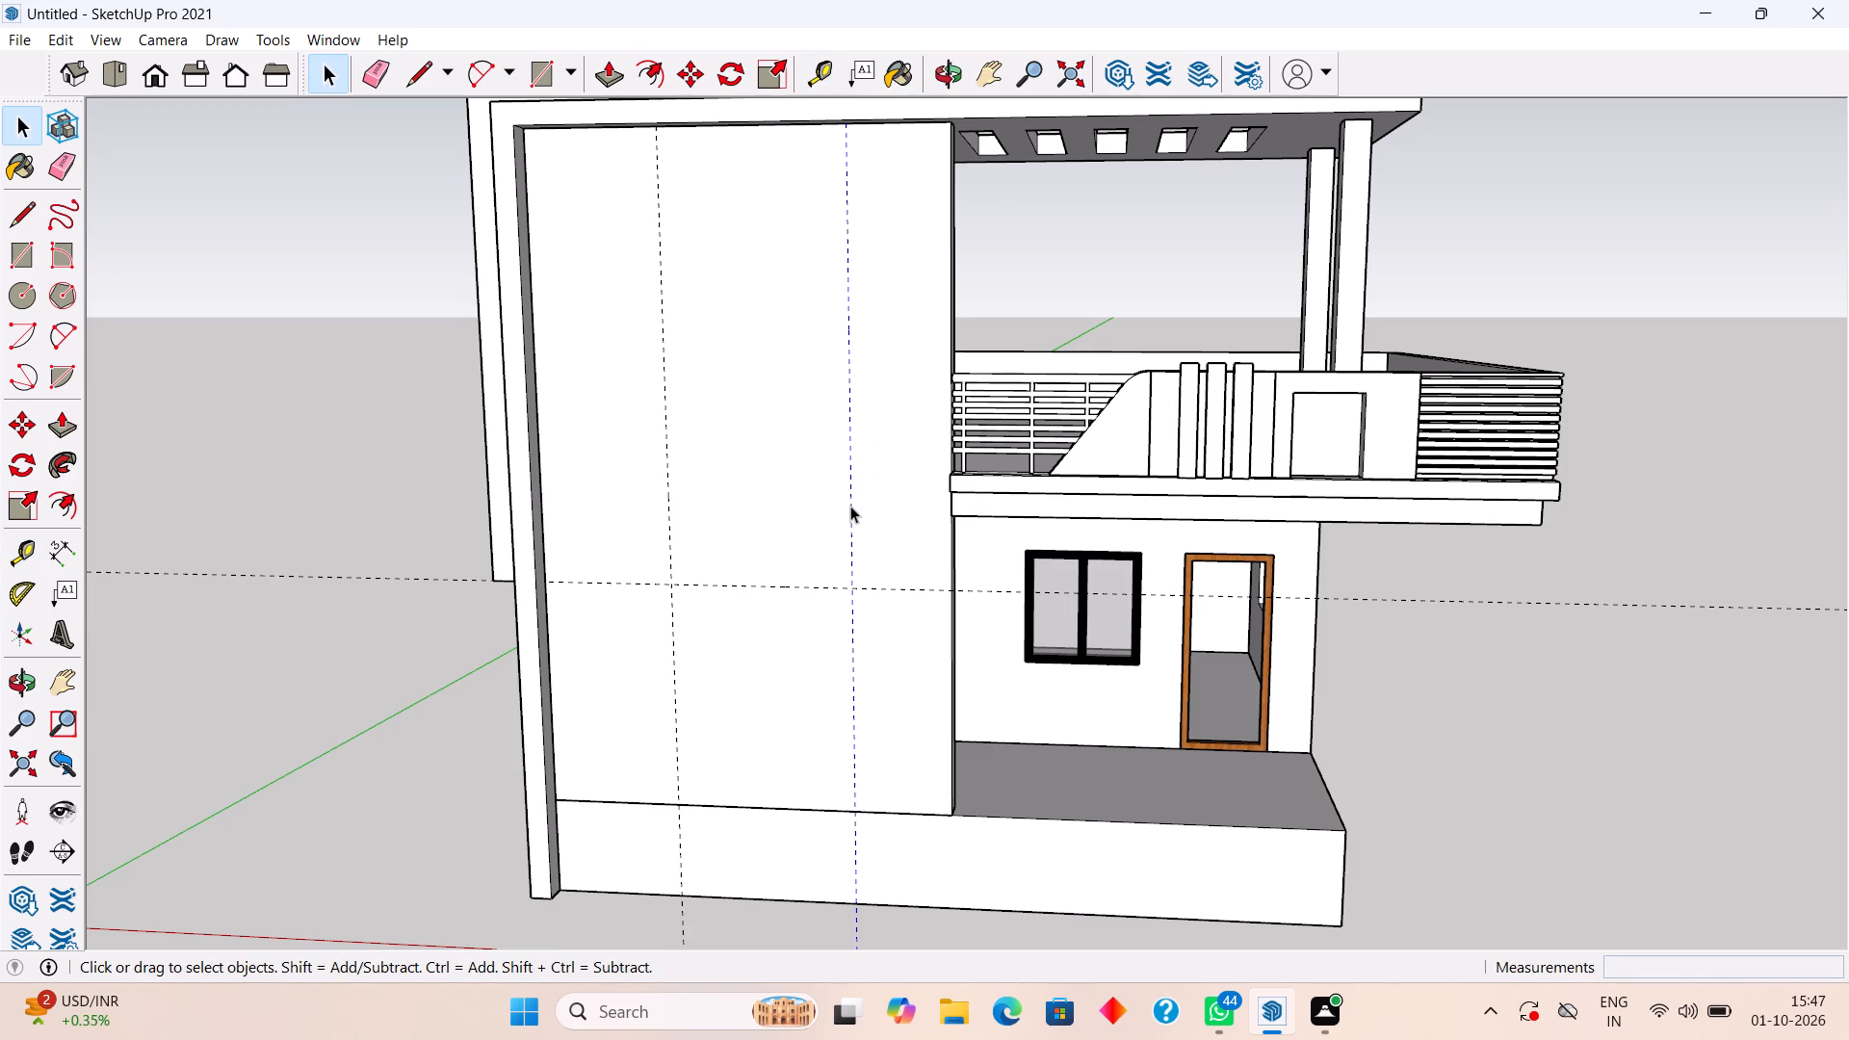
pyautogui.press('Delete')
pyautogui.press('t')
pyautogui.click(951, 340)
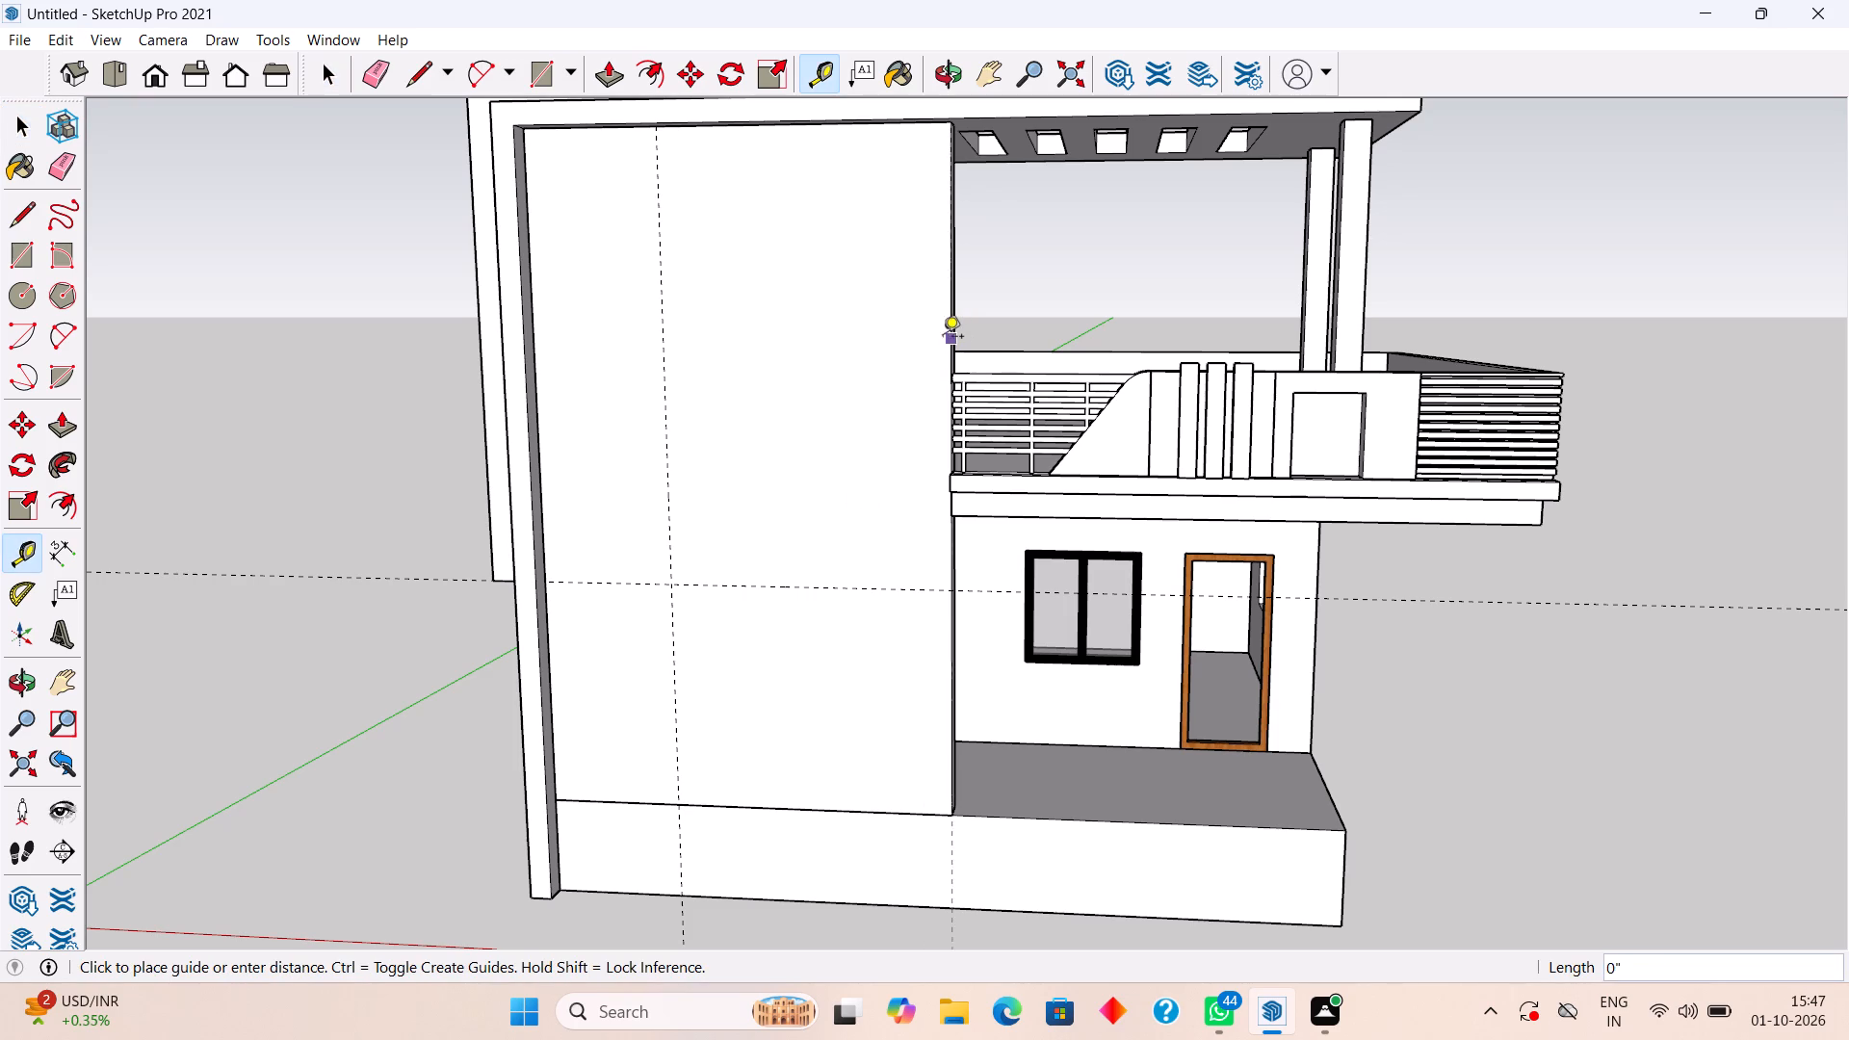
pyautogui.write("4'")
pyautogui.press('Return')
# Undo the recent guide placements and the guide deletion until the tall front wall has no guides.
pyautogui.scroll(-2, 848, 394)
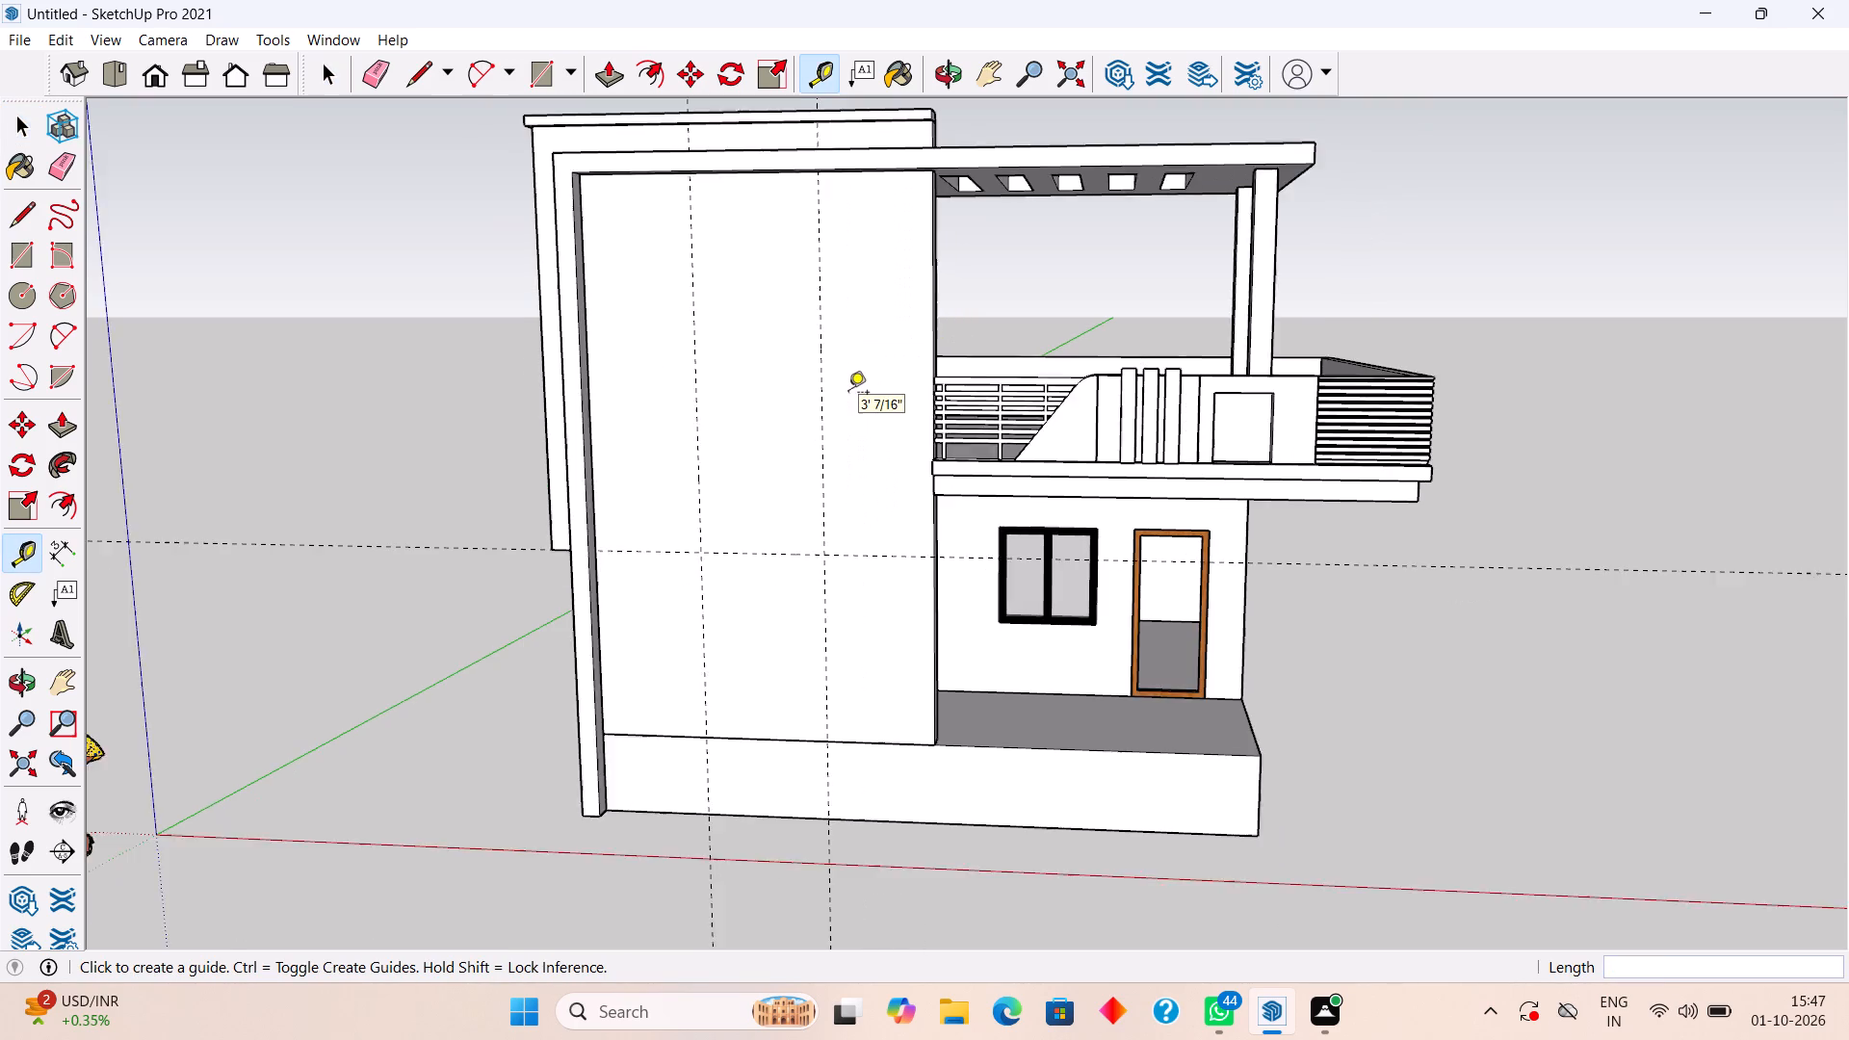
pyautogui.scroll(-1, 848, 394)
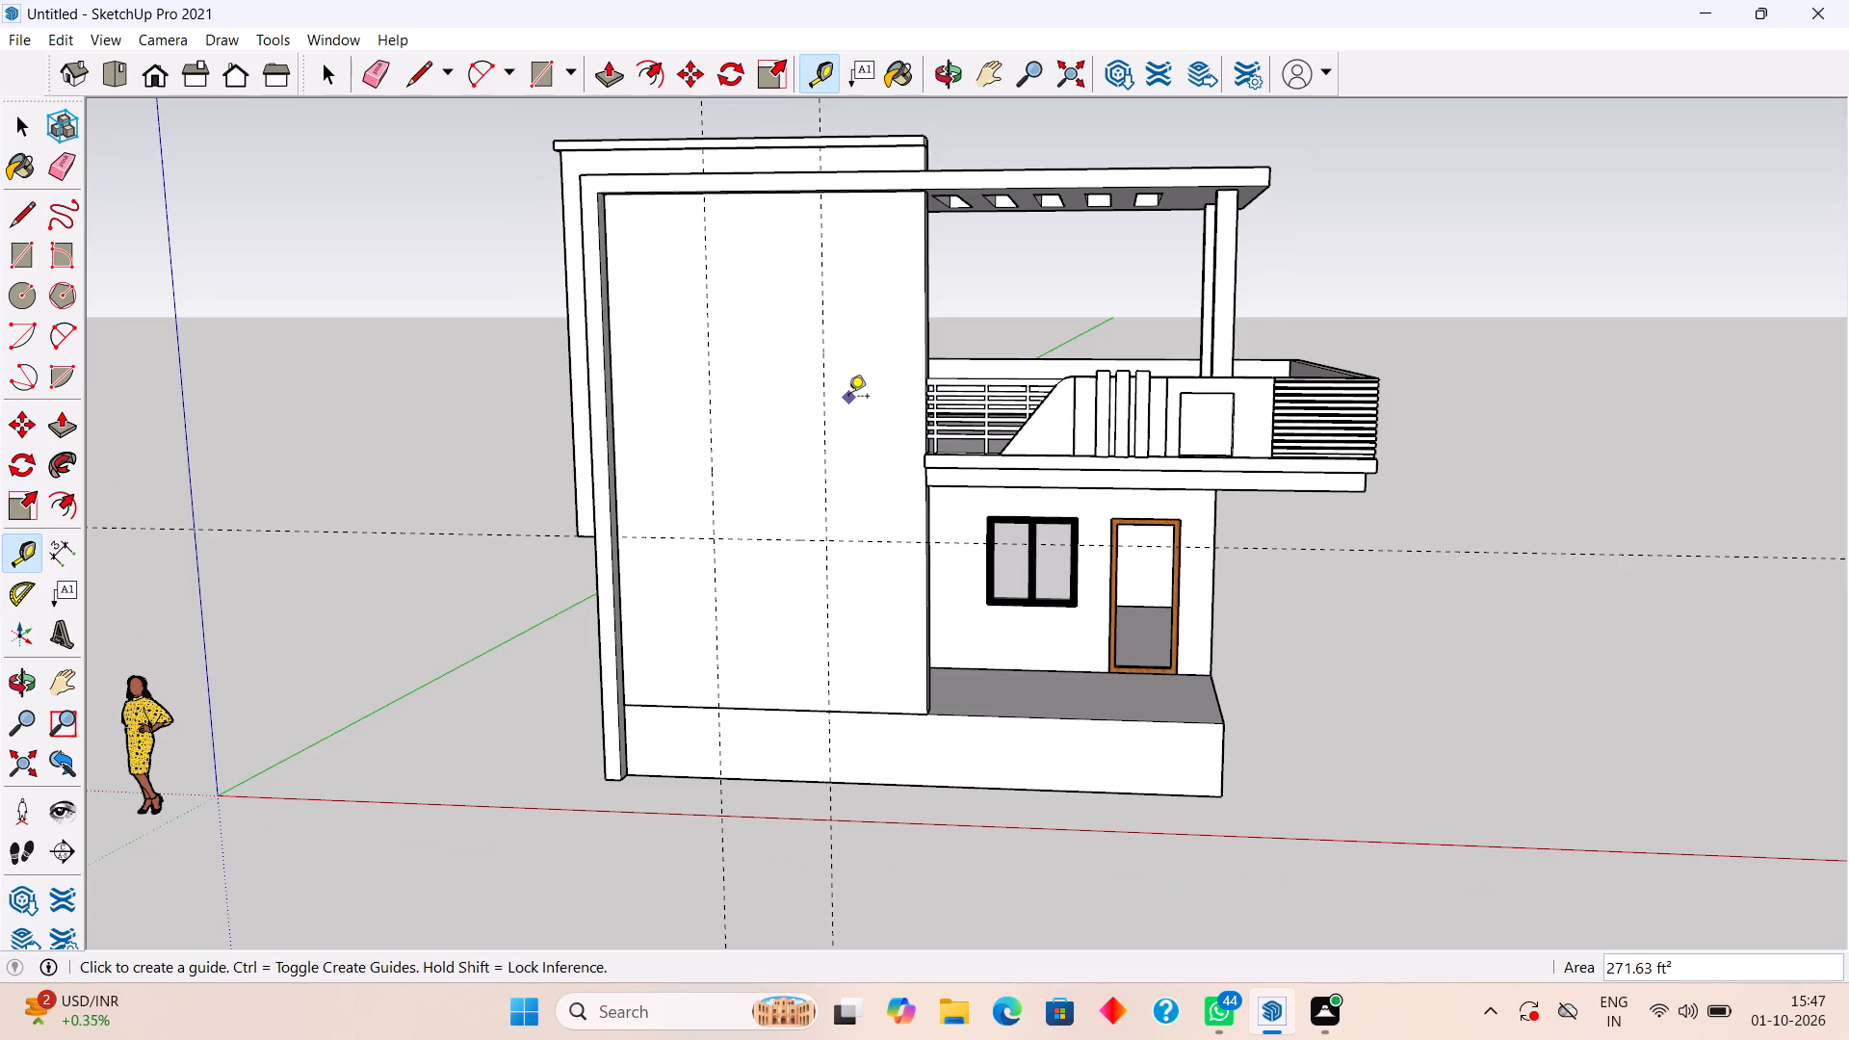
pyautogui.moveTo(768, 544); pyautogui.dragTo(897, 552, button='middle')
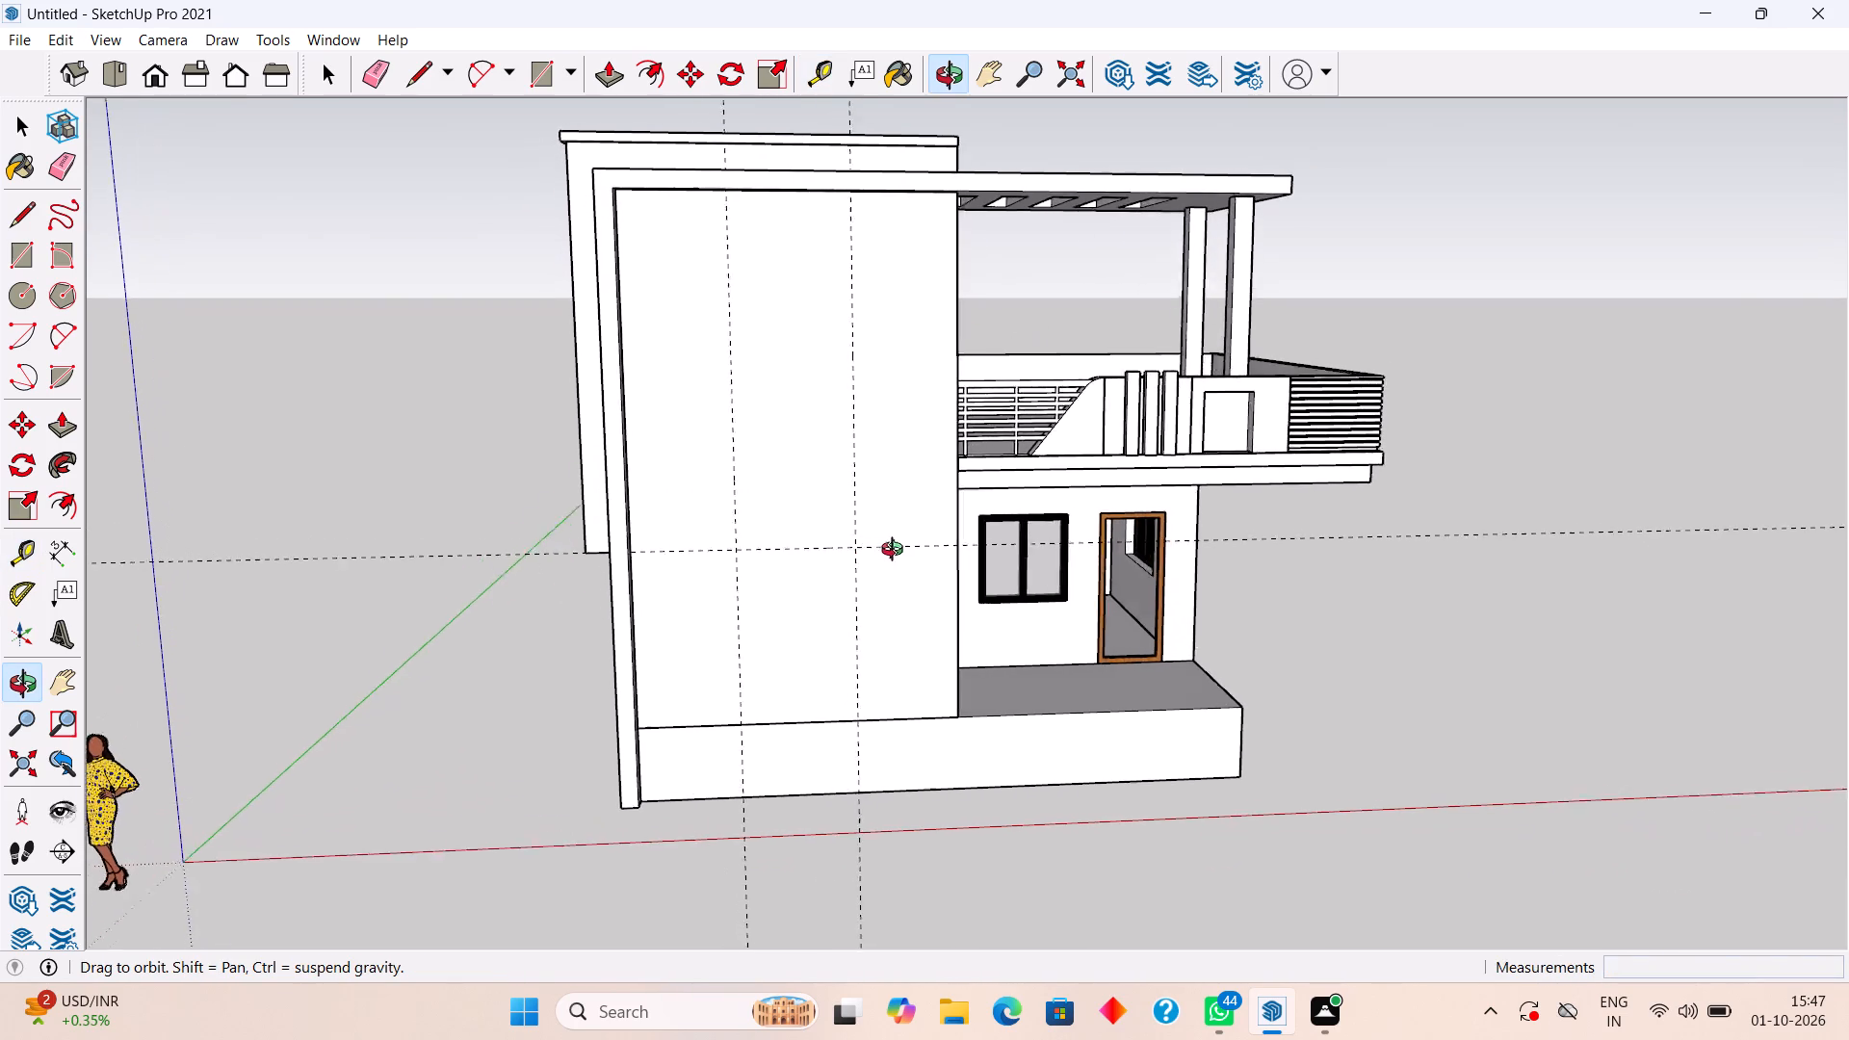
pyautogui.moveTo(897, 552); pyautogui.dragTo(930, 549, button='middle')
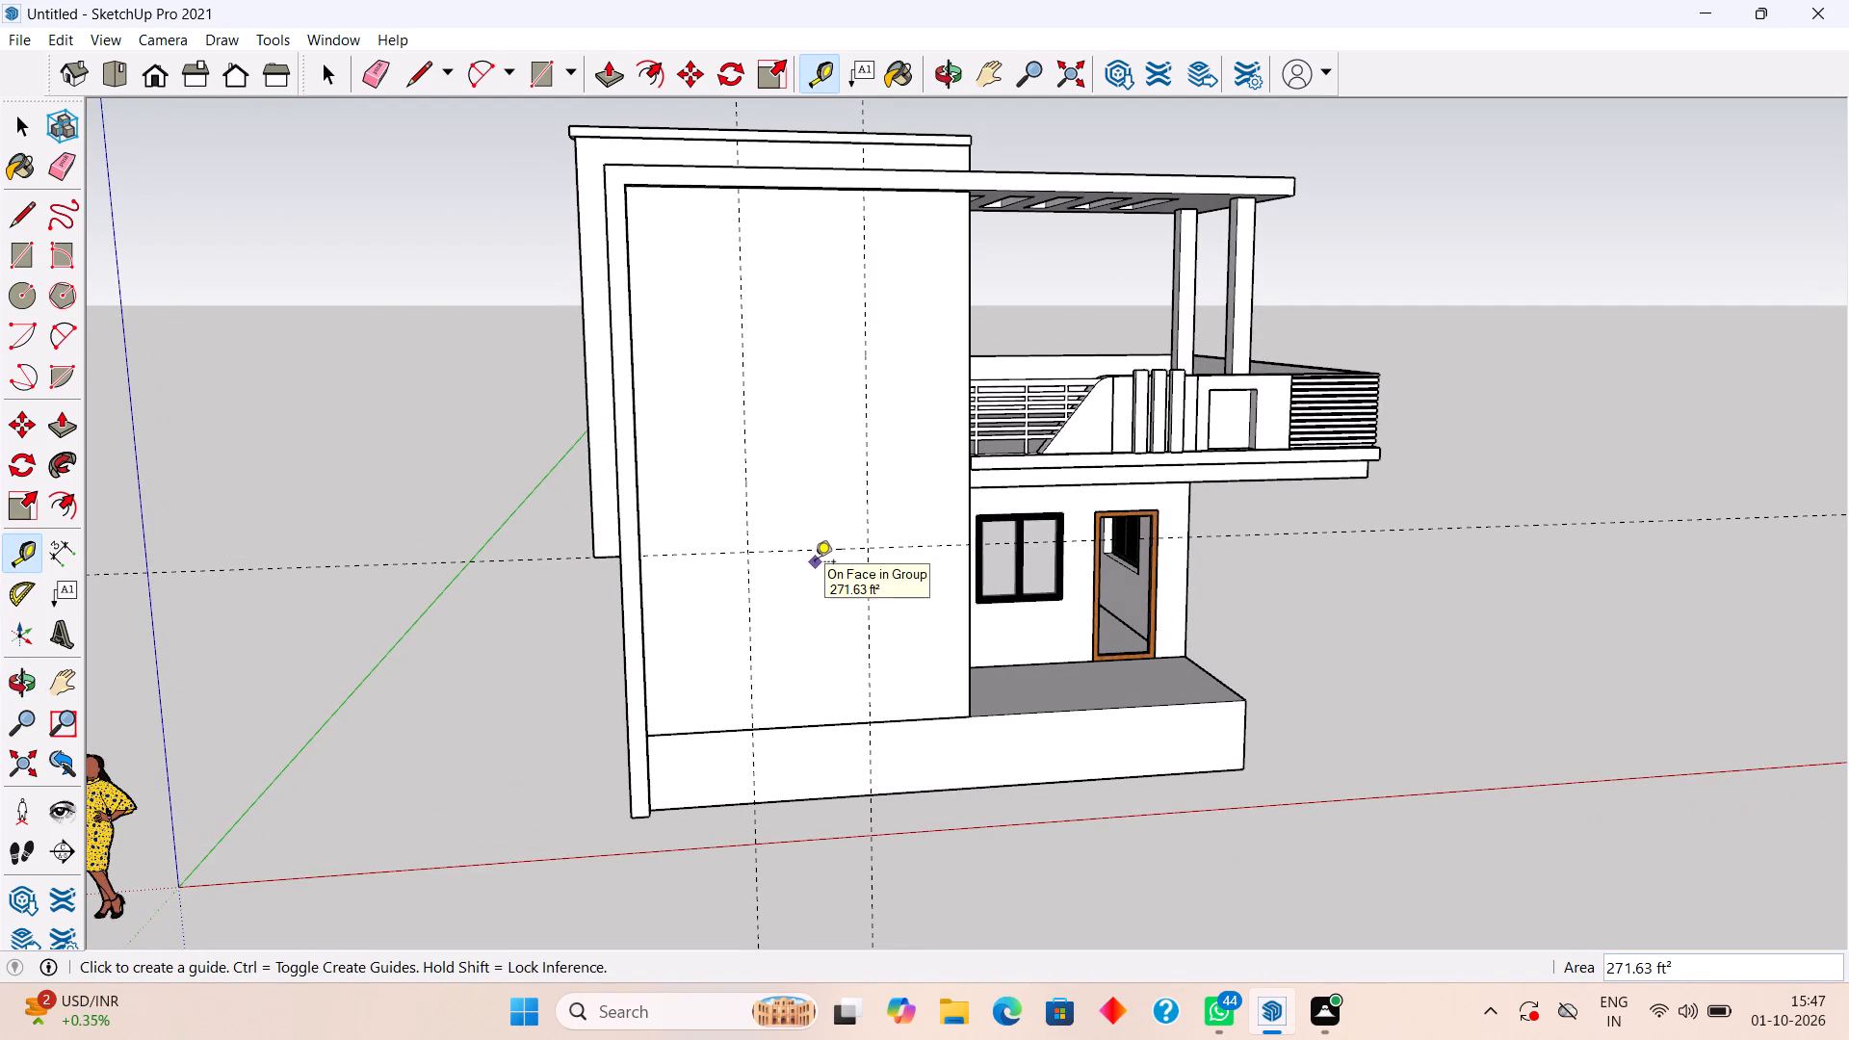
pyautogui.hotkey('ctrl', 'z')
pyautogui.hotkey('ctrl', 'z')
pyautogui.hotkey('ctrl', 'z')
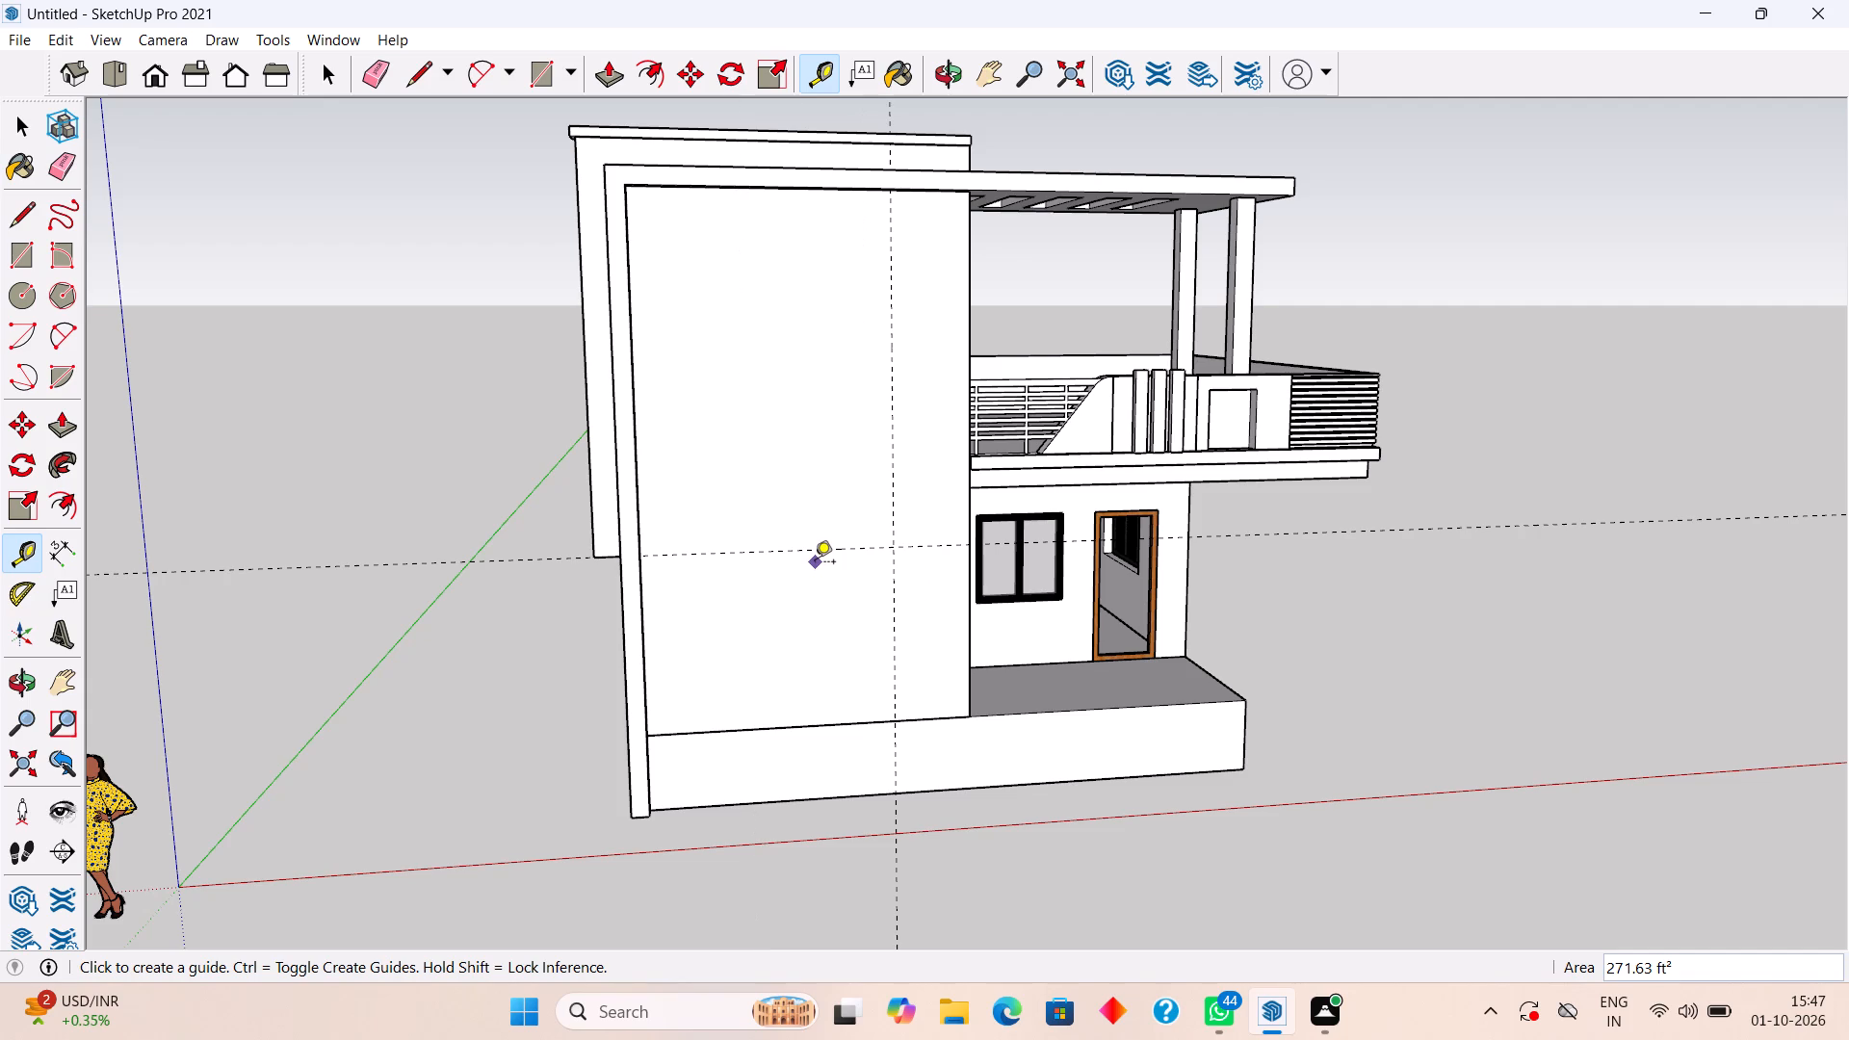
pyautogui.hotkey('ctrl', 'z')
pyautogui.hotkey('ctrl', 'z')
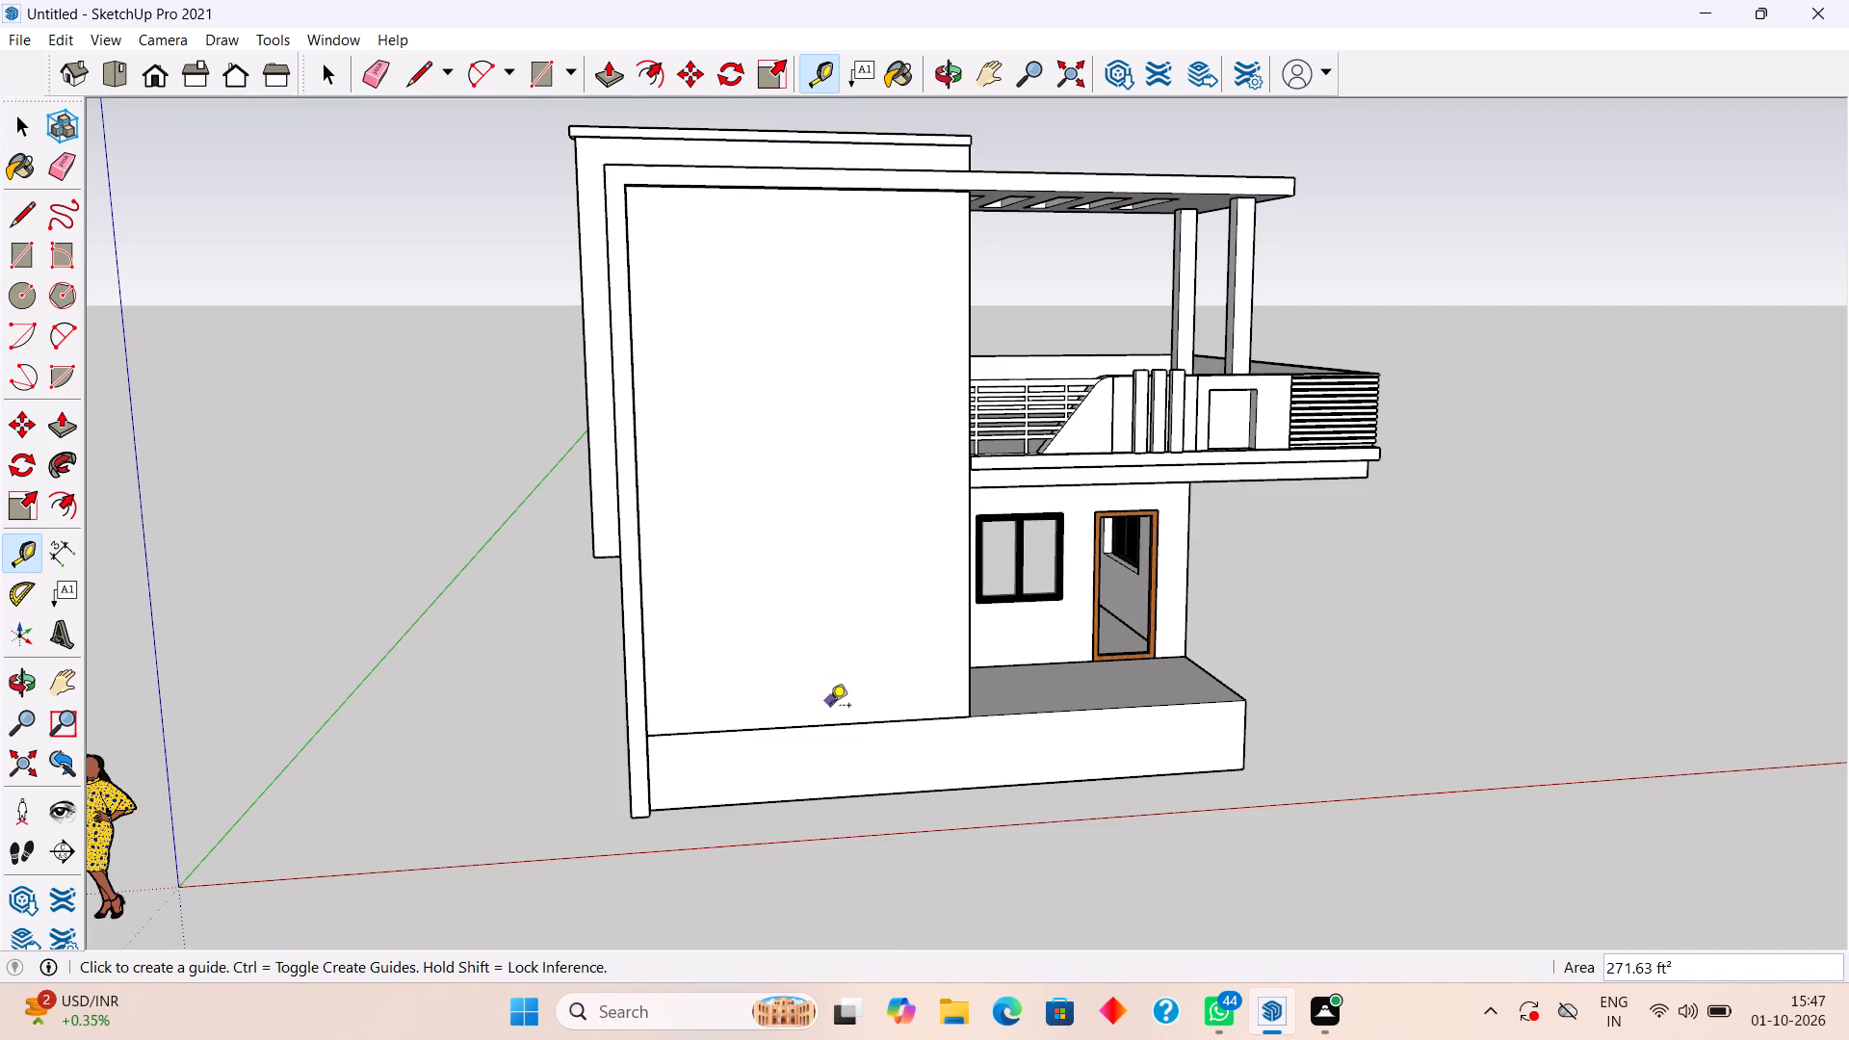
# Place a horizontal guide on the tall front wall, 7' above its bottom edge at the plinth.
pyautogui.click(820, 729)
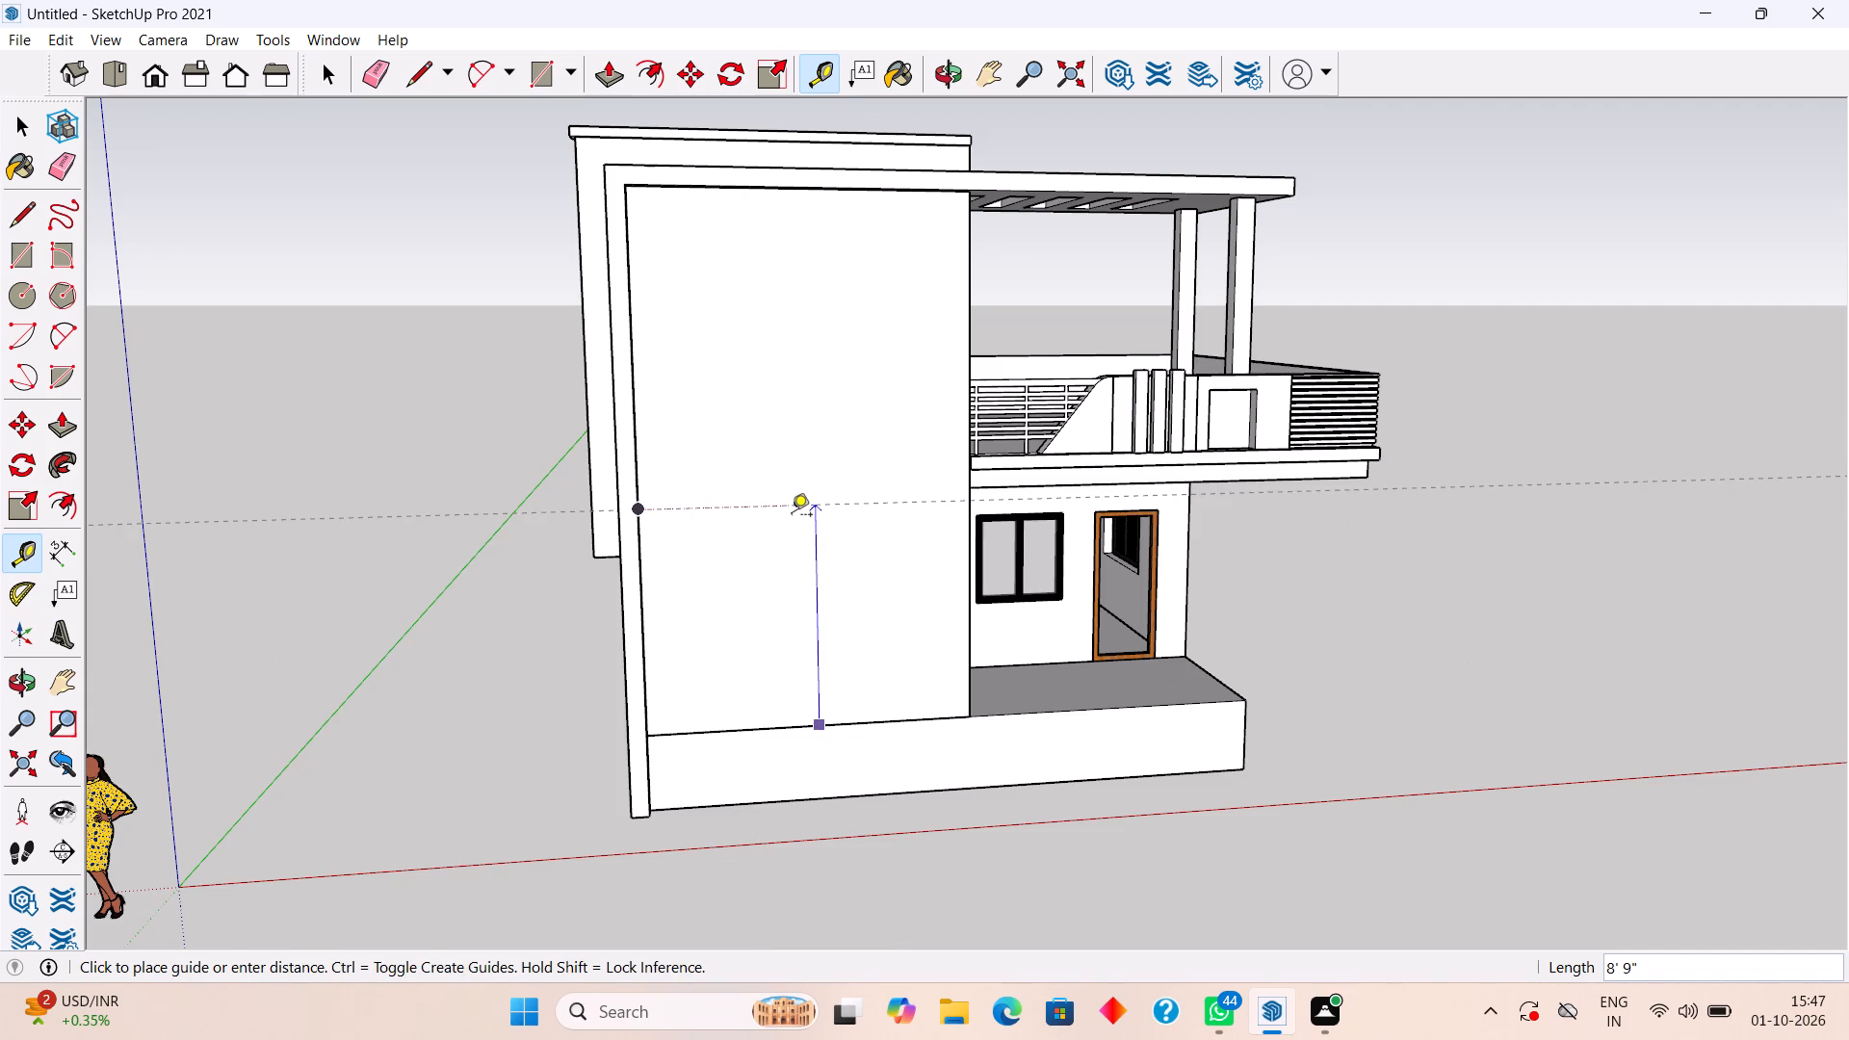
pyautogui.write("7'")
pyautogui.press('Return')
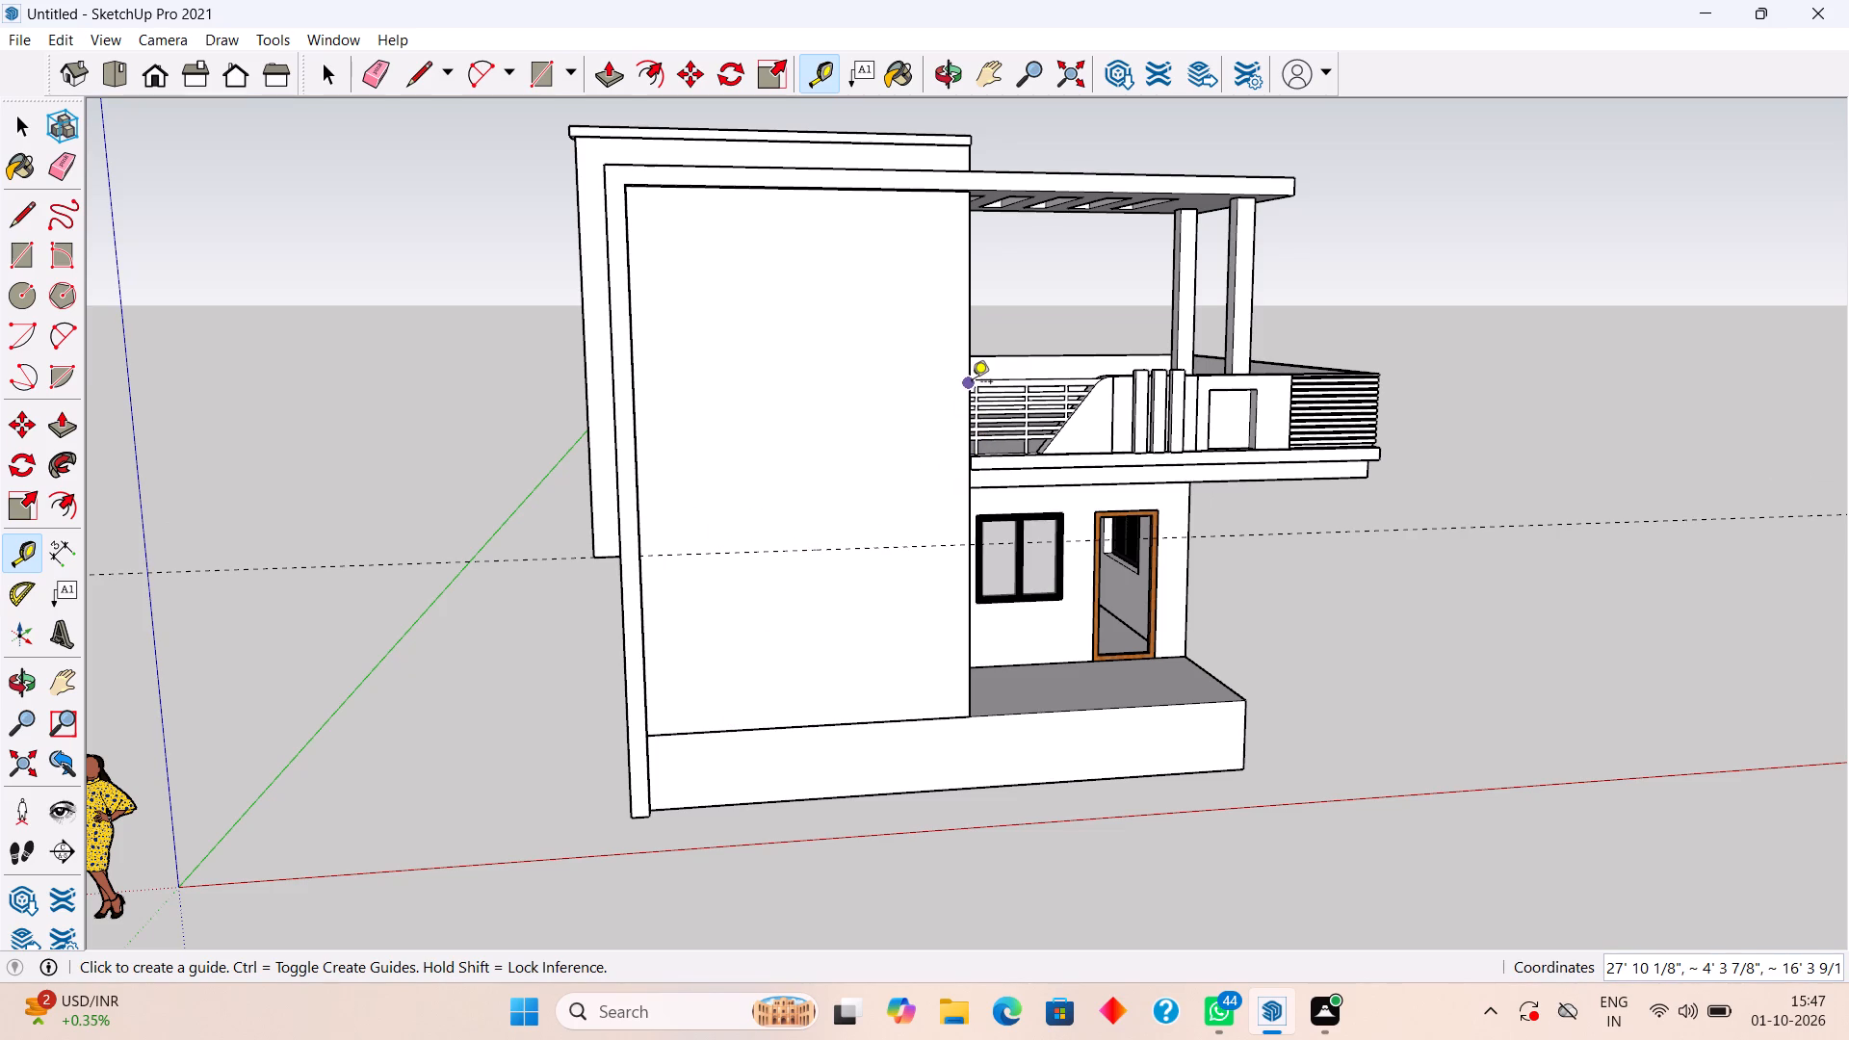
# Place a vertical guide on the tall front wall, 3.5' inward from its edge beside the balcony.
pyautogui.scroll(4, 972, 383)
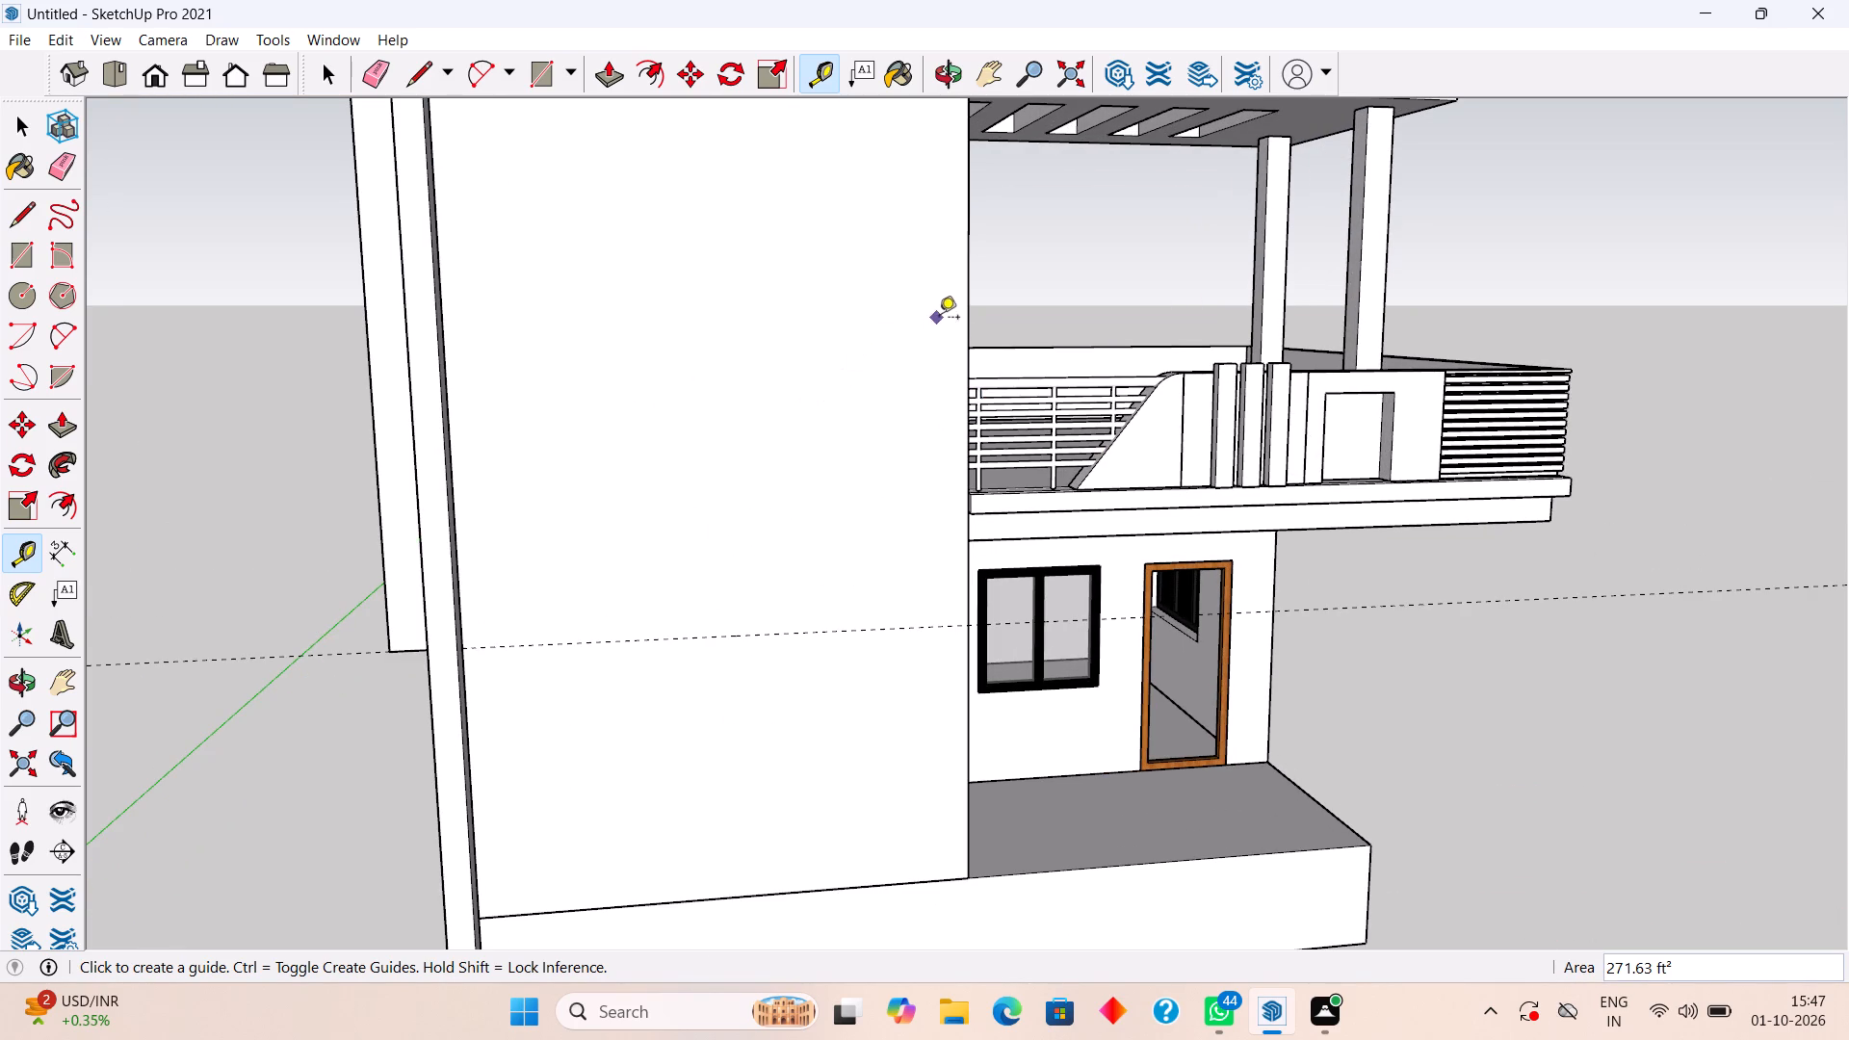
pyautogui.click(972, 289)
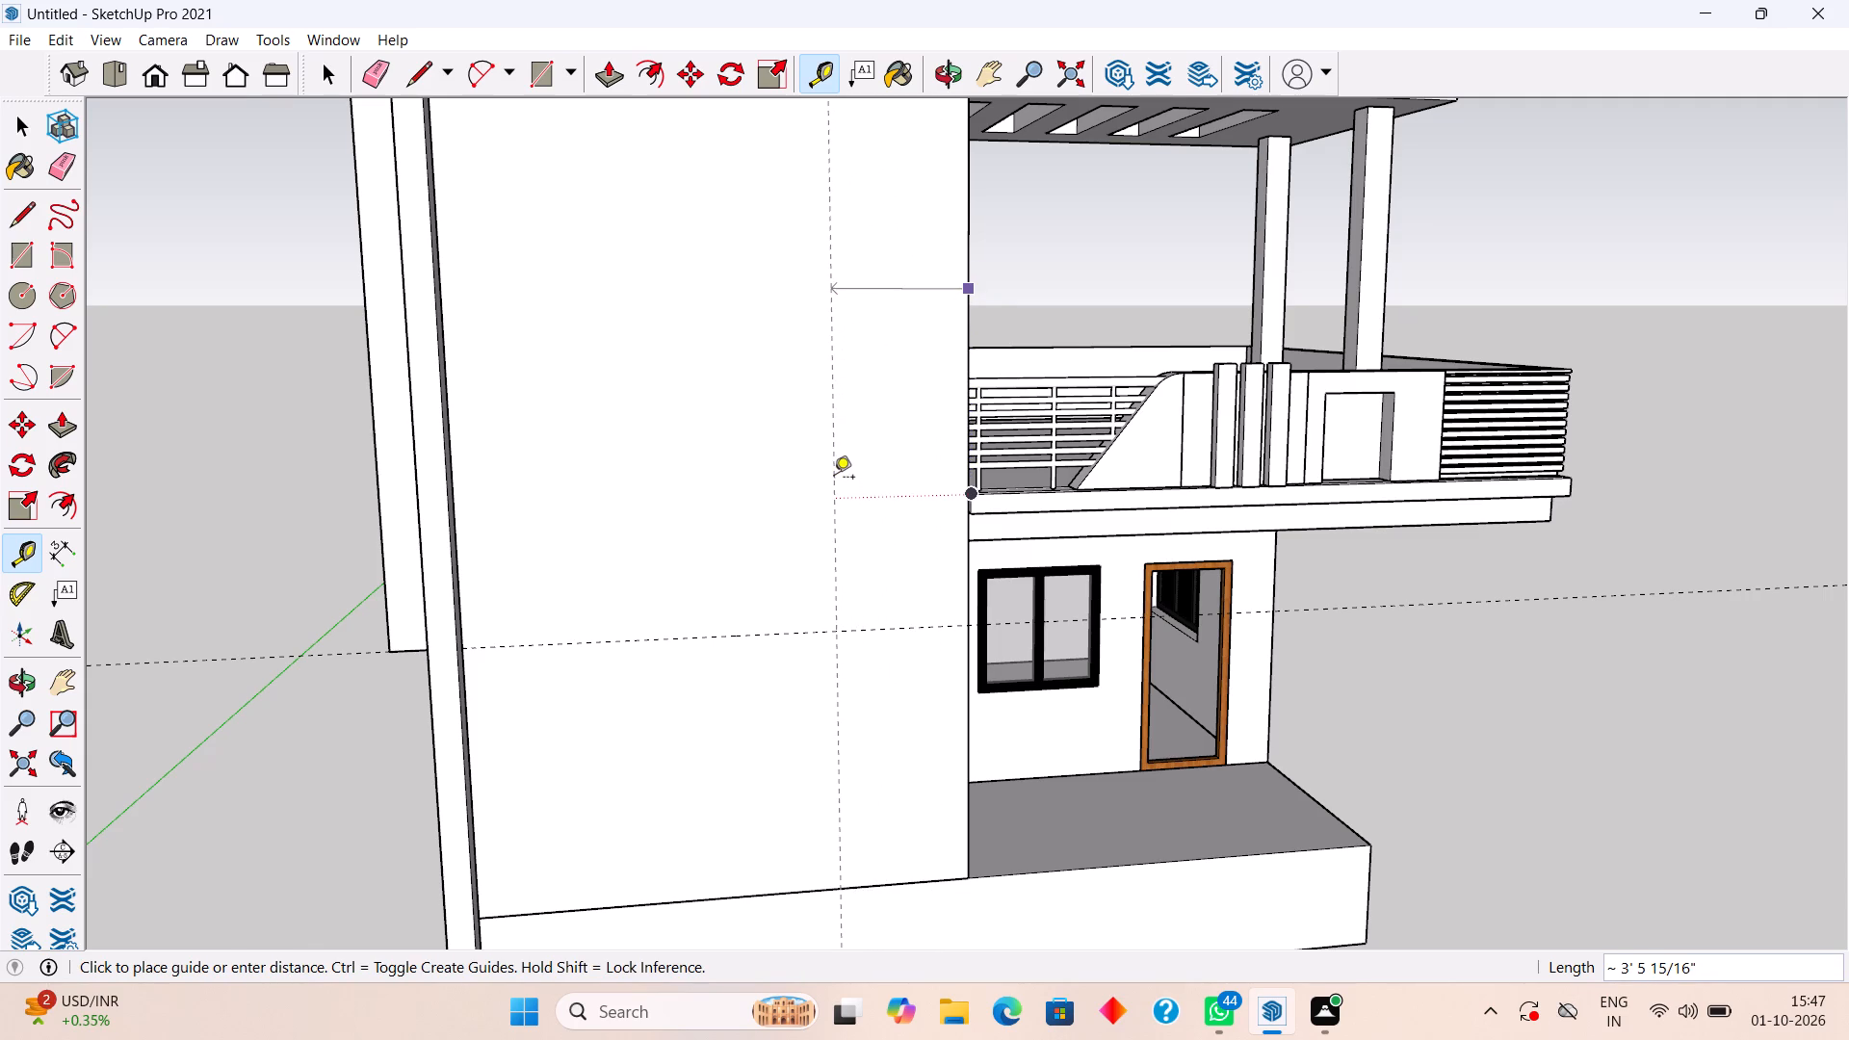
pyautogui.write("3.5'")
pyautogui.press('Return')
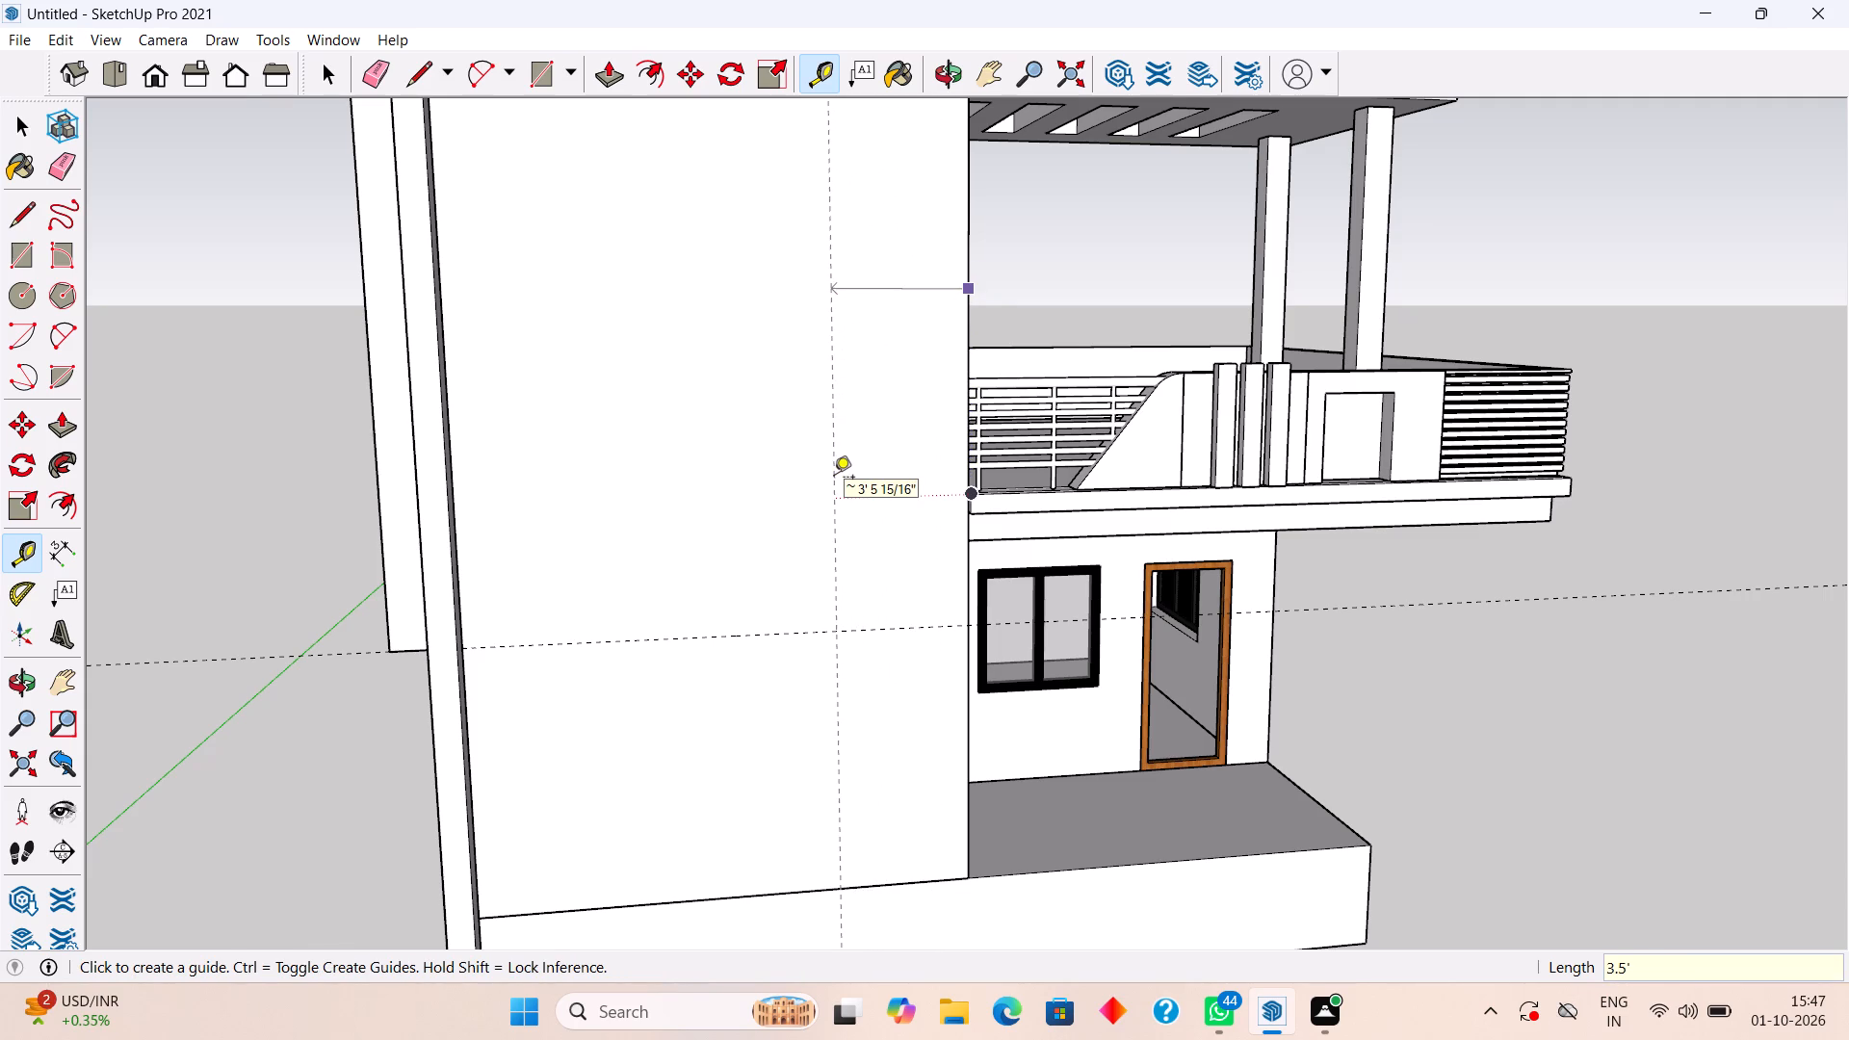
# Place a second vertical guide on the tall front wall, 3.5' inward from the edge farthest from the balcony.
pyautogui.scroll(2, 454, 608)
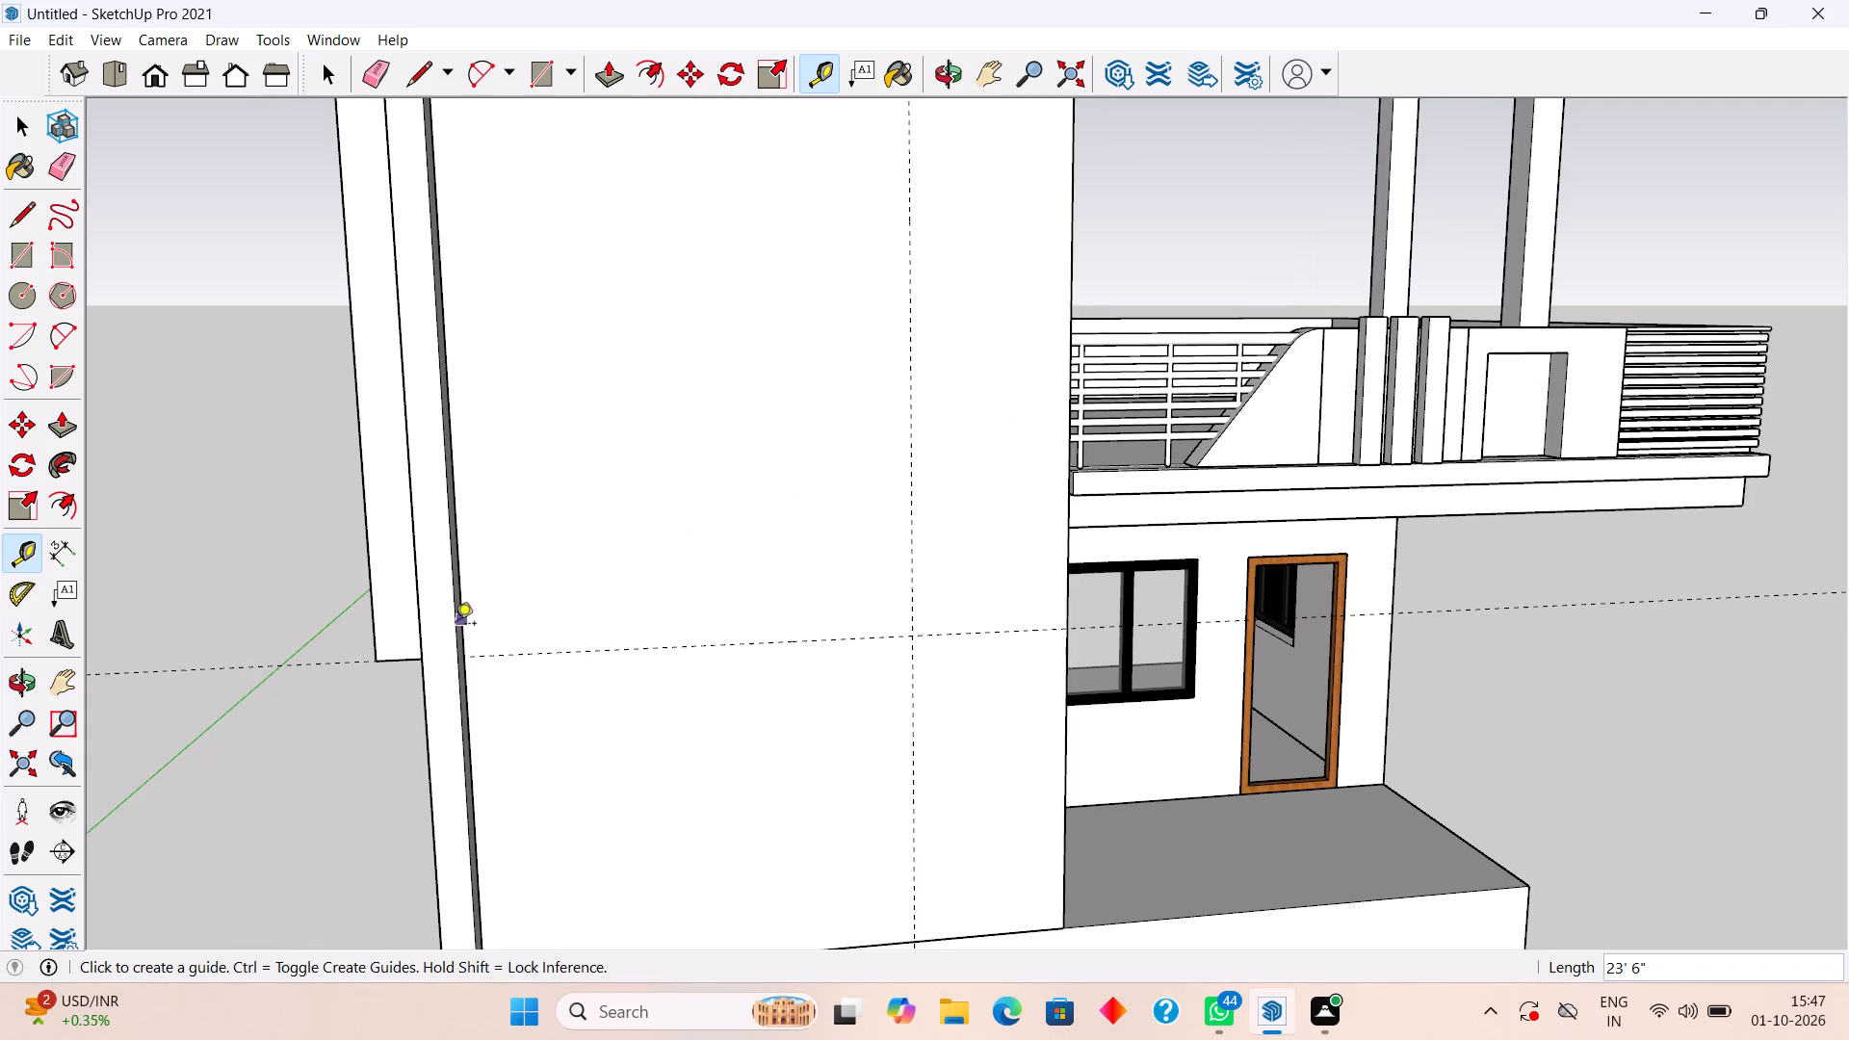
pyautogui.scroll(3, 450, 604)
pyautogui.click(466, 606)
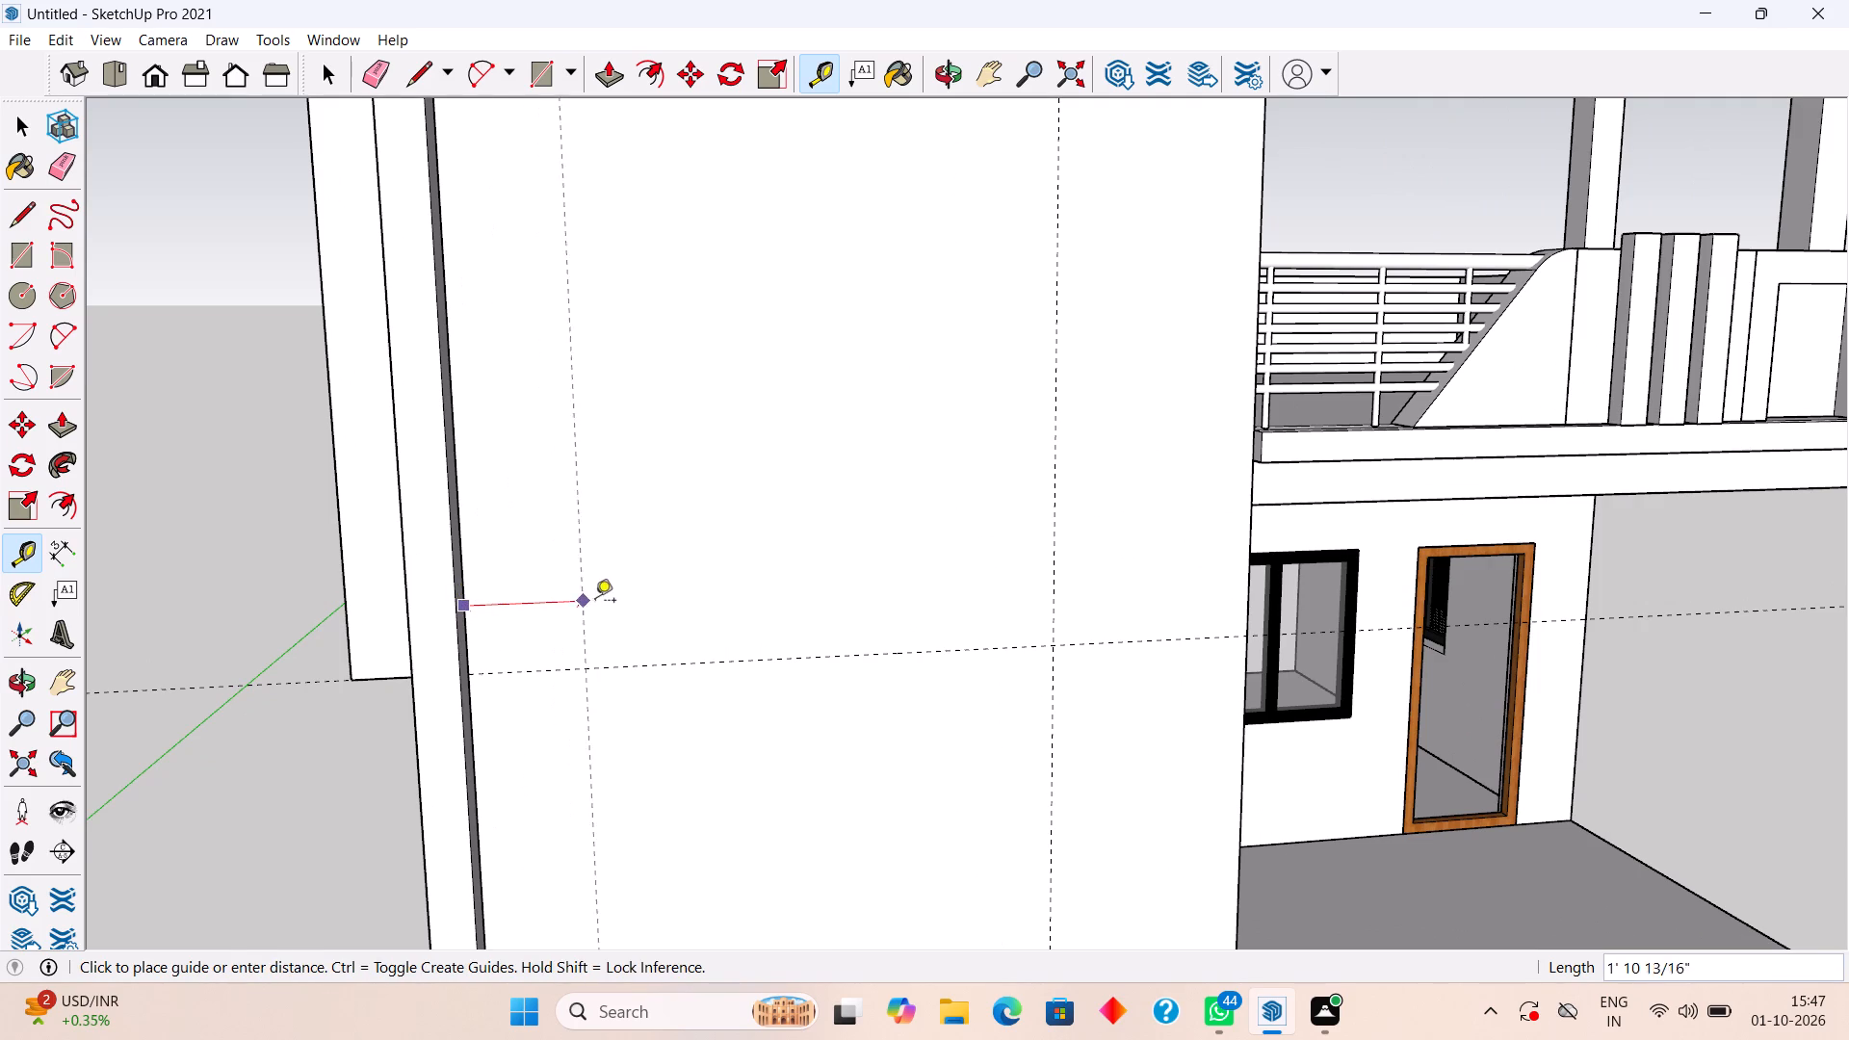
pyautogui.scroll(8, 492, 617)
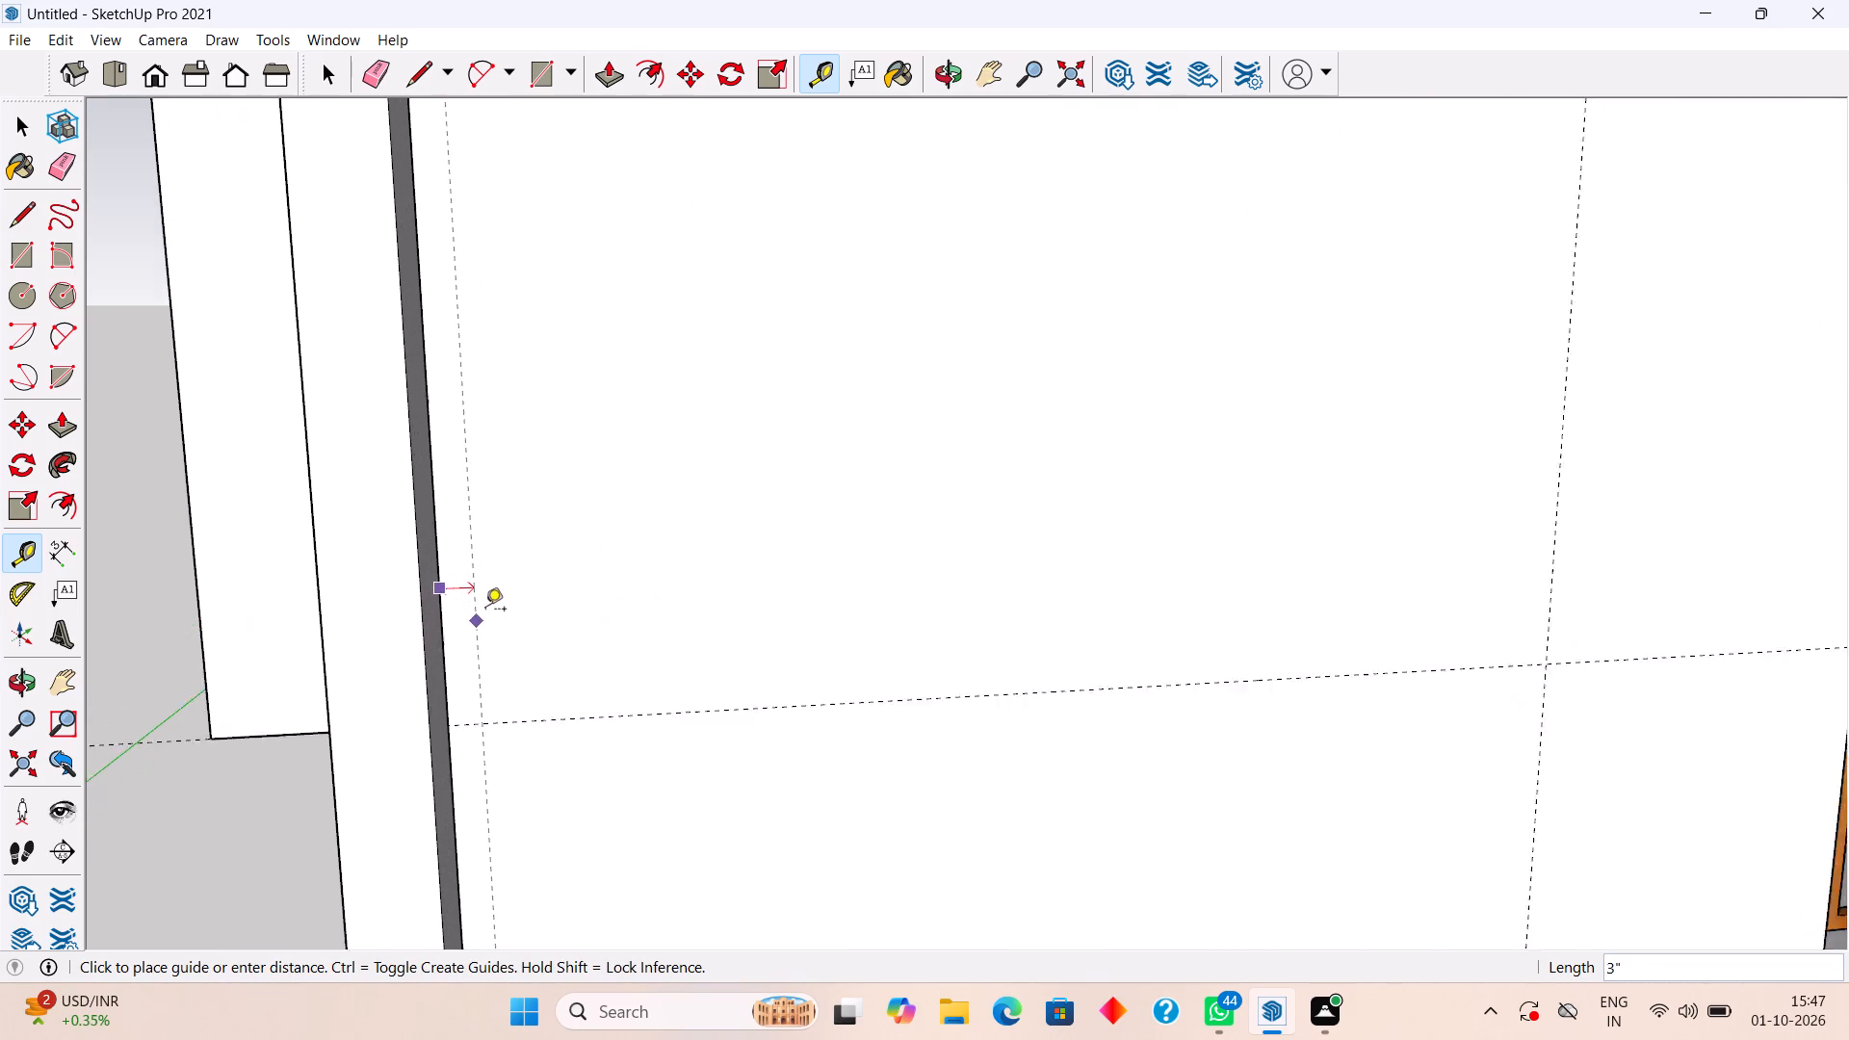
pyautogui.scroll(3, 456, 590)
pyautogui.scroll(5, 731, 821)
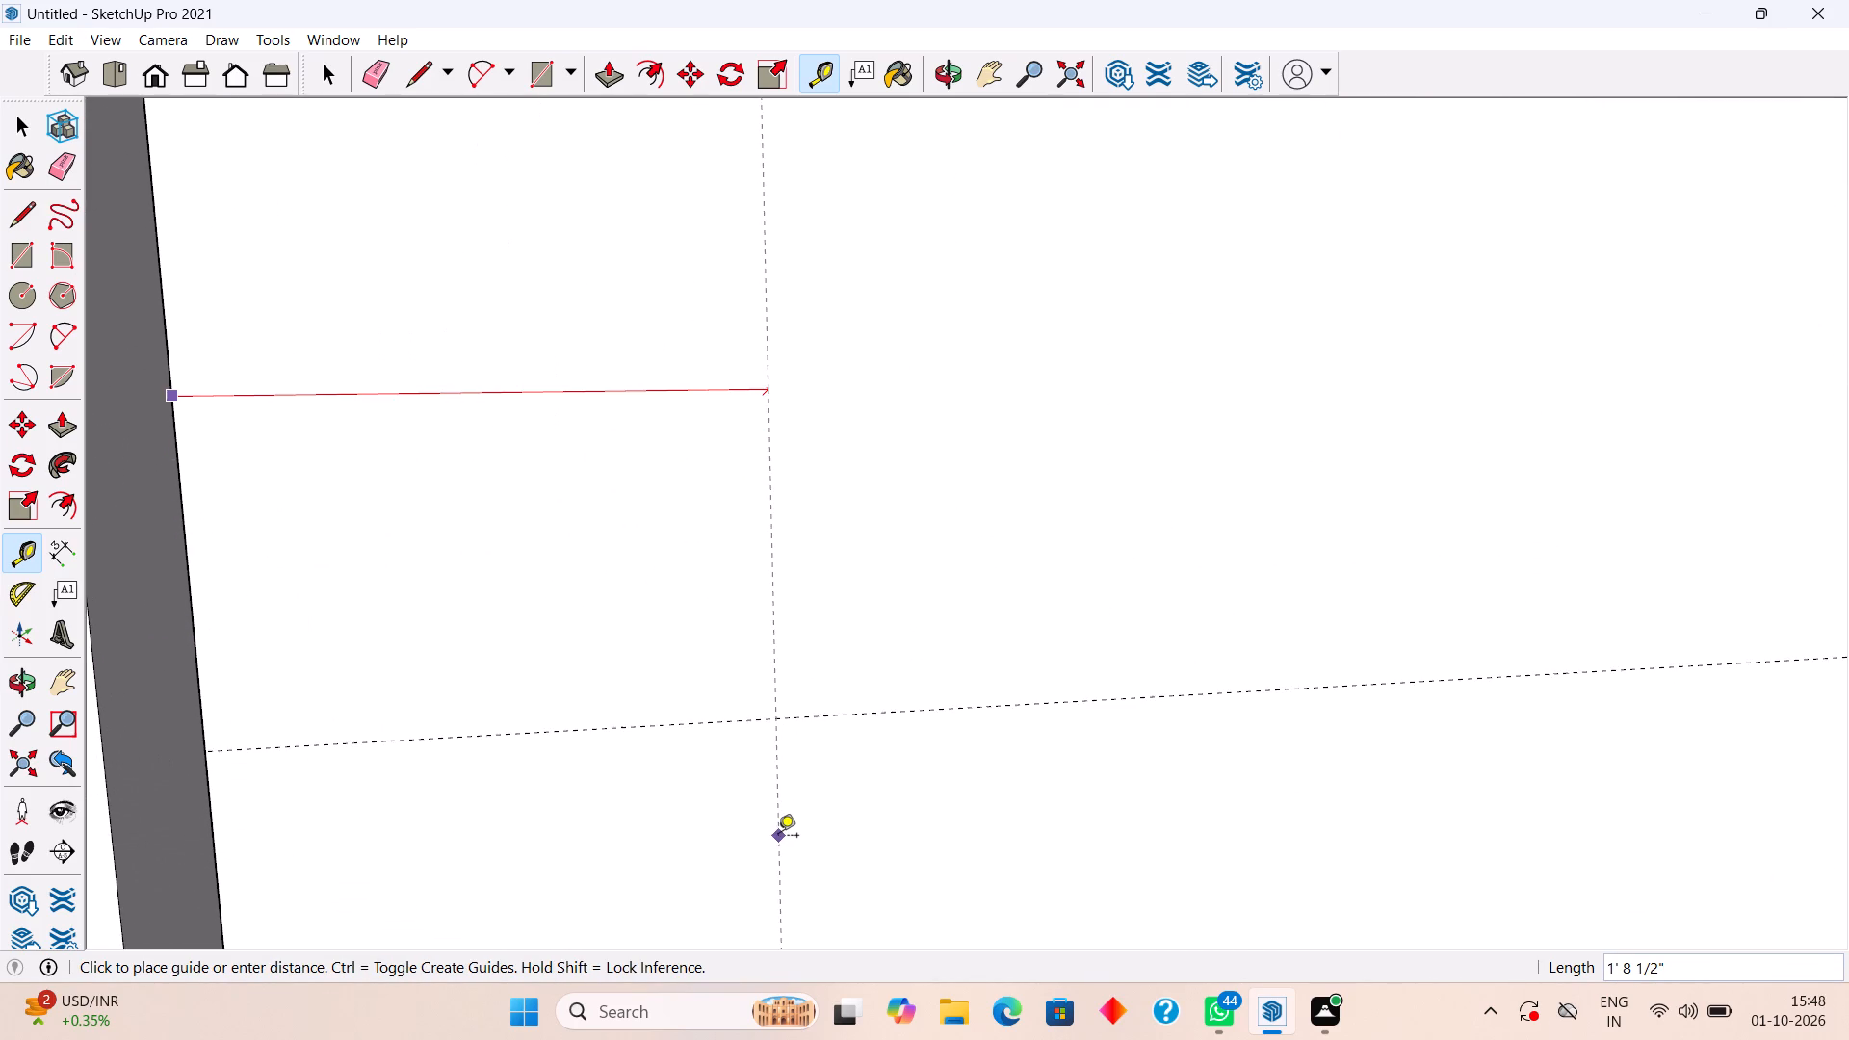
pyautogui.scroll(-18, 779, 837)
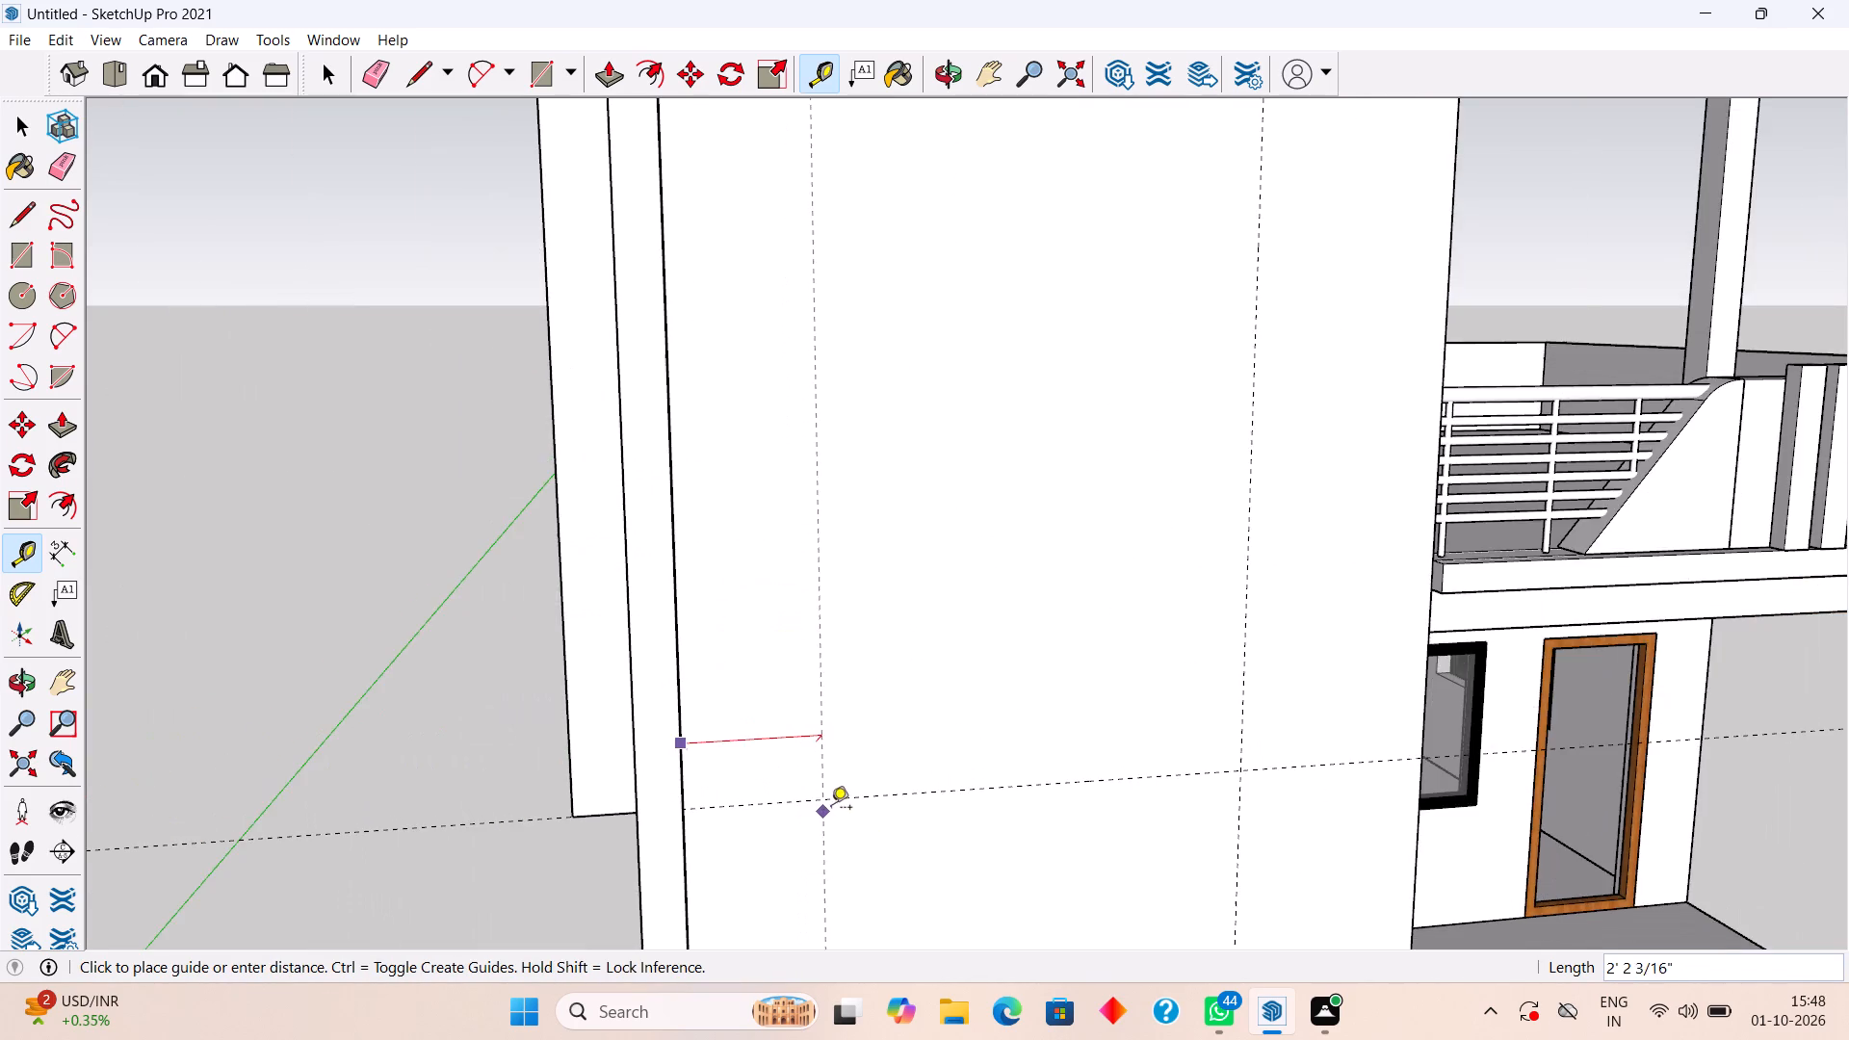
pyautogui.scroll(-4, 832, 808)
pyautogui.write("3.5'")
pyautogui.press('Return')
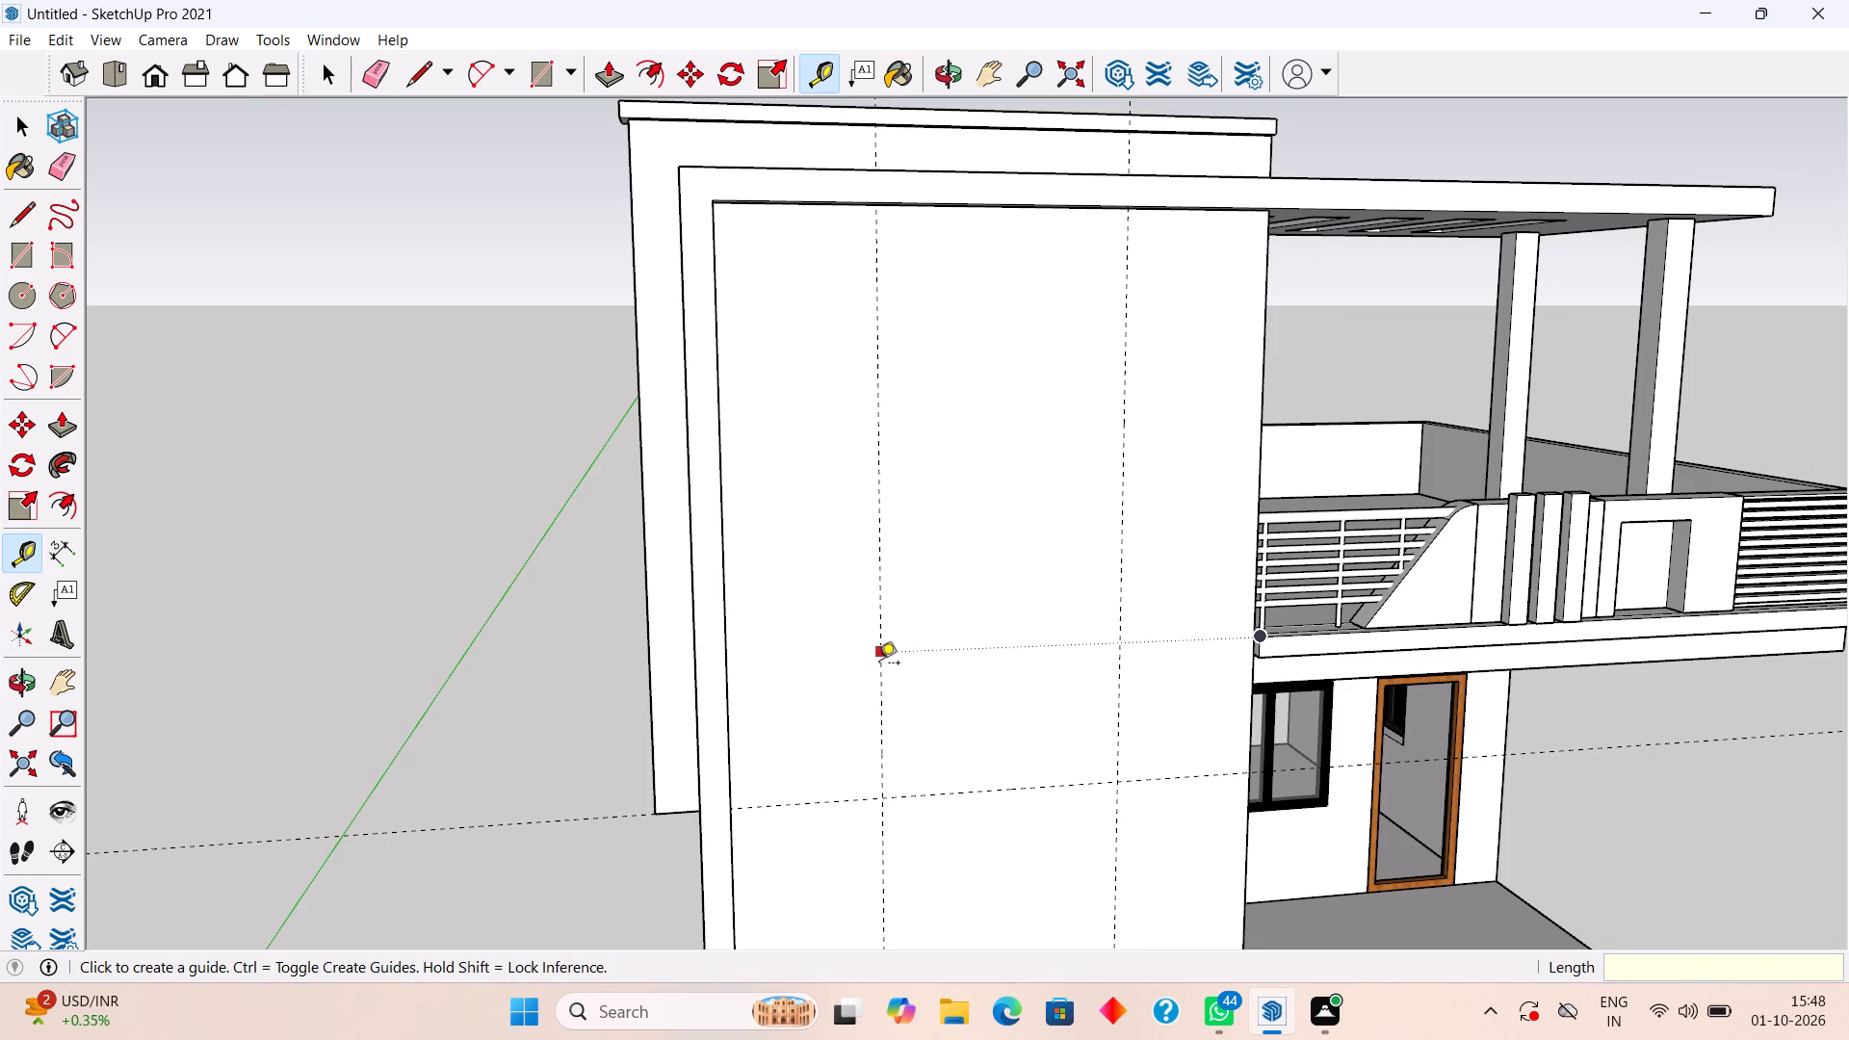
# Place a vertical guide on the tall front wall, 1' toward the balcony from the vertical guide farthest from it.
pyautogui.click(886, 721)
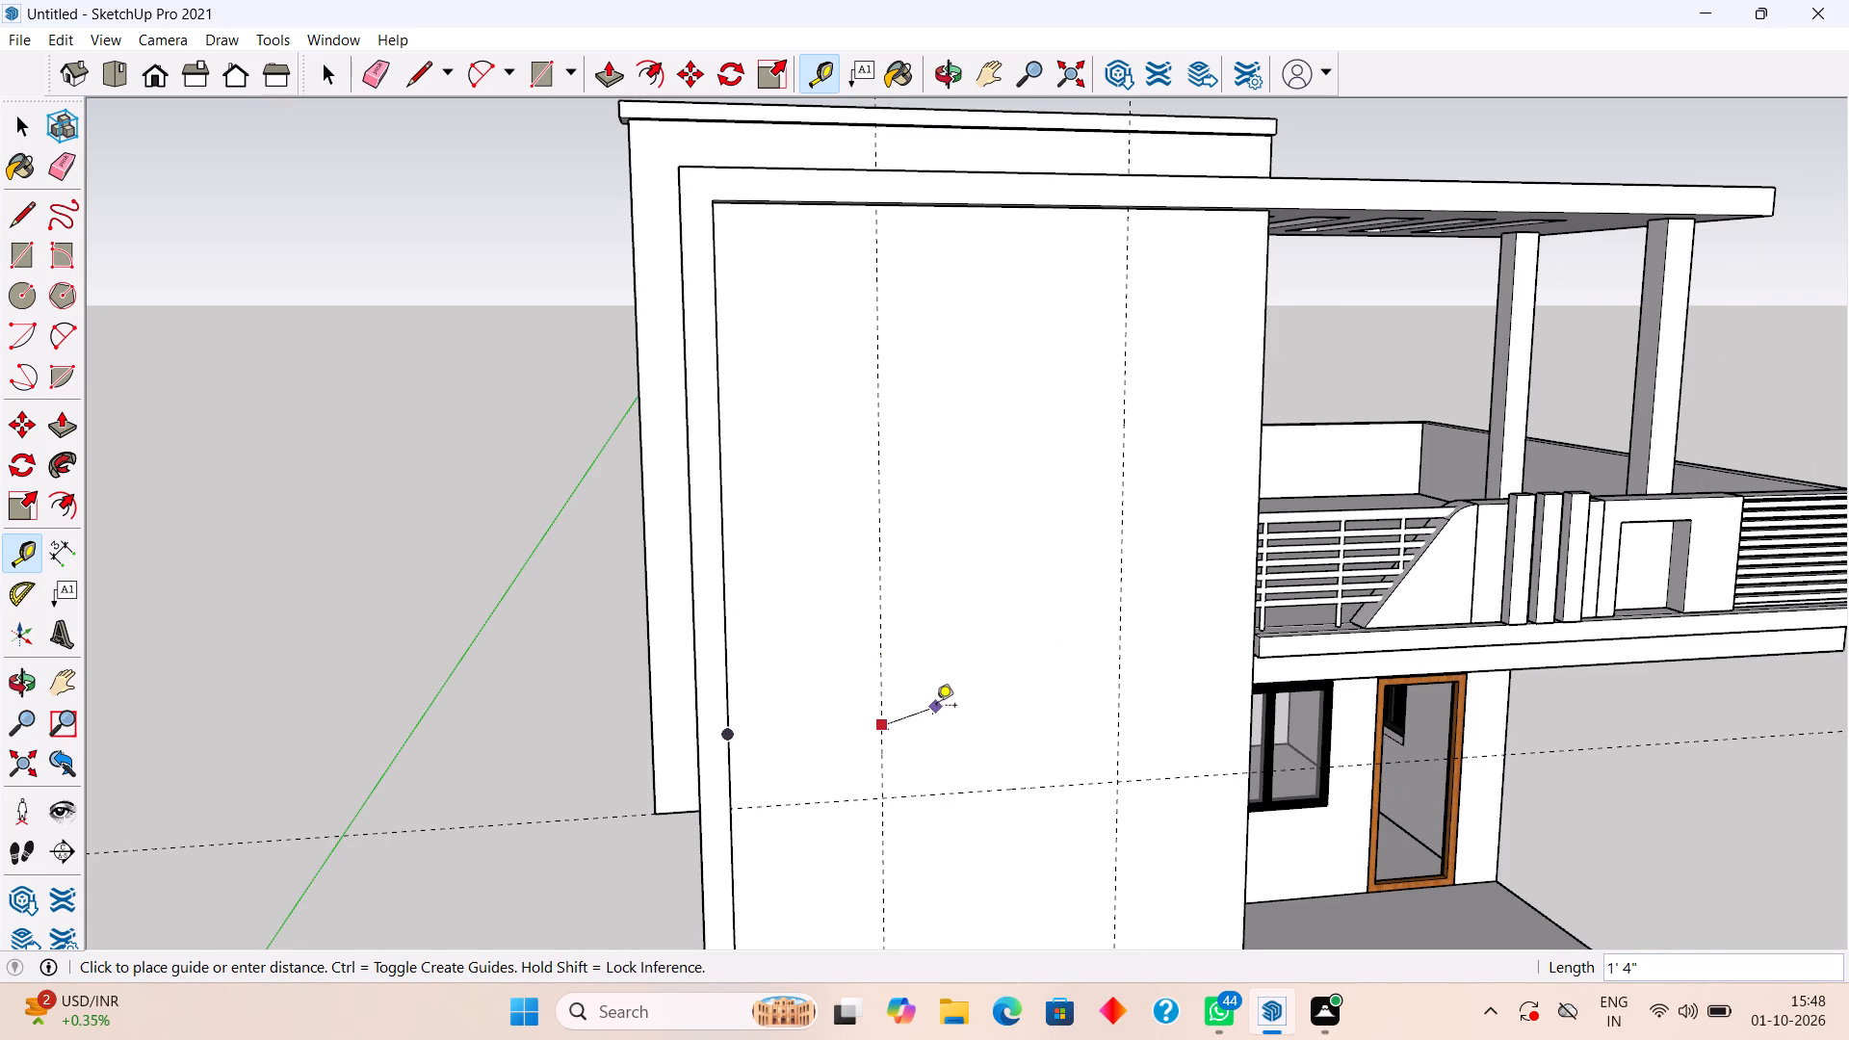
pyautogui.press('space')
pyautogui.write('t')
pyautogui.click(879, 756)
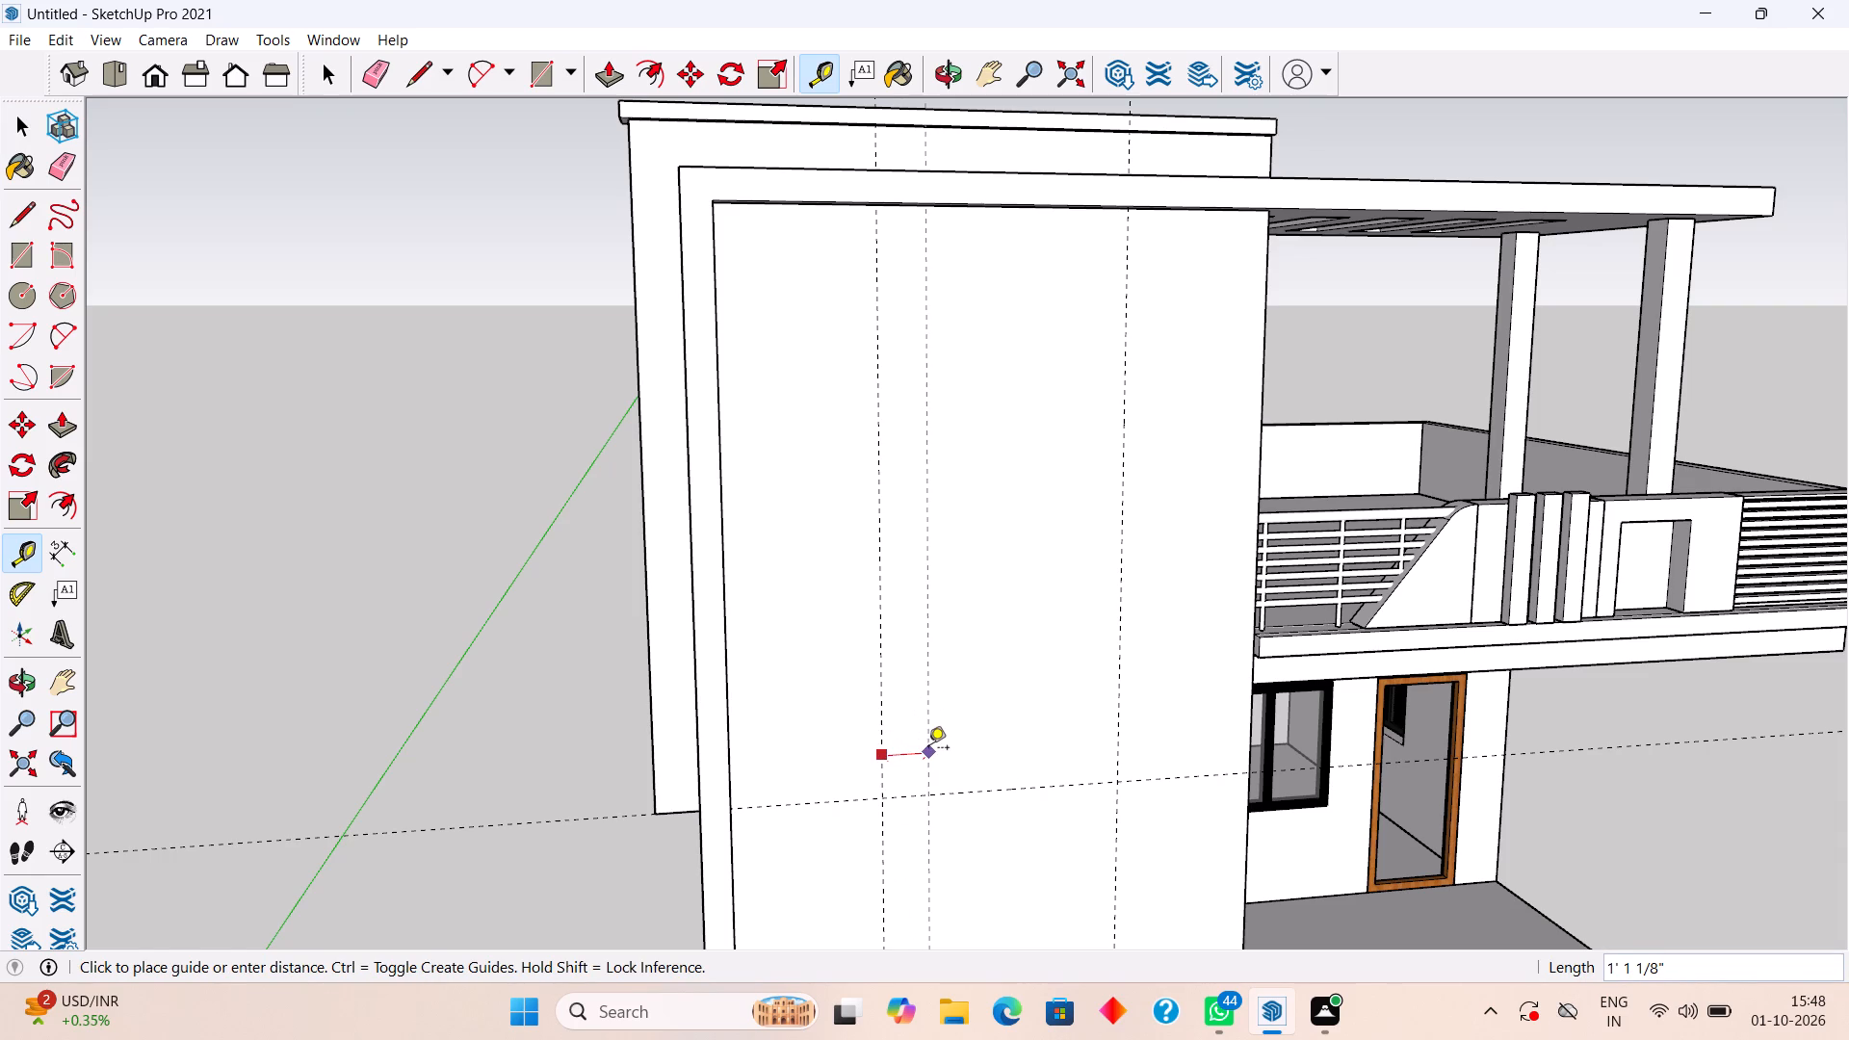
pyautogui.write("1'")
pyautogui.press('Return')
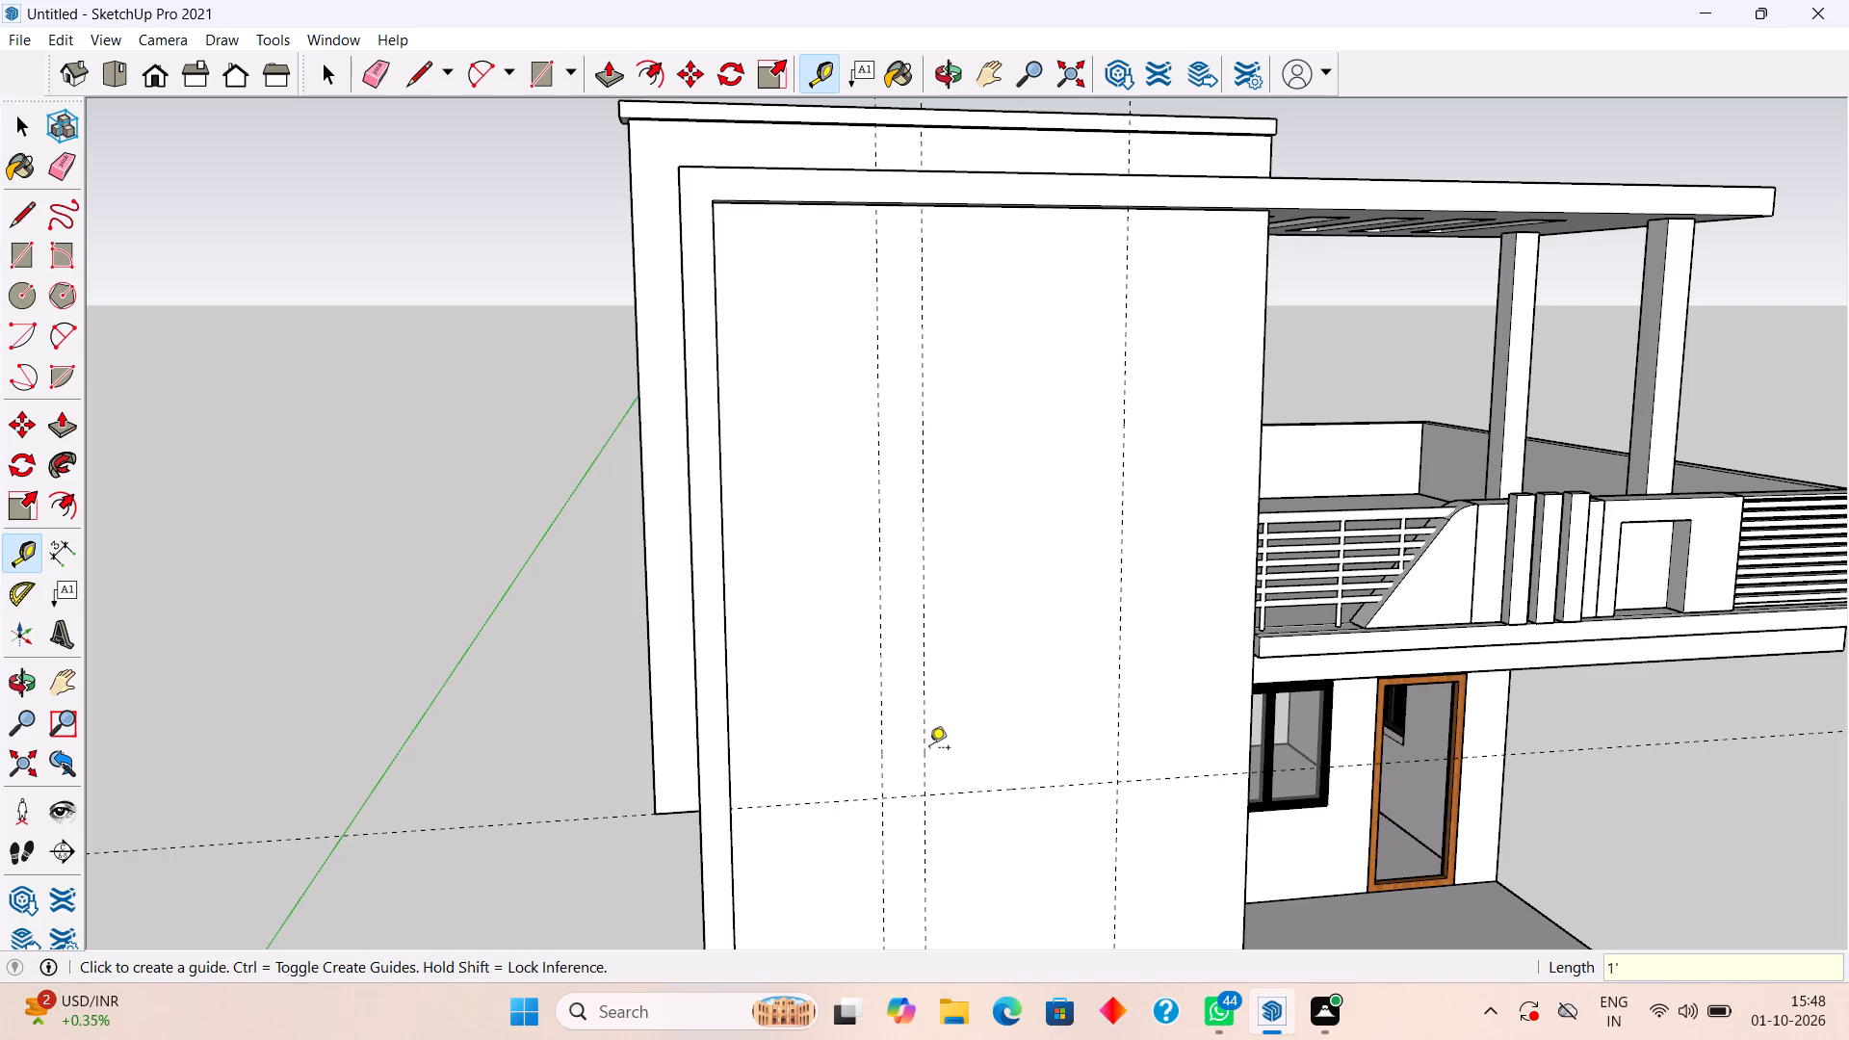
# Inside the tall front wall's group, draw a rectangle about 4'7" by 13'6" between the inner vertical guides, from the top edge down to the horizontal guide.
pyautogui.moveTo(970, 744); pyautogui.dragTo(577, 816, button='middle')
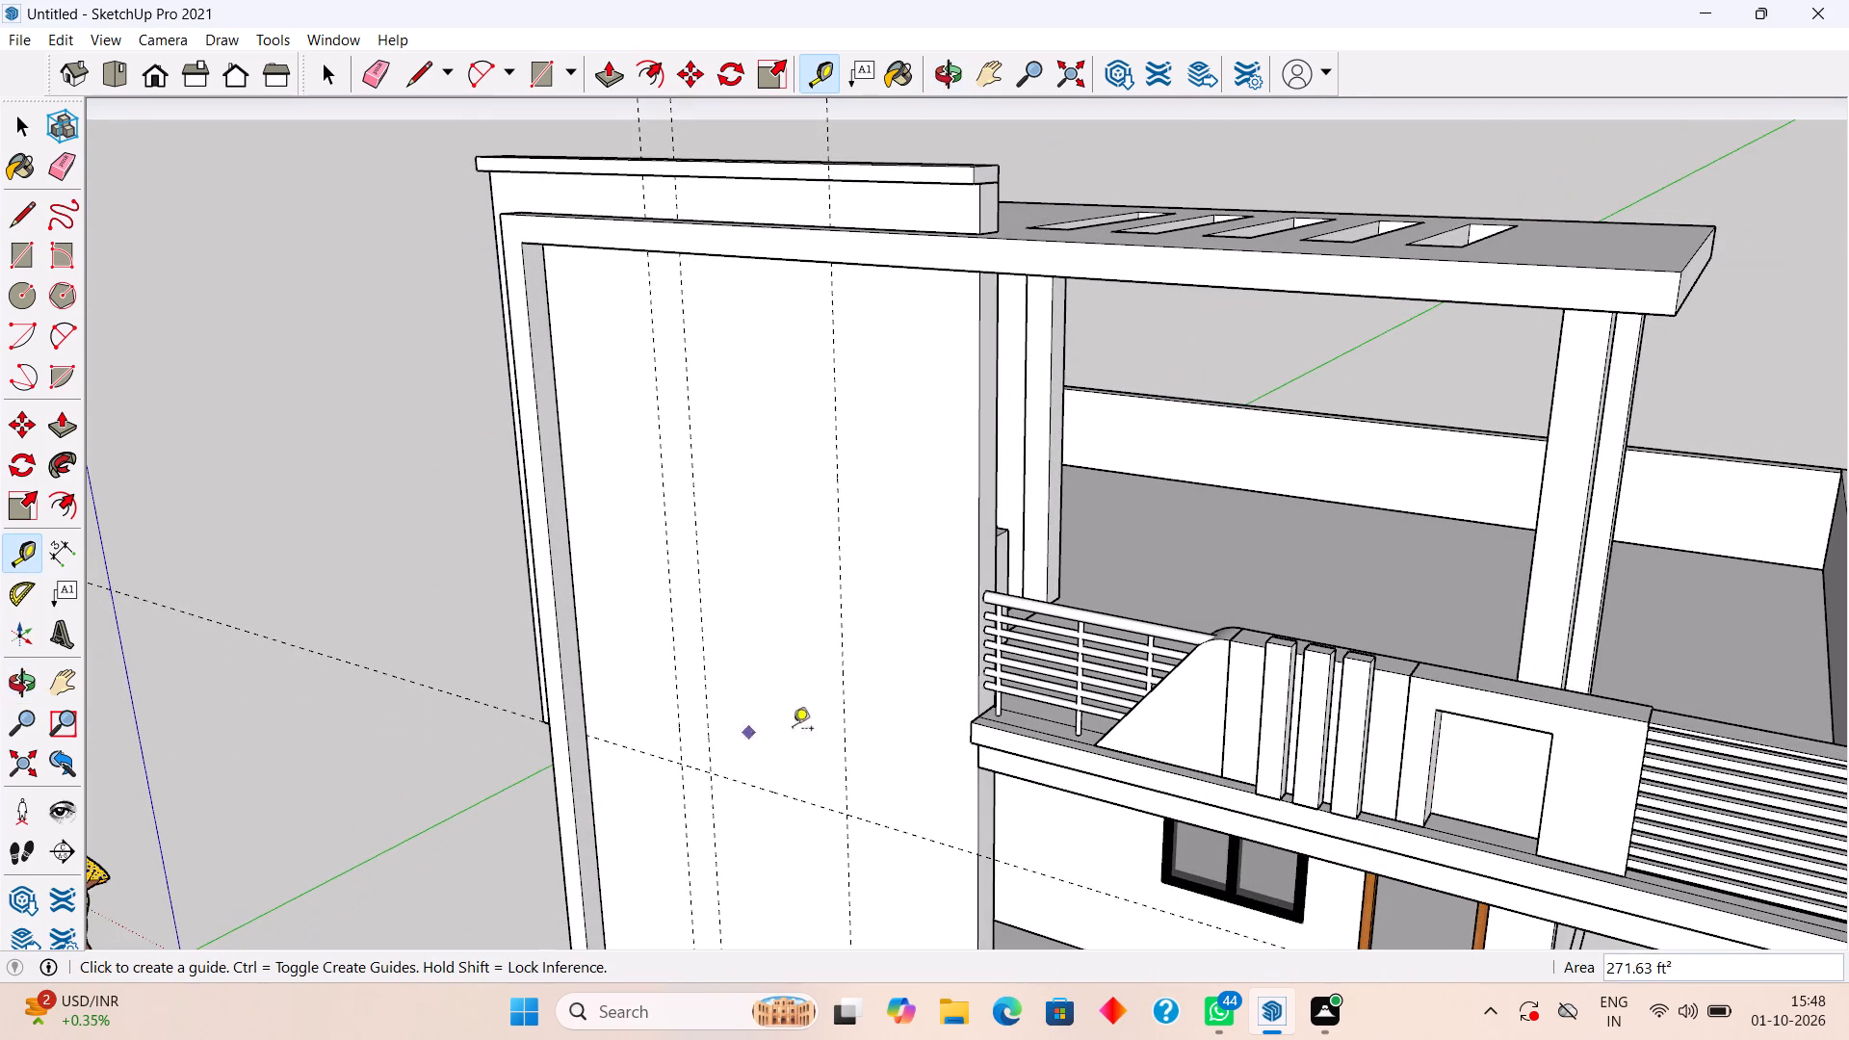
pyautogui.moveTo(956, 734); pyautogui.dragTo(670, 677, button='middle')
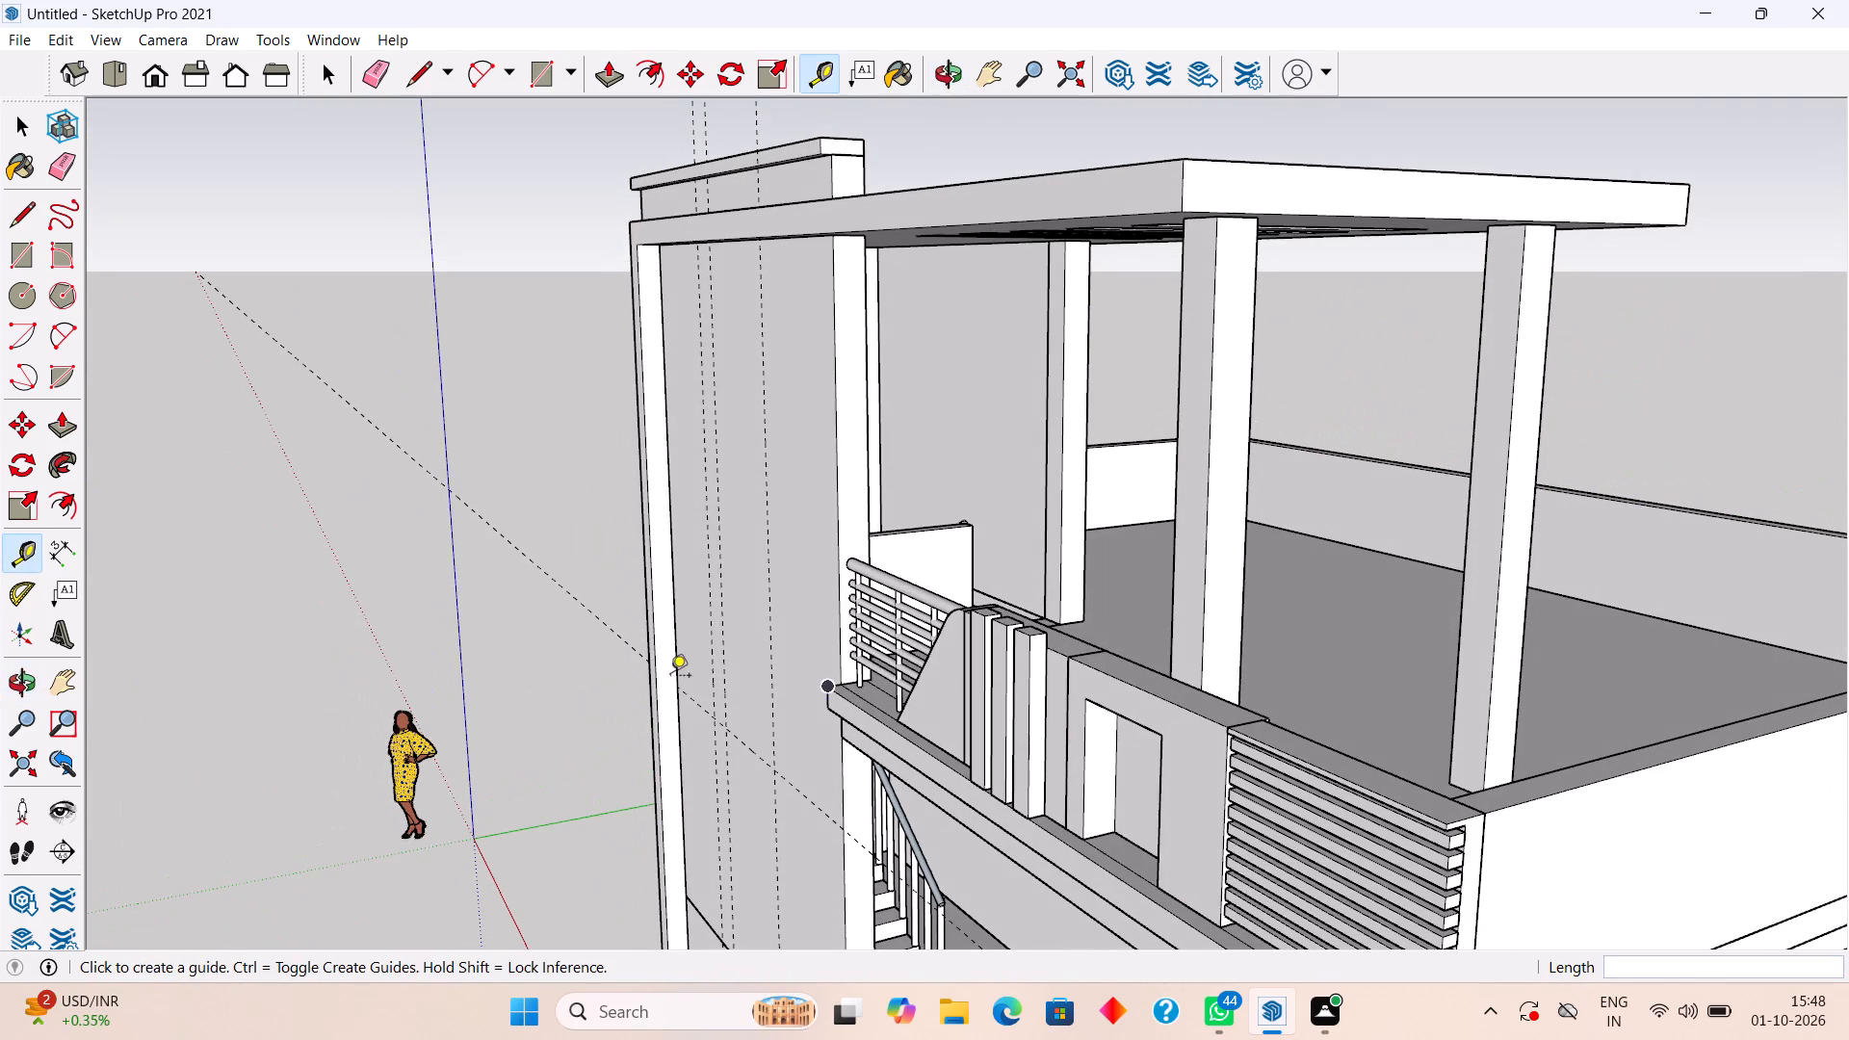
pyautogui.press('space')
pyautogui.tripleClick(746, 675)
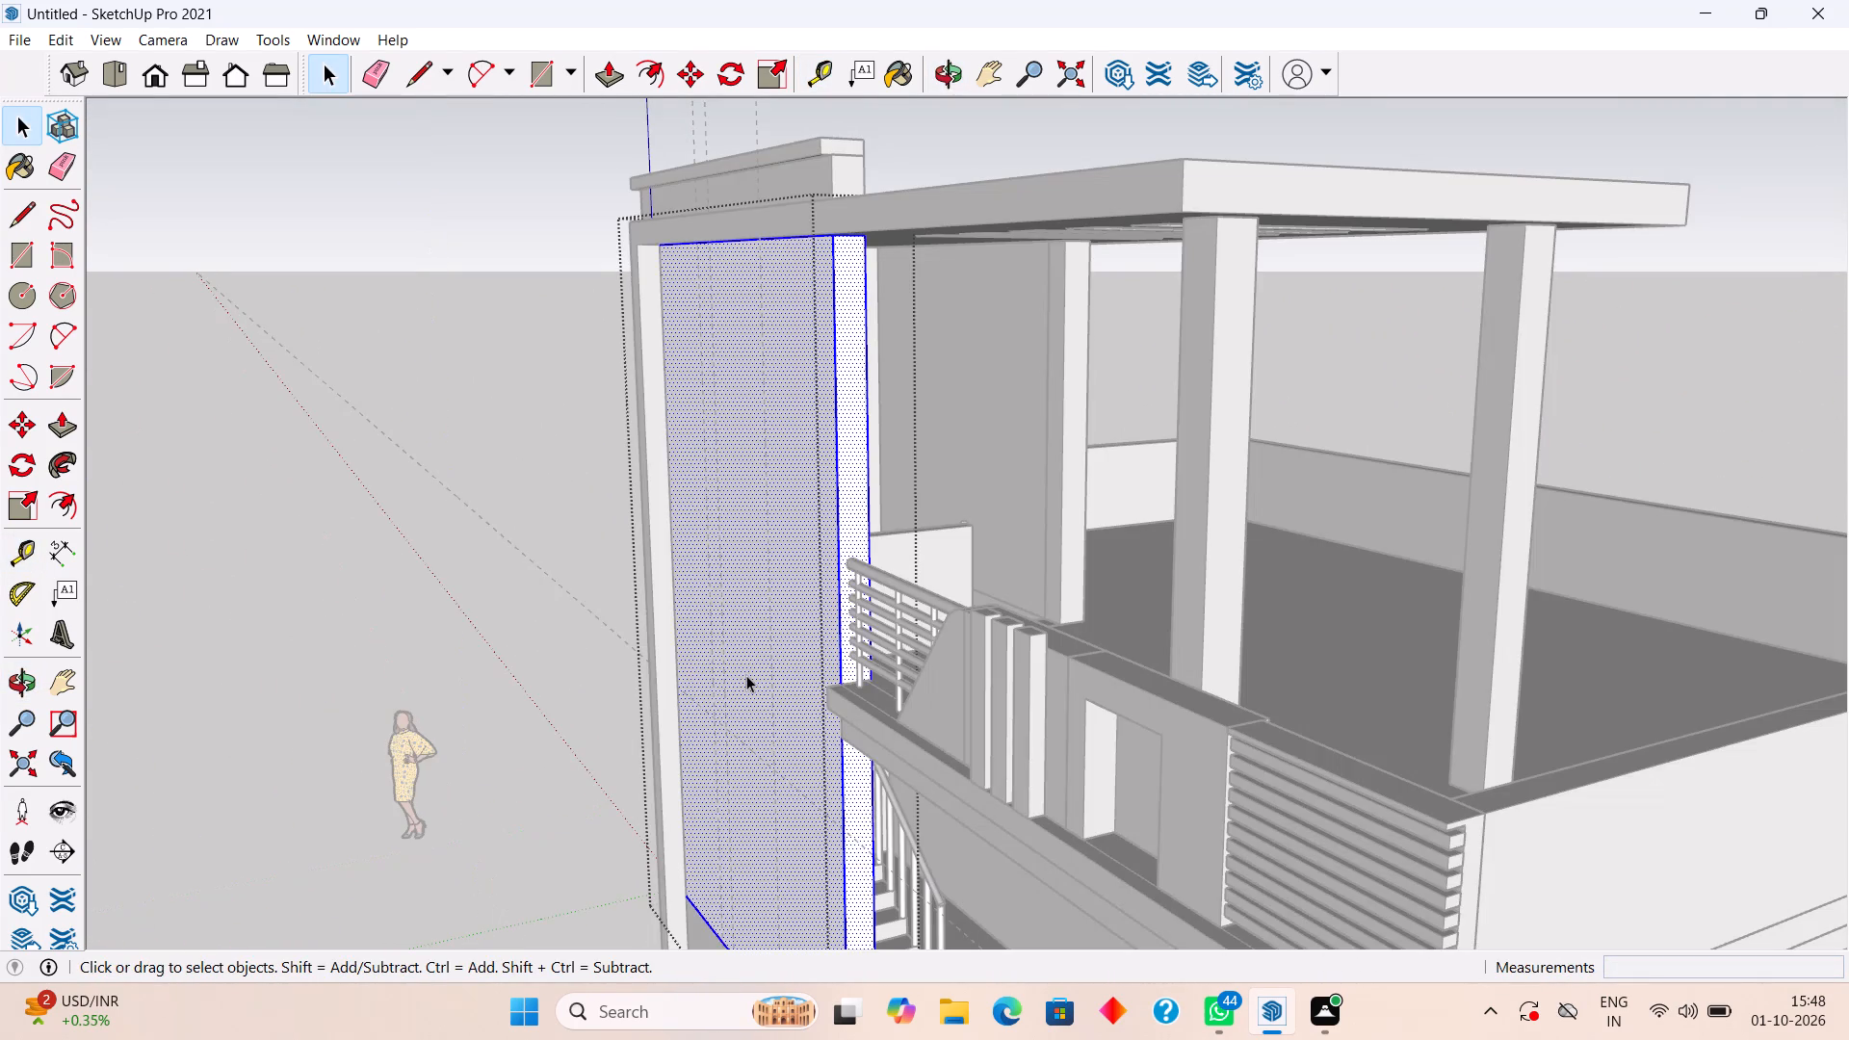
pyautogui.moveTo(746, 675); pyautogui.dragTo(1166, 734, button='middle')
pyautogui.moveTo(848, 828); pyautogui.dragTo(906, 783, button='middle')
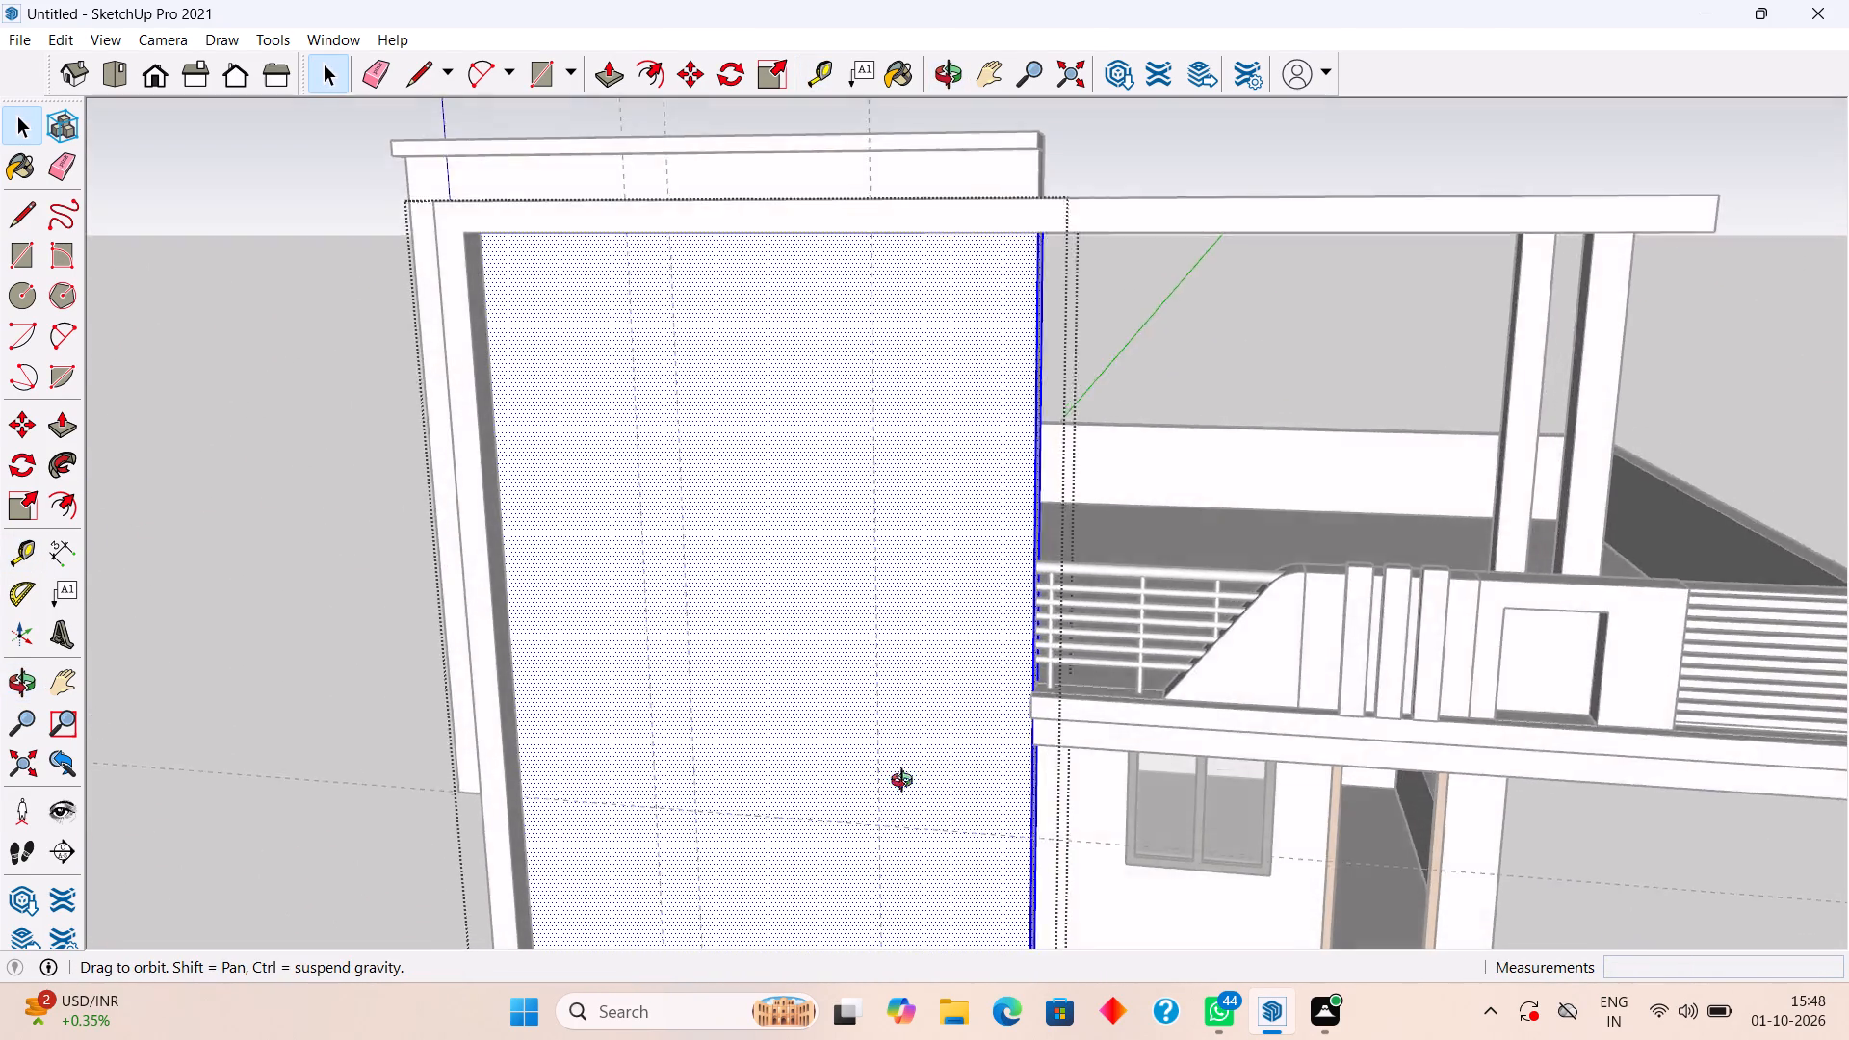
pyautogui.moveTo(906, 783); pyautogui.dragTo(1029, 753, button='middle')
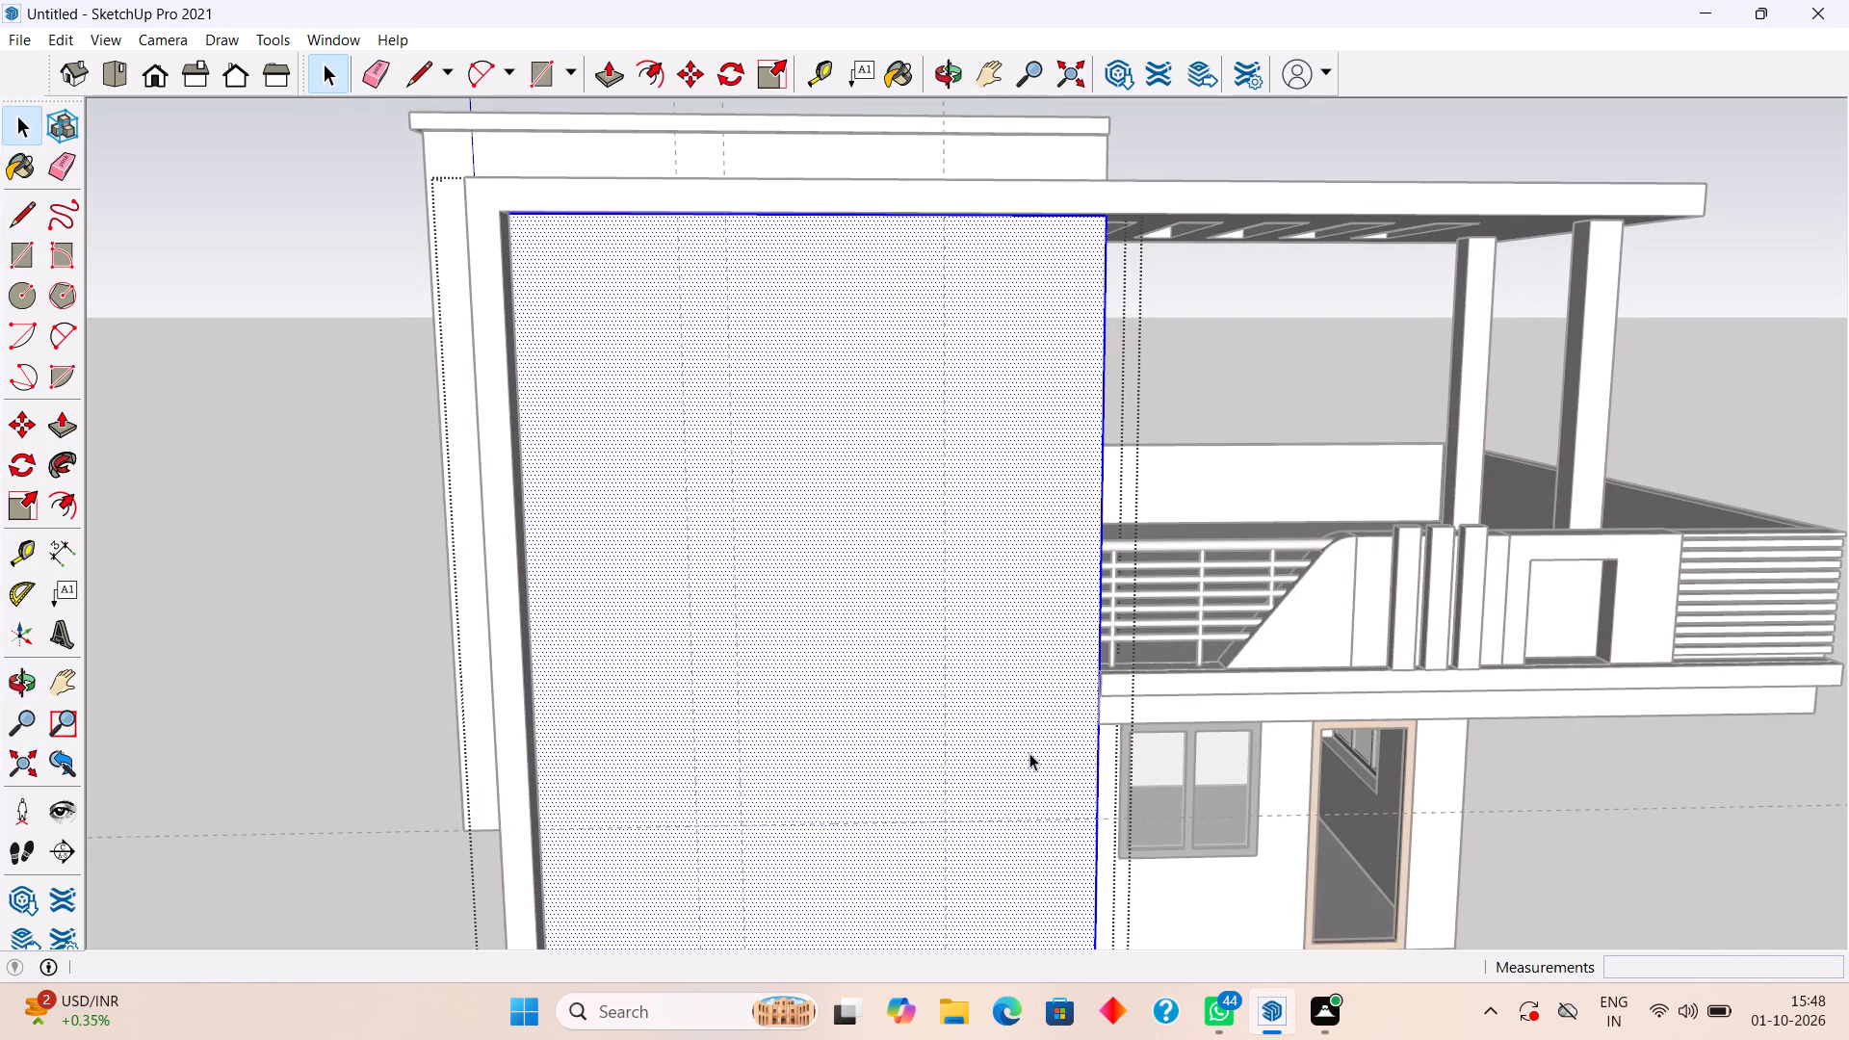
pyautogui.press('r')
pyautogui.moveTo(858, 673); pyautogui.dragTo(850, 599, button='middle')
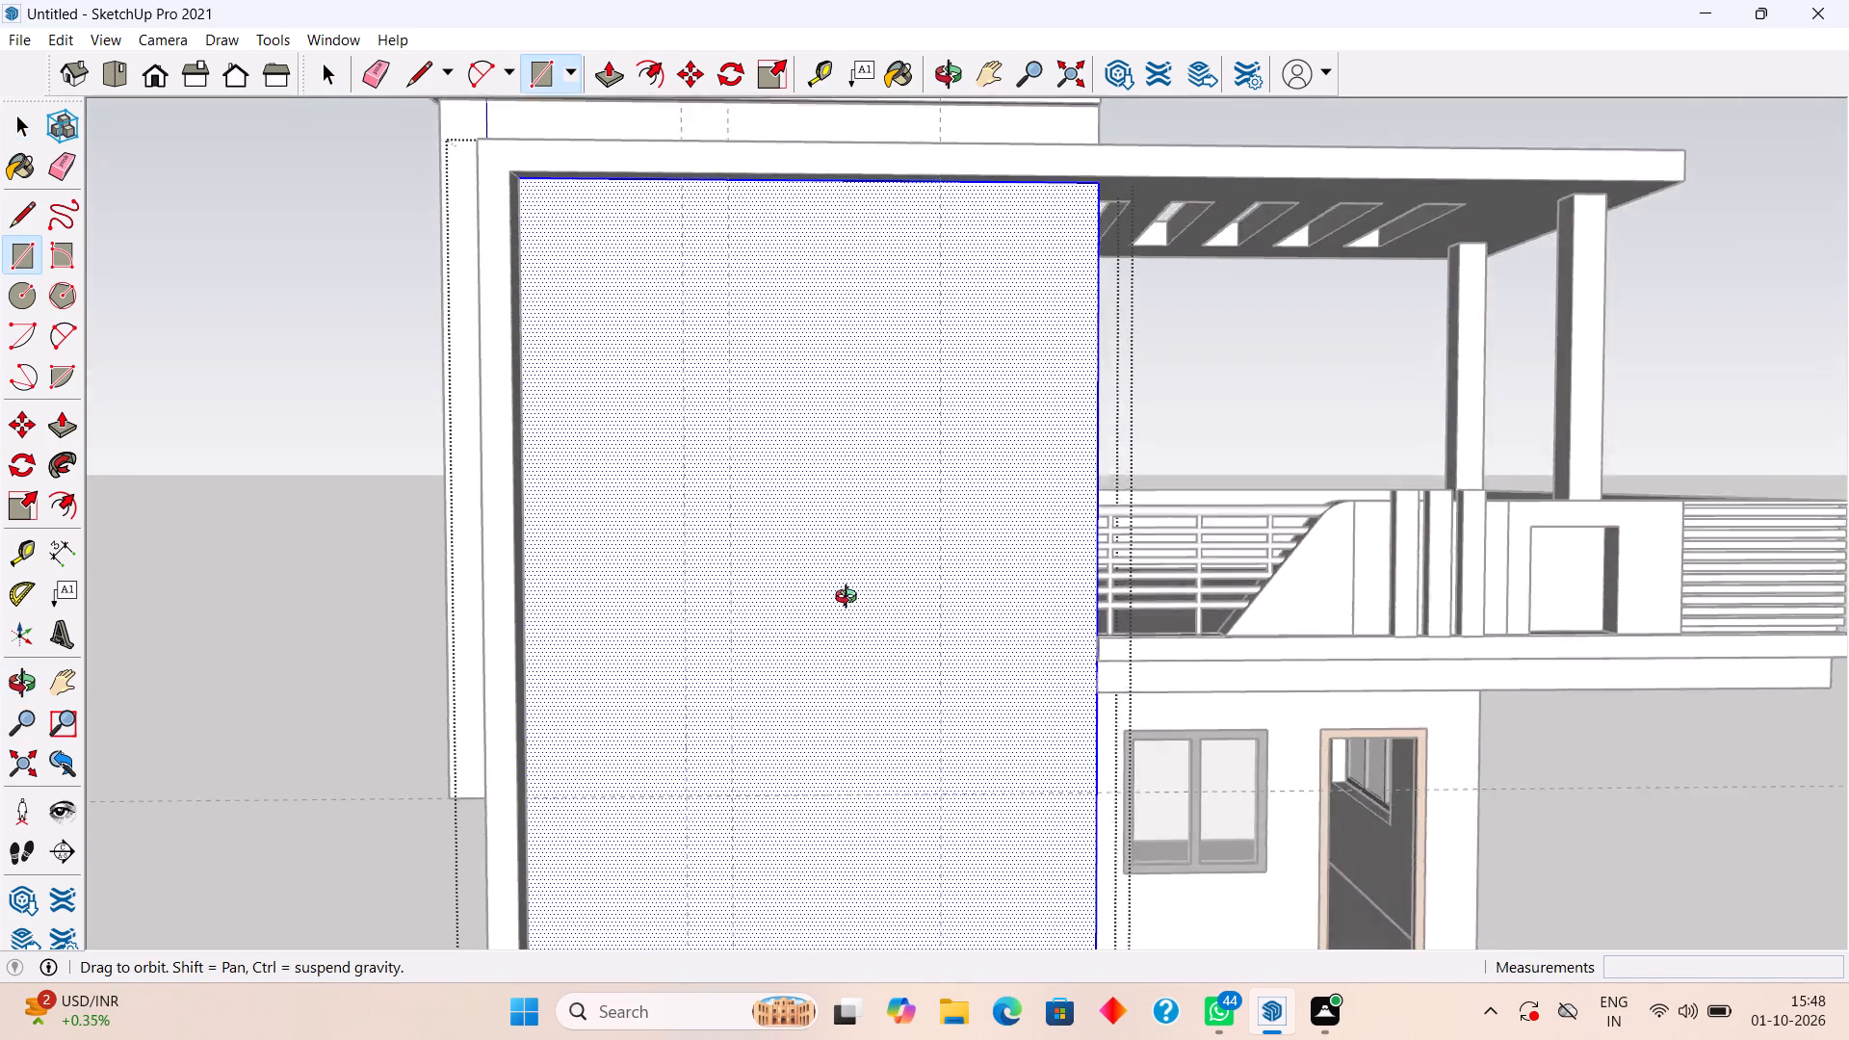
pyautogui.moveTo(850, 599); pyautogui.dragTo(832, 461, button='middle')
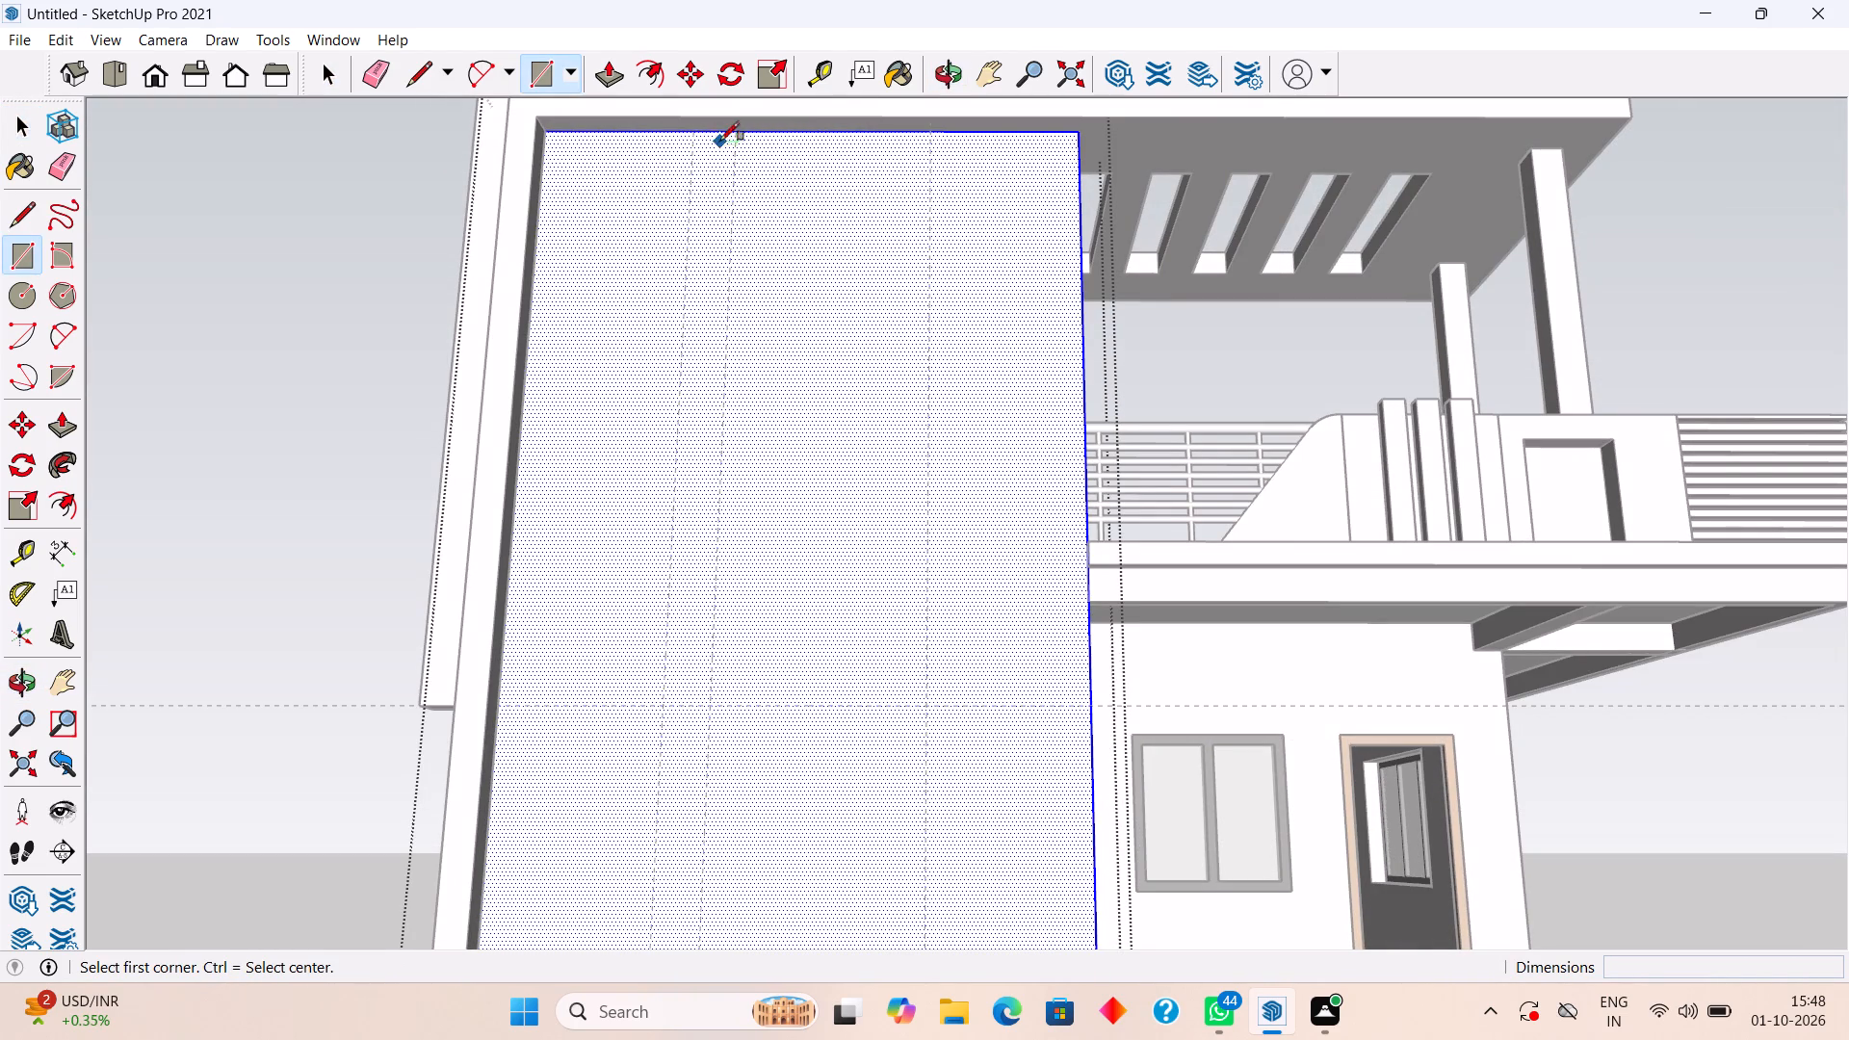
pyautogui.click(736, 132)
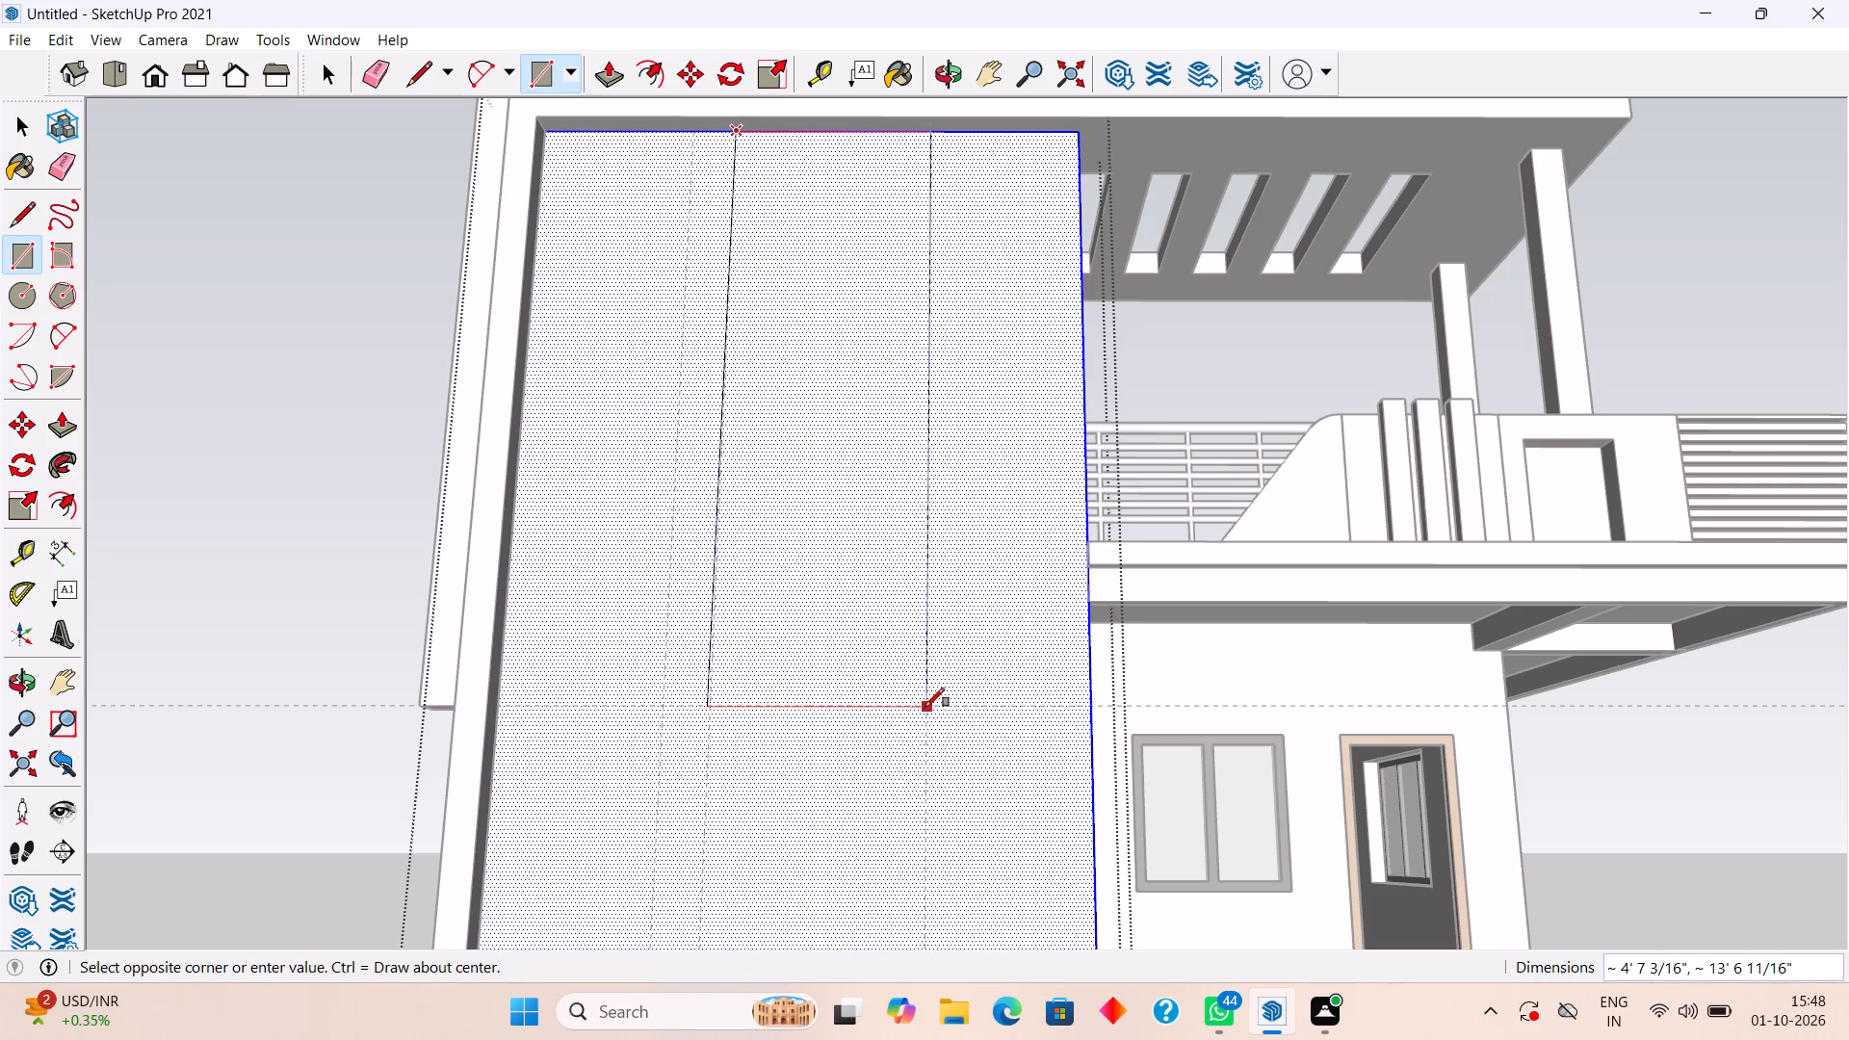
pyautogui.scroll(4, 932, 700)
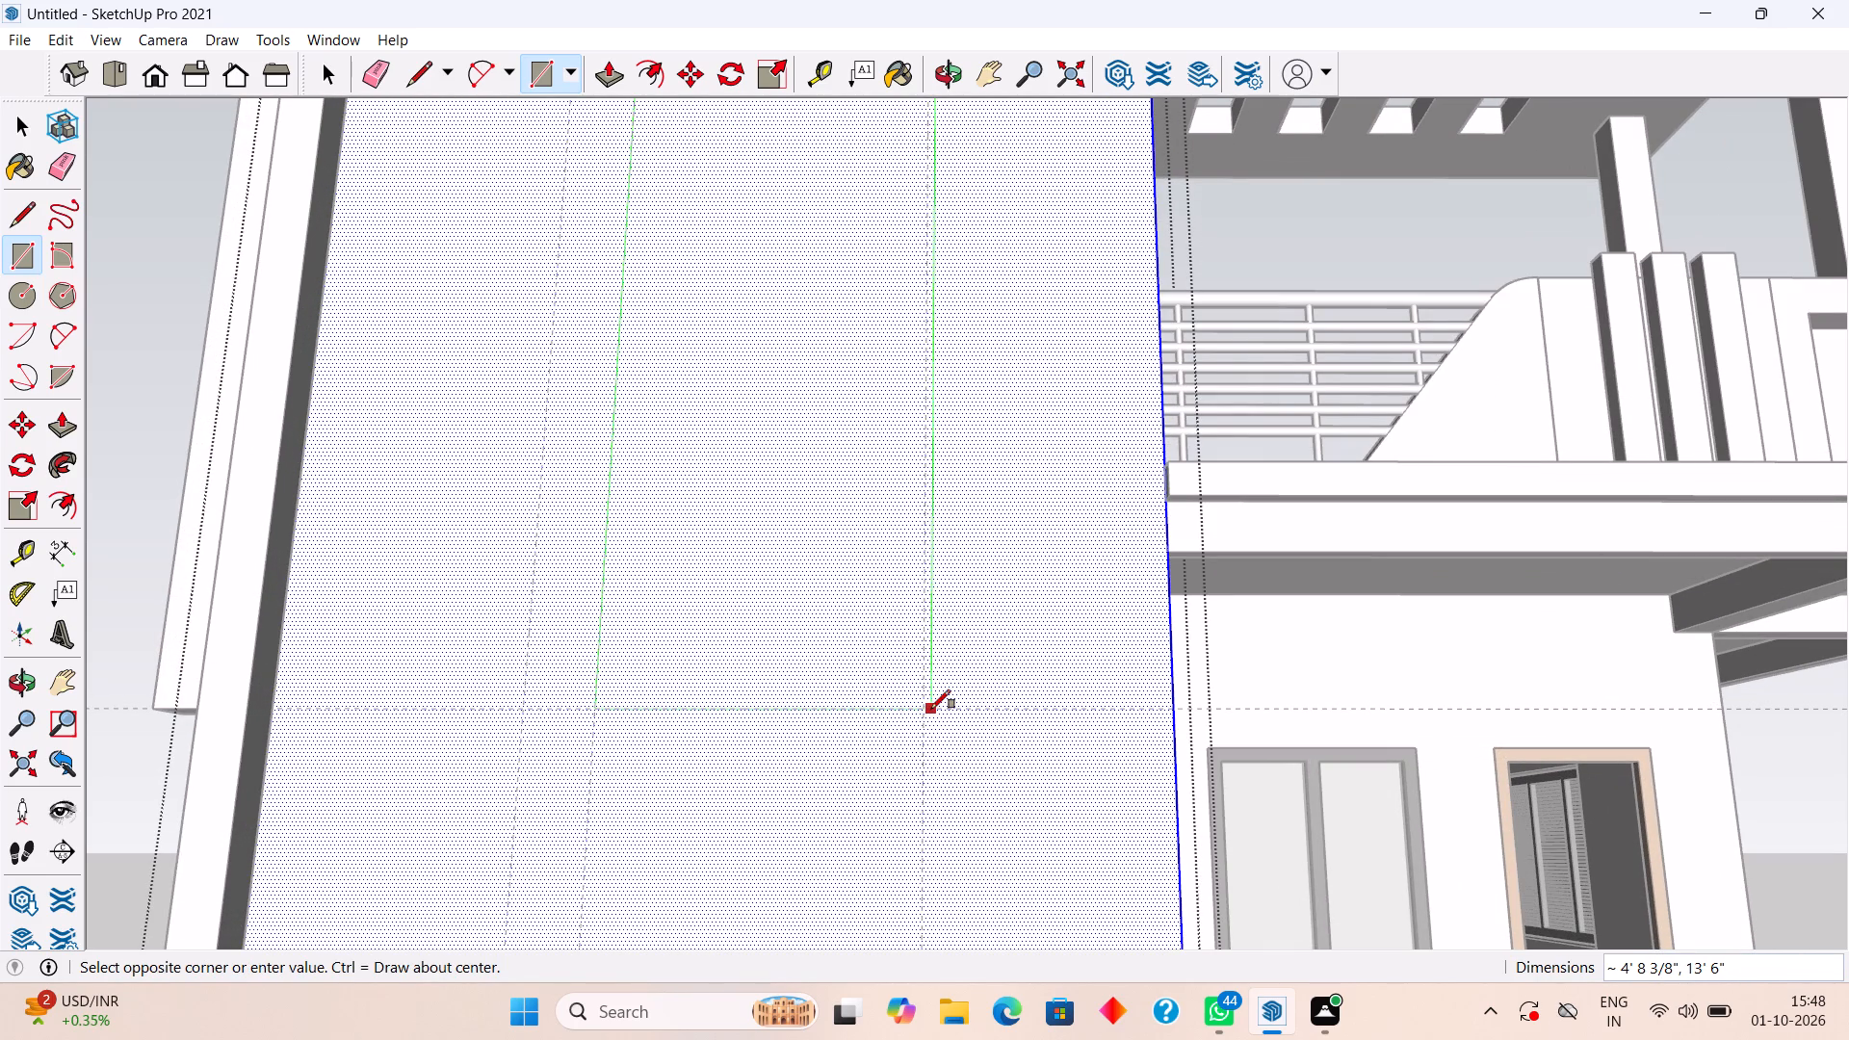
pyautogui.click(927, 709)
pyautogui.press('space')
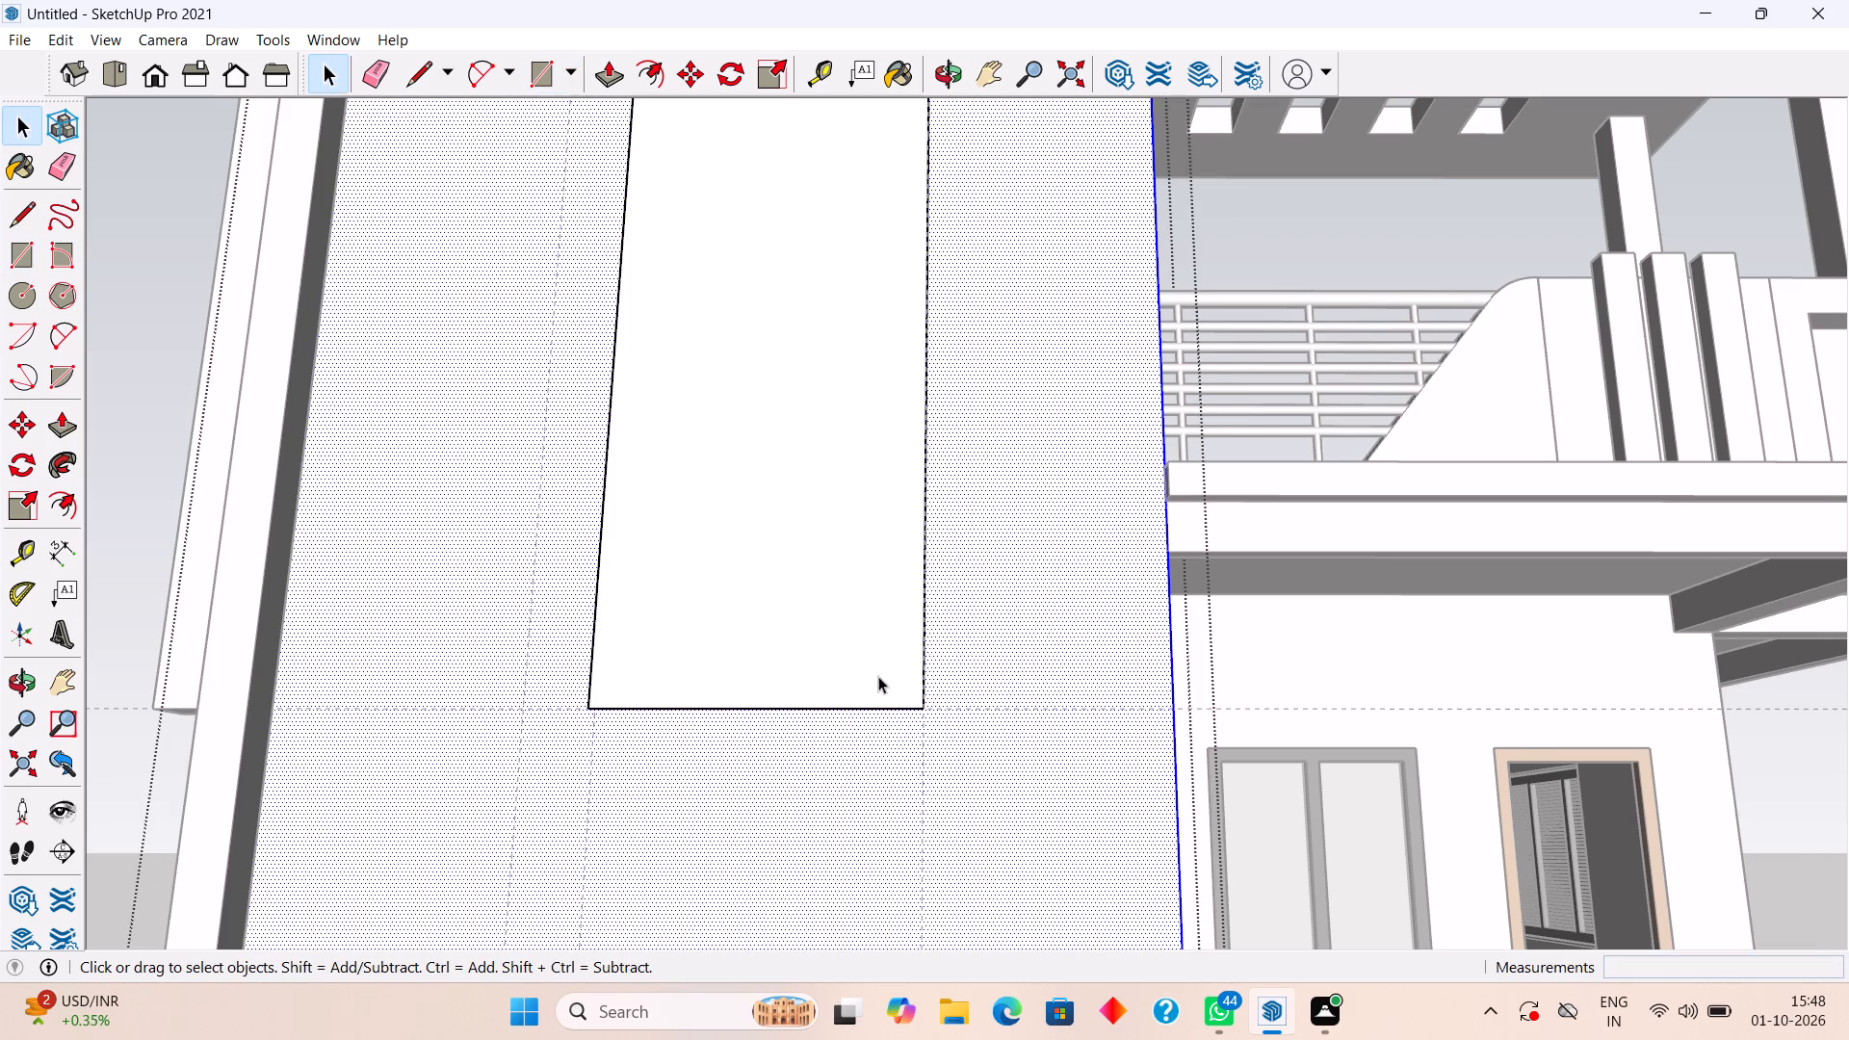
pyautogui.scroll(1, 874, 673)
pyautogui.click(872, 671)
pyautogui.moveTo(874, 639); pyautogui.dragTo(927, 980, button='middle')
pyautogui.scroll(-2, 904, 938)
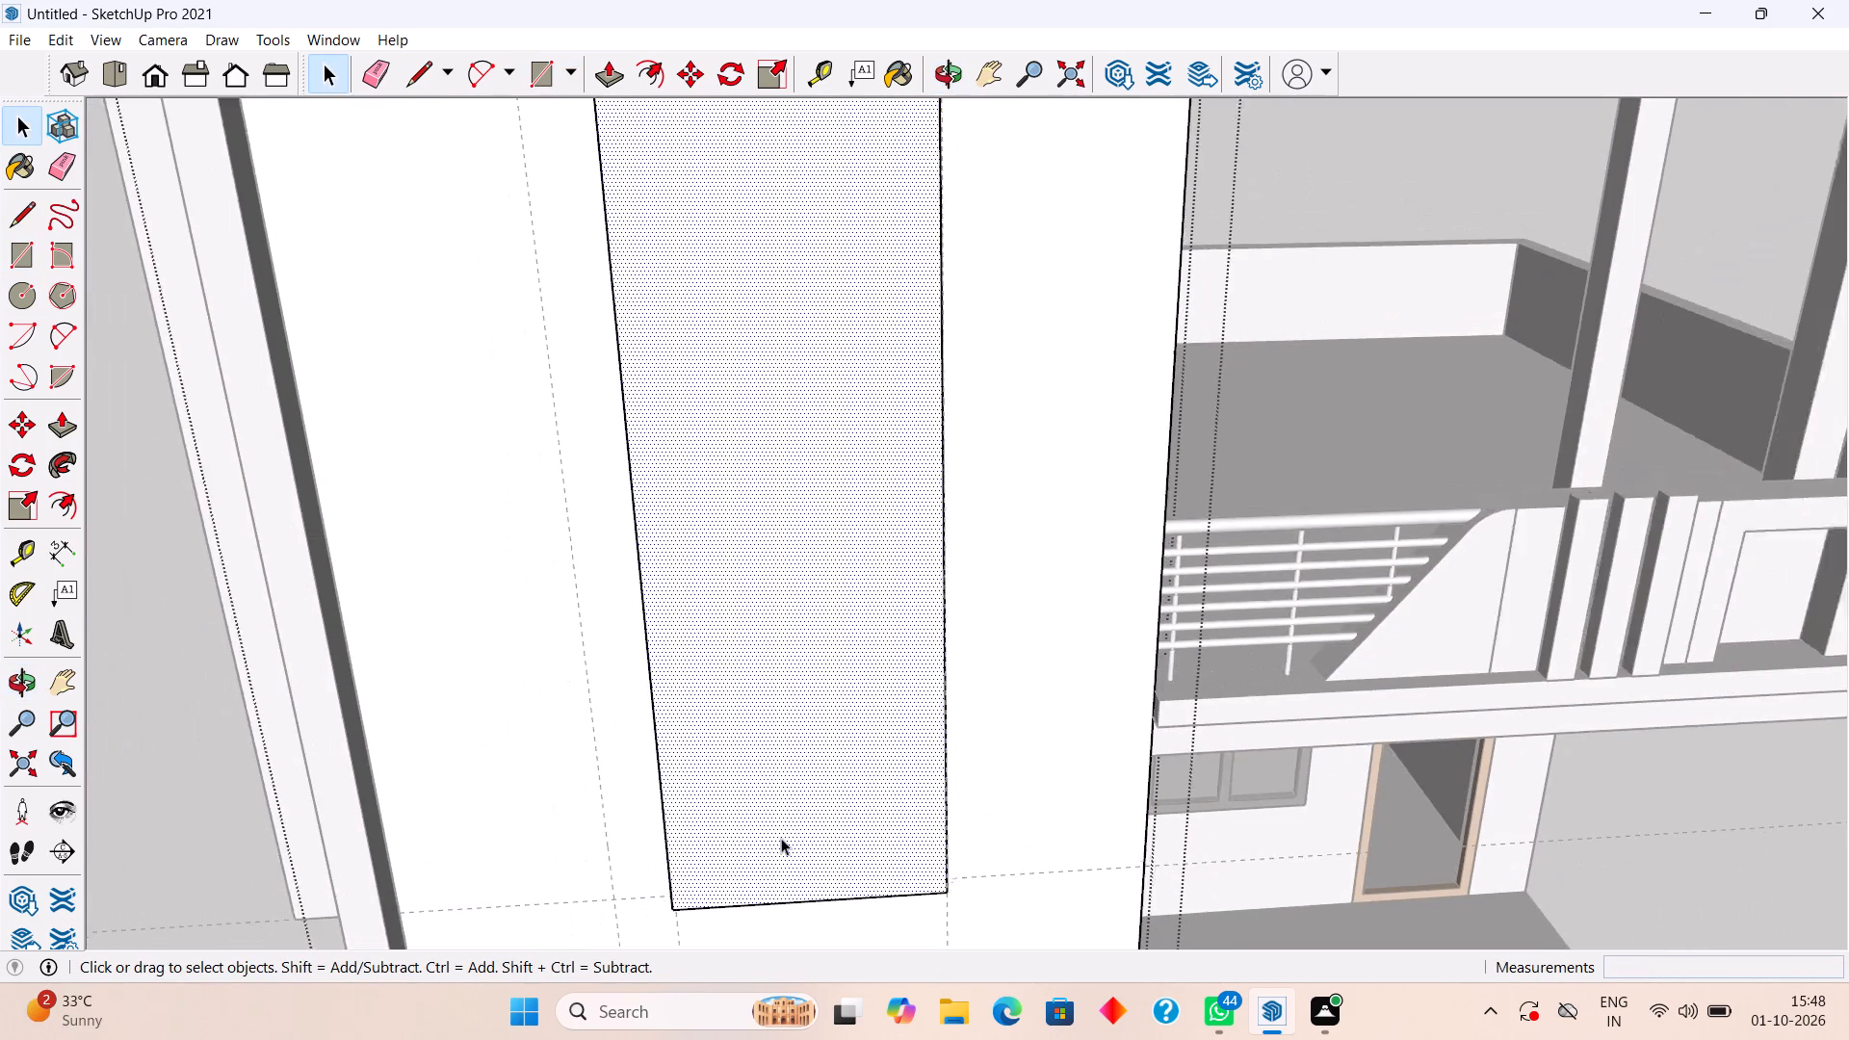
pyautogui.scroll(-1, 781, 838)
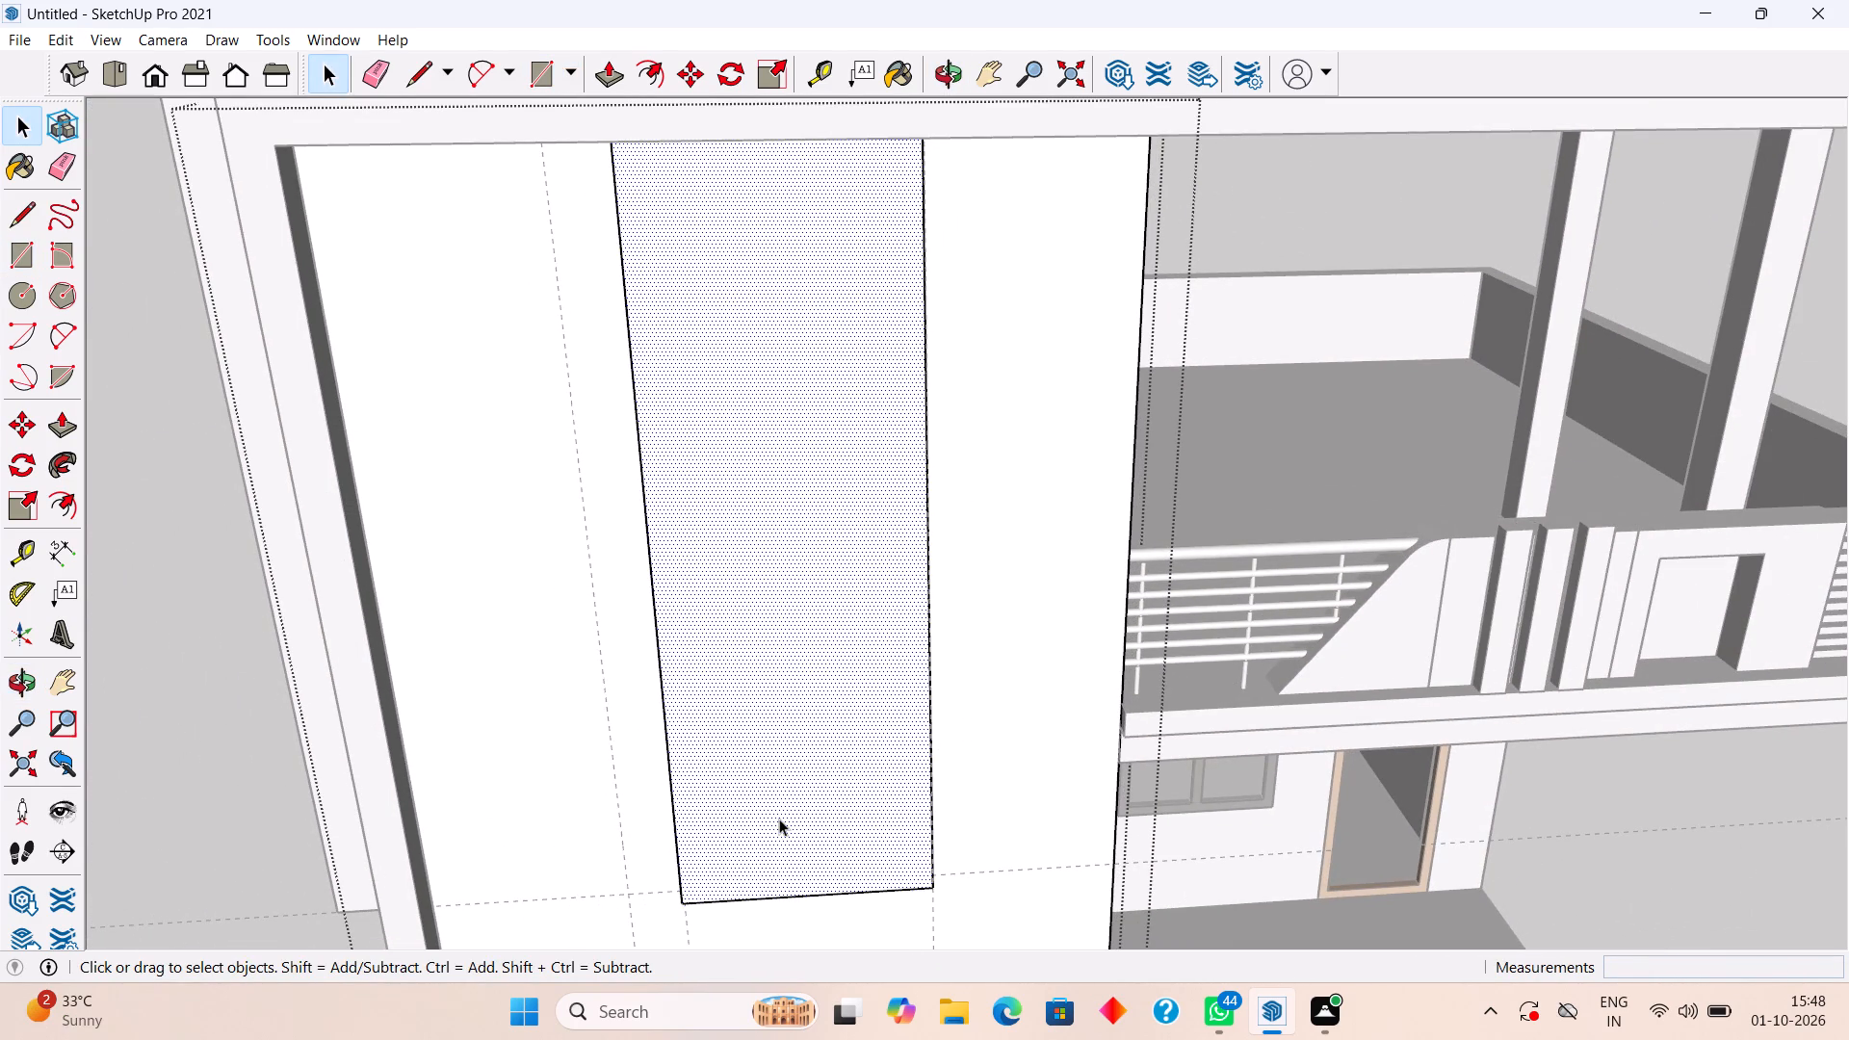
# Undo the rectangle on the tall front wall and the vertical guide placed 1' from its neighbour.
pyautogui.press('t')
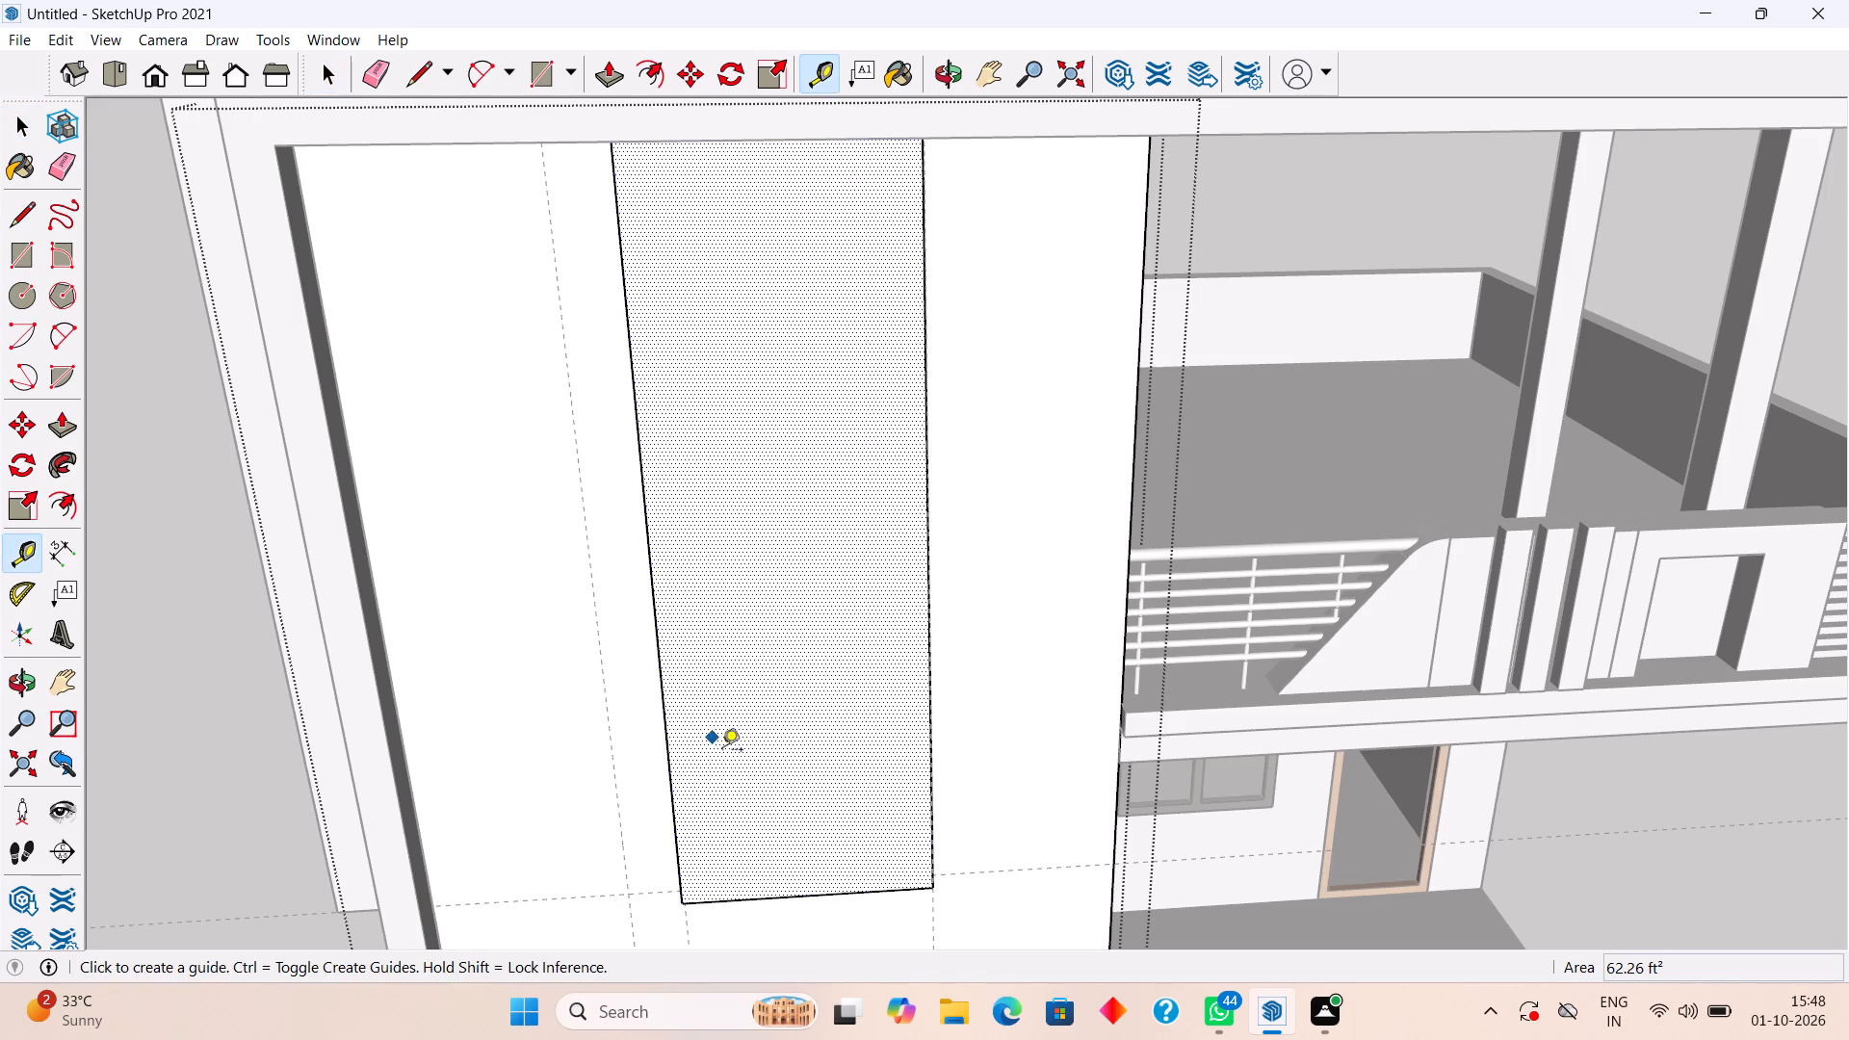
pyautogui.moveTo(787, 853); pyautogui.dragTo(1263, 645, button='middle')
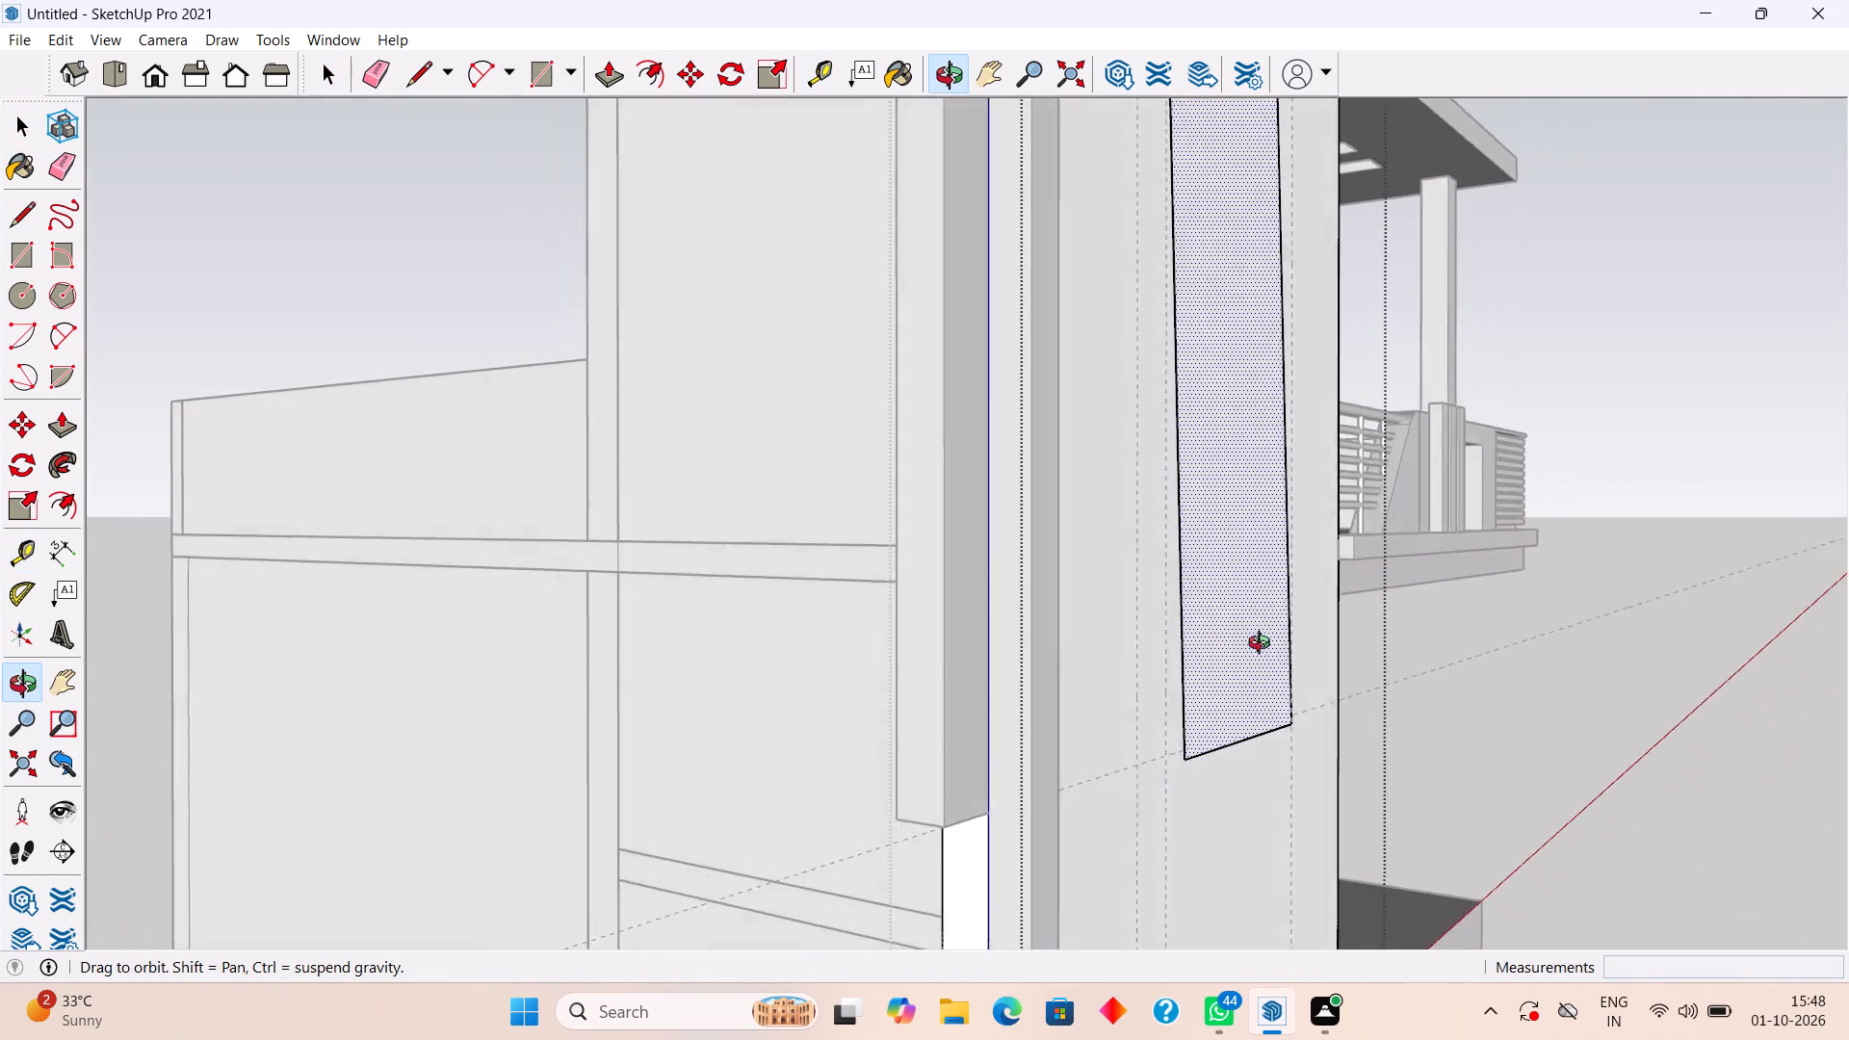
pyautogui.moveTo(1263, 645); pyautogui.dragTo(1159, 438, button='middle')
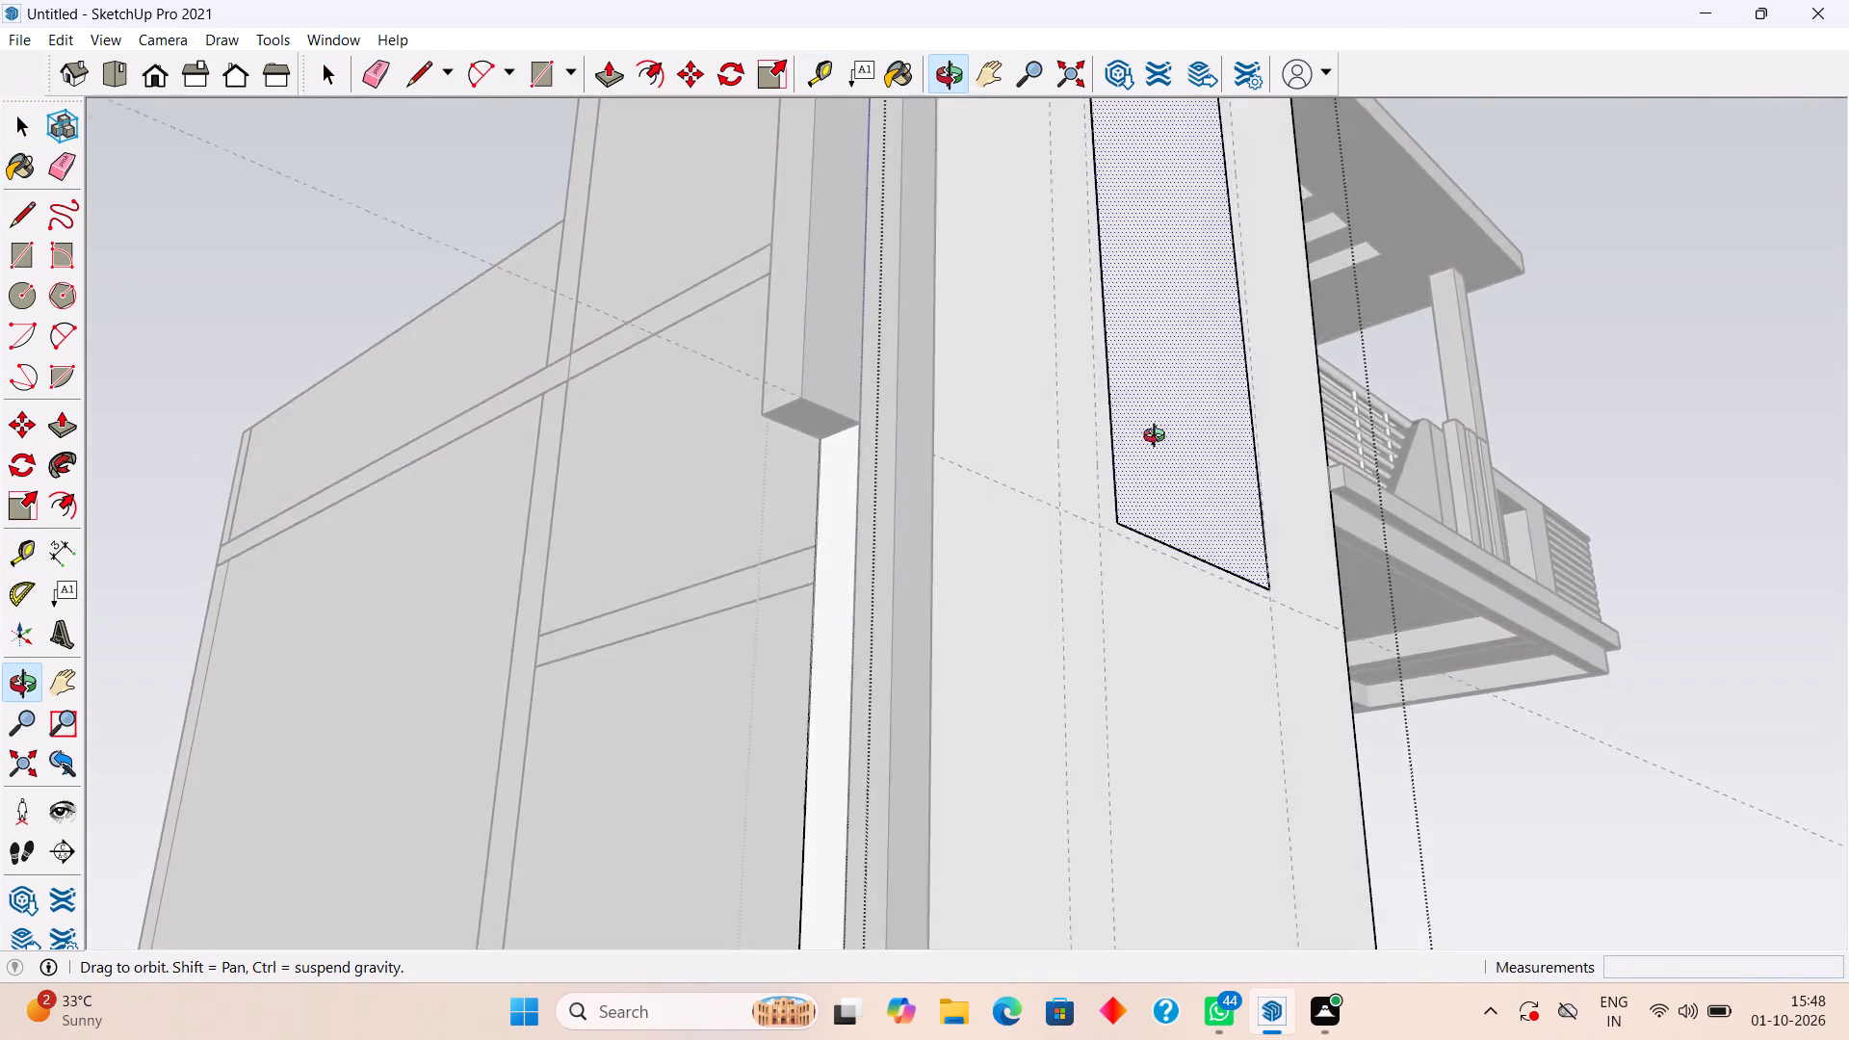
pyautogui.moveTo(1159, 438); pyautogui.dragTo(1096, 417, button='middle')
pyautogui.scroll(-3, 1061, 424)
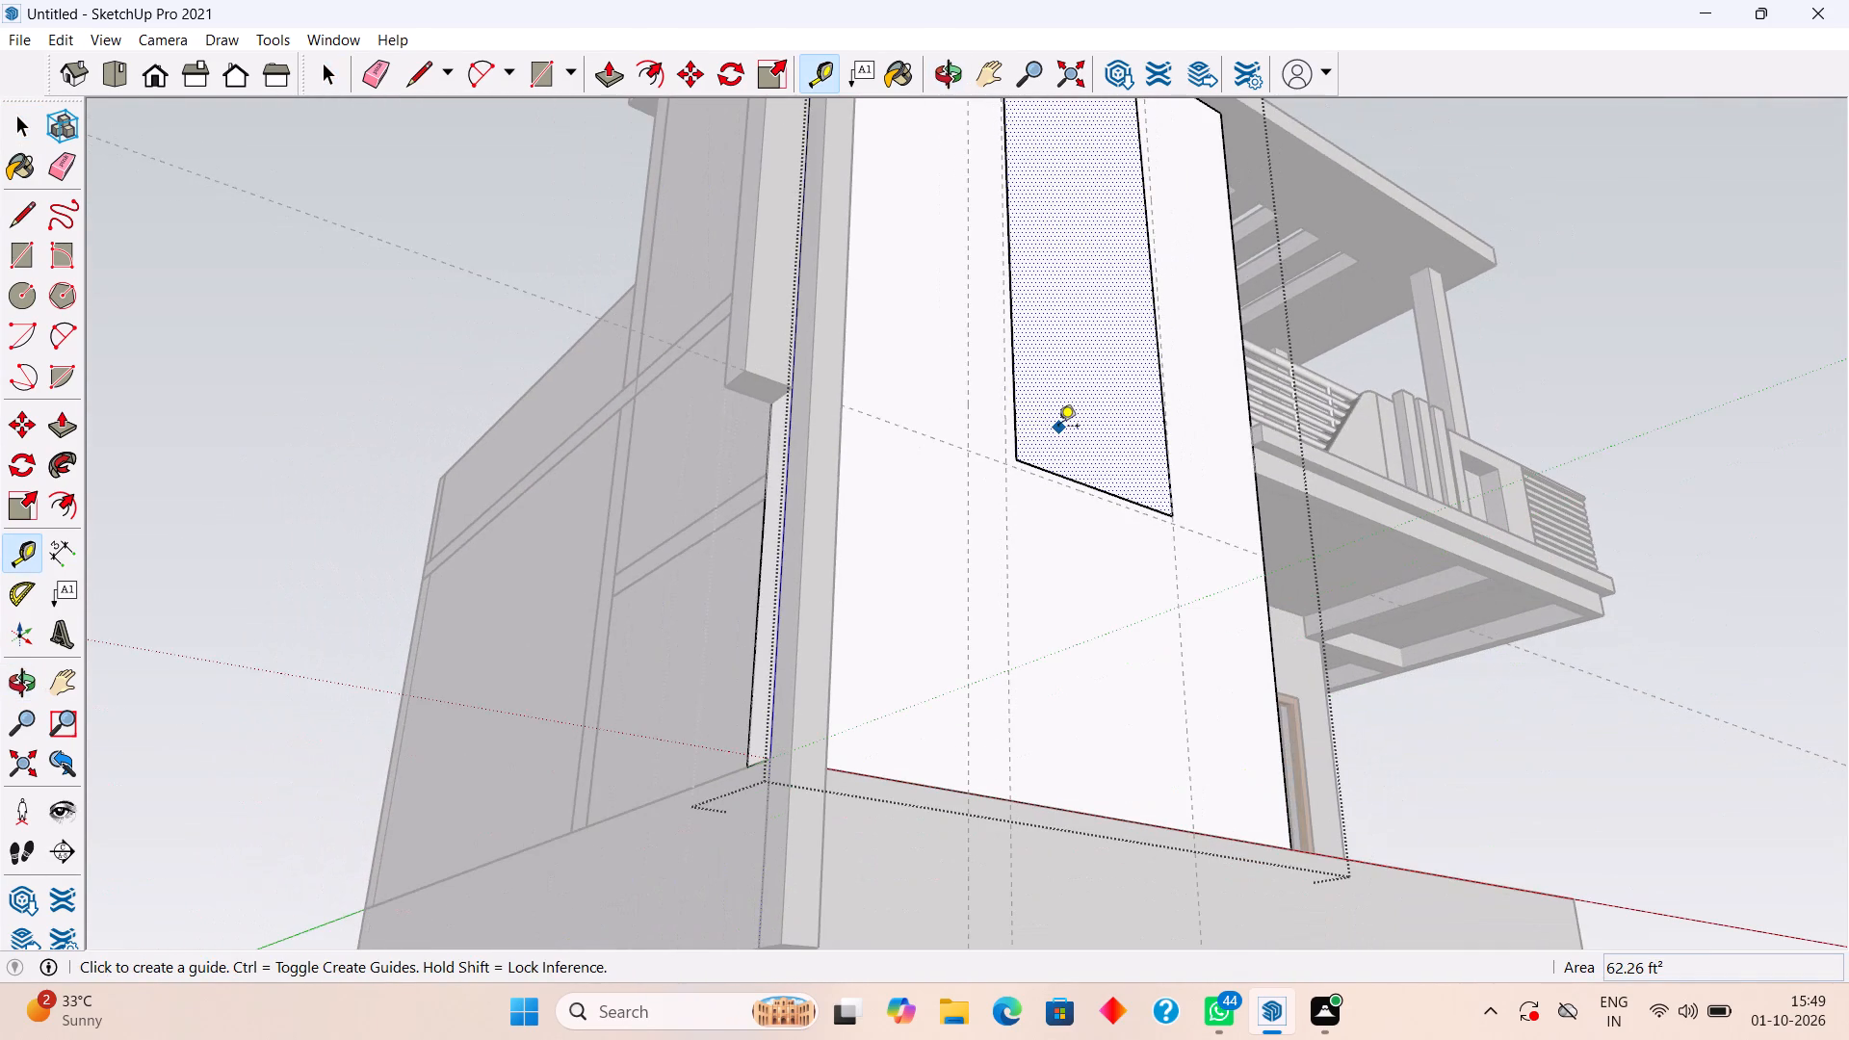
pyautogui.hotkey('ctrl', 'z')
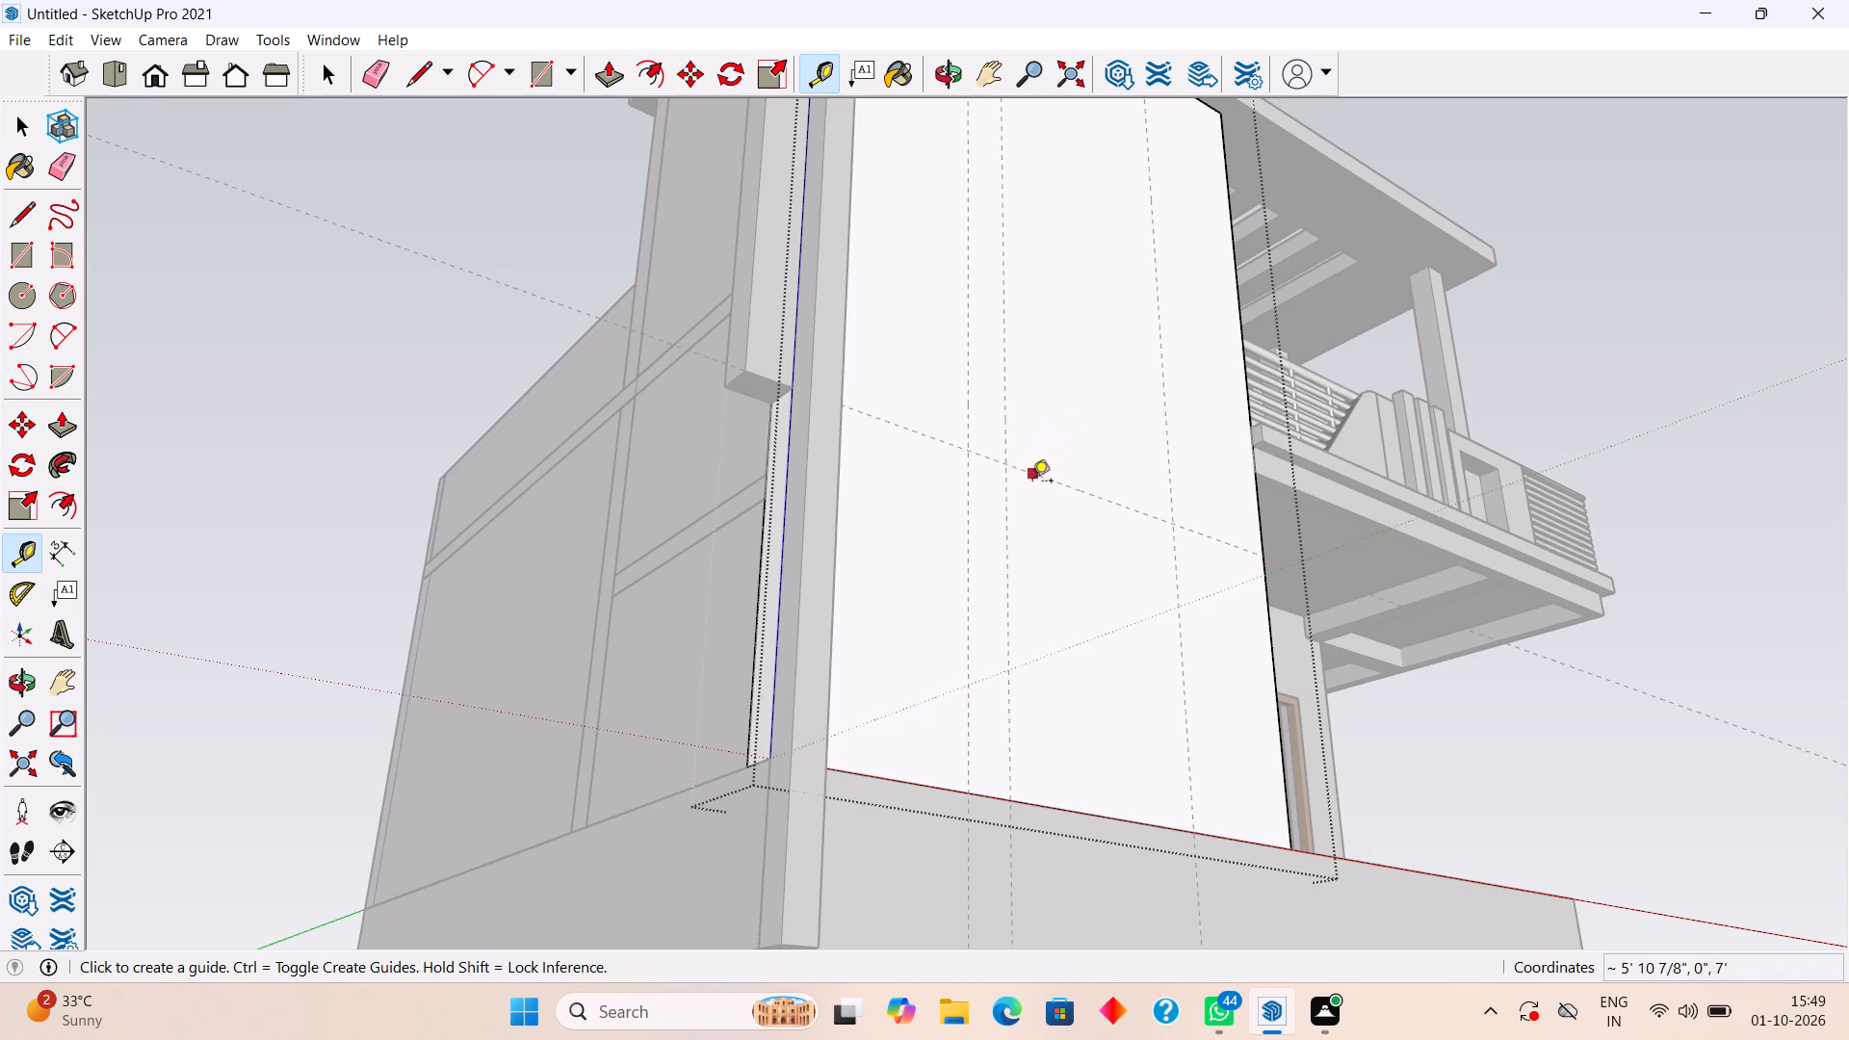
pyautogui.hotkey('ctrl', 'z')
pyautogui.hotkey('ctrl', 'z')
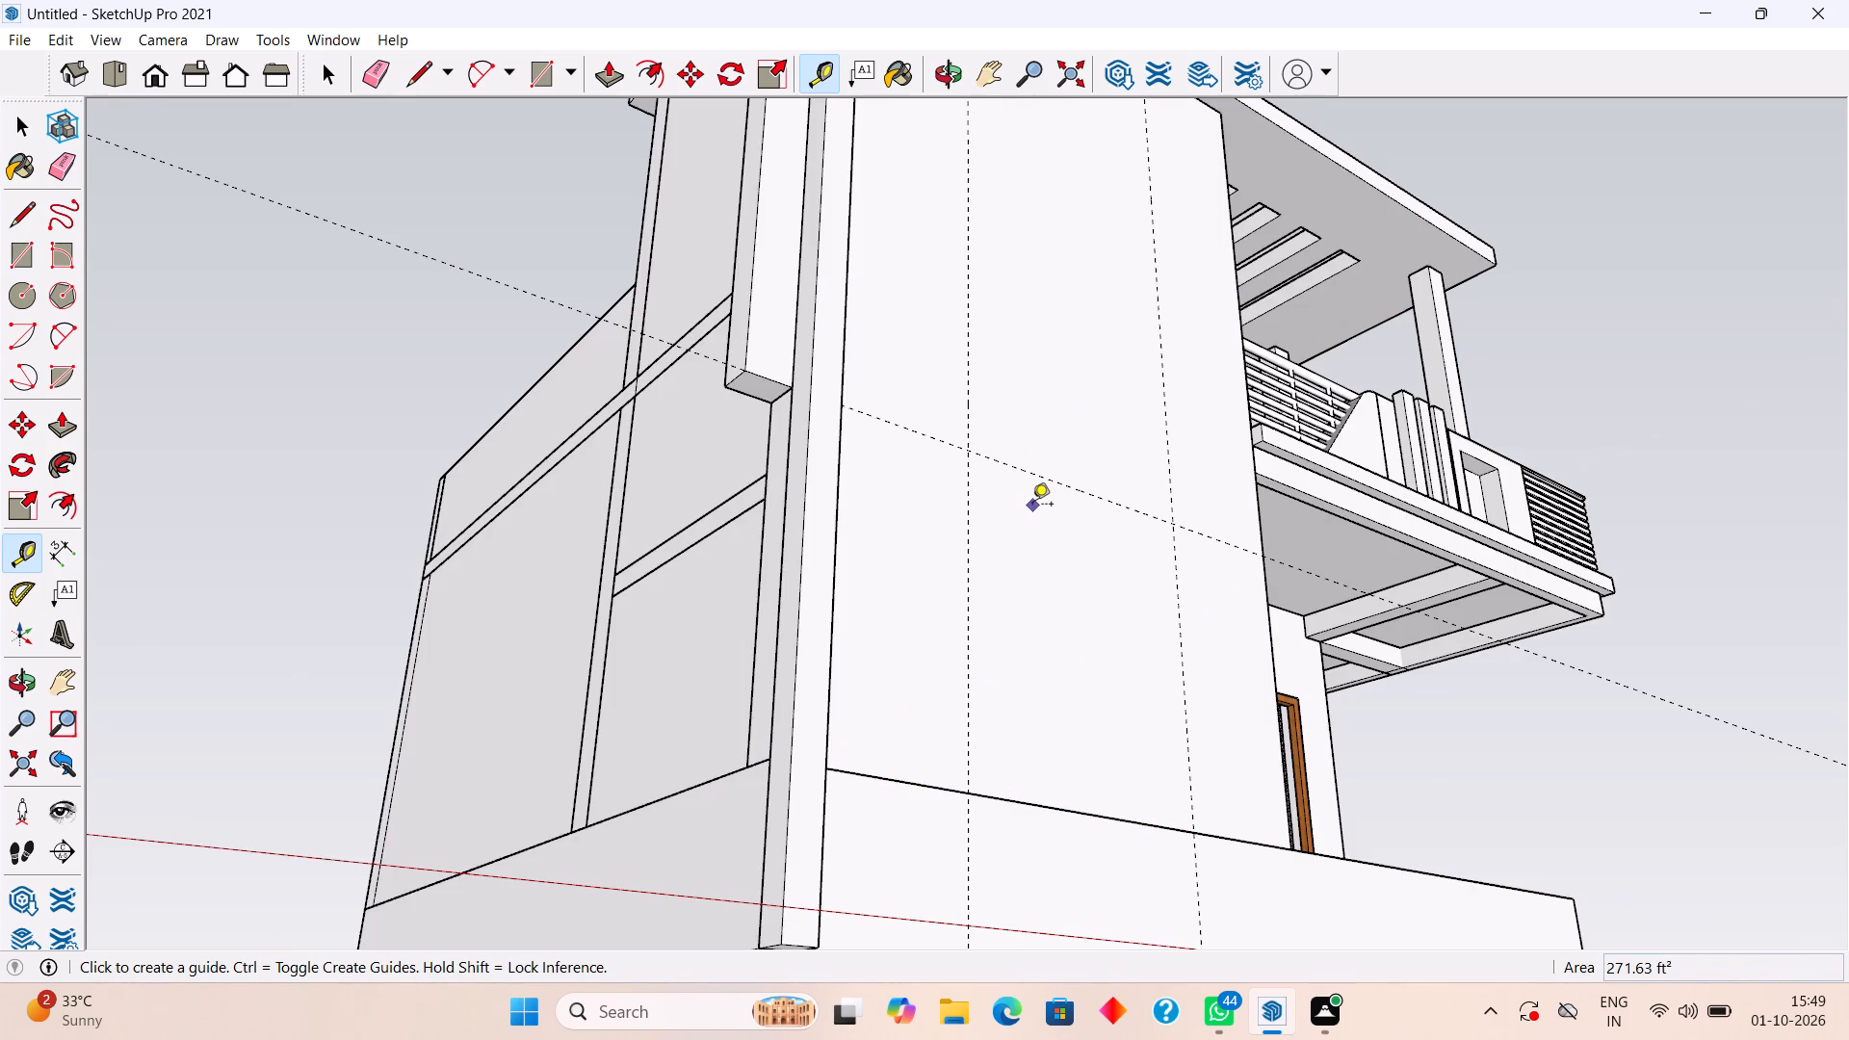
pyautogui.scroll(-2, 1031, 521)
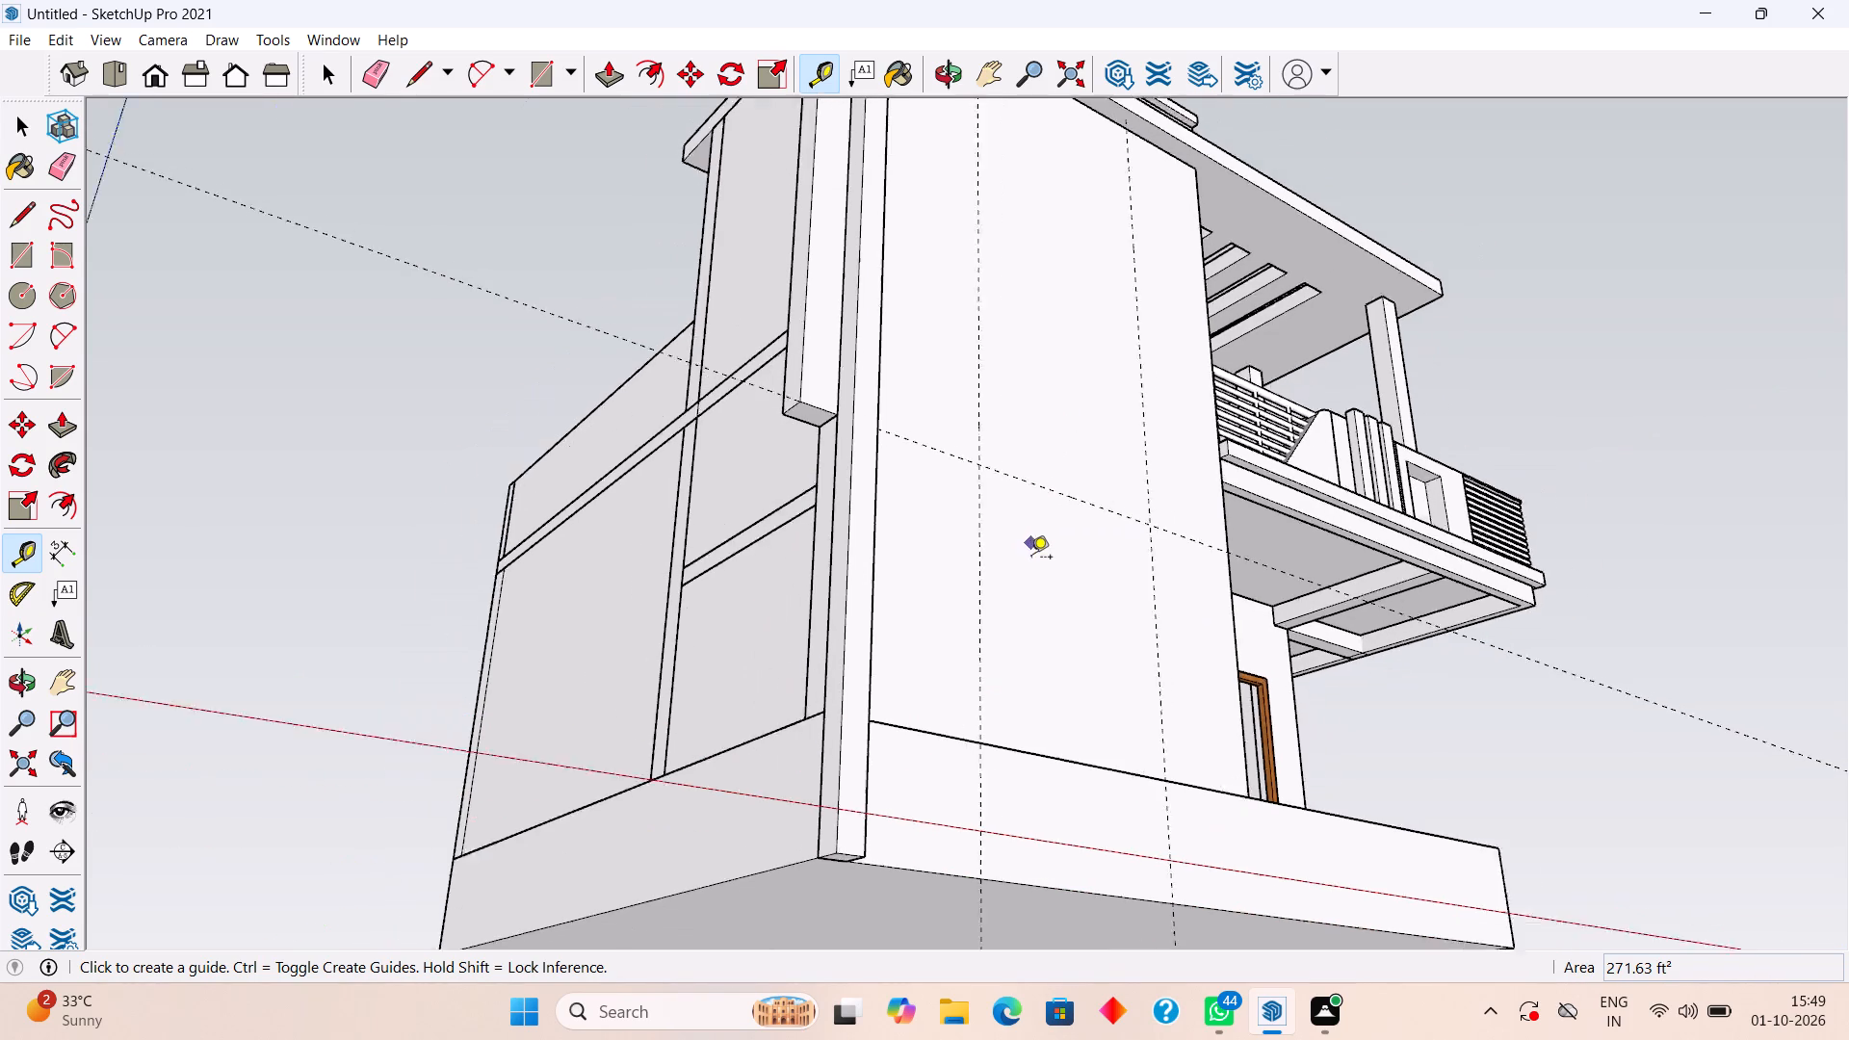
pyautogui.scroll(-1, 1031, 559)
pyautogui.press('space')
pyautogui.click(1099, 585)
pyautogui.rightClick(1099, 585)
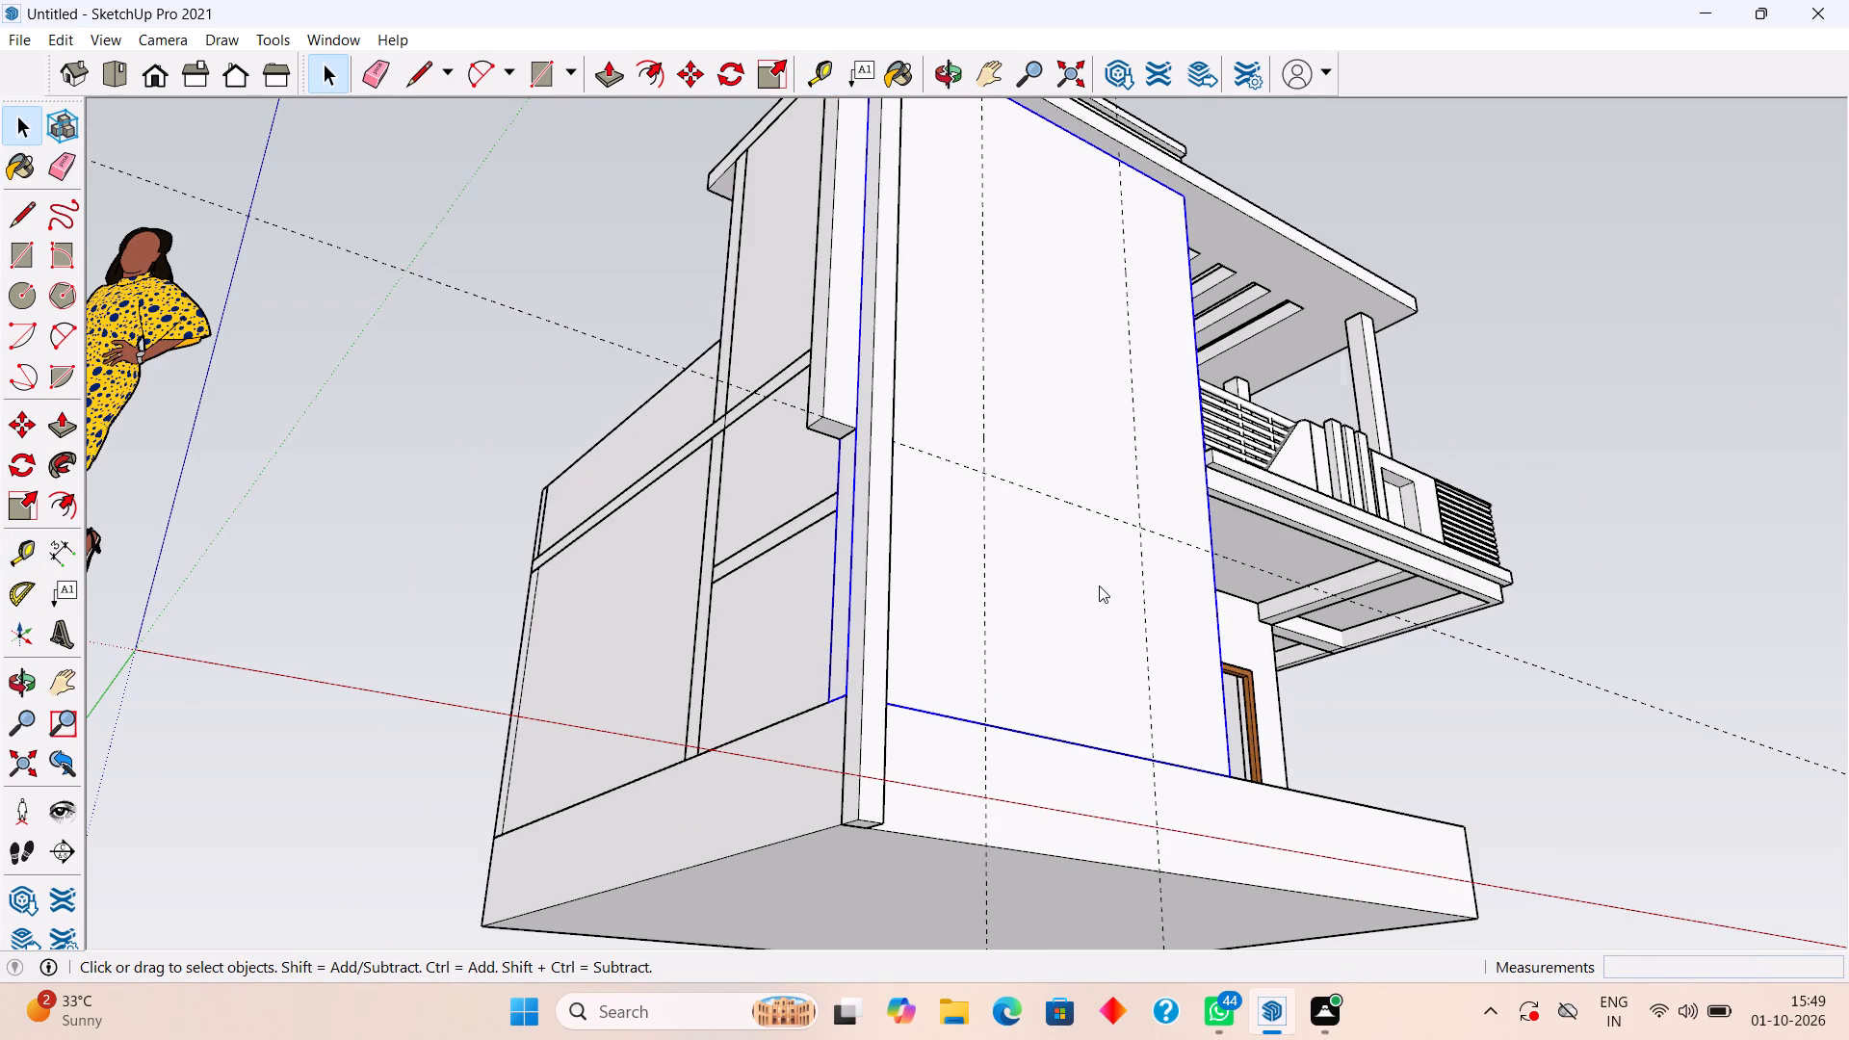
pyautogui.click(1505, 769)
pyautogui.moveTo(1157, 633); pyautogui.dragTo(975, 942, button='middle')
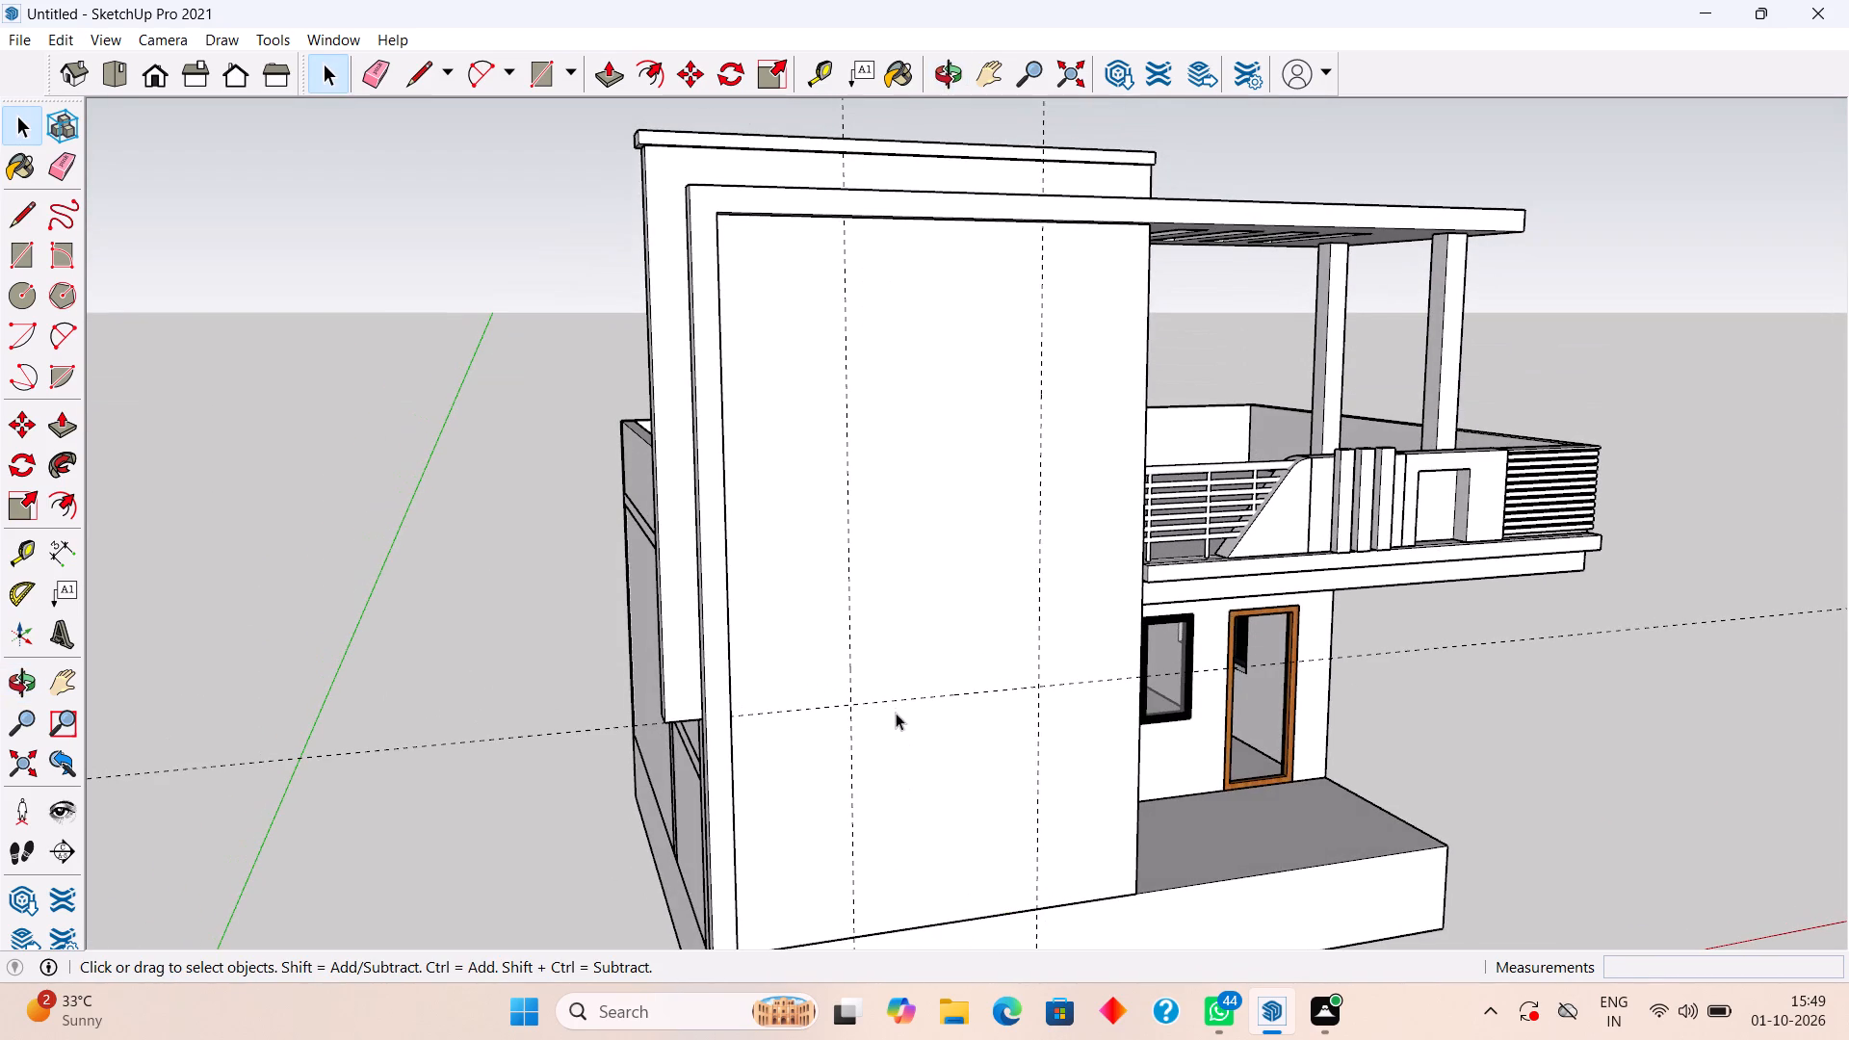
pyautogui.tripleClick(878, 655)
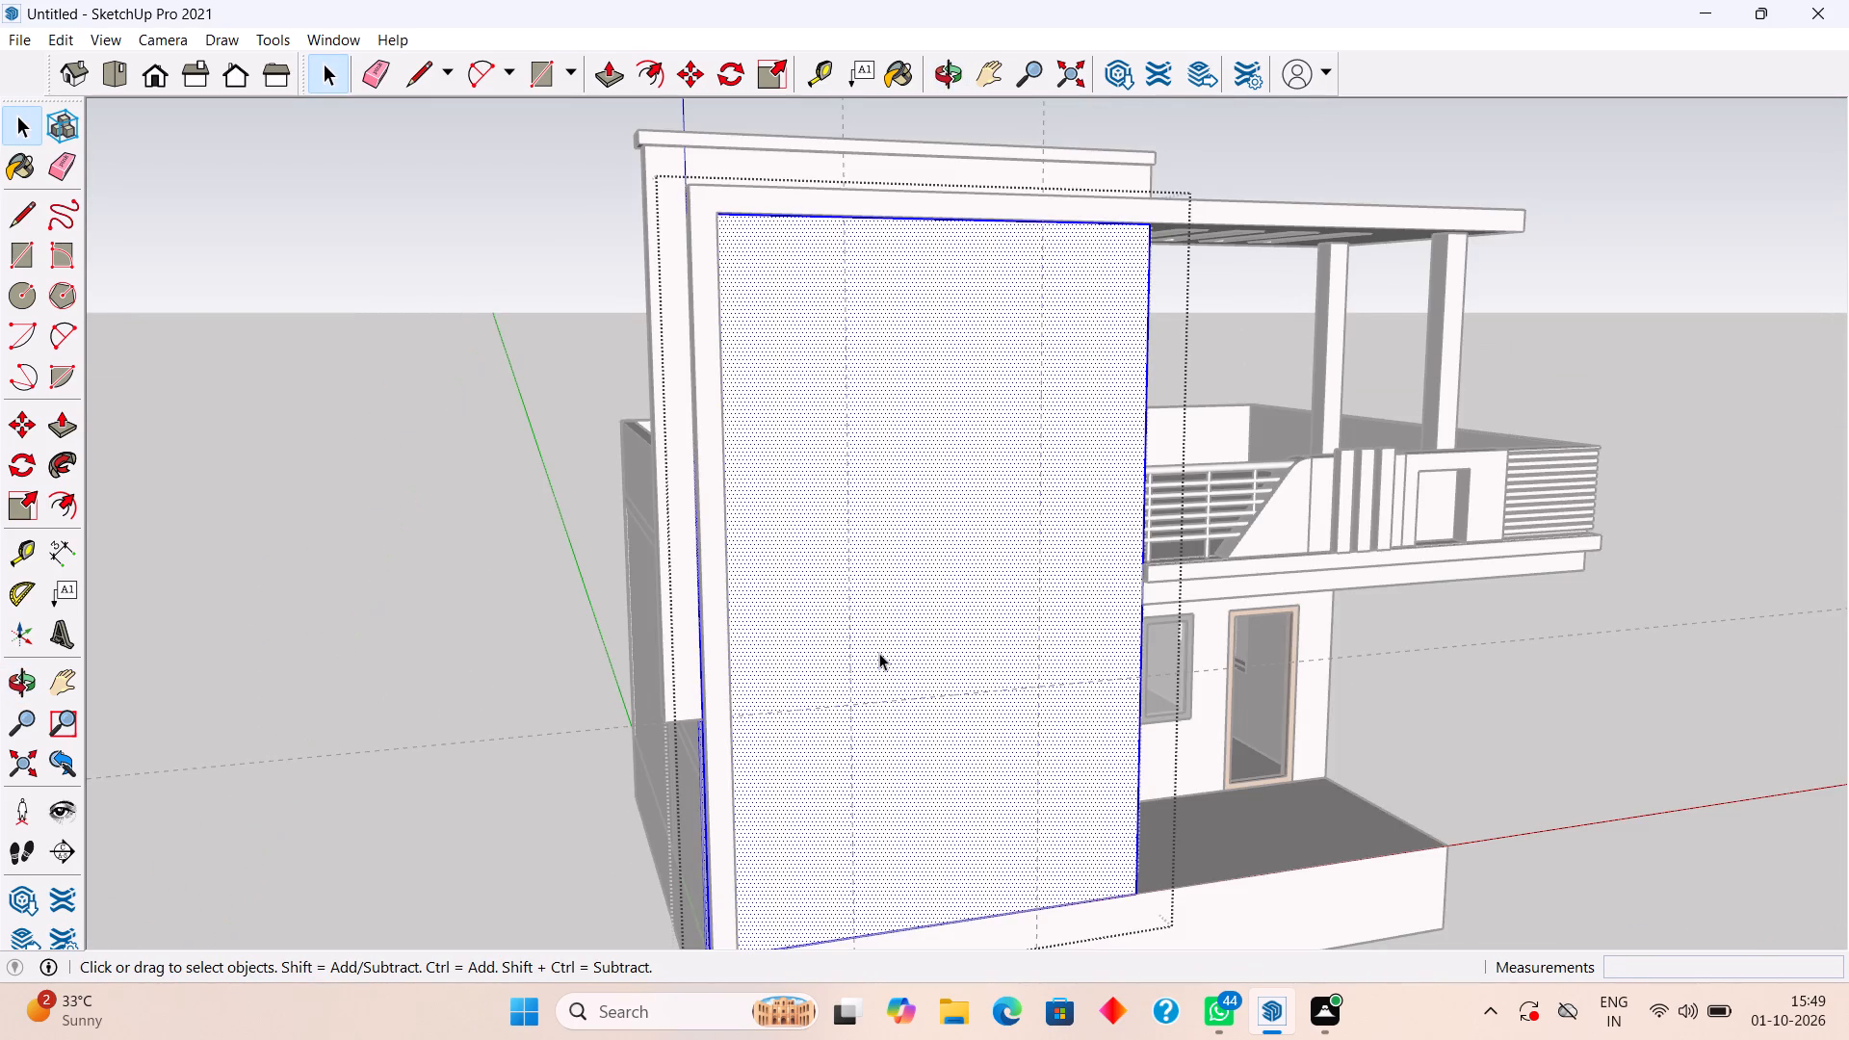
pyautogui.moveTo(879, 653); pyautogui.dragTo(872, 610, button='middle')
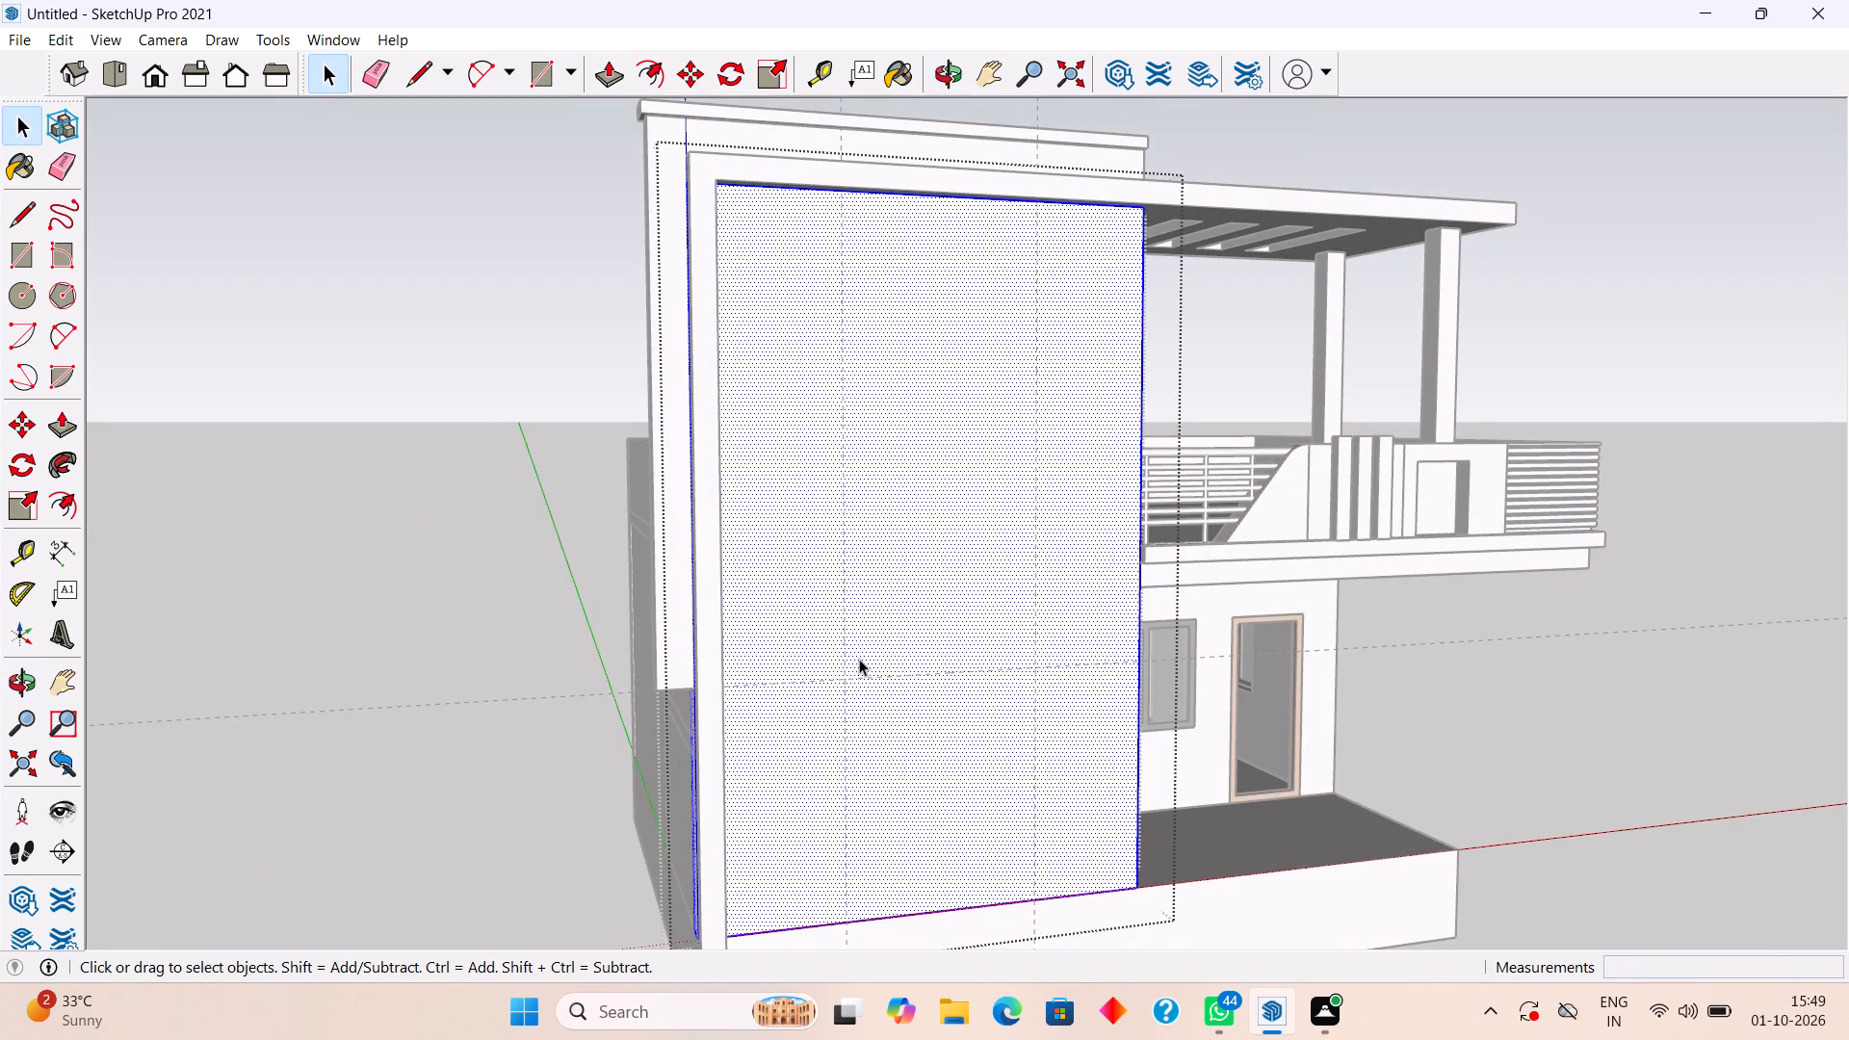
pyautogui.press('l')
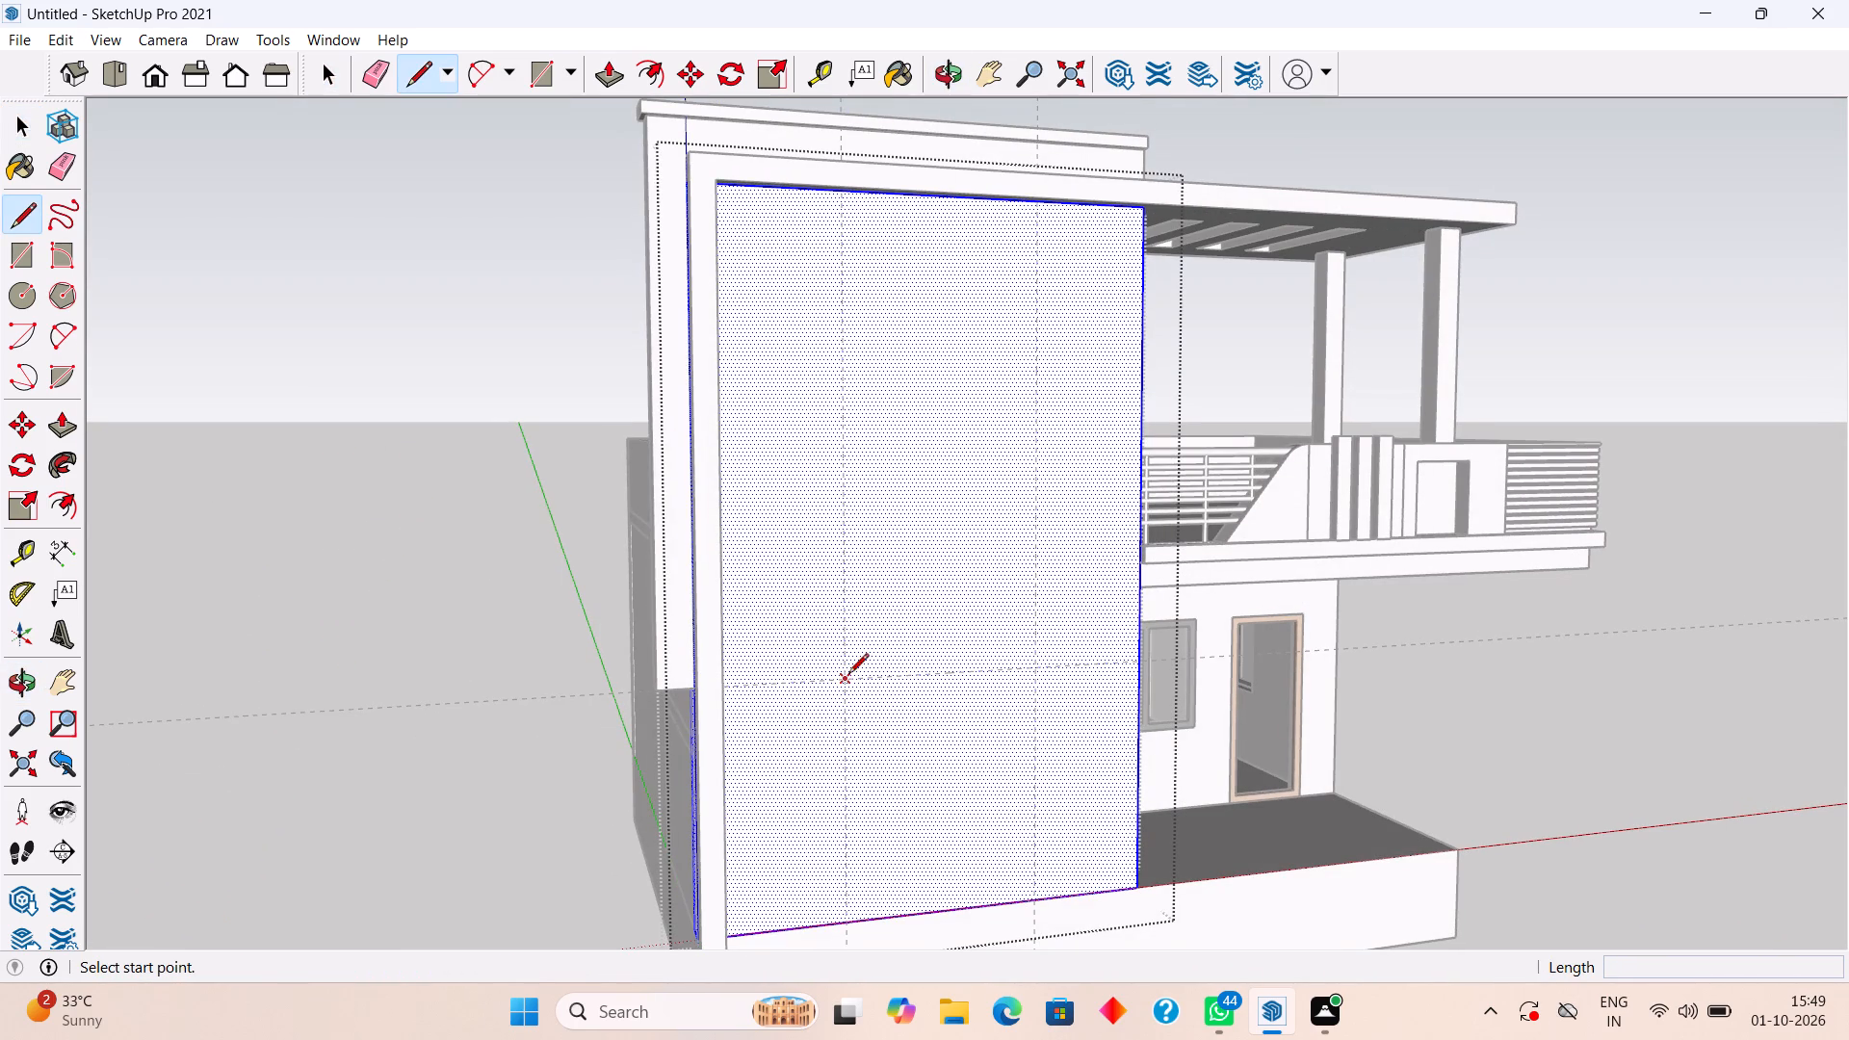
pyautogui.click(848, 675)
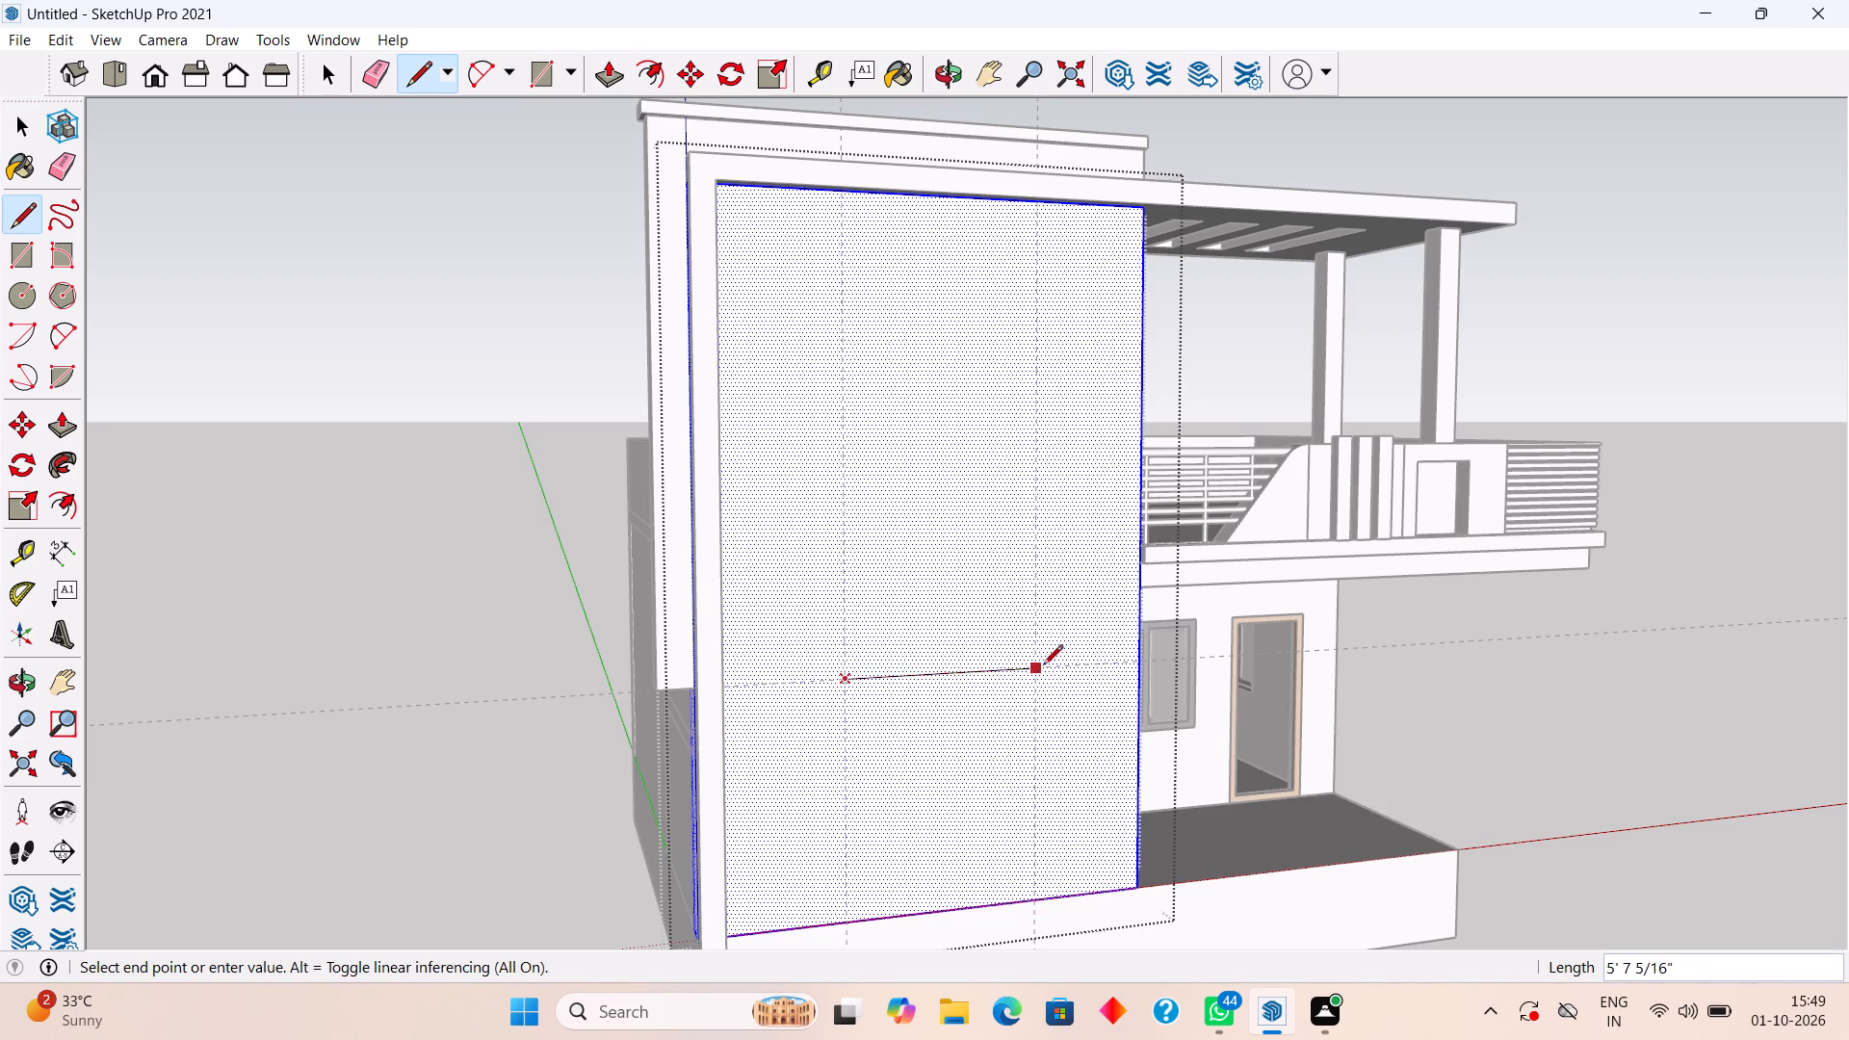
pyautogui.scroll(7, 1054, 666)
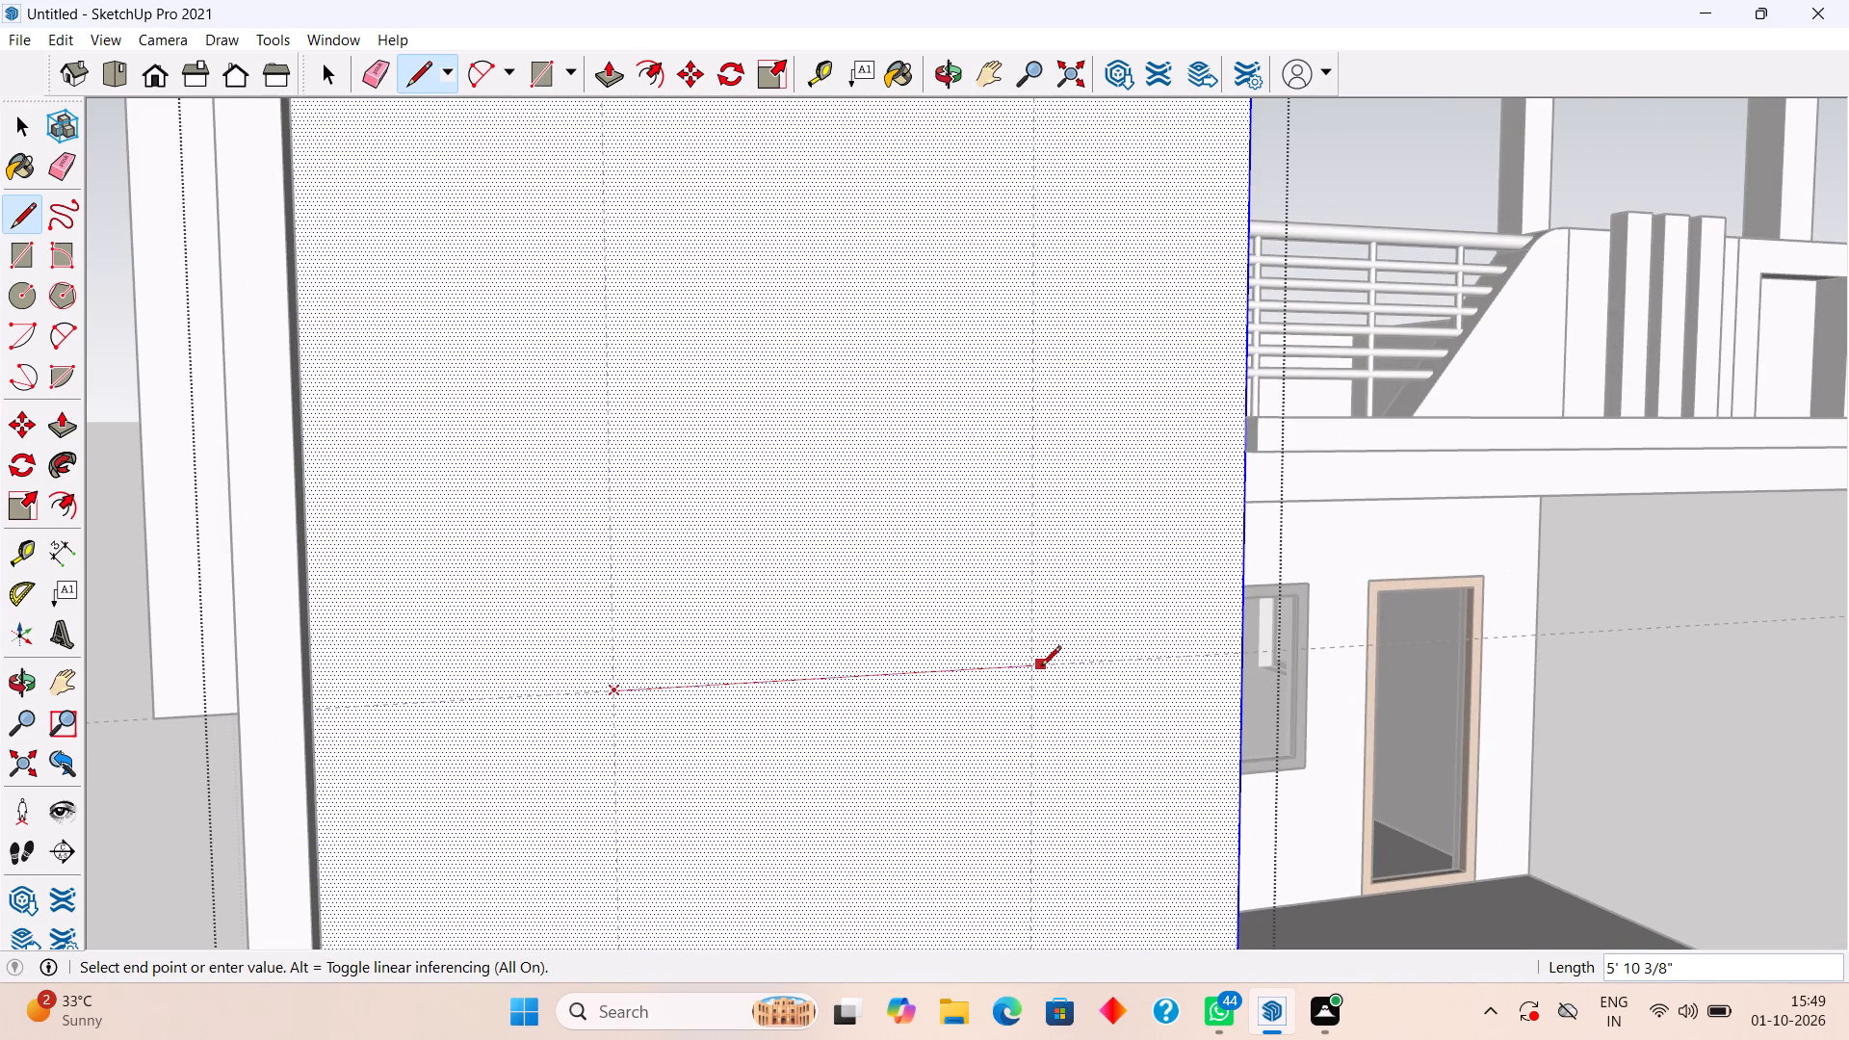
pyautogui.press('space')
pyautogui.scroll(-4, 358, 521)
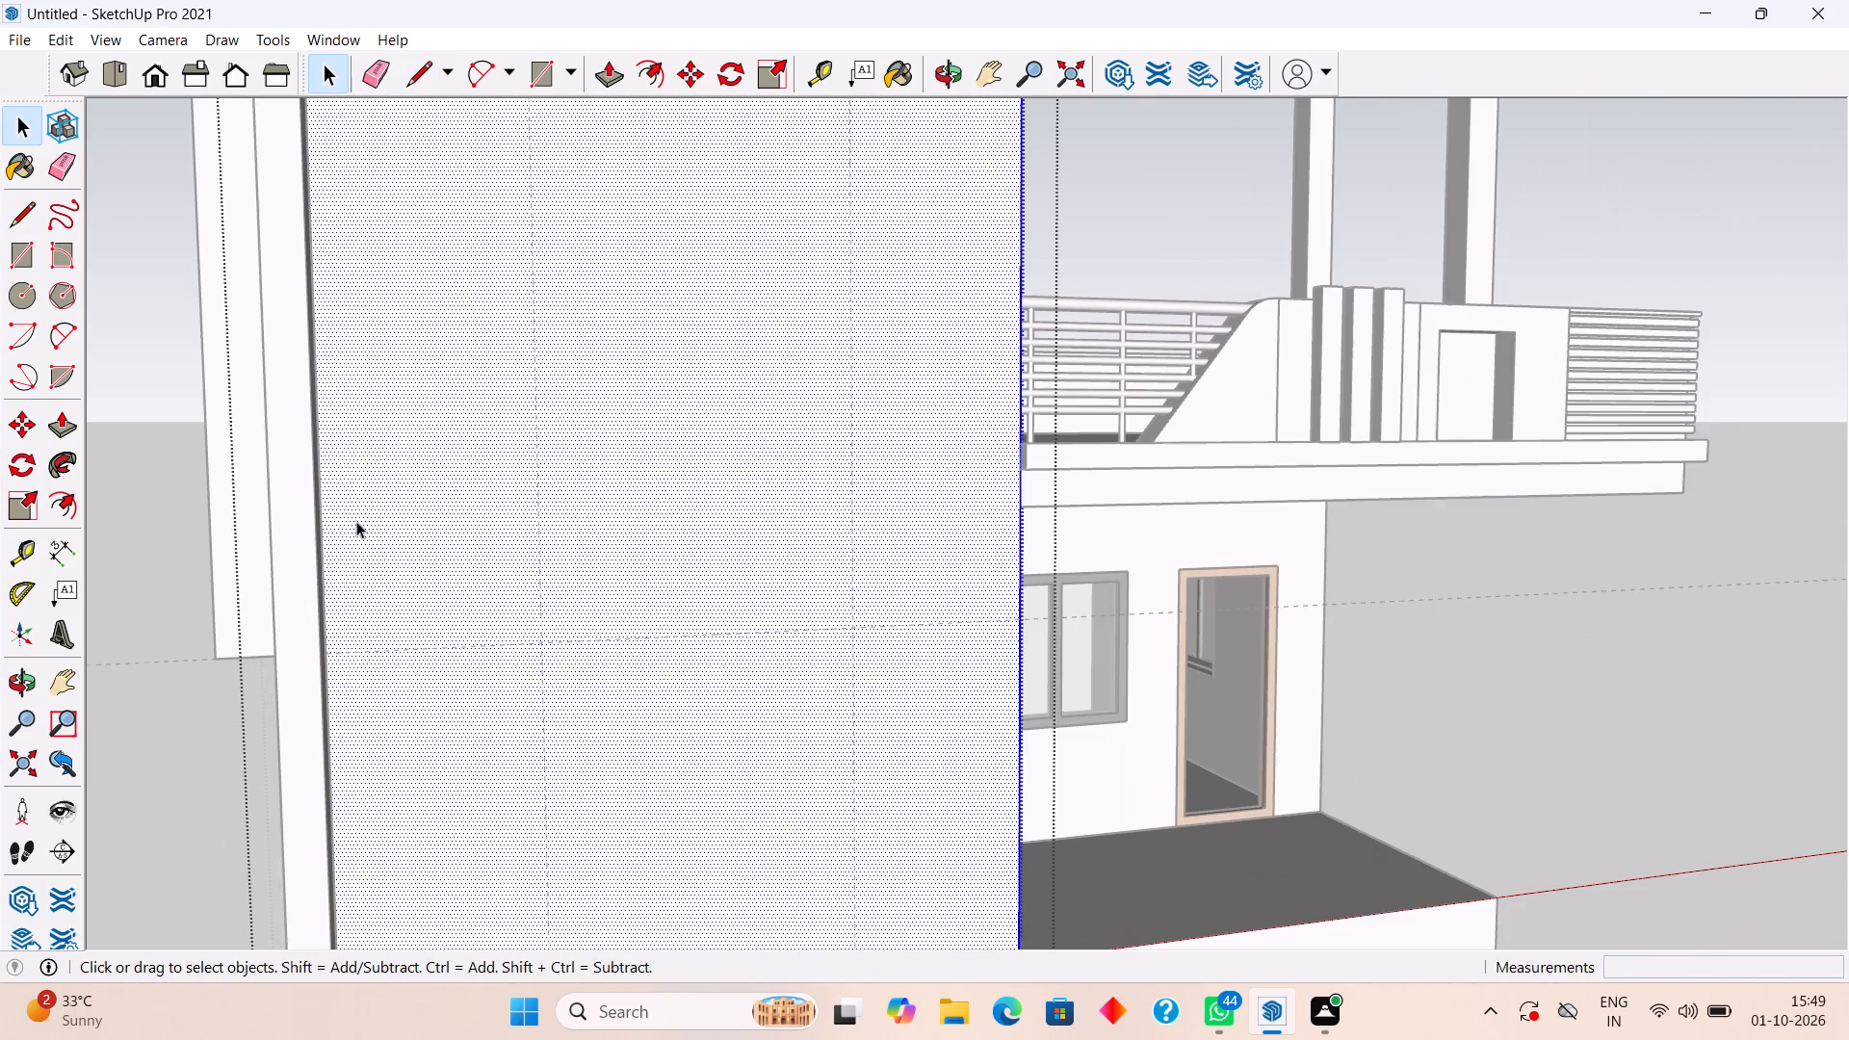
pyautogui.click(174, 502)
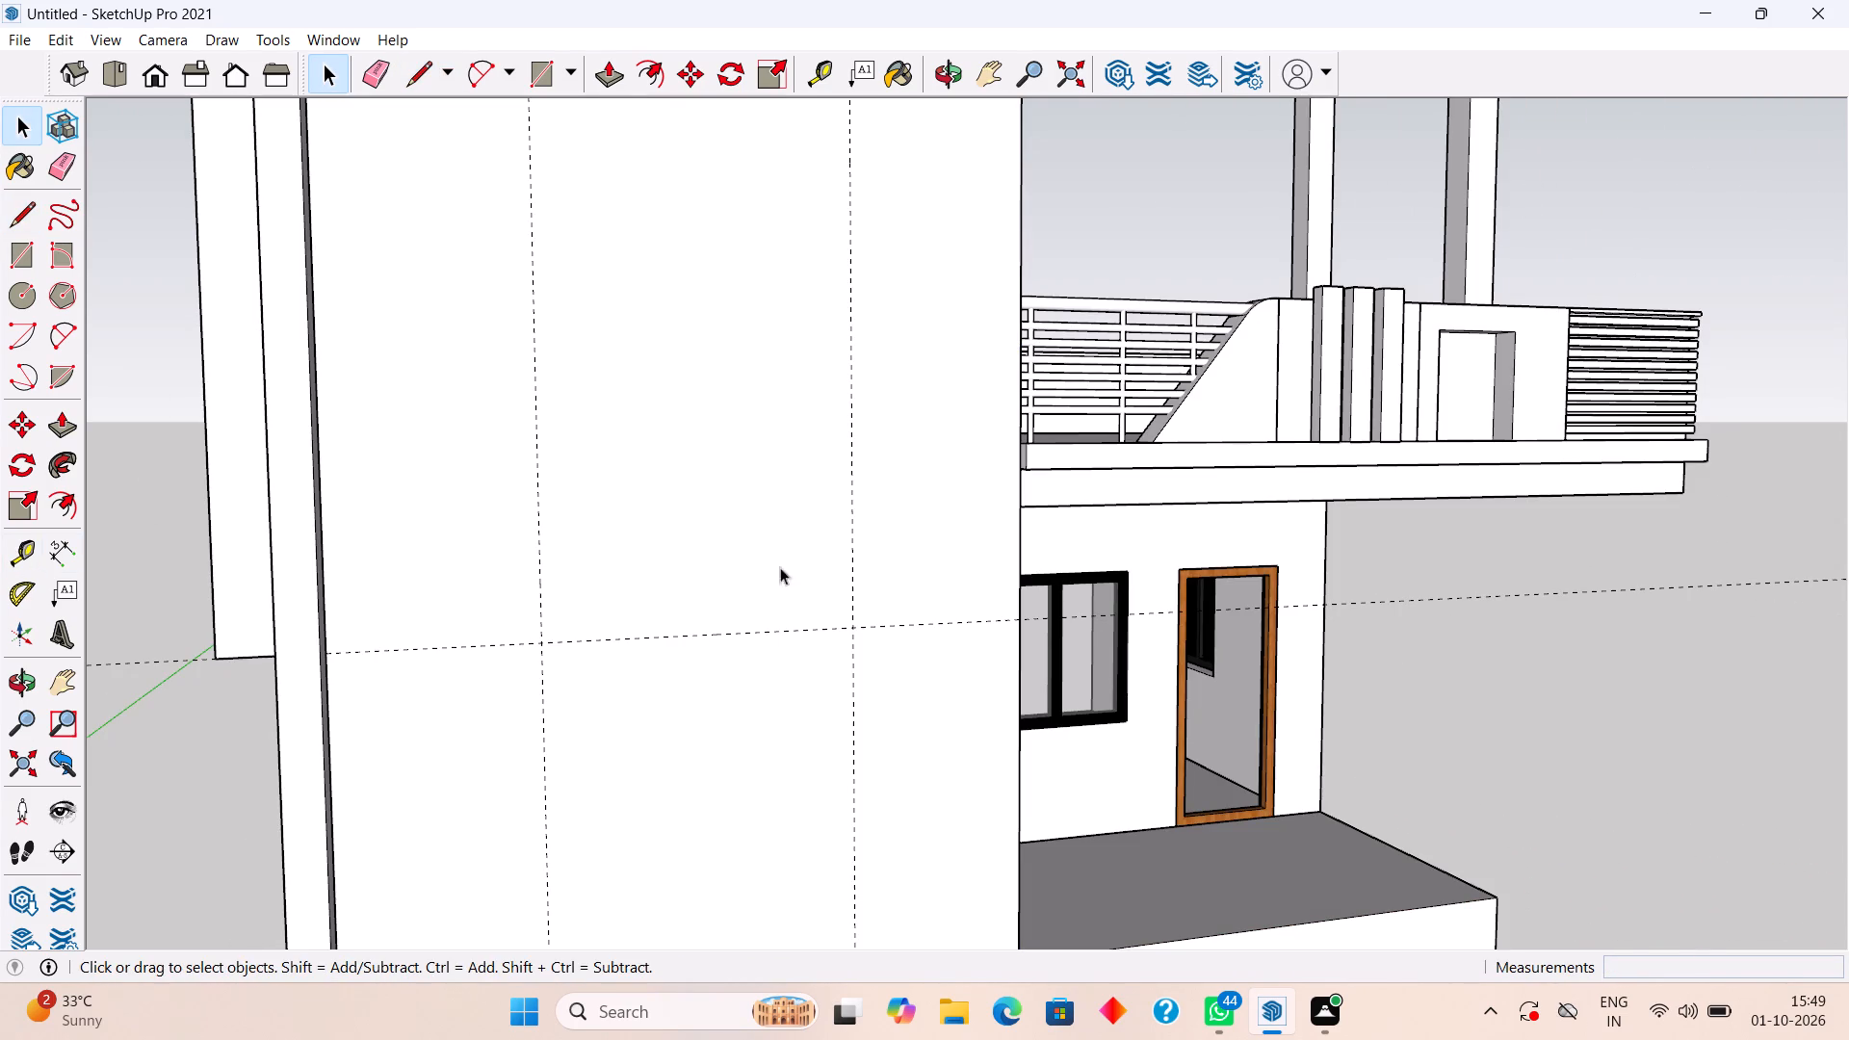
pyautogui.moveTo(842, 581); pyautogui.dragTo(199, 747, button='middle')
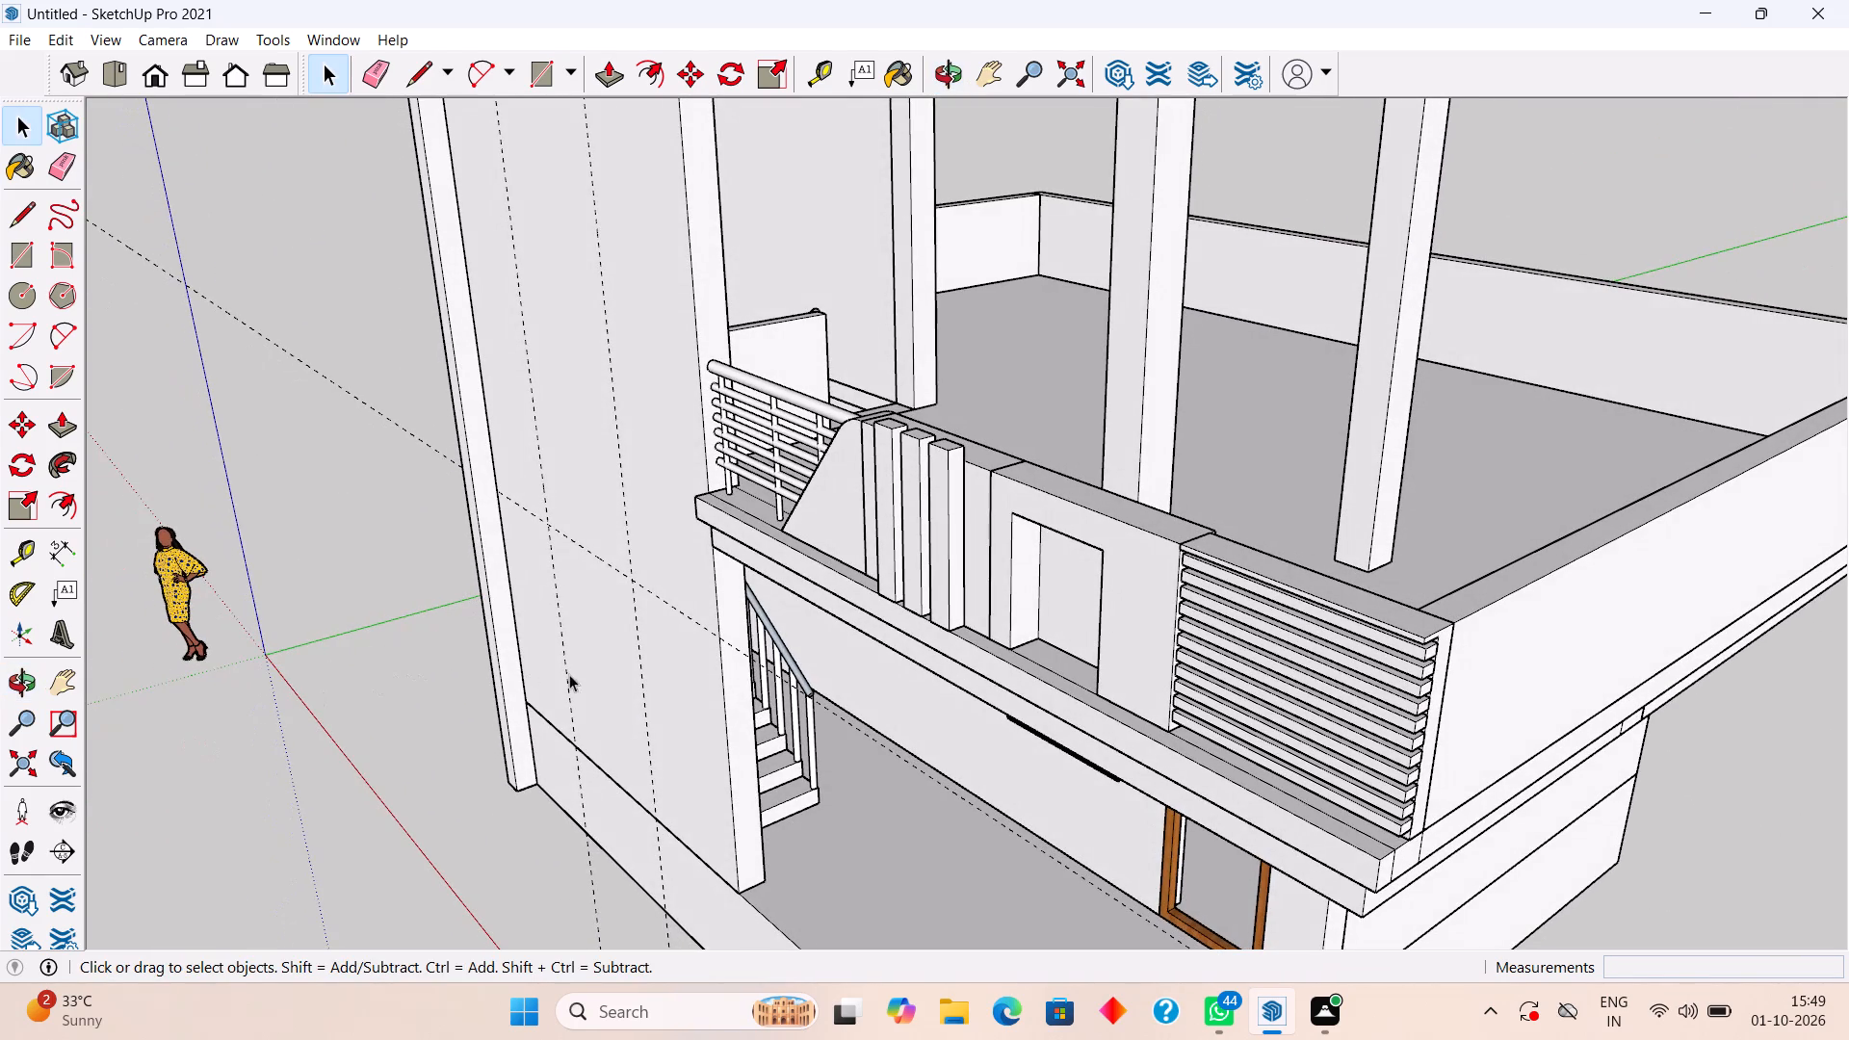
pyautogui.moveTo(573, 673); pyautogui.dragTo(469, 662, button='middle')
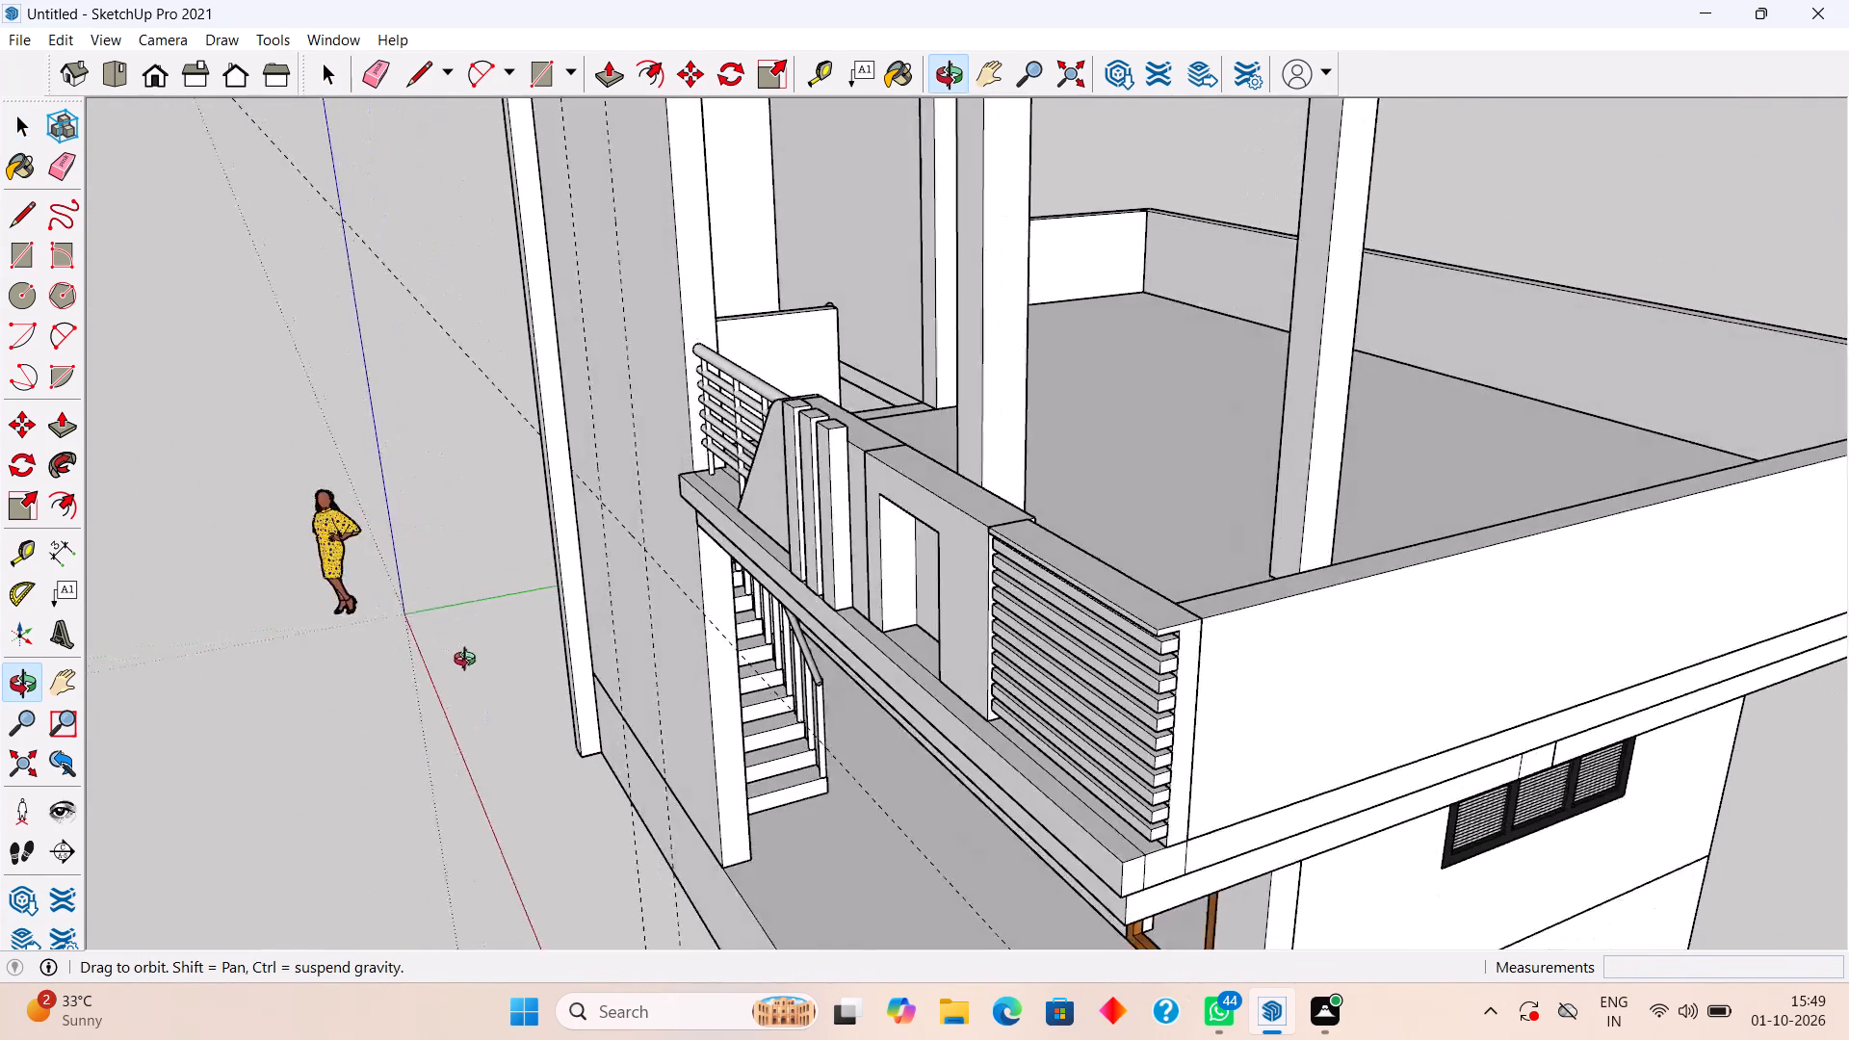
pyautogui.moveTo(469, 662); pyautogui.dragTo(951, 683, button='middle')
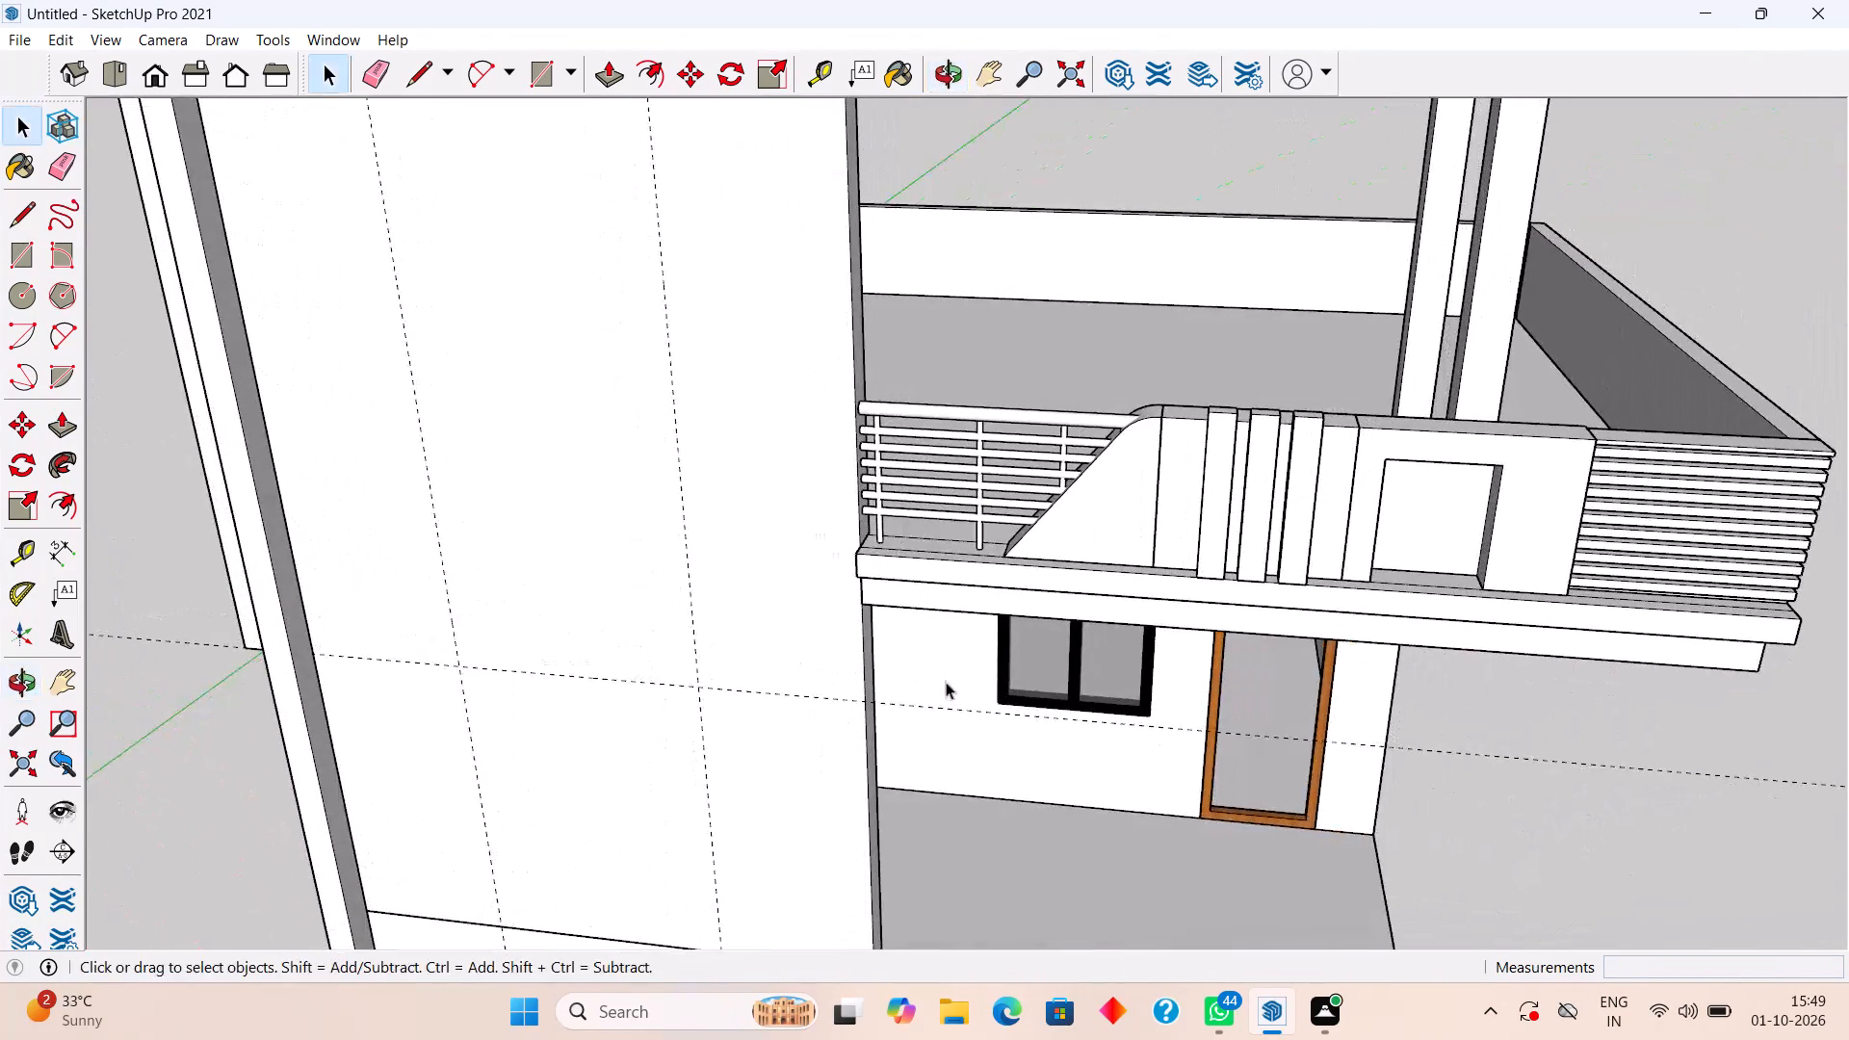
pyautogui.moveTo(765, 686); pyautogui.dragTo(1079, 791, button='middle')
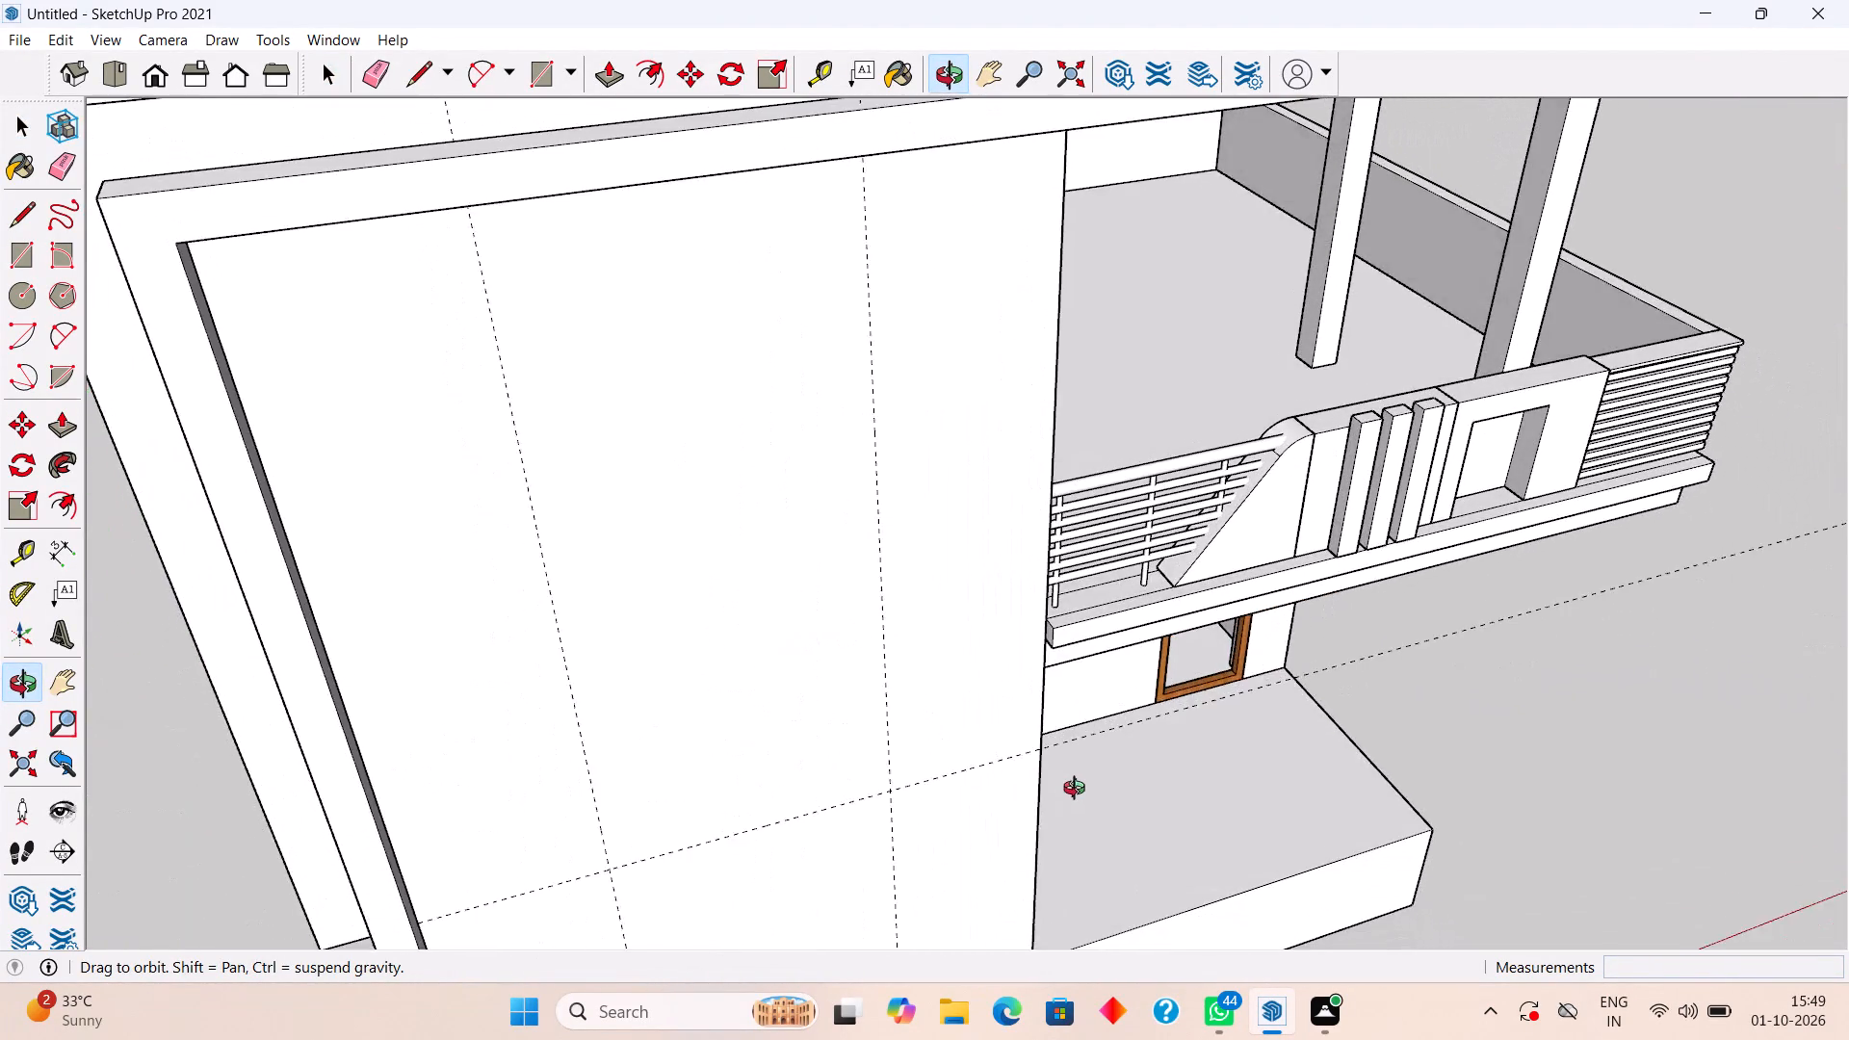
# Delete the vertical guide nearest the balcony on the tall front wall.
pyautogui.moveTo(1079, 791); pyautogui.dragTo(865, 708, button='middle')
pyautogui.click(755, 748)
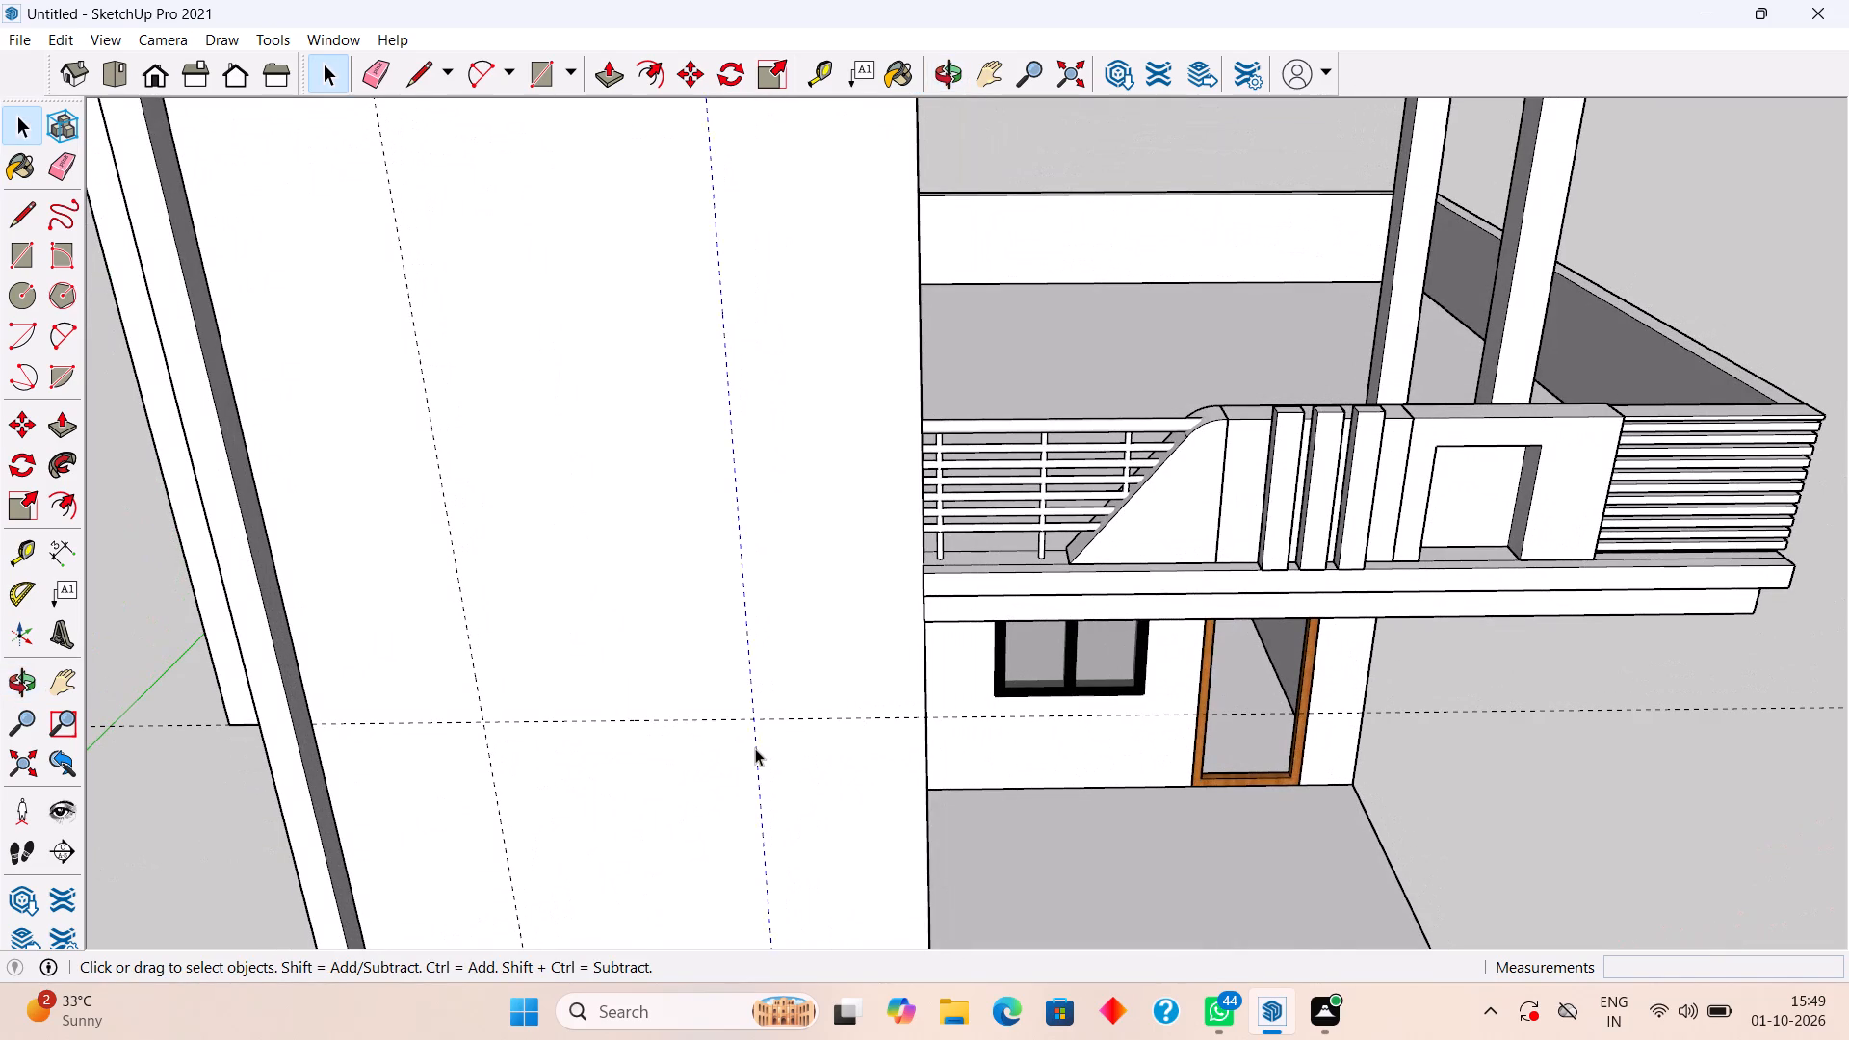
pyautogui.press('Delete')
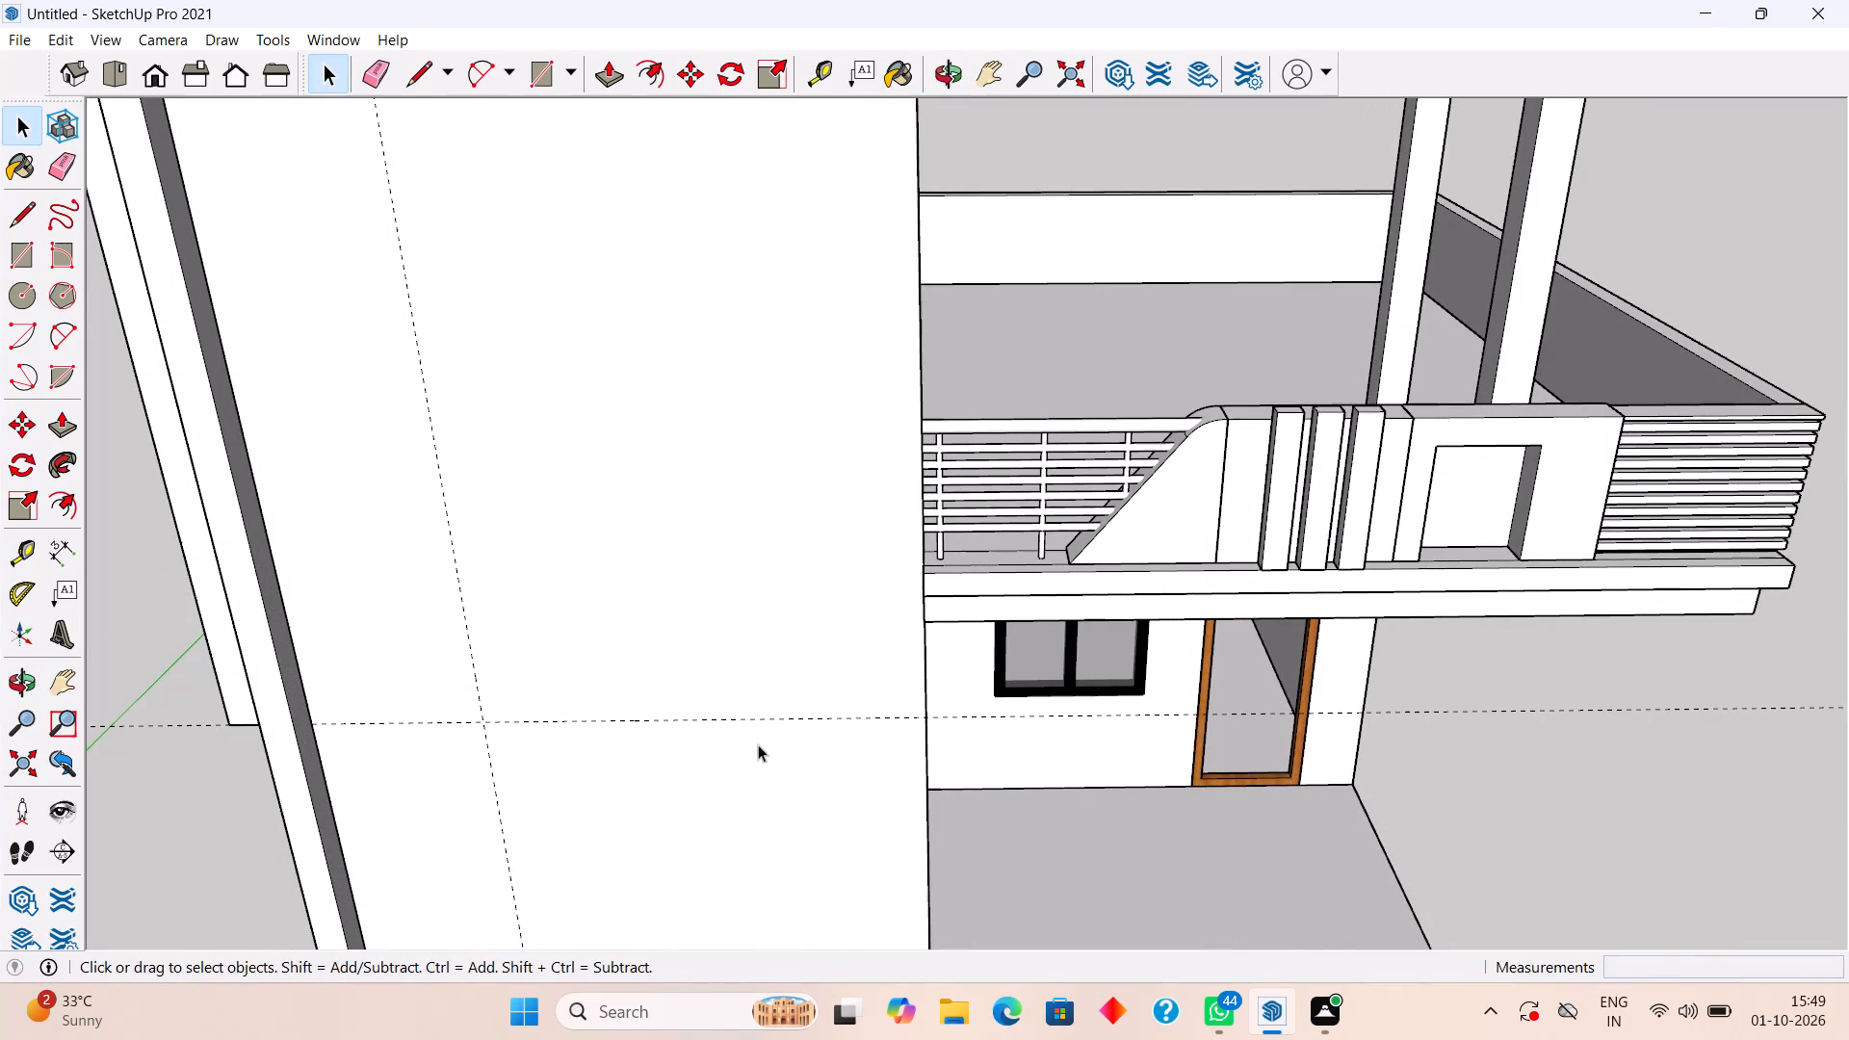
# Place a vertical guide on the tall front wall, 3.5' inward from its balcony-side edge.
pyautogui.press('t')
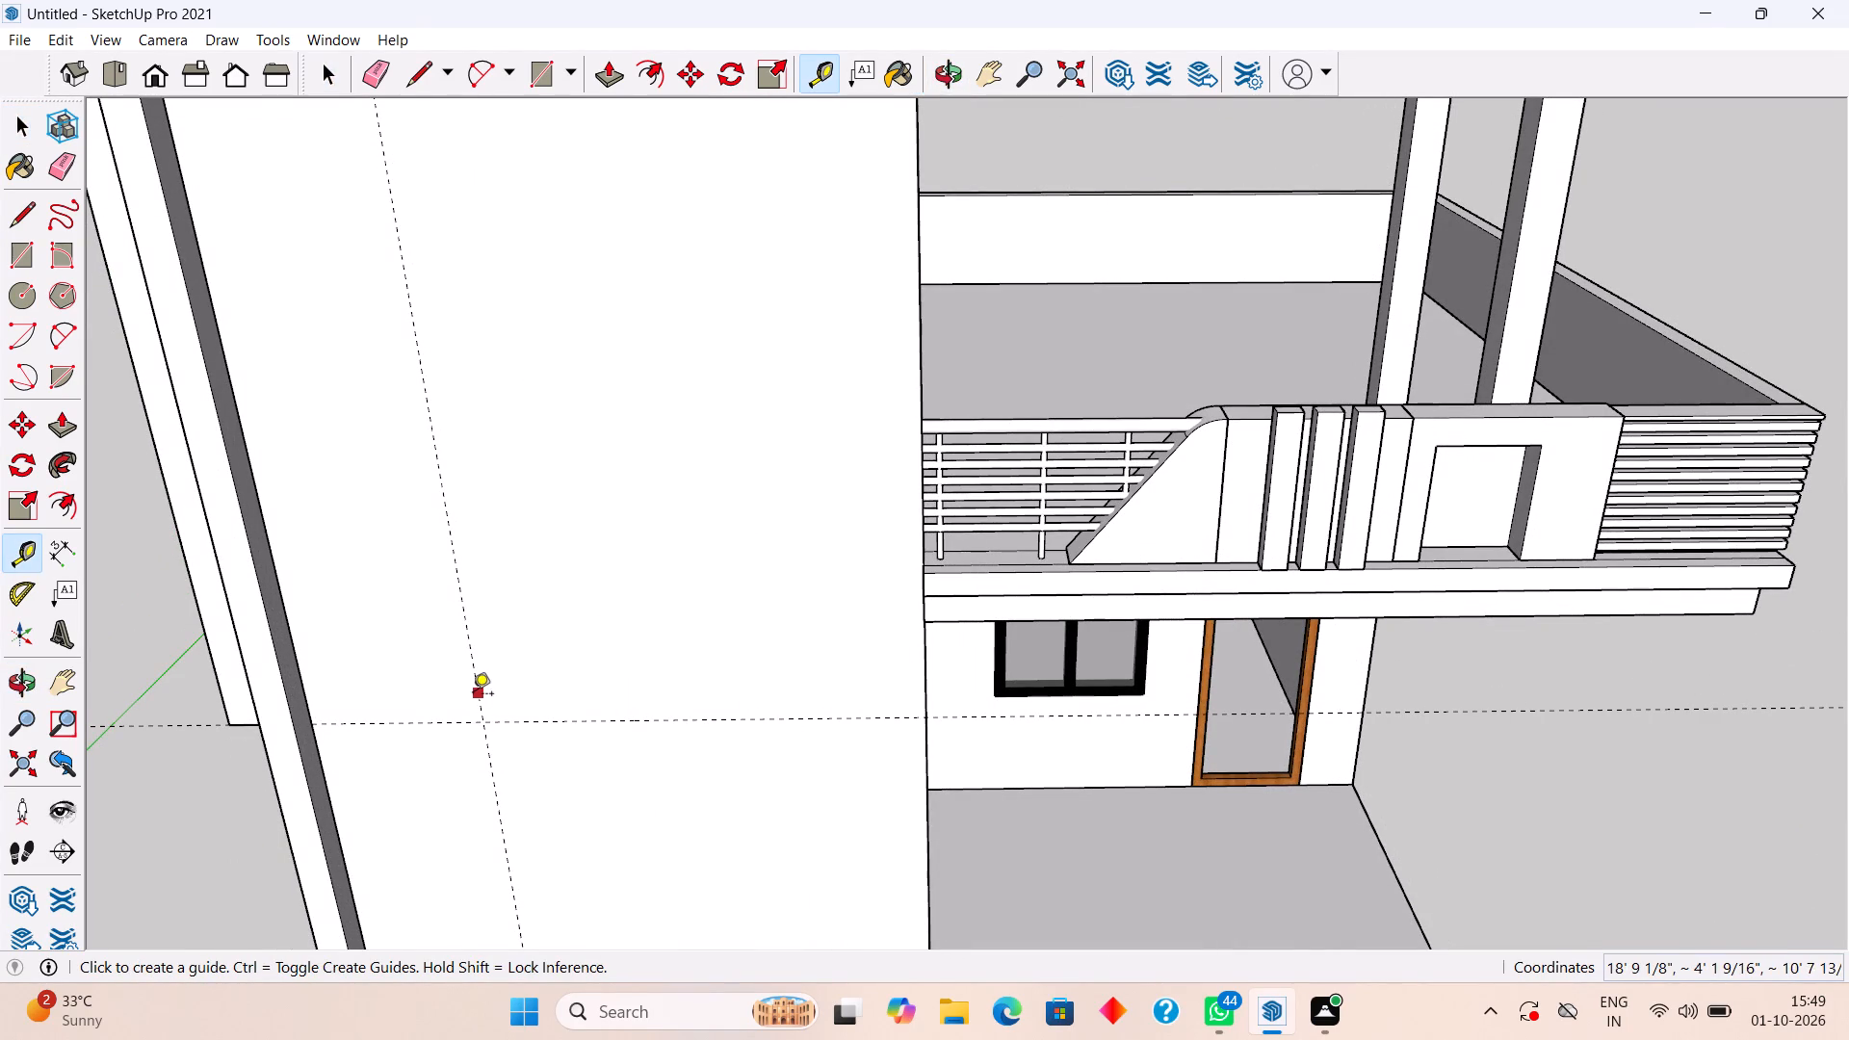
pyautogui.scroll(6, 934, 710)
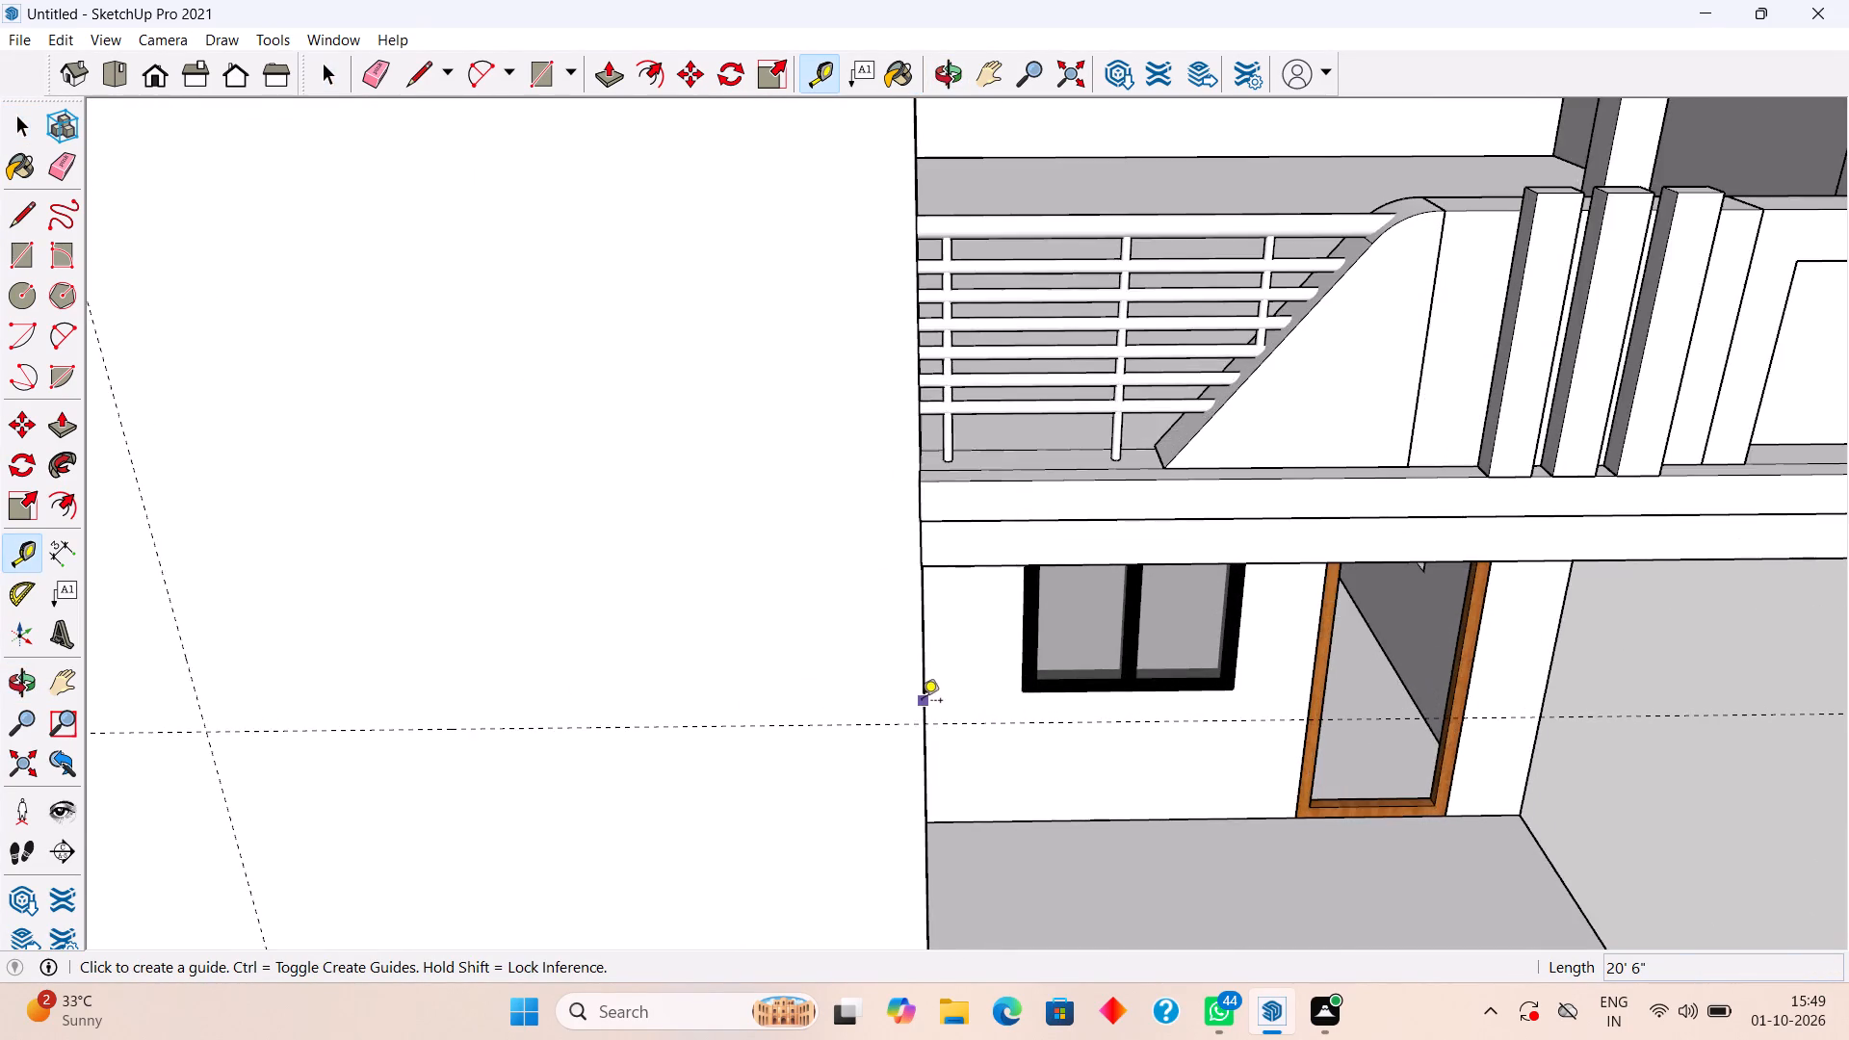
pyautogui.scroll(3, 922, 702)
pyautogui.click(920, 680)
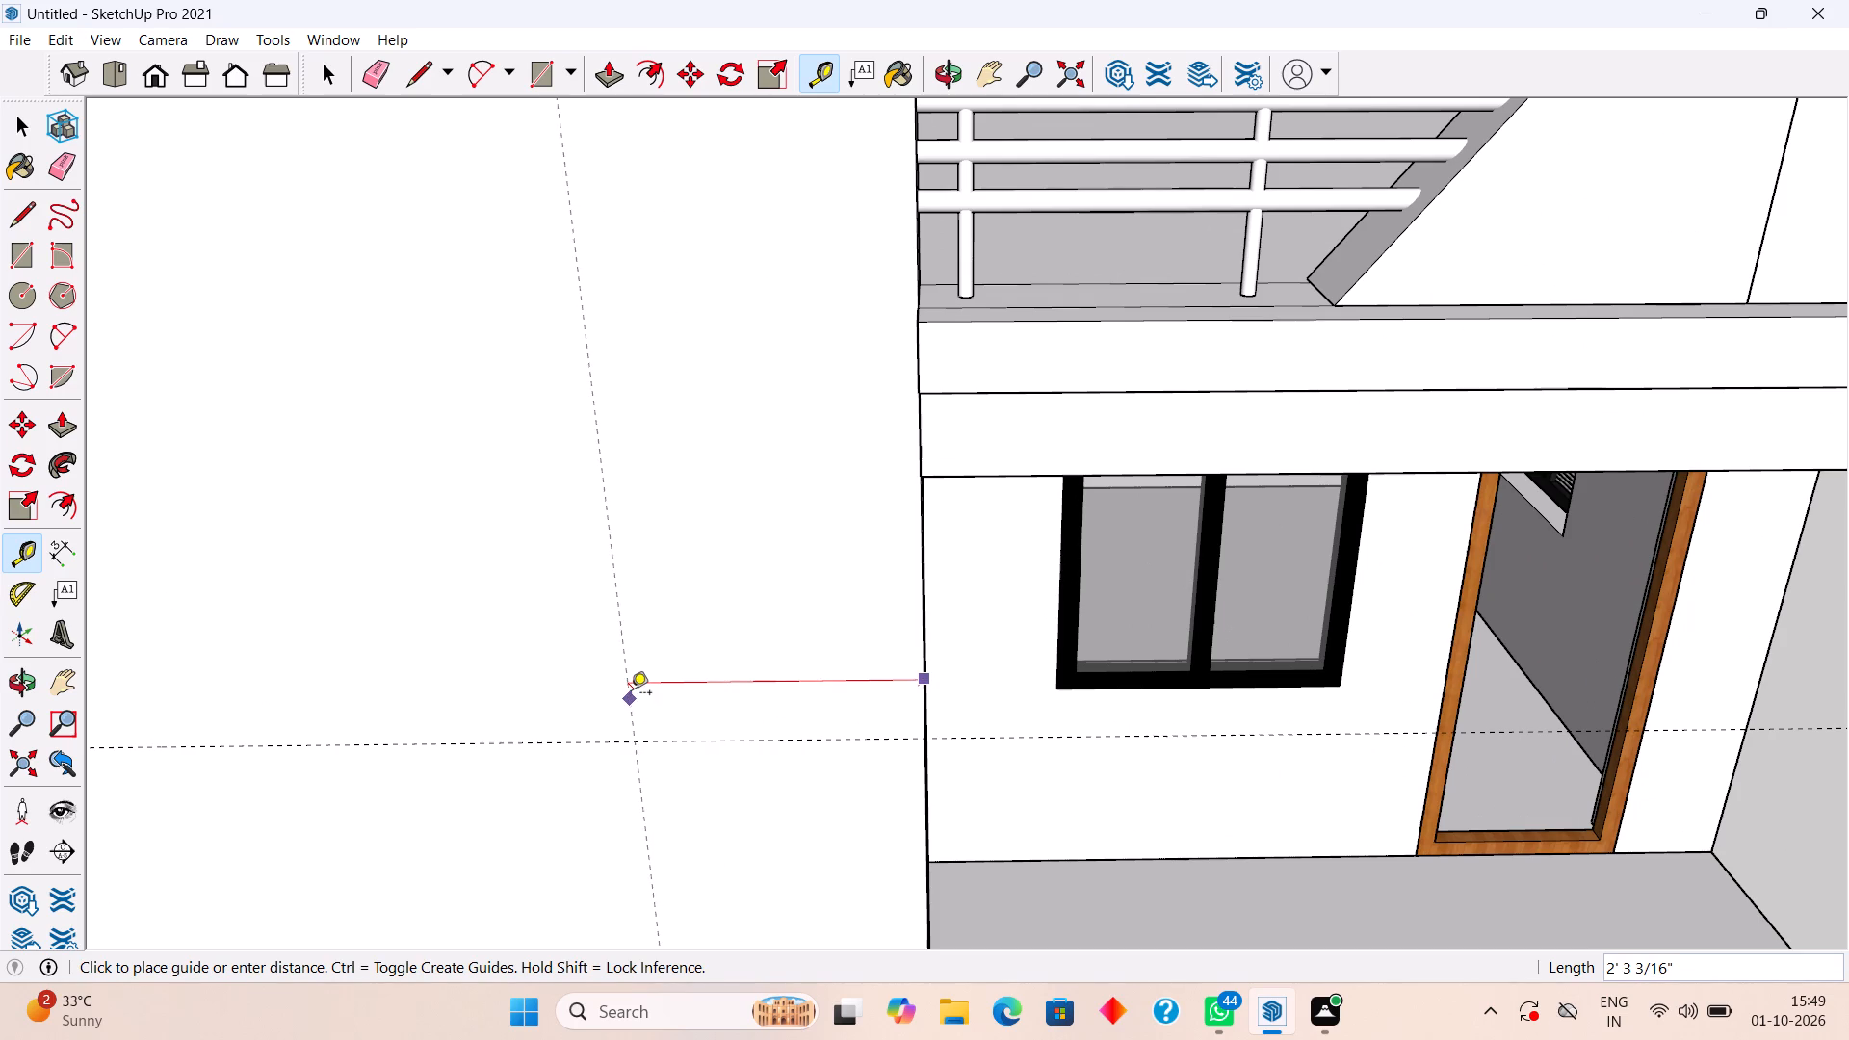
pyautogui.write("3.5'")
pyautogui.press('Return')
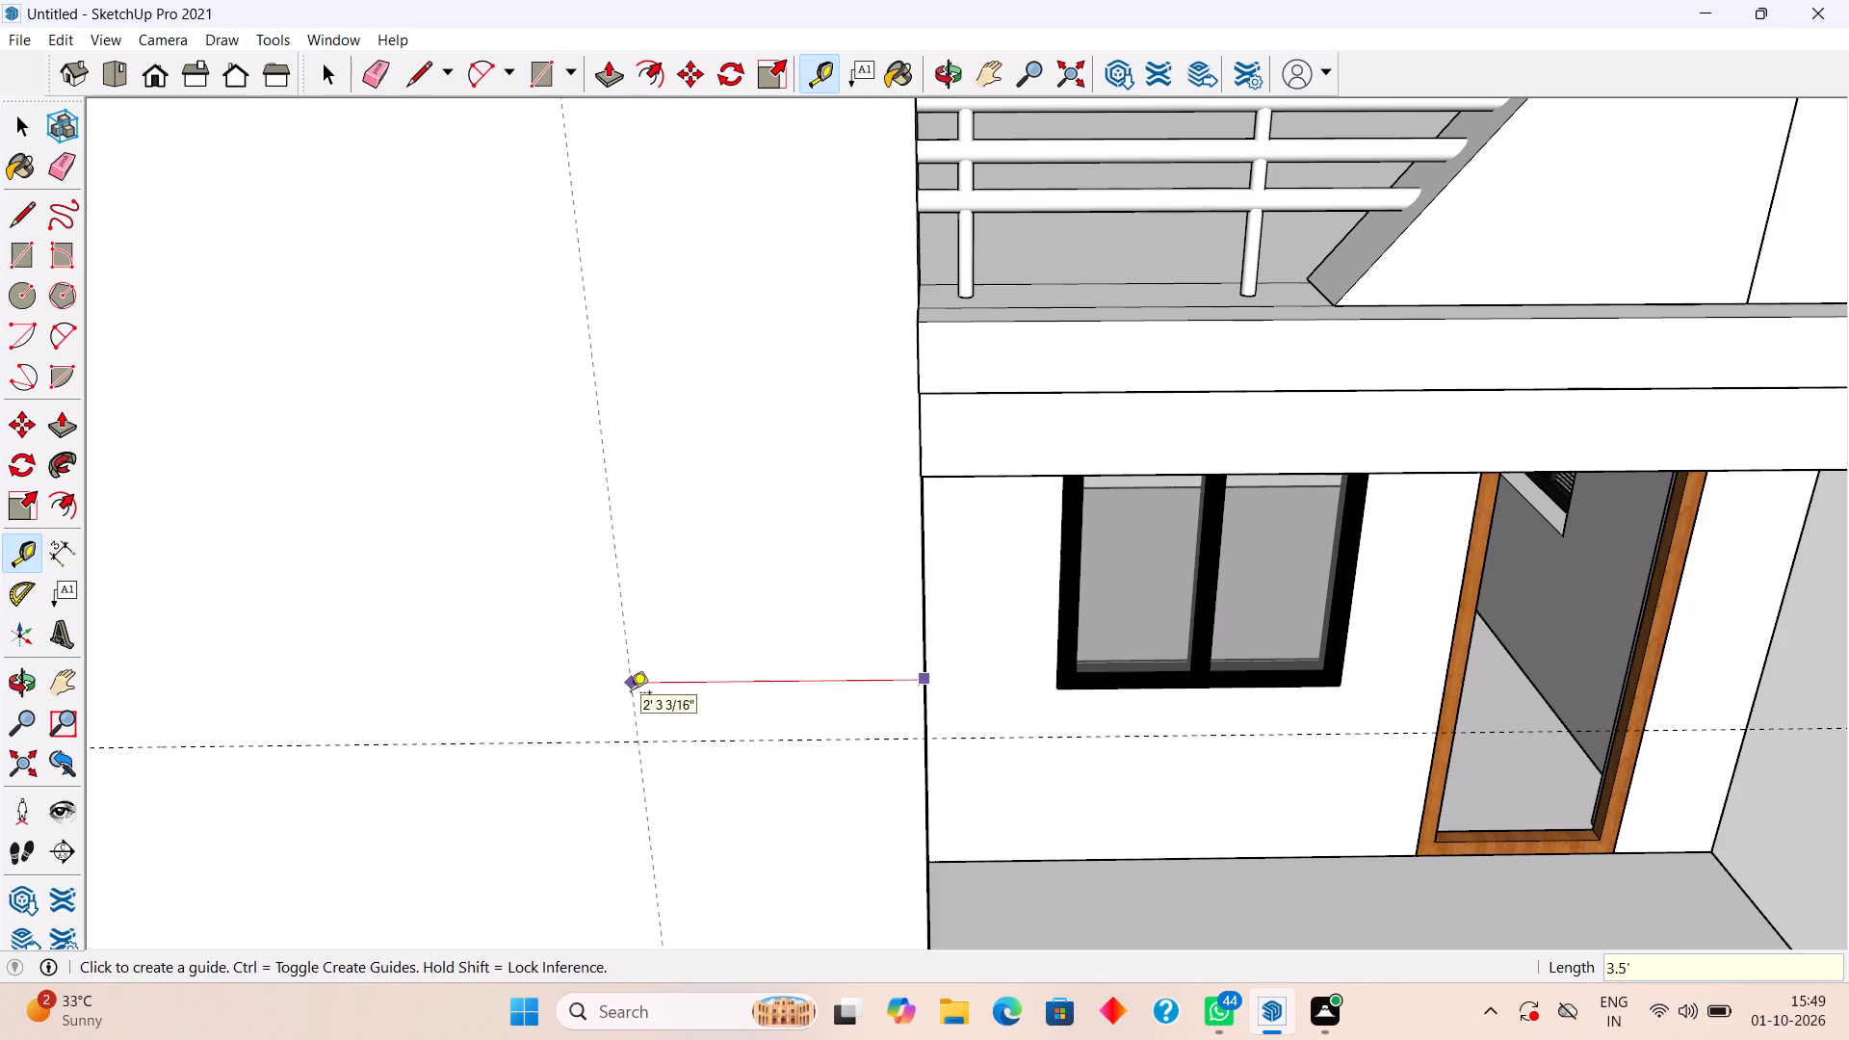
# Inside the tall front wall's group, draw a rectangle about 5'7" by 13'6" between the vertical guides, from the top edge down to the horizontal guide.
pyautogui.scroll(-15, 621, 806)
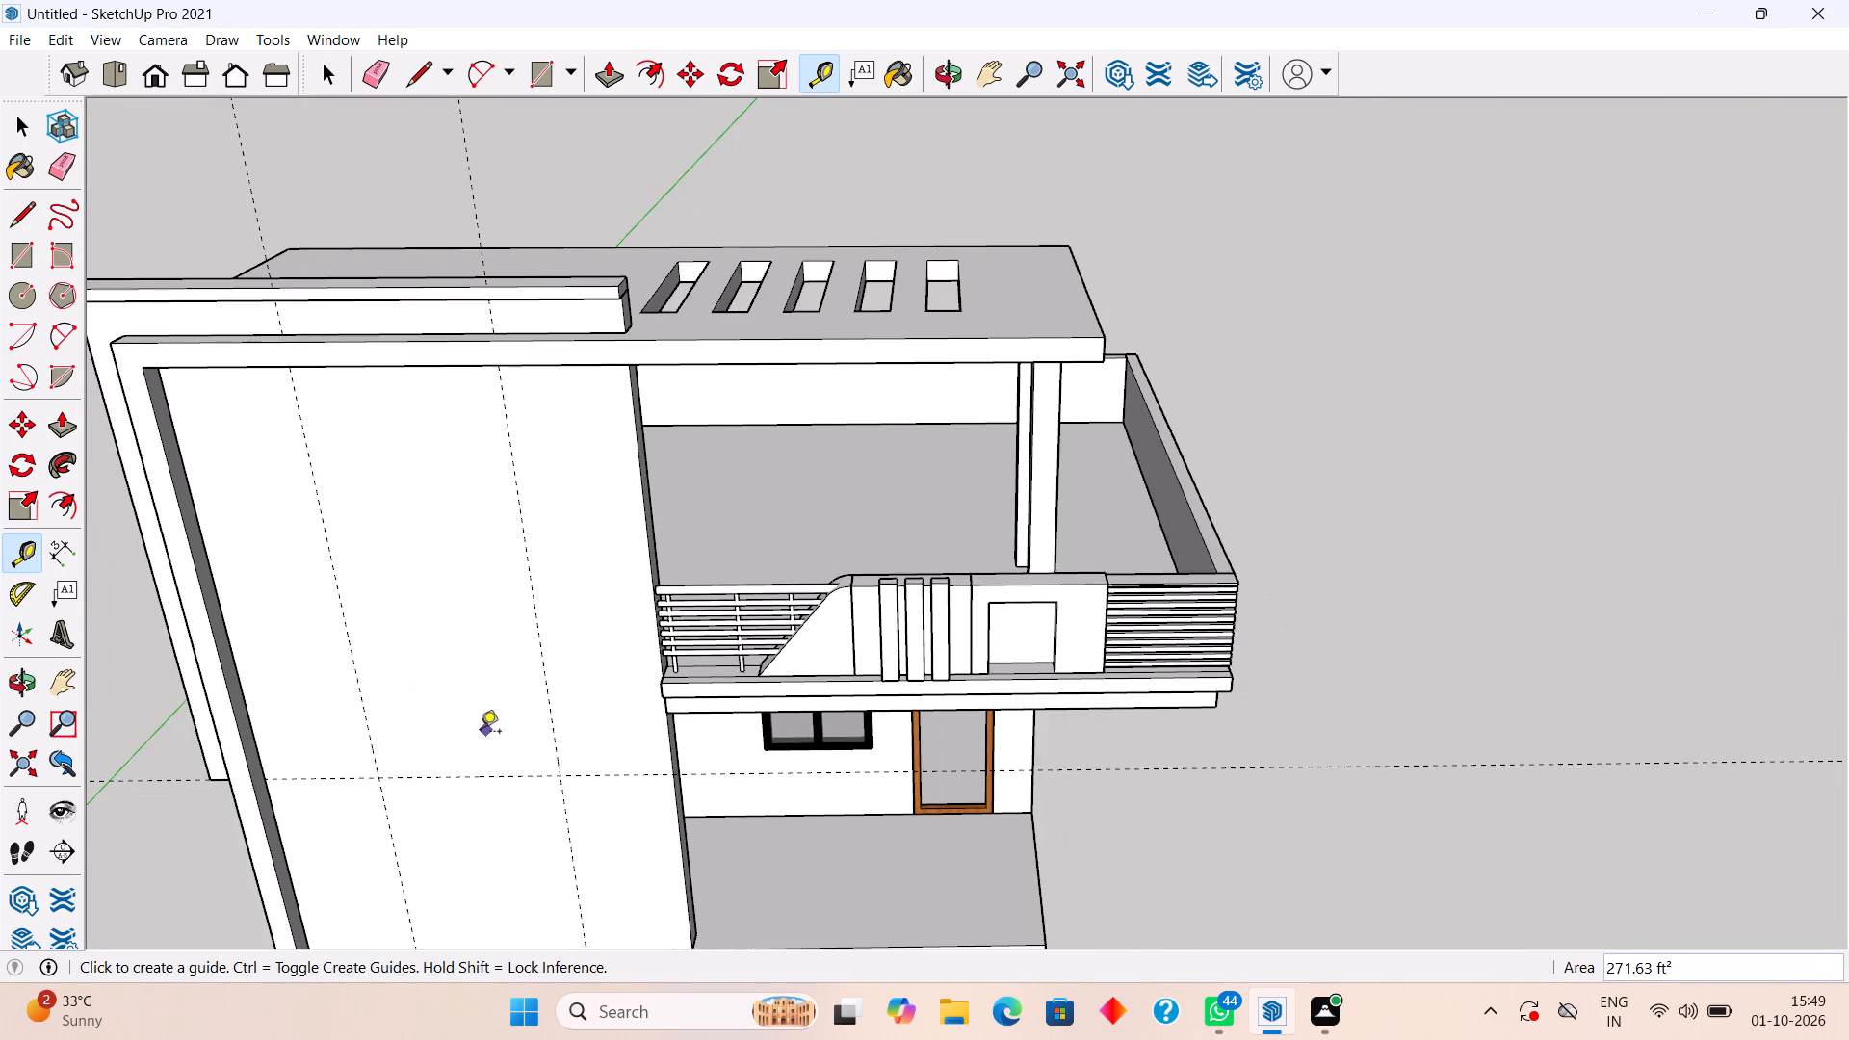
pyautogui.moveTo(442, 611); pyautogui.dragTo(508, 396, button='middle')
pyautogui.press('space')
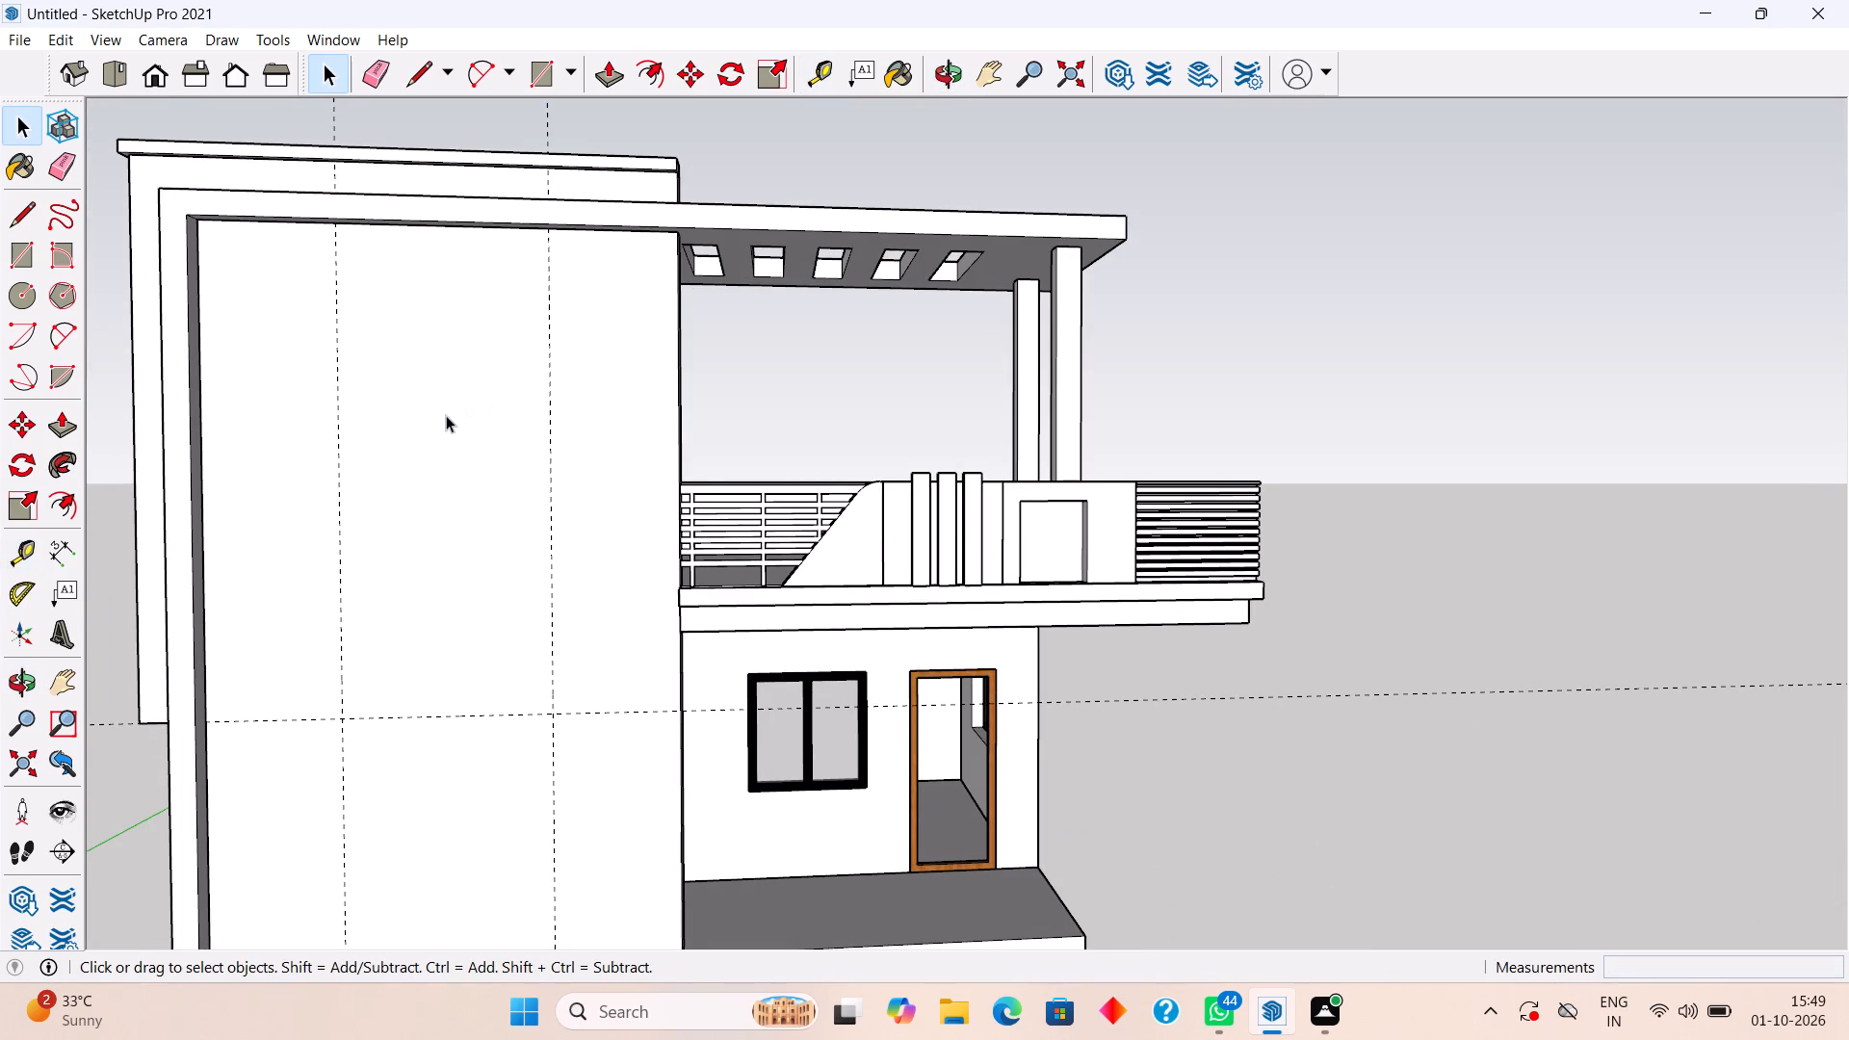
pyautogui.doubleClick(446, 415)
pyautogui.scroll(1, 445, 415)
pyautogui.doubleClick(445, 415)
pyautogui.scroll(4, 441, 410)
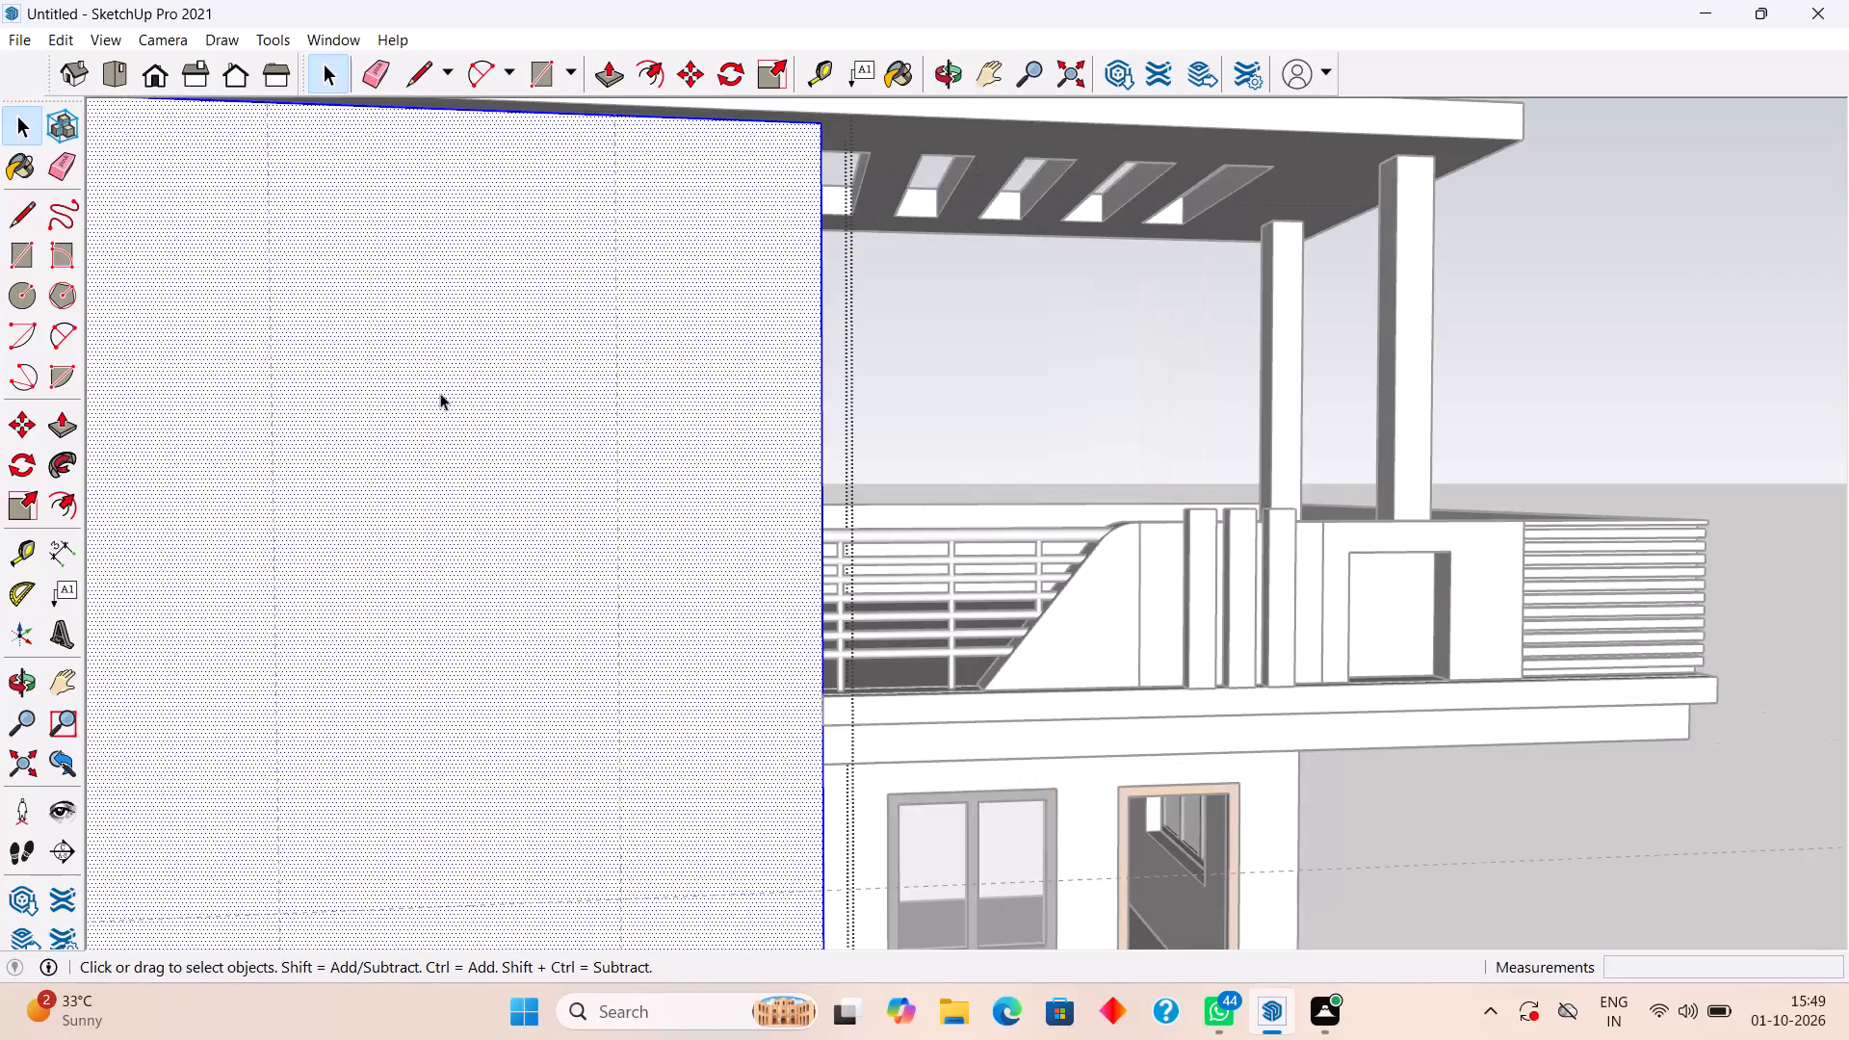
pyautogui.moveTo(440, 393); pyautogui.dragTo(443, 477, button='middle')
pyautogui.scroll(-6, 443, 477)
pyautogui.moveTo(412, 426); pyautogui.dragTo(399, 299, button='middle')
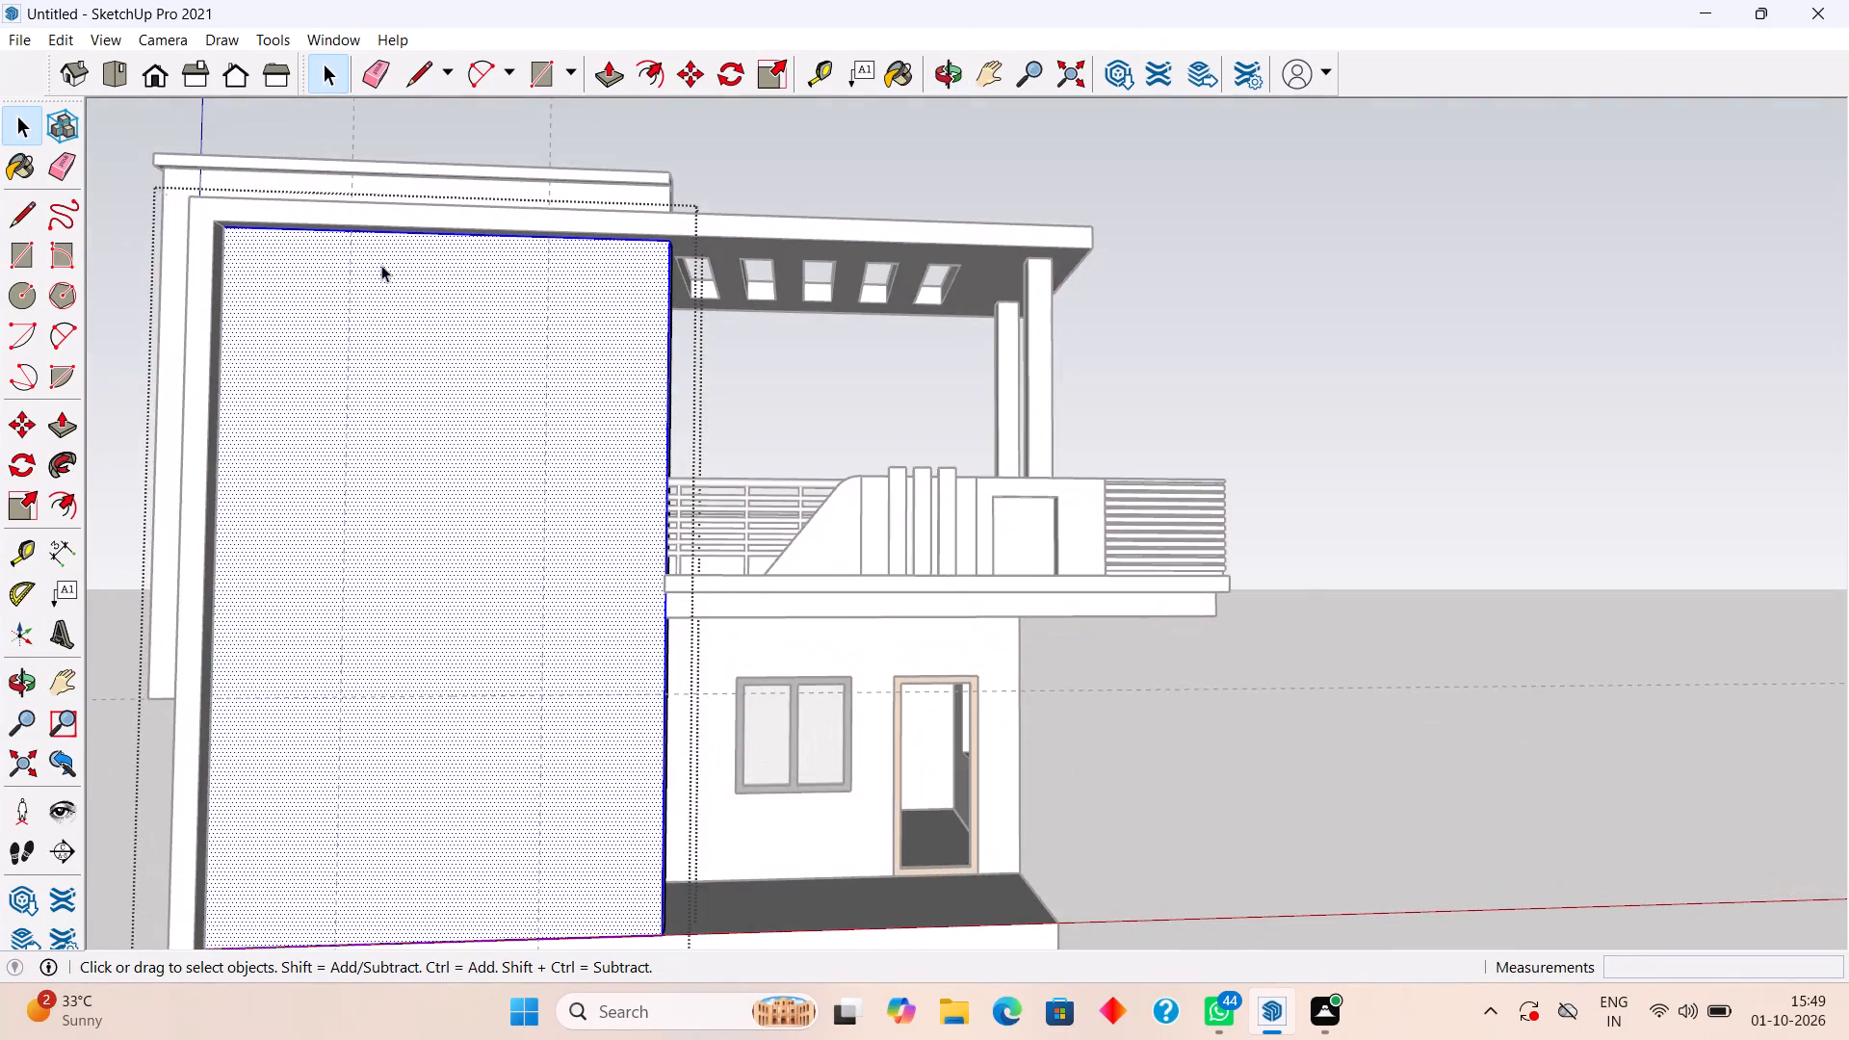
pyautogui.scroll(7, 380, 259)
pyautogui.press('r')
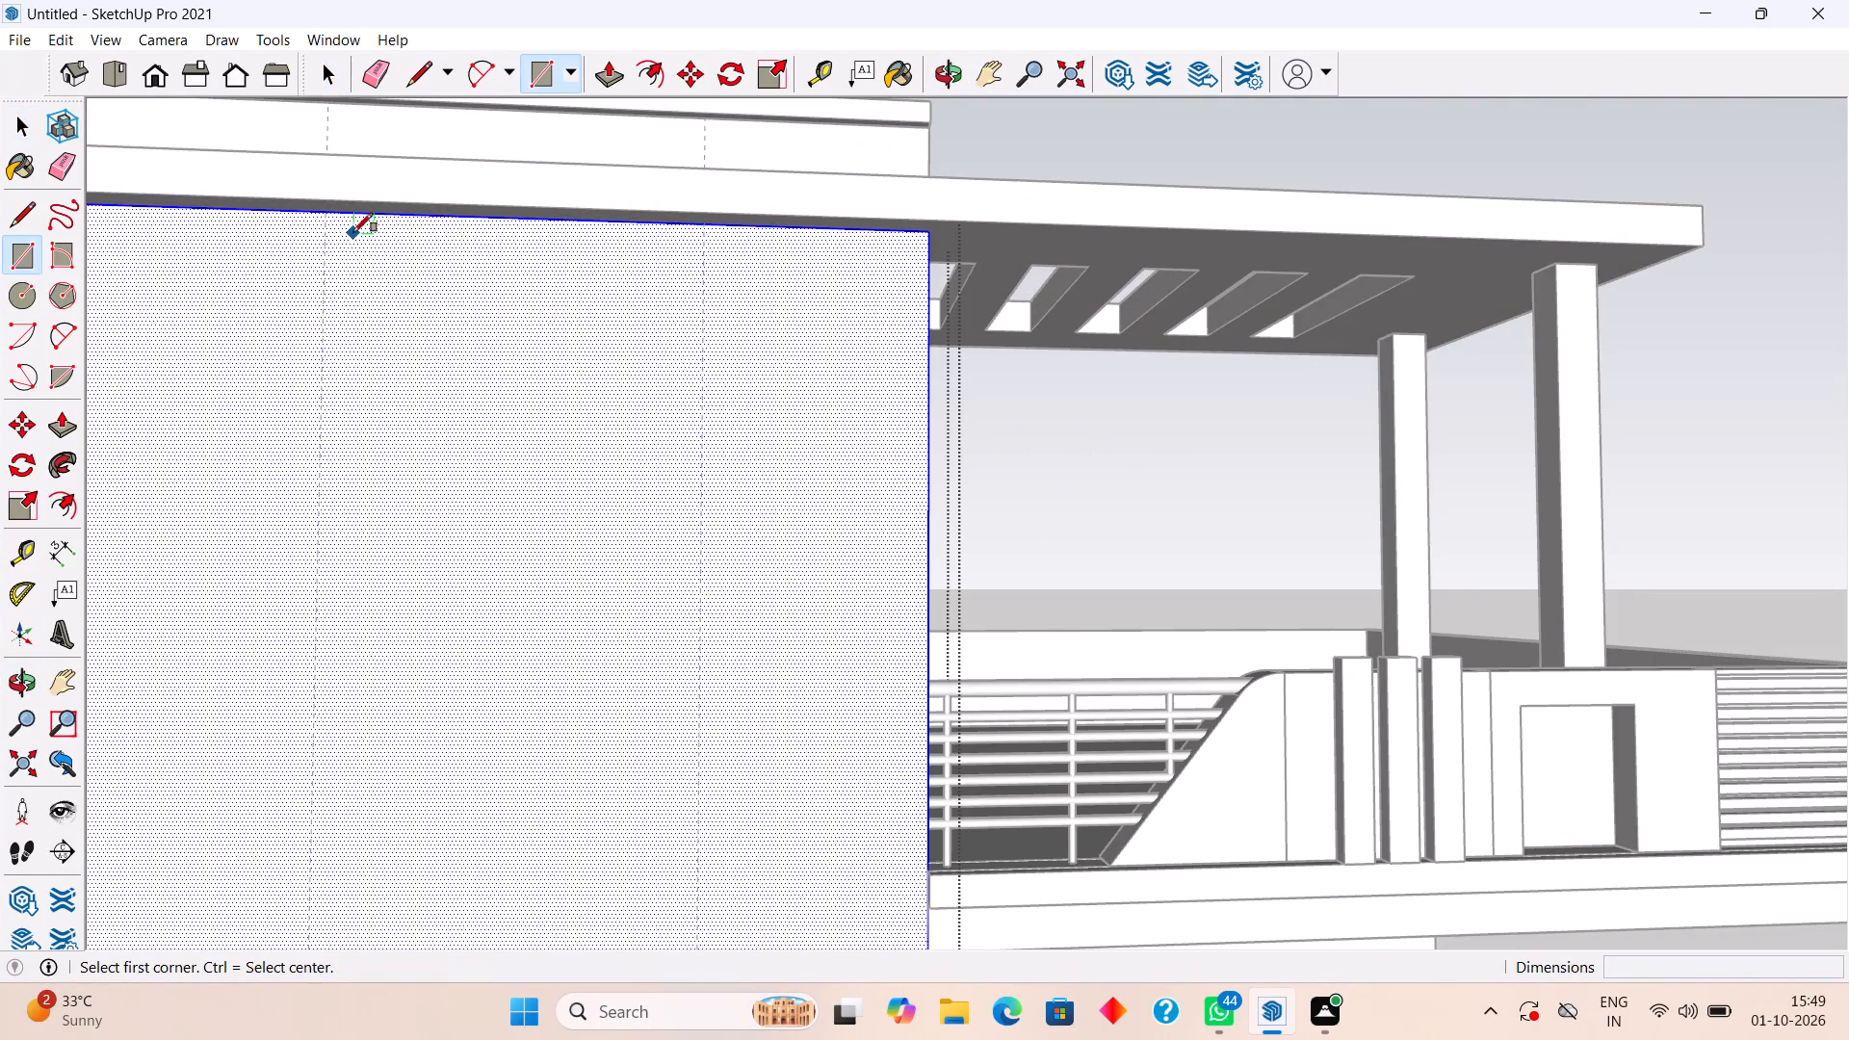
pyautogui.click(324, 213)
pyautogui.scroll(-5, 483, 406)
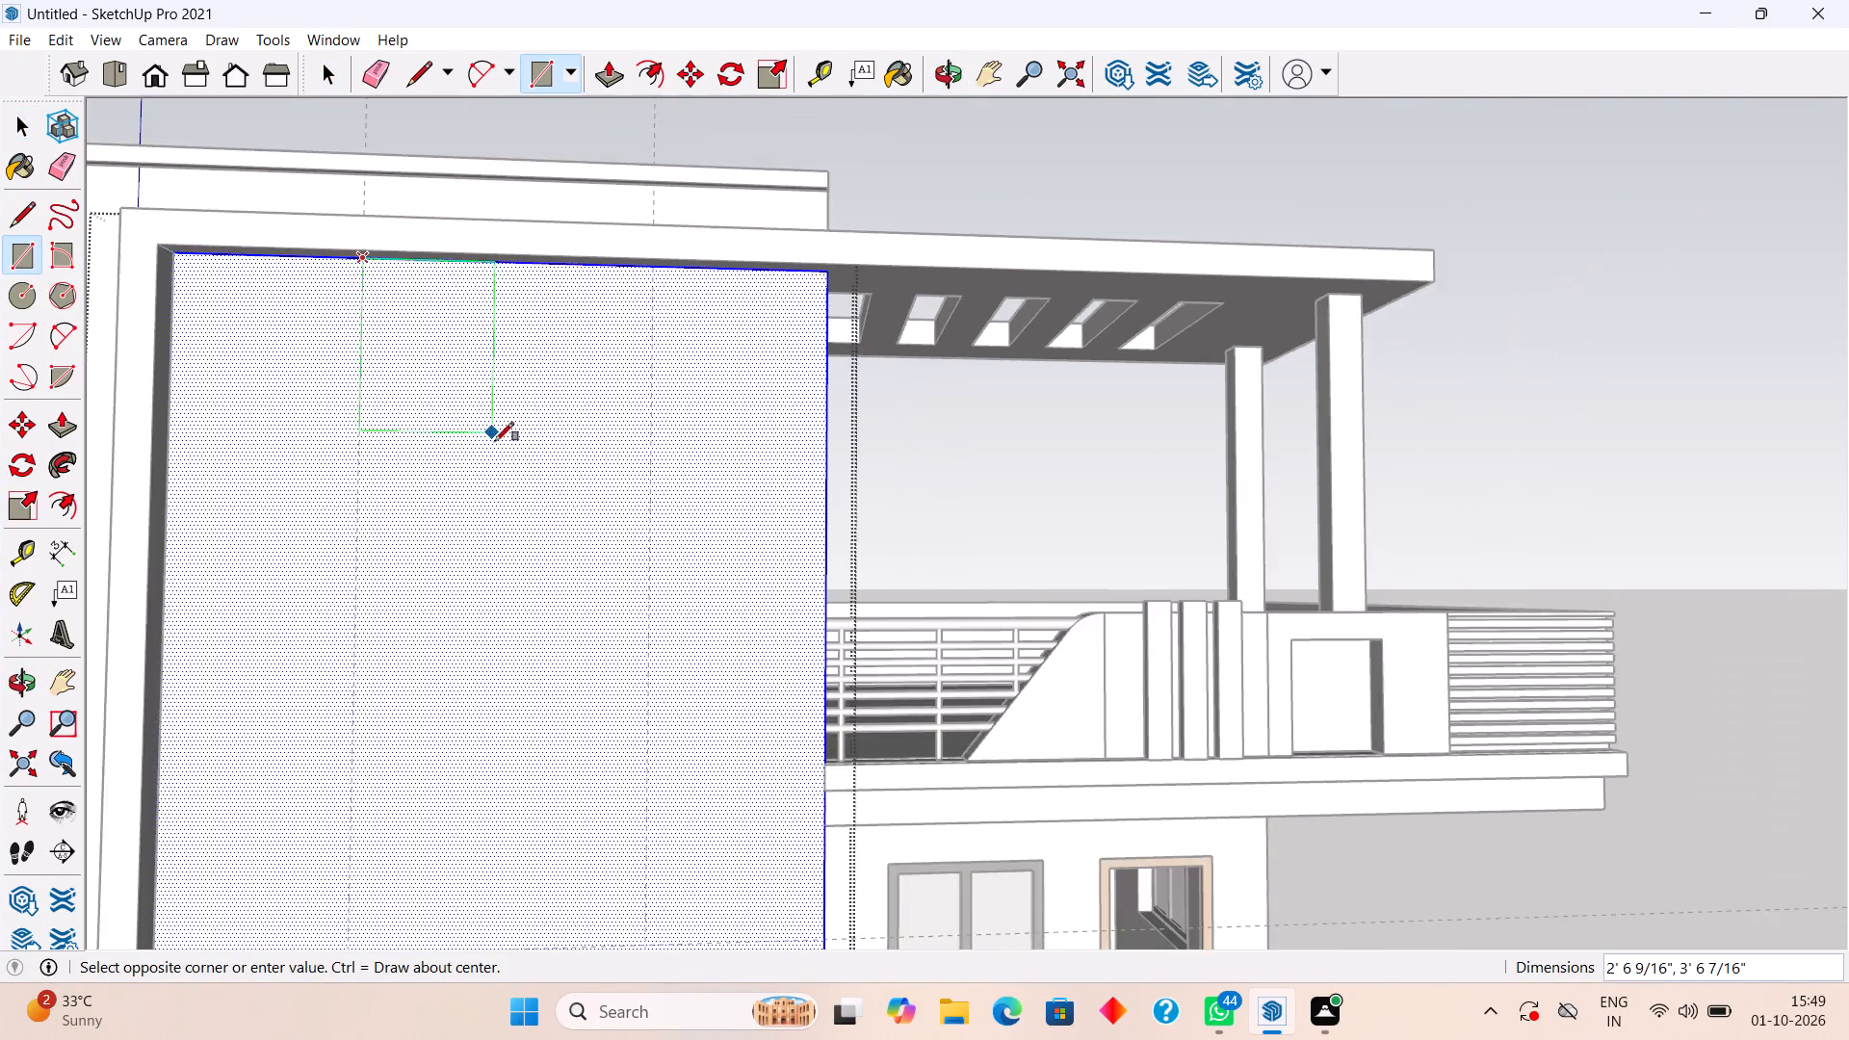
pyautogui.scroll(-3, 495, 441)
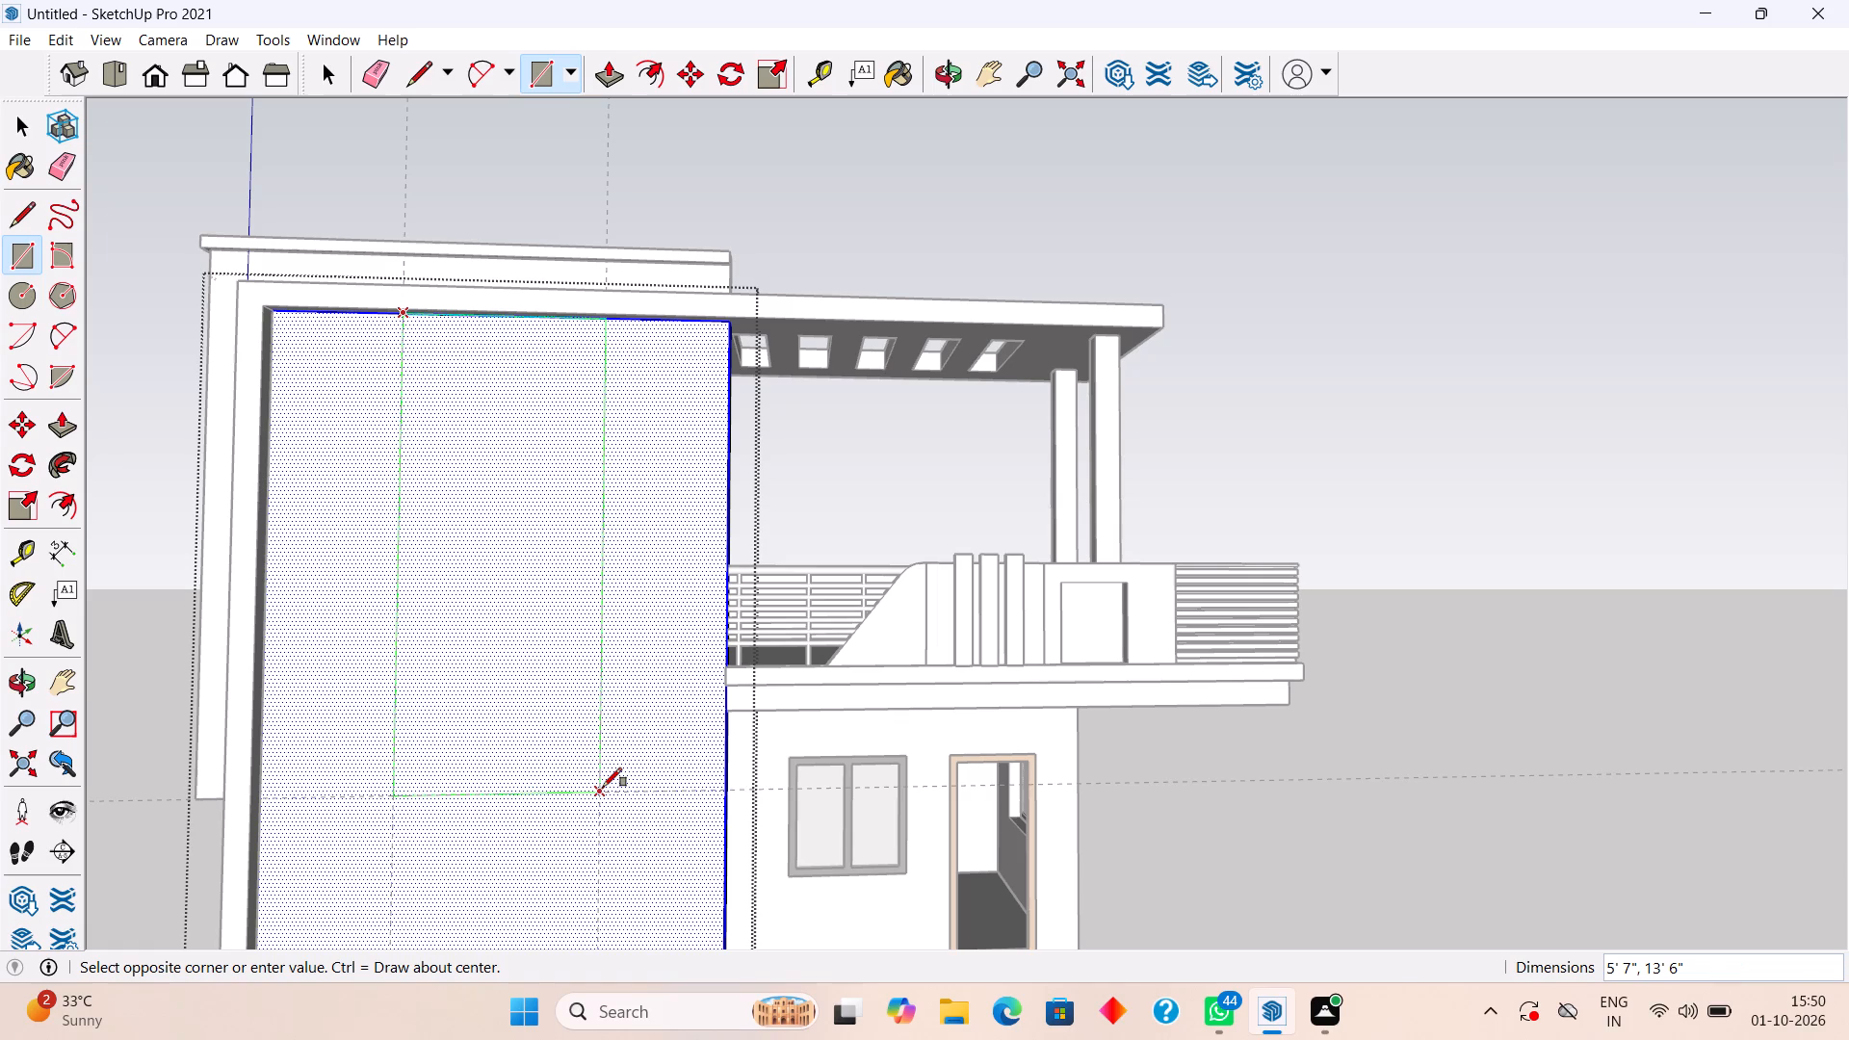
pyautogui.click(603, 787)
pyautogui.press('space')
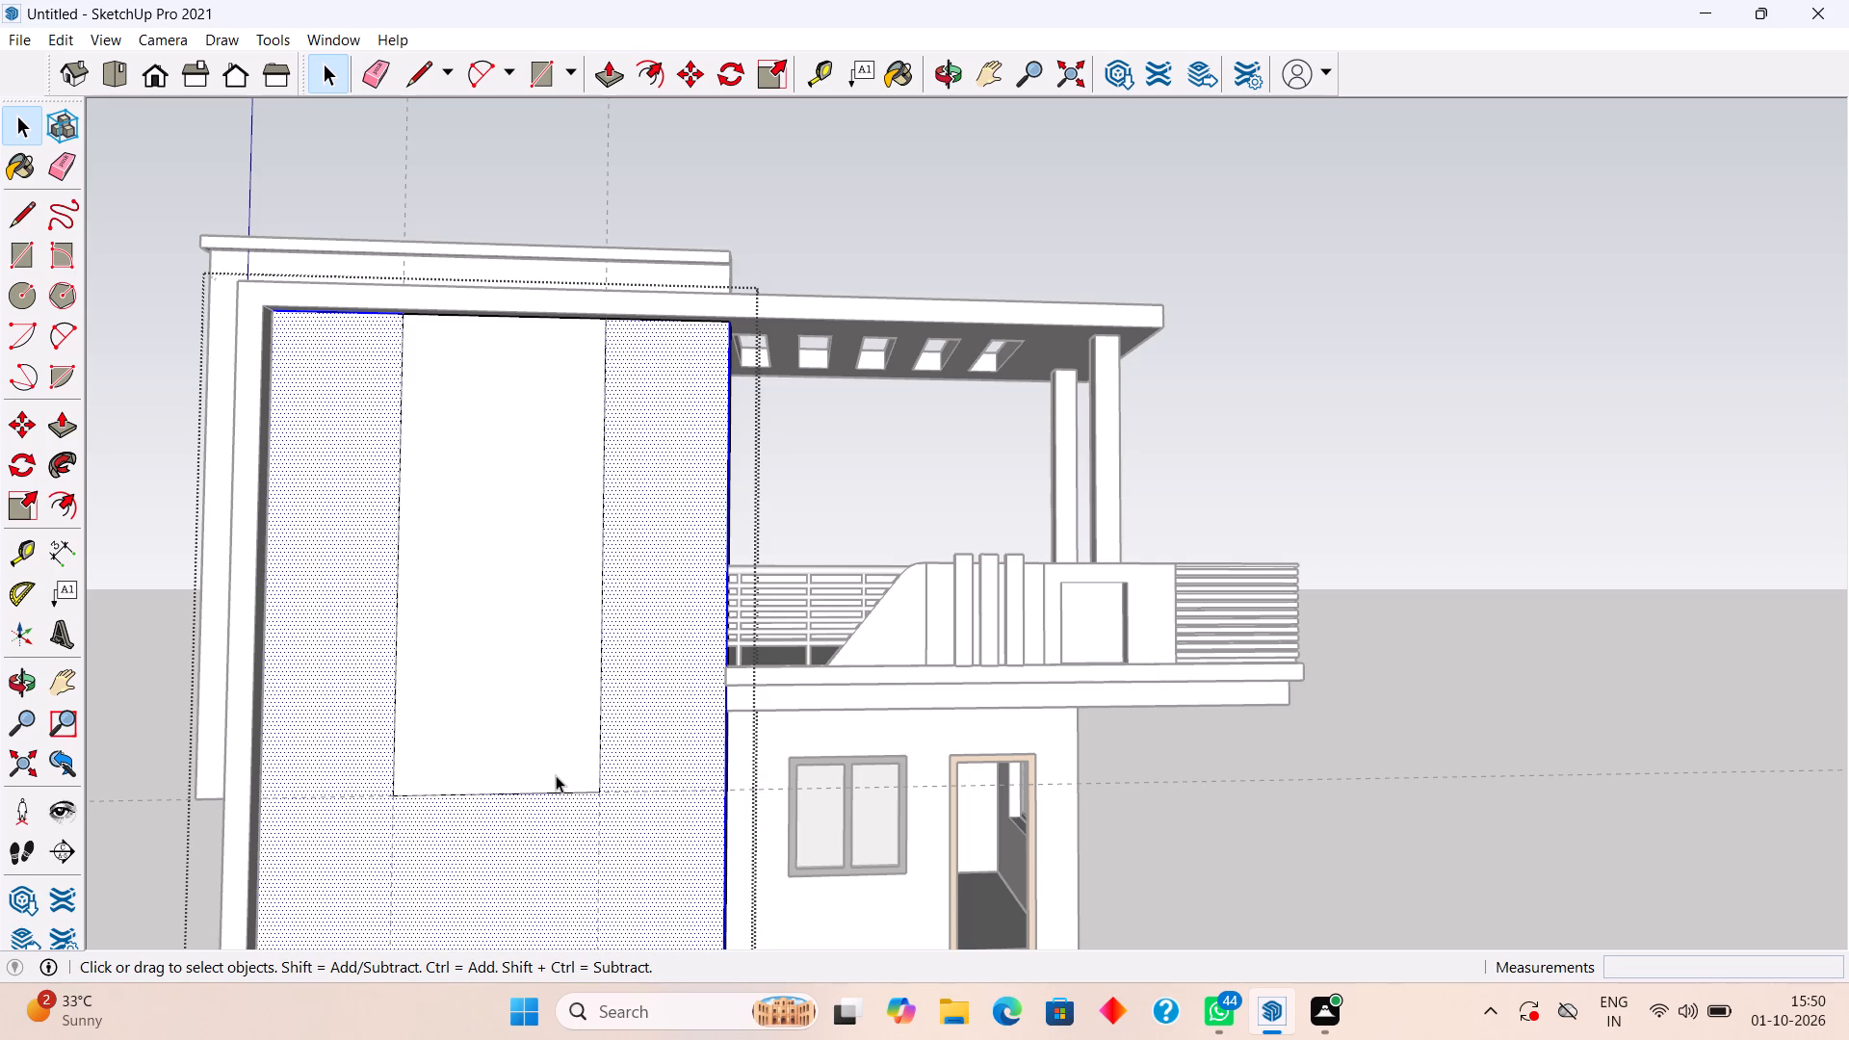
# Place a horizontal guide 1' above the bottom edge of the rectangle on the tall front wall.
pyautogui.press('t')
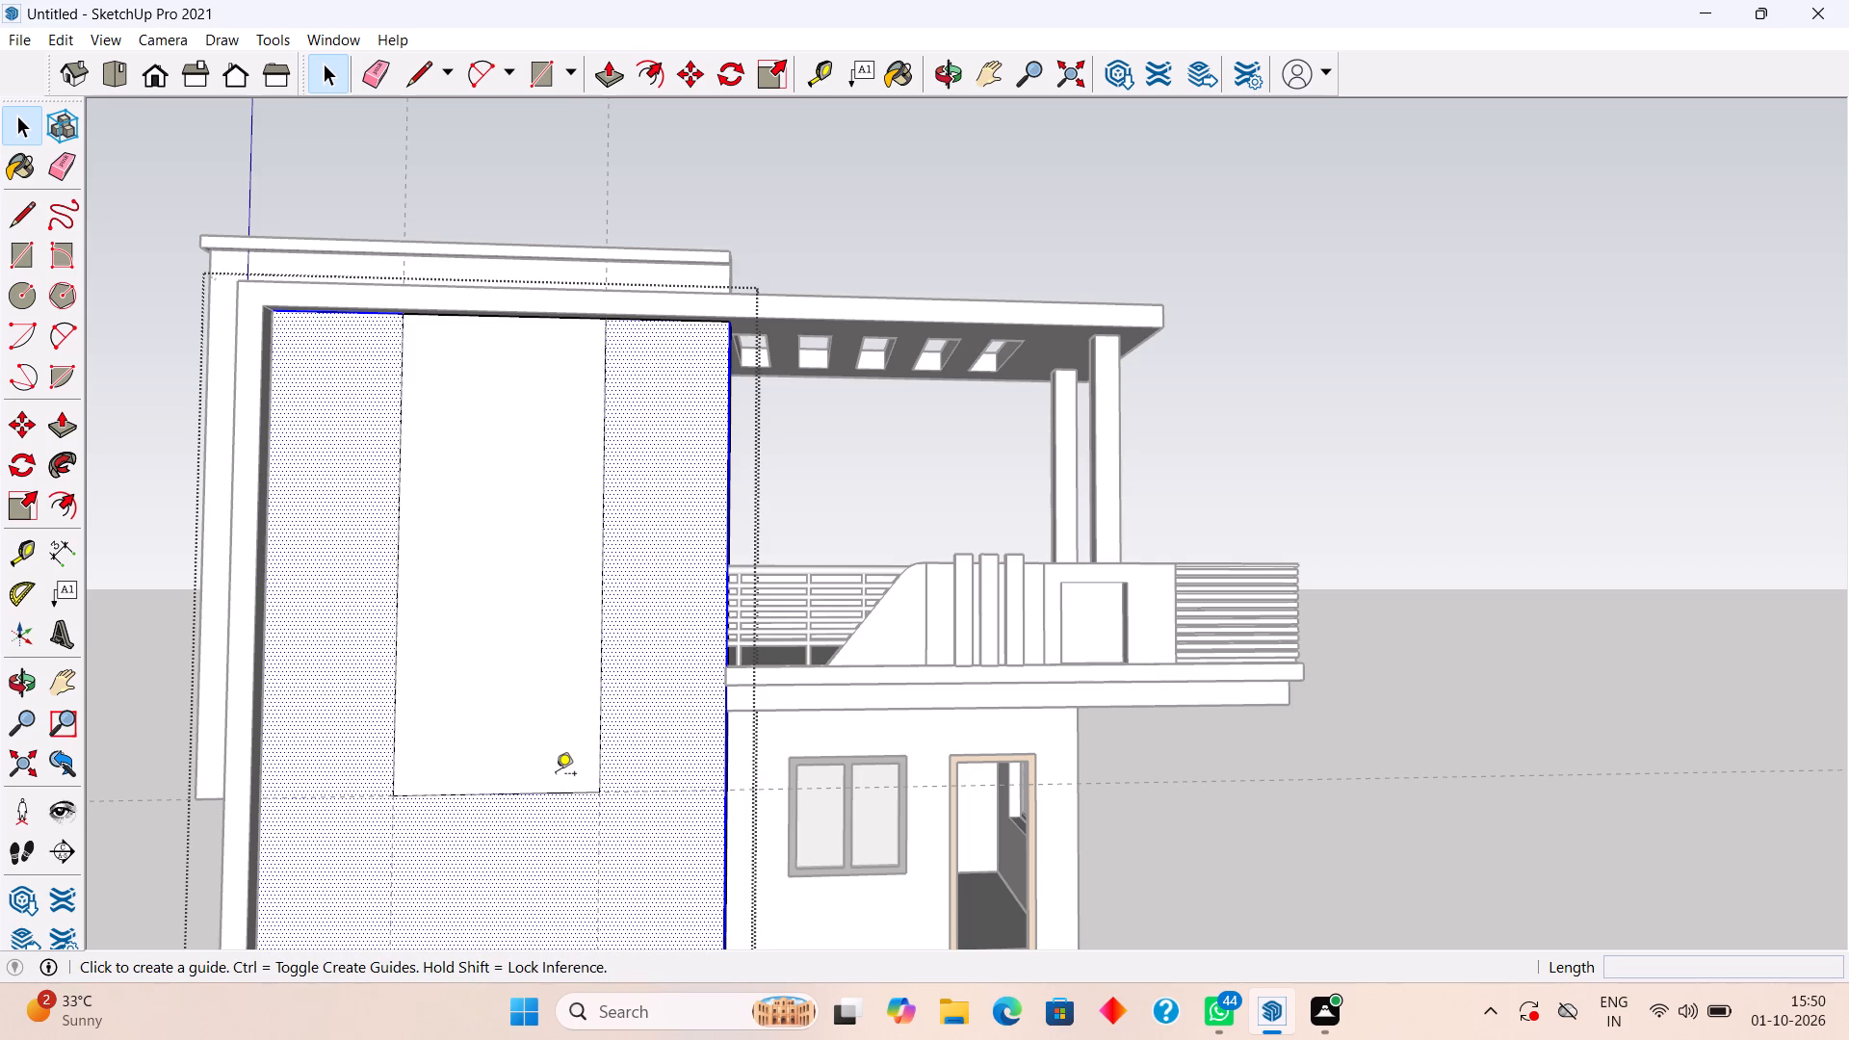
pyautogui.click(534, 793)
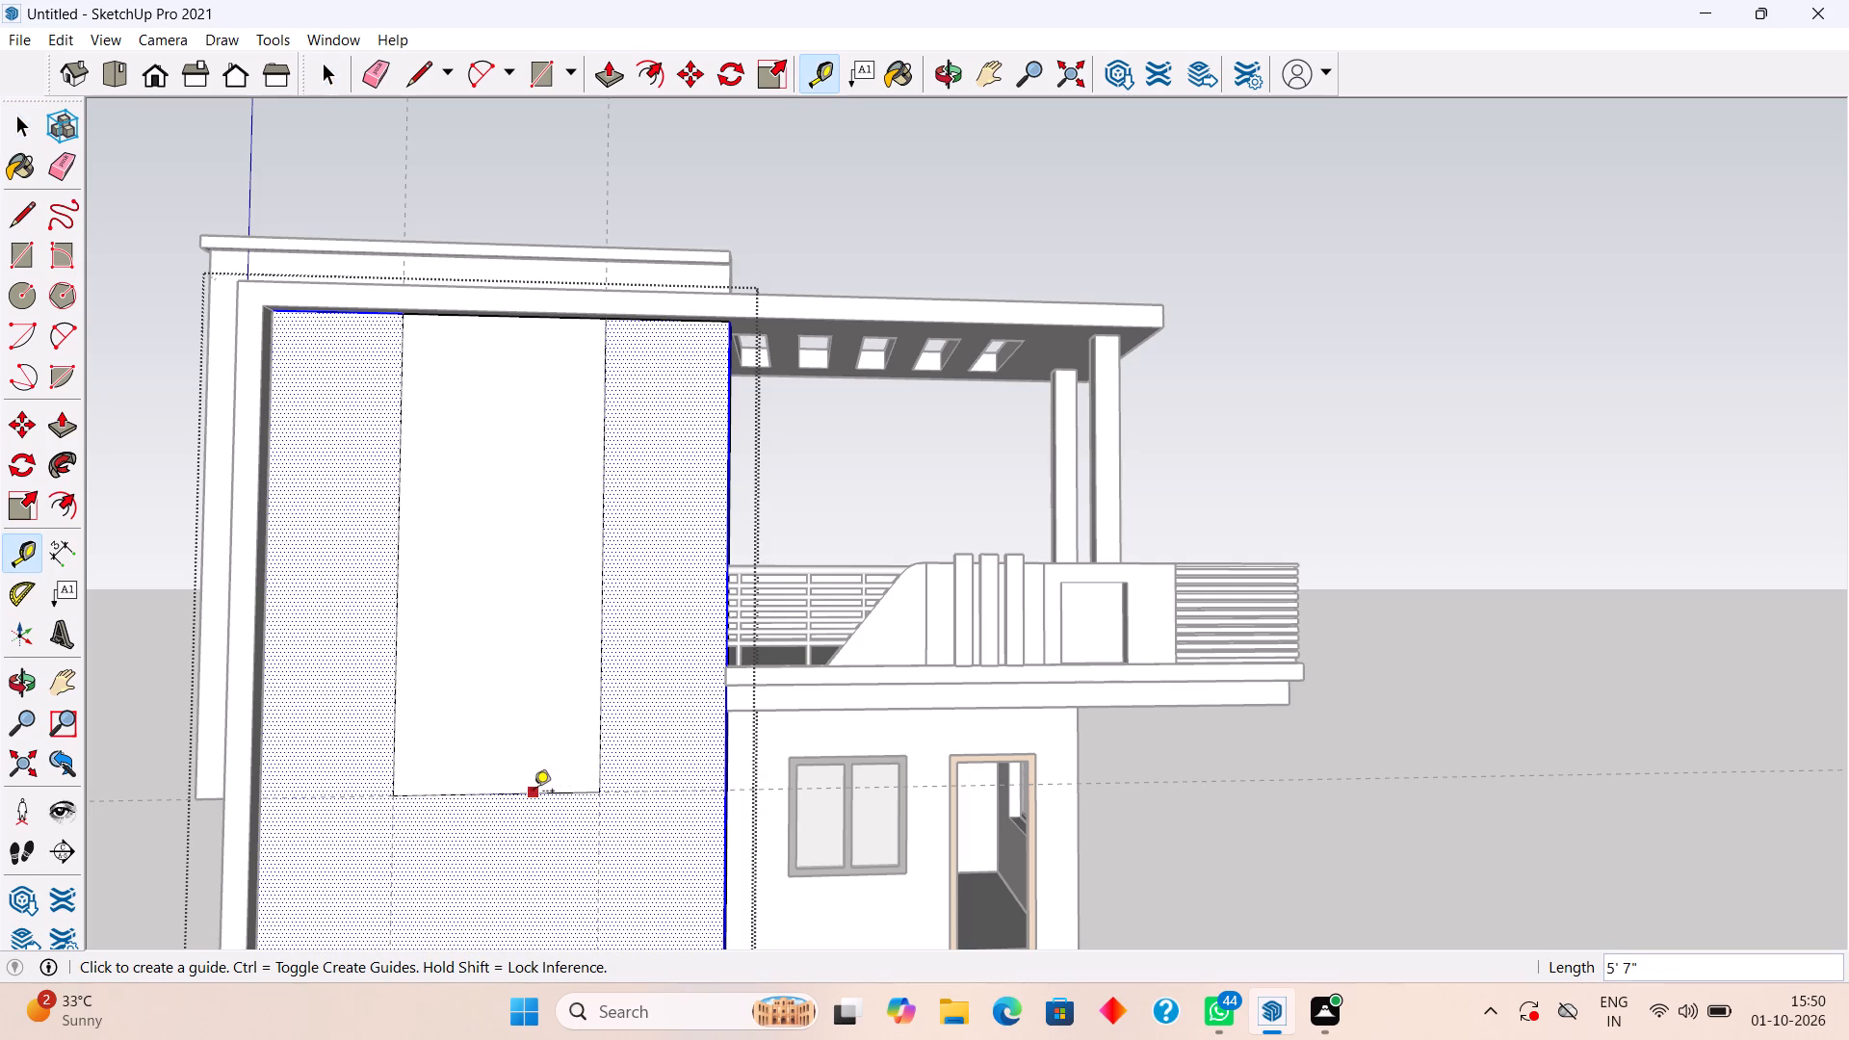
pyautogui.write("1'")
pyautogui.press('Return')
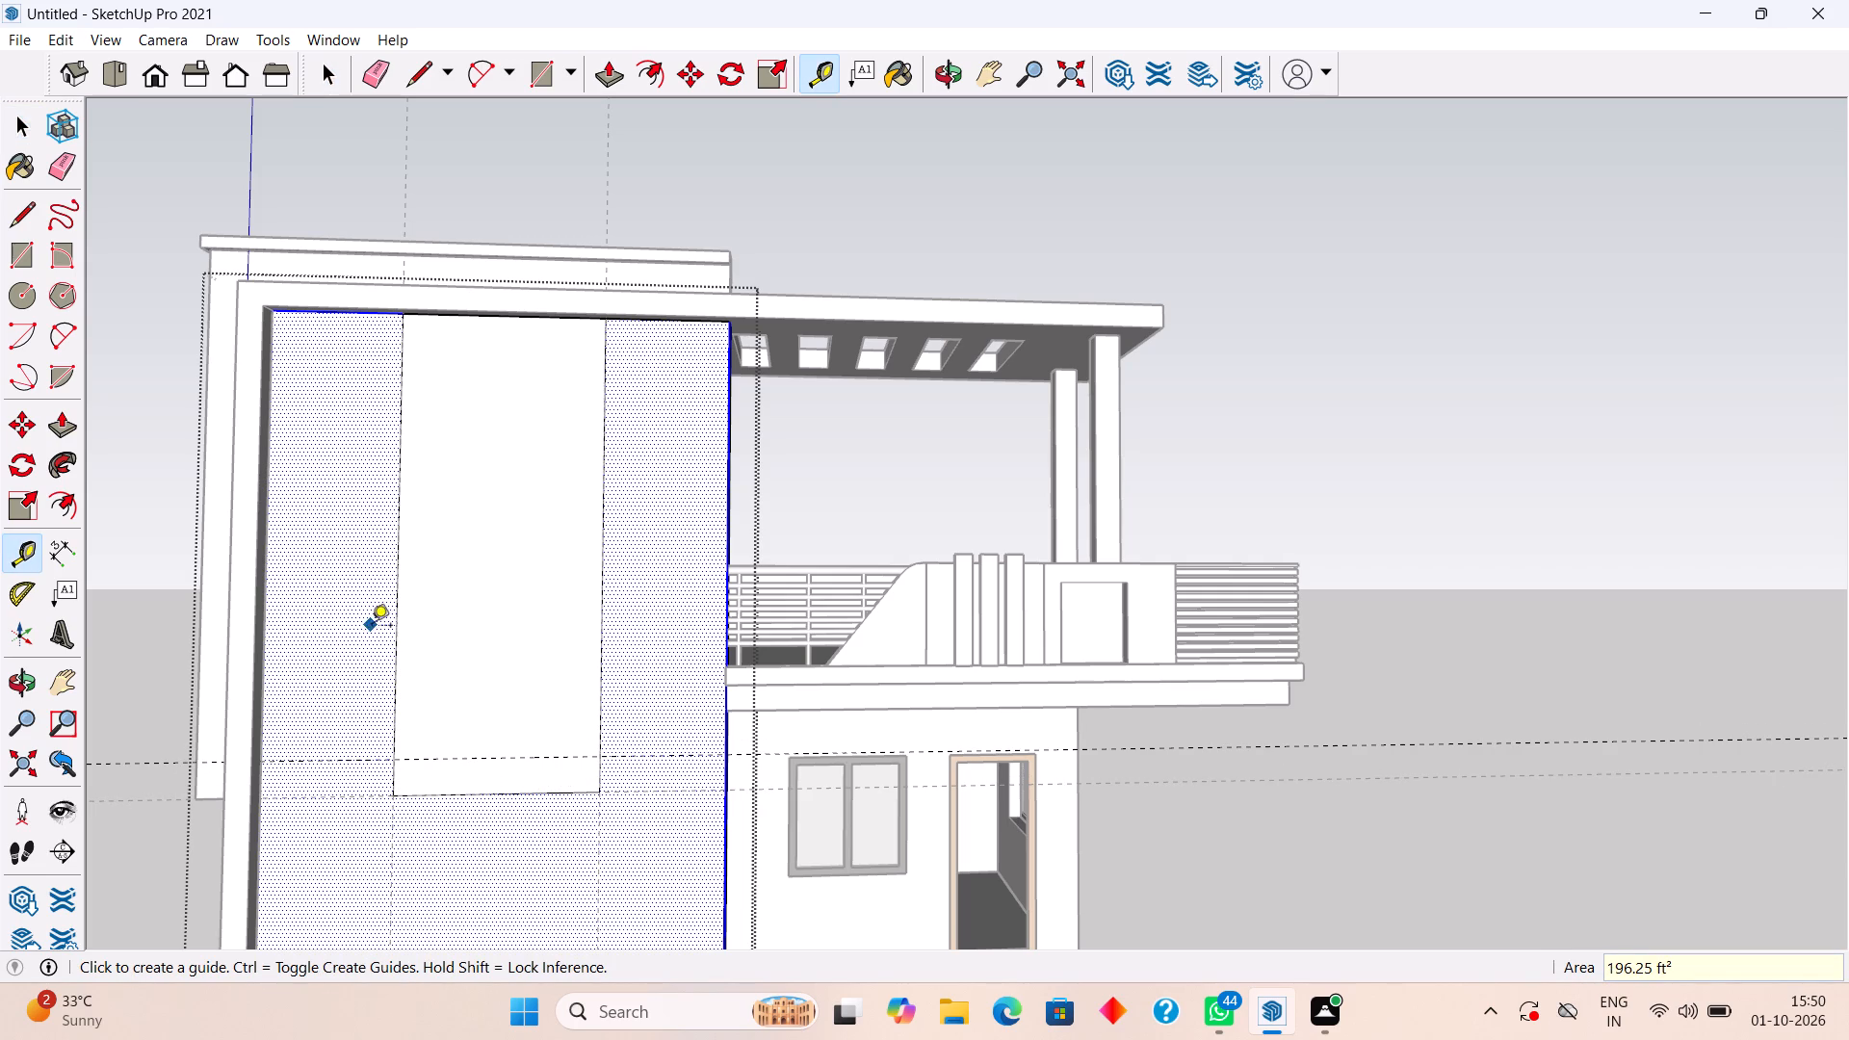
# Place a vertical guide inside the rectangle, 1' from its side edge farthest from the balcony.
pyautogui.click(402, 715)
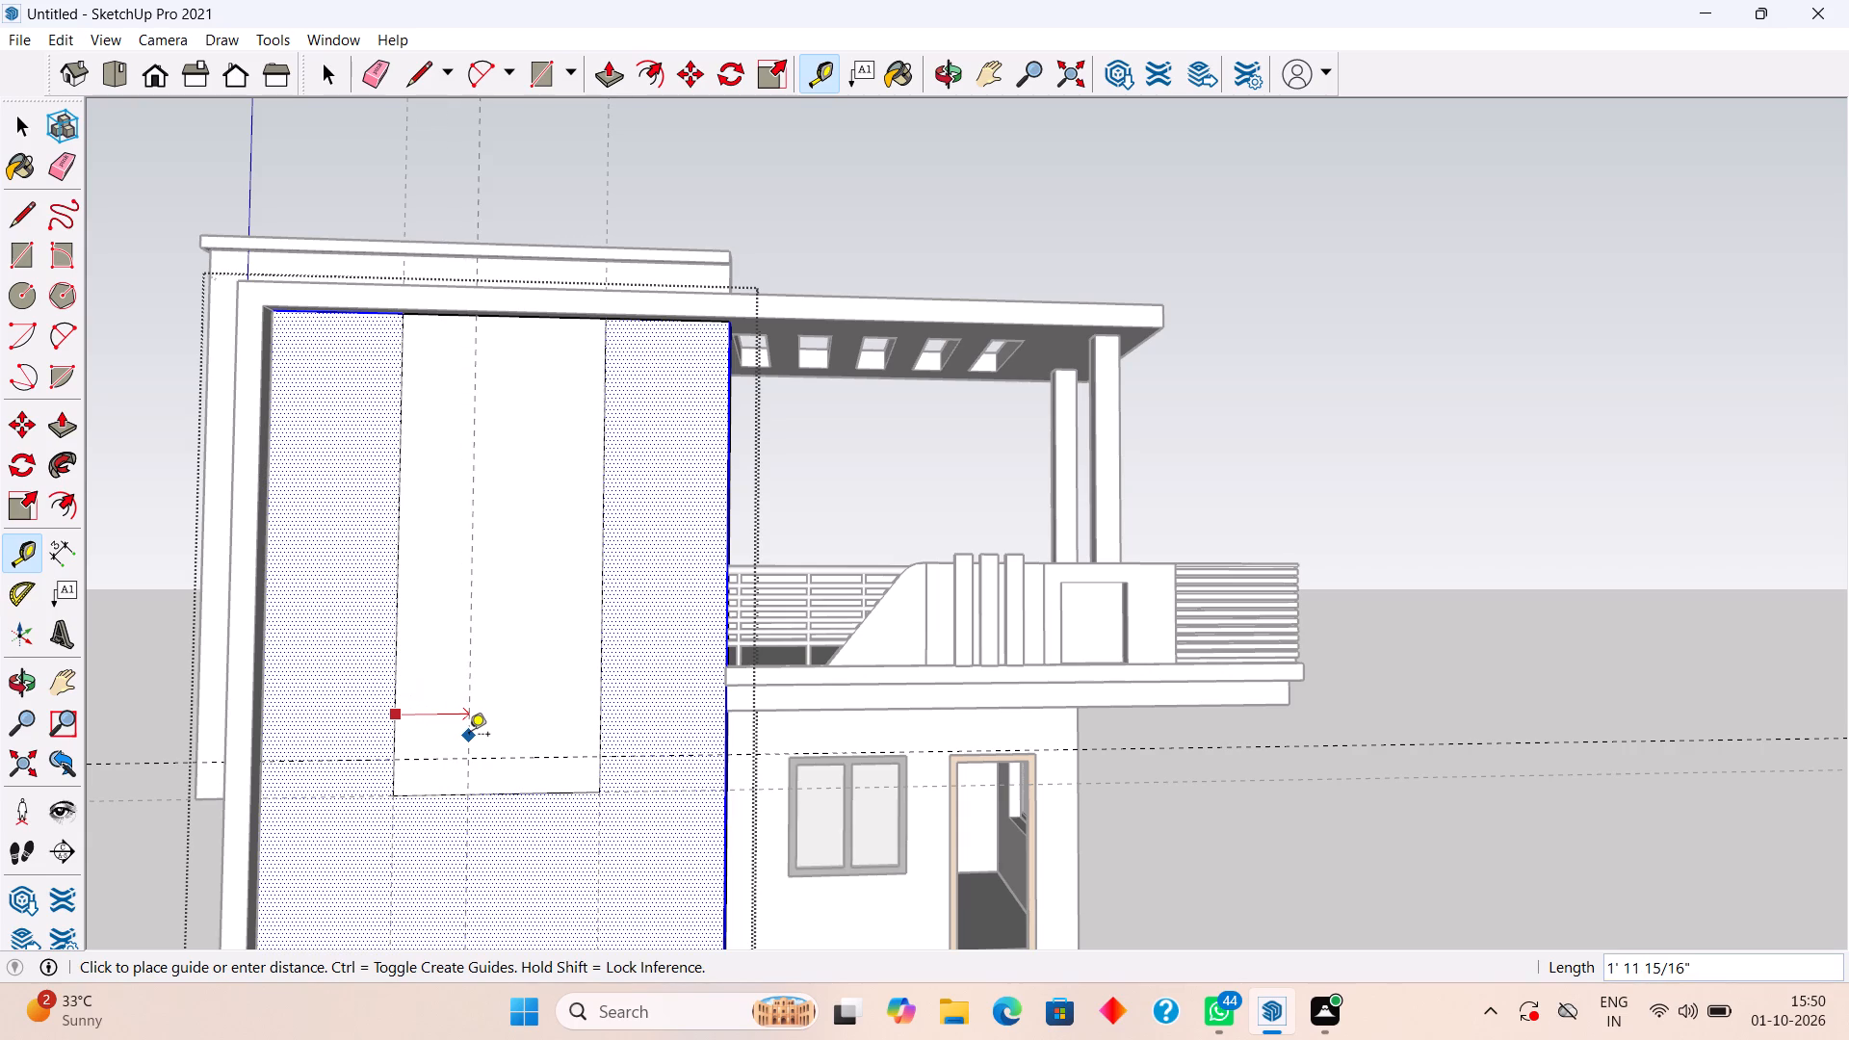
pyautogui.write("1'")
pyautogui.press('Return')
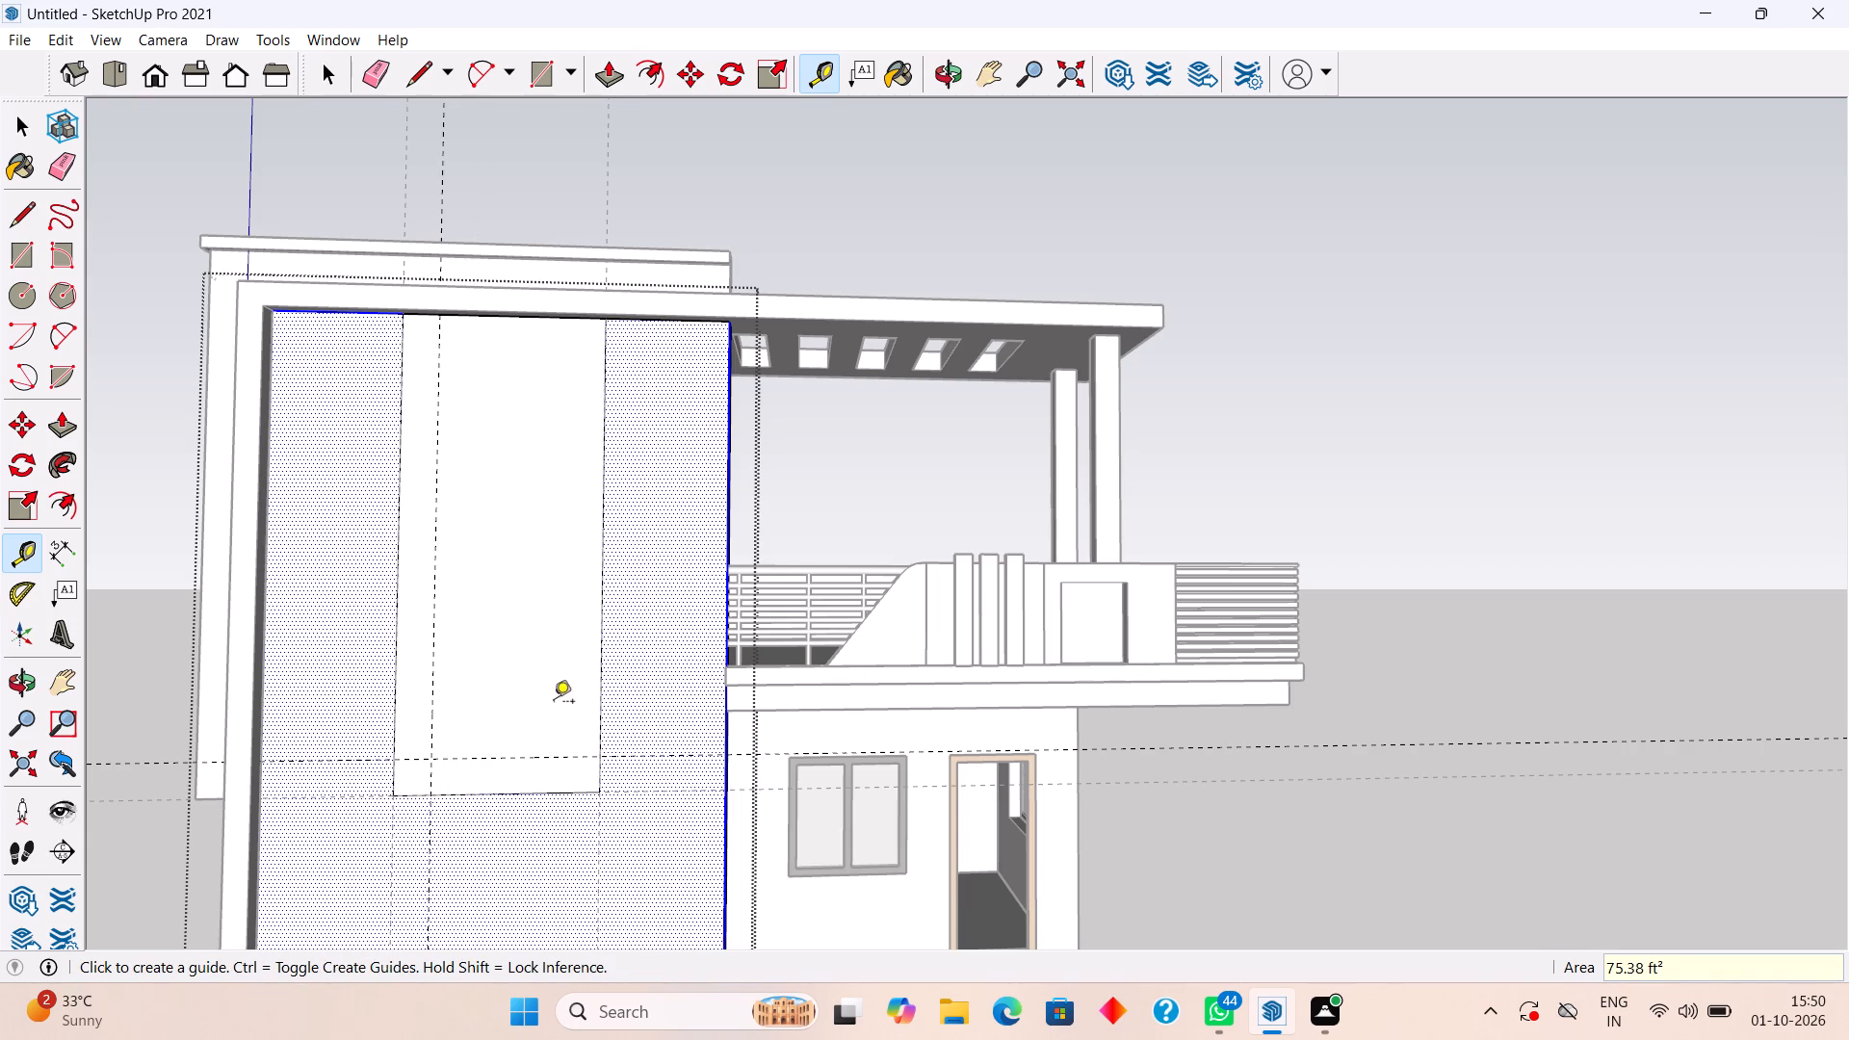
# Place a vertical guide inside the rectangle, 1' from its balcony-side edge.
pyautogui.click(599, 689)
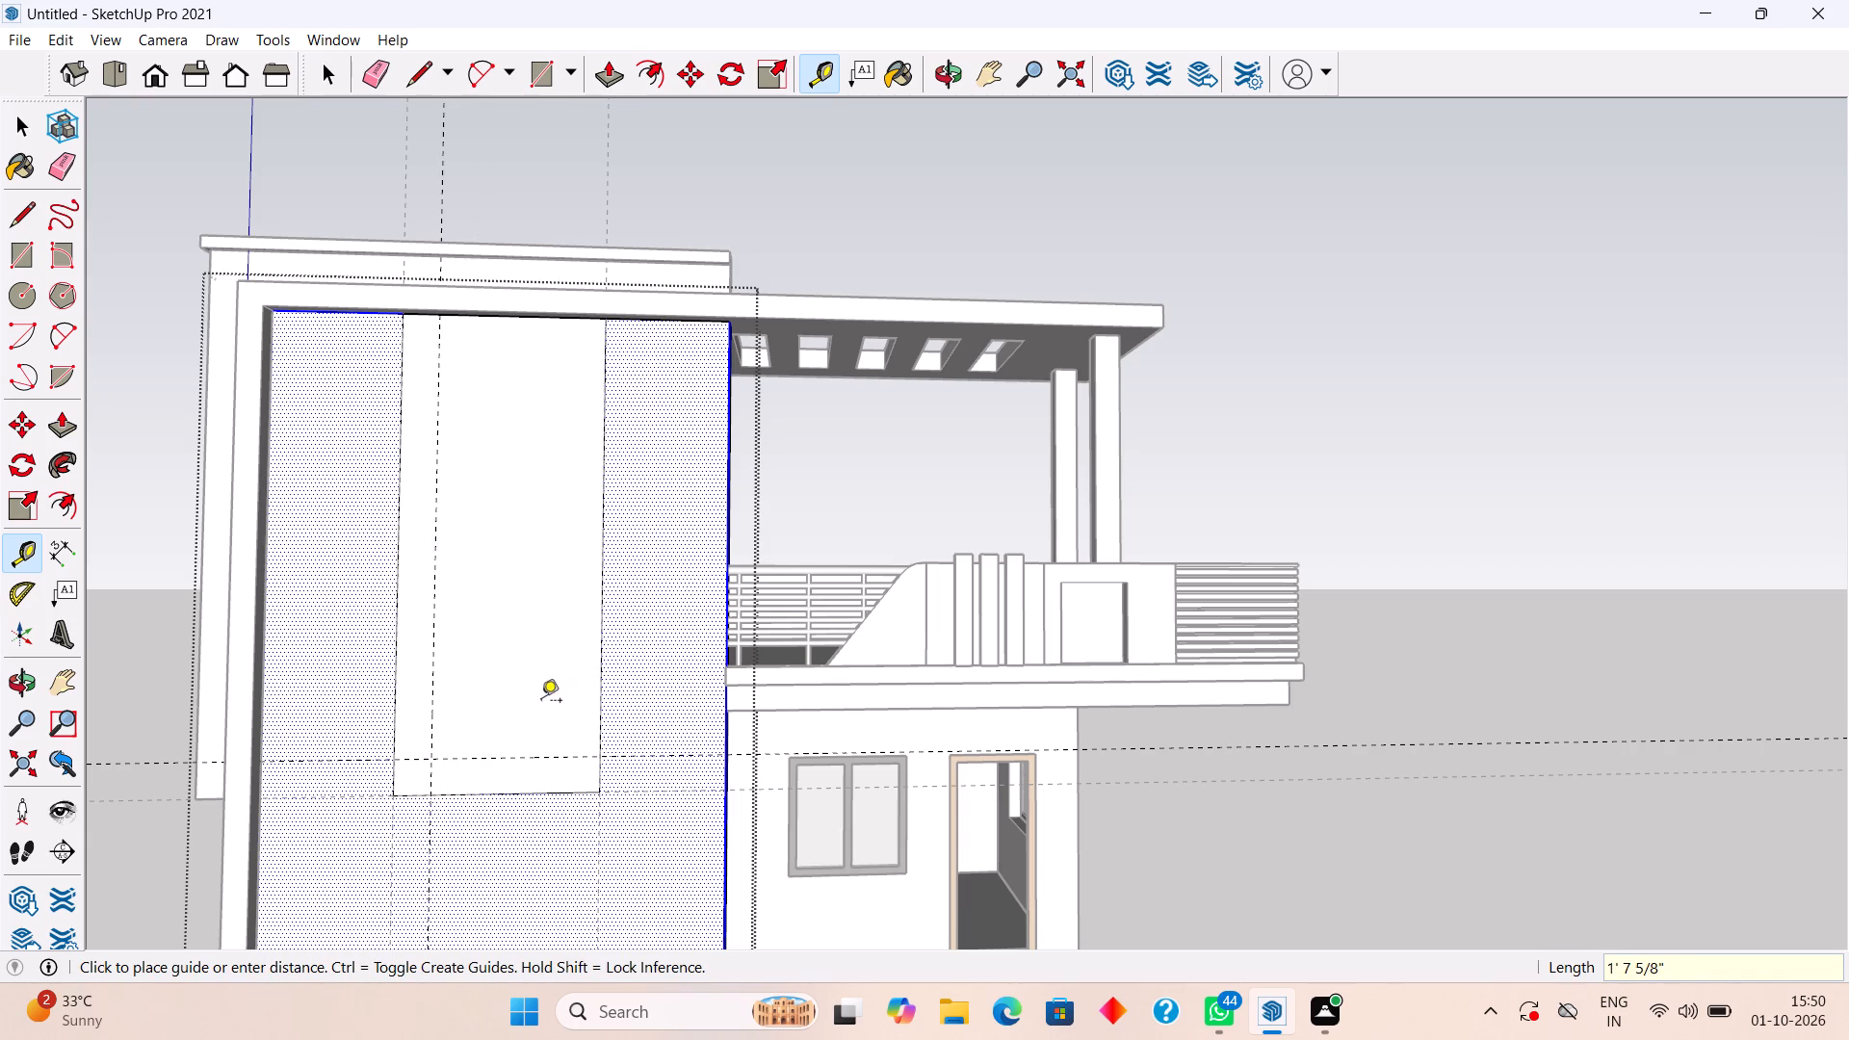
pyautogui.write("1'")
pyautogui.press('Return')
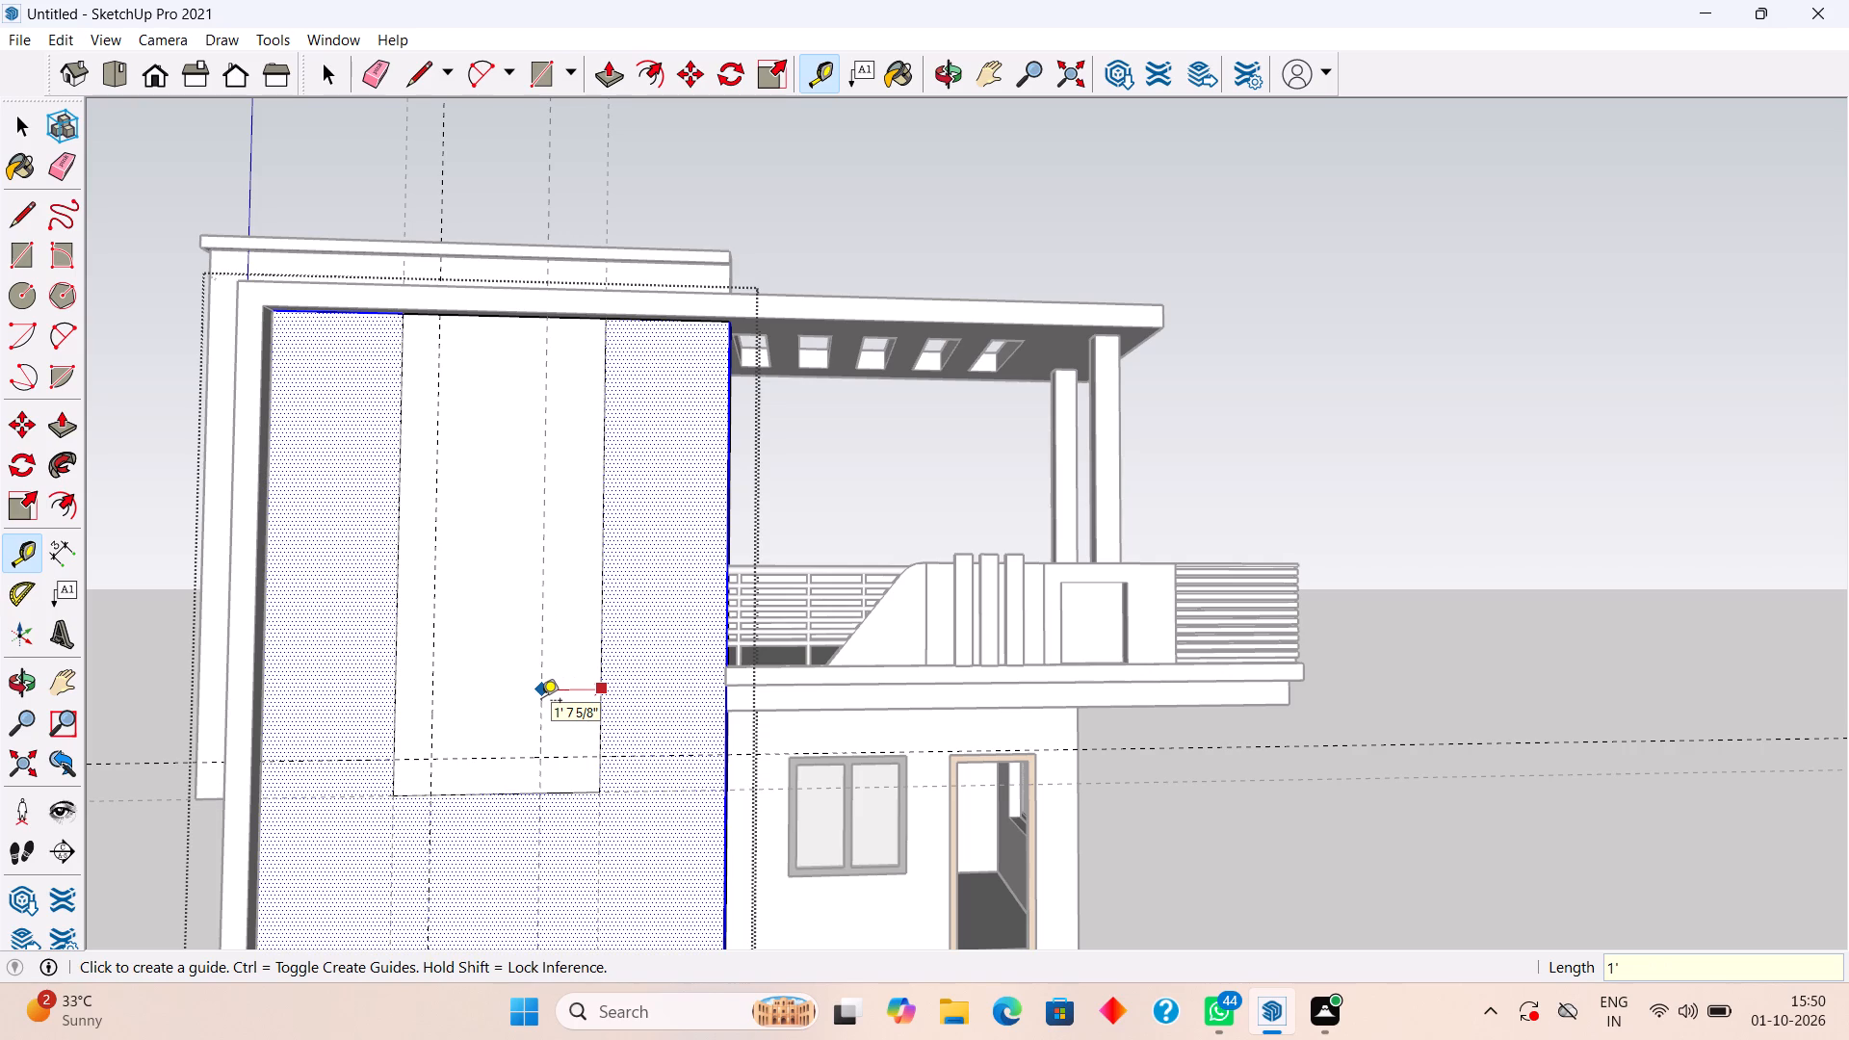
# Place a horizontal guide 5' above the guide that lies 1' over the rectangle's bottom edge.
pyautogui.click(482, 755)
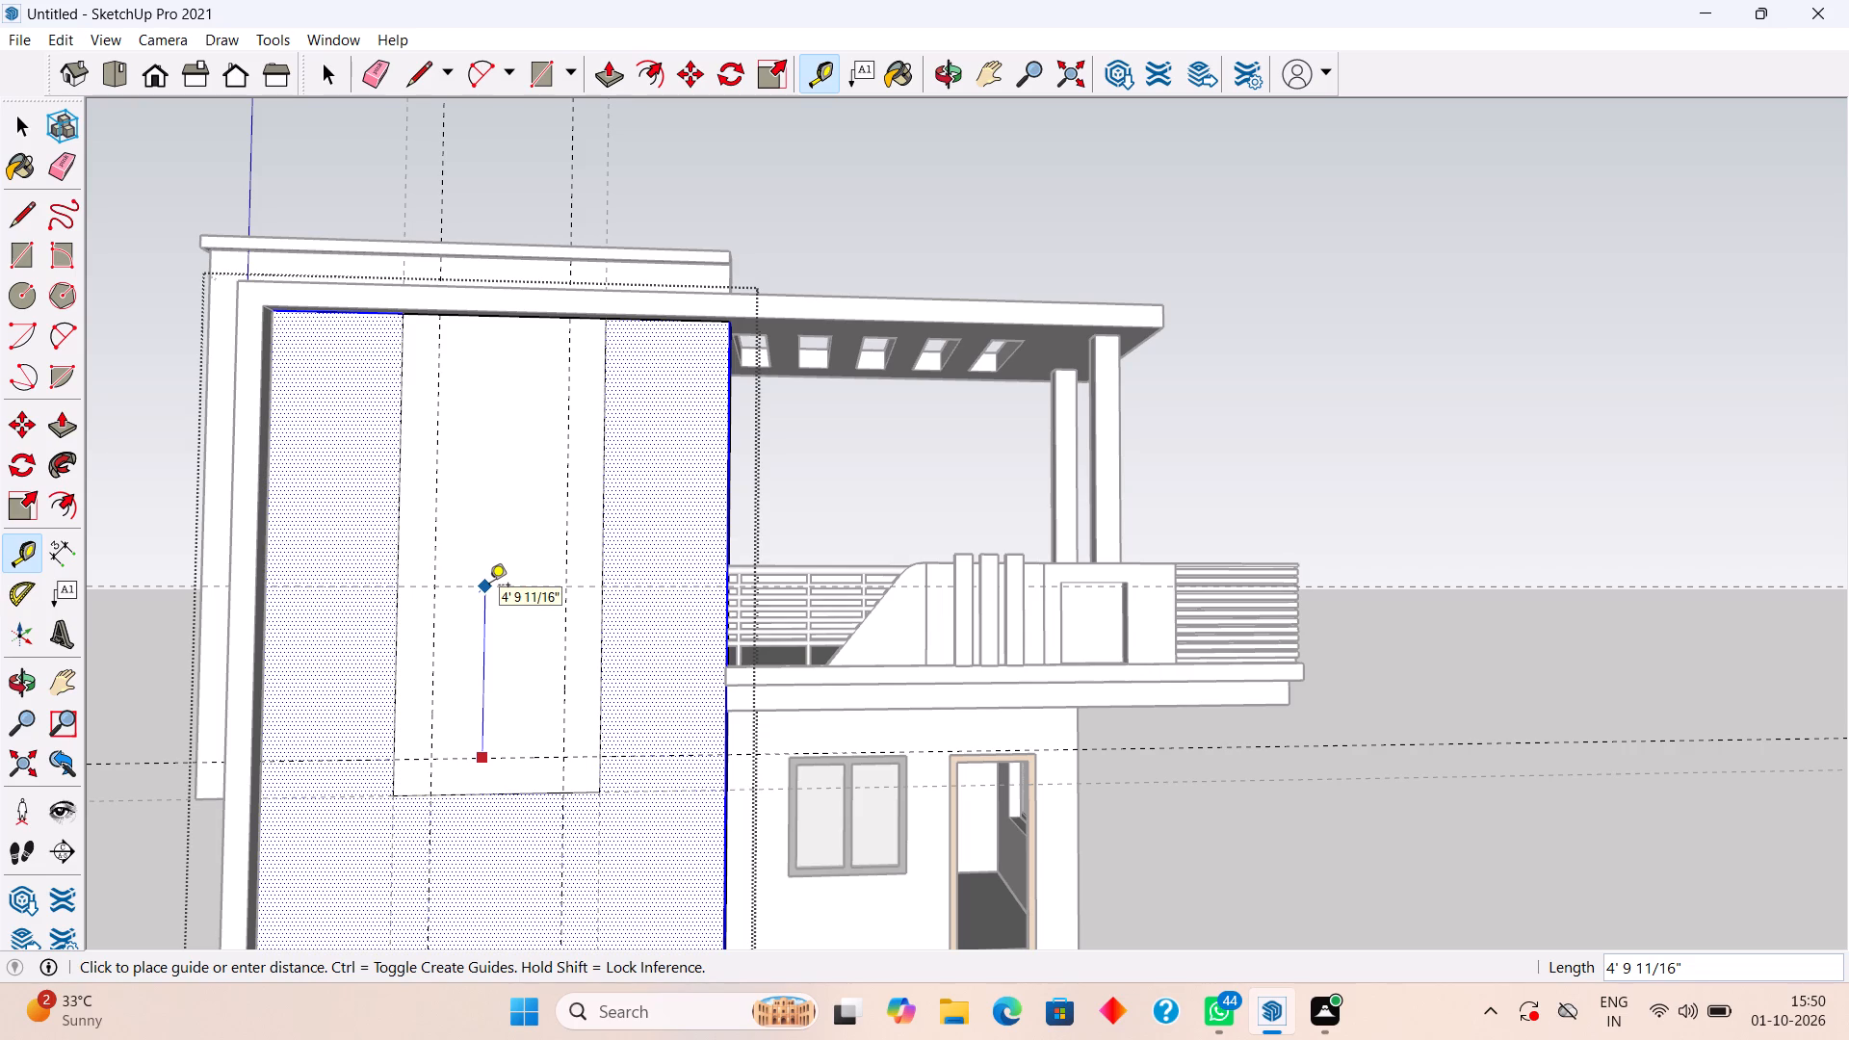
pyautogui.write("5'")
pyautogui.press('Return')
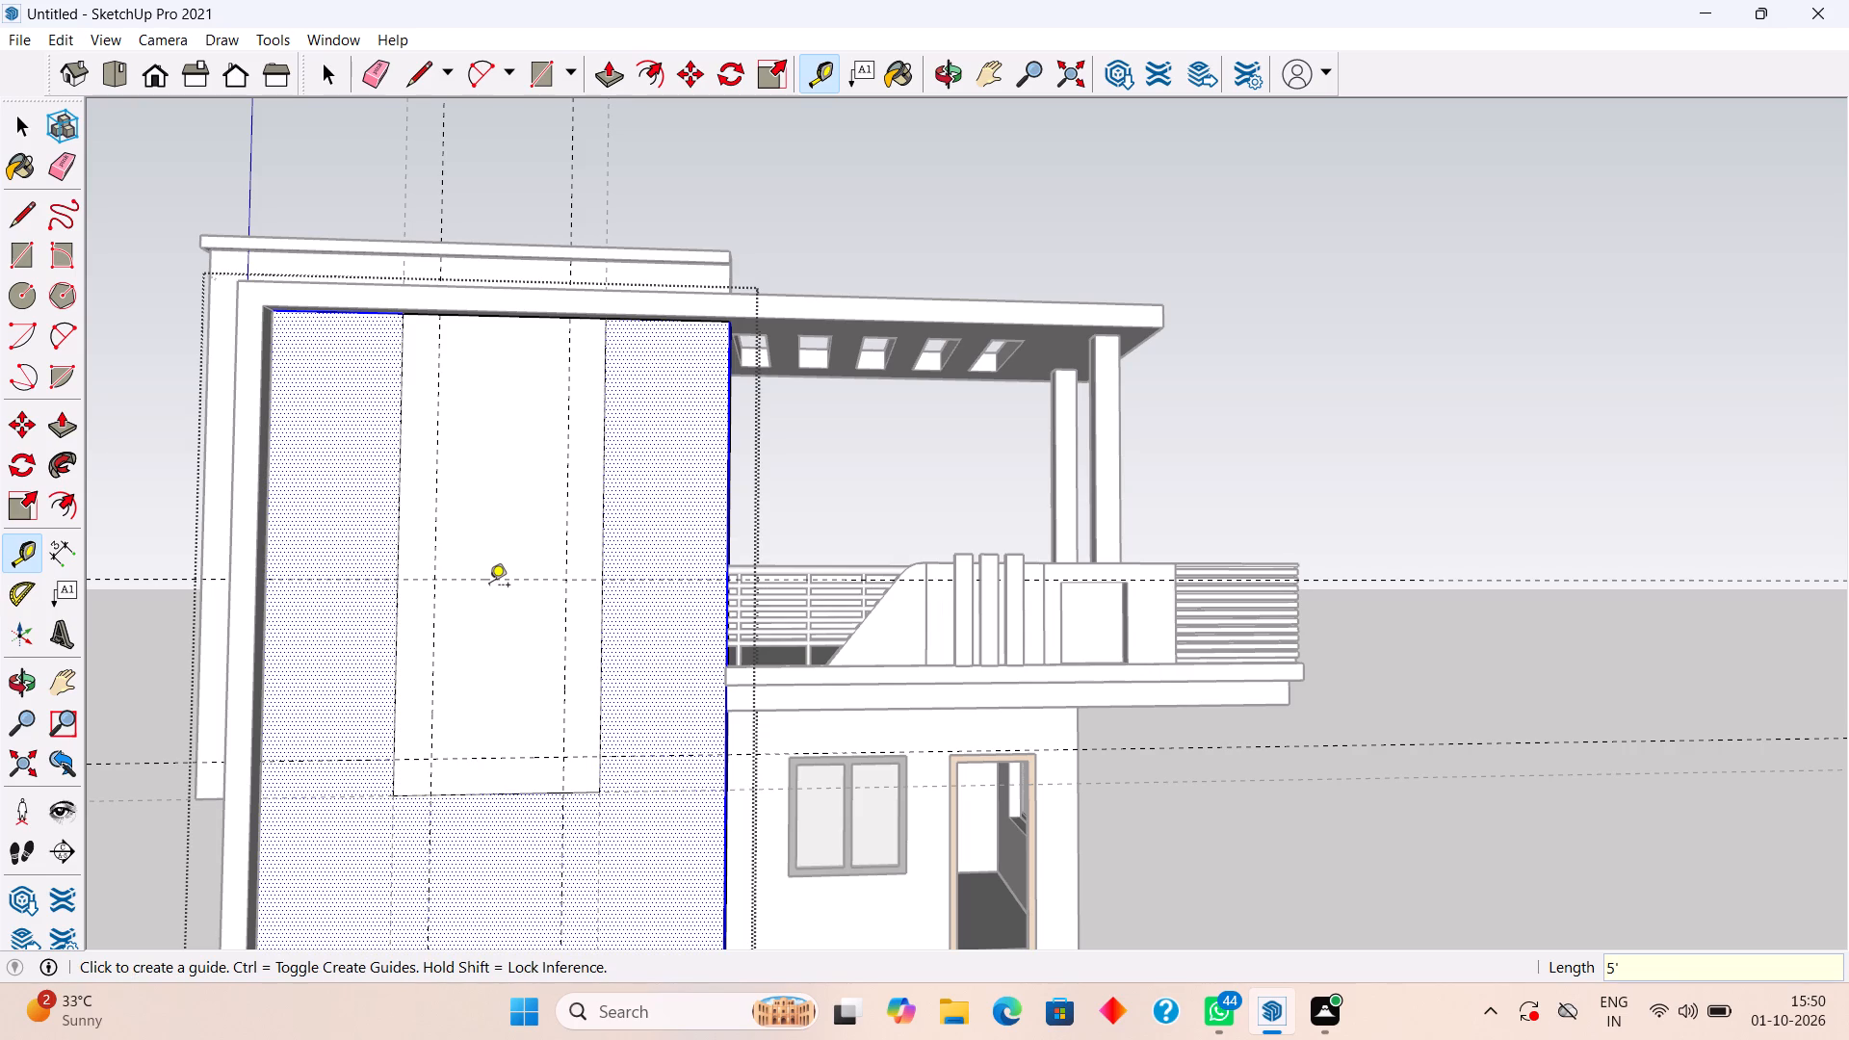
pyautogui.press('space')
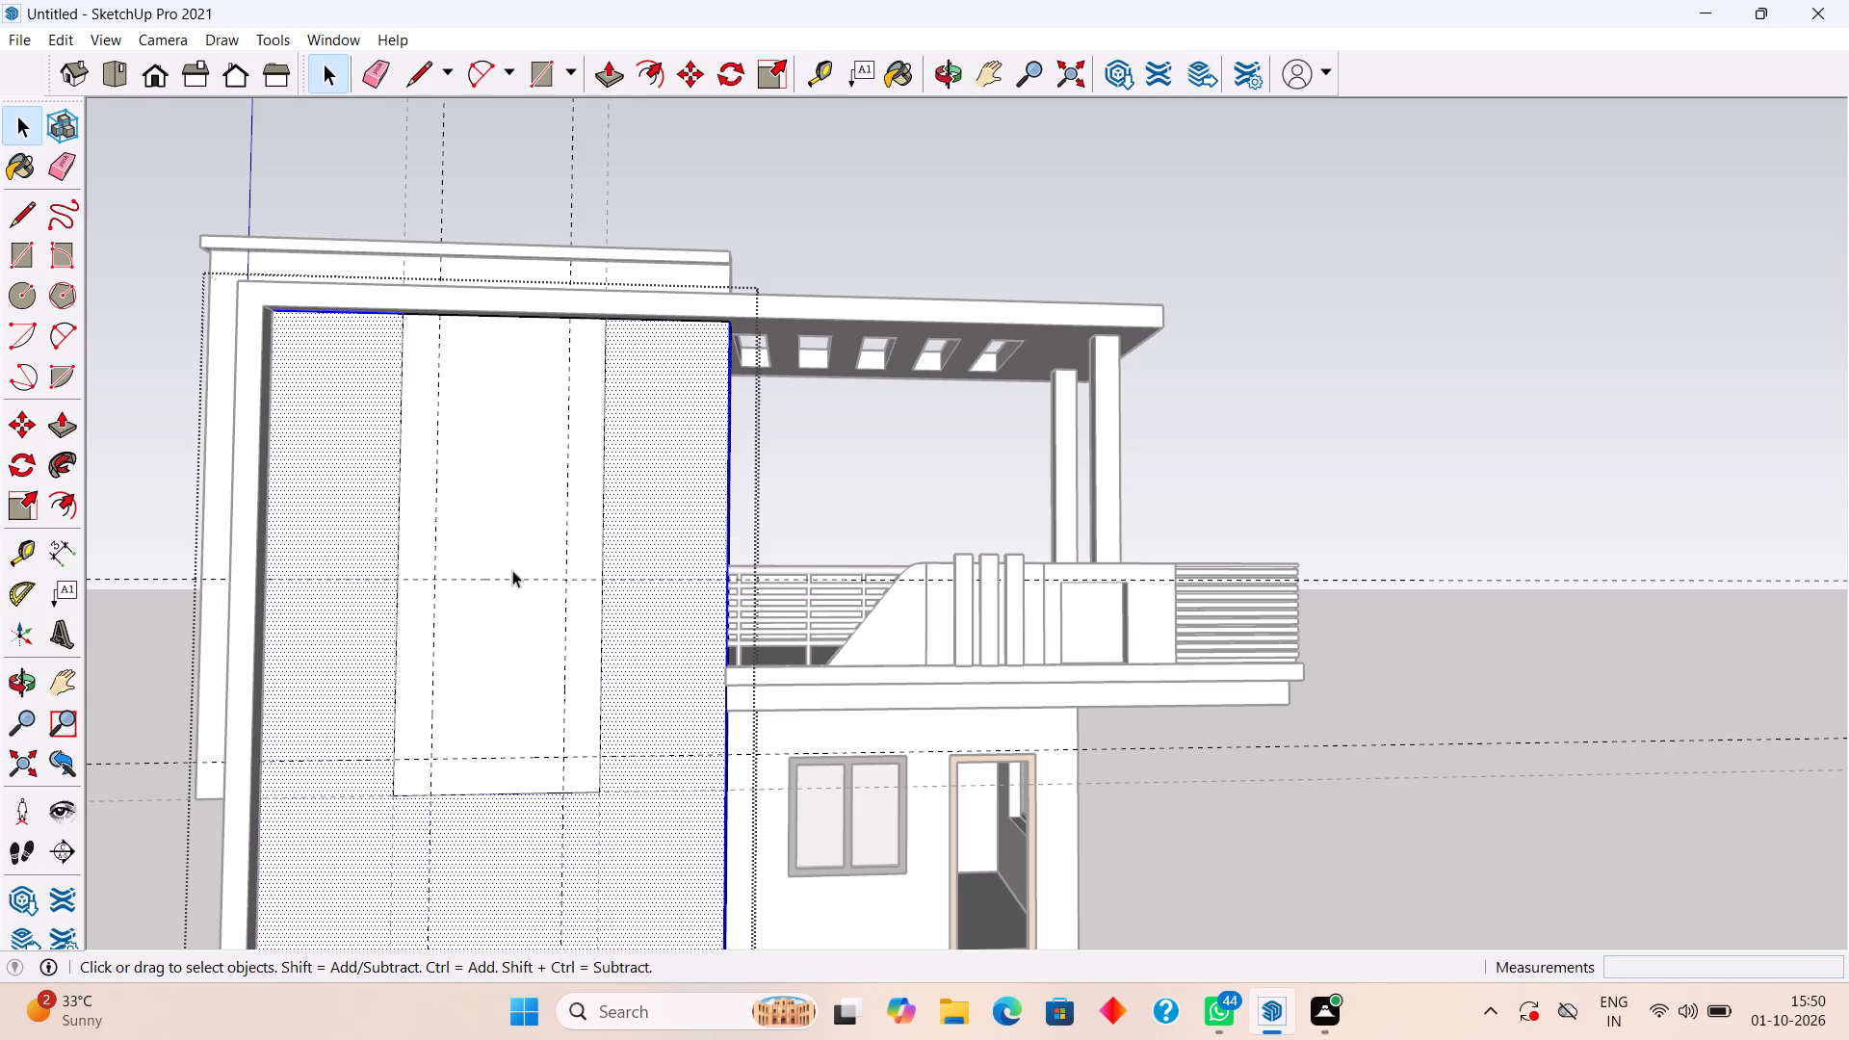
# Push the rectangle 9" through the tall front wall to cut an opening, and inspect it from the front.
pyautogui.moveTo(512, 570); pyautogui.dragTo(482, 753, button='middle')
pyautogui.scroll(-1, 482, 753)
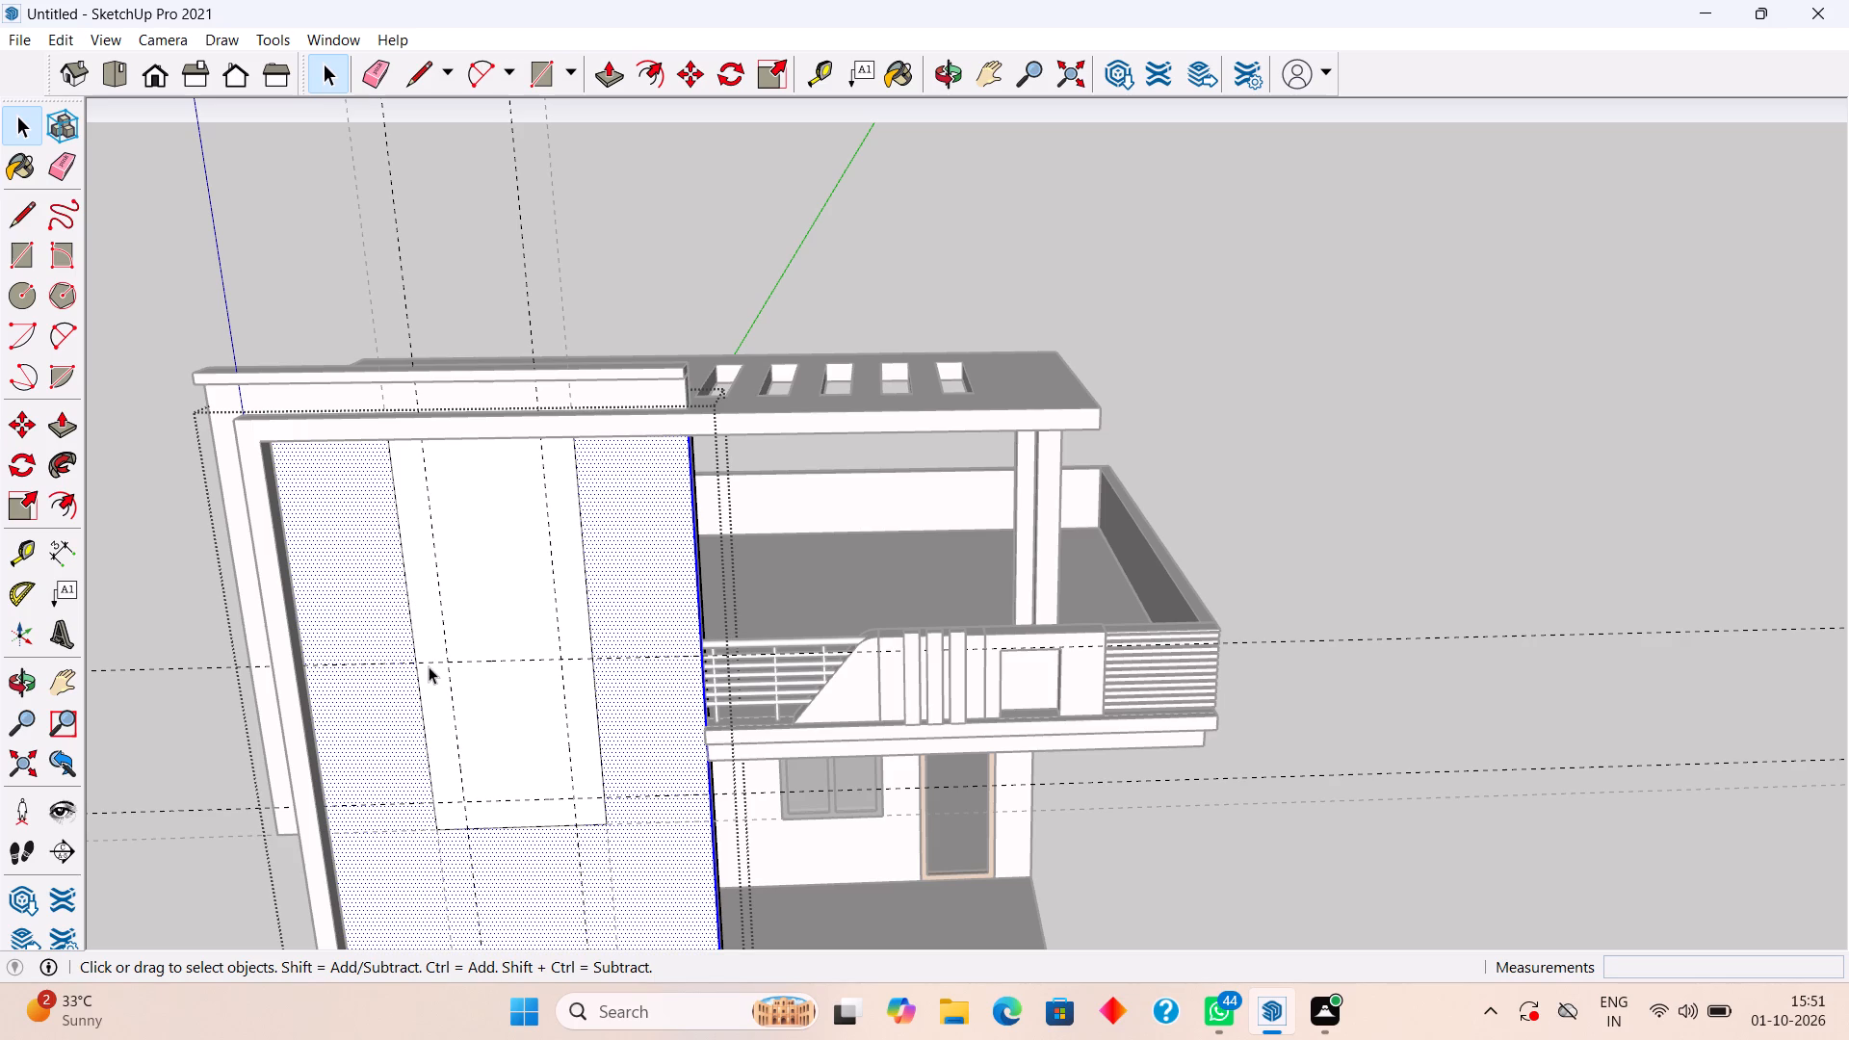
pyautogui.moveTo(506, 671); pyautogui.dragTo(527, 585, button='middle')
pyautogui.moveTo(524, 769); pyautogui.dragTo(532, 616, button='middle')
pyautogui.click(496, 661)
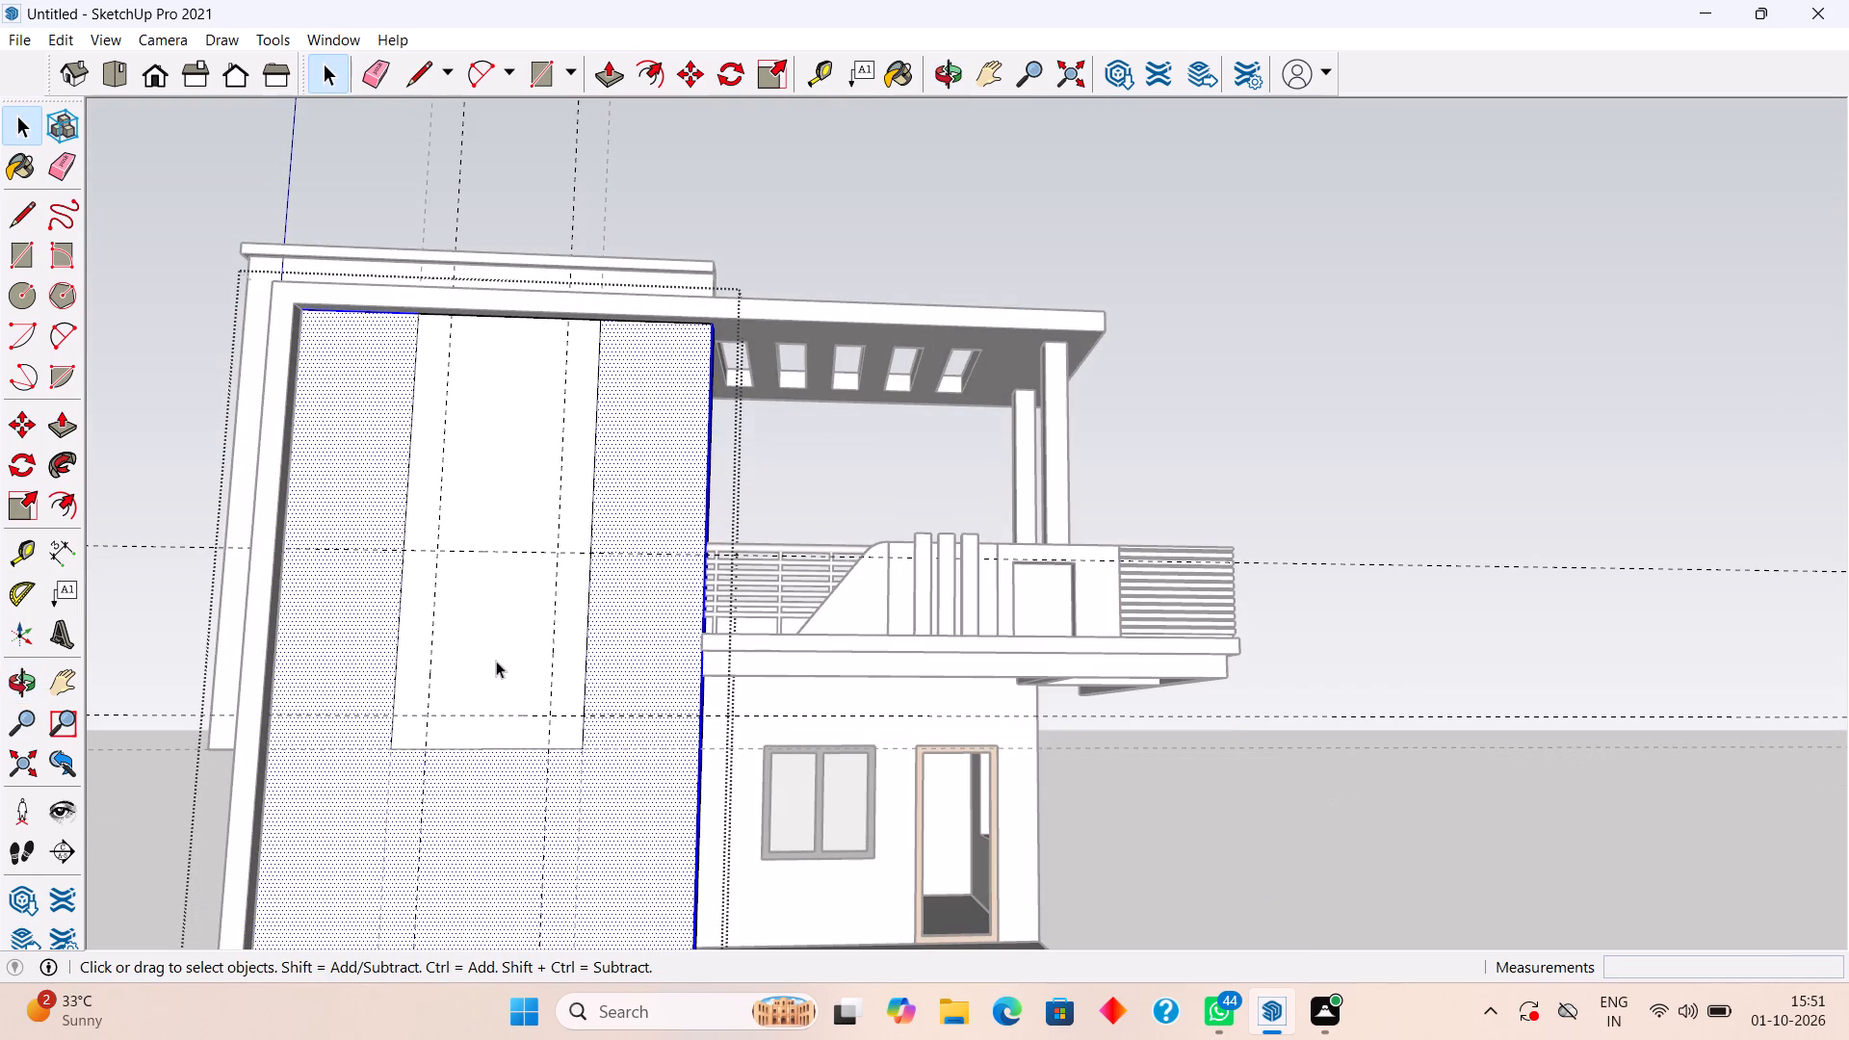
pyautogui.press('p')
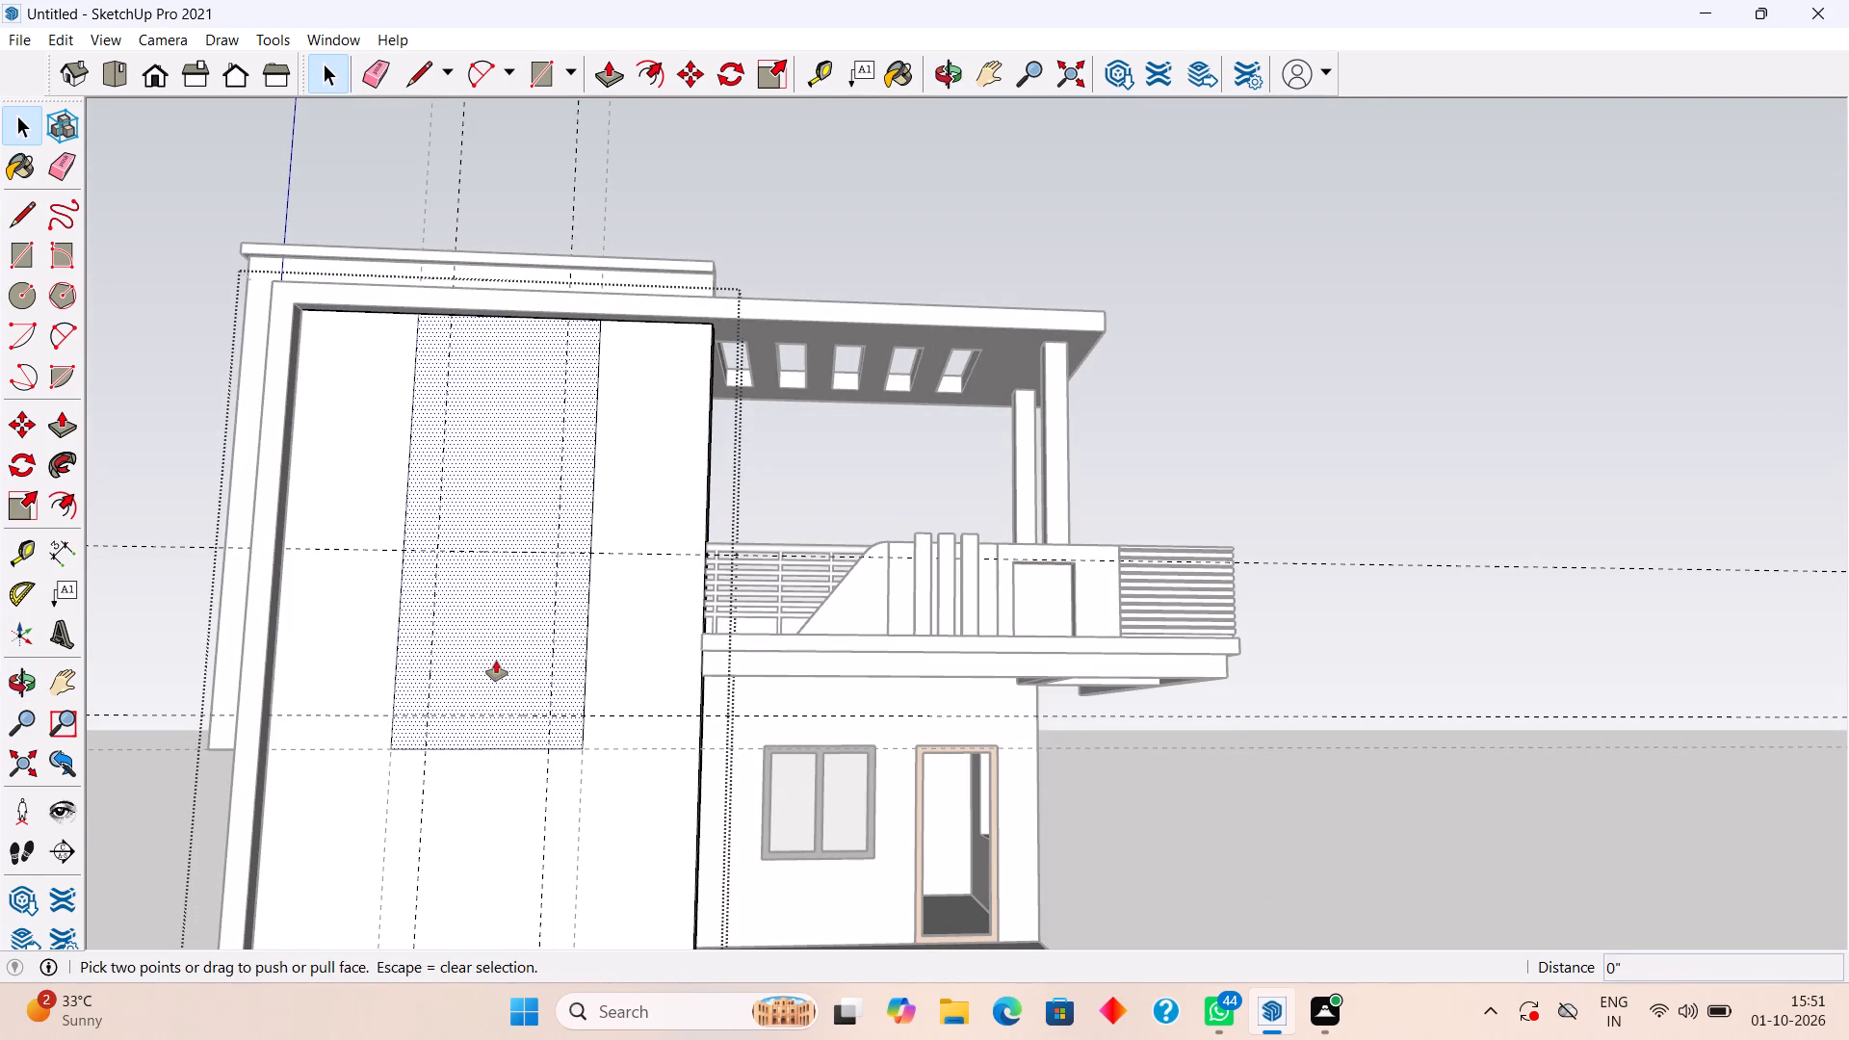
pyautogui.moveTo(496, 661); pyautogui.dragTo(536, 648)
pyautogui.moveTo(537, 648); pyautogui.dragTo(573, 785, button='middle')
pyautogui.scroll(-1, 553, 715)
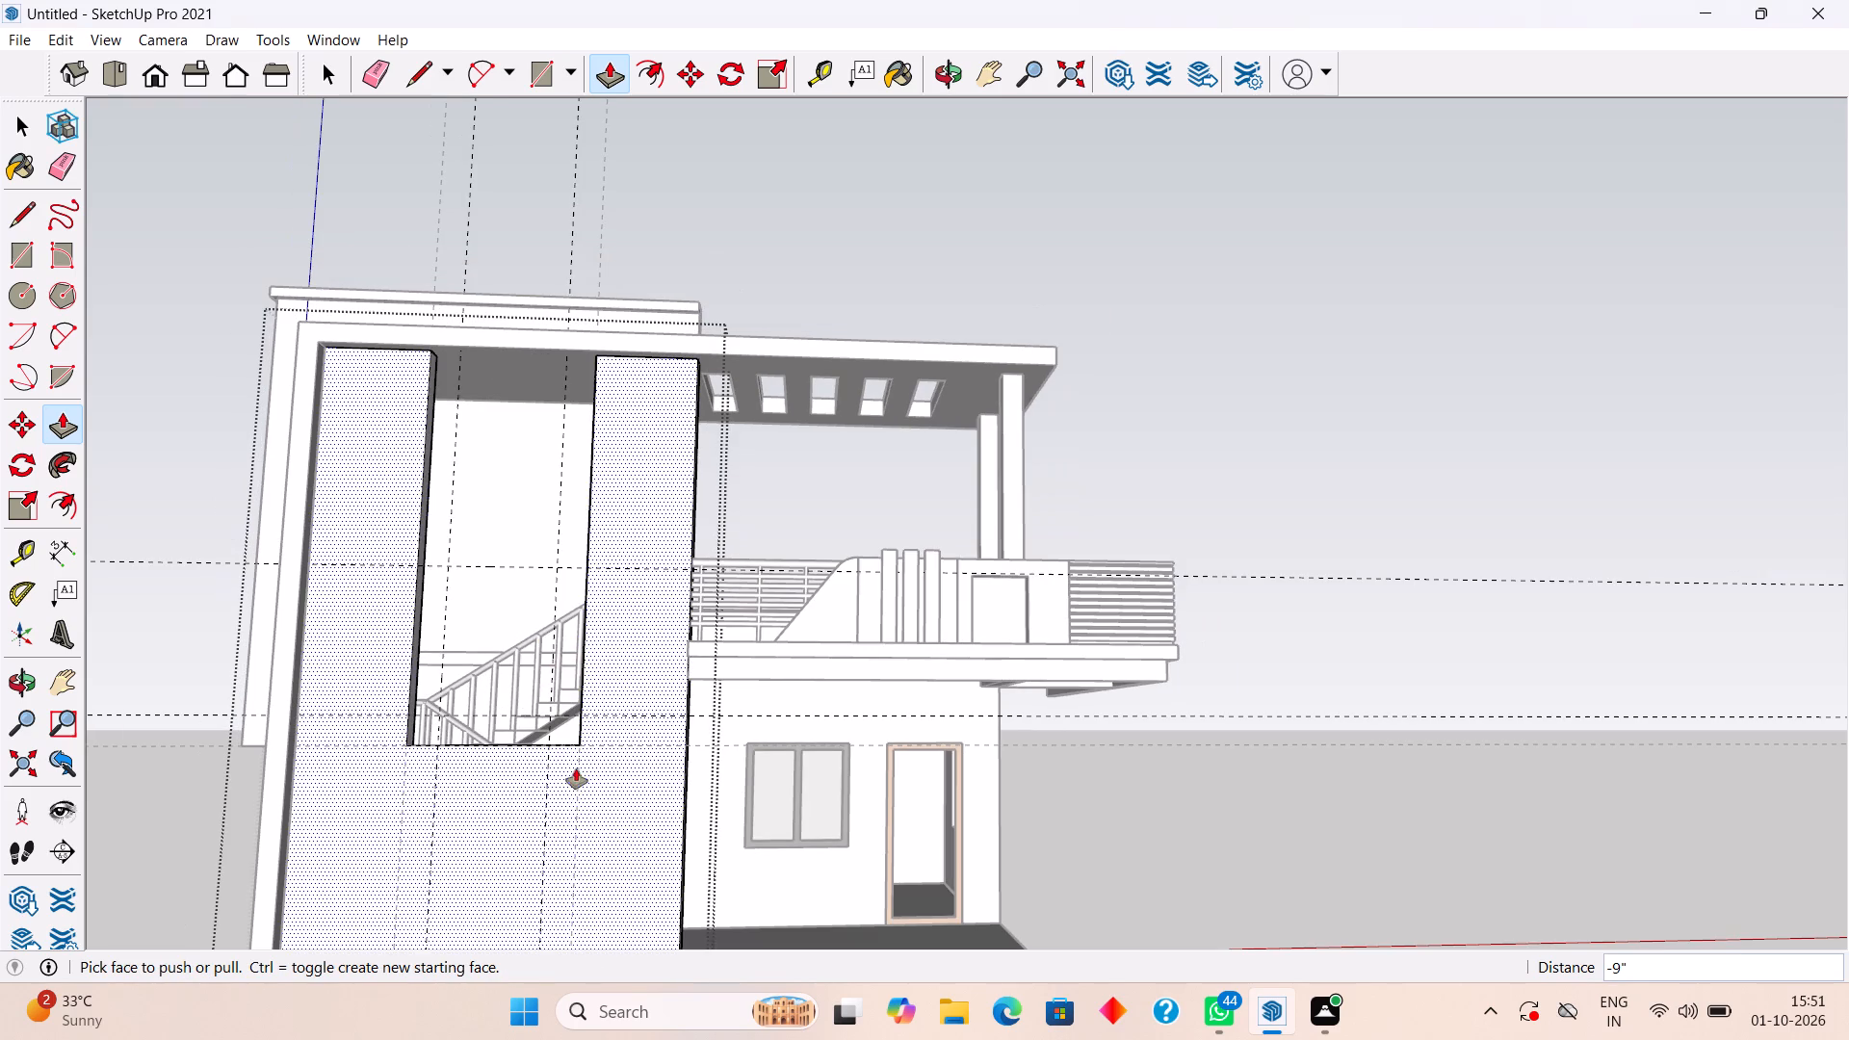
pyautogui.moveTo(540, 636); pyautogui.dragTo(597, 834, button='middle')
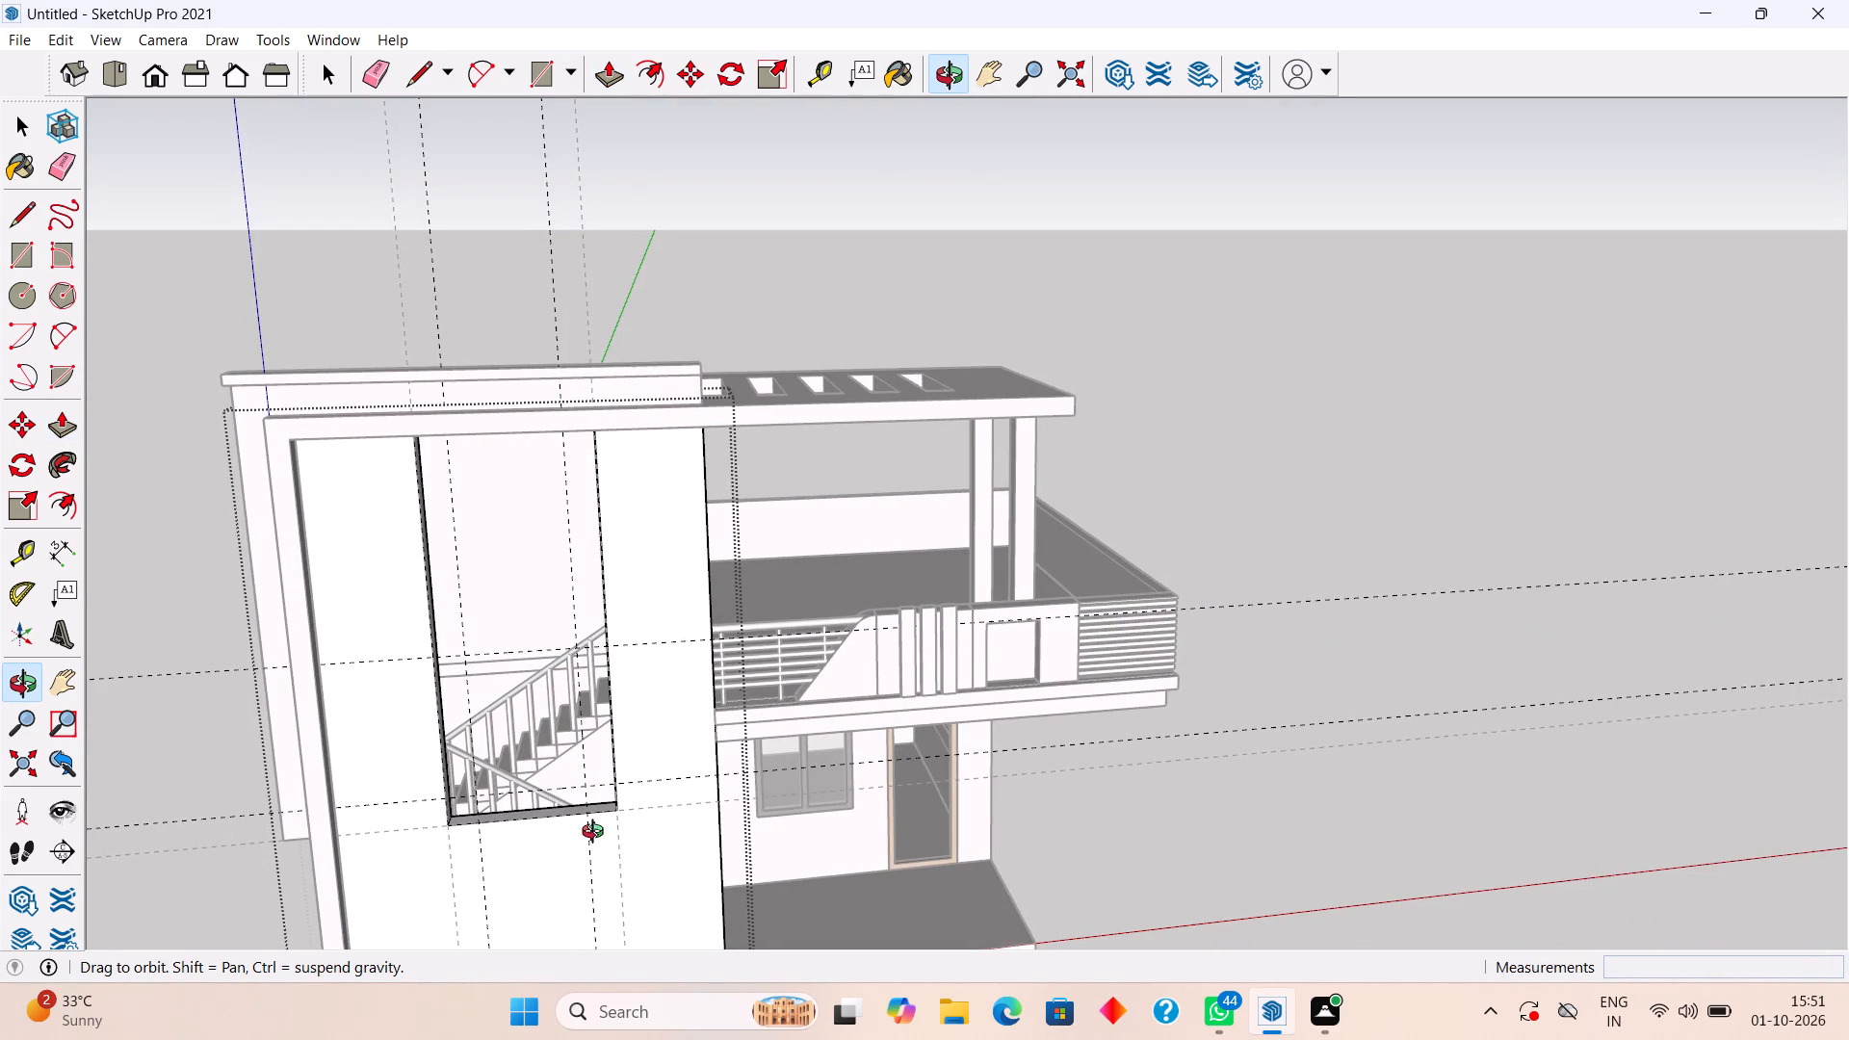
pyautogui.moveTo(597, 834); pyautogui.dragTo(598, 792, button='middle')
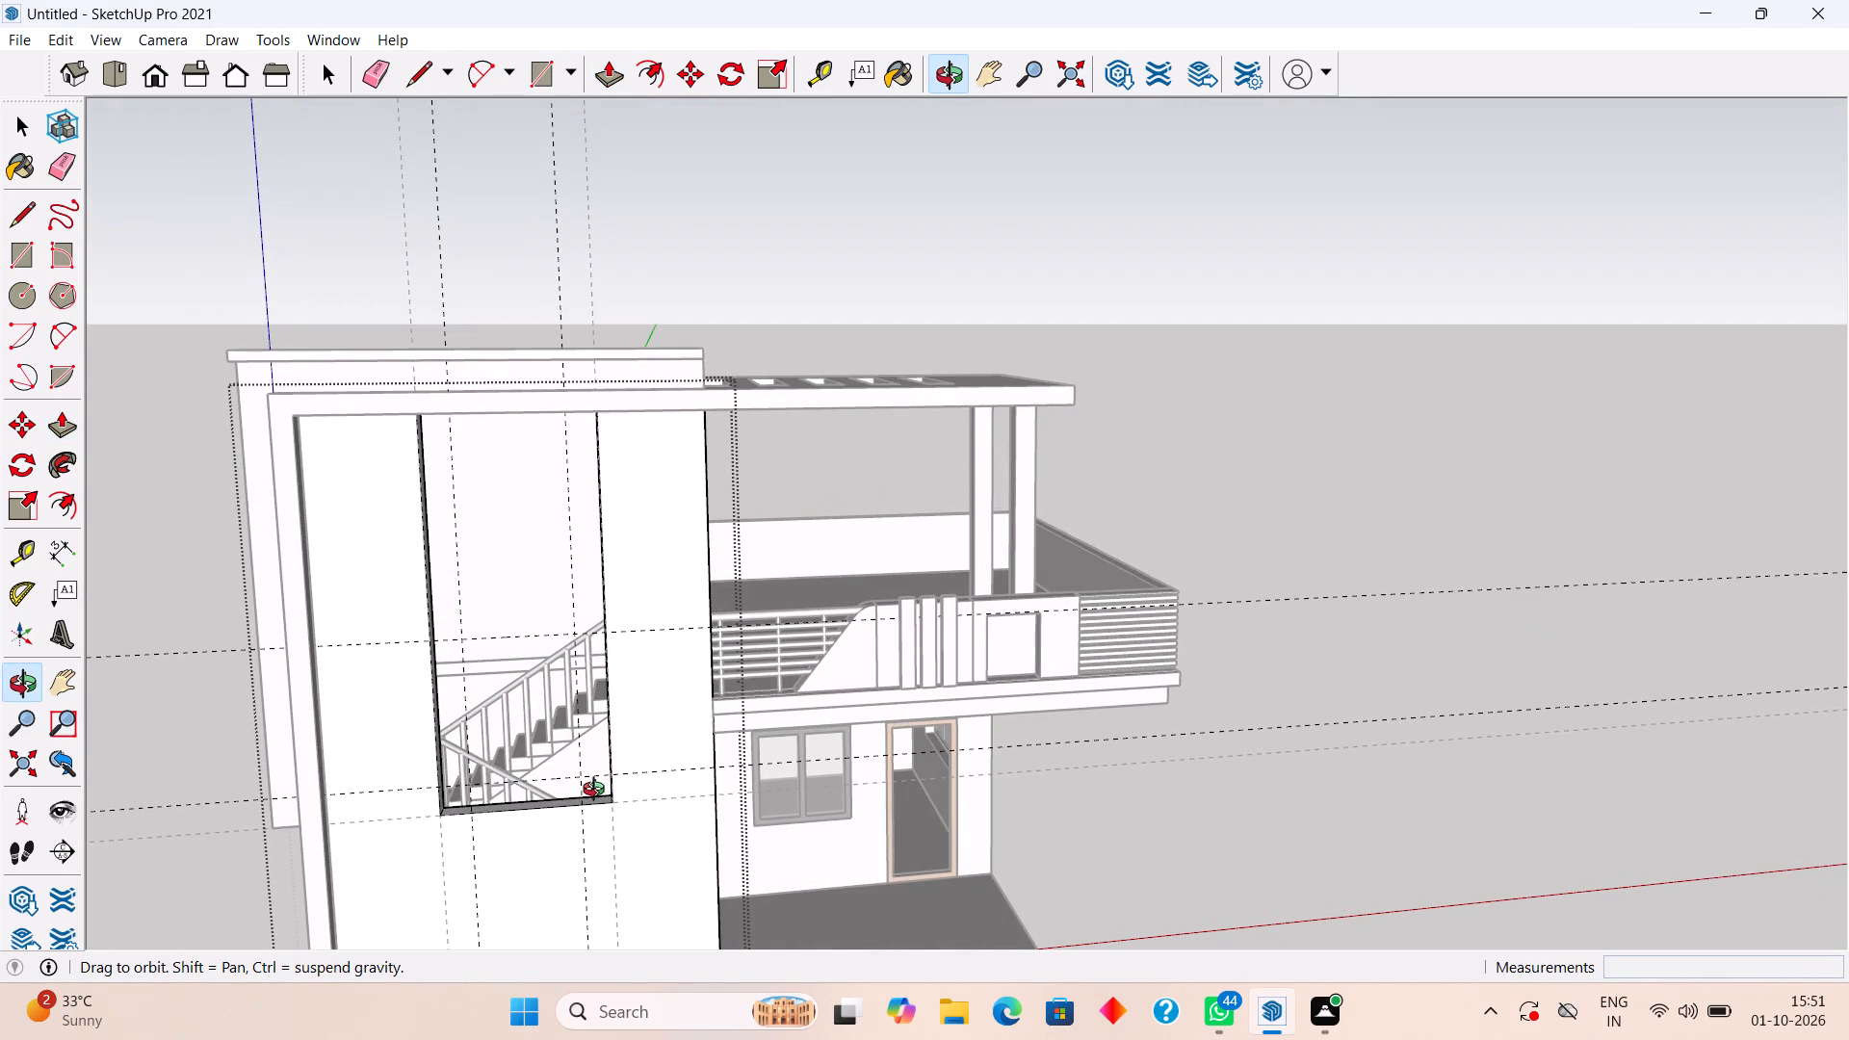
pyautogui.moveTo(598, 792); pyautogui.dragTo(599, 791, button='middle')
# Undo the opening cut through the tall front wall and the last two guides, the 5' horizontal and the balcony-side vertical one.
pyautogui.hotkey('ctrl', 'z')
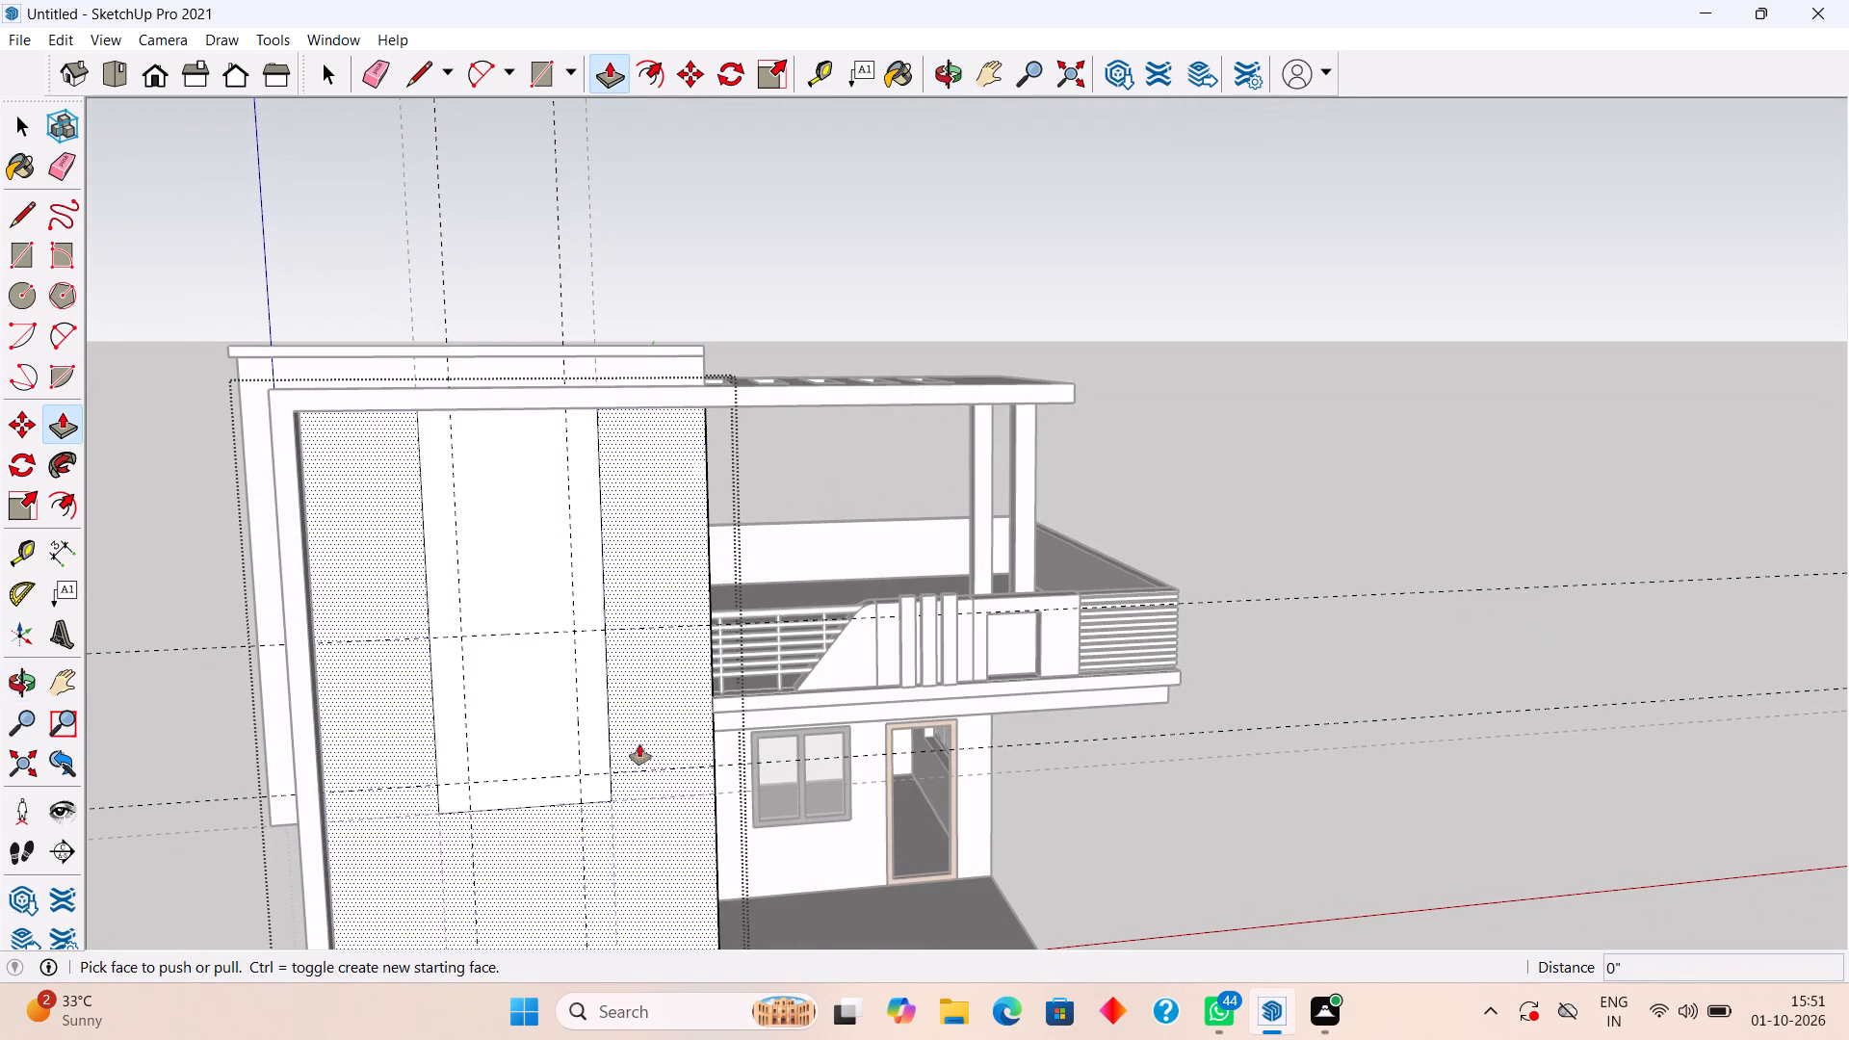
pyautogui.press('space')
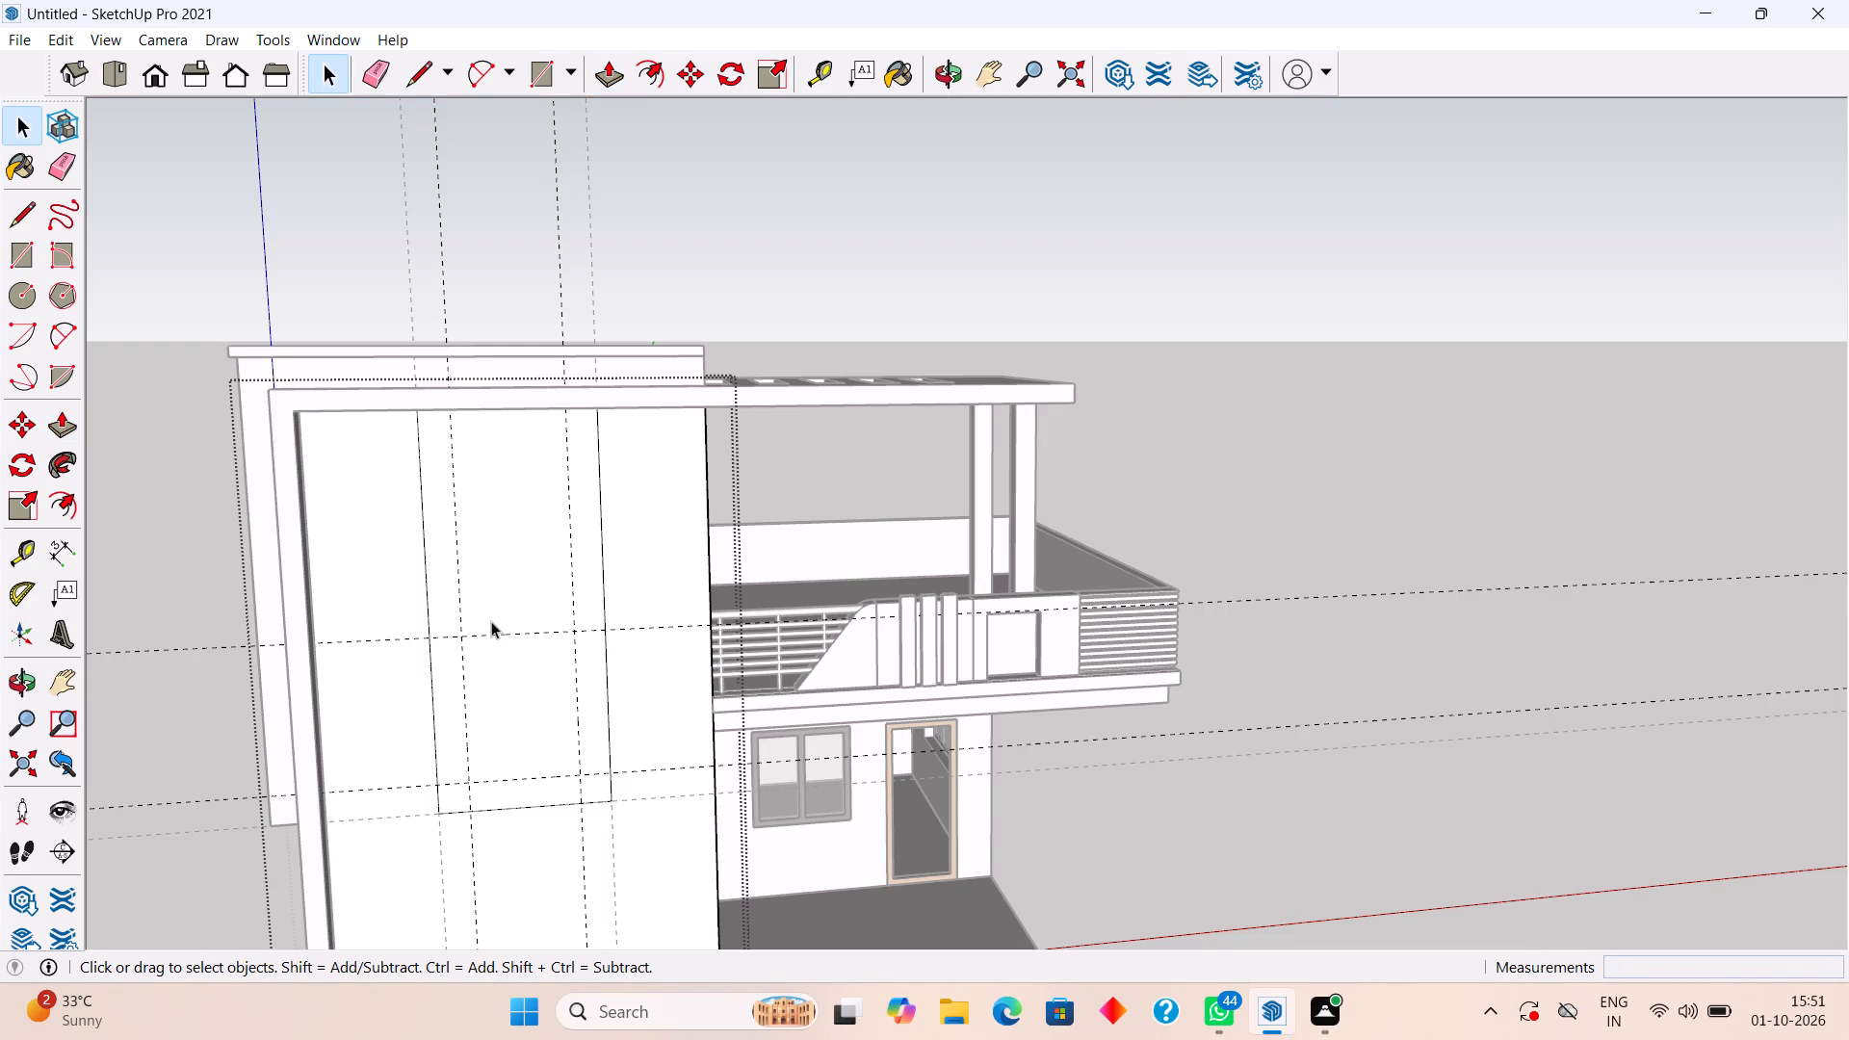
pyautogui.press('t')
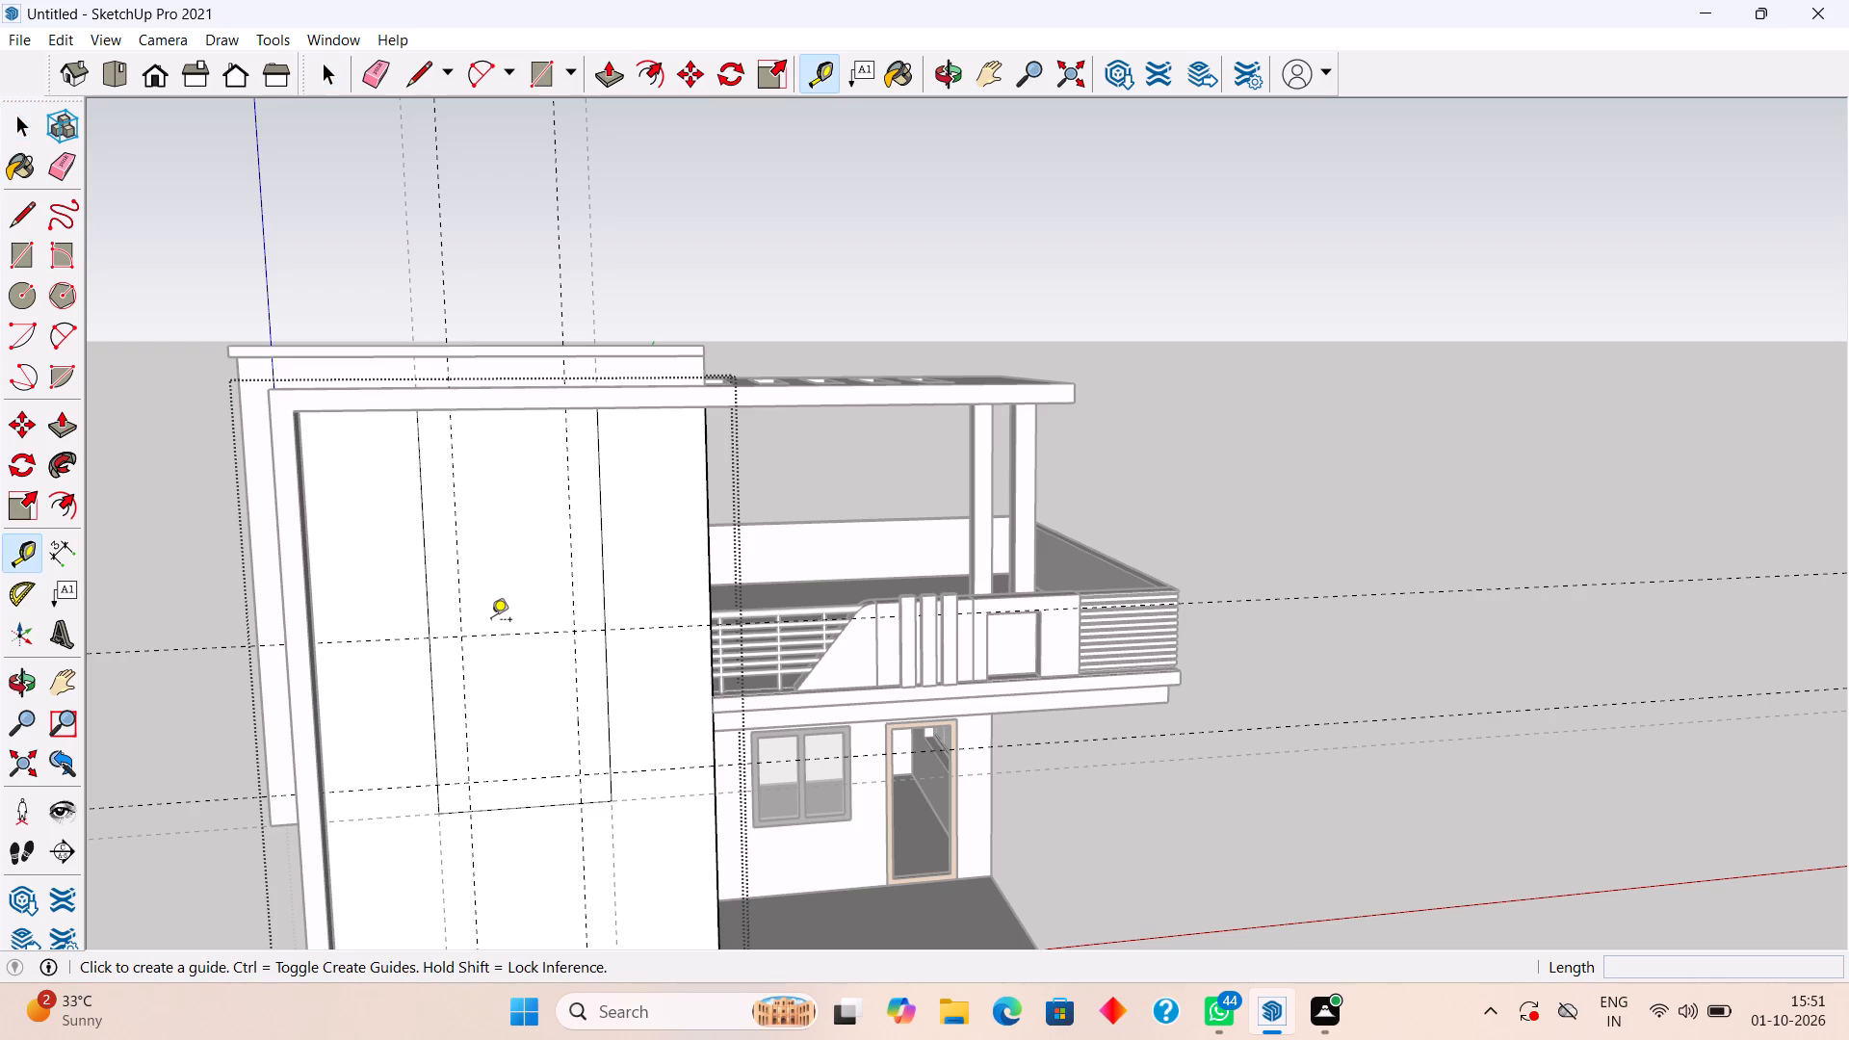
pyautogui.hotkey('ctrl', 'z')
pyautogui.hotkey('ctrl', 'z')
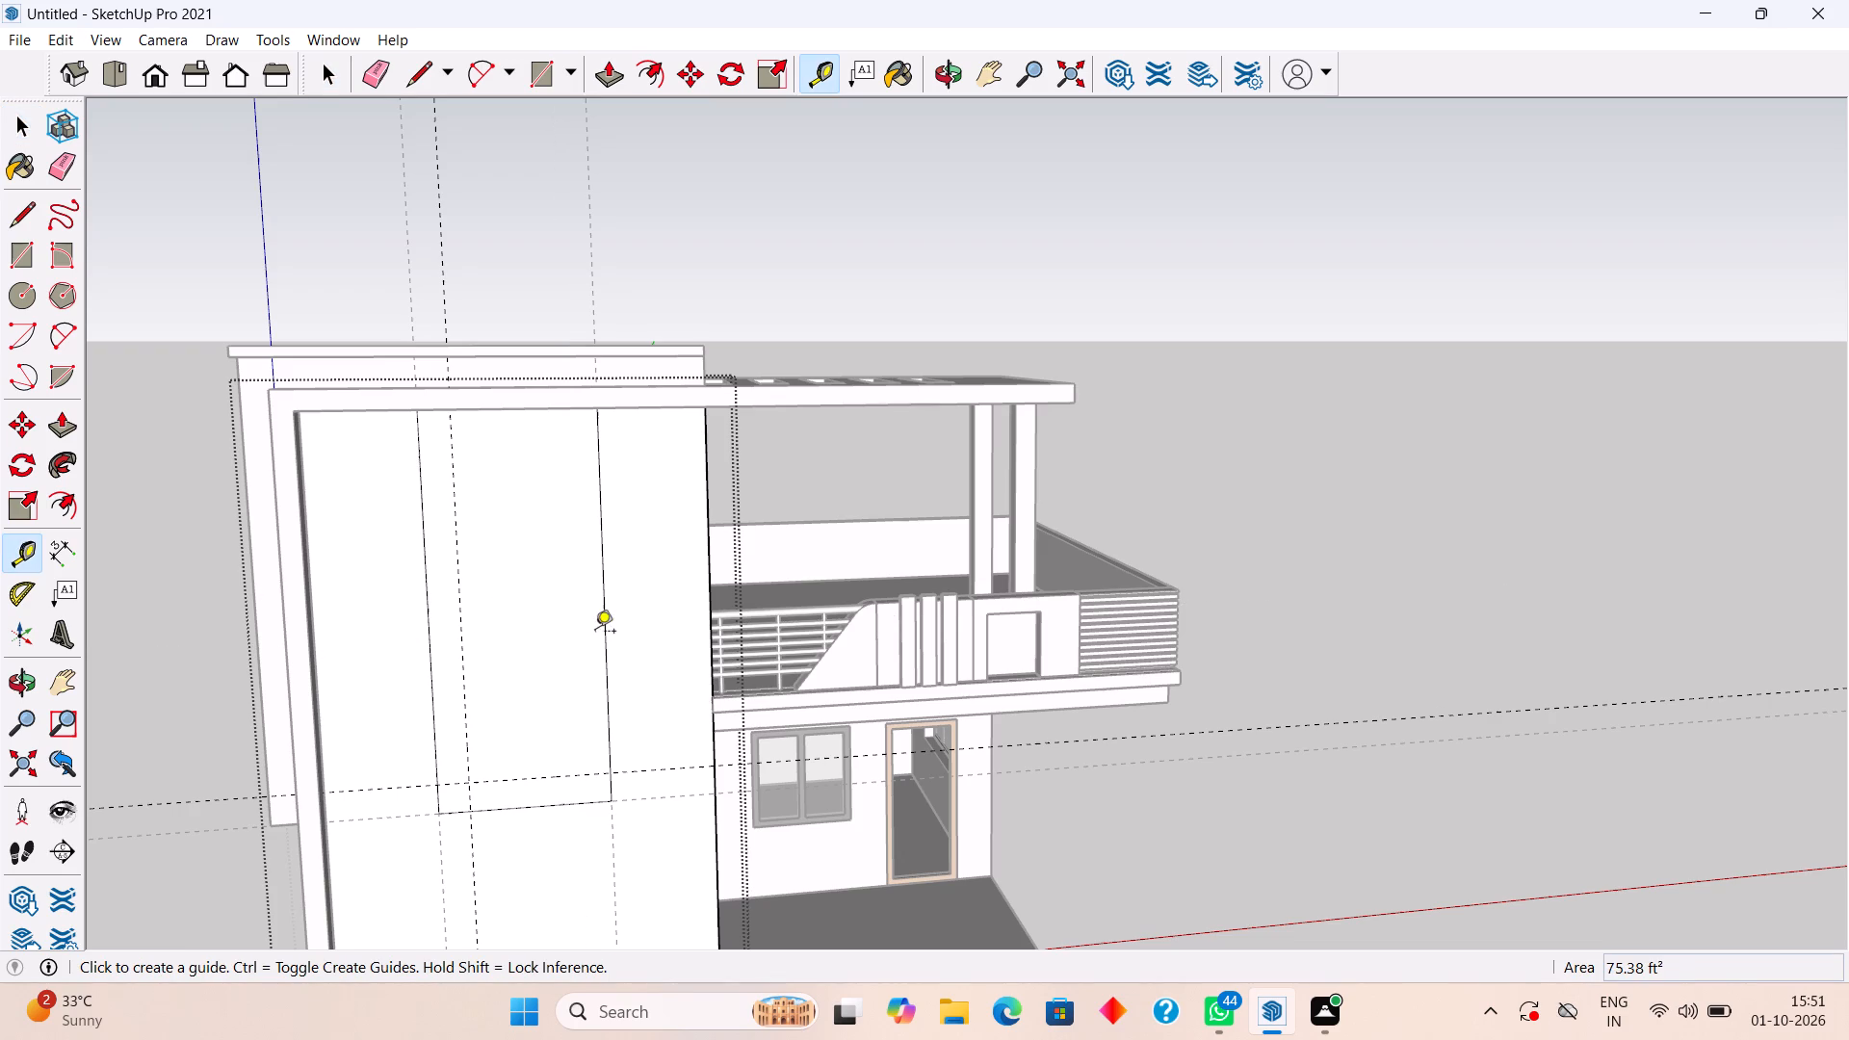
# Place a vertical guide inside the tall rectangle, 1' from its balcony-side edge.
pyautogui.click(600, 637)
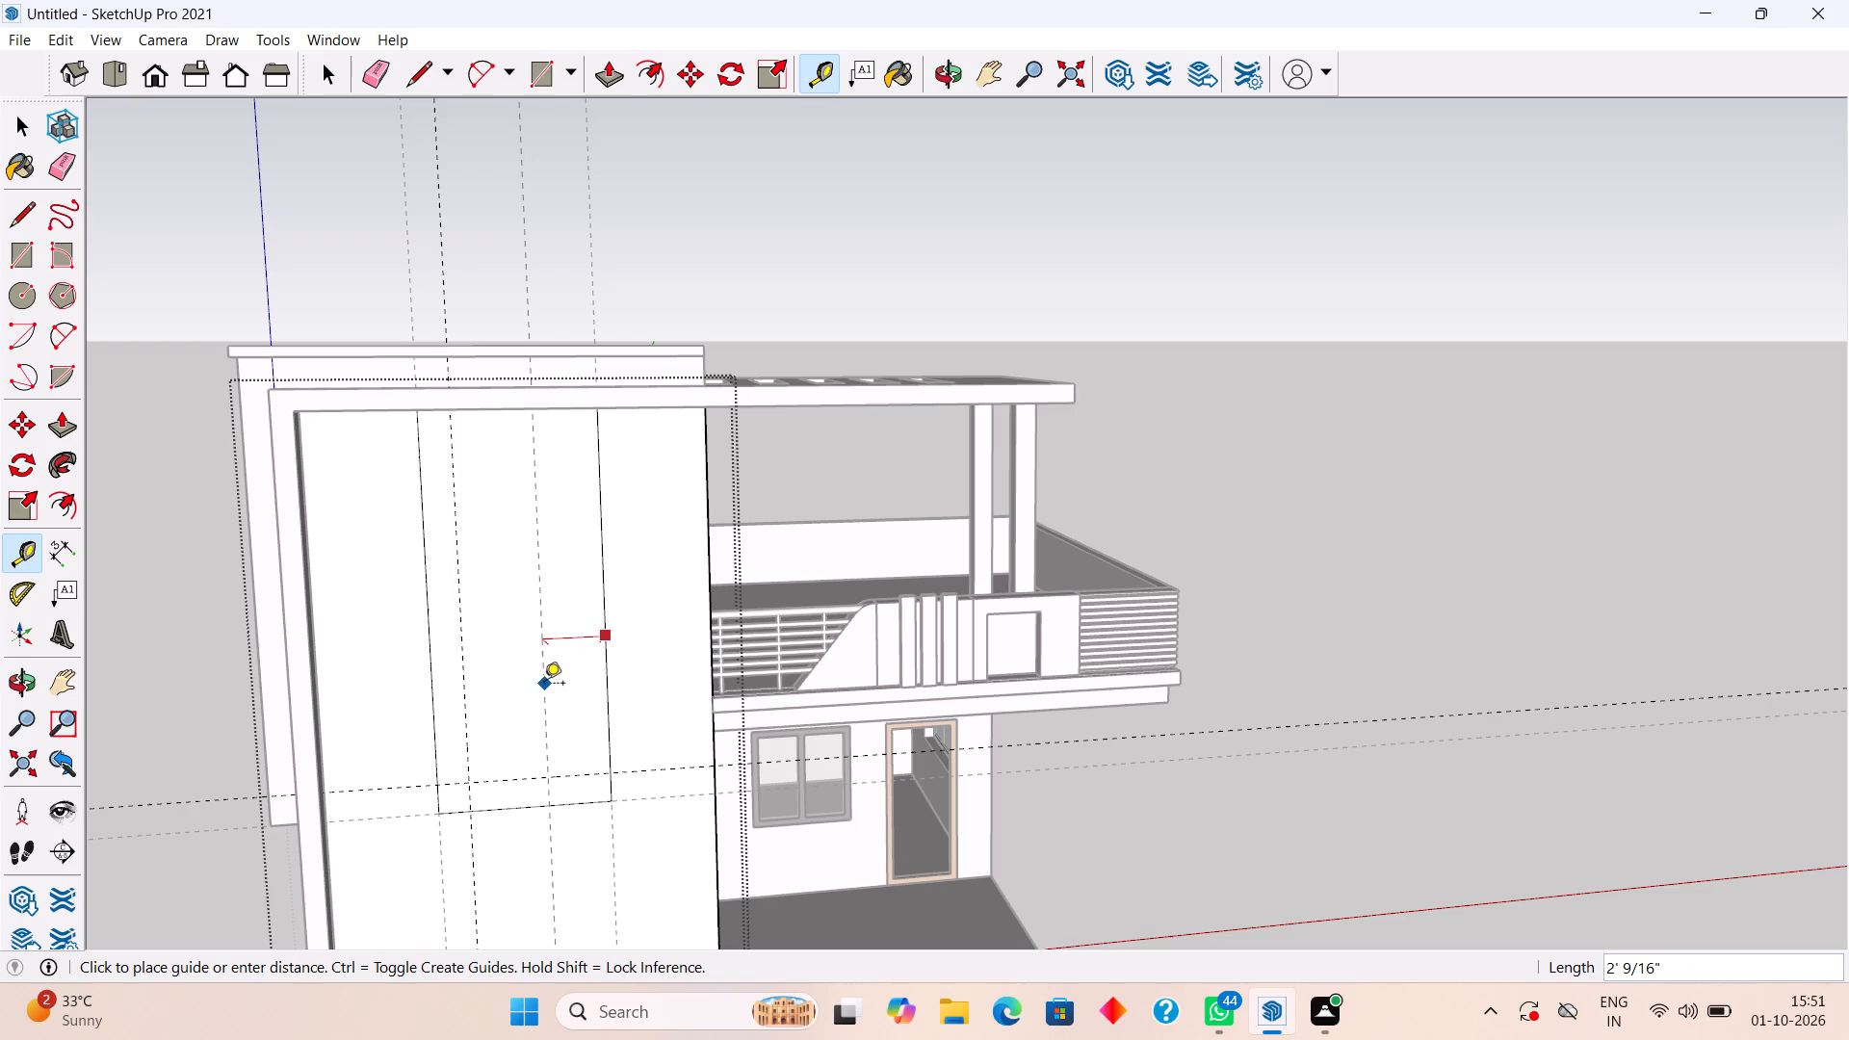
pyautogui.write("1'")
pyautogui.press('Return')
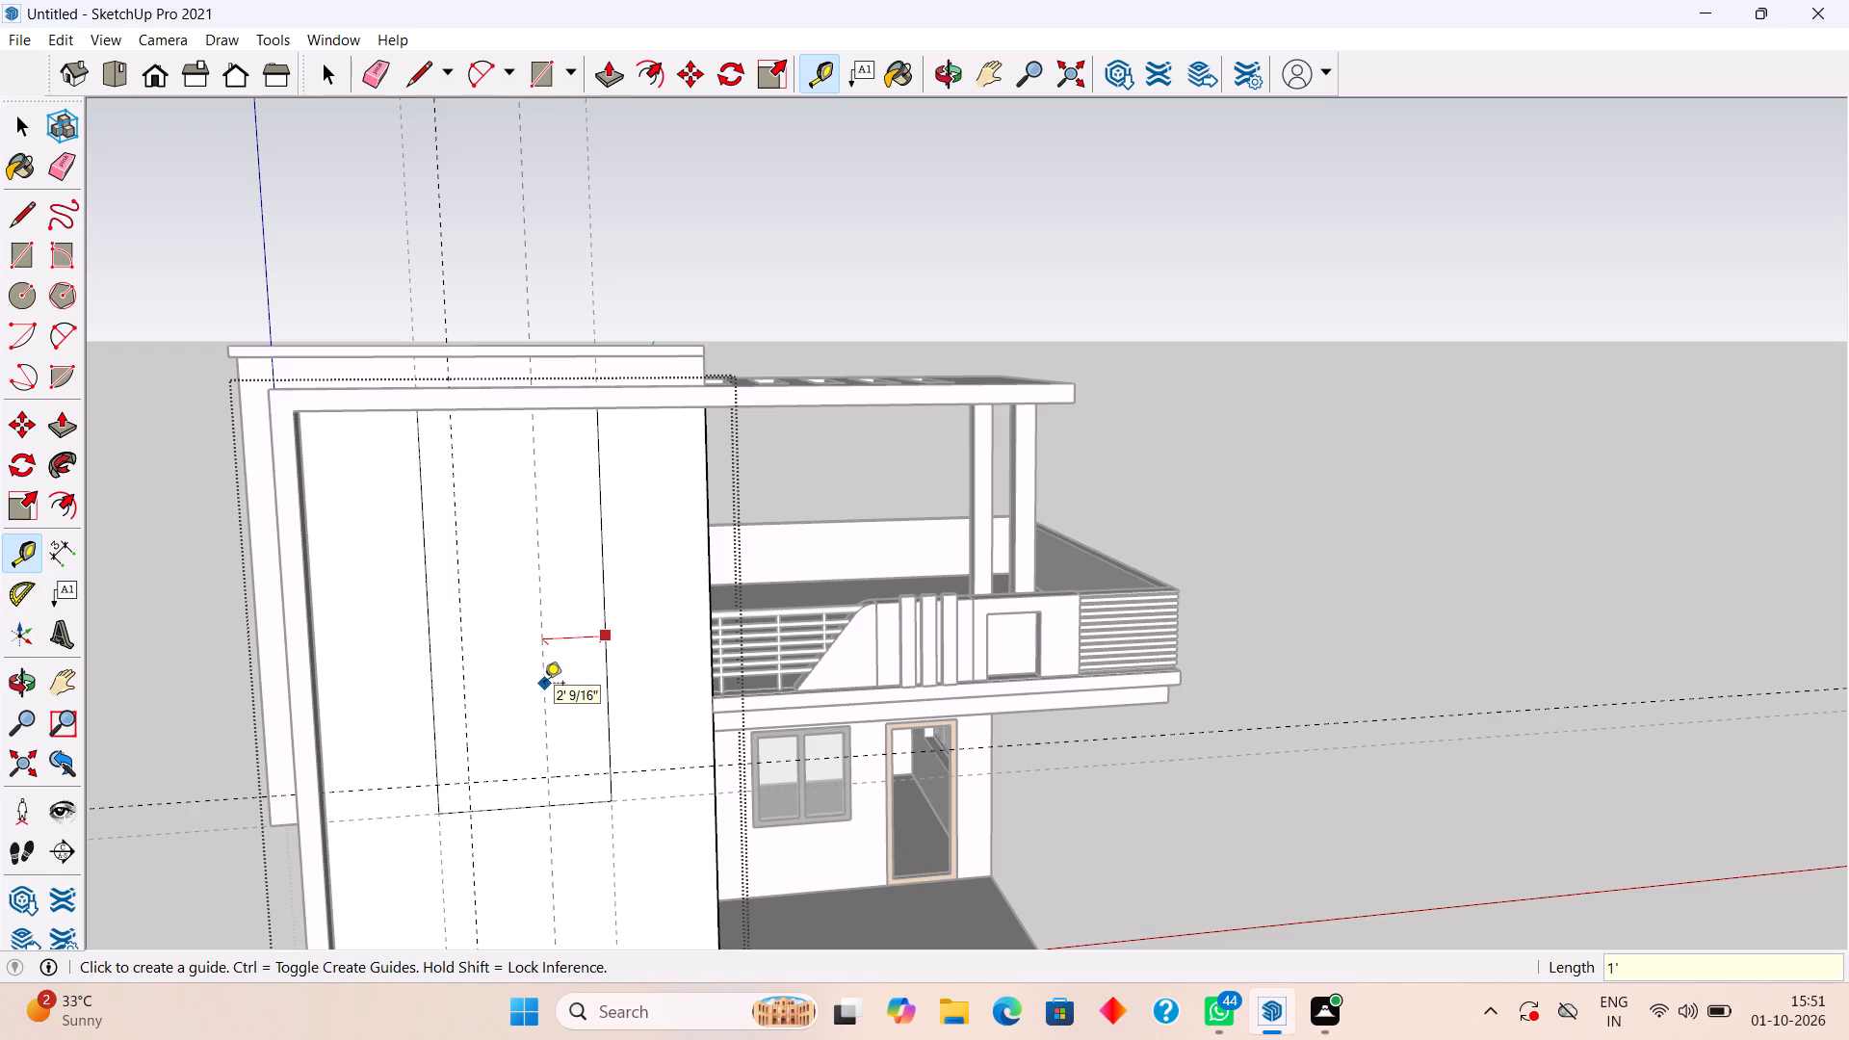
# Place a horizontal guide 6' above the guide near the rectangle's bottom edge, and another 1' above that one.
pyautogui.click(522, 783)
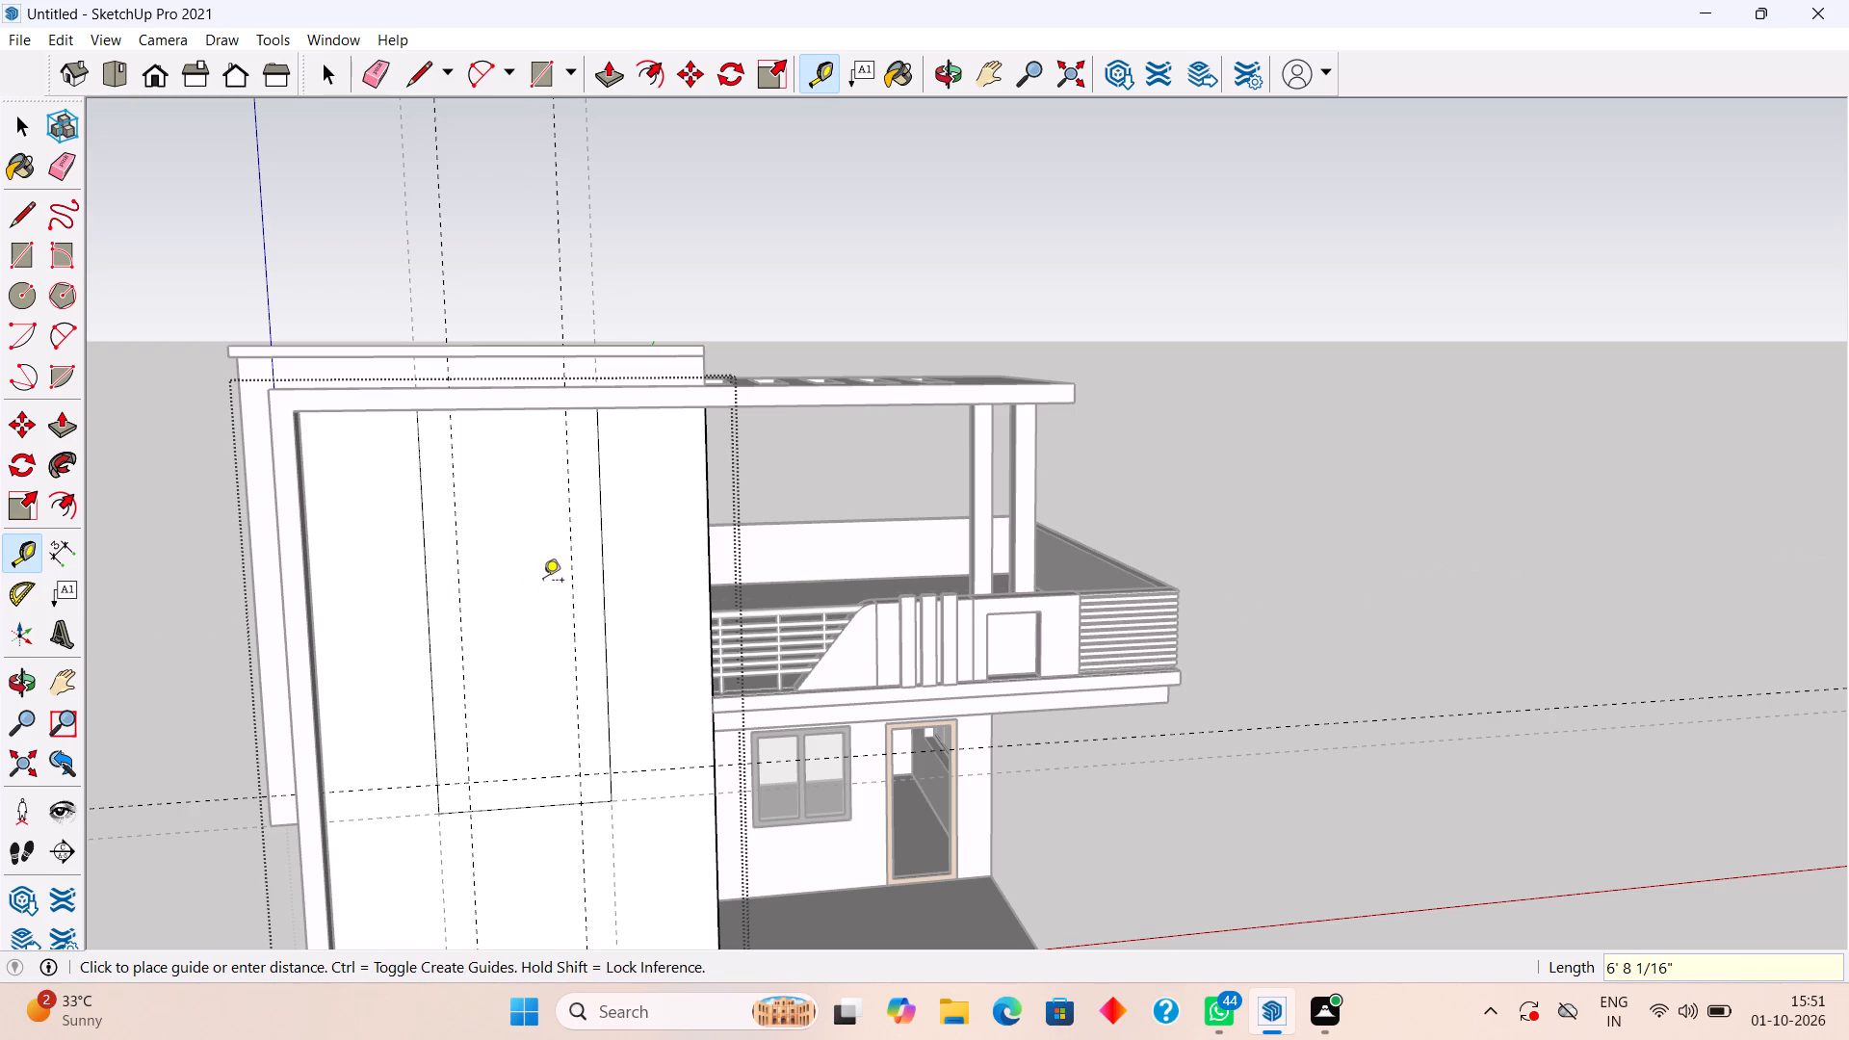
pyautogui.write("6'")
pyautogui.press('Return')
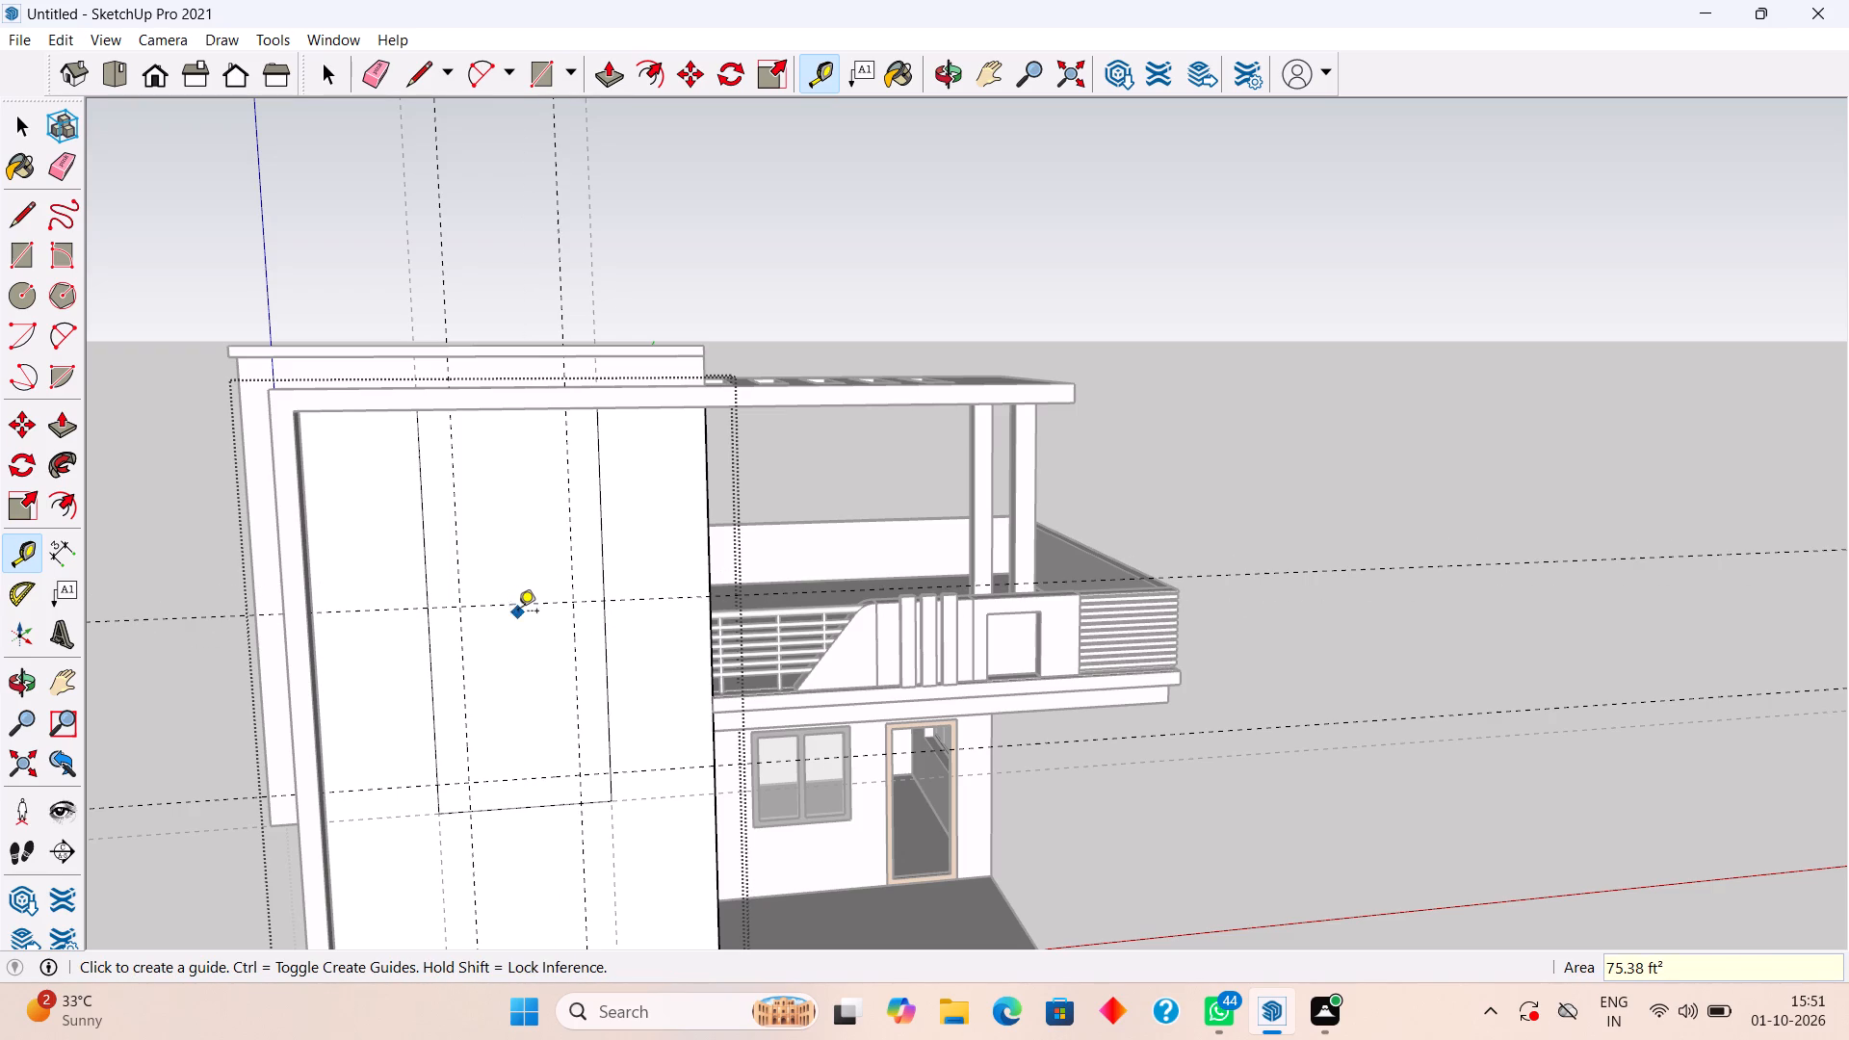
pyautogui.click(518, 608)
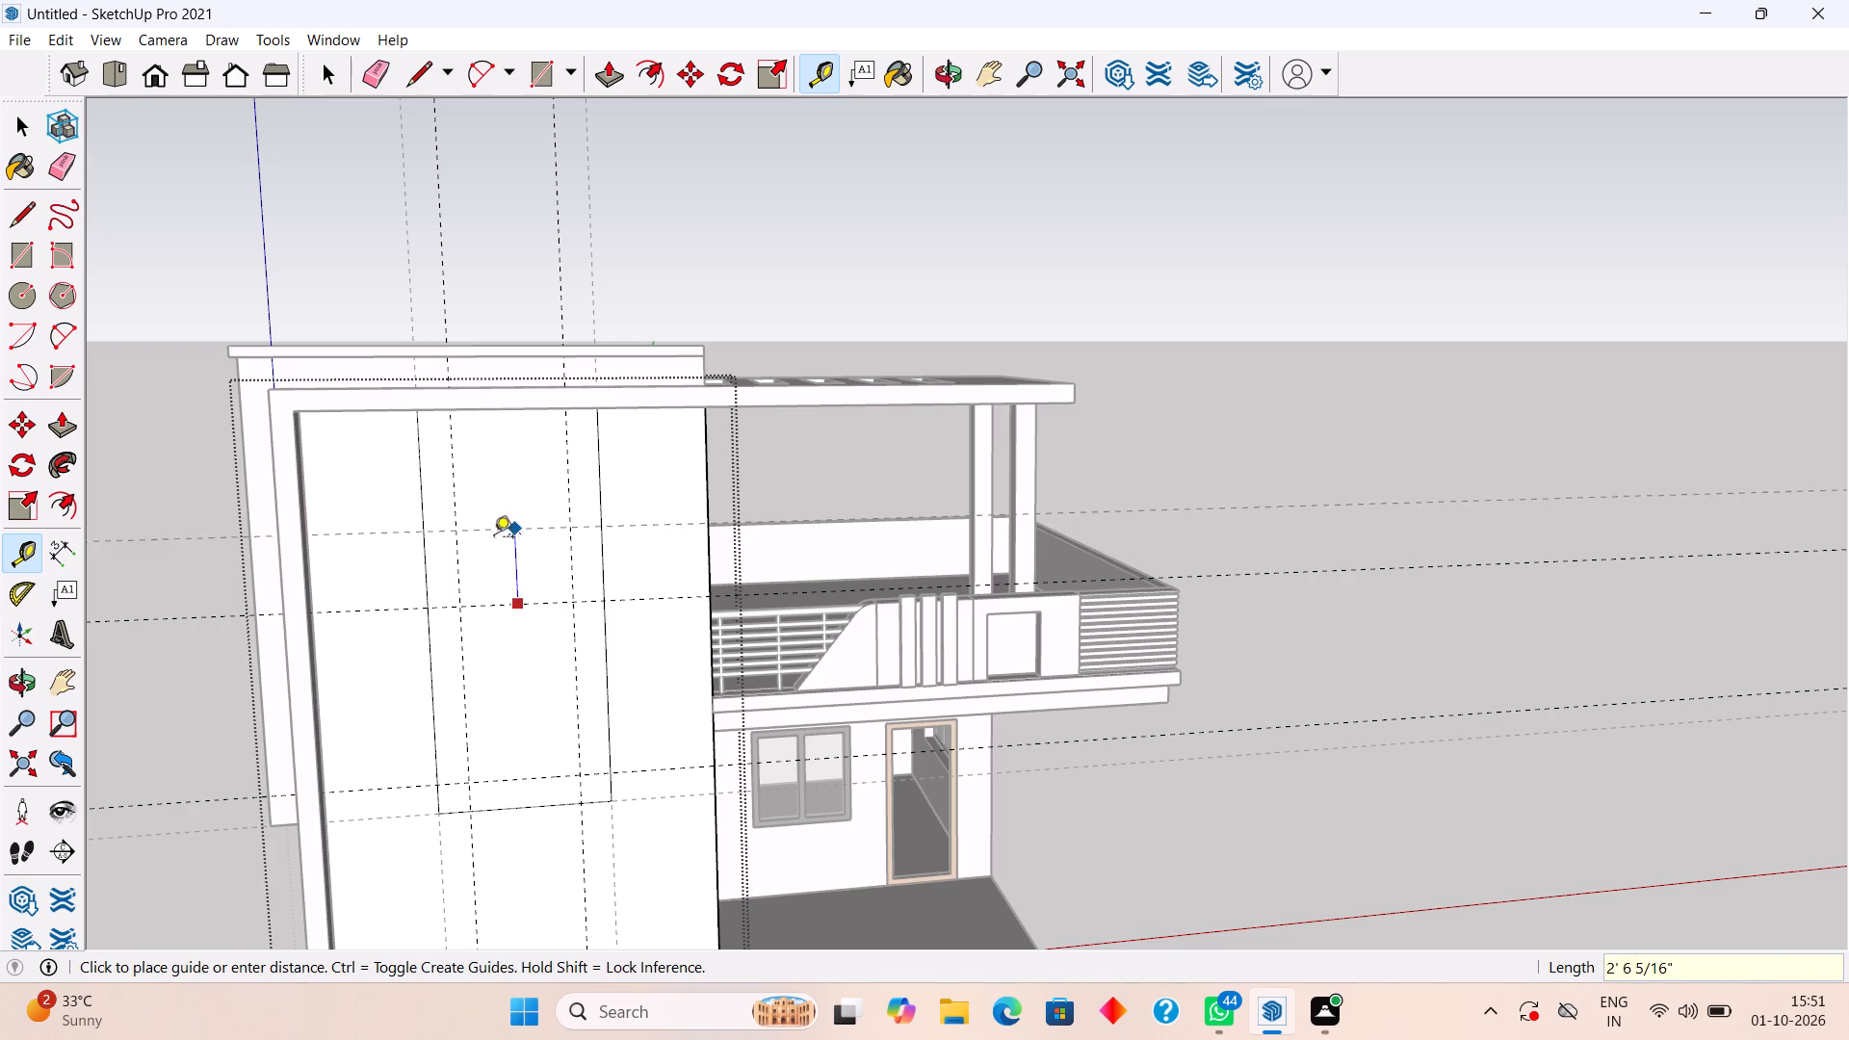
pyautogui.write("1'")
pyautogui.press('Return')
pyautogui.press('space')
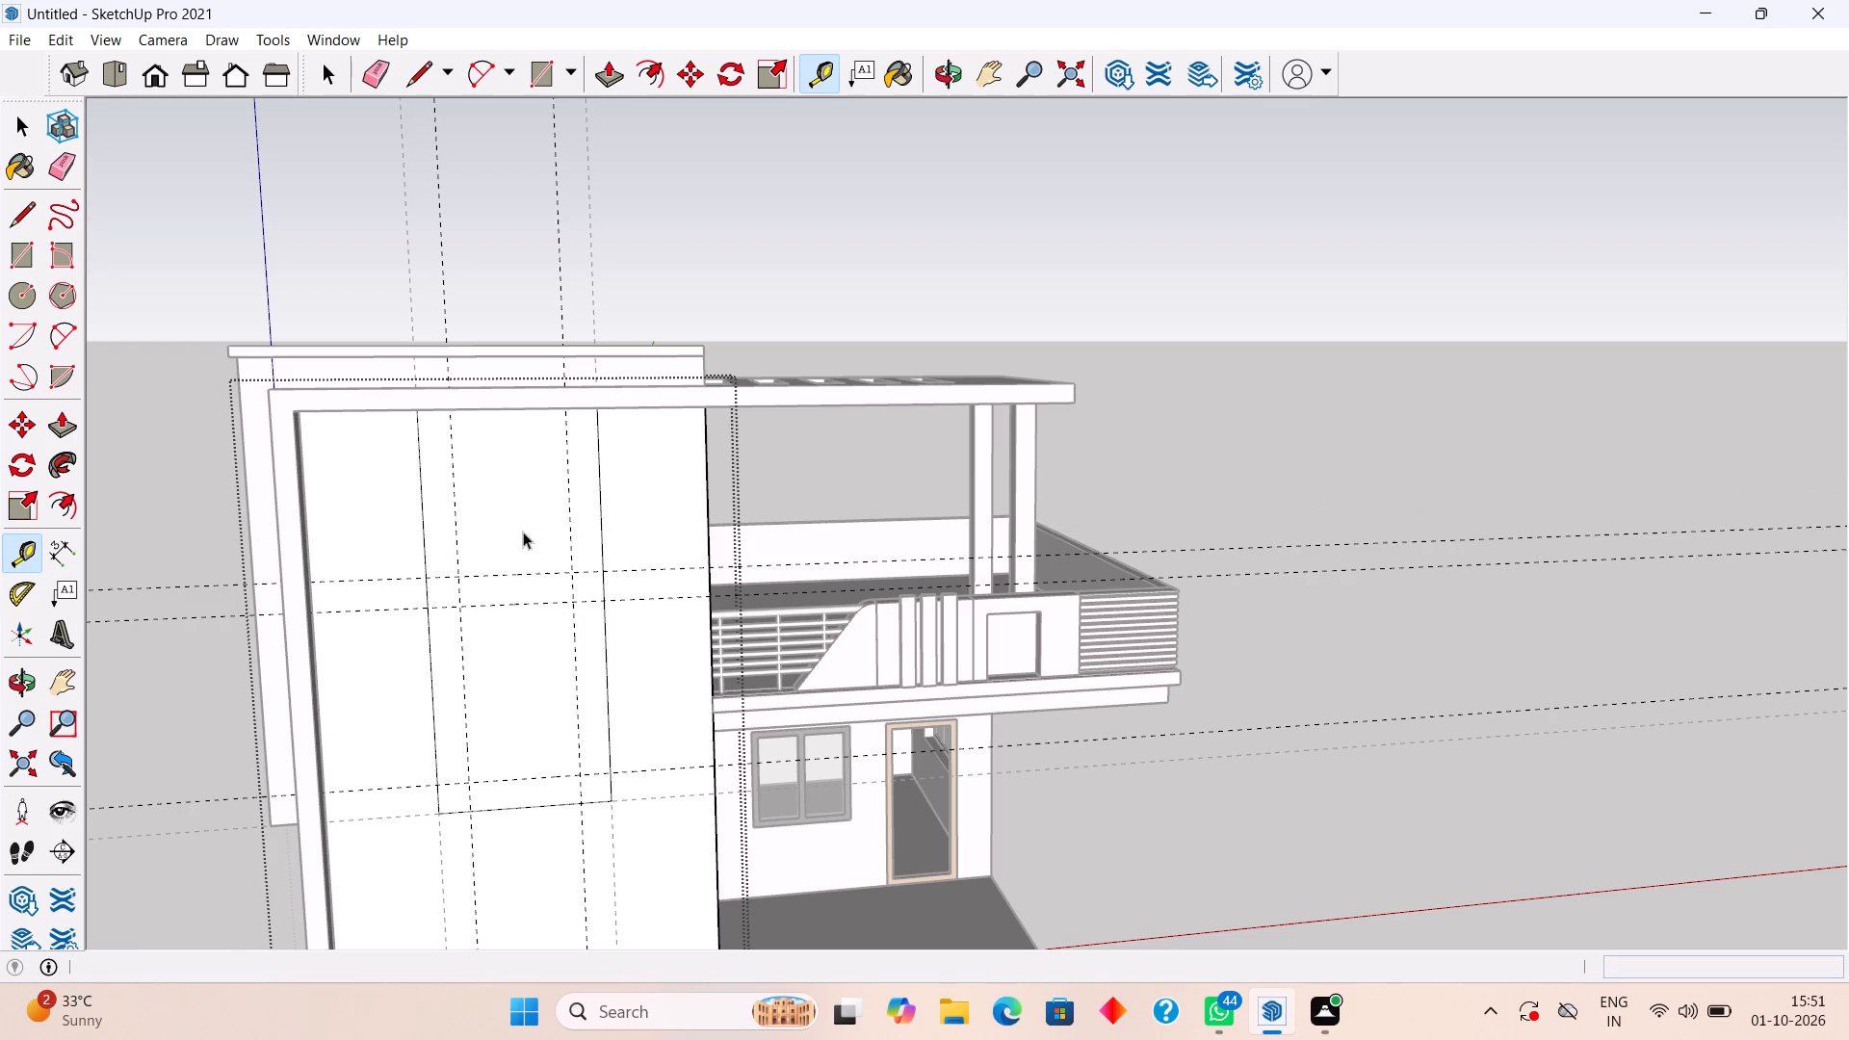
# Draw a 6' by 3' 7" rectangle between the inner guides on the tall front wall.
pyautogui.press('r')
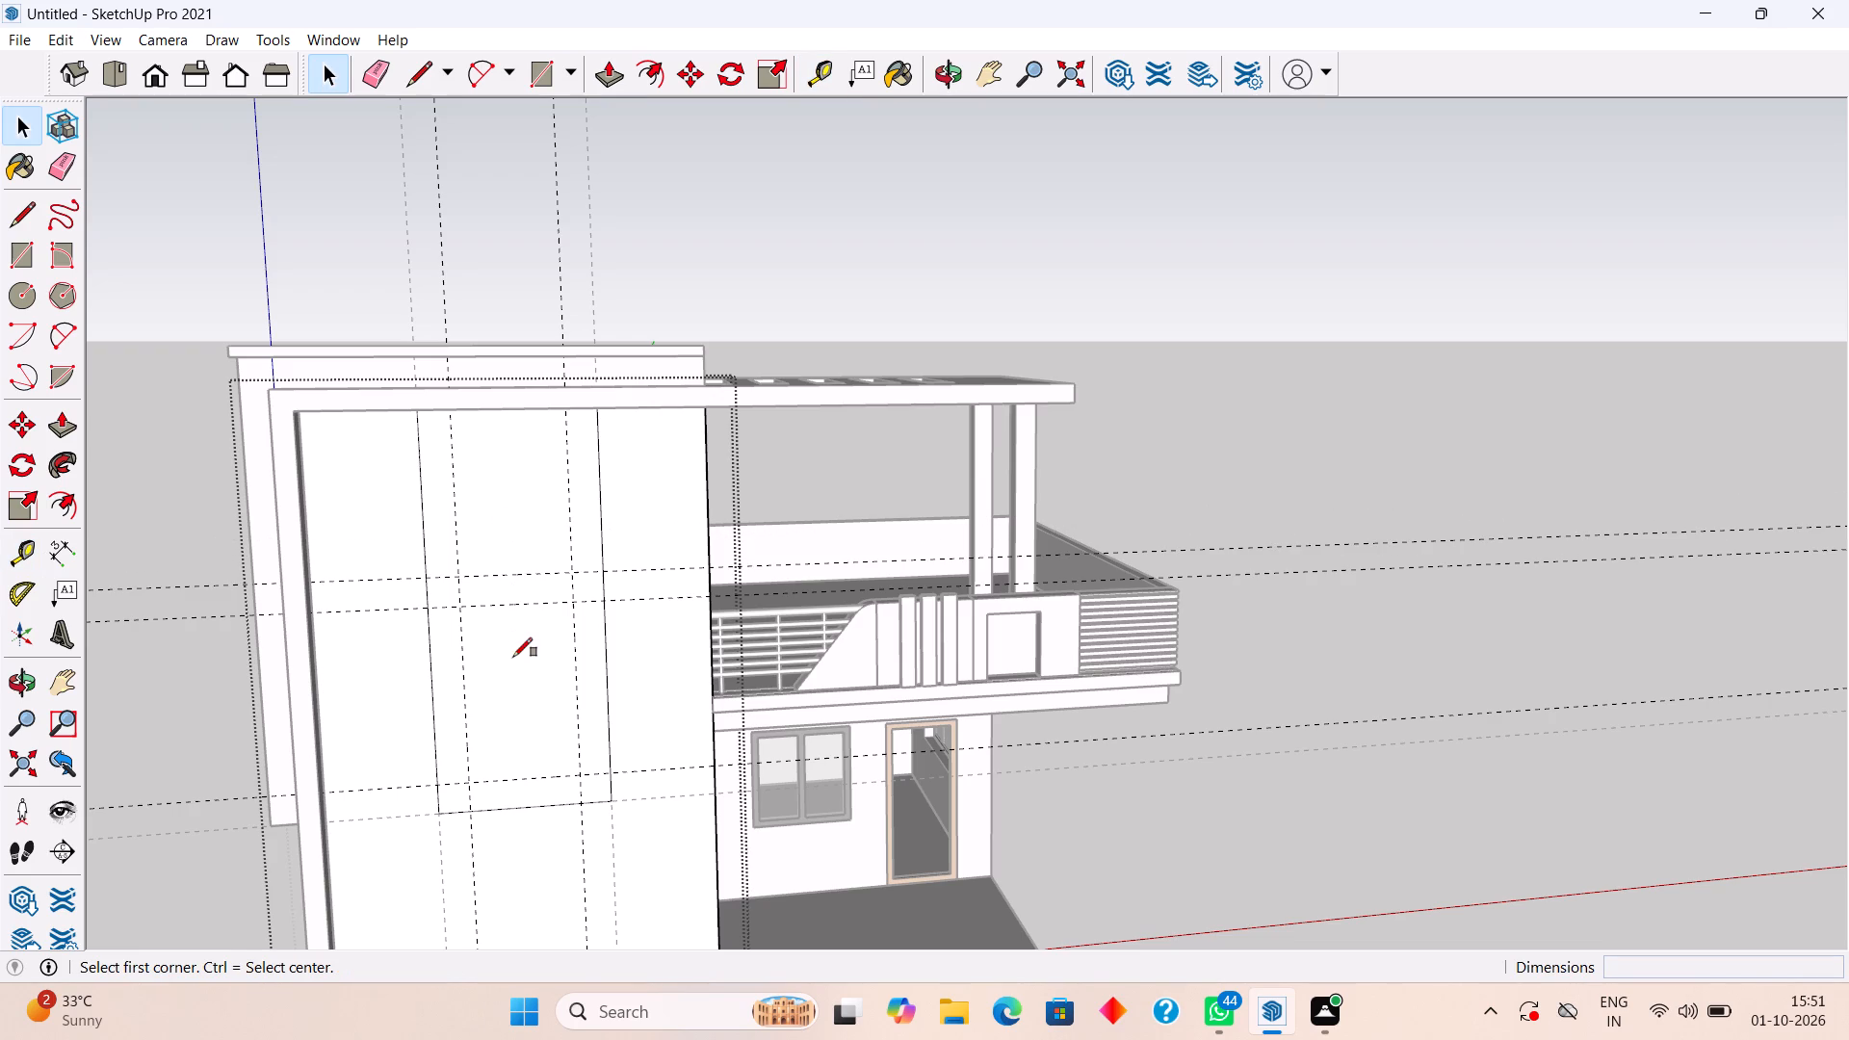
pyautogui.click(465, 600)
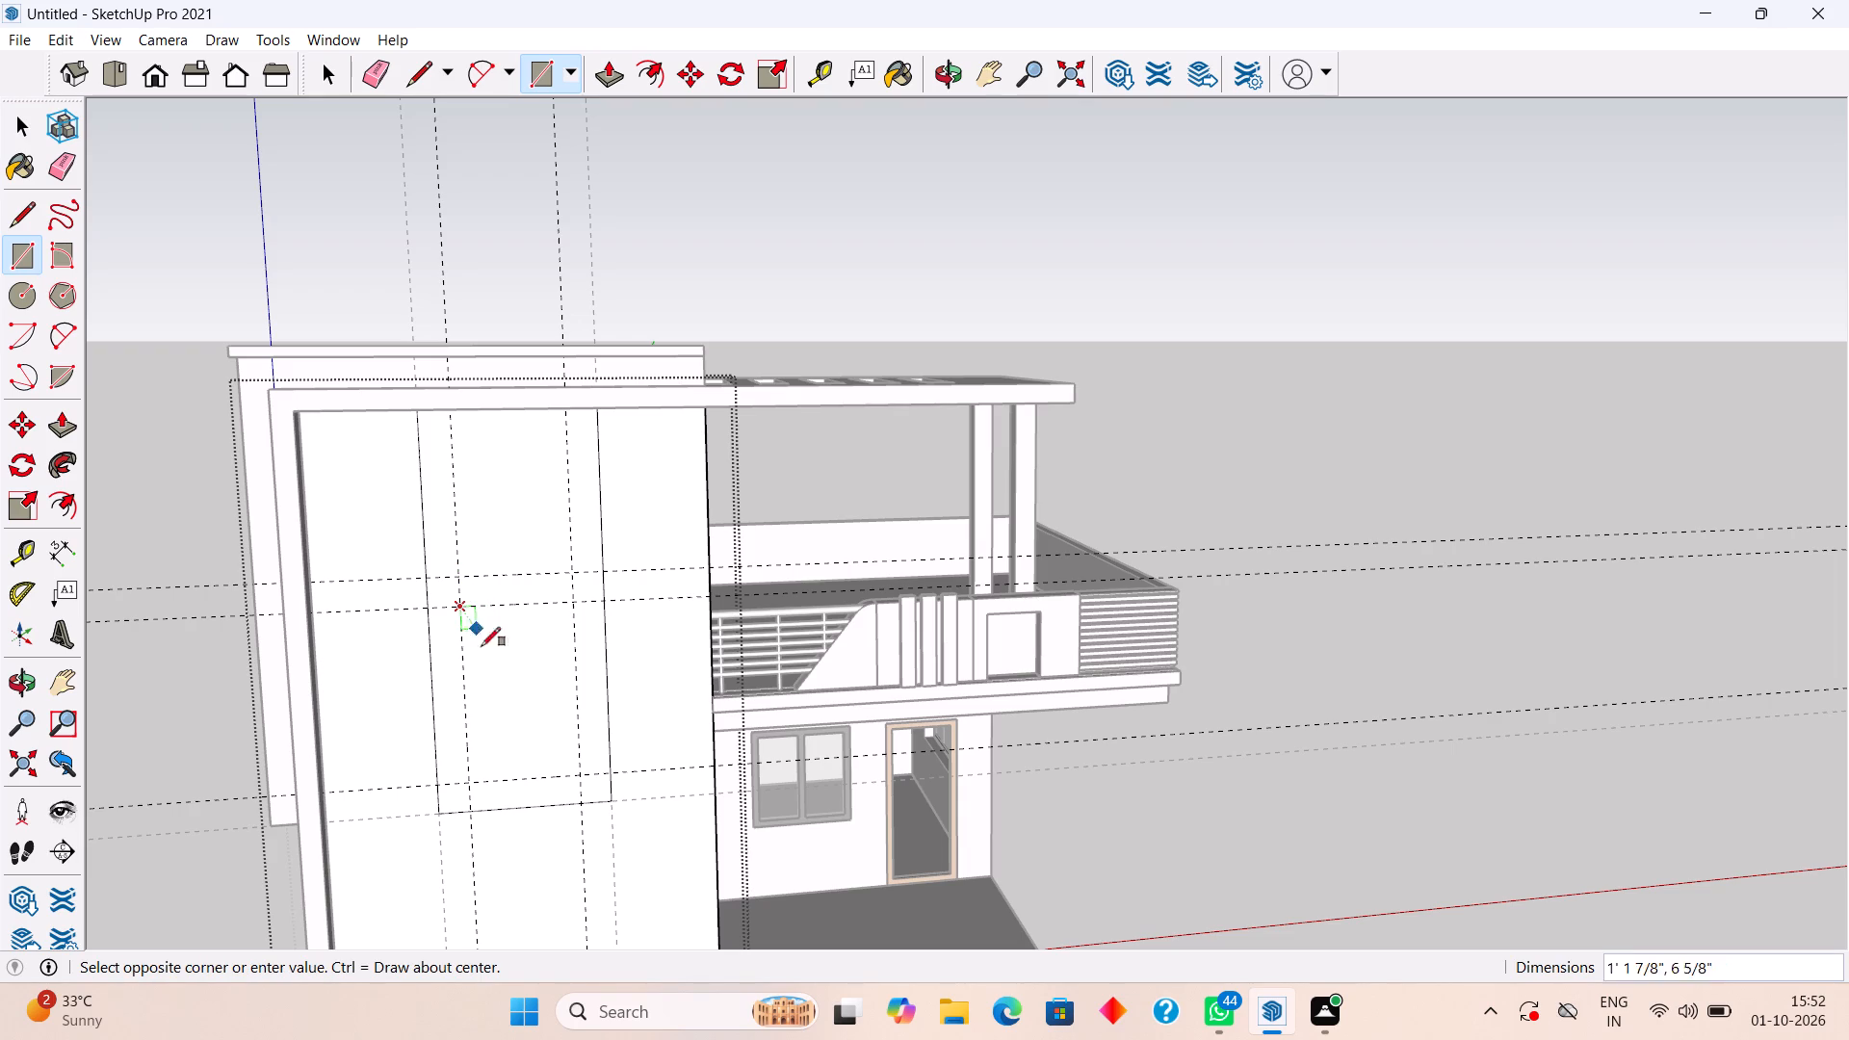
pyautogui.click(579, 776)
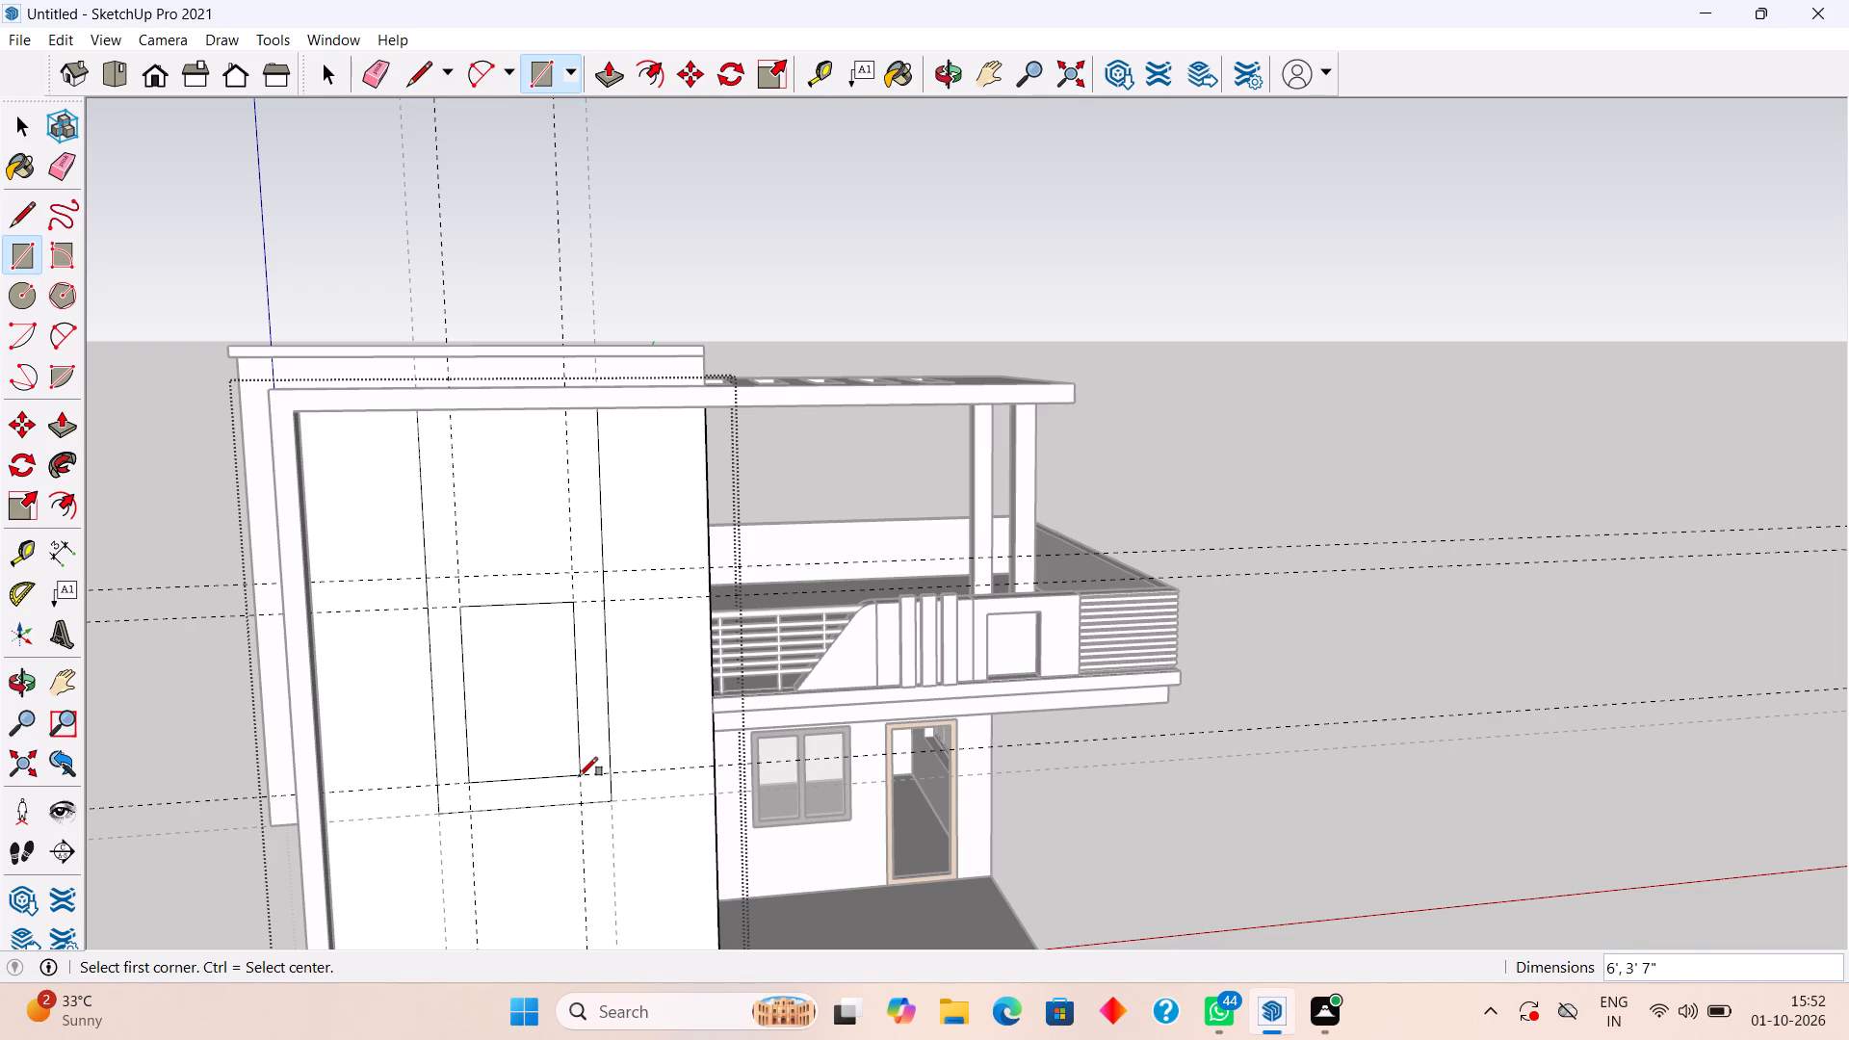
pyautogui.press('space')
# Push the inner rectangle 9" through the tall front wall to cut a window opening, and inspect it.
pyautogui.click(529, 723)
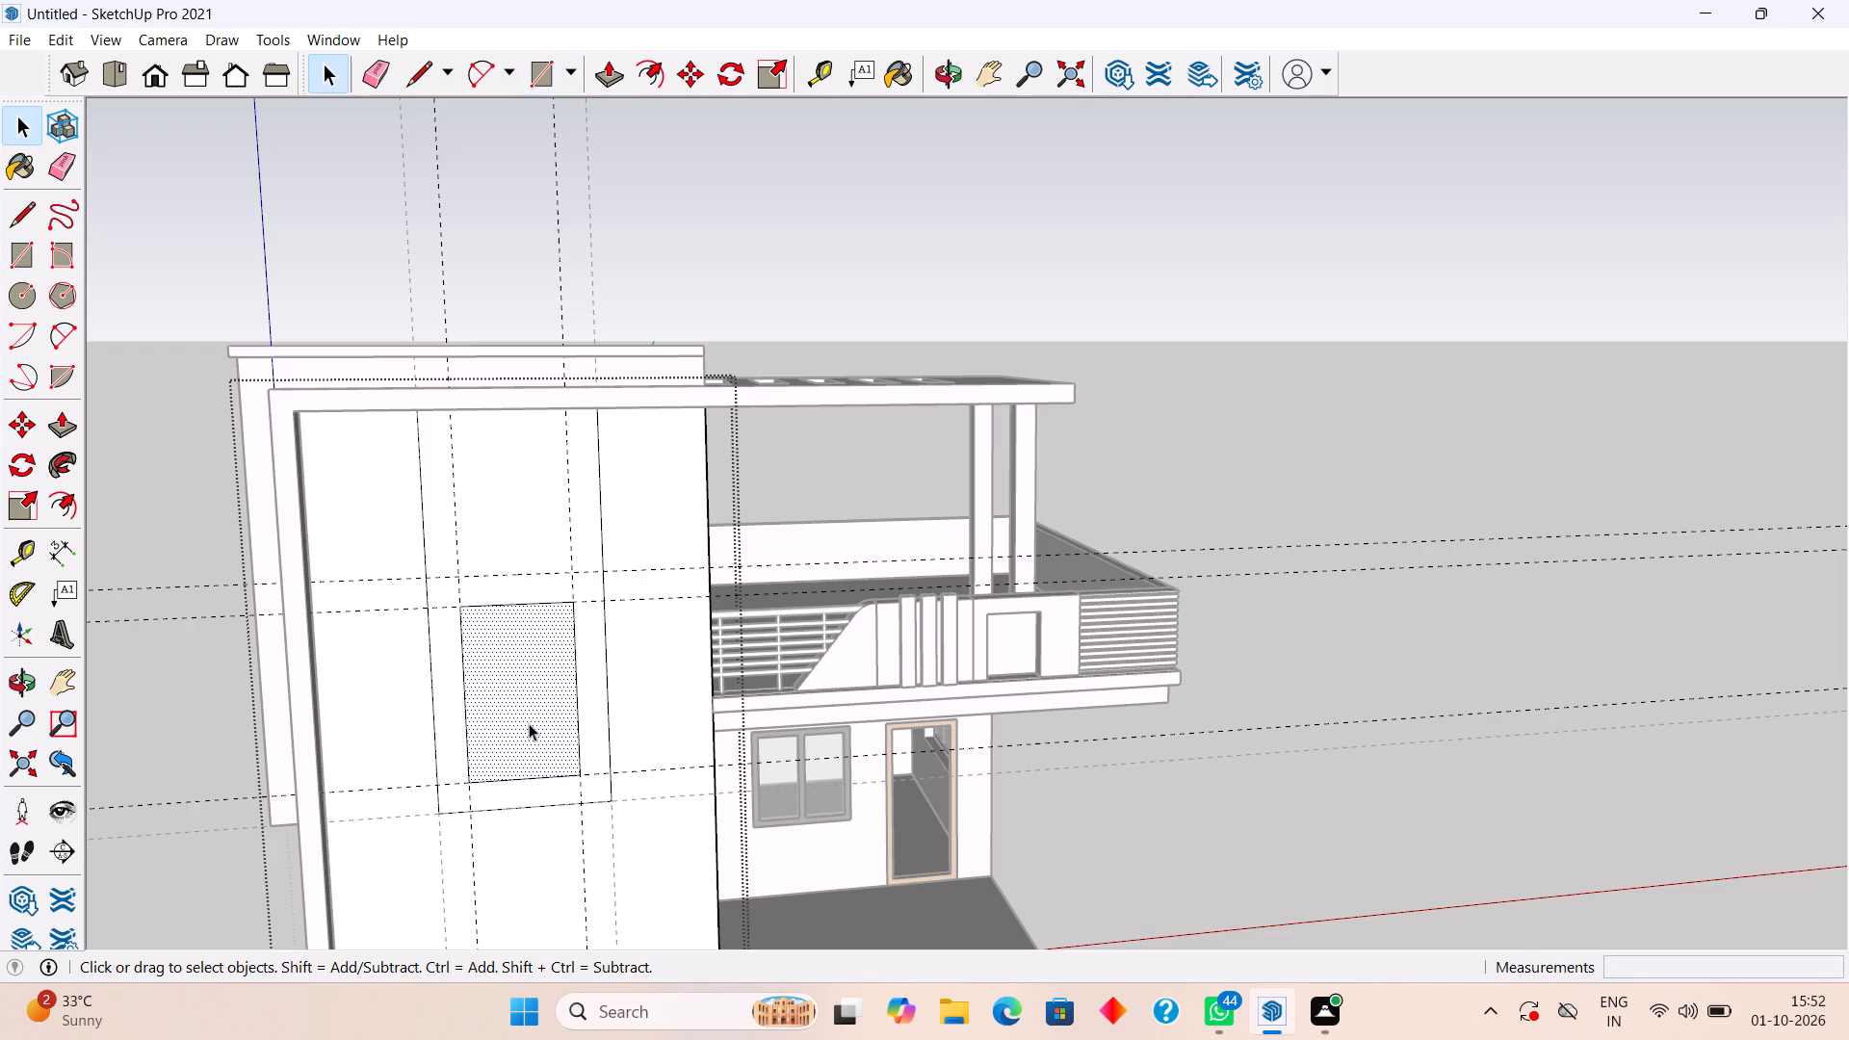
pyautogui.press('p')
pyautogui.moveTo(529, 723); pyautogui.dragTo(540, 695)
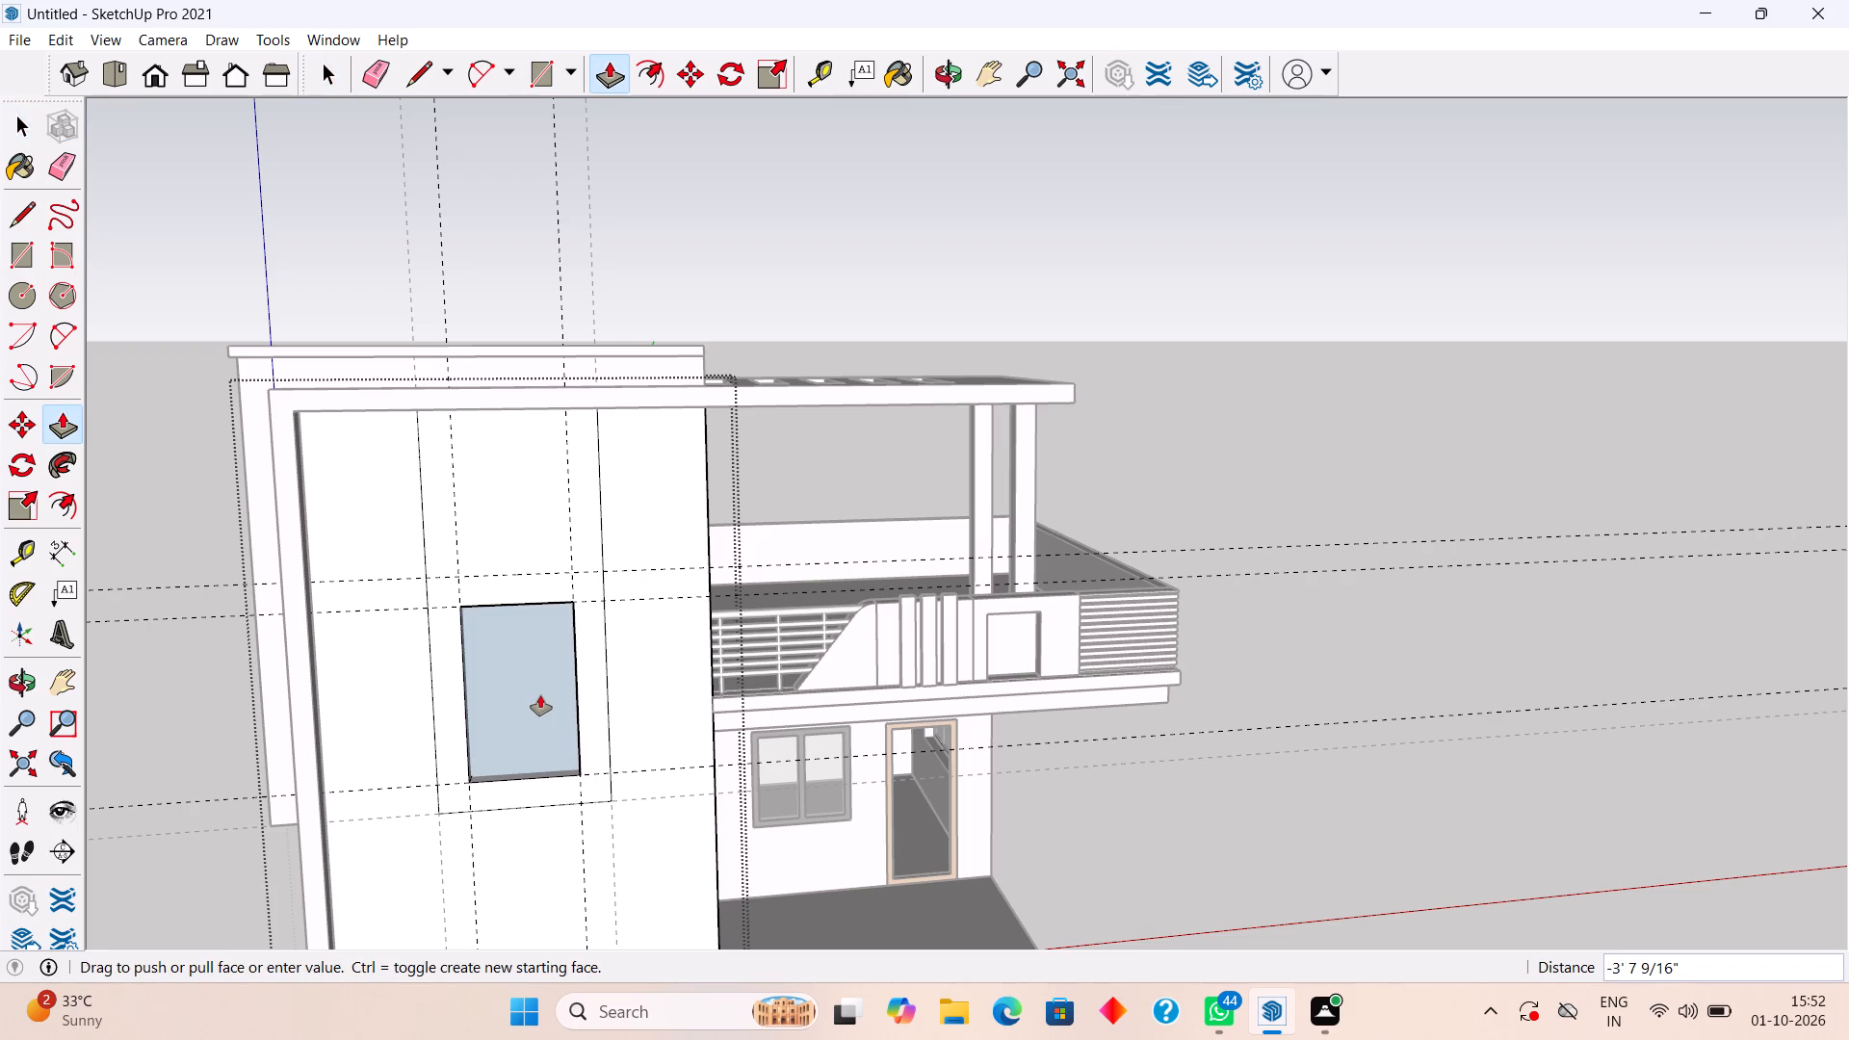
pyautogui.moveTo(540, 695); pyautogui.dragTo(527, 674)
pyautogui.moveTo(528, 680); pyautogui.dragTo(389, 695, button='middle')
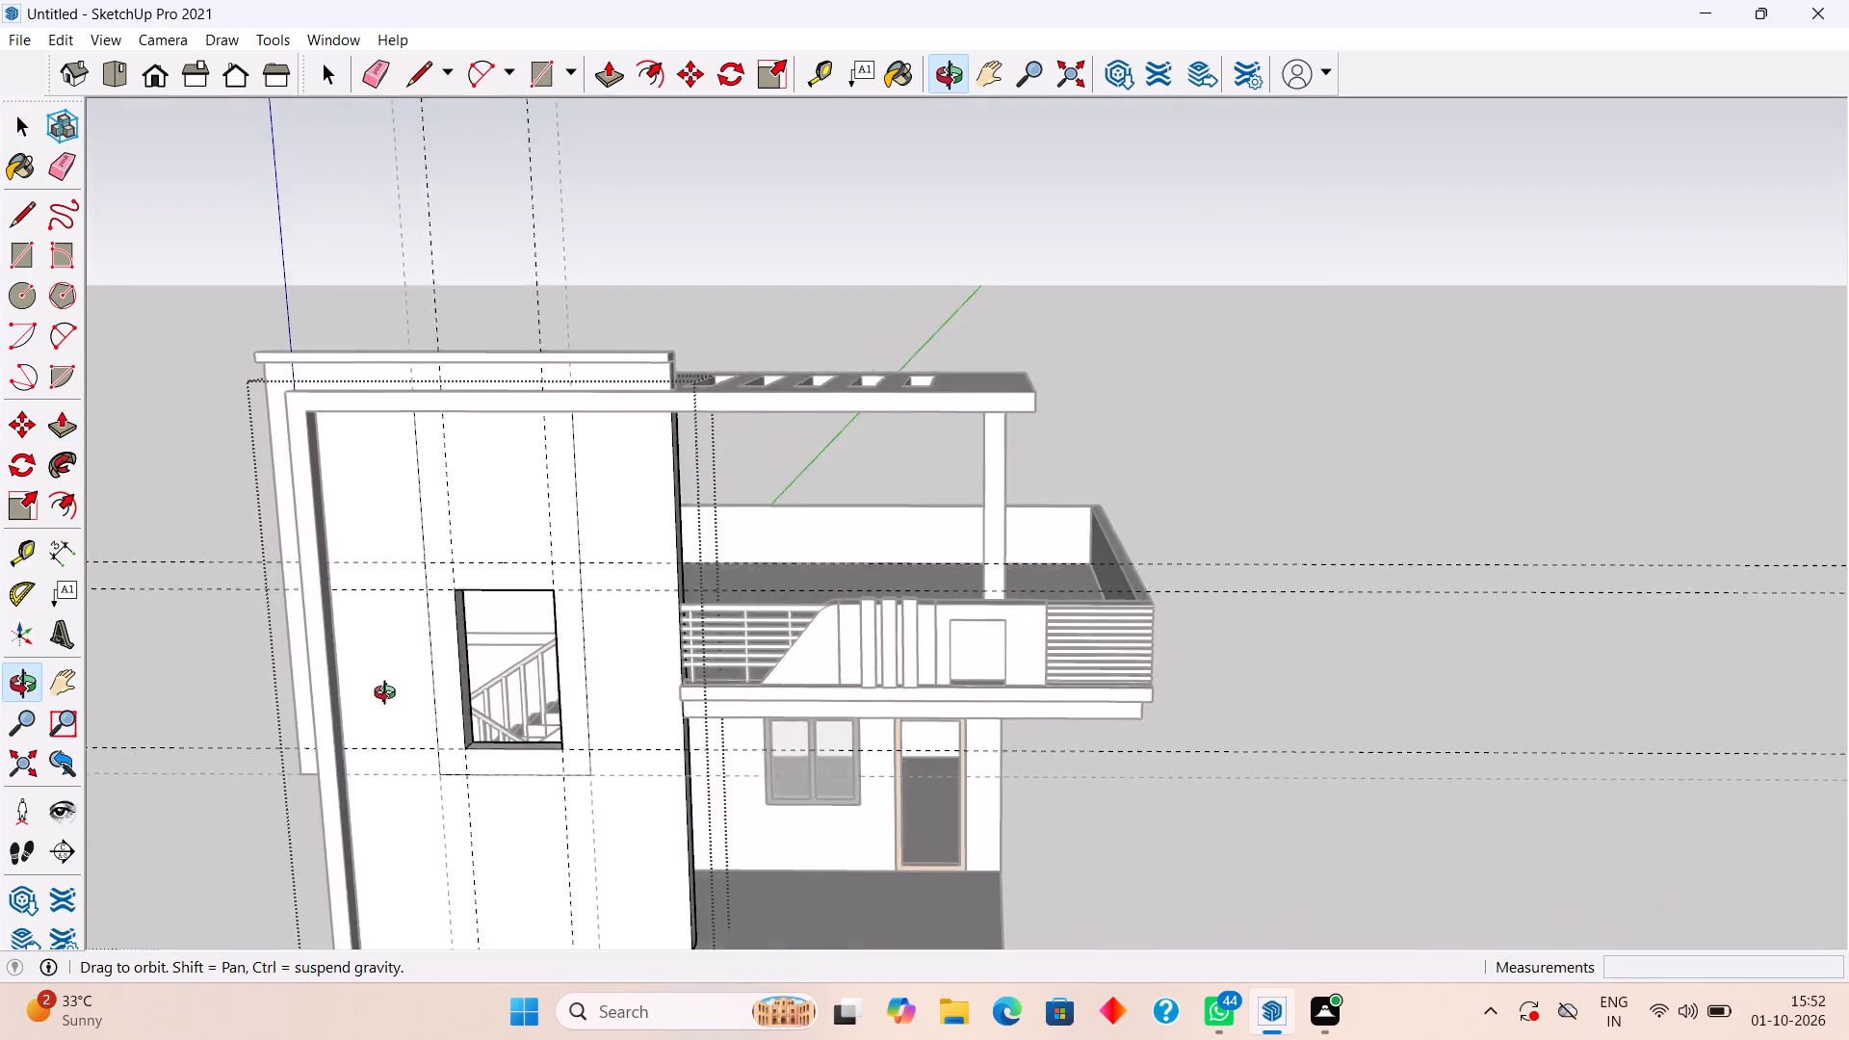
pyautogui.moveTo(389, 695); pyautogui.dragTo(534, 647, button='middle')
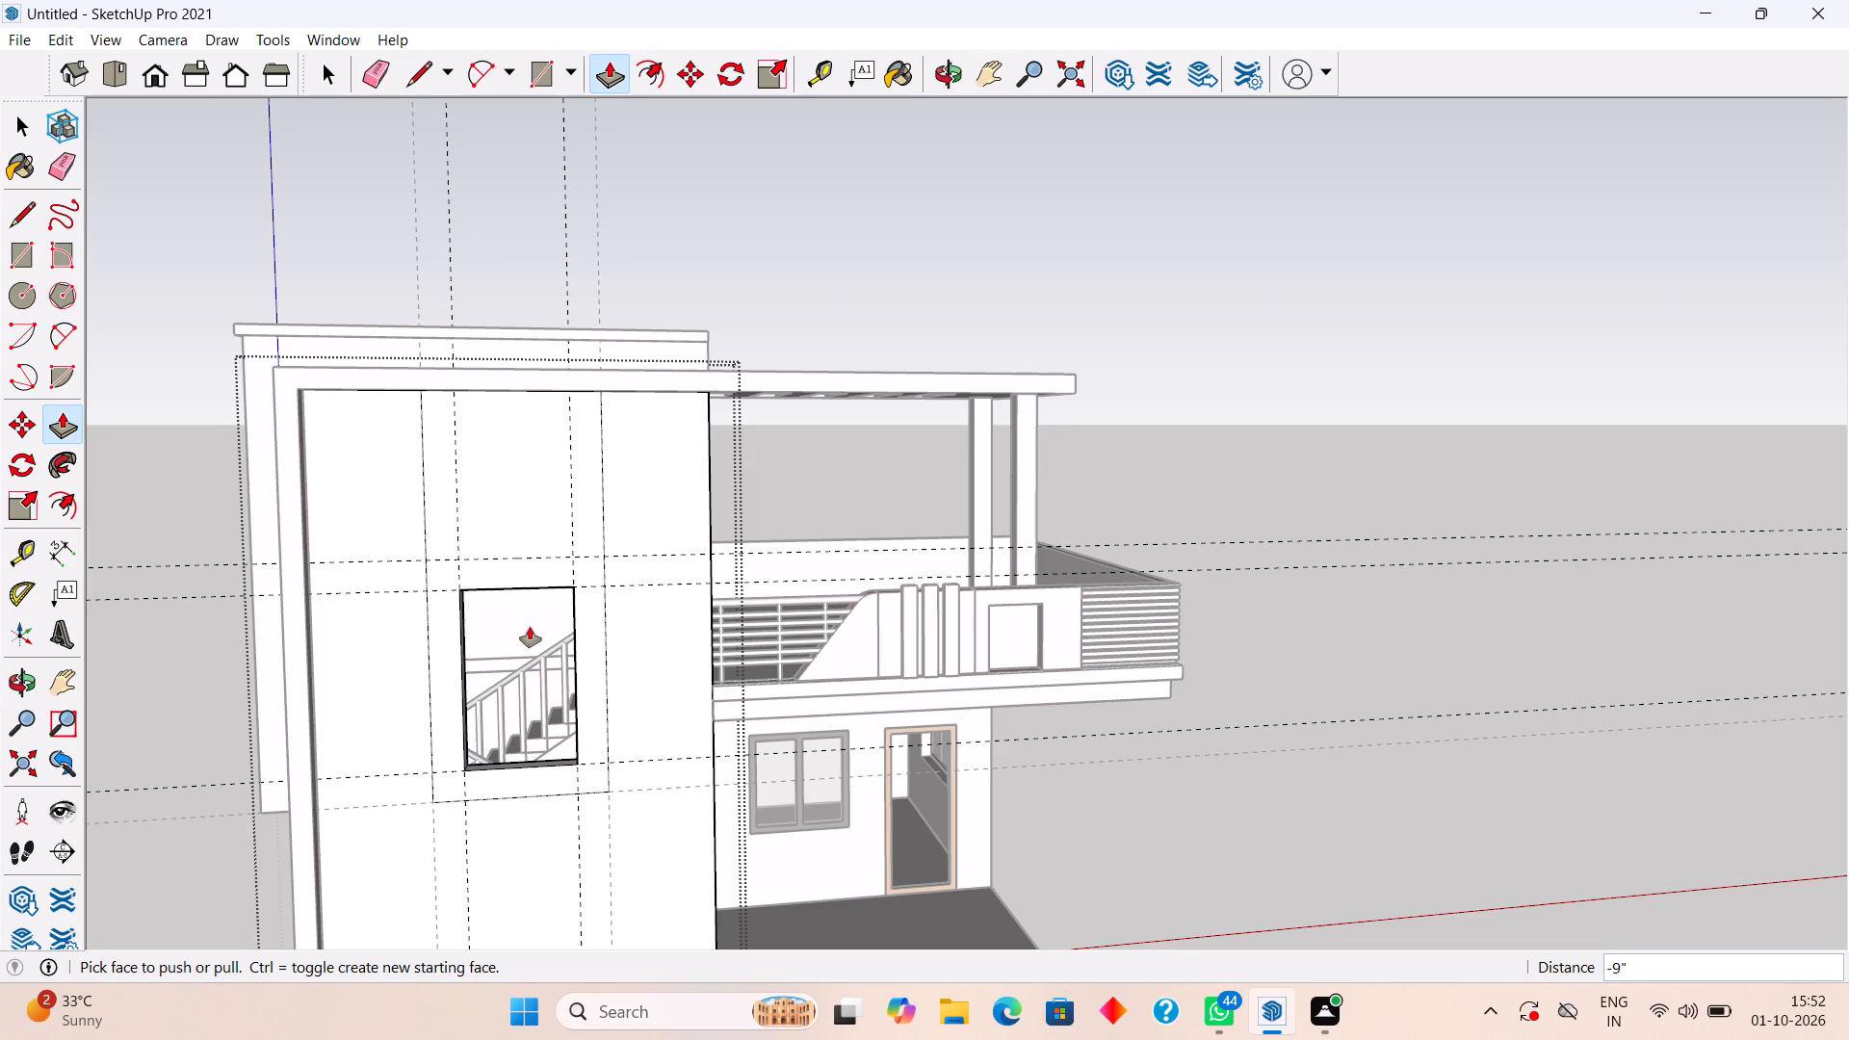
pyautogui.press('space')
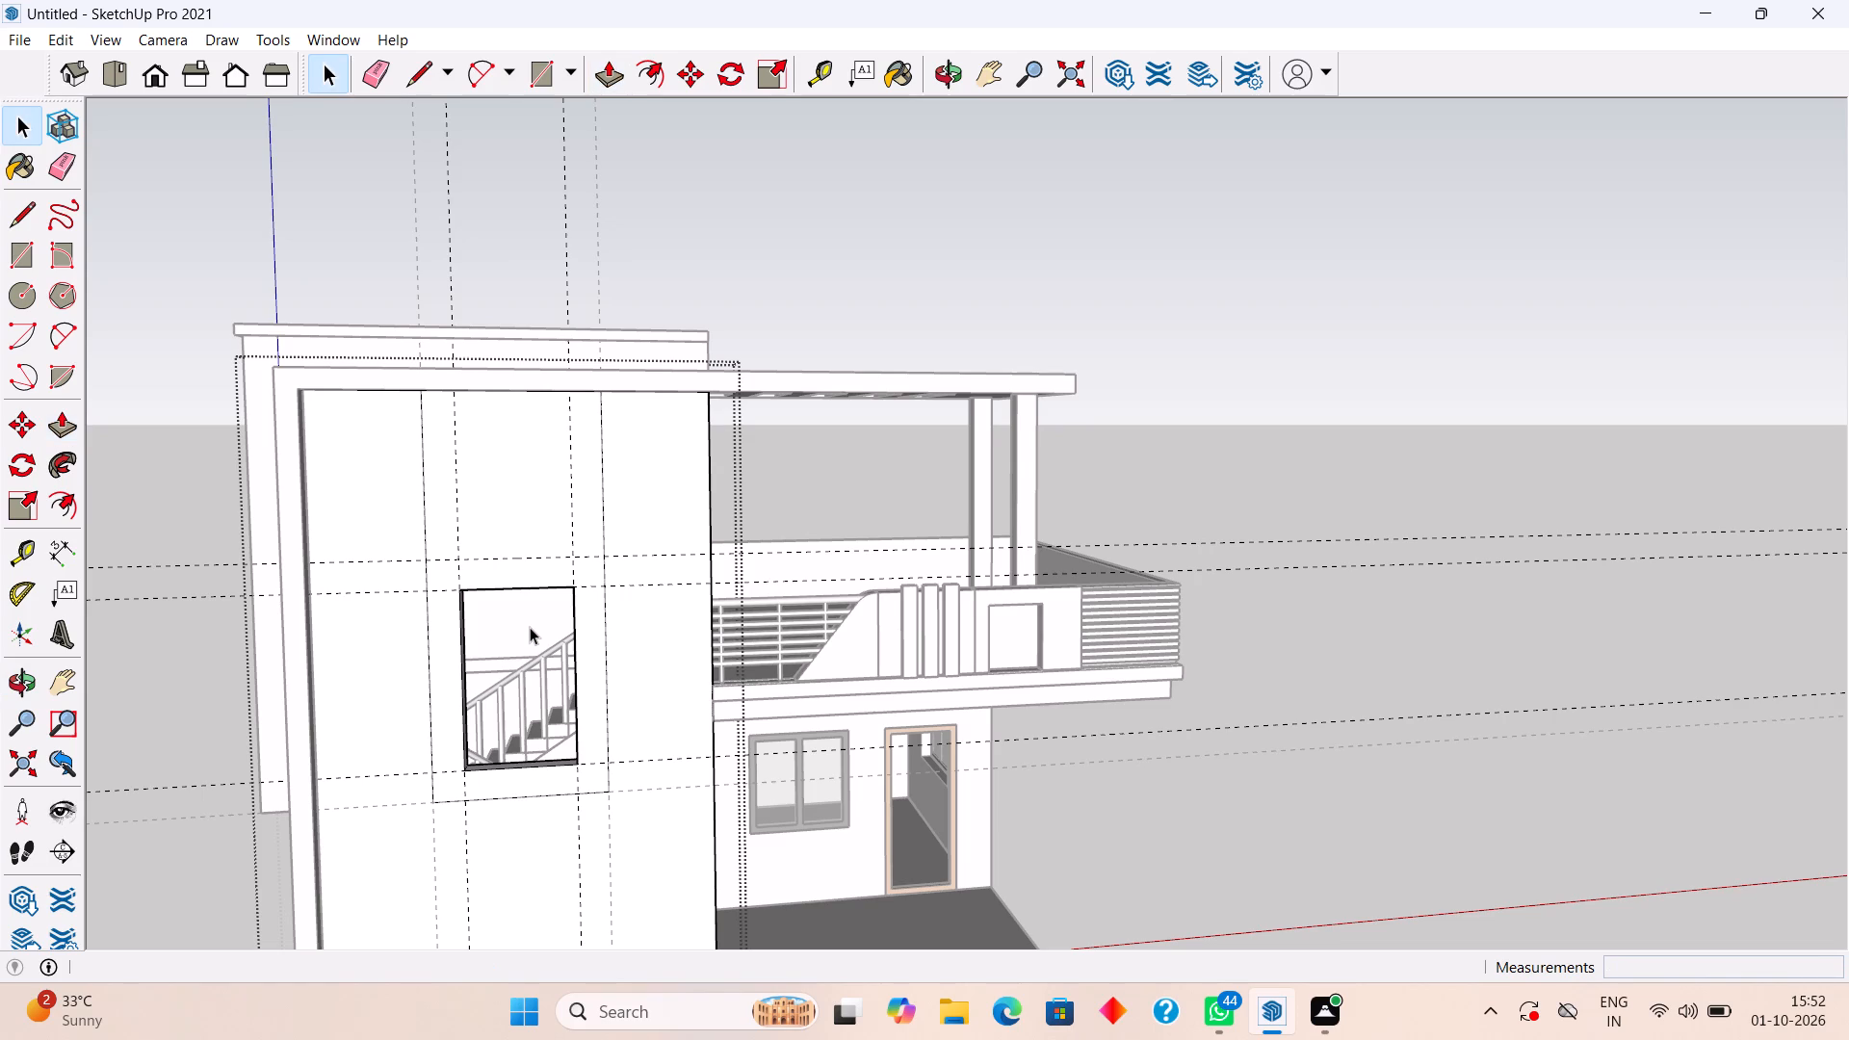
# Draw a 5' 7" horizontal line across the tall outer rectangle along the uppermost guide, closing the frame above the opening.
pyautogui.press('l')
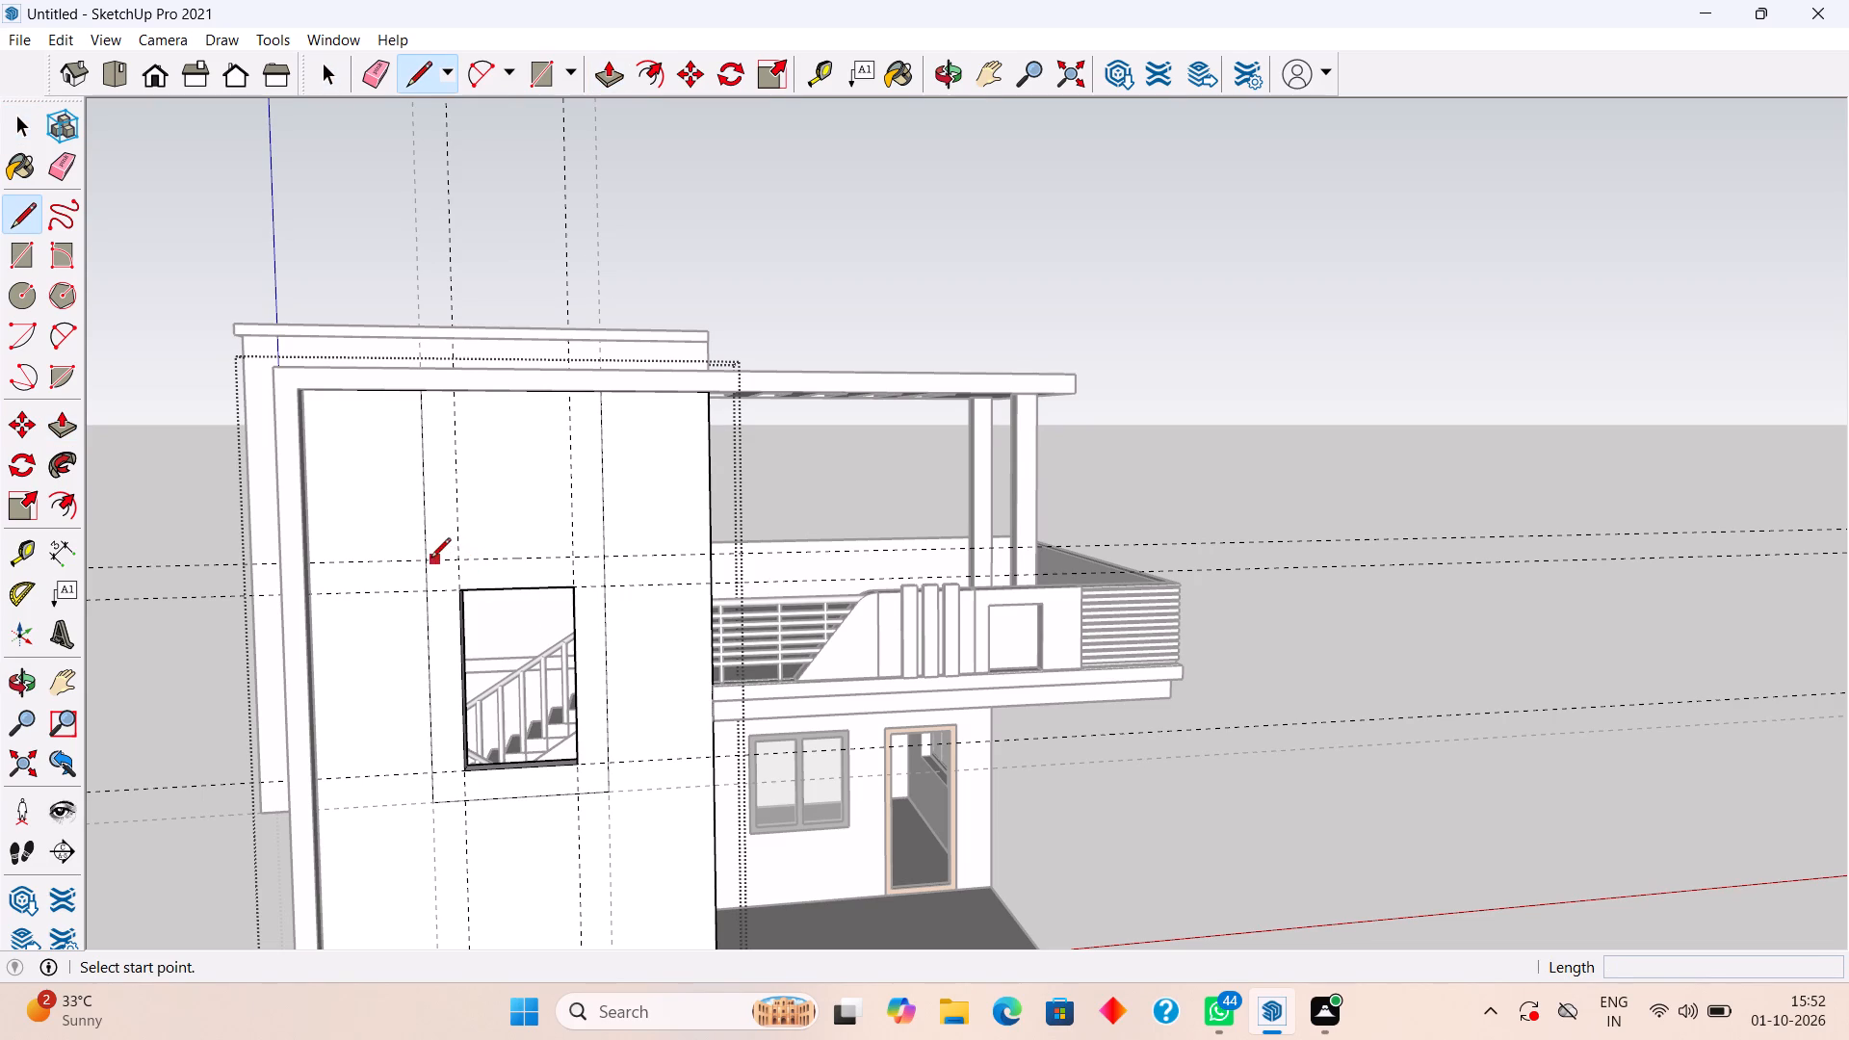
pyautogui.click(430, 559)
pyautogui.click(605, 554)
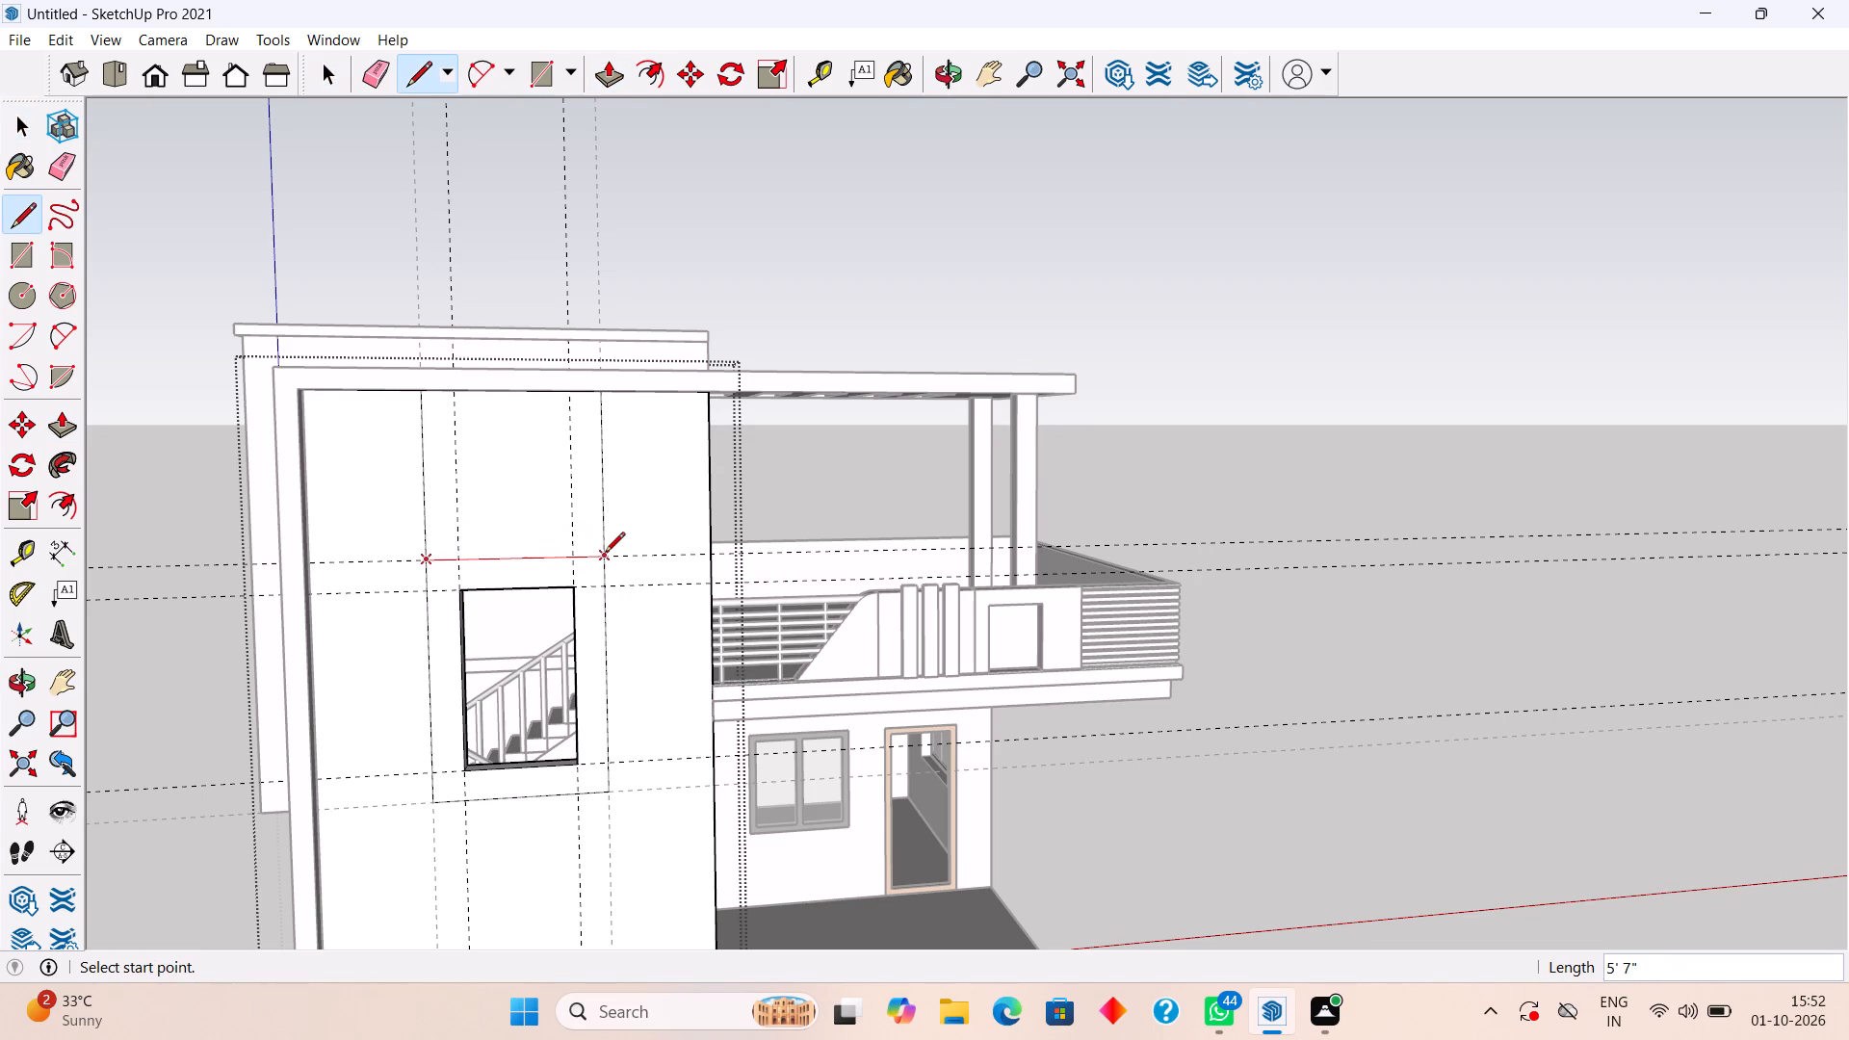
pyautogui.press('space')
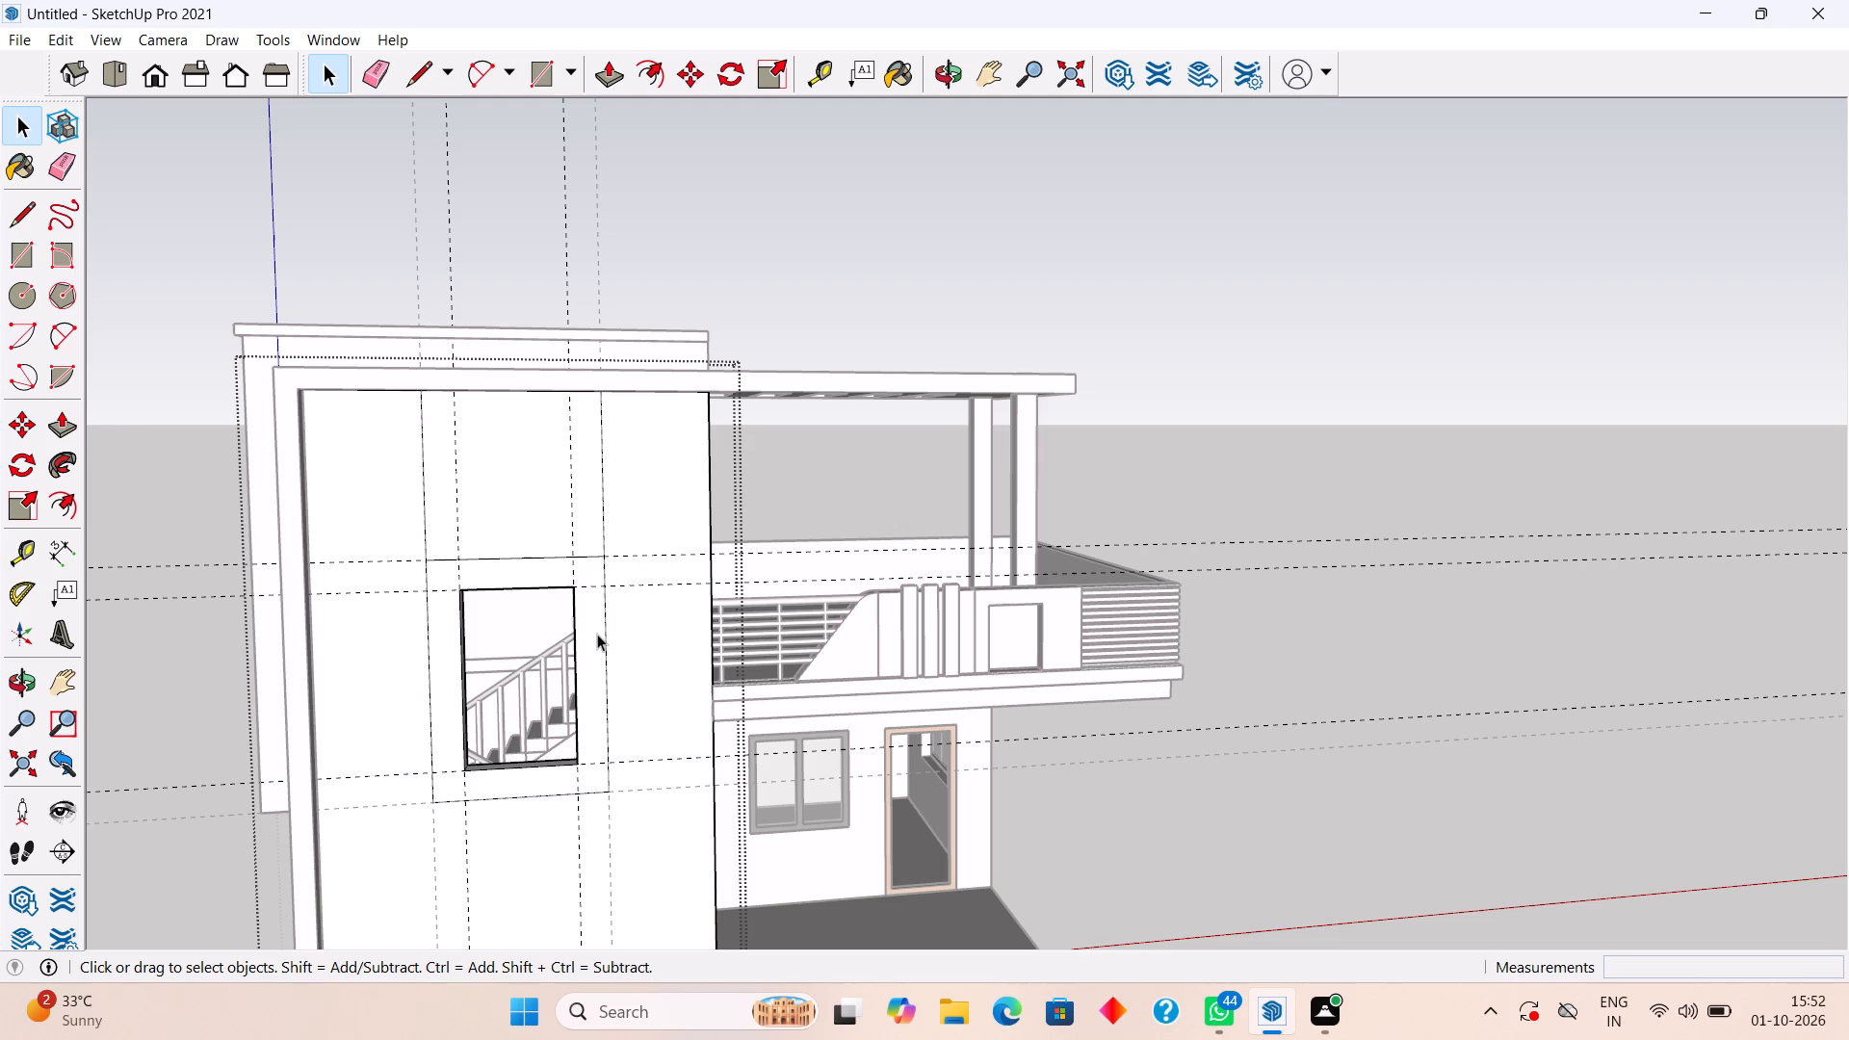
# Pull the border face around the window opening out 4" to form a projecting frame.
pyautogui.click(597, 635)
pyautogui.press('p')
pyautogui.click(597, 635)
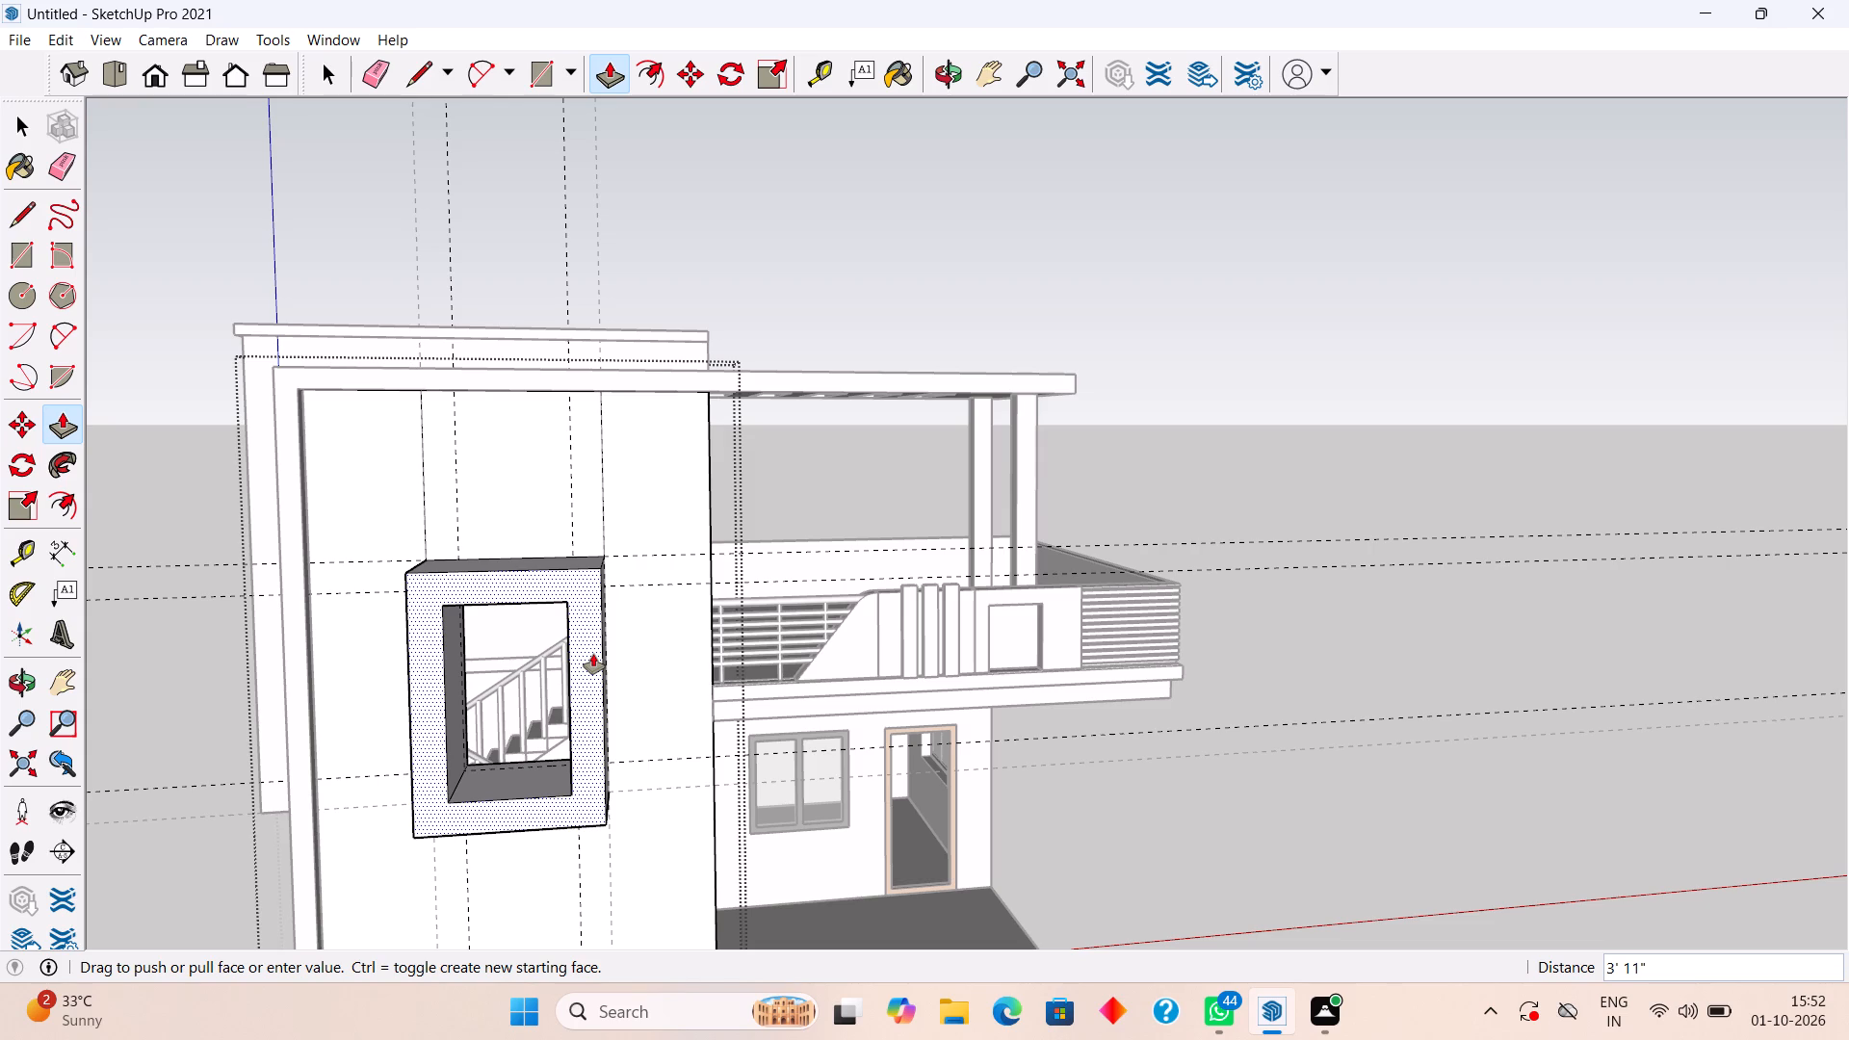
pyautogui.write('4"')
pyautogui.press('Return')
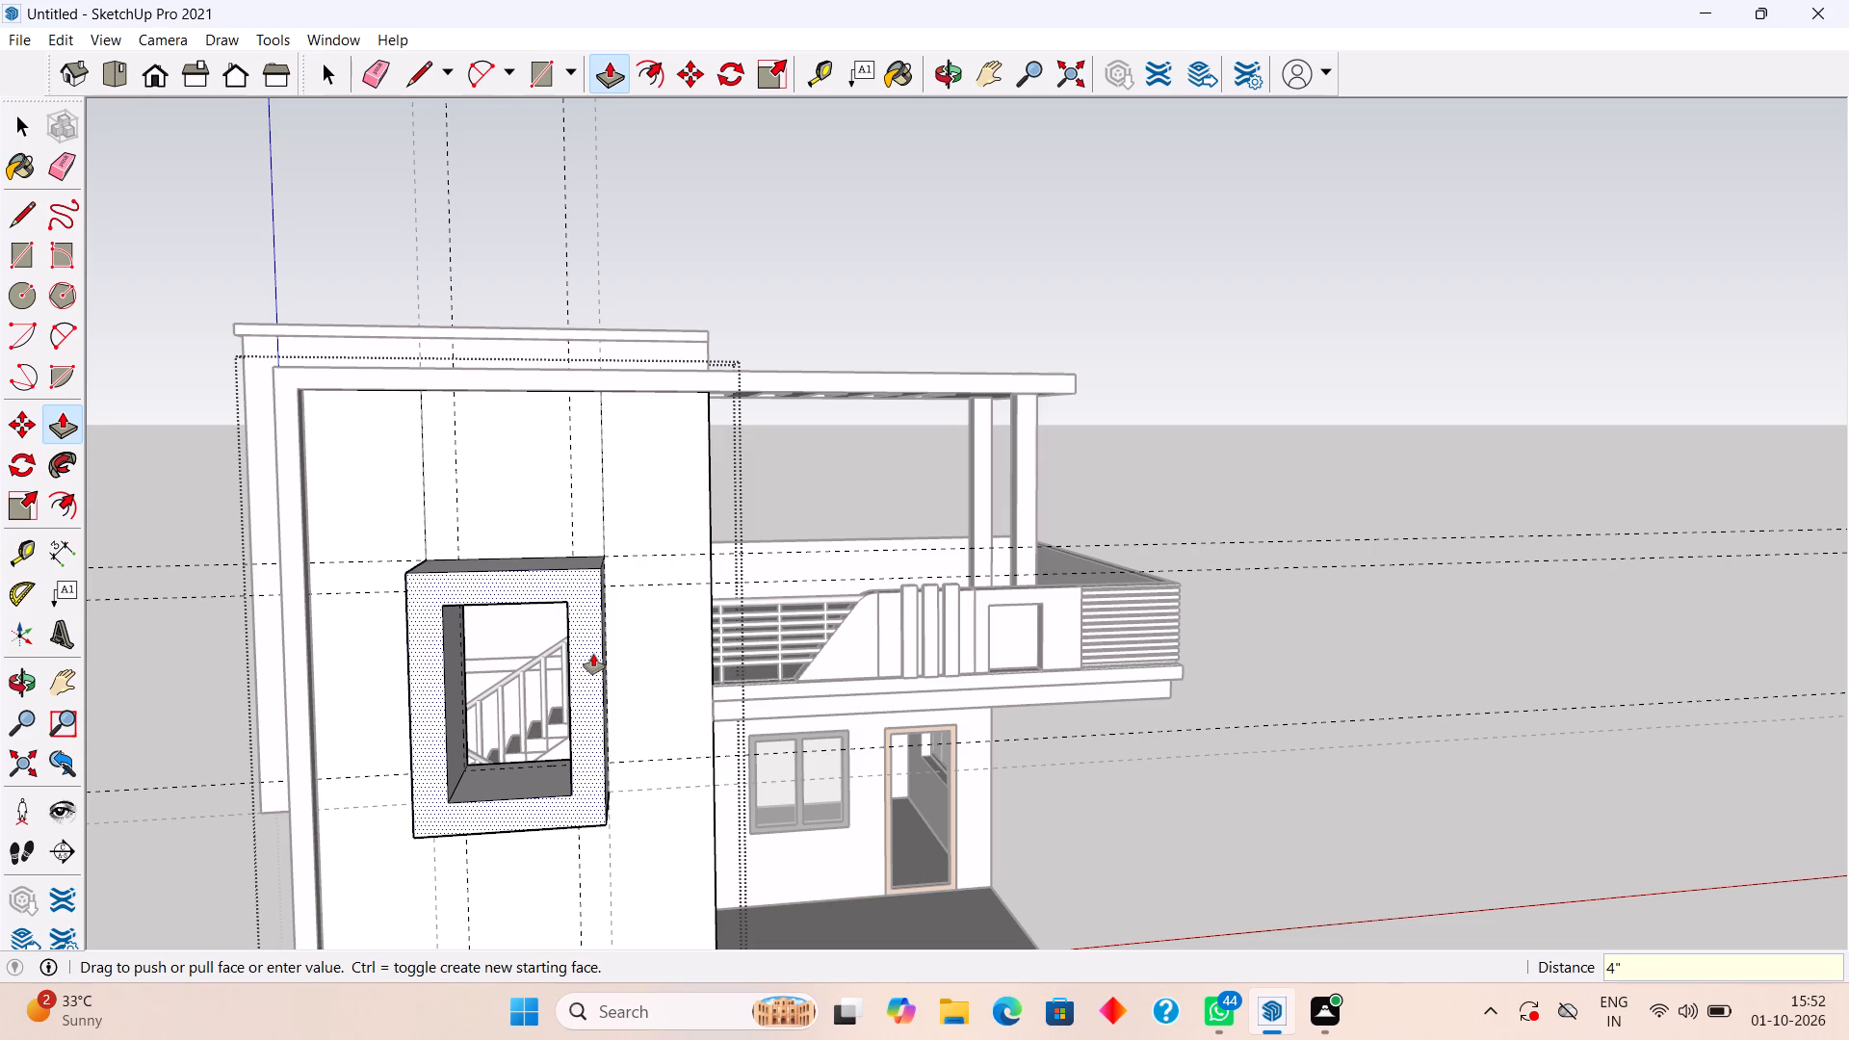
pyautogui.press('space')
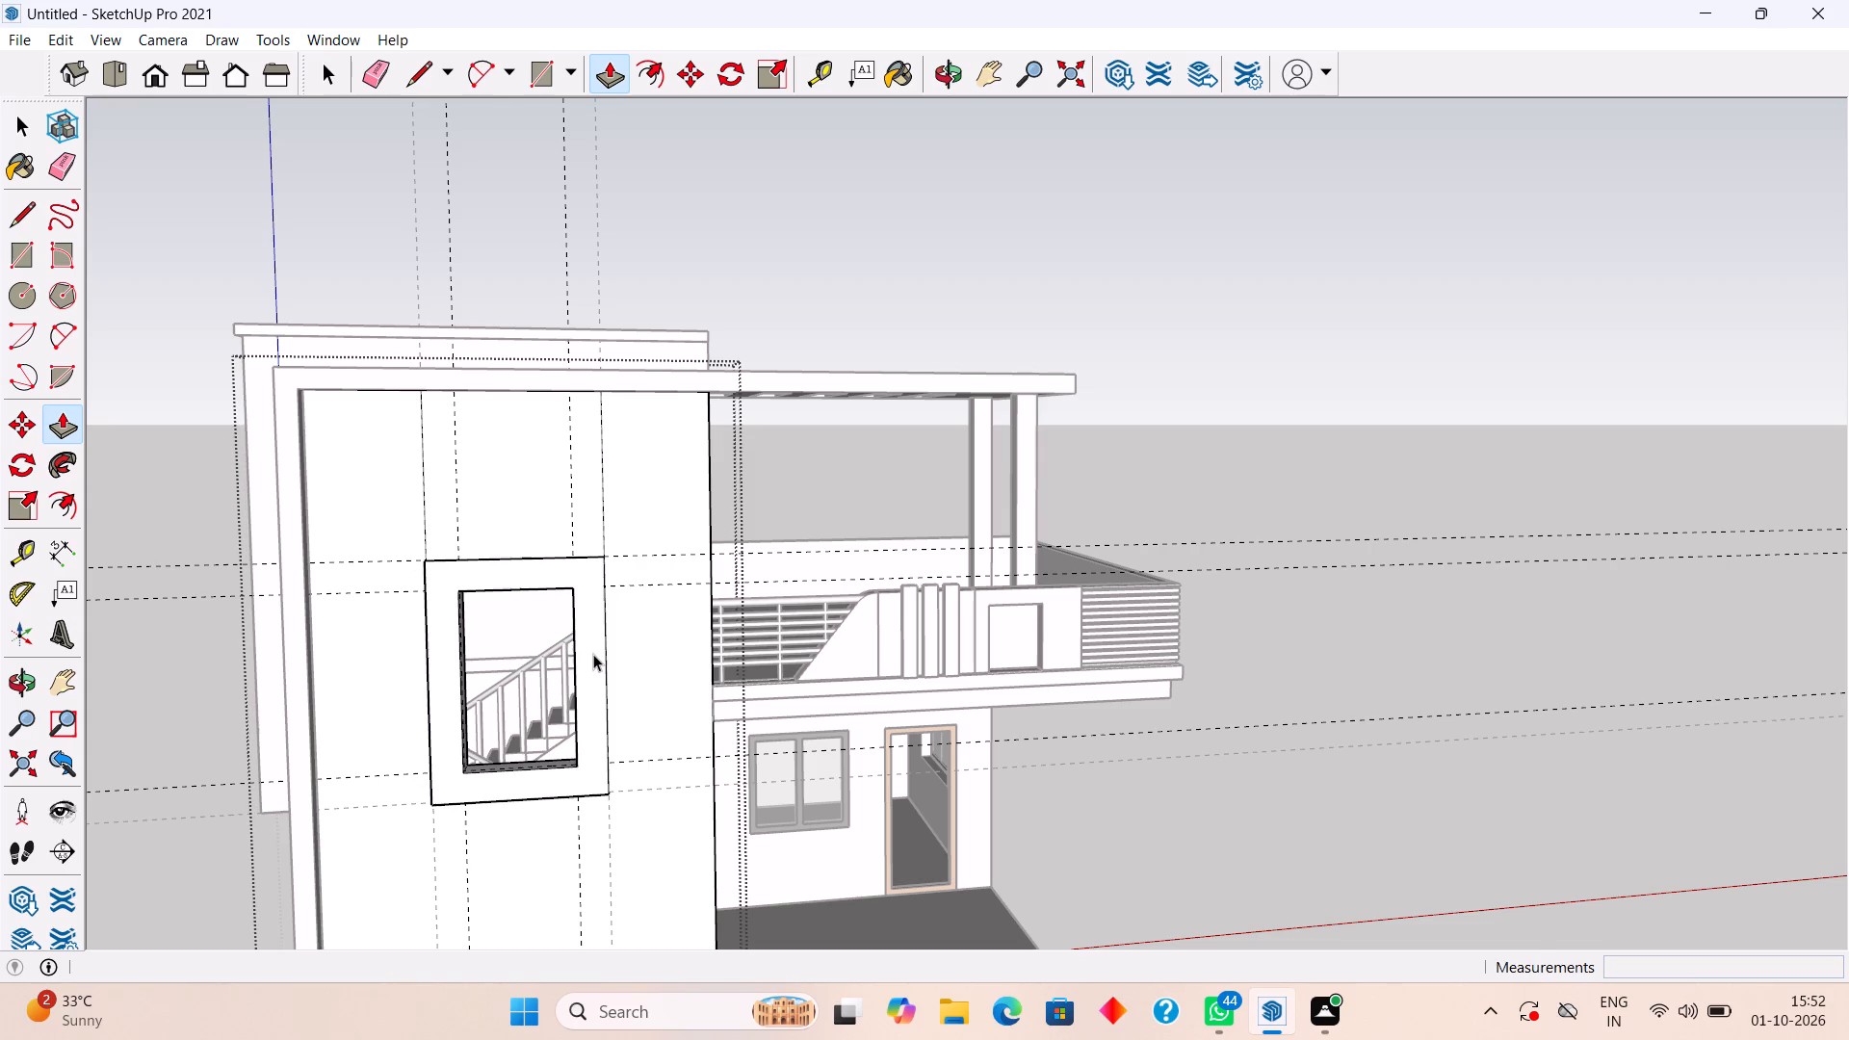
# Delete the two leftover vertical edges on the wall above the projecting window frame.
pyautogui.tripleClick(593, 654)
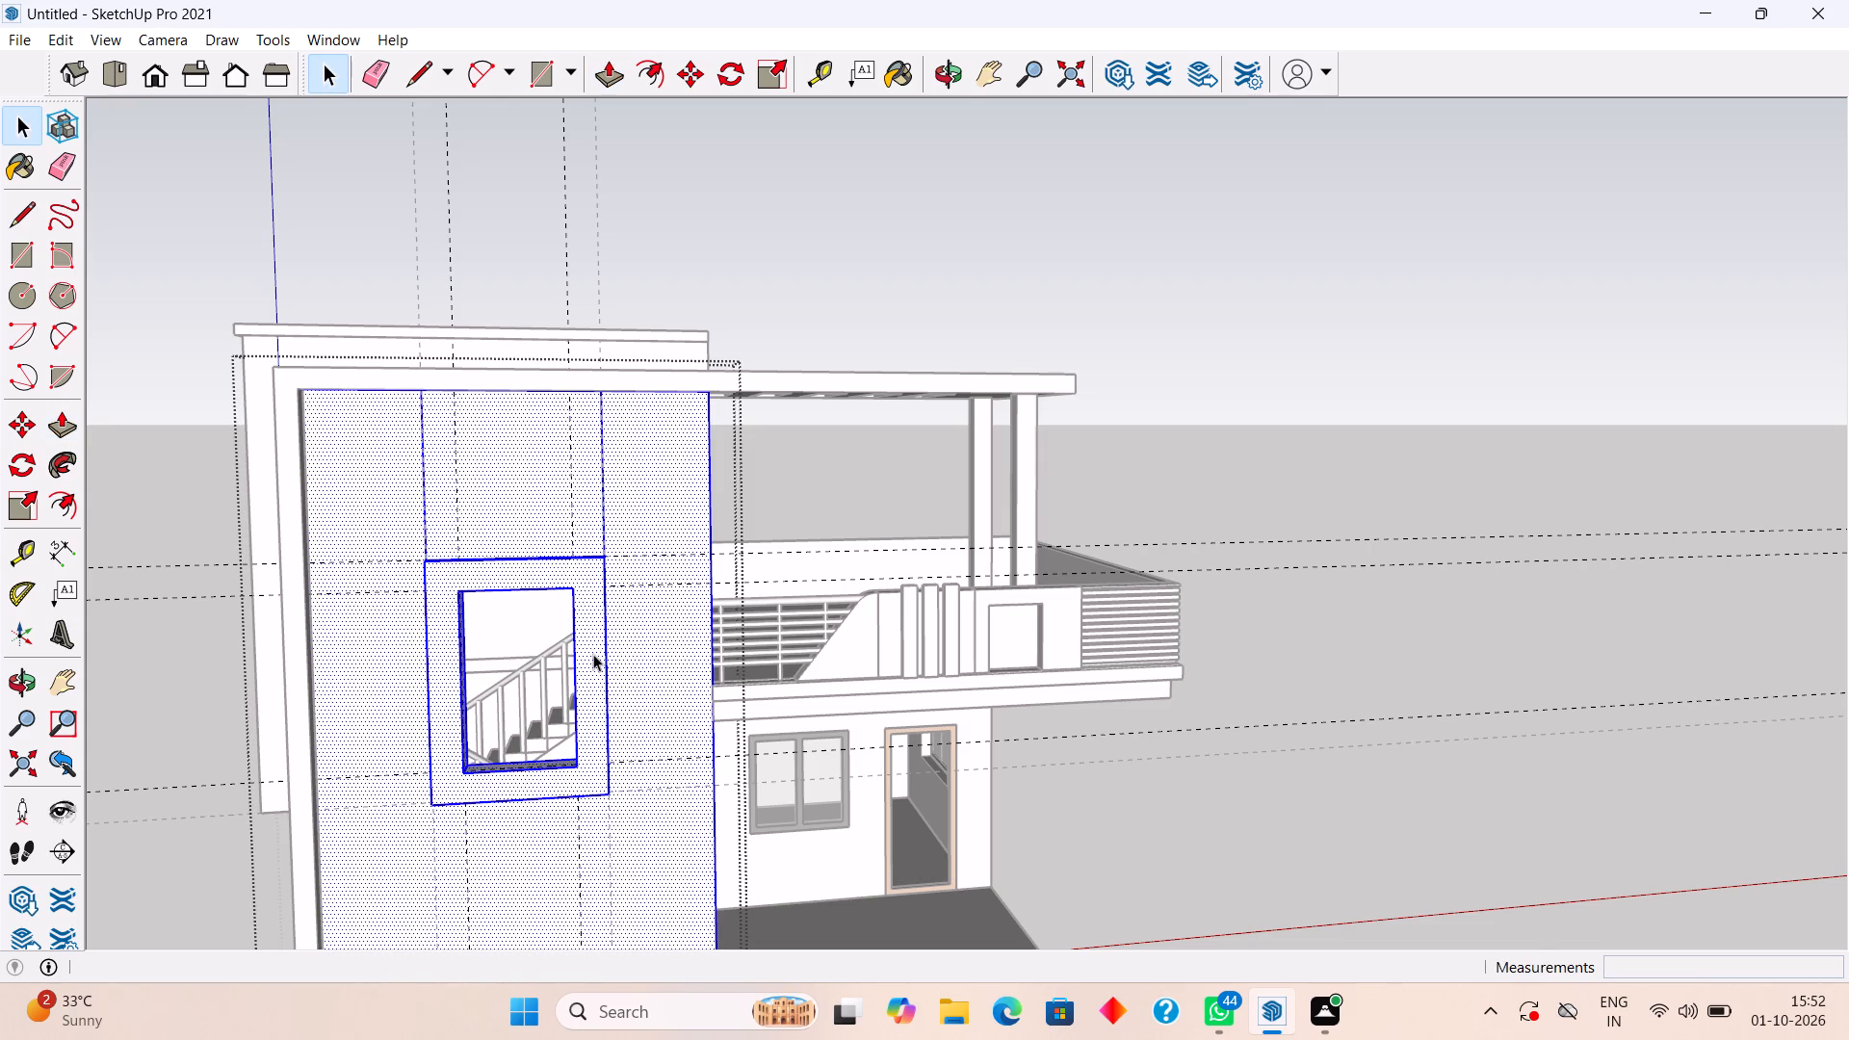
pyautogui.scroll(-5, 593, 654)
pyautogui.click(908, 316)
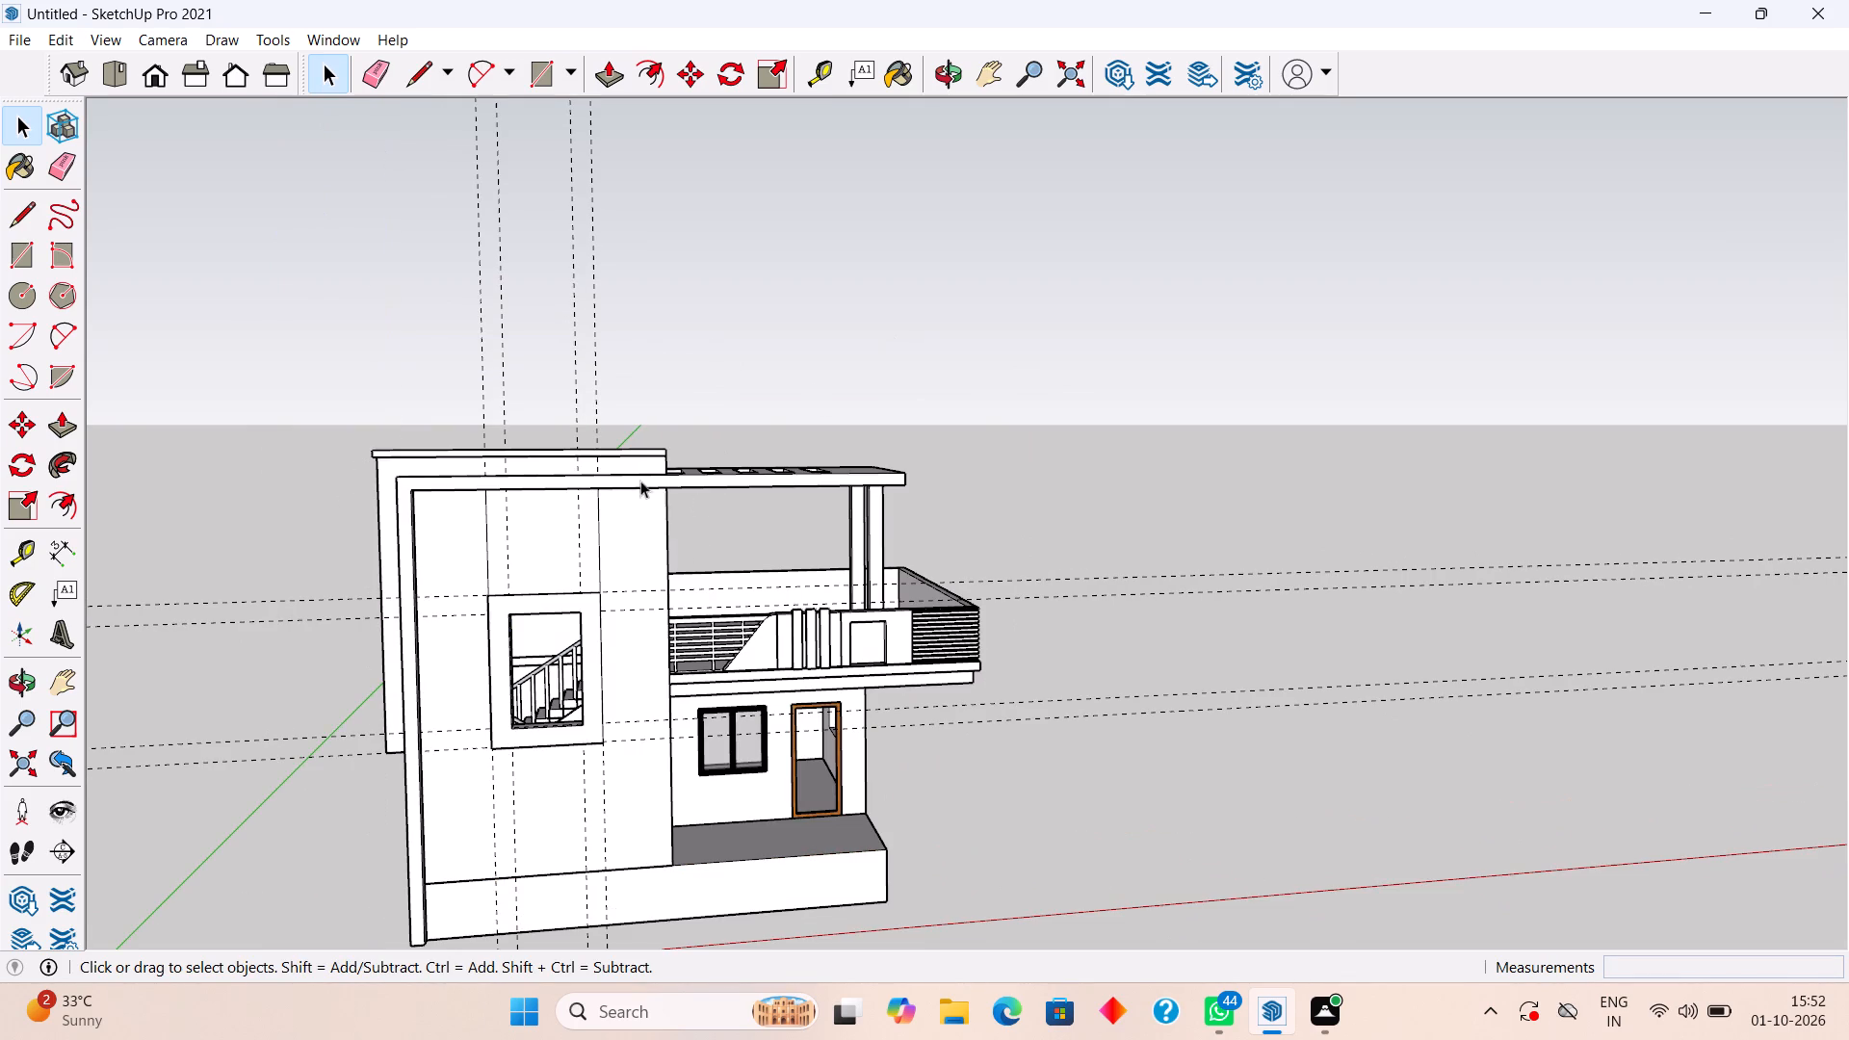
pyautogui.scroll(2, 604, 558)
pyautogui.tripleClick(604, 557)
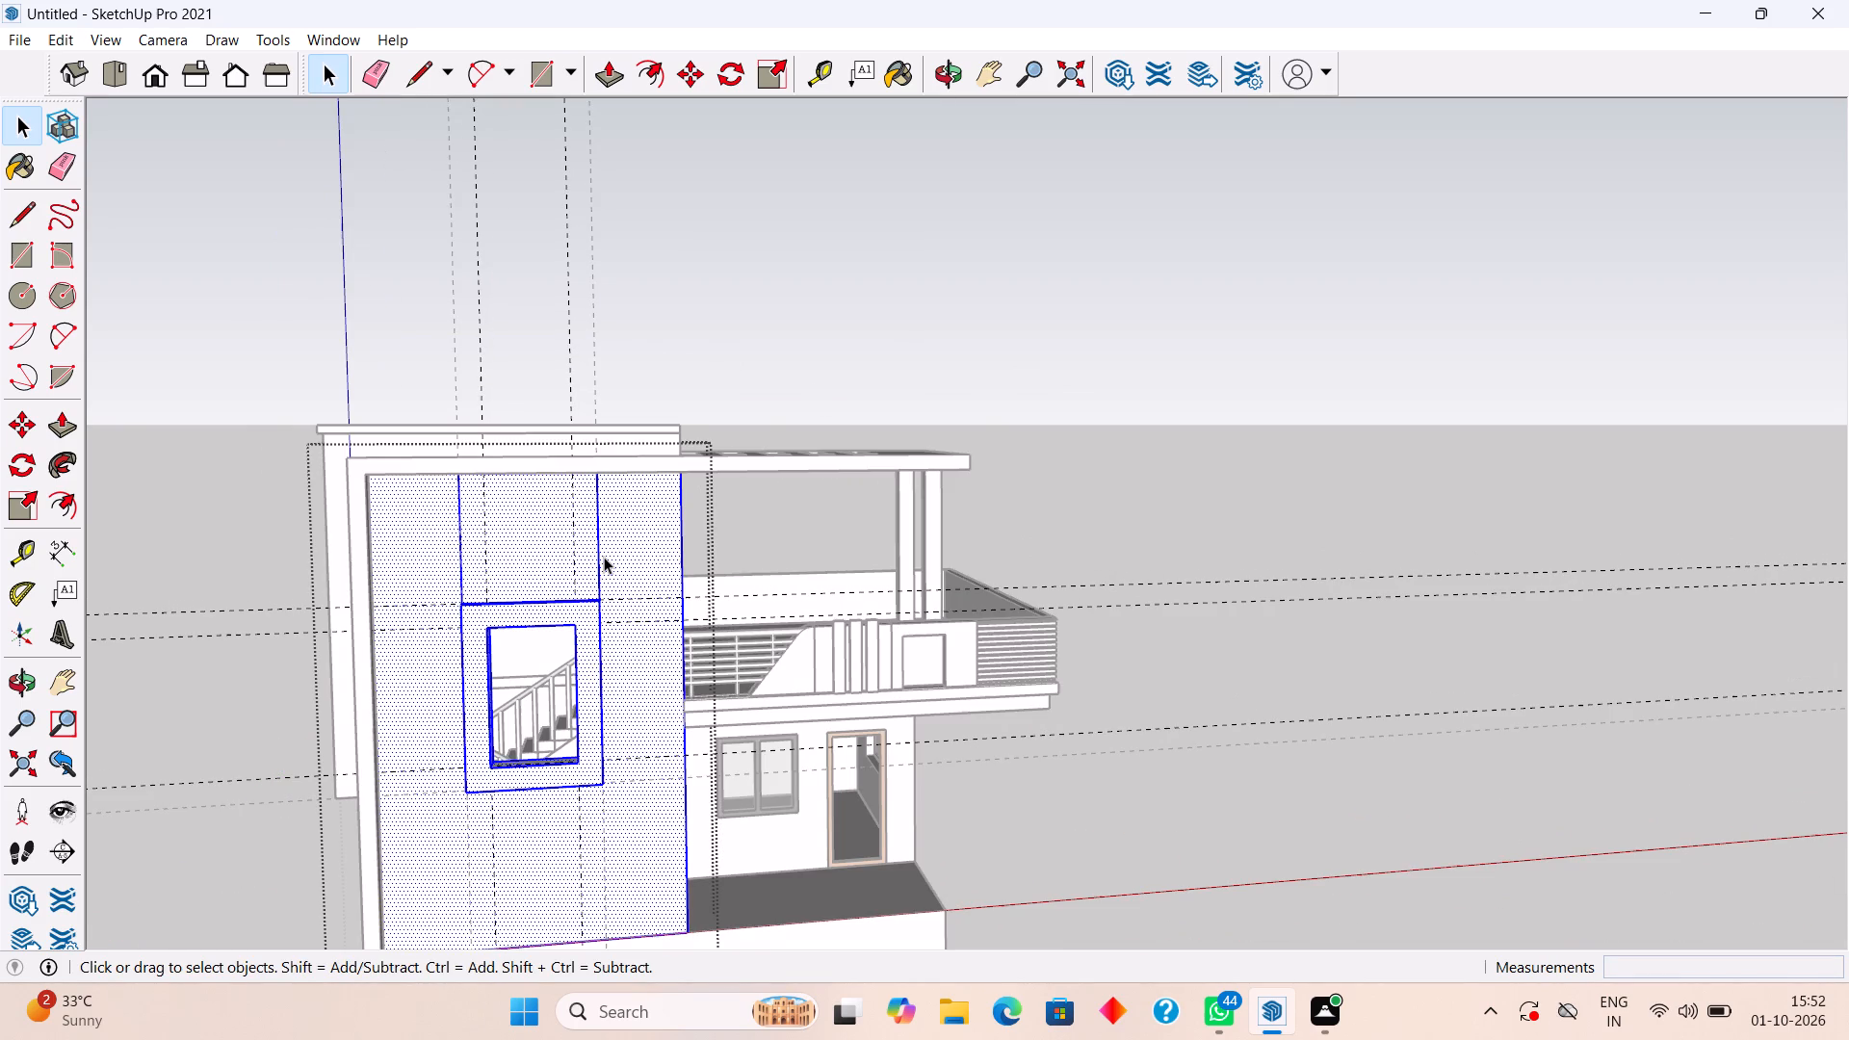
pyautogui.click(607, 559)
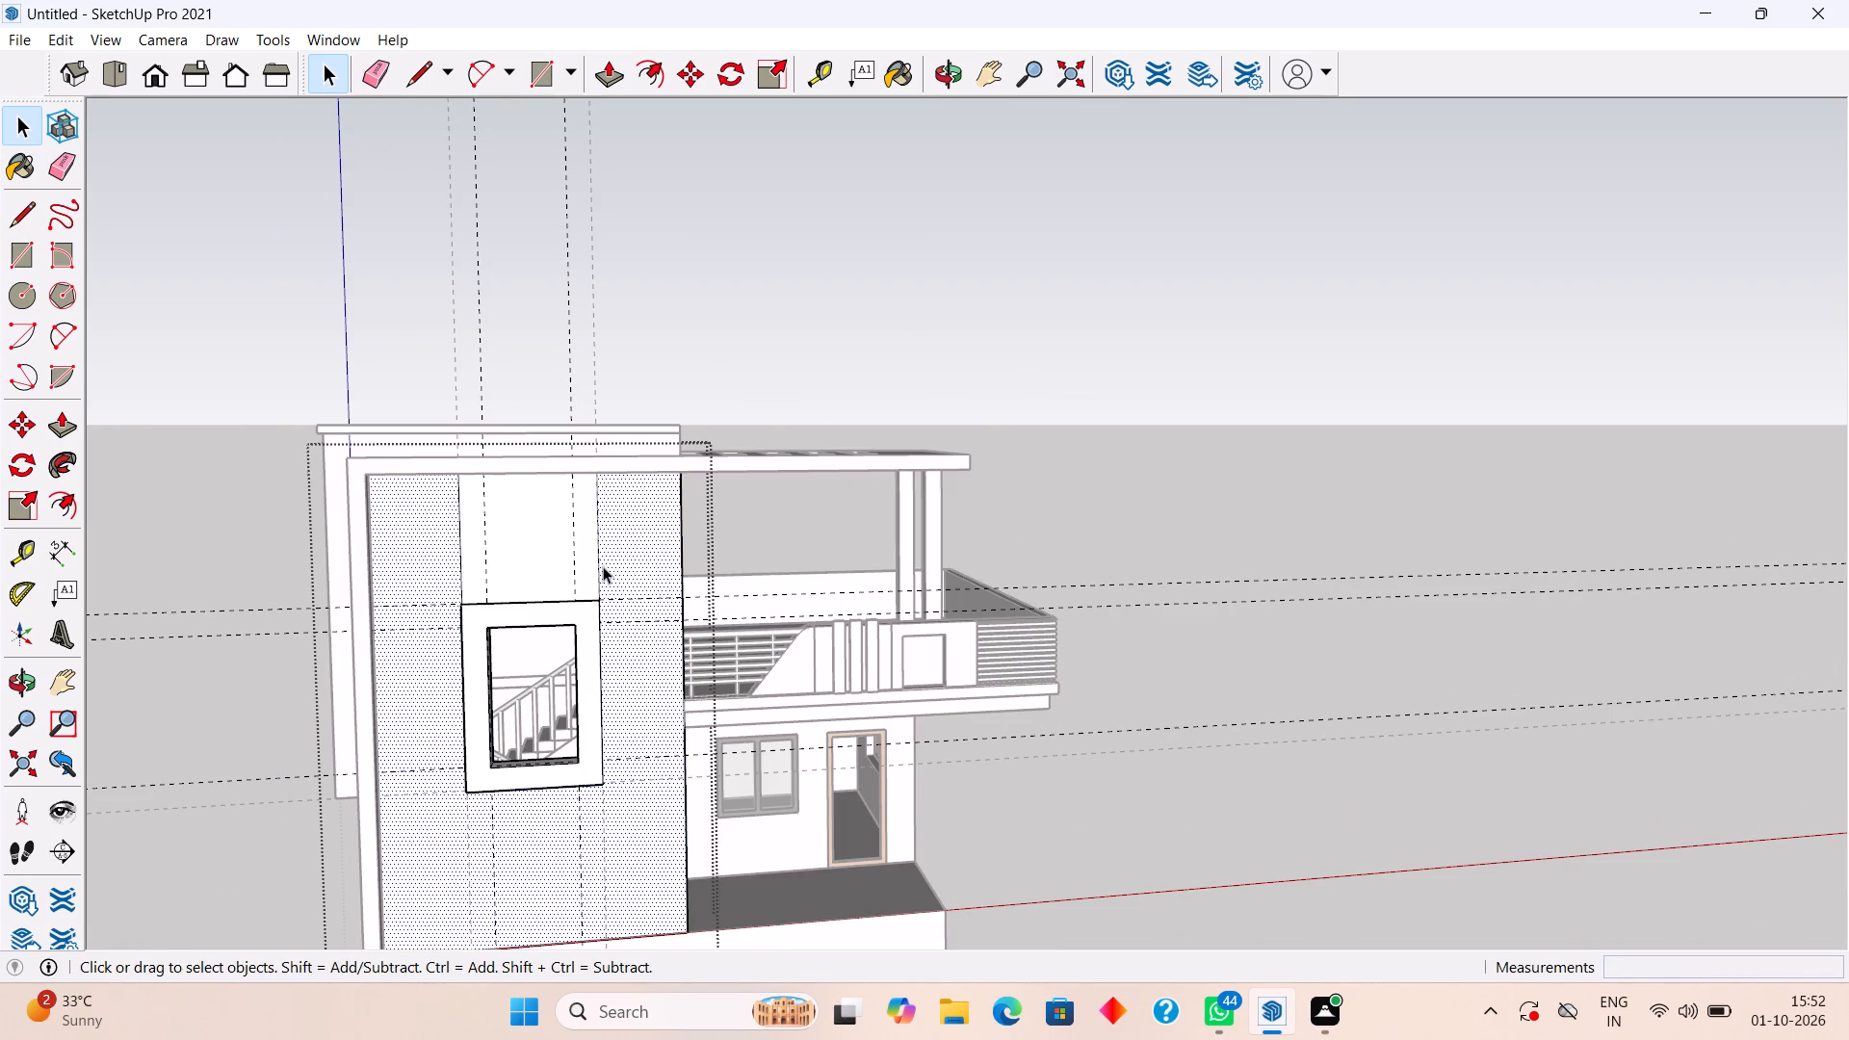
pyautogui.click(597, 576)
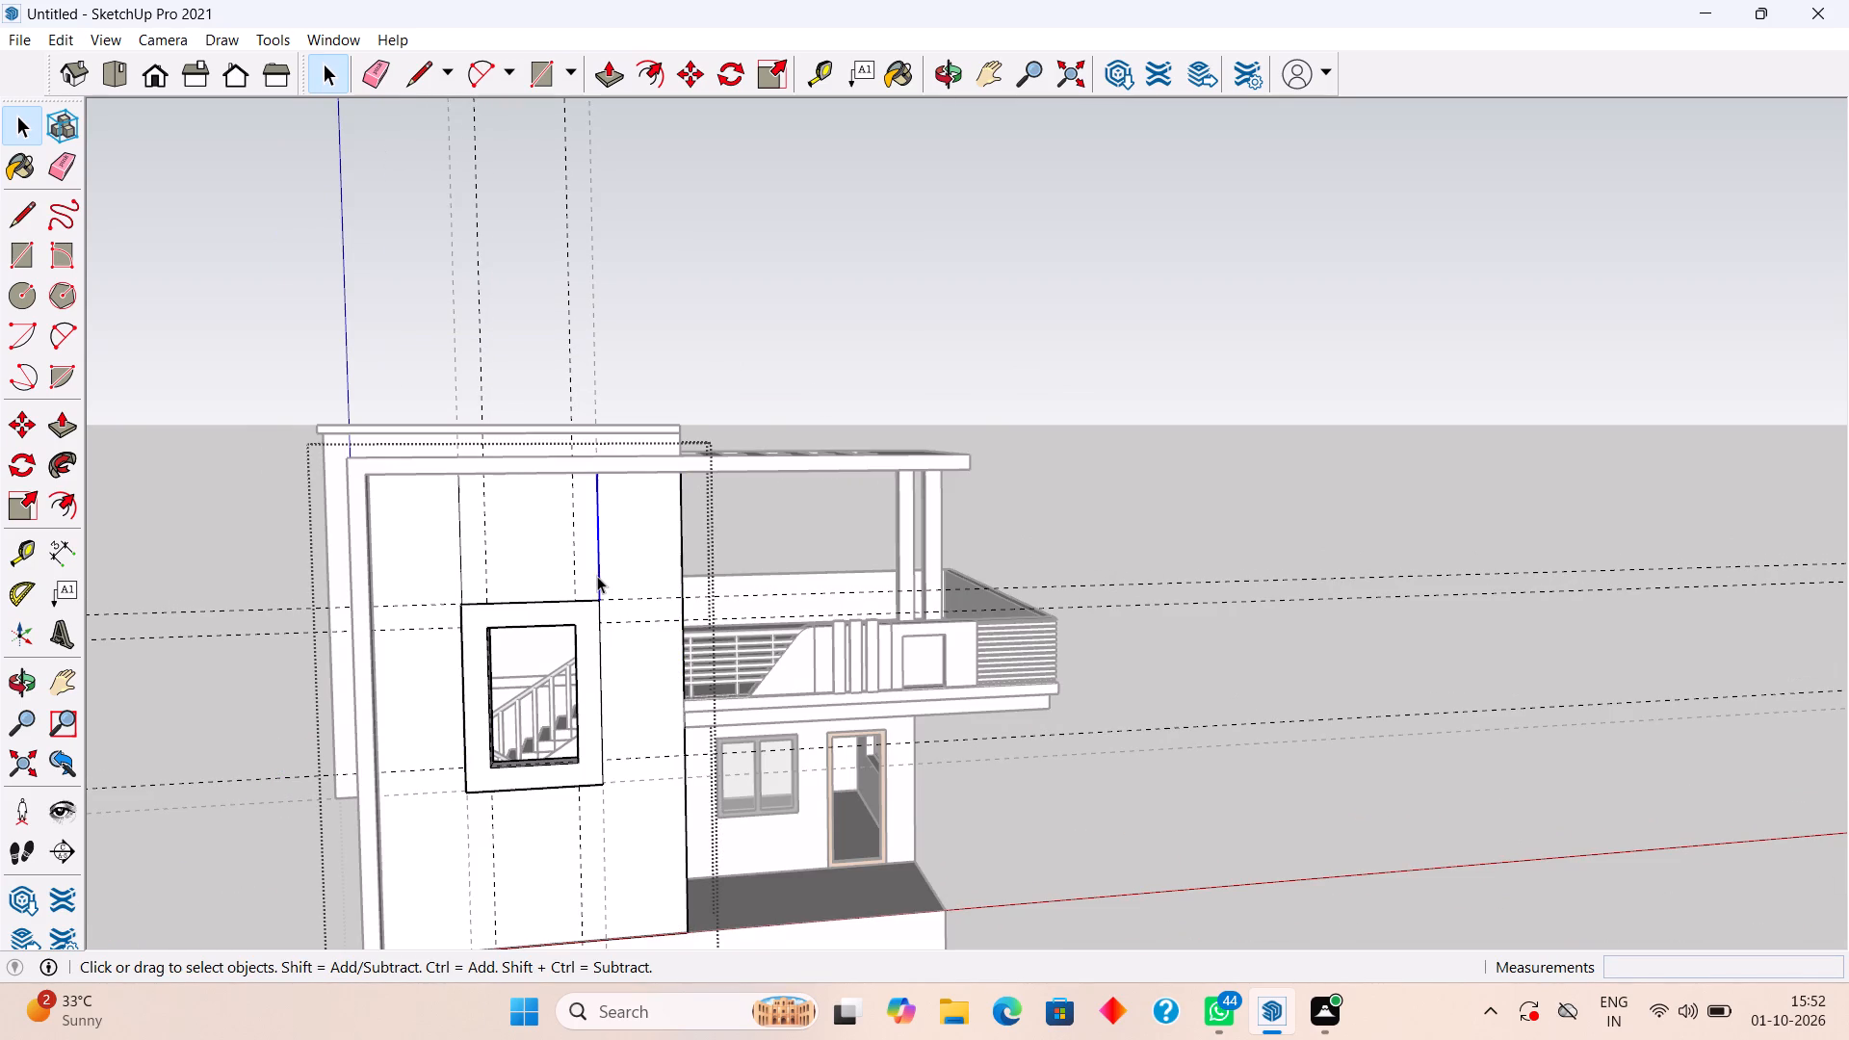
pyautogui.press('Delete')
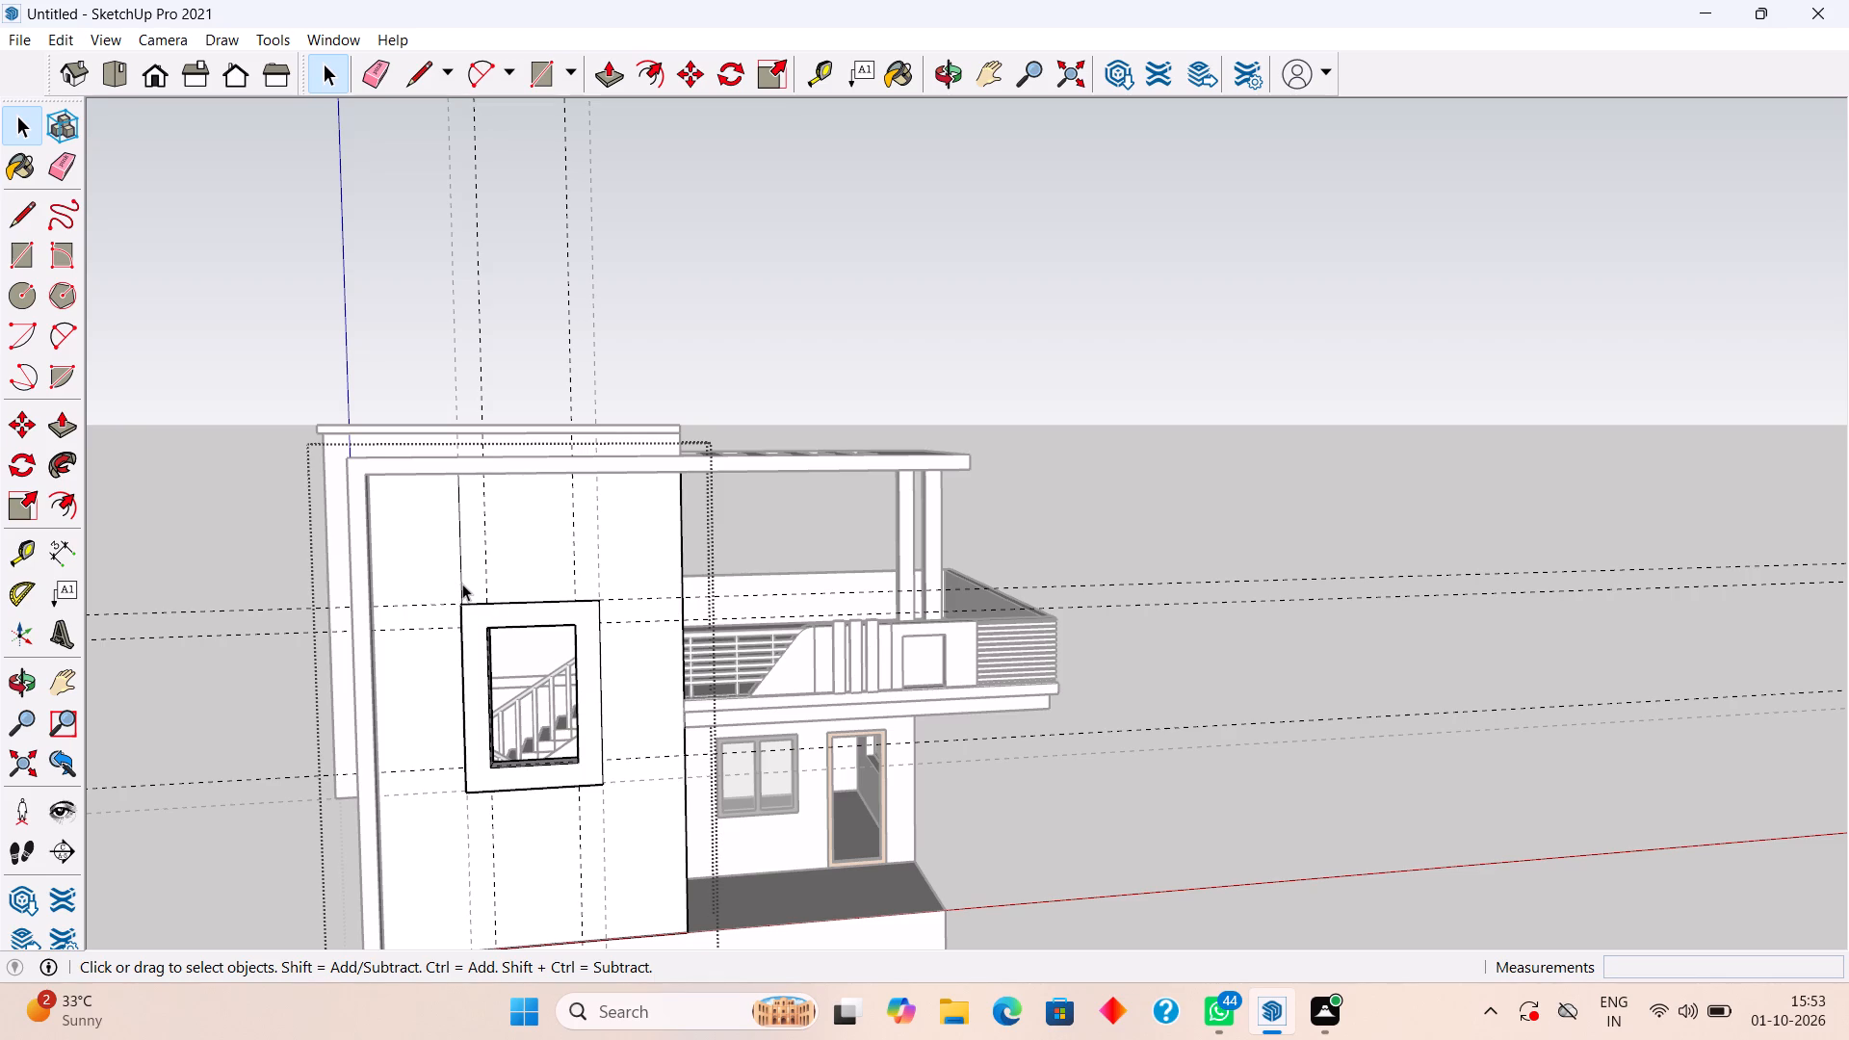
pyautogui.click(460, 585)
pyautogui.press('Delete')
# Examine the projecting window frame and its opening on the tall front wall from the front and both sides.
pyautogui.scroll(-1, 472, 537)
pyautogui.click(801, 406)
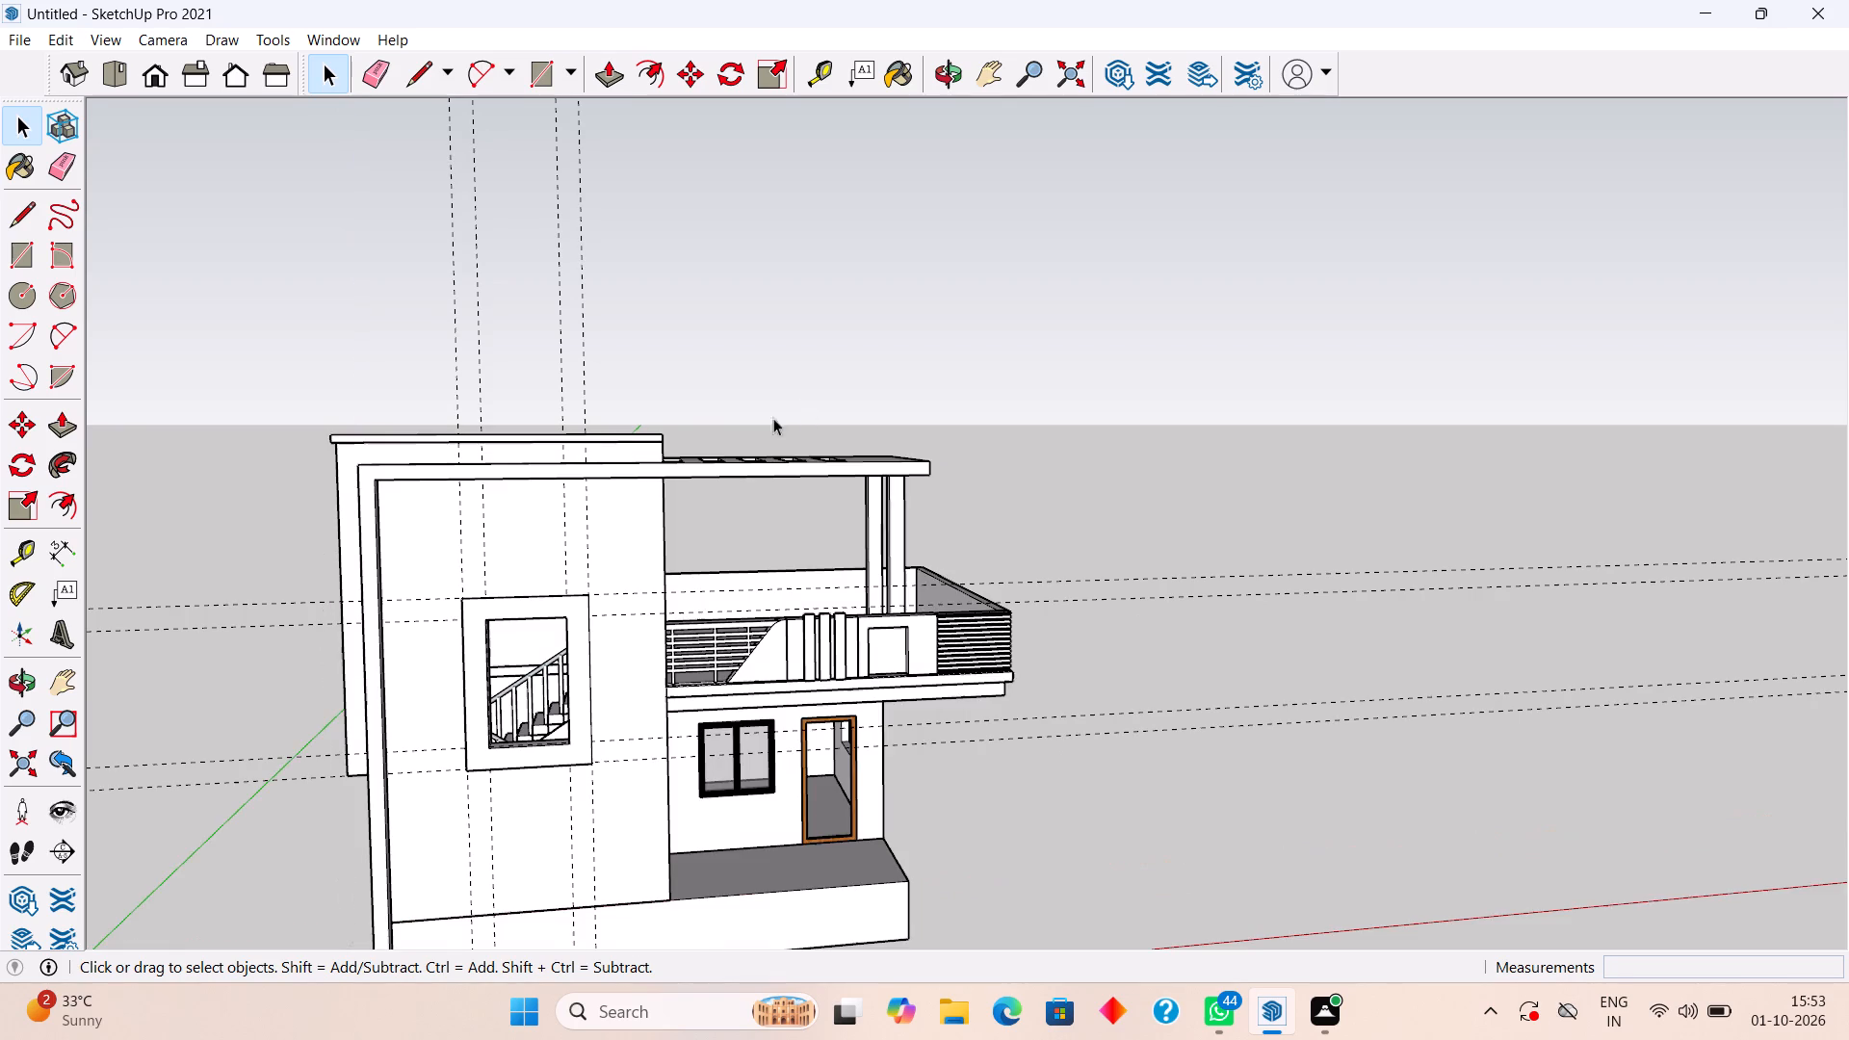
pyautogui.scroll(7, 512, 823)
pyautogui.moveTo(481, 668); pyautogui.dragTo(298, 692, button='middle')
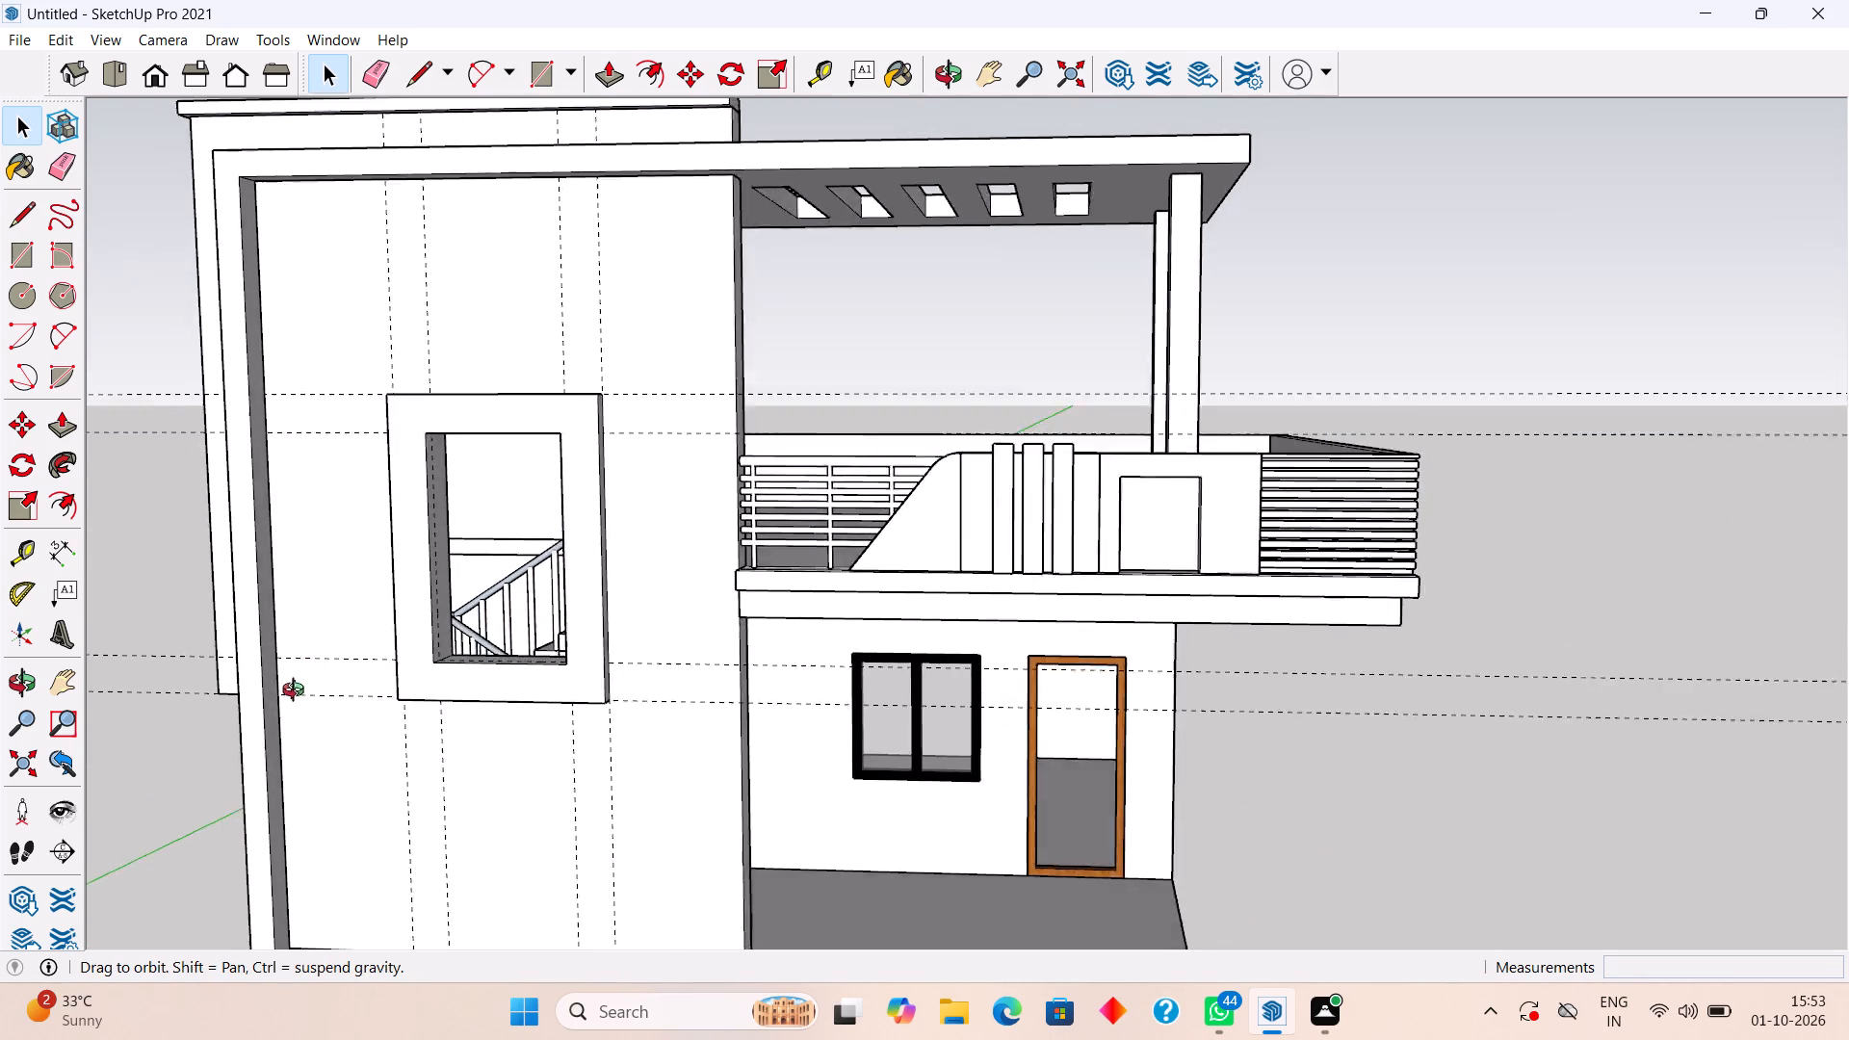
pyautogui.moveTo(298, 692); pyautogui.dragTo(794, 776, button='middle')
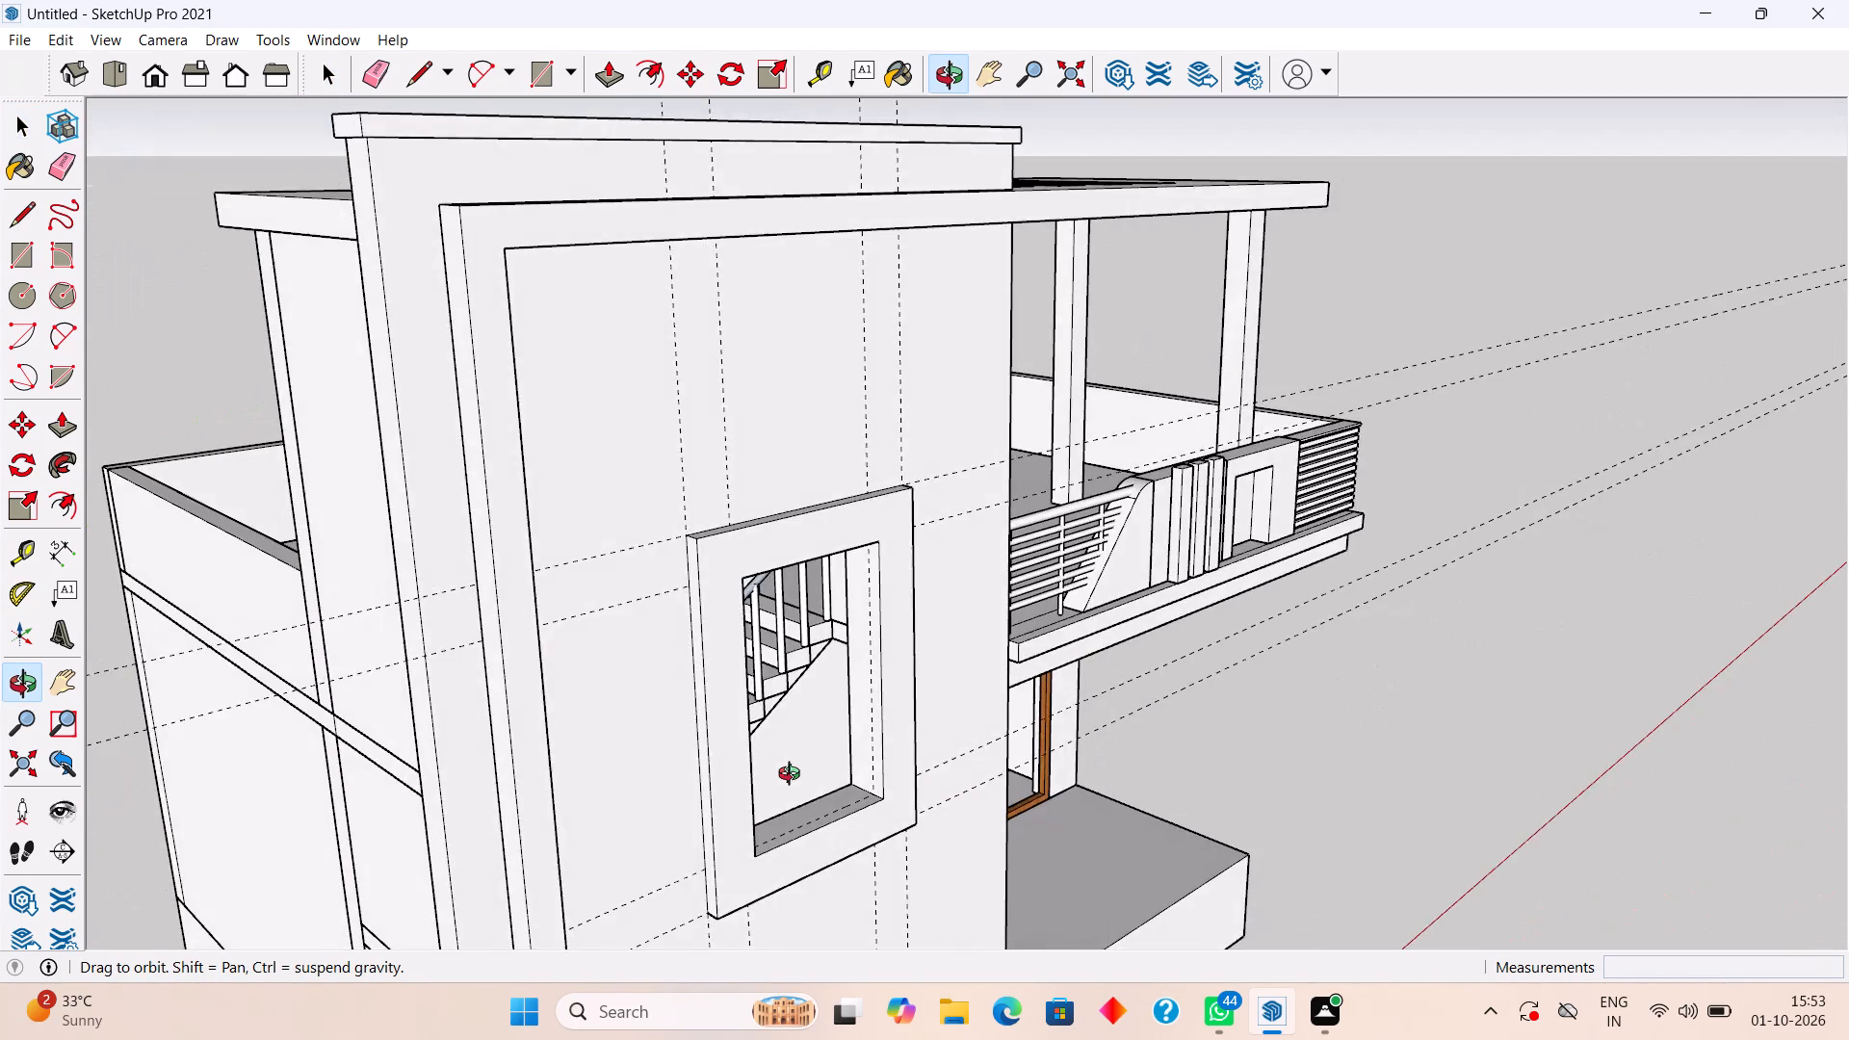
pyautogui.moveTo(794, 776); pyautogui.dragTo(740, 752, button='middle')
pyautogui.scroll(-3, 637, 728)
pyautogui.moveTo(674, 713); pyautogui.dragTo(527, 676, button='middle')
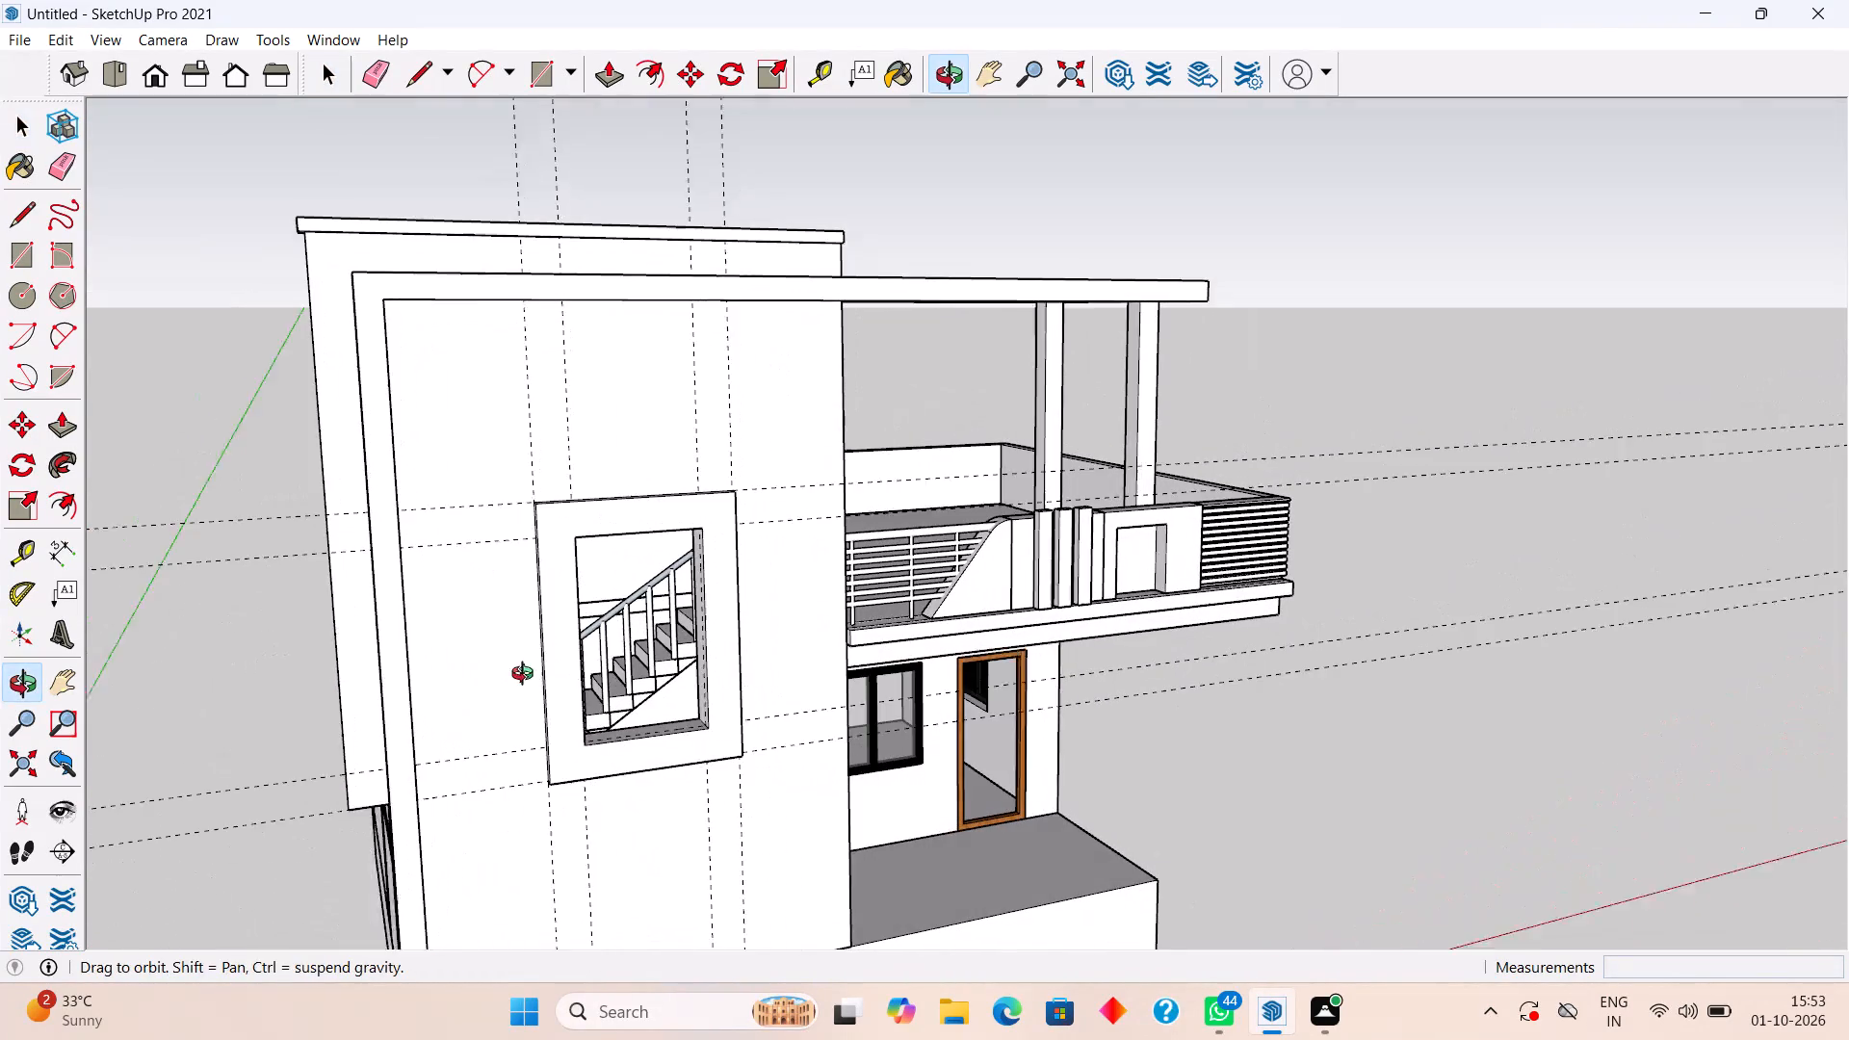
pyautogui.moveTo(527, 676); pyautogui.dragTo(519, 673, button='middle')
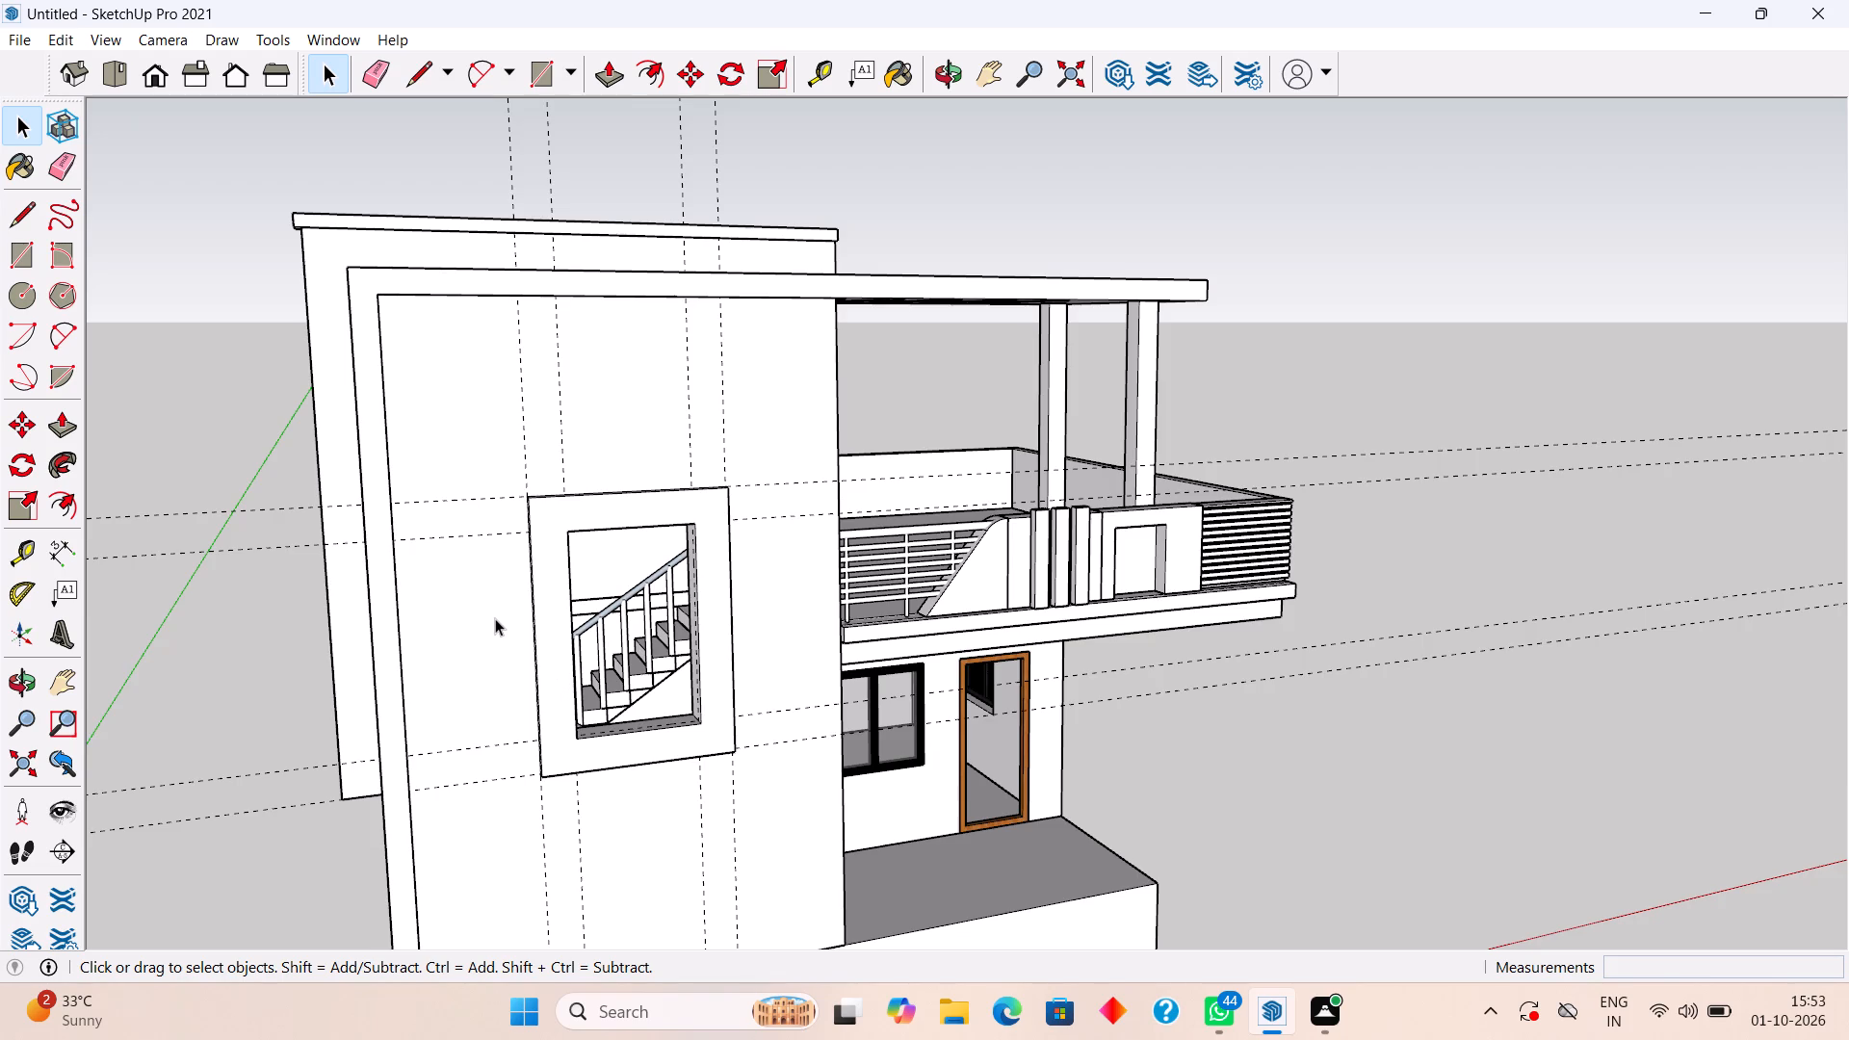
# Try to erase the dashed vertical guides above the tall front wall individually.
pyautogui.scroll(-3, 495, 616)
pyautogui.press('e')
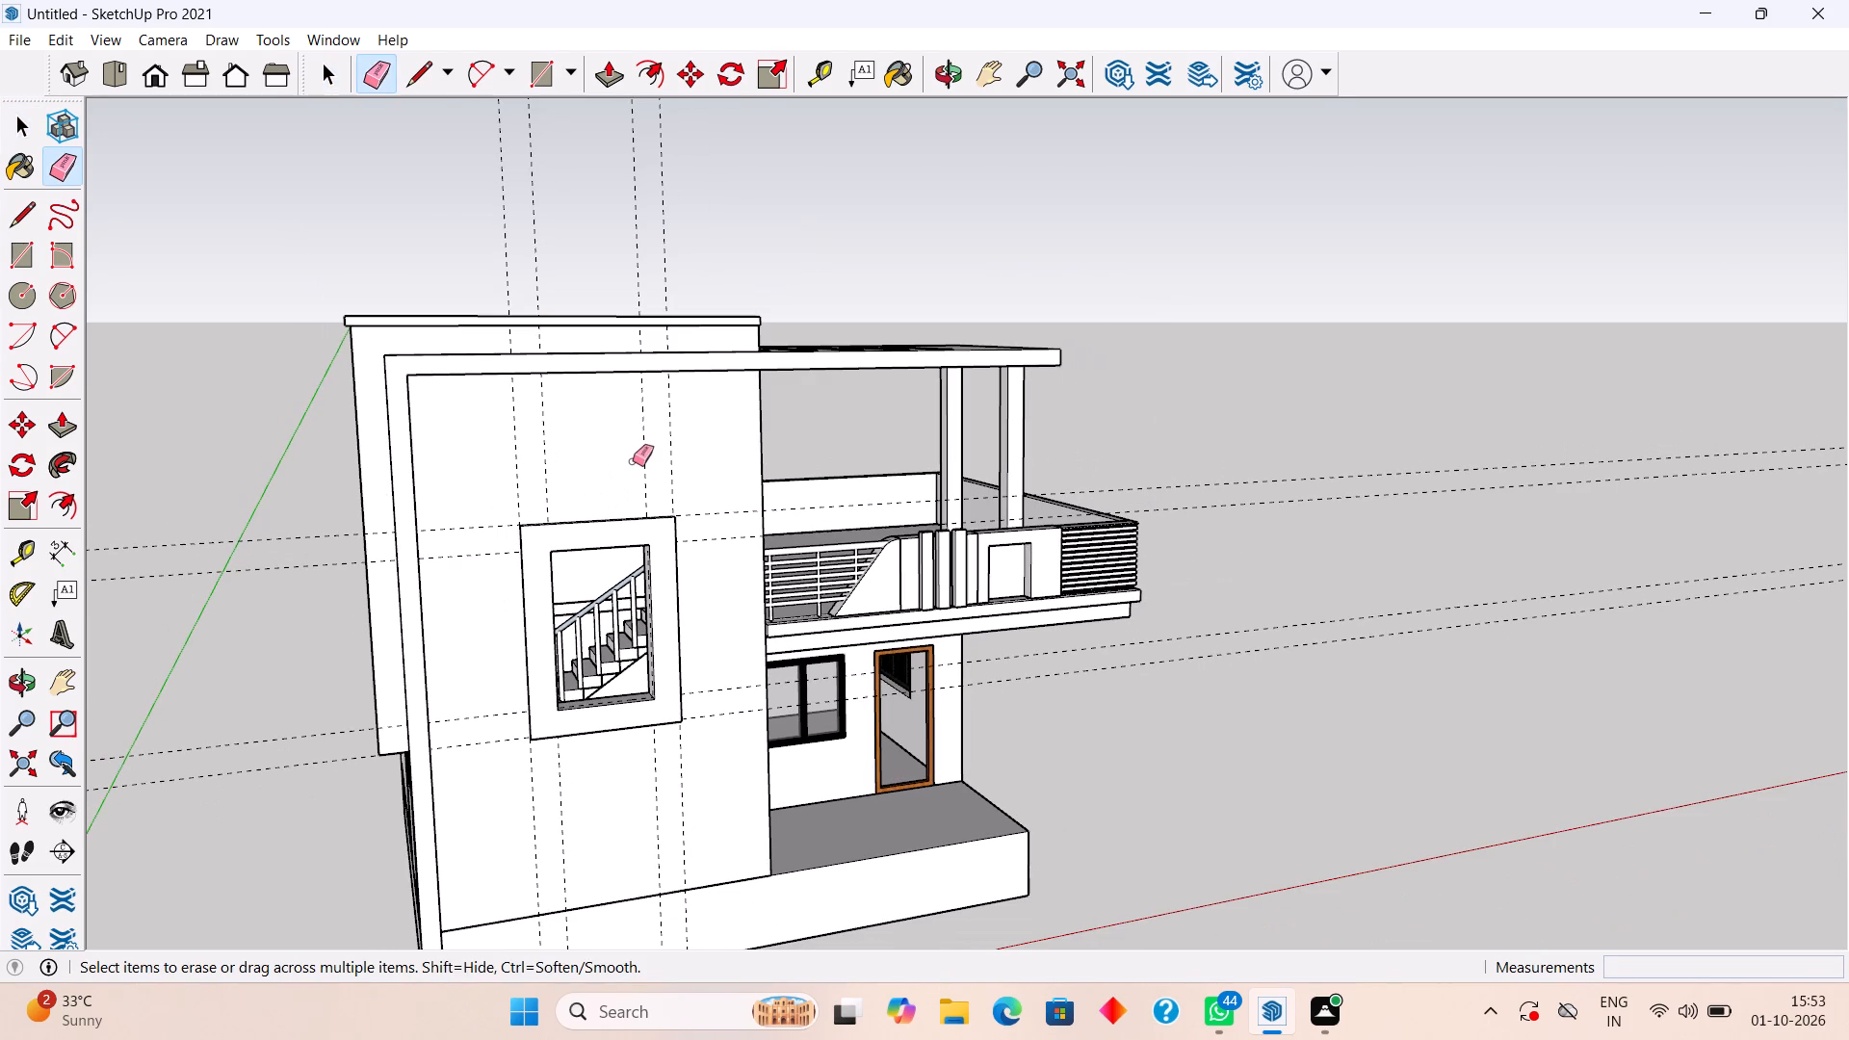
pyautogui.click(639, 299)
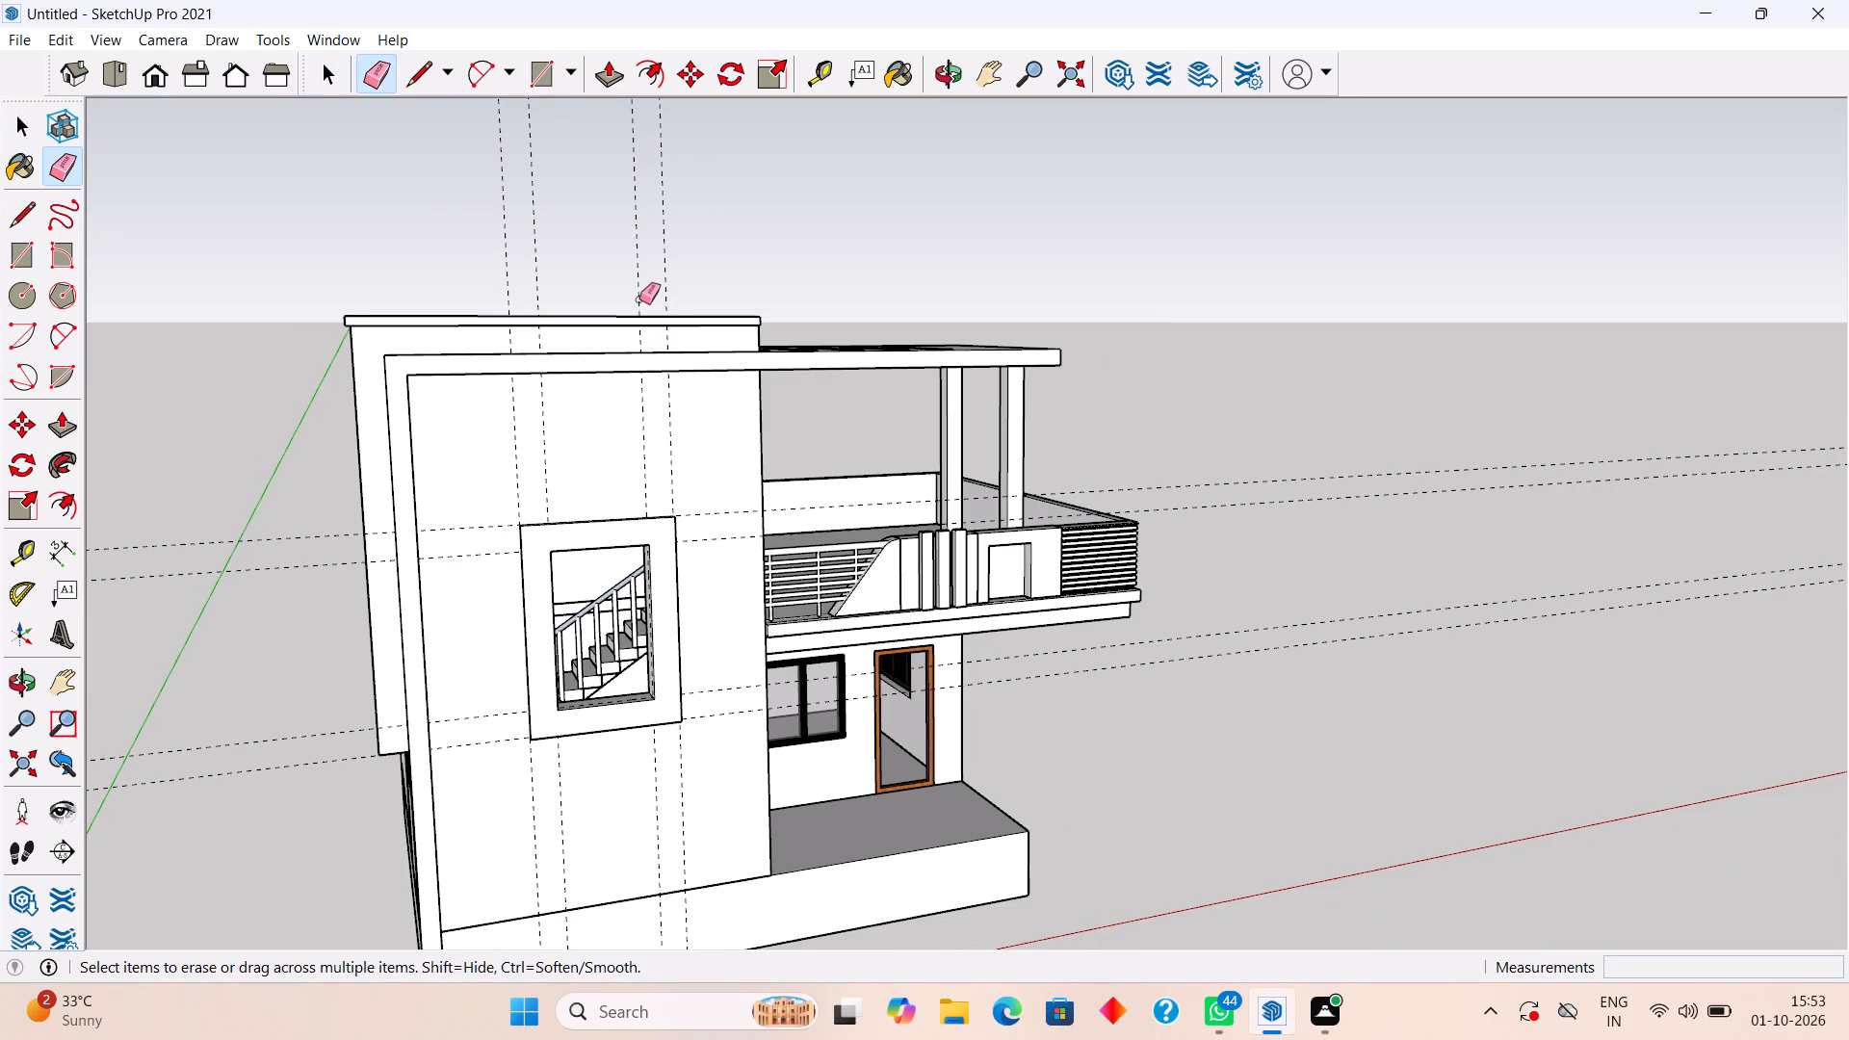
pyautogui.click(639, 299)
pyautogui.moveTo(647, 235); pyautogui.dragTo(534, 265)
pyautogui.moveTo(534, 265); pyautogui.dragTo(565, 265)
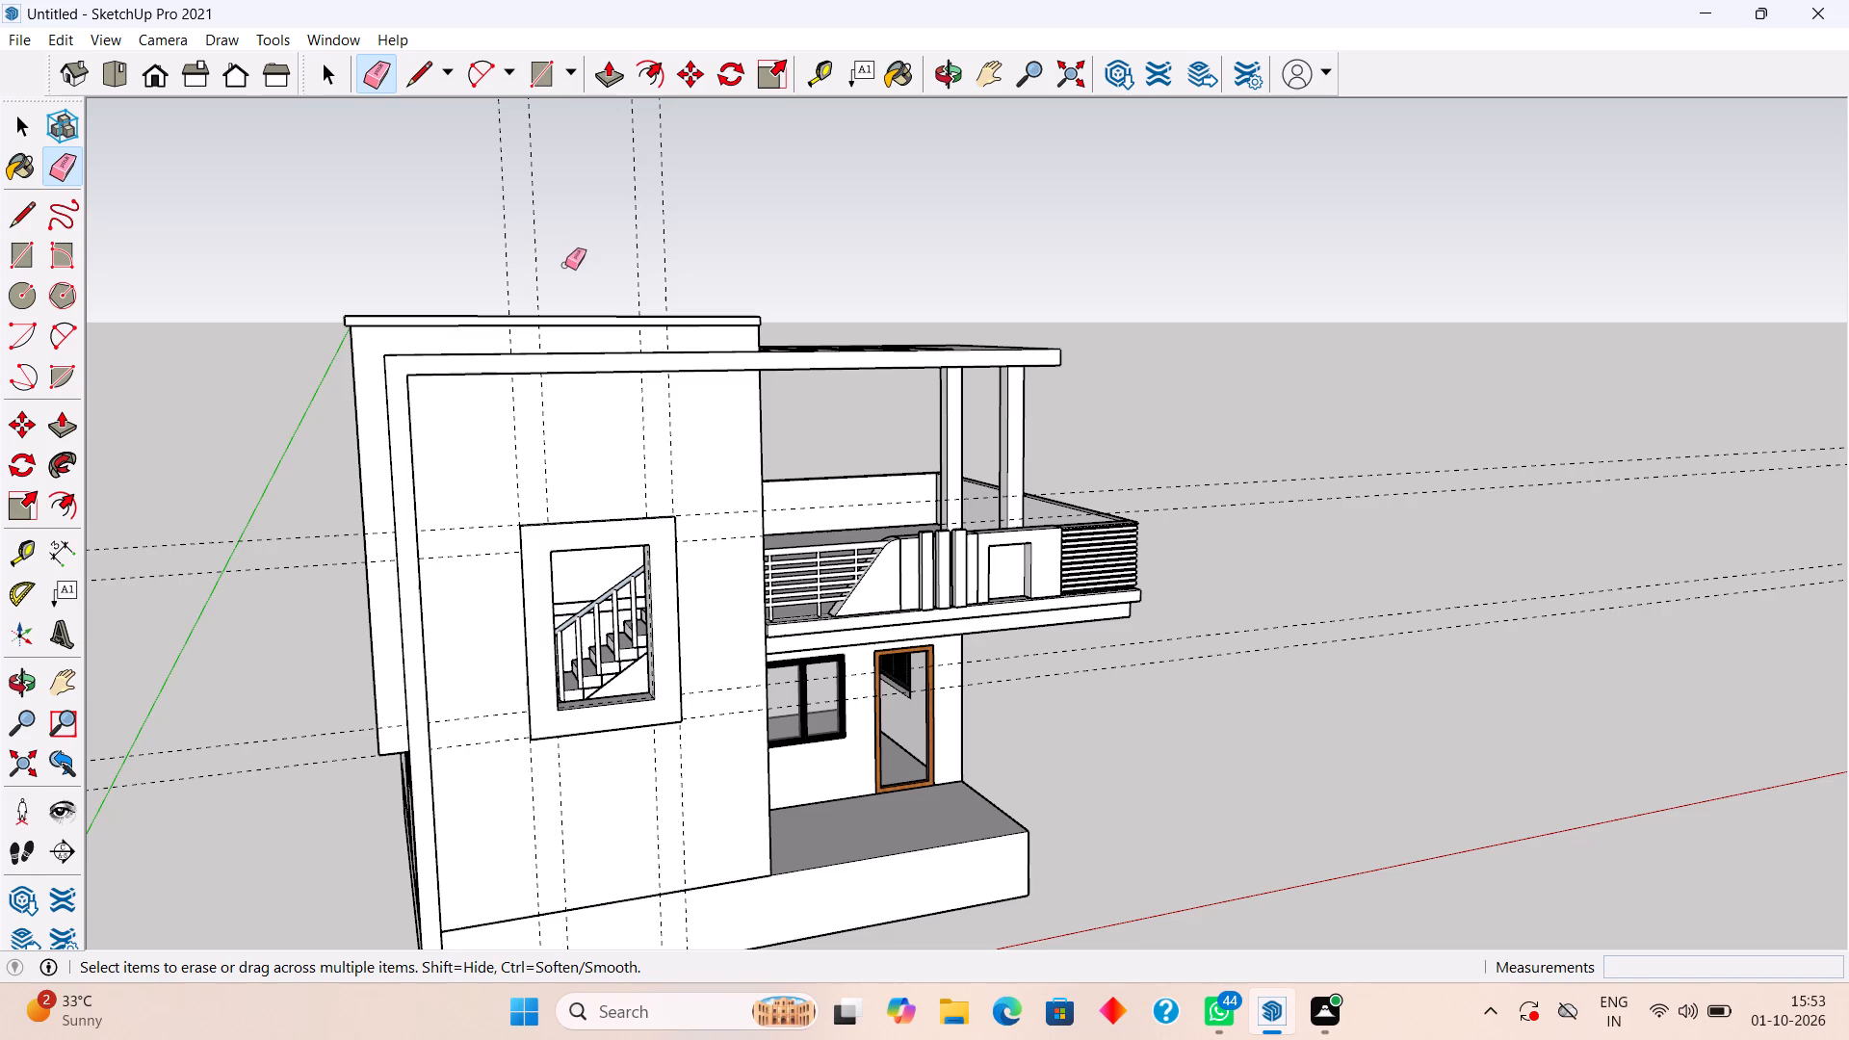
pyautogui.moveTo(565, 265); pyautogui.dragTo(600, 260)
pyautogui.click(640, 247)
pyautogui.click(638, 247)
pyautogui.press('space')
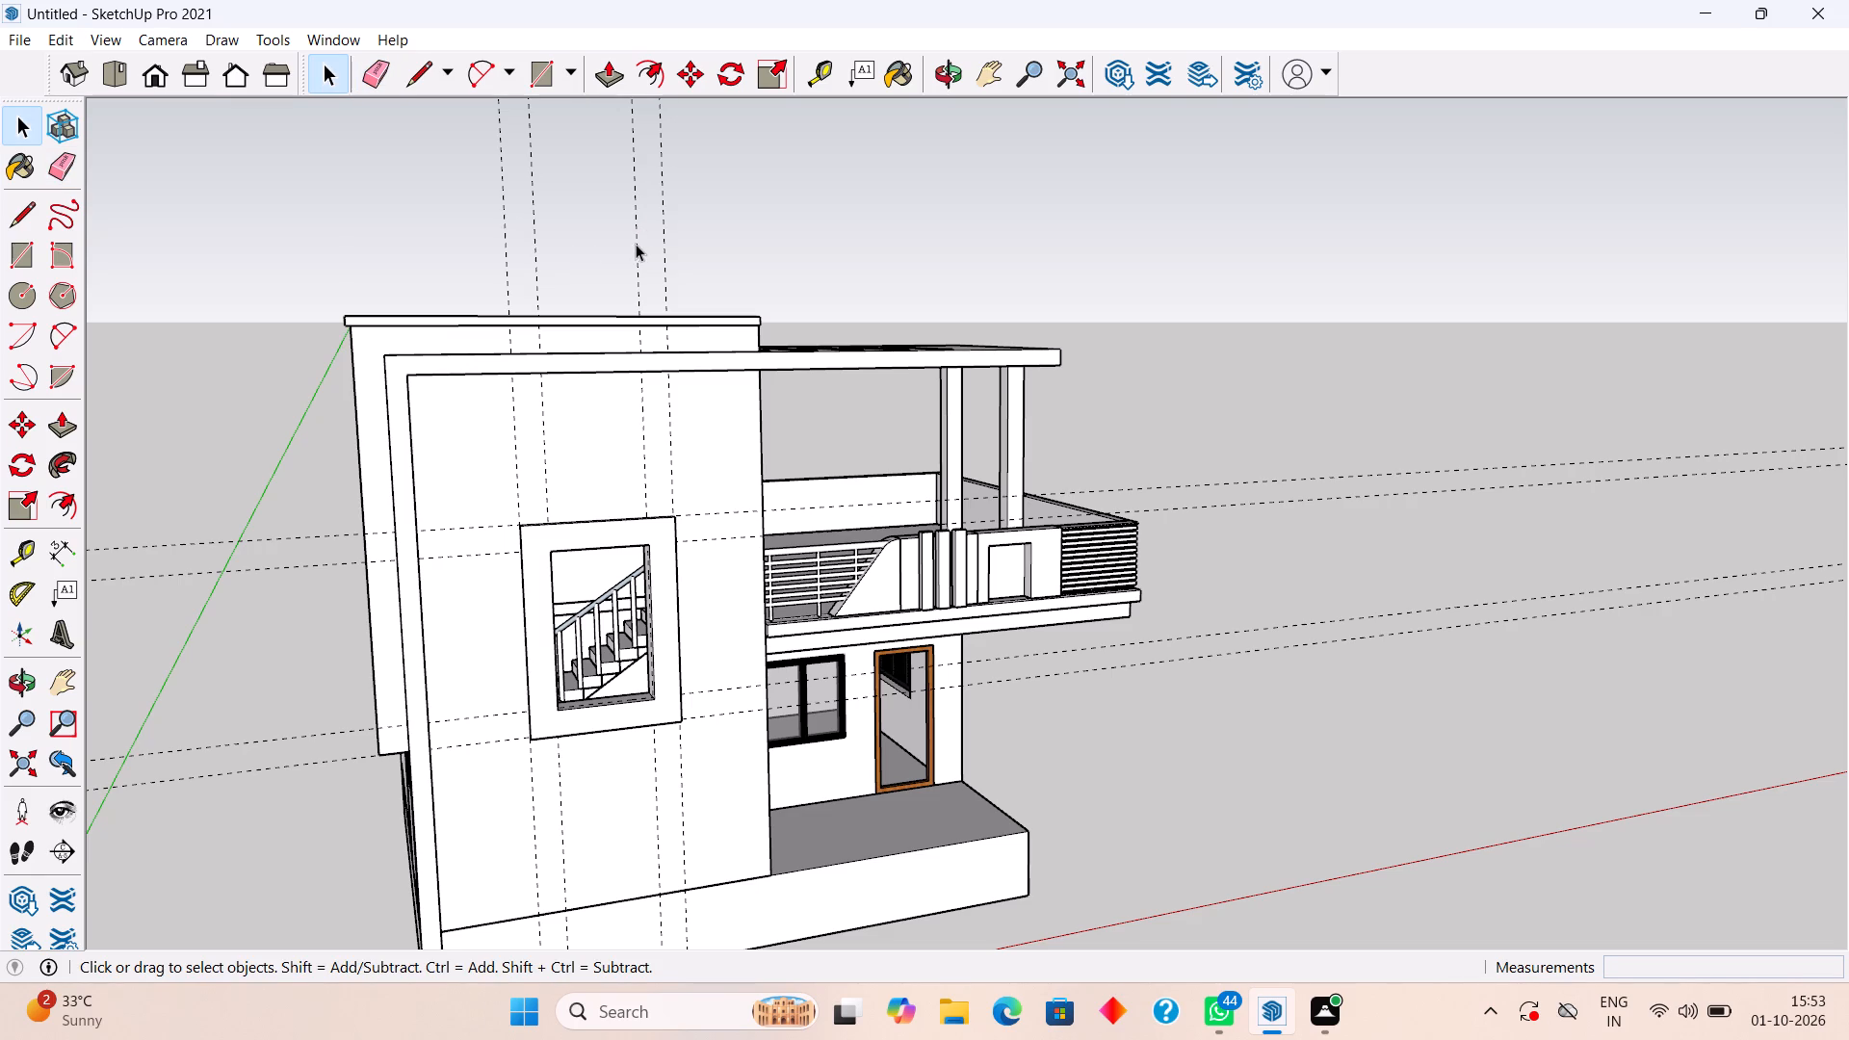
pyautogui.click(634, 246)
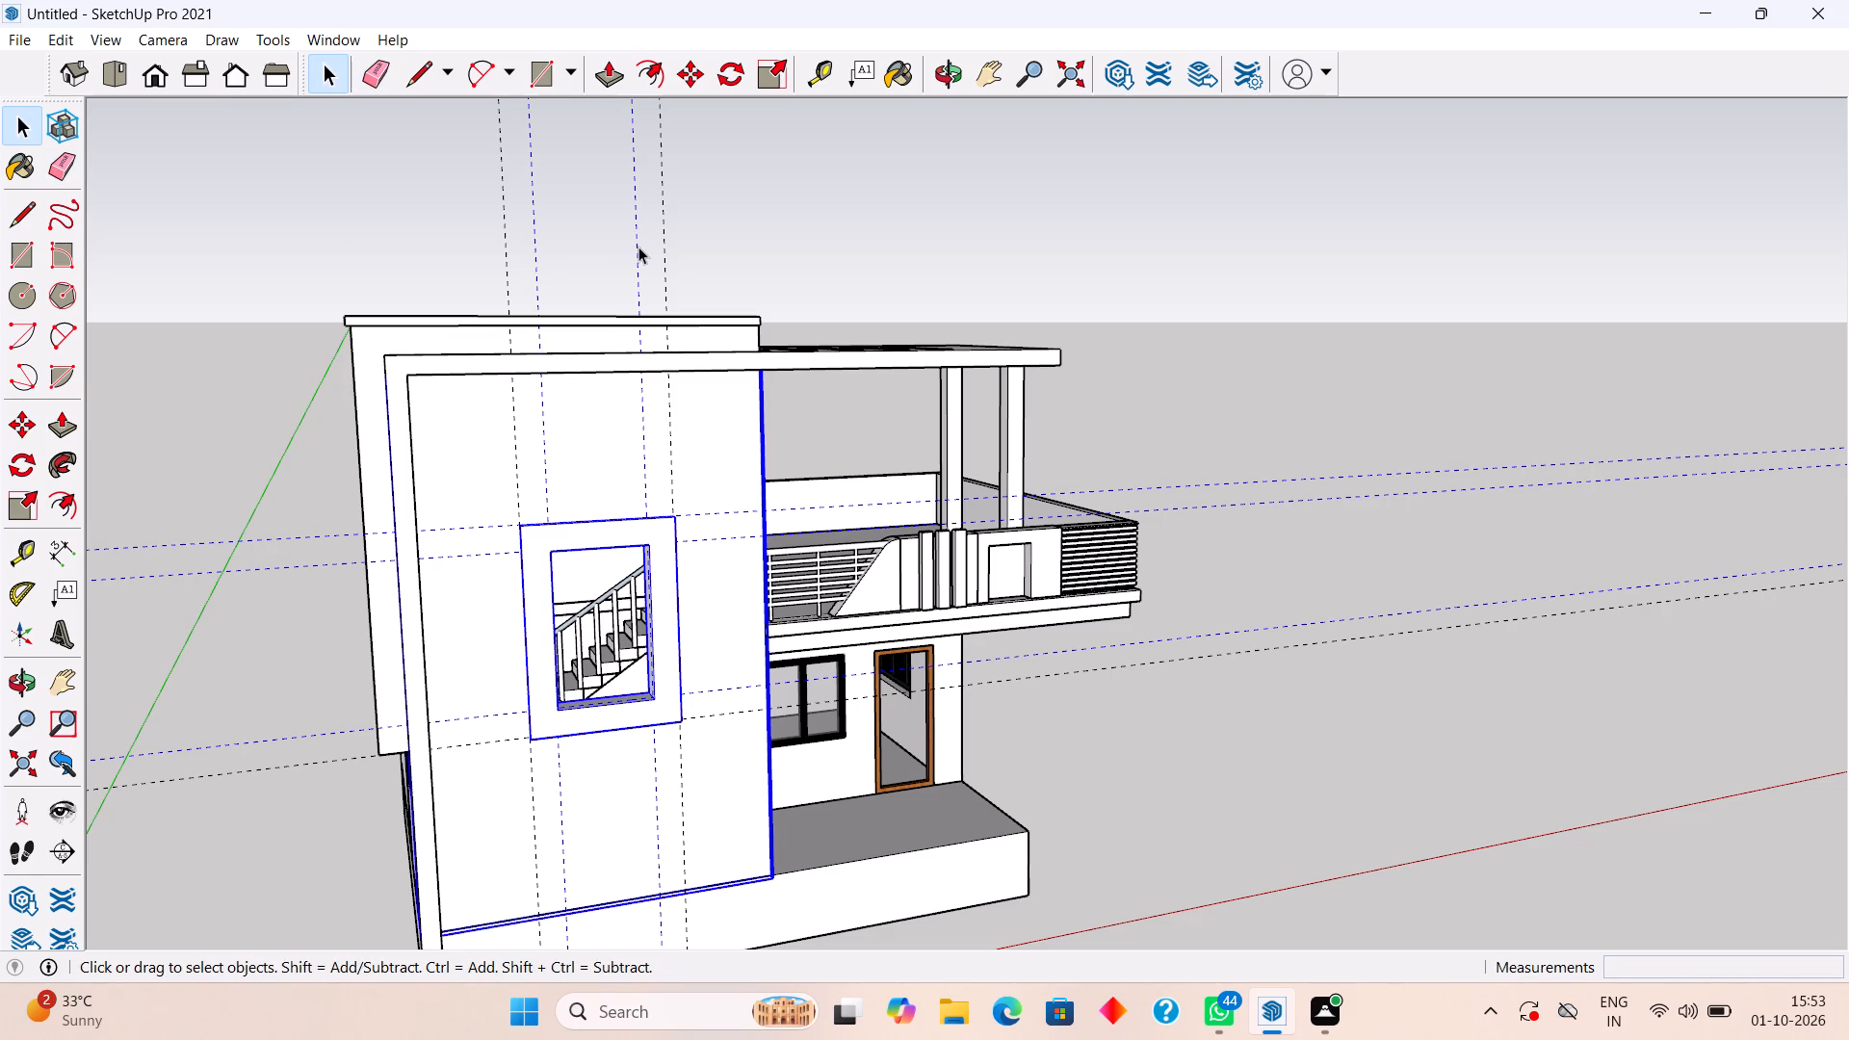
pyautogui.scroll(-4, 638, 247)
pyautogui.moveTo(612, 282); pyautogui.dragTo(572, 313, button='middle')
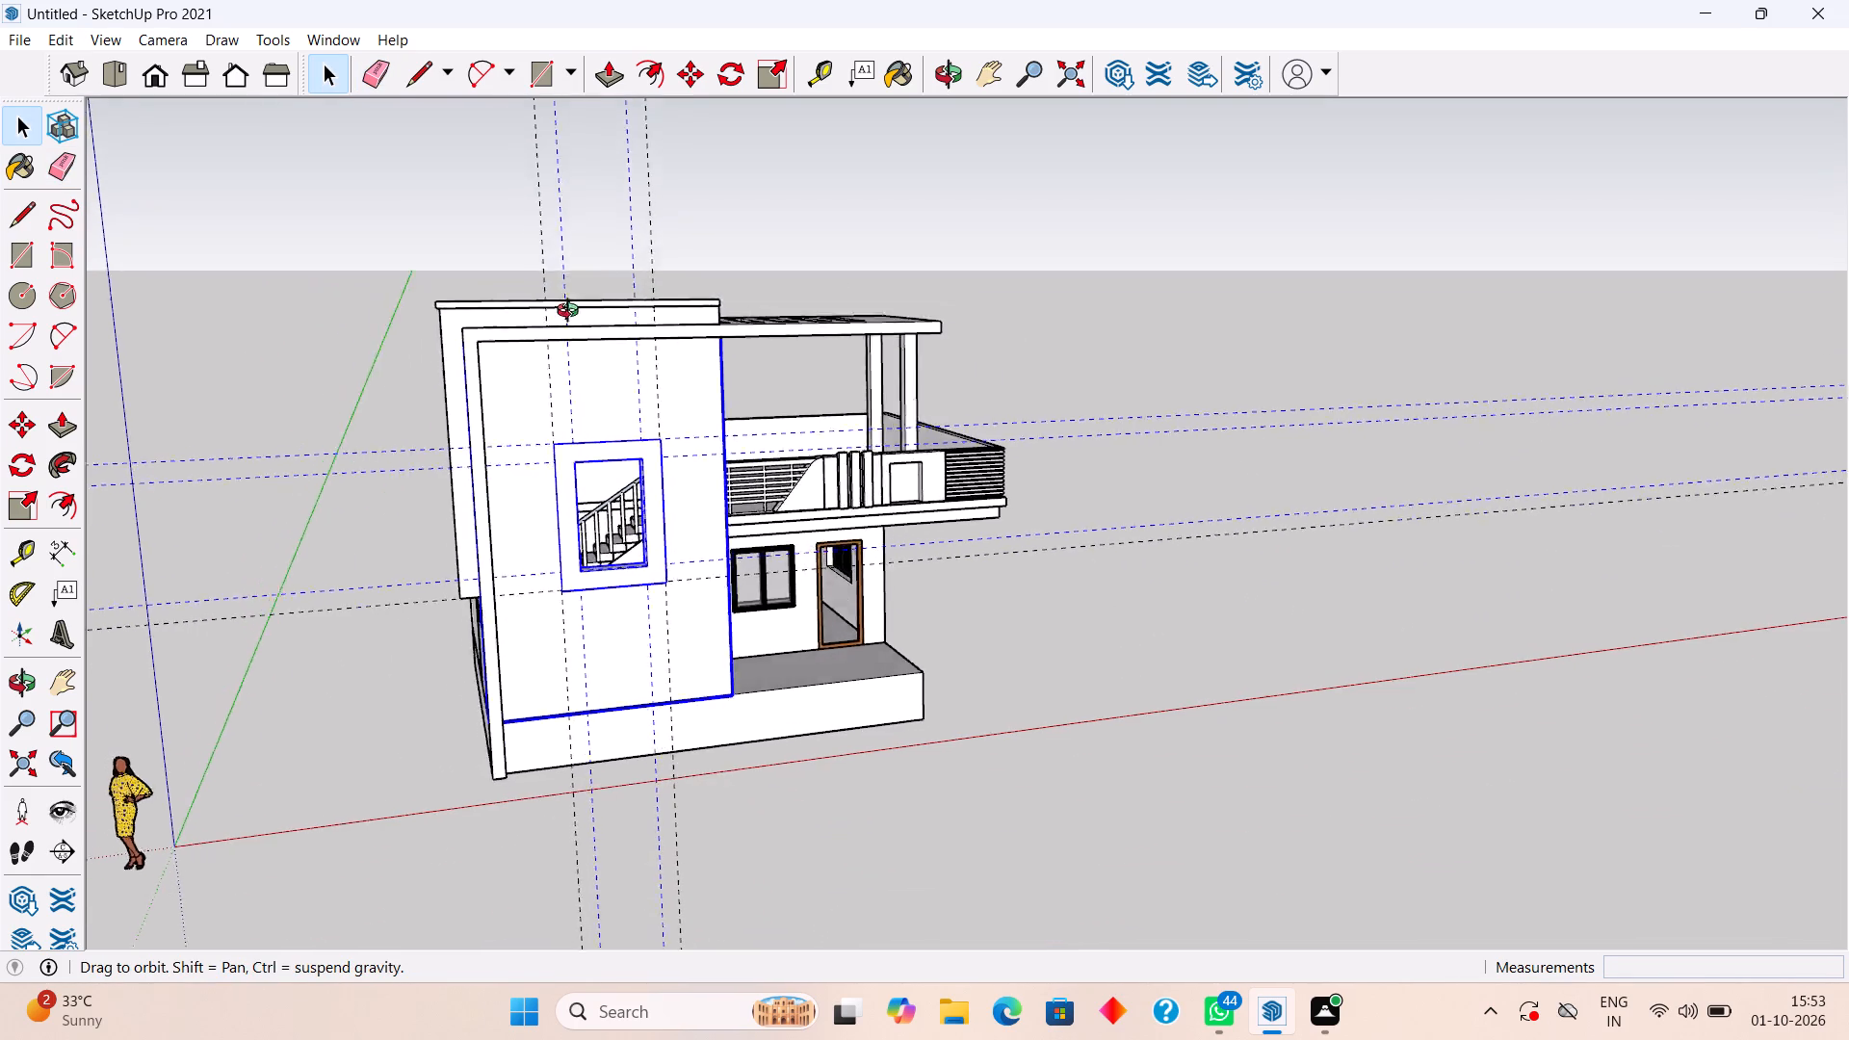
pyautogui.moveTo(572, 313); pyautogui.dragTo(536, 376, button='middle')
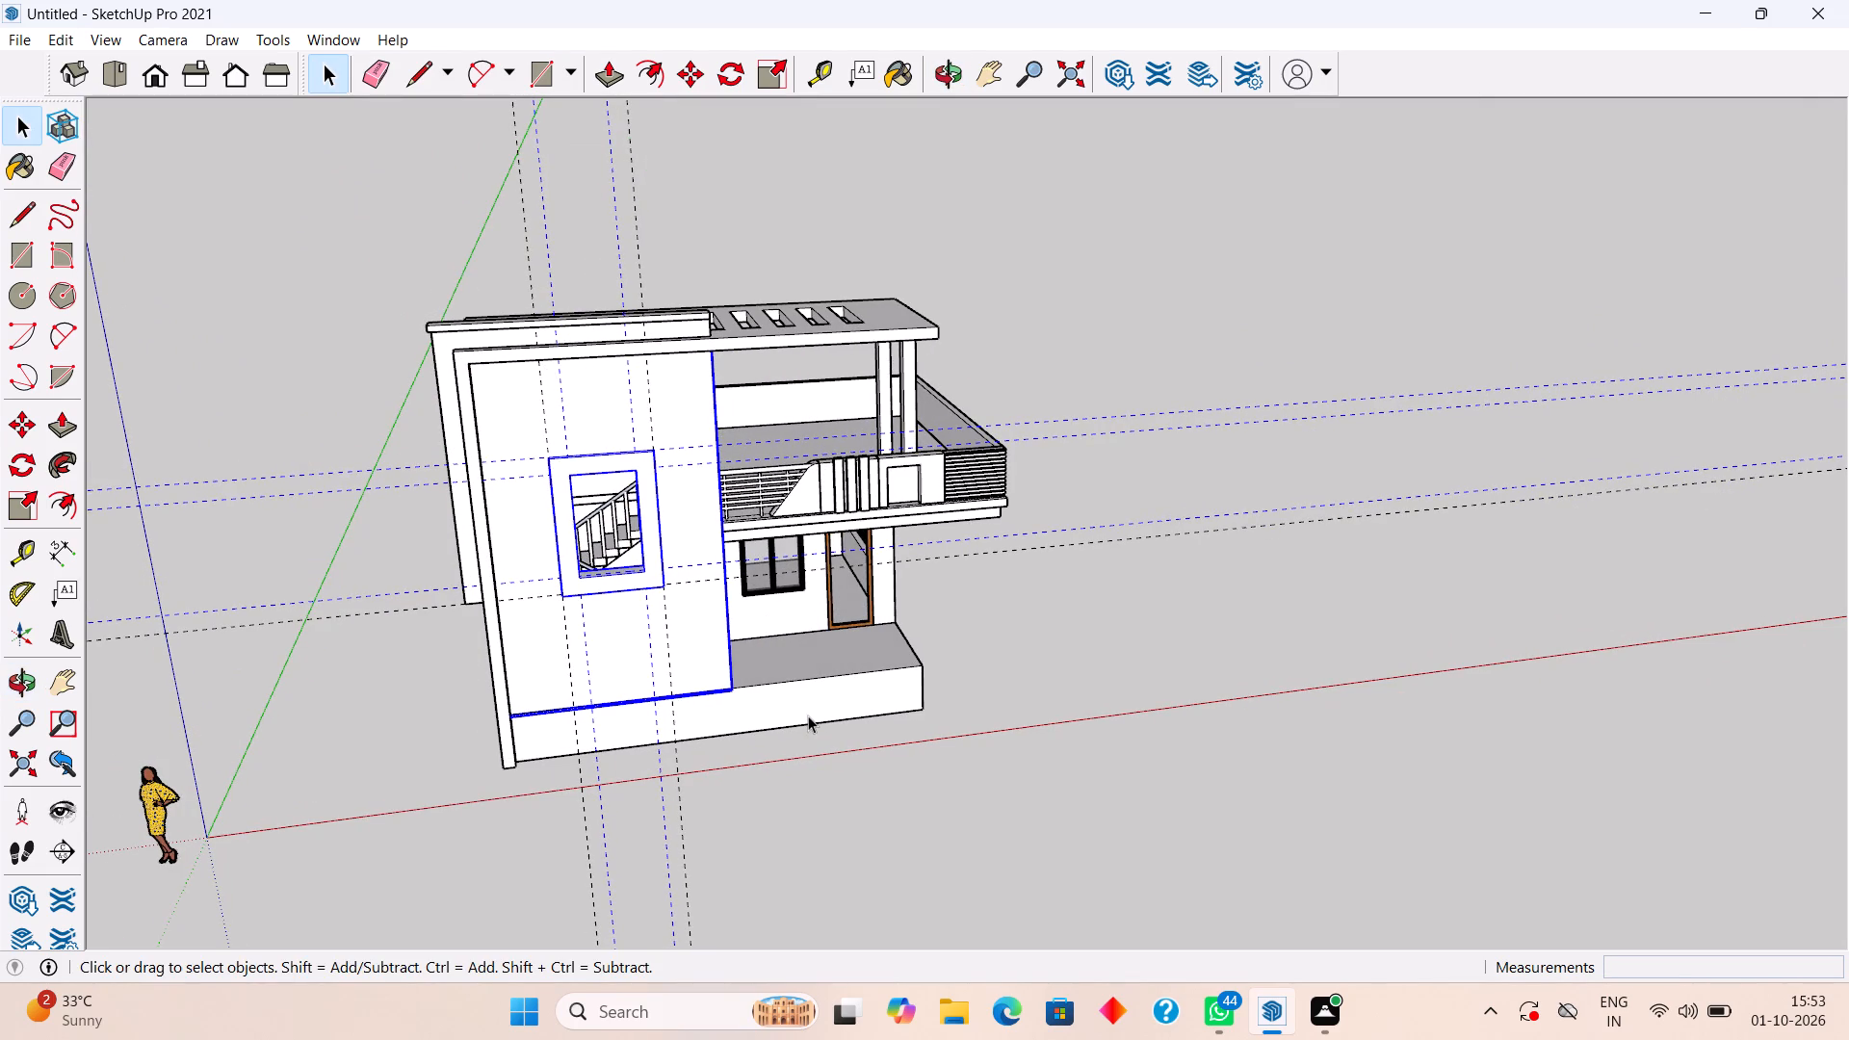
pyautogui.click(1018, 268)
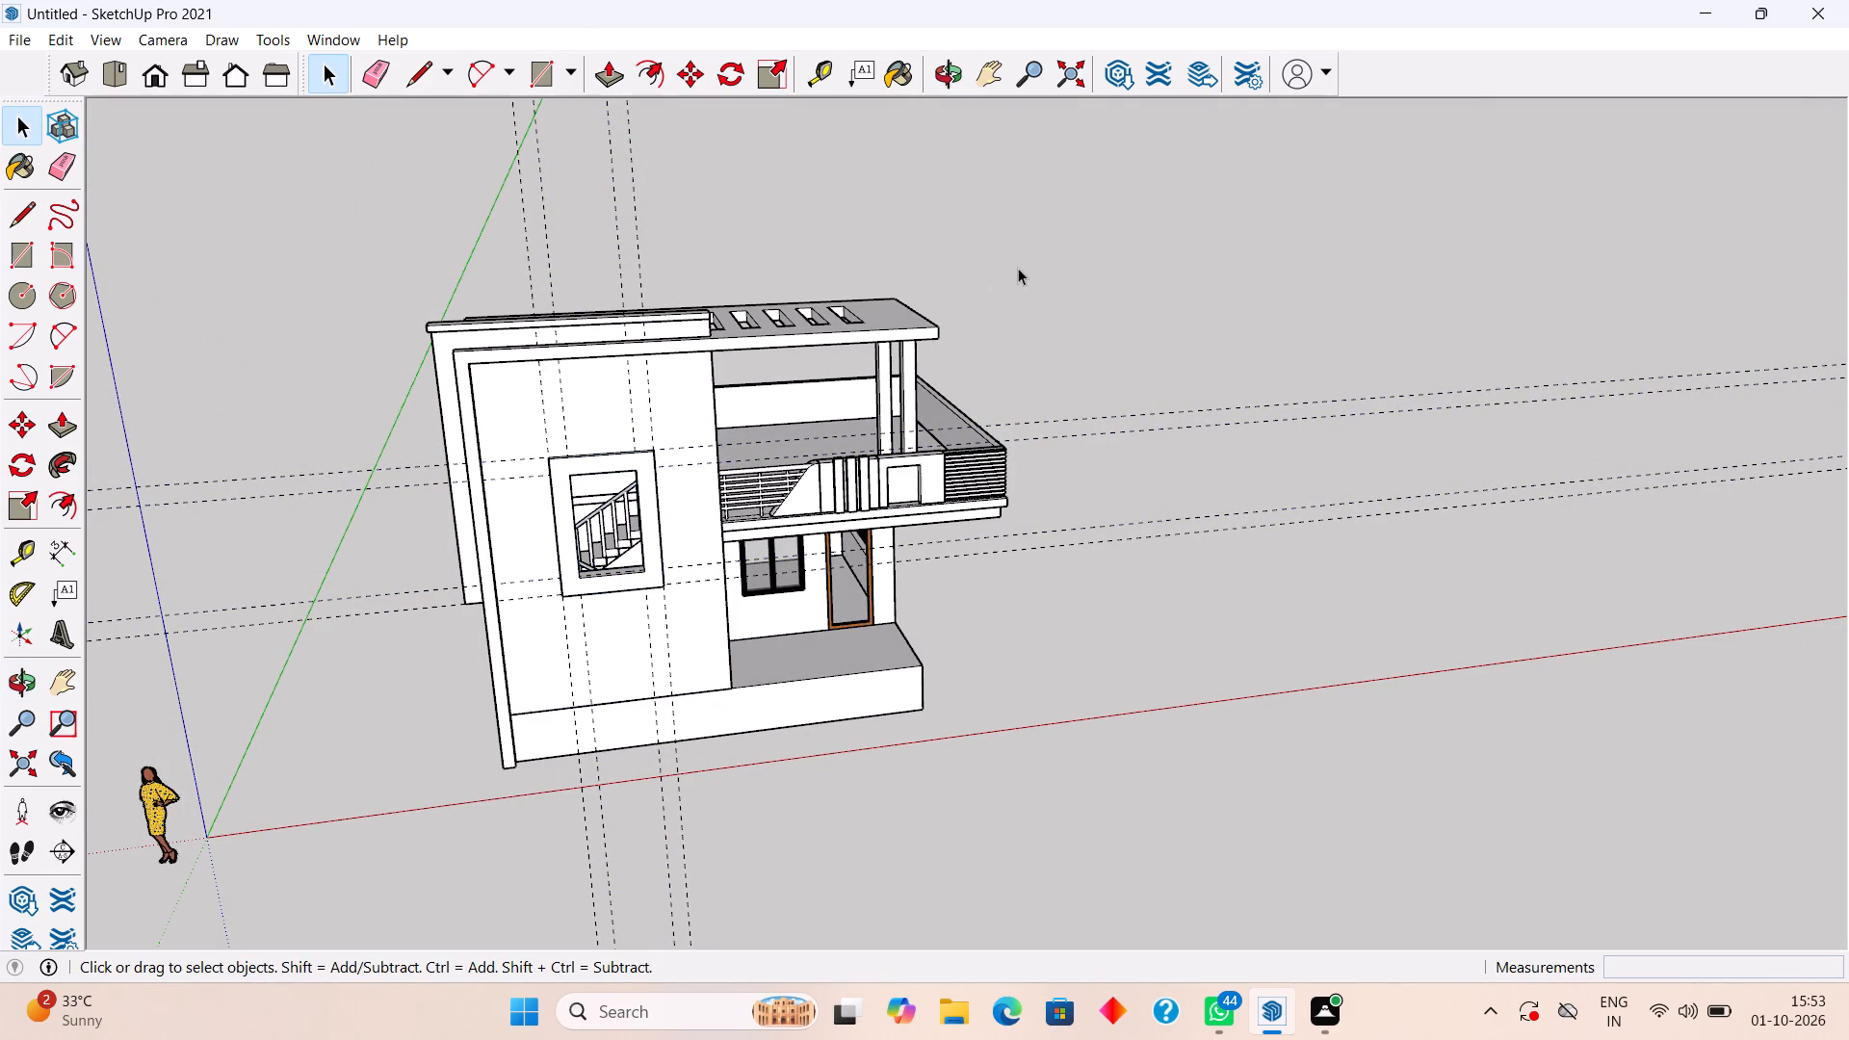
# Delete all the dashed layout guides from the model at once.
pyautogui.scroll(11, 602, 458)
pyautogui.moveTo(496, 44); pyautogui.dragTo(105, 0, button='middle')
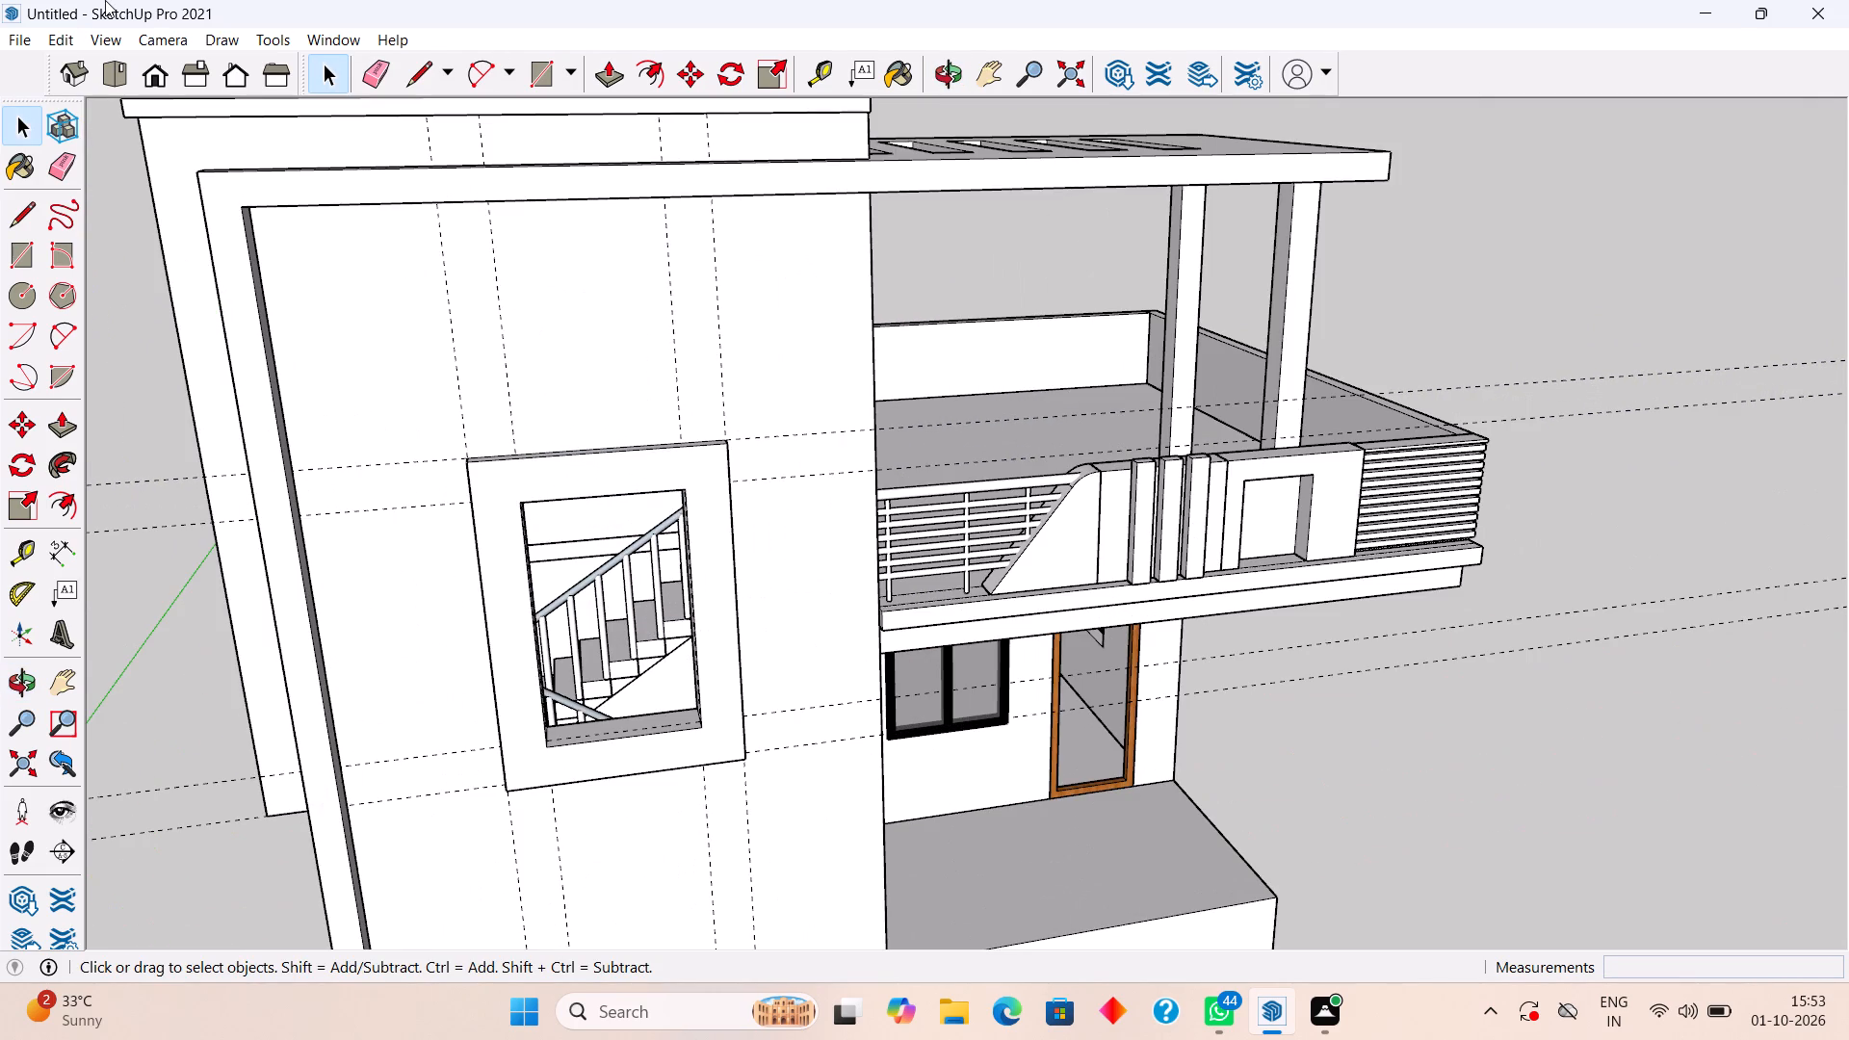
pyautogui.moveTo(105, 0); pyautogui.dragTo(9, 5, button='middle')
pyautogui.scroll(-1, 1, 65)
pyautogui.scroll(-3, 126, 196)
pyautogui.moveTo(330, 283); pyautogui.dragTo(872, 325, button='middle')
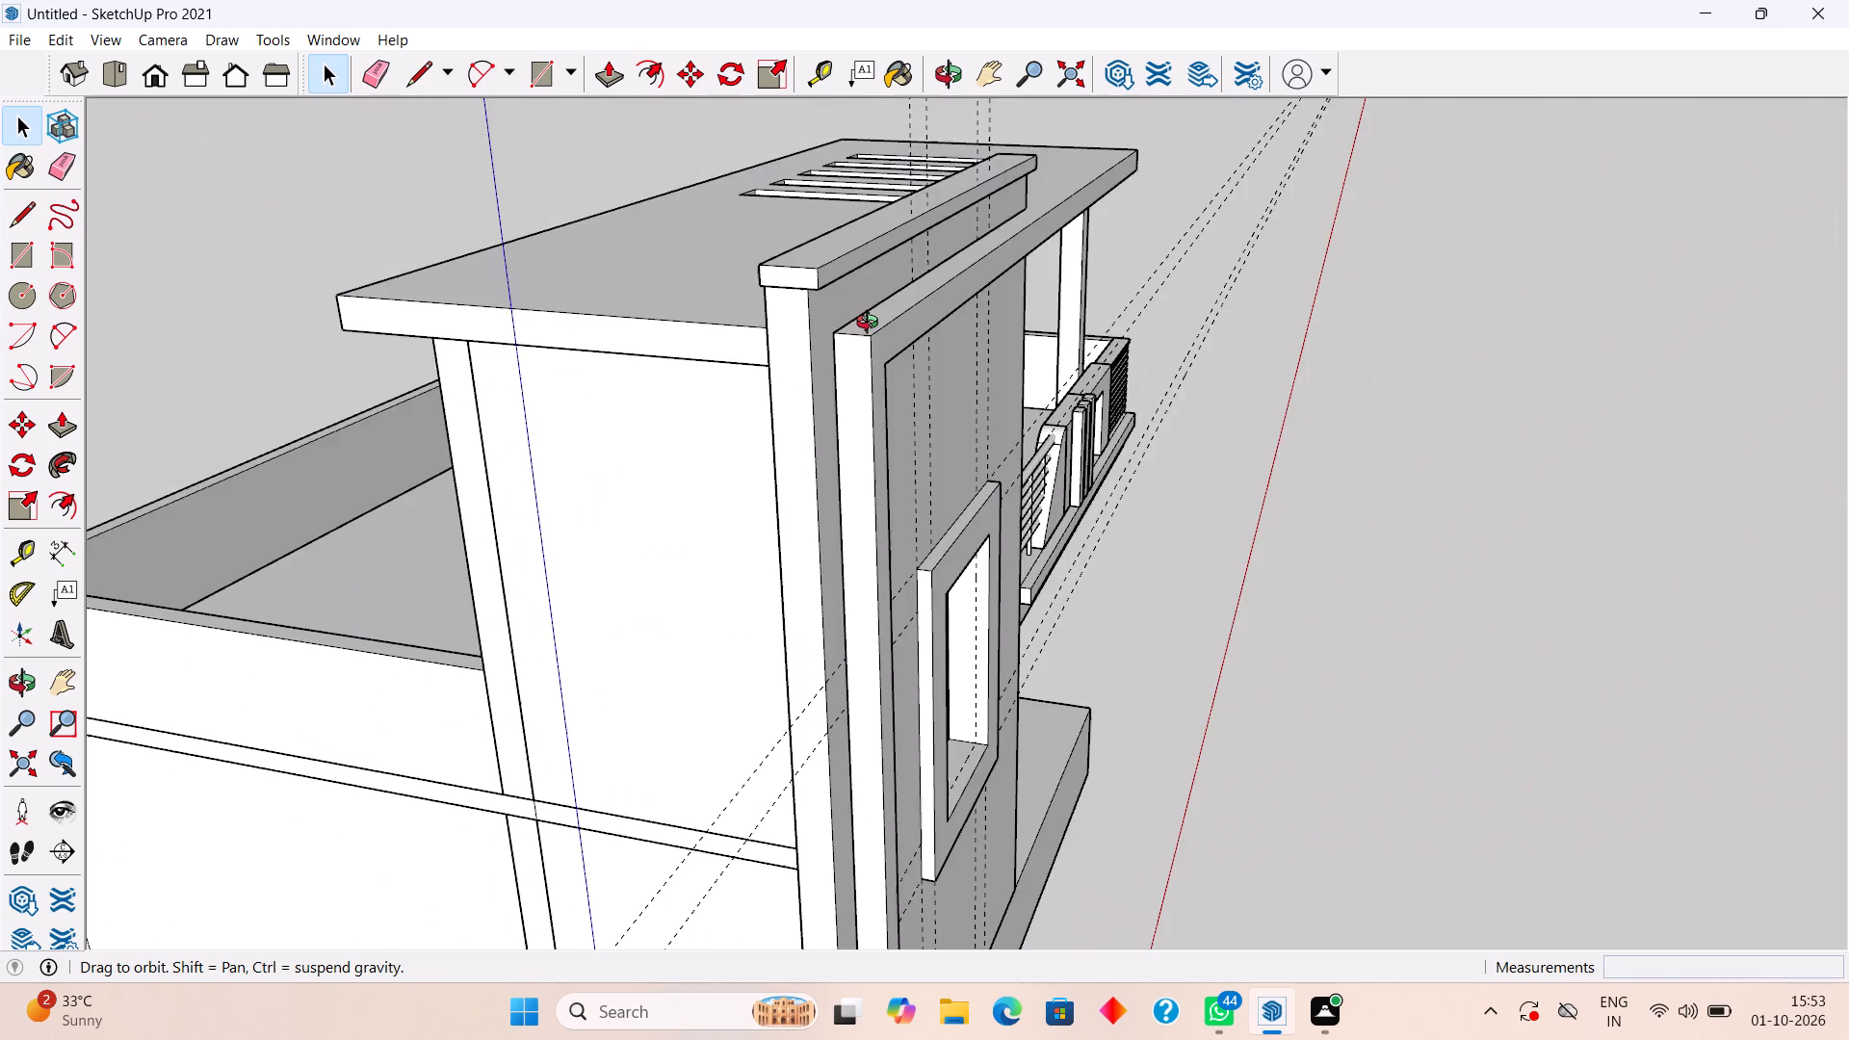
pyautogui.moveTo(872, 325); pyautogui.dragTo(671, 387, button='middle')
pyautogui.scroll(-6, 667, 390)
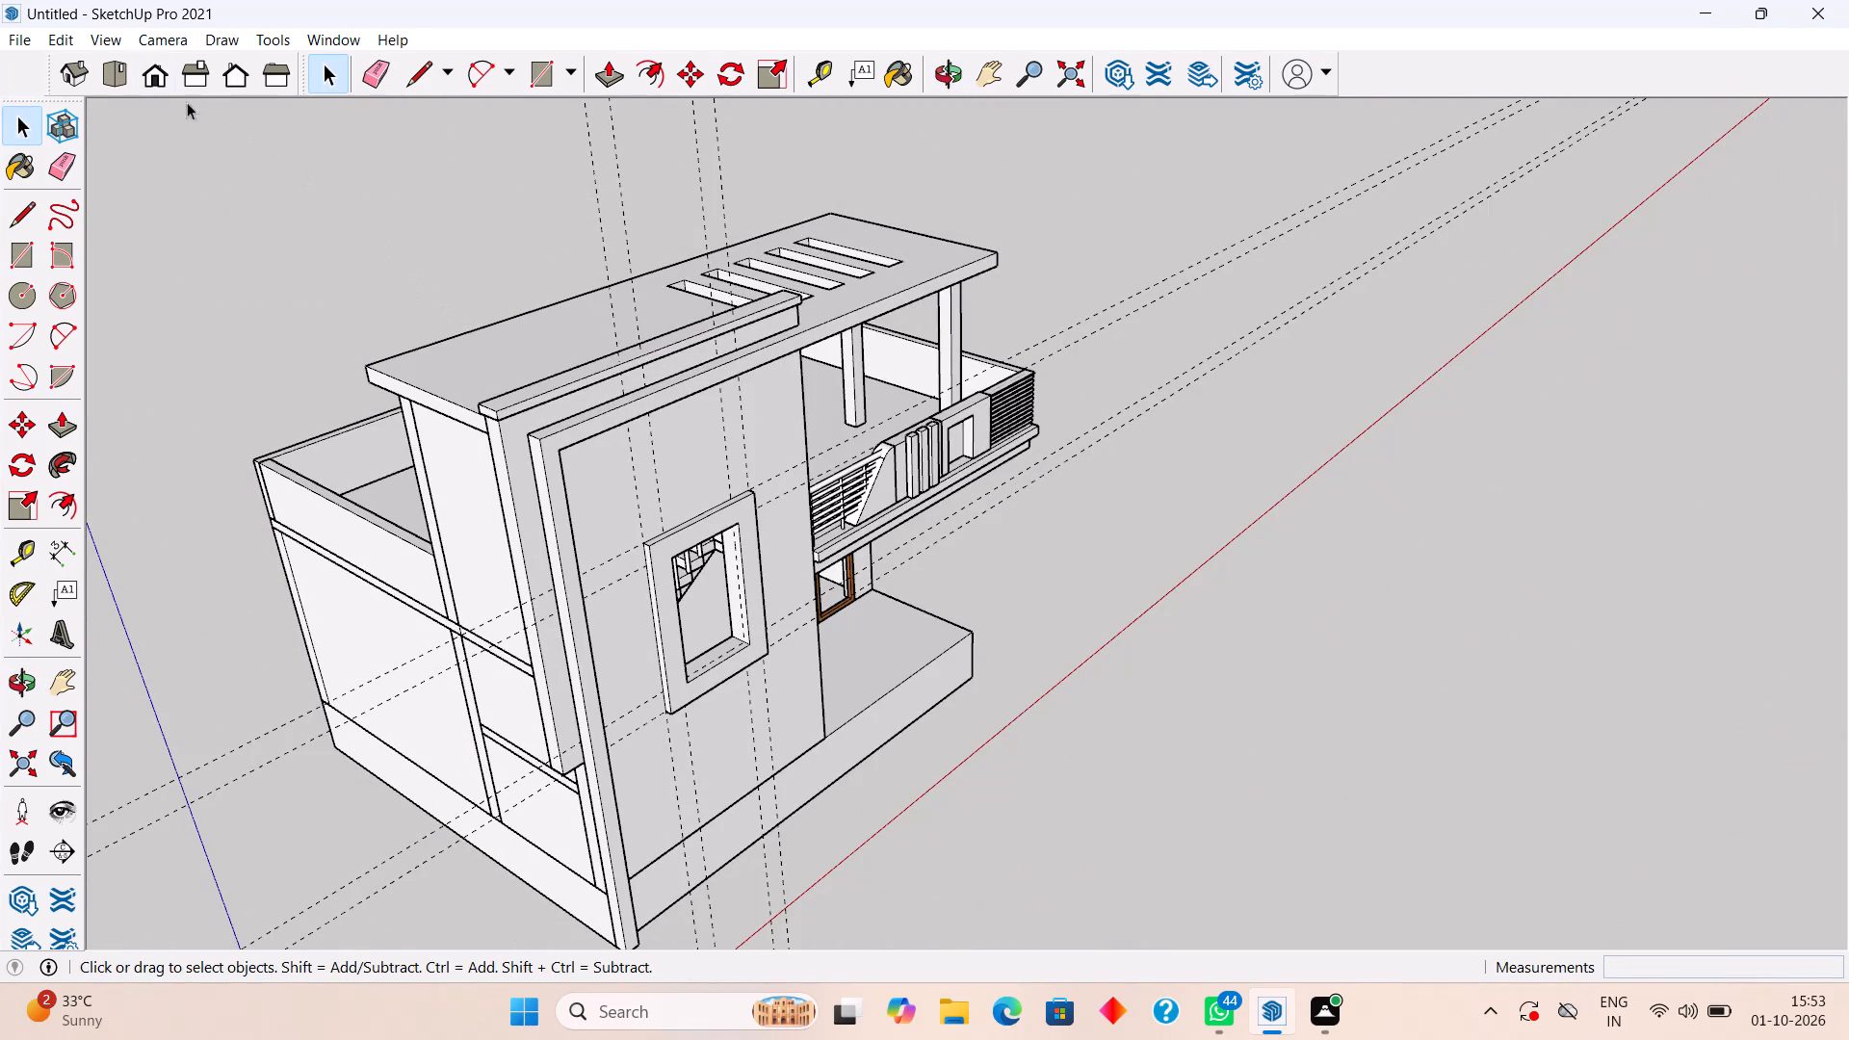
pyautogui.click(49, 34)
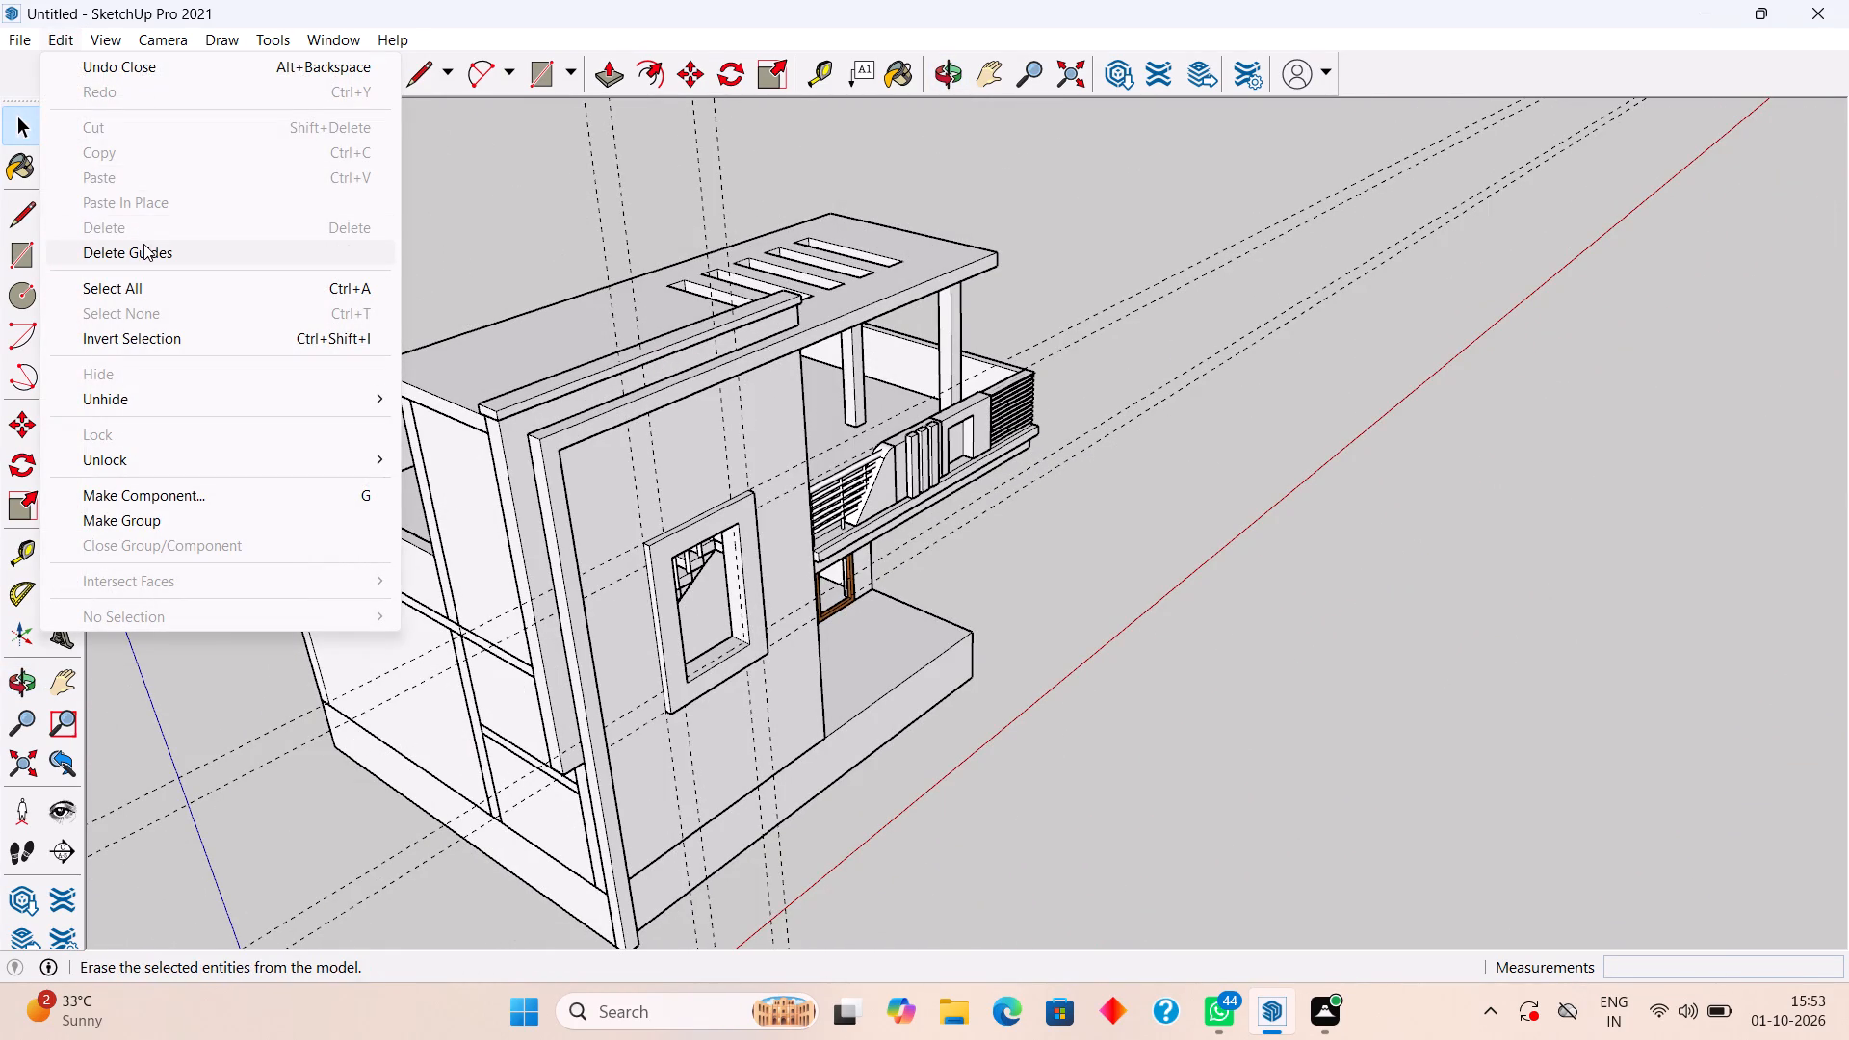
pyautogui.click(143, 244)
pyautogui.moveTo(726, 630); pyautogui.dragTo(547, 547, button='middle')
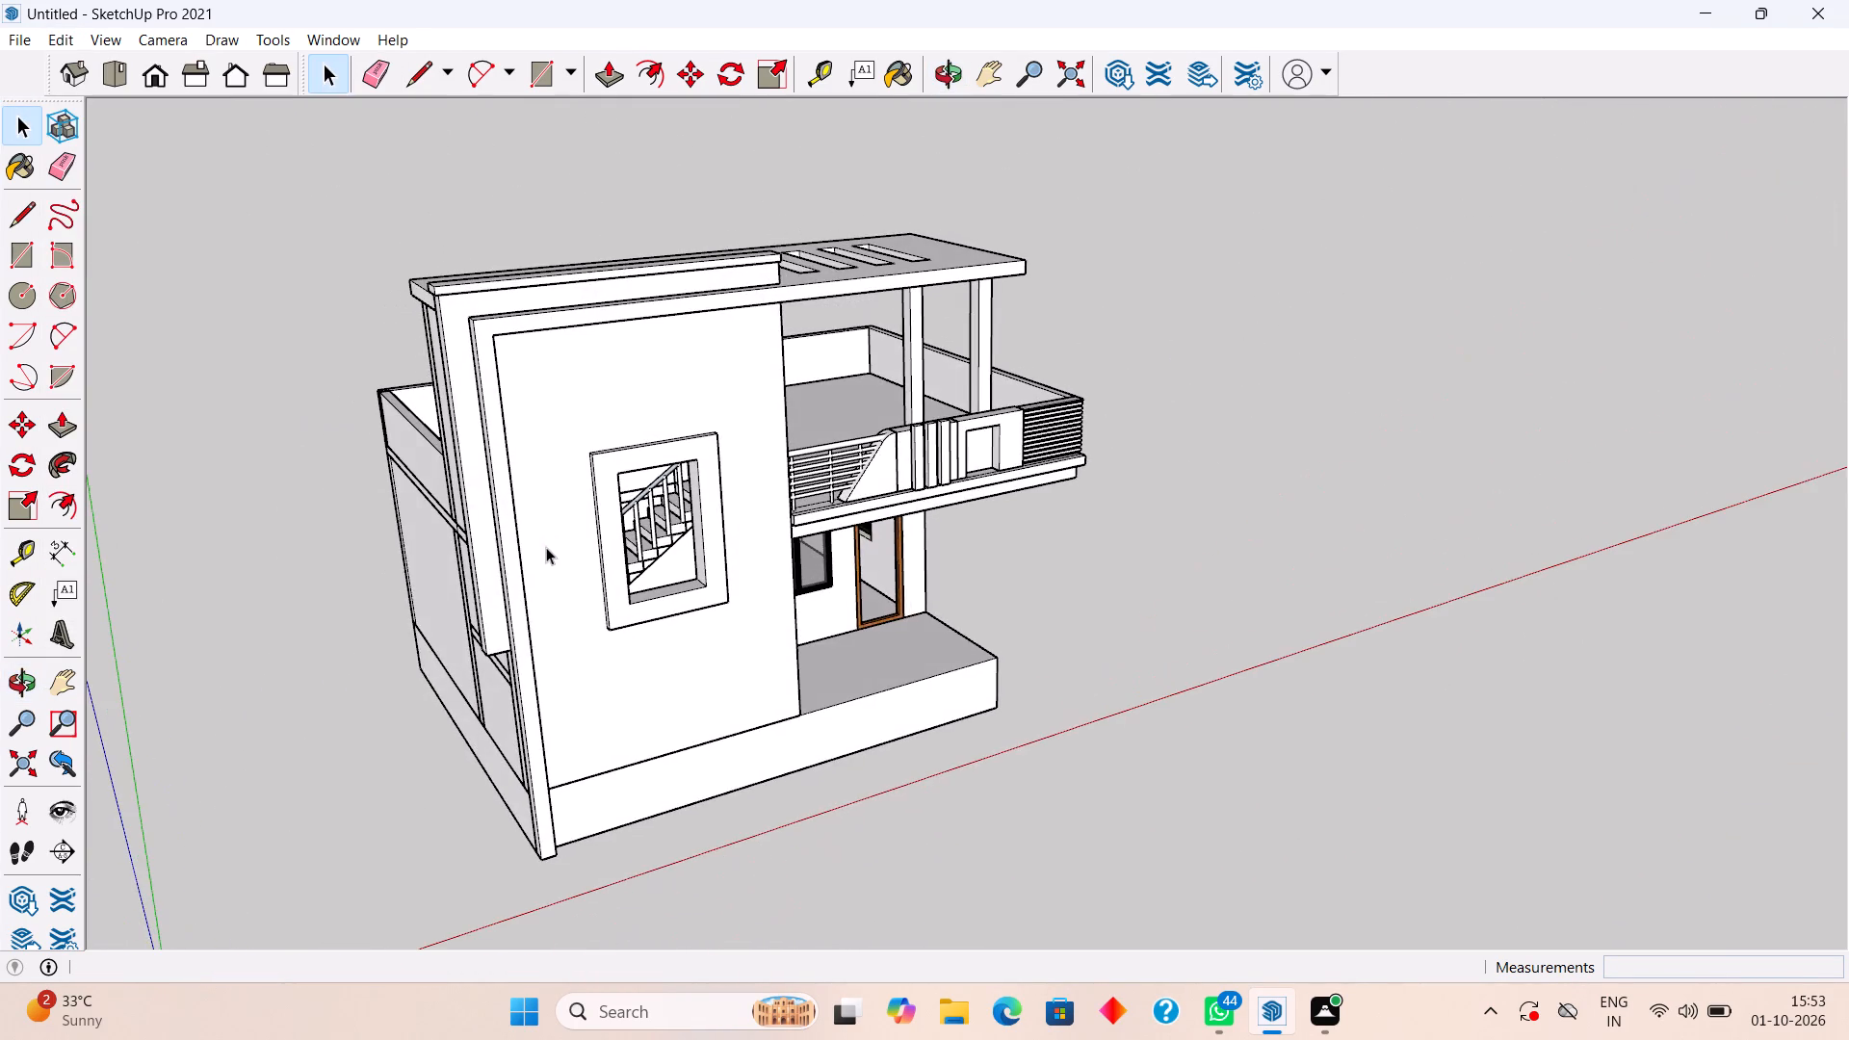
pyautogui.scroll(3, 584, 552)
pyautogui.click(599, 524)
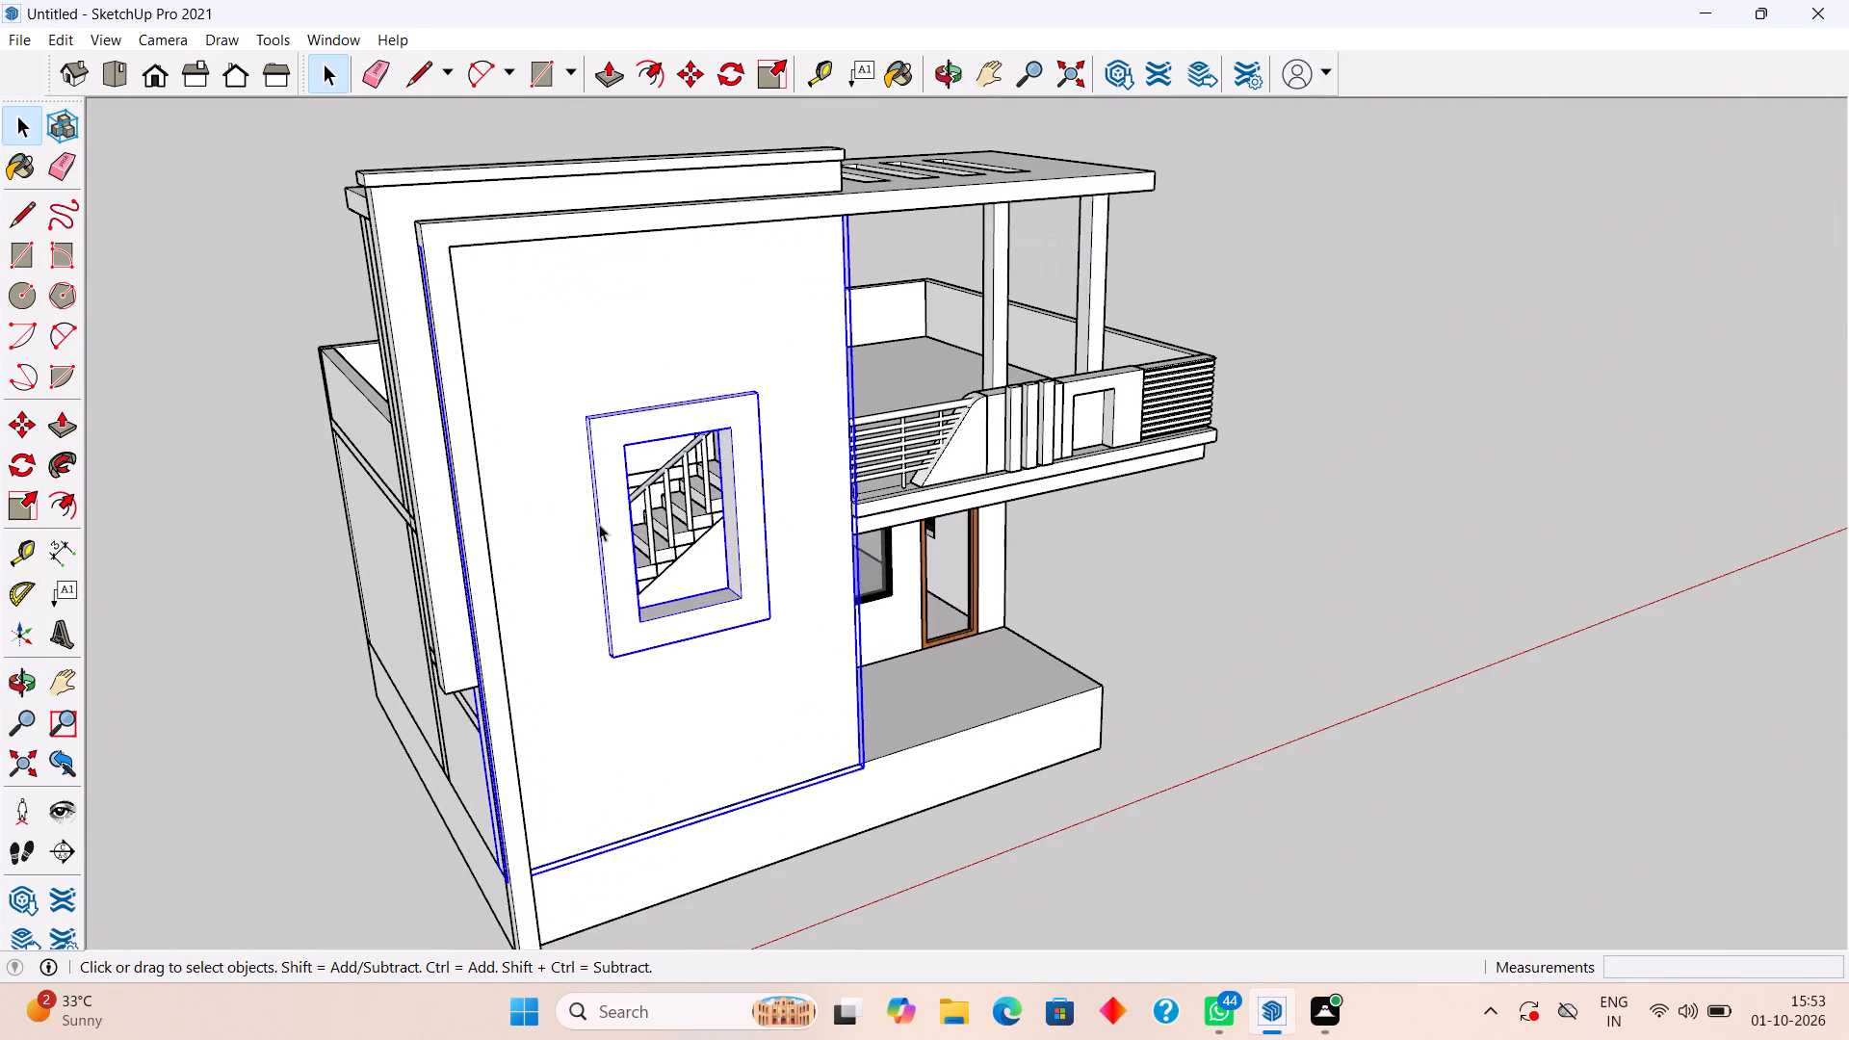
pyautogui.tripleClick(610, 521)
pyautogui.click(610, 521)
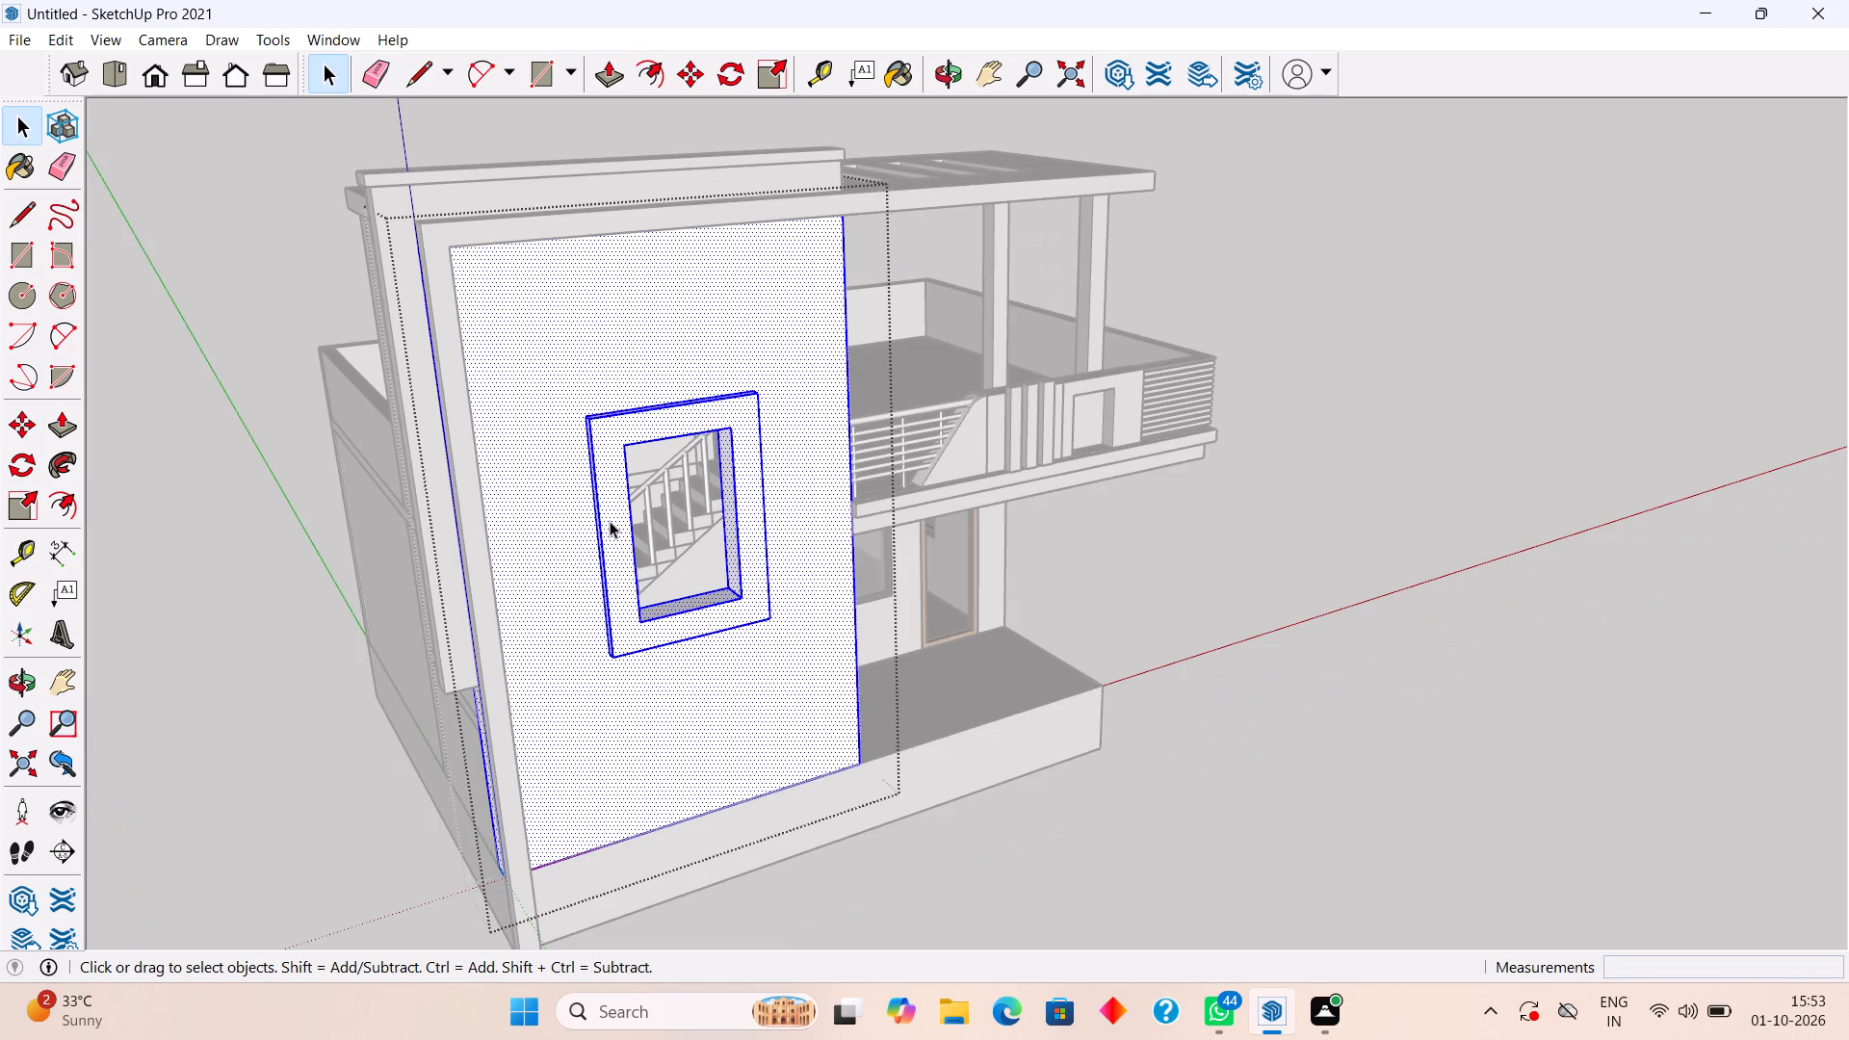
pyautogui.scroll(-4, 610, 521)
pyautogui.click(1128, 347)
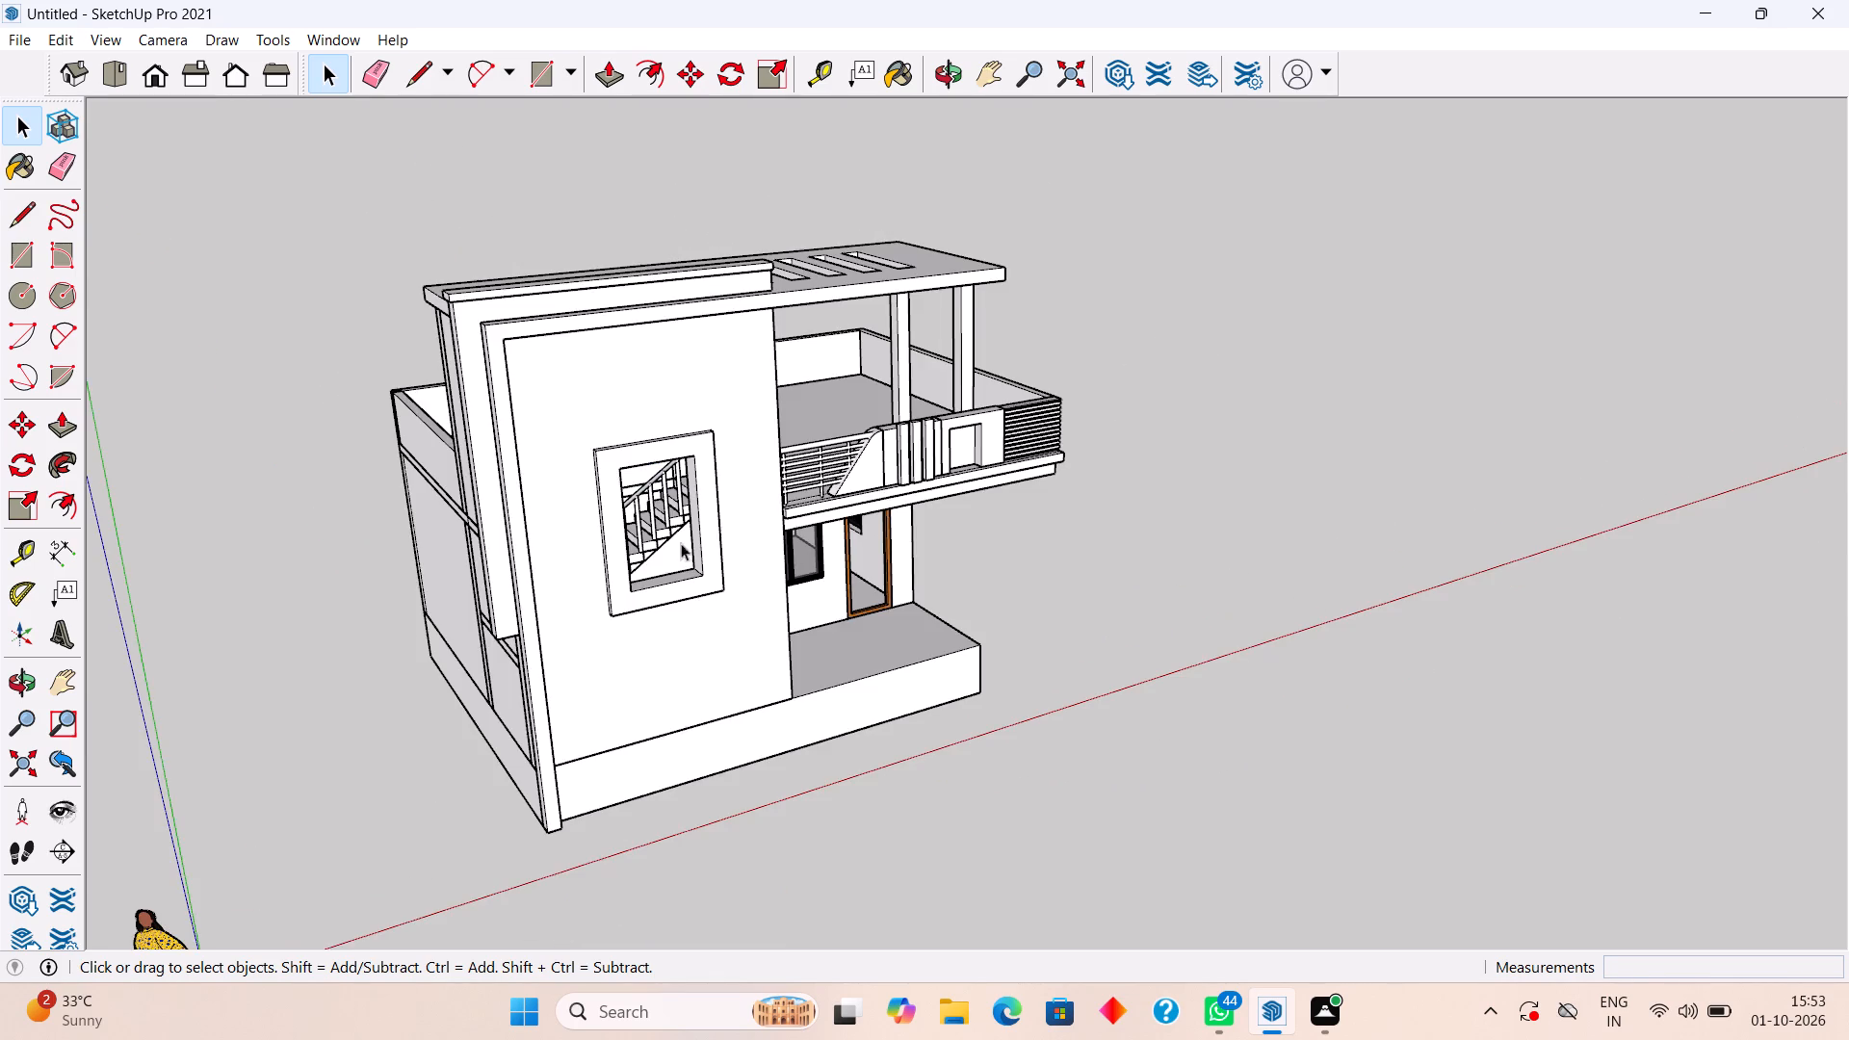
# Draw a 3' 7" by 6' rectangle corner to corner across the framed window opening in the tall front wall.
pyautogui.moveTo(665, 530); pyautogui.dragTo(546, 482, button='middle')
pyautogui.scroll(10, 568, 441)
pyautogui.moveTo(599, 426); pyautogui.dragTo(515, 407, button='middle')
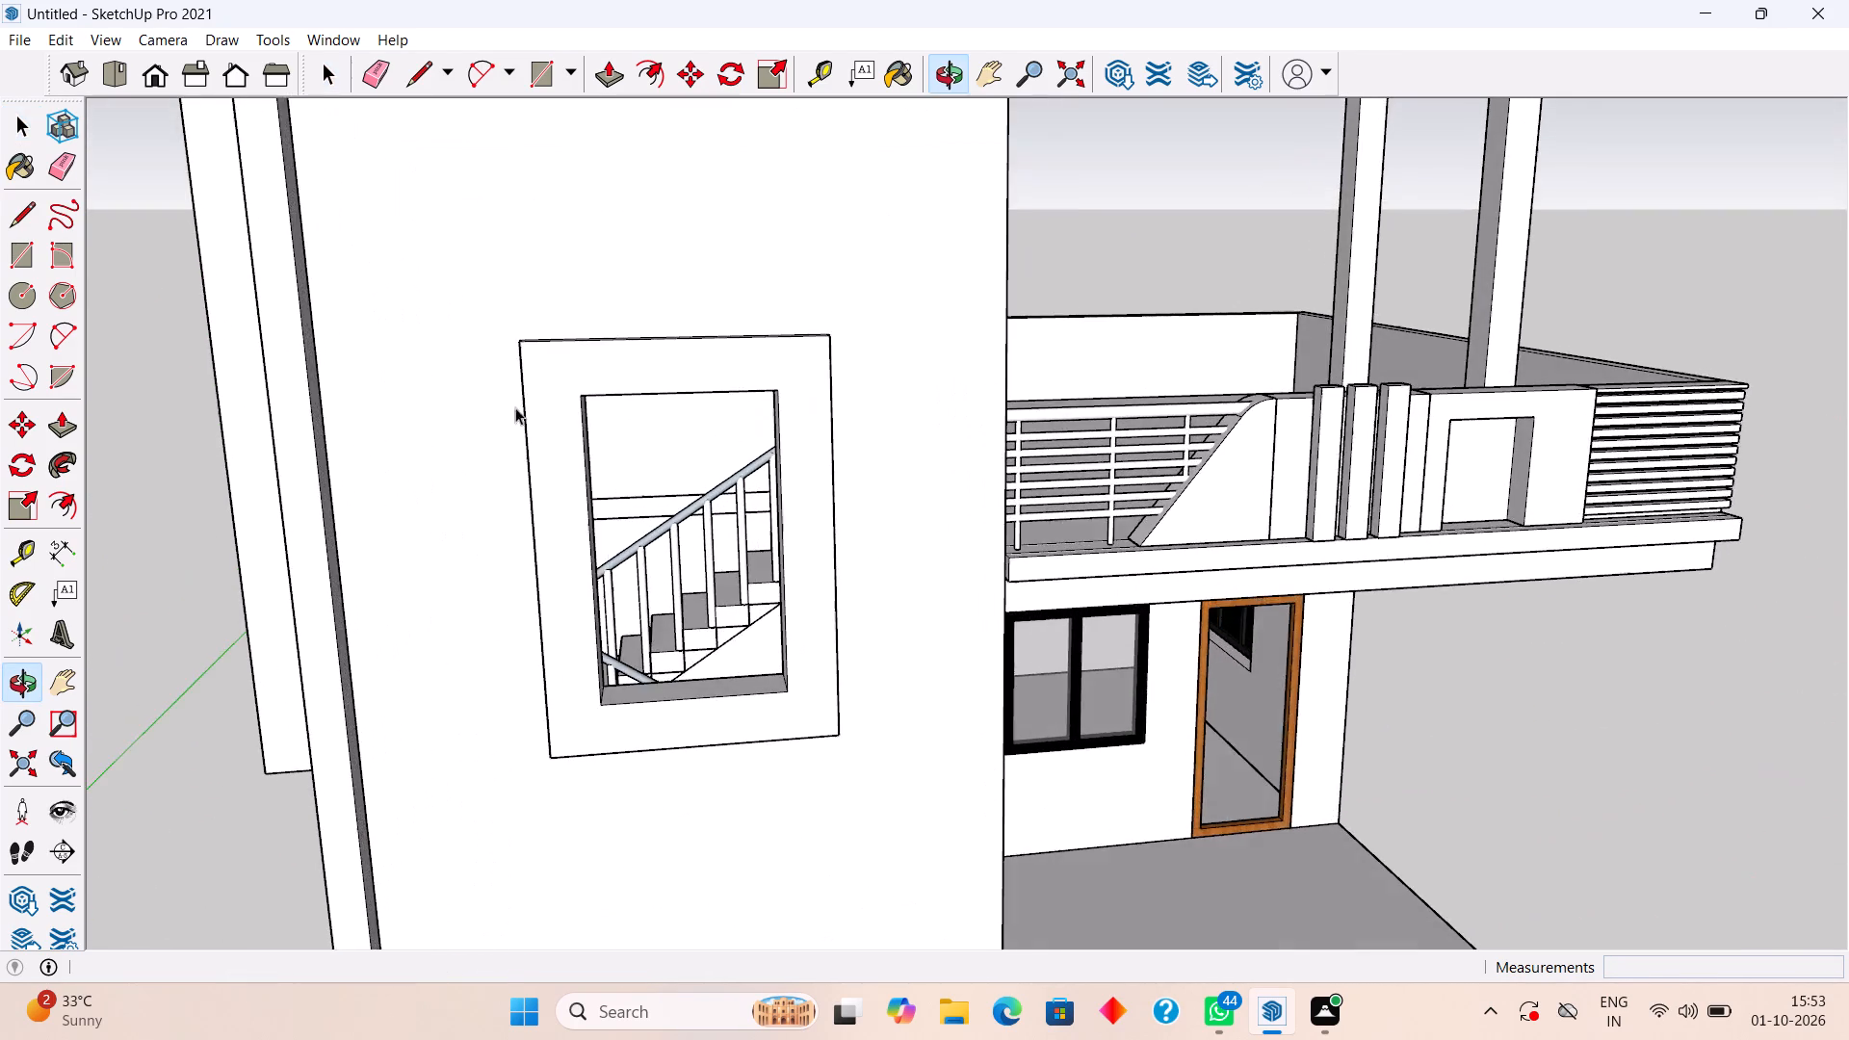
pyautogui.scroll(4, 614, 400)
pyautogui.press('r')
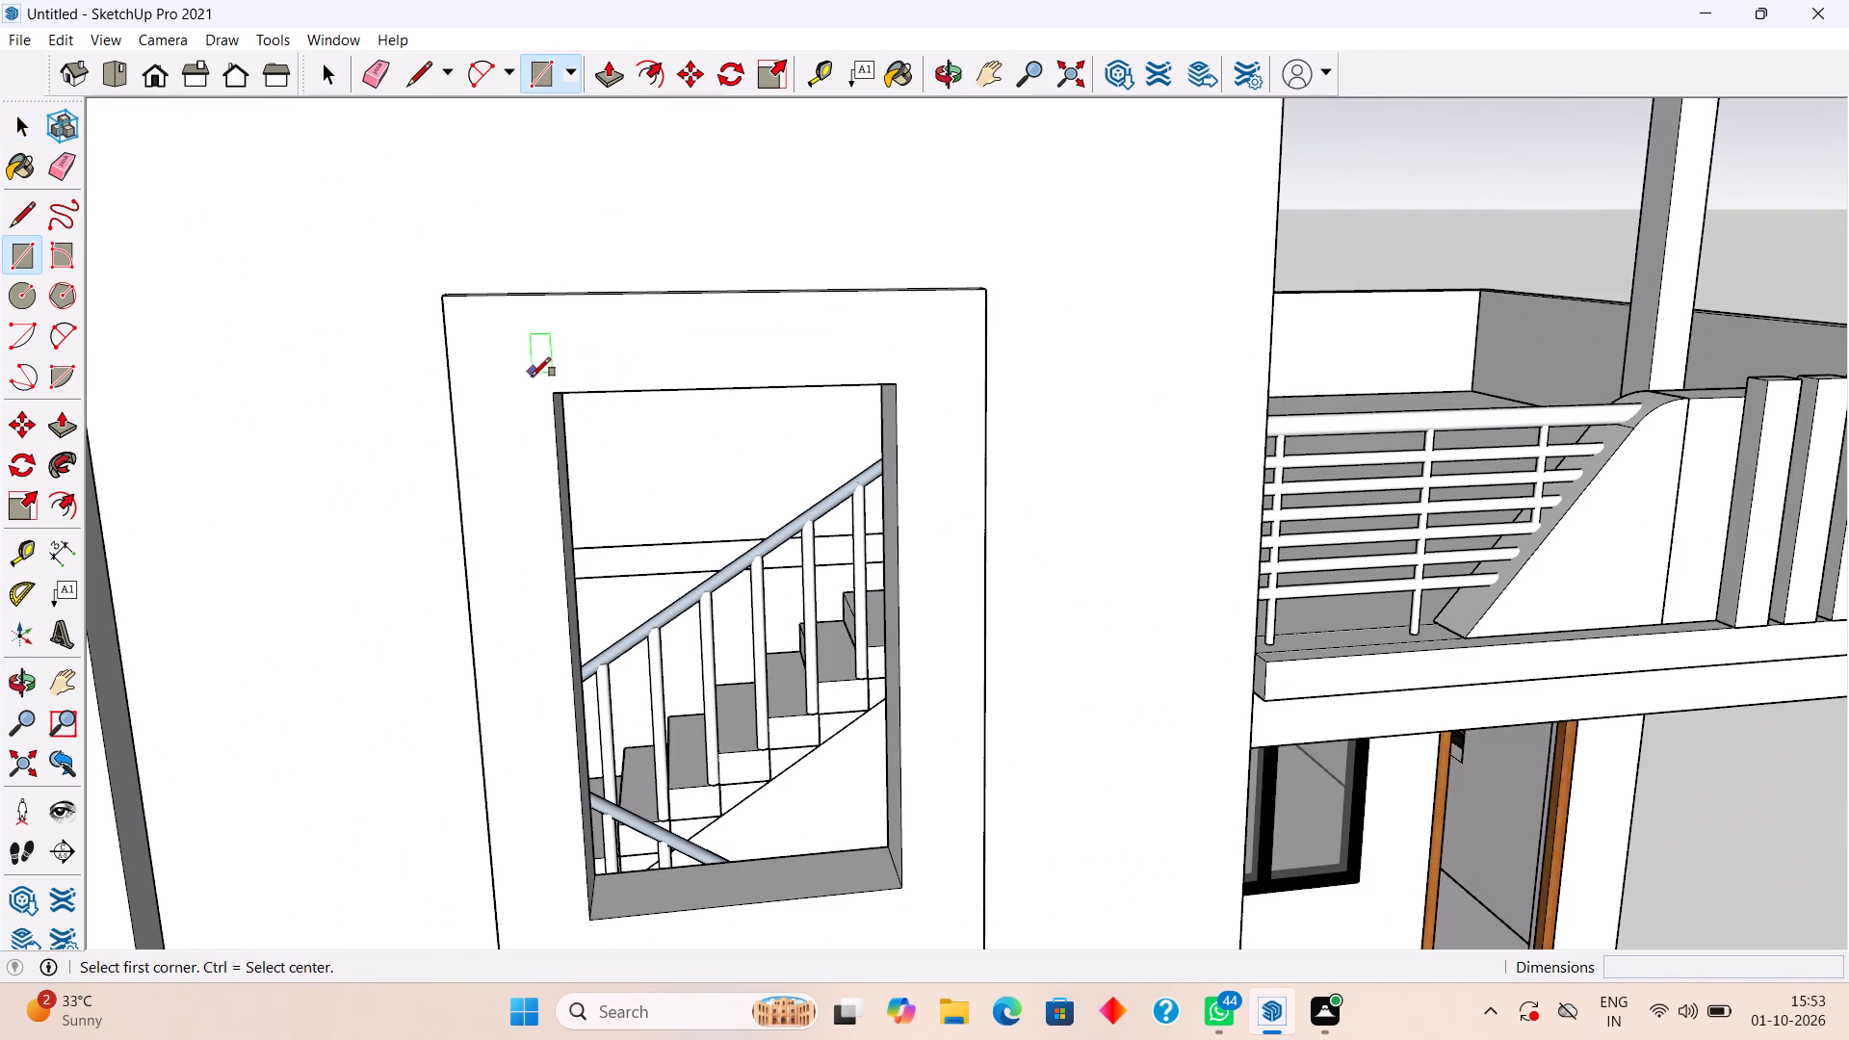
pyautogui.click(556, 396)
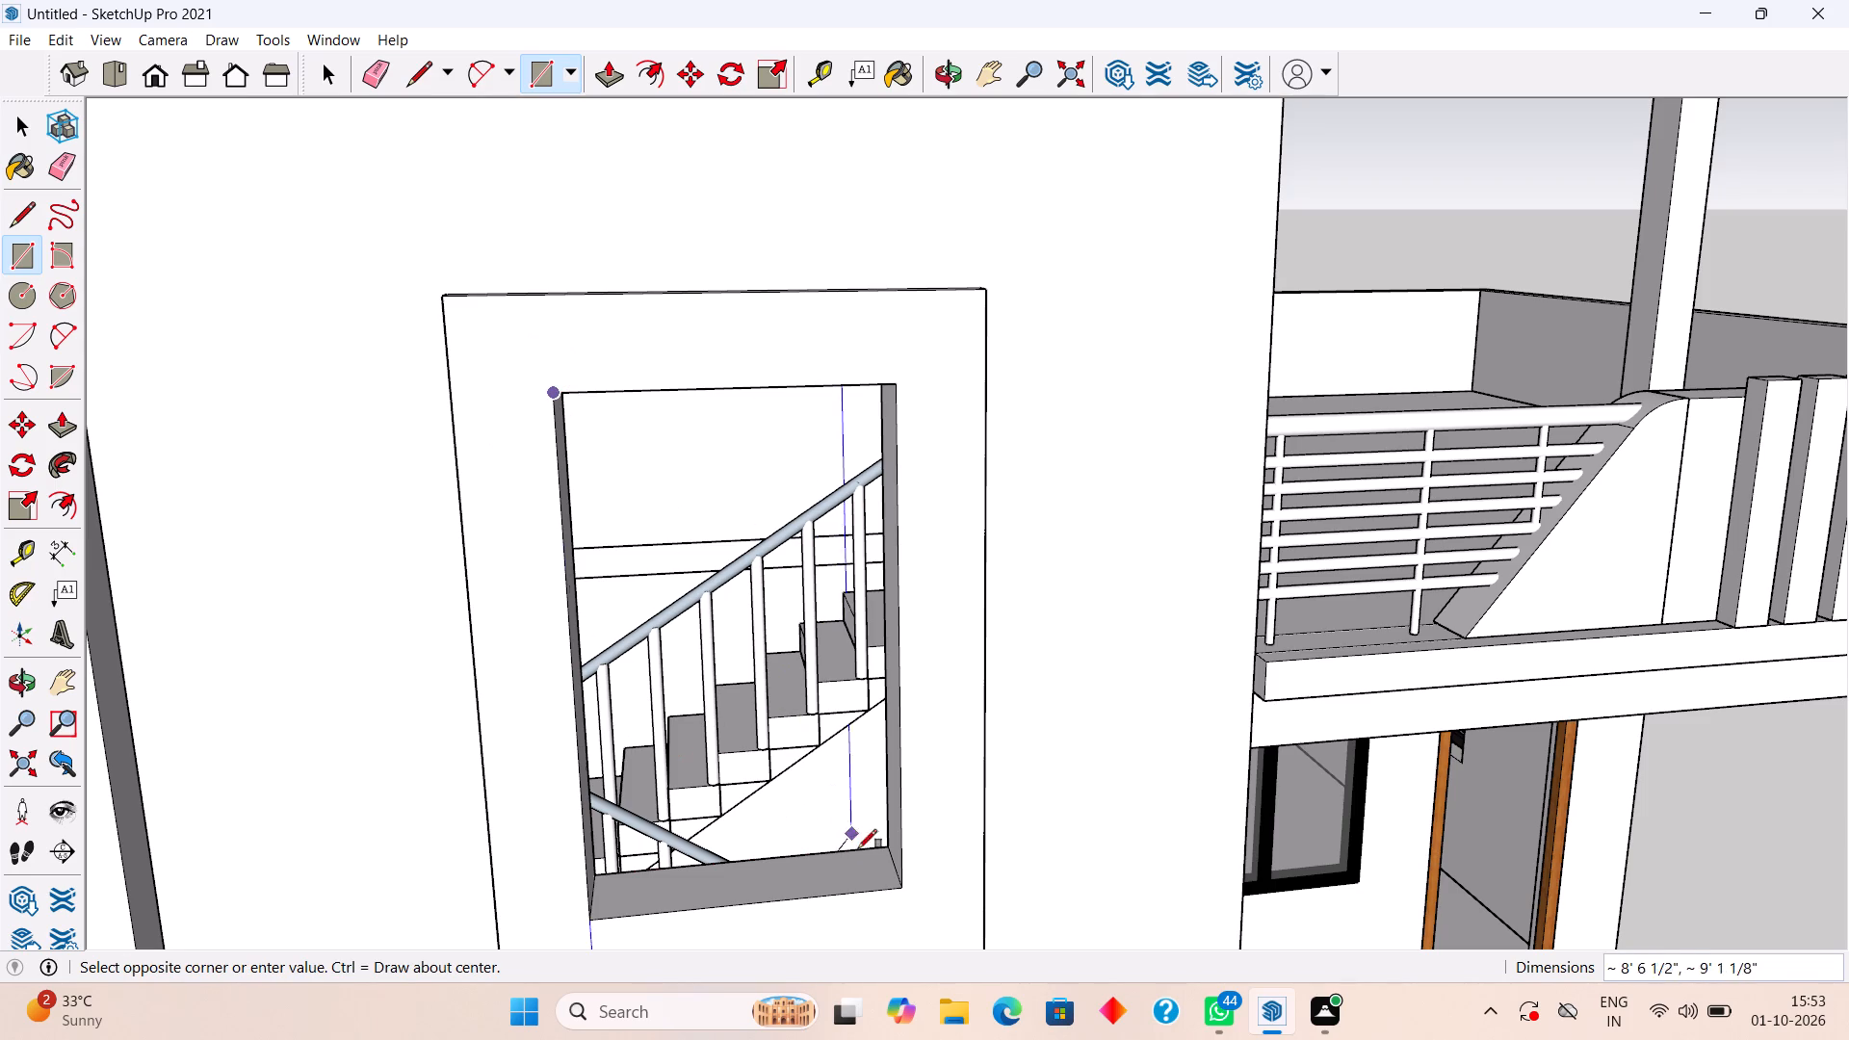
pyautogui.click(902, 882)
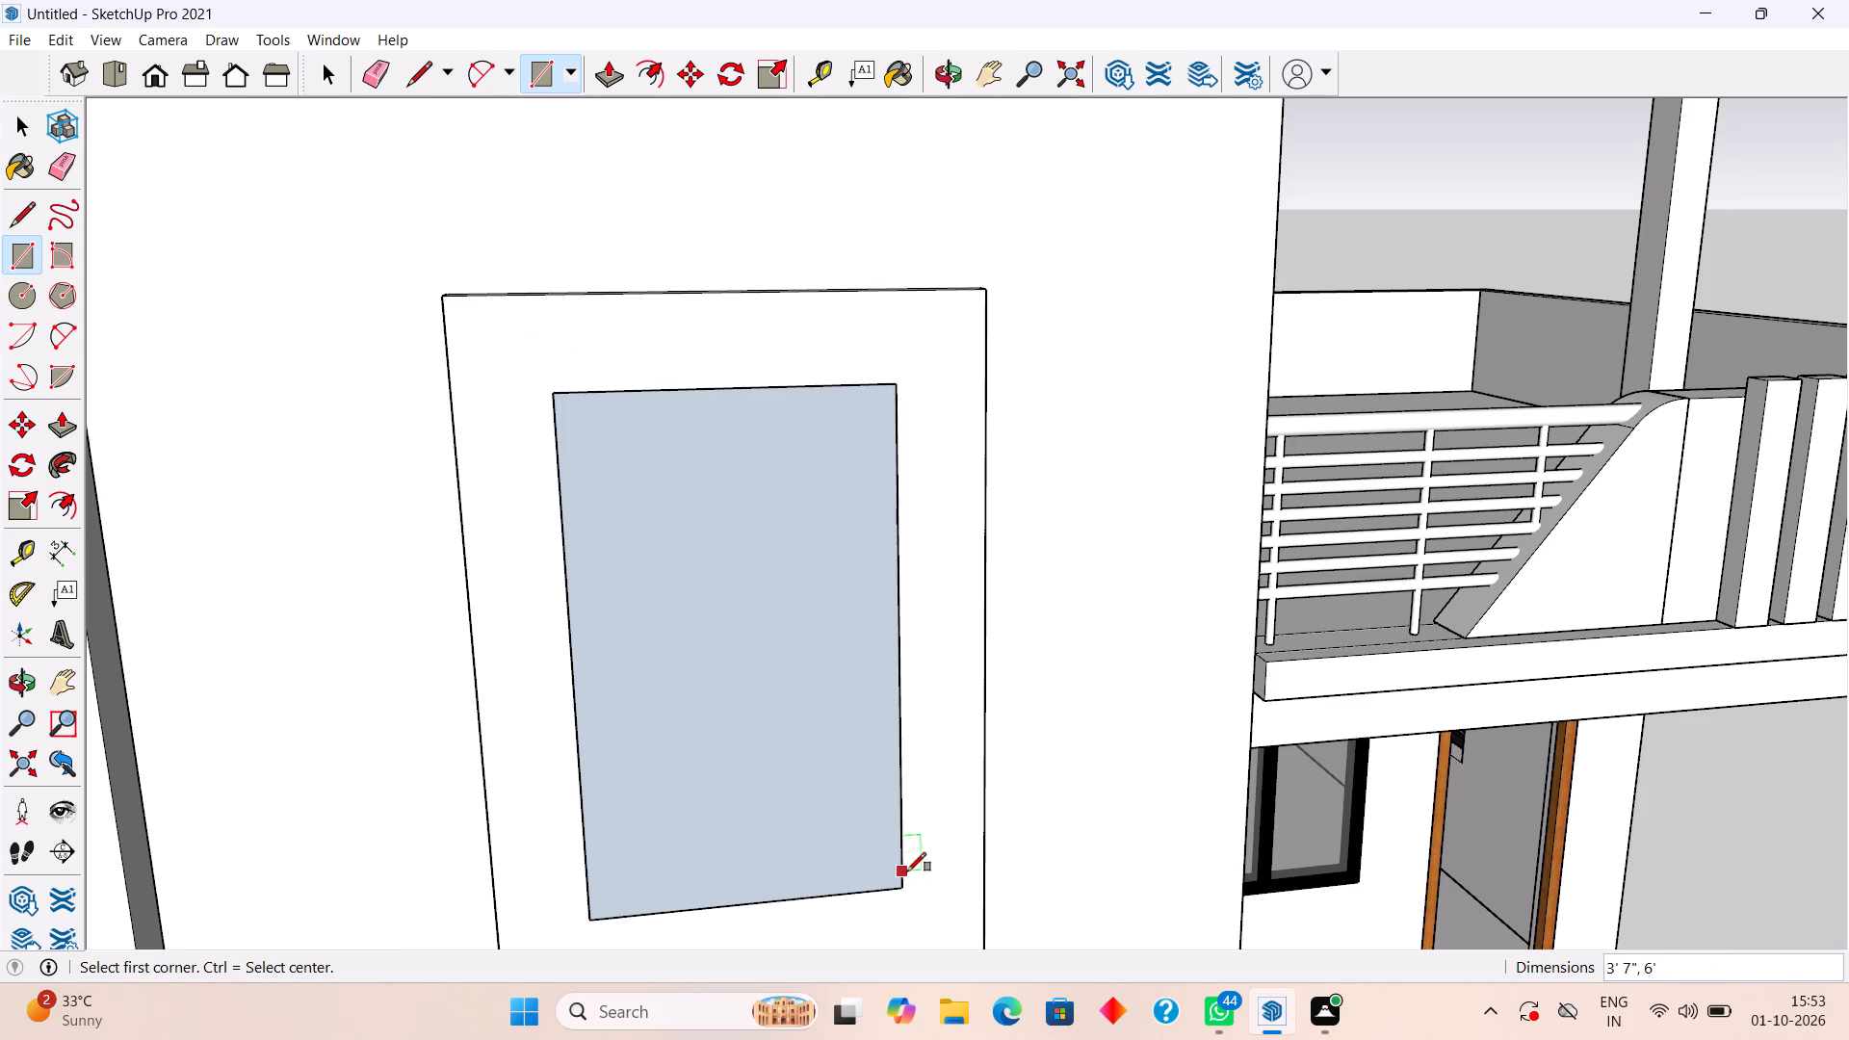
pyautogui.press('space')
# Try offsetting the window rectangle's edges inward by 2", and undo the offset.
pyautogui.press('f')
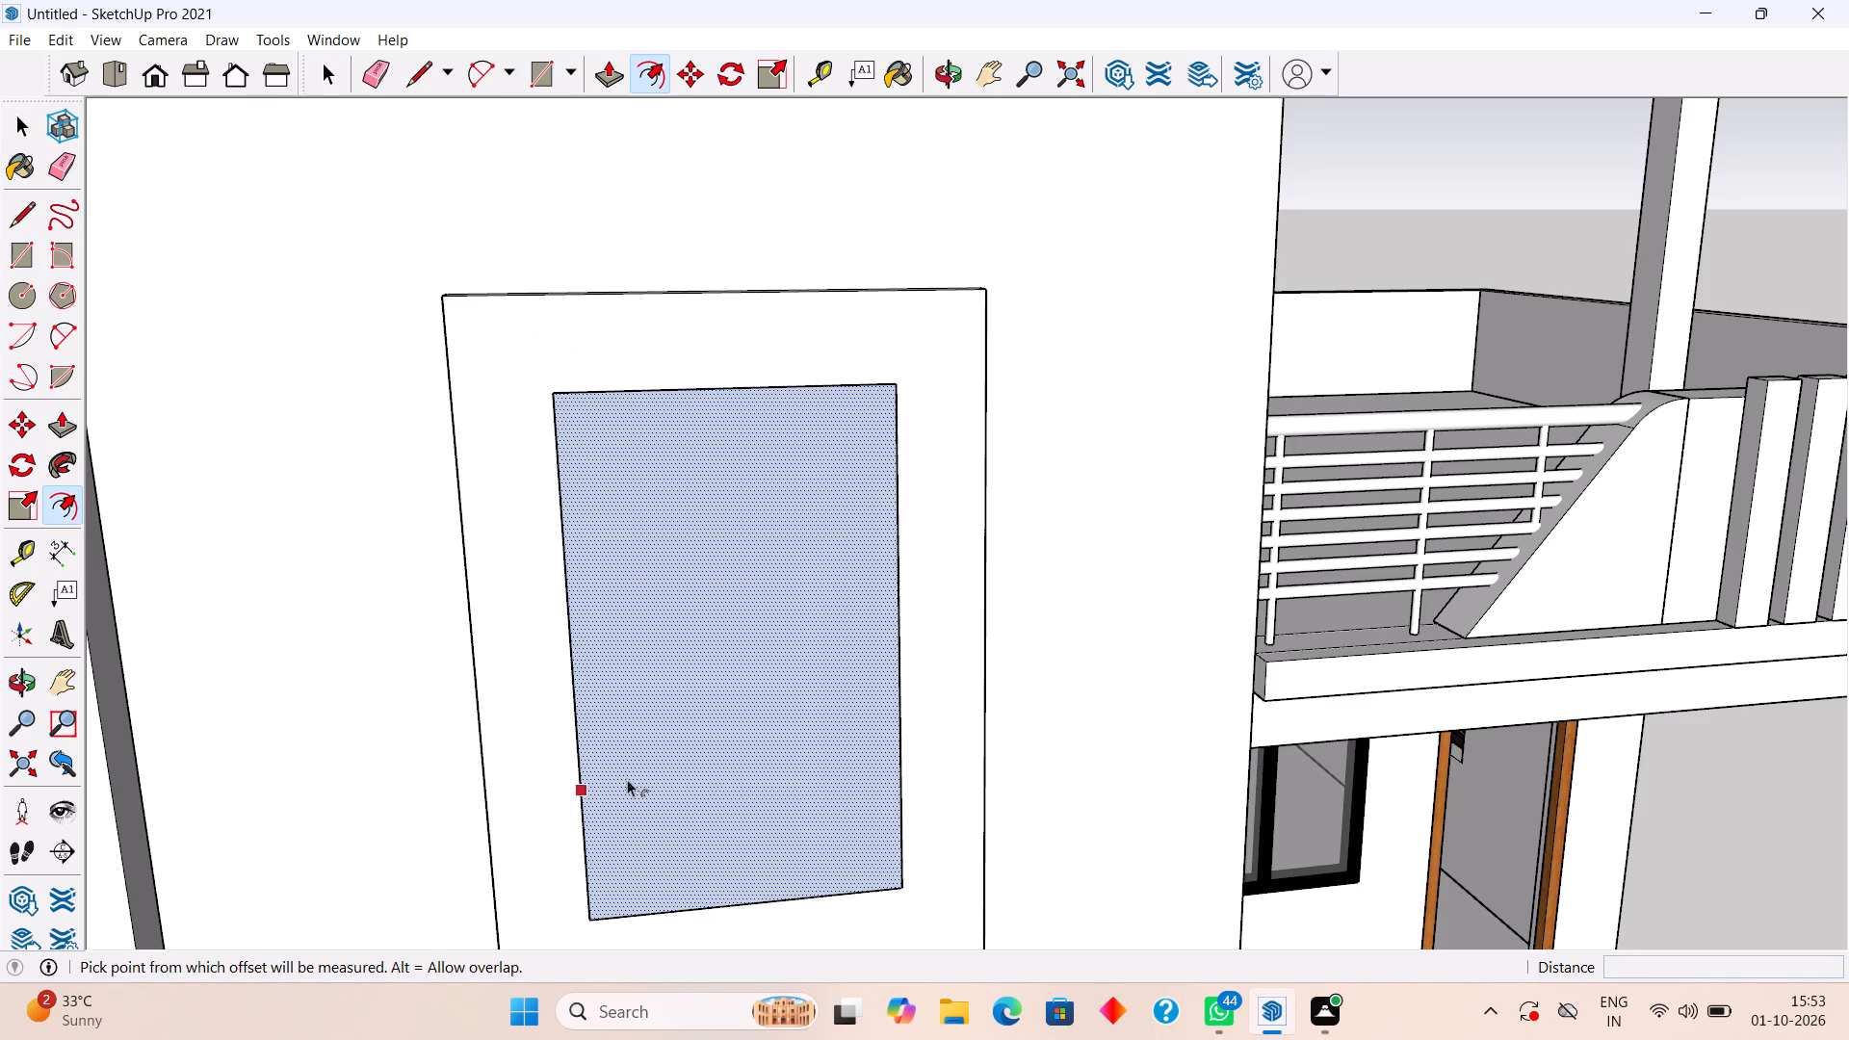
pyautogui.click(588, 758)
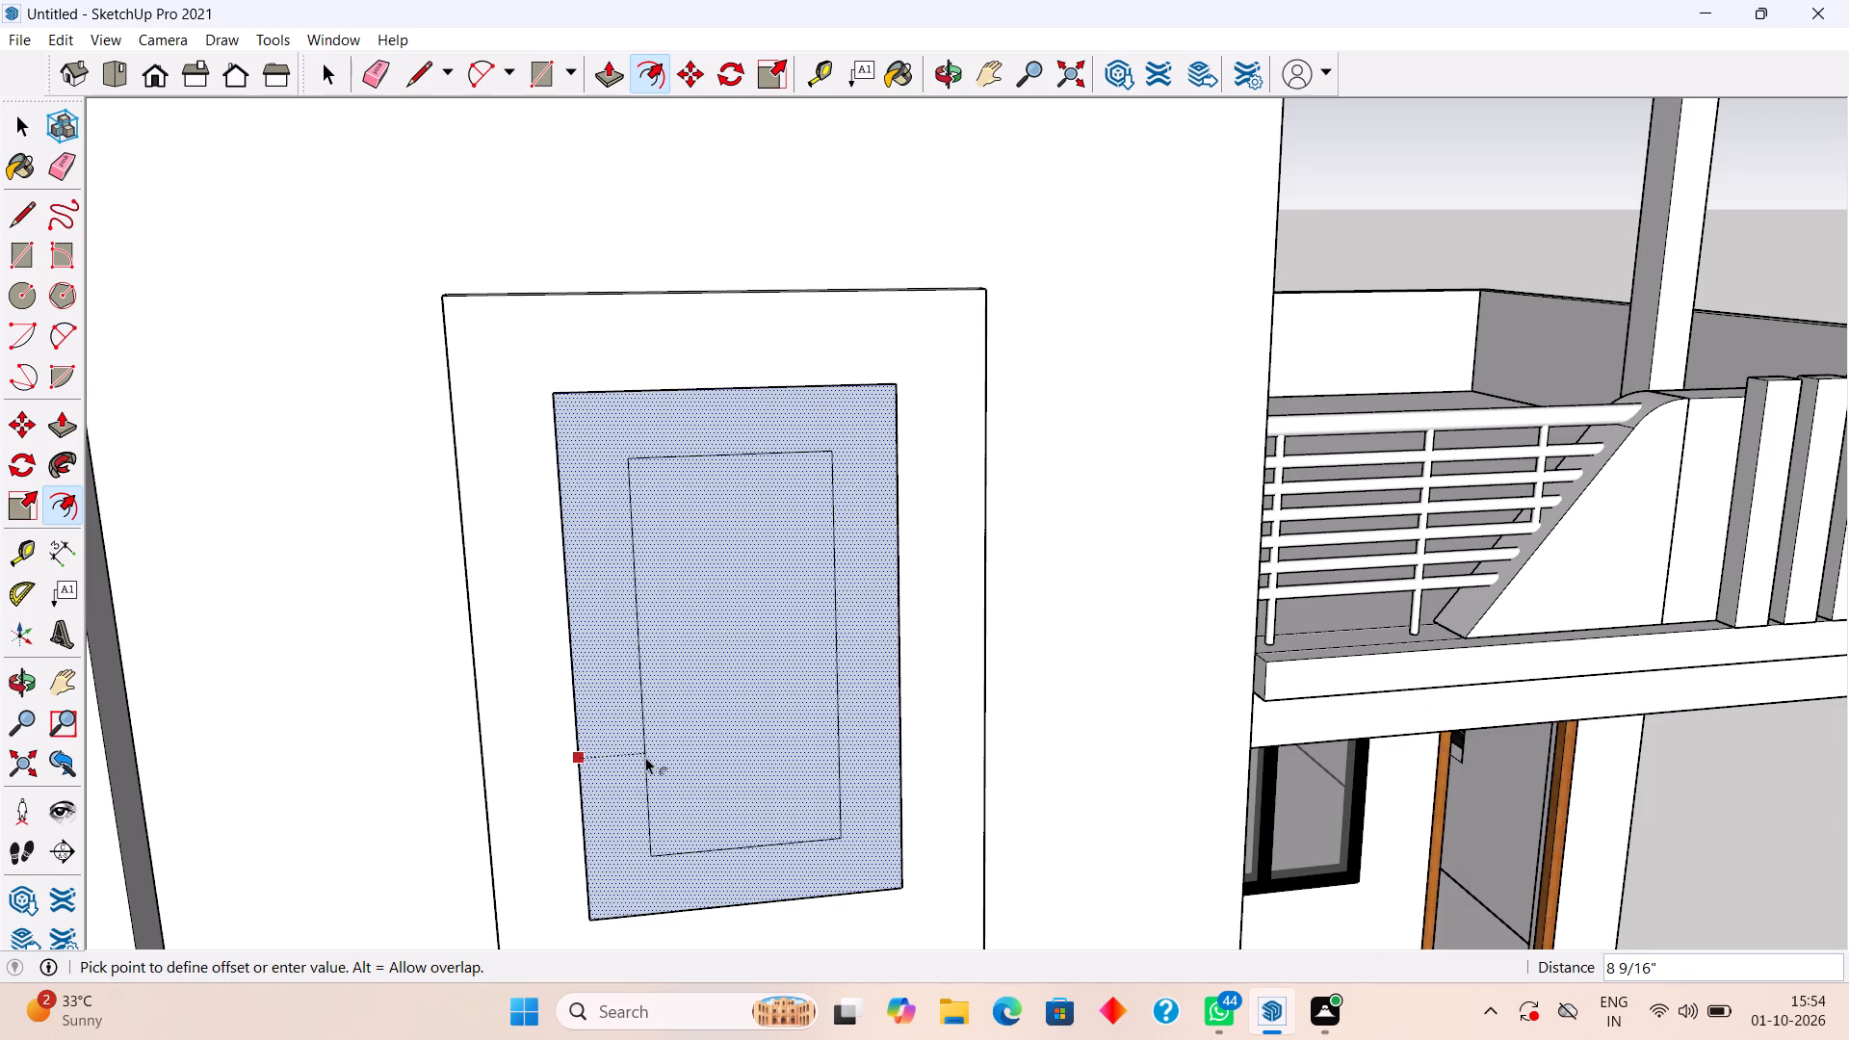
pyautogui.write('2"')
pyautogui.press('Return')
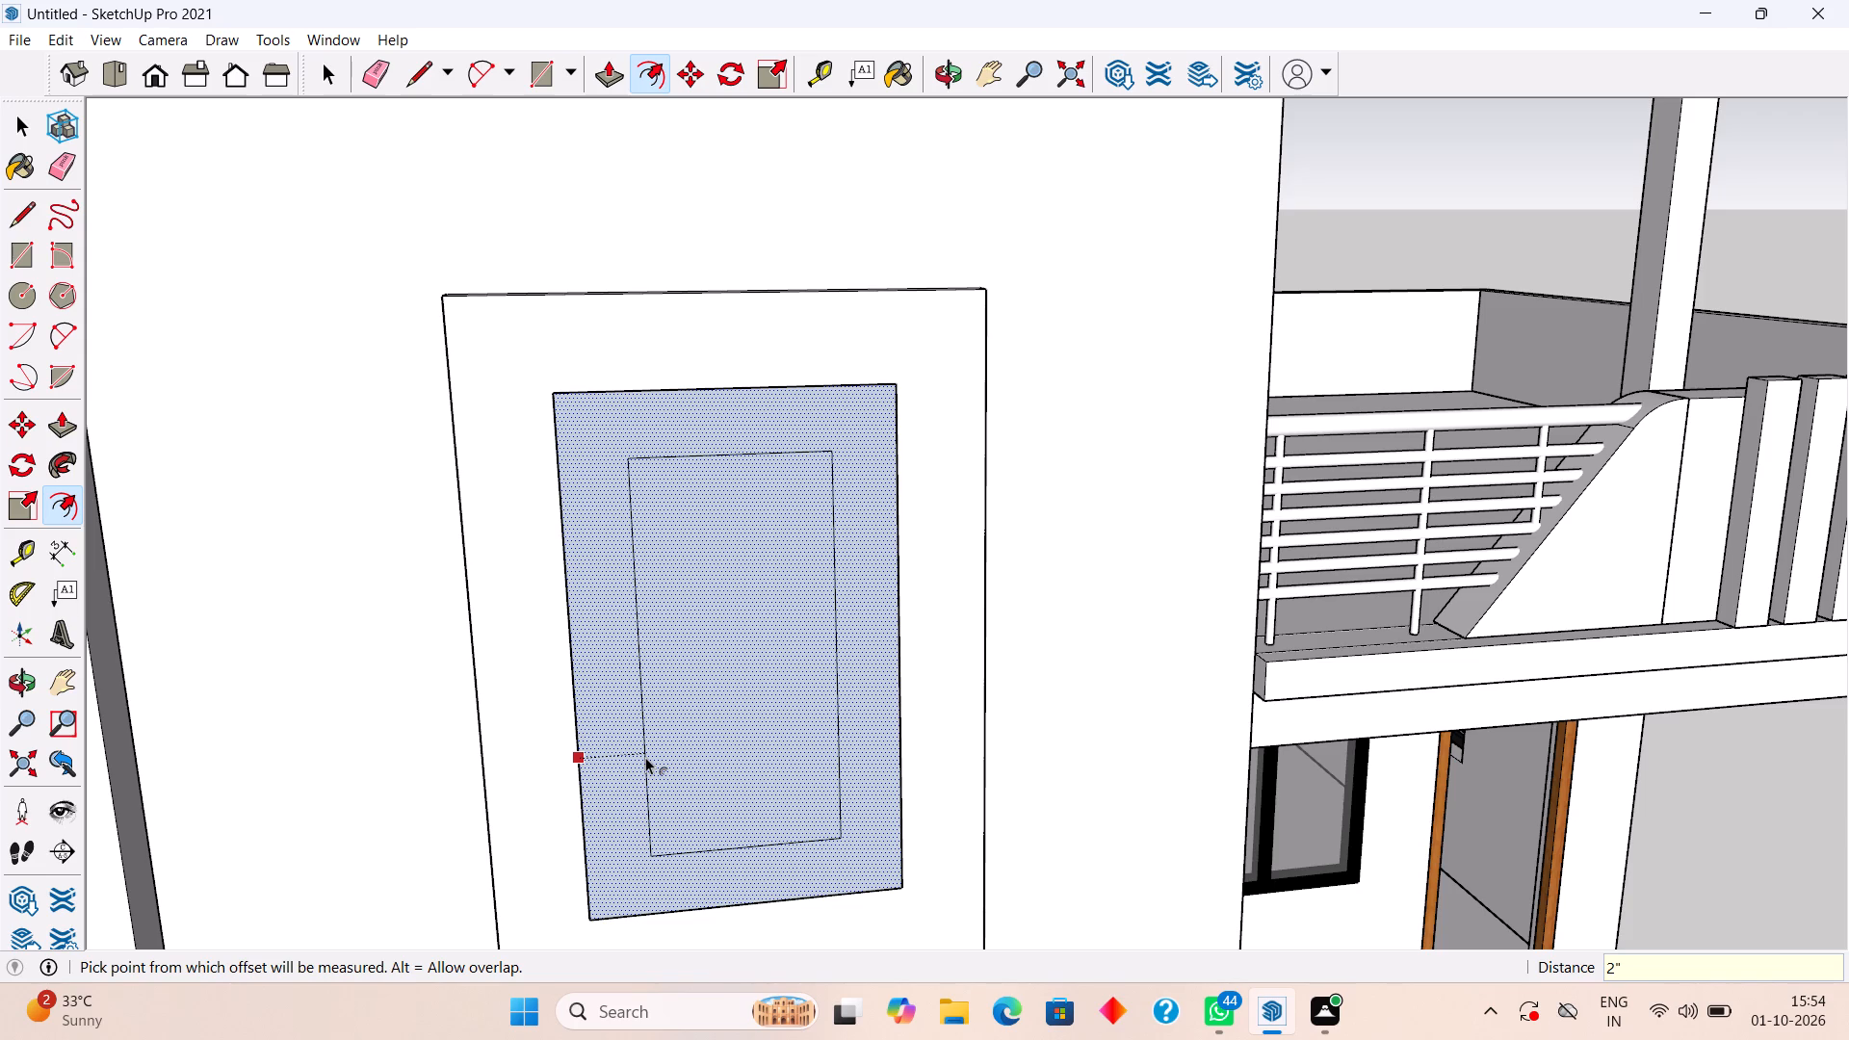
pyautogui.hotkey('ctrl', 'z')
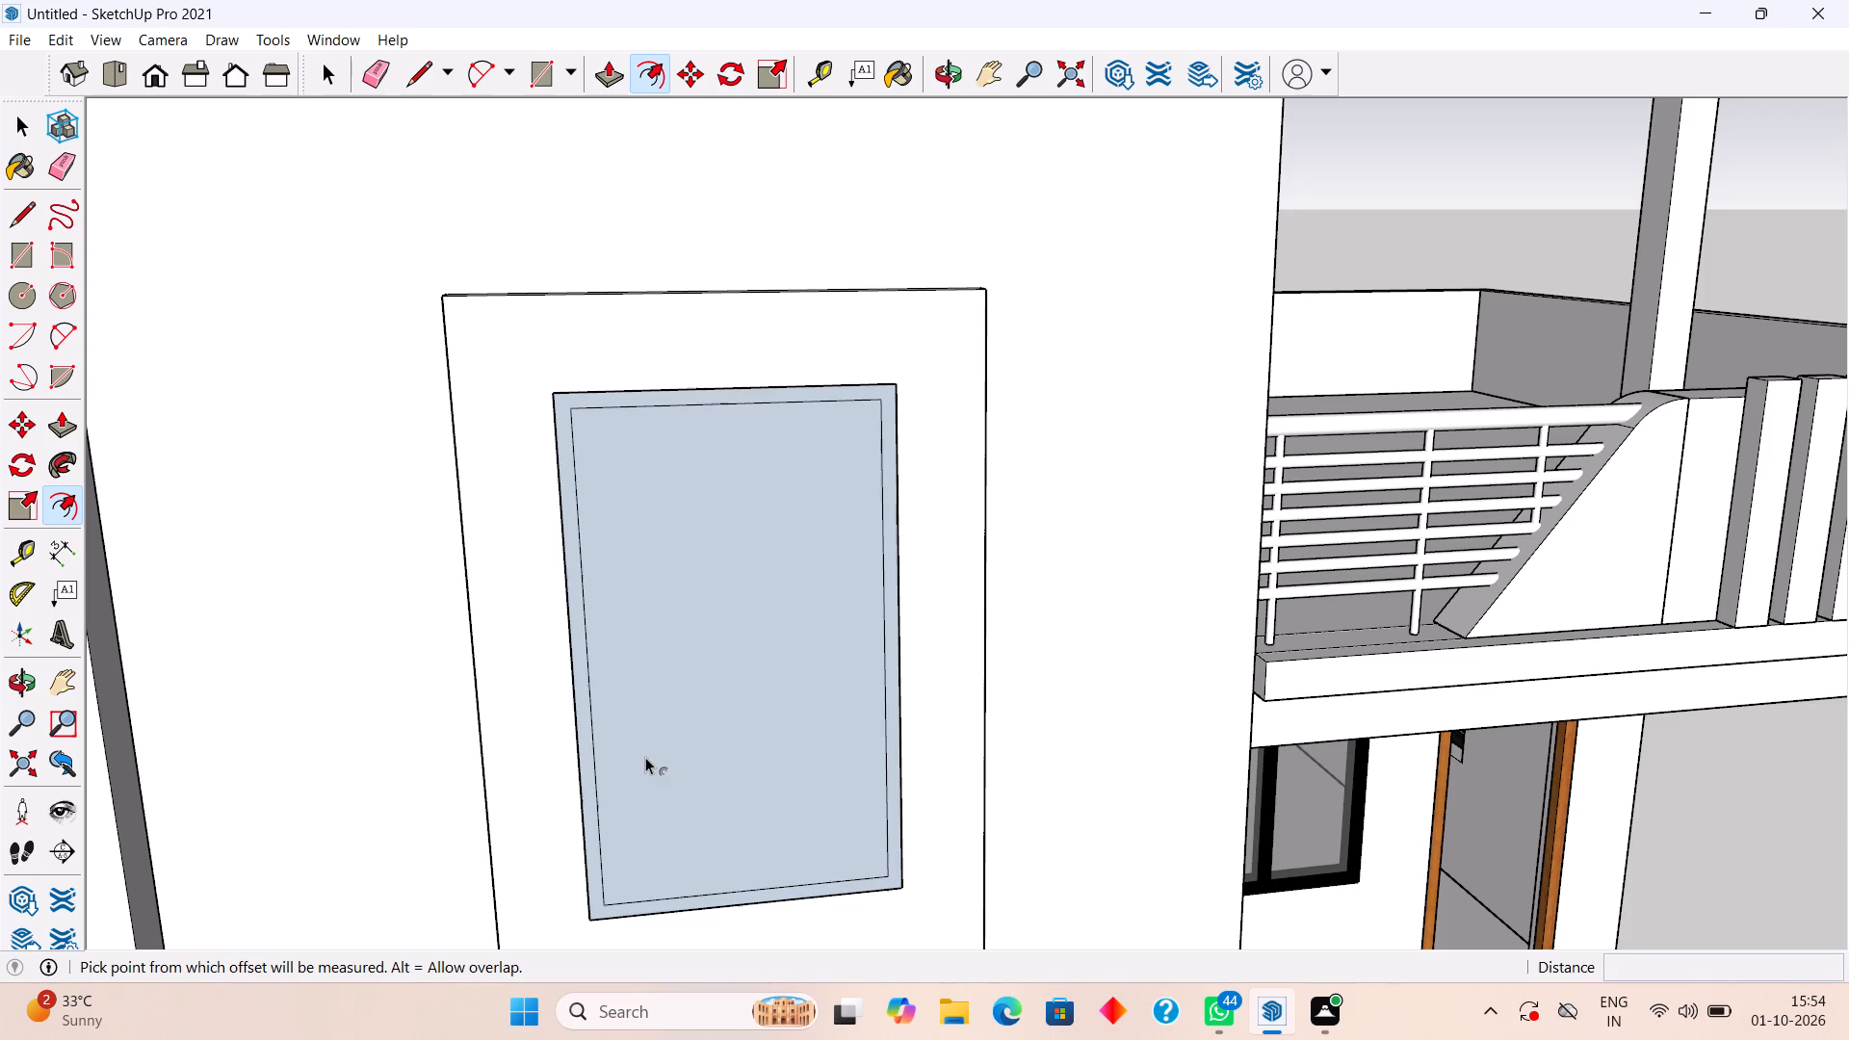
# Offset the window rectangle's edges inward by 2.5" to outline the window's border frame.
pyautogui.click(591, 793)
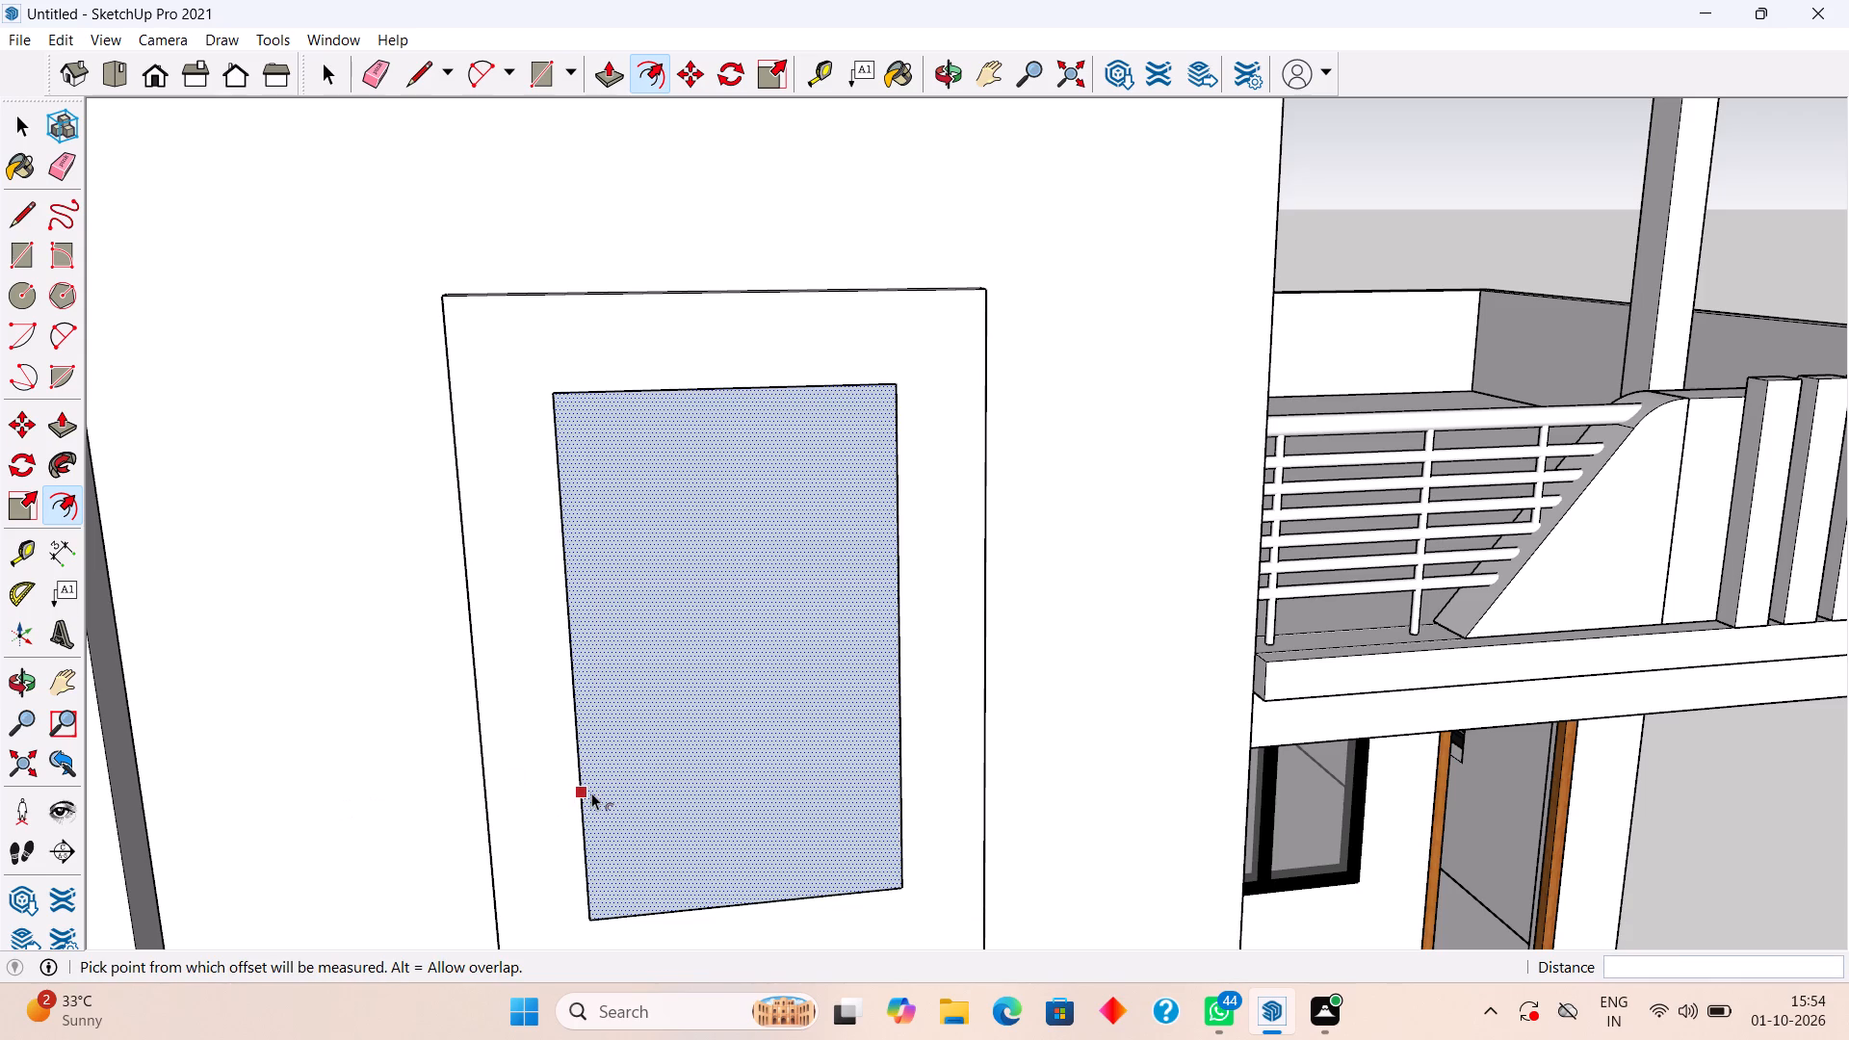
pyautogui.write('2.5"')
pyautogui.press('Return')
pyautogui.press('space')
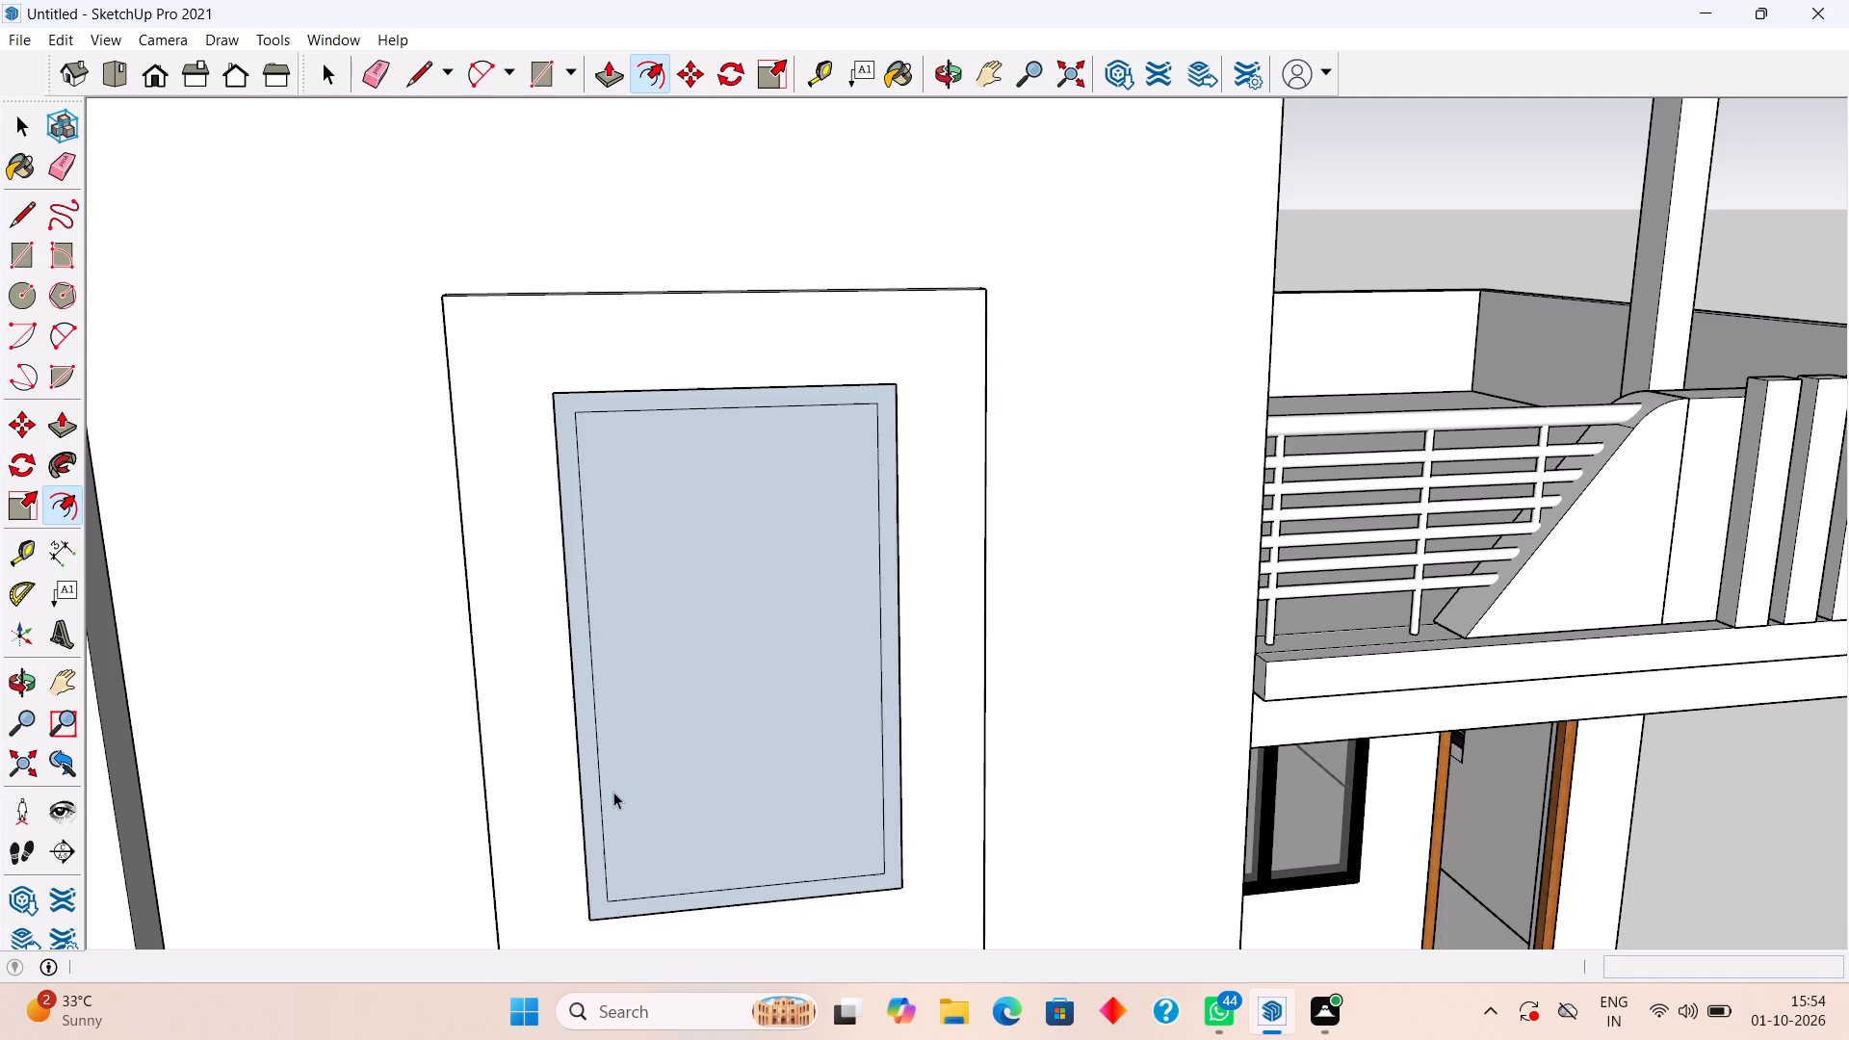
# Draw a 5' 7" vertical centre line between the bottom and top edge midpoints of the inner window rectangle.
pyautogui.press('l')
pyautogui.click(747, 887)
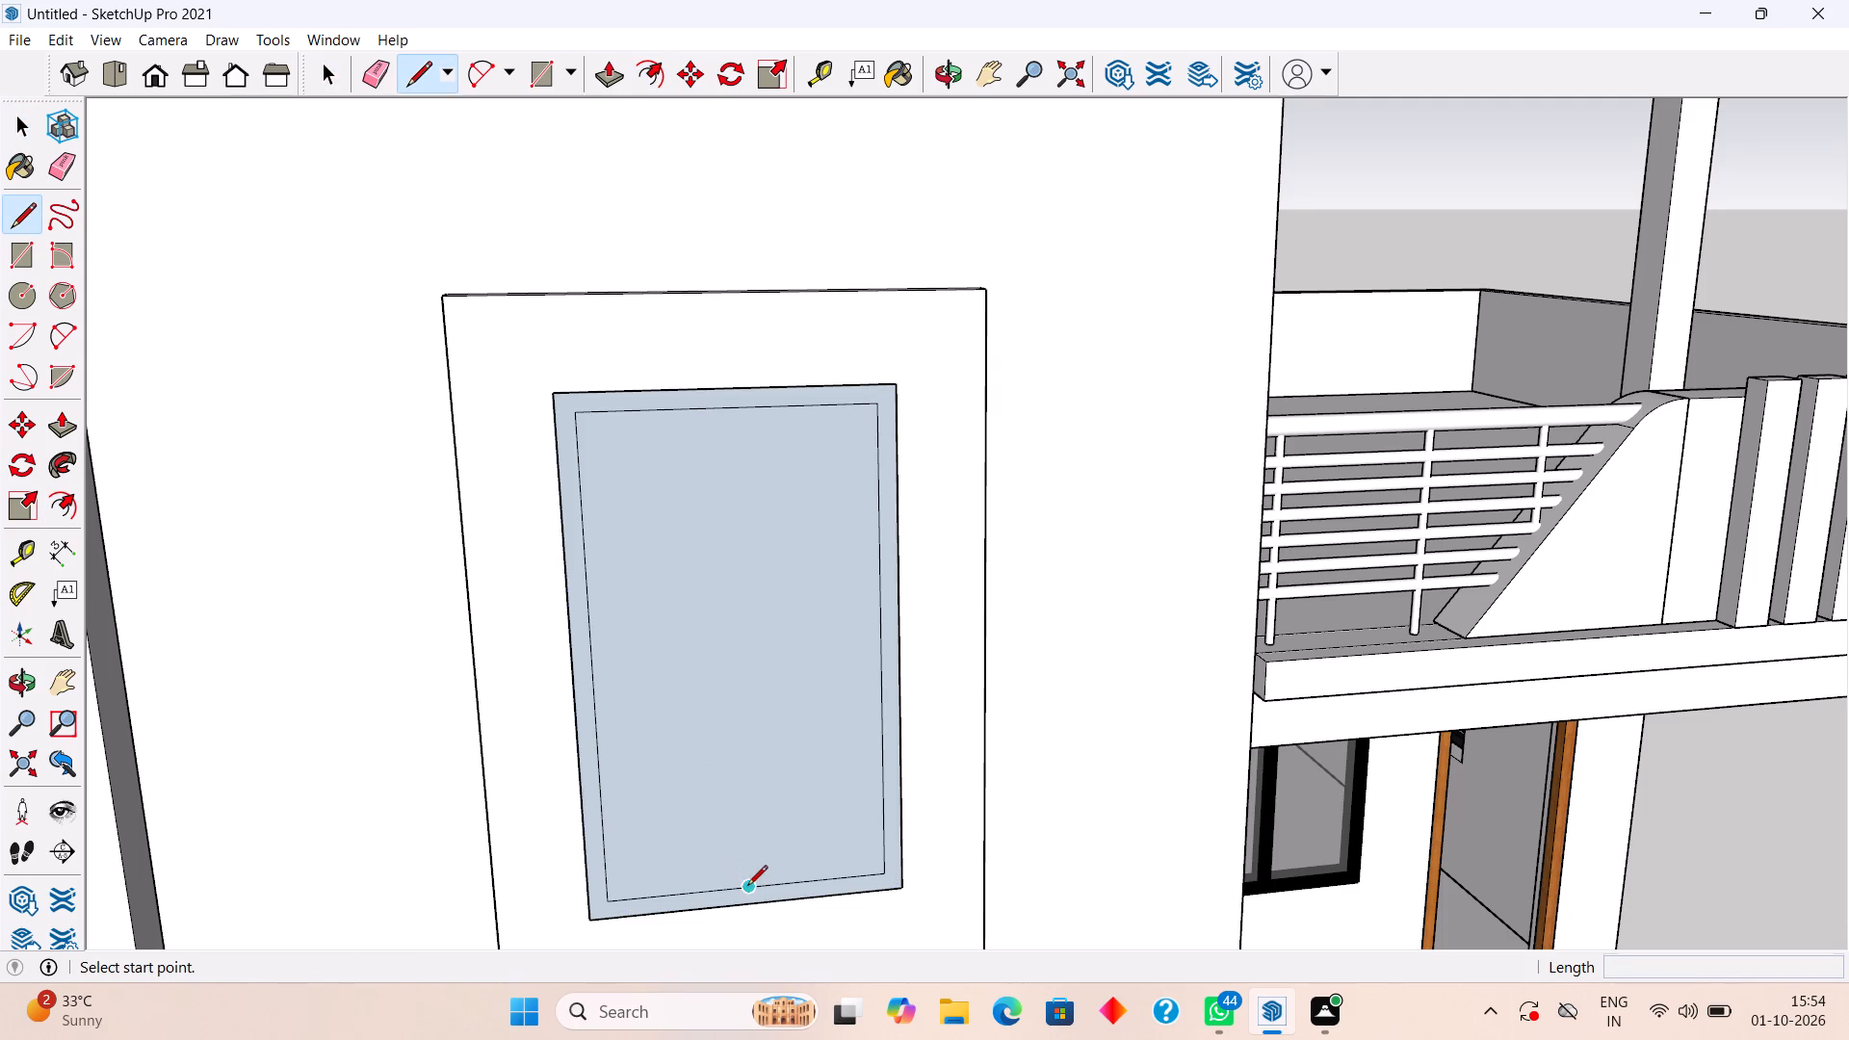
pyautogui.click(741, 408)
pyautogui.press('space')
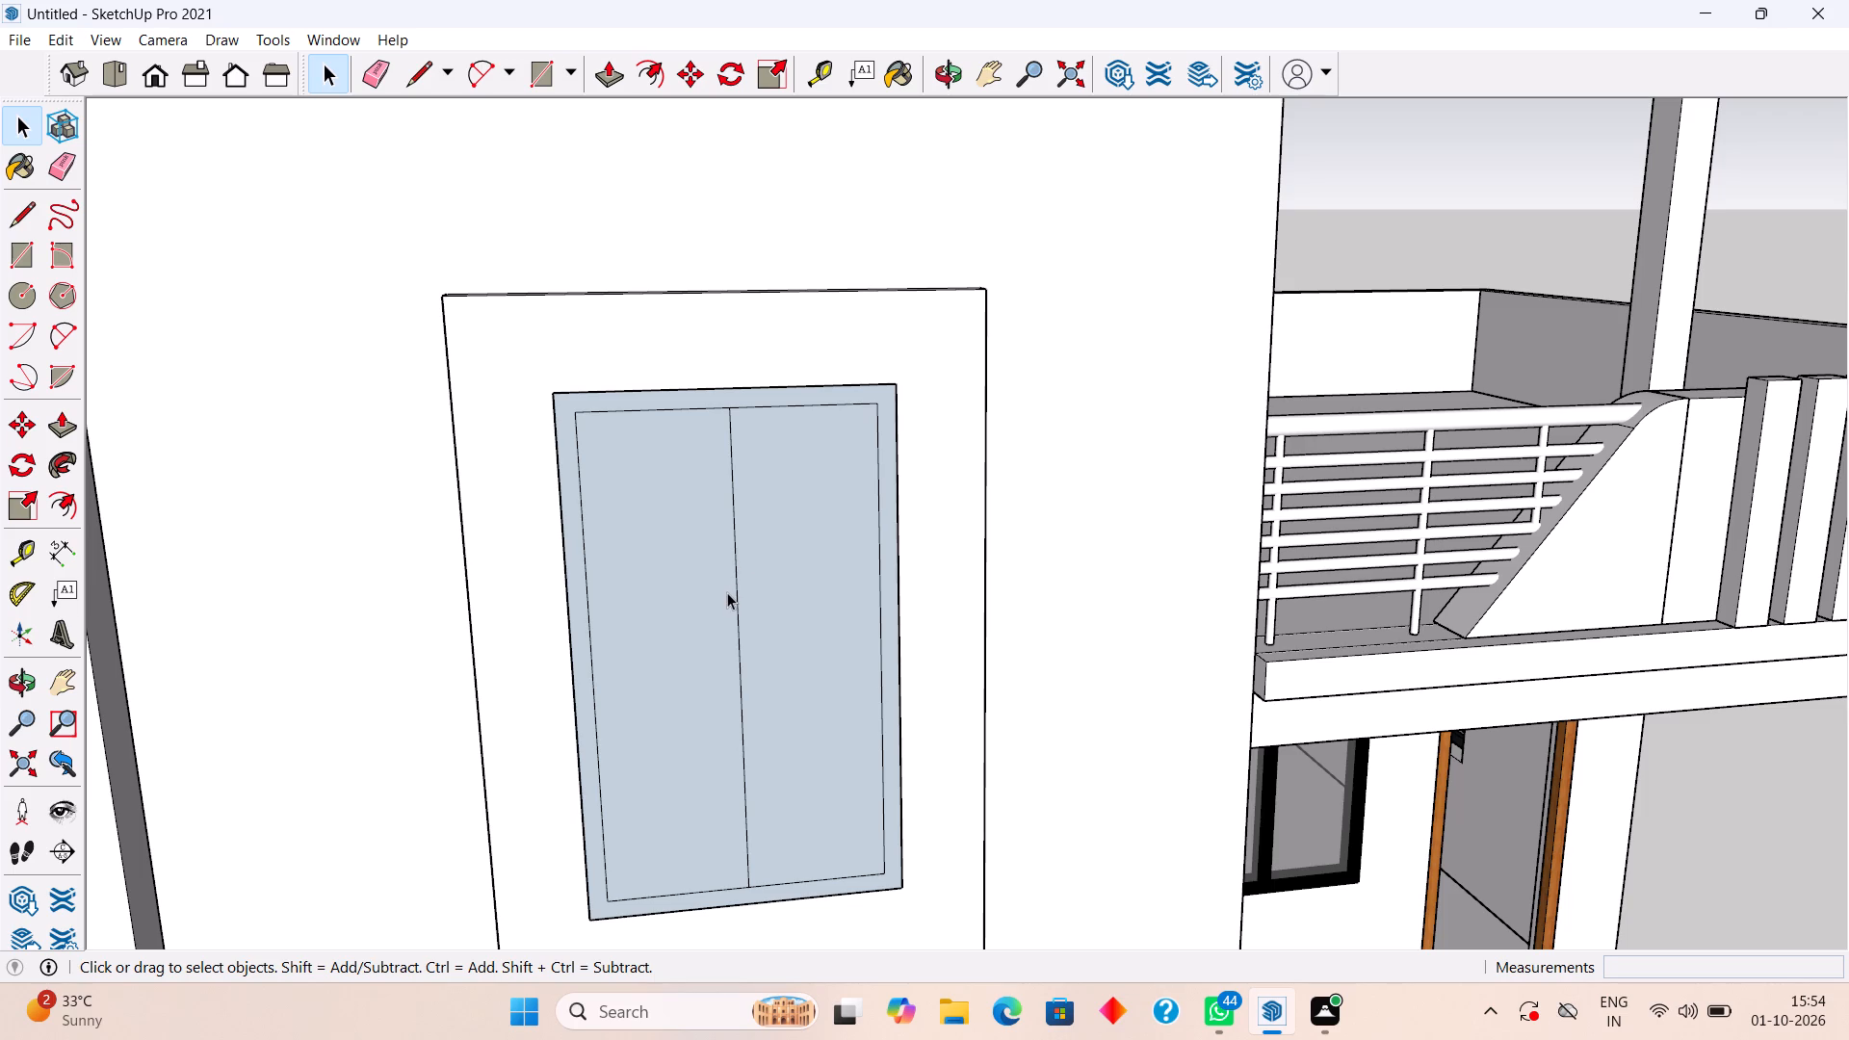
# Place vertical guides 1.25" to either side of the window's centre line to lay out the middle mullion.
pyautogui.press('t')
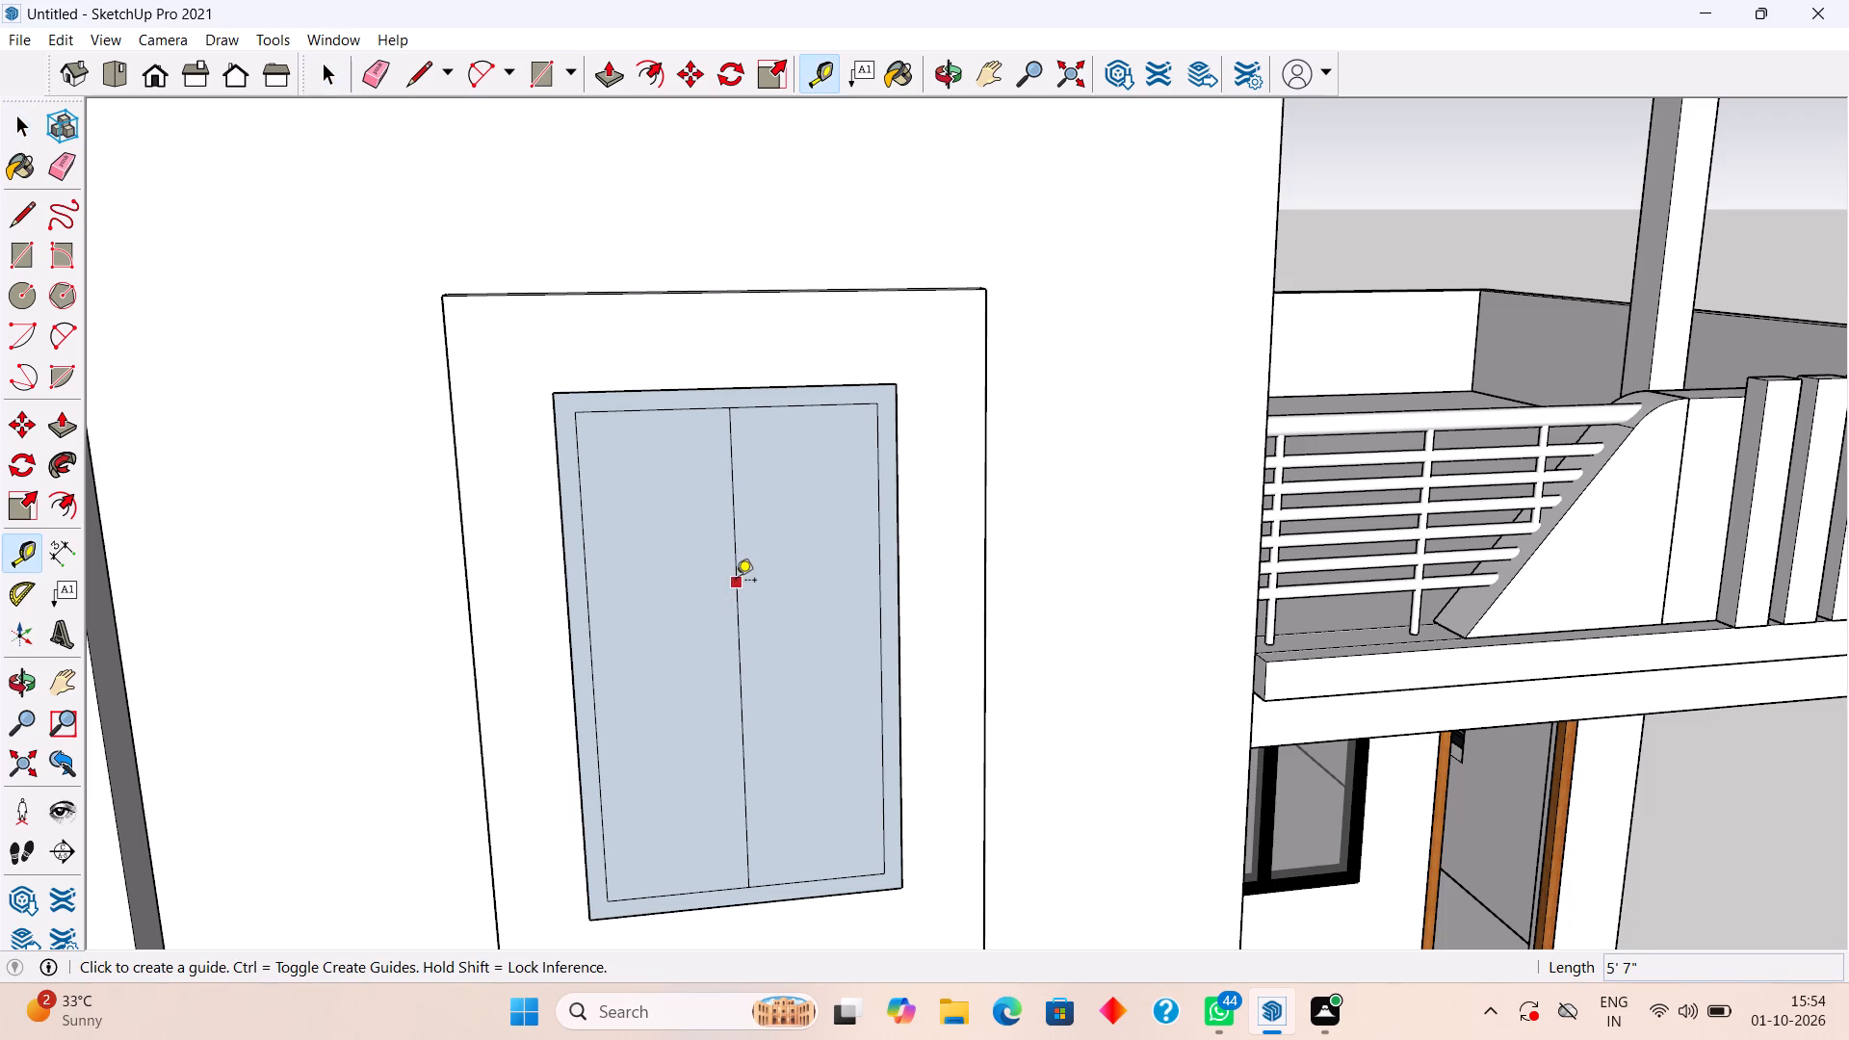
pyautogui.click(736, 582)
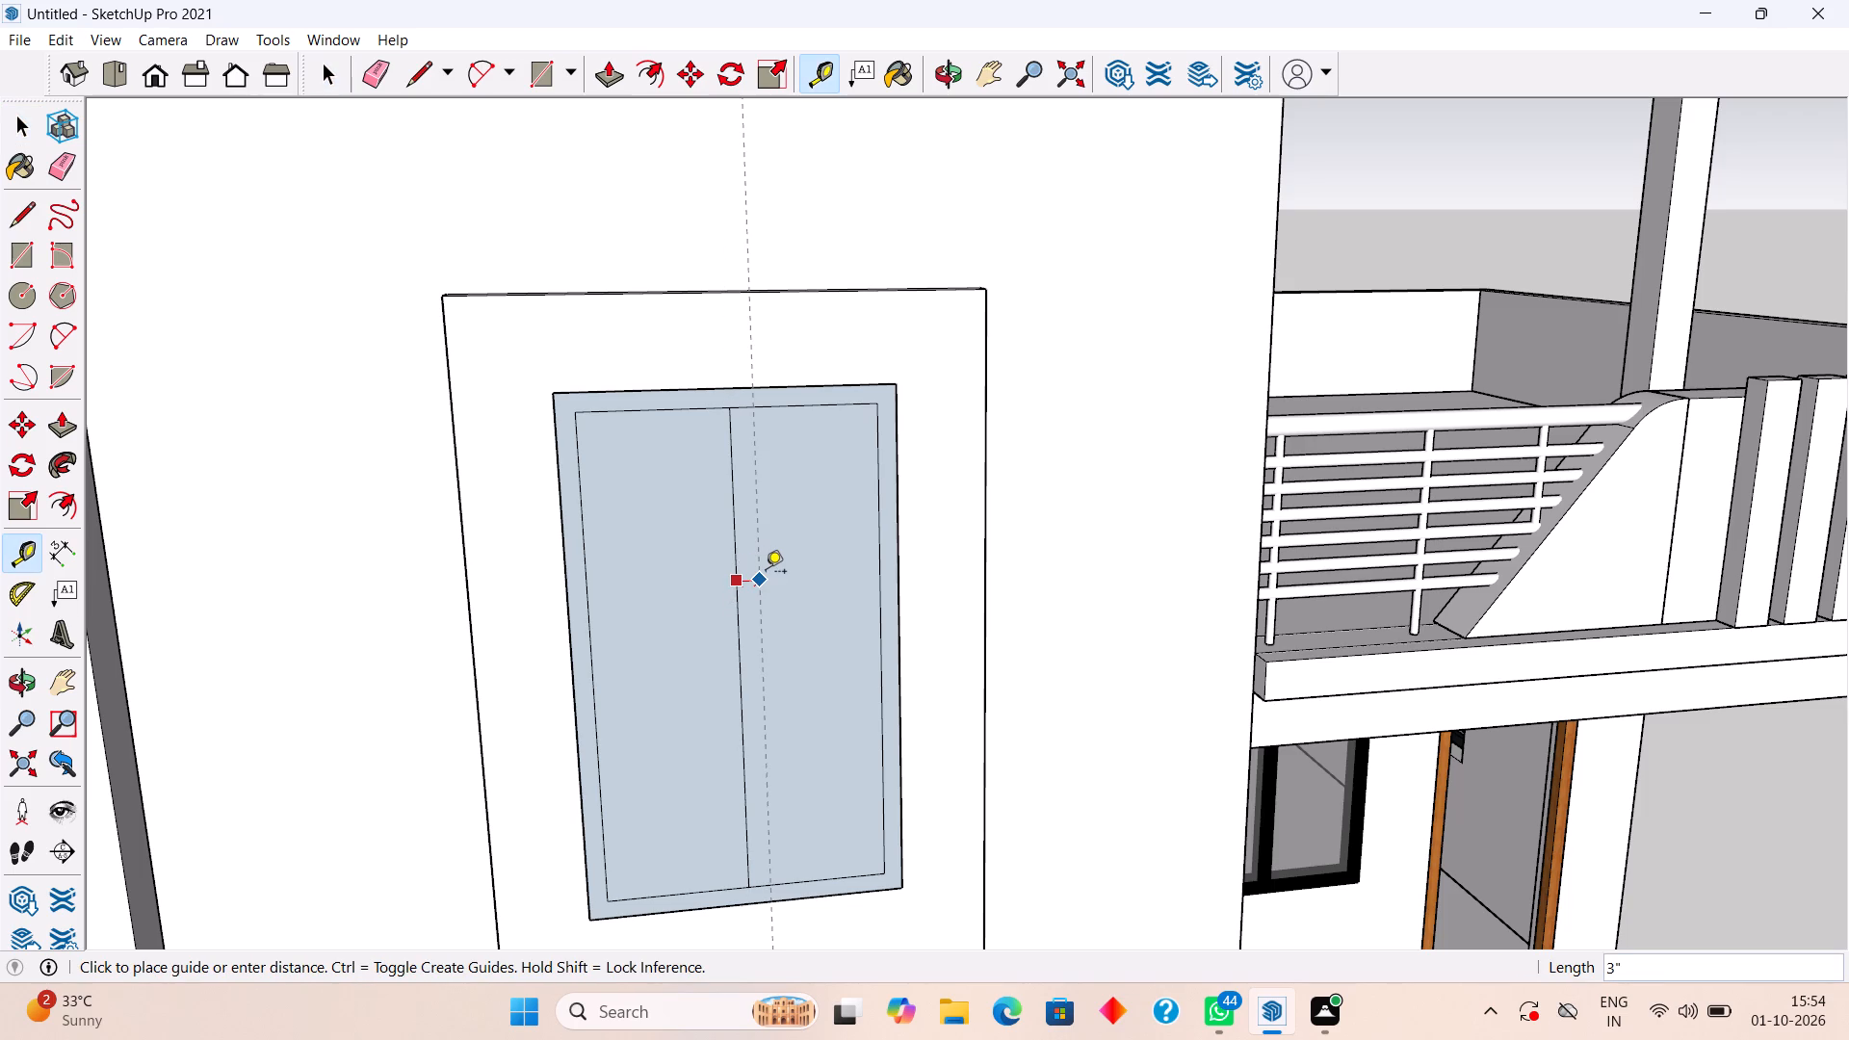
pyautogui.write('1.25"')
pyautogui.press('Return')
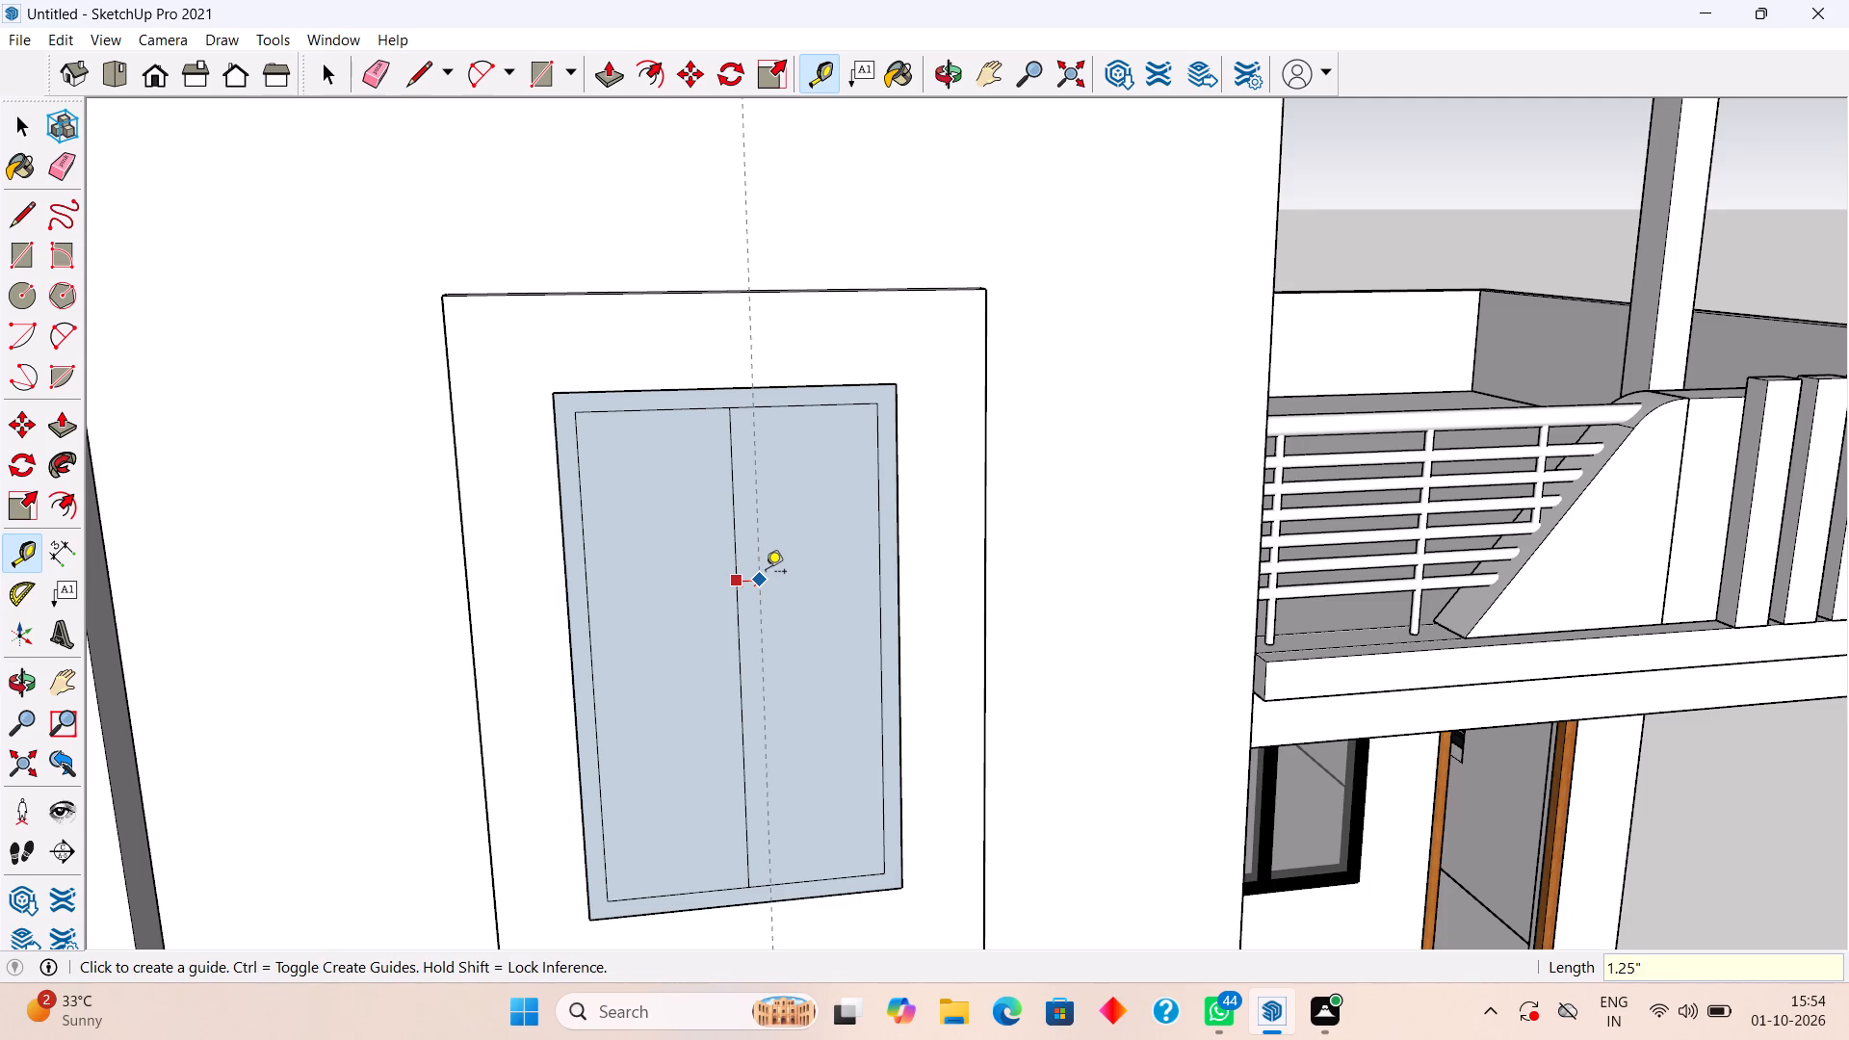
pyautogui.scroll(4, 733, 574)
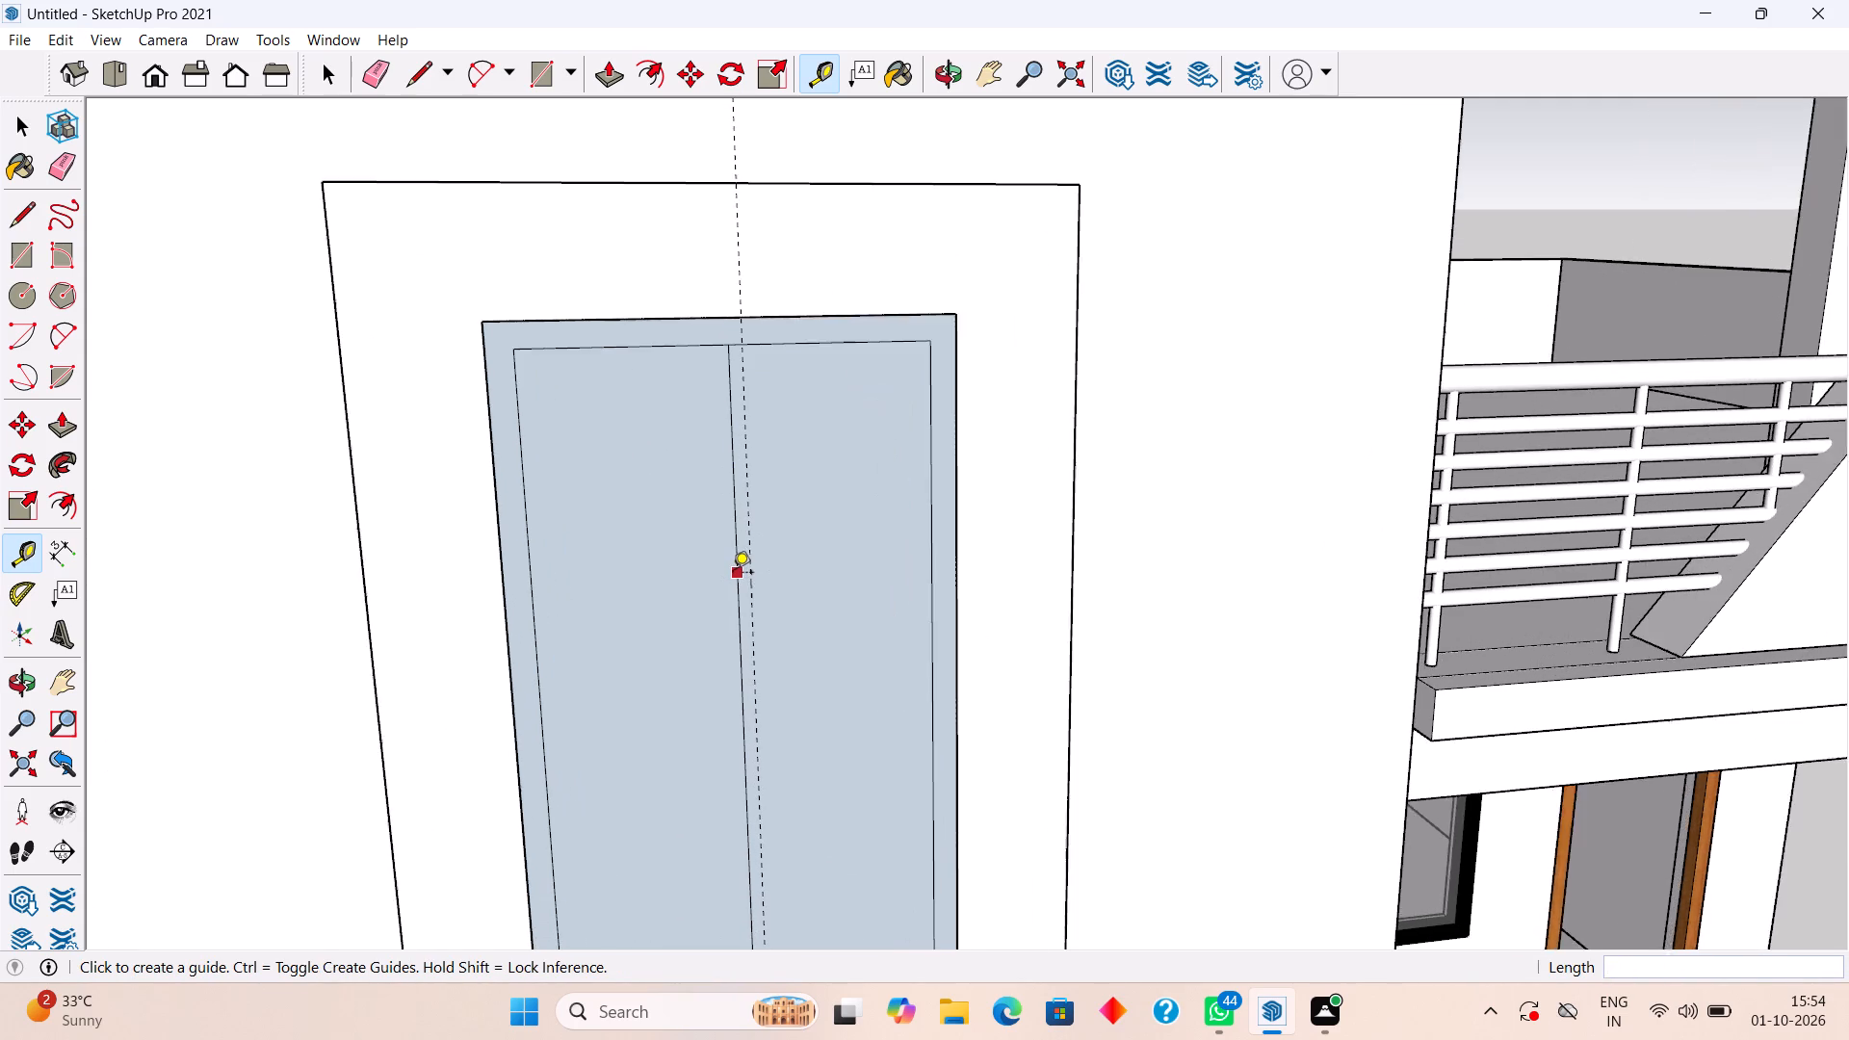
pyautogui.click(733, 573)
pyautogui.write('1.25"')
pyautogui.press('Return')
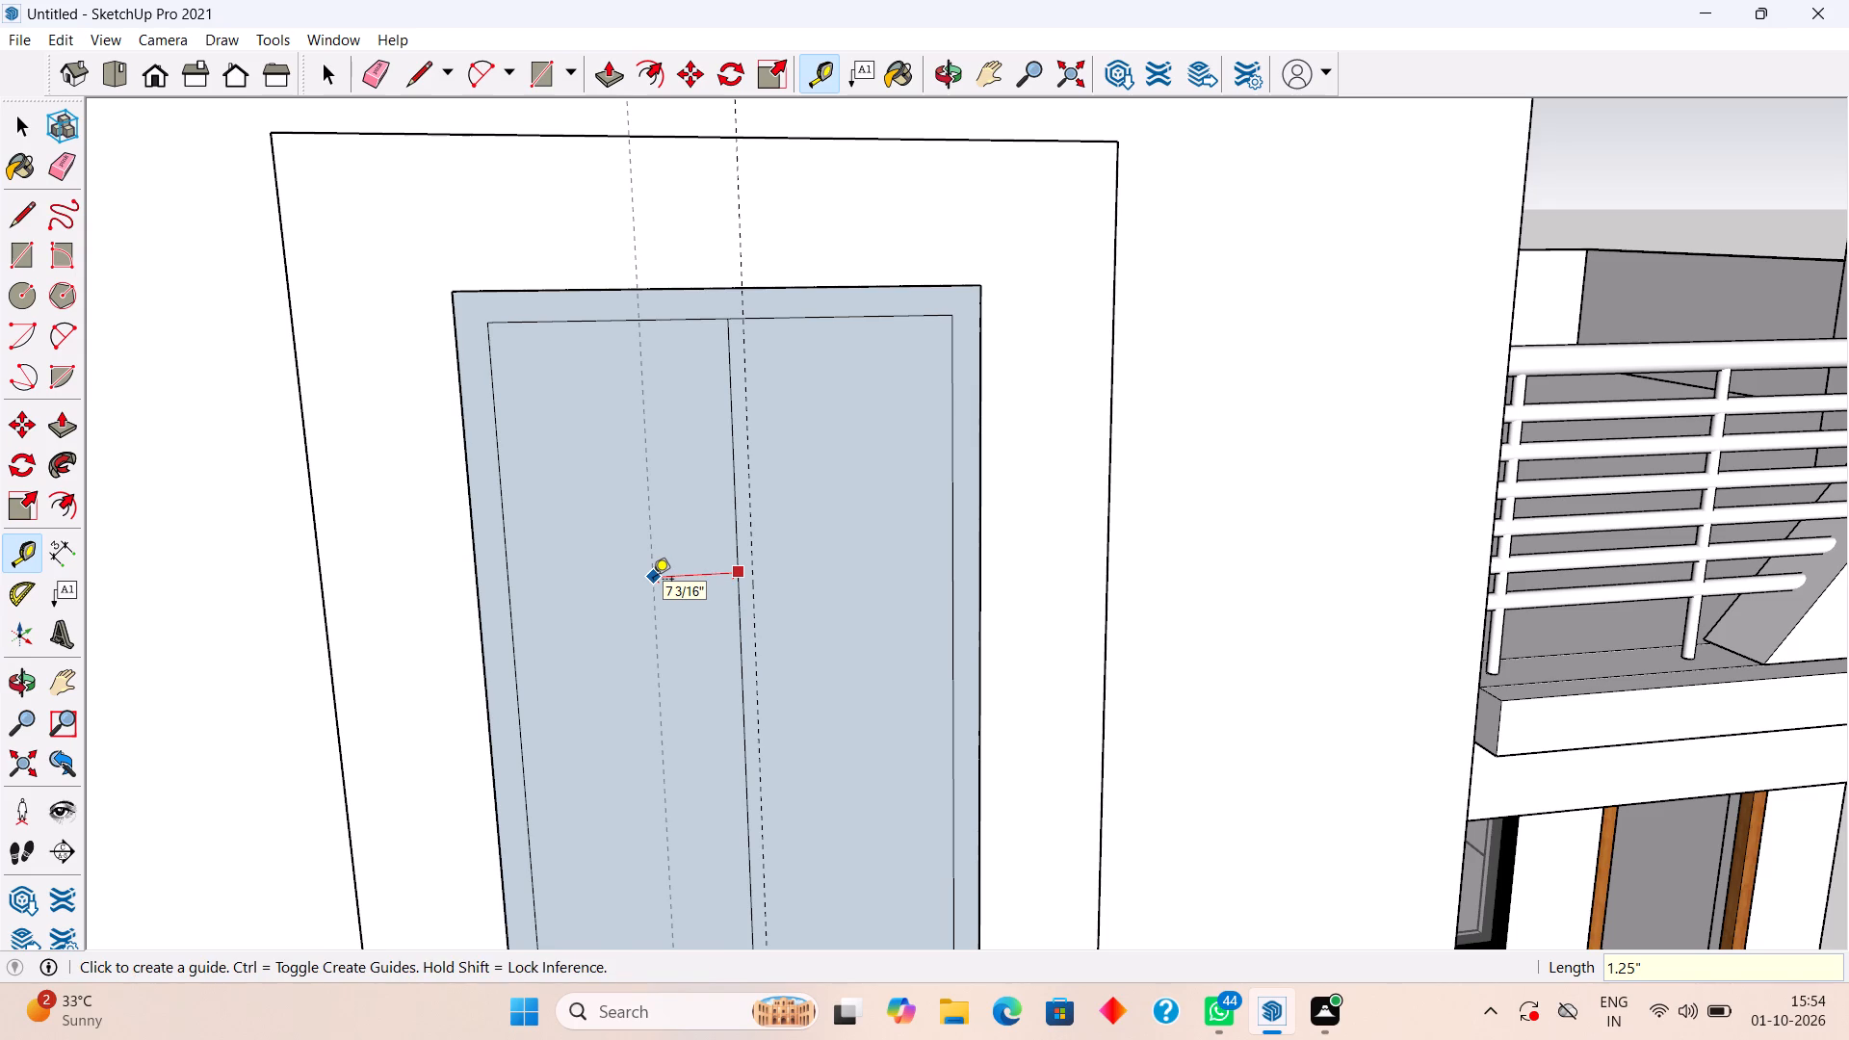
# Draw two 5' 7" vertical lines along the mullion guides, between the top and bottom edges of the inner window rectangle.
pyautogui.press('space')
pyautogui.press('l')
pyautogui.scroll(-4, 621, 550)
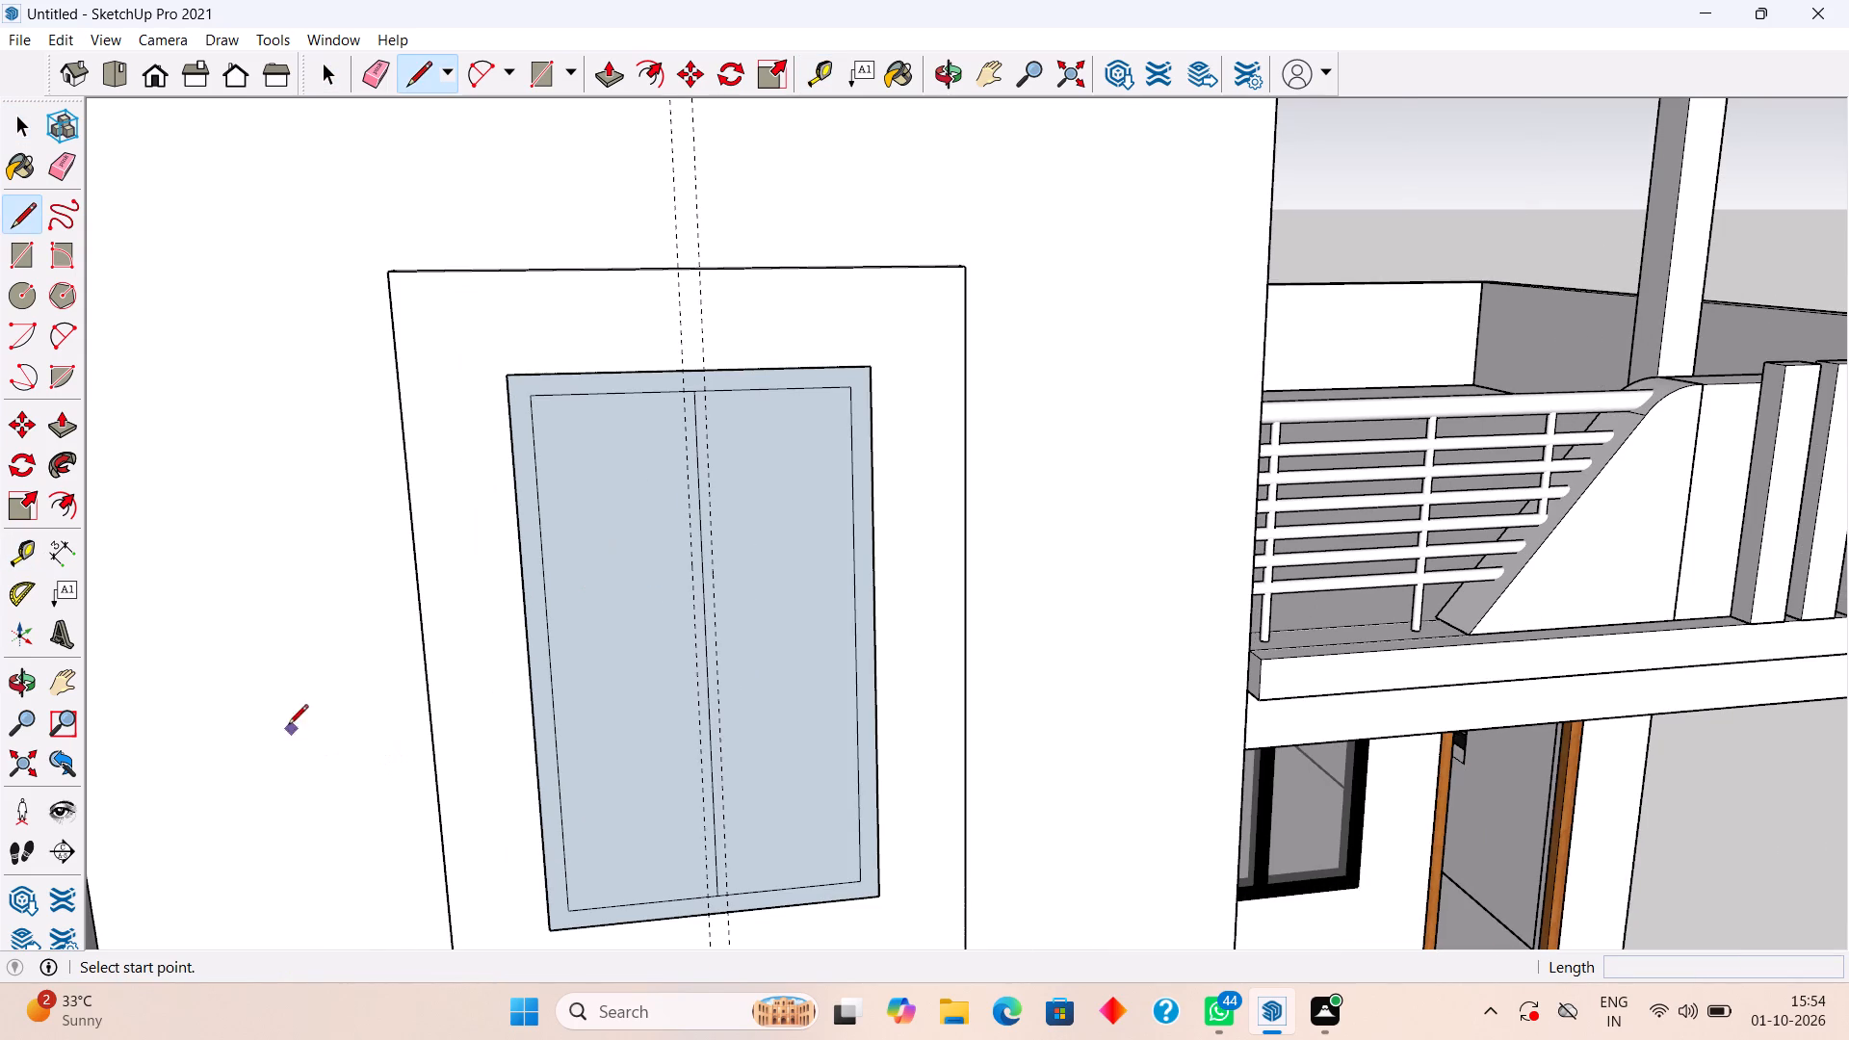
pyautogui.scroll(4, 694, 396)
pyautogui.click(679, 392)
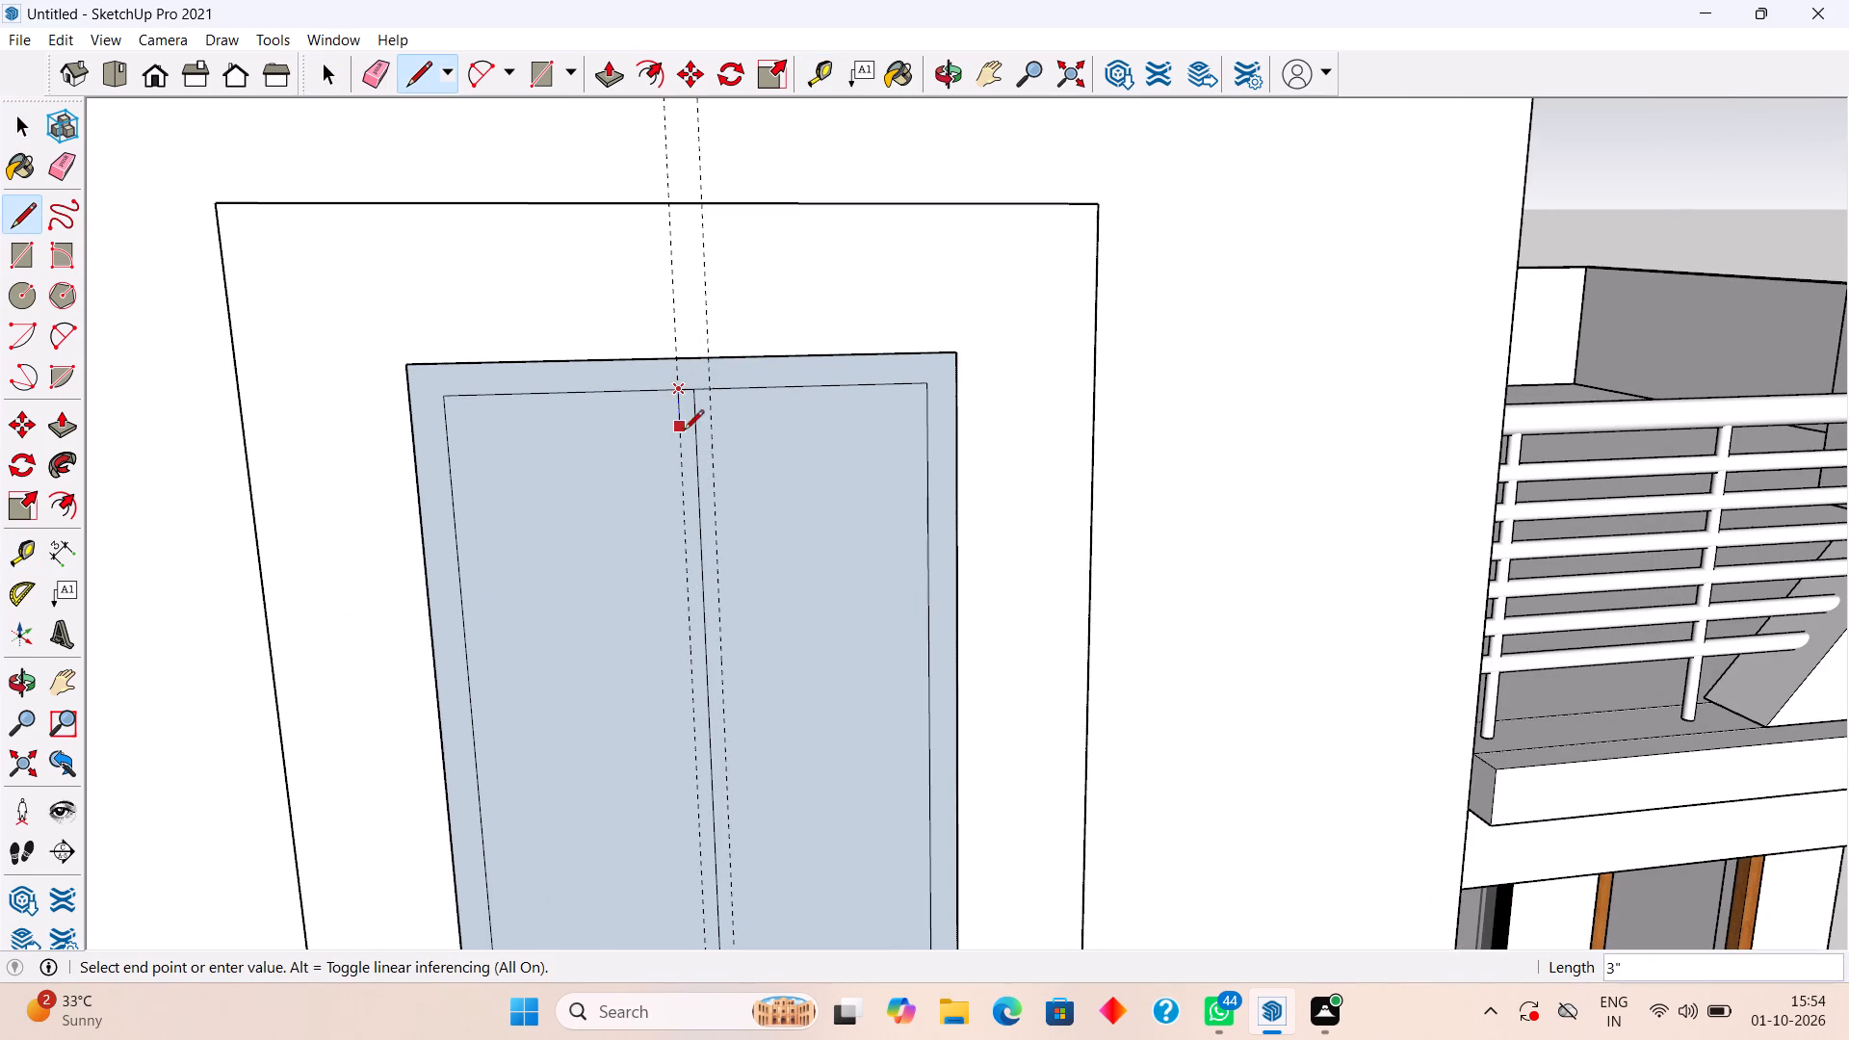
pyautogui.scroll(-12, 686, 438)
pyautogui.scroll(9, 690, 722)
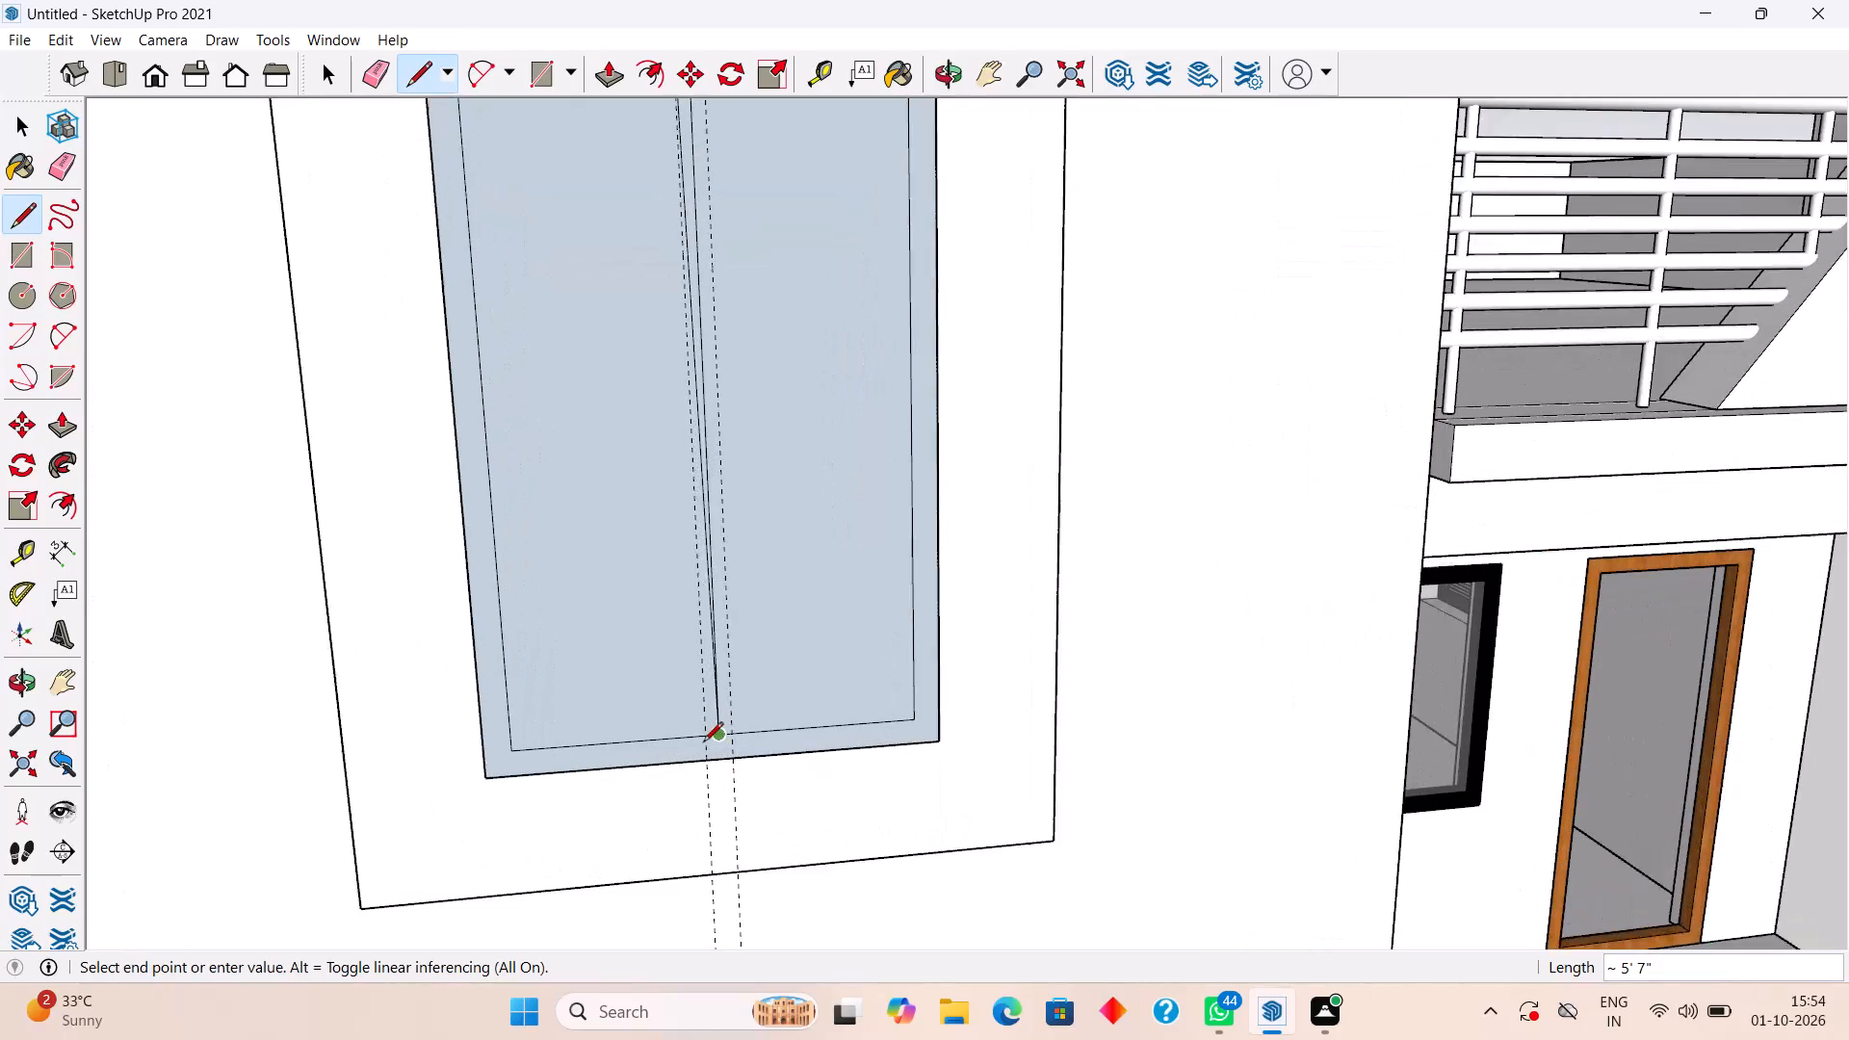
pyautogui.scroll(1, 700, 745)
pyautogui.click(704, 735)
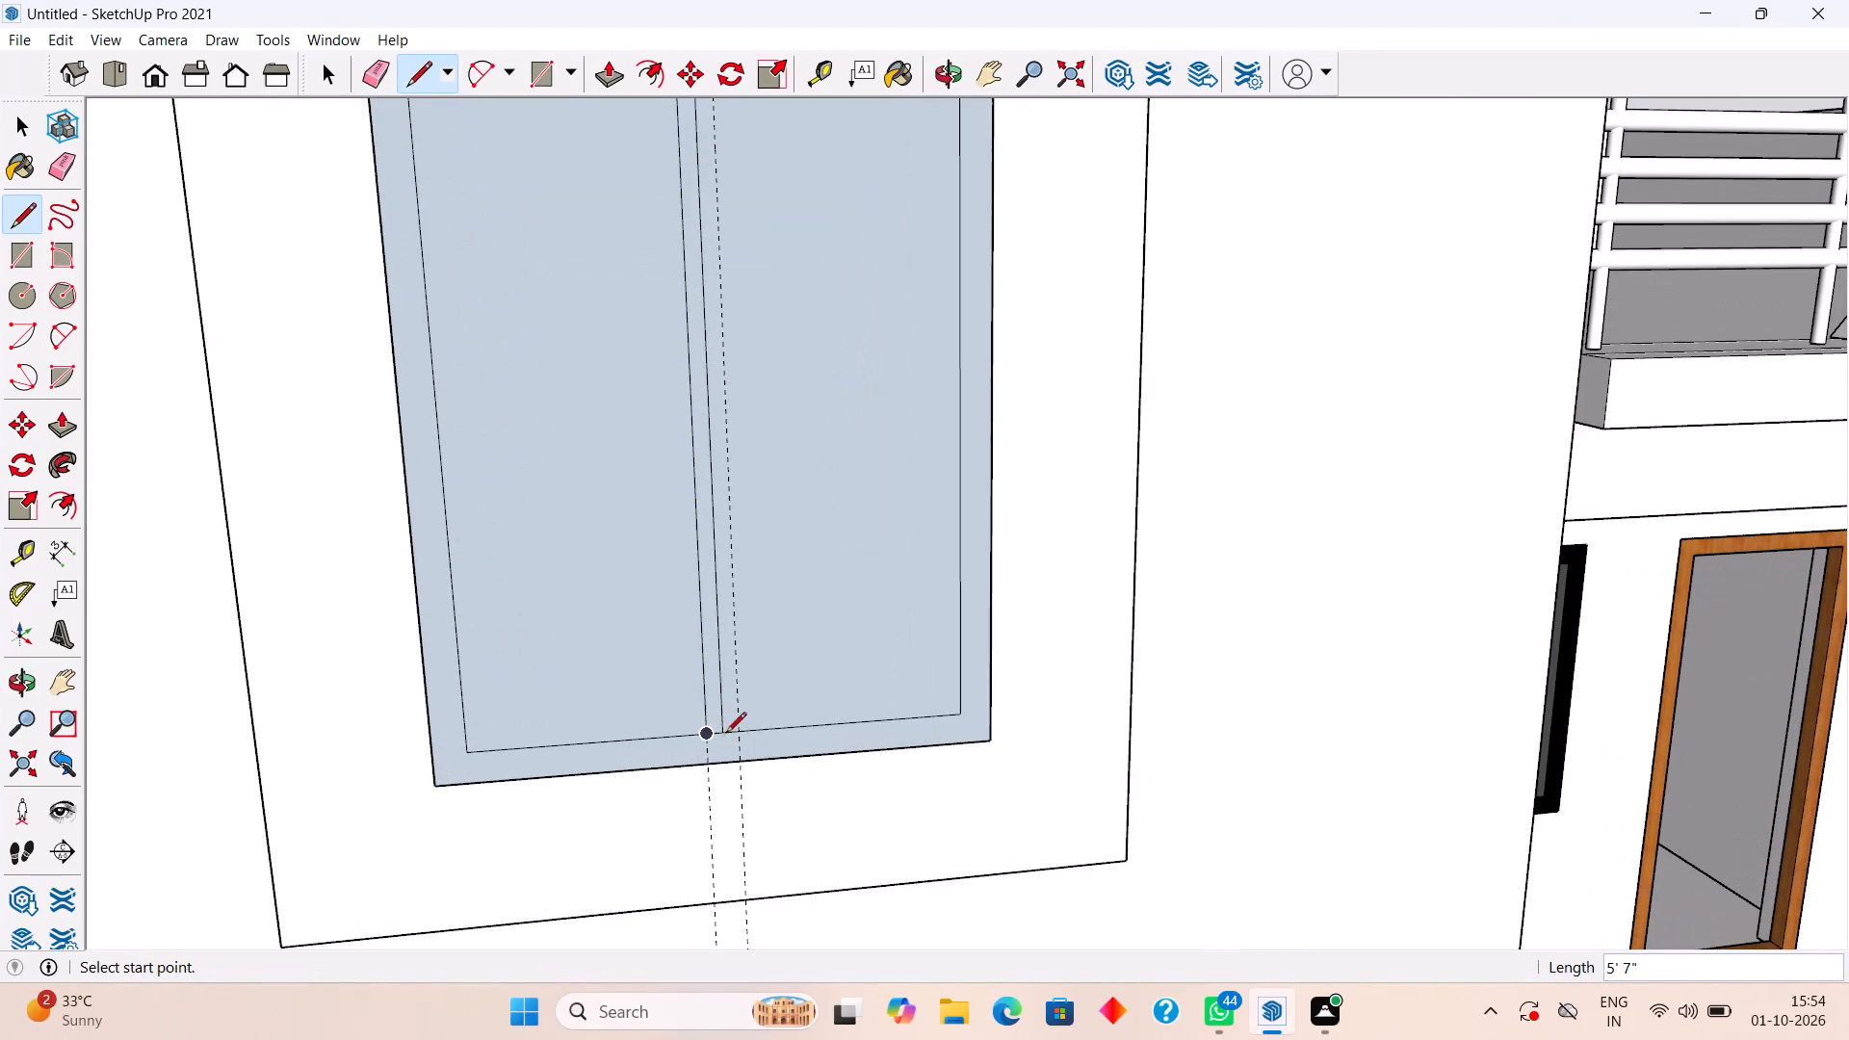
pyautogui.click(740, 732)
pyautogui.scroll(-9, 739, 646)
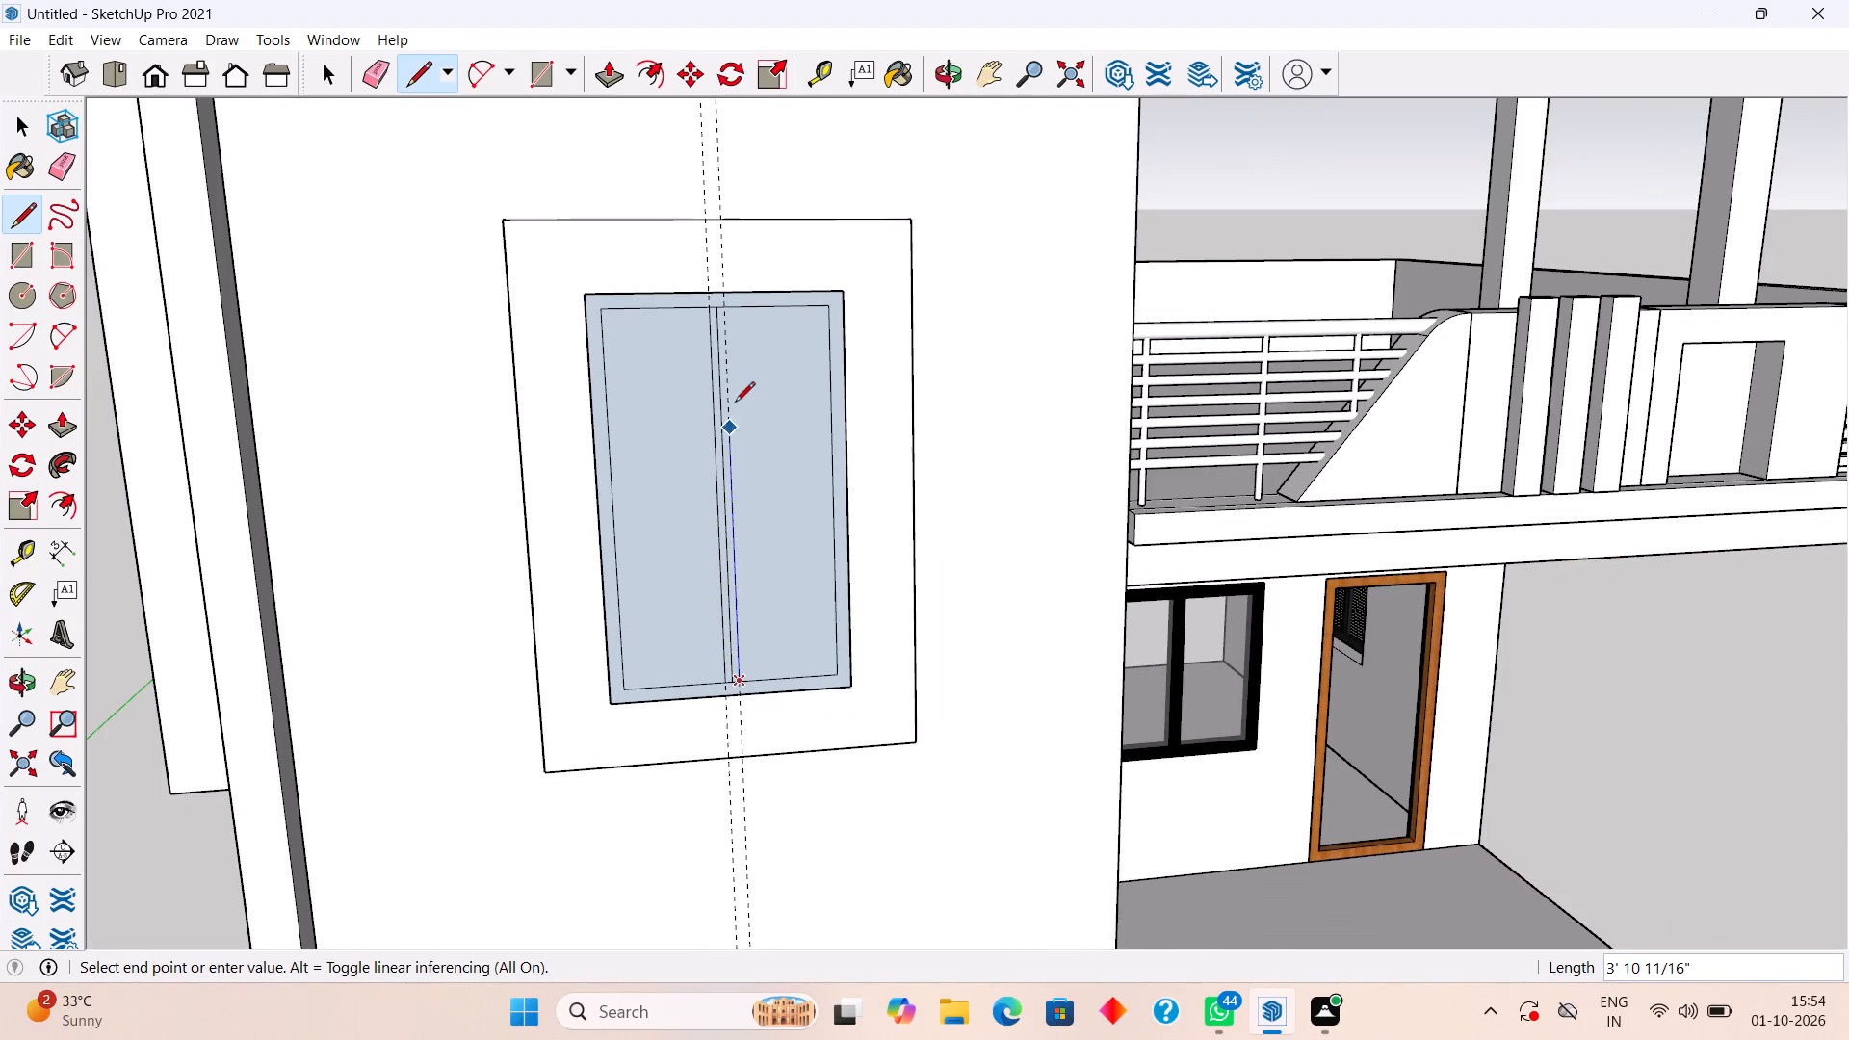
pyautogui.scroll(7, 738, 377)
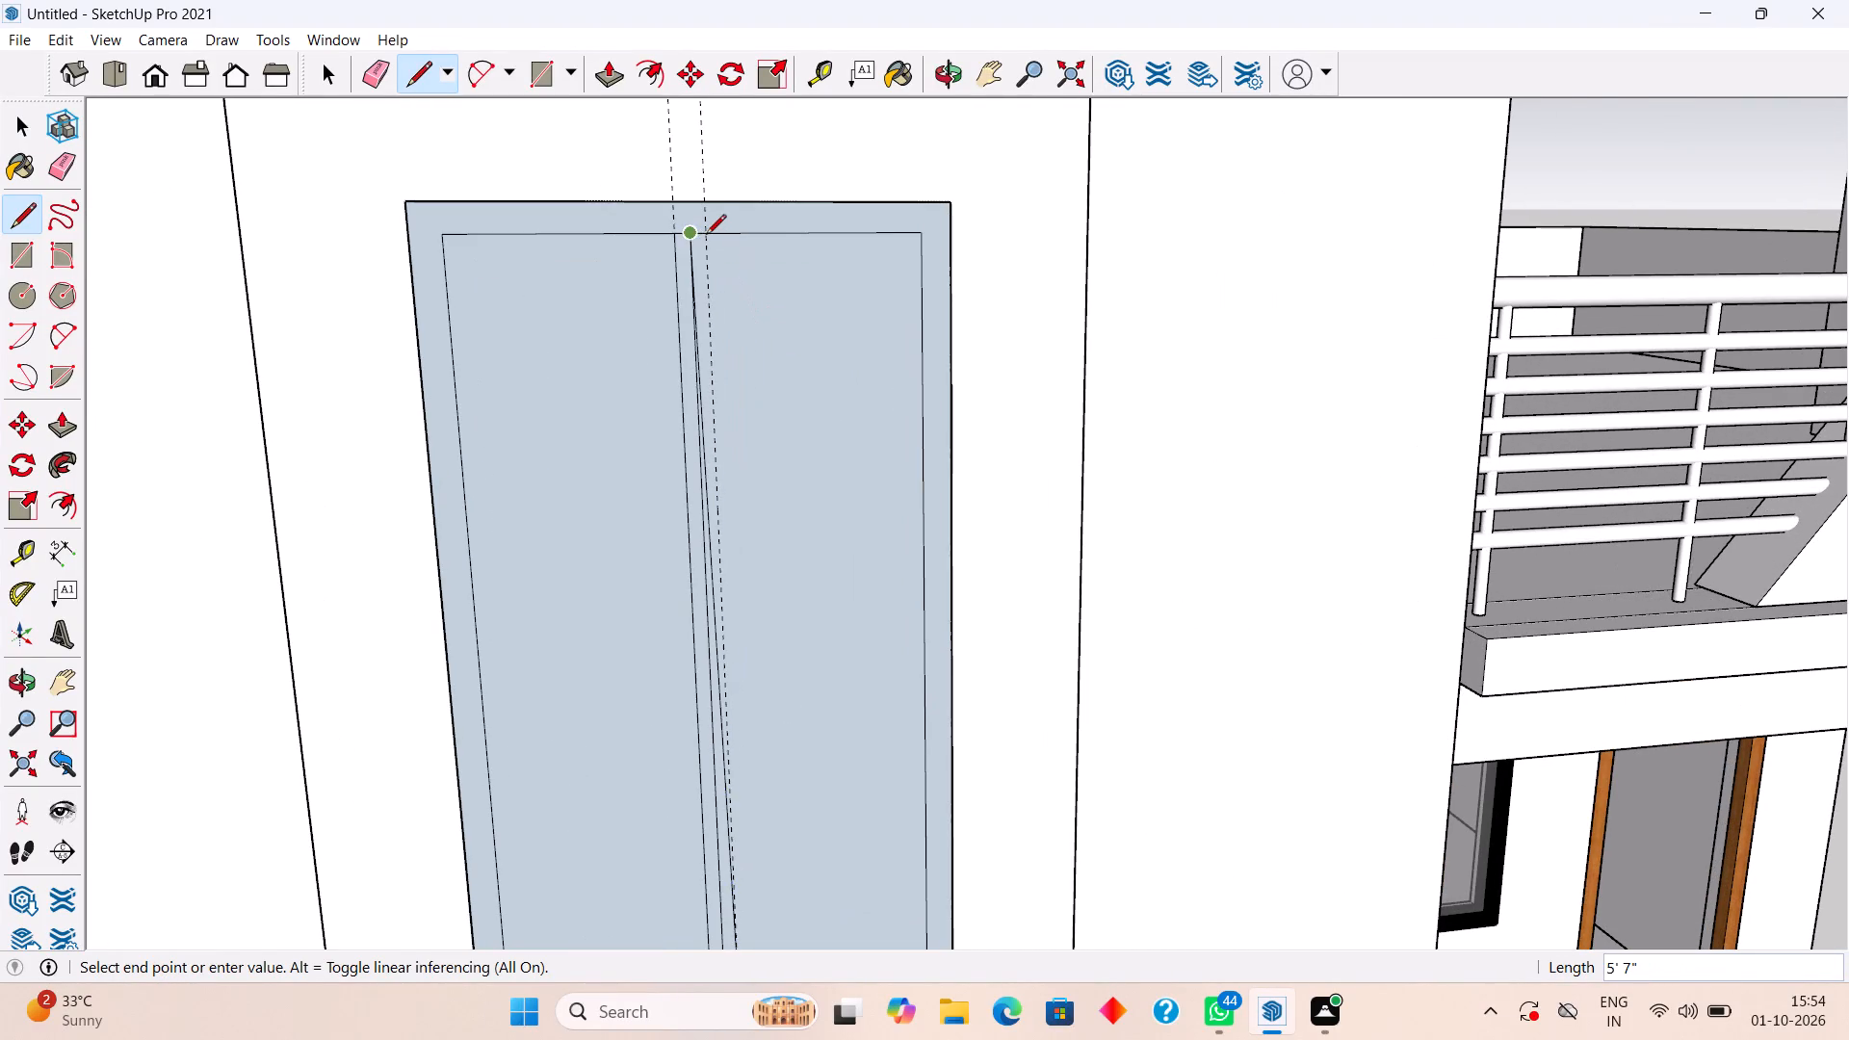
pyautogui.click(707, 237)
pyautogui.press('space')
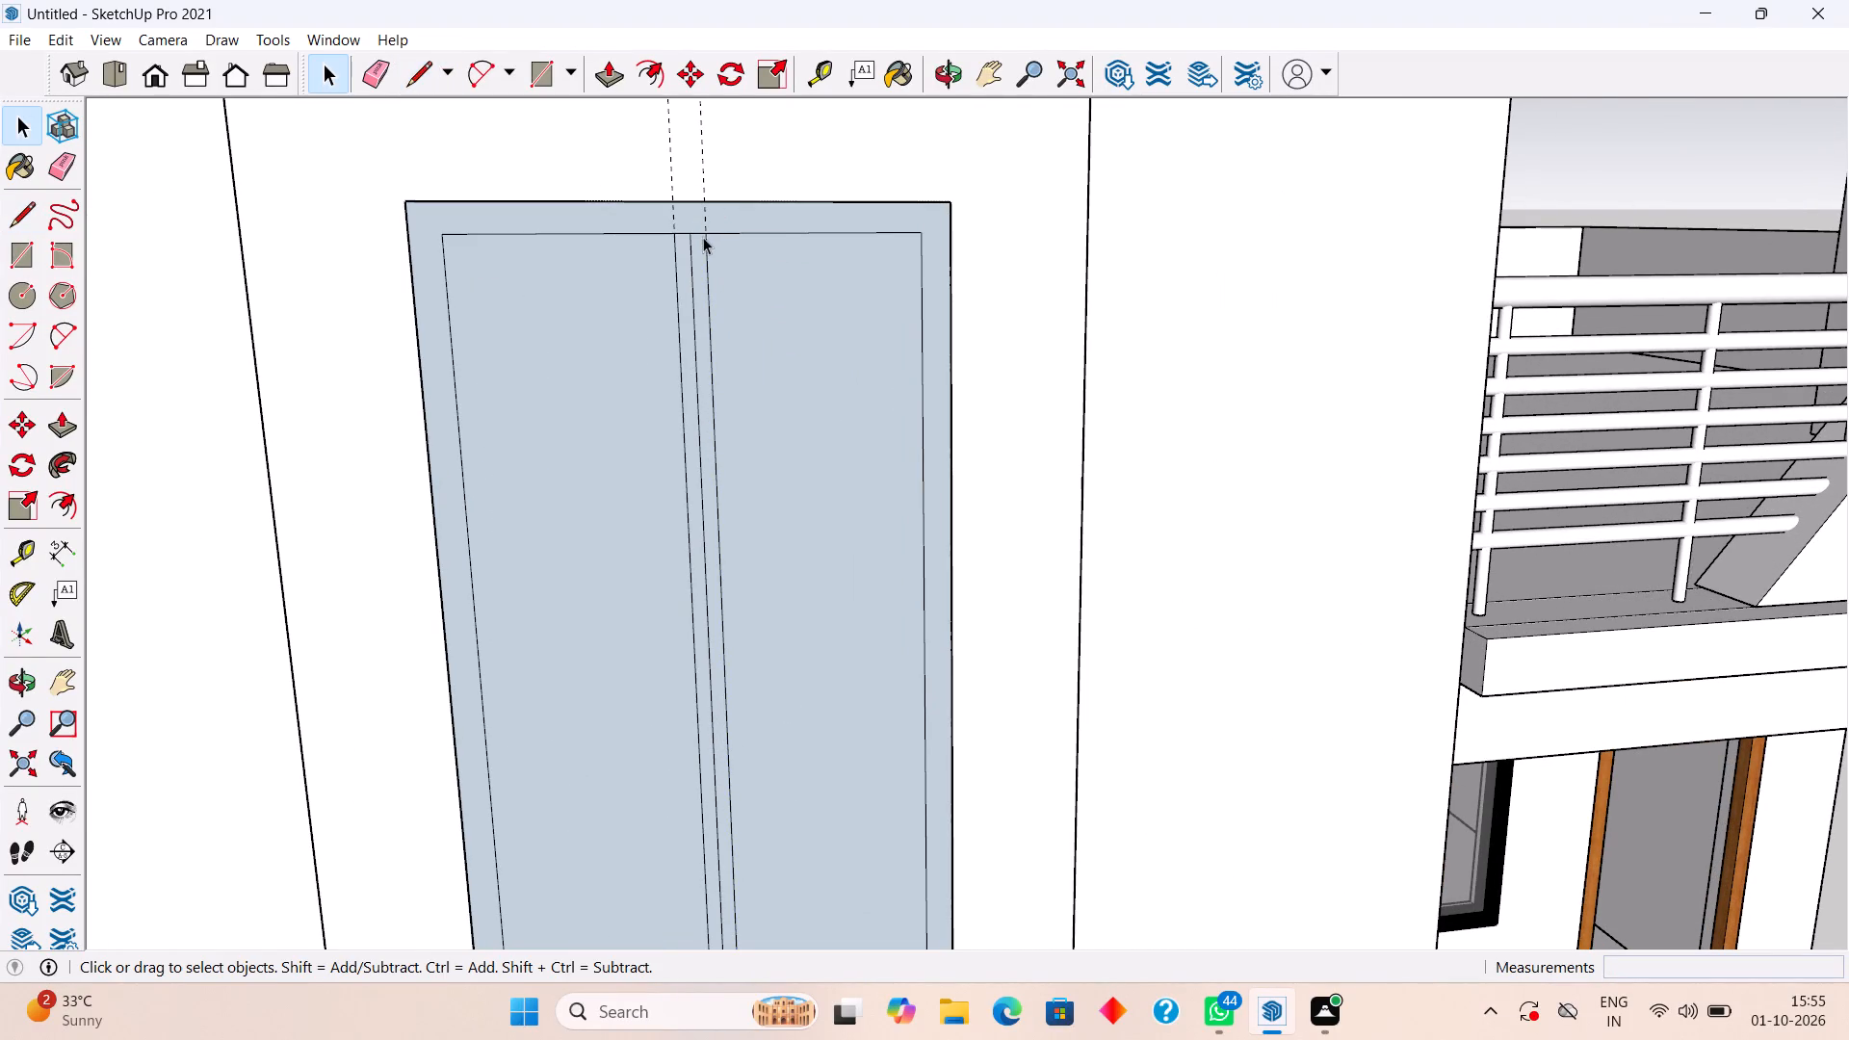
# Delete the window's centre line and the short top and bottom edge segments between the two mullion lines.
pyautogui.click(692, 302)
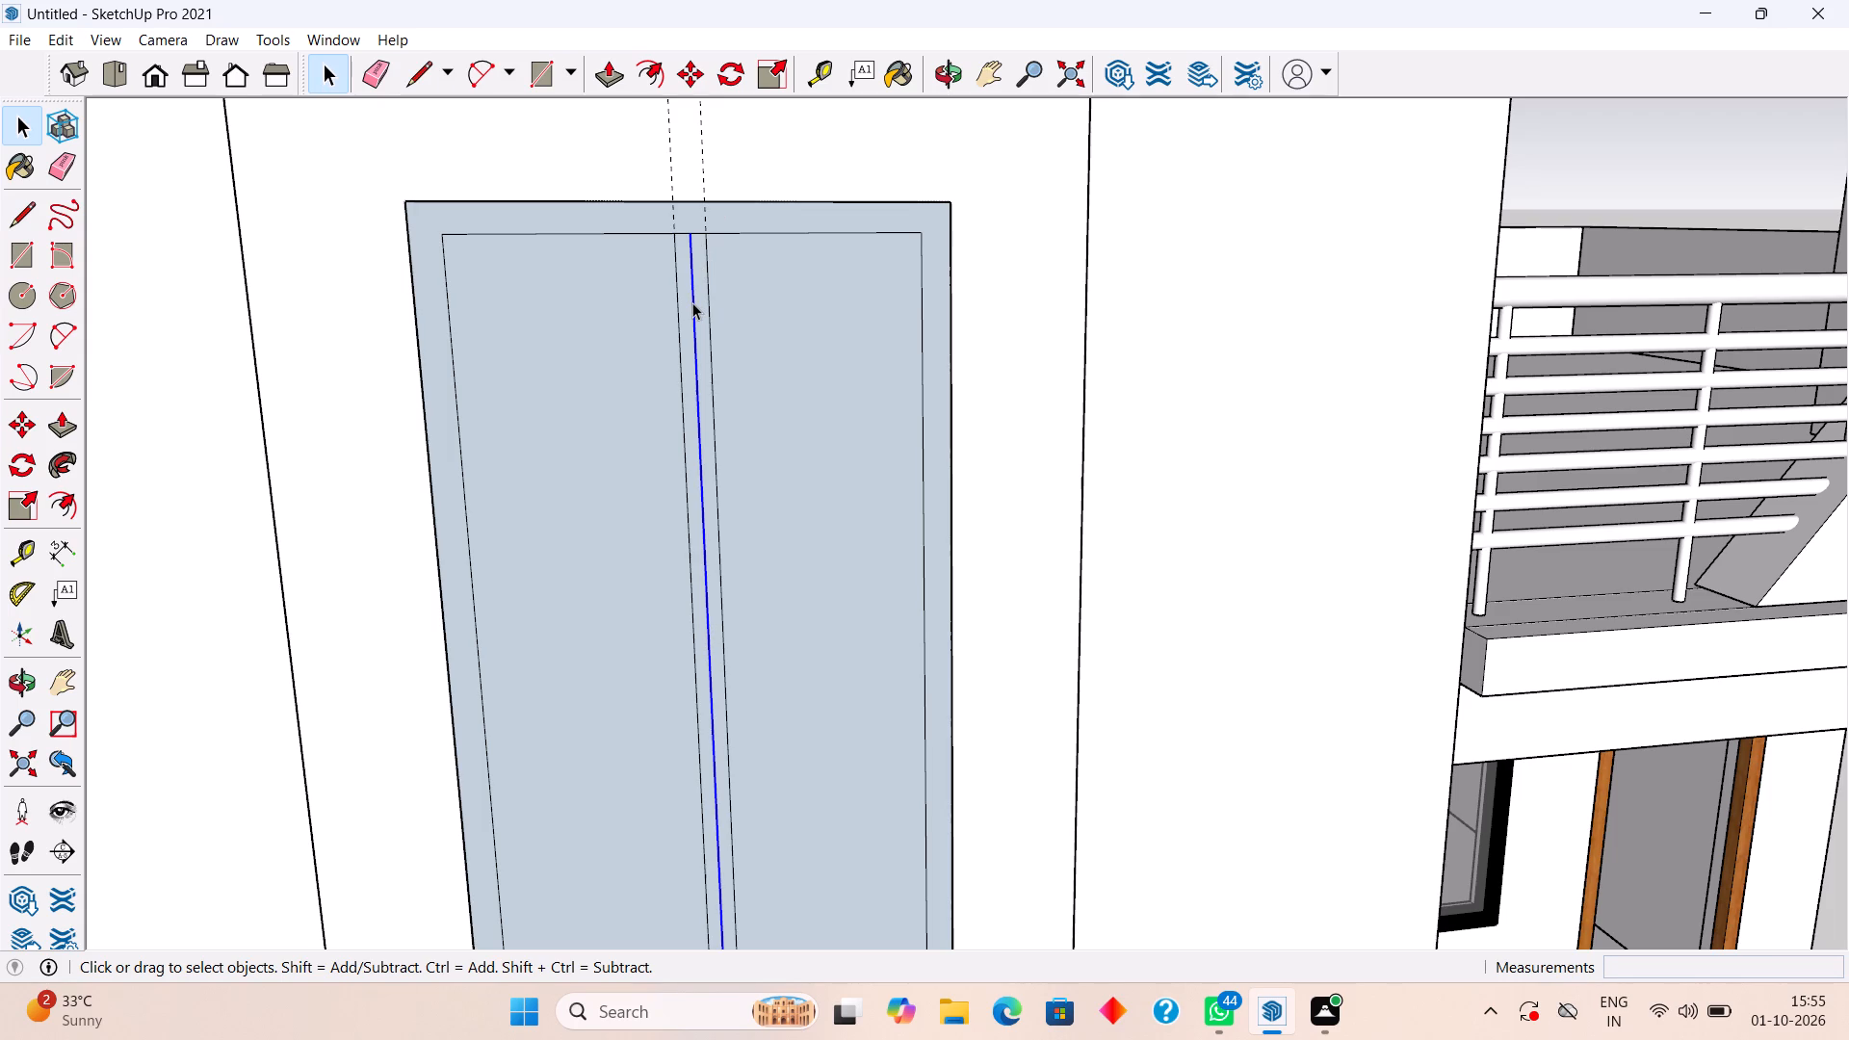
pyautogui.press('Delete')
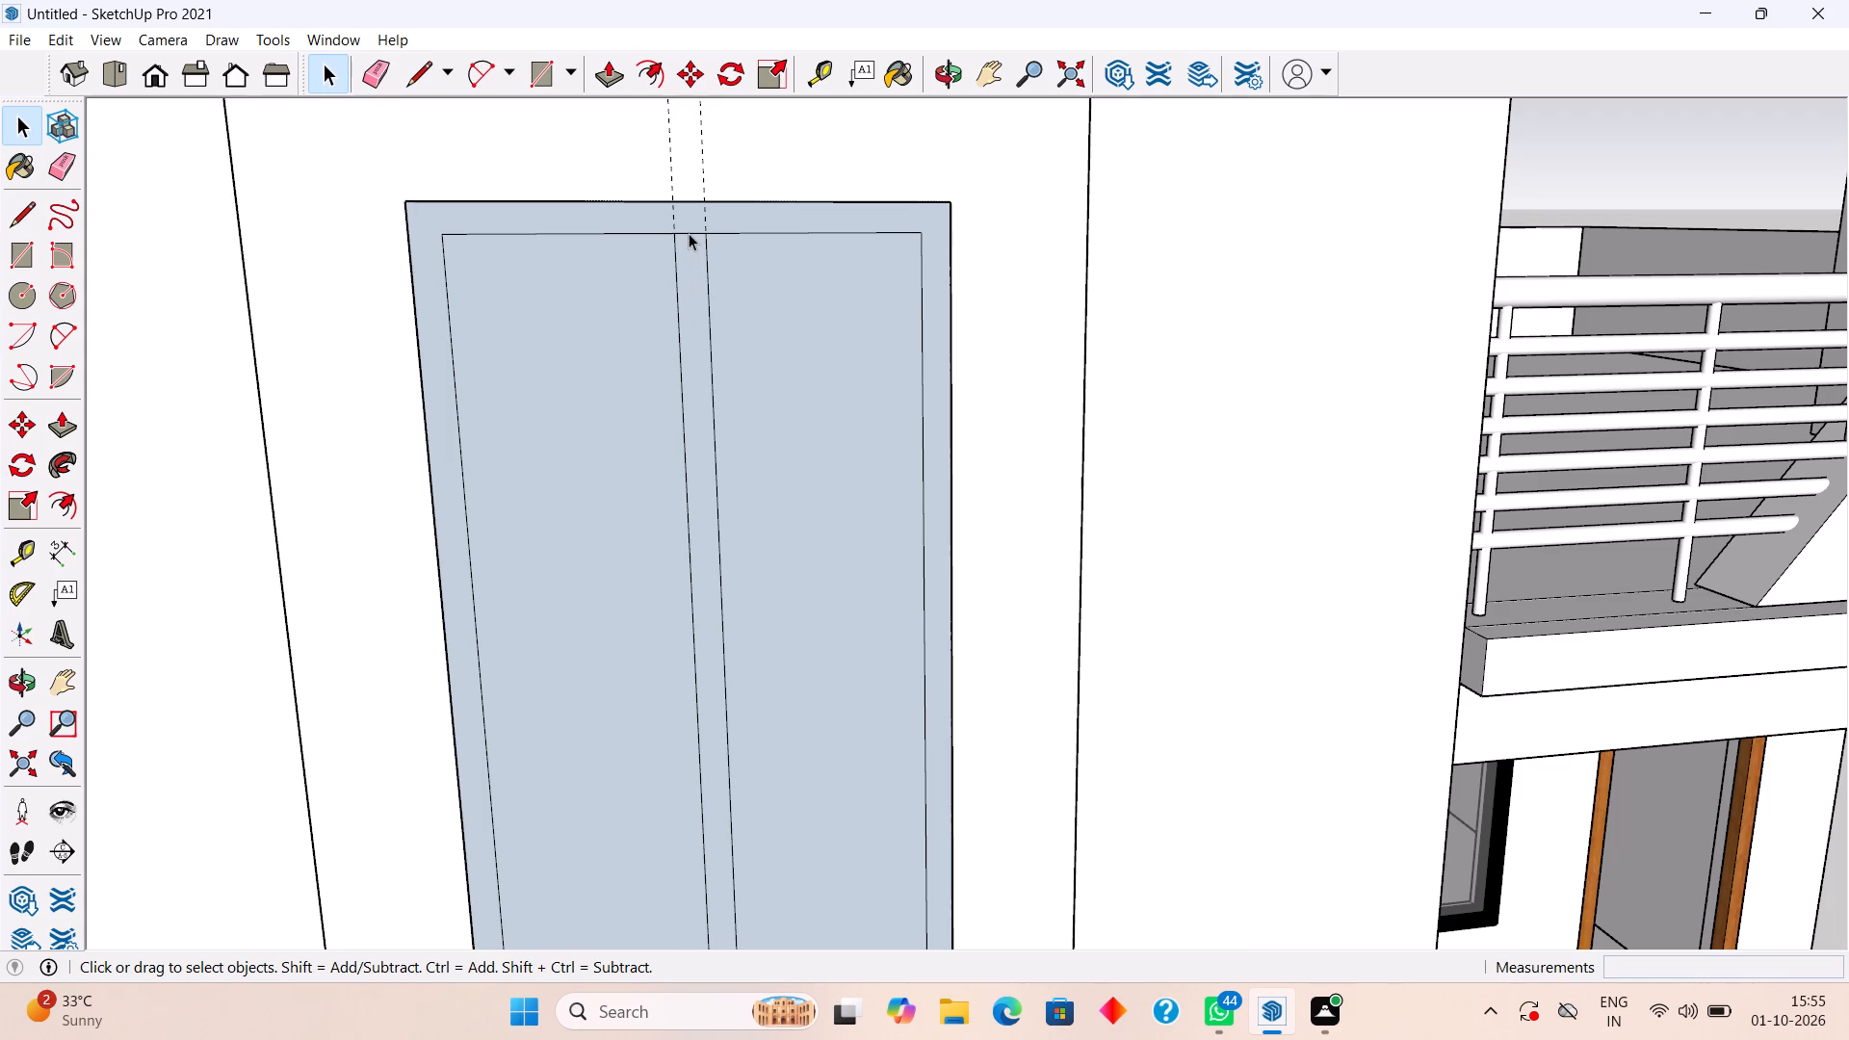
pyautogui.click(689, 233)
pyautogui.press('Delete')
pyautogui.scroll(-6, 698, 312)
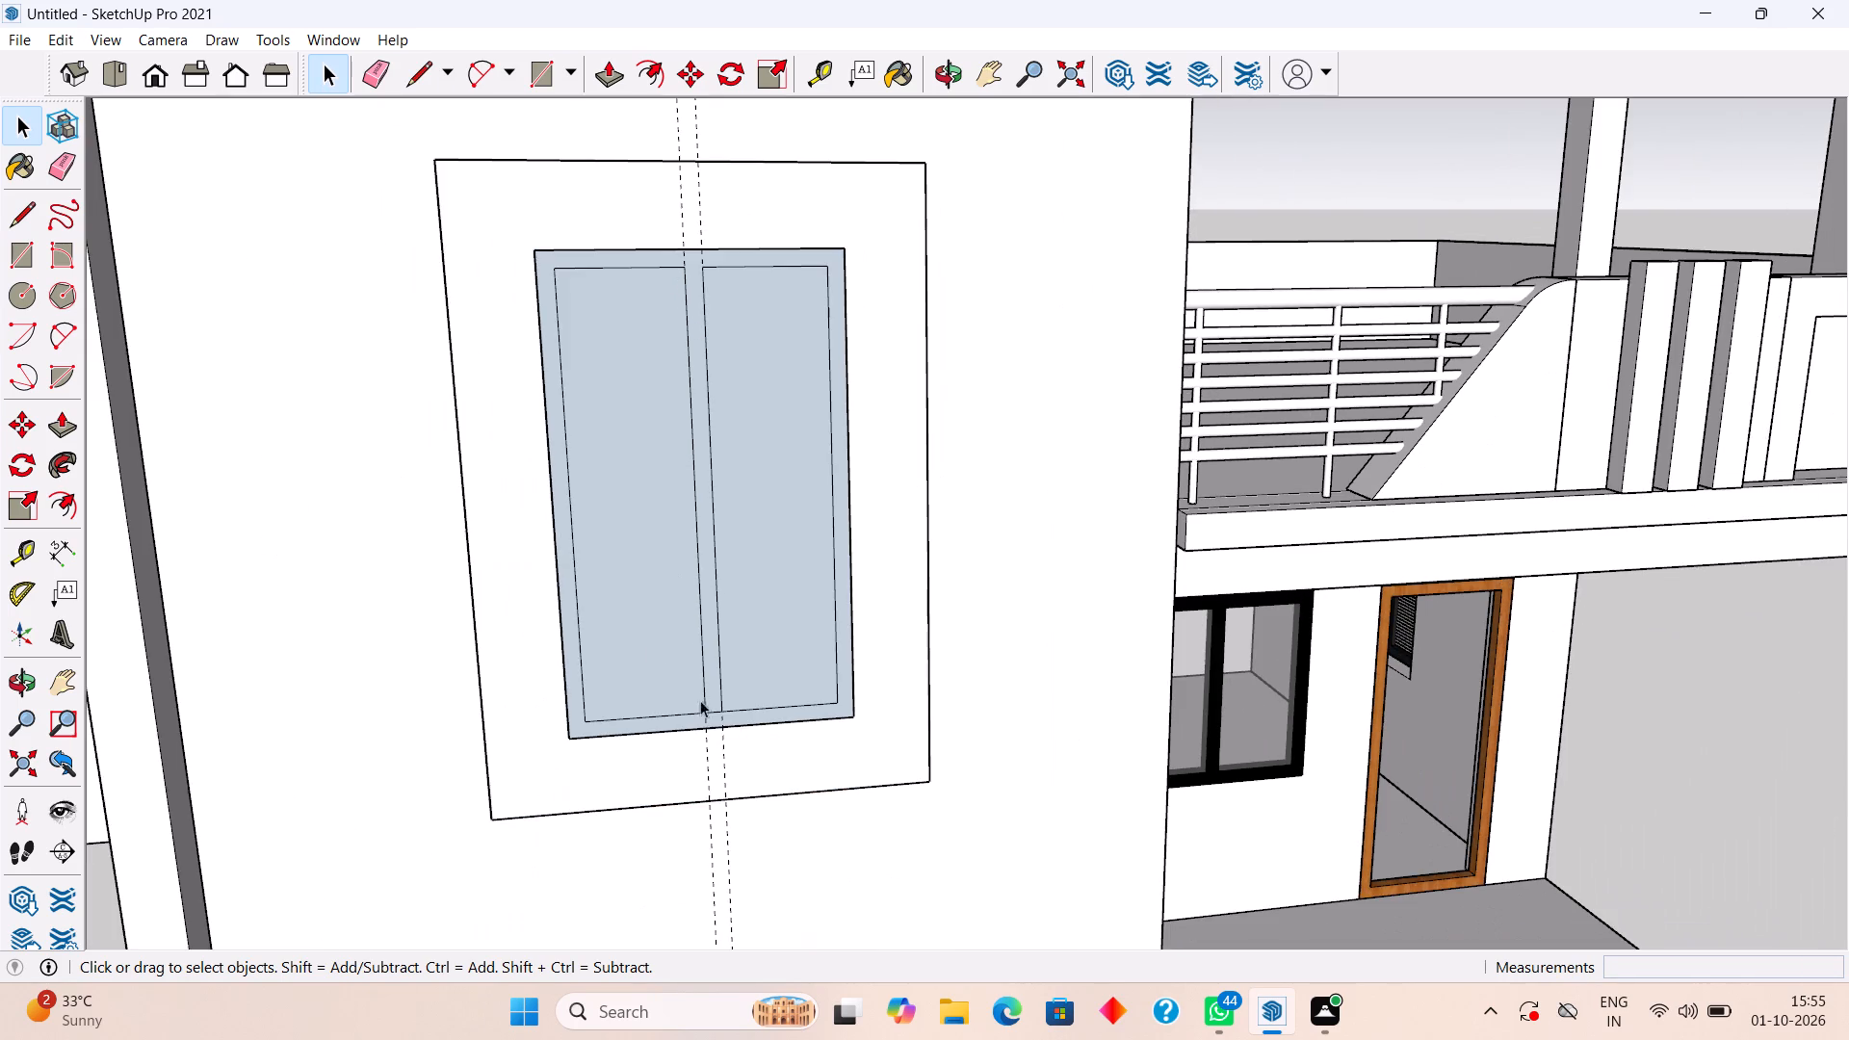
pyautogui.scroll(4, 712, 721)
pyautogui.click(717, 702)
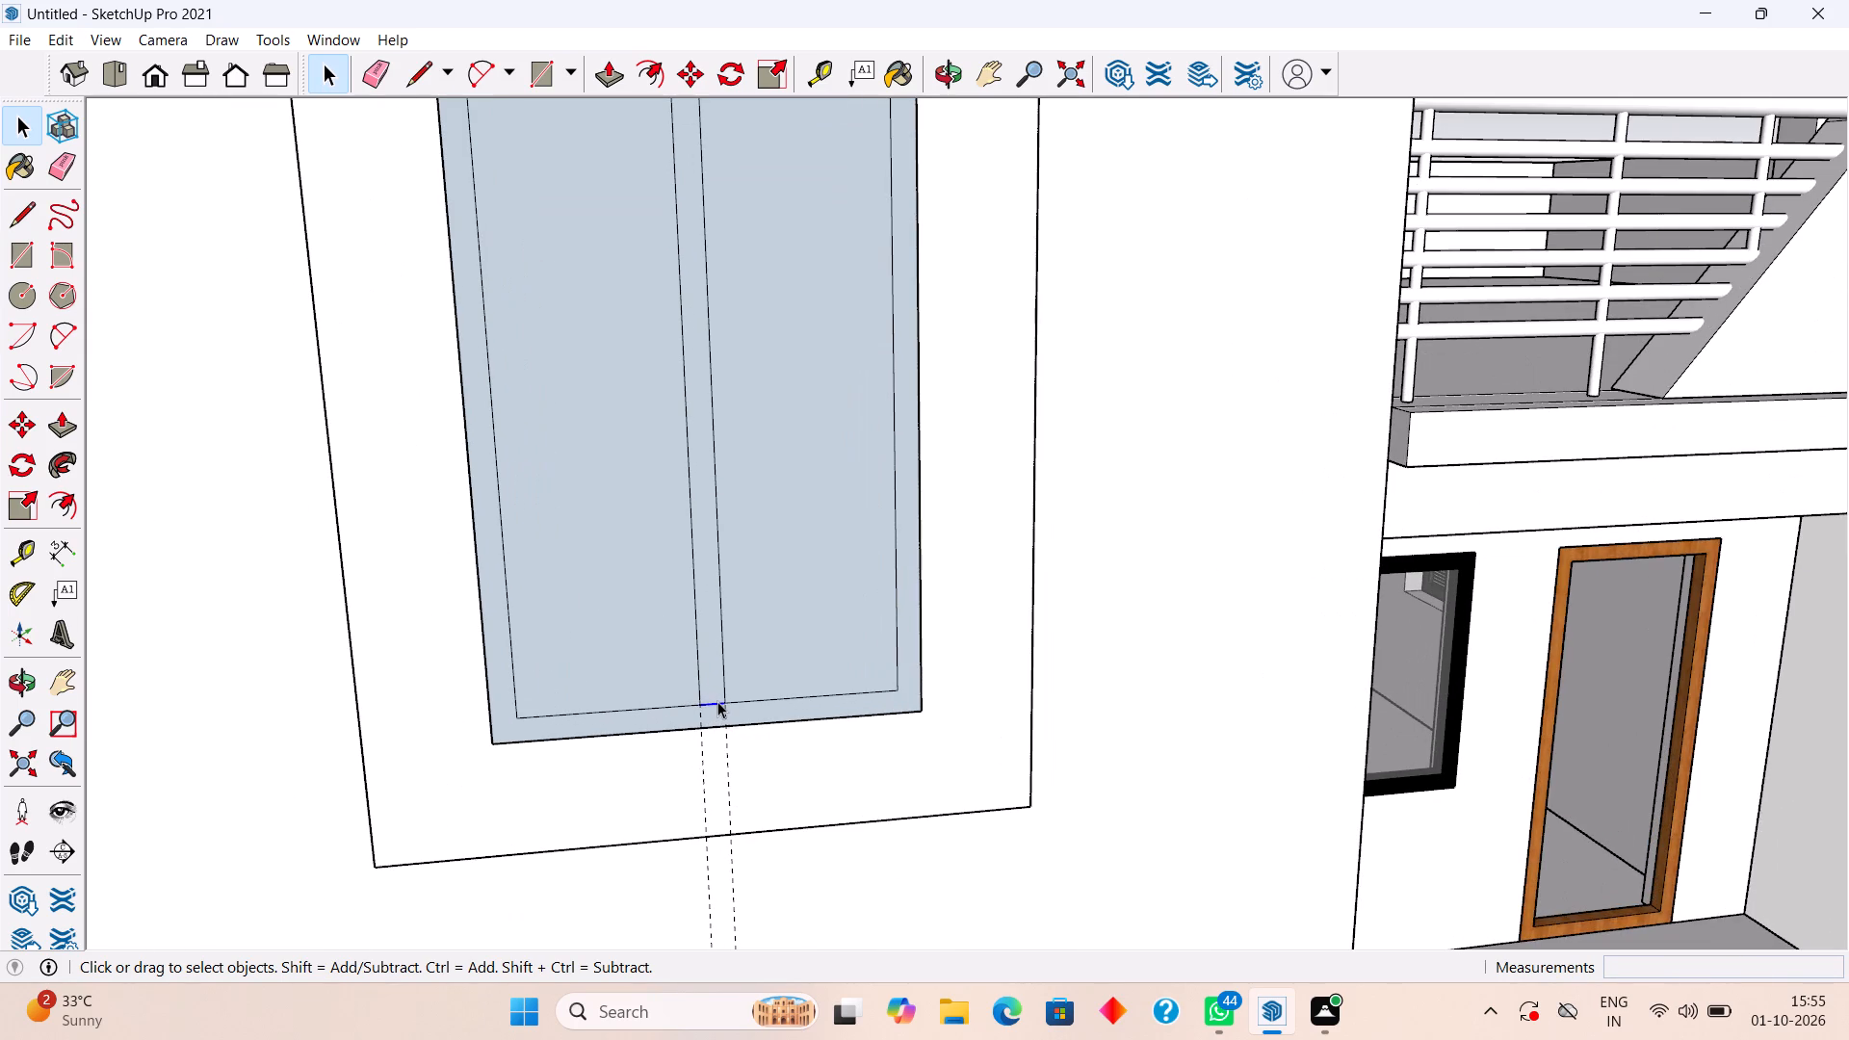
pyautogui.press('Delete')
# Delete the two pane faces on either side of the mullion to open up the window.
pyautogui.scroll(-7, 722, 696)
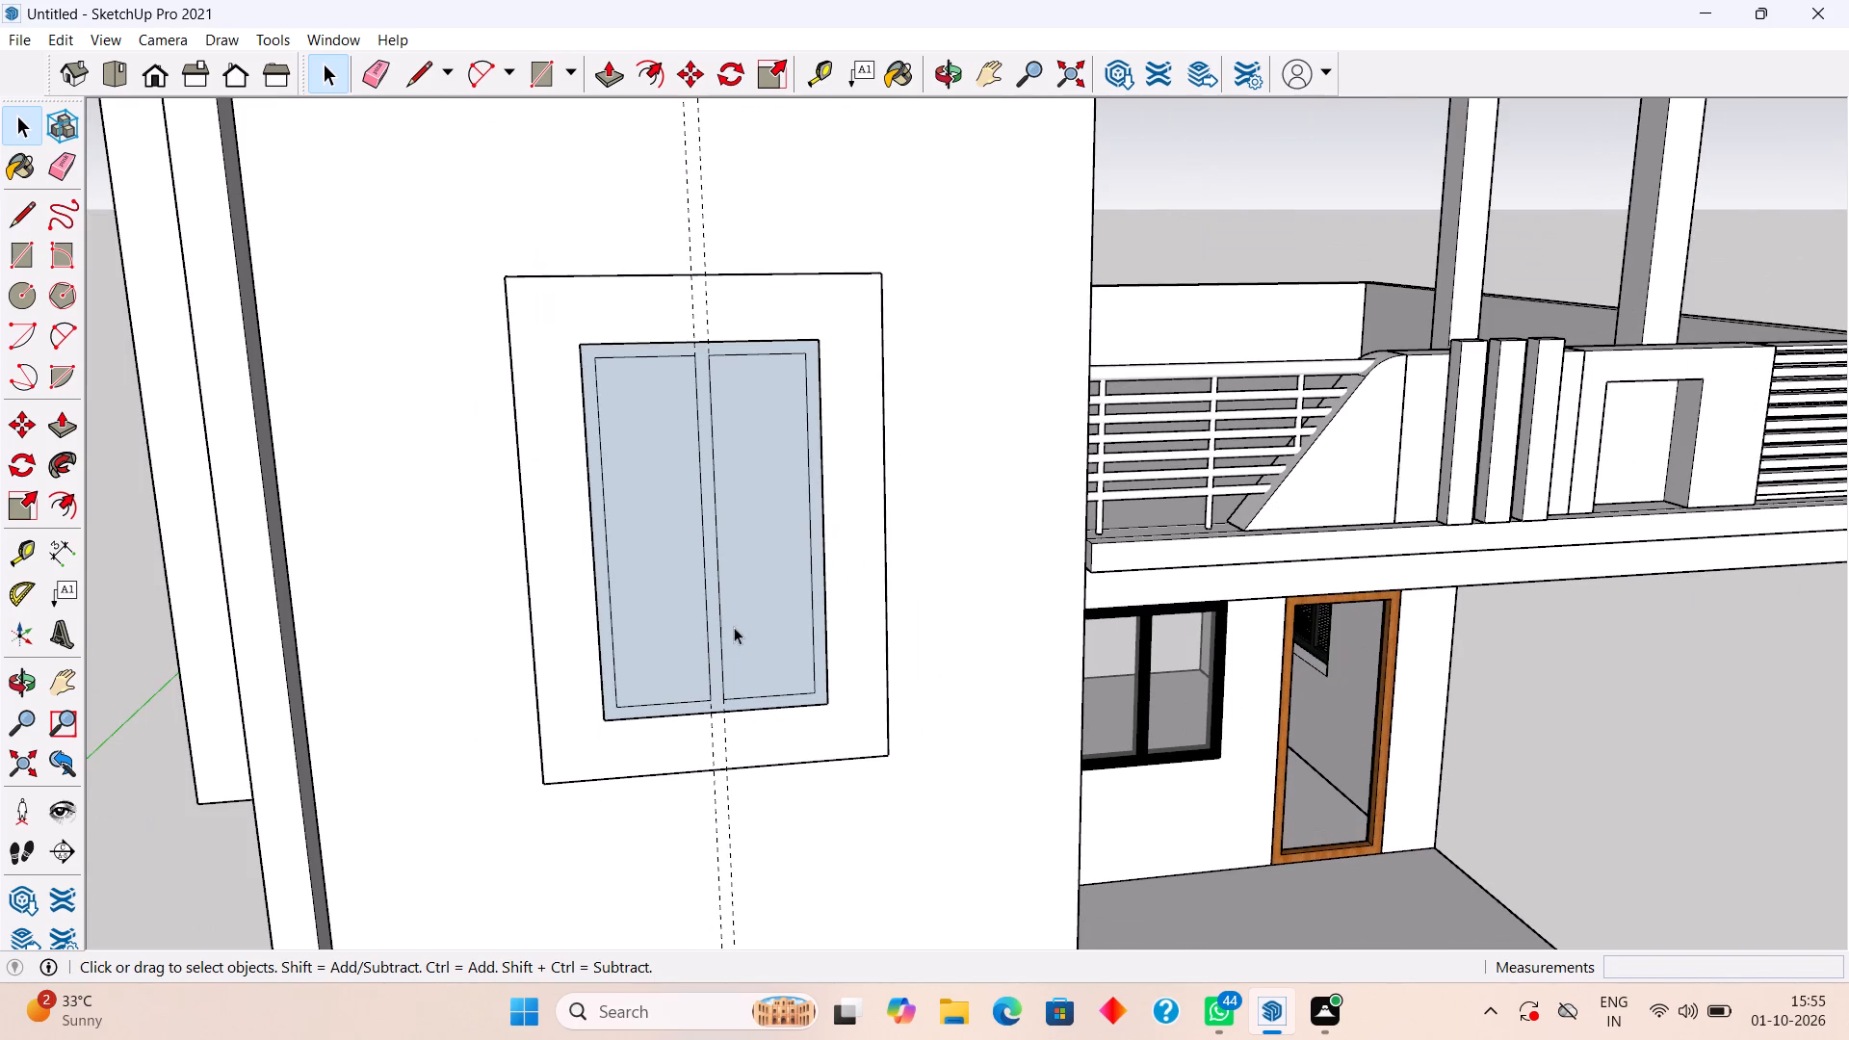
pyautogui.click(742, 600)
pyautogui.press('Delete')
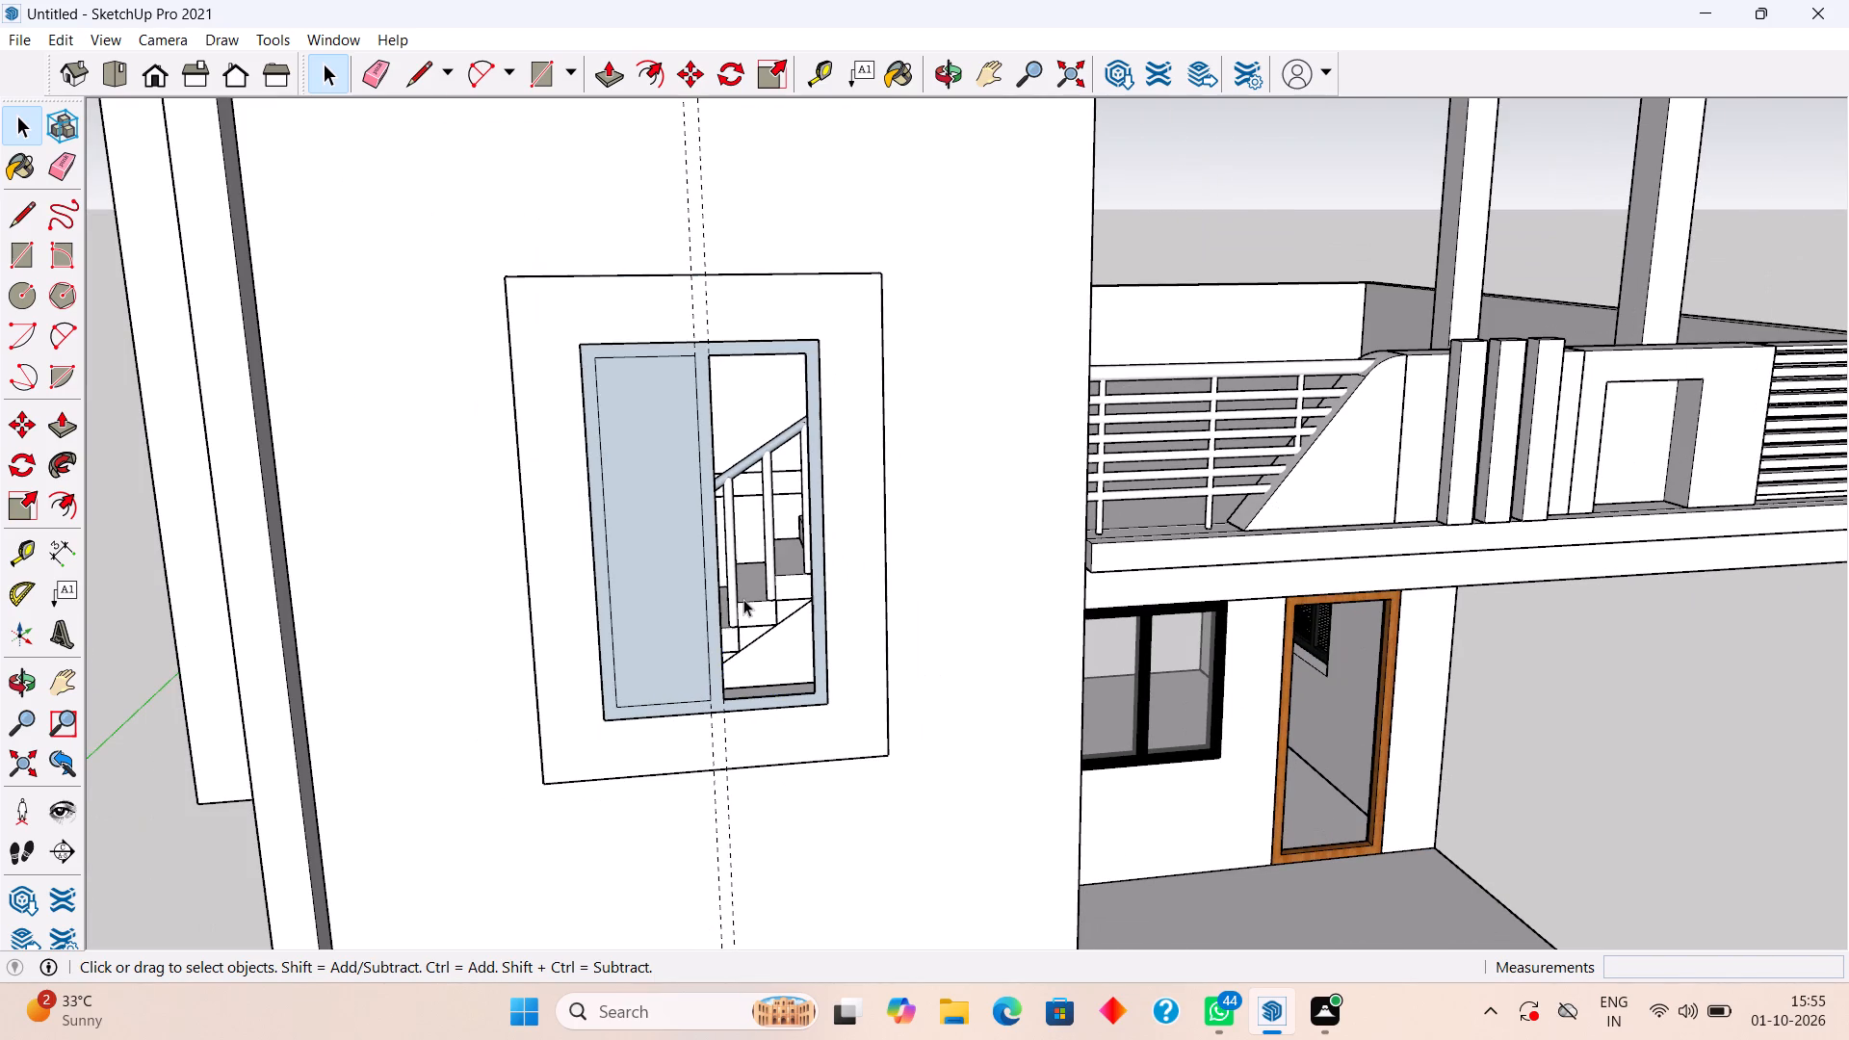
pyautogui.click(688, 644)
pyautogui.press('Delete')
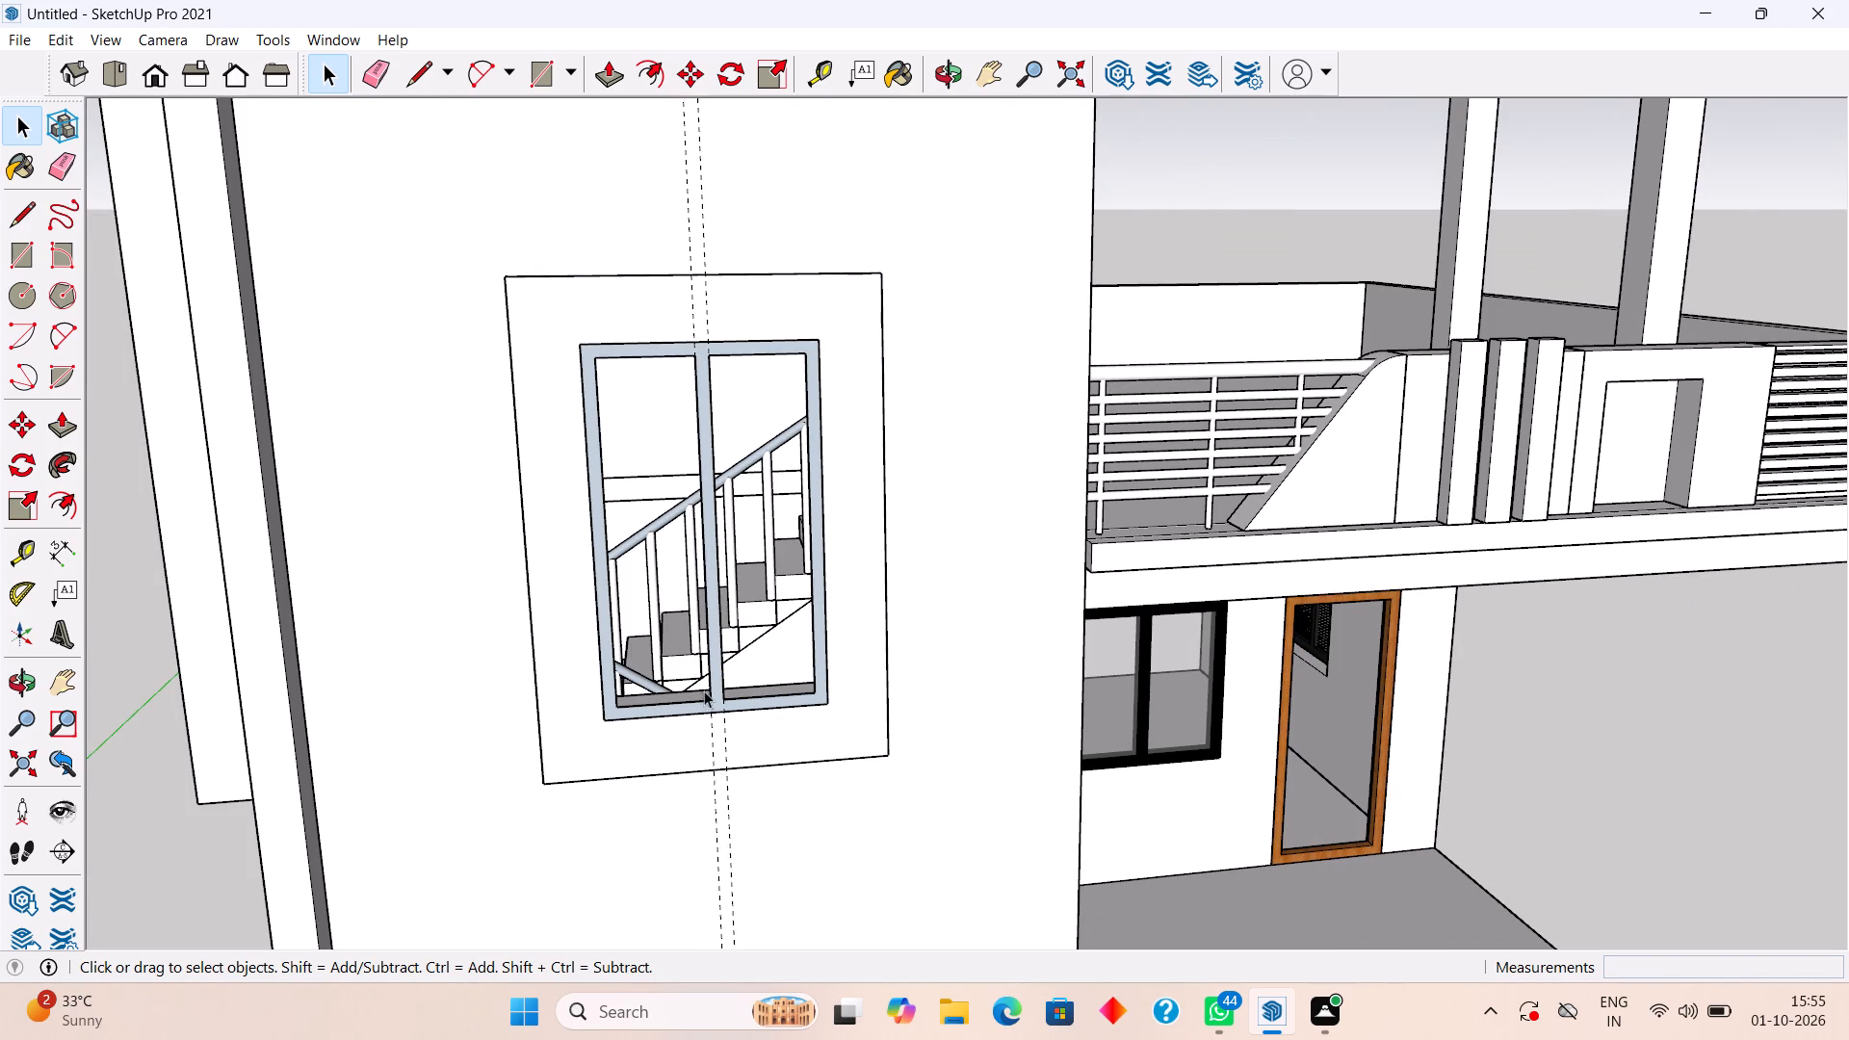
# Extrude the window's border and mullion face outward by 3" with Push/Pull.
pyautogui.press('p')
pyautogui.click(721, 685)
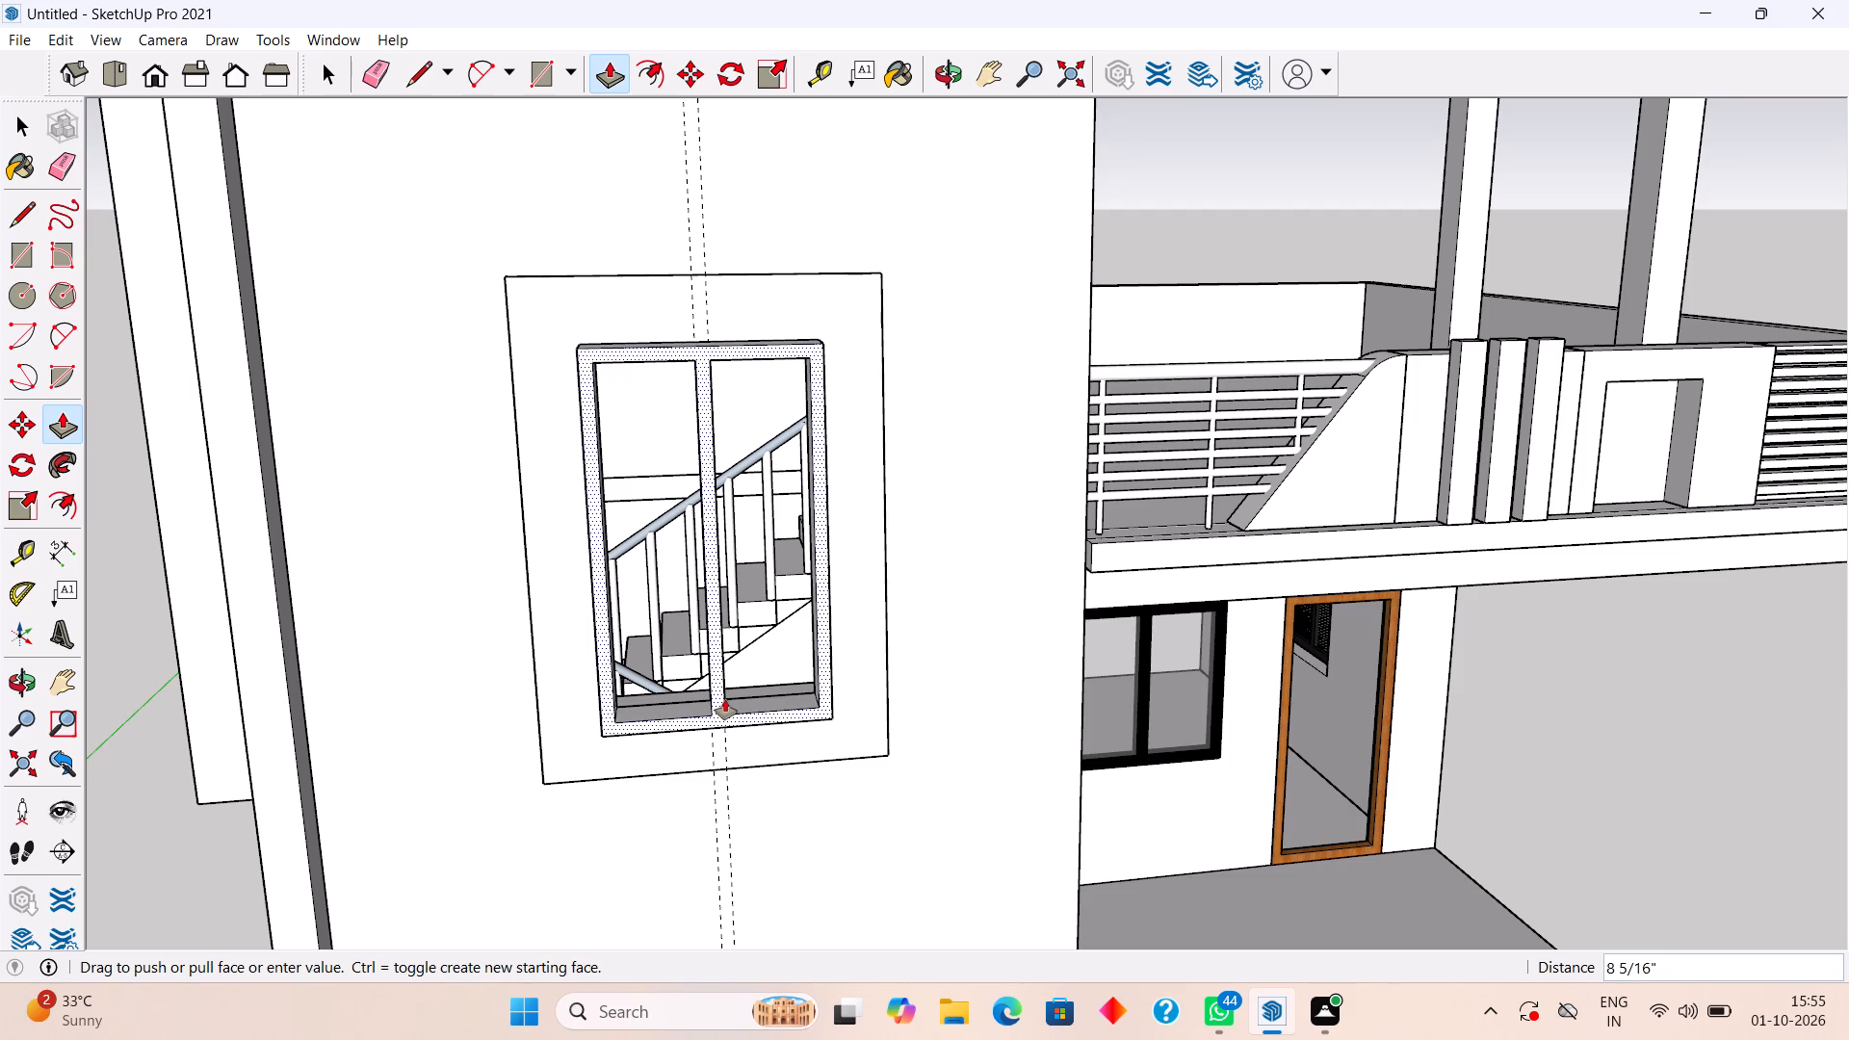
pyautogui.write('3"')
pyautogui.press('Return')
pyautogui.press('space')
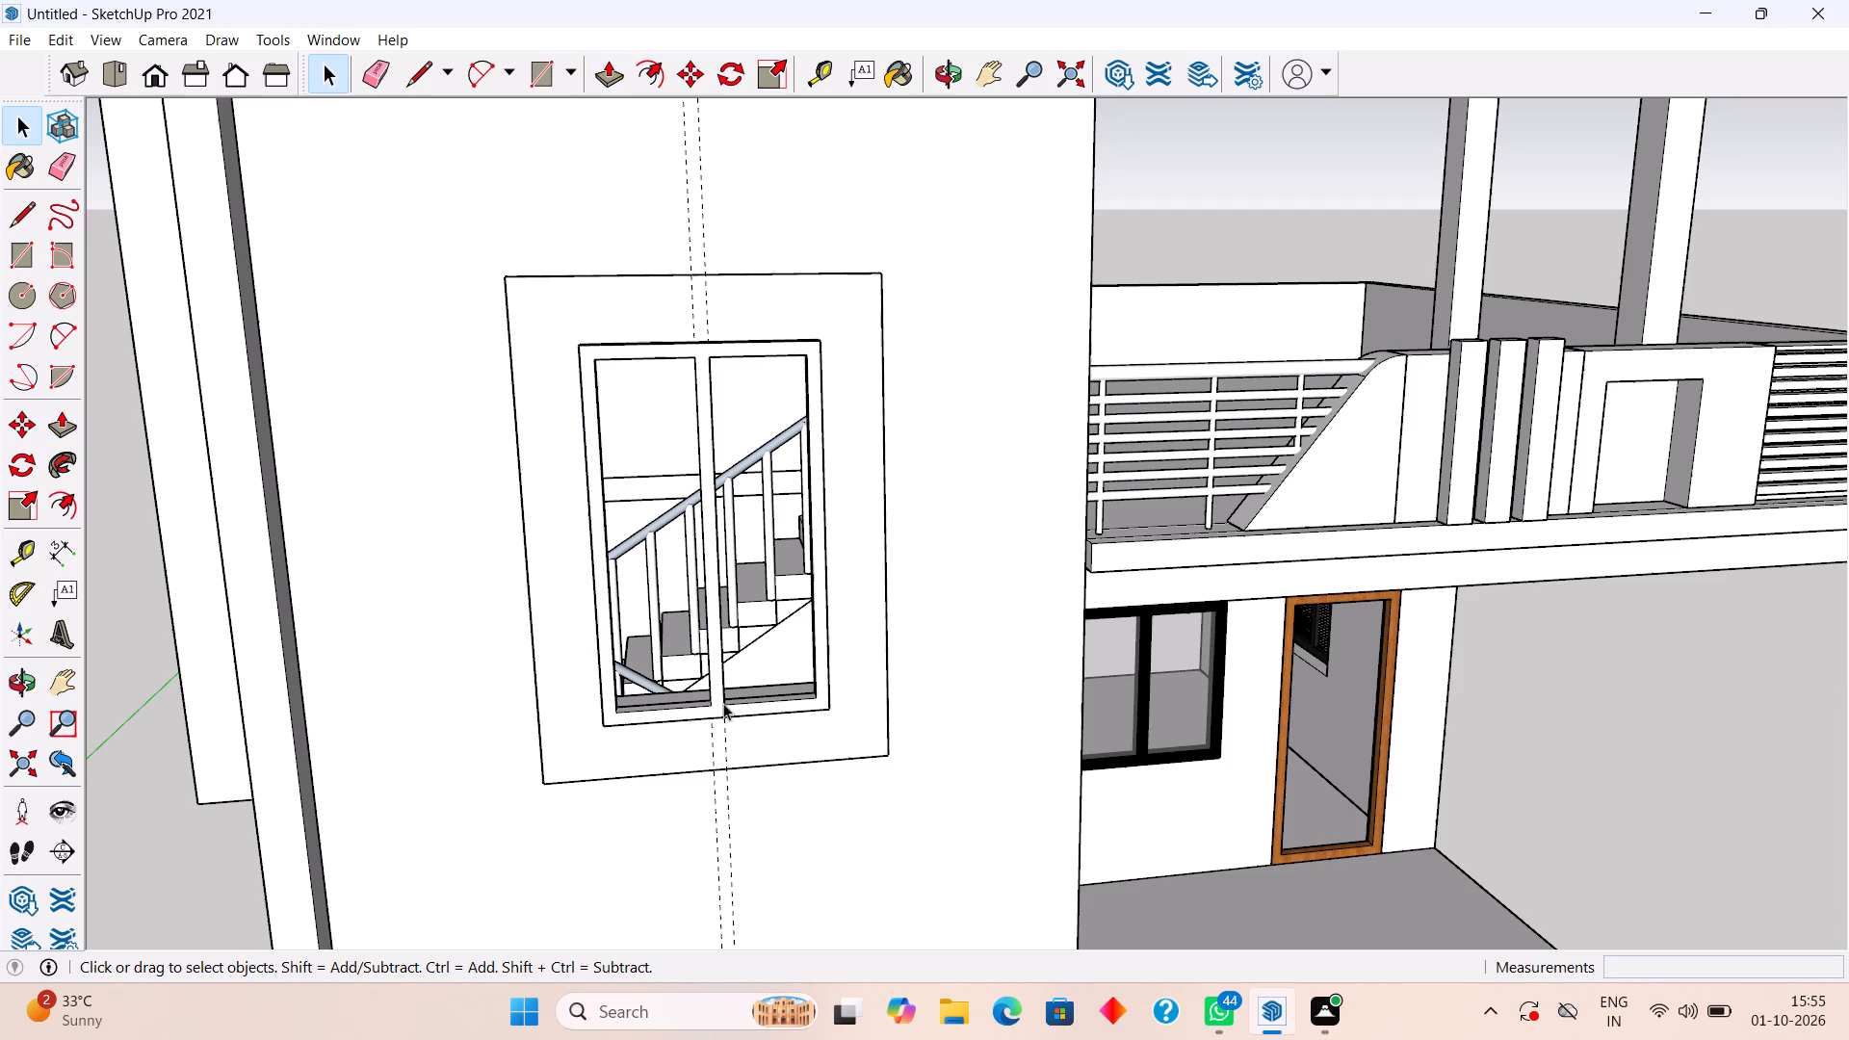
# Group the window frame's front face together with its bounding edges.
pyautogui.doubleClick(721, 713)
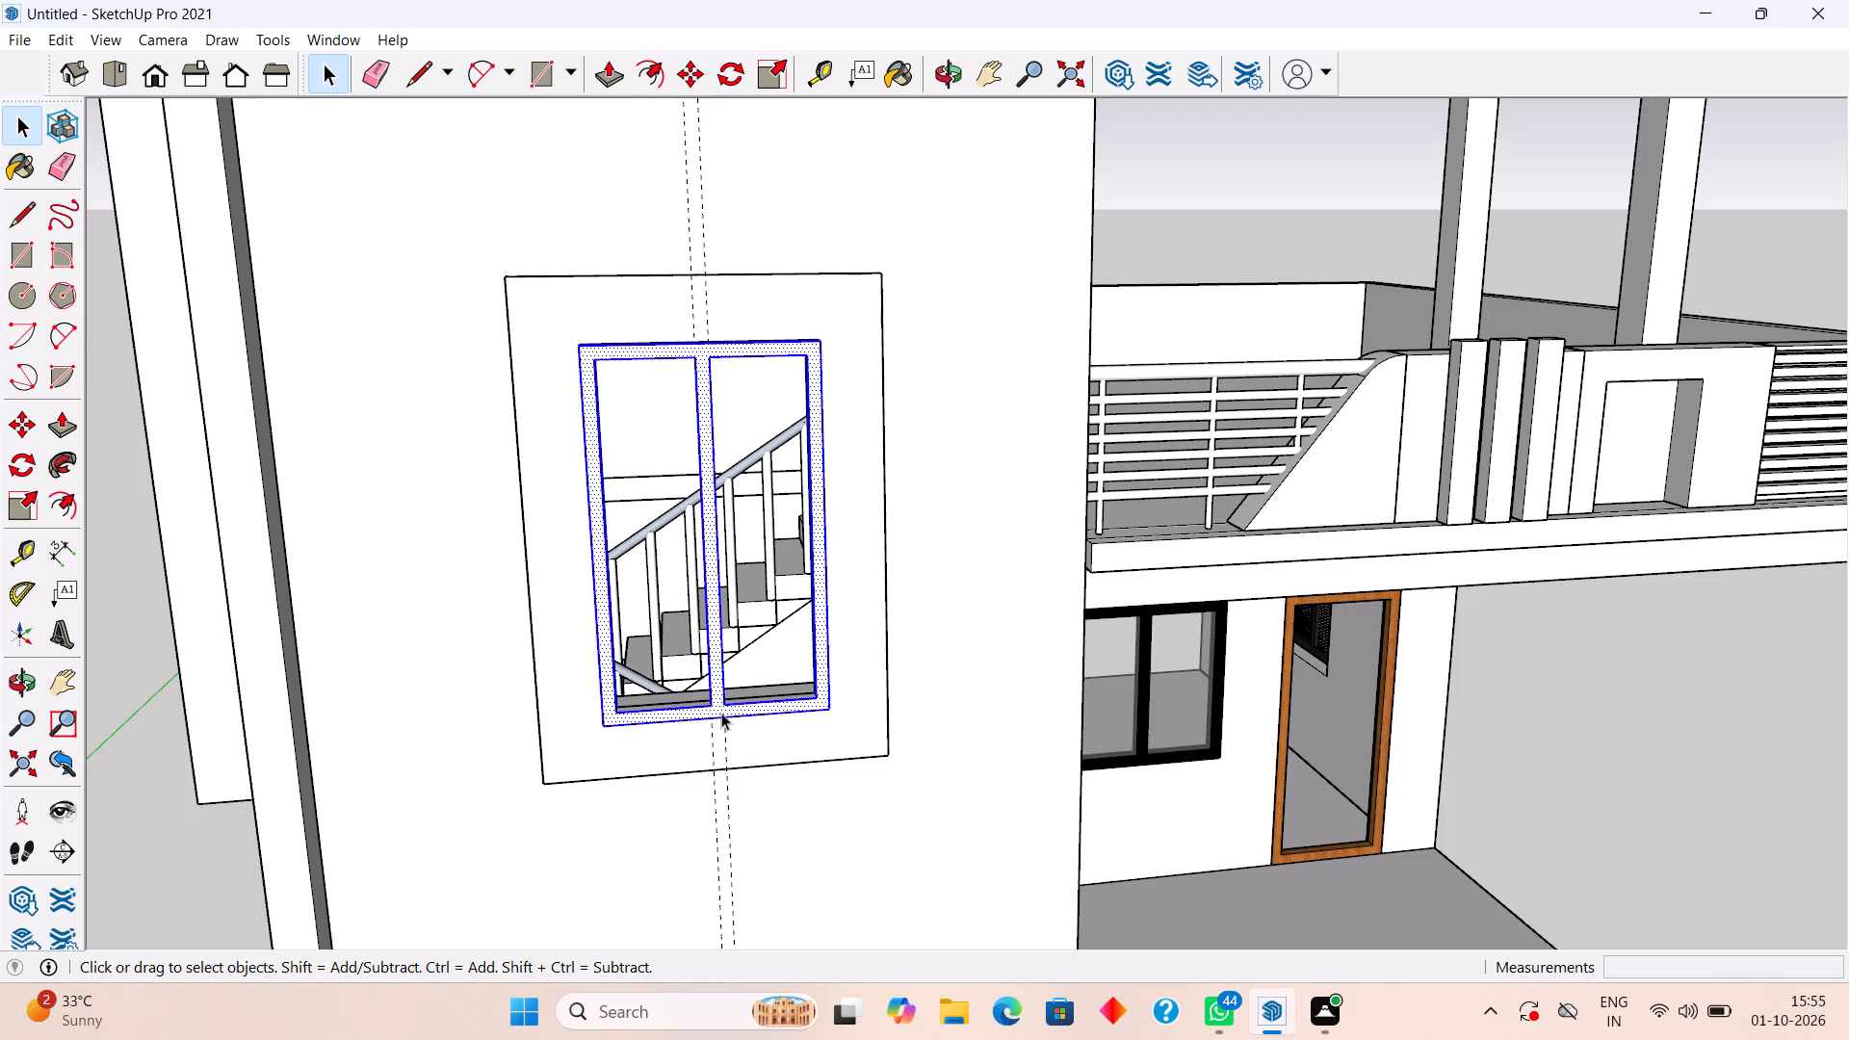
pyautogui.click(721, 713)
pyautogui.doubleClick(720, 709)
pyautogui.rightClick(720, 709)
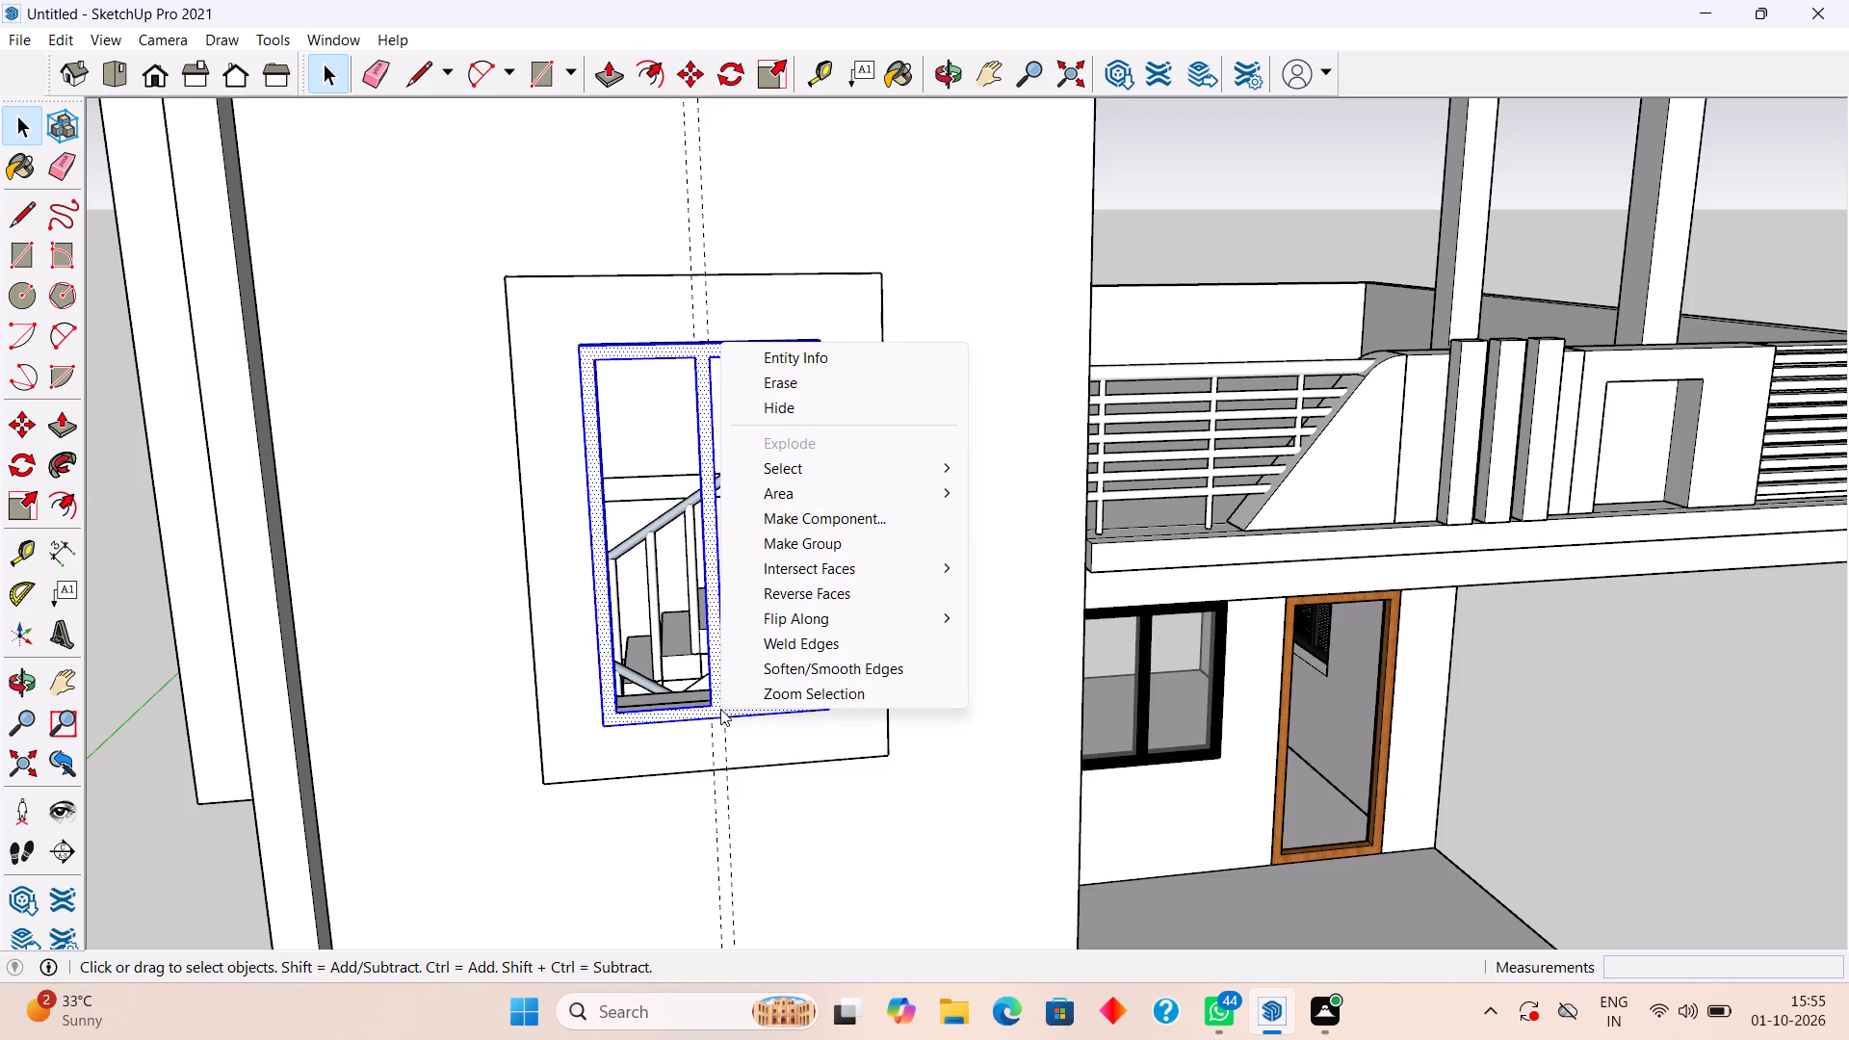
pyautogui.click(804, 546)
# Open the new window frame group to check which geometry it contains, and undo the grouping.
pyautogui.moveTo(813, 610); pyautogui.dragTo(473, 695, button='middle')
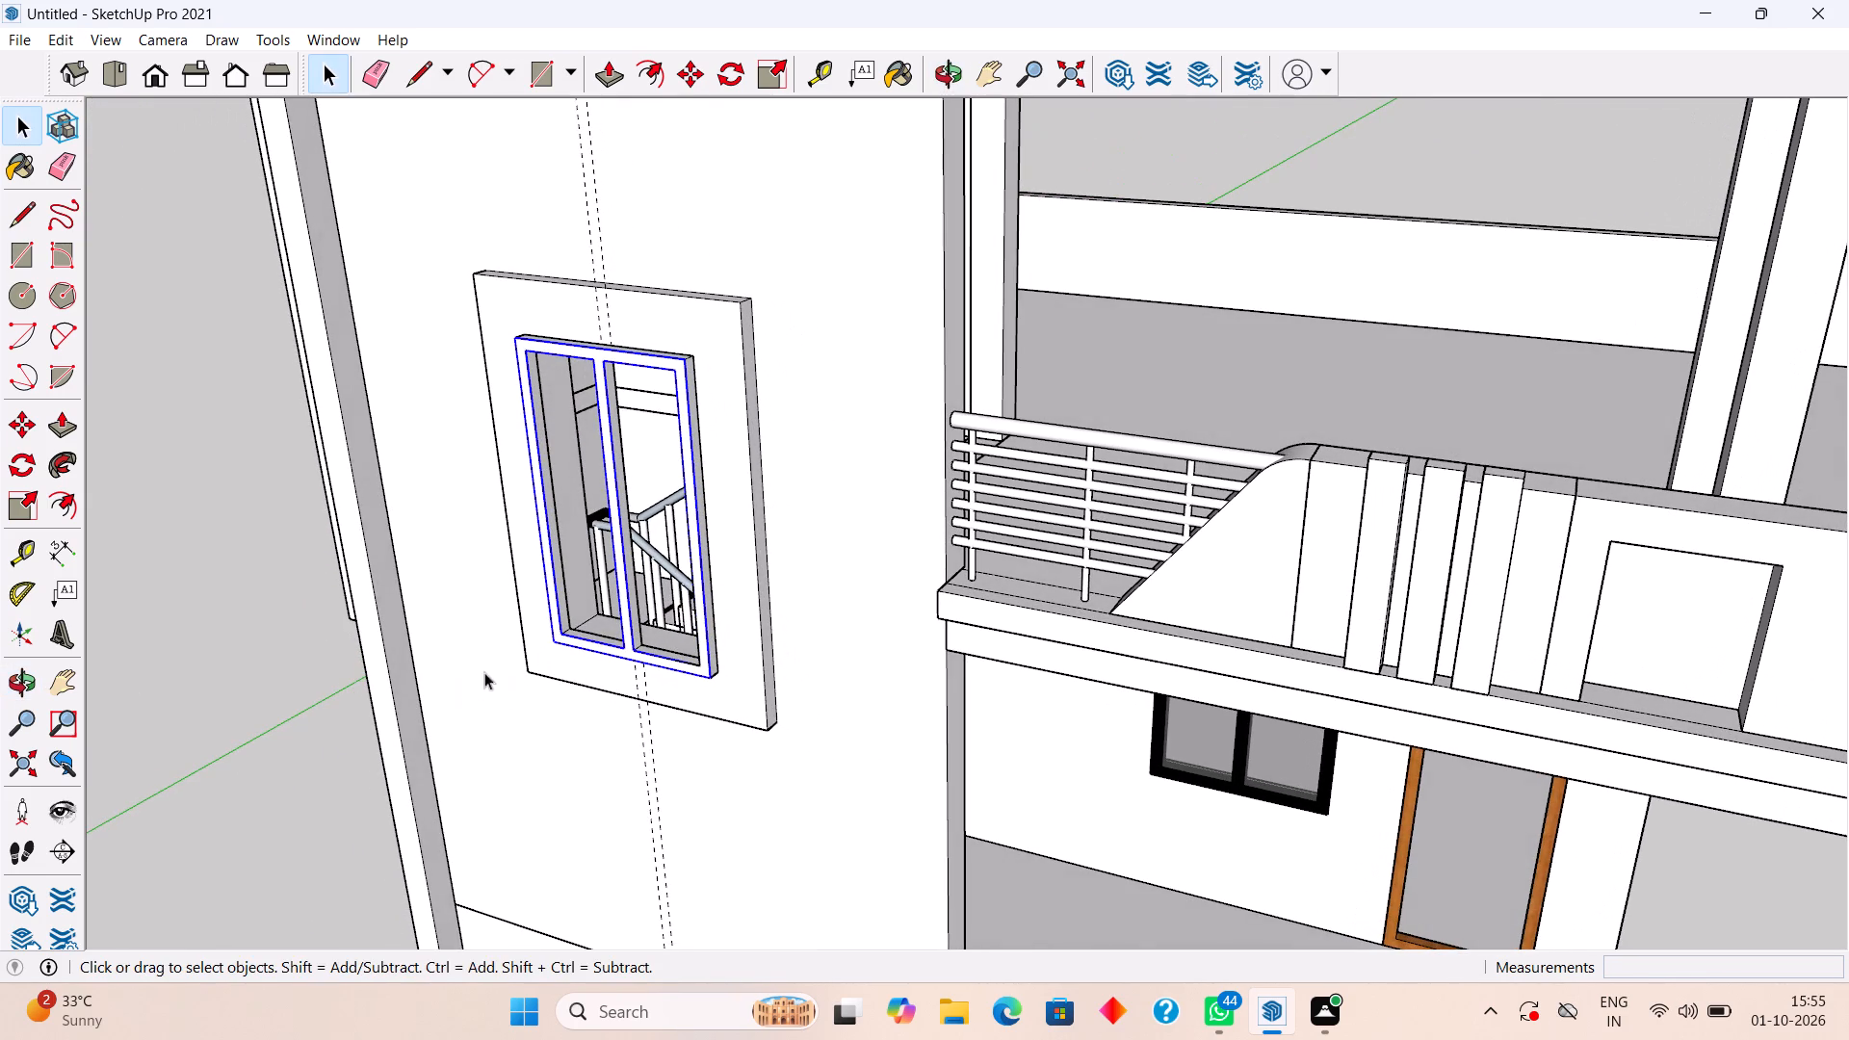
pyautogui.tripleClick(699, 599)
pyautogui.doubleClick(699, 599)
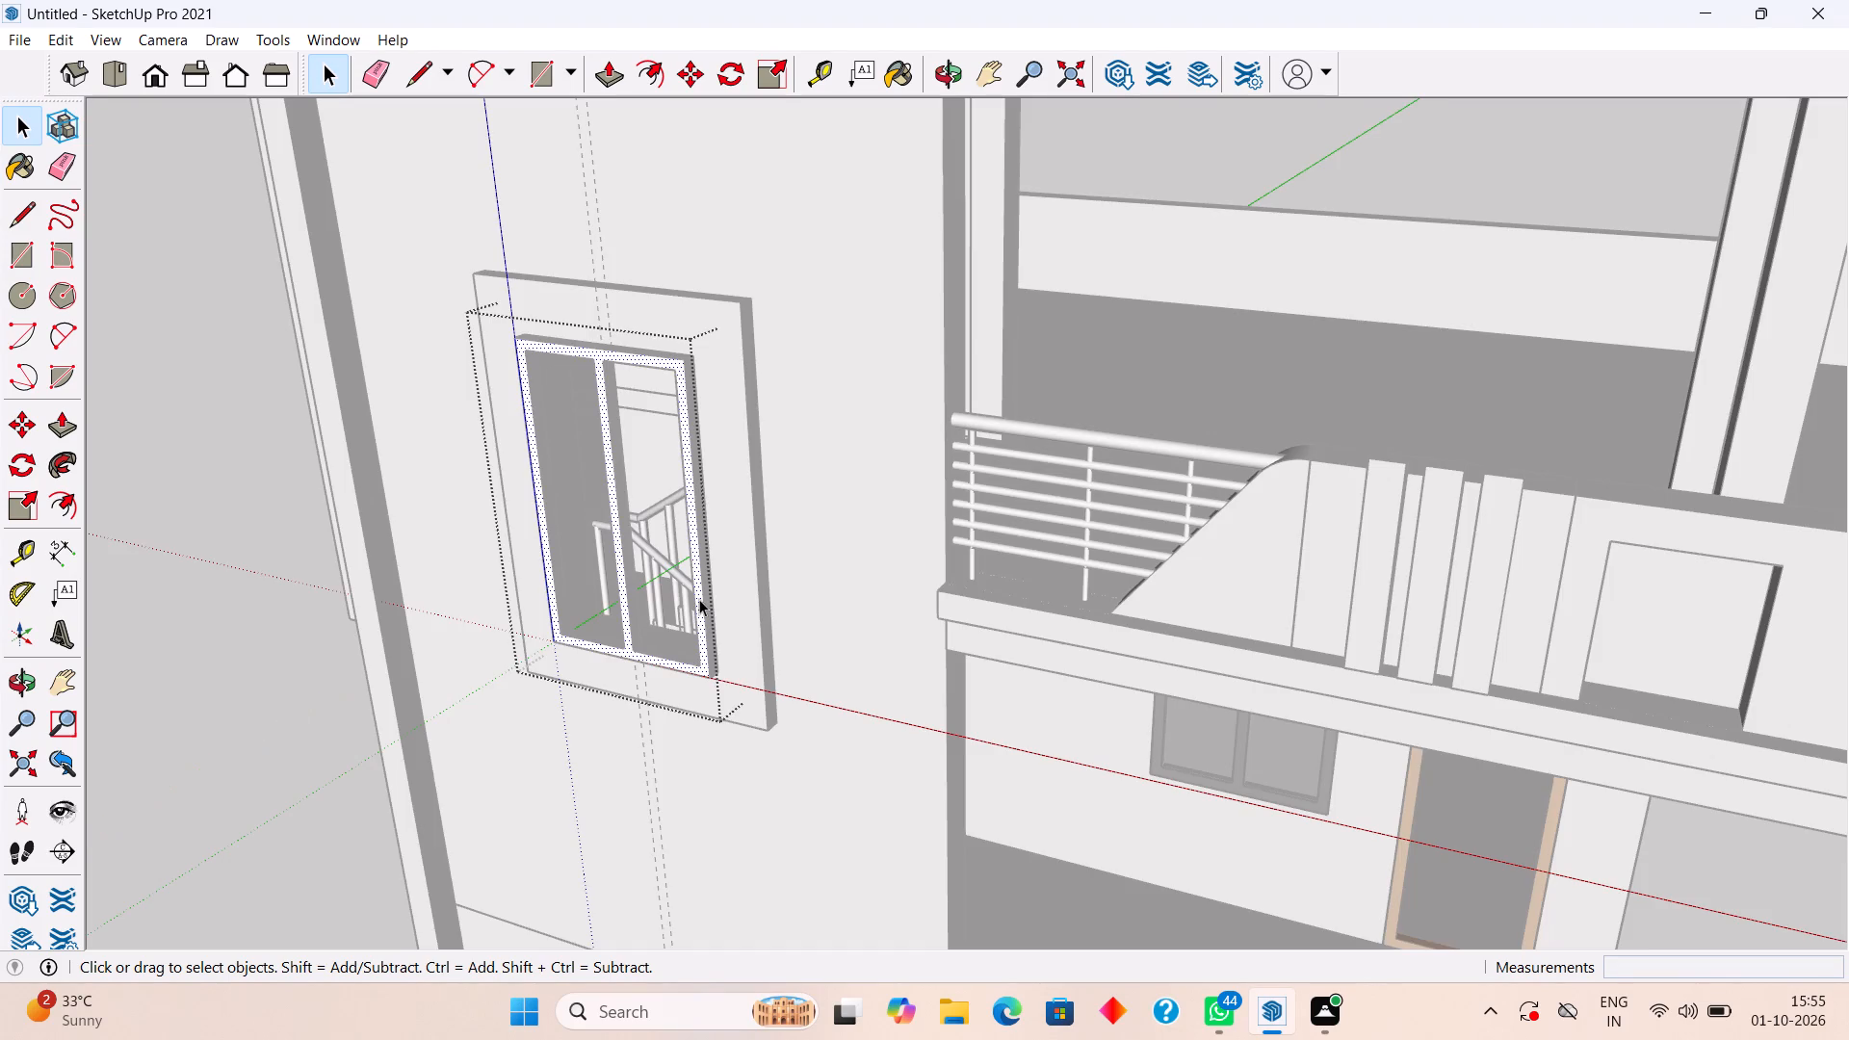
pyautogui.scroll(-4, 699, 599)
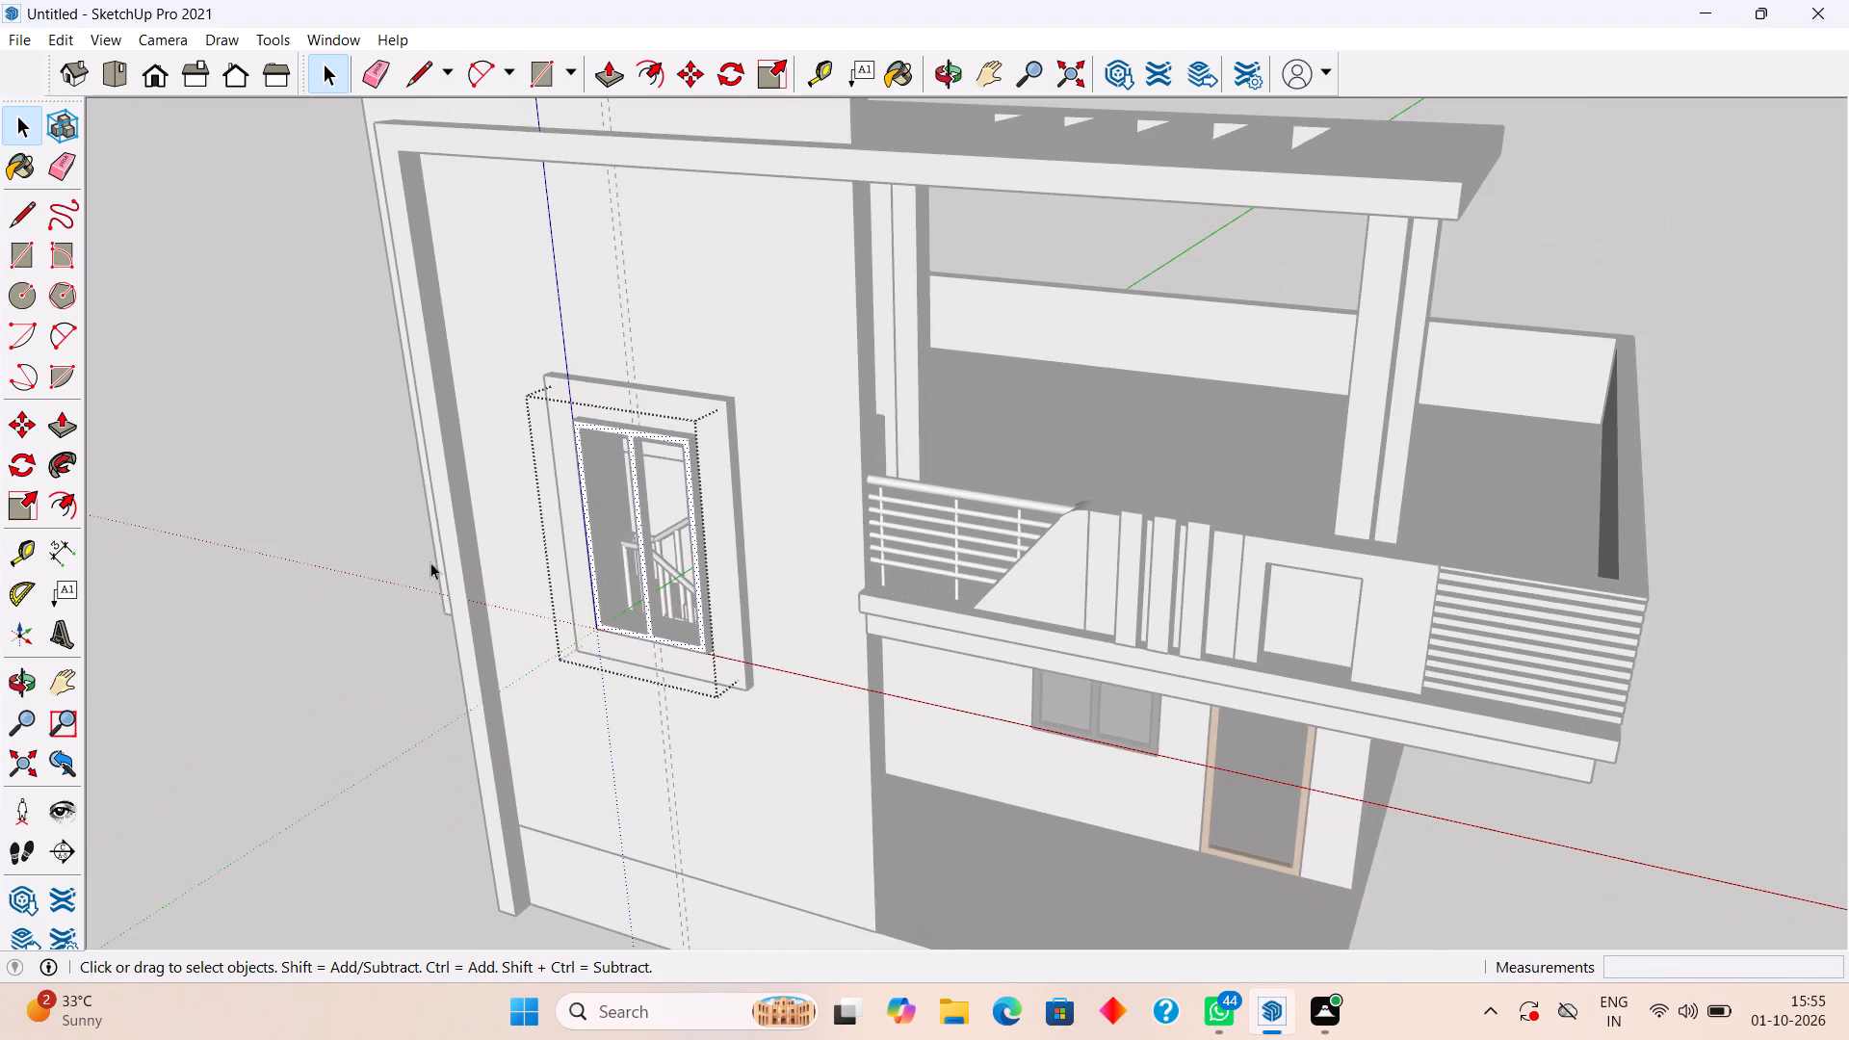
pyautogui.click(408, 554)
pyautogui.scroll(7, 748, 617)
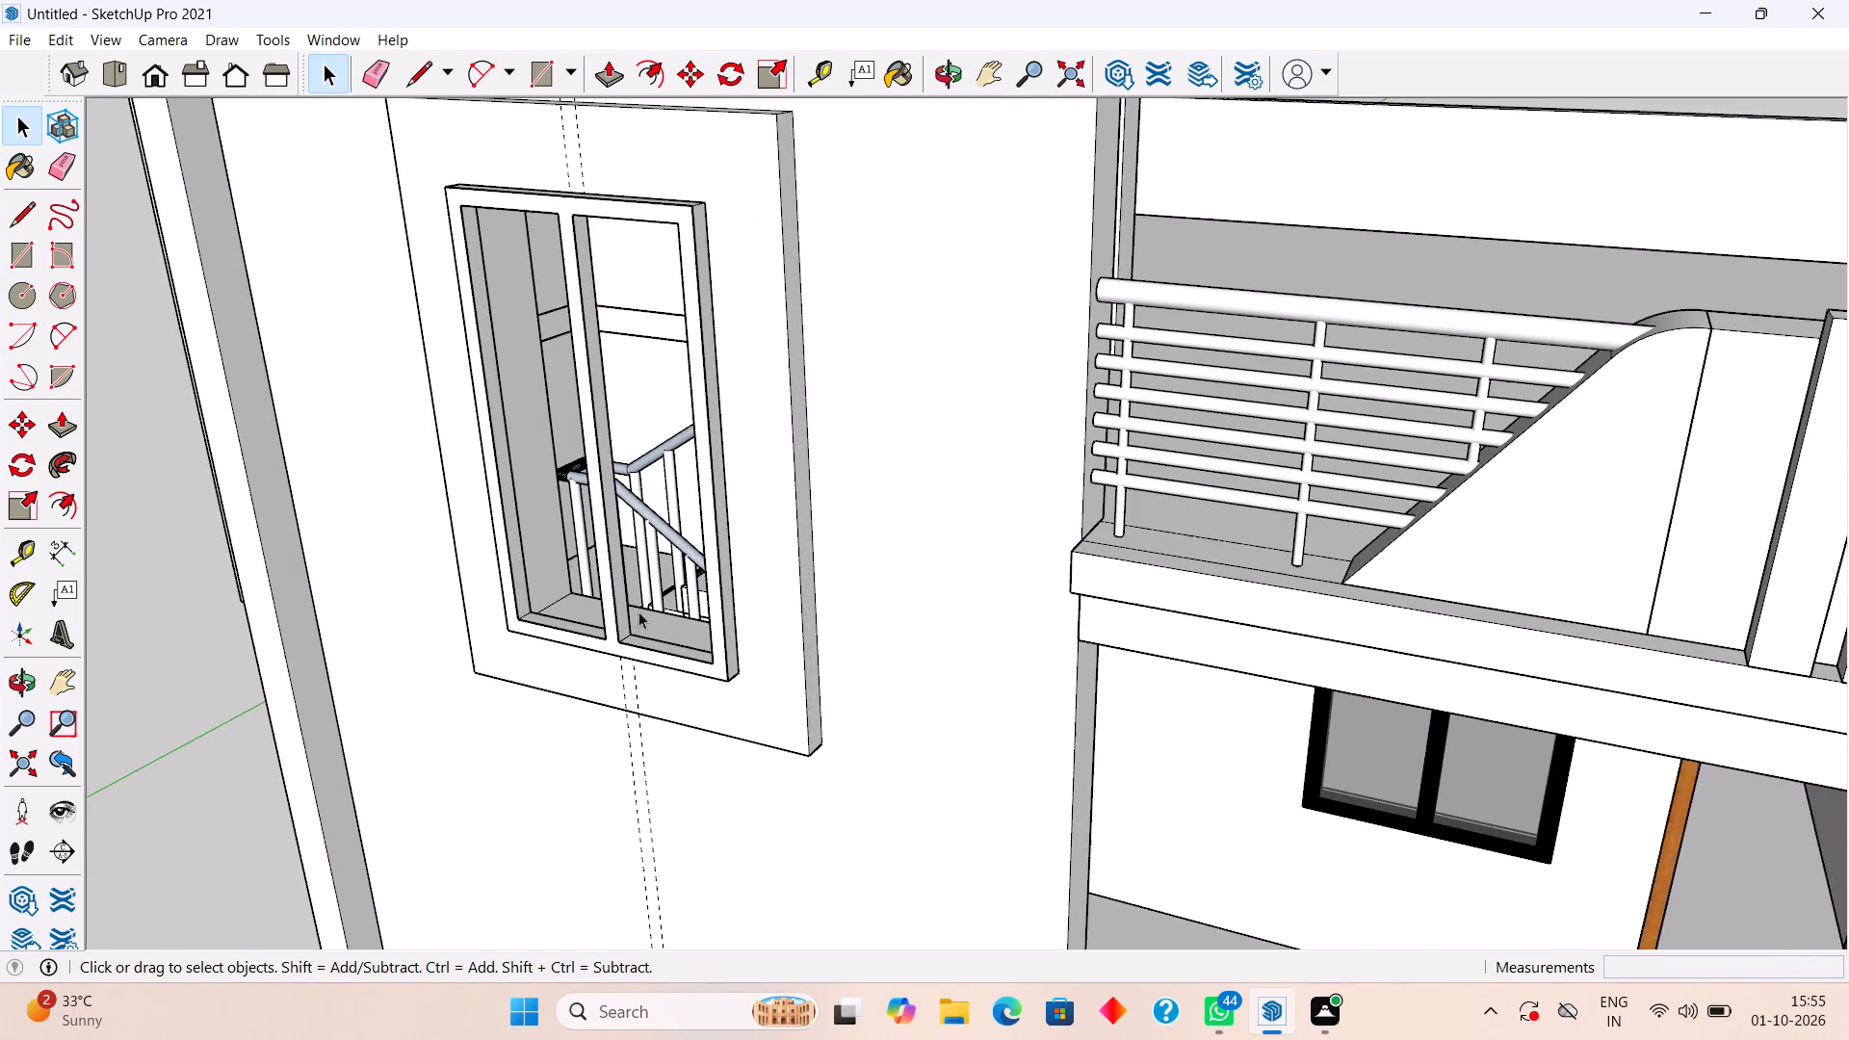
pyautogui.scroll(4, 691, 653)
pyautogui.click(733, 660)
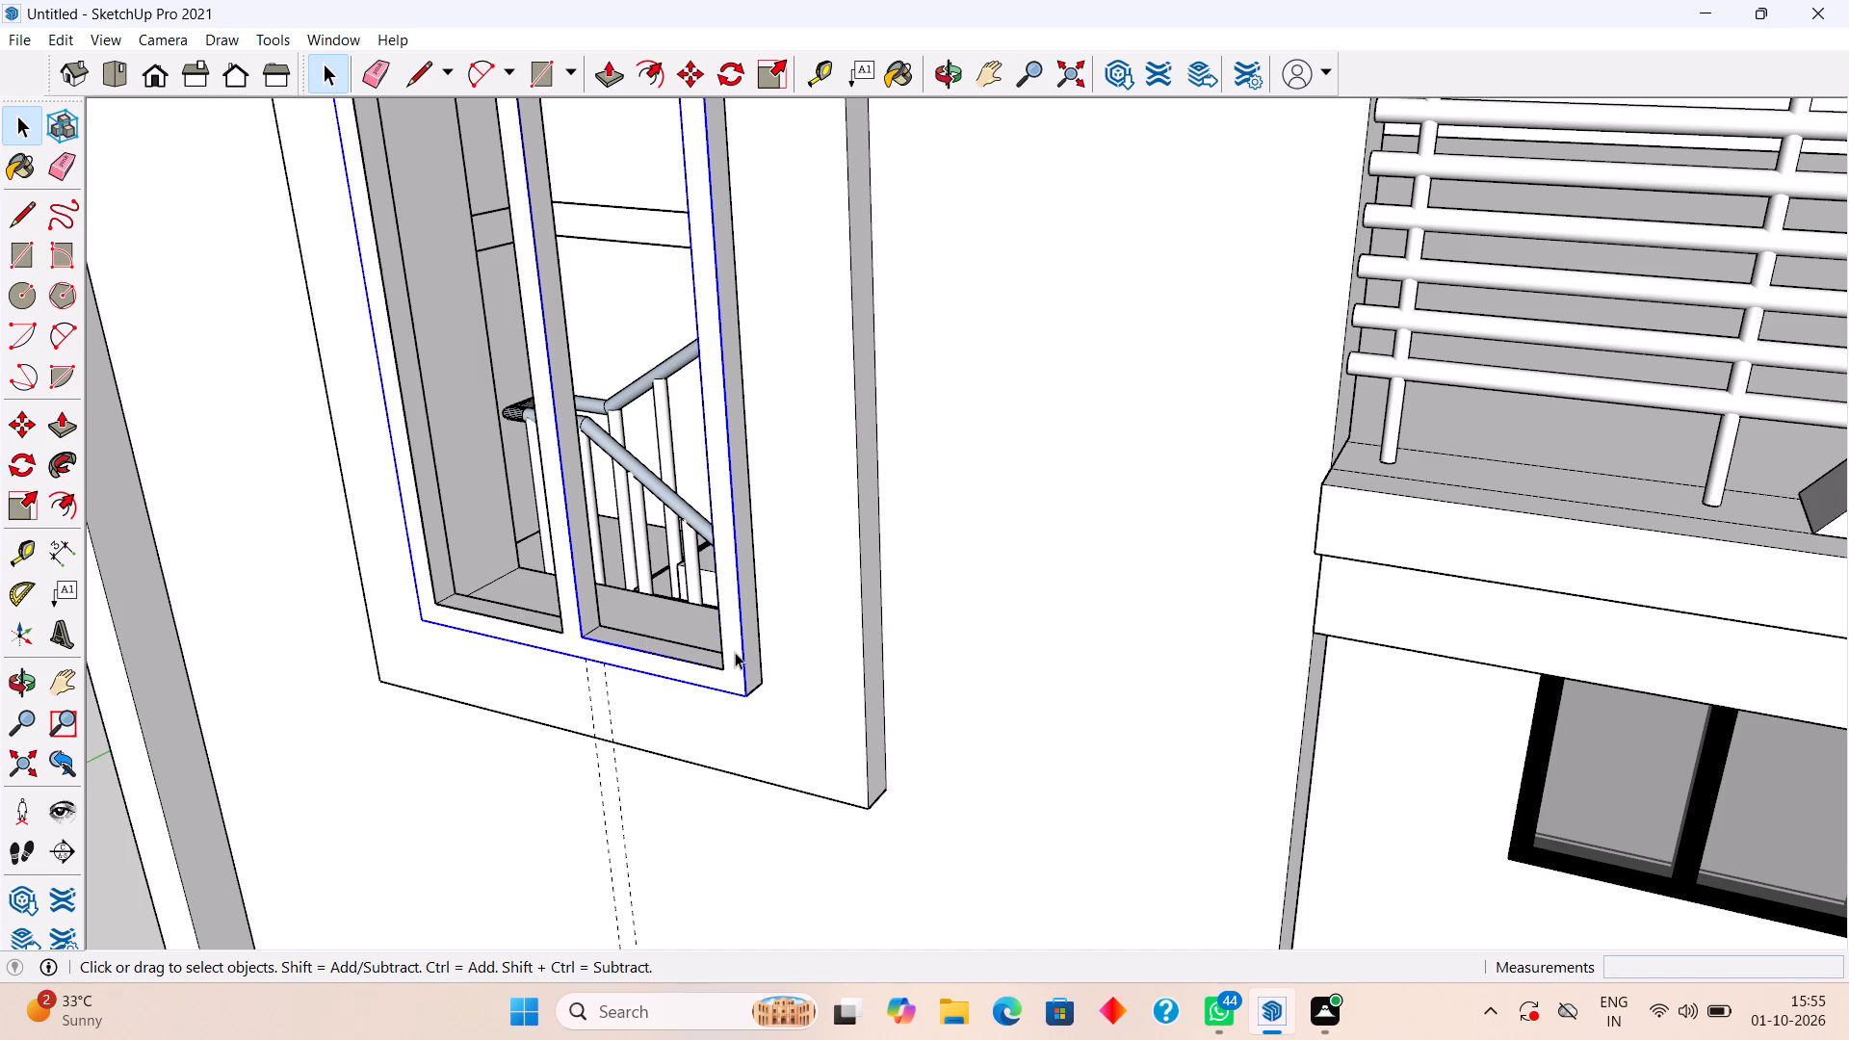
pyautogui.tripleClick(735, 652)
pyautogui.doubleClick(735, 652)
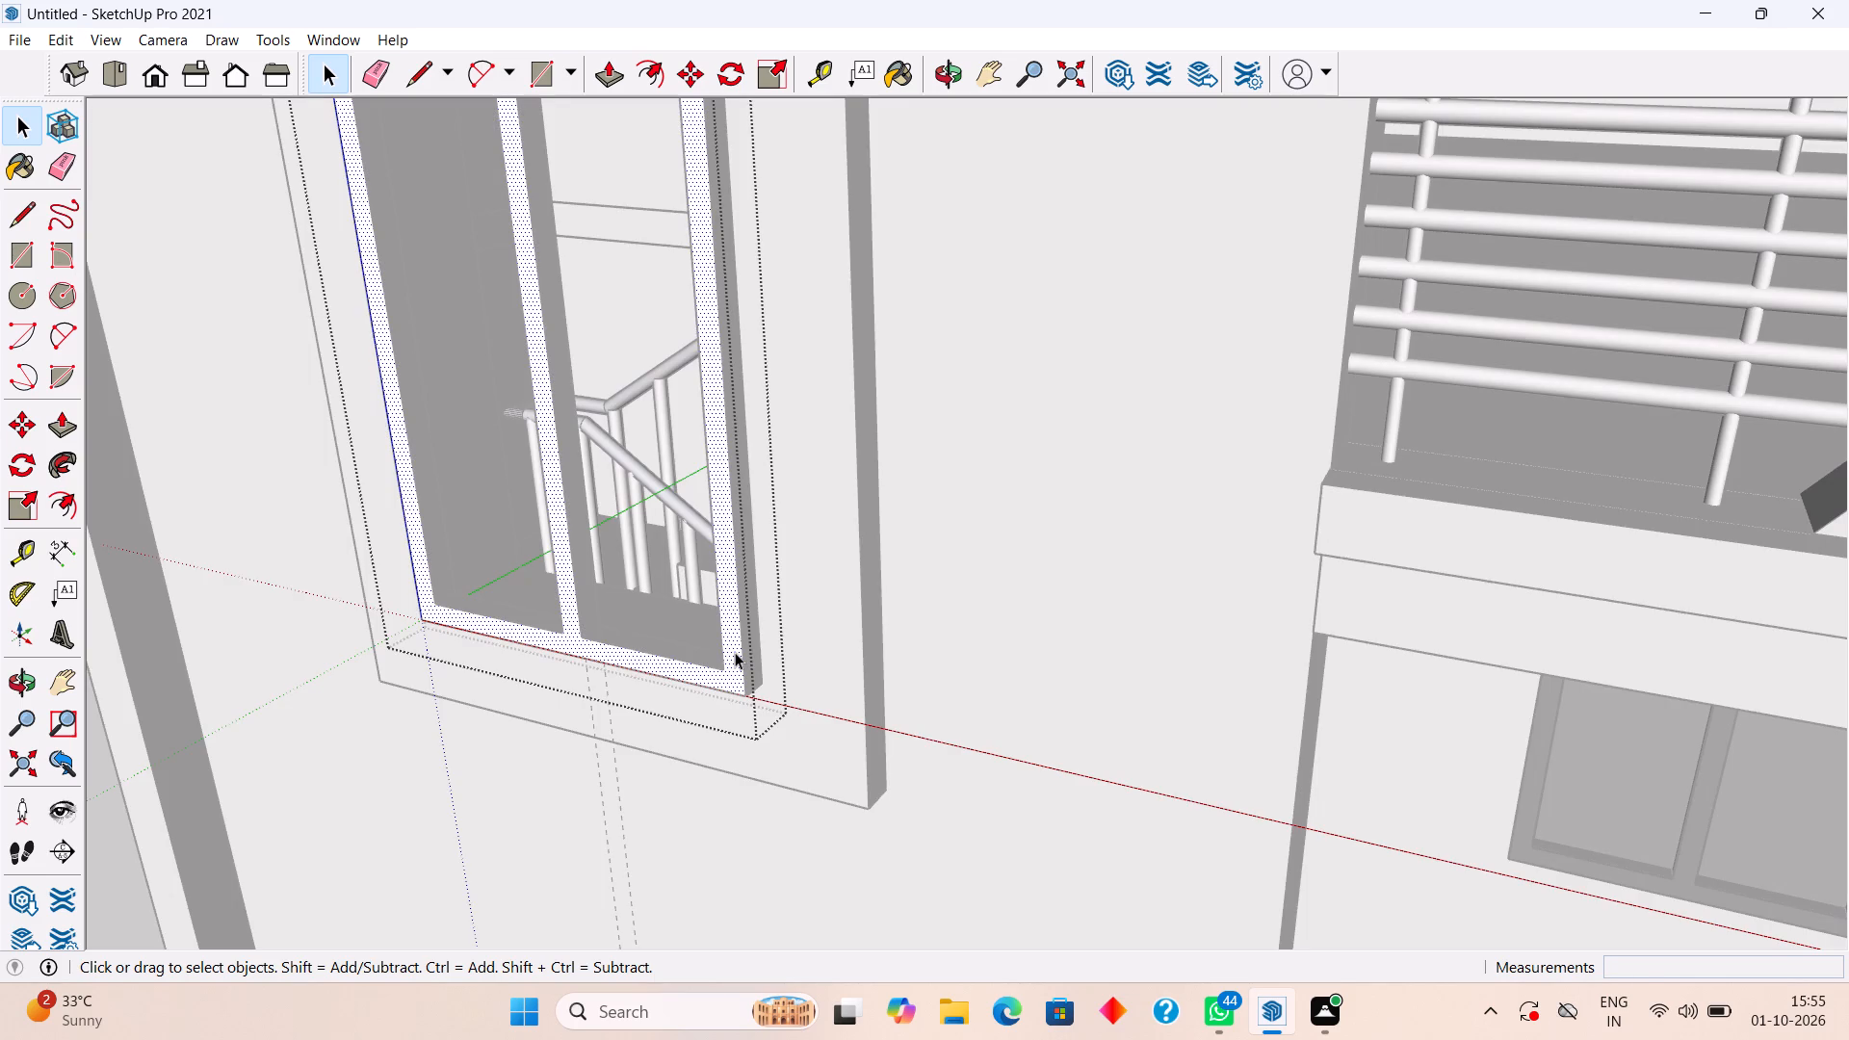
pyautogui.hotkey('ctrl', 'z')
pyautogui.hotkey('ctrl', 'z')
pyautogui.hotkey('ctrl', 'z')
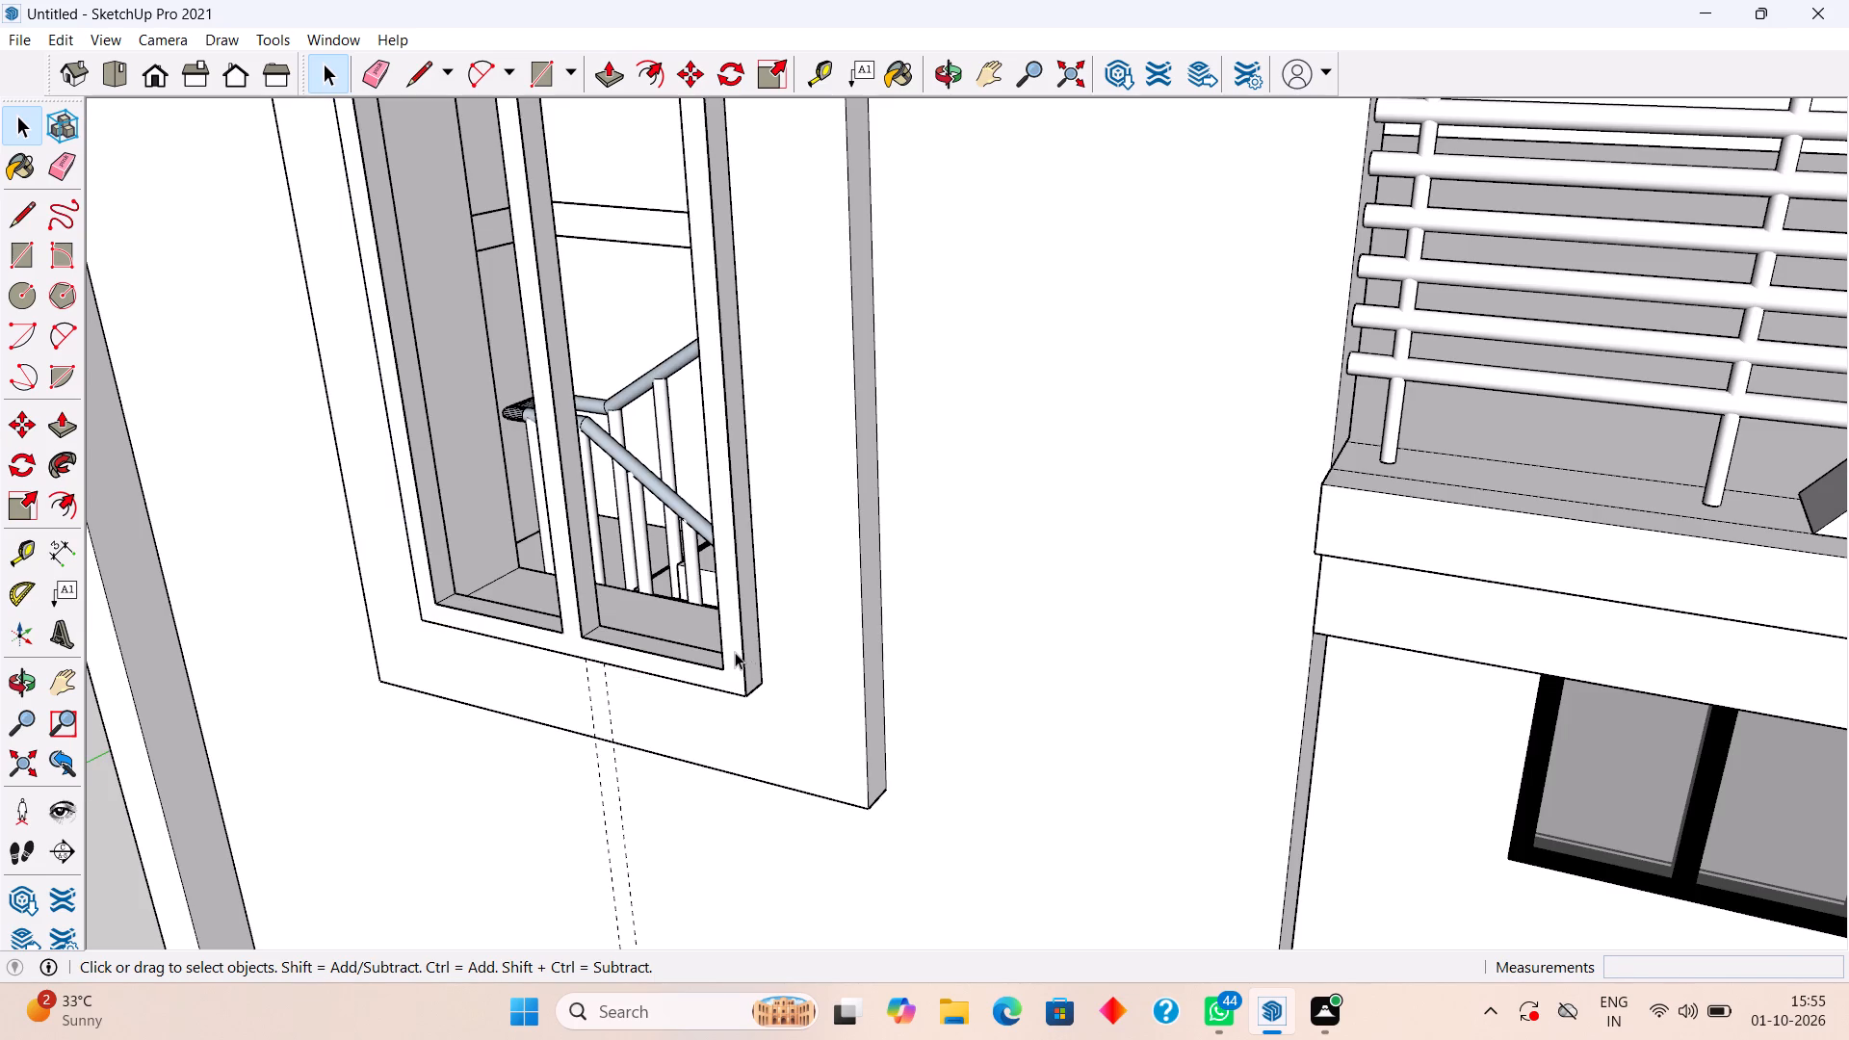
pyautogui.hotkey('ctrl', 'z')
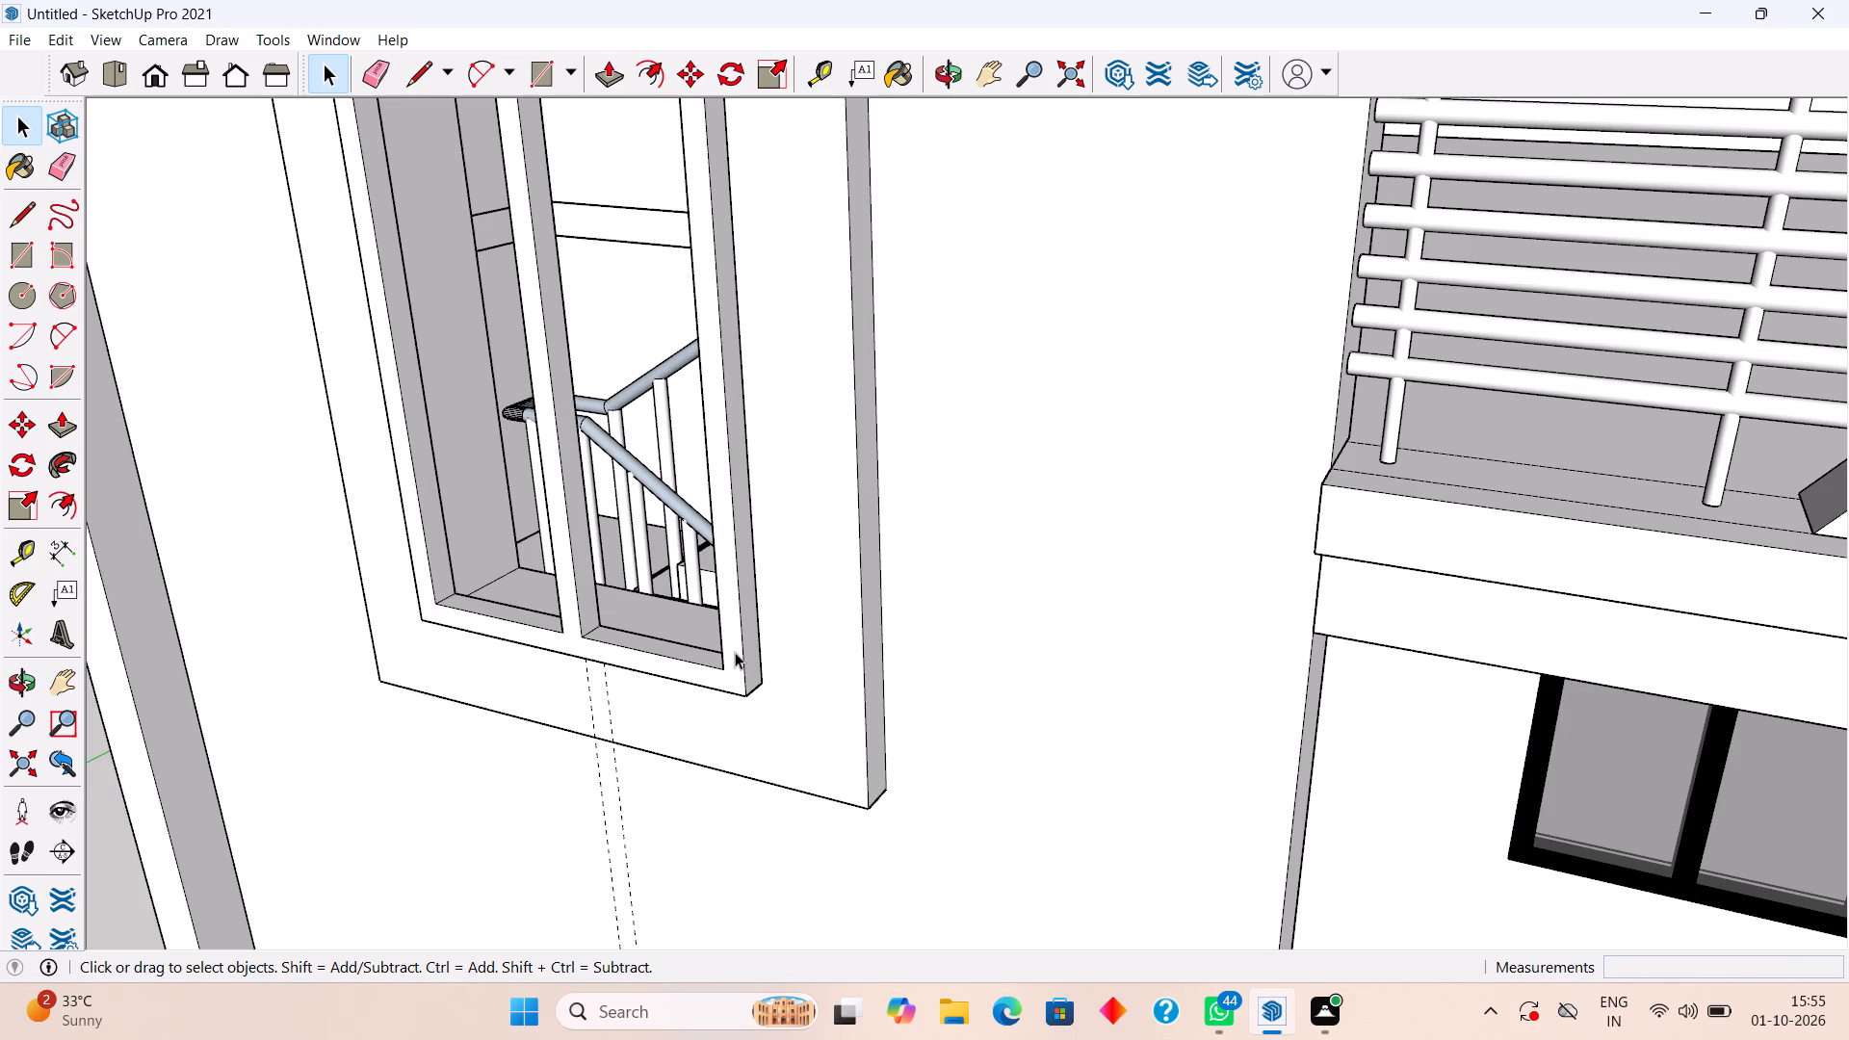
# Select all connected geometry of the extruded window frame and make it a group.
pyautogui.tripleClick(735, 652)
pyautogui.rightClick(735, 652)
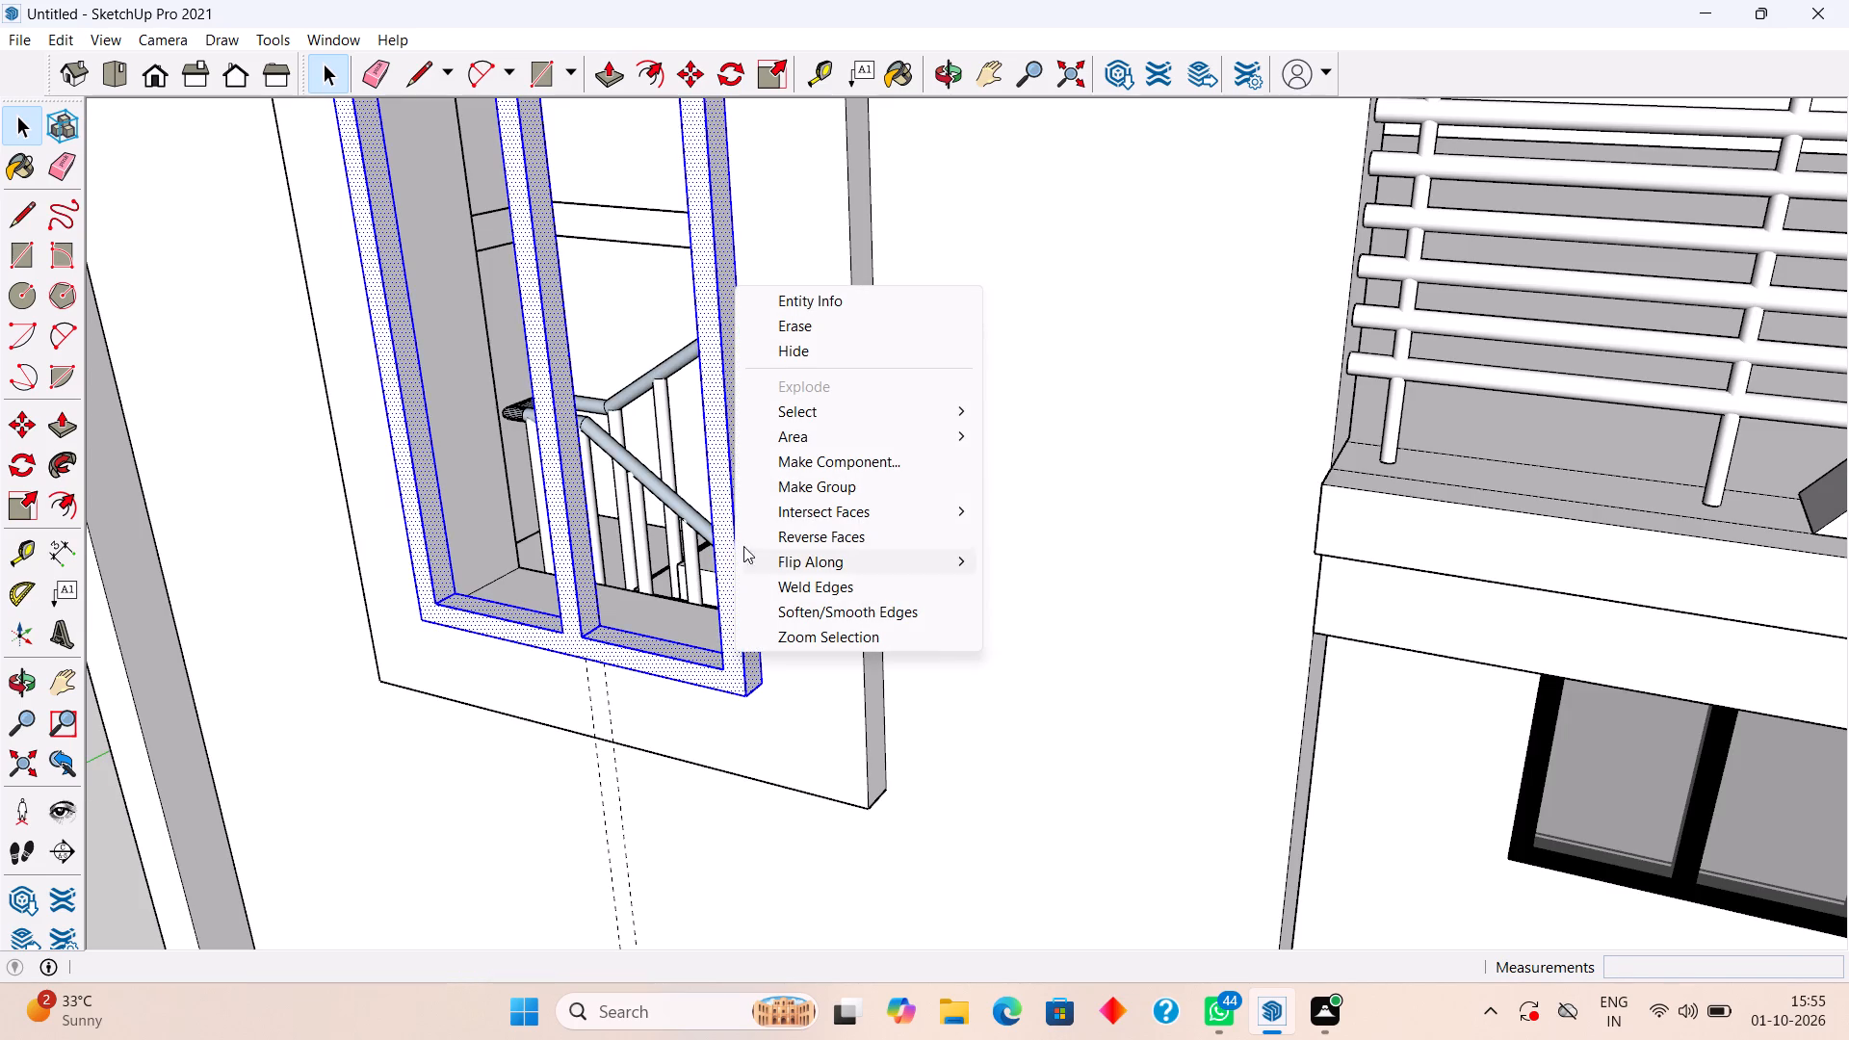
pyautogui.click(789, 492)
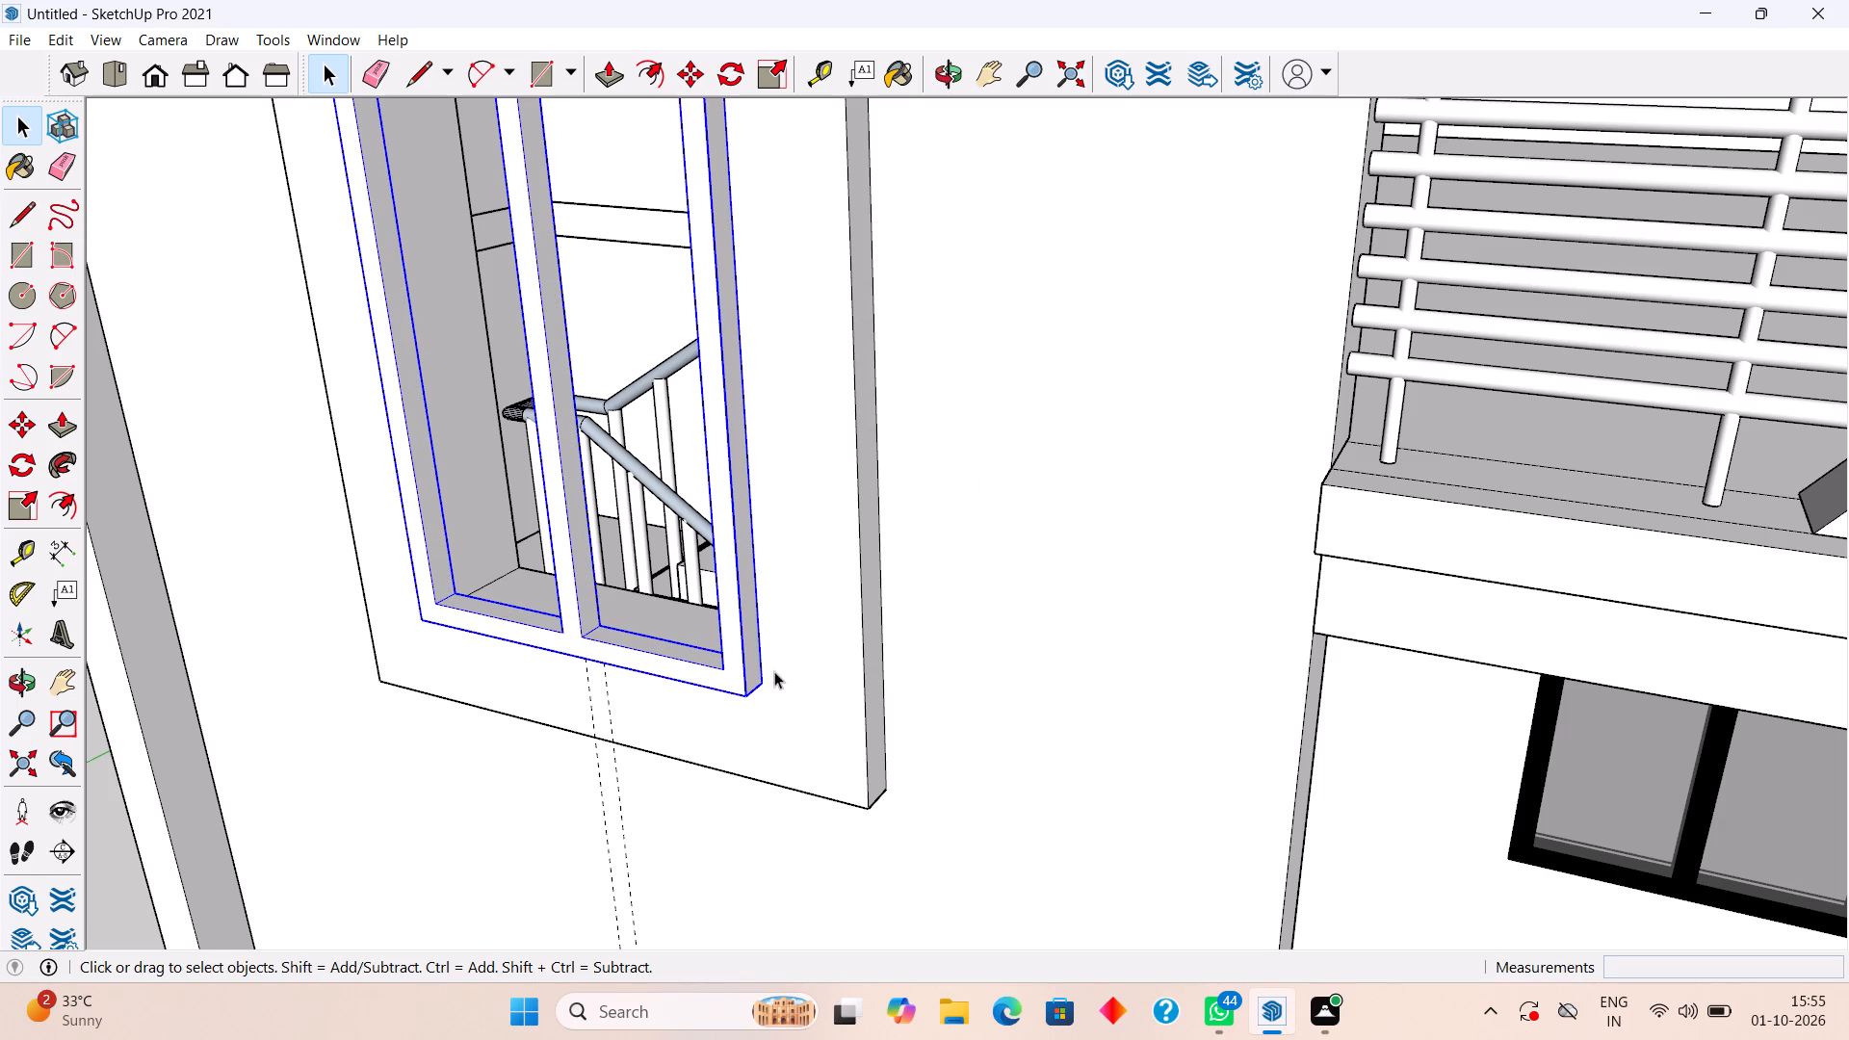
# Move the window frame group back from its front bottom corner to its rear corner, flush with the projecting surround's face.
pyautogui.press('m')
pyautogui.click(742, 700)
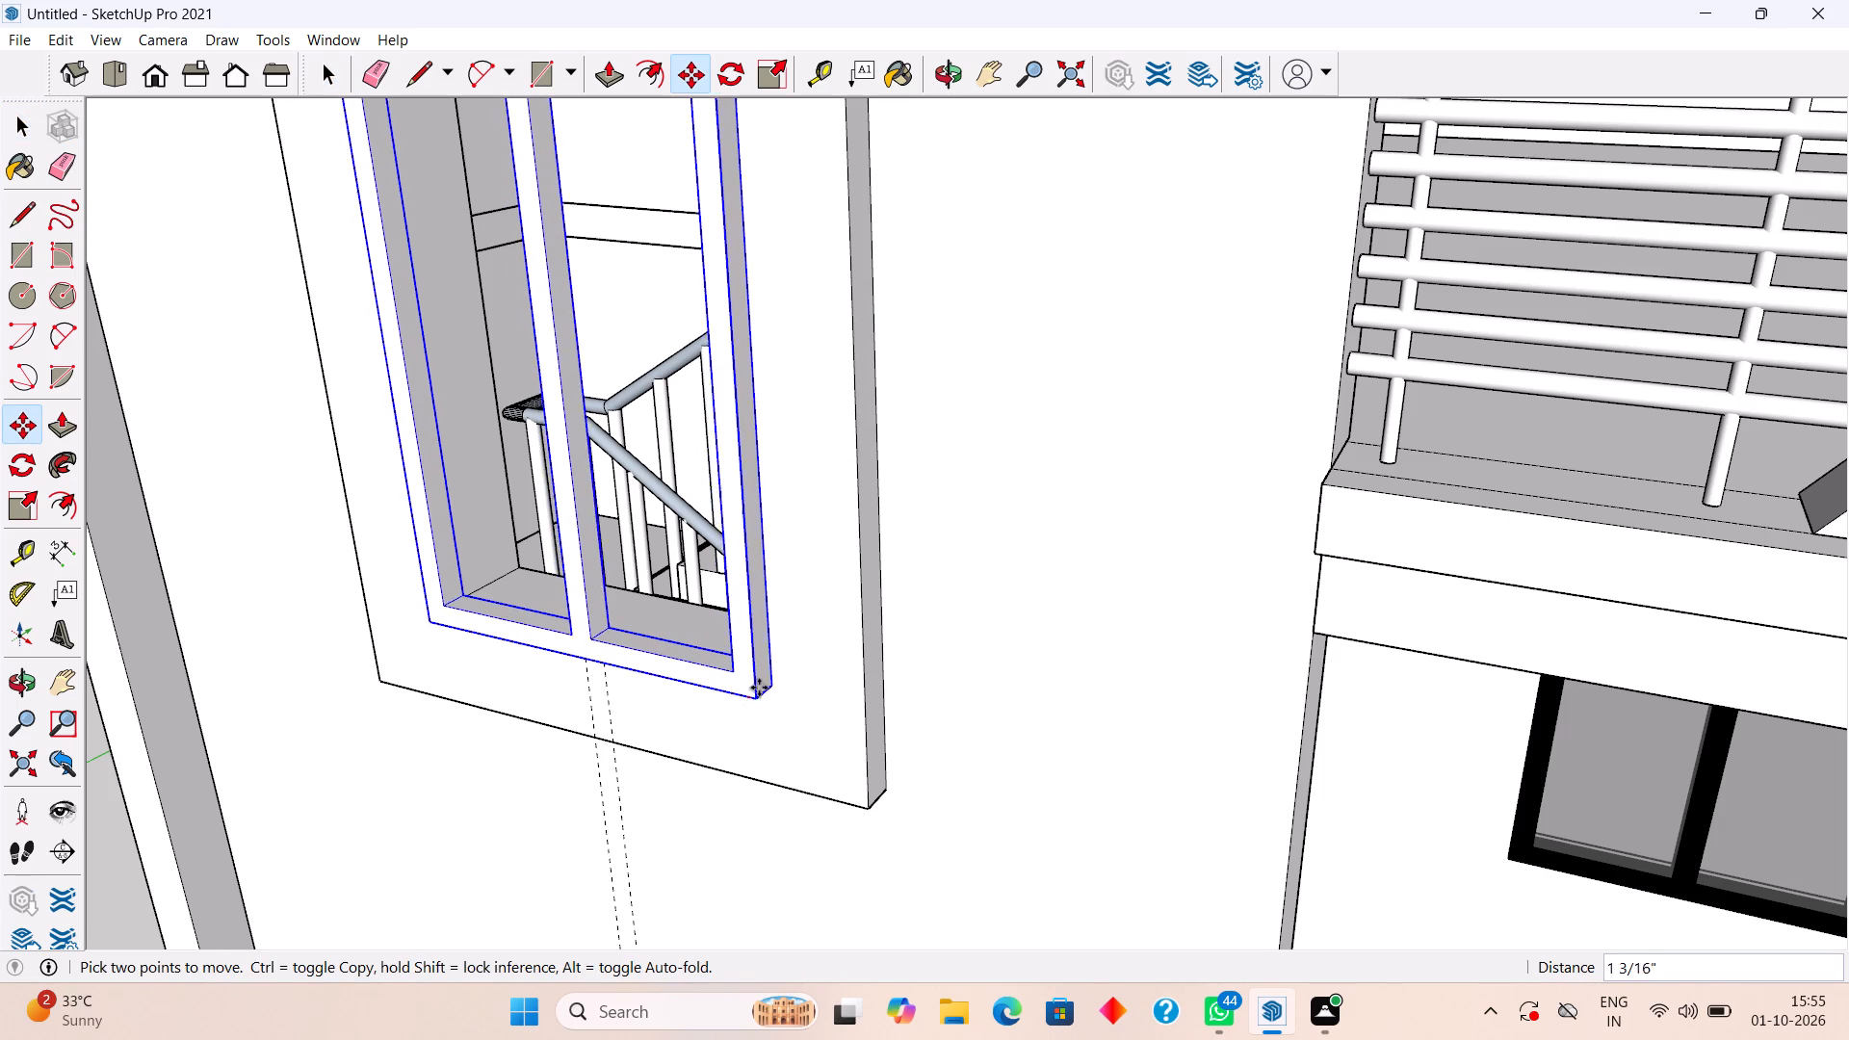
pyautogui.click(772, 673)
pyautogui.press('space')
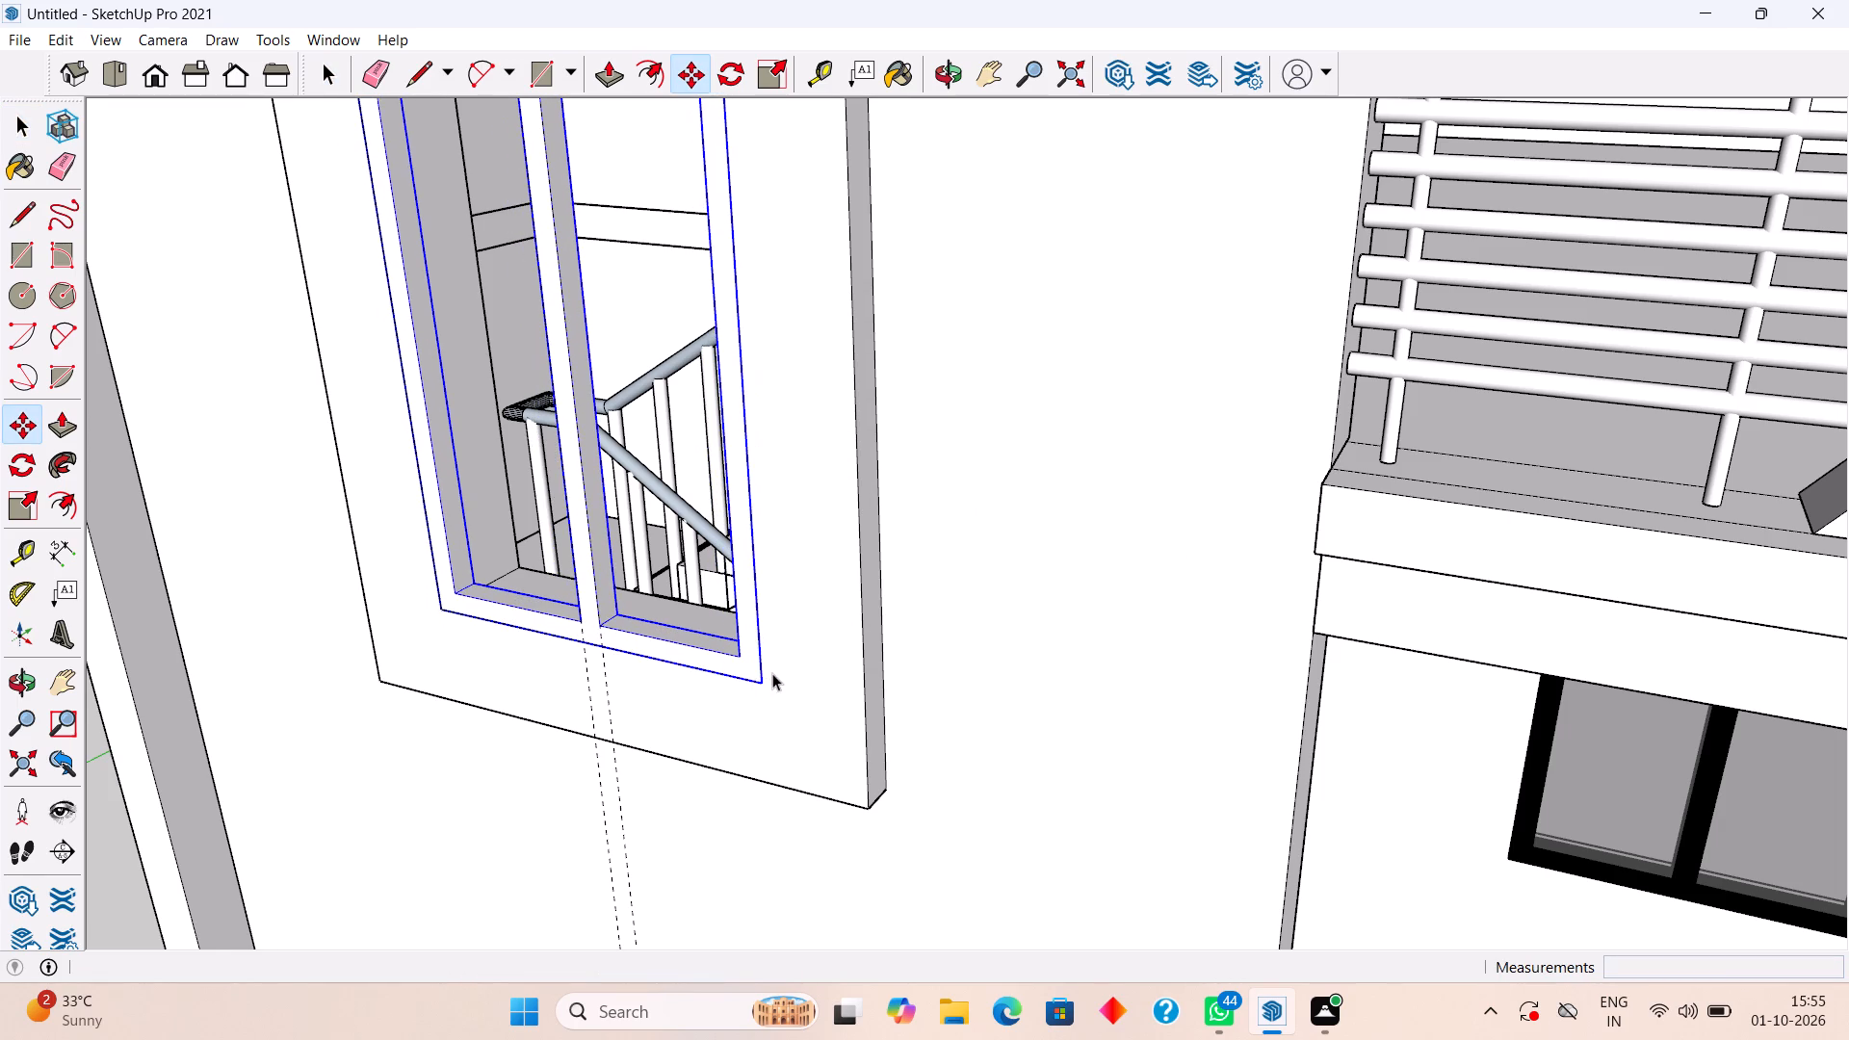
pyautogui.scroll(-12, 750, 678)
pyautogui.click(306, 568)
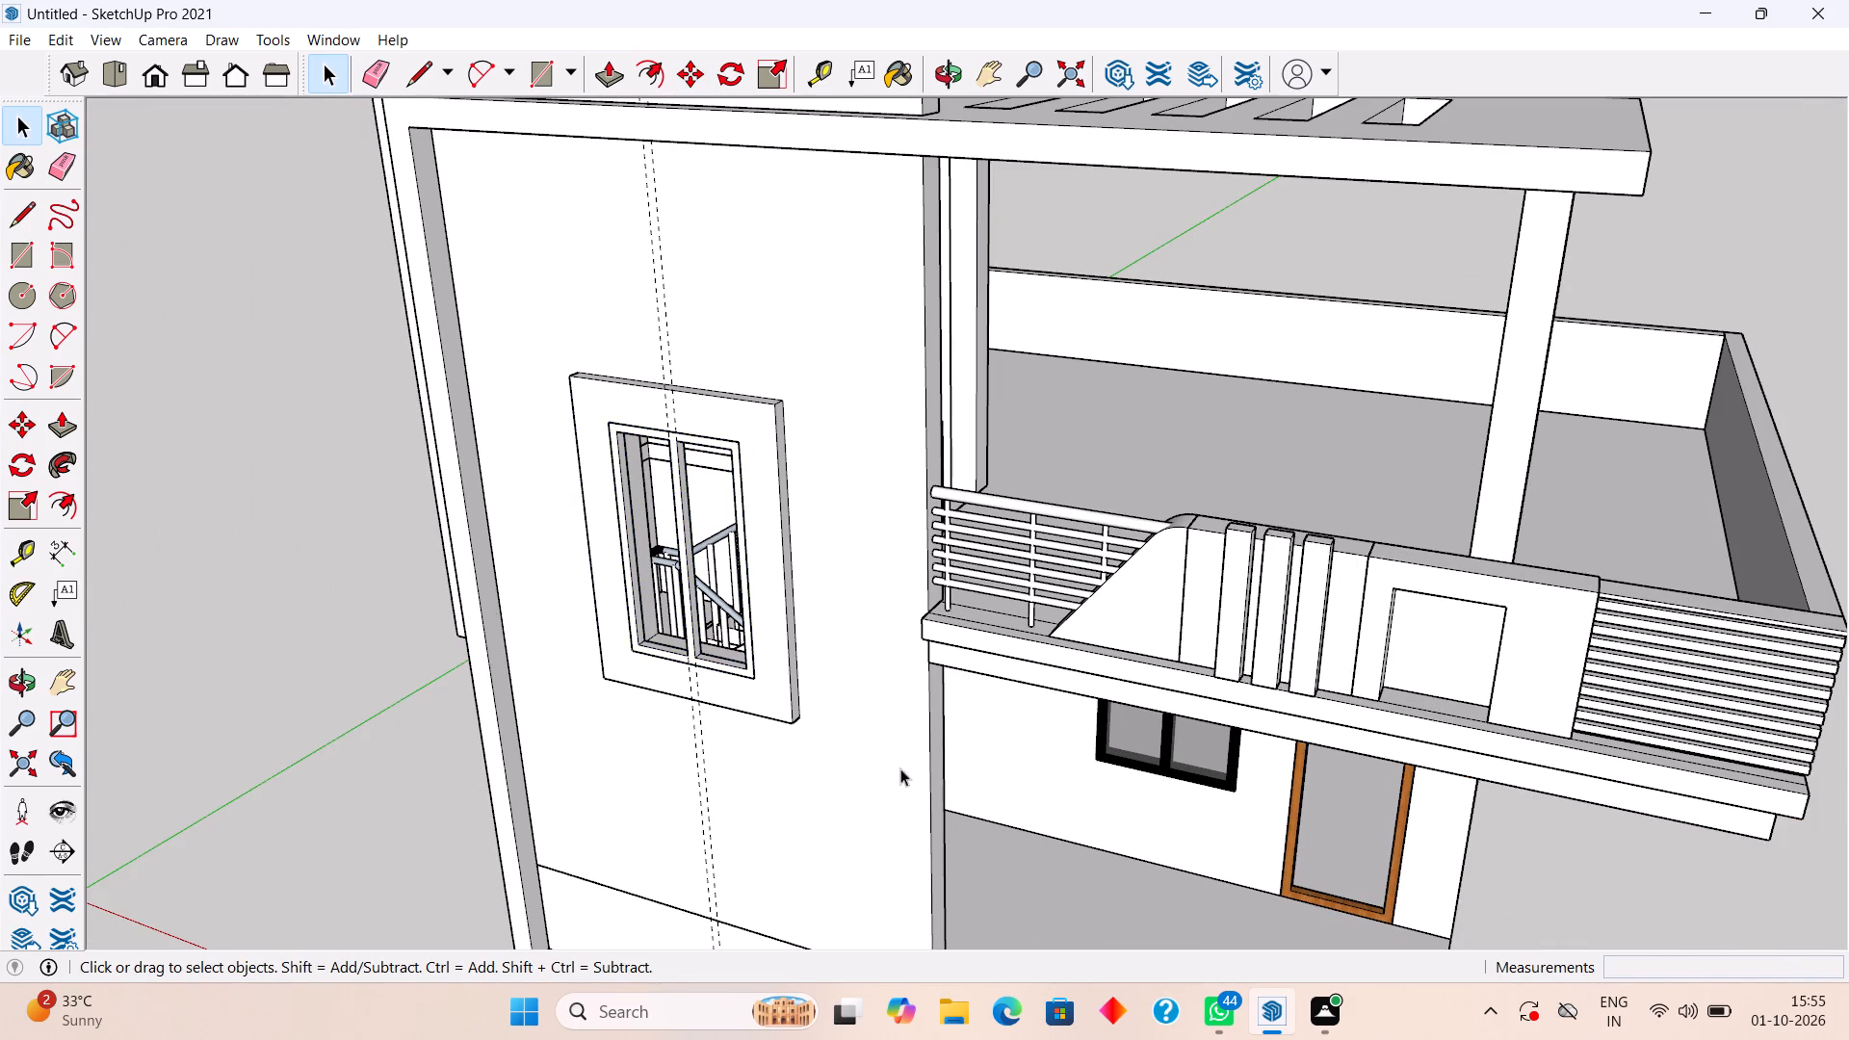
# Draw a 1' 5 3/4" by 5' 7" rectangle filling the window's left pane opening as glass.
pyautogui.moveTo(893, 772); pyautogui.dragTo(1196, 710, button='middle')
pyautogui.scroll(-3, 1196, 708)
pyautogui.scroll(7, 891, 570)
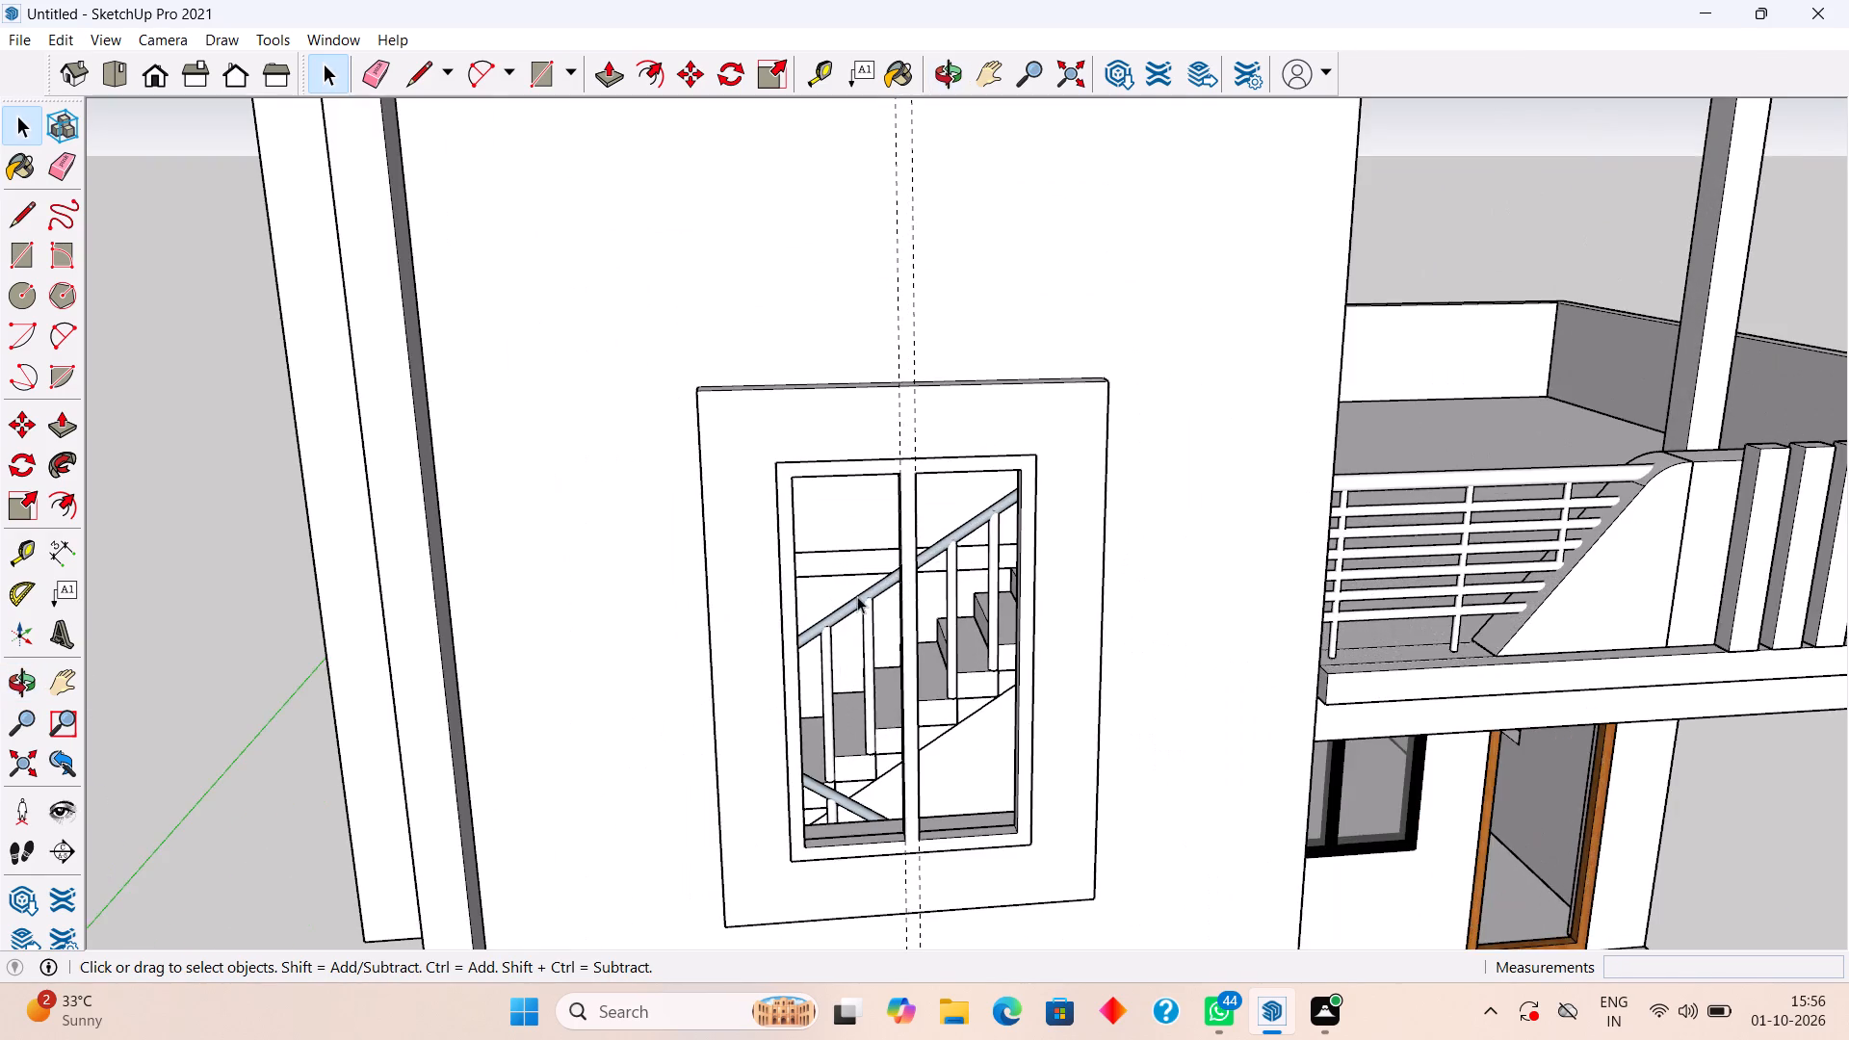
pyautogui.moveTo(836, 559); pyautogui.dragTo(820, 467, button='middle')
pyautogui.press('r')
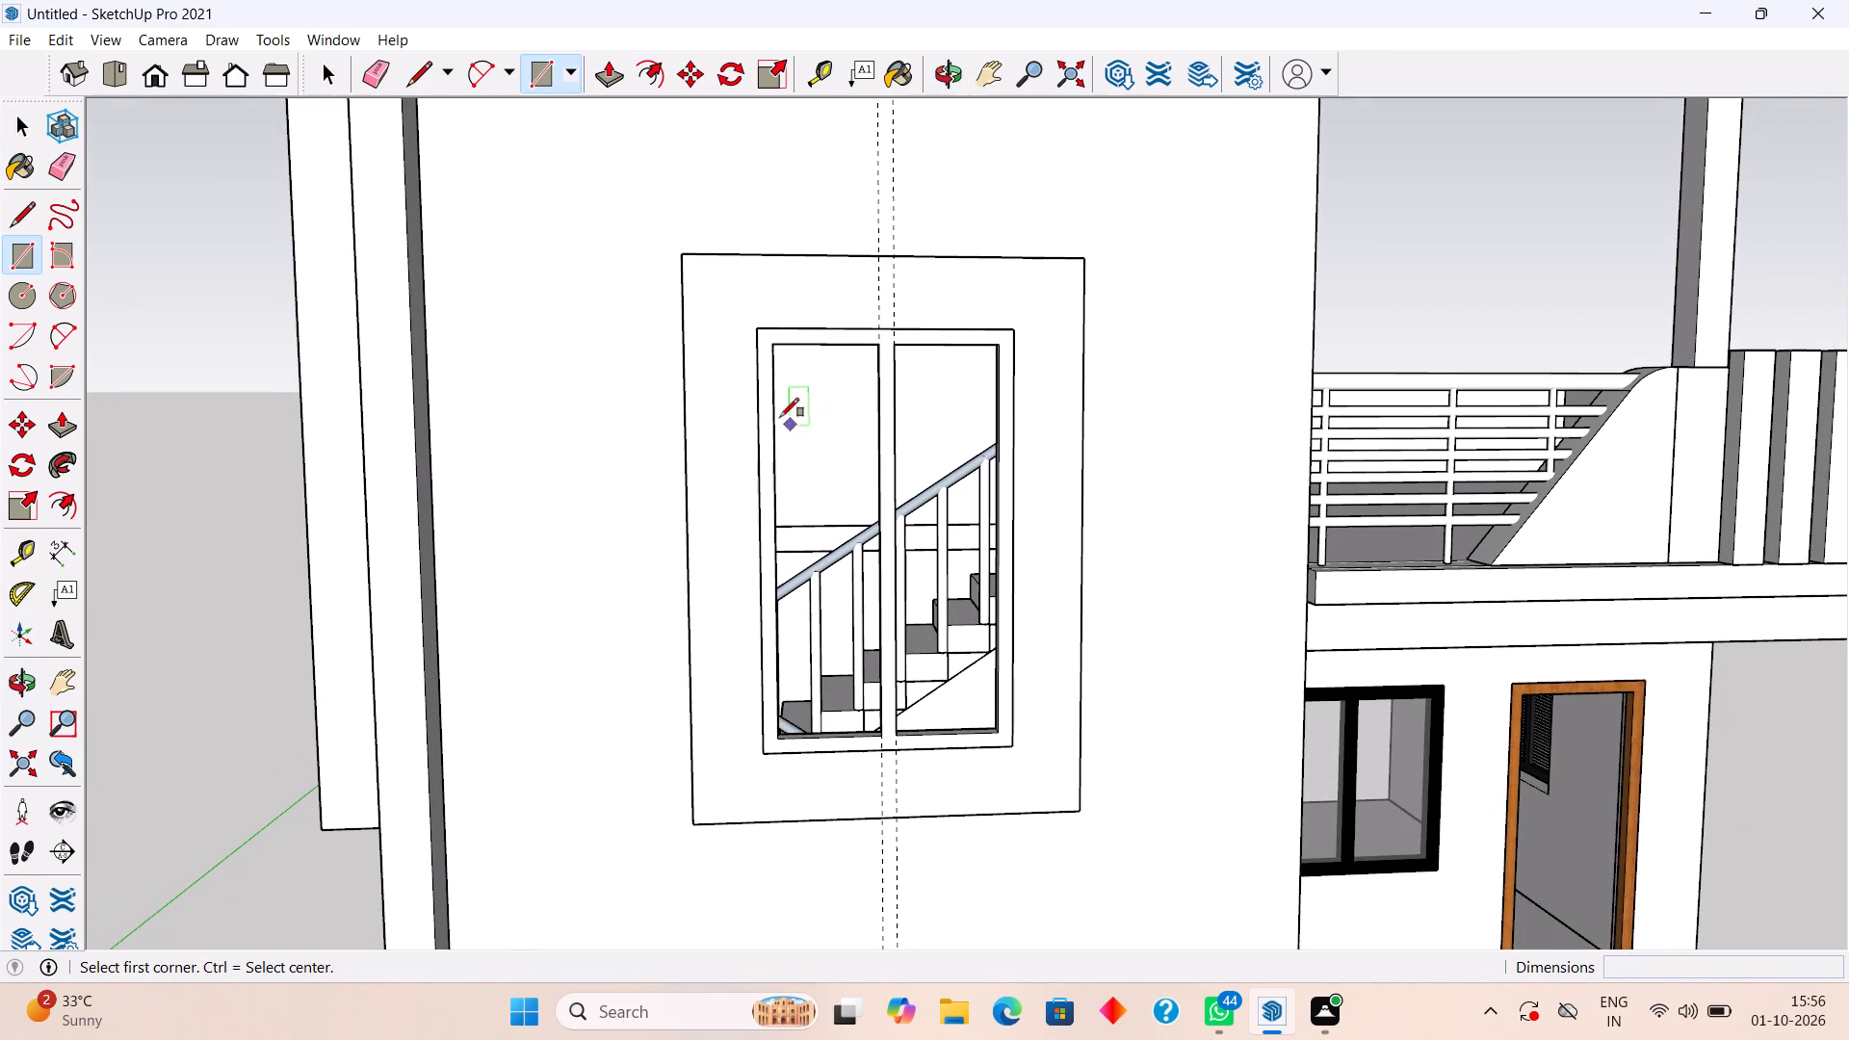
pyautogui.click(780, 342)
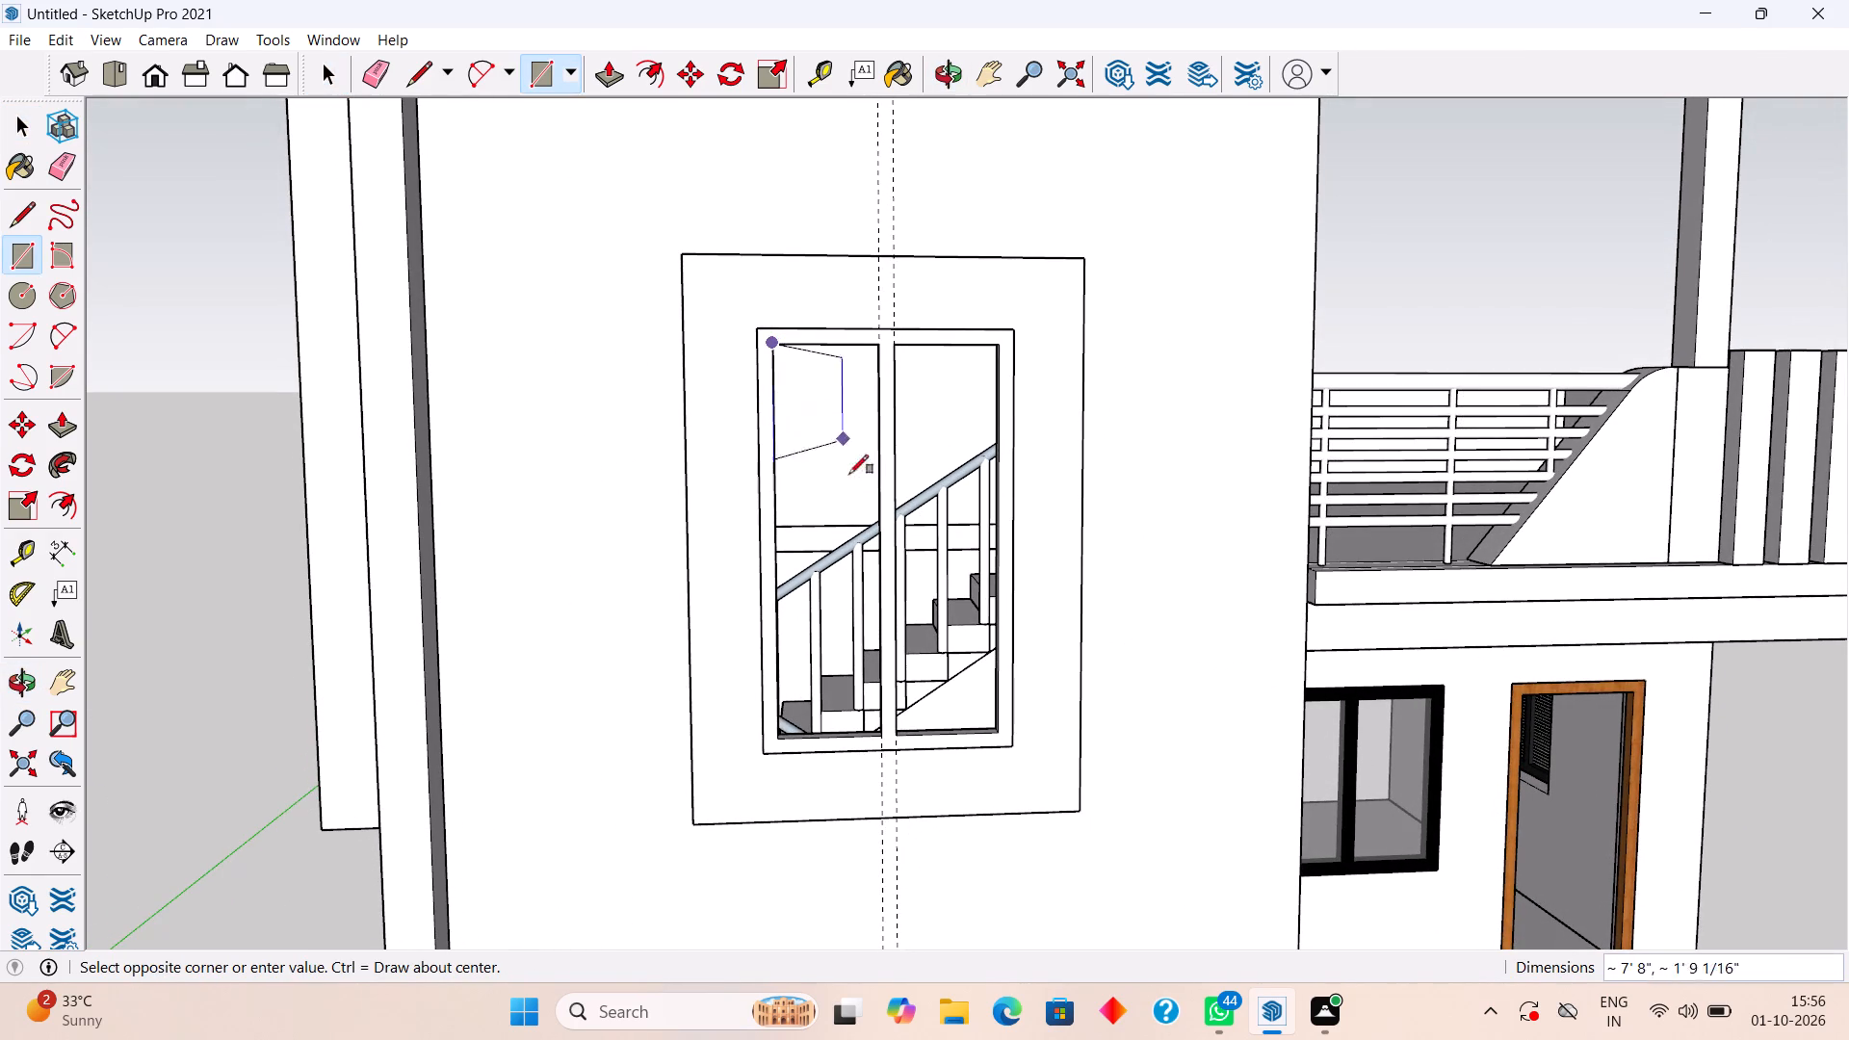
pyautogui.click(881, 731)
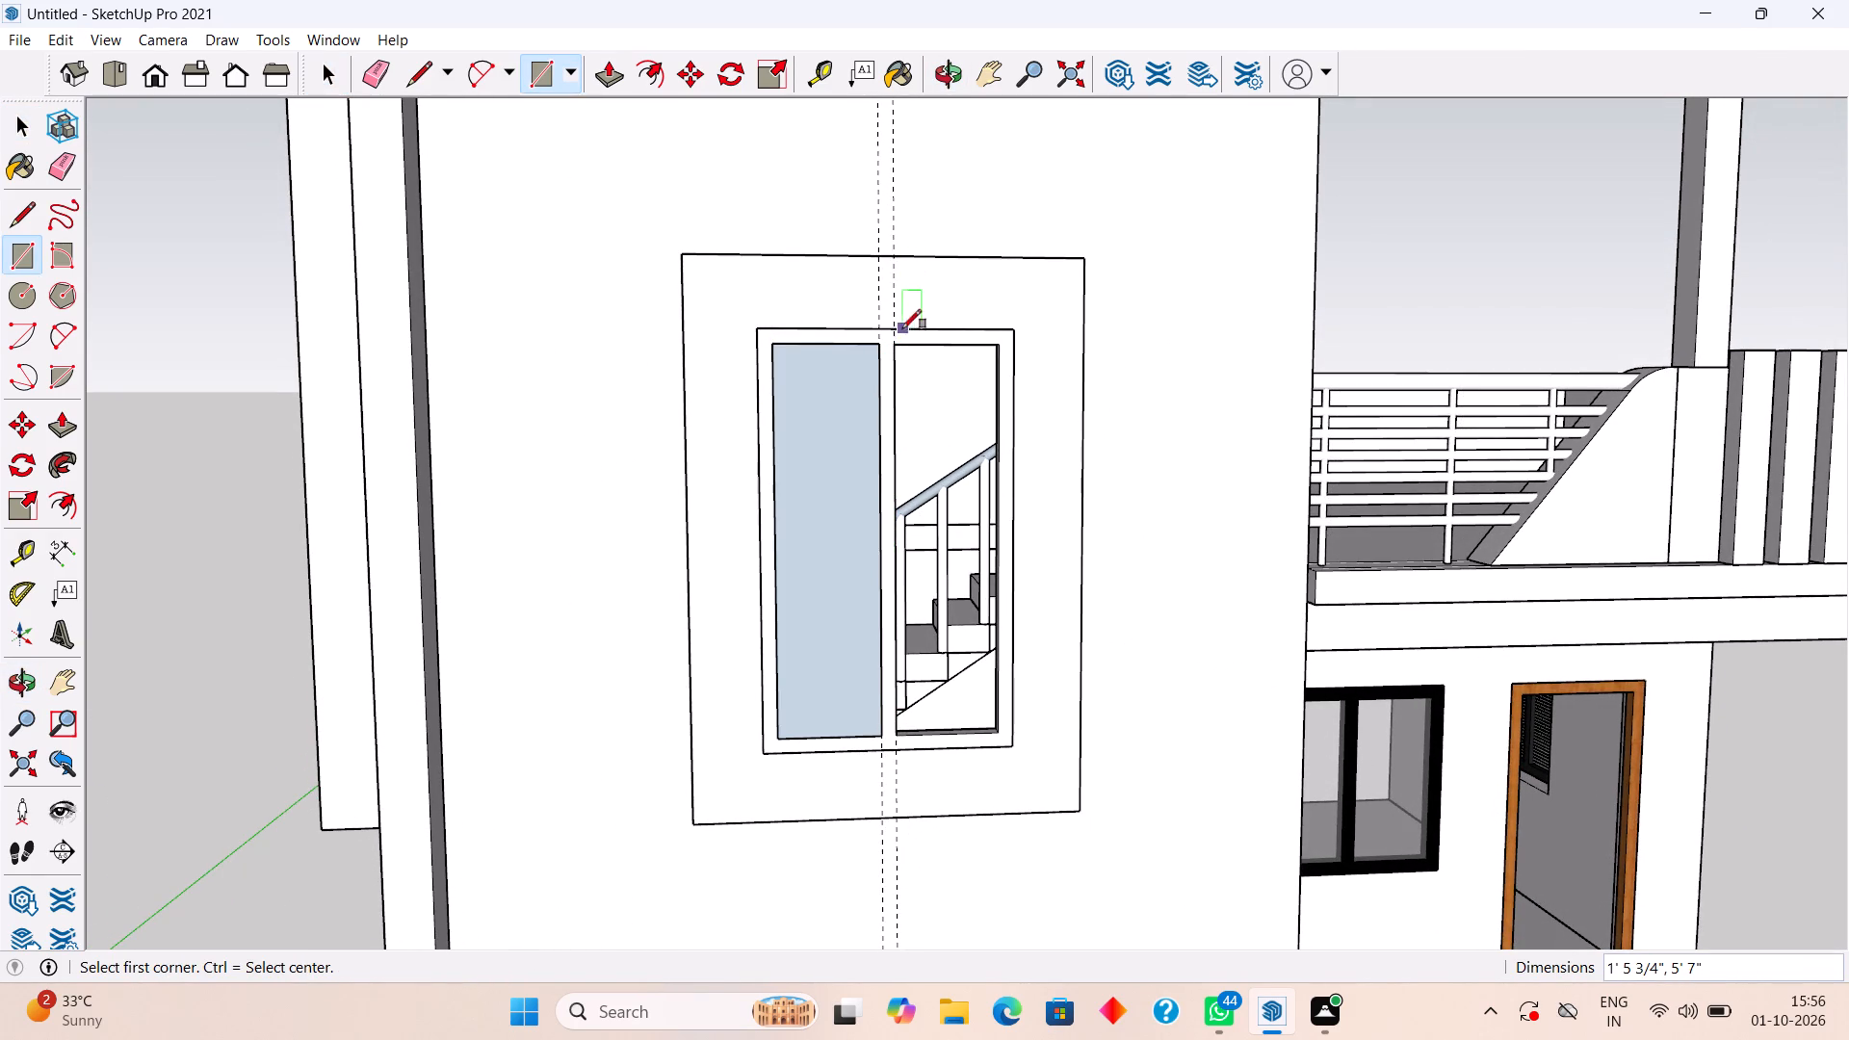
# Draw a 1' 5 3/4" by 5' 7" glass rectangle filling the window's right pane opening.
pyautogui.moveTo(901, 344); pyautogui.dragTo(903, 357)
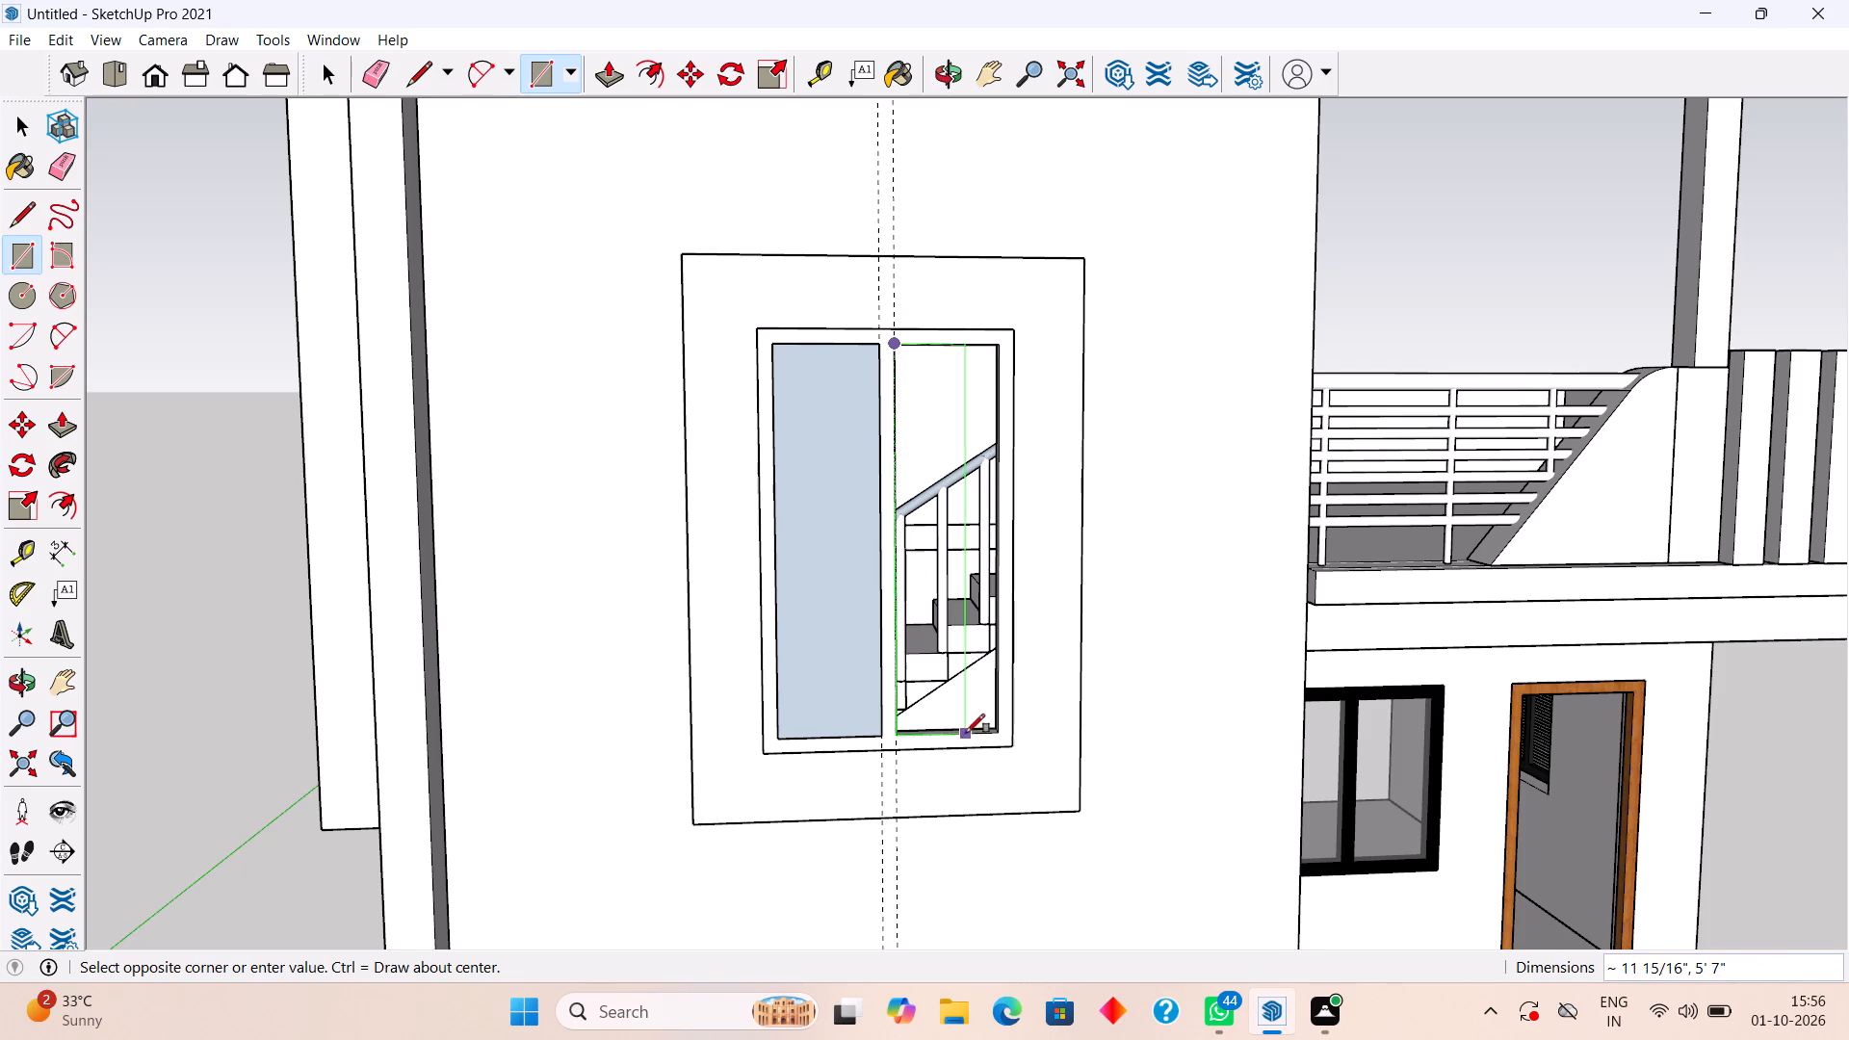
pyautogui.click(1000, 730)
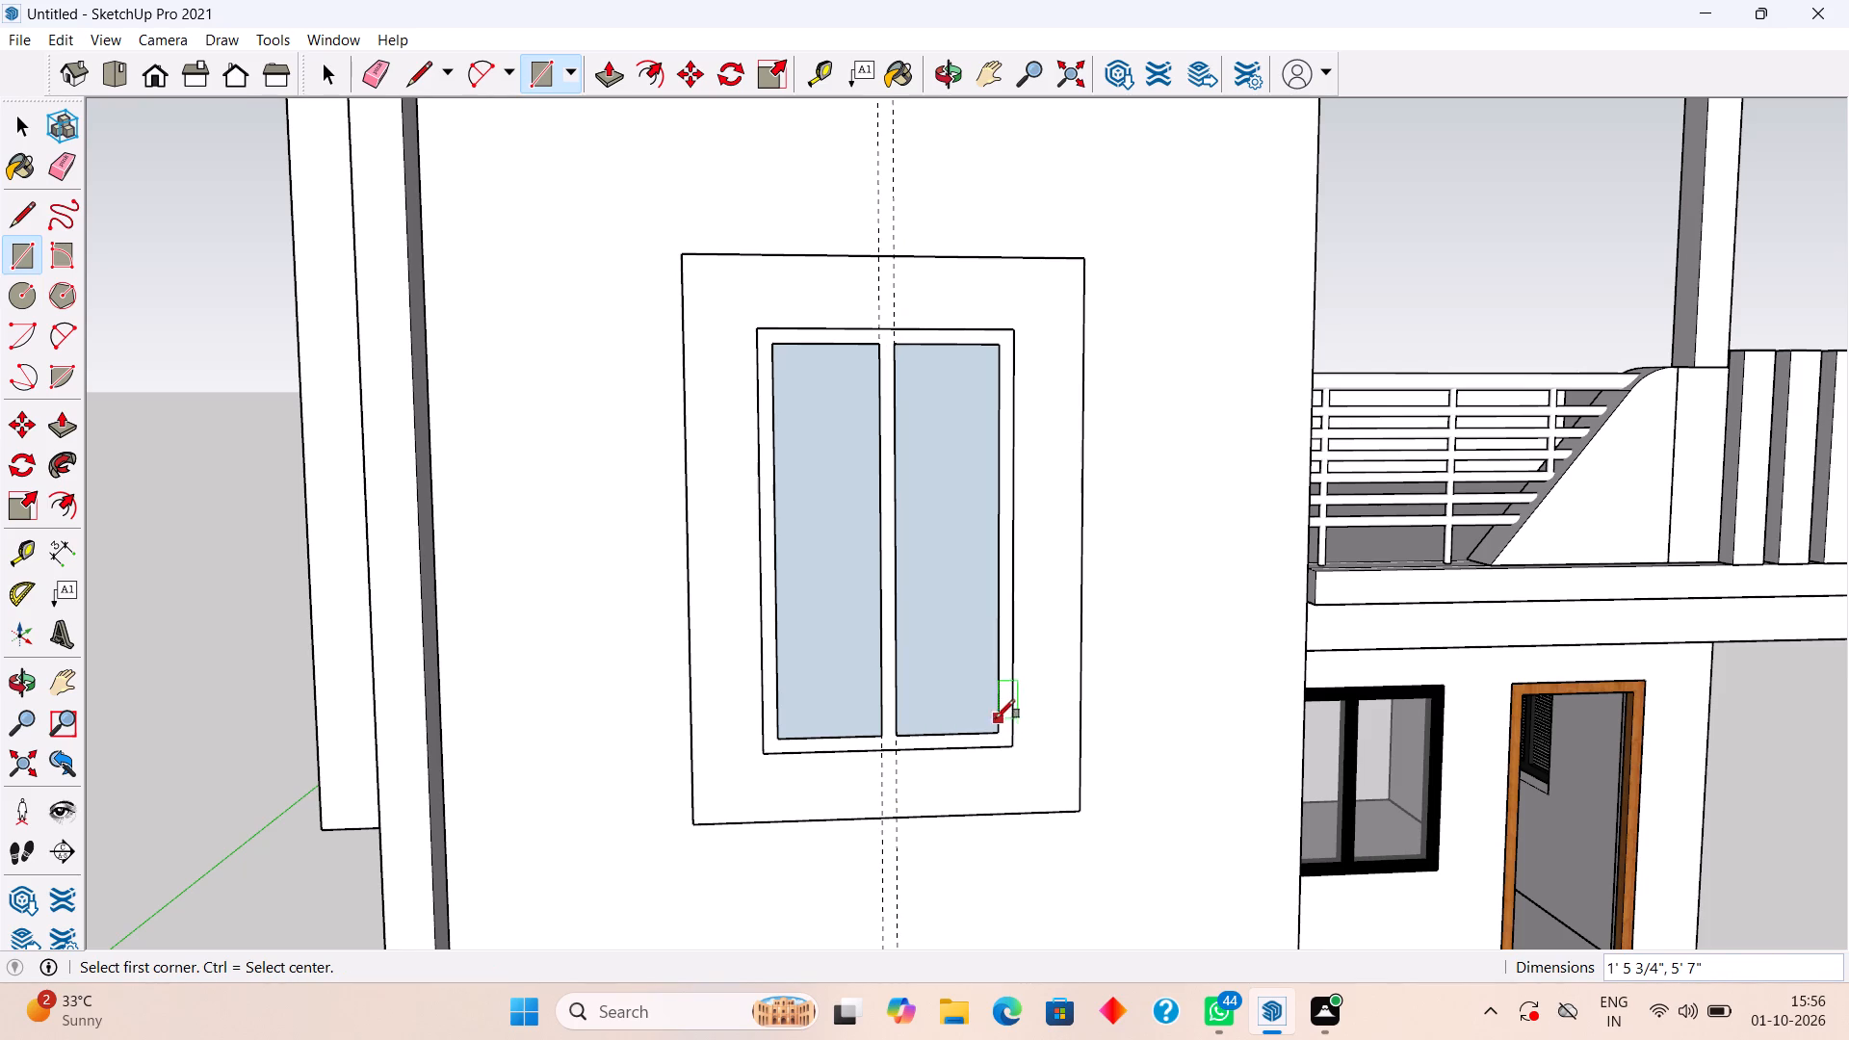
pyautogui.press('space')
# Select both glass pane faces with their edges and make them one group.
pyautogui.scroll(6, 927, 709)
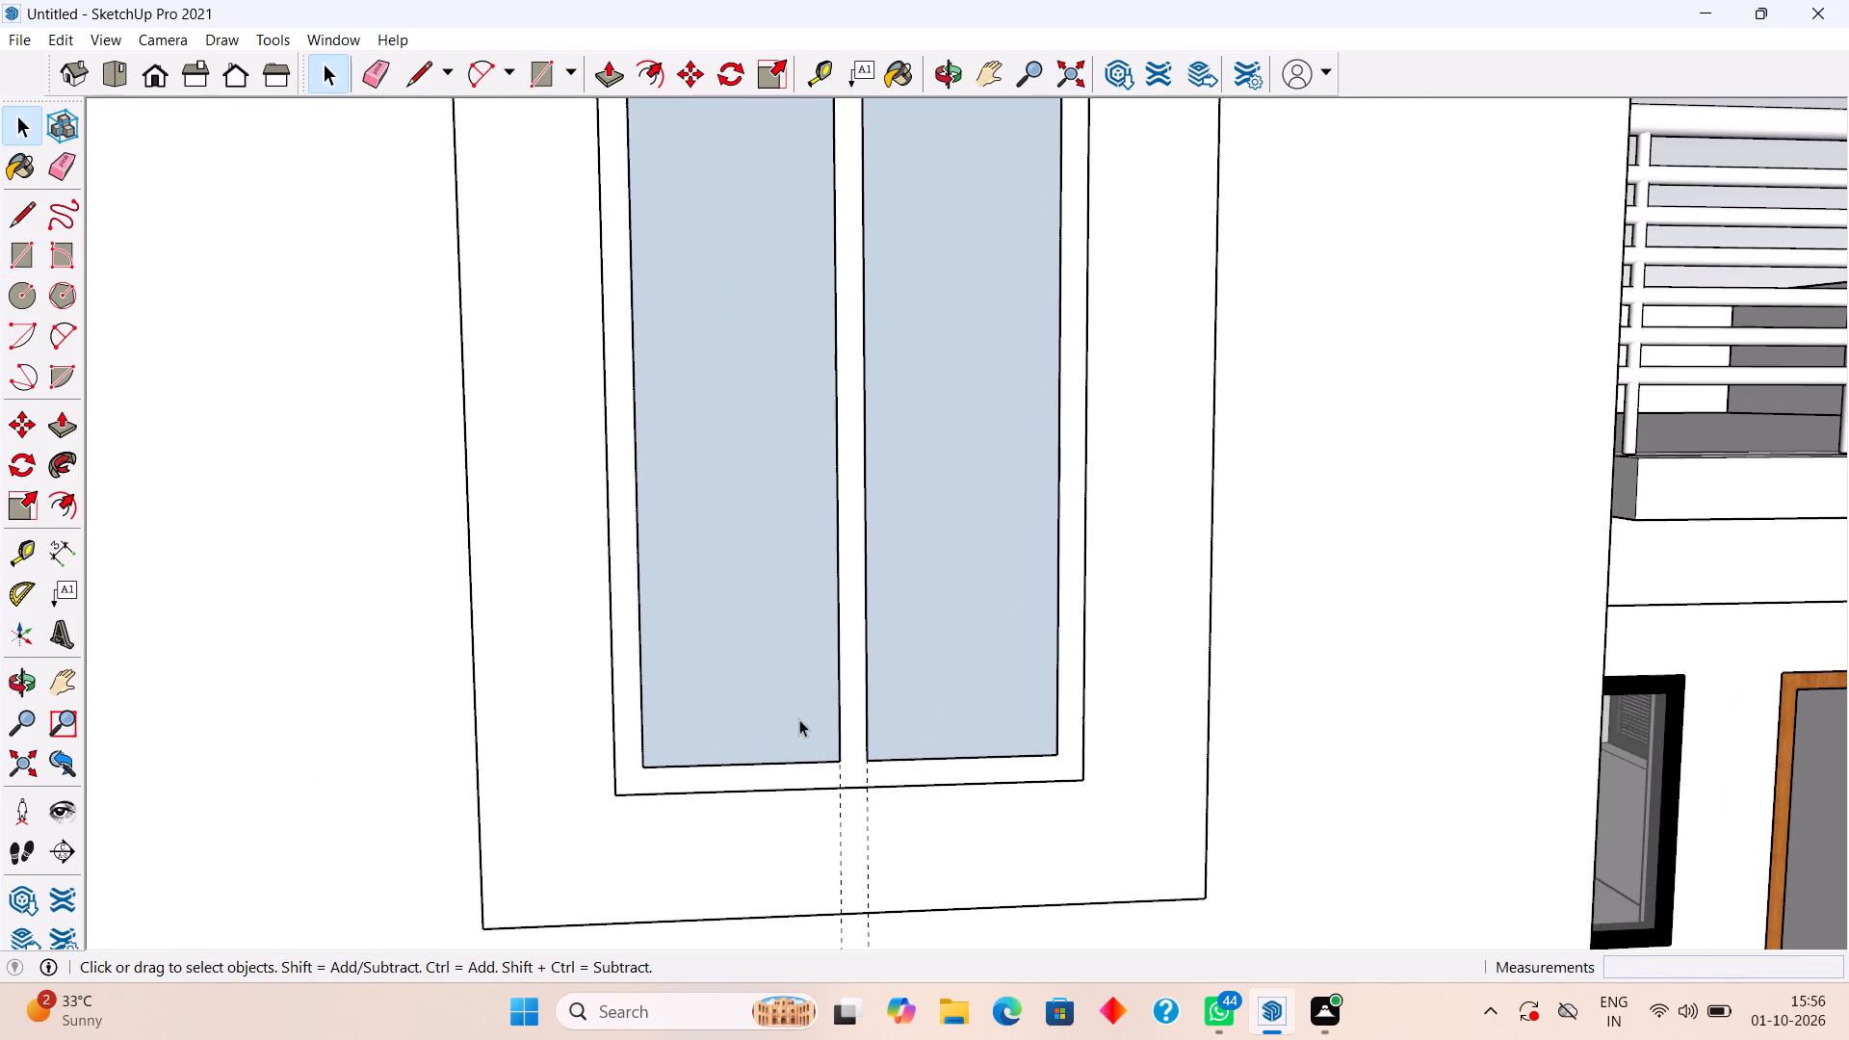
pyautogui.click(799, 719)
pyautogui.tripleClick(799, 719)
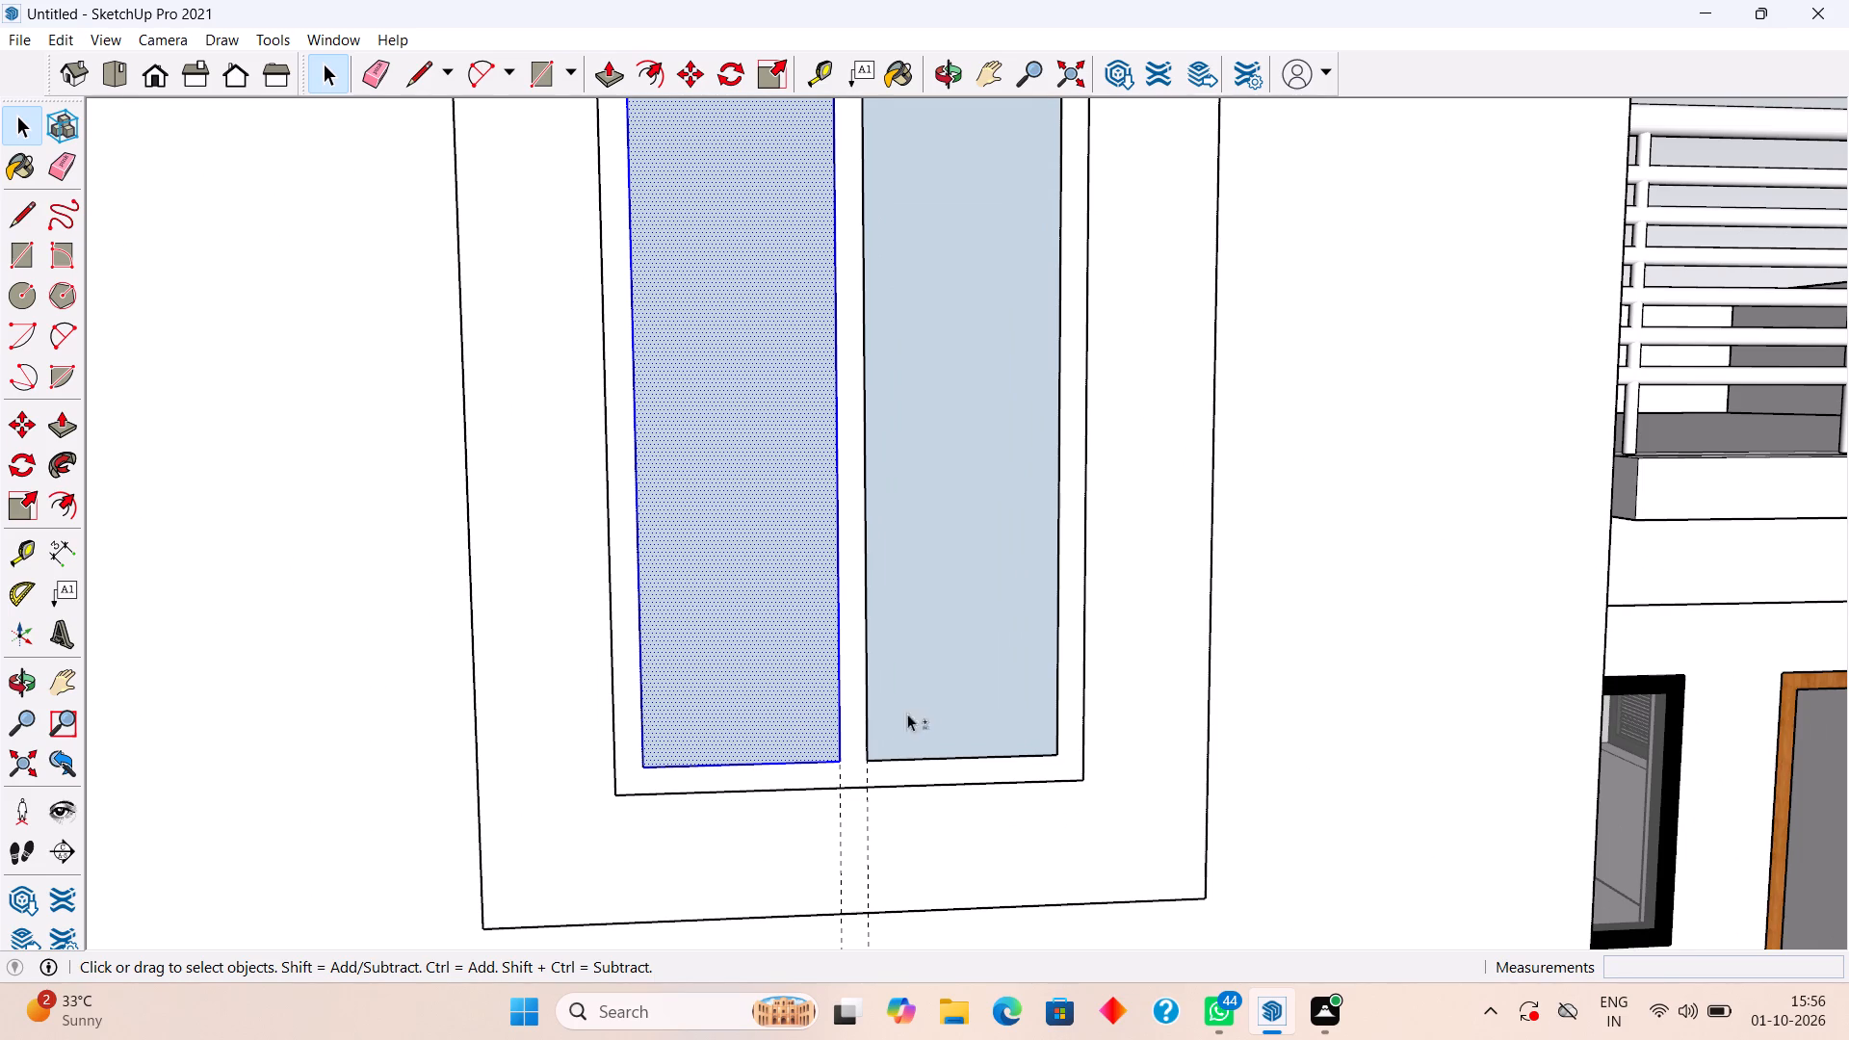
pyautogui.keyDown('shift'); pyautogui.doubleClick(936, 703); pyautogui.keyUp('shift')
pyautogui.rightClick(937, 703)
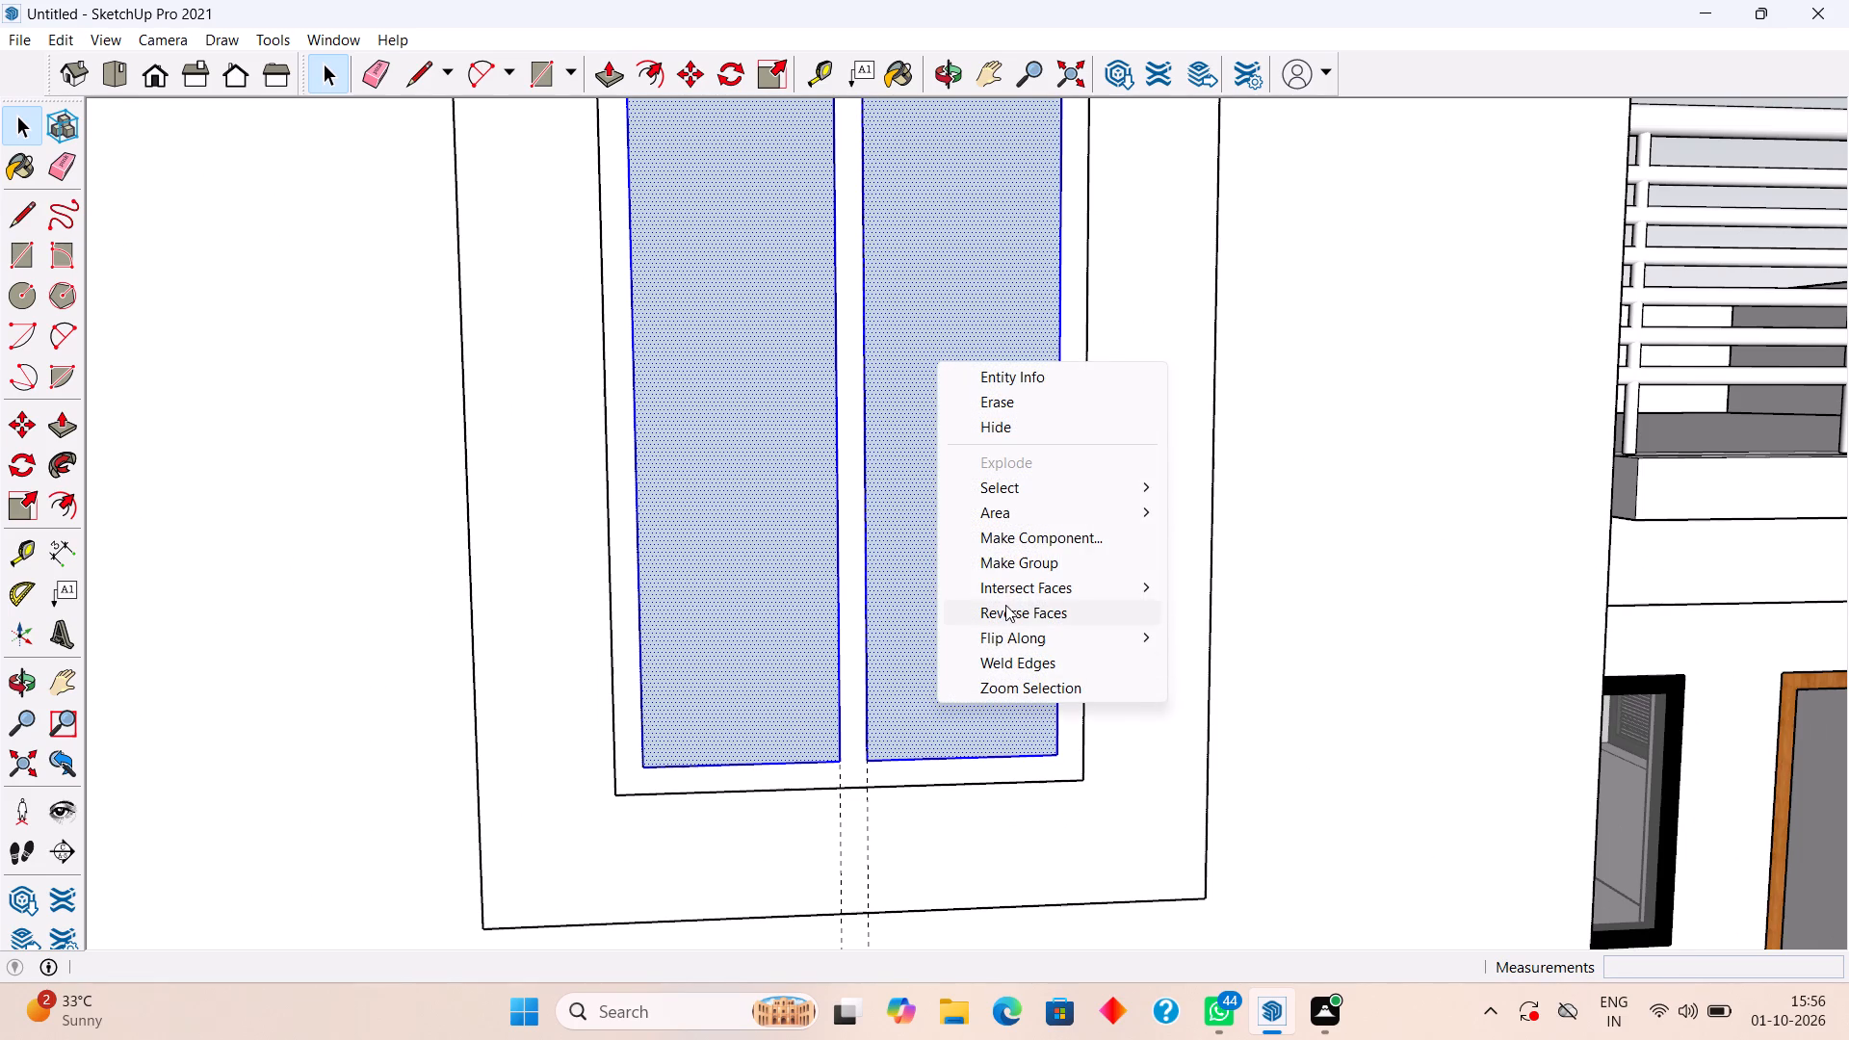
pyautogui.click(1016, 560)
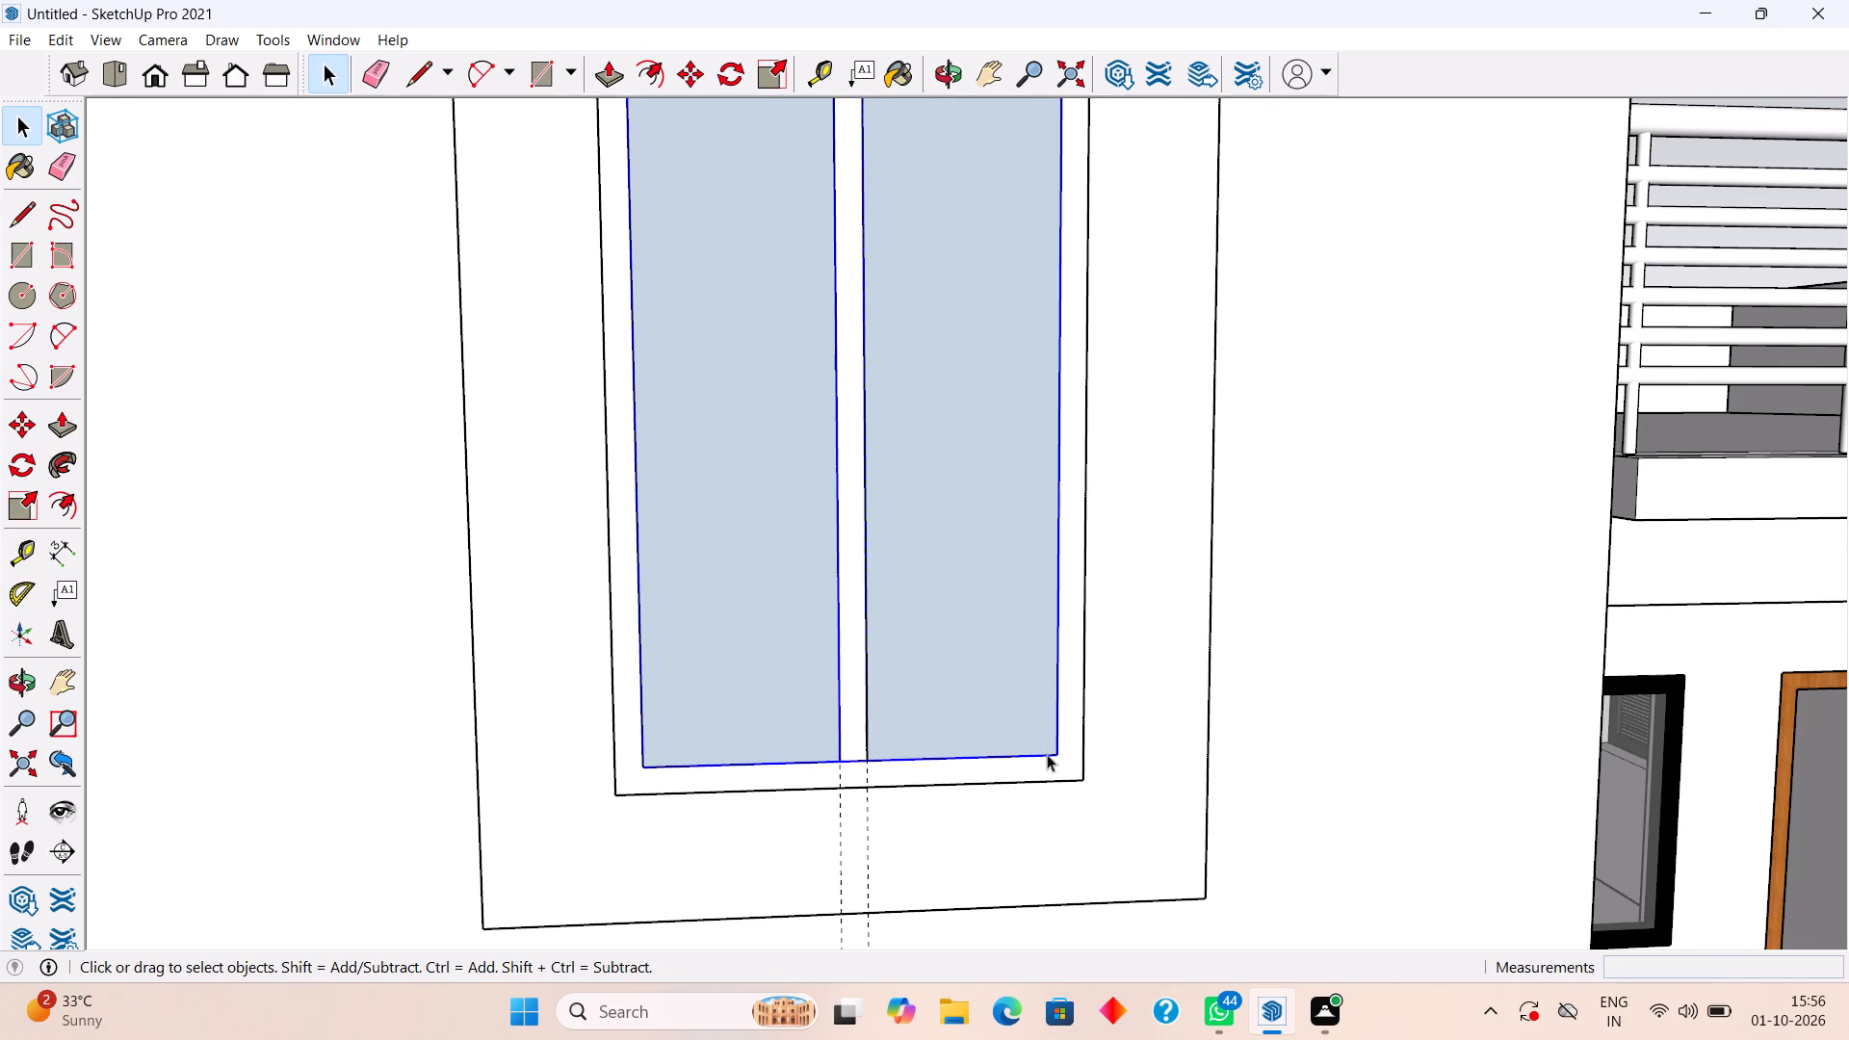
# Move the glass pane group 1 1/2" back from the frame's front bottom corner into the frame's depth.
pyautogui.scroll(8, 1047, 754)
pyautogui.press('m')
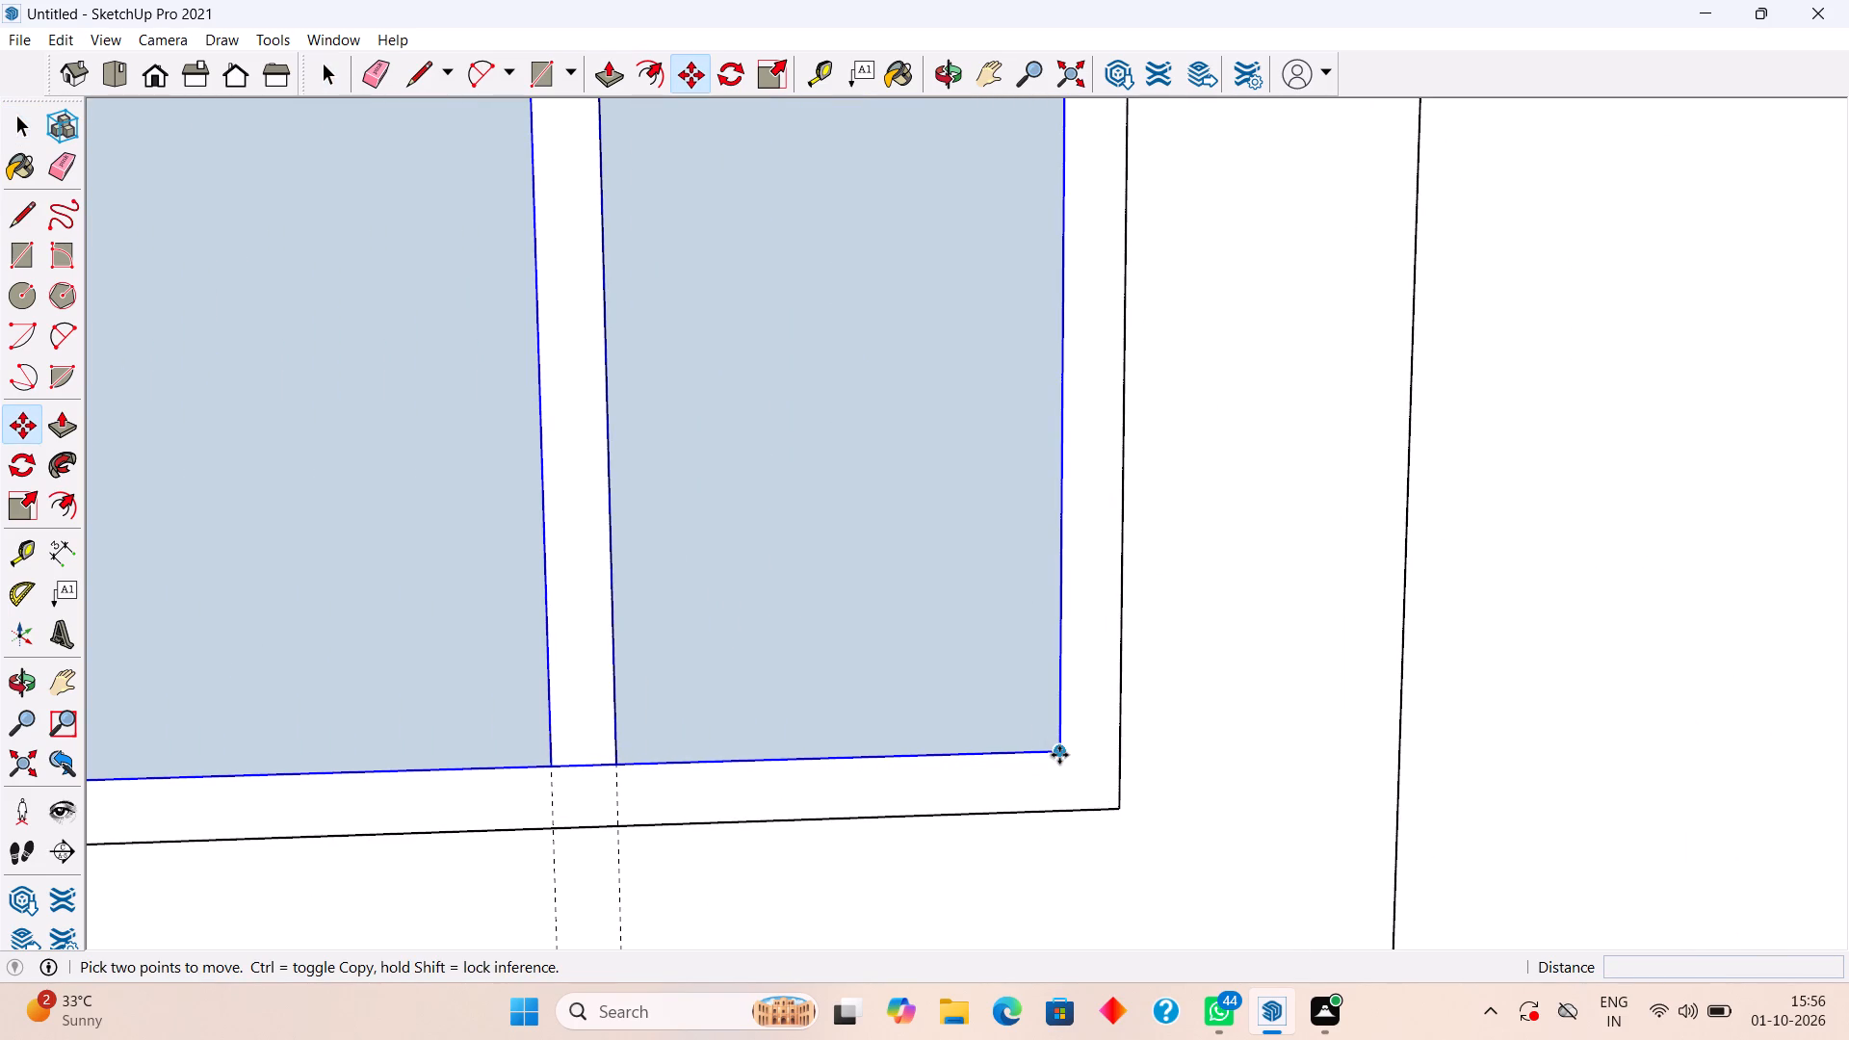
pyautogui.click(1060, 755)
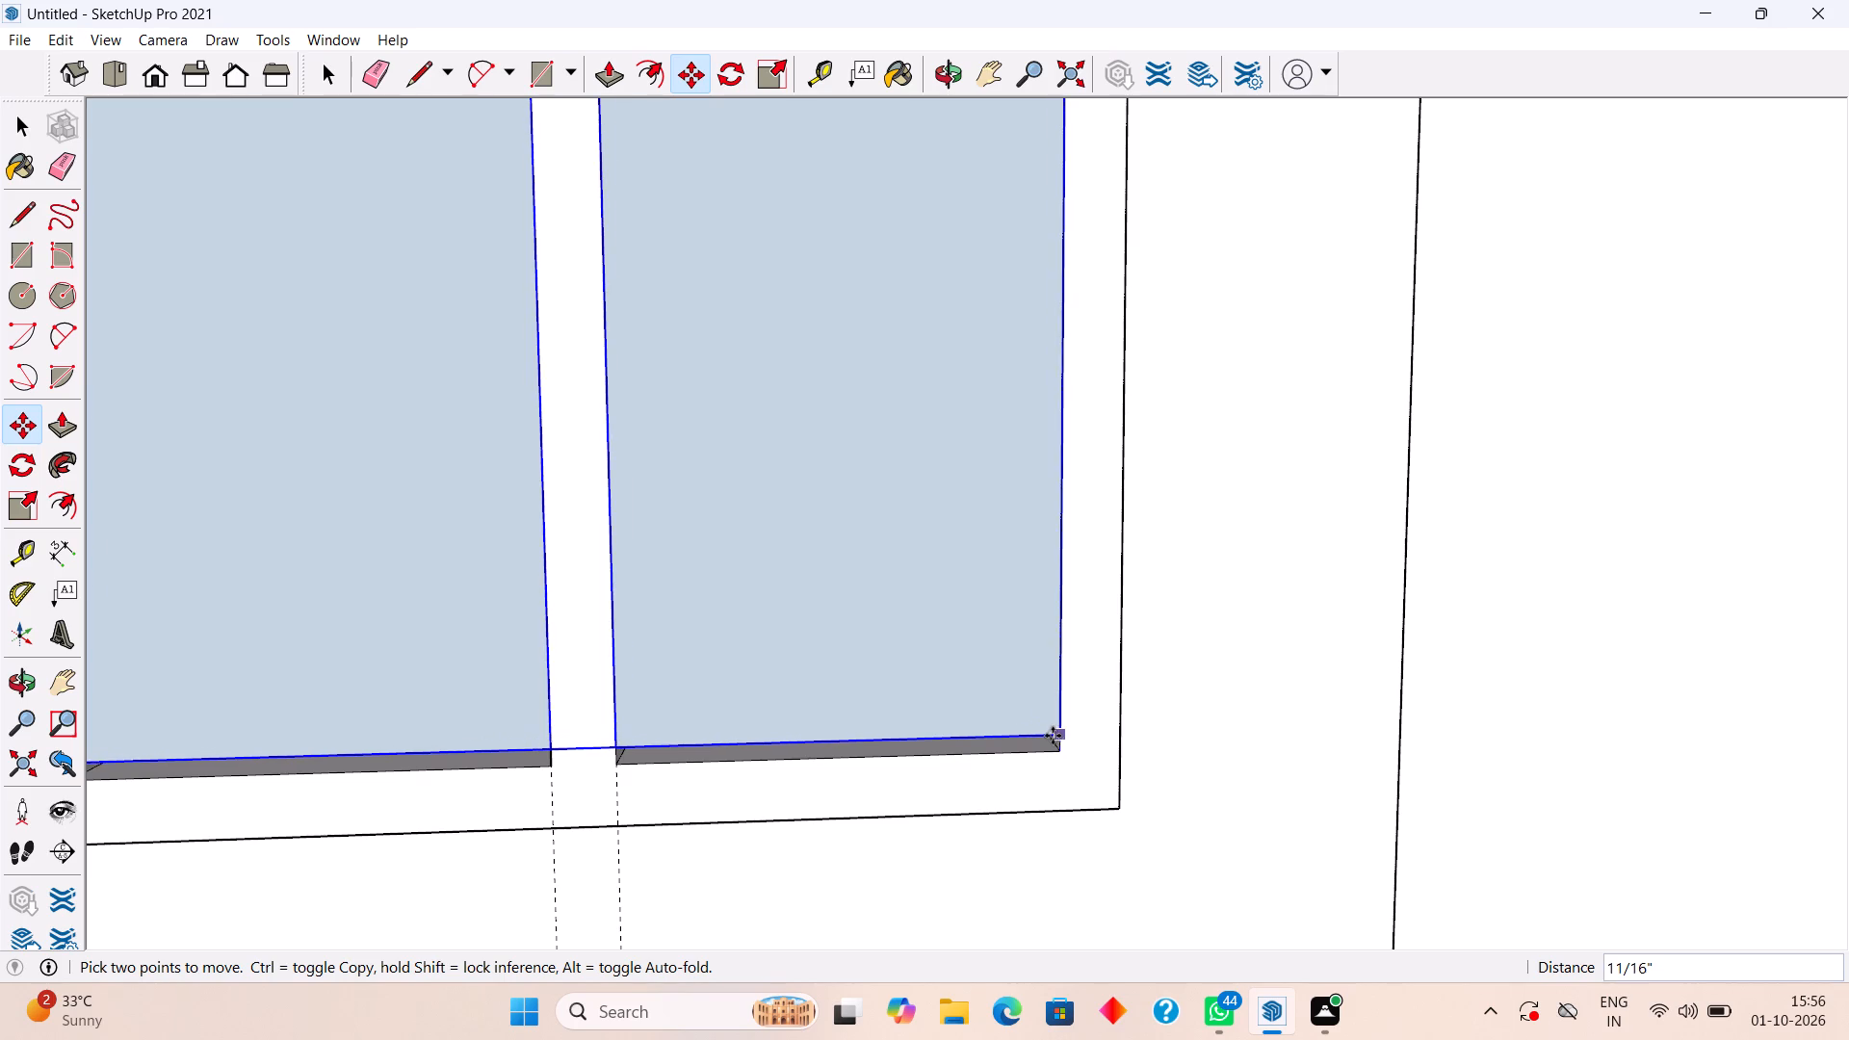
pyautogui.scroll(4, 1049, 736)
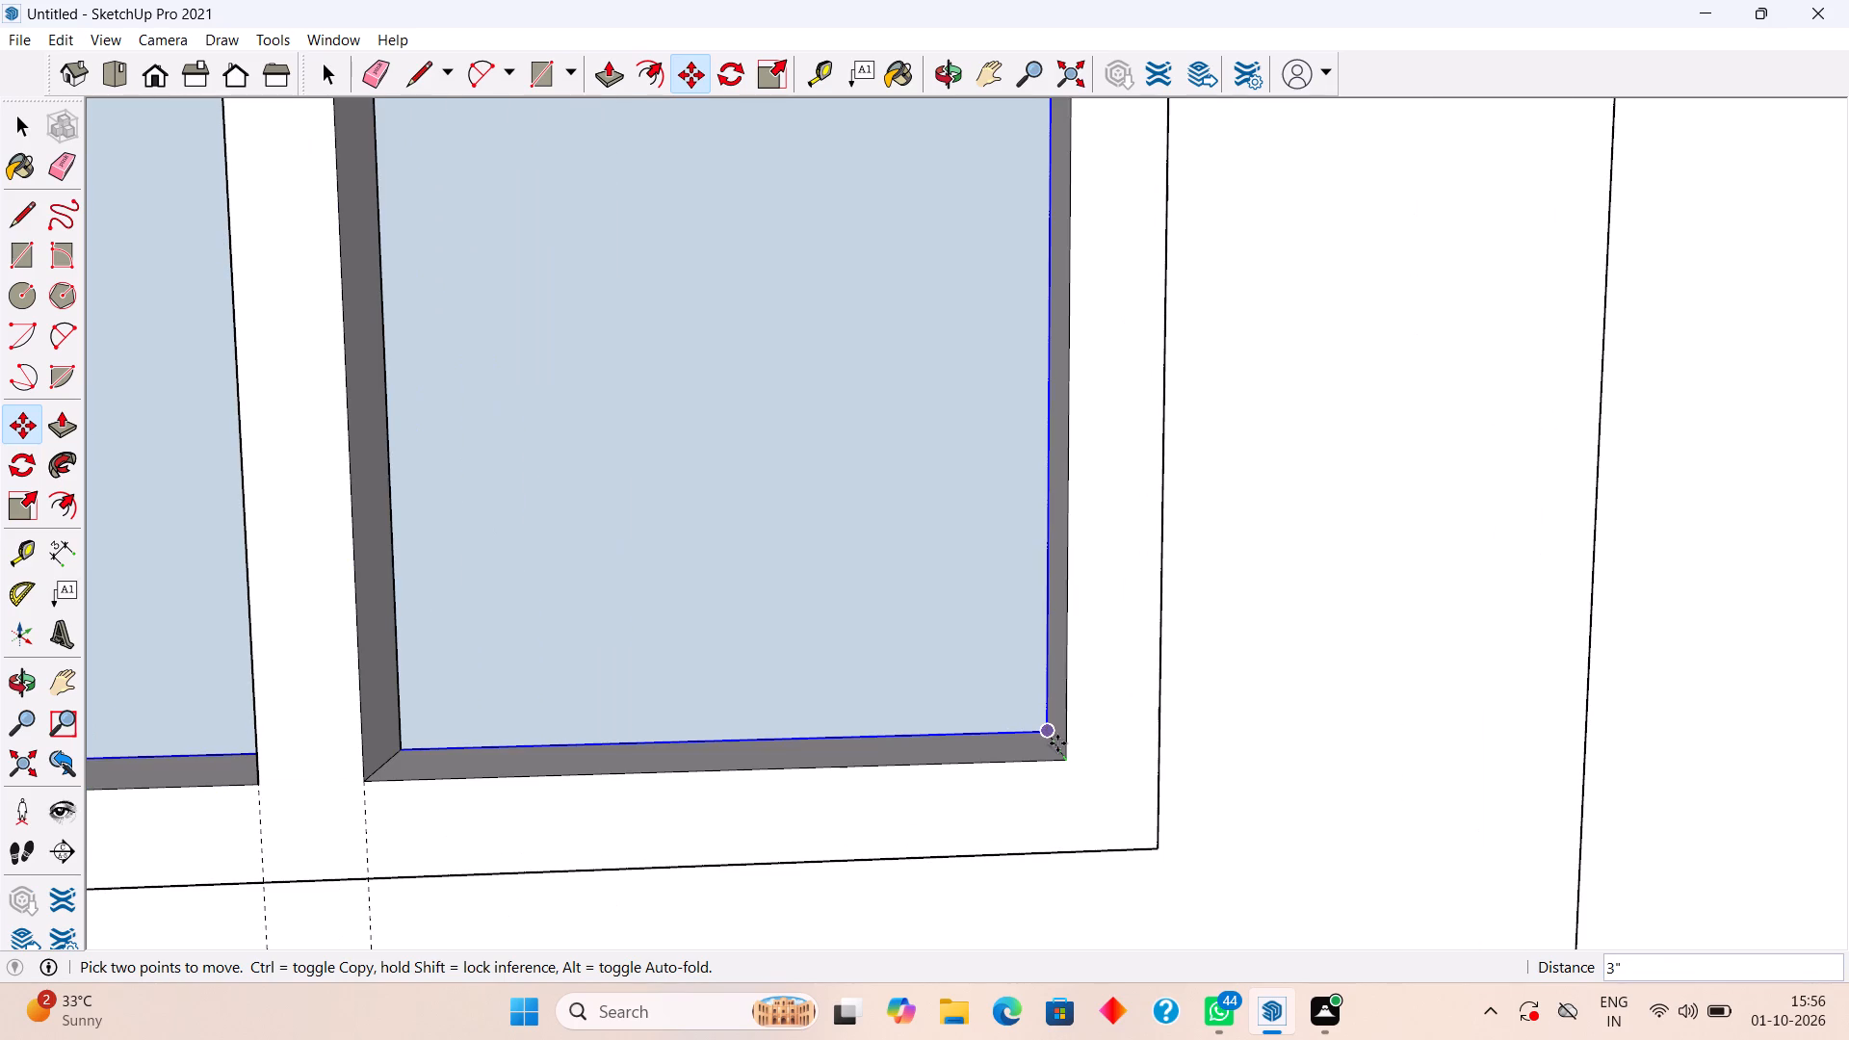
pyautogui.scroll(4, 1058, 743)
pyautogui.click(1062, 742)
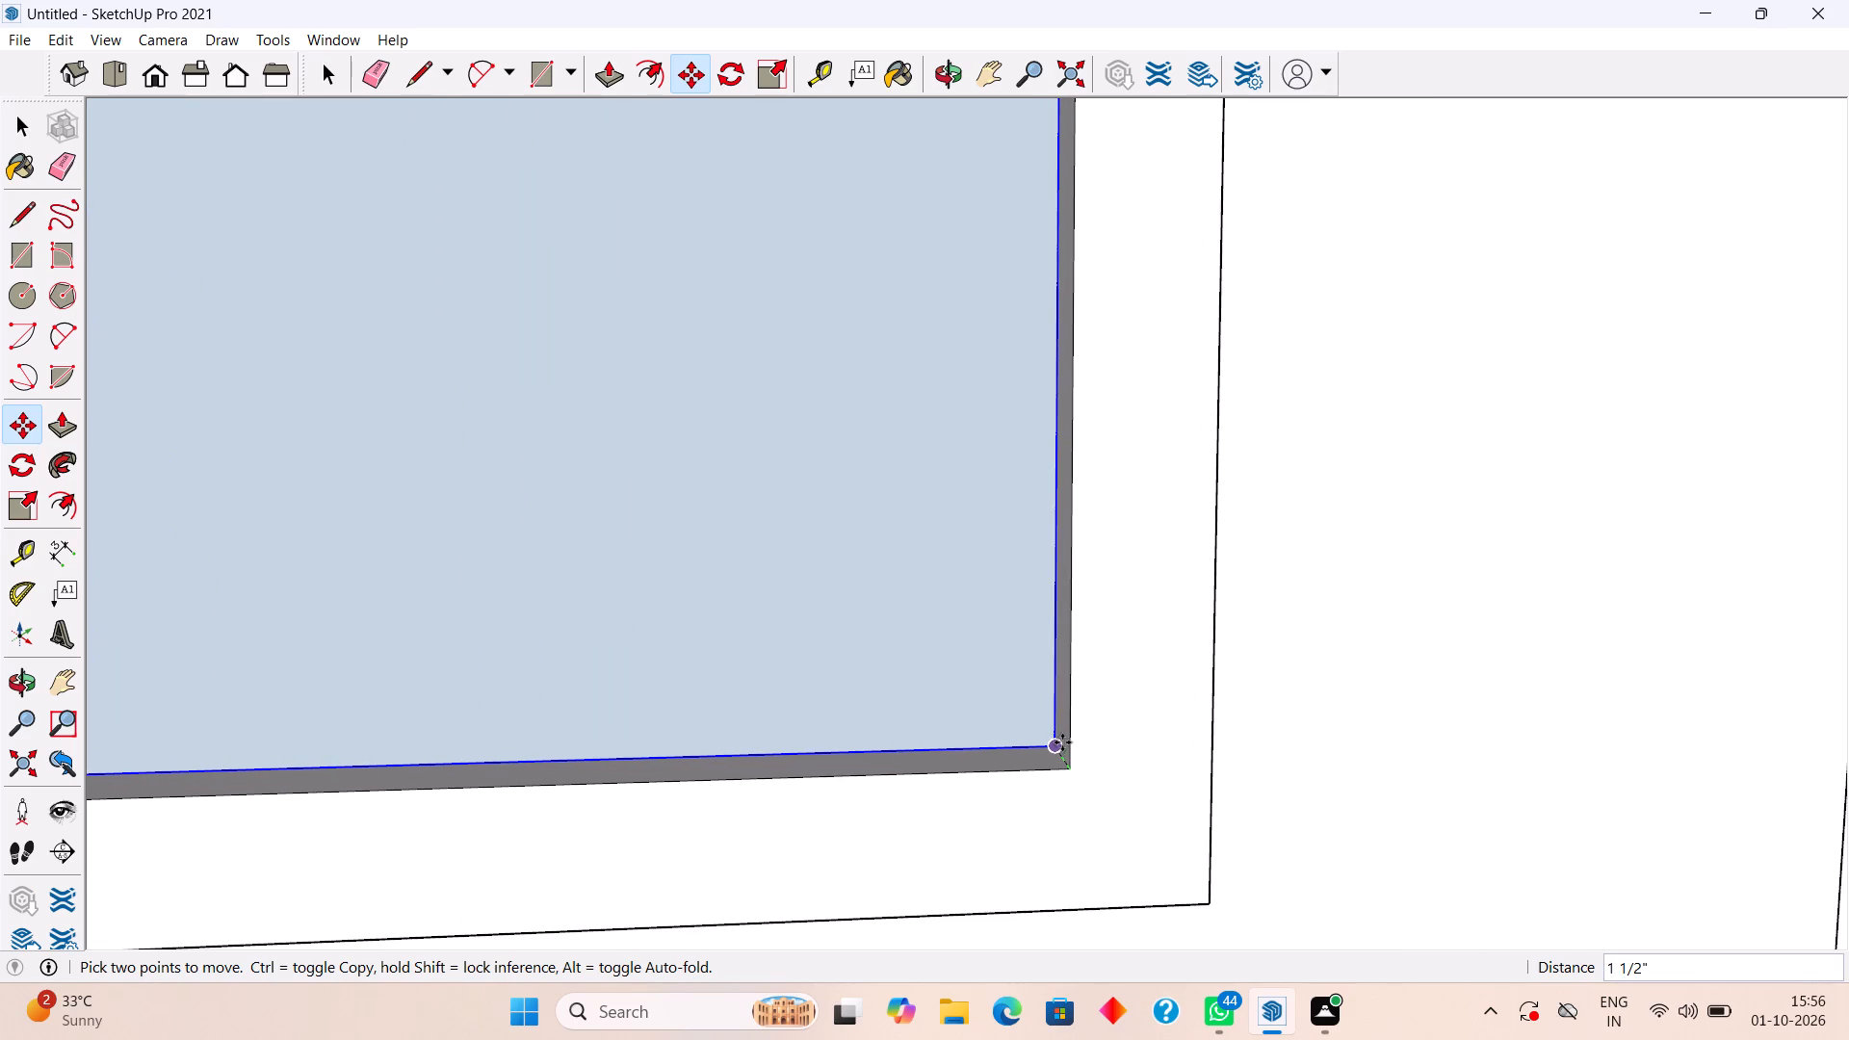
pyautogui.scroll(-9, 1062, 742)
pyautogui.press('space')
# Deselect the glass group and examine the new window on the tall front wall from several angles.
pyautogui.scroll(-15, 1062, 742)
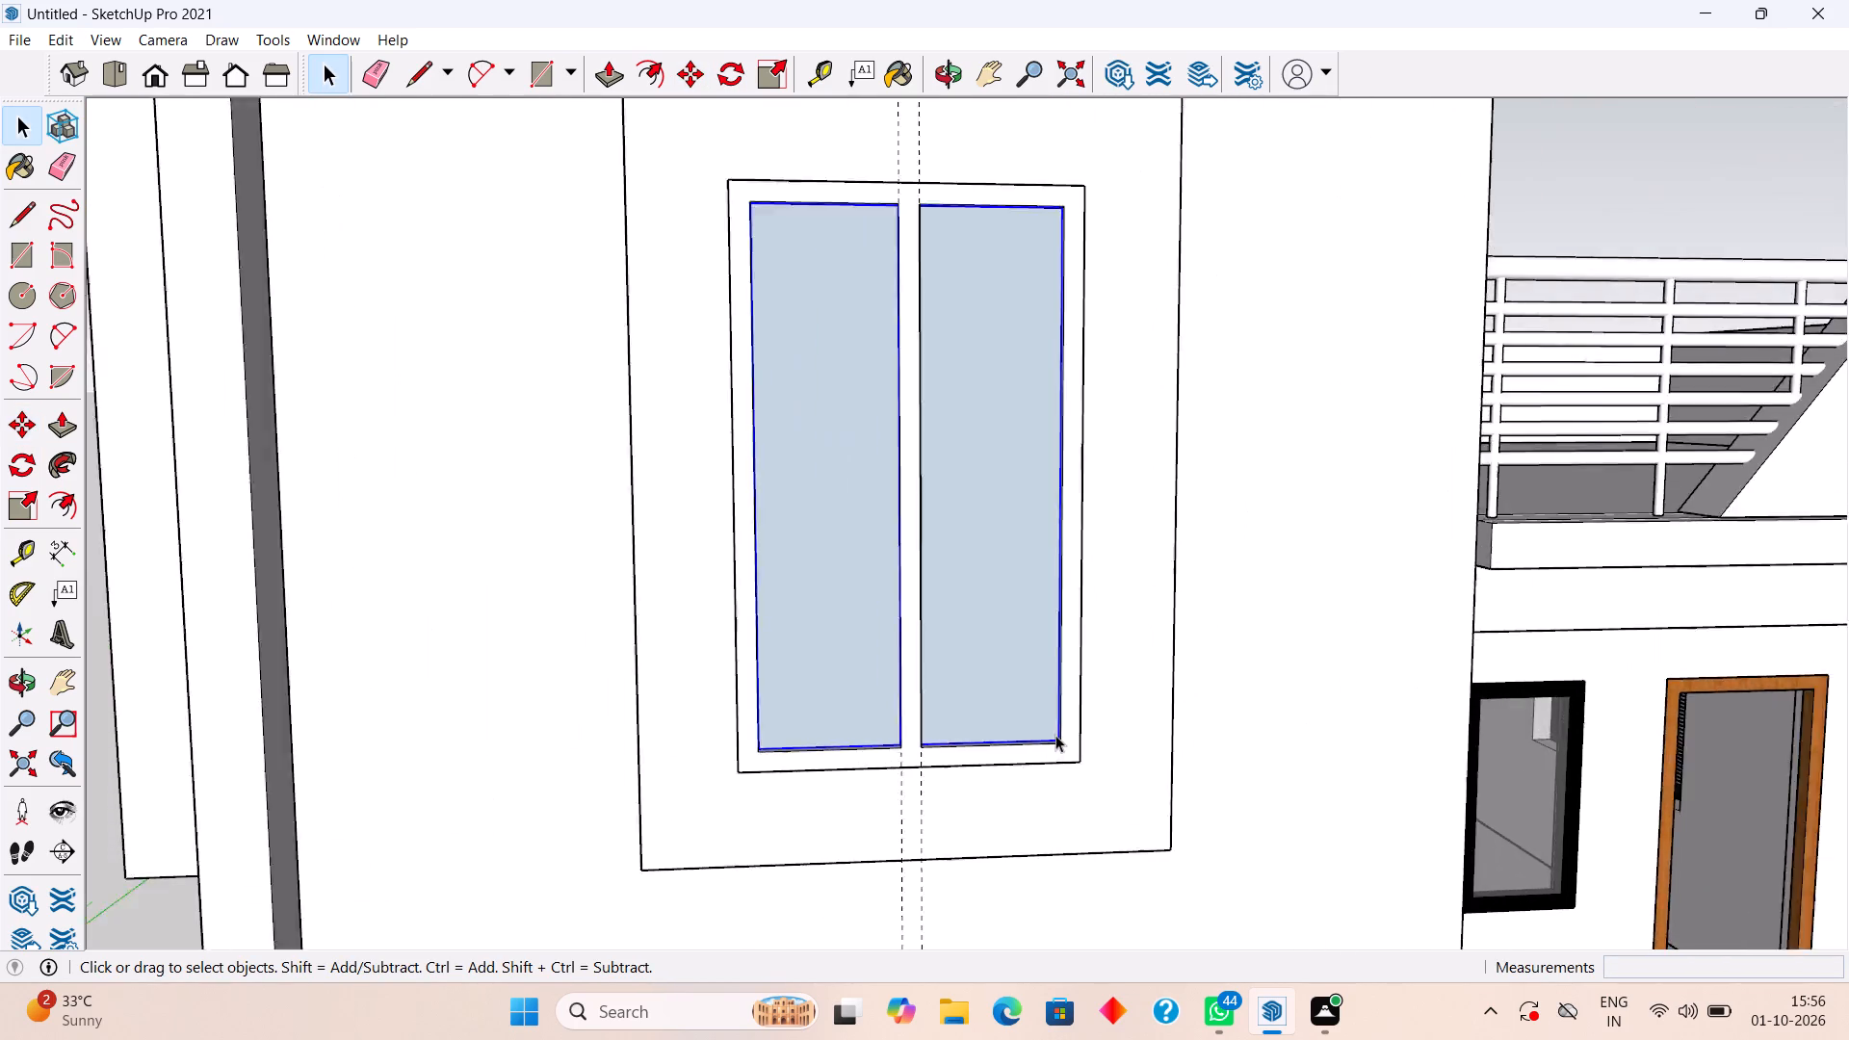
pyautogui.scroll(-4, 1055, 735)
pyautogui.moveTo(1021, 720); pyautogui.dragTo(920, 589, button='middle')
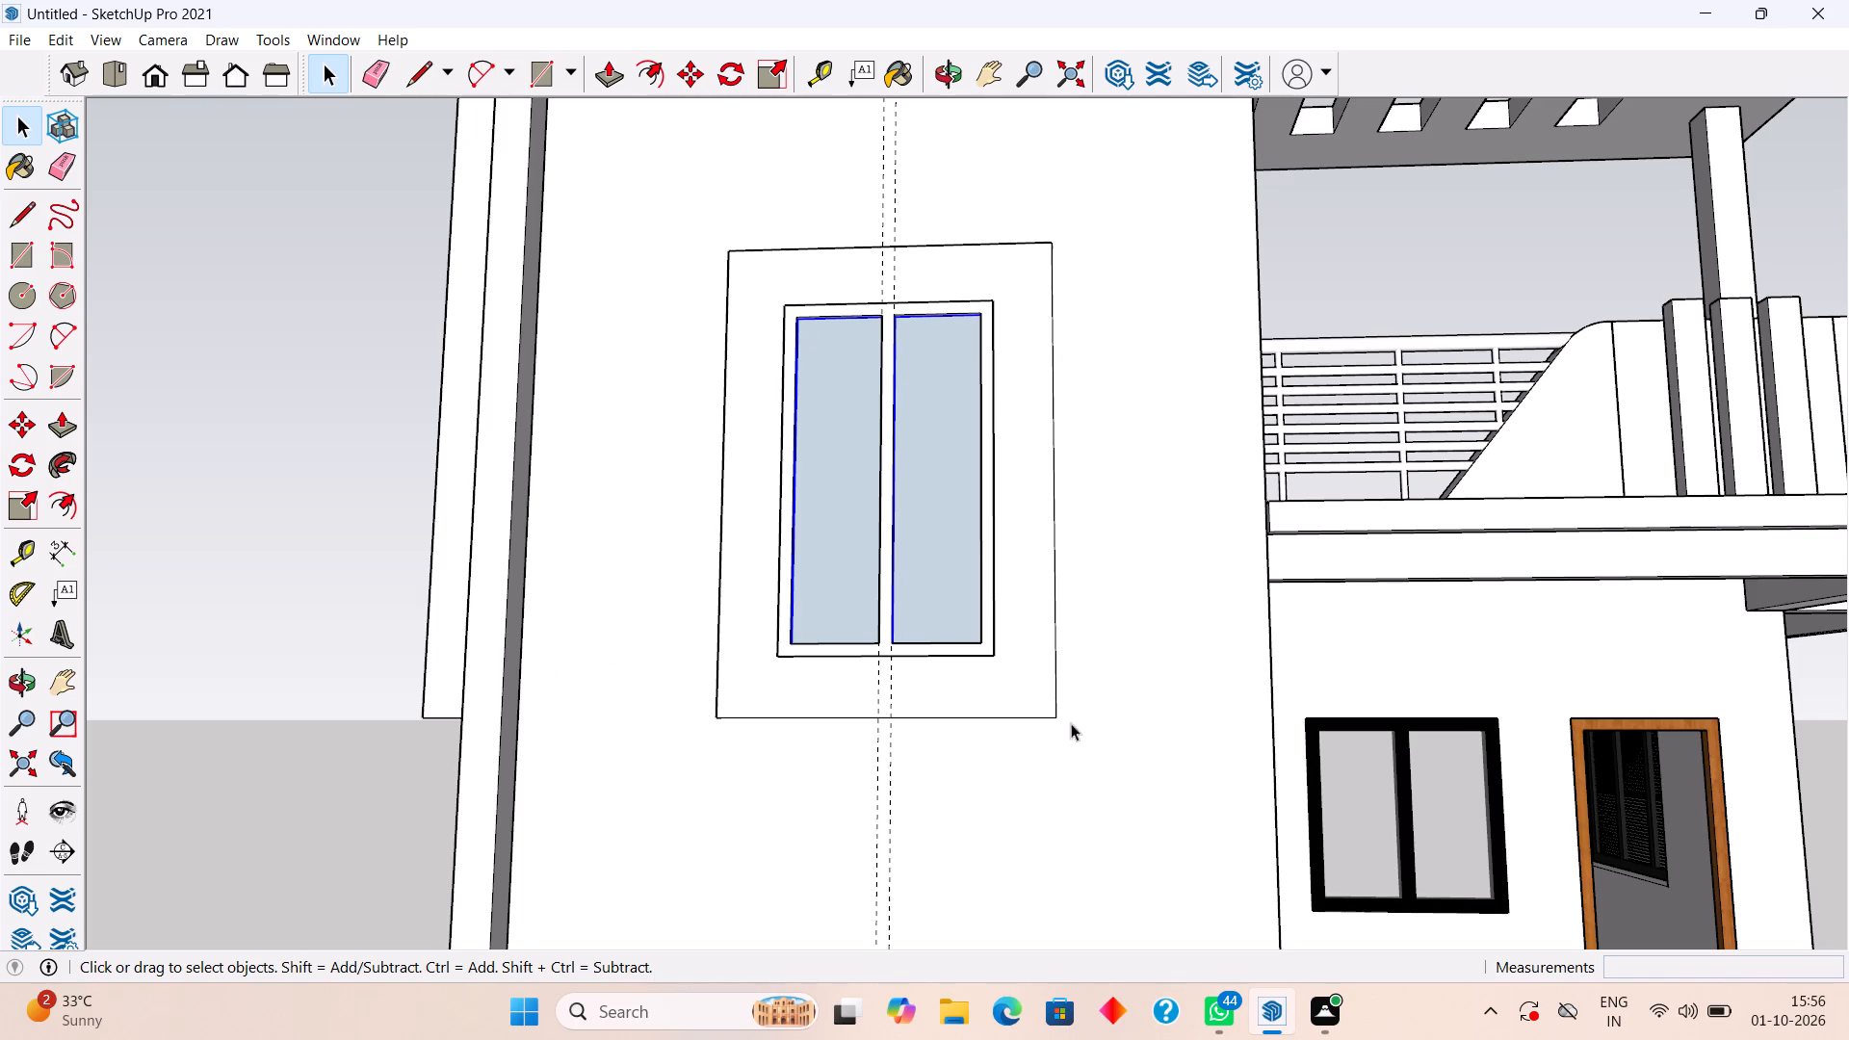
pyautogui.scroll(-4, 1382, 797)
pyautogui.moveTo(1312, 786); pyautogui.dragTo(840, 700, button='middle')
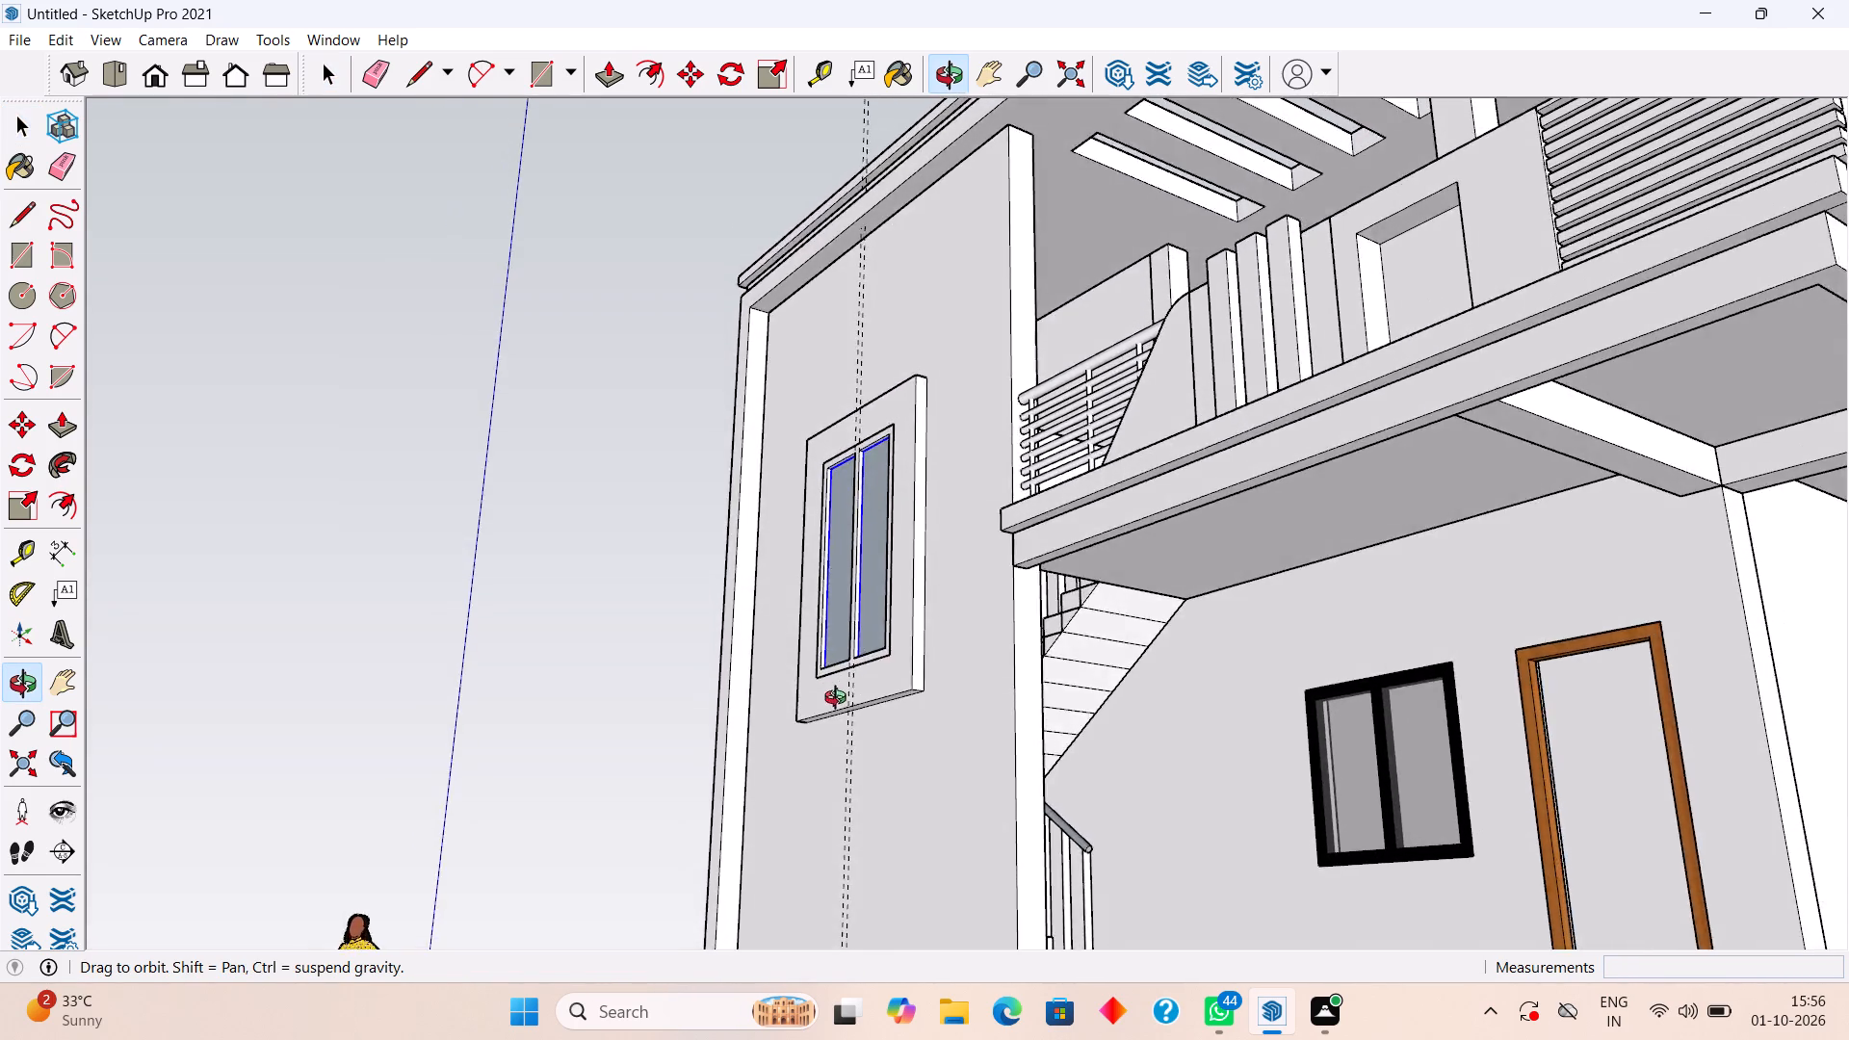
pyautogui.moveTo(840, 700); pyautogui.dragTo(1234, 742, button='middle')
pyautogui.scroll(-7, 1233, 742)
pyautogui.click(709, 656)
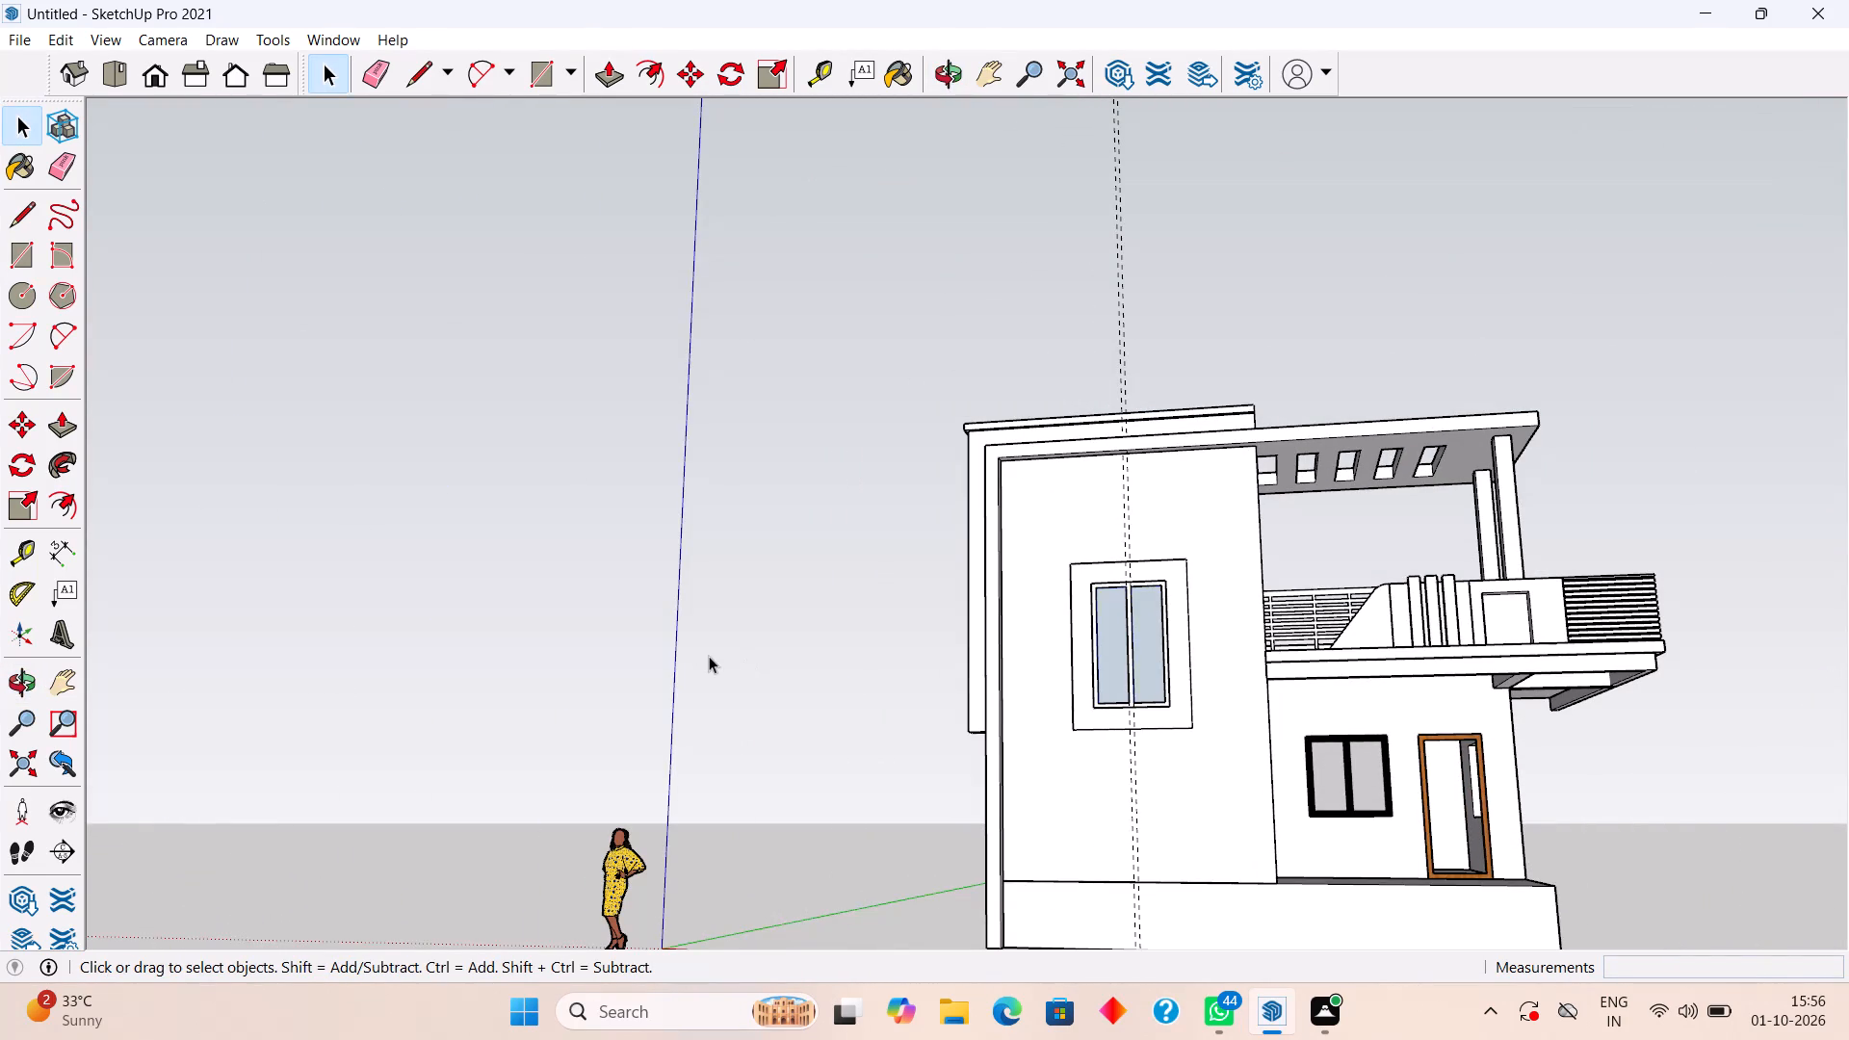
pyautogui.moveTo(877, 648); pyautogui.dragTo(1026, 793, button='middle')
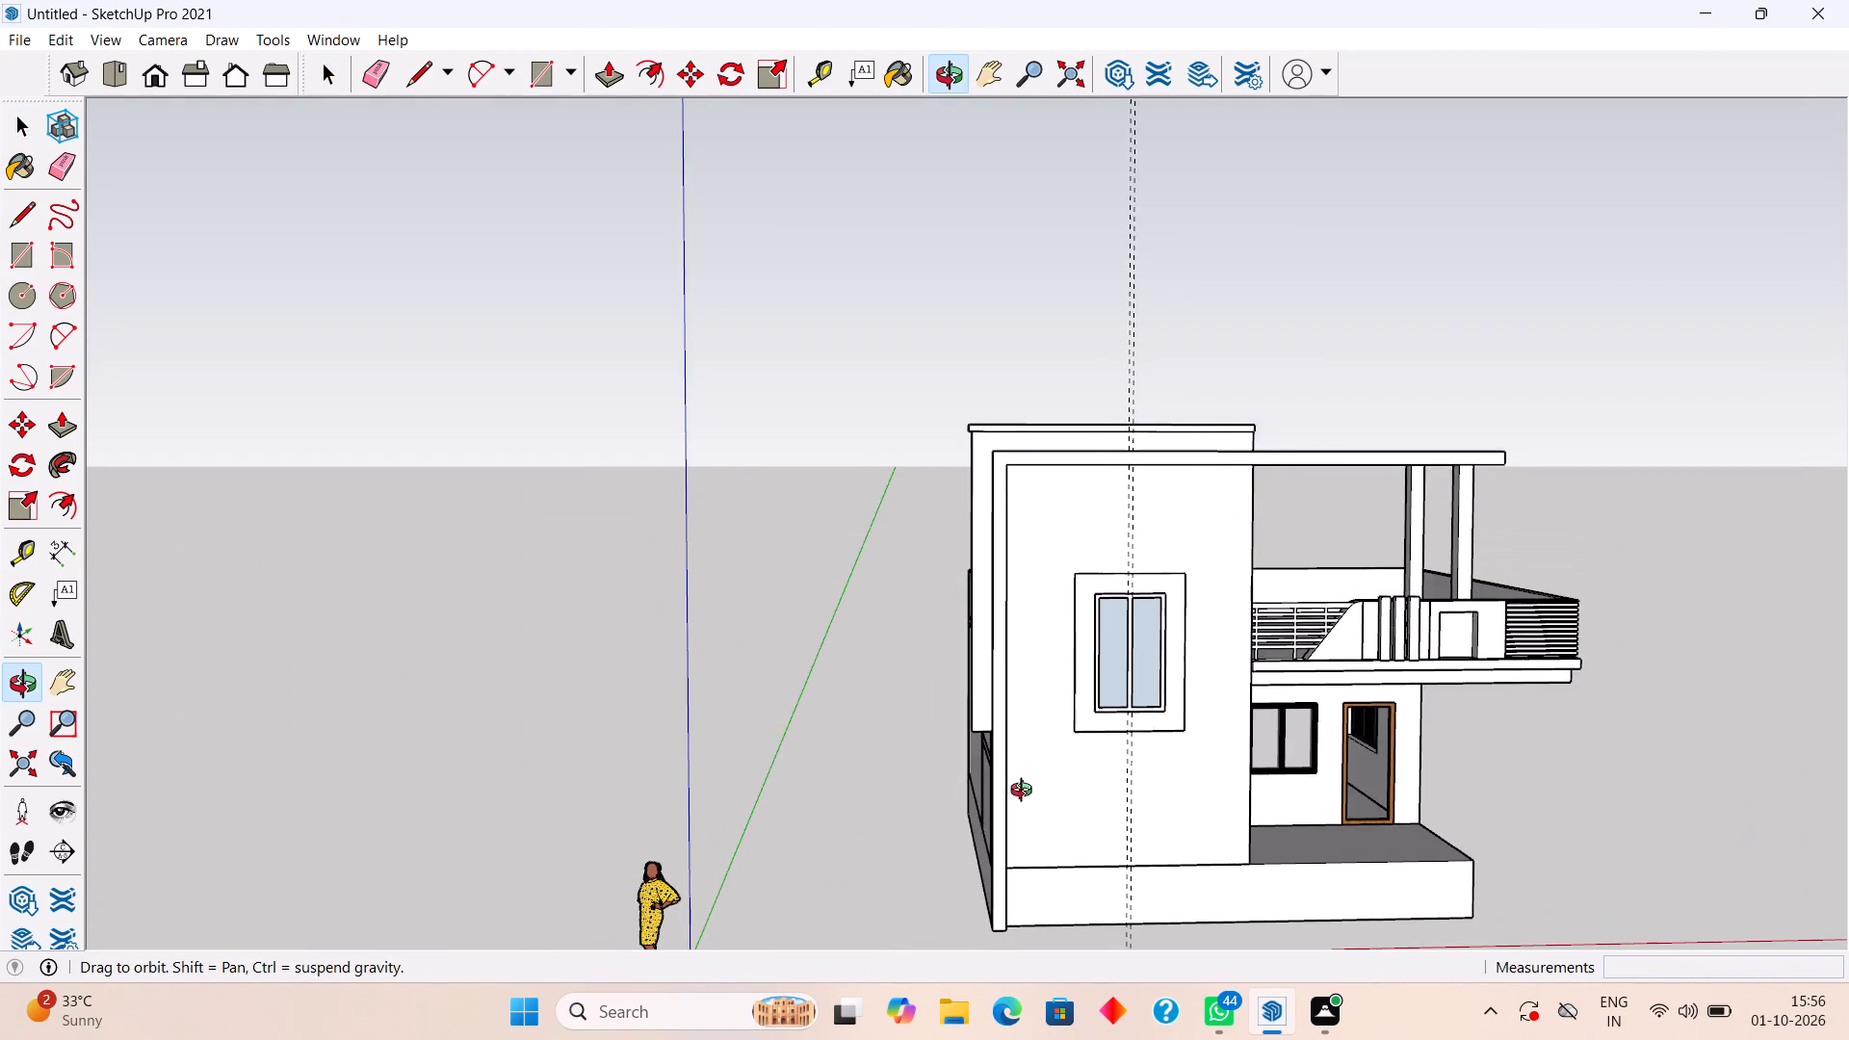
pyautogui.moveTo(1026, 793); pyautogui.dragTo(996, 805, button='middle')
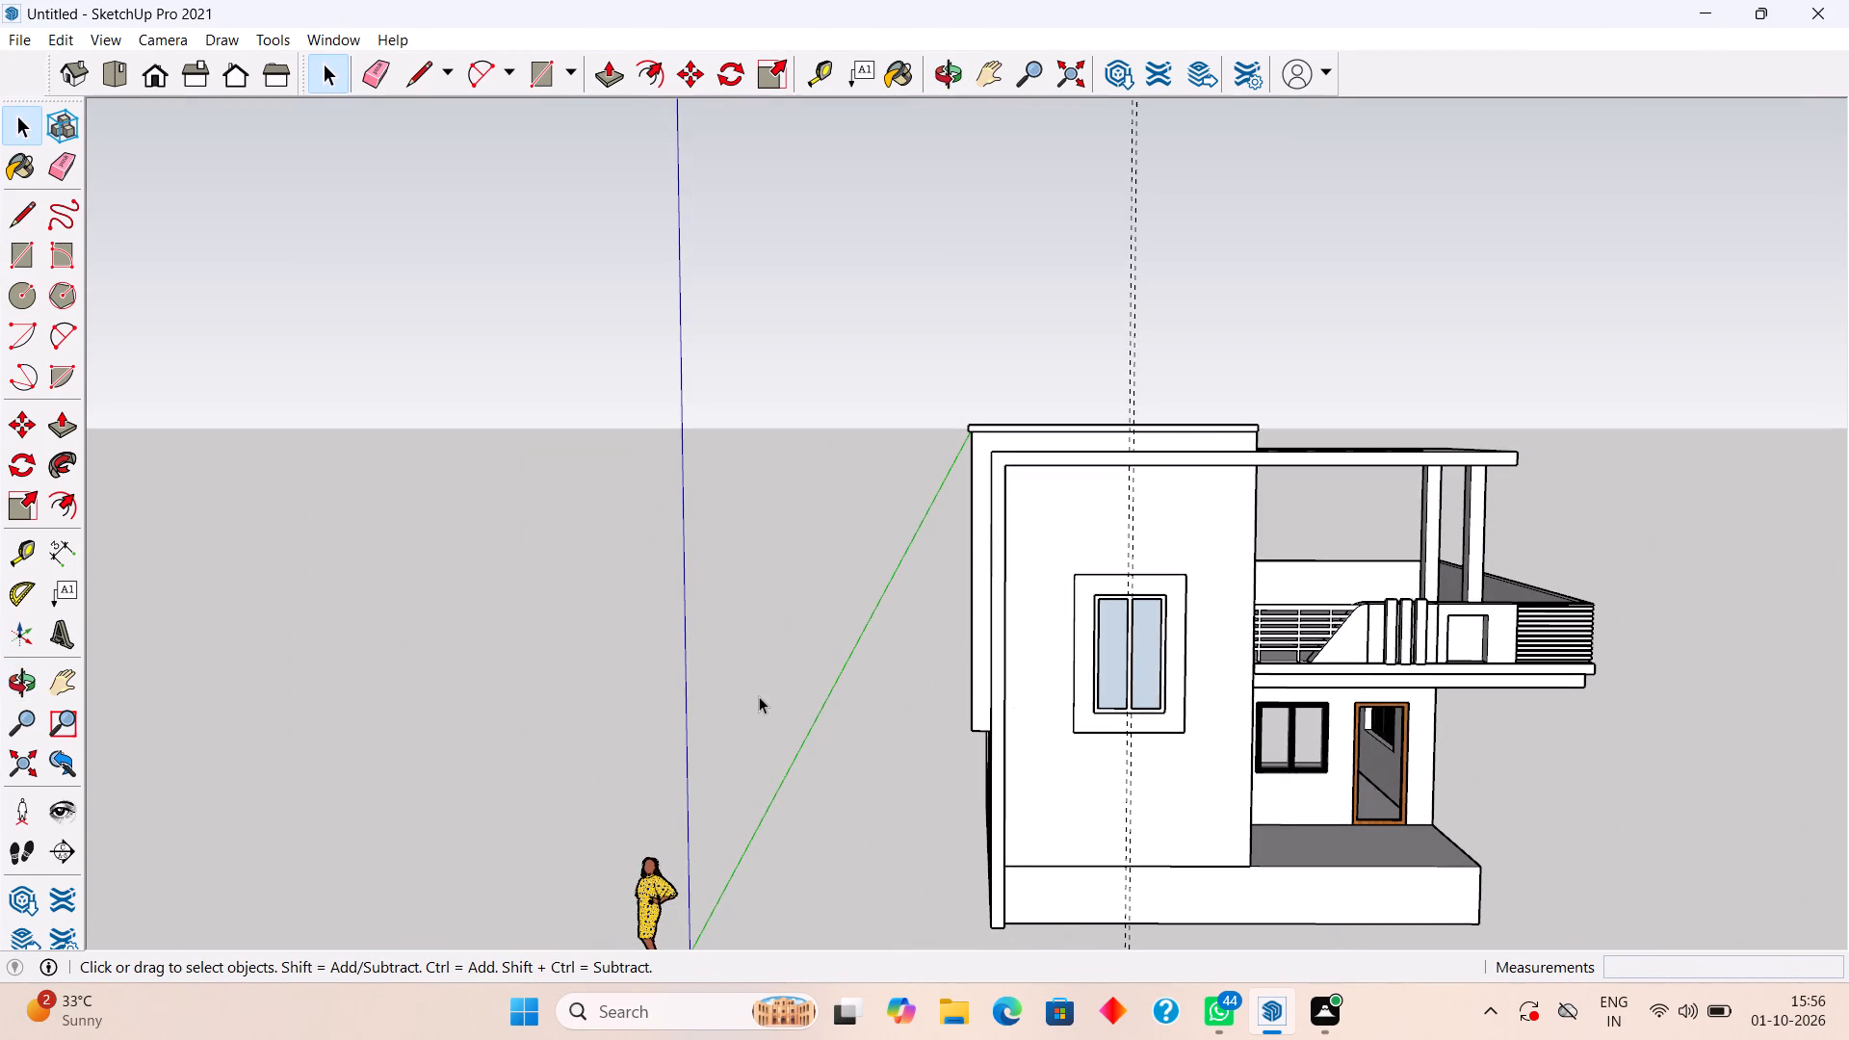
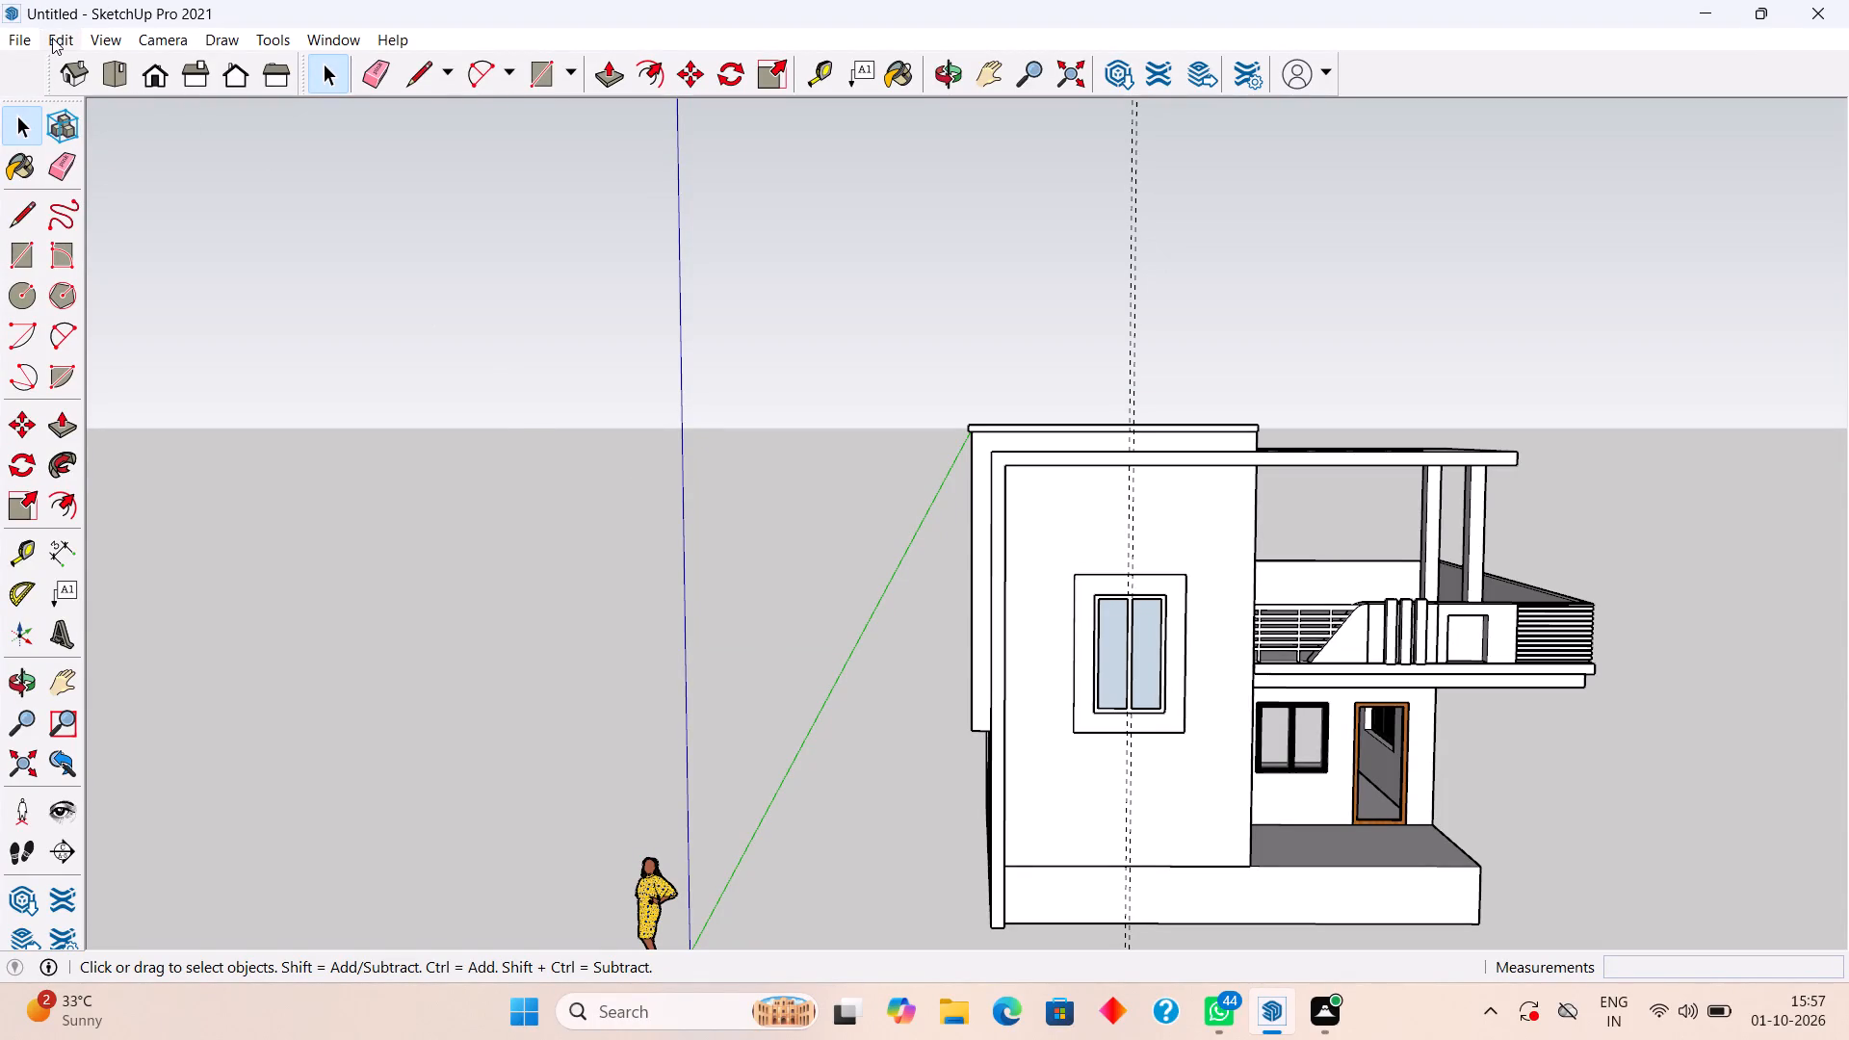
# Delete all the guide lines from the model.
pyautogui.click(52, 38)
pyautogui.click(89, 246)
# Place a vertical guide on the tall front wall, 3.5' in from its edge beside the balcony railing.
pyautogui.scroll(2, 1237, 827)
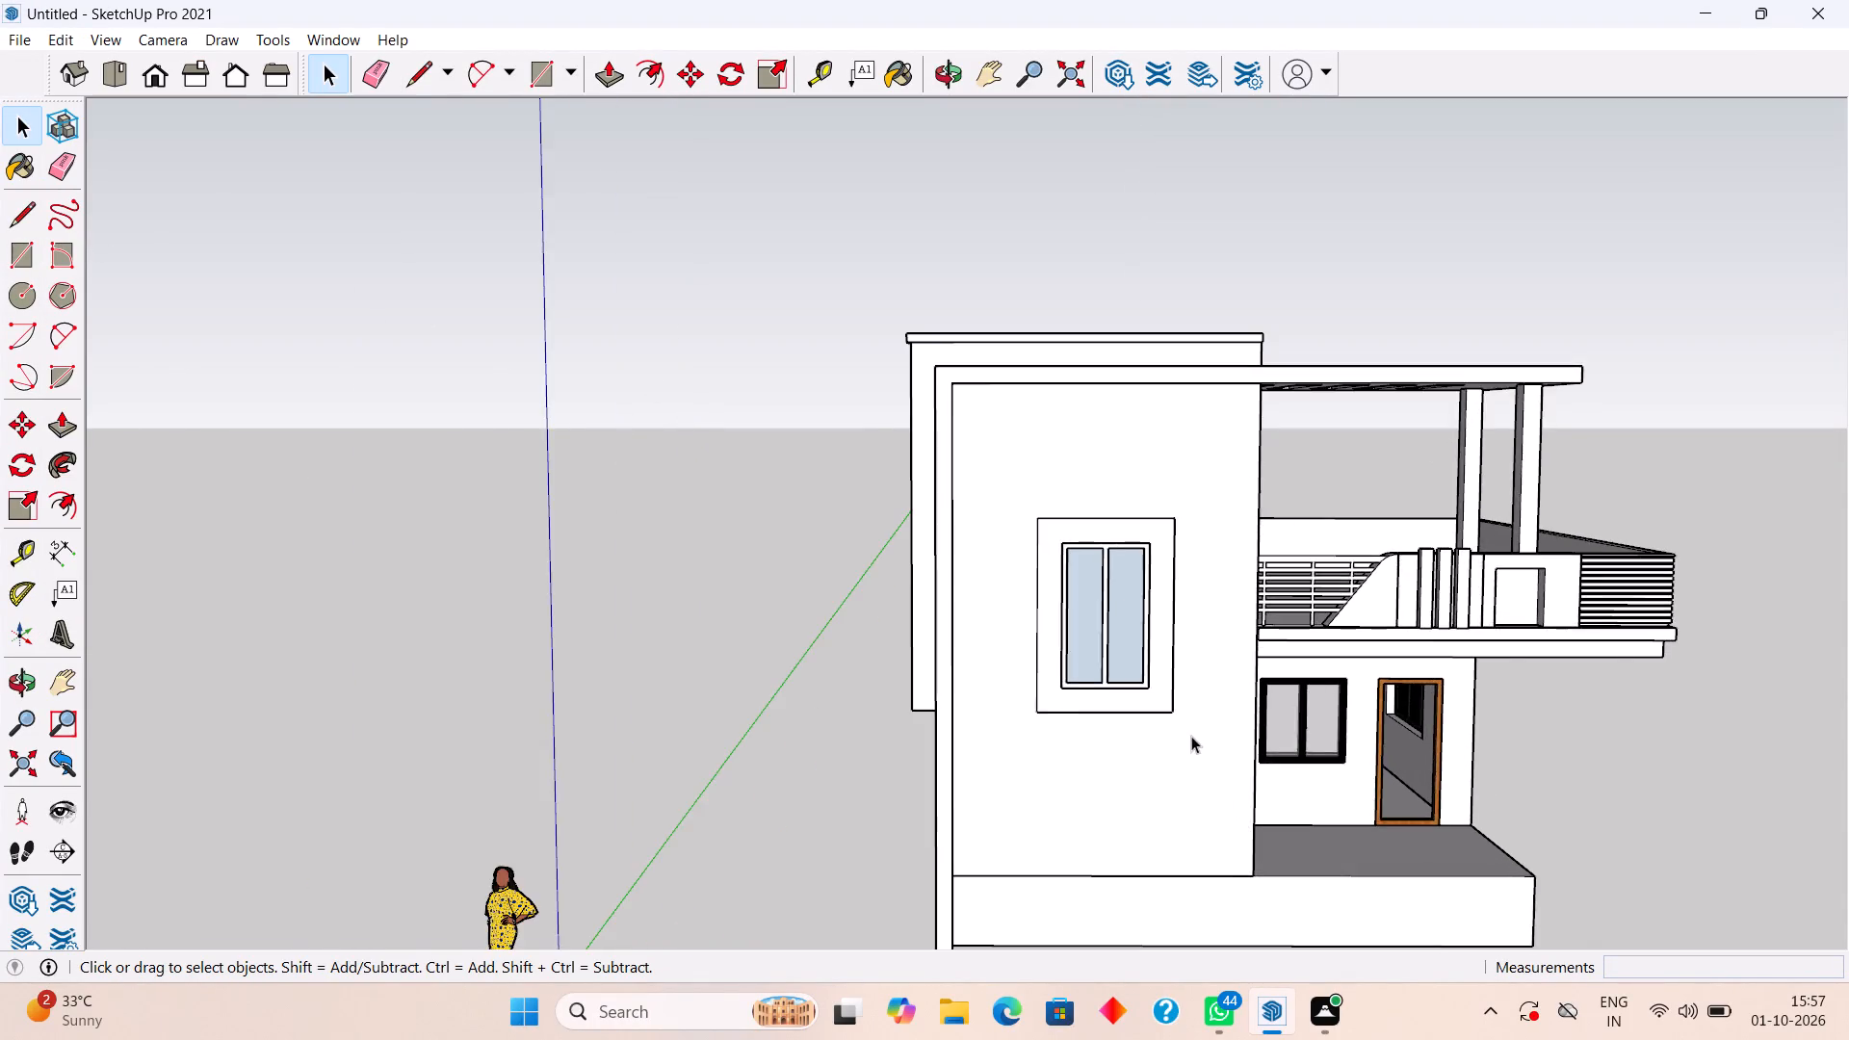
pyautogui.scroll(-4, 1188, 736)
pyautogui.moveTo(1183, 740); pyautogui.dragTo(1138, 561, button='middle')
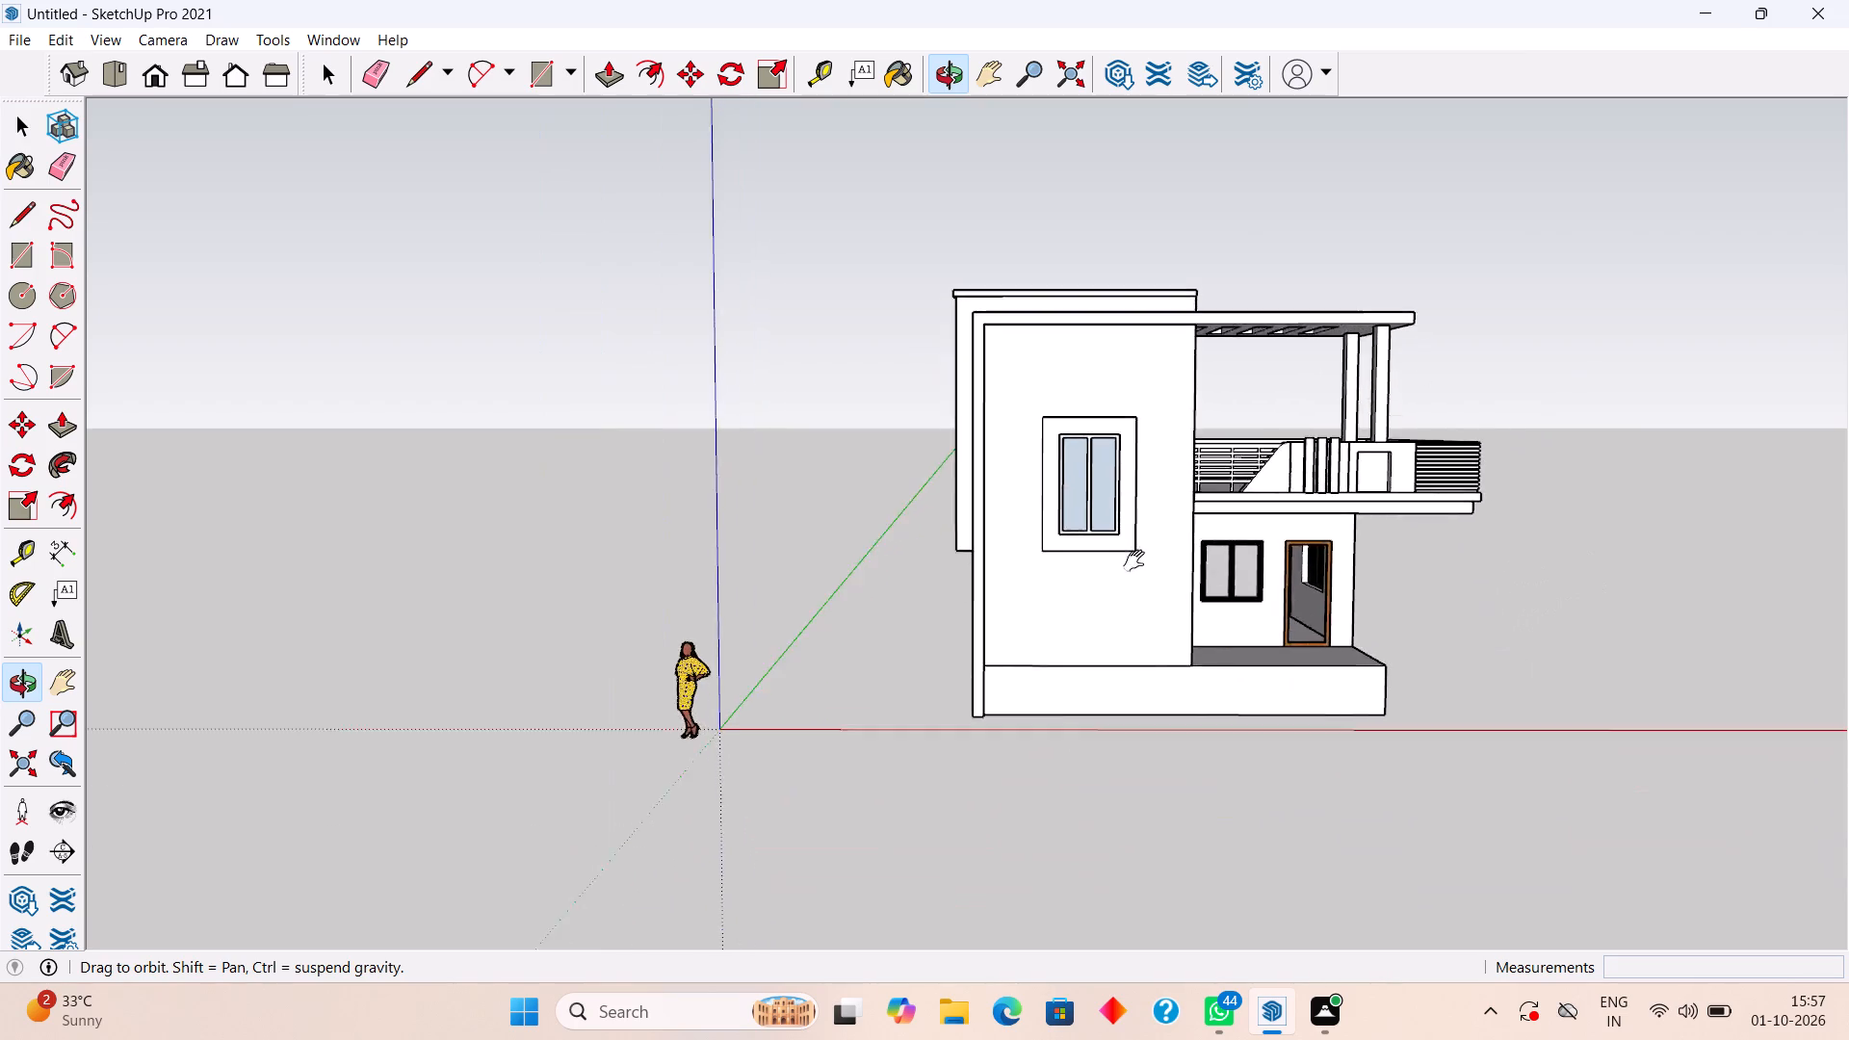
pyautogui.moveTo(1138, 561); pyautogui.dragTo(1126, 553, button='middle')
pyautogui.scroll(3, 1126, 553)
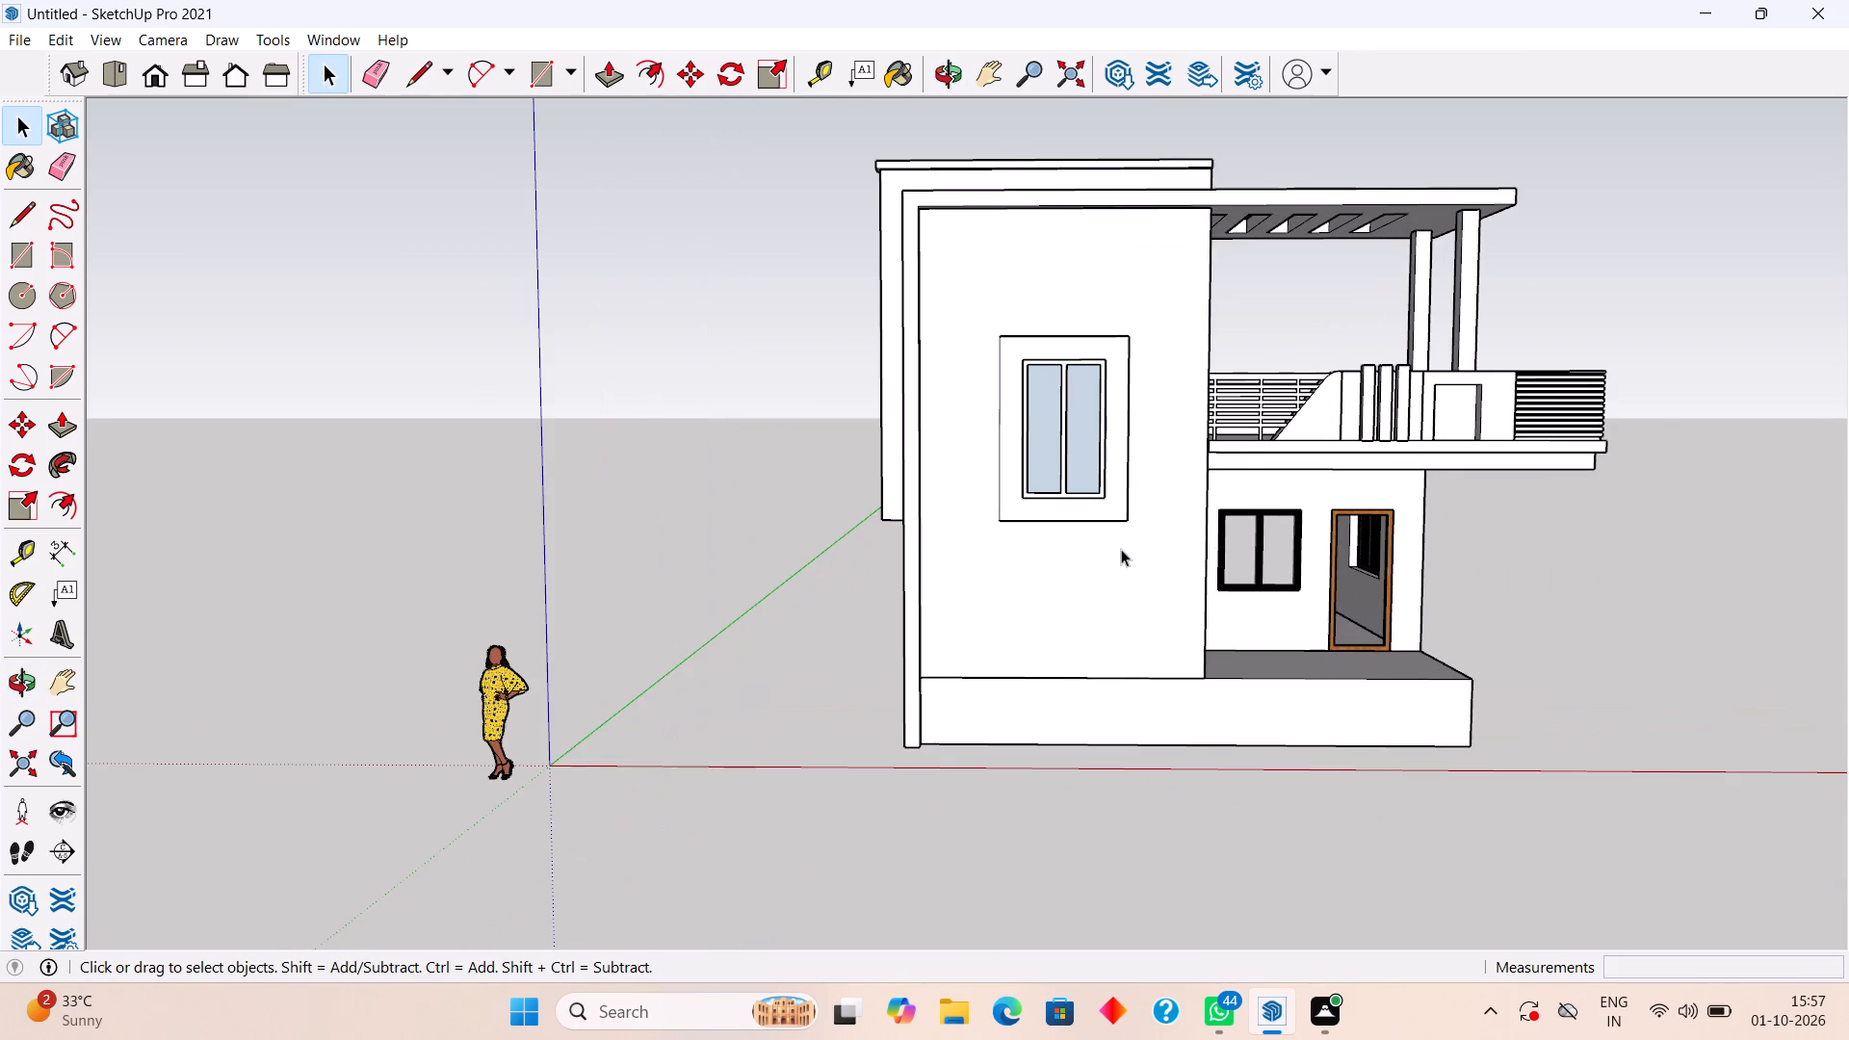
pyautogui.scroll(1, 1122, 549)
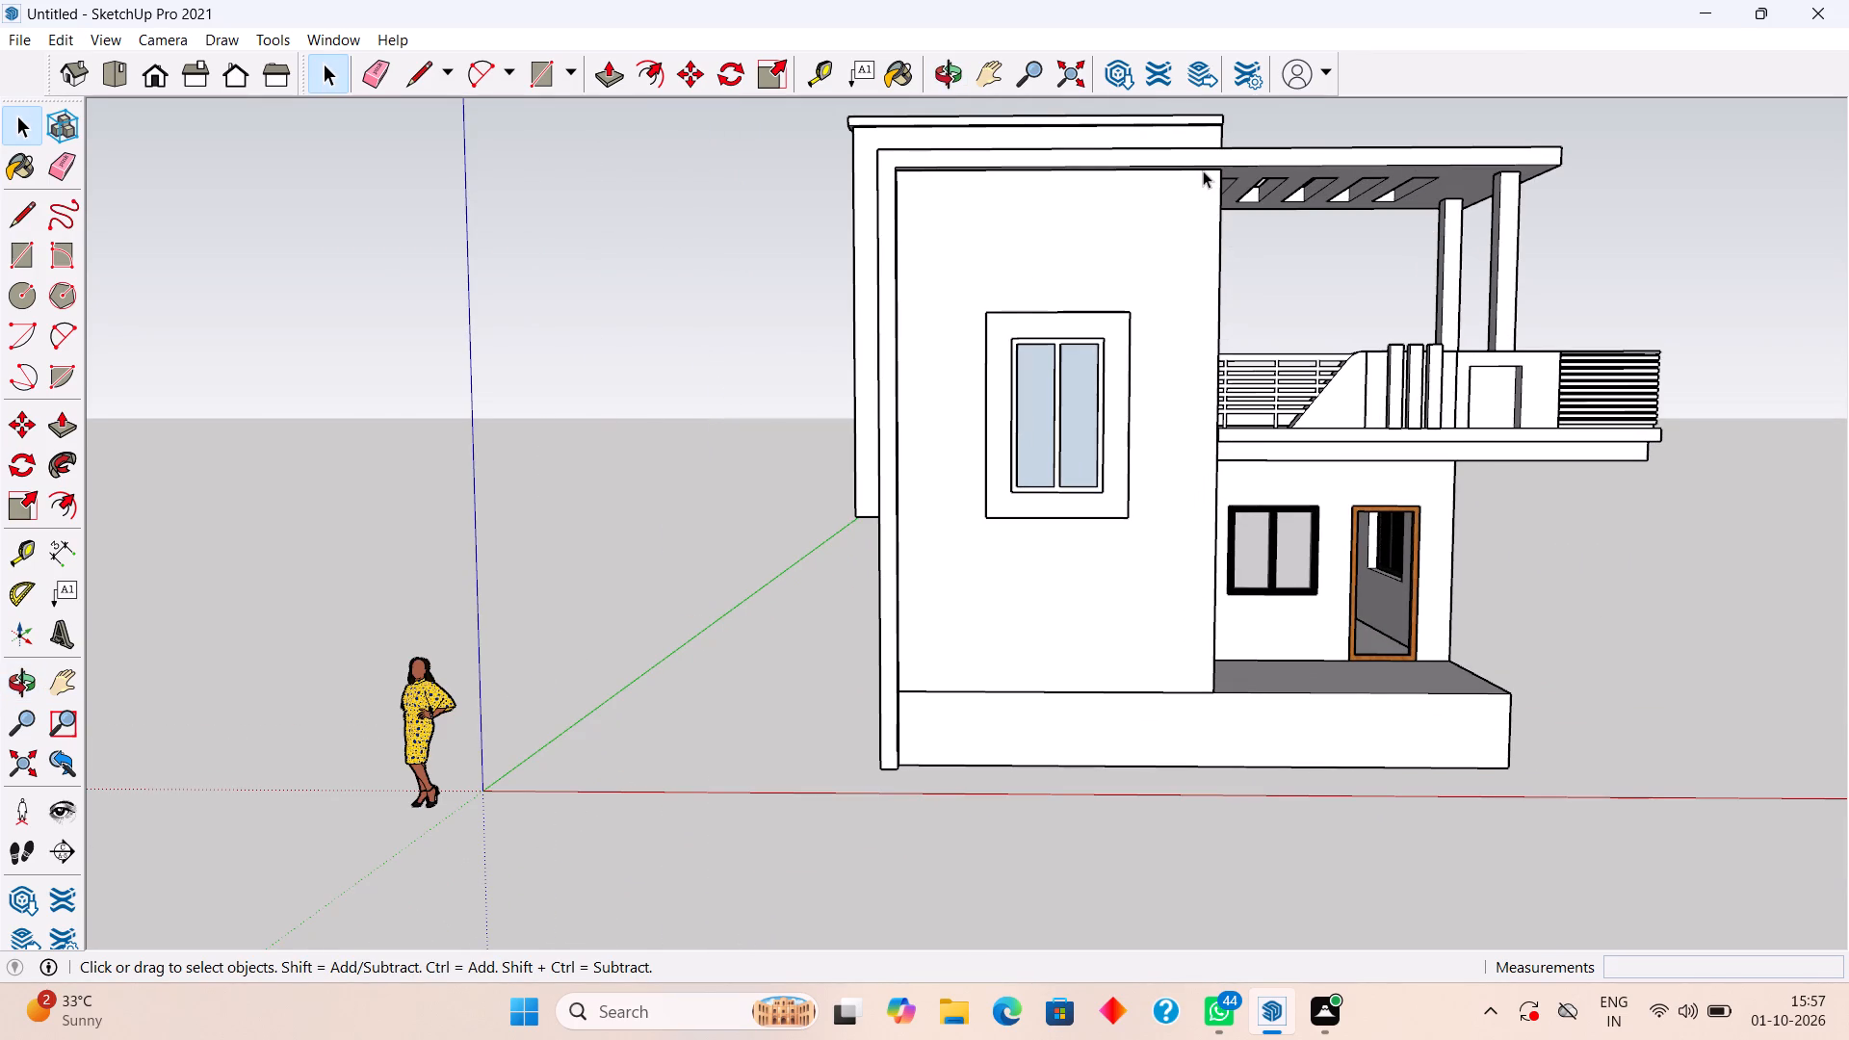
pyautogui.scroll(6, 1203, 169)
pyautogui.press('t')
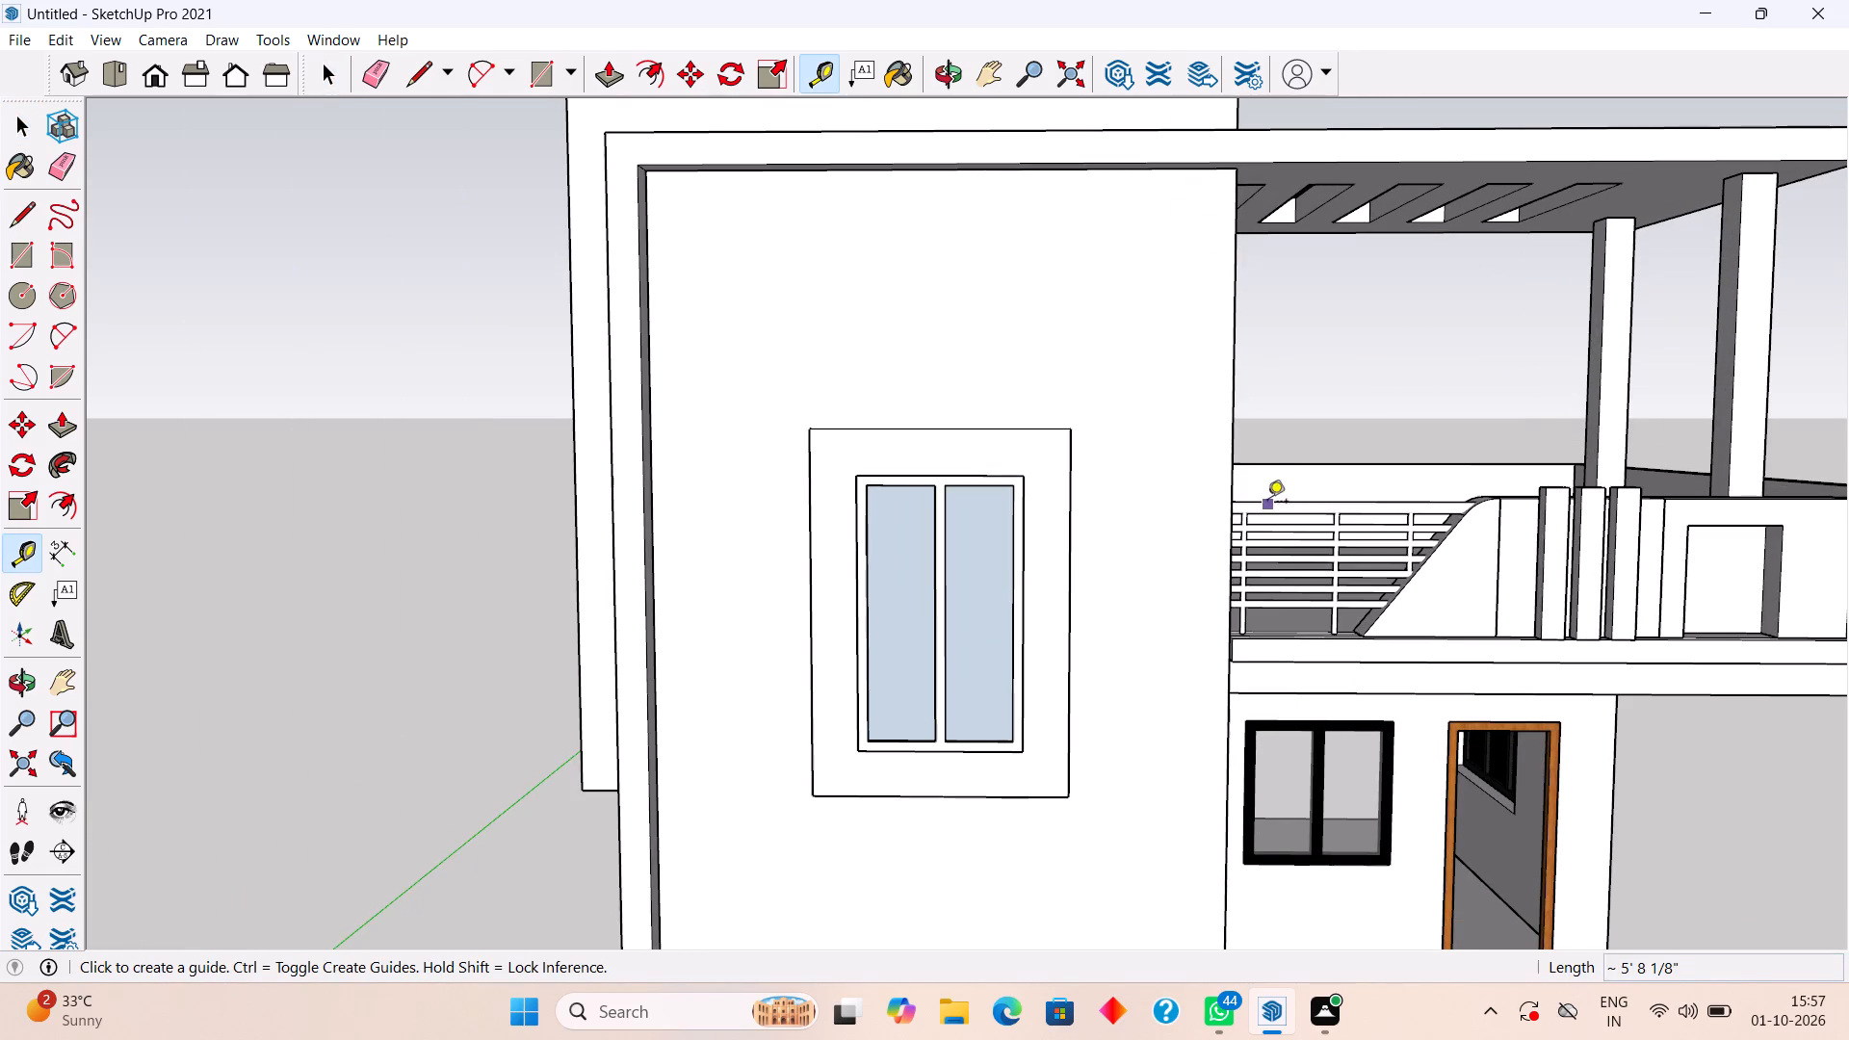
pyautogui.scroll(4, 1261, 503)
pyautogui.scroll(4, 1178, 443)
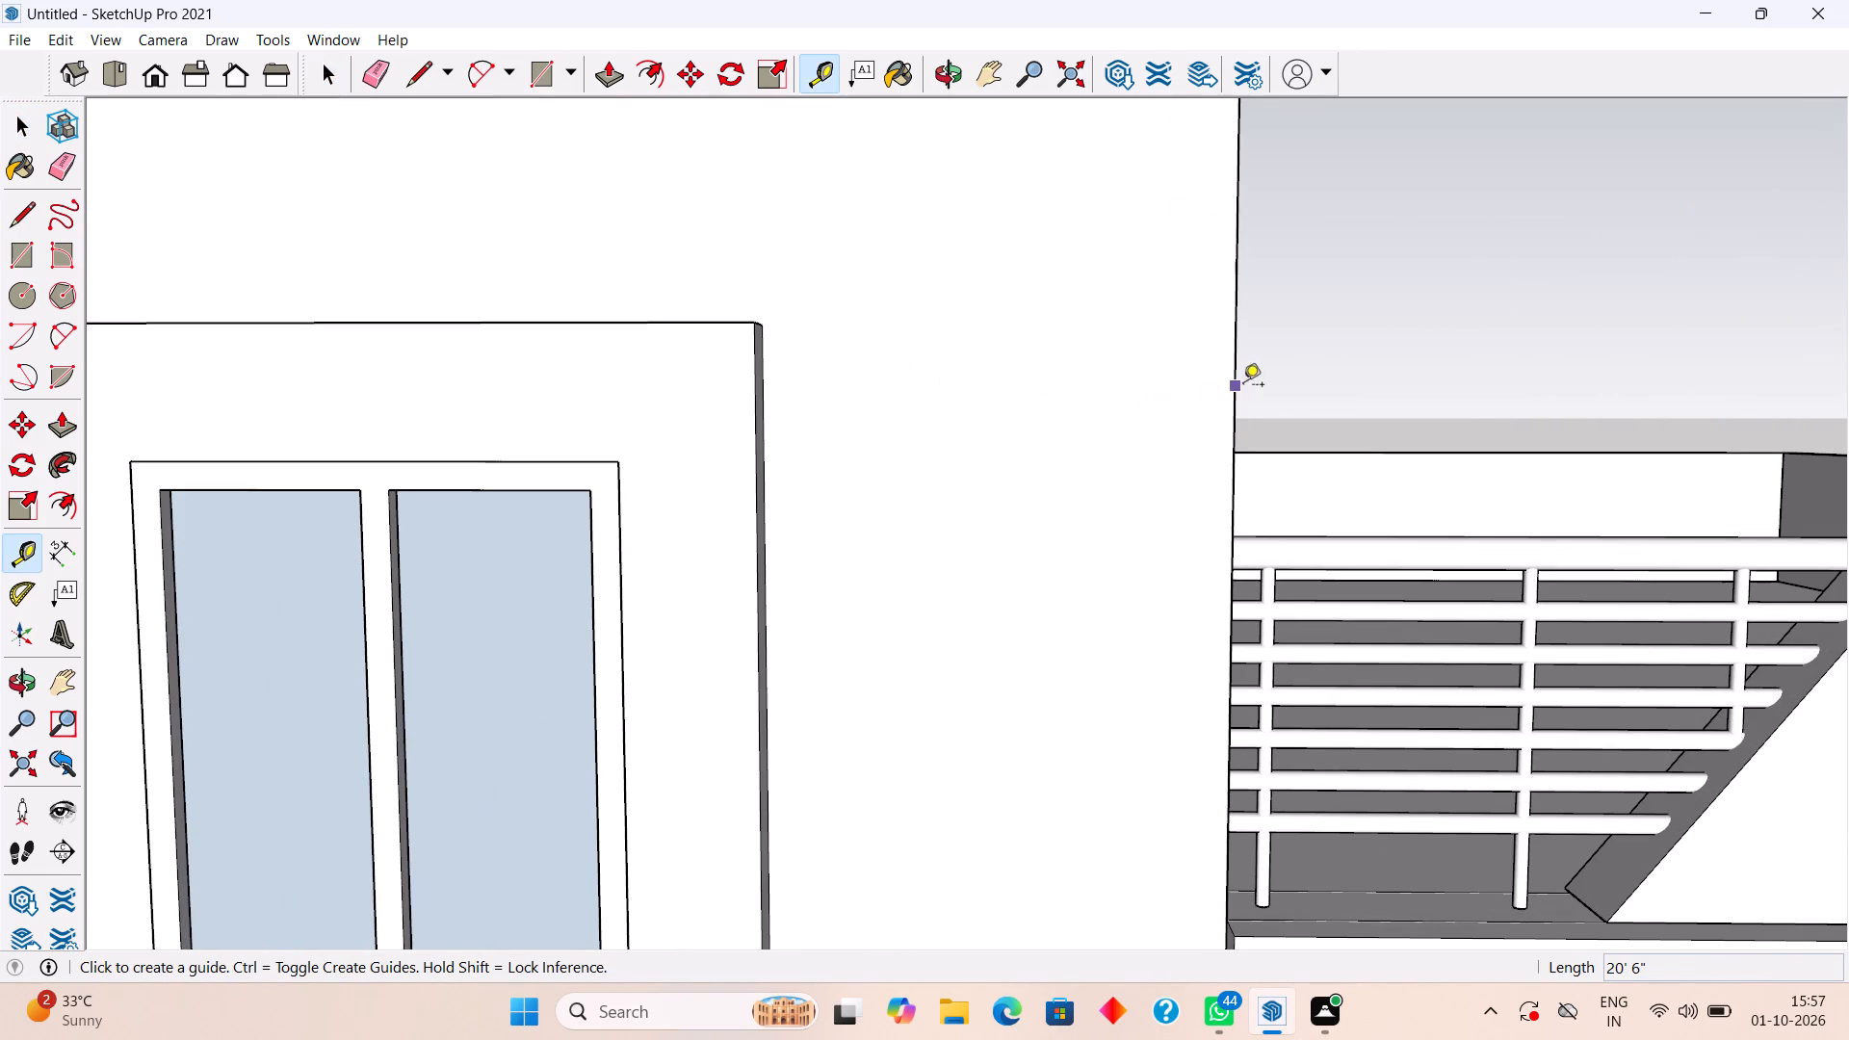
pyautogui.click(1237, 420)
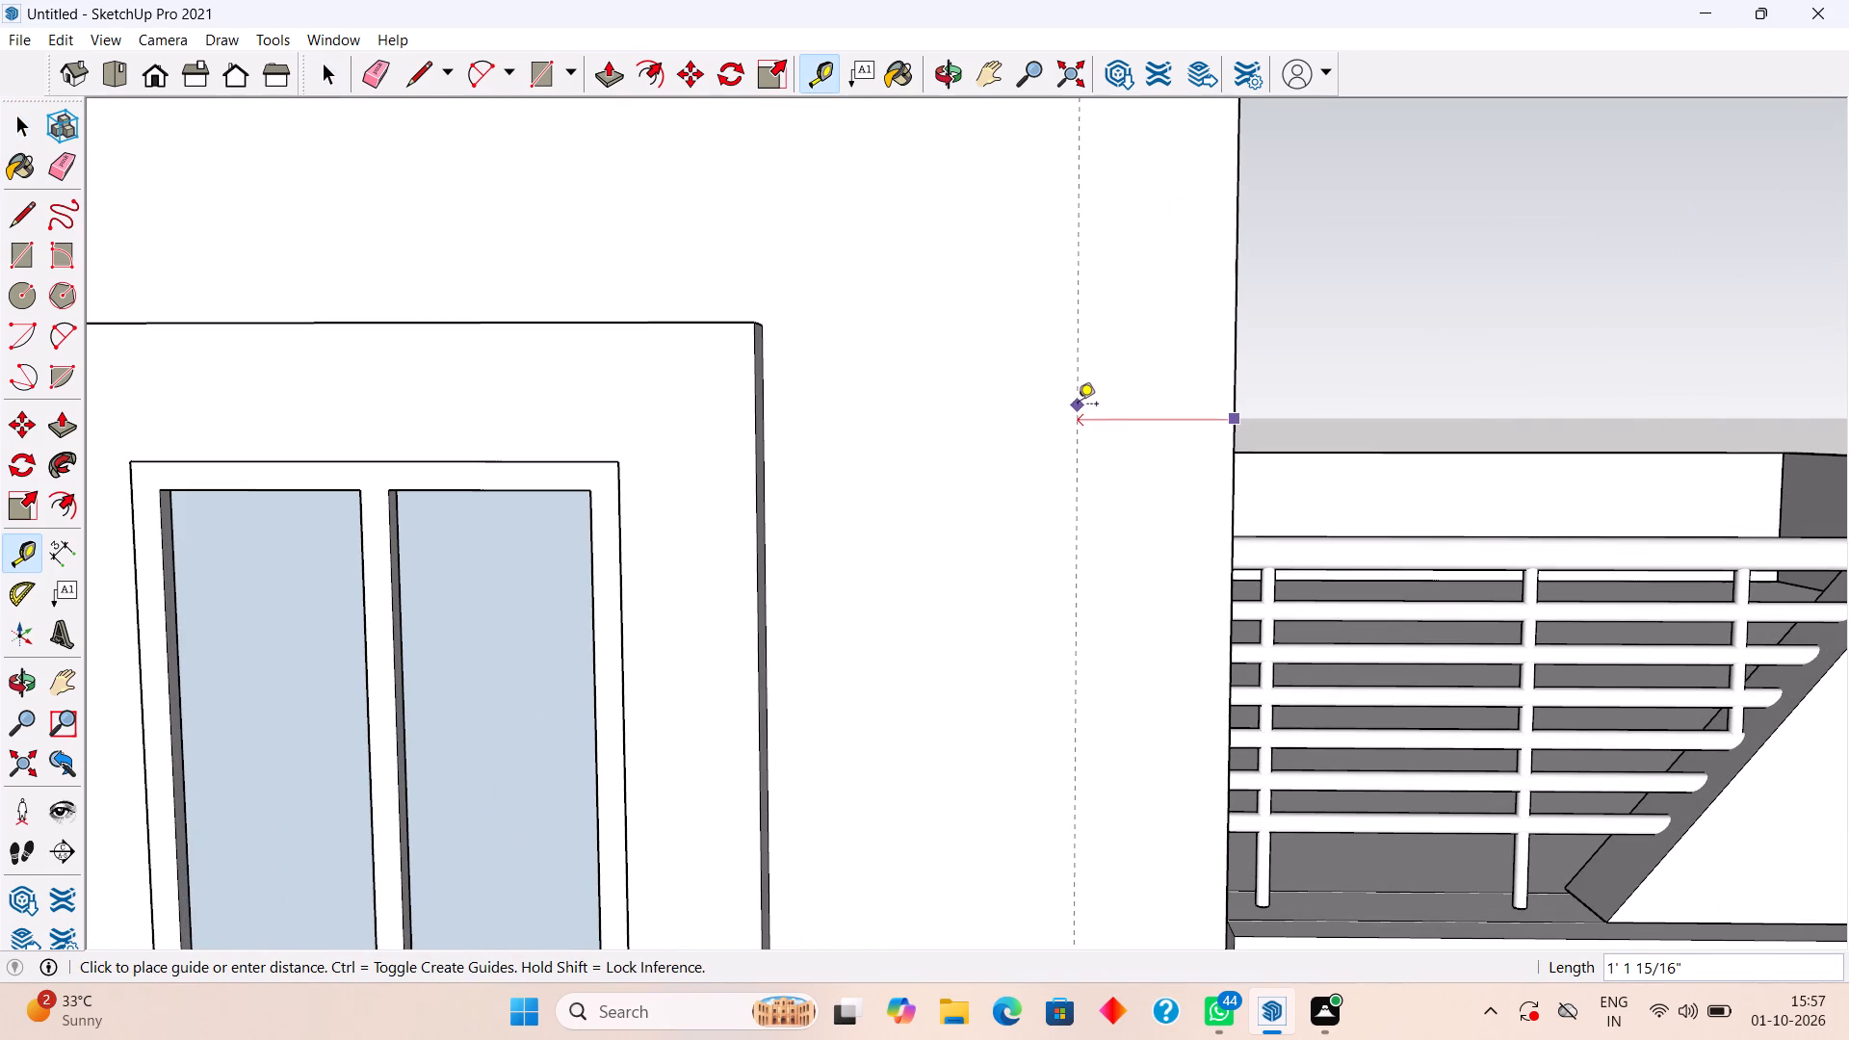
pyautogui.moveTo(1074, 405); pyautogui.dragTo(706, 481, button='middle')
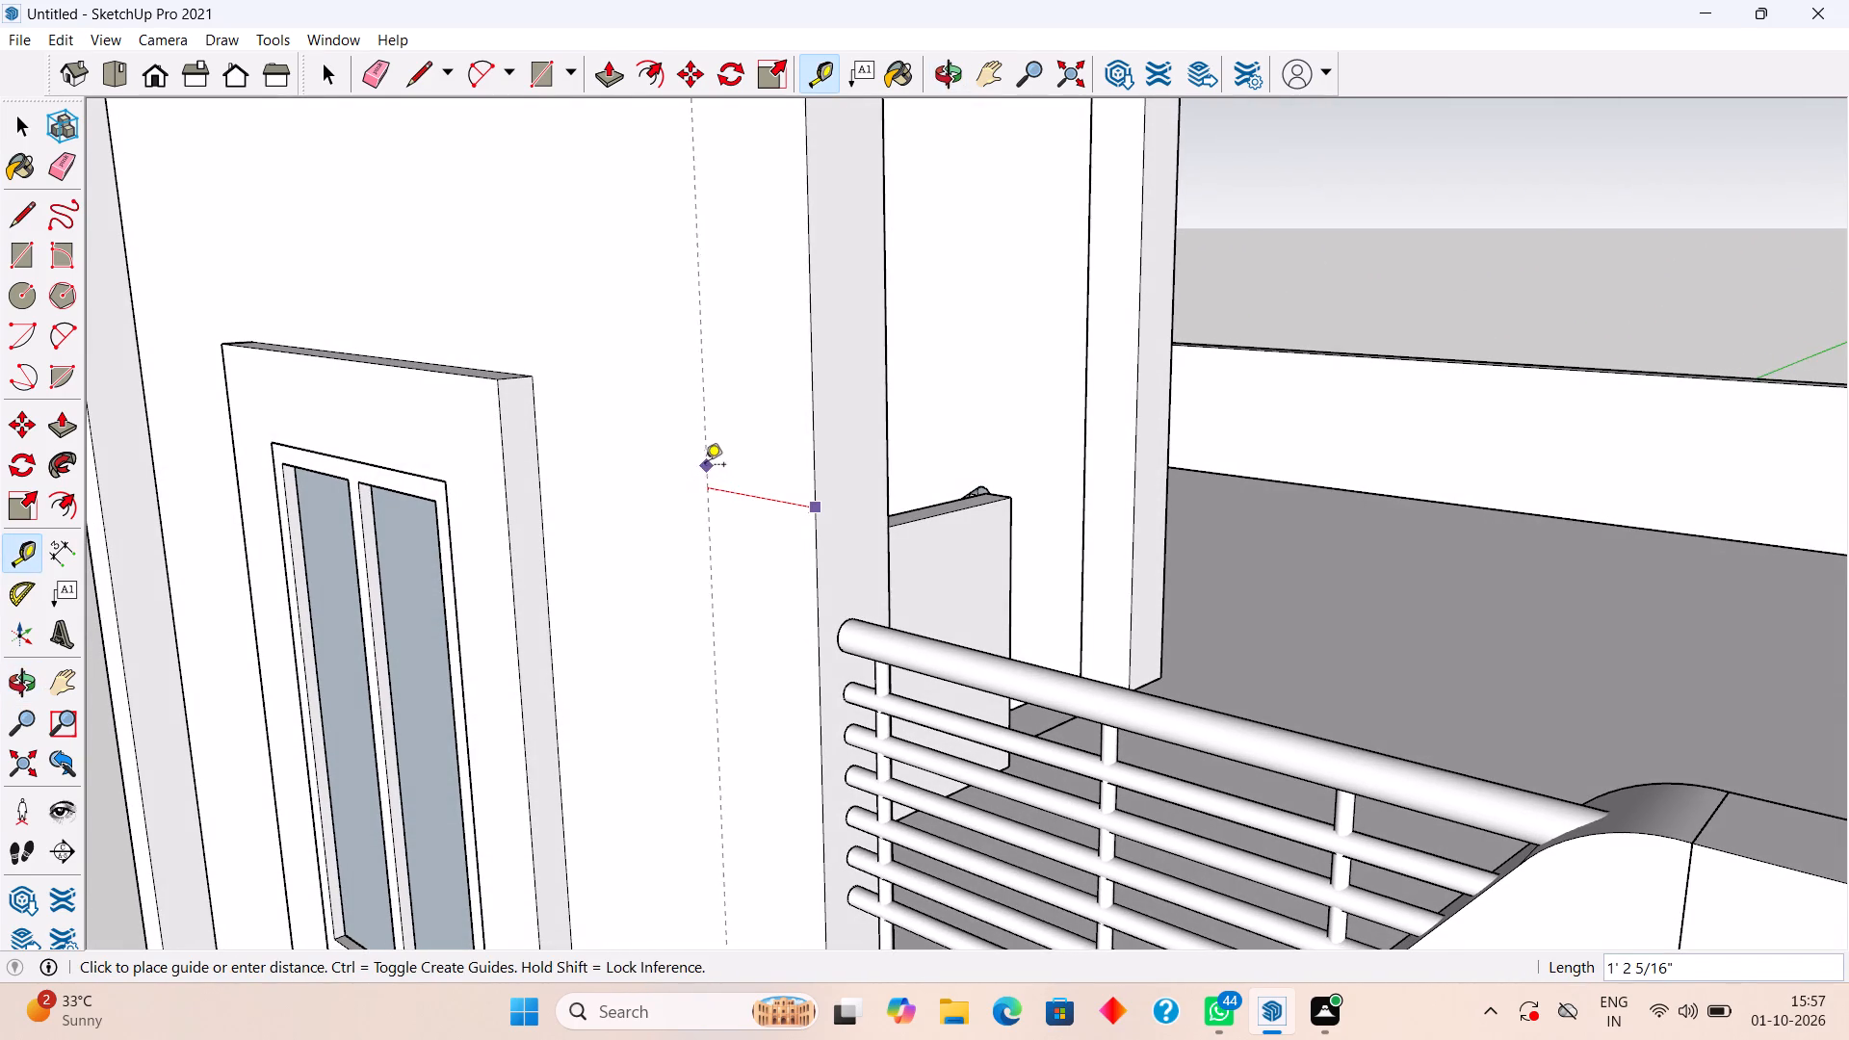
pyautogui.write('3.5')
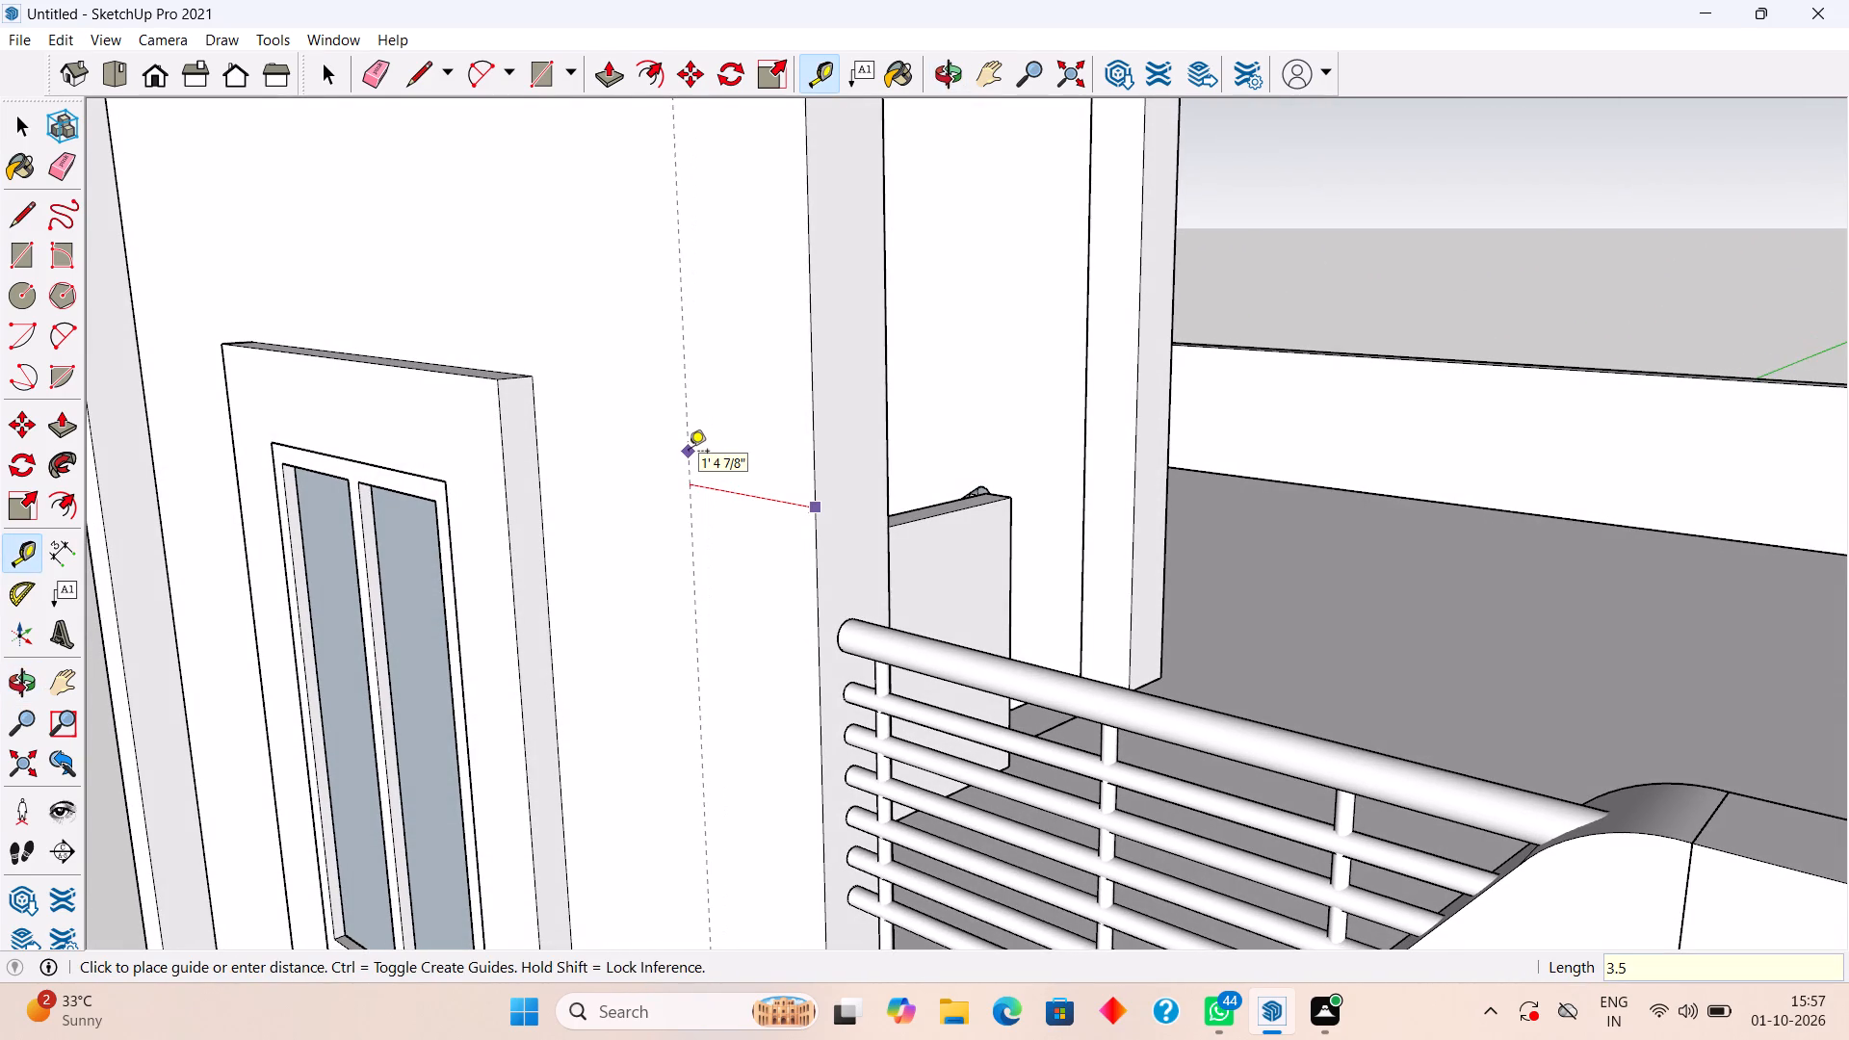
pyautogui.press("'")
pyautogui.press('Return')
# Place a second vertical guide on the front wall, 3.2' in from the same balcony-side edge.
pyautogui.scroll(-7, 684, 453)
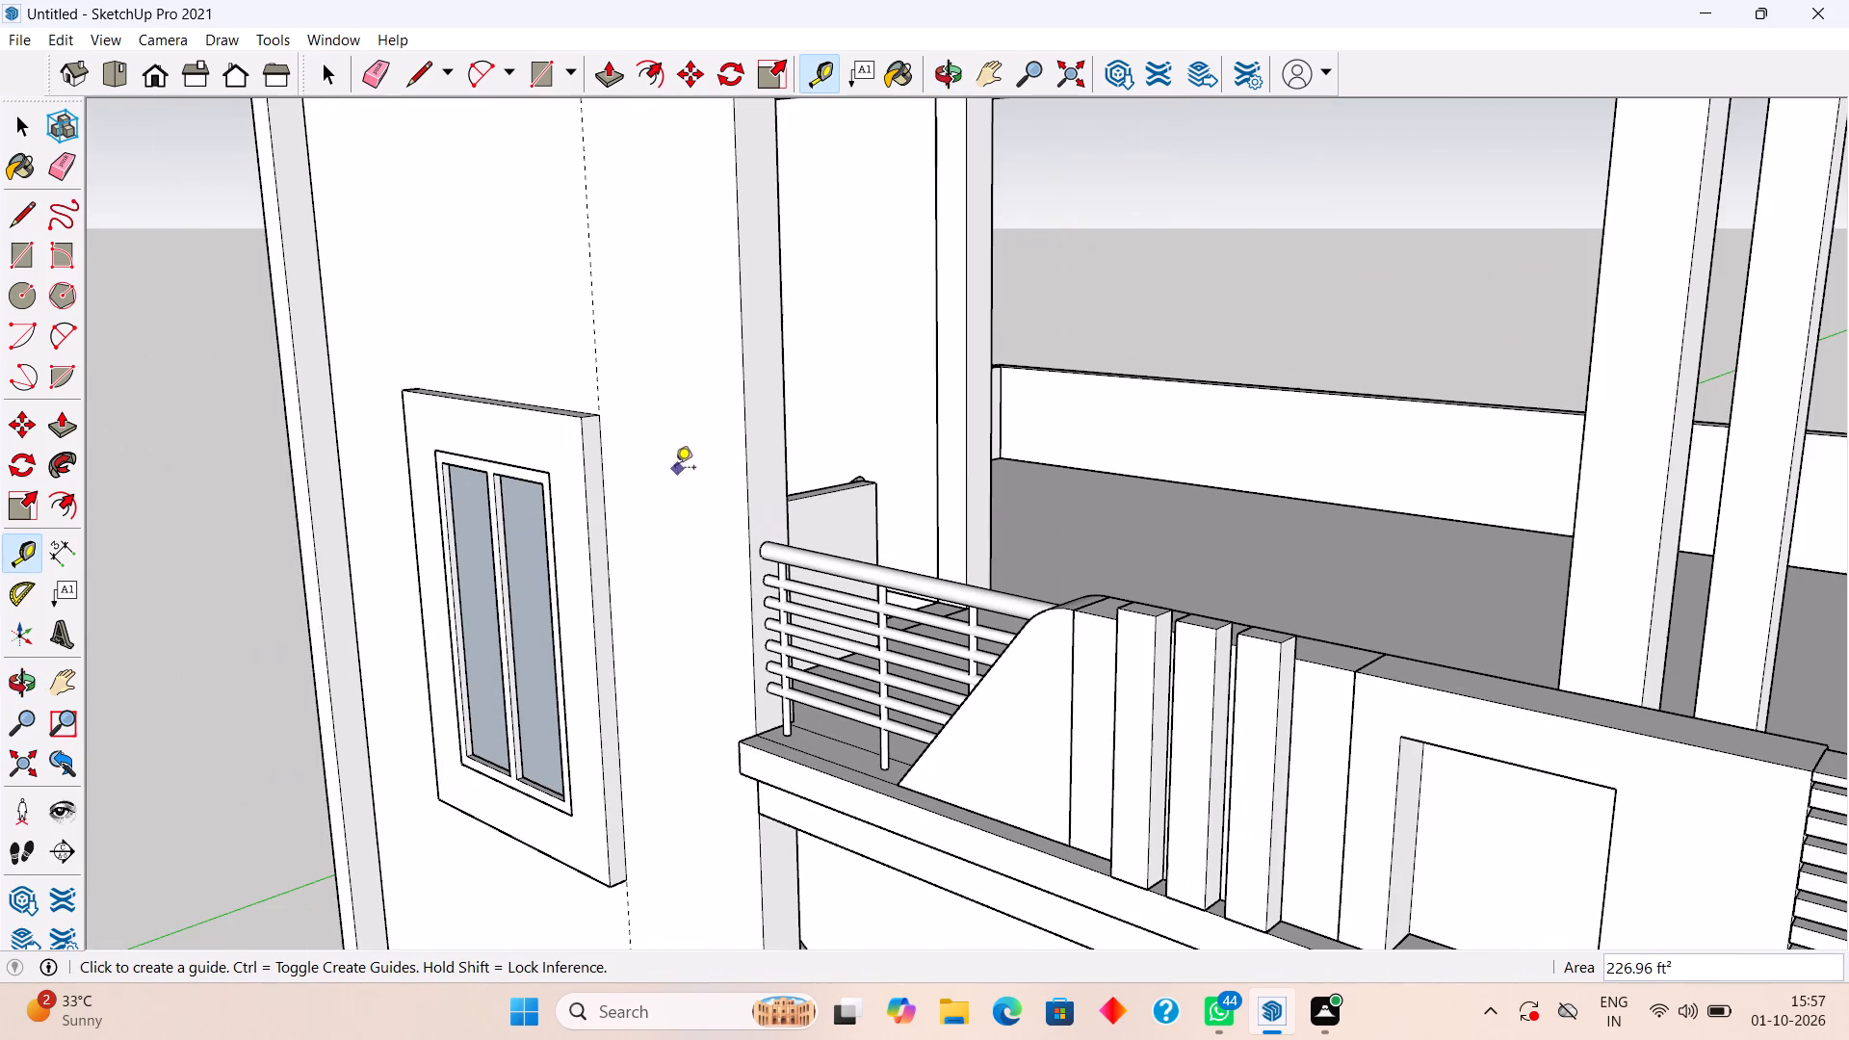
pyautogui.click(749, 424)
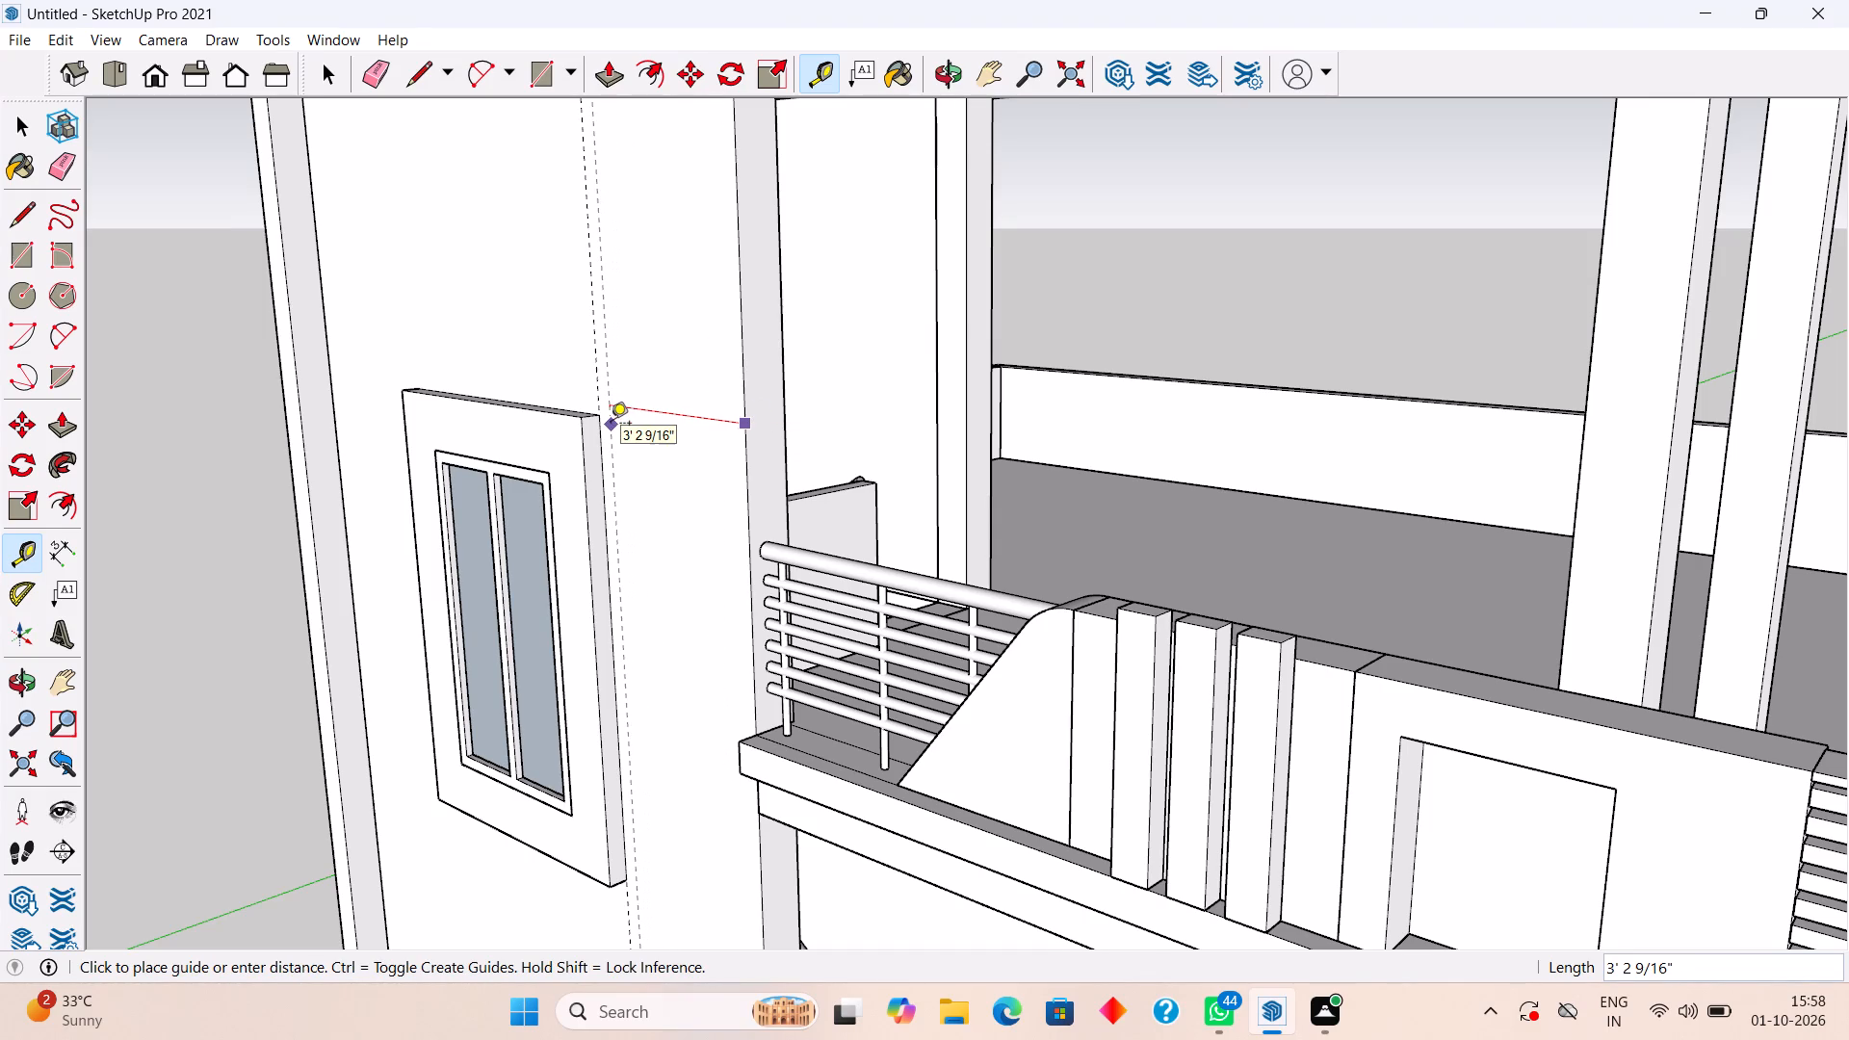
pyautogui.write('3.')
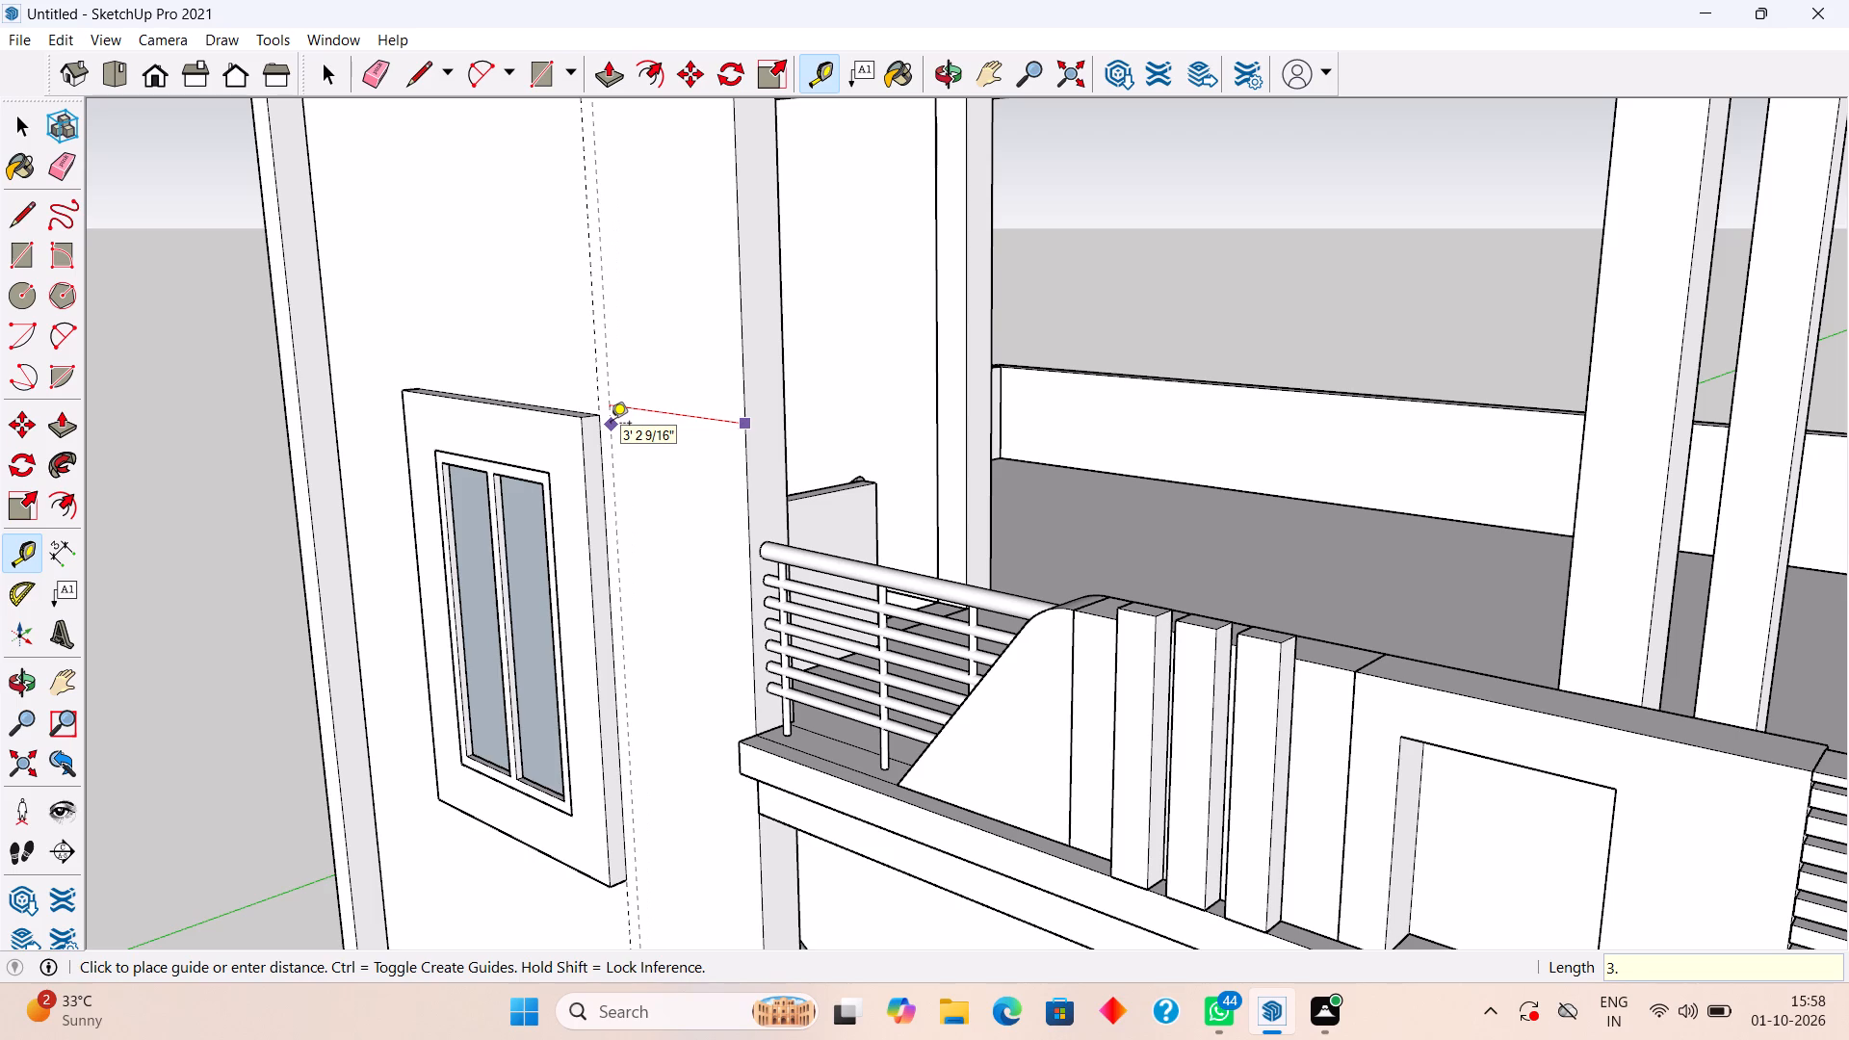
pyautogui.press('5')
pyautogui.press('BackSpace')
pyautogui.press('2')
pyautogui.press("'")
pyautogui.press('Return')
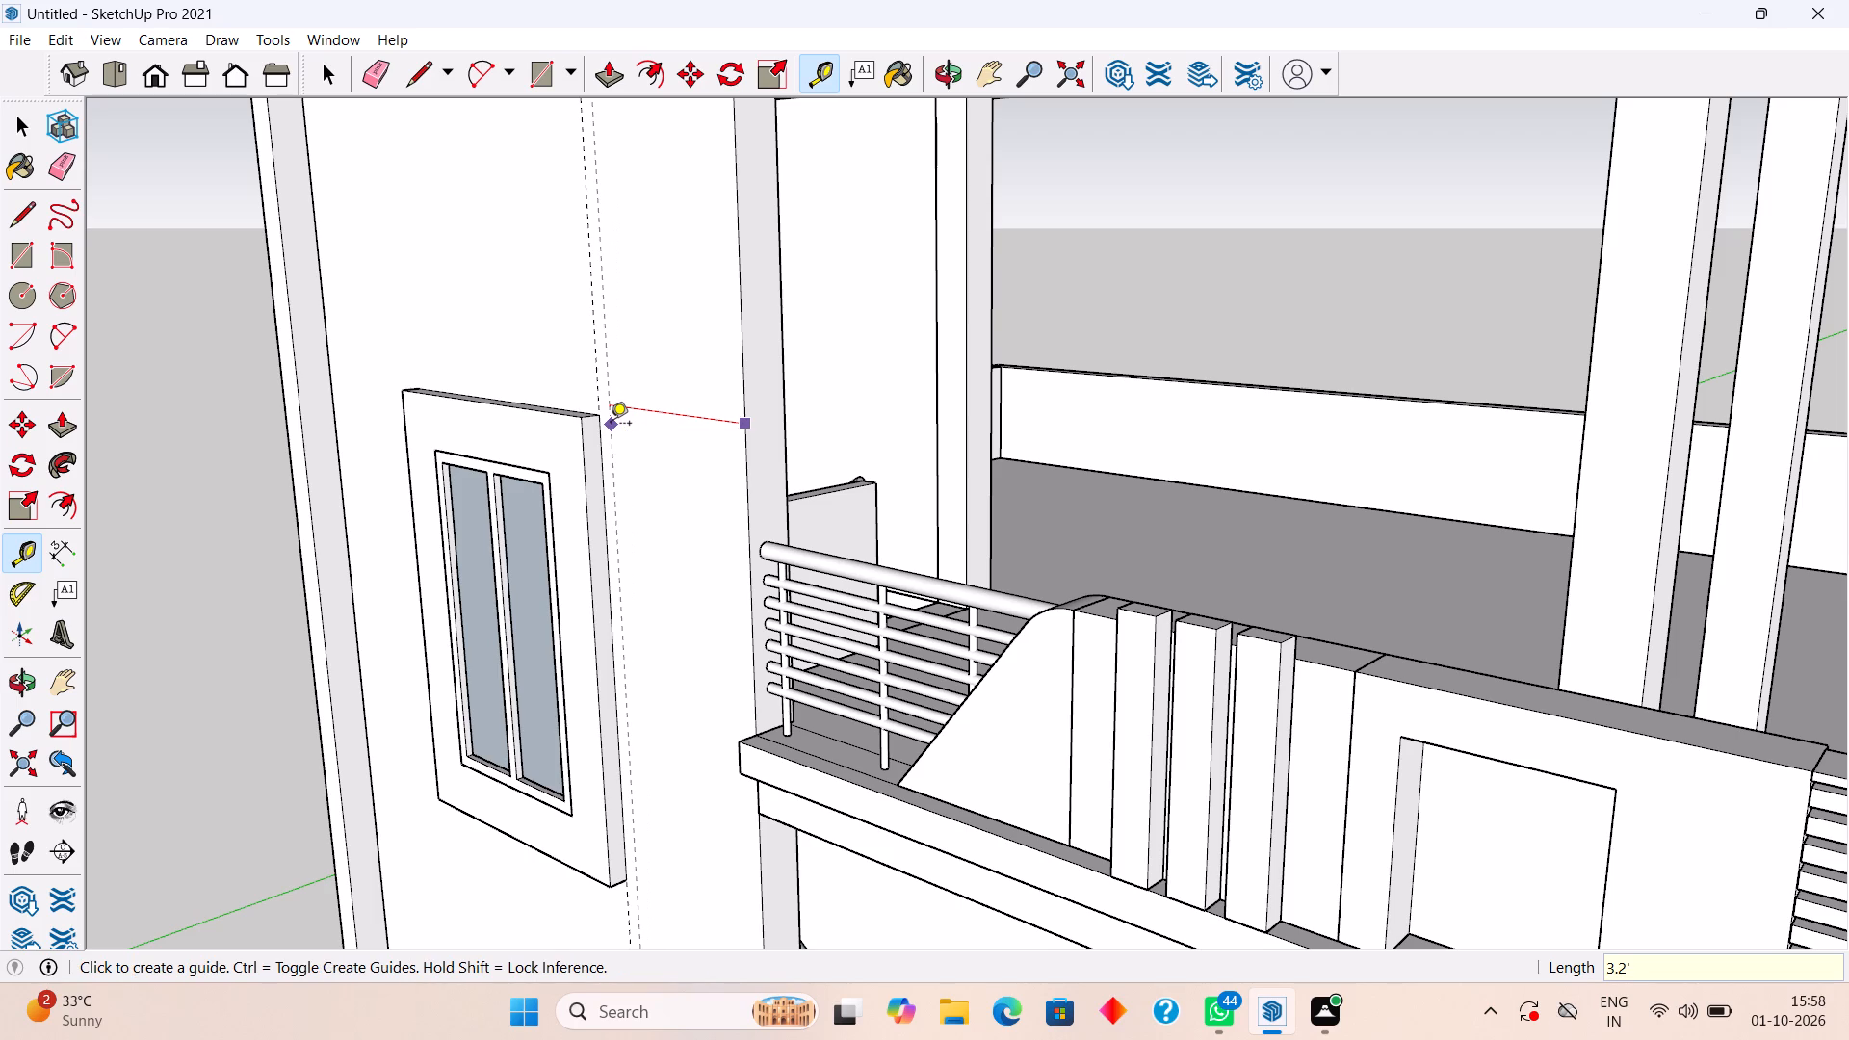
# Place a horizontal guide 2" below the front wall's top edge and another 8" below that guide.
pyautogui.scroll(-4, 611, 425)
pyautogui.moveTo(679, 563); pyautogui.dragTo(1055, 544, button='middle')
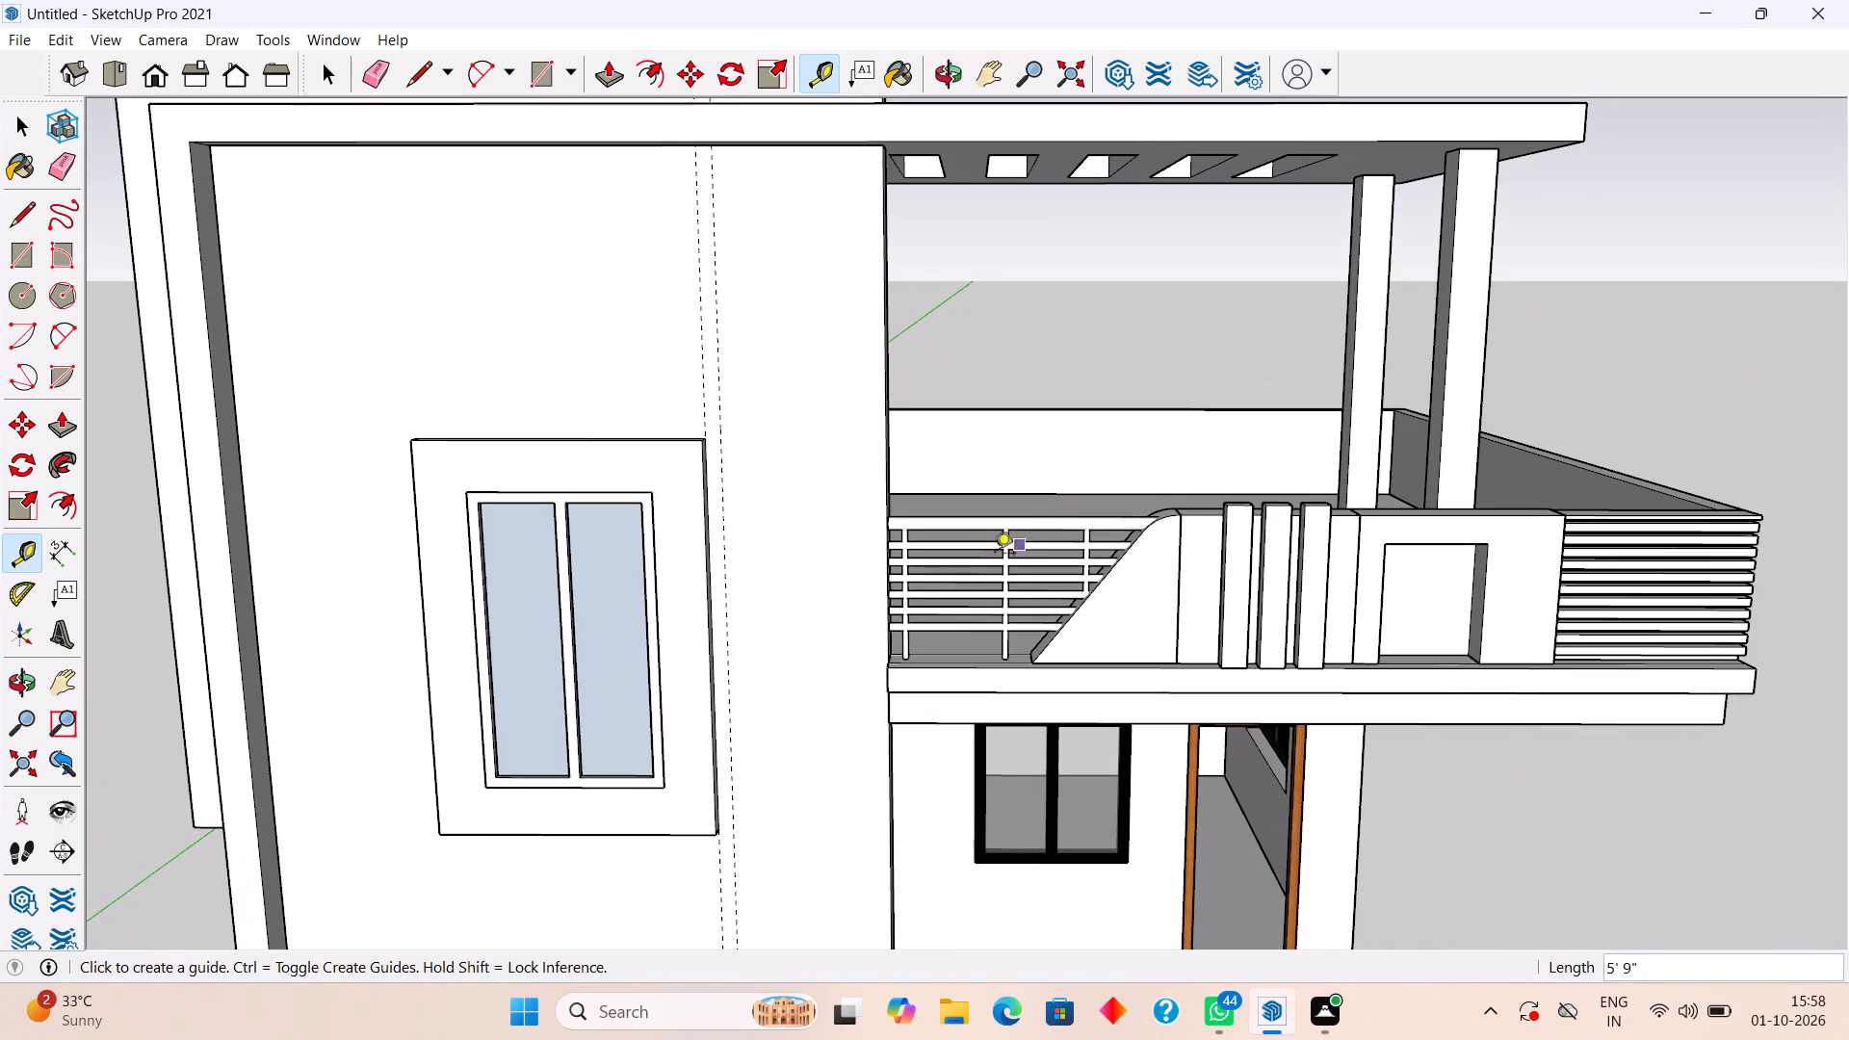
pyautogui.scroll(4, 826, 162)
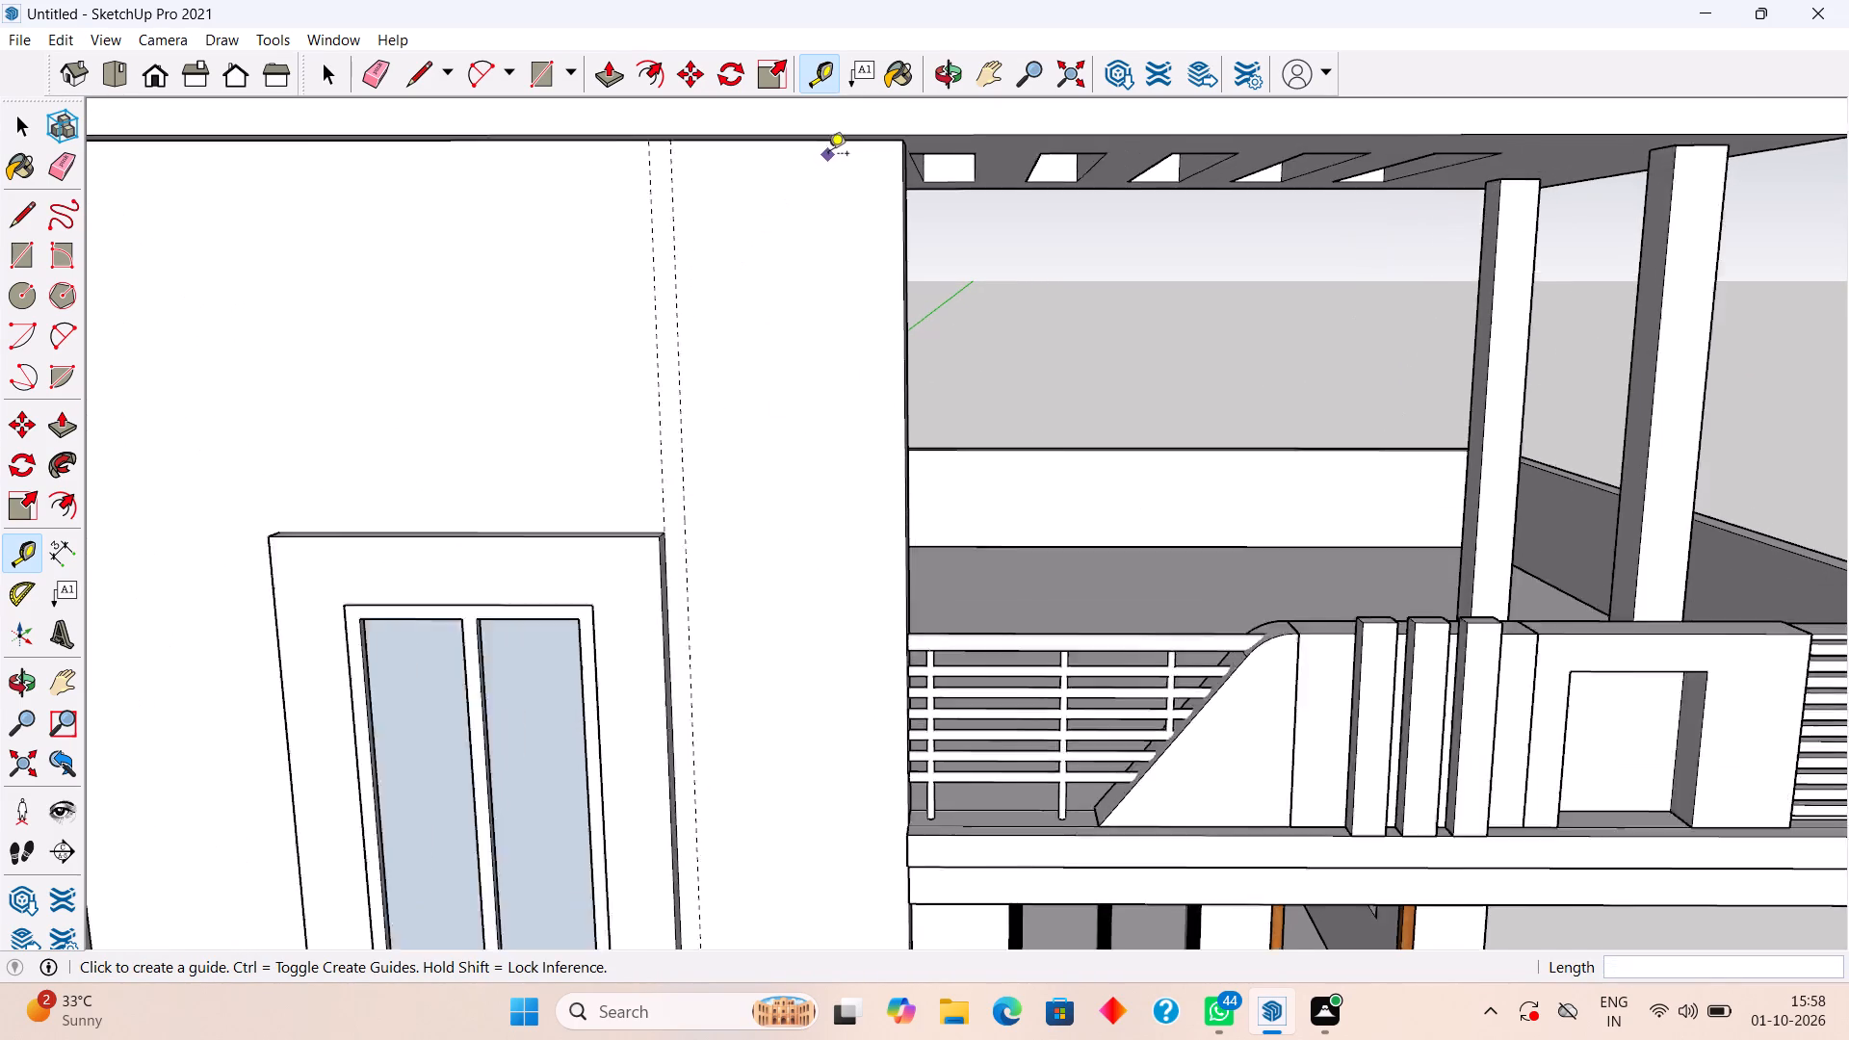
pyautogui.scroll(1, 828, 155)
pyautogui.moveTo(828, 155); pyautogui.dragTo(838, 117, button='middle')
pyautogui.scroll(-11, 823, 121)
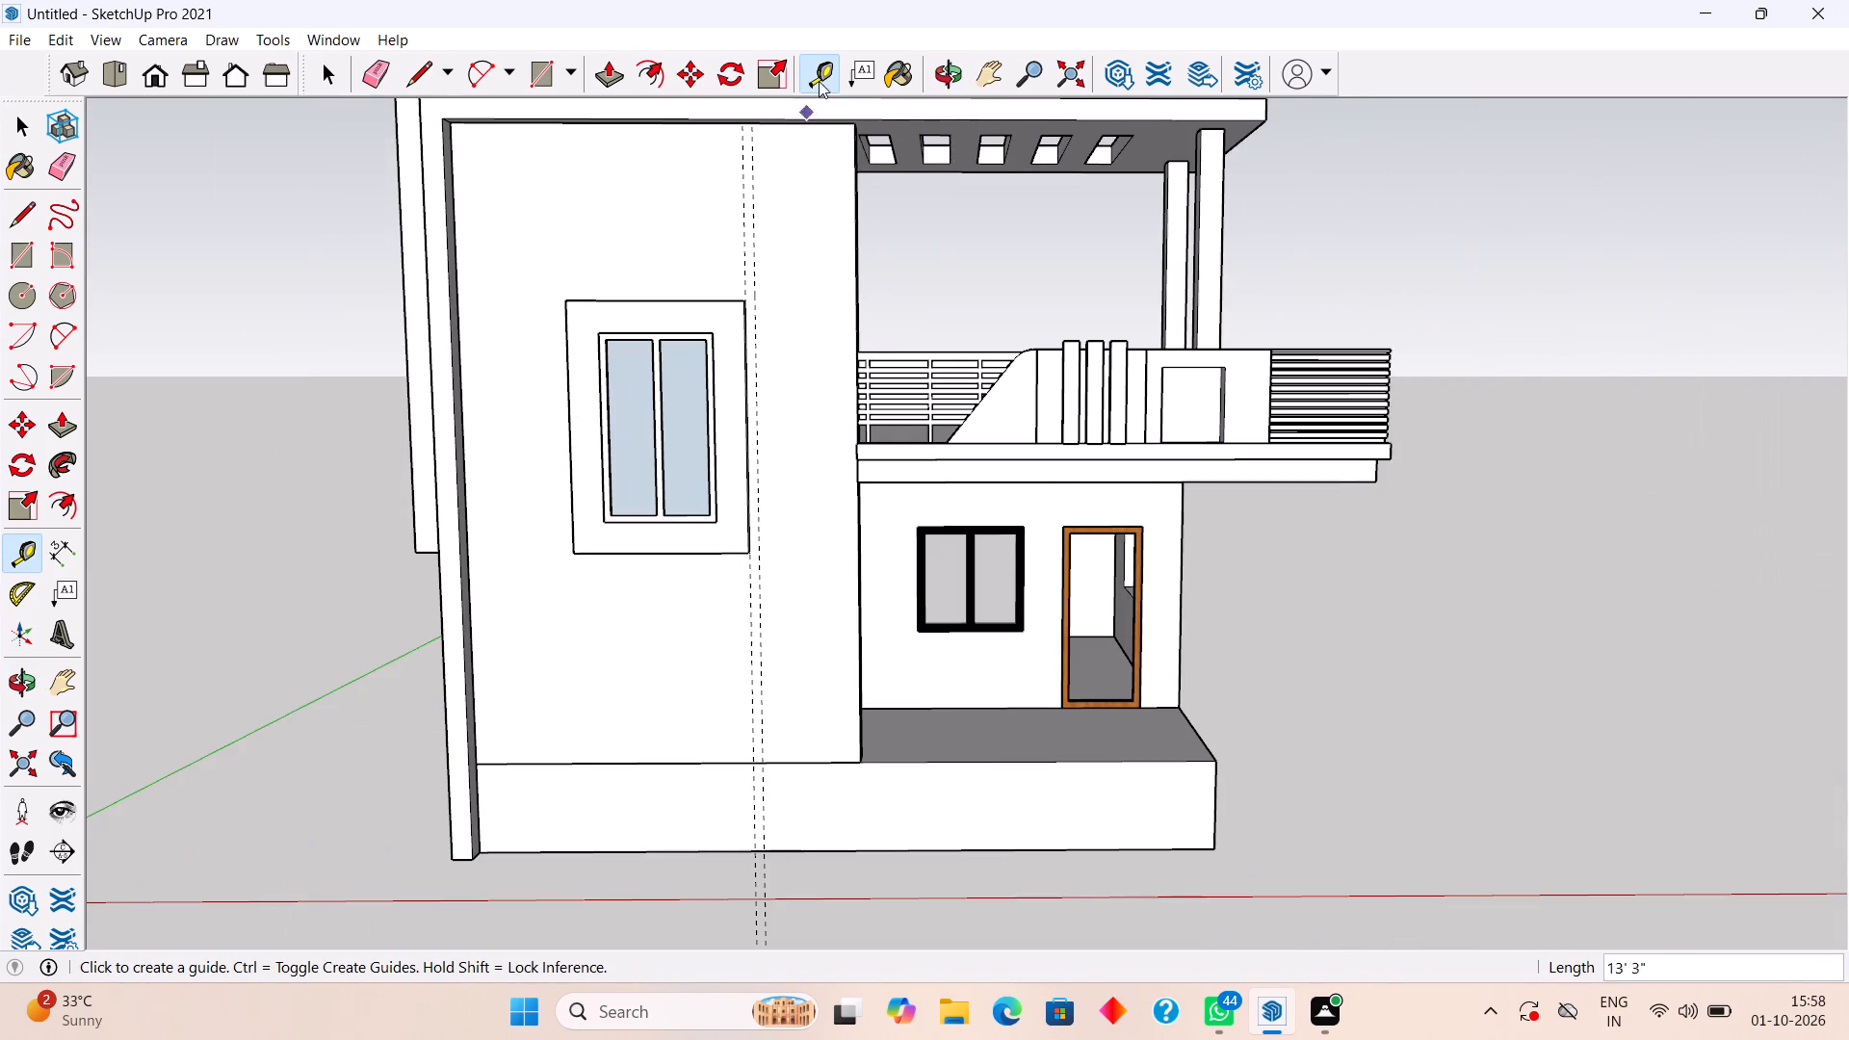
pyautogui.scroll(11, 789, 109)
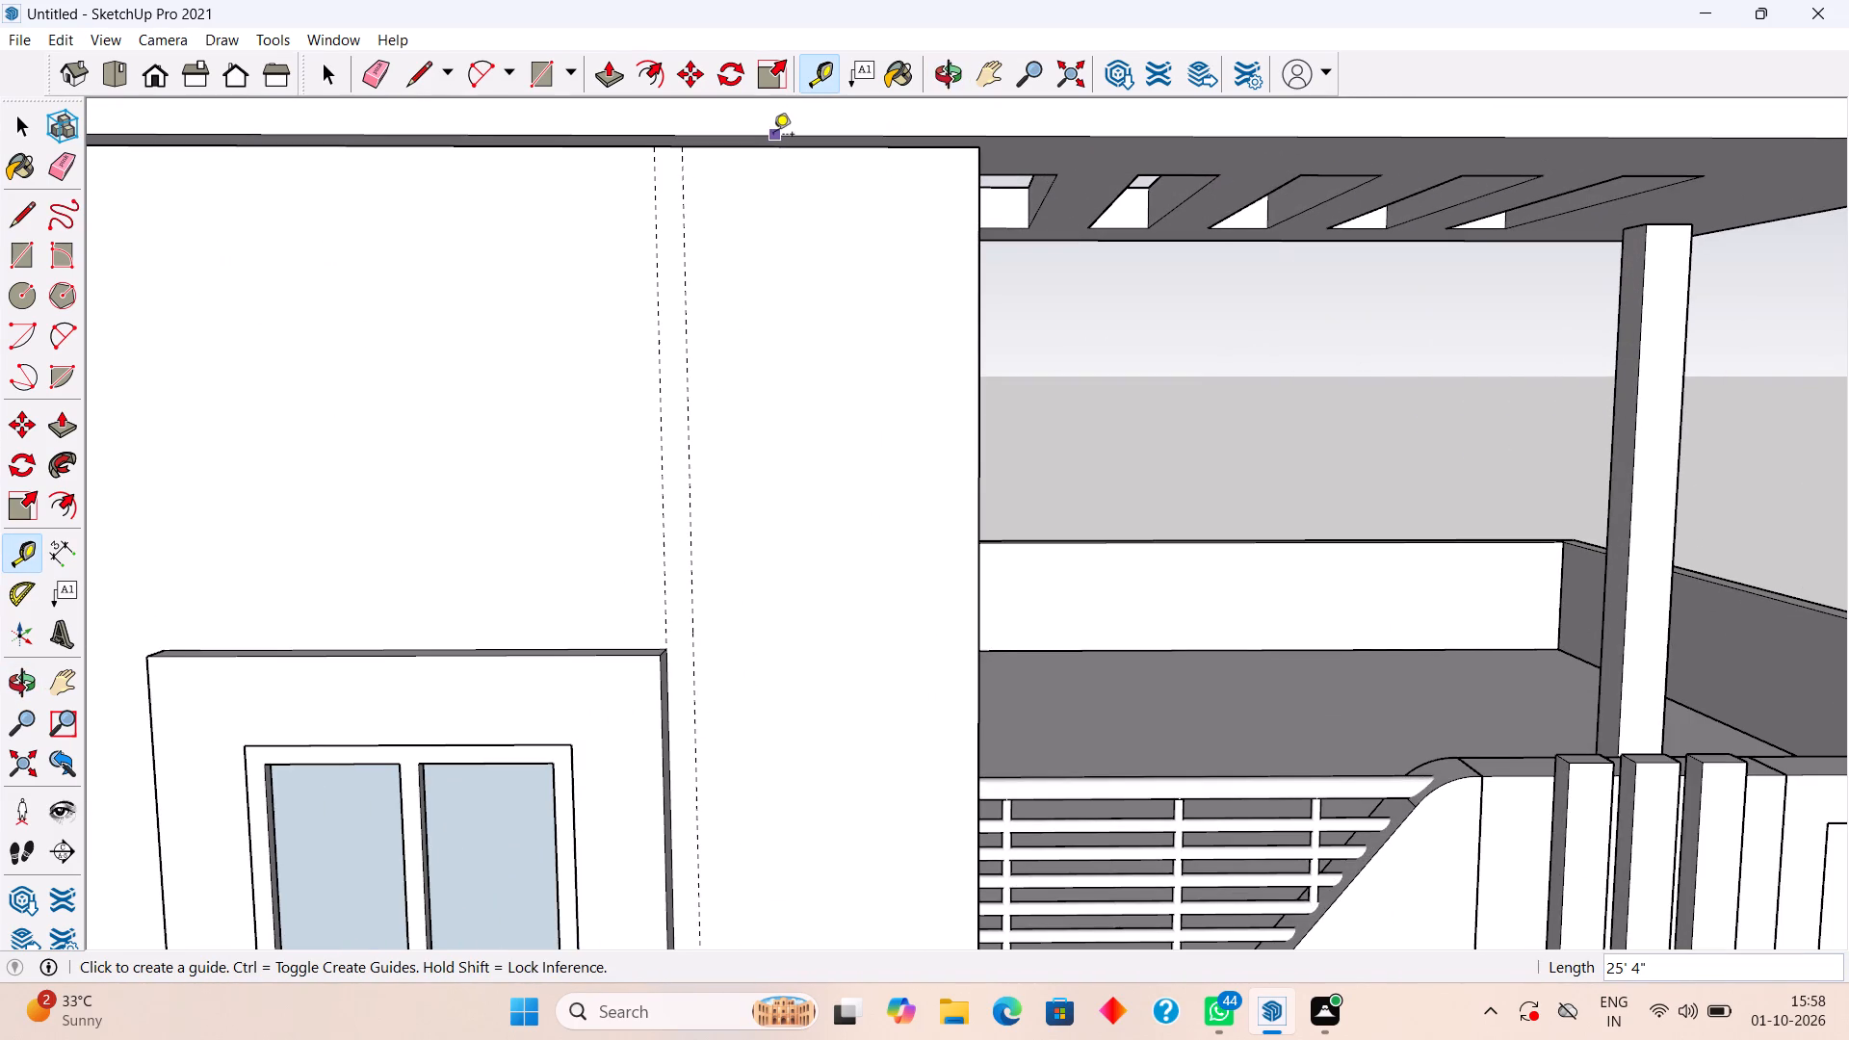
pyautogui.click(784, 153)
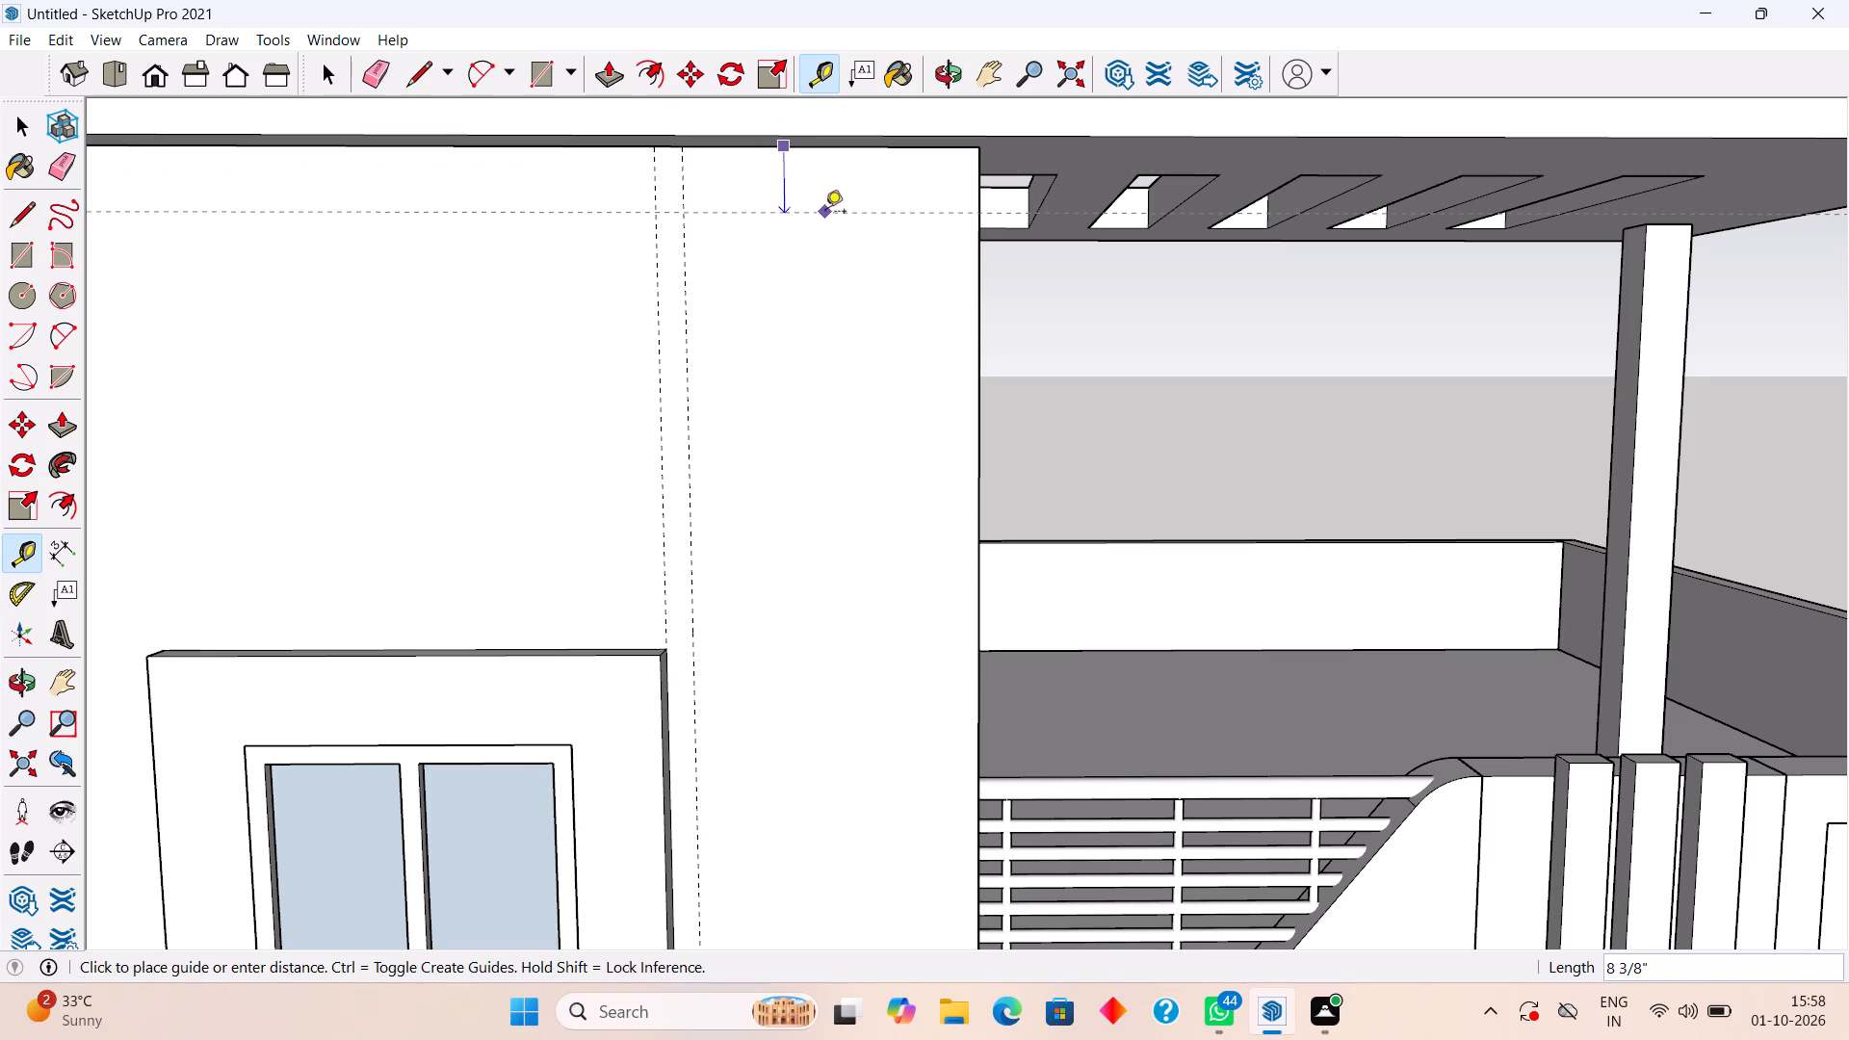
pyautogui.write('2"')
pyautogui.press('Return')
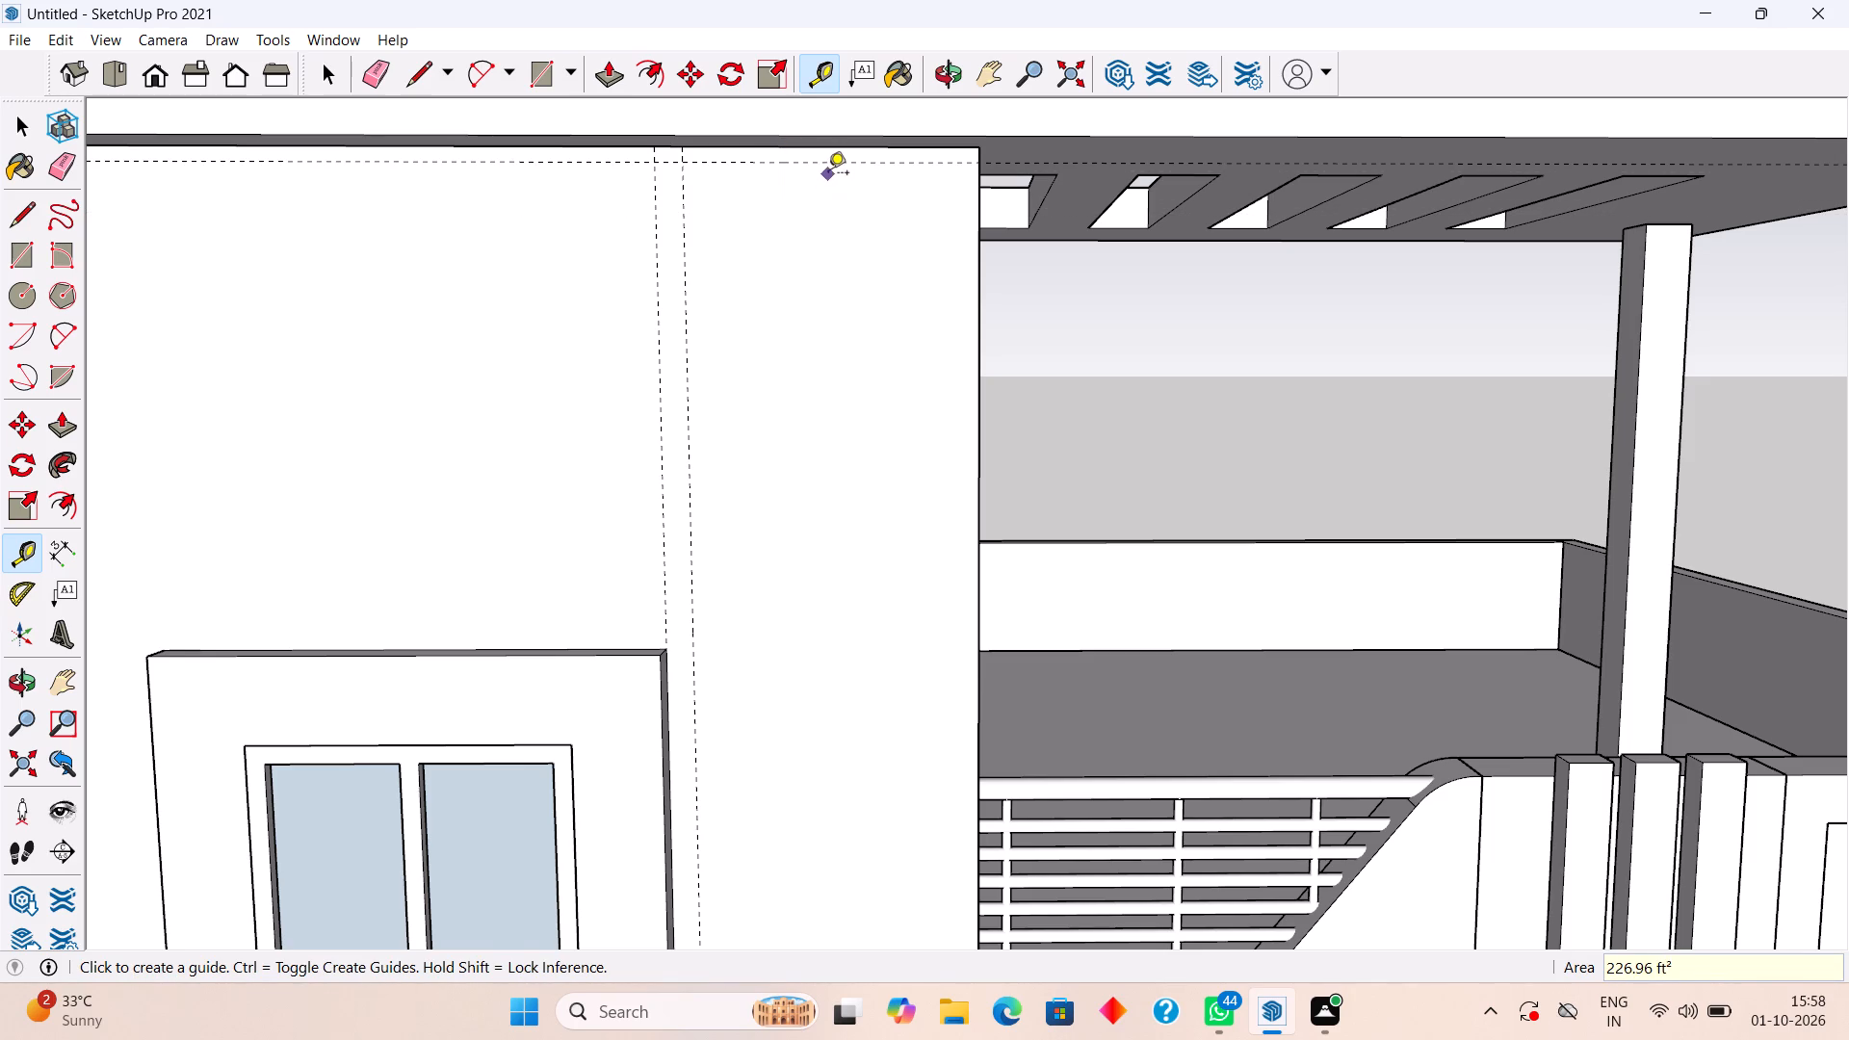
pyautogui.click(846, 160)
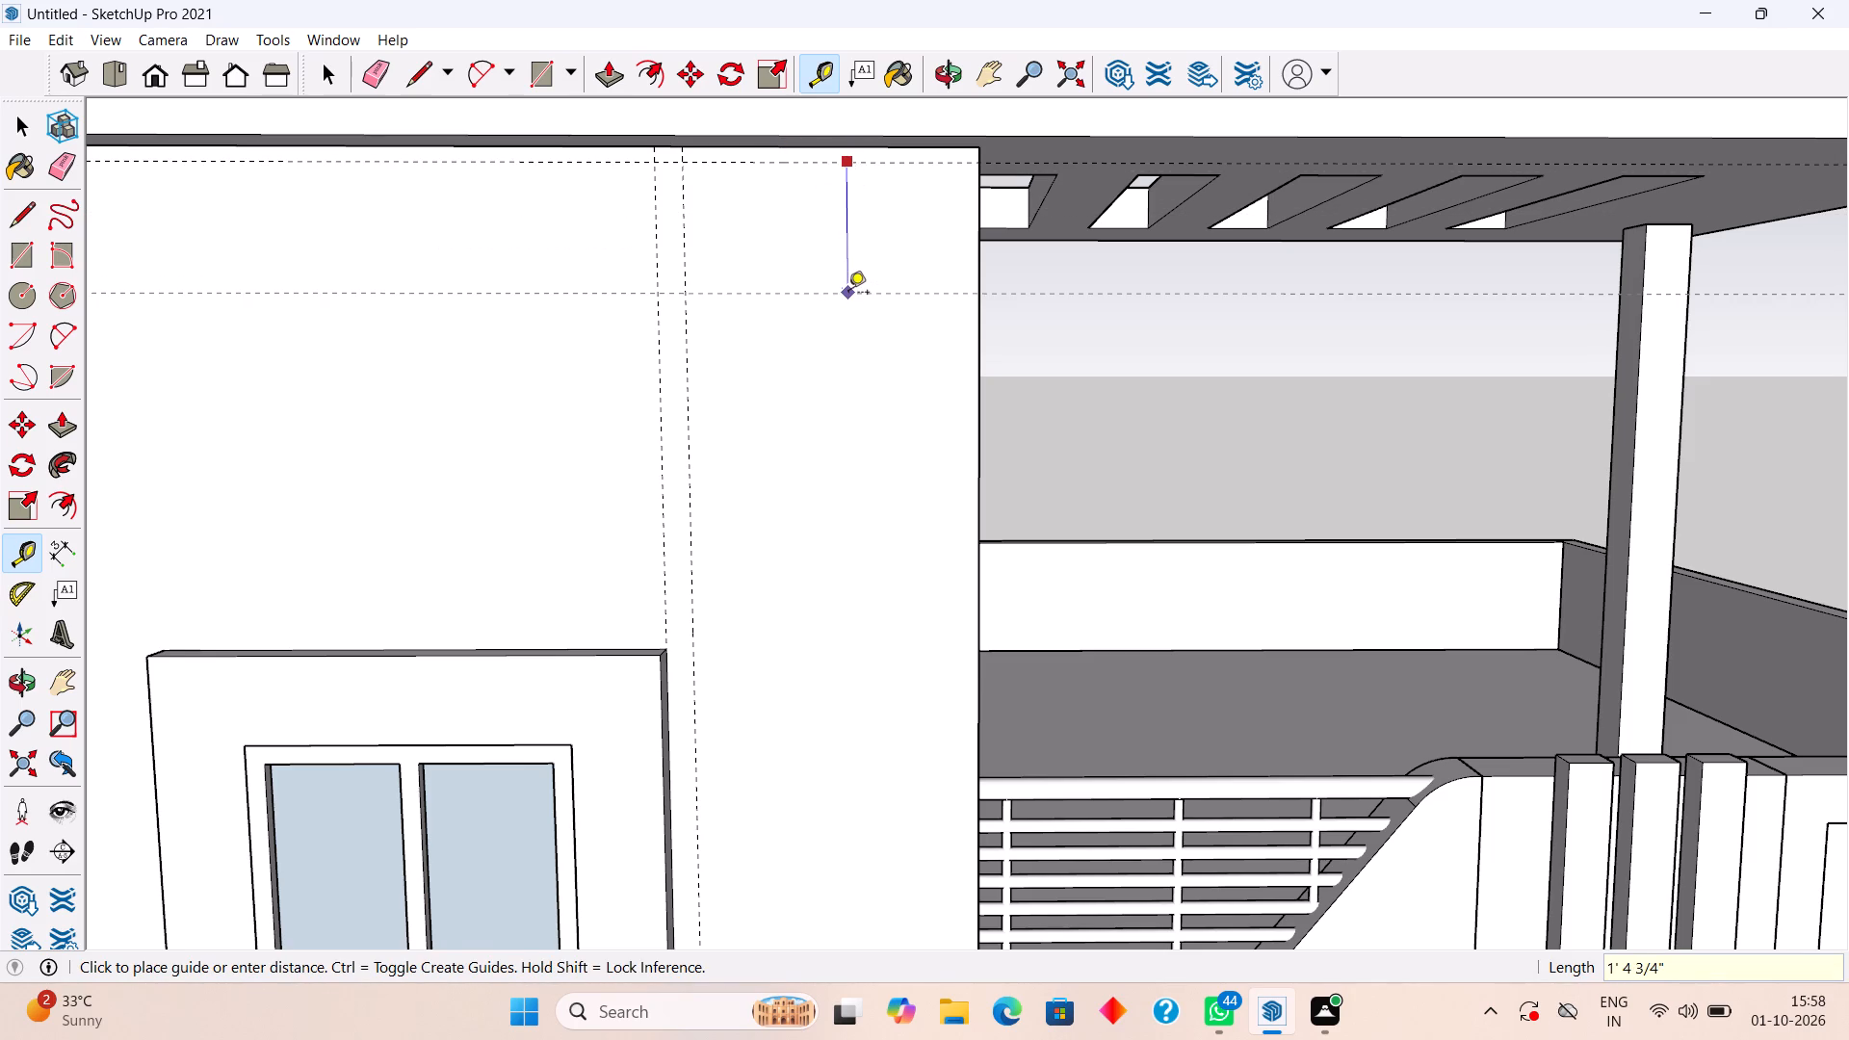
pyautogui.write('8"')
pyautogui.press('Return')
# Draw a rectangle about 3' 2 3/8" by 8" between the horizontal guides, from the 3.2' guide to the wall's balcony-side edge.
pyautogui.scroll(-7, 848, 294)
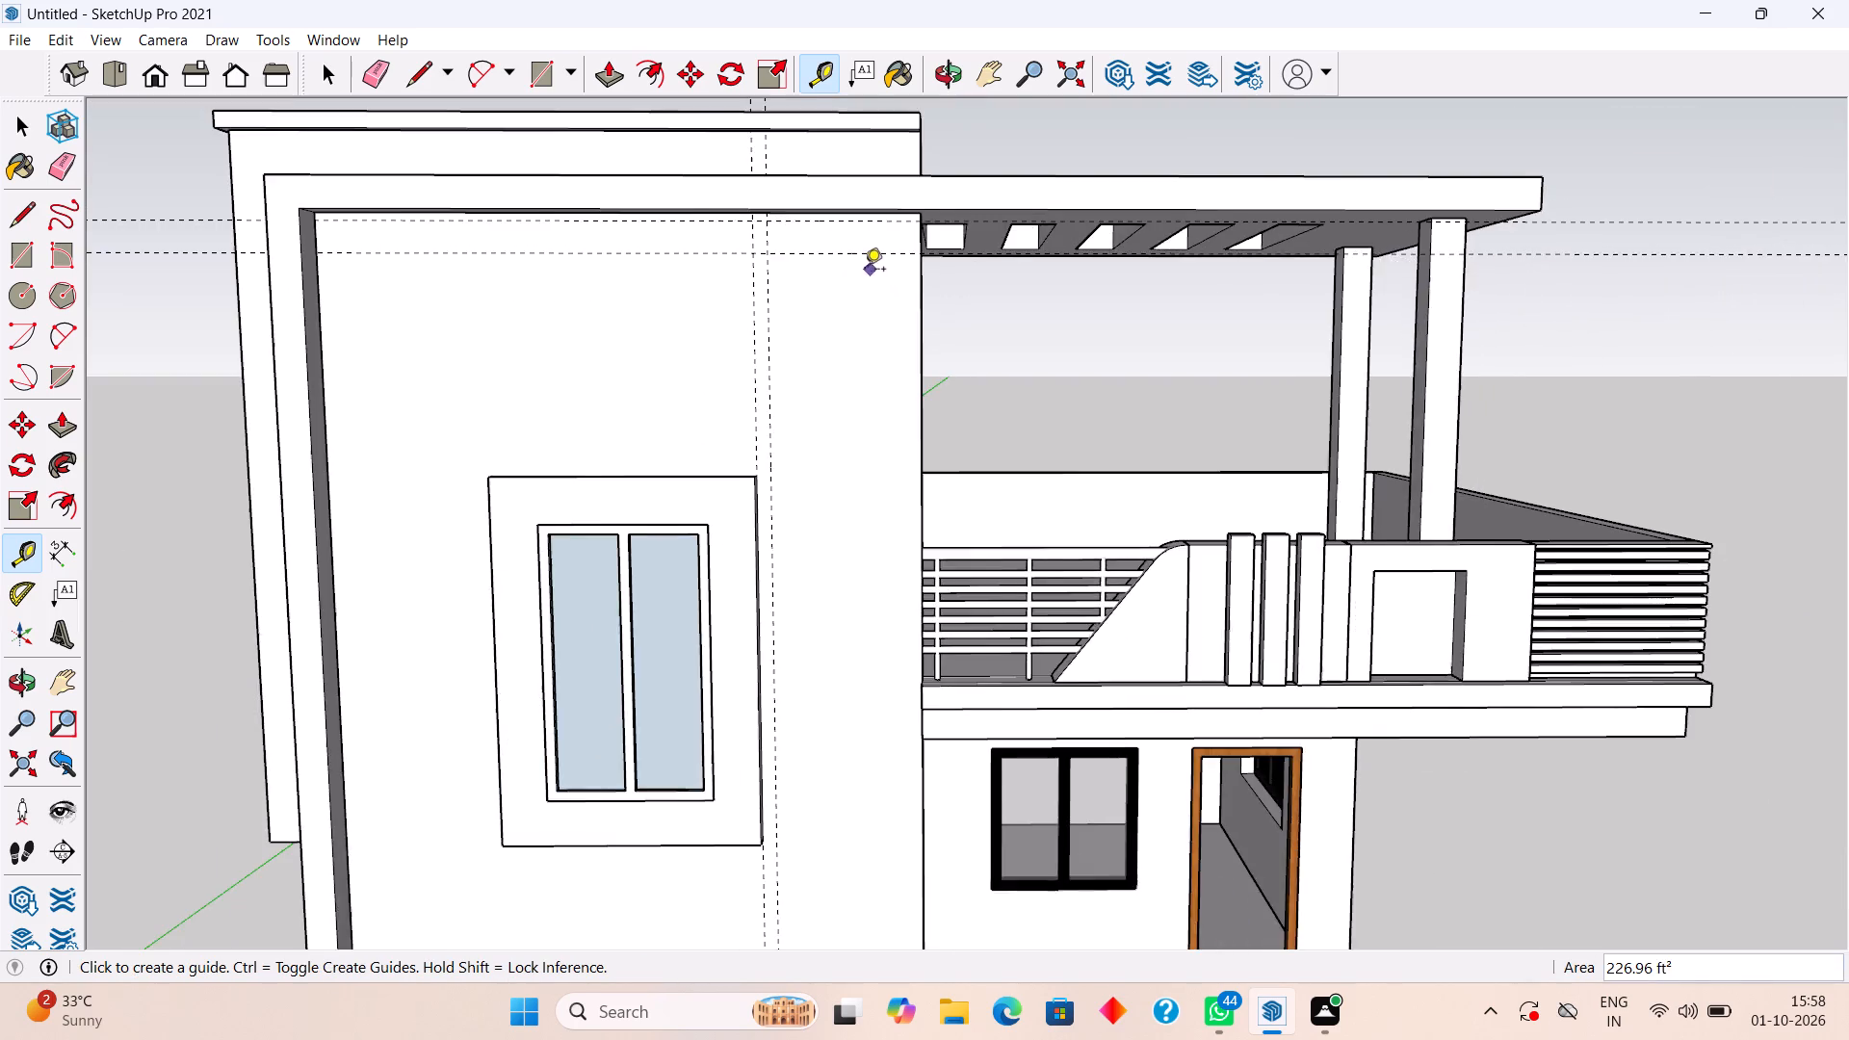
pyautogui.scroll(-3, 861, 273)
pyautogui.press('space')
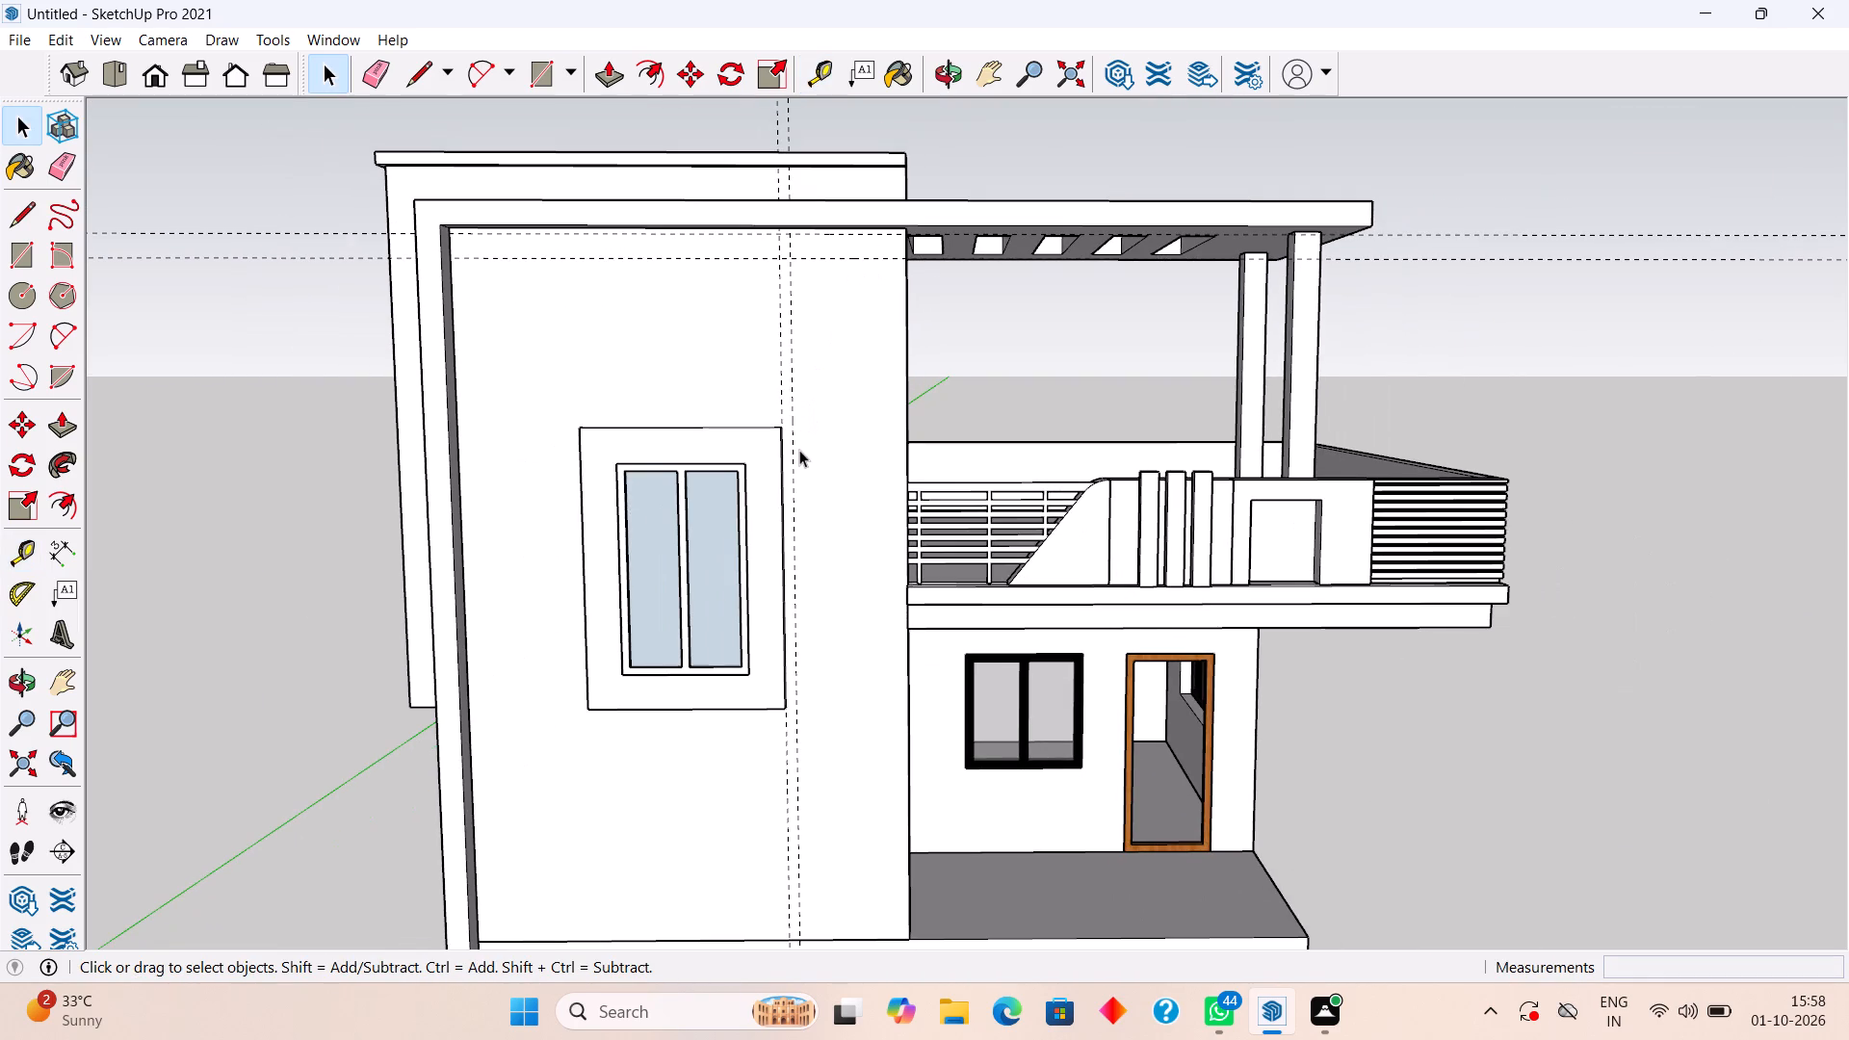
pyautogui.scroll(3, 822, 232)
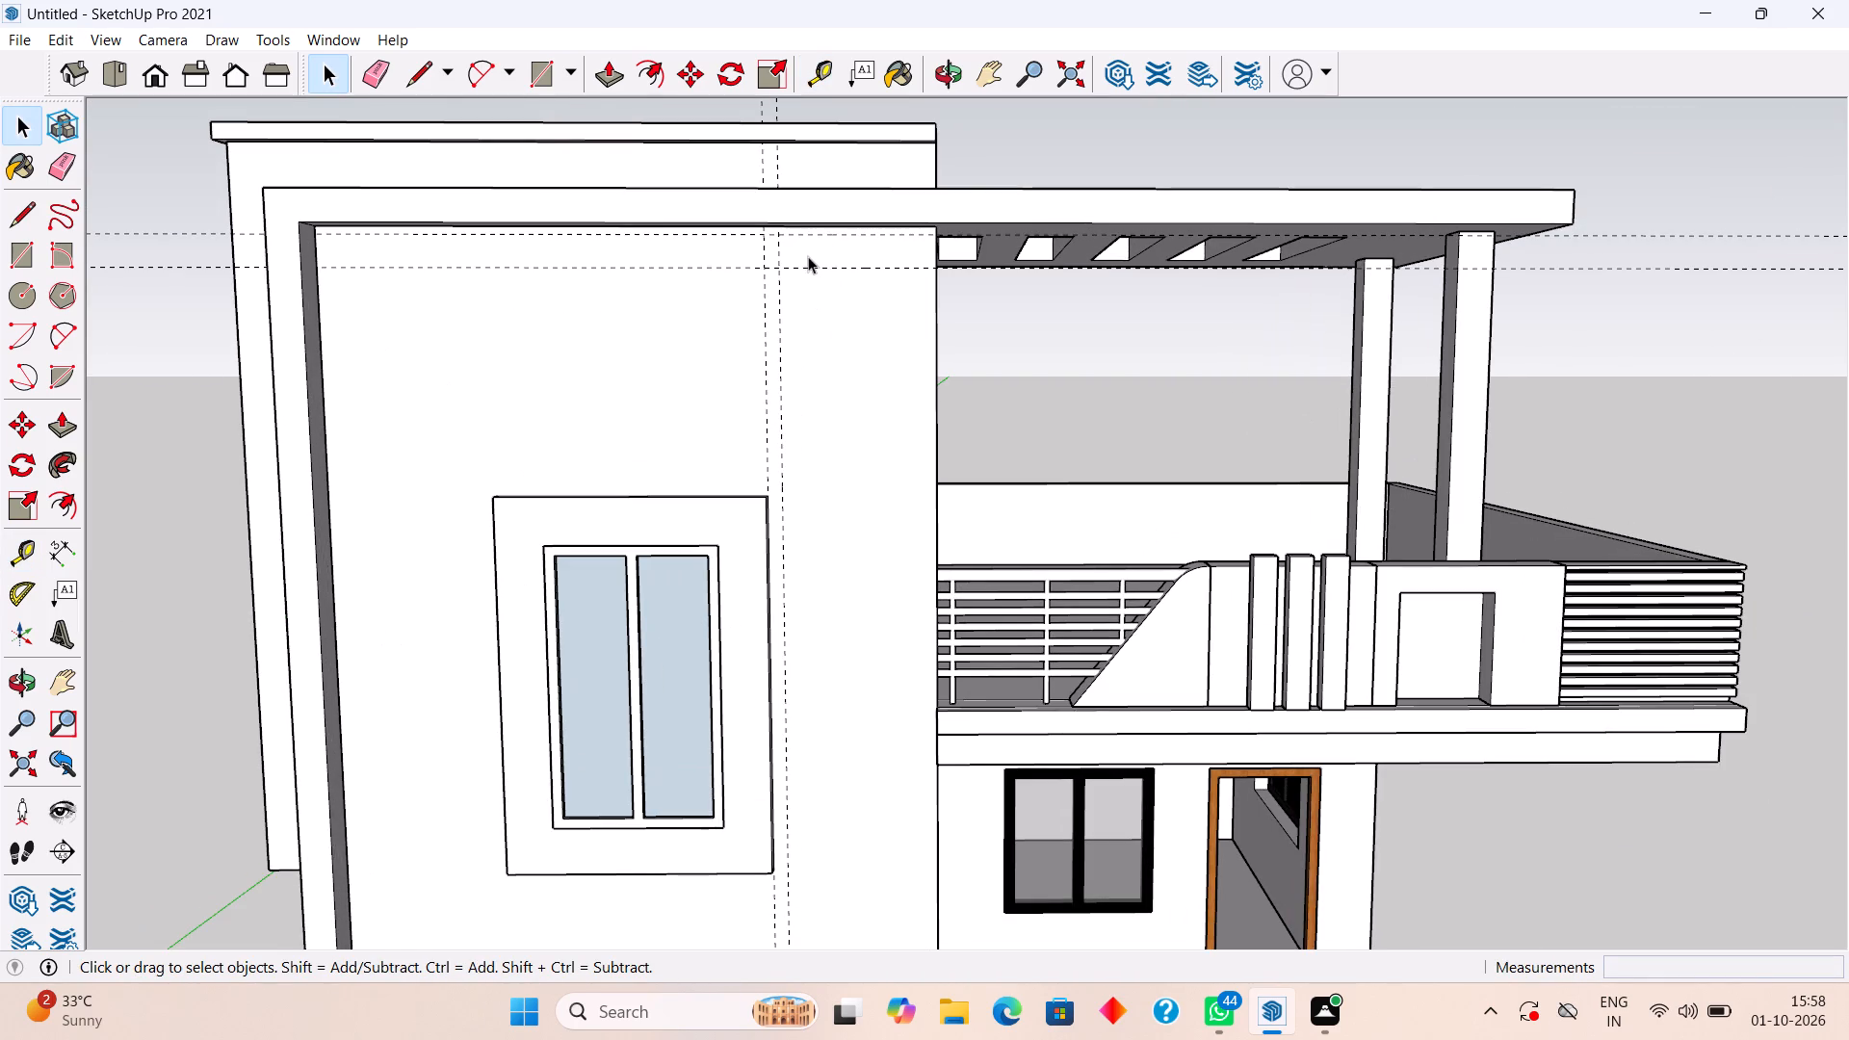
pyautogui.press('r')
pyautogui.click(784, 232)
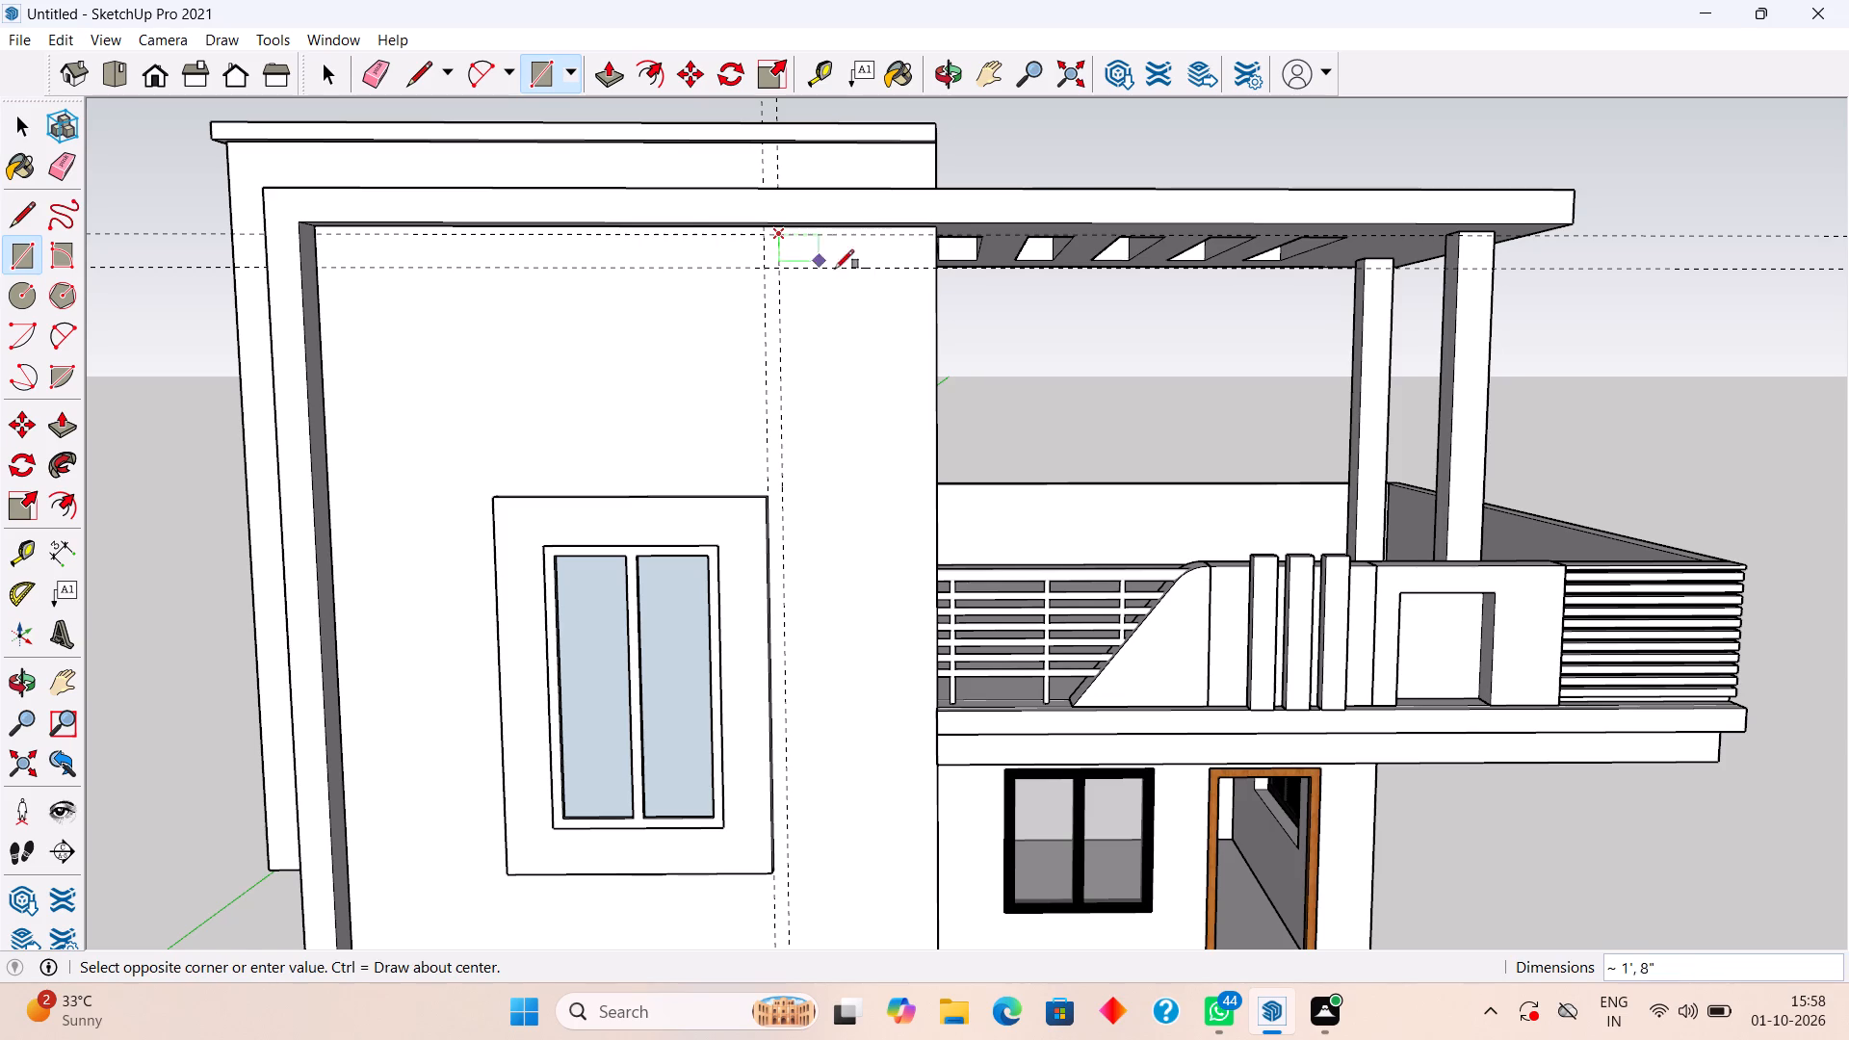
pyautogui.click(935, 272)
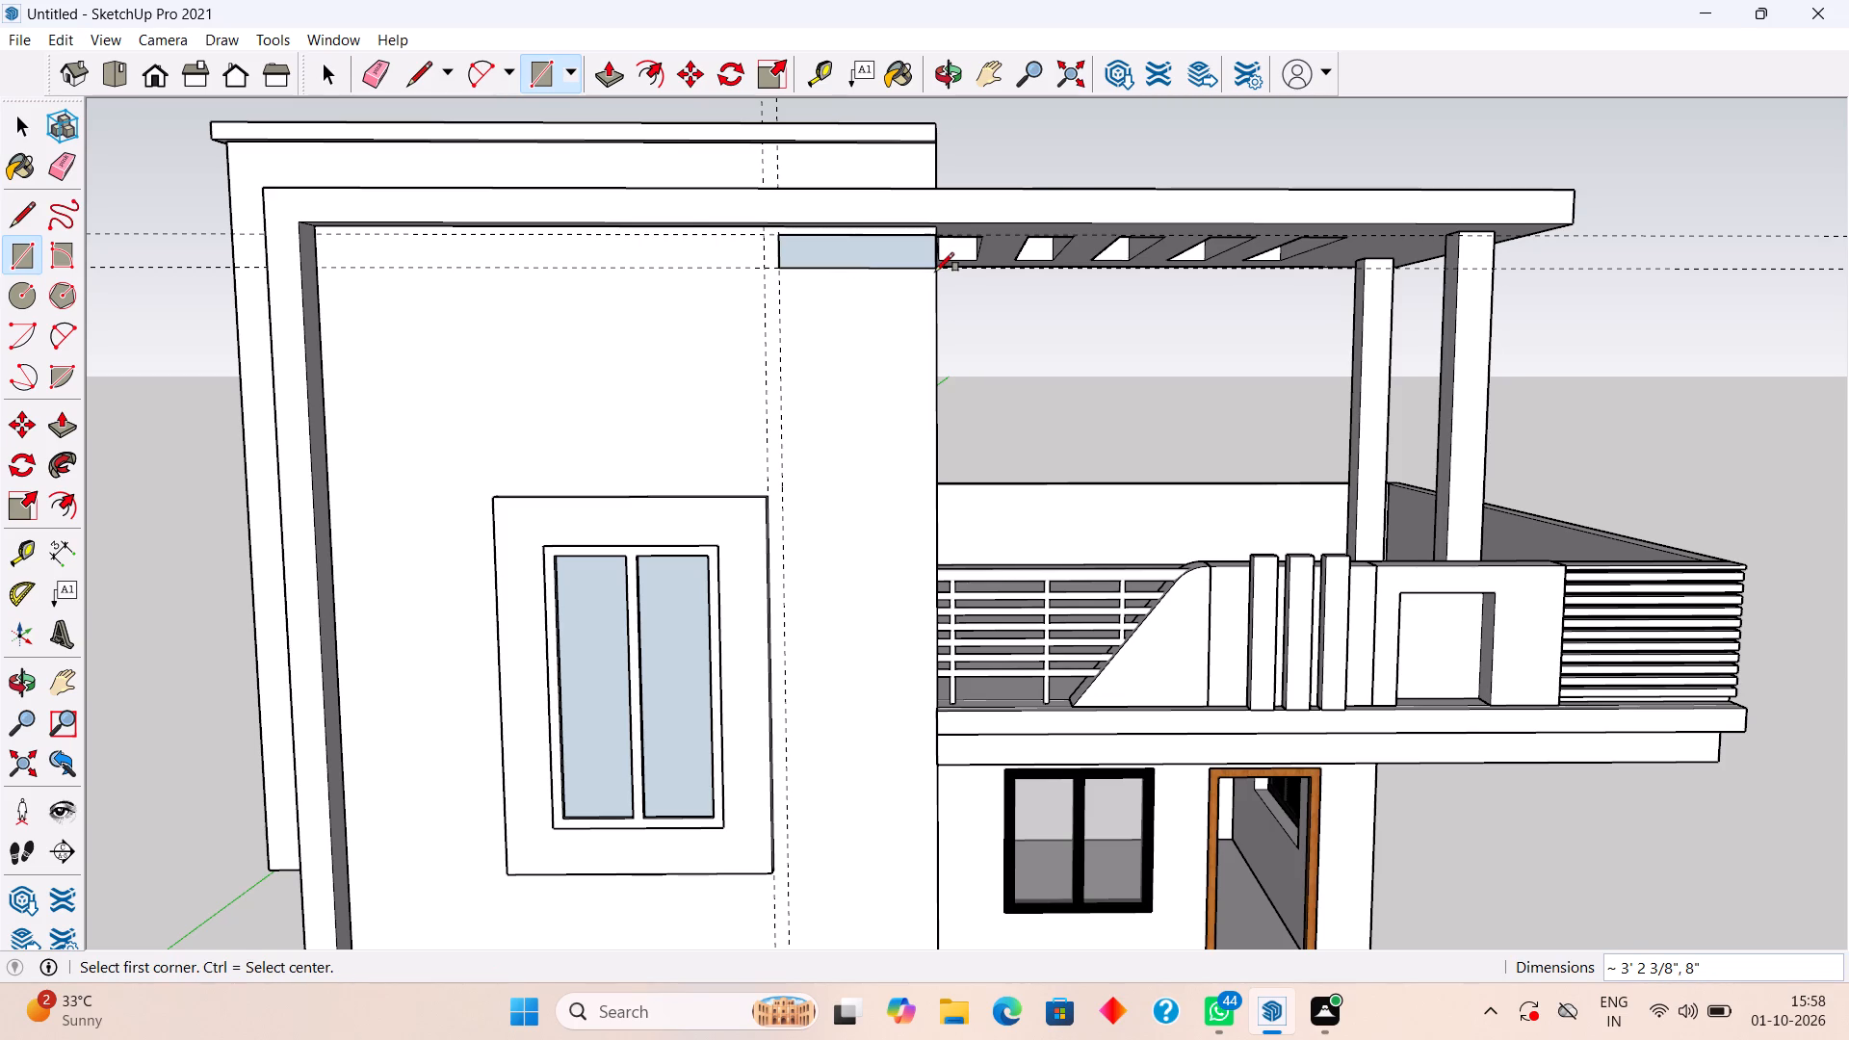
pyautogui.press('space')
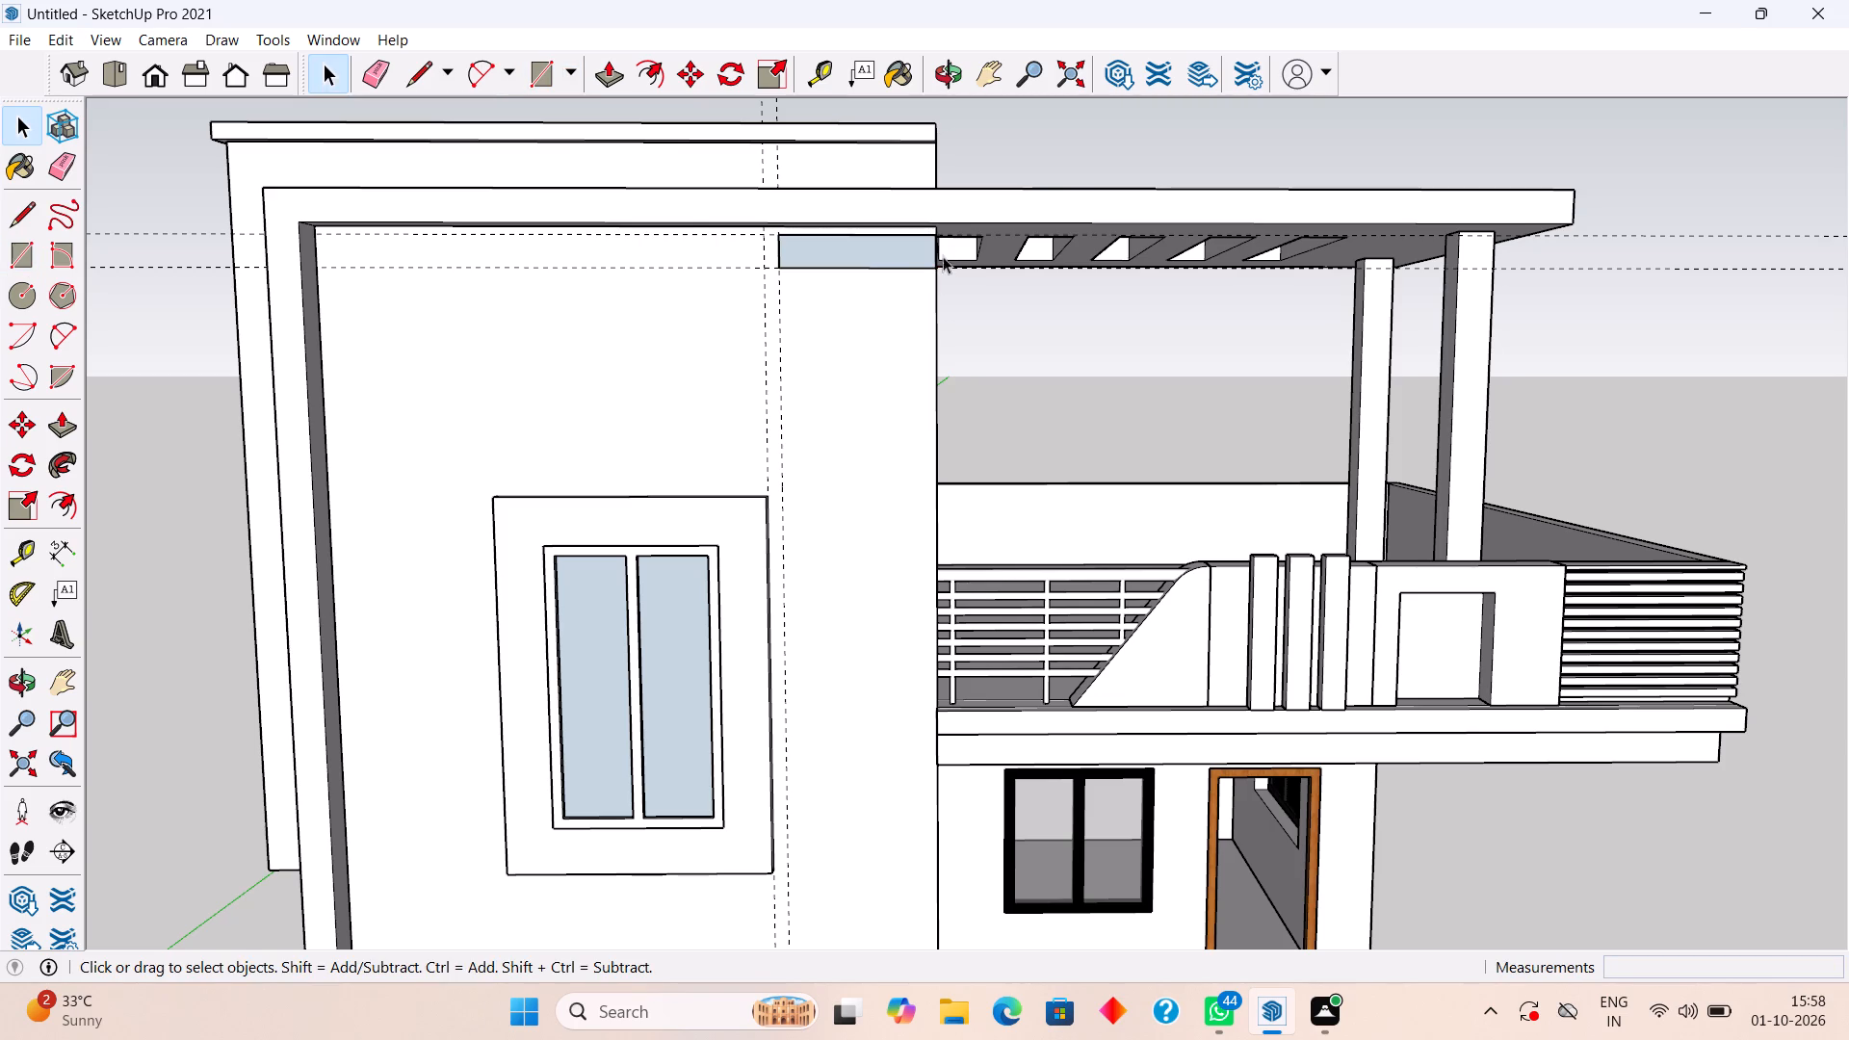
# Push/Pull the new rectangle 8" outward from the front wall.
pyautogui.scroll(1, 931, 242)
pyautogui.moveTo(927, 240); pyautogui.dragTo(907, 151, button='middle')
pyautogui.scroll(4, 873, 175)
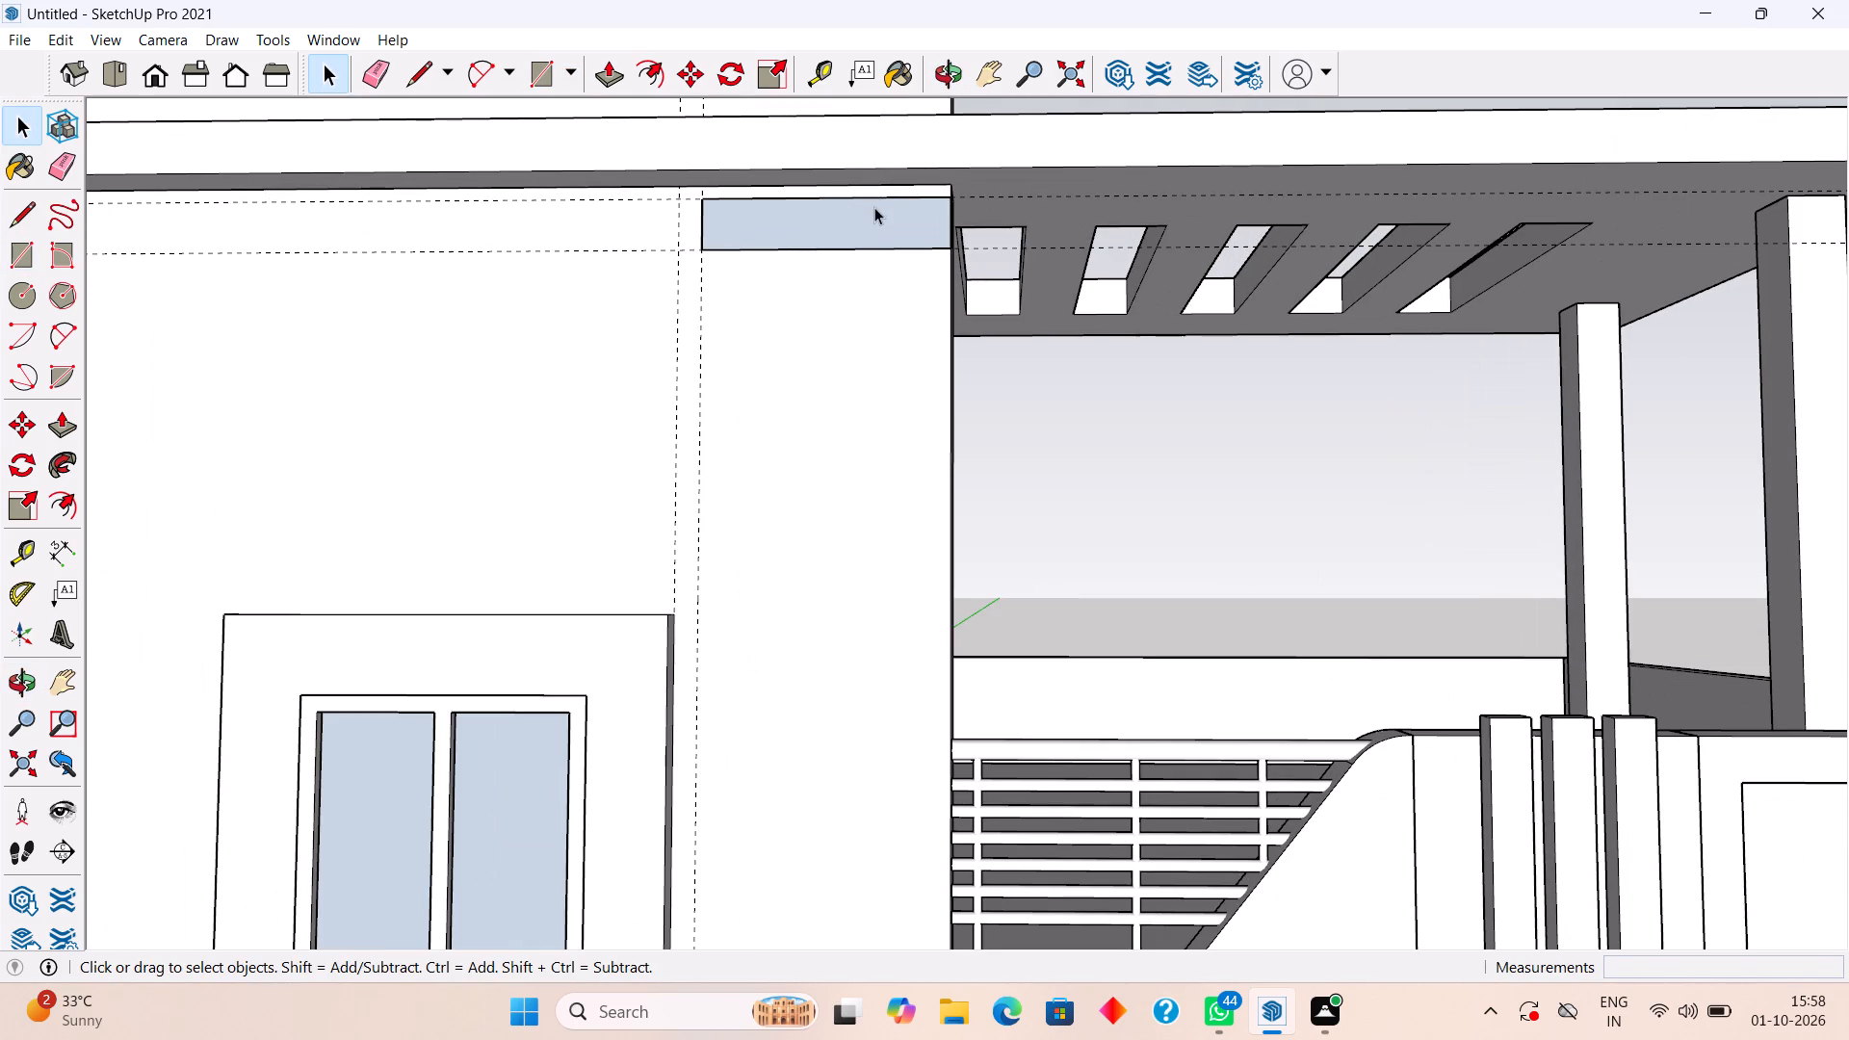
pyautogui.press('p')
pyautogui.click(868, 217)
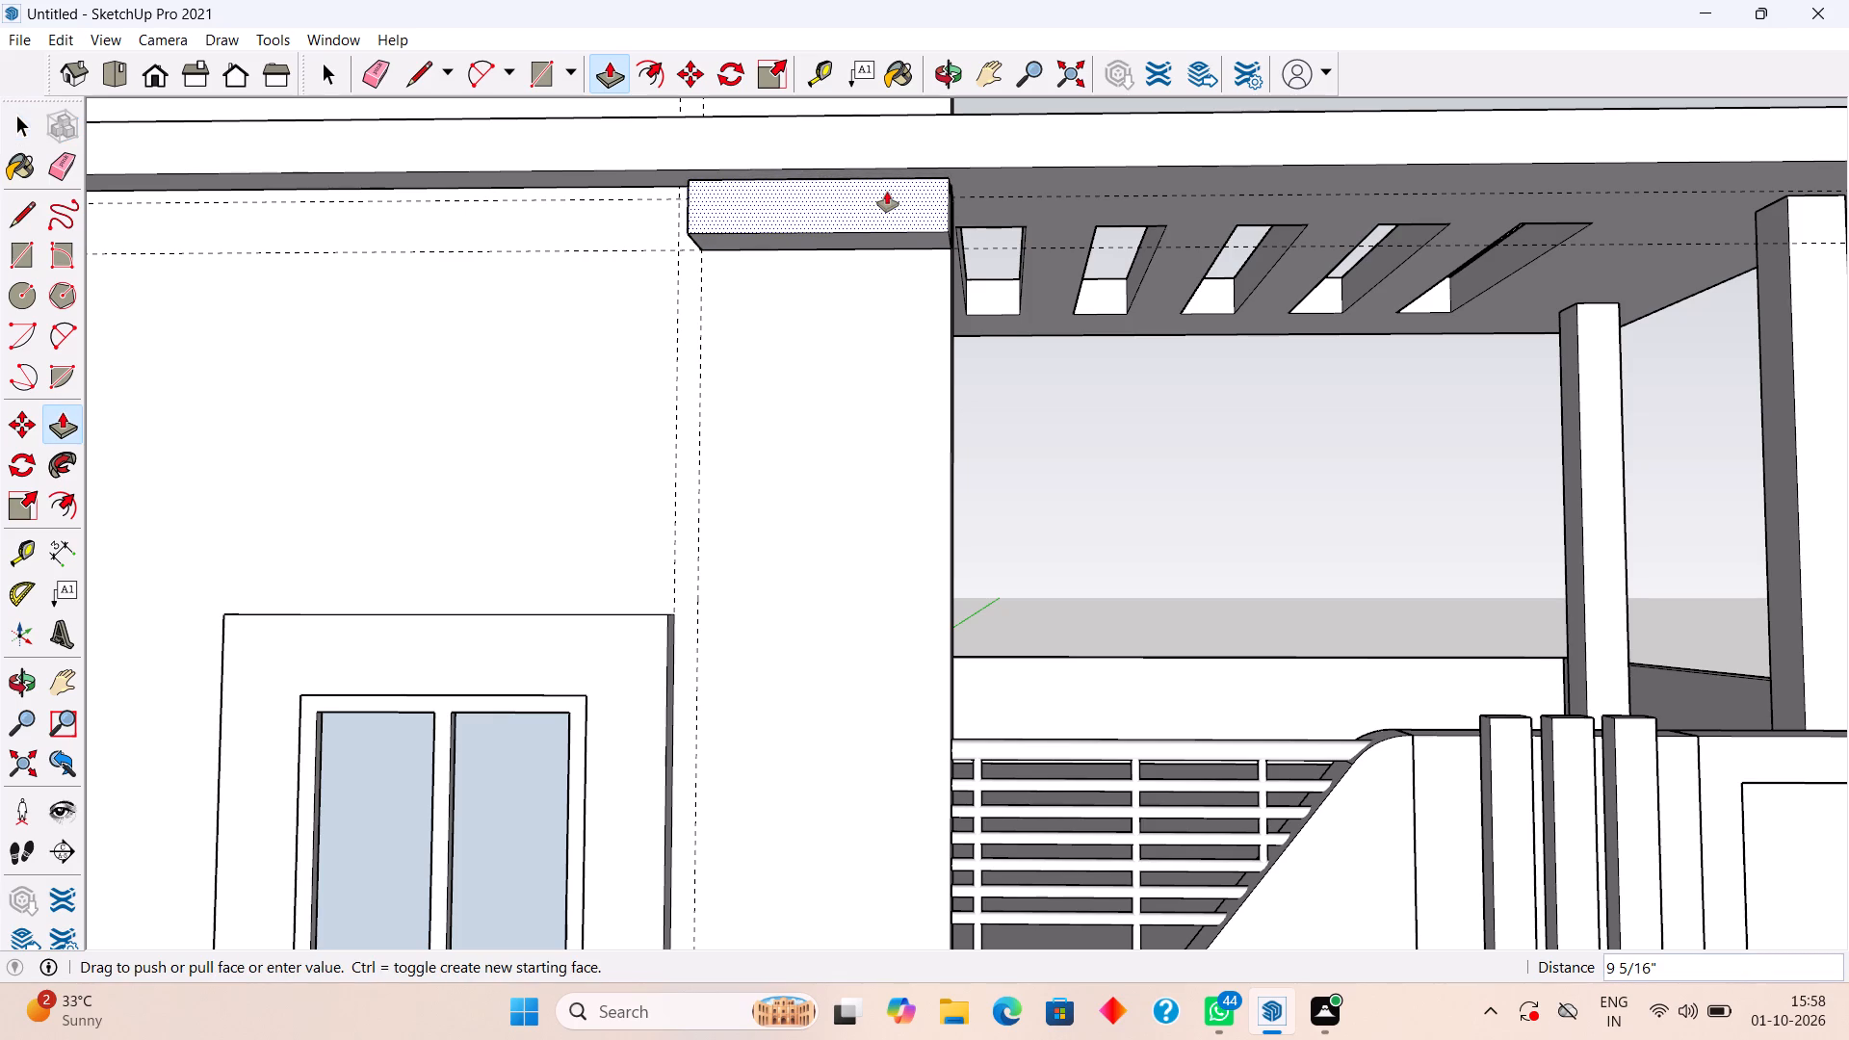
pyautogui.write('8"')
pyautogui.press('Return')
pyautogui.press('space')
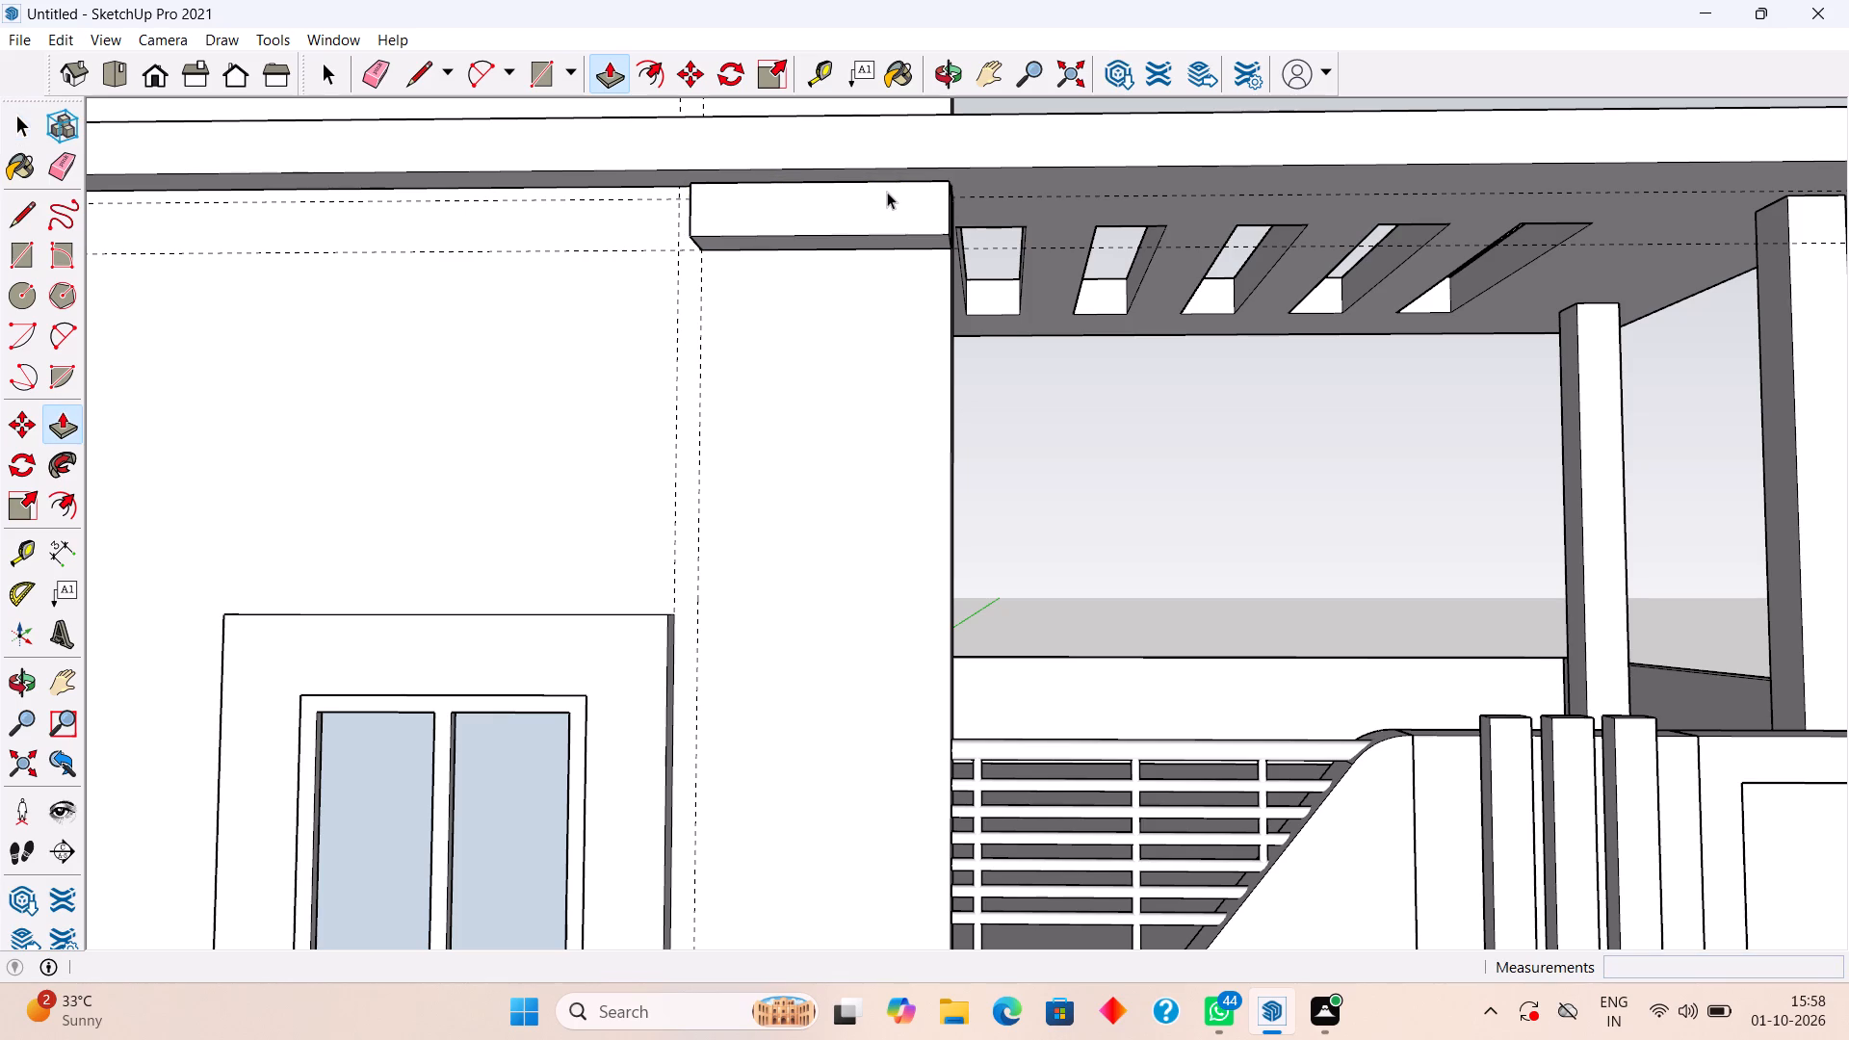
# Undo the block's 8" extrusion and Push/Pull the rectangle only 4" outward from the front wall.
pyautogui.scroll(-3, 891, 198)
pyautogui.moveTo(797, 297); pyautogui.dragTo(932, 119, button='middle')
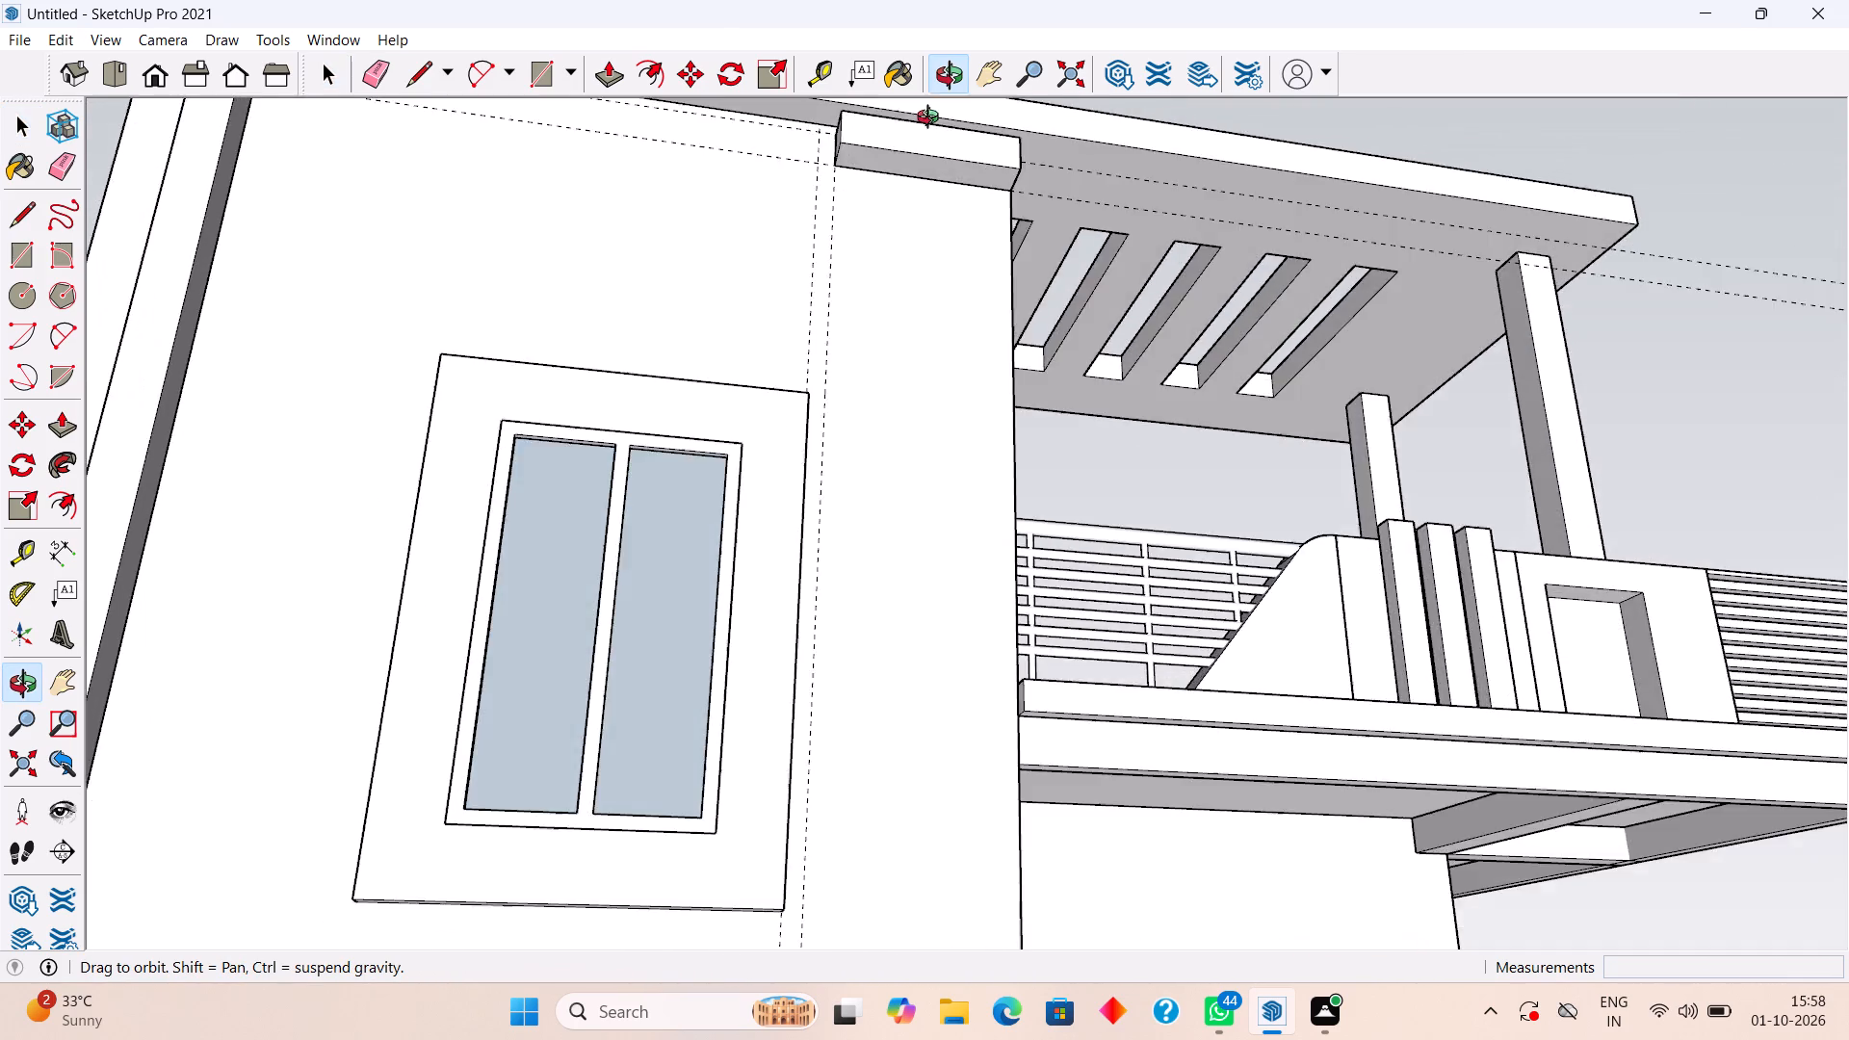
pyautogui.moveTo(932, 119); pyautogui.dragTo(537, 2, button='middle')
pyautogui.scroll(-5, 536, 0)
pyautogui.moveTo(753, 235); pyautogui.dragTo(753, 243, button='middle')
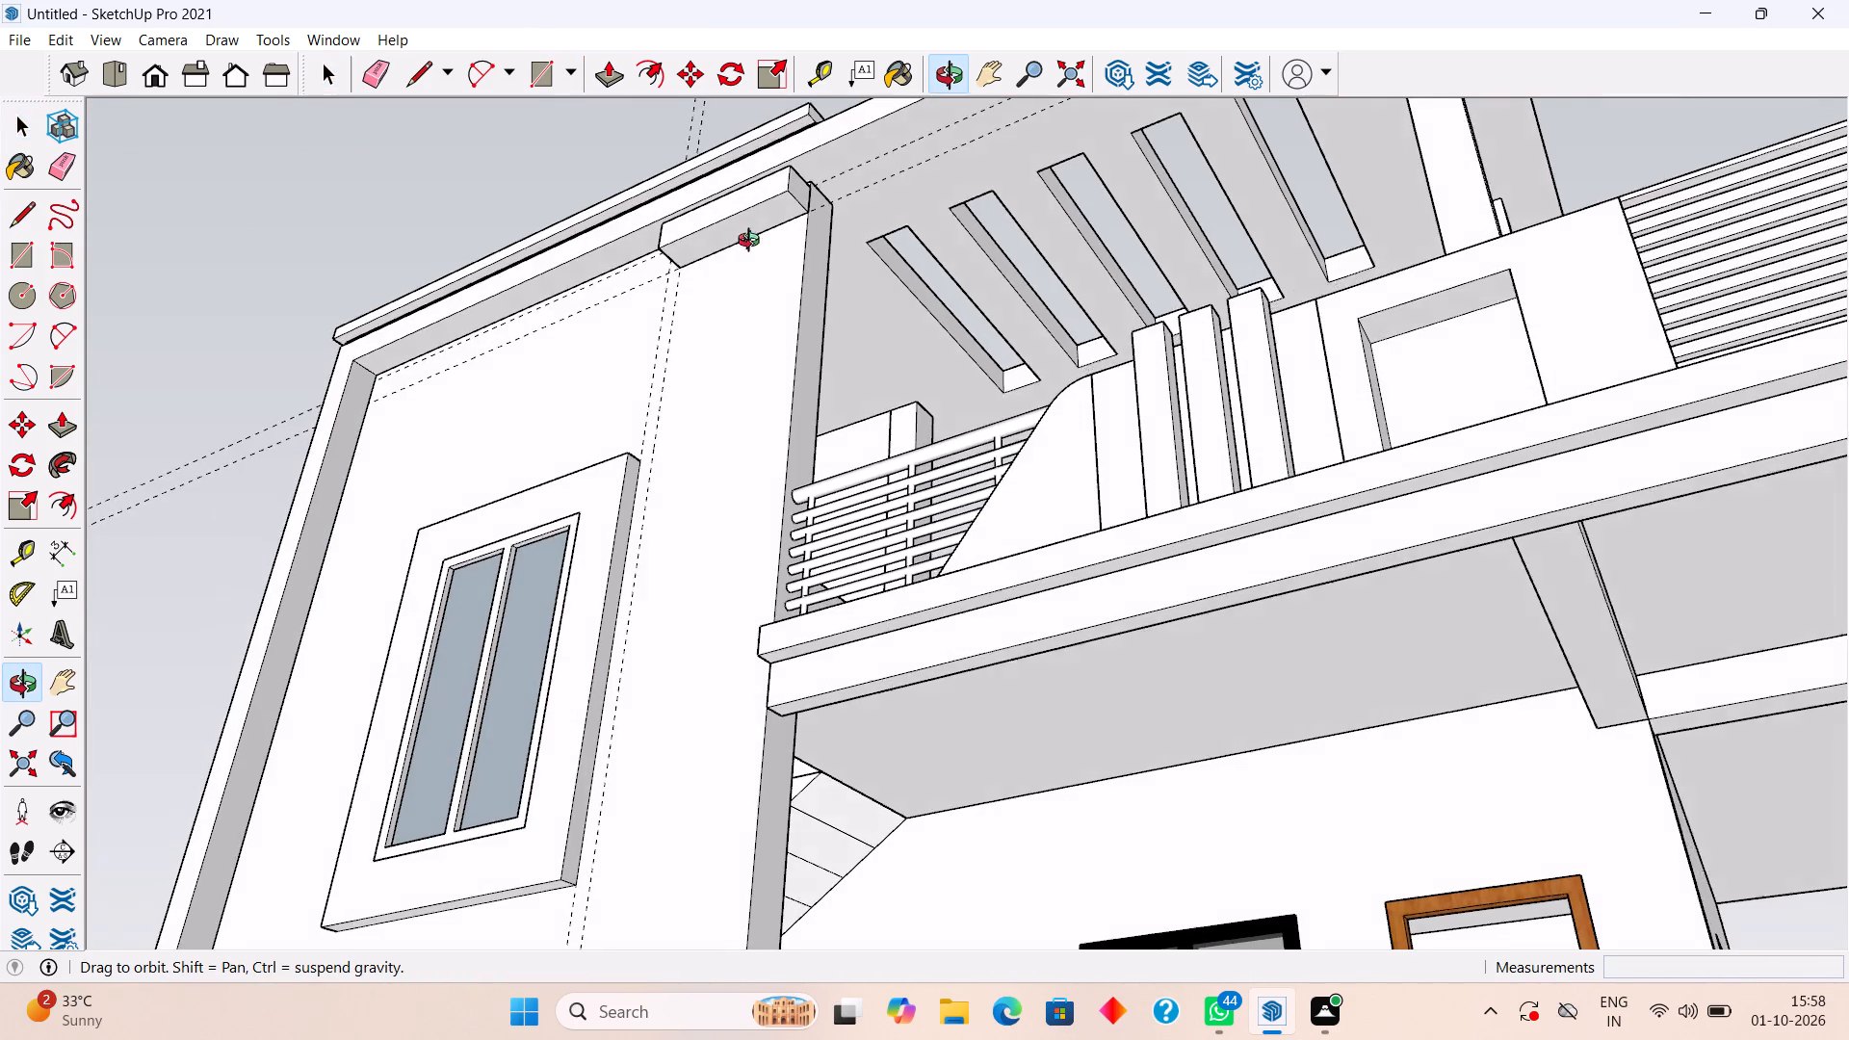
pyautogui.moveTo(753, 243); pyautogui.dragTo(558, 420, button='middle')
pyautogui.moveTo(722, 210); pyautogui.dragTo(665, 391, button='middle')
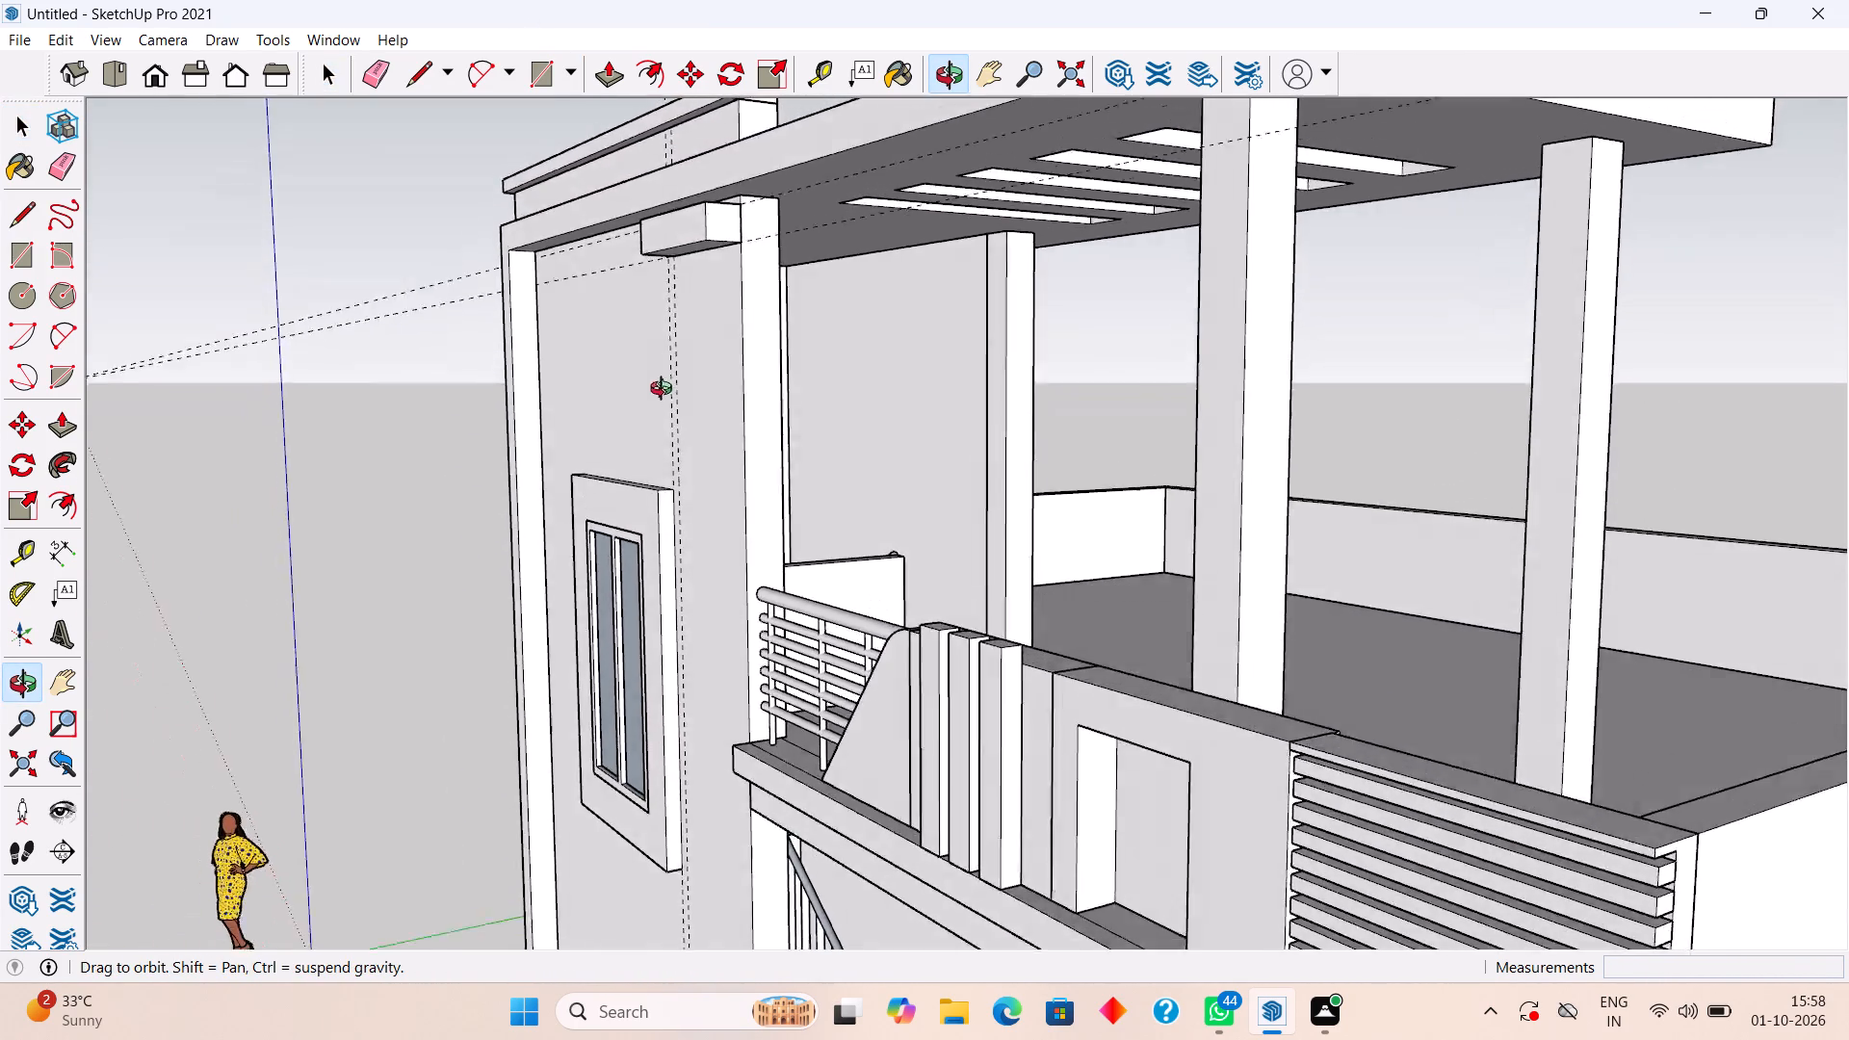
pyautogui.moveTo(665, 391); pyautogui.dragTo(648, 423, button='middle')
pyautogui.click(696, 234)
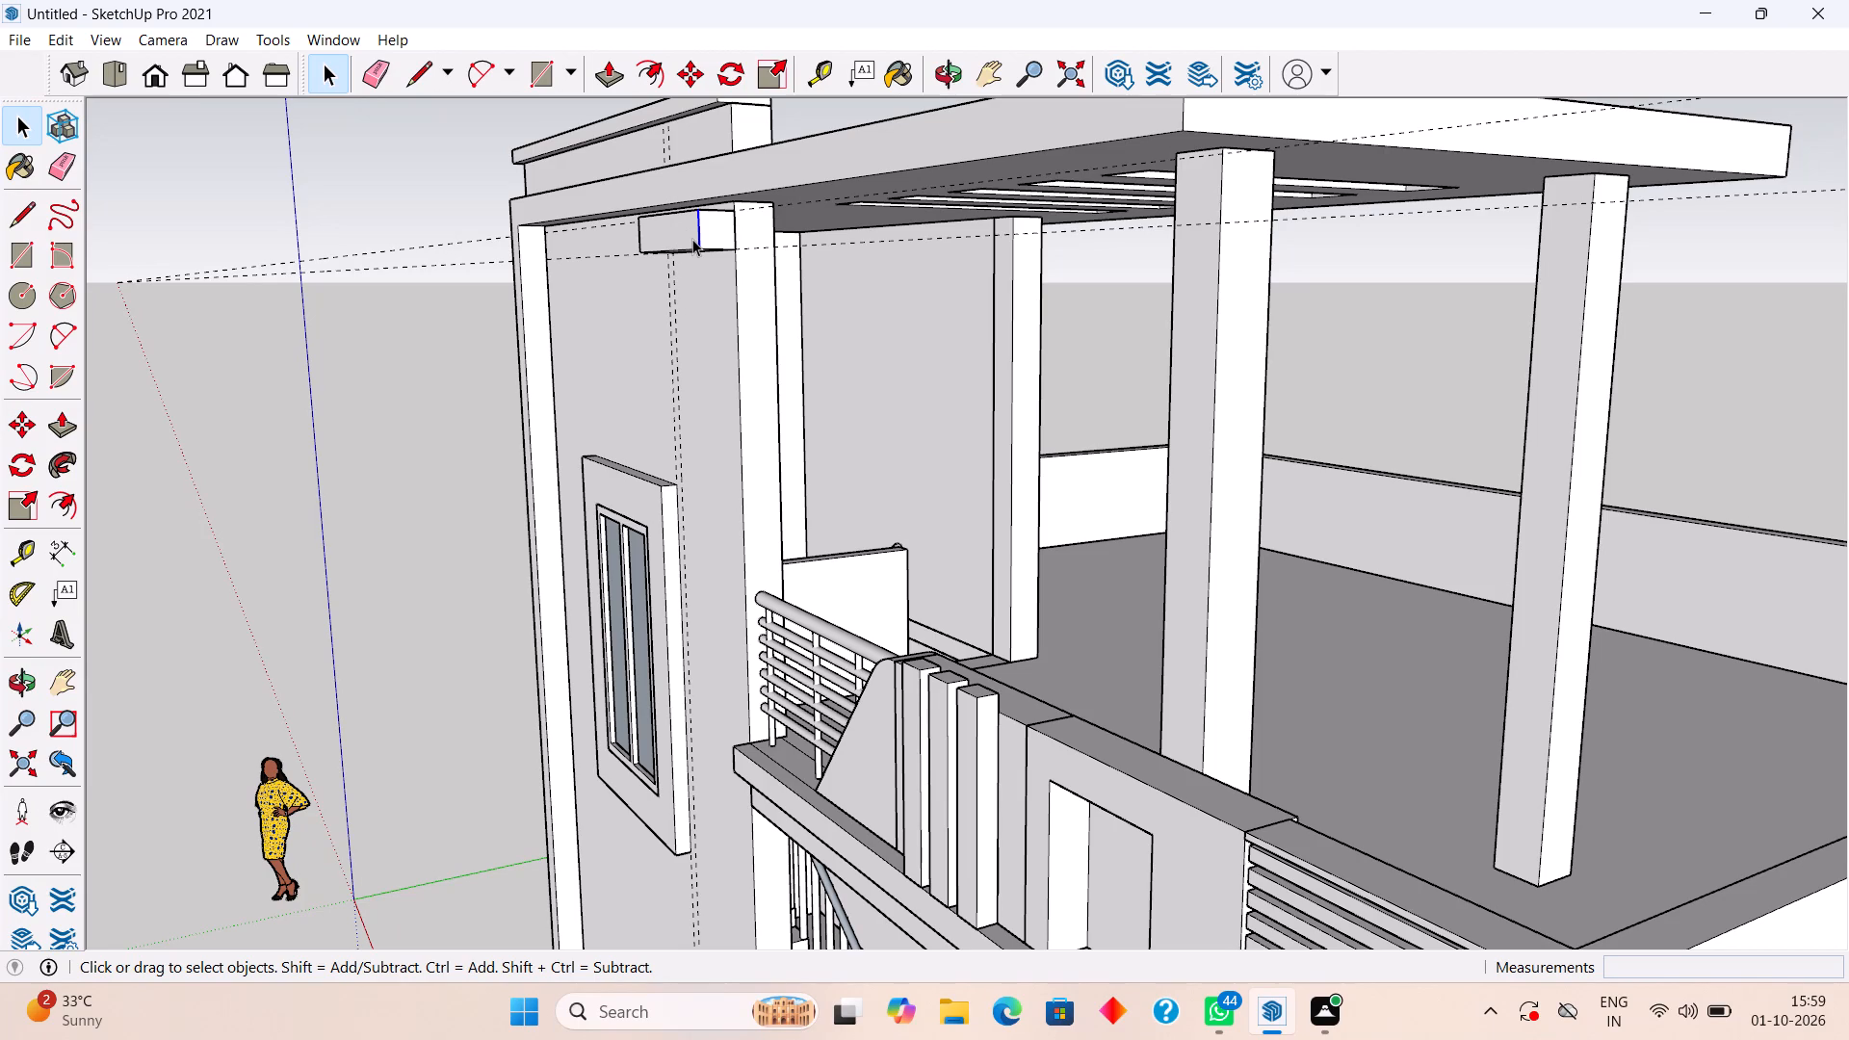
pyautogui.hotkey('ctrl', 'z')
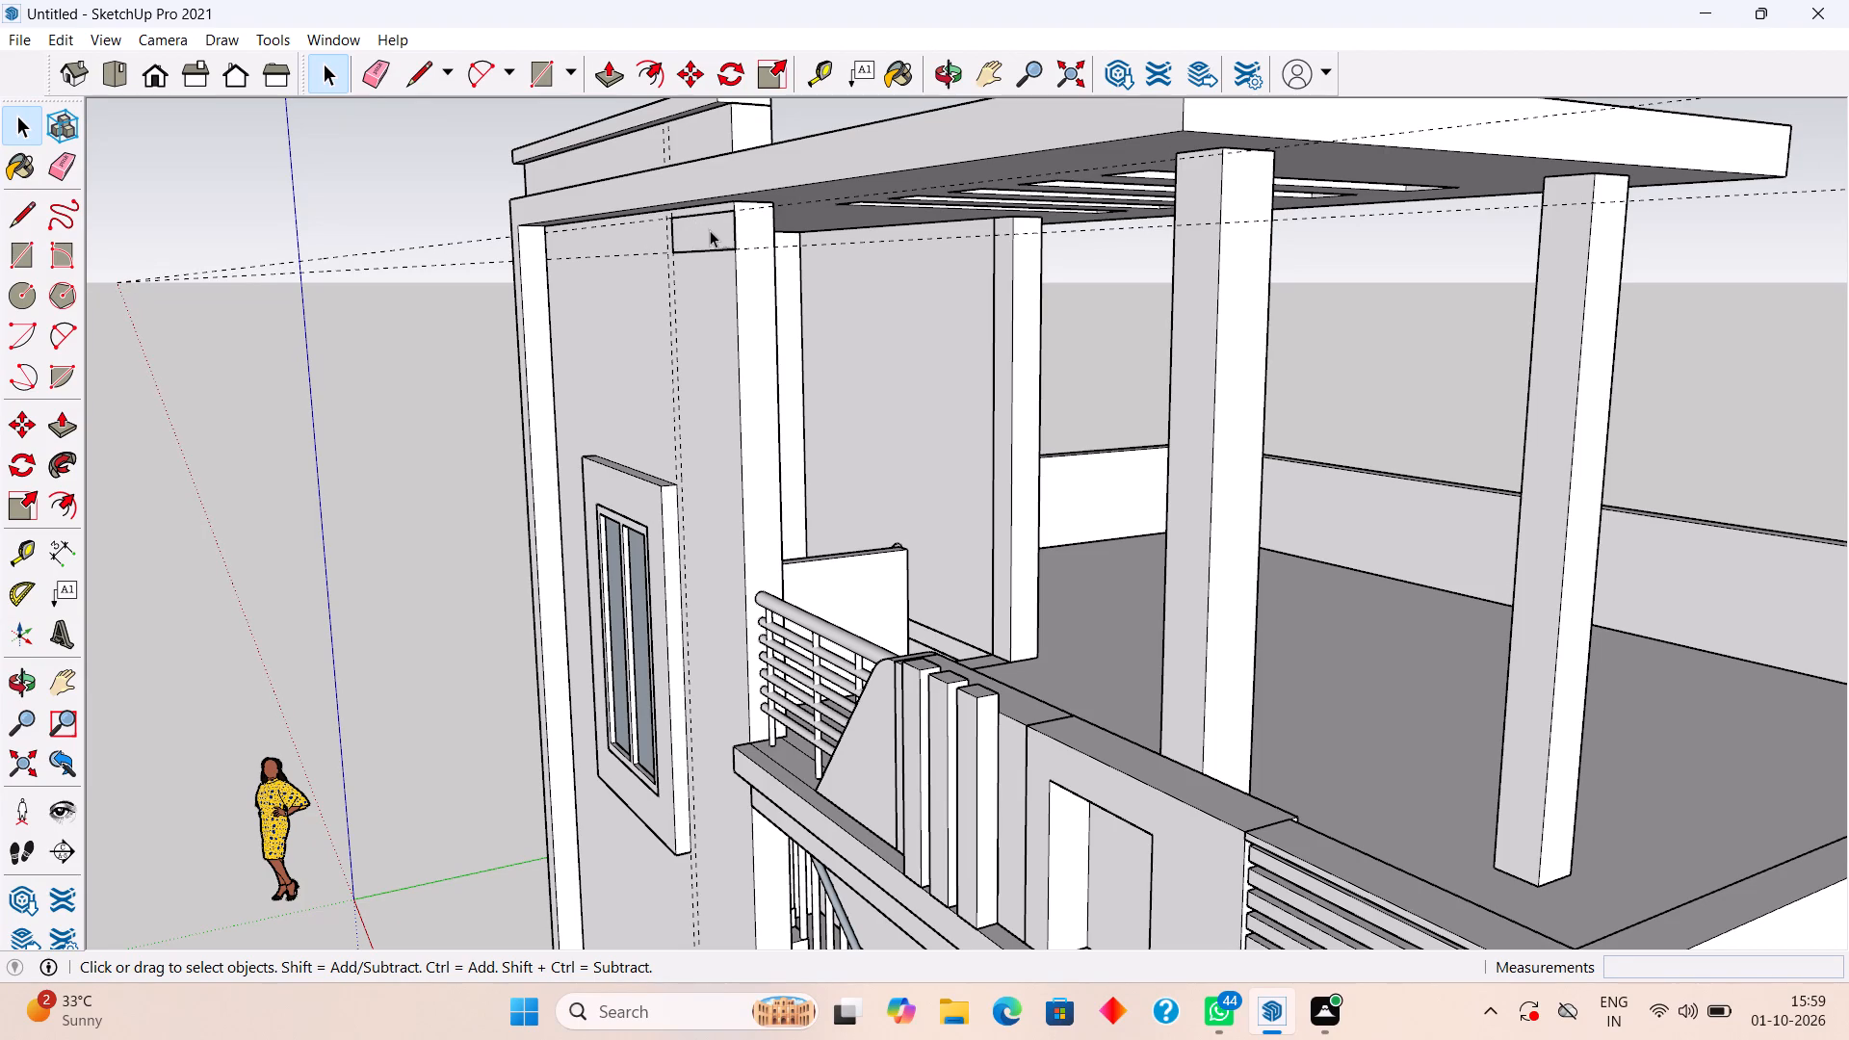
pyautogui.press('p')
pyautogui.click(715, 226)
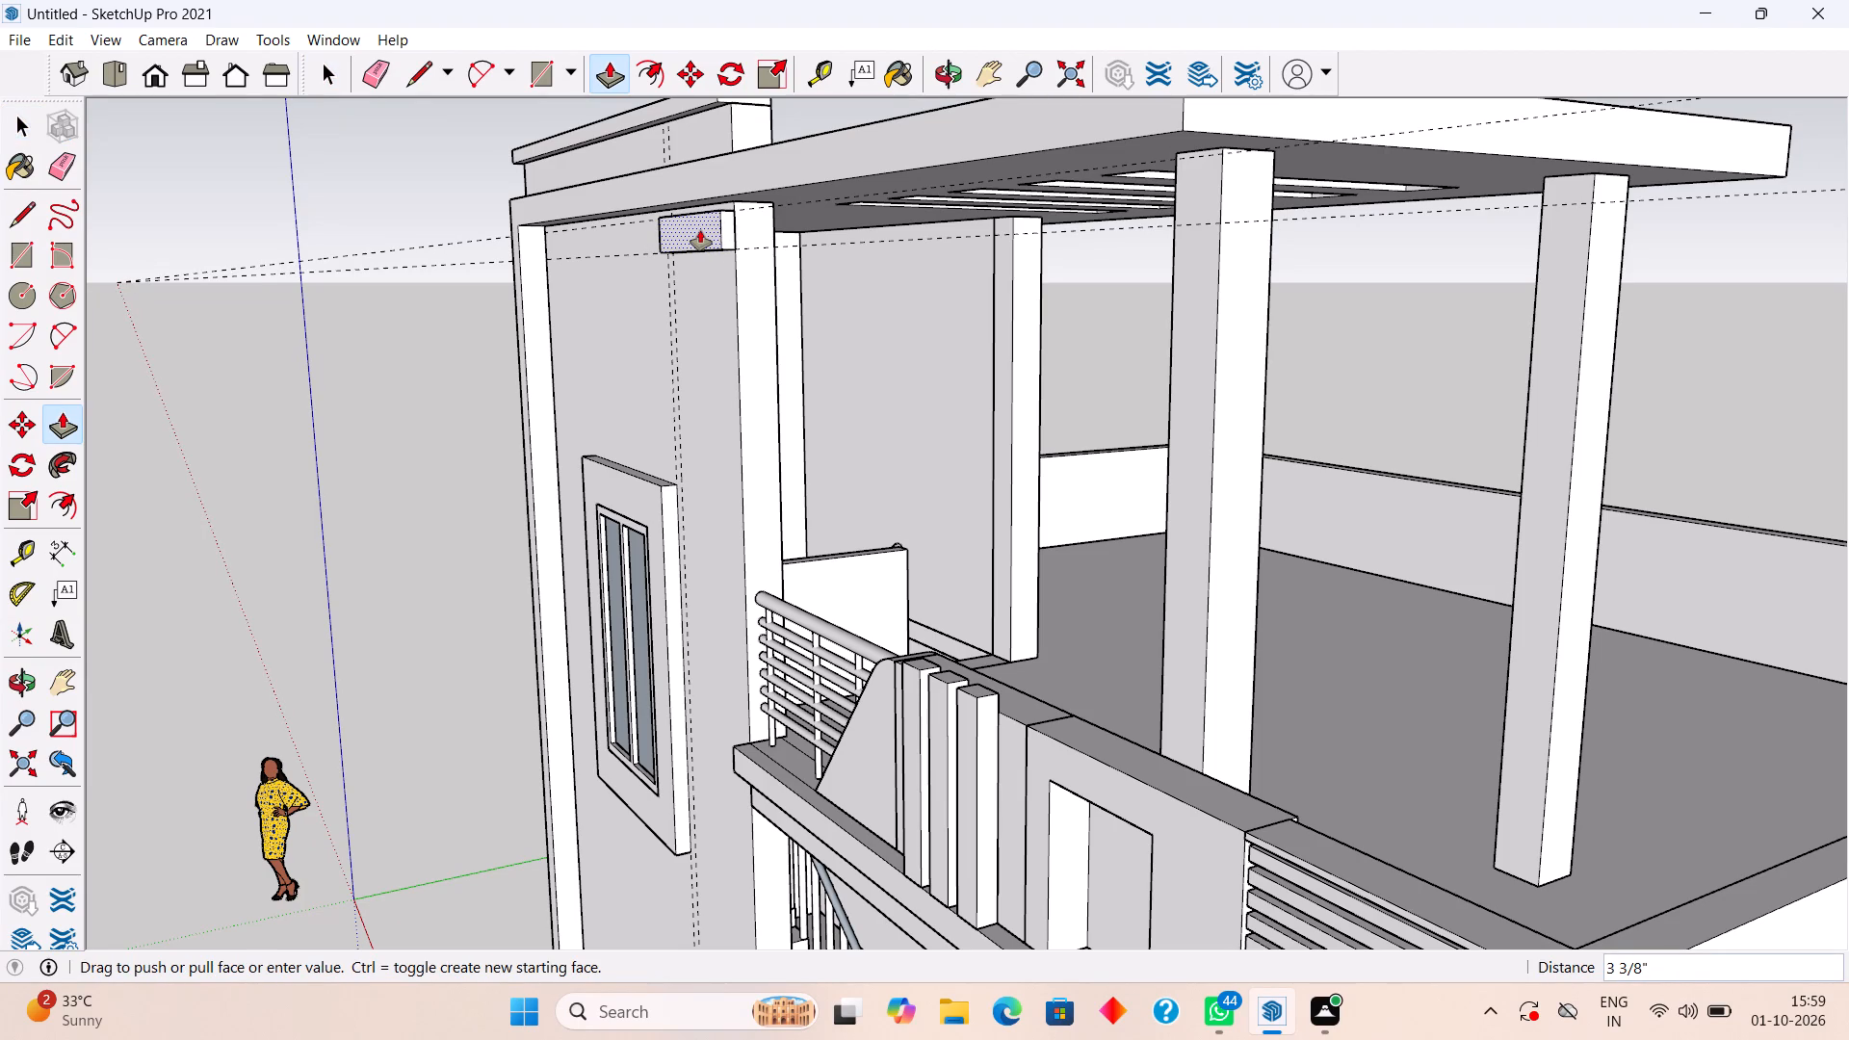
pyautogui.write('4"')
pyautogui.press('Return')
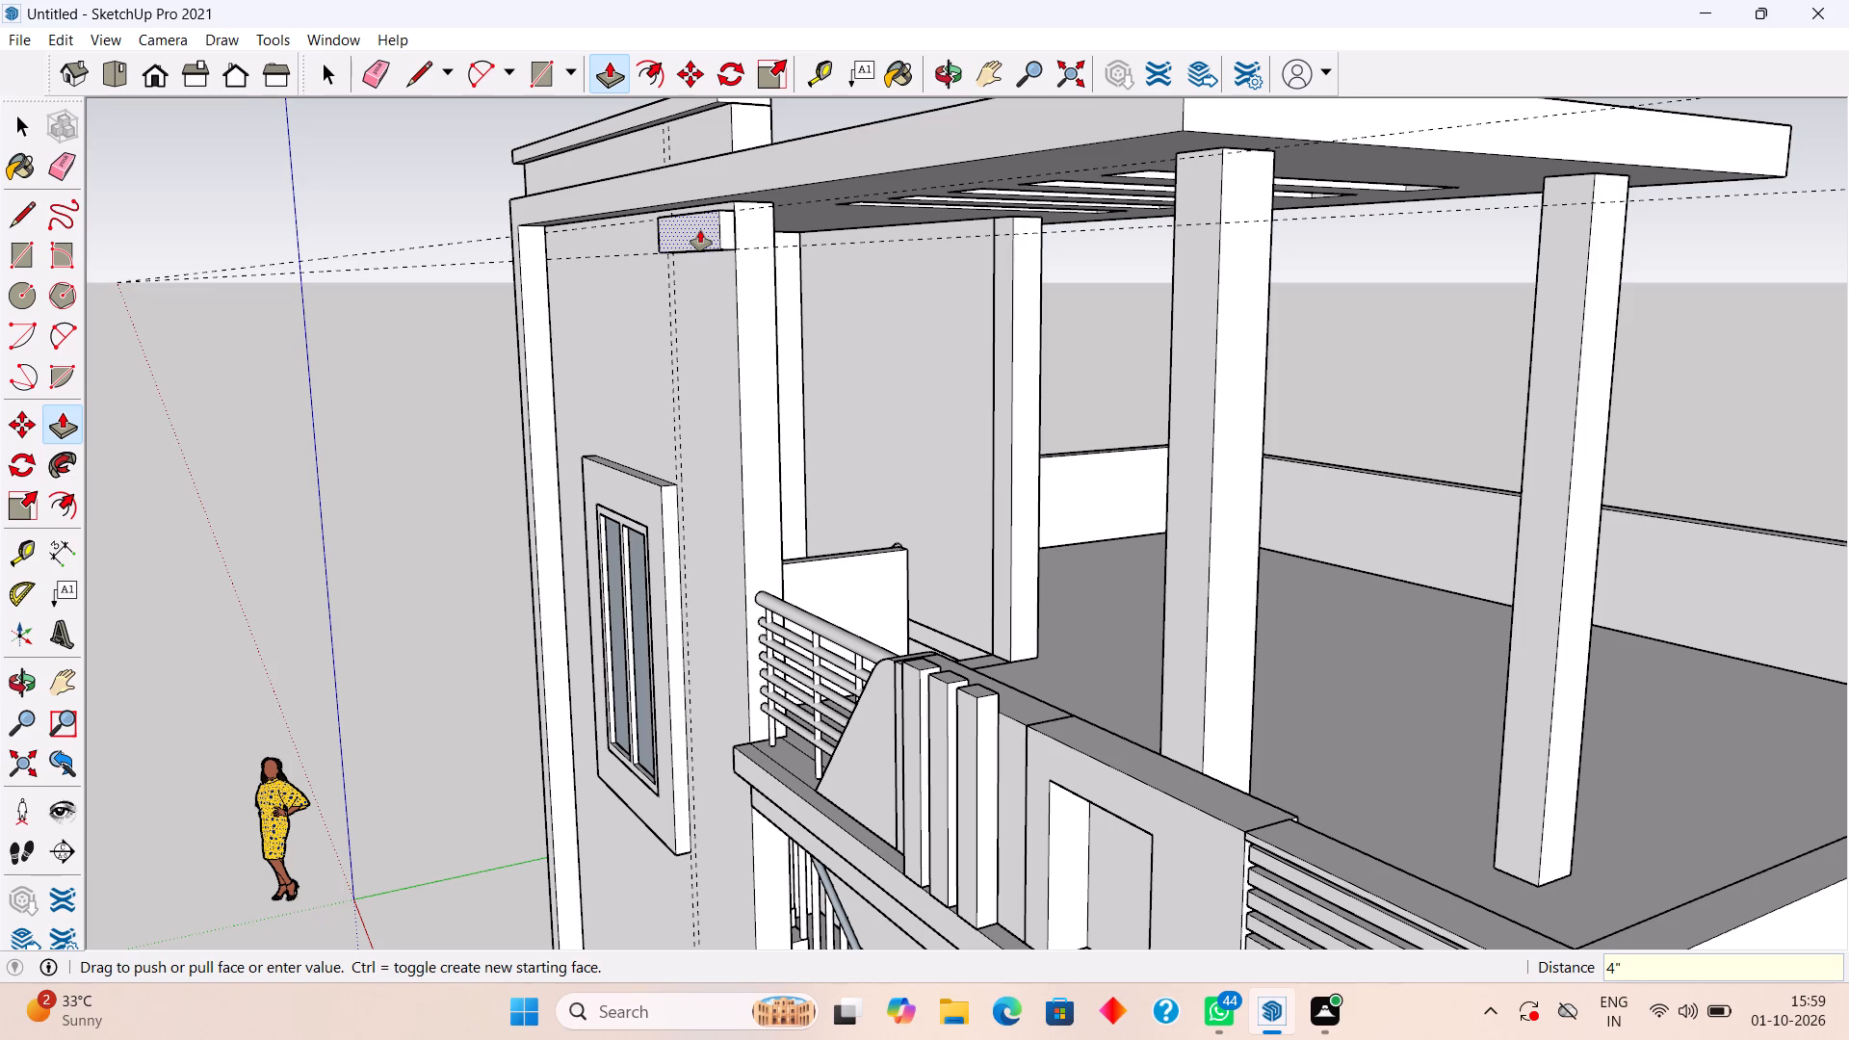
# Make the whole 4" deep block near the front wall's top edge into a group.
pyautogui.press('space')
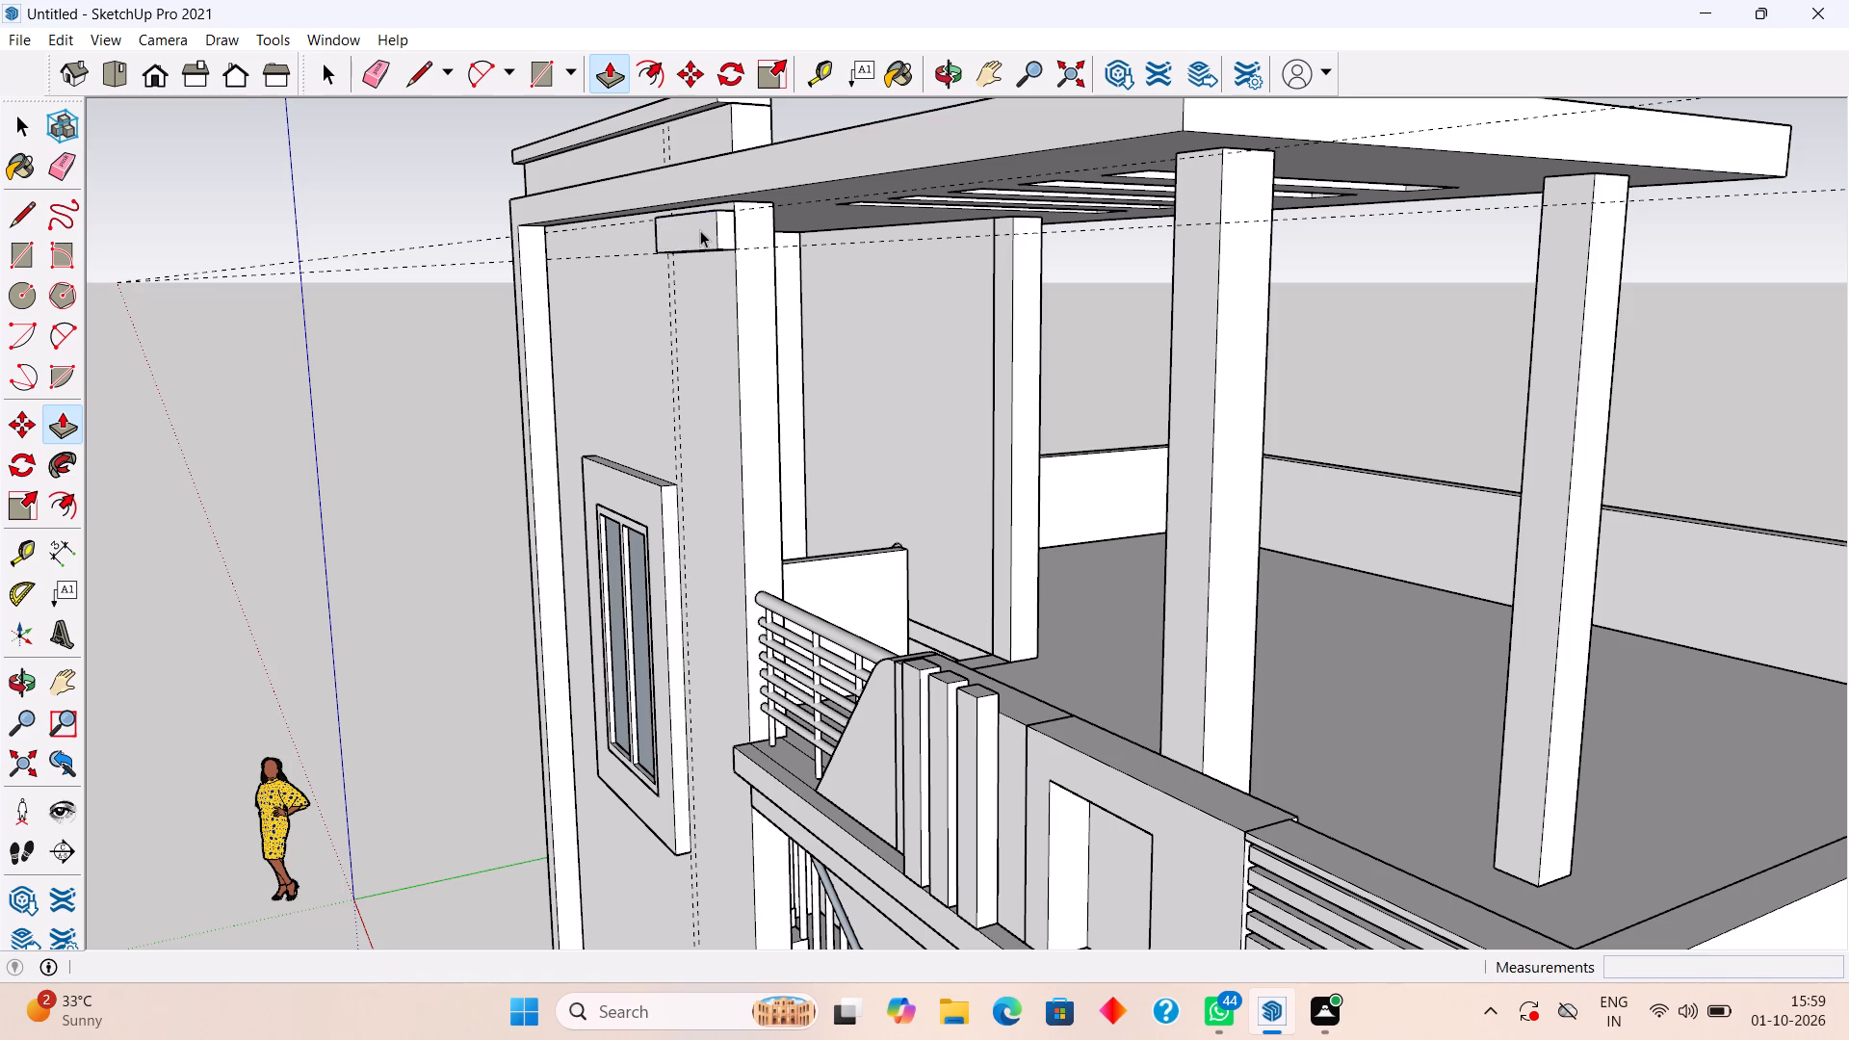
pyautogui.tripleClick(700, 230)
pyautogui.rightClick(700, 230)
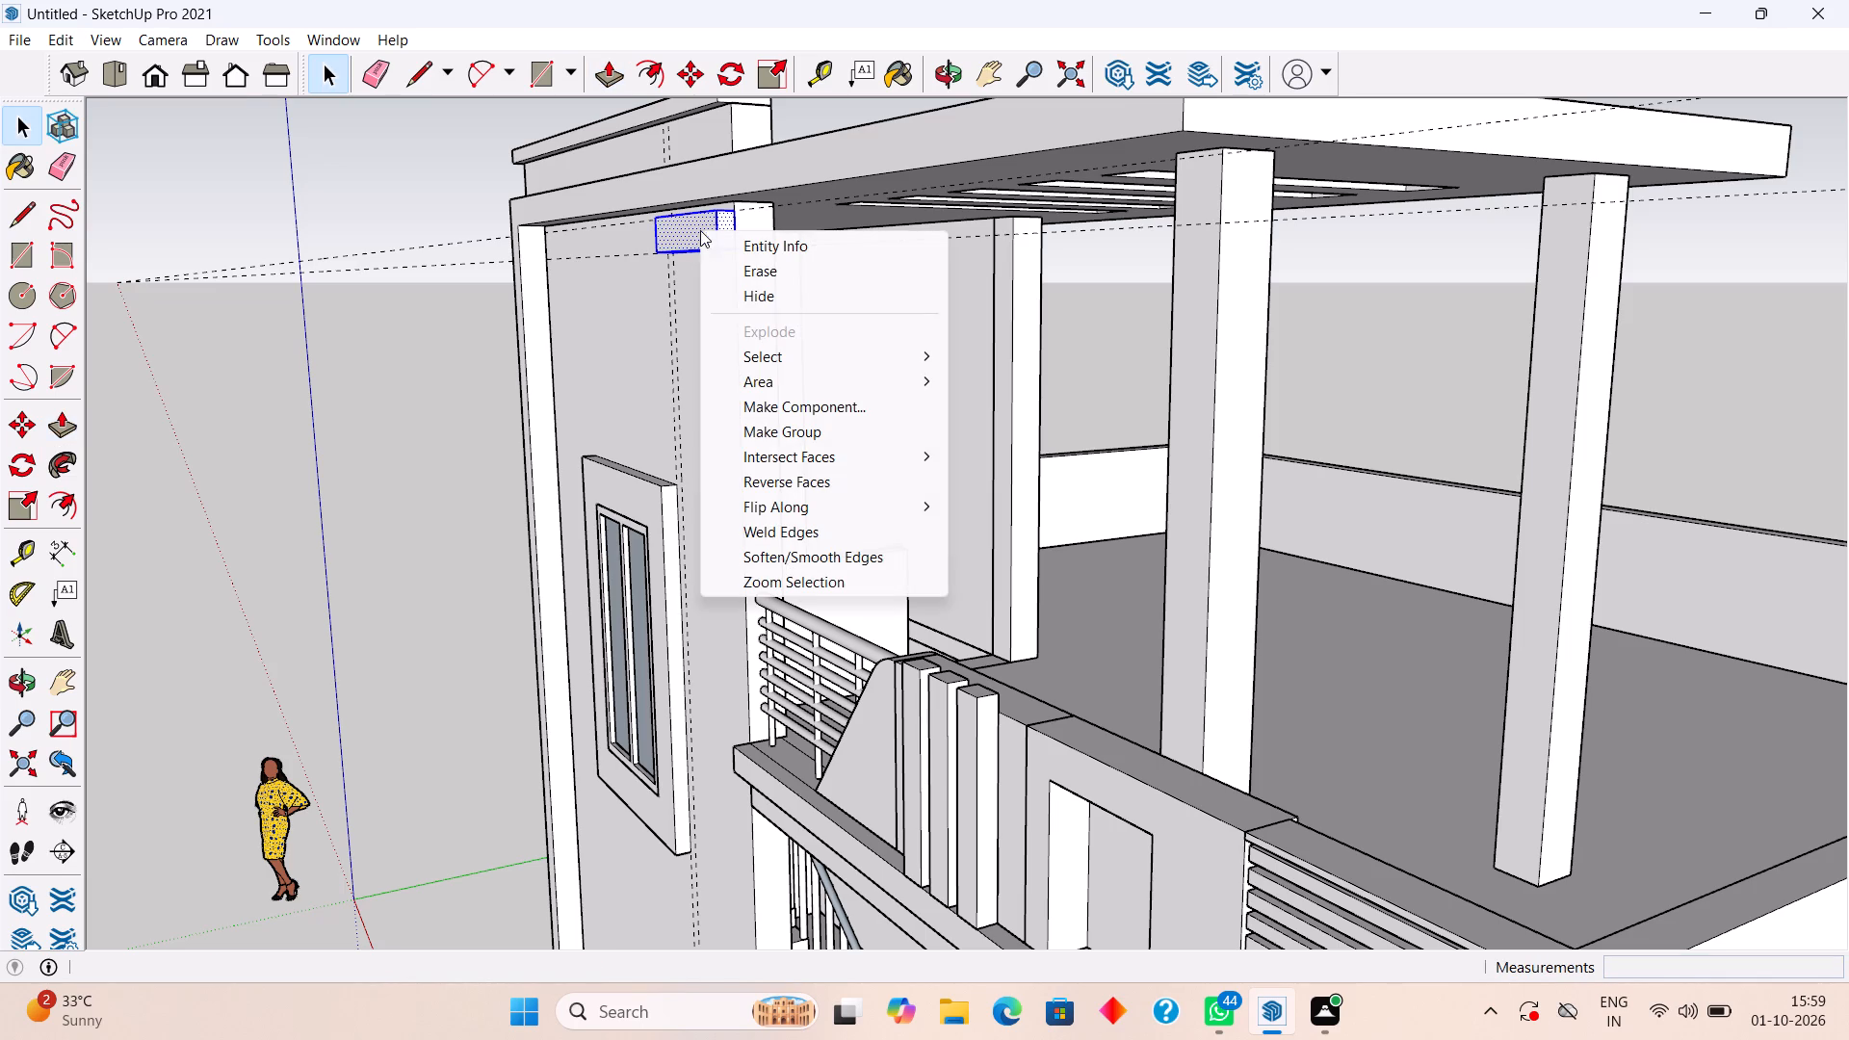
pyautogui.click(786, 441)
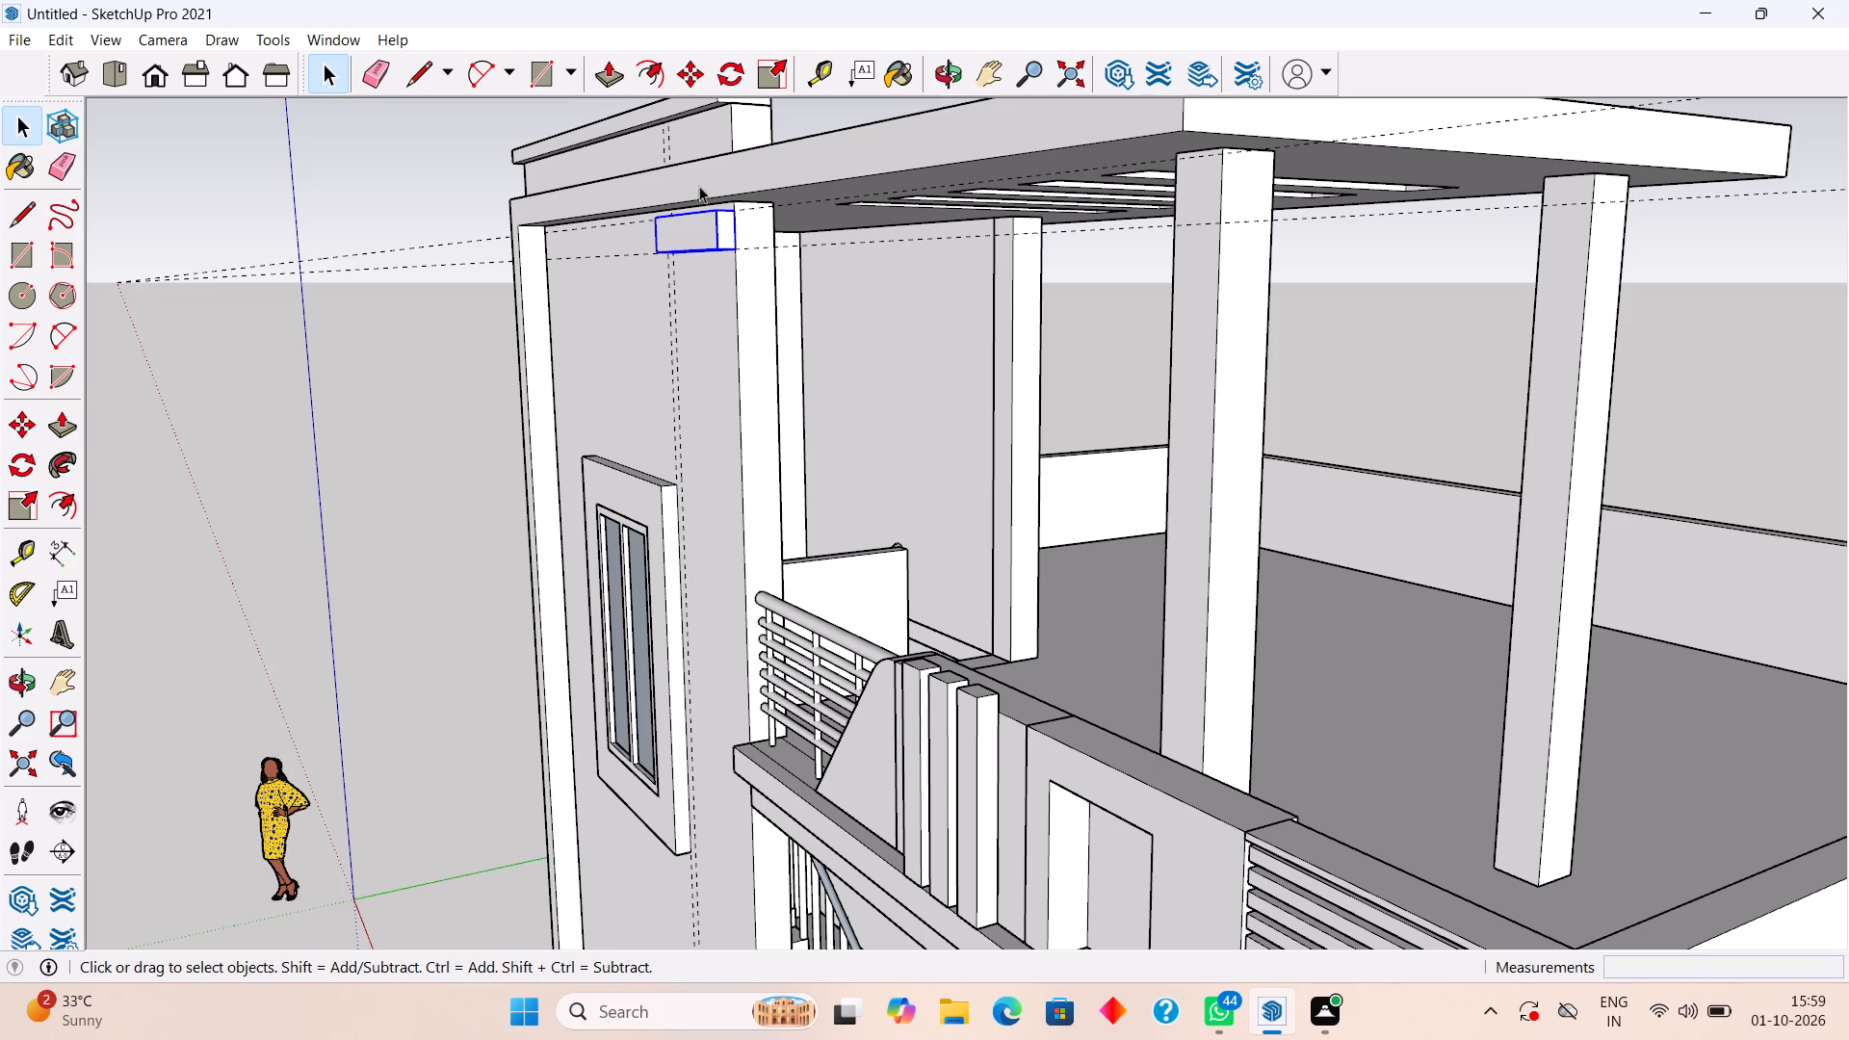
# Use the Tape Measure to gauge a gap below the guide at the block's bottom edge.
pyautogui.scroll(4, 737, 273)
pyautogui.moveTo(737, 273); pyautogui.dragTo(656, 279, button='middle')
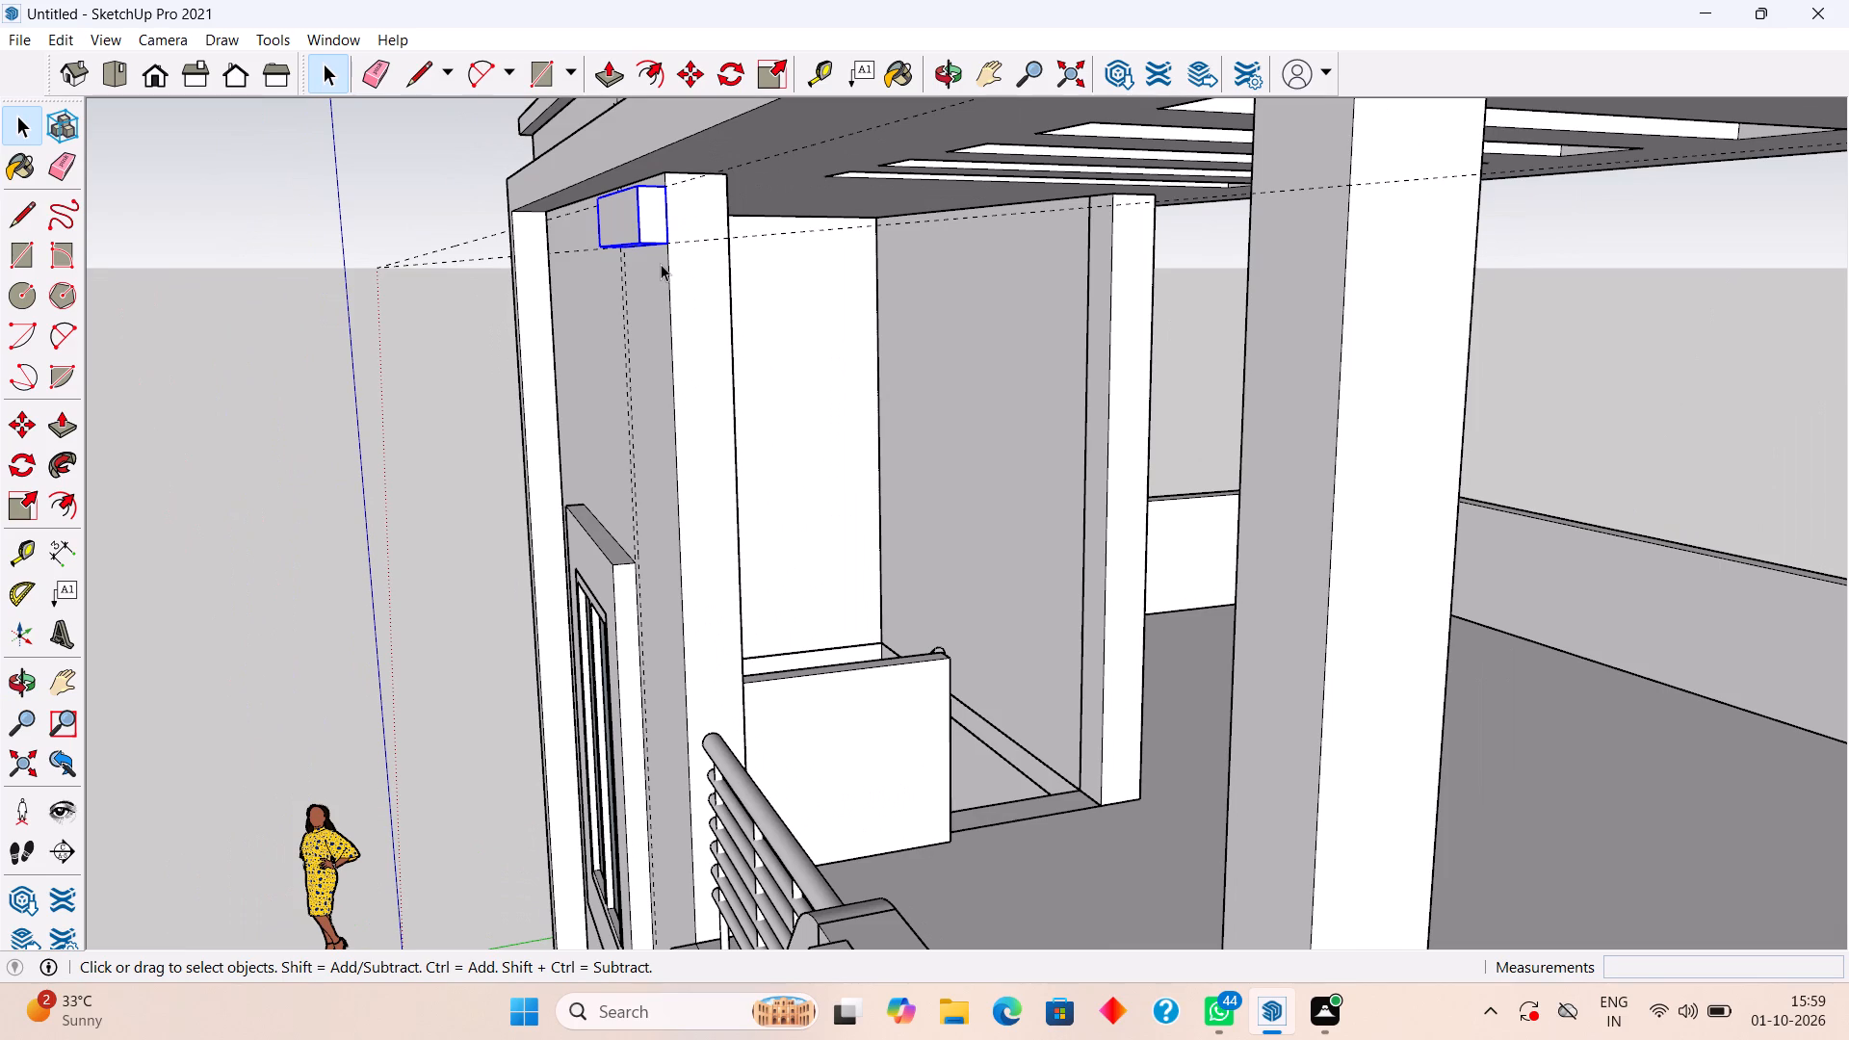
pyautogui.moveTo(655, 240); pyautogui.dragTo(837, 241, button='middle')
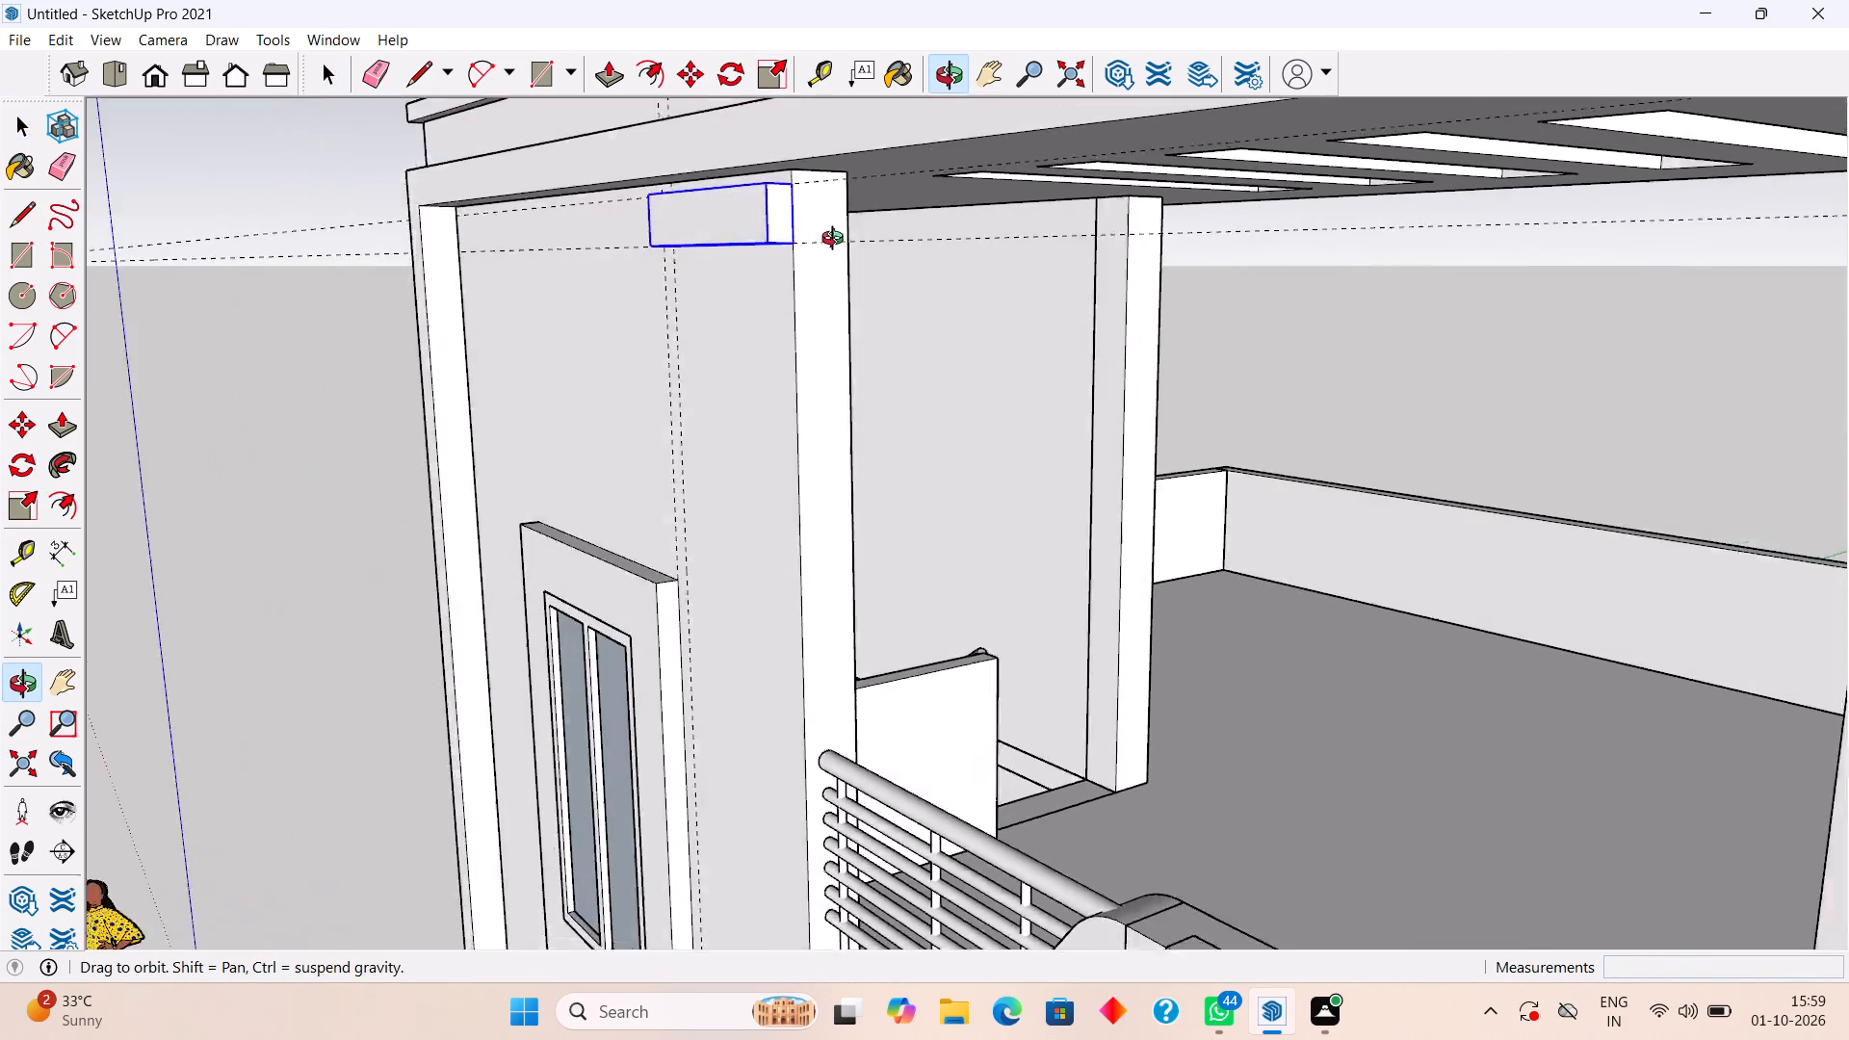
pyautogui.moveTo(837, 241); pyautogui.dragTo(970, 225, button='middle')
pyautogui.press('t')
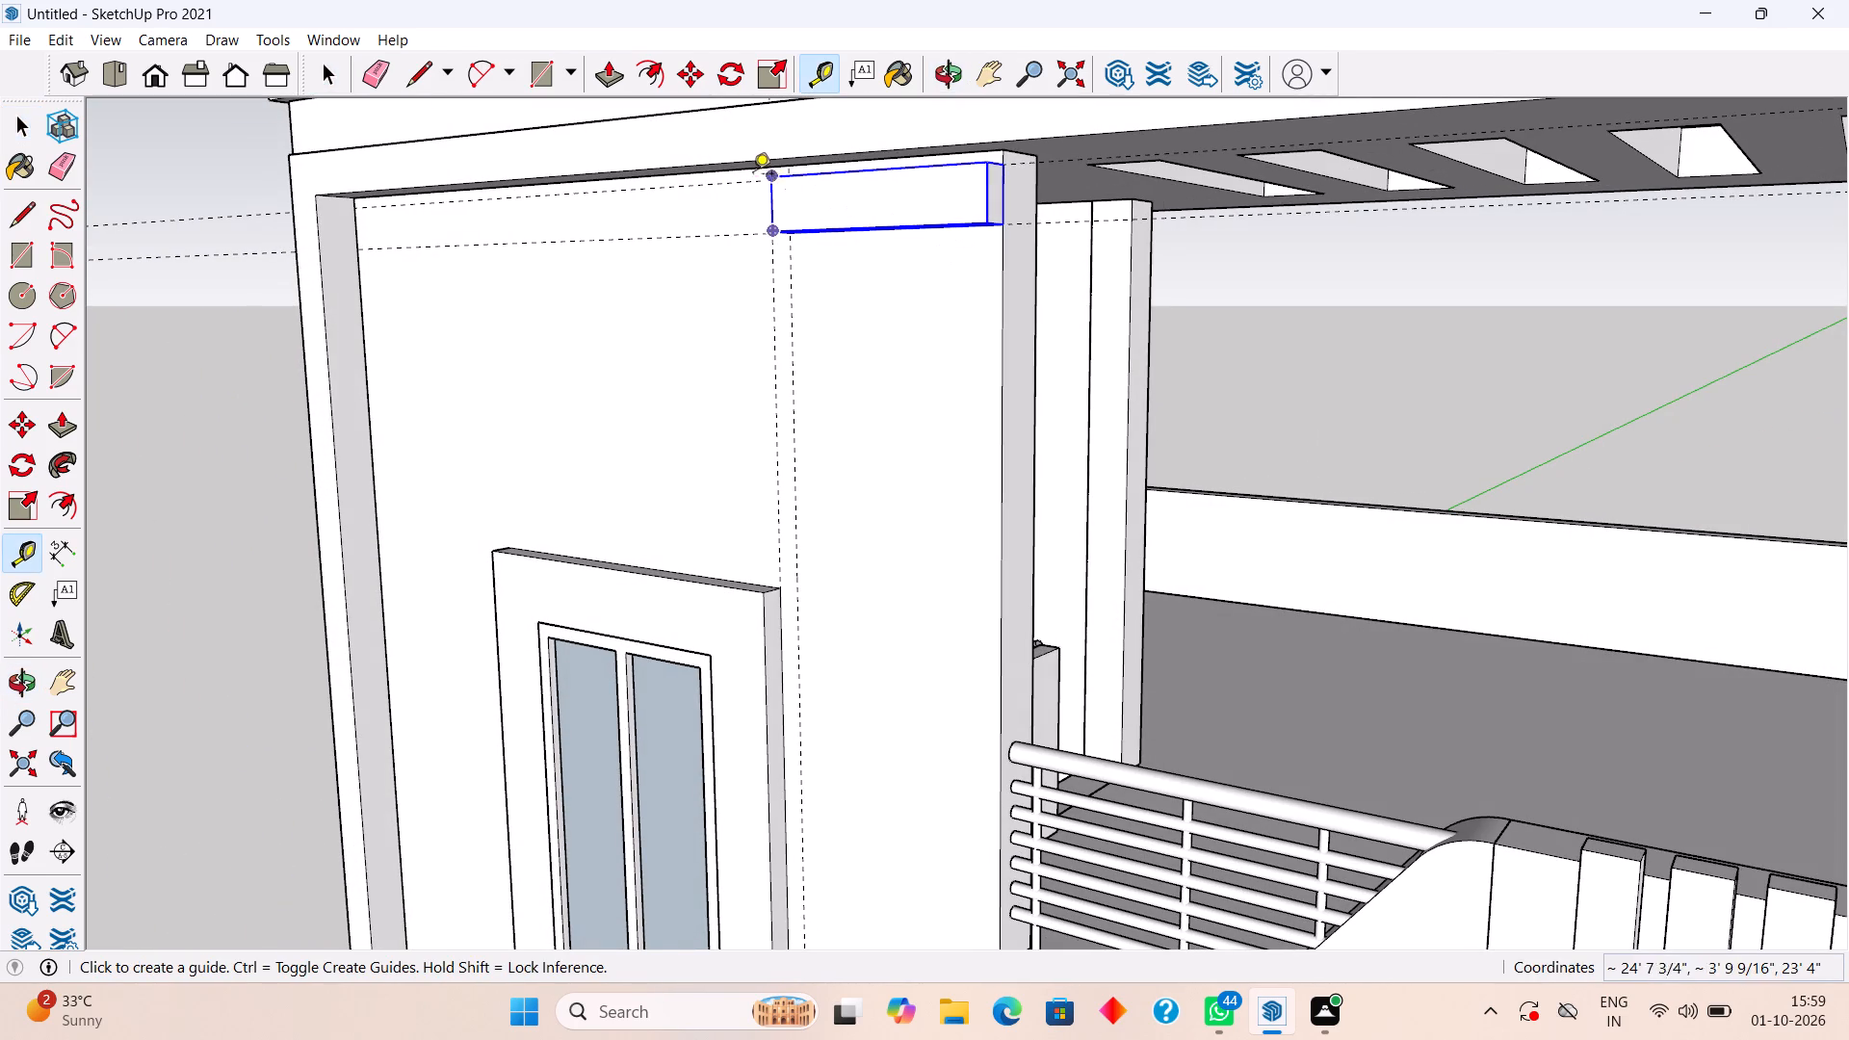
pyautogui.click(742, 231)
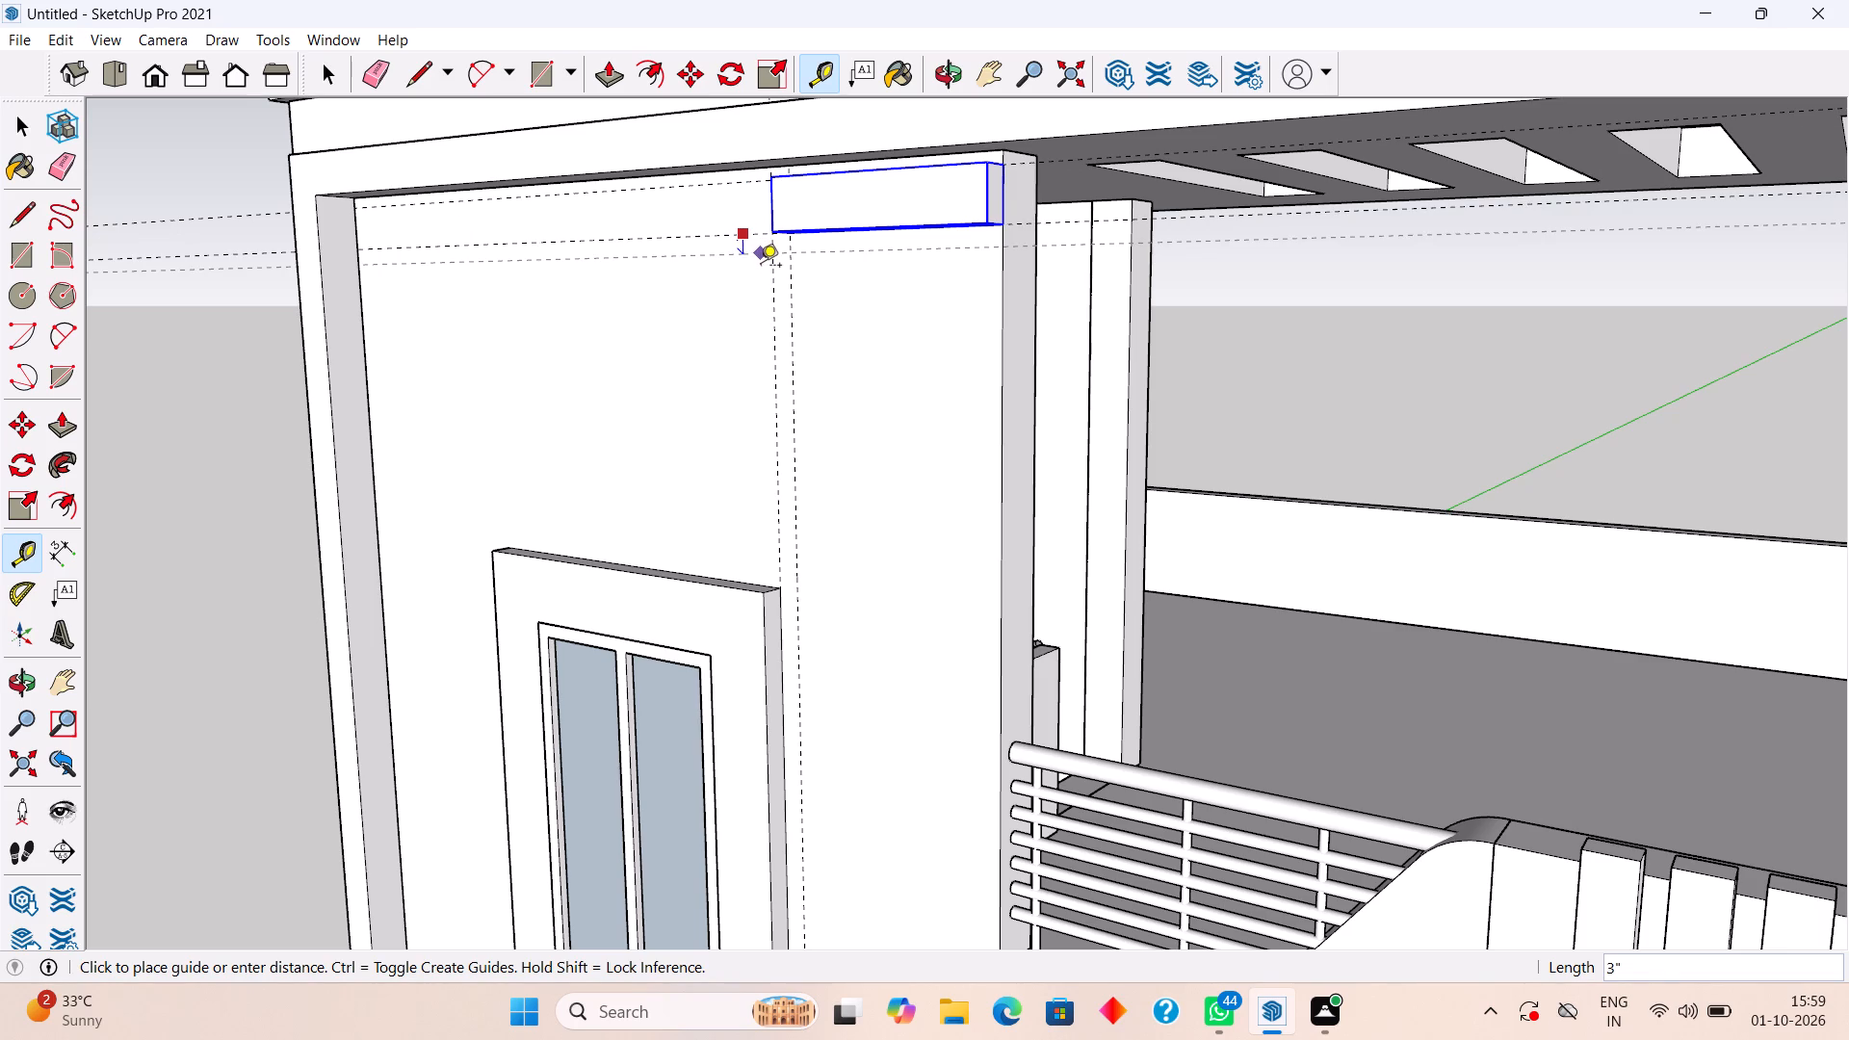
pyautogui.press('space')
# Copy the block group 11" straight down the front wall and repeat it as an array of 15 copies.
pyautogui.scroll(-4, 785, 212)
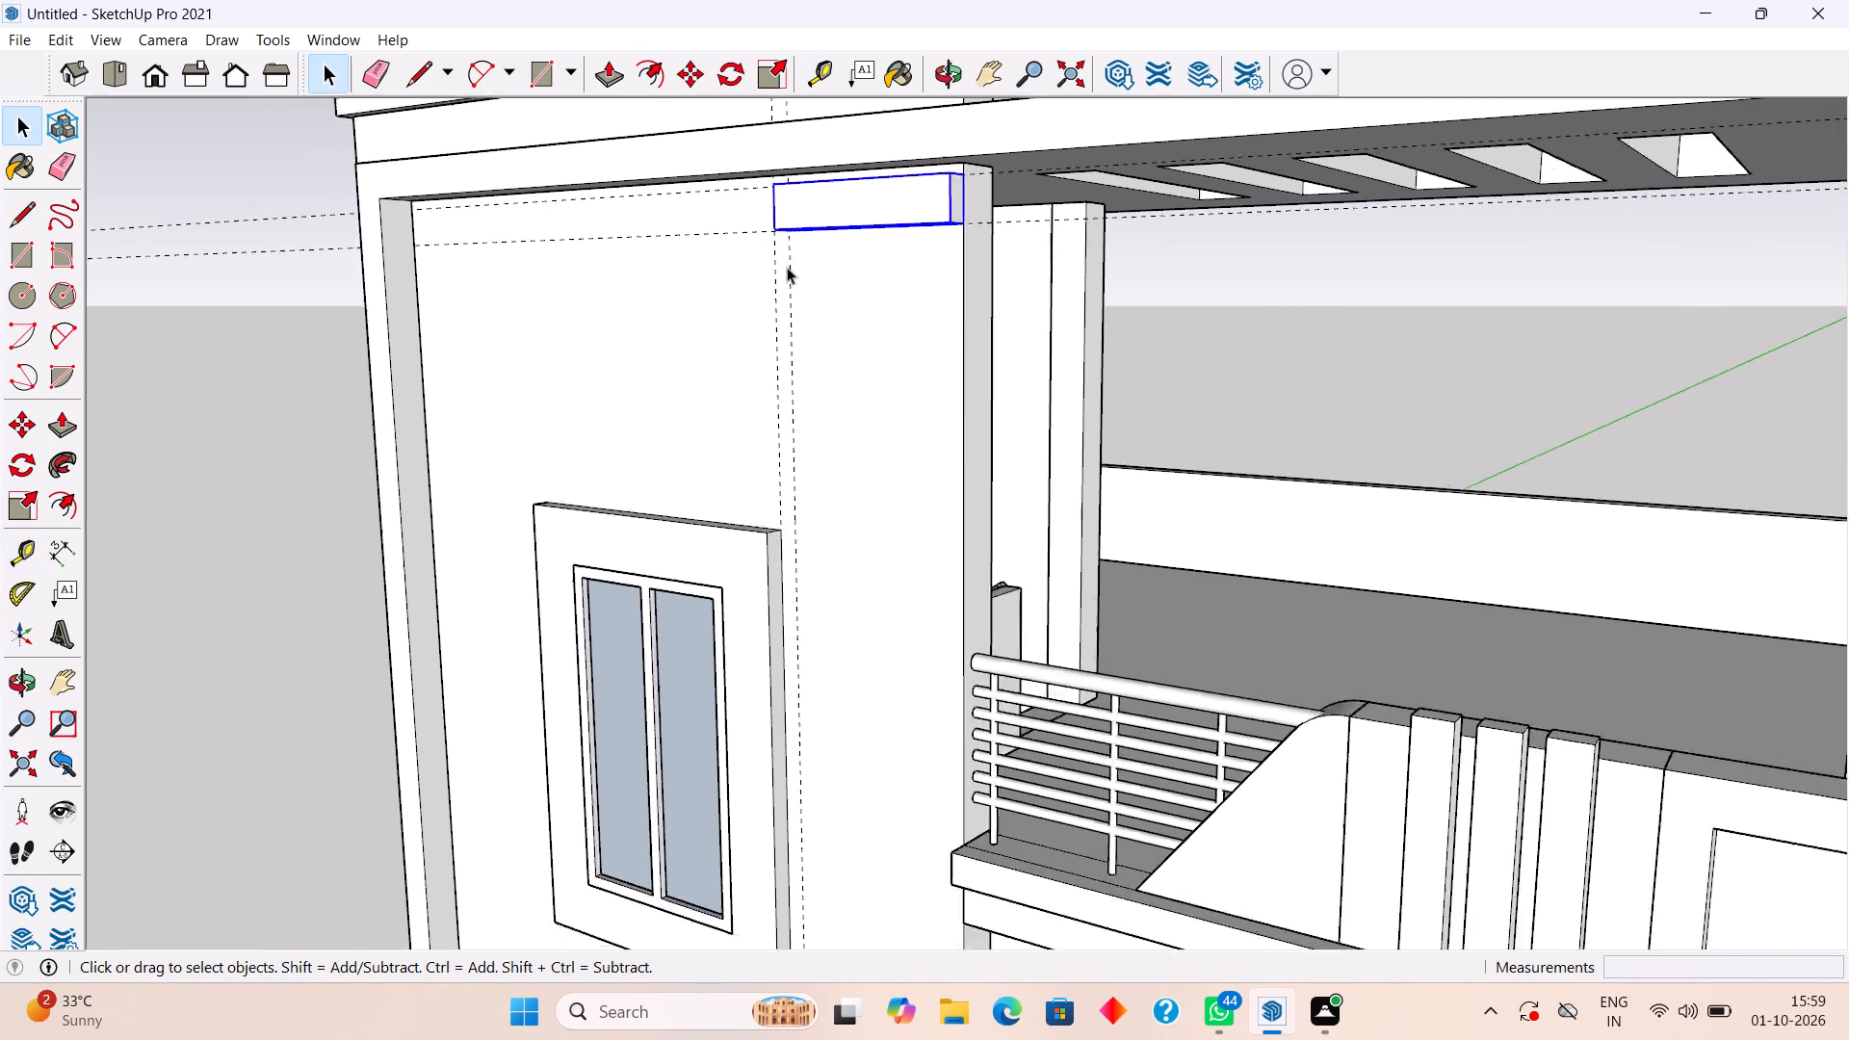
pyautogui.scroll(-3, 787, 267)
pyautogui.scroll(-6, 906, 445)
pyautogui.moveTo(701, 518); pyautogui.dragTo(592, 513, button='middle')
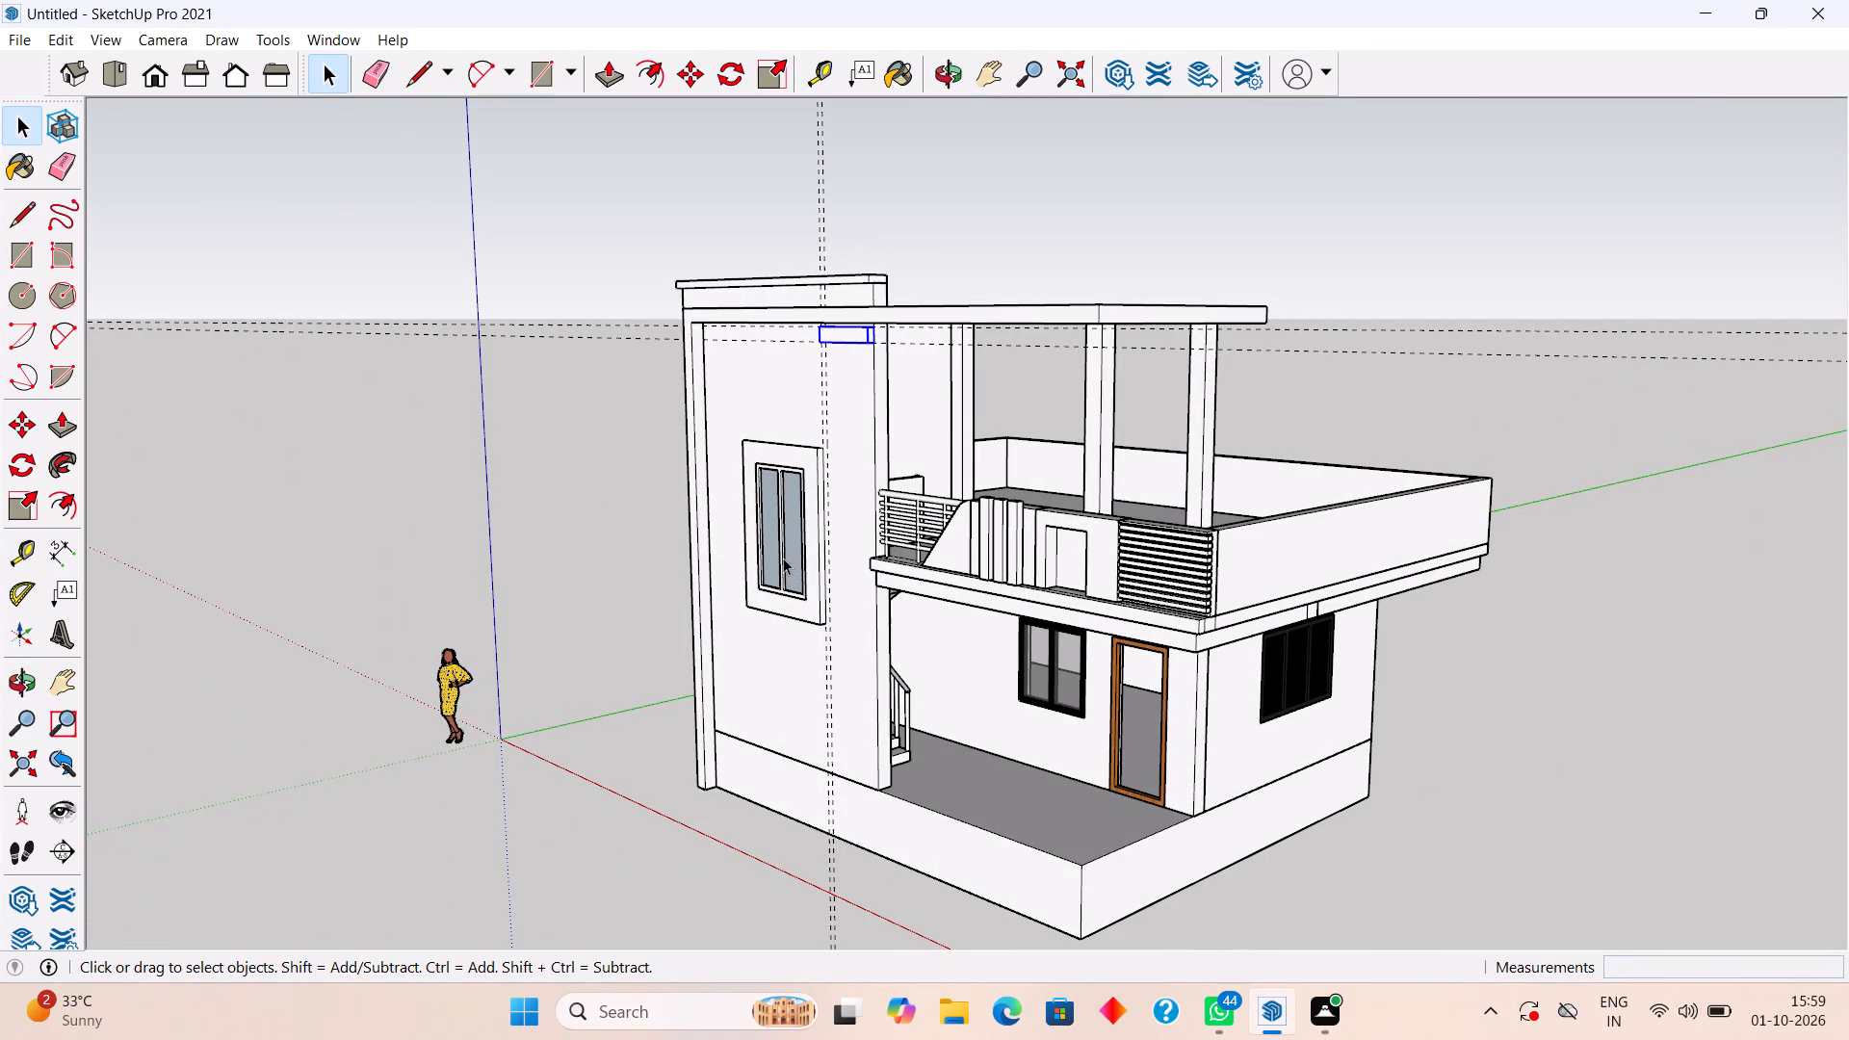
pyautogui.scroll(3, 936, 348)
pyautogui.moveTo(914, 408); pyautogui.dragTo(771, 375, button='middle')
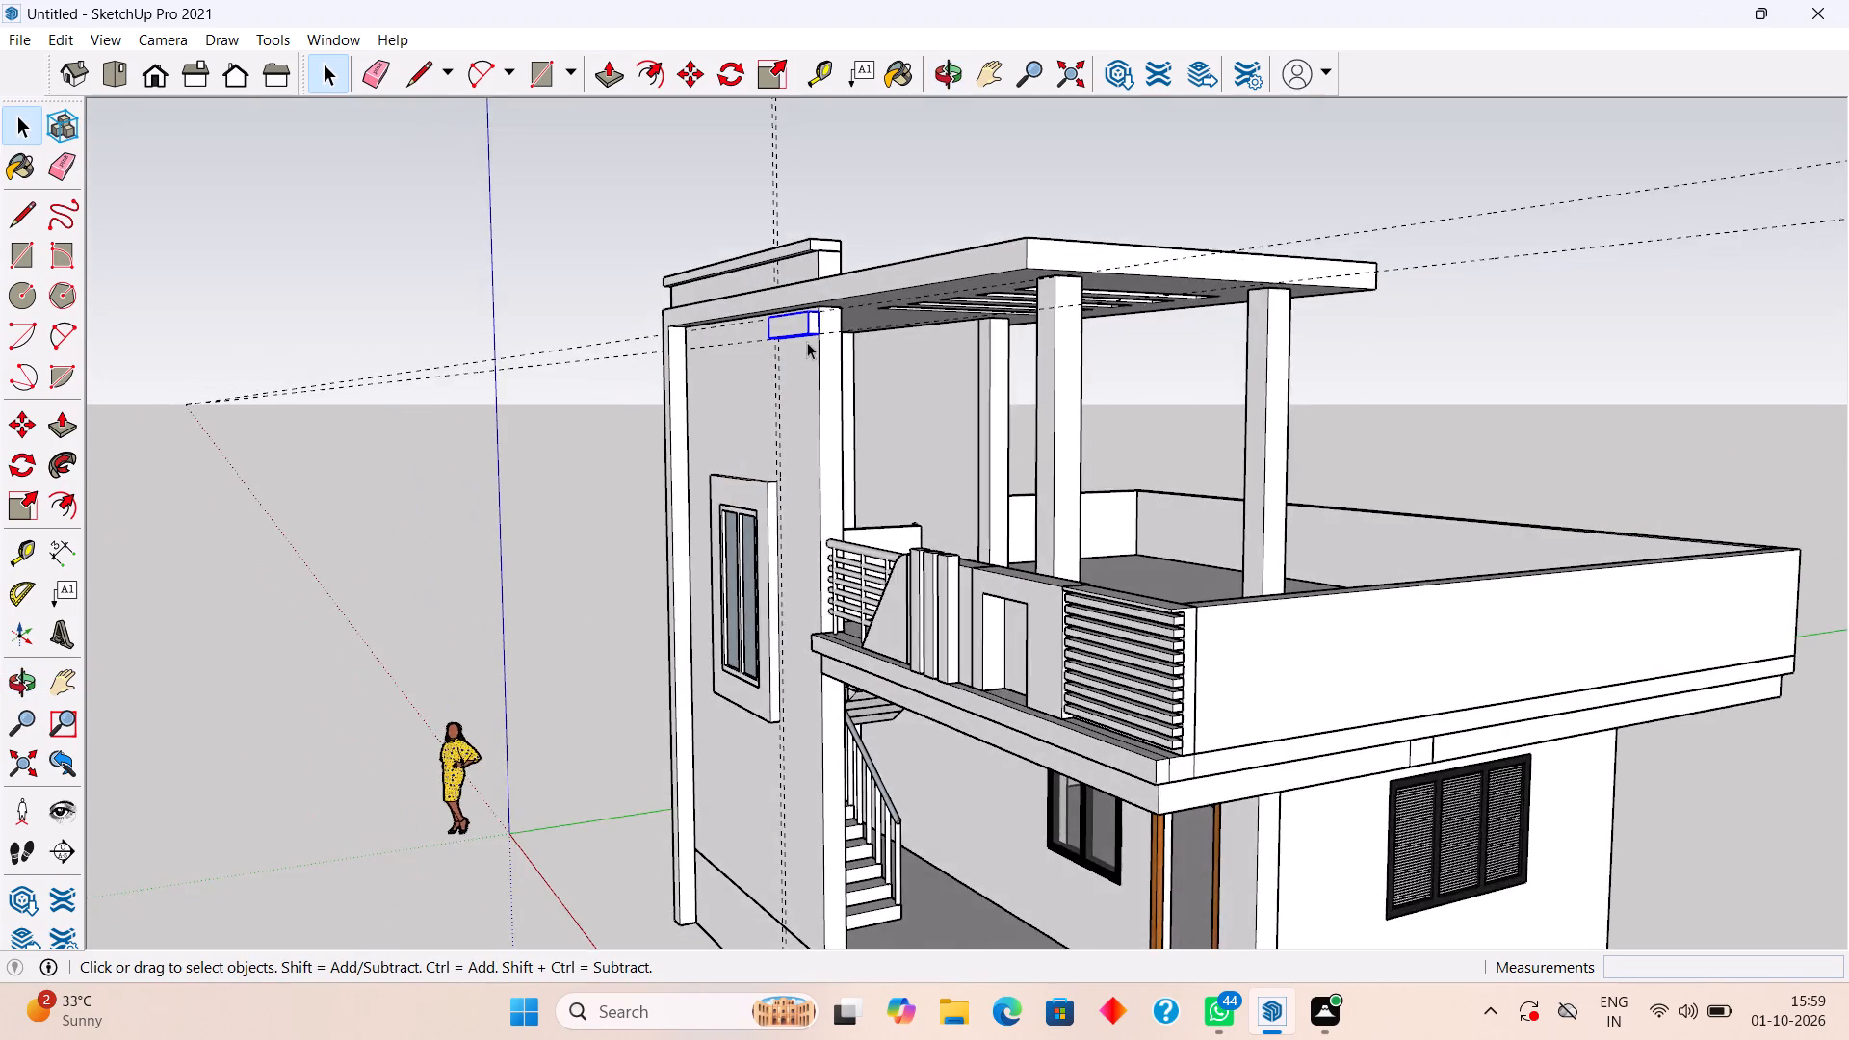
pyautogui.scroll(4, 809, 340)
pyautogui.press('m')
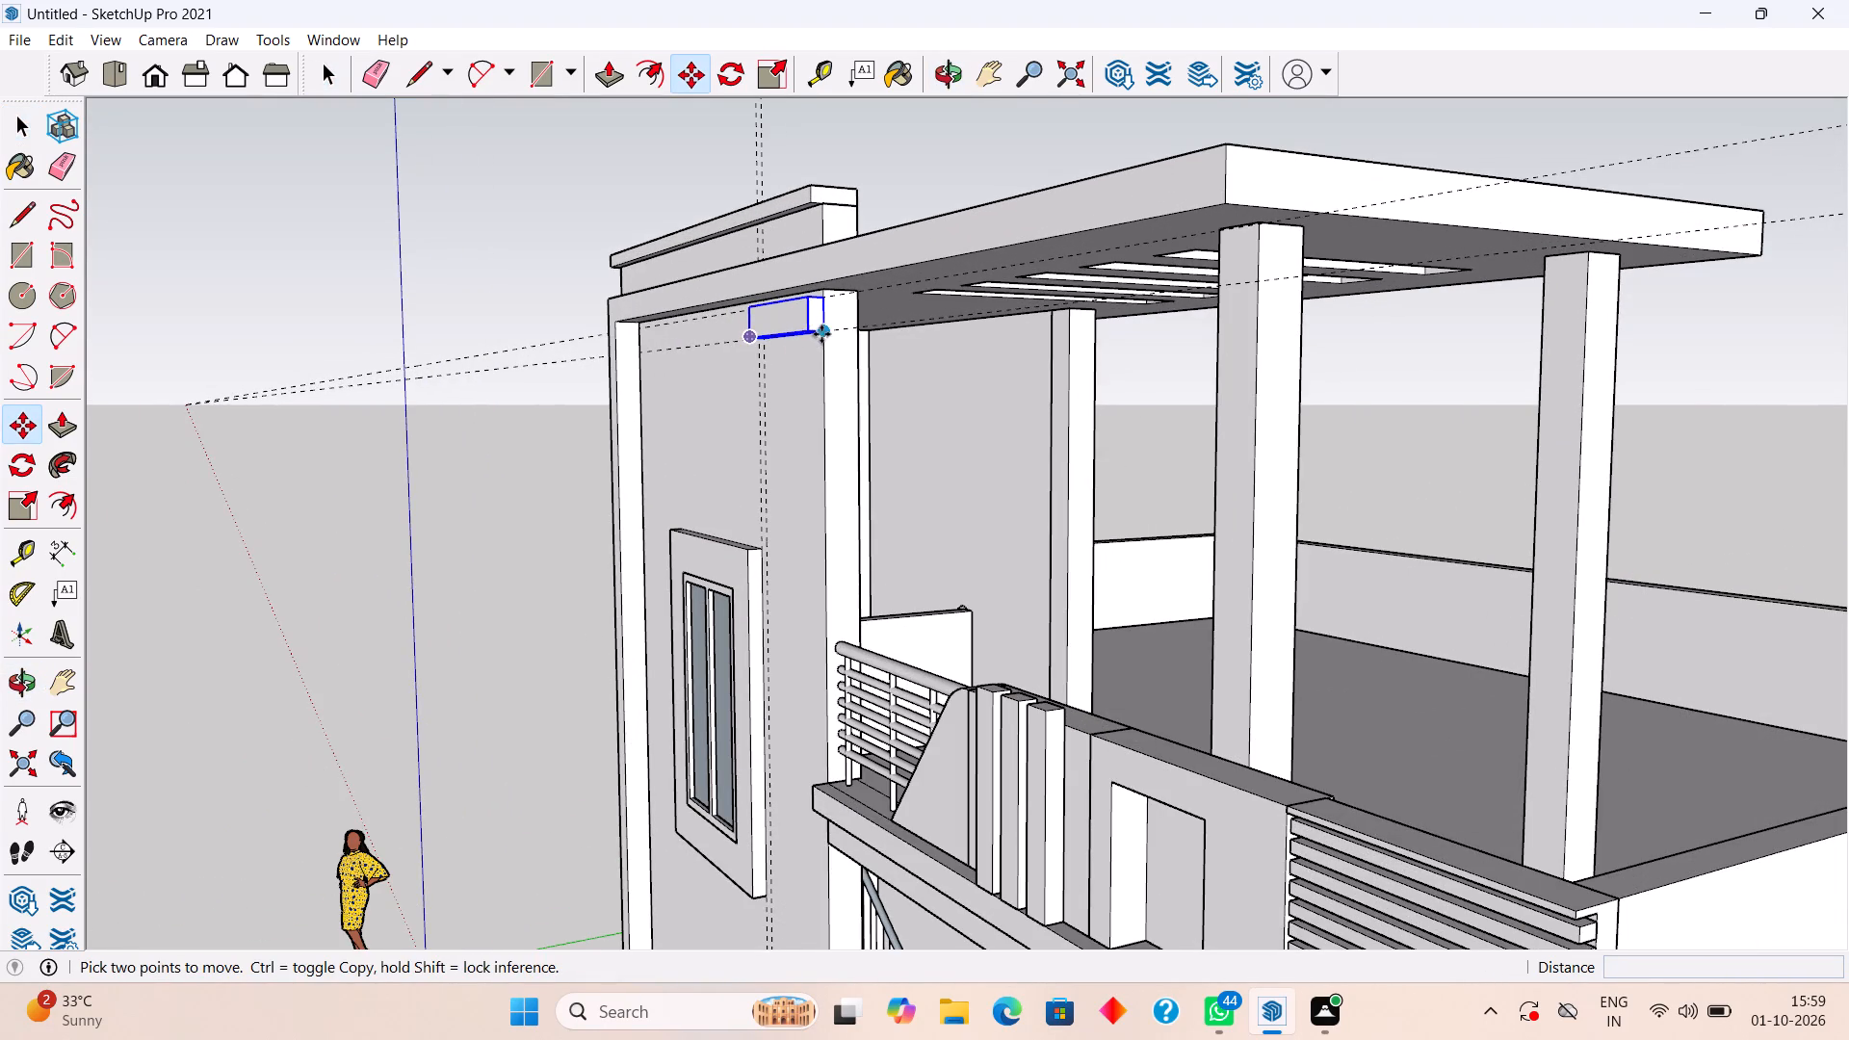
pyautogui.click(827, 334)
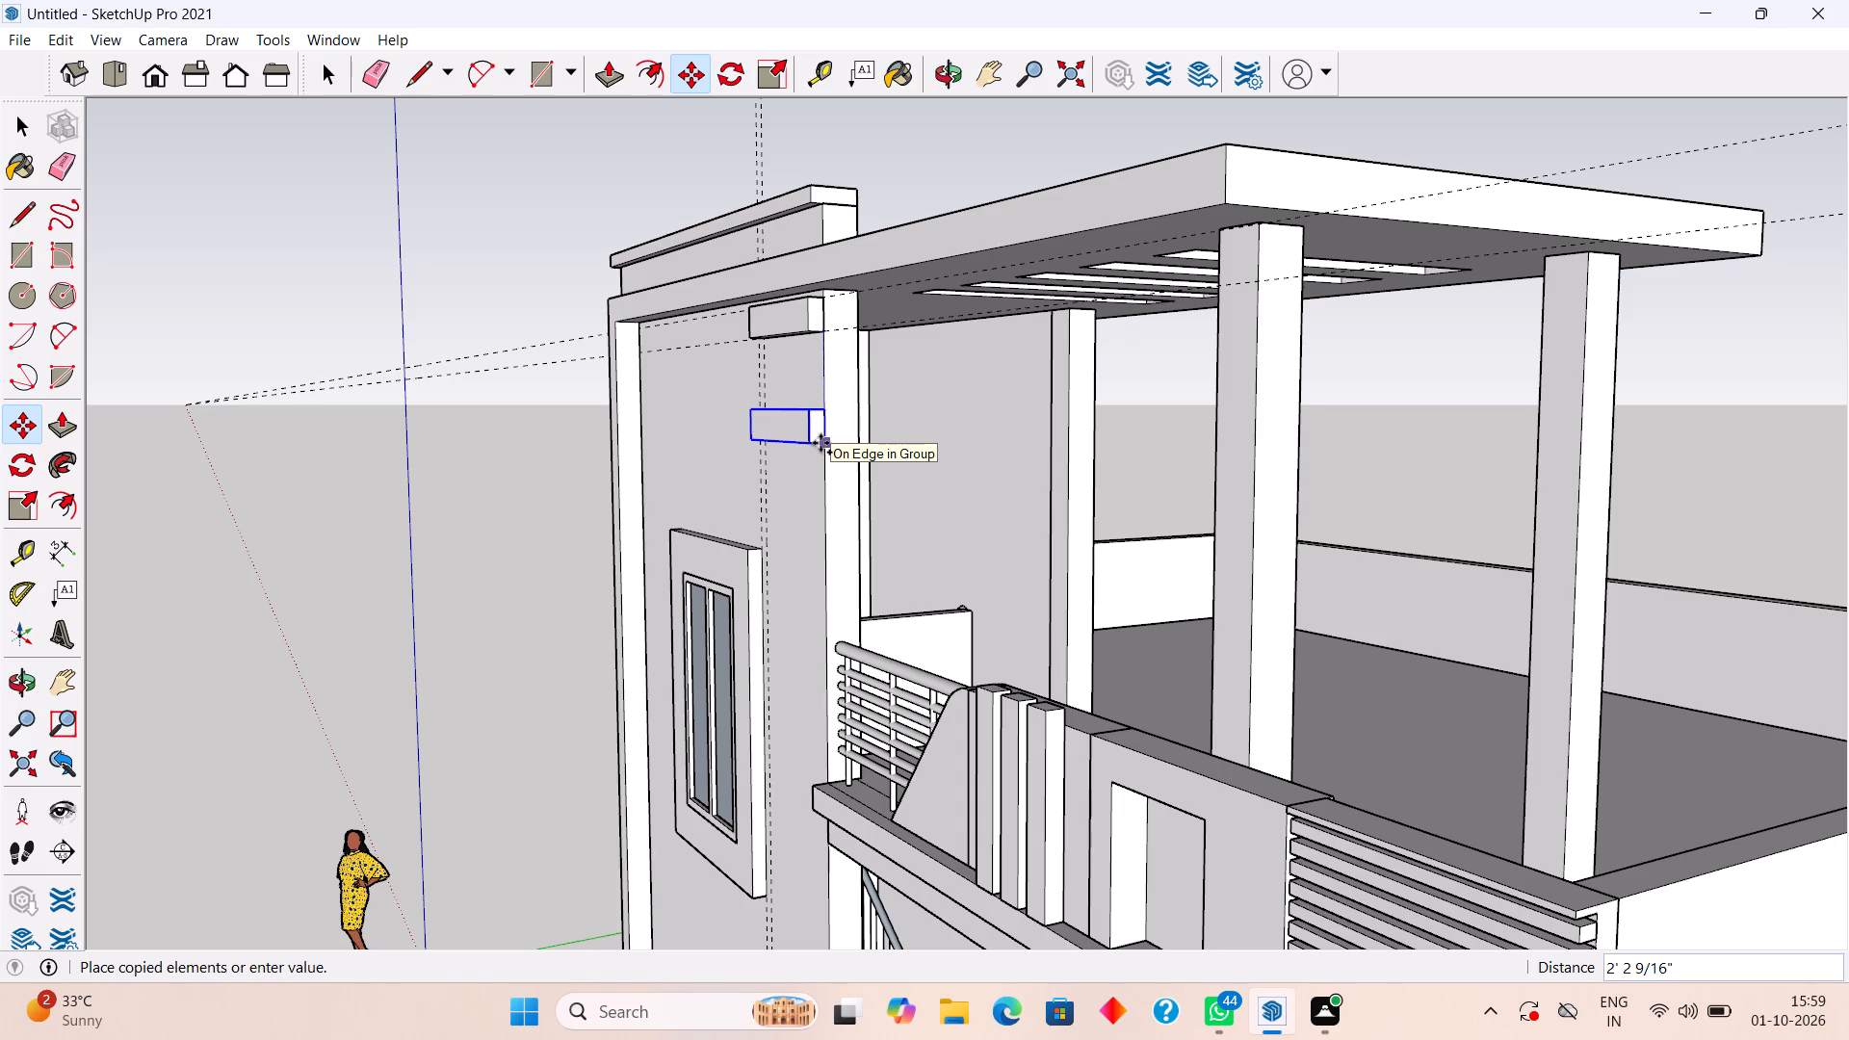
pyautogui.write('11')
pyautogui.hotkey('shift', '"')
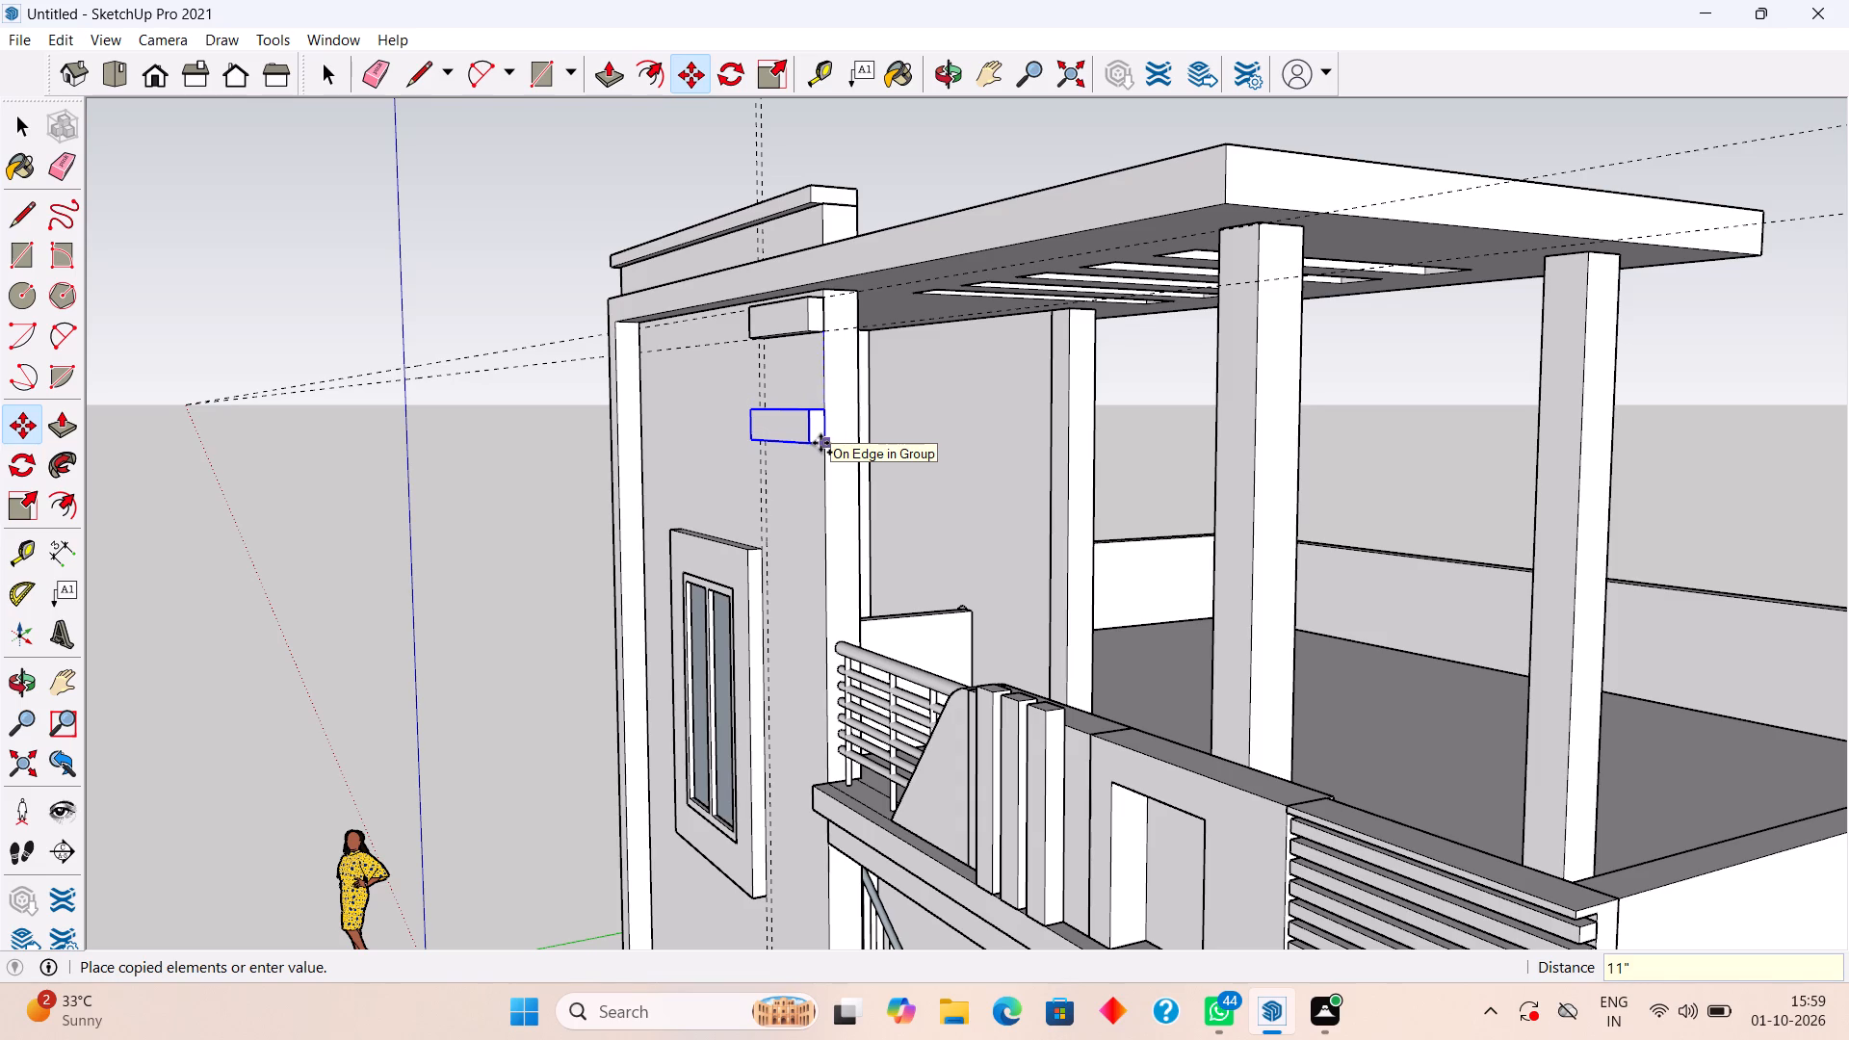
pyautogui.press('Return')
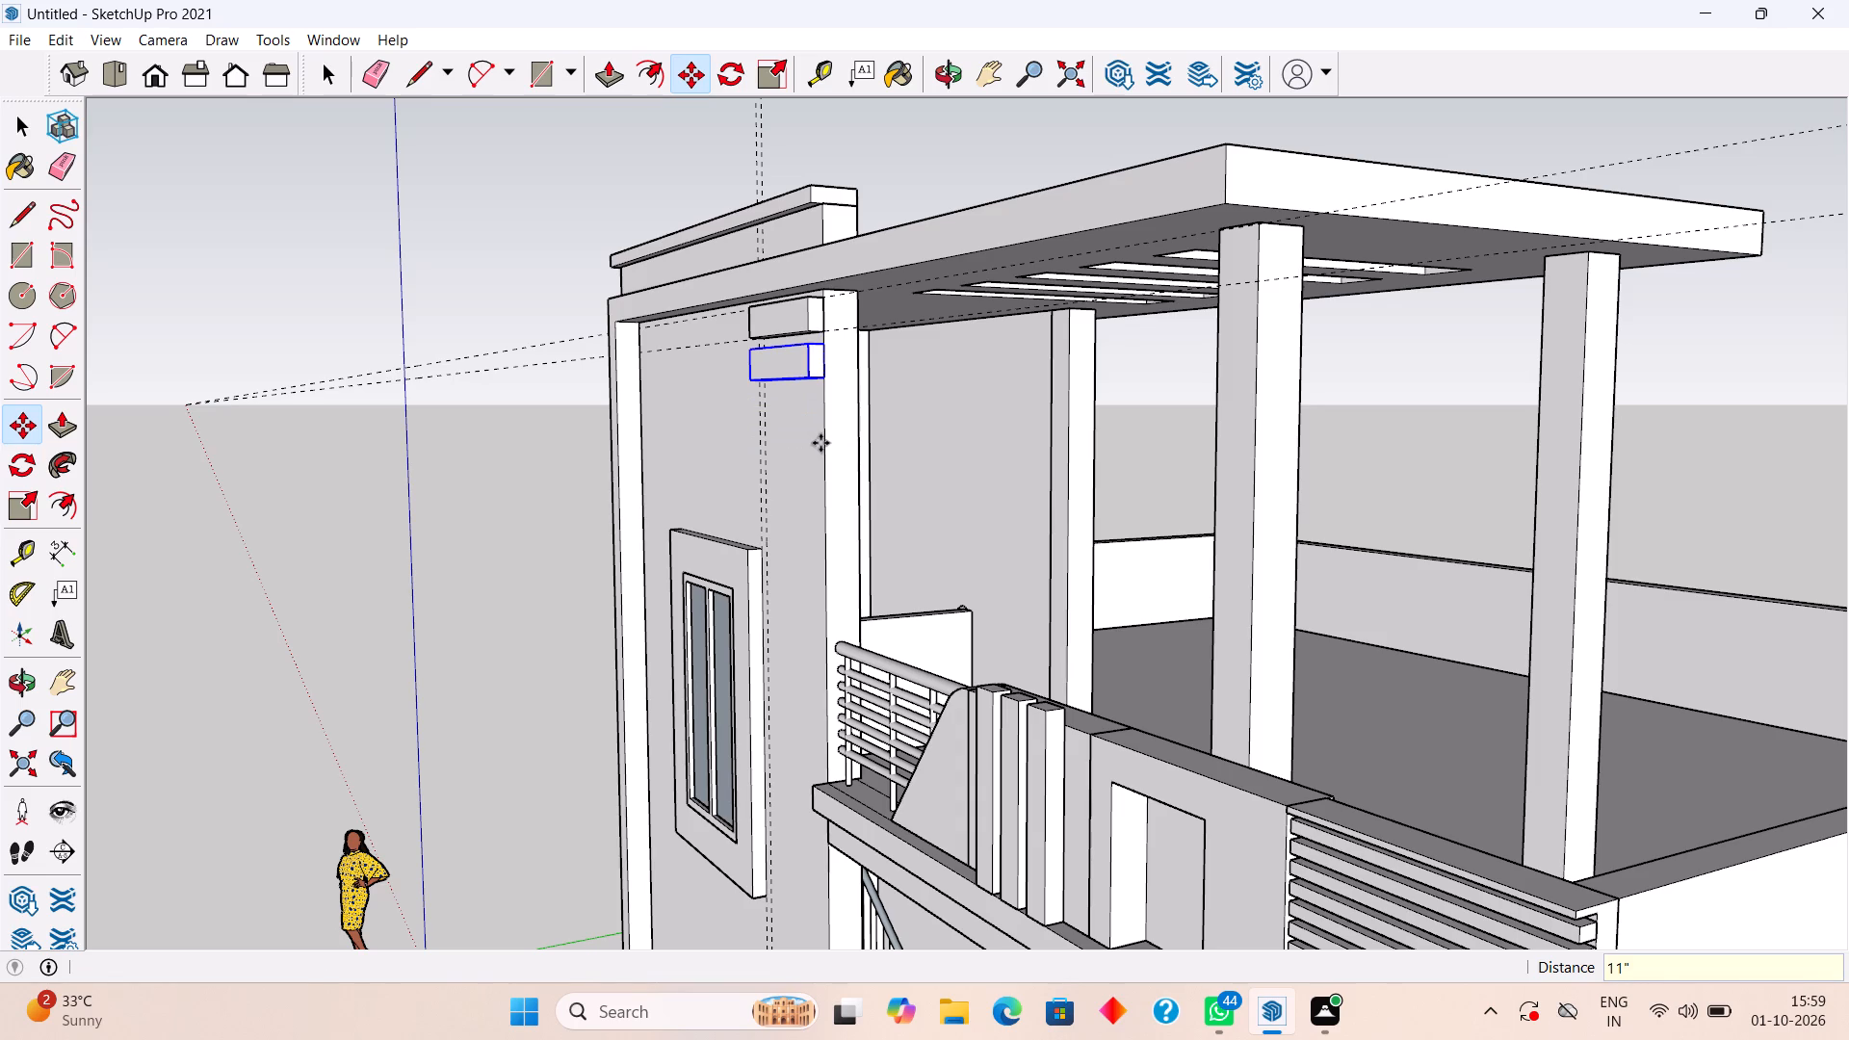
pyautogui.press('x')
pyautogui.write('15')
pyautogui.press('Return')
pyautogui.scroll(-6, 794, 481)
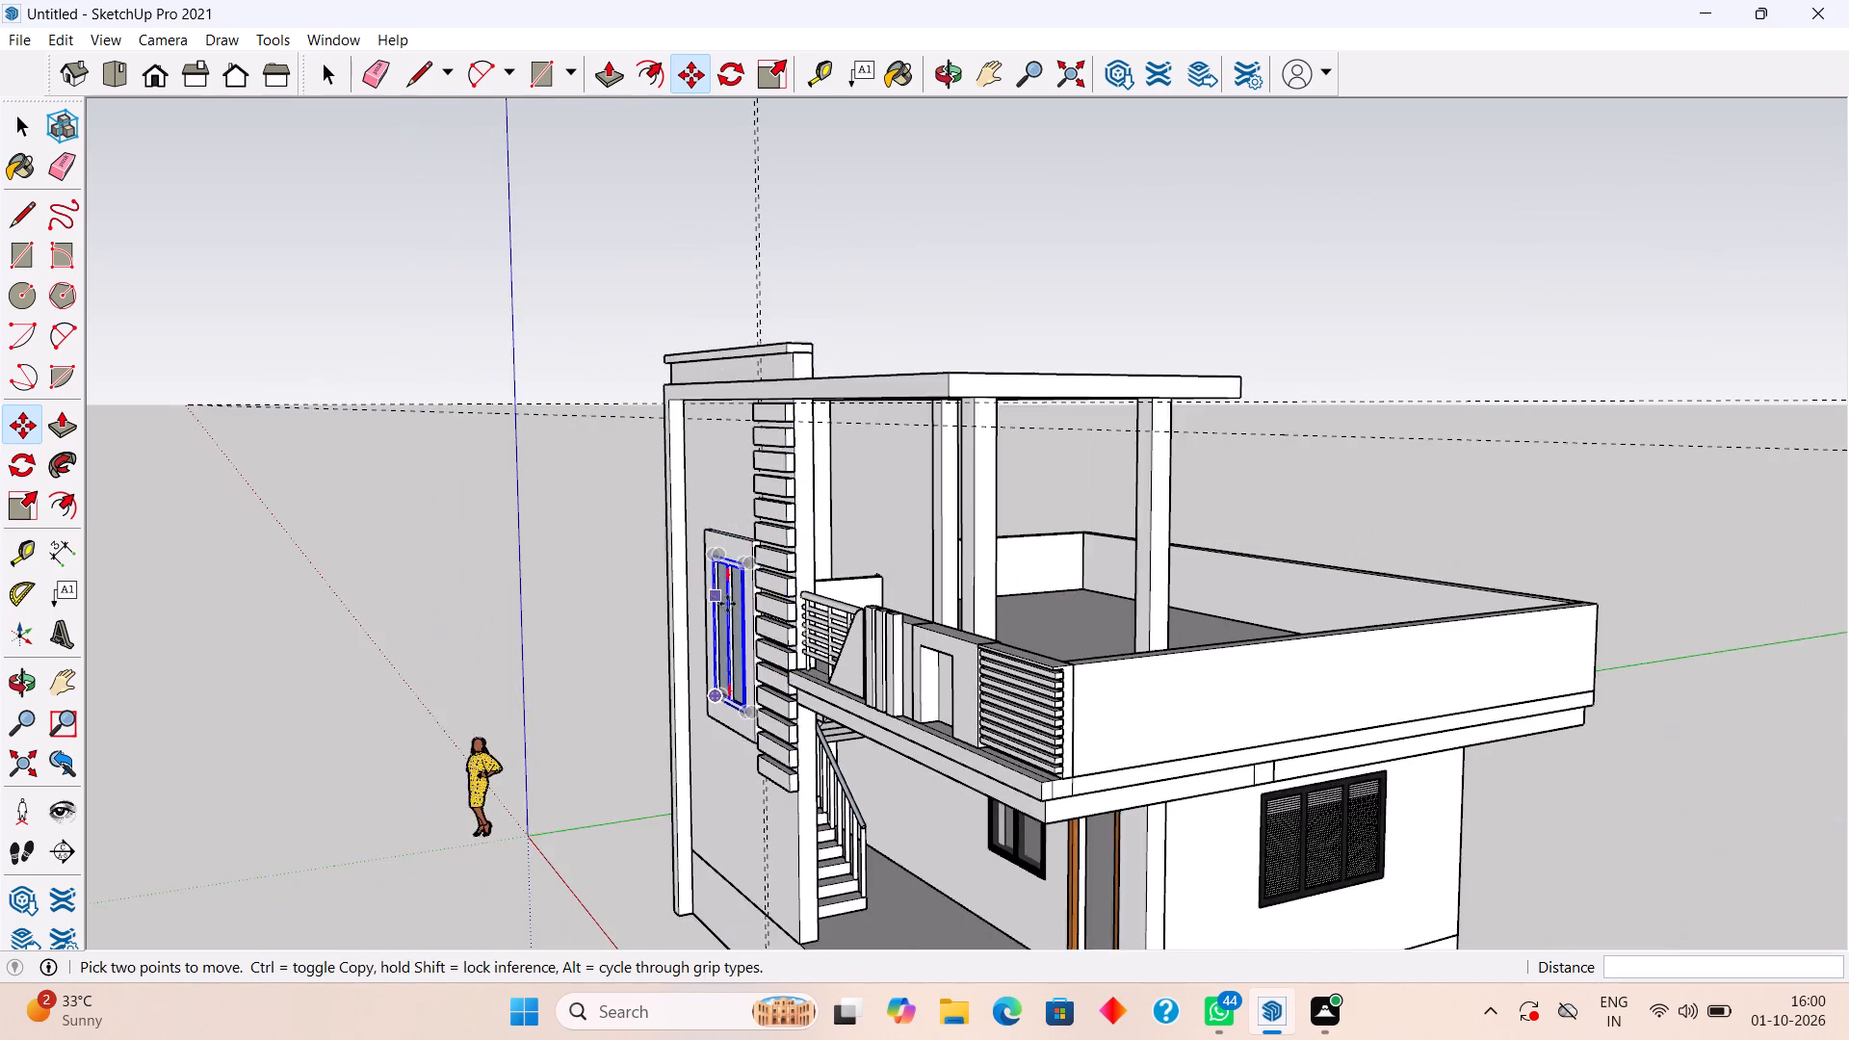
pyautogui.scroll(-4, 748, 627)
pyautogui.press('space')
# Examine the column of blocks on the front elevation and the wall area remaining below it.
pyautogui.scroll(-1, 759, 703)
pyautogui.moveTo(716, 731); pyautogui.dragTo(875, 702, button='middle')
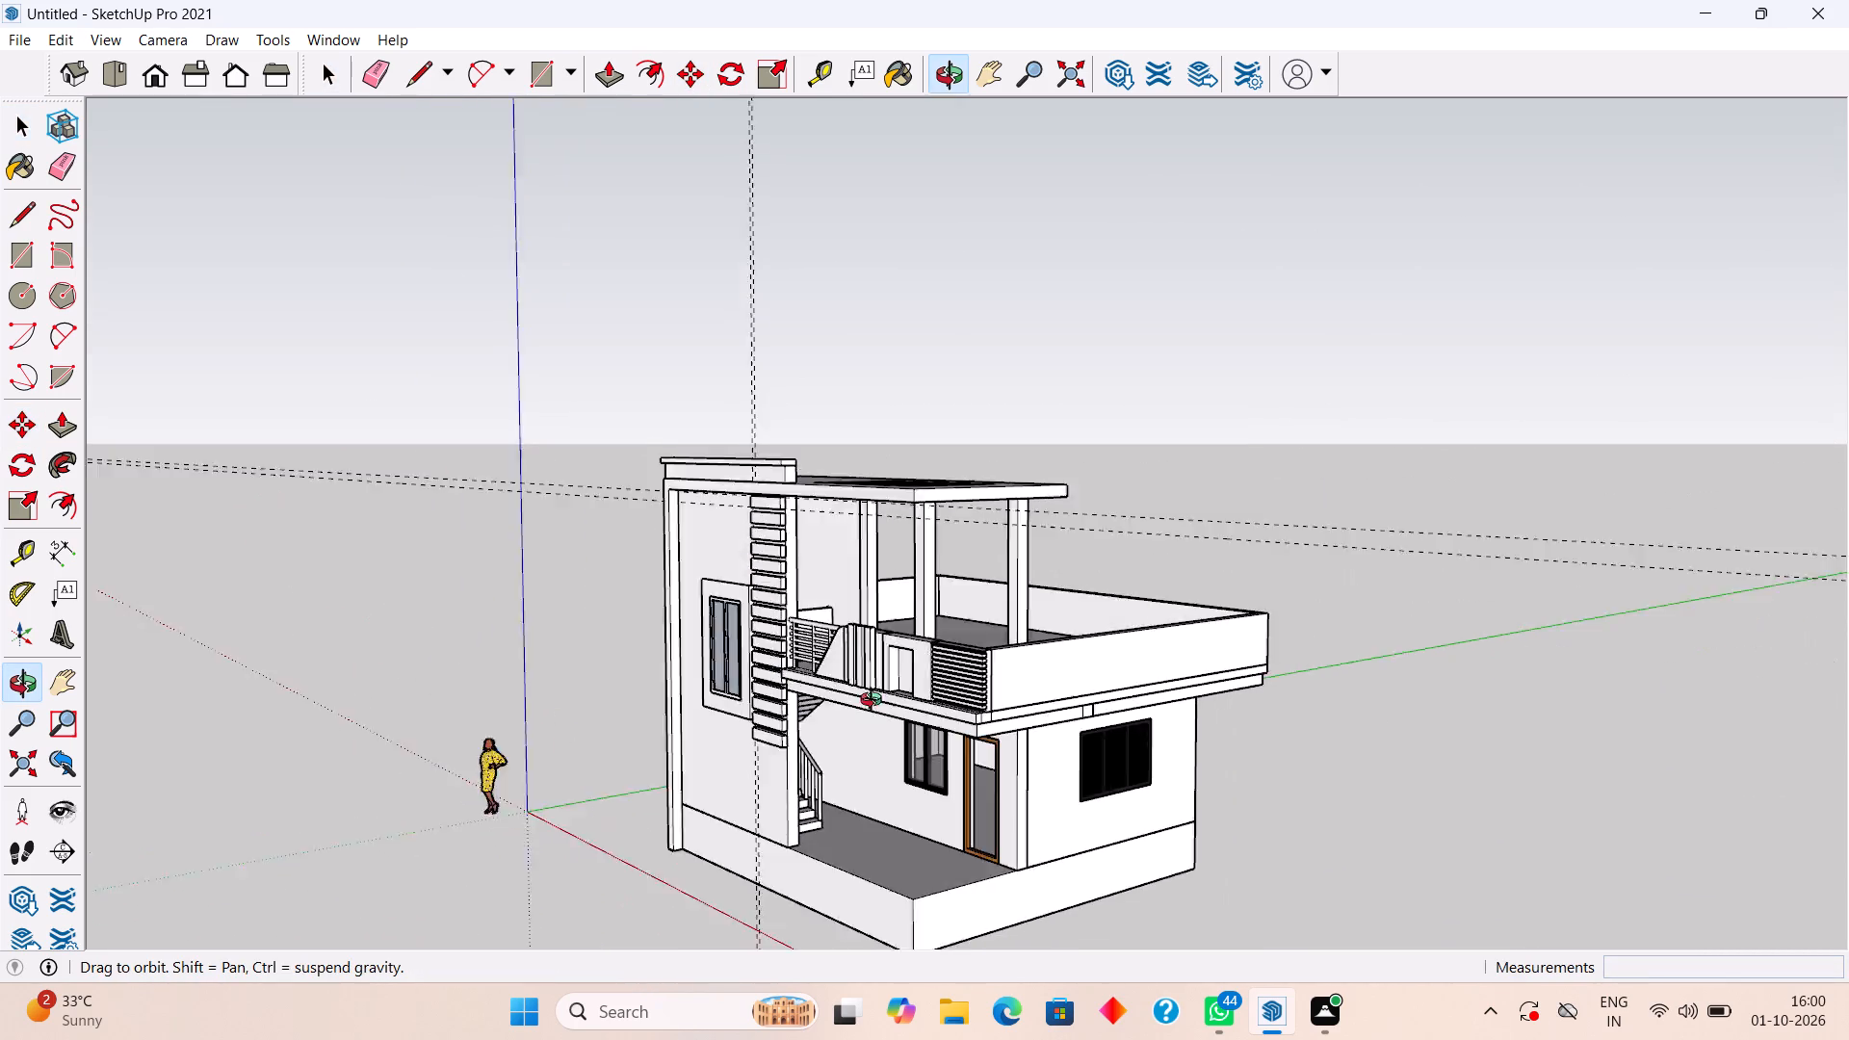
pyautogui.moveTo(875, 702); pyautogui.dragTo(1342, 508, button='middle')
pyautogui.moveTo(973, 699); pyautogui.dragTo(1029, 979, button='middle')
pyautogui.scroll(-1, 984, 721)
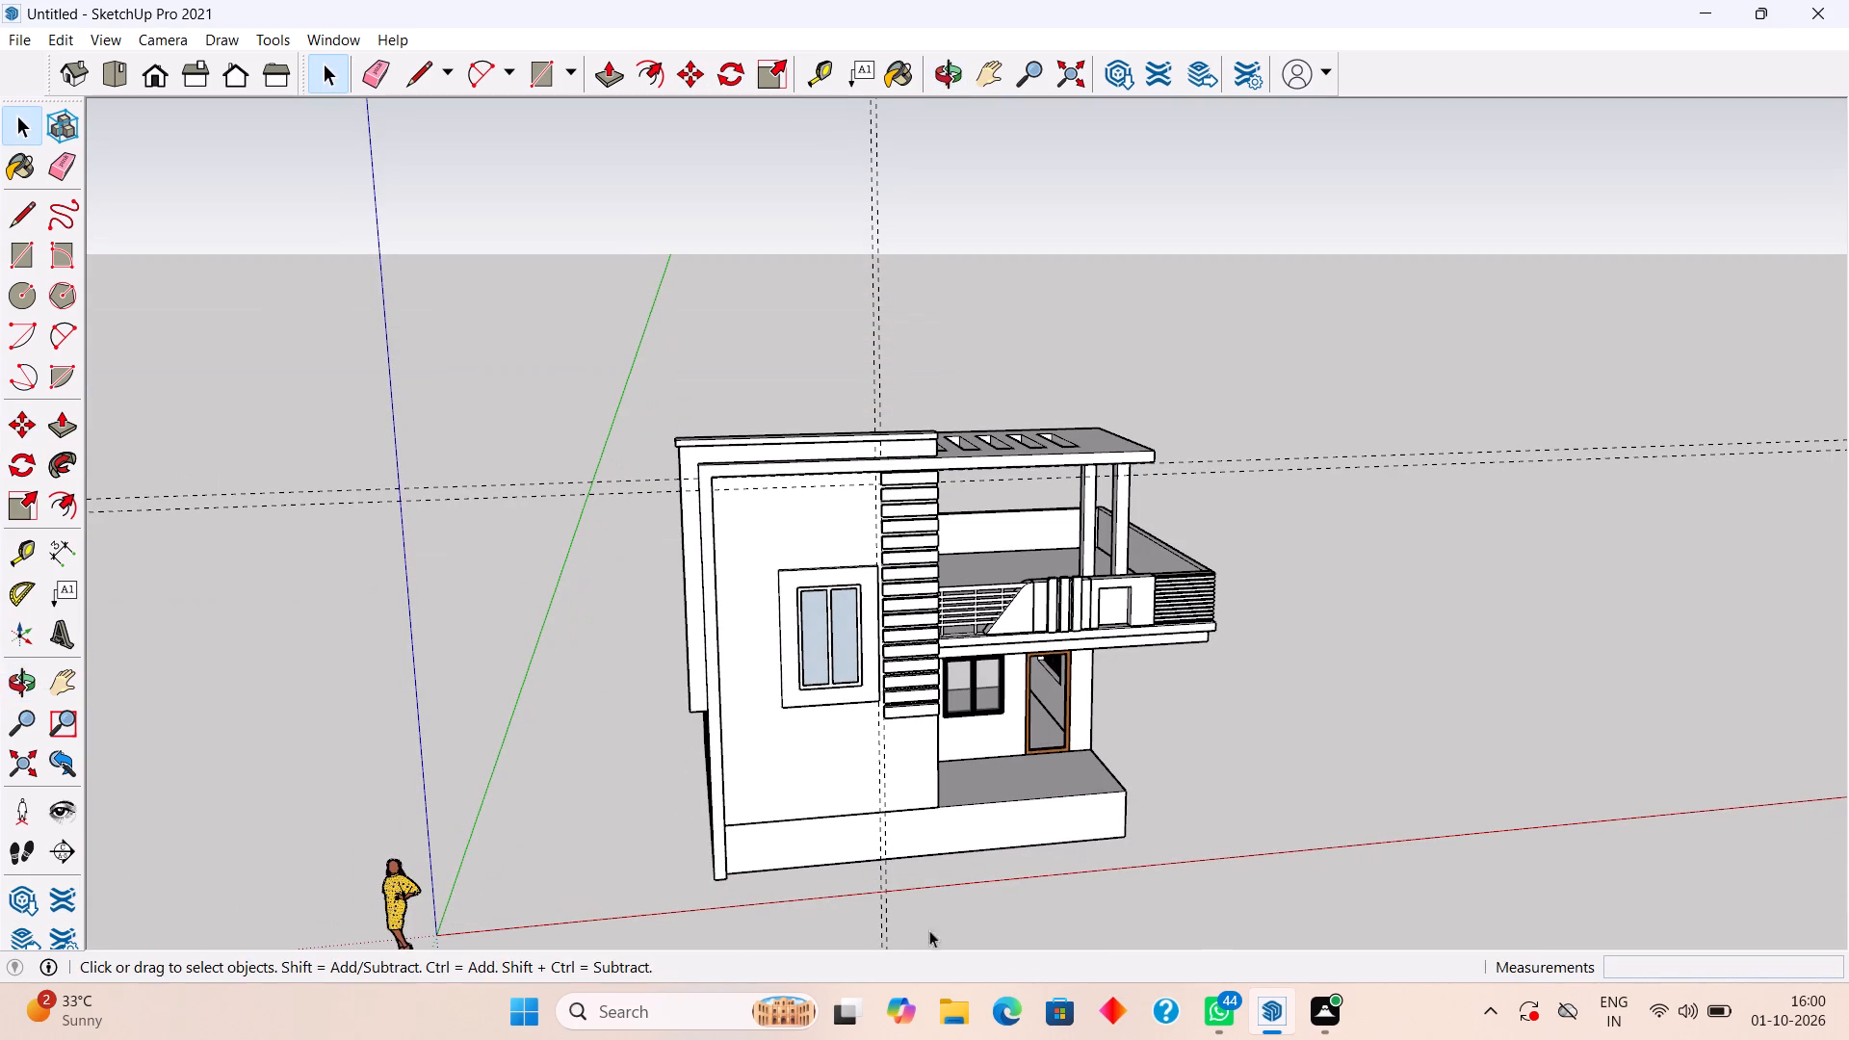
pyautogui.moveTo(760, 752); pyautogui.dragTo(511, 696, button='middle')
pyautogui.moveTo(556, 649); pyautogui.dragTo(557, 648, button='middle')
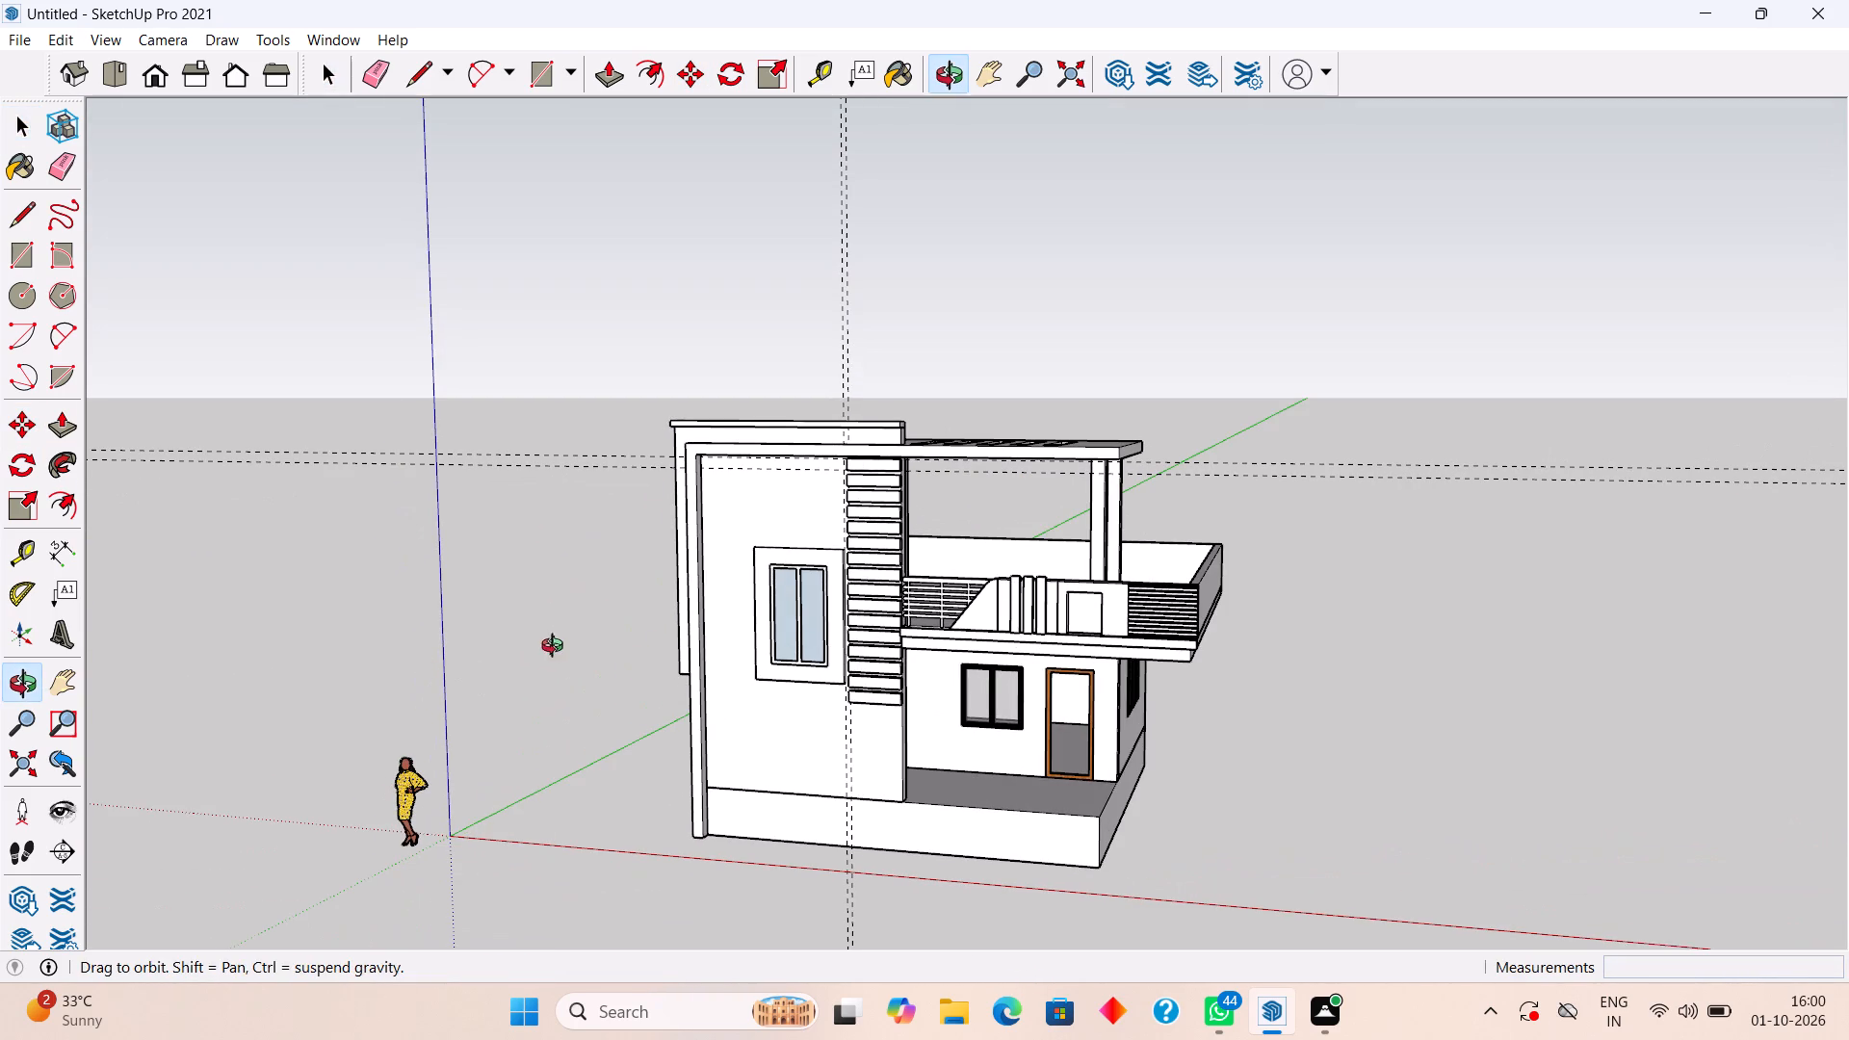
pyautogui.moveTo(557, 648); pyautogui.dragTo(671, 678, button='middle')
pyautogui.click(539, 713)
pyautogui.scroll(3, 875, 795)
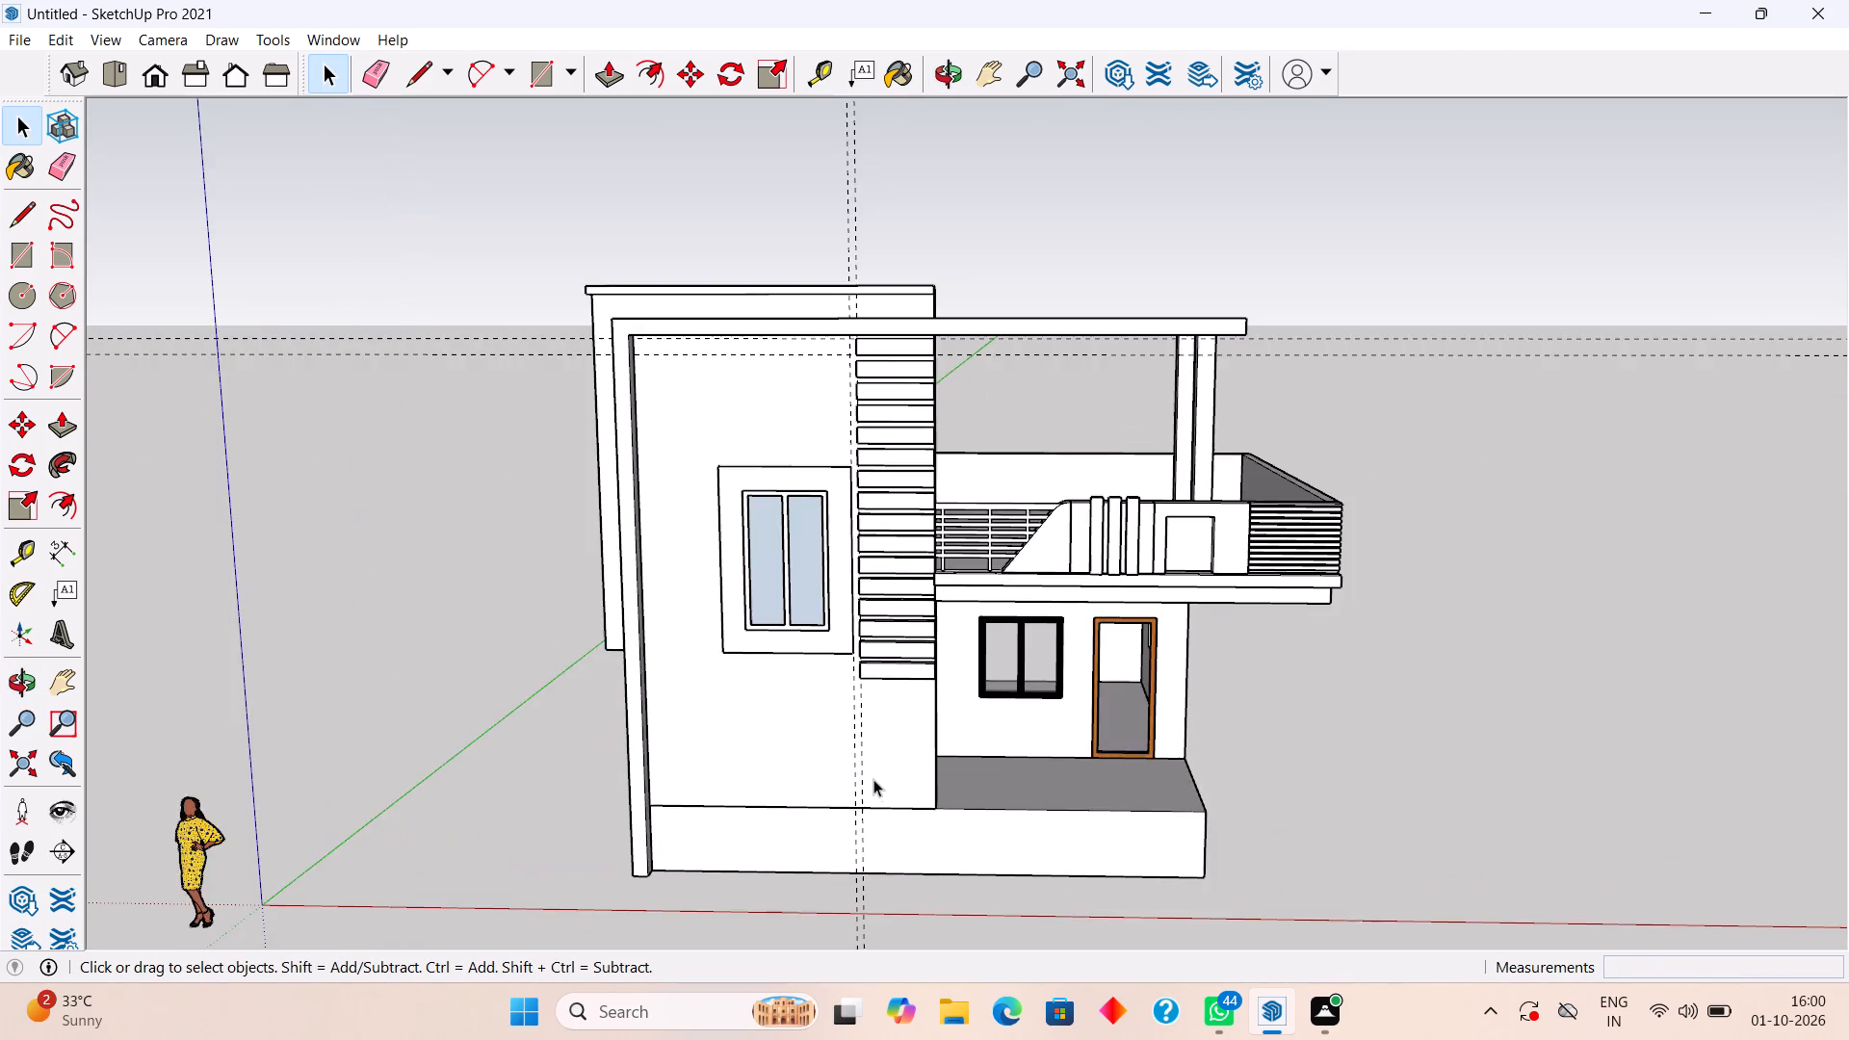
pyautogui.scroll(3, 872, 779)
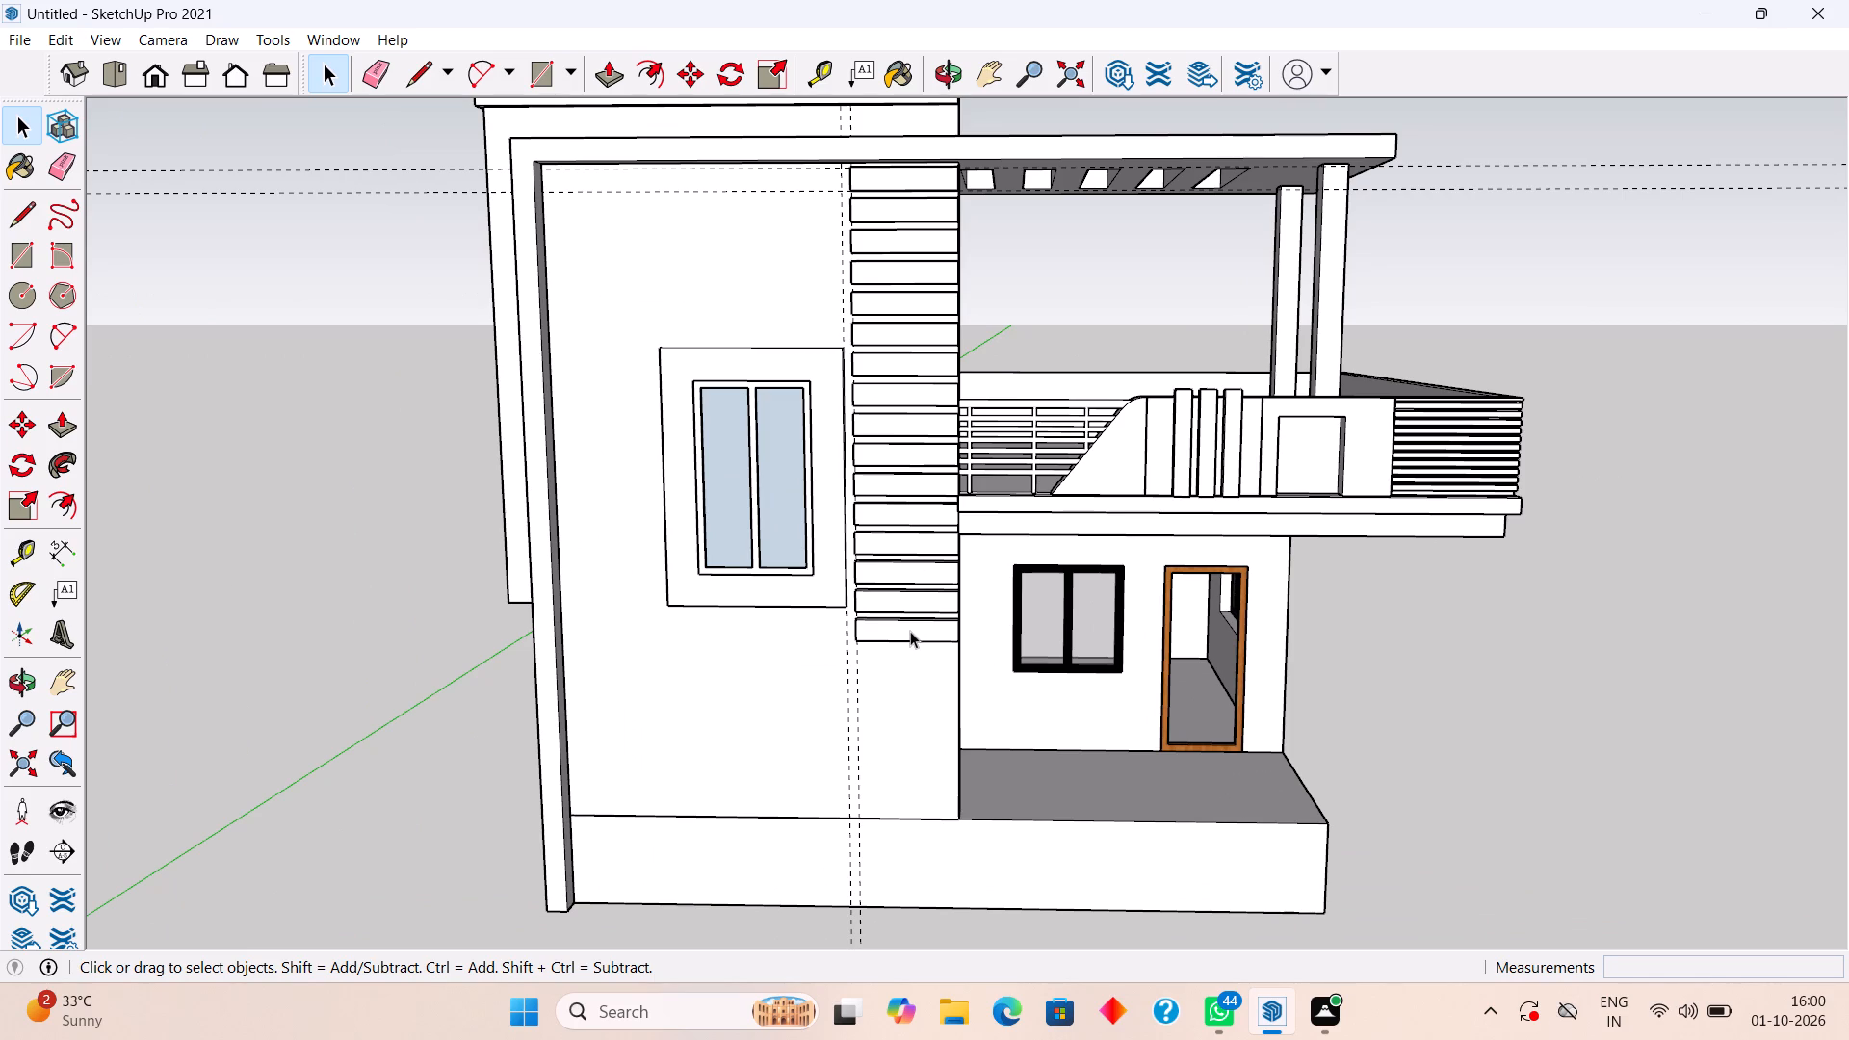
# Copy the lowest block of the column 11" straight down the front wall.
pyautogui.moveTo(906, 640); pyautogui.dragTo(864, 369, button='middle')
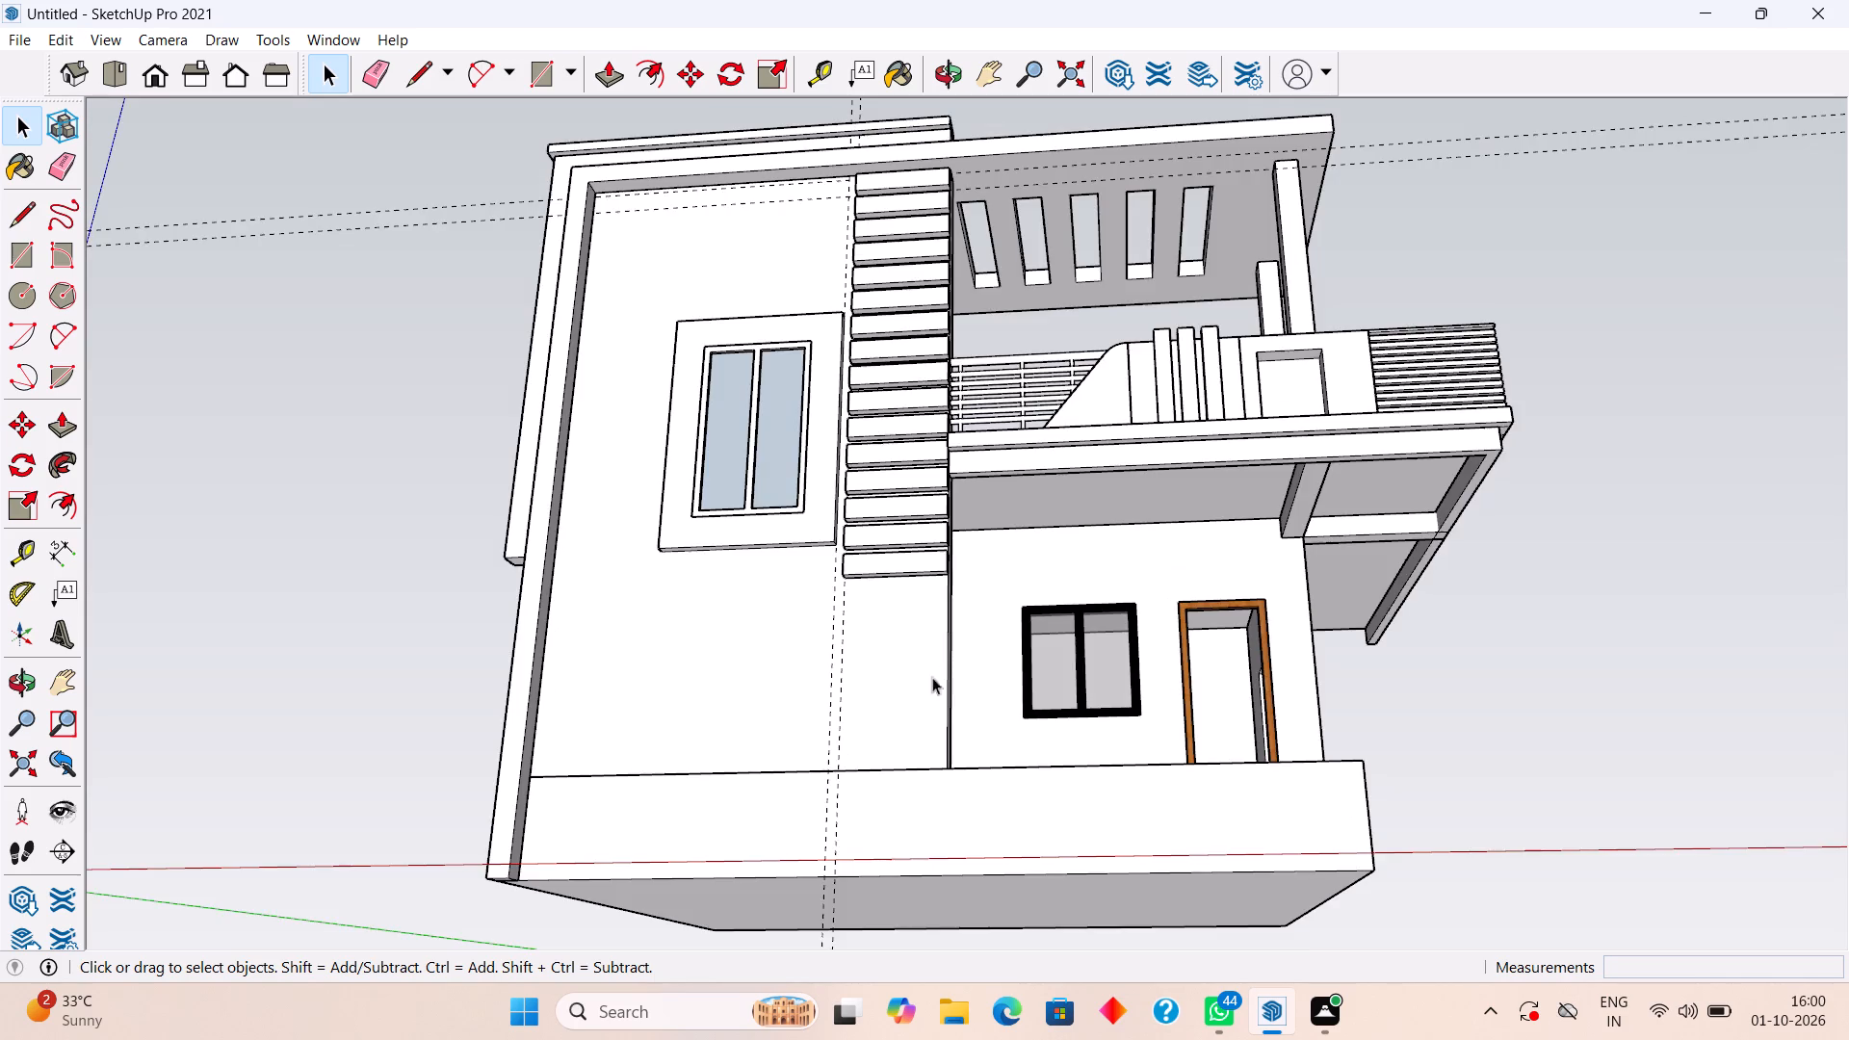
pyautogui.moveTo(918, 668); pyautogui.dragTo(687, 833, button='middle')
pyautogui.moveTo(883, 672); pyautogui.dragTo(670, 708, button='middle')
pyautogui.scroll(3, 827, 628)
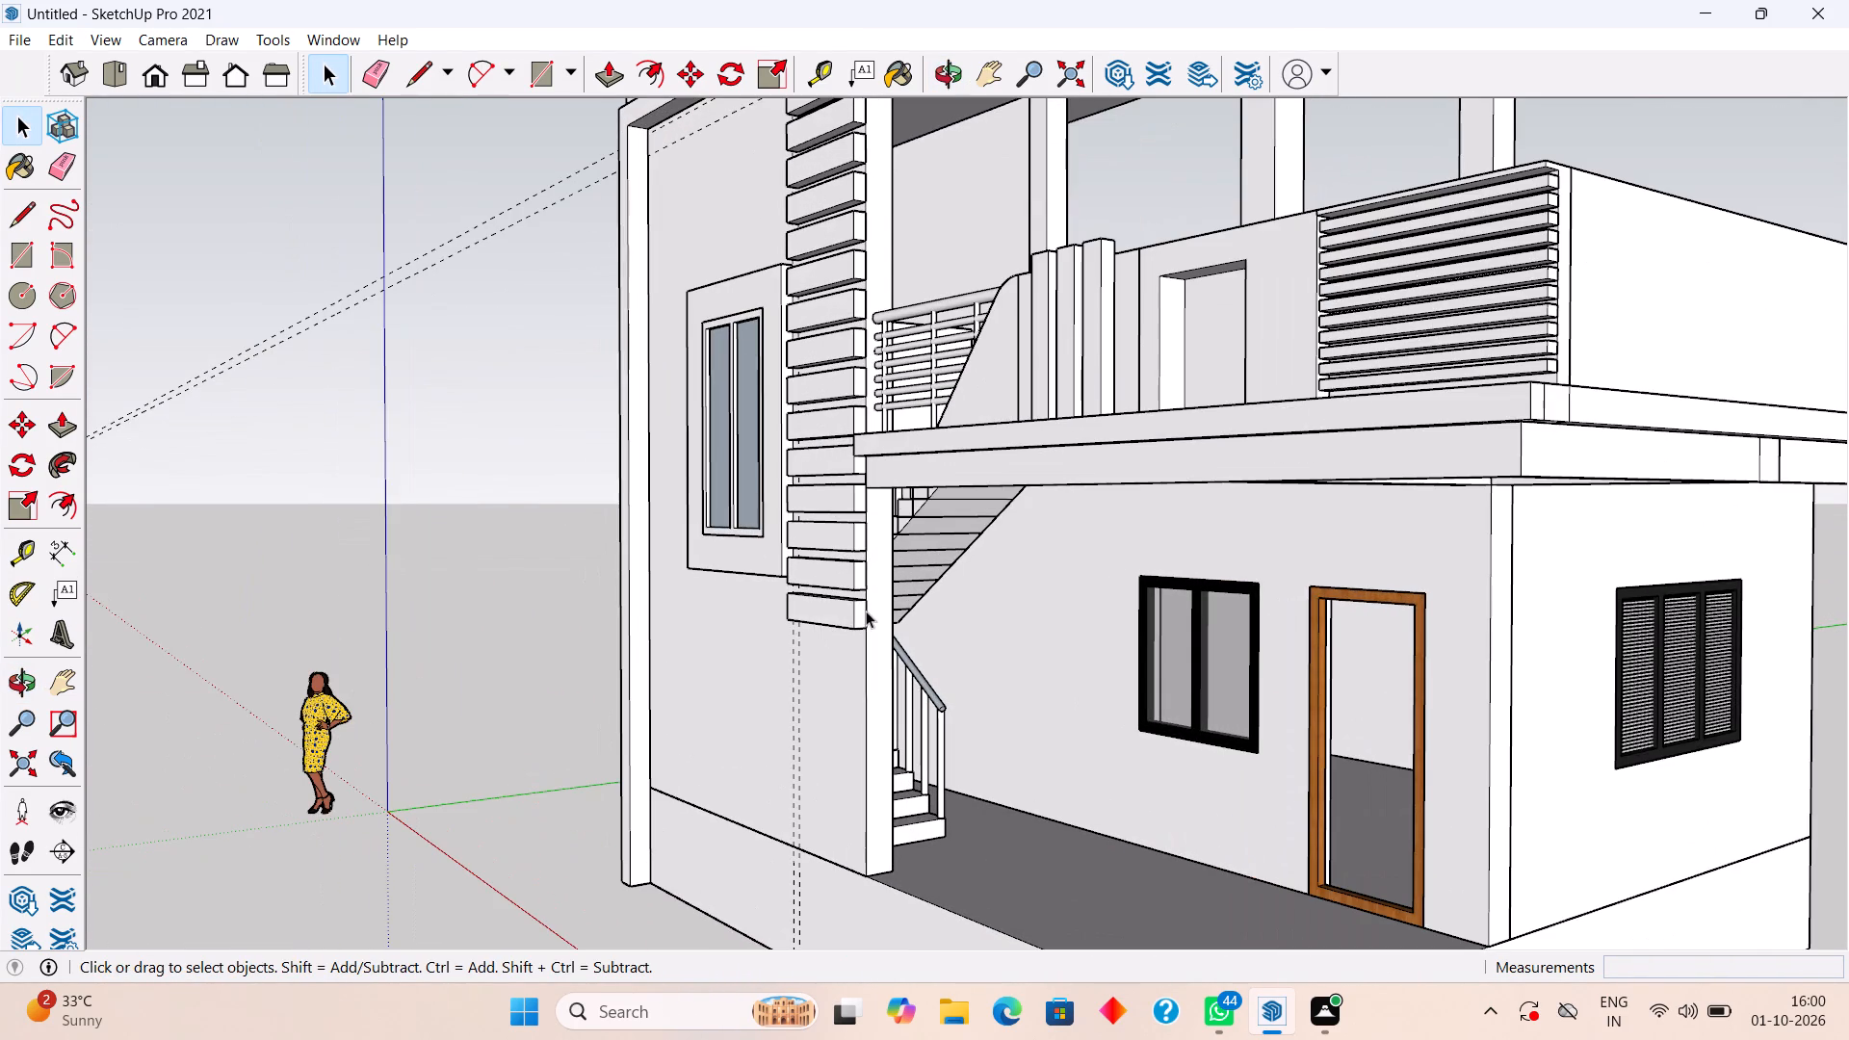
pyautogui.click(857, 613)
pyautogui.press('m')
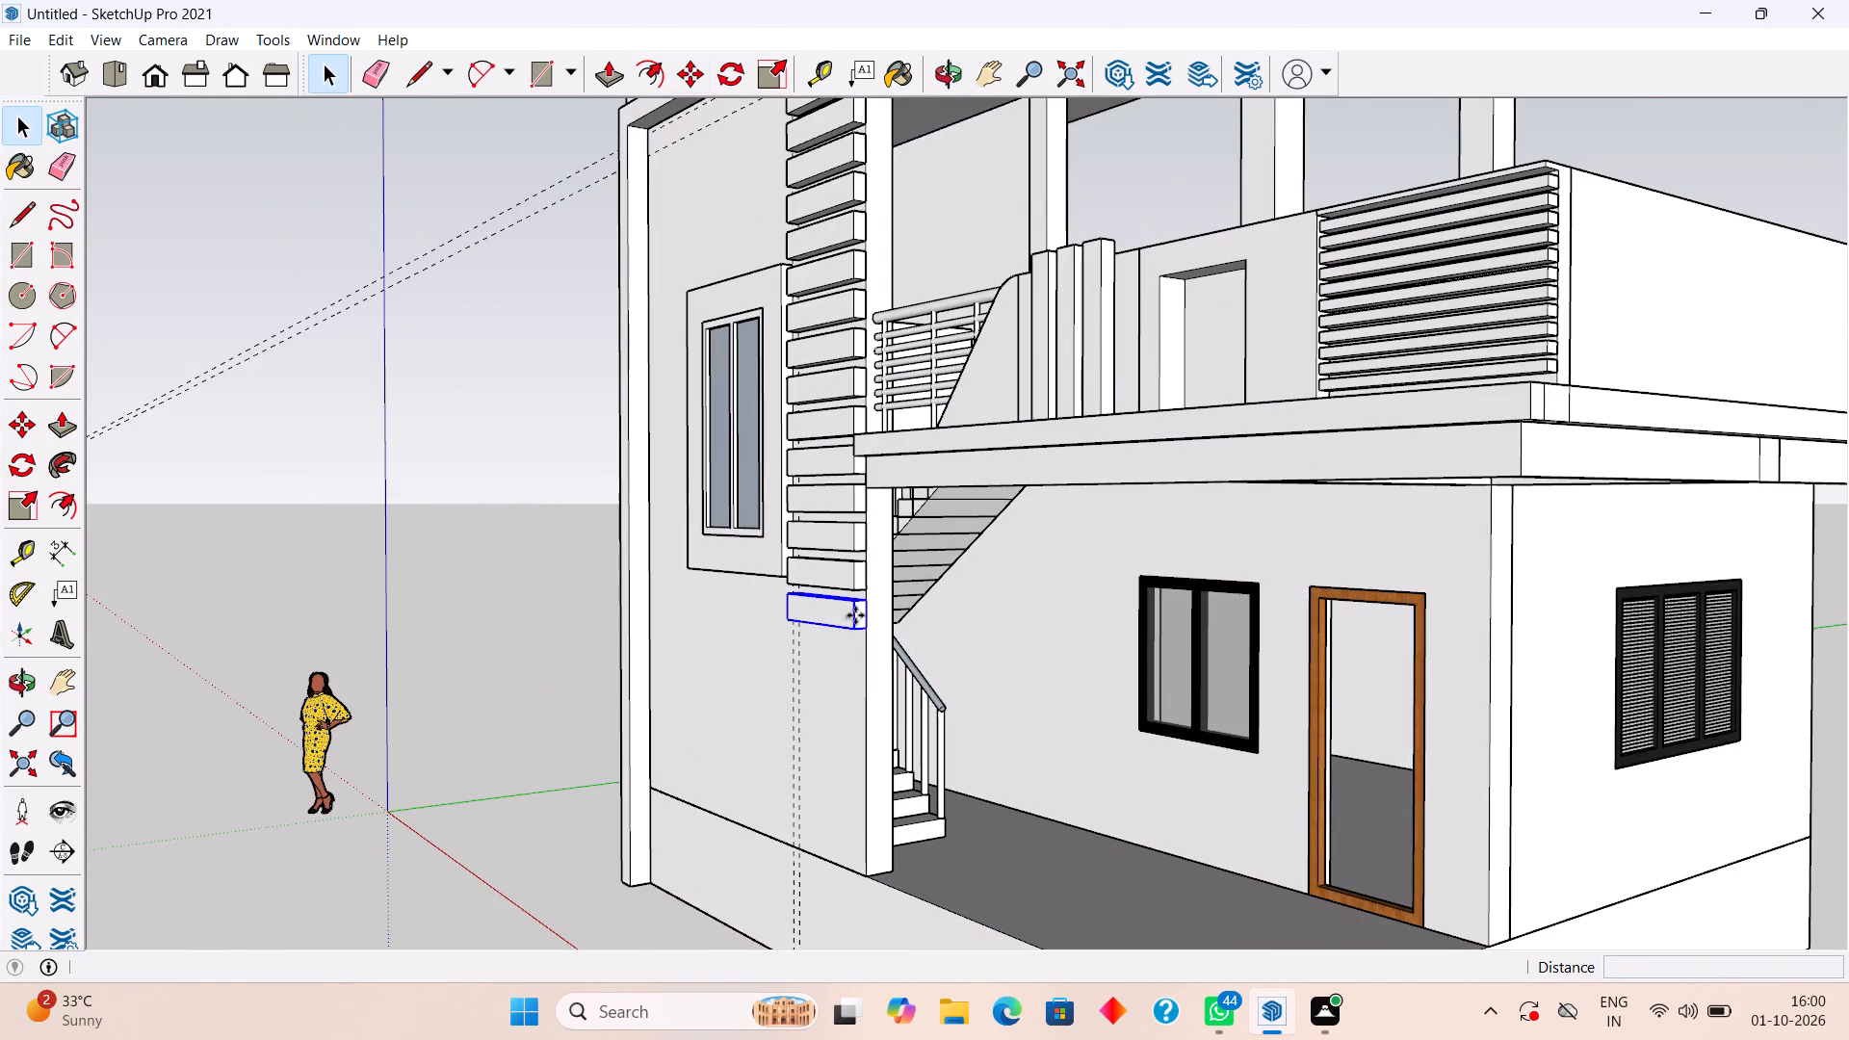
pyautogui.click(860, 636)
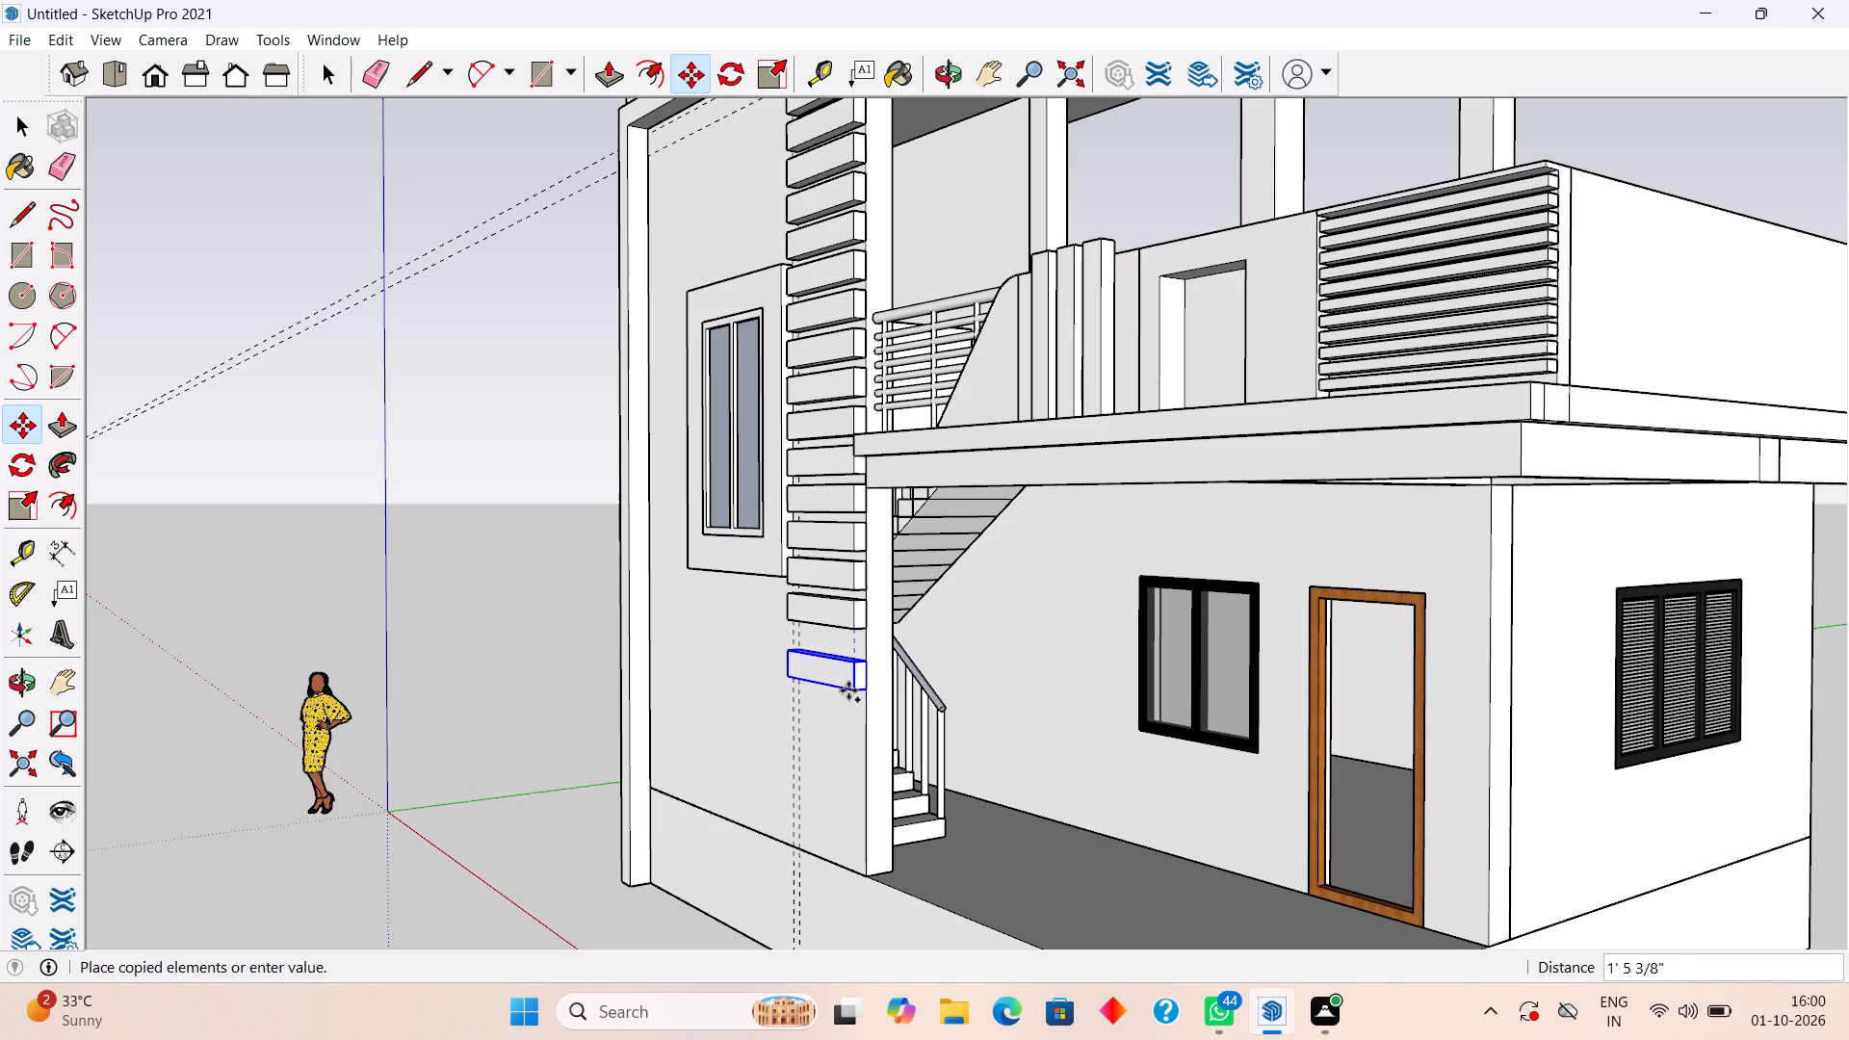
pyautogui.write('11')
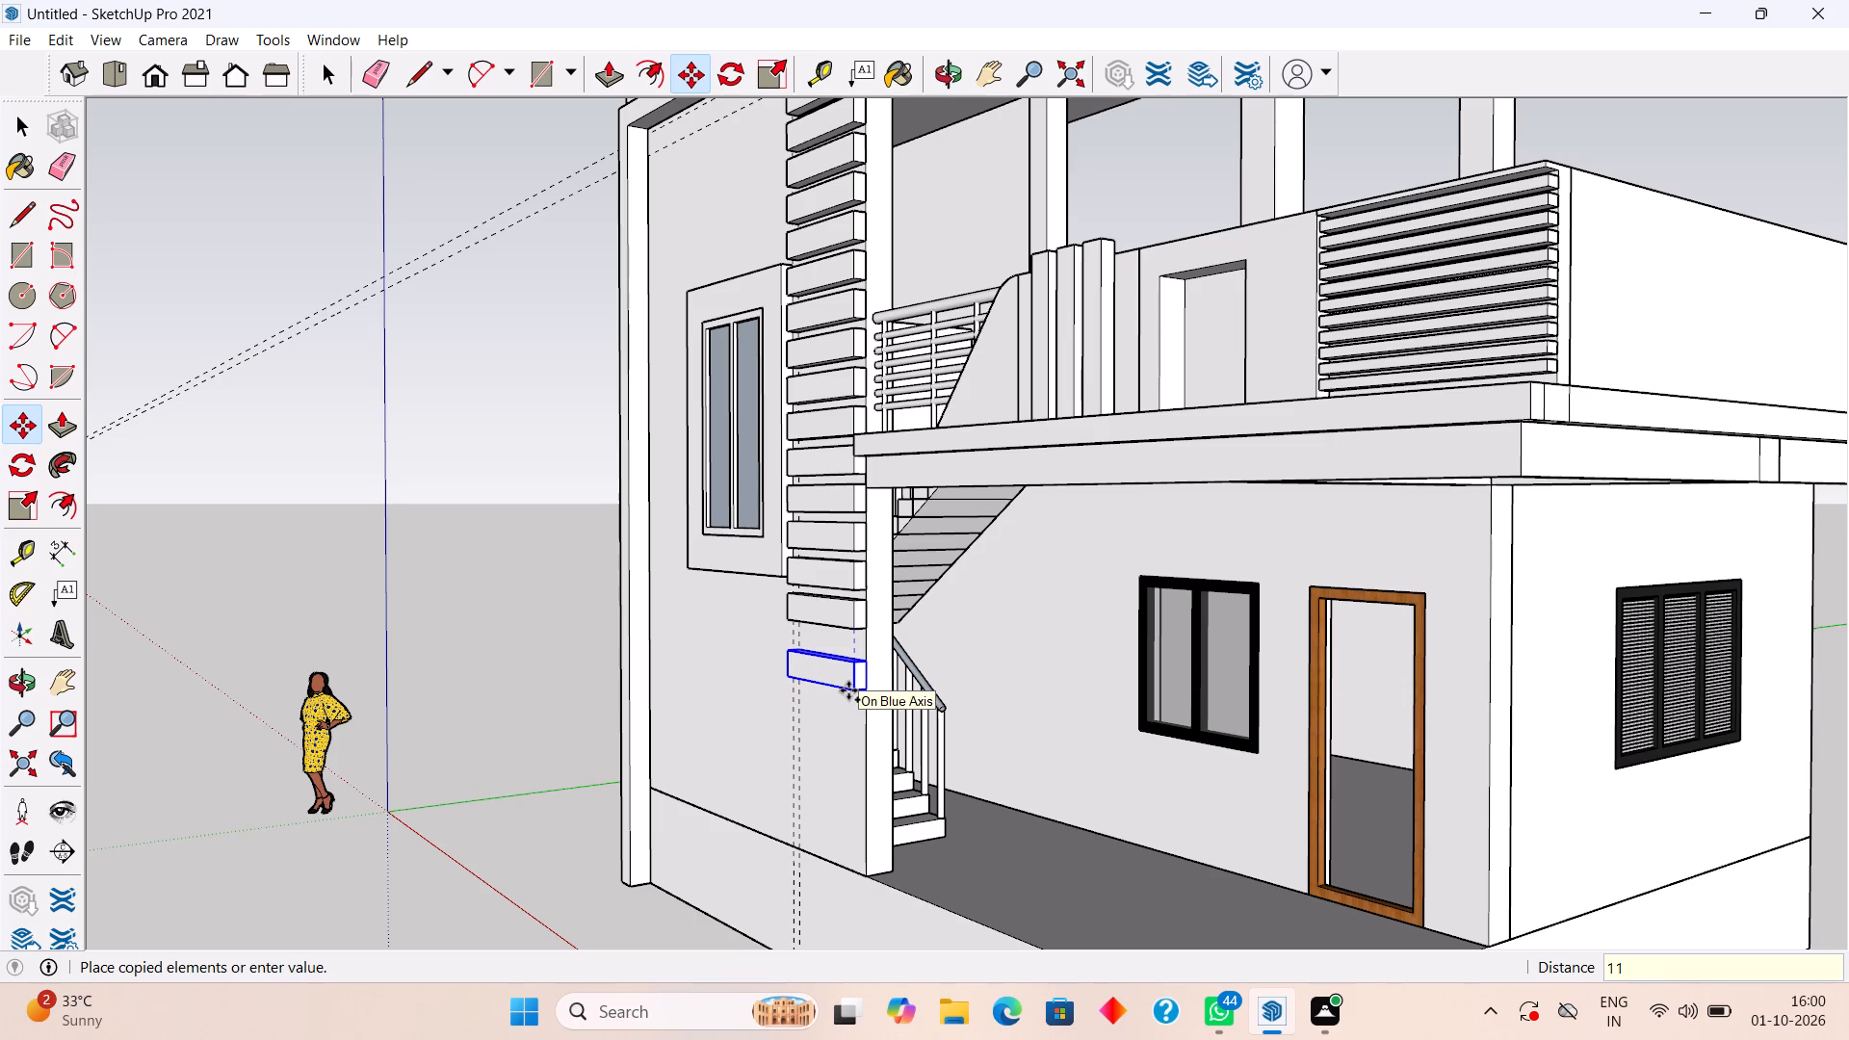
pyautogui.hotkey('shift', '"')
pyautogui.press('Return')
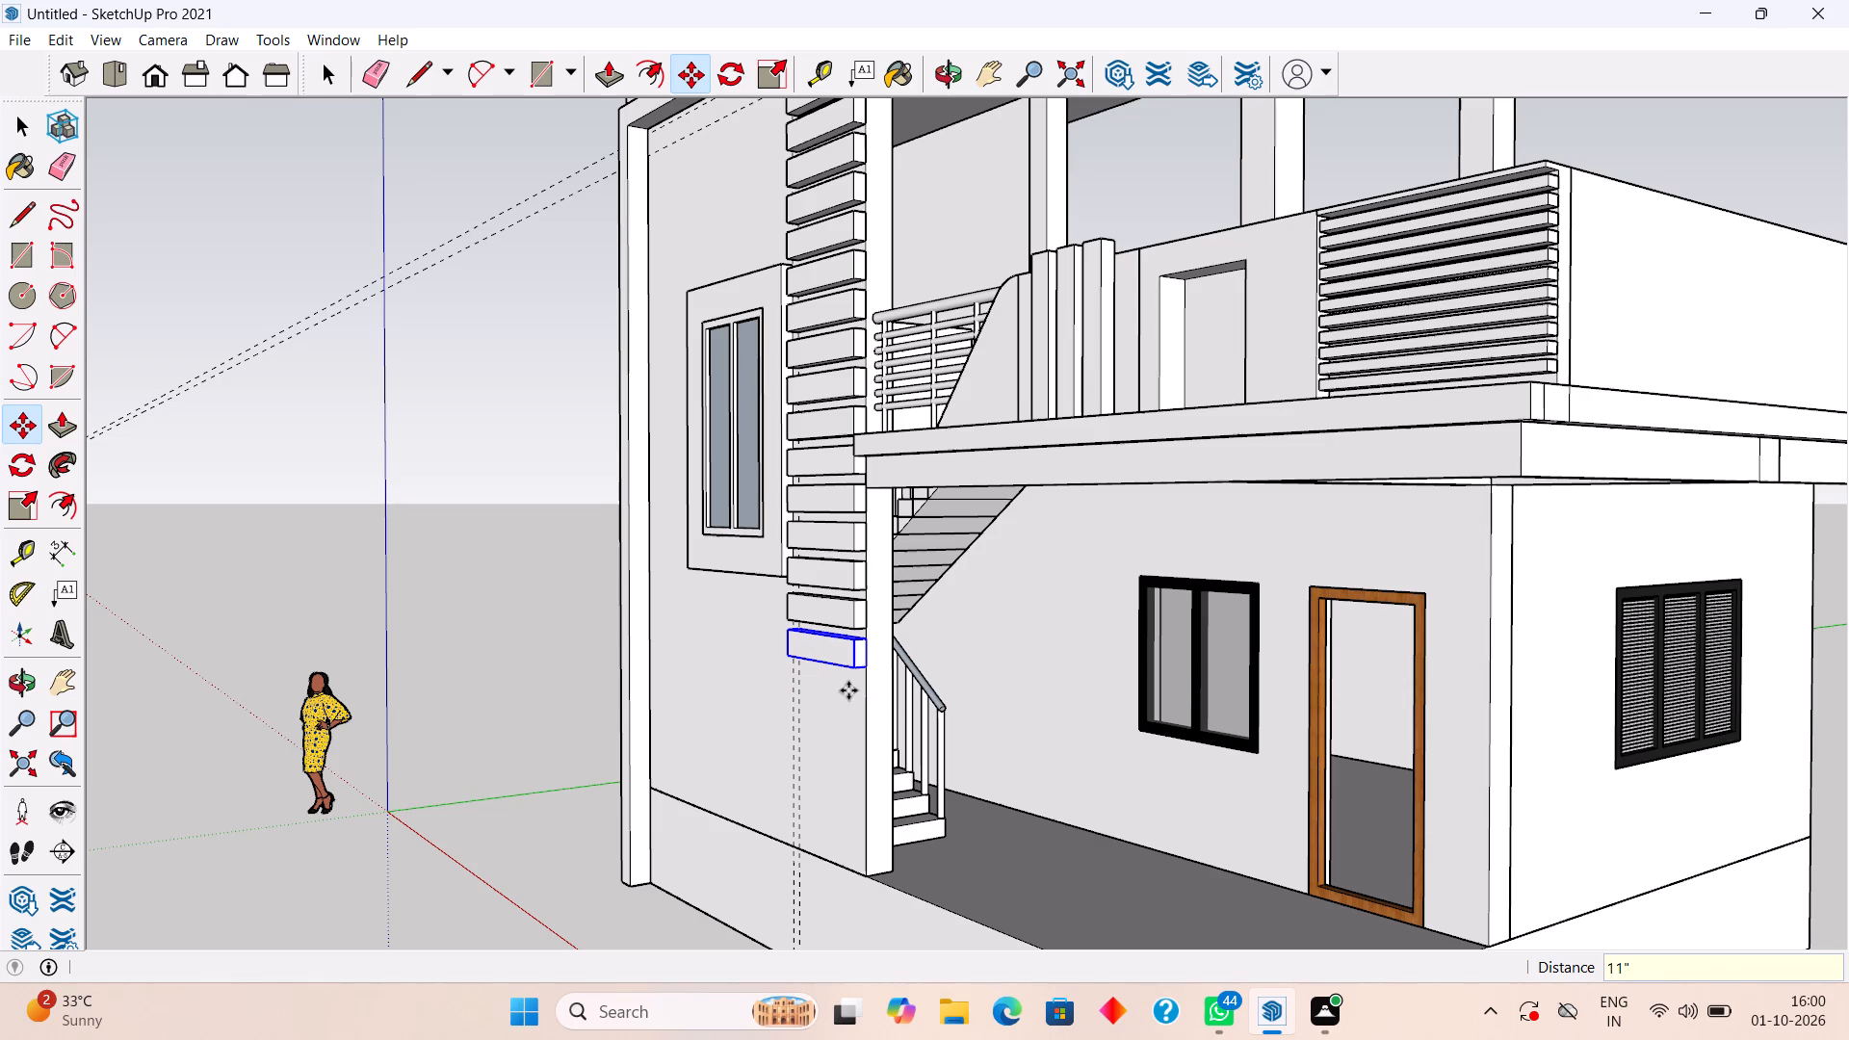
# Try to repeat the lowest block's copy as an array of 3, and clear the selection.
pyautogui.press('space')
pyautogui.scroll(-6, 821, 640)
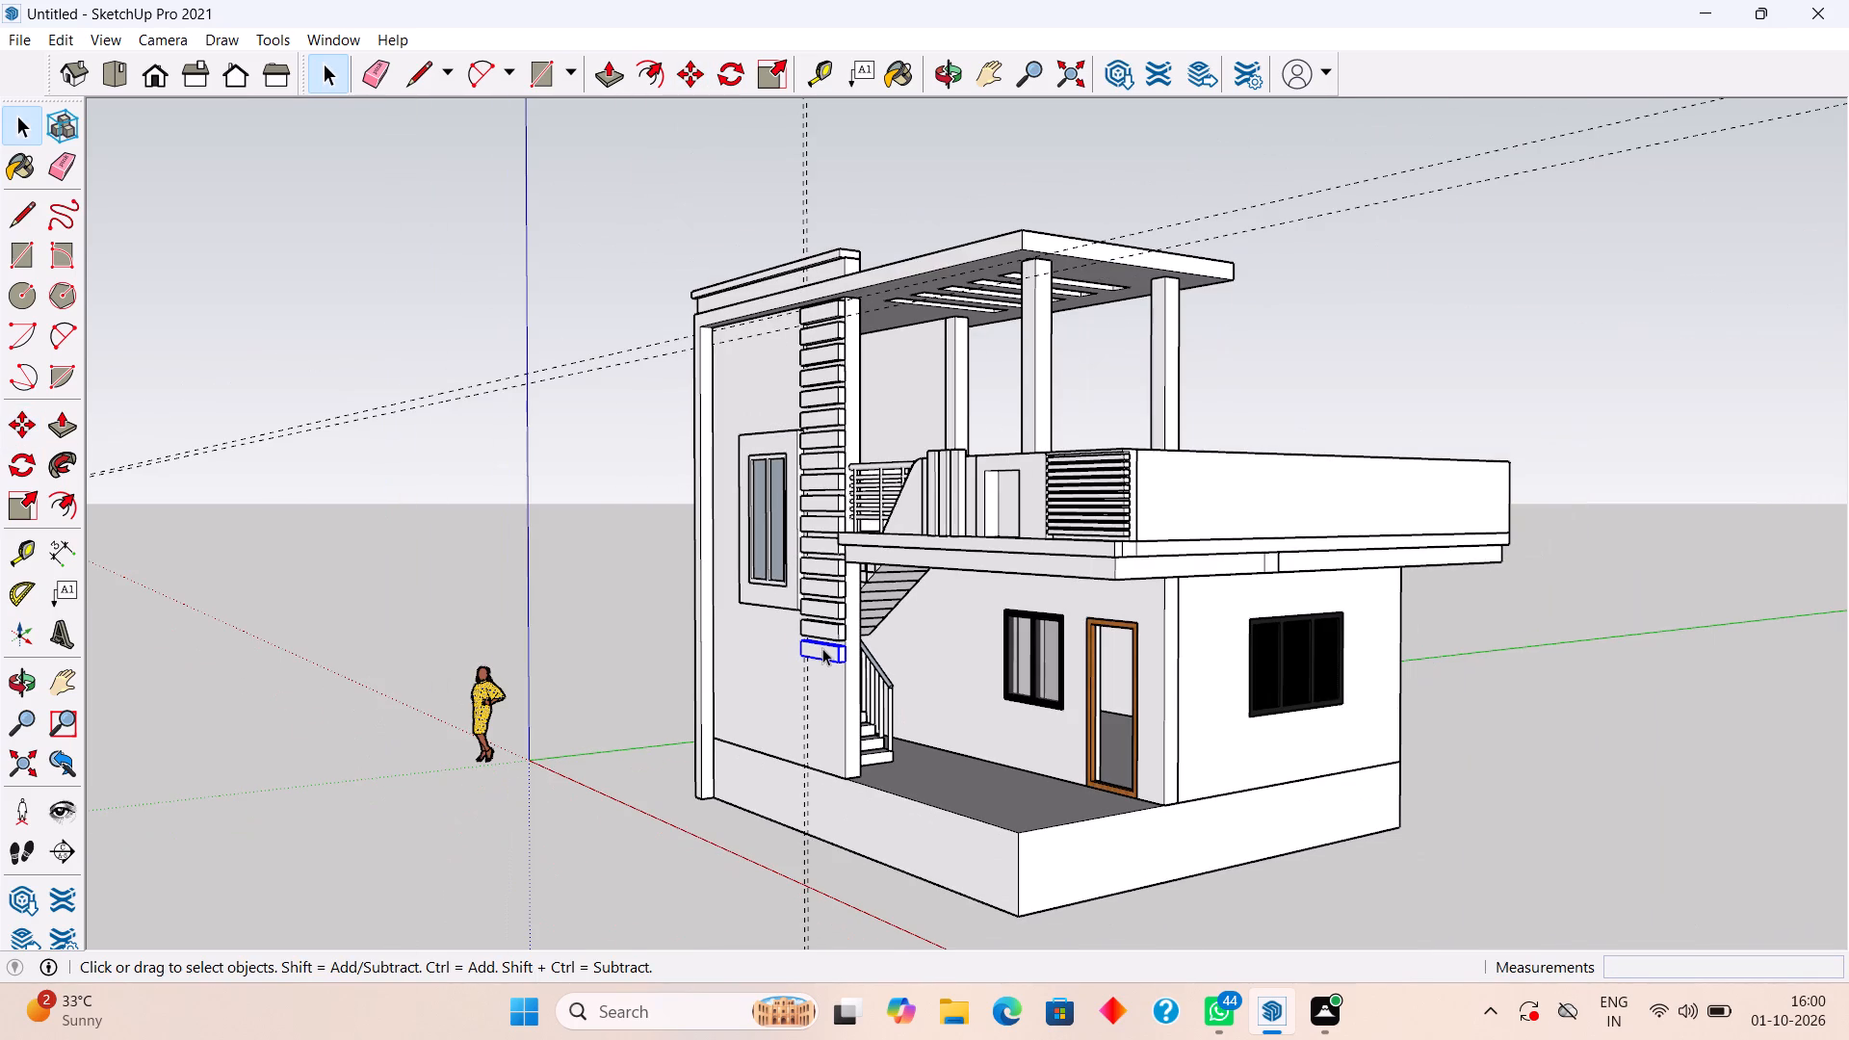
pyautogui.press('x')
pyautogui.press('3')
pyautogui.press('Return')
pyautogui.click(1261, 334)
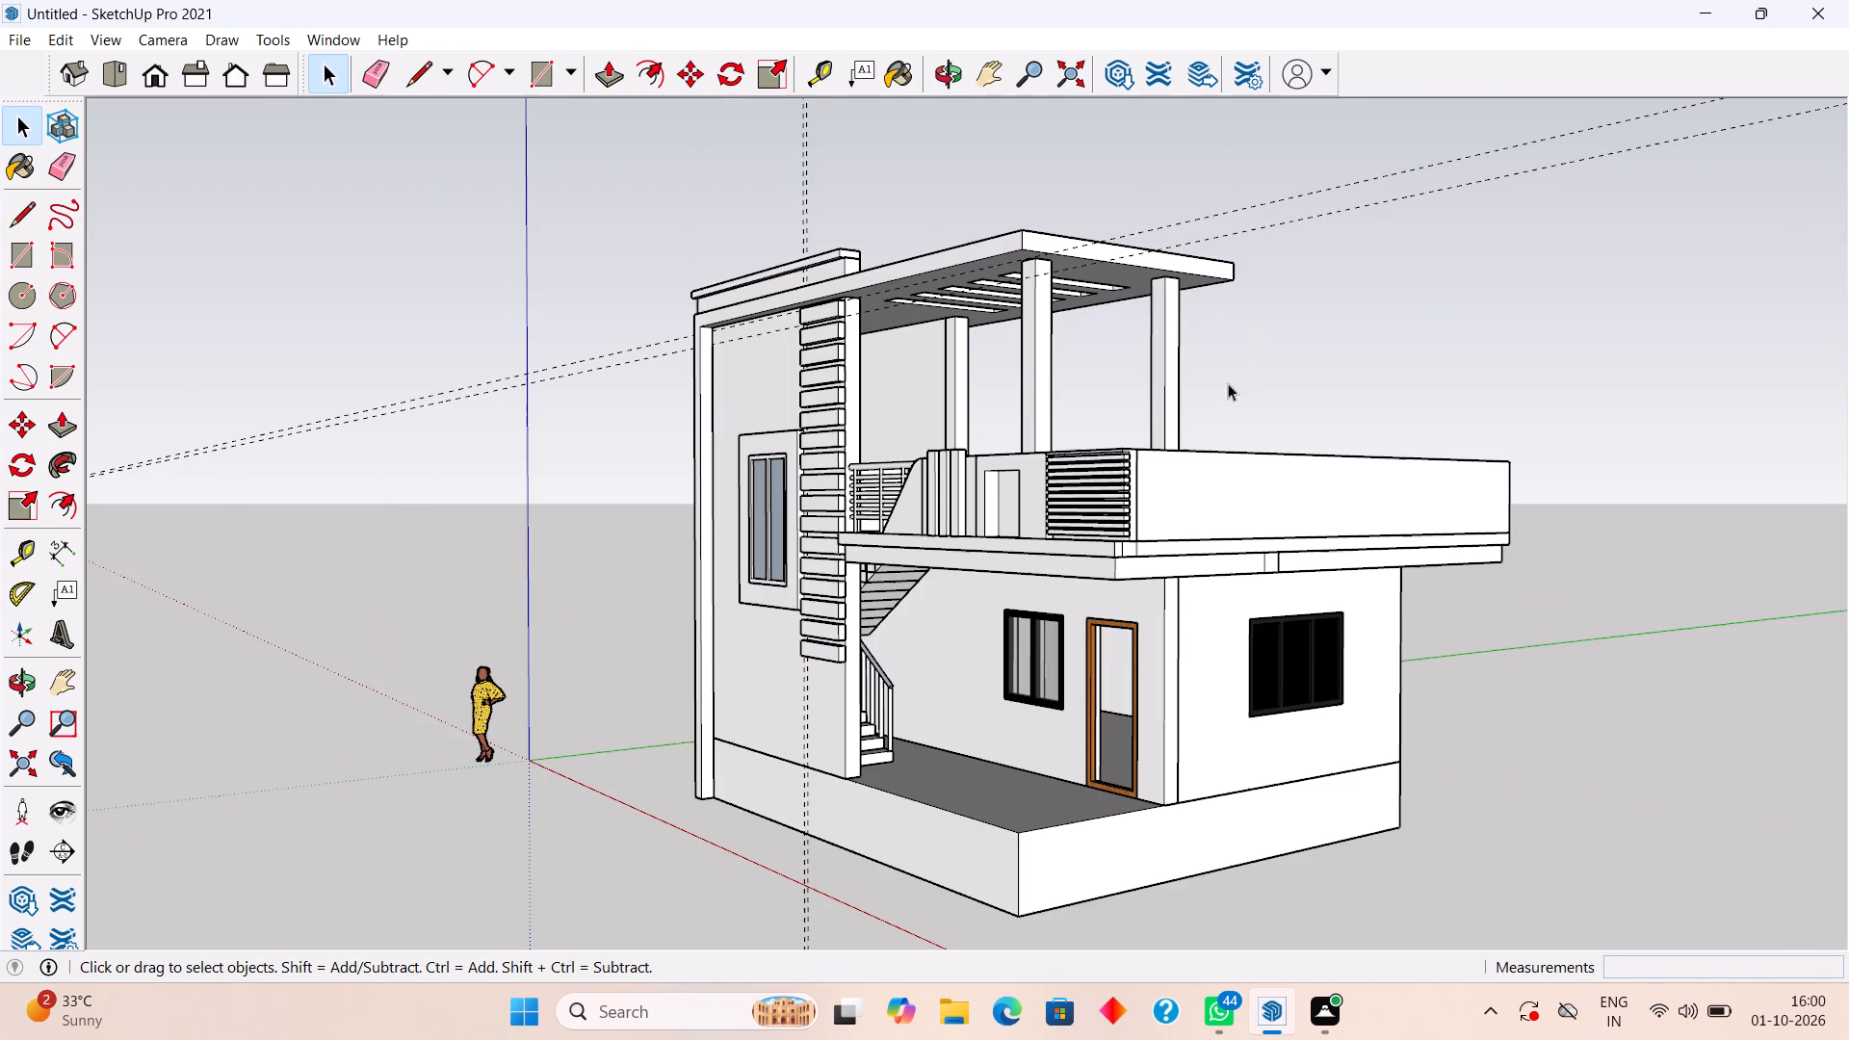
# Examine the front elevation, its block column and the plain wall area around the two-pane window.
pyautogui.moveTo(727, 1007); pyautogui.dragTo(853, 974, button='middle')
pyautogui.scroll(-4, 645, 1031)
pyautogui.scroll(-2, 1085, 904)
pyautogui.moveTo(51, 450); pyautogui.dragTo(243, 369, button='middle')
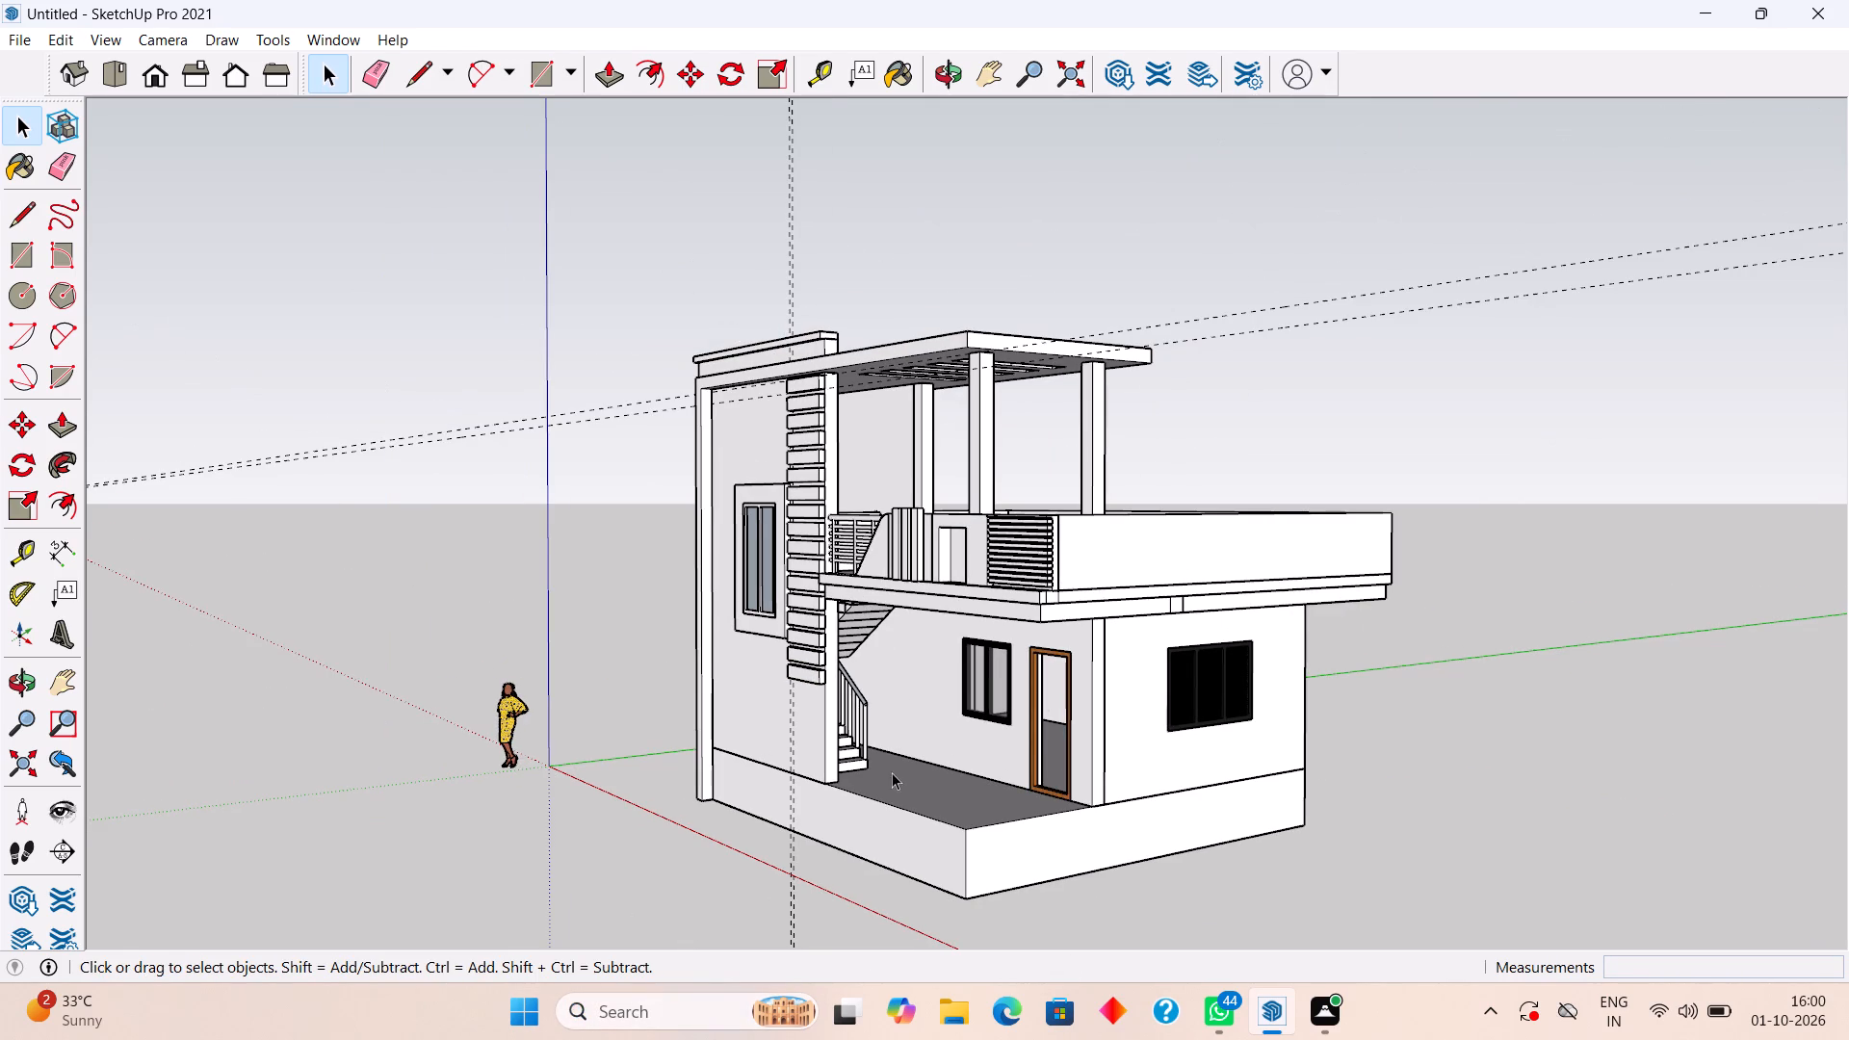
pyautogui.moveTo(892, 772); pyautogui.dragTo(1246, 746, button='middle')
pyautogui.moveTo(621, 716); pyautogui.dragTo(851, 767, button='middle')
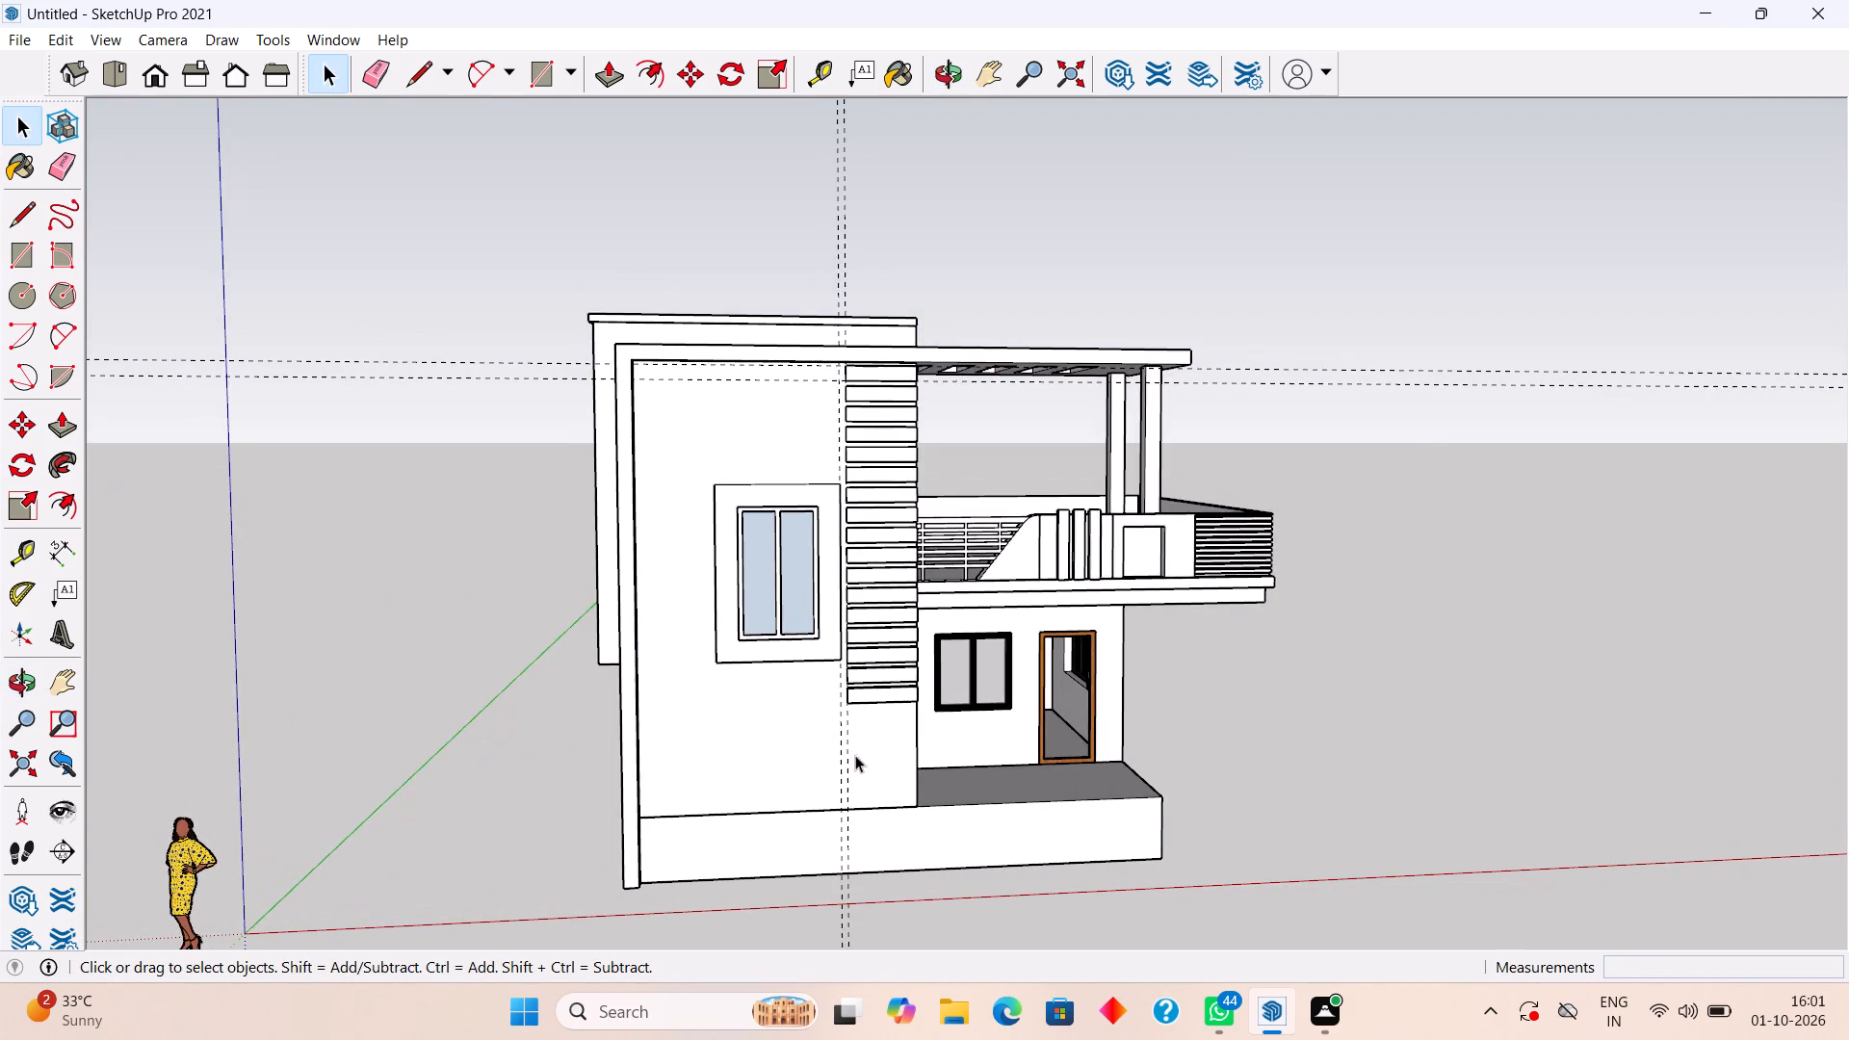
pyautogui.scroll(3, 858, 731)
pyautogui.moveTo(796, 752); pyautogui.dragTo(732, 583, button='middle')
pyautogui.scroll(2, 821, 666)
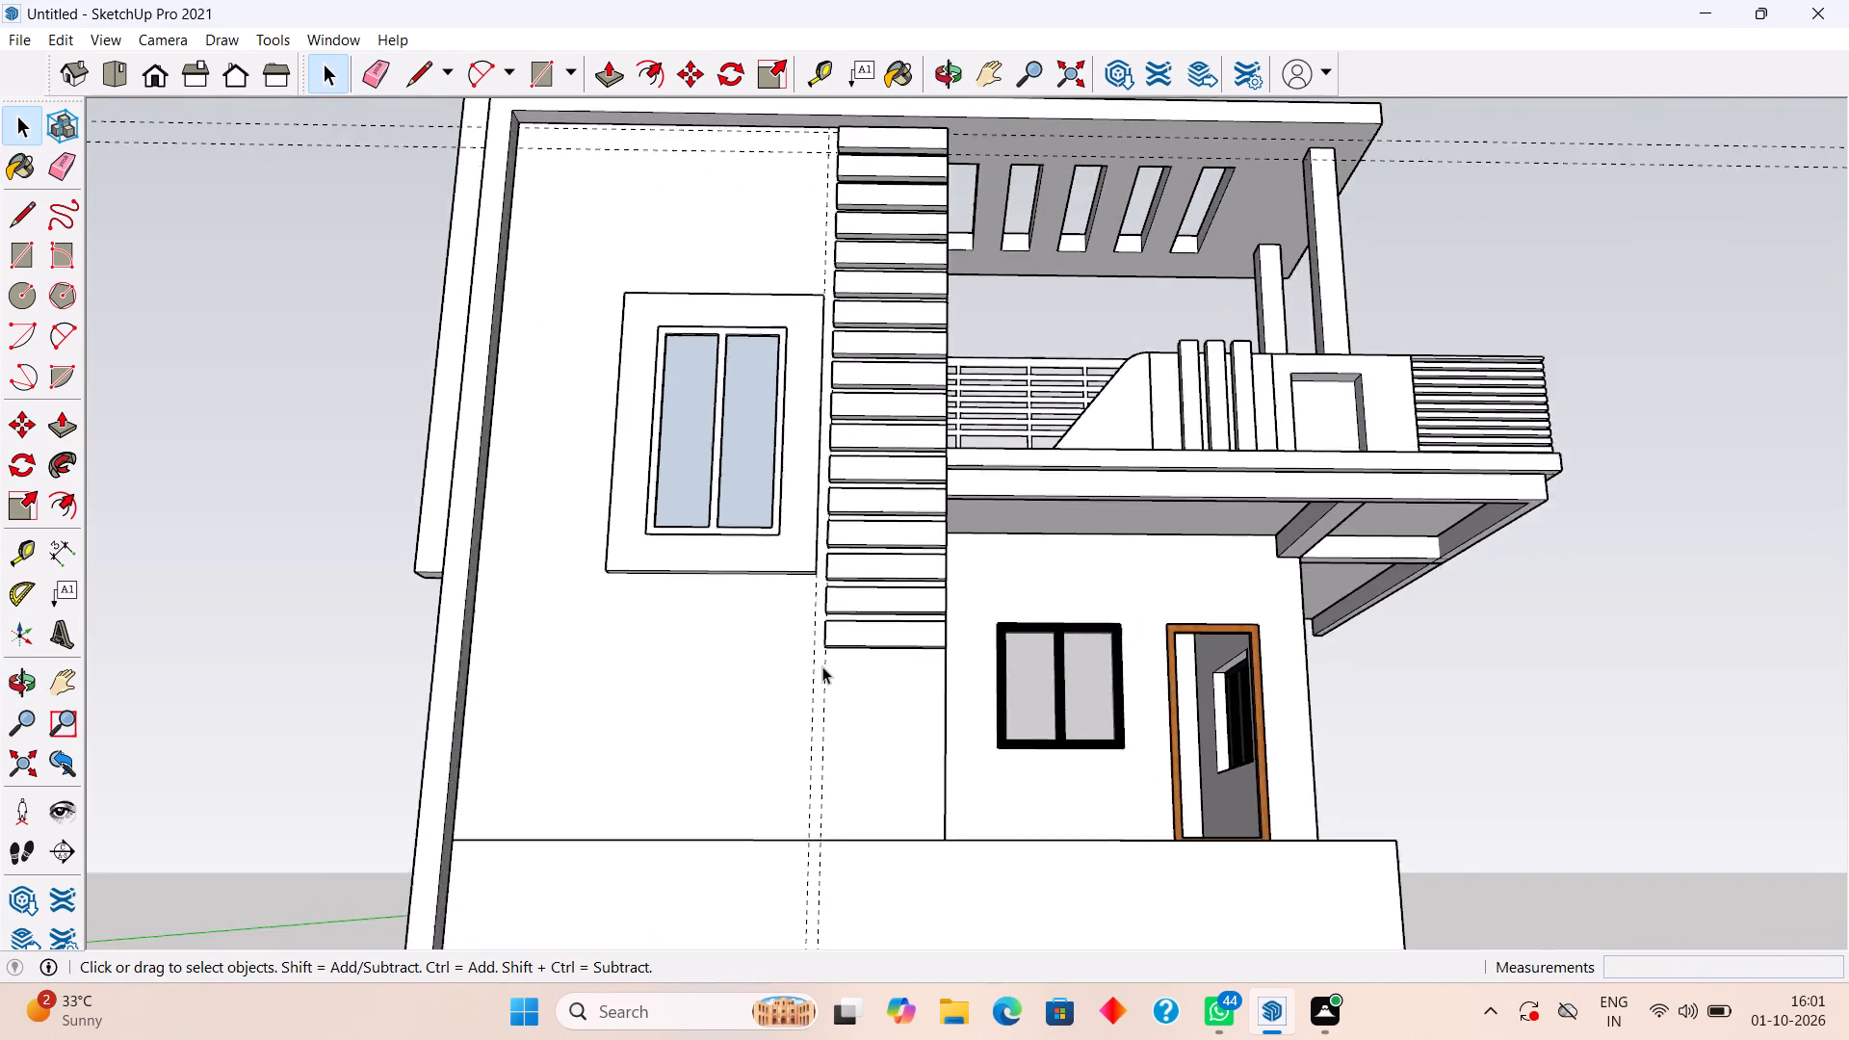
pyautogui.scroll(4, 822, 666)
pyautogui.scroll(-9, 823, 668)
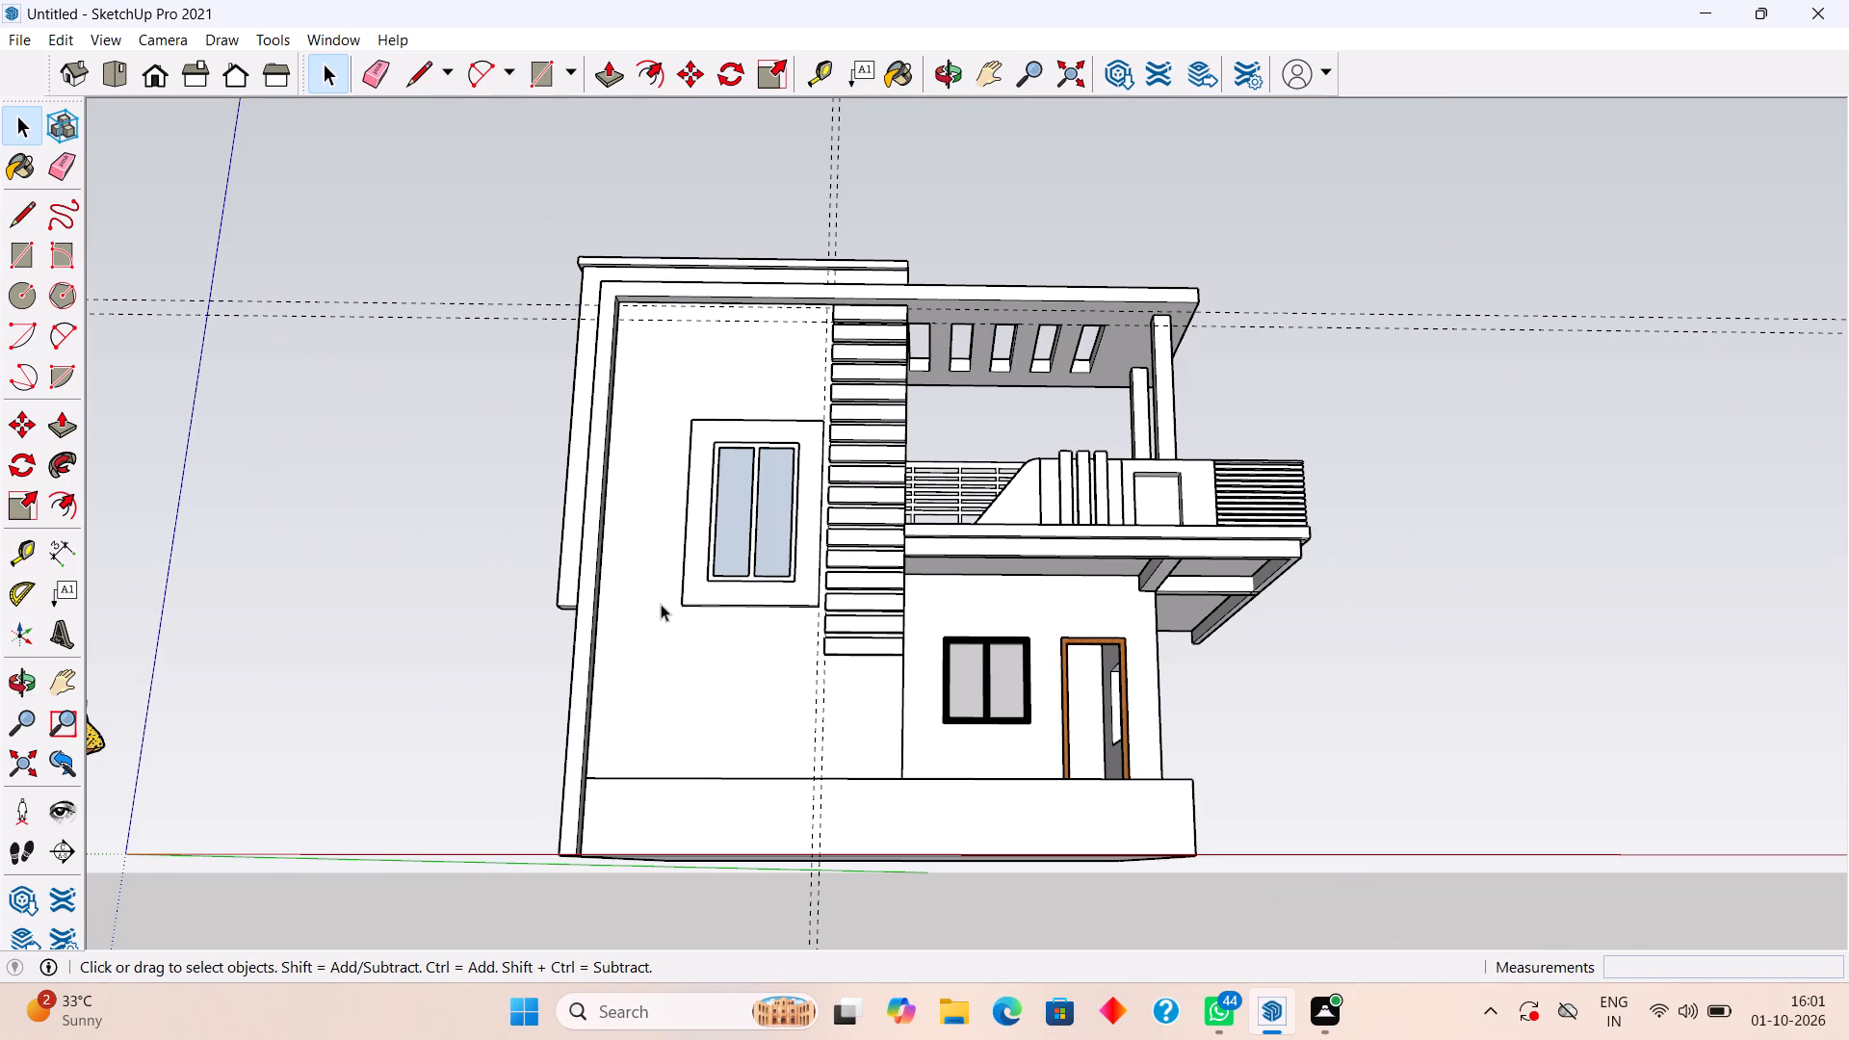
# Place a vertical guide on the front wall 3.5' in from the edge where it meets the projecting side frame.
pyautogui.moveTo(627, 615); pyautogui.dragTo(667, 766, button='middle')
pyautogui.scroll(-1, 670, 720)
pyautogui.scroll(2, 632, 761)
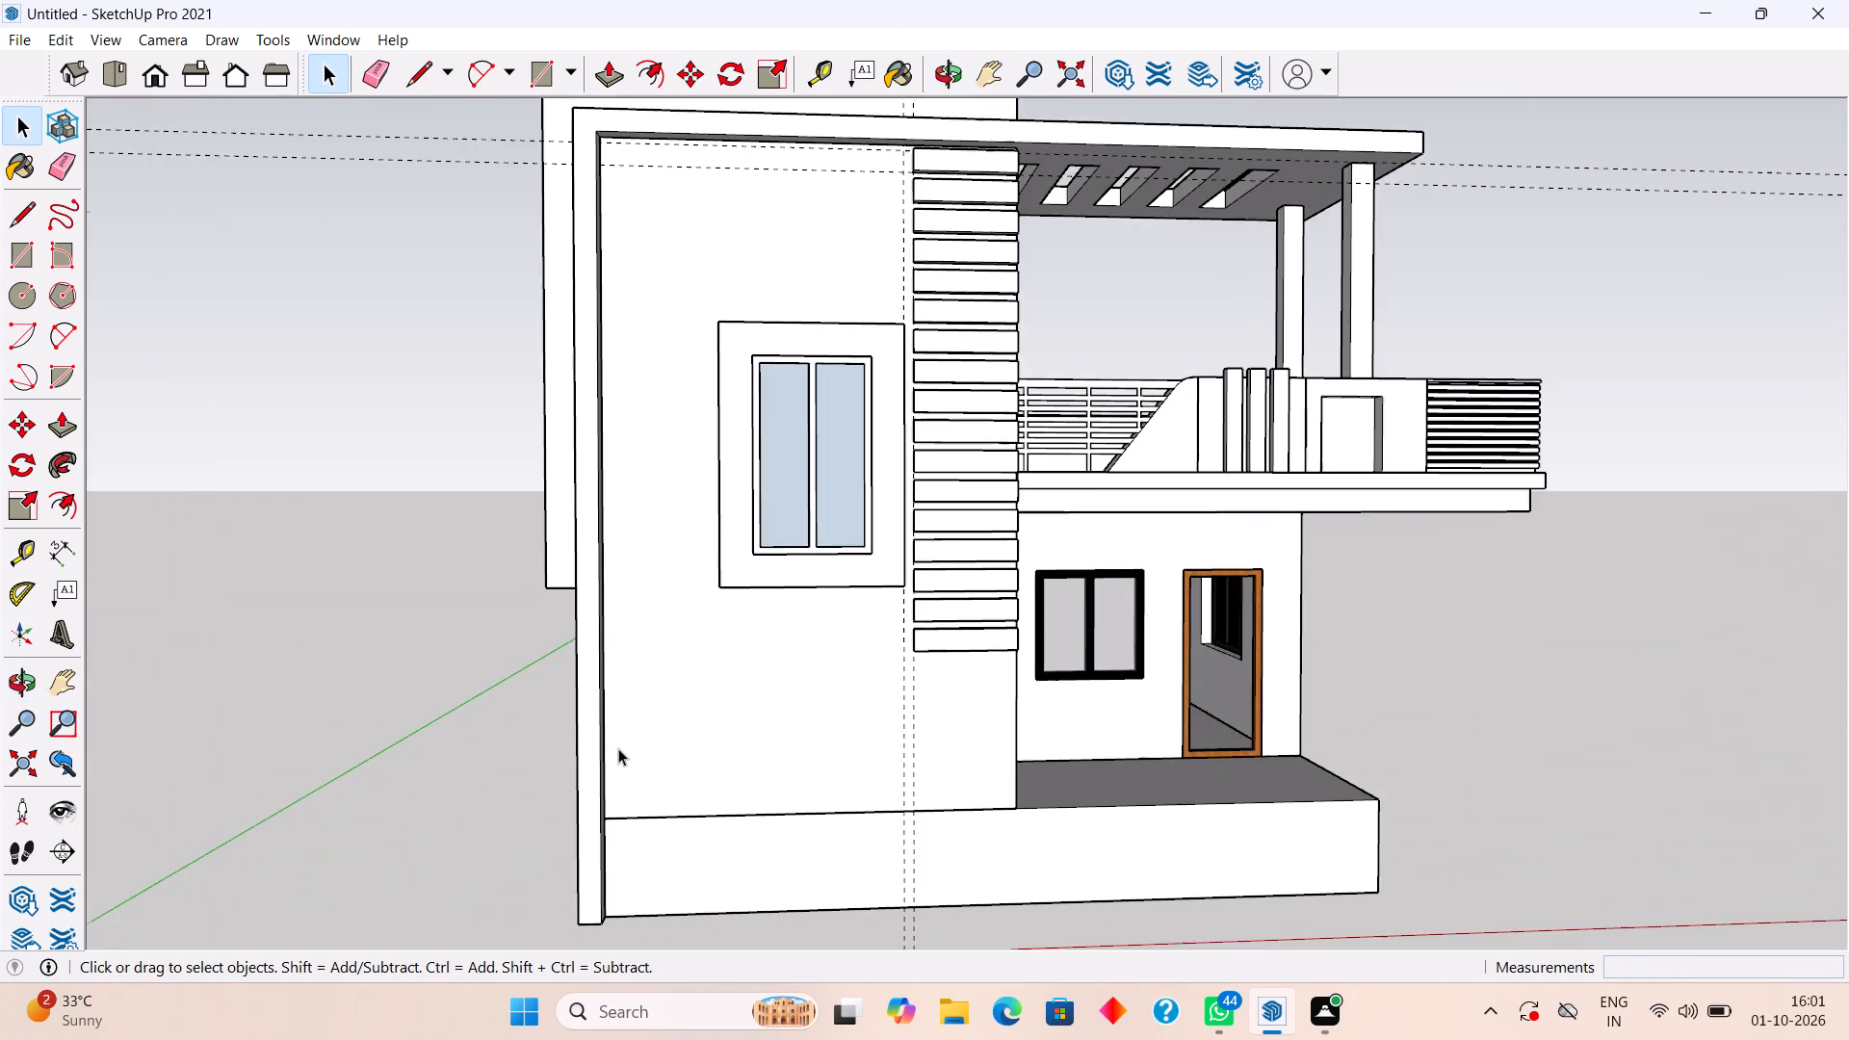
pyautogui.scroll(4, 618, 748)
pyautogui.moveTo(586, 705); pyautogui.dragTo(456, 715, button='middle')
pyautogui.scroll(4, 631, 690)
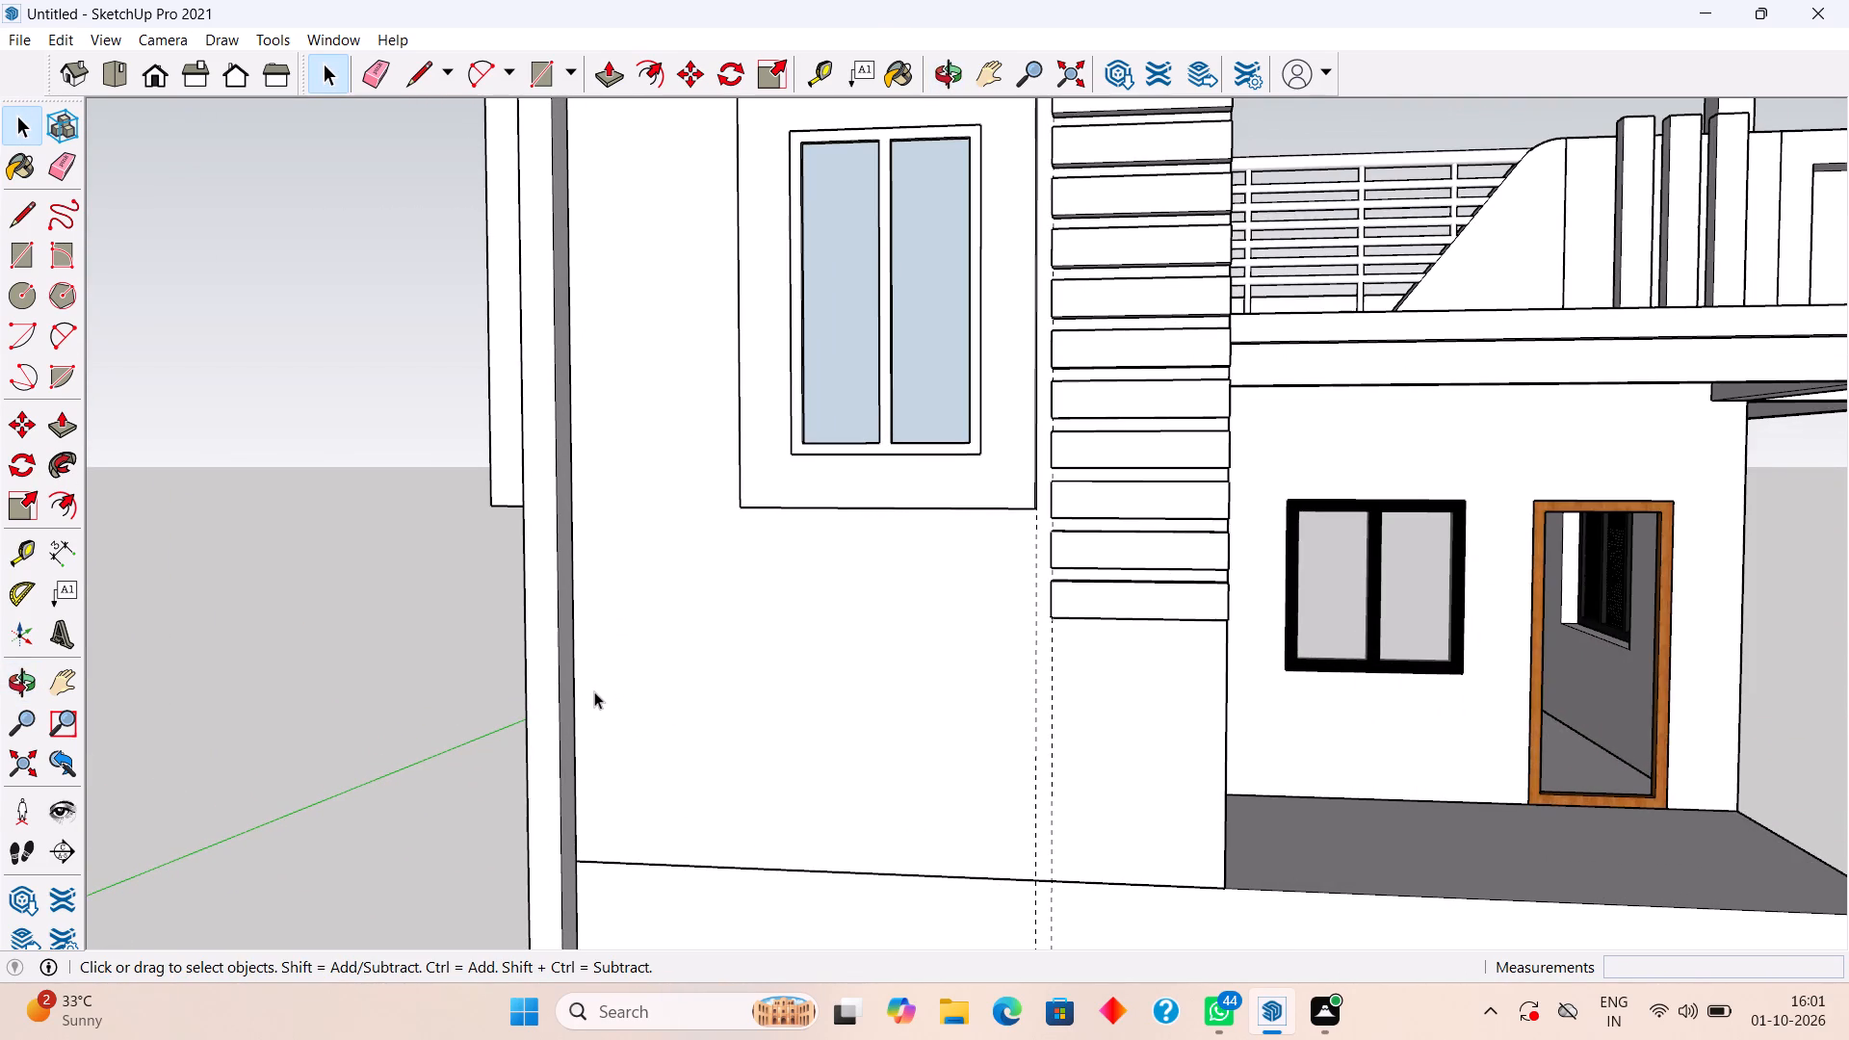
pyautogui.press('t')
pyautogui.click(573, 698)
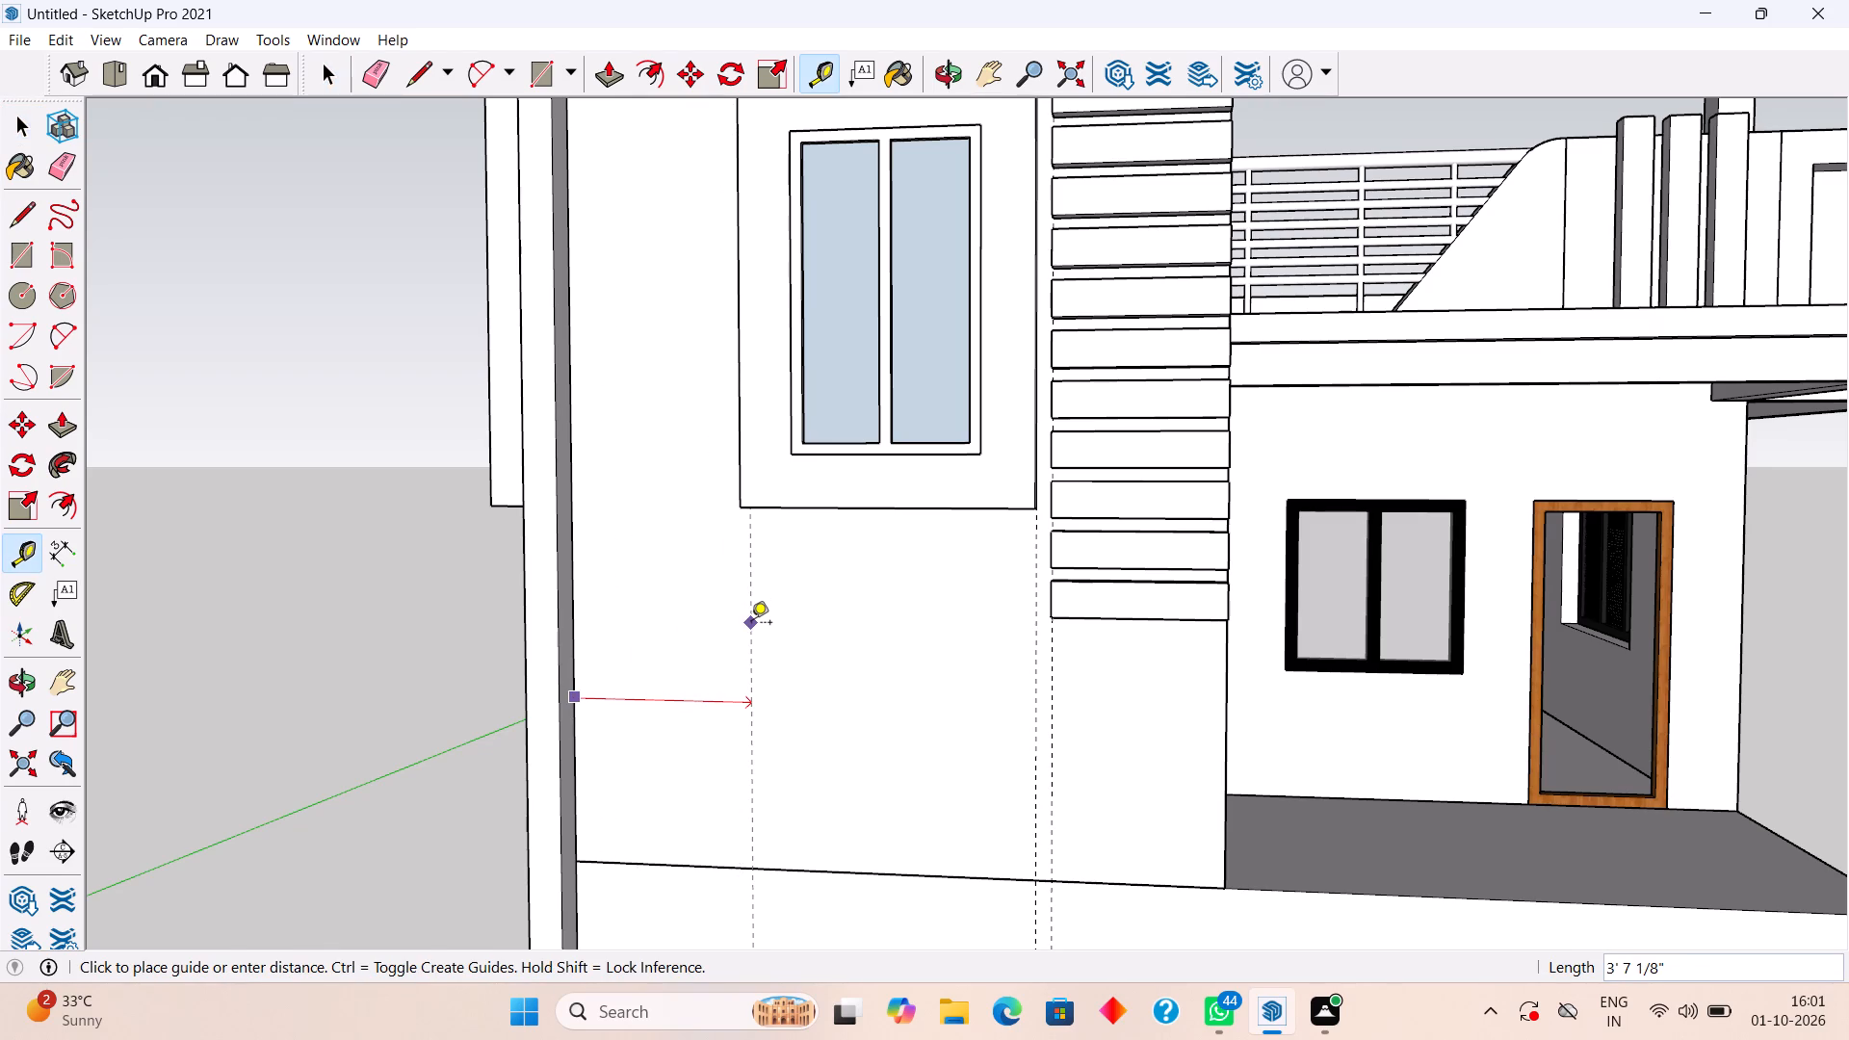
pyautogui.write("3.5'")
pyautogui.press('Return')
pyautogui.press('space')
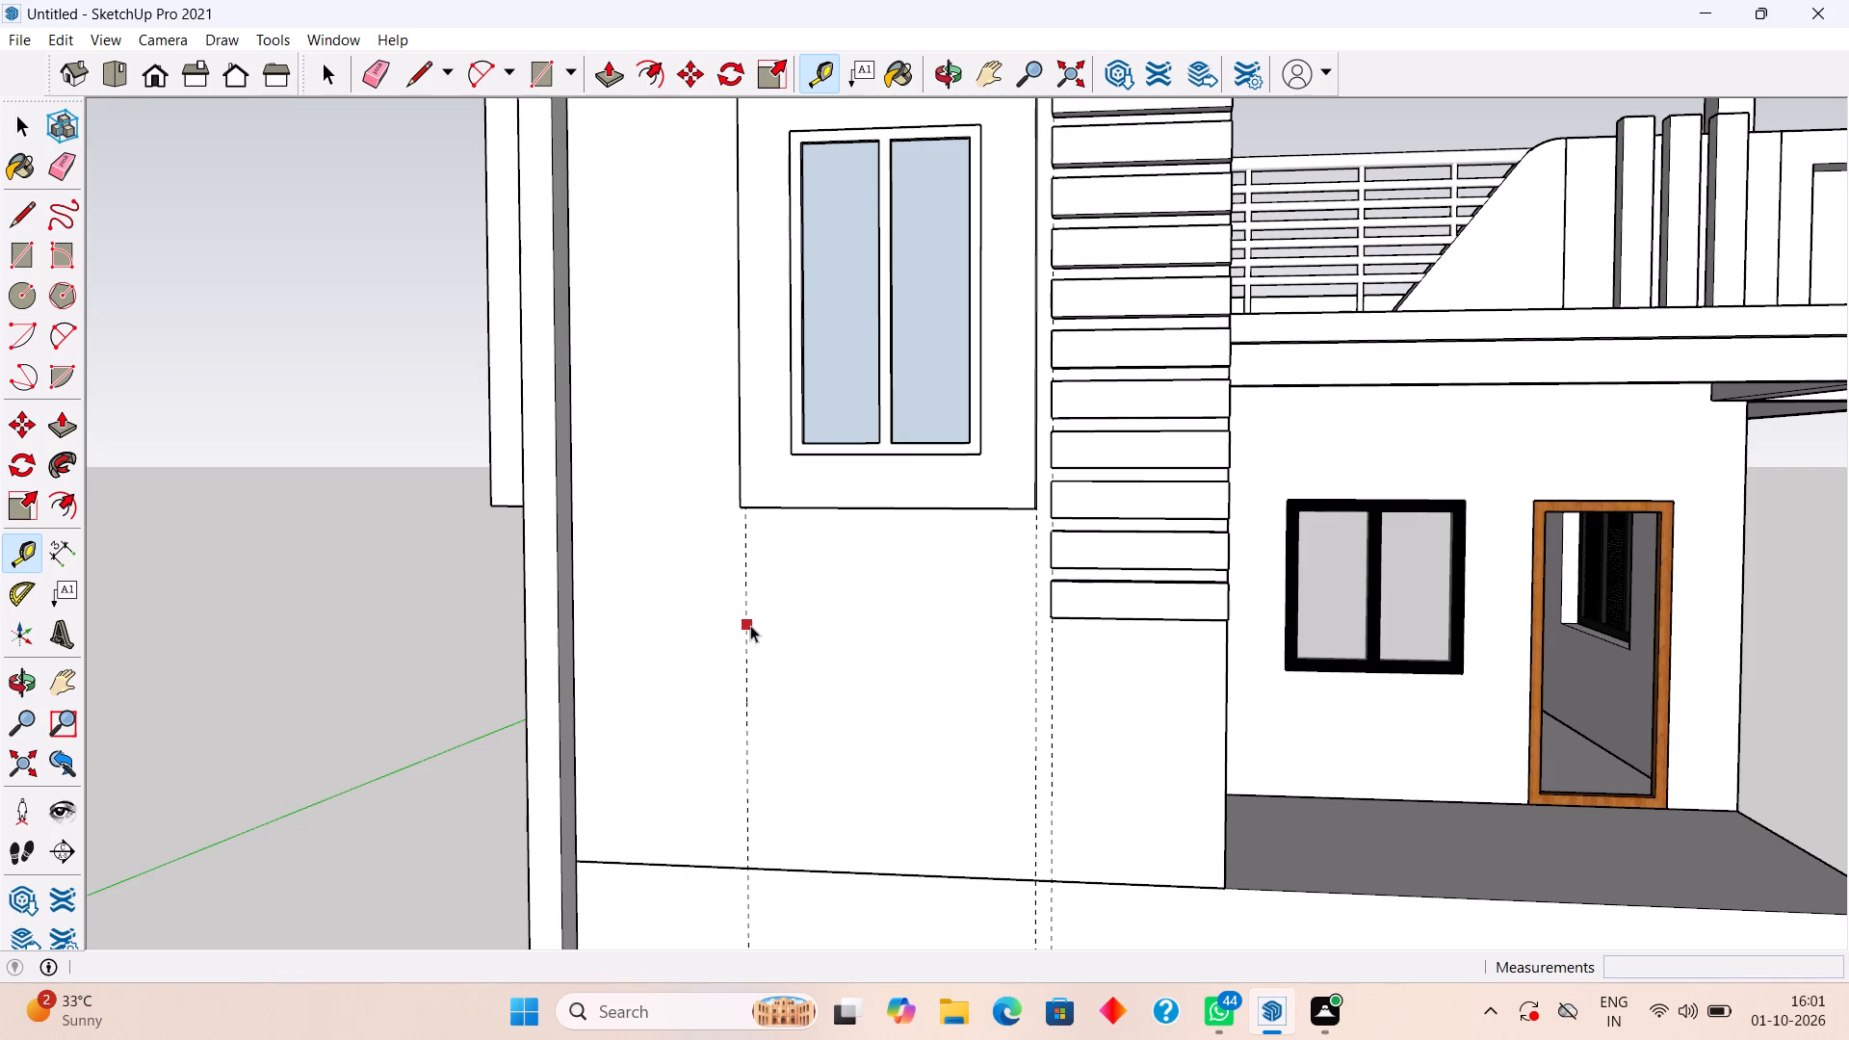
# Place a vertical guide on the front wall 1" in from the projecting side frame's inner edge.
pyautogui.scroll(-8, 520, 329)
pyautogui.middleClick(571, 256)
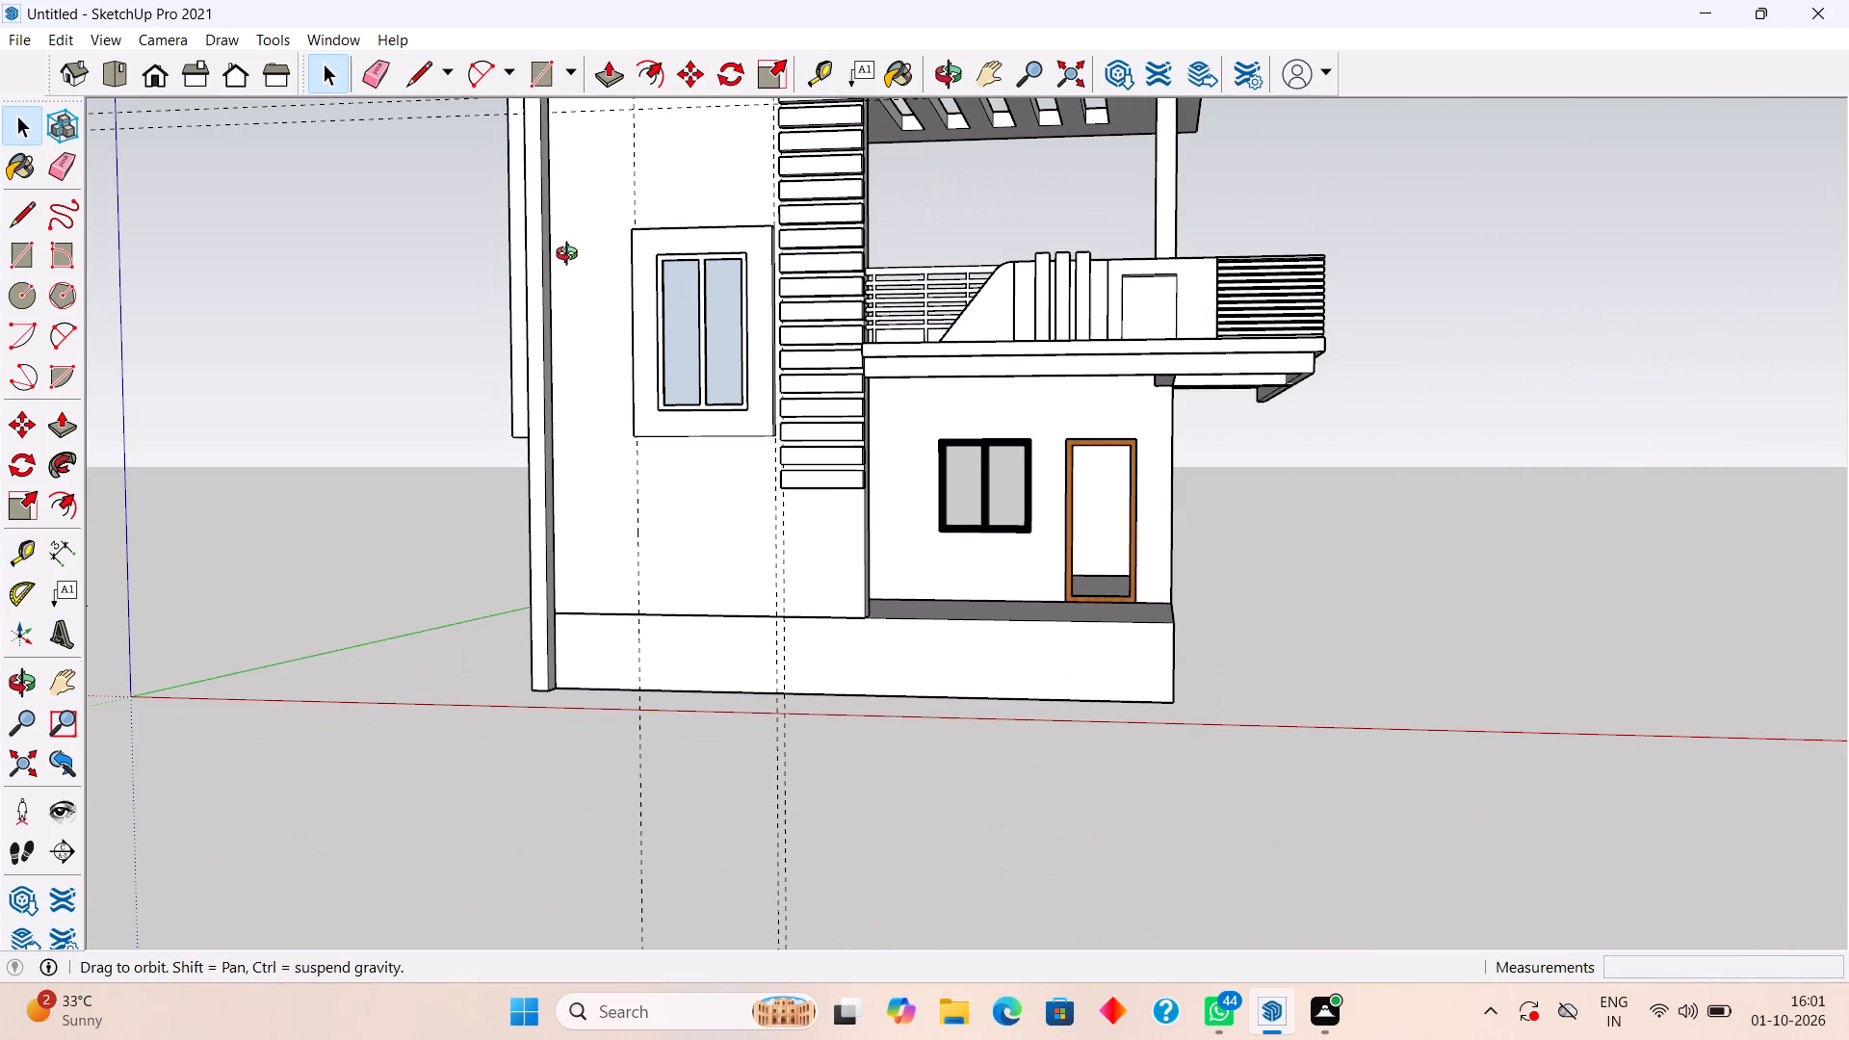
pyautogui.keyDown('shift'); pyautogui.moveTo(570, 257); pyautogui.dragTo(609, 392, button='middle'); pyautogui.keyUp('shift')
pyautogui.scroll(3, 603, 340)
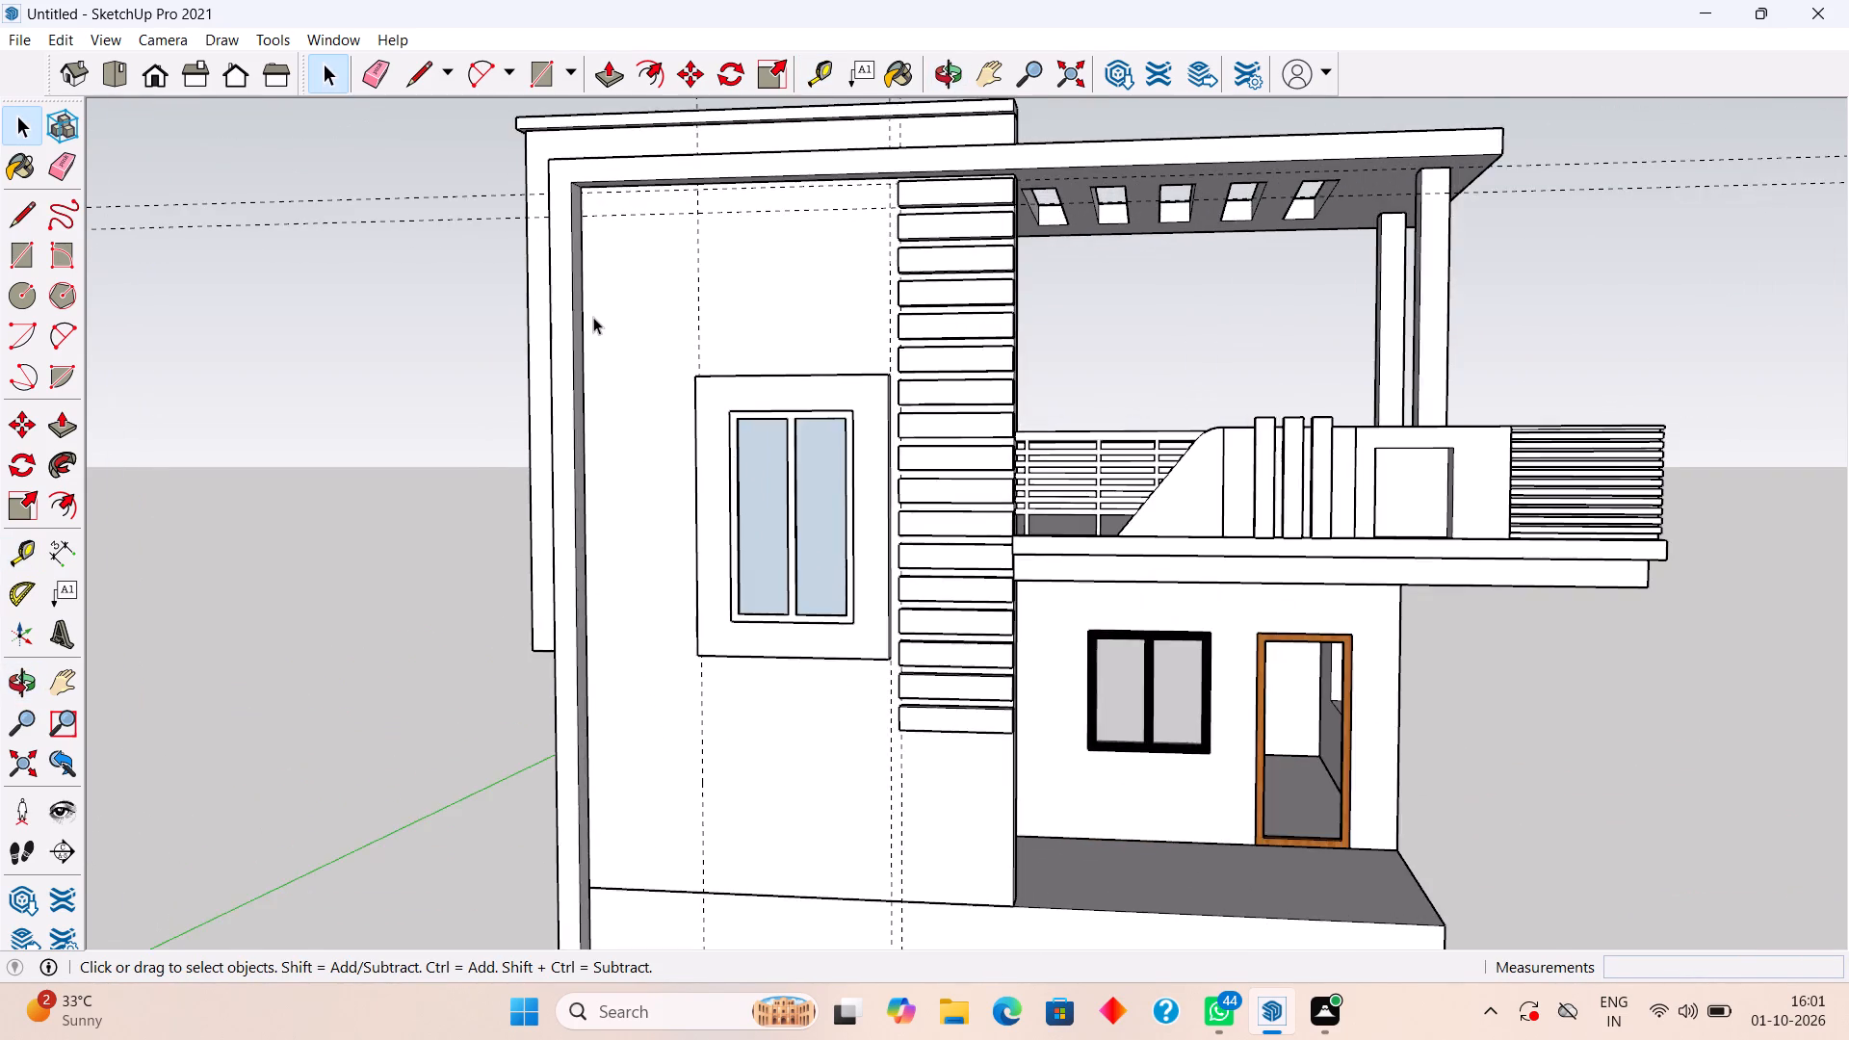
pyautogui.scroll(2, 582, 281)
pyautogui.moveTo(577, 263); pyautogui.dragTo(545, 244, button='middle')
pyautogui.scroll(4, 613, 182)
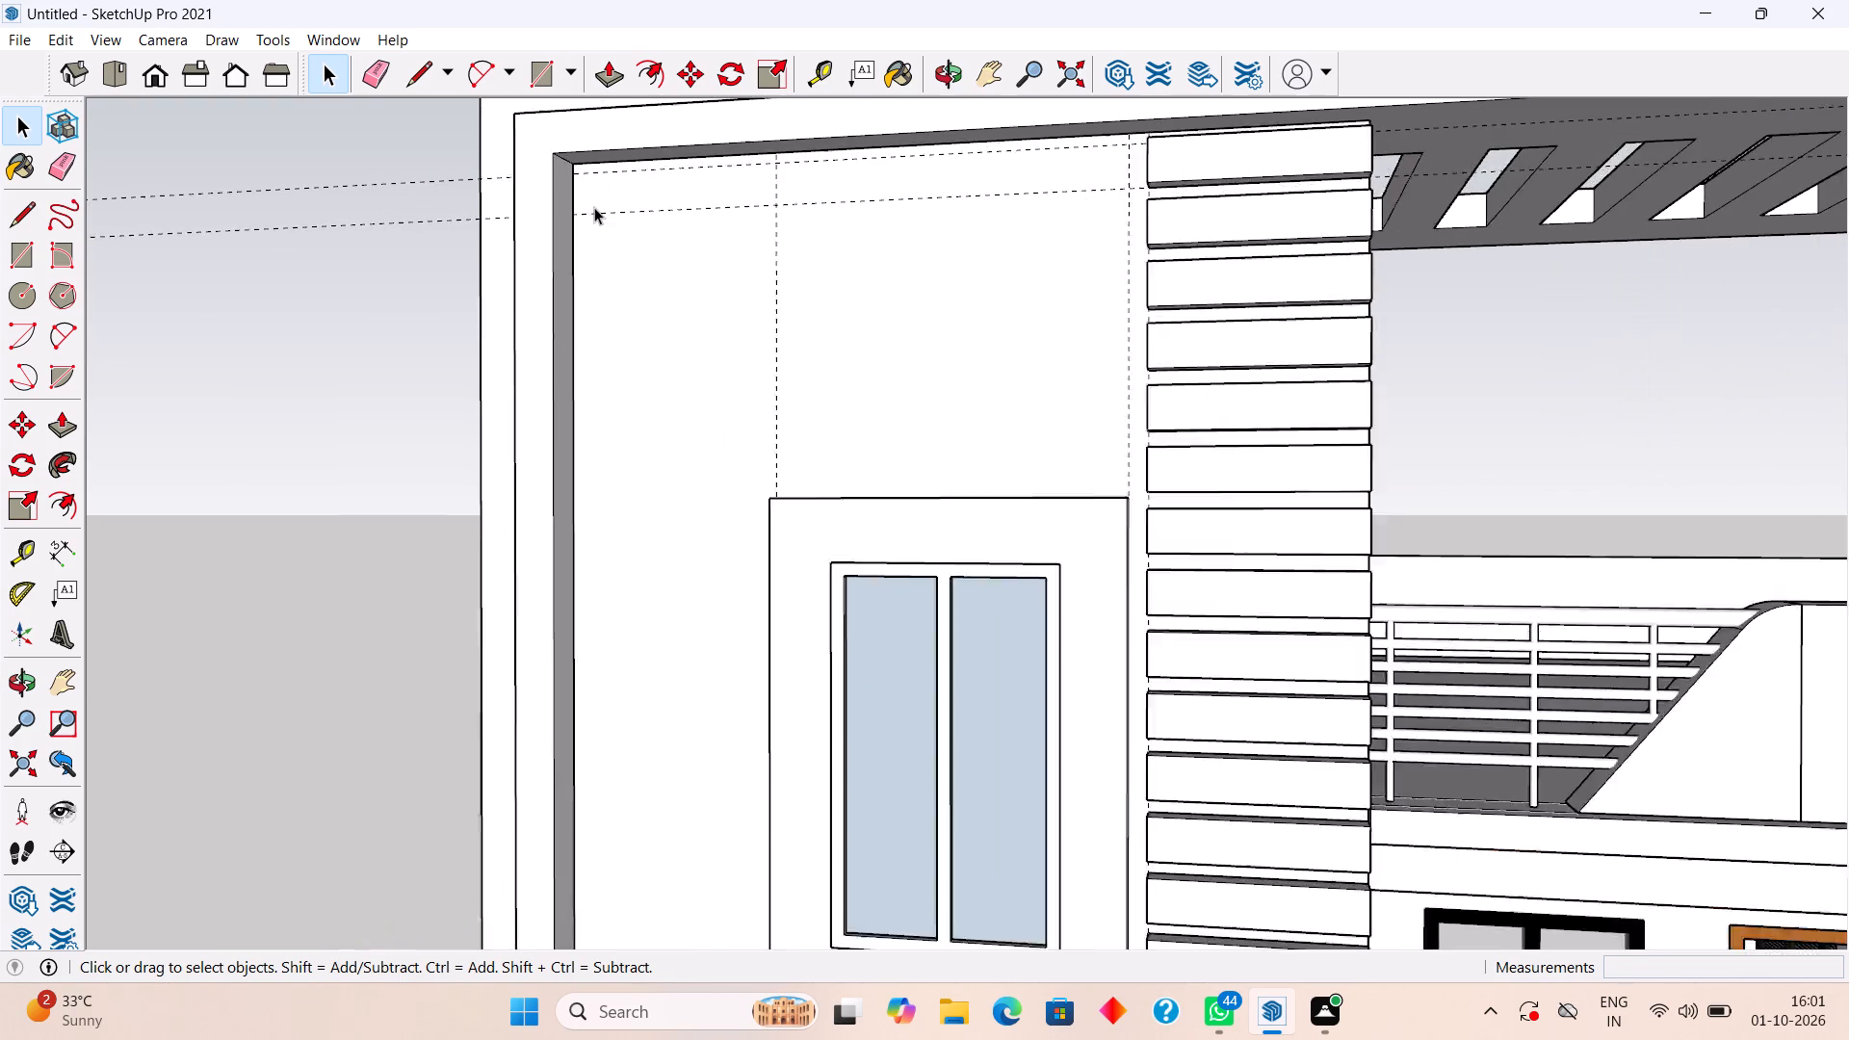
pyautogui.scroll(4, 594, 207)
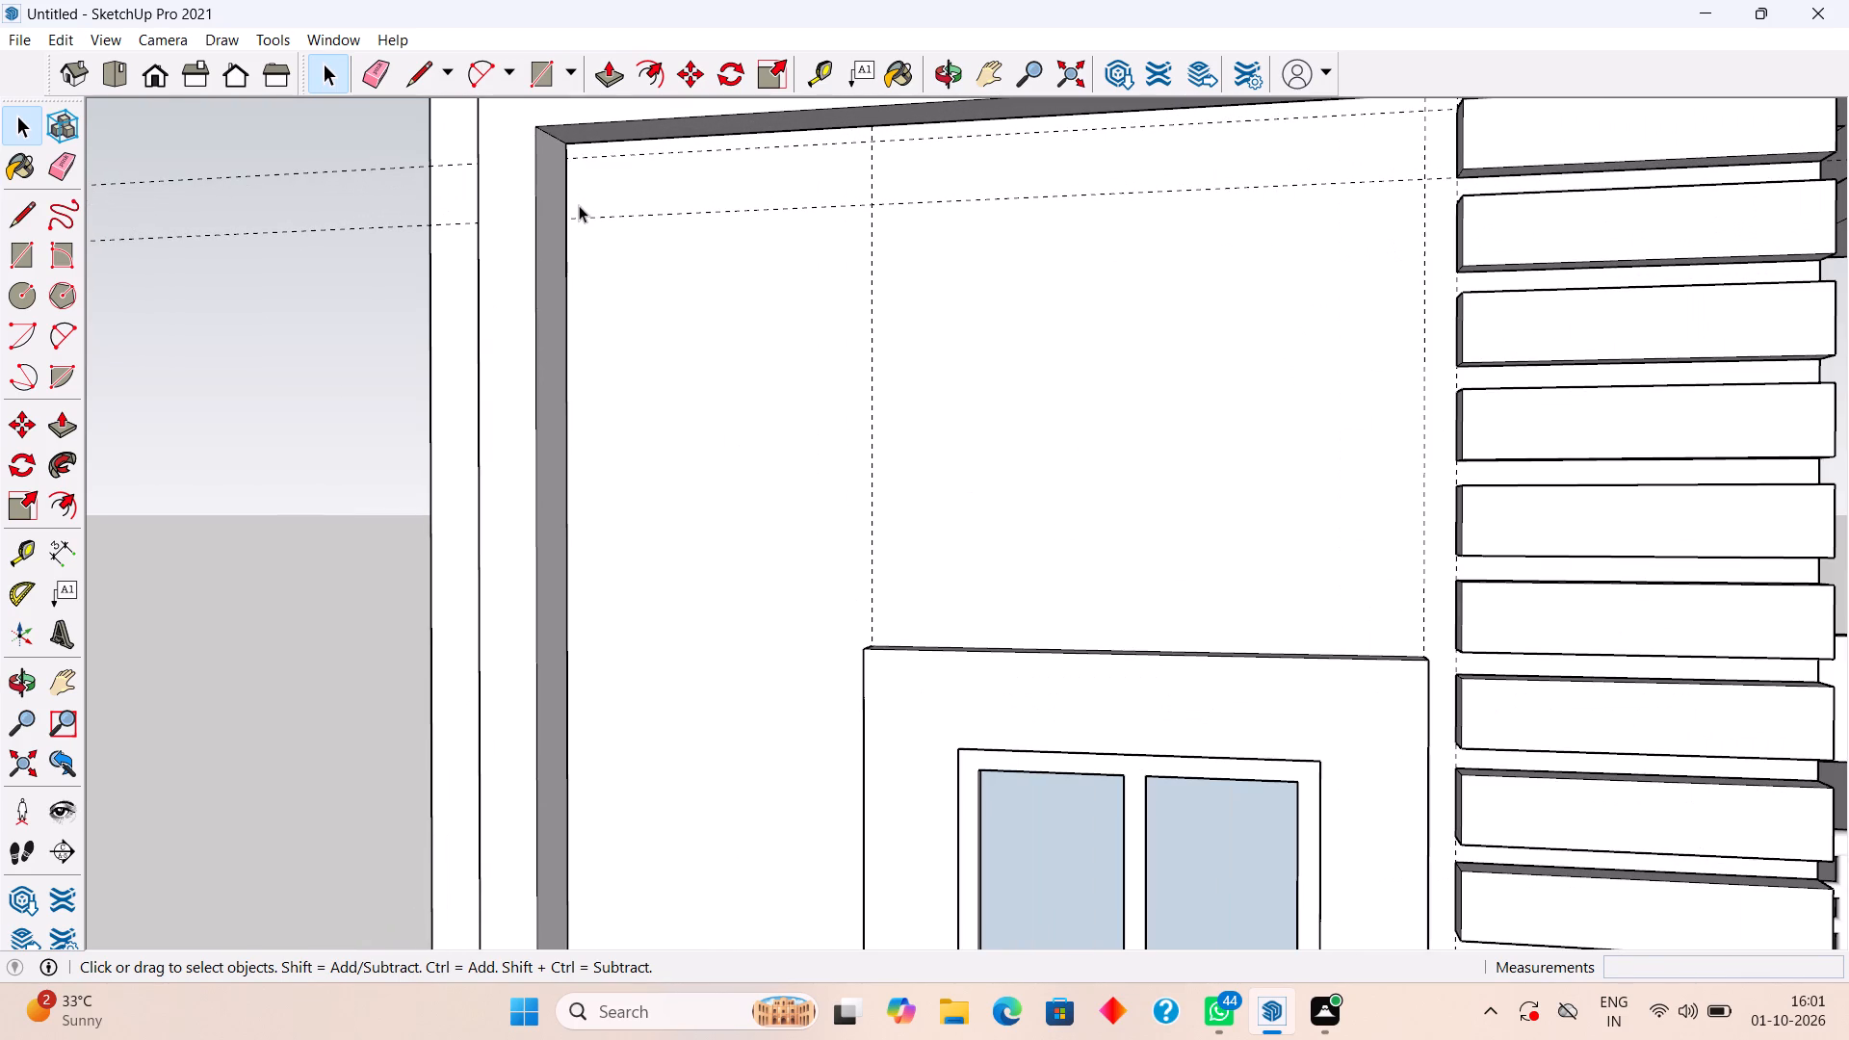
pyautogui.press('t')
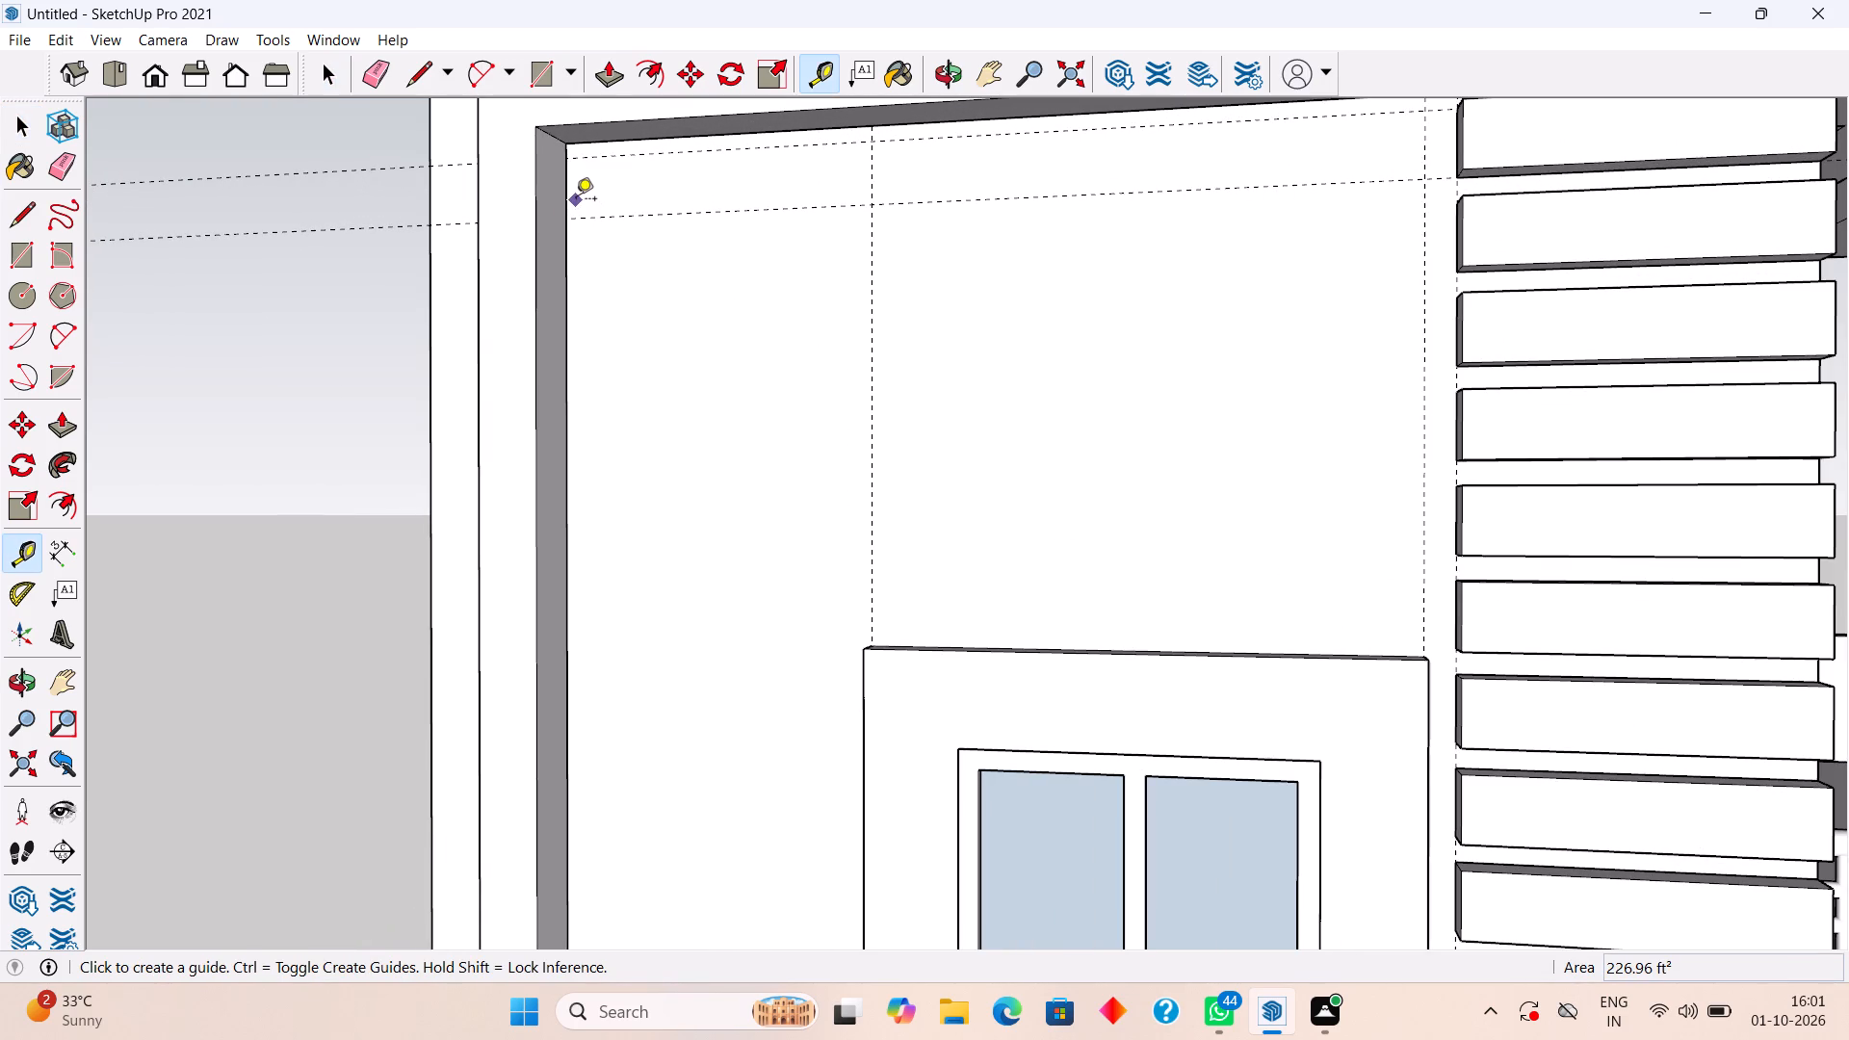
pyautogui.click(569, 203)
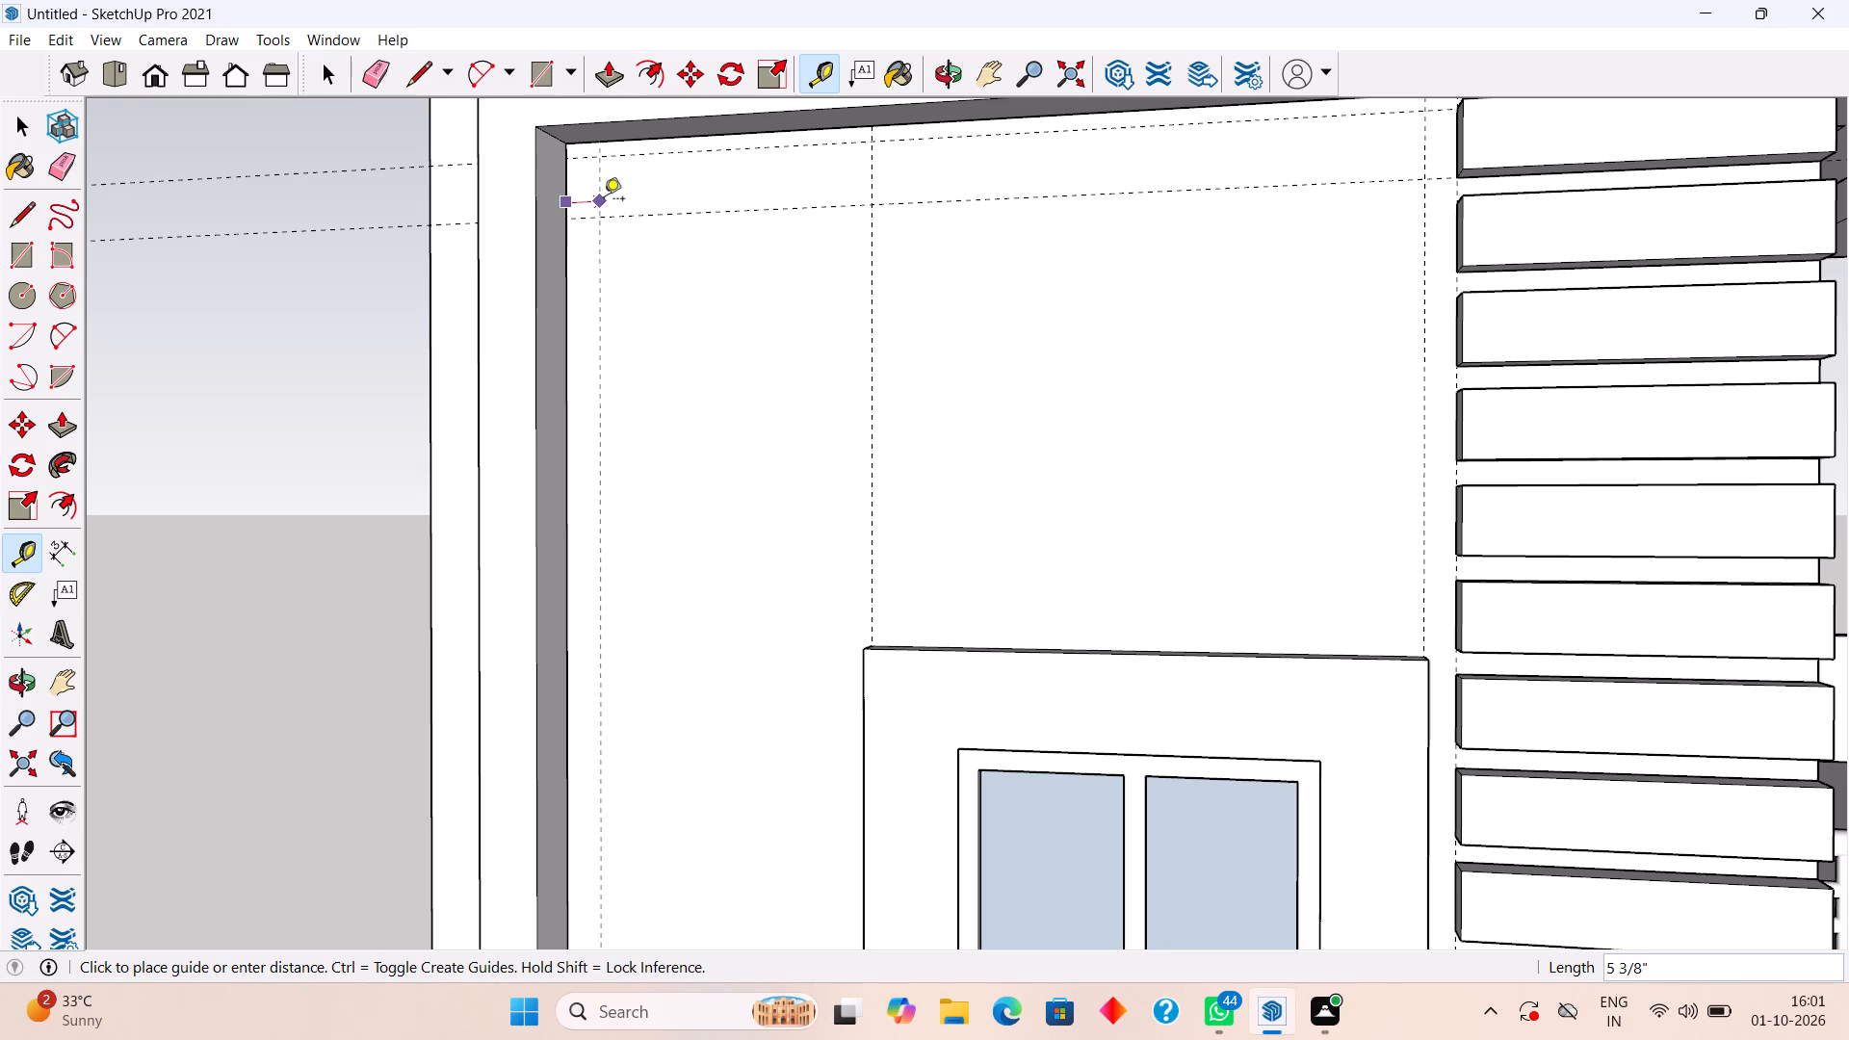
pyautogui.write('1"')
pyautogui.press('Return')
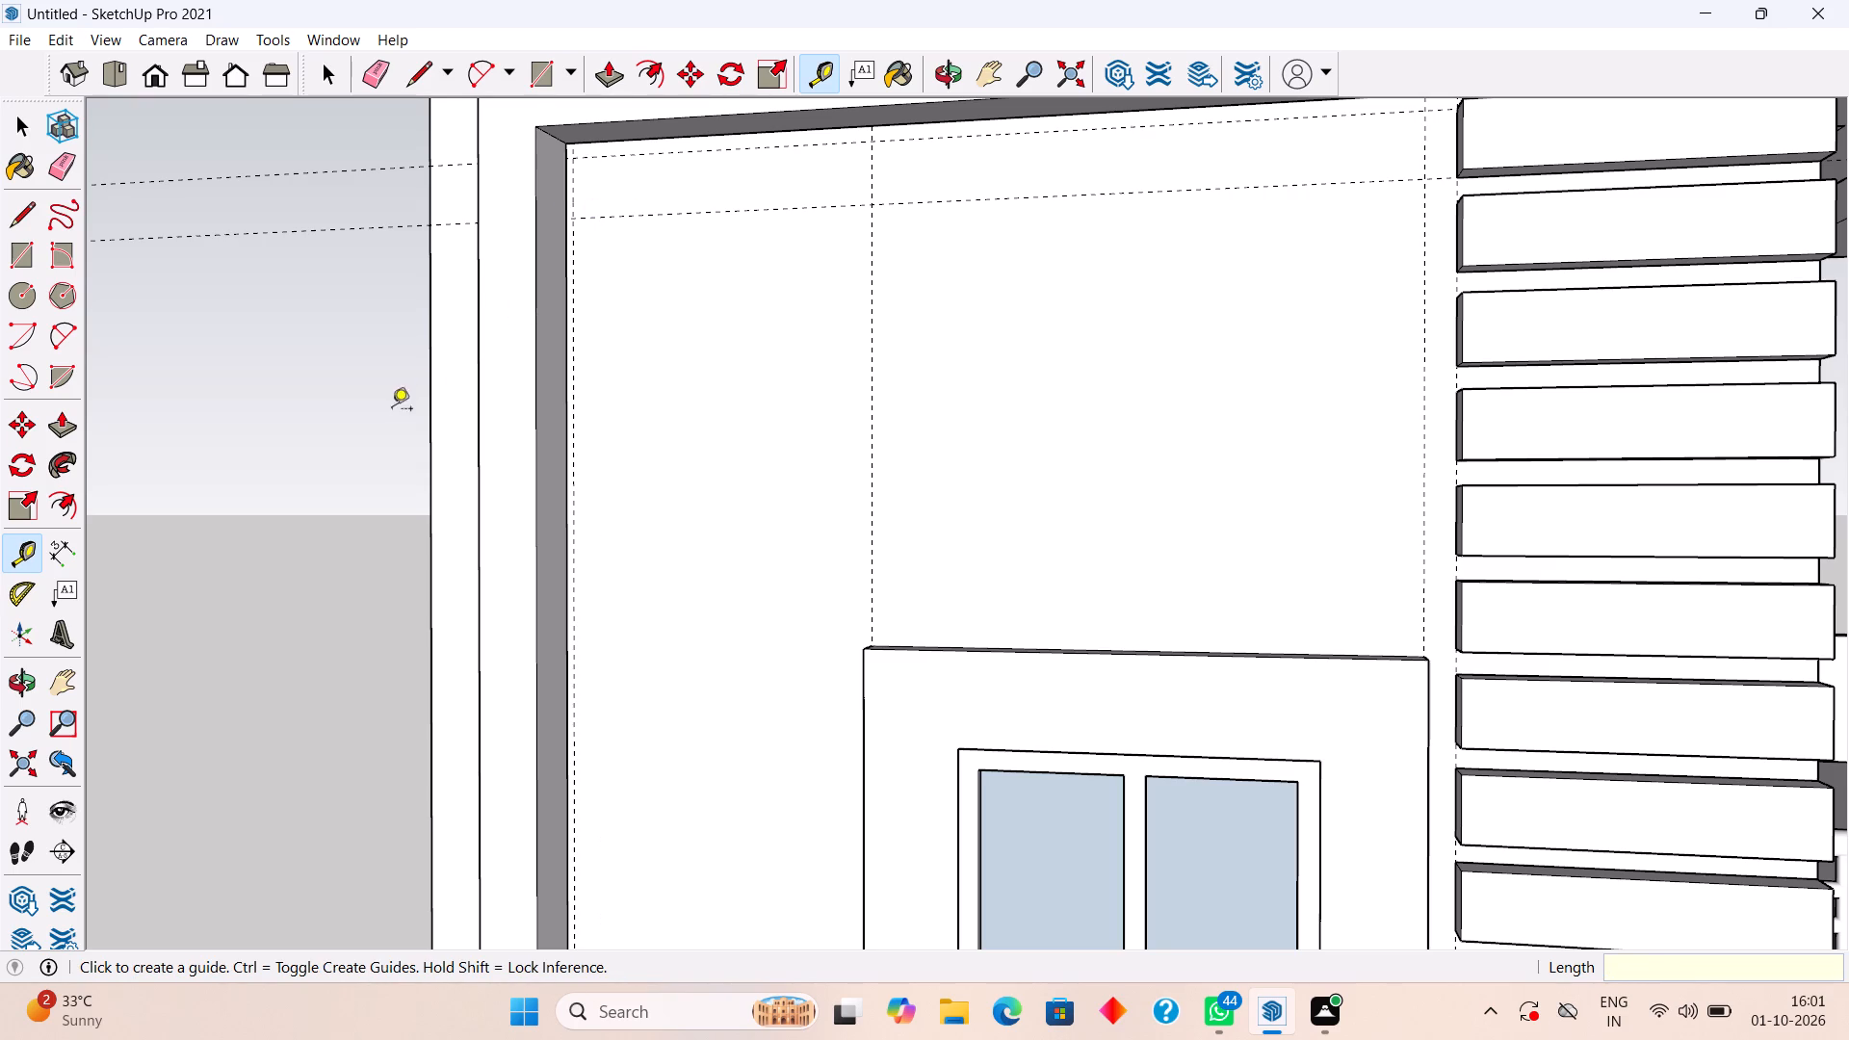
# Add another vertical guide on the front wall, 2" further in from the 1" guide.
pyautogui.click(576, 200)
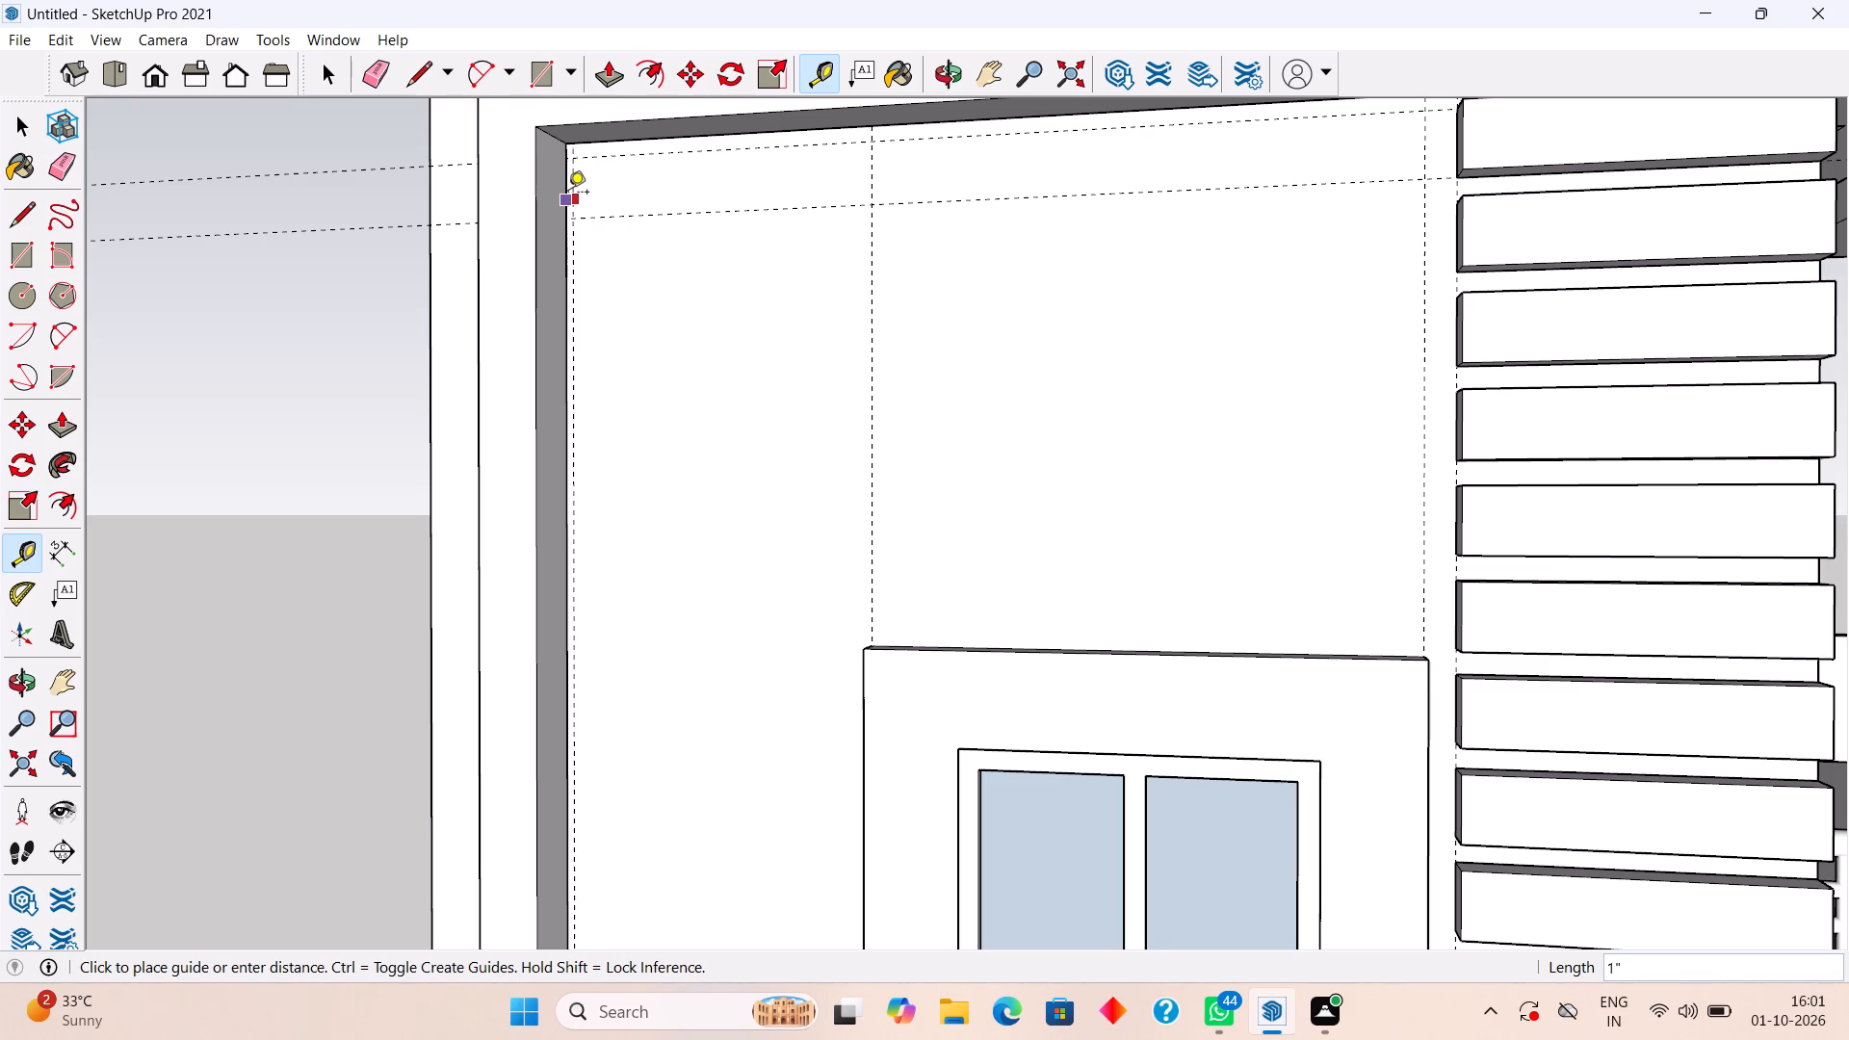
pyautogui.press('1')
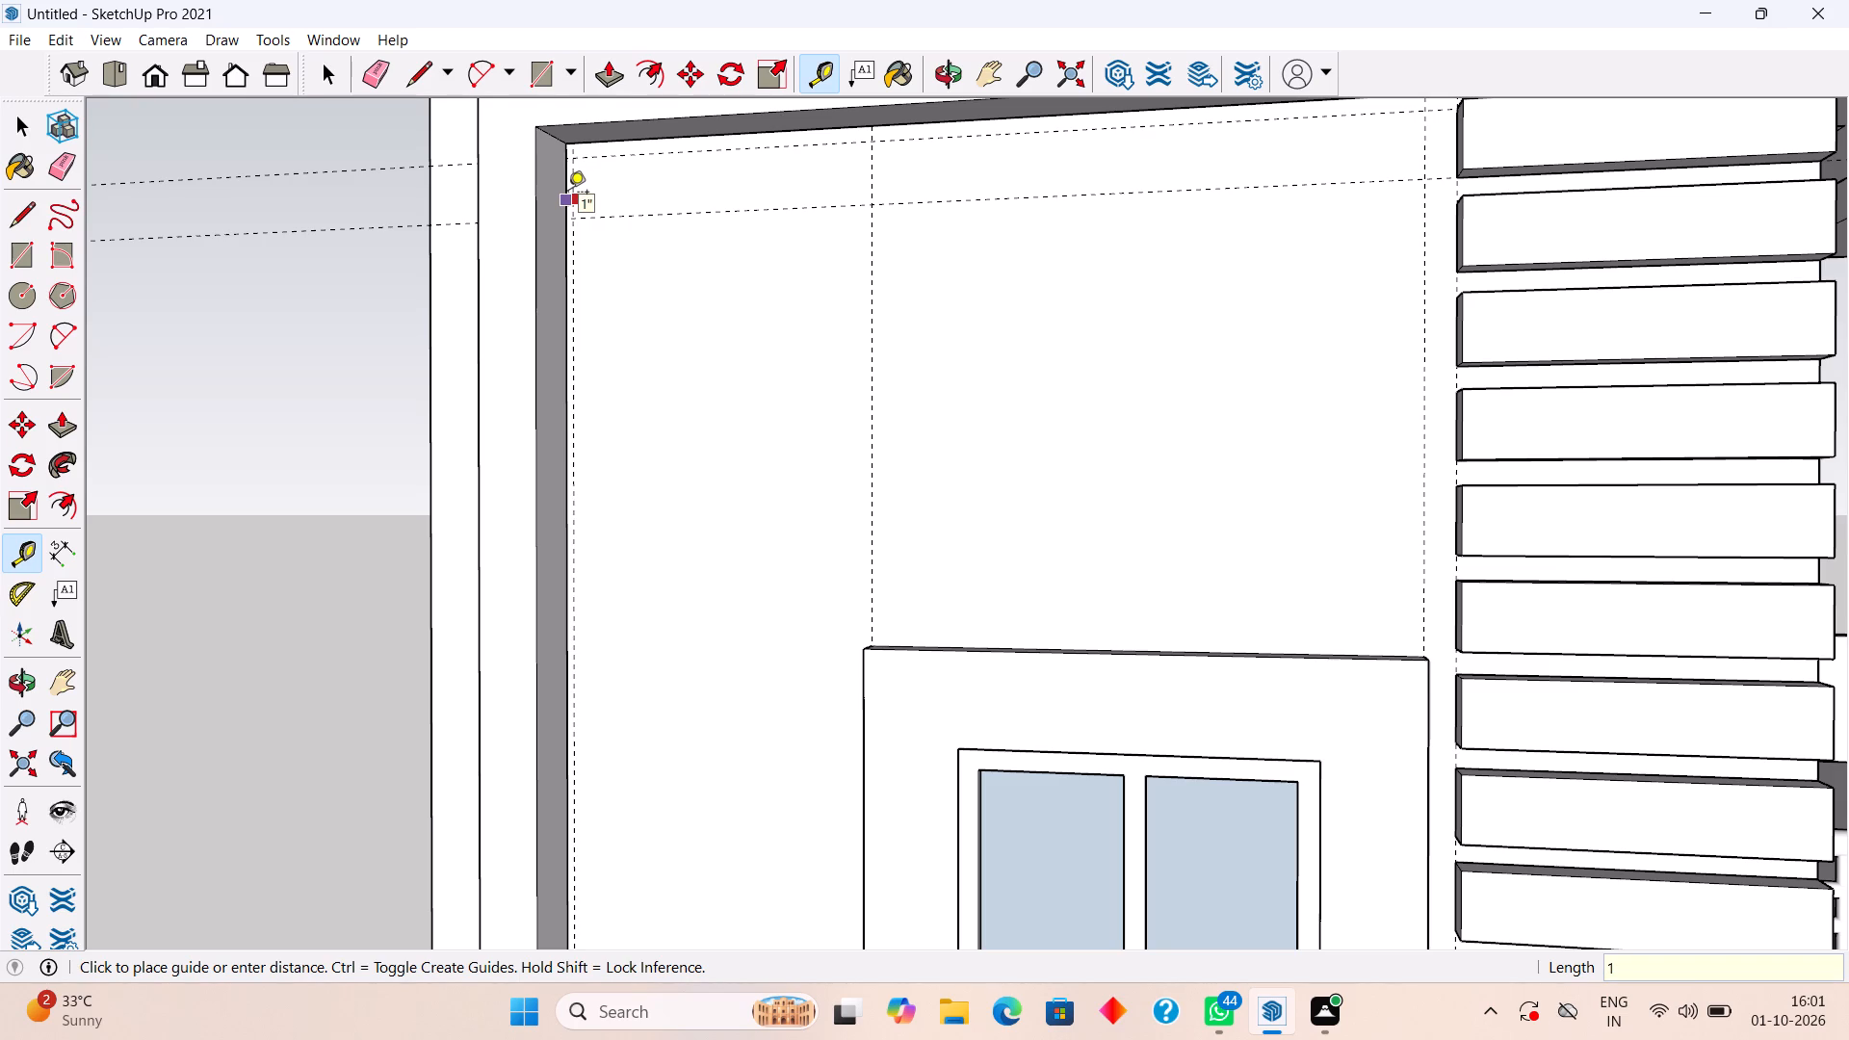
pyautogui.press('BackSpace')
pyautogui.press('2')
pyautogui.hotkey('shift', '"')
pyautogui.press('Return')
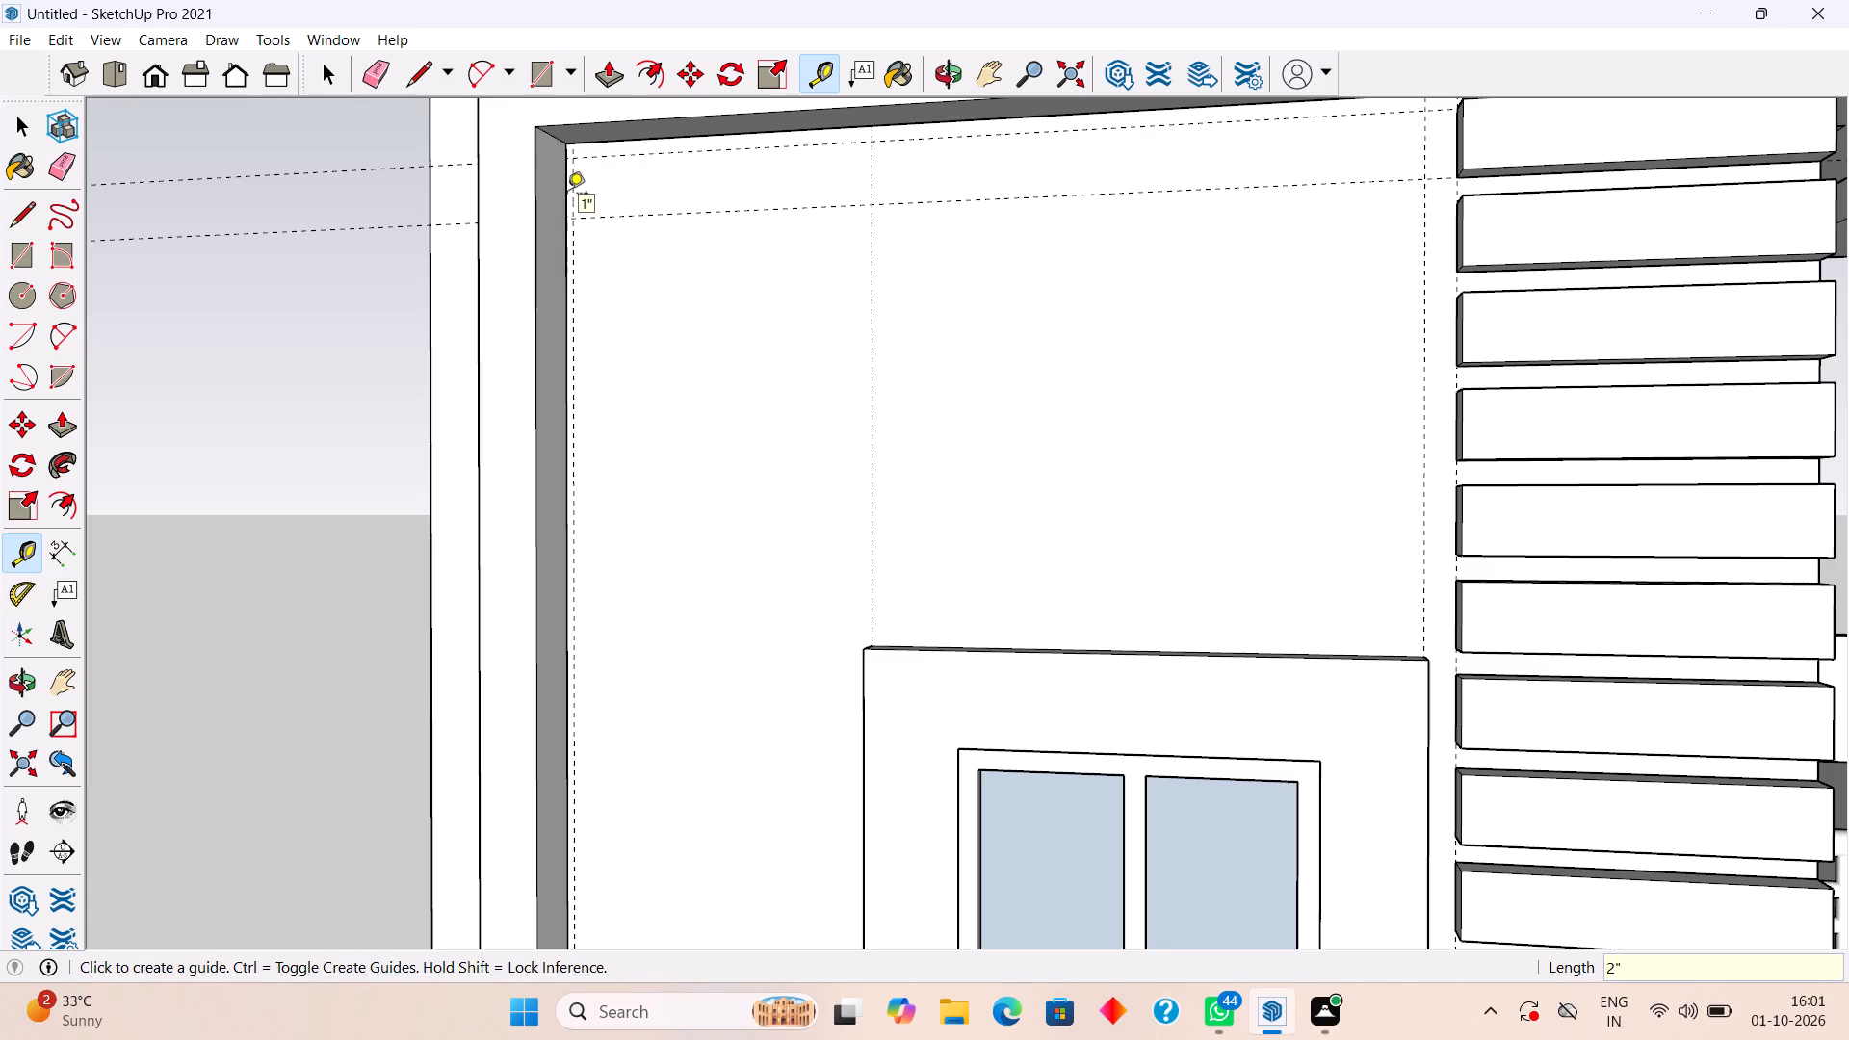
pyautogui.press('Return')
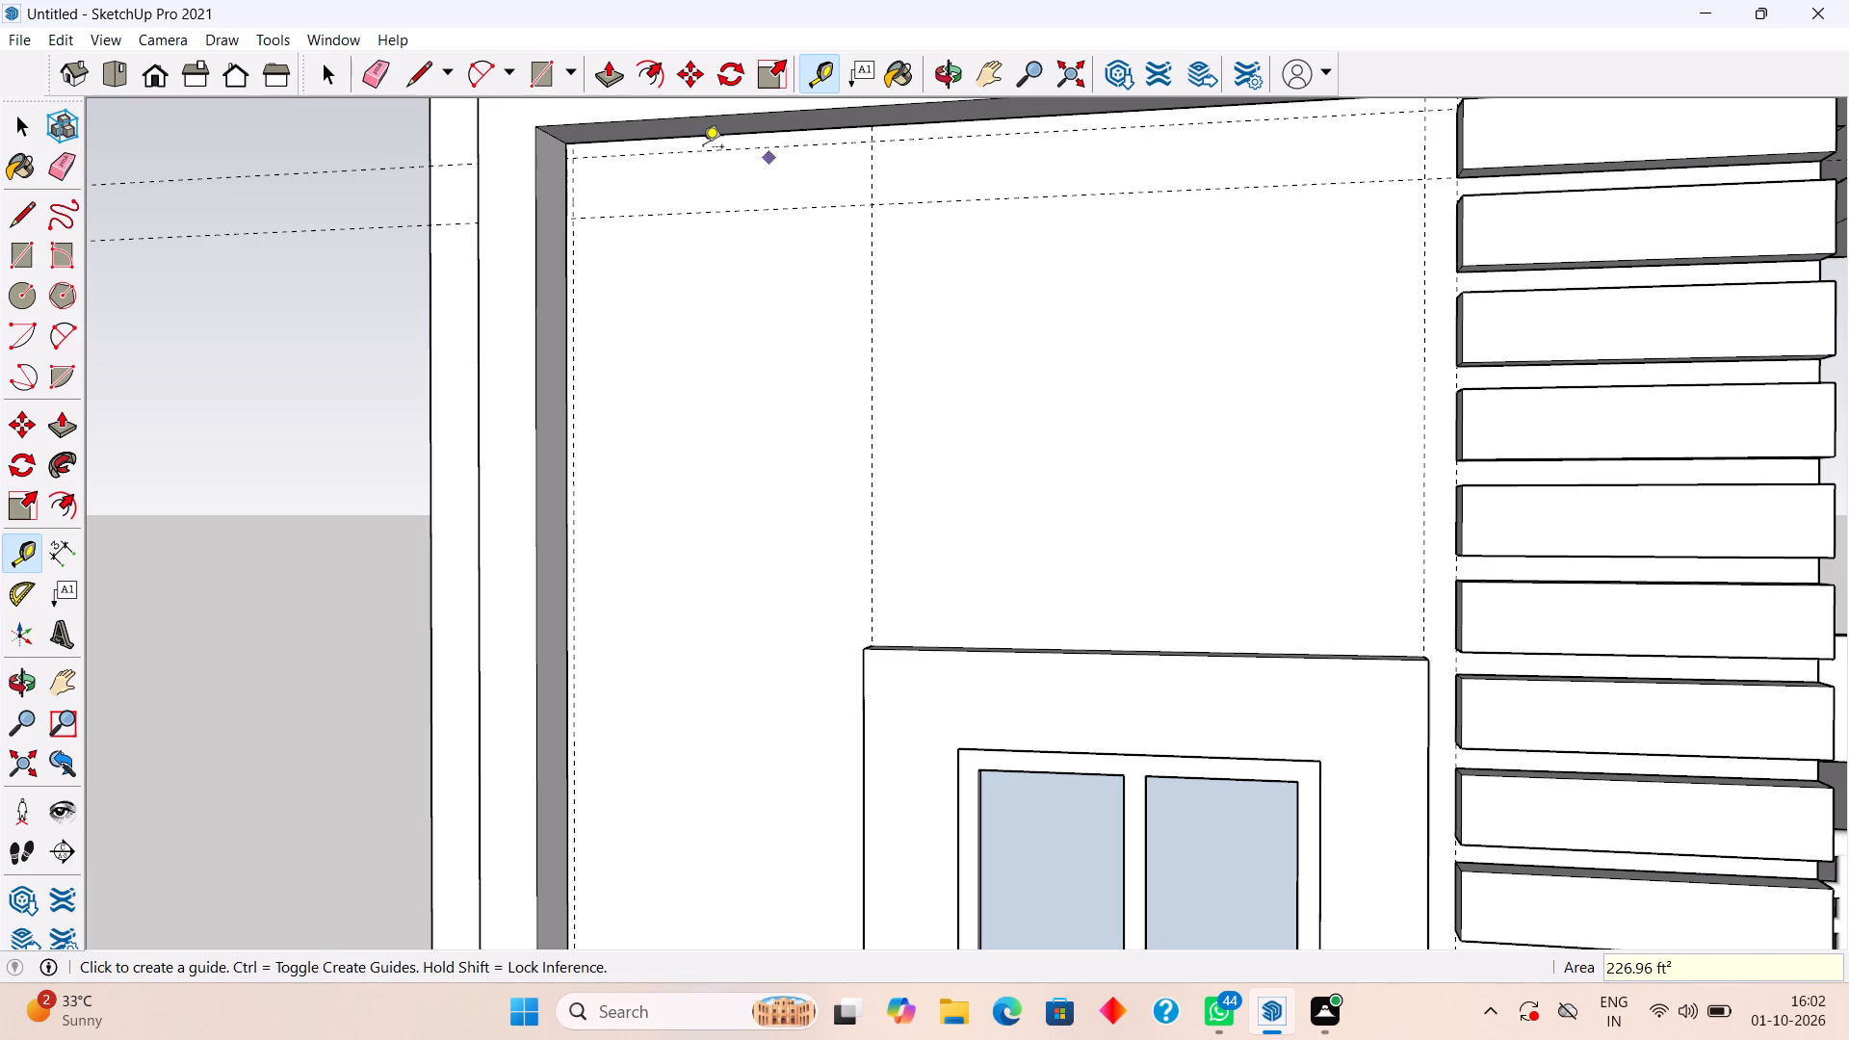
pyautogui.click(577, 182)
pyautogui.write('2"')
pyautogui.press('Return')
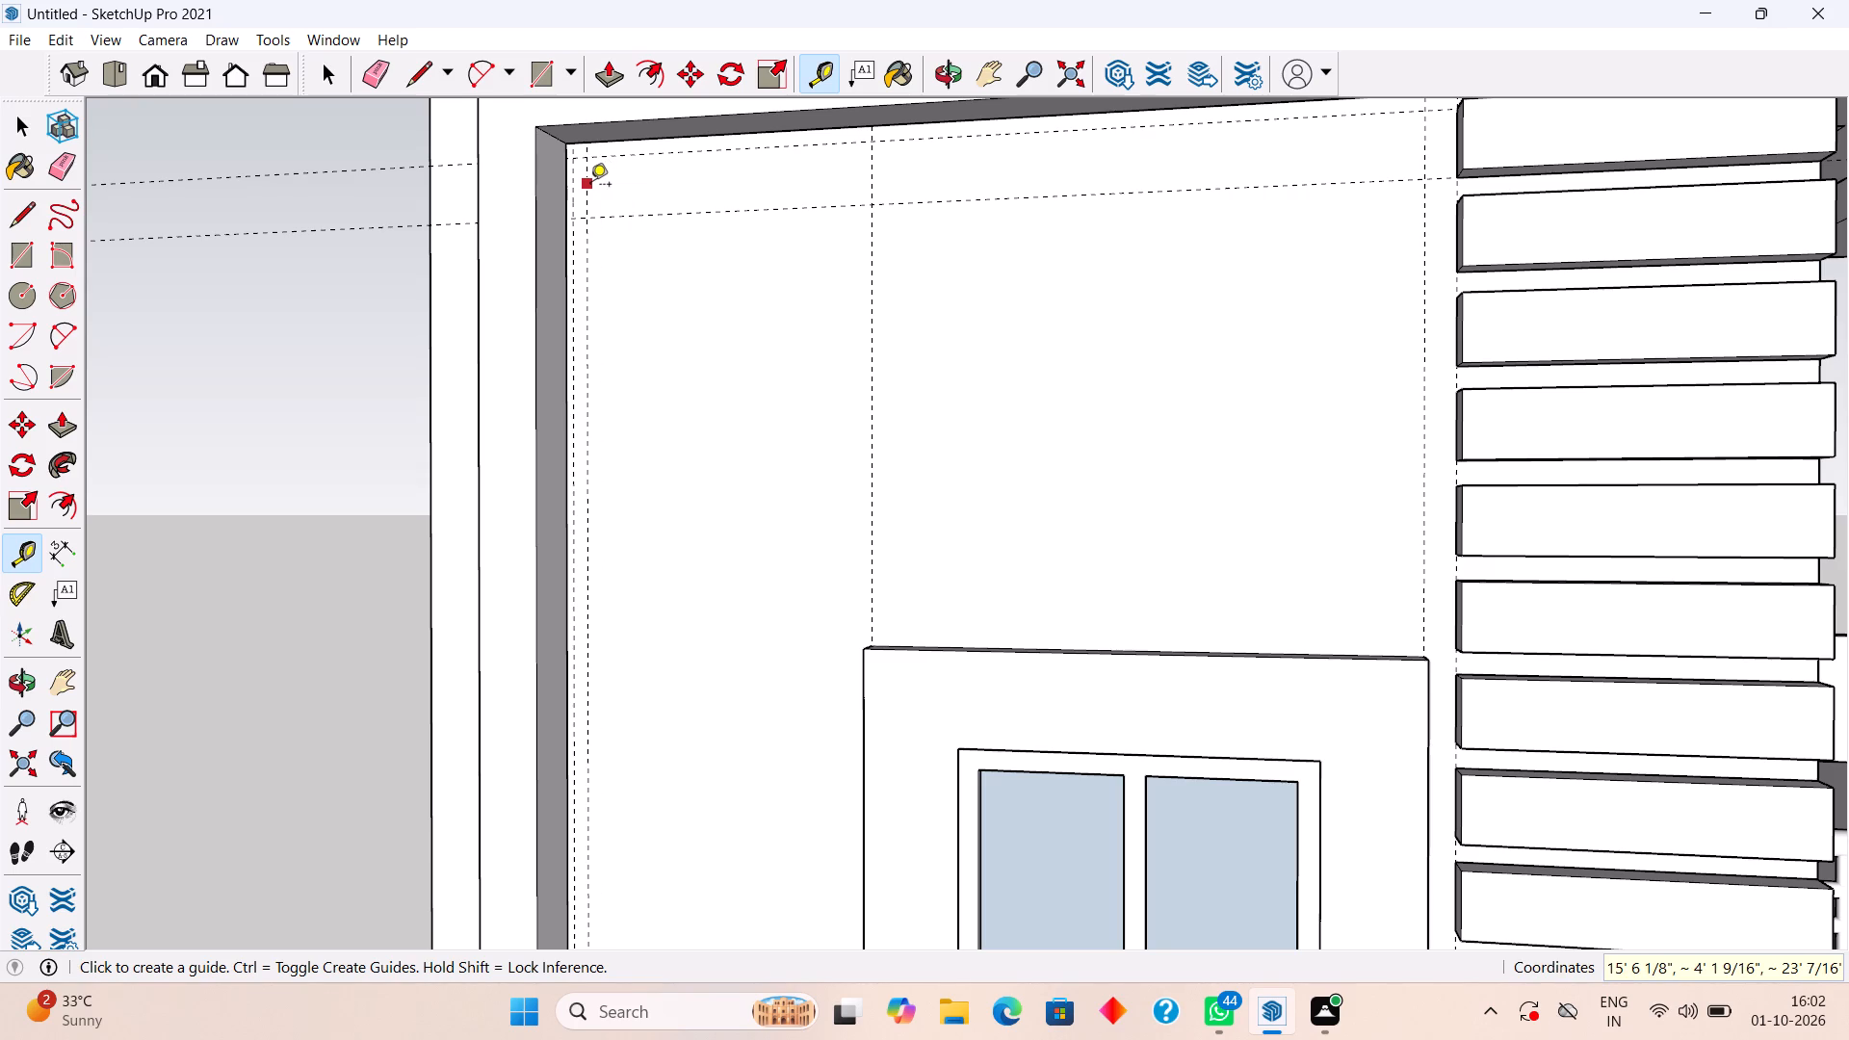
pyautogui.press('space')
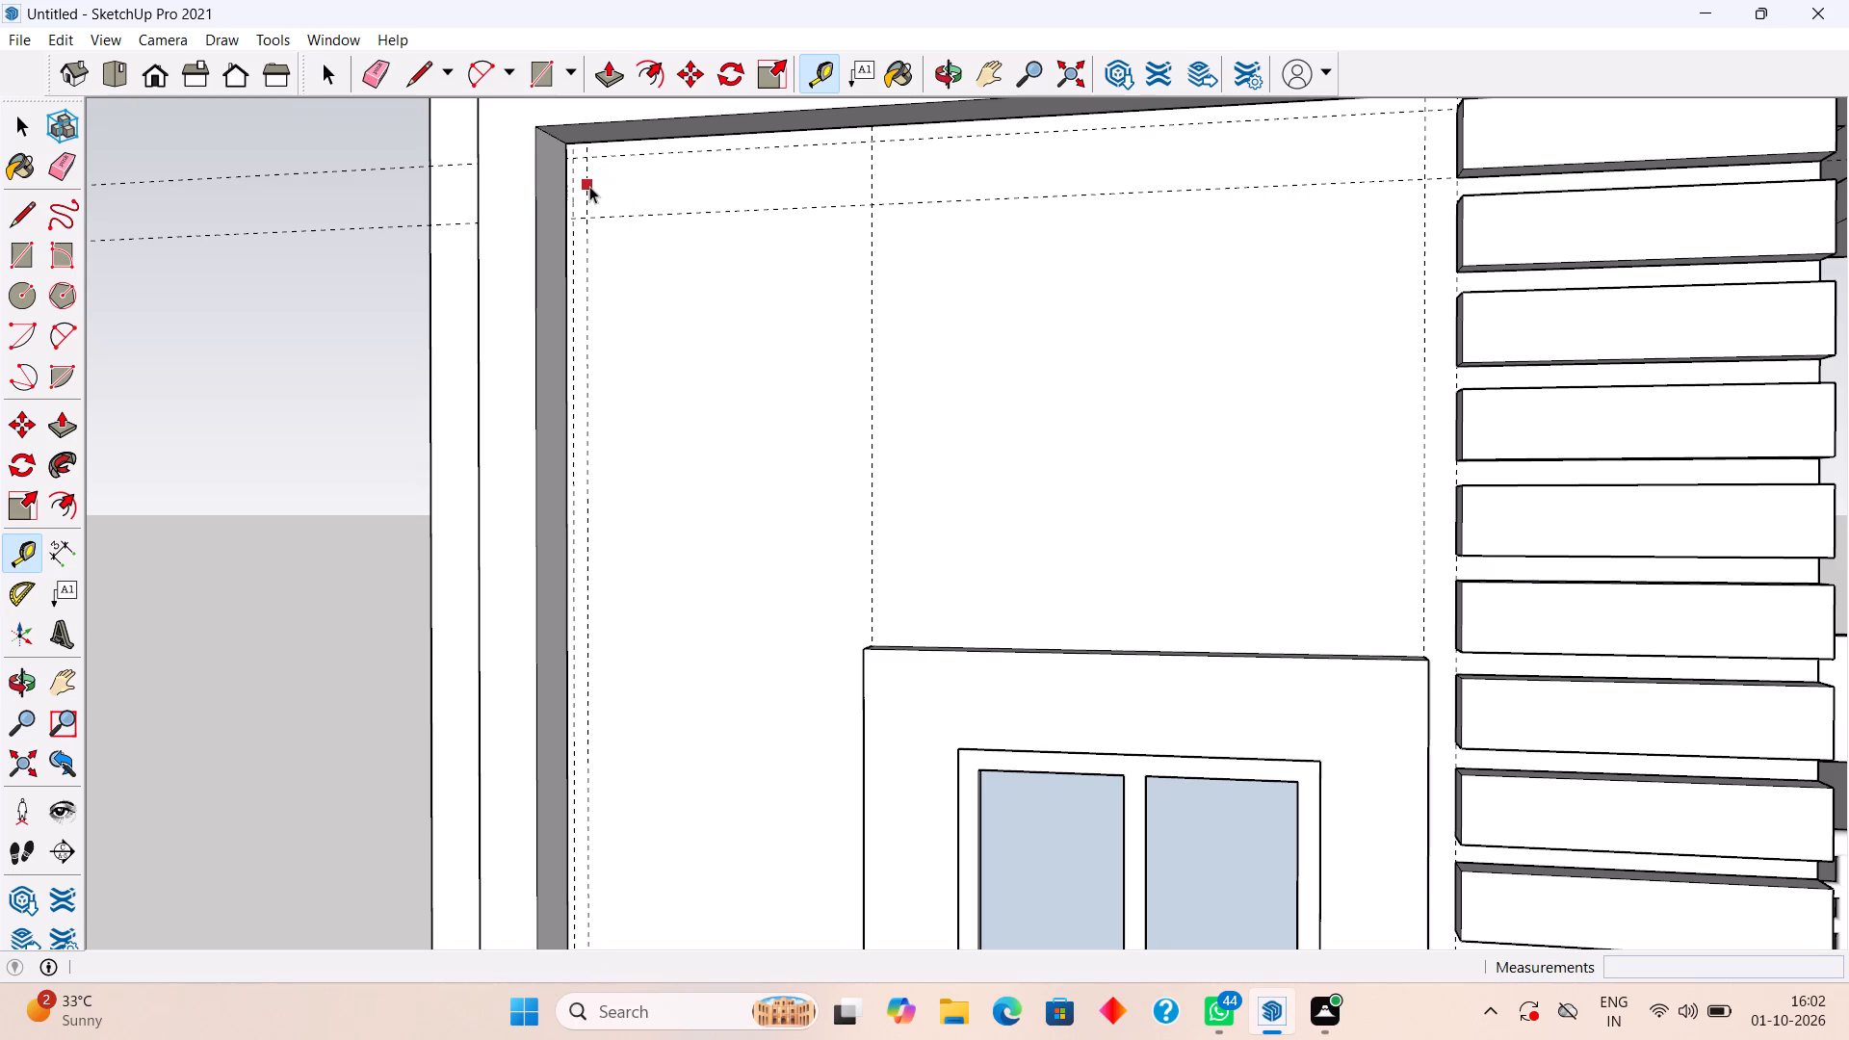
# Draw a 2" by 23' 6" rectangle between the two closely spaced guides, from the wall's top edge to its base.
pyautogui.press('r')
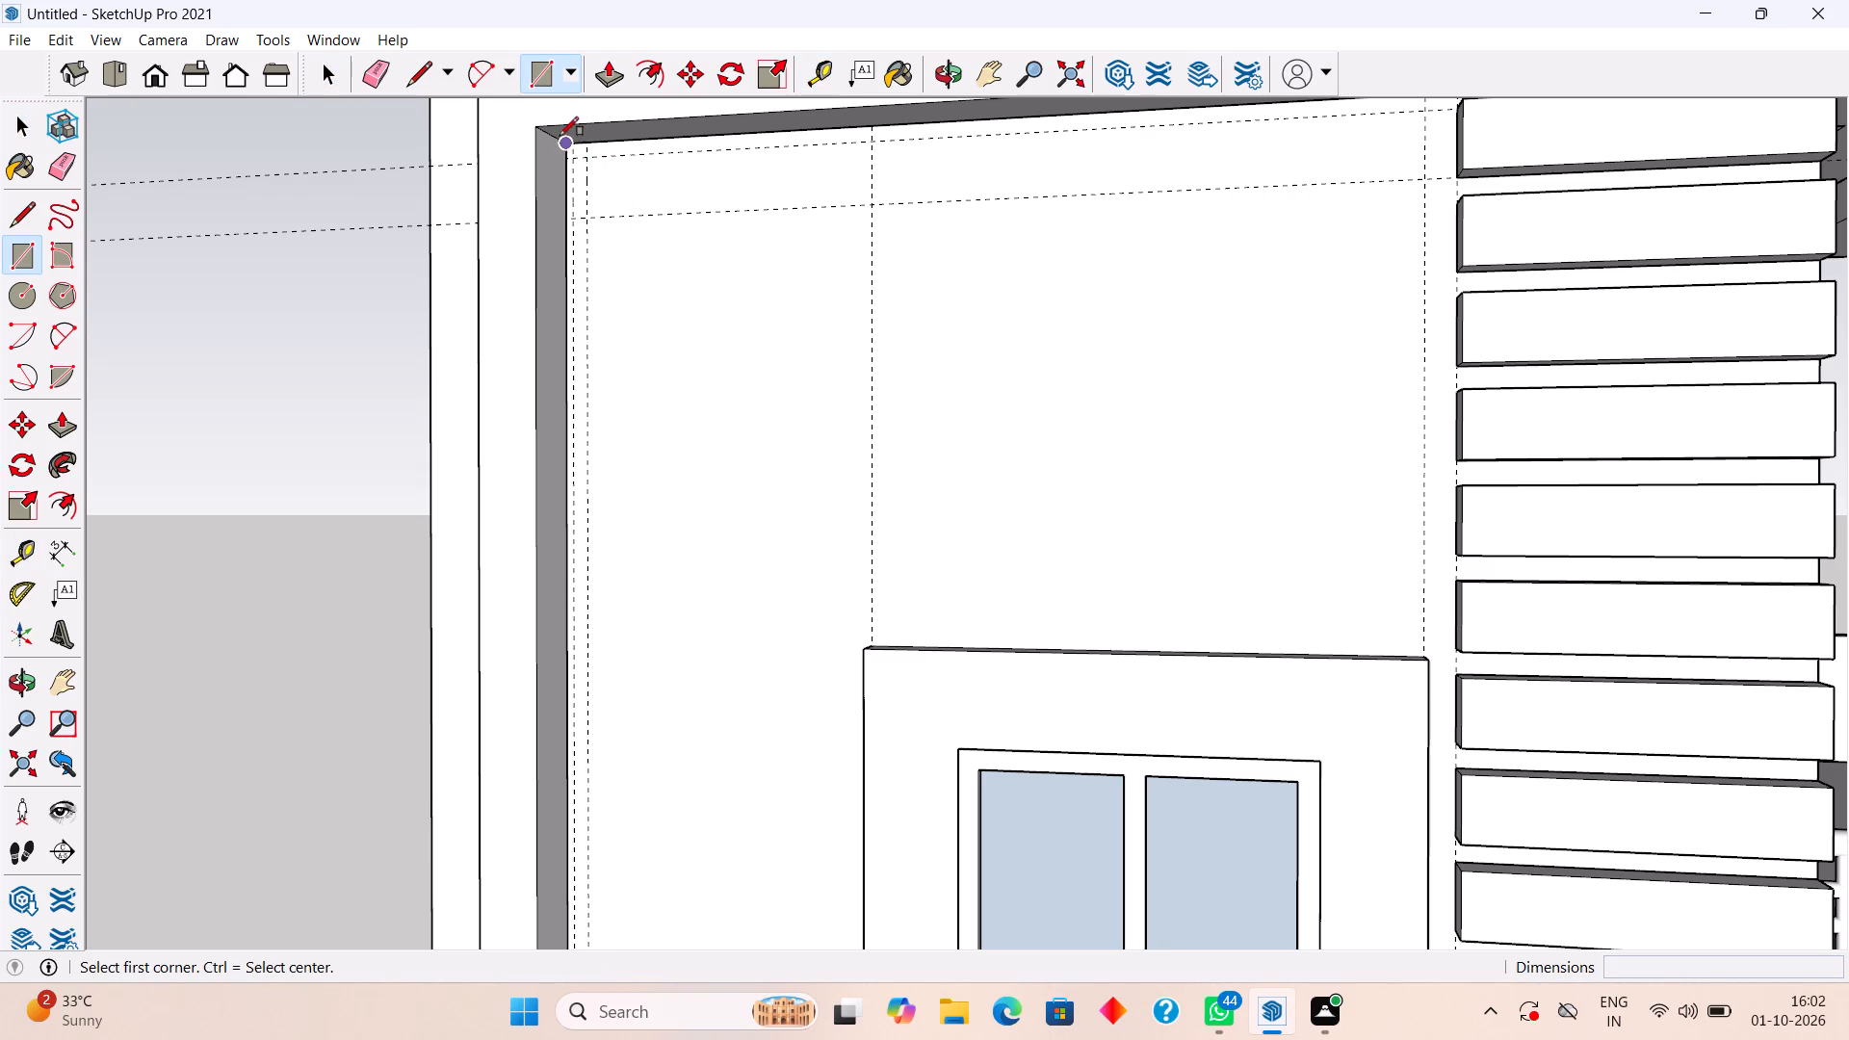
pyautogui.click(578, 150)
pyautogui.scroll(-5, 638, 307)
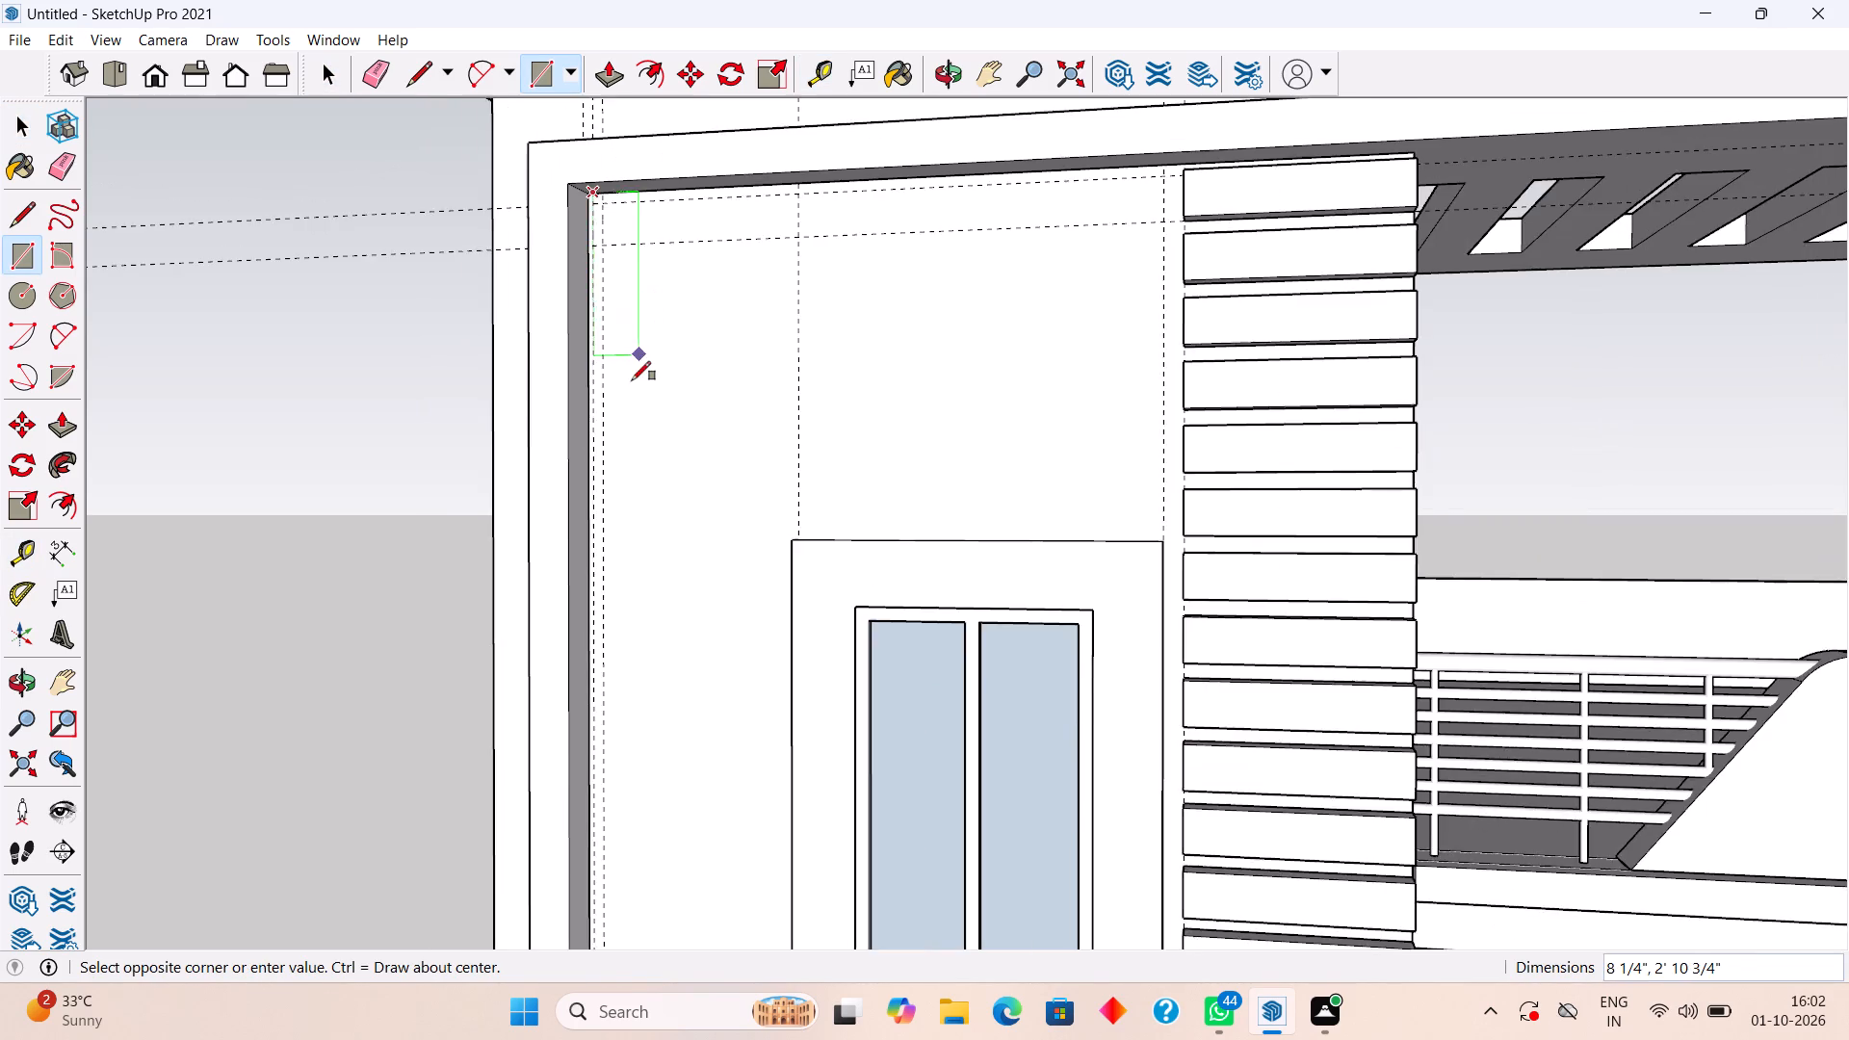
pyautogui.scroll(-17, 632, 380)
pyautogui.scroll(6, 643, 774)
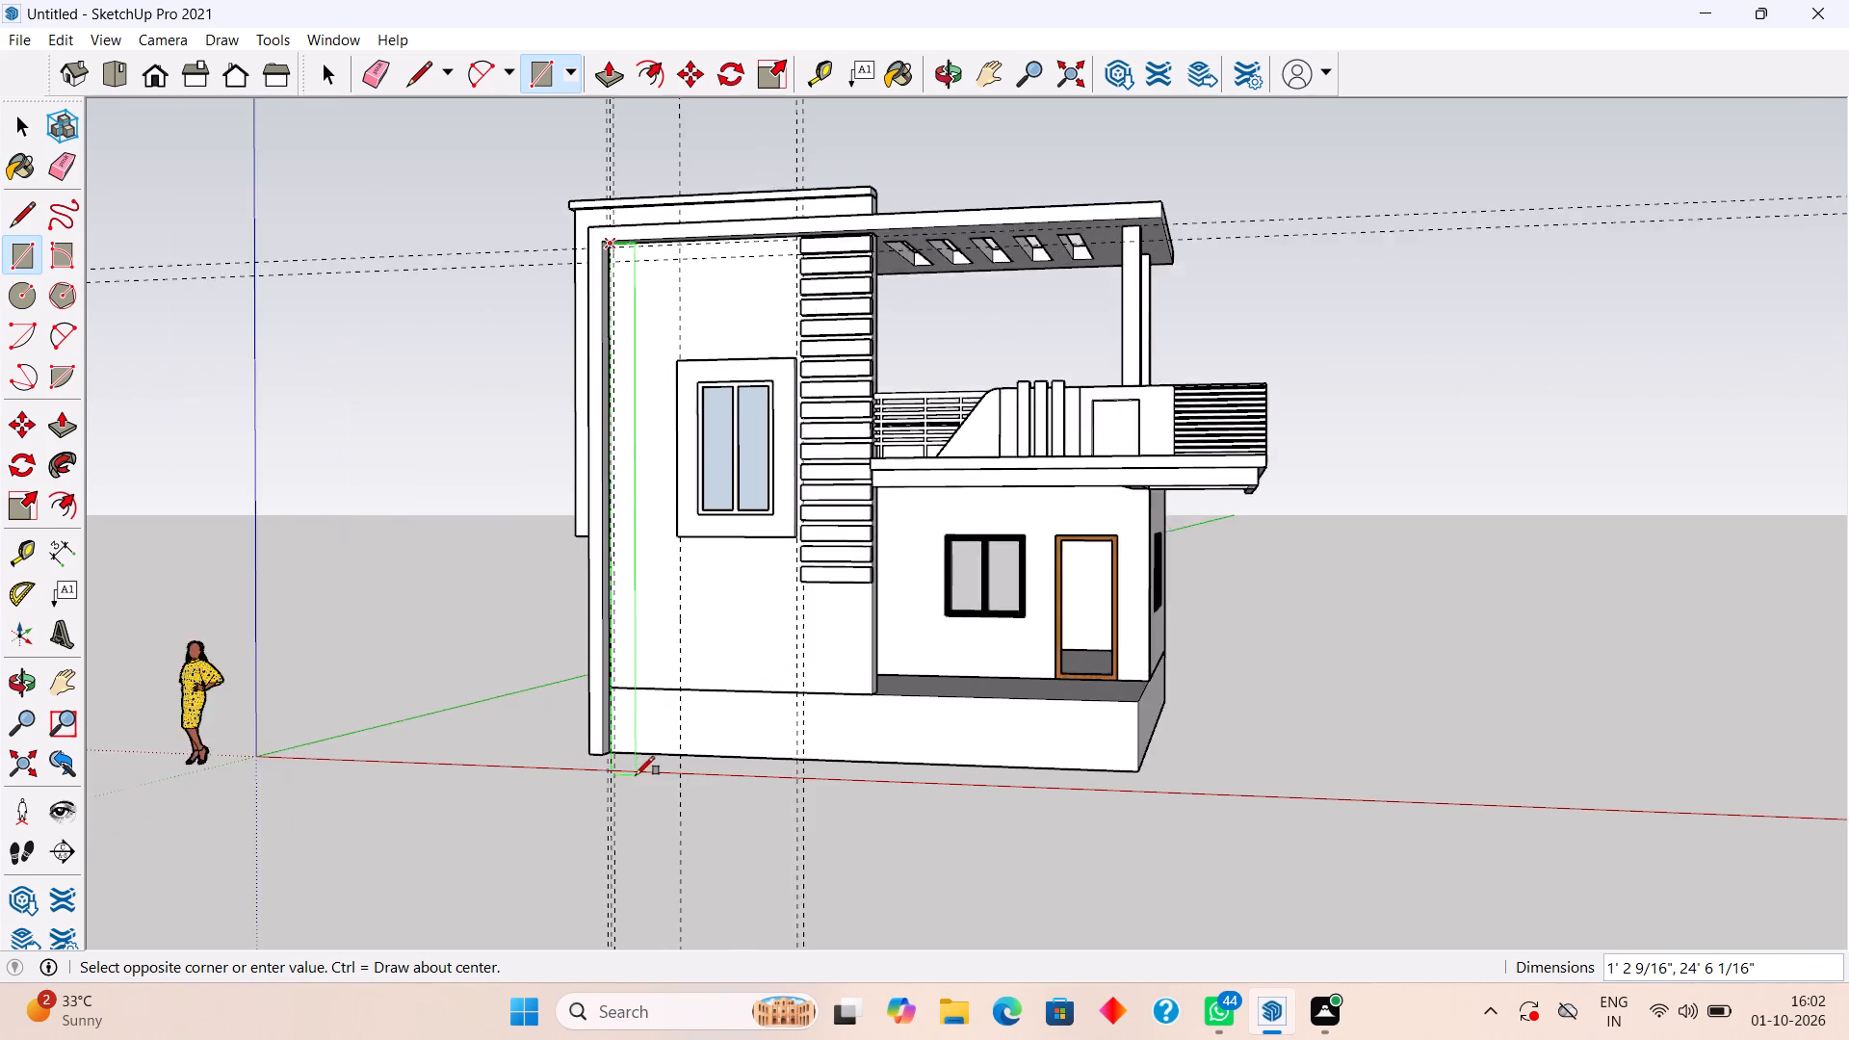
pyautogui.scroll(12, 636, 775)
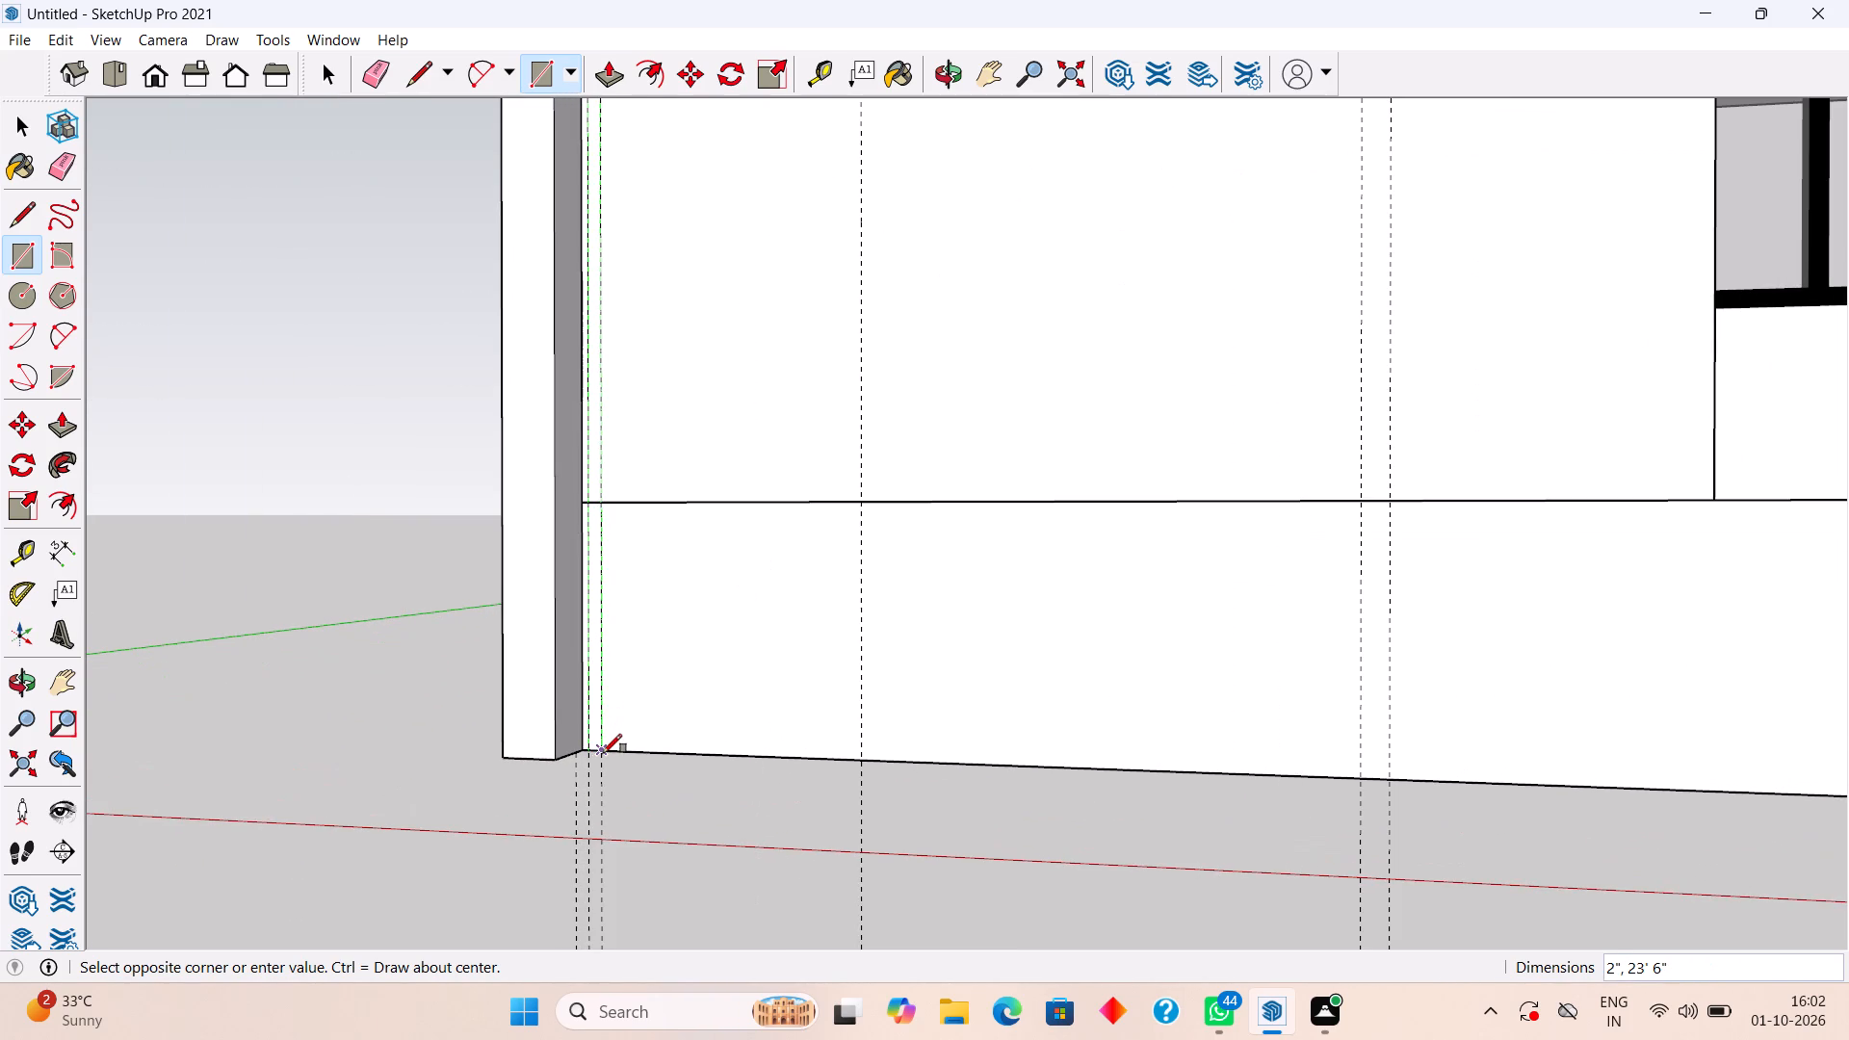
pyautogui.click(603, 753)
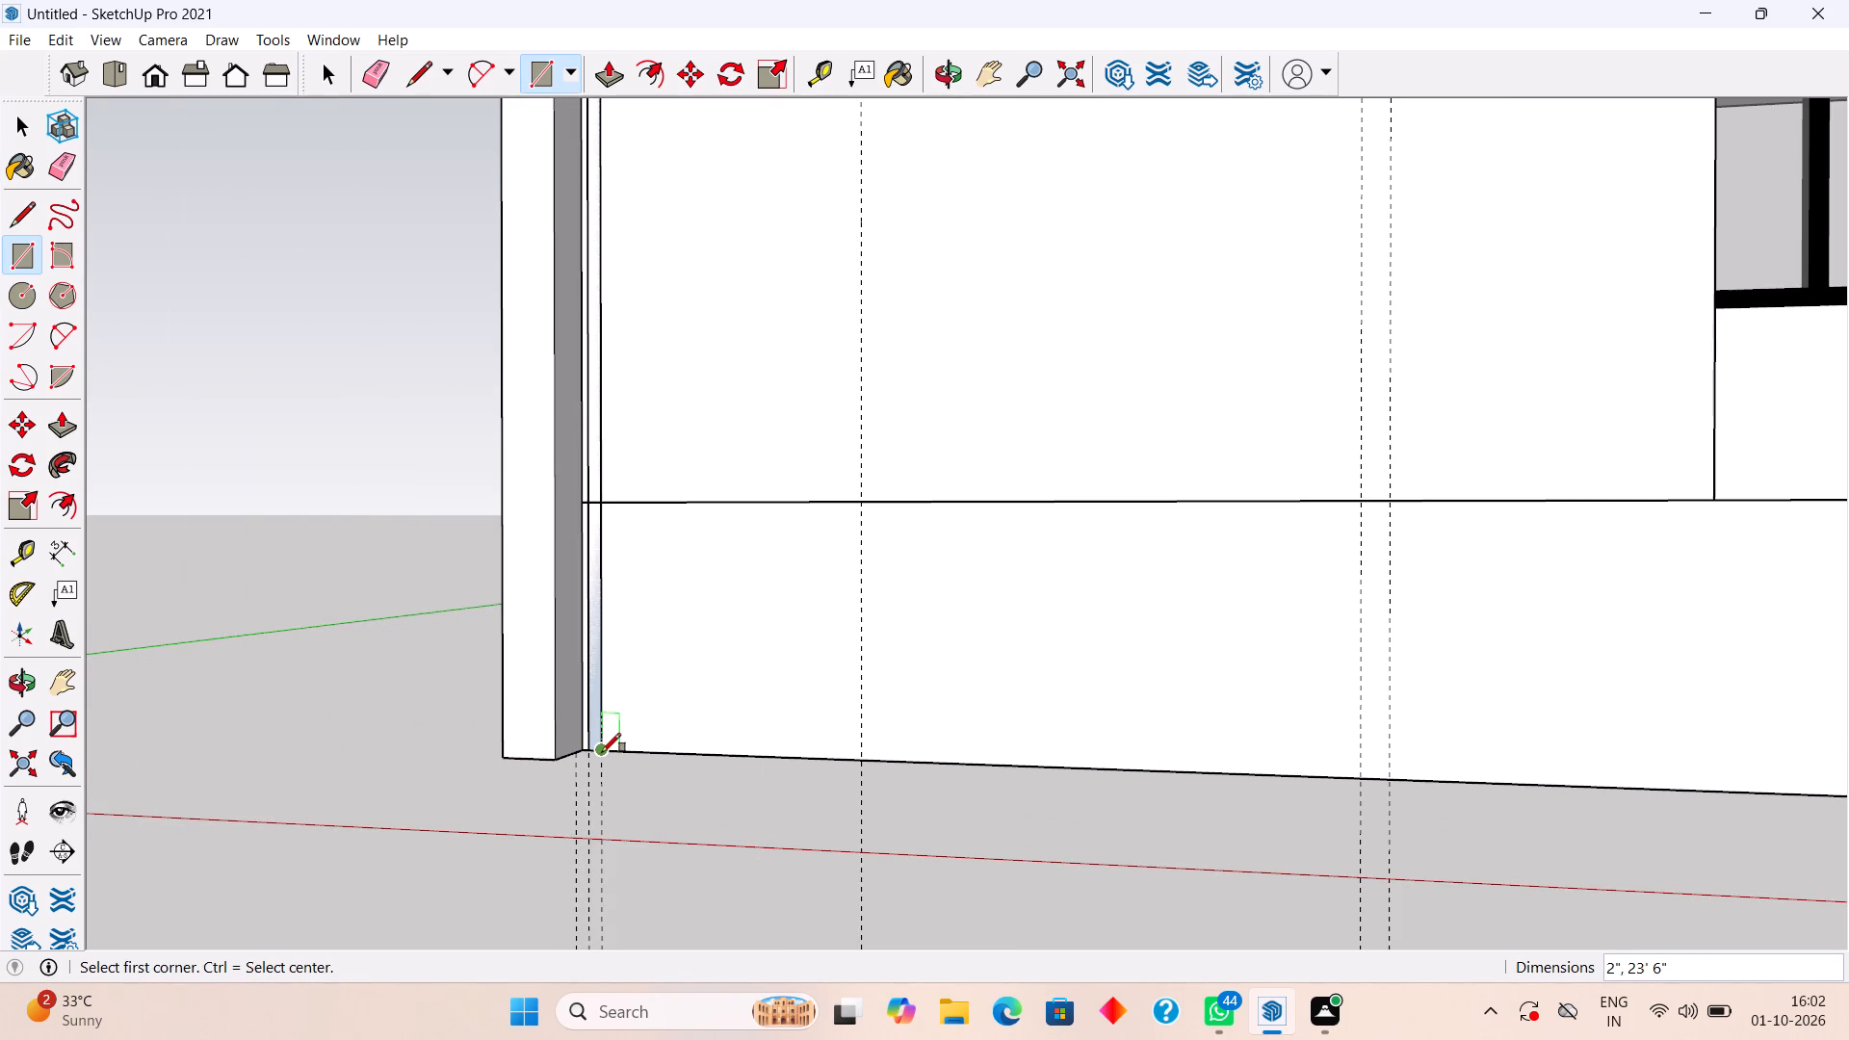
pyautogui.press('space')
# Start Push/Pull on the narrow full-height strip beside the projecting side frame.
pyautogui.press('p')
pyautogui.click(595, 722)
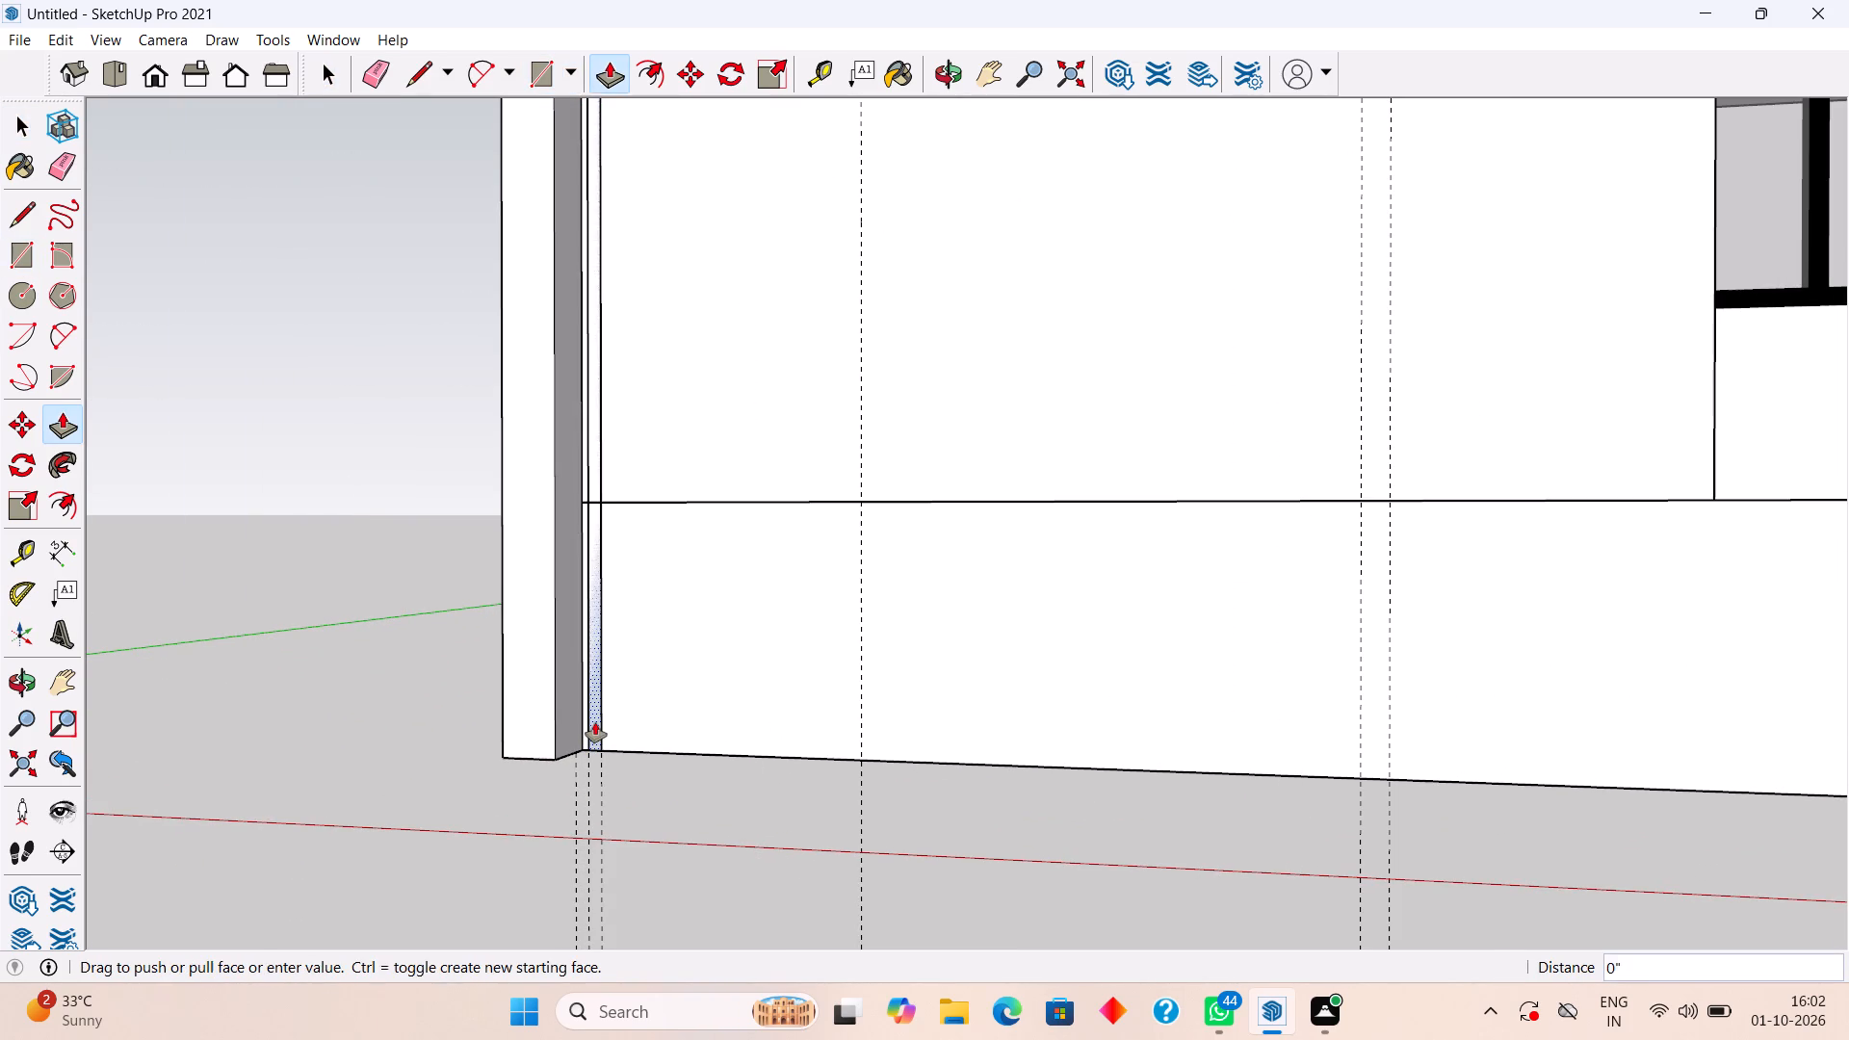
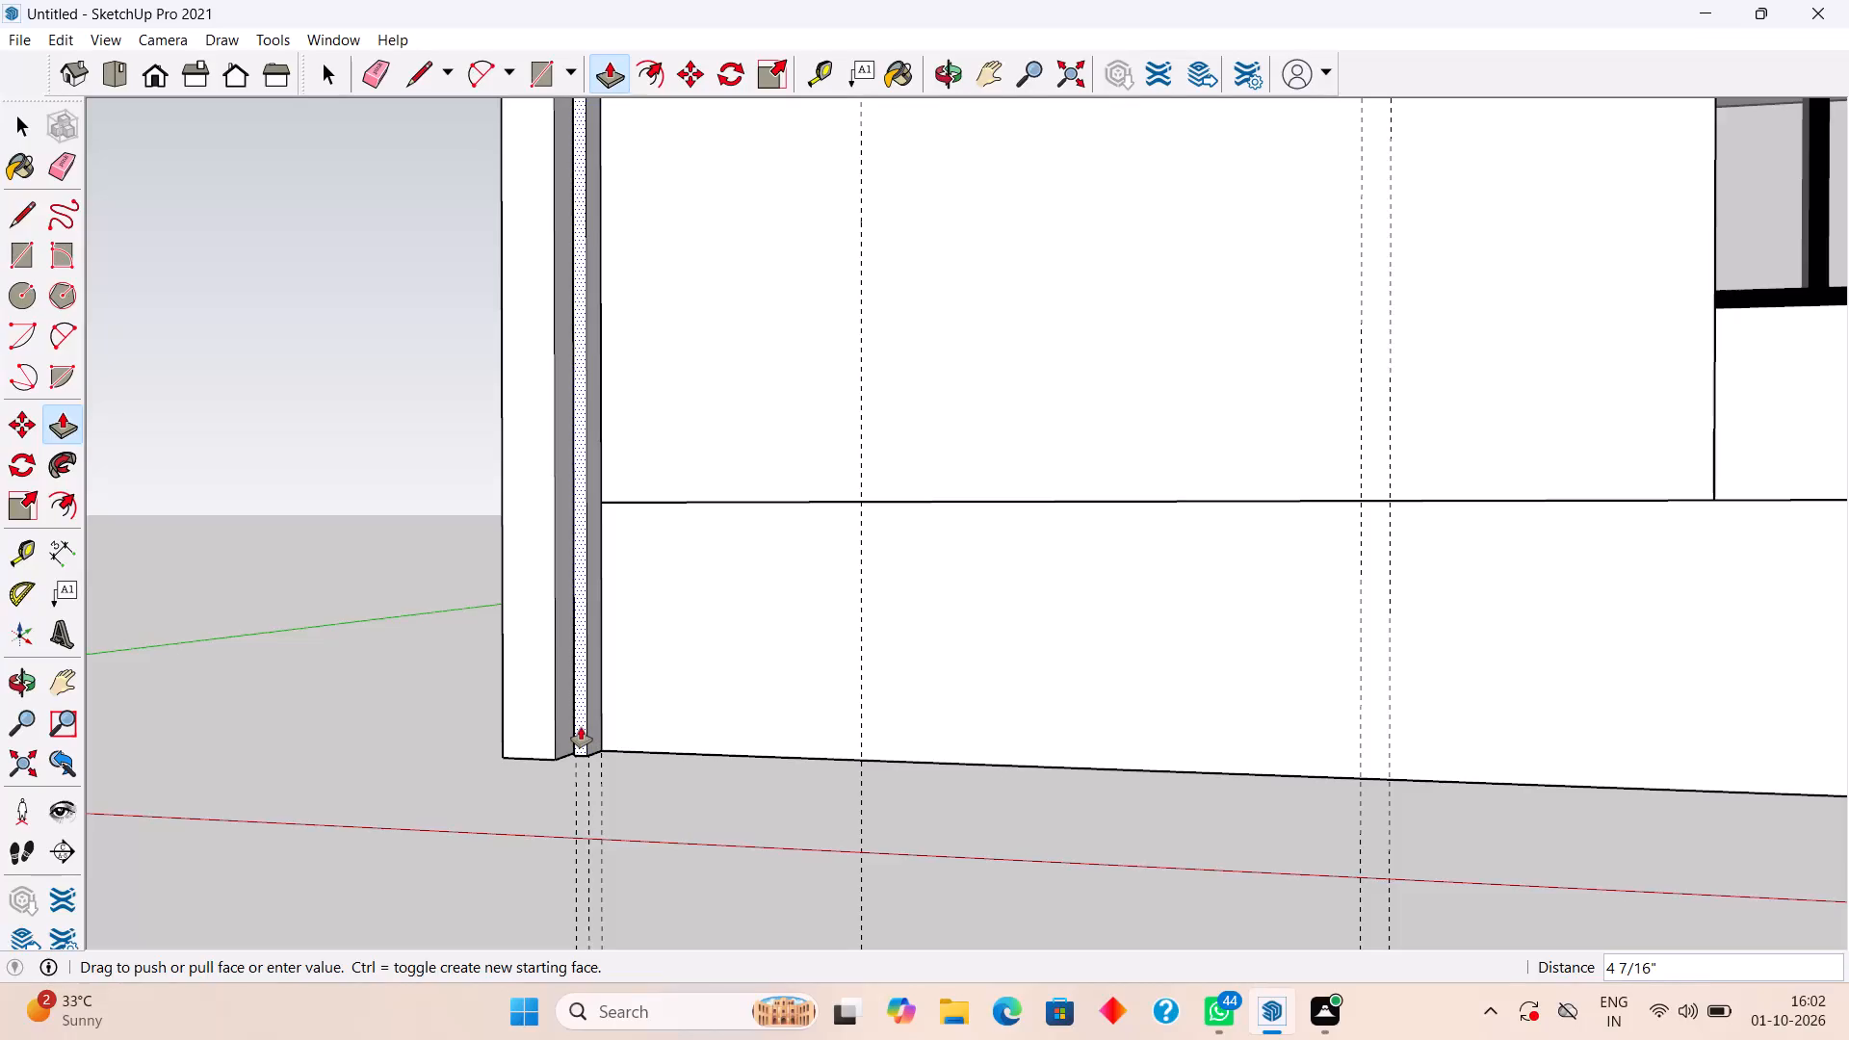
# Extrude the narrow full-height strip beside the projecting side frame 5" out from the front wall.
pyautogui.write('5"')
pyautogui.press('Return')
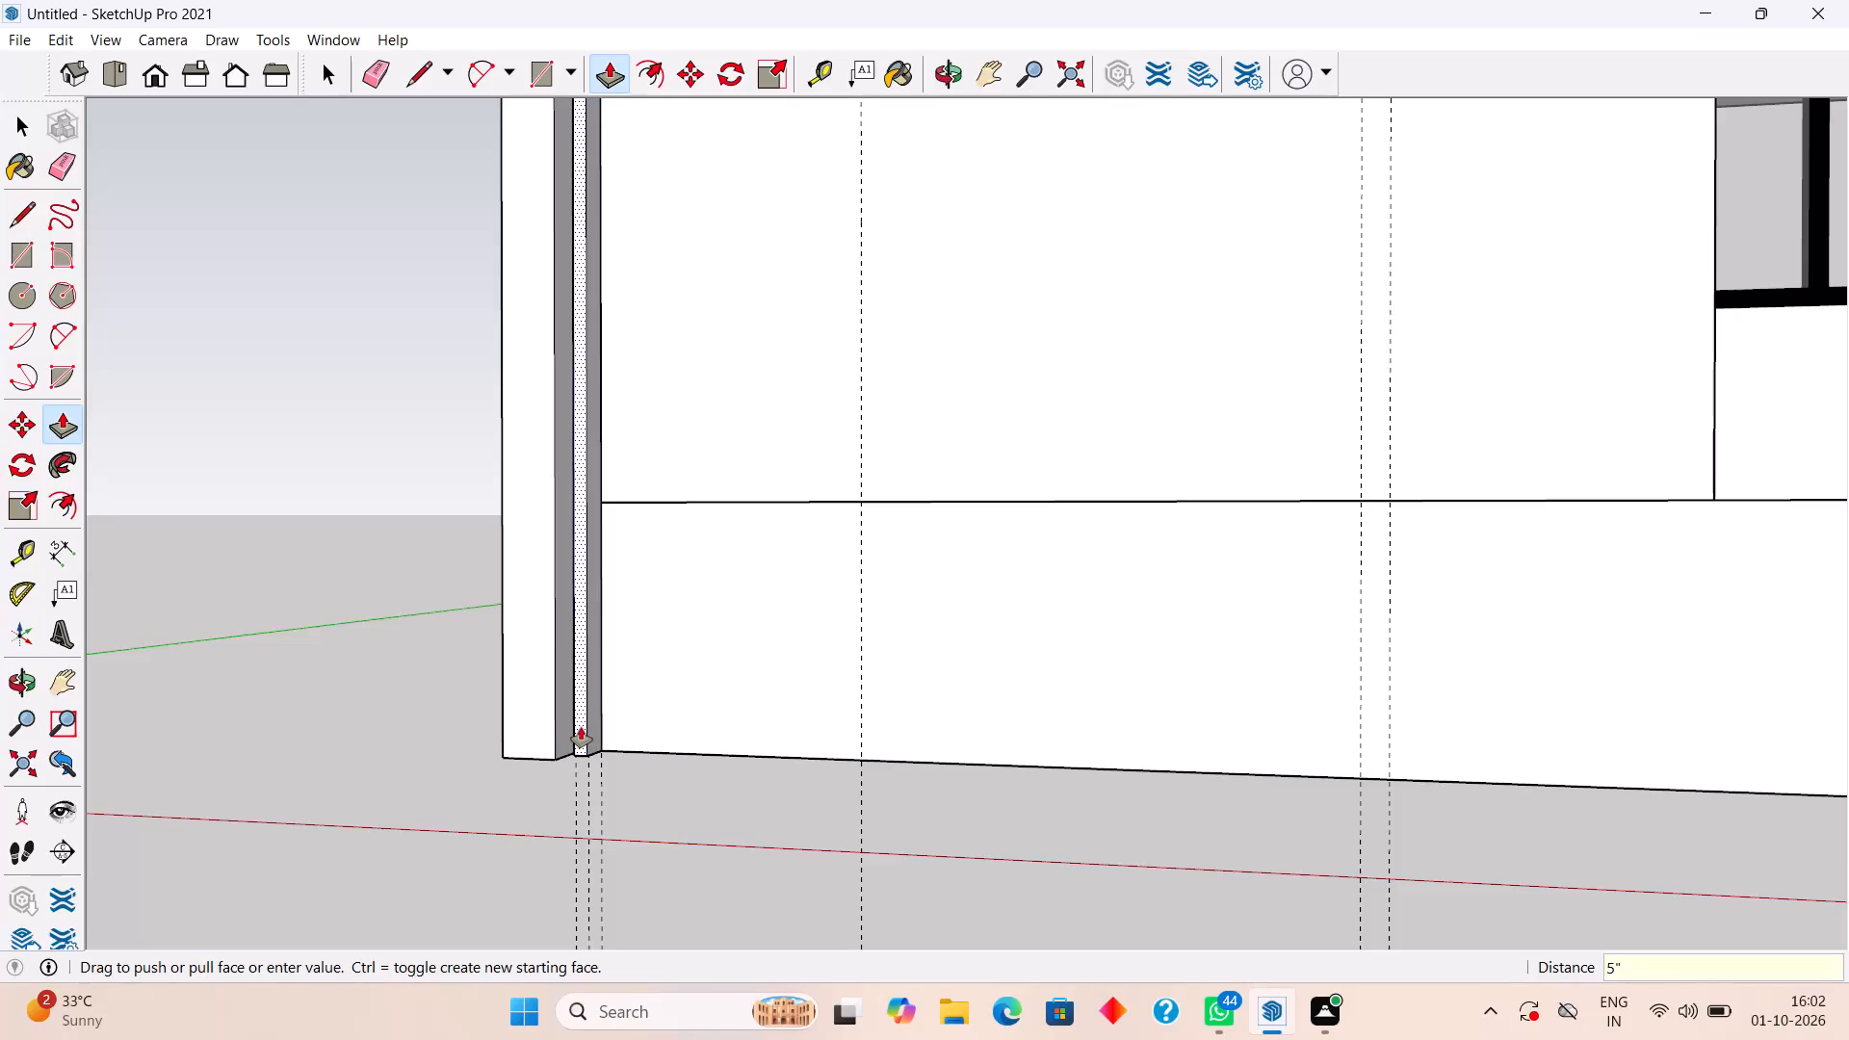
# Select the whole extruded vertical strip and make it a group.
pyautogui.press('space')
pyautogui.scroll(-4, 581, 727)
pyautogui.moveTo(600, 720); pyautogui.dragTo(449, 771, button='middle')
pyautogui.scroll(3, 520, 717)
pyautogui.tripleClick(546, 703)
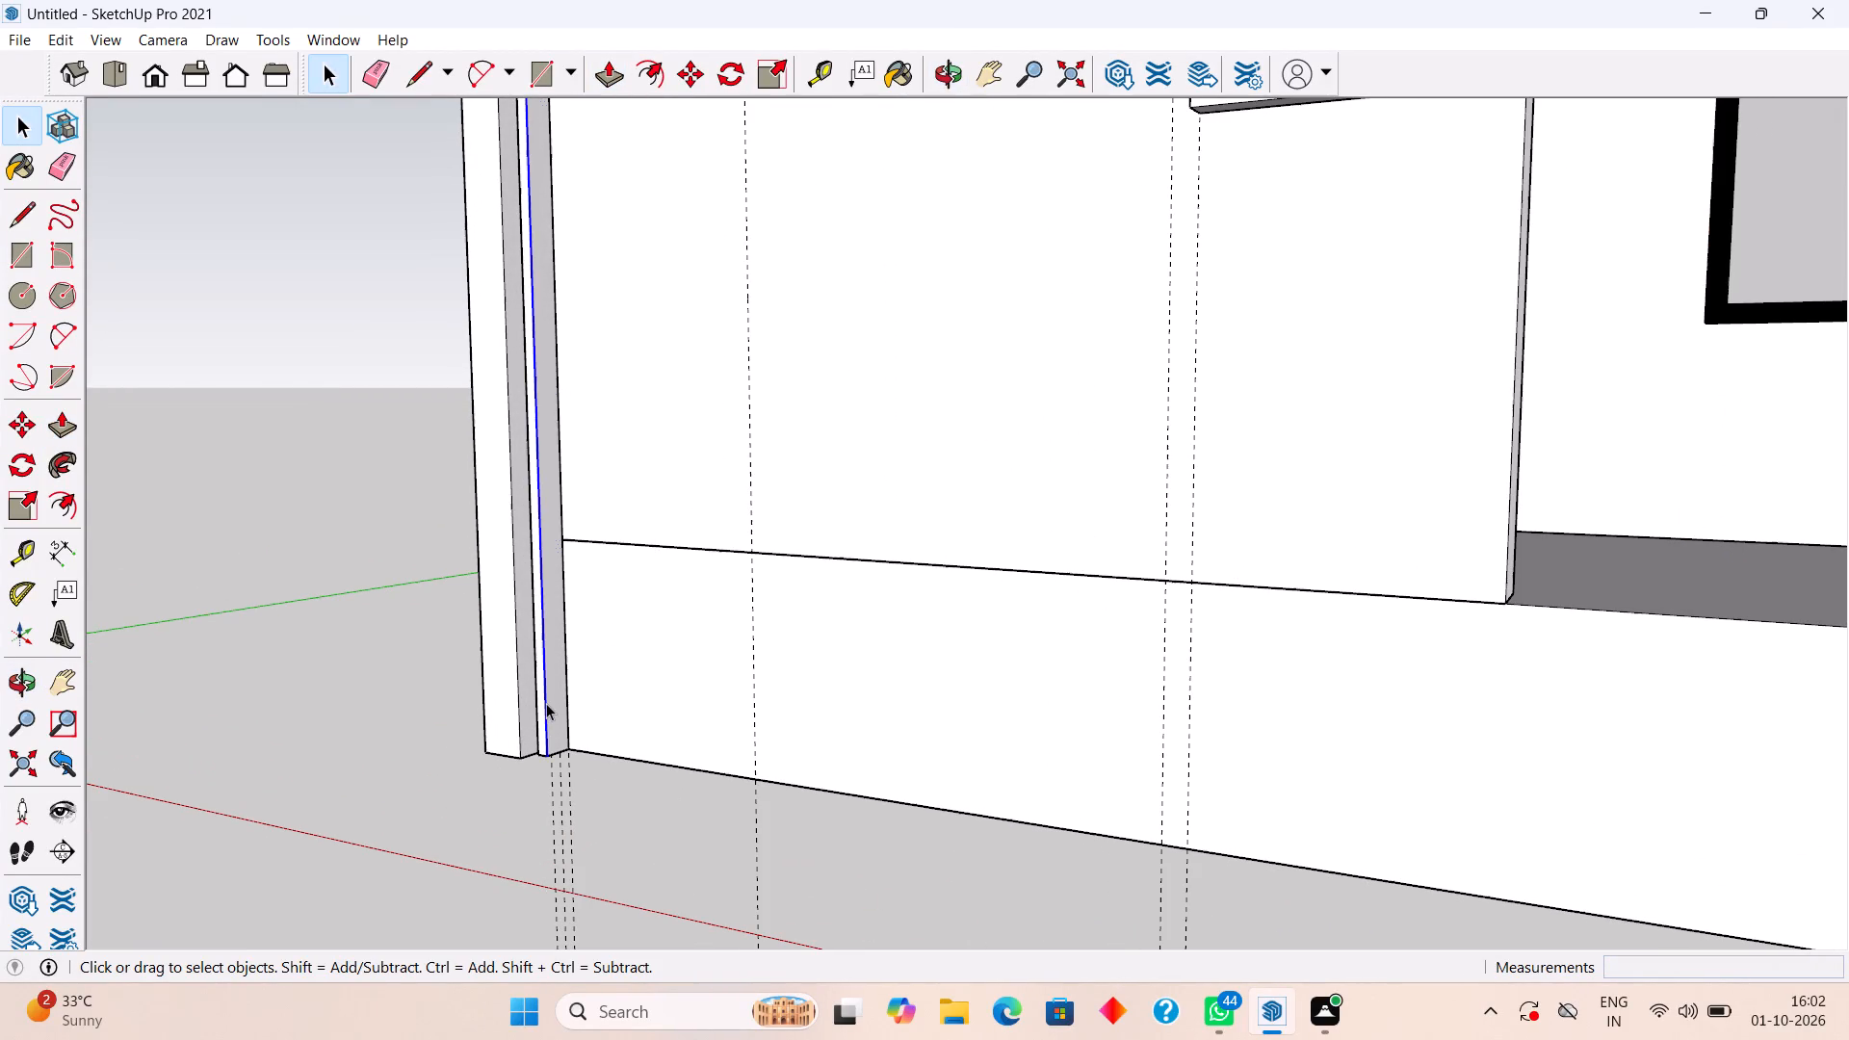
pyautogui.rightClick(546, 703)
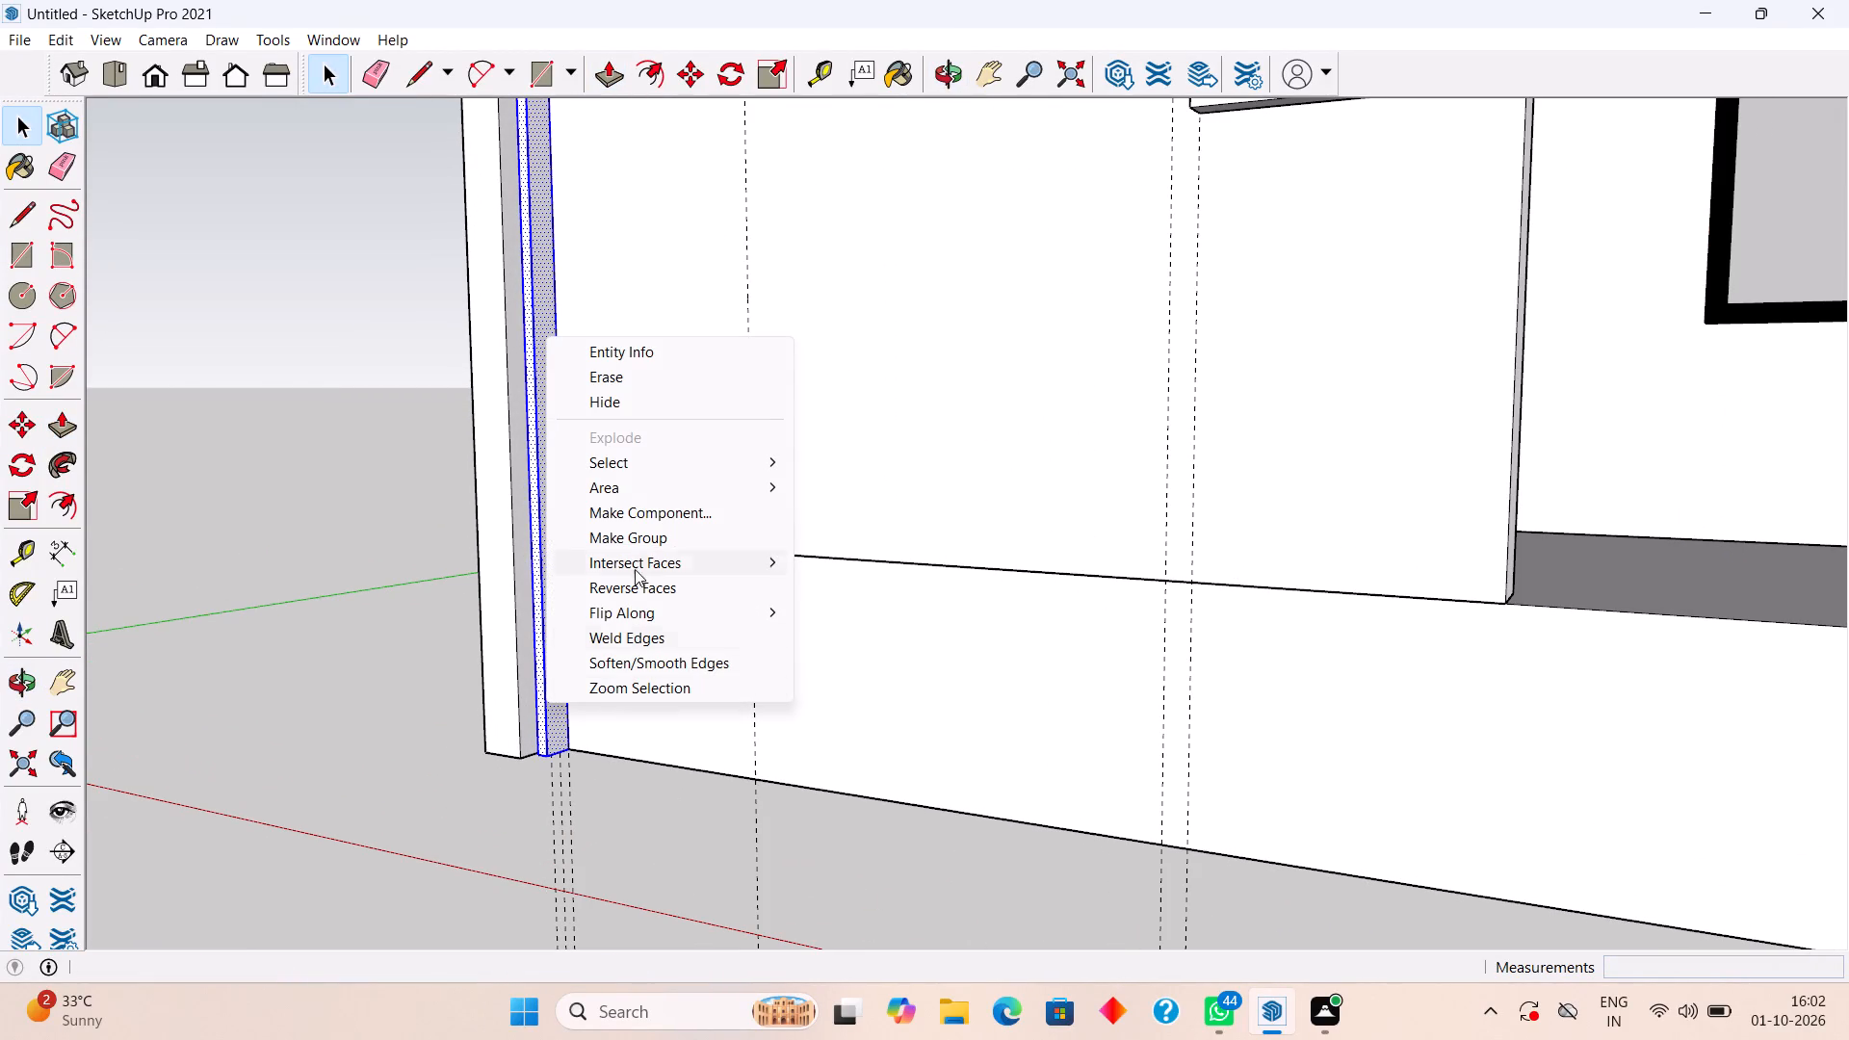
pyautogui.click(642, 538)
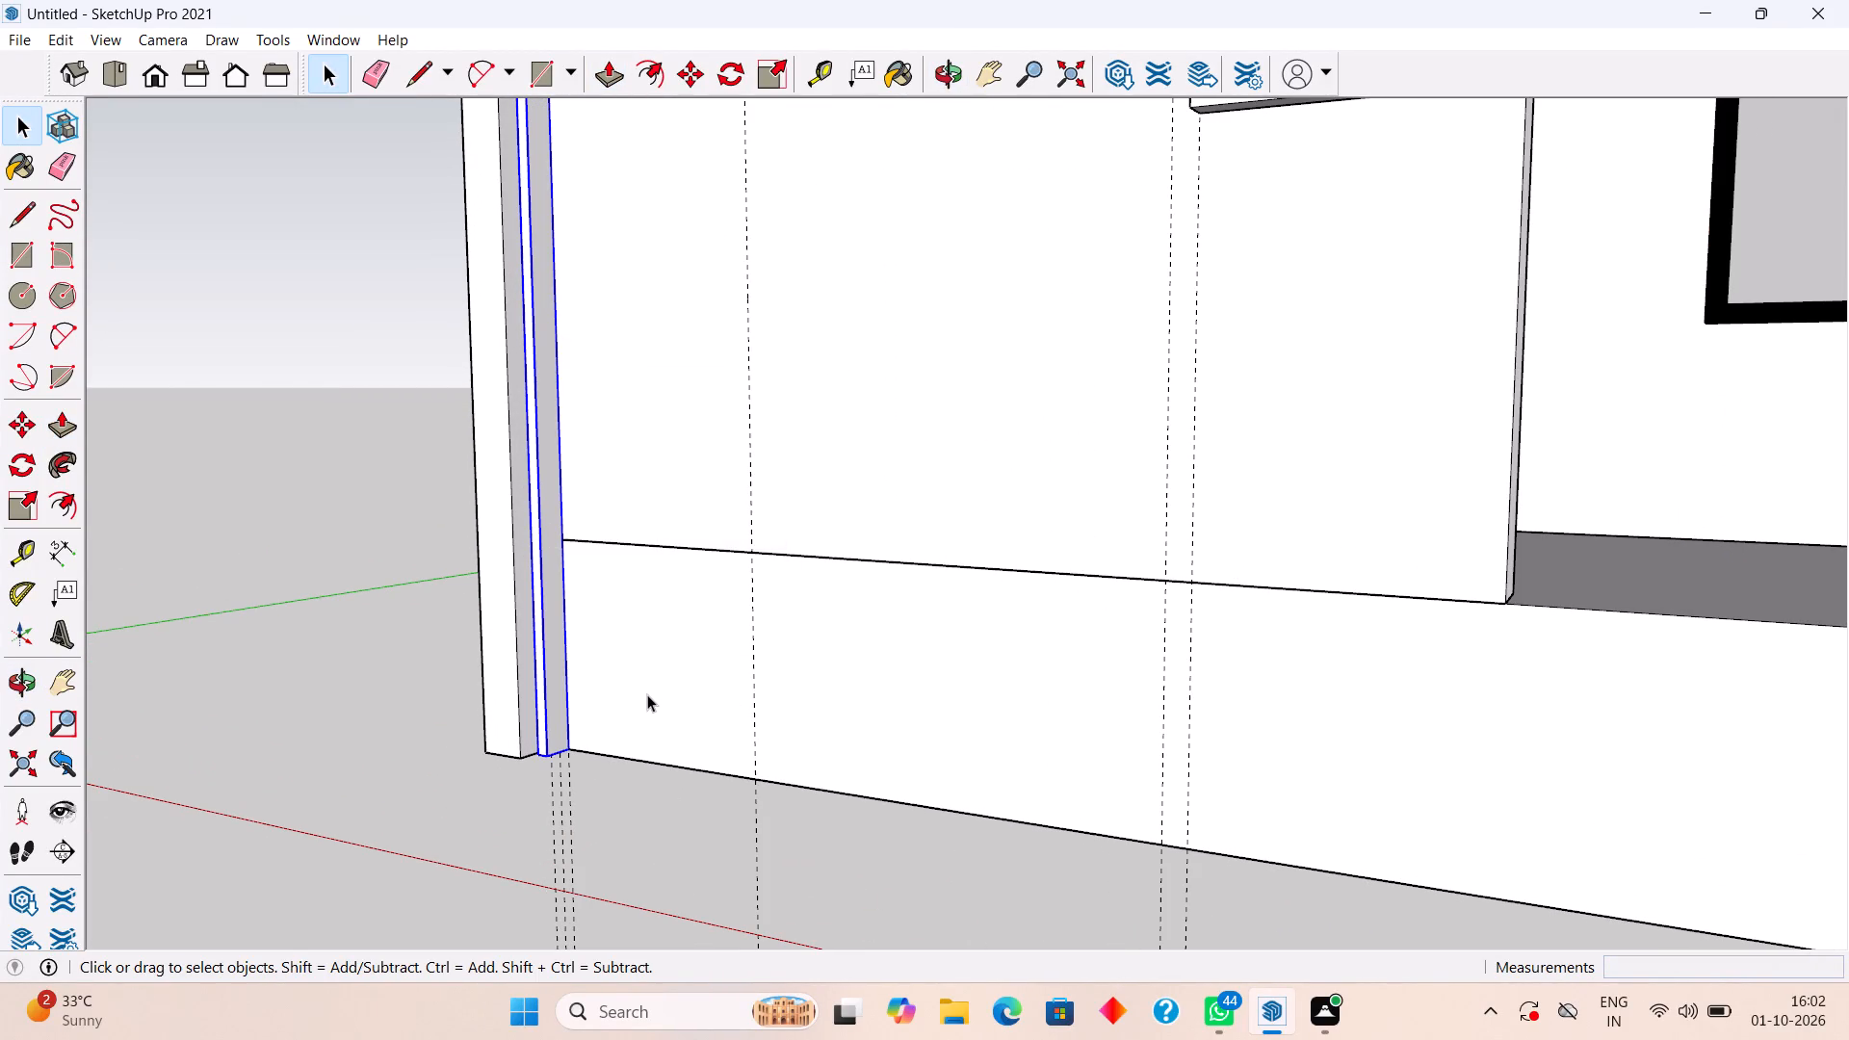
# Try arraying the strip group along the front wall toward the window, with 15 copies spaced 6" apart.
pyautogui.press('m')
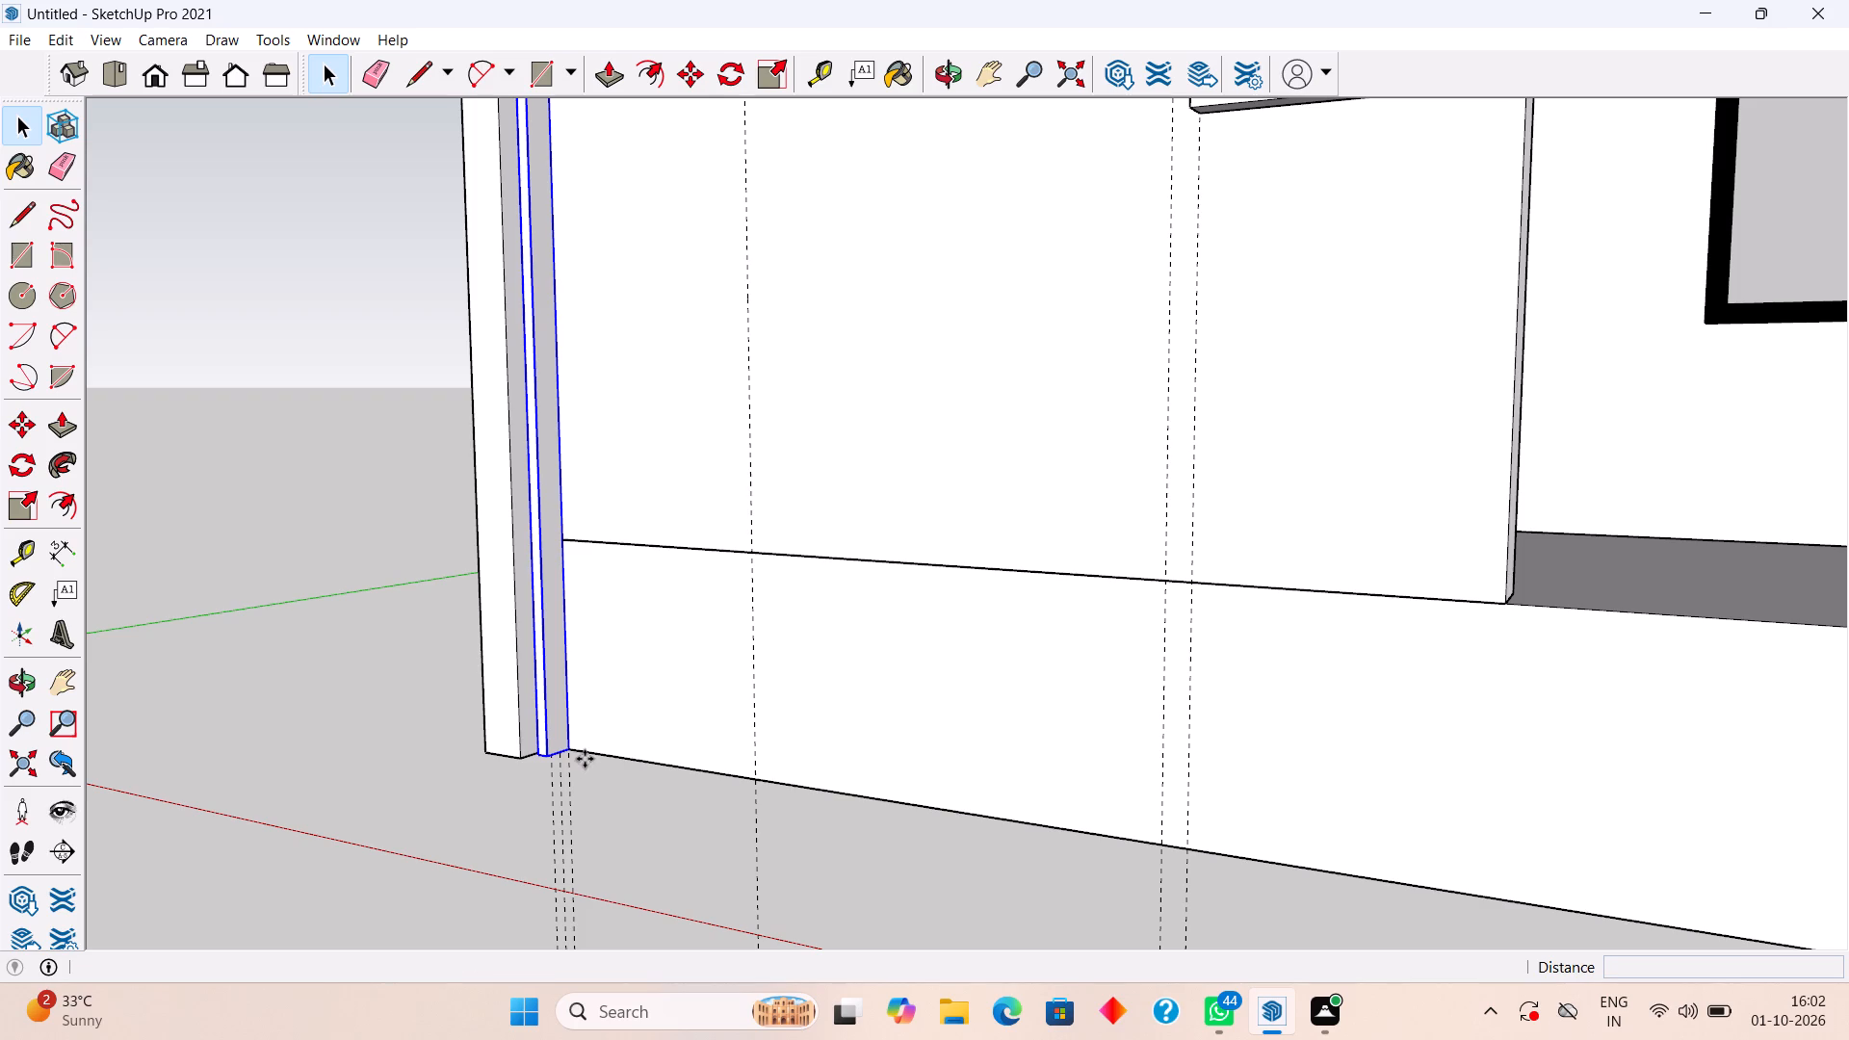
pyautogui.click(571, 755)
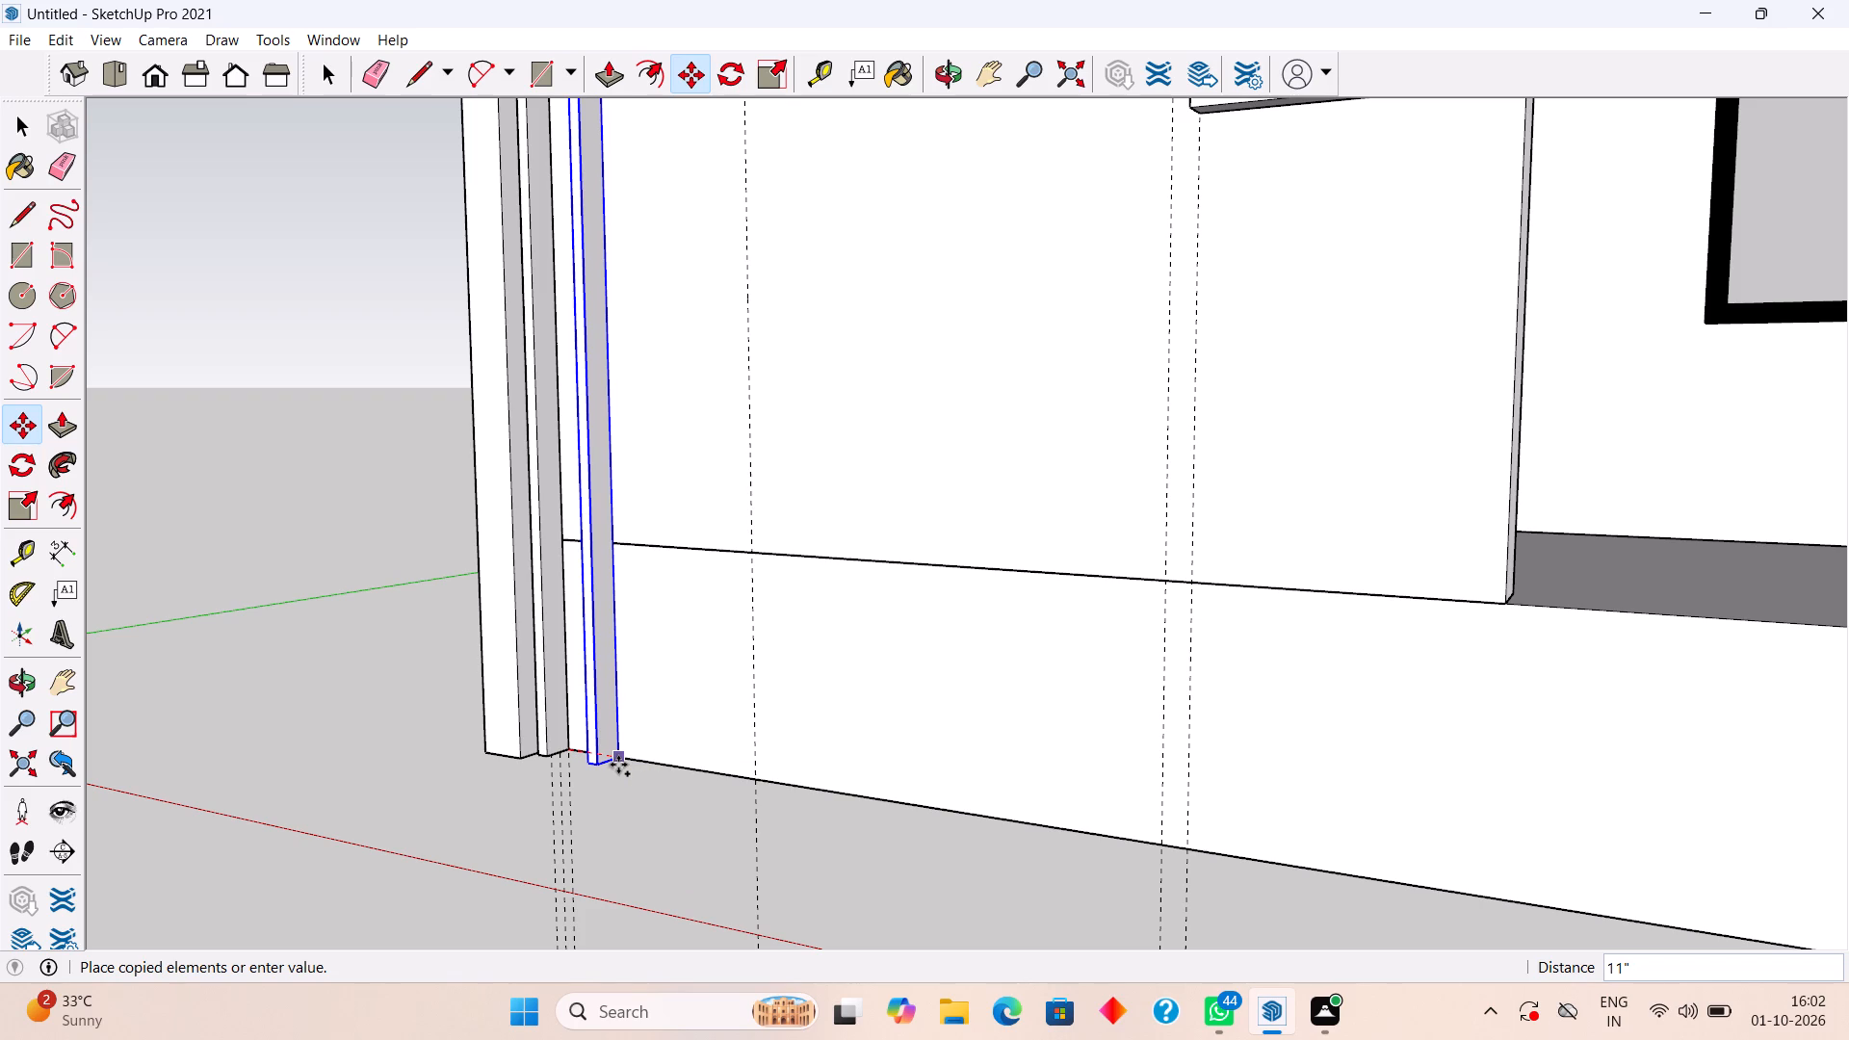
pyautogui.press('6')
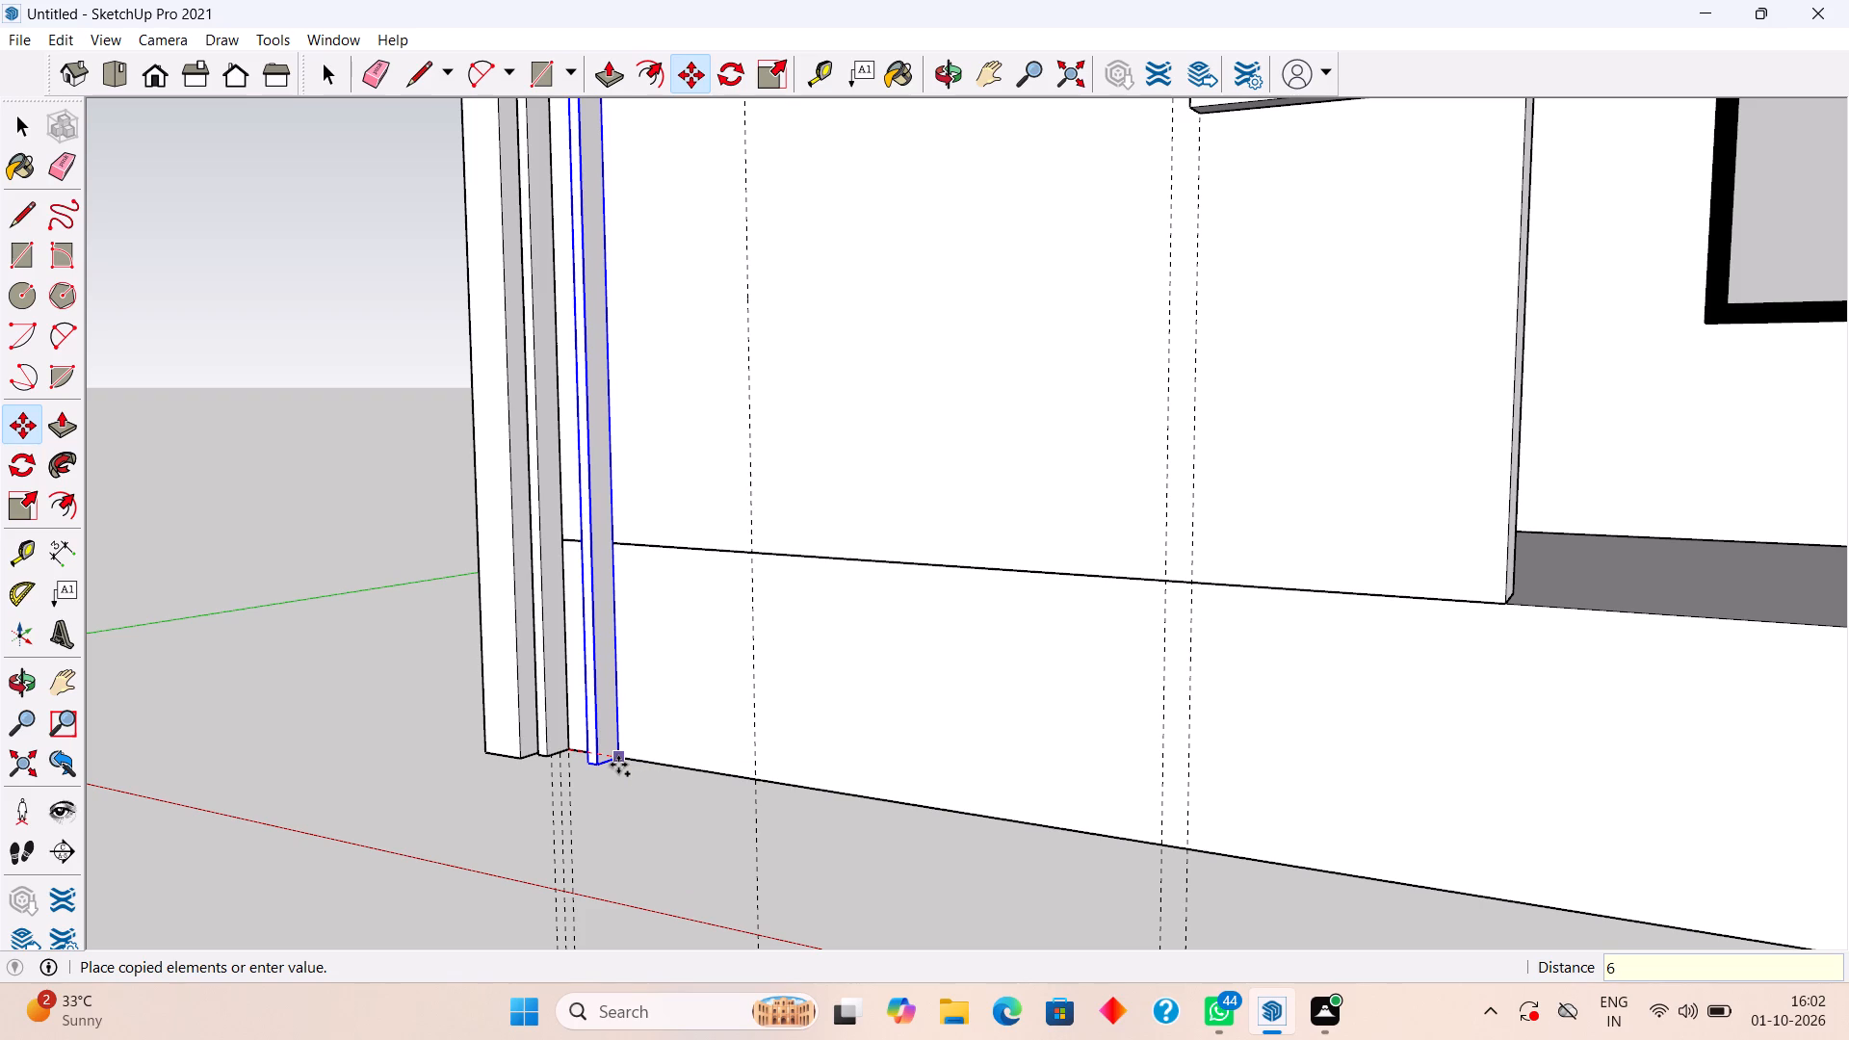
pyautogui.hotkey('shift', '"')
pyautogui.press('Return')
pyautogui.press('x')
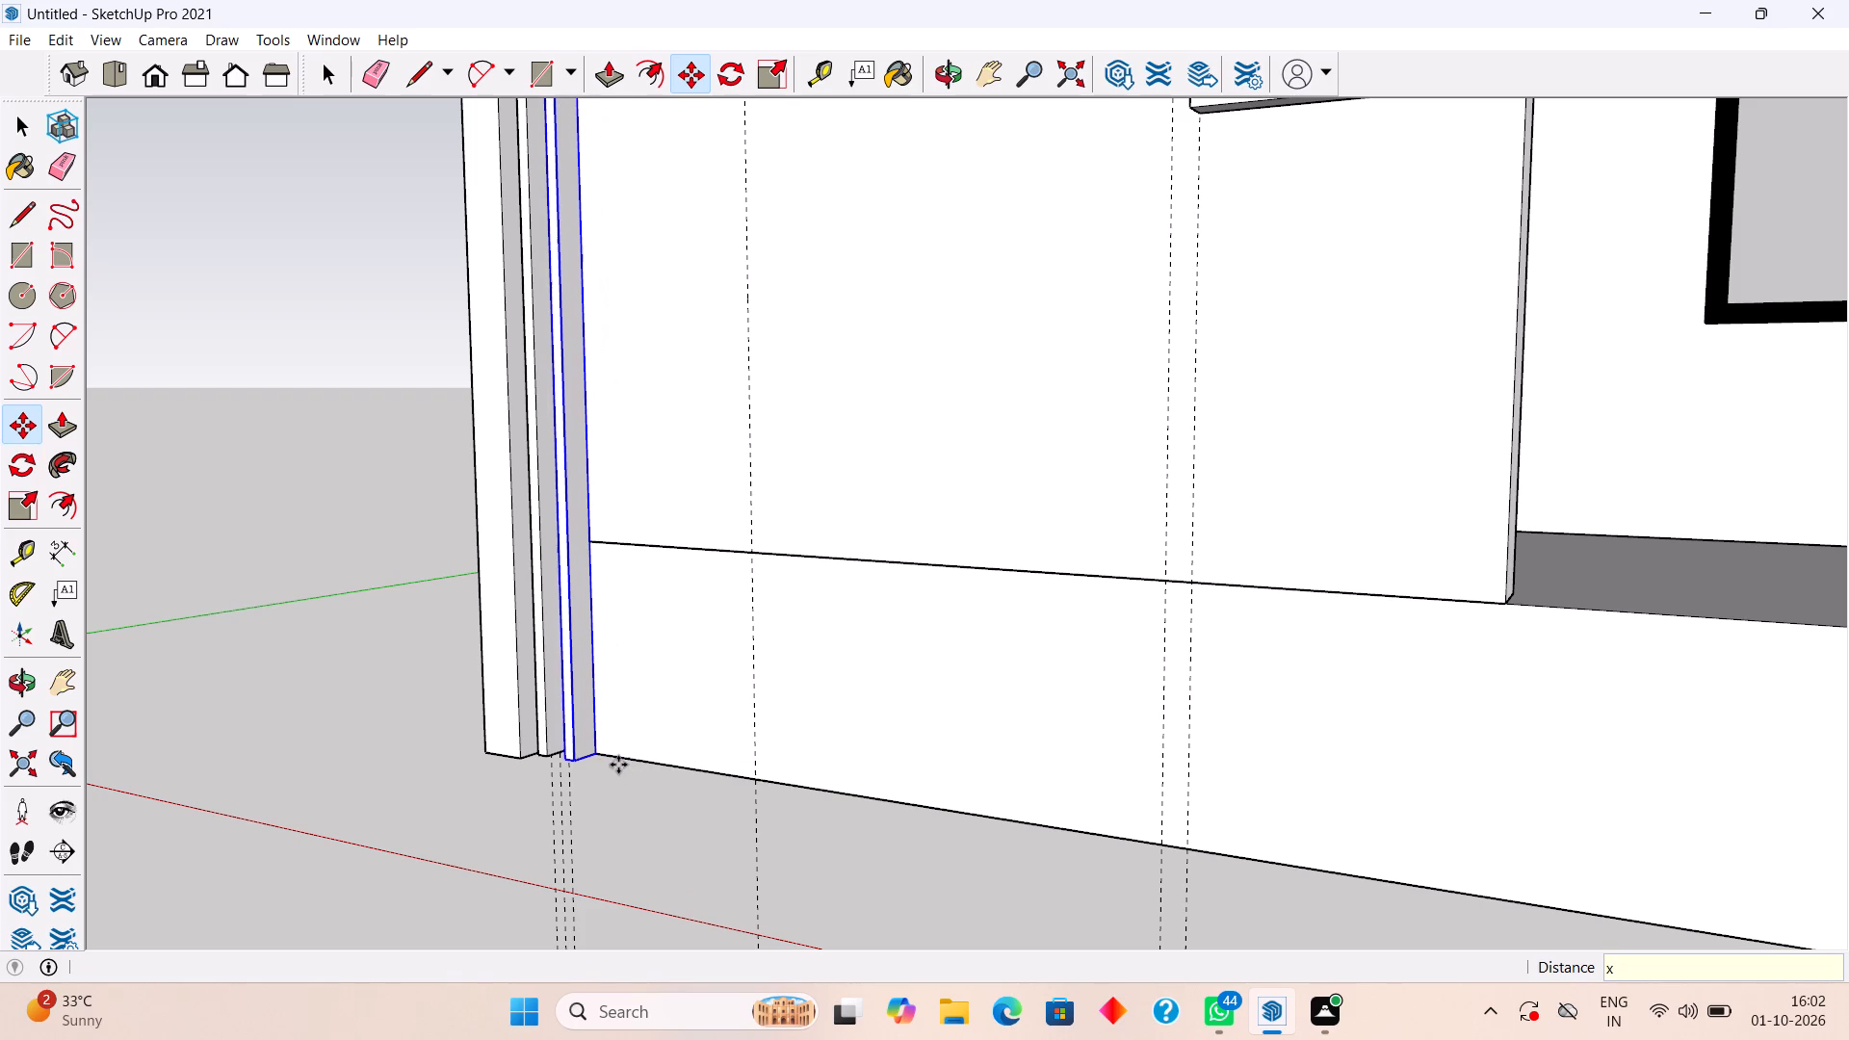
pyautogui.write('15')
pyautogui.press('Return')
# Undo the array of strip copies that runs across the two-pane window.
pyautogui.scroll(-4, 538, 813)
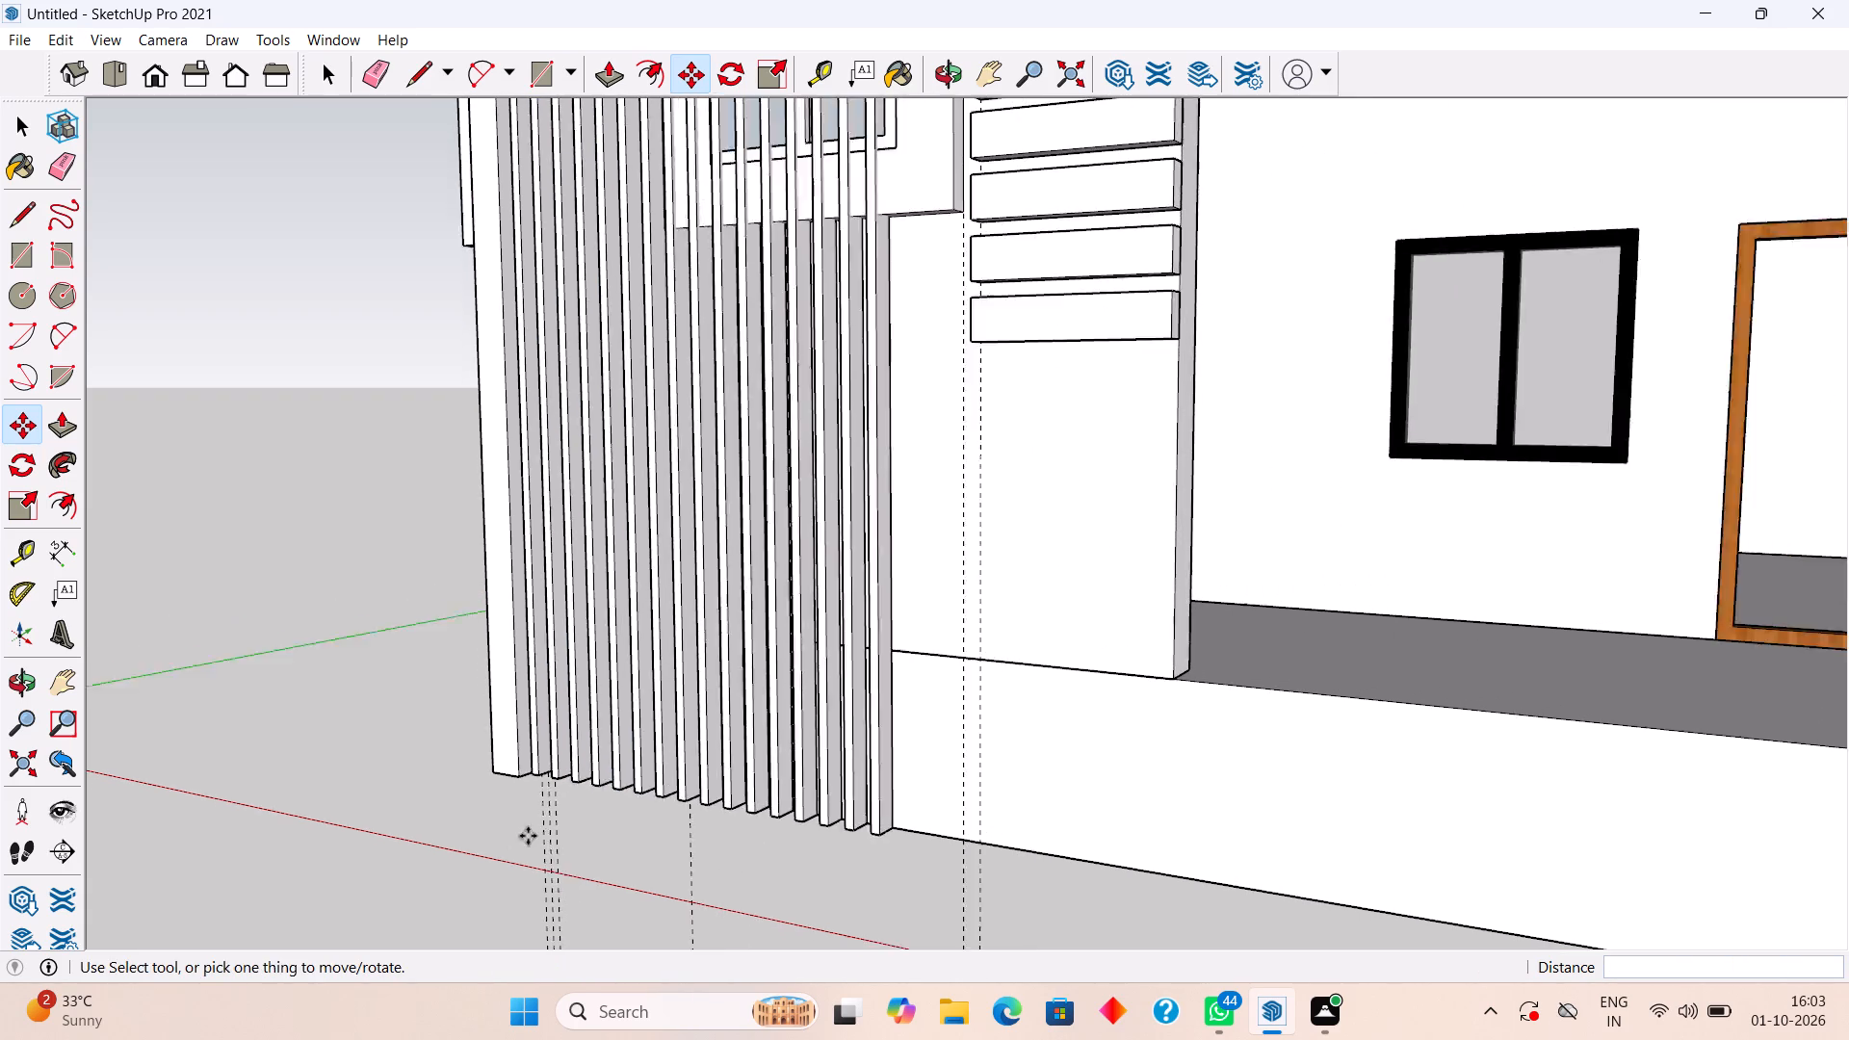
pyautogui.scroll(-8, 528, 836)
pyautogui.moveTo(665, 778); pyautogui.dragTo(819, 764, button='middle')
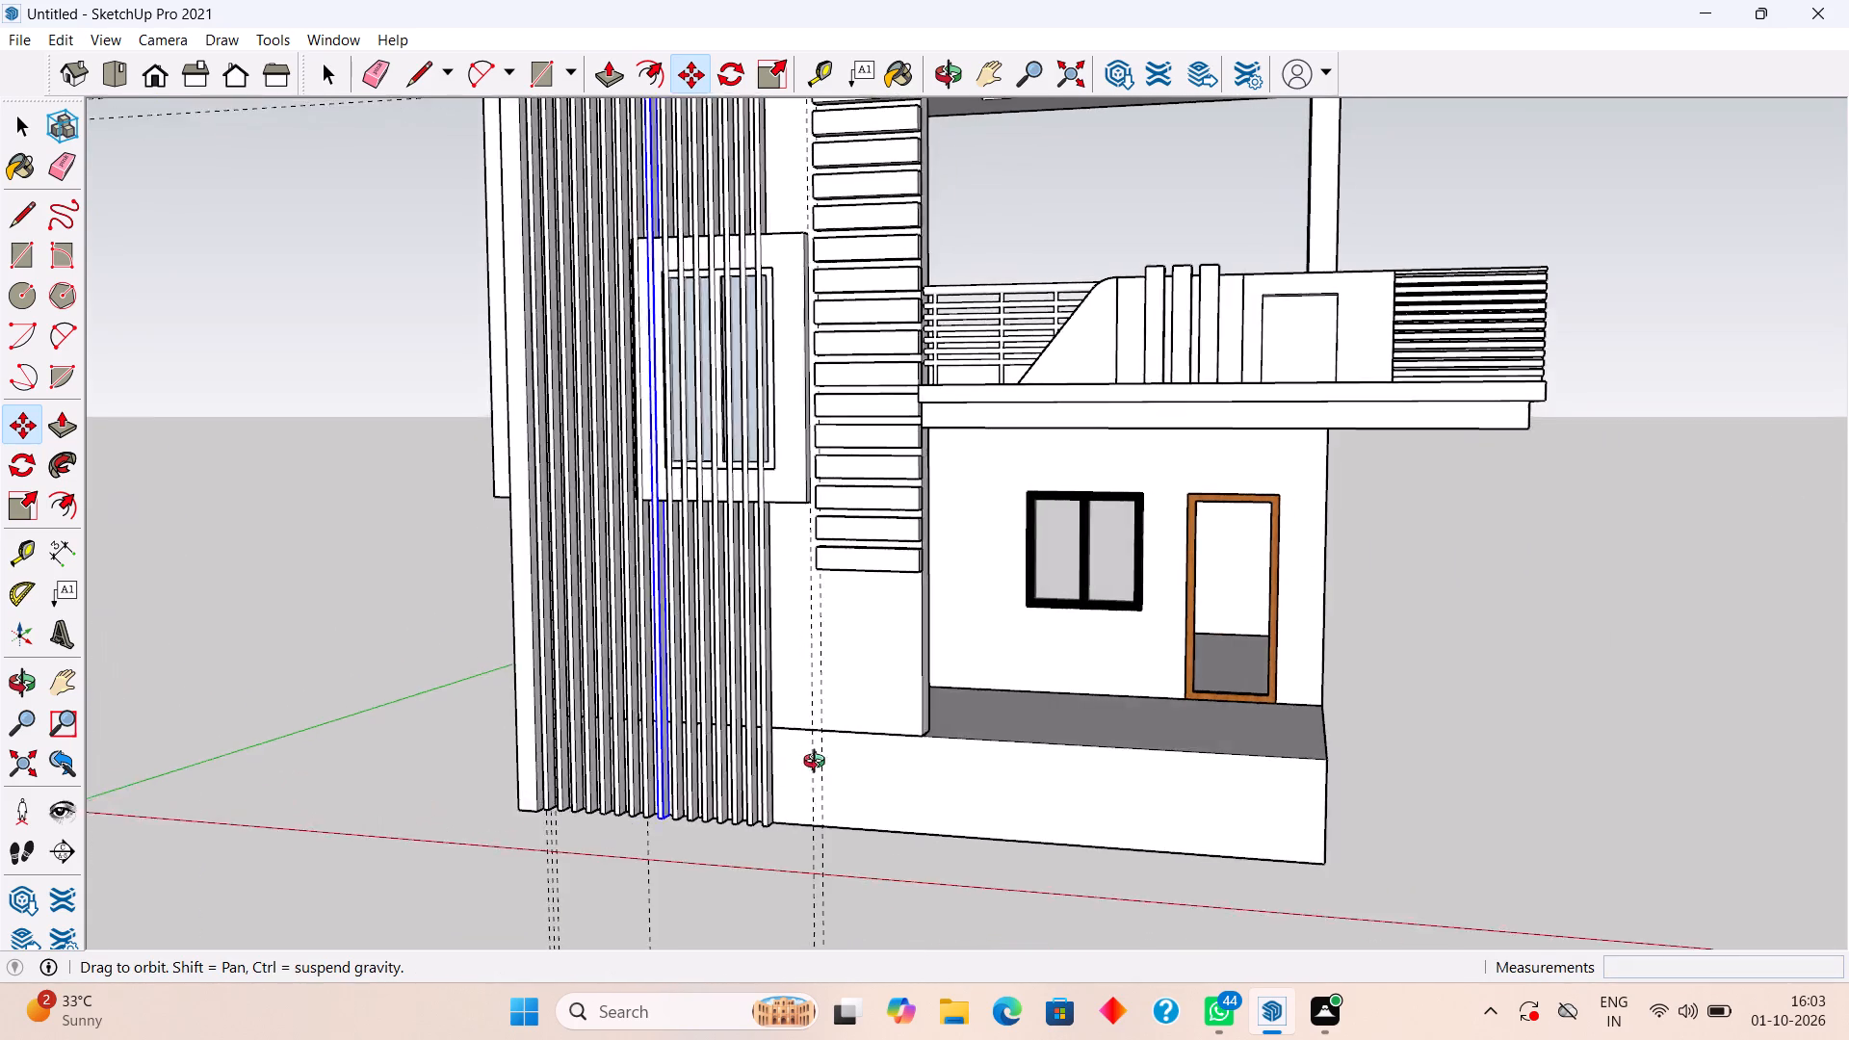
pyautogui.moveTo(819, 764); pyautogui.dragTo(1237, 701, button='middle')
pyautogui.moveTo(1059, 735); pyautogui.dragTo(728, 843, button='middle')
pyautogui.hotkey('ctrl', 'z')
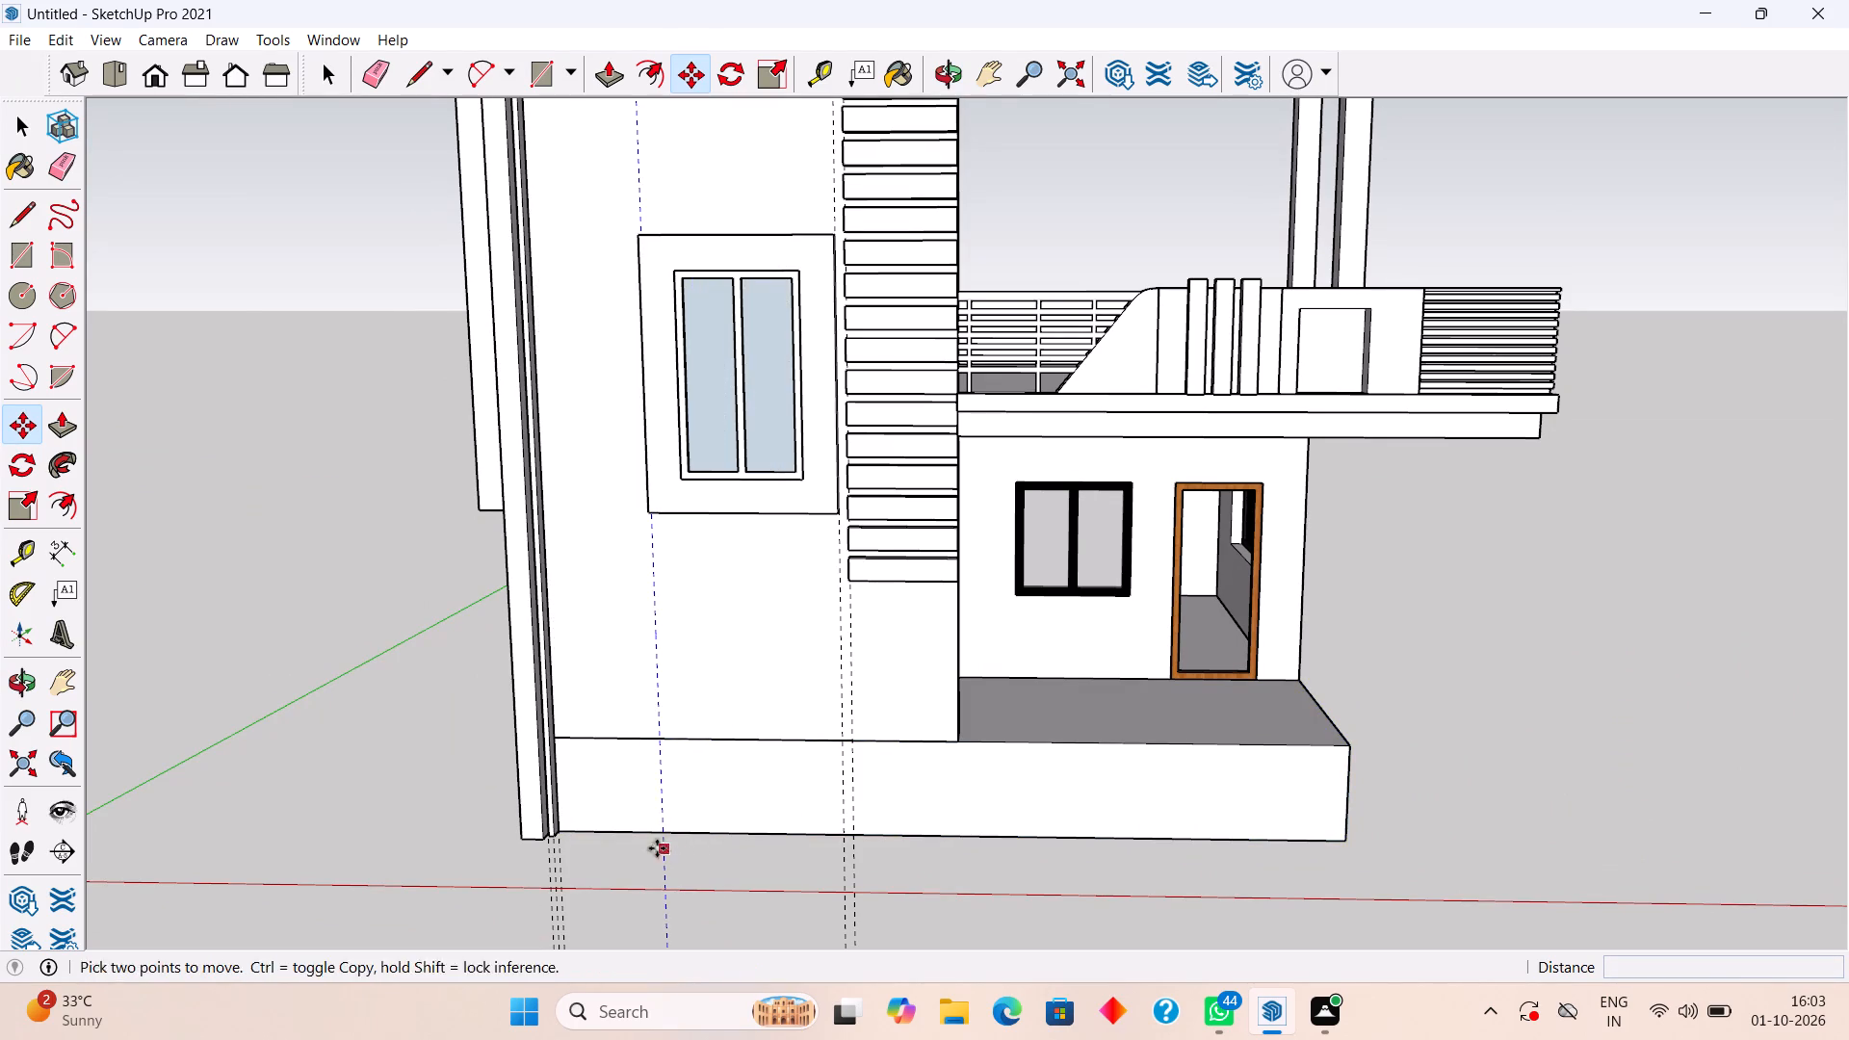
# Array the strip group along the front wall toward the window, with 10 copies spaced 4" apart.
pyautogui.scroll(11, 586, 842)
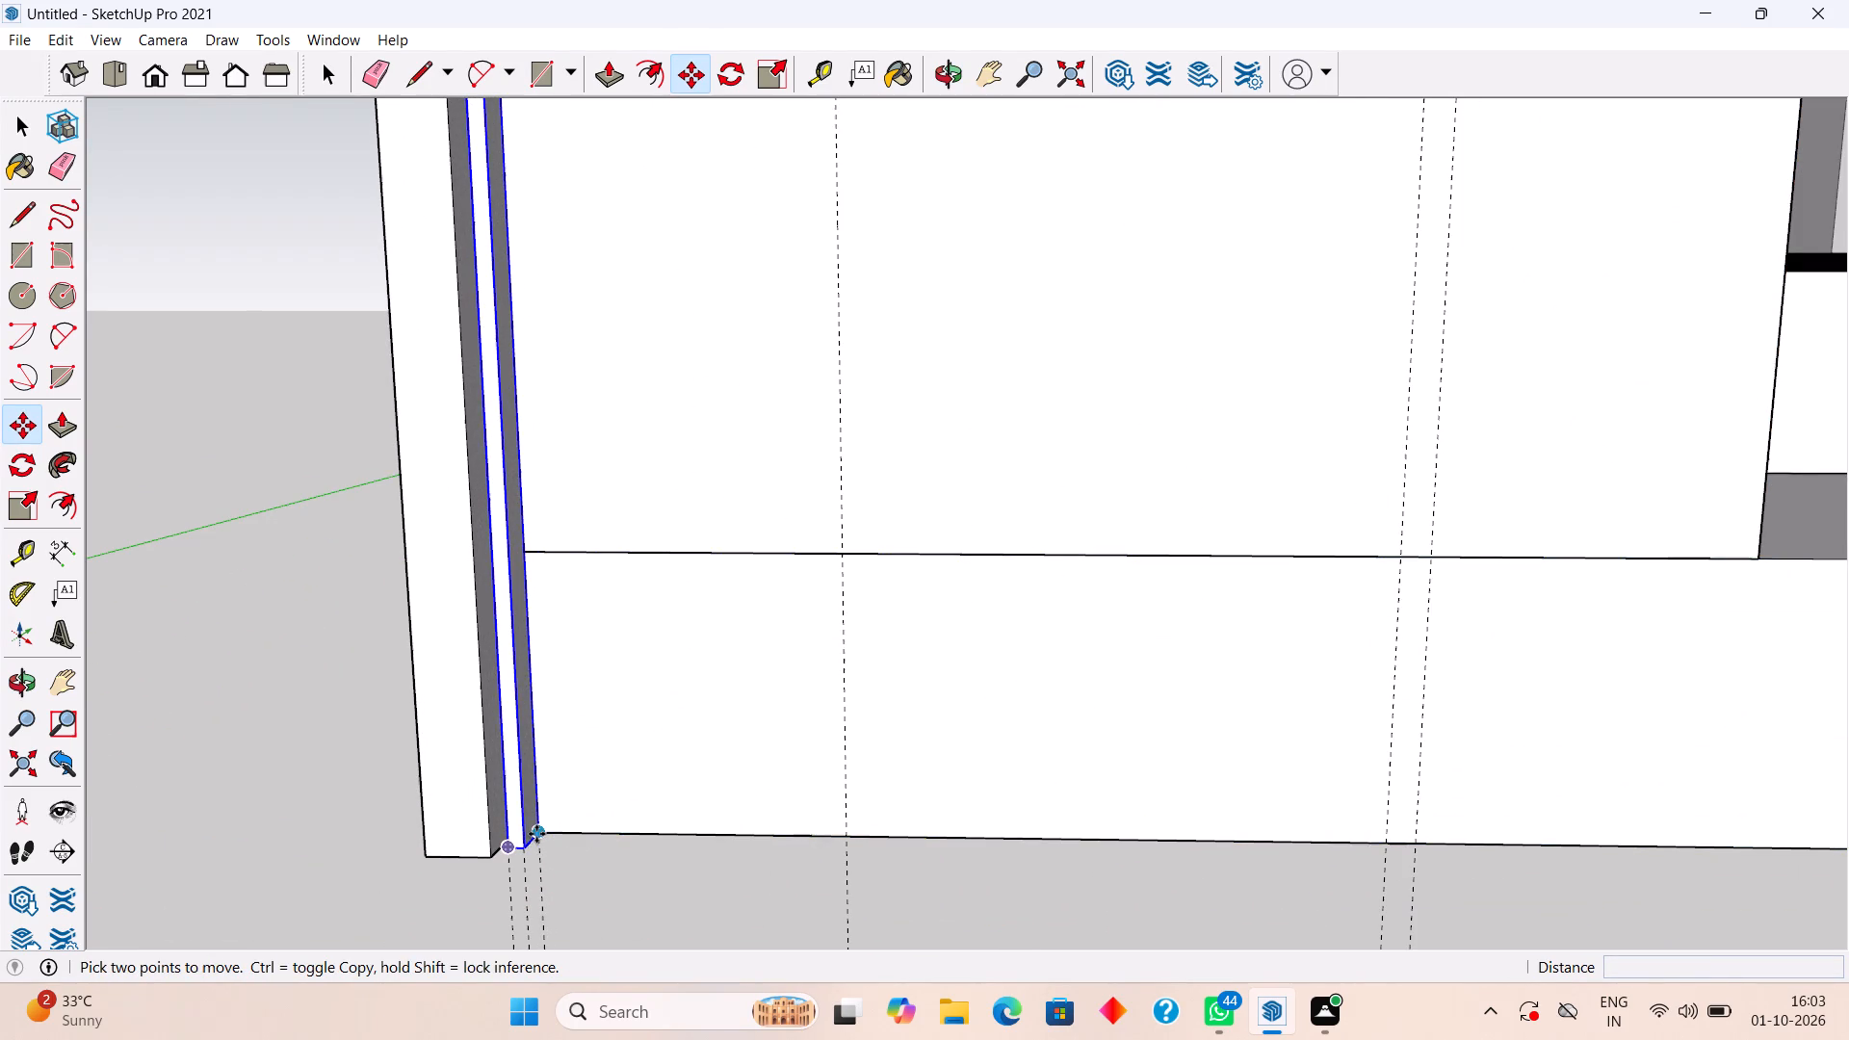
pyautogui.click(525, 847)
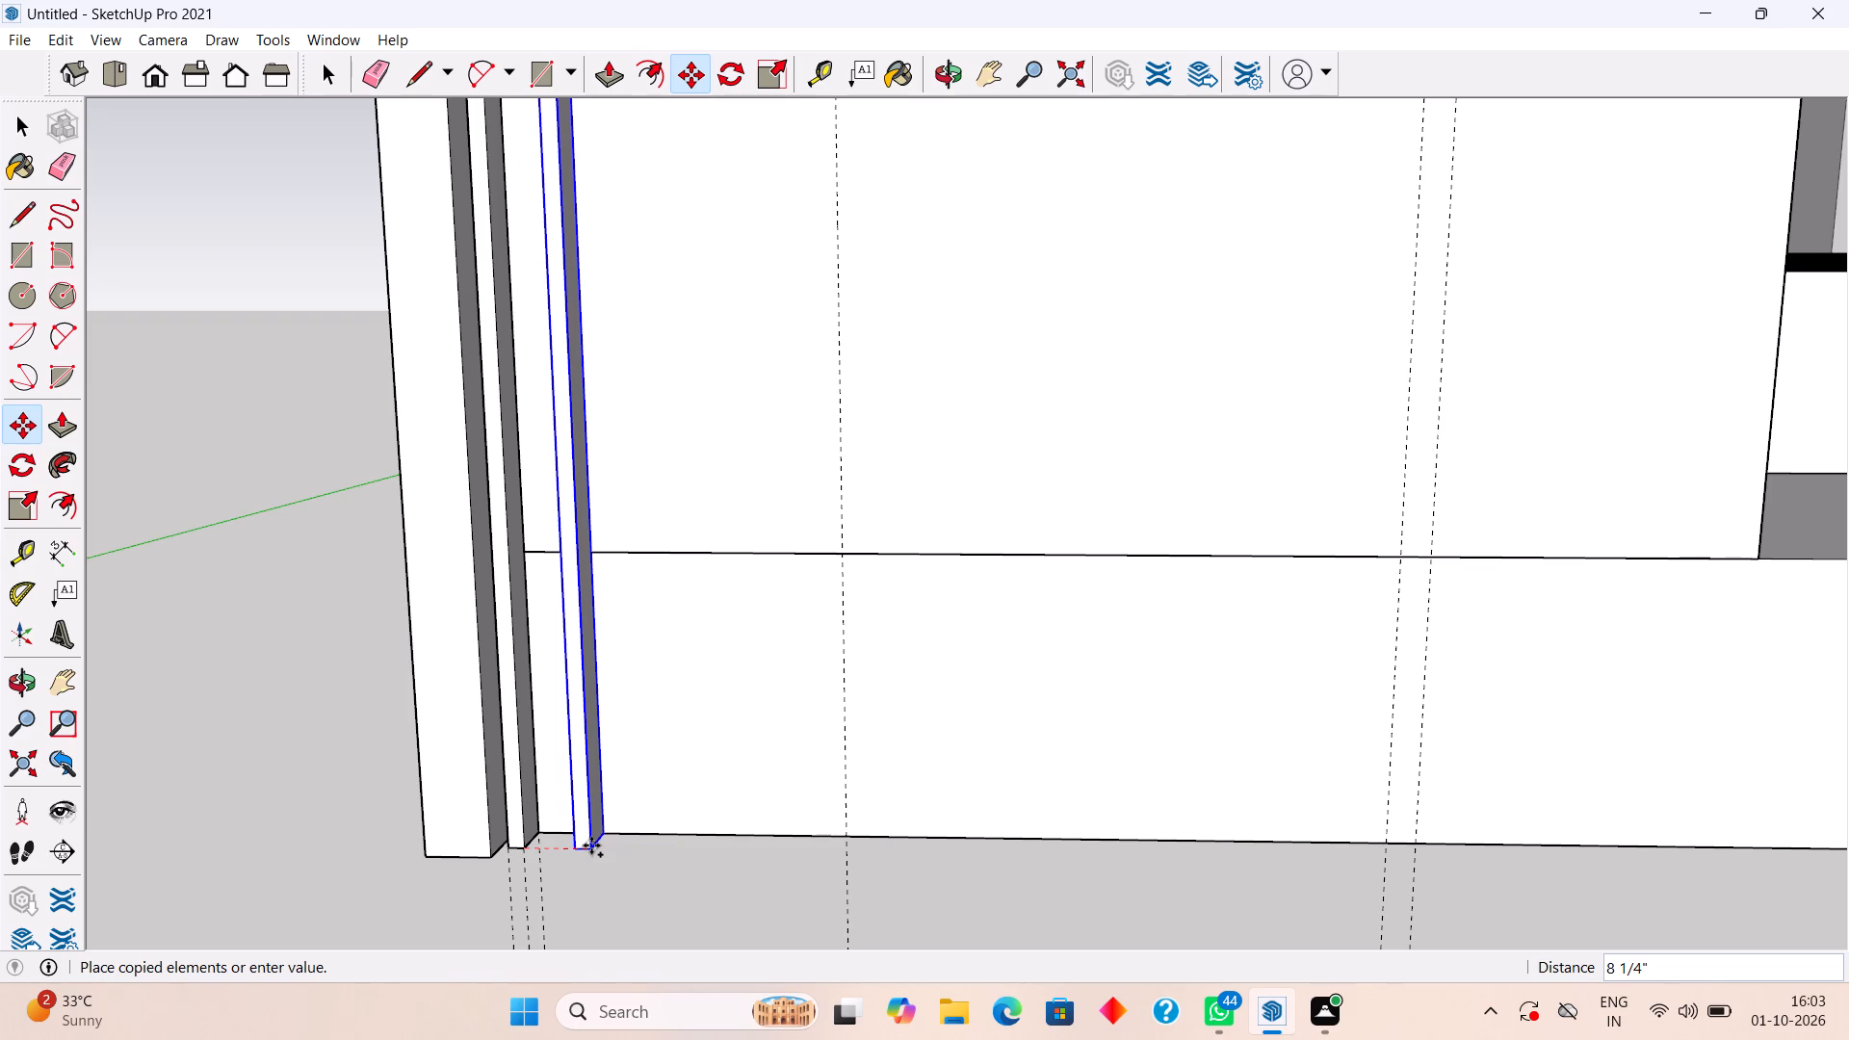
pyautogui.press('4')
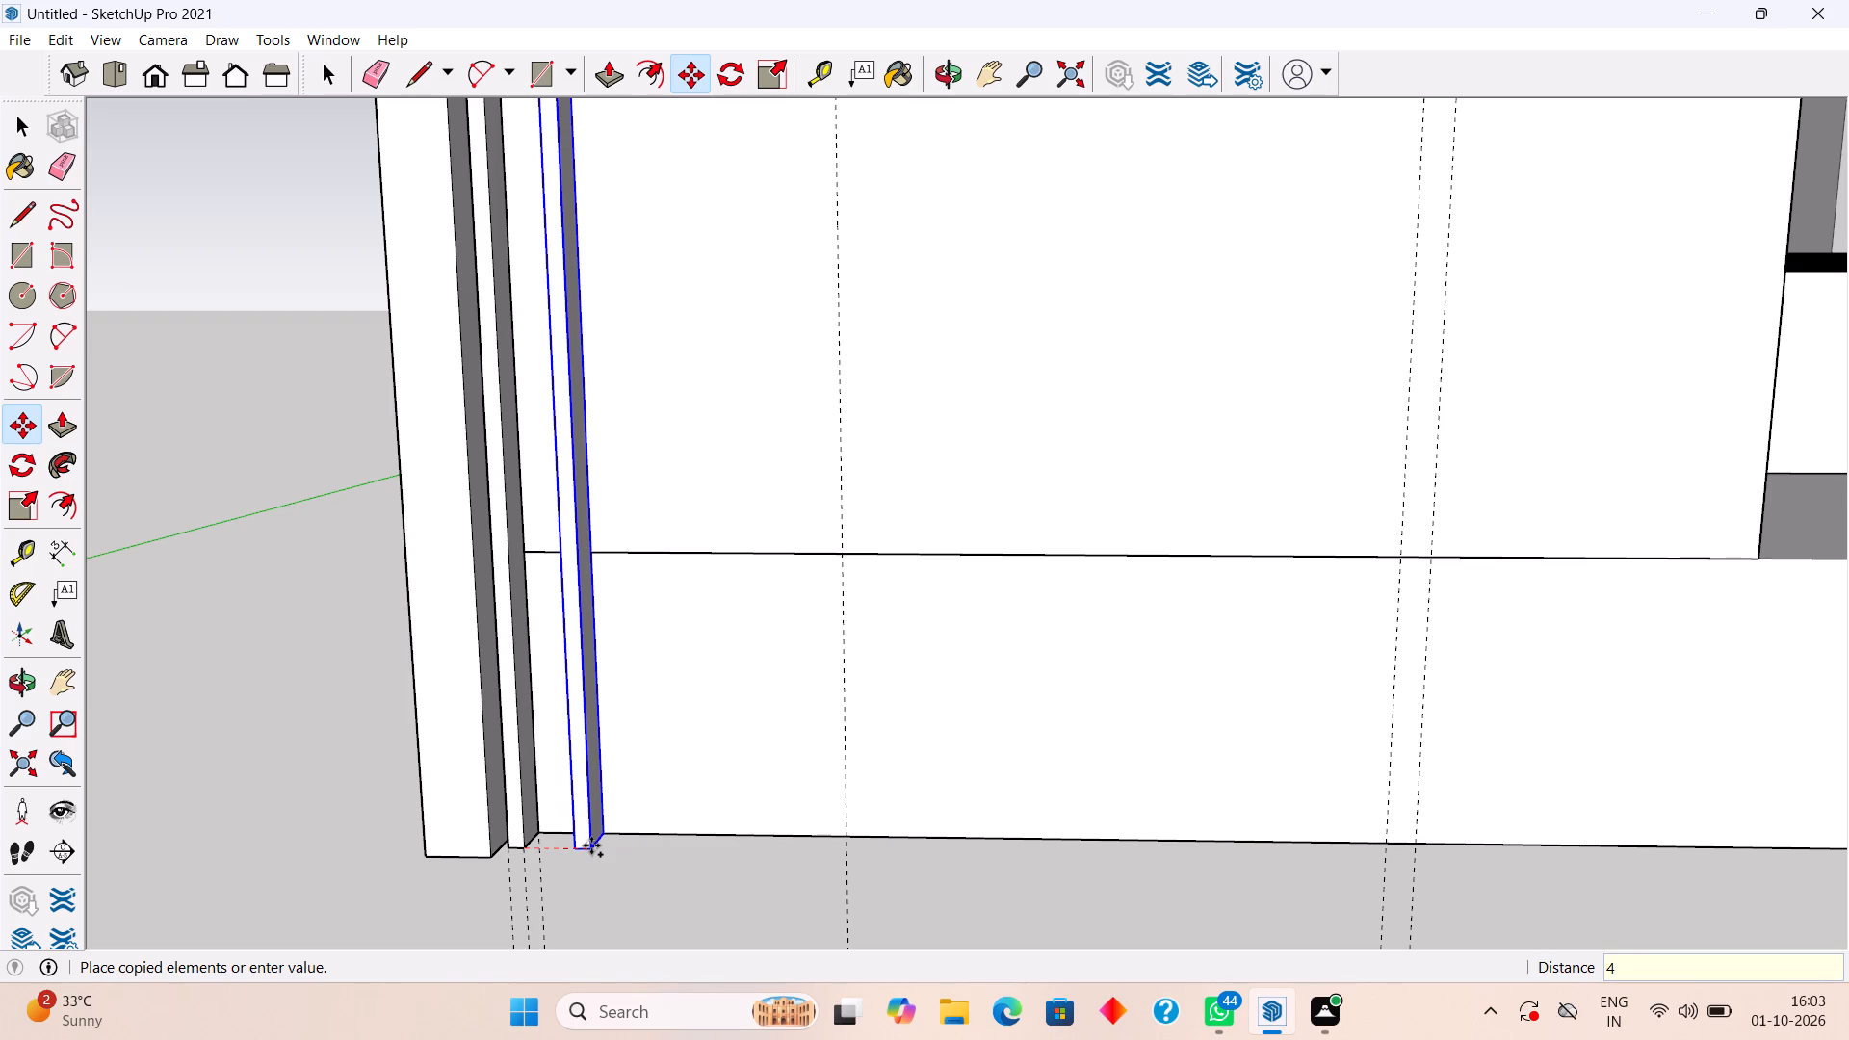
pyautogui.hotkey('shift', '"')
pyautogui.press('Return')
pyautogui.write('x1')
pyautogui.press('0')
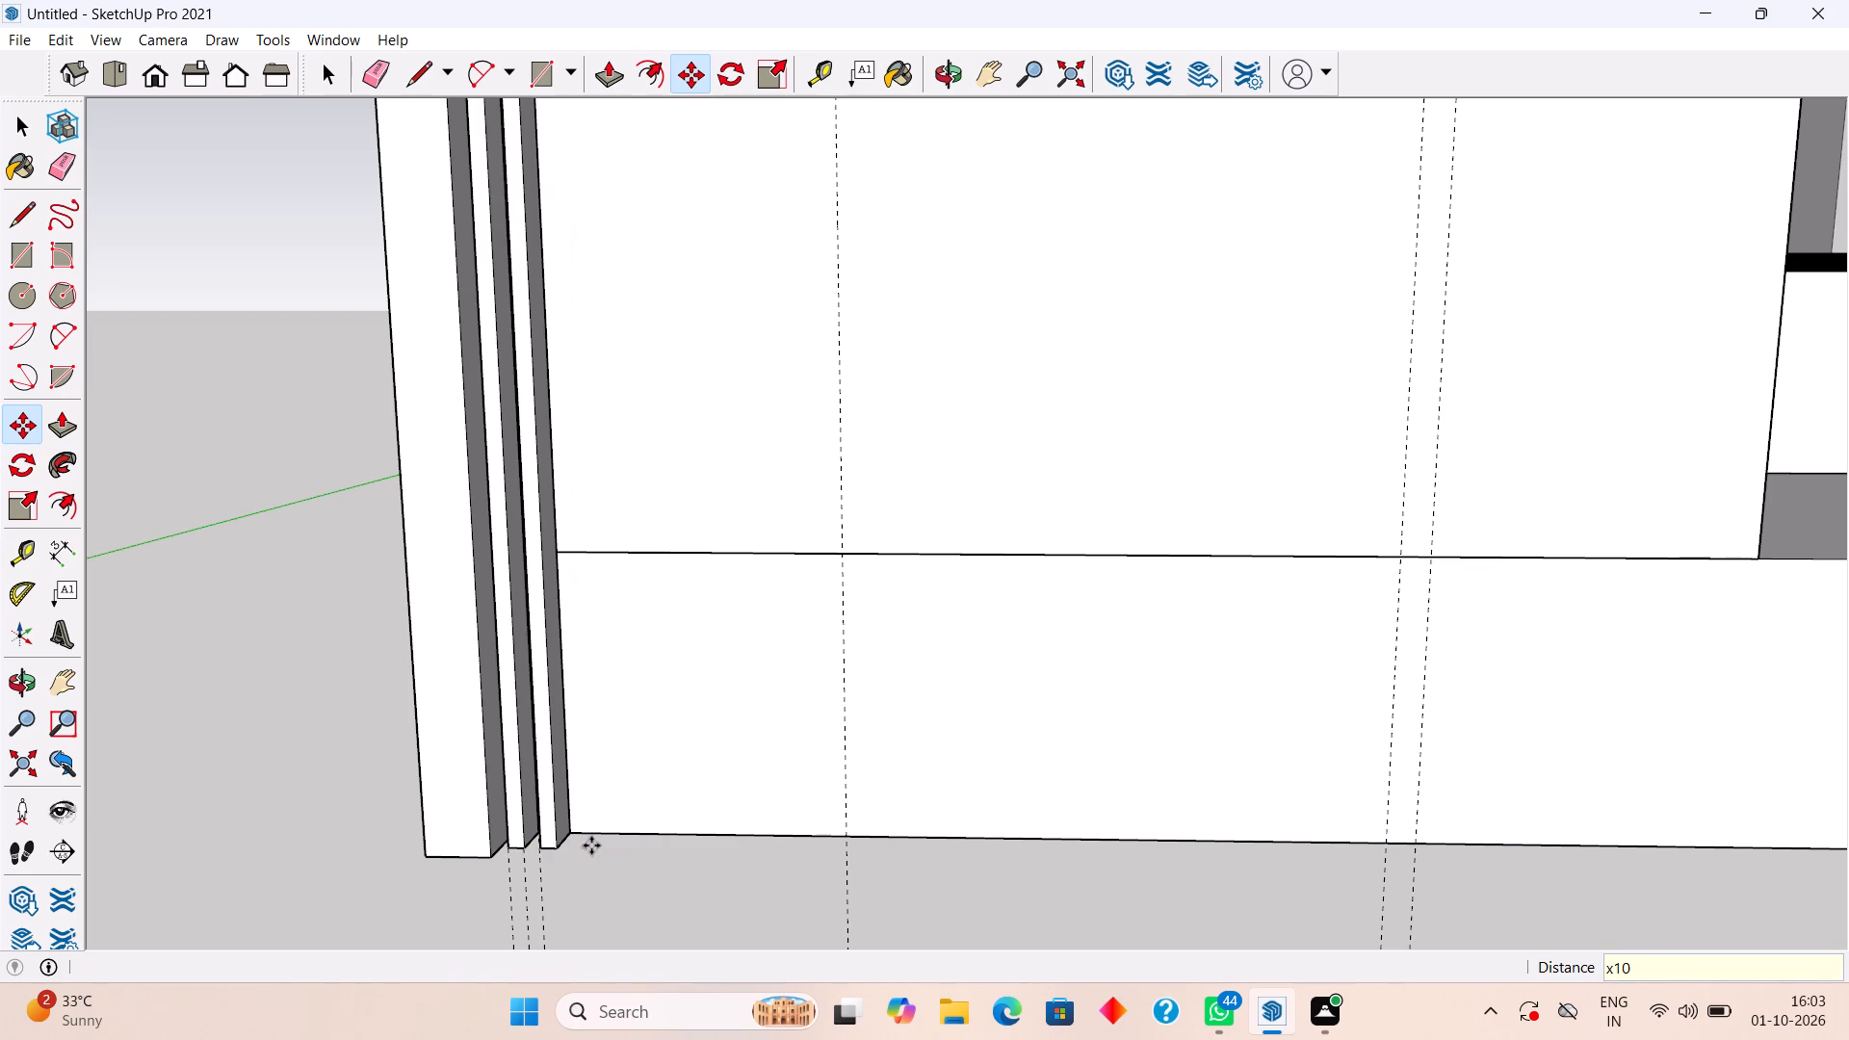
pyautogui.press('Return')
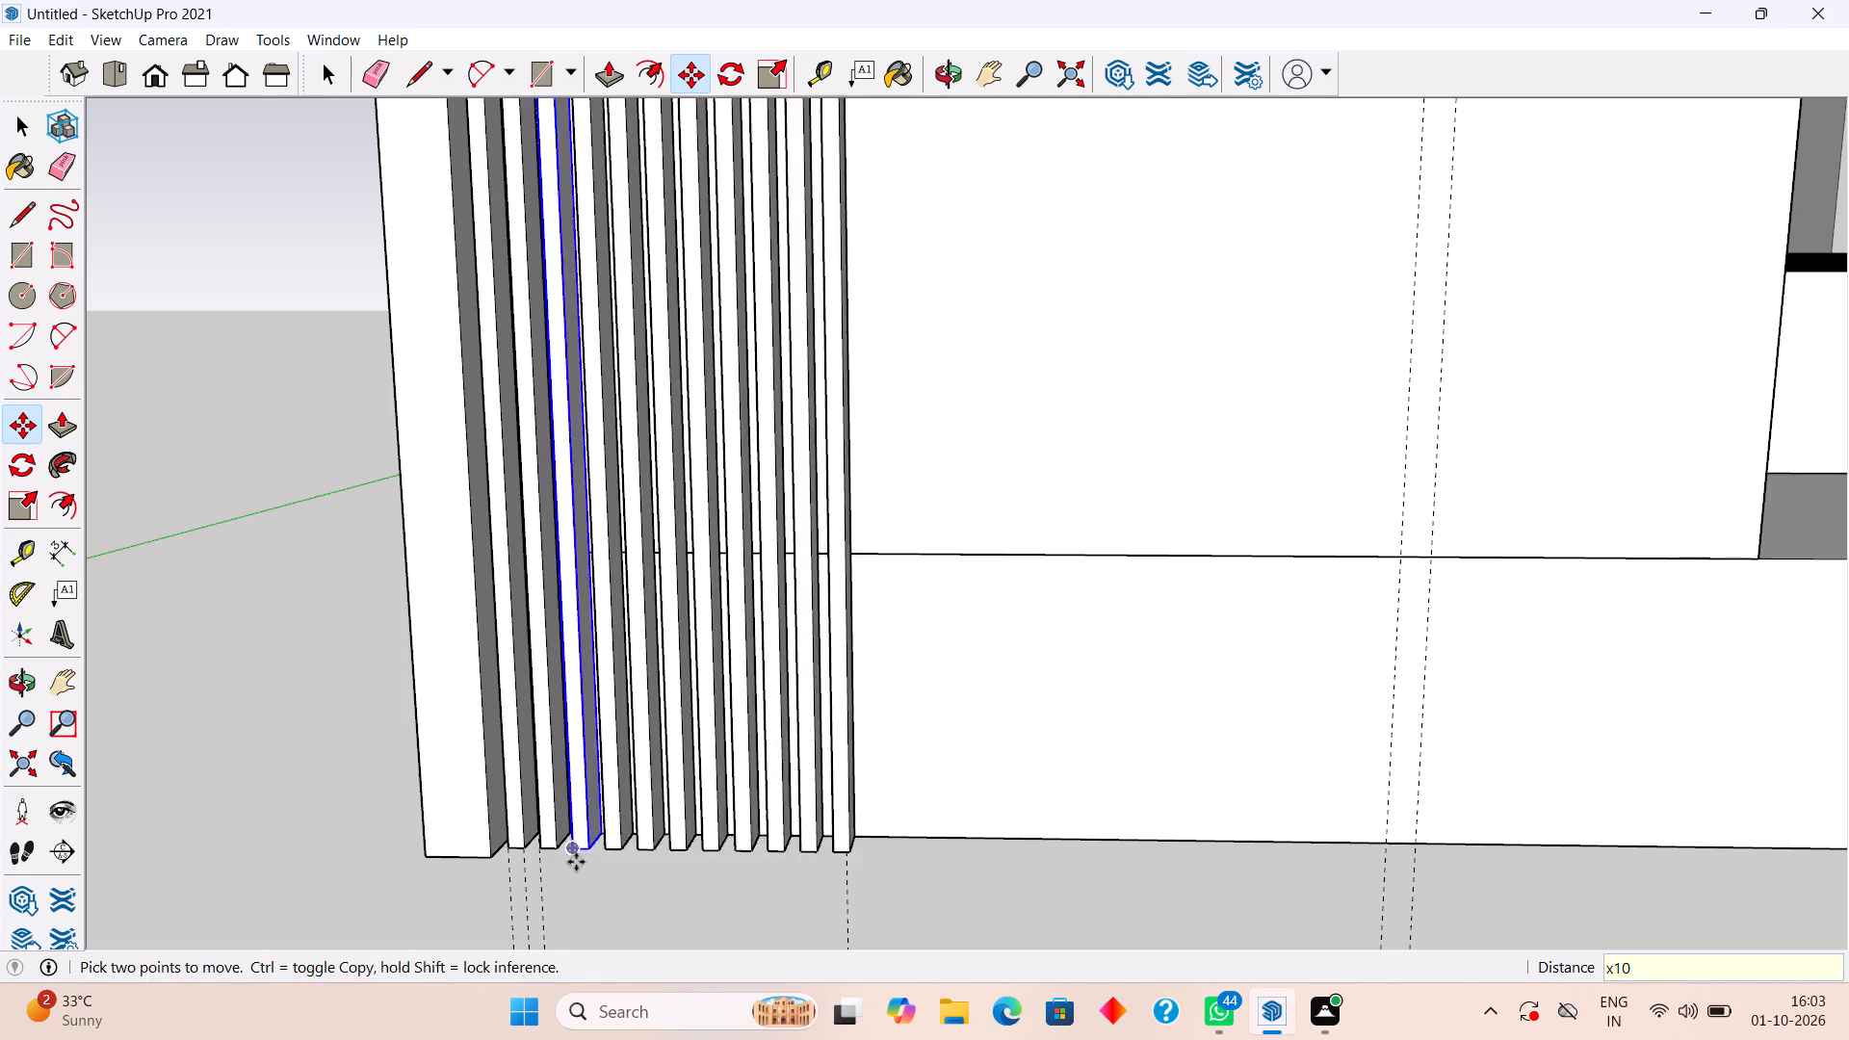
# Delete the last strip of the array, the one touching the window surround.
pyautogui.scroll(-10, 573, 866)
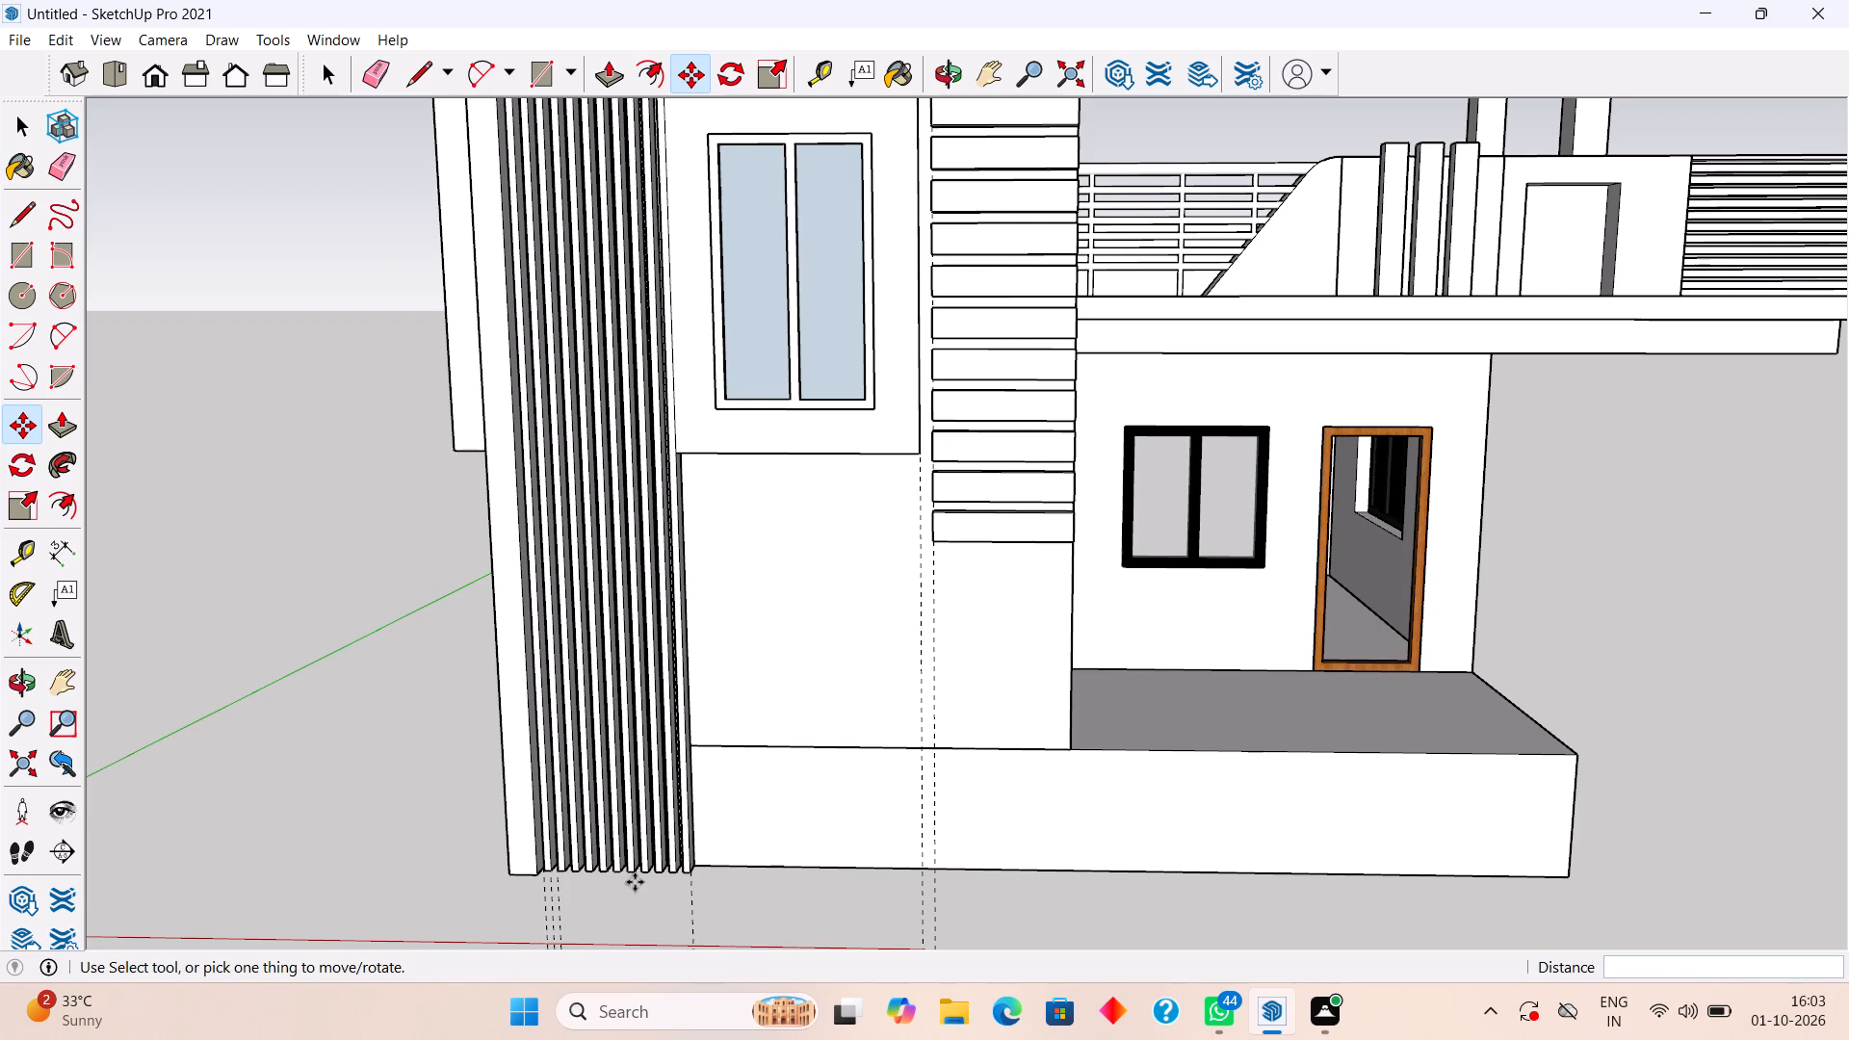
pyautogui.press('space')
pyautogui.scroll(1, 690, 857)
pyautogui.click(690, 856)
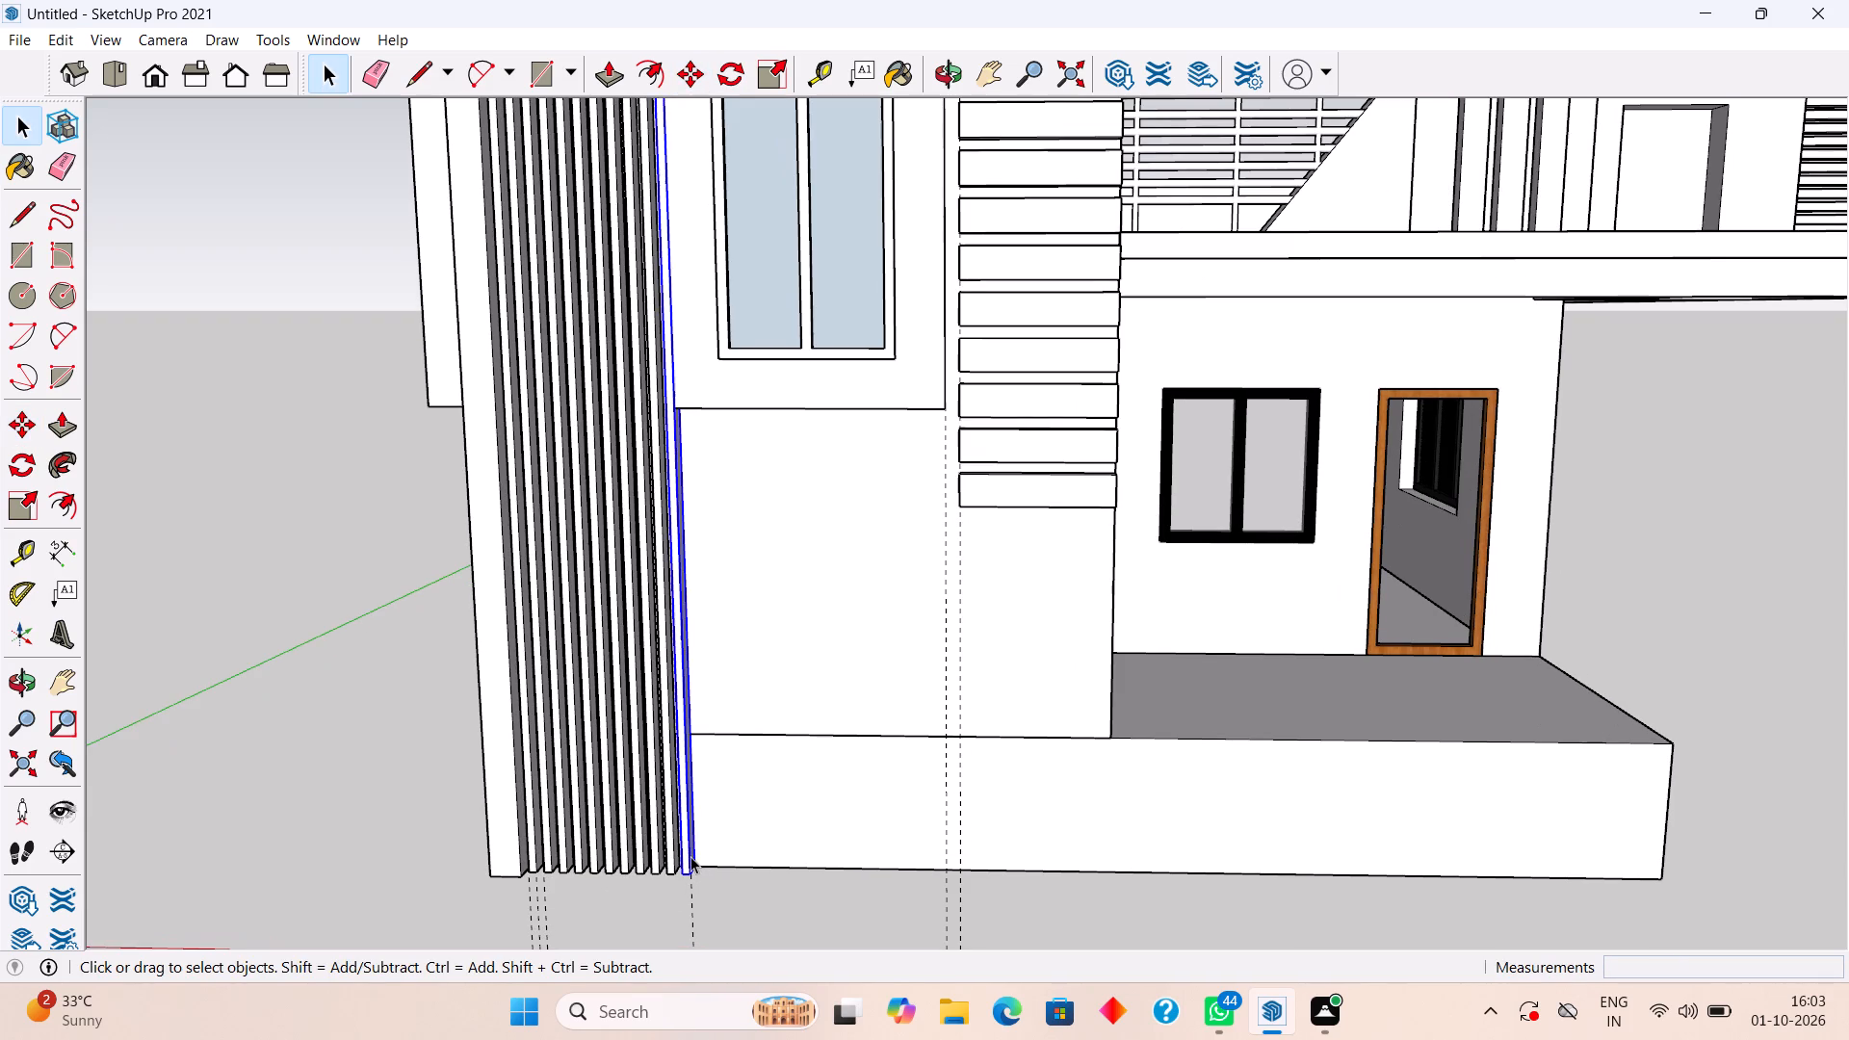
pyautogui.press('Delete')
# Examine the front elevation from several angles to check the vertical strips against the window surround and block column.
pyautogui.moveTo(690, 860); pyautogui.dragTo(819, 813, button='middle')
pyautogui.scroll(-3, 819, 814)
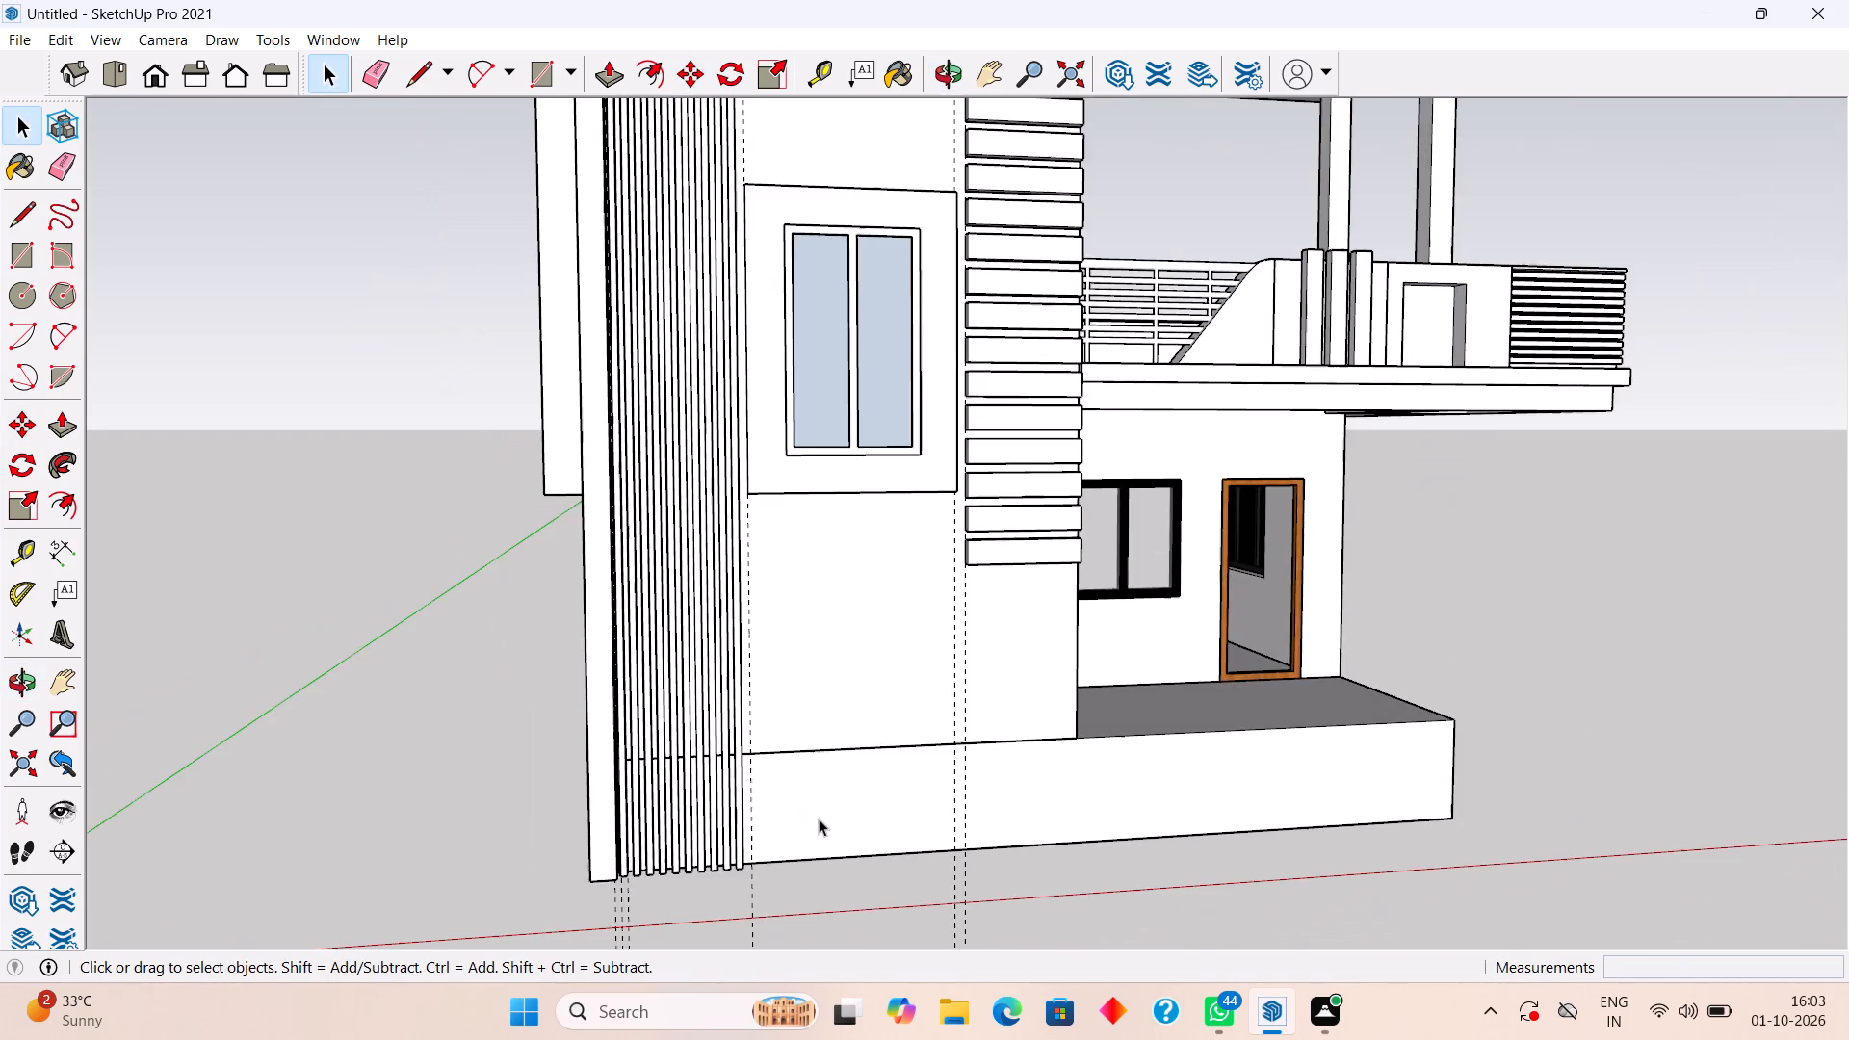
pyautogui.scroll(-4, 792, 831)
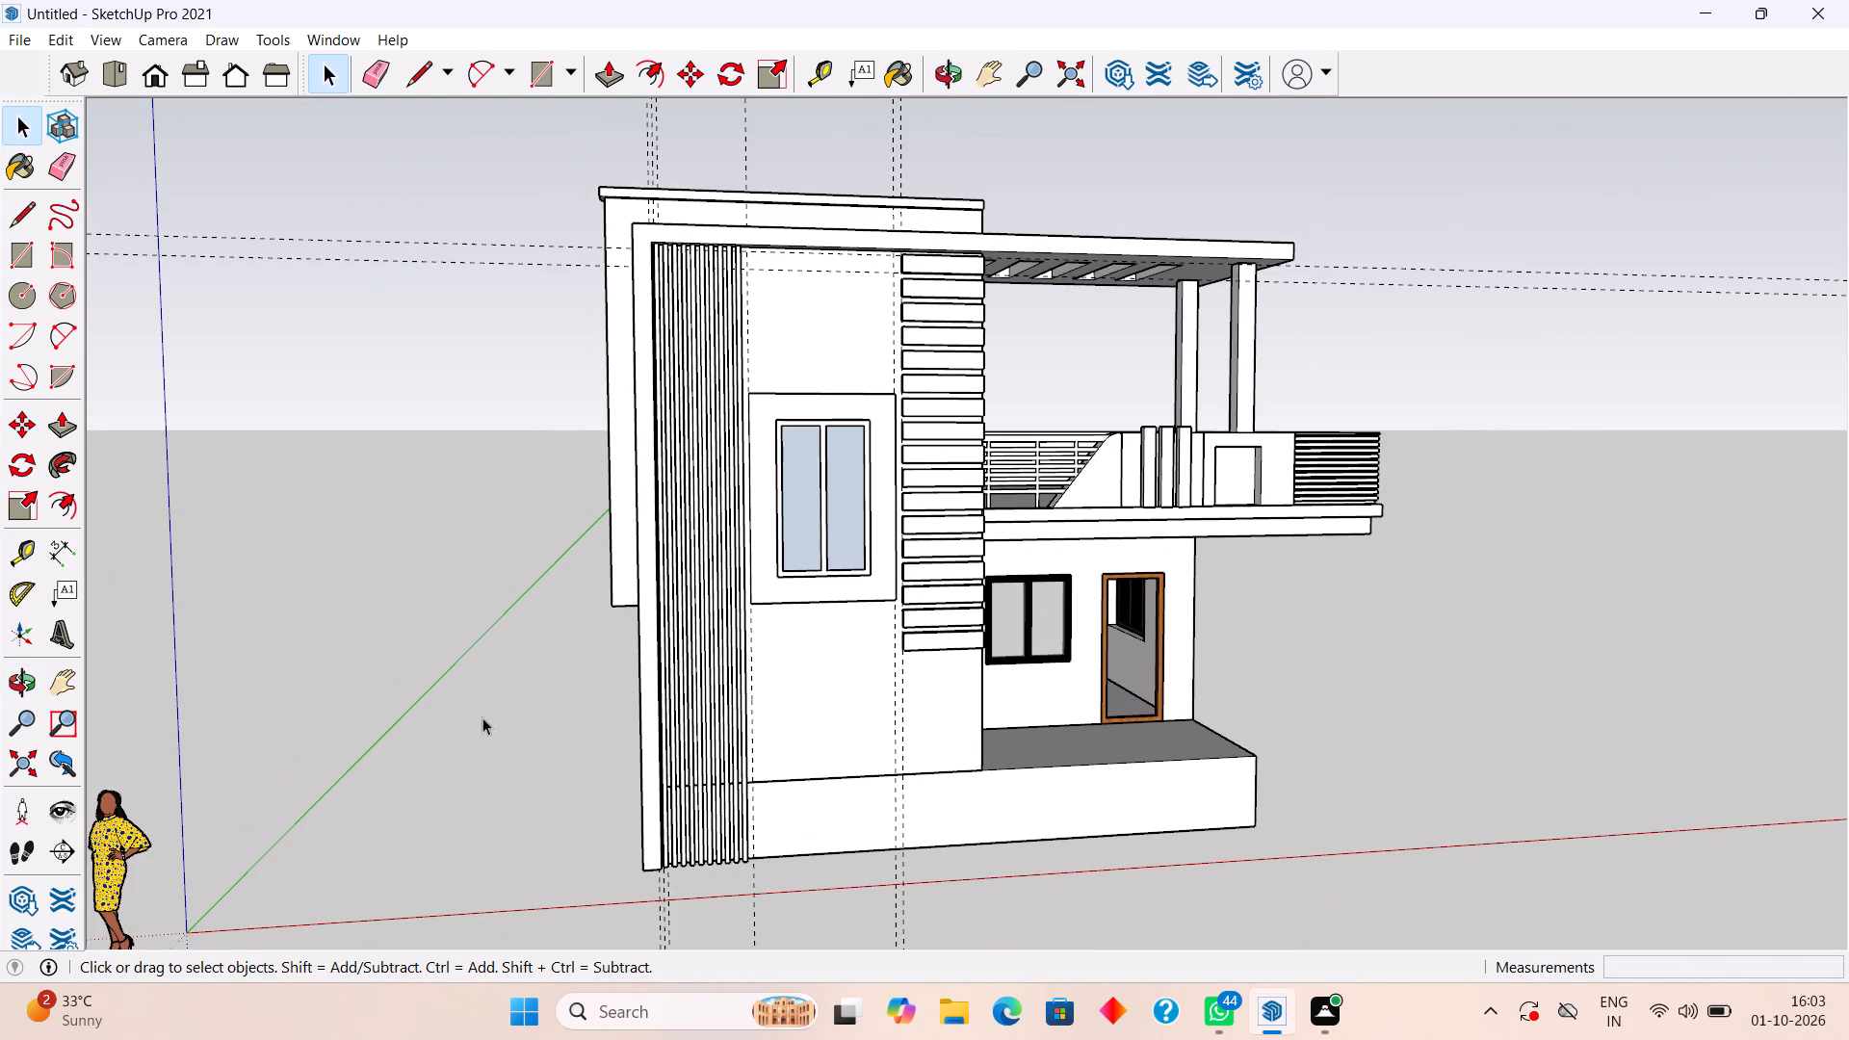
pyautogui.scroll(-3, 488, 711)
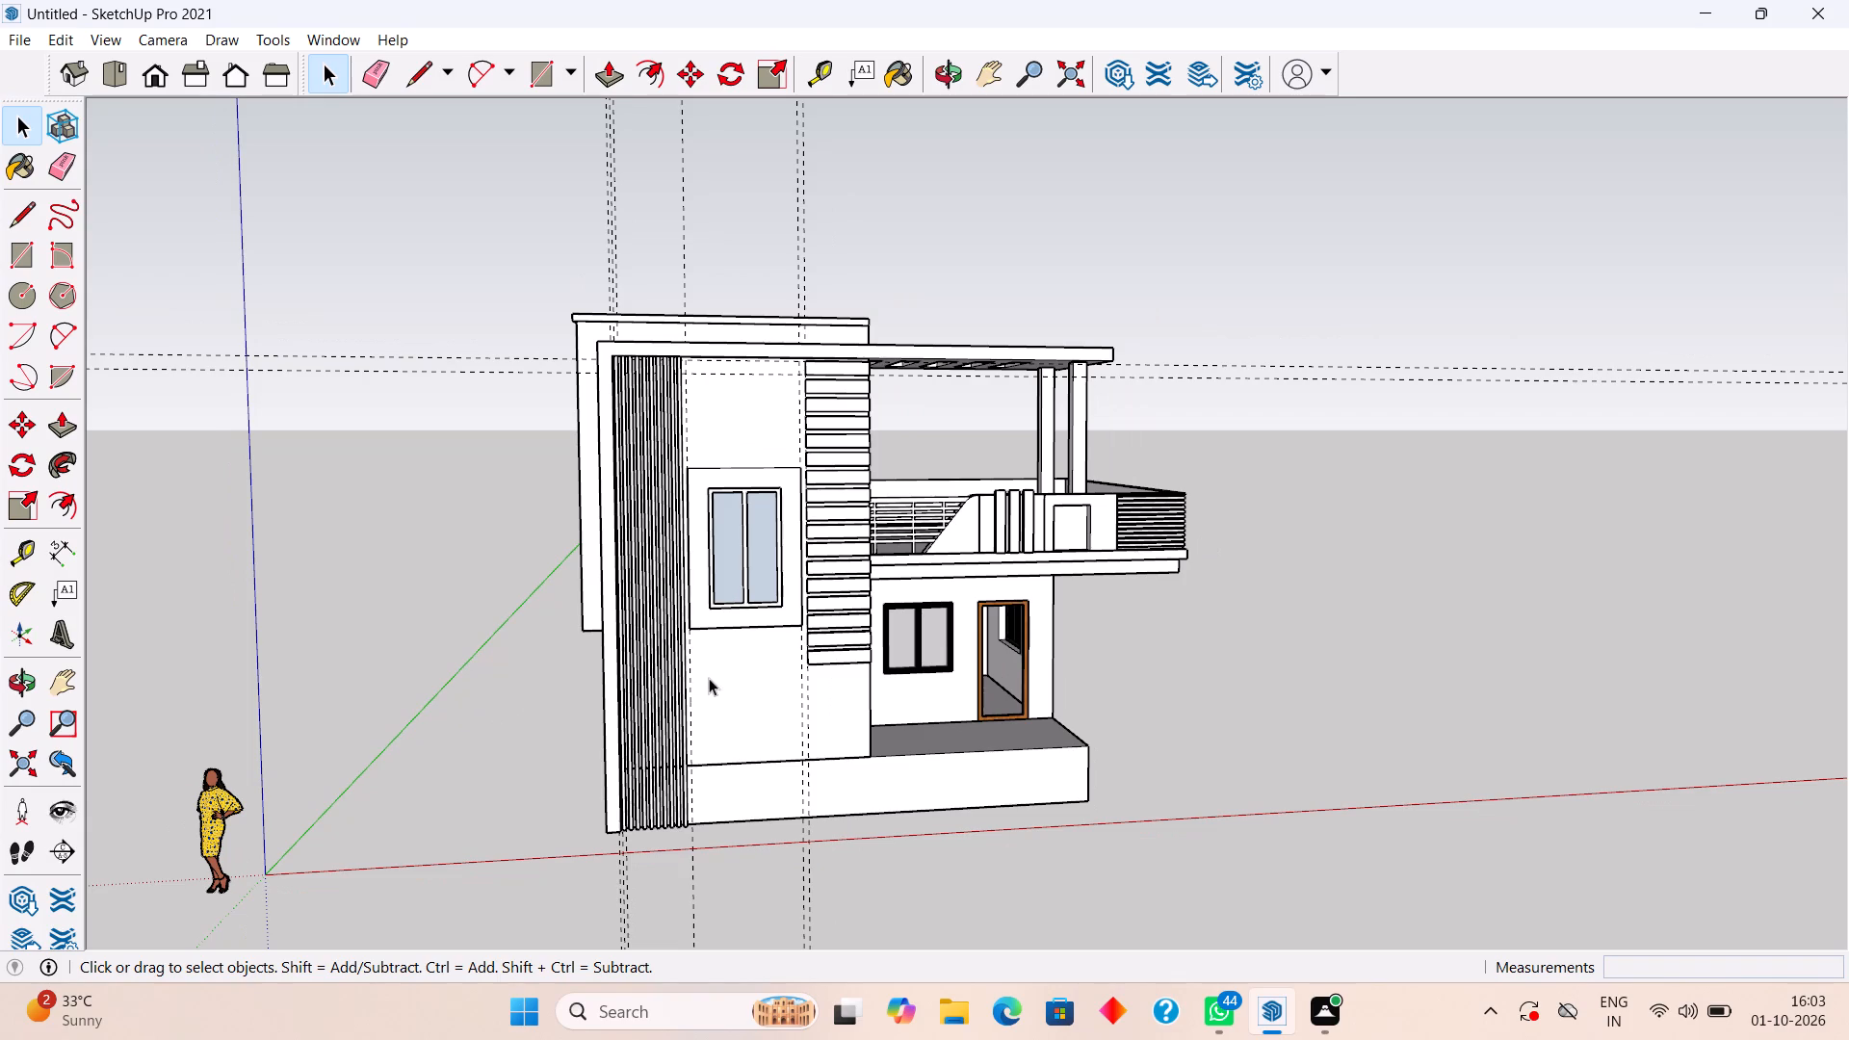
pyautogui.moveTo(712, 678); pyautogui.dragTo(628, 712, button='middle')
pyautogui.scroll(2, 628, 712)
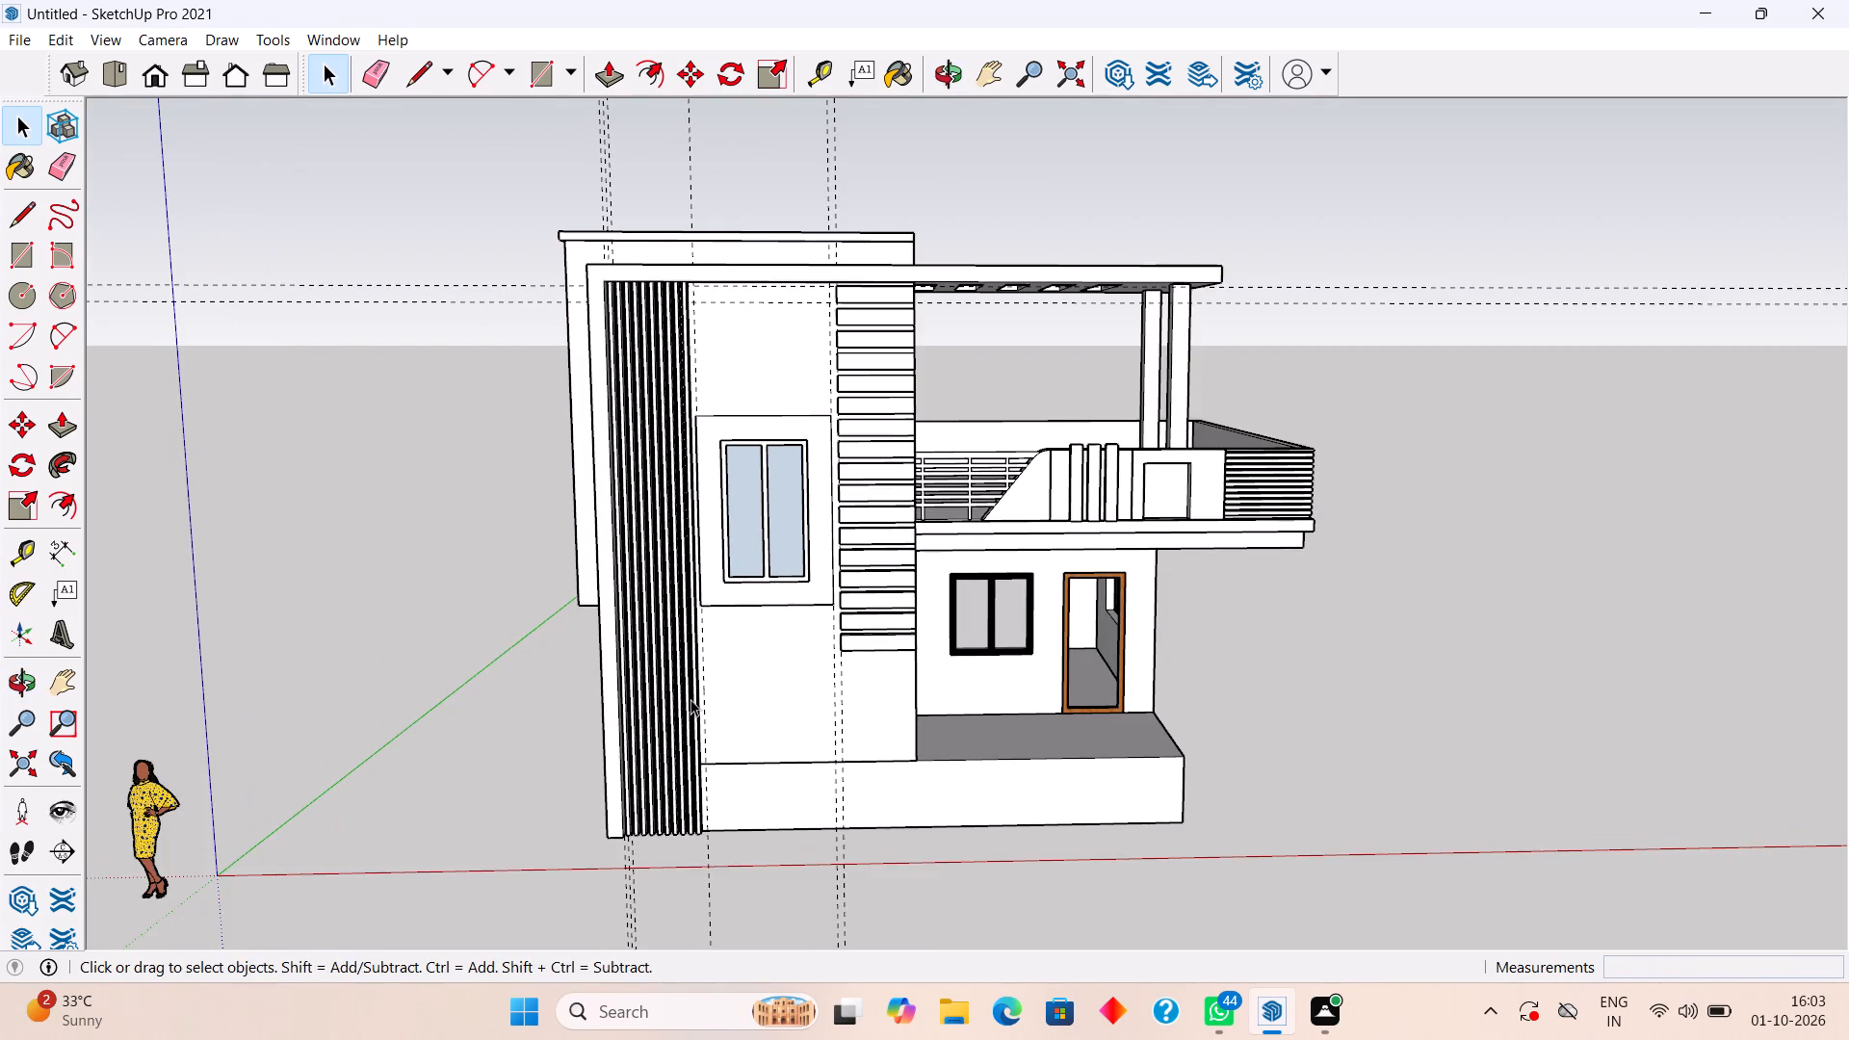
pyautogui.scroll(1, 690, 699)
pyautogui.moveTo(690, 699); pyautogui.dragTo(430, 719, button='middle')
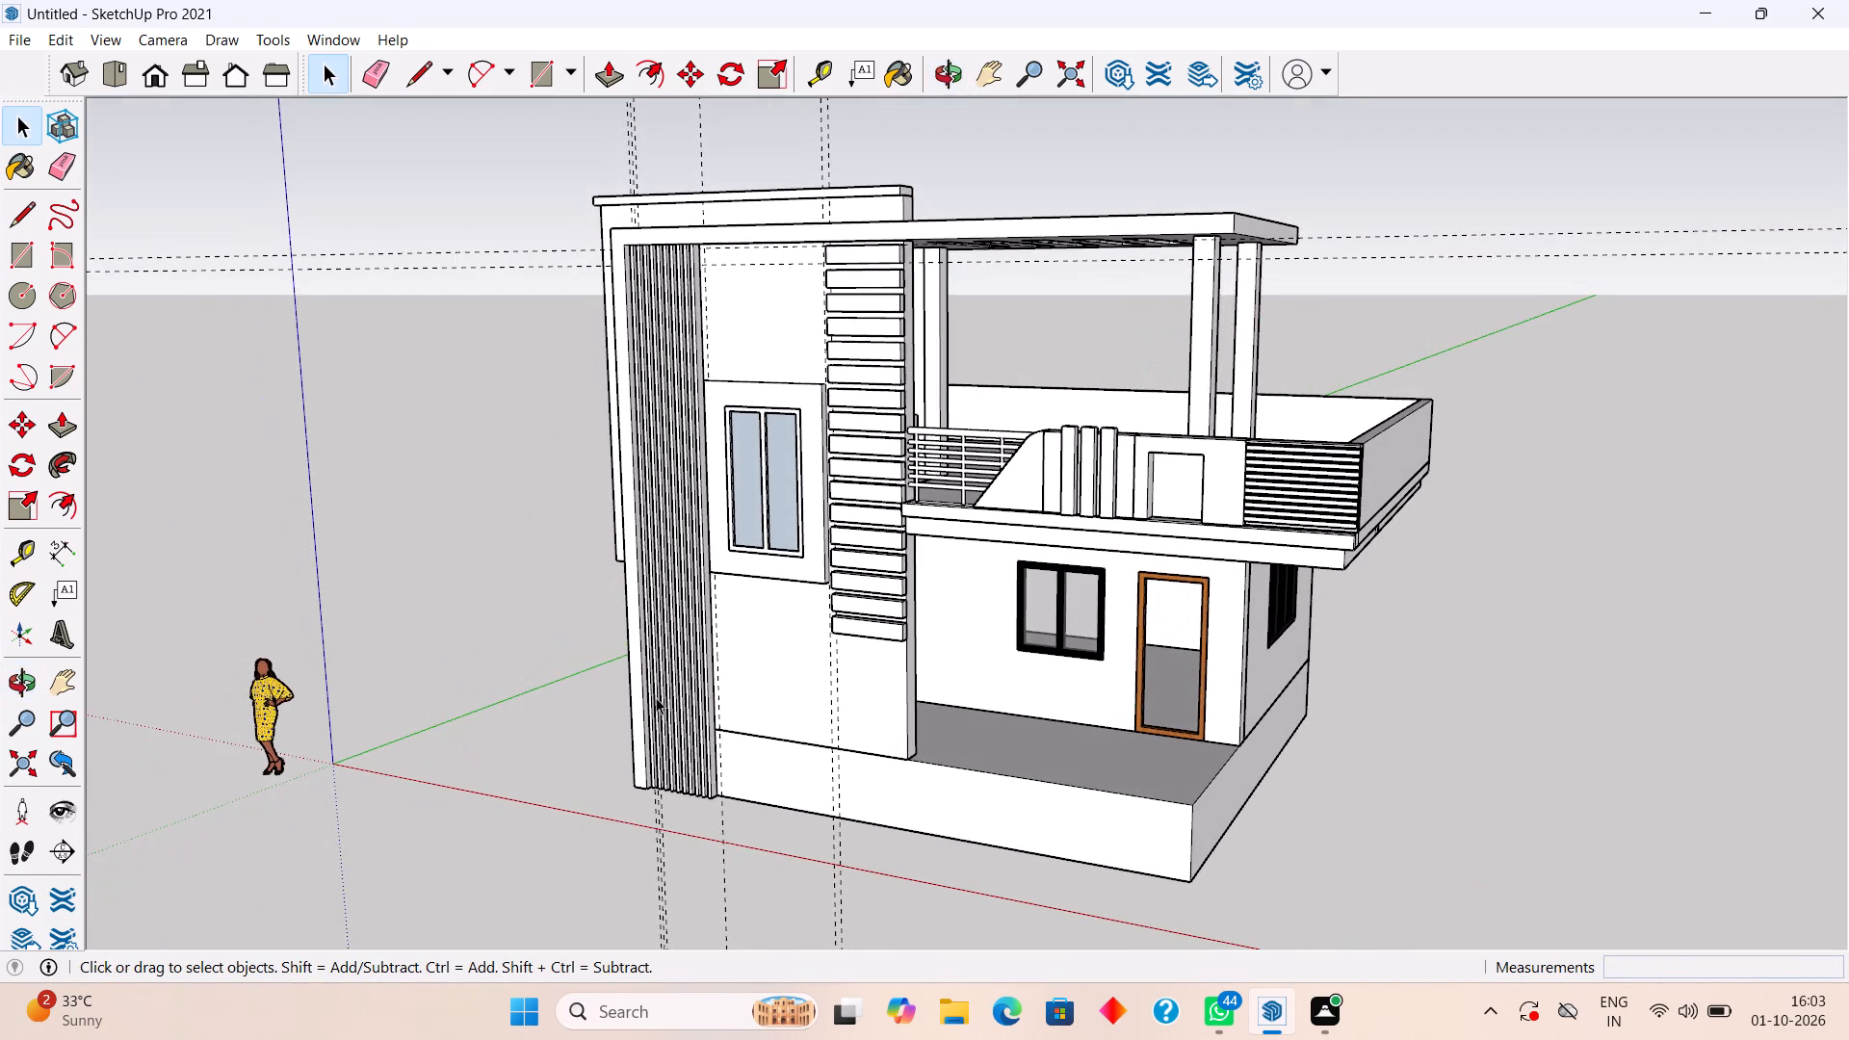
pyautogui.scroll(2, 716, 696)
pyautogui.moveTo(782, 692); pyautogui.dragTo(958, 708, button='middle')
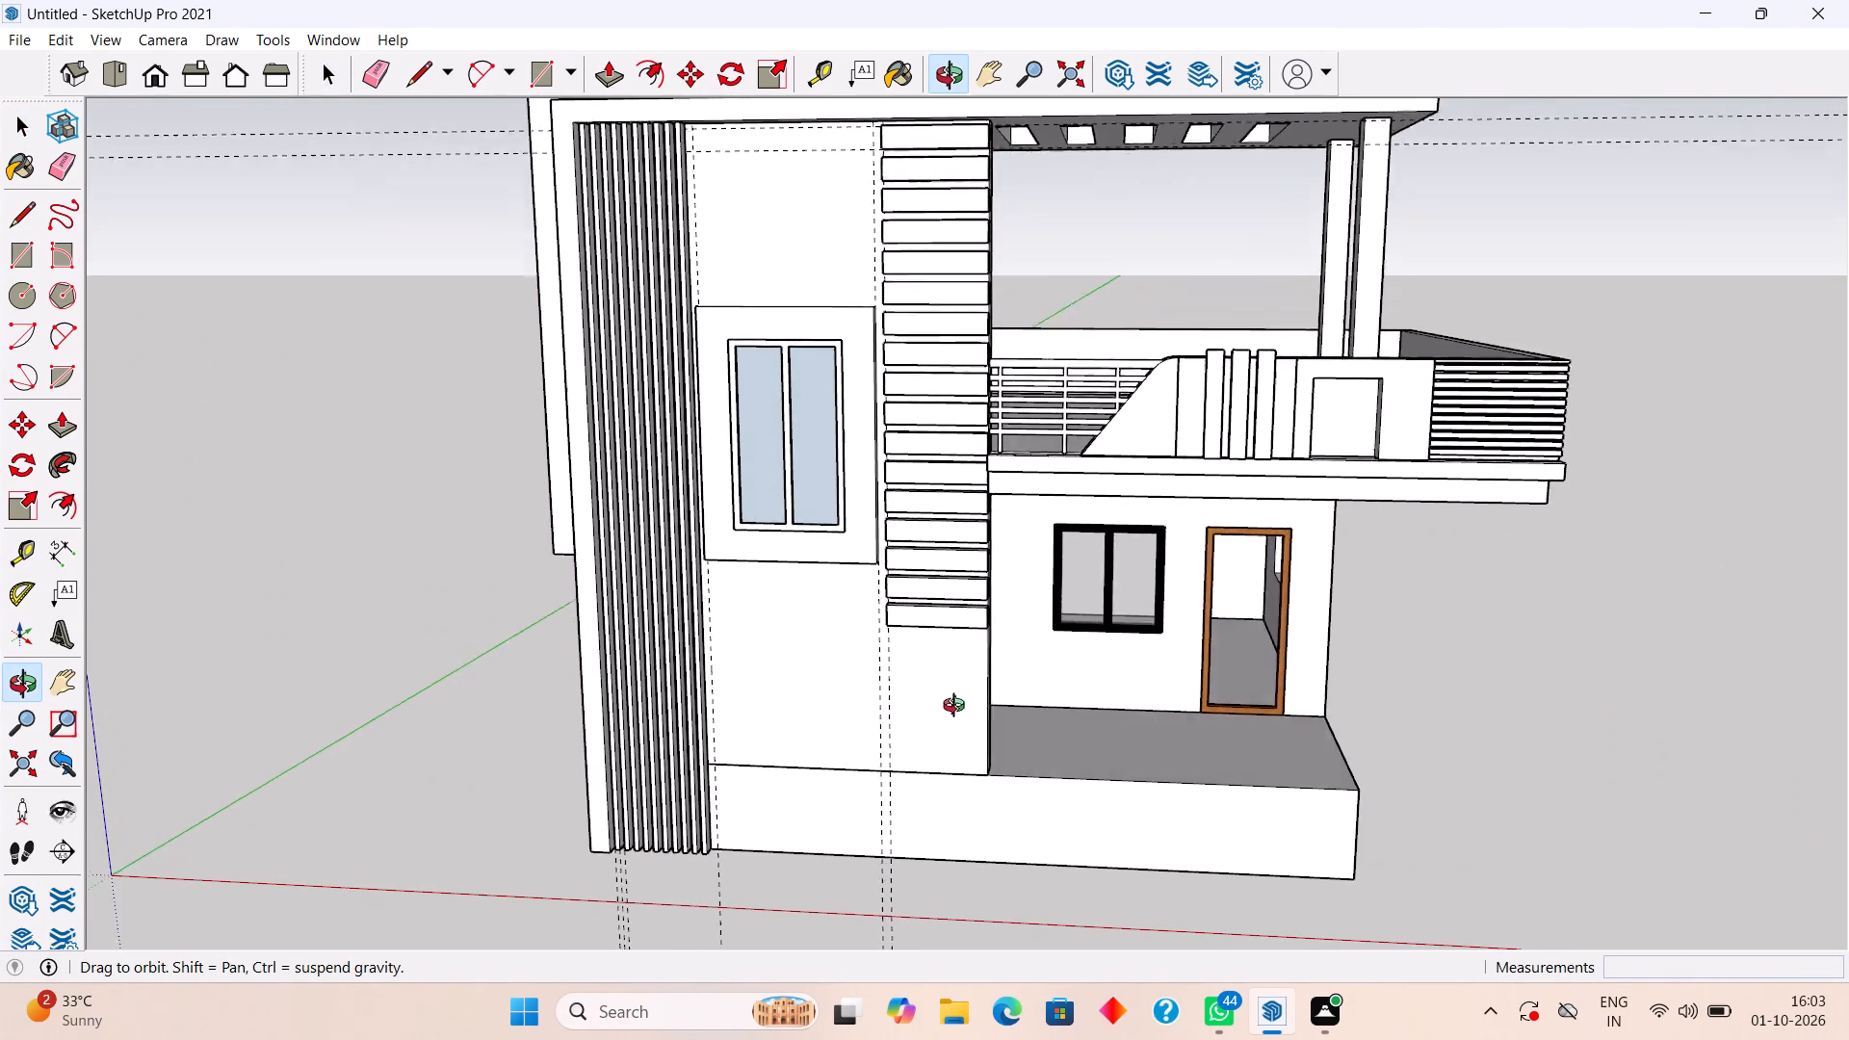
pyautogui.moveTo(958, 708); pyautogui.dragTo(962, 715, button='middle')
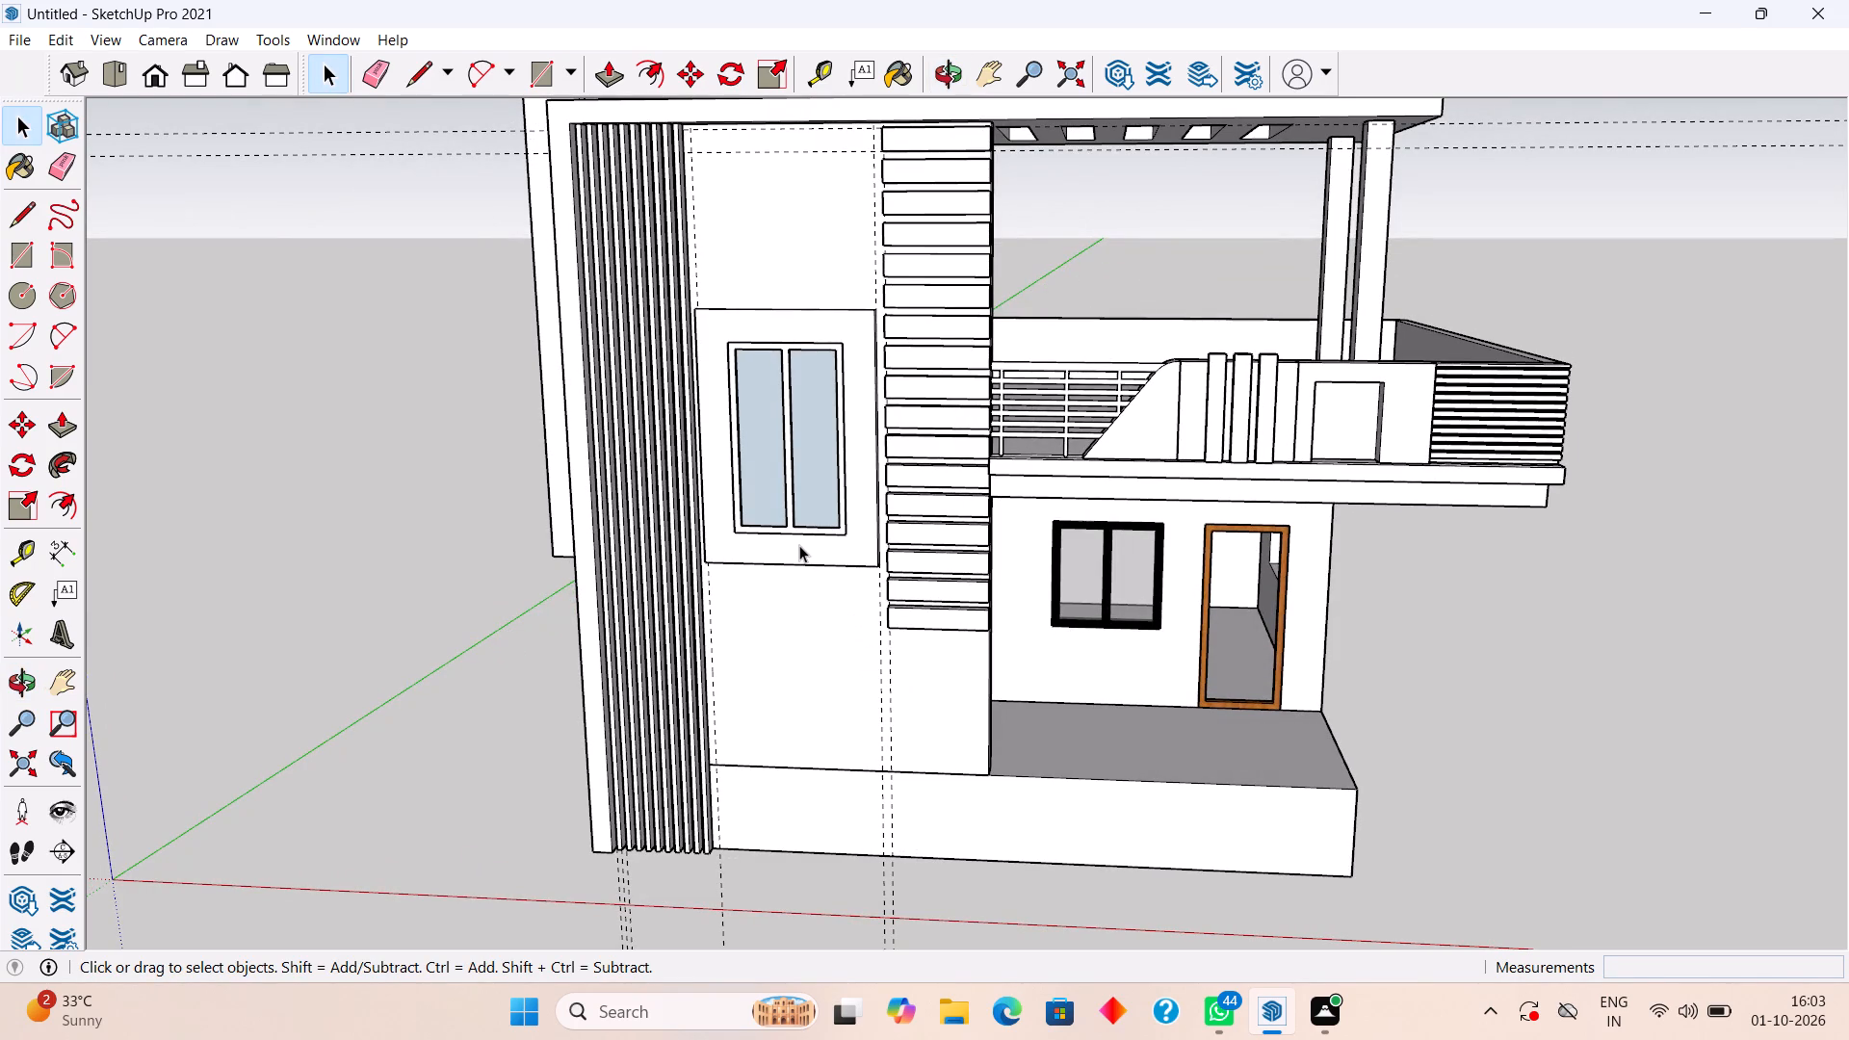
pyautogui.moveTo(799, 545); pyautogui.dragTo(945, 595, button='middle')
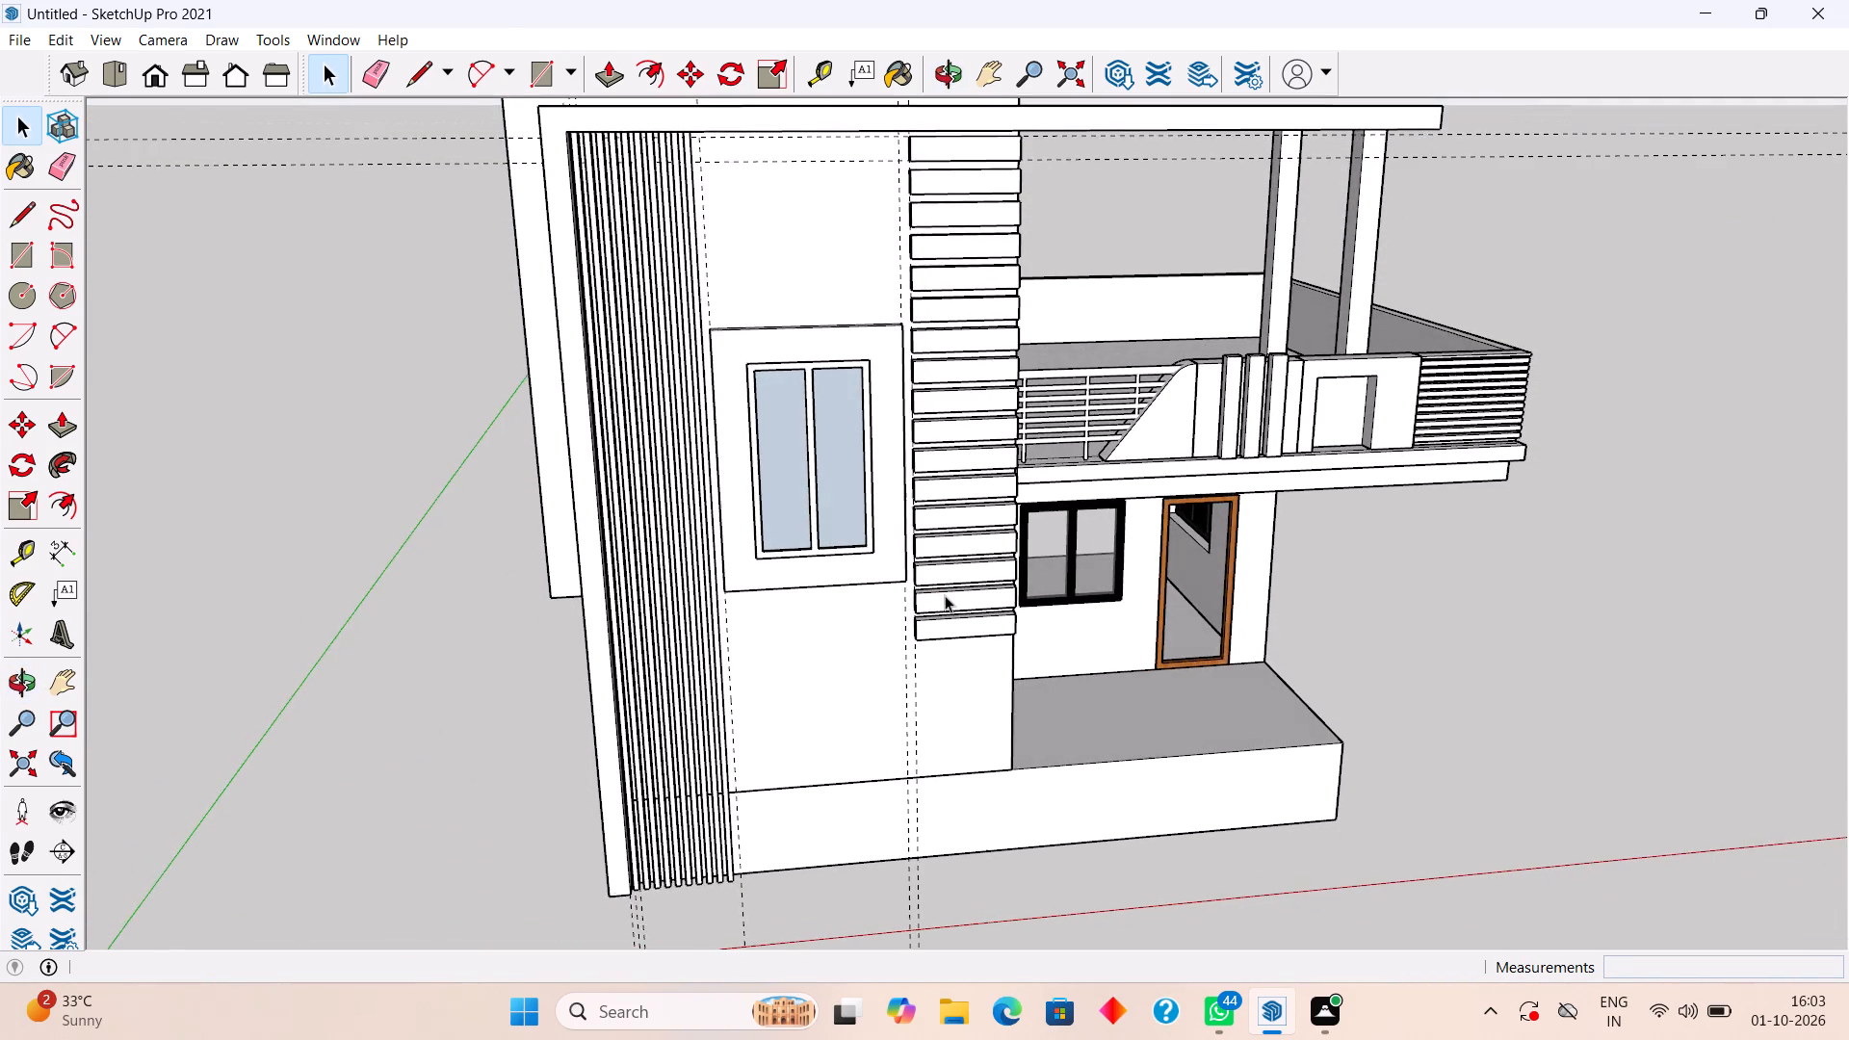
pyautogui.scroll(-2, 945, 596)
pyautogui.moveTo(790, 530); pyautogui.dragTo(878, 529, button='middle')
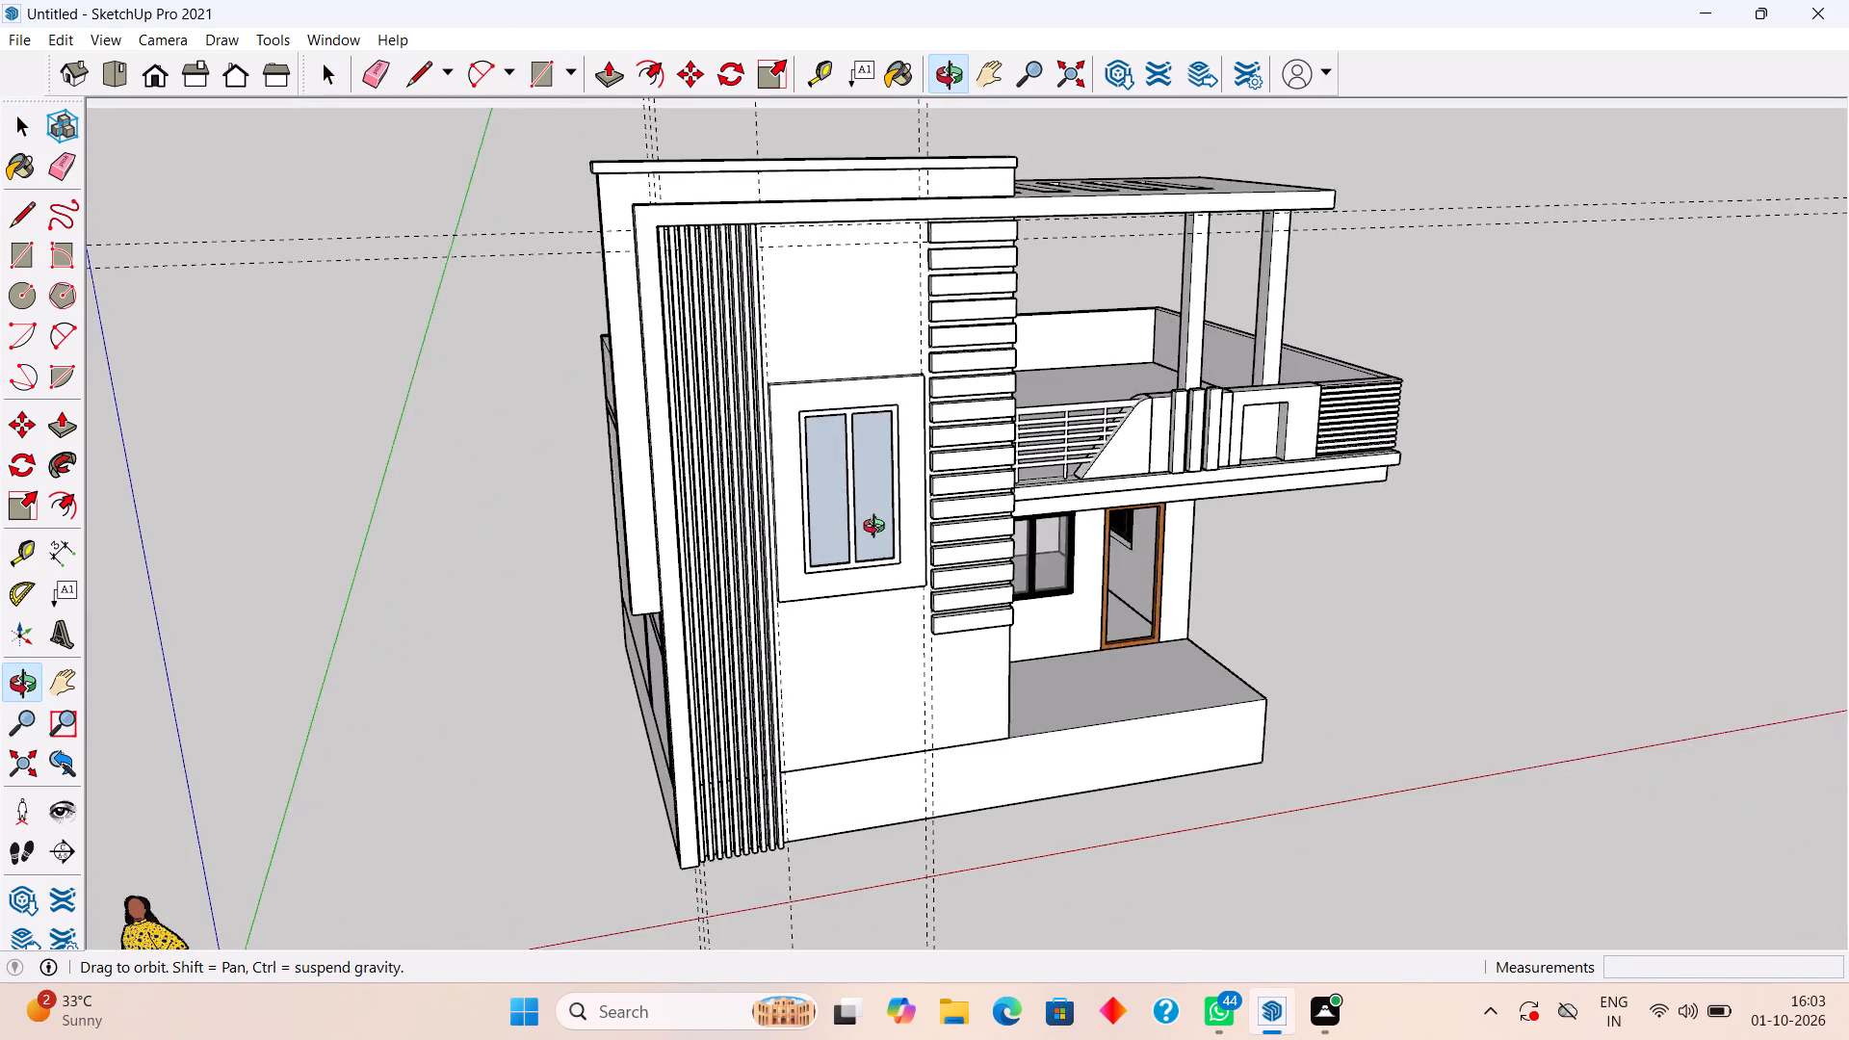
pyautogui.moveTo(878, 529); pyautogui.dragTo(797, 653, button='middle')
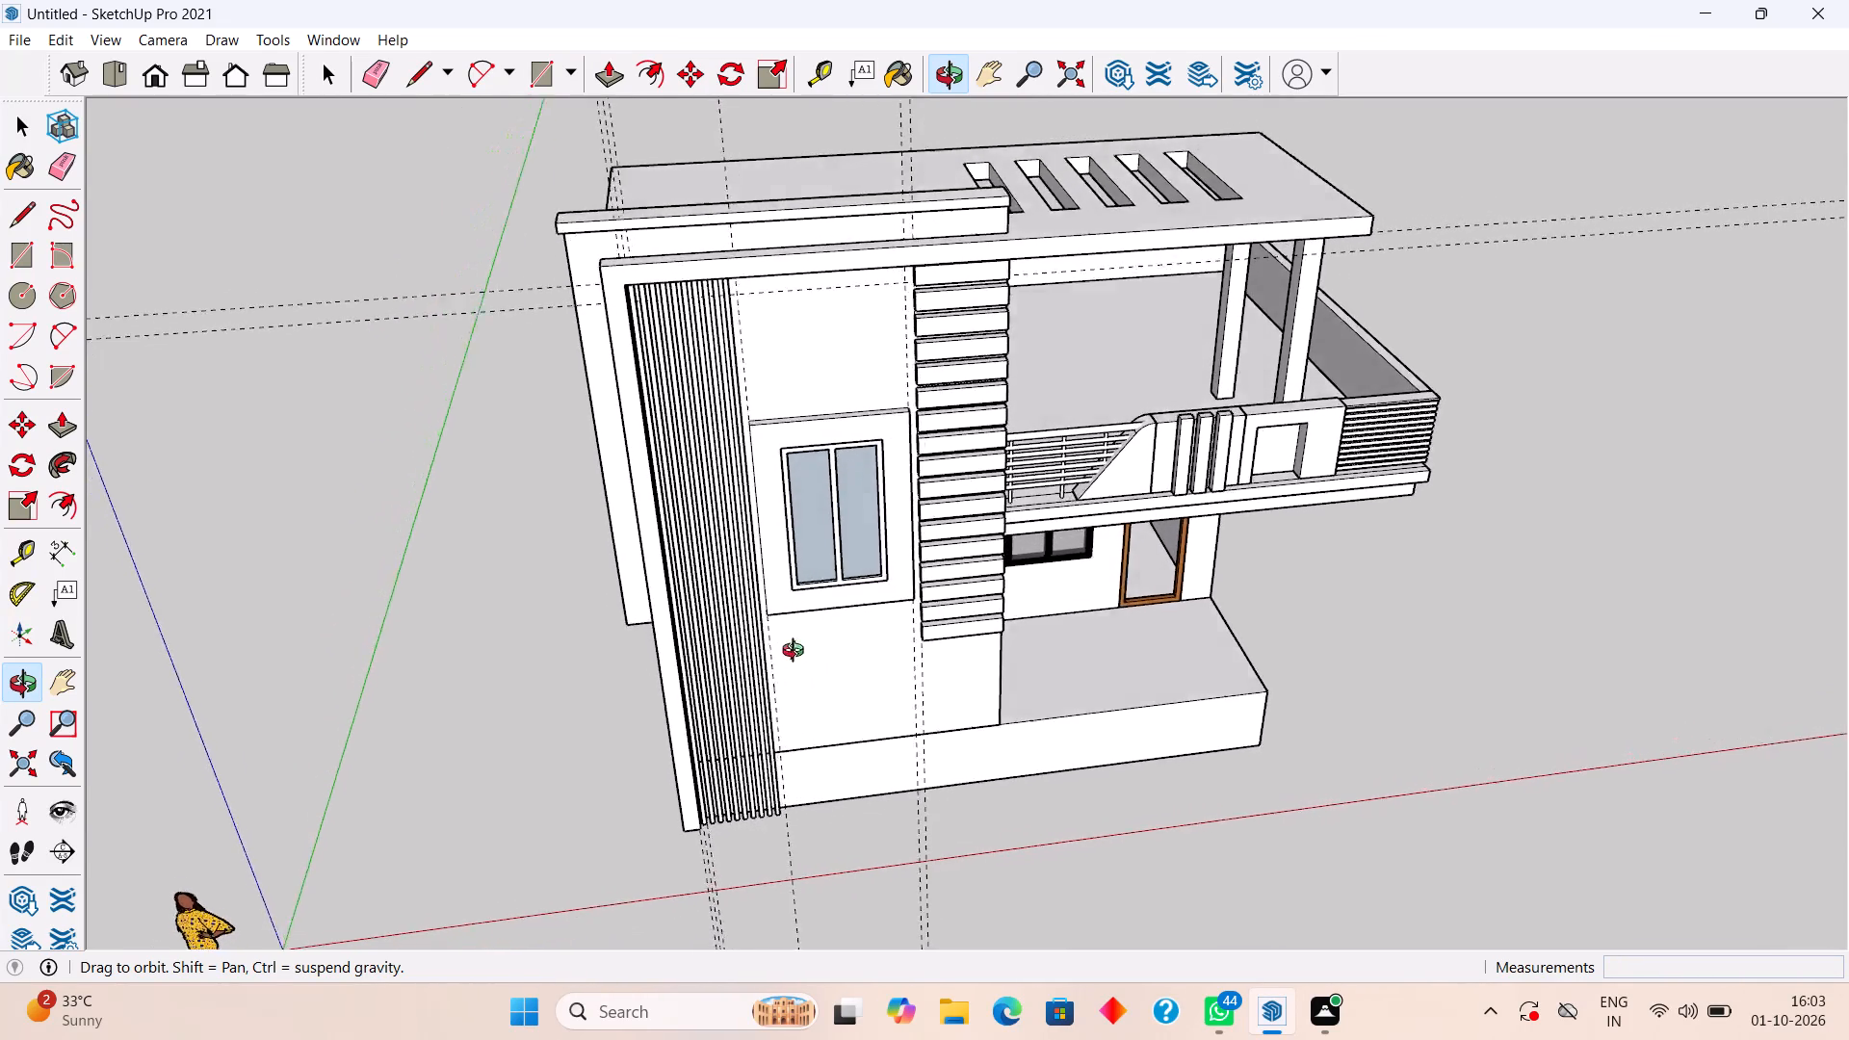
pyautogui.moveTo(797, 653); pyautogui.dragTo(778, 592, button='middle')
pyautogui.scroll(1, 760, 435)
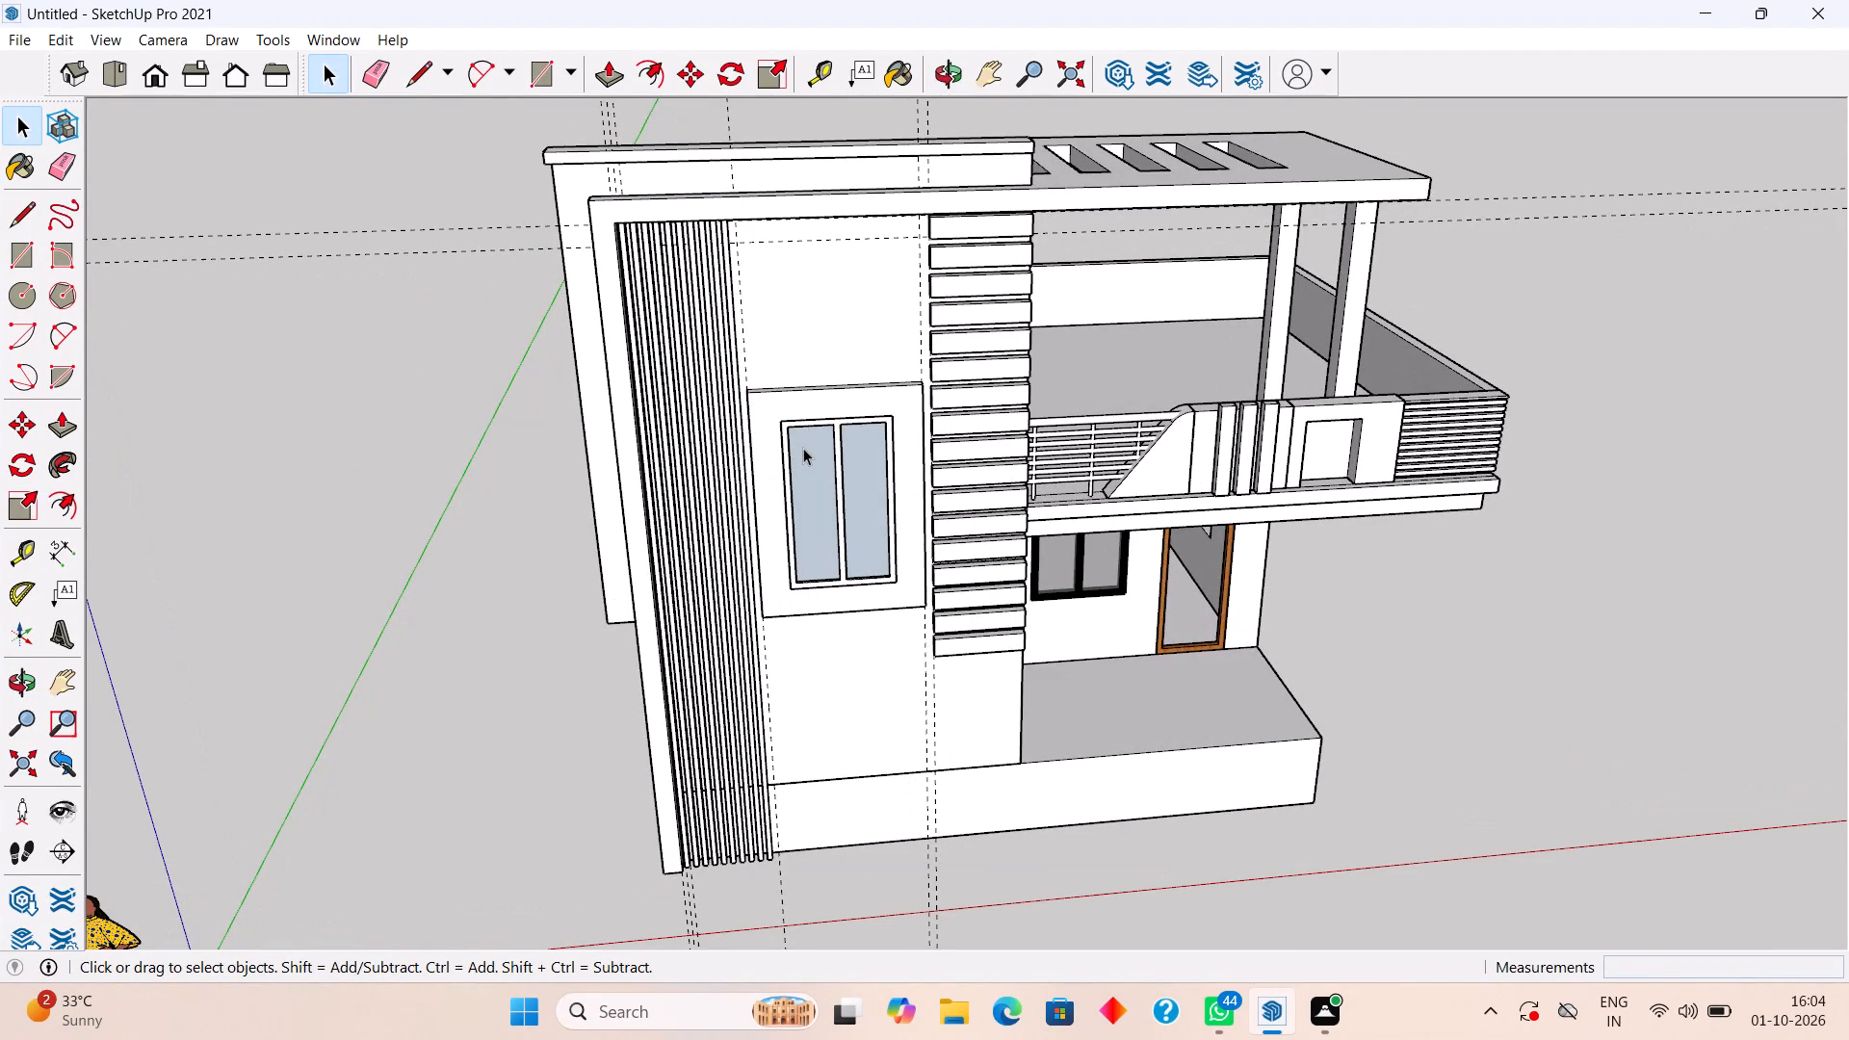
pyautogui.moveTo(769, 518); pyautogui.dragTo(794, 480, button='middle')
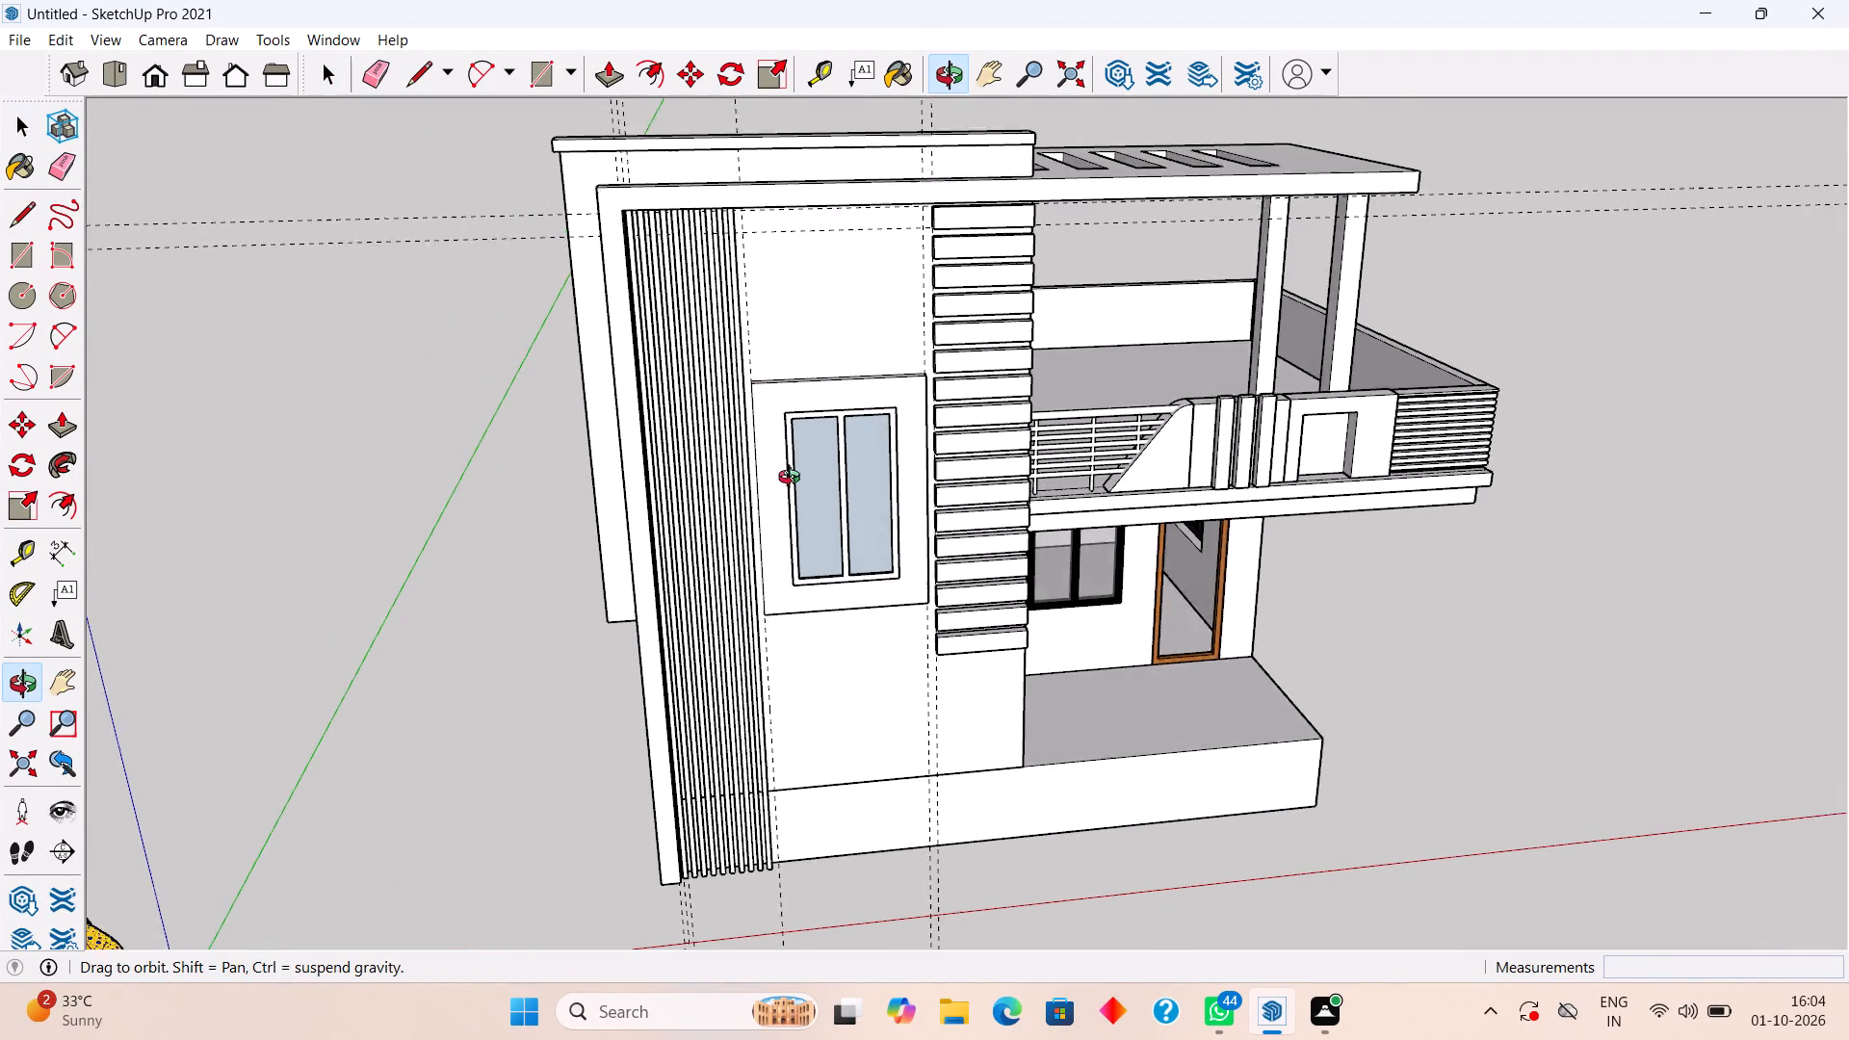
pyautogui.moveTo(794, 480); pyautogui.dragTo(863, 538, button='middle')
pyautogui.moveTo(830, 408); pyautogui.dragTo(846, 569, button='middle')
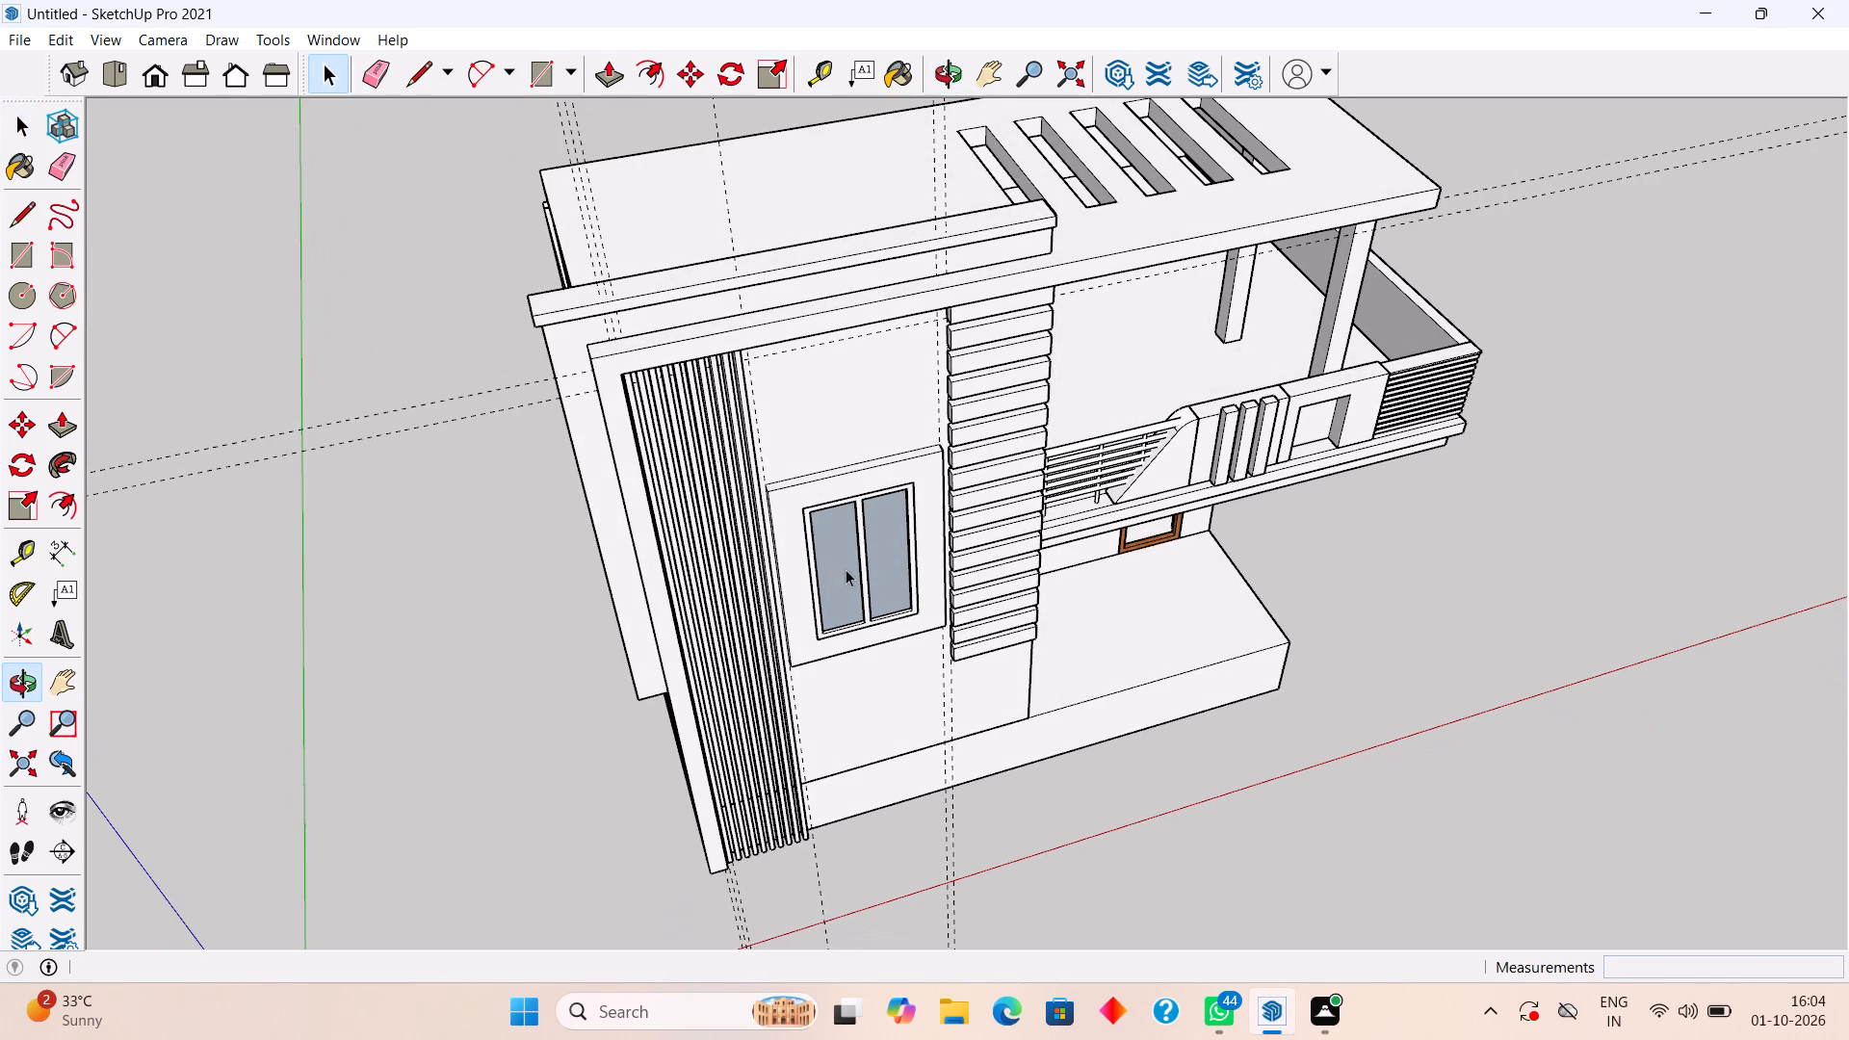
# Push the top side face of the projecting window surround inward by 6" to narrow its upper border.
pyautogui.doubleClick(802, 494)
pyautogui.click(802, 494)
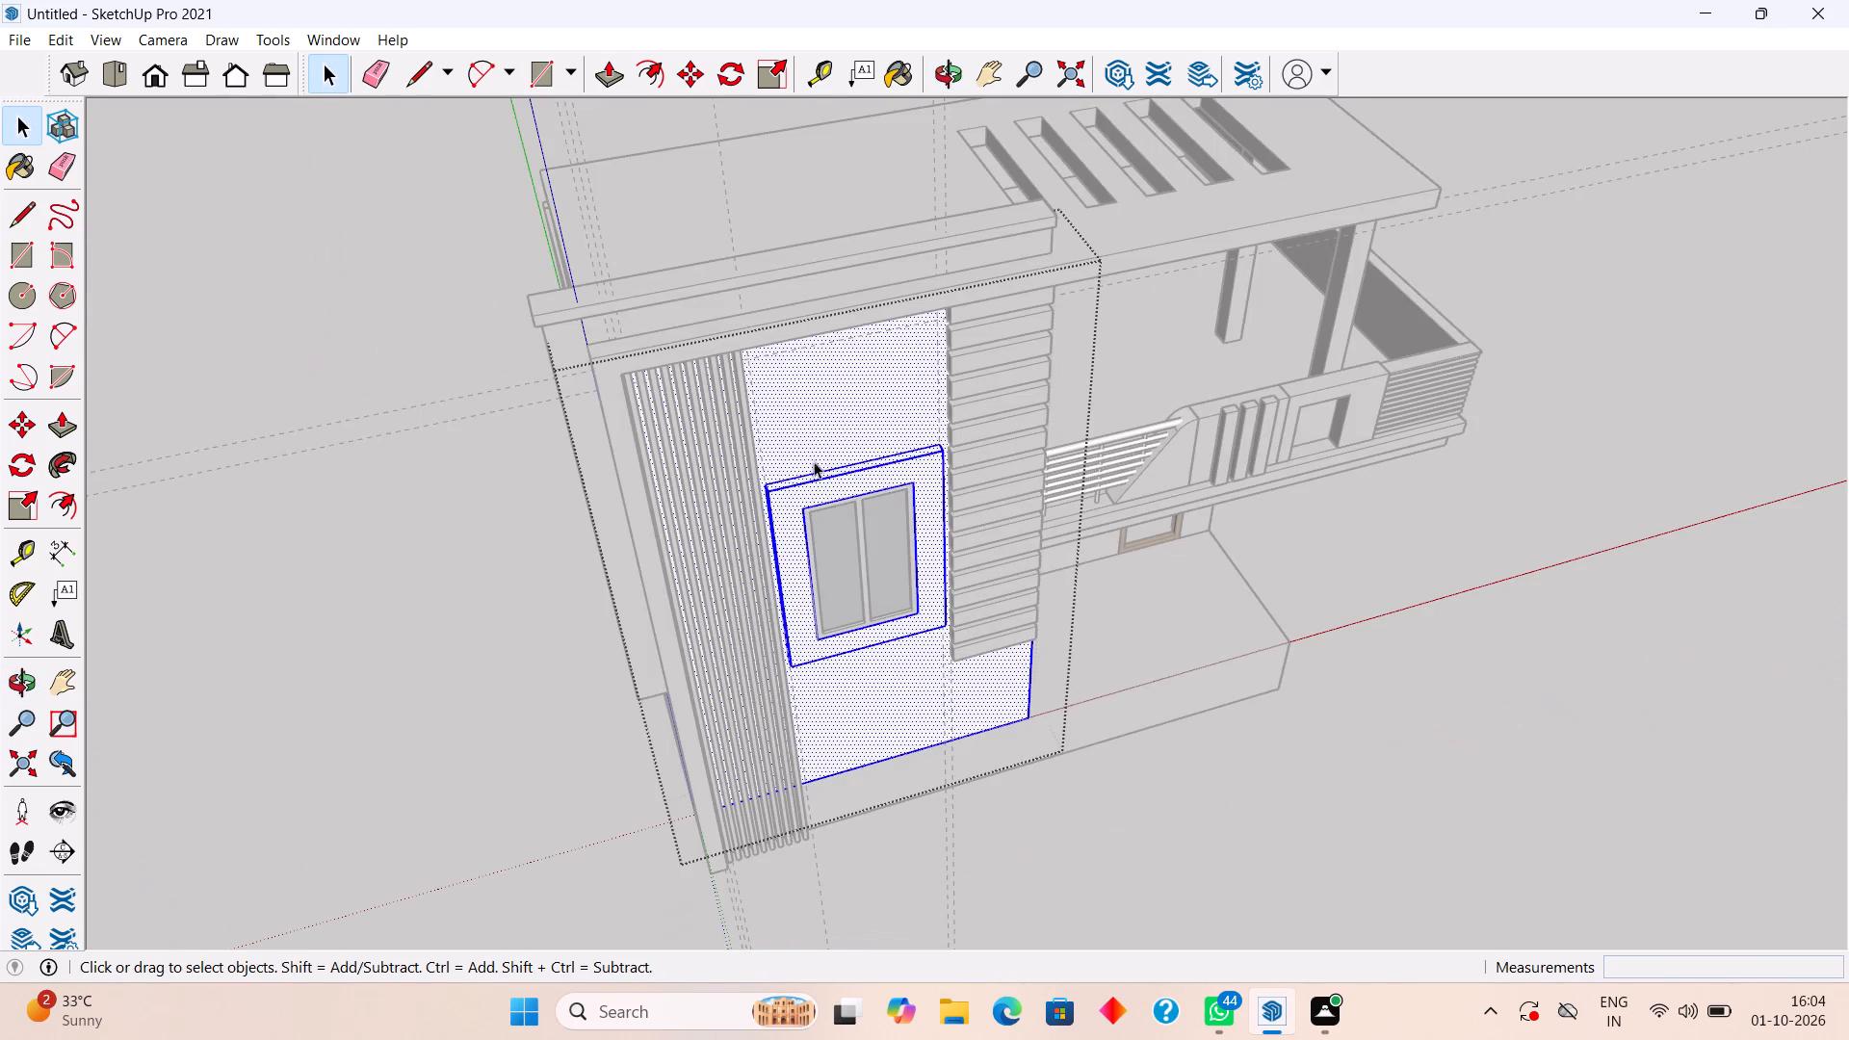
pyautogui.moveTo(816, 460); pyautogui.dragTo(828, 547, button='middle')
pyautogui.scroll(7, 832, 524)
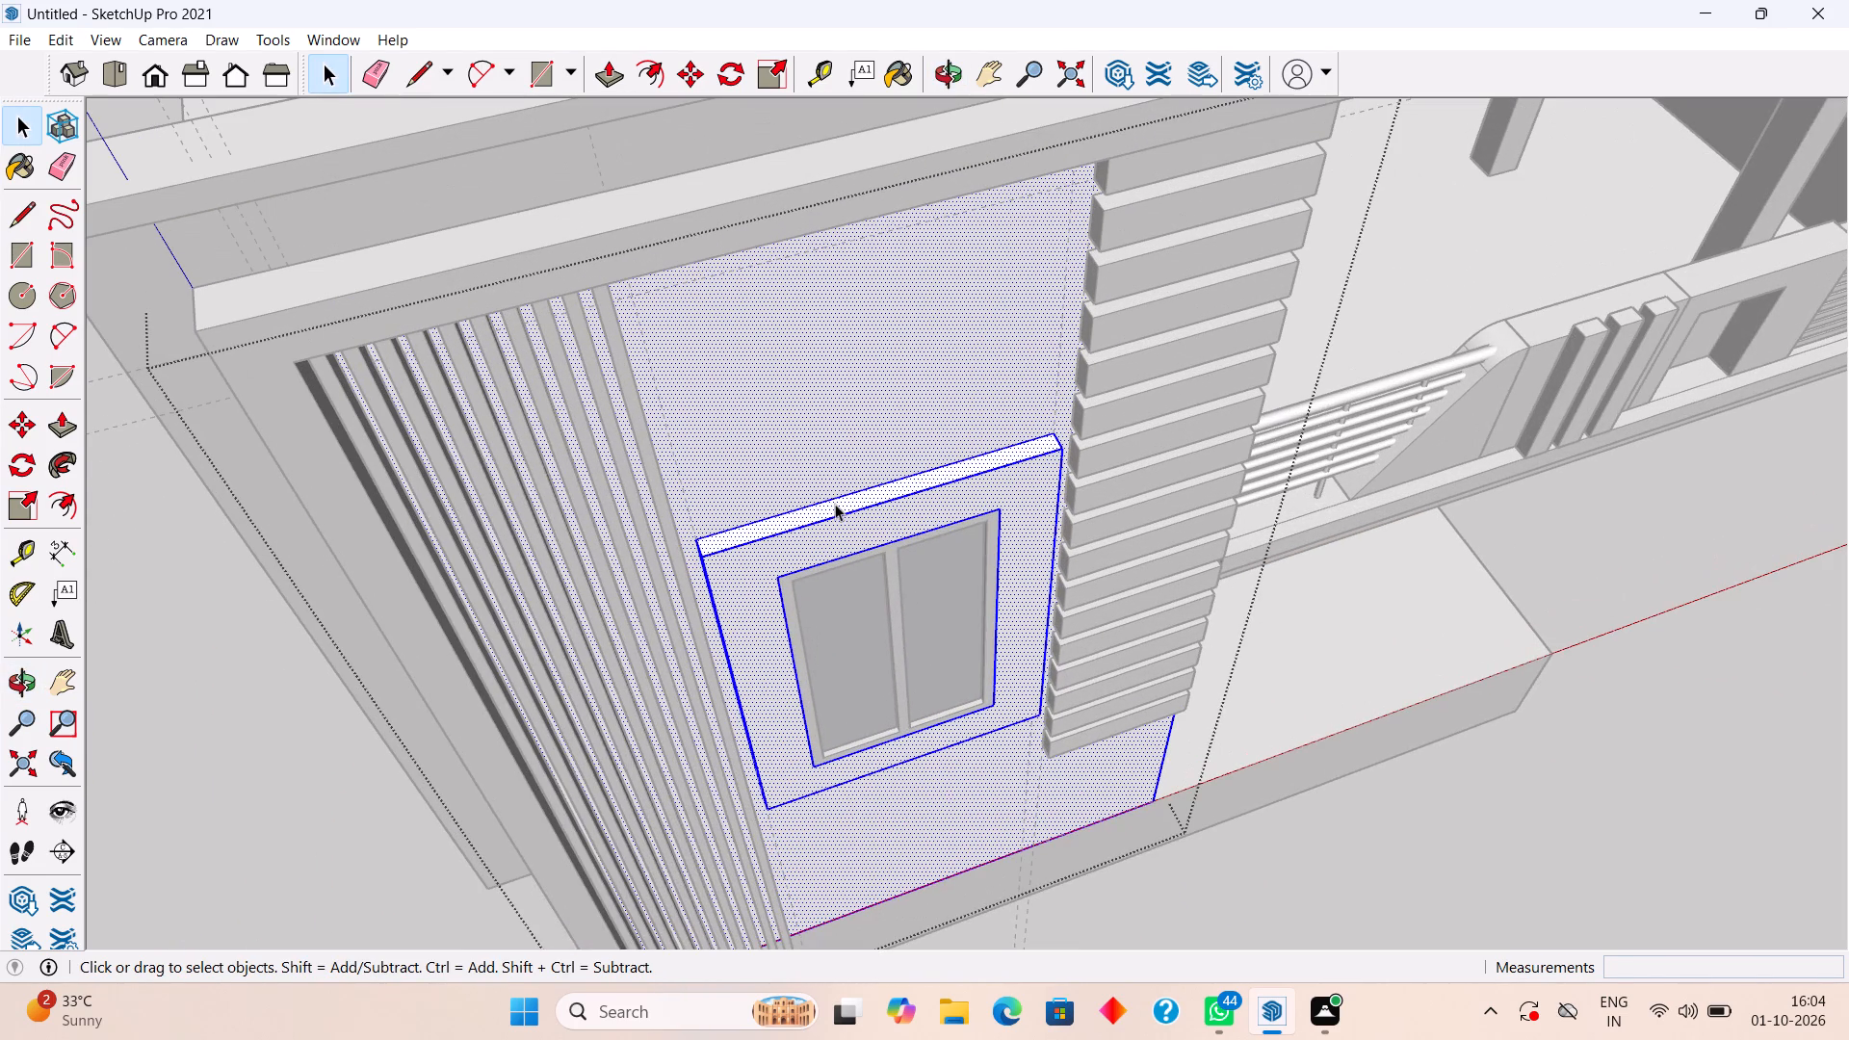
pyautogui.press('p')
pyautogui.click(847, 497)
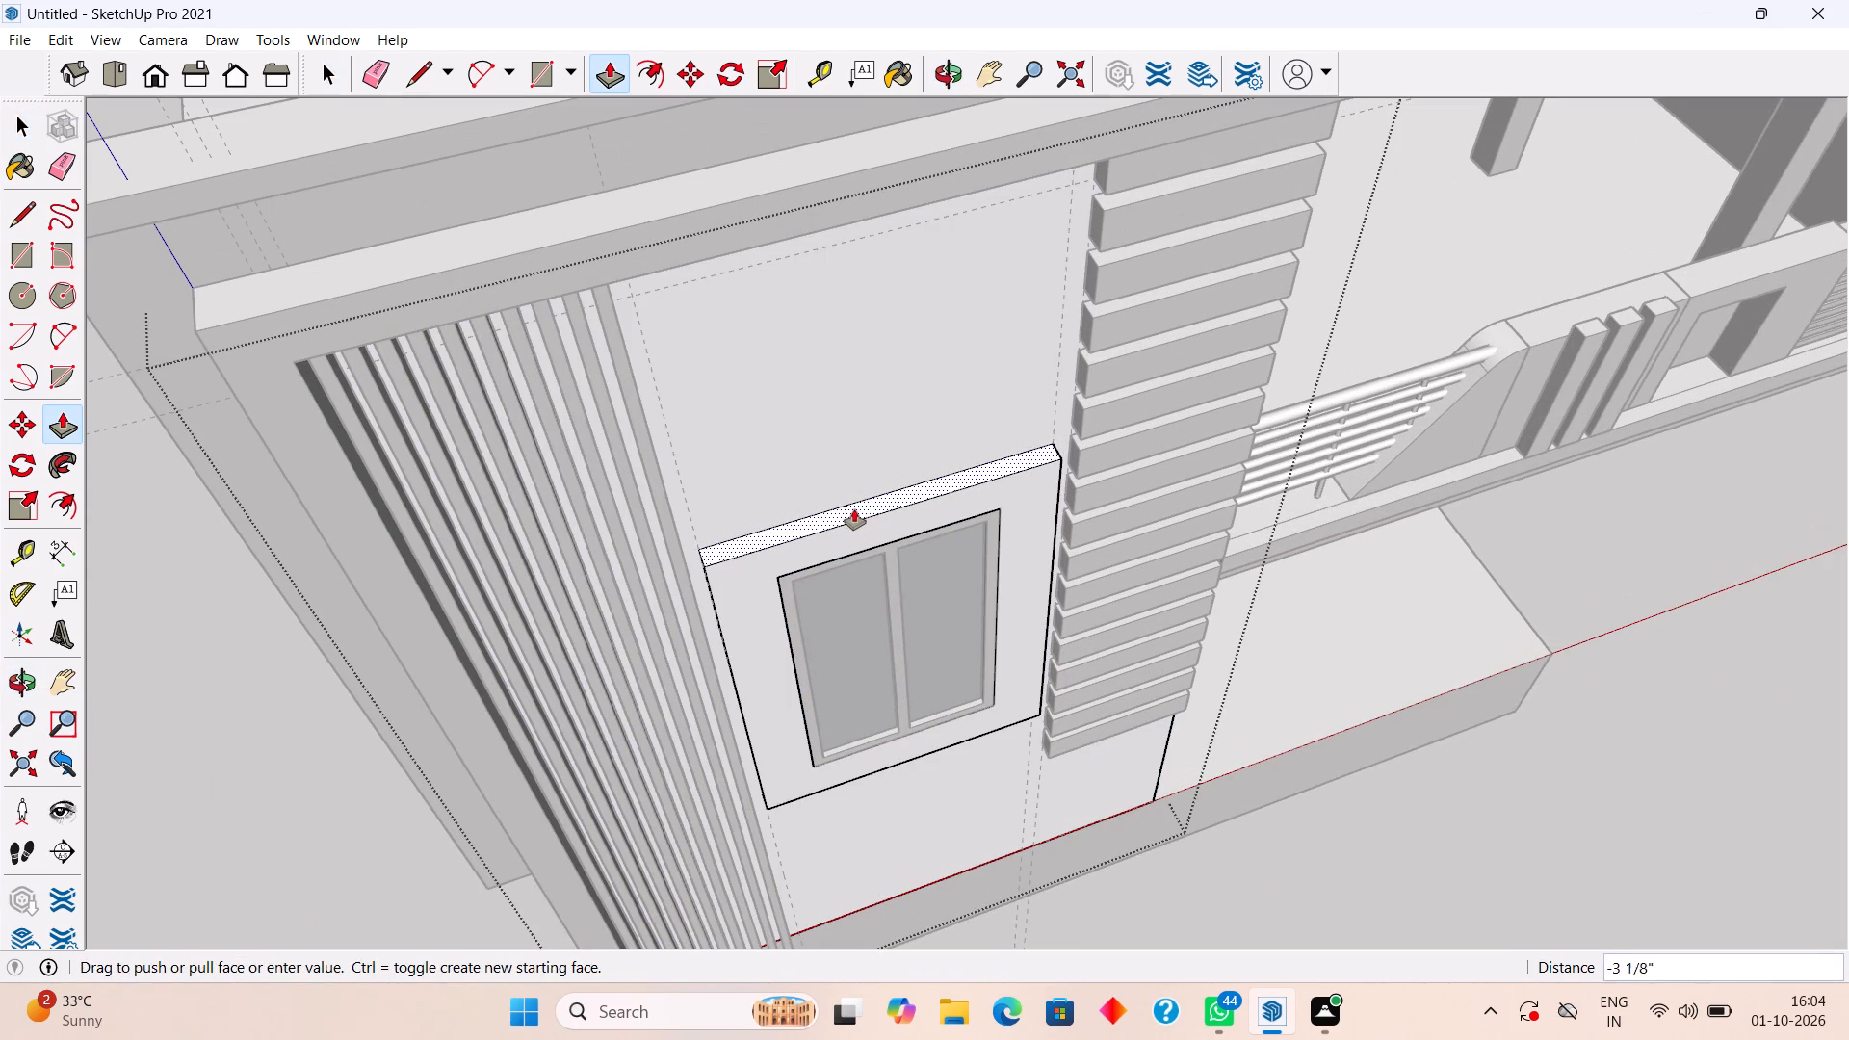
pyautogui.write('6"')
pyautogui.press('Return')
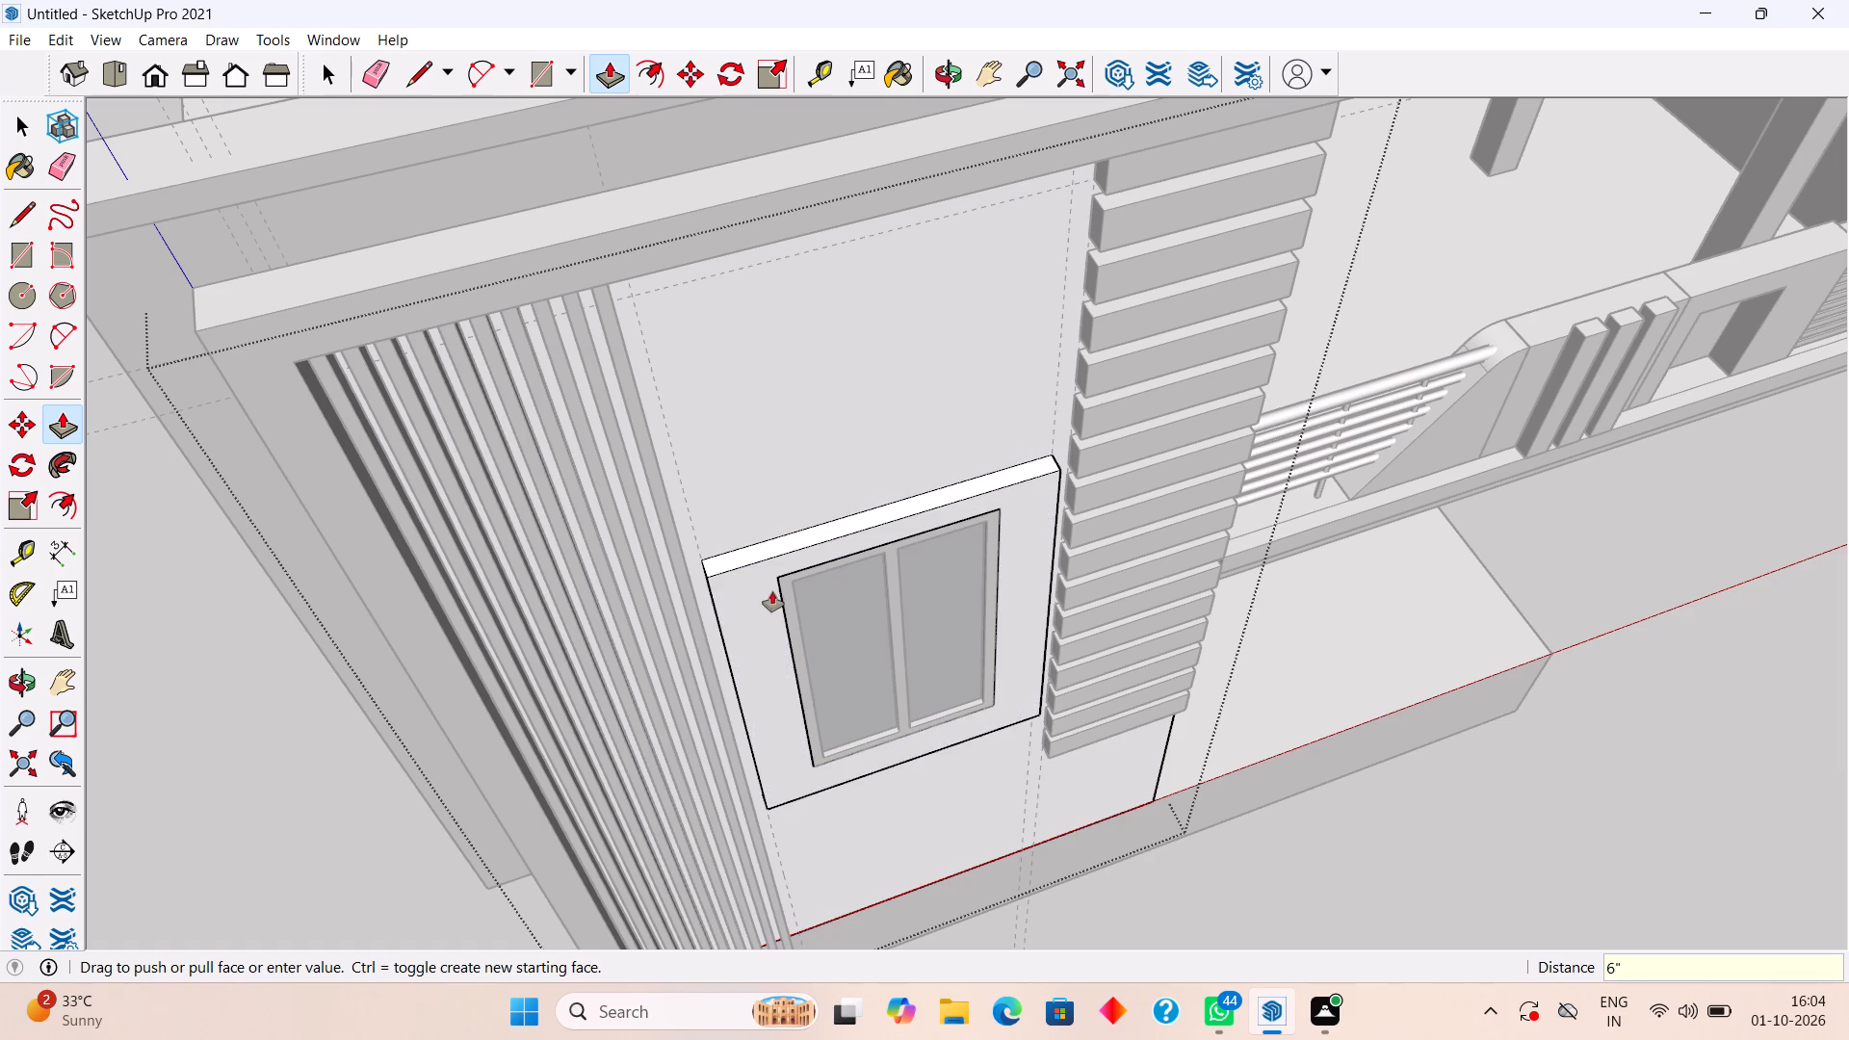
# Push the window surround's side face nearest the vertical strips inward by 6".
pyautogui.scroll(1, 714, 621)
pyautogui.moveTo(714, 621); pyautogui.dragTo(793, 581, button='middle')
pyautogui.scroll(3, 760, 604)
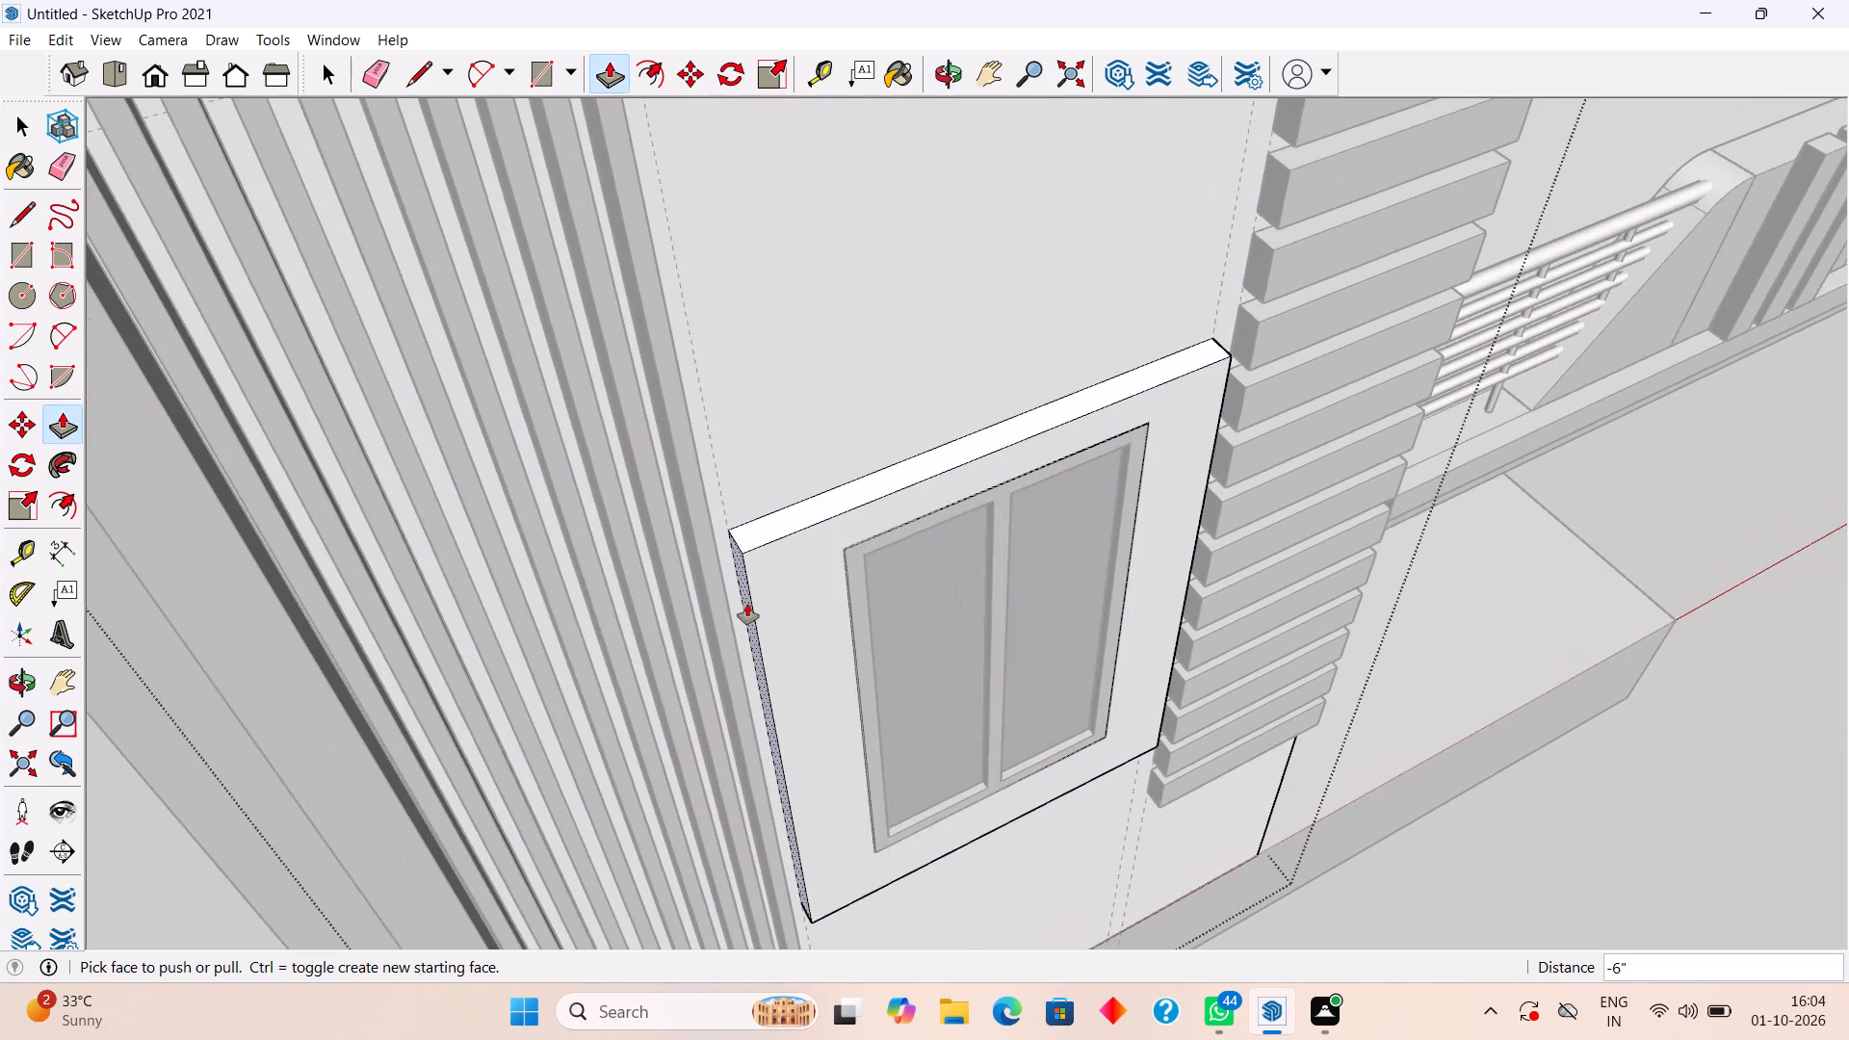
pyautogui.click(746, 604)
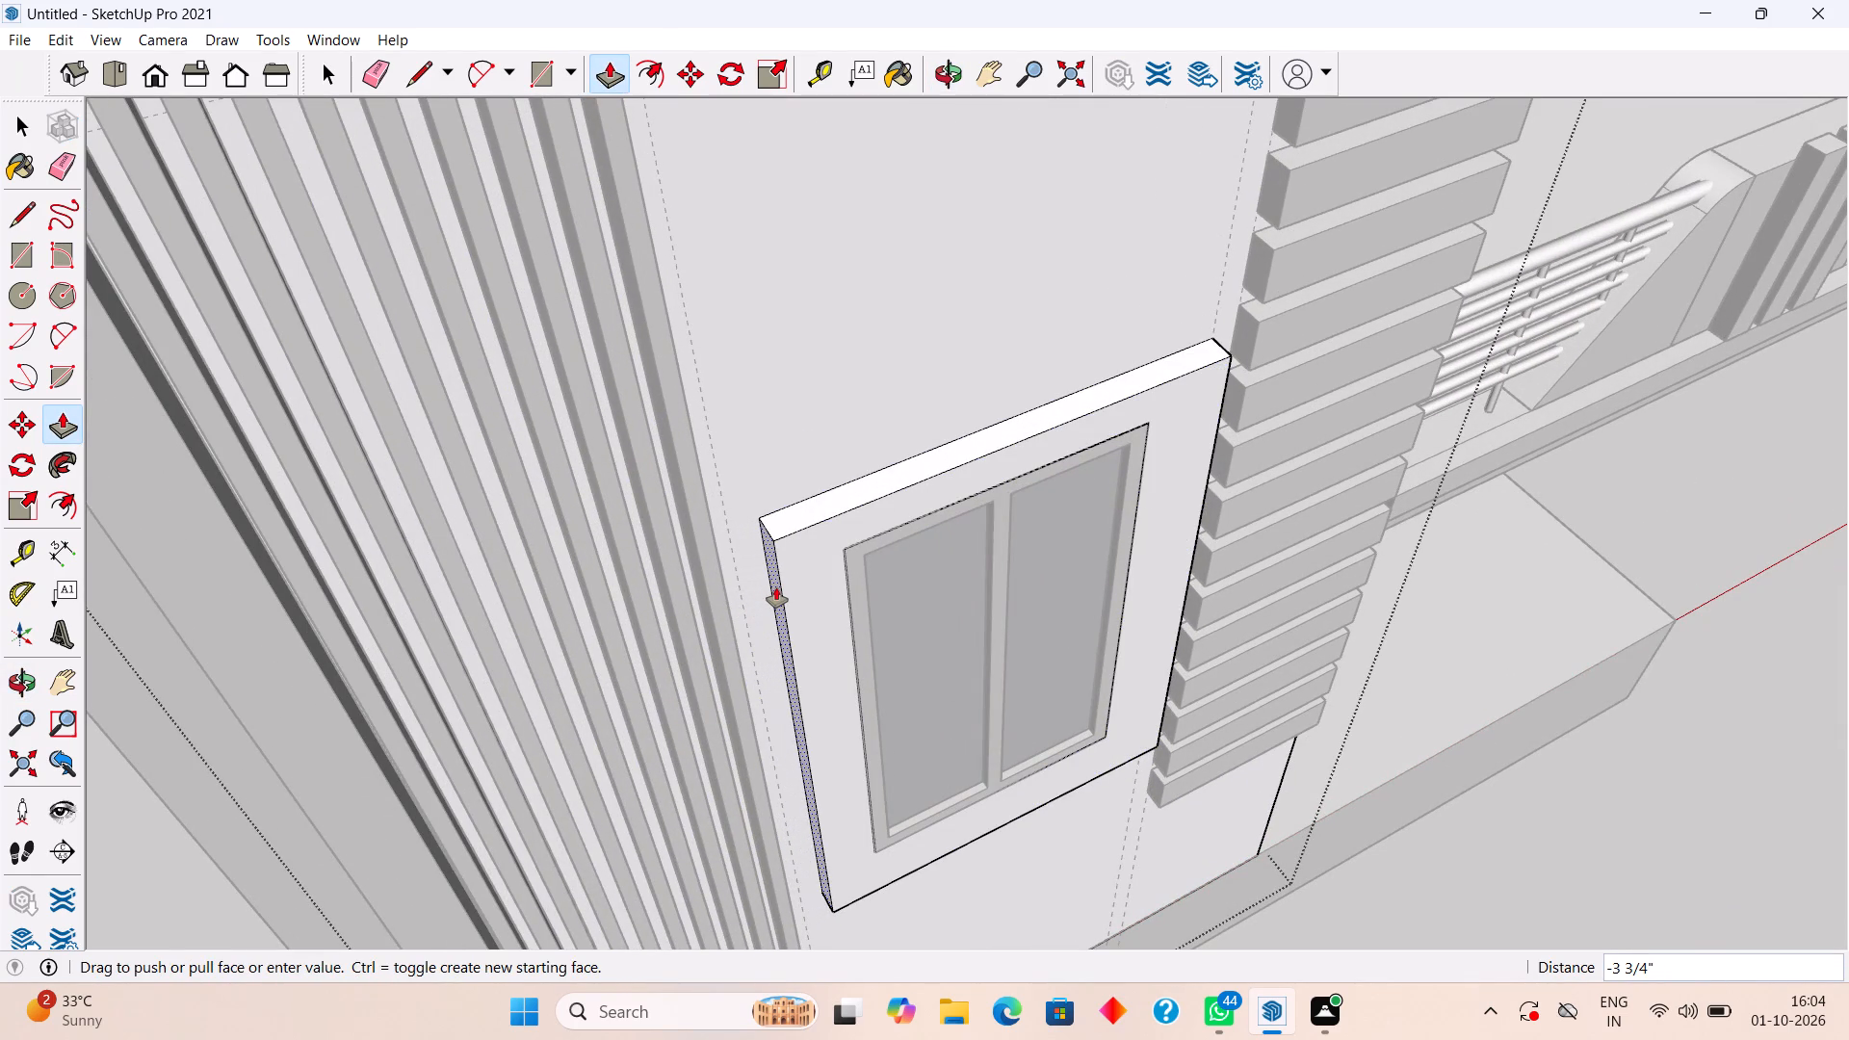
pyautogui.write('6"')
pyautogui.press('Return')
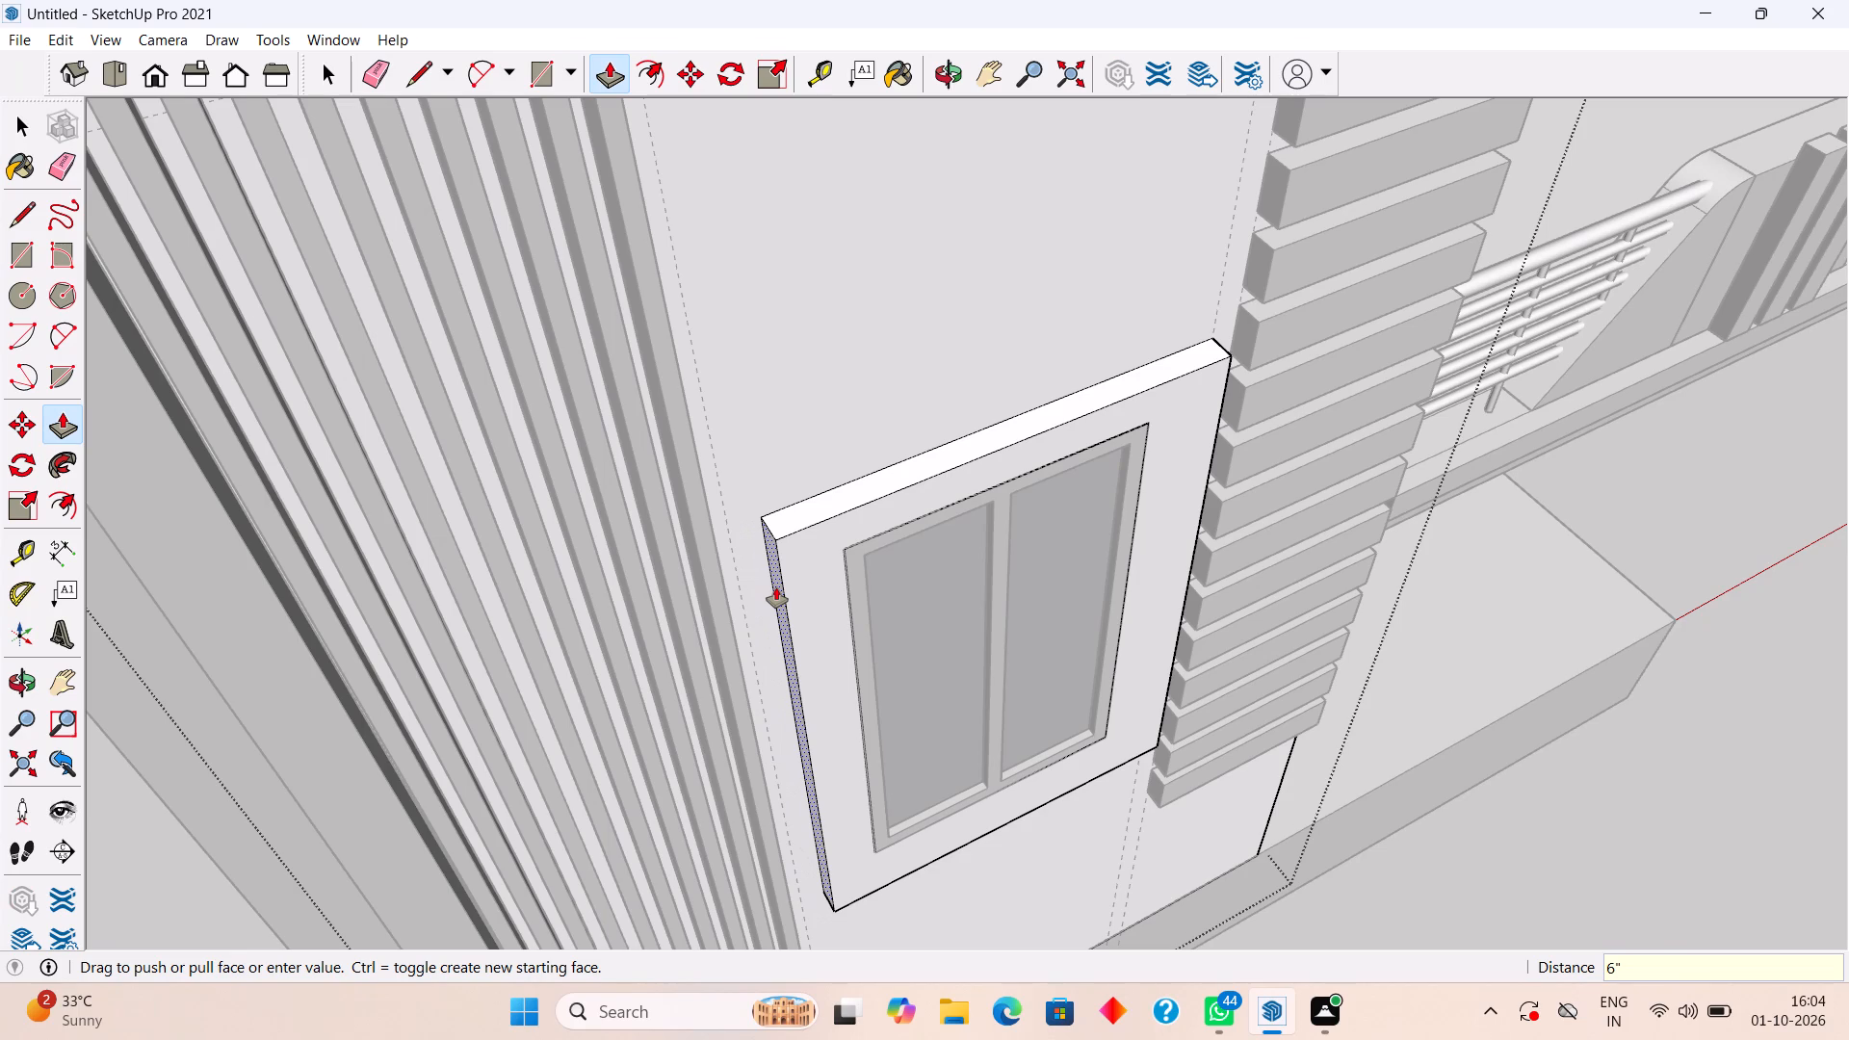
# Push the underside face of the window surround inward by 6" to narrow its lower border.
pyautogui.scroll(-5, 780, 610)
pyautogui.moveTo(890, 701); pyautogui.dragTo(716, 190, button='middle')
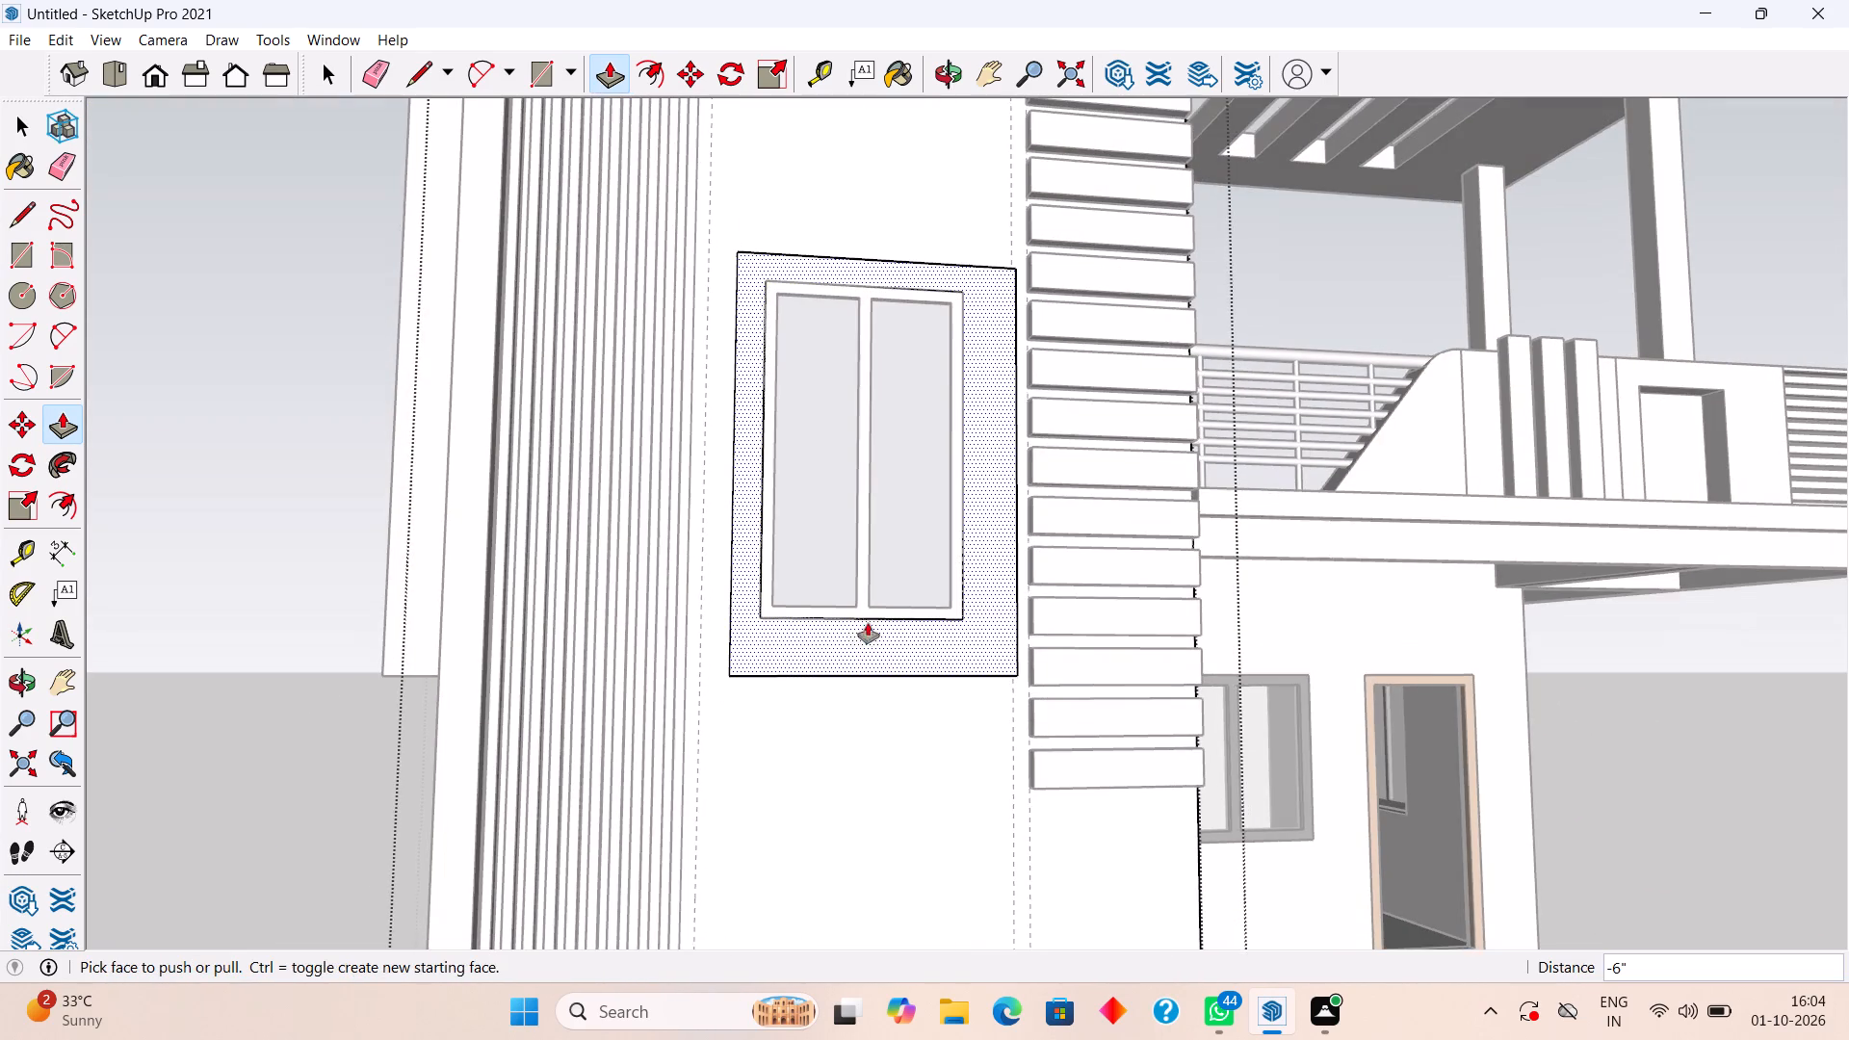
pyautogui.moveTo(922, 700); pyautogui.dragTo(826, 408, button='middle')
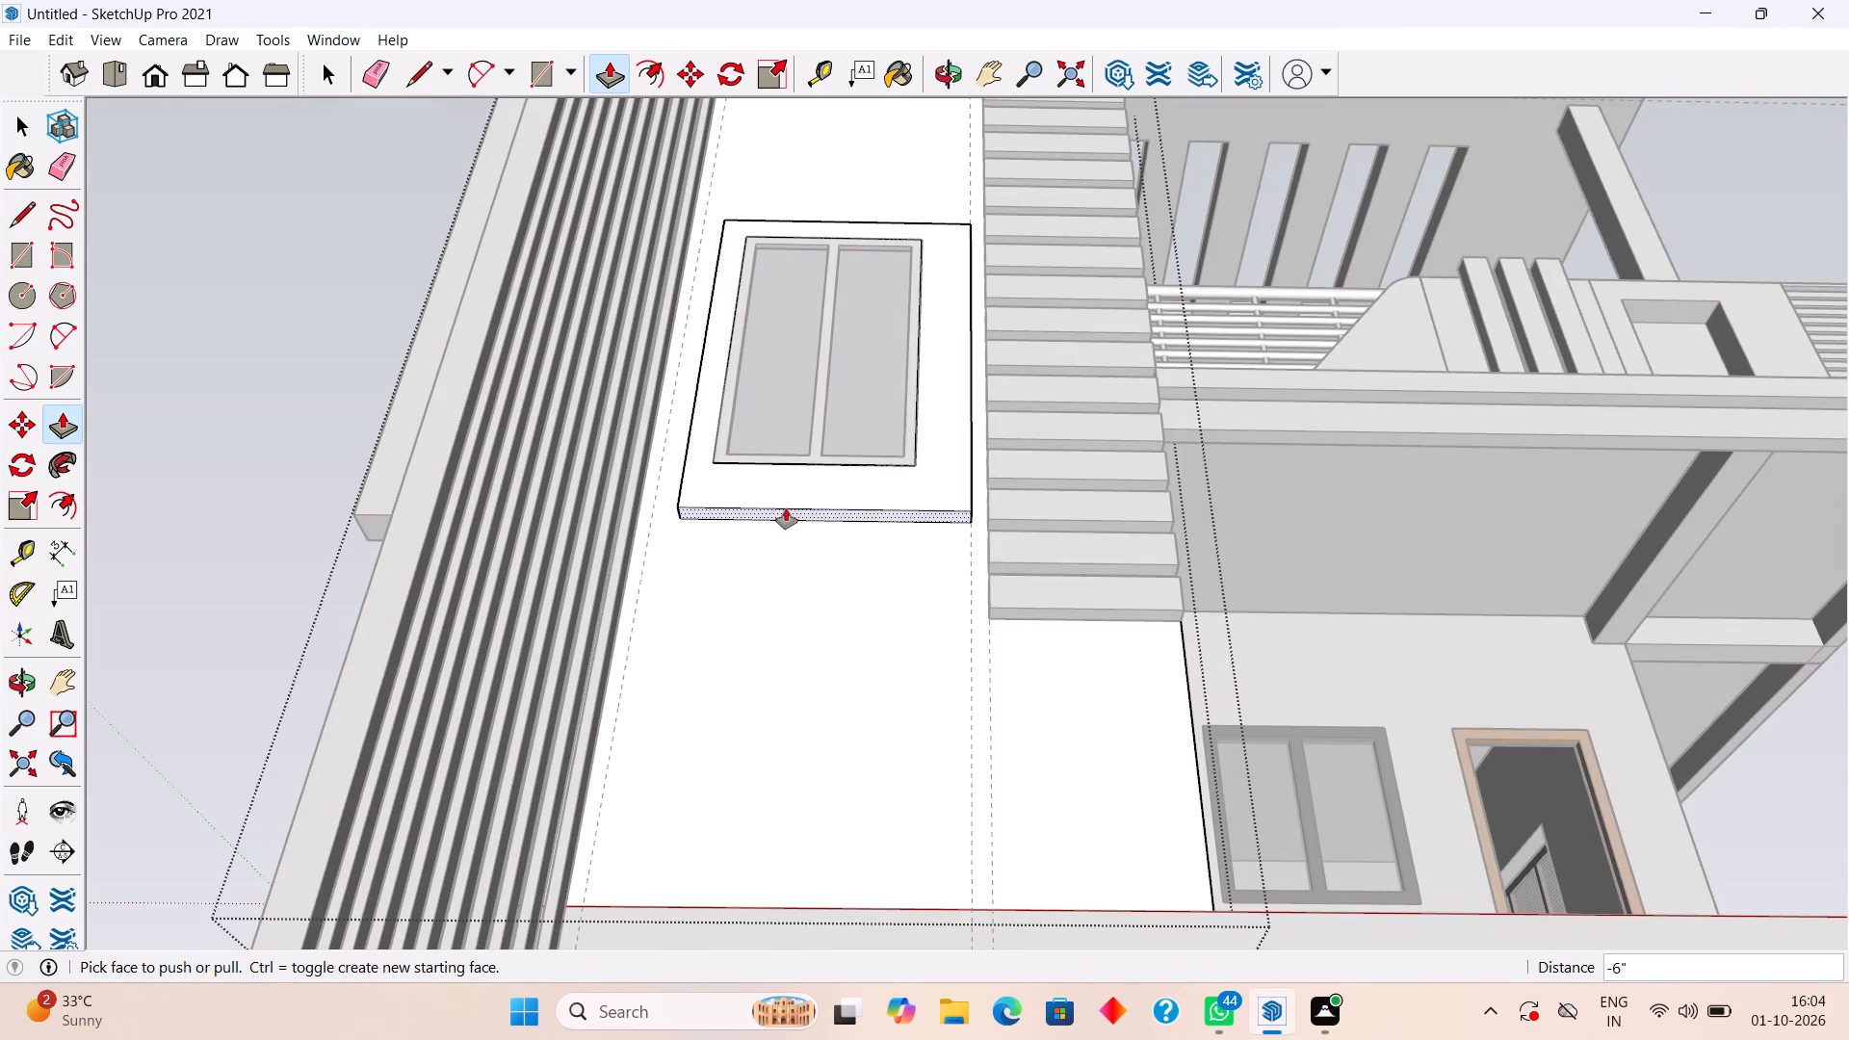
pyautogui.click(787, 509)
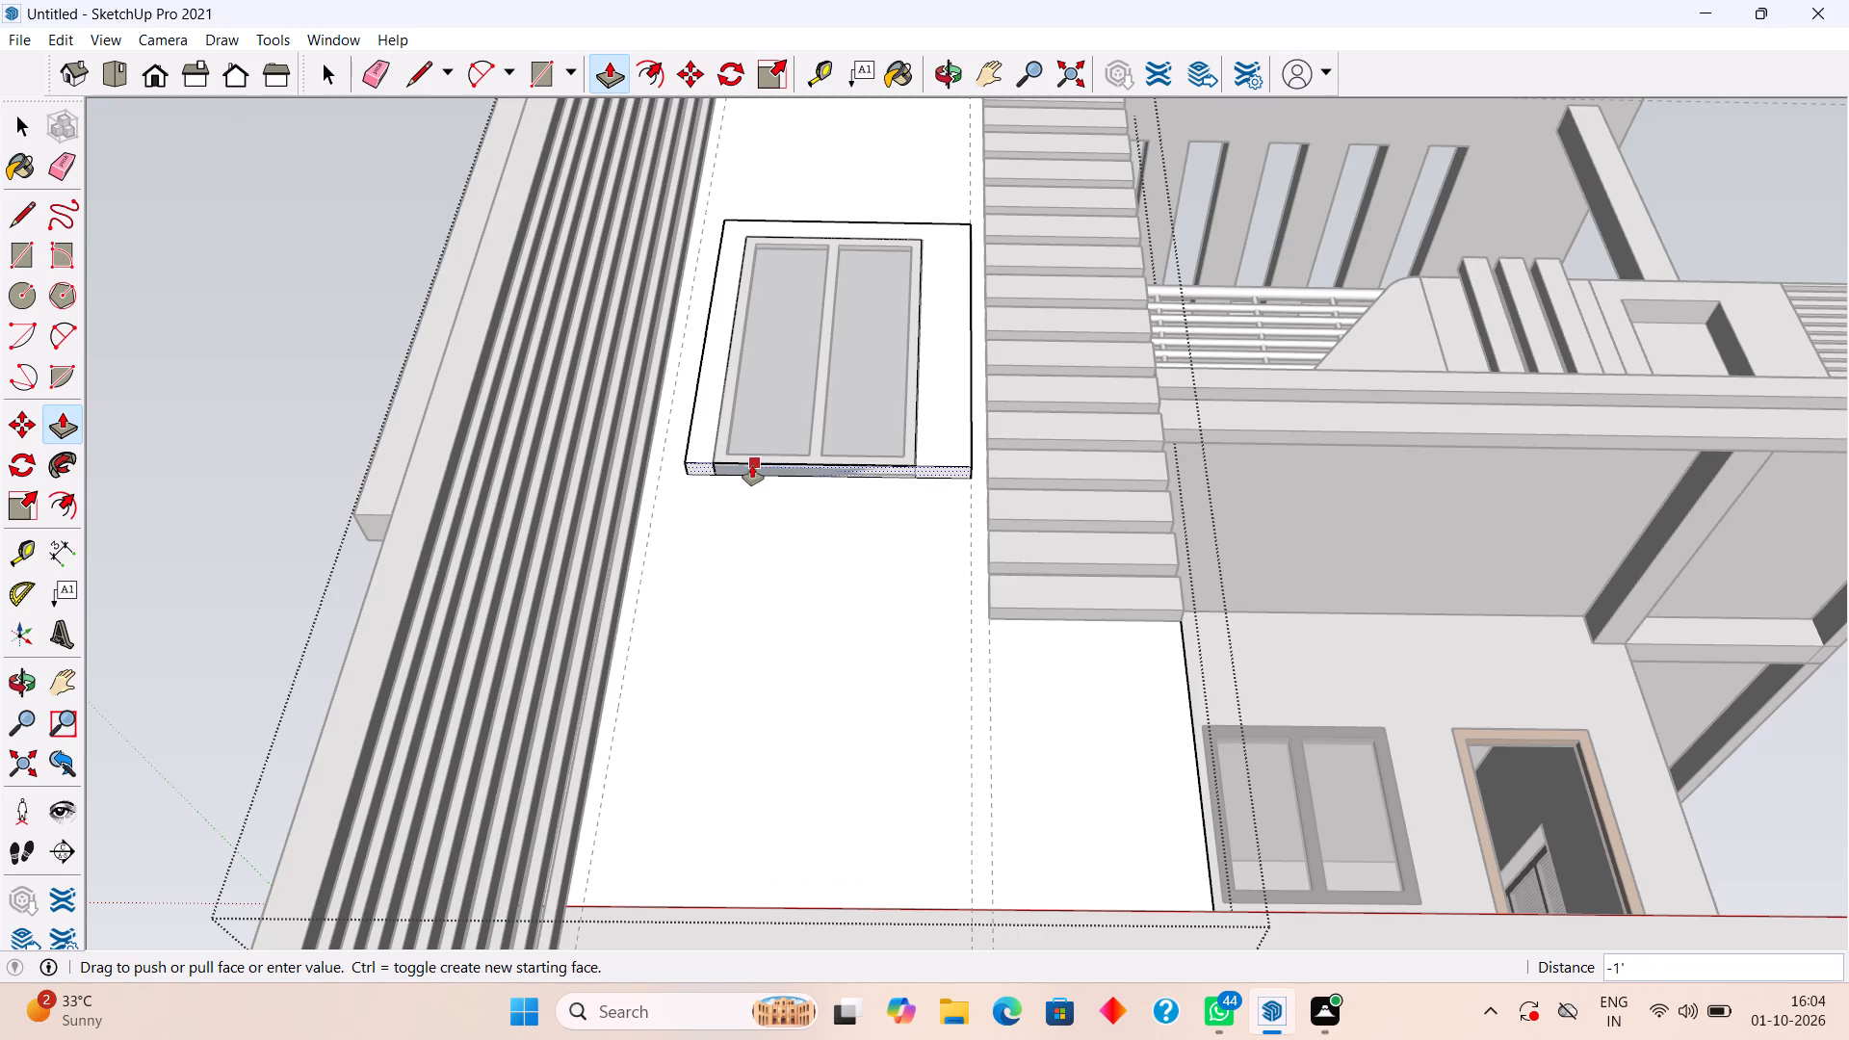
pyautogui.write('6"')
pyautogui.press('Return')
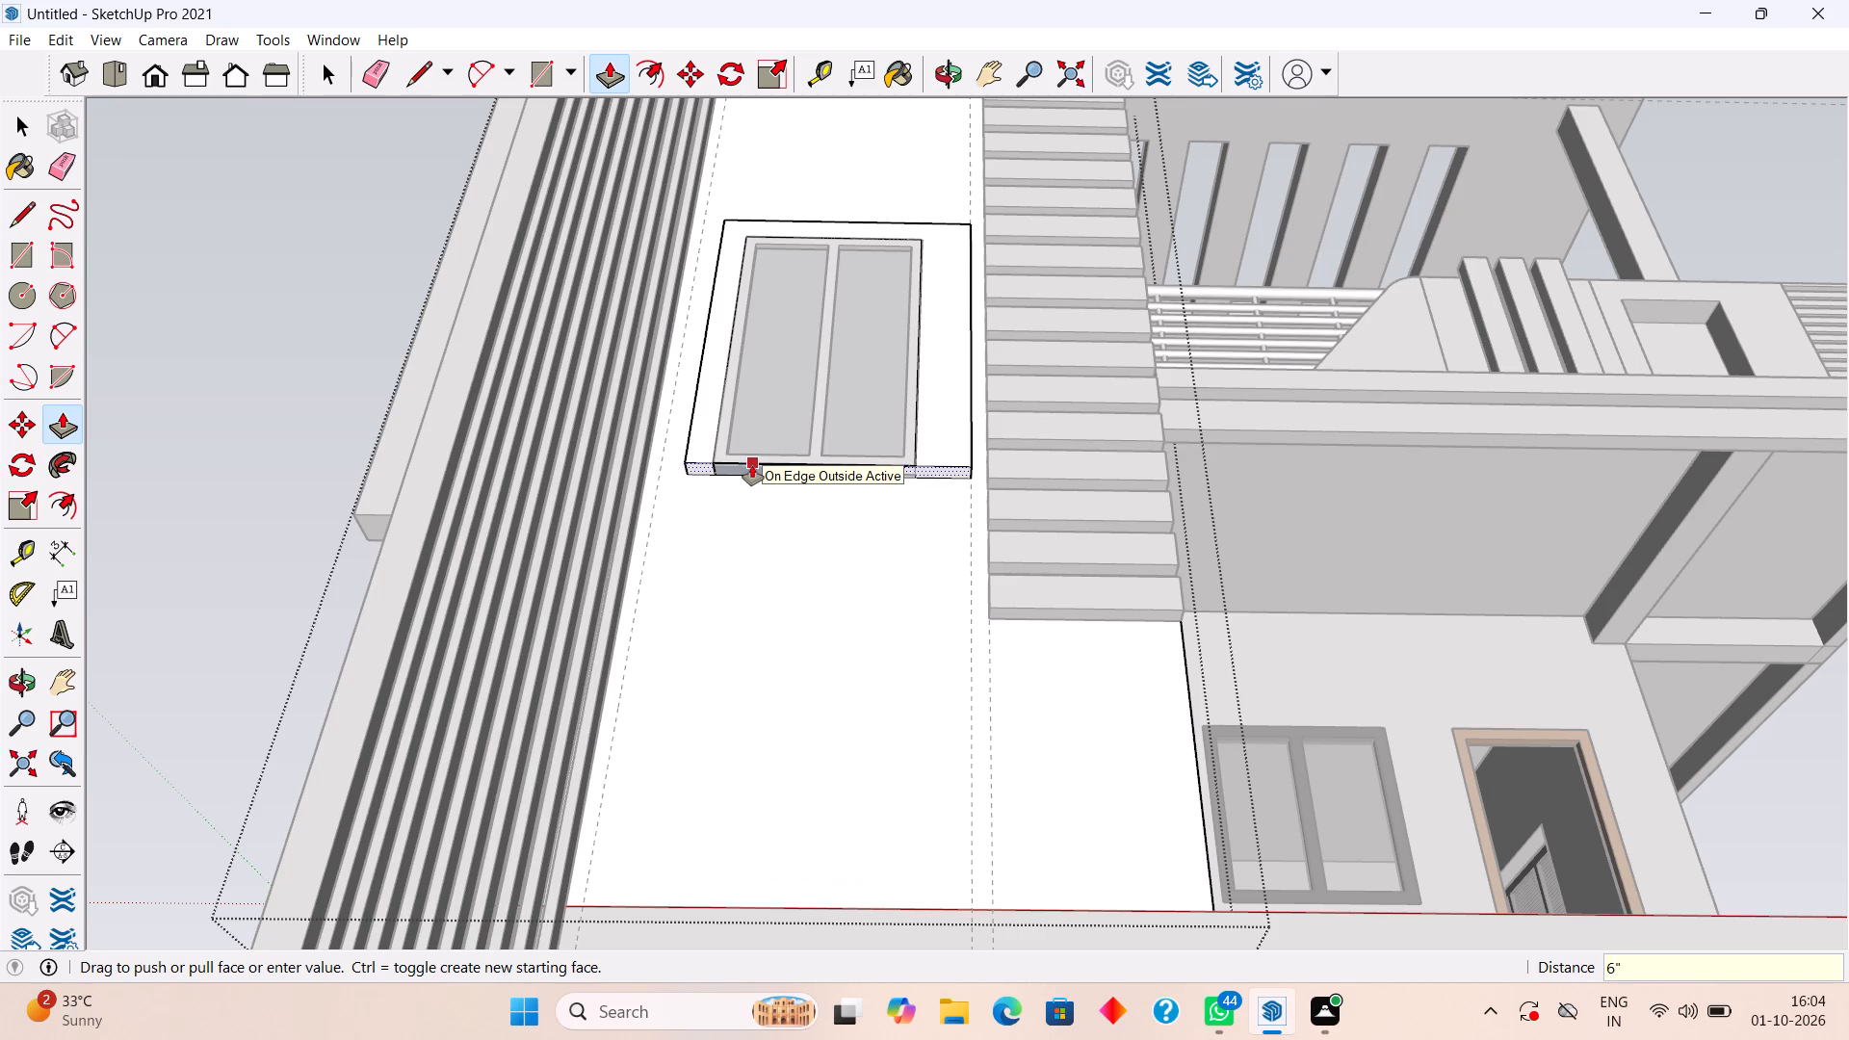
# Push the window surround's side face nearest the block column inward by 6".
pyautogui.moveTo(1061, 371); pyautogui.dragTo(738, 495, button='middle')
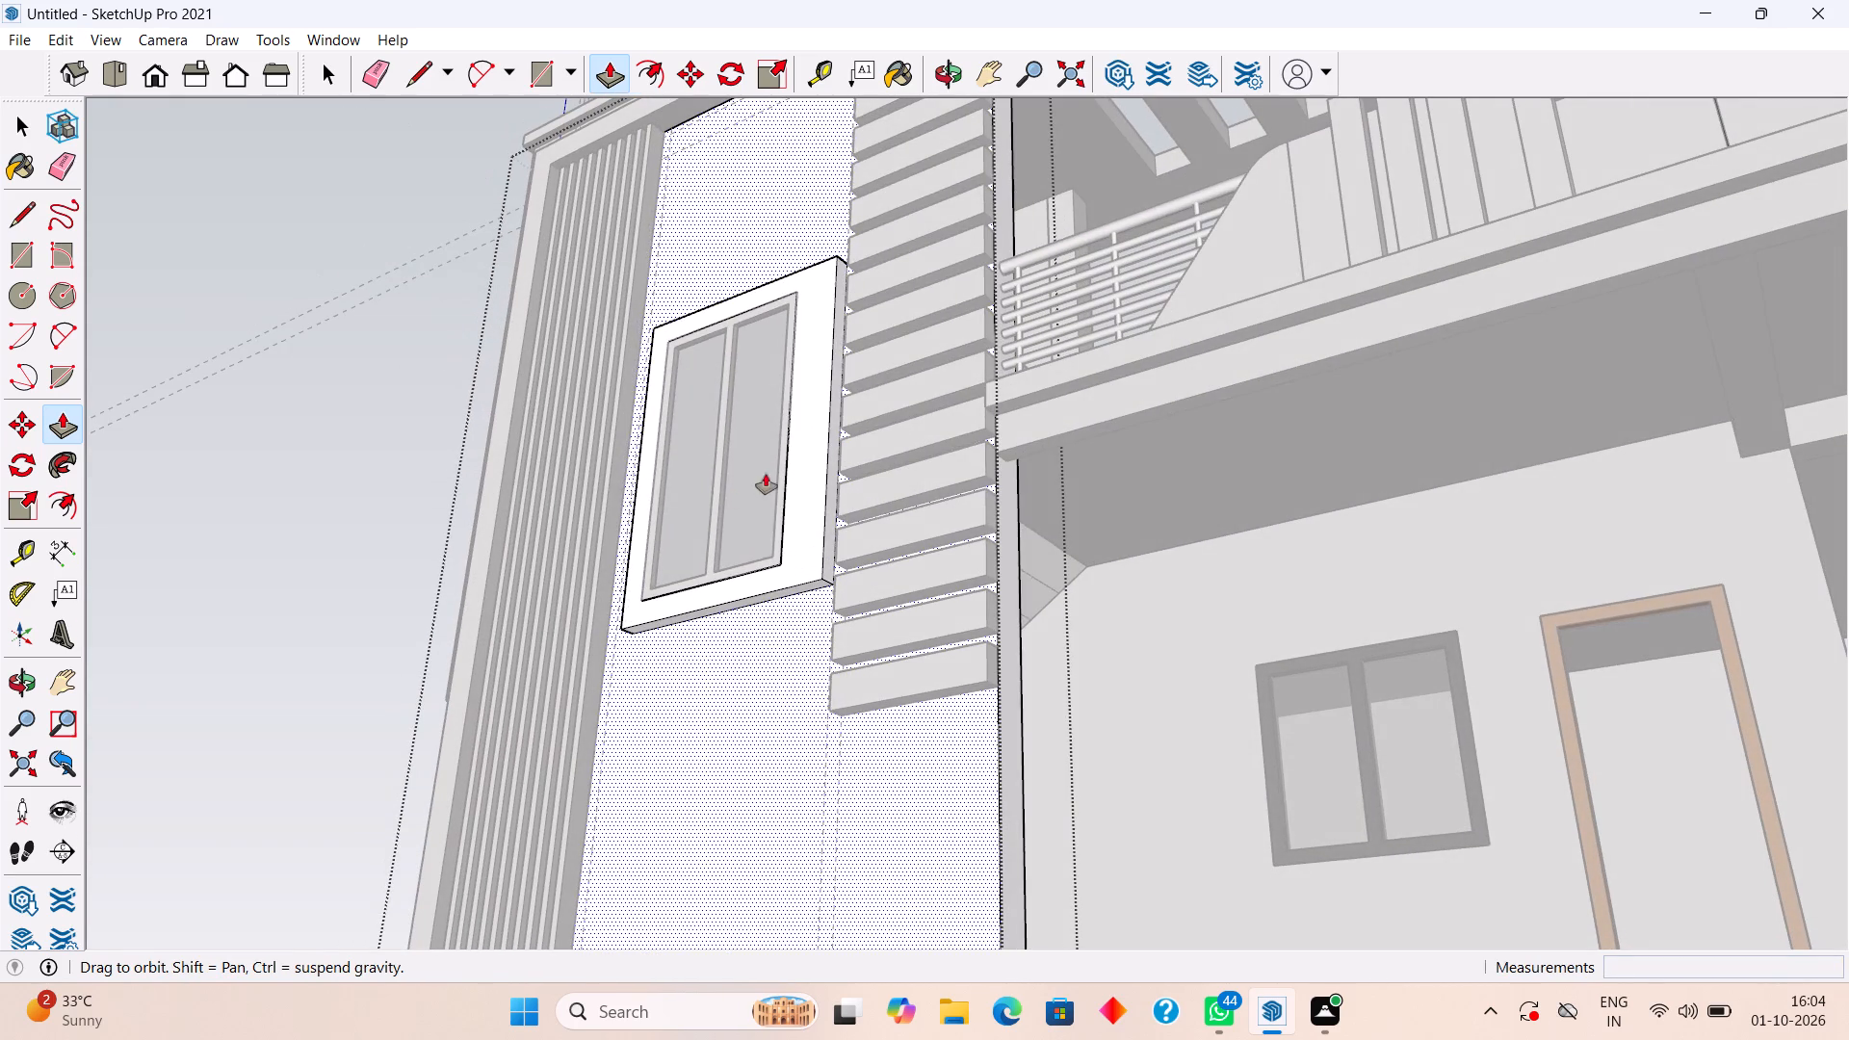
pyautogui.click(839, 430)
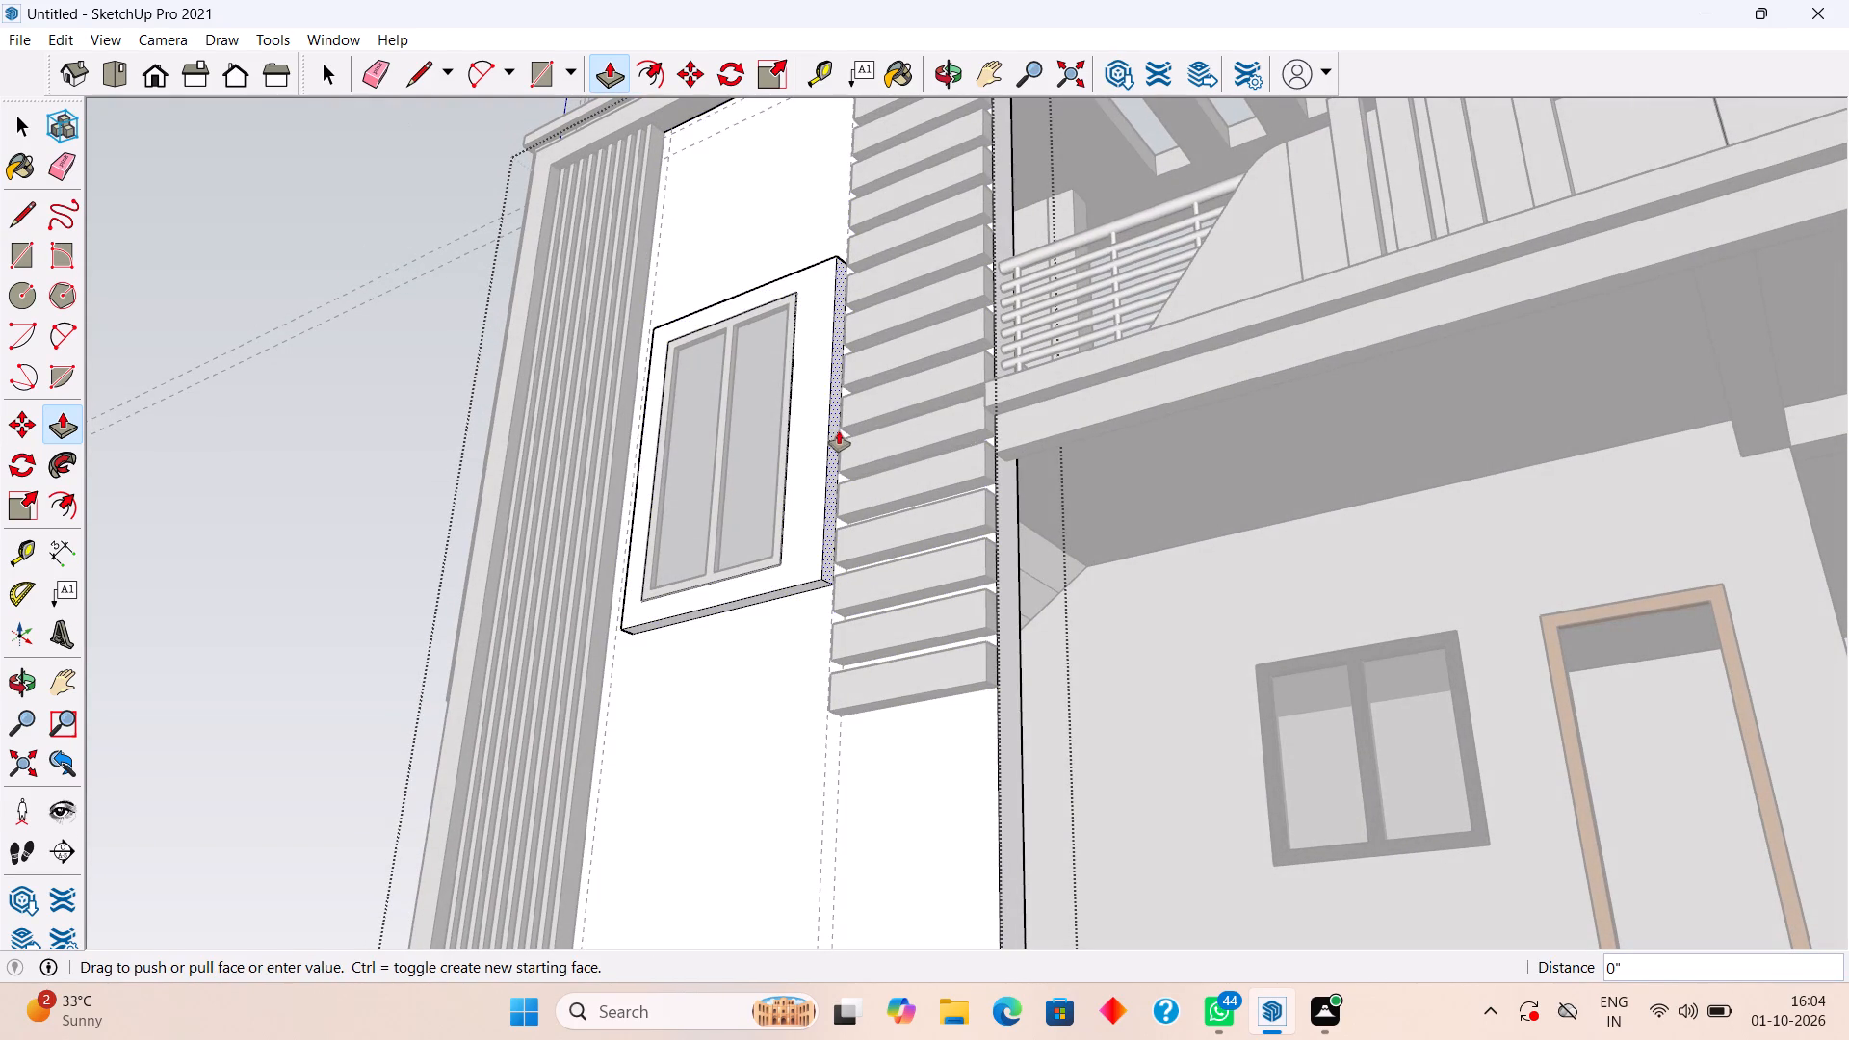
pyautogui.write('6"')
pyautogui.press('Return')
pyautogui.press('space')
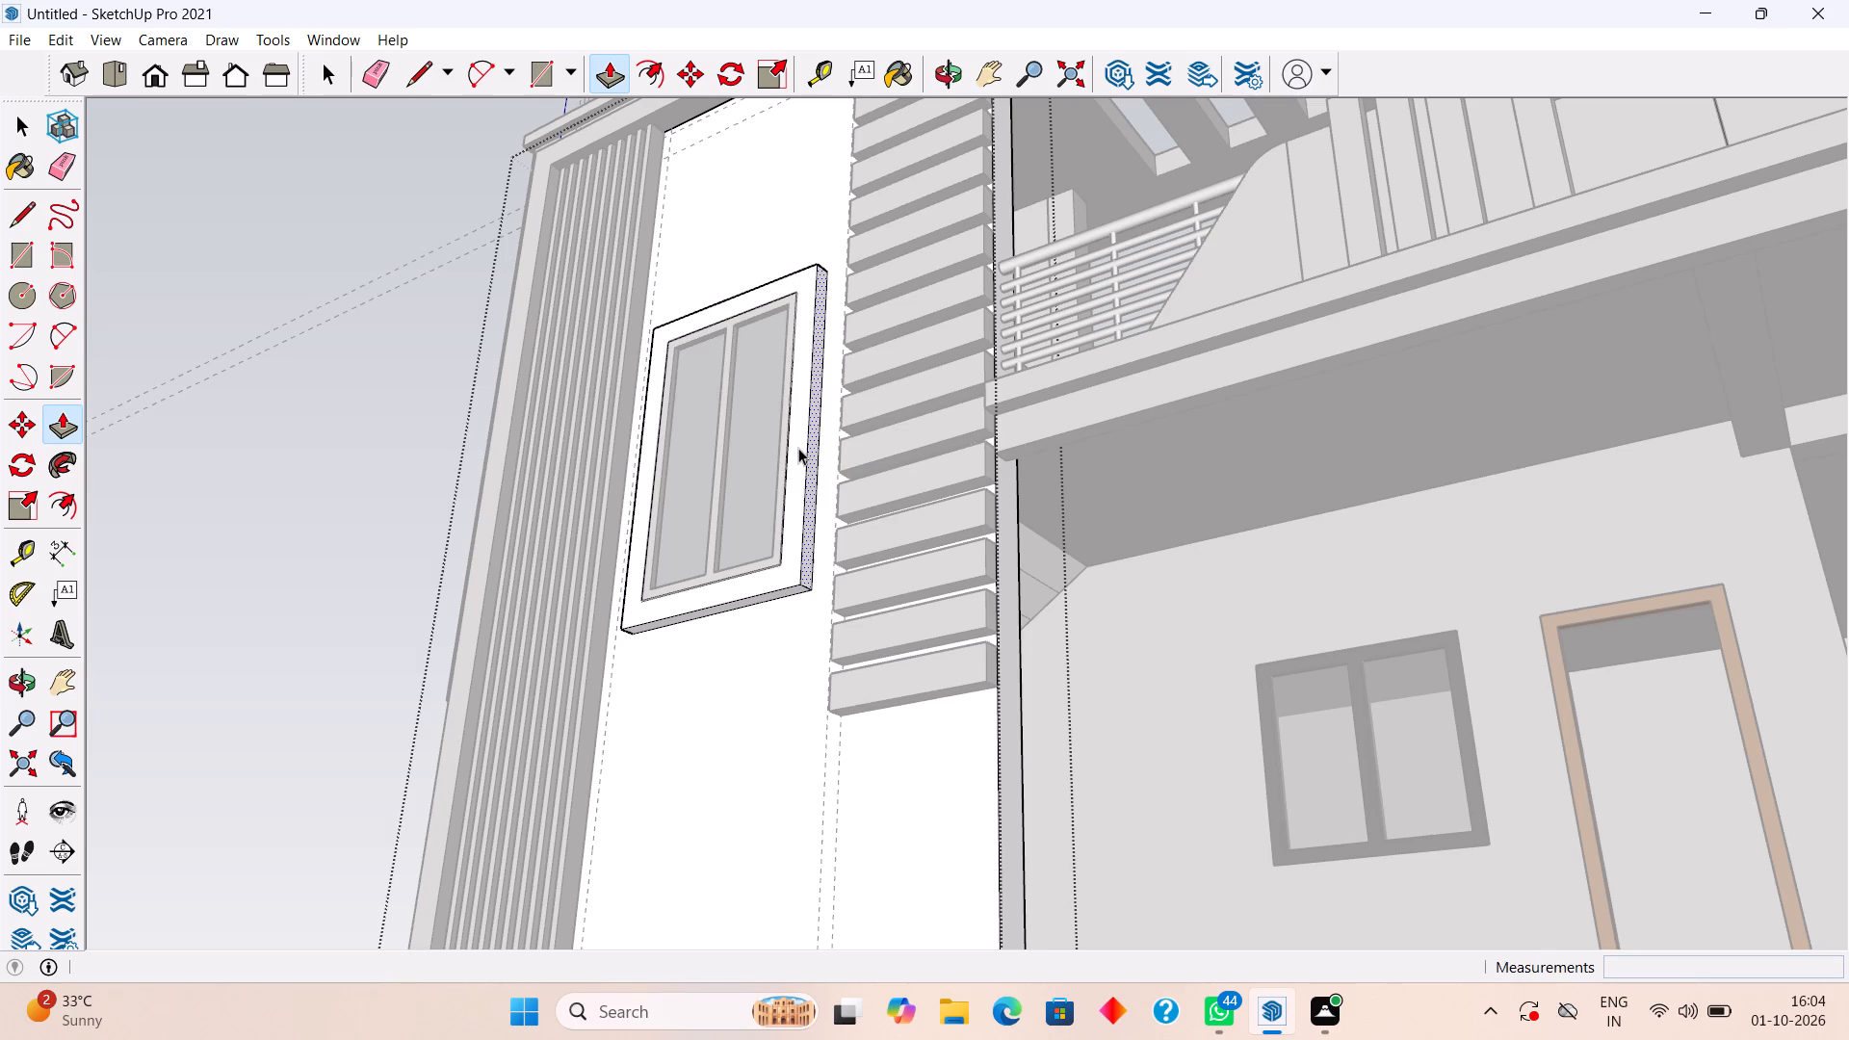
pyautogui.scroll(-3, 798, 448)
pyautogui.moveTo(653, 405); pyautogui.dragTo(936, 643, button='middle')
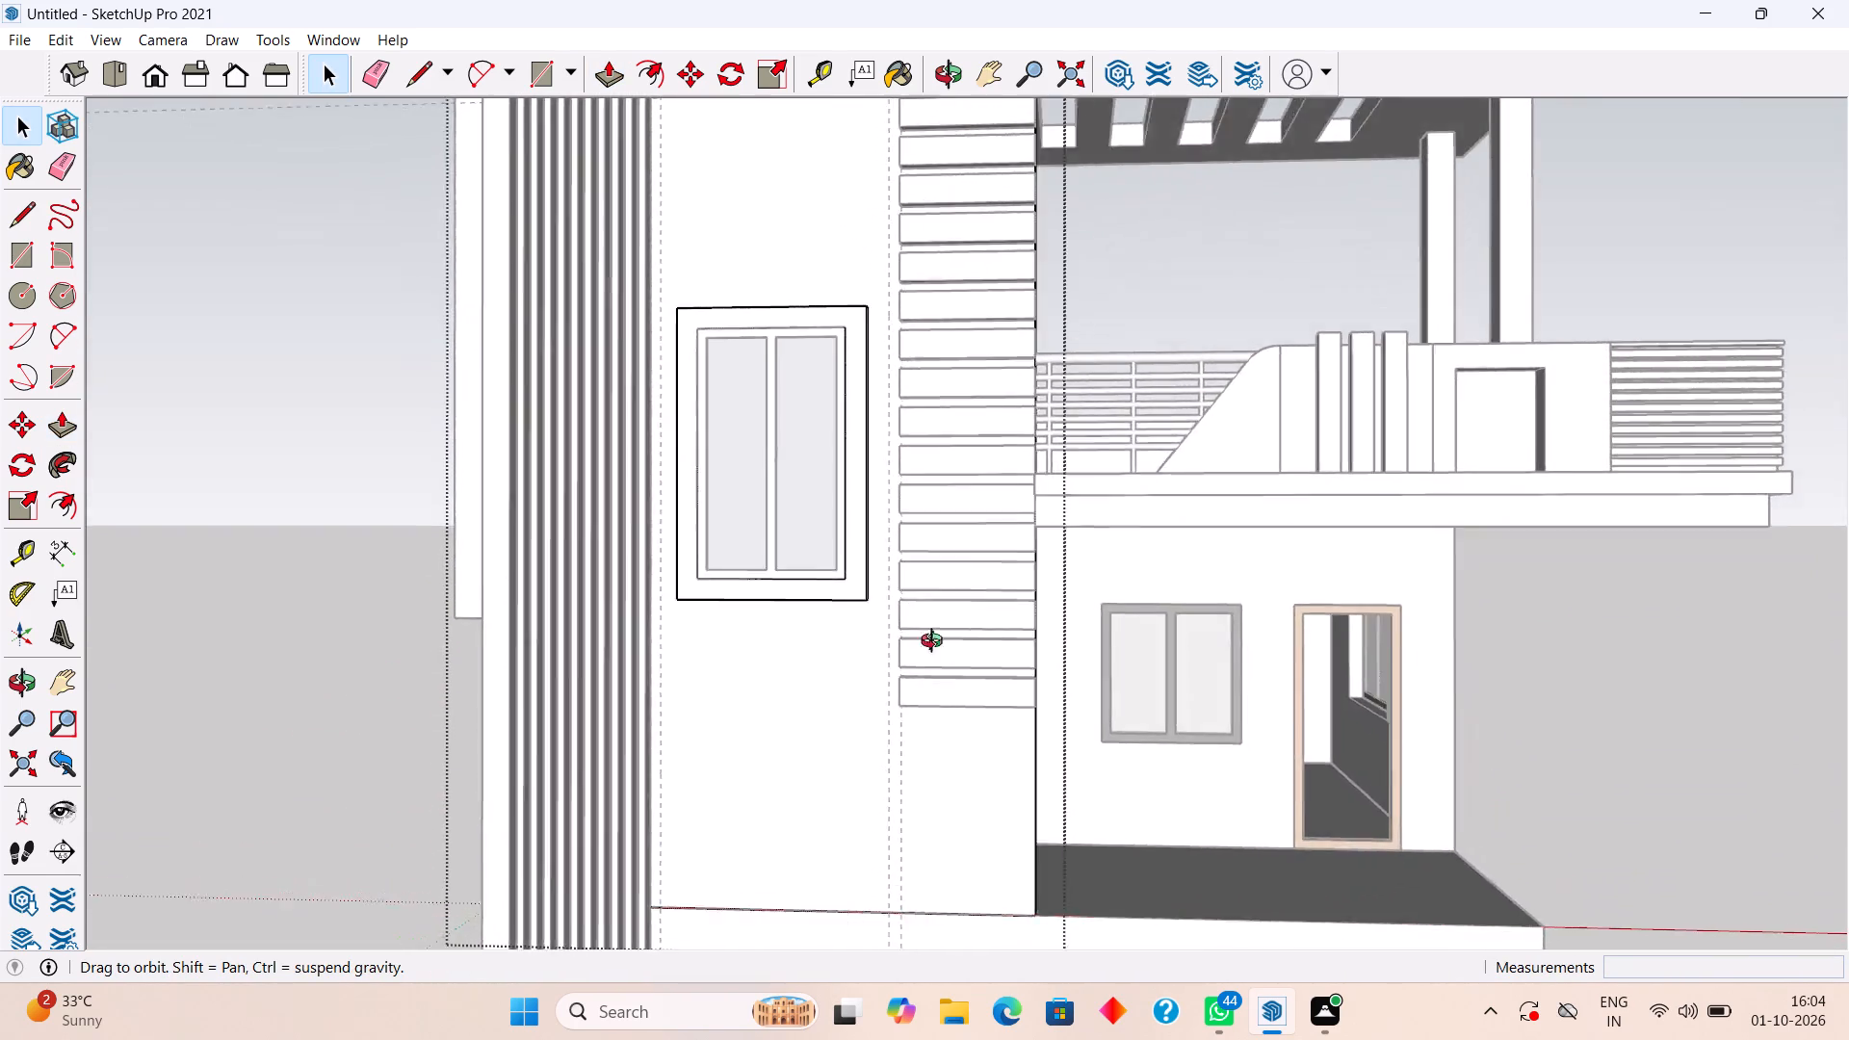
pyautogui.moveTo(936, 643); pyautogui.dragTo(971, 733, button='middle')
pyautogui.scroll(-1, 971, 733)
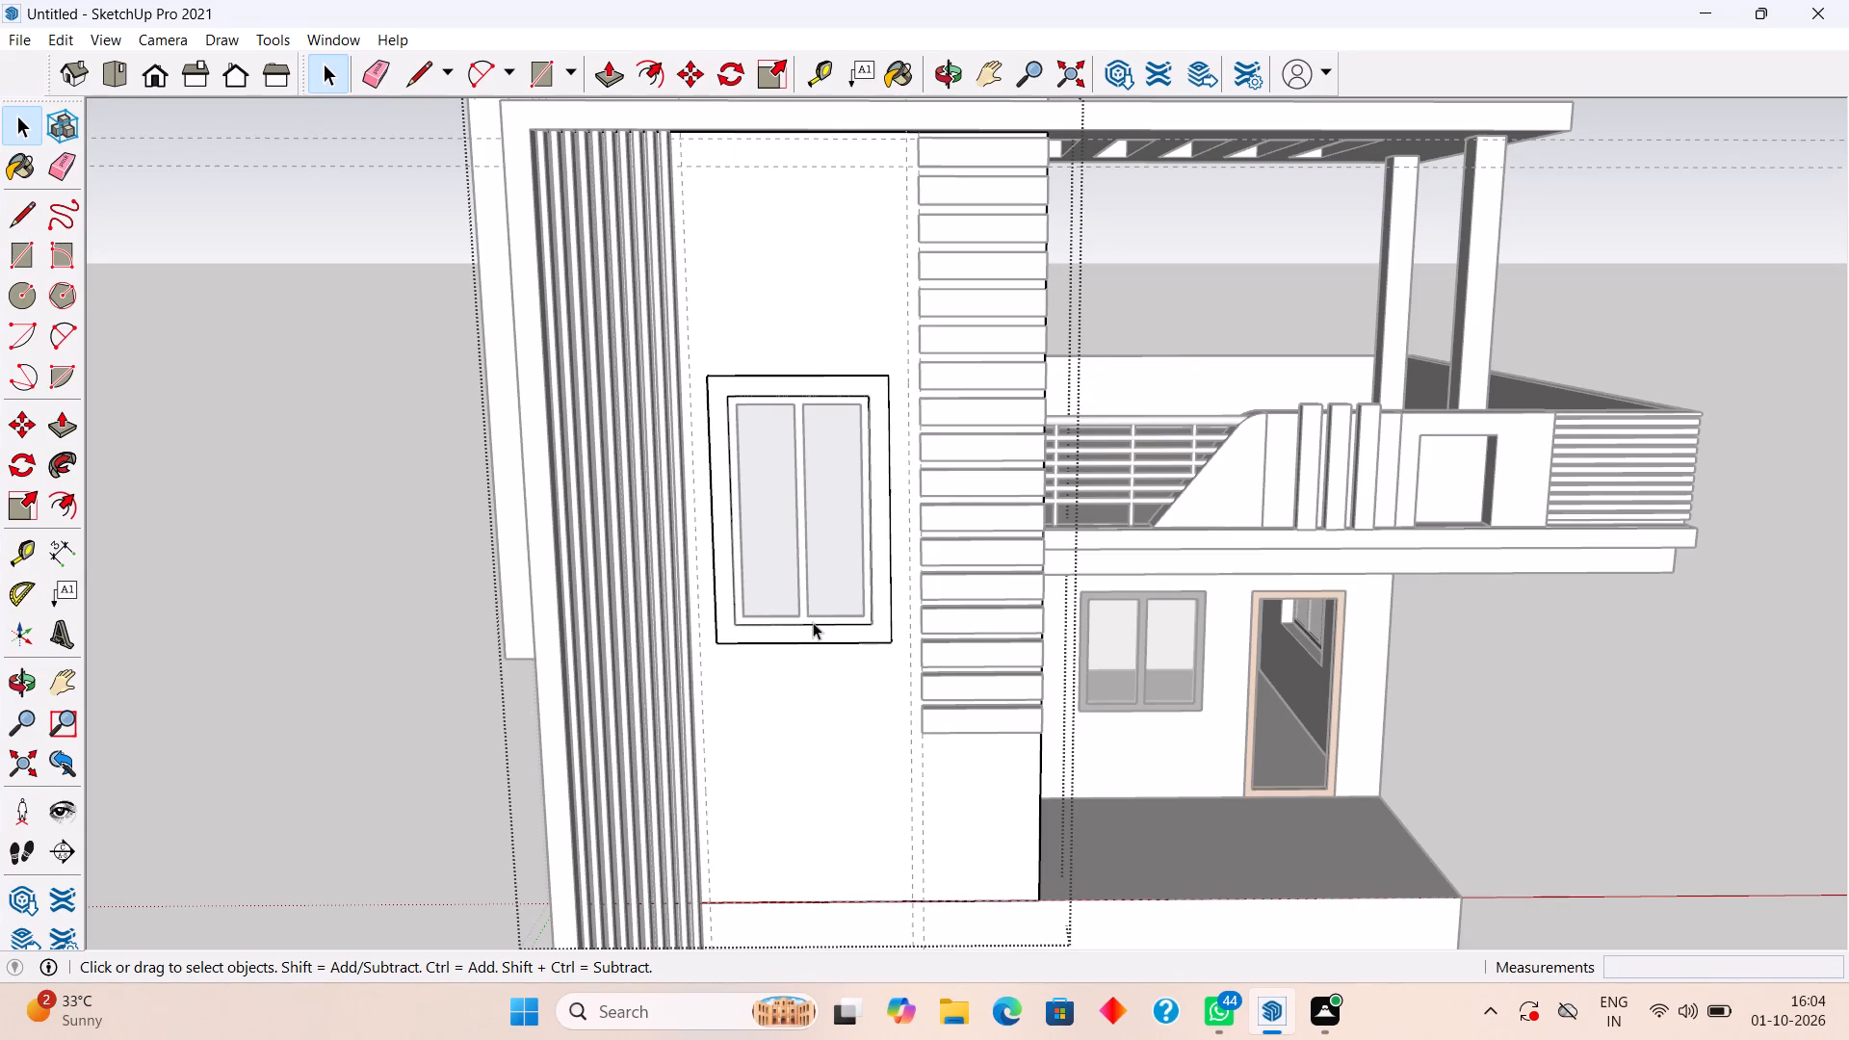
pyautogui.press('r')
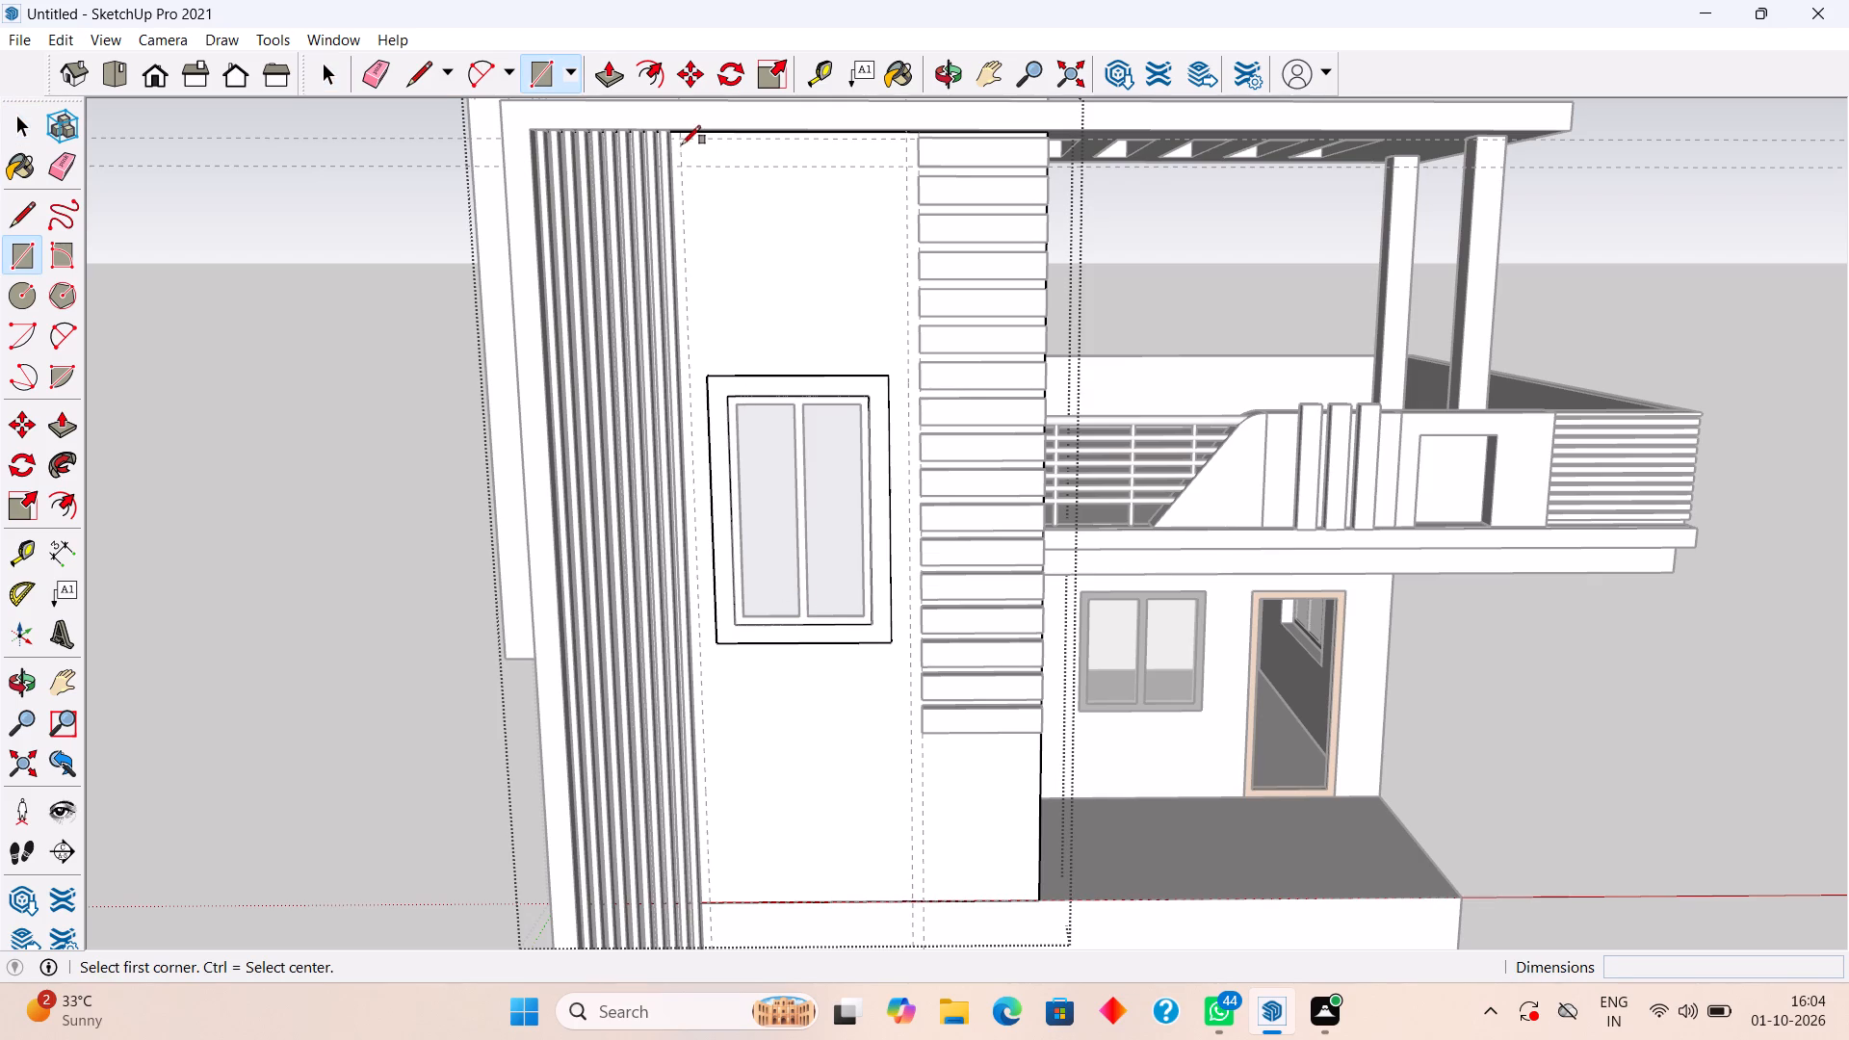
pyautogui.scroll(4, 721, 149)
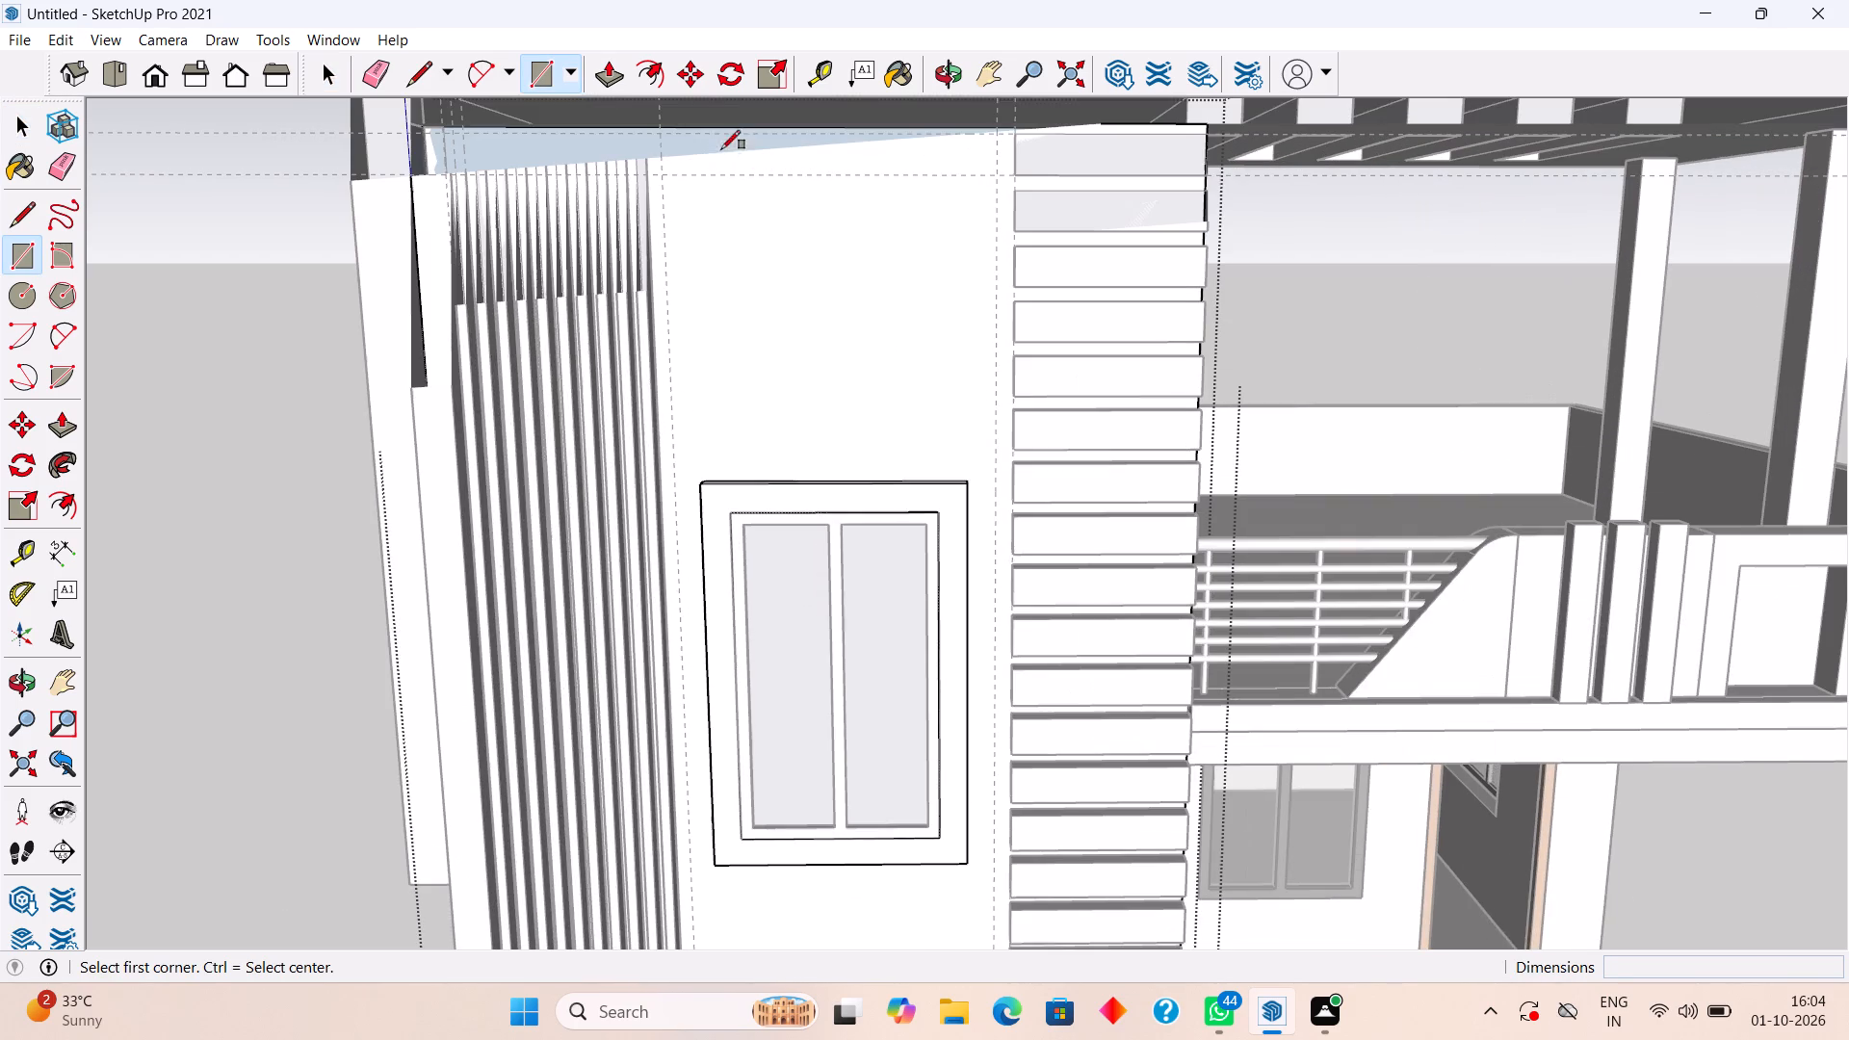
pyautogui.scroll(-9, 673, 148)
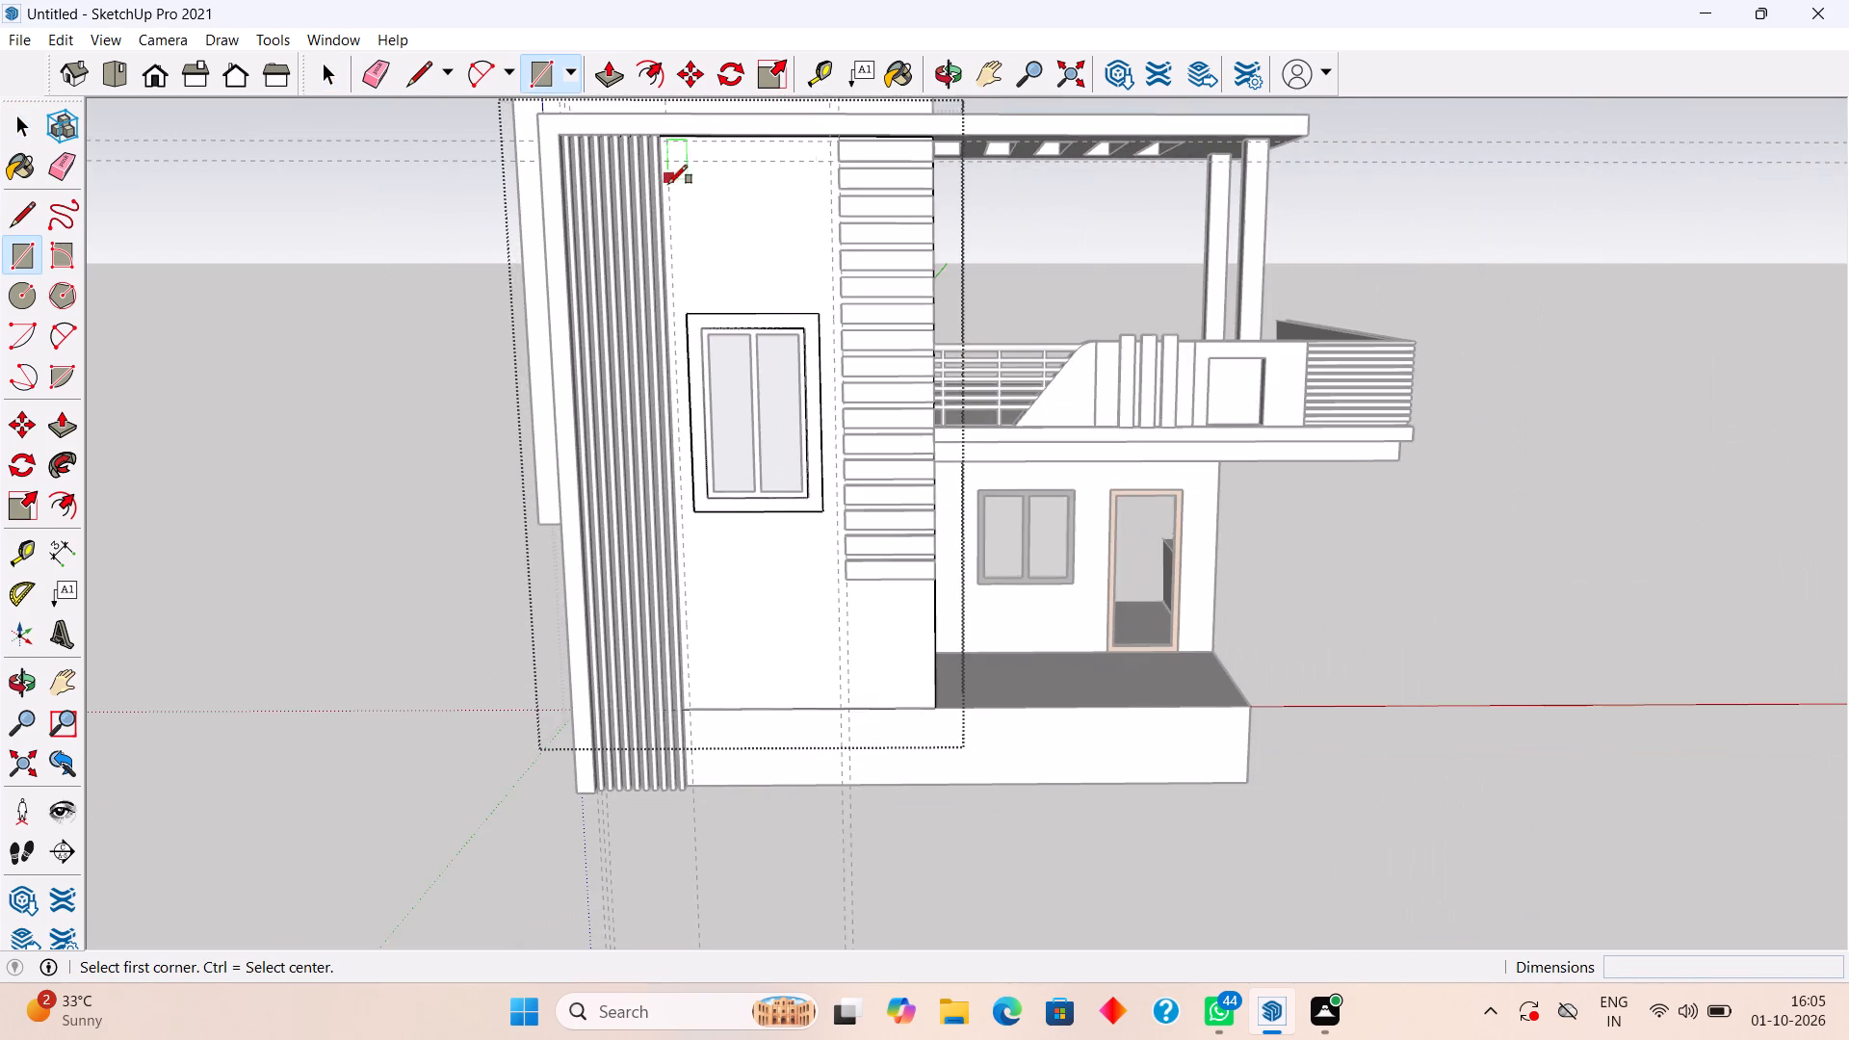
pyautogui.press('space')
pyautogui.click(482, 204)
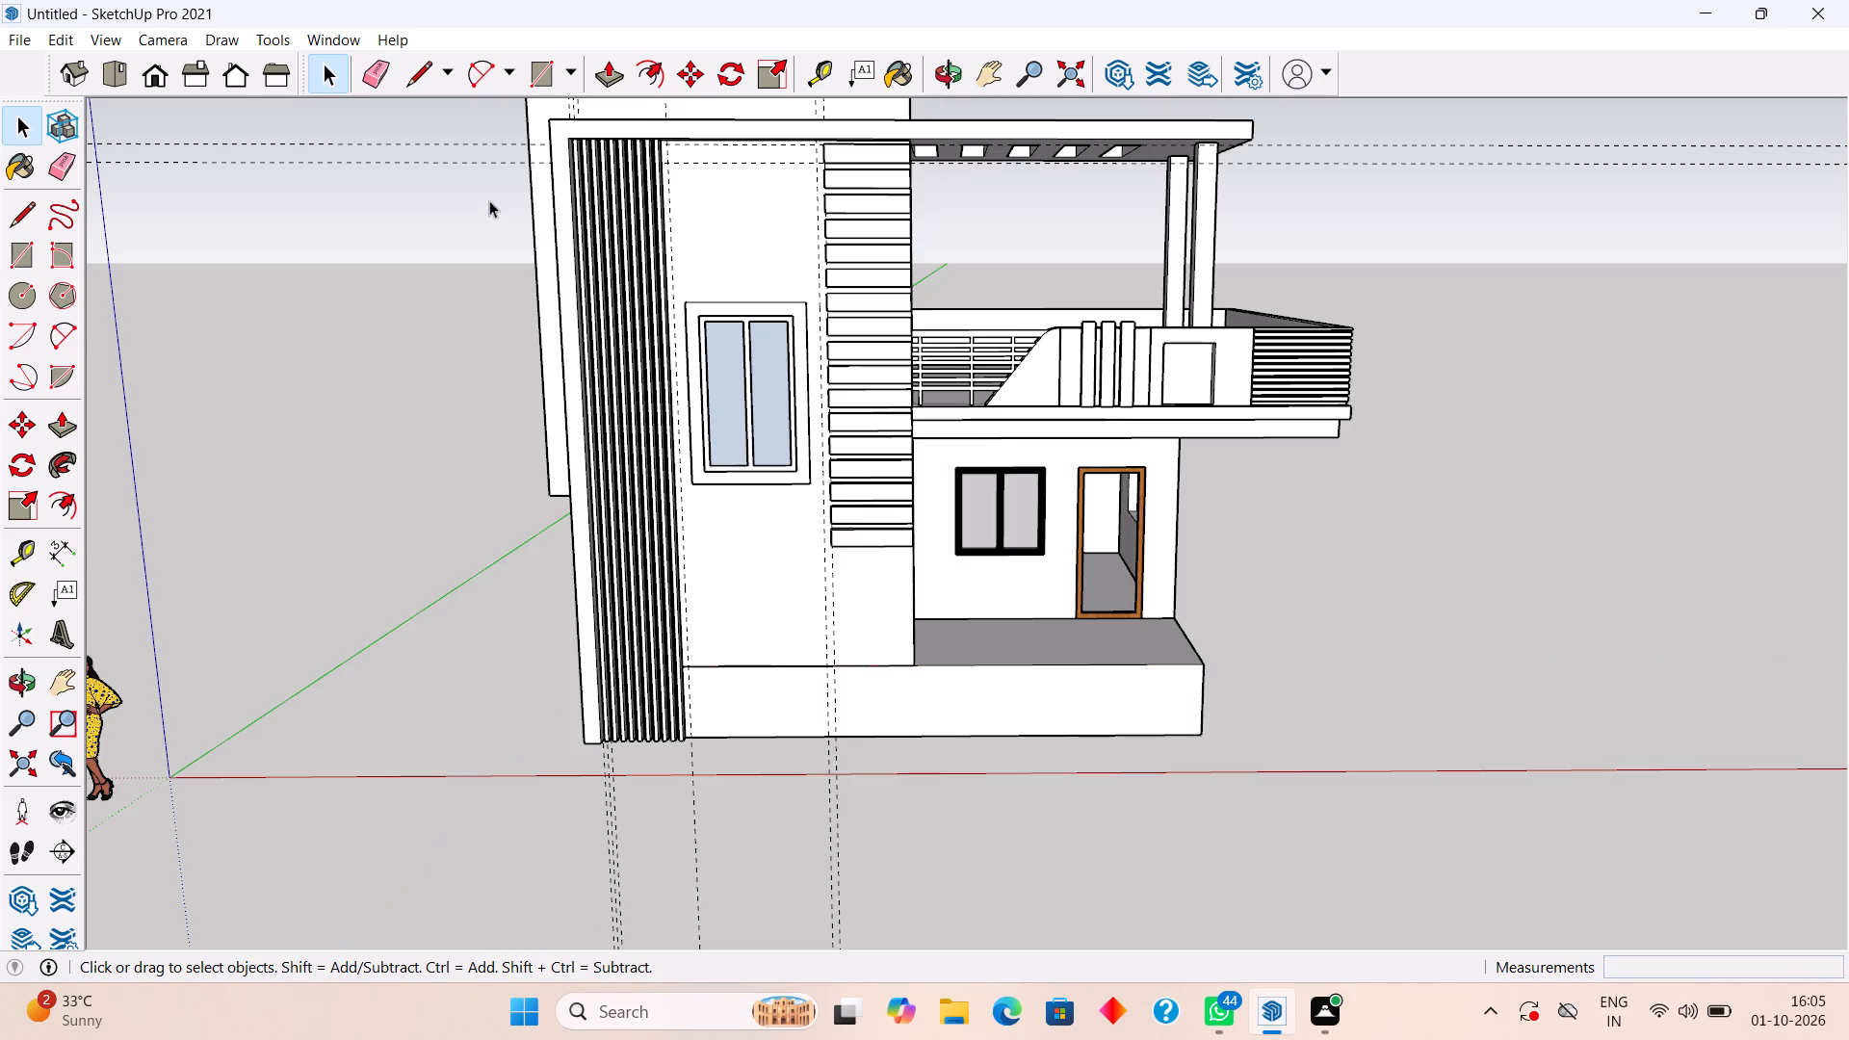
# Draw a rectangle about 5' 7" by 13' 8" on the front wall between the guides, from its top edge to just below the window surround.
pyautogui.moveTo(697, 204); pyautogui.dragTo(738, 372, button='middle')
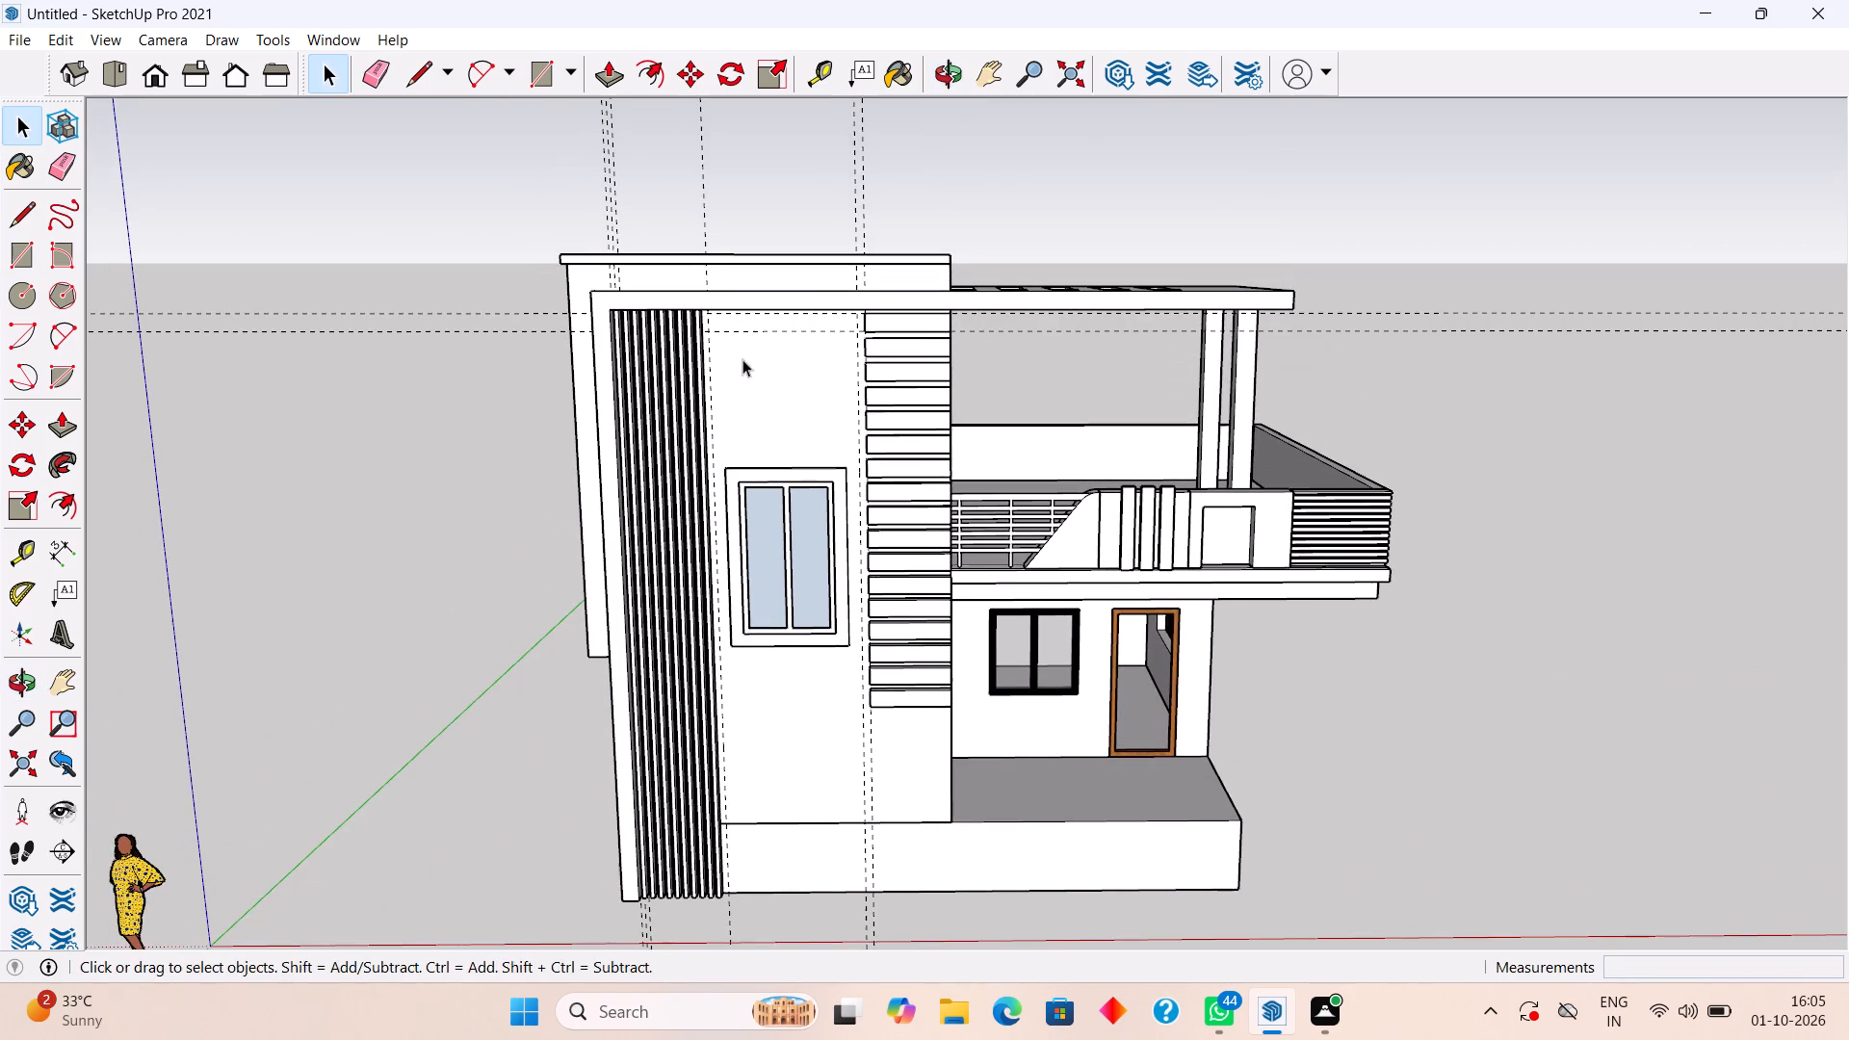
pyautogui.moveTo(746, 323); pyautogui.dragTo(729, 229, button='middle')
pyautogui.scroll(8, 737, 313)
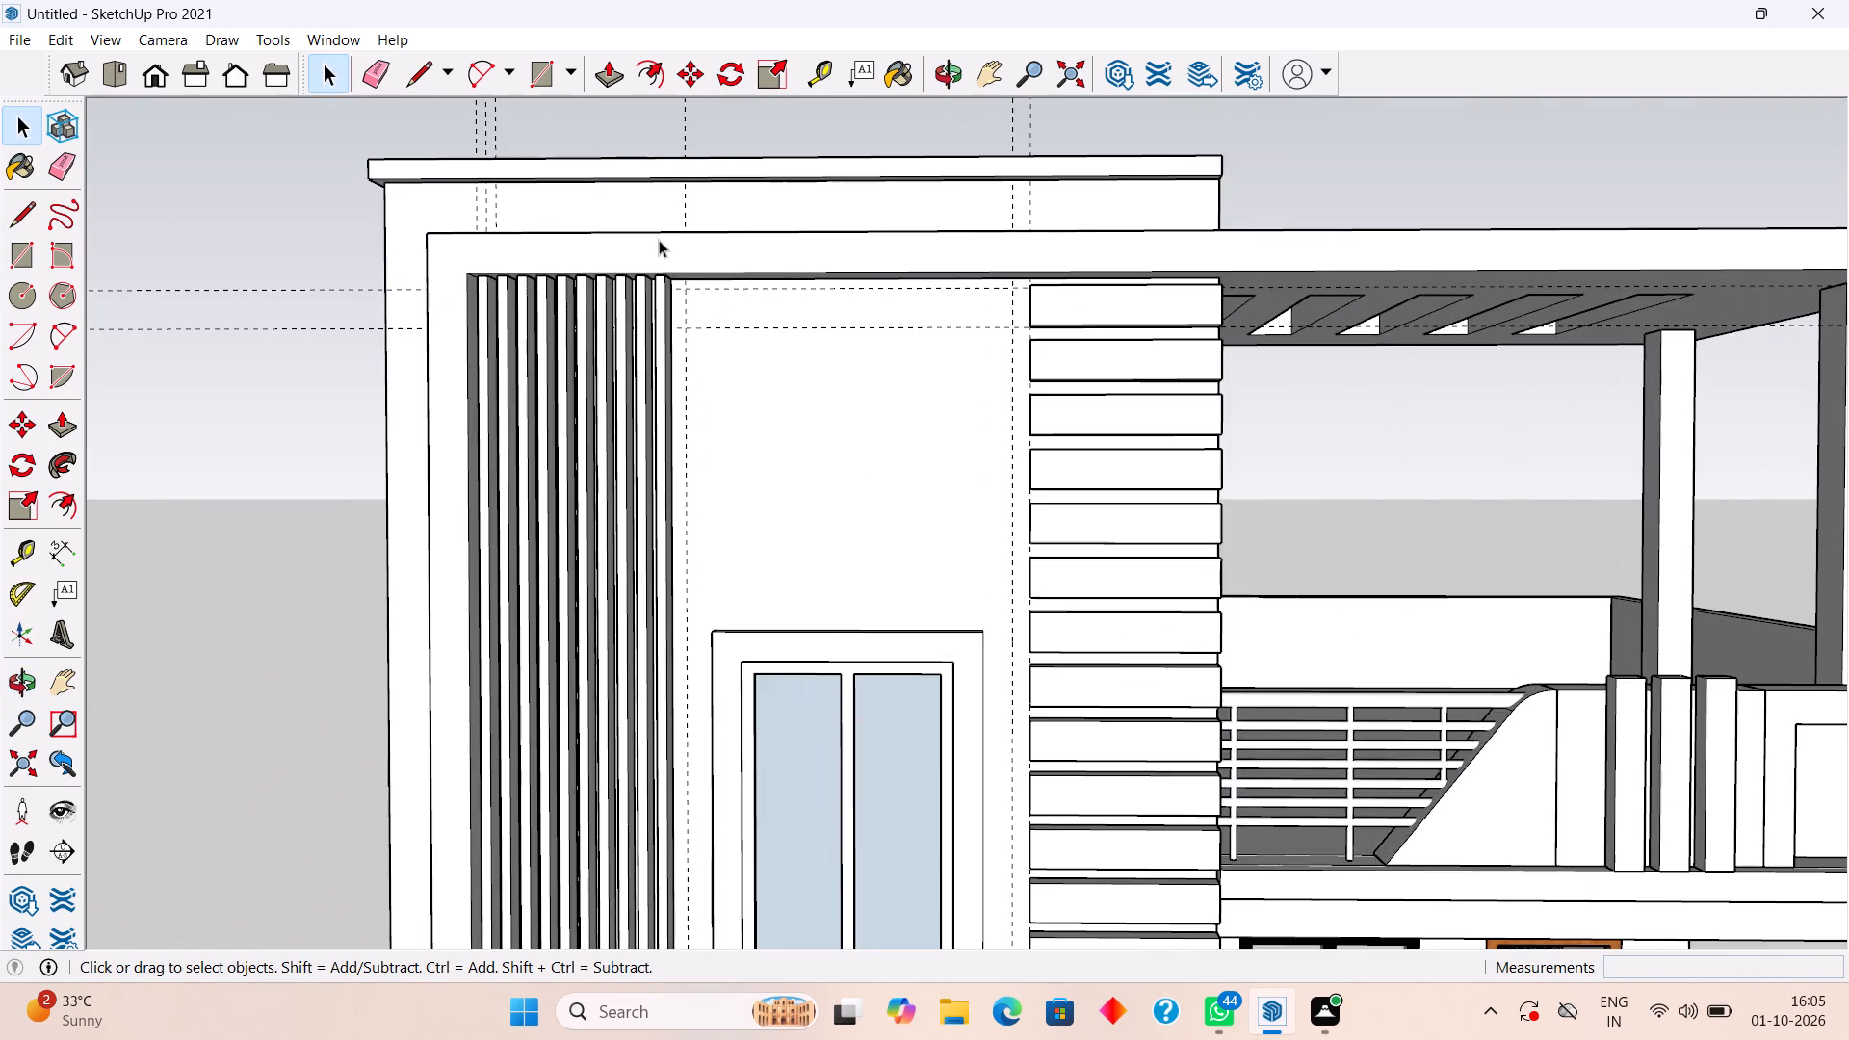
pyautogui.scroll(2, 661, 241)
pyautogui.scroll(1, 706, 310)
pyautogui.moveTo(708, 310); pyautogui.dragTo(705, 250, button='middle')
pyautogui.tripleClick(758, 414)
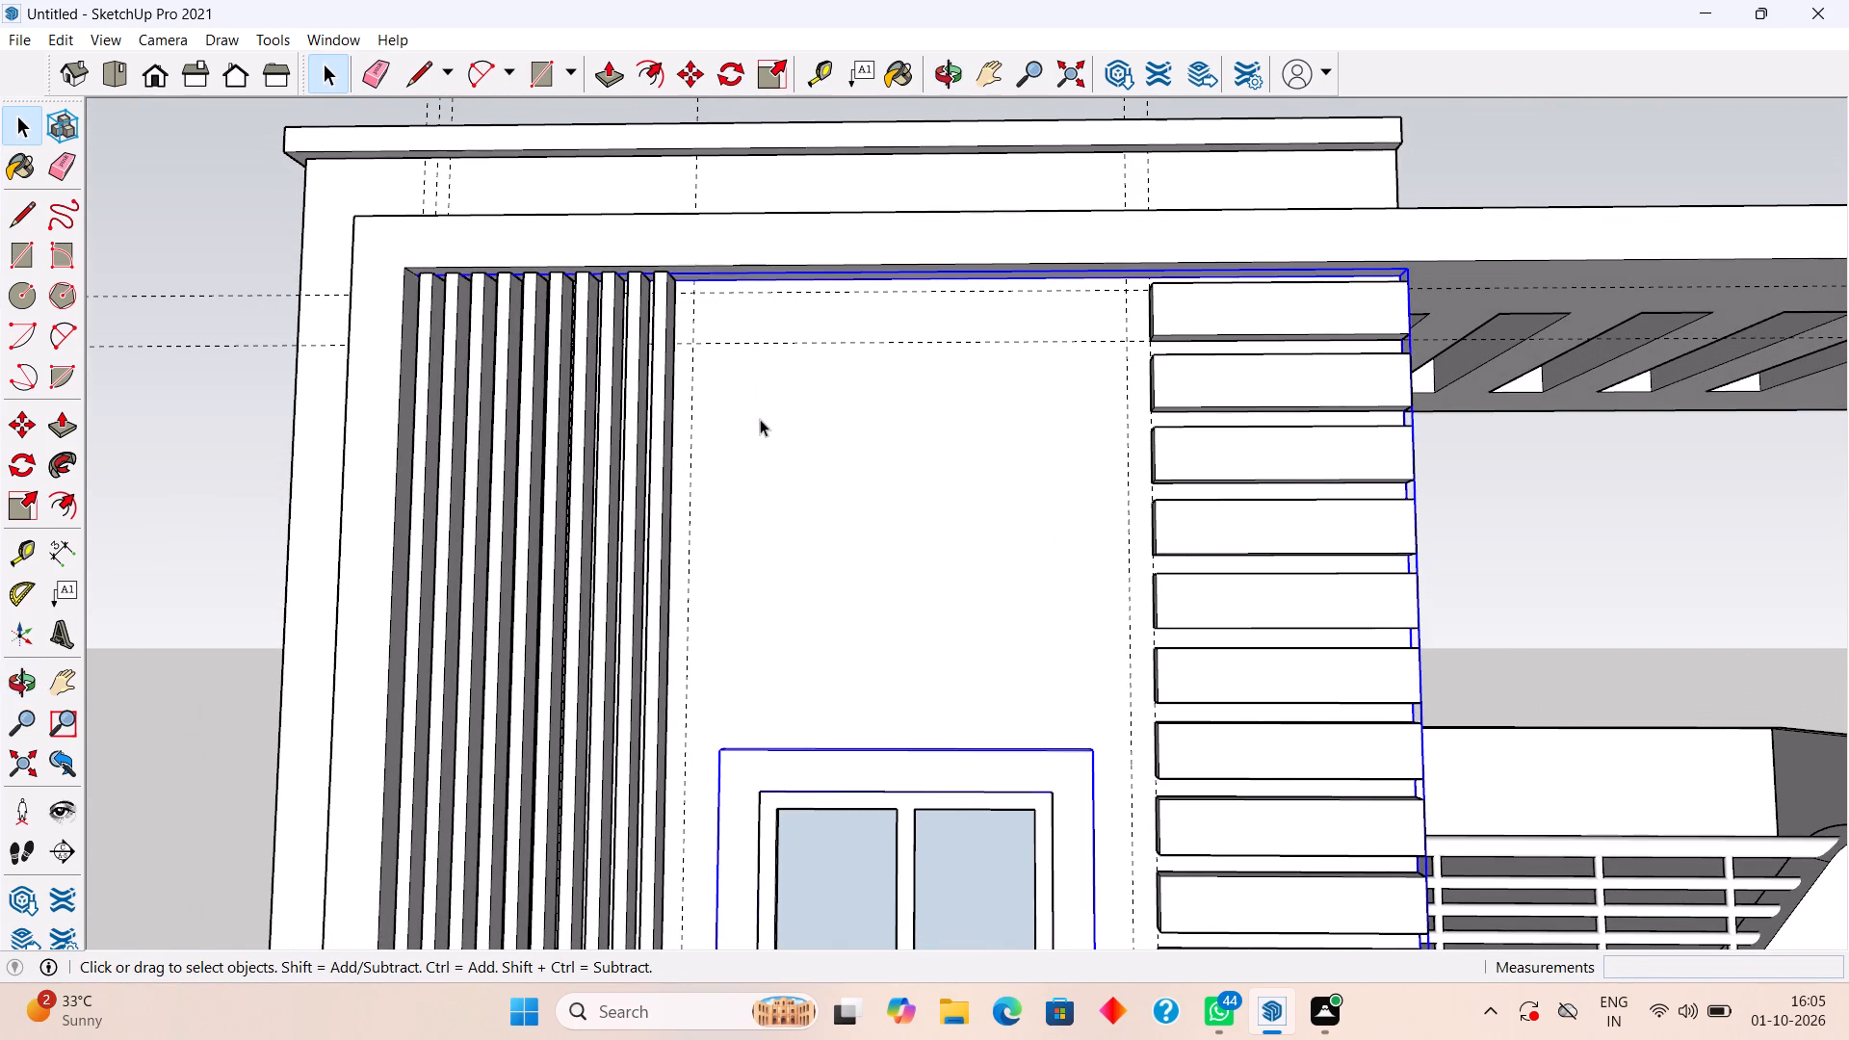
pyautogui.click(759, 419)
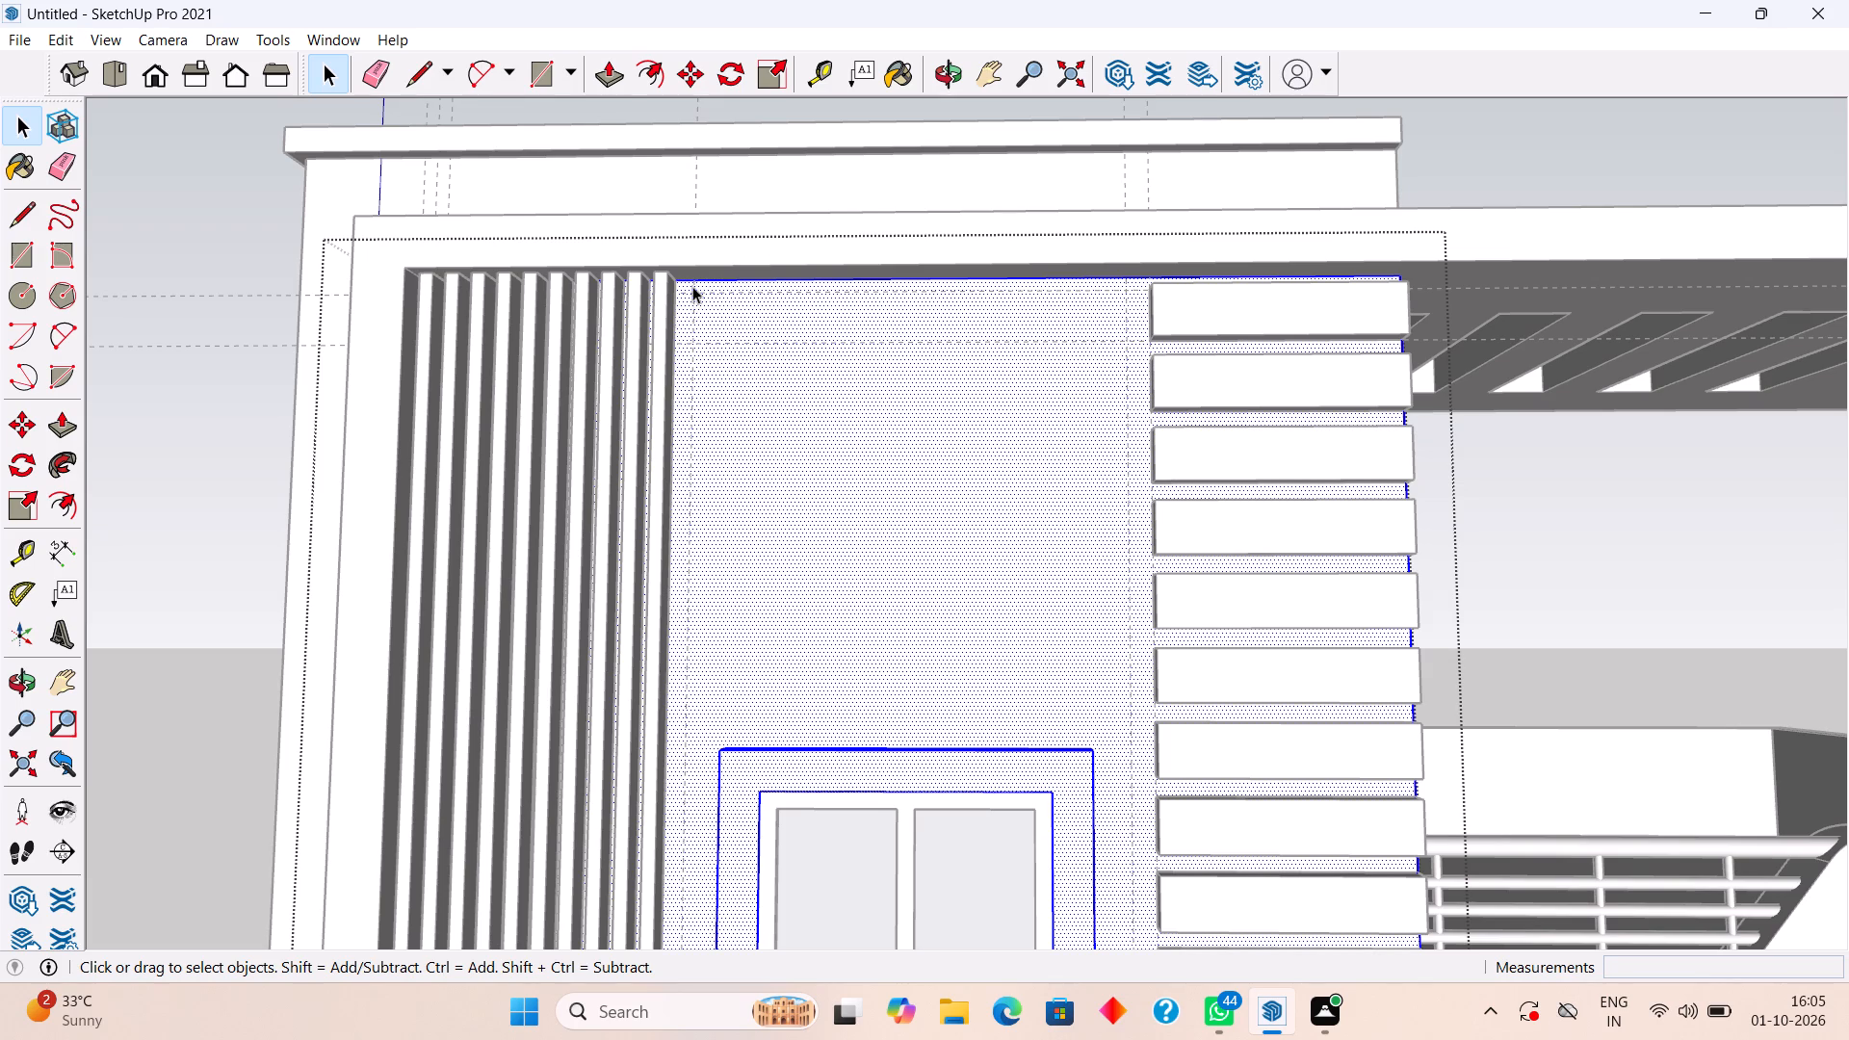
pyautogui.press('r')
pyautogui.click(695, 285)
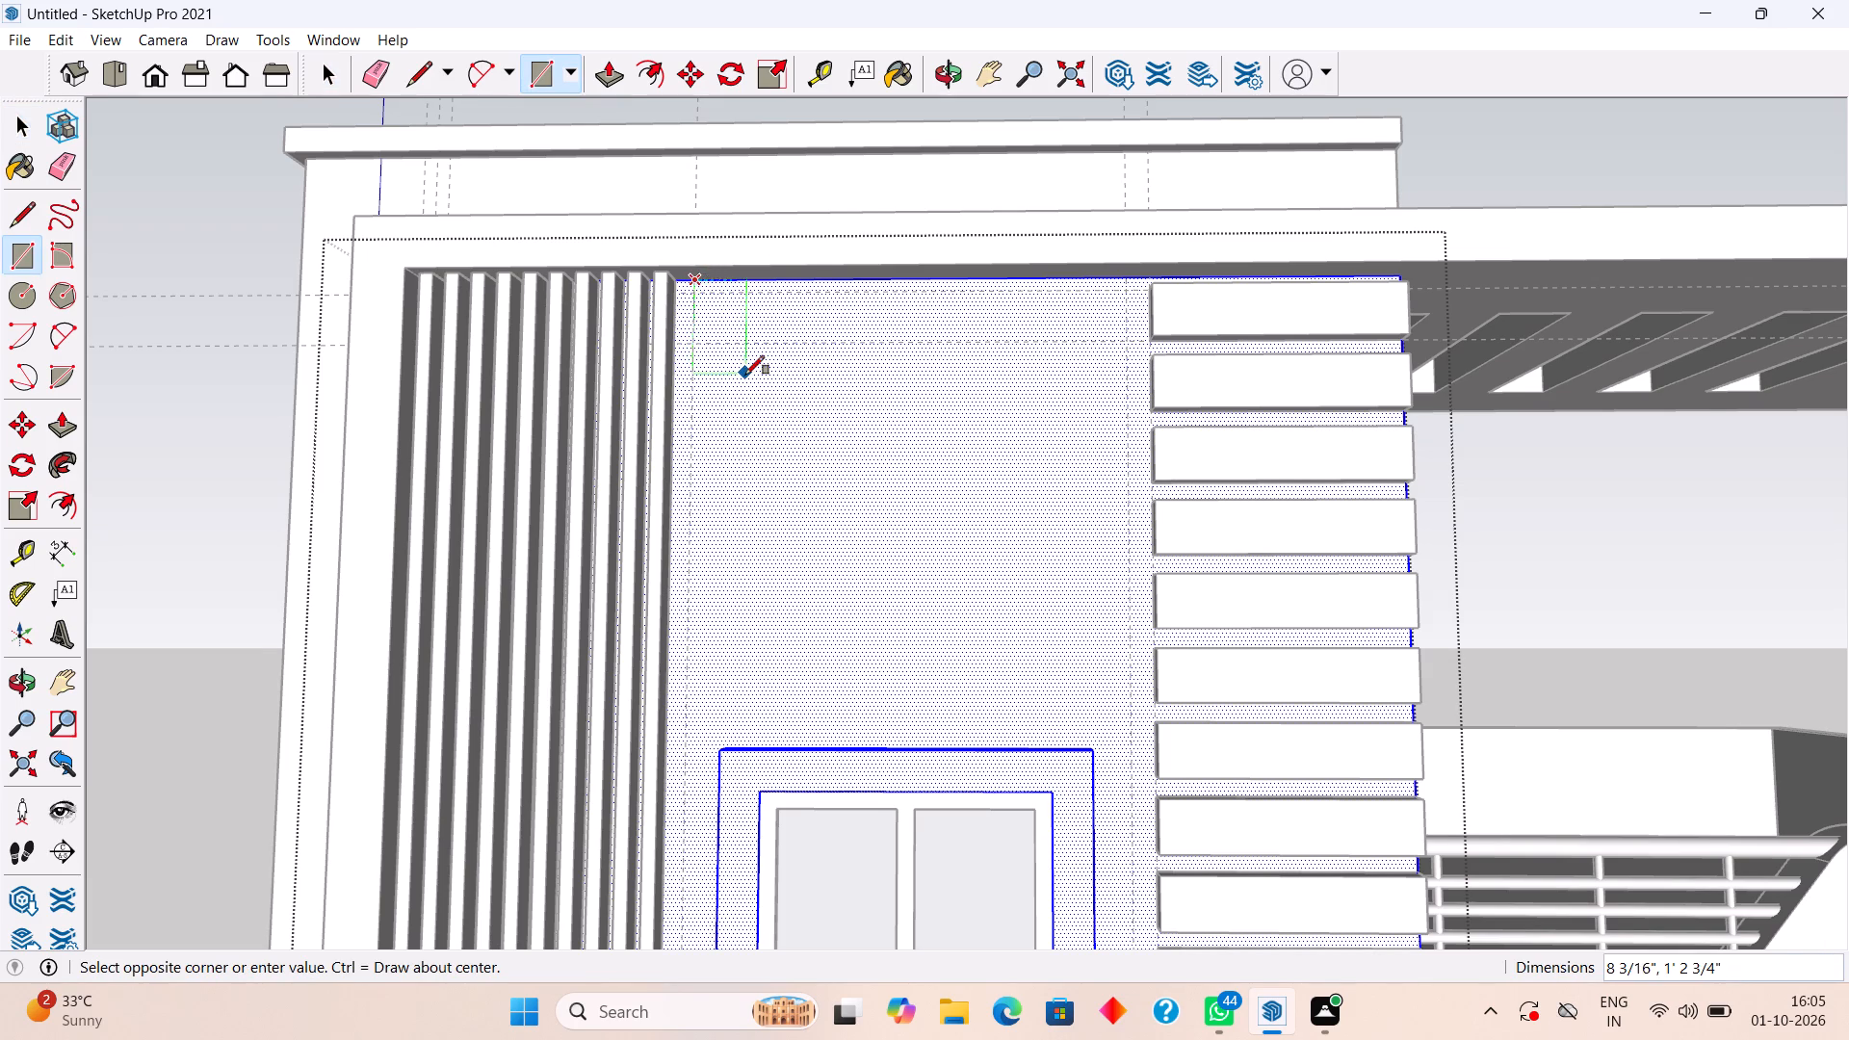
pyautogui.scroll(-8, 746, 377)
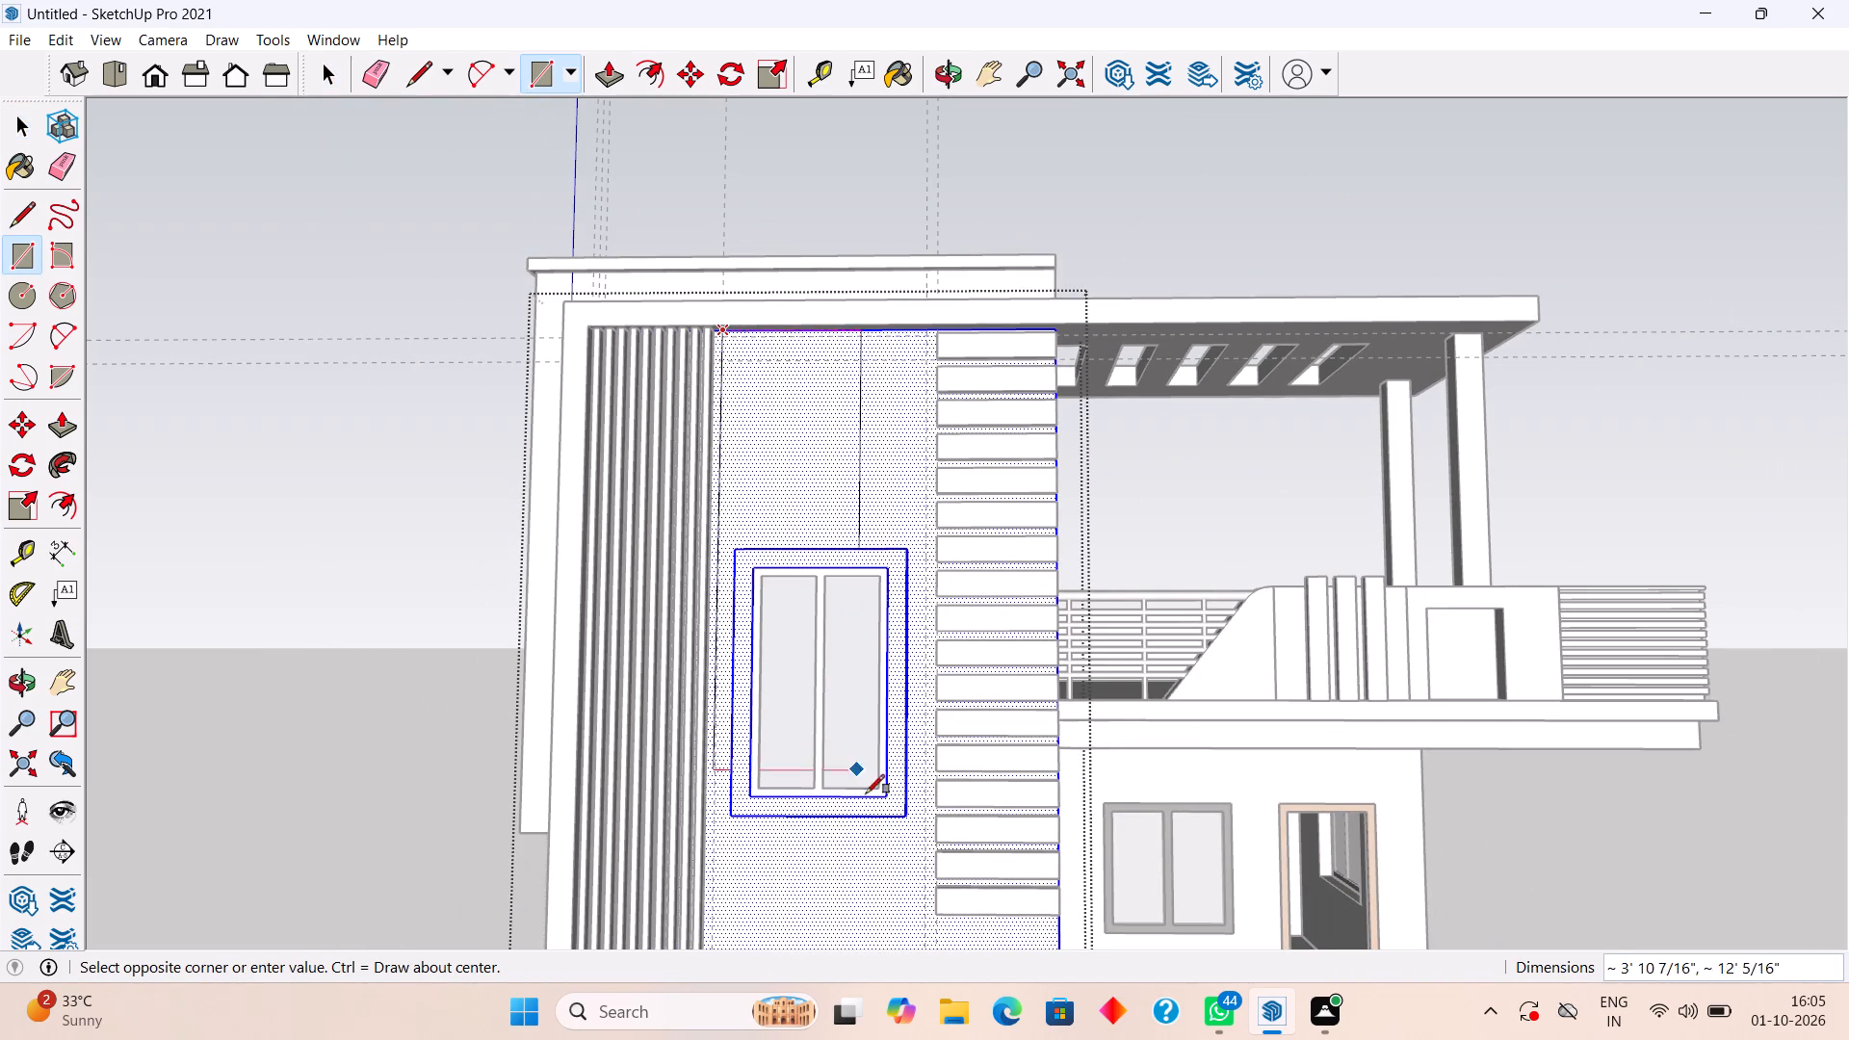
pyautogui.click(928, 842)
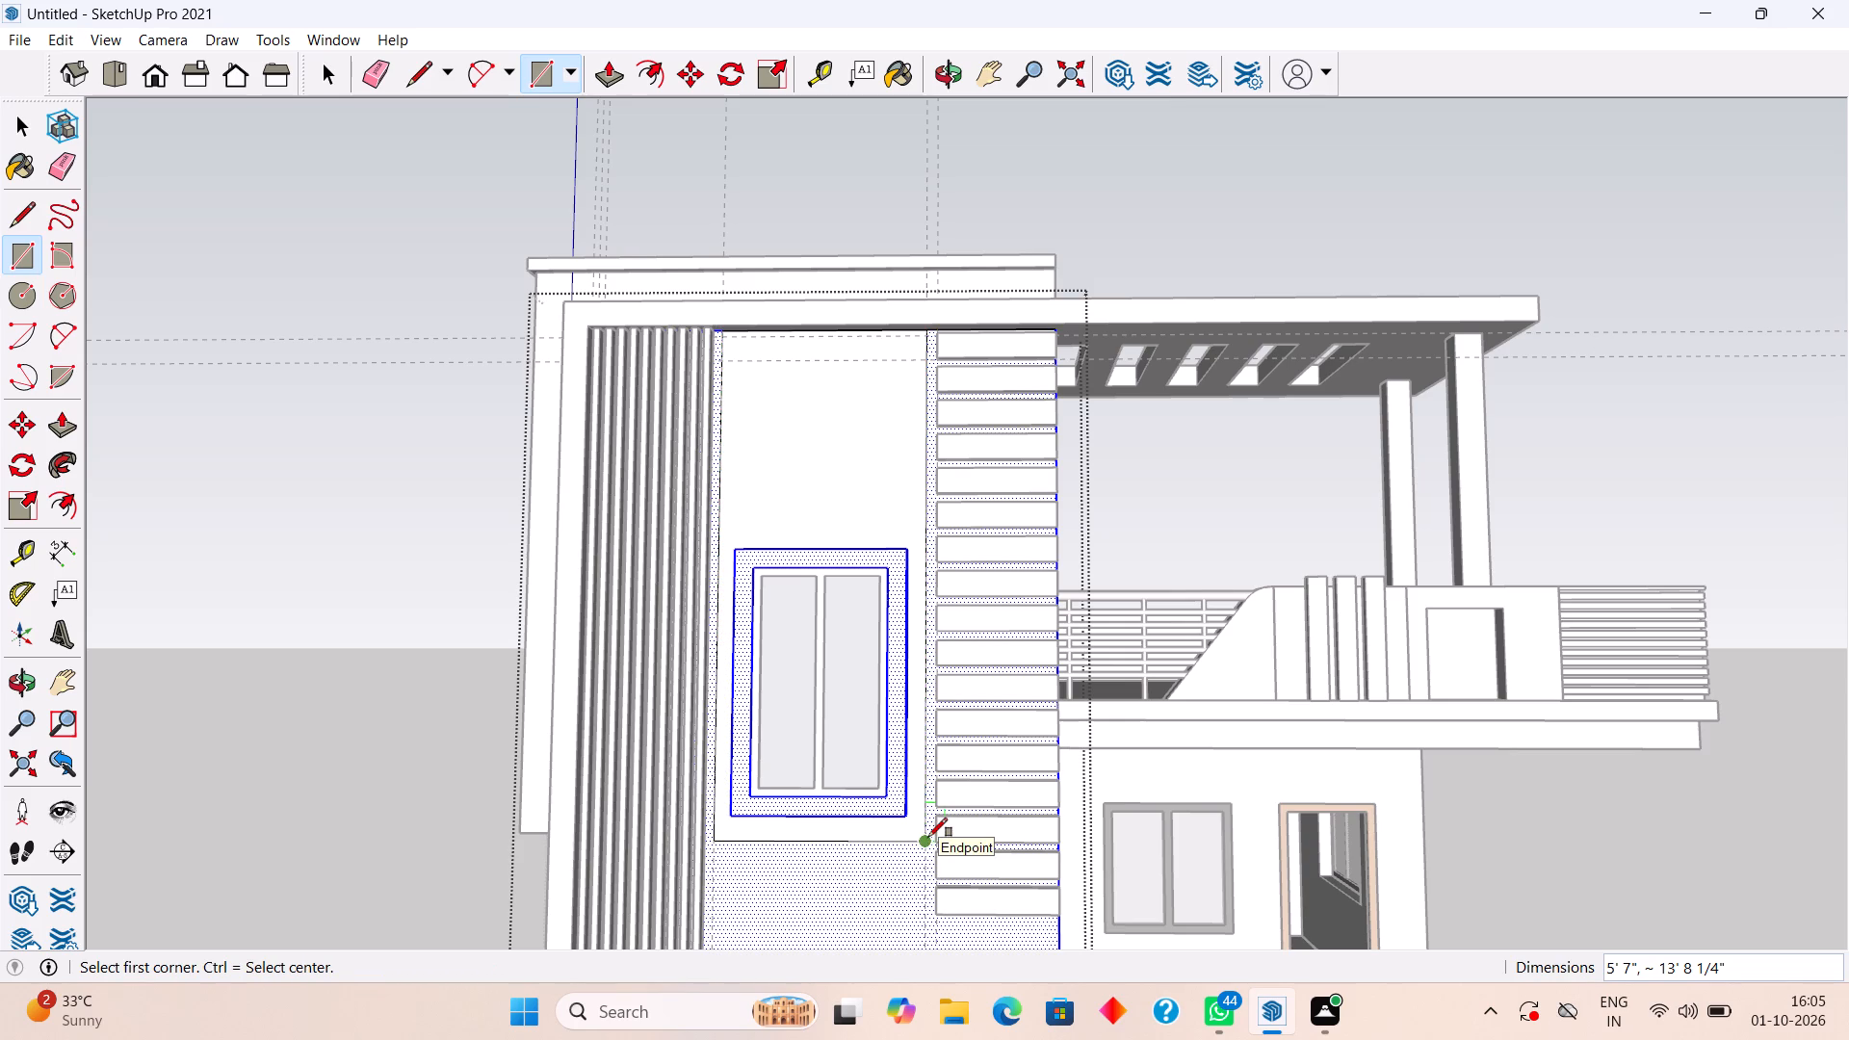
pyautogui.press('space')
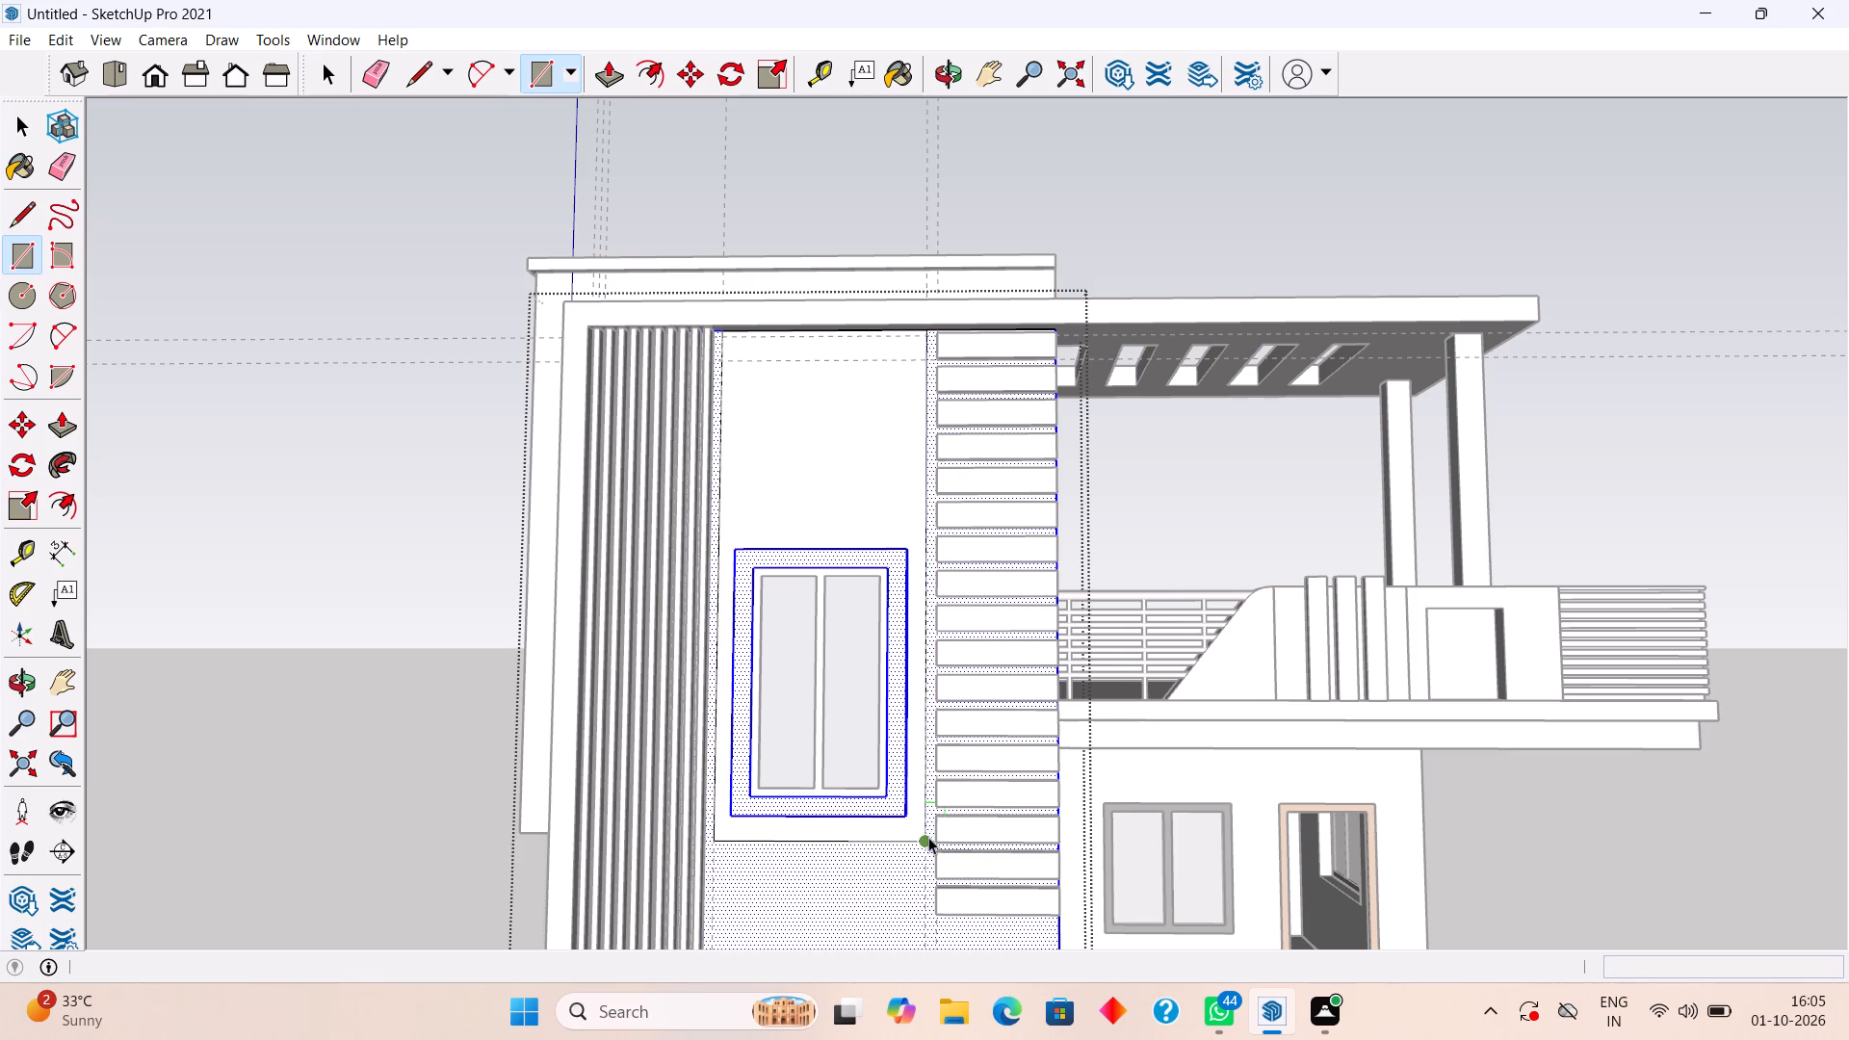
# Pull the new wall panel face around the window surround outward by 0.2".
pyautogui.moveTo(848, 605); pyautogui.dragTo(600, 796, button='middle')
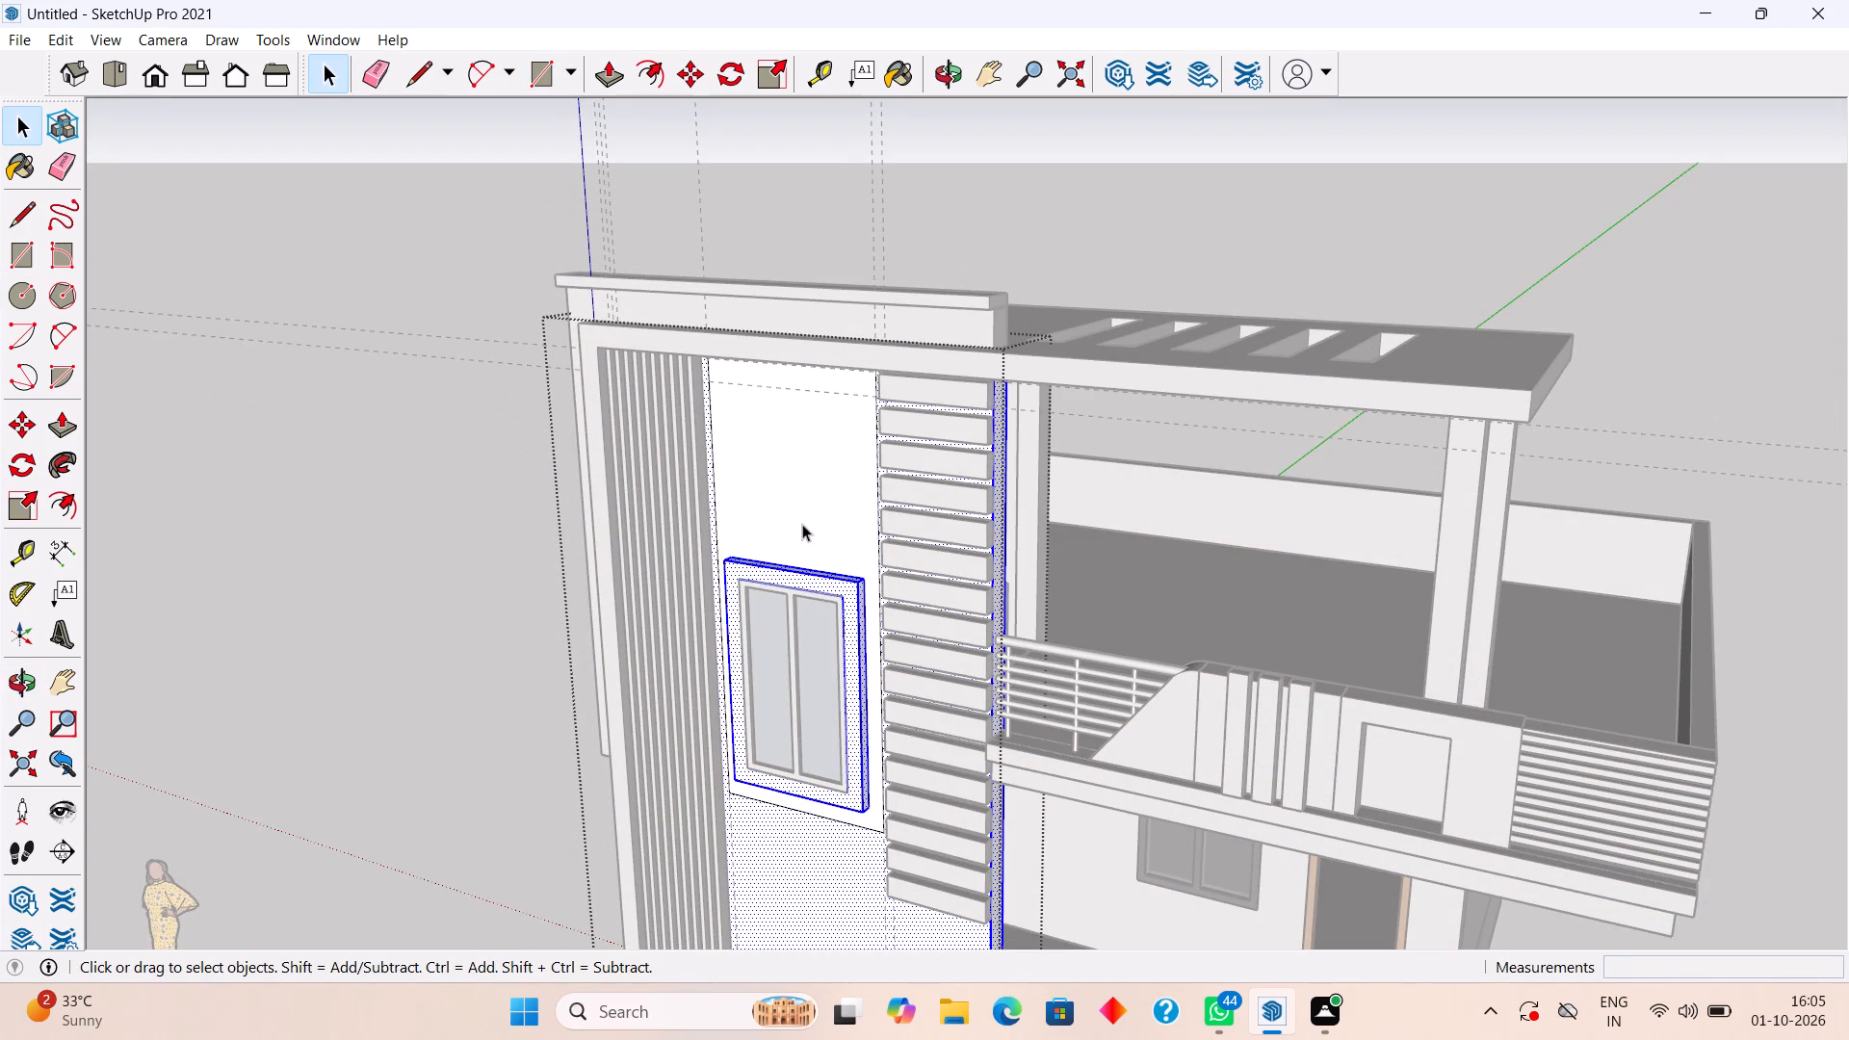
pyautogui.click(802, 523)
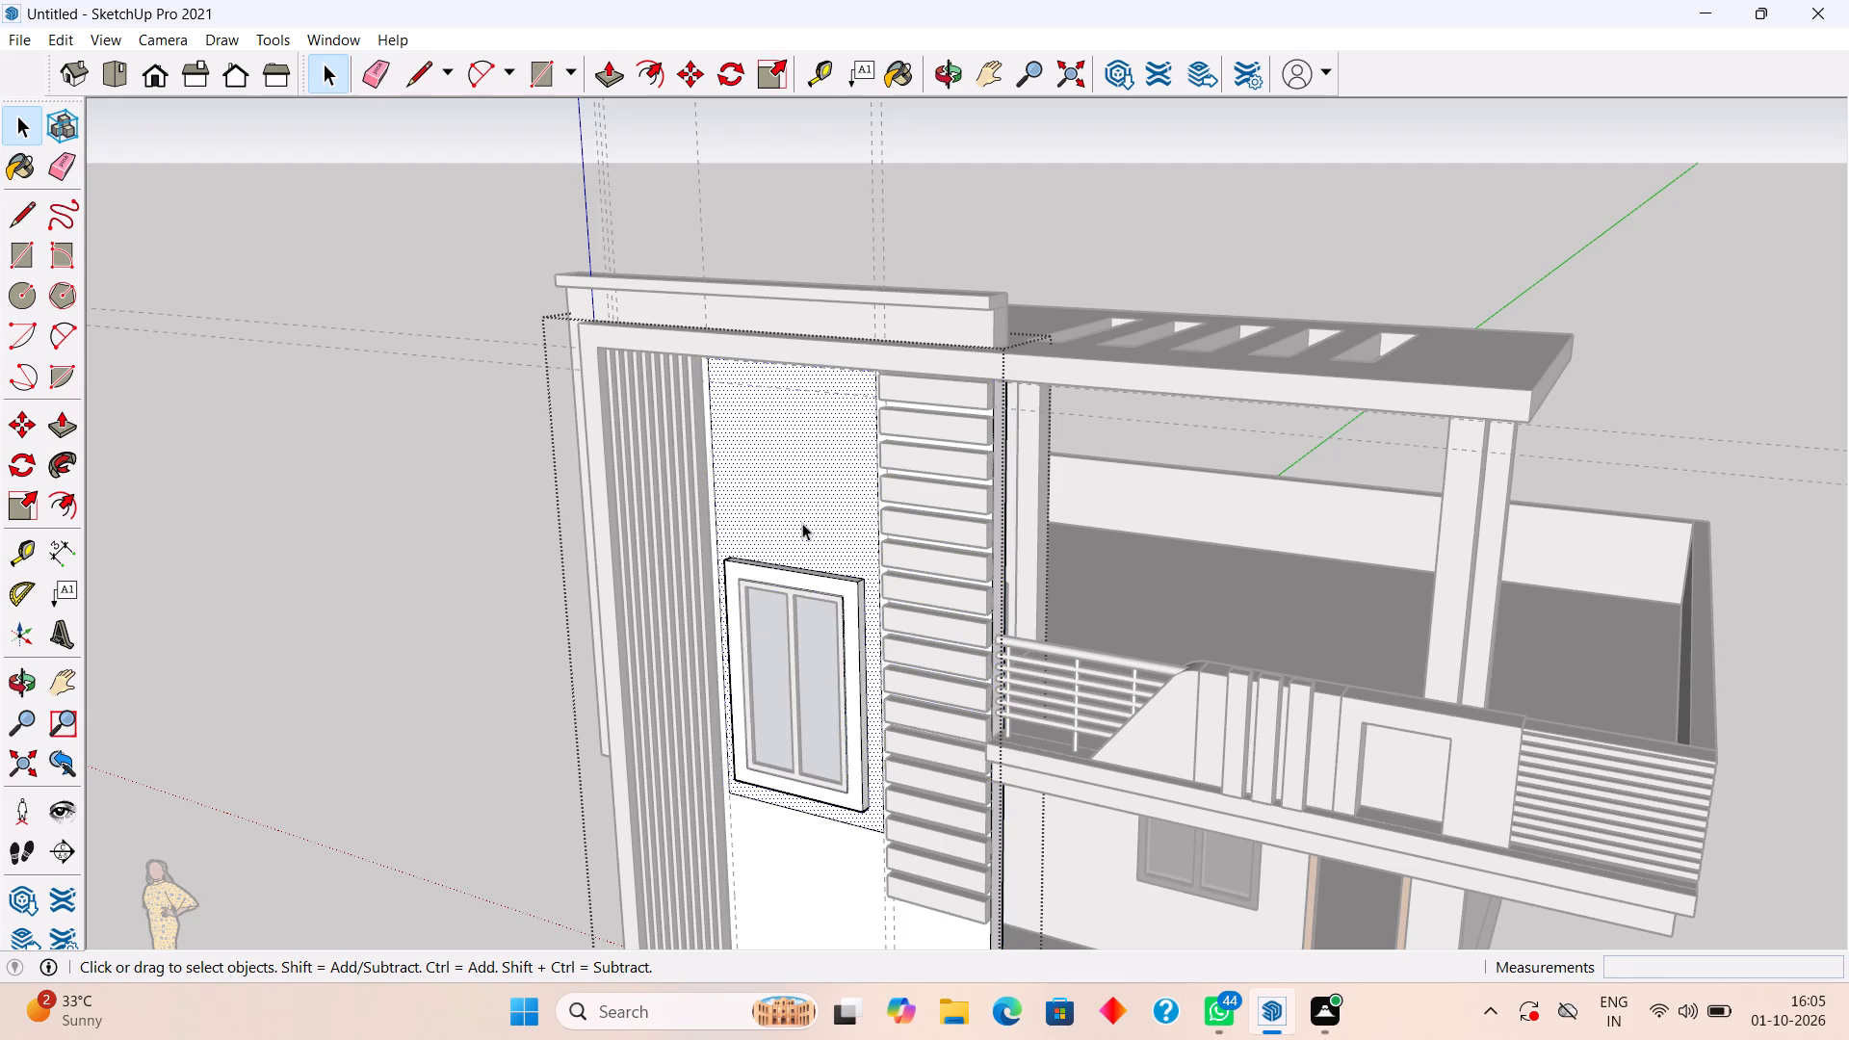
pyautogui.press('p')
pyautogui.click(802, 522)
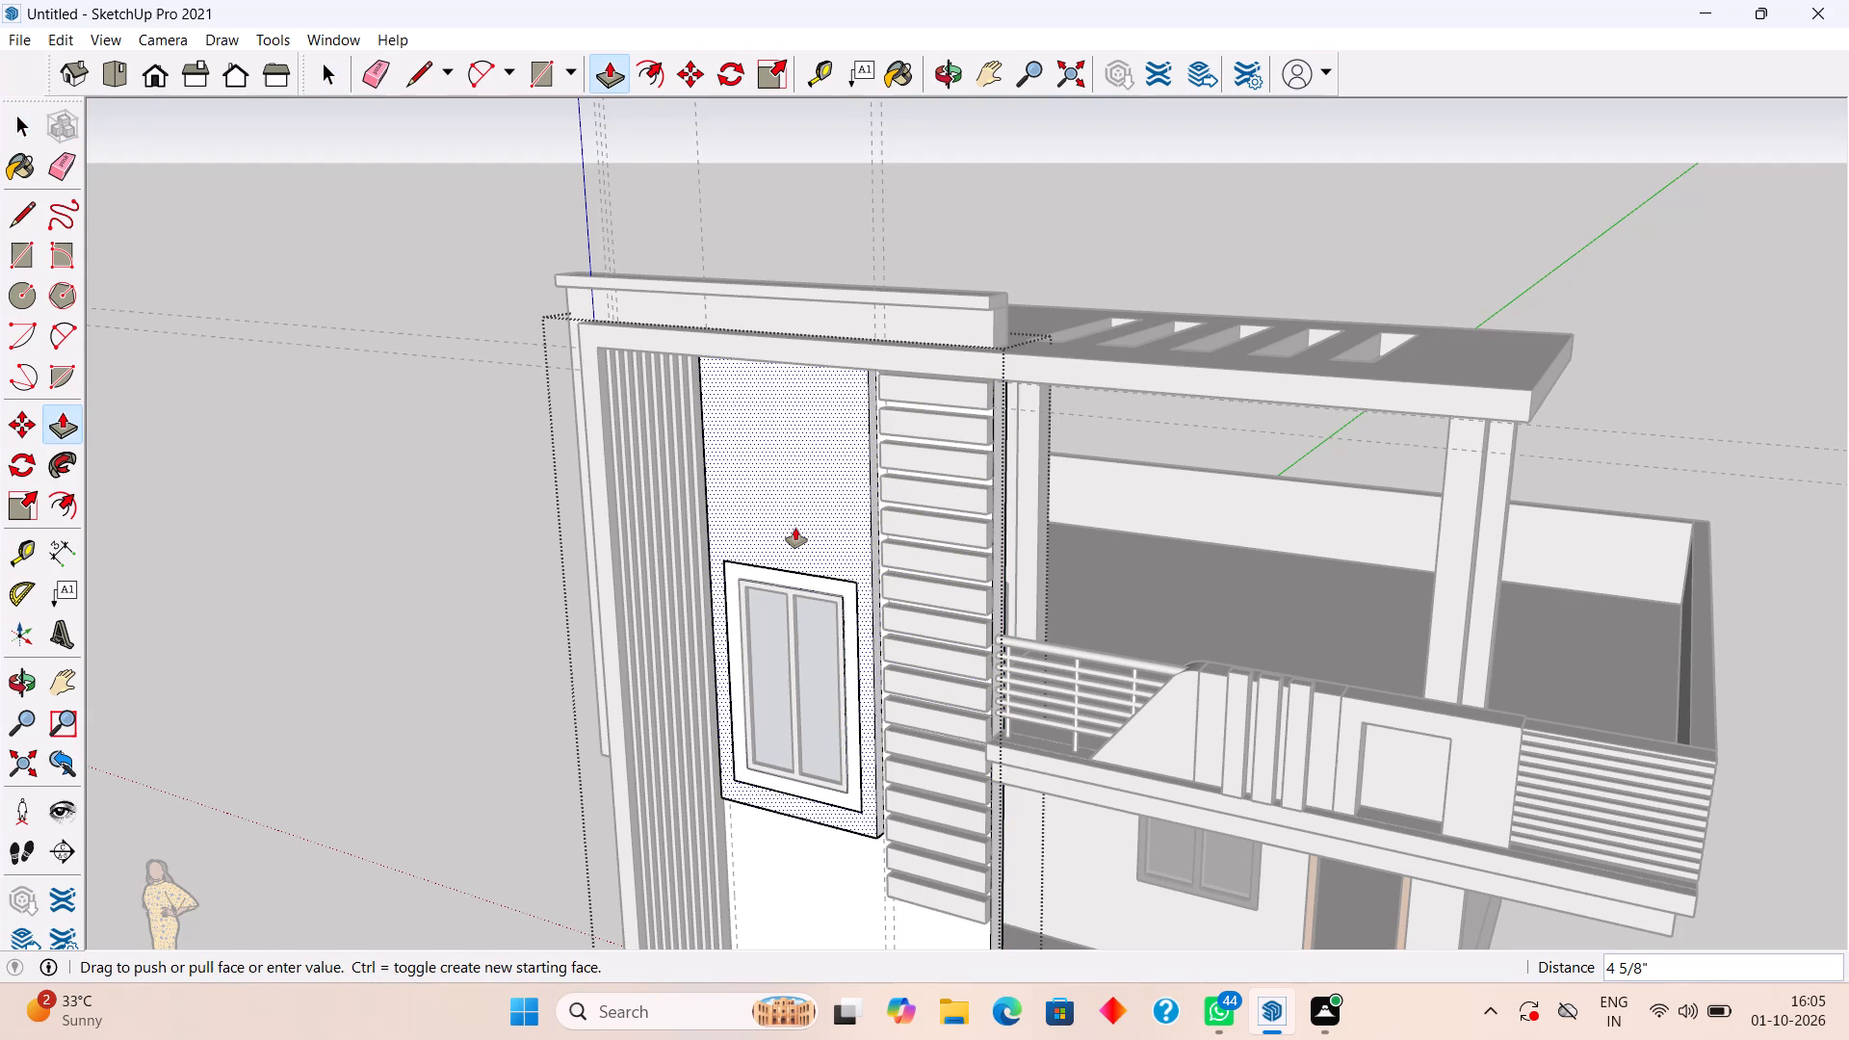
pyautogui.write('.2"')
pyautogui.press('Return')
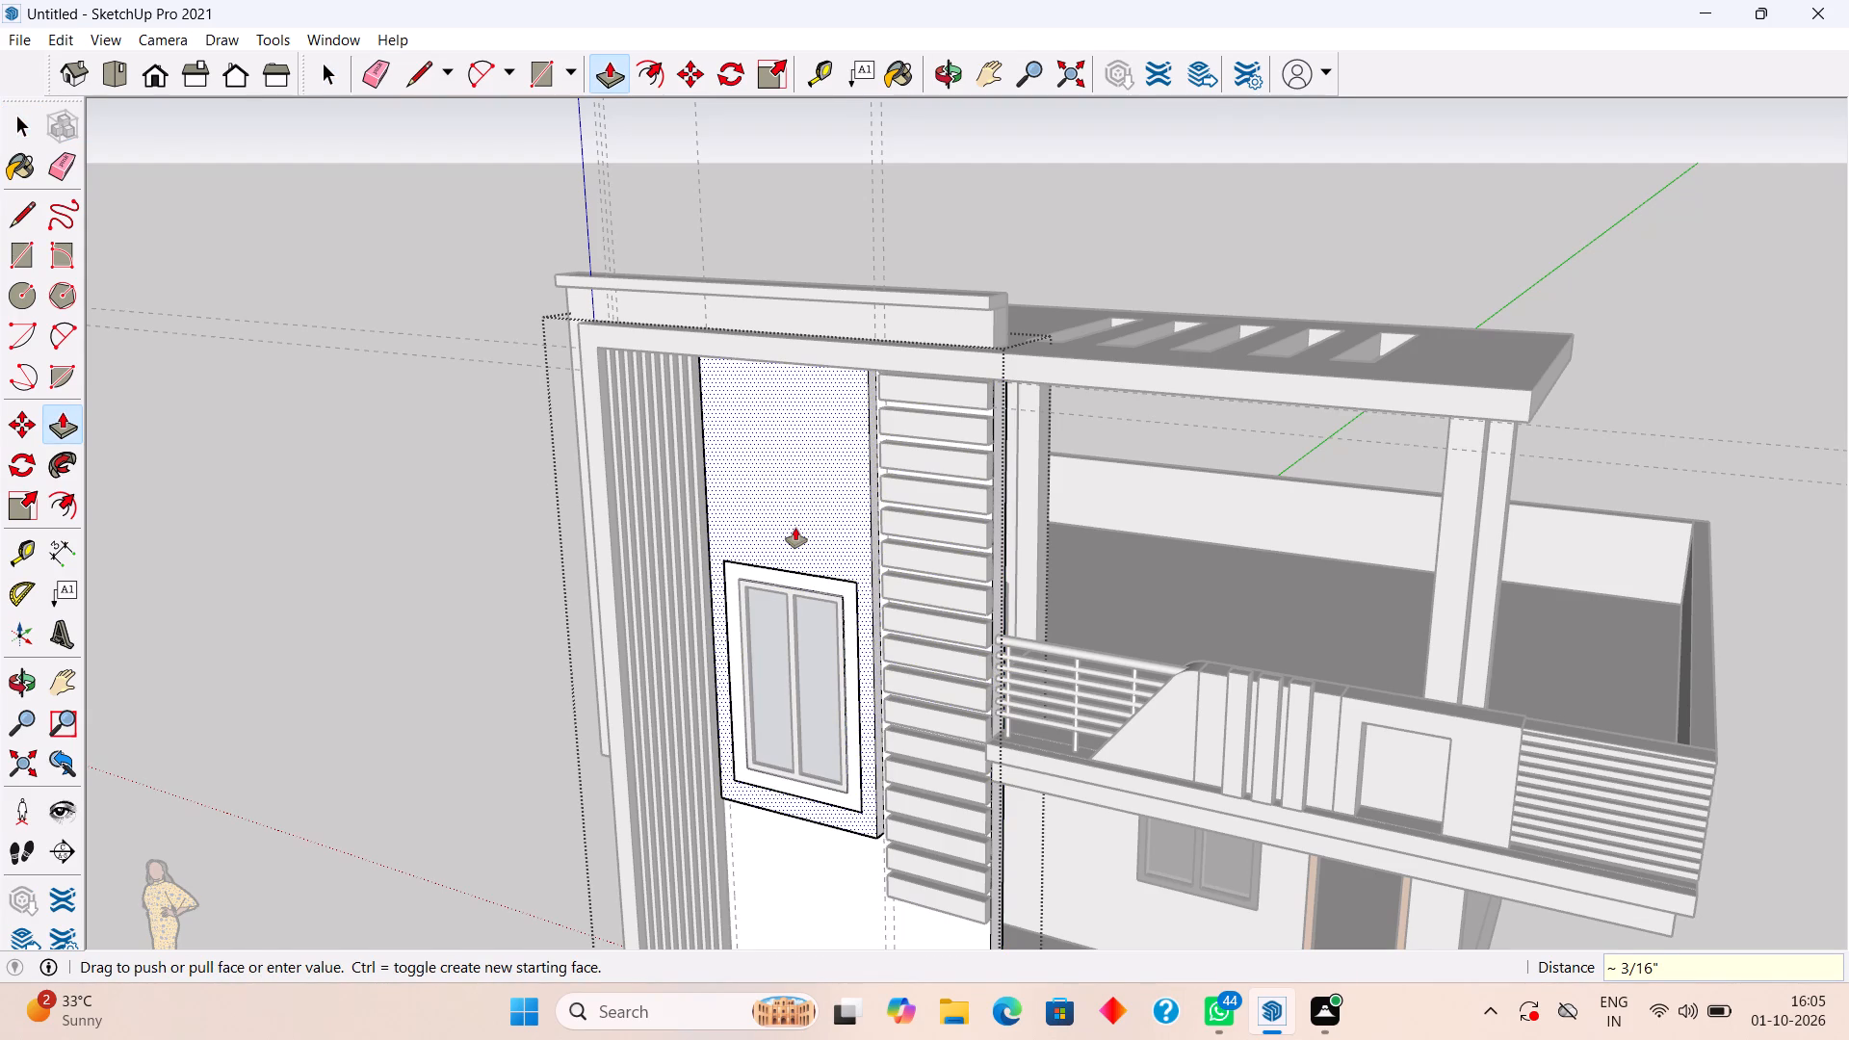
pyautogui.press('space')
# Make a group from the wall panel's front face and its bounding edges.
pyautogui.doubleClick(795, 528)
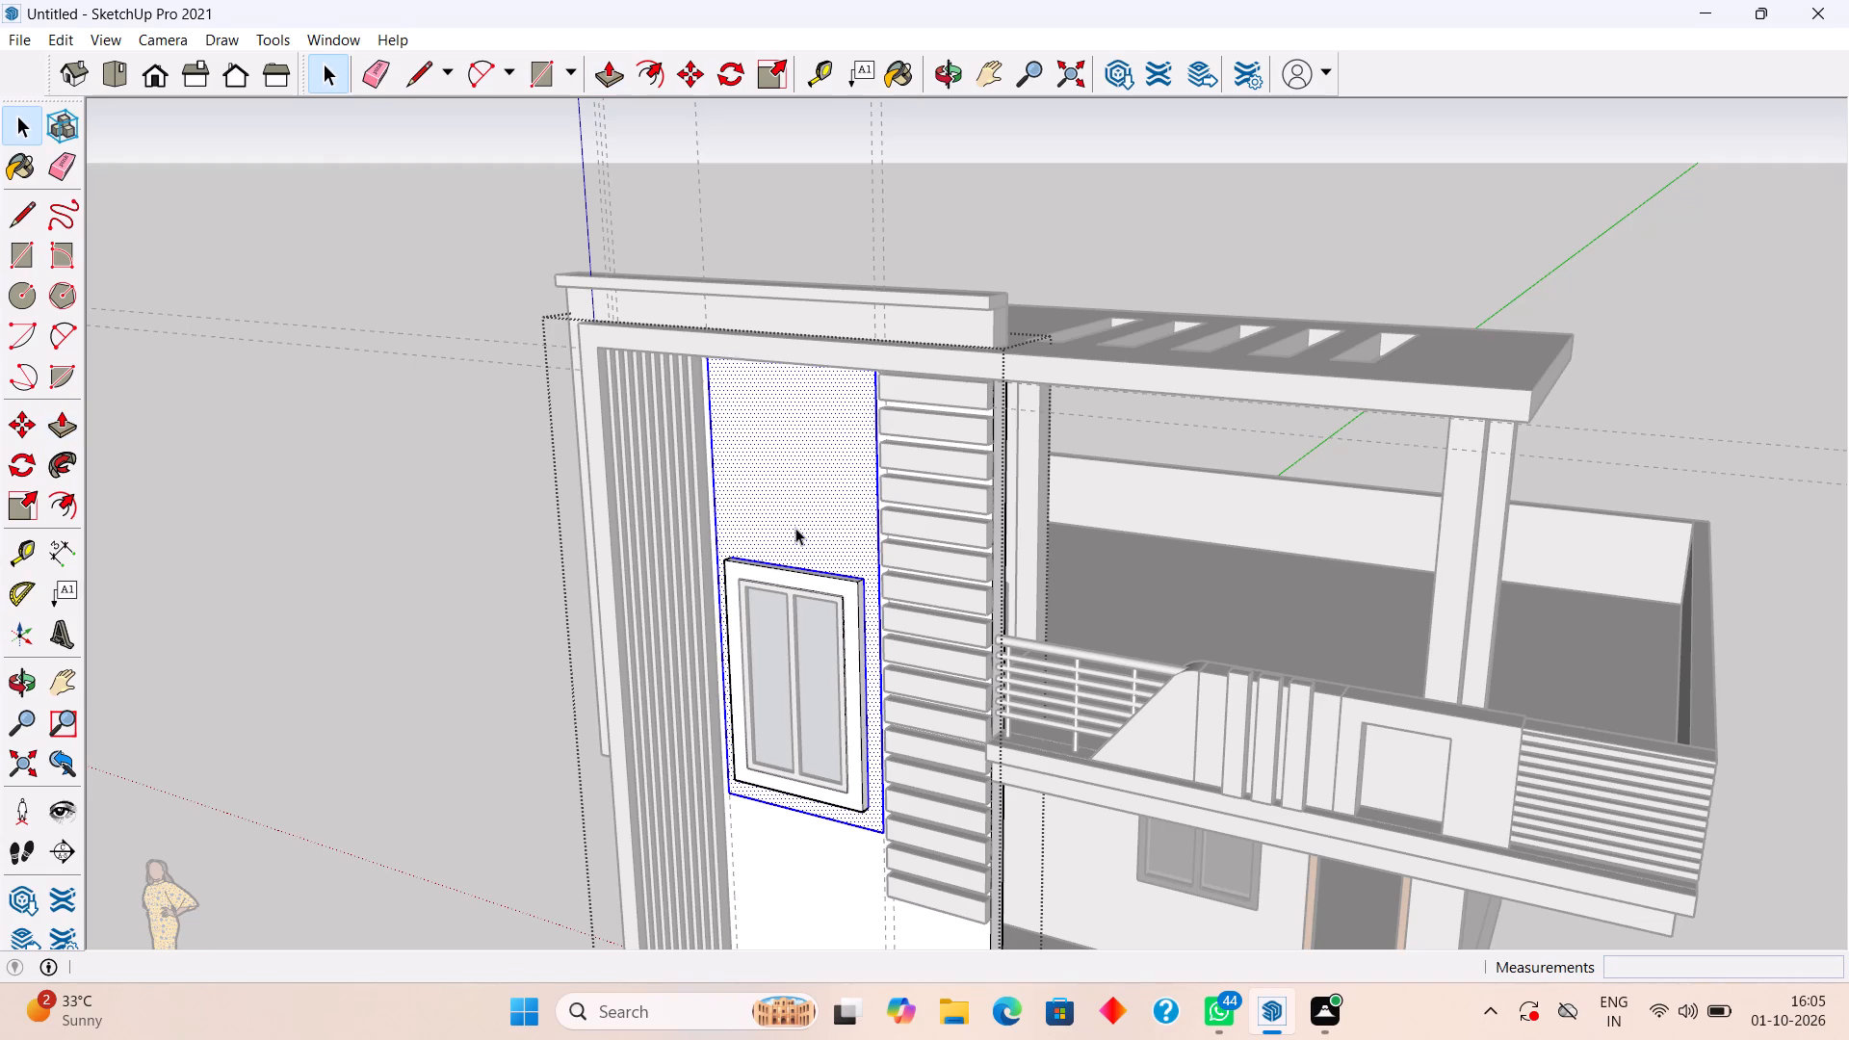
pyautogui.rightClick(795, 528)
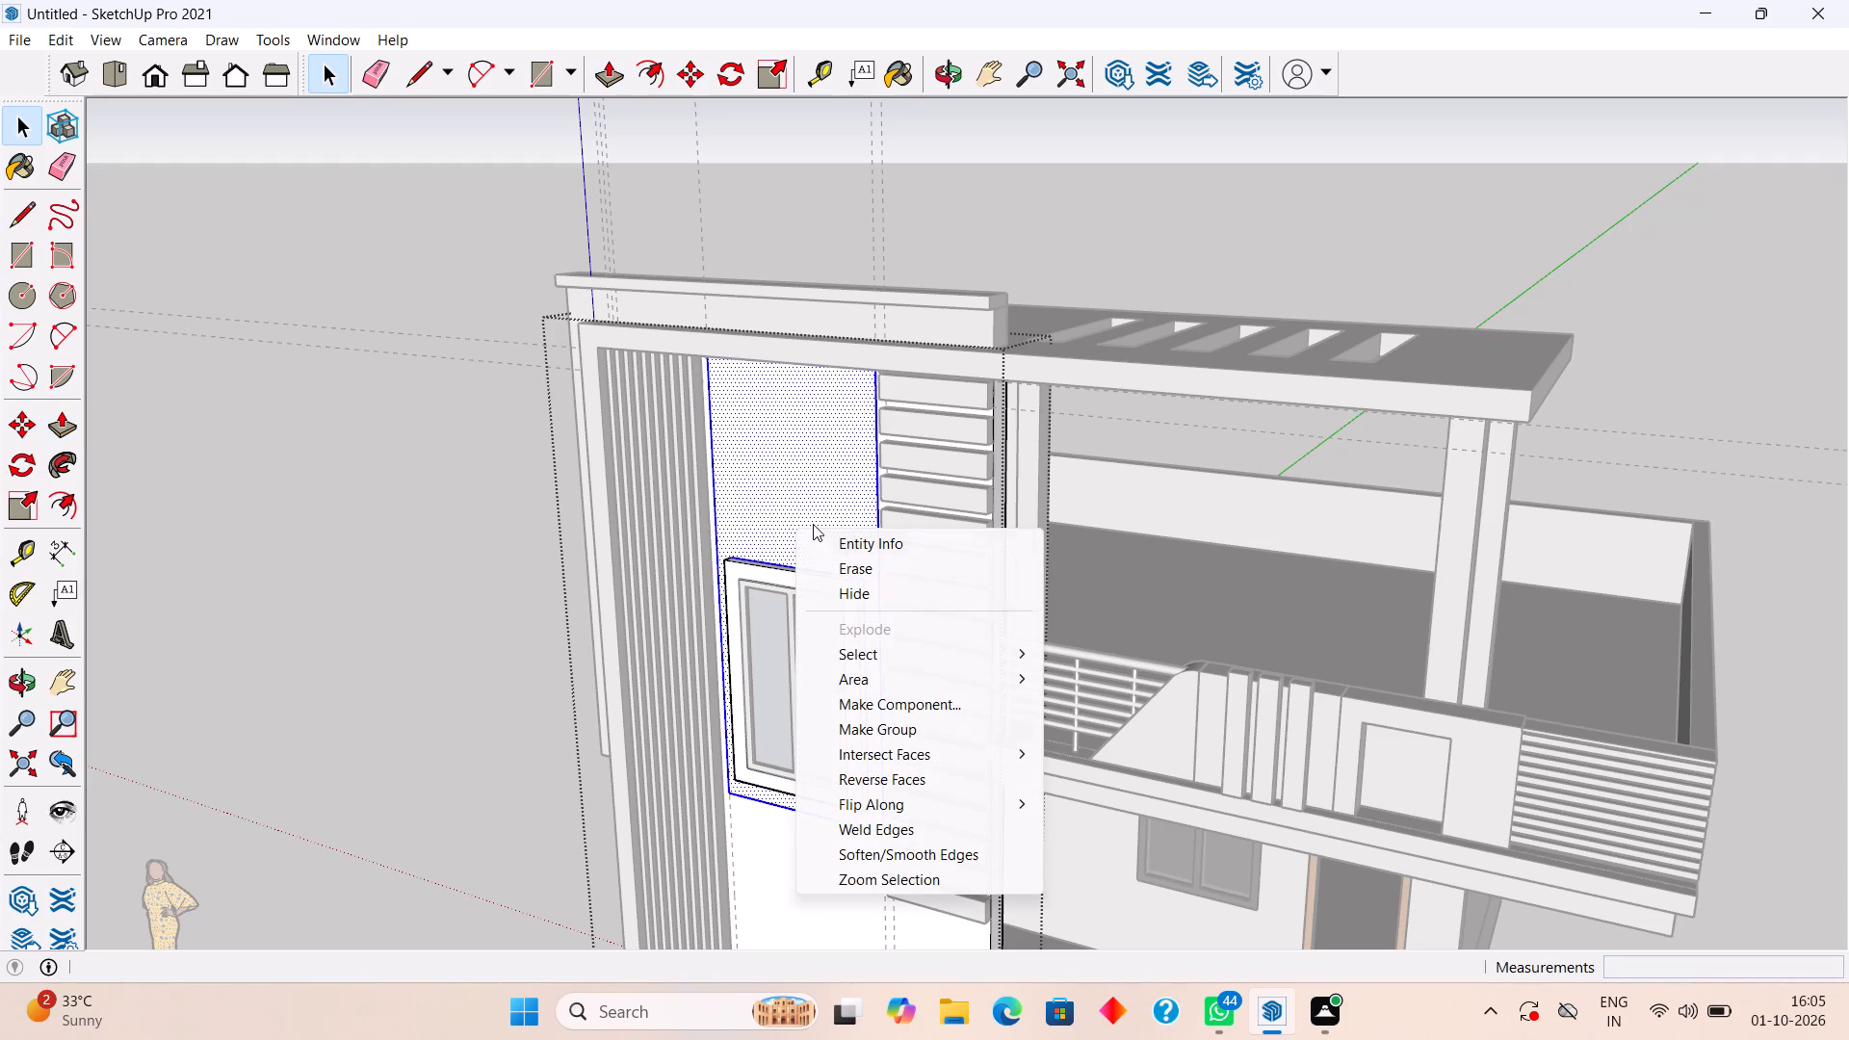
pyautogui.click(864, 727)
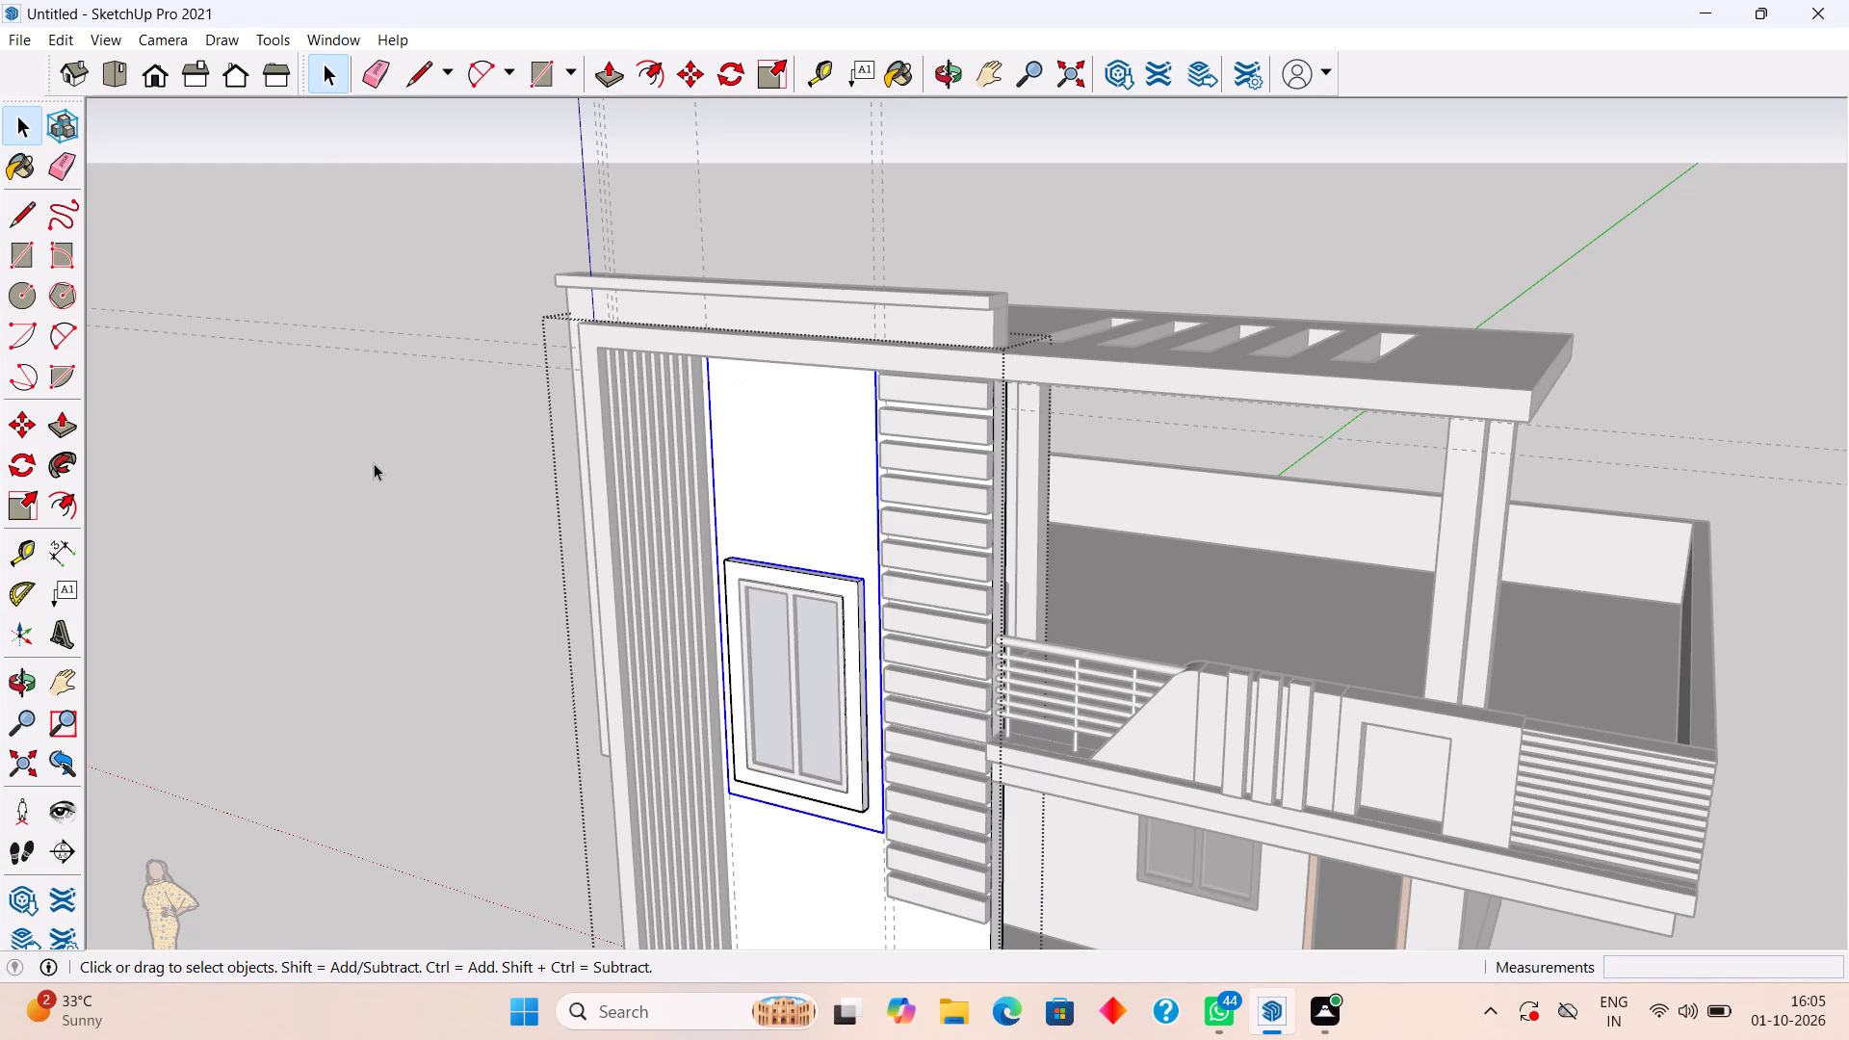
# Examine the front elevation from several angles, checking the strips, block column, window surround and raised wall panel.
pyautogui.click(374, 463)
pyautogui.moveTo(560, 600); pyautogui.dragTo(850, 460, button='middle')
pyautogui.scroll(-3, 850, 460)
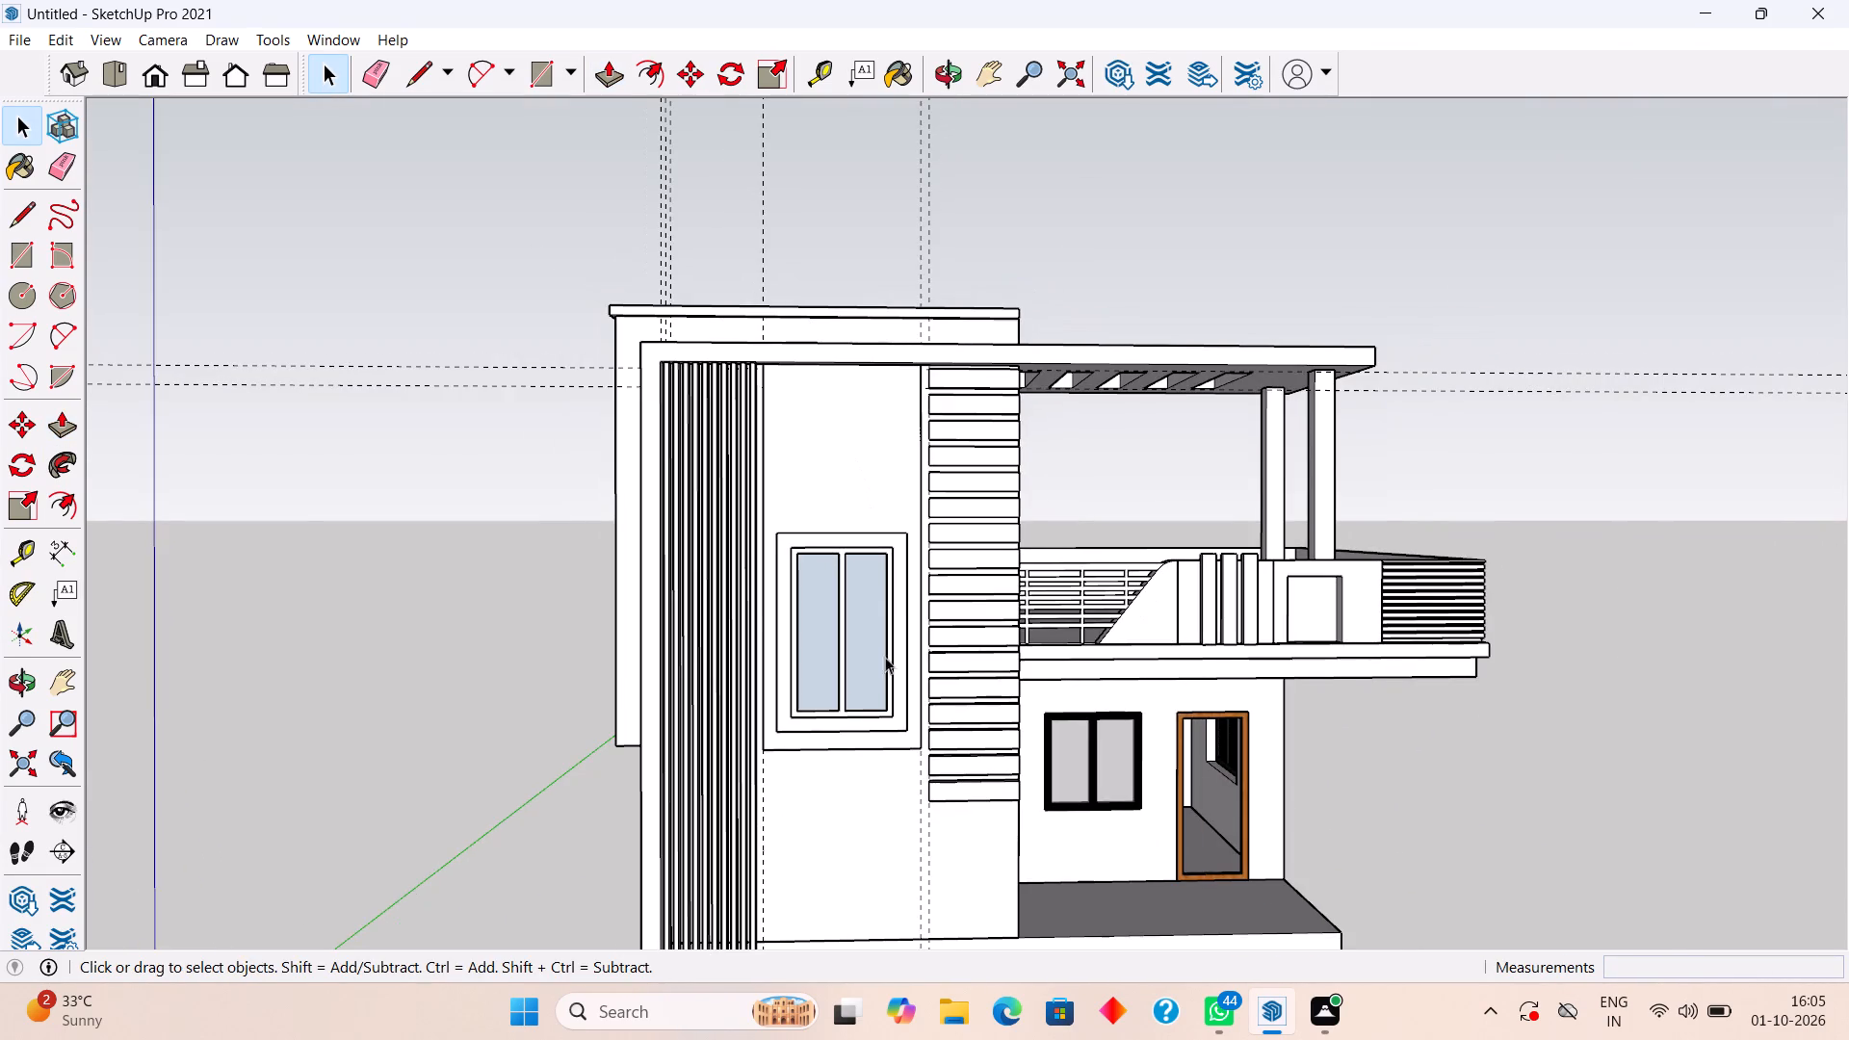
pyautogui.moveTo(840, 754); pyautogui.dragTo(851, 646, button='middle')
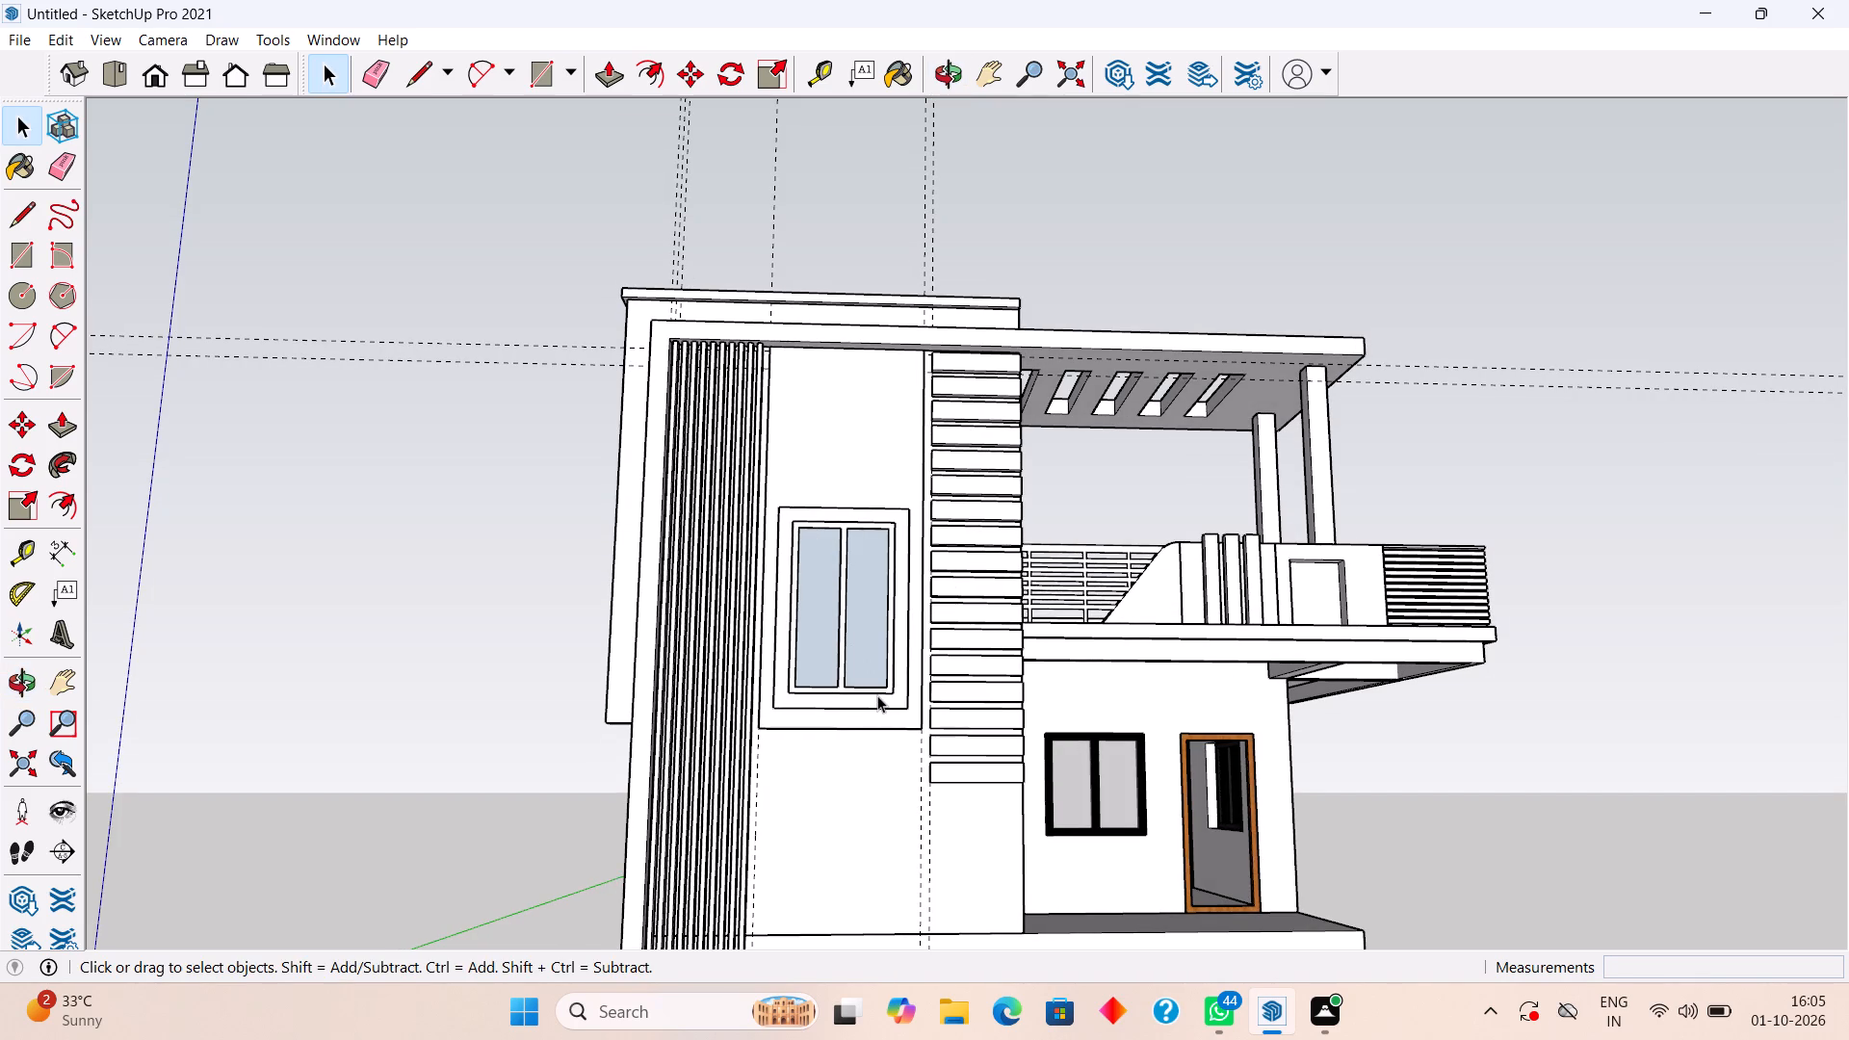
pyautogui.scroll(-1, 880, 734)
pyautogui.moveTo(880, 786); pyautogui.dragTo(876, 669, button='middle')
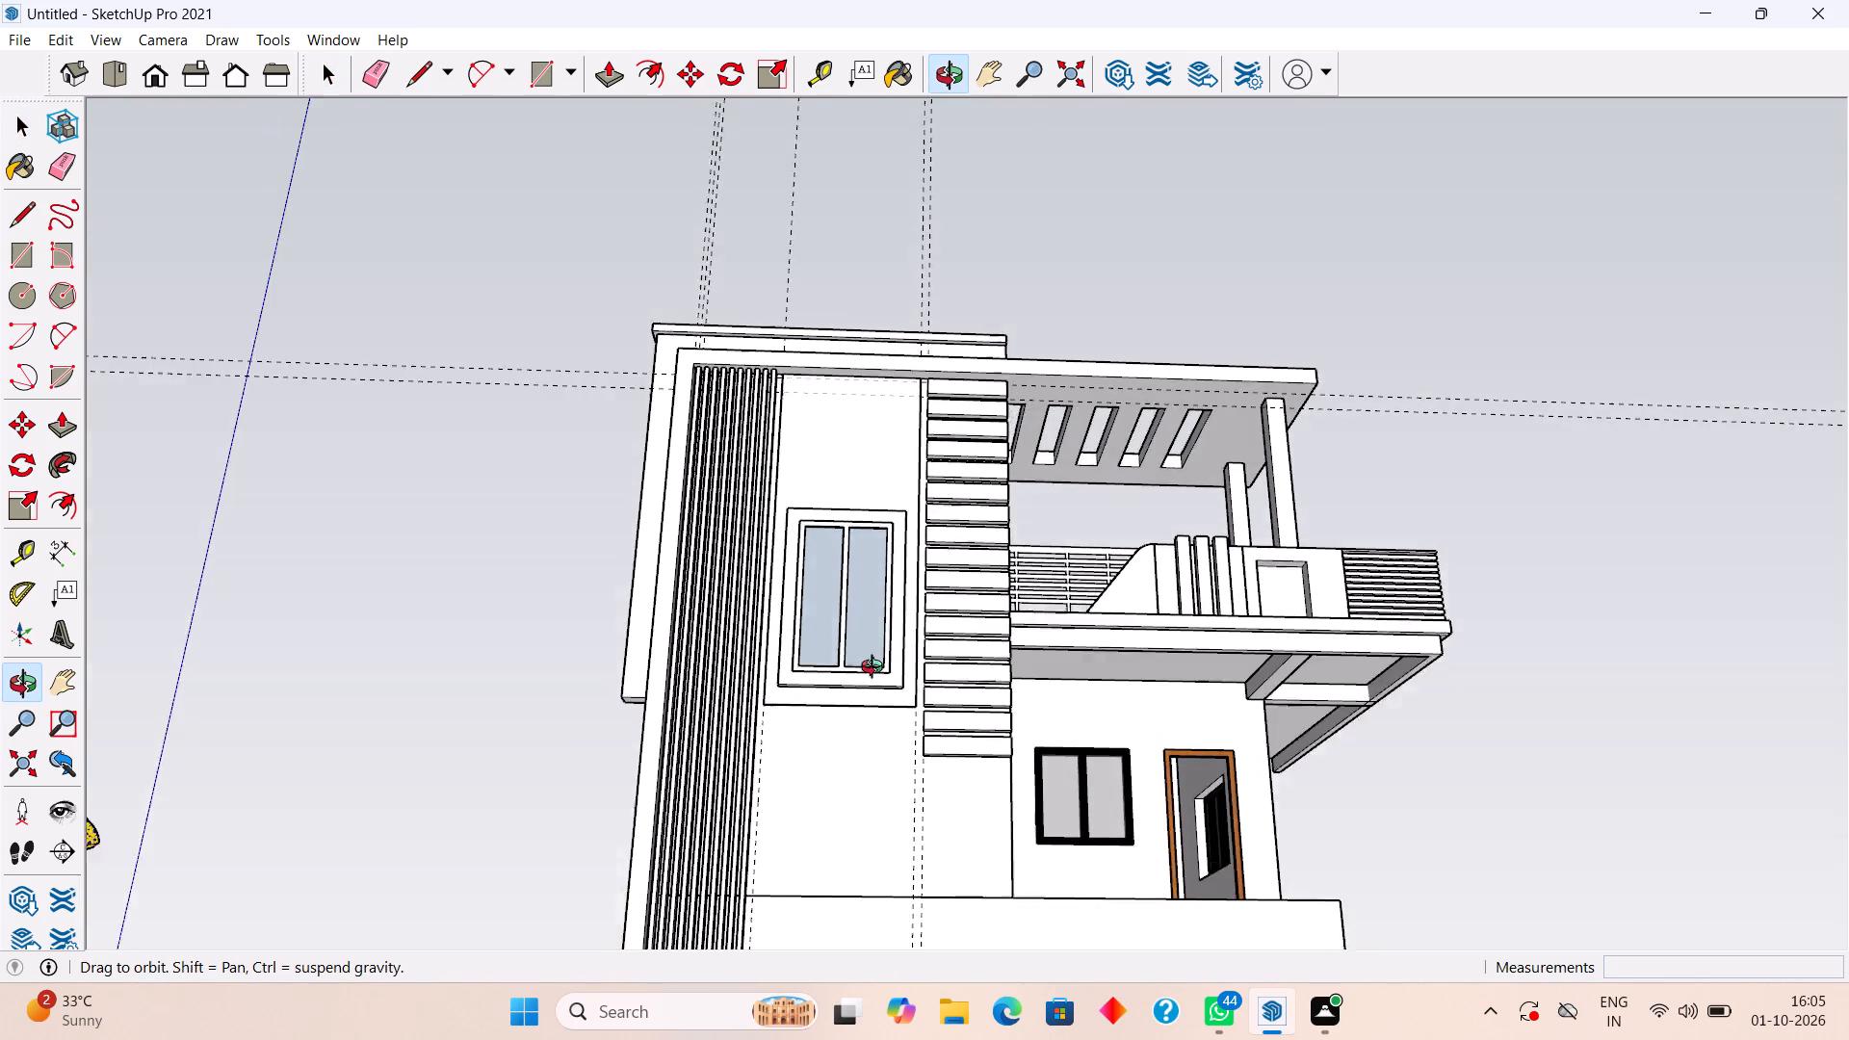
pyautogui.moveTo(876, 669); pyautogui.dragTo(874, 673, button='middle')
pyautogui.scroll(-3, 874, 647)
pyautogui.moveTo(887, 744); pyautogui.dragTo(885, 789, button='middle')
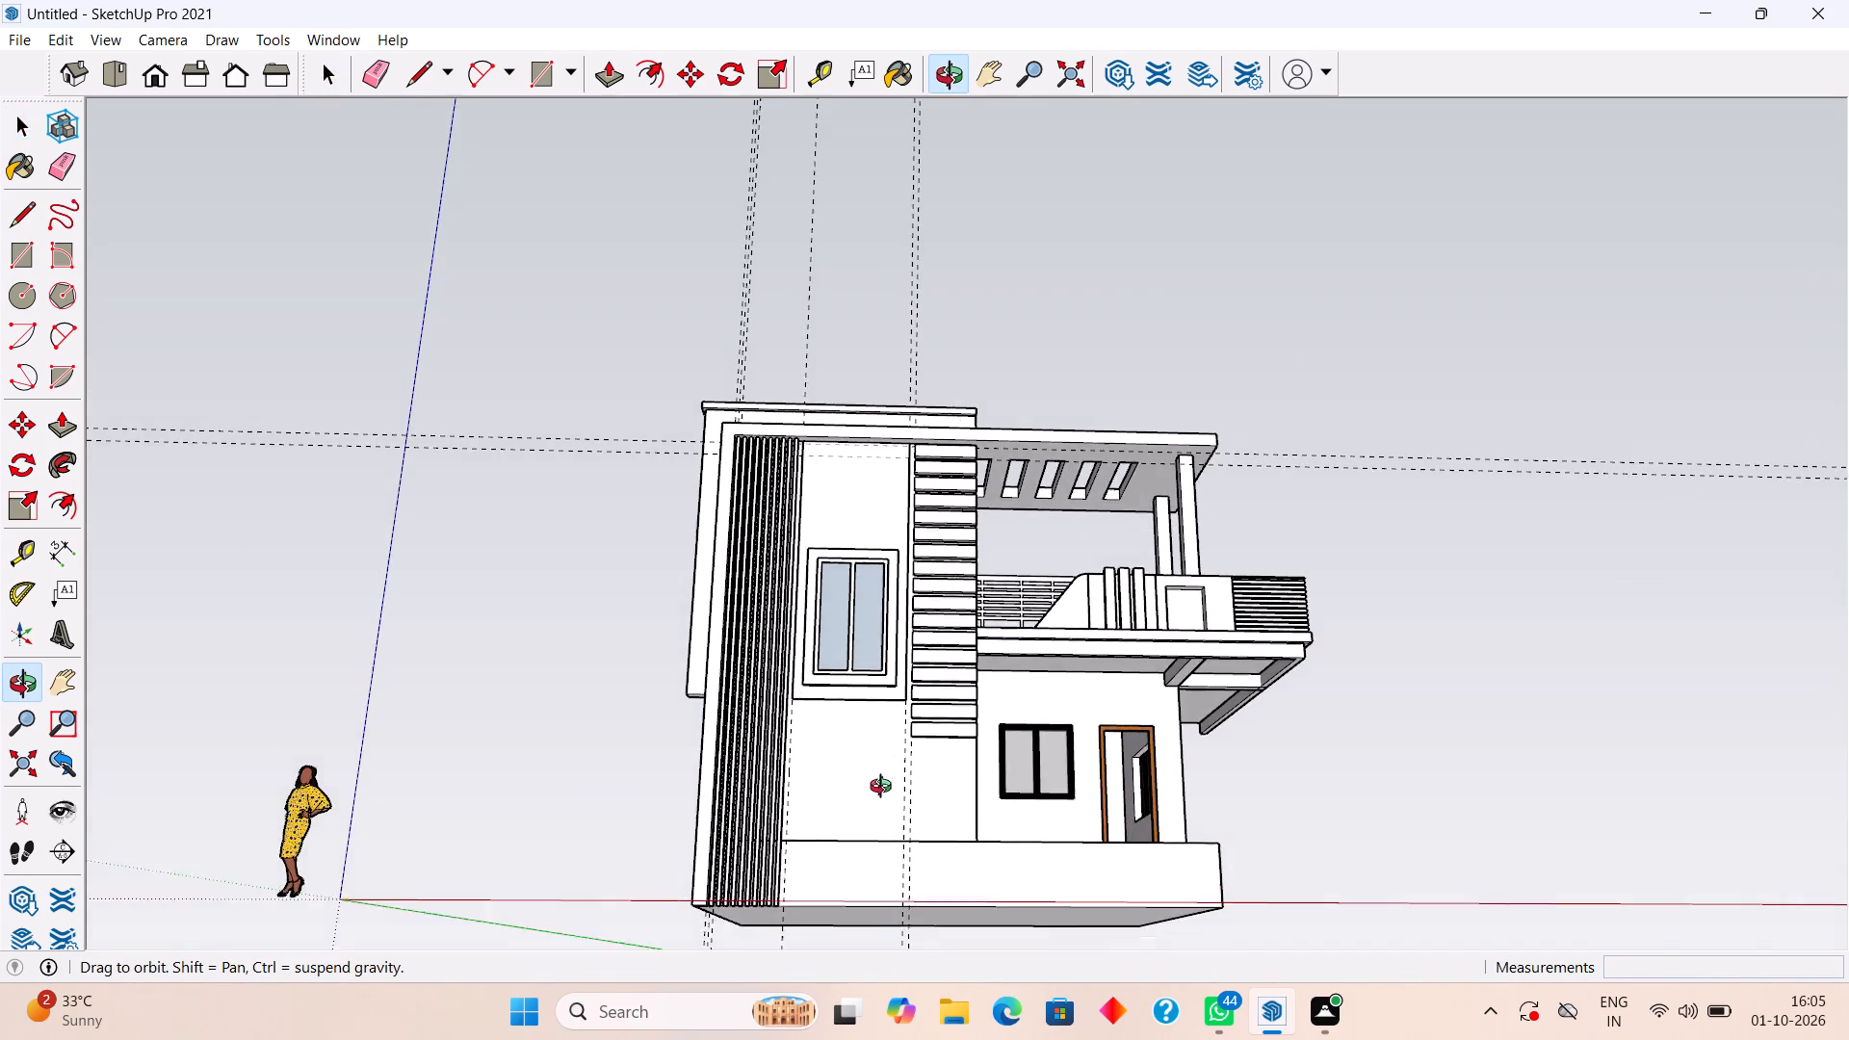
pyautogui.moveTo(885, 789); pyautogui.dragTo(875, 894, button='middle')
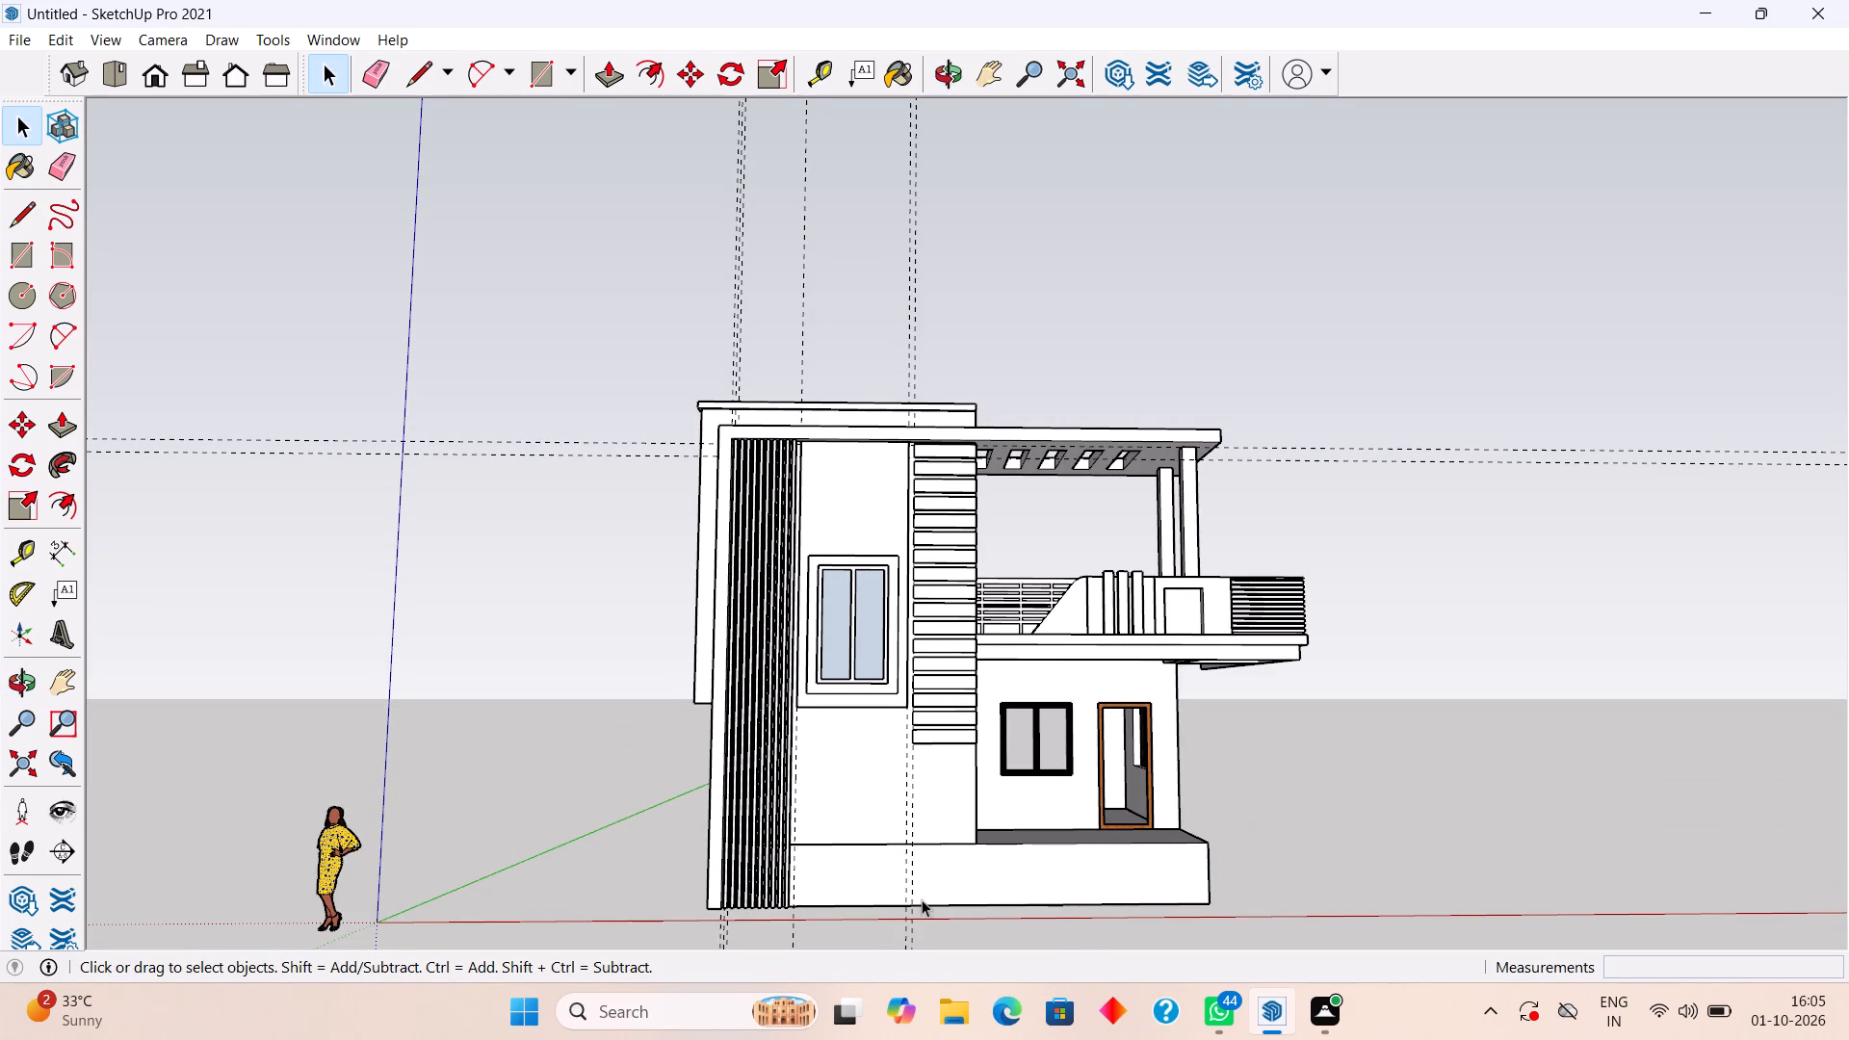
pyautogui.scroll(5, 829, 867)
pyautogui.moveTo(776, 804); pyautogui.dragTo(709, 1039, button='middle')
pyautogui.moveTo(850, 823); pyautogui.dragTo(599, 903, button='middle')
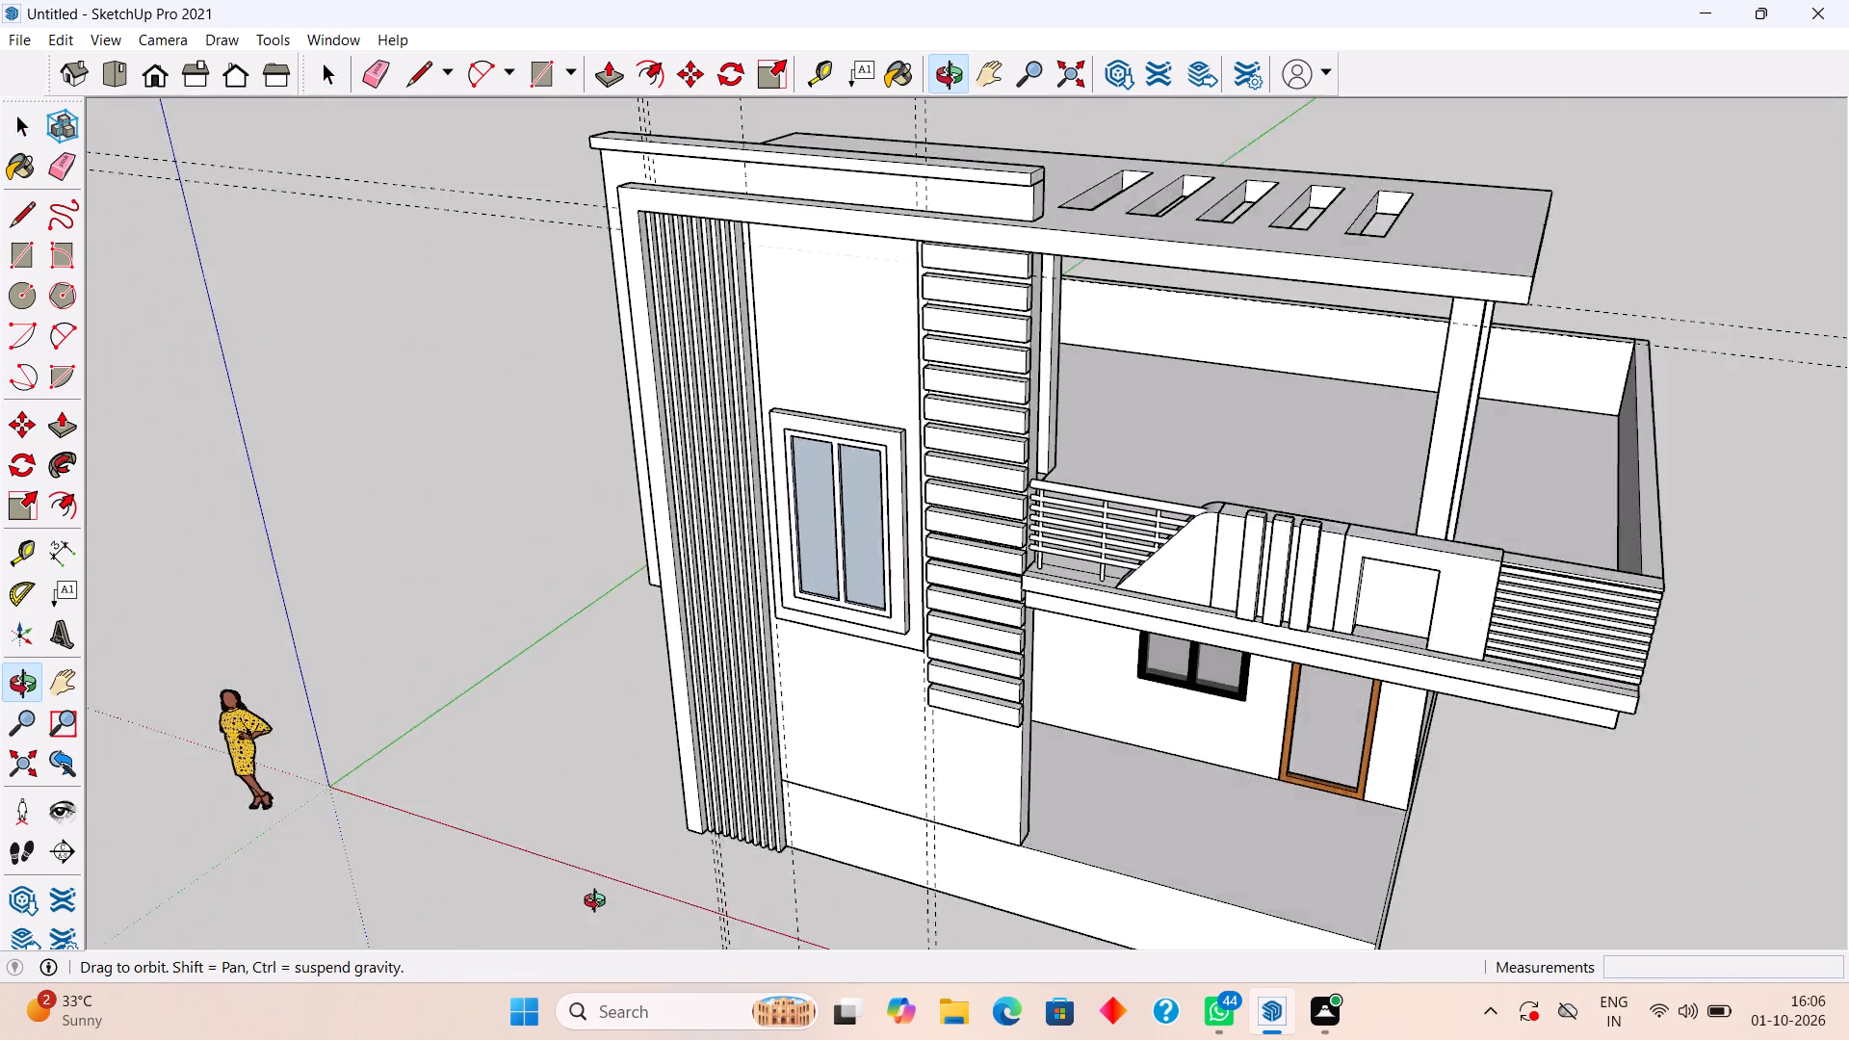
pyautogui.moveTo(599, 903); pyautogui.dragTo(491, 870, button='middle')
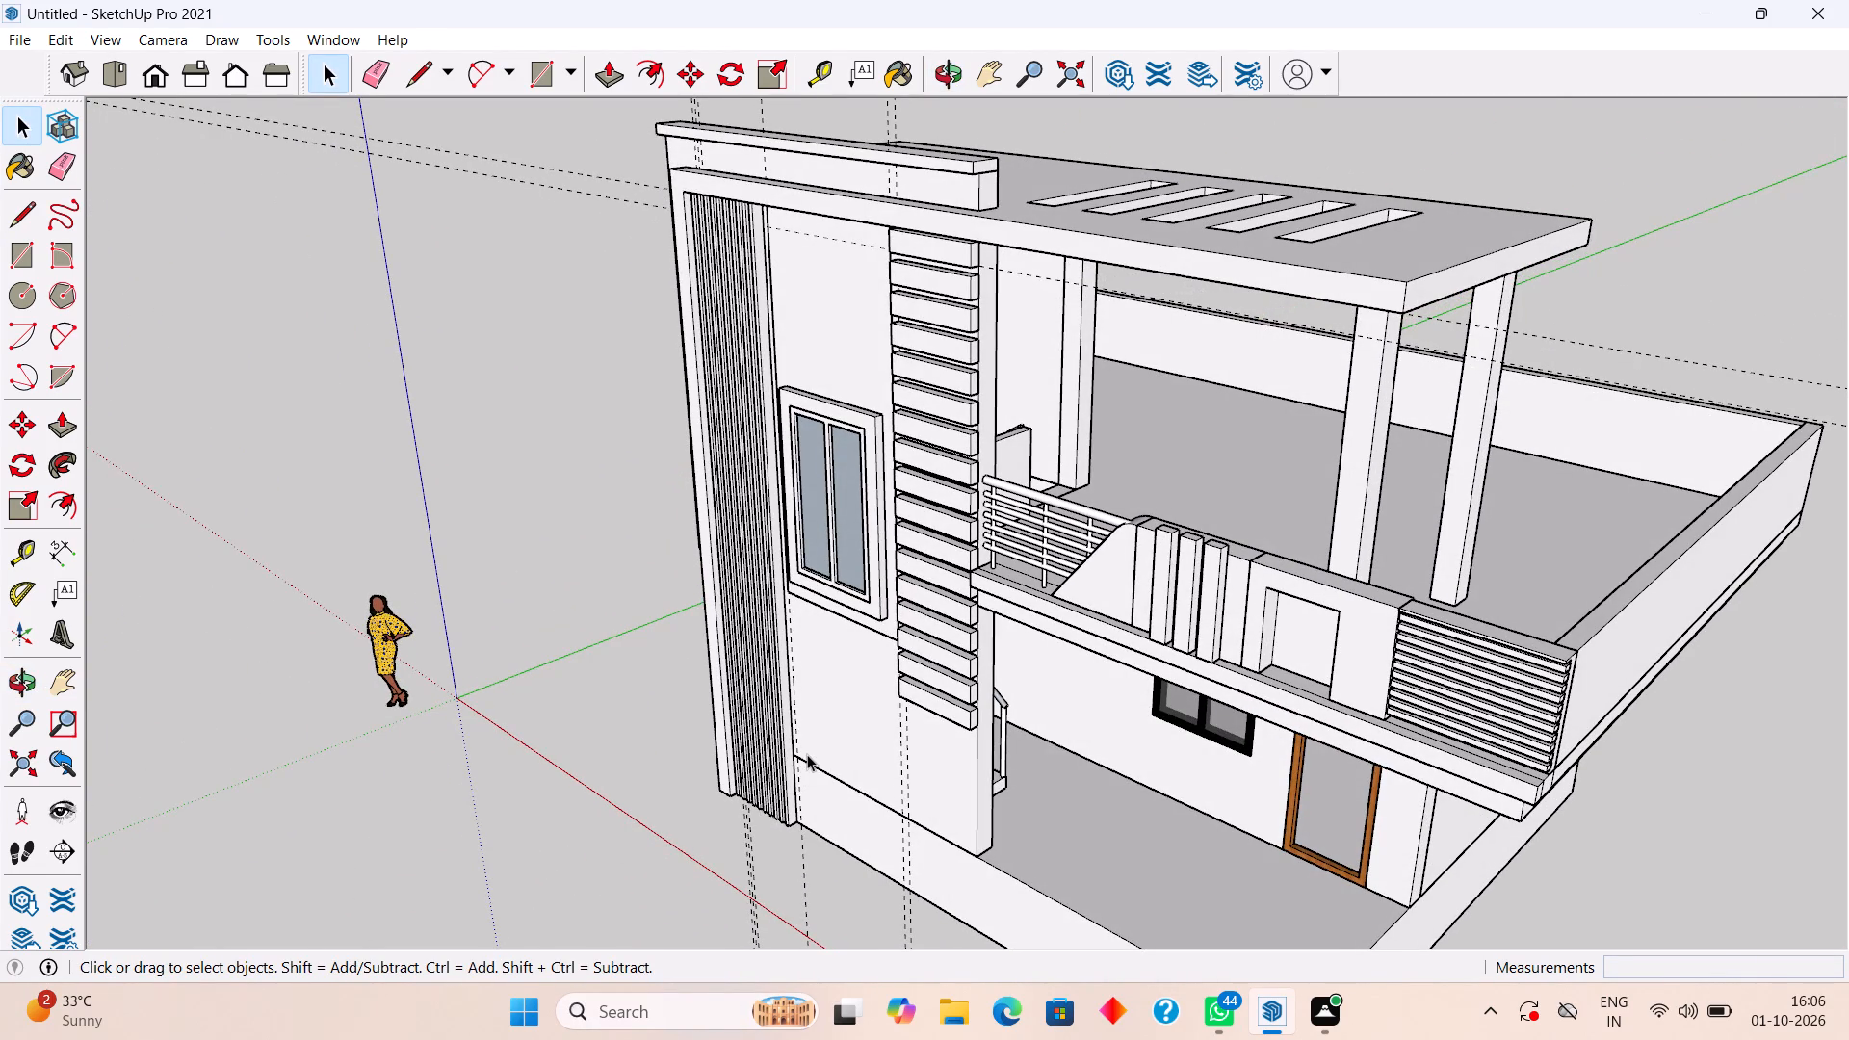
pyautogui.moveTo(808, 755); pyautogui.dragTo(985, 721, button='middle')
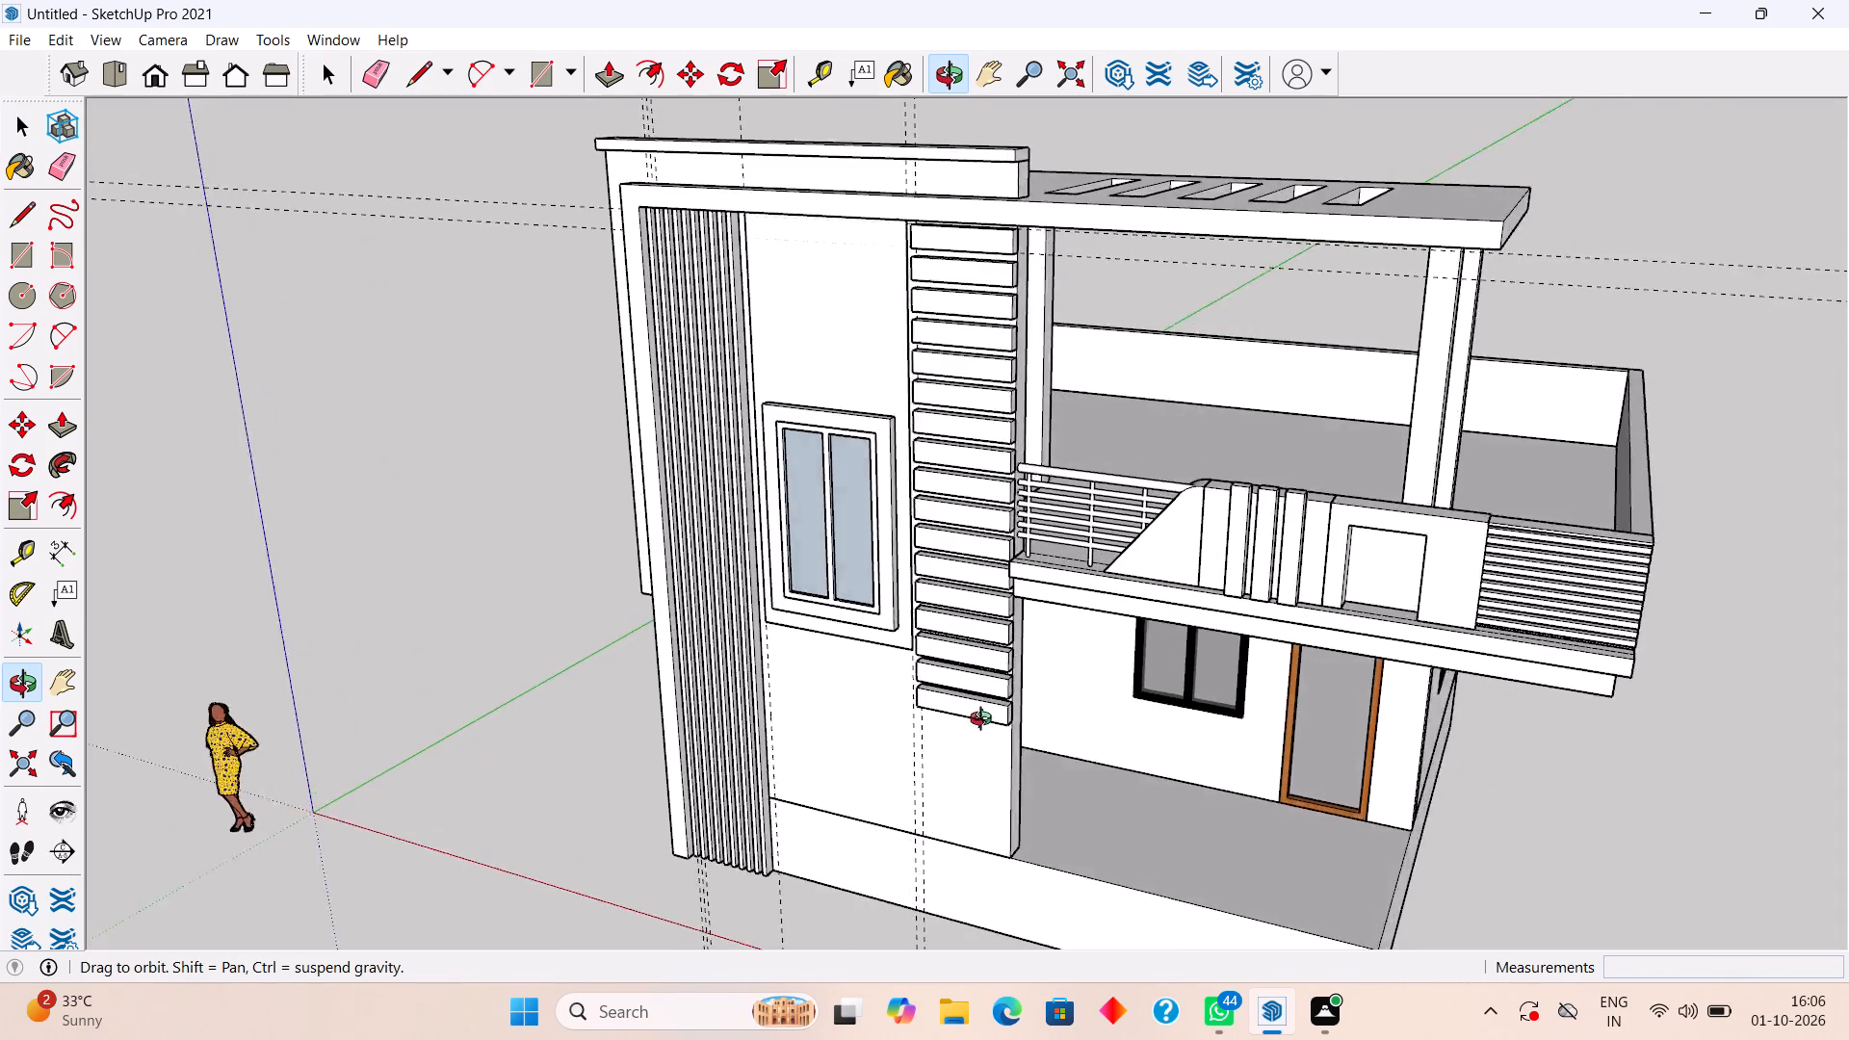
pyautogui.moveTo(985, 721); pyautogui.dragTo(1150, 718, button='middle')
pyautogui.moveTo(974, 758); pyautogui.dragTo(1124, 762, button='middle')
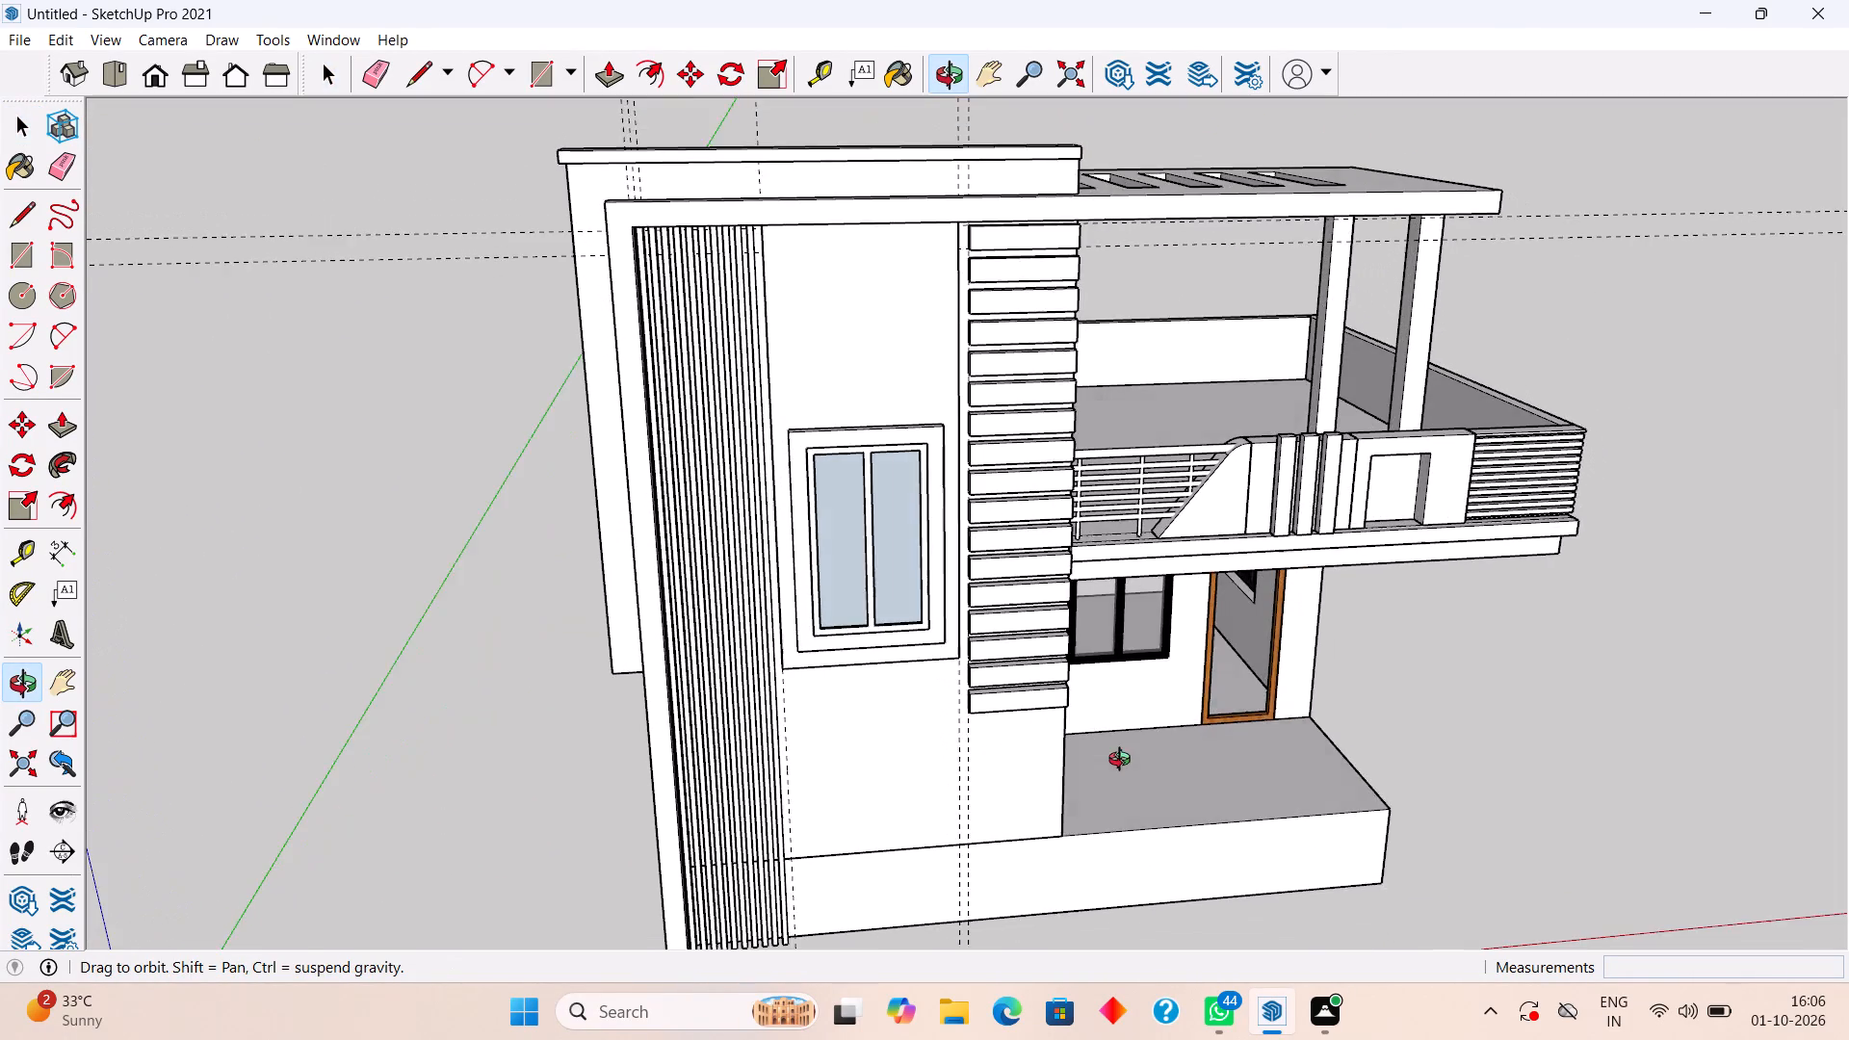
pyautogui.moveTo(1124, 762); pyautogui.dragTo(1146, 773, button='middle')
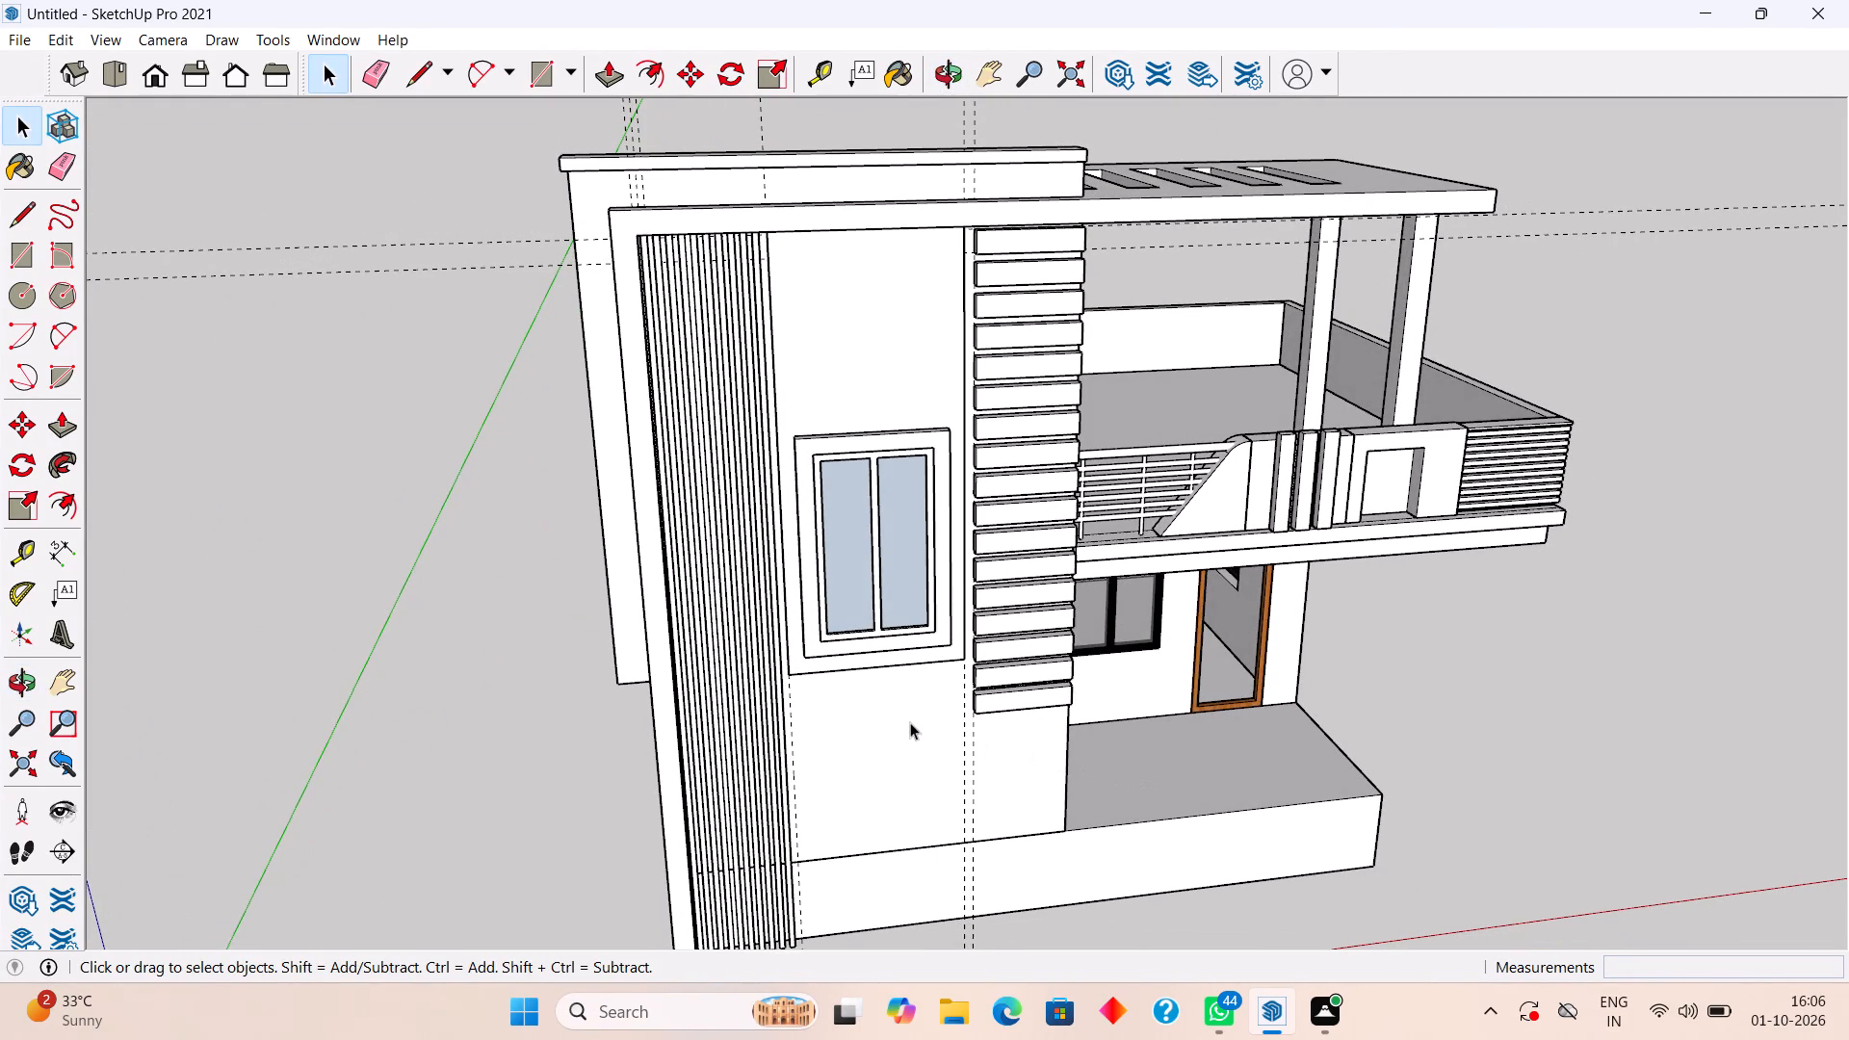
# Place two vertical guides on the lower front wall, about 3' 11" and 2' in from its porch-side edge.
pyautogui.scroll(2, 924, 714)
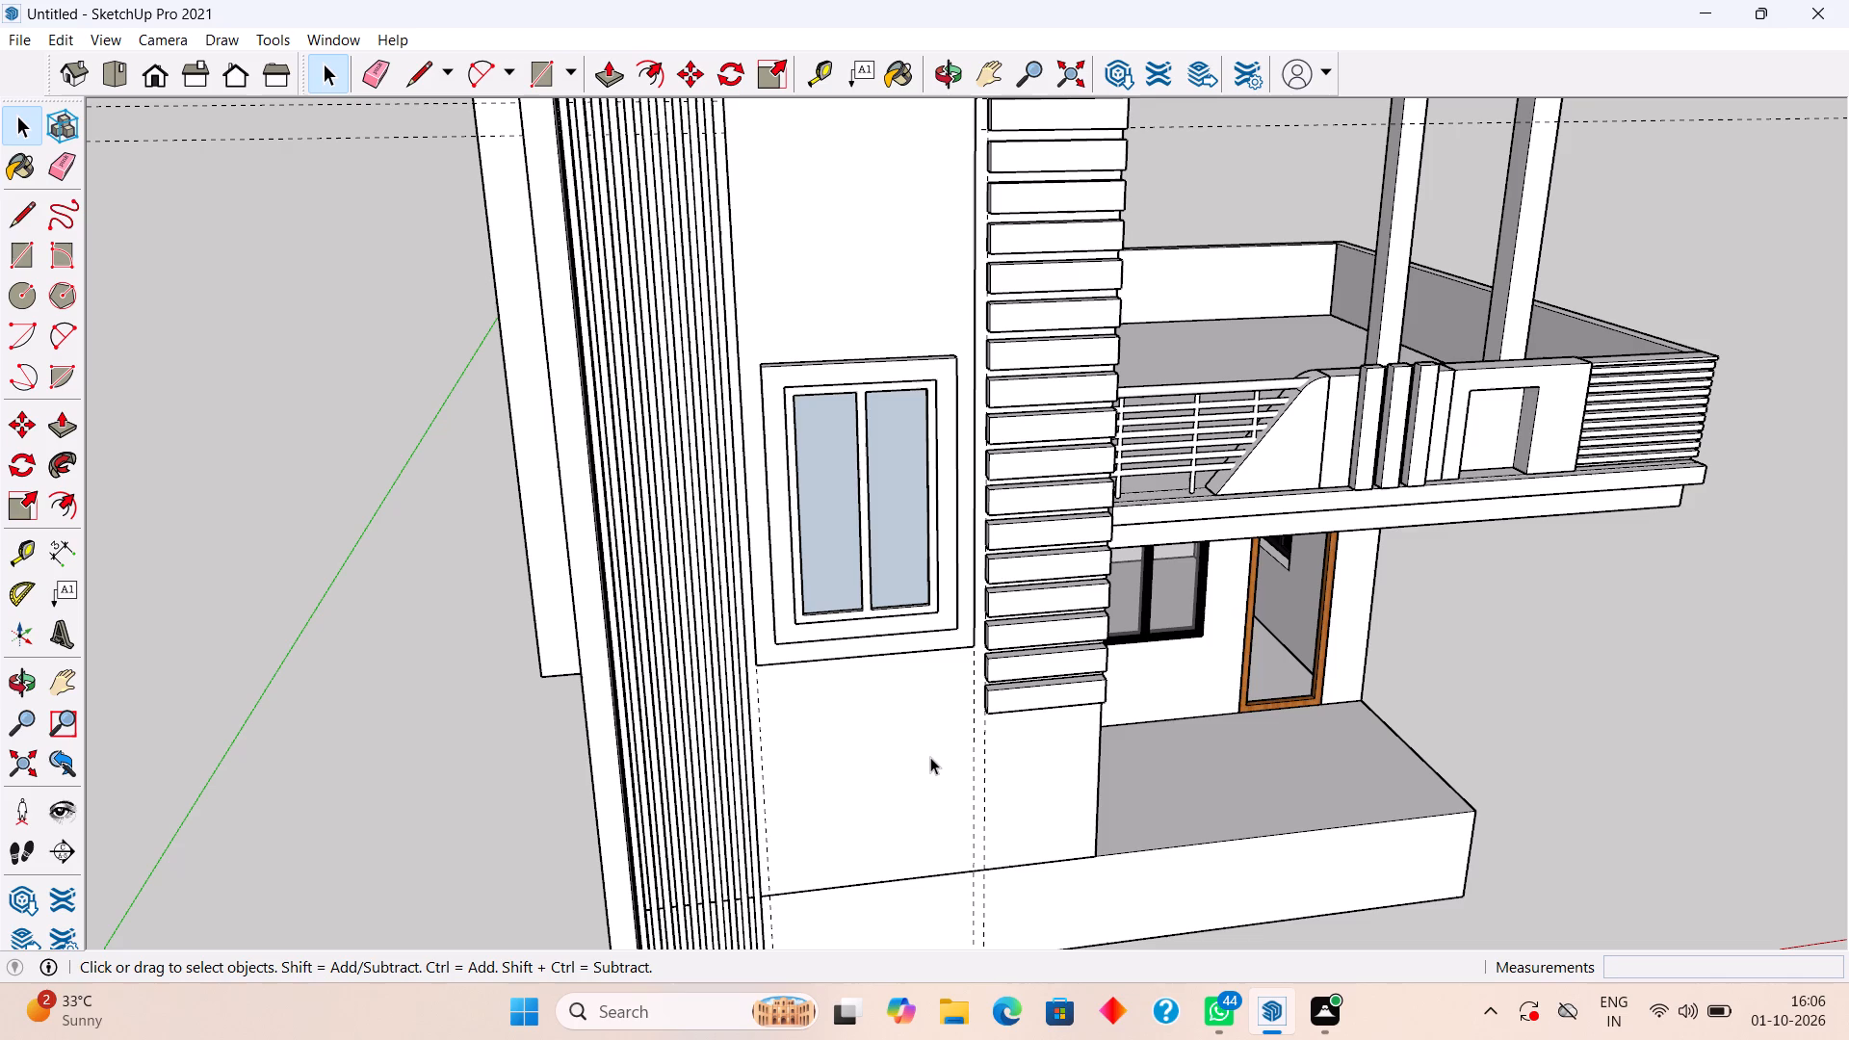
pyautogui.press('t')
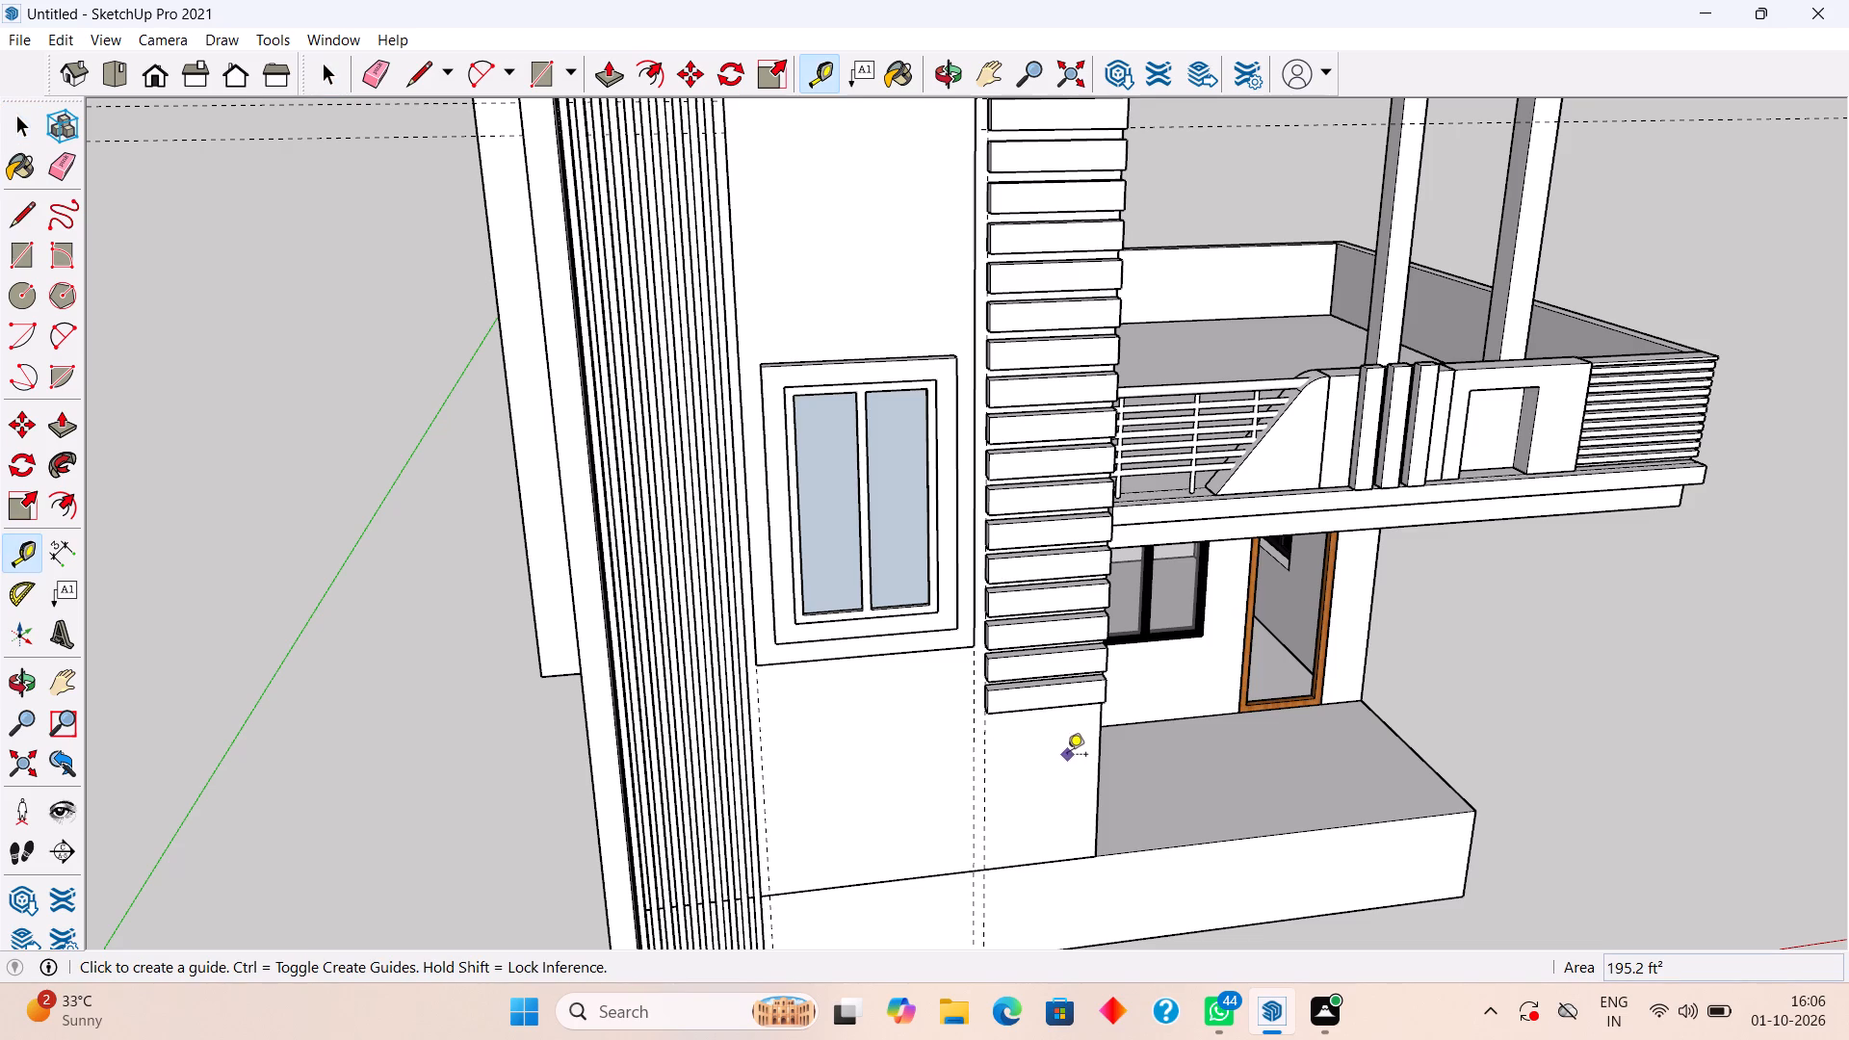
pyautogui.click(1100, 741)
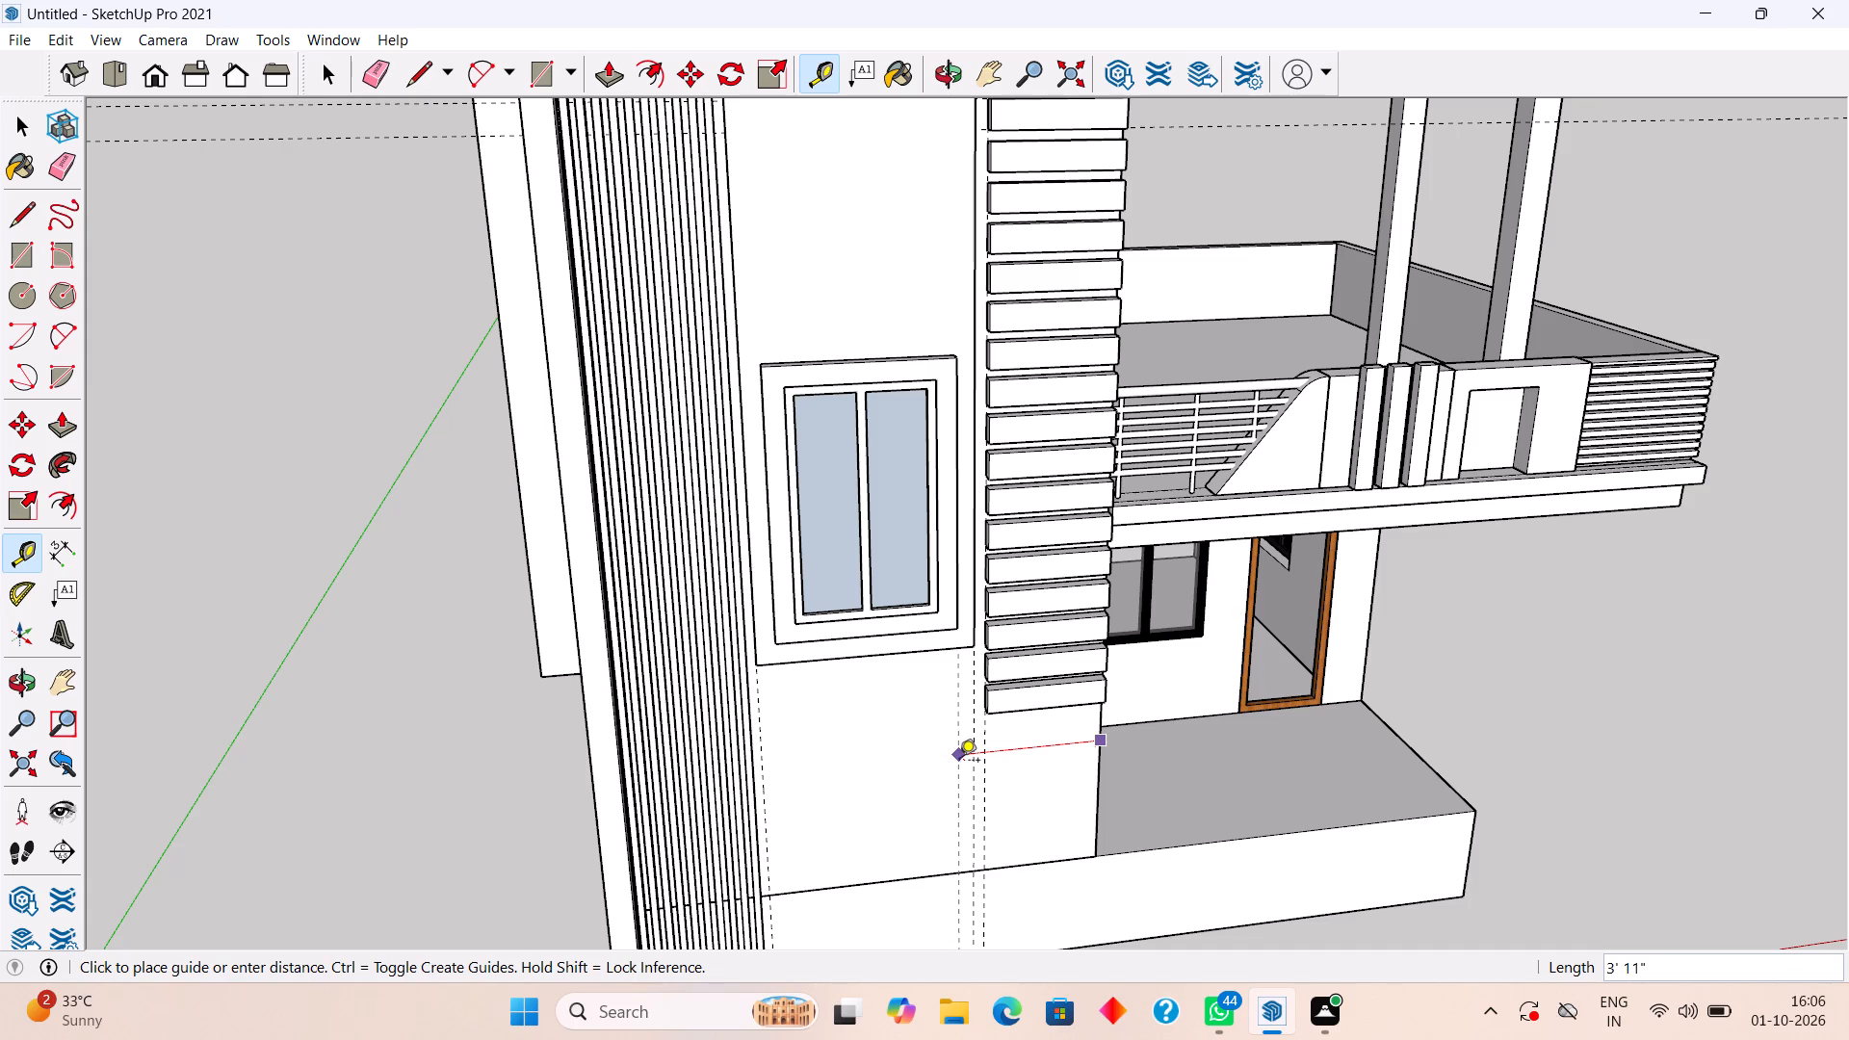
pyautogui.click(959, 762)
pyautogui.click(1107, 741)
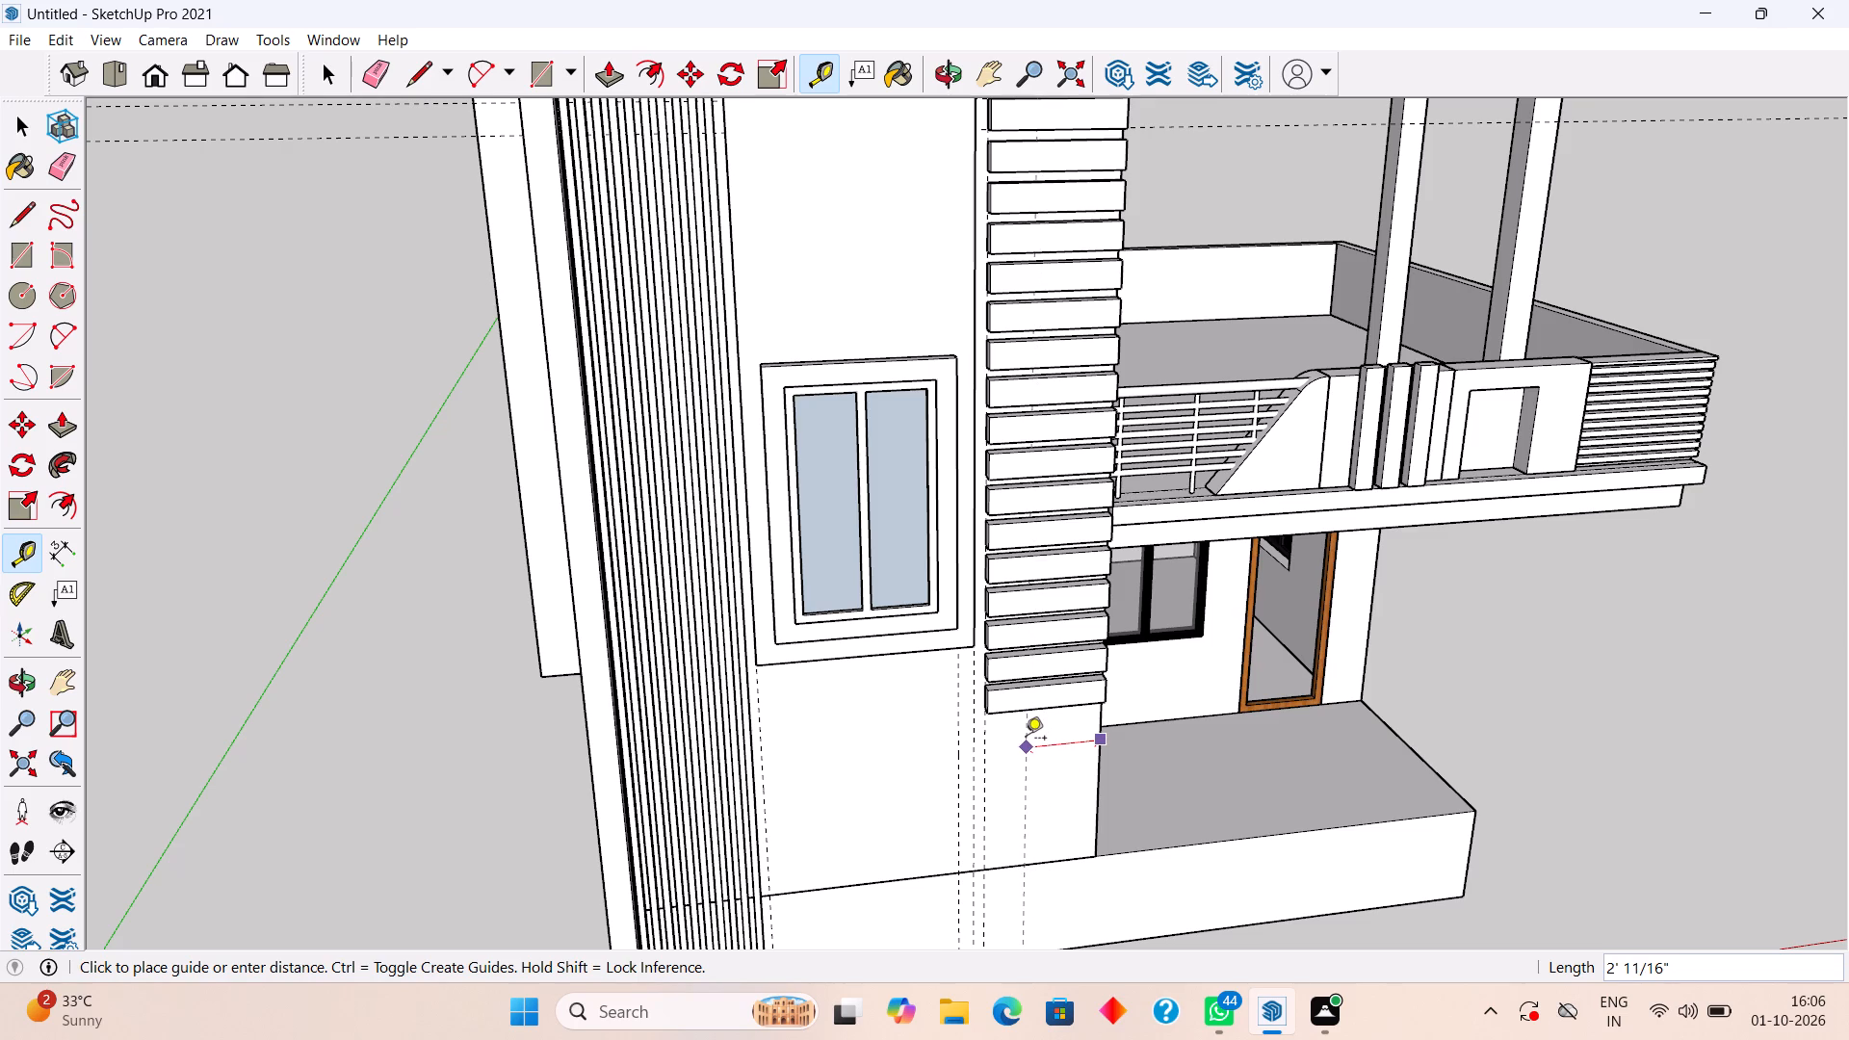
pyautogui.click(1026, 740)
# Place a horizontal guide on the lower front wall about 4' above the plinth line.
pyautogui.click(1004, 873)
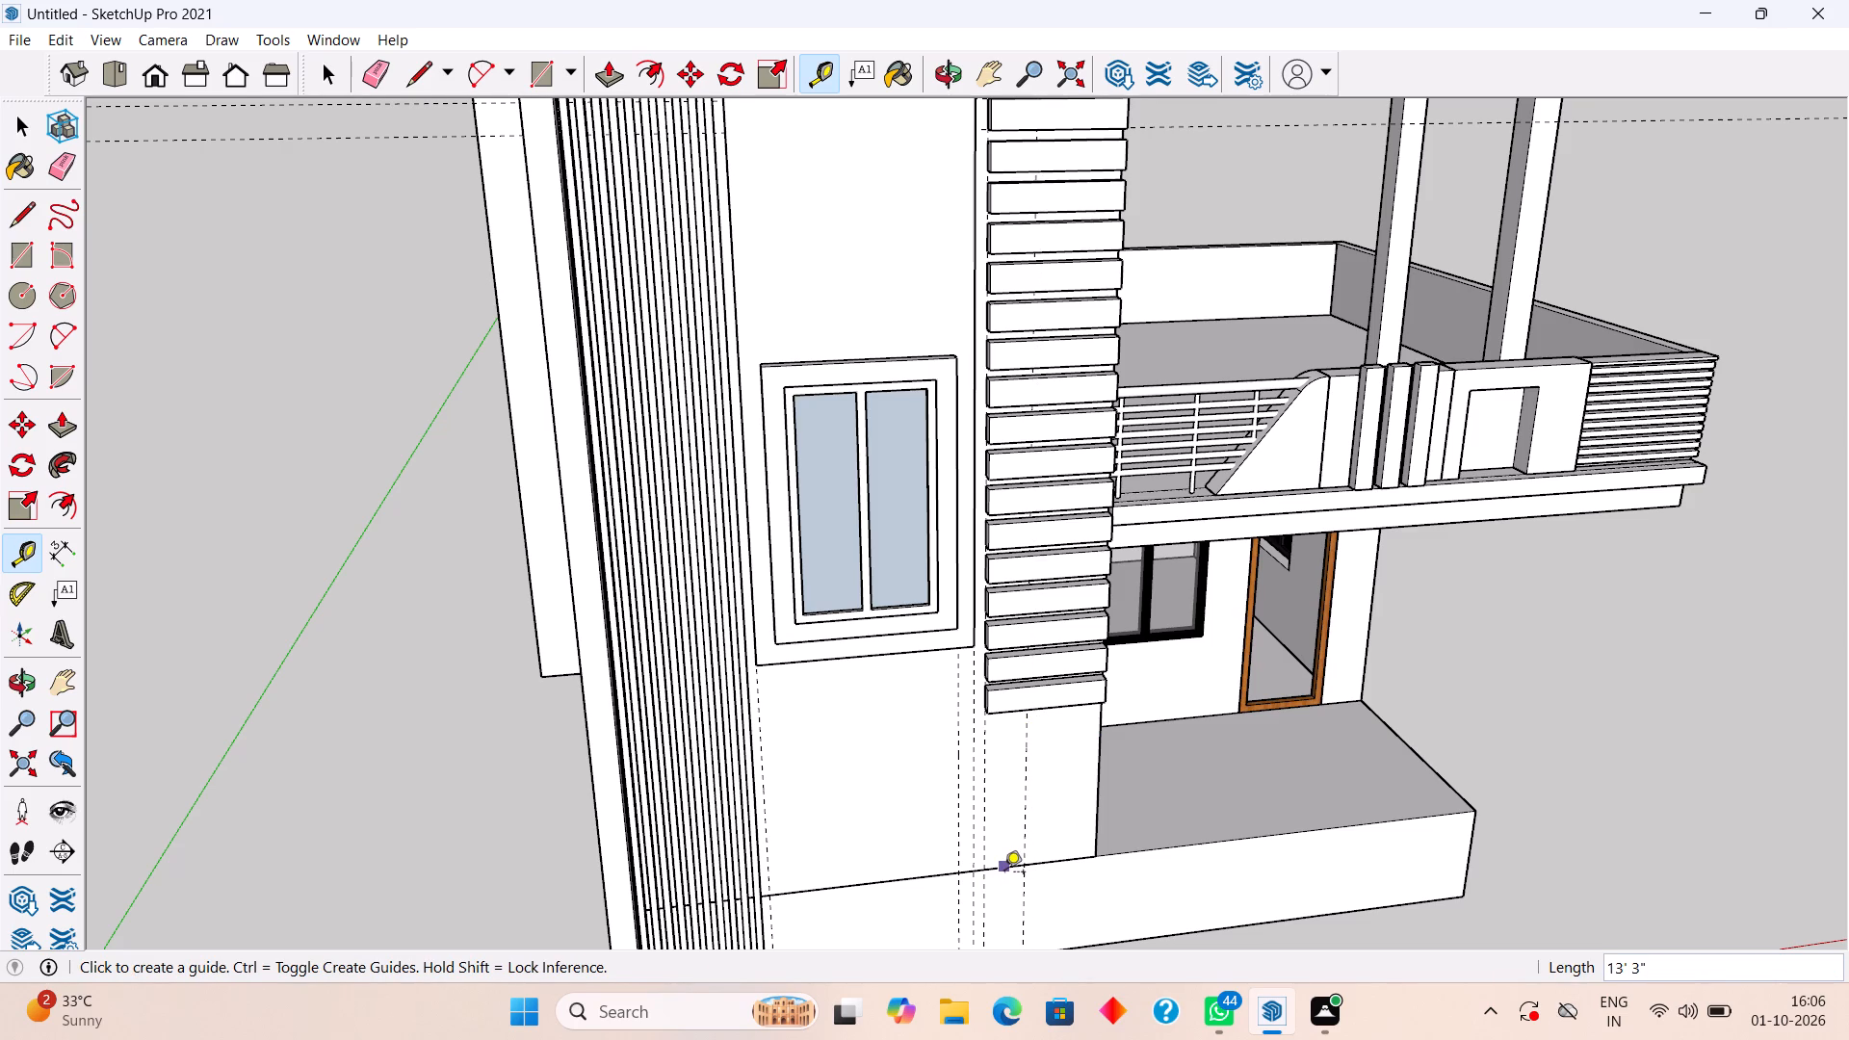
pyautogui.click(986, 737)
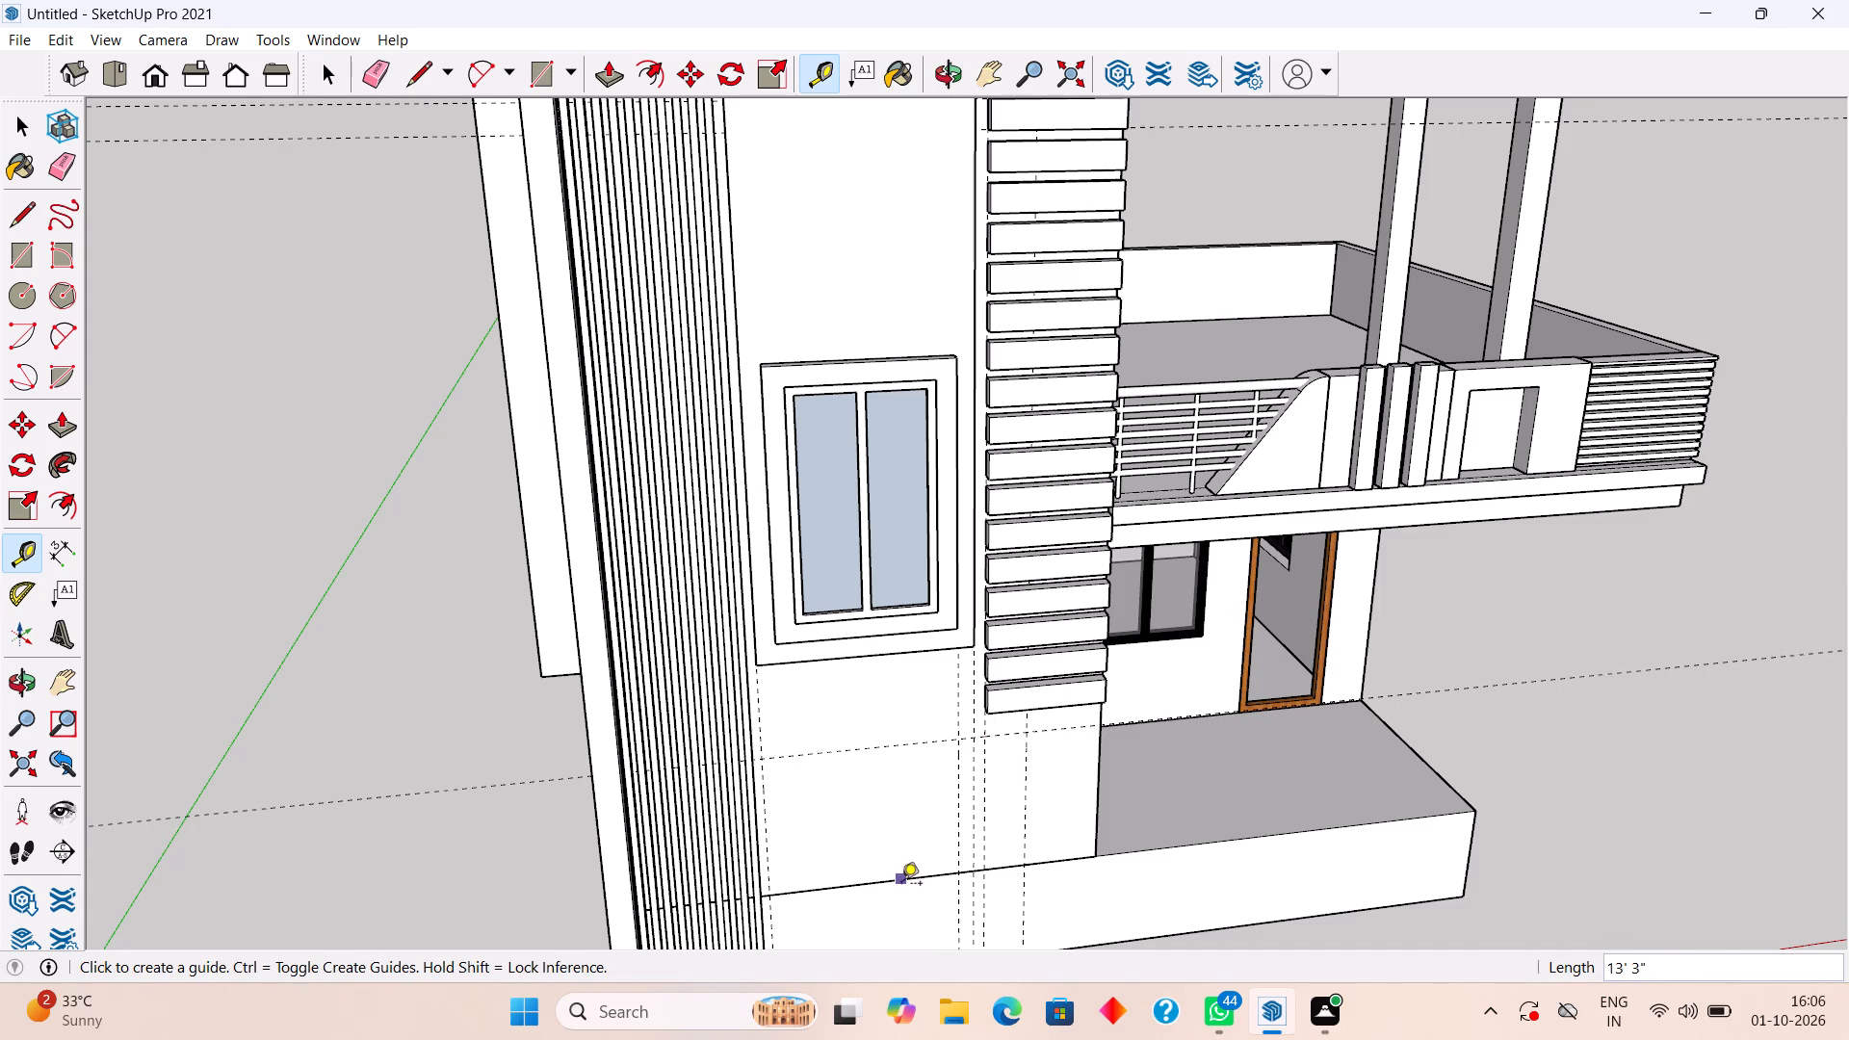
pyautogui.click(901, 885)
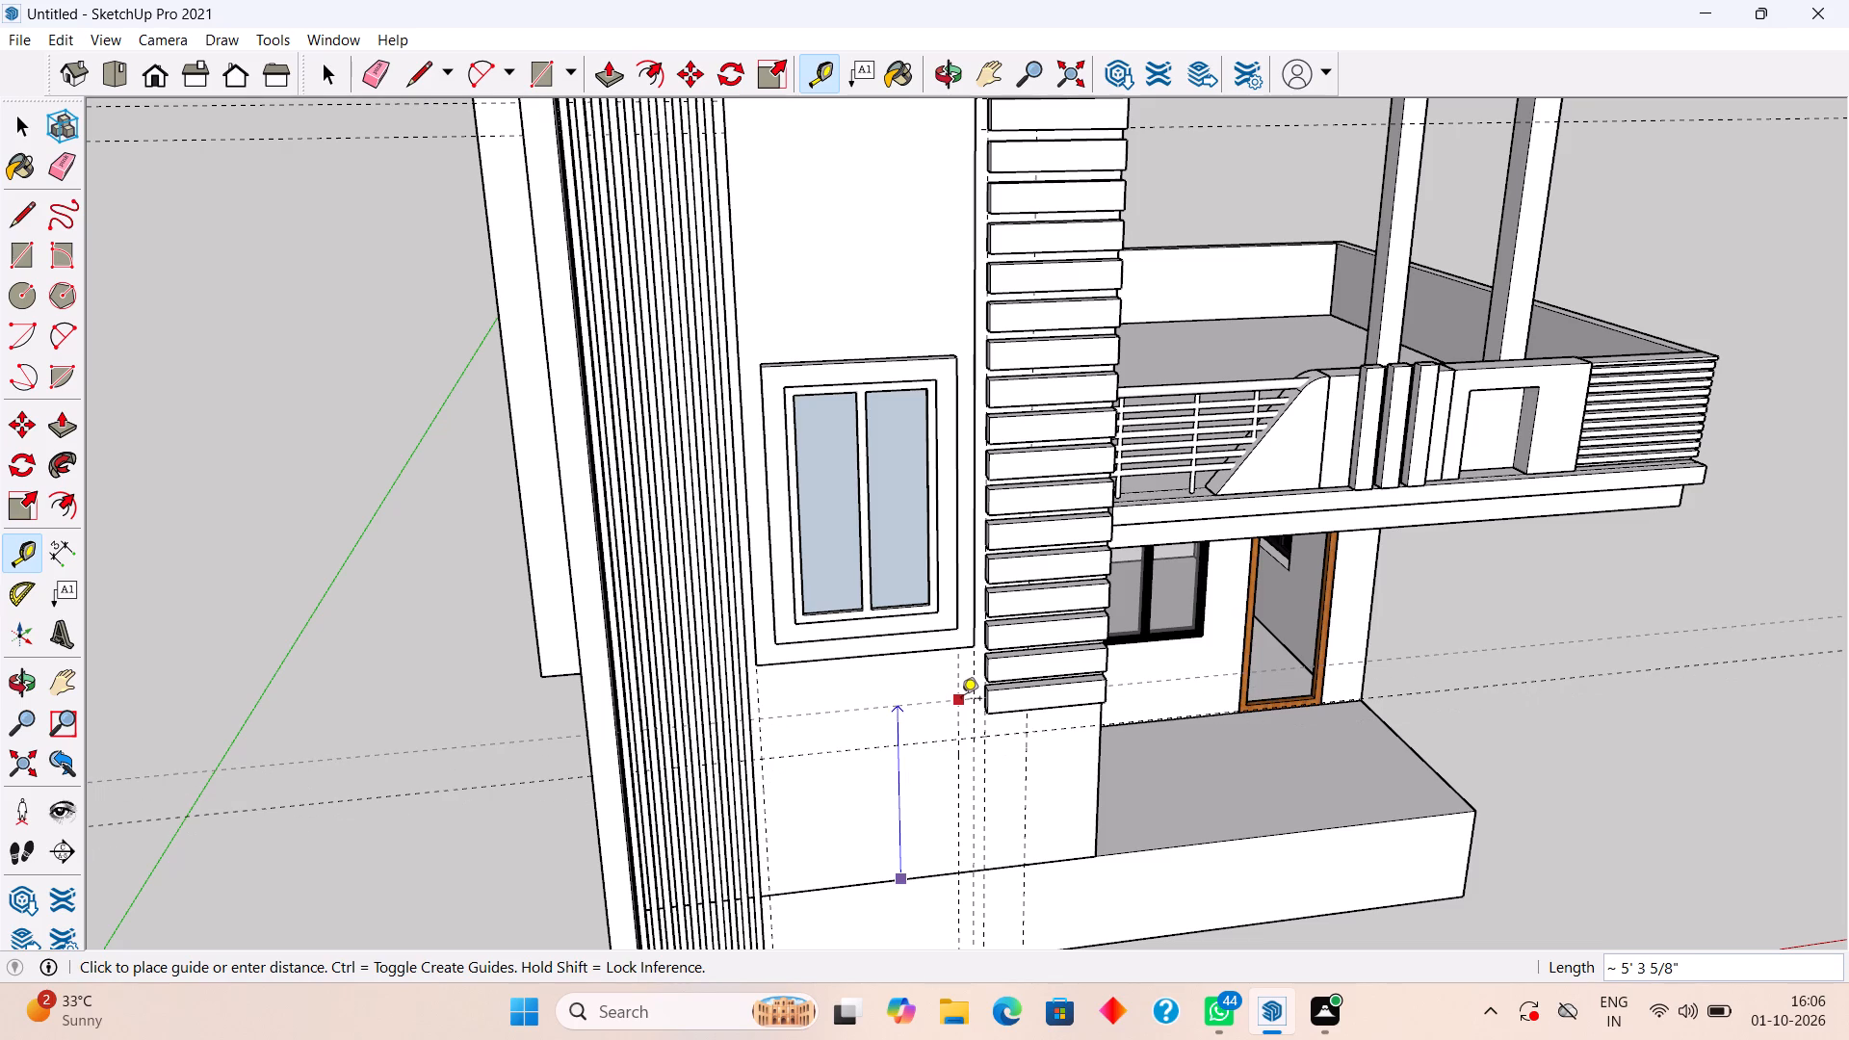
pyautogui.press('space')
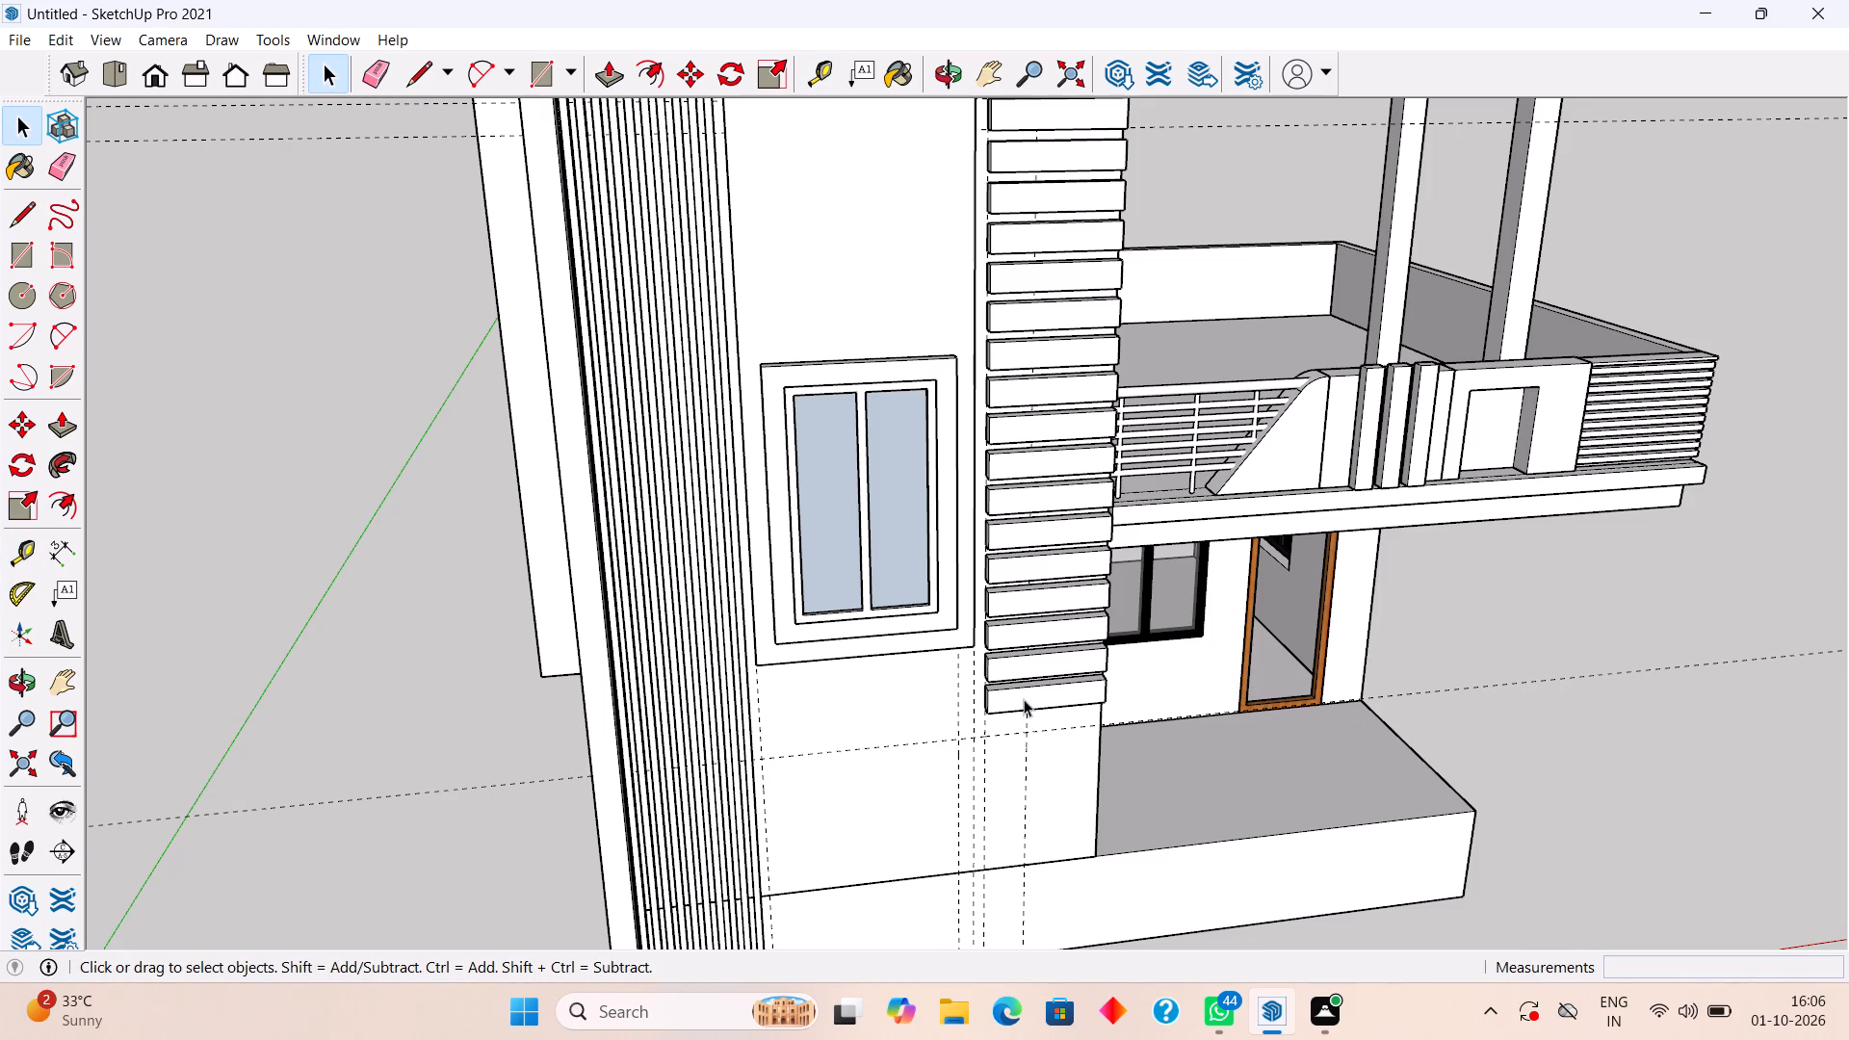
# Make one group from all the projecting blocks of the front wall's block column.
pyautogui.click(1024, 699)
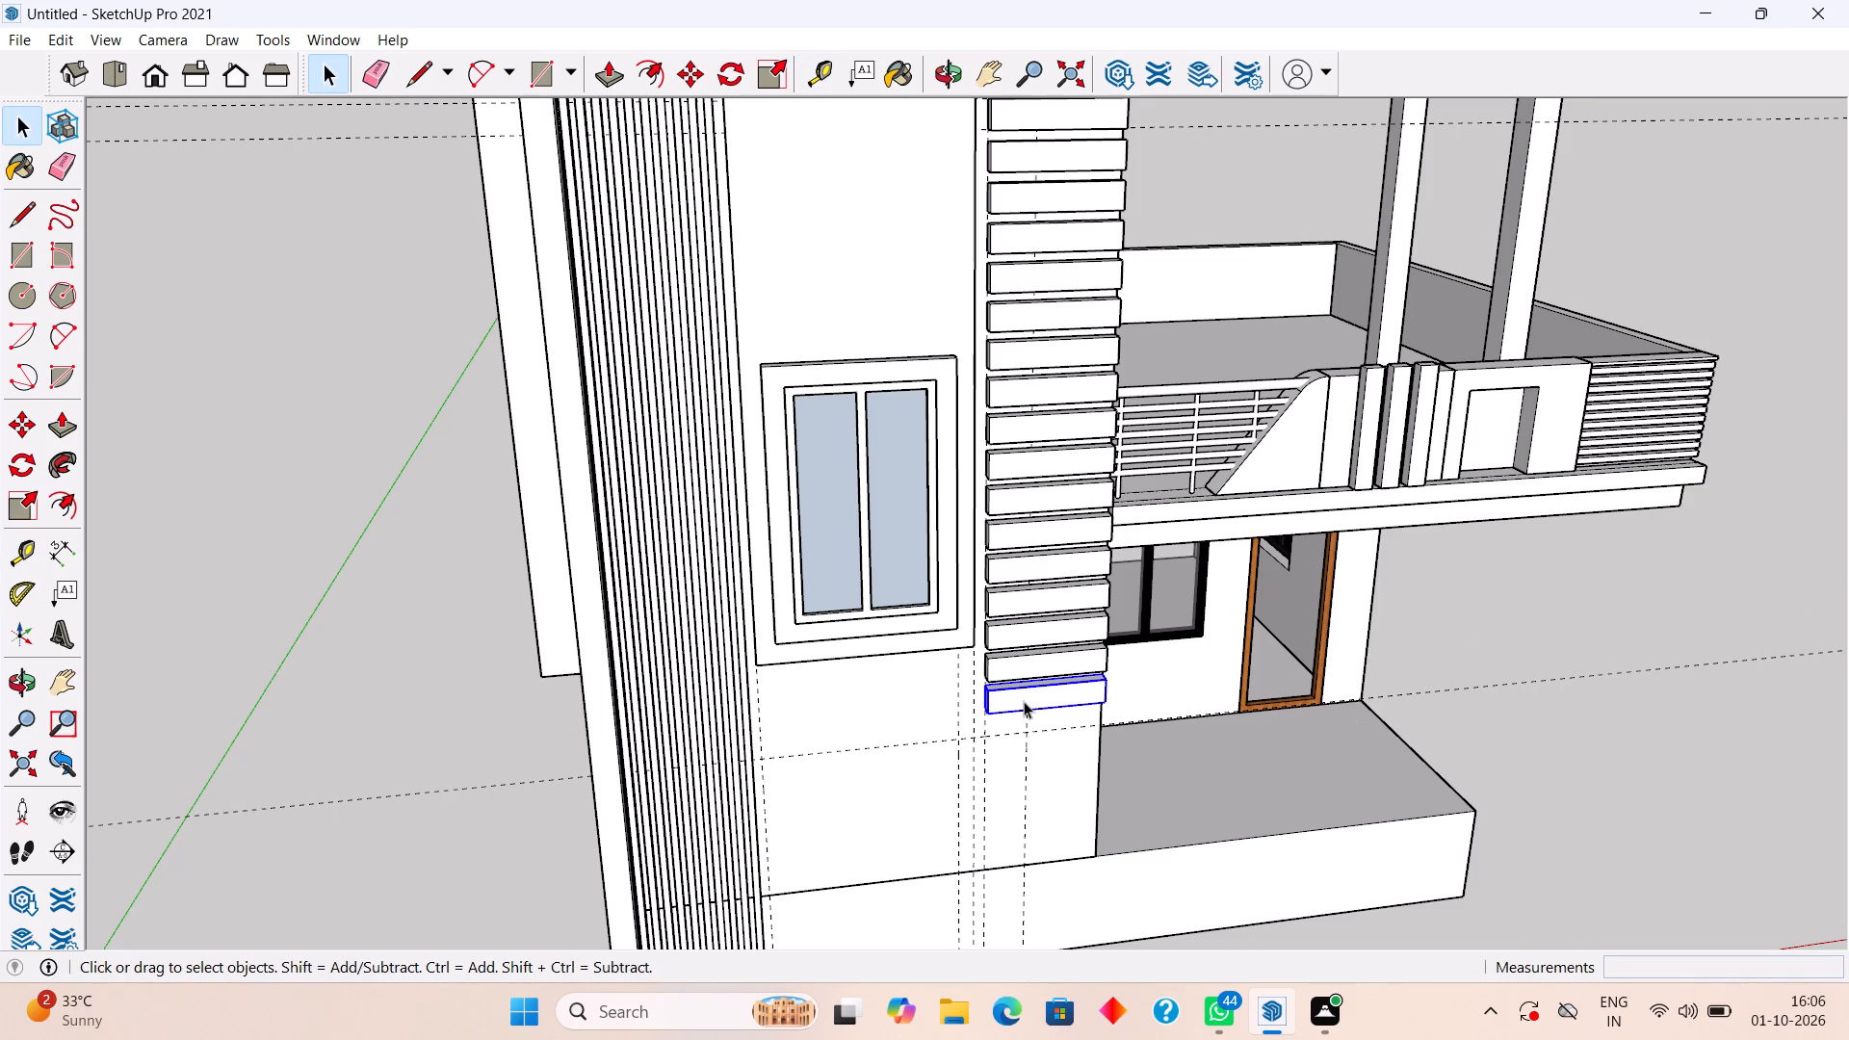
pyautogui.keyDown('ctrl'); pyautogui.click(1022, 666); pyautogui.keyUp('ctrl')
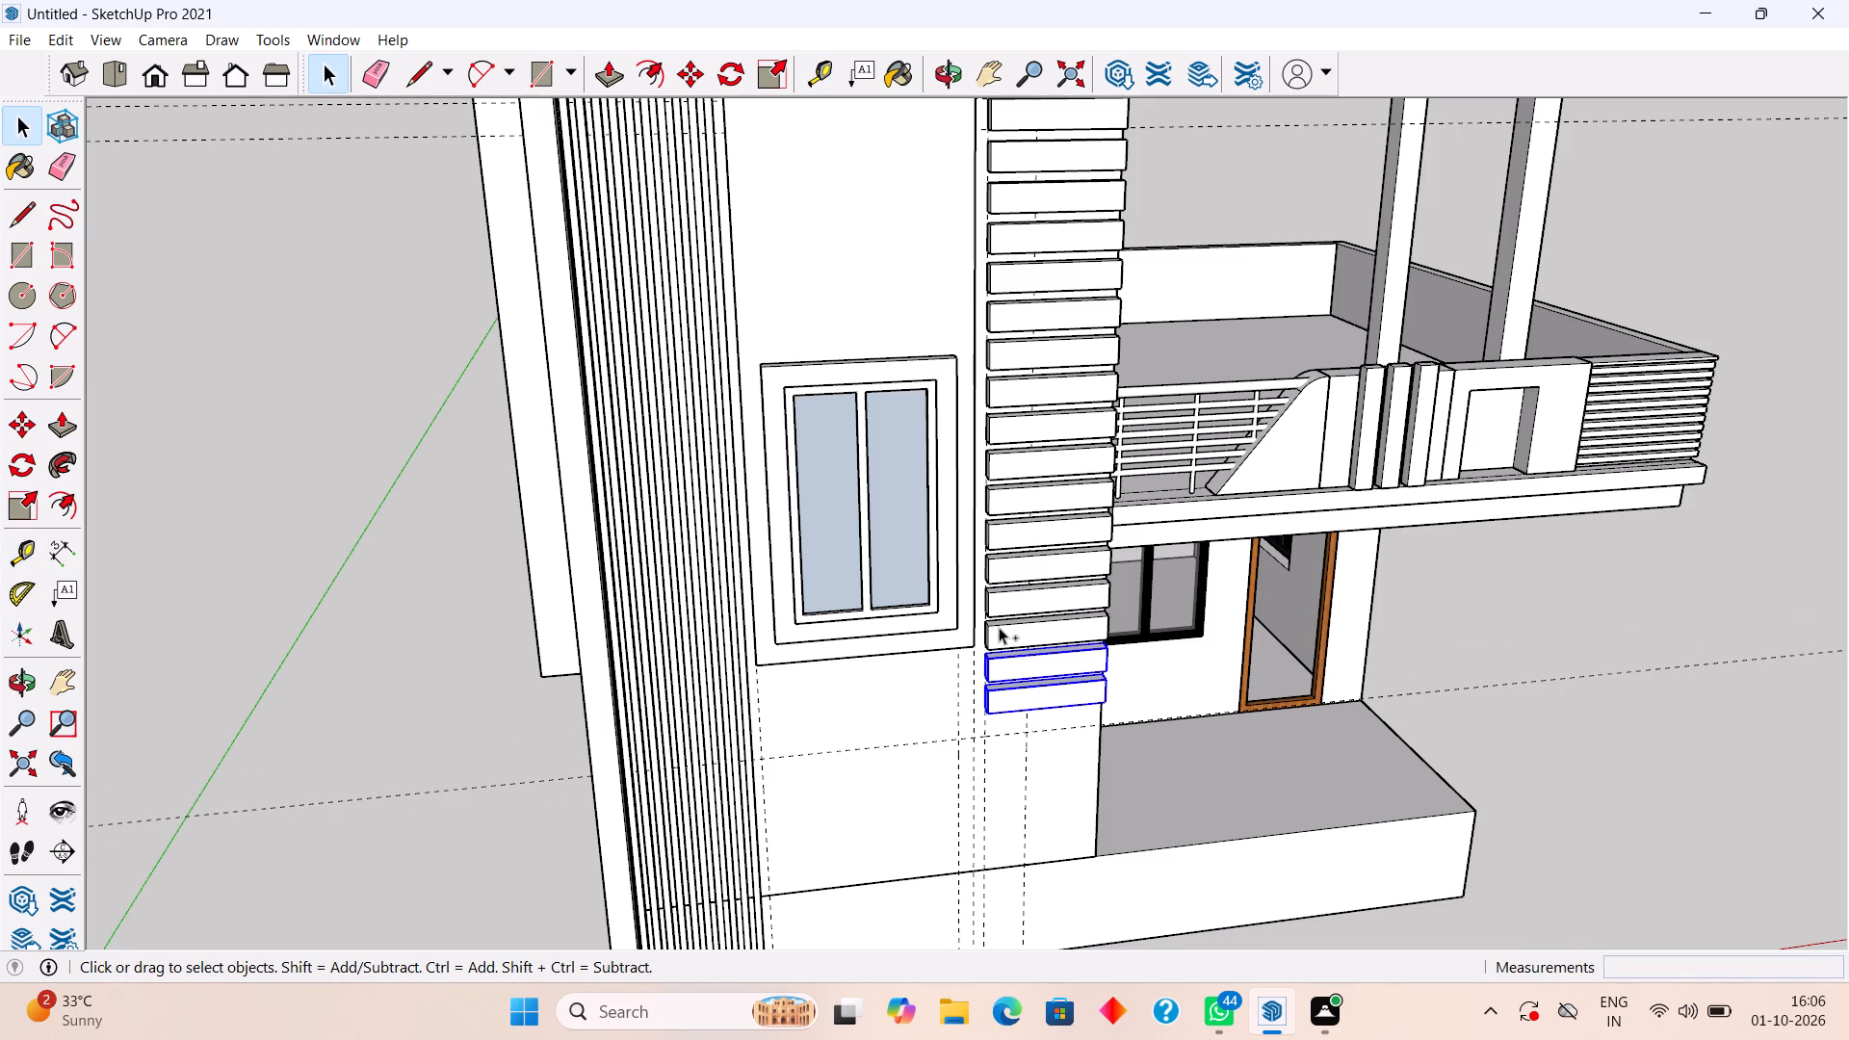
pyautogui.keyDown('ctrl'); pyautogui.click(999, 627); pyautogui.keyUp('ctrl')
pyautogui.keyDown('ctrl'); pyautogui.scroll(-7, 1007, 620); pyautogui.keyUp('ctrl')
pyautogui.keyDown('ctrl'); pyautogui.click(1043, 348); pyautogui.keyUp('ctrl')
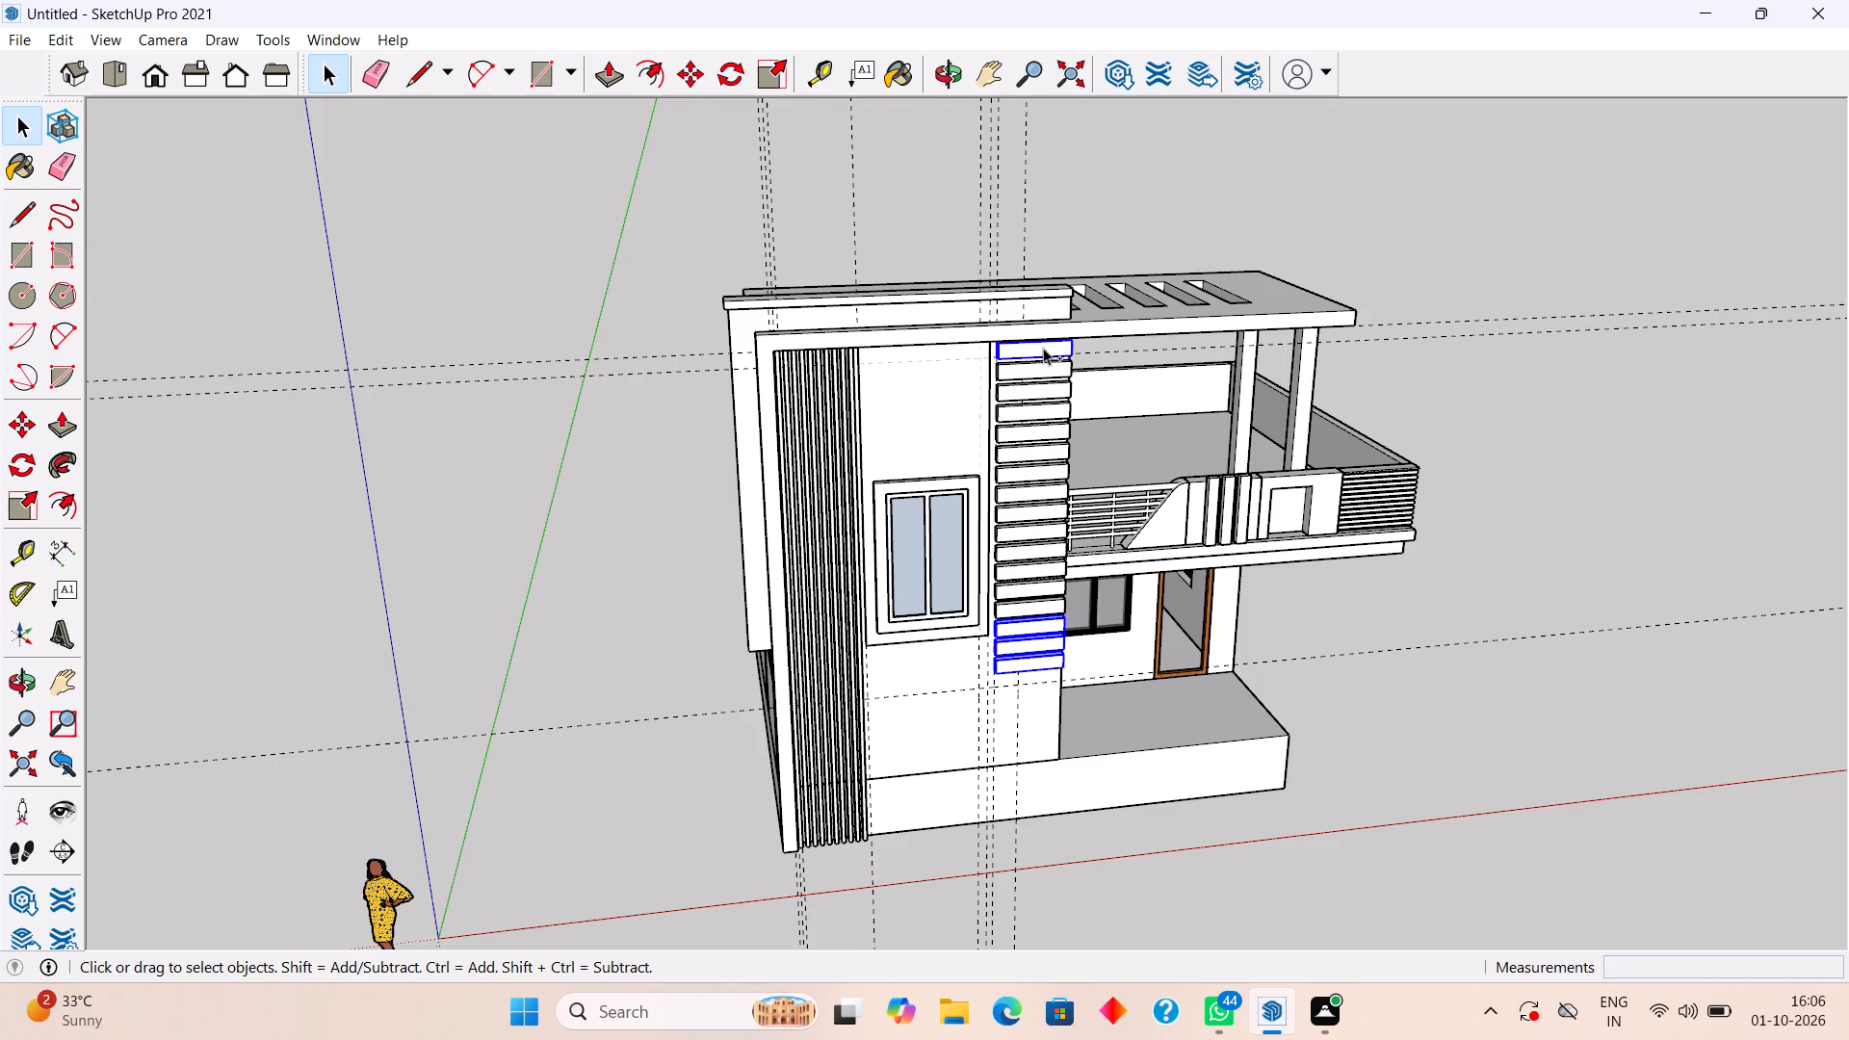
pyautogui.keyDown('ctrl'); pyautogui.click(1046, 368); pyautogui.keyUp('ctrl')
pyautogui.keyDown('ctrl'); pyautogui.click(1044, 393); pyautogui.keyUp('ctrl')
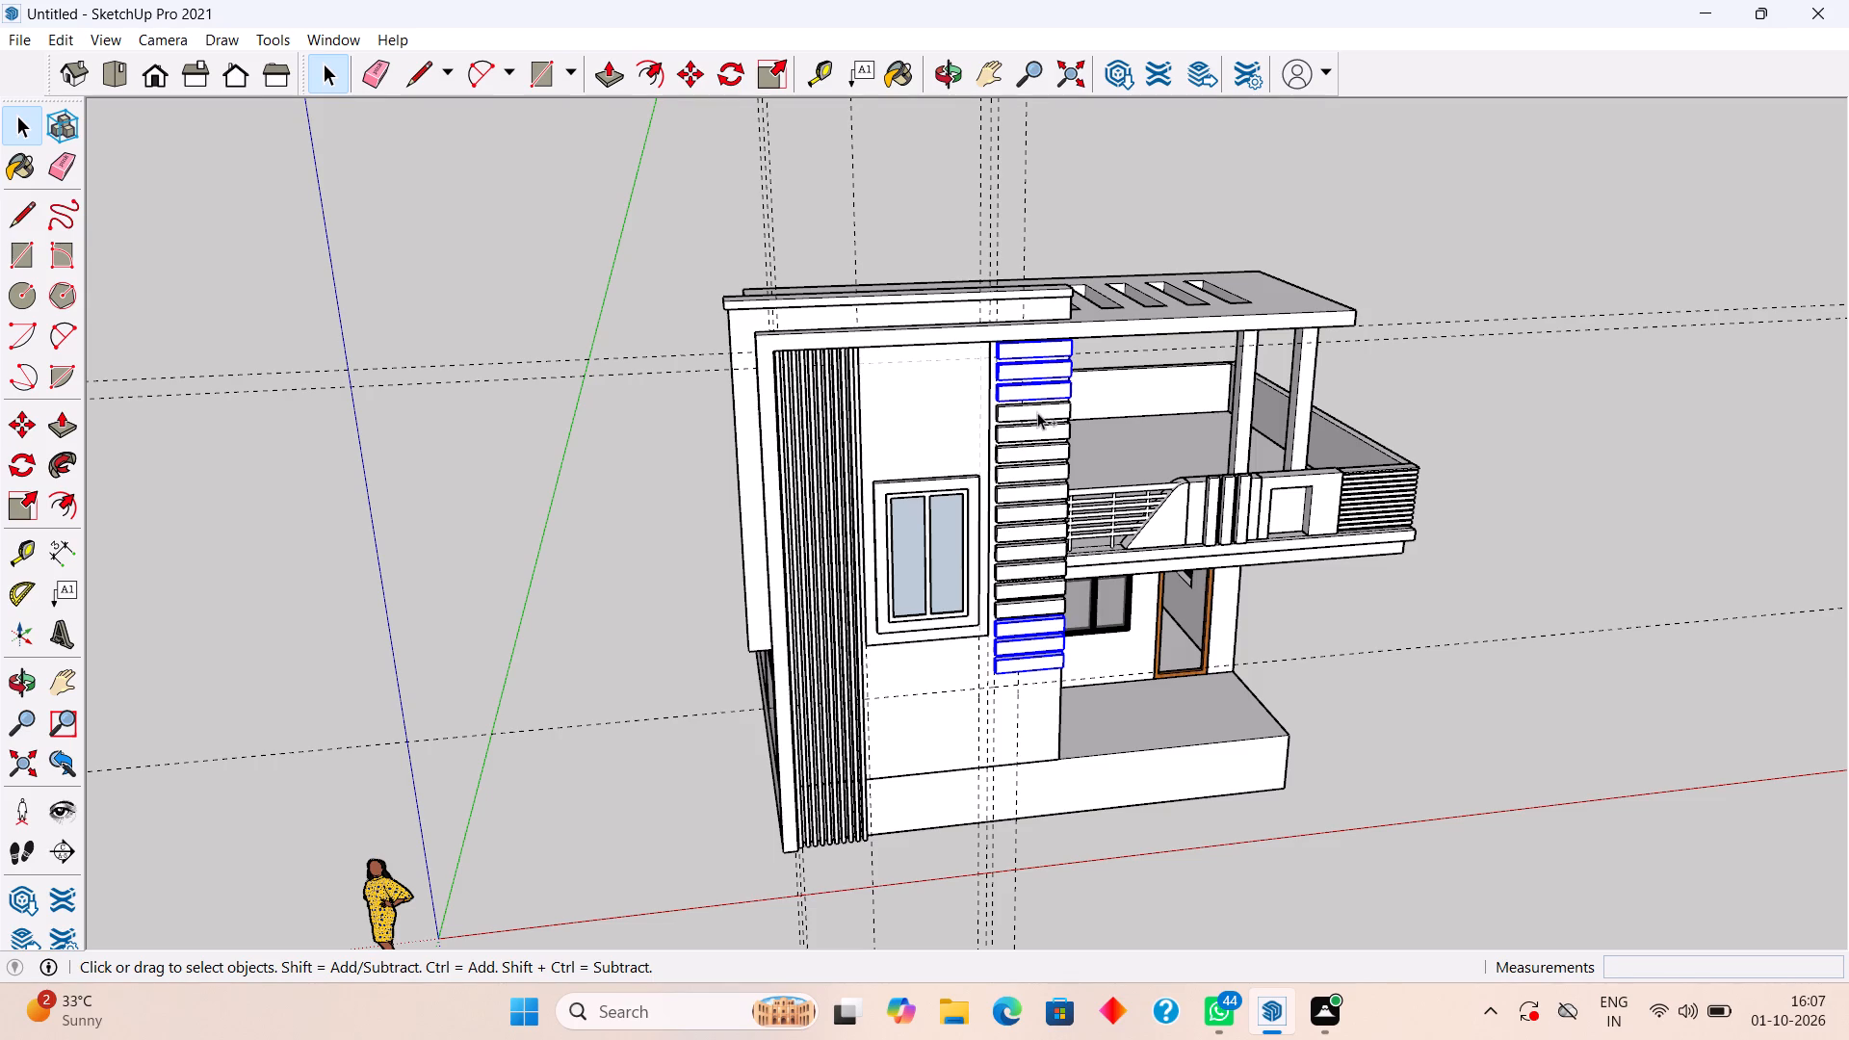
pyautogui.keyDown('ctrl'); pyautogui.click(1037, 407); pyautogui.keyUp('ctrl')
pyautogui.keyDown('ctrl'); pyautogui.click(1052, 429); pyautogui.keyUp('ctrl')
pyautogui.keyDown('ctrl'); pyautogui.click(1055, 450); pyautogui.keyUp('ctrl')
pyautogui.keyDown('ctrl'); pyautogui.click(1055, 464); pyautogui.keyUp('ctrl')
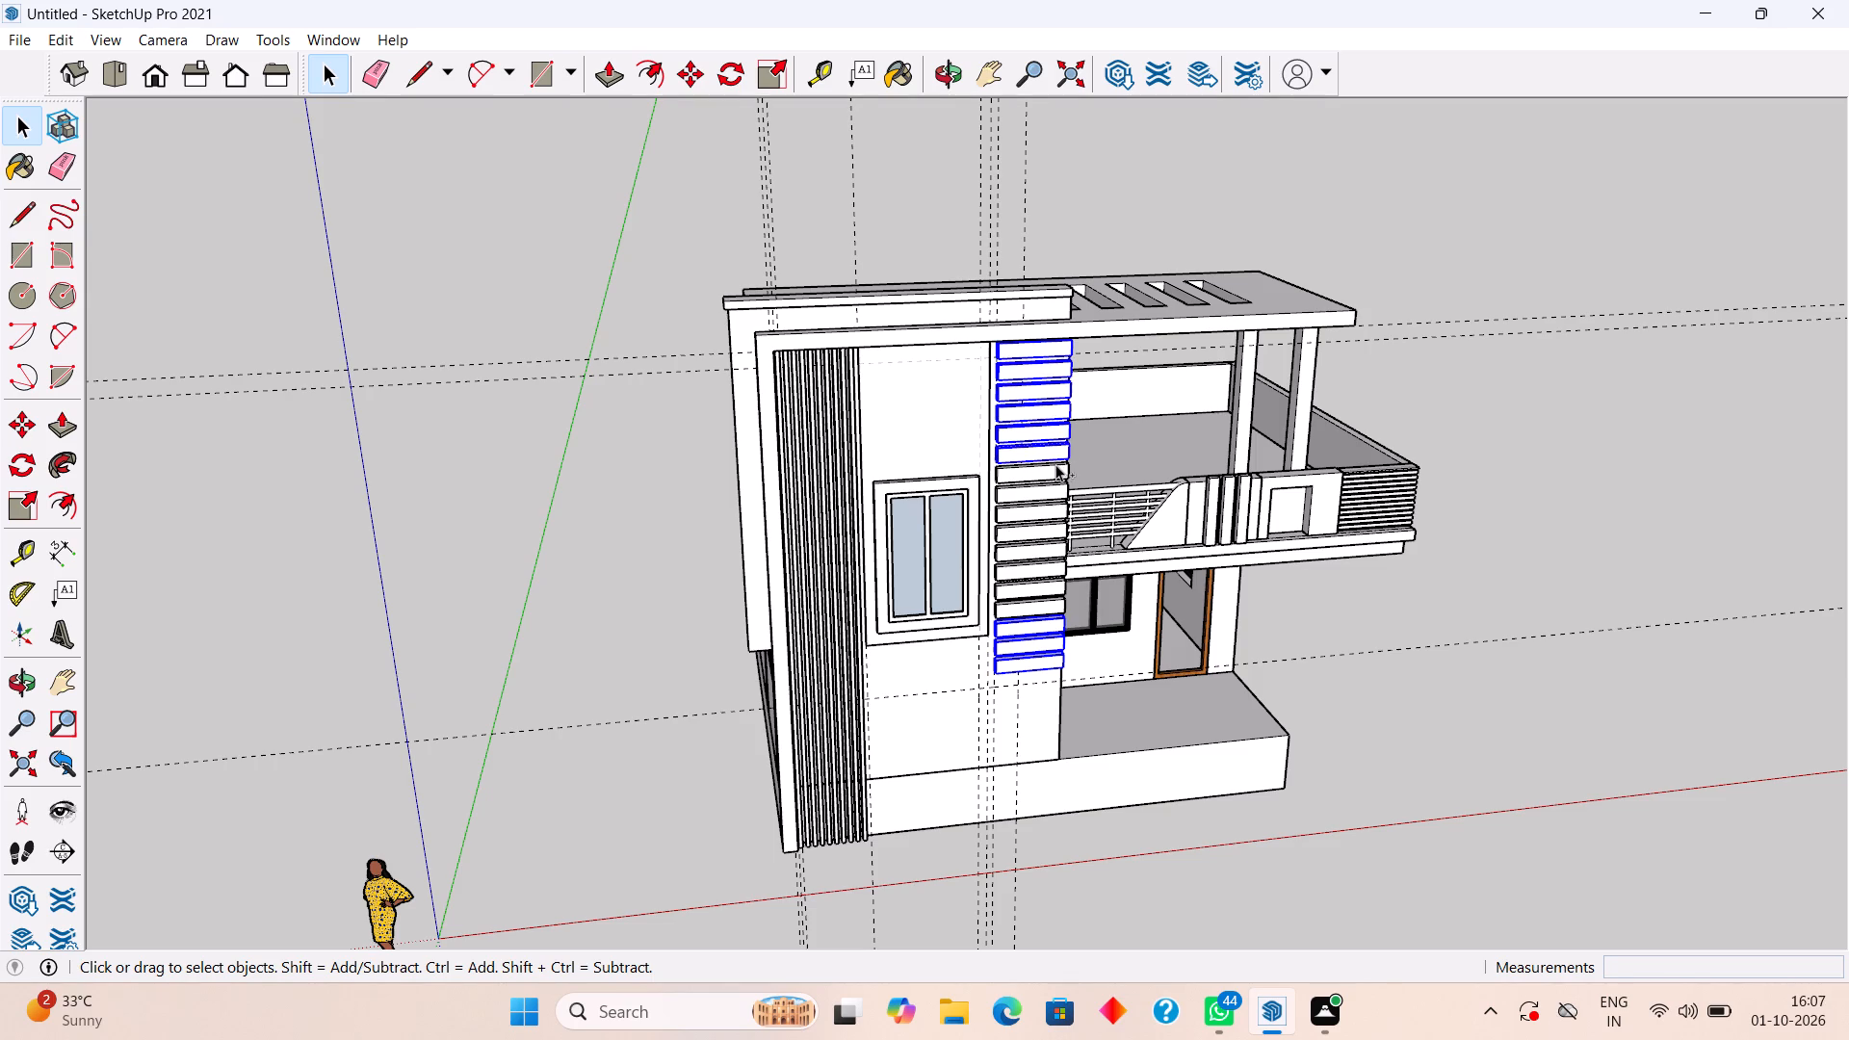
pyautogui.keyDown('ctrl'); pyautogui.click(1057, 499); pyautogui.keyUp('ctrl')
pyautogui.keyDown('ctrl'); pyautogui.click(1058, 508); pyautogui.keyUp('ctrl')
pyautogui.keyDown('ctrl'); pyautogui.click(1058, 536); pyautogui.keyUp('ctrl')
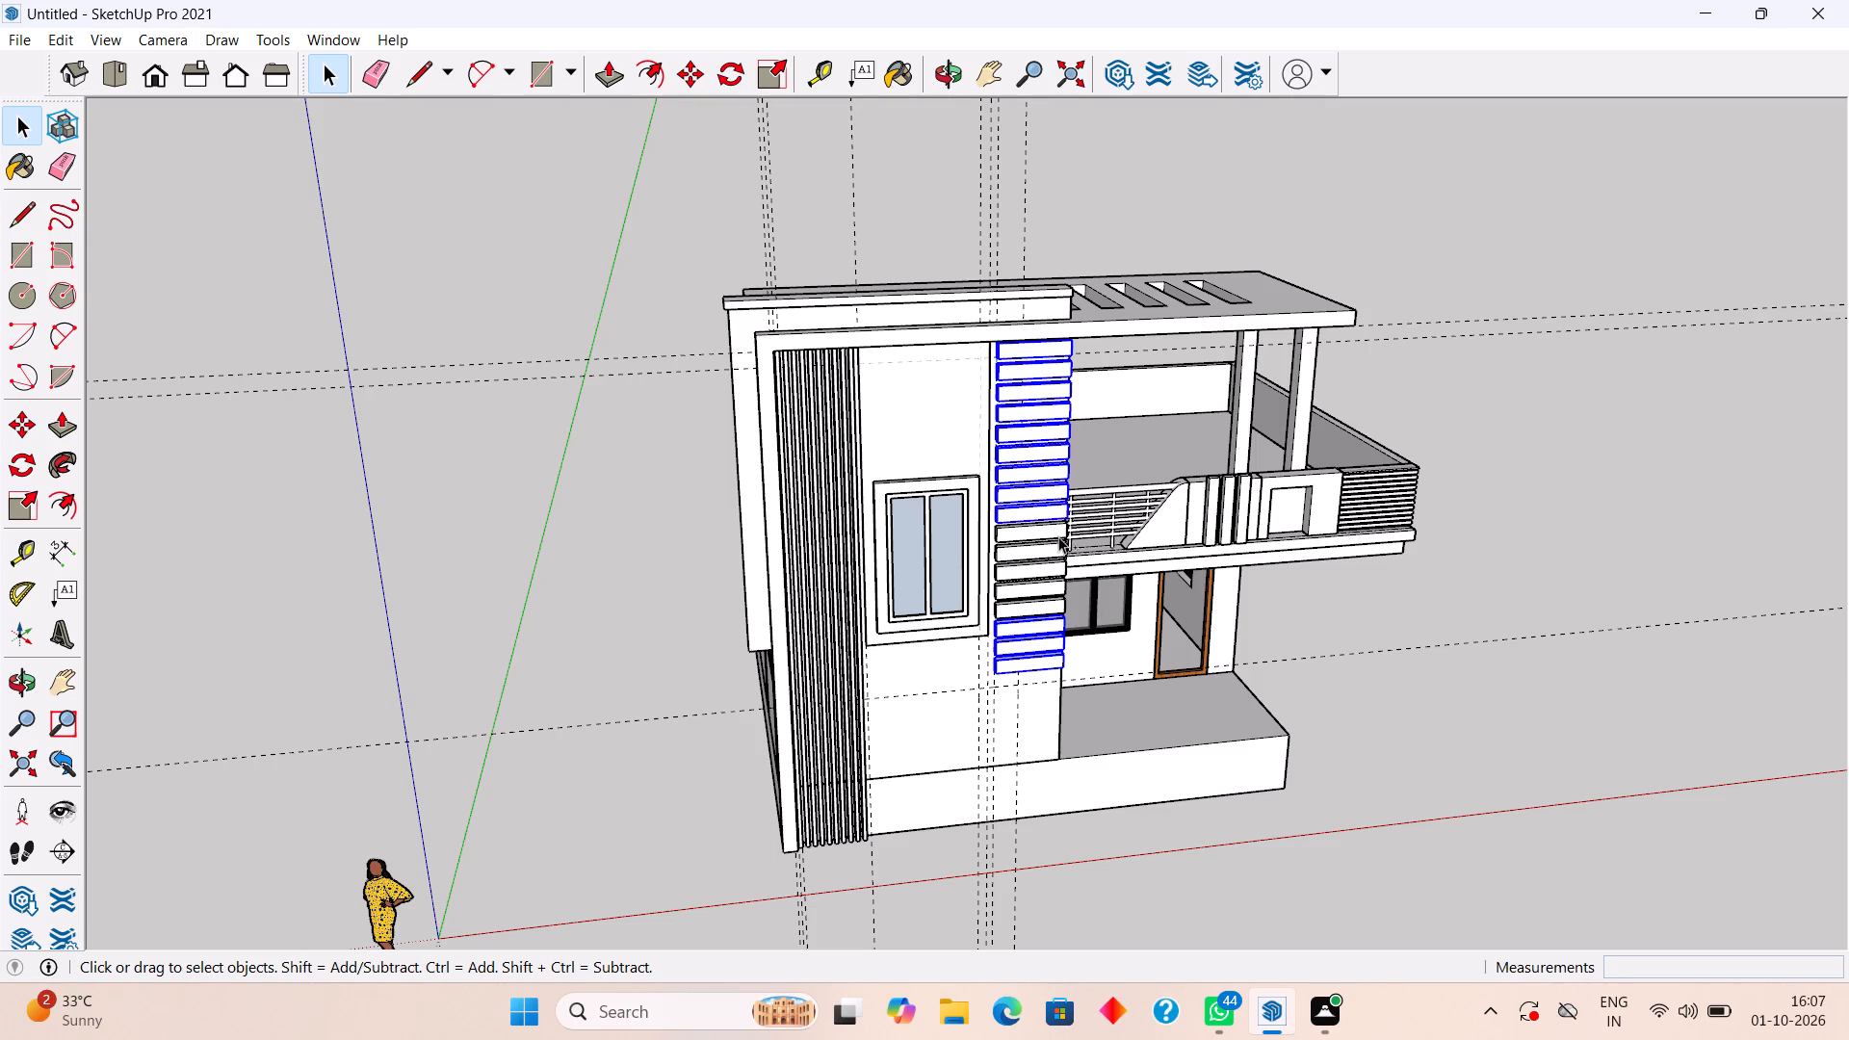
pyautogui.keyDown('ctrl'); pyautogui.click(1058, 540); pyautogui.keyUp('ctrl')
pyautogui.keyDown('ctrl'); pyautogui.click(1053, 571); pyautogui.keyUp('ctrl')
pyautogui.keyDown('ctrl'); pyautogui.click(1055, 587); pyautogui.keyUp('ctrl')
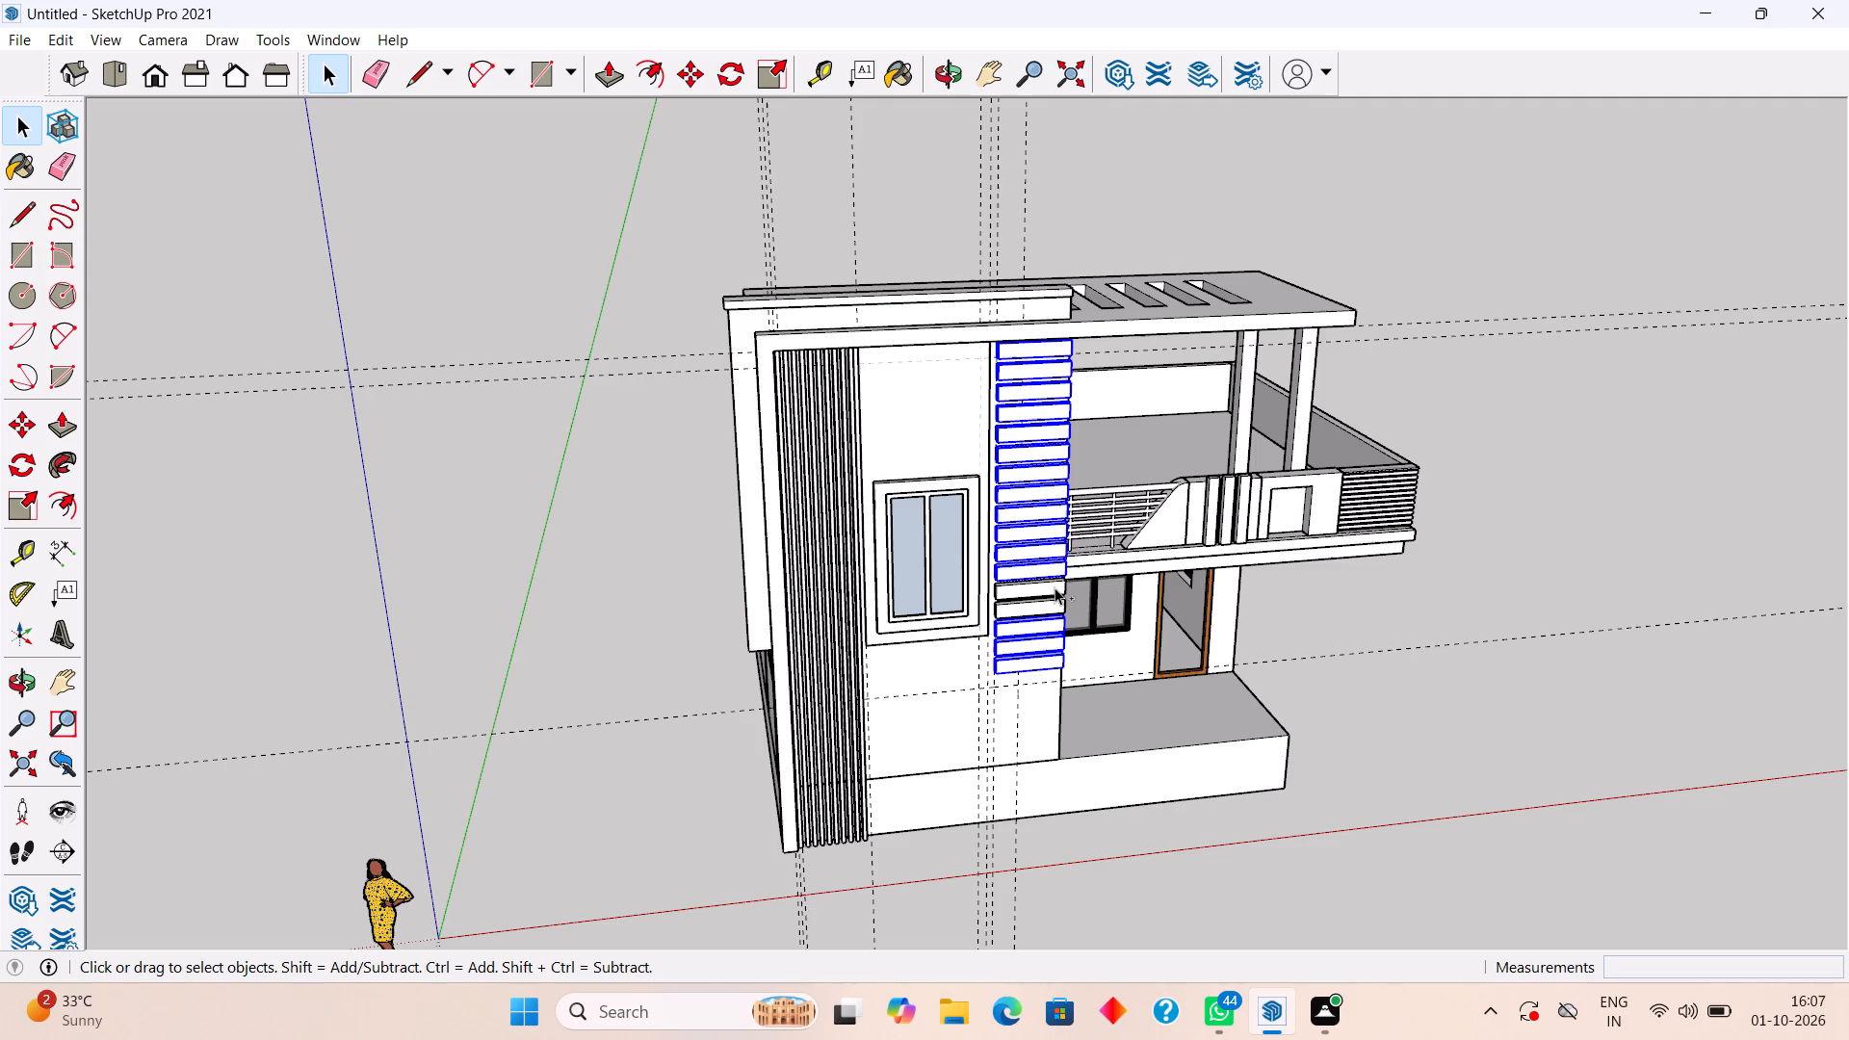
pyautogui.keyDown('ctrl'); pyautogui.click(1055, 603); pyautogui.keyUp('ctrl')
pyautogui.keyDown('ctrl'); pyautogui.rightClick(1048, 598); pyautogui.keyUp('ctrl')
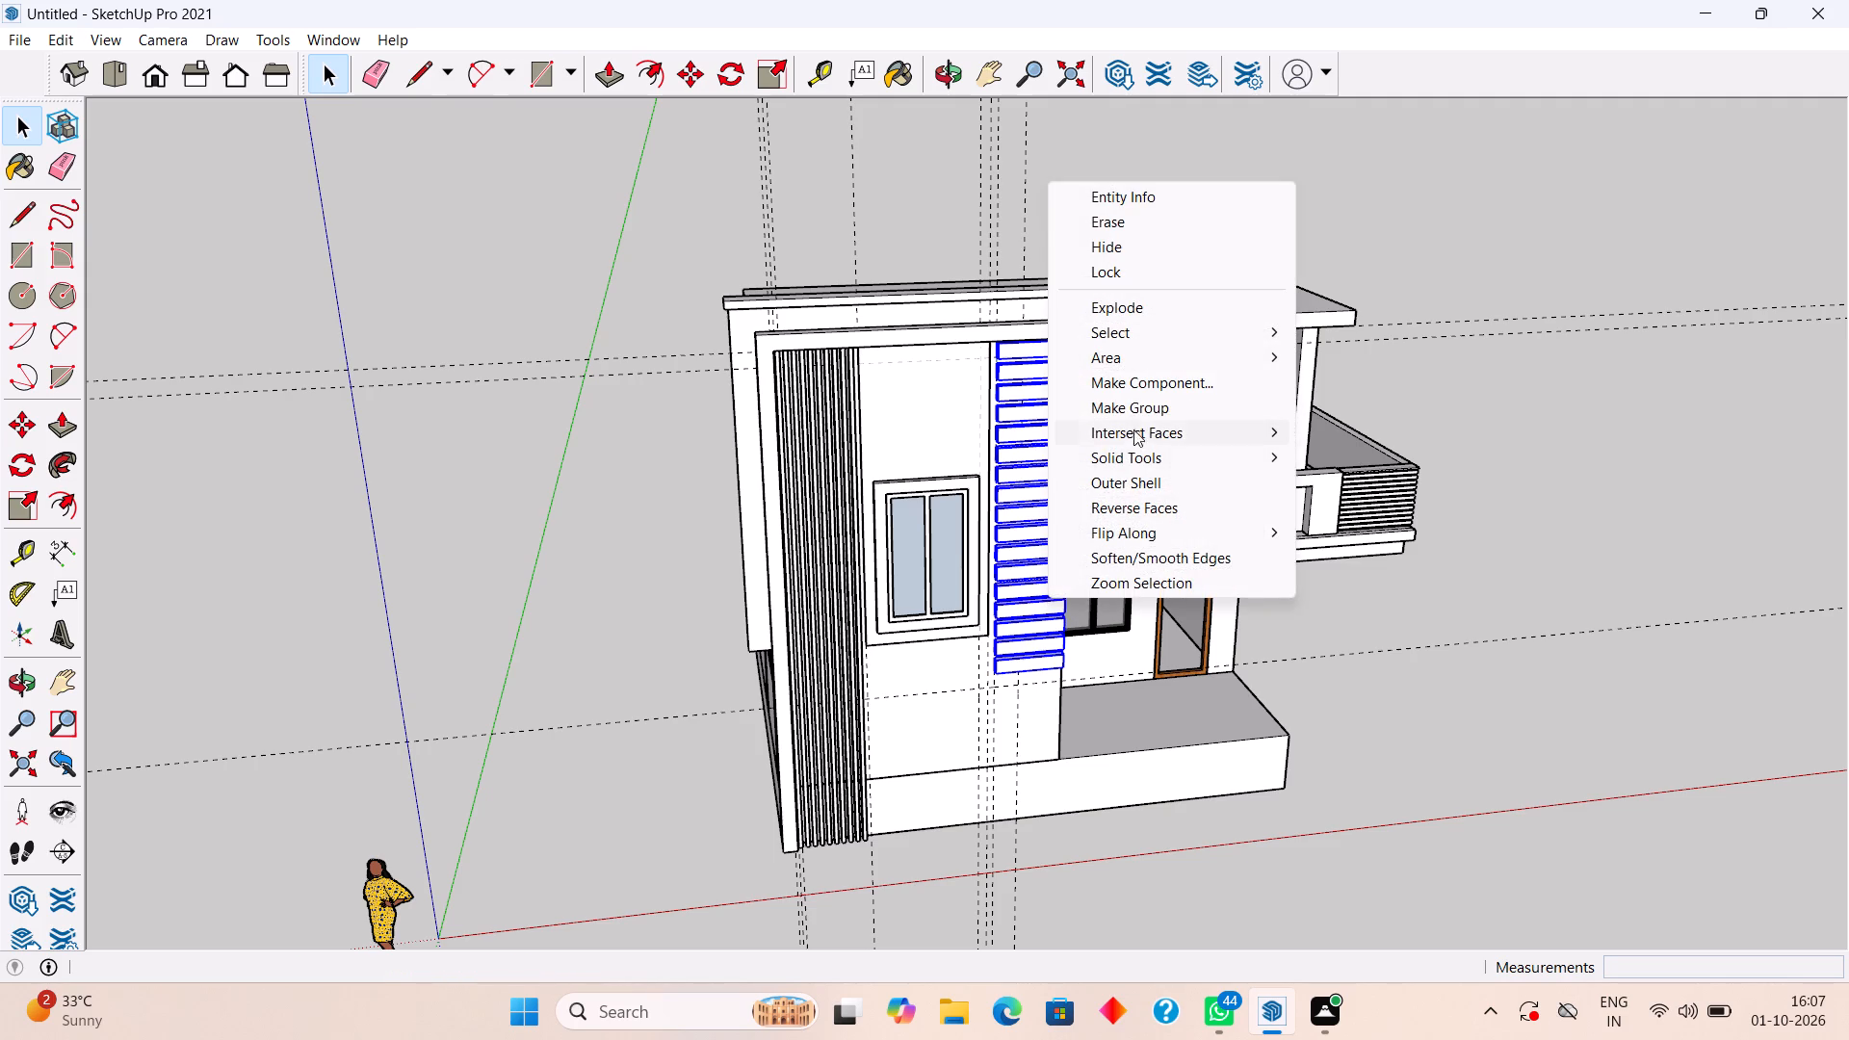
pyautogui.click(1133, 407)
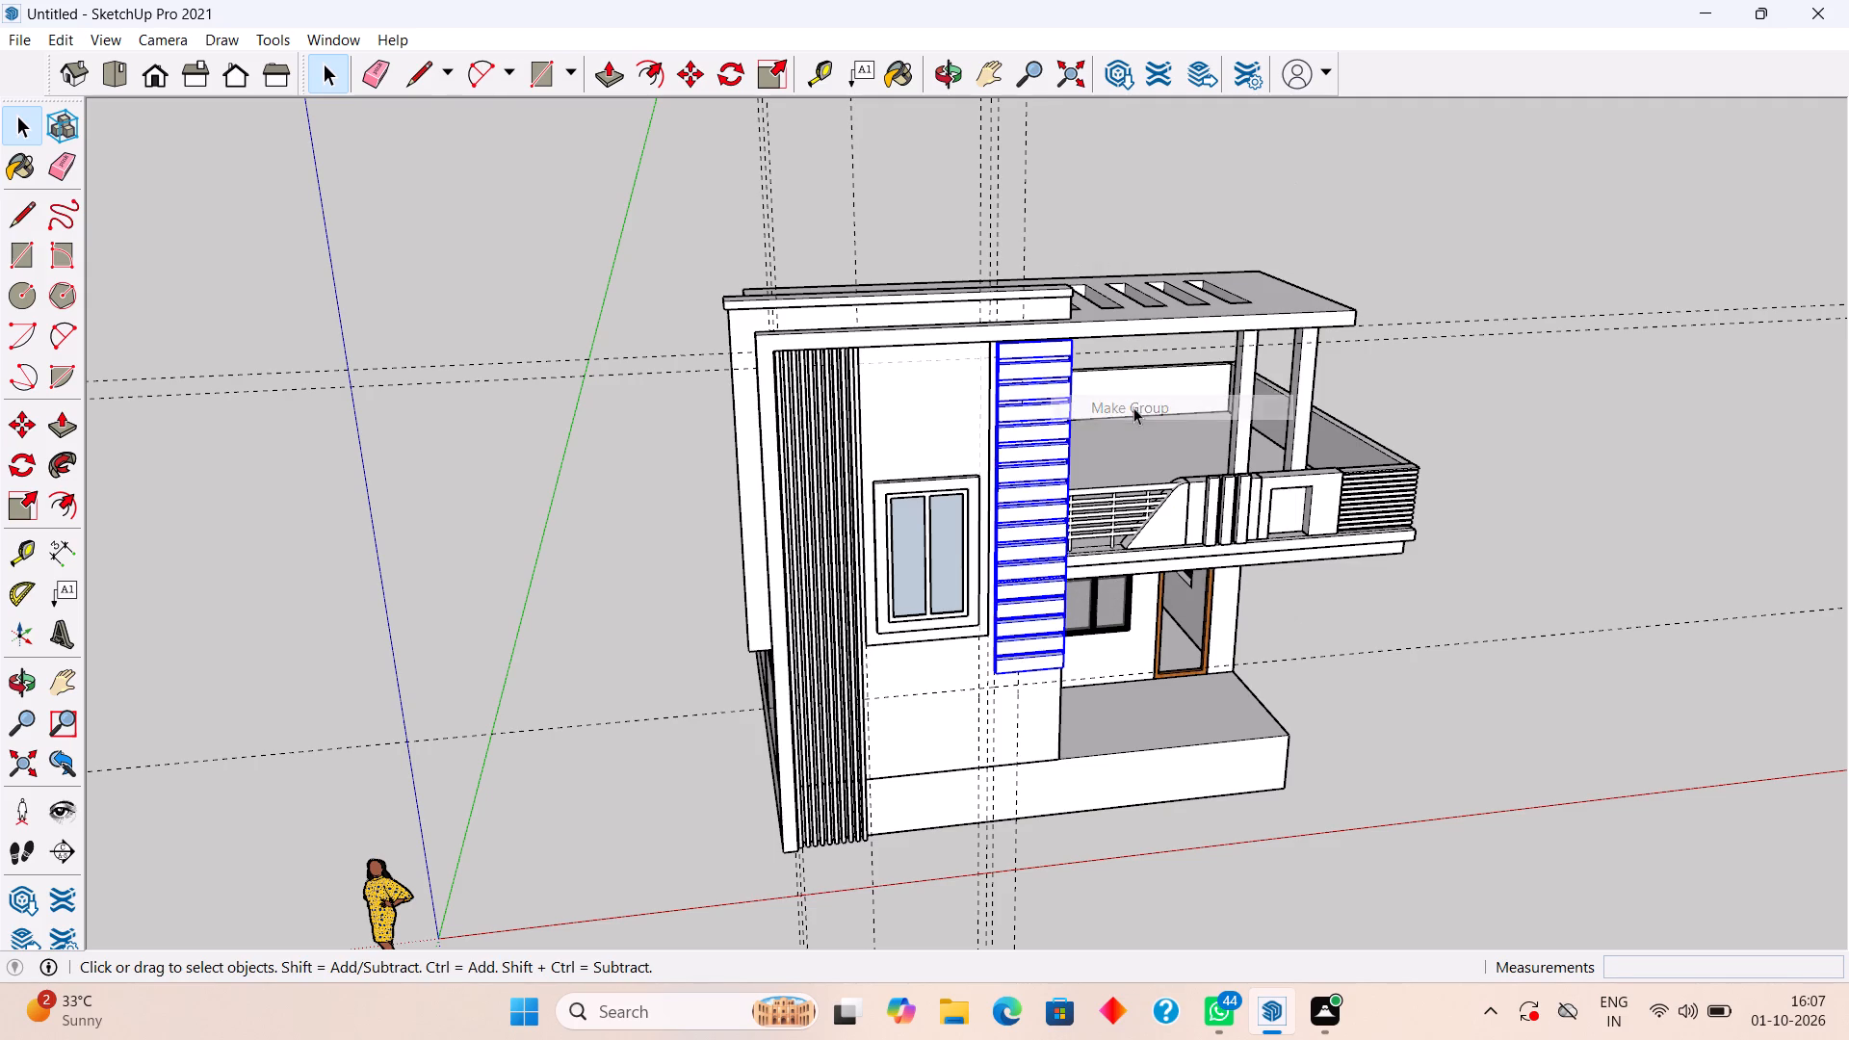
# Hide the grouped block column.
pyautogui.rightClick(1026, 538)
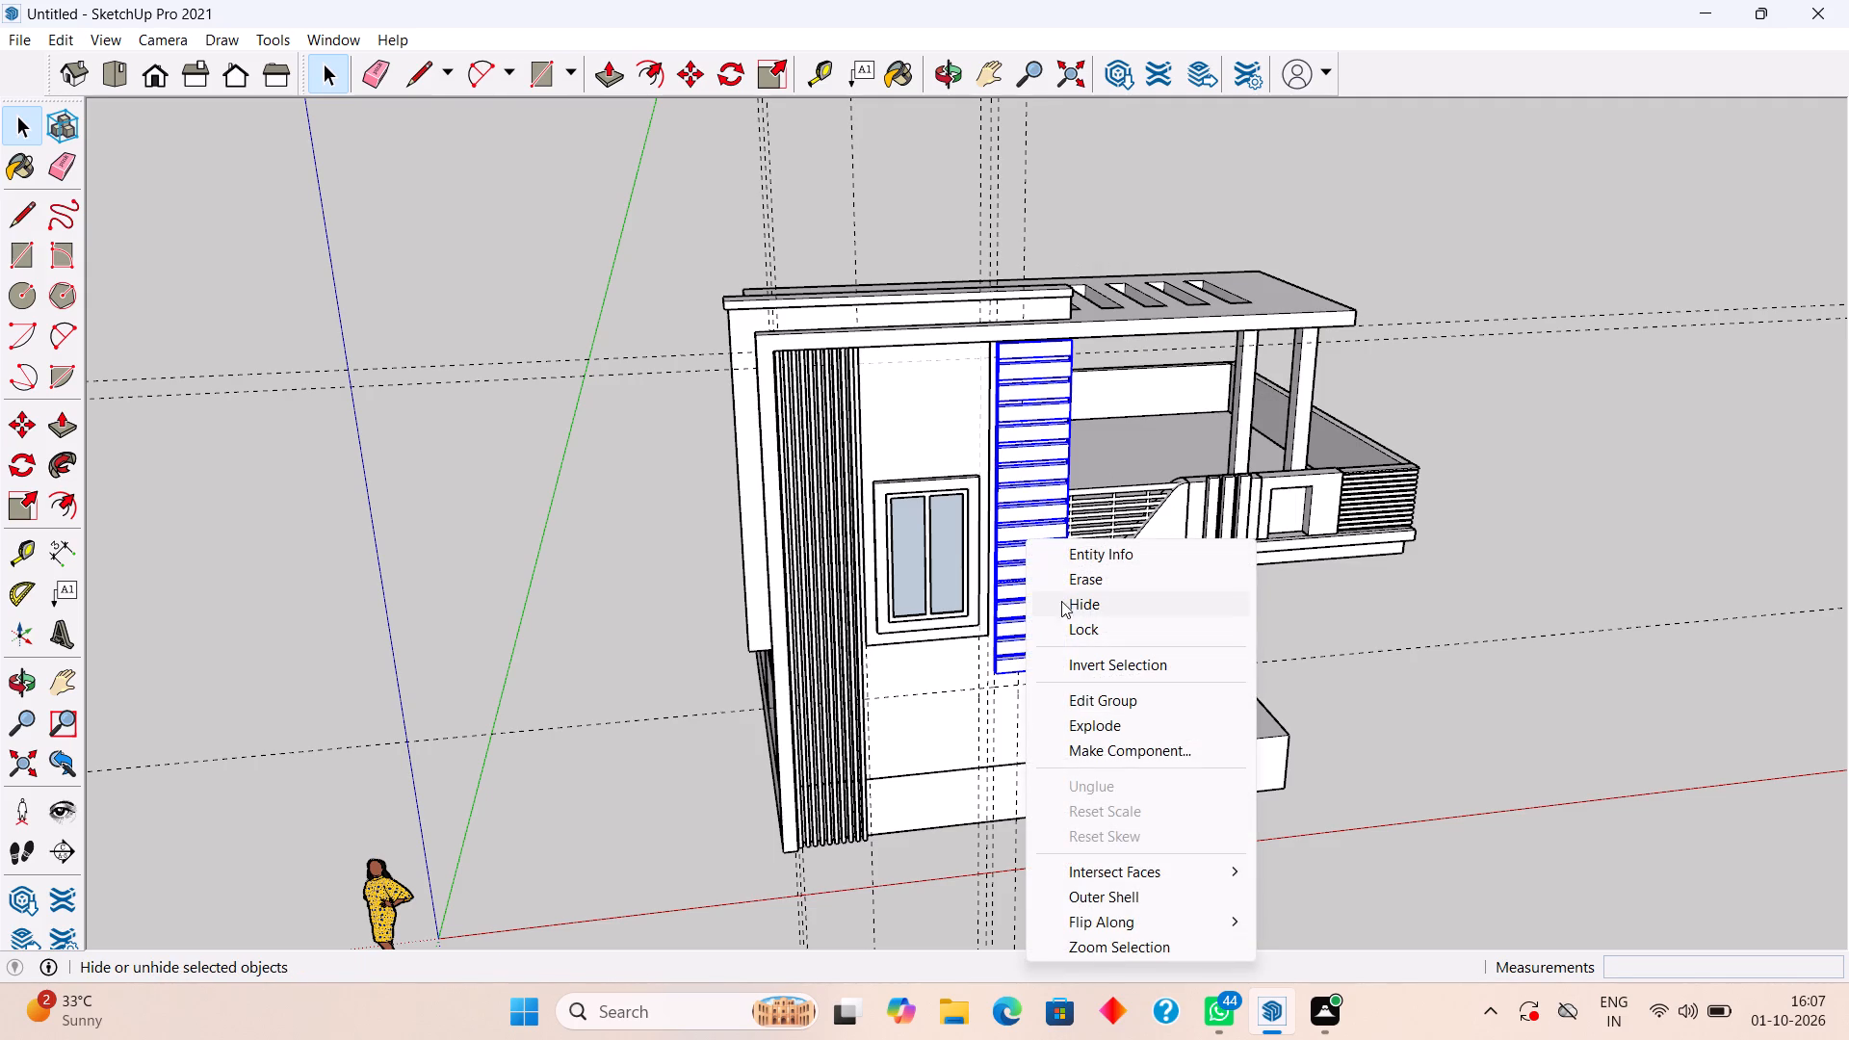
pyautogui.click(1065, 607)
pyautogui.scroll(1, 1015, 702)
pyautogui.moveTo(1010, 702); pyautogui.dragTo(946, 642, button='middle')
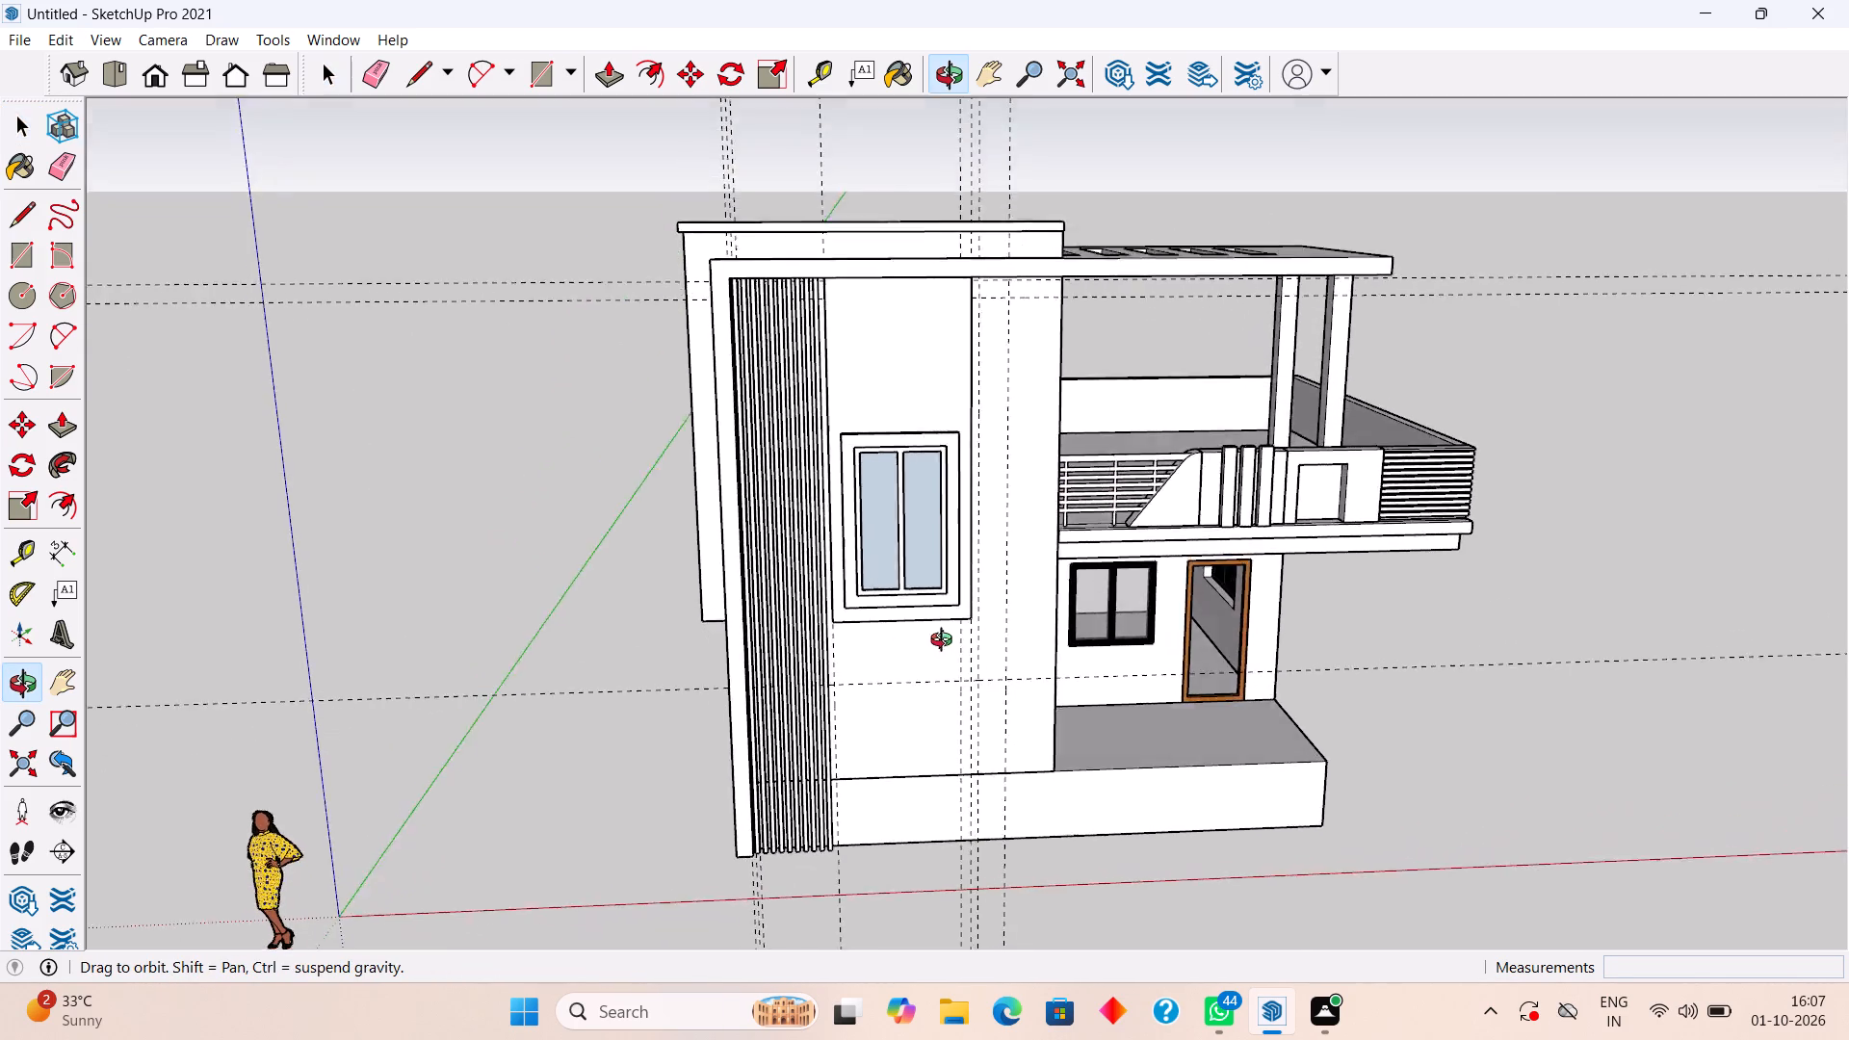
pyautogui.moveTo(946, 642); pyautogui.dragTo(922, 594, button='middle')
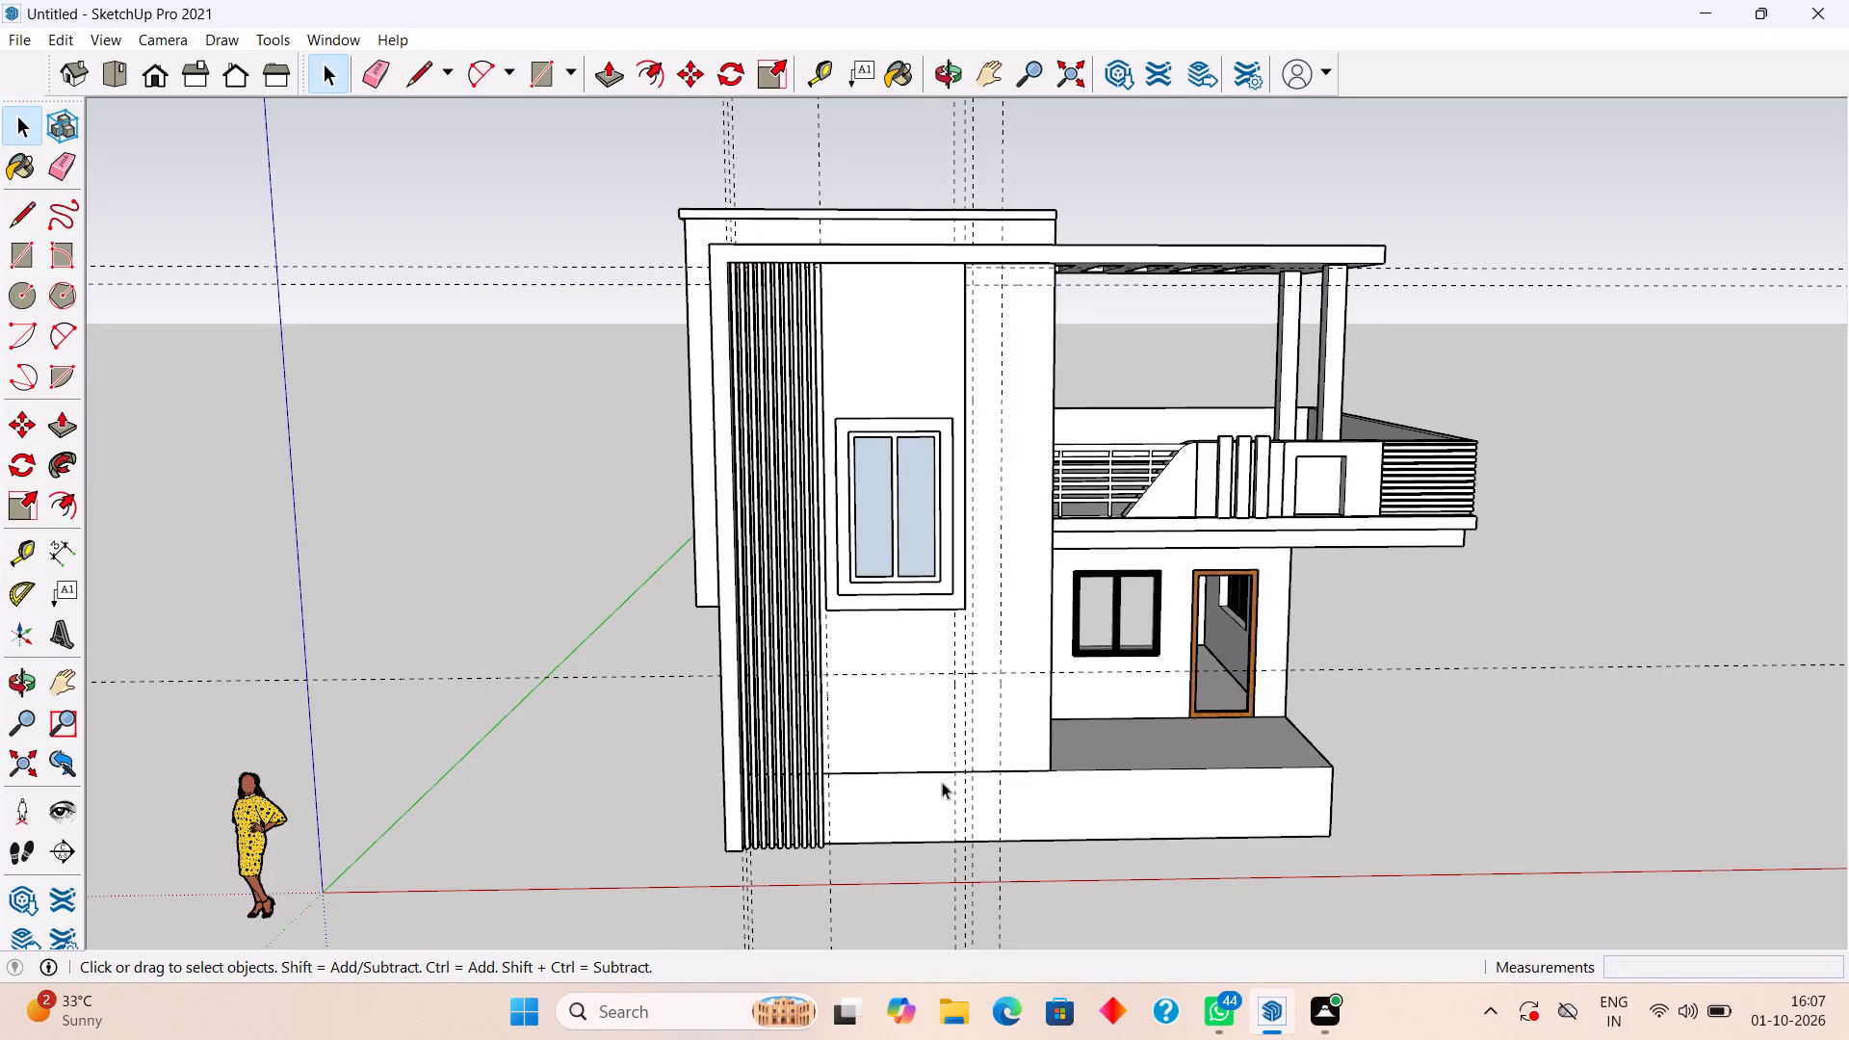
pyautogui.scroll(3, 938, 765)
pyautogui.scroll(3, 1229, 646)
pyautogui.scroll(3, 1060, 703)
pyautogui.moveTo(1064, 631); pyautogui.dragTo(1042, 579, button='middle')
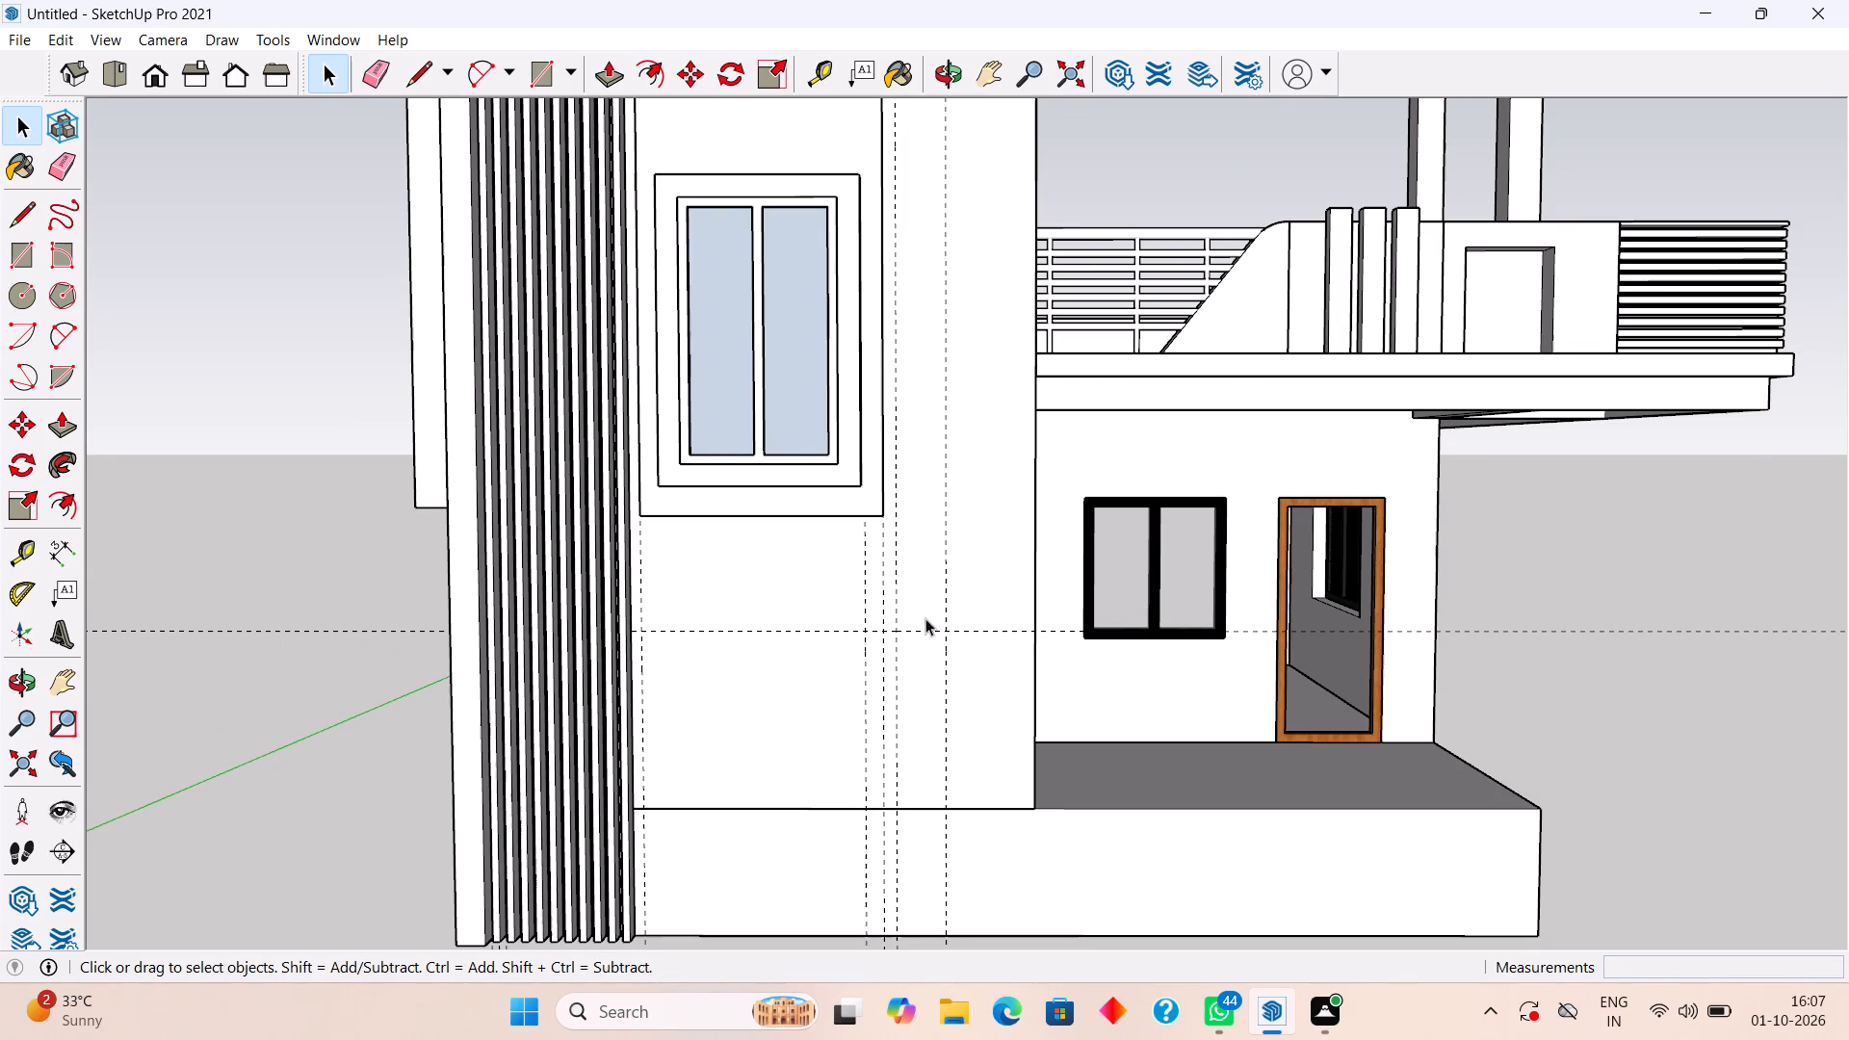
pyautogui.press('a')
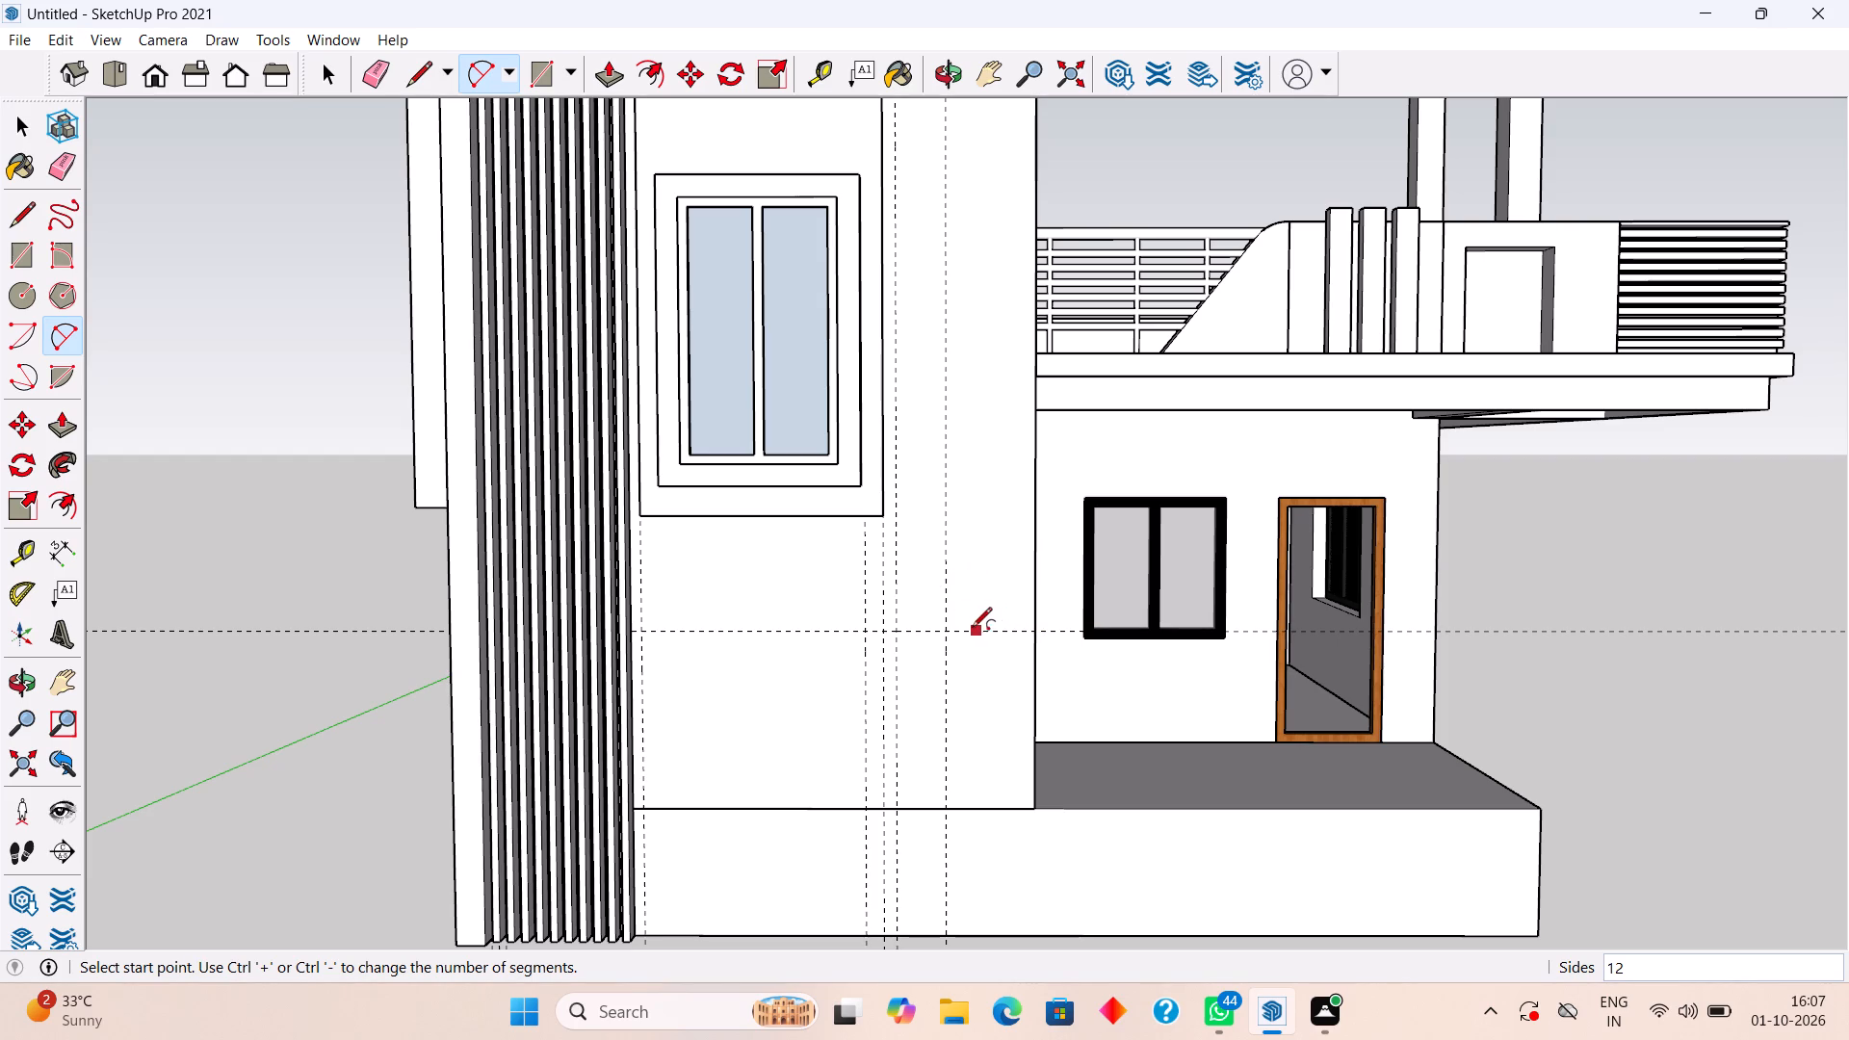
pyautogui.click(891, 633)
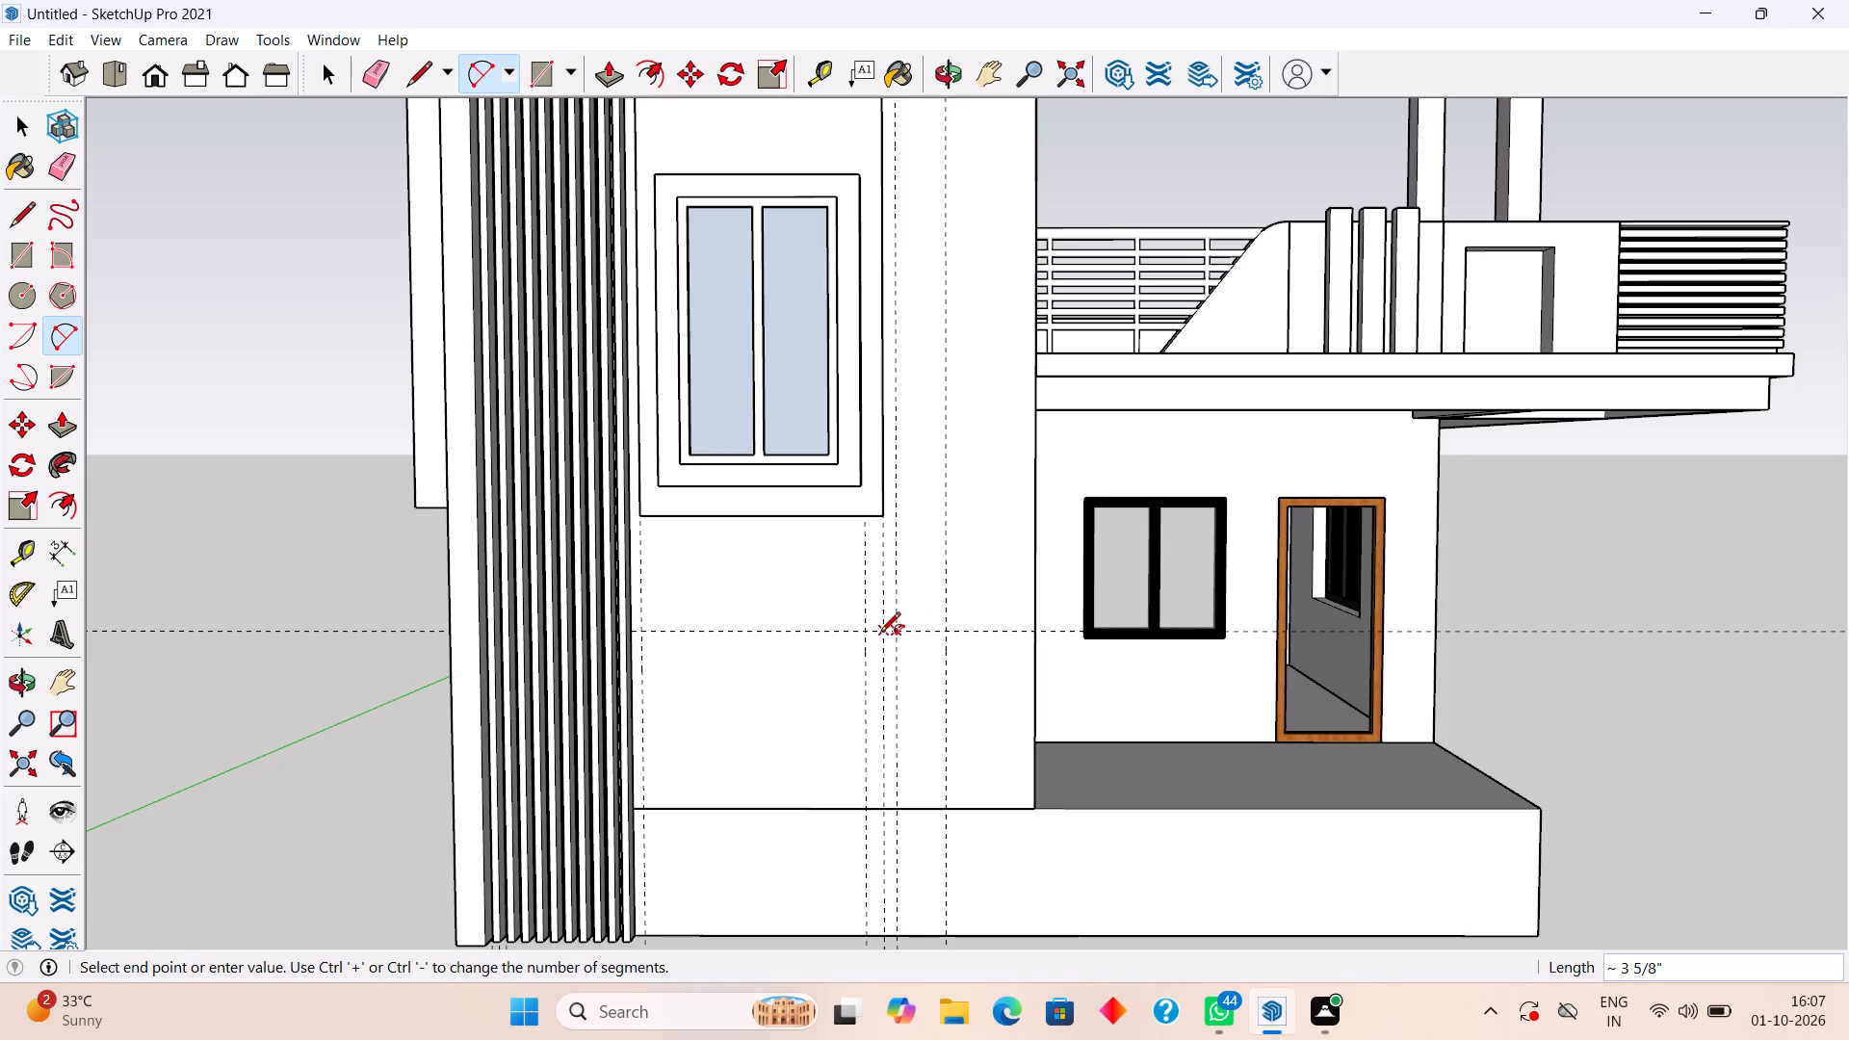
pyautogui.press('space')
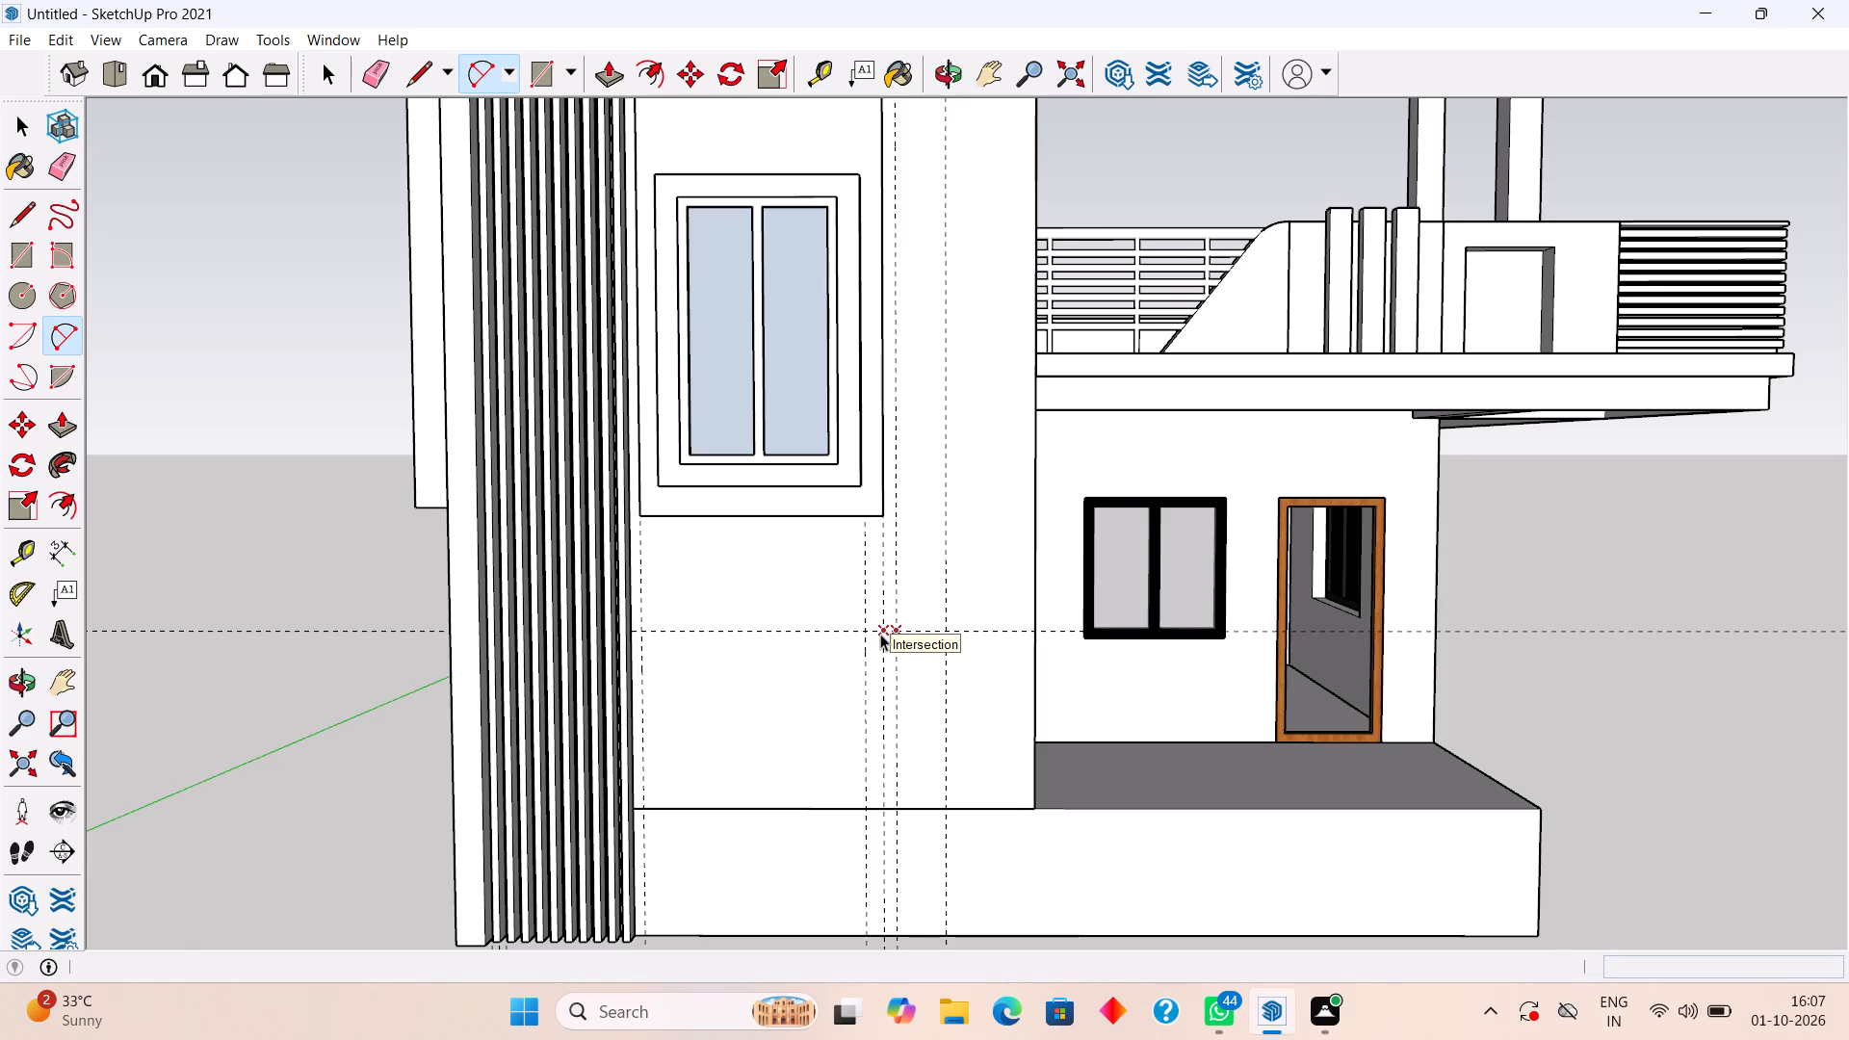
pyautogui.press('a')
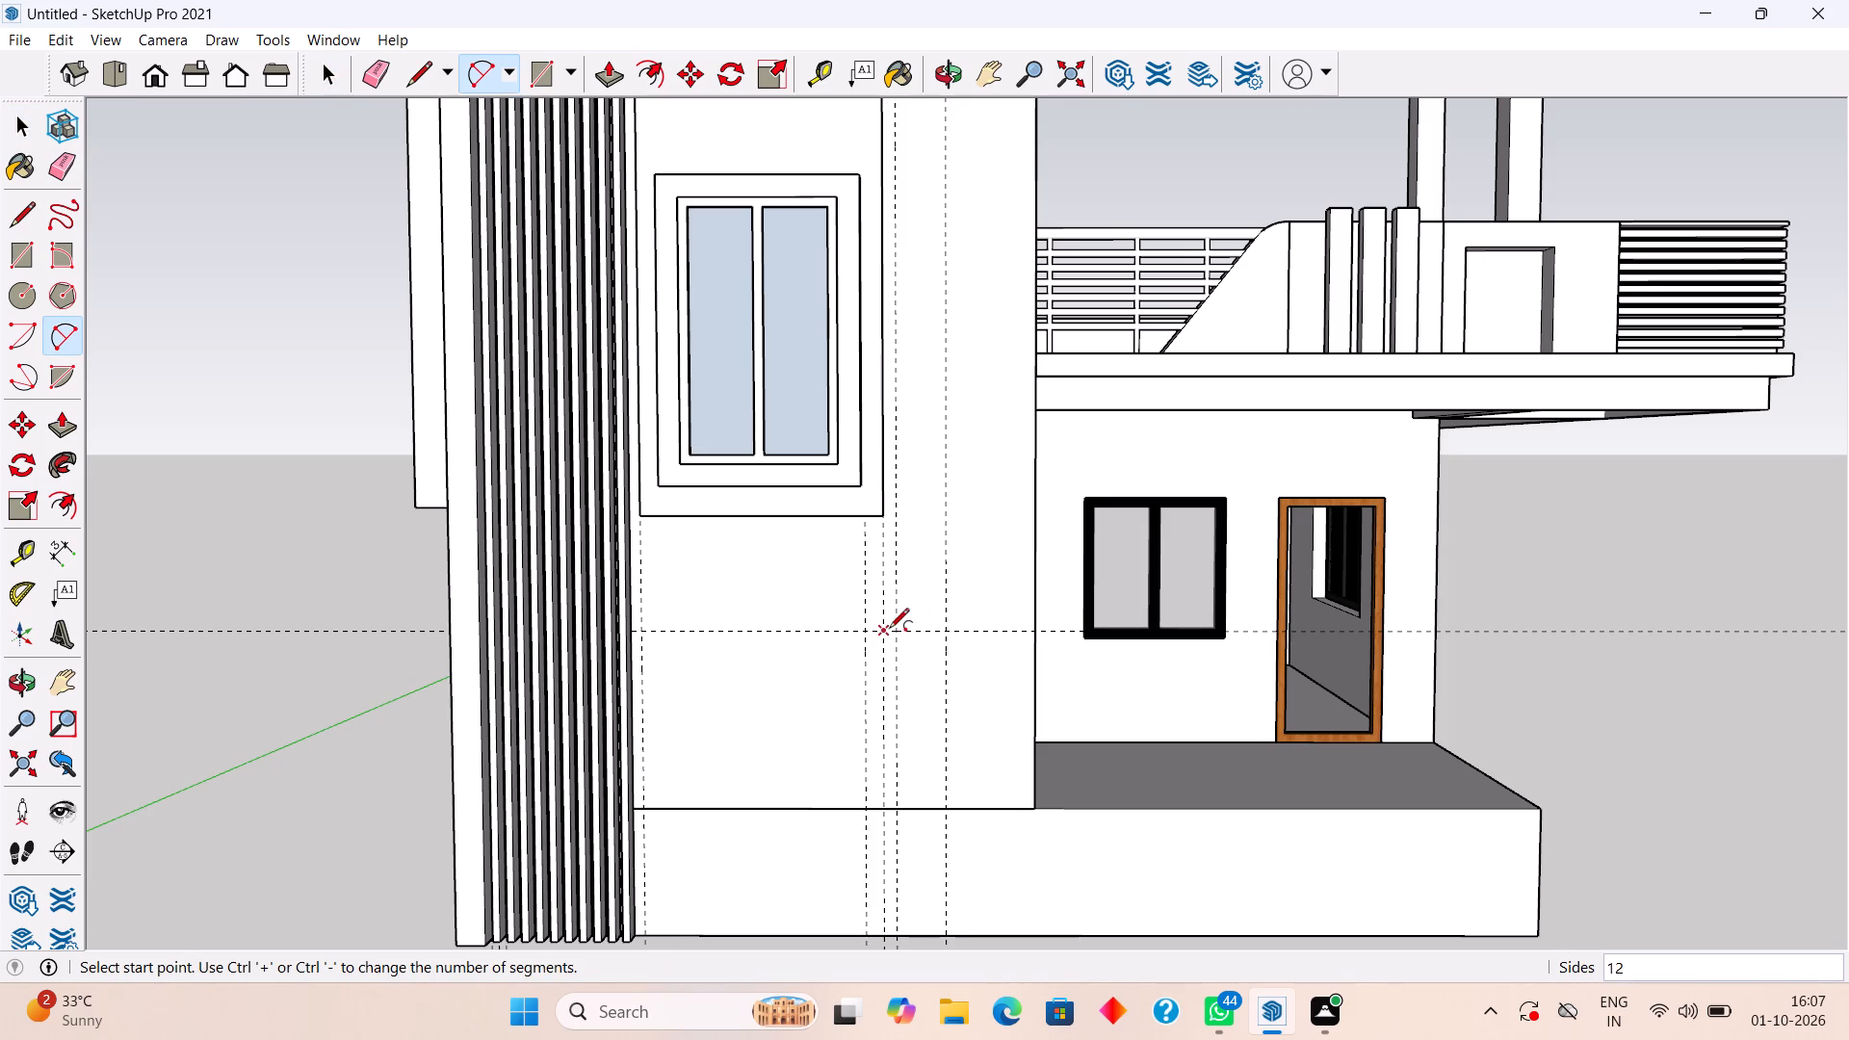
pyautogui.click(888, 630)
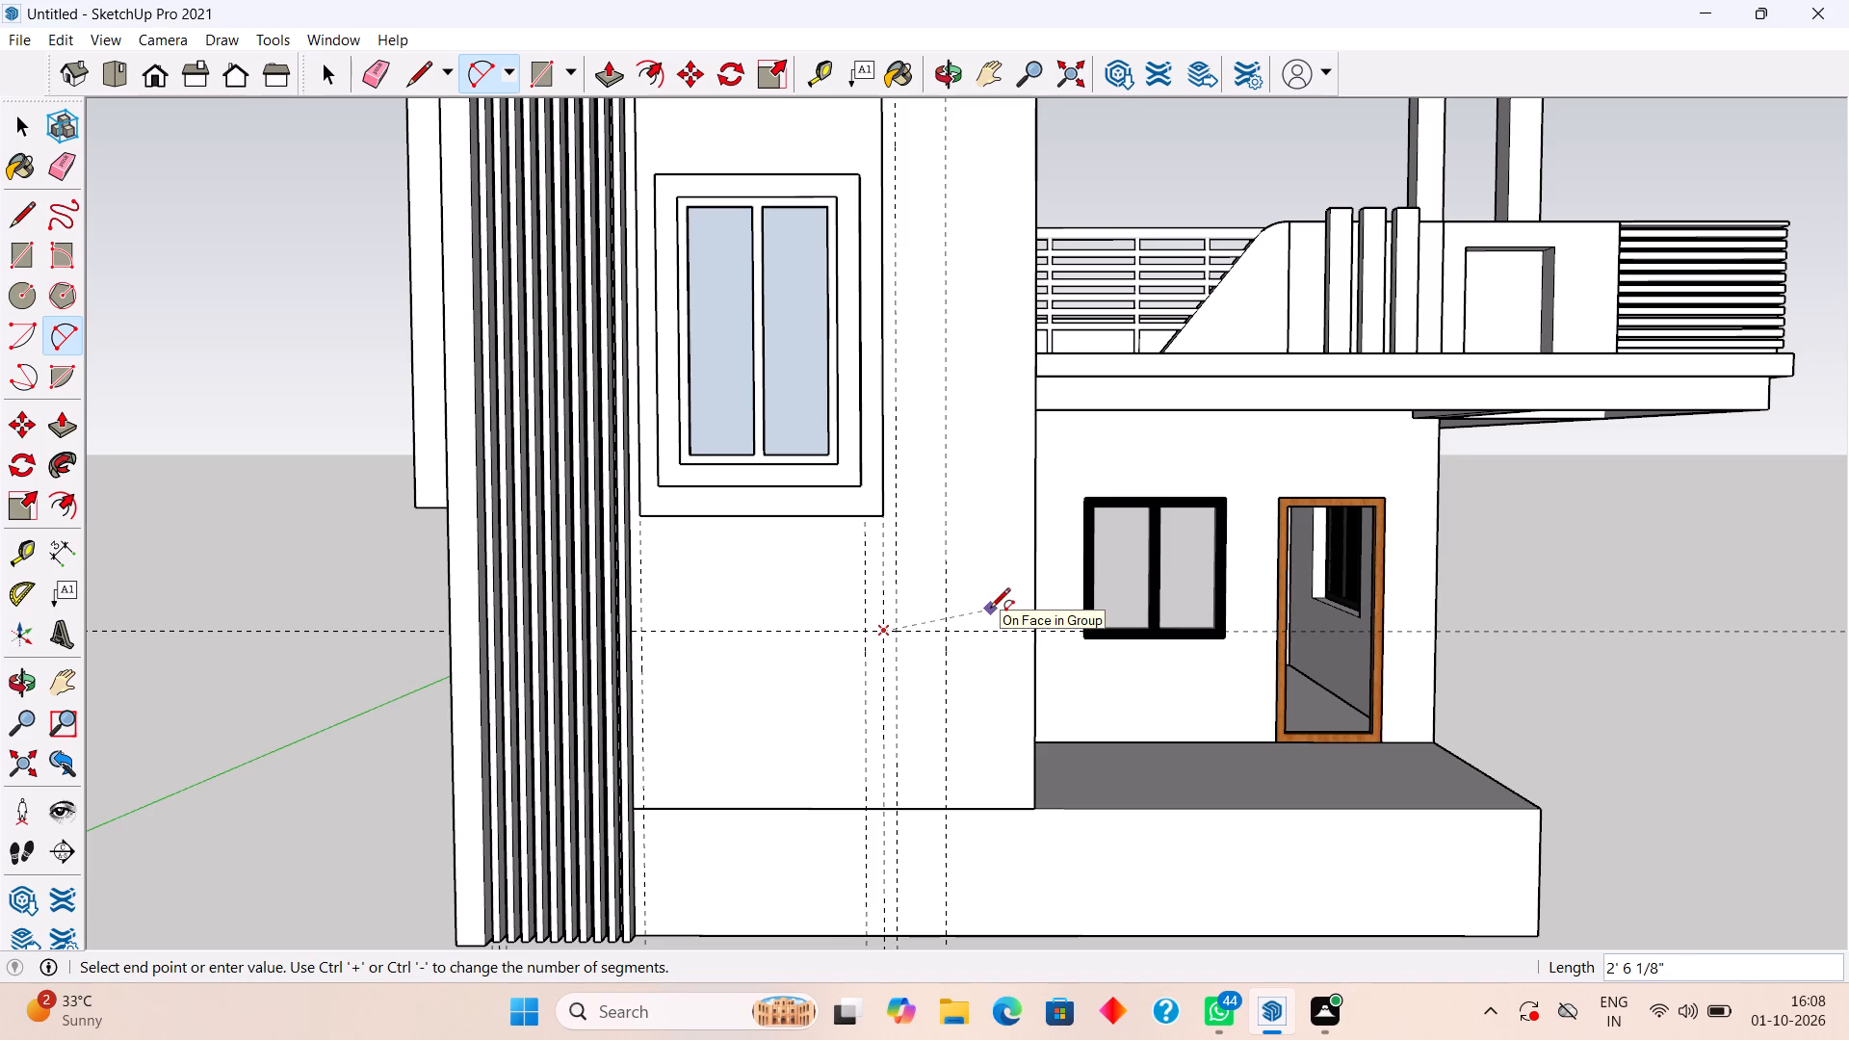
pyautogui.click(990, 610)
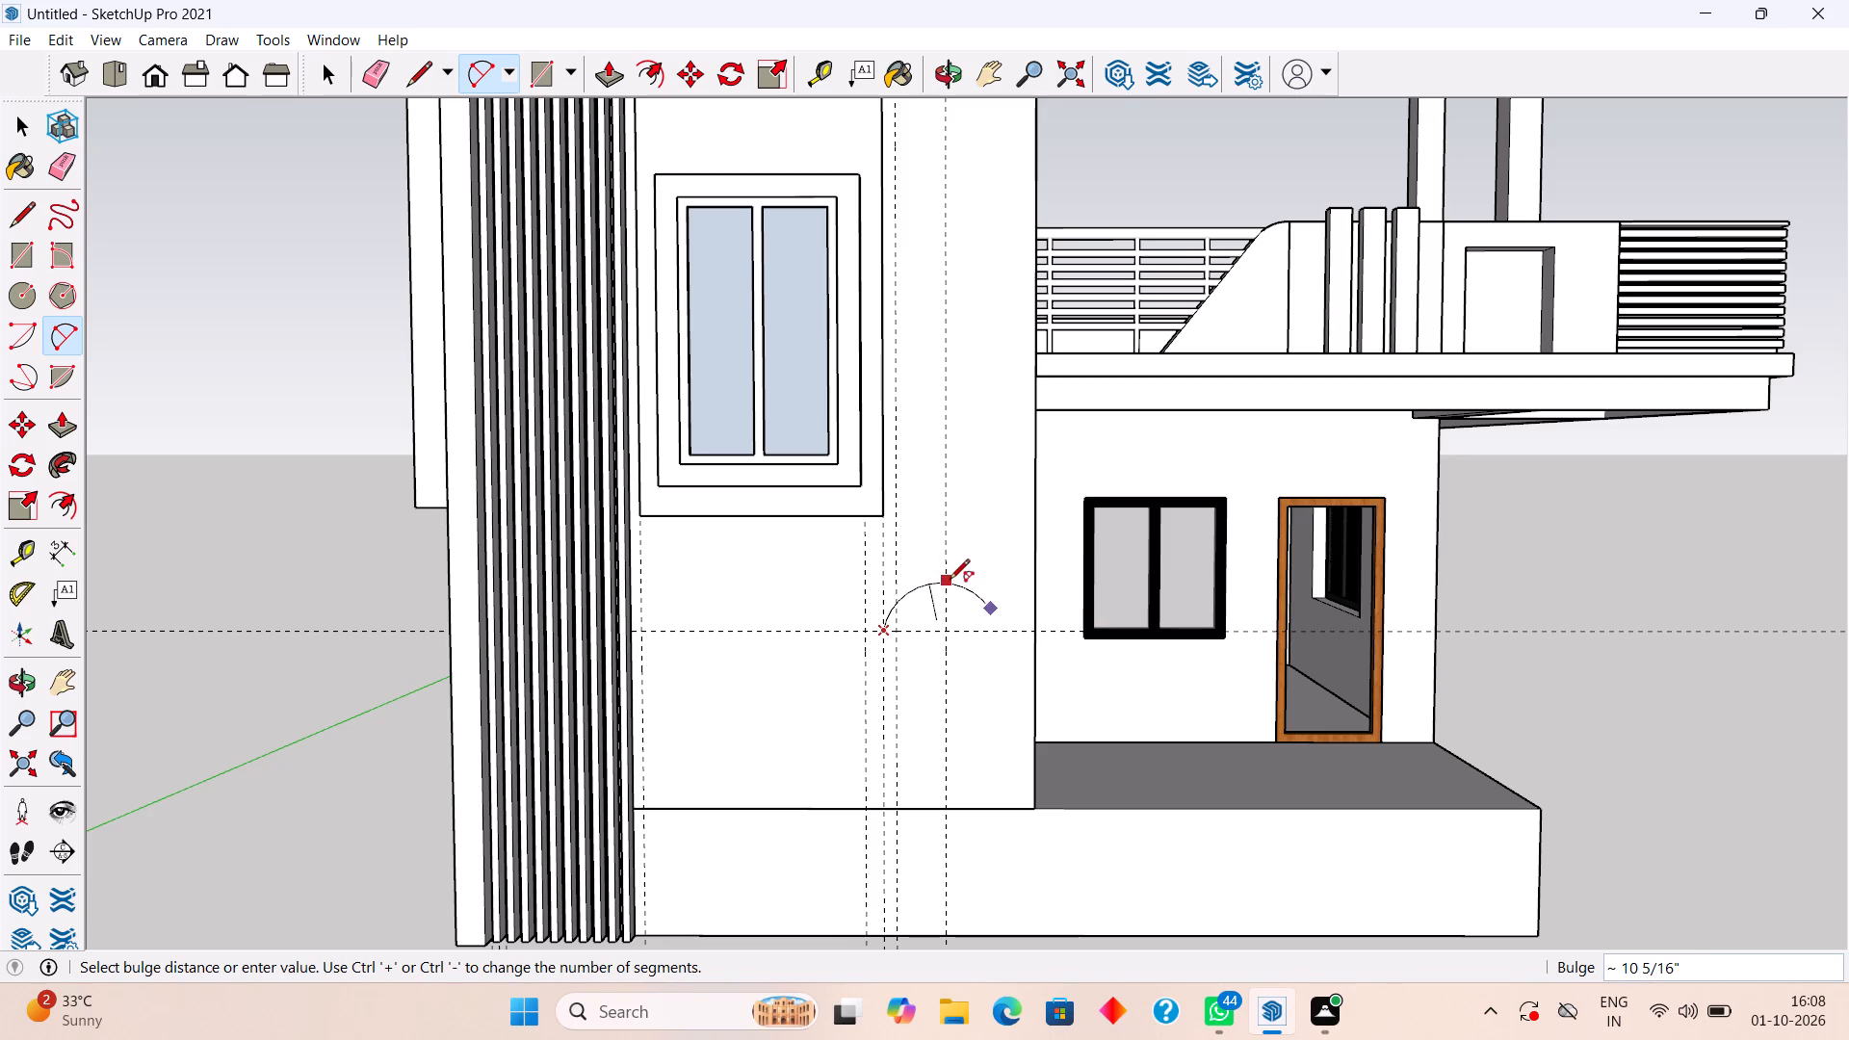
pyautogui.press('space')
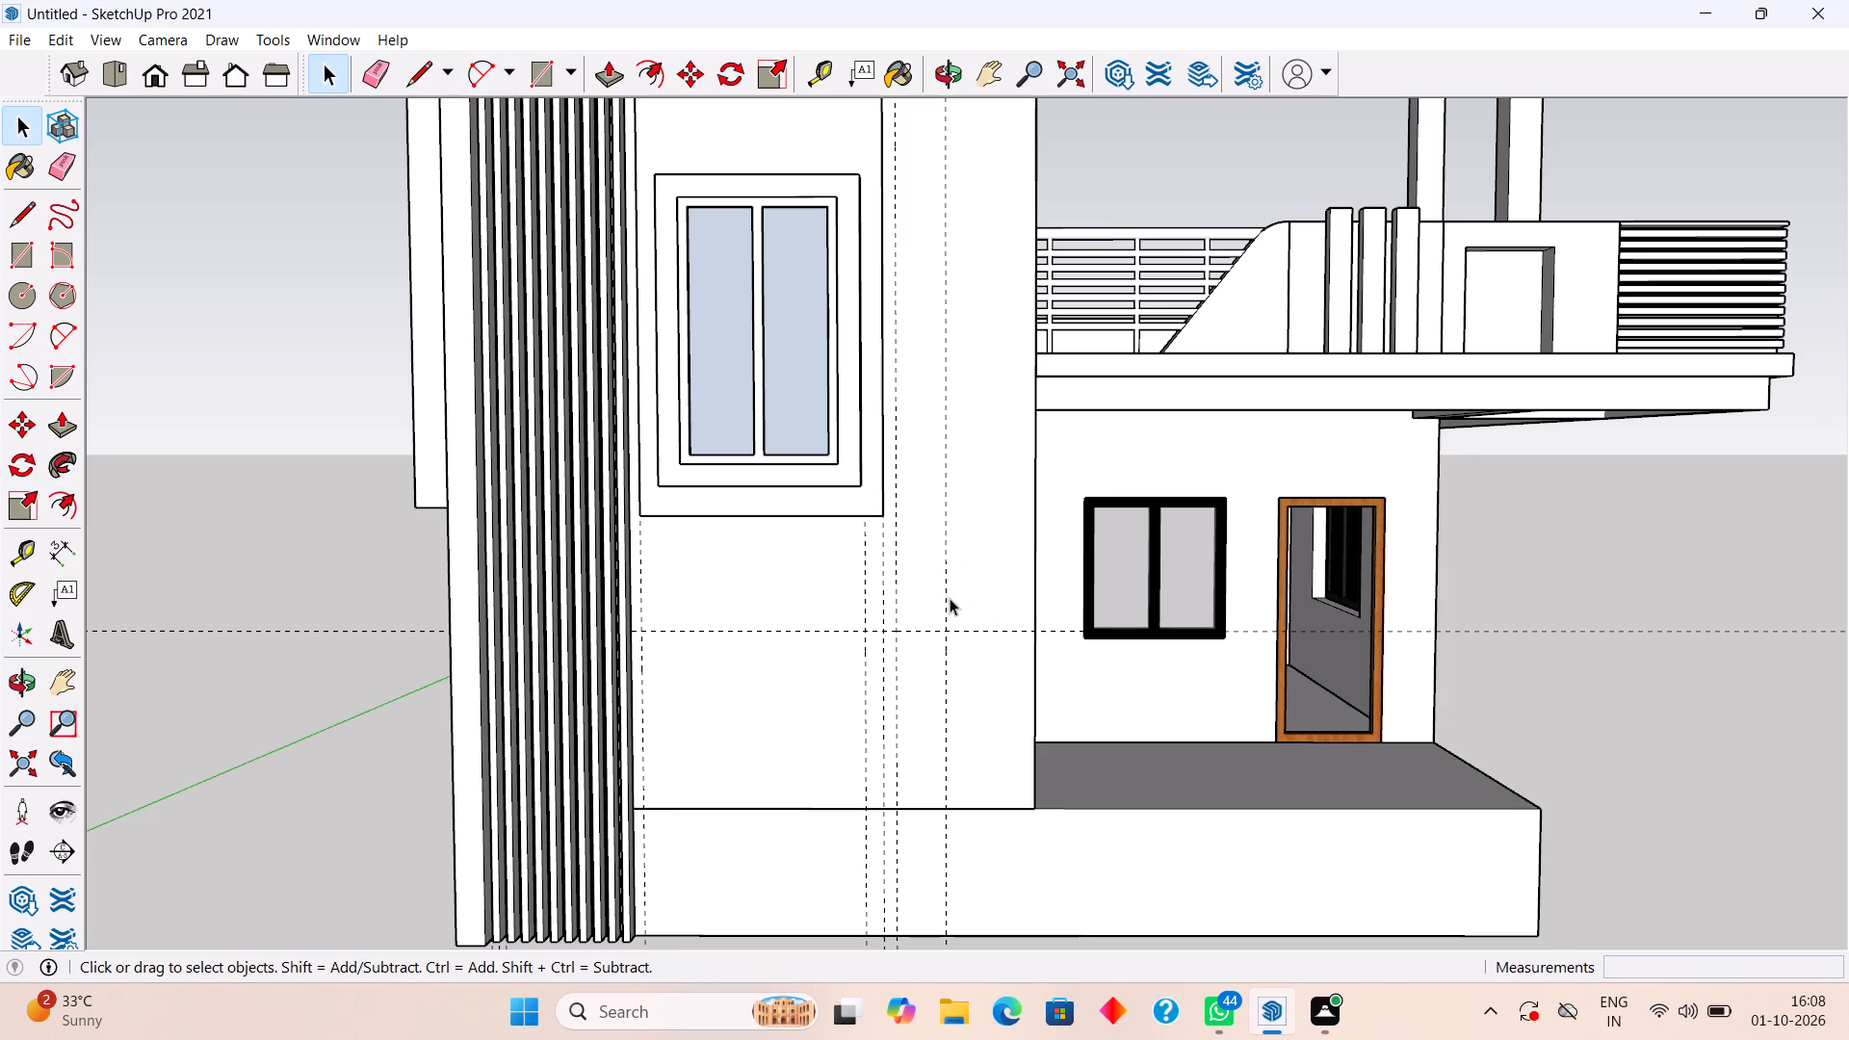
# Place a horizontal guide about 5' 8" above the plinth line and a vertical guide about 1' 3" in from the wall's porch-side edge.
pyautogui.press('t')
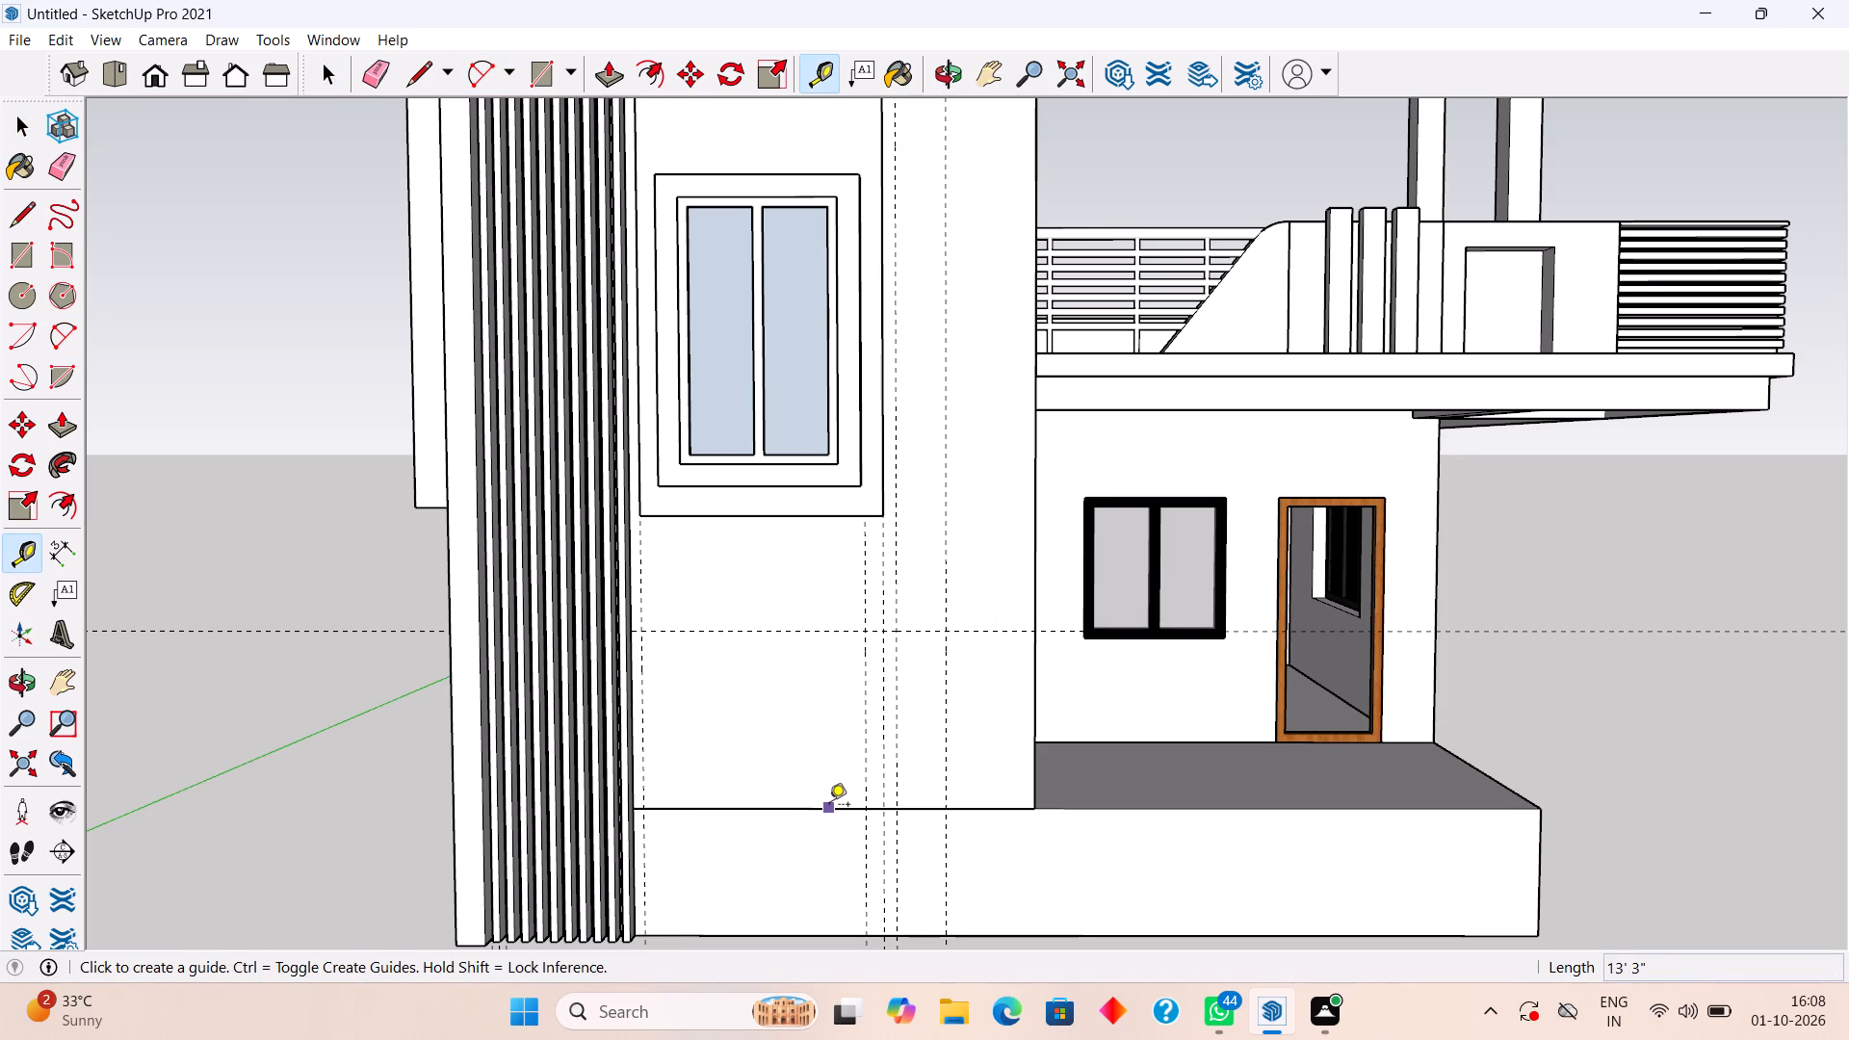
pyautogui.click(829, 806)
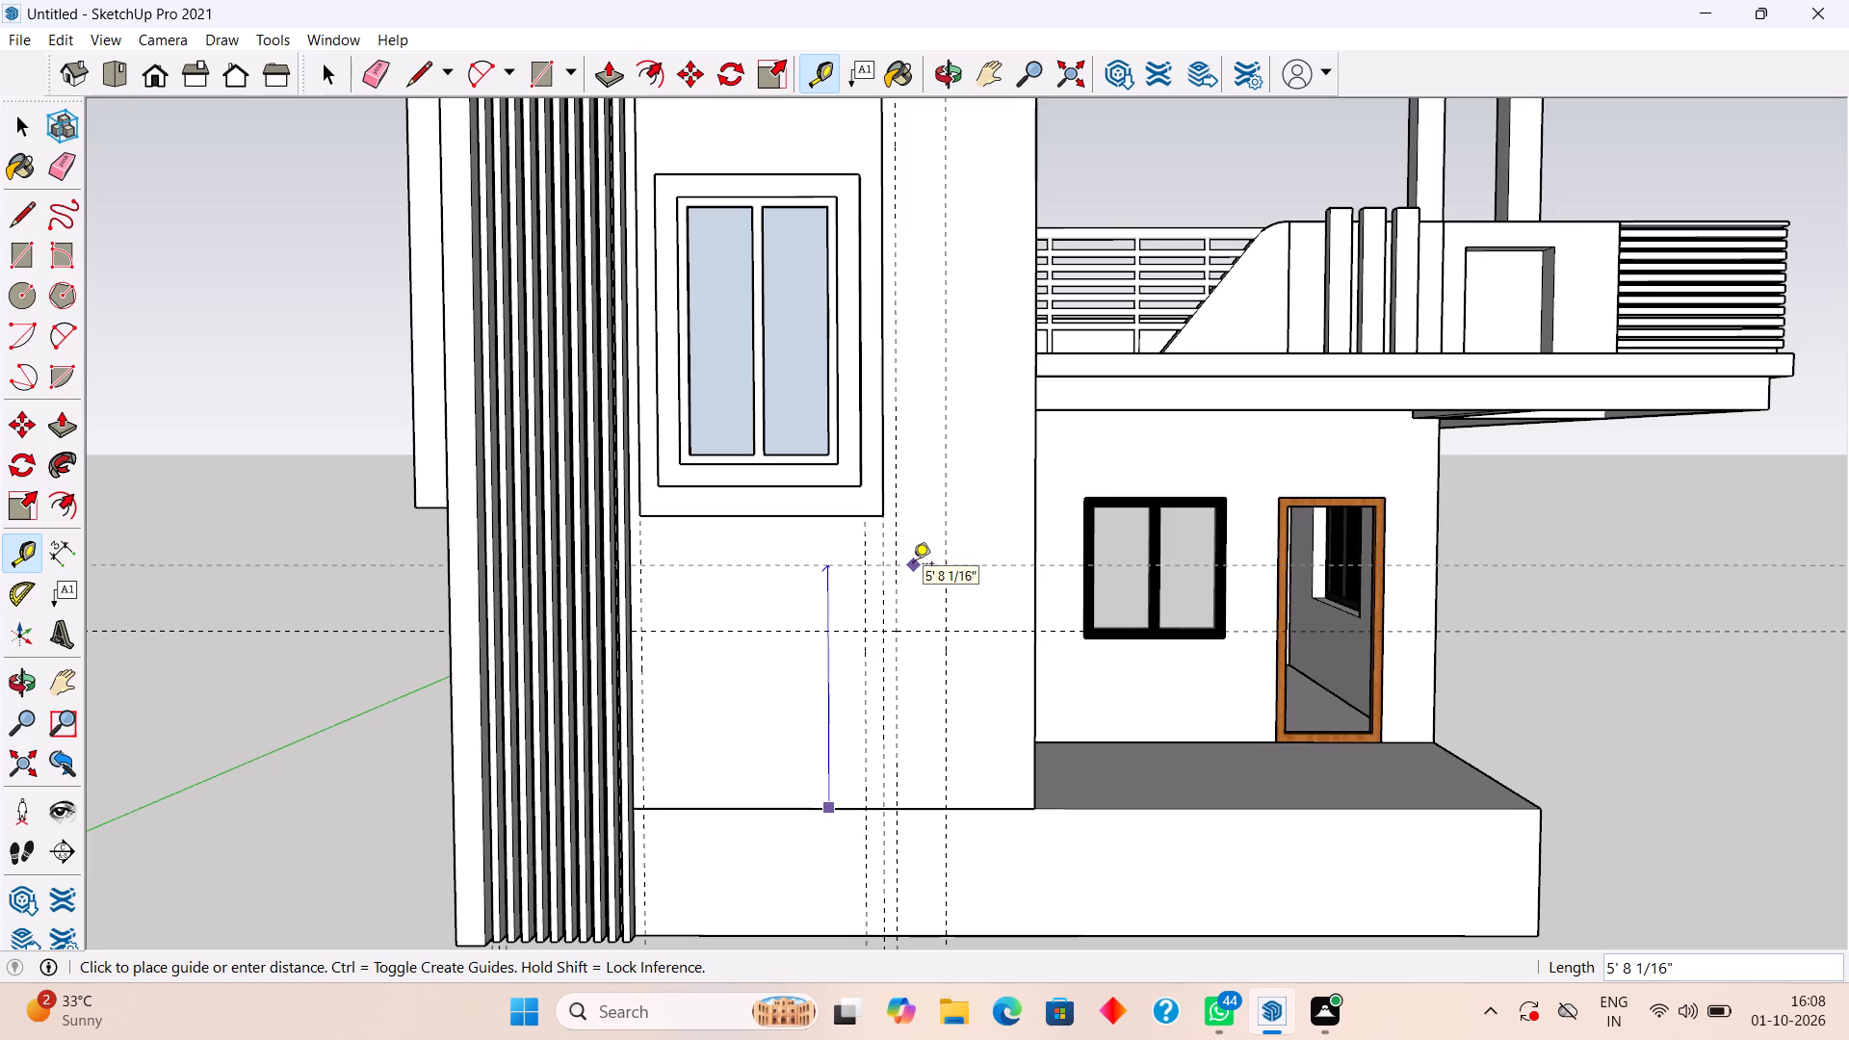
pyautogui.click(918, 568)
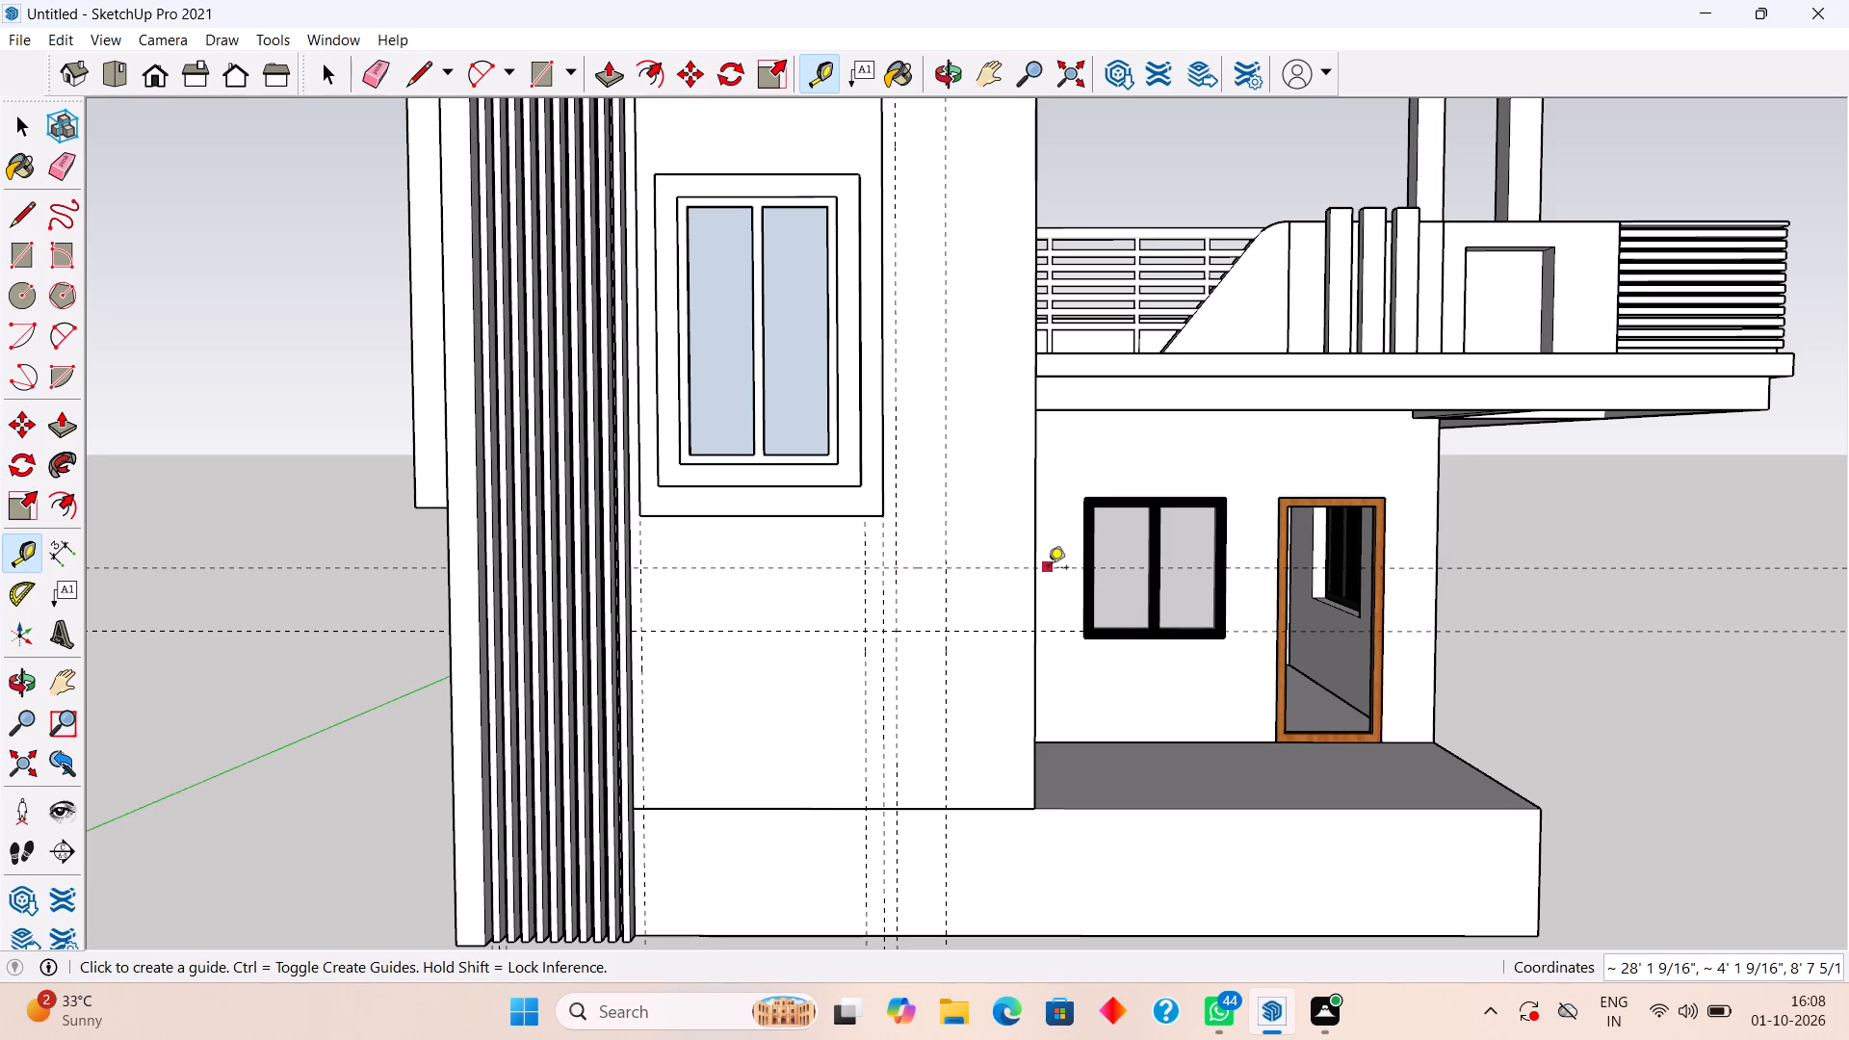
pyautogui.click(1038, 600)
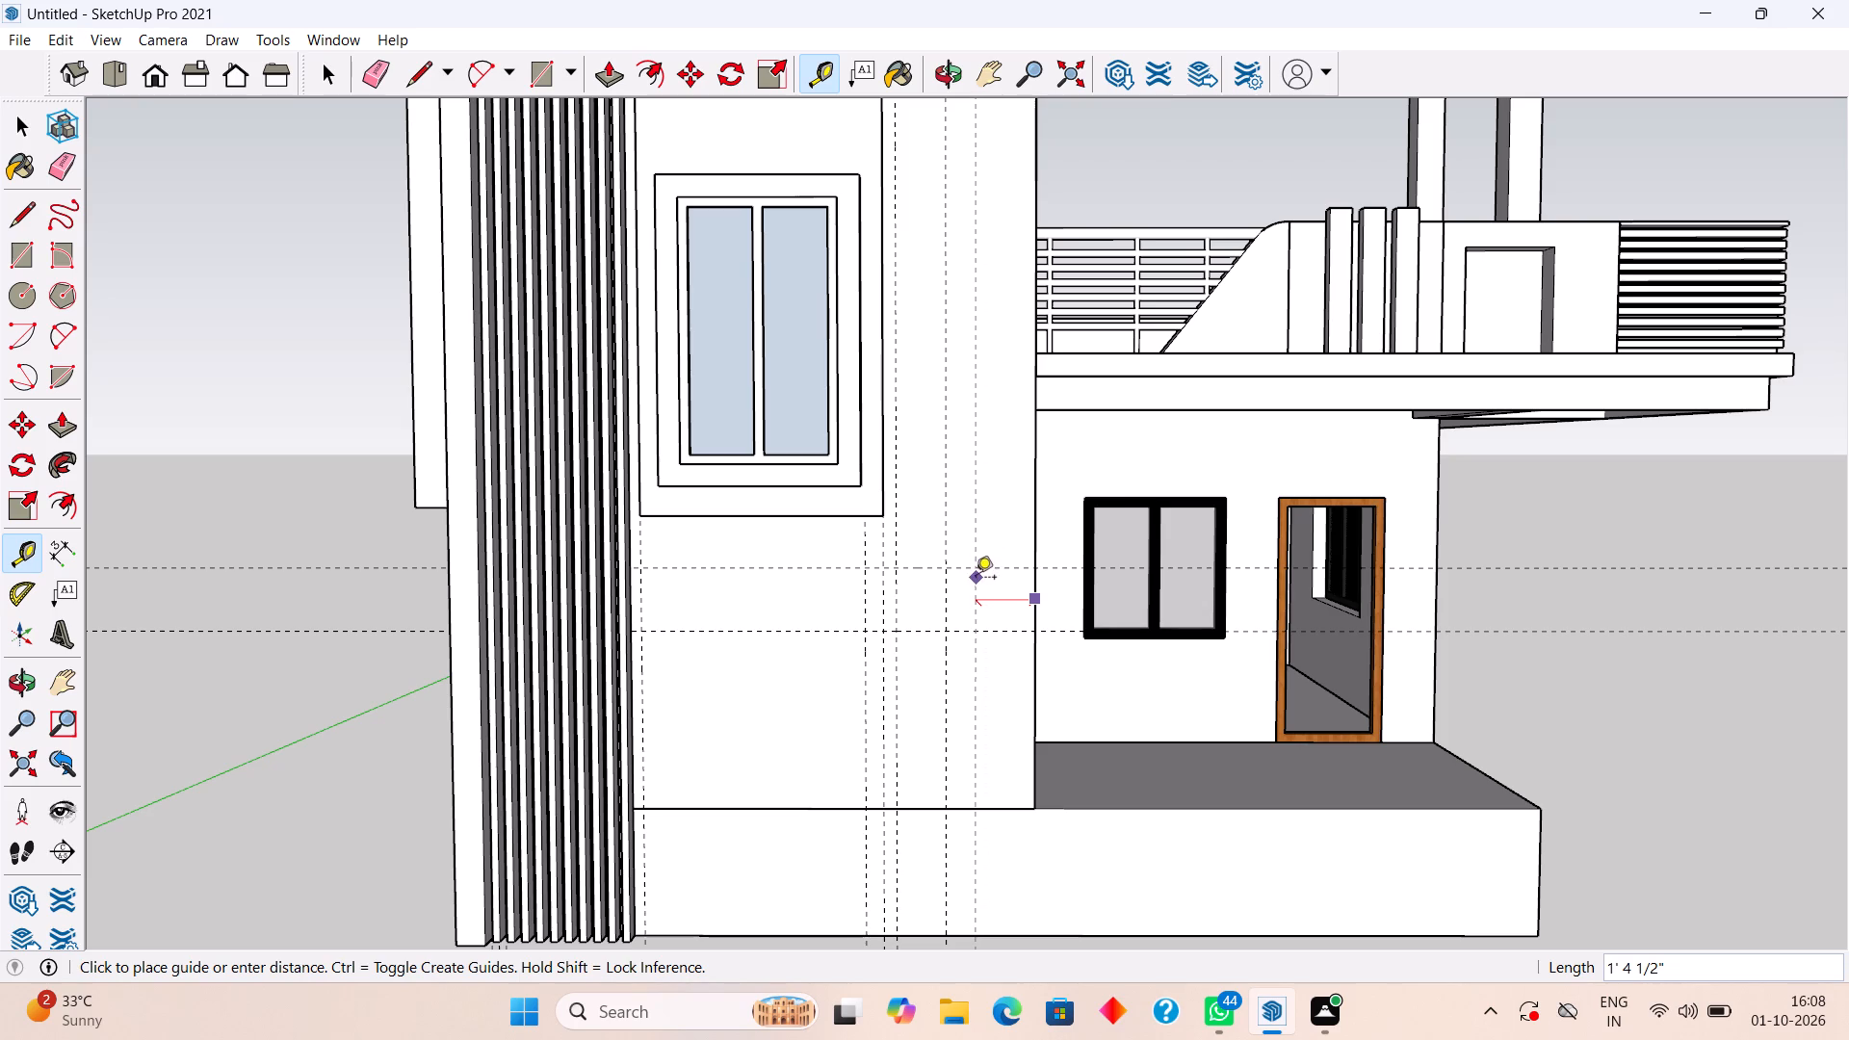
pyautogui.click(980, 591)
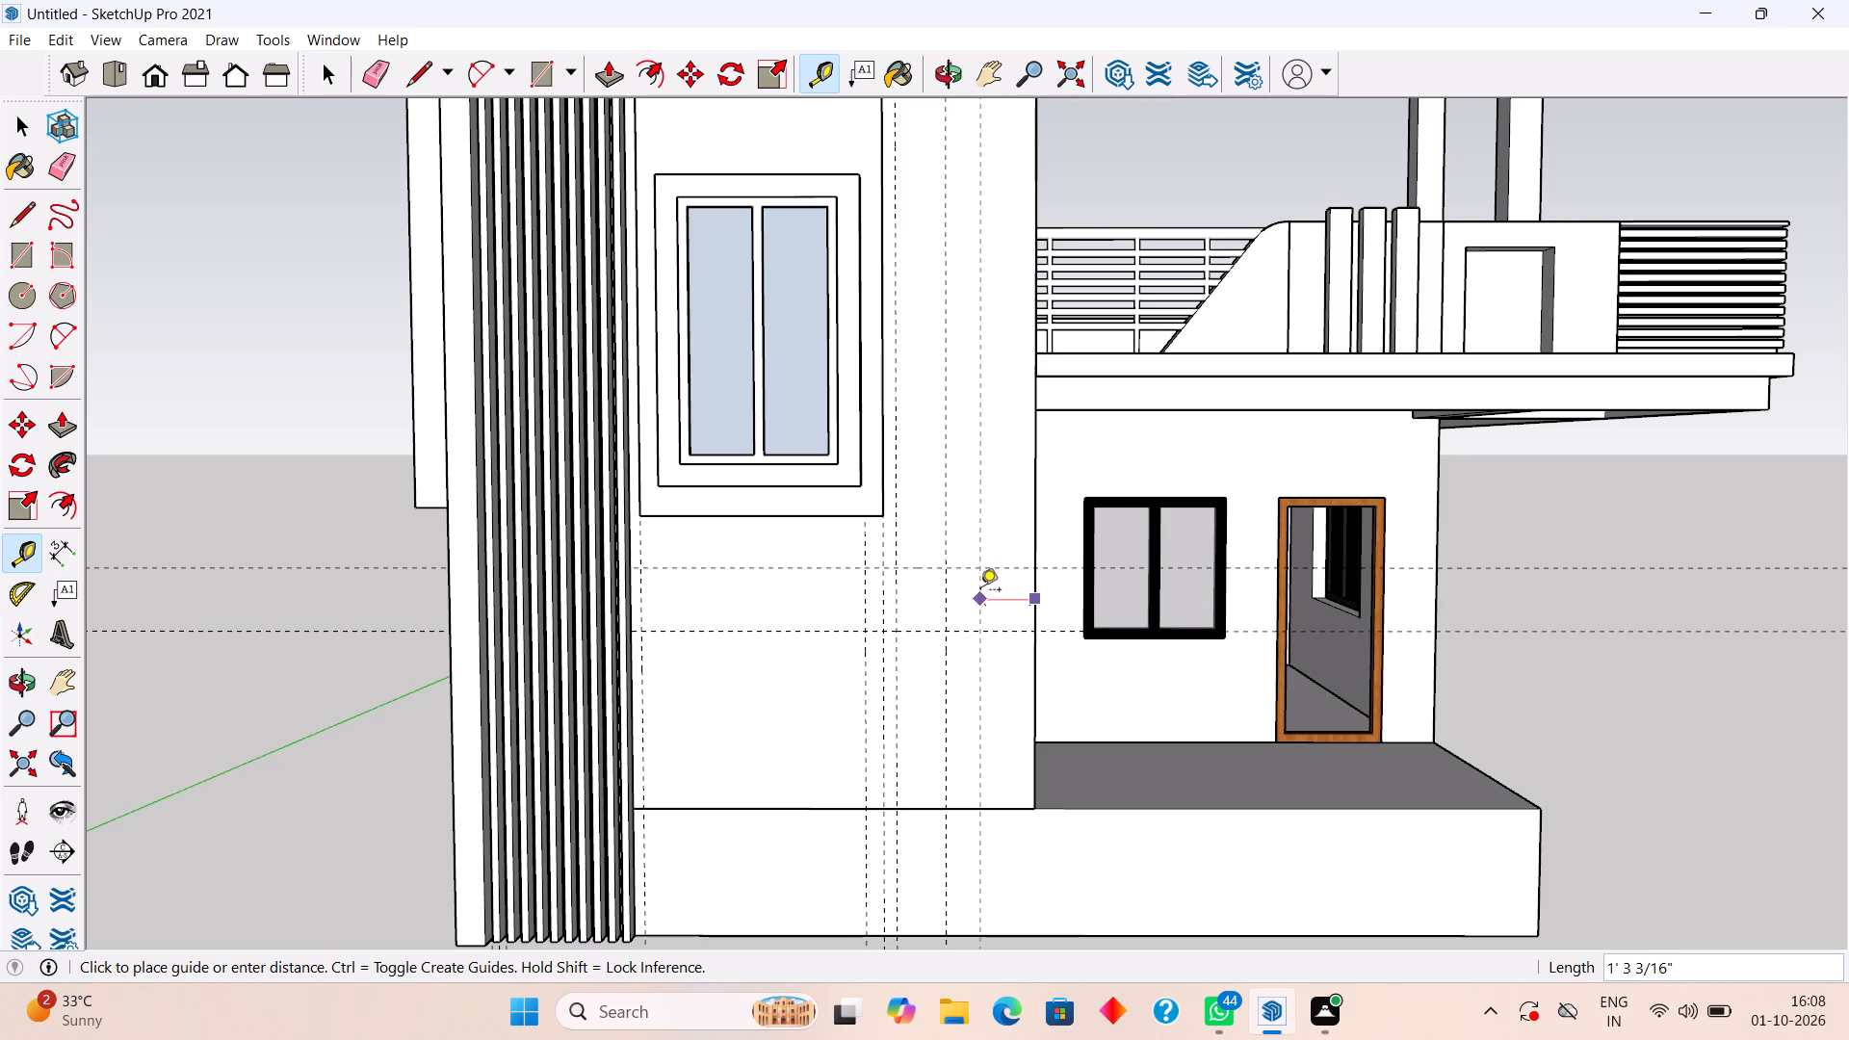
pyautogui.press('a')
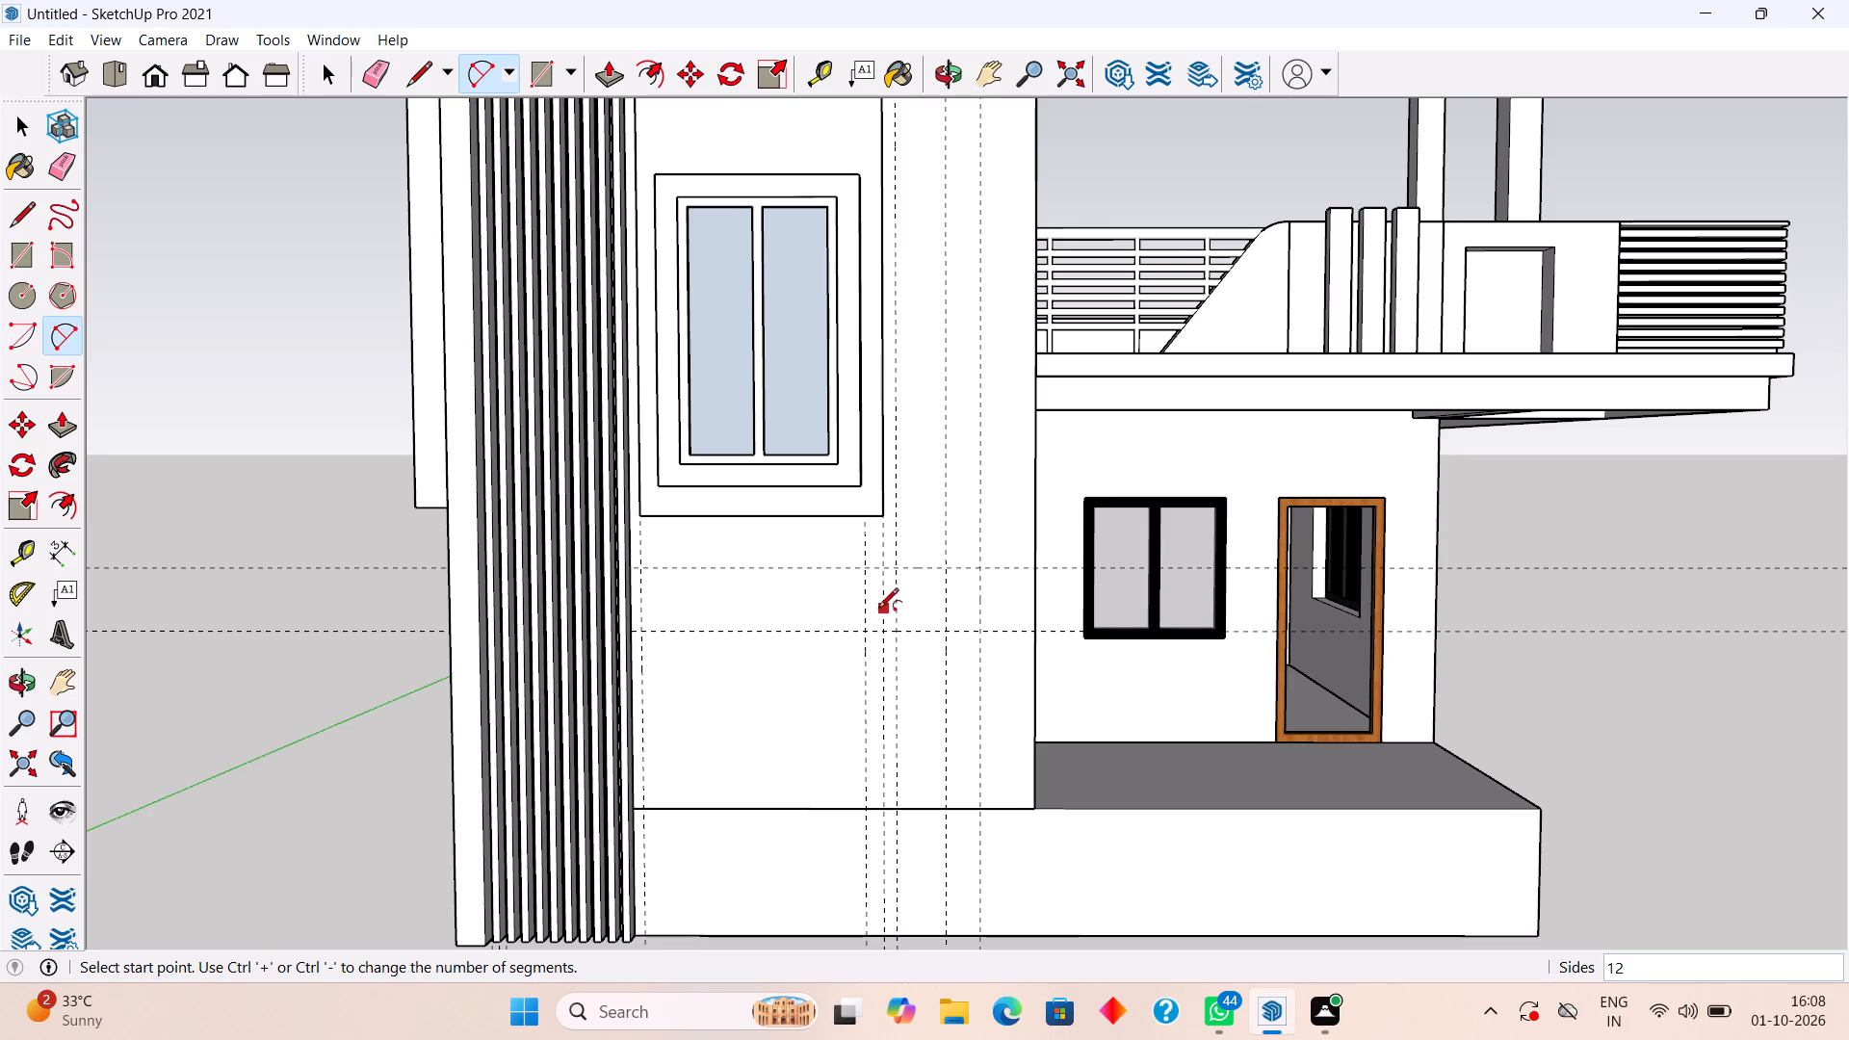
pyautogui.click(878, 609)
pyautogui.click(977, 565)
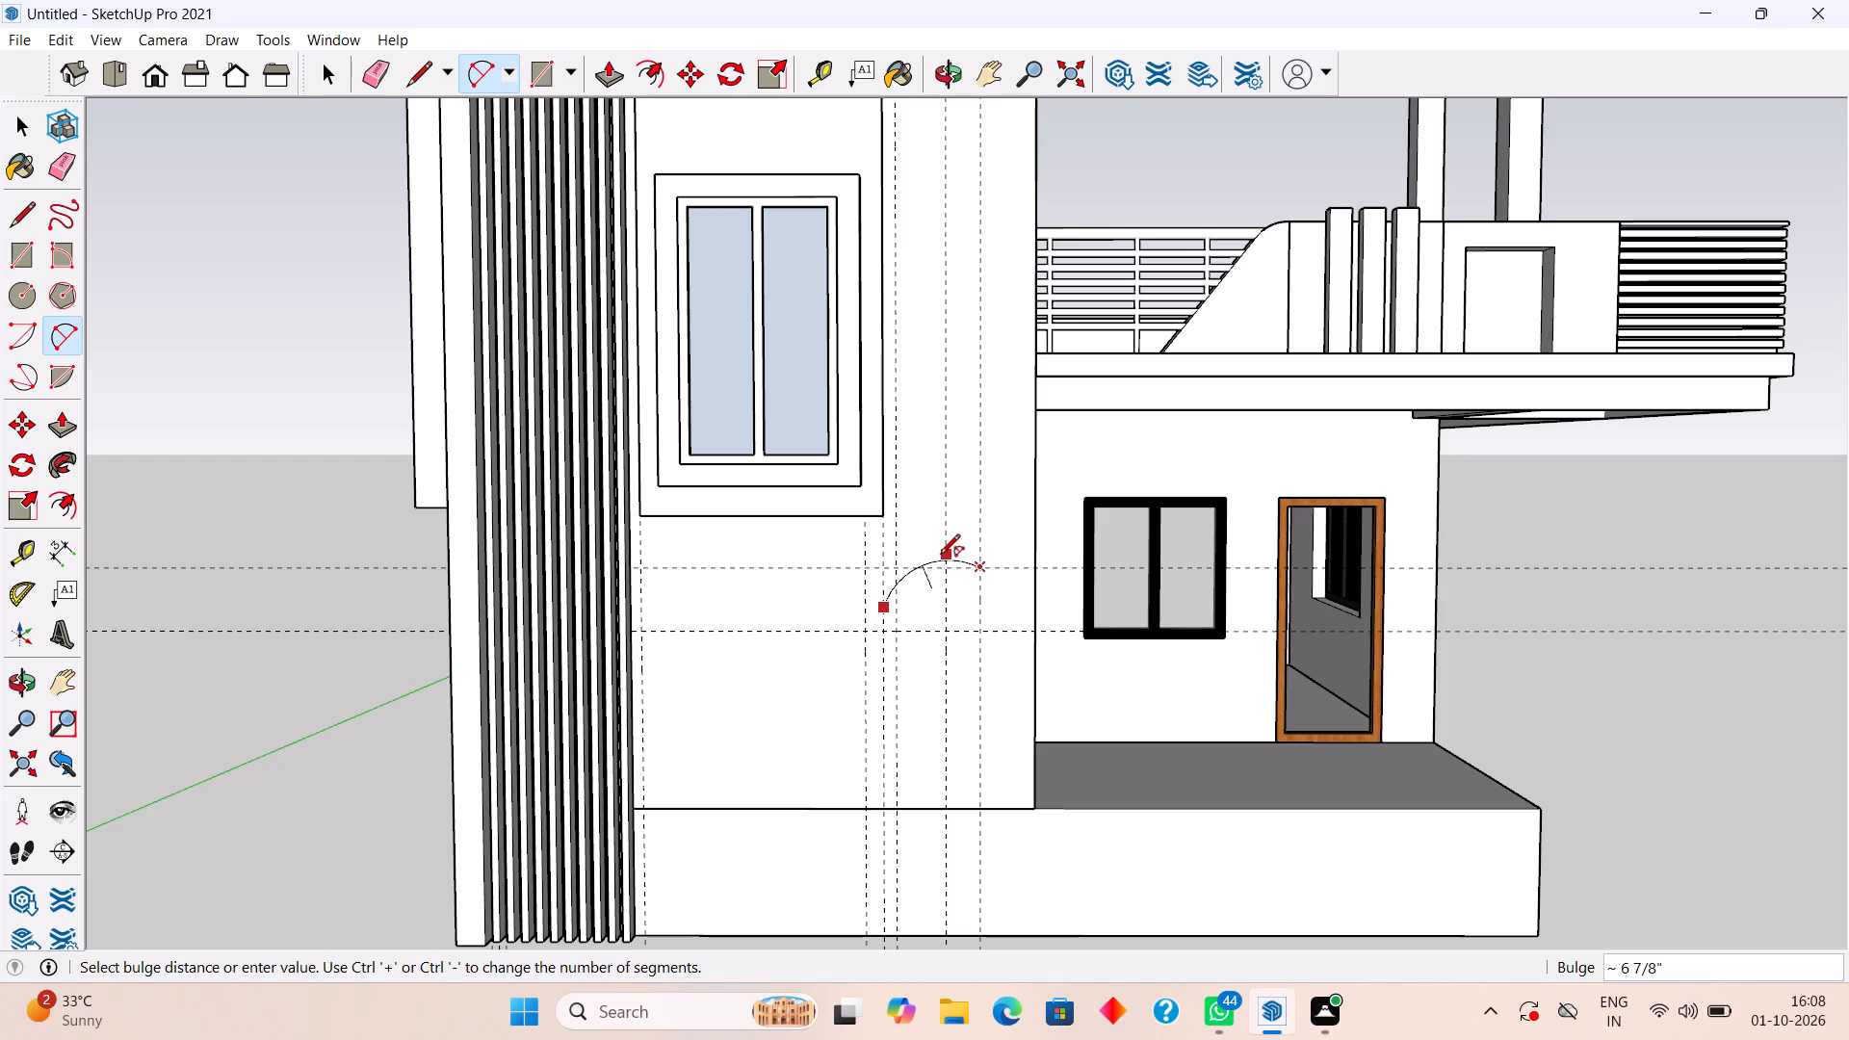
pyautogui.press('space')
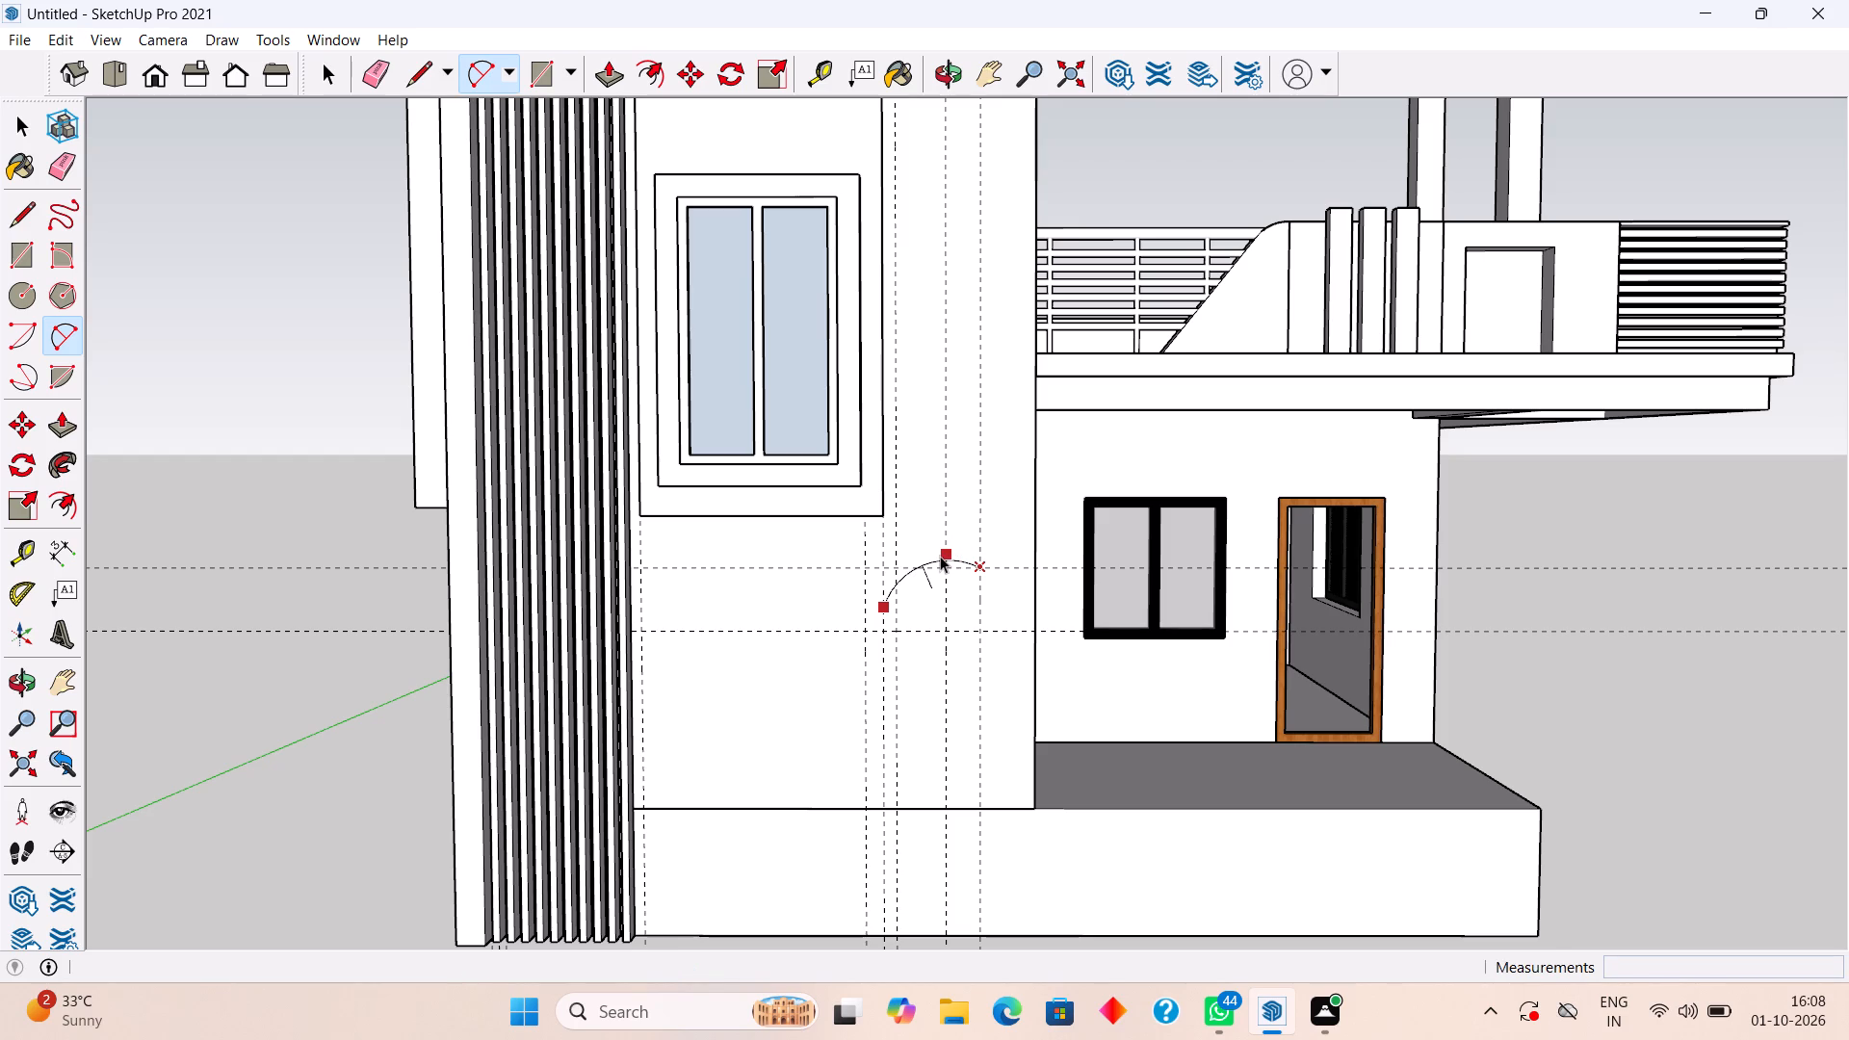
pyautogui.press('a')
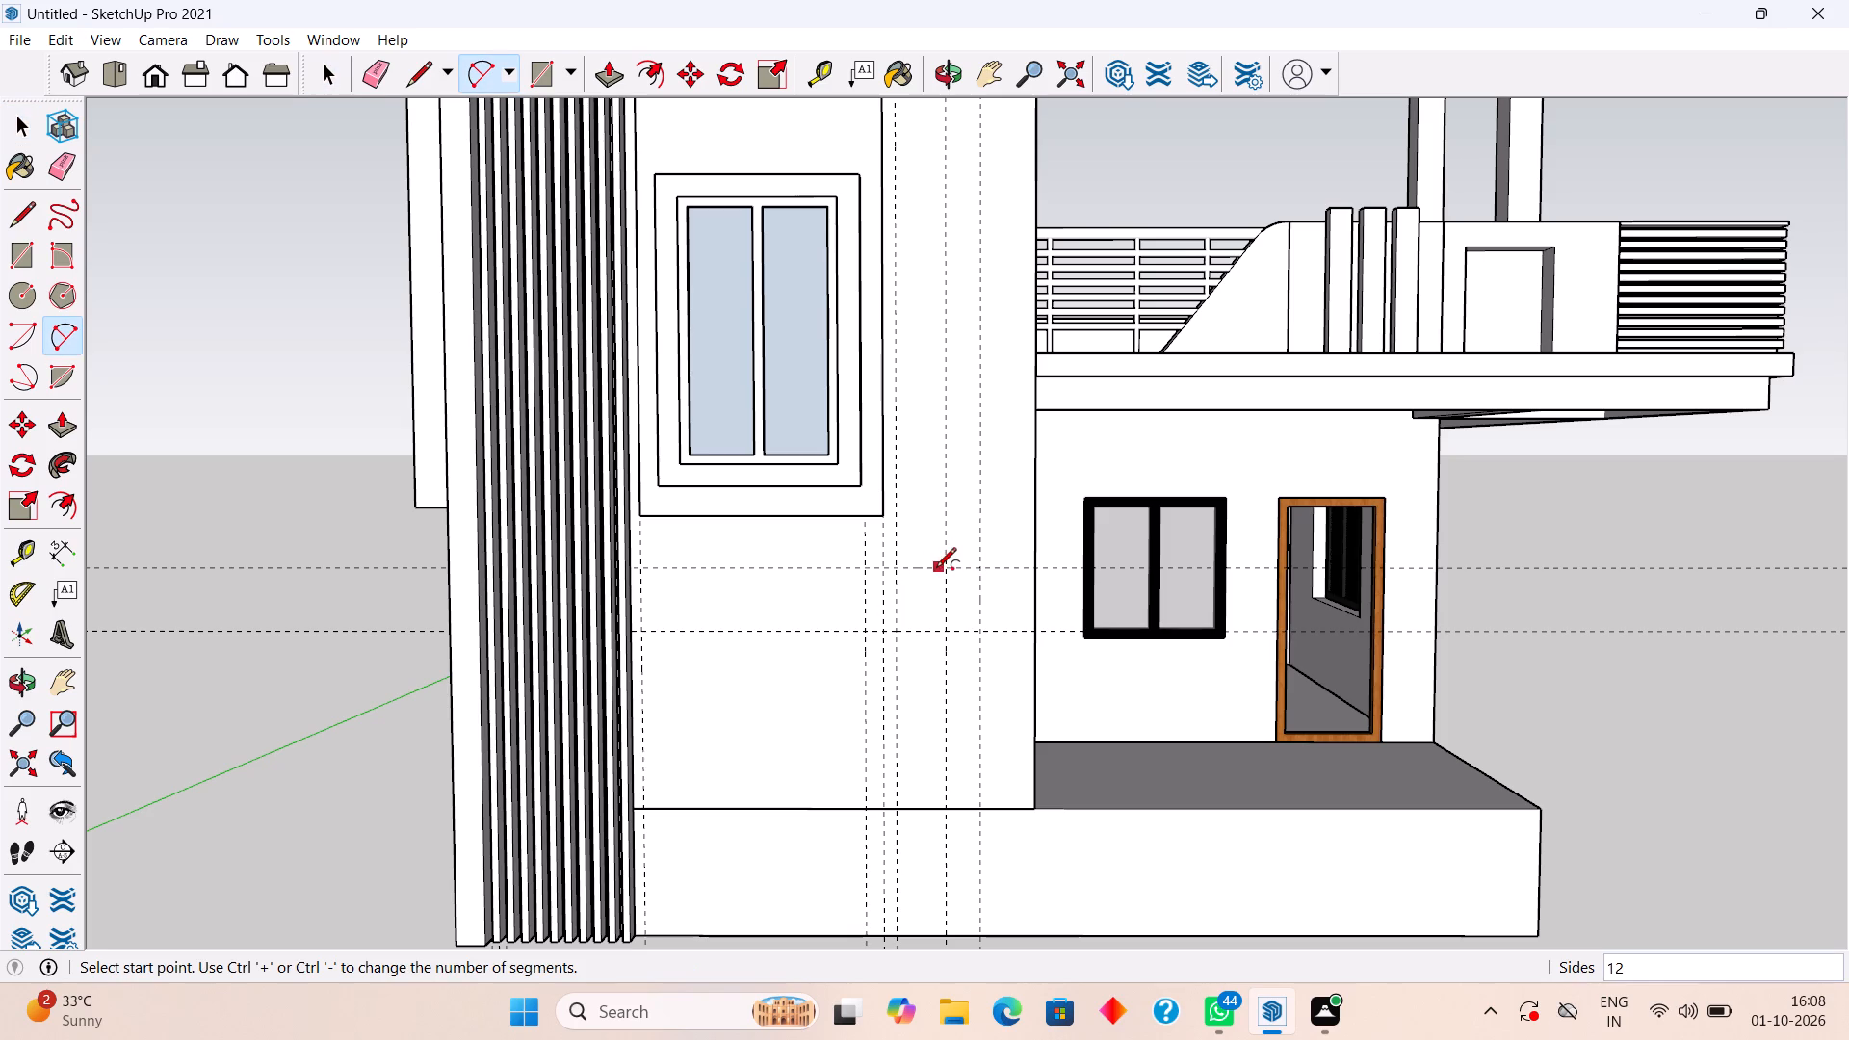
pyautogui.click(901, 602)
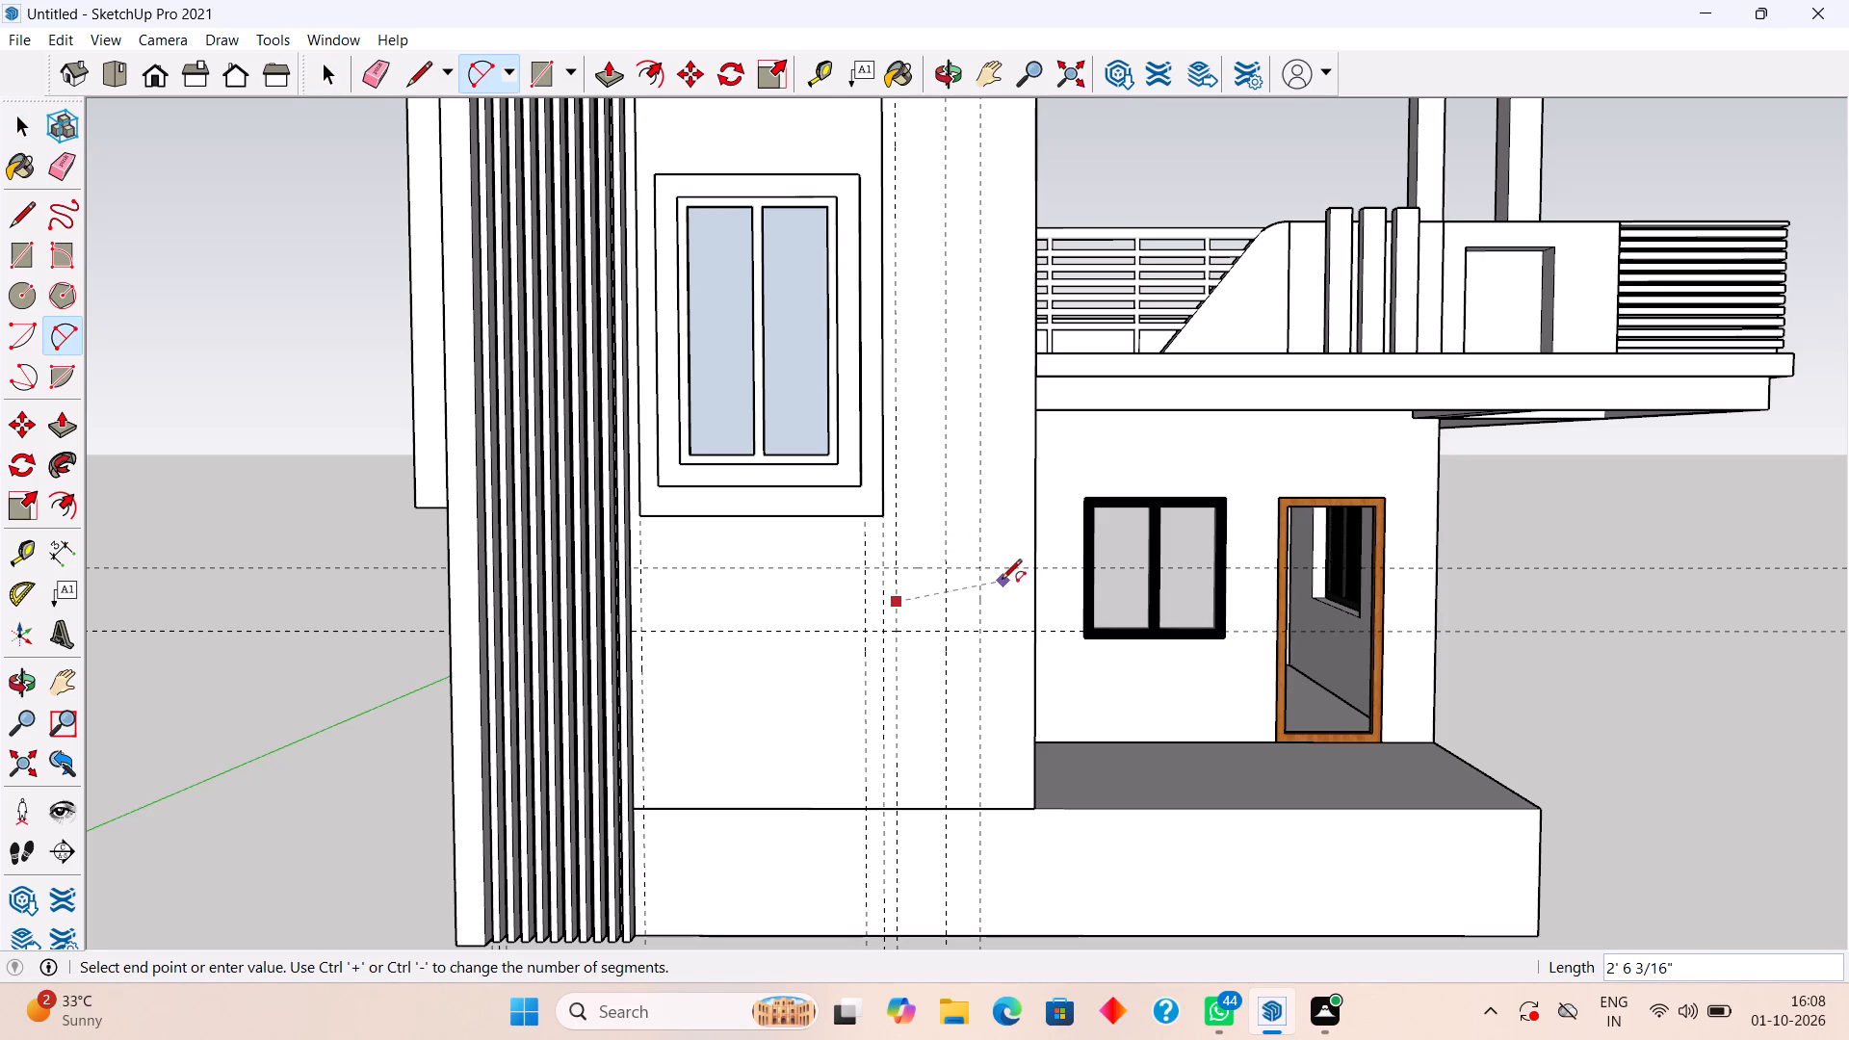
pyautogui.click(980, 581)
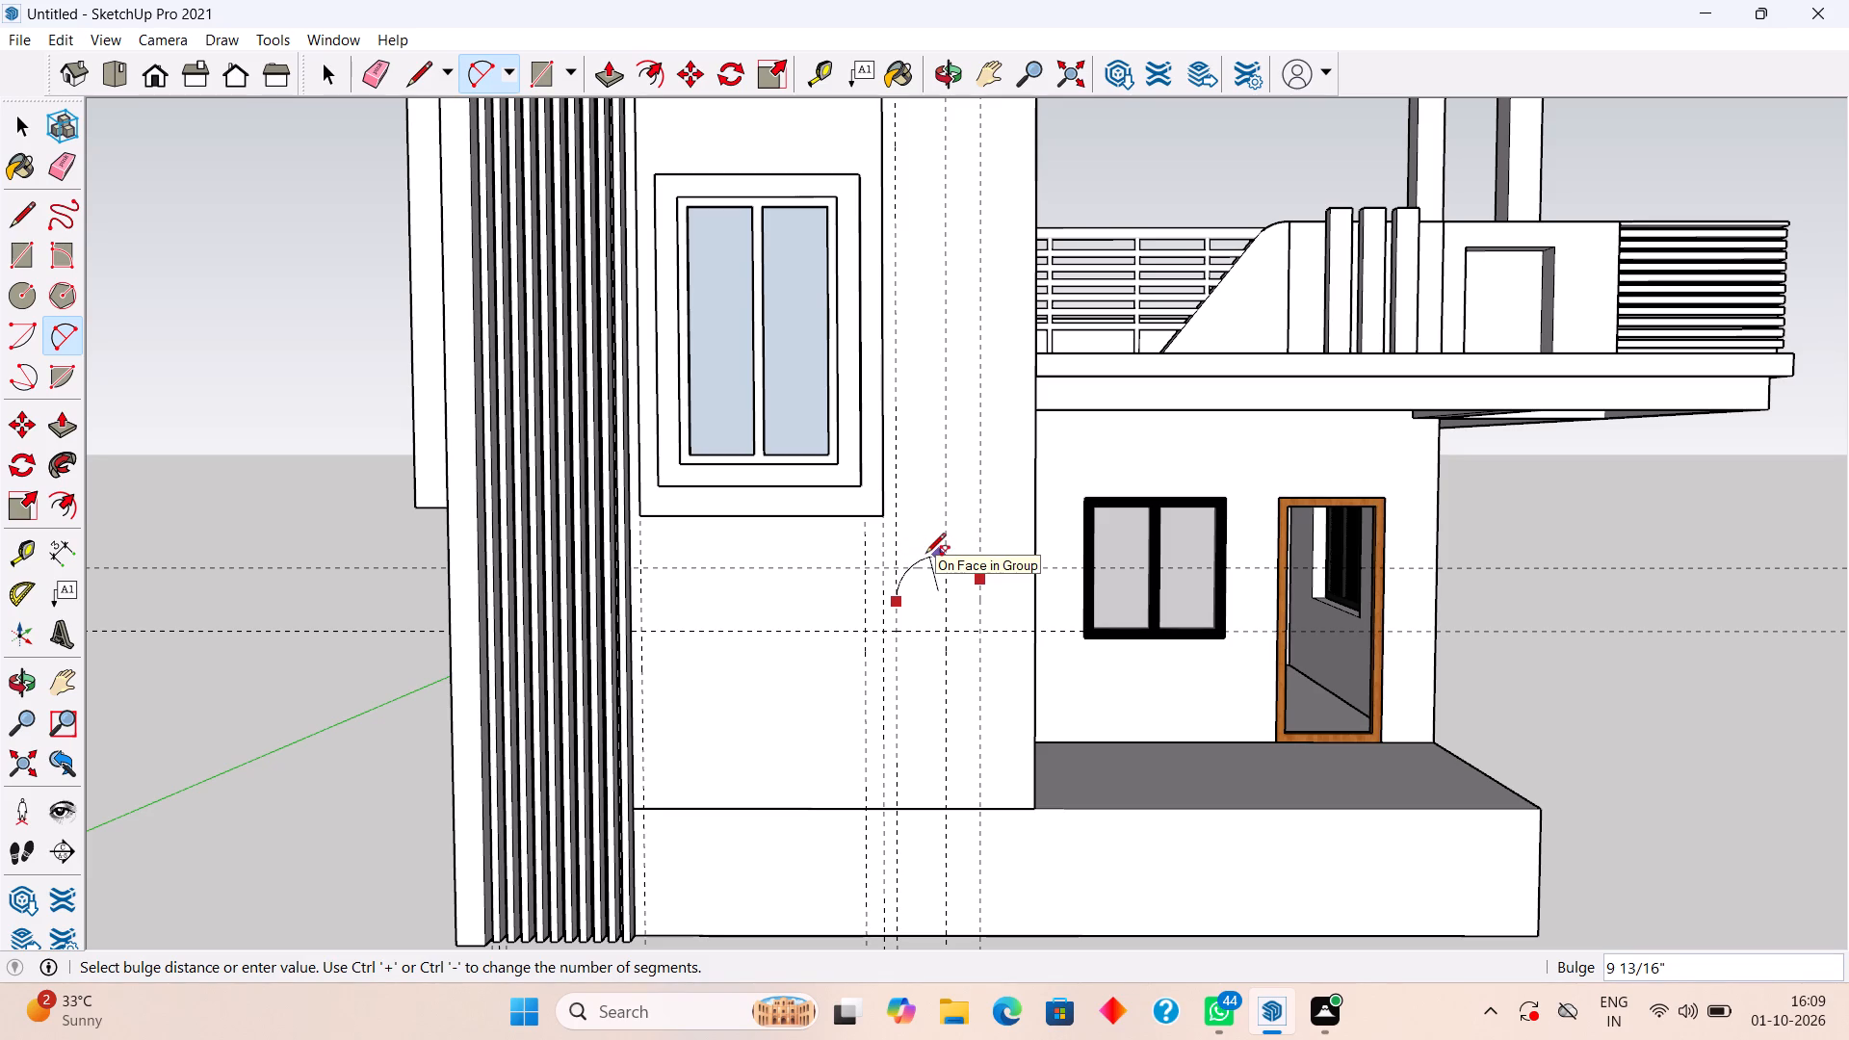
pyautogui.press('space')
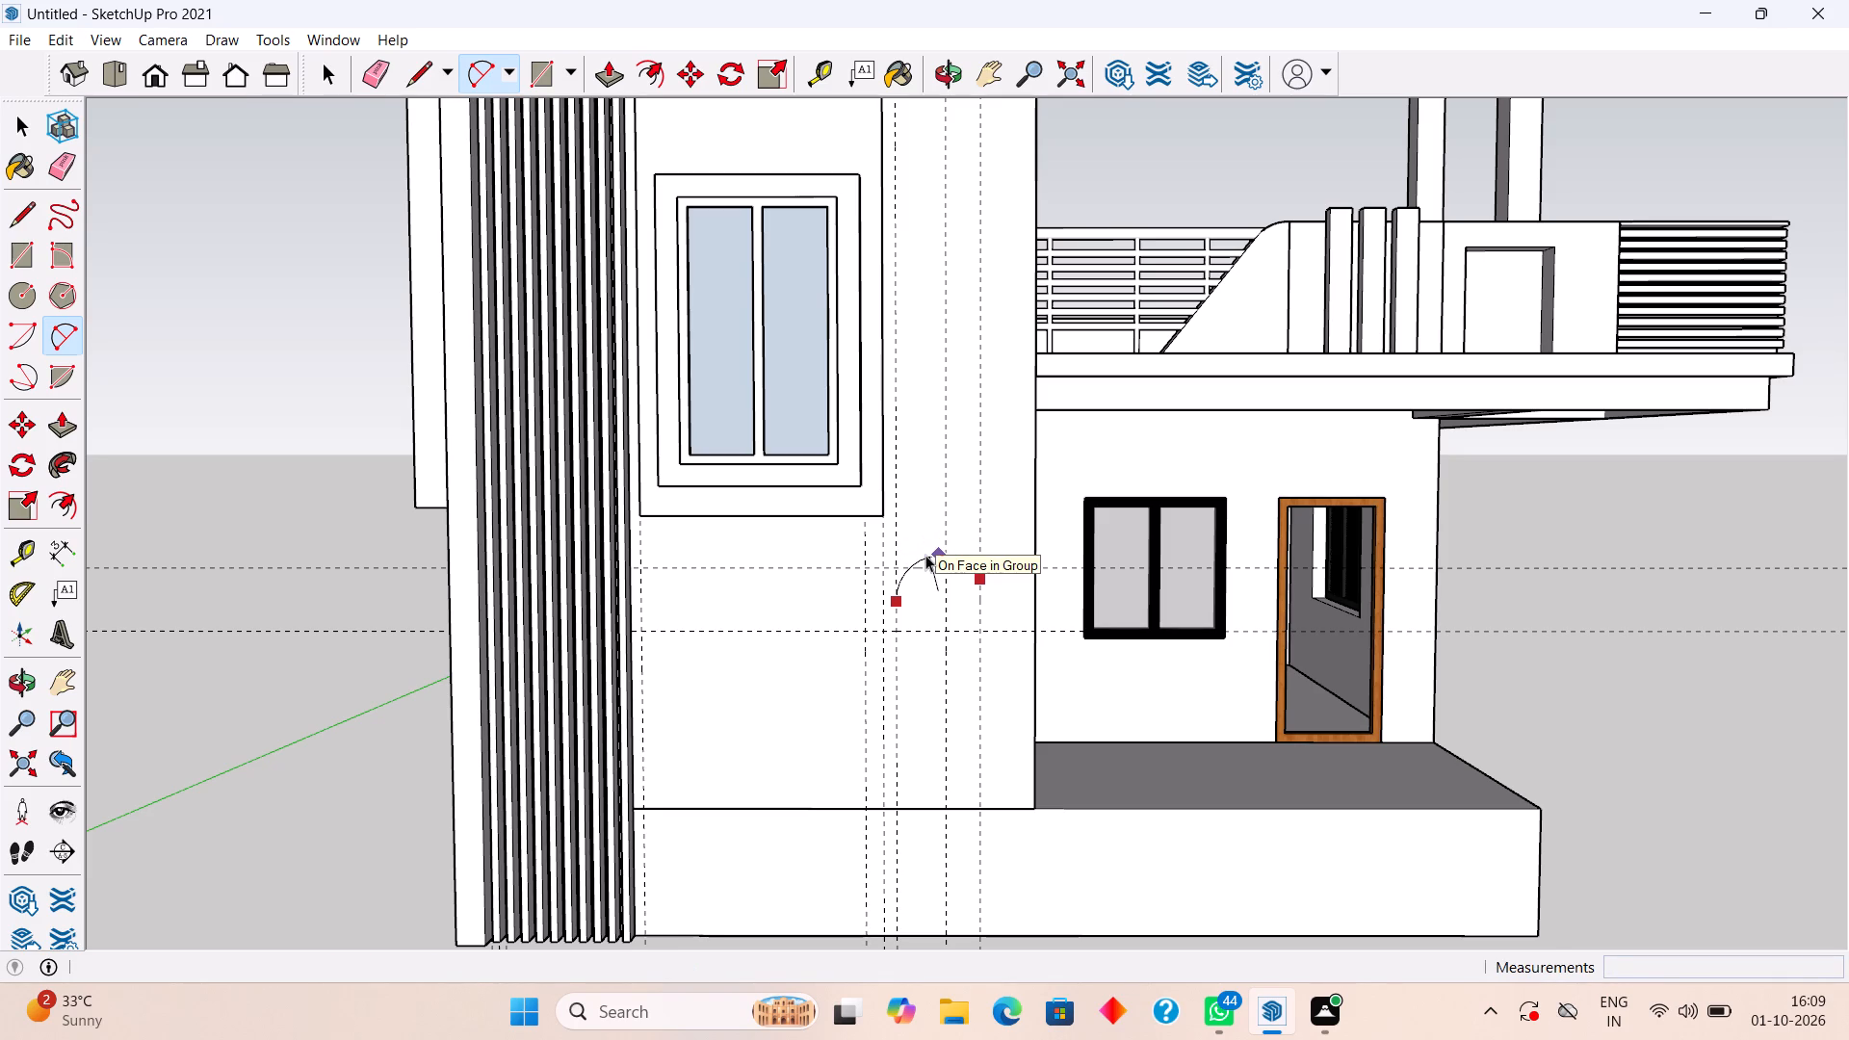
# Draw an upward arc on the lower wall from the window panel's edge guide to the new guides' intersection, with a bulge of about 8".
pyautogui.press('a')
pyautogui.click(878, 596)
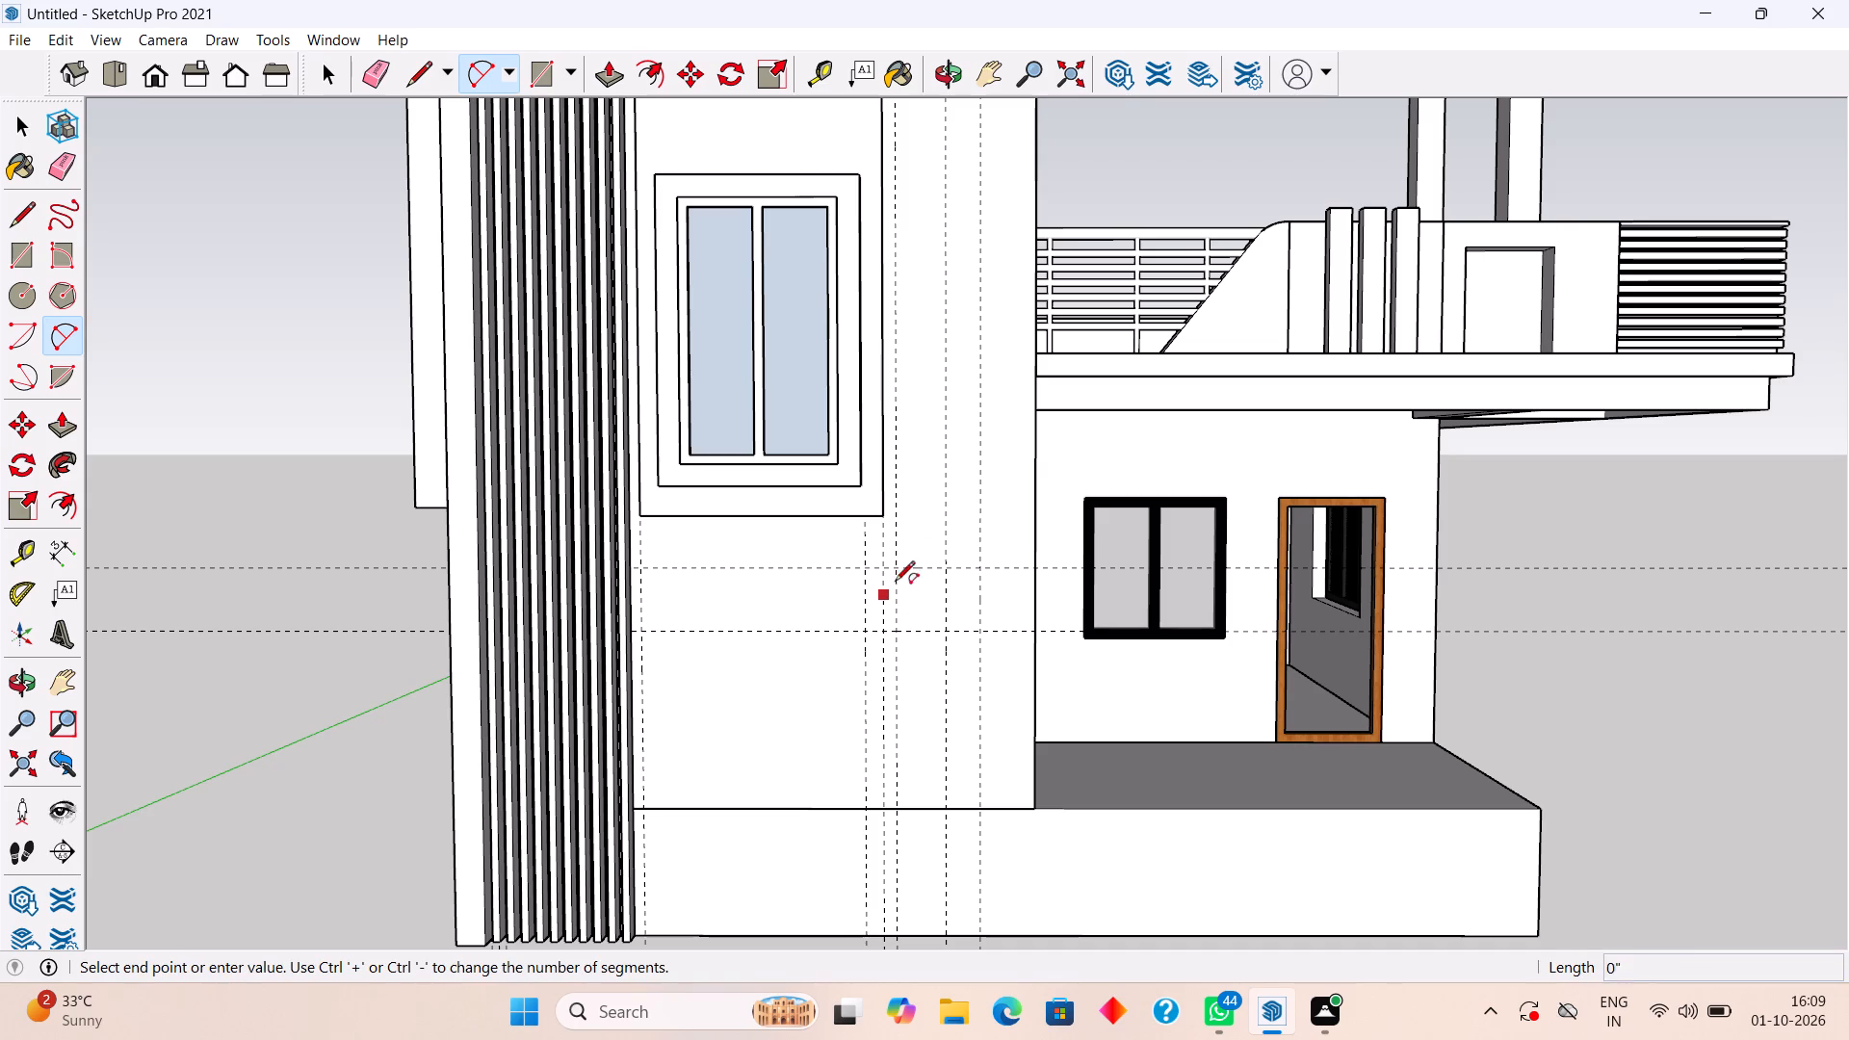
pyautogui.click(978, 563)
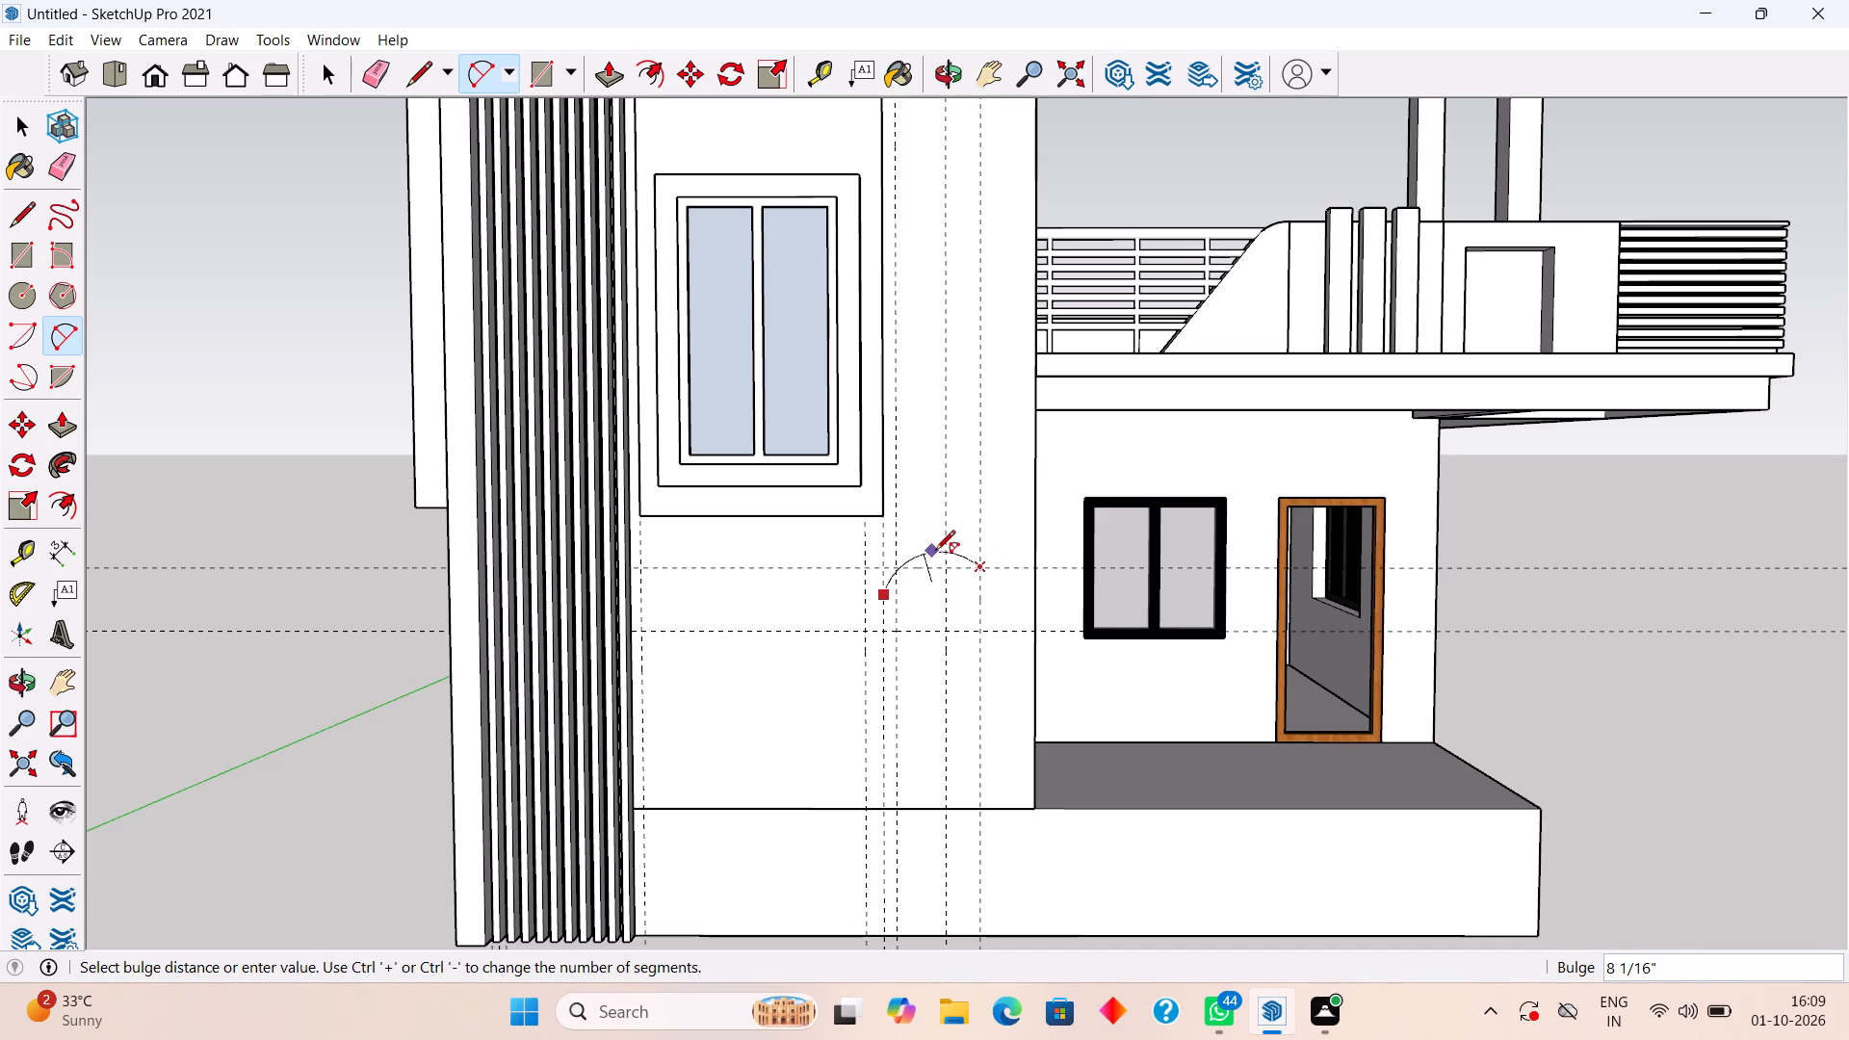
pyautogui.click(935, 552)
pyautogui.scroll(3, 1007, 572)
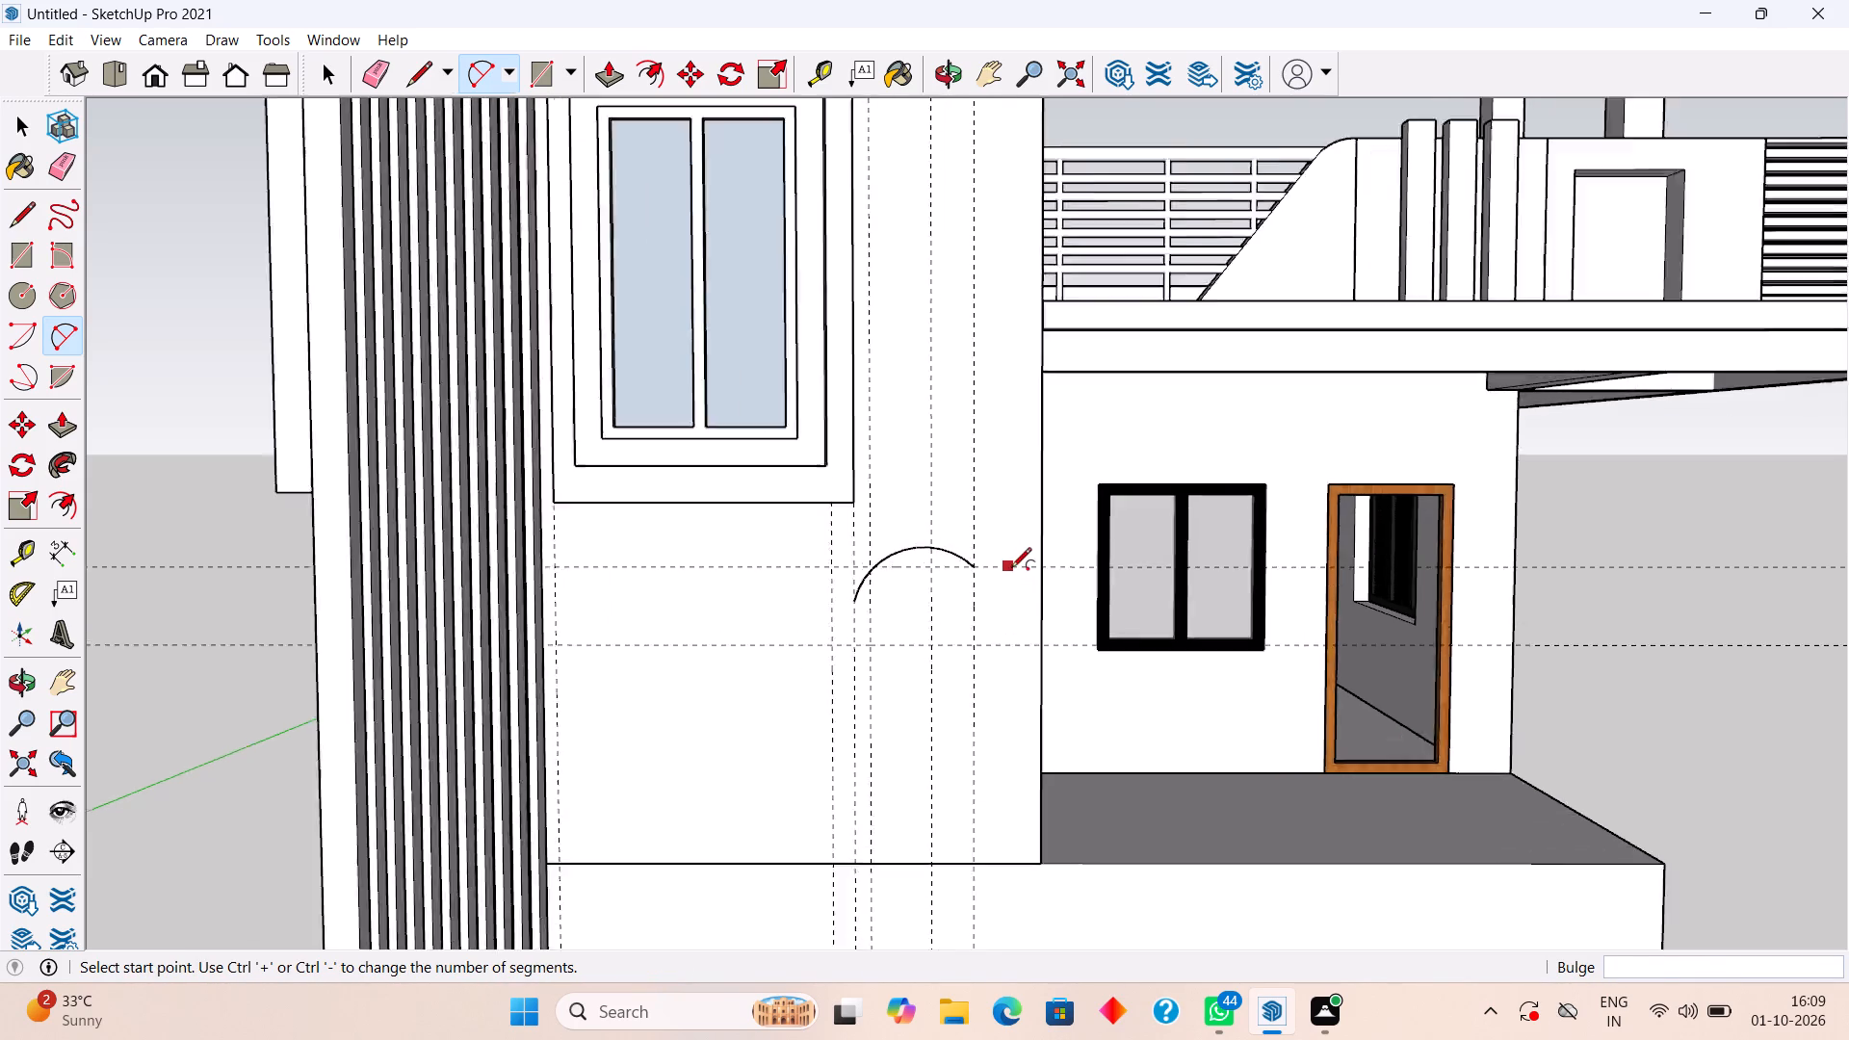
pyautogui.scroll(3, 1011, 569)
pyautogui.scroll(-6, 1011, 570)
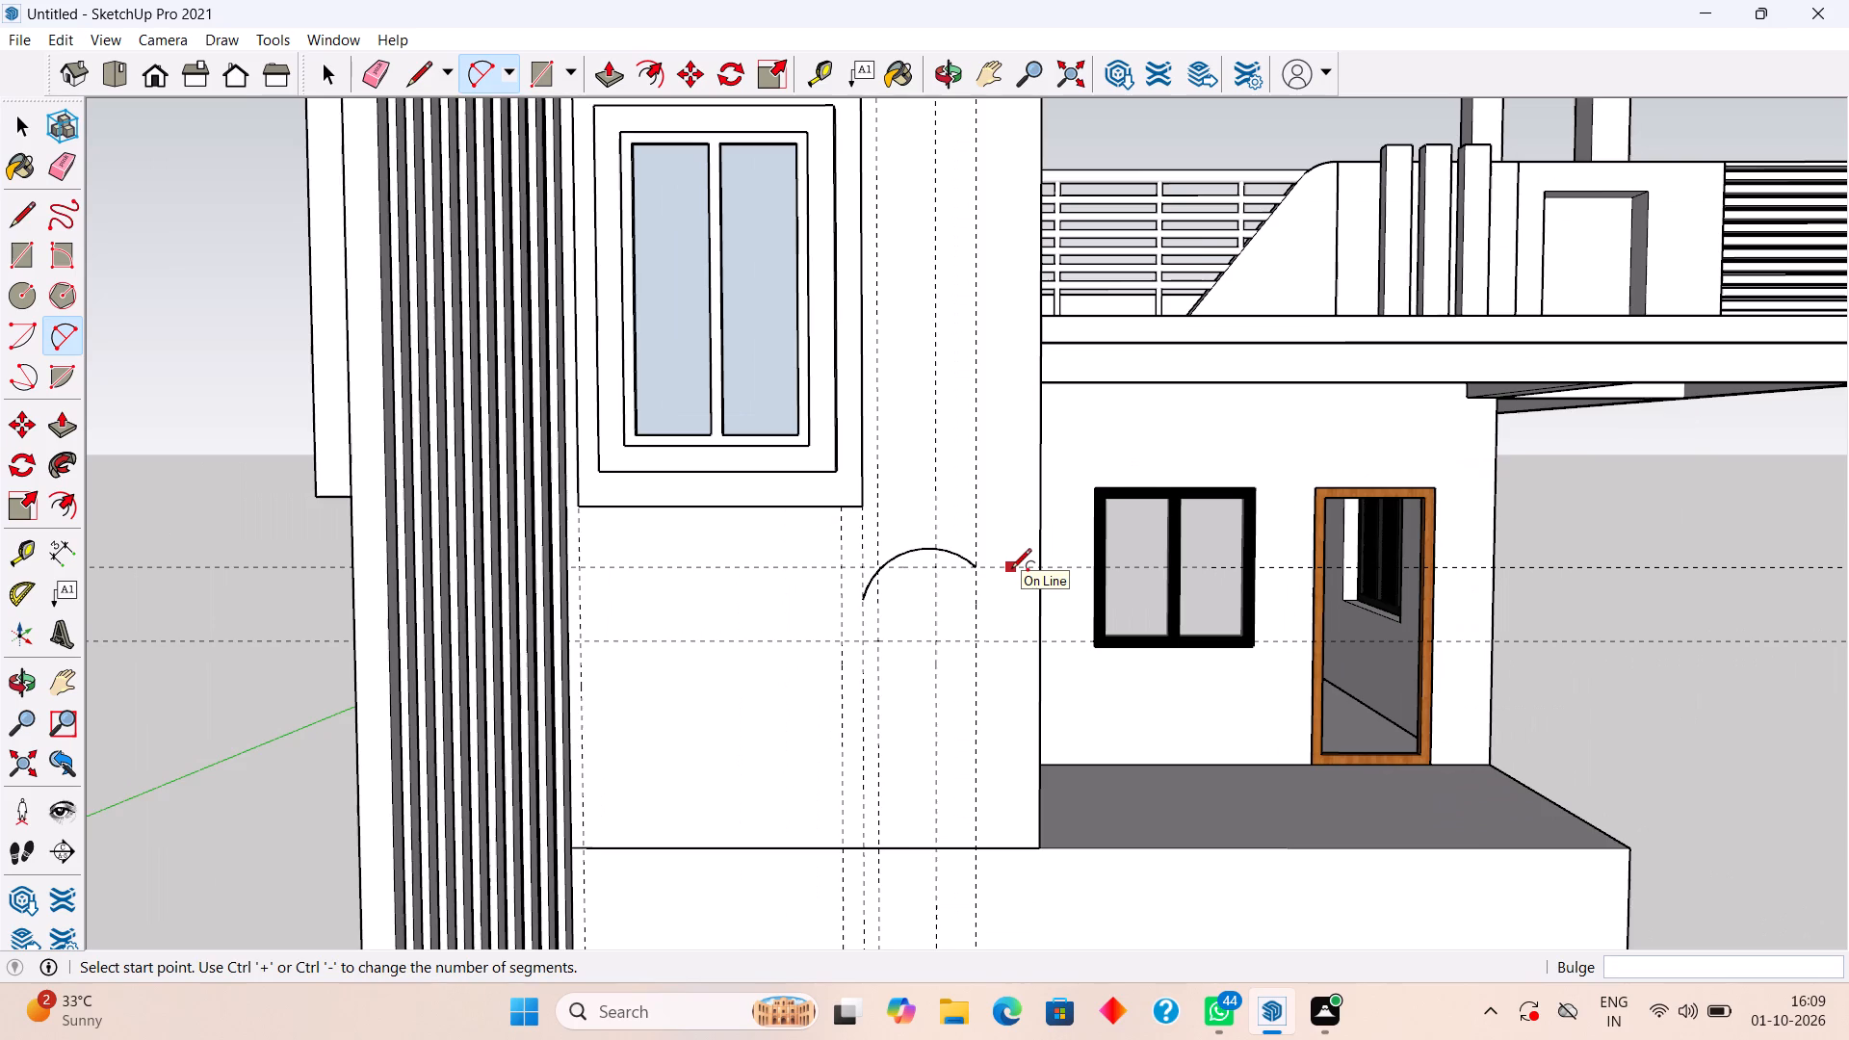
# Draw sloping lines from the arc's ends: one to the wall's porch-side edge at the lower guide, one to the plinth line beside the strips.
pyautogui.press('l')
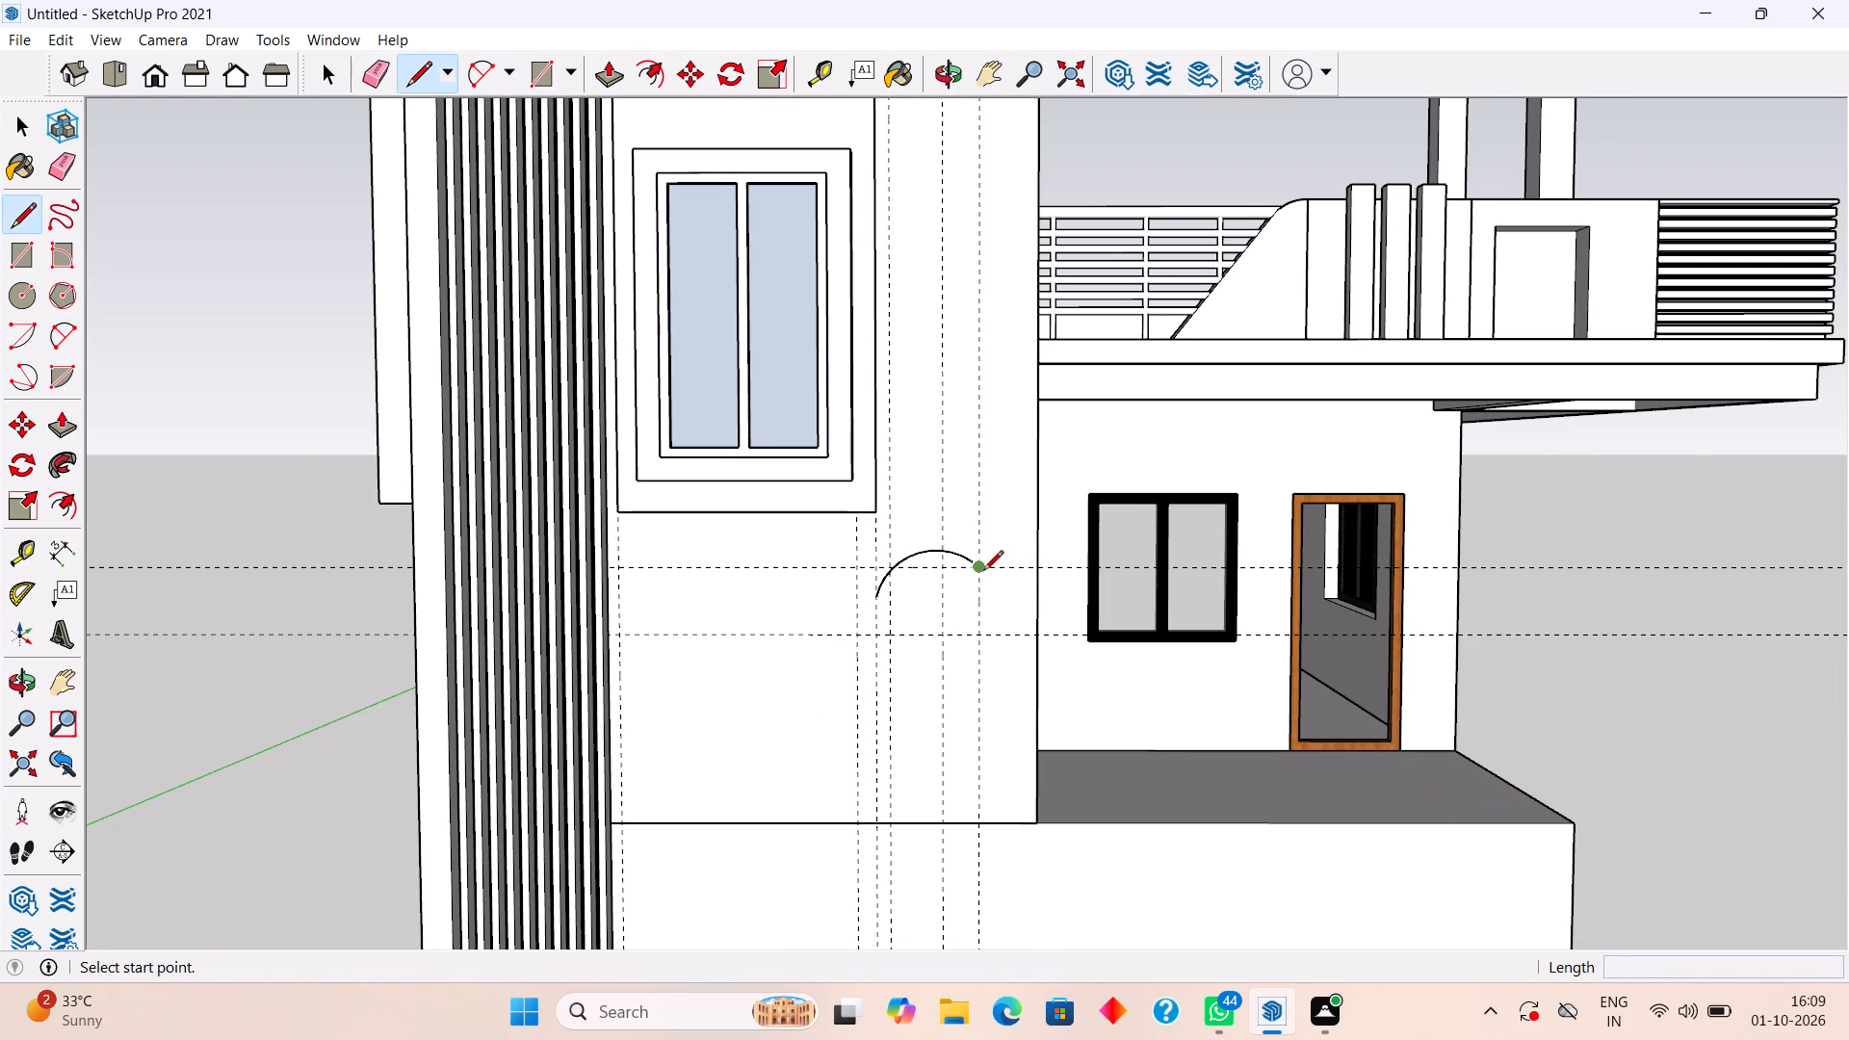
pyautogui.click(983, 572)
pyautogui.click(1039, 633)
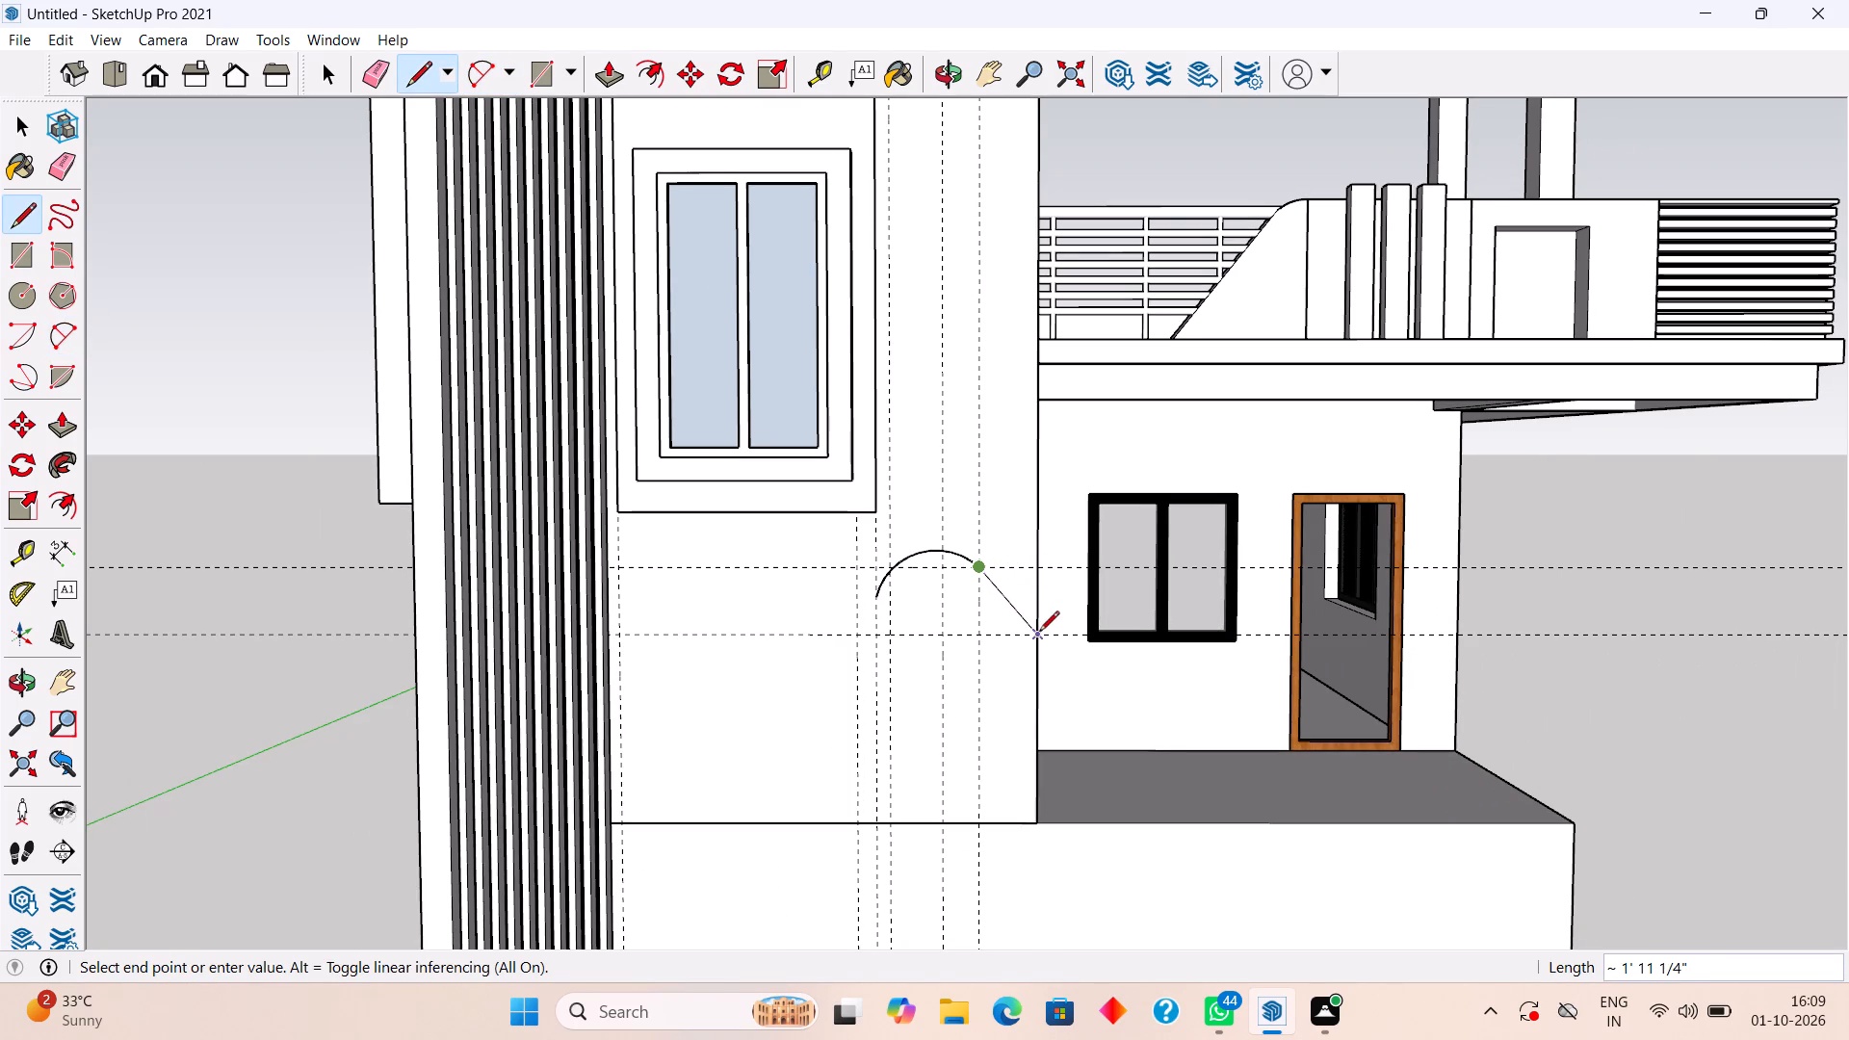
pyautogui.press('space')
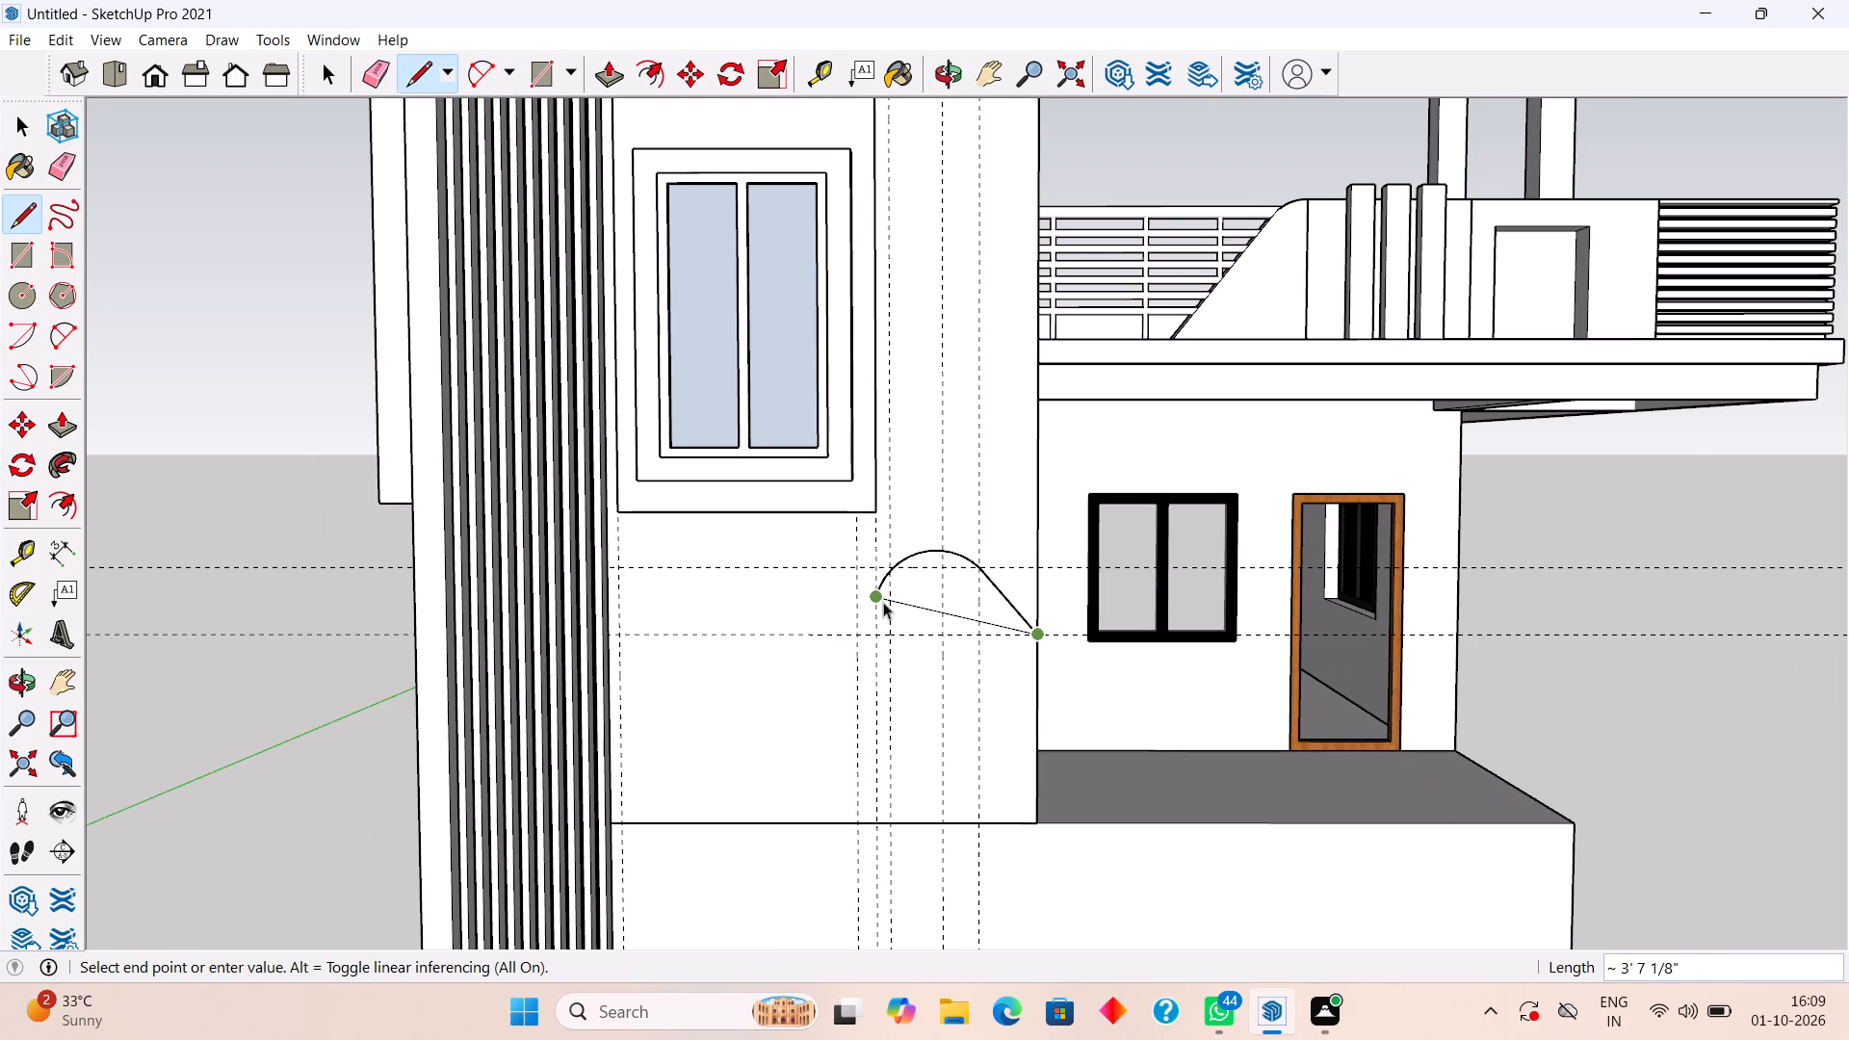
pyautogui.write('l')
pyautogui.click(880, 598)
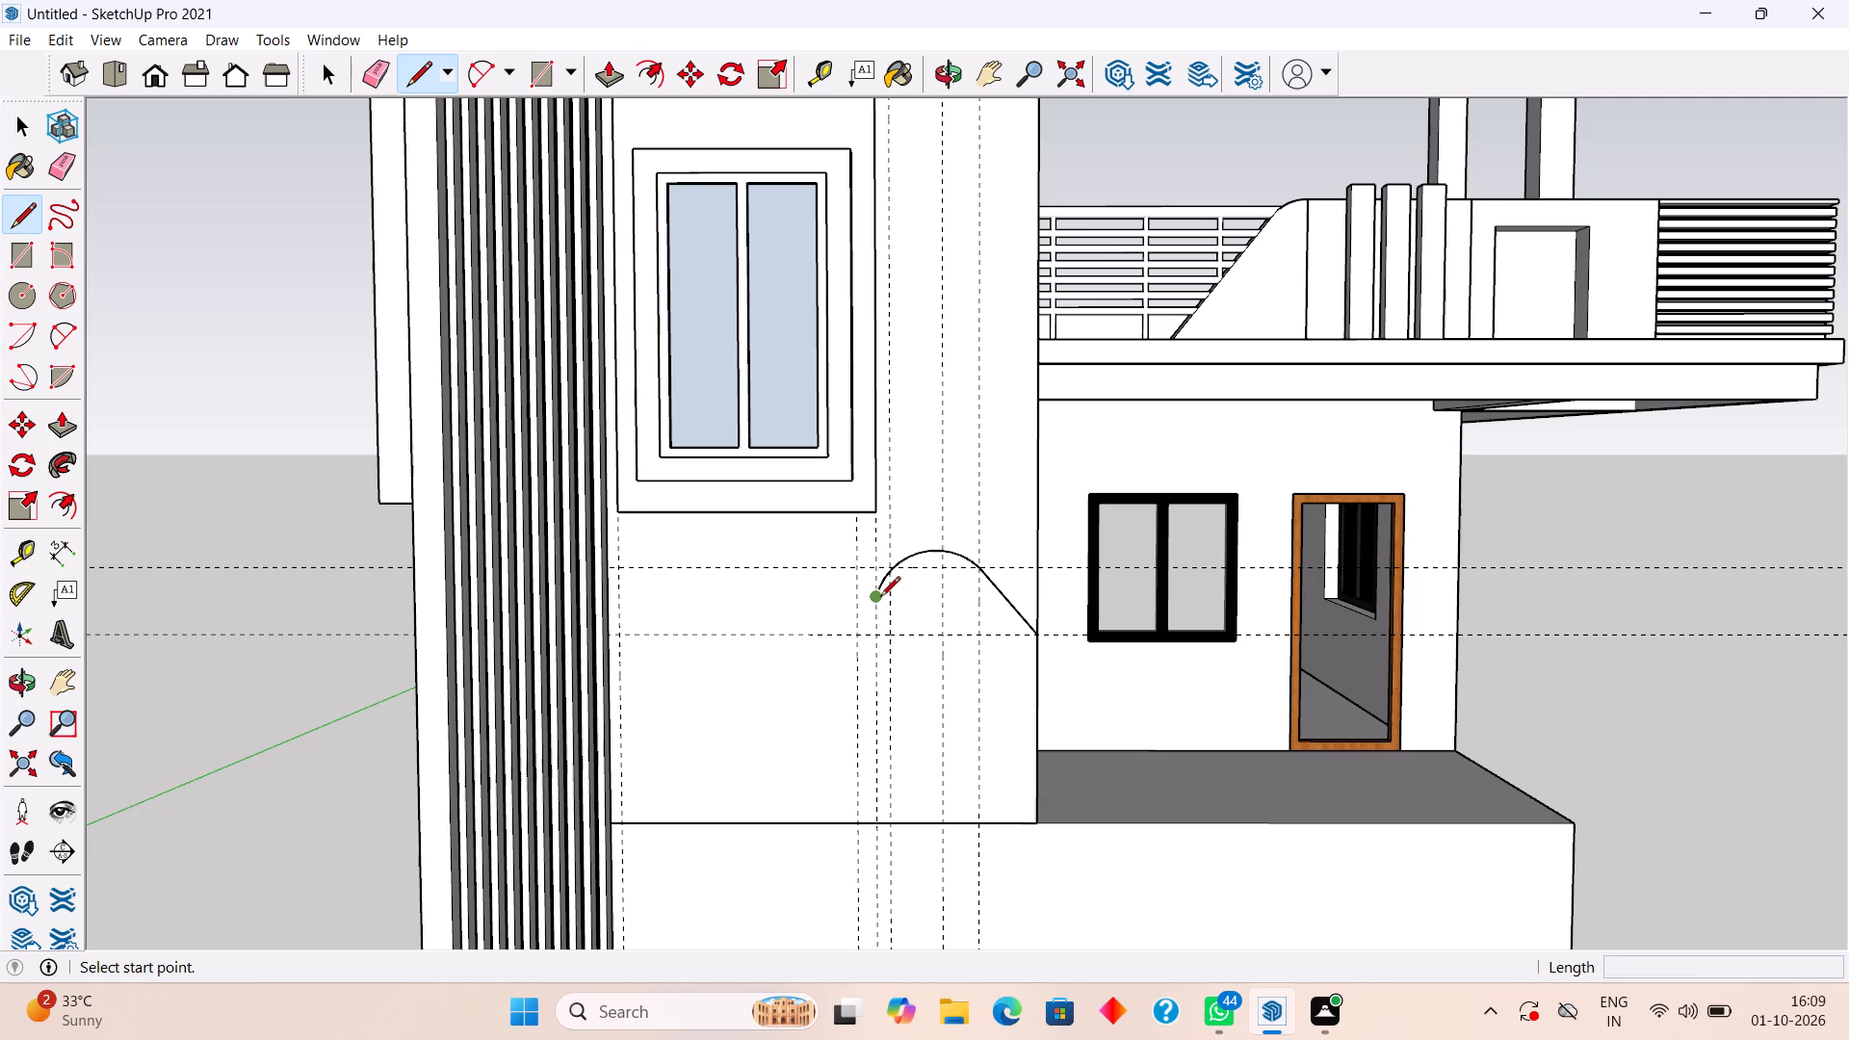
pyautogui.click(622, 819)
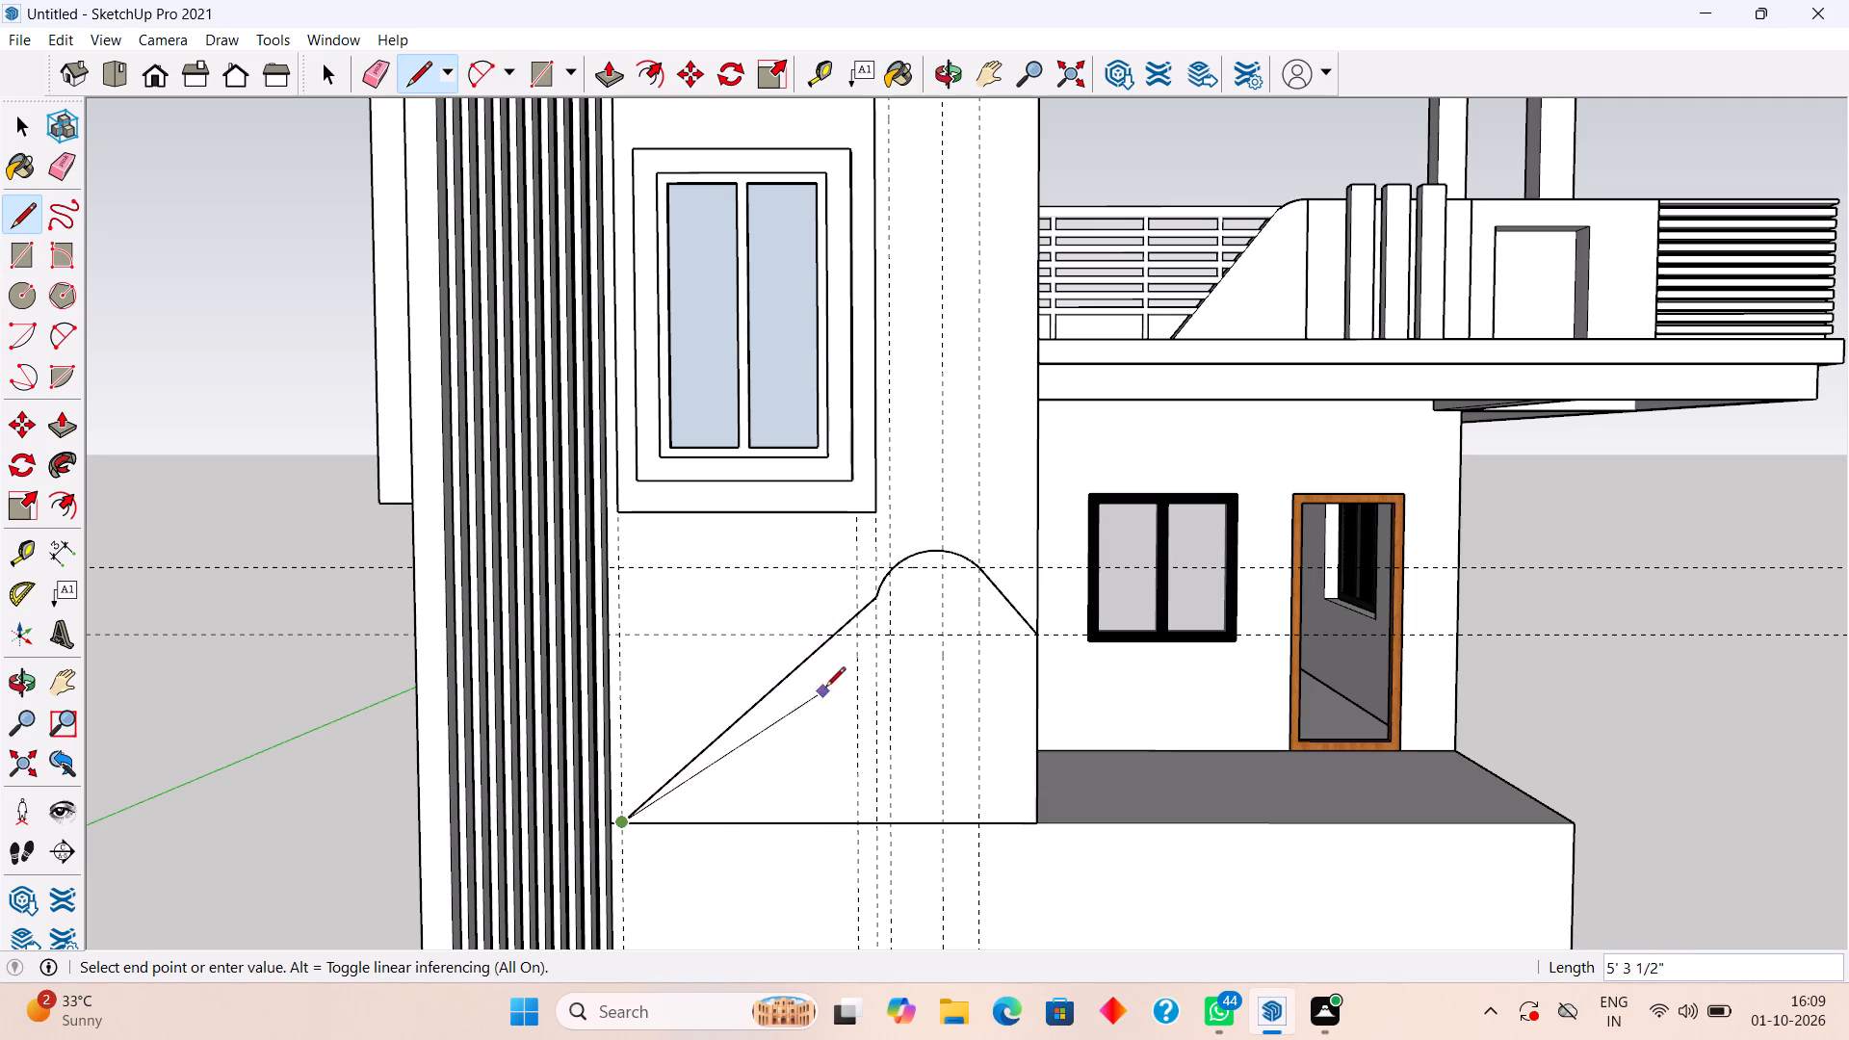
pyautogui.press('v')
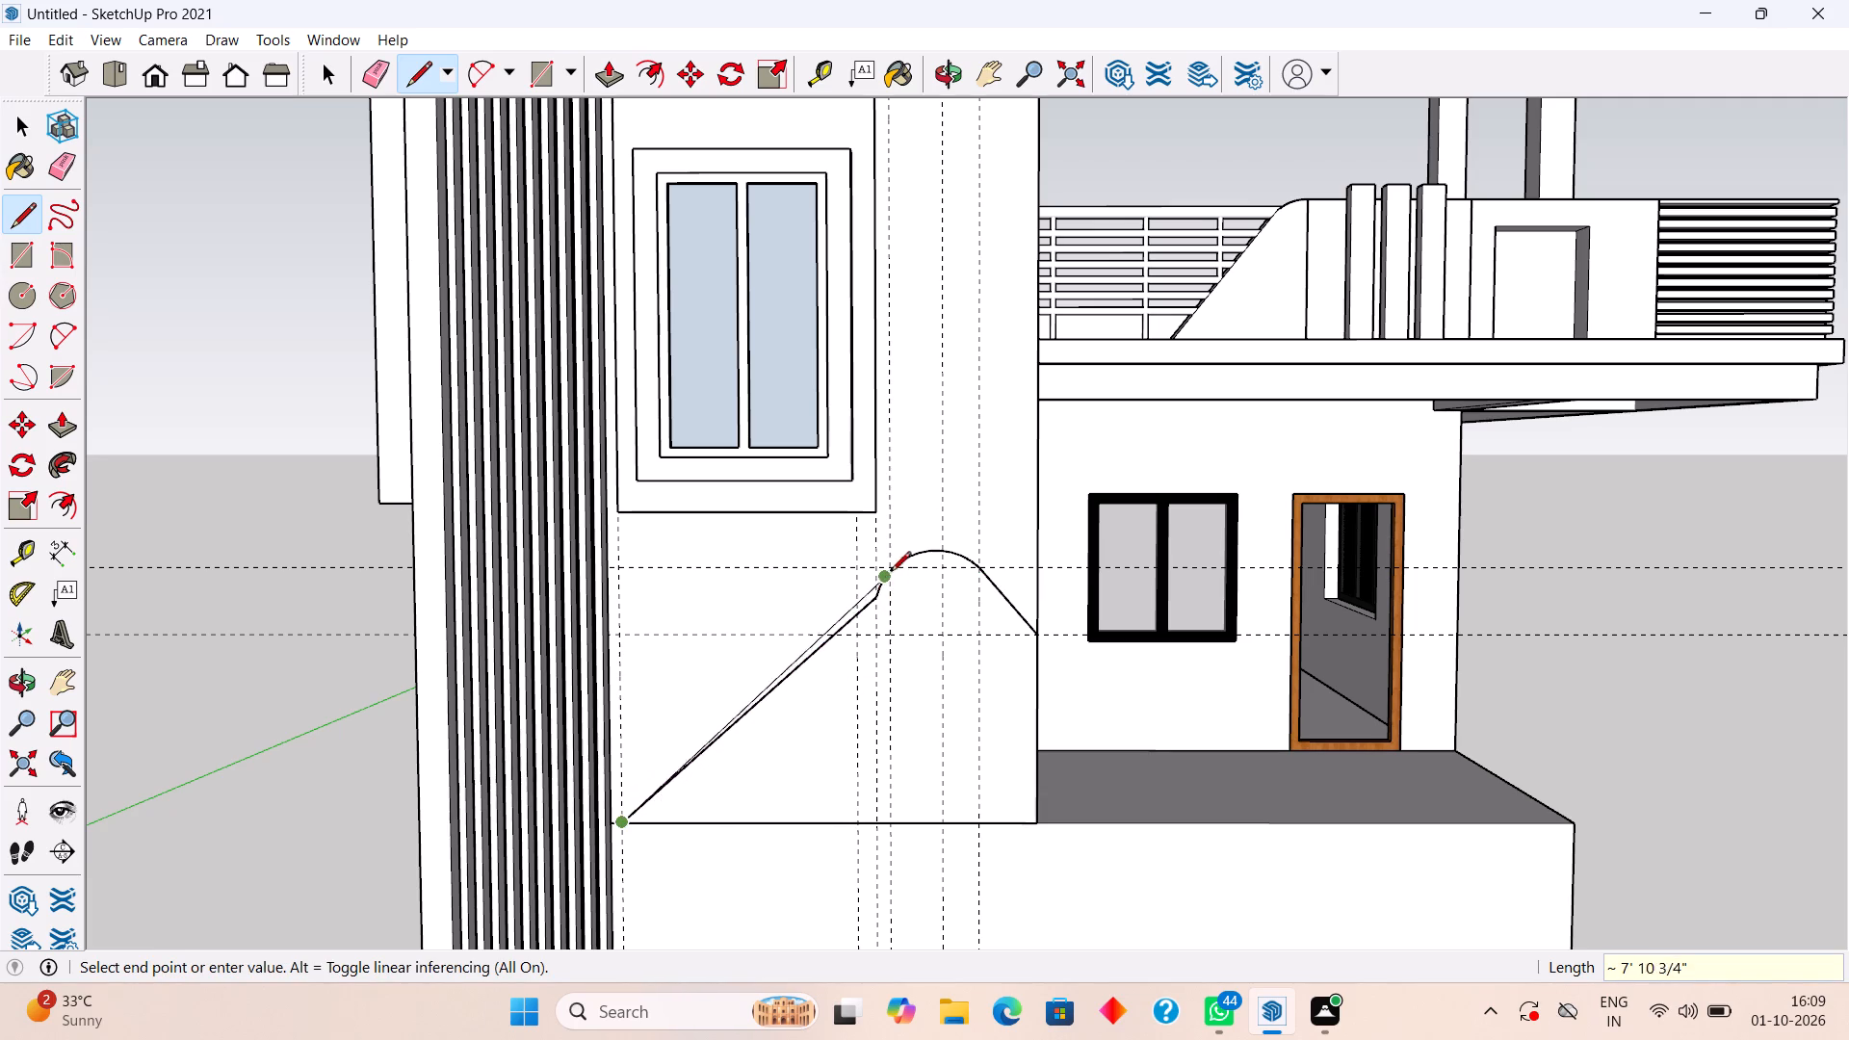
pyautogui.press('space')
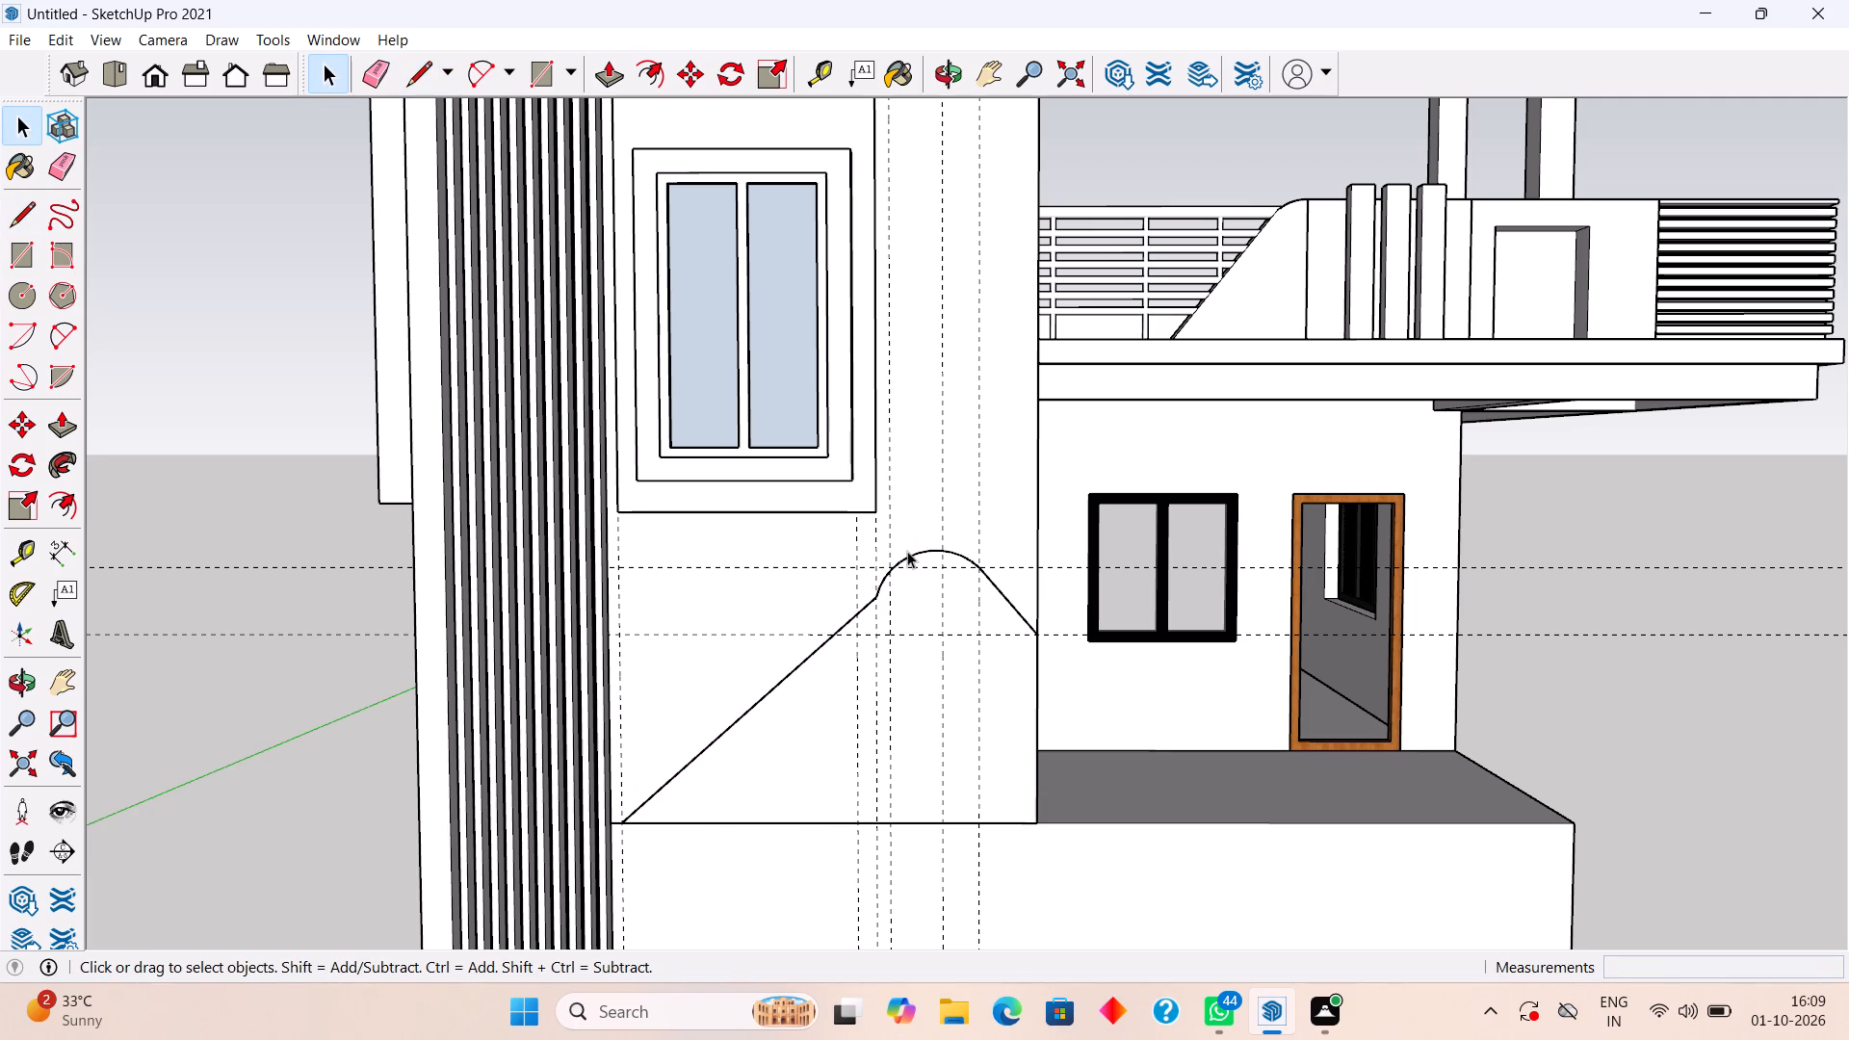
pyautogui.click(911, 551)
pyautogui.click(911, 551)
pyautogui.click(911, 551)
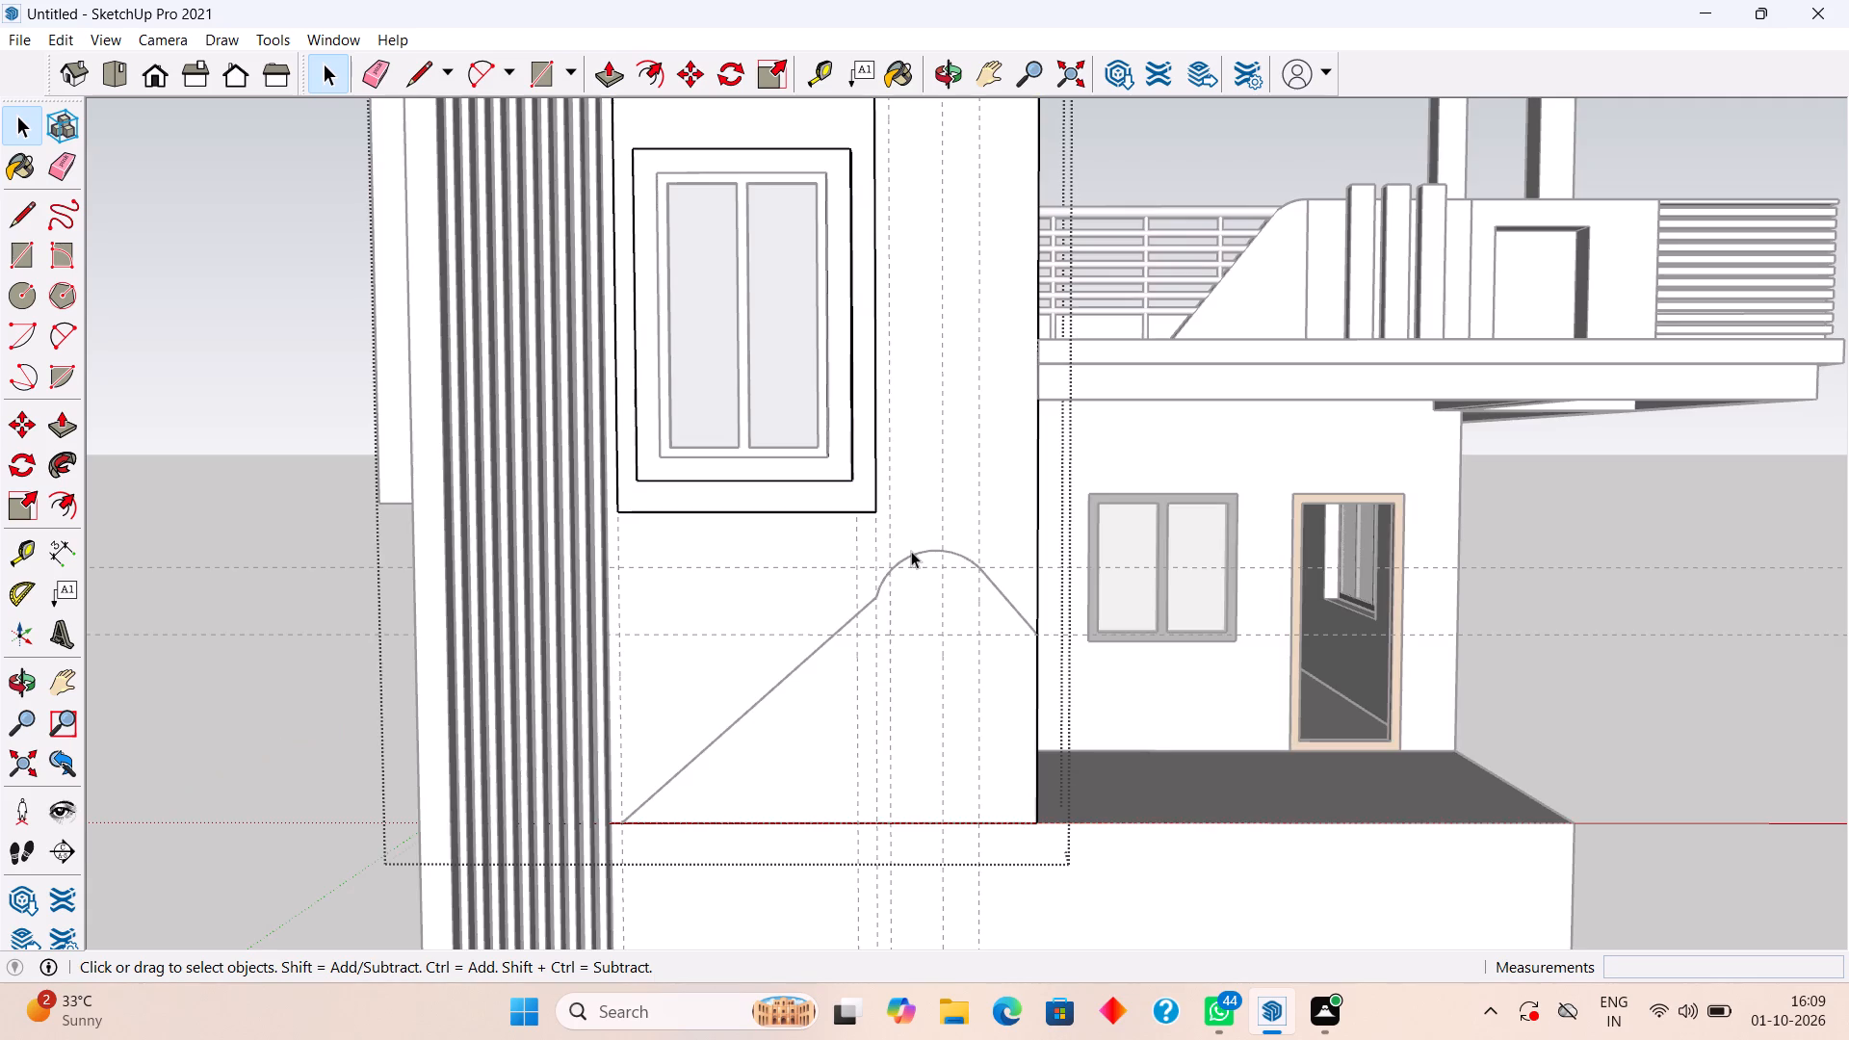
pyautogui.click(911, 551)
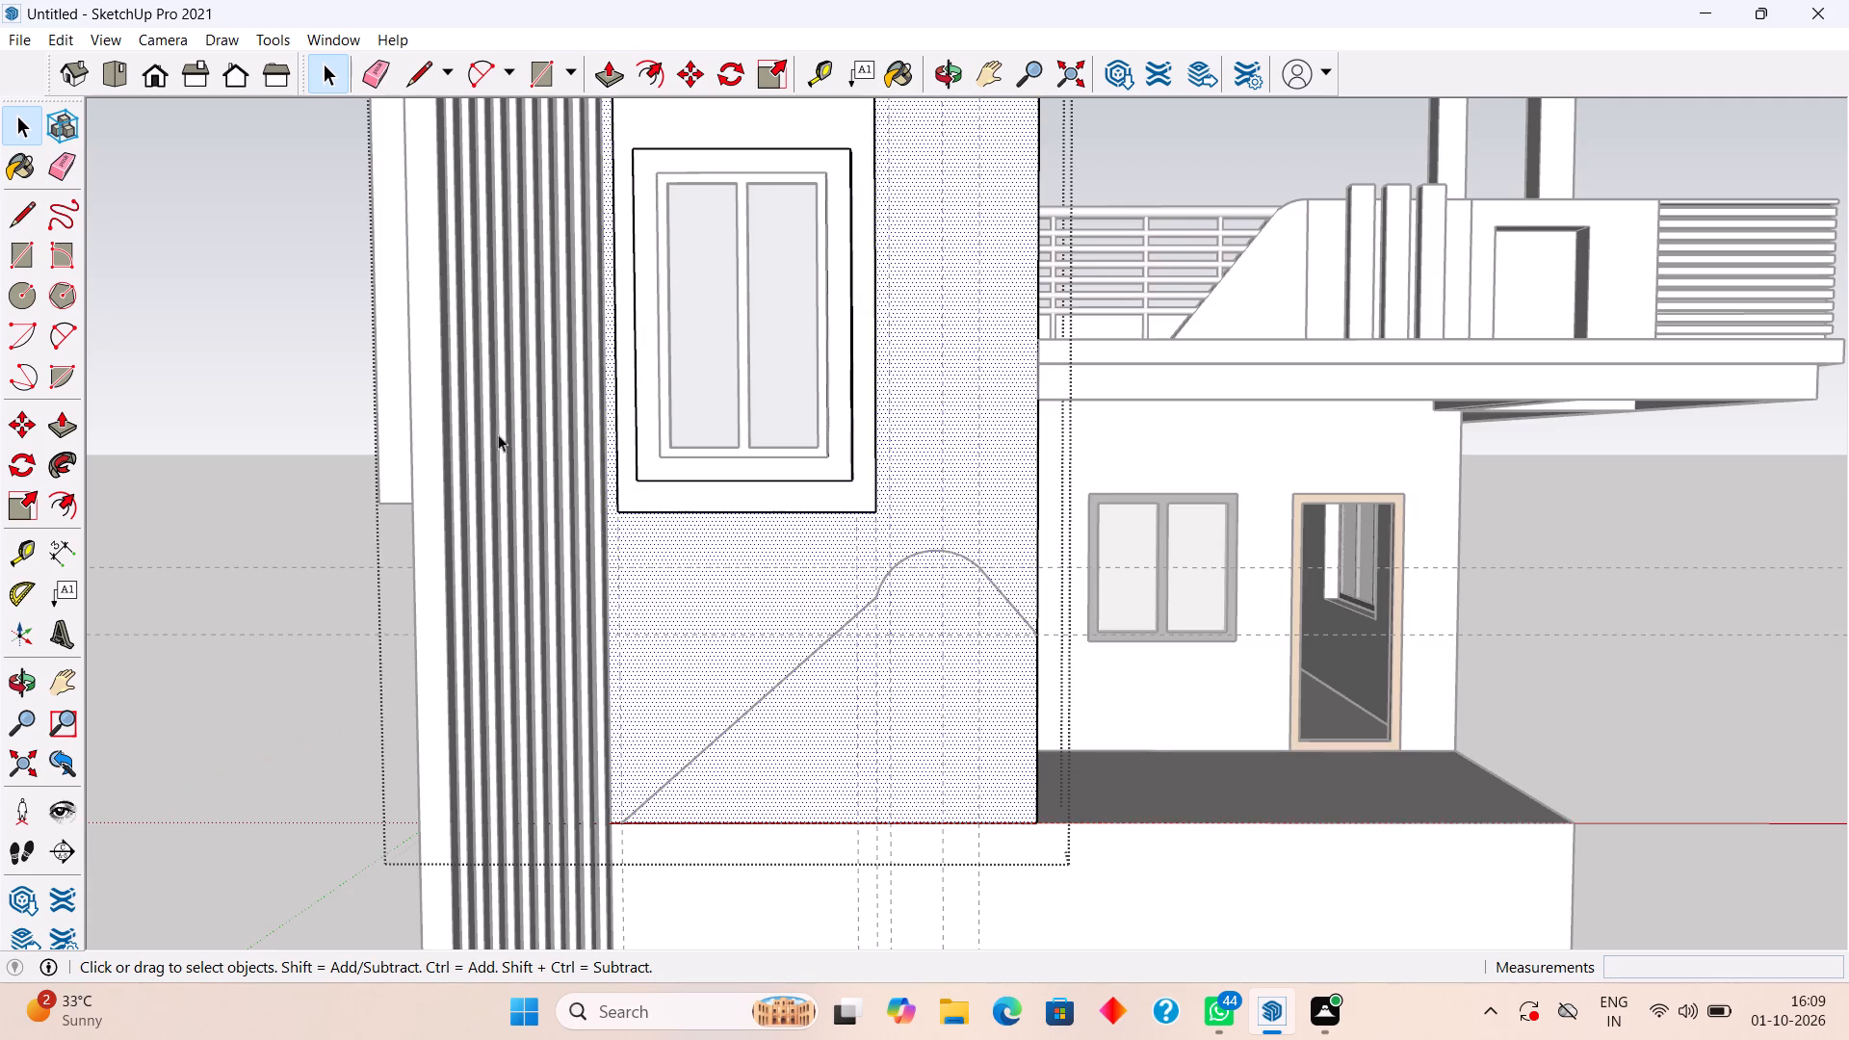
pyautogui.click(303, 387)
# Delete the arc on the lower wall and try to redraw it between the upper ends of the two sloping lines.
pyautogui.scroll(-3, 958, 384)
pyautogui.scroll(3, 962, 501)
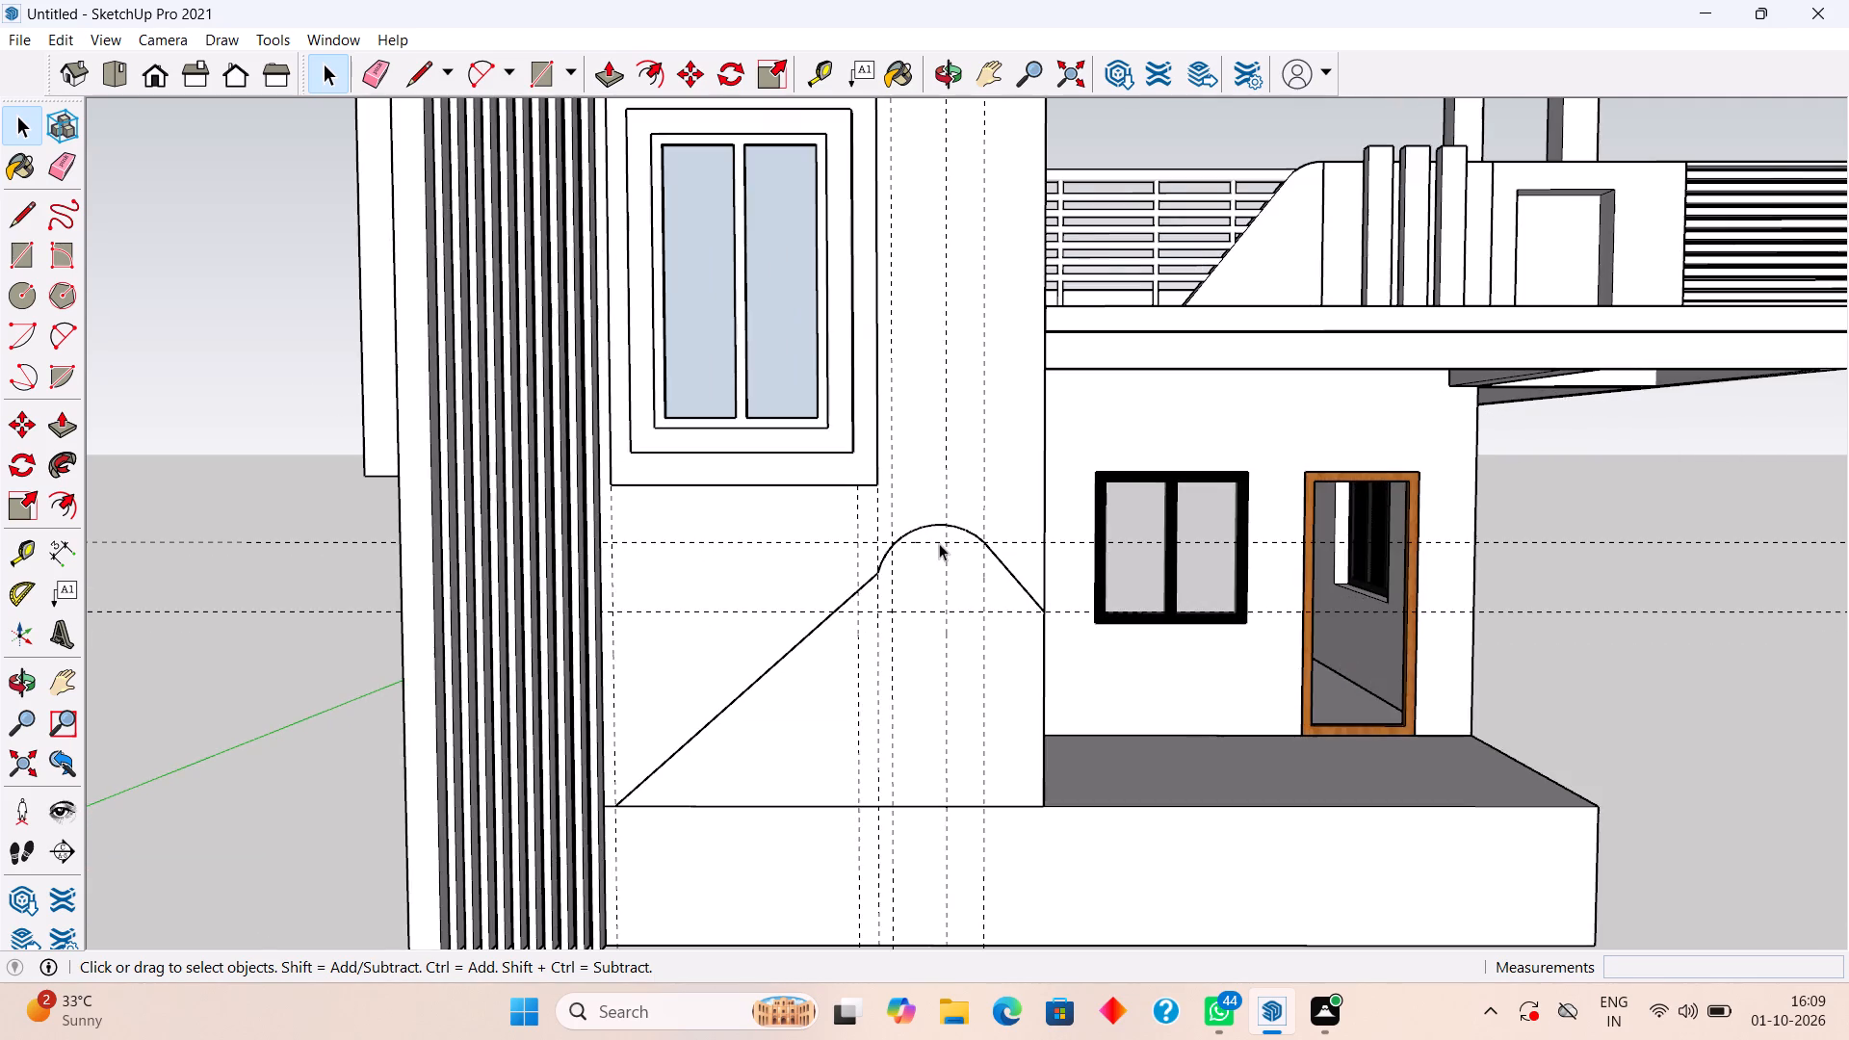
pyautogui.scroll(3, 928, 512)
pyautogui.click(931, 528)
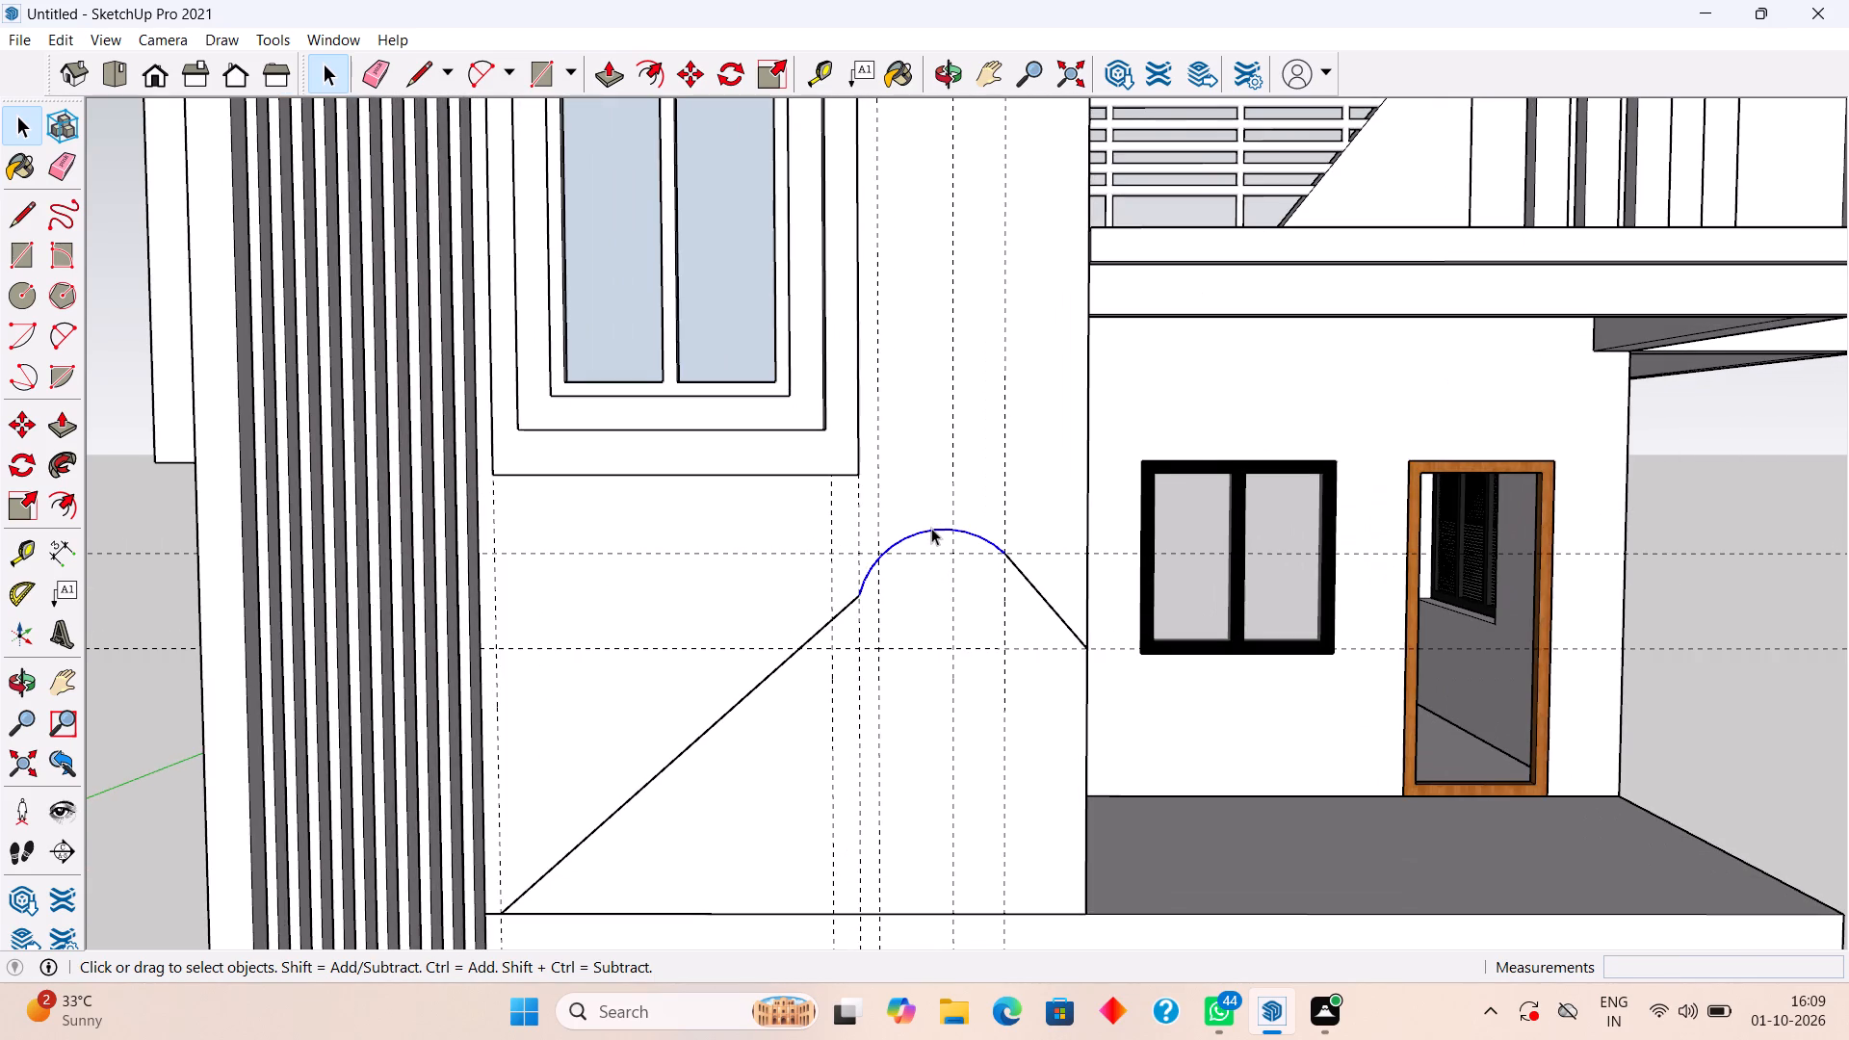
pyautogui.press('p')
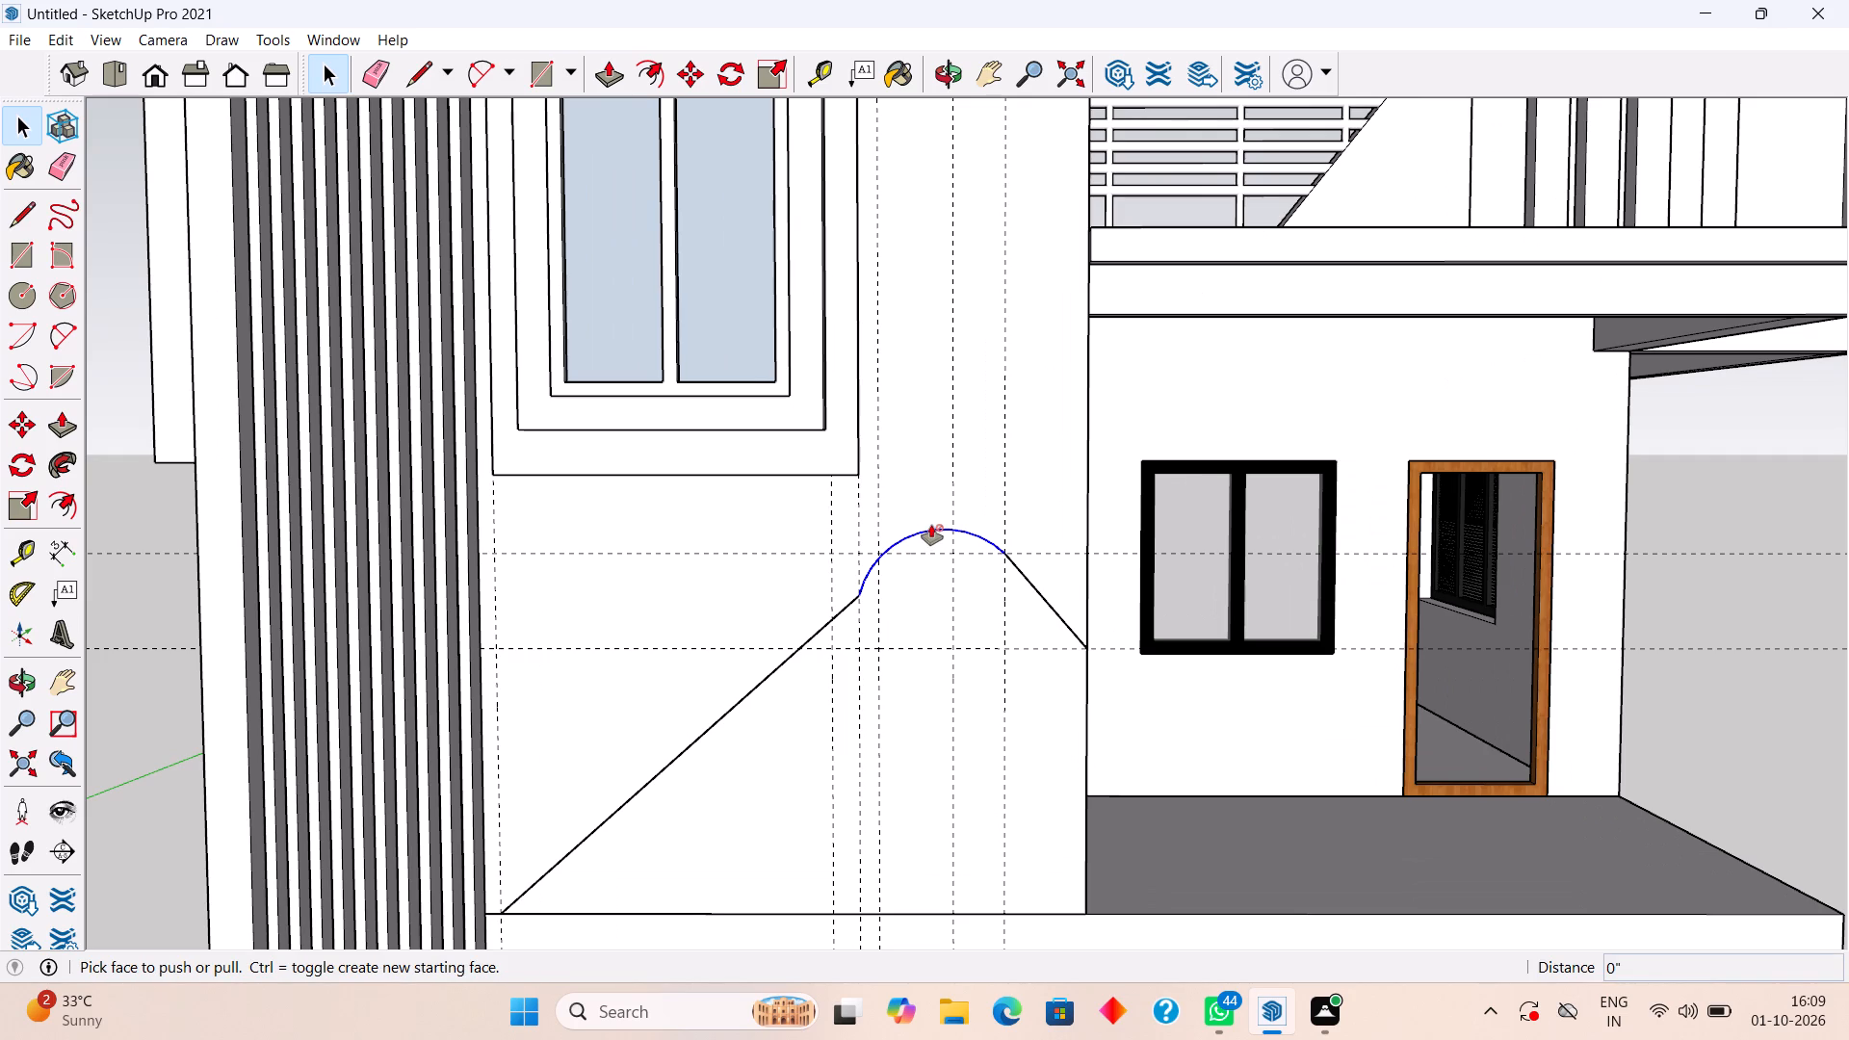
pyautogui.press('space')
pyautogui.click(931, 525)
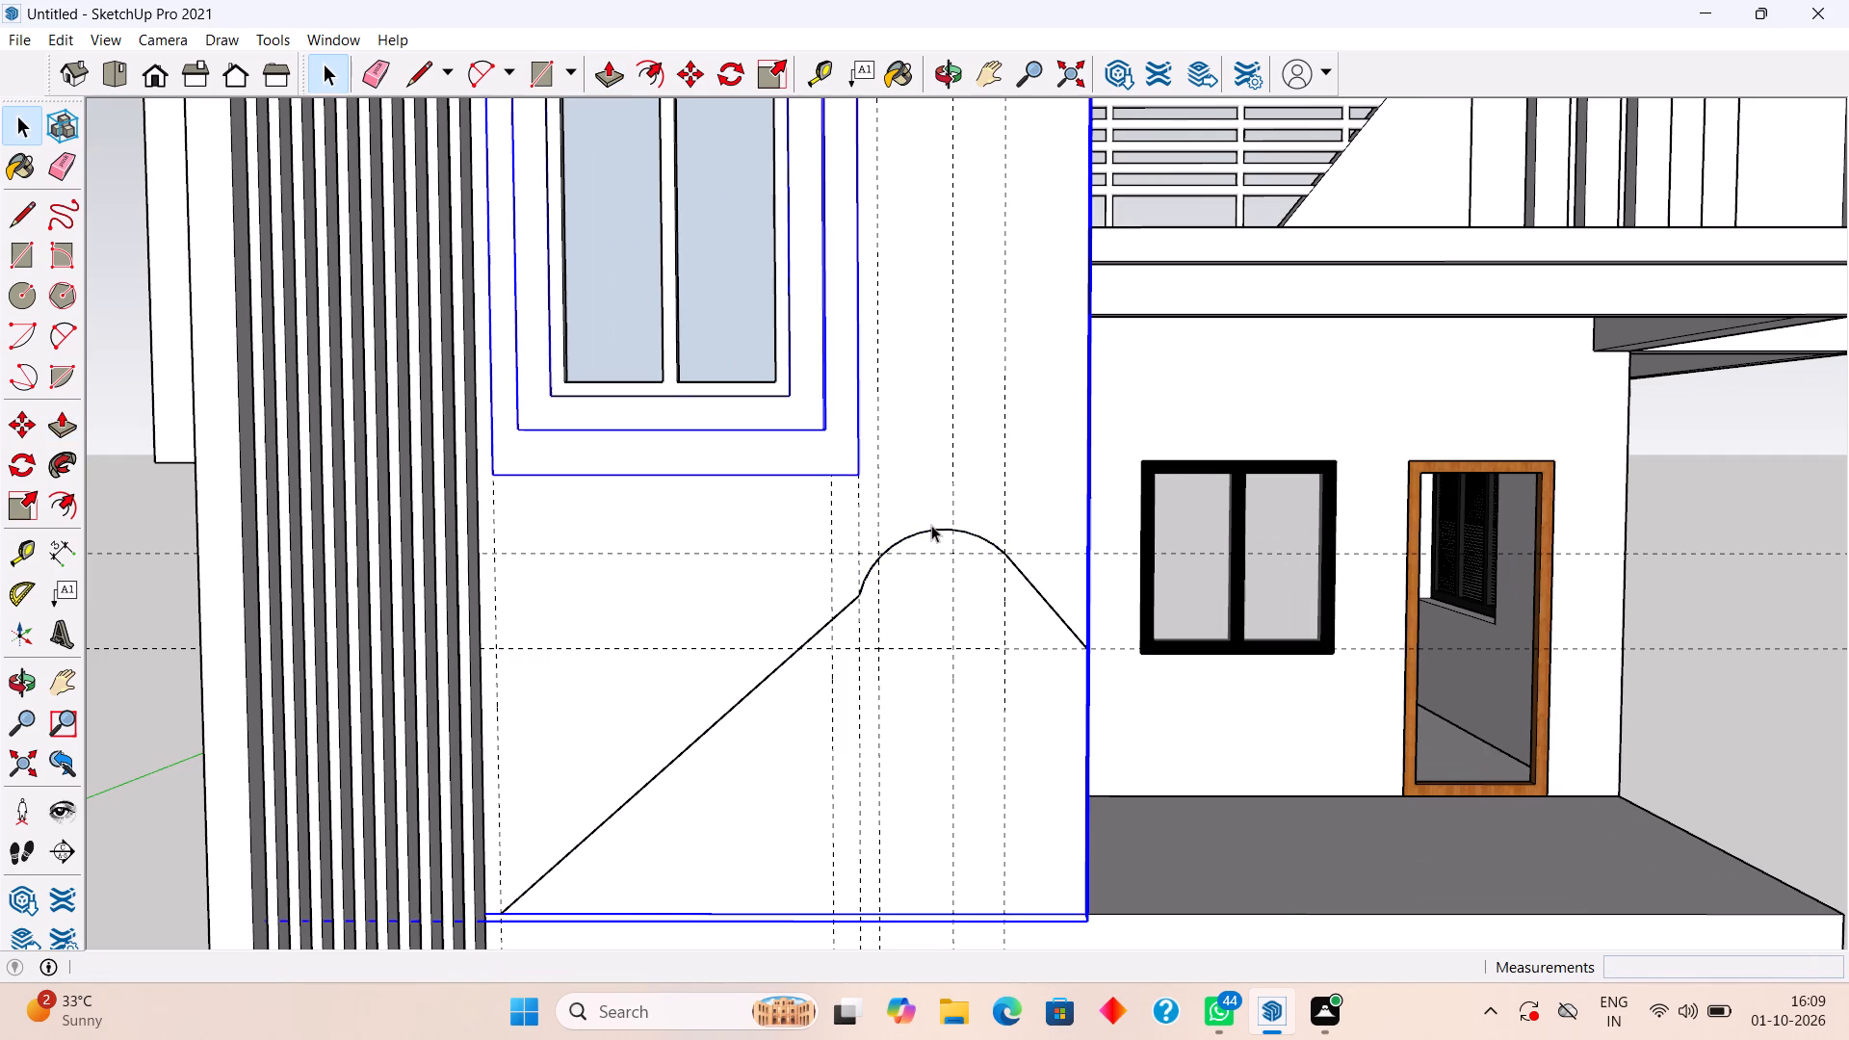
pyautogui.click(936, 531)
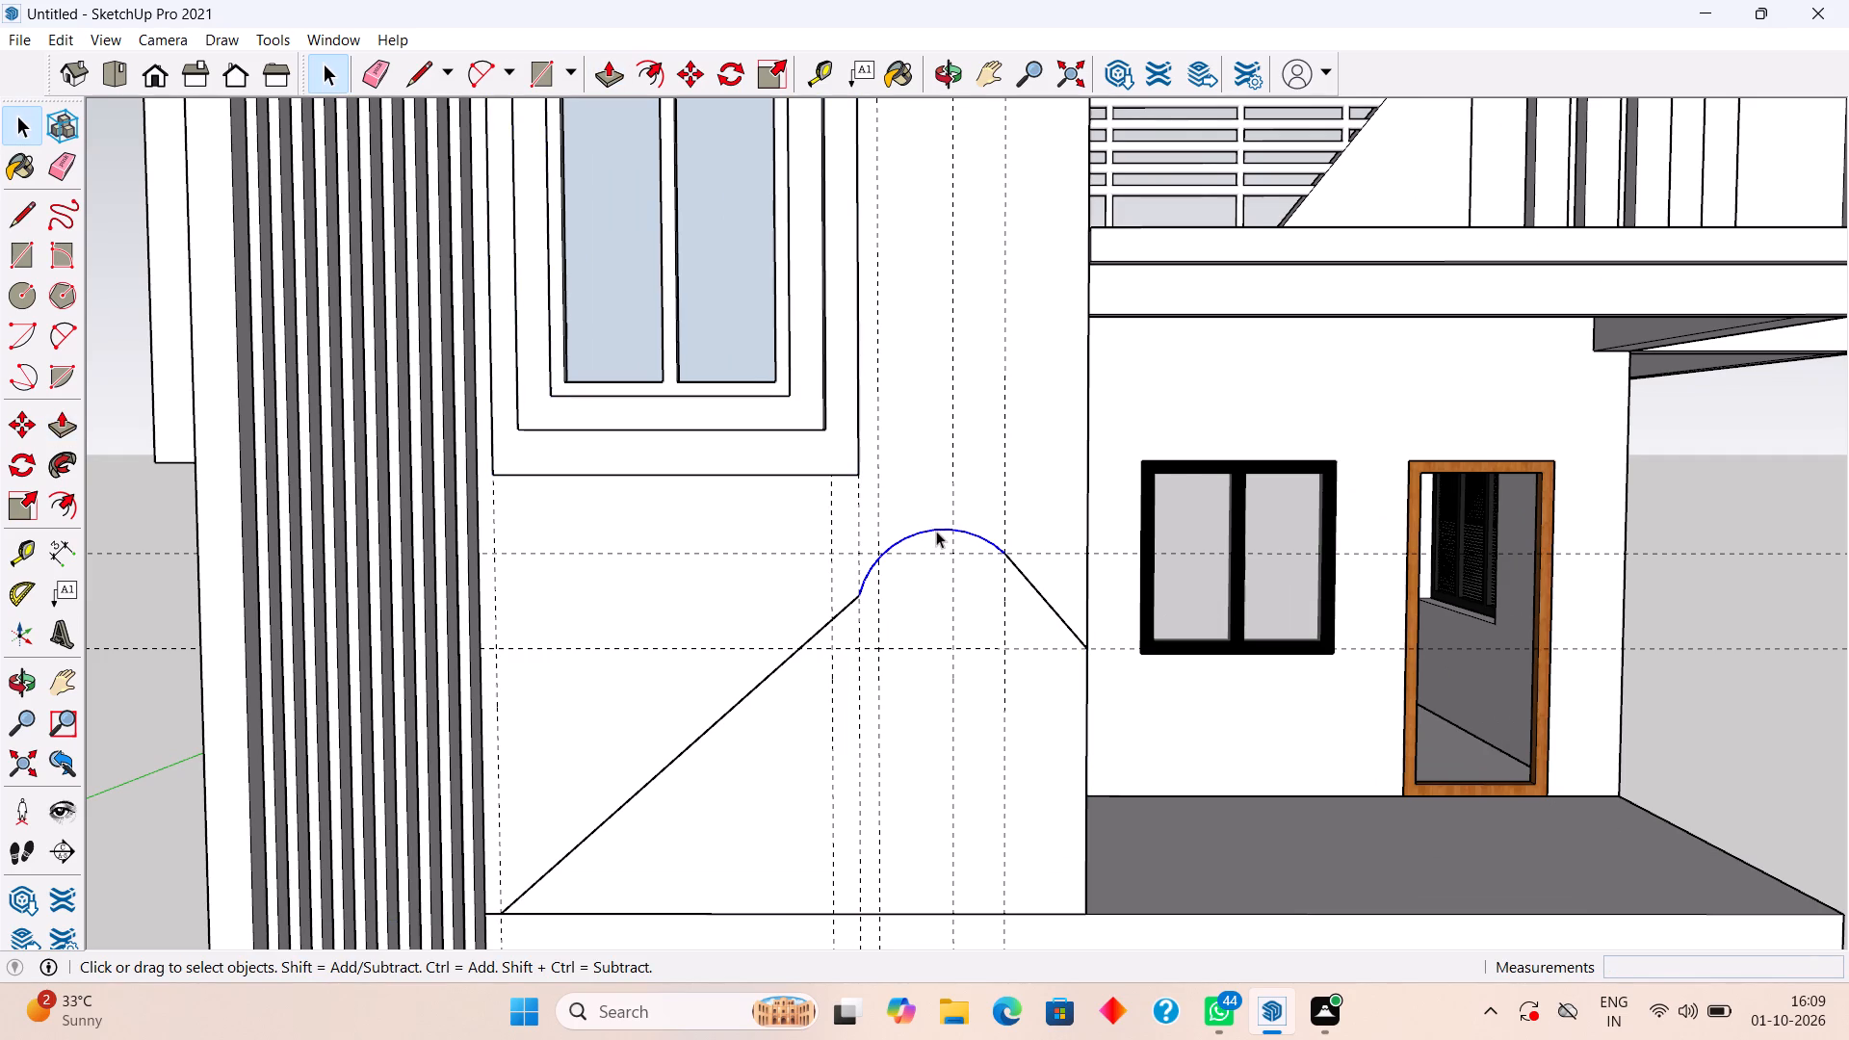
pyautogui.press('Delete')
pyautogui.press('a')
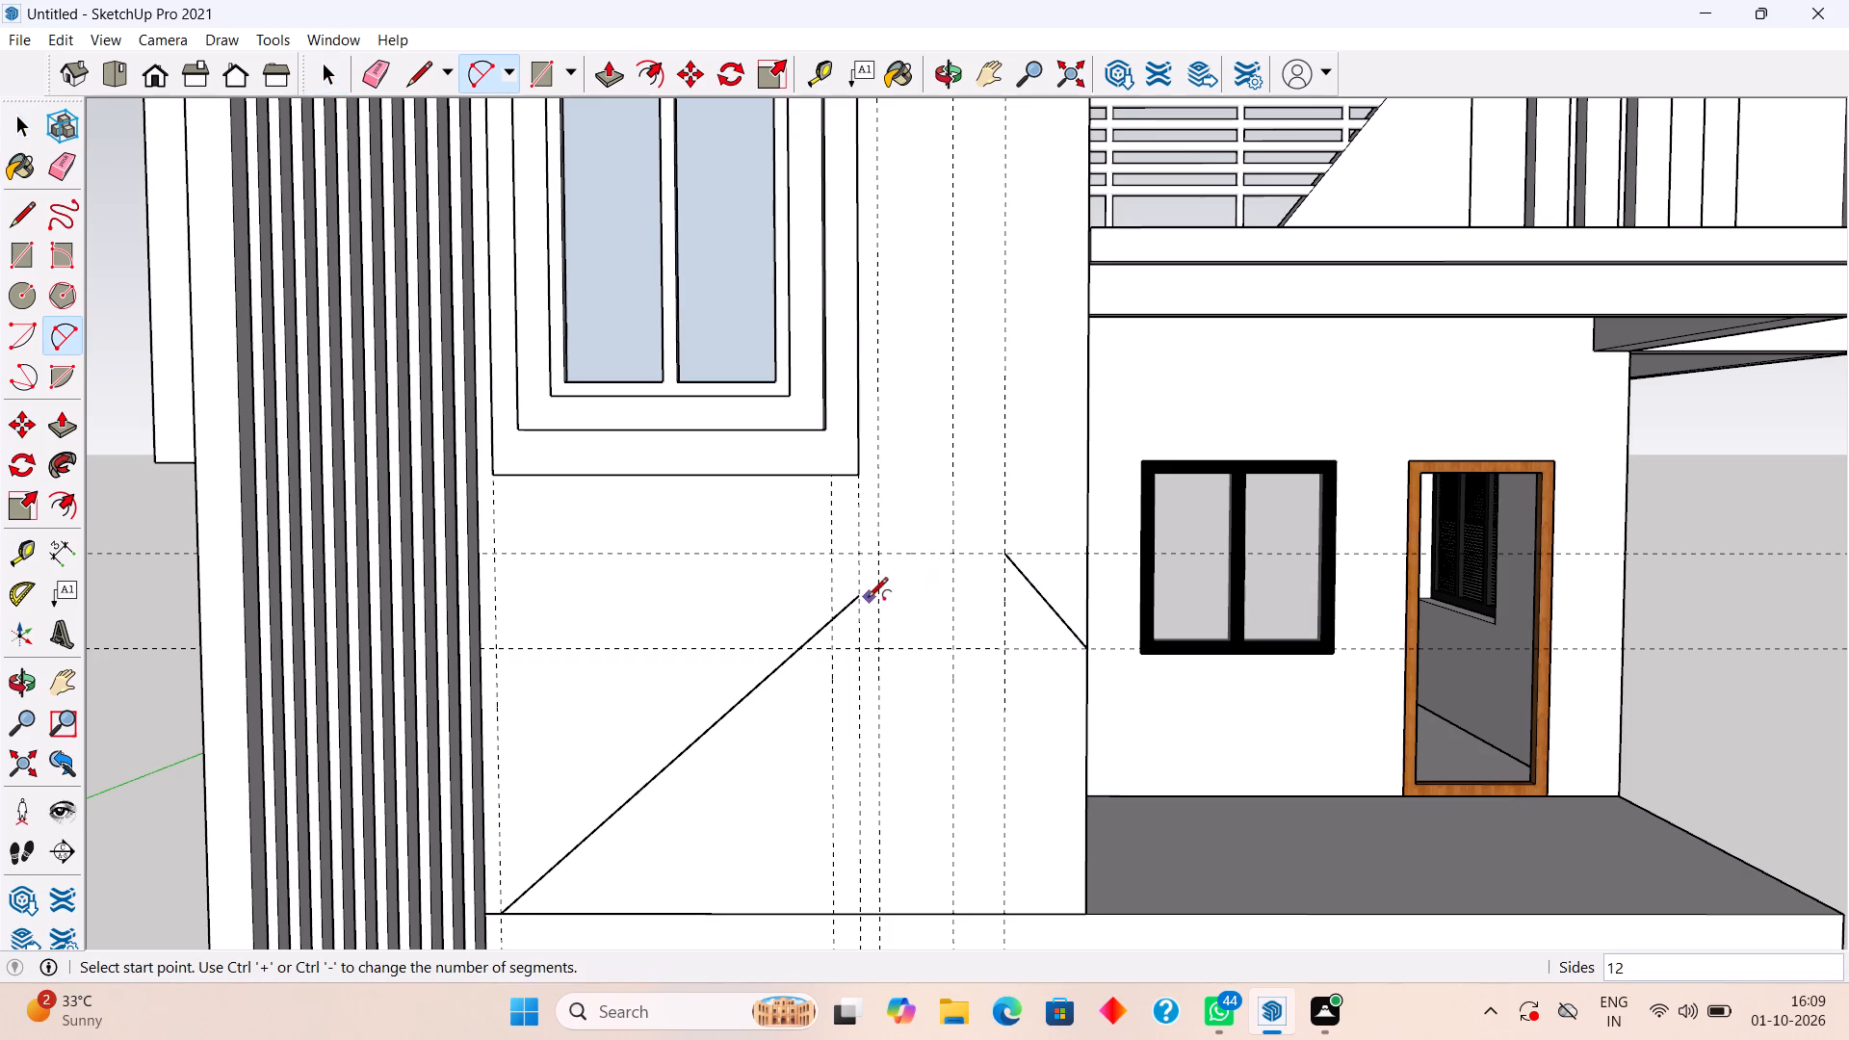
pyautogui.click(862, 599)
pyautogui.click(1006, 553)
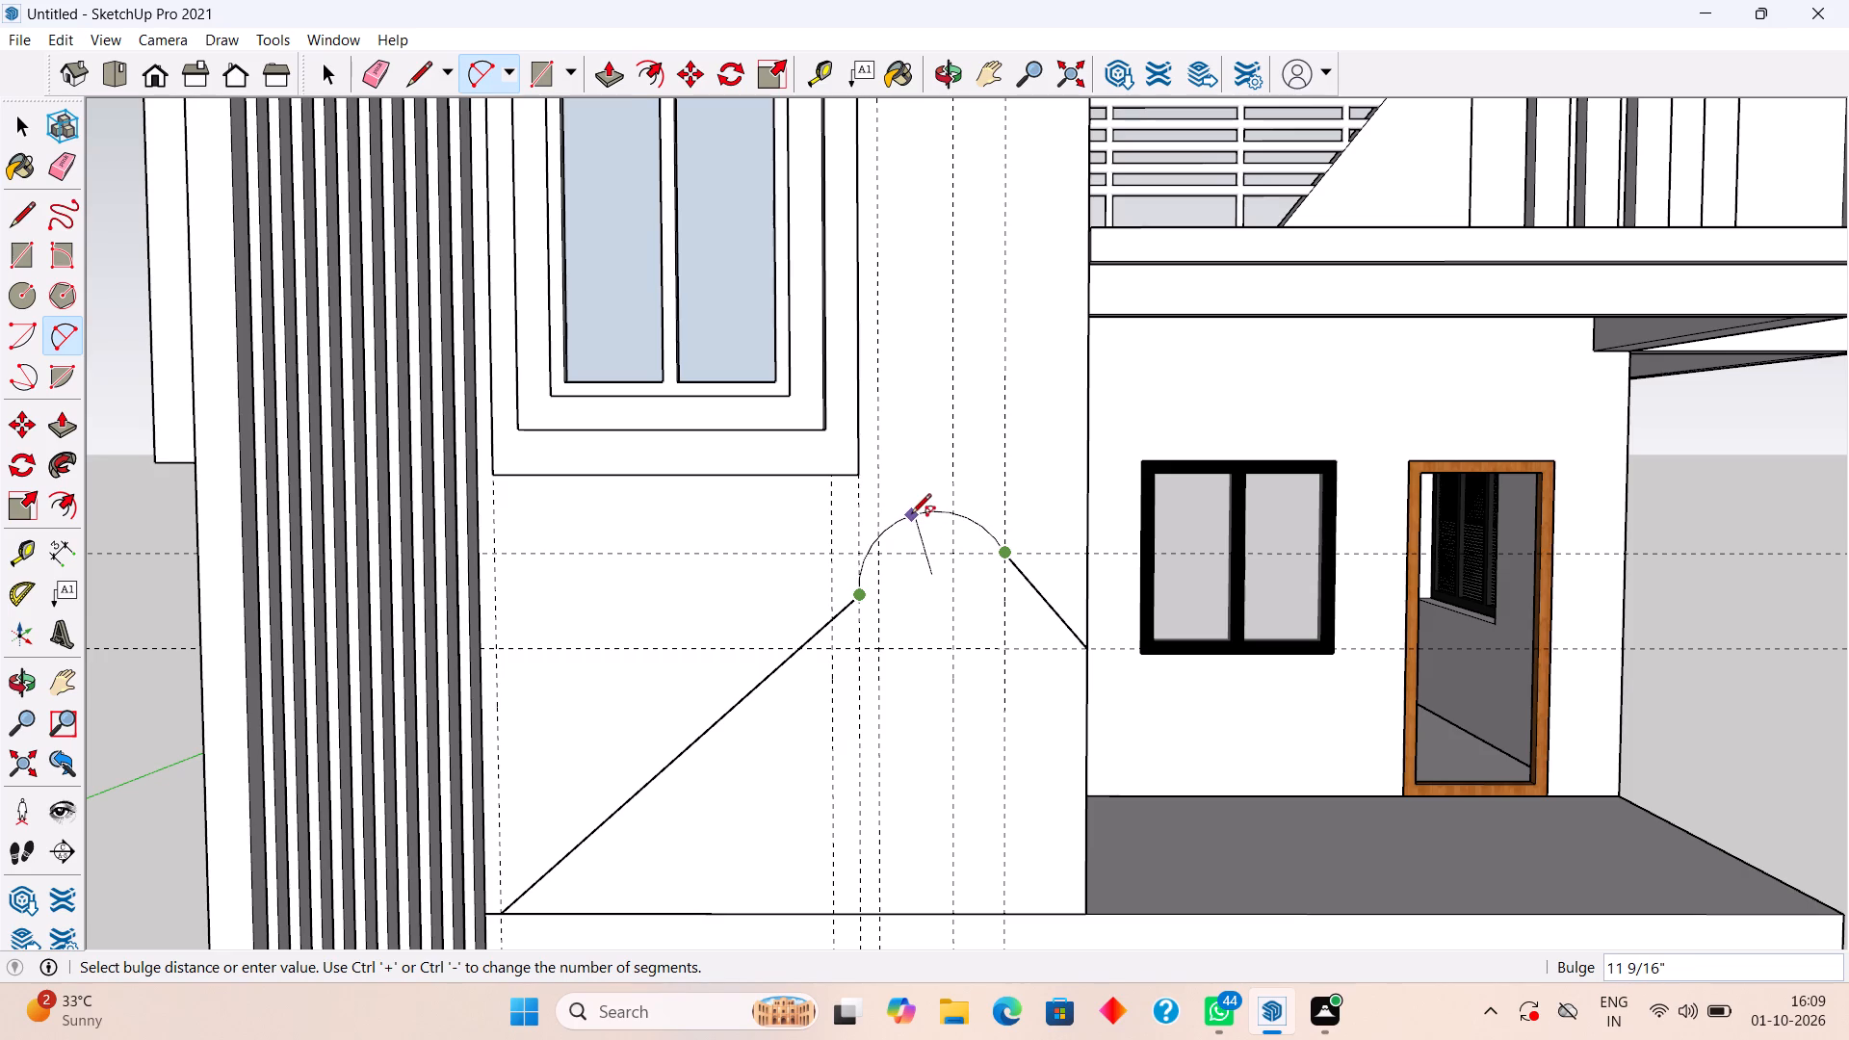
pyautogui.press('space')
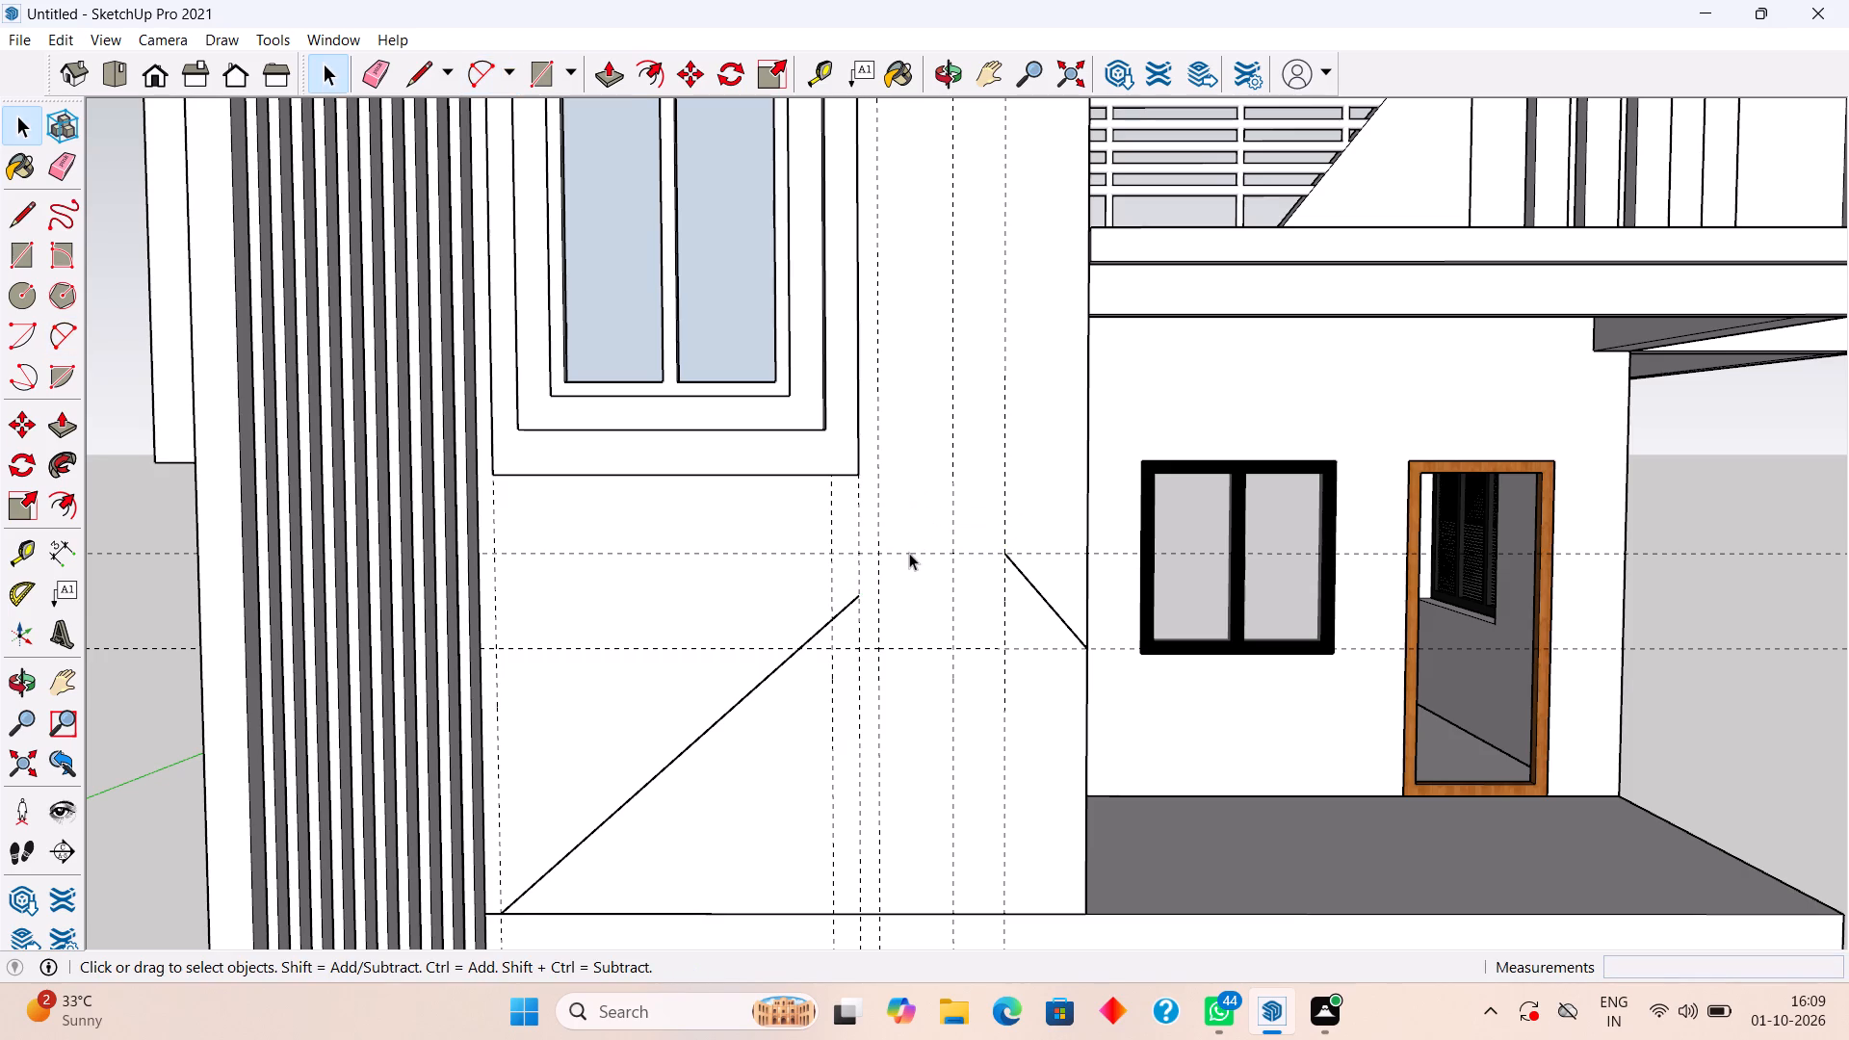
# Undo back to before the arc and both sloping lines were drawn on the lower wall.
pyautogui.hotkey('ctrl', 'z')
pyautogui.hotkey('ctrl', 'z')
pyautogui.hotkey('ctrl', 'z')
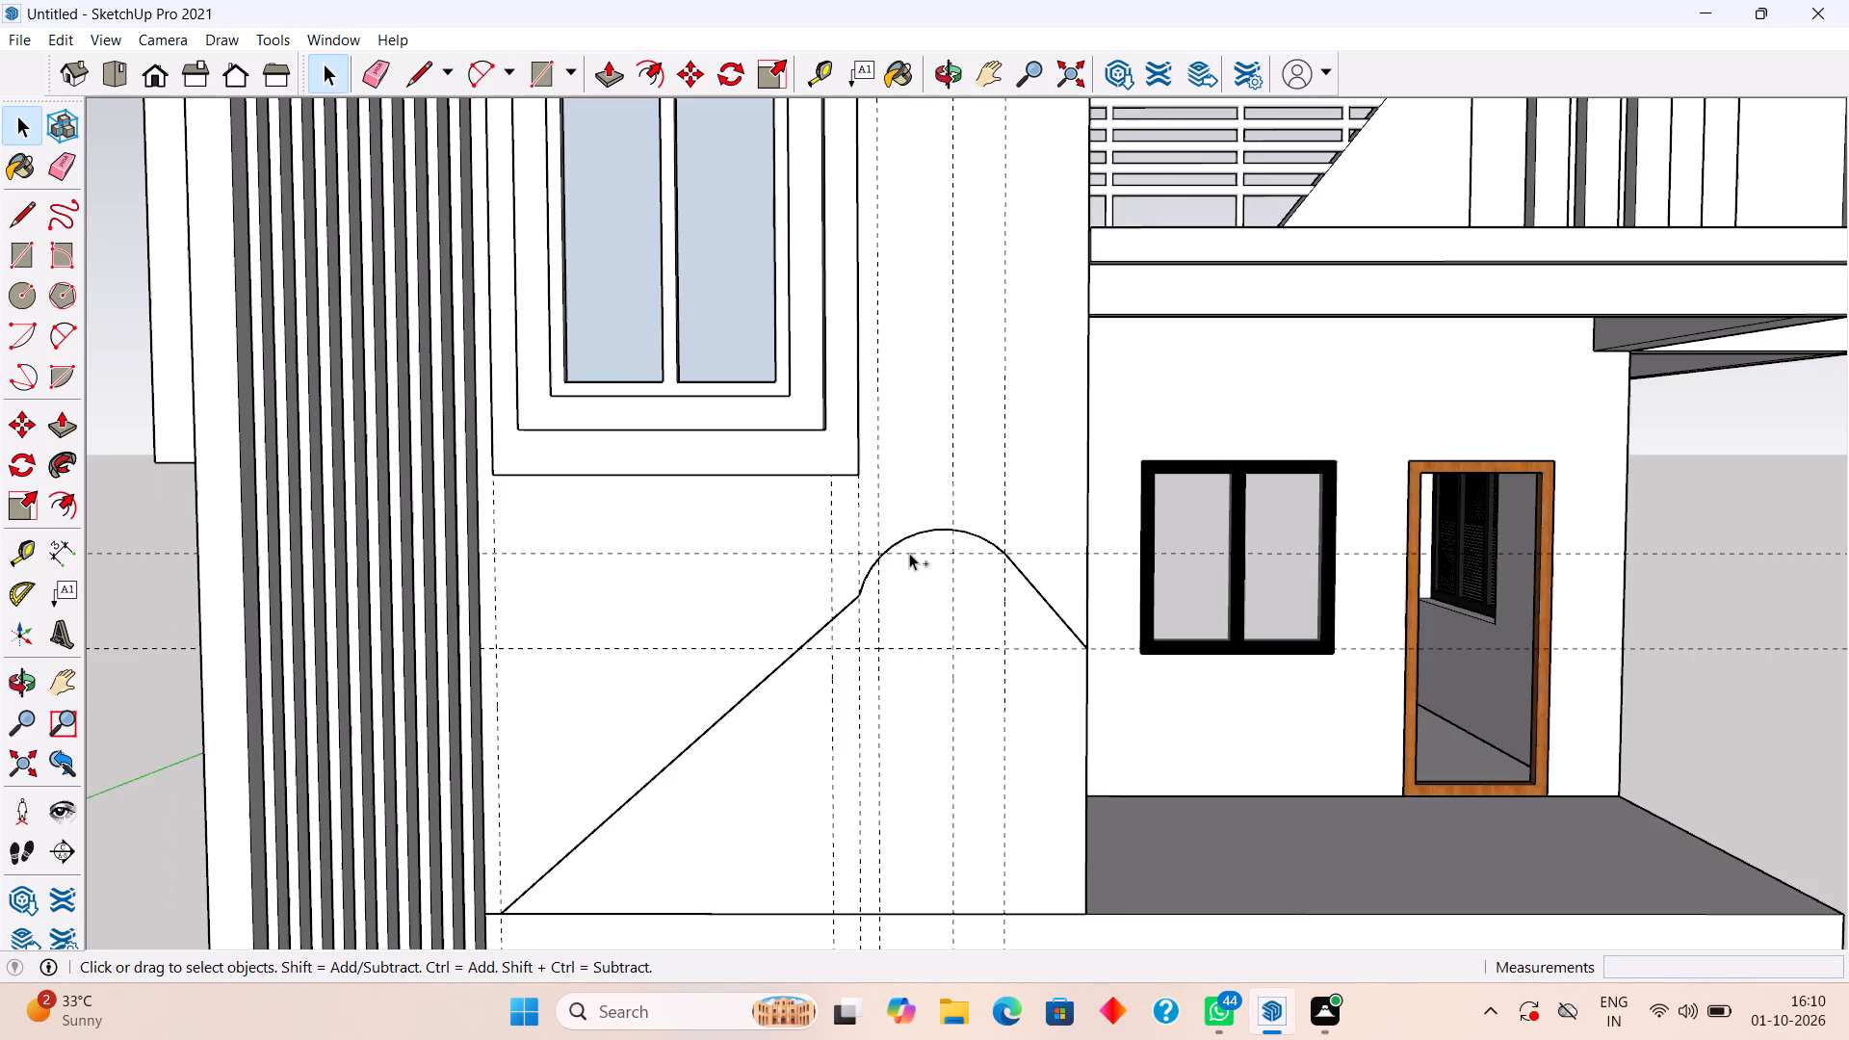
pyautogui.hotkey('ctrl', 'z')
pyautogui.hotkey('ctrl', 'z')
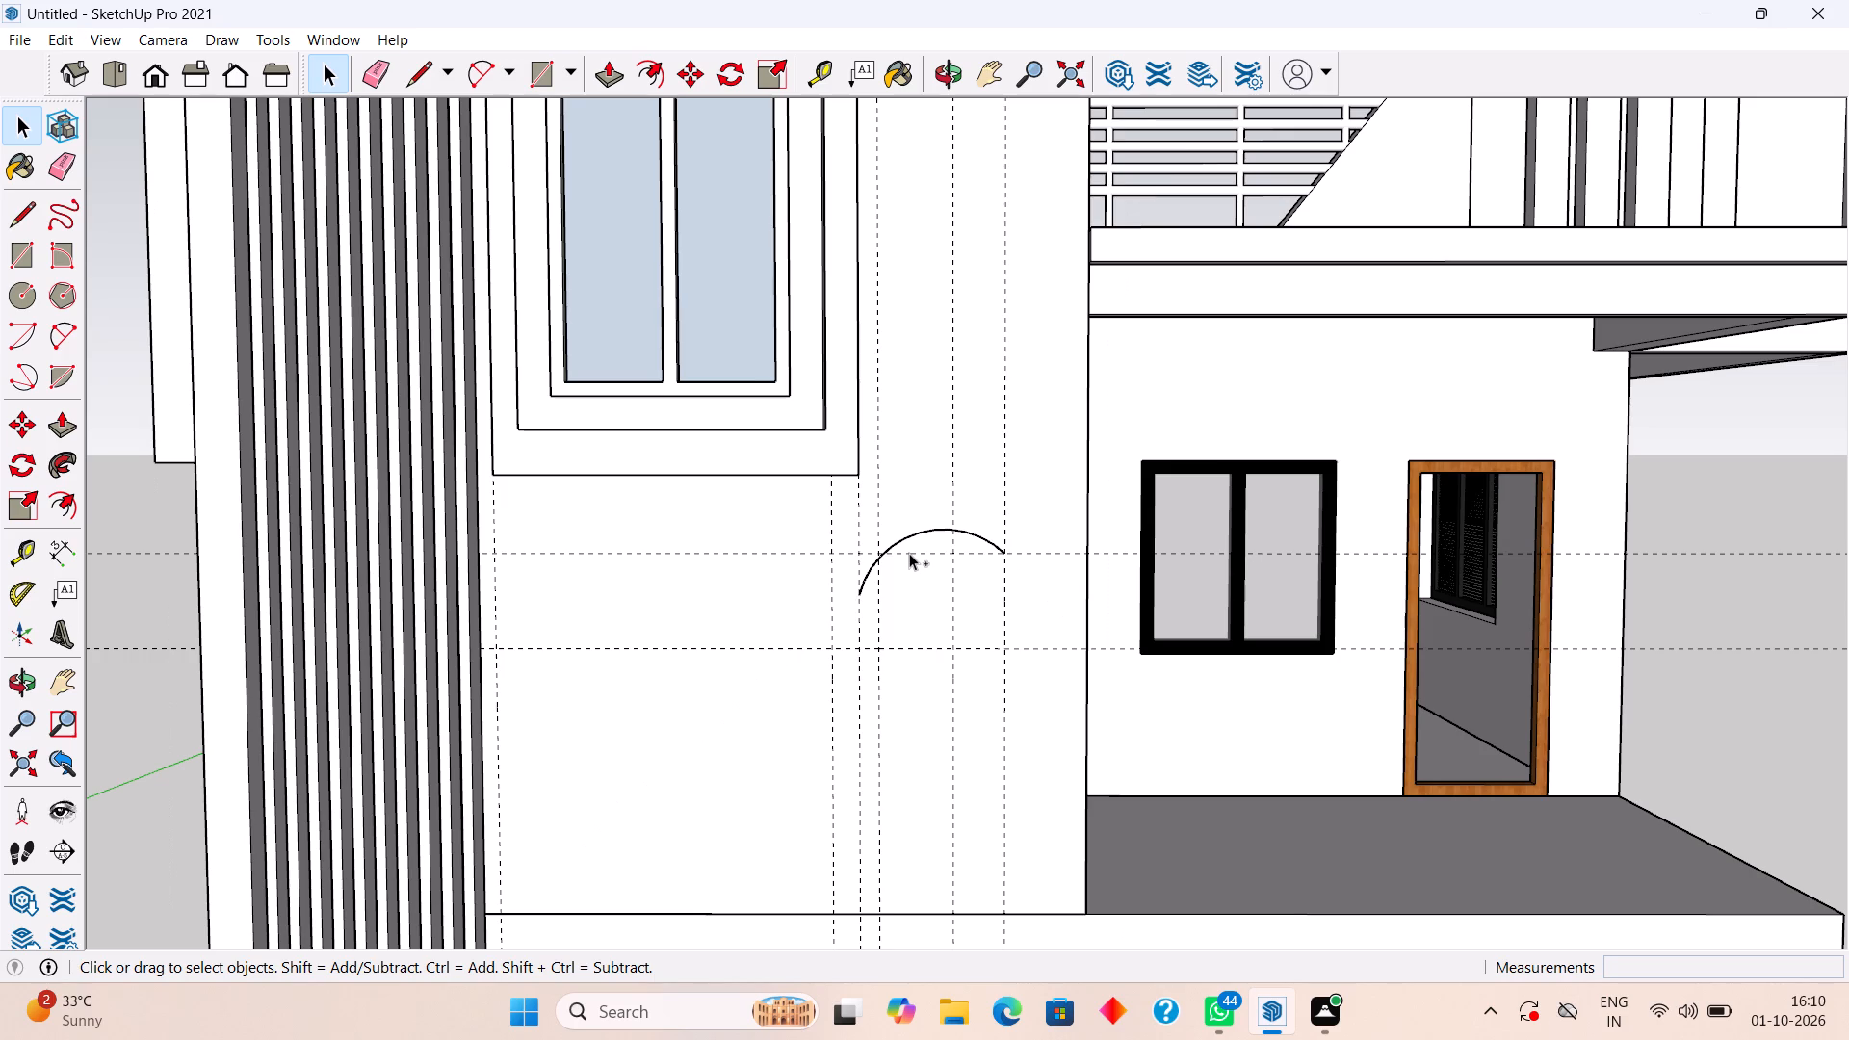
pyautogui.hotkey('ctrl', 'z')
# Inside the wall group, draw a sloping line from the plinth line beside the strips to the upper guide's intersection just inside the window panel's edge.
pyautogui.tripleClick(700, 762)
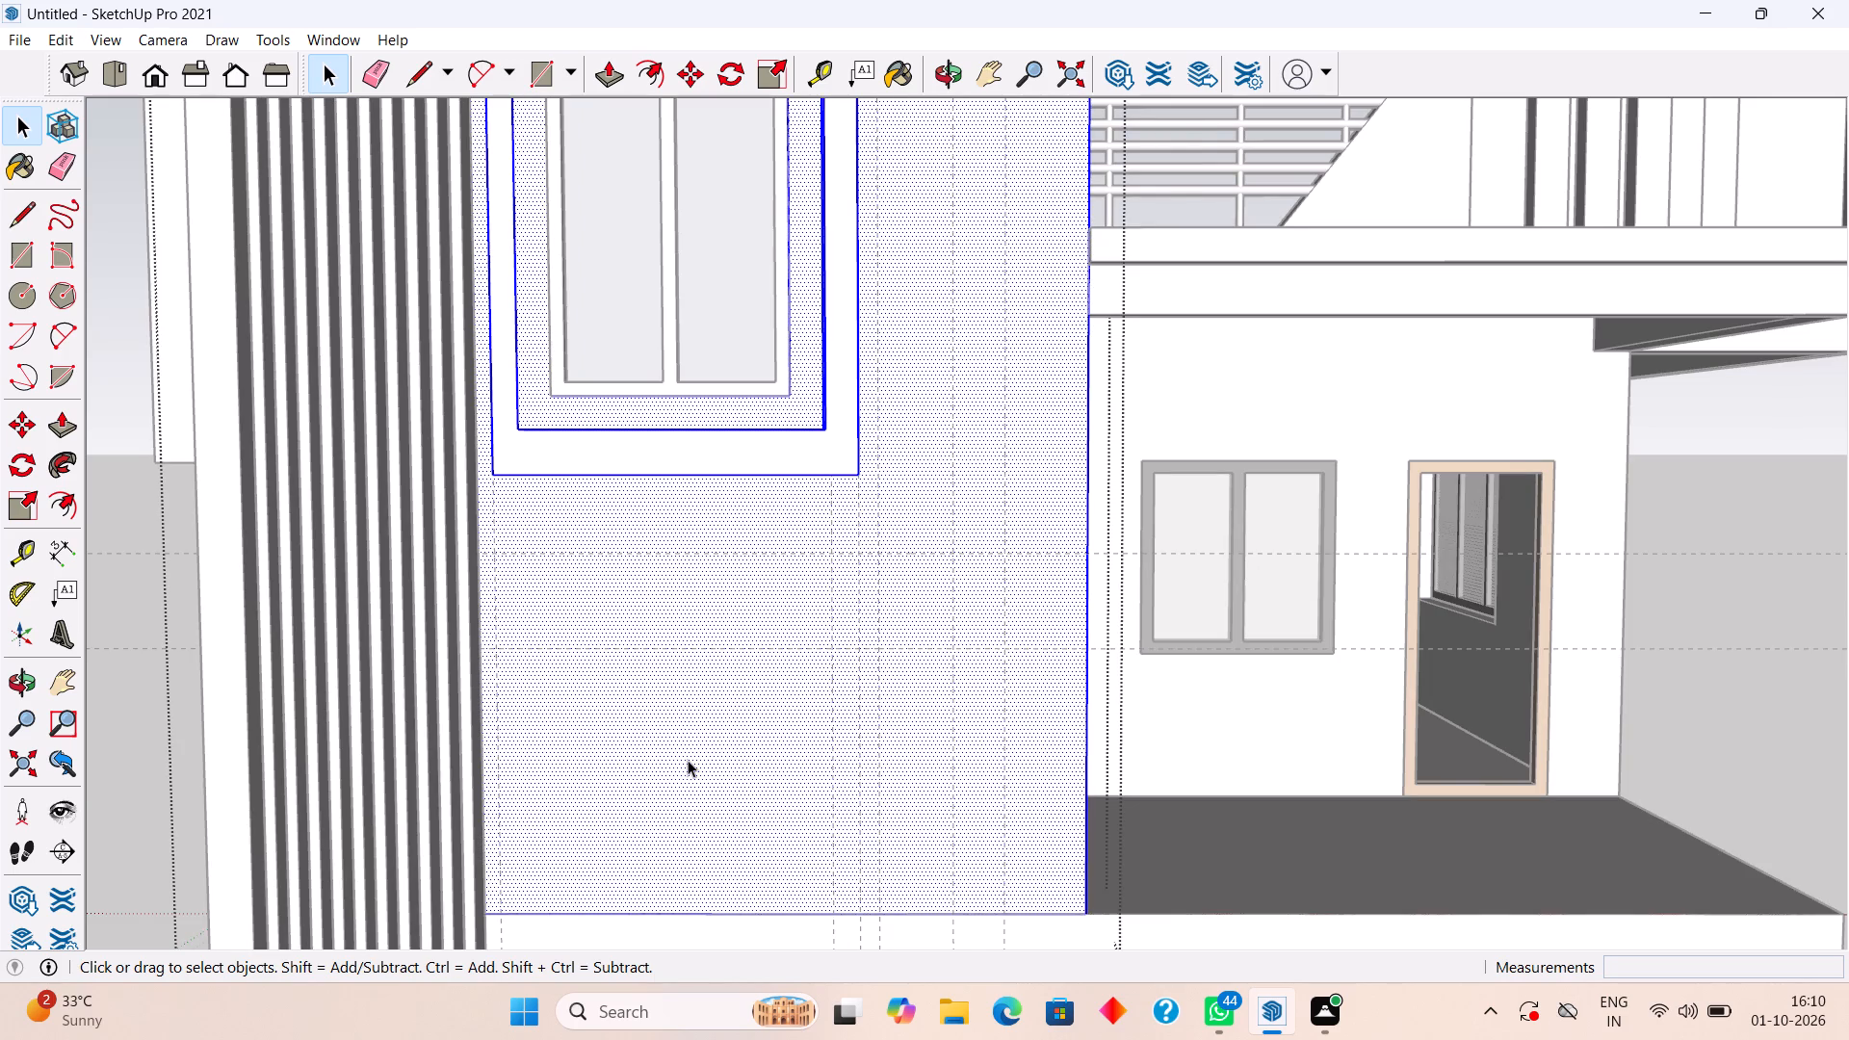
pyautogui.press('l')
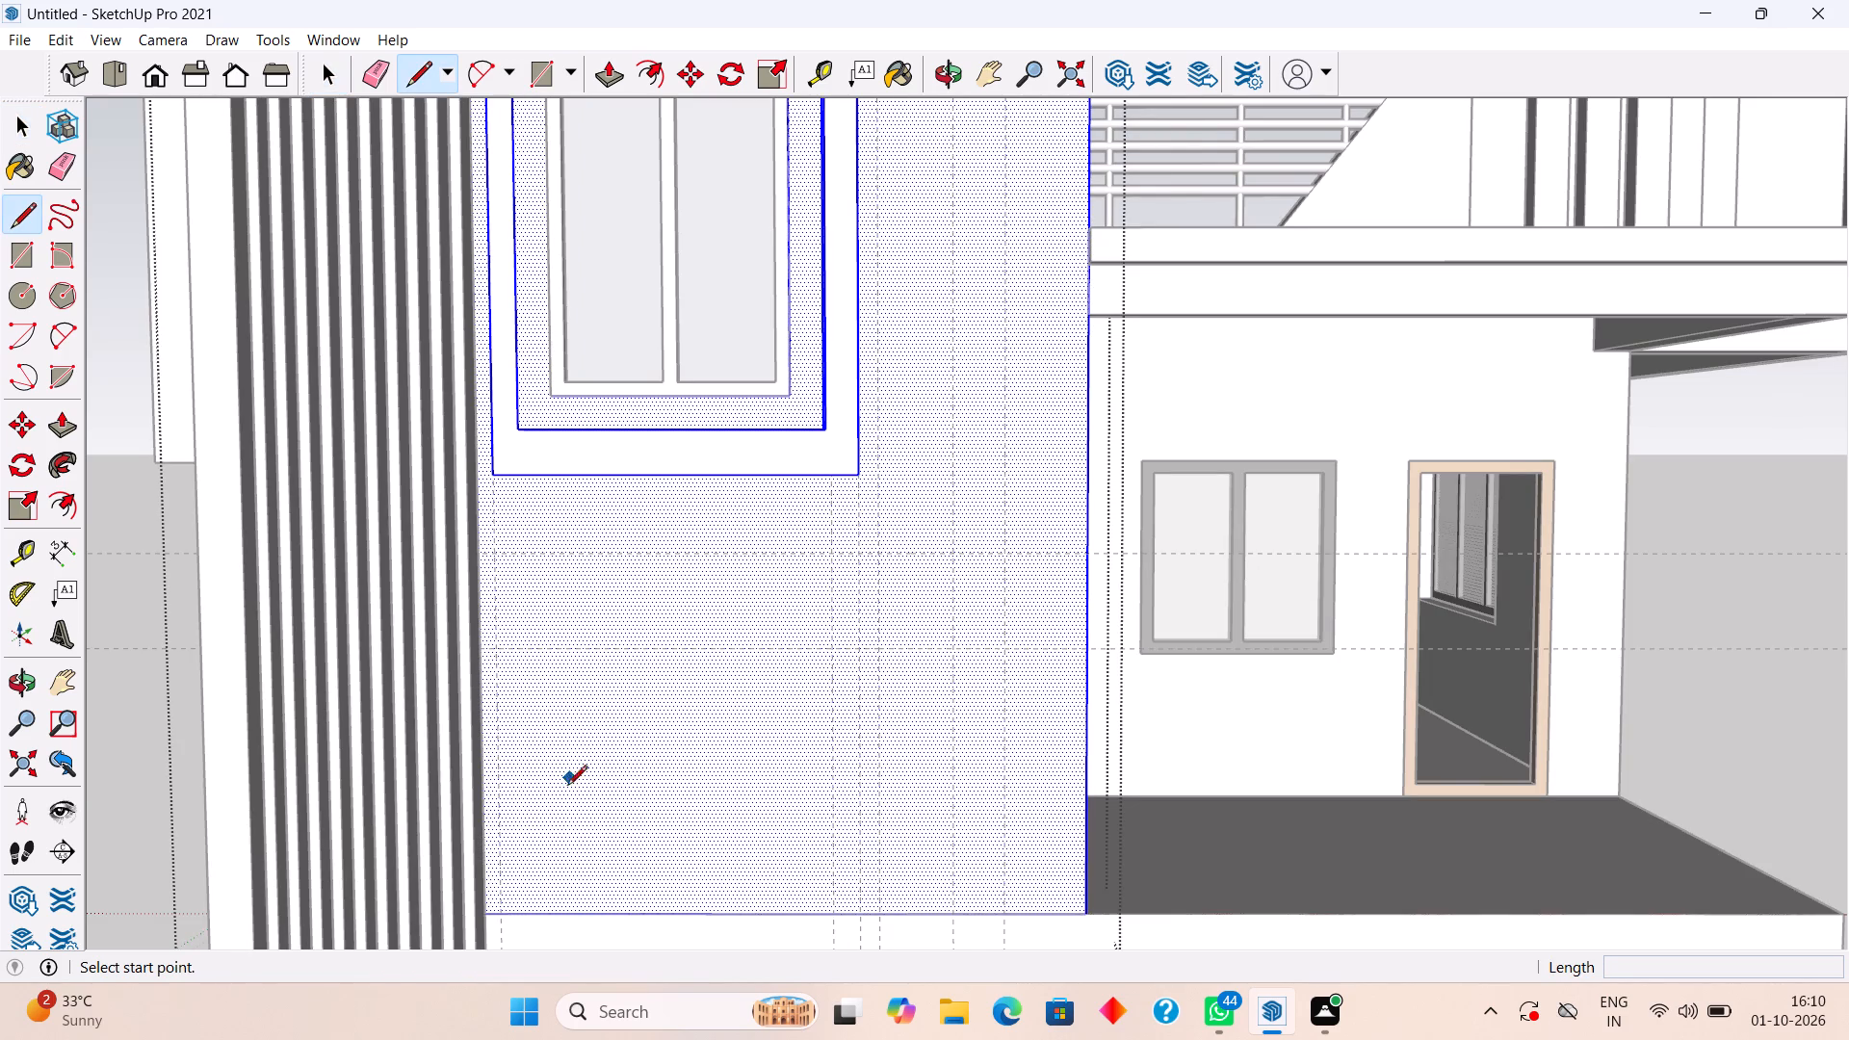
pyautogui.click(504, 910)
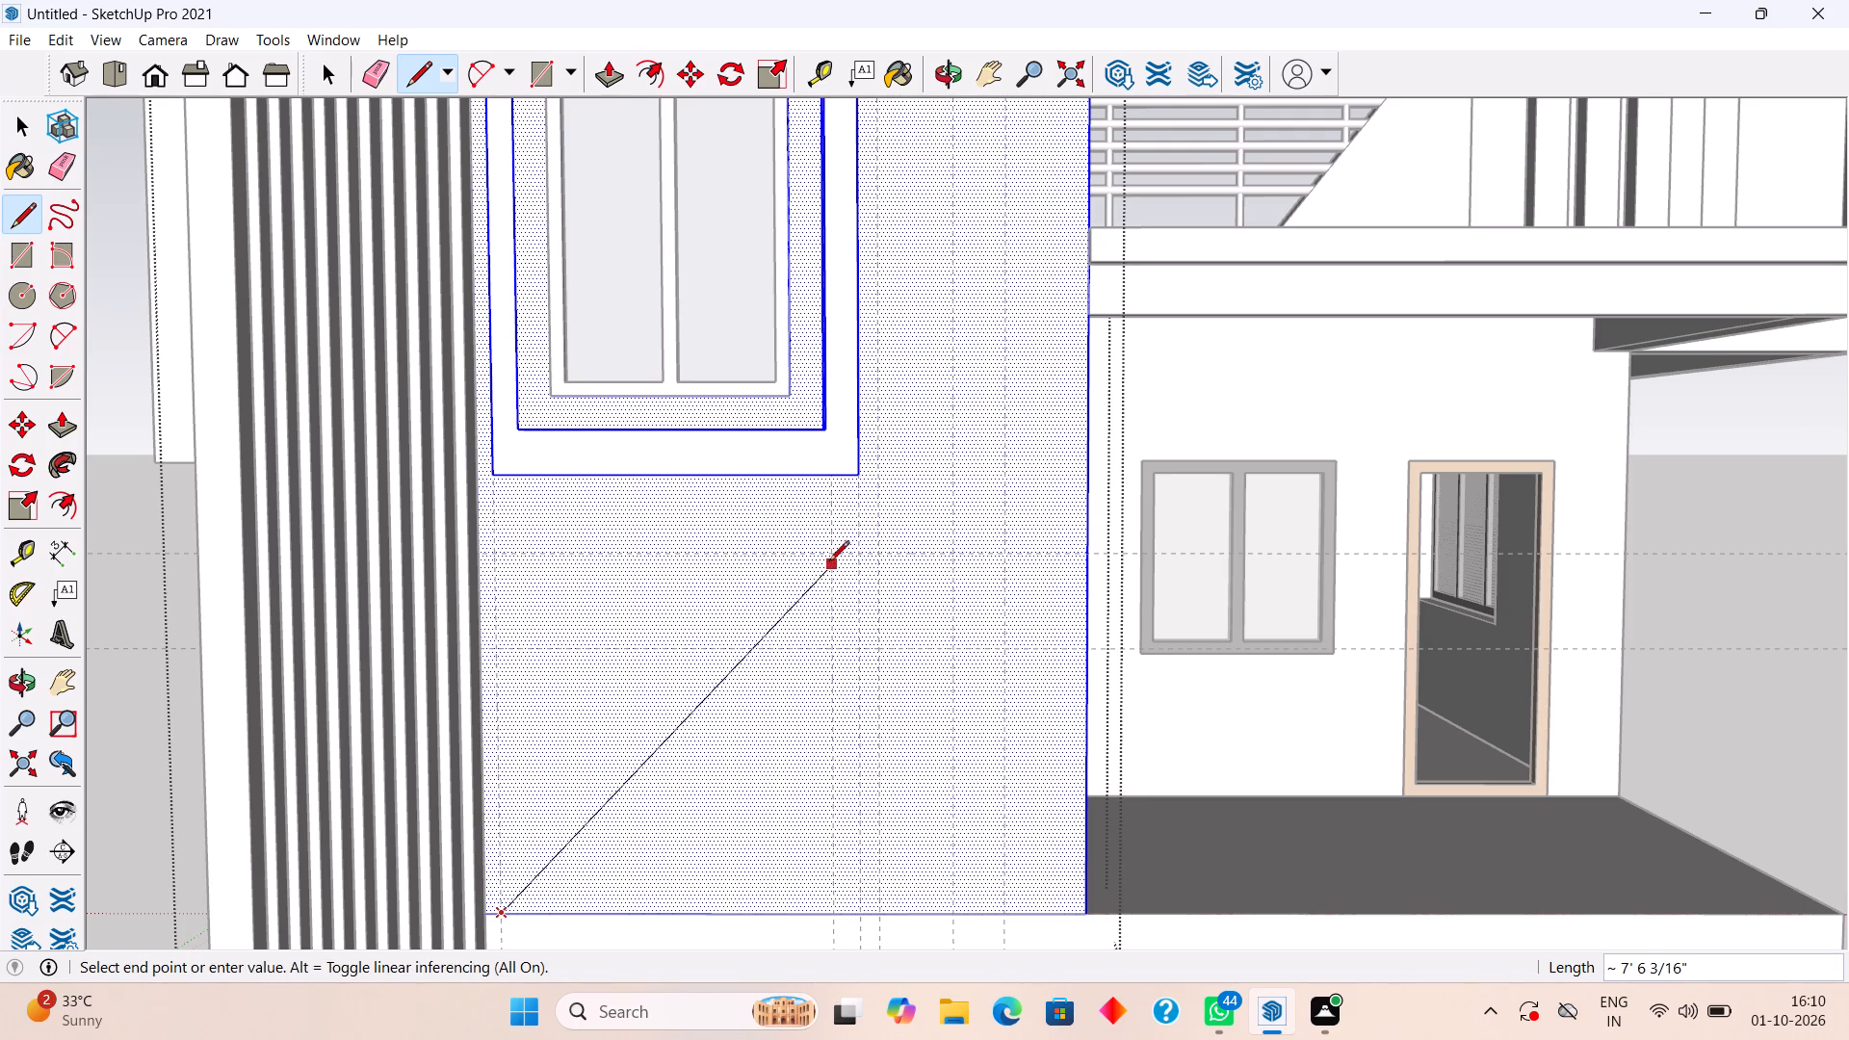
pyautogui.click(831, 554)
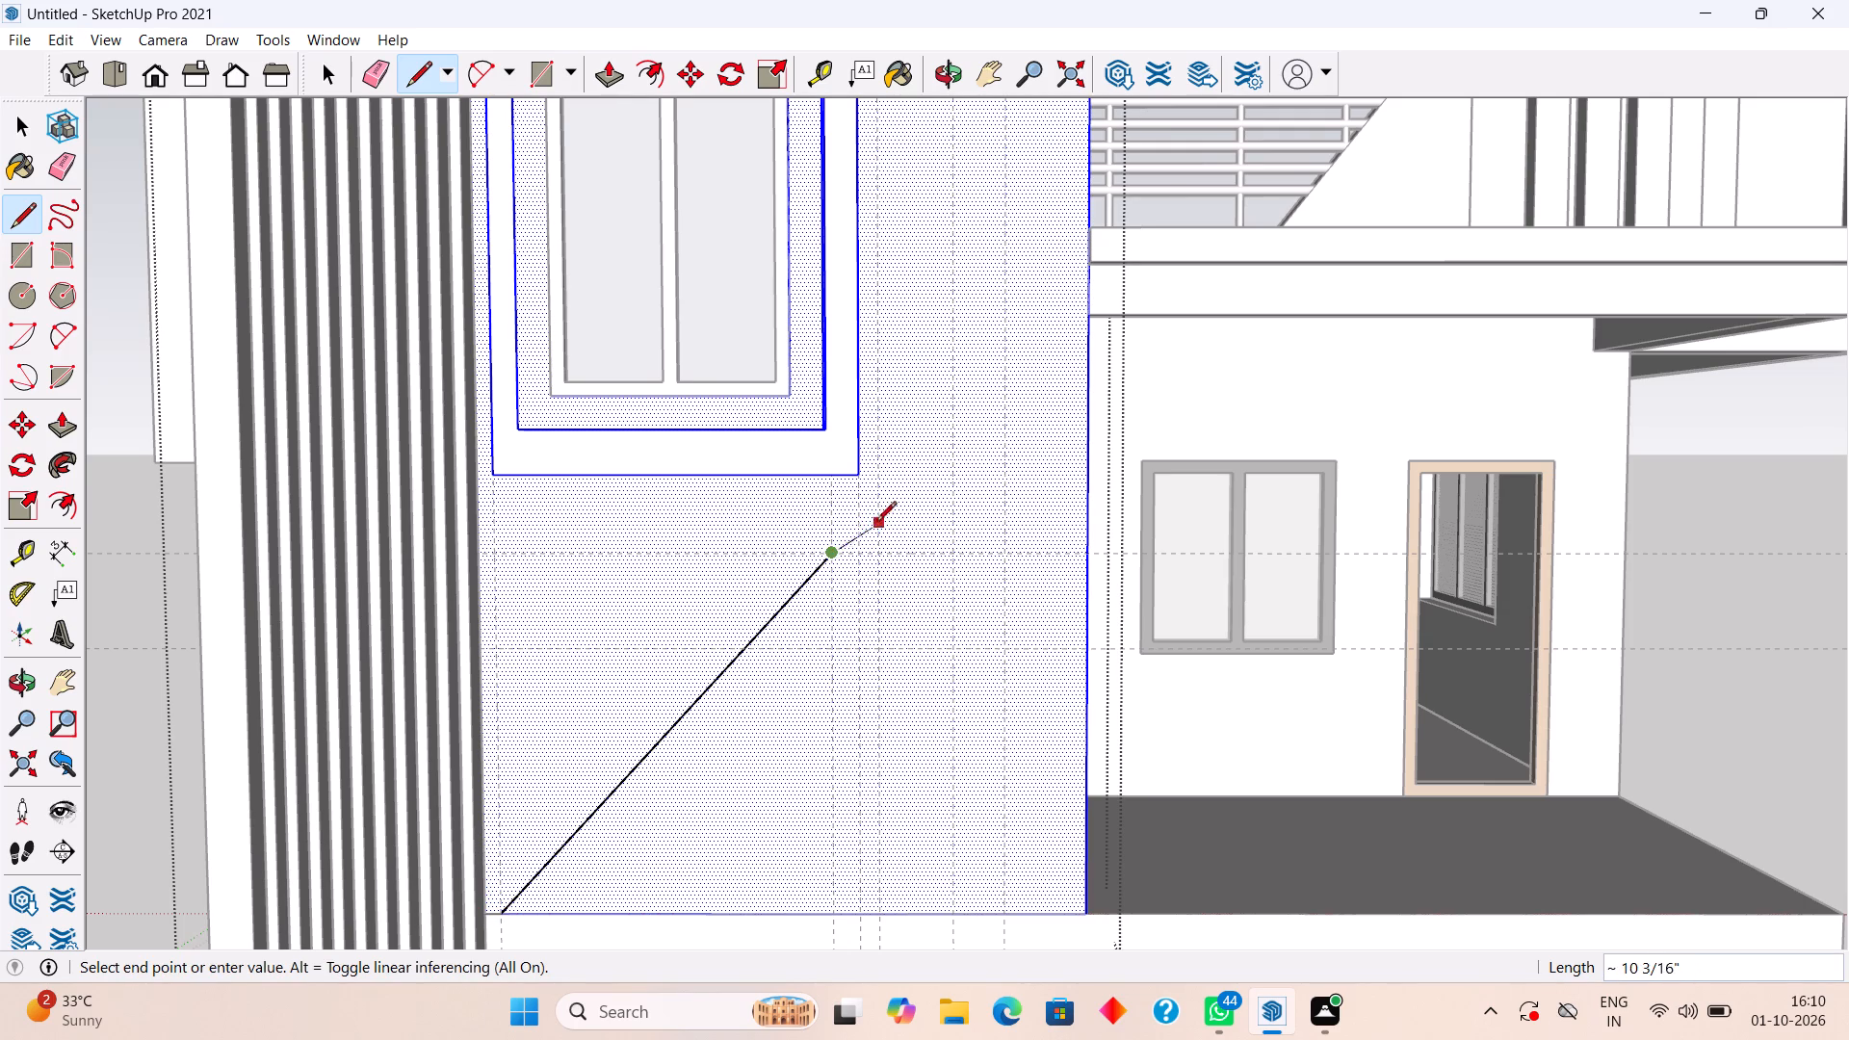
pyautogui.press('space')
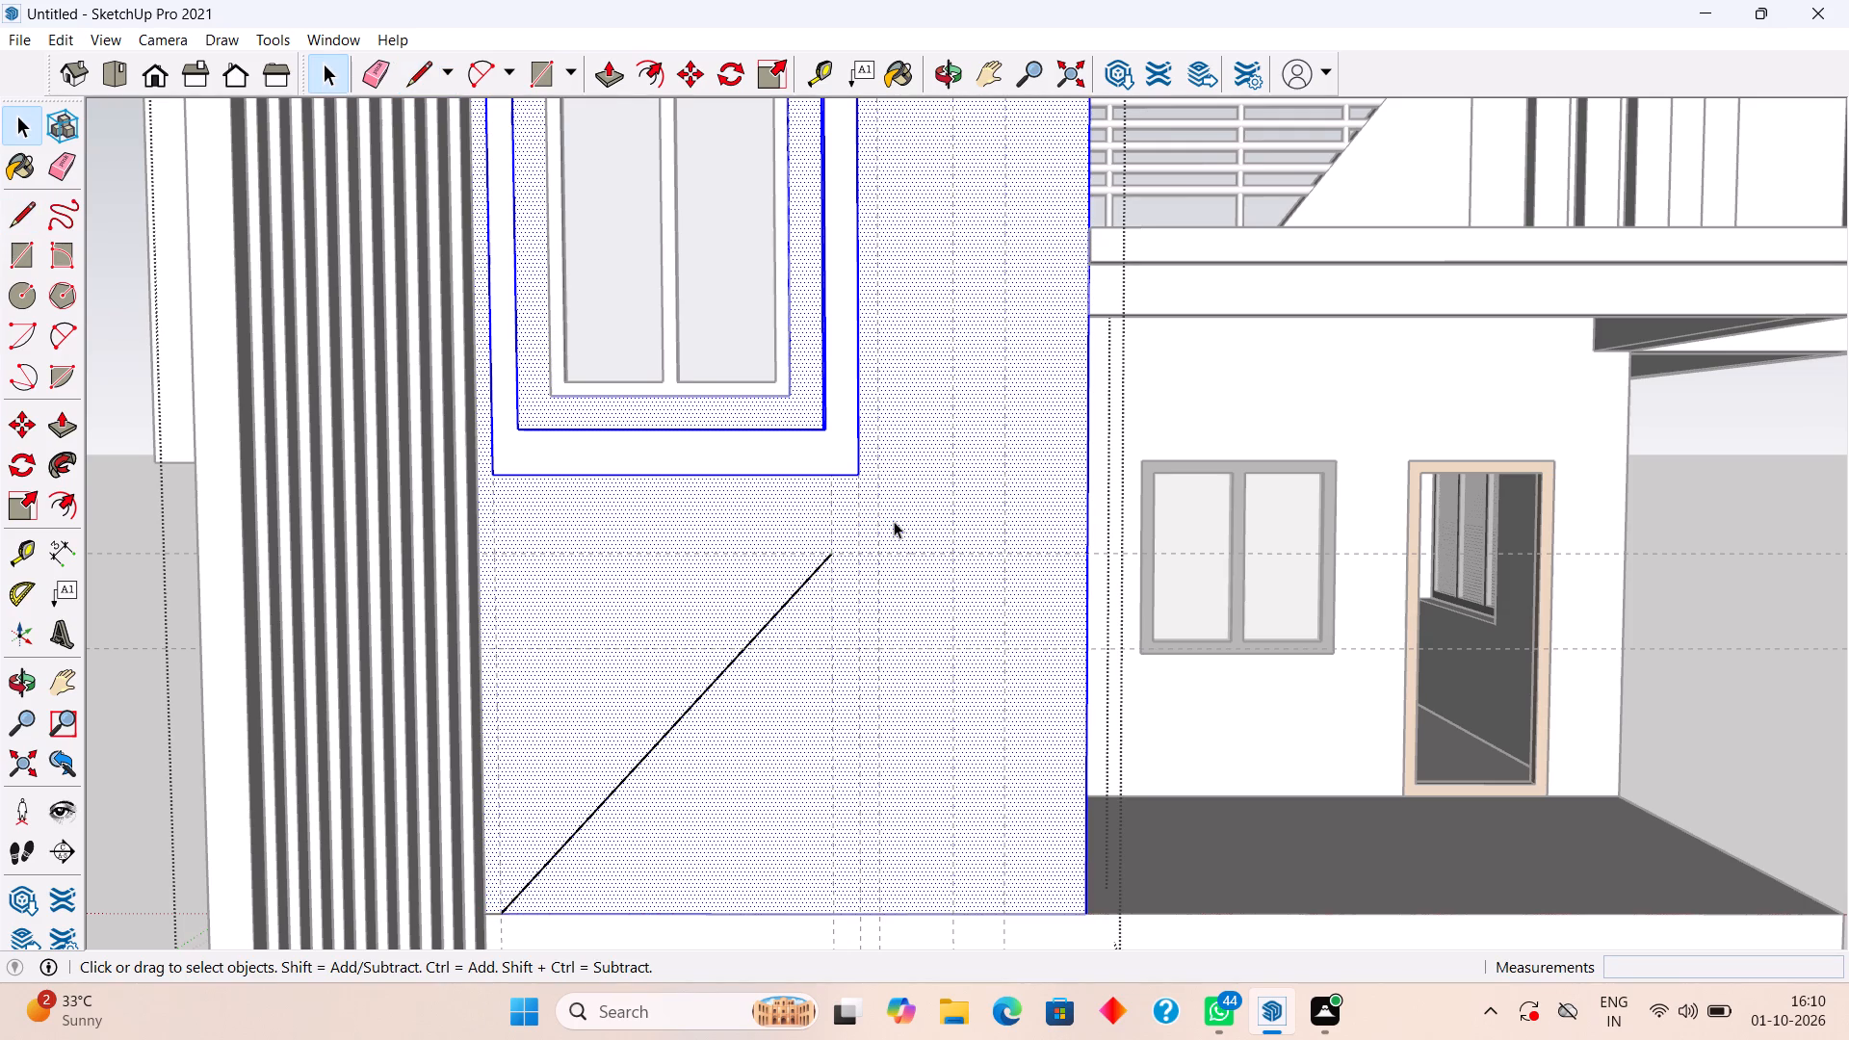
# Draw a sloping line about 2' 10" long from the wall's porch-side edge at the lower guide up to the middle vertical guide.
pyautogui.press('l')
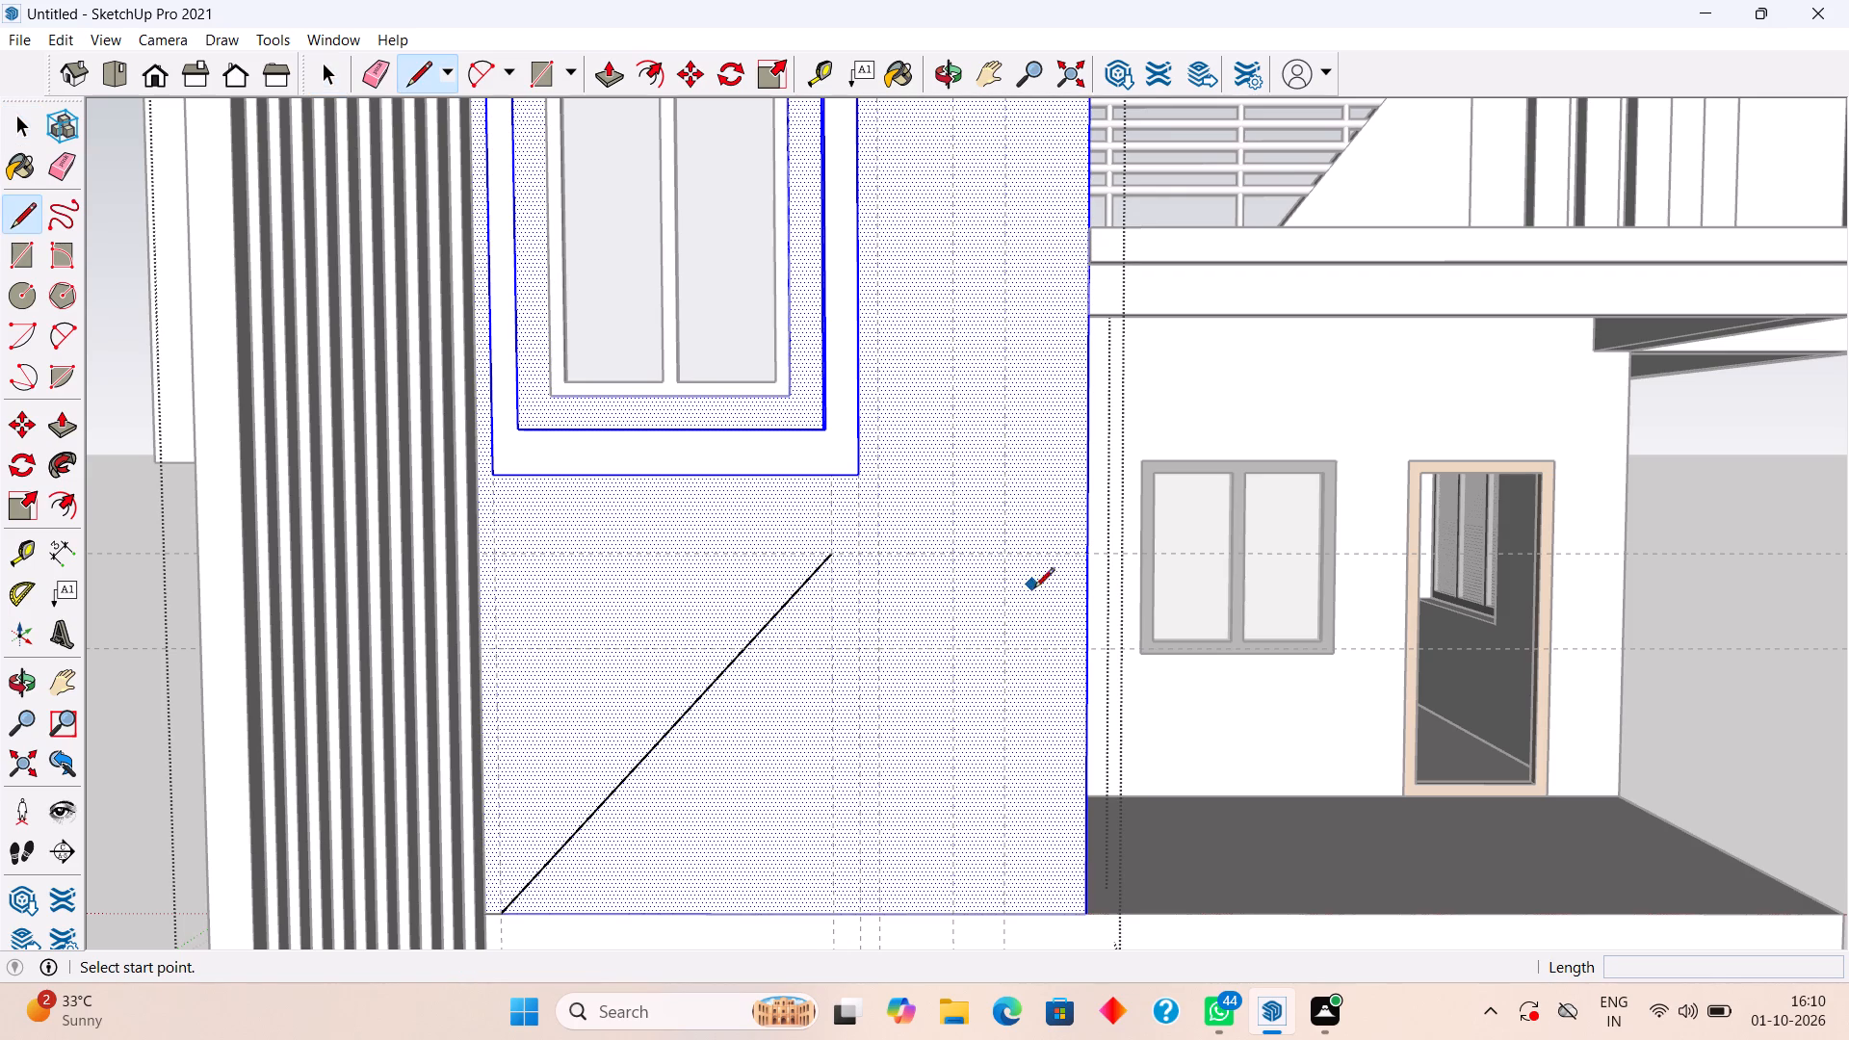
pyautogui.click(1086, 644)
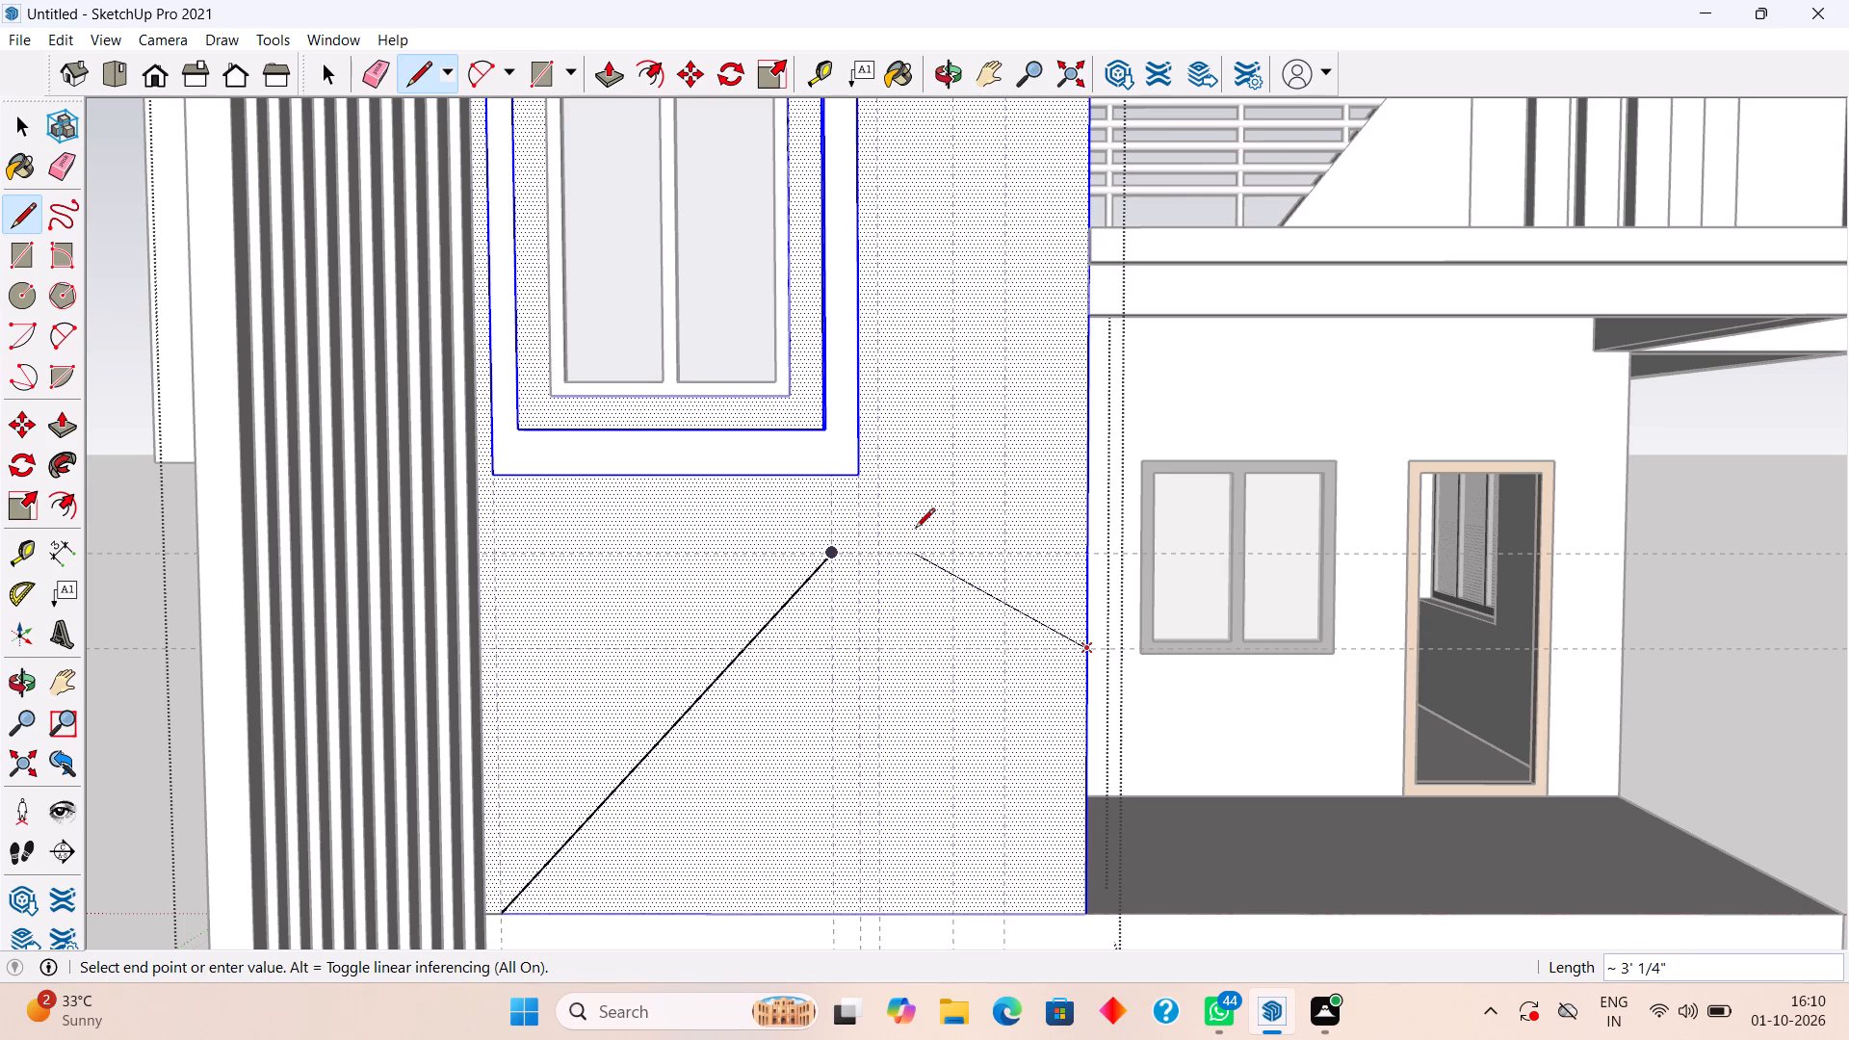
pyautogui.click(915, 530)
pyautogui.hotkey('ctrl', 'z')
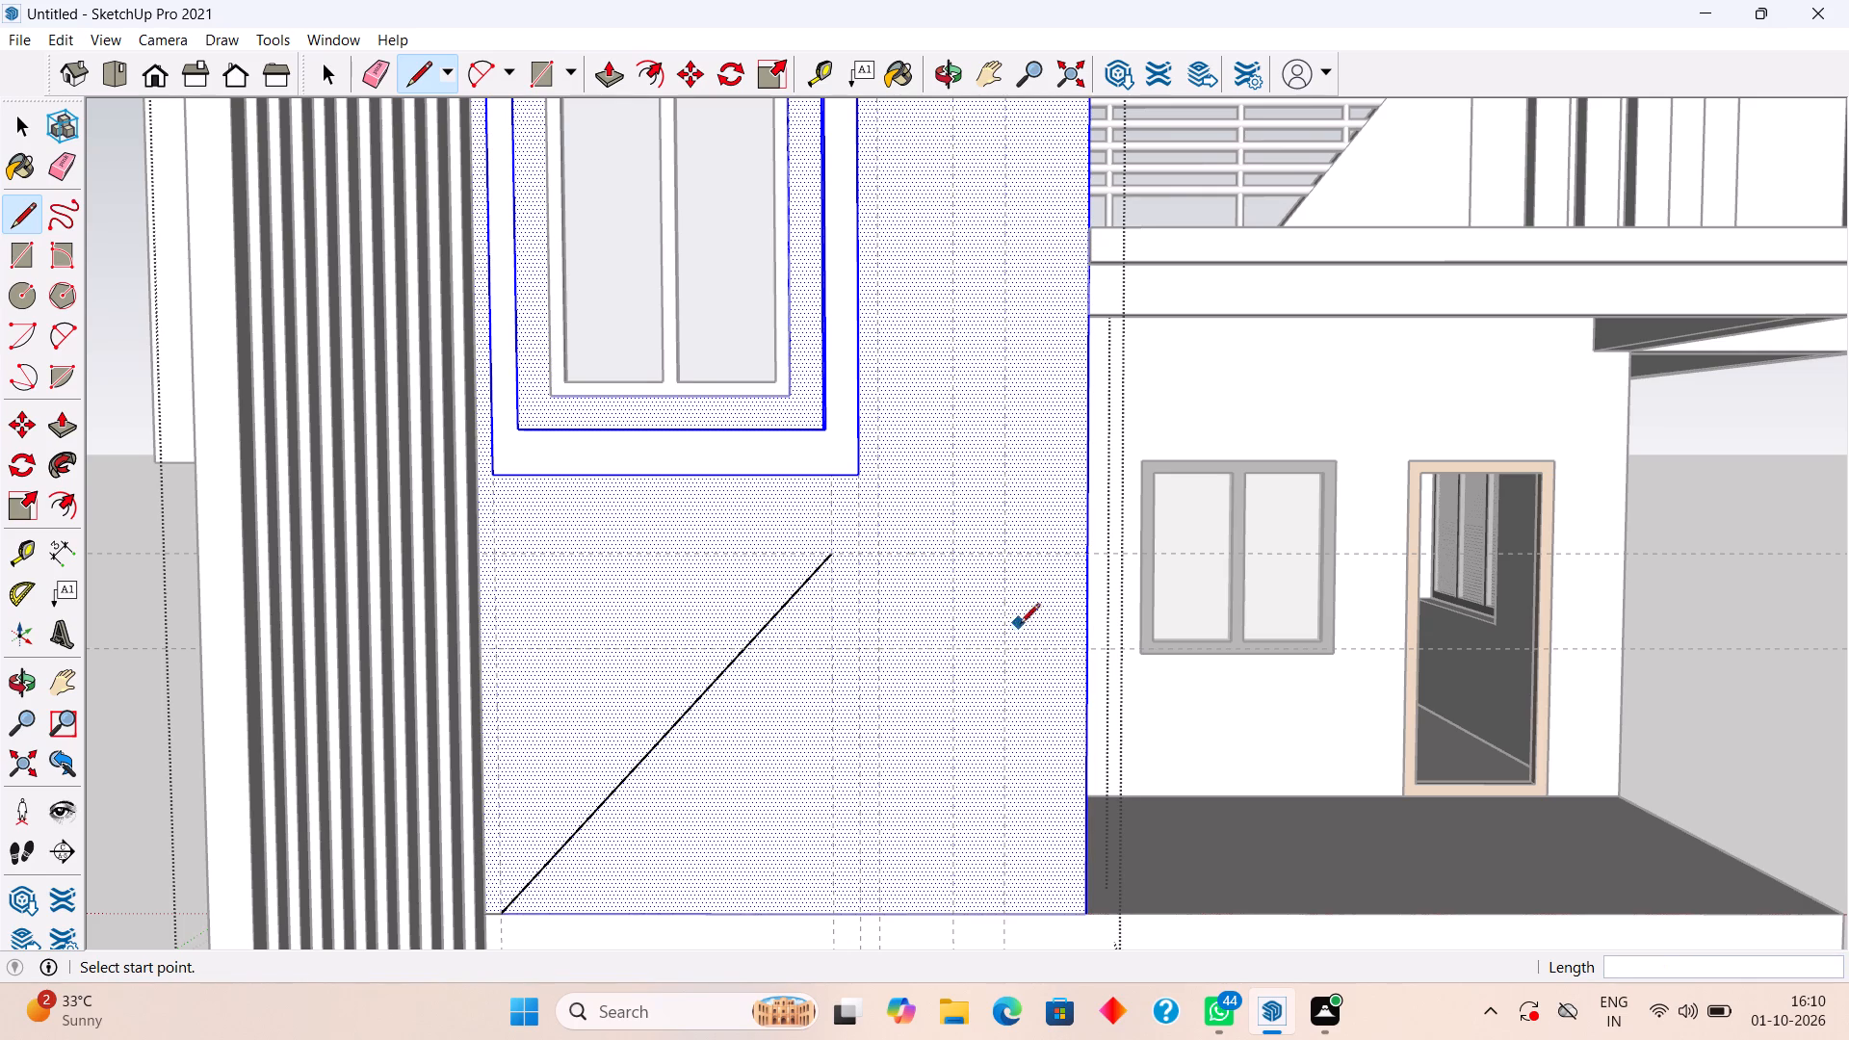
pyautogui.click(1085, 653)
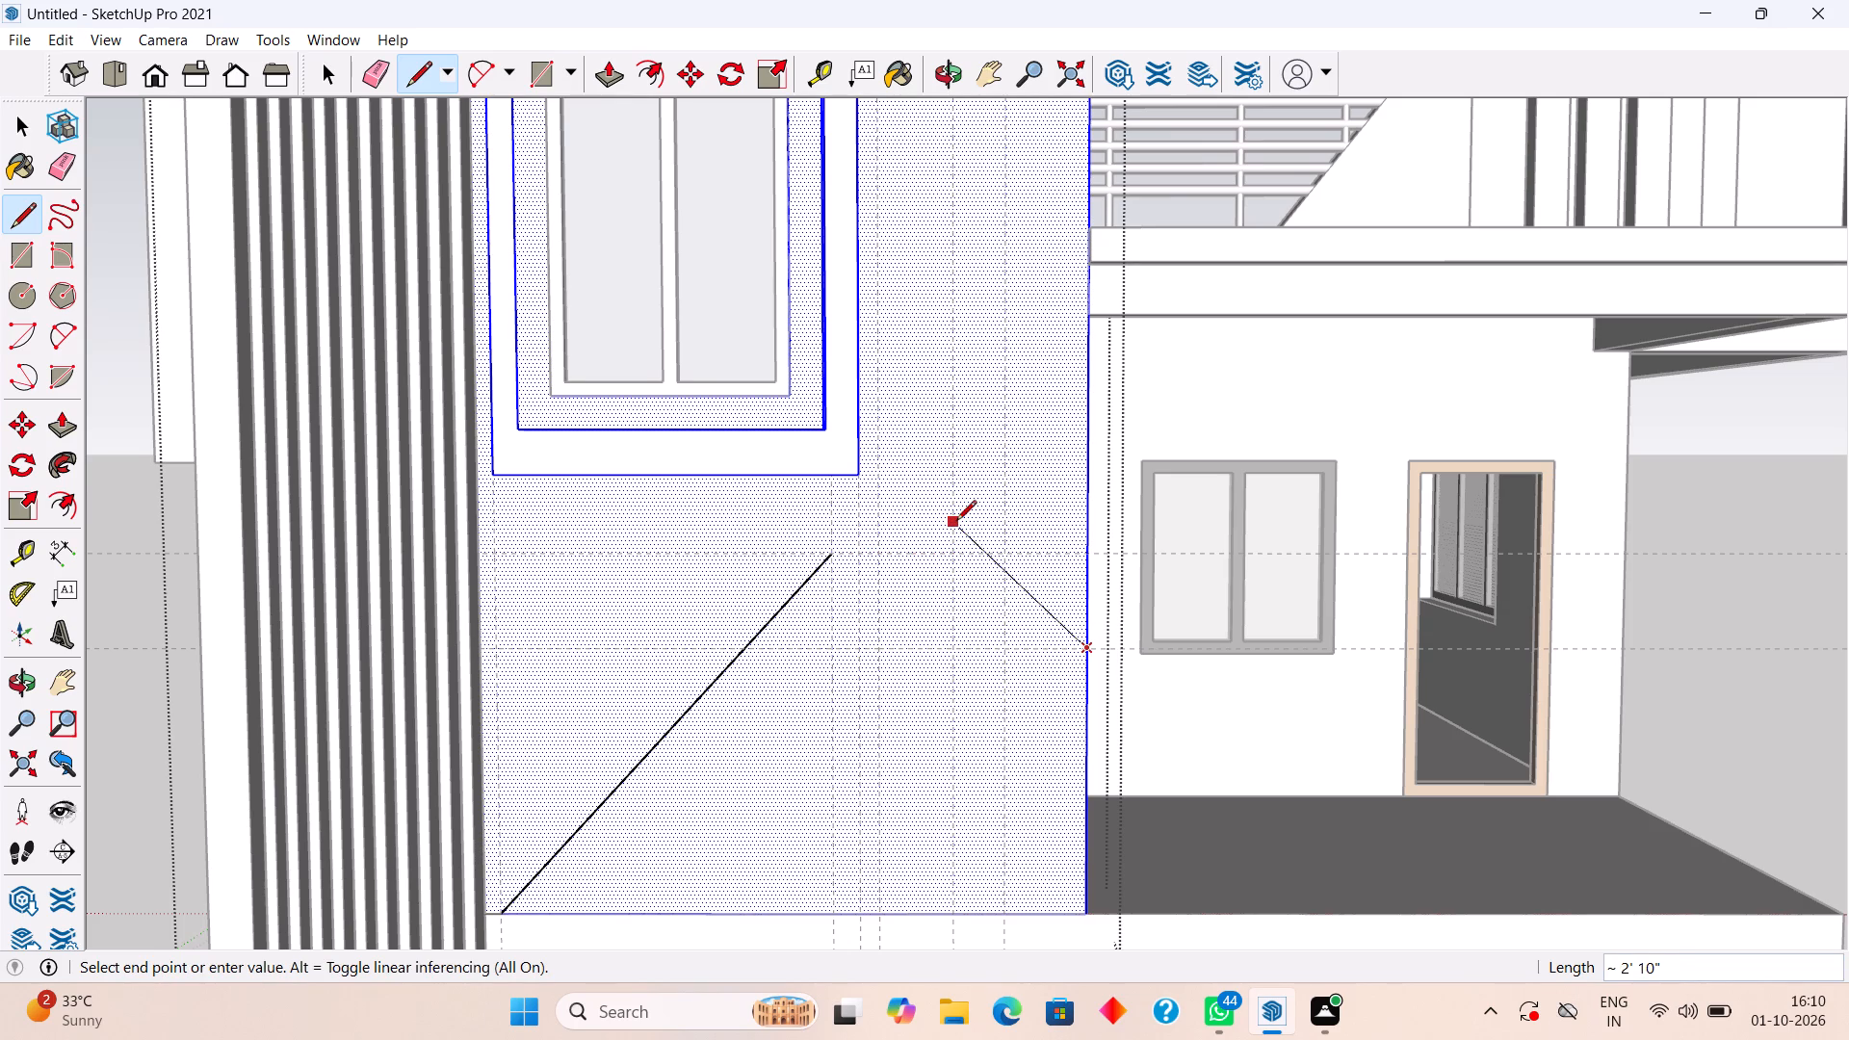
pyautogui.click(956, 522)
# Join the upper ends of the two sloping lines with an upward arc with a bulge of about 3 3/8".
pyautogui.press('a')
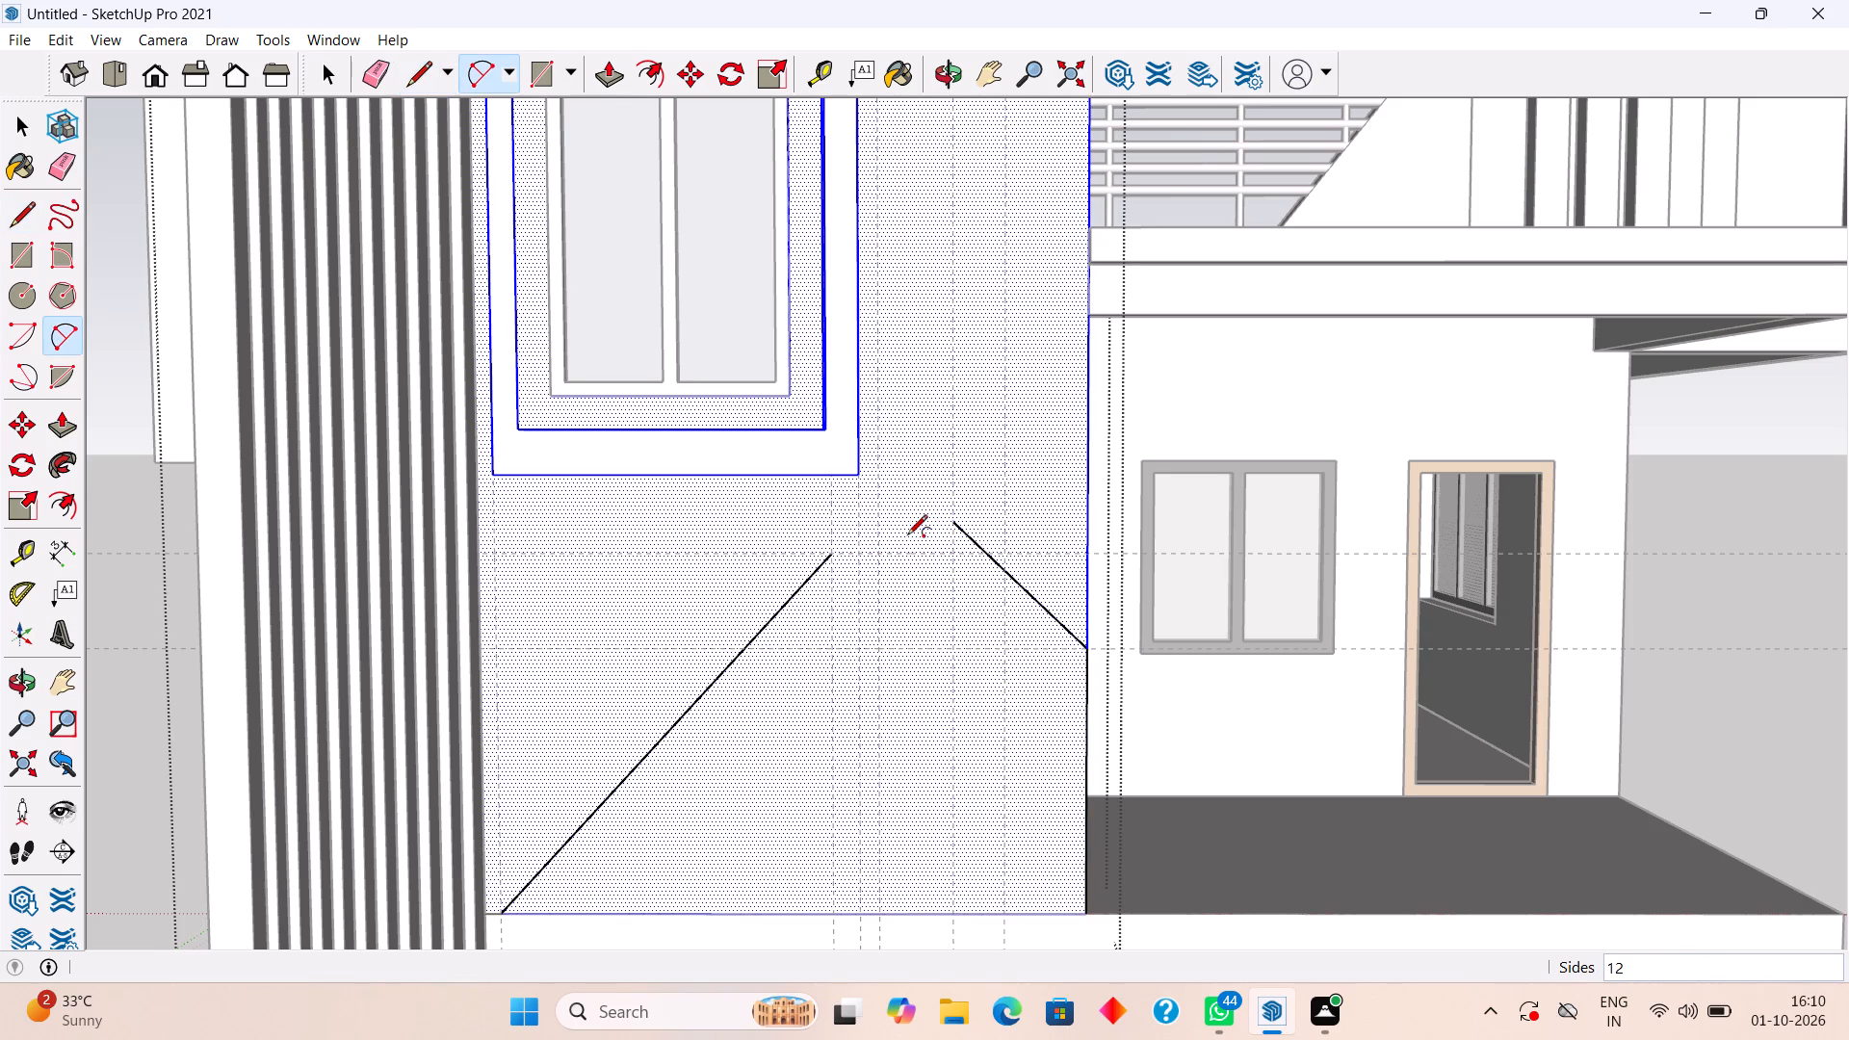
pyautogui.click(844, 551)
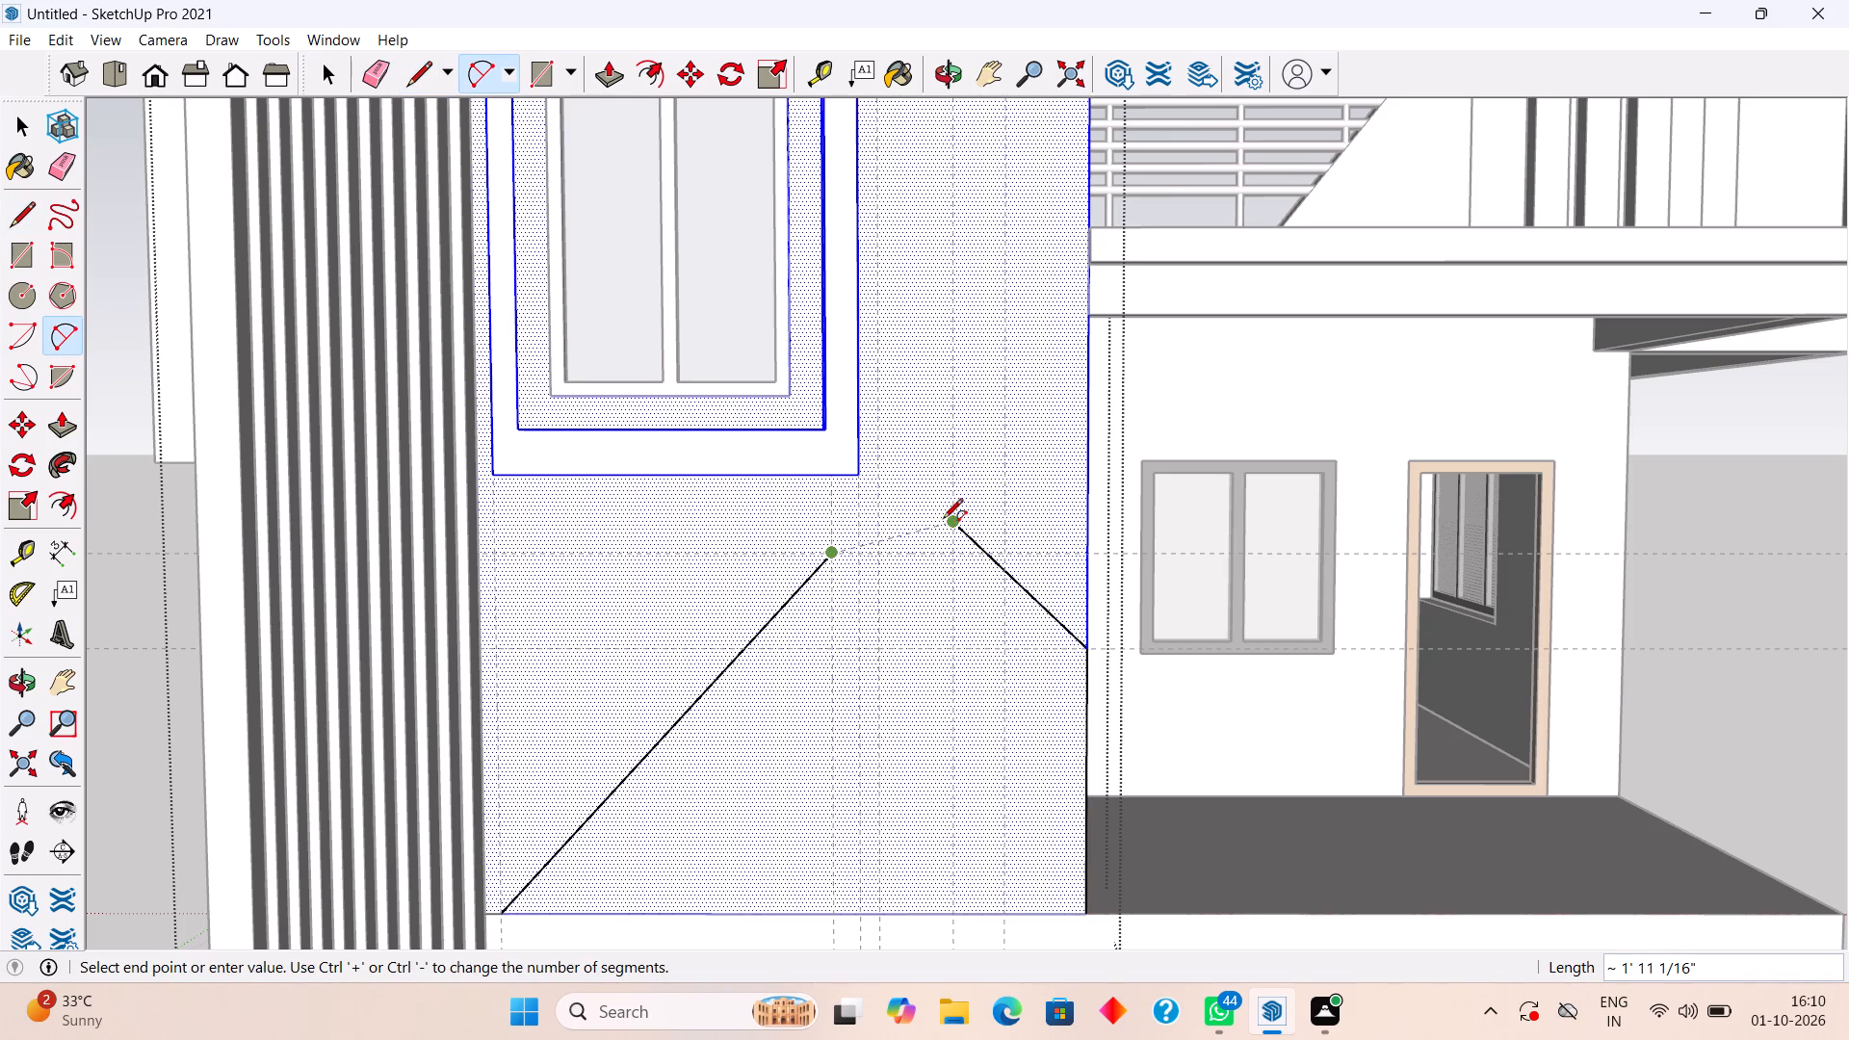
pyautogui.click(951, 524)
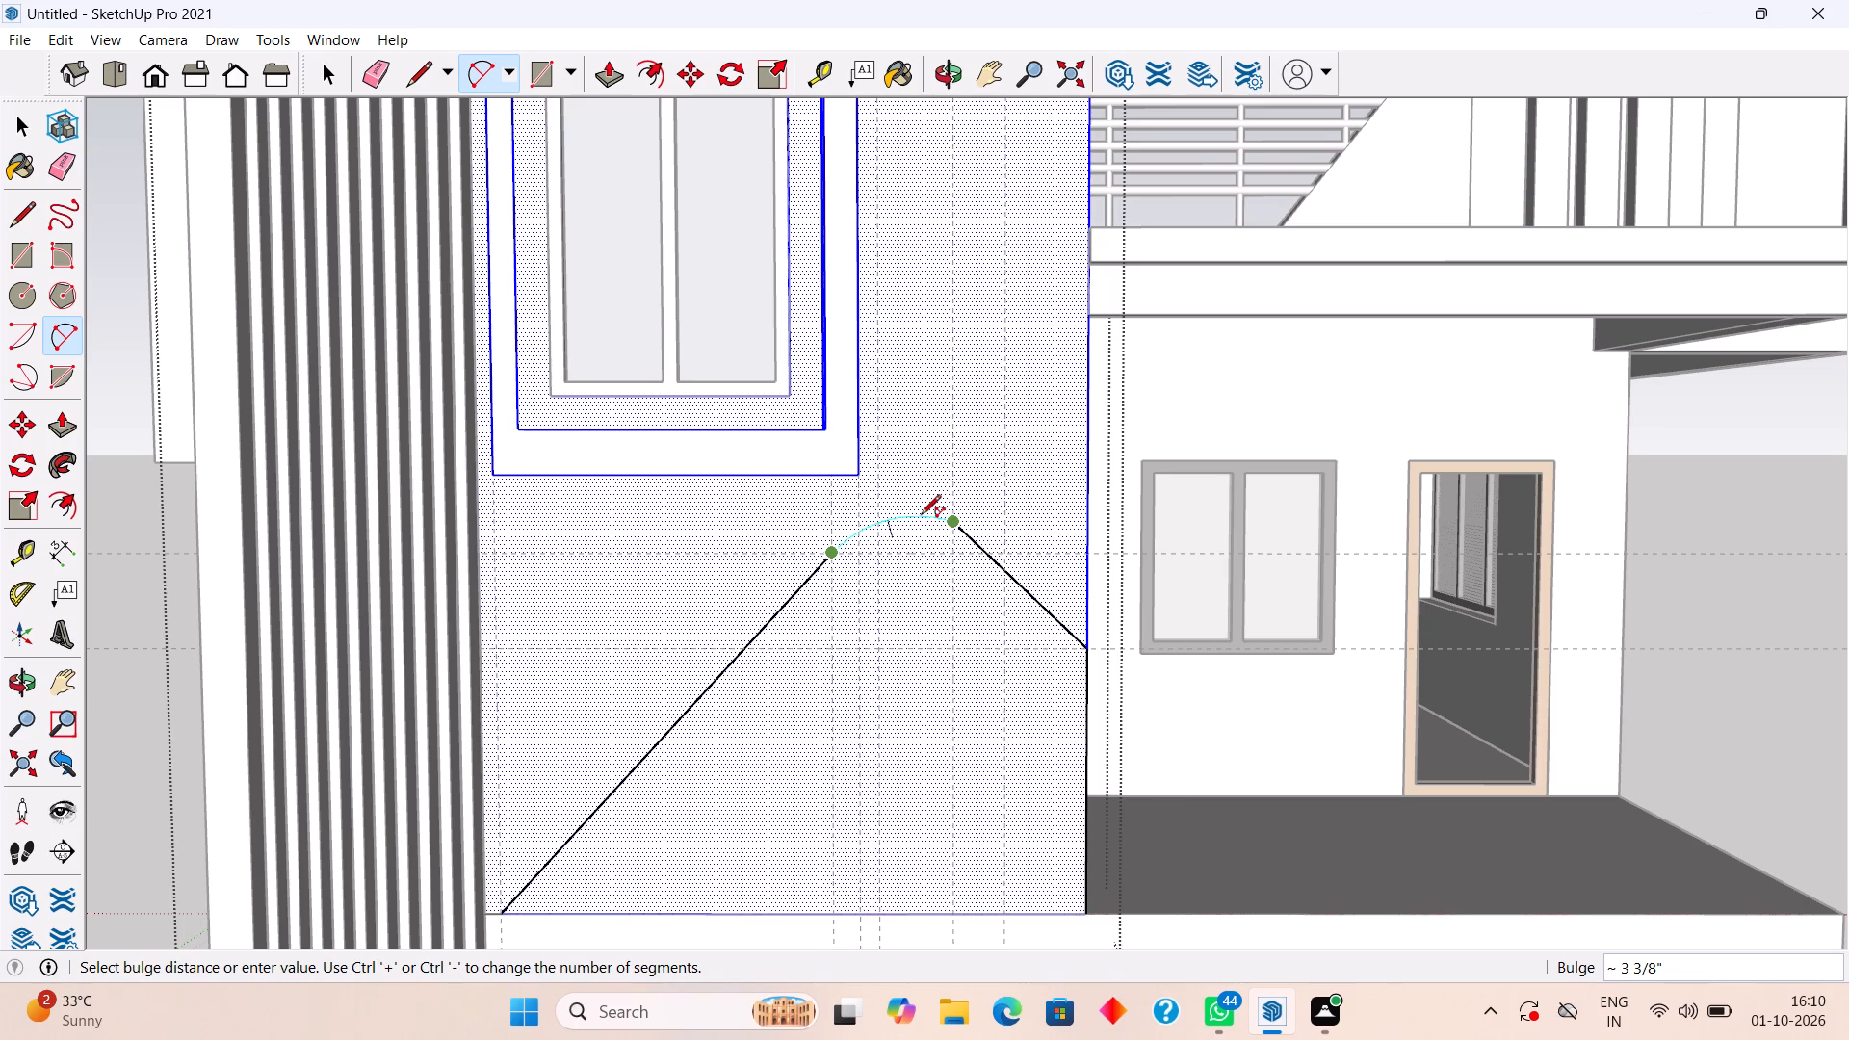
pyautogui.click(920, 516)
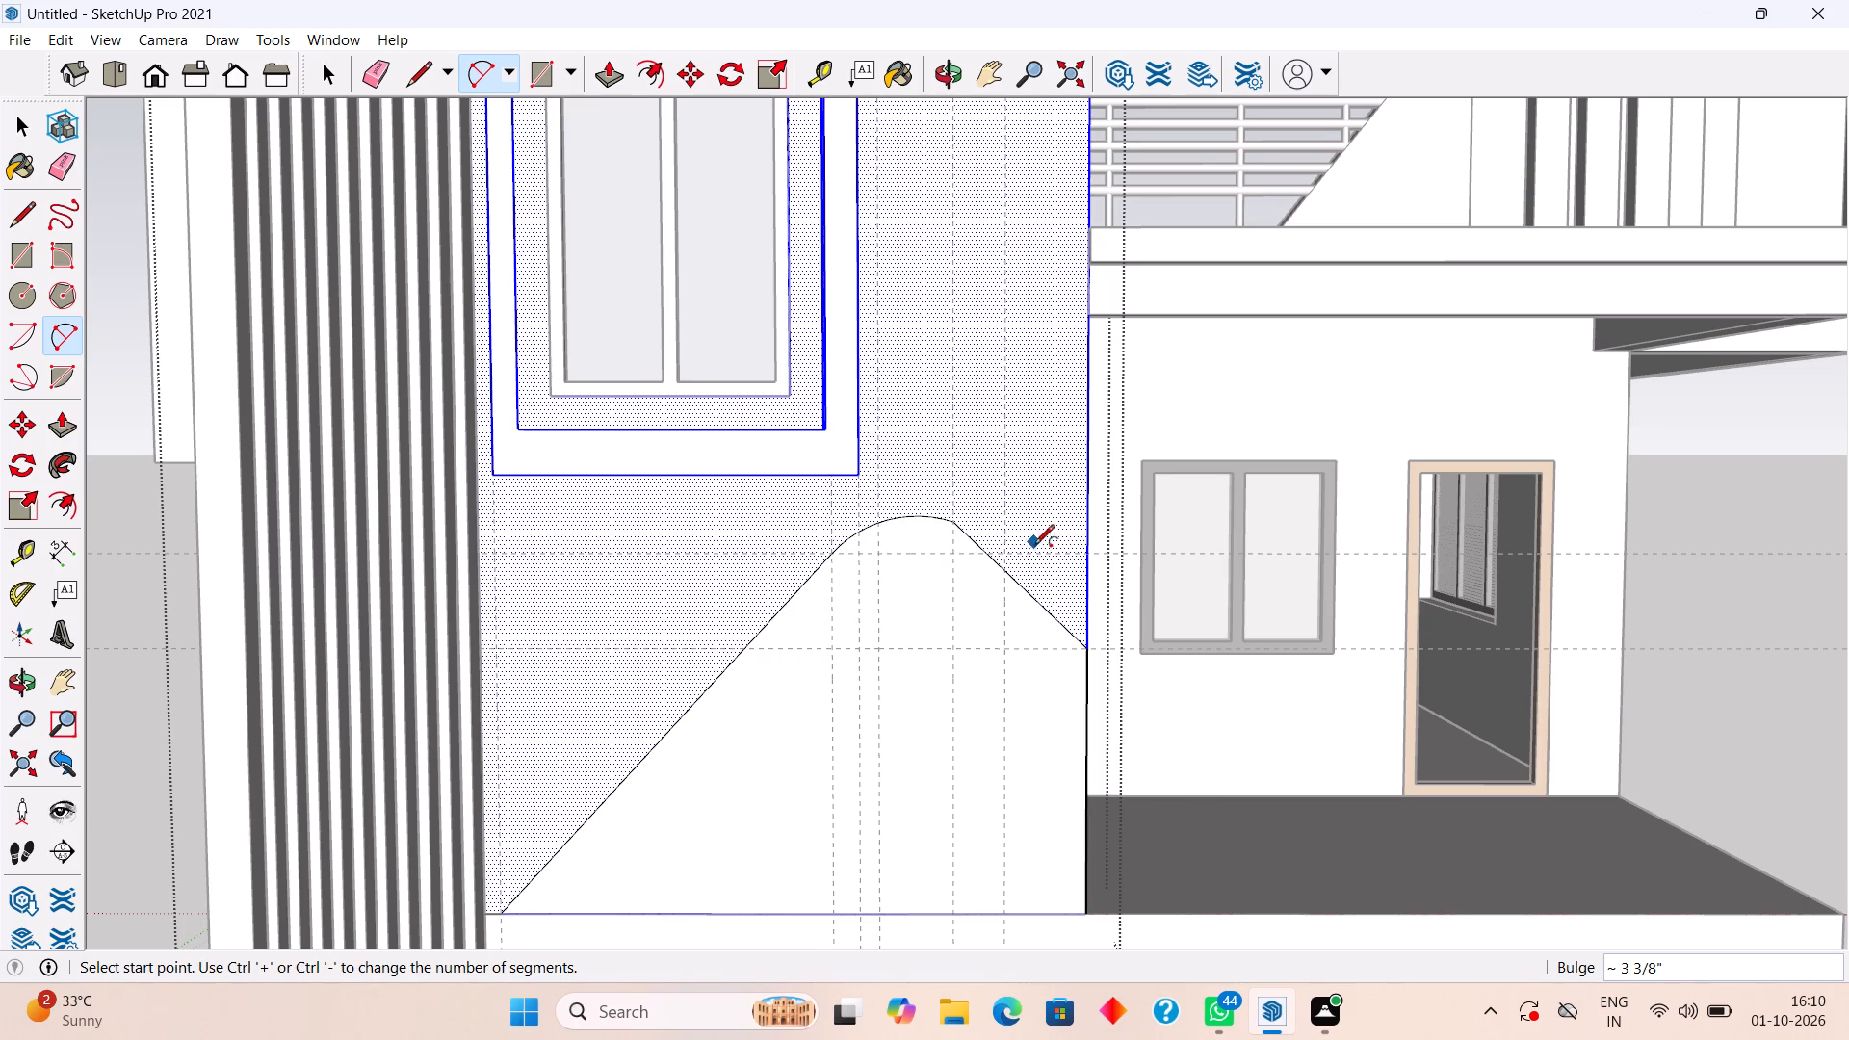
pyautogui.press('space')
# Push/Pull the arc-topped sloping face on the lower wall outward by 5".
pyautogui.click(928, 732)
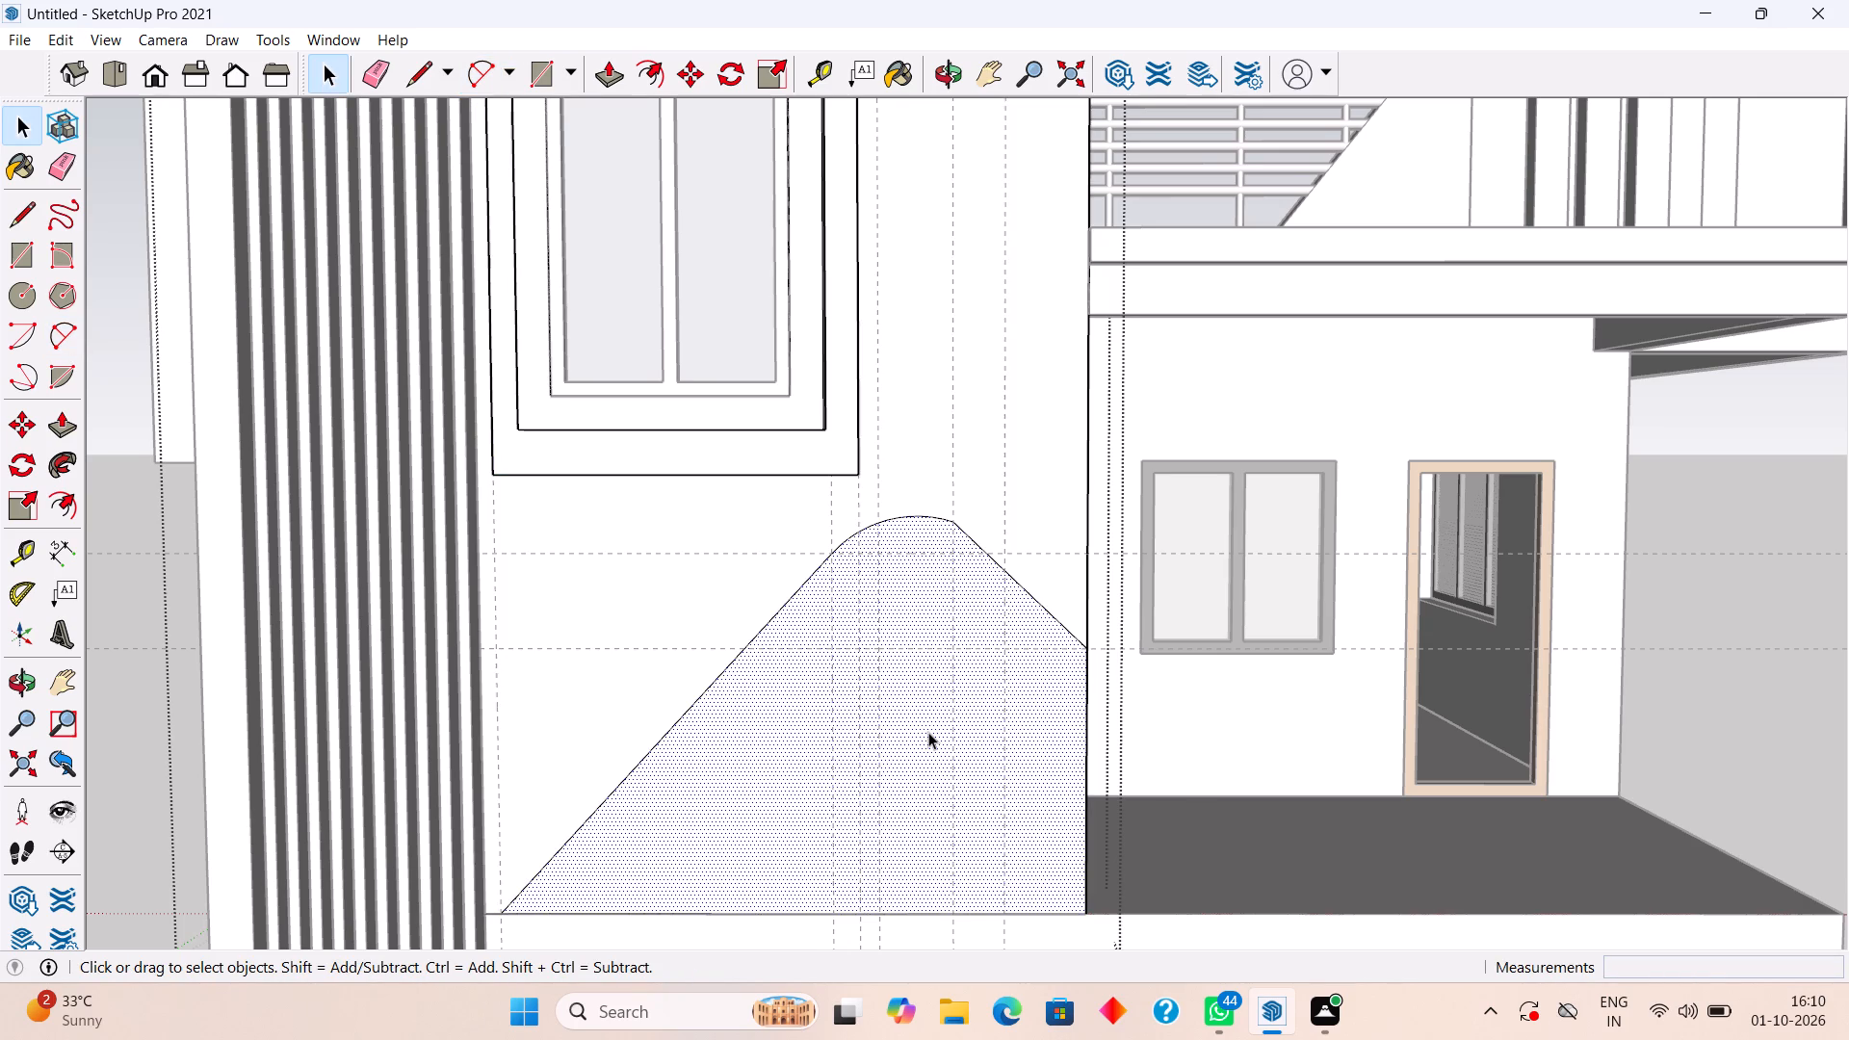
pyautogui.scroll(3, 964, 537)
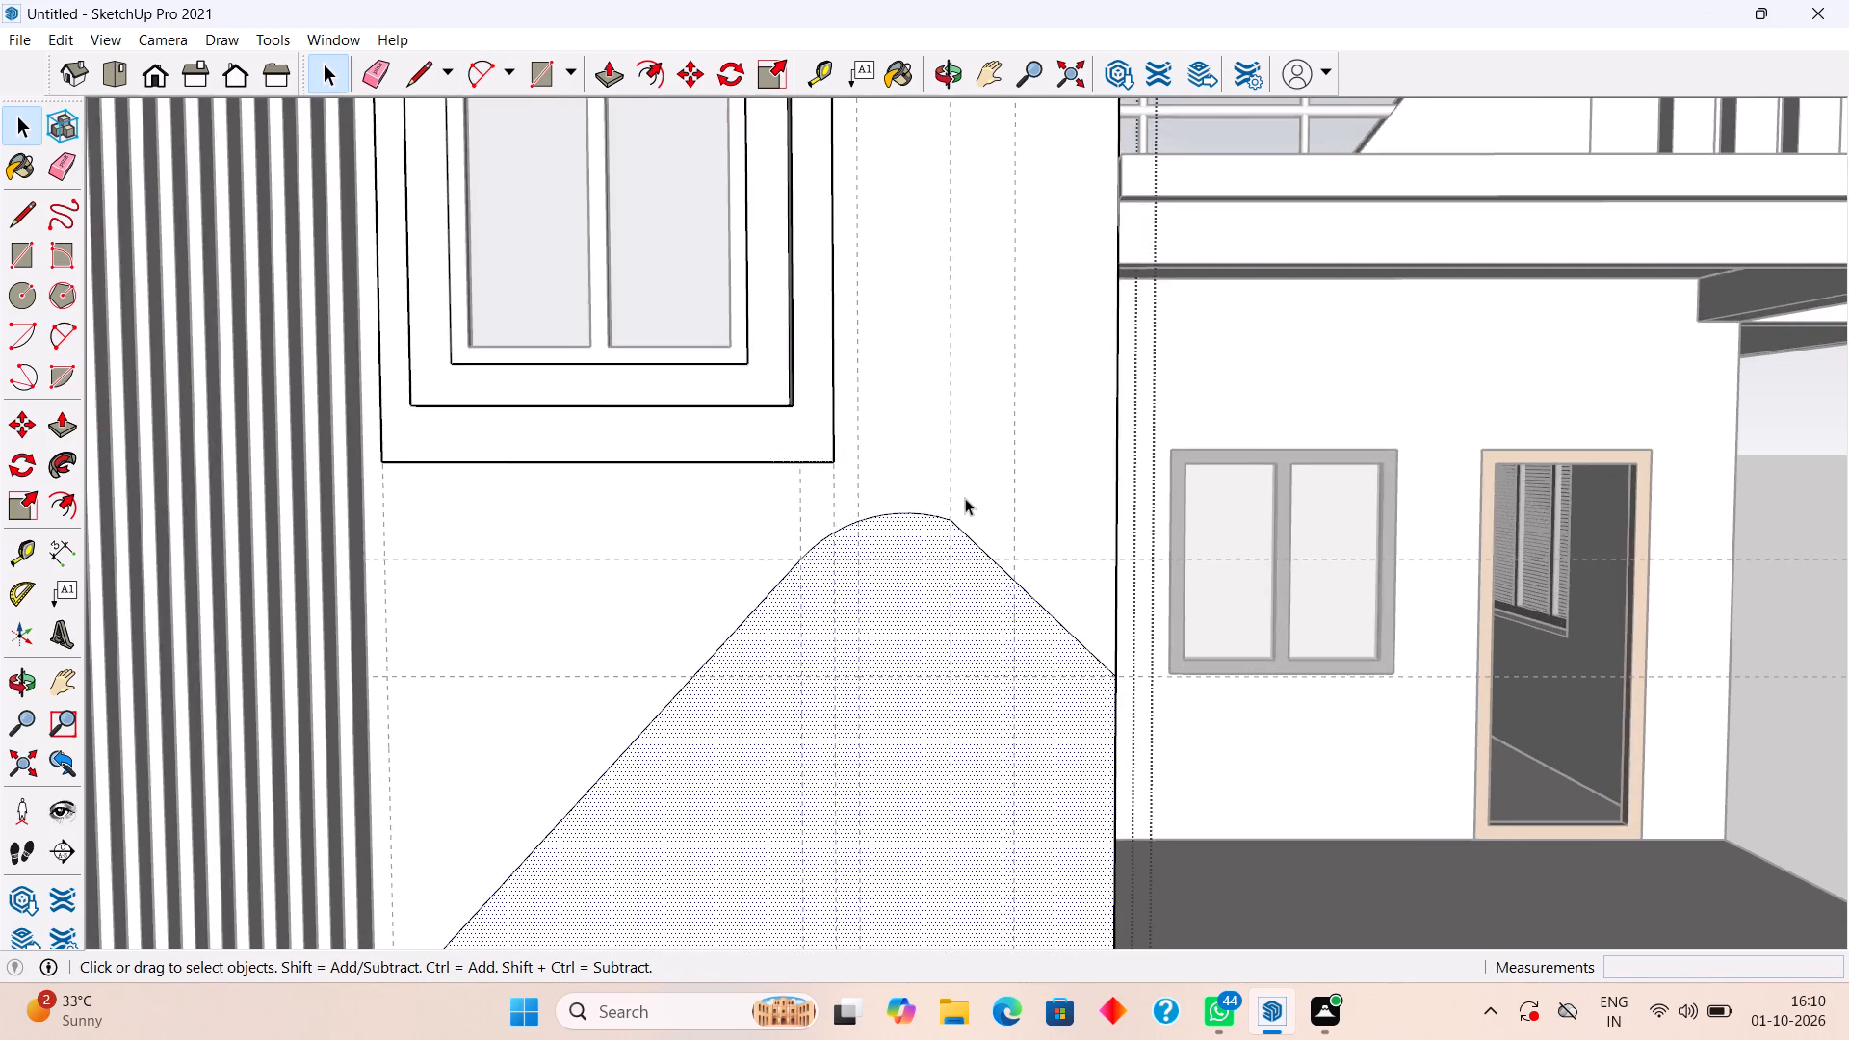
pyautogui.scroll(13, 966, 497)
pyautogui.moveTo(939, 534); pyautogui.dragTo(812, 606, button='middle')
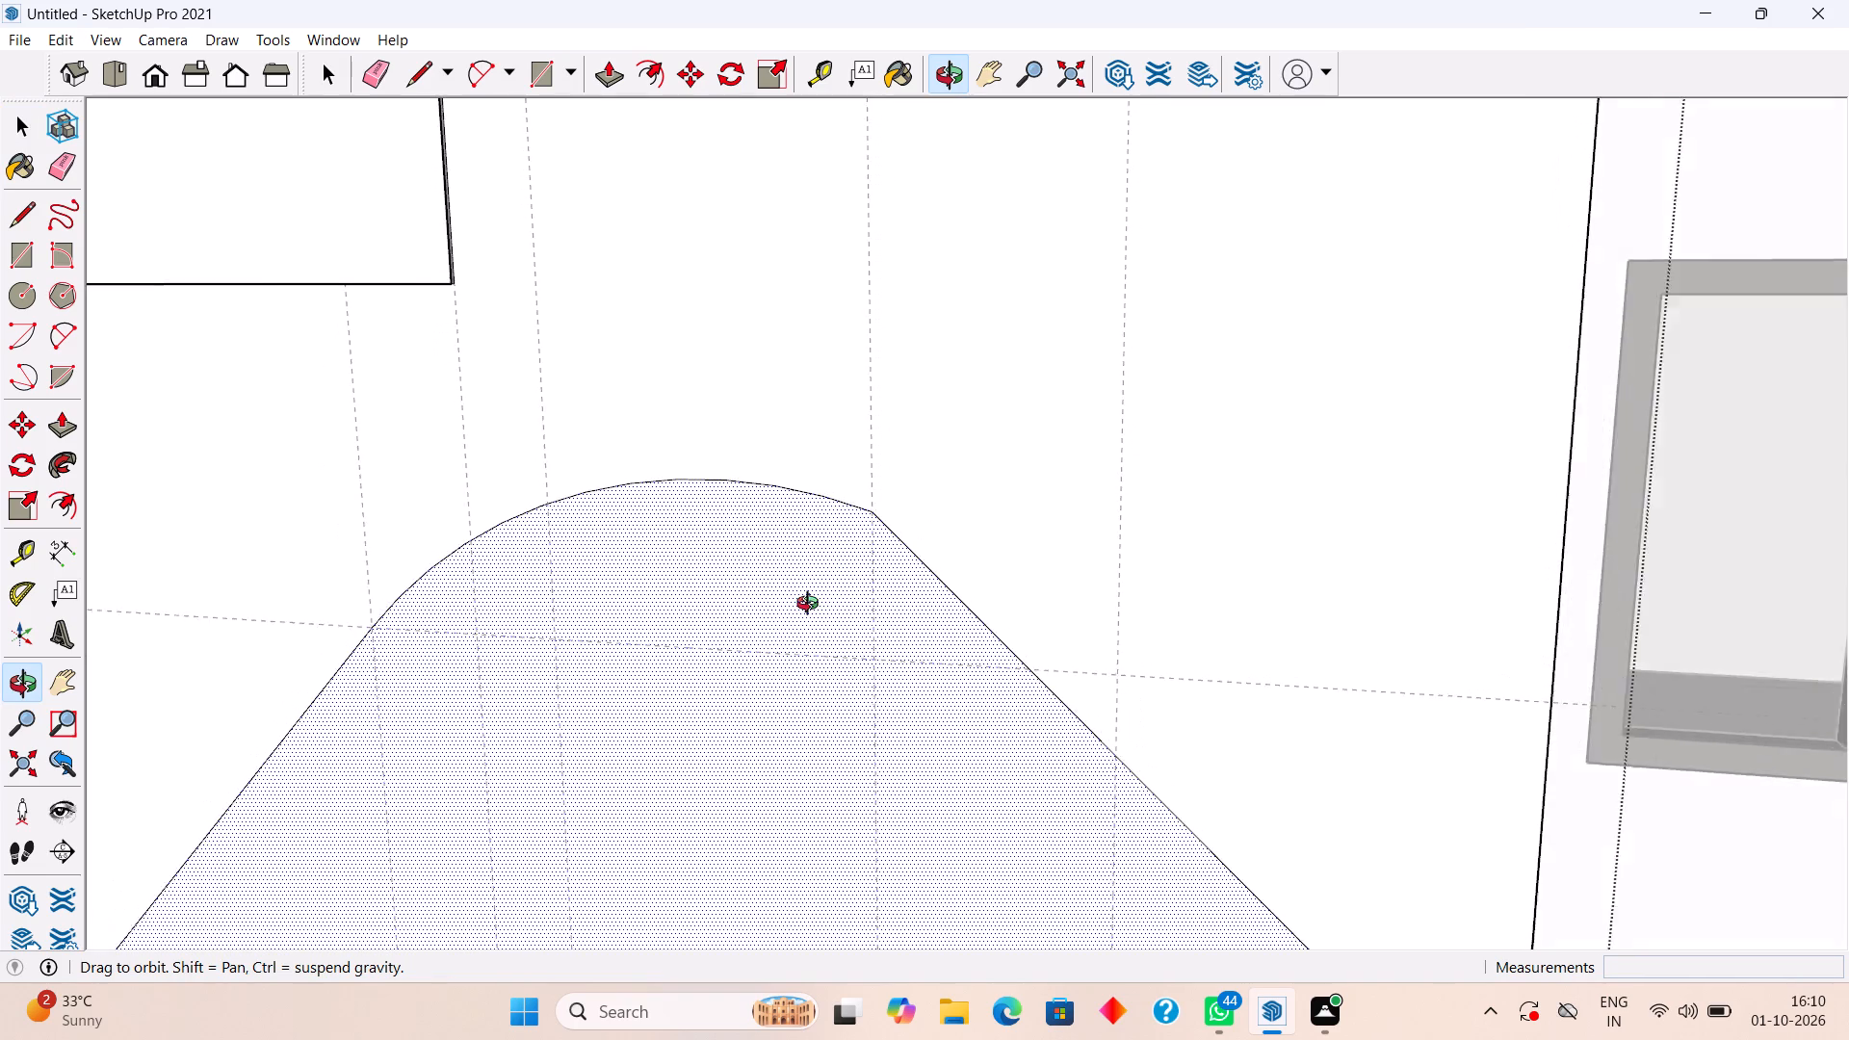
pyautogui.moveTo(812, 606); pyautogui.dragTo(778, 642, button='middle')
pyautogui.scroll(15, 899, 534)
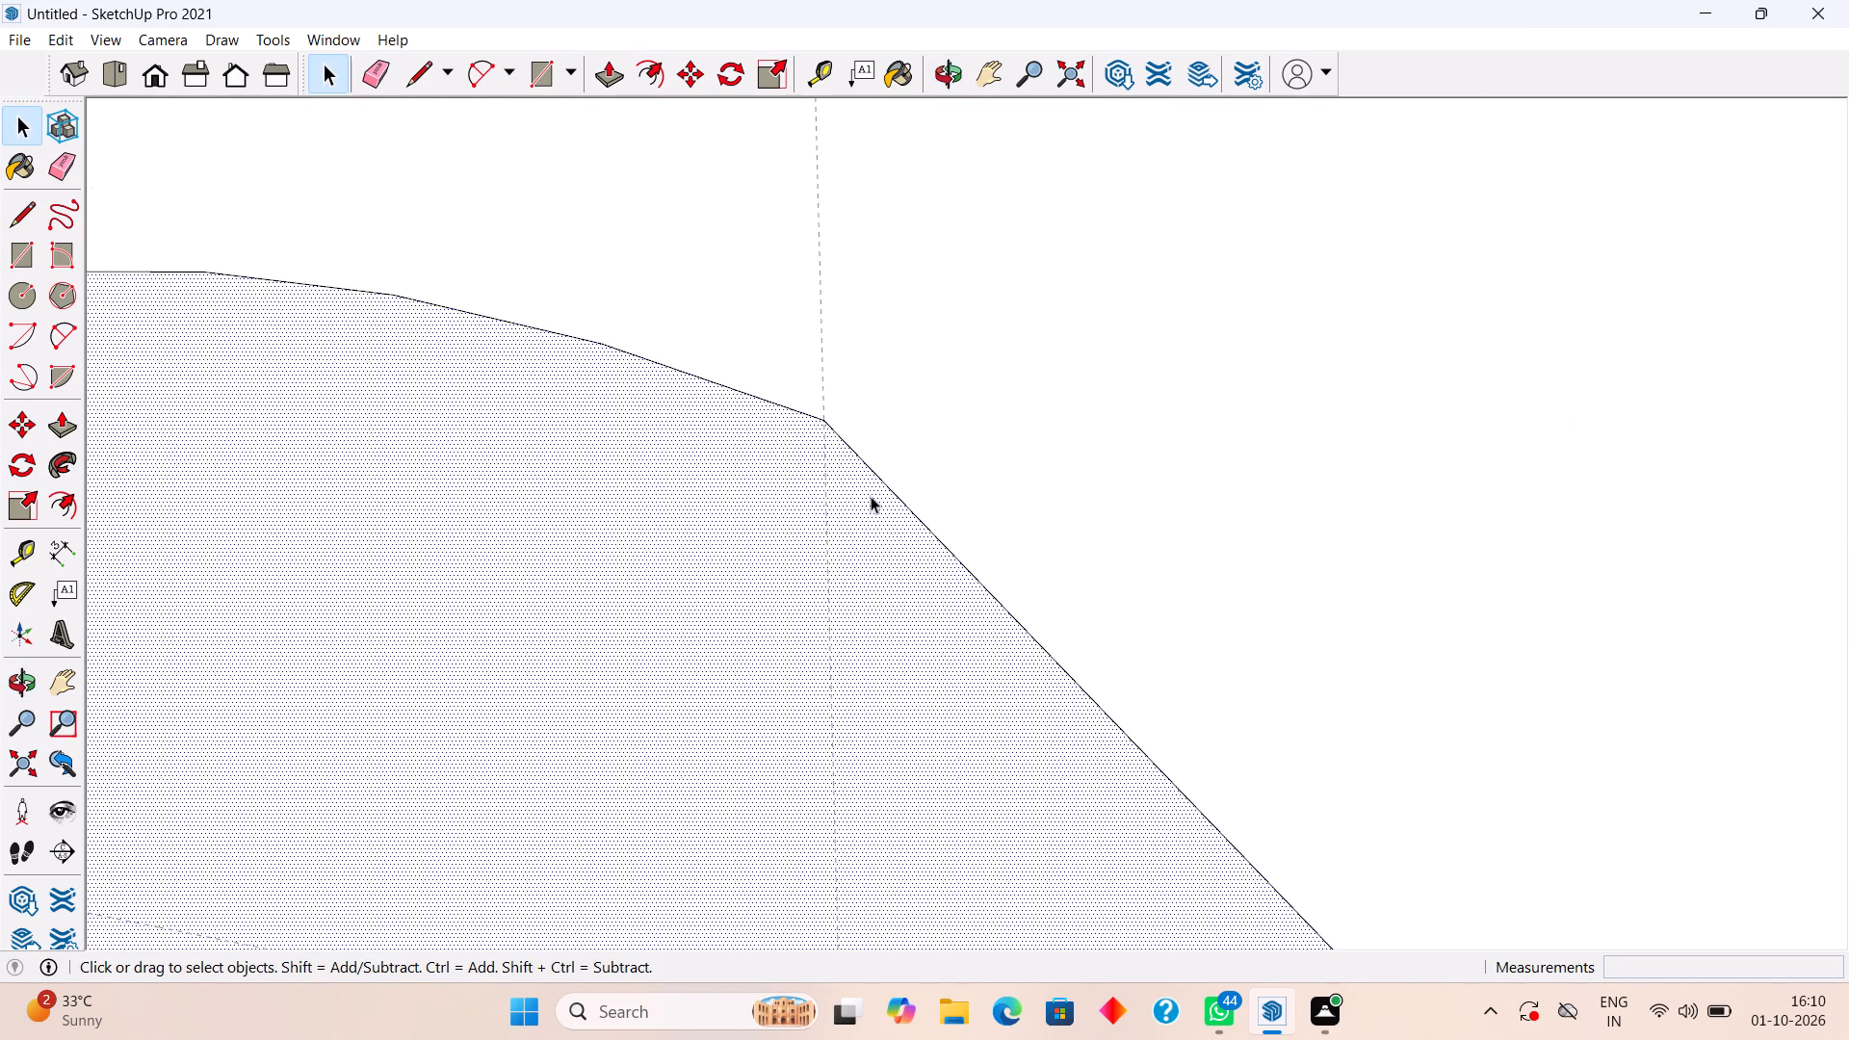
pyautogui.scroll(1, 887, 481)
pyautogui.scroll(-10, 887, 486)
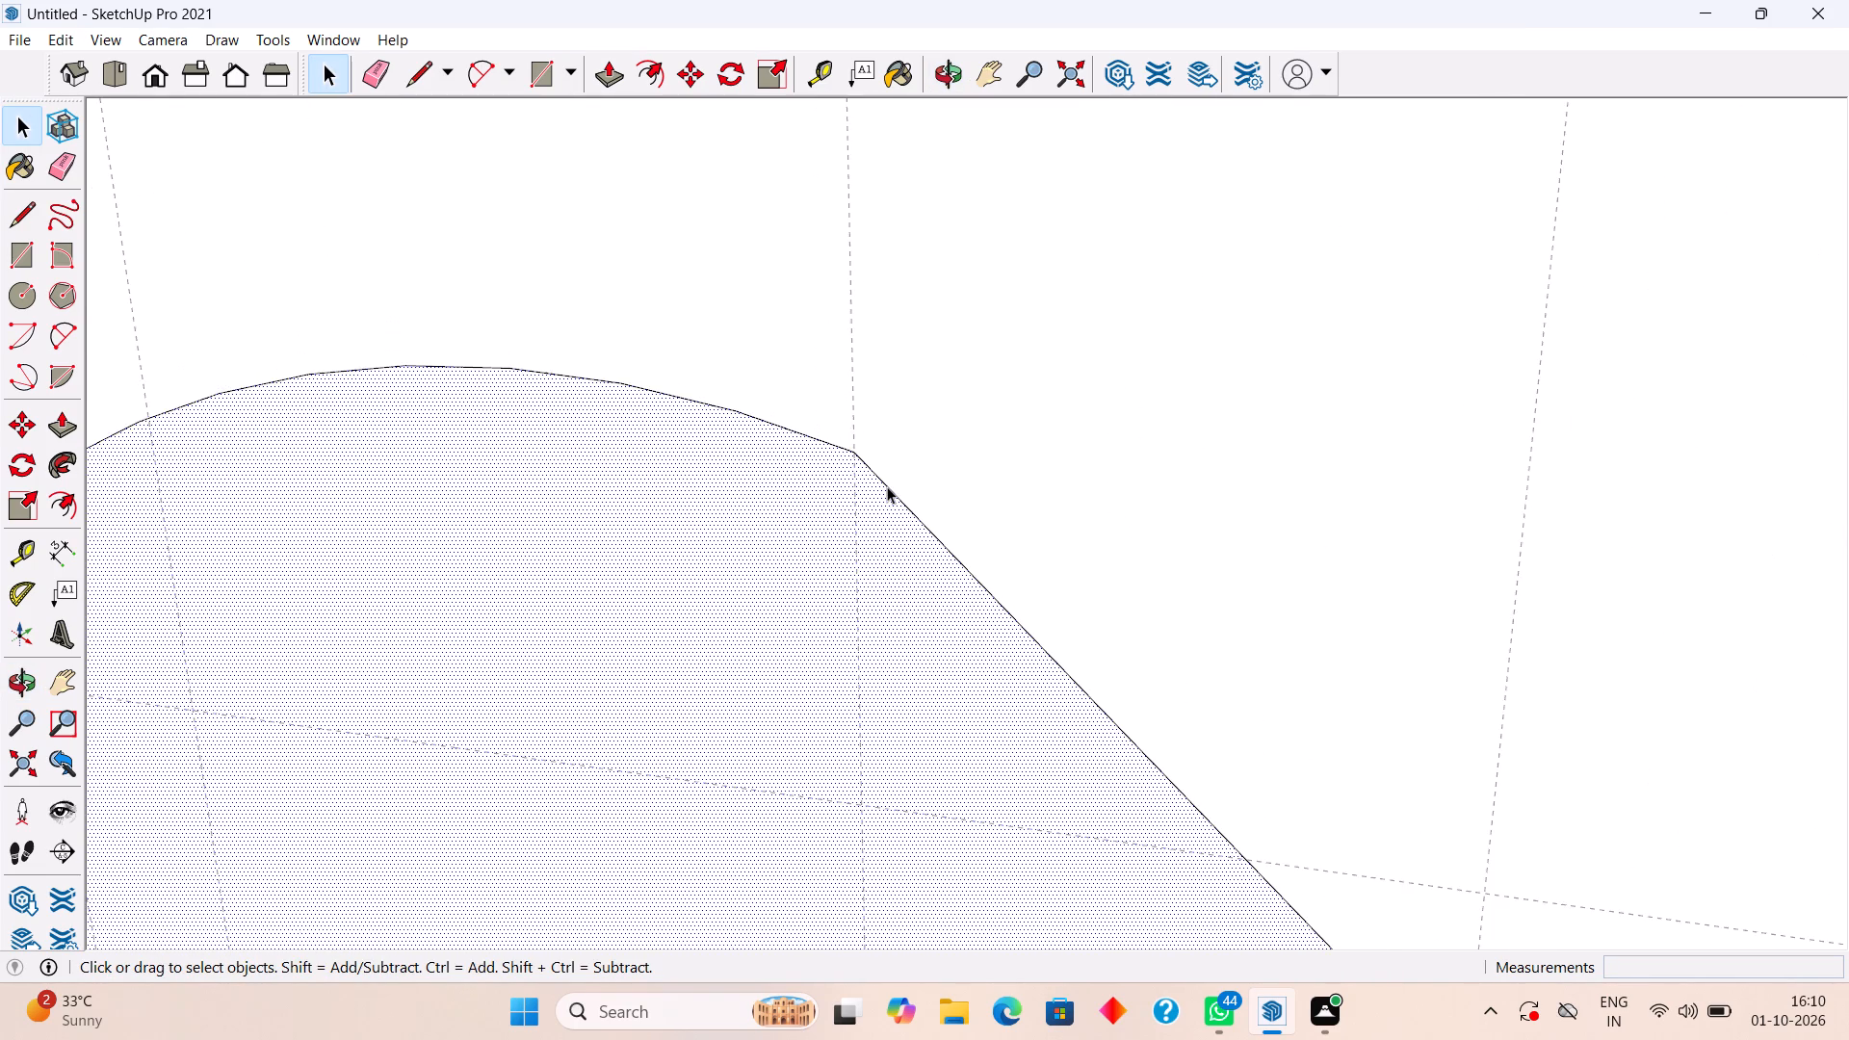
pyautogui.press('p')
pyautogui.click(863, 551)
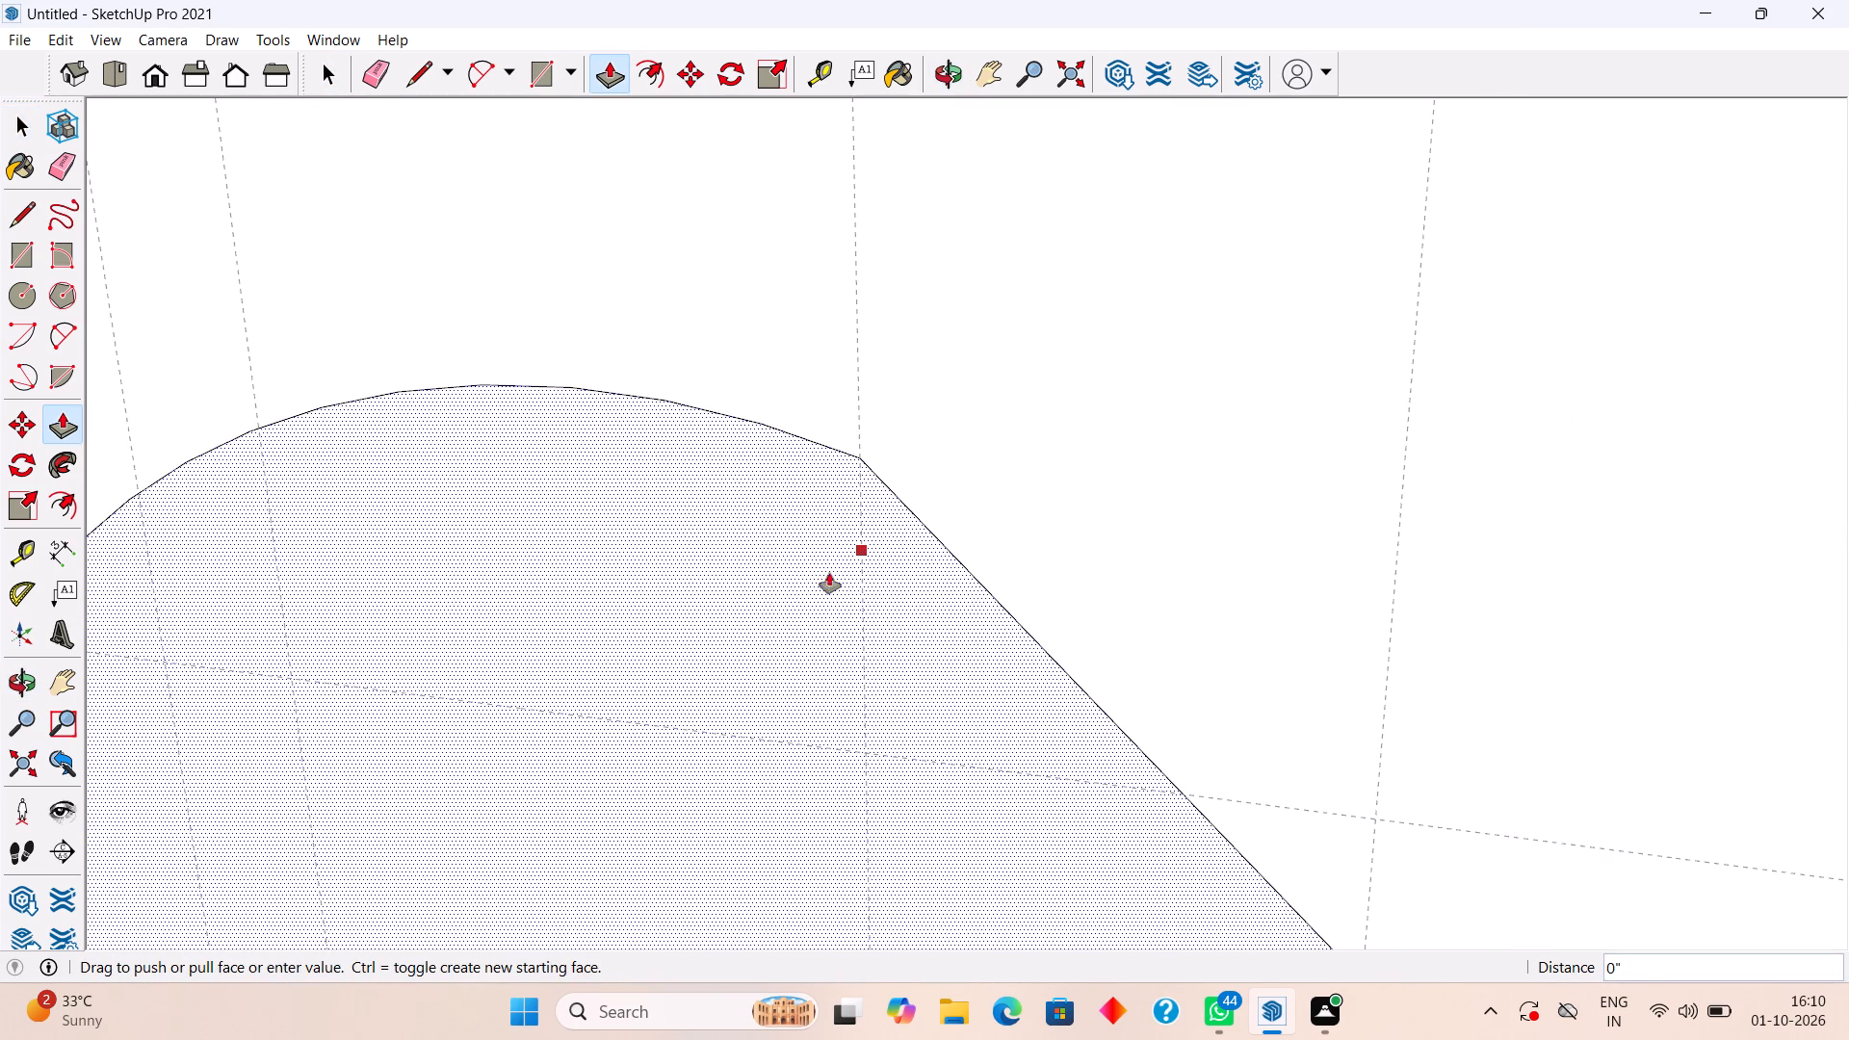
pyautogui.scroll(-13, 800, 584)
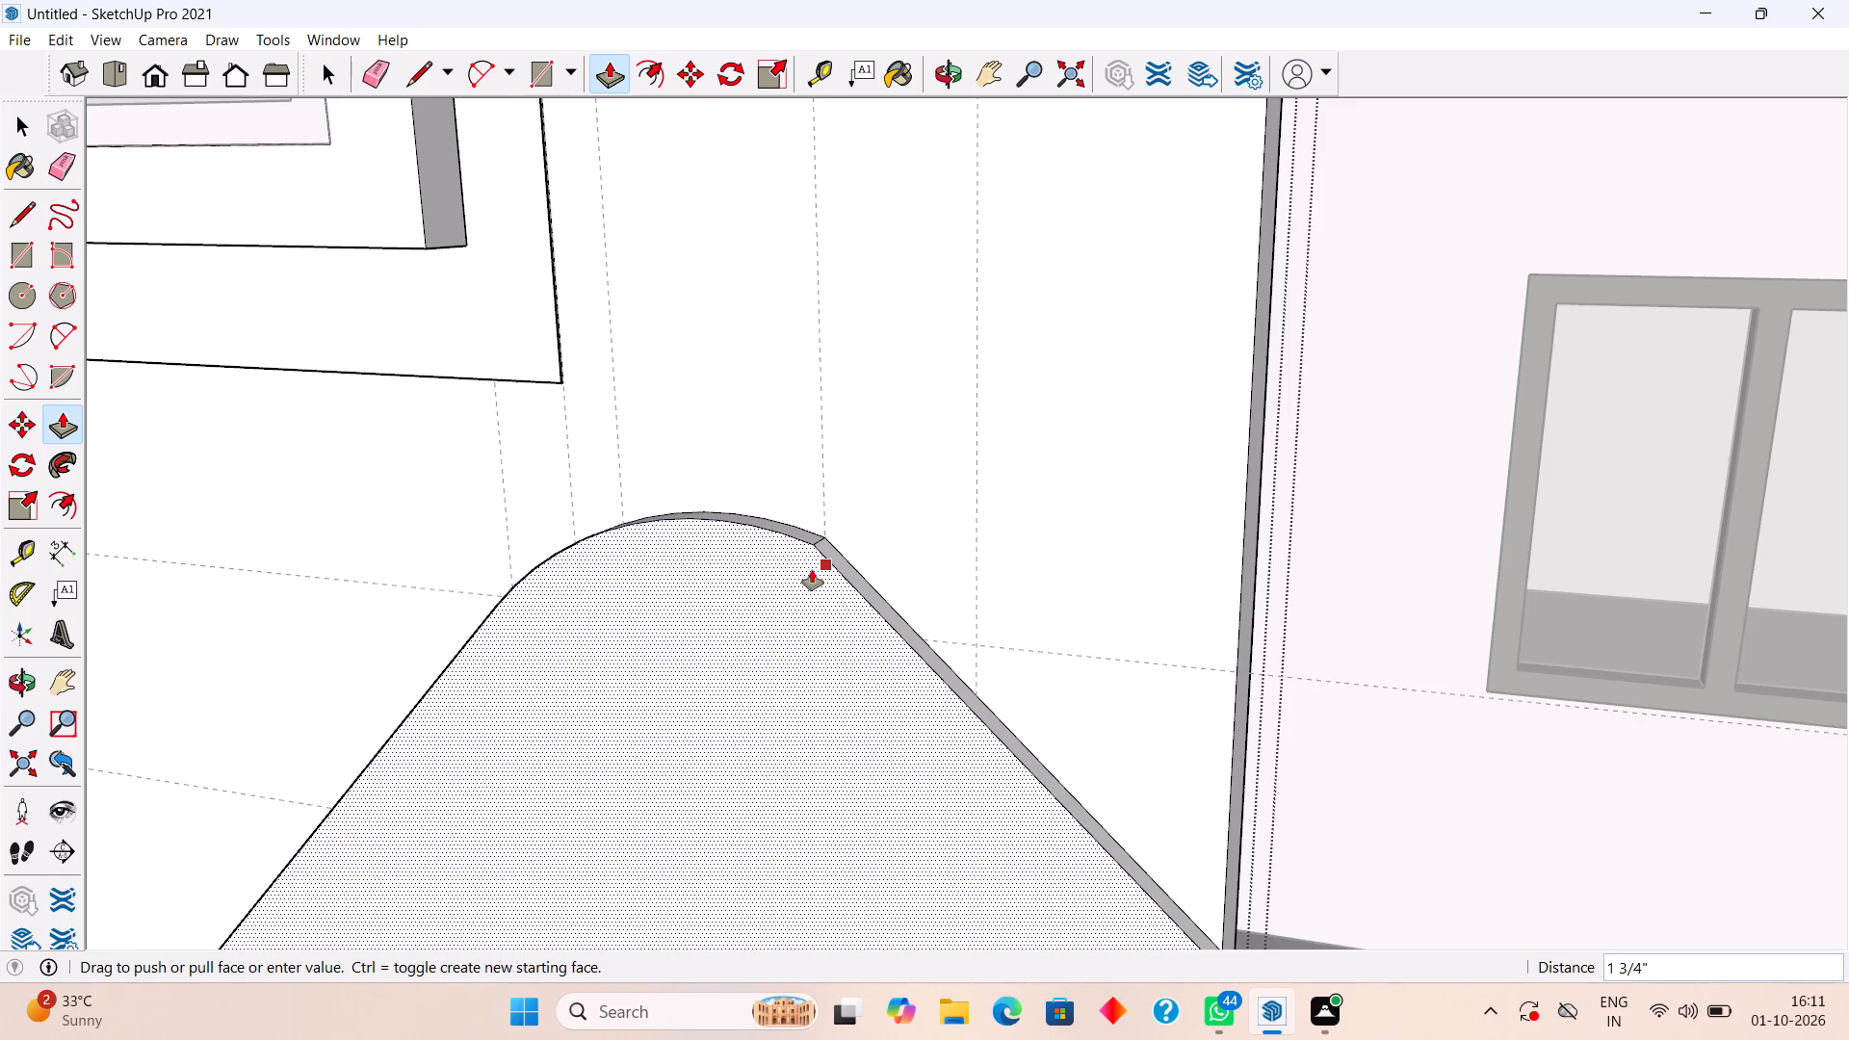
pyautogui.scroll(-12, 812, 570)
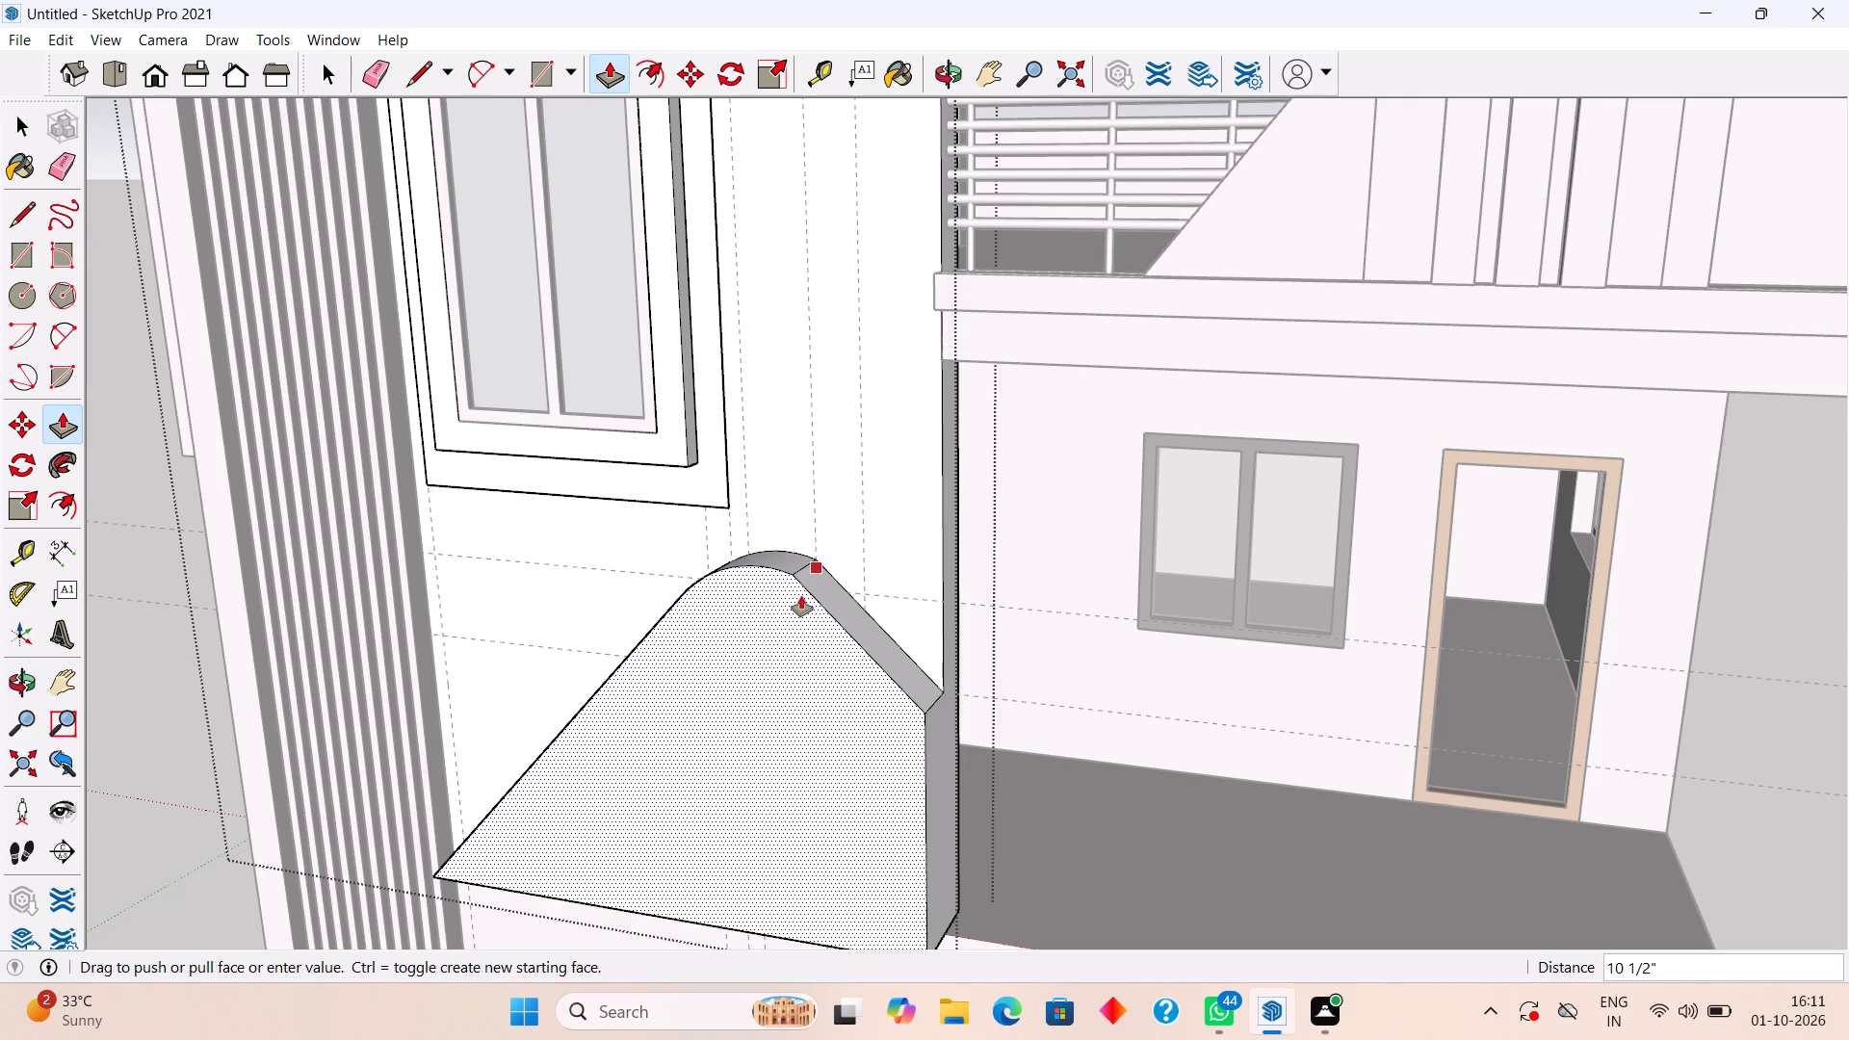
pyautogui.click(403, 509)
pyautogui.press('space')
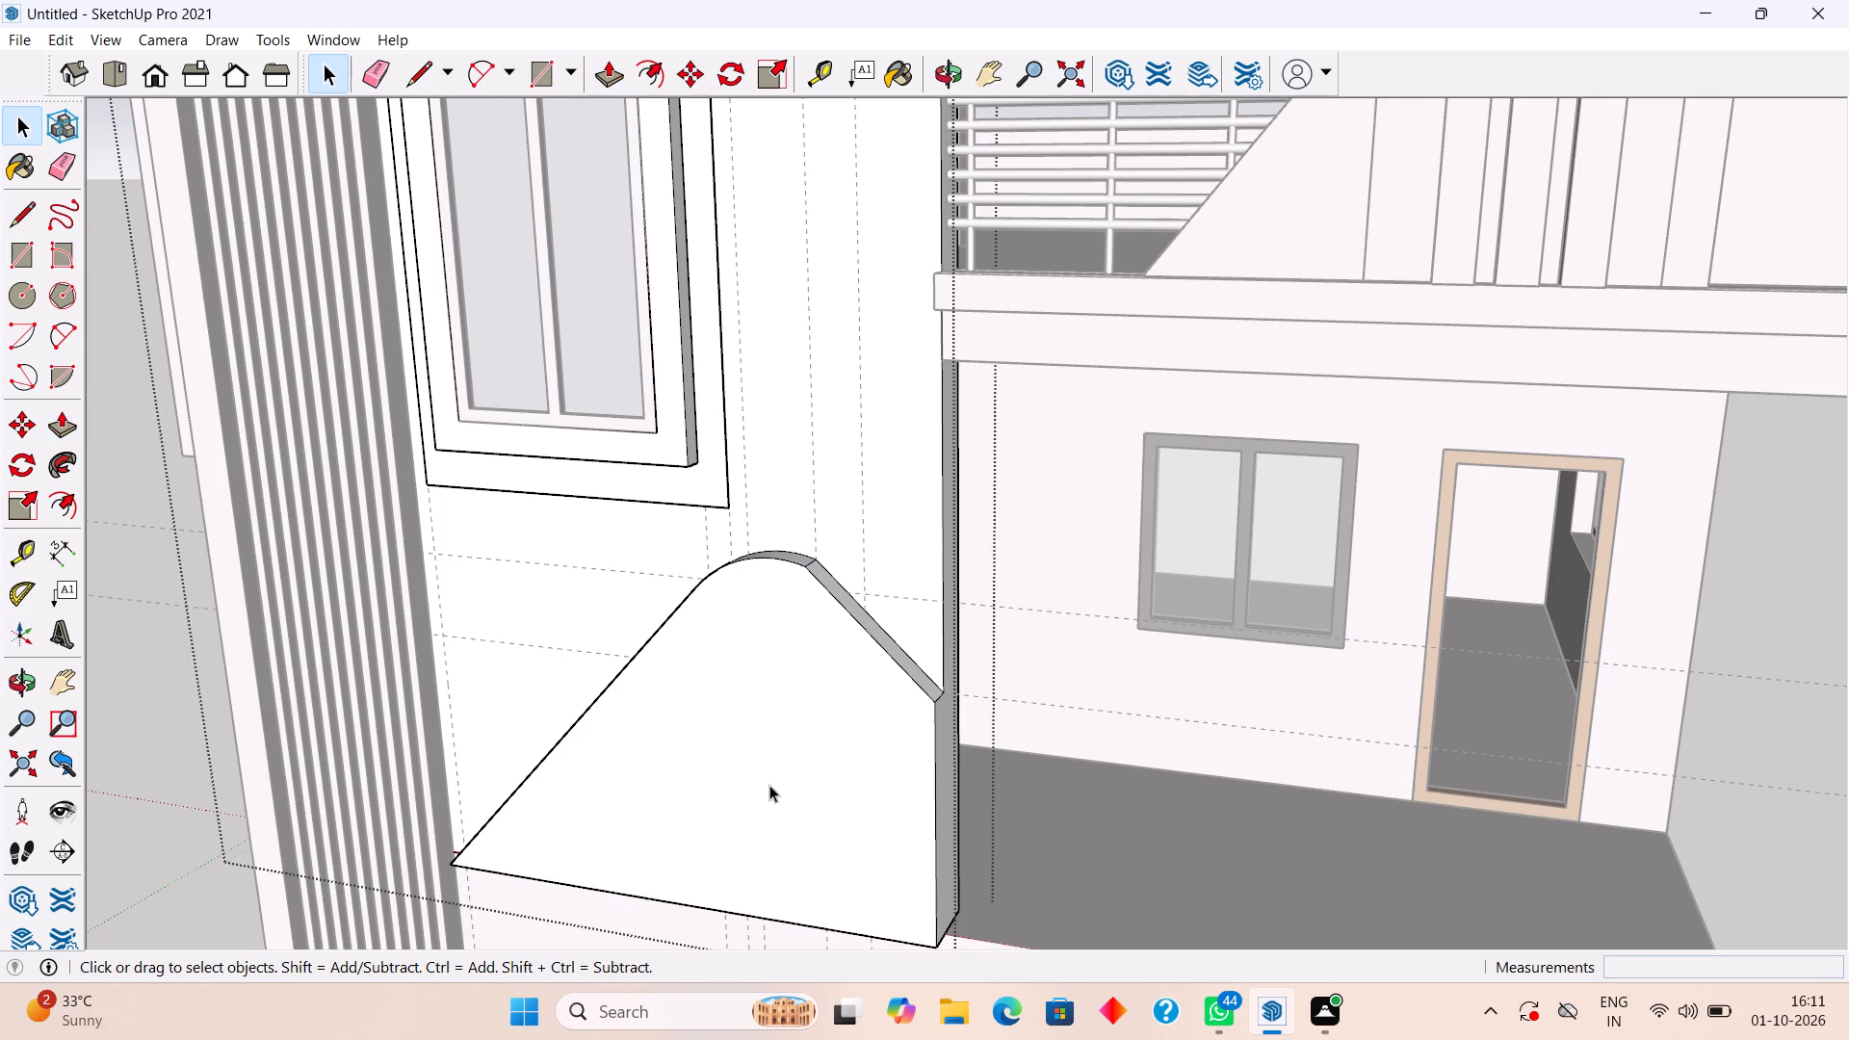
# Check whether the raised sloping feature's face selects on its own or together with the connected wall geometry, and close the wall group.
pyautogui.click(769, 785)
pyautogui.moveTo(793, 806); pyautogui.dragTo(1133, 723, button='middle')
pyautogui.scroll(-4, 1133, 723)
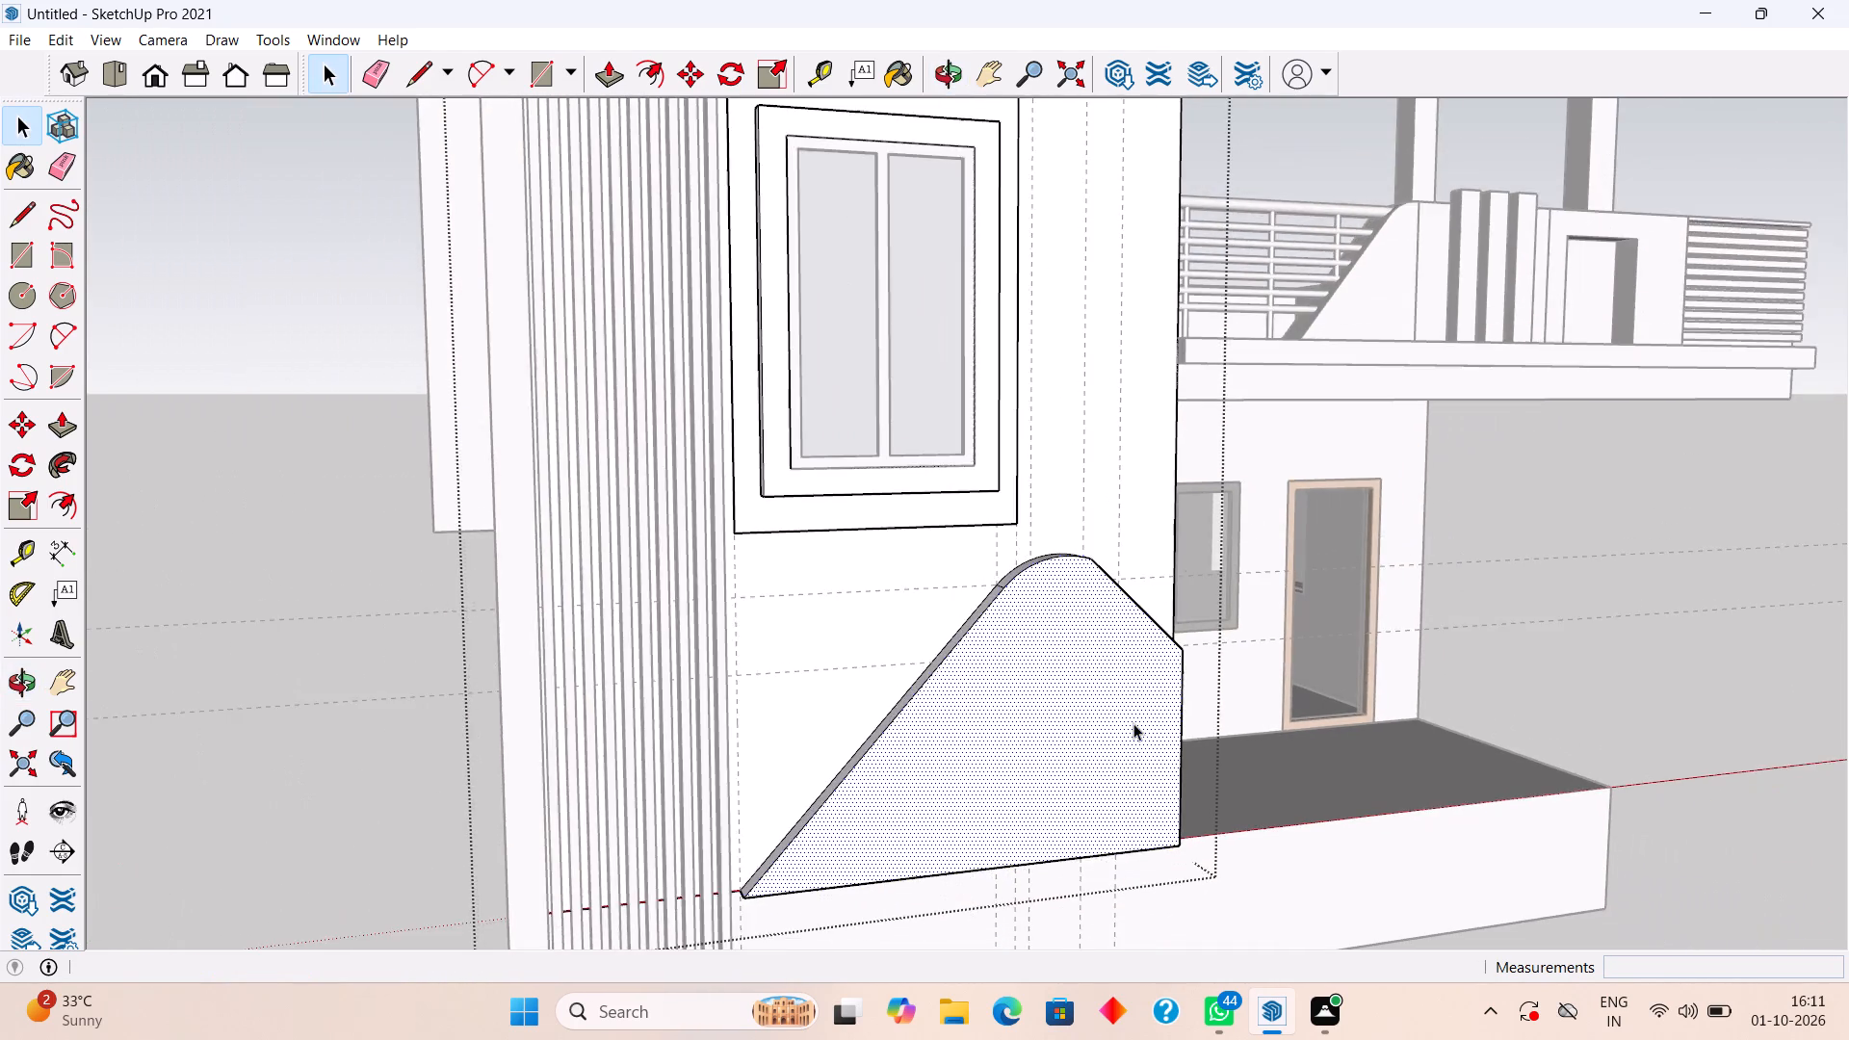
pyautogui.scroll(-2, 1133, 723)
pyautogui.click(528, 740)
pyautogui.moveTo(1326, 785); pyautogui.dragTo(1020, 780, button='middle')
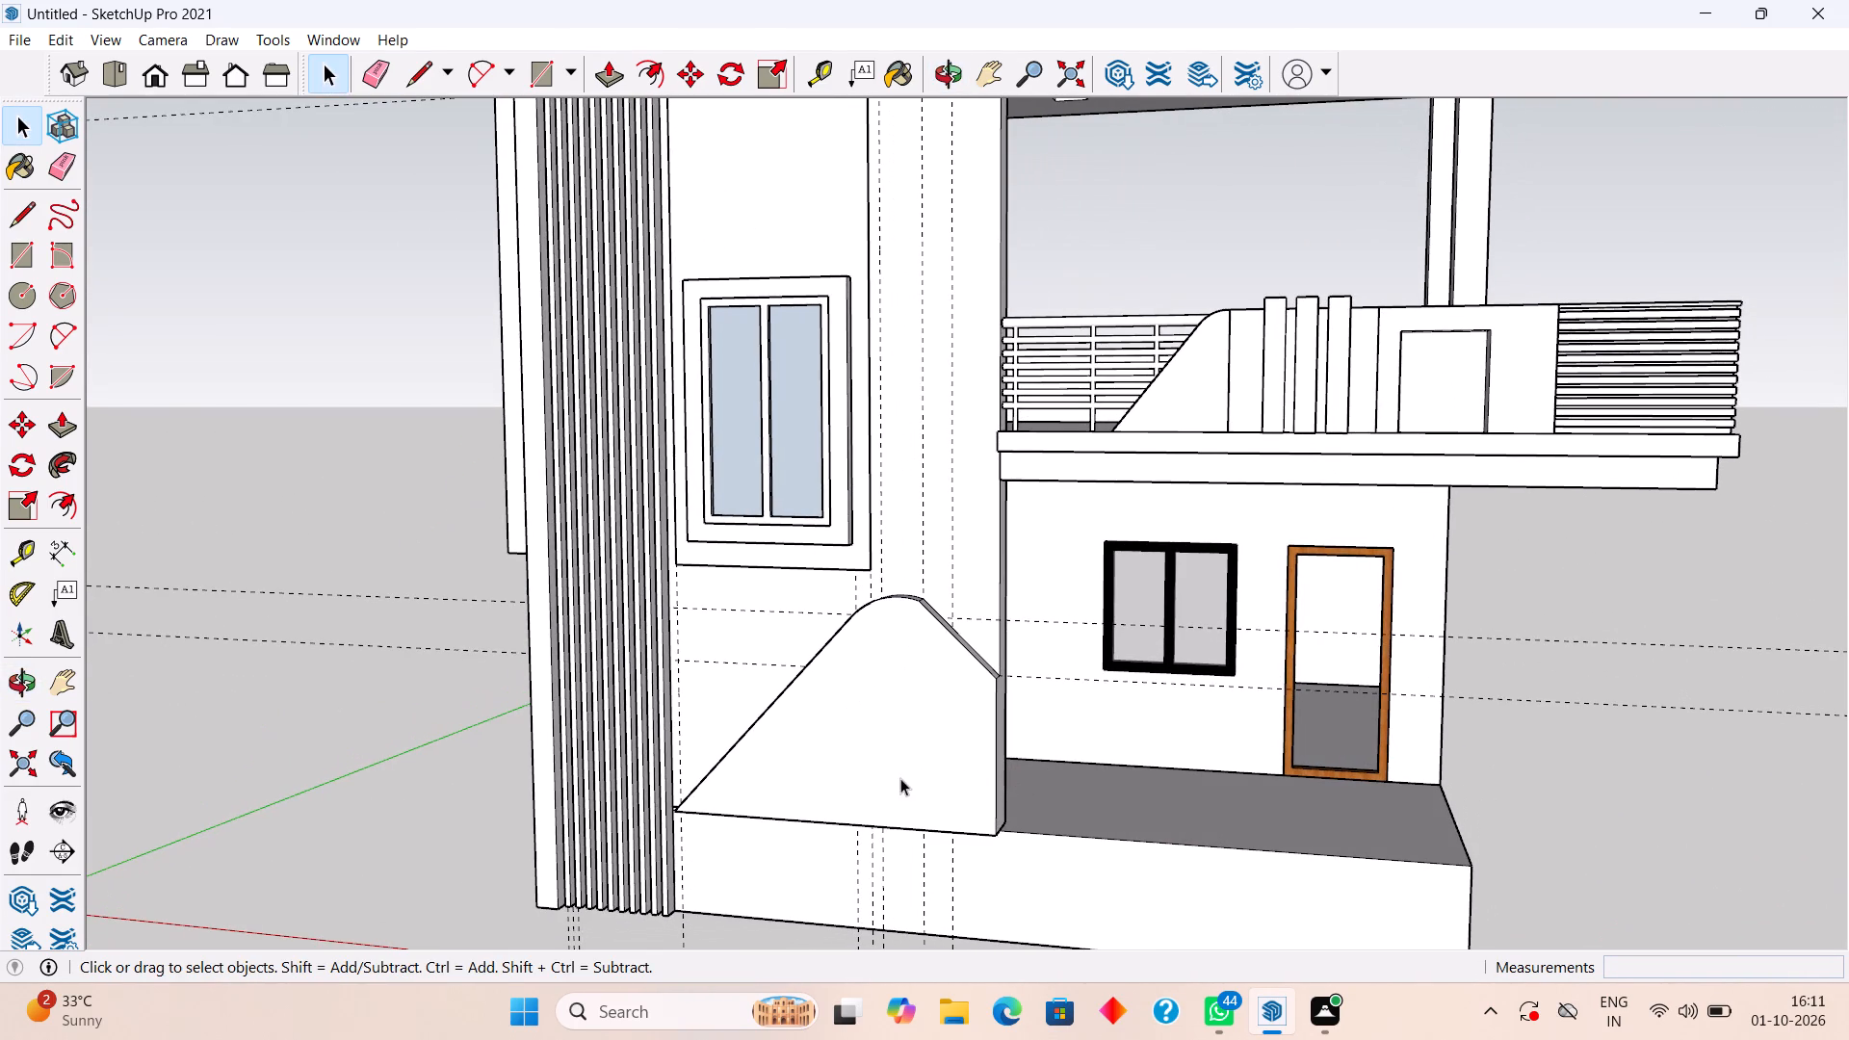
pyautogui.moveTo(945, 784); pyautogui.dragTo(987, 779, button='middle')
pyautogui.tripleClick(899, 767)
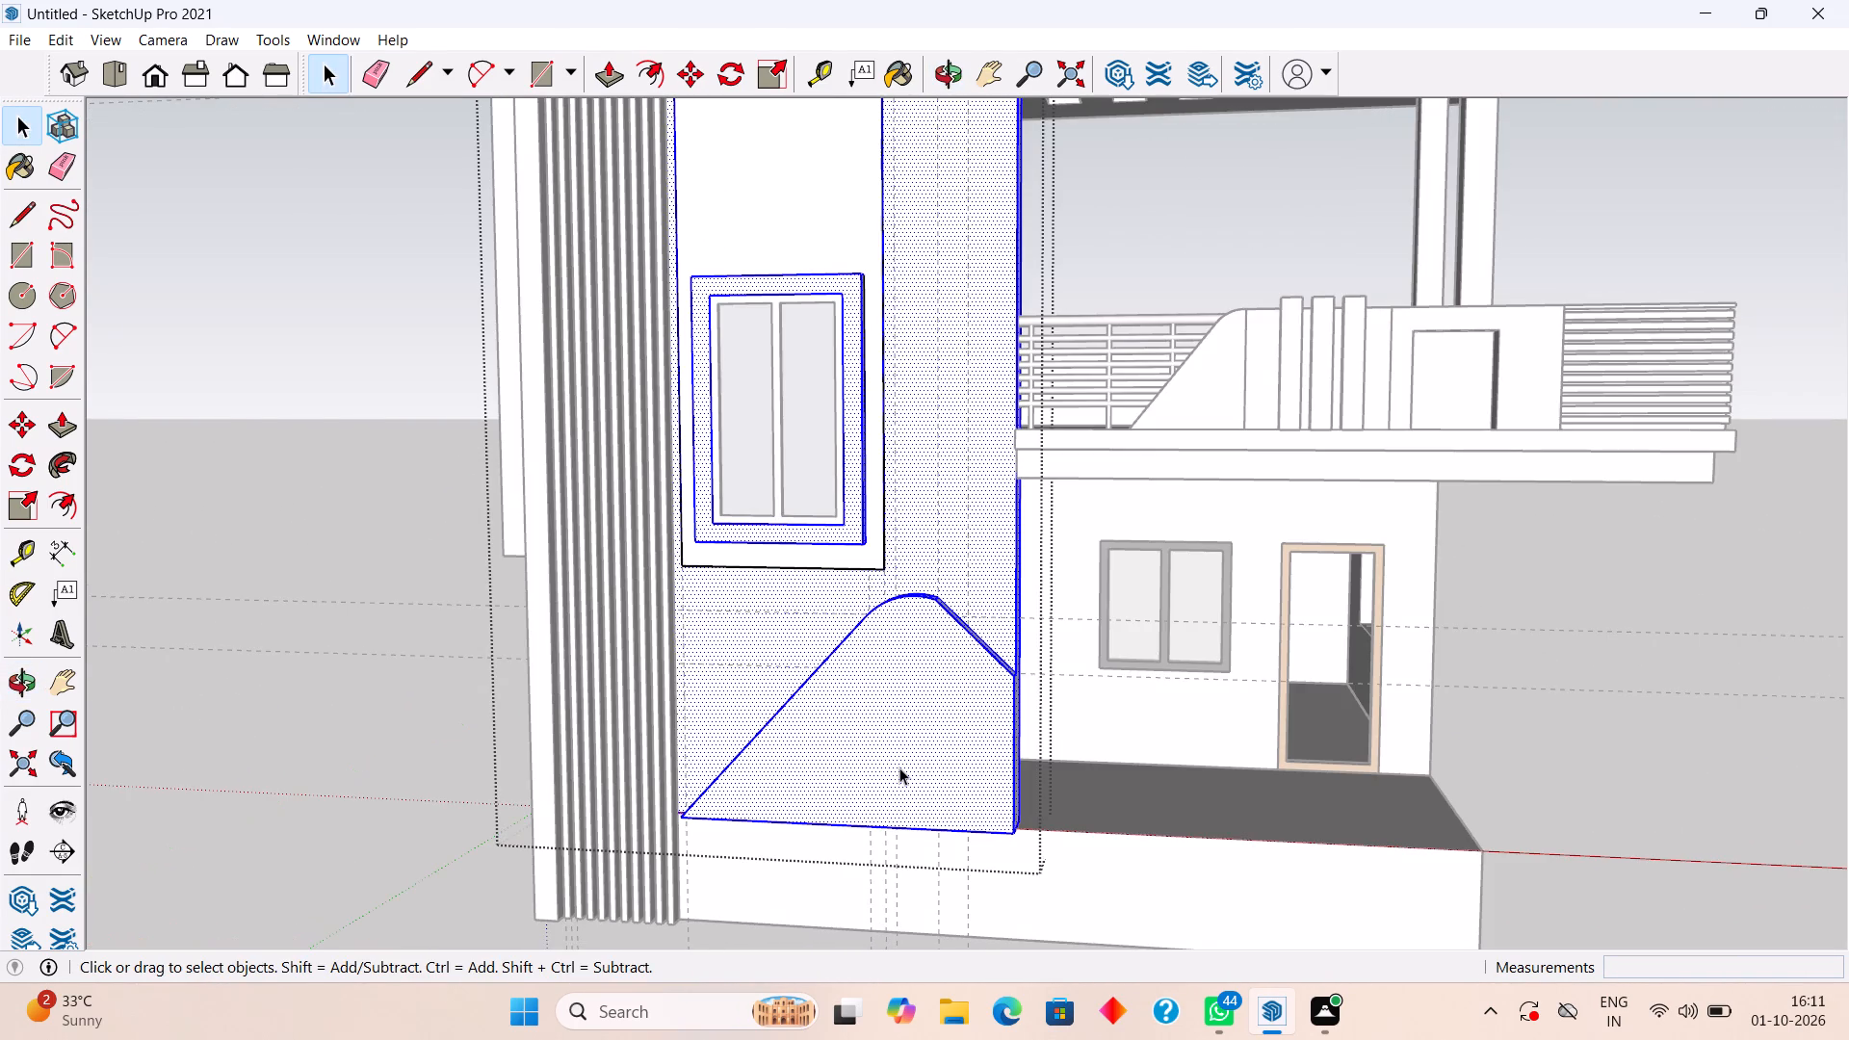
pyautogui.click(899, 767)
pyautogui.scroll(-3, 899, 767)
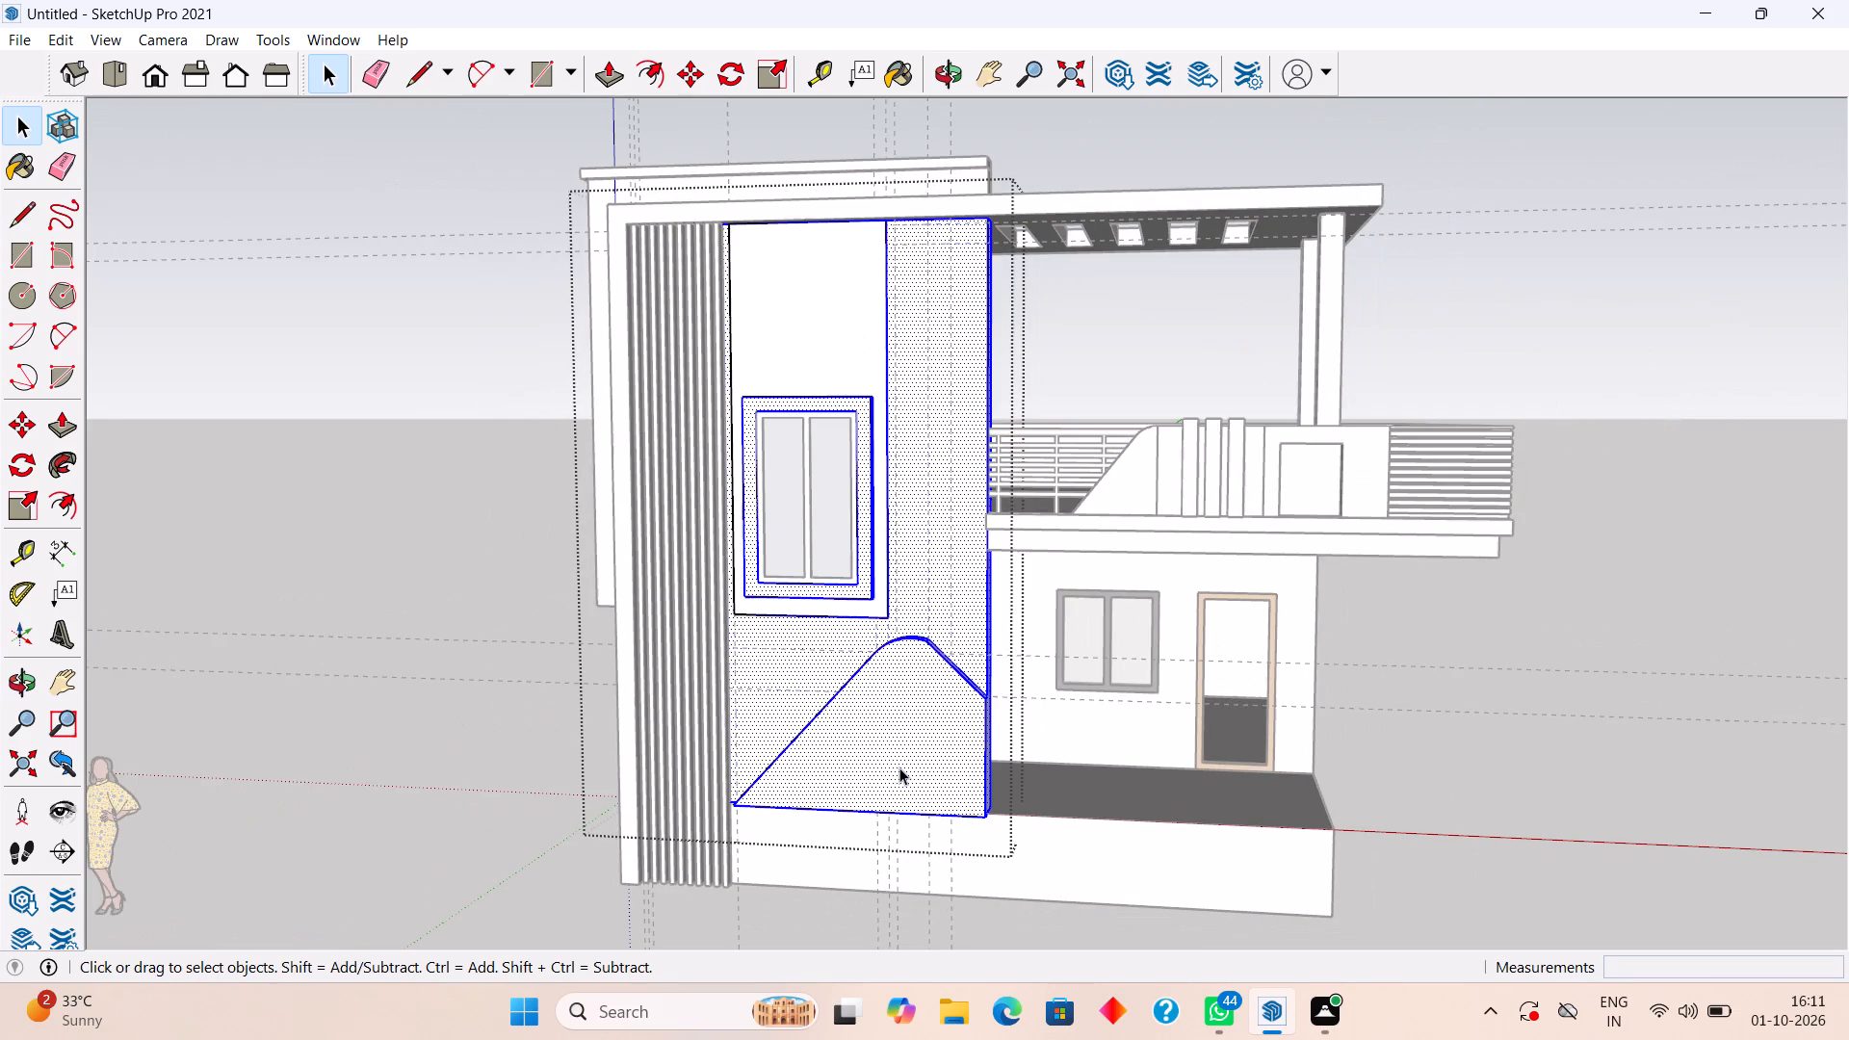
pyautogui.tripleClick(898, 767)
pyautogui.click(898, 767)
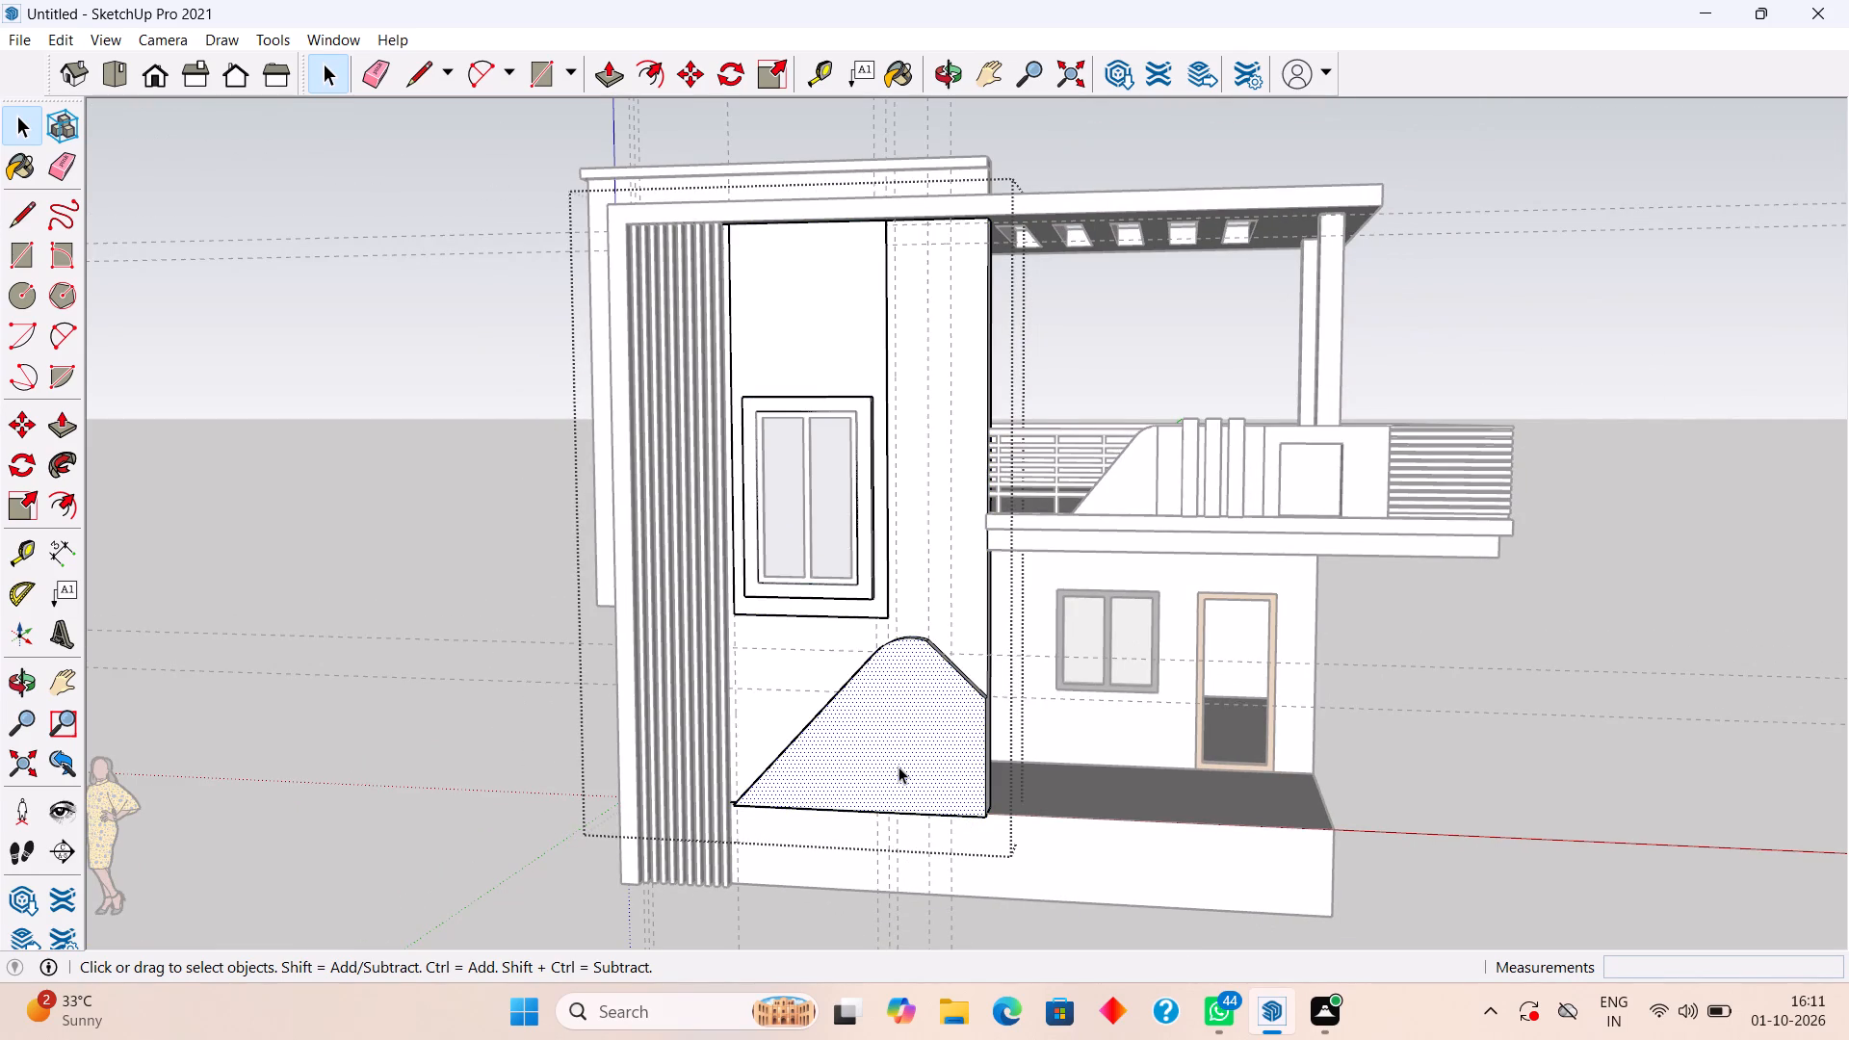
pyautogui.click(898, 767)
pyautogui.doubleClick(898, 767)
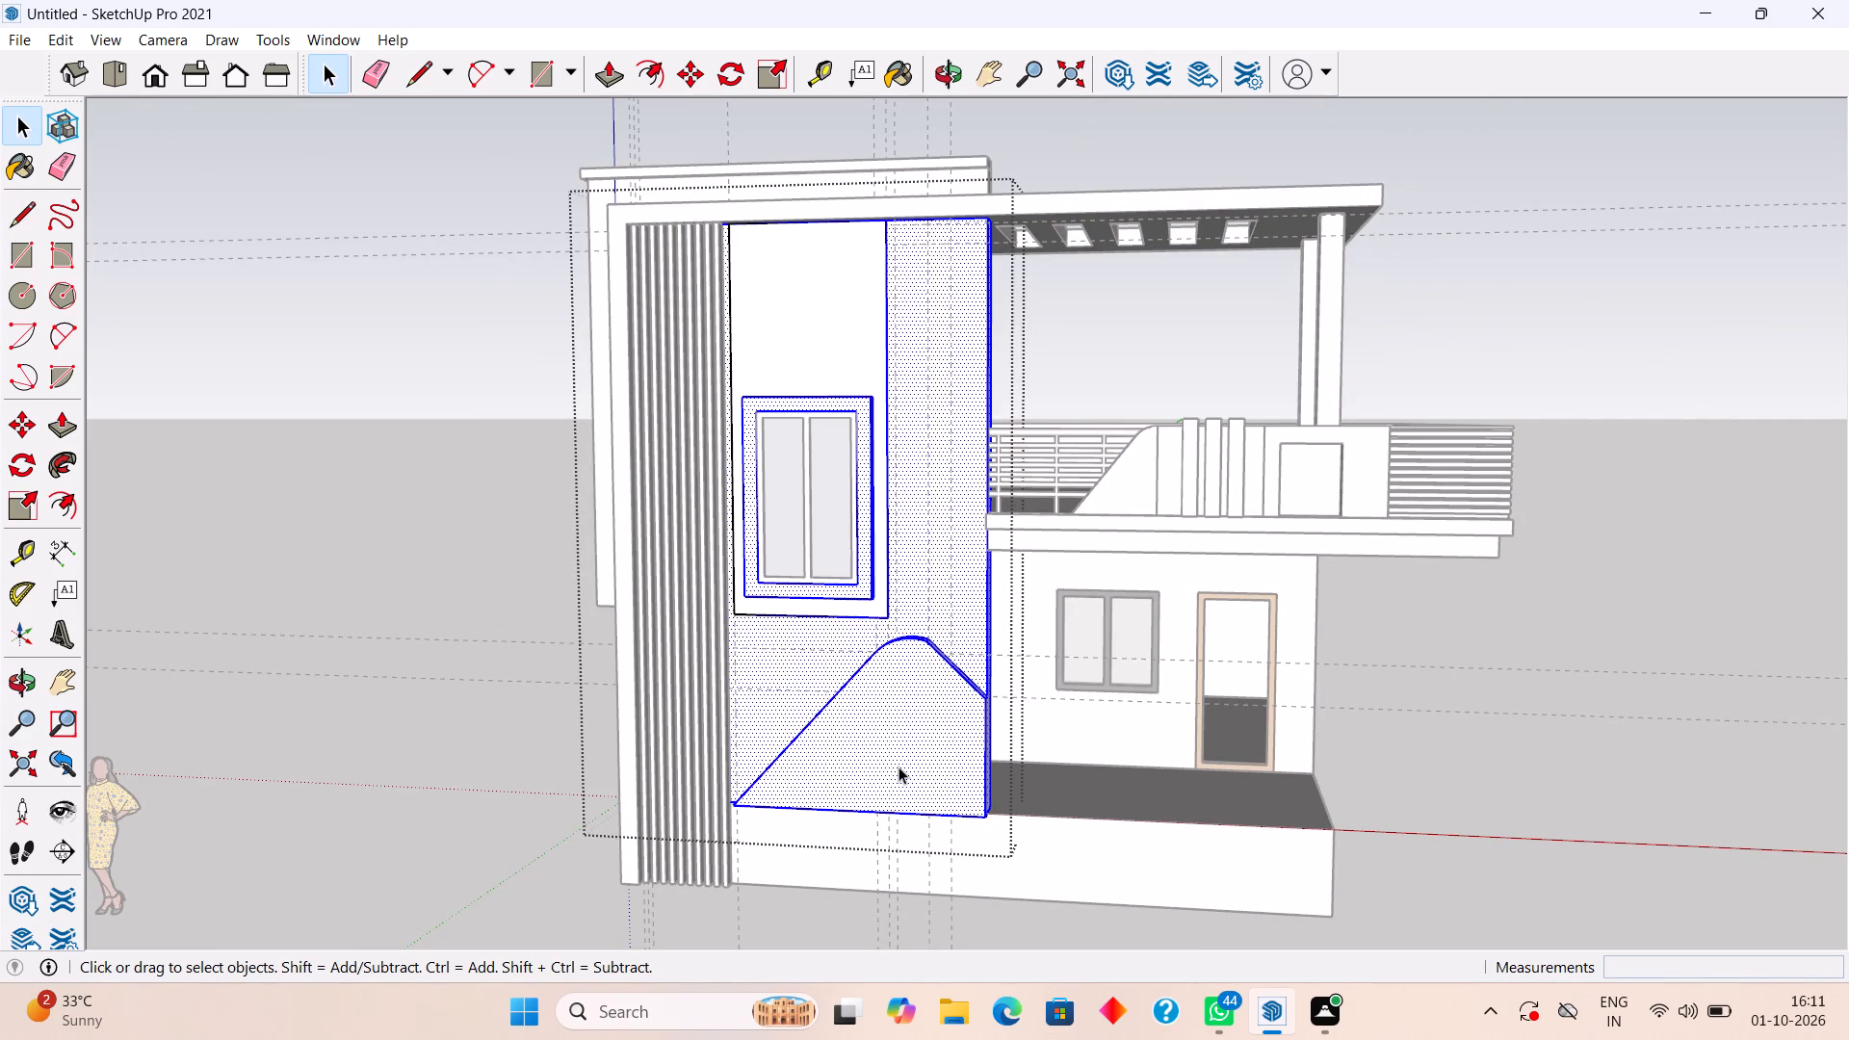
pyautogui.click(898, 767)
pyautogui.click(498, 700)
# Examine the raised sloping feature from above and from the porch side, beside the staircase.
pyautogui.moveTo(937, 721); pyautogui.dragTo(1082, 803, button='middle')
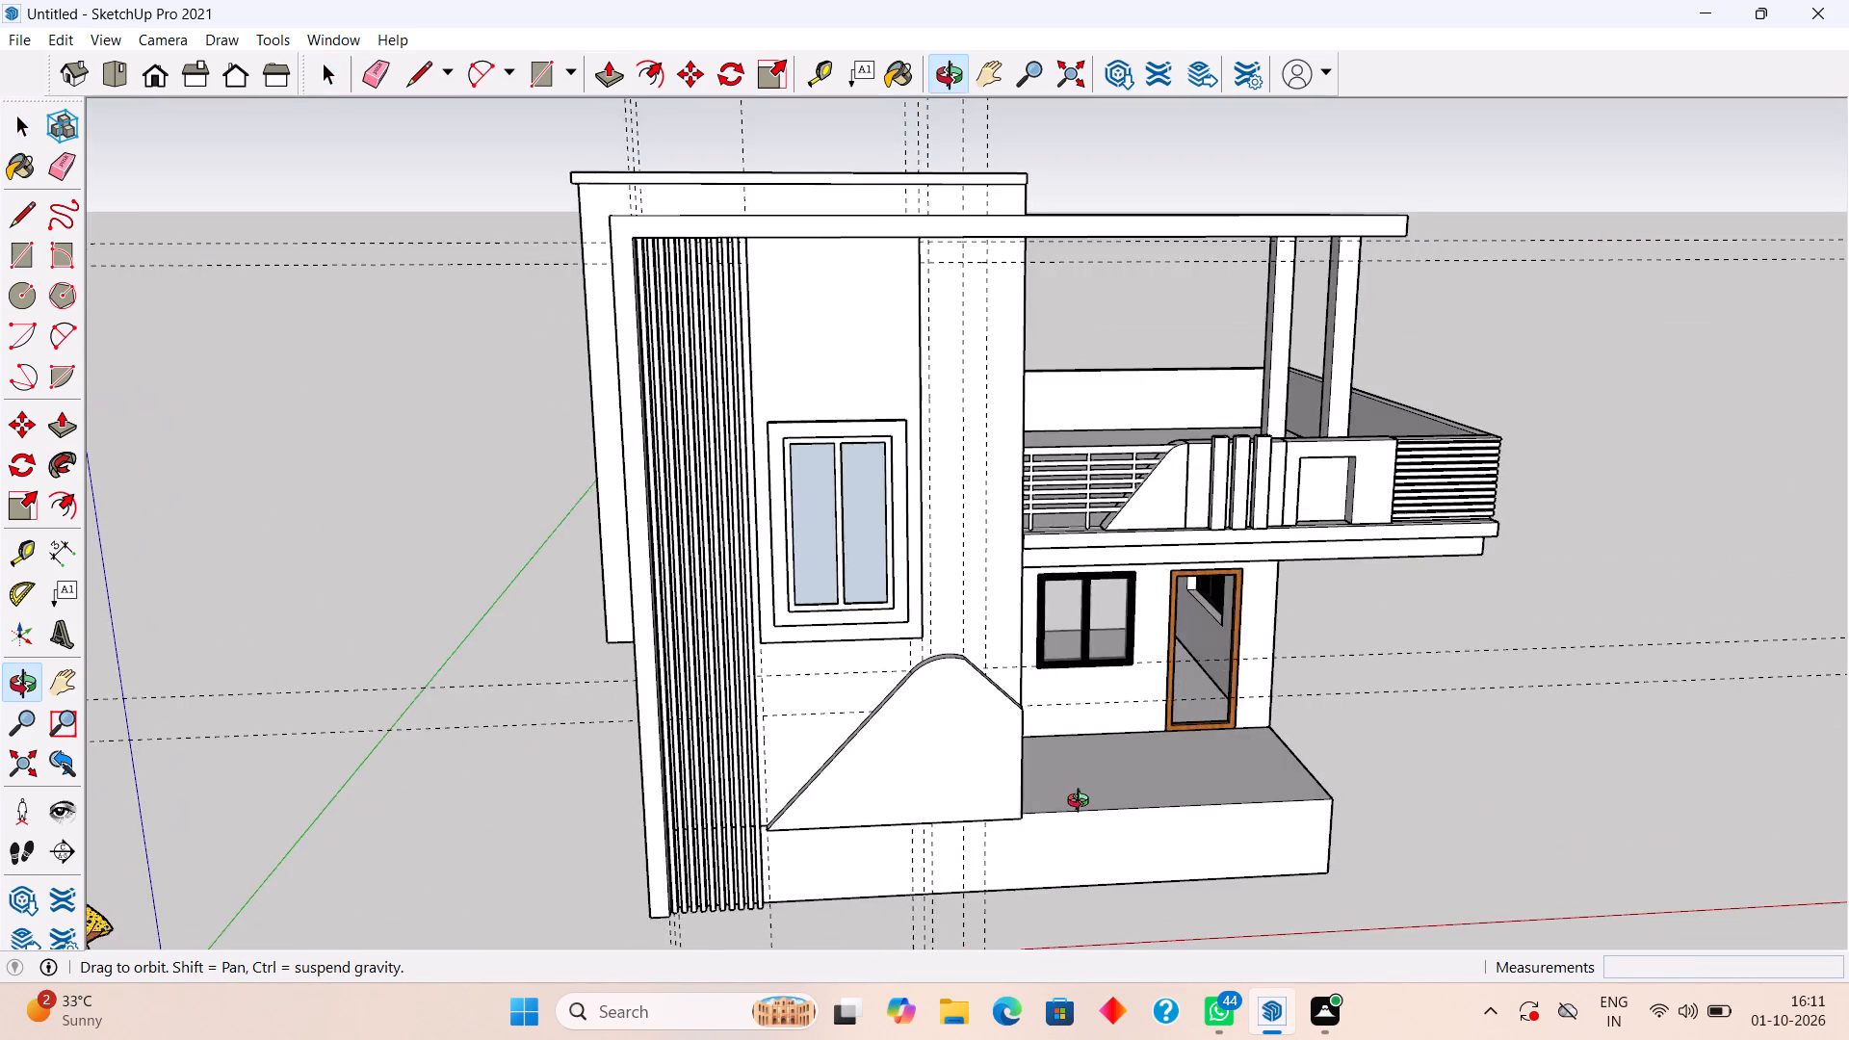
pyautogui.moveTo(1082, 803); pyautogui.dragTo(1080, 939, button='middle')
pyautogui.scroll(-1, 1092, 833)
pyautogui.scroll(-3, 1081, 938)
pyautogui.moveTo(1025, 755); pyautogui.dragTo(563, 828, button='middle')
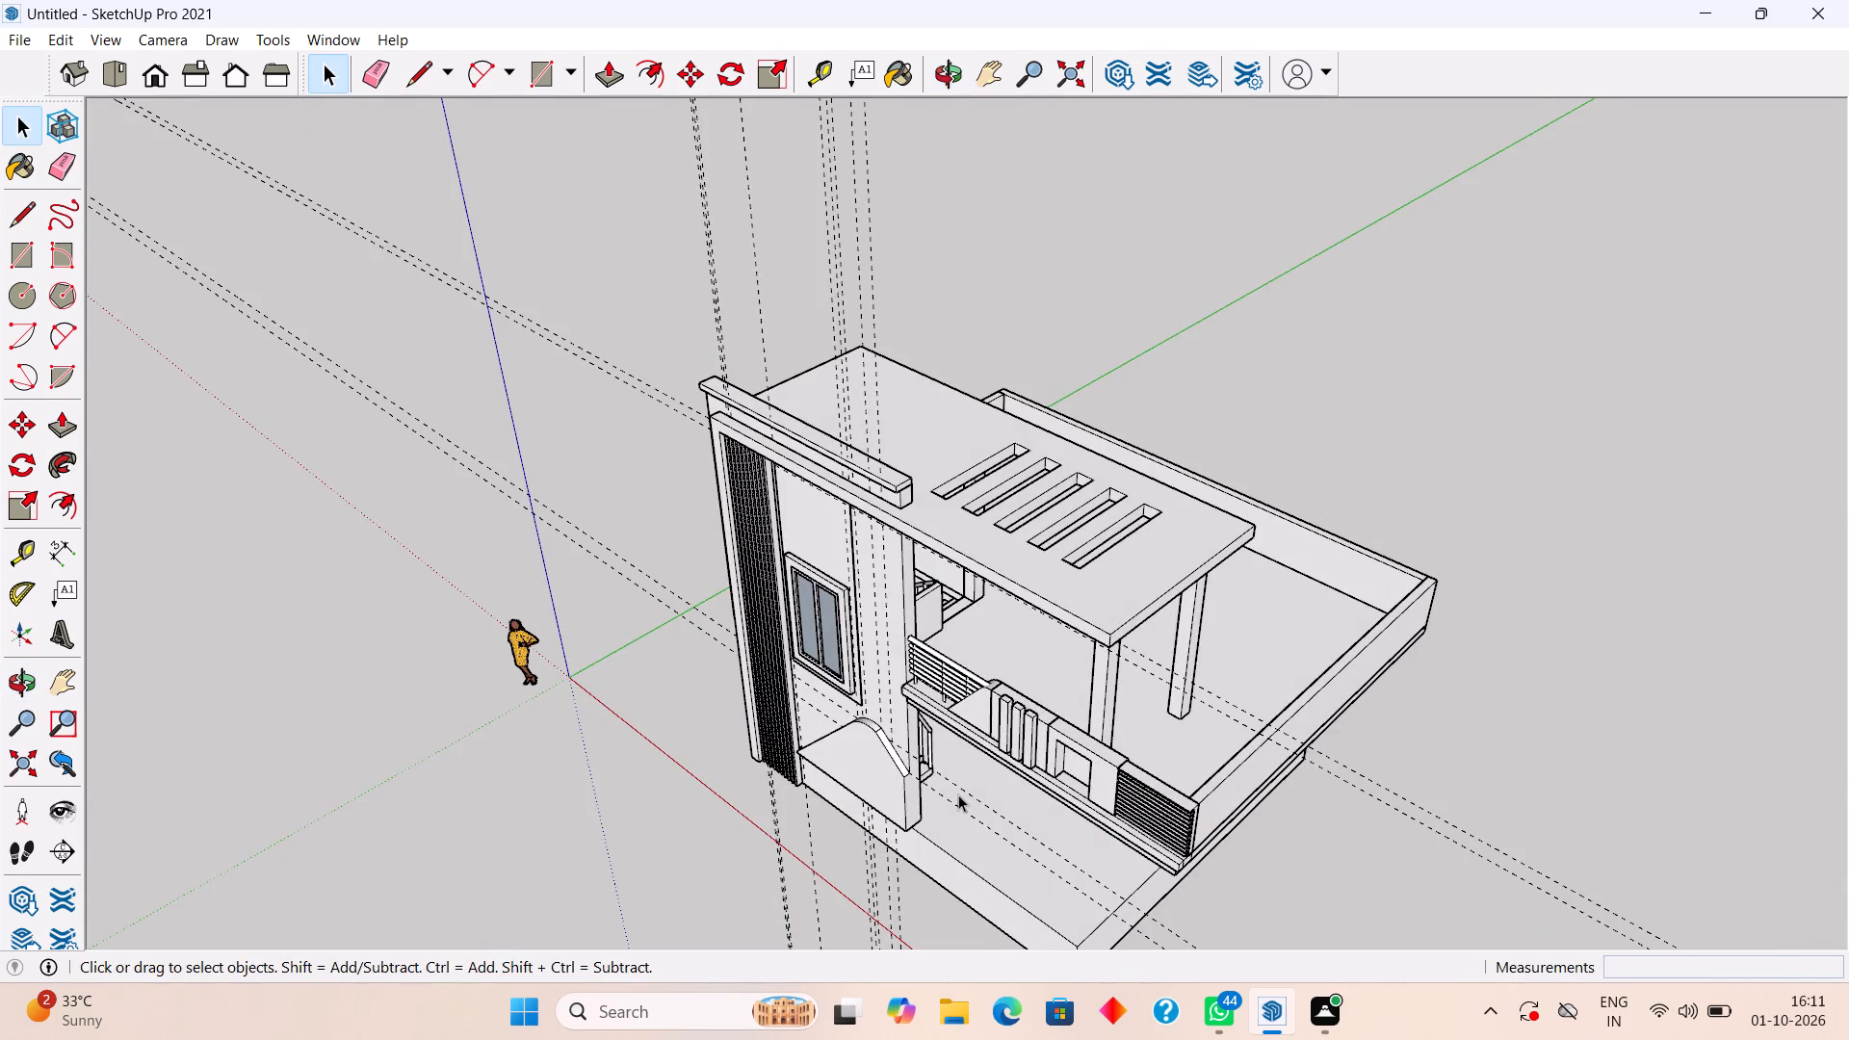
pyautogui.moveTo(958, 794); pyautogui.dragTo(852, 722, button='middle')
pyautogui.scroll(5, 879, 832)
pyautogui.moveTo(837, 763); pyautogui.dragTo(811, 725, button='middle')
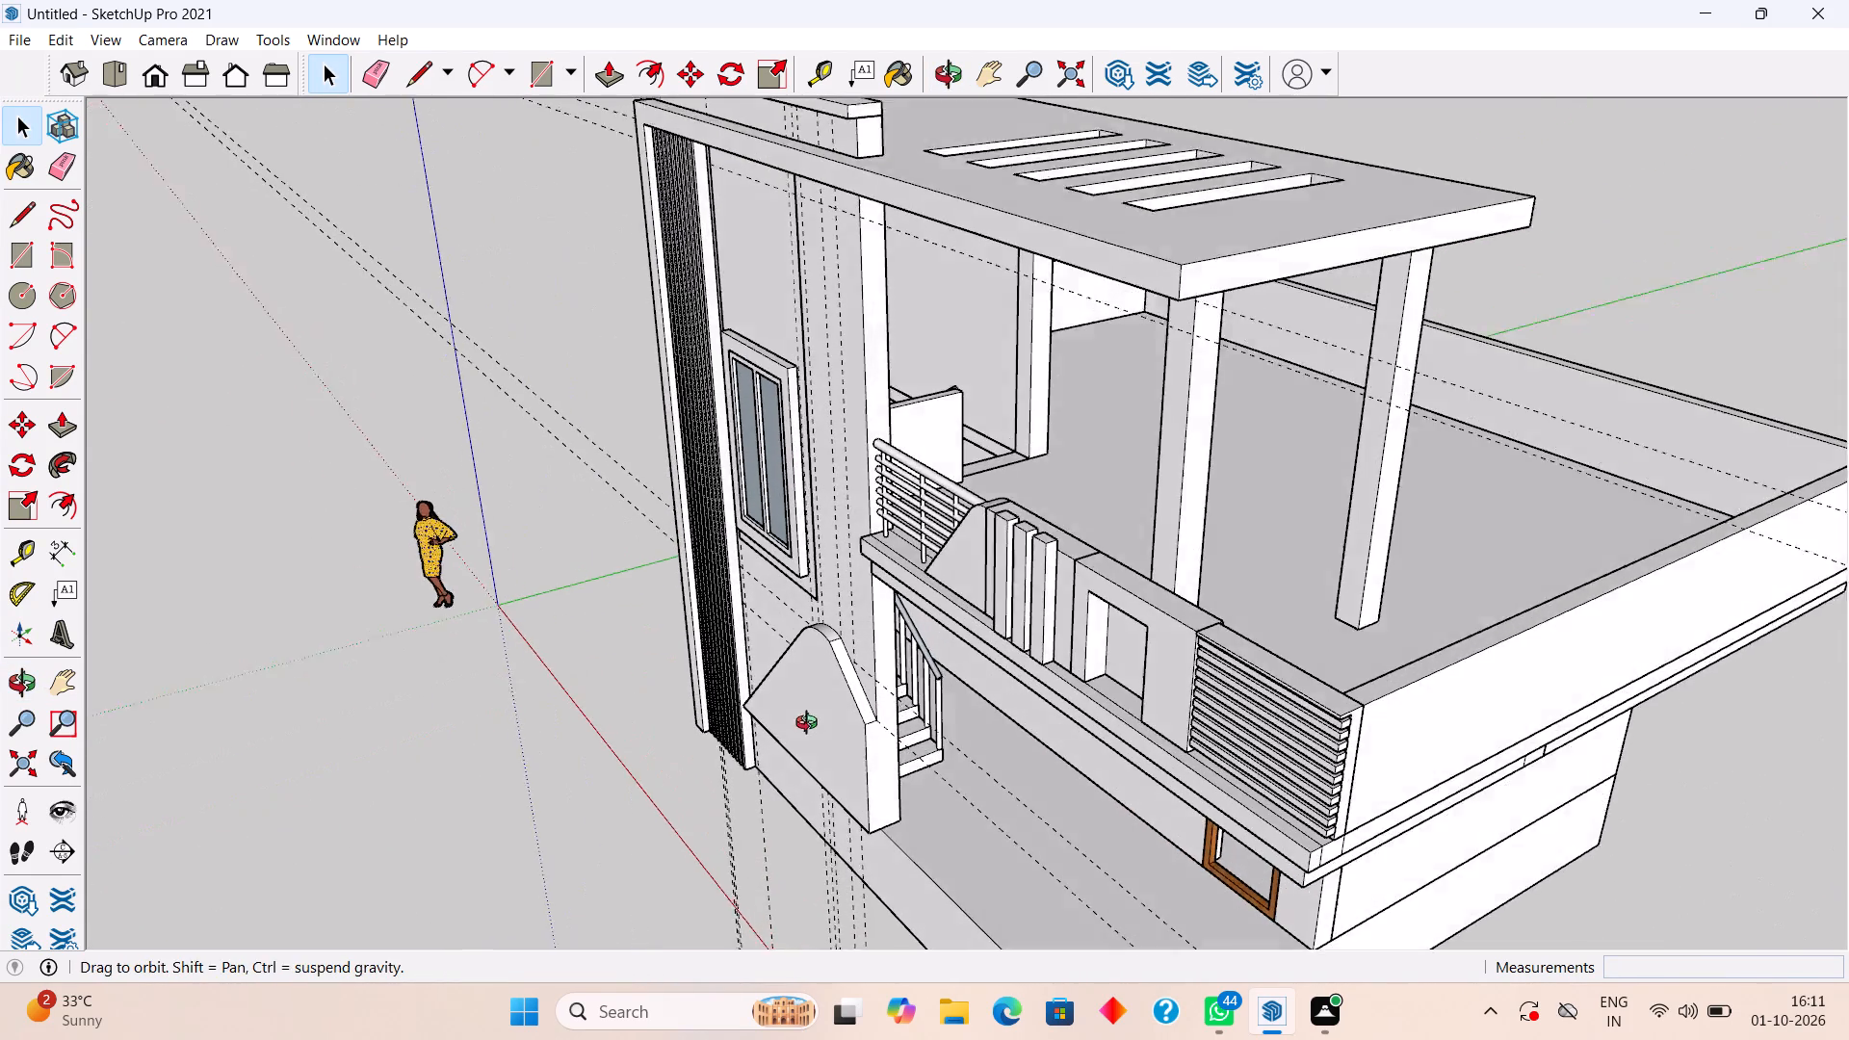
pyautogui.moveTo(811, 725); pyautogui.dragTo(757, 660, button='middle')
pyautogui.moveTo(850, 801); pyautogui.dragTo(794, 666, button='middle')
pyautogui.scroll(2, 879, 704)
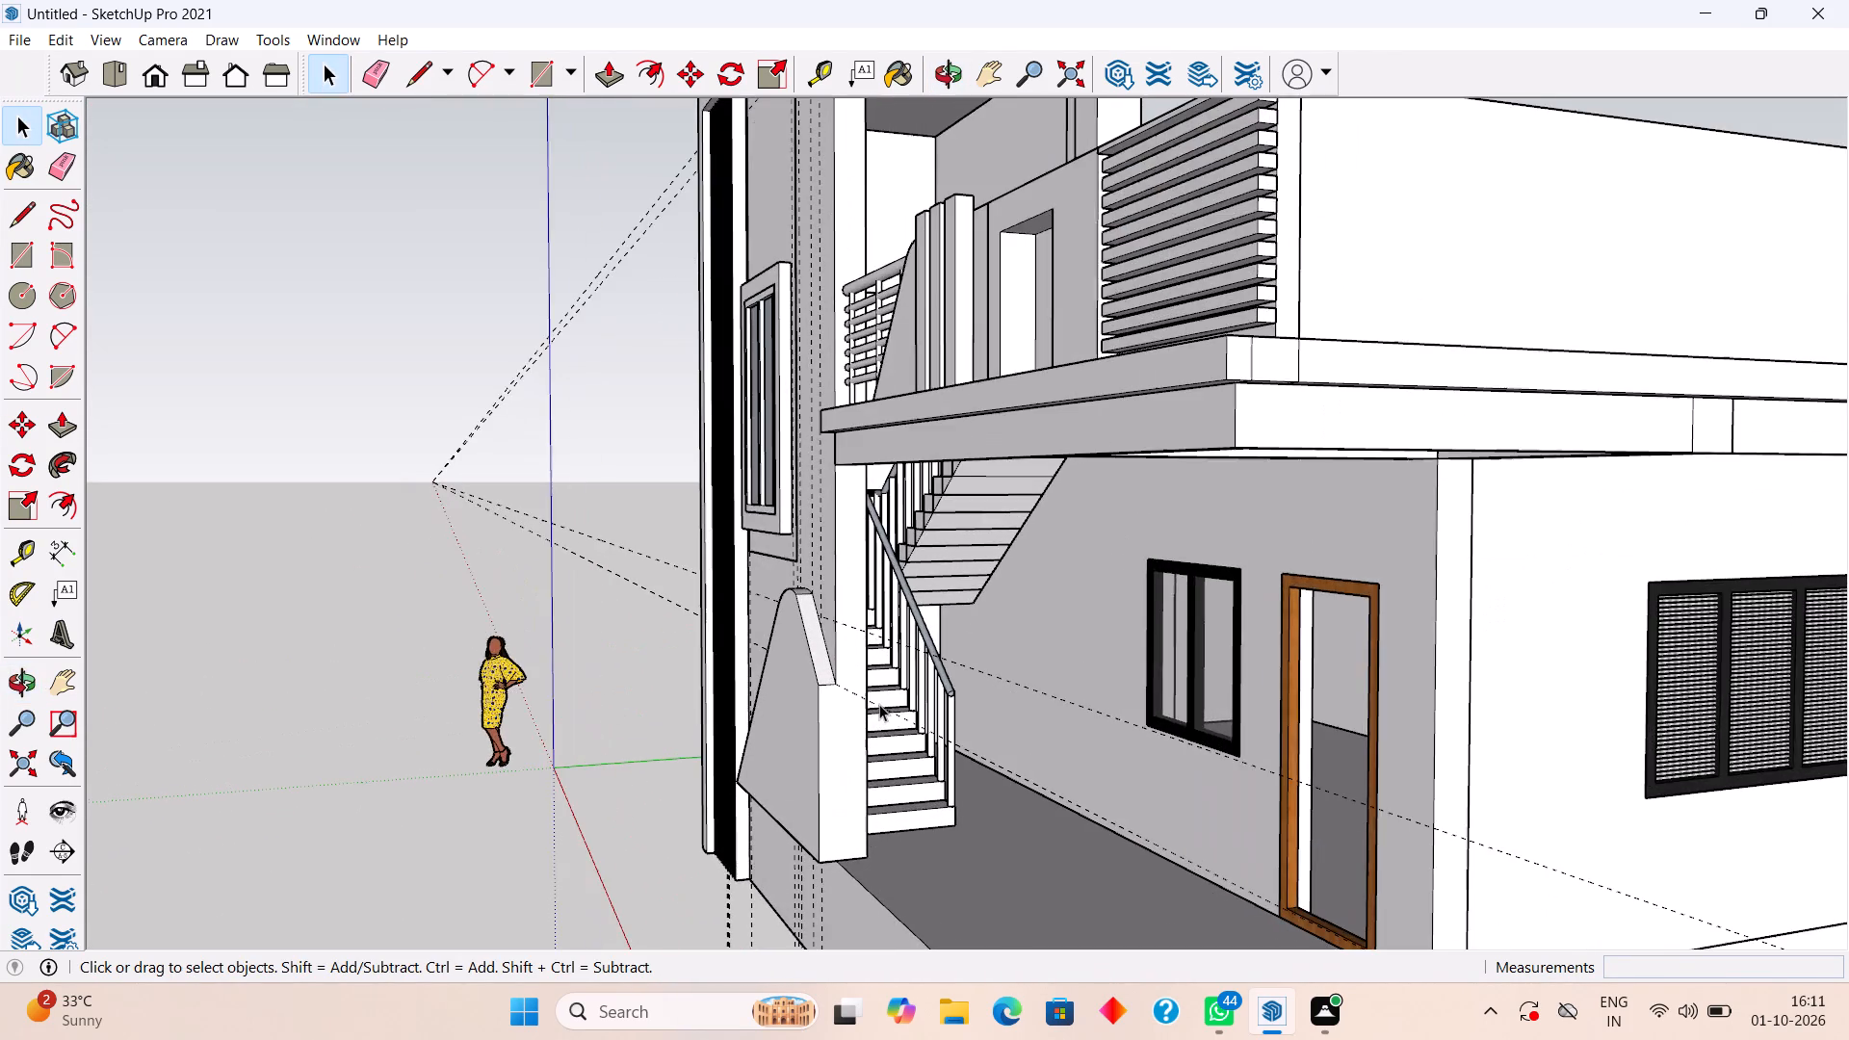
pyautogui.scroll(3, 872, 710)
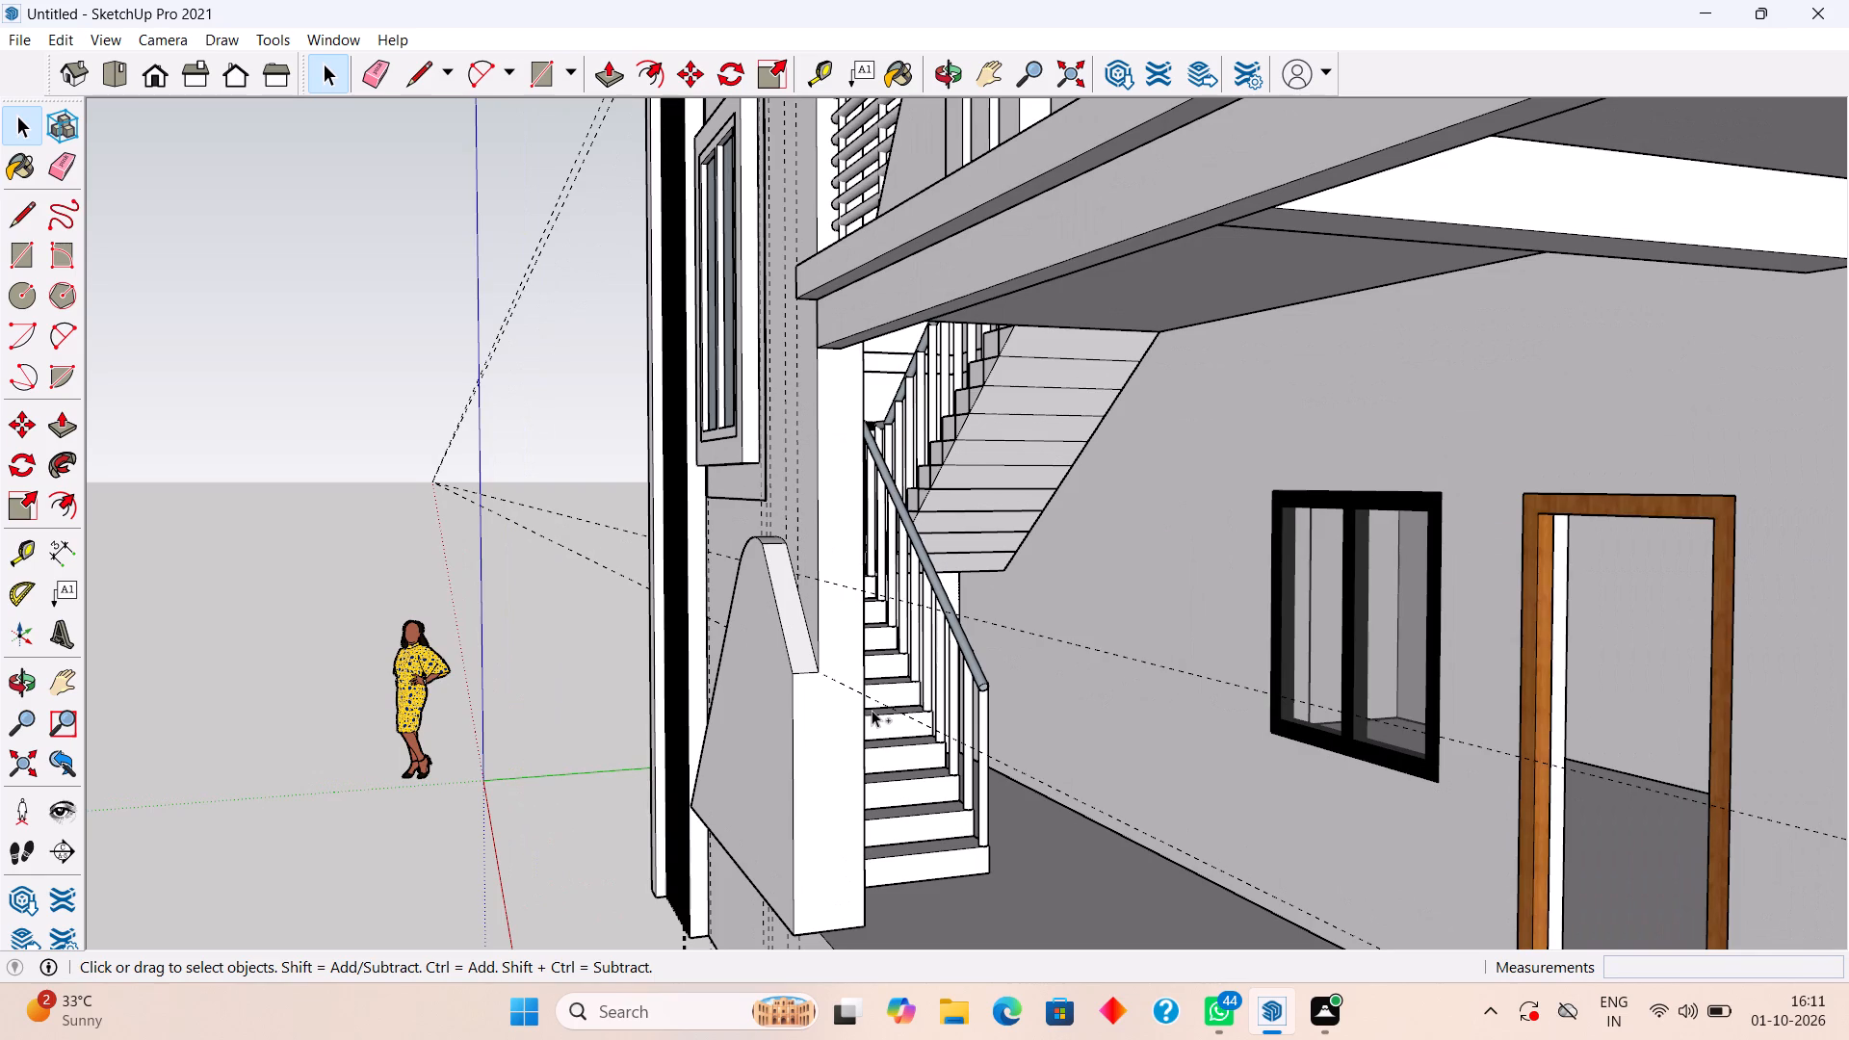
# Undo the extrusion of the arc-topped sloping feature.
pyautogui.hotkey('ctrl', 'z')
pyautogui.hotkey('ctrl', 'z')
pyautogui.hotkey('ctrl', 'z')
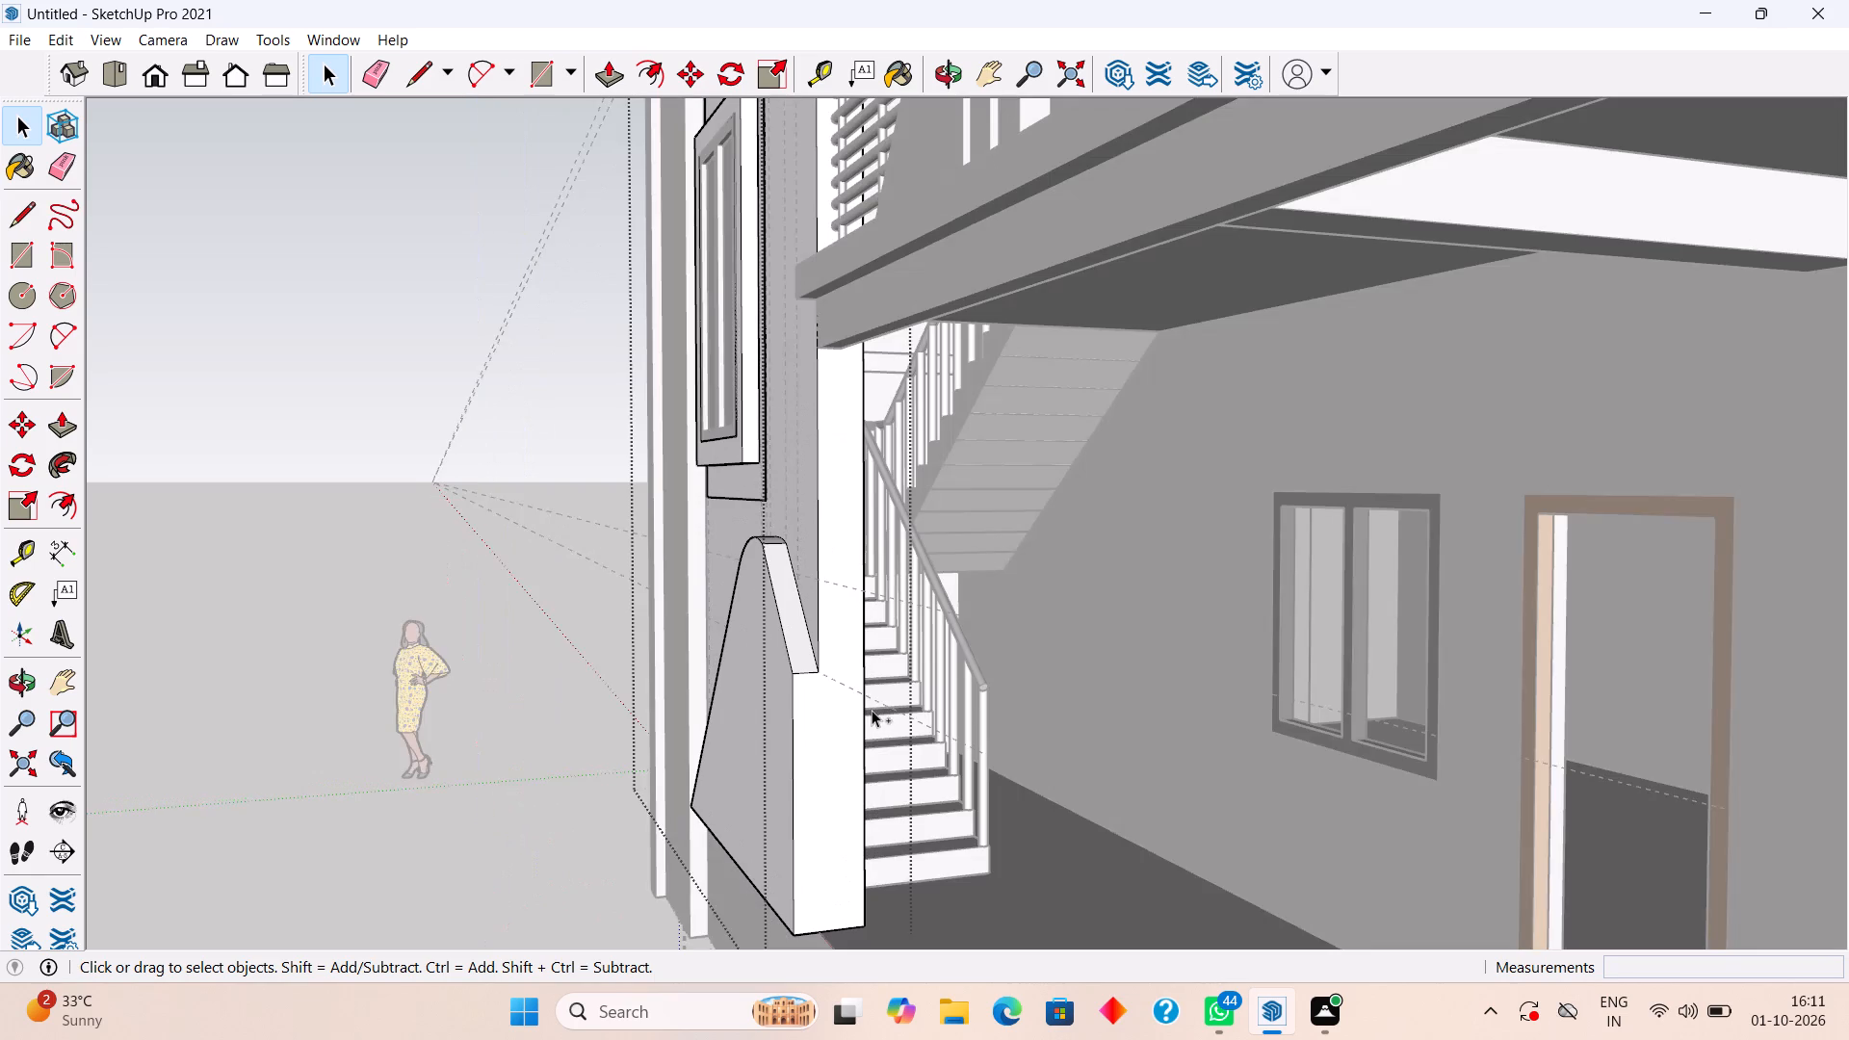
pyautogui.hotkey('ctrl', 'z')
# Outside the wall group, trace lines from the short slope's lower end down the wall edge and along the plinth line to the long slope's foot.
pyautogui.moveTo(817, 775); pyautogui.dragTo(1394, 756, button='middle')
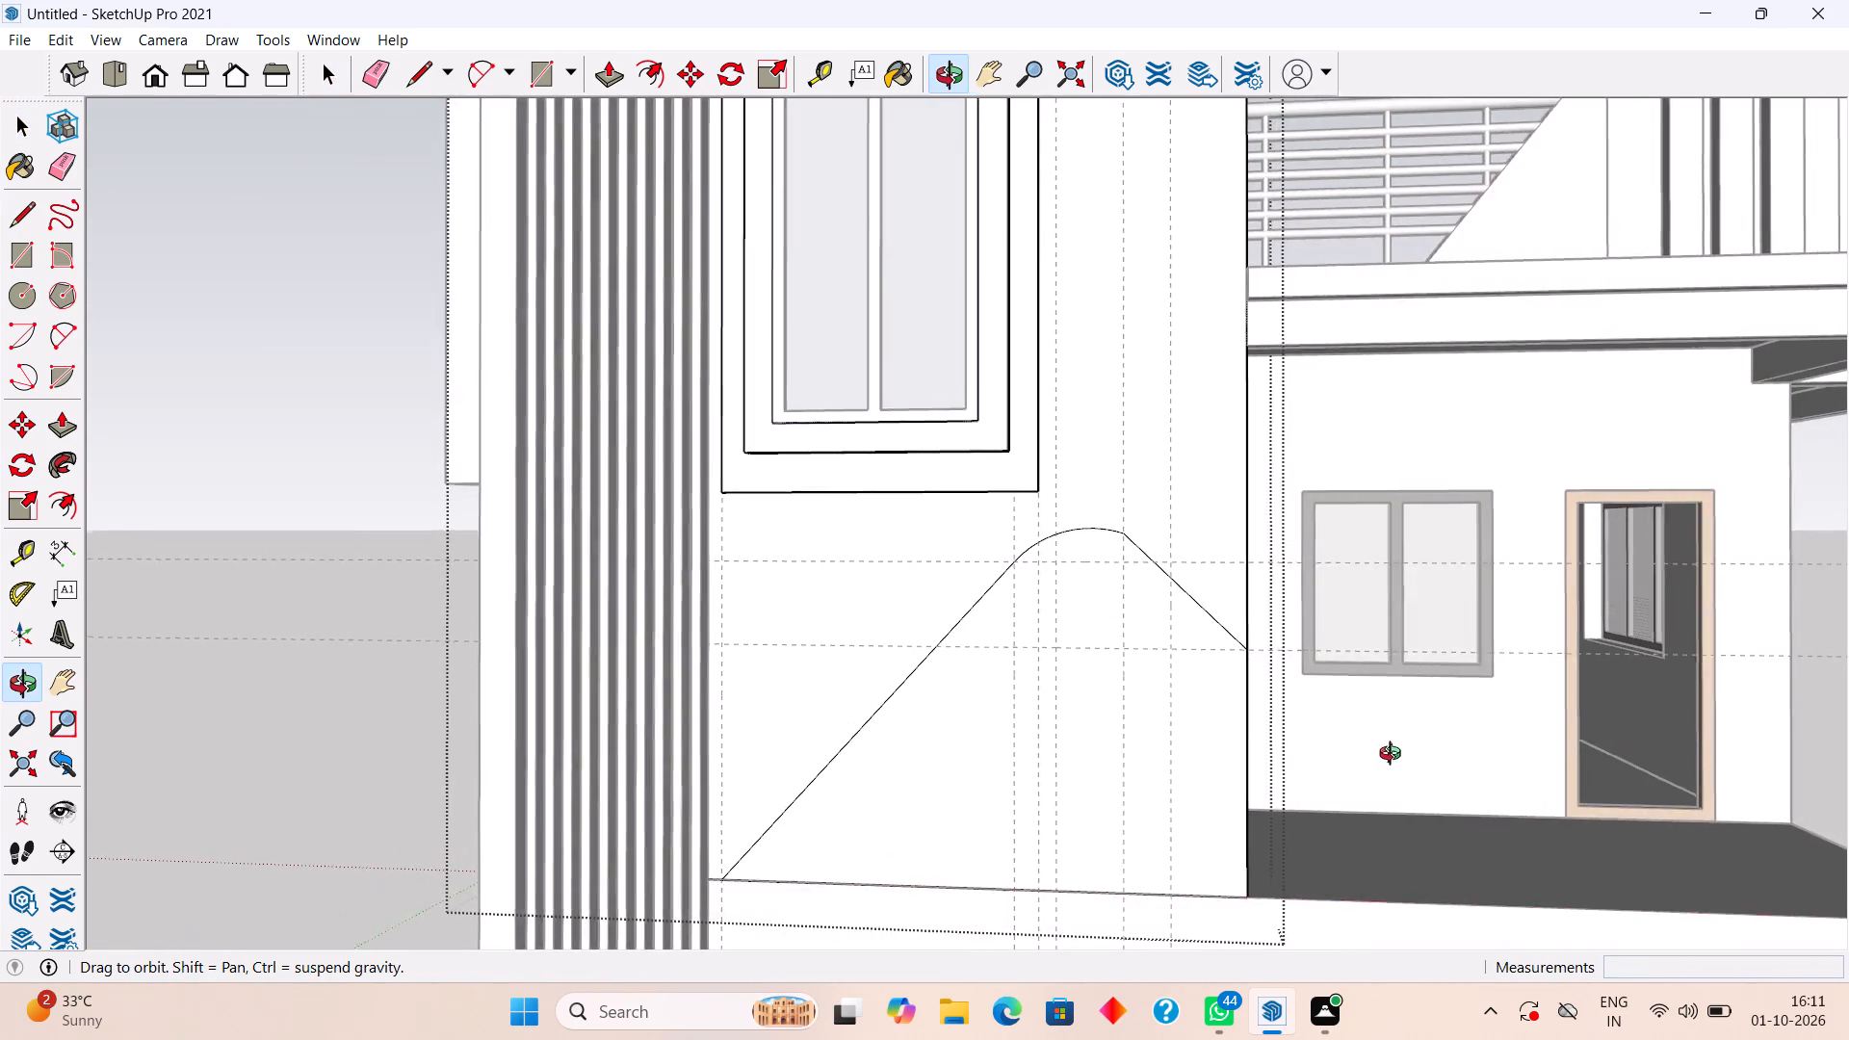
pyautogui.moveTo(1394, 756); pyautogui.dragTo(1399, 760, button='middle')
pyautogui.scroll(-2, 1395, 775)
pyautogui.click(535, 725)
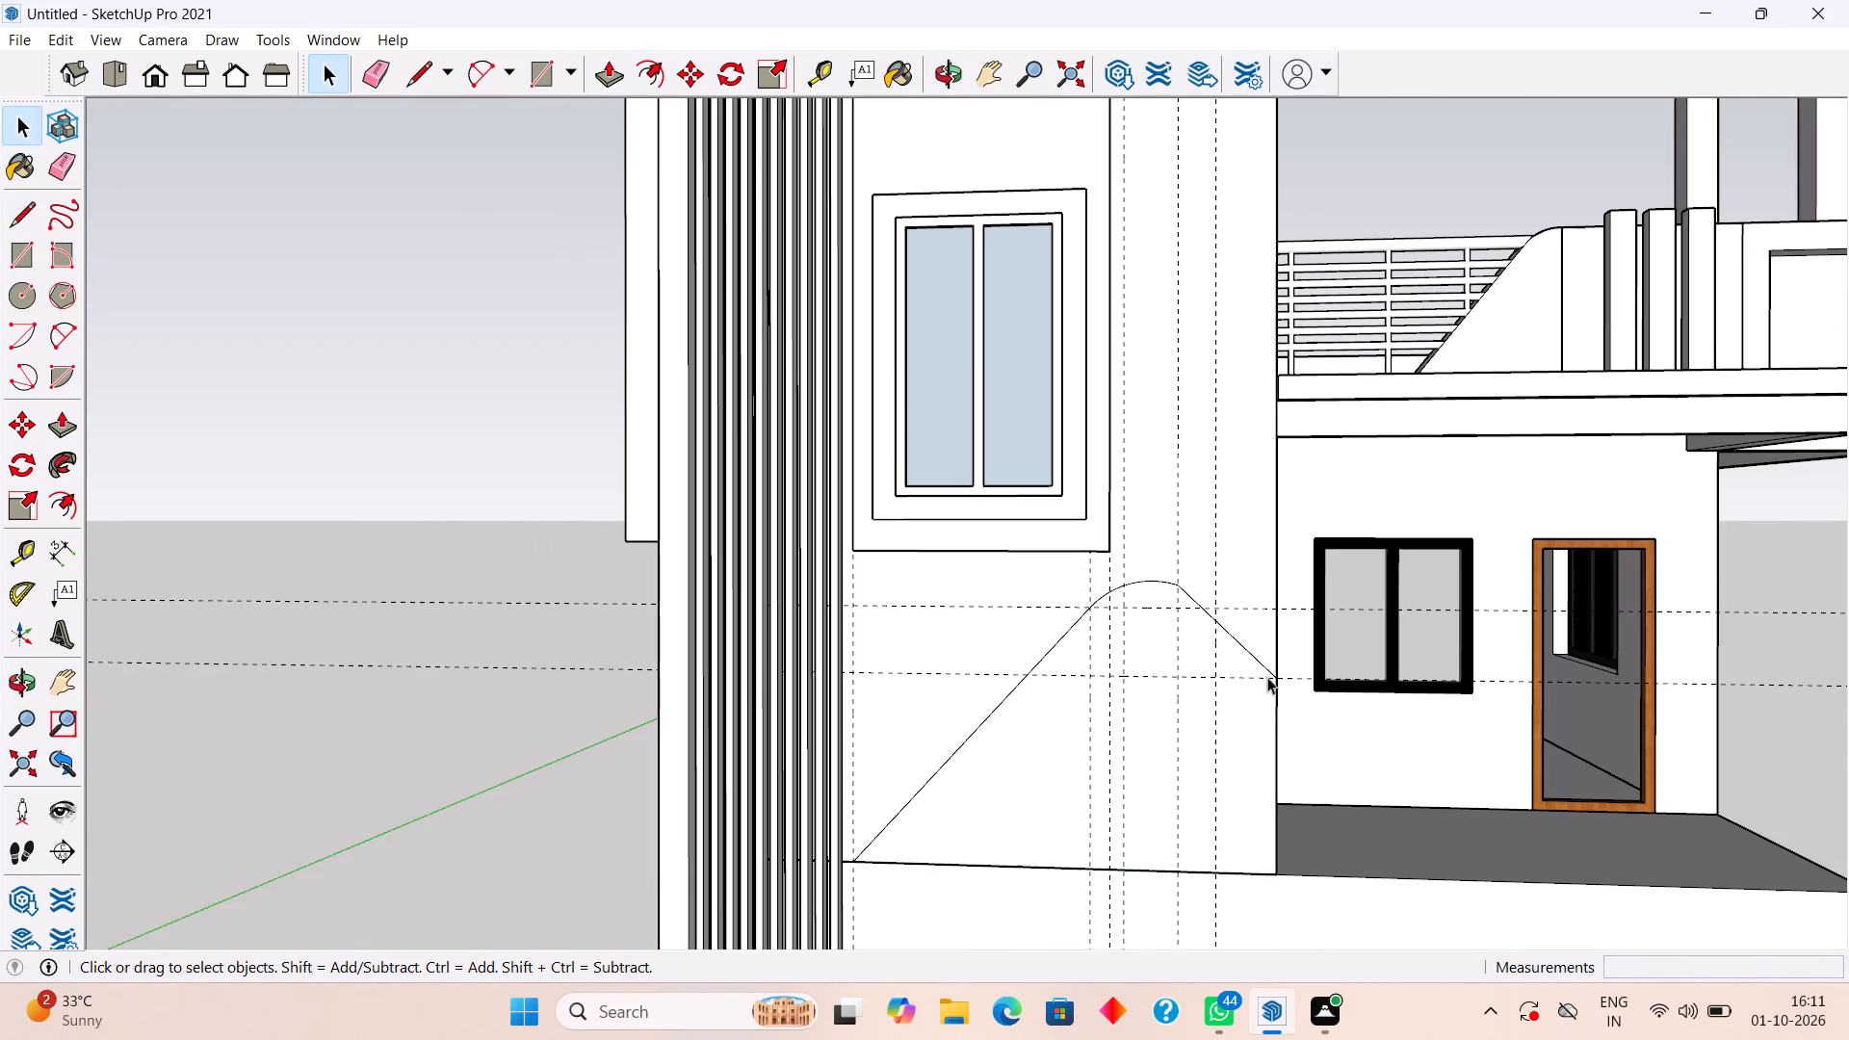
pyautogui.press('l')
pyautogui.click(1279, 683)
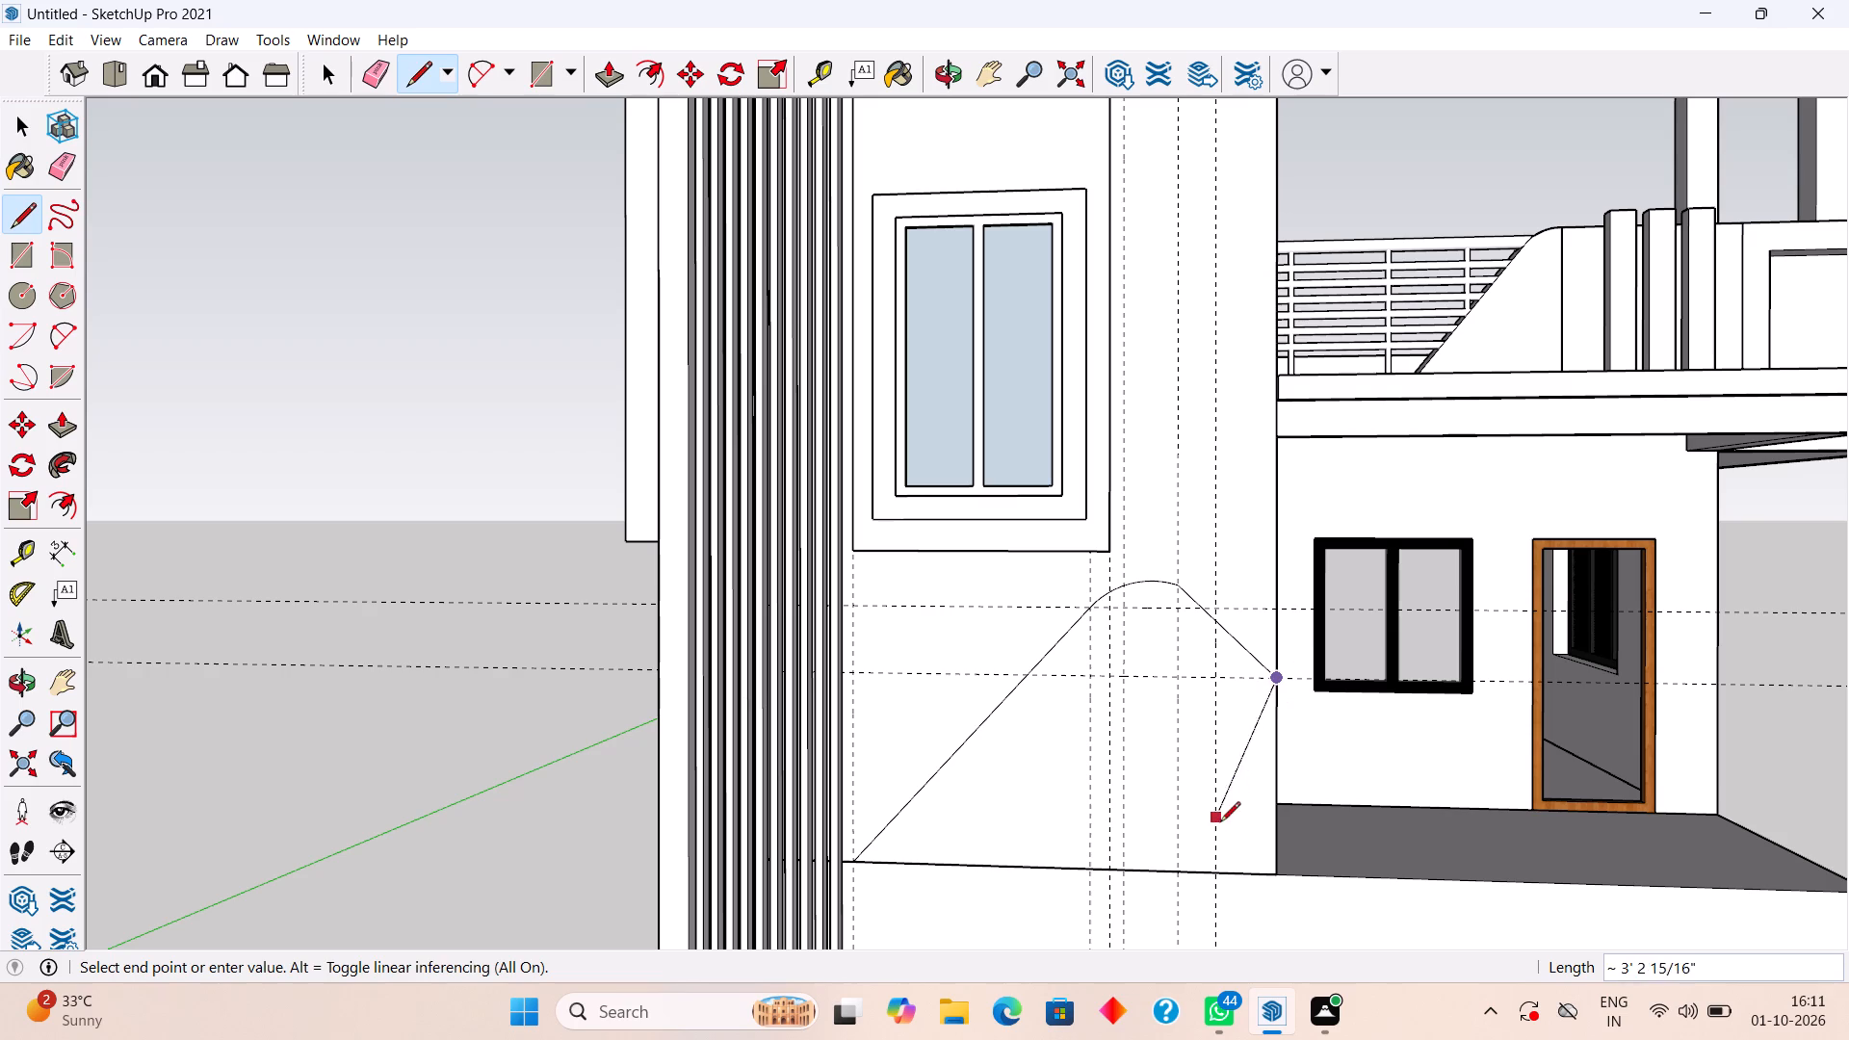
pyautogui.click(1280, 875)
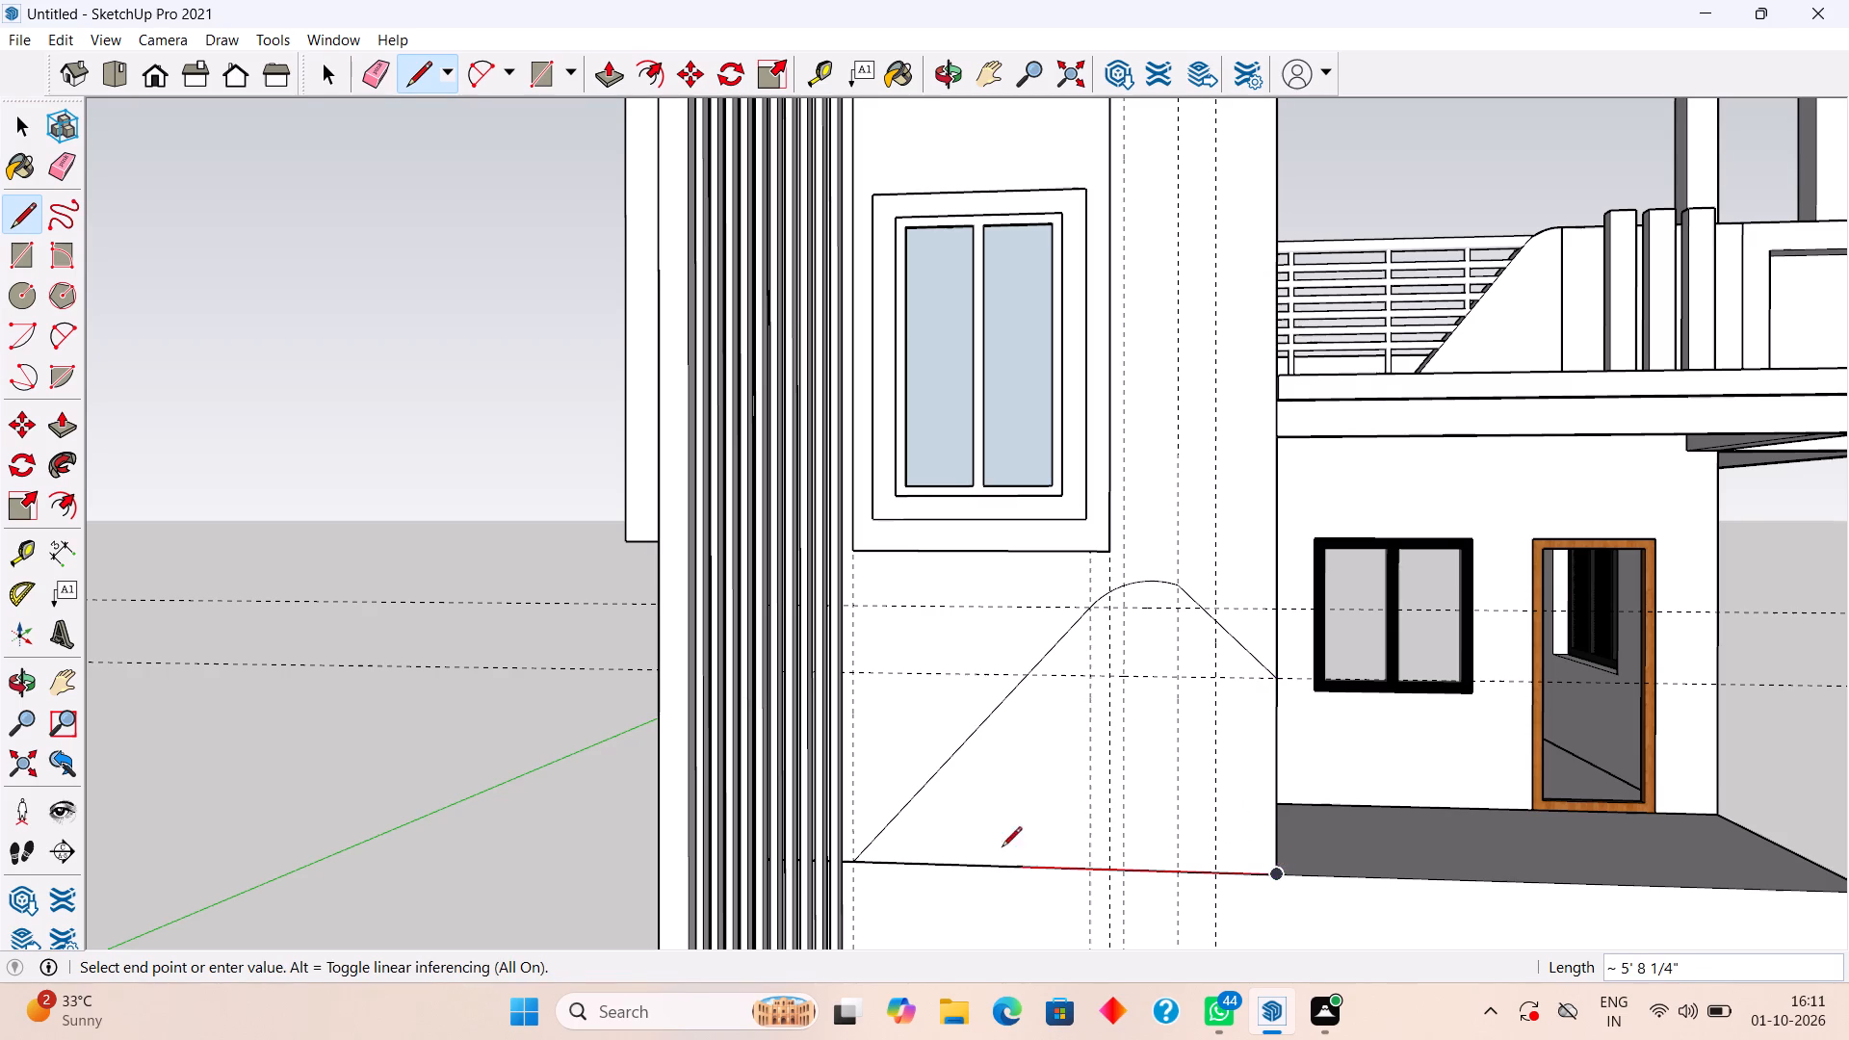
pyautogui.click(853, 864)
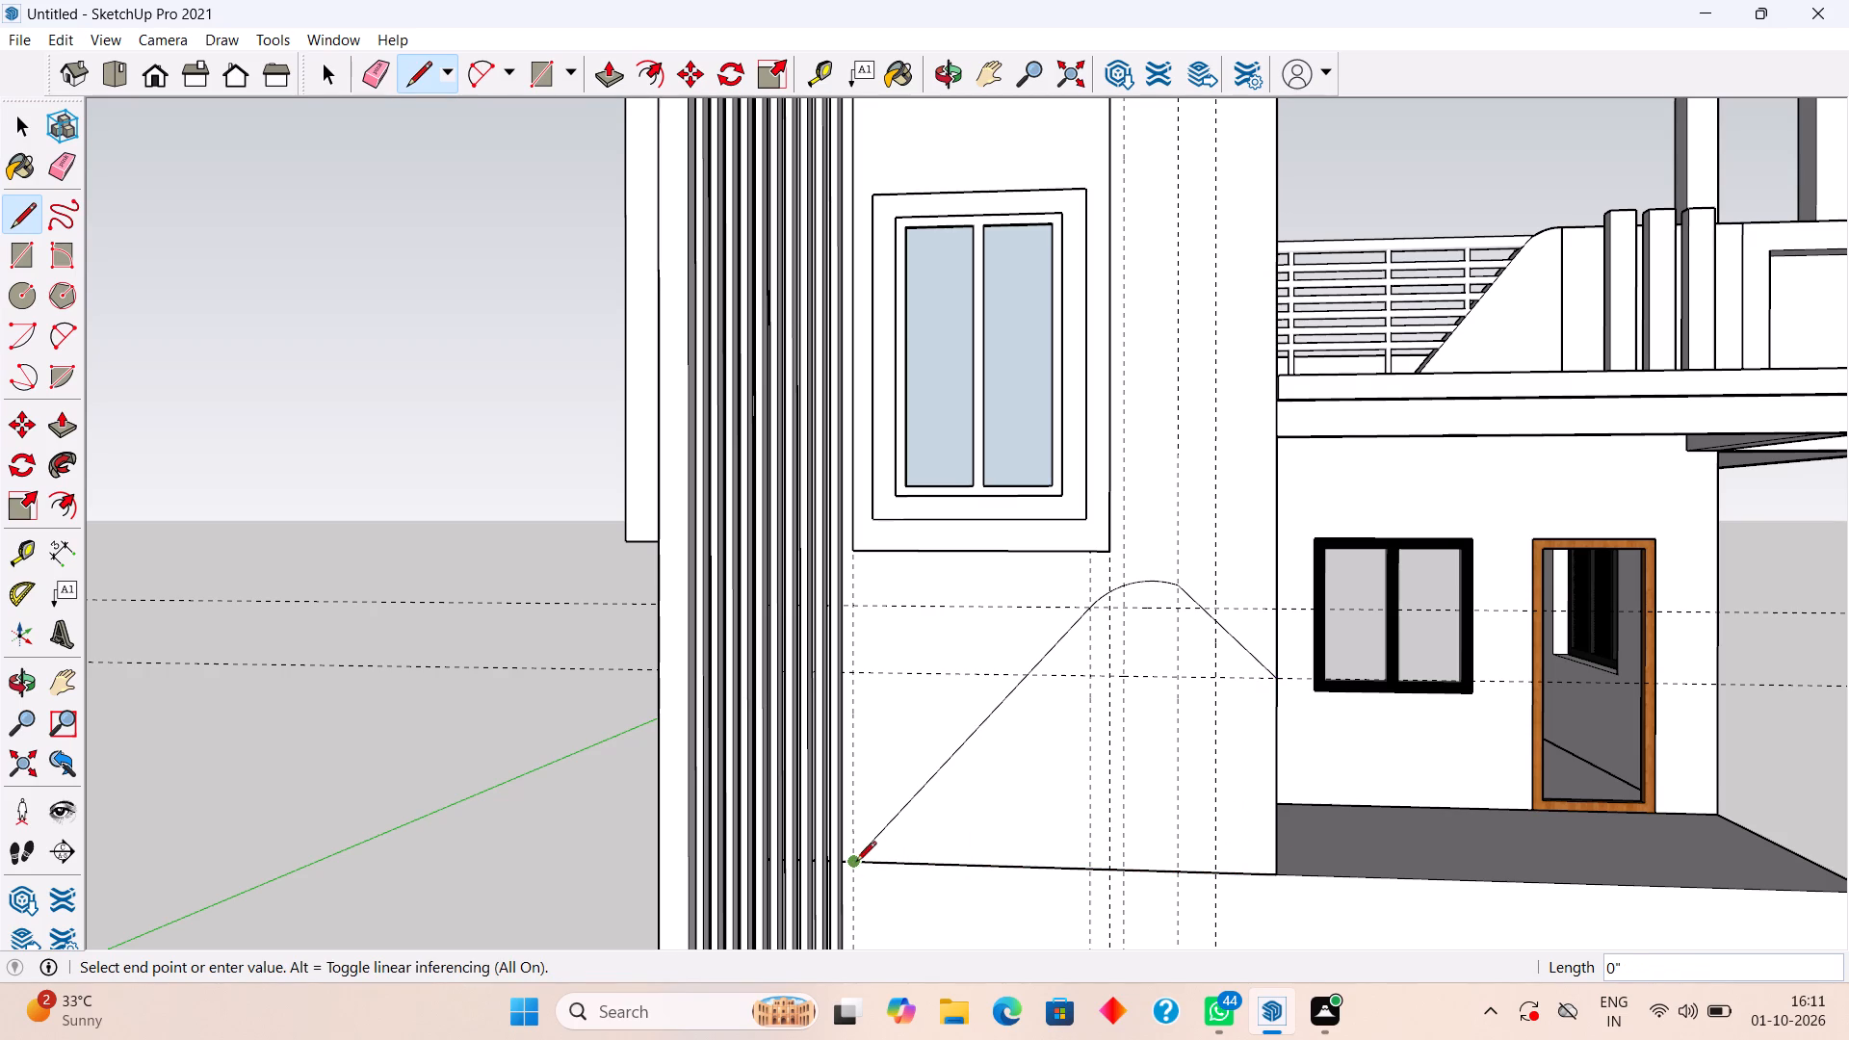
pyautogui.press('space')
# Reopen the wall group and check which geometry is connected to the face under the sloping outline.
pyautogui.click(1007, 828)
pyautogui.tripleClick(1008, 827)
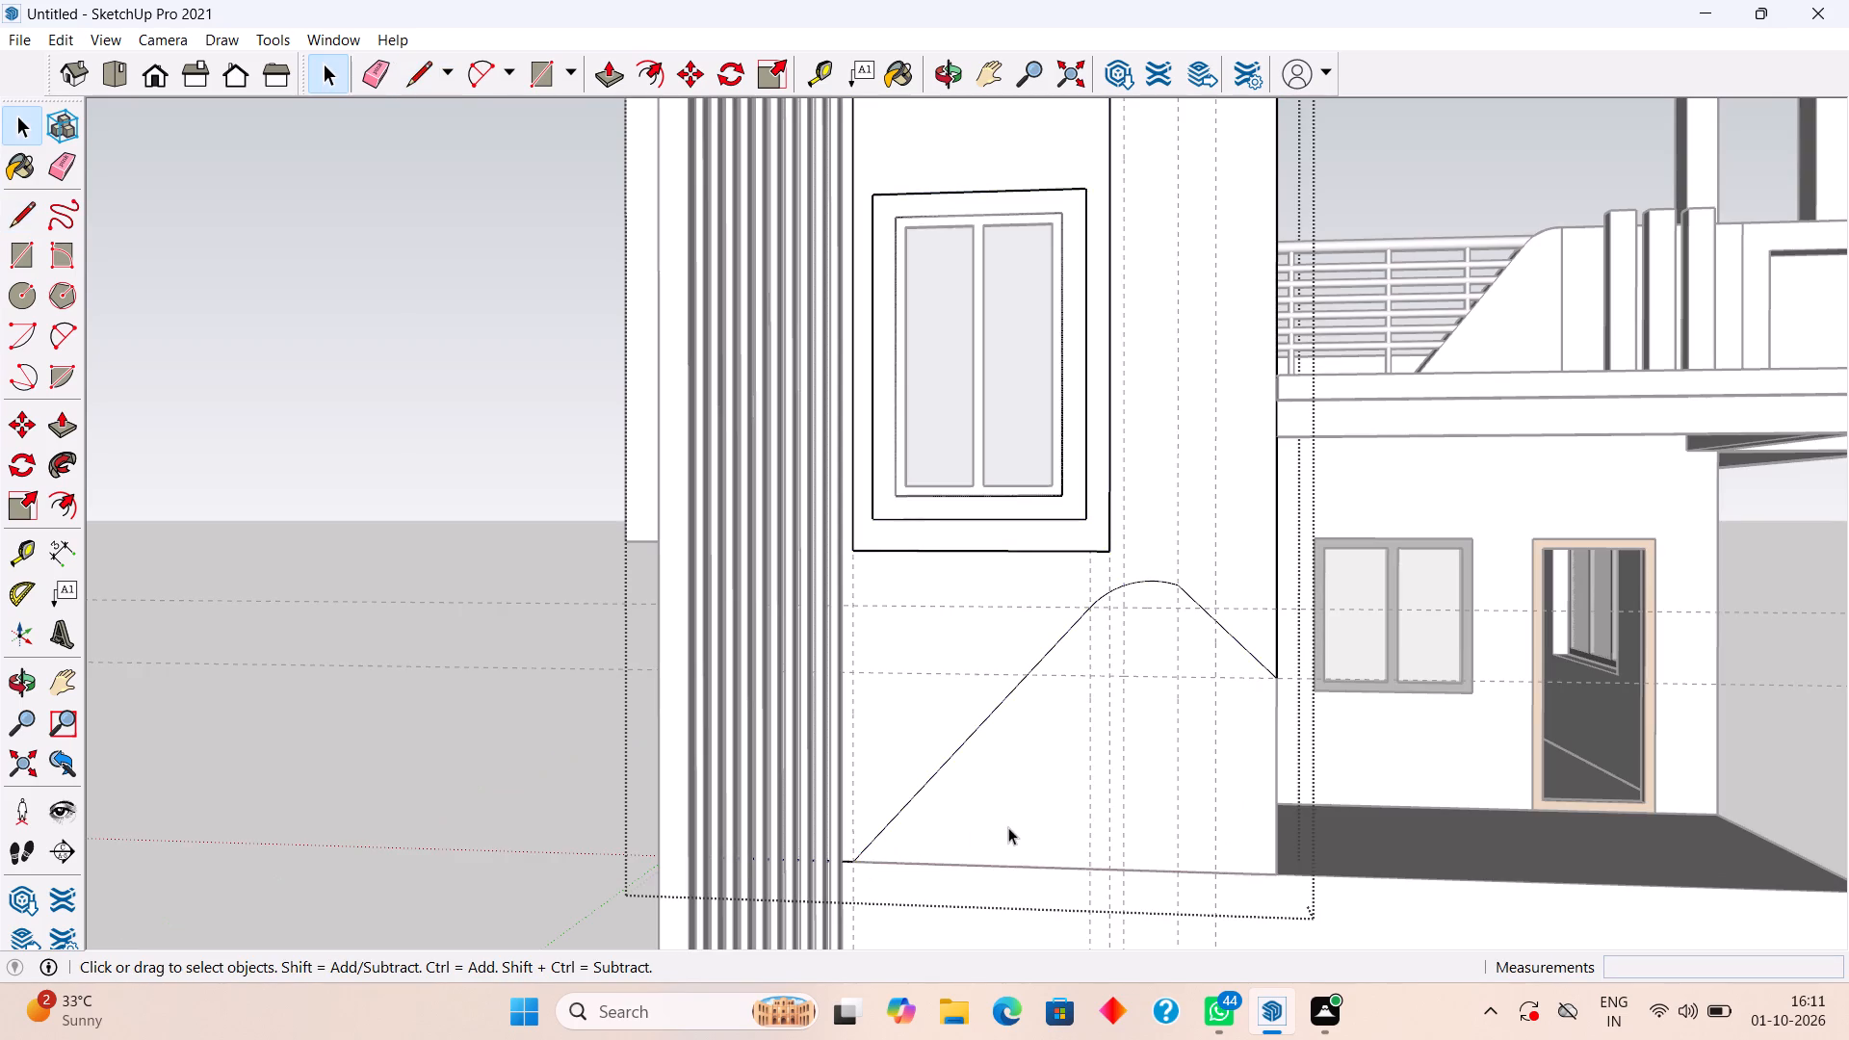
pyautogui.click(1008, 827)
pyautogui.click(1008, 827)
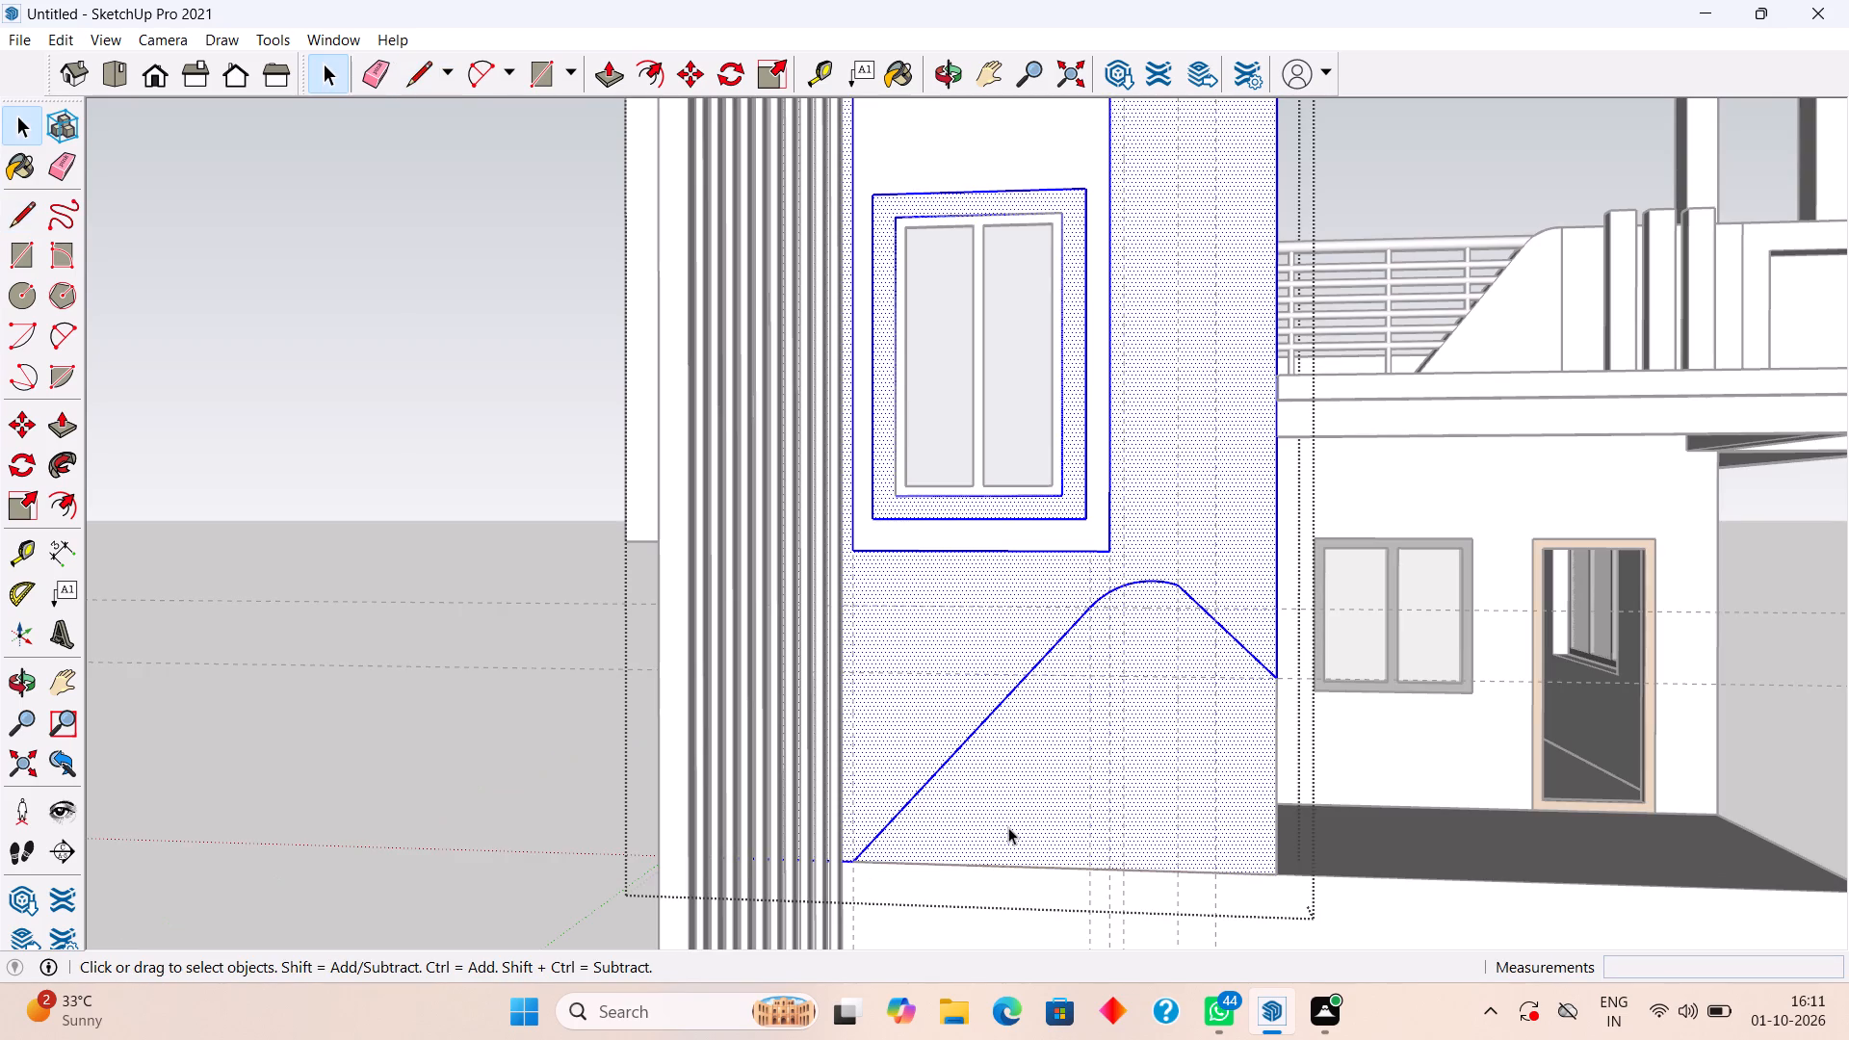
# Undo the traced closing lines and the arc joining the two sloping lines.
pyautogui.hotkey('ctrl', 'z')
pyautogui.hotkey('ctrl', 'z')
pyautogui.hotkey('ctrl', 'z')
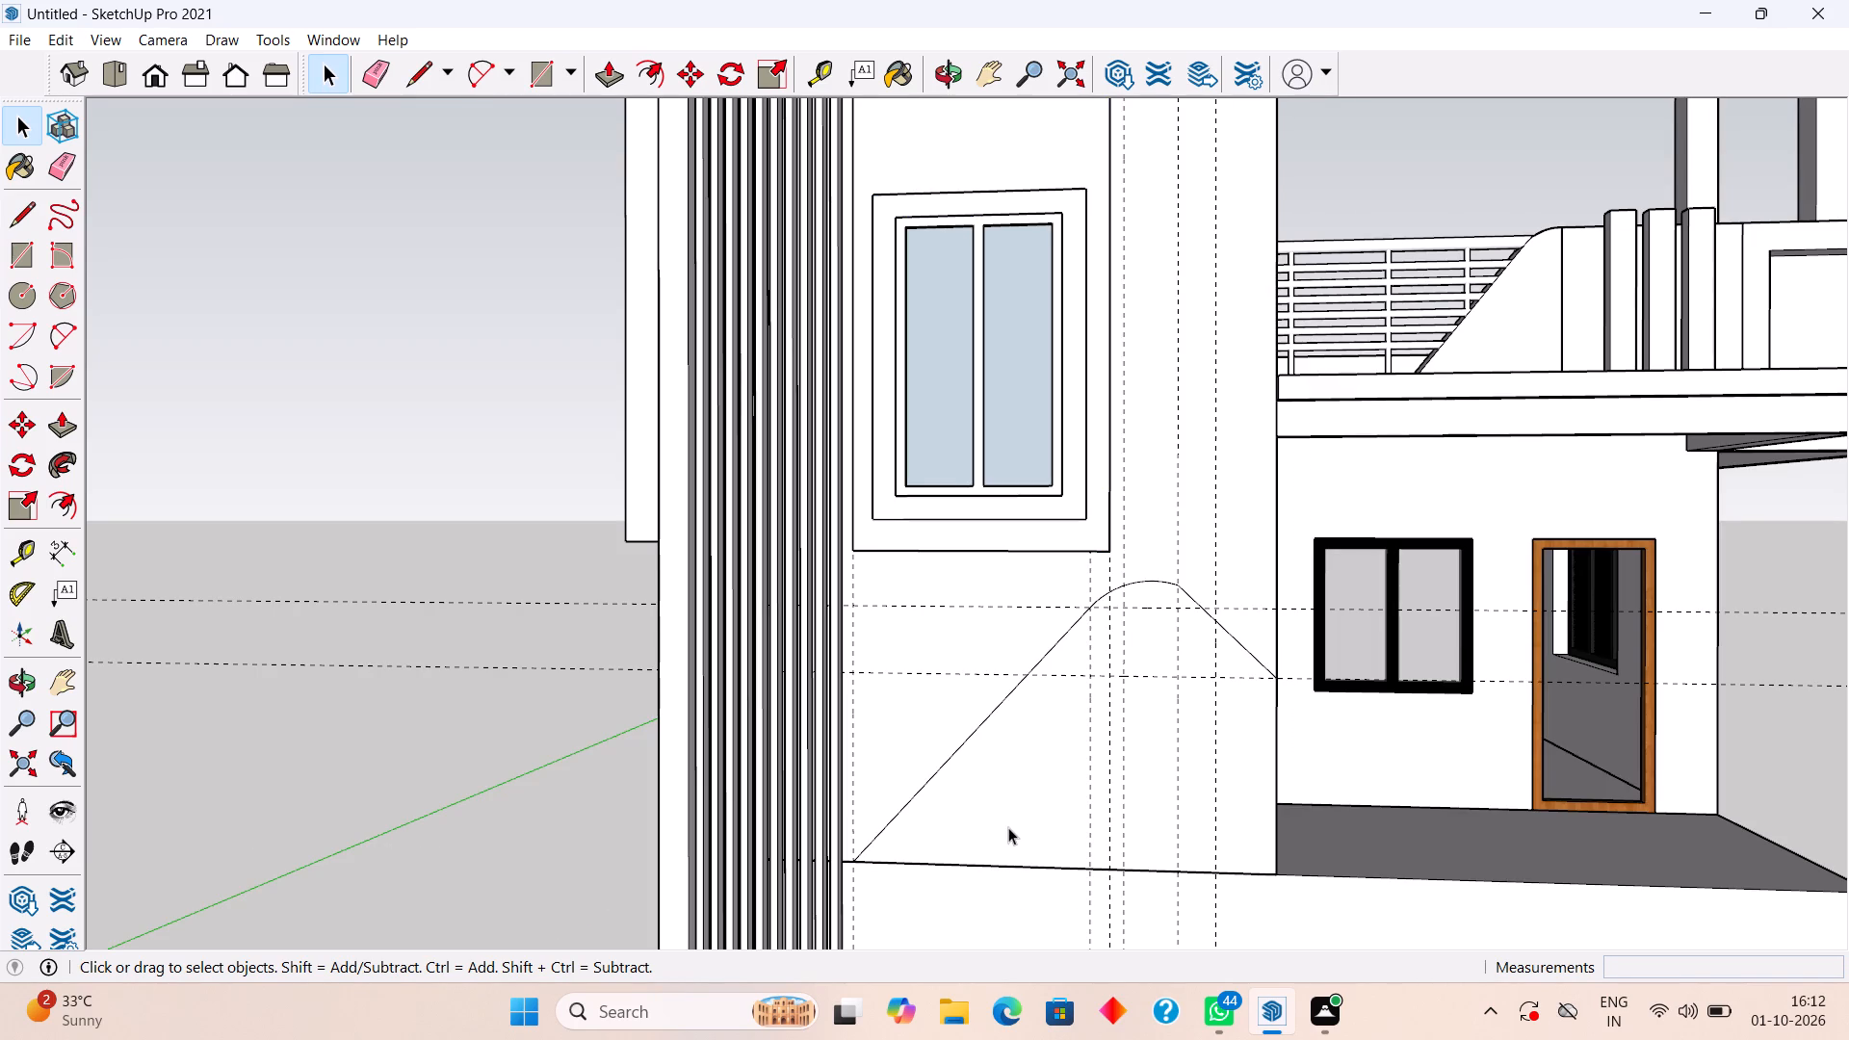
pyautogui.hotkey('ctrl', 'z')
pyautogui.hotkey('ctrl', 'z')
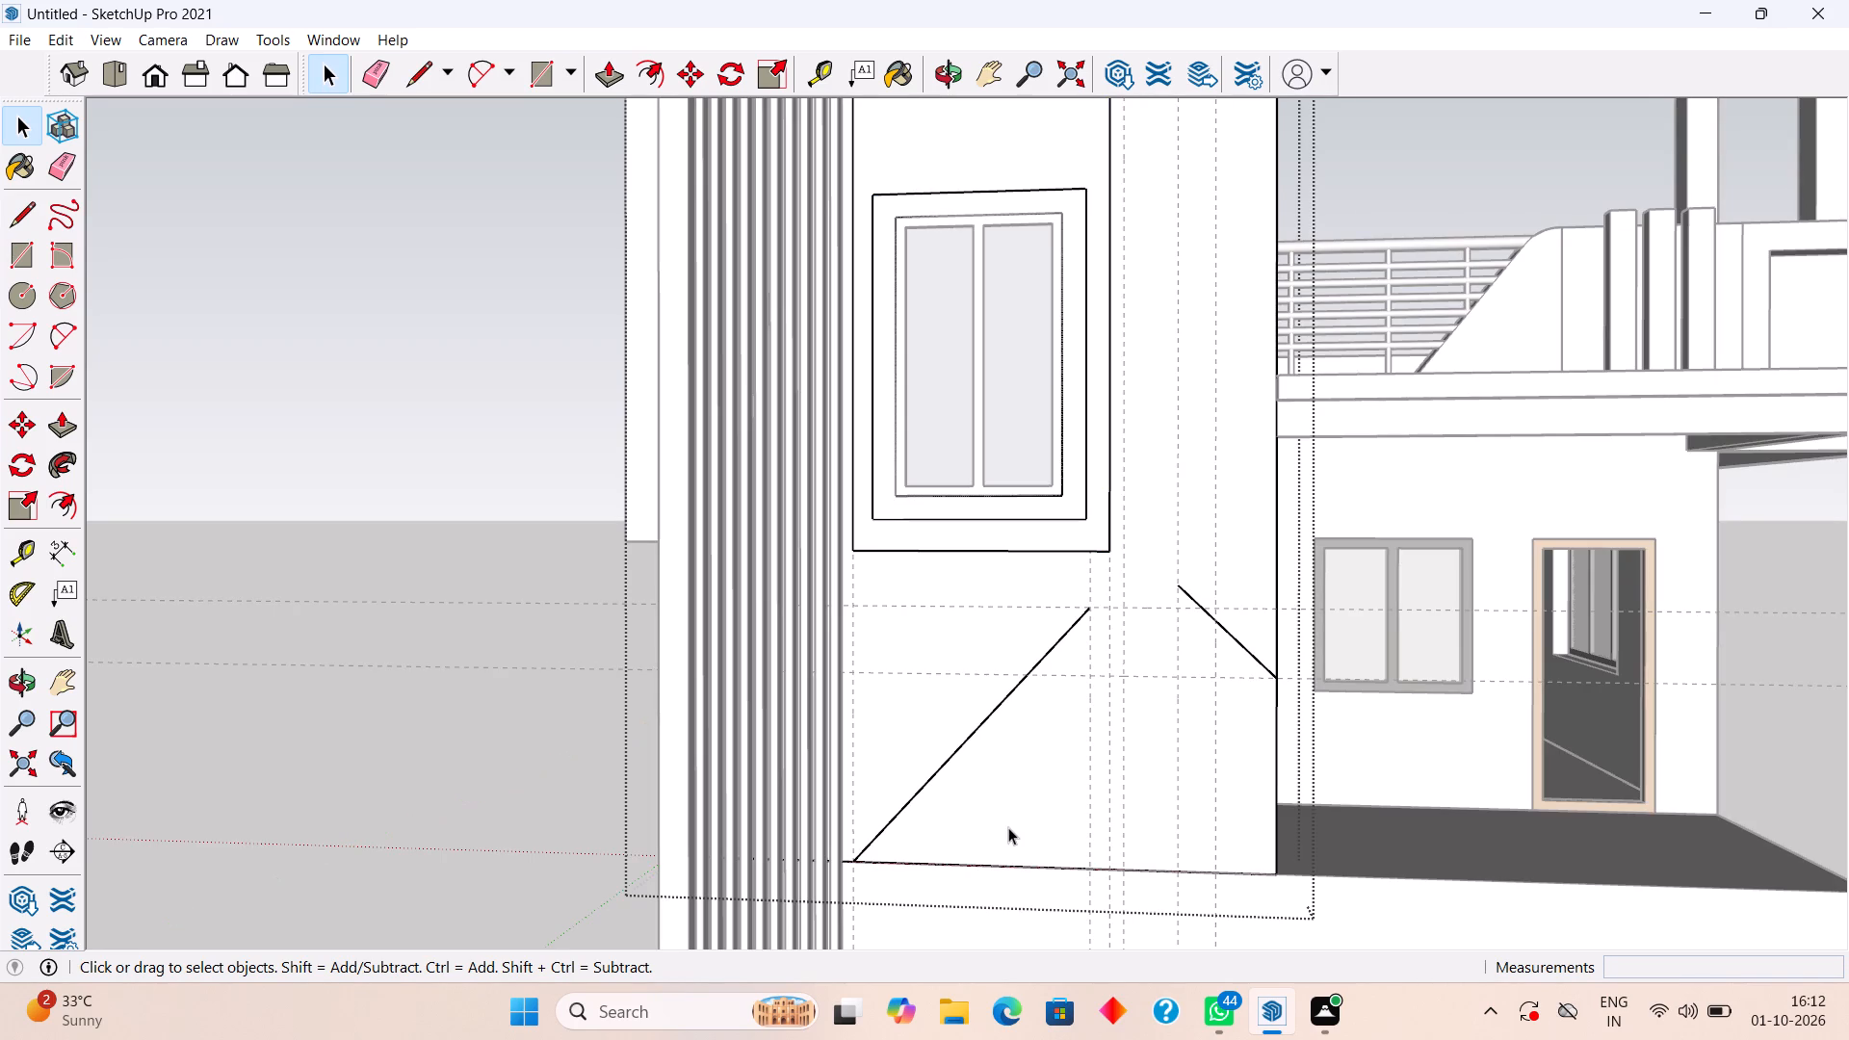
# Inside the wall group, join the upper ends of the two sloping lines with an upward arc with a bulge of about 3 3/8".
pyautogui.scroll(5, 1248, 665)
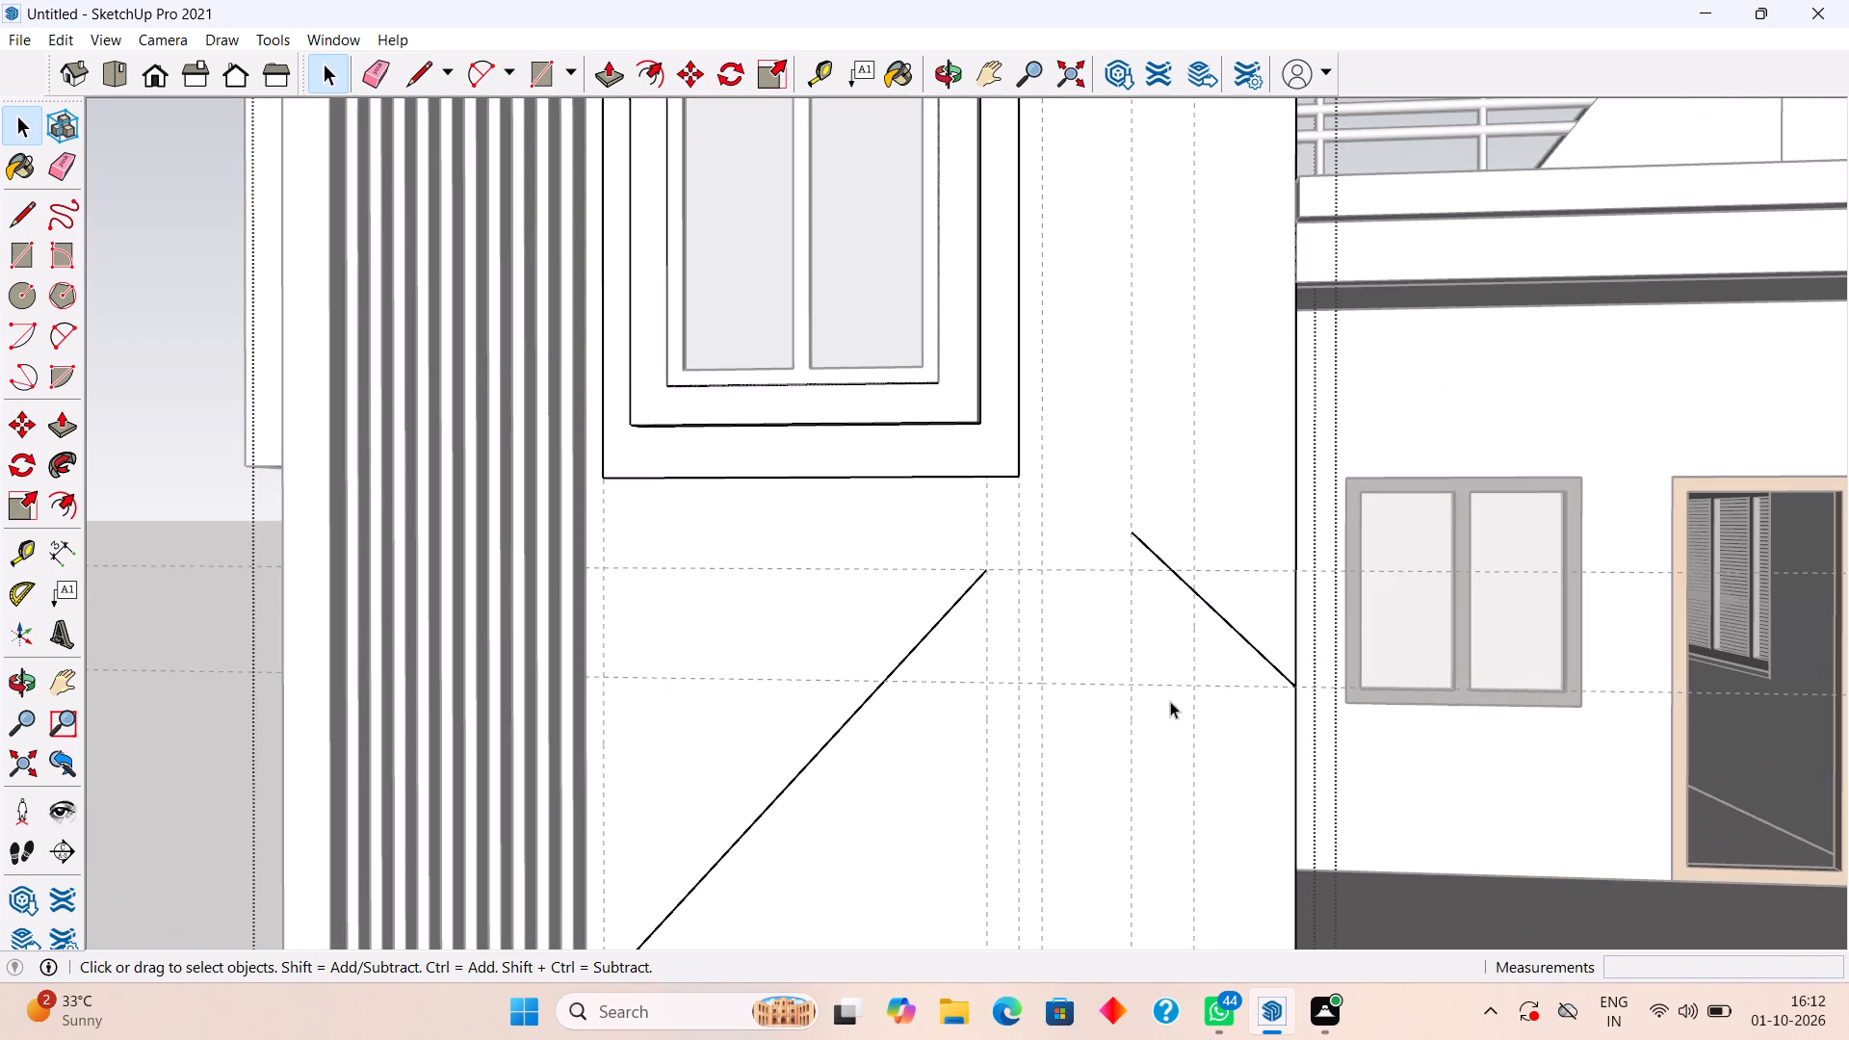
pyautogui.press('a')
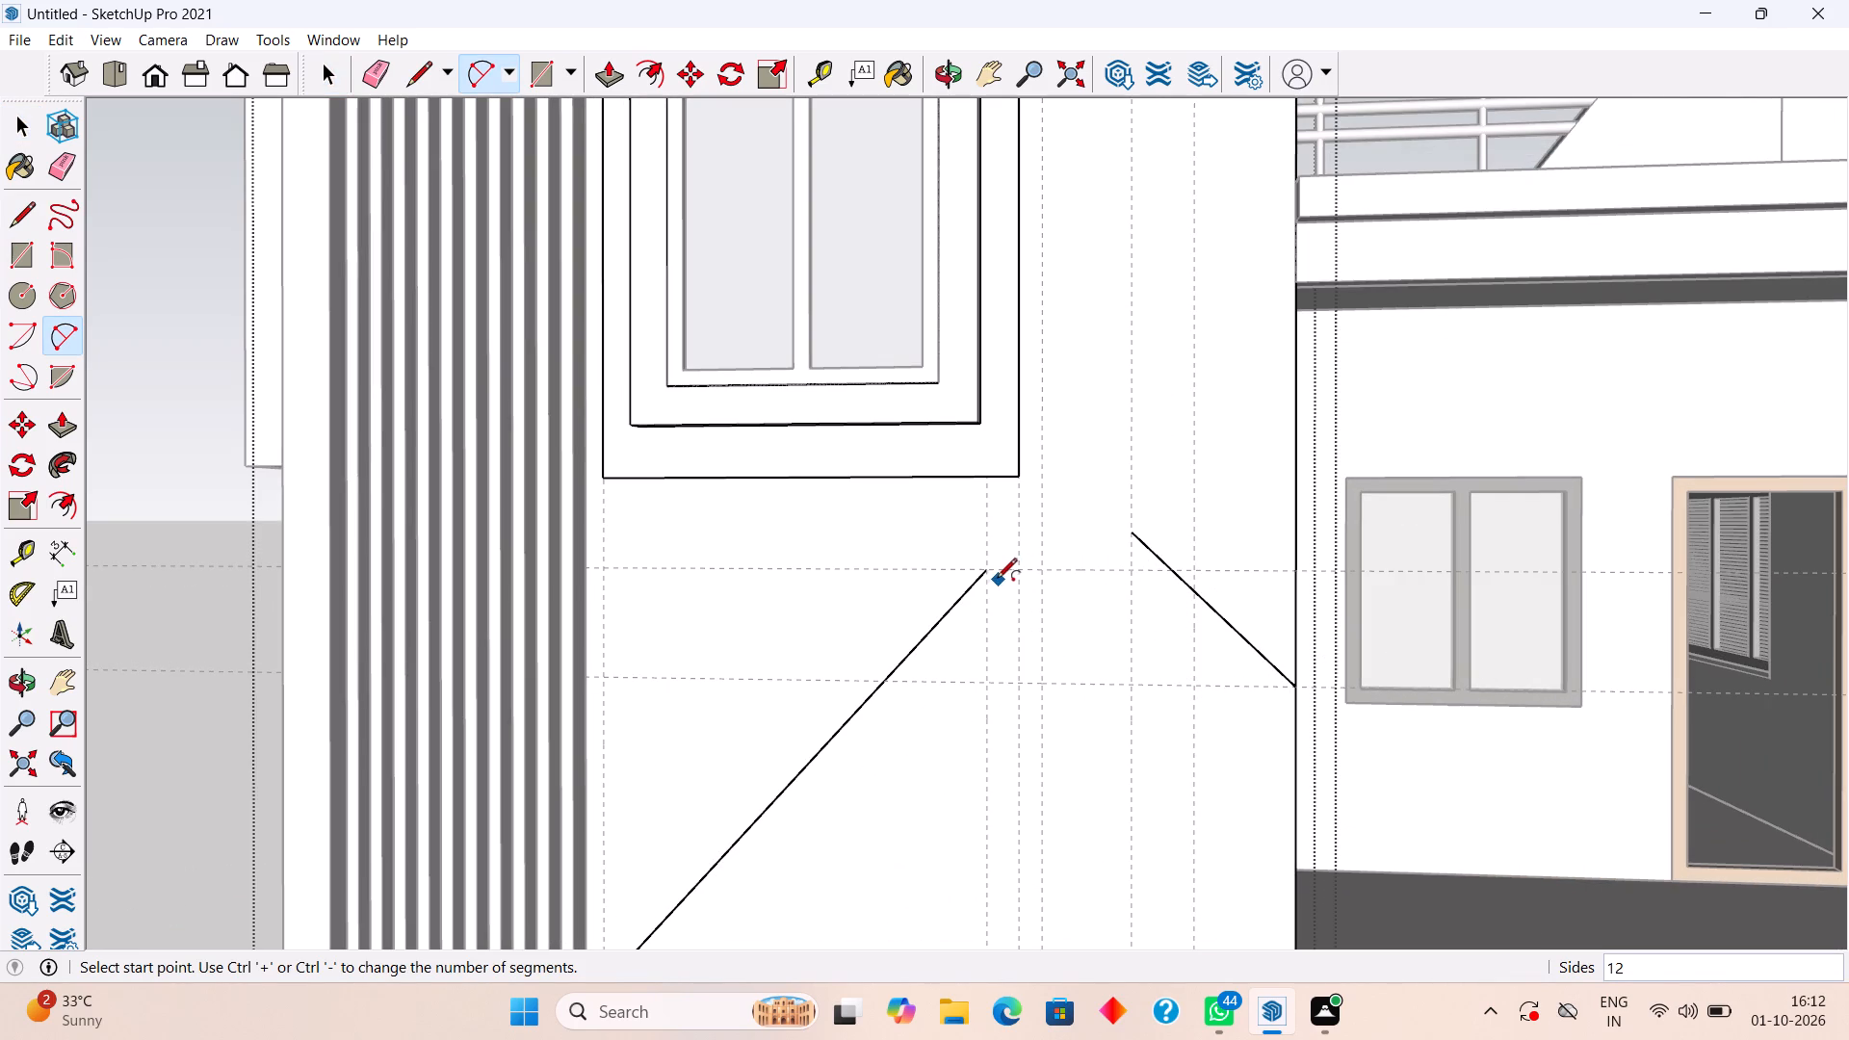
pyautogui.click(993, 574)
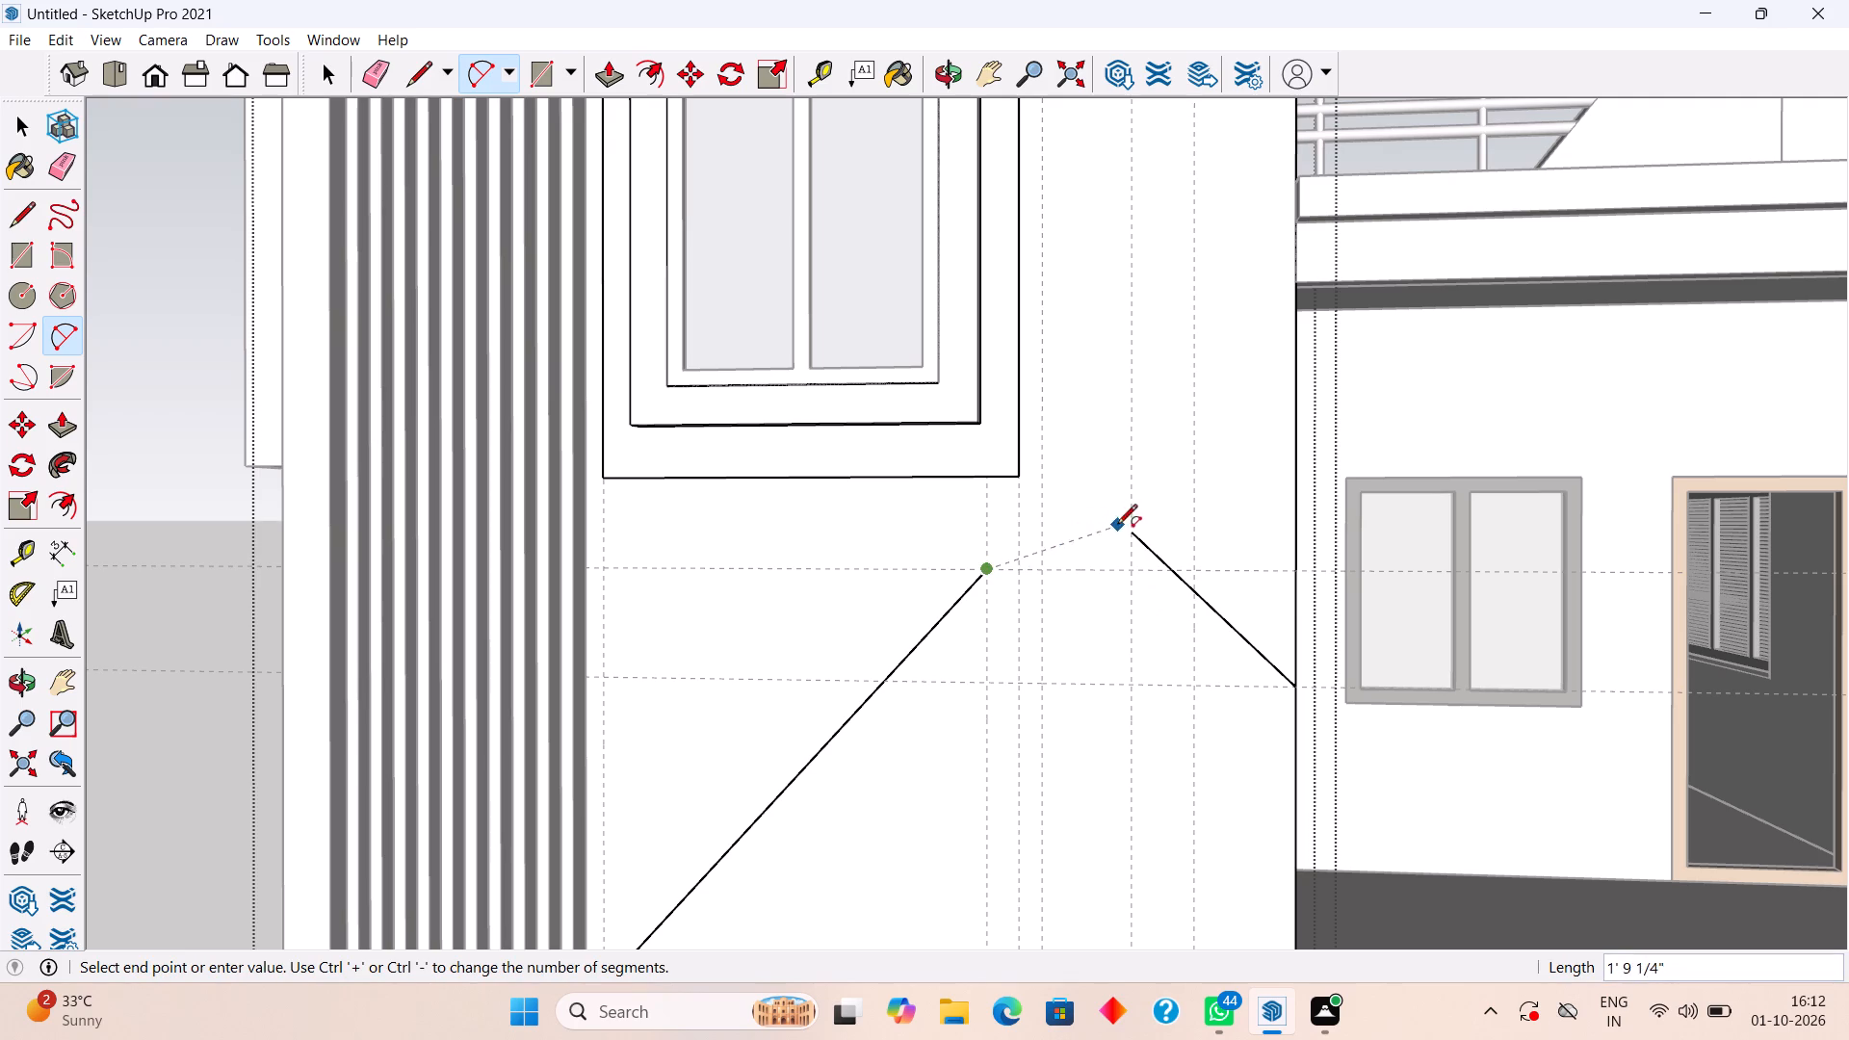
pyautogui.click(1130, 543)
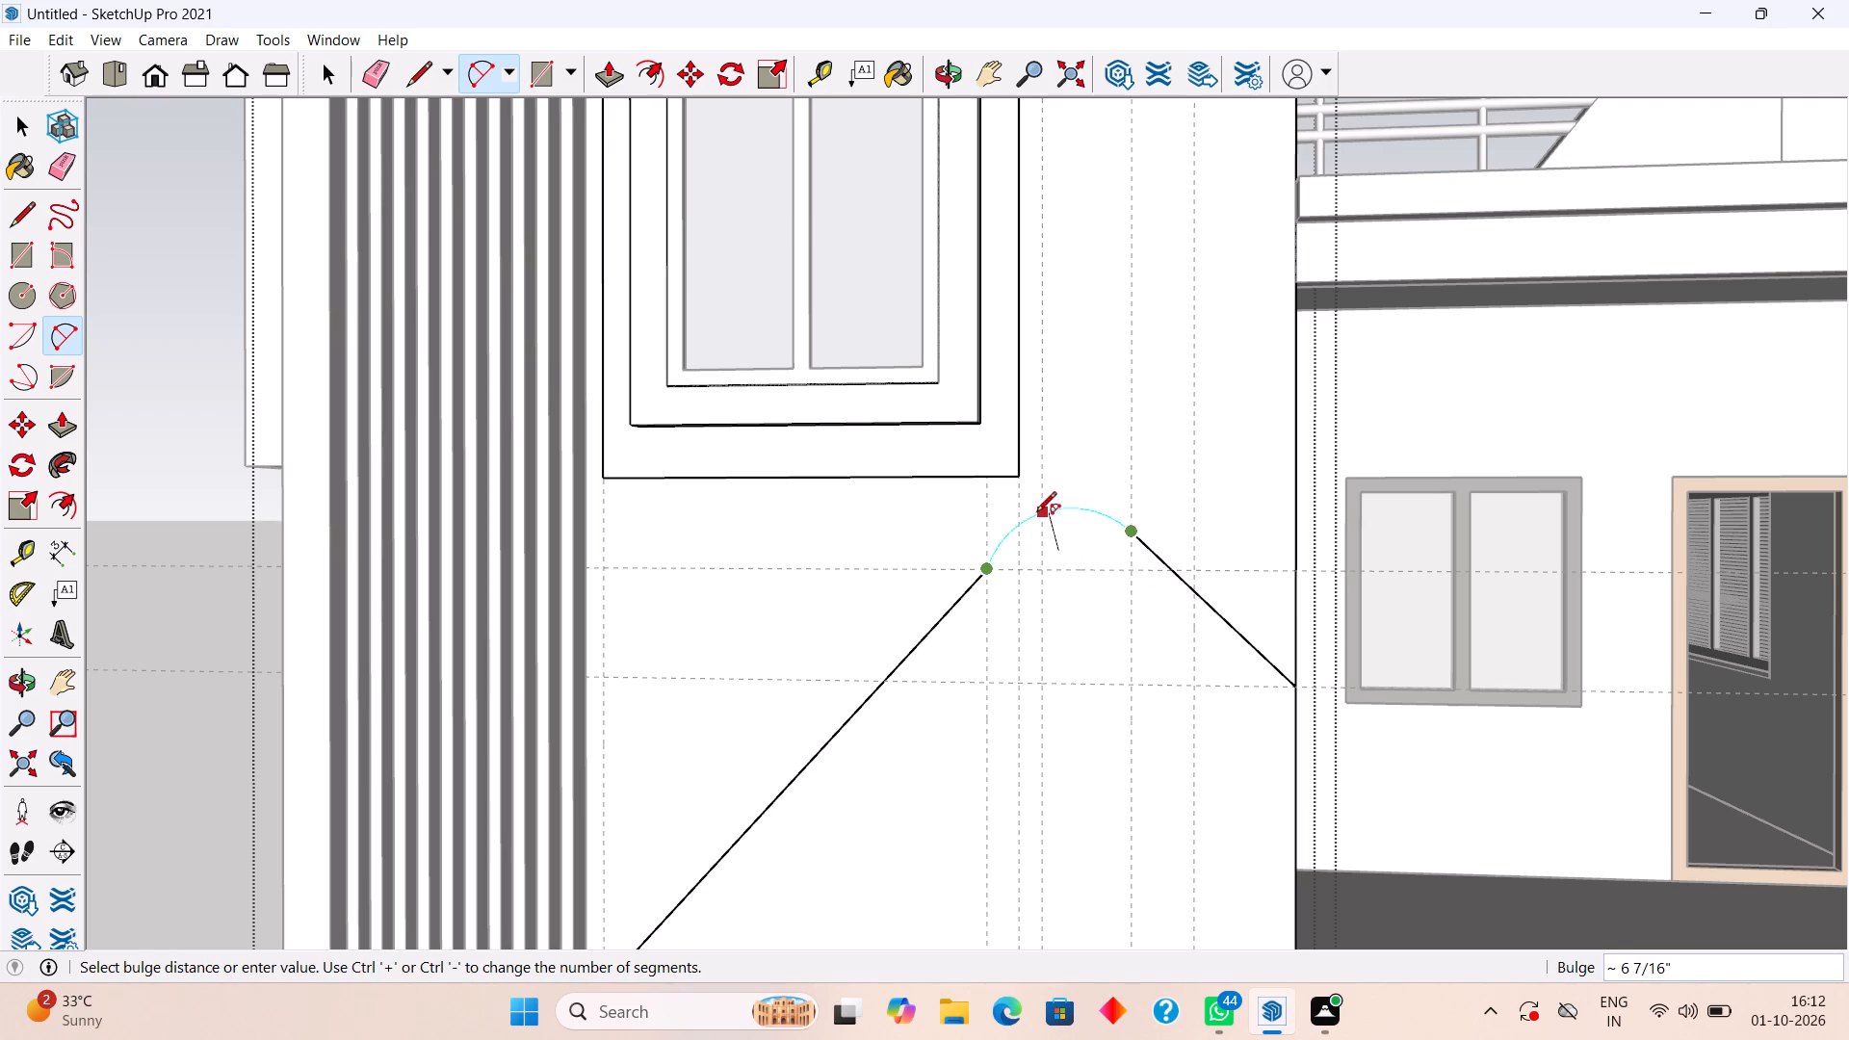
pyautogui.click(1051, 522)
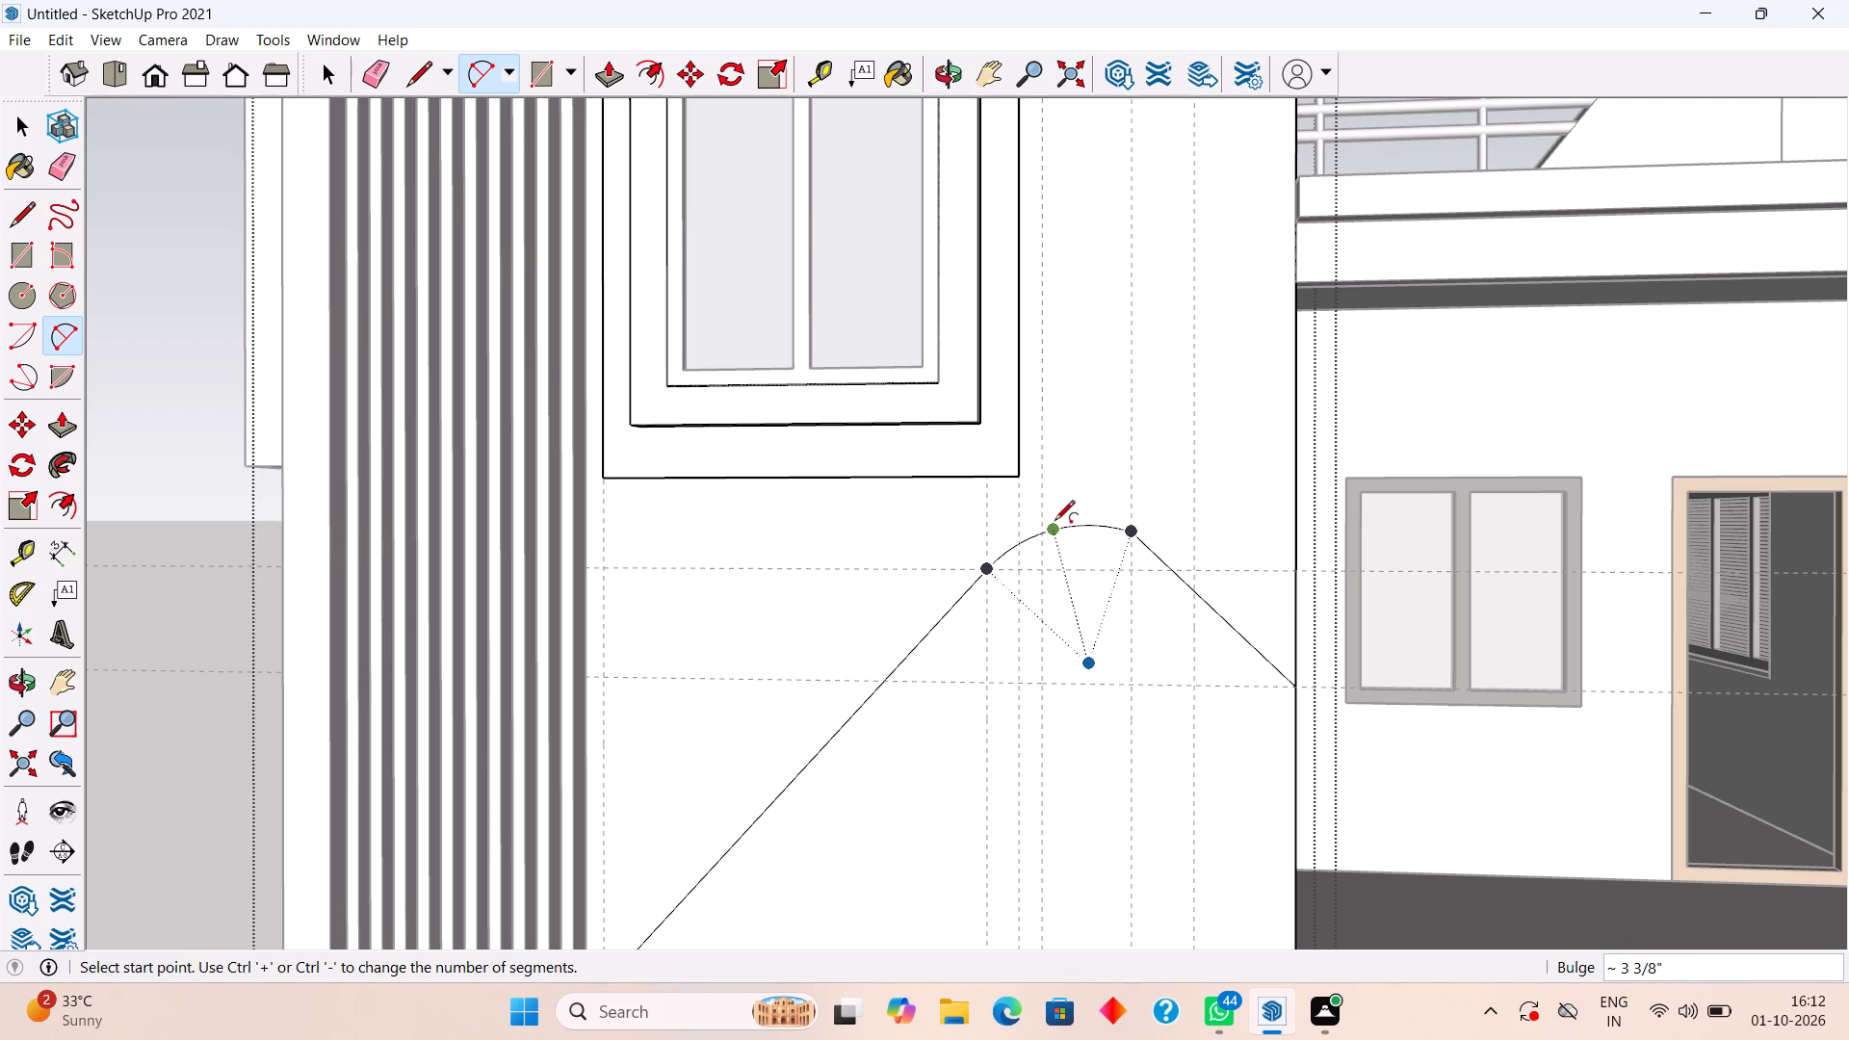
# Push/Pull the arc-topped face on the lower wall outward by 5" and leave the wall group.
pyautogui.press('space')
pyautogui.click(1110, 661)
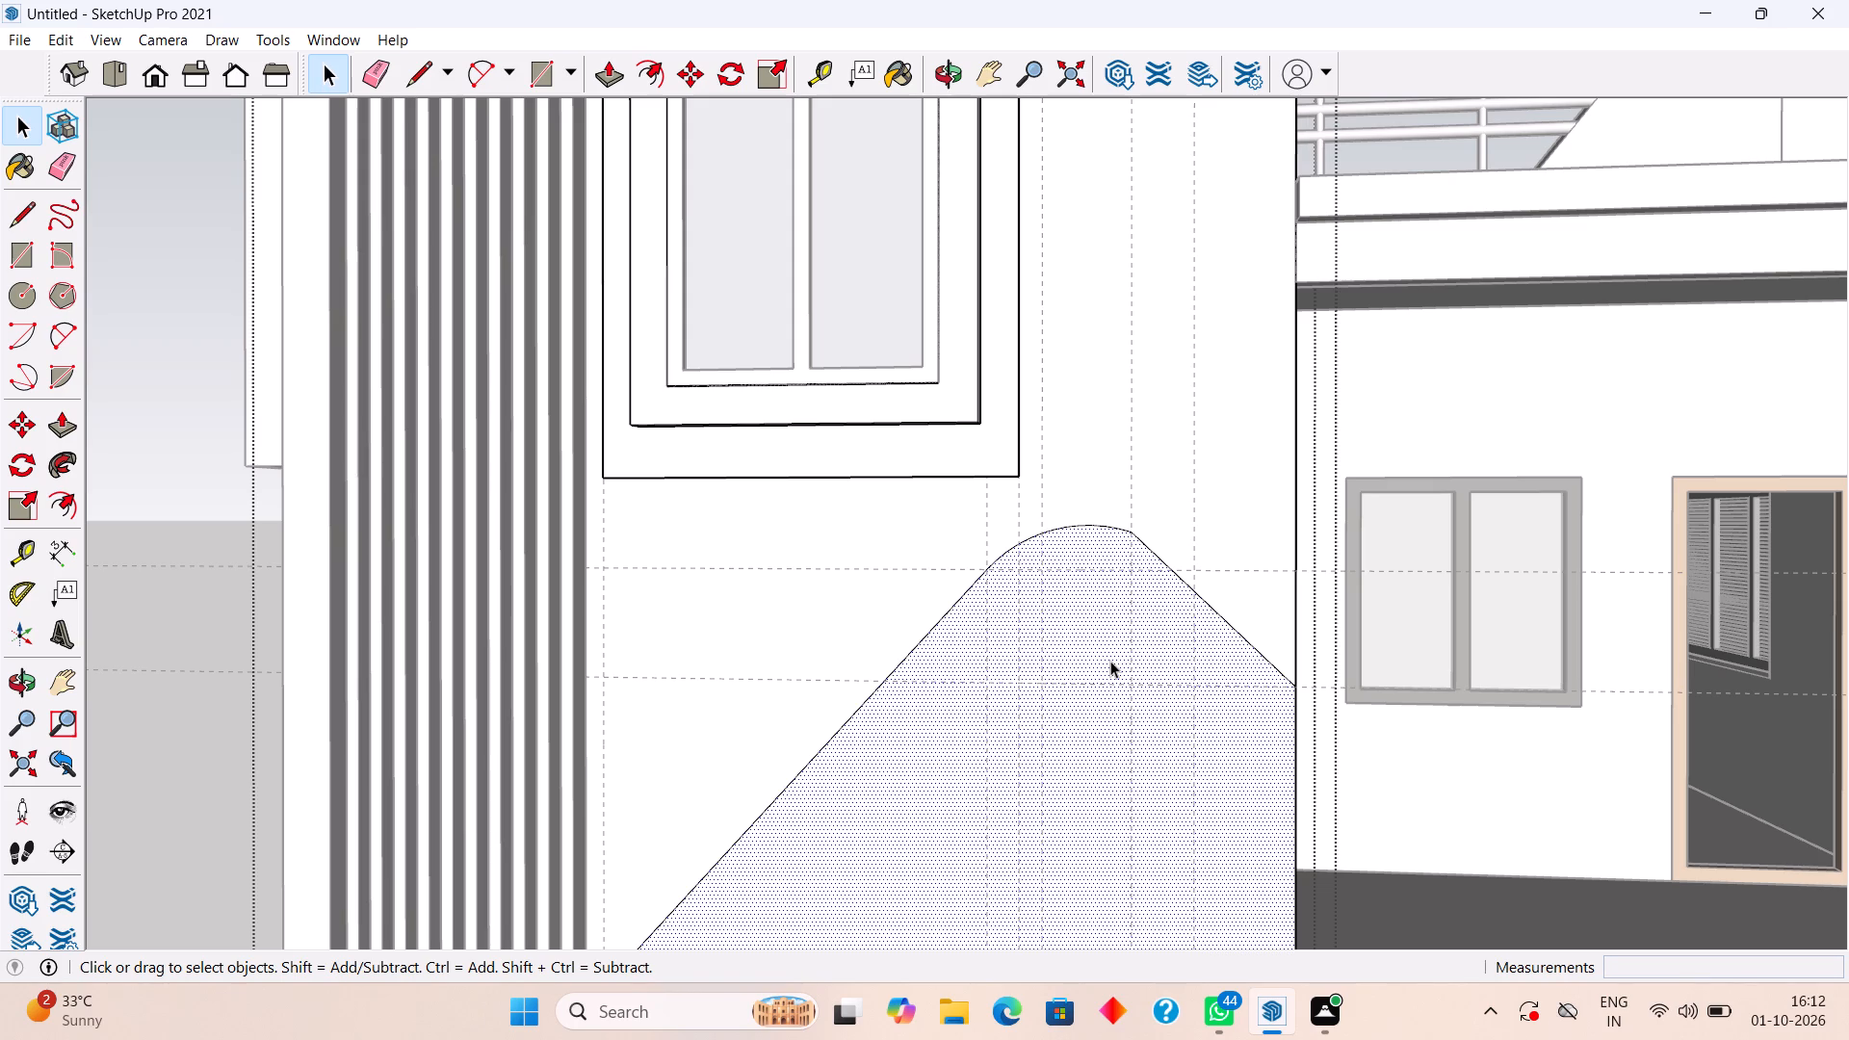
pyautogui.press('p')
pyautogui.click(1110, 661)
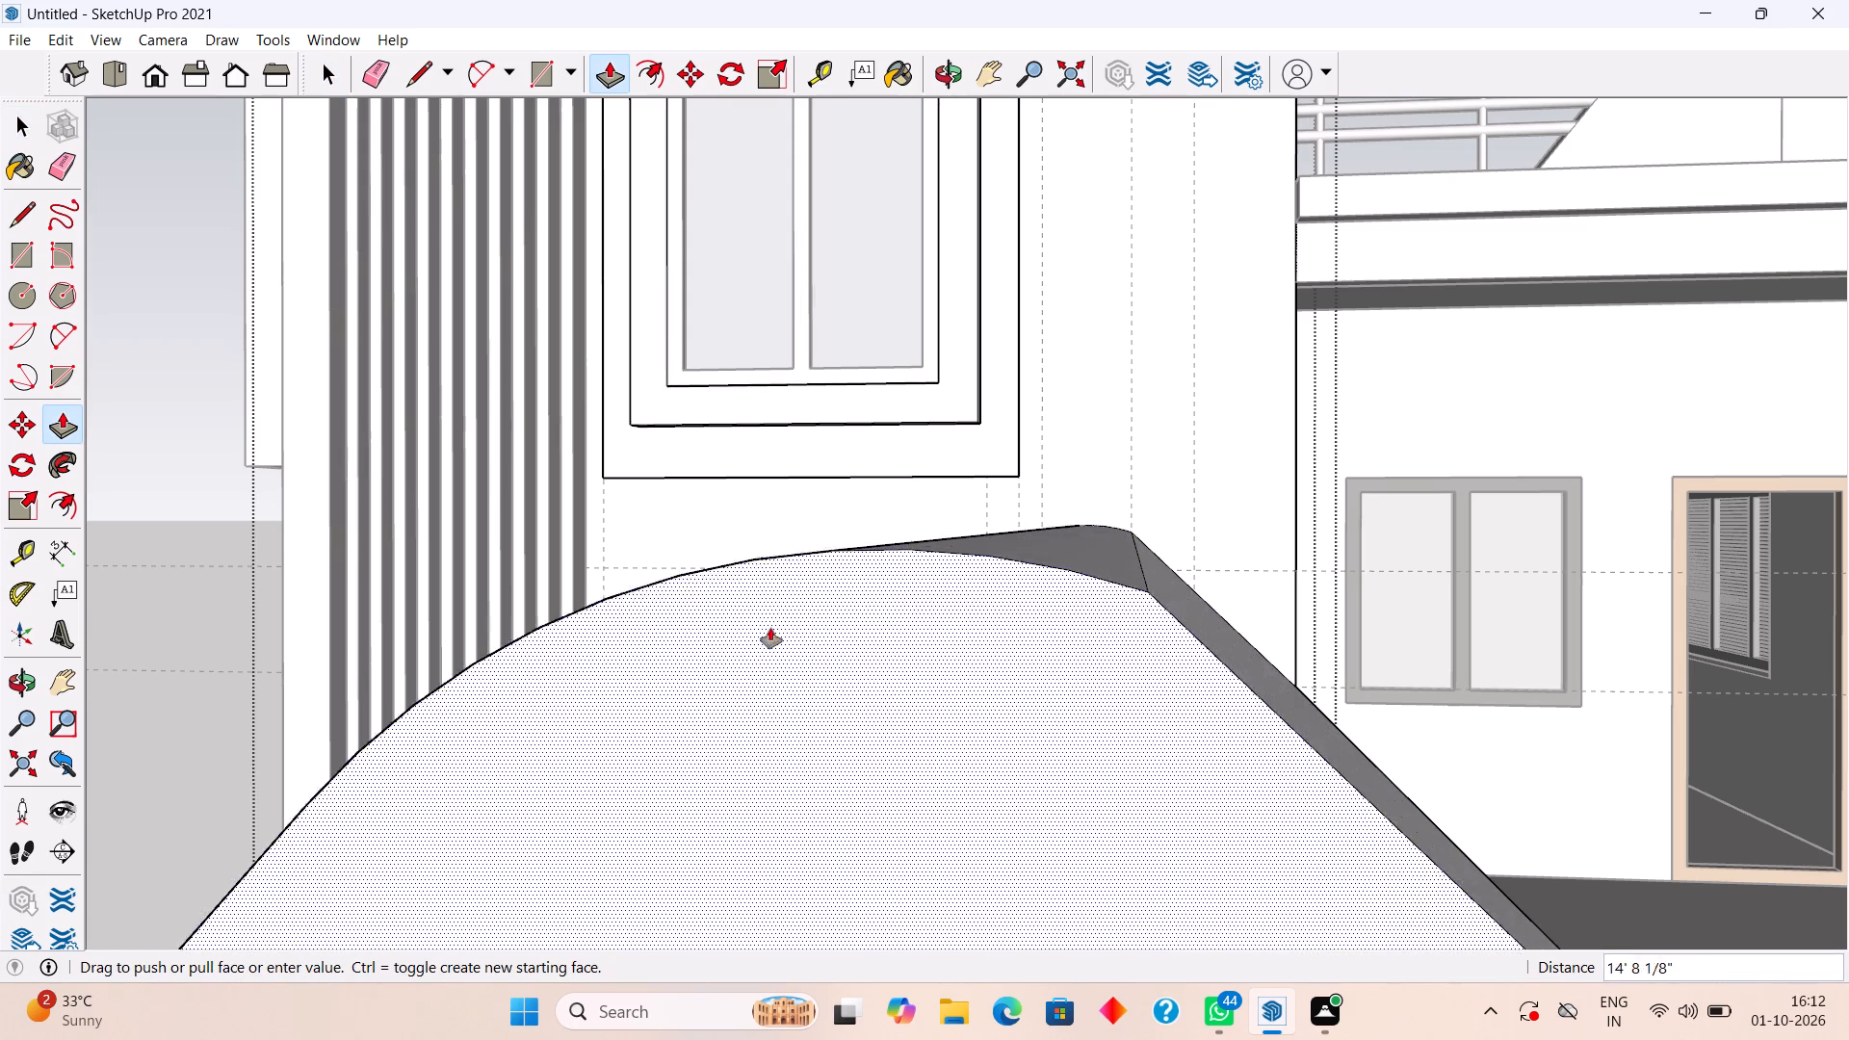
pyautogui.click(570, 479)
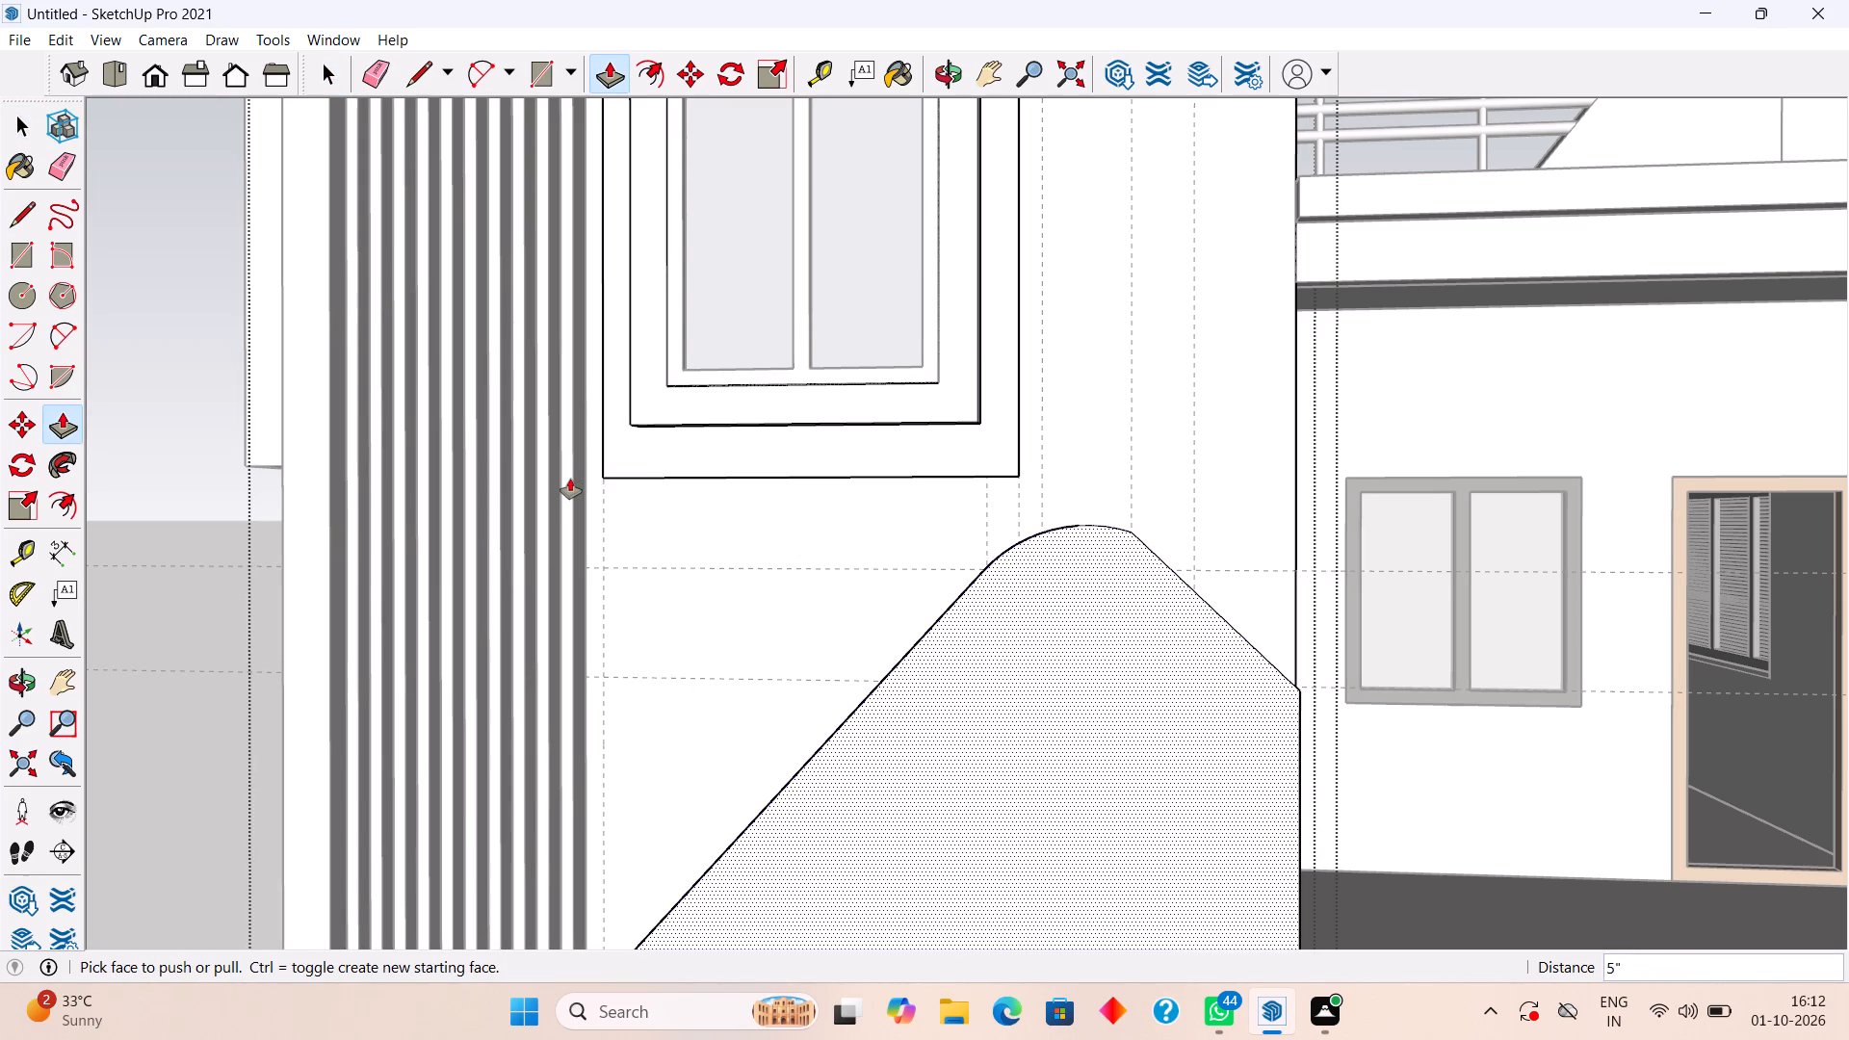
pyautogui.press('space')
pyautogui.click(957, 683)
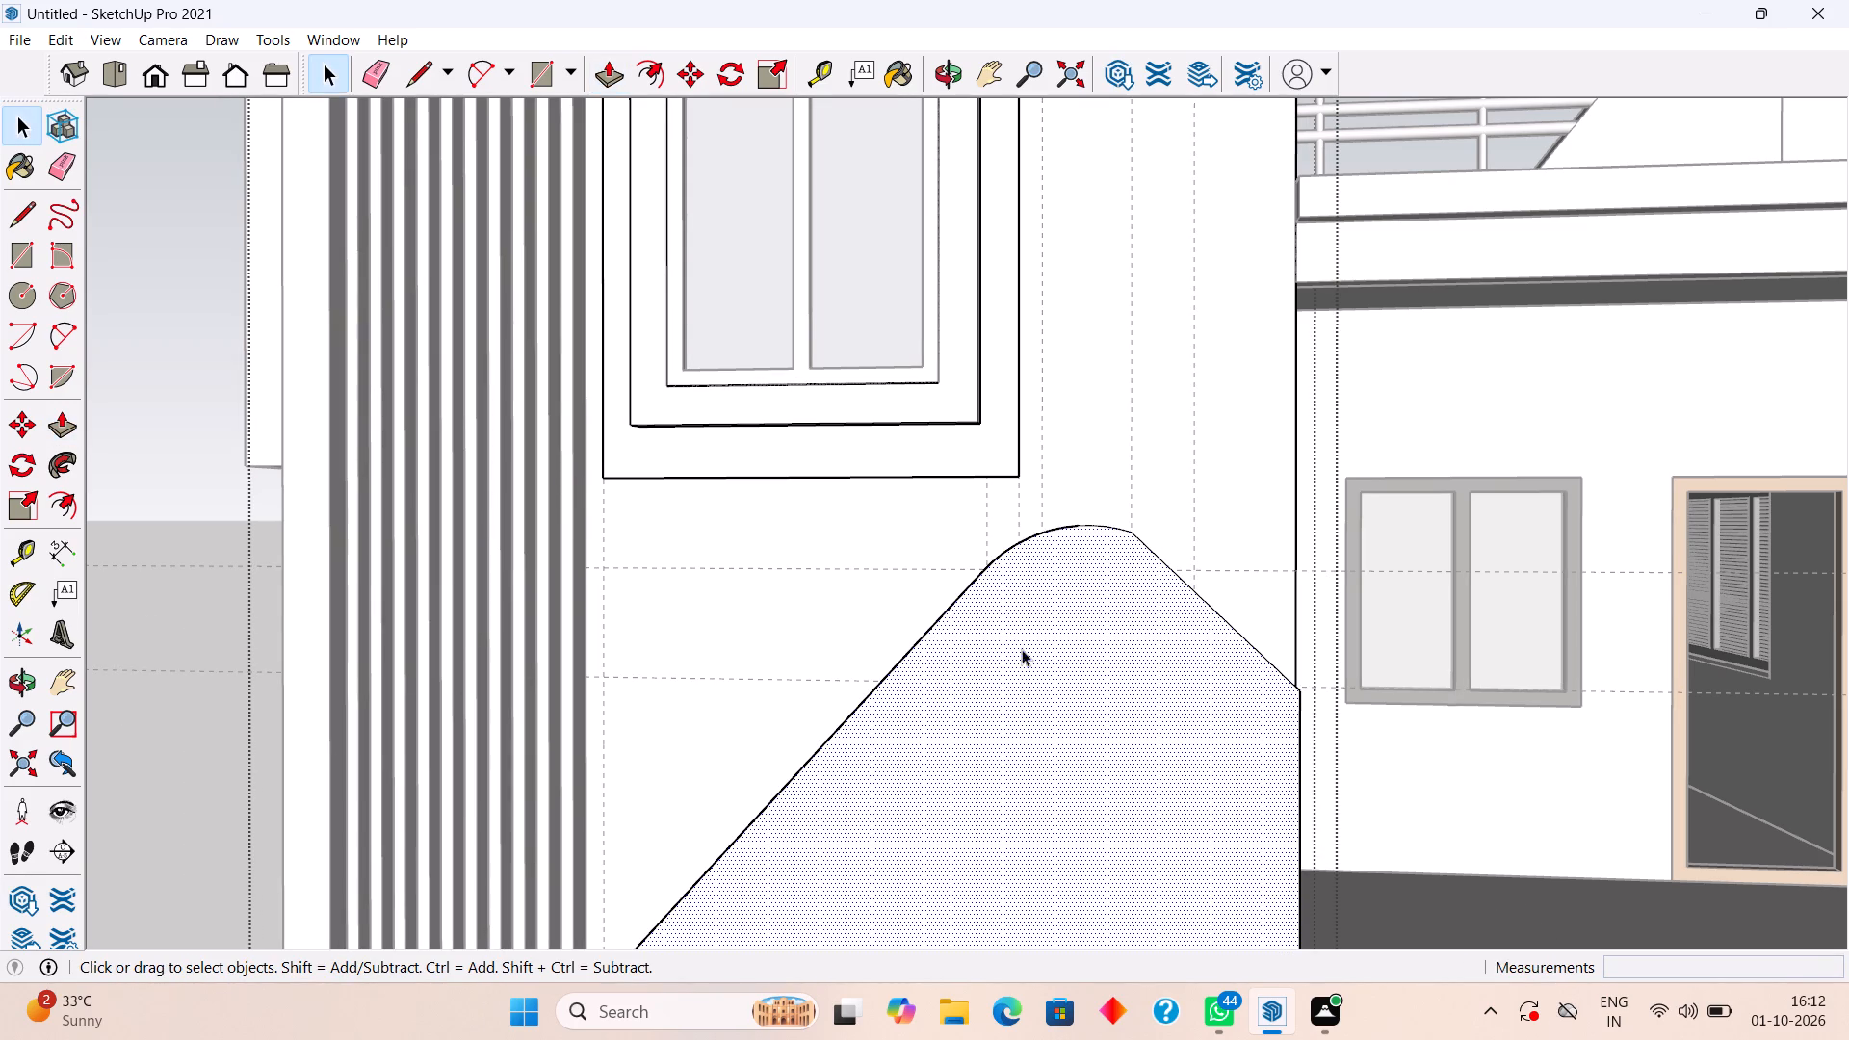
pyautogui.moveTo(1031, 648); pyautogui.dragTo(663, 641, button='middle')
pyautogui.scroll(-8, 664, 643)
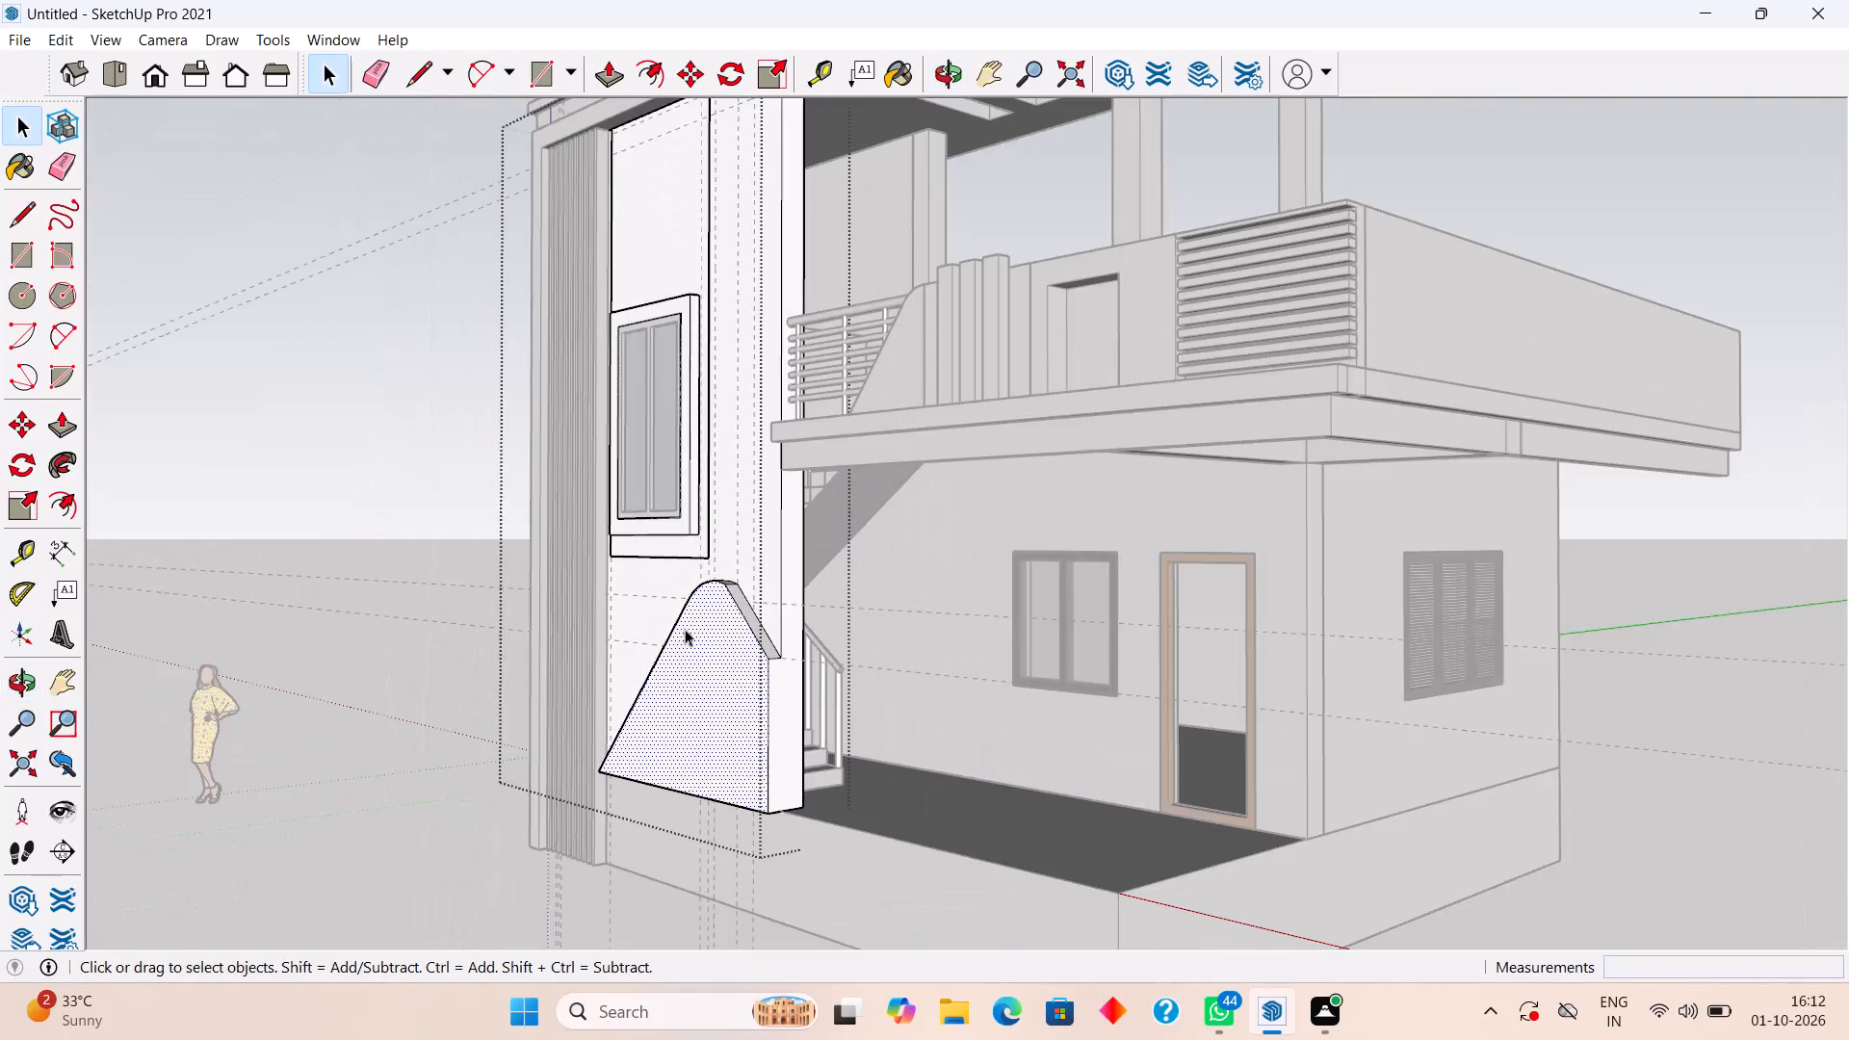
pyautogui.moveTo(826, 737); pyautogui.dragTo(1082, 686, button='middle')
pyautogui.scroll(-8, 1082, 686)
pyautogui.click(700, 671)
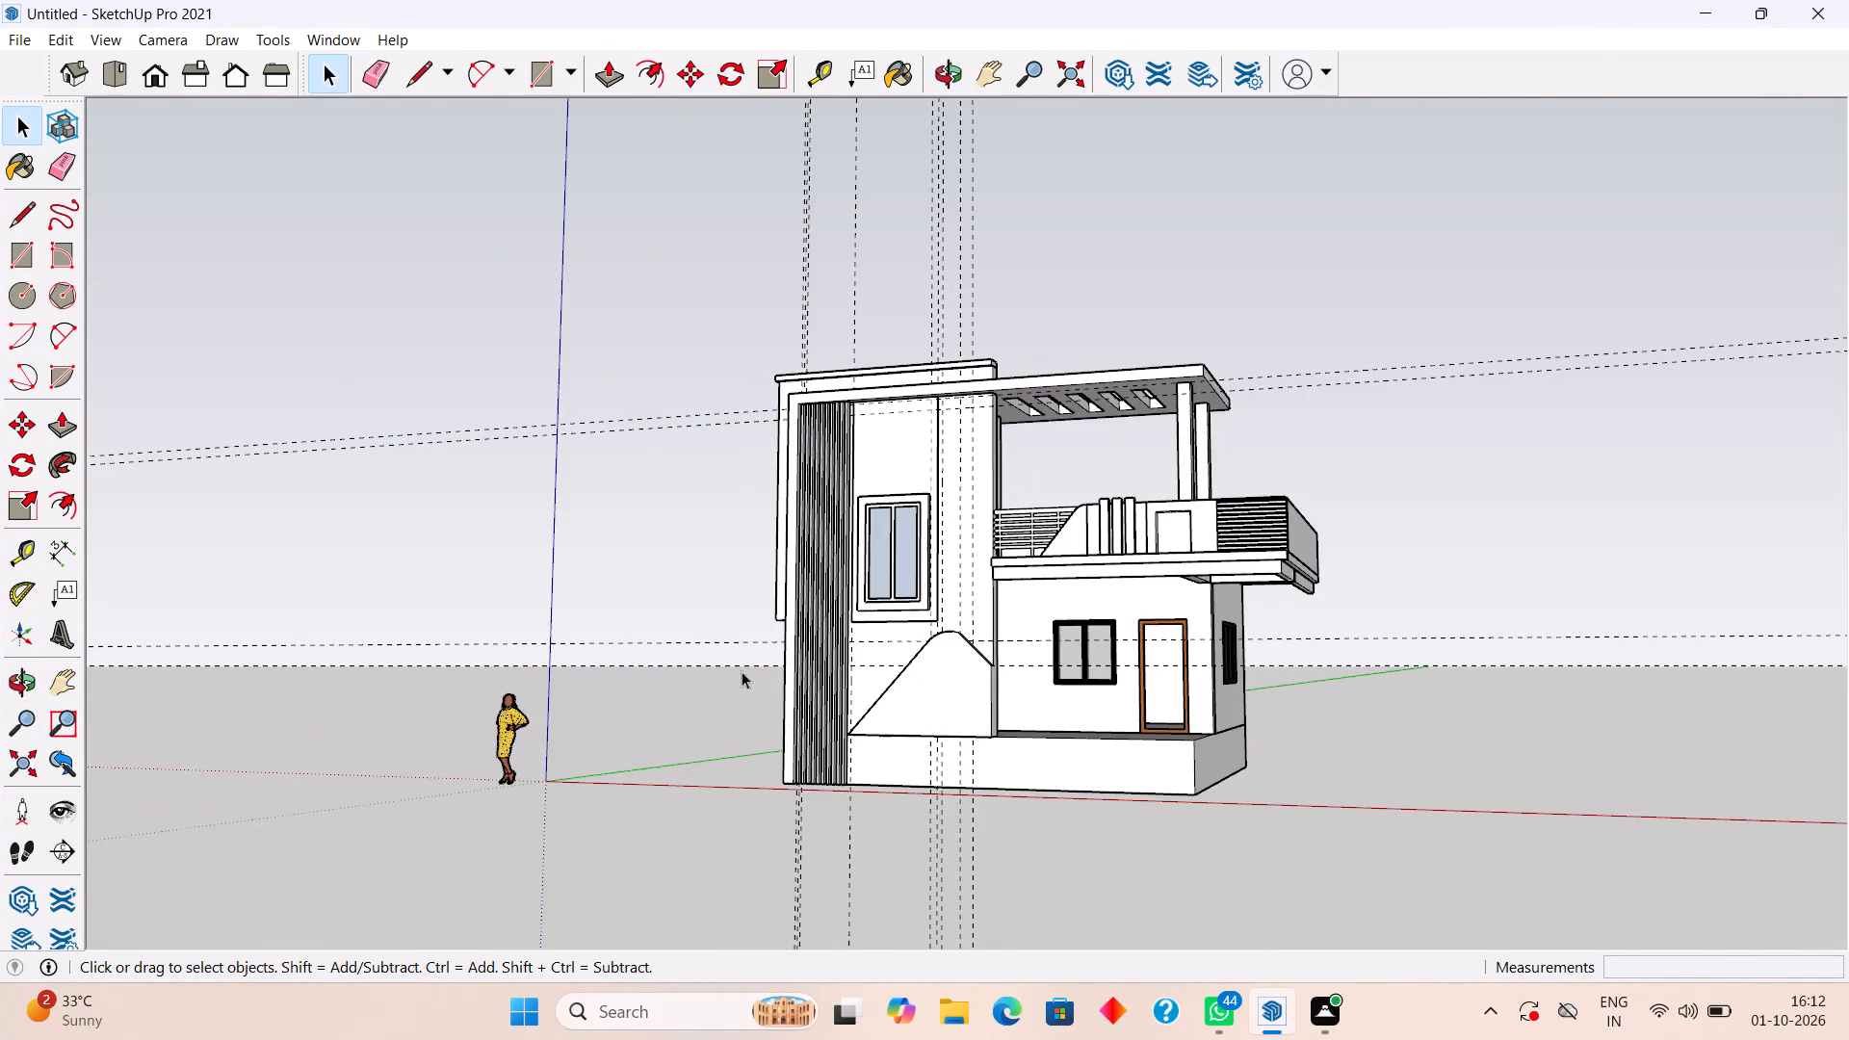
# Examine the raised arc-topped feature and its underside relative to the plinth, from the front and from below.
pyautogui.moveTo(913, 681); pyautogui.dragTo(1309, 919, button='middle')
pyautogui.scroll(-1, 1309, 919)
pyautogui.scroll(4, 1012, 598)
pyautogui.moveTo(1048, 749); pyautogui.dragTo(881, 684, button='middle')
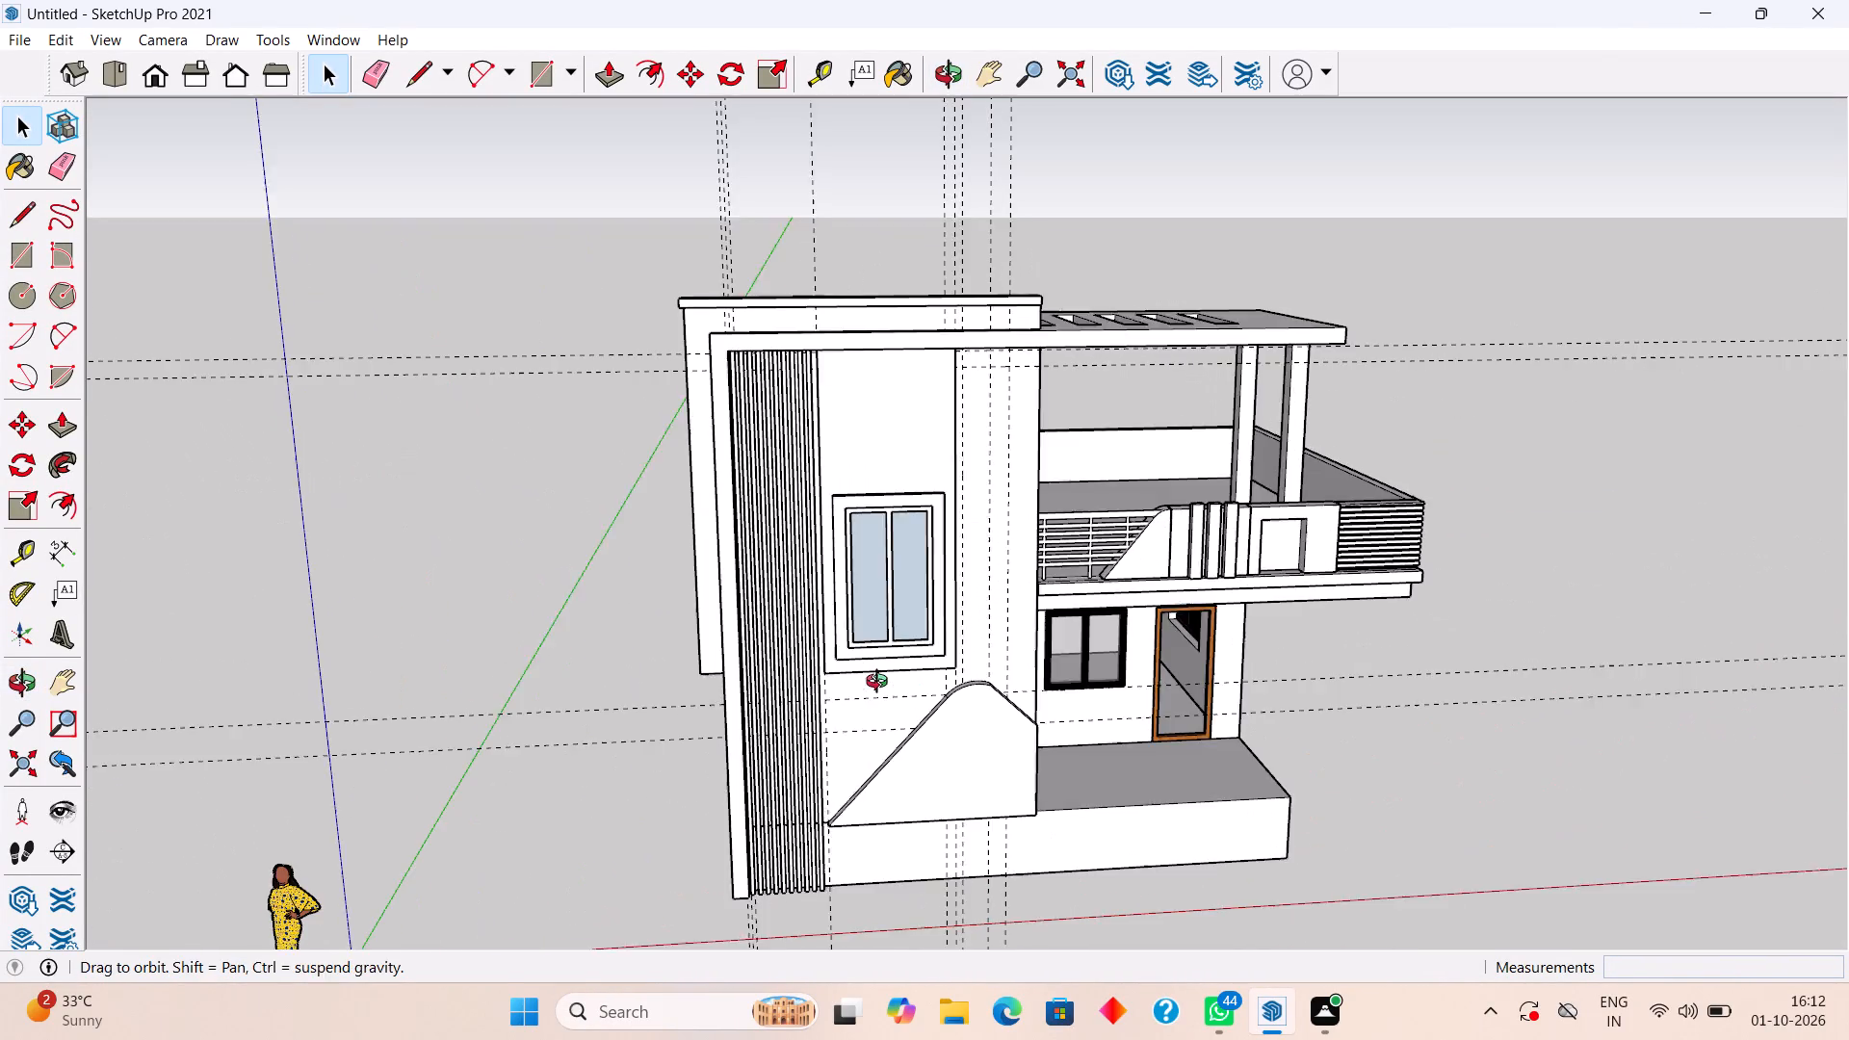
pyautogui.moveTo(881, 684); pyautogui.dragTo(880, 684, button='middle')
pyautogui.scroll(5, 894, 691)
pyautogui.scroll(5, 1068, 735)
pyautogui.moveTo(1051, 737); pyautogui.dragTo(907, 759, button='middle')
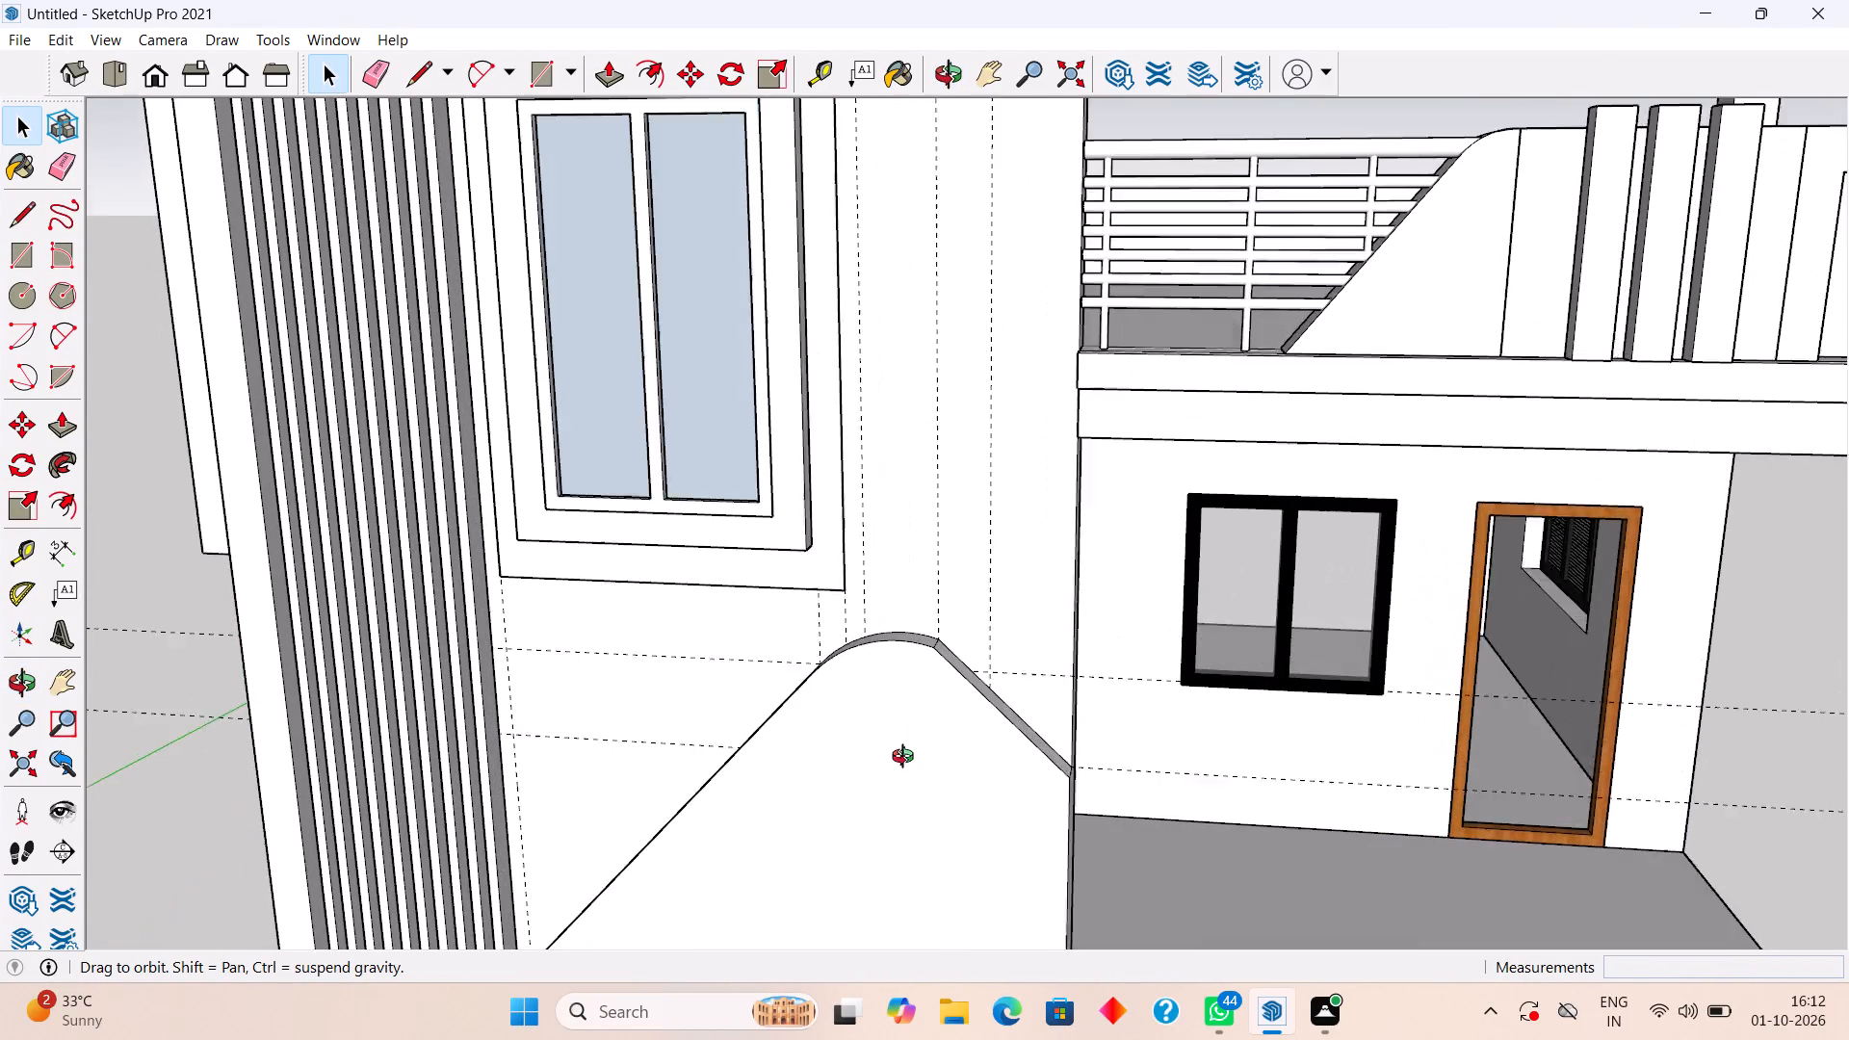
pyautogui.moveTo(907, 759); pyautogui.dragTo(928, 730, button='middle')
pyautogui.scroll(2, 926, 730)
pyautogui.scroll(-8, 937, 721)
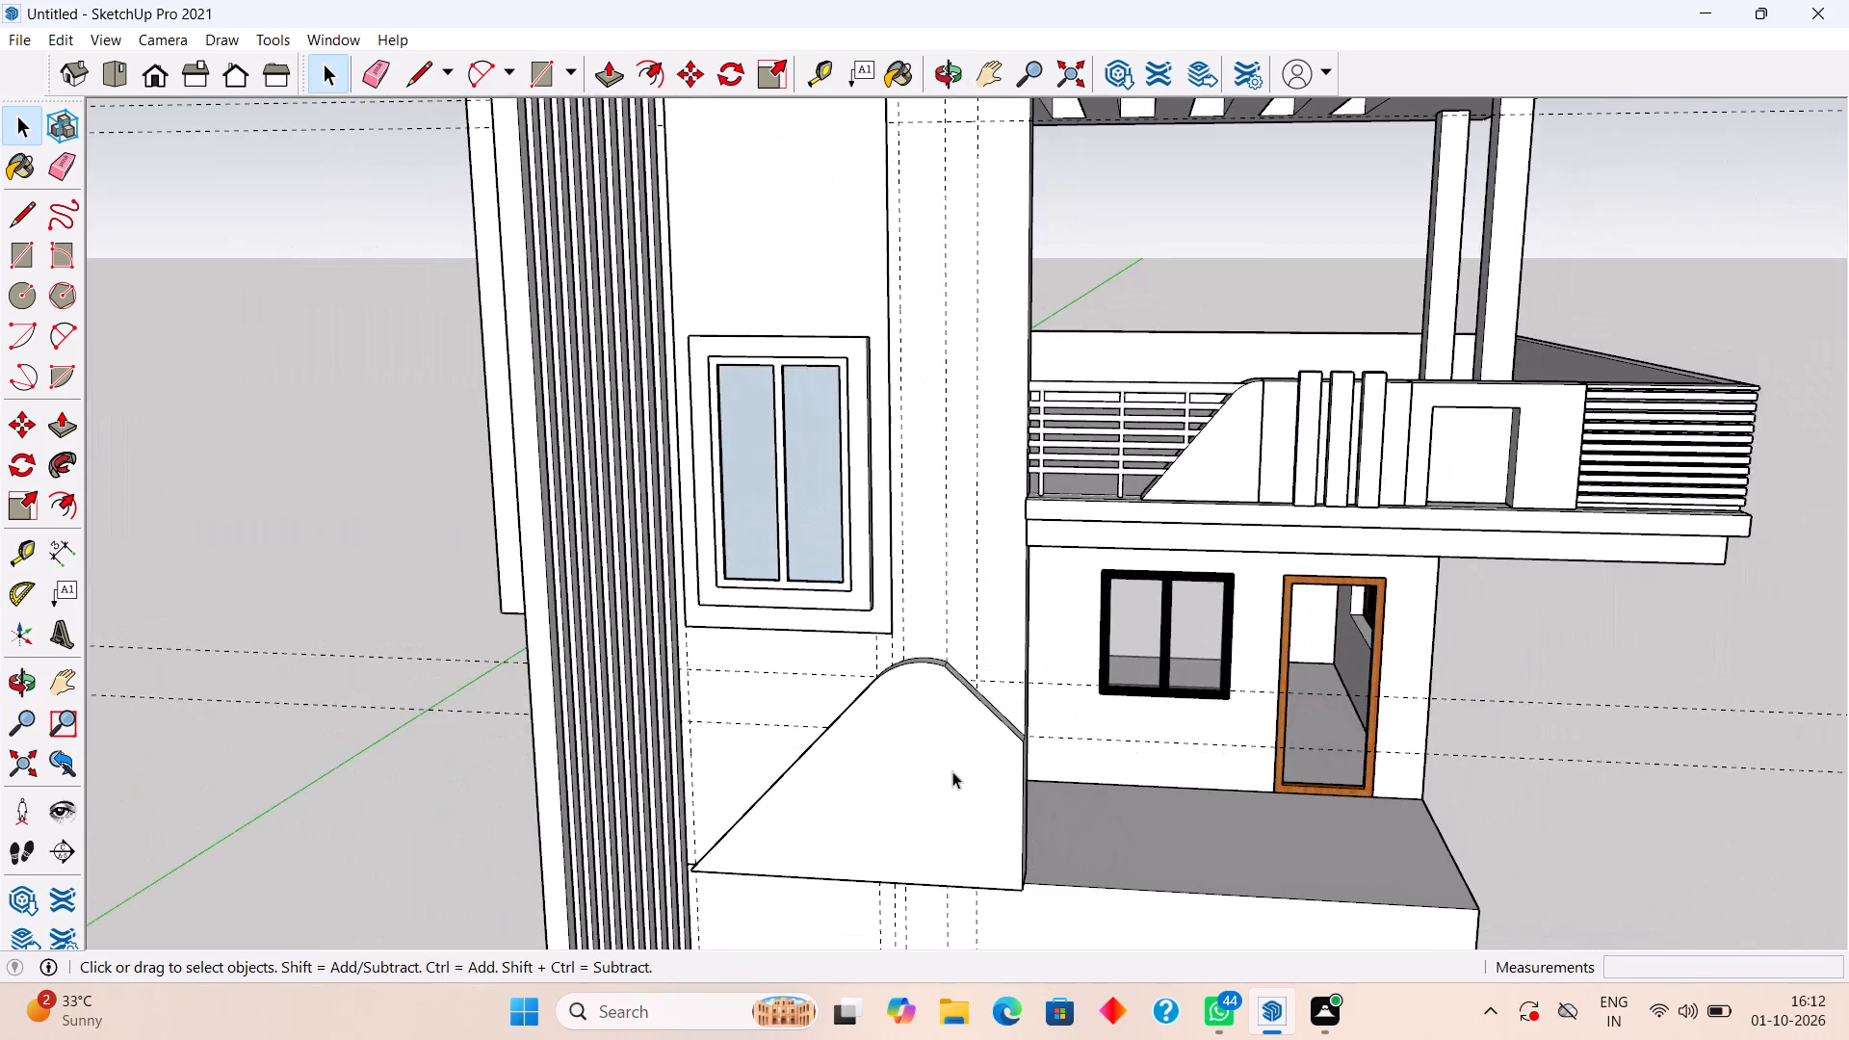
pyautogui.moveTo(952, 778); pyautogui.dragTo(1081, 670, button='middle')
pyautogui.scroll(-3, 1082, 671)
pyautogui.scroll(-3, 991, 677)
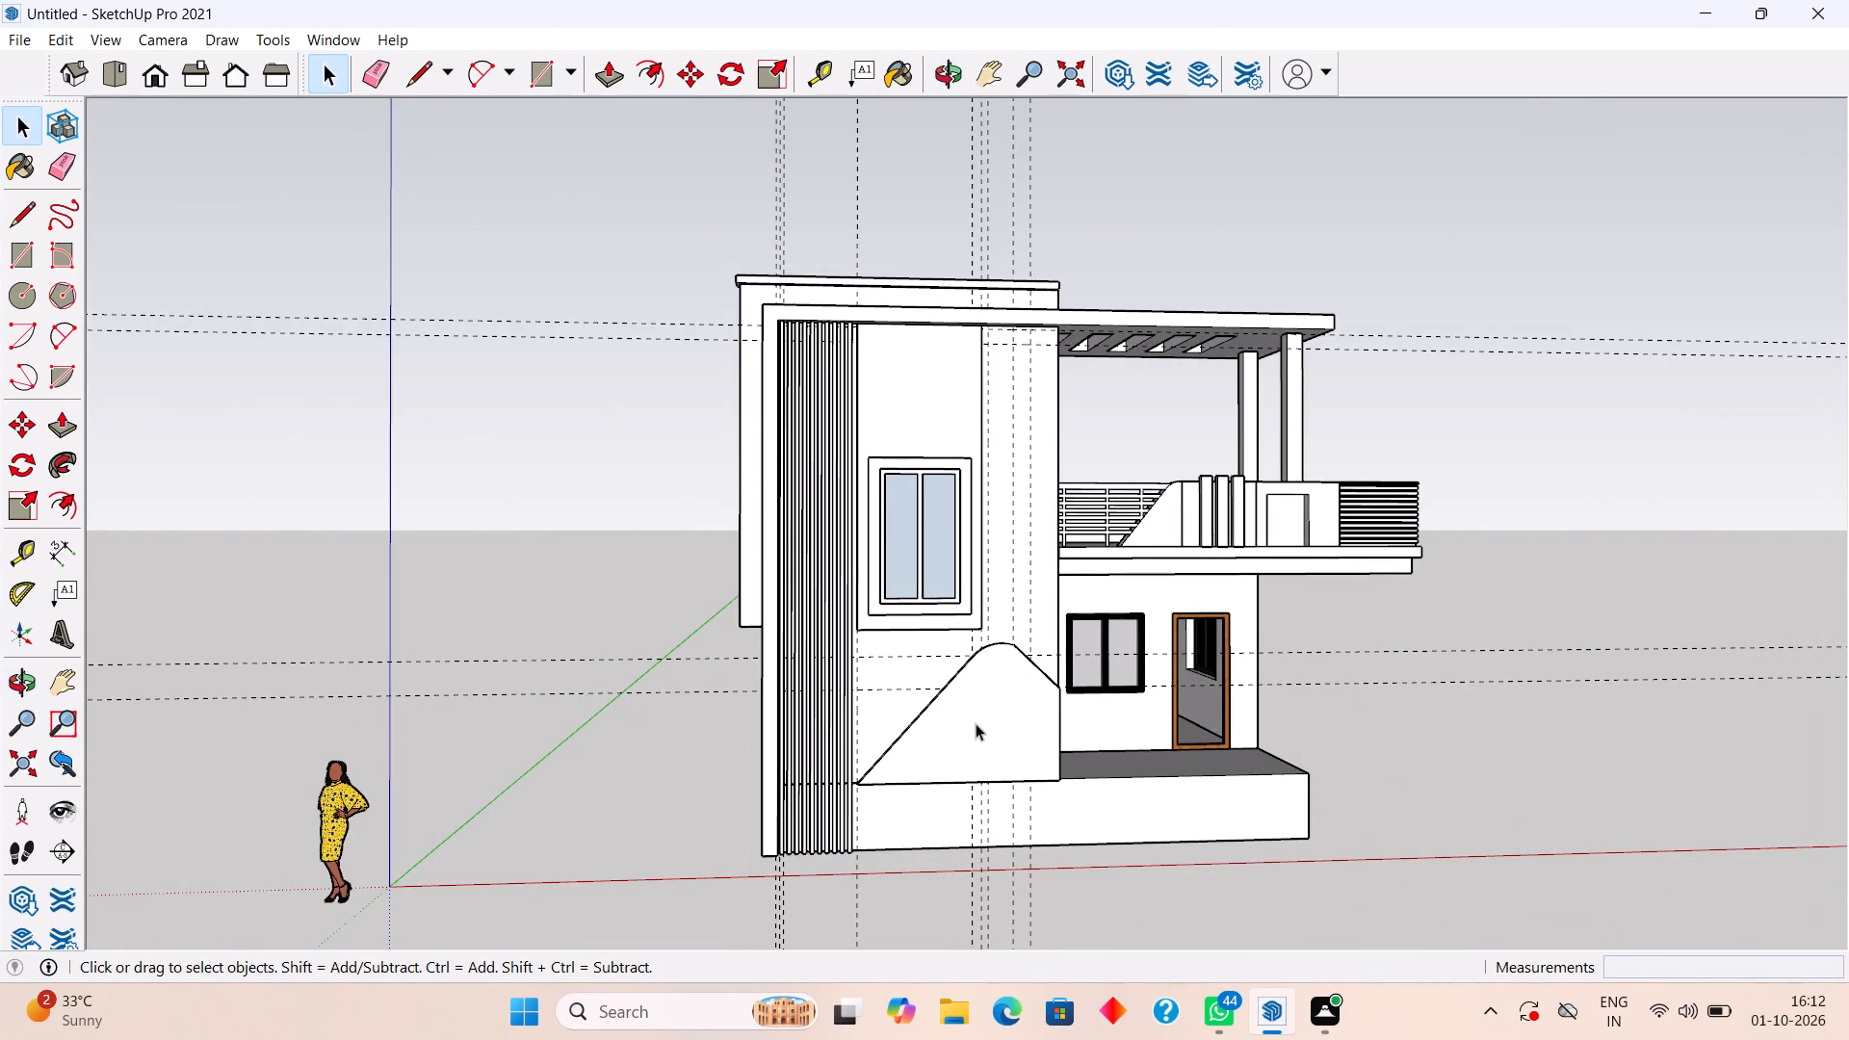
pyautogui.moveTo(968, 774); pyautogui.dragTo(933, 505, button='middle')
pyautogui.moveTo(1006, 767); pyautogui.dragTo(998, 545, button='middle')
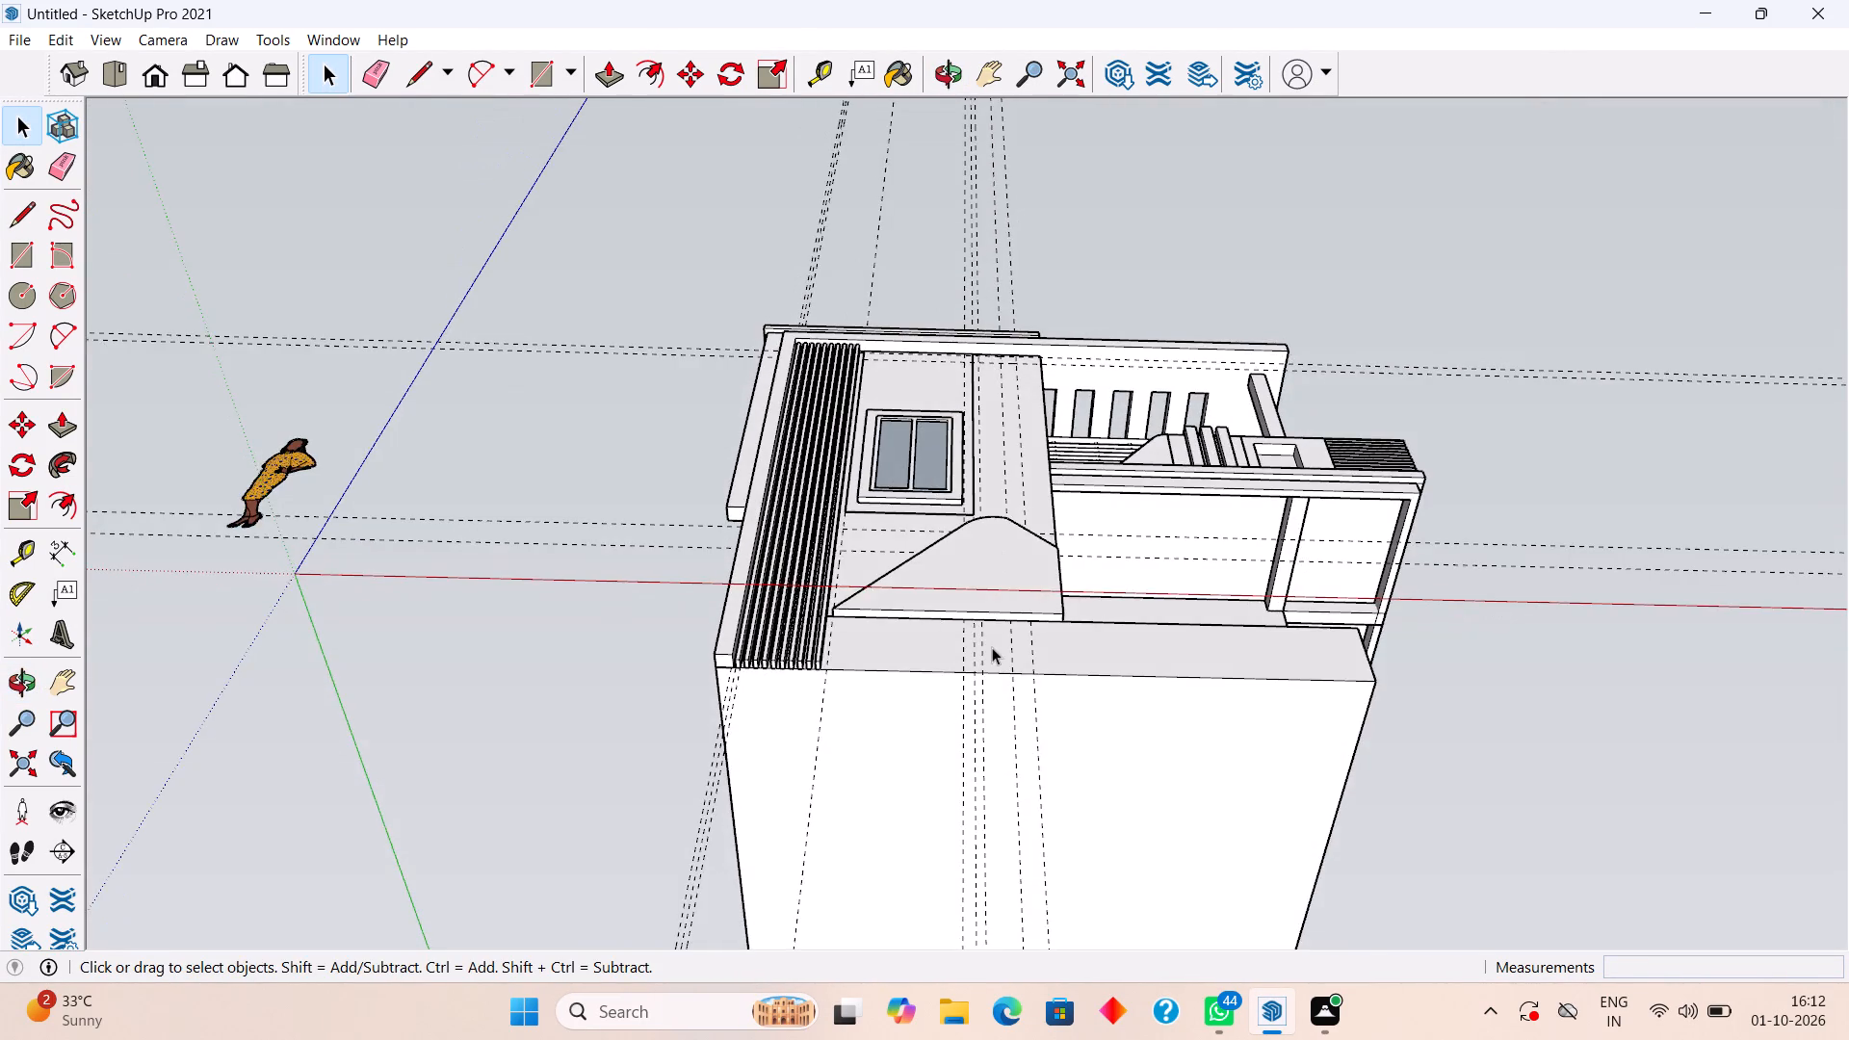
# Inside the wall group, extend the raised feature's bottom face down to the base of the vertical strips.
pyautogui.scroll(5, 996, 638)
pyautogui.click(976, 605)
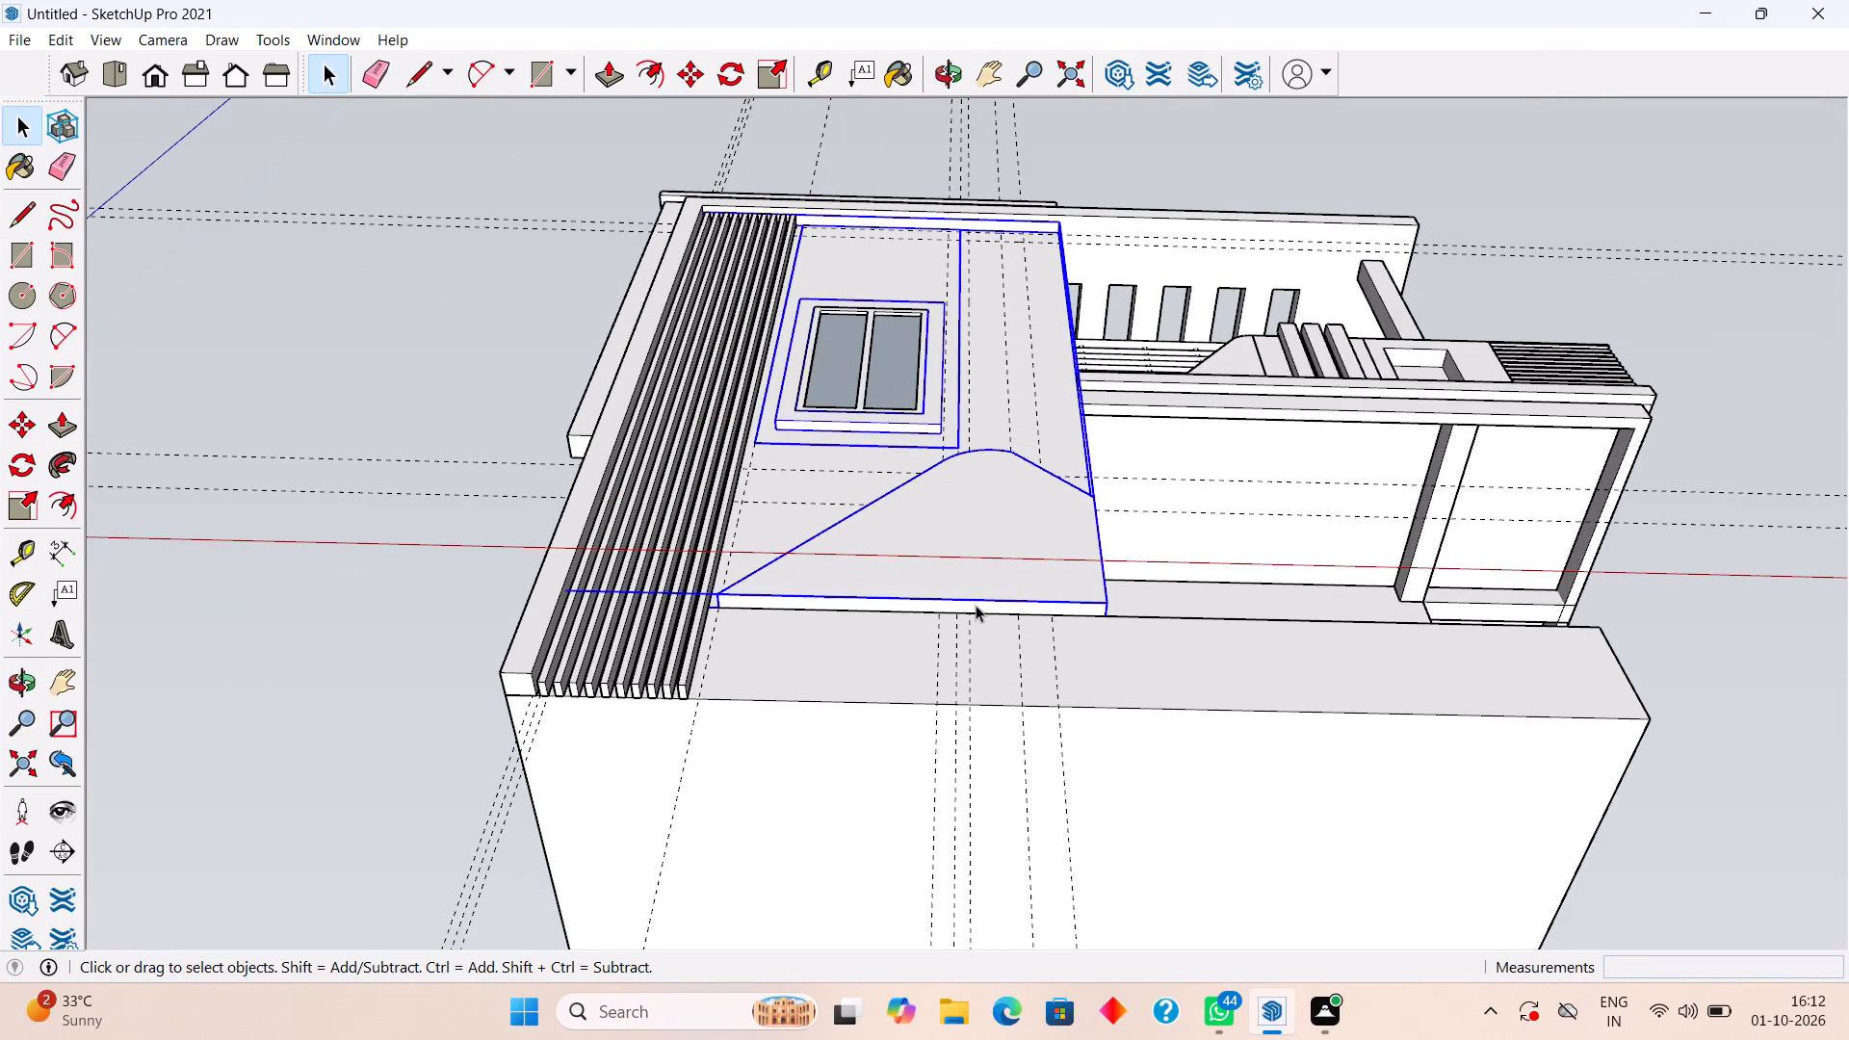
pyautogui.tripleClick(976, 605)
pyautogui.click(976, 605)
pyautogui.scroll(4, 976, 605)
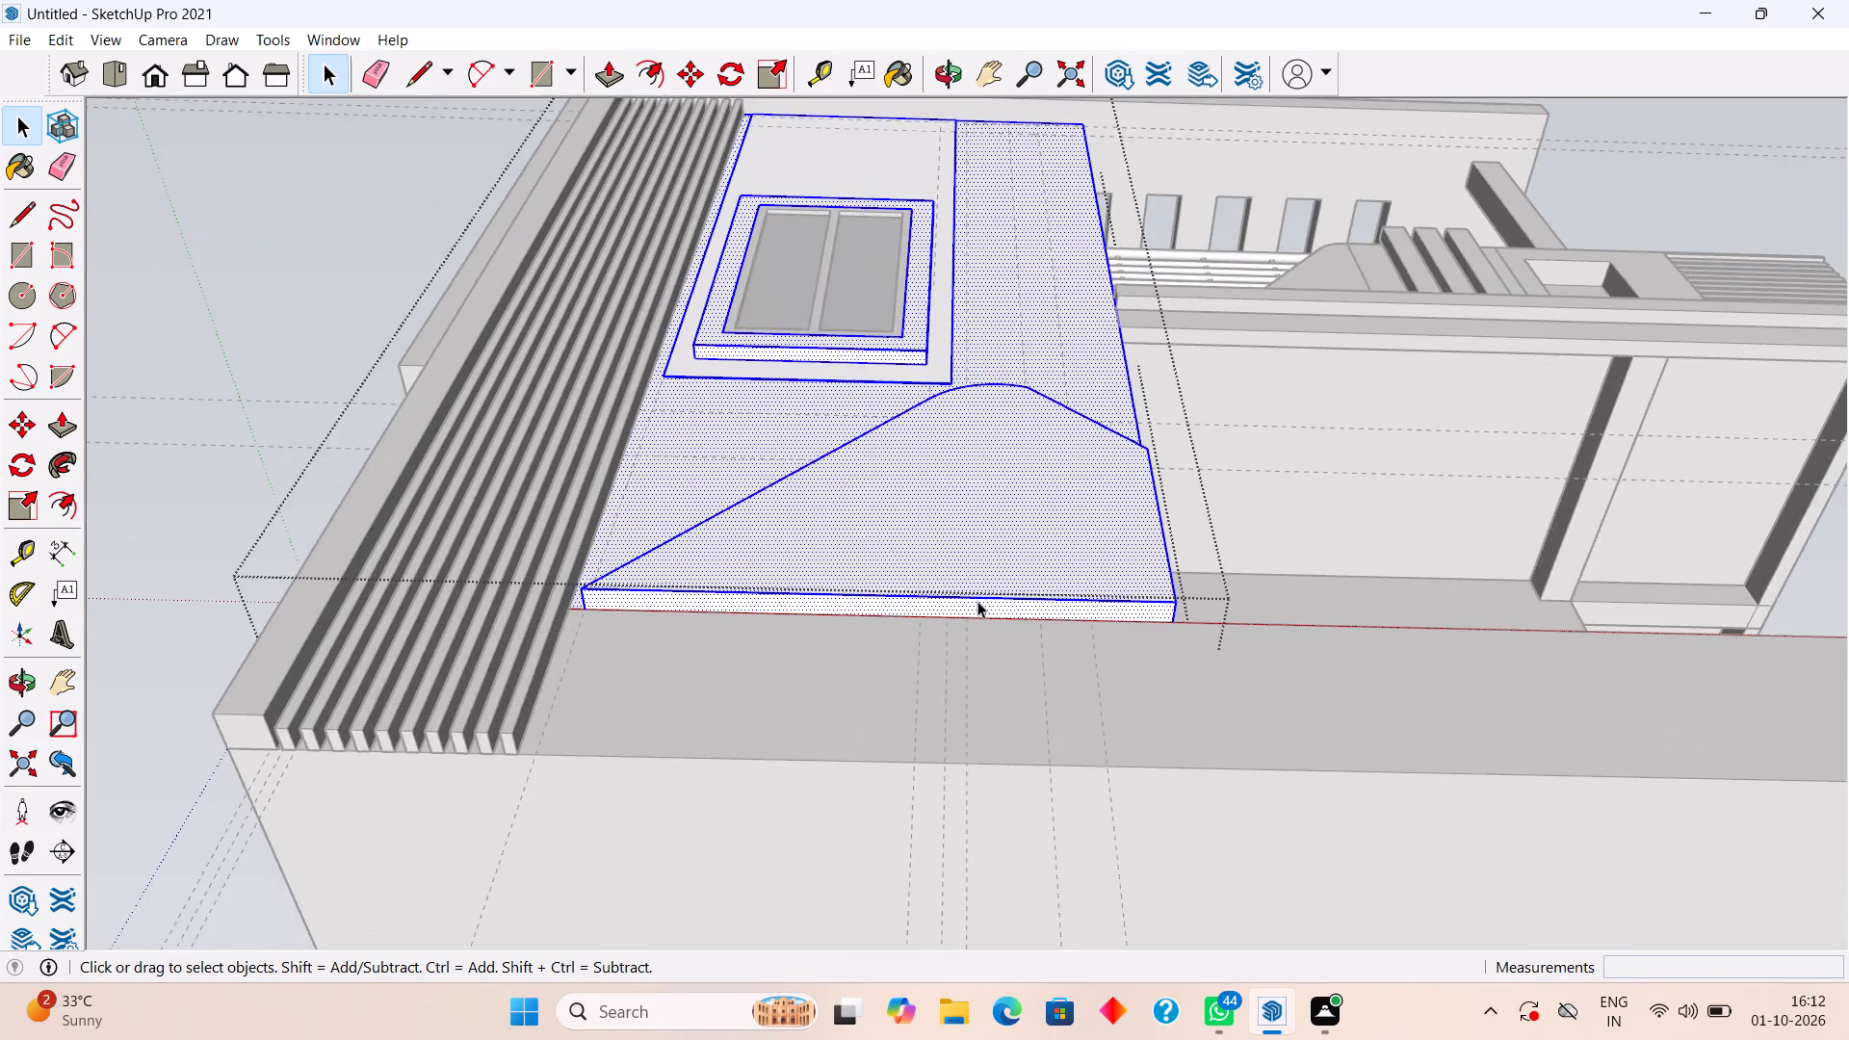
pyautogui.scroll(4, 977, 601)
pyautogui.press('p')
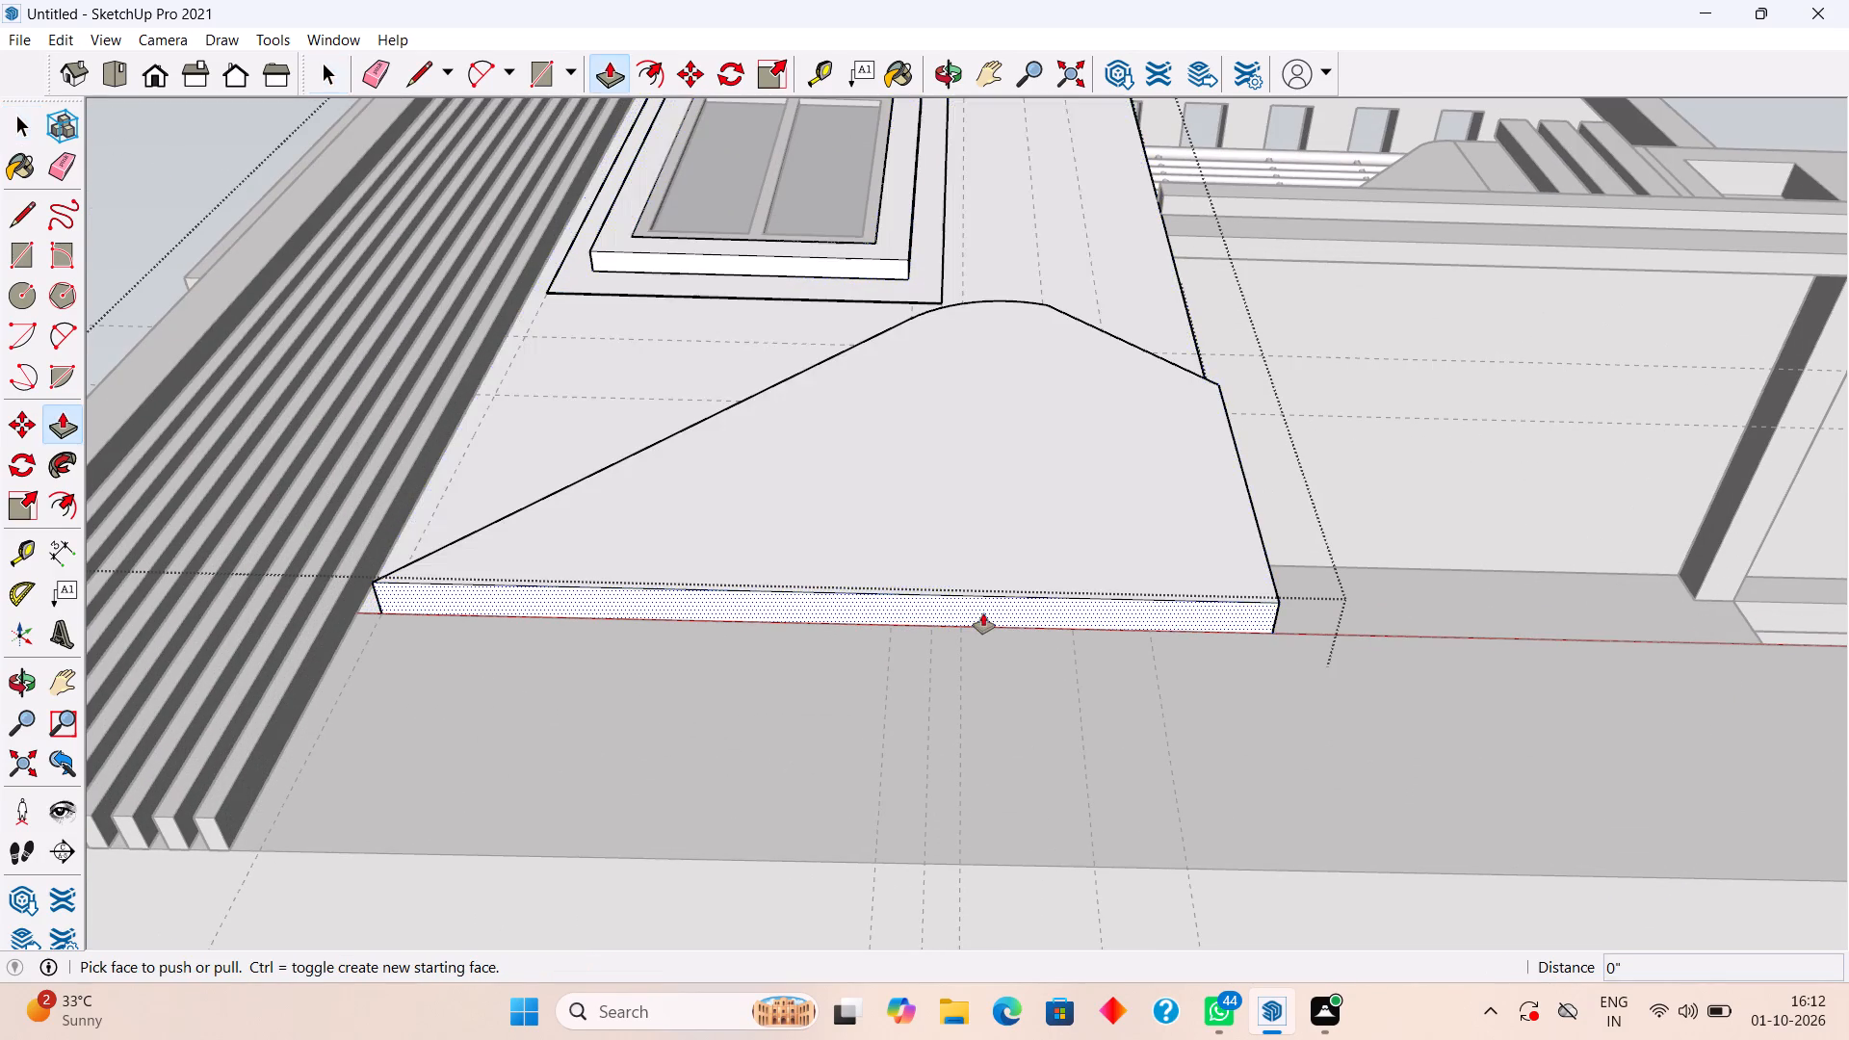
pyautogui.click(985, 607)
pyautogui.scroll(-6, 1020, 782)
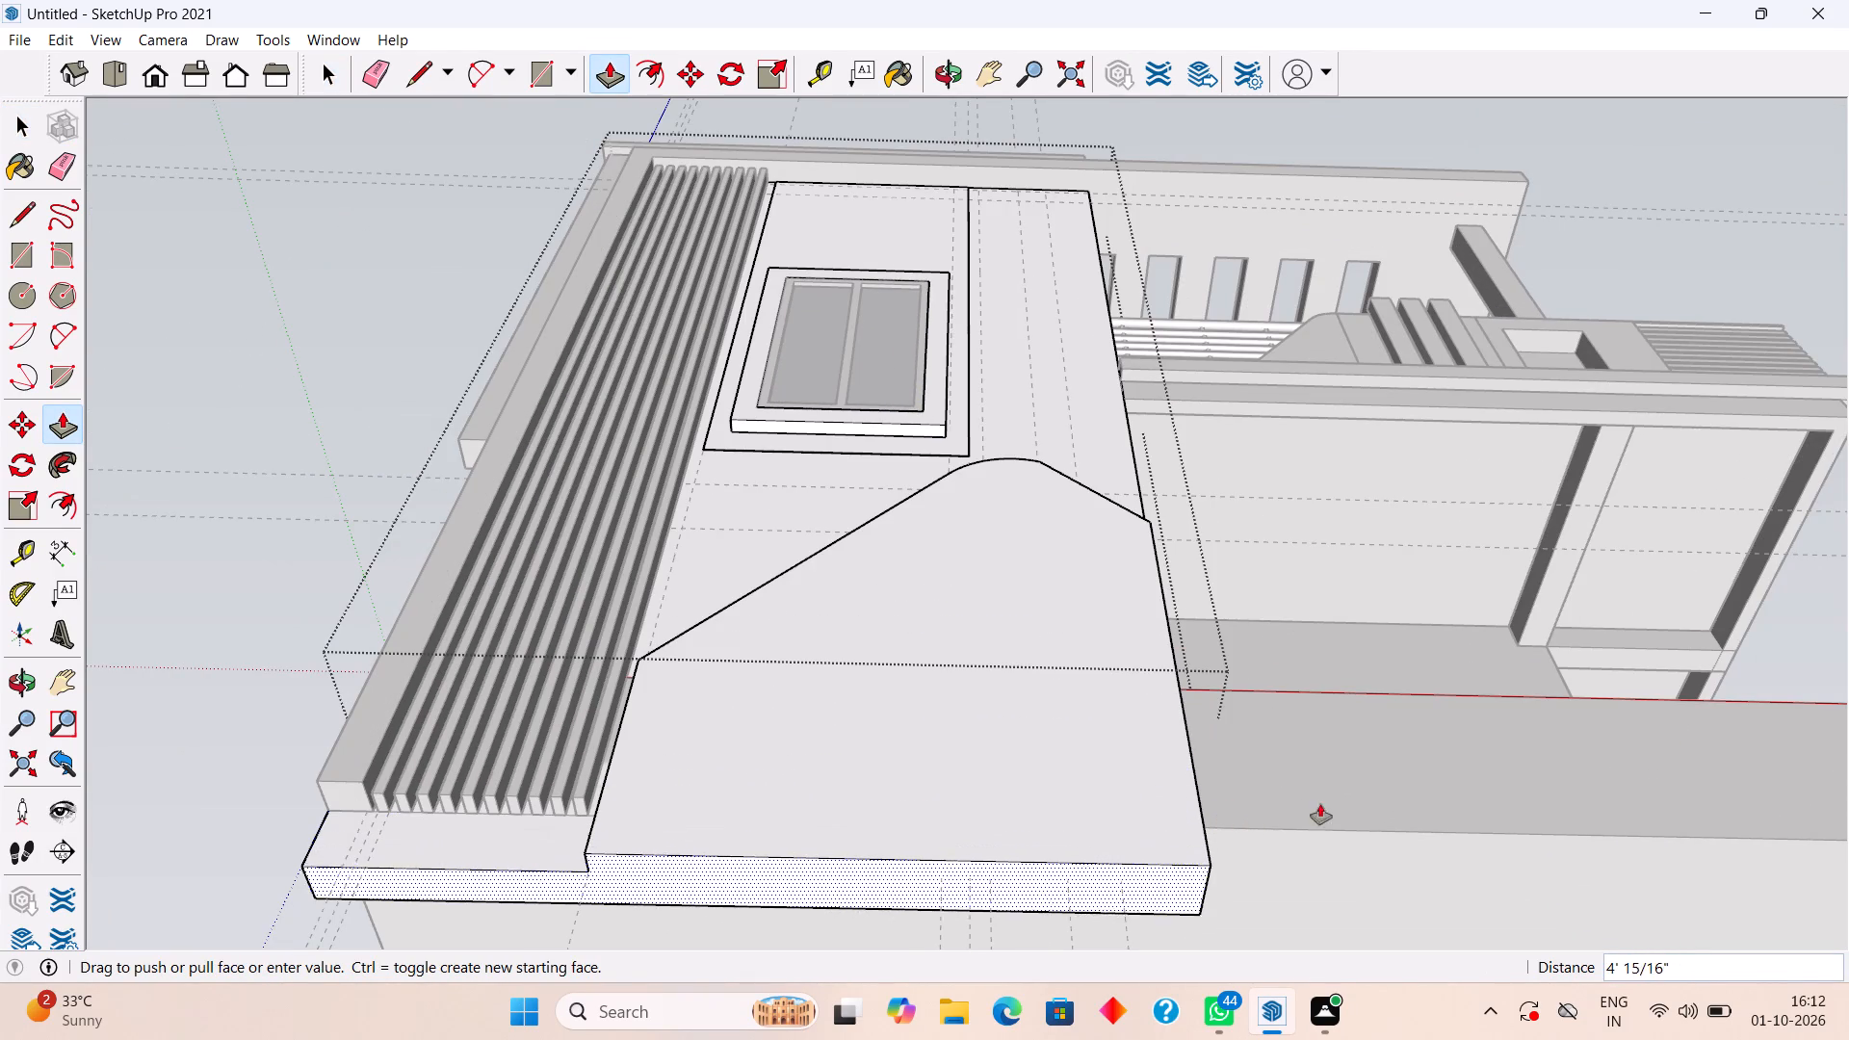
pyautogui.scroll(-8, 1402, 726)
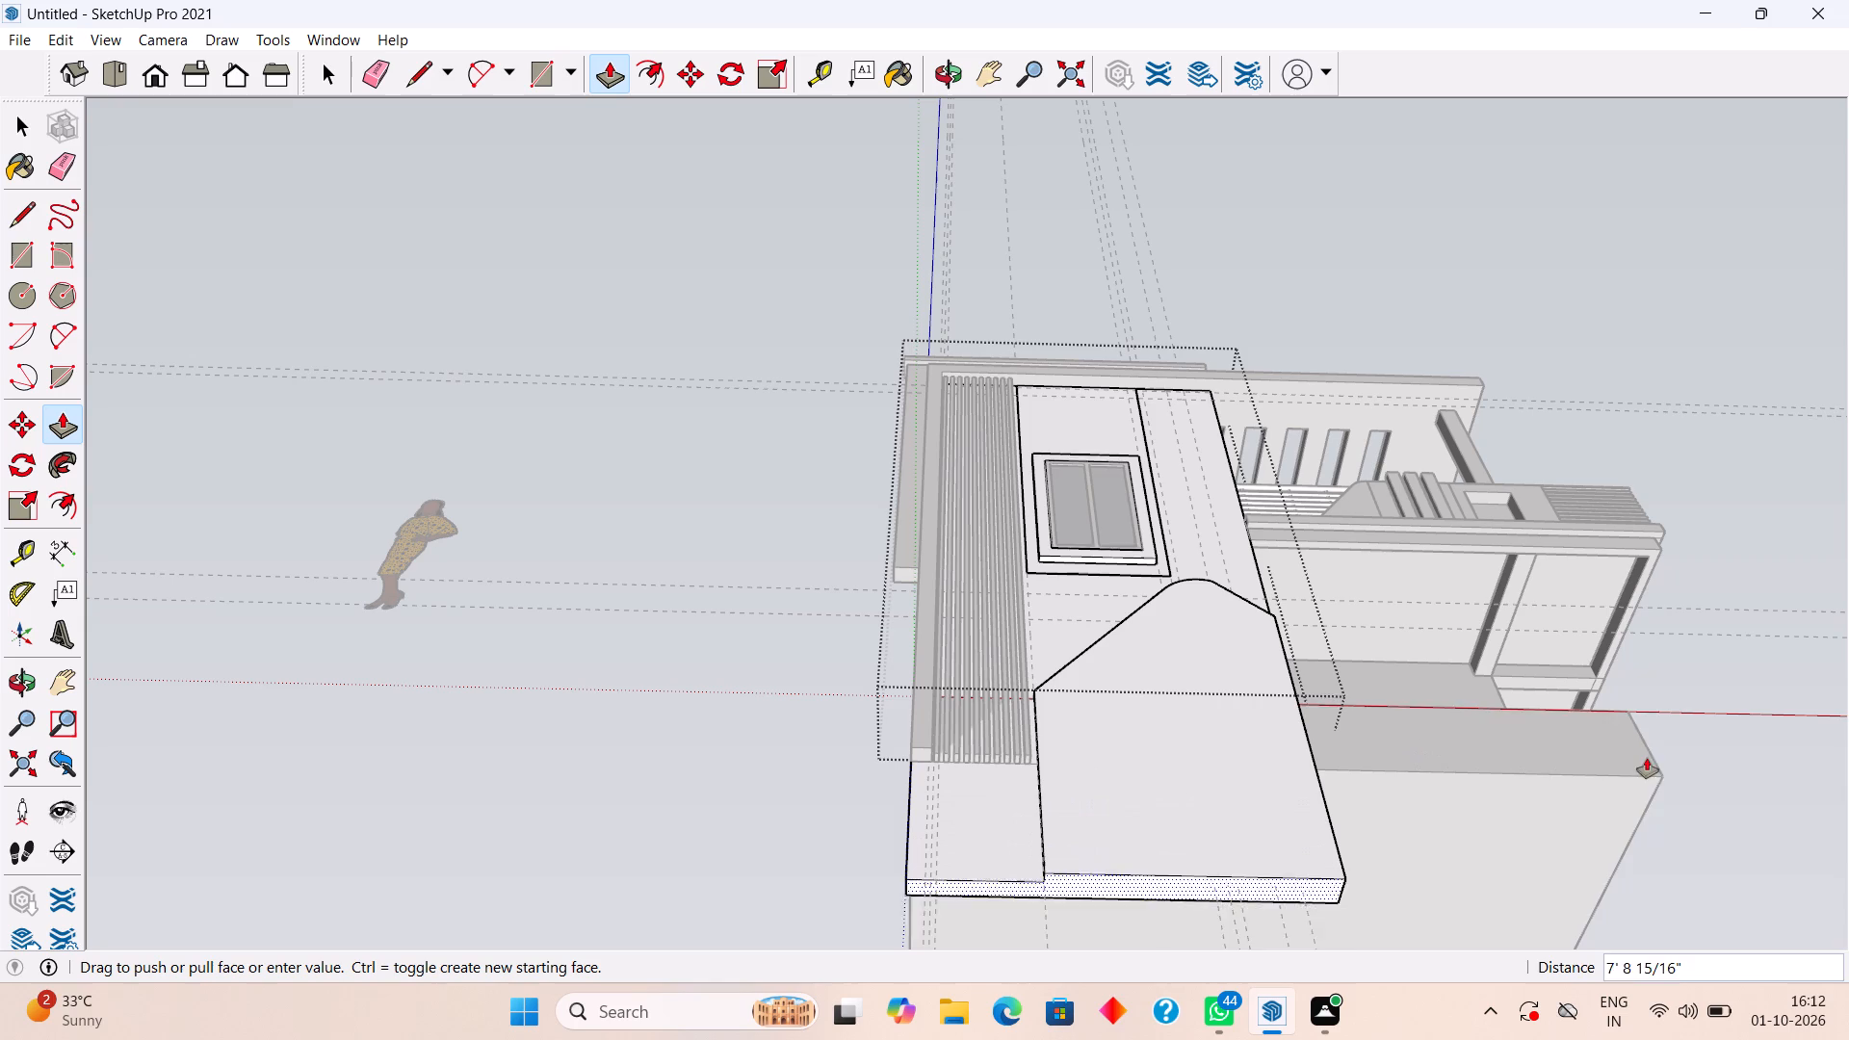
pyautogui.click(917, 741)
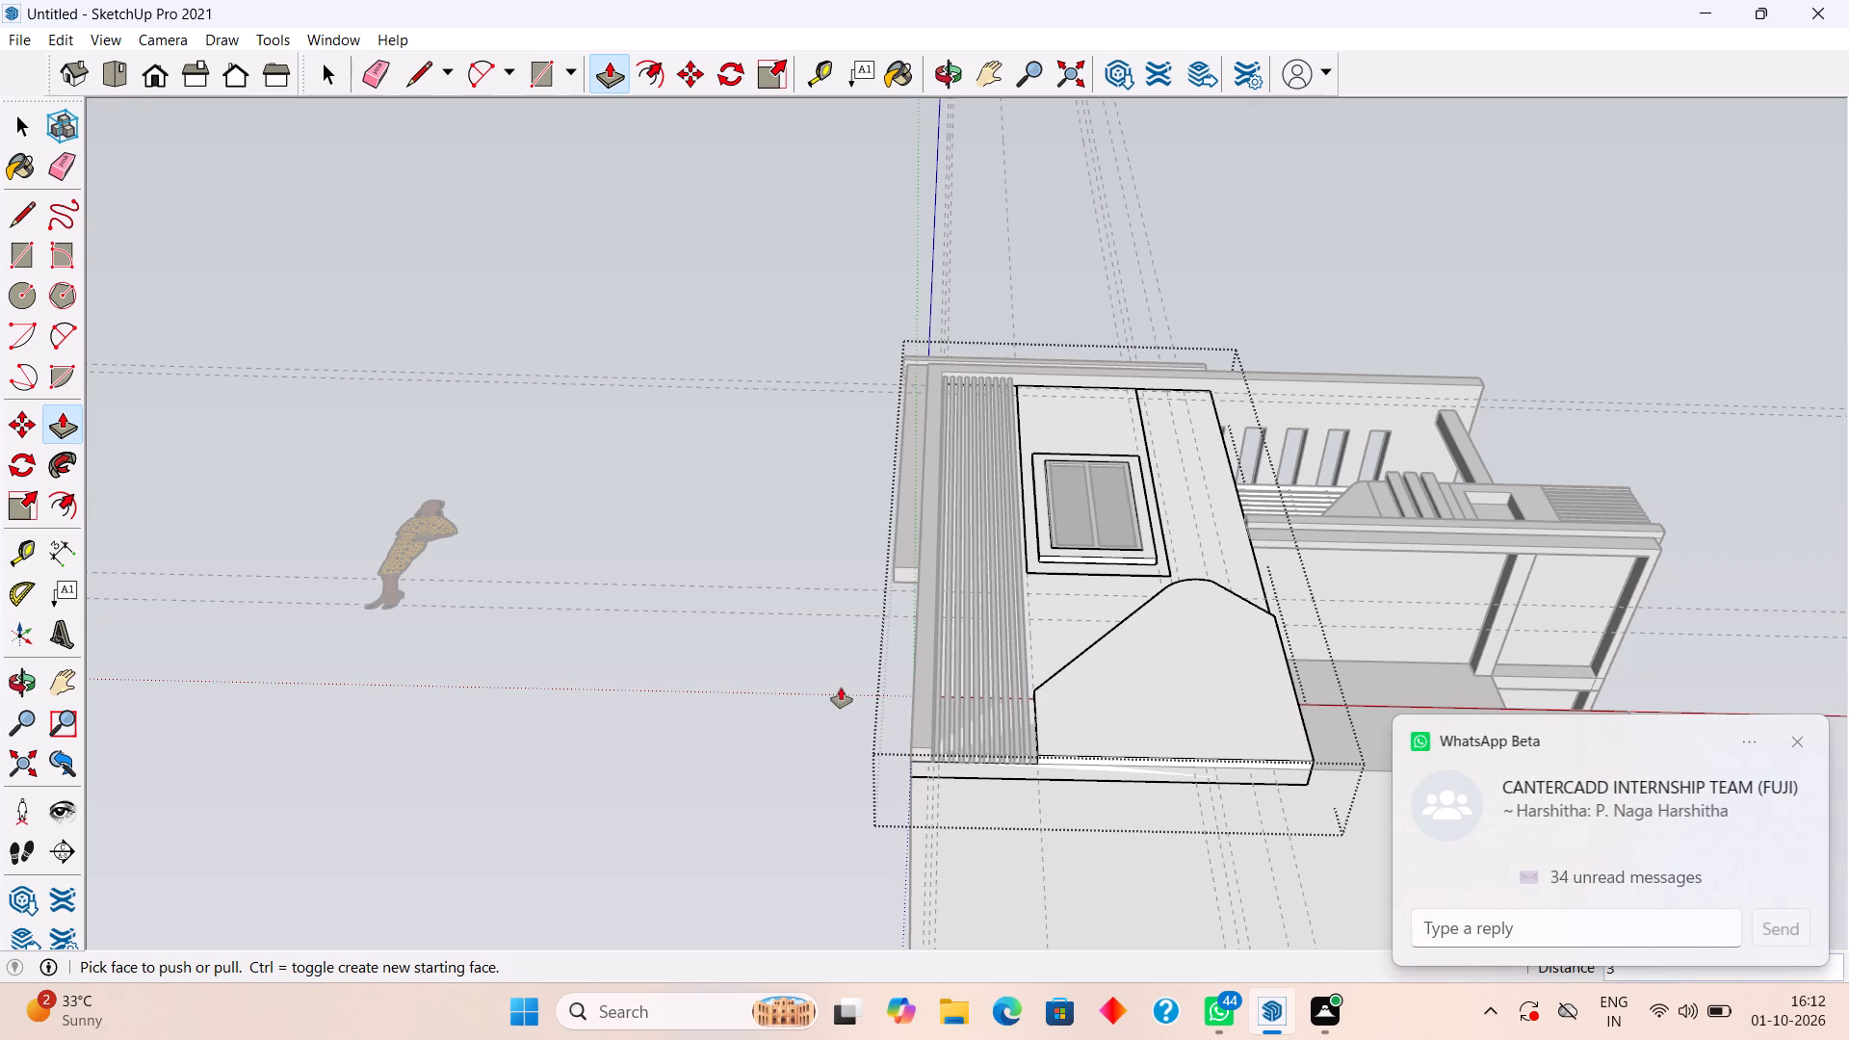
pyautogui.press('space')
pyautogui.click(841, 688)
# Examine the extended arc-topped feature on the front elevation from several angles.
pyautogui.scroll(-1, 1216, 560)
pyautogui.moveTo(1216, 559); pyautogui.dragTo(1030, 830, button='middle')
pyautogui.scroll(-1, 1030, 823)
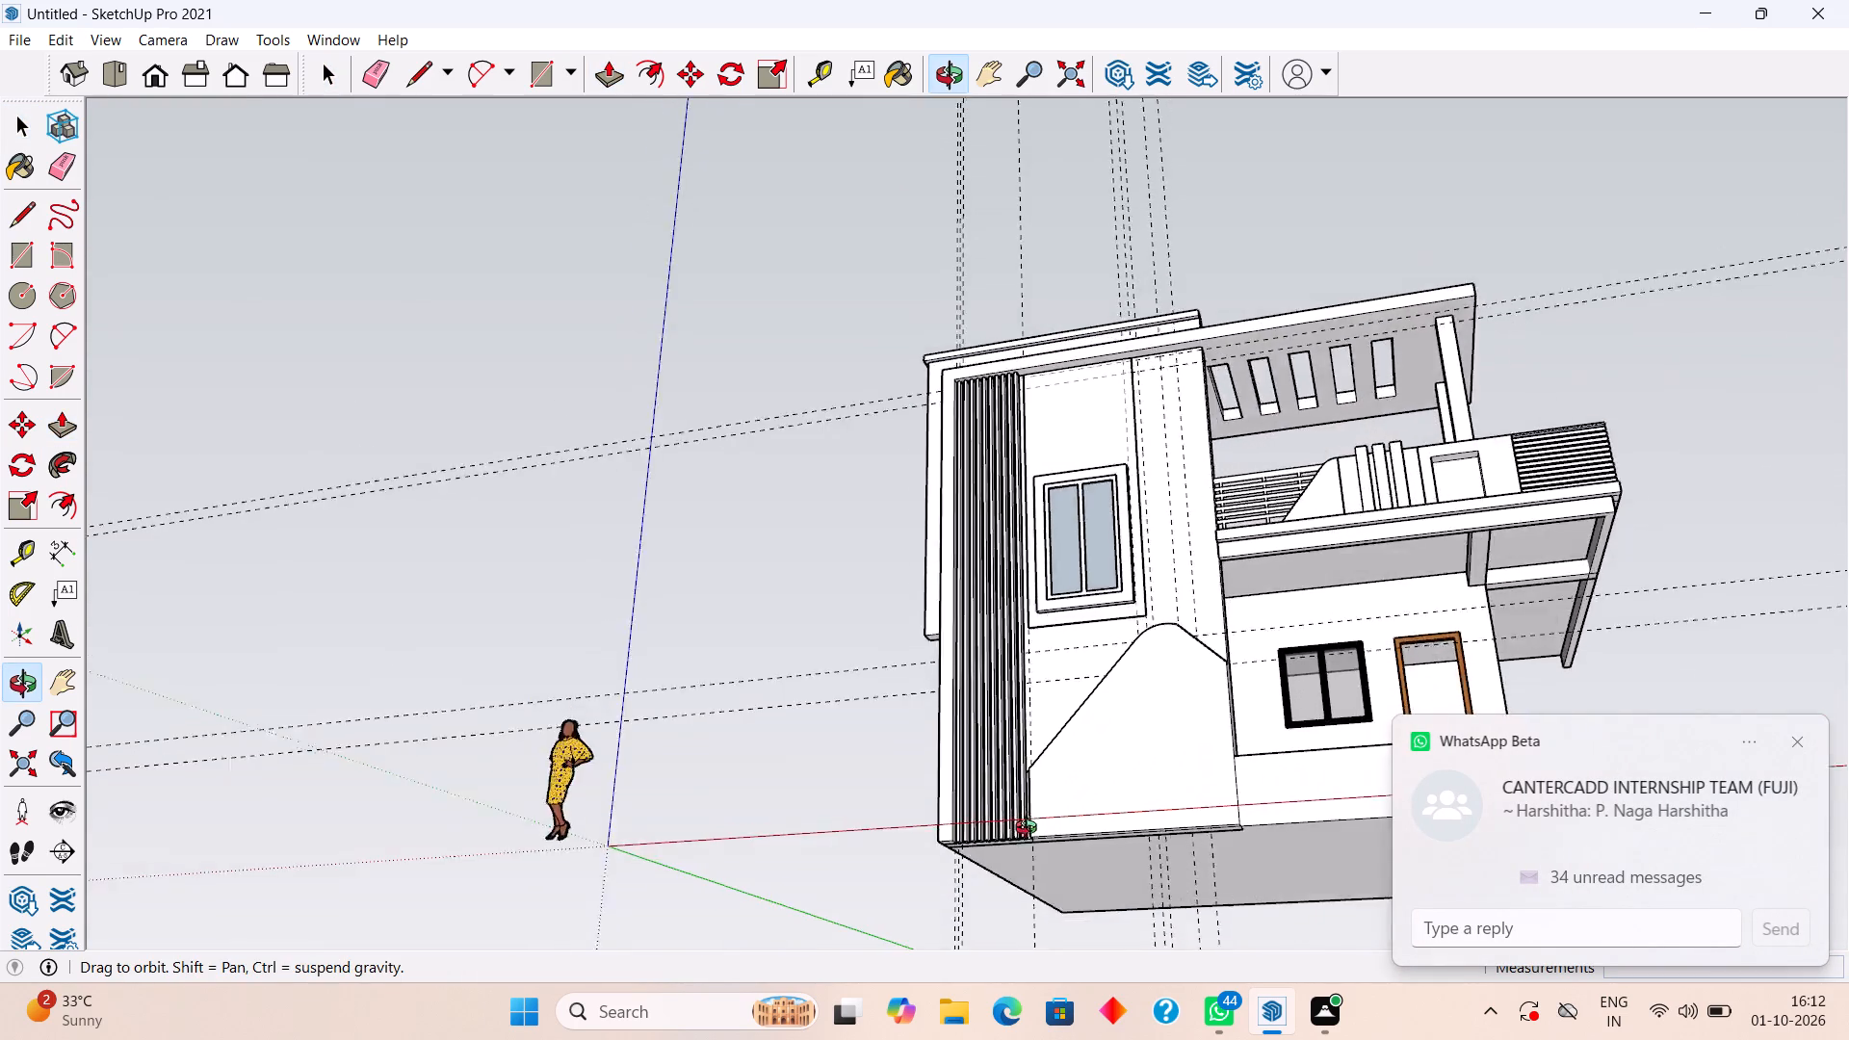
pyautogui.scroll(-2, 1030, 830)
pyautogui.moveTo(1030, 830); pyautogui.dragTo(1040, 842, button='middle')
pyautogui.moveTo(1213, 720); pyautogui.dragTo(1519, 862, button='middle')
pyautogui.moveTo(1176, 820); pyautogui.dragTo(1159, 819, button='middle')
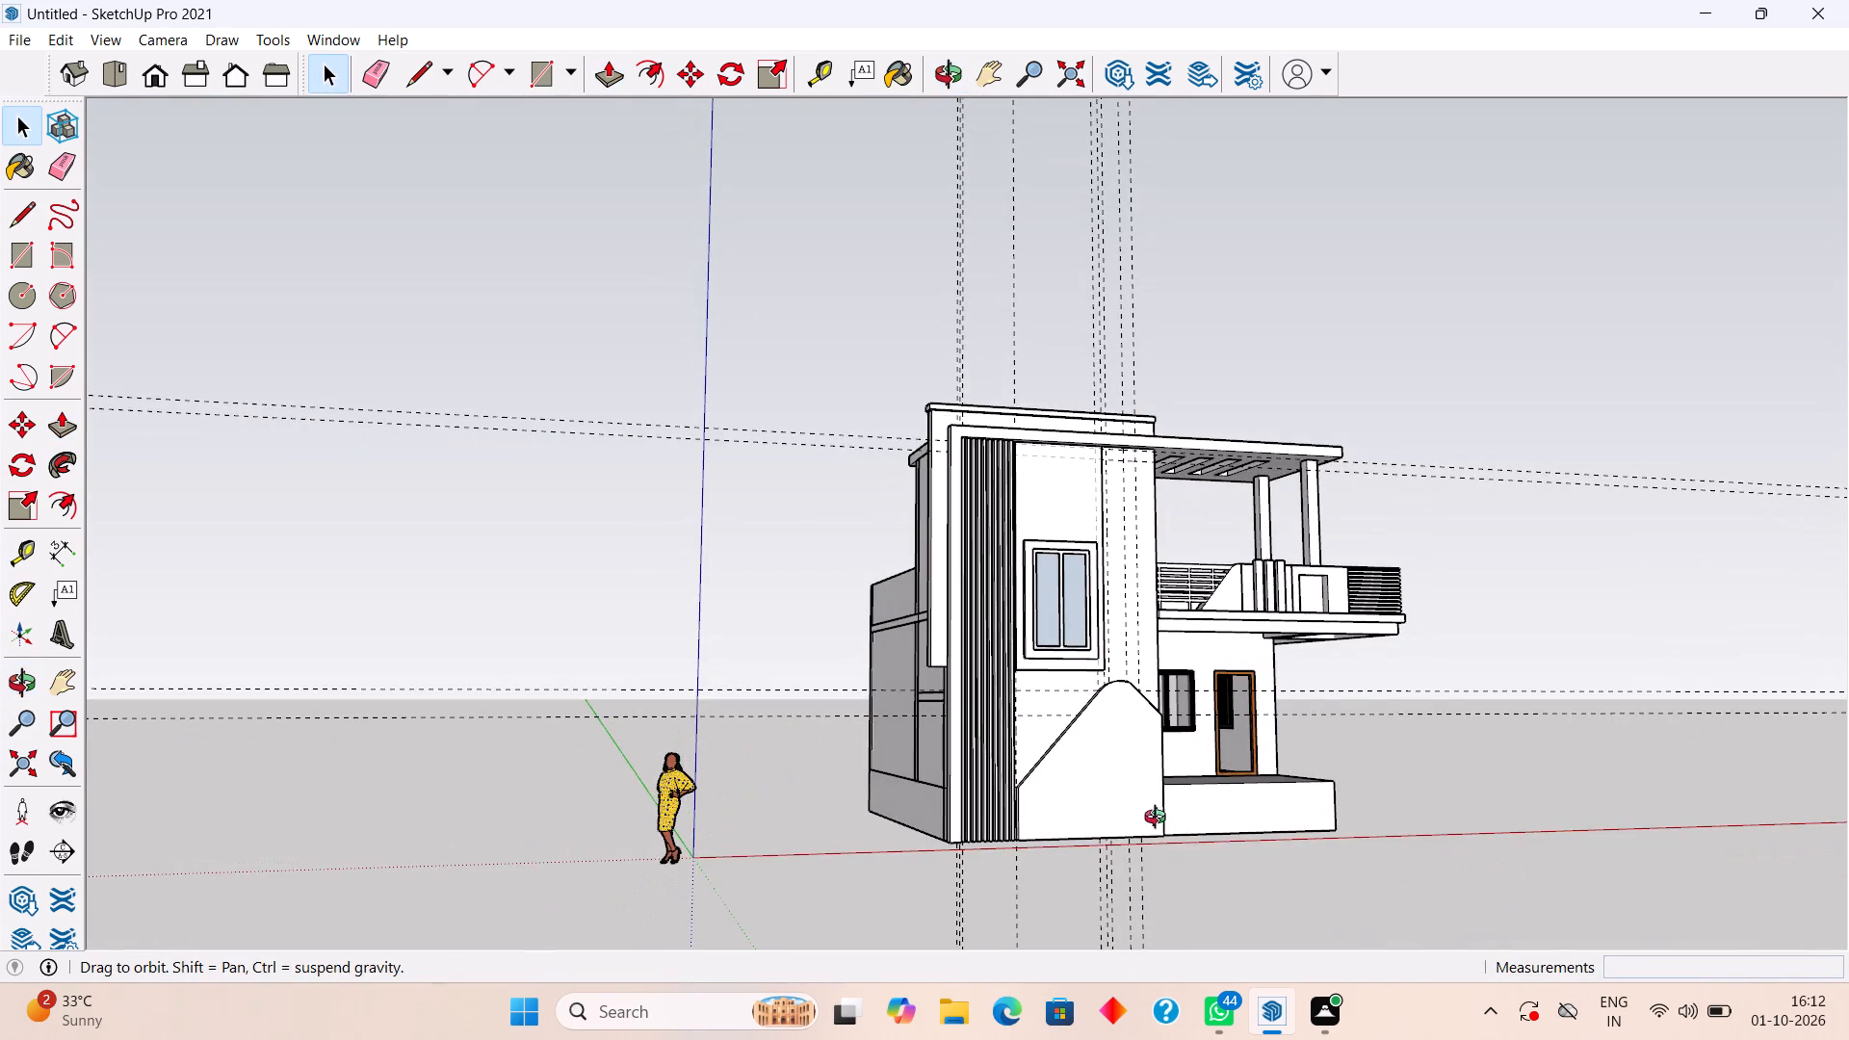
pyautogui.moveTo(1159, 819); pyautogui.dragTo(922, 910, button='middle')
pyautogui.scroll(4, 1060, 812)
pyautogui.moveTo(1093, 825); pyautogui.dragTo(1254, 754, button='middle')
pyautogui.scroll(1, 1256, 754)
pyautogui.scroll(3, 1098, 652)
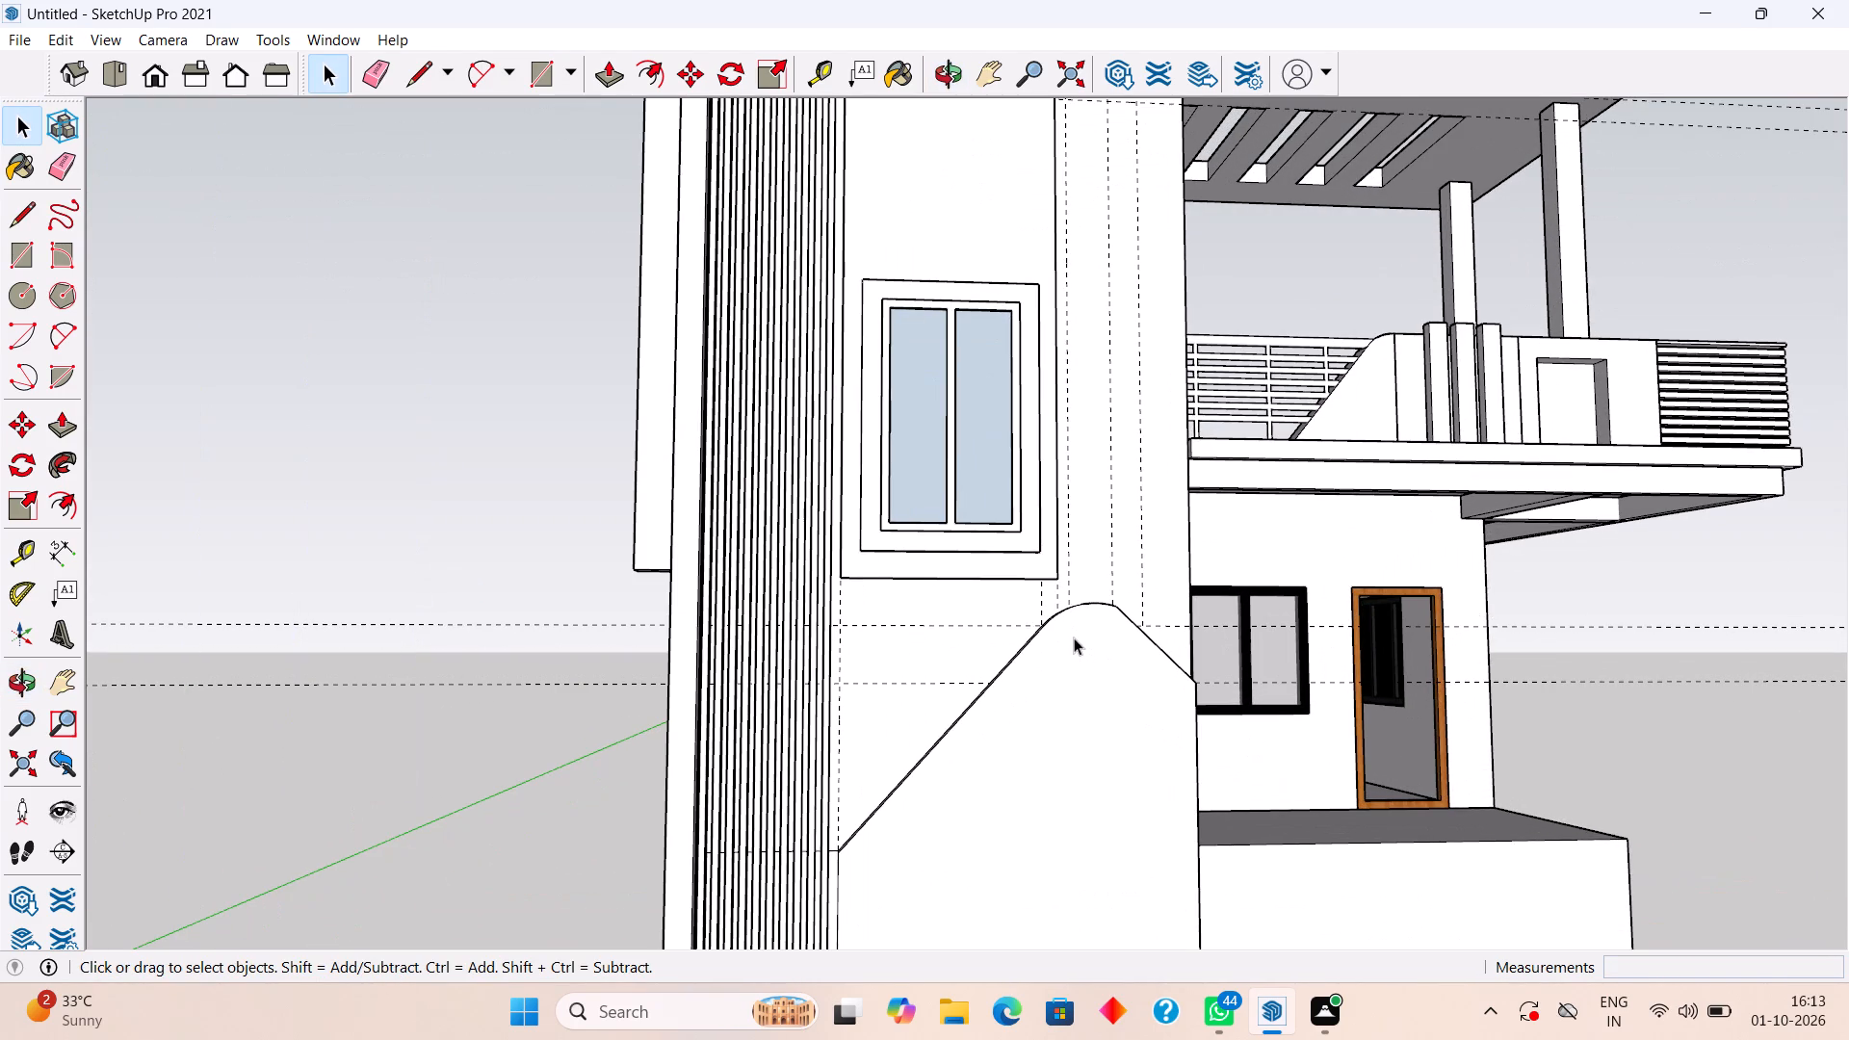
pyautogui.scroll(-5, 1074, 637)
# Unhide all hidden geometry in the model.
pyautogui.click(72, 32)
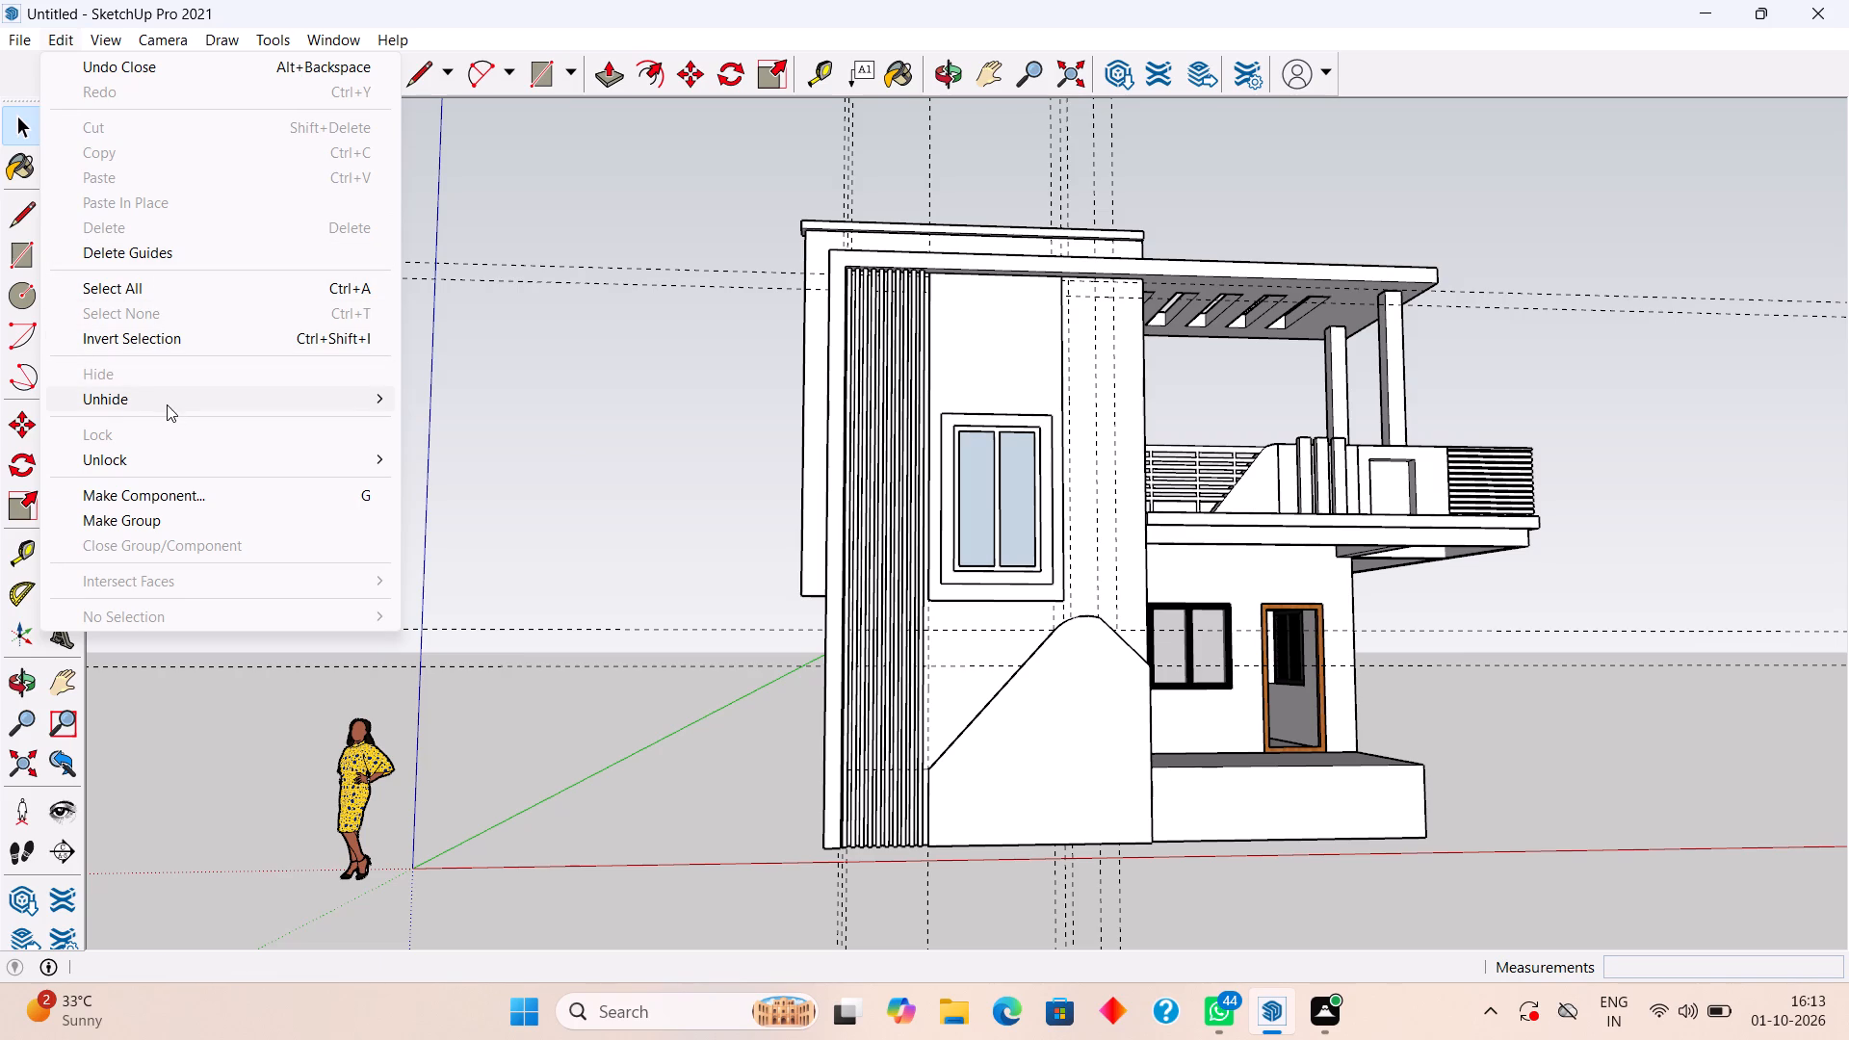
pyautogui.click(167, 404)
pyautogui.click(387, 396)
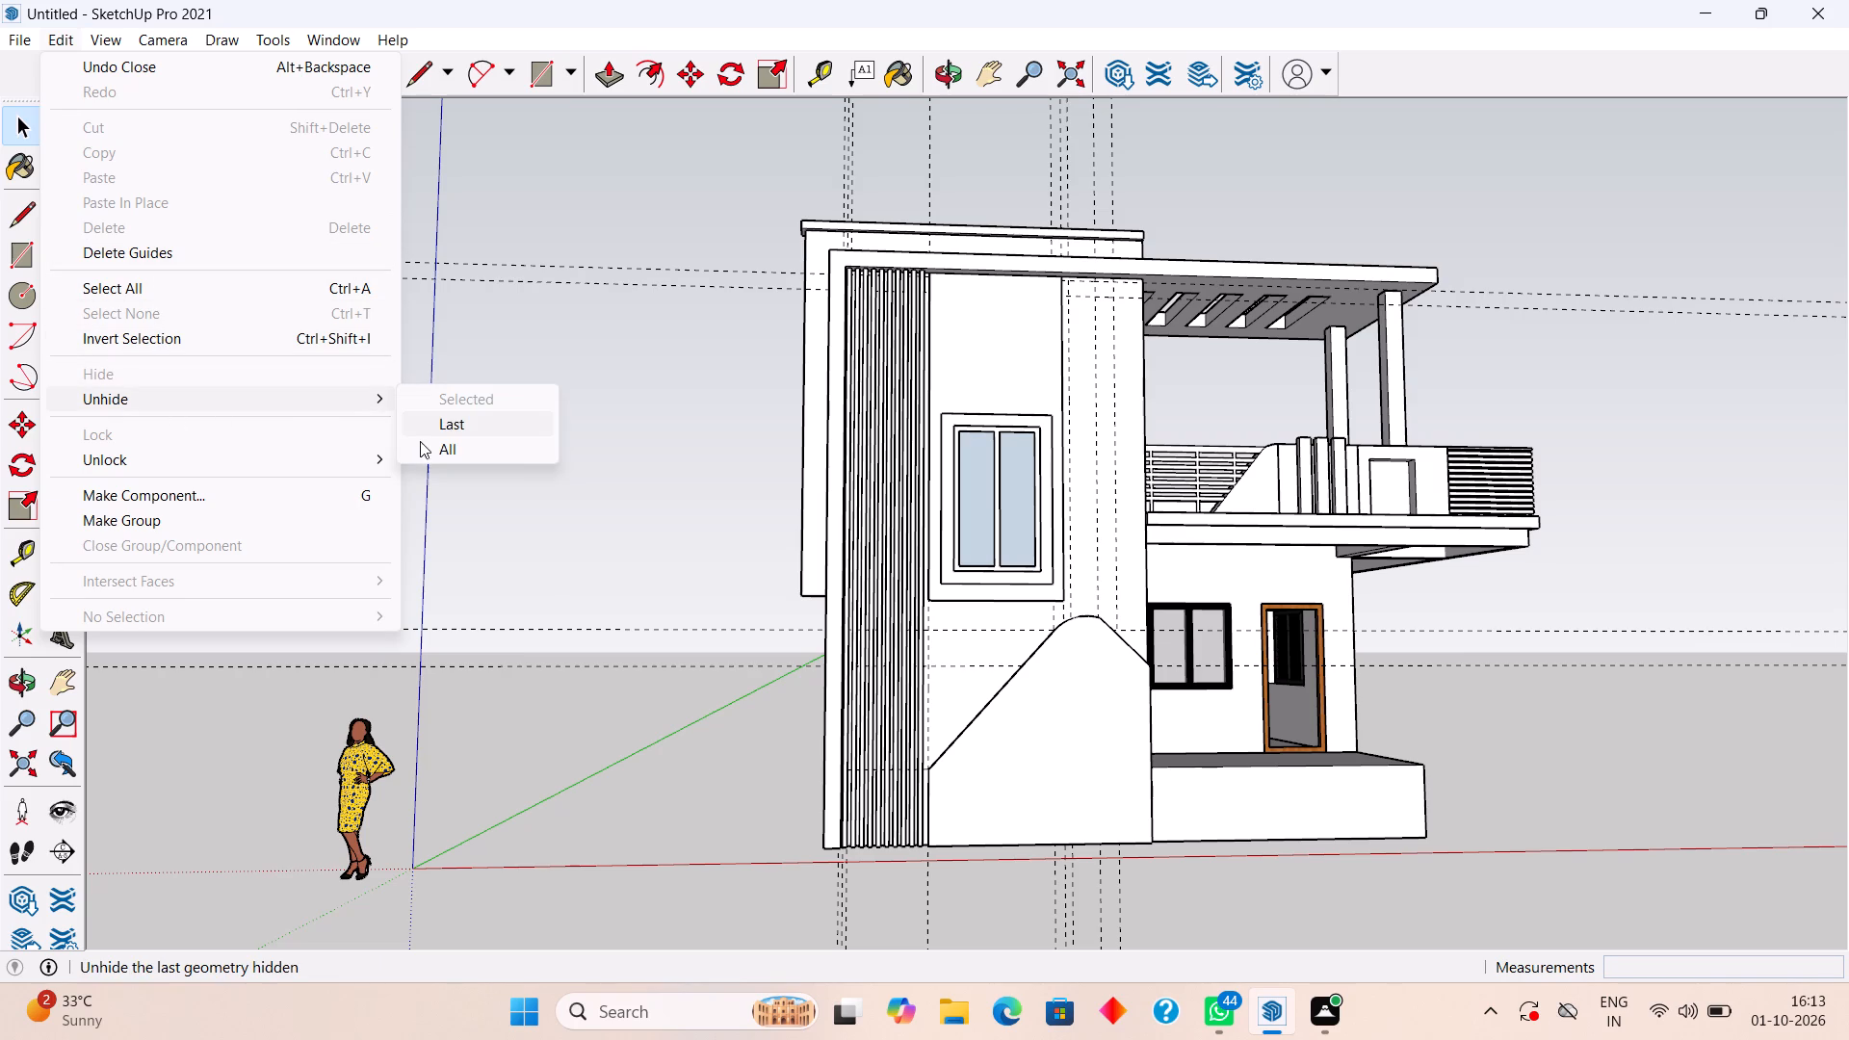
pyautogui.click(433, 451)
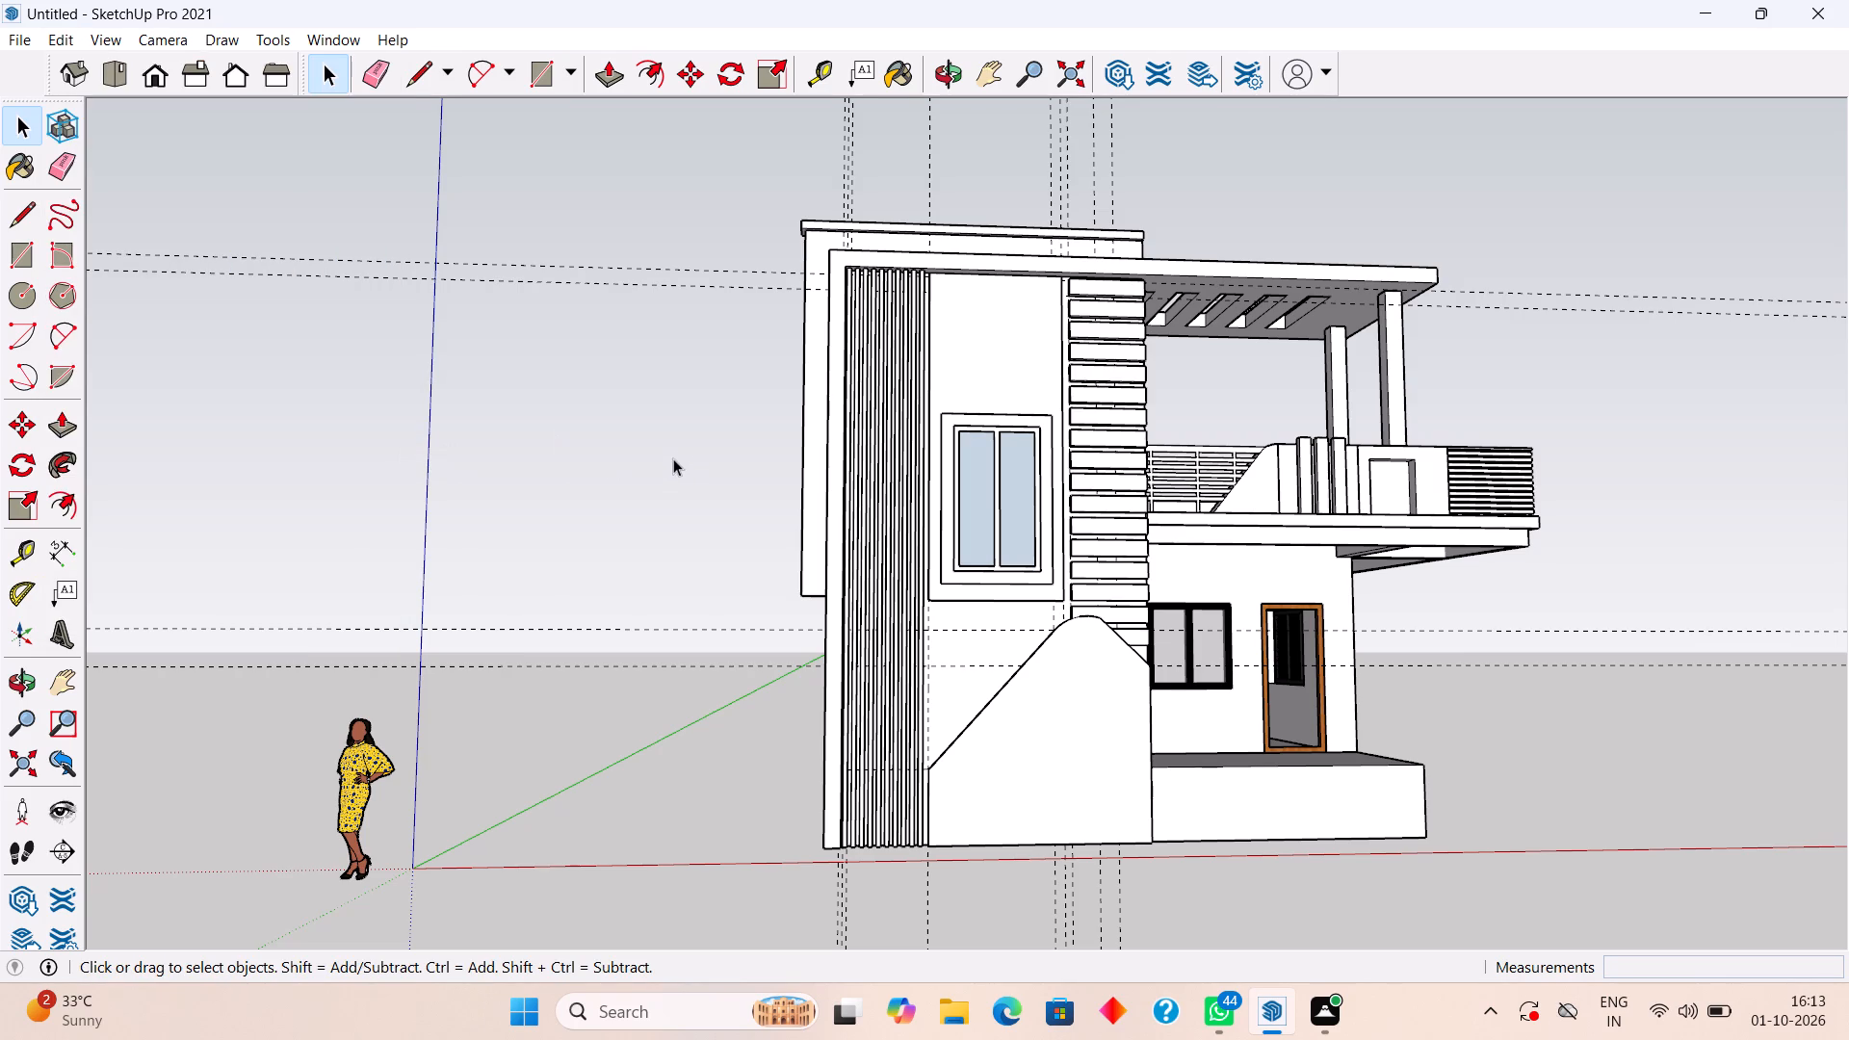
# Place a vertical guide 1.8' in from the raised feature's porch-side edge and a second one 1.5' further in.
pyautogui.scroll(-4, 601, 419)
pyautogui.moveTo(1185, 611); pyautogui.dragTo(968, 685, button='middle')
pyautogui.scroll(-3, 968, 685)
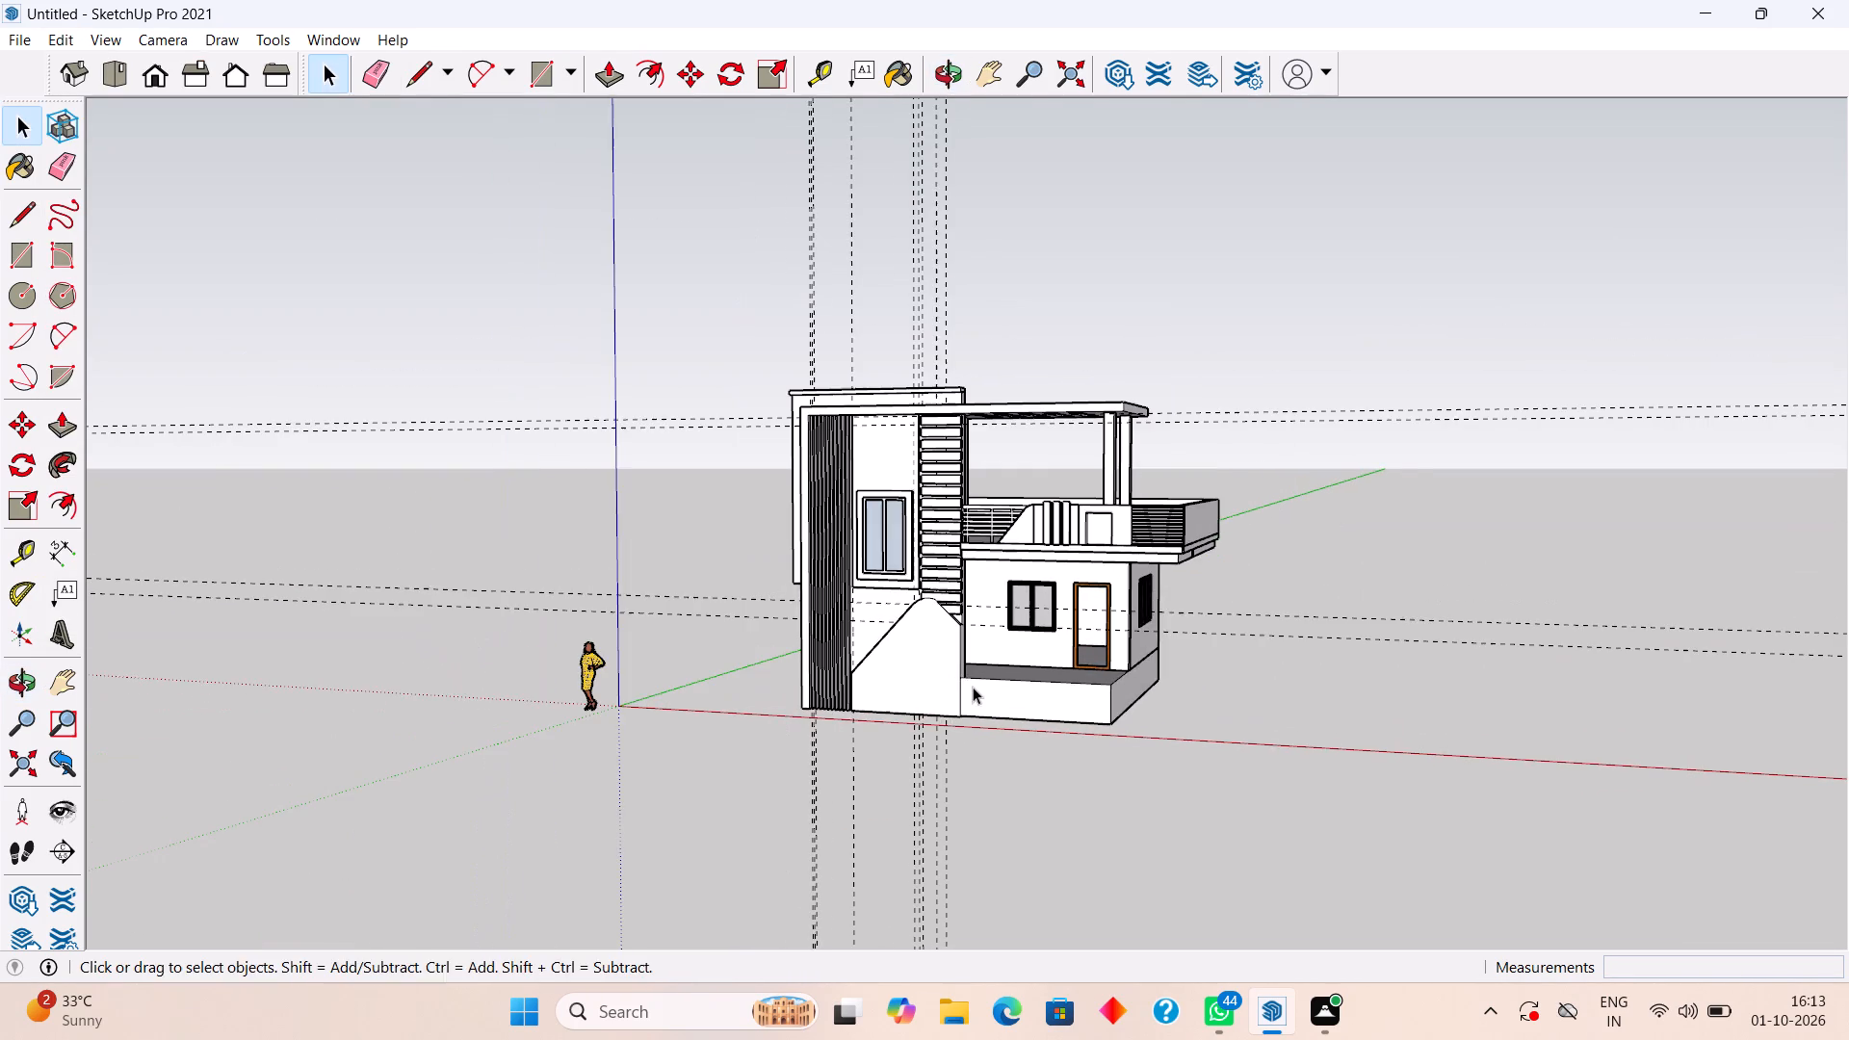
pyautogui.moveTo(991, 676); pyautogui.dragTo(1162, 673, button='middle')
pyautogui.scroll(4, 852, 632)
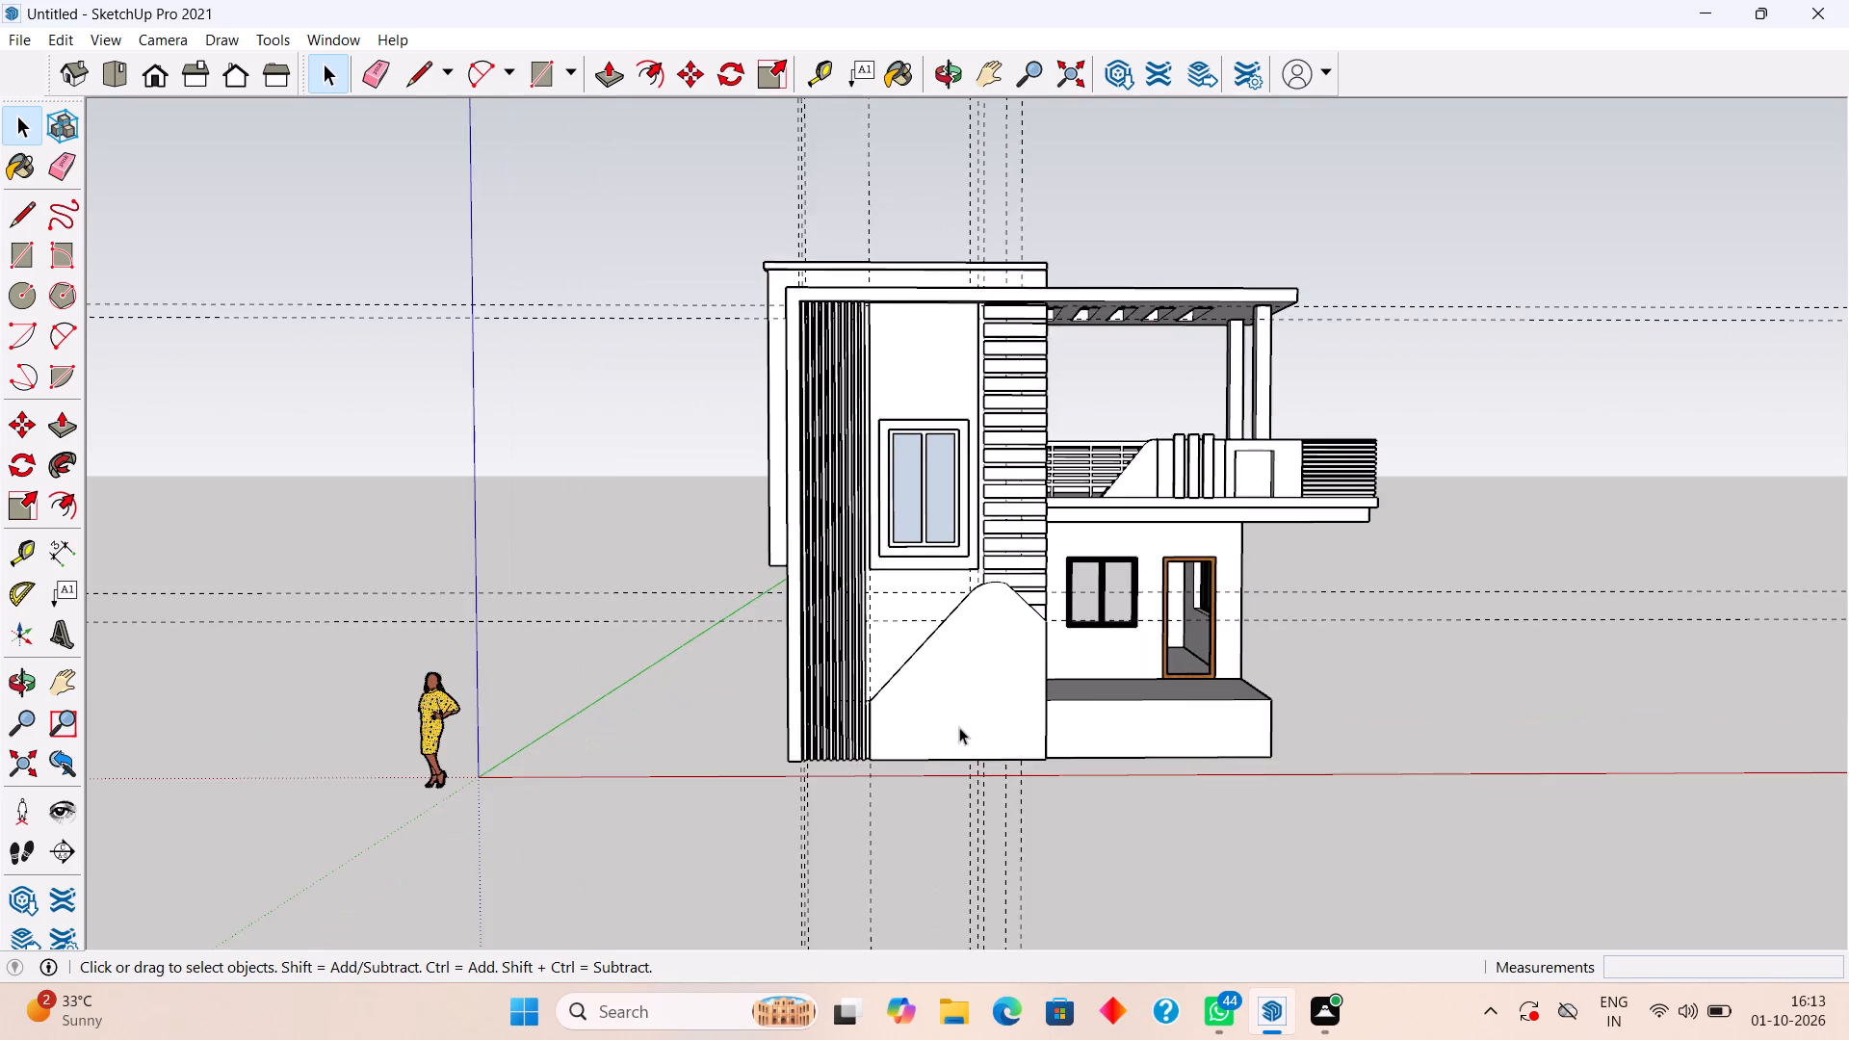
pyautogui.scroll(2, 959, 727)
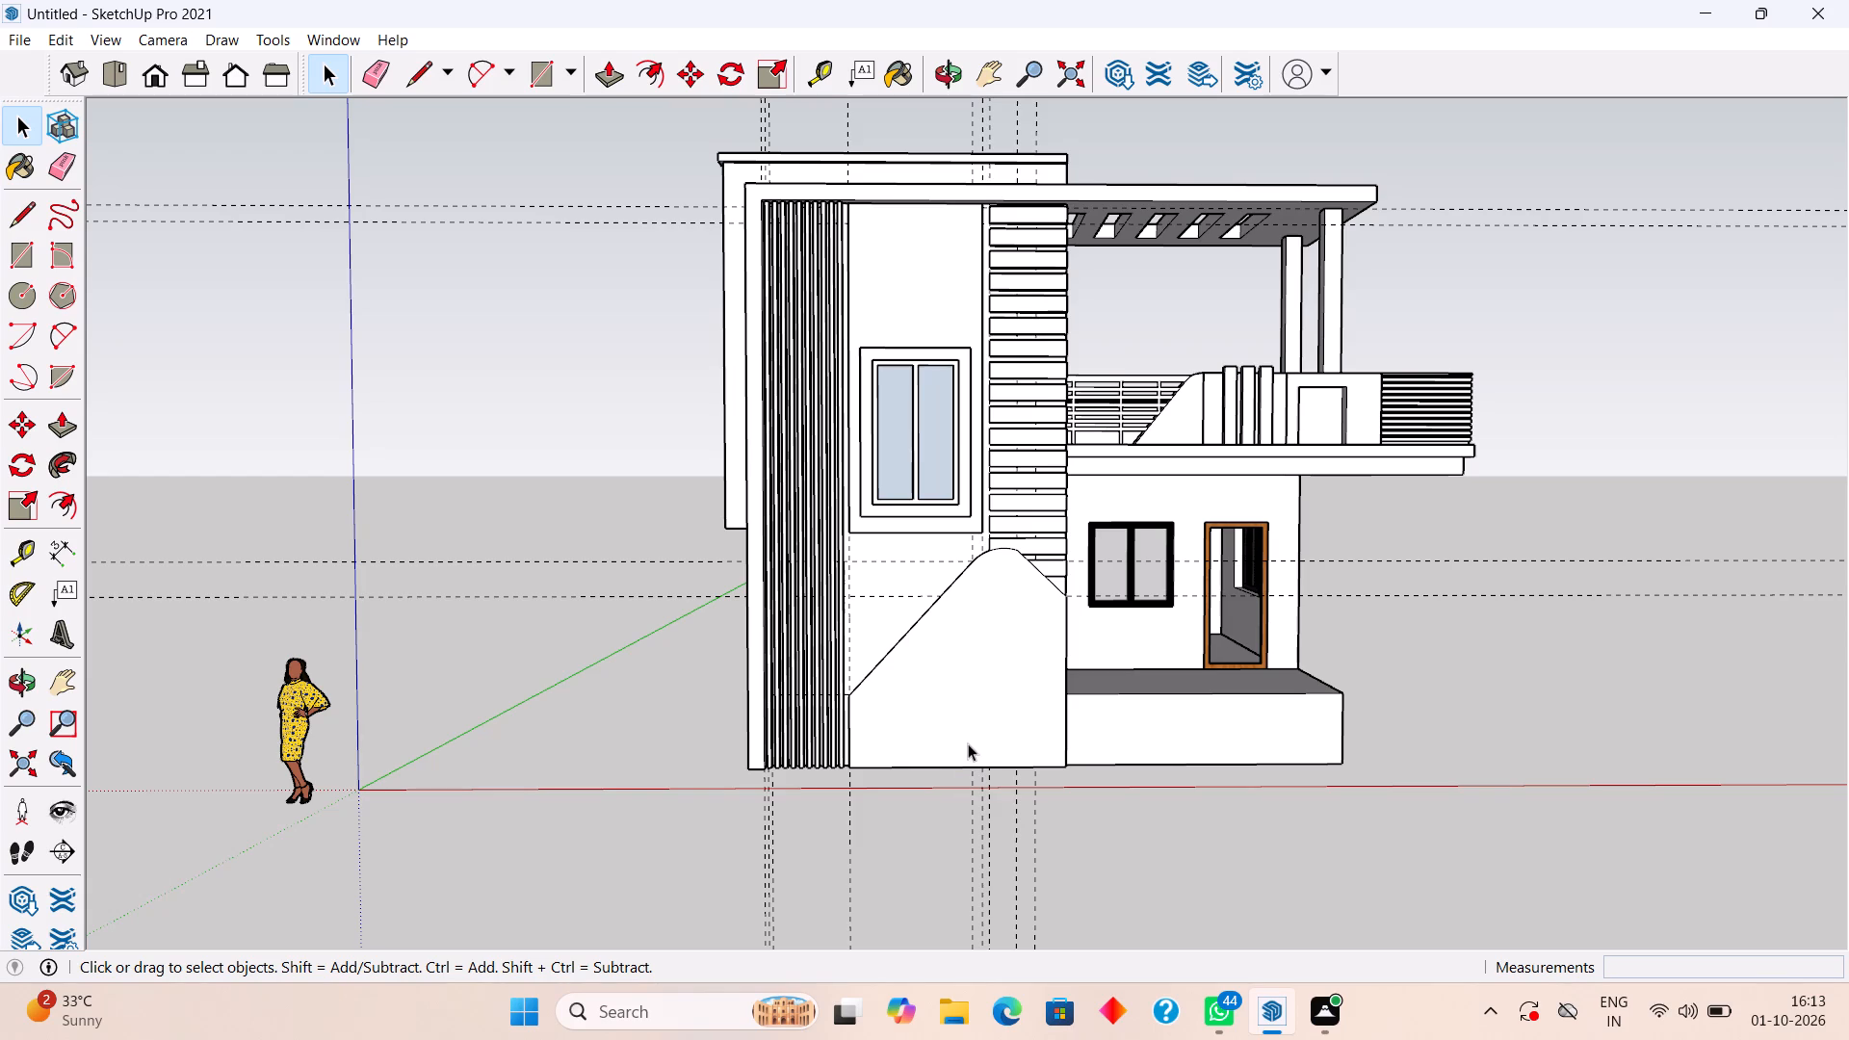
pyautogui.scroll(5, 994, 745)
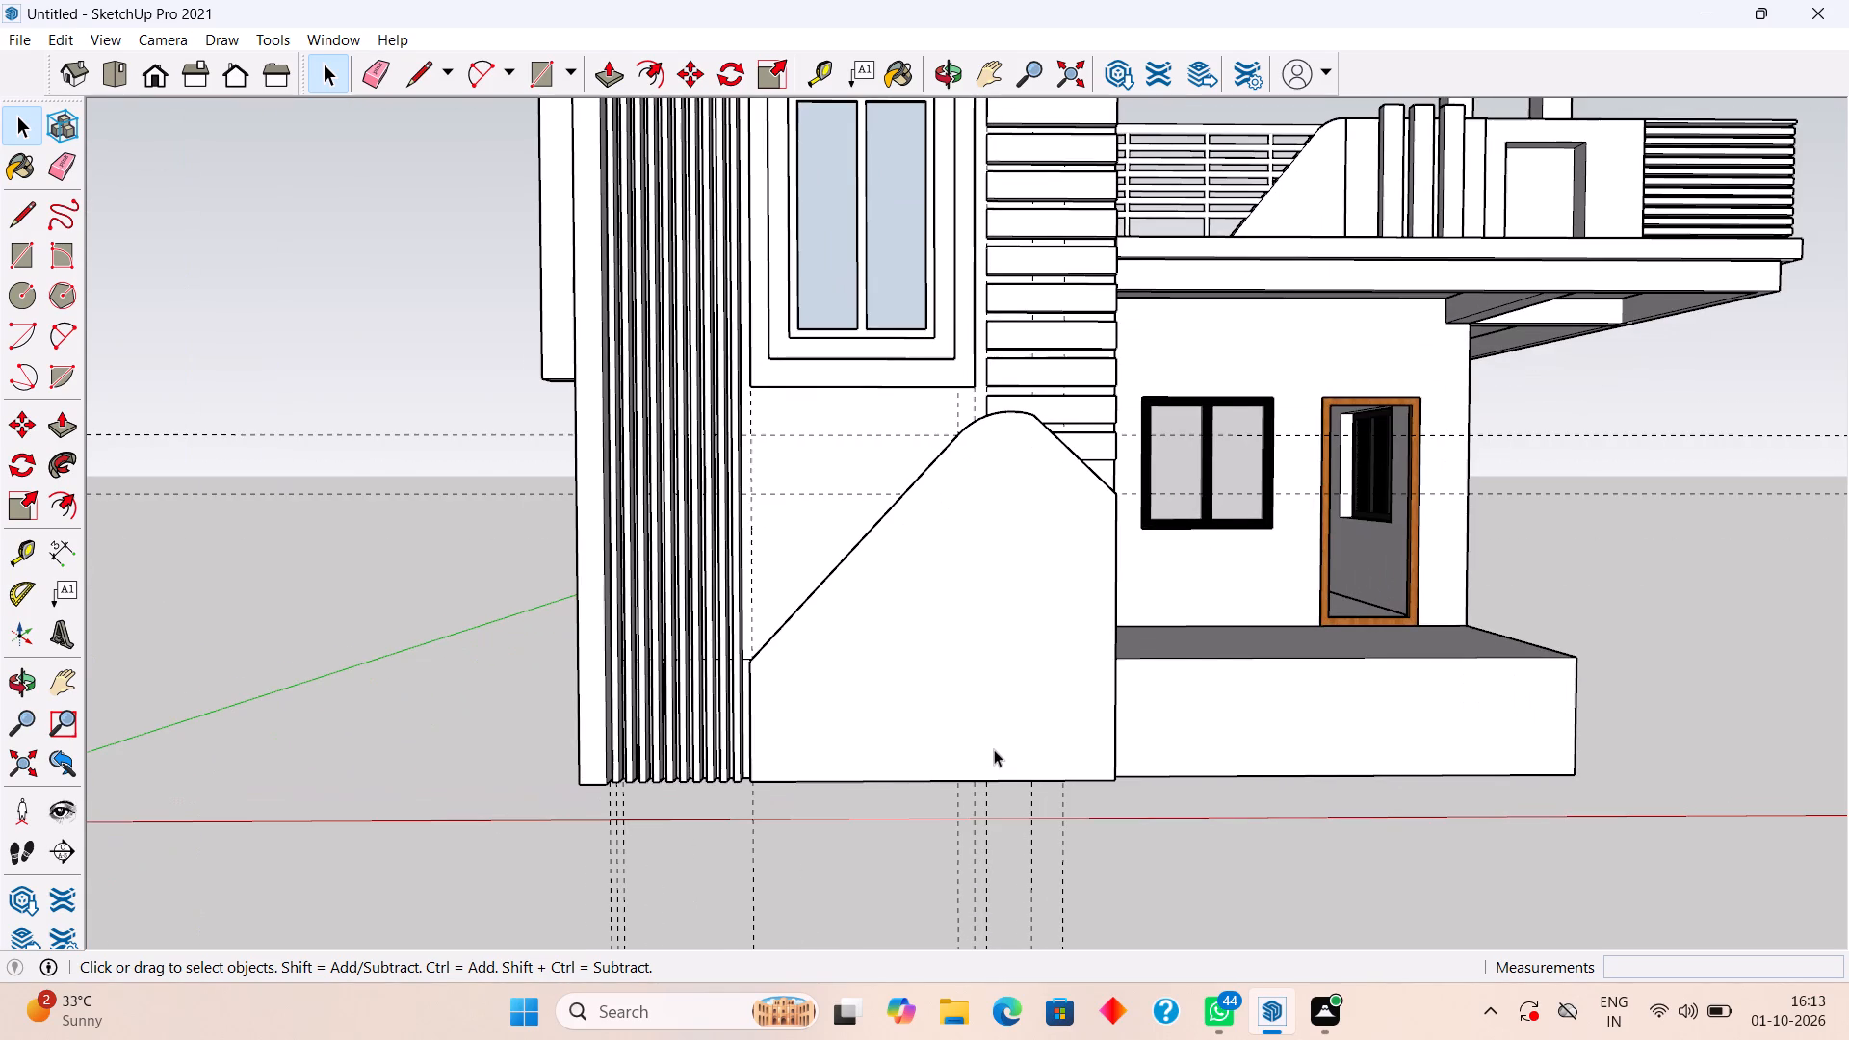
pyautogui.scroll(1, 994, 749)
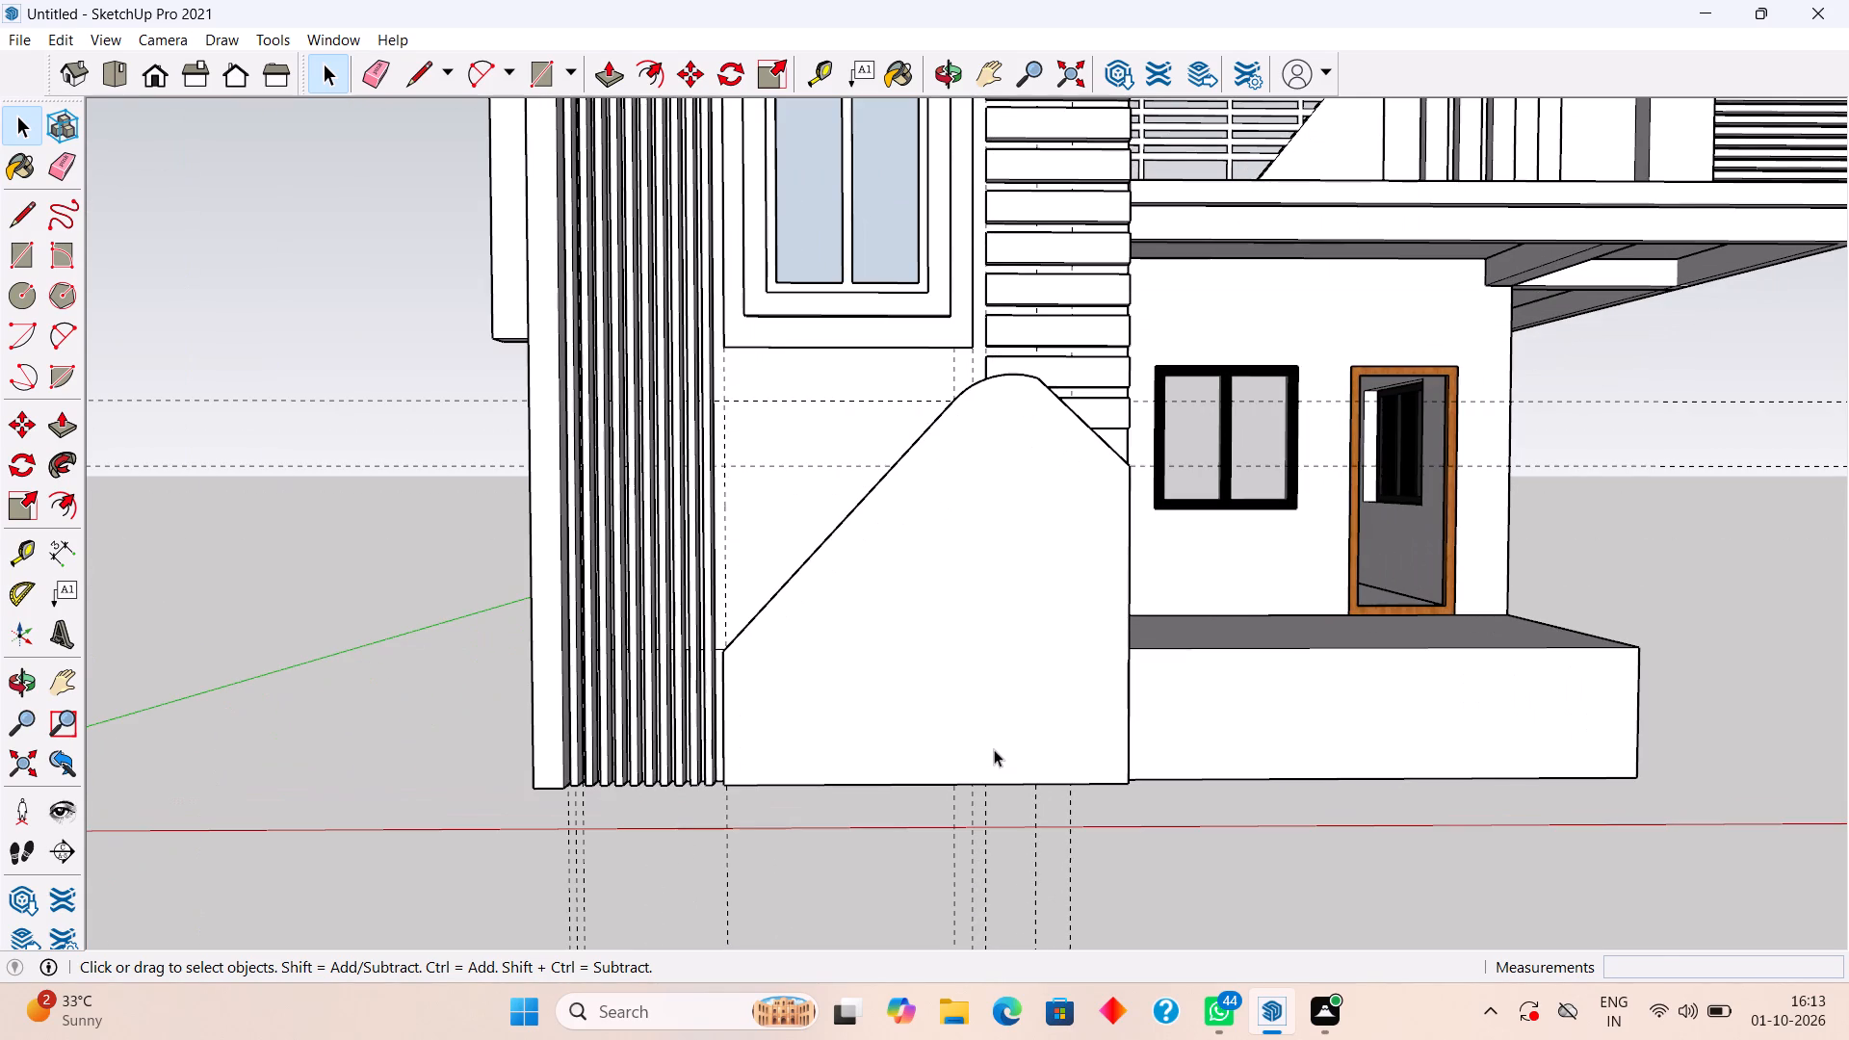
pyautogui.press('t')
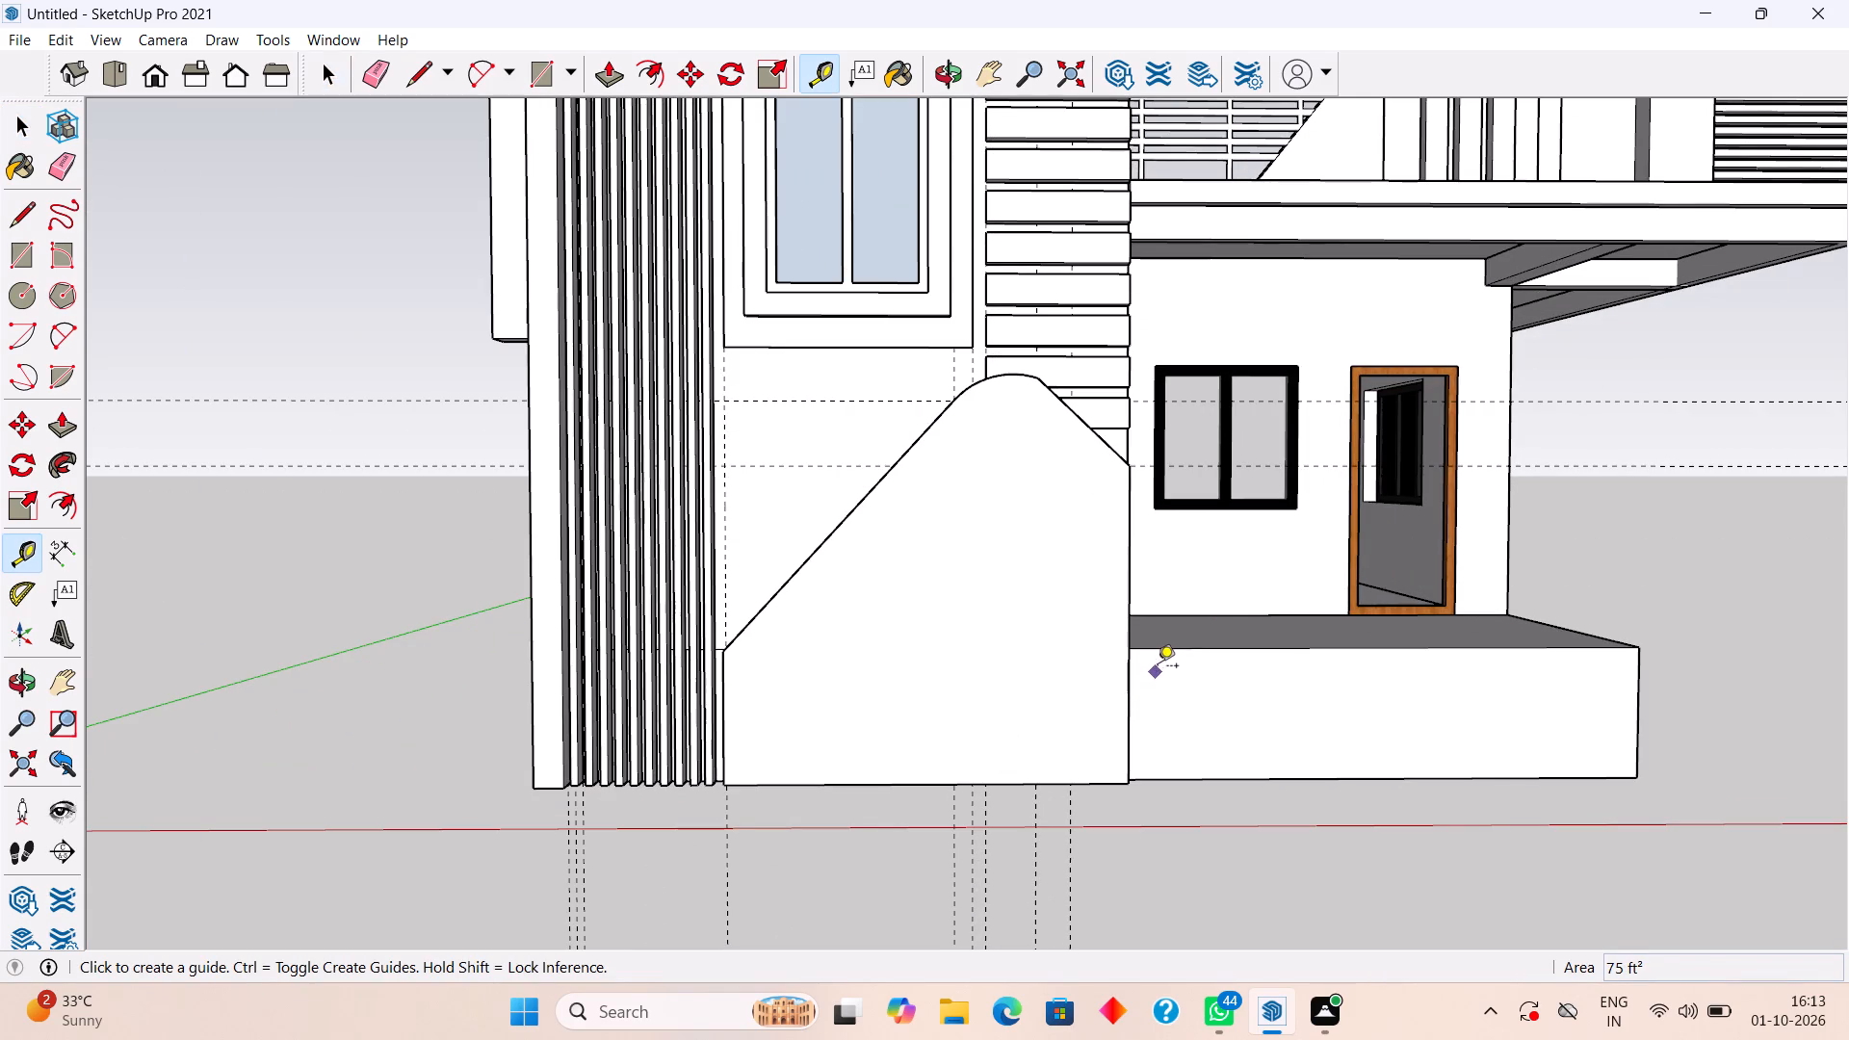
pyautogui.click(1124, 688)
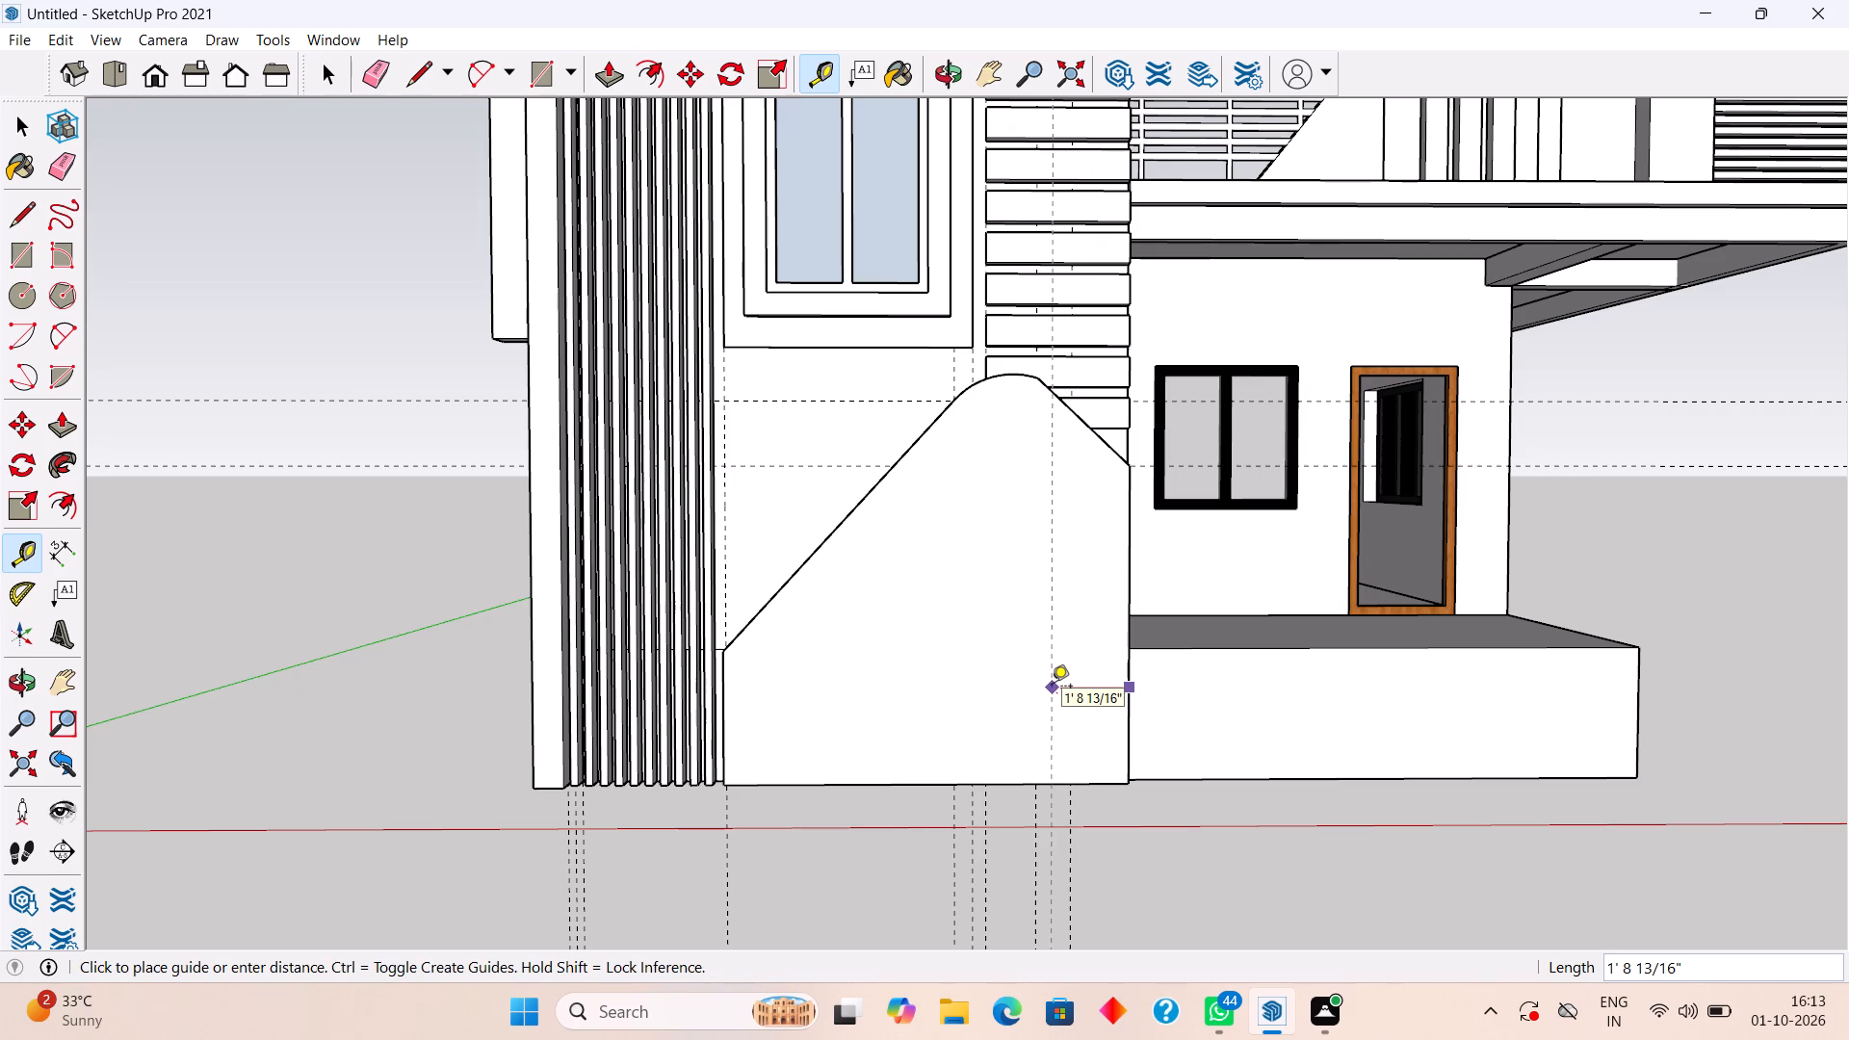
pyautogui.press('1')
pyautogui.write(".8'")
pyautogui.press('Return')
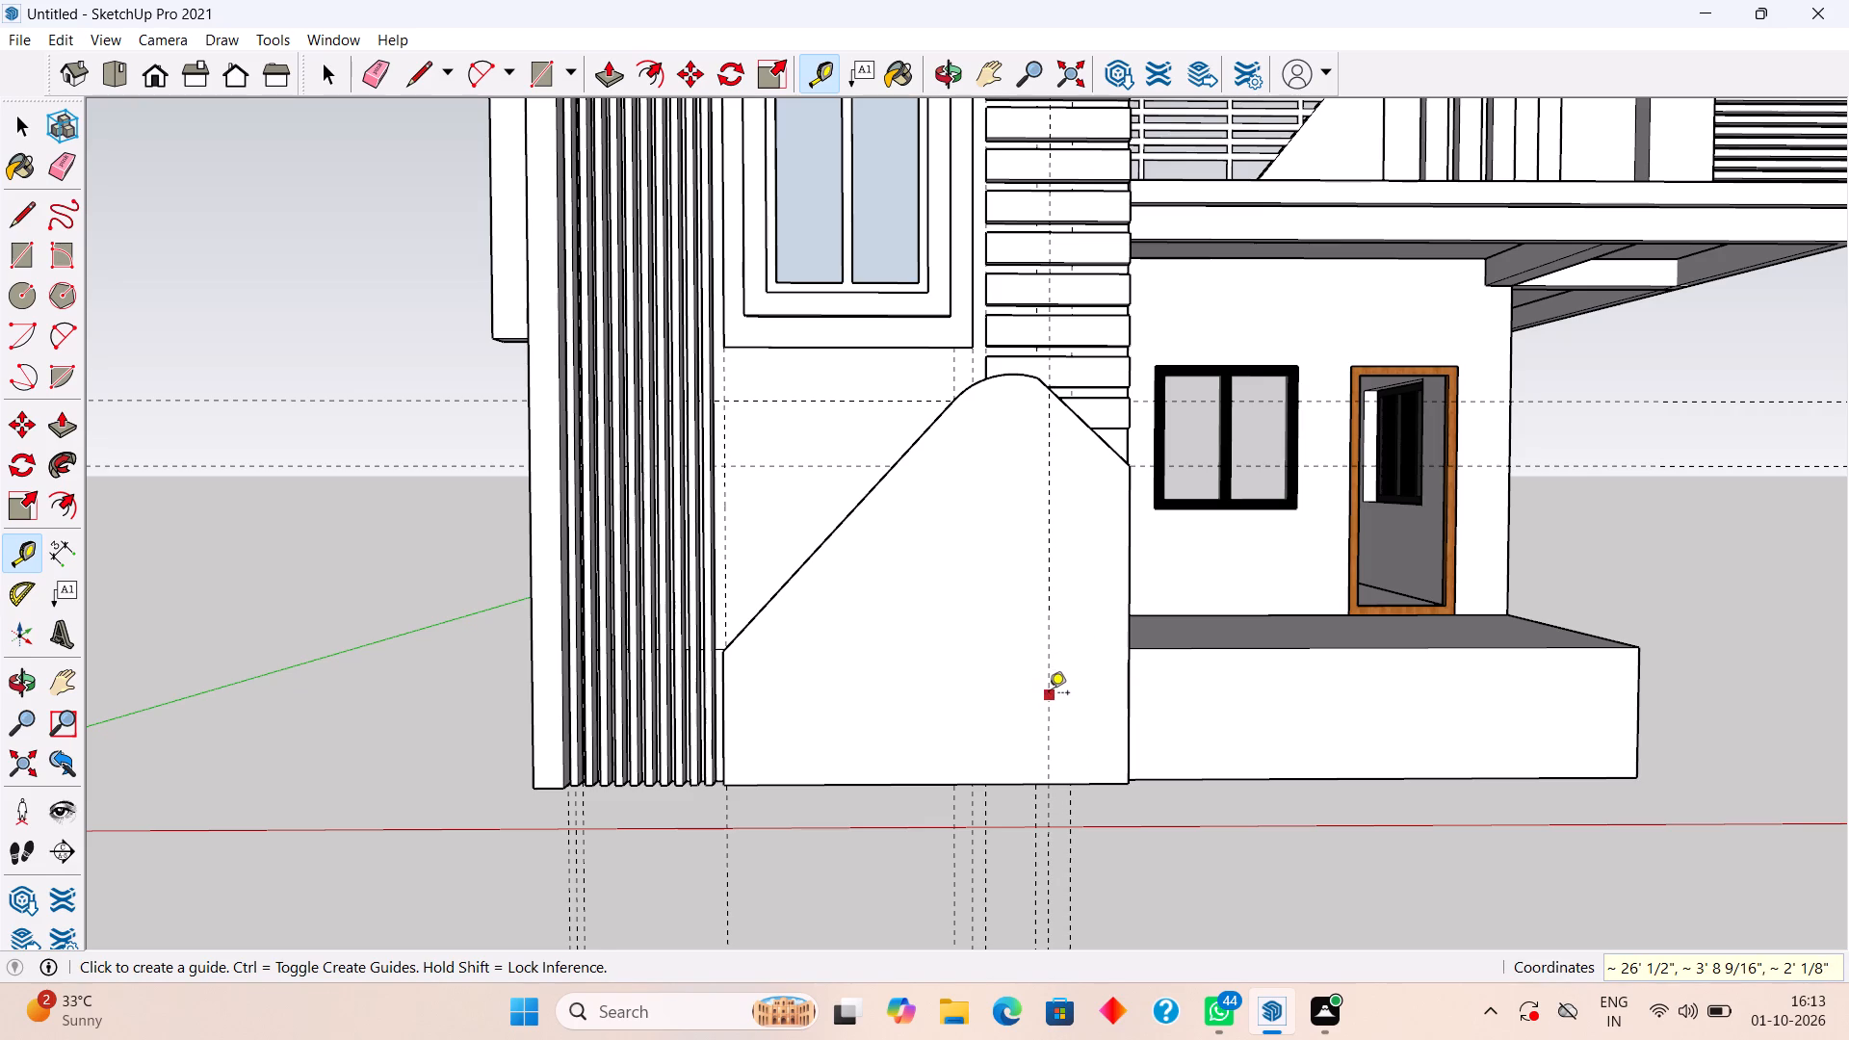
pyautogui.click(1050, 693)
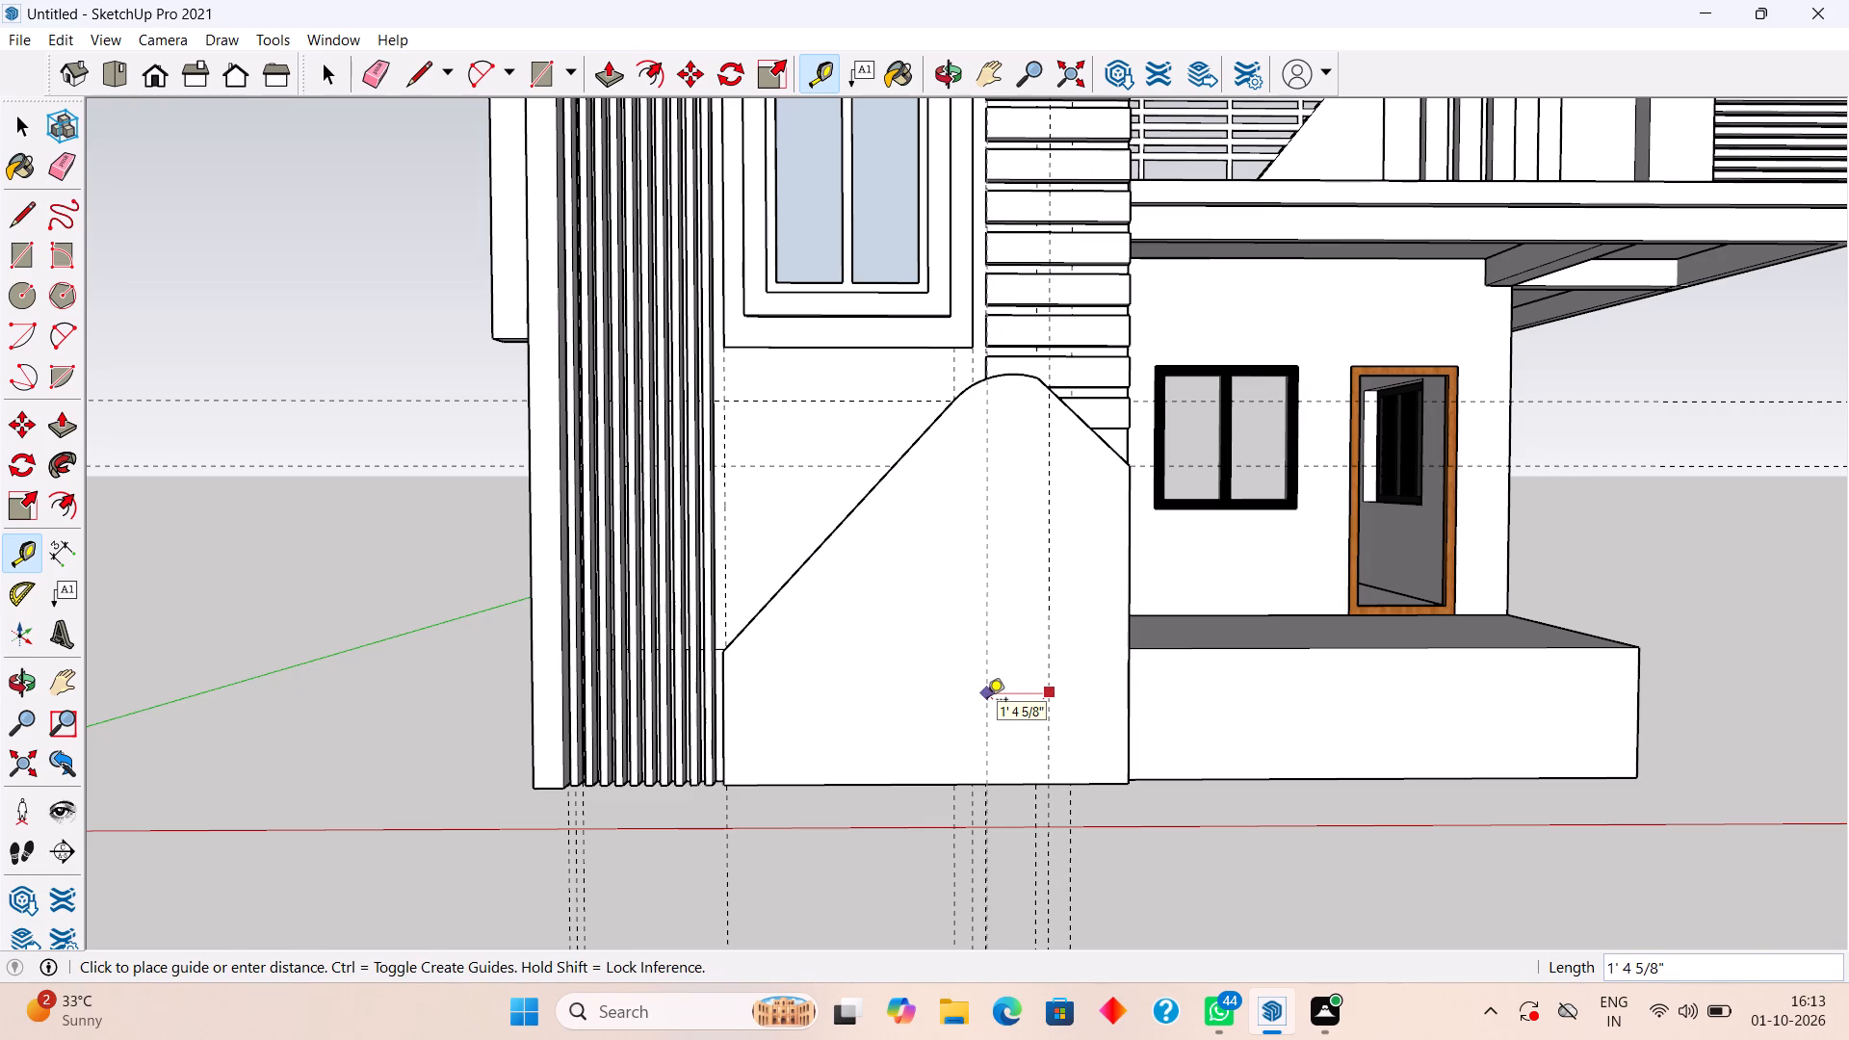
pyautogui.write("1.5'")
pyautogui.press('Return')
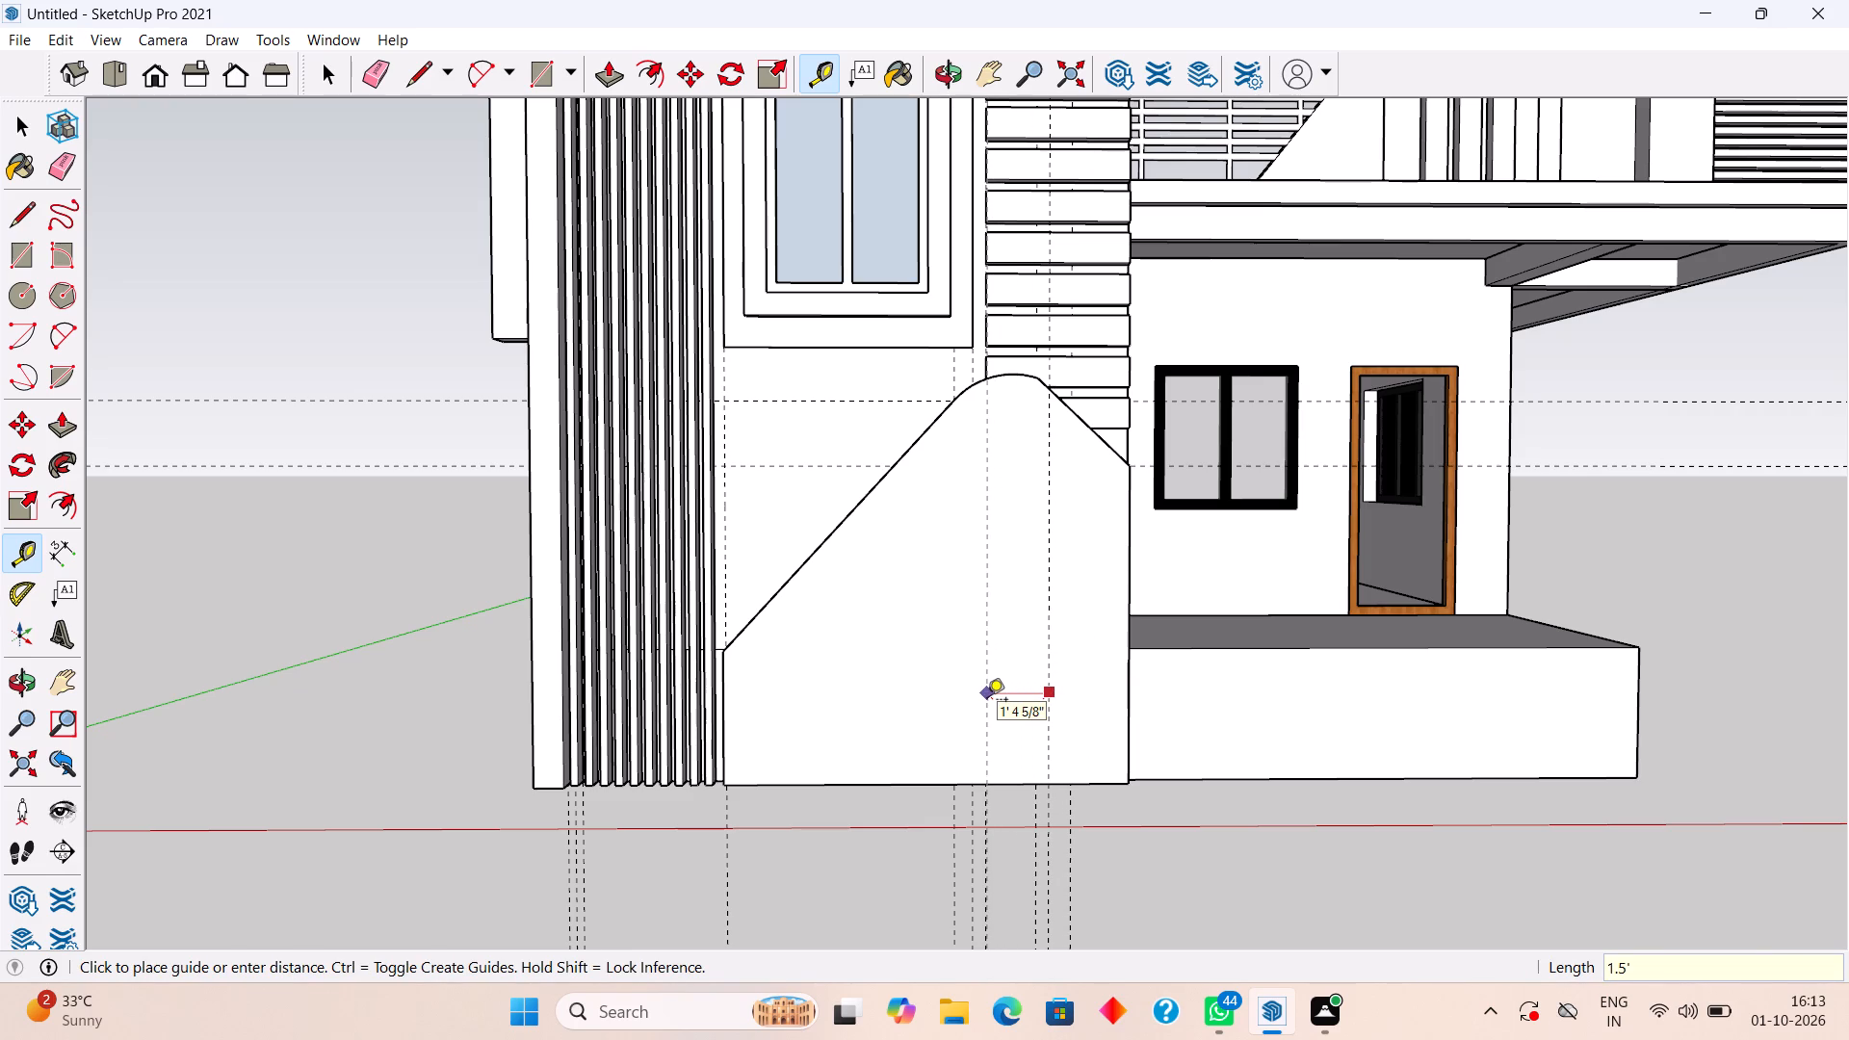
pyautogui.press('Return')
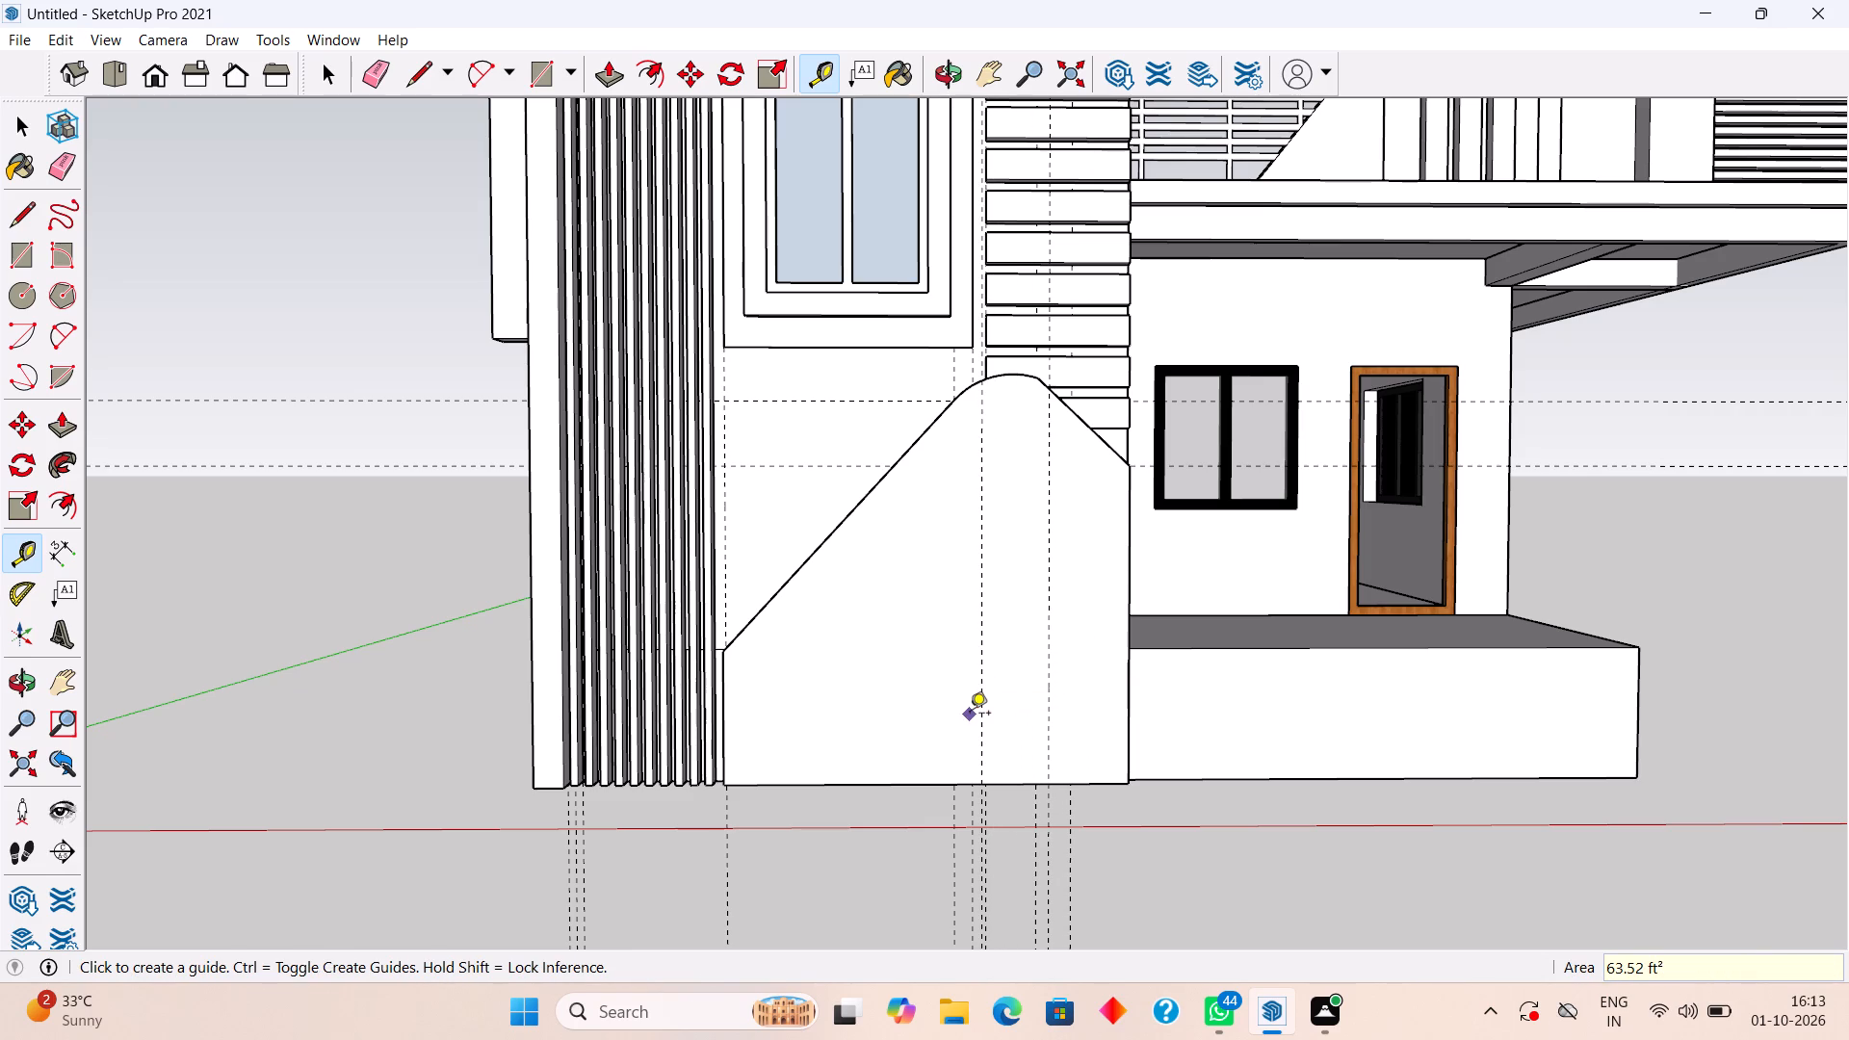
# Place a horizontal guide about 3' 7" above the base of the arc-topped feature.
pyautogui.click(1014, 782)
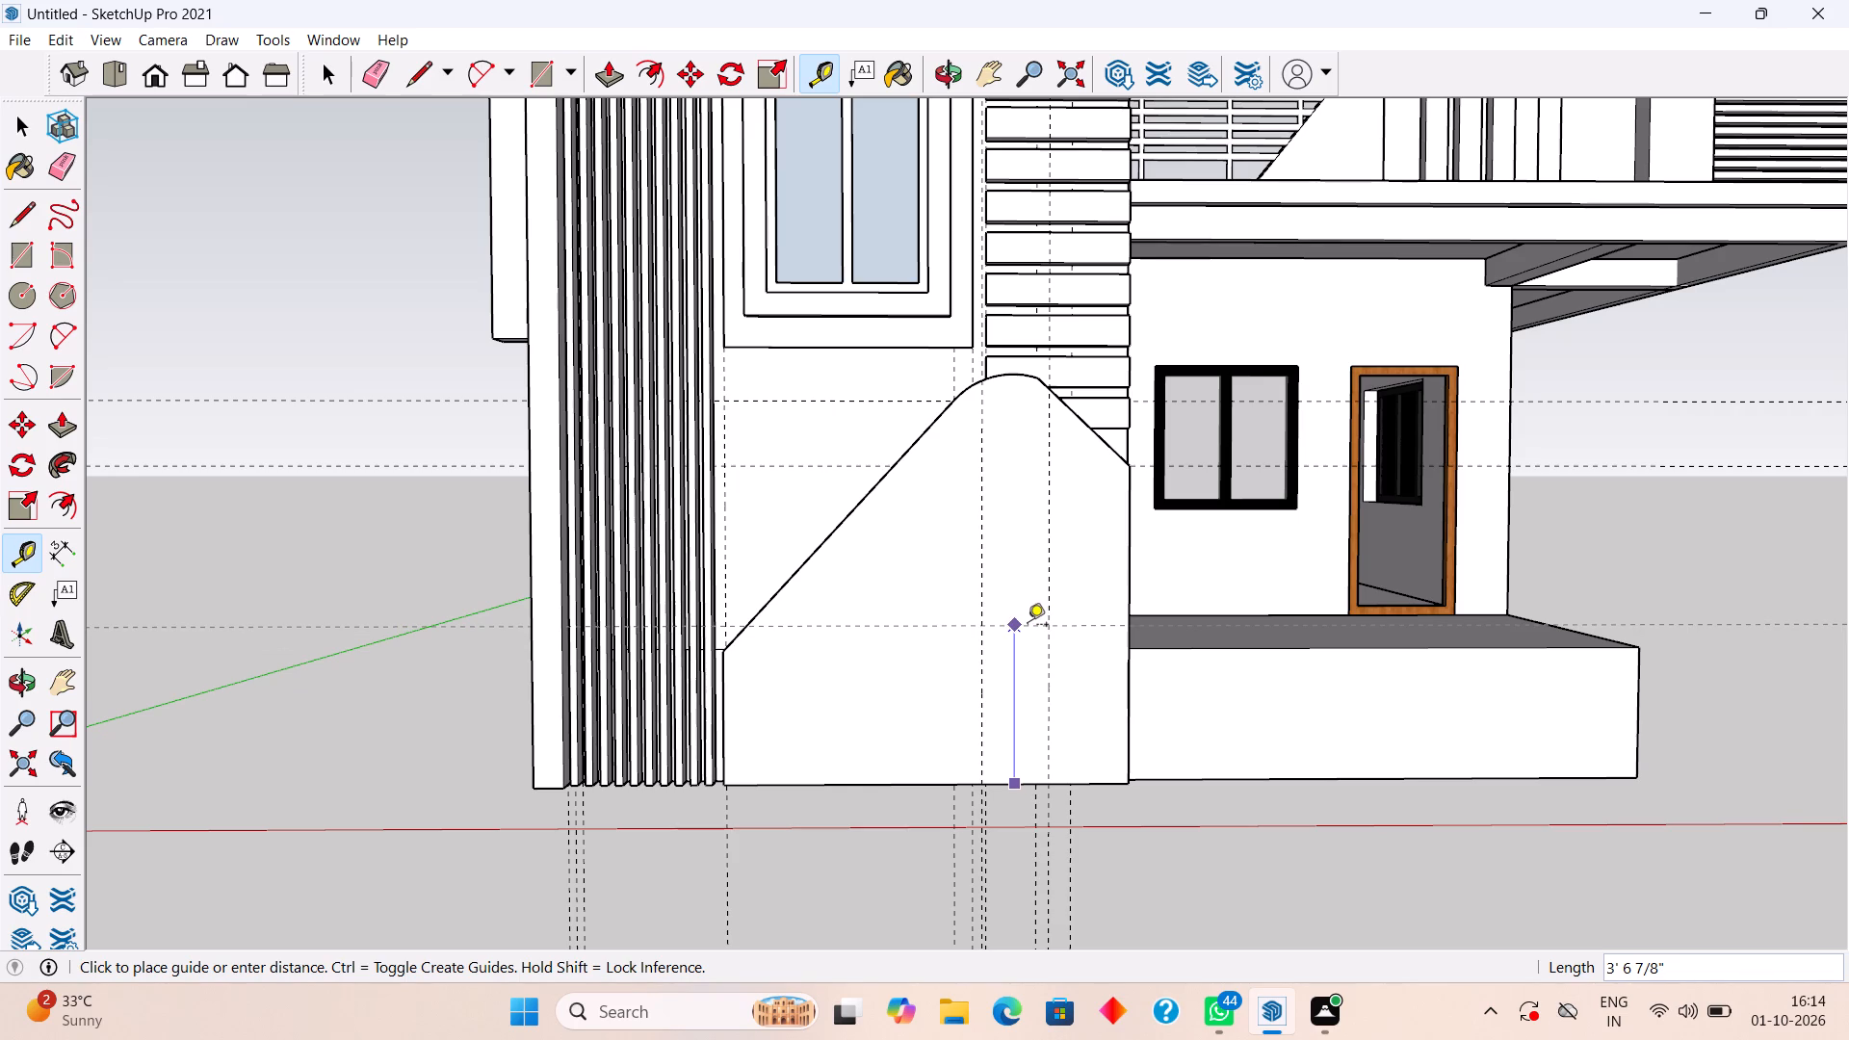
pyautogui.click(1028, 626)
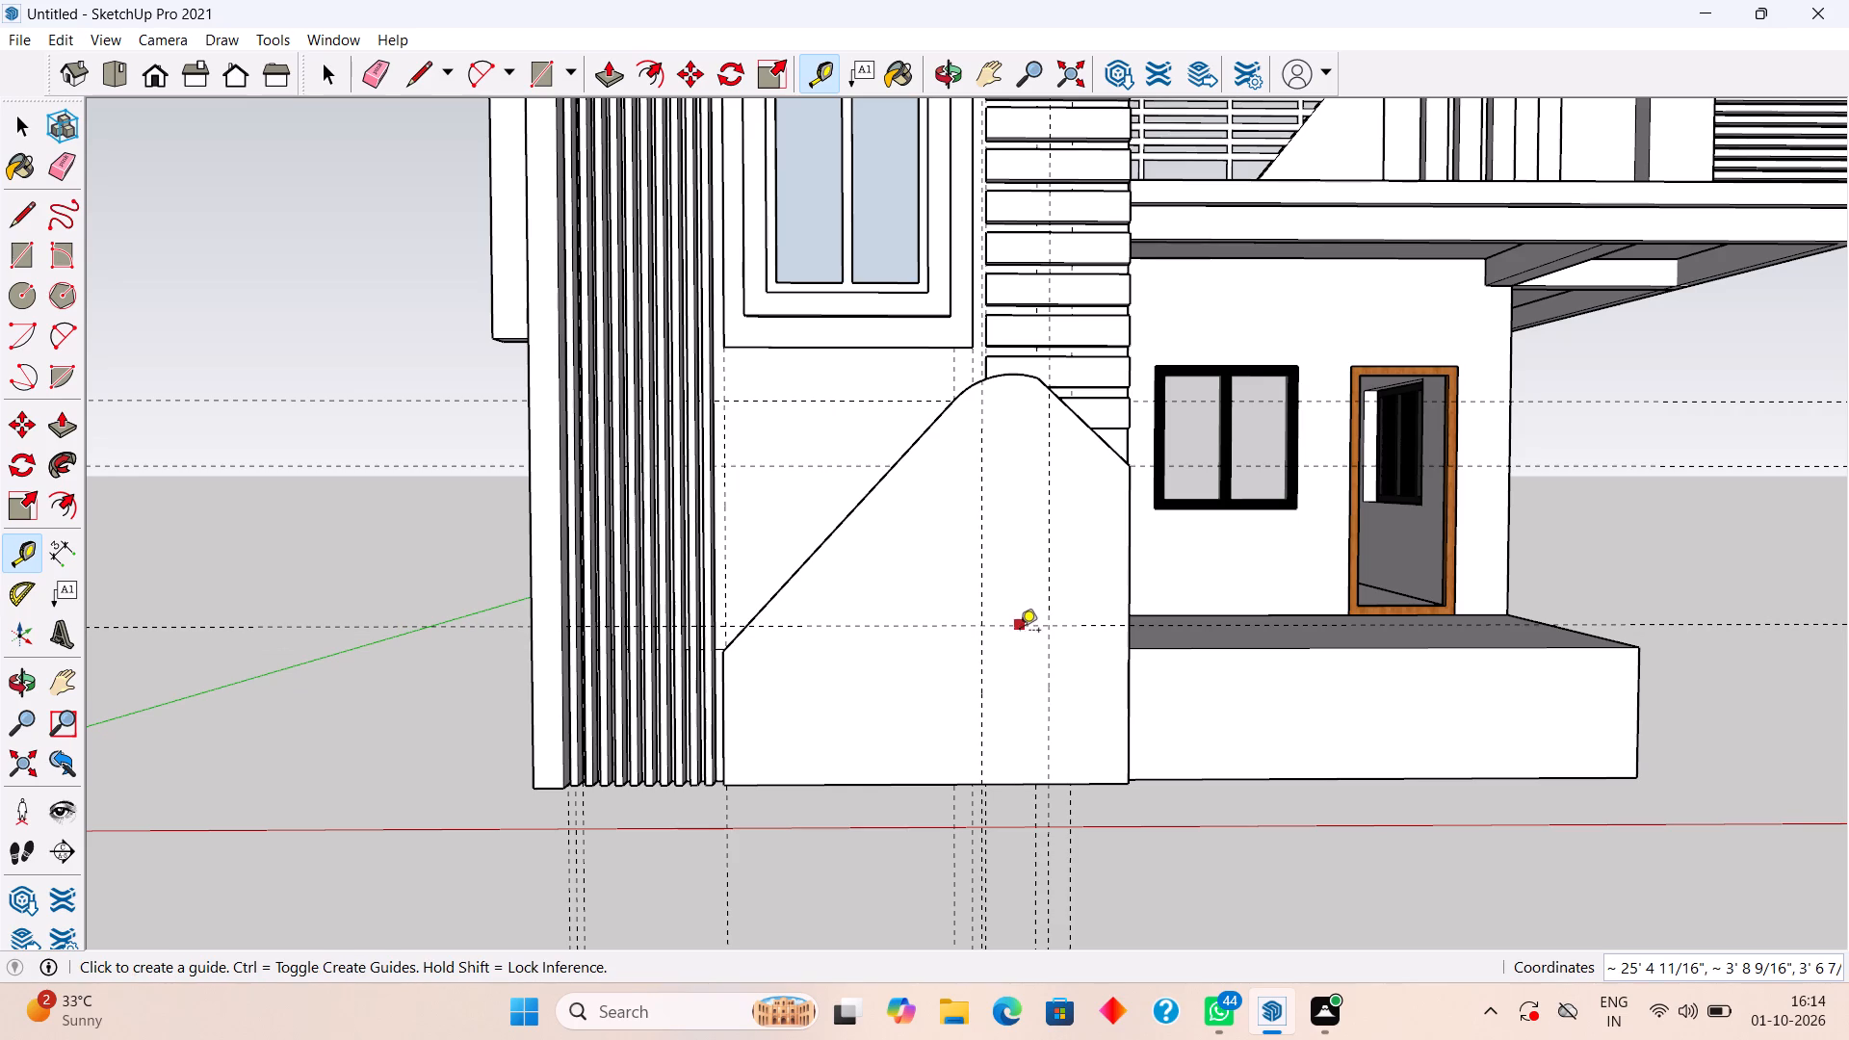
pyautogui.press('space')
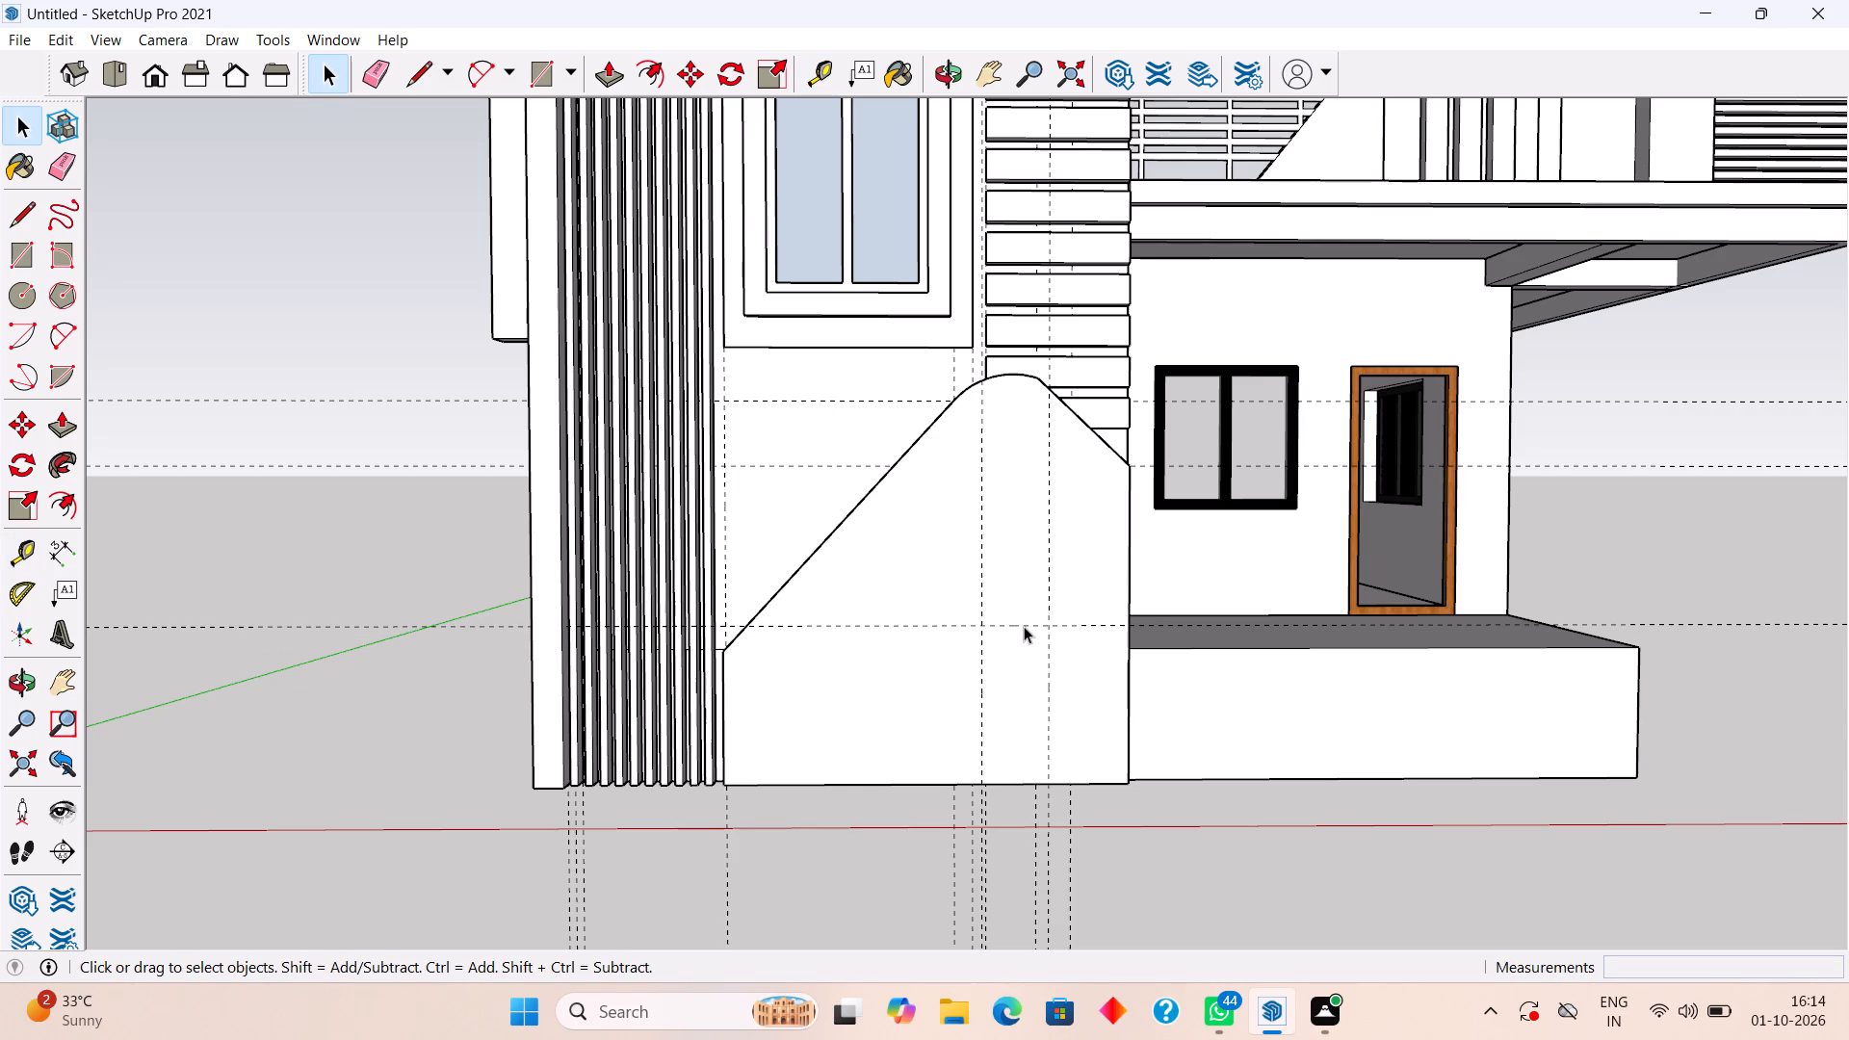
# Draw an arched outline between the two vertical guides: a 9" bulge arc from the horizontal guide, with straight sides down to a closed base.
pyautogui.scroll(4, 1024, 626)
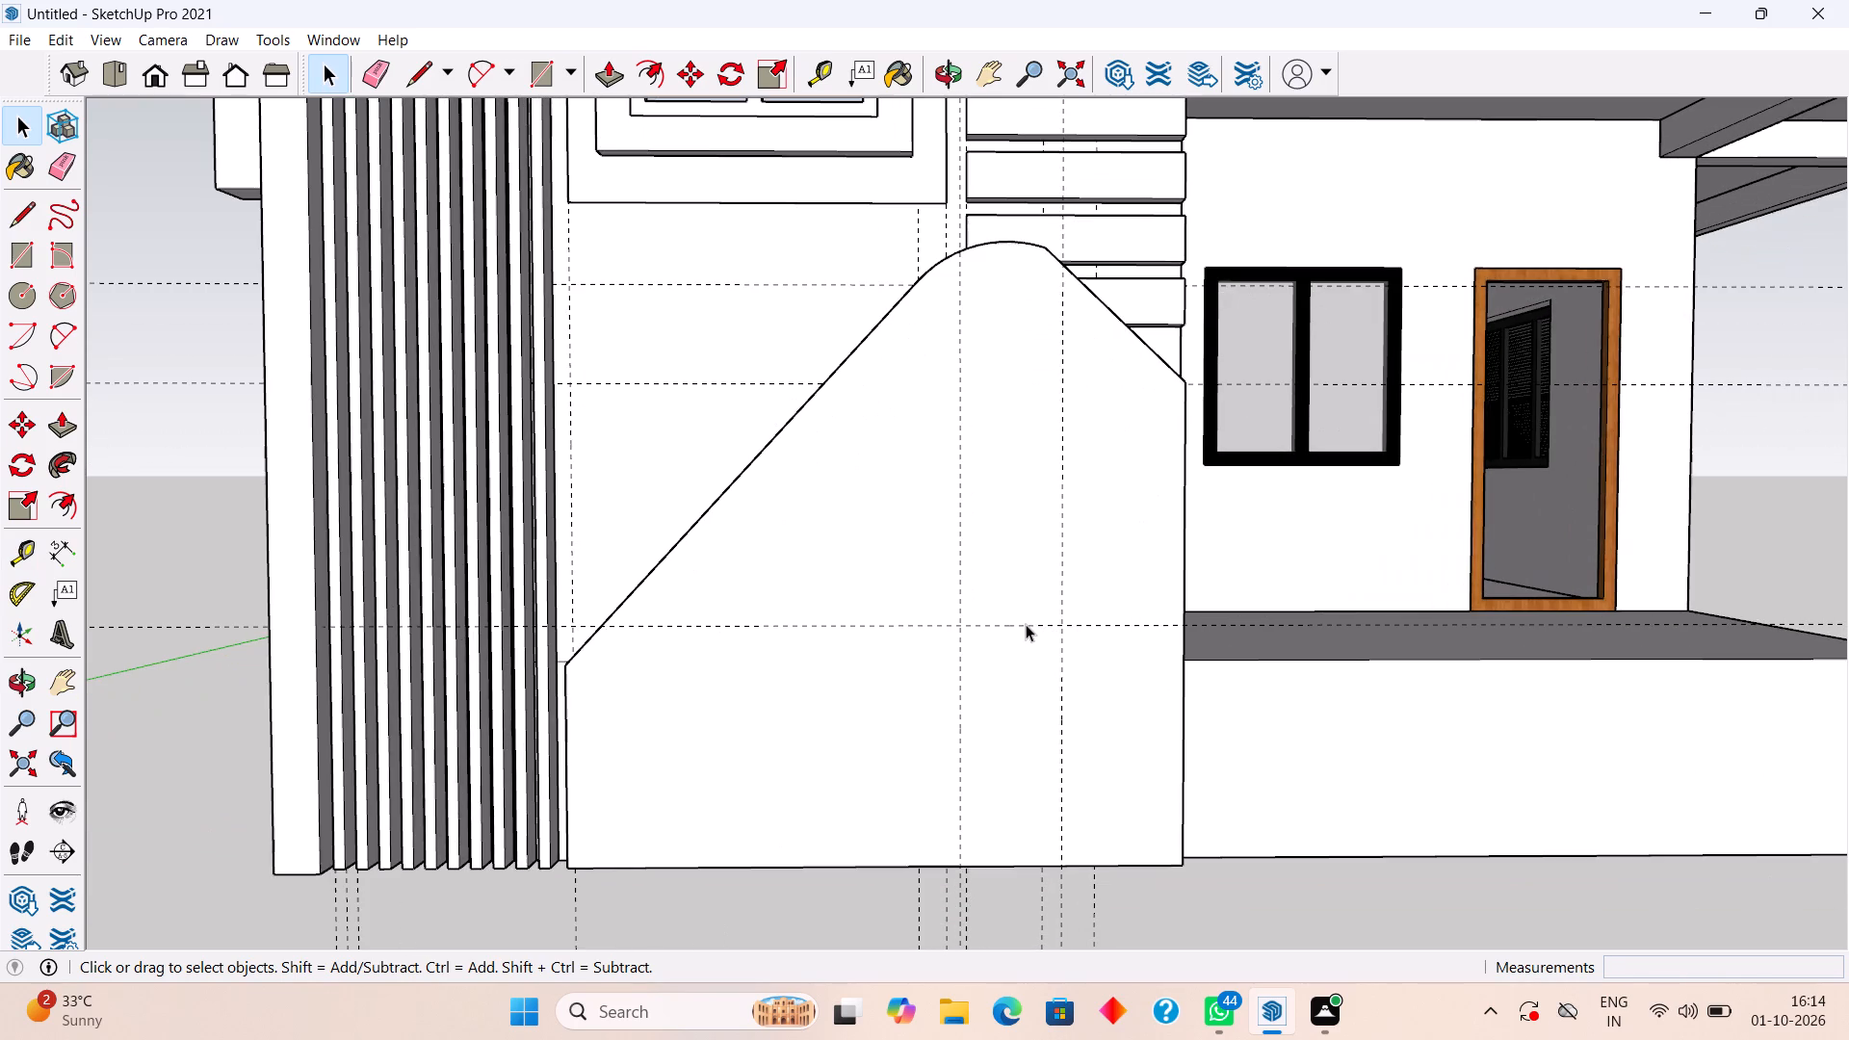
pyautogui.scroll(-1, 1026, 624)
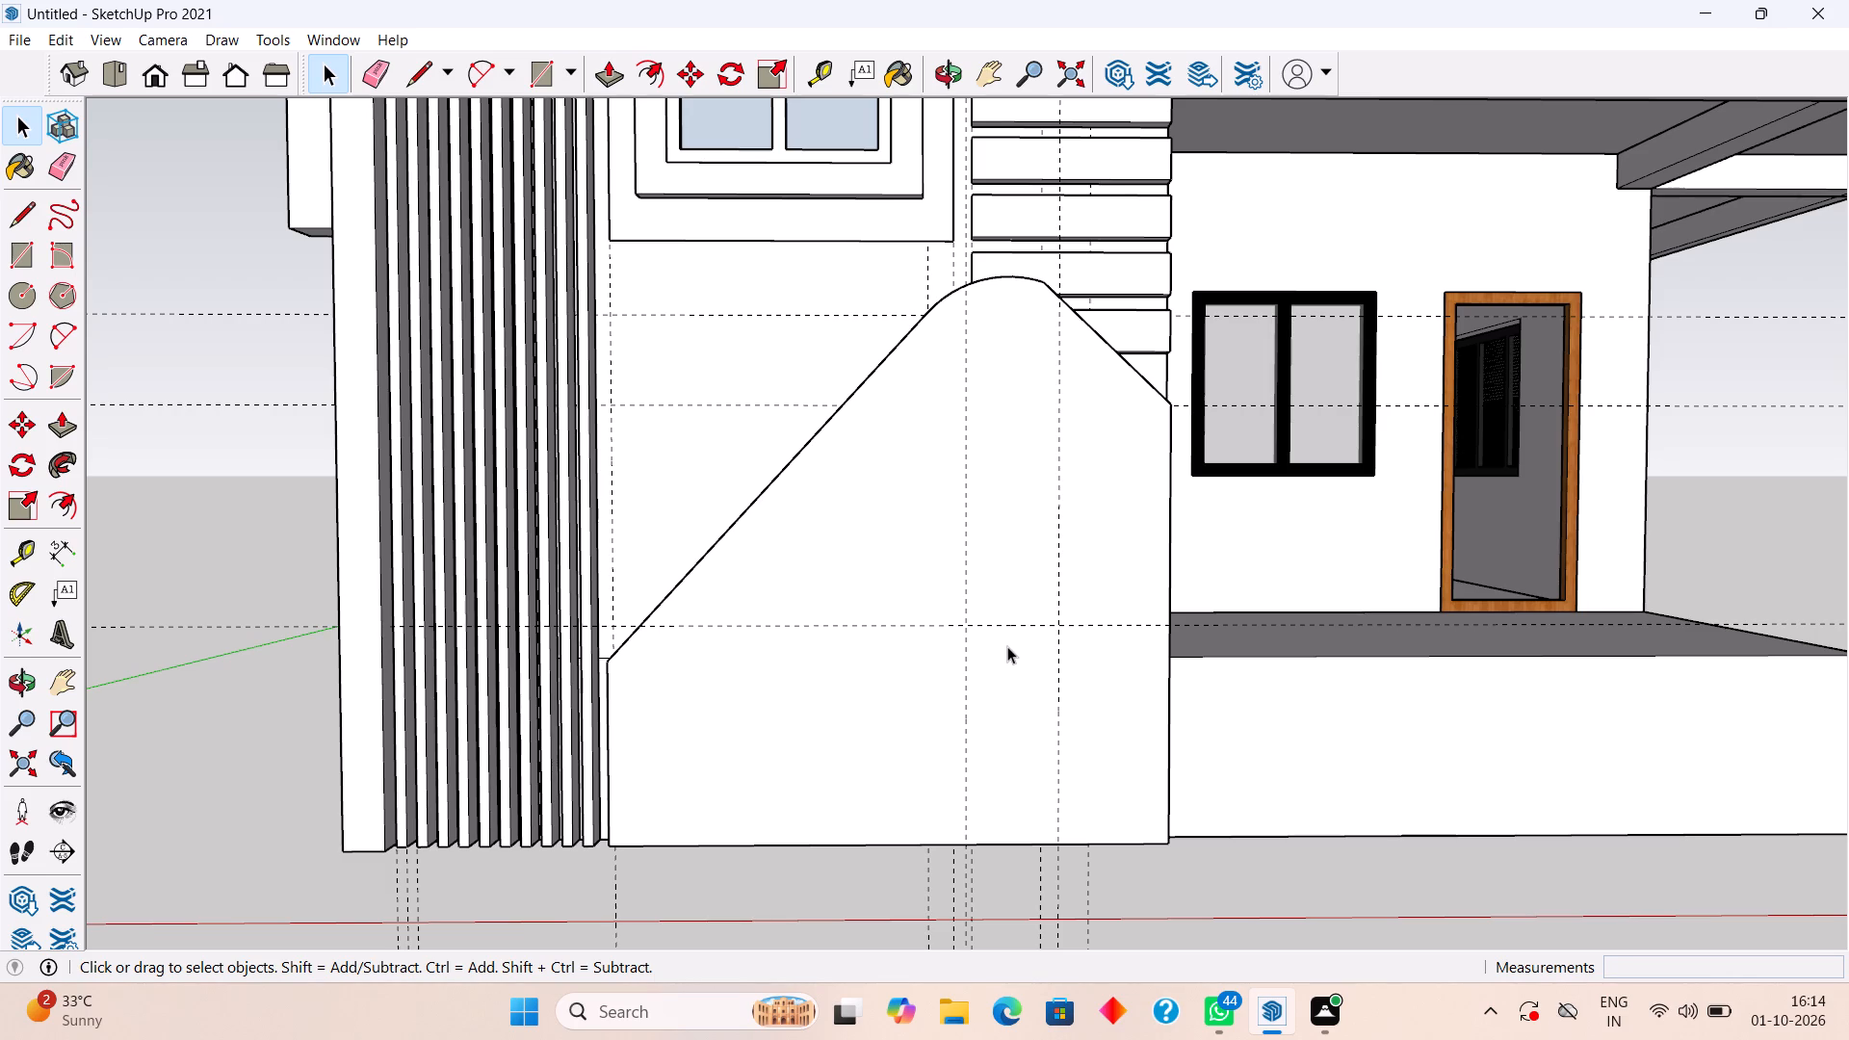
pyautogui.press('a')
pyautogui.click(965, 624)
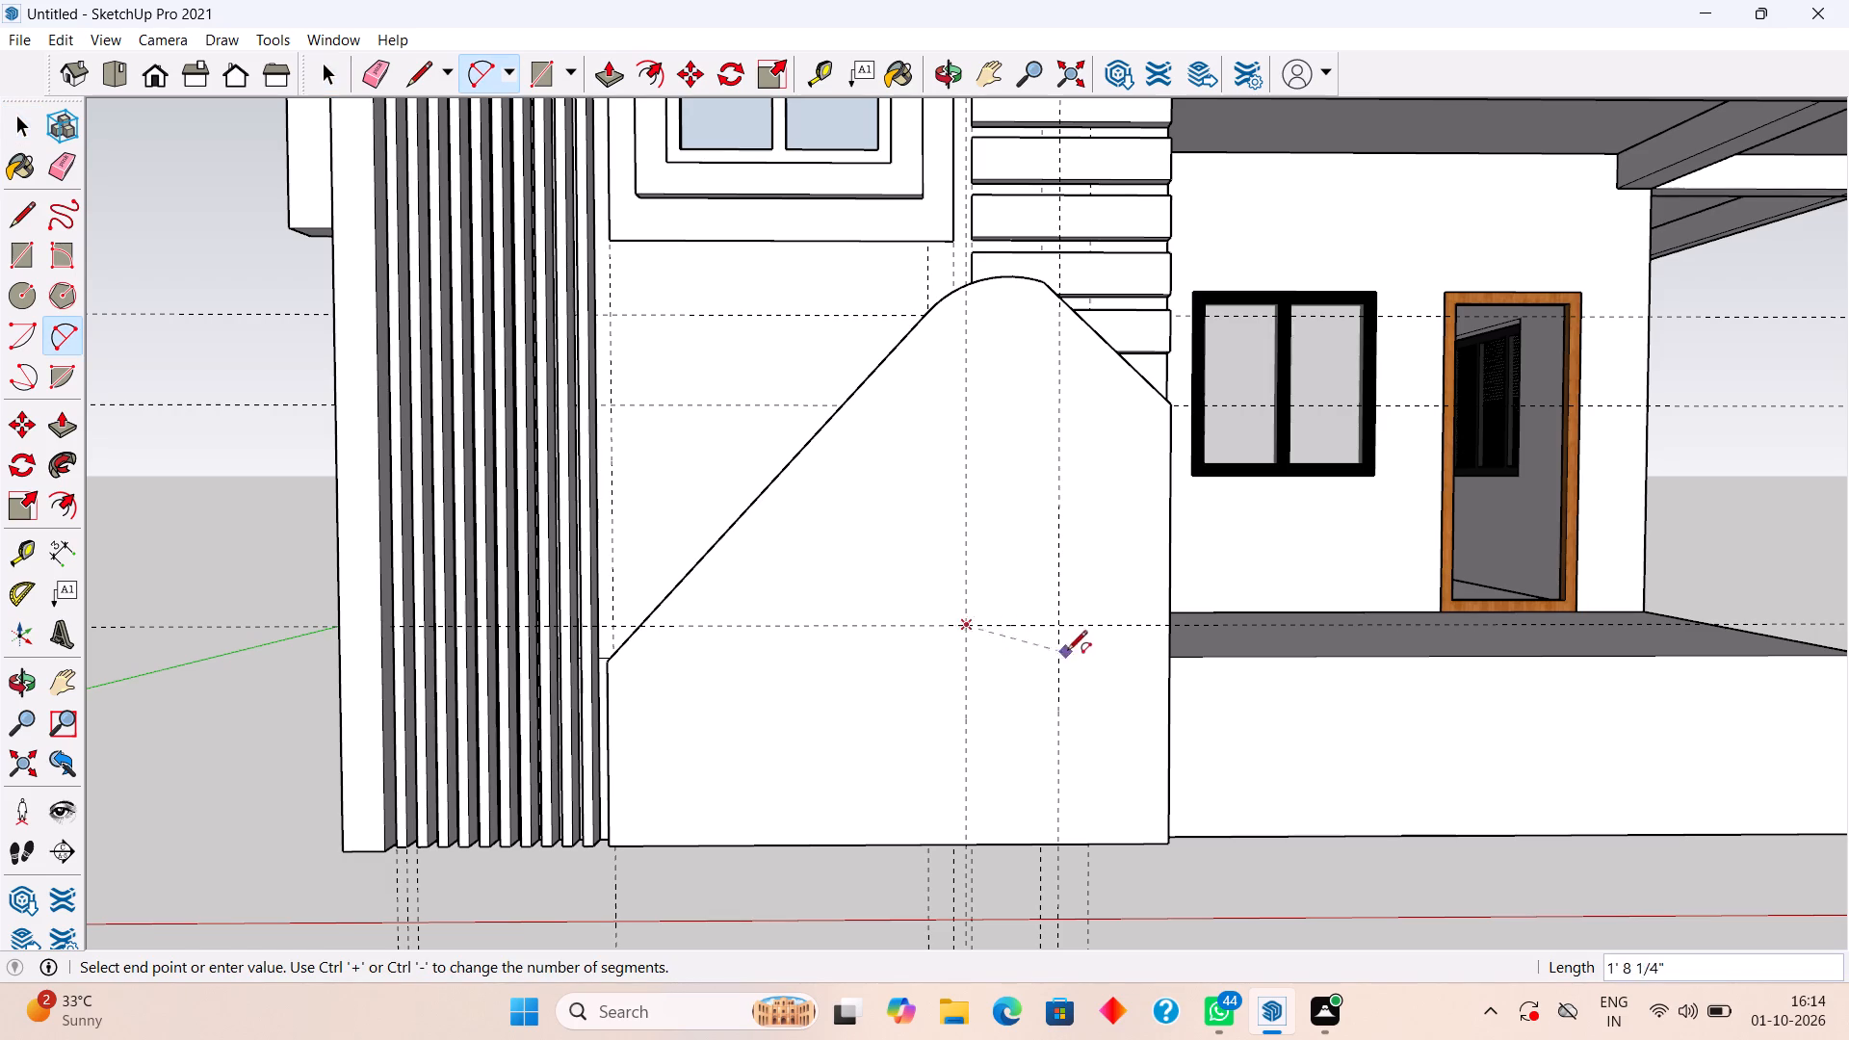
pyautogui.click(1058, 622)
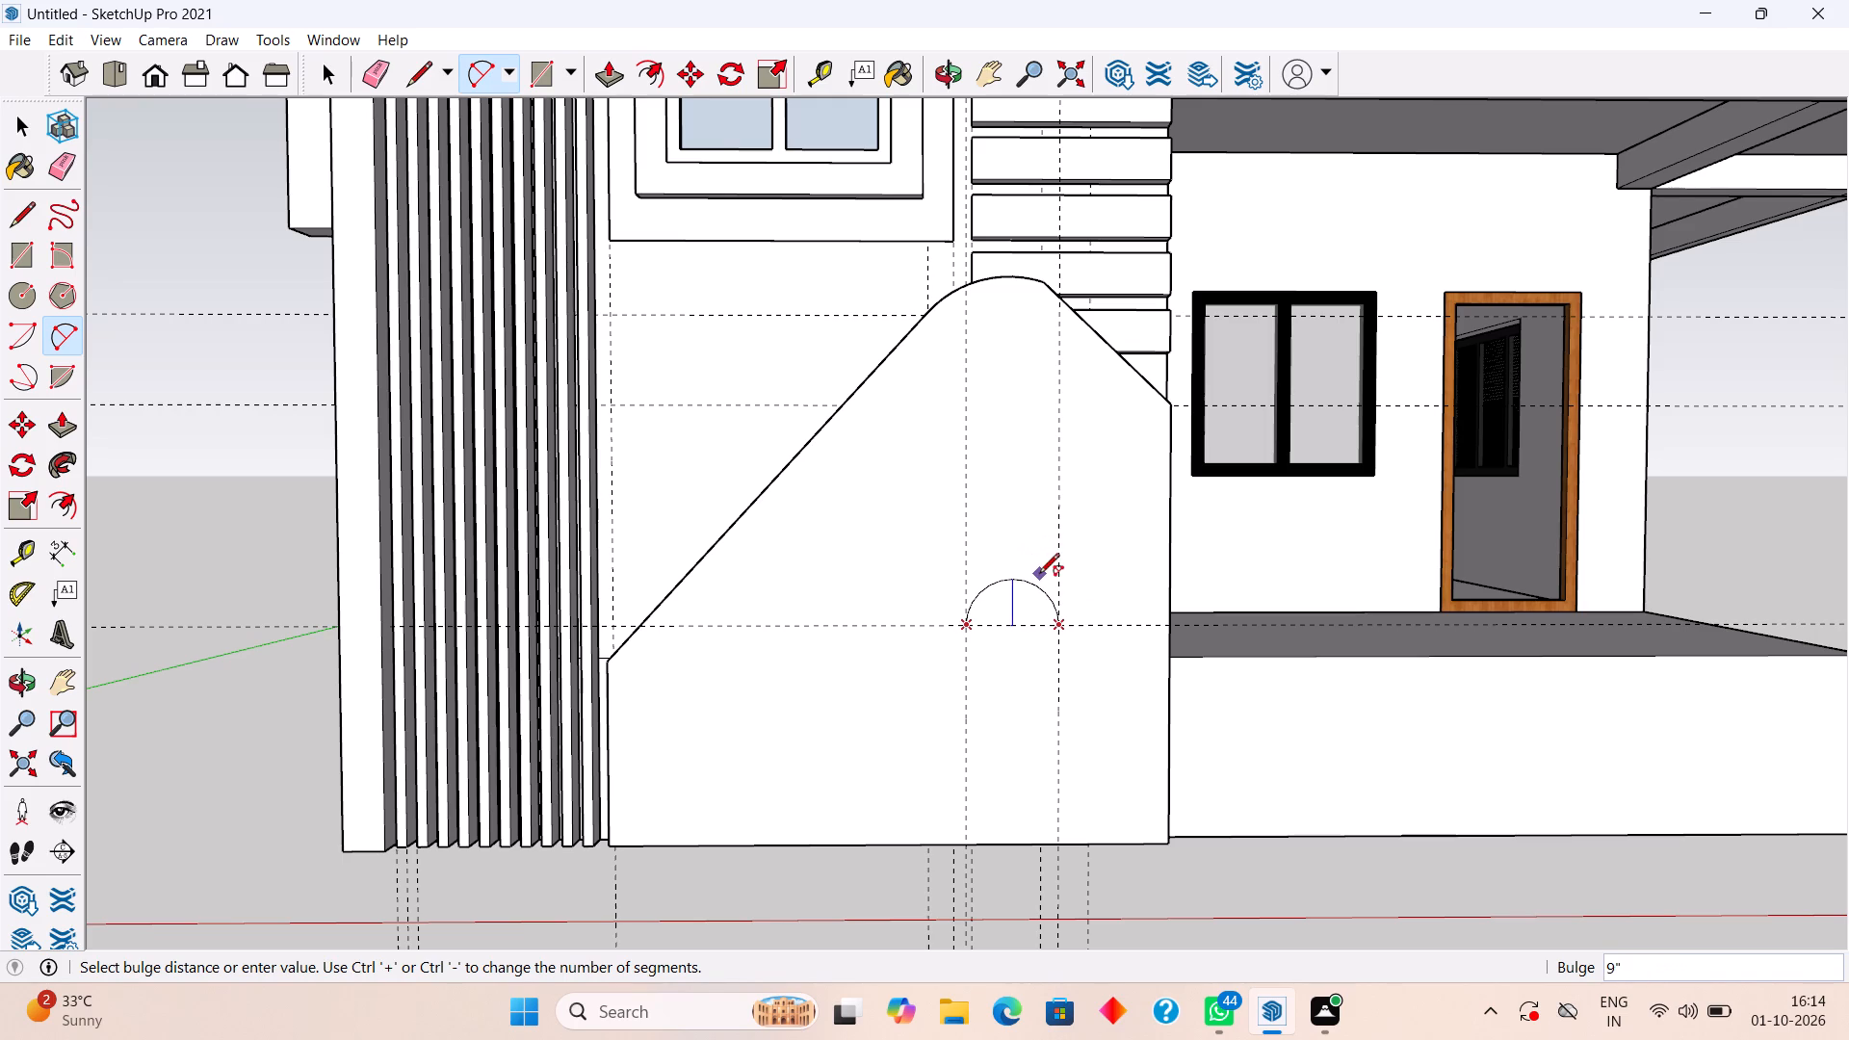
pyautogui.click(1039, 575)
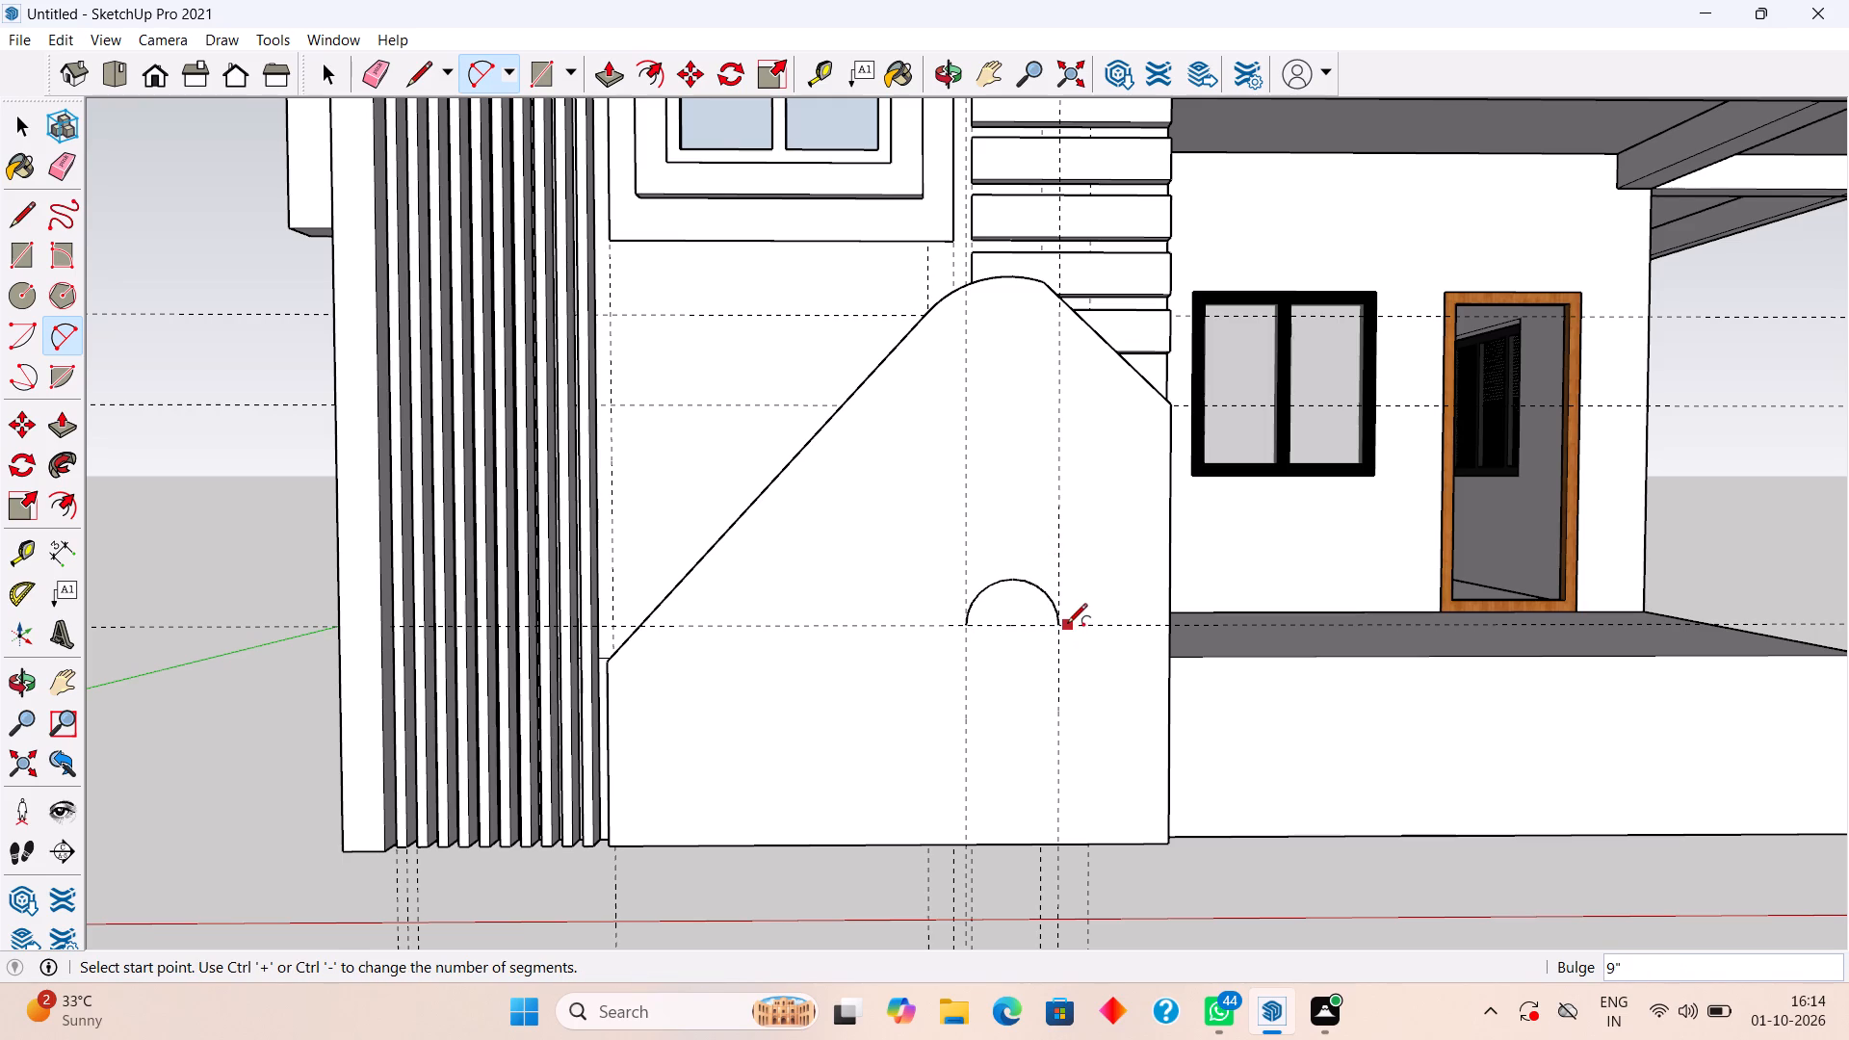
pyautogui.press('l')
pyautogui.click(1058, 630)
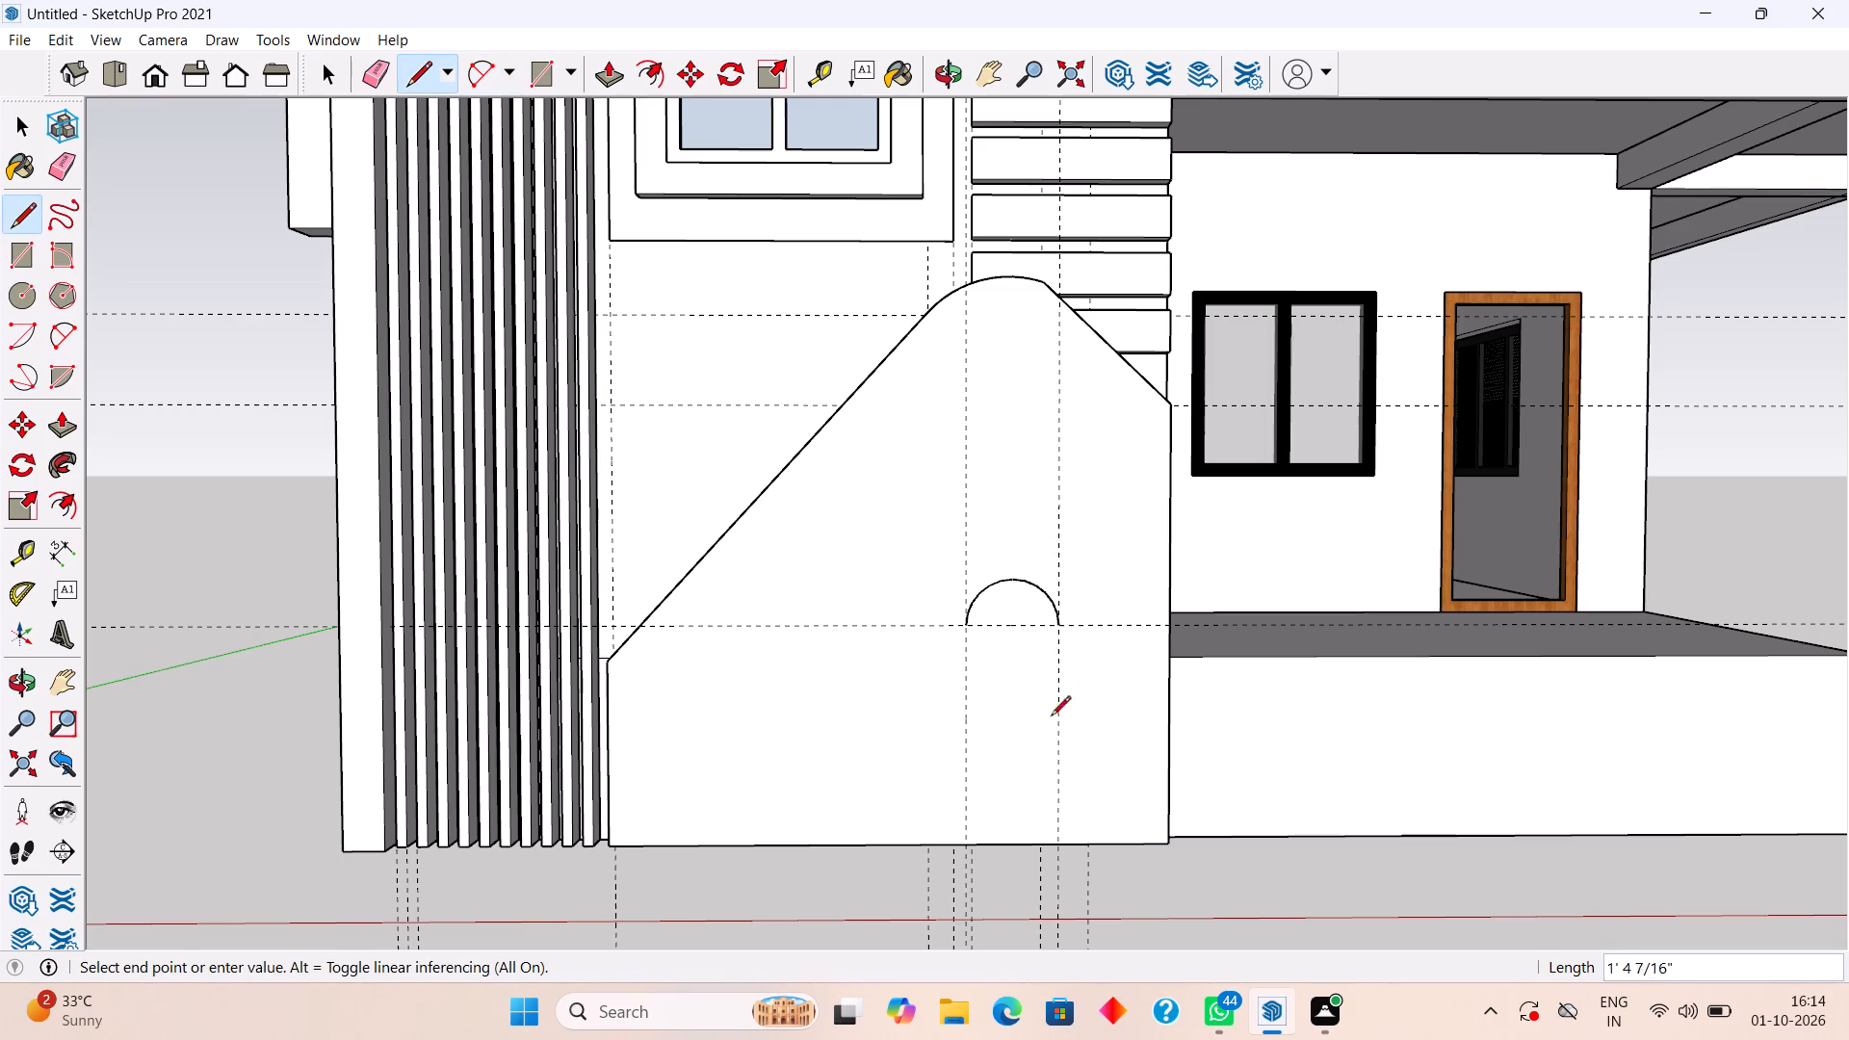
pyautogui.click(1062, 846)
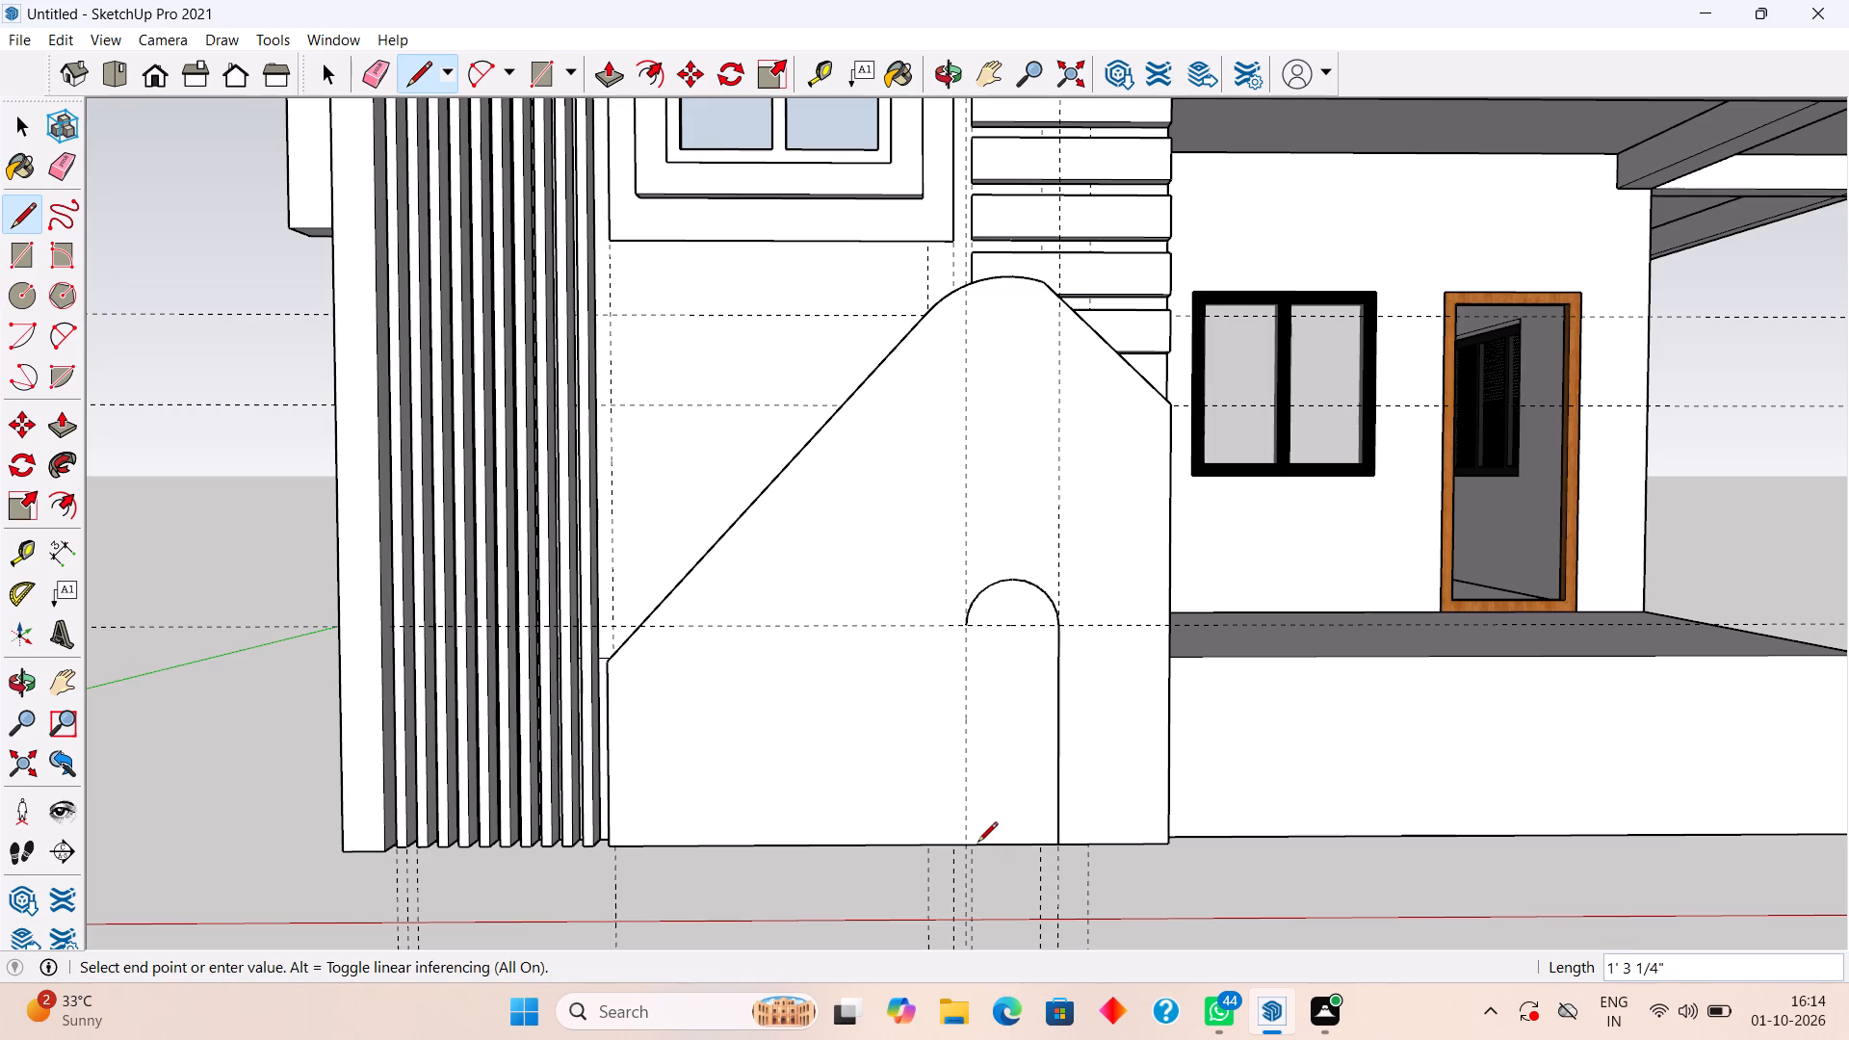
pyautogui.click(965, 843)
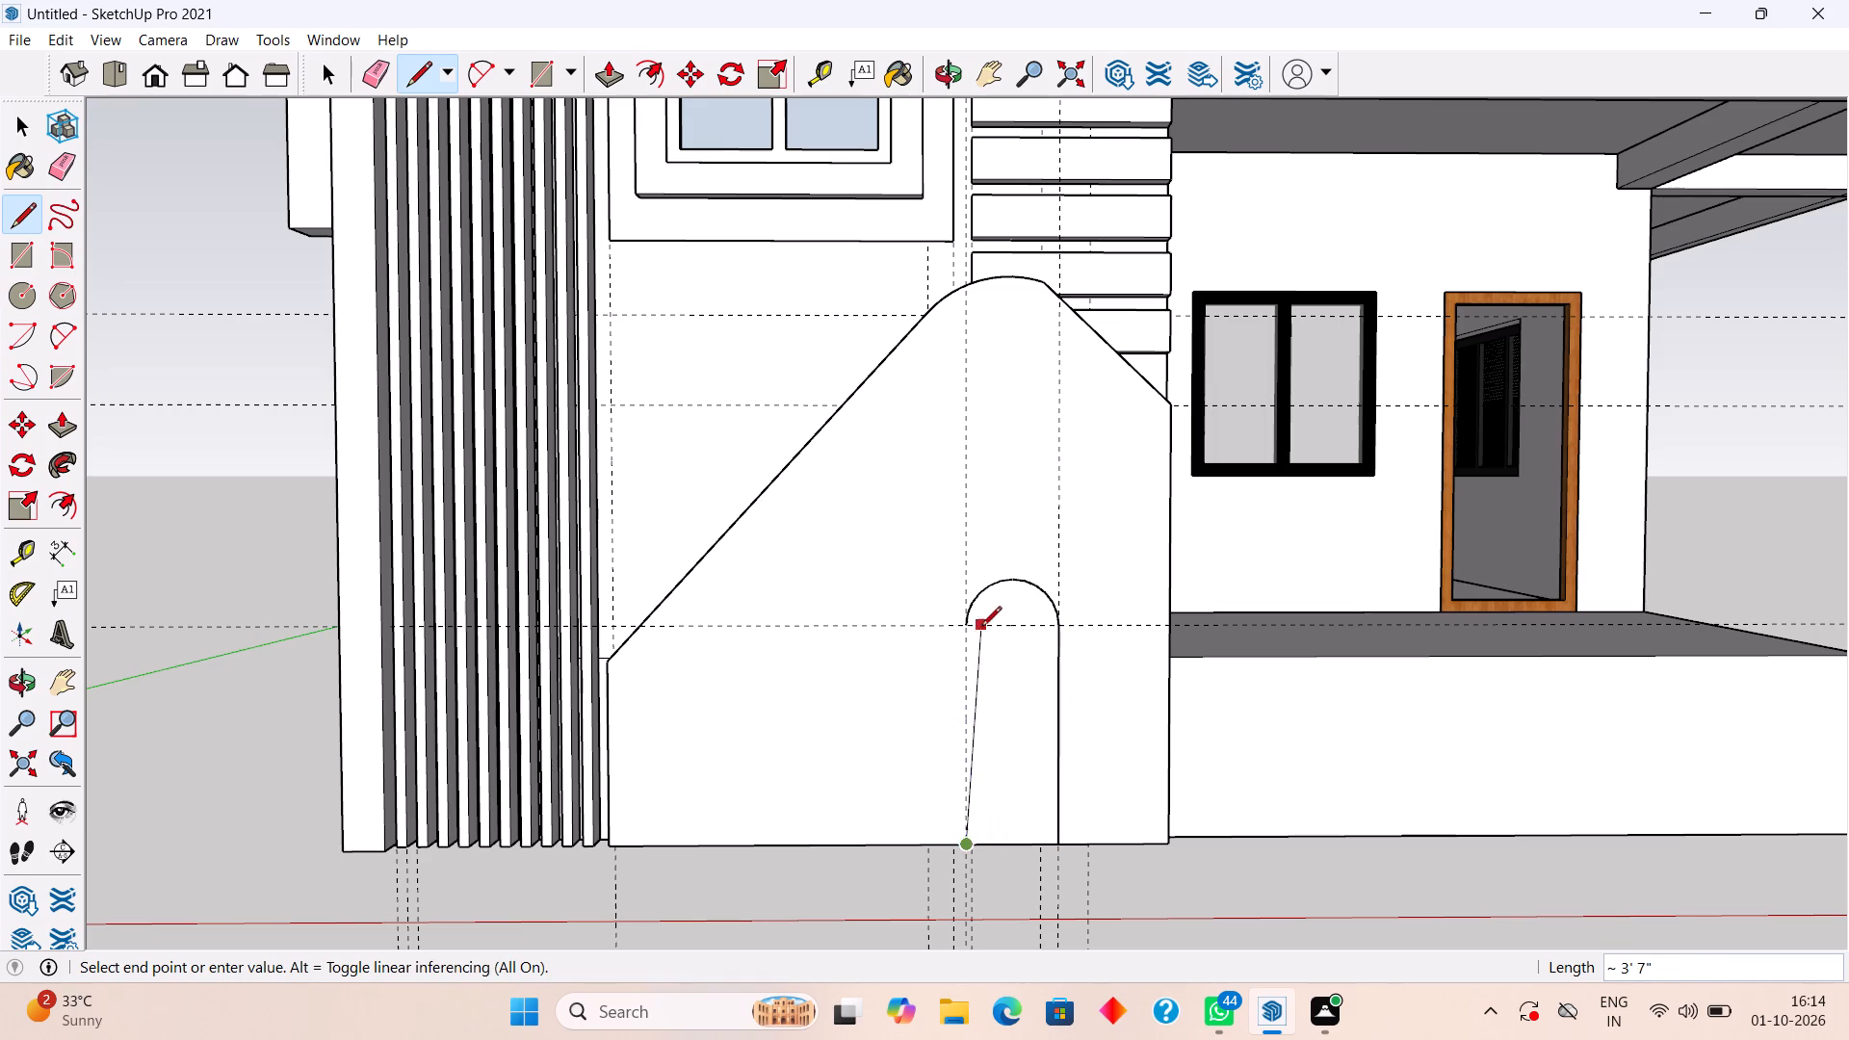
pyautogui.click(970, 625)
pyautogui.press('space')
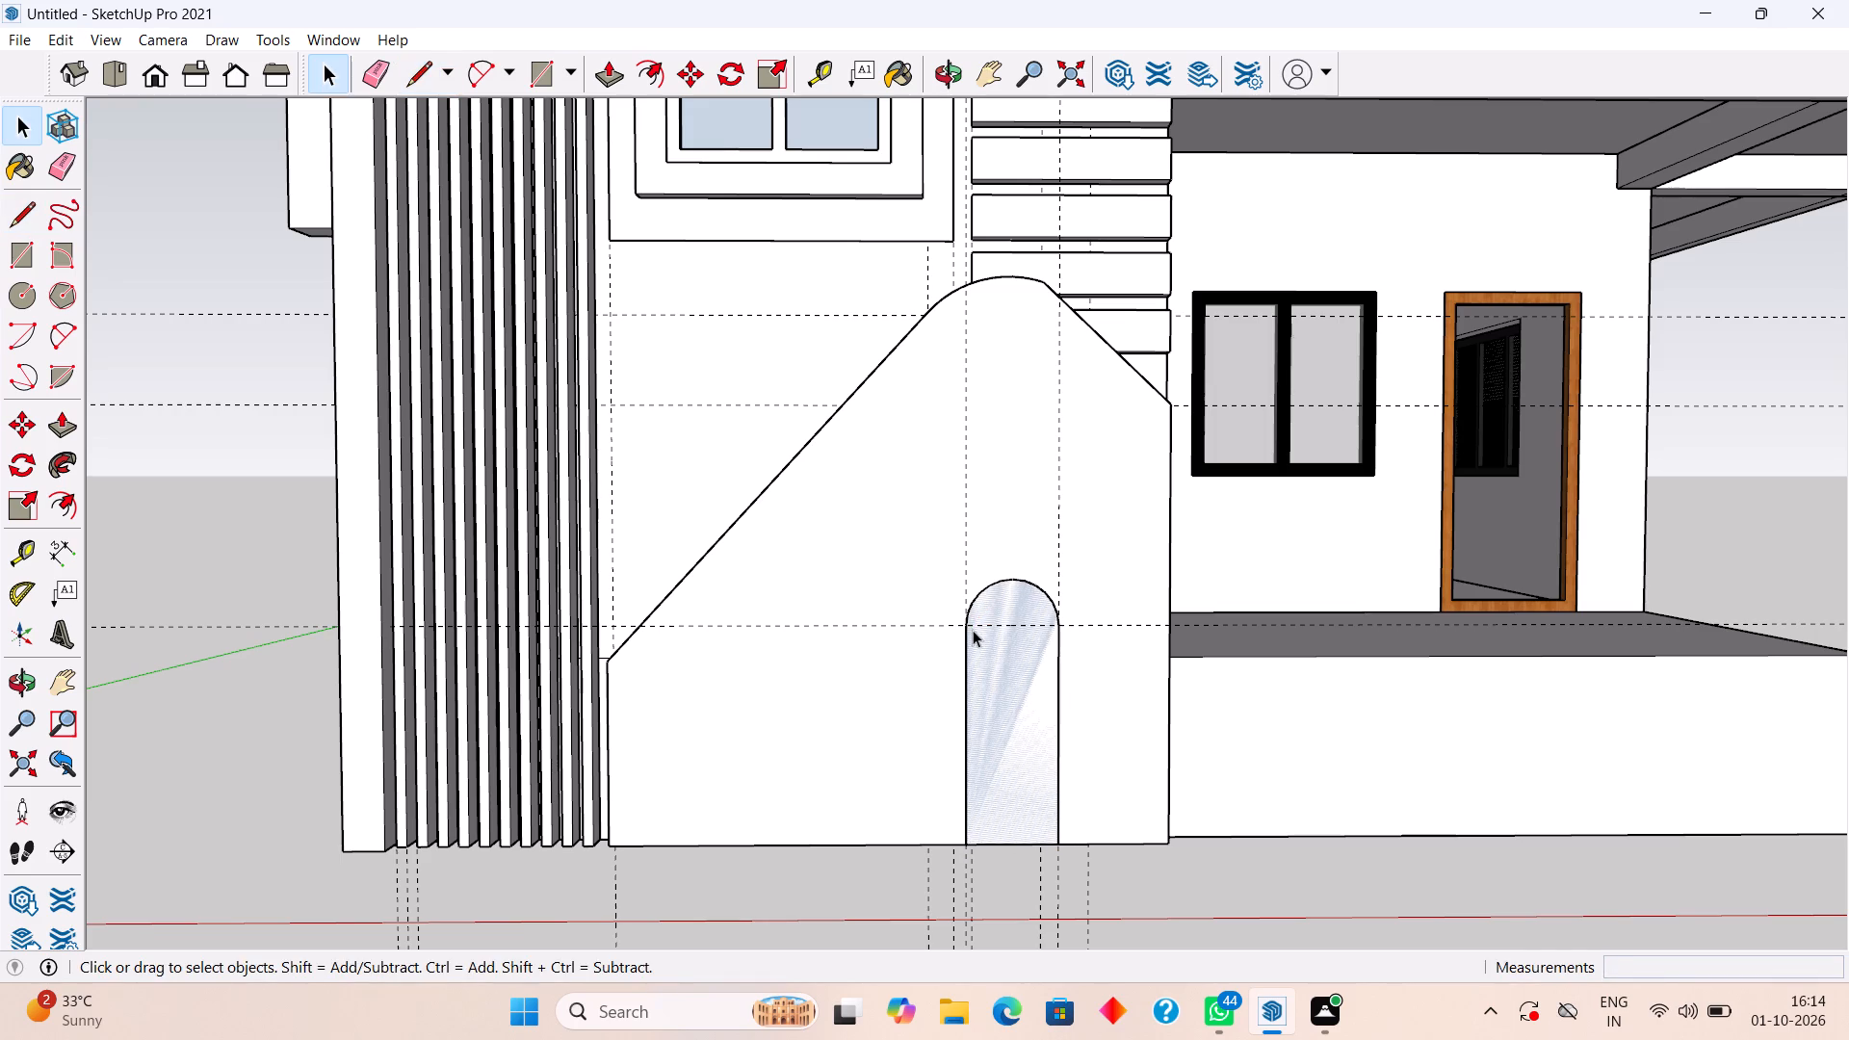
# Pull the arched face out 2" from the sloping feature, undoing the extra push/pull made on it.
pyautogui.press('p')
pyautogui.click(1003, 665)
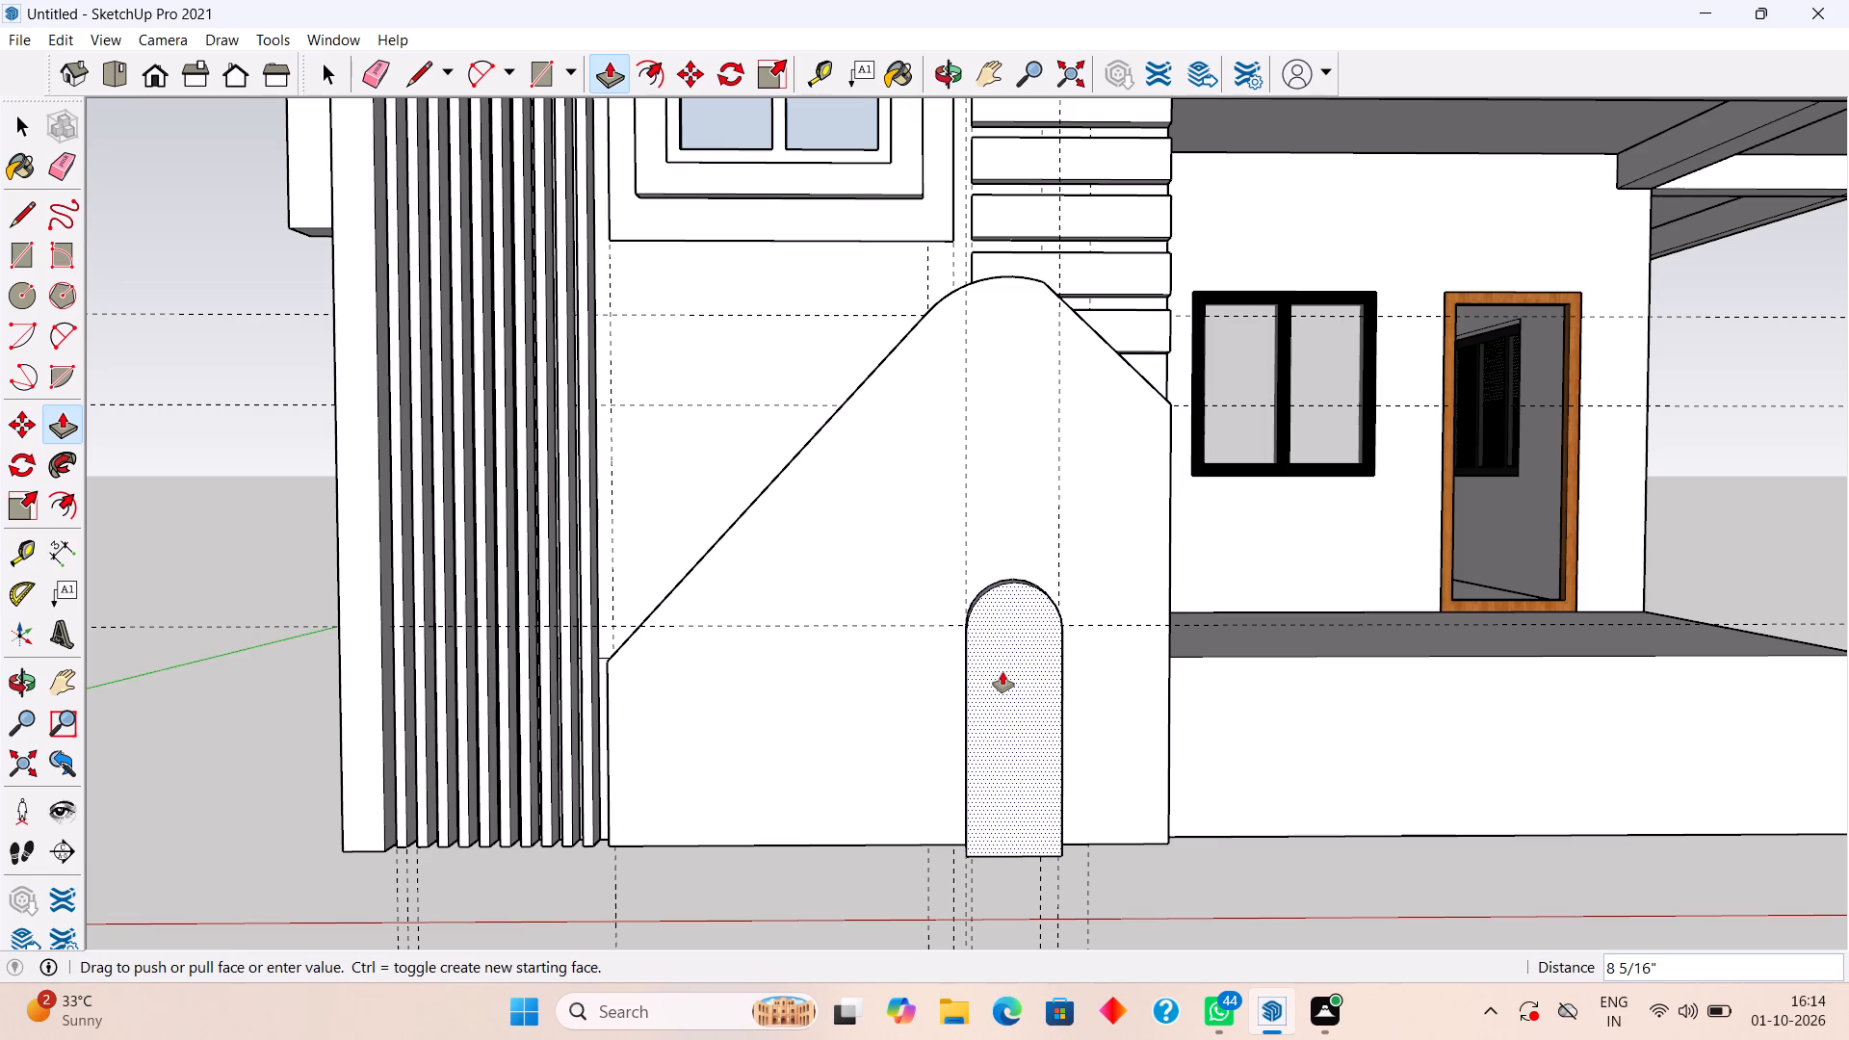
pyautogui.write('2"')
pyautogui.press('Return')
pyautogui.scroll(1, 1003, 672)
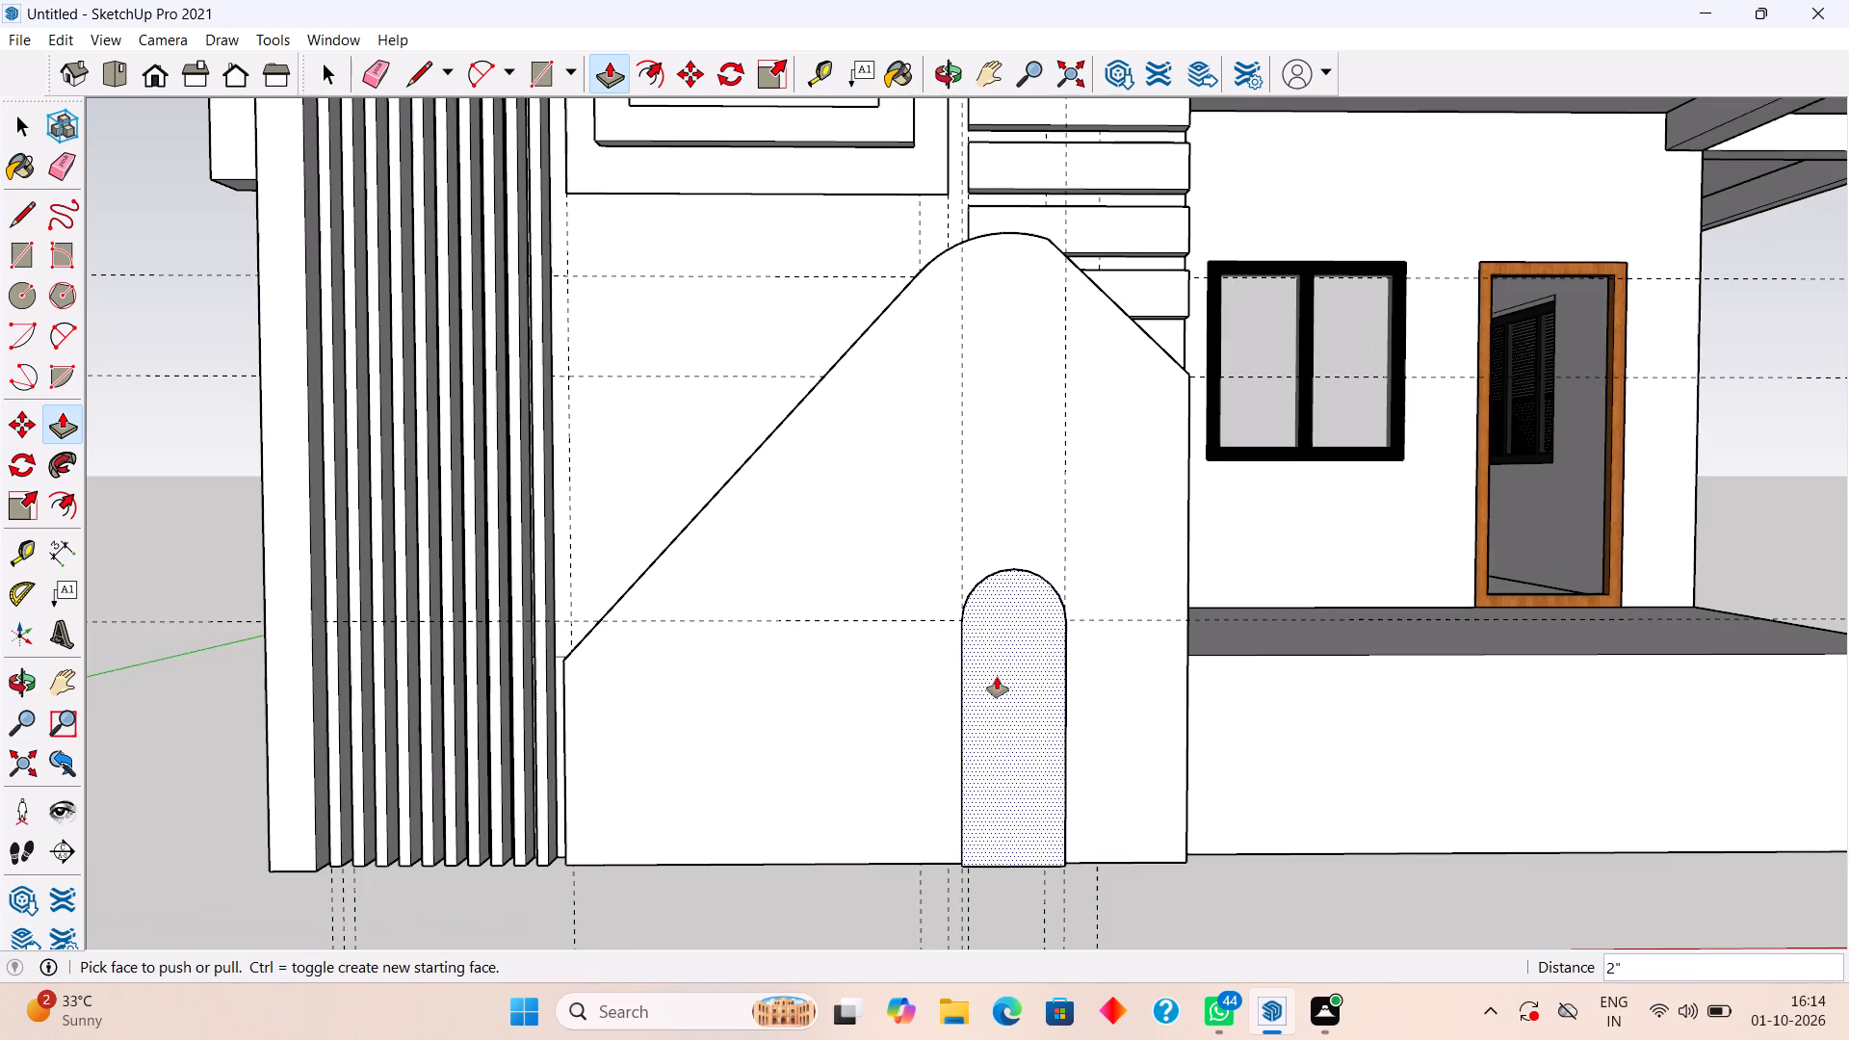
pyautogui.doubleClick(997, 677)
pyautogui.hotkey('ctrl', 'z')
pyautogui.press('space')
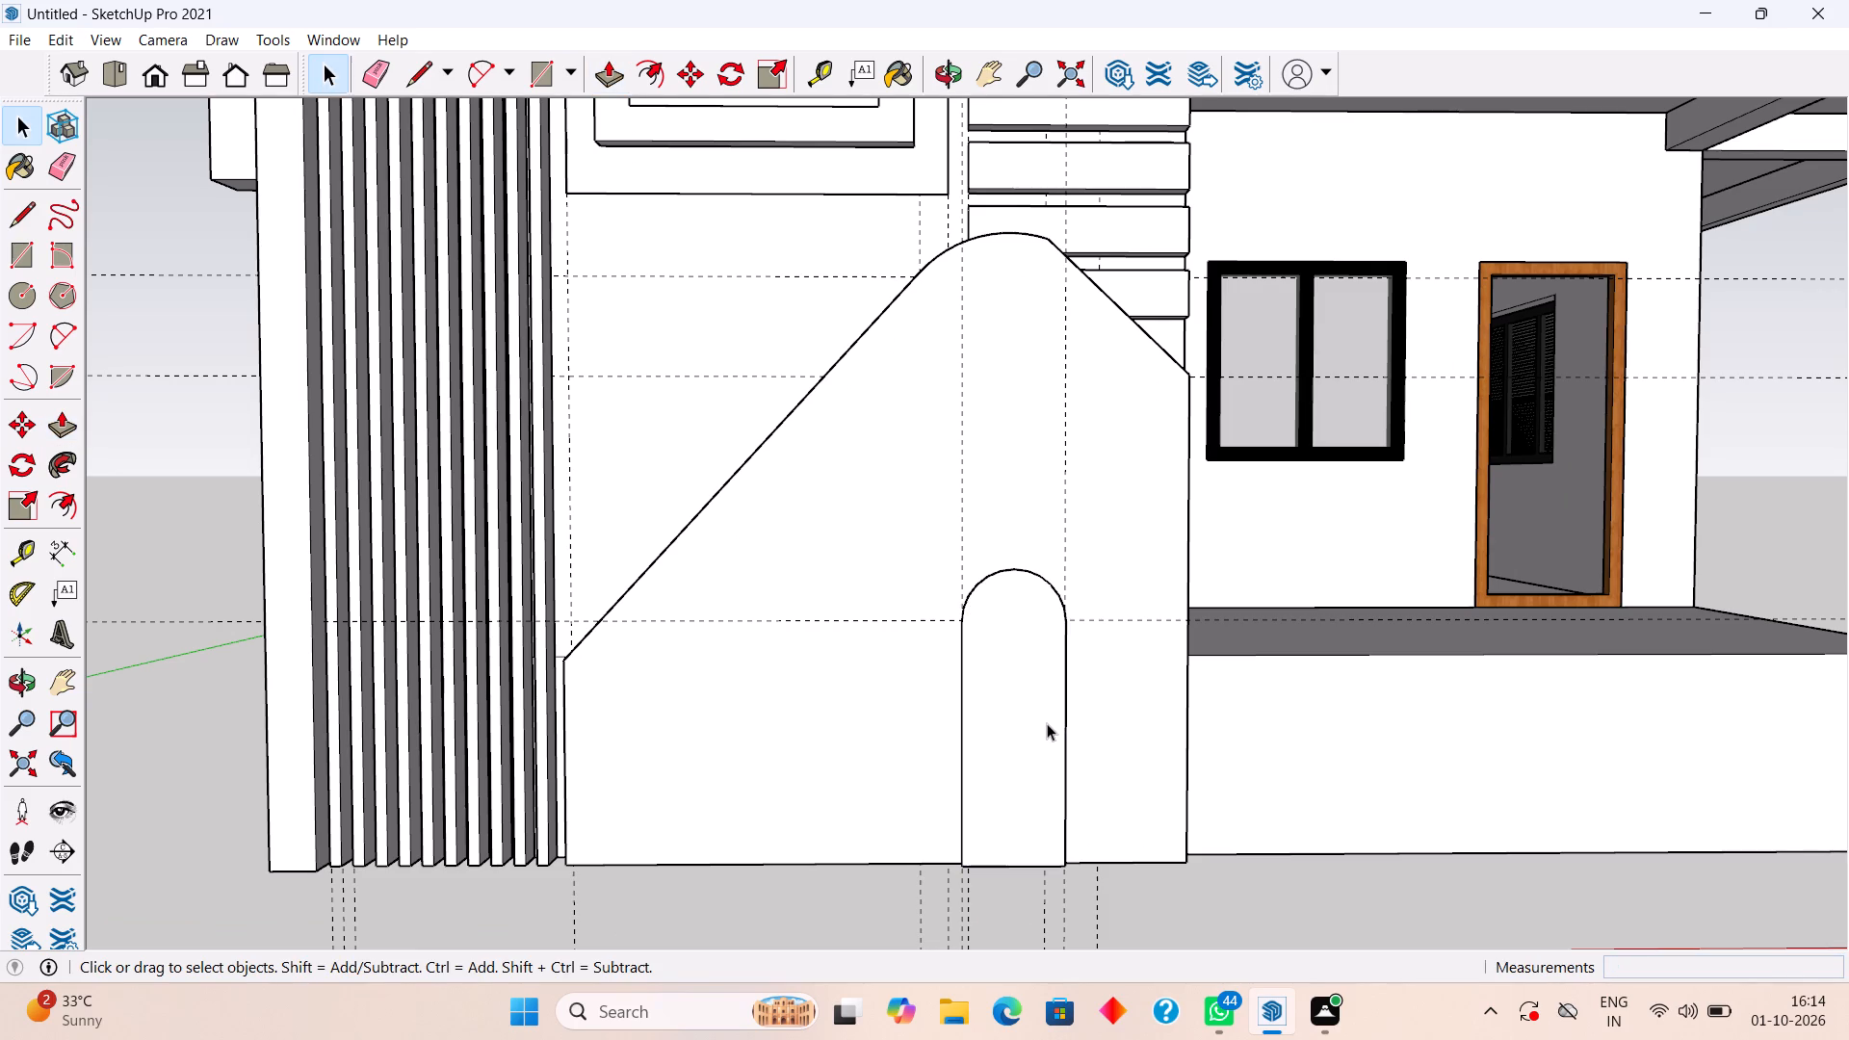
# Make the whole raised arched panel a group.
pyautogui.tripleClick(1047, 723)
pyautogui.rightClick(1046, 726)
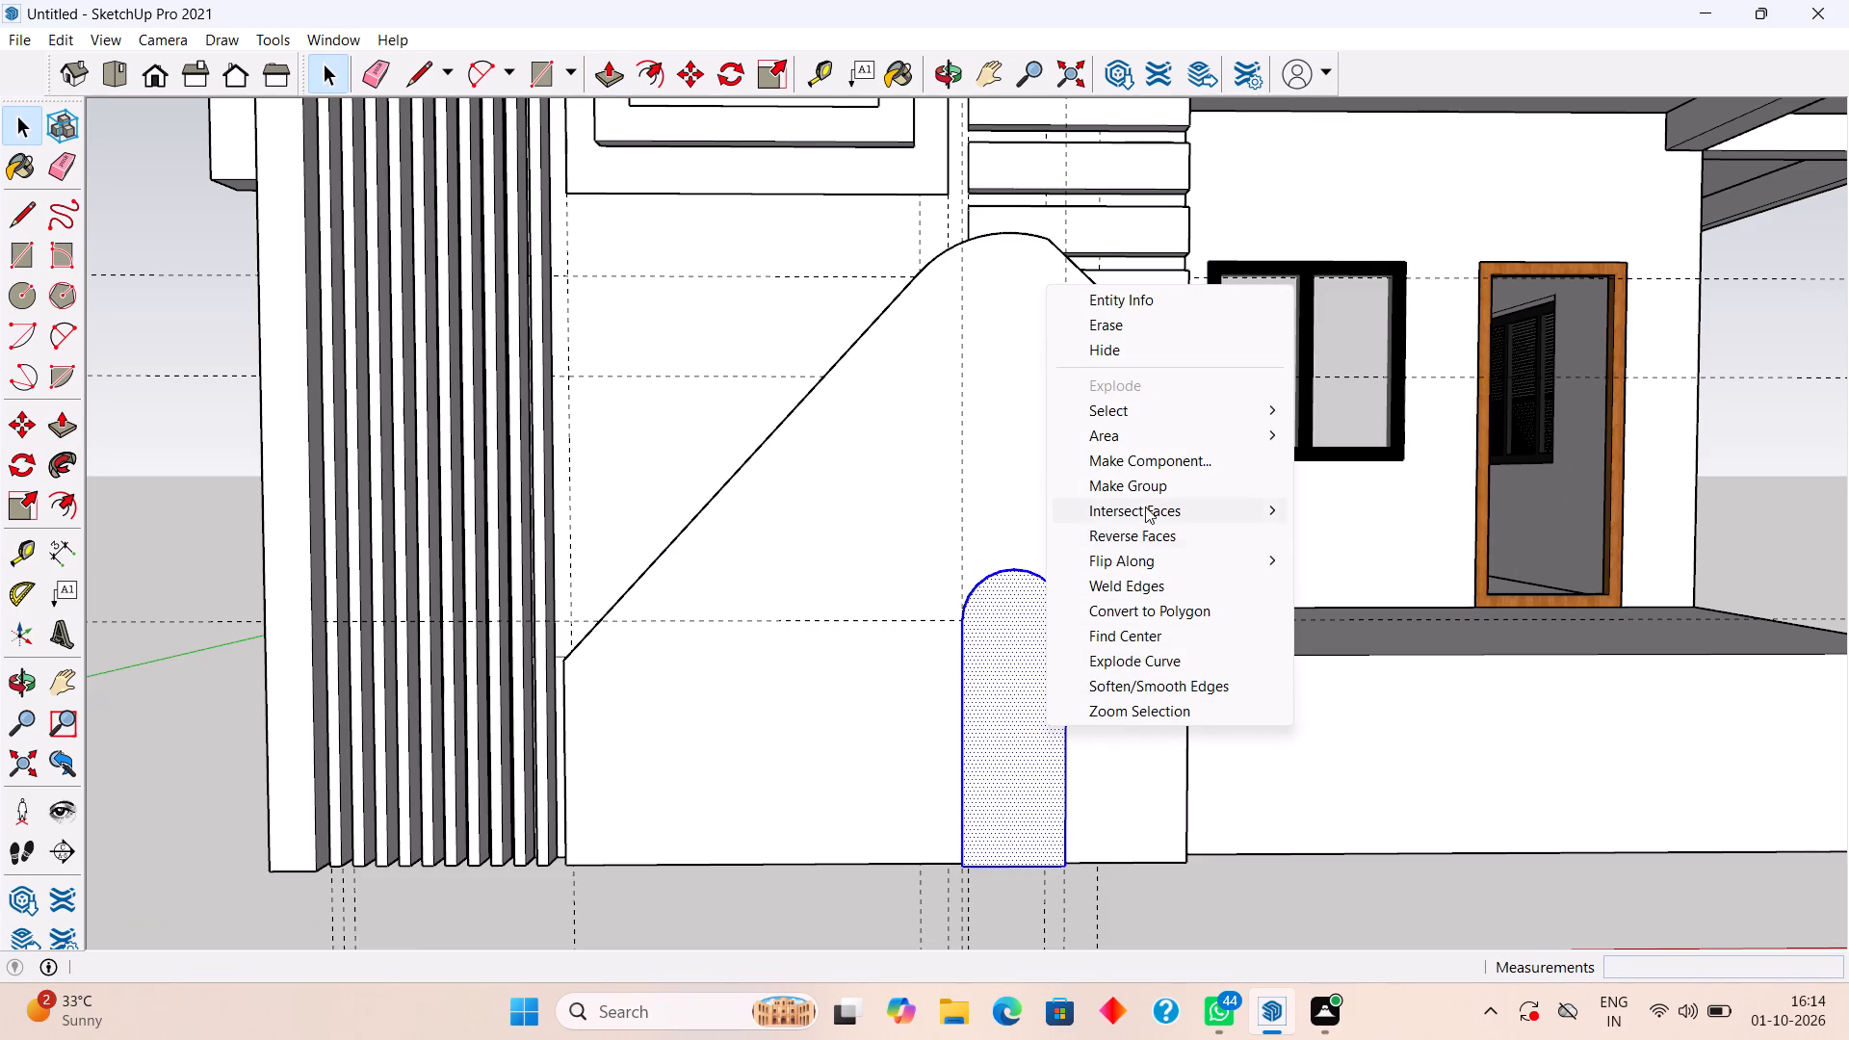
pyautogui.click(1145, 485)
pyautogui.moveTo(1185, 636); pyautogui.dragTo(896, 702, button='middle')
pyautogui.scroll(4, 870, 710)
pyautogui.moveTo(869, 710); pyautogui.dragTo(1021, 628, button='middle')
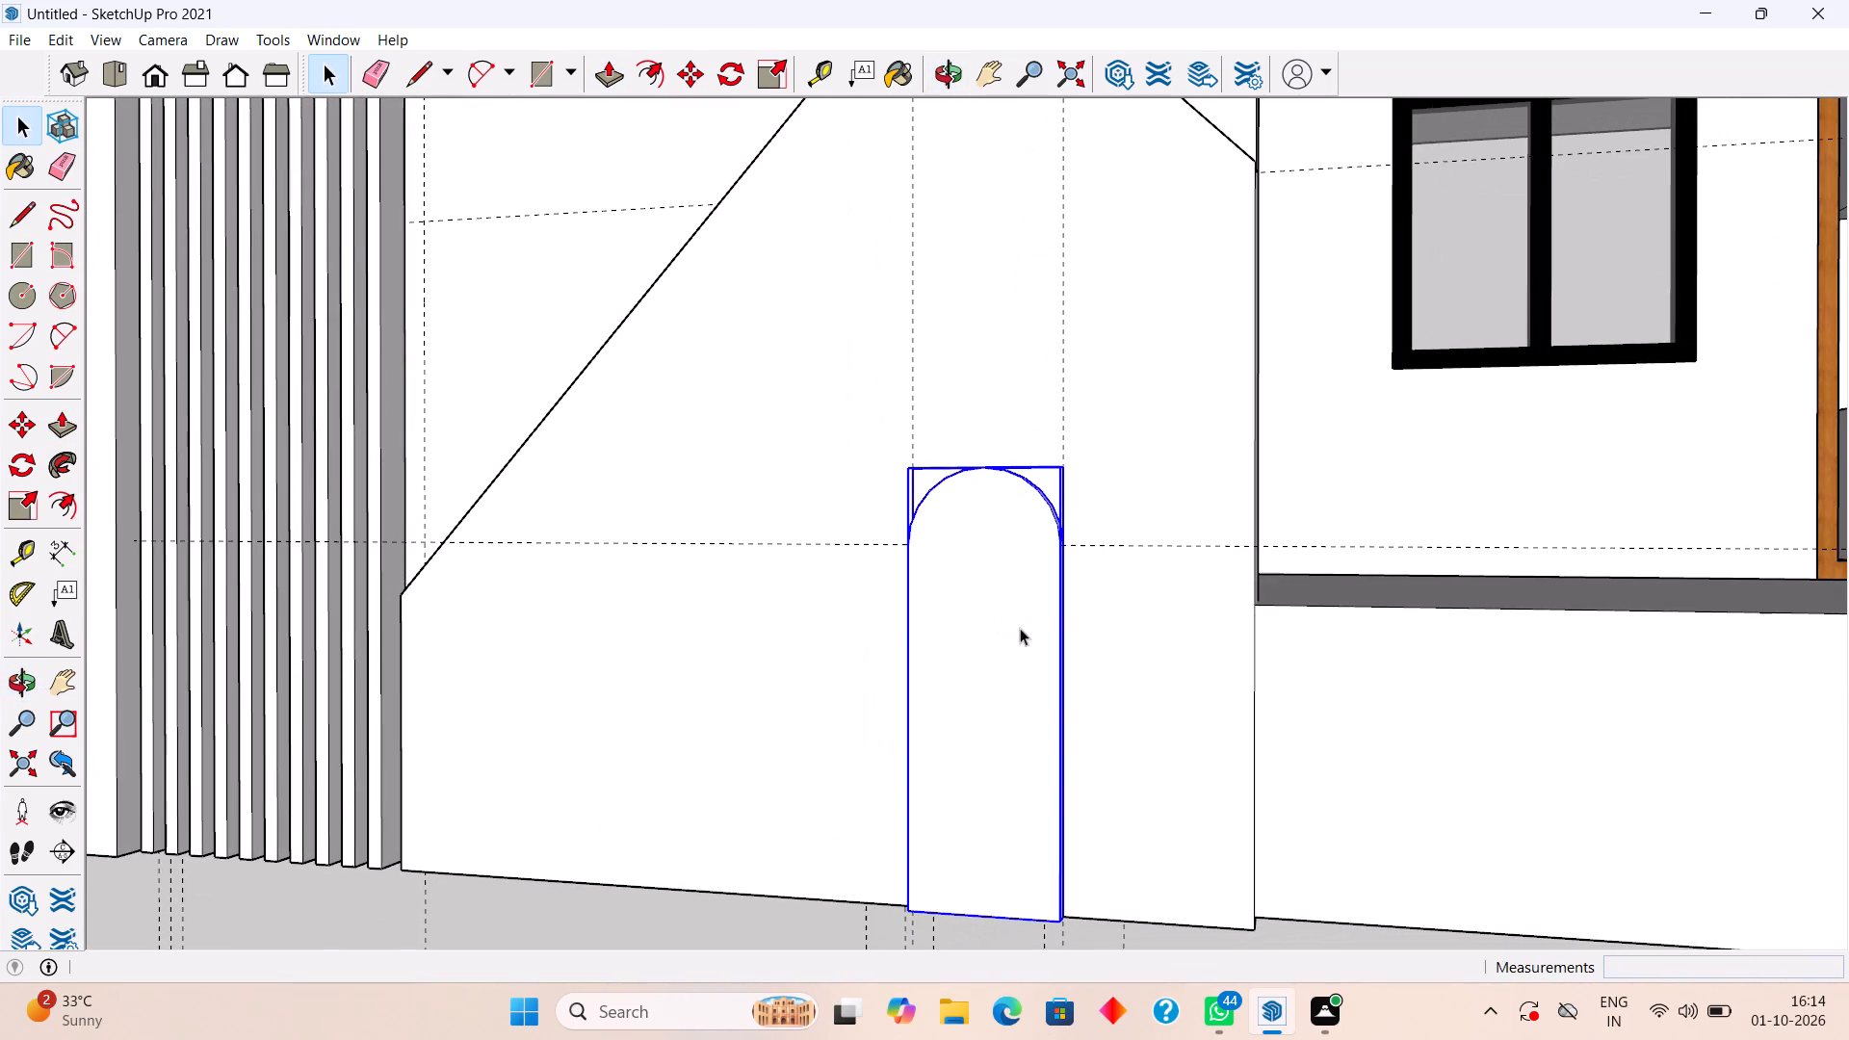
pyautogui.click(746, 920)
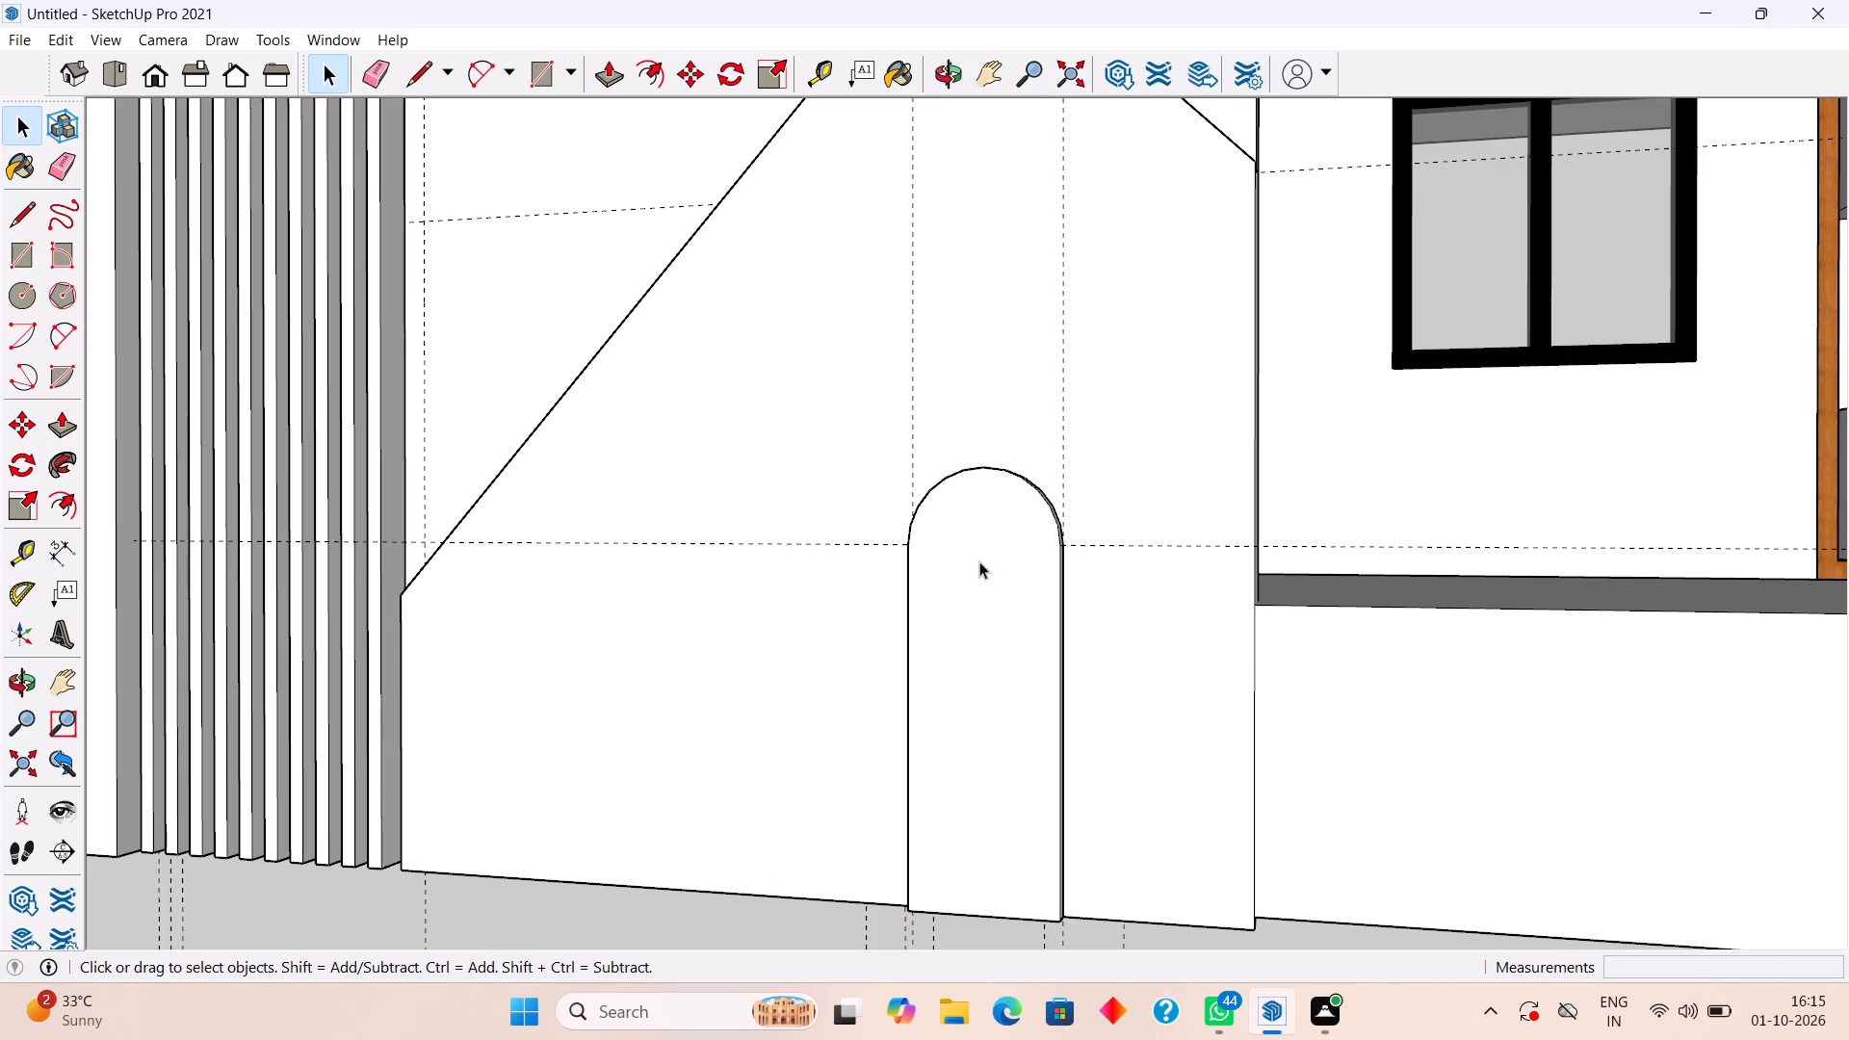
# Inside the arched panel group, offset the front face's outline 2" inward.
pyautogui.moveTo(981, 561); pyautogui.dragTo(1006, 598, button='middle')
pyautogui.scroll(2, 1034, 611)
pyautogui.moveTo(961, 589); pyautogui.dragTo(998, 569, button='middle')
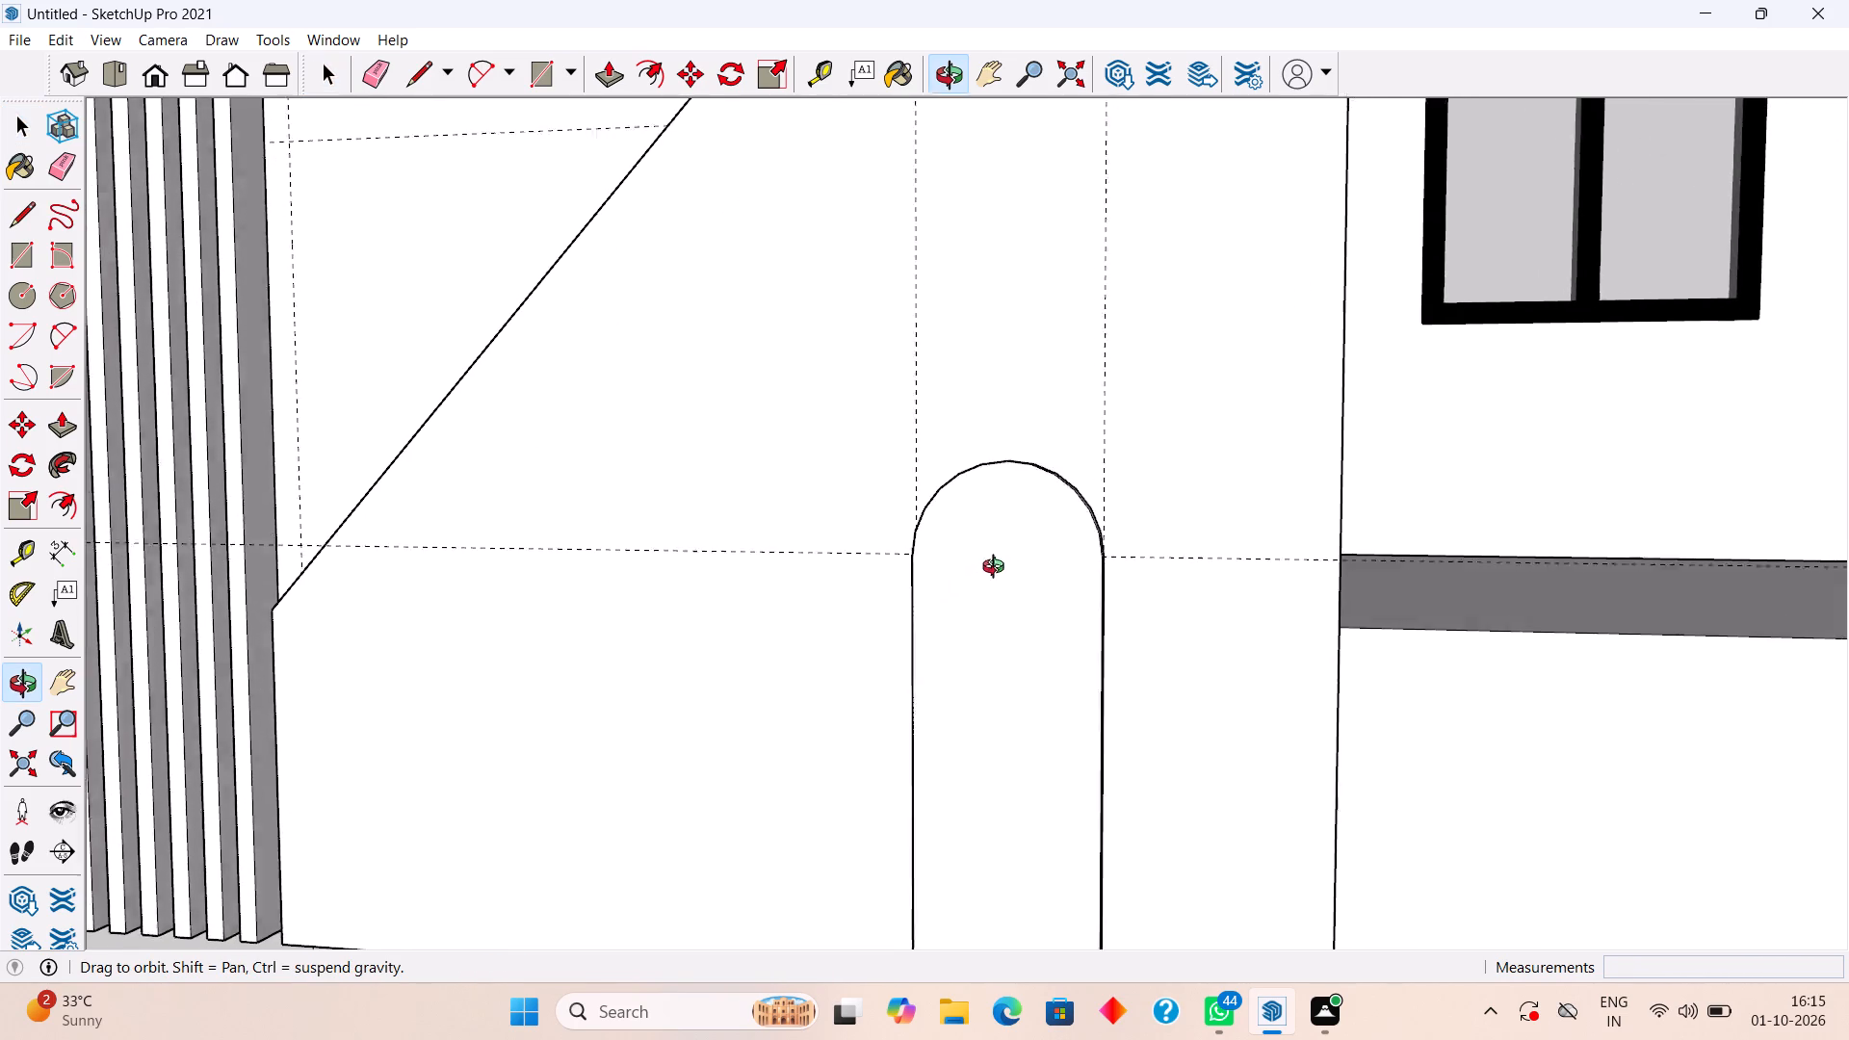
pyautogui.moveTo(998, 569); pyautogui.dragTo(1039, 516, button='middle')
pyautogui.scroll(-2, 1039, 521)
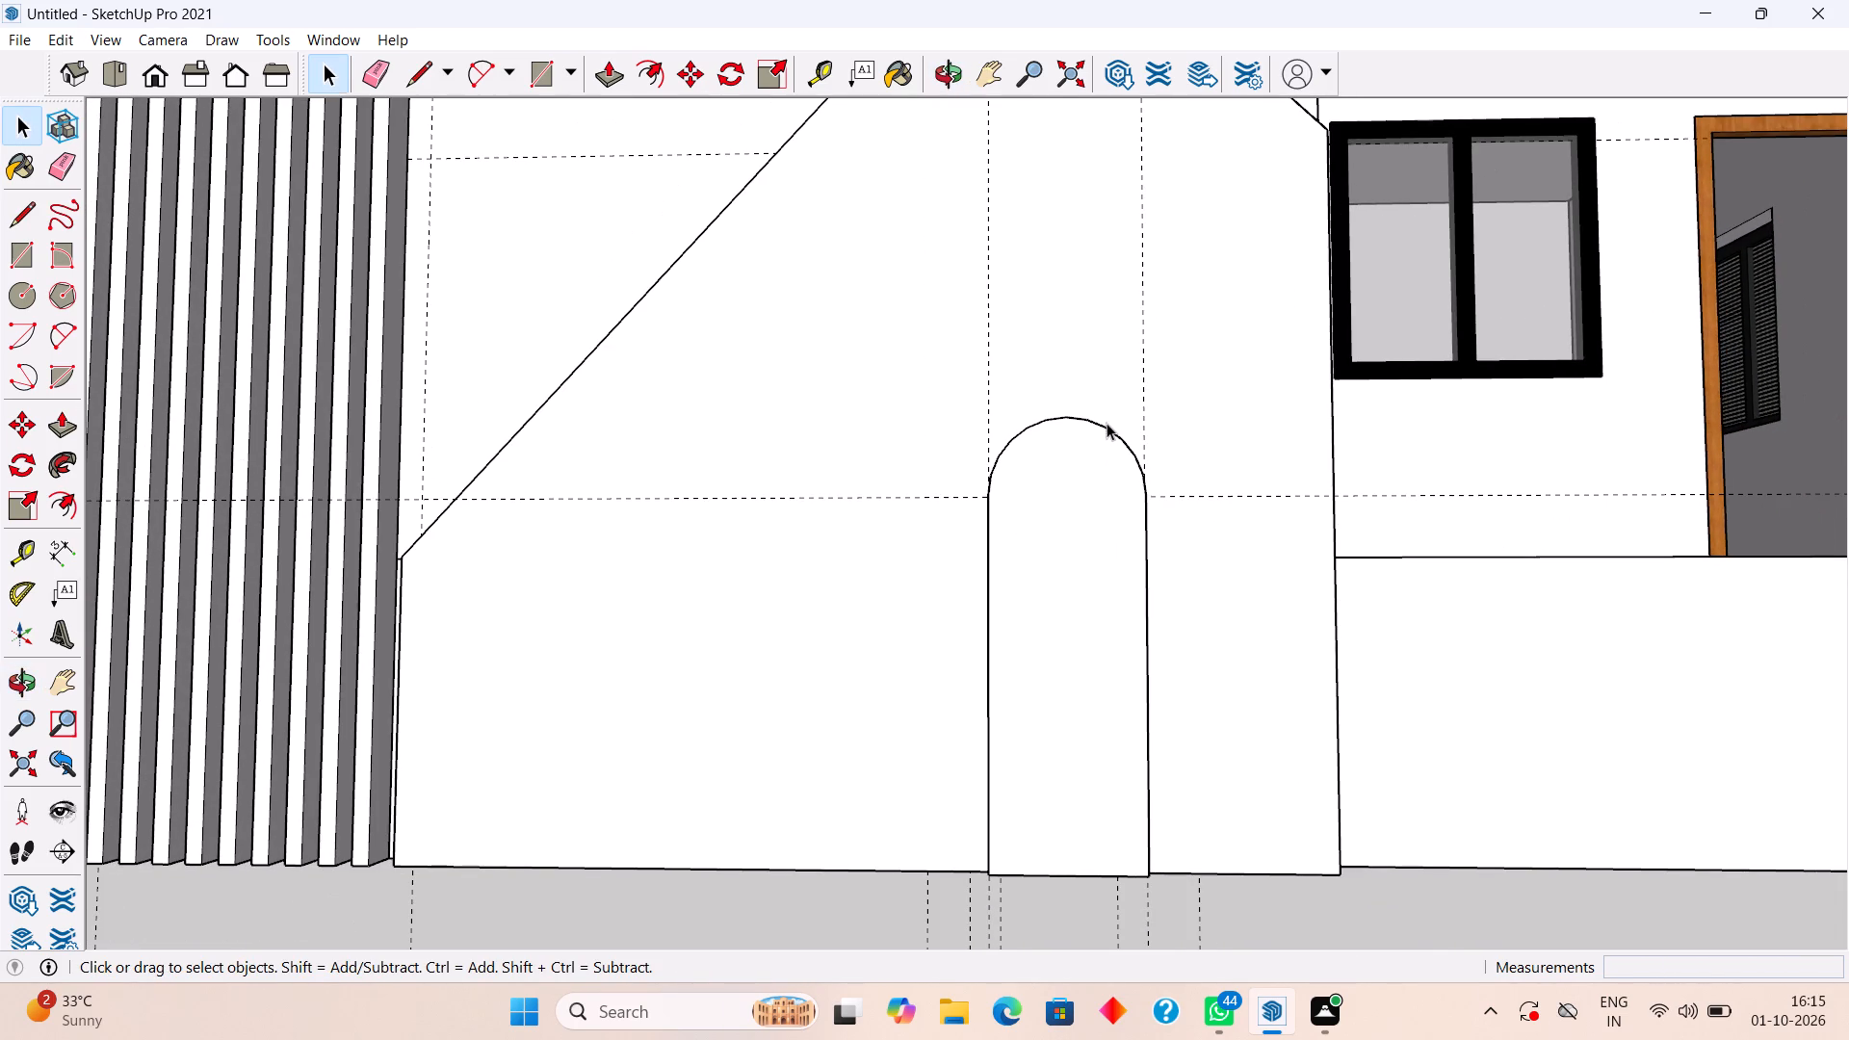
pyautogui.click(1056, 543)
pyautogui.tripleClick(1056, 543)
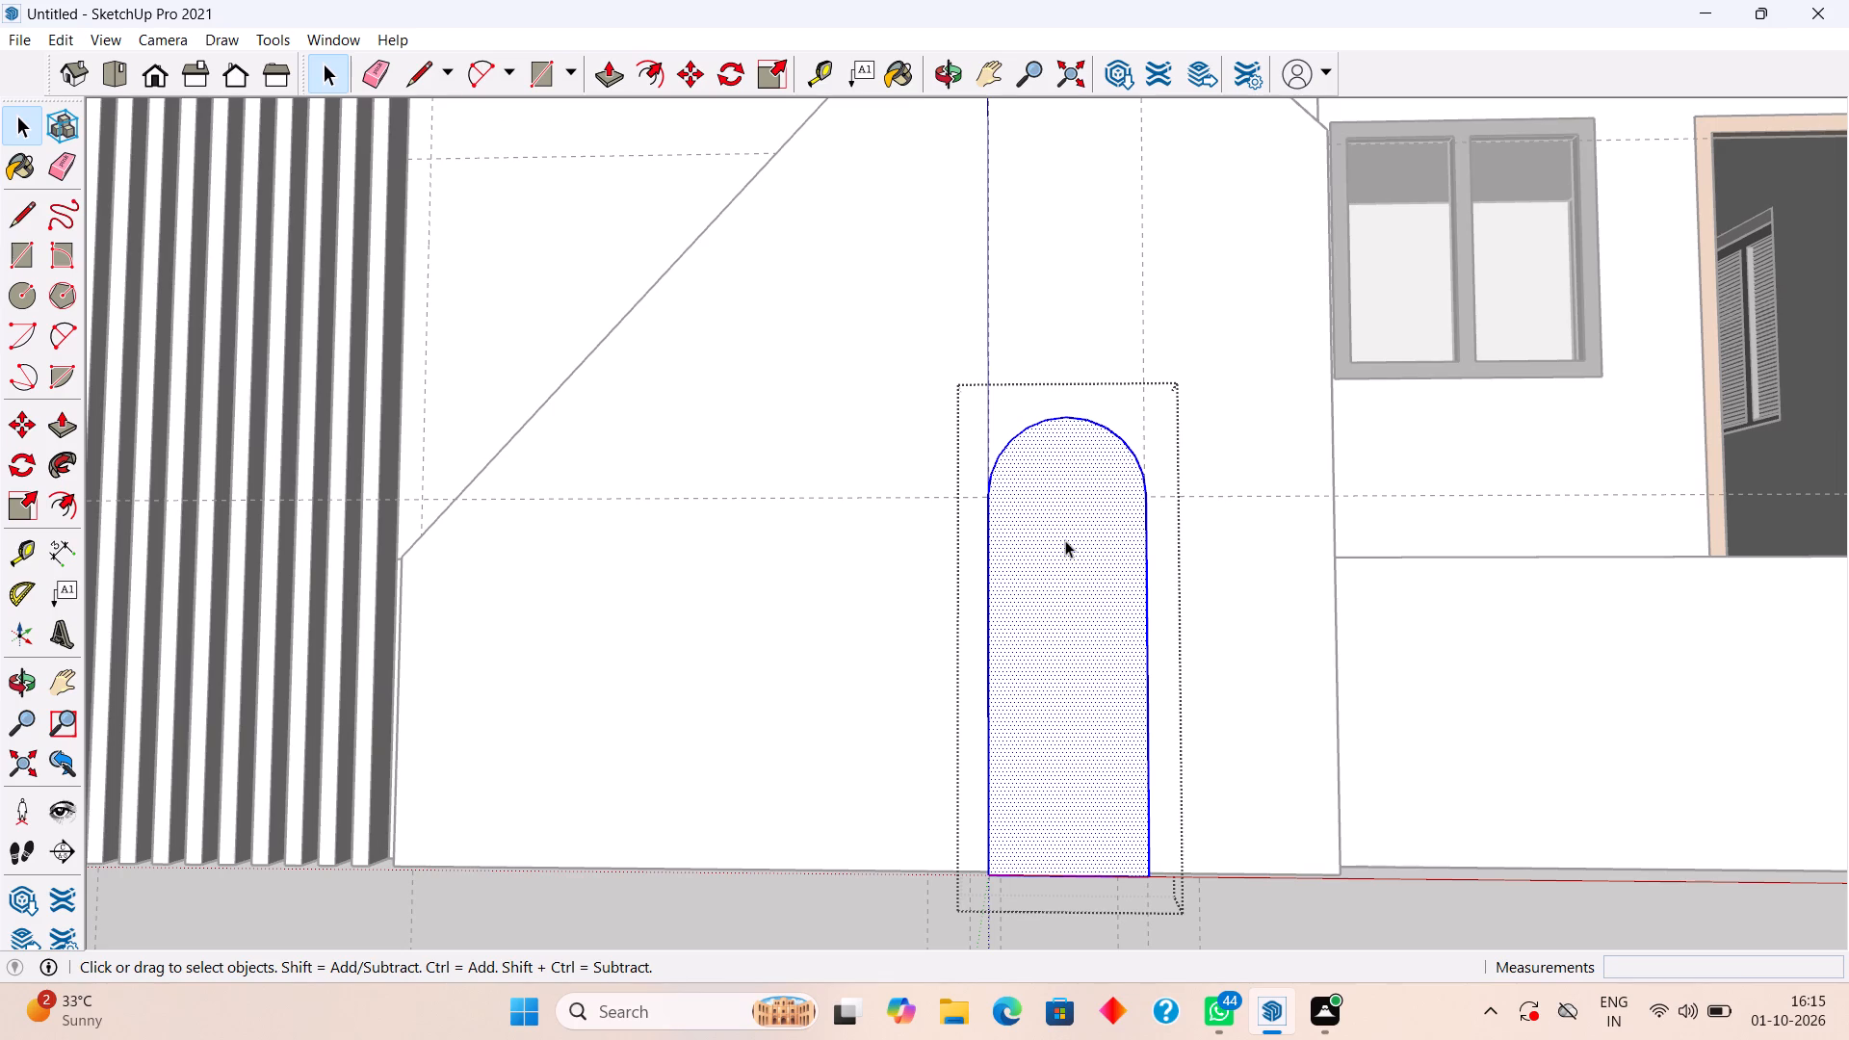
pyautogui.press('f')
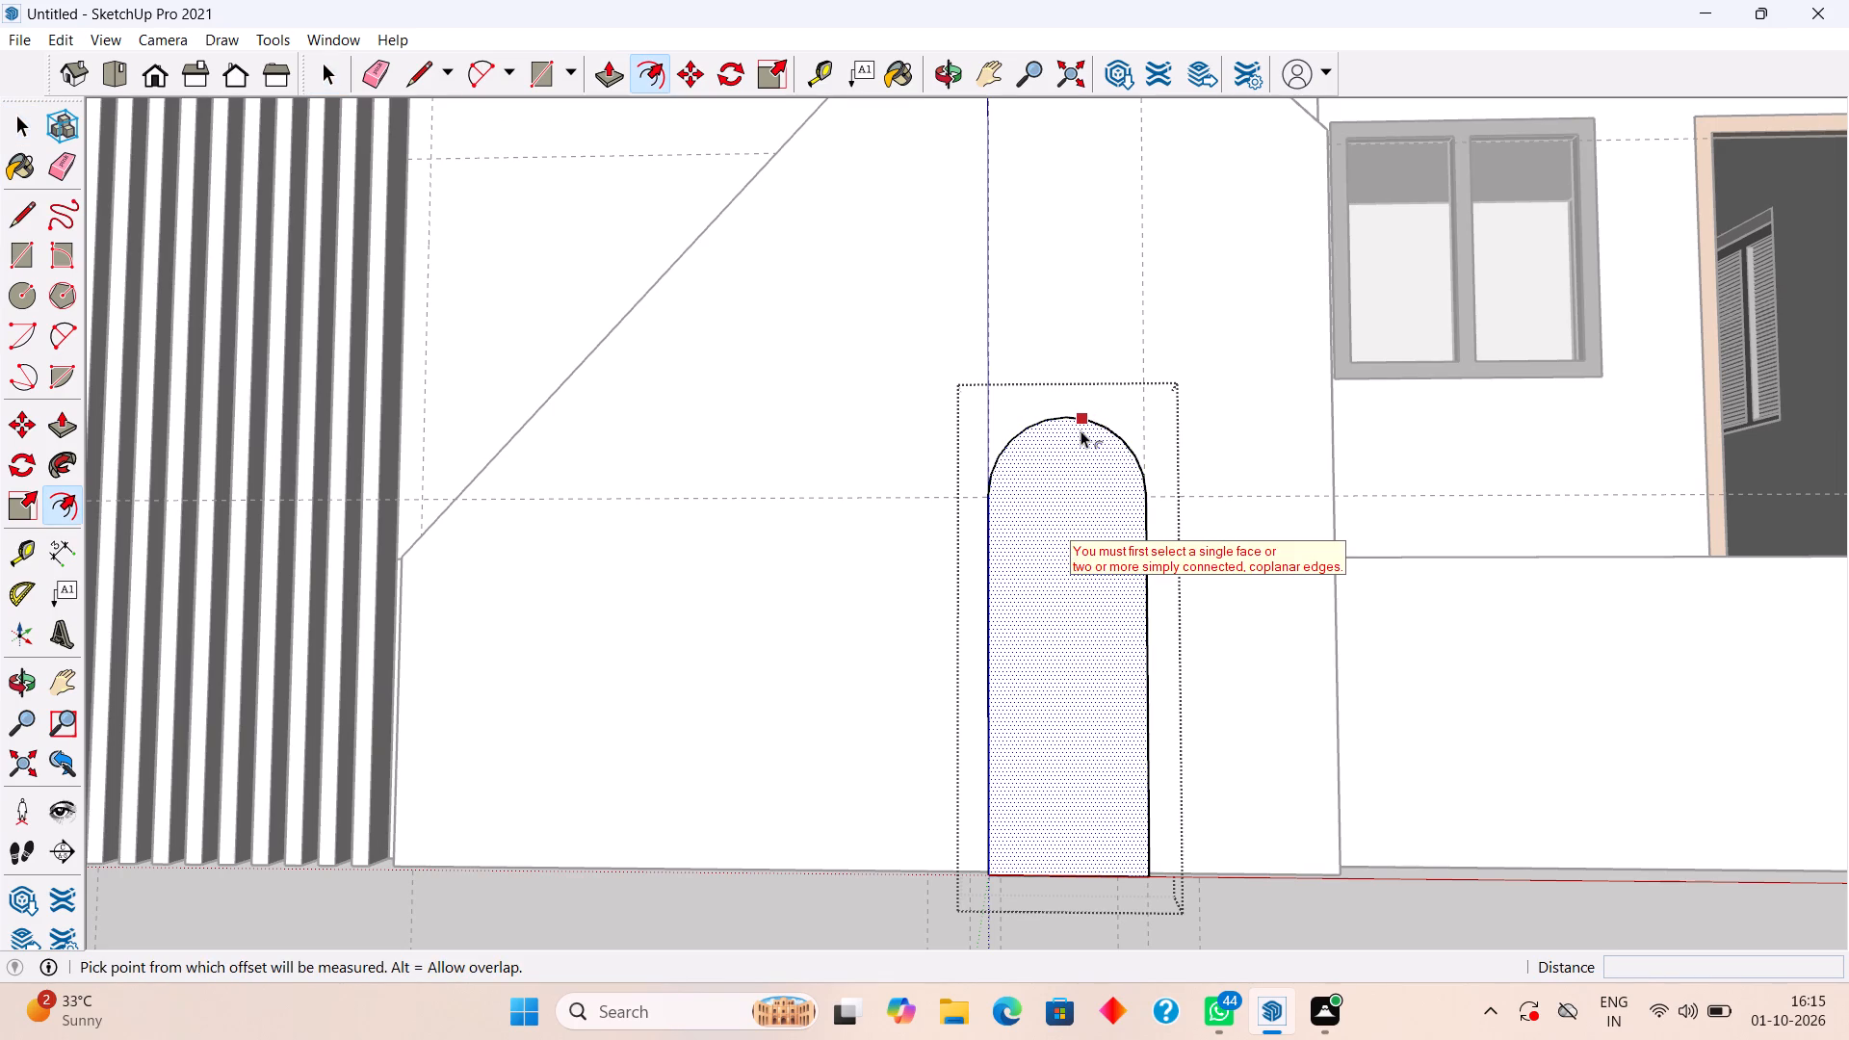
pyautogui.click(1081, 430)
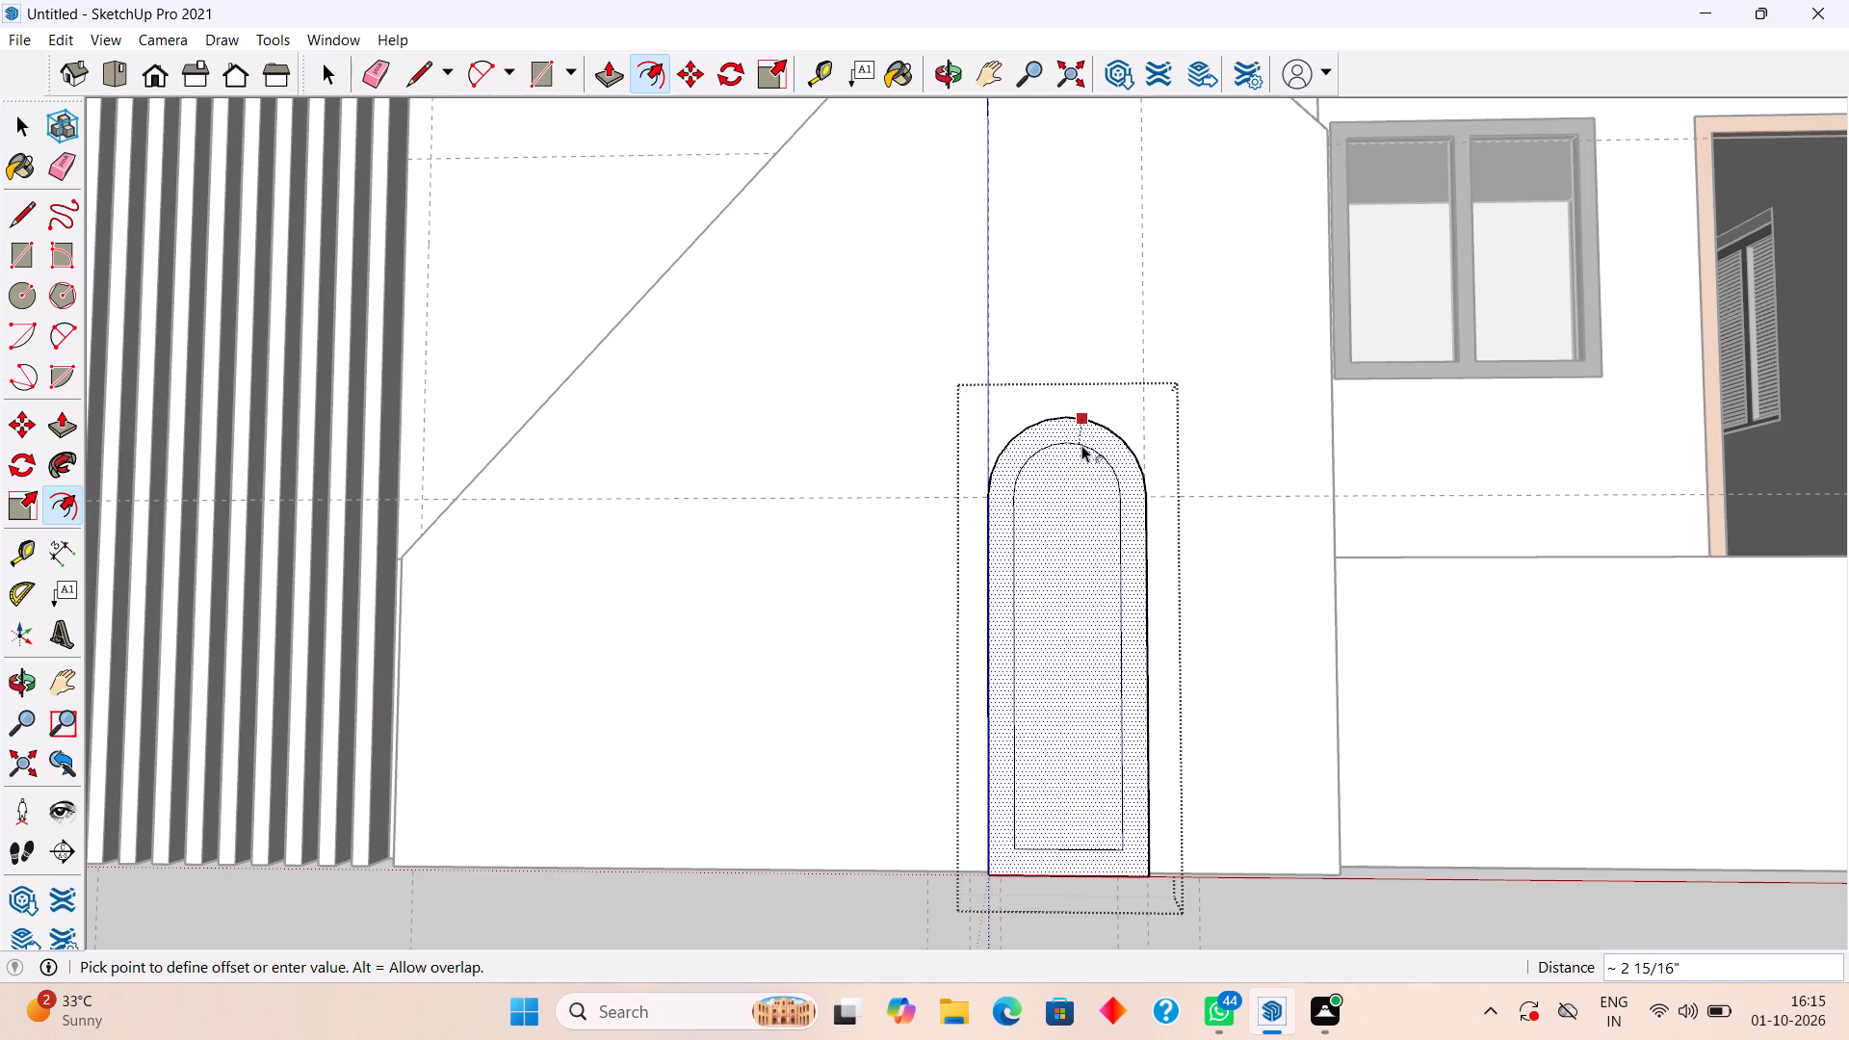
pyautogui.write('2"')
pyautogui.press('Return')
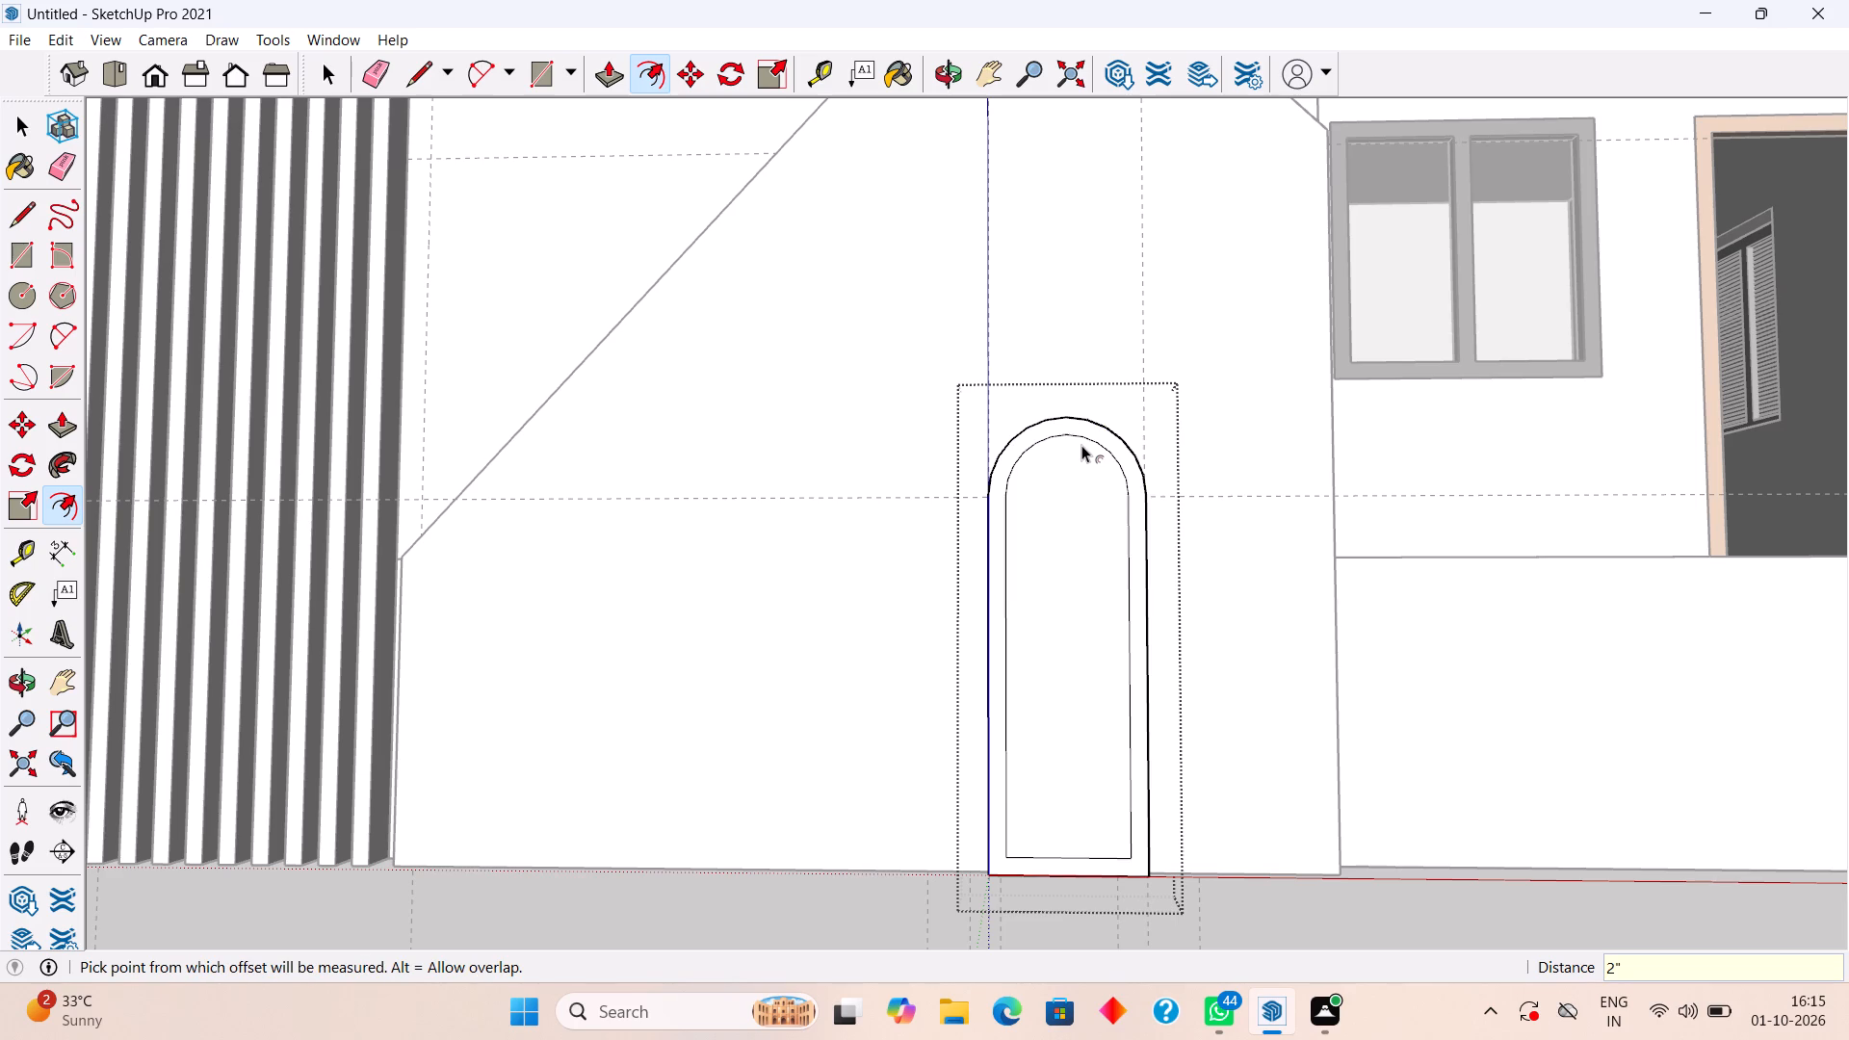
pyautogui.press('space')
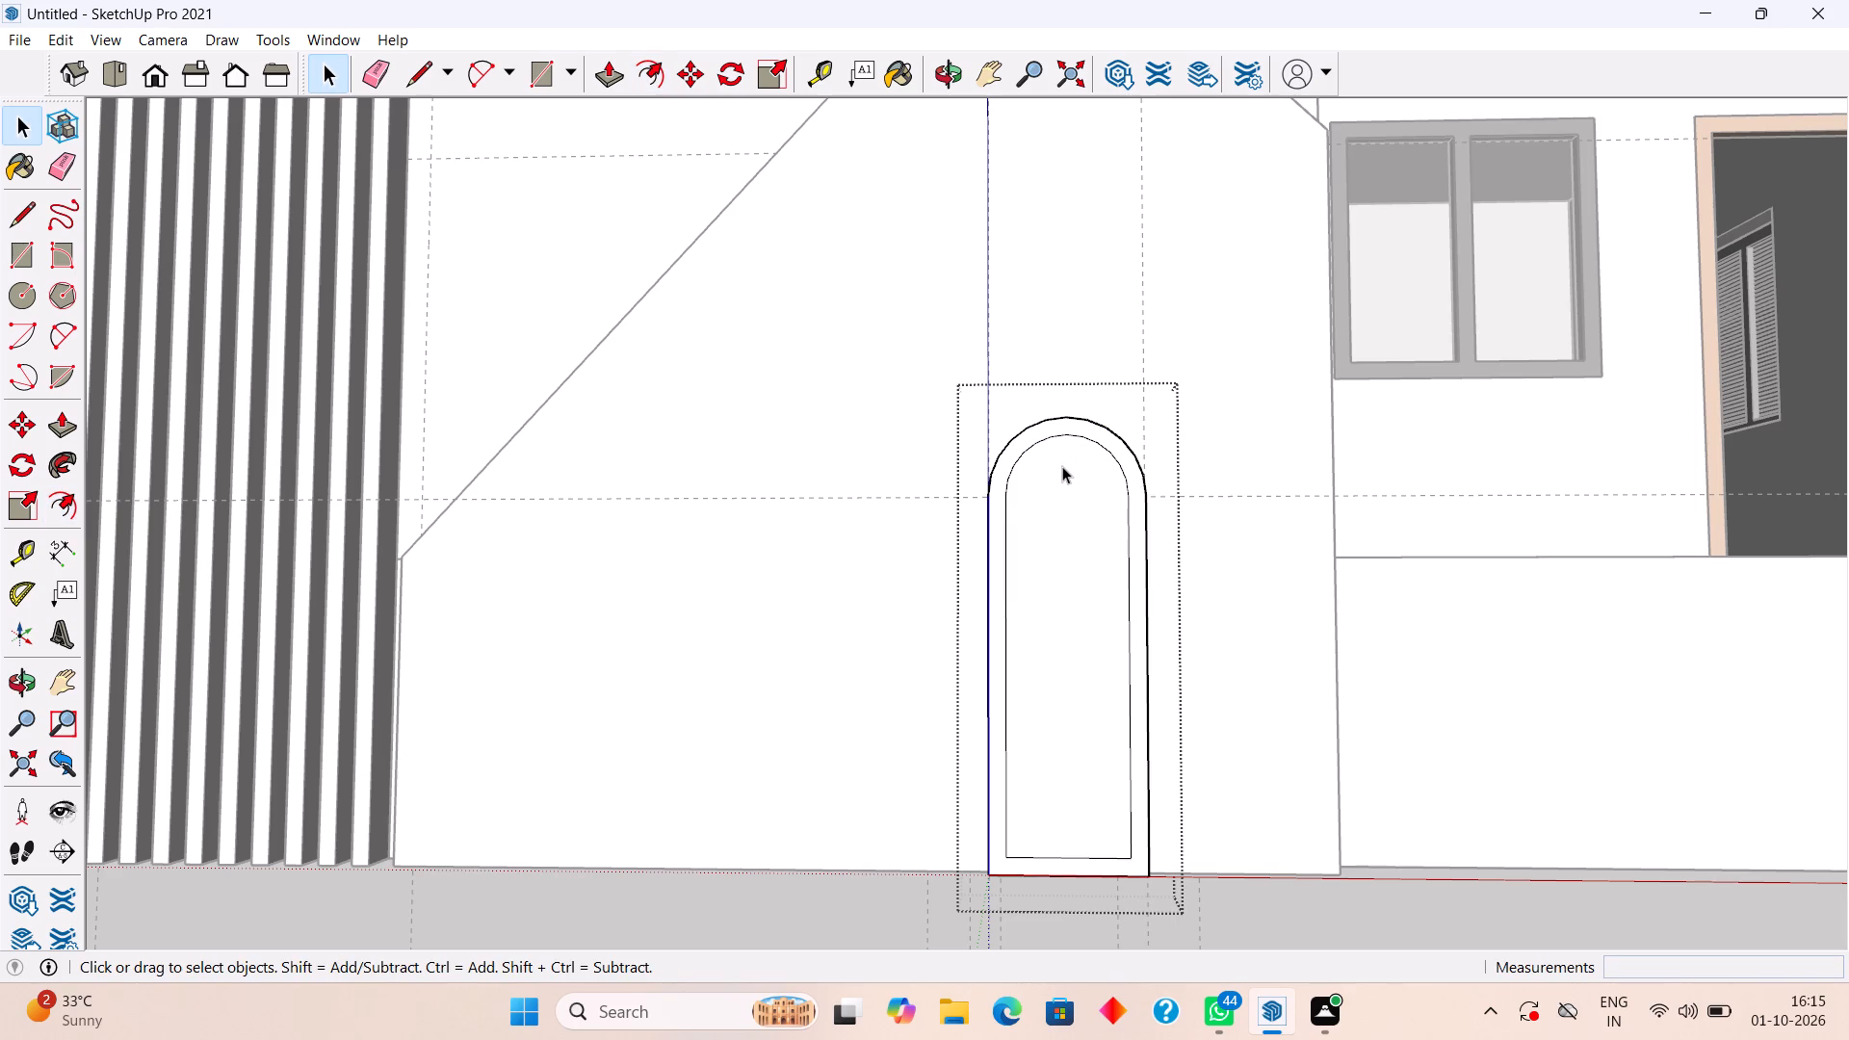
# Draw a circle of about 7" radius centred on the inner arch's springing line, reaching the inner arch outline.
pyautogui.moveTo(1040, 507); pyautogui.dragTo(1044, 672, button='middle')
pyautogui.scroll(3, 1071, 650)
pyautogui.click(1071, 648)
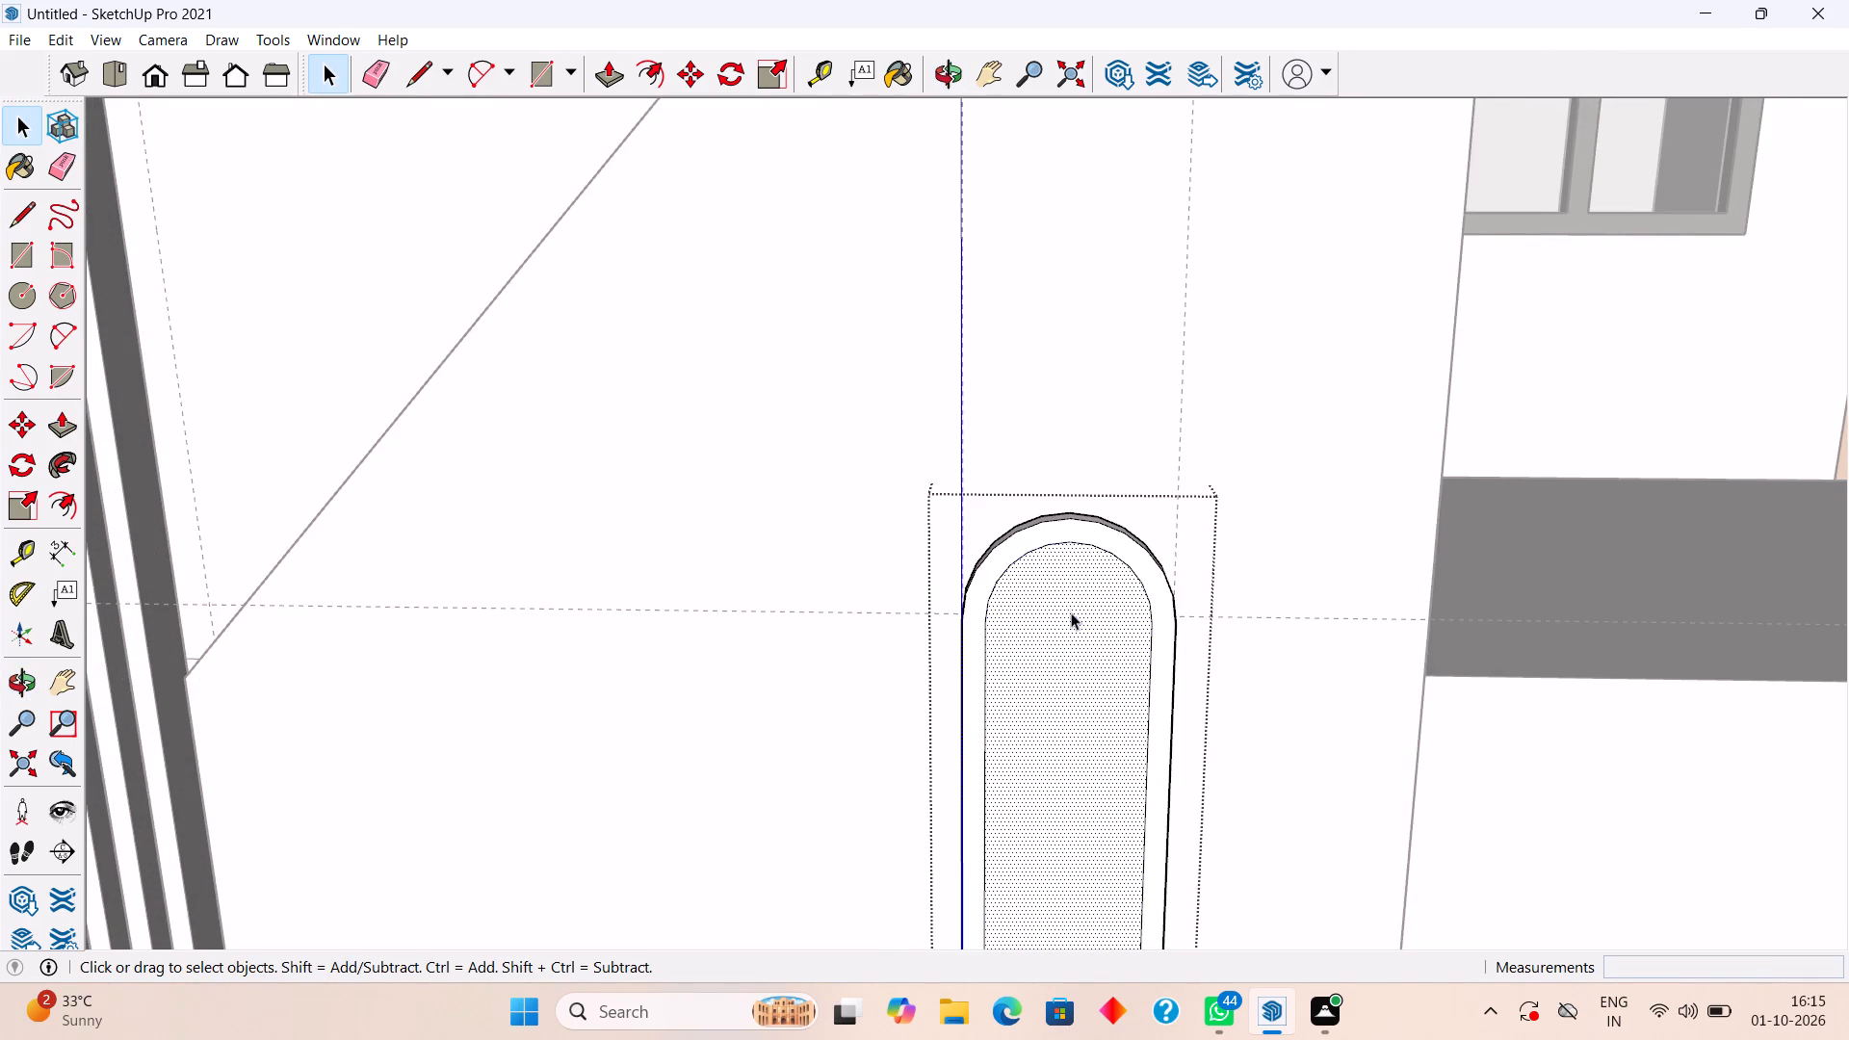
pyautogui.scroll(6, 1071, 608)
pyautogui.moveTo(1080, 564); pyautogui.dragTo(1102, 431, button='middle')
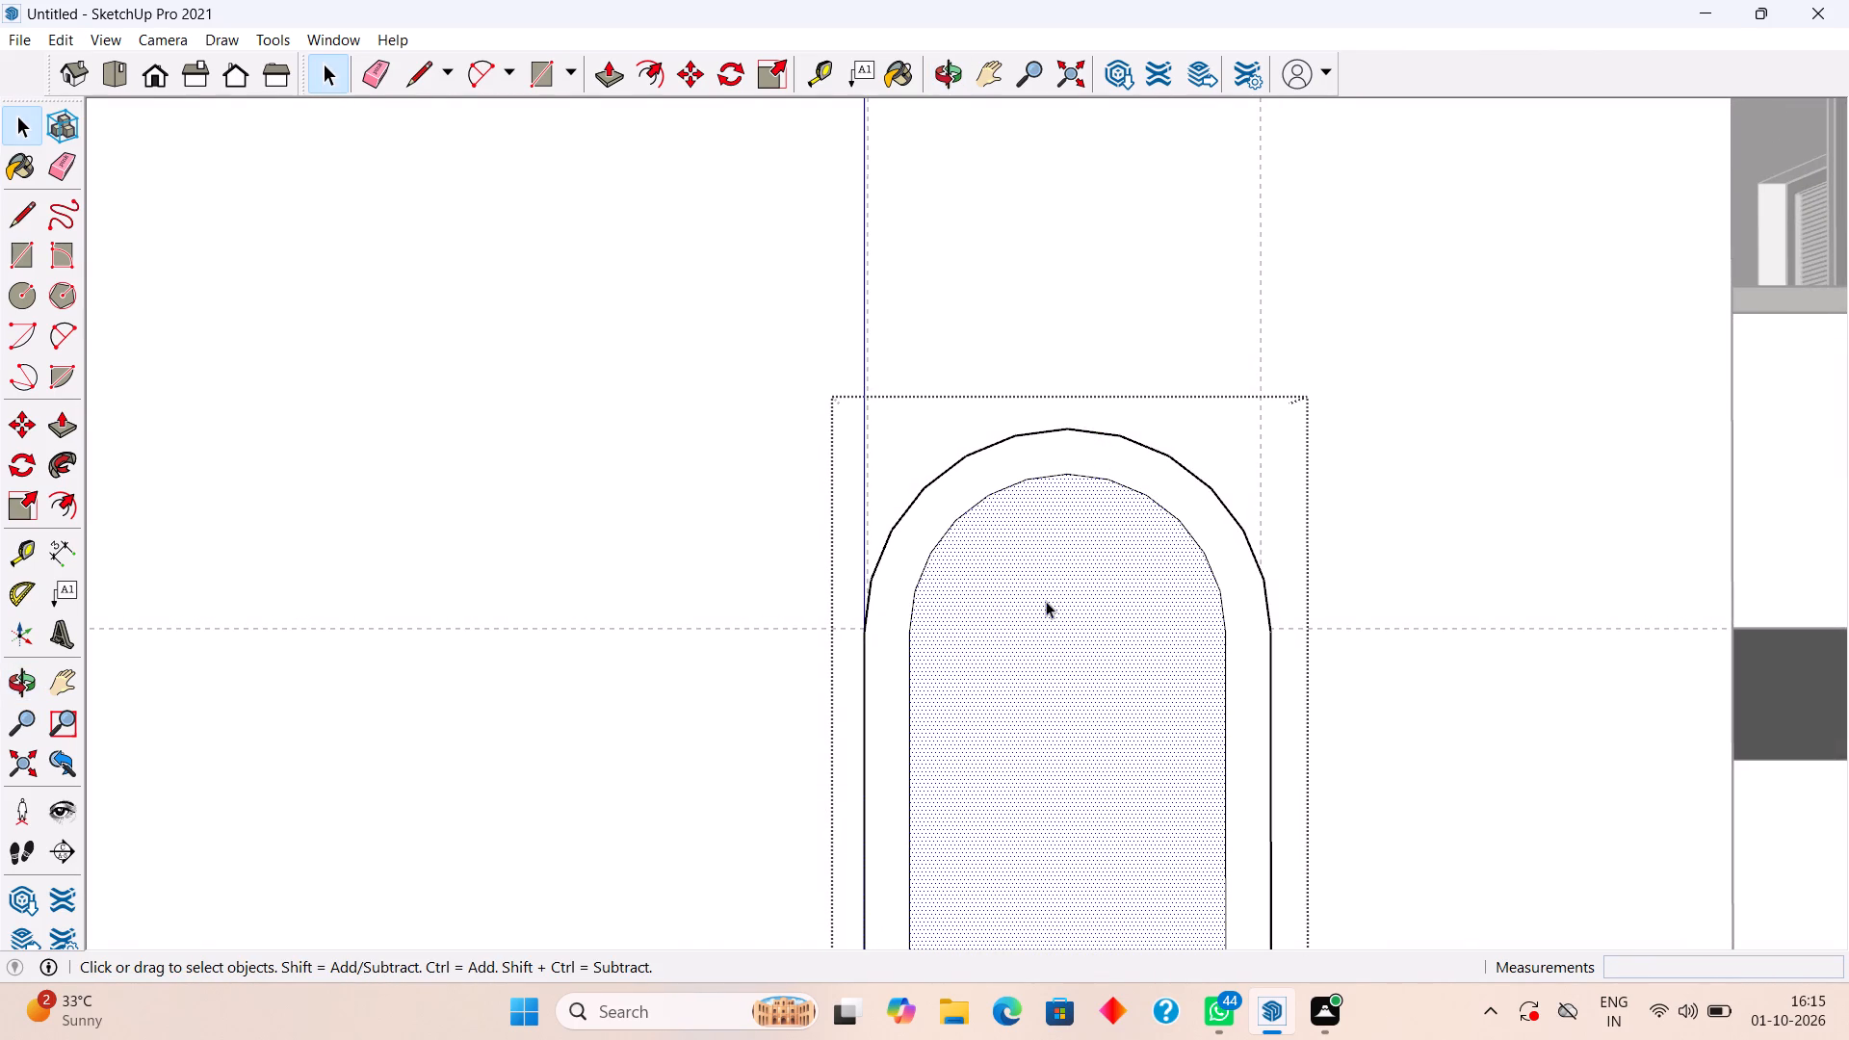
pyautogui.press('c')
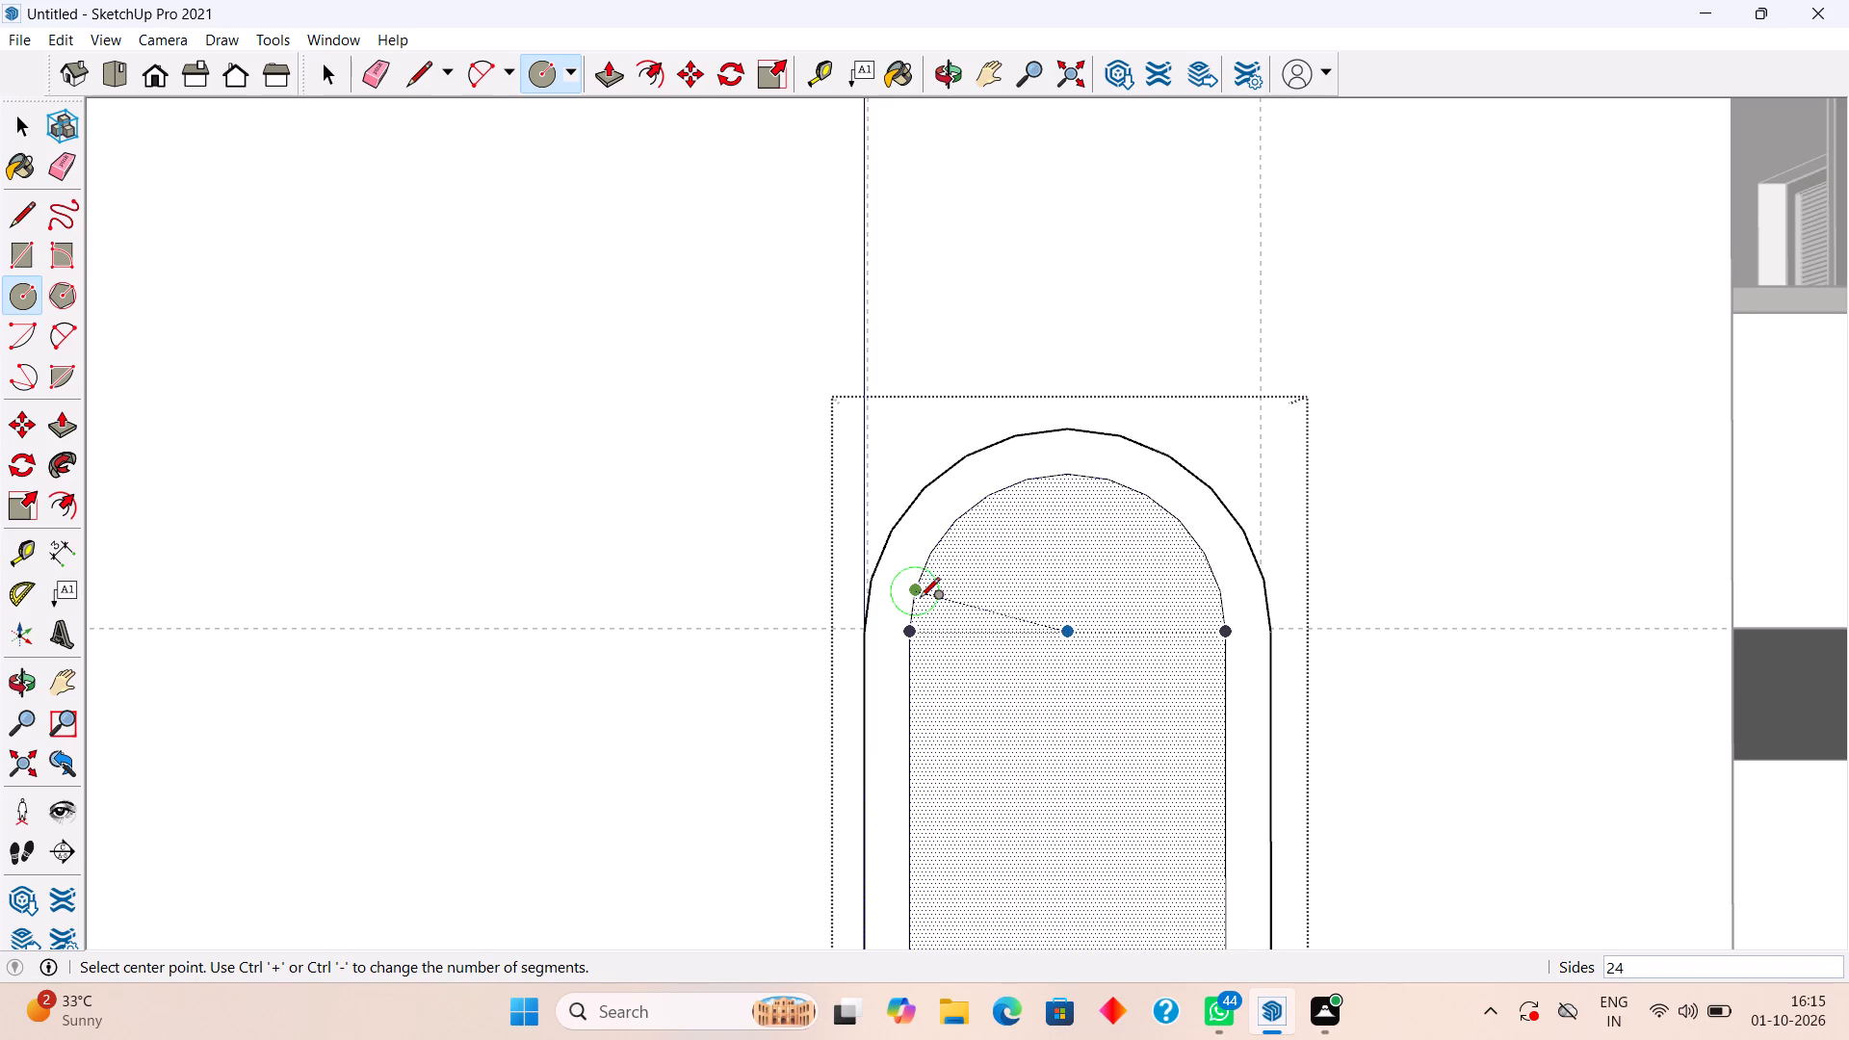
pyautogui.click(1067, 635)
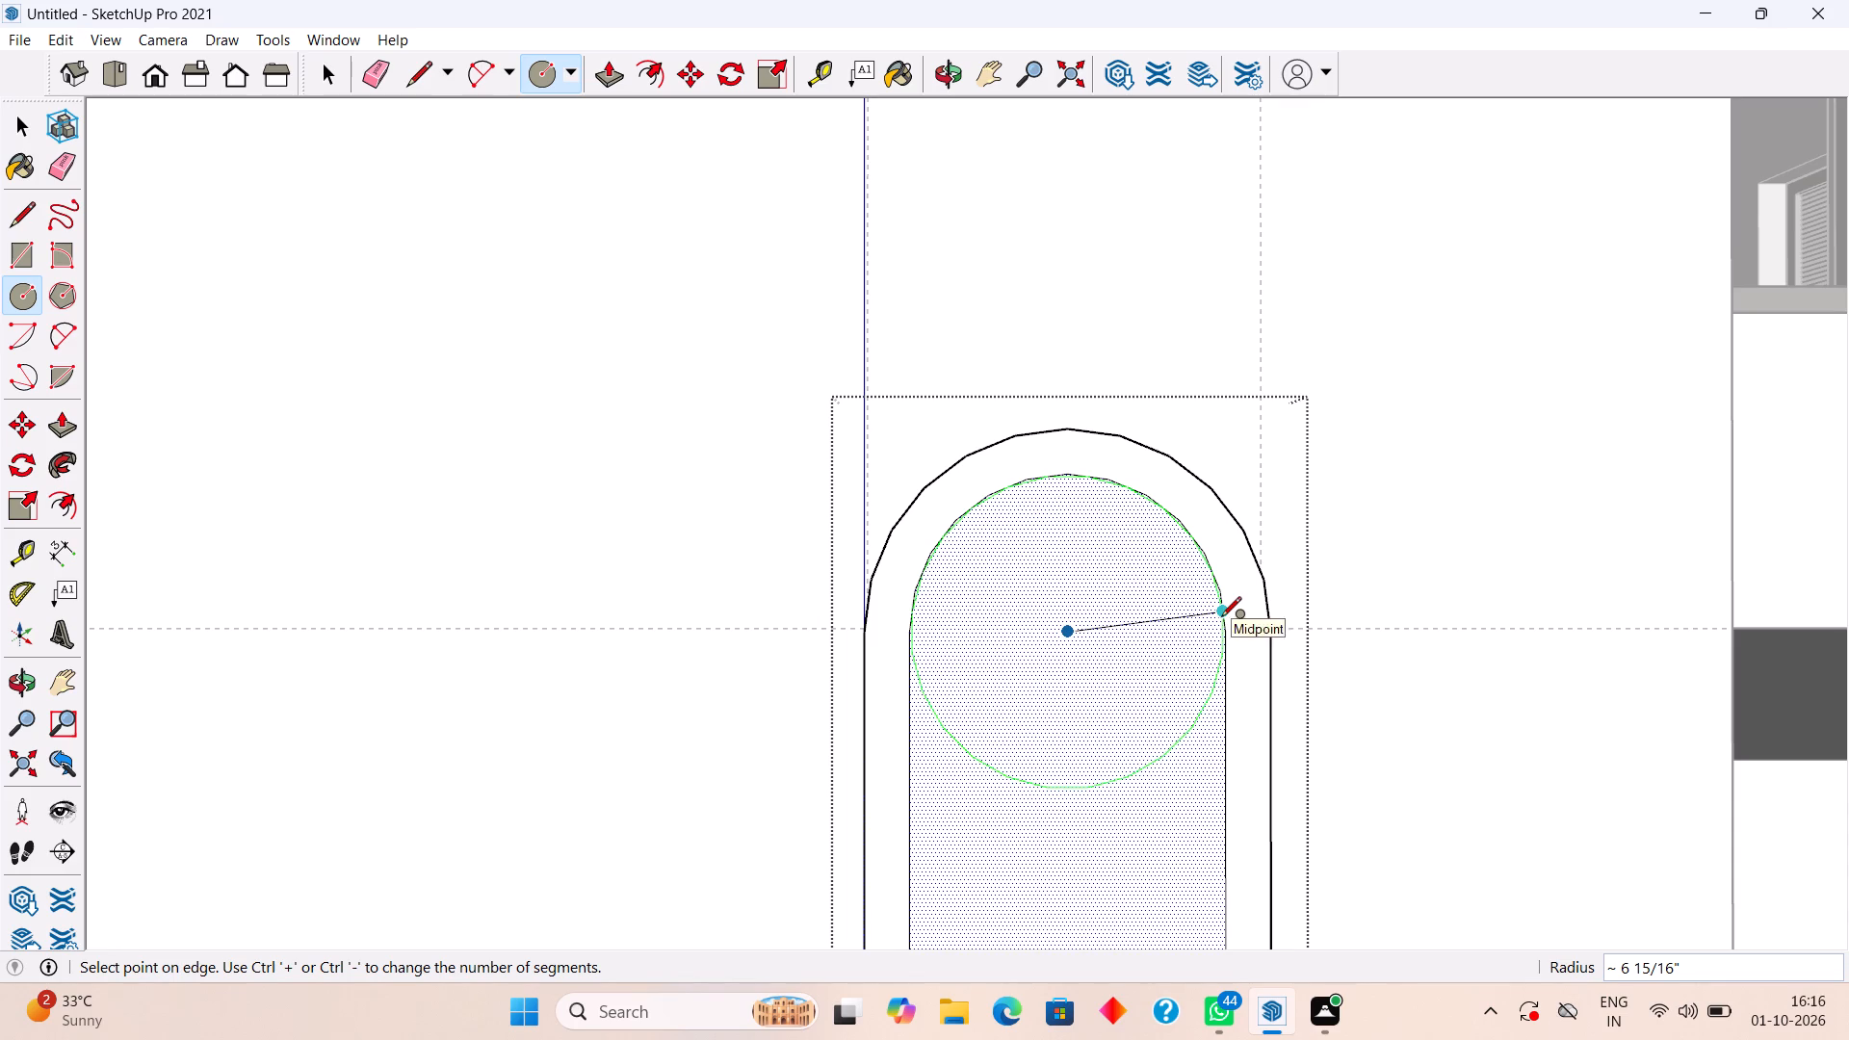
pyautogui.click(1221, 618)
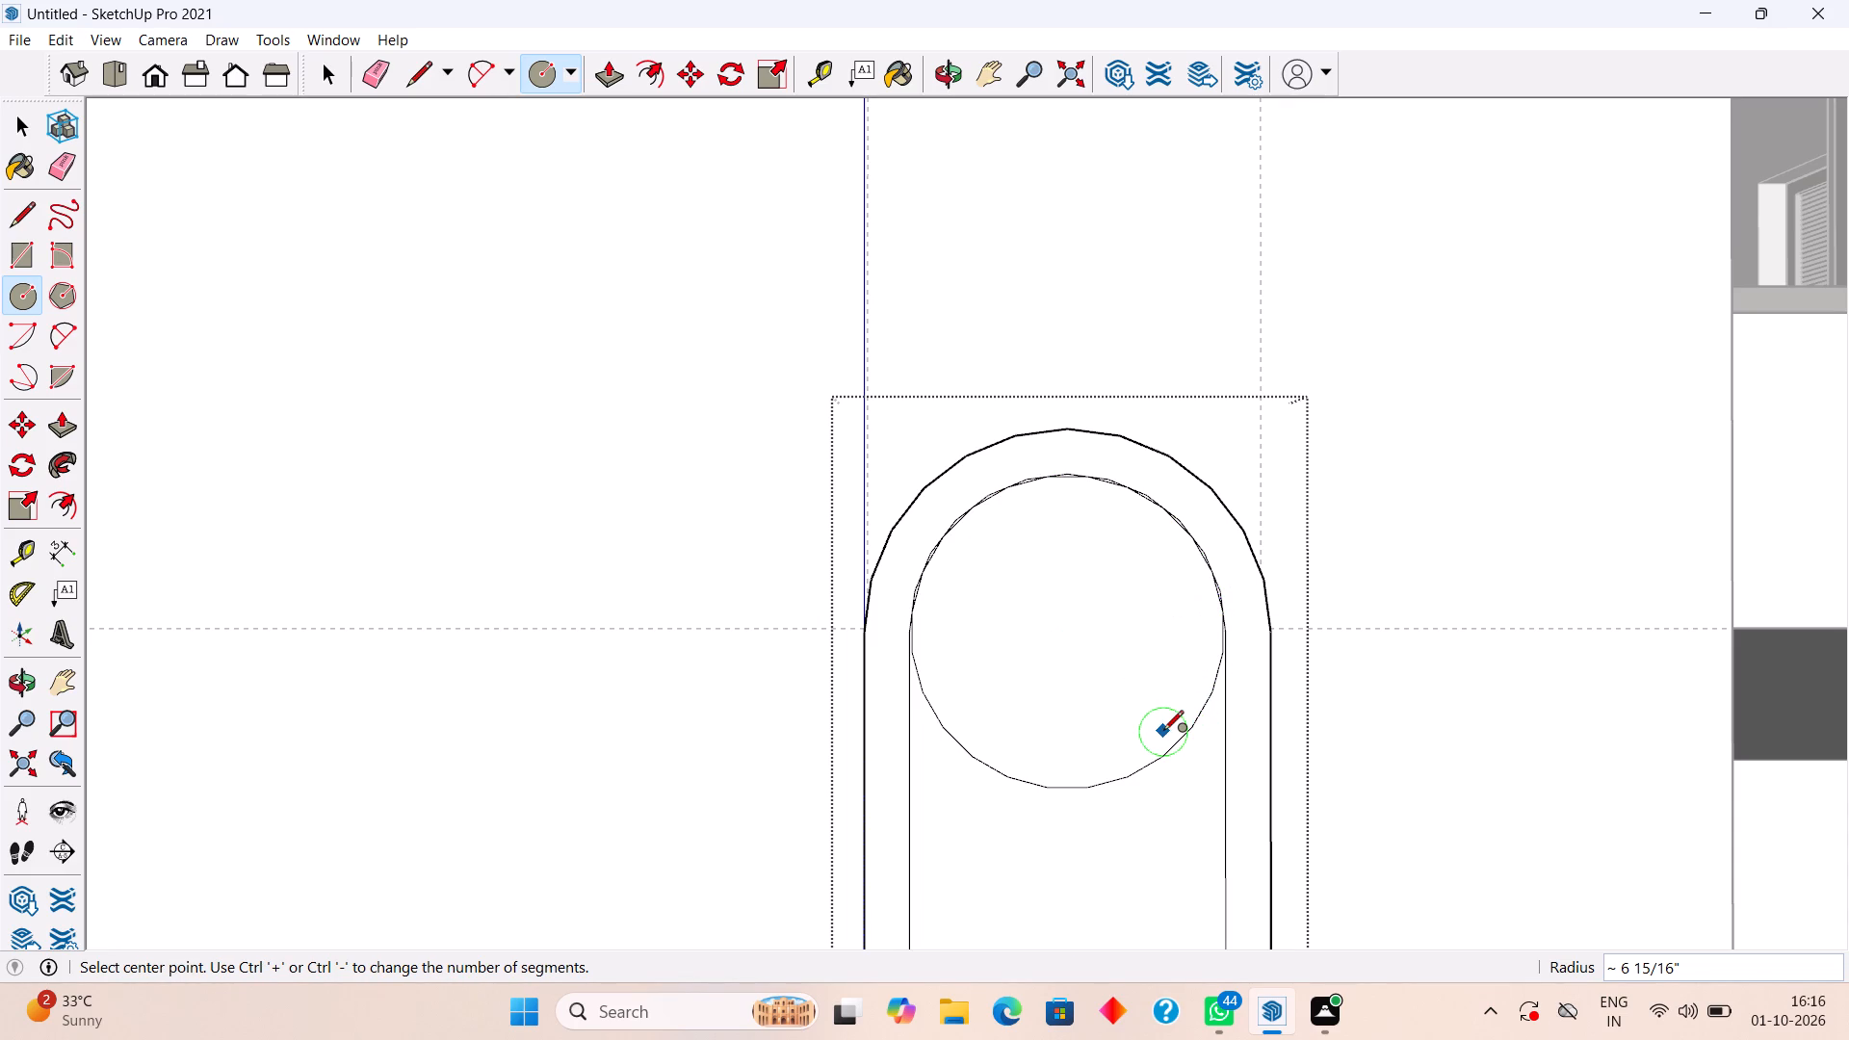
pyautogui.press('space')
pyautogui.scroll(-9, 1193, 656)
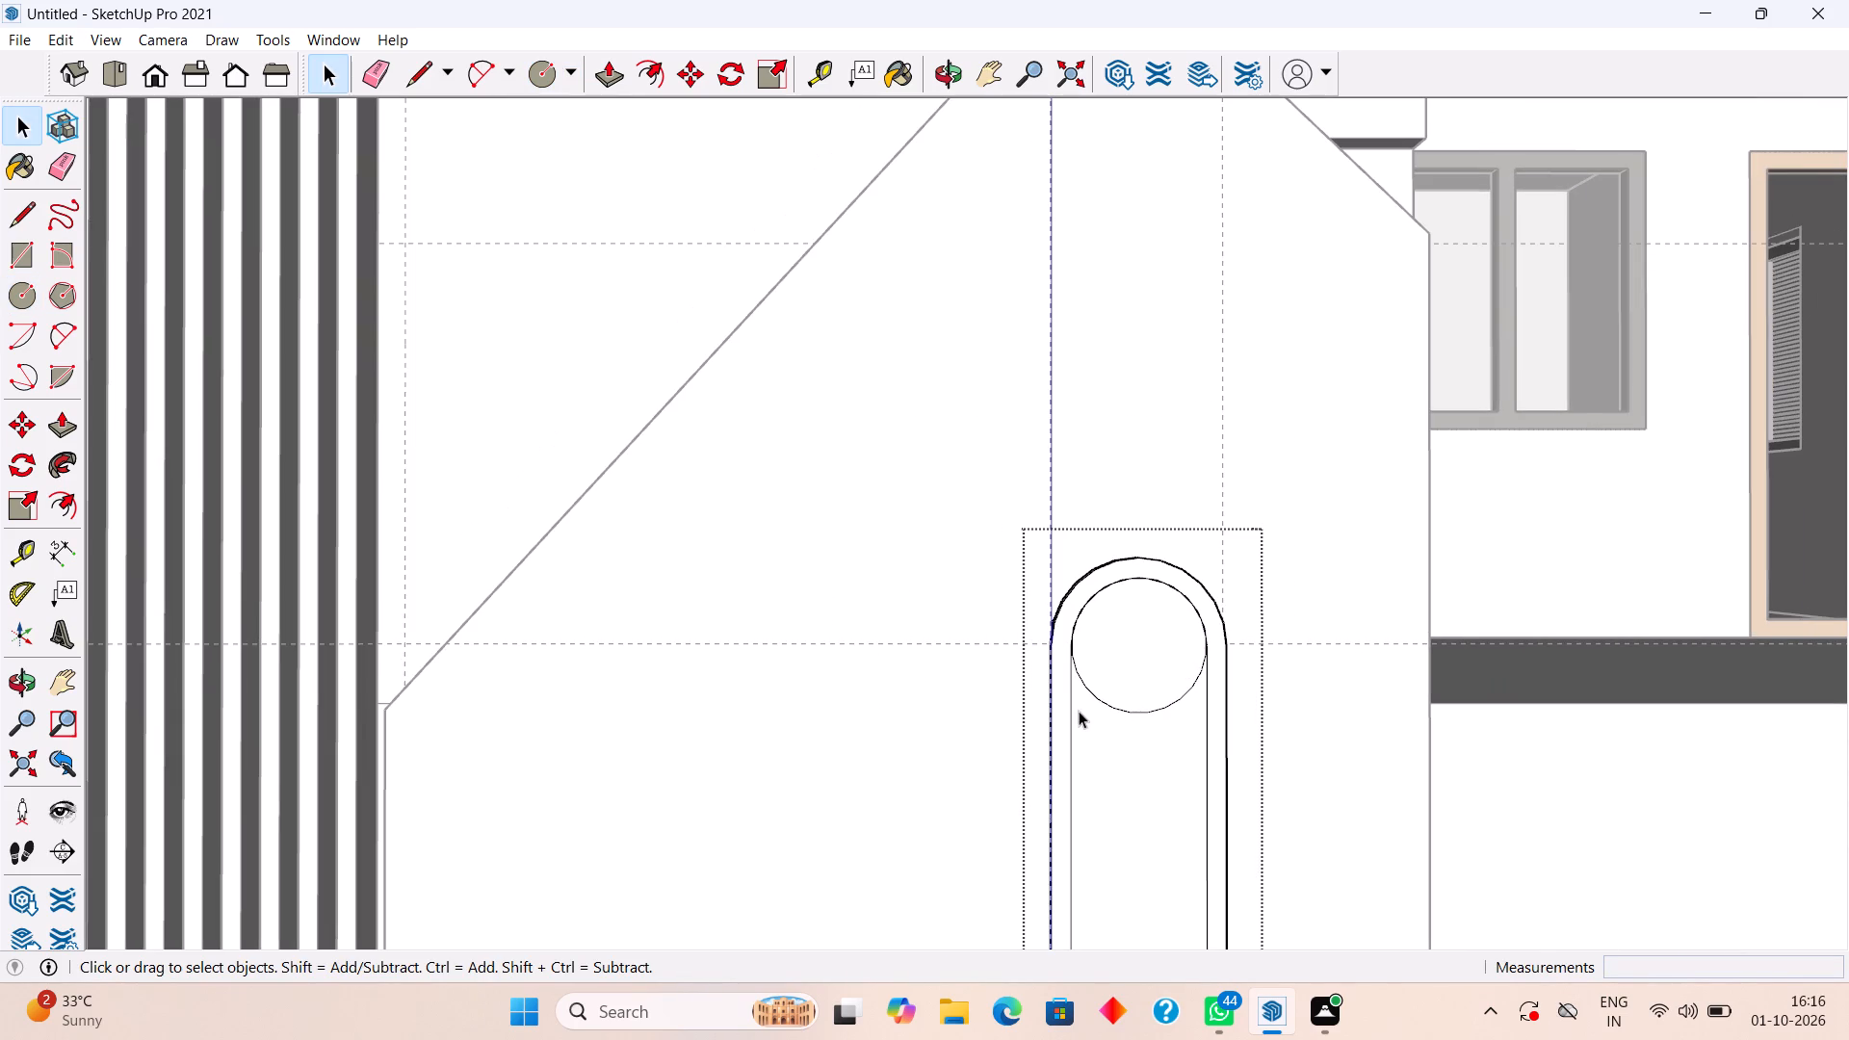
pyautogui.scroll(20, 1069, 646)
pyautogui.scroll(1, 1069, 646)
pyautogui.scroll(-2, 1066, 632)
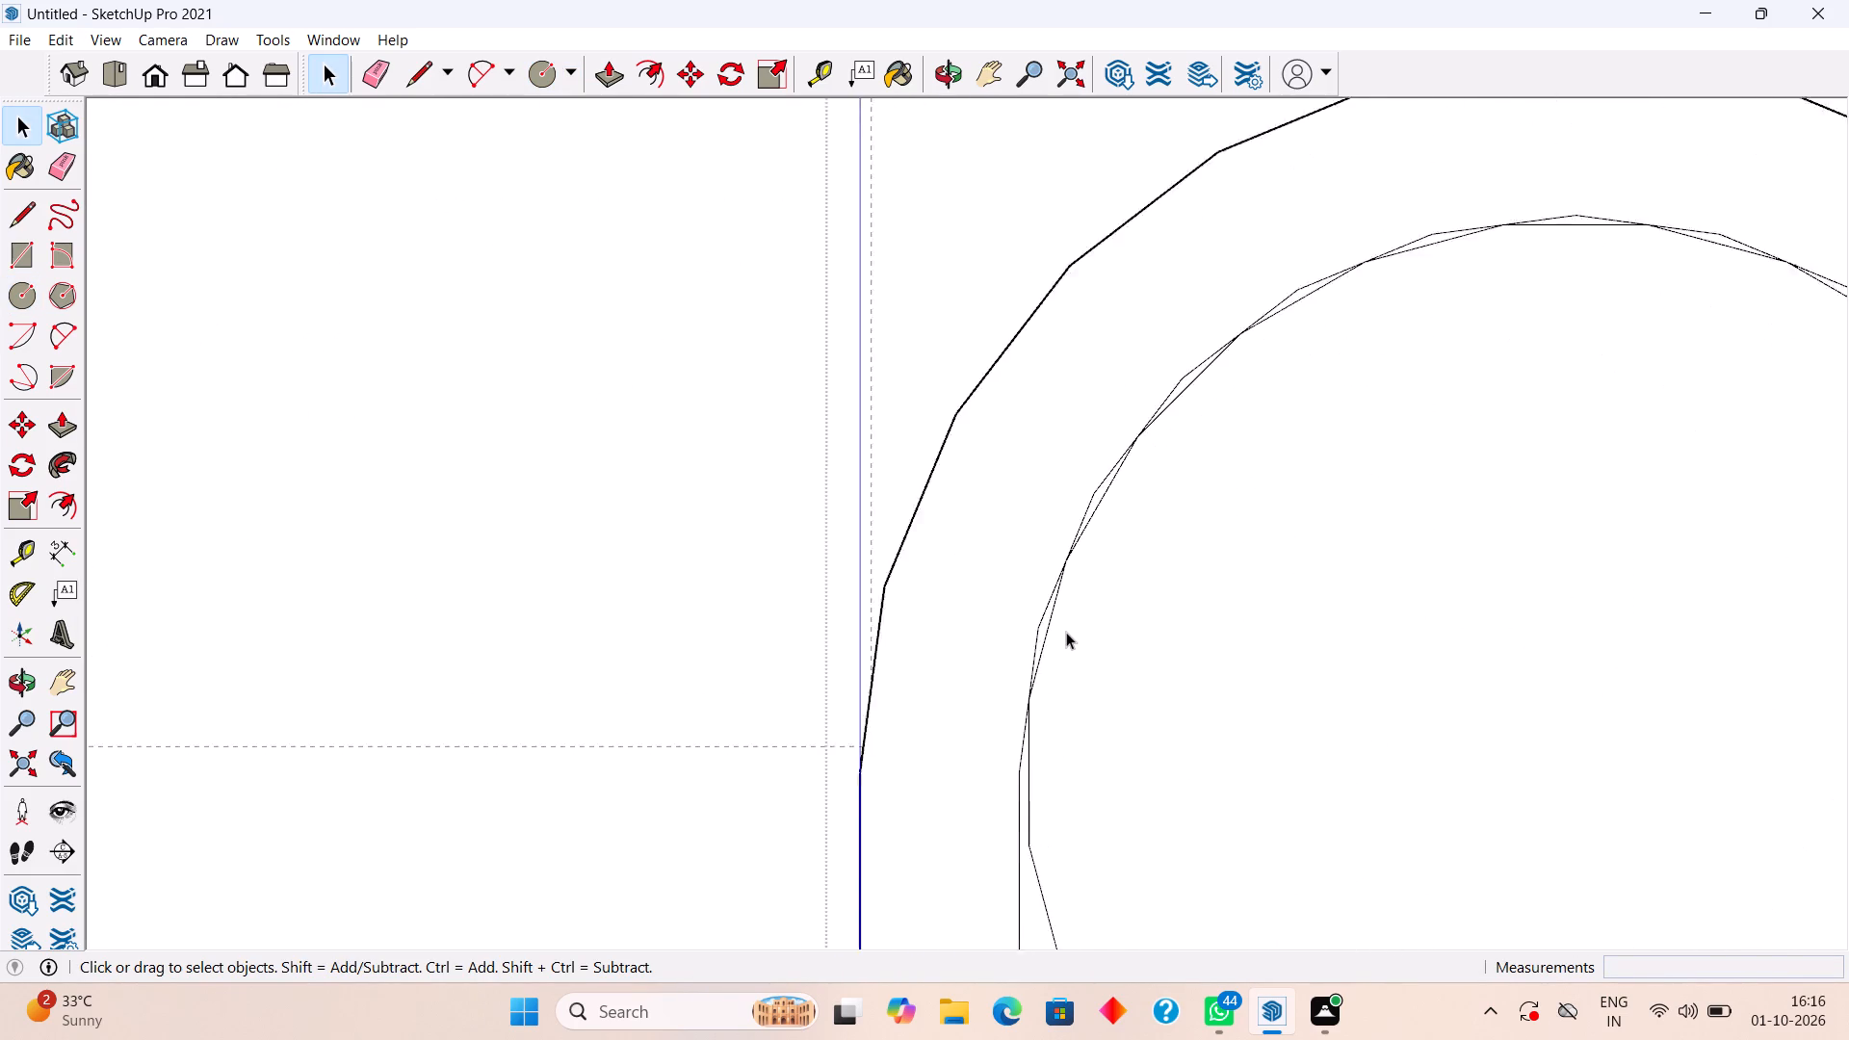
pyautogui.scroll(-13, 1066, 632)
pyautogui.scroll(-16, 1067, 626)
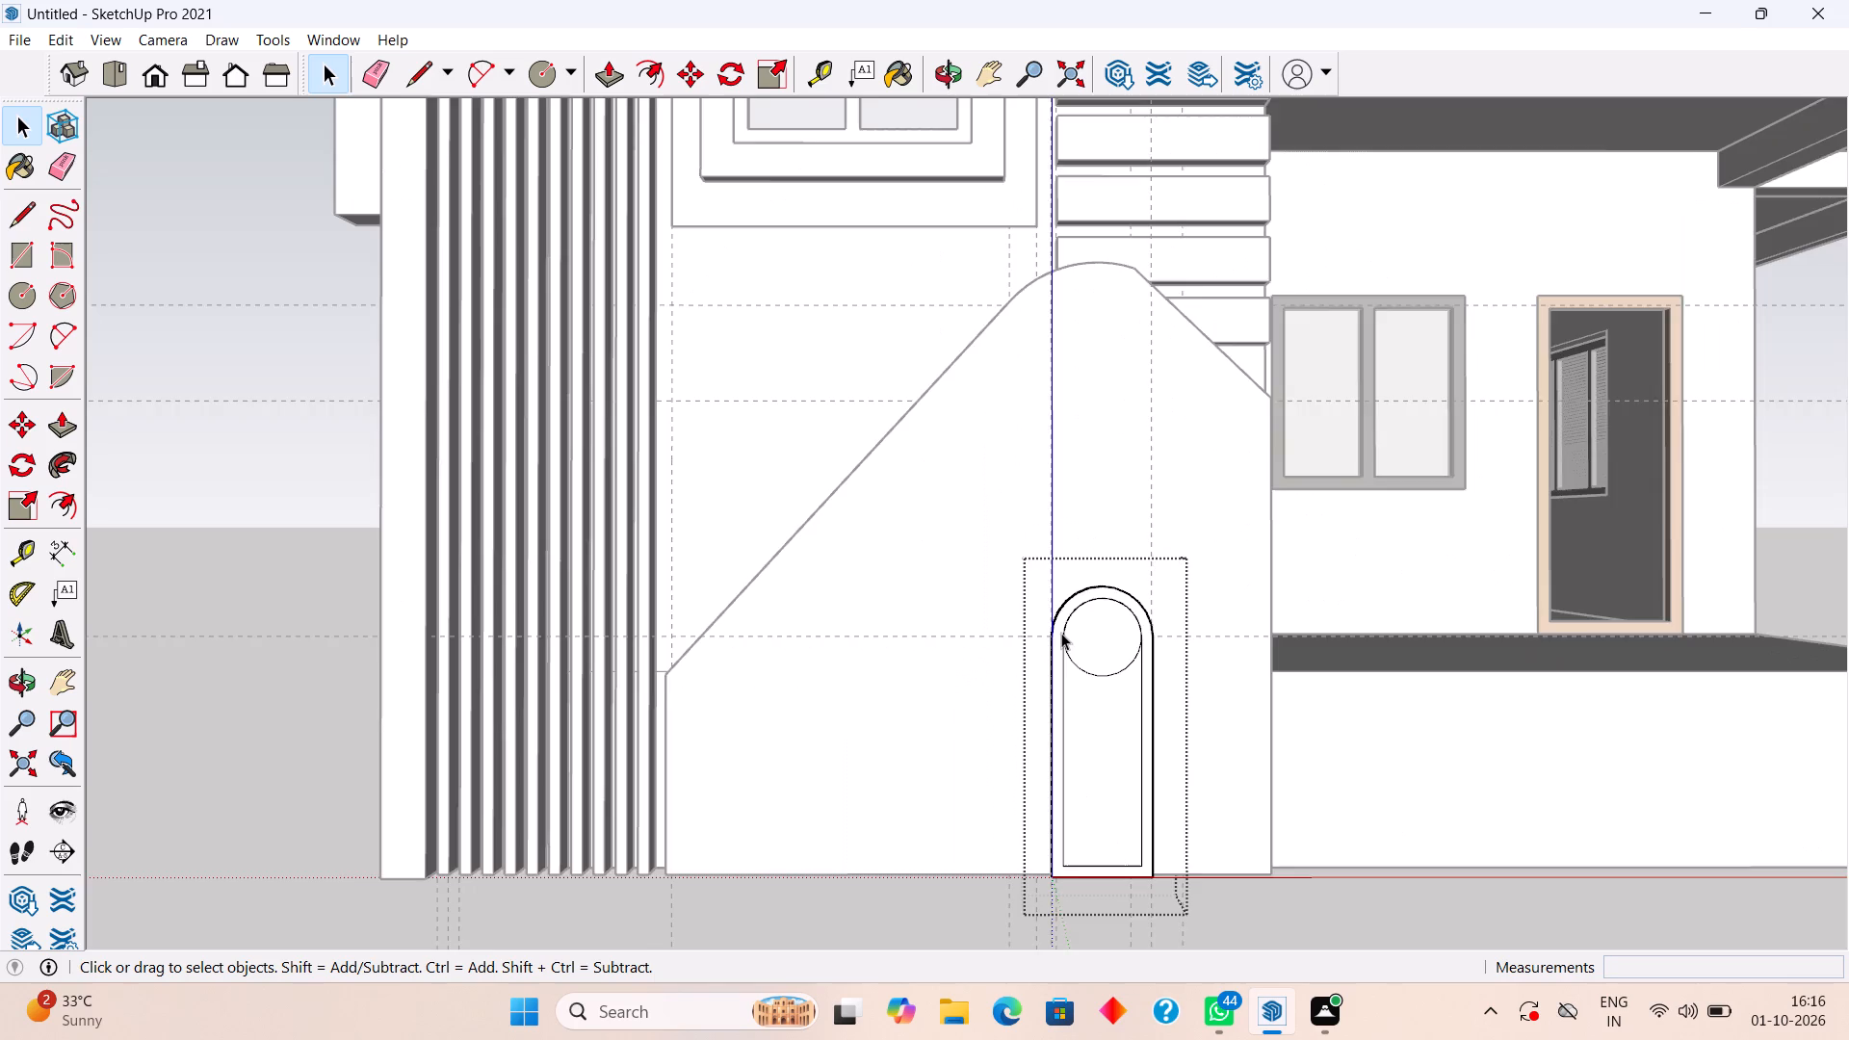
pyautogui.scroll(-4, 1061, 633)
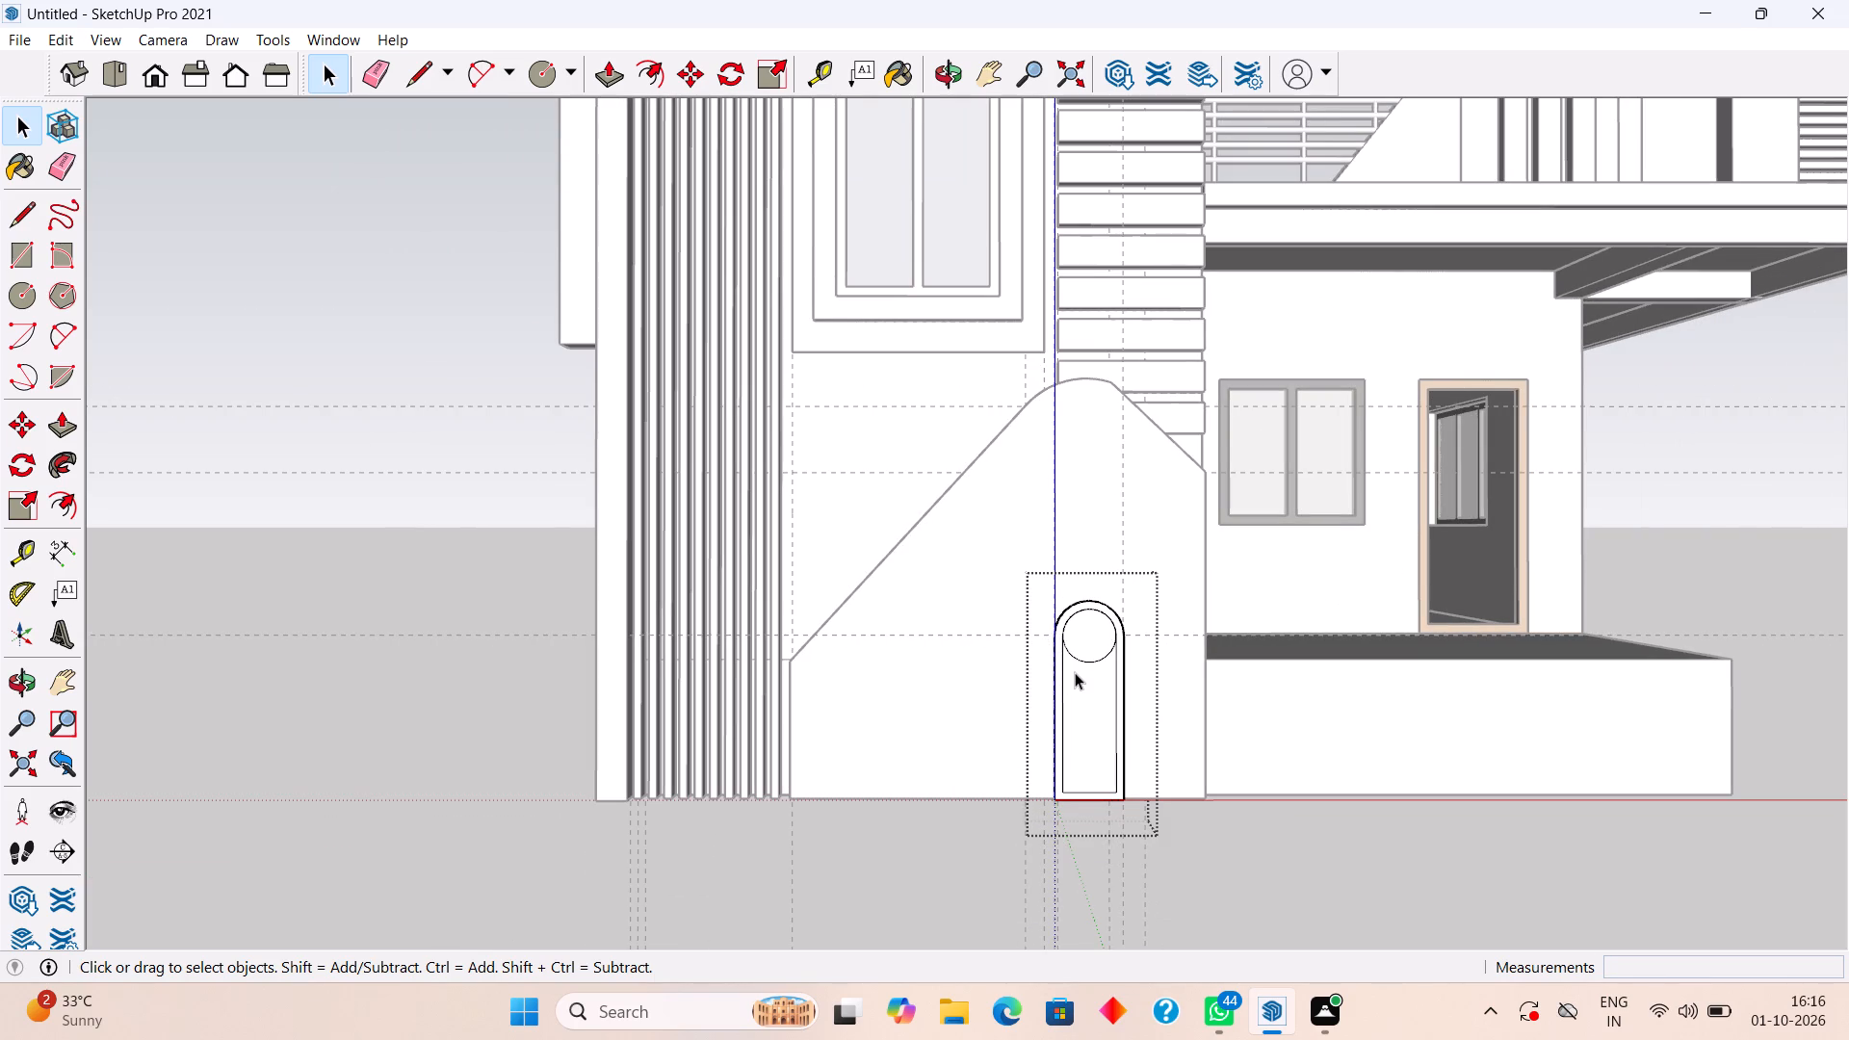
# Undo the circle and the inner outline offset on the arched panel's front face.
pyautogui.hotkey('ctrl', 'z')
pyautogui.hotkey('ctrl', 'z')
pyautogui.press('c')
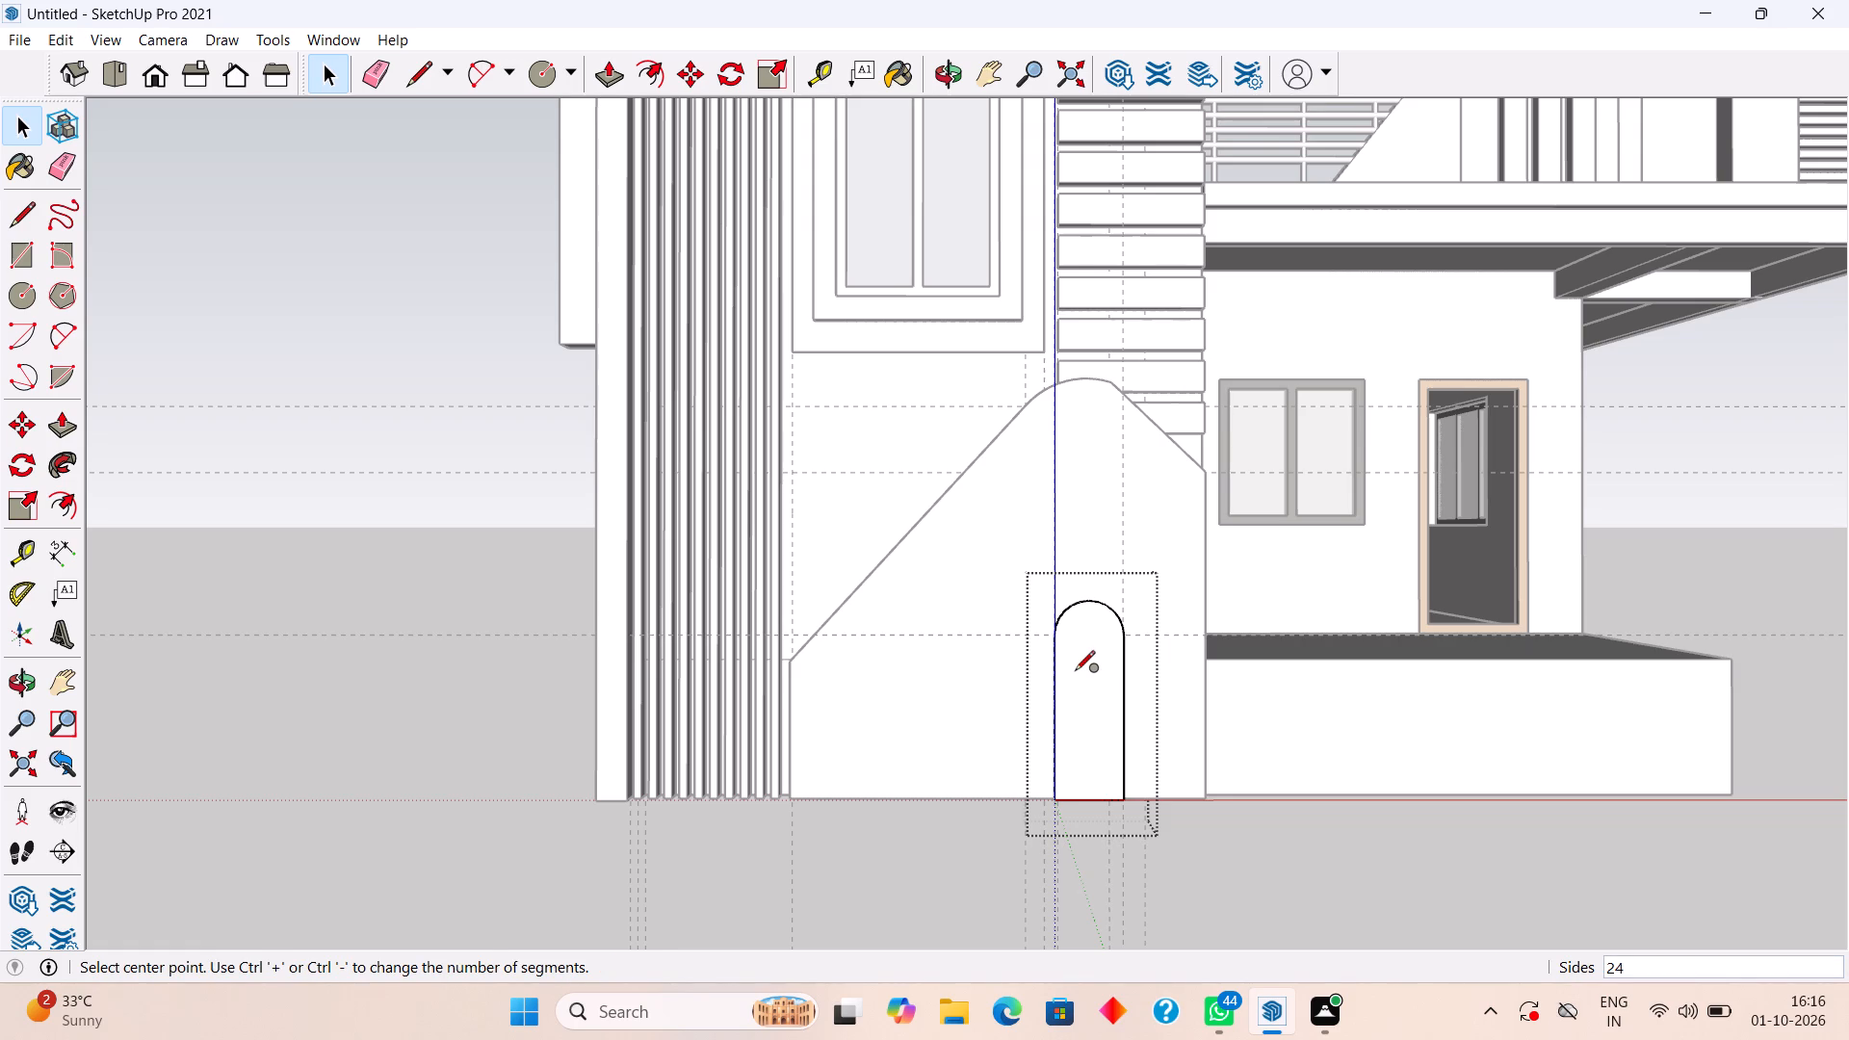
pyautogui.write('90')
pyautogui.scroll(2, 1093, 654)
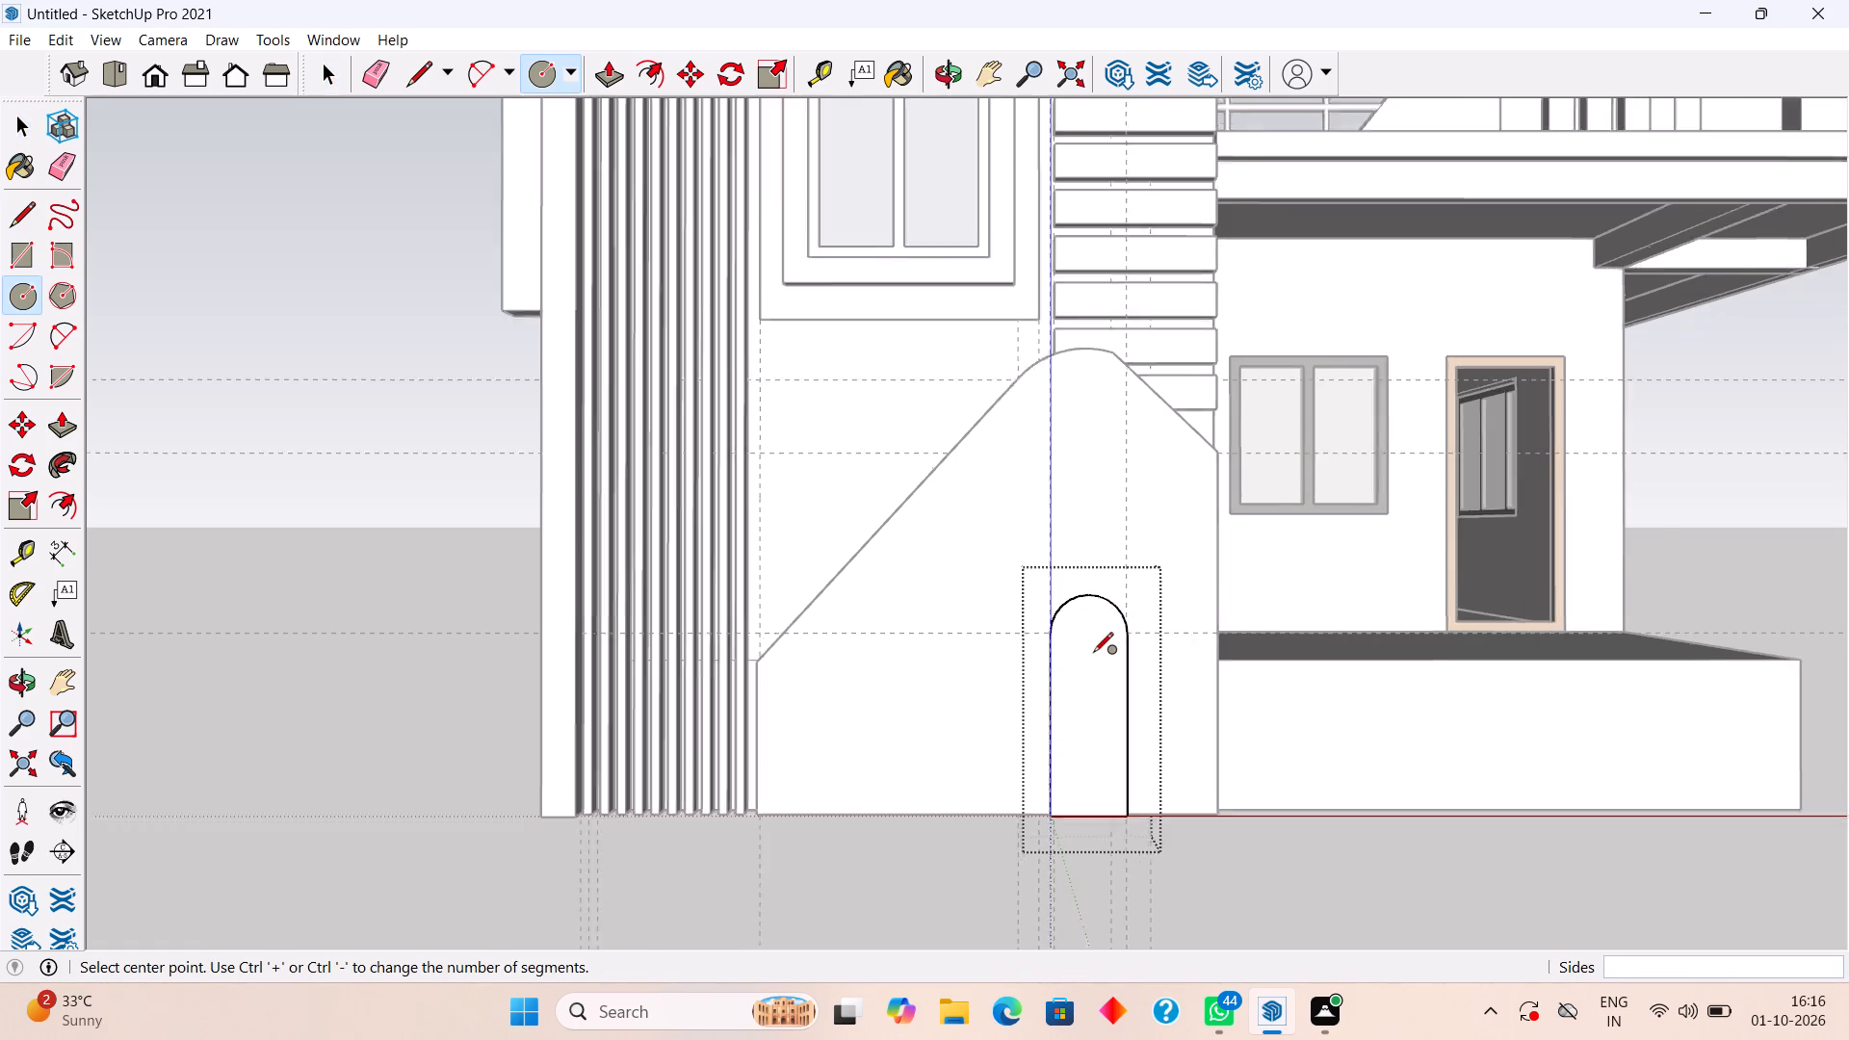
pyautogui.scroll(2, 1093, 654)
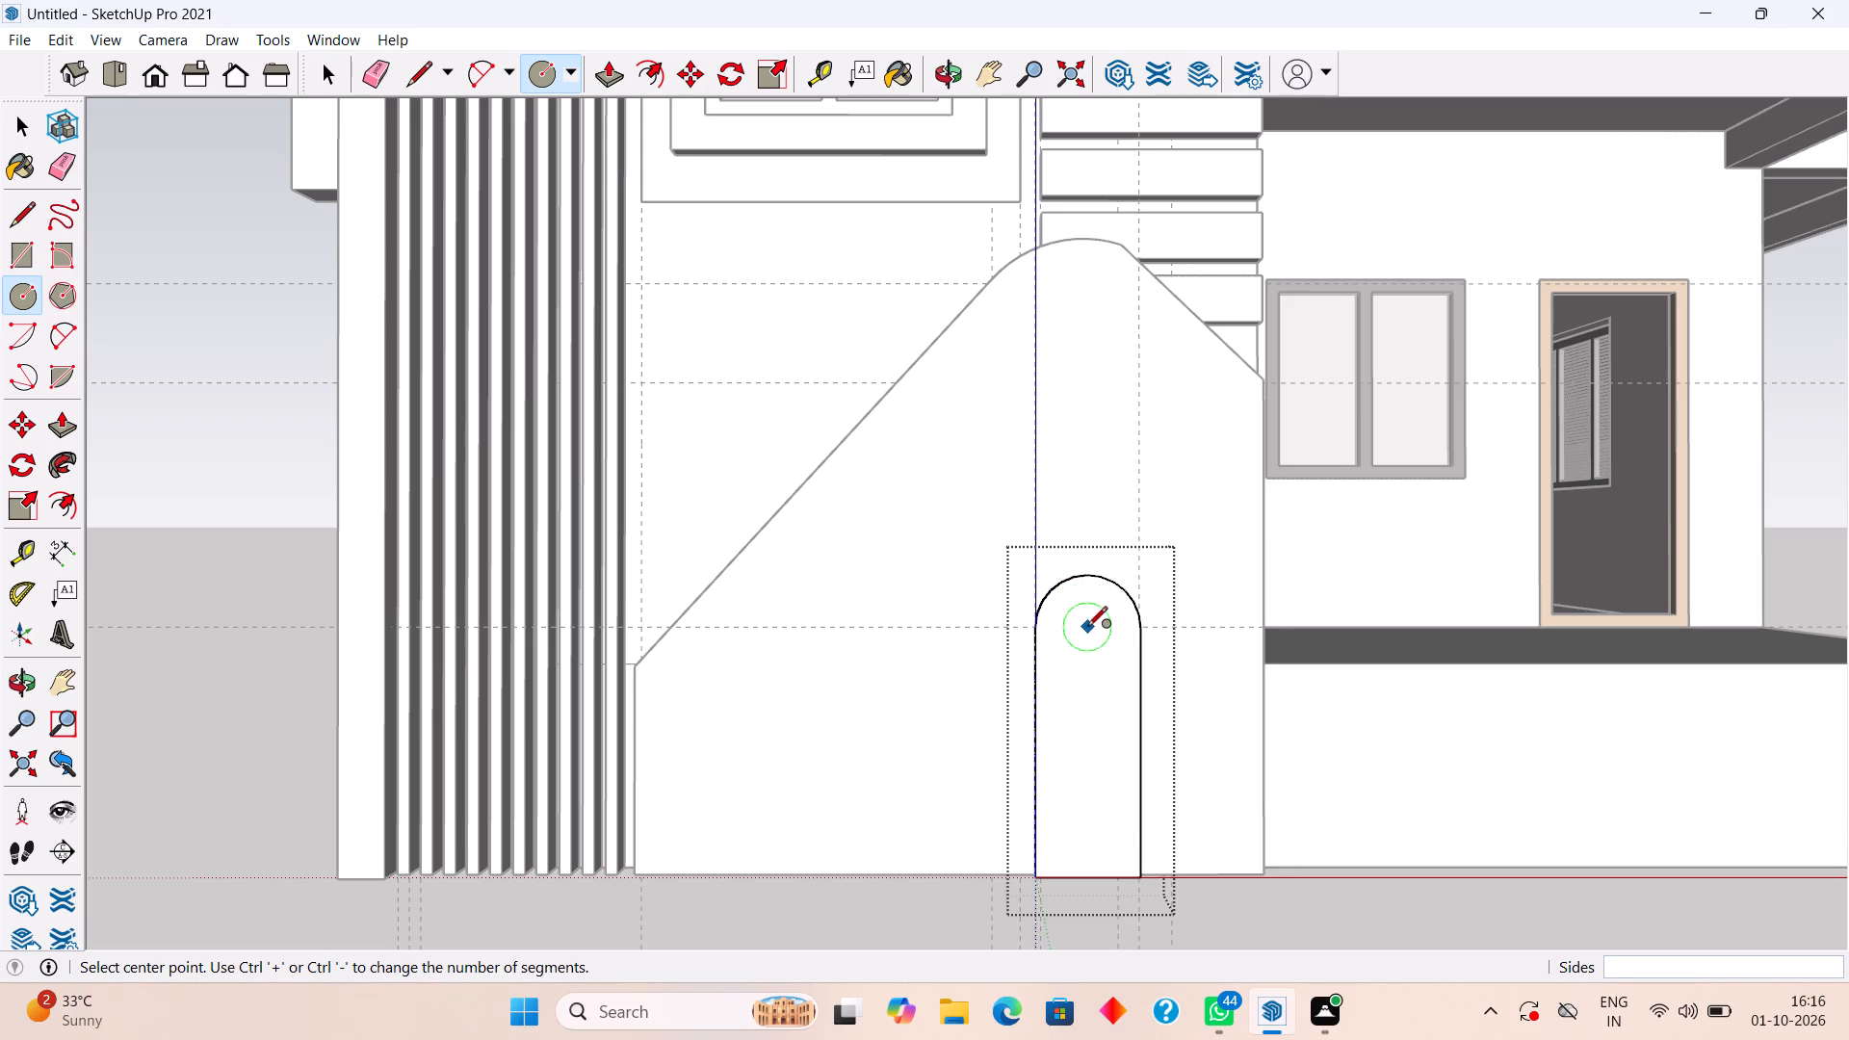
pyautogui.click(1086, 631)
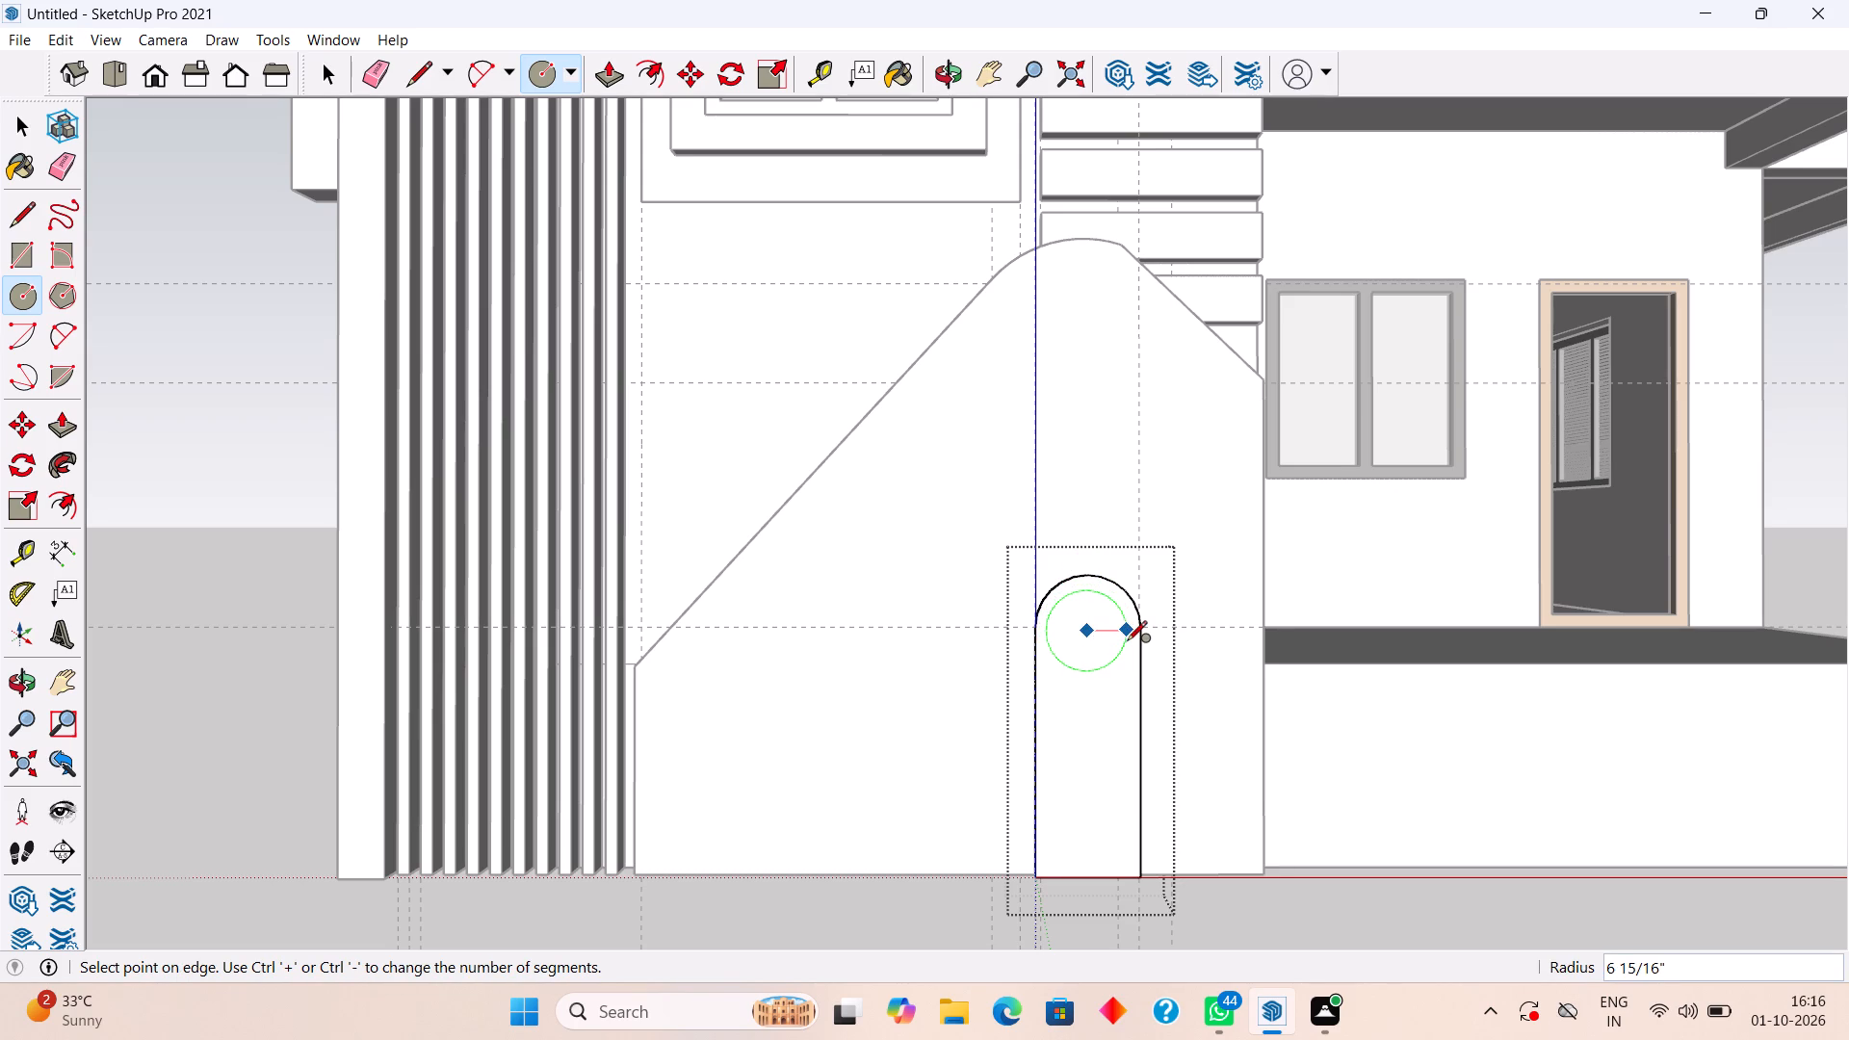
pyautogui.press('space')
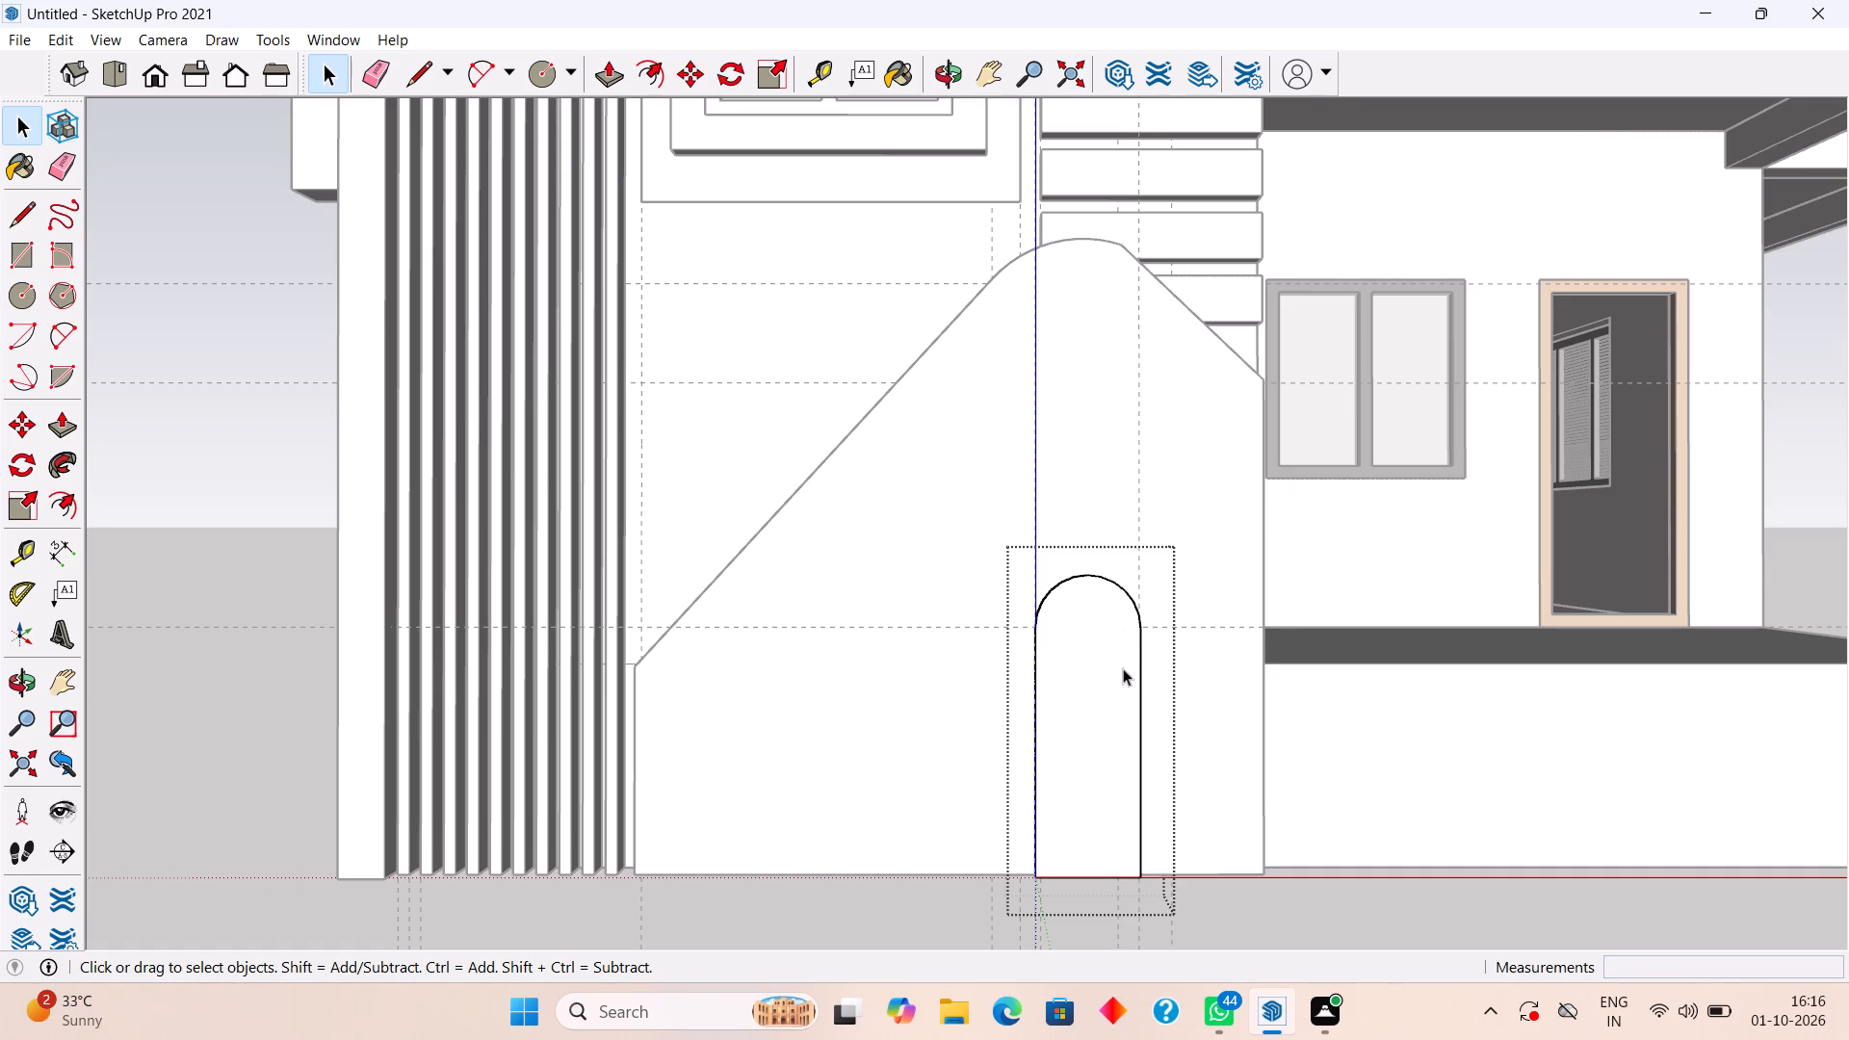
# Place a vertical guide along the arched panel's centreline and mark the arch's centre 9" below its apex.
pyautogui.press('t')
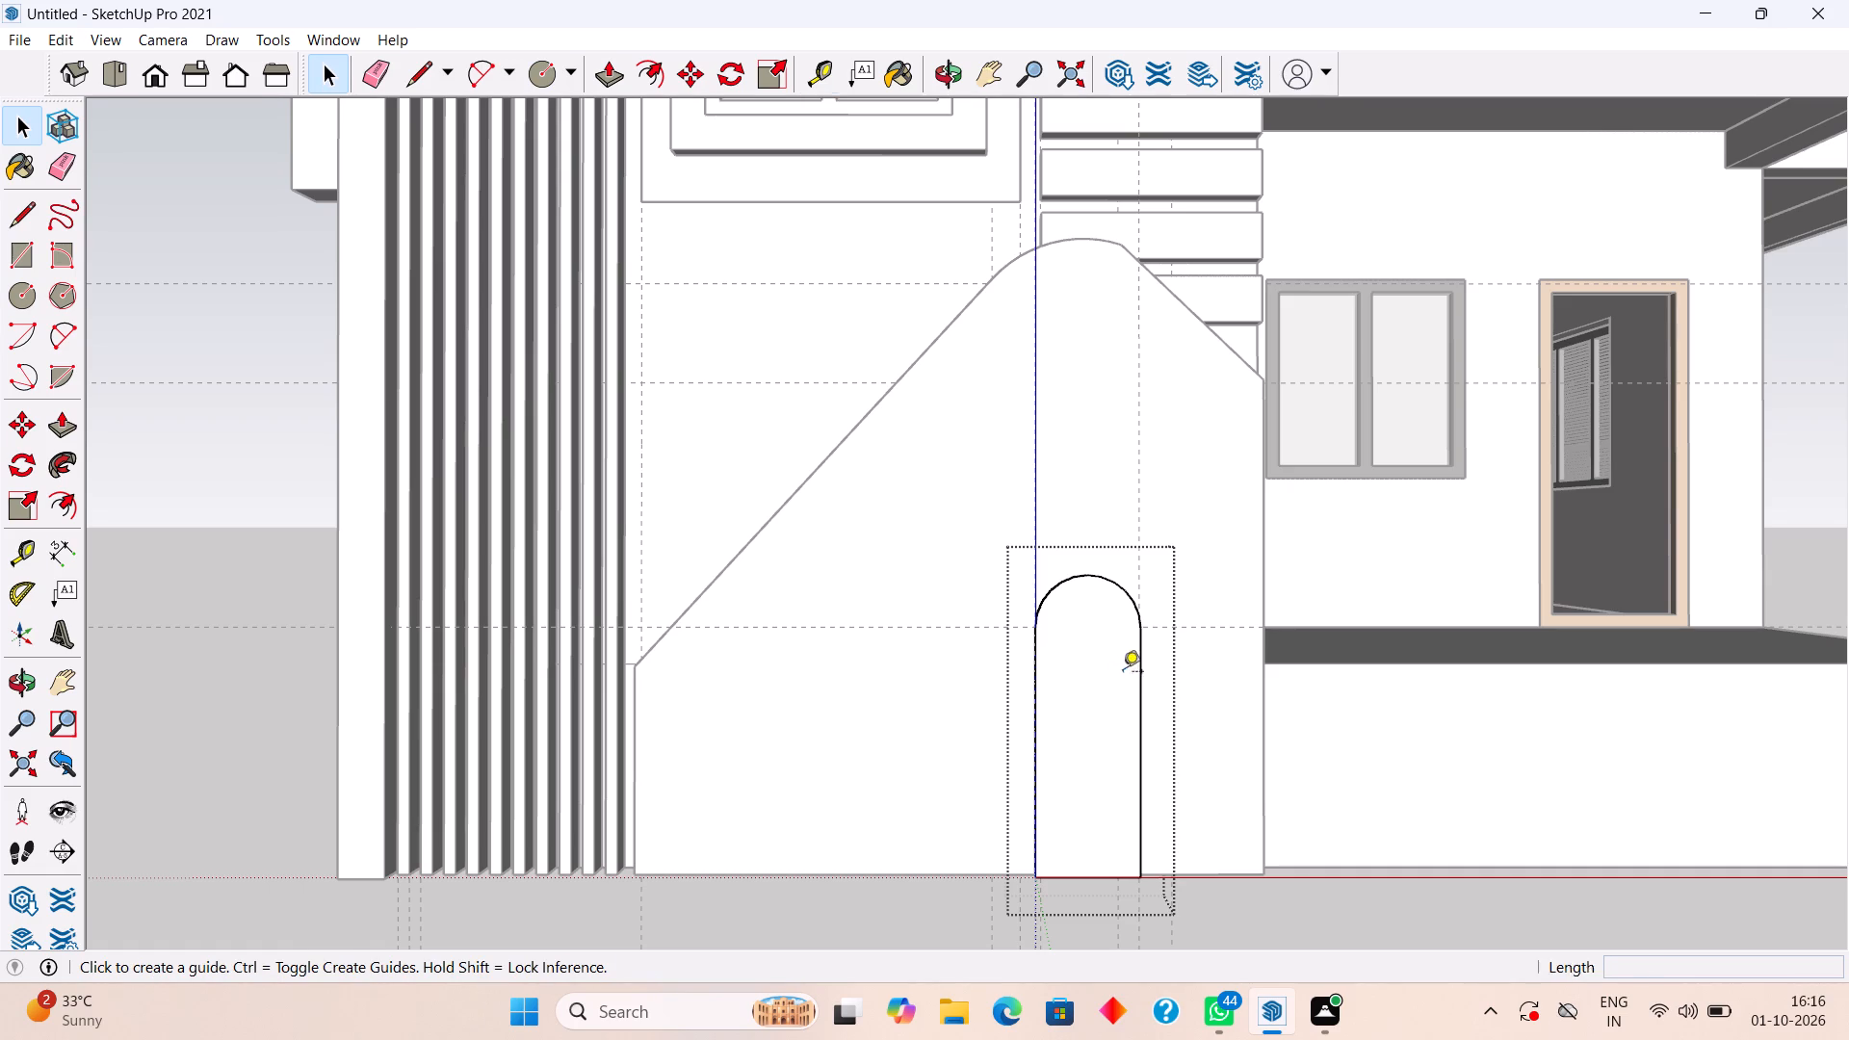
pyautogui.click(1037, 791)
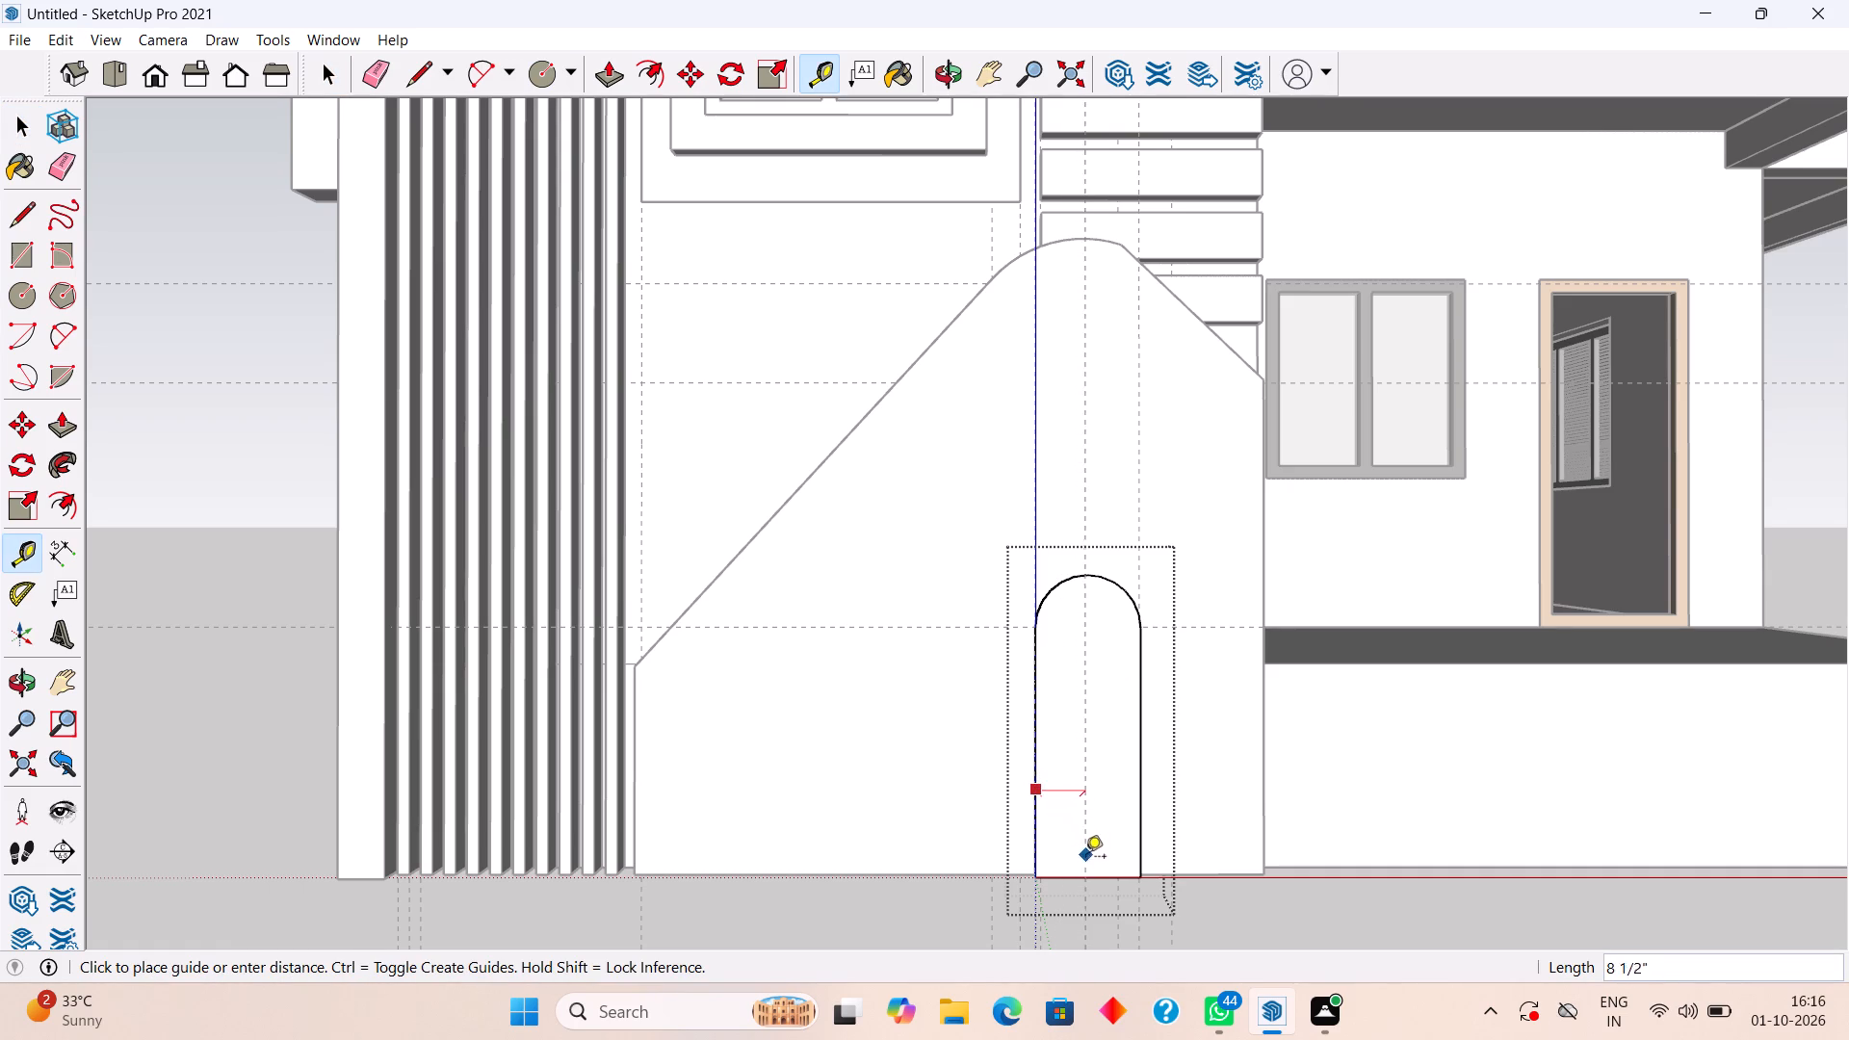
pyautogui.click(1094, 880)
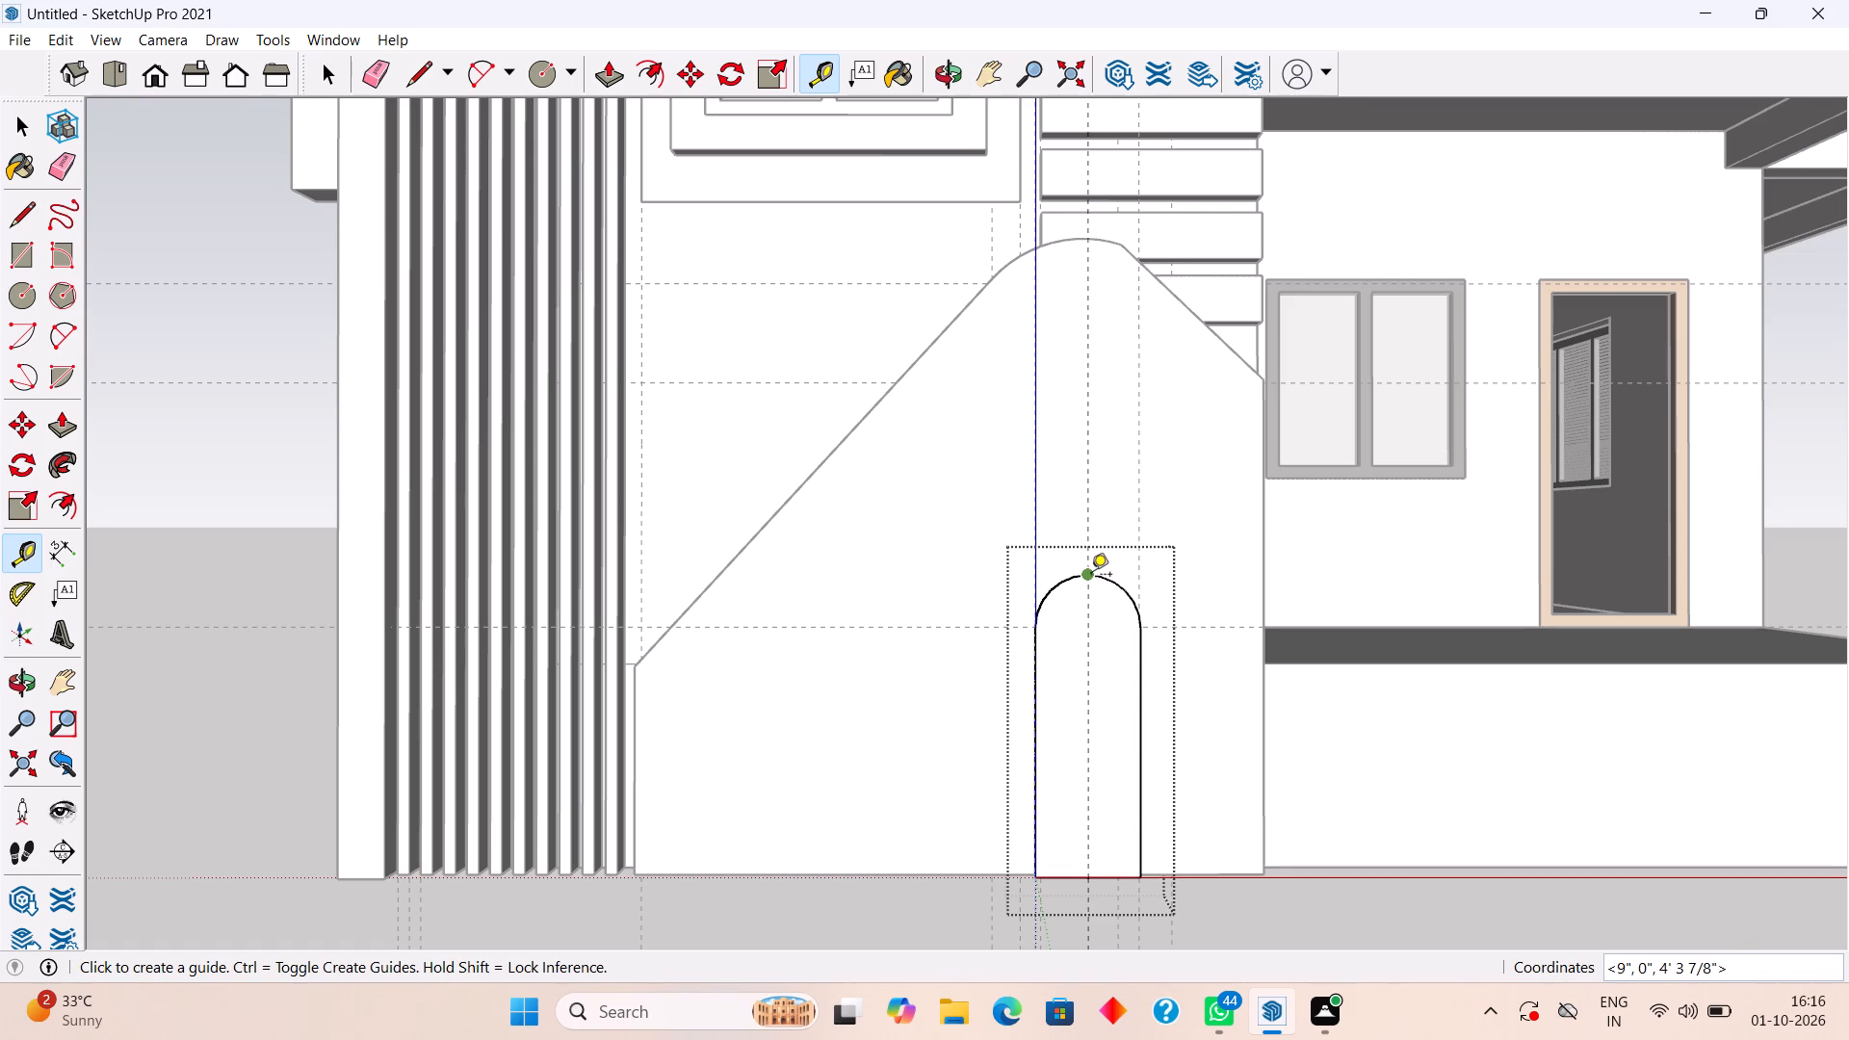
pyautogui.click(1090, 576)
pyautogui.click(1089, 625)
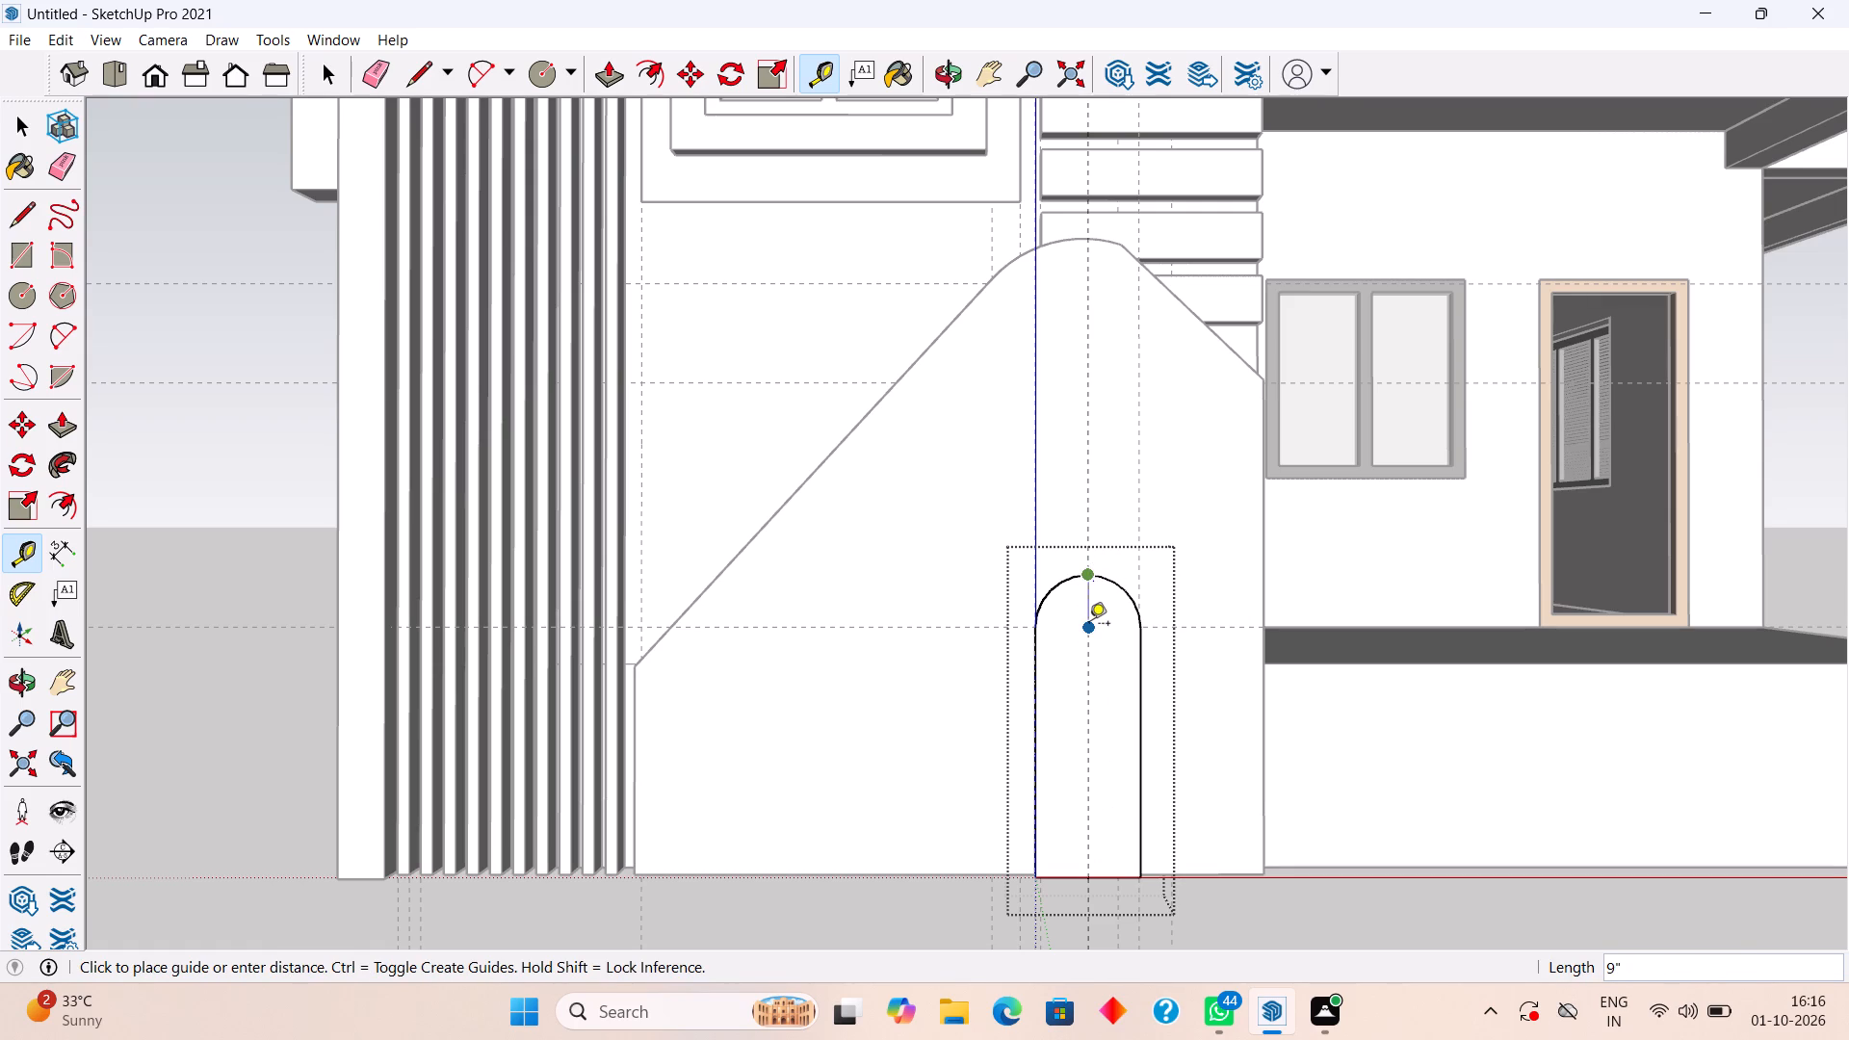
pyautogui.click(1090, 632)
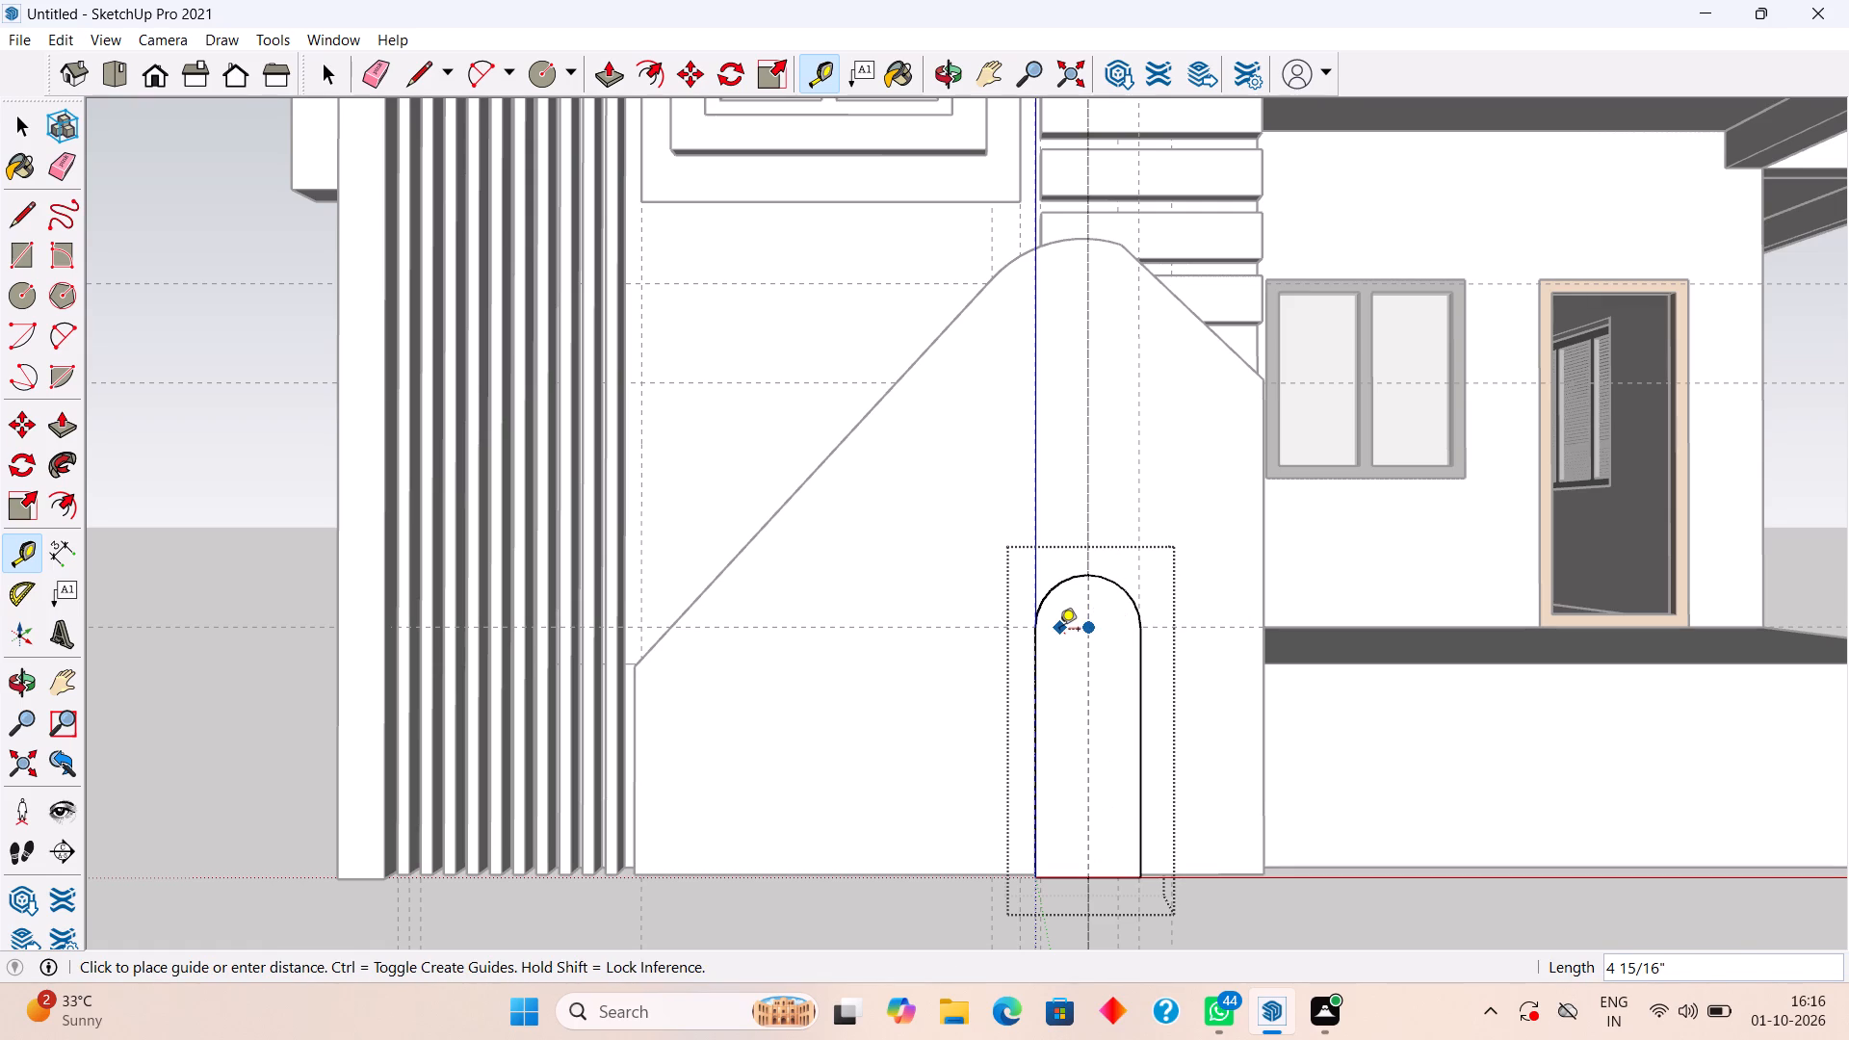
pyautogui.press('space')
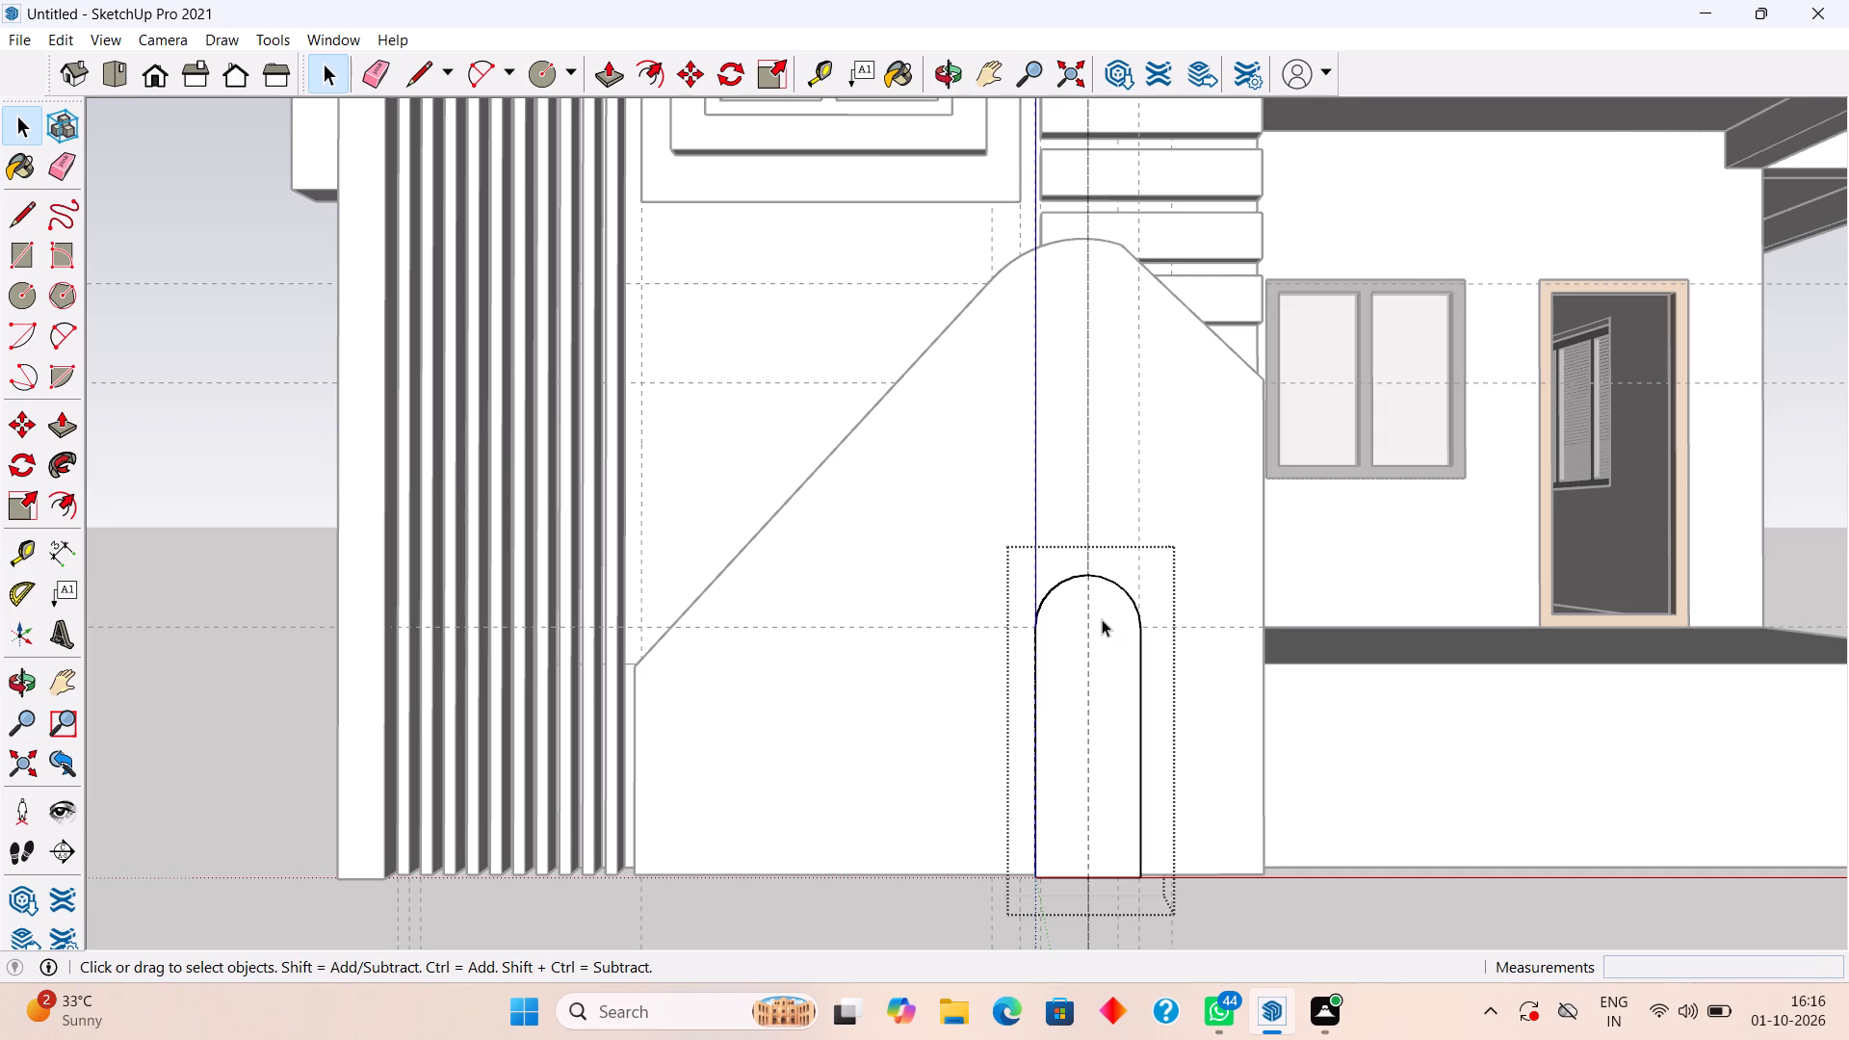
# Place a horizontal guide parallel to the arched panel's bottom edge, passing through the marked arch centre.
pyautogui.scroll(11, 1101, 619)
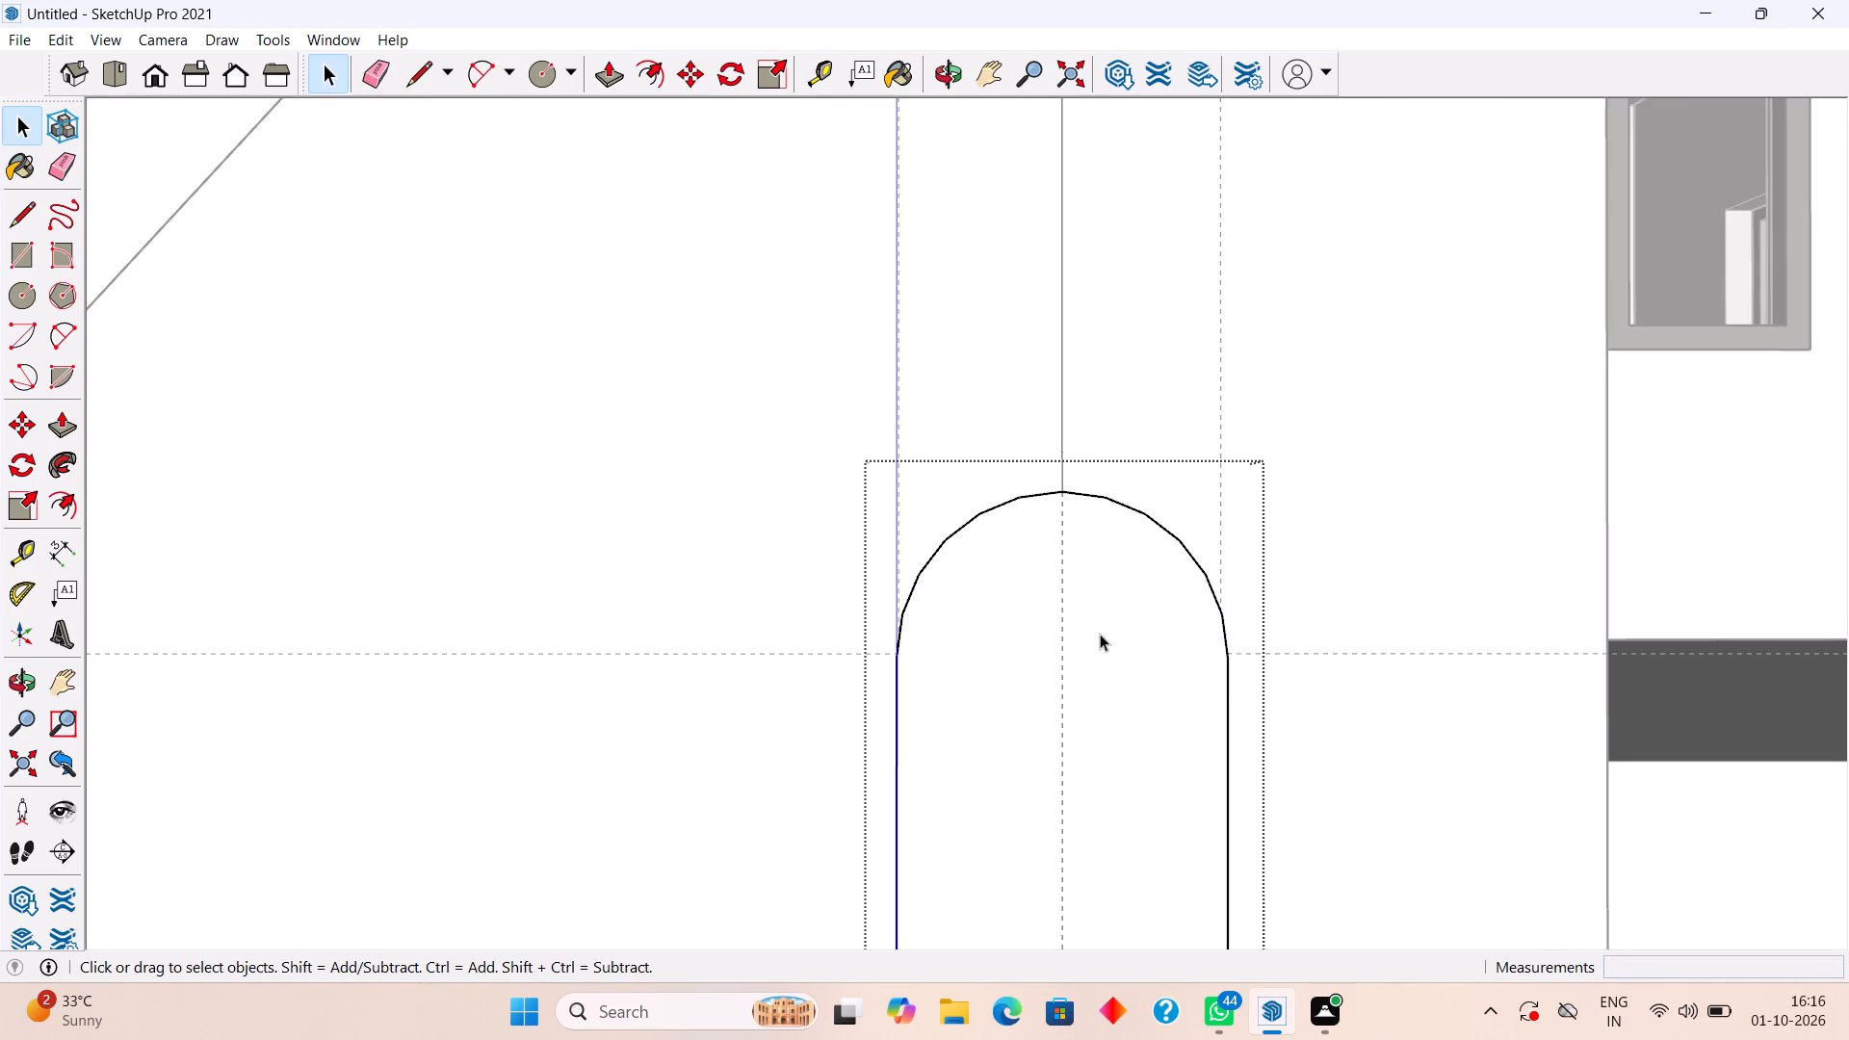
pyautogui.moveTo(1106, 638); pyautogui.dragTo(1092, 741, button='middle')
pyautogui.scroll(-2, 1093, 741)
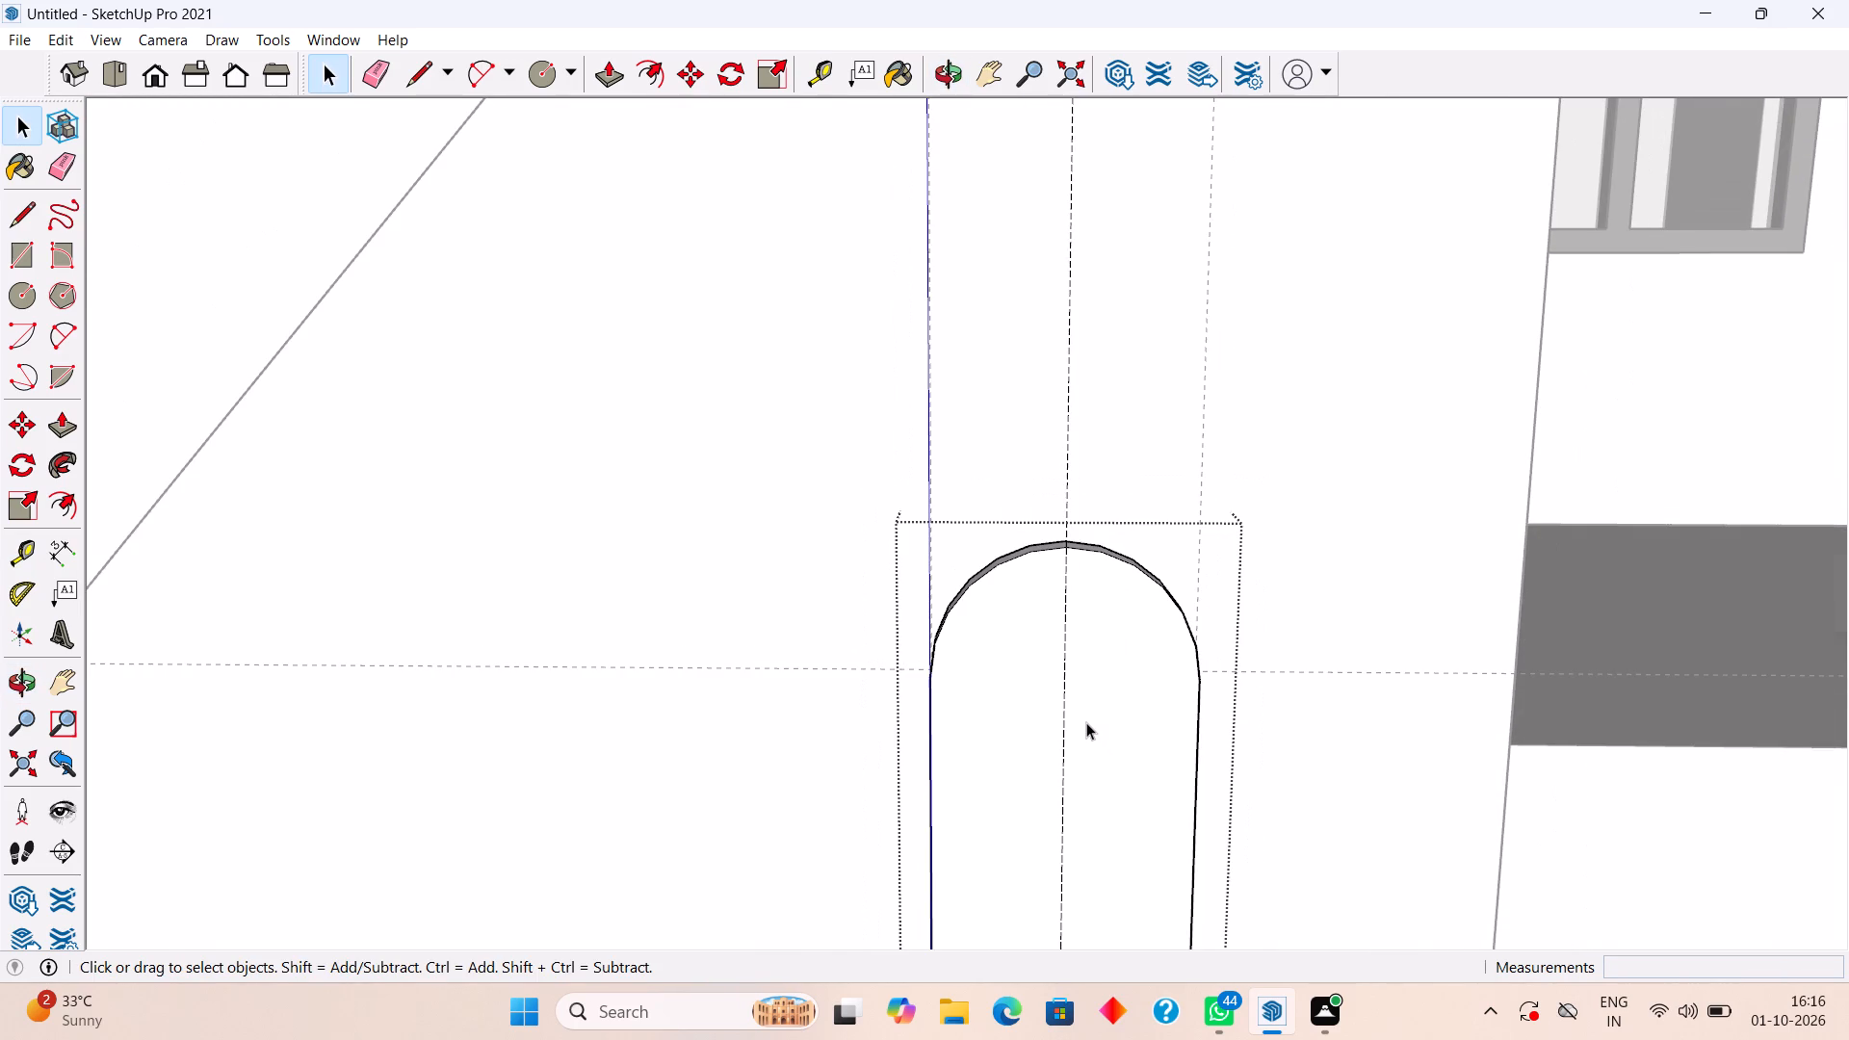
pyautogui.press('t')
pyautogui.scroll(-15, 1086, 721)
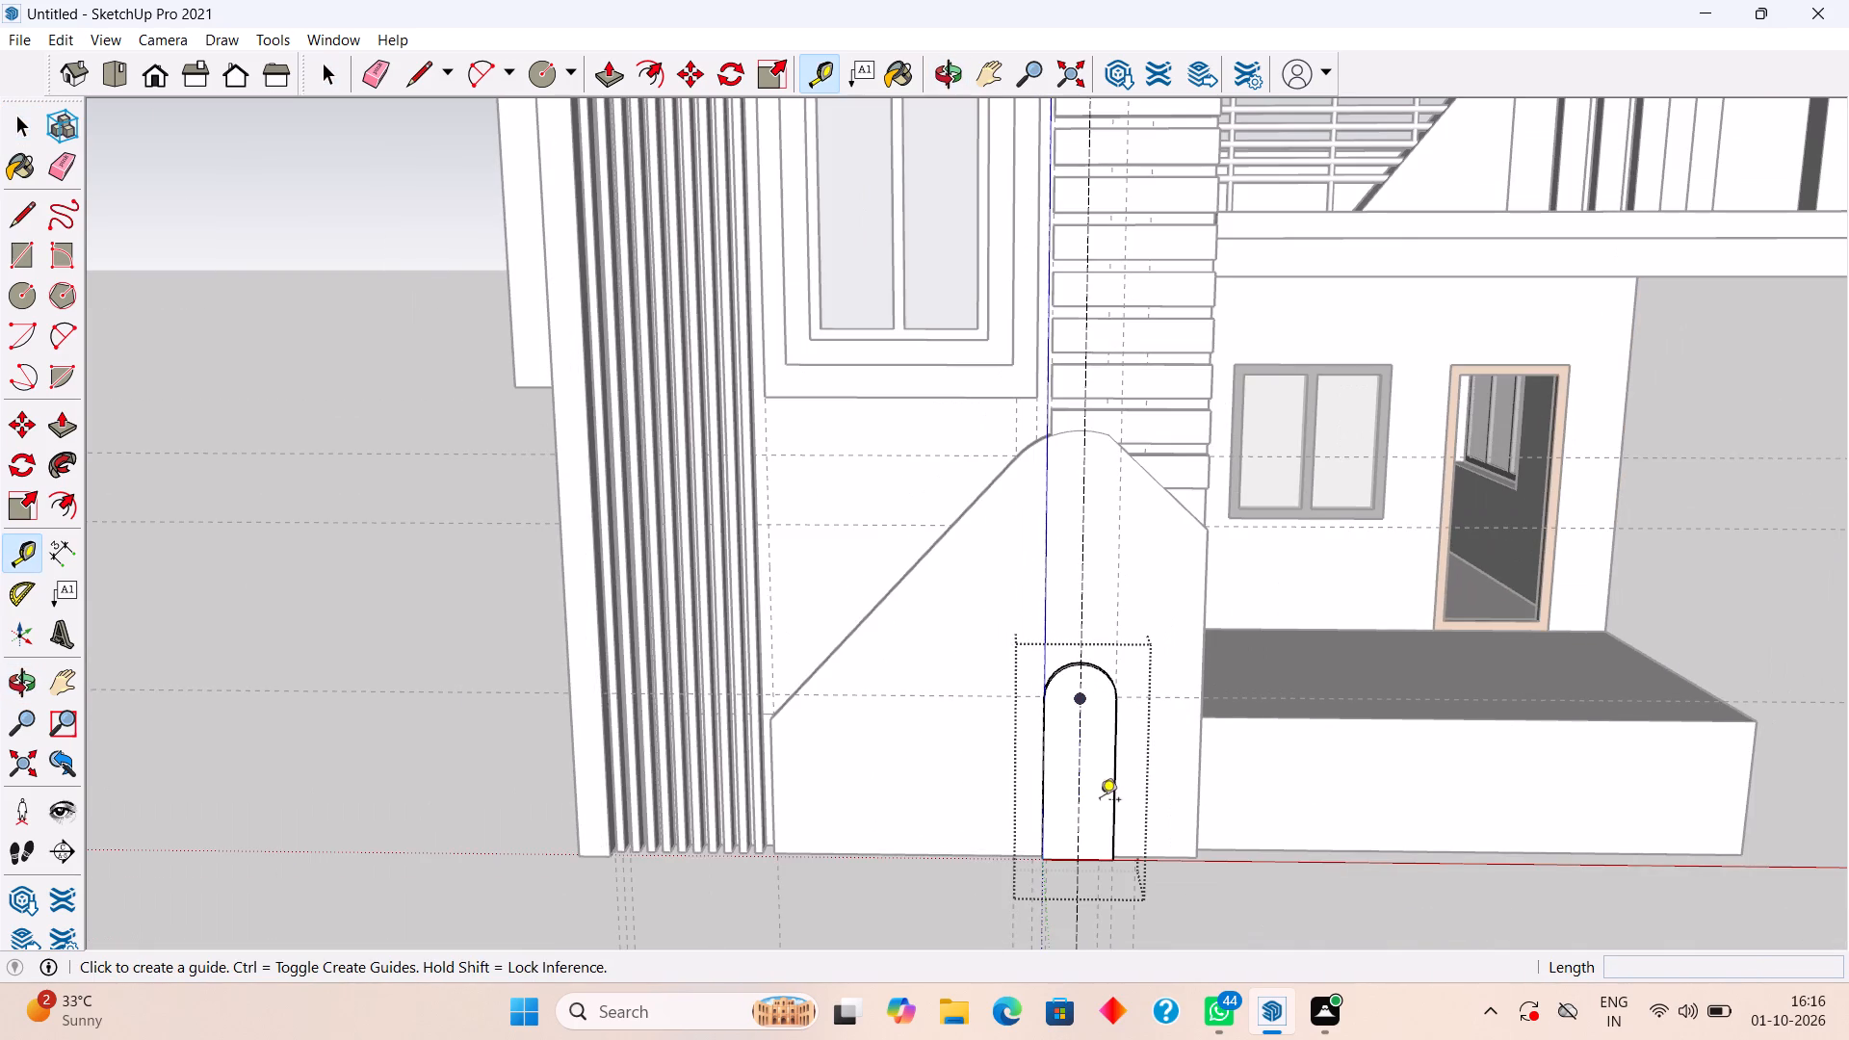
pyautogui.scroll(3, 1101, 849)
pyautogui.click(1098, 859)
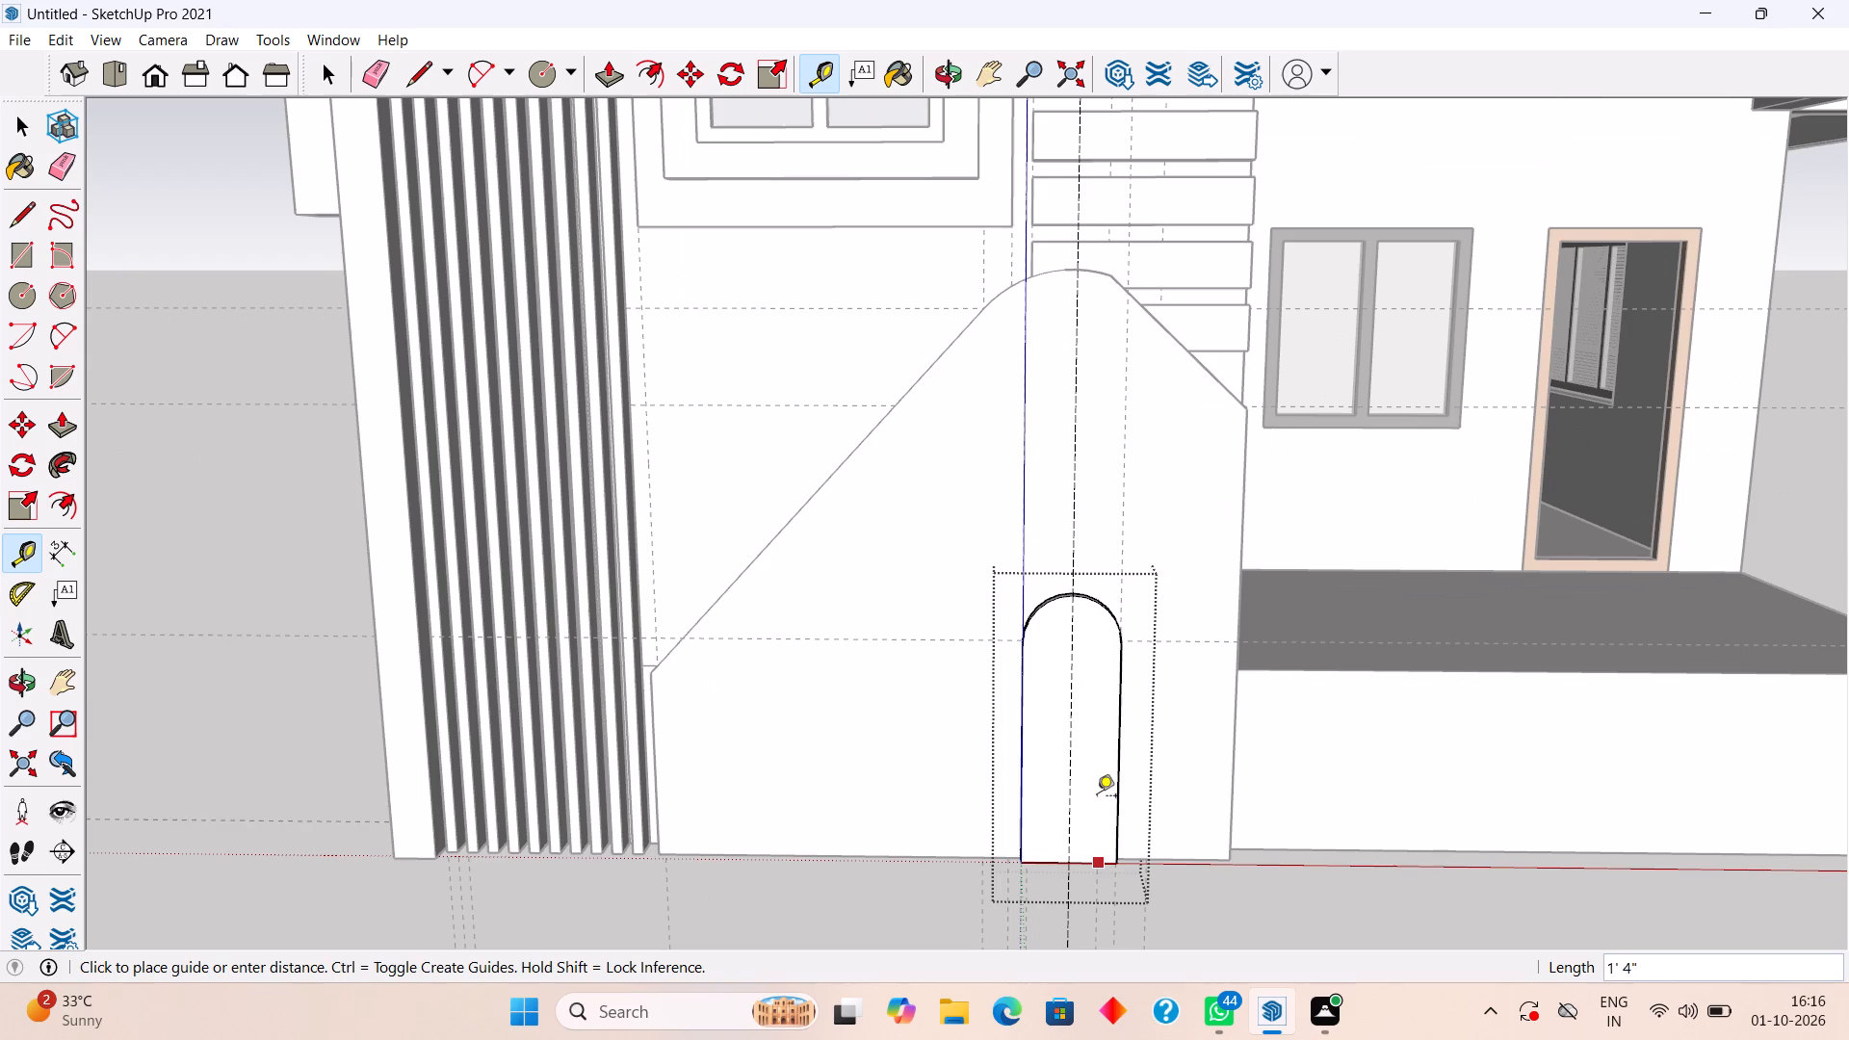
pyautogui.click(1070, 649)
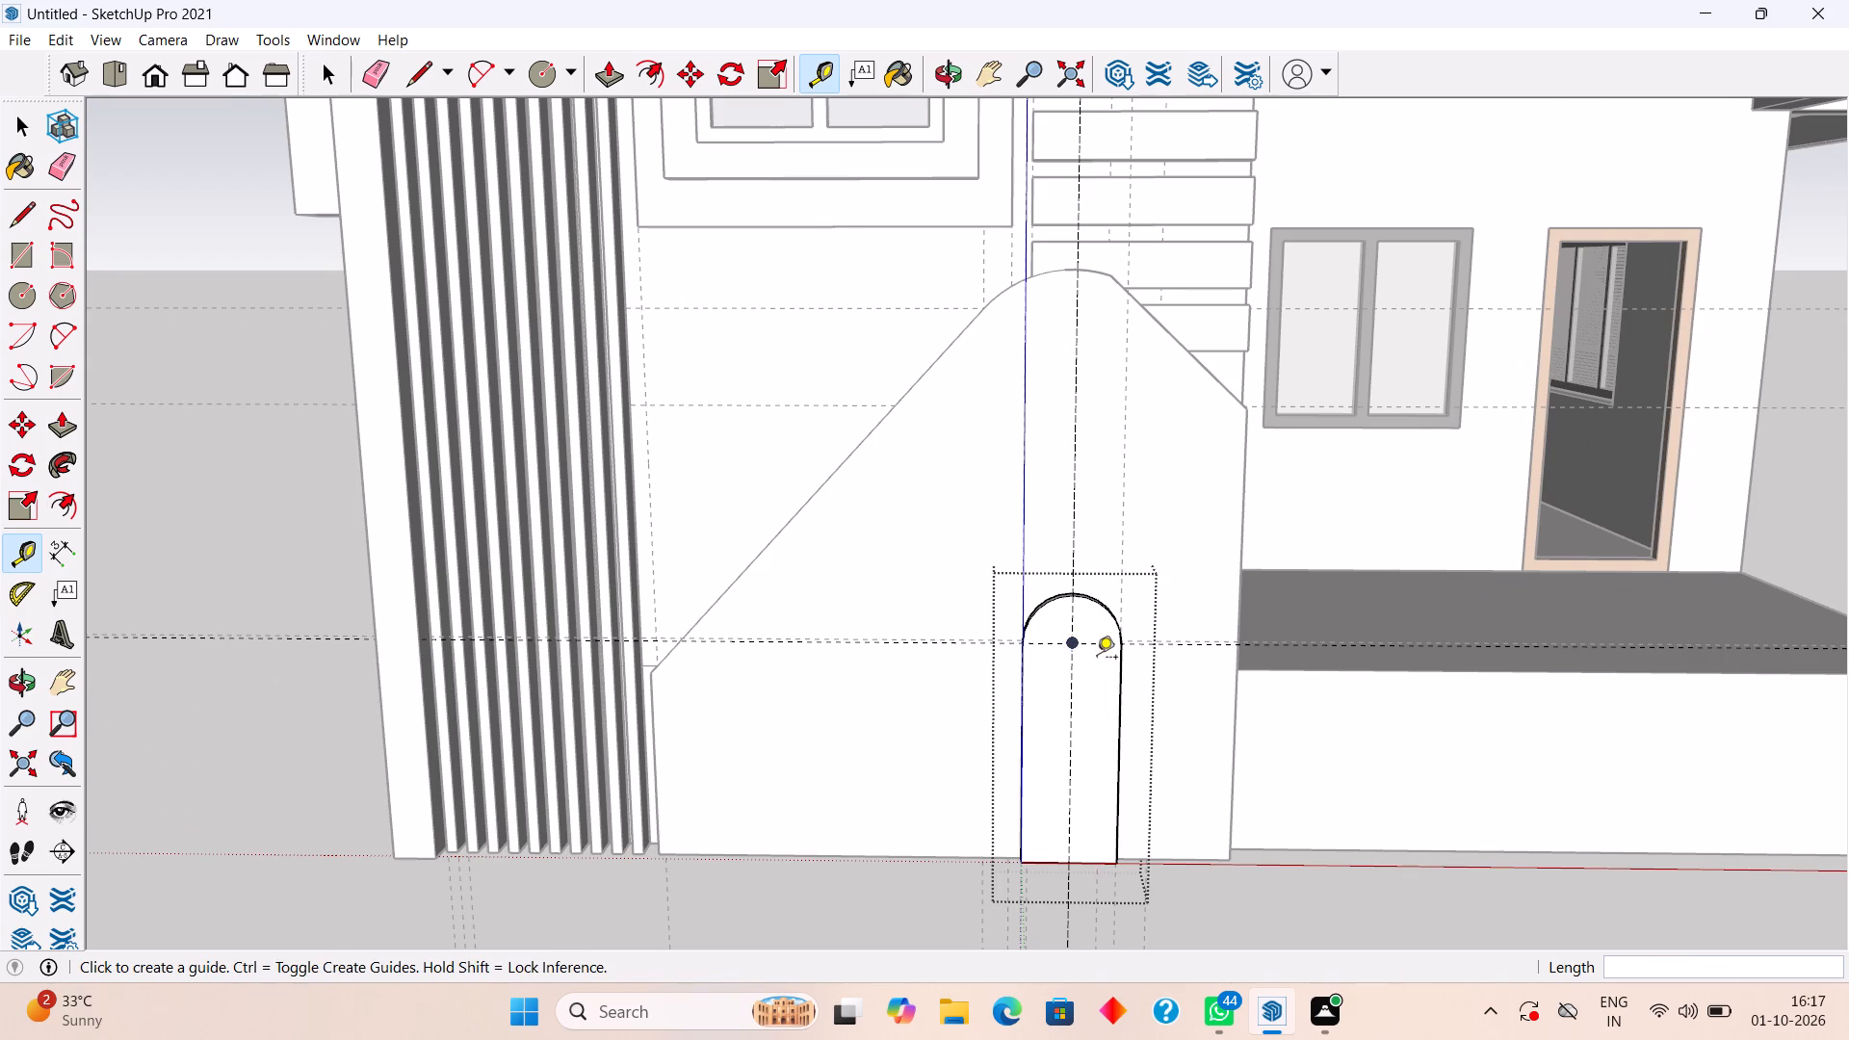
pyautogui.press('space')
# Draw a circle of about 6 5/16" radius on the panel's front face, centred where the guides cross.
pyautogui.scroll(8, 1097, 653)
pyautogui.moveTo(1104, 649); pyautogui.dragTo(1107, 561, button='middle')
pyautogui.press('c')
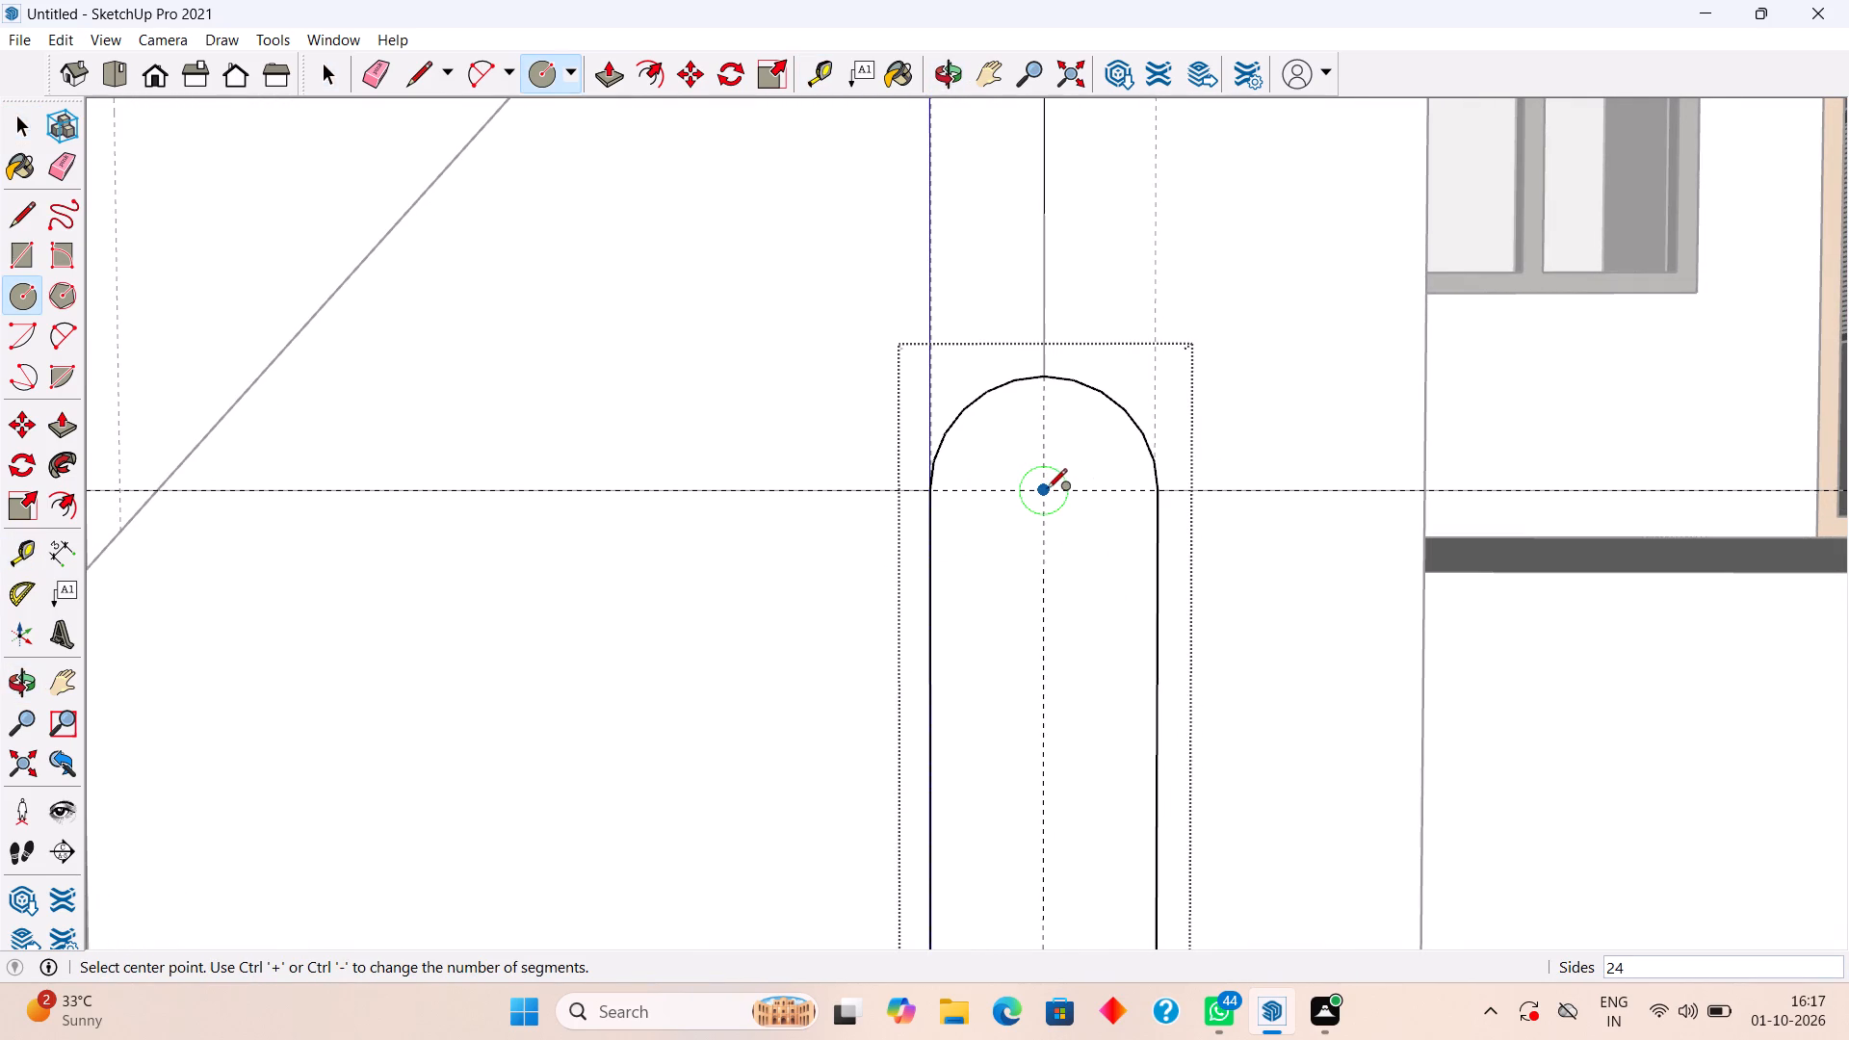
pyautogui.click(1048, 491)
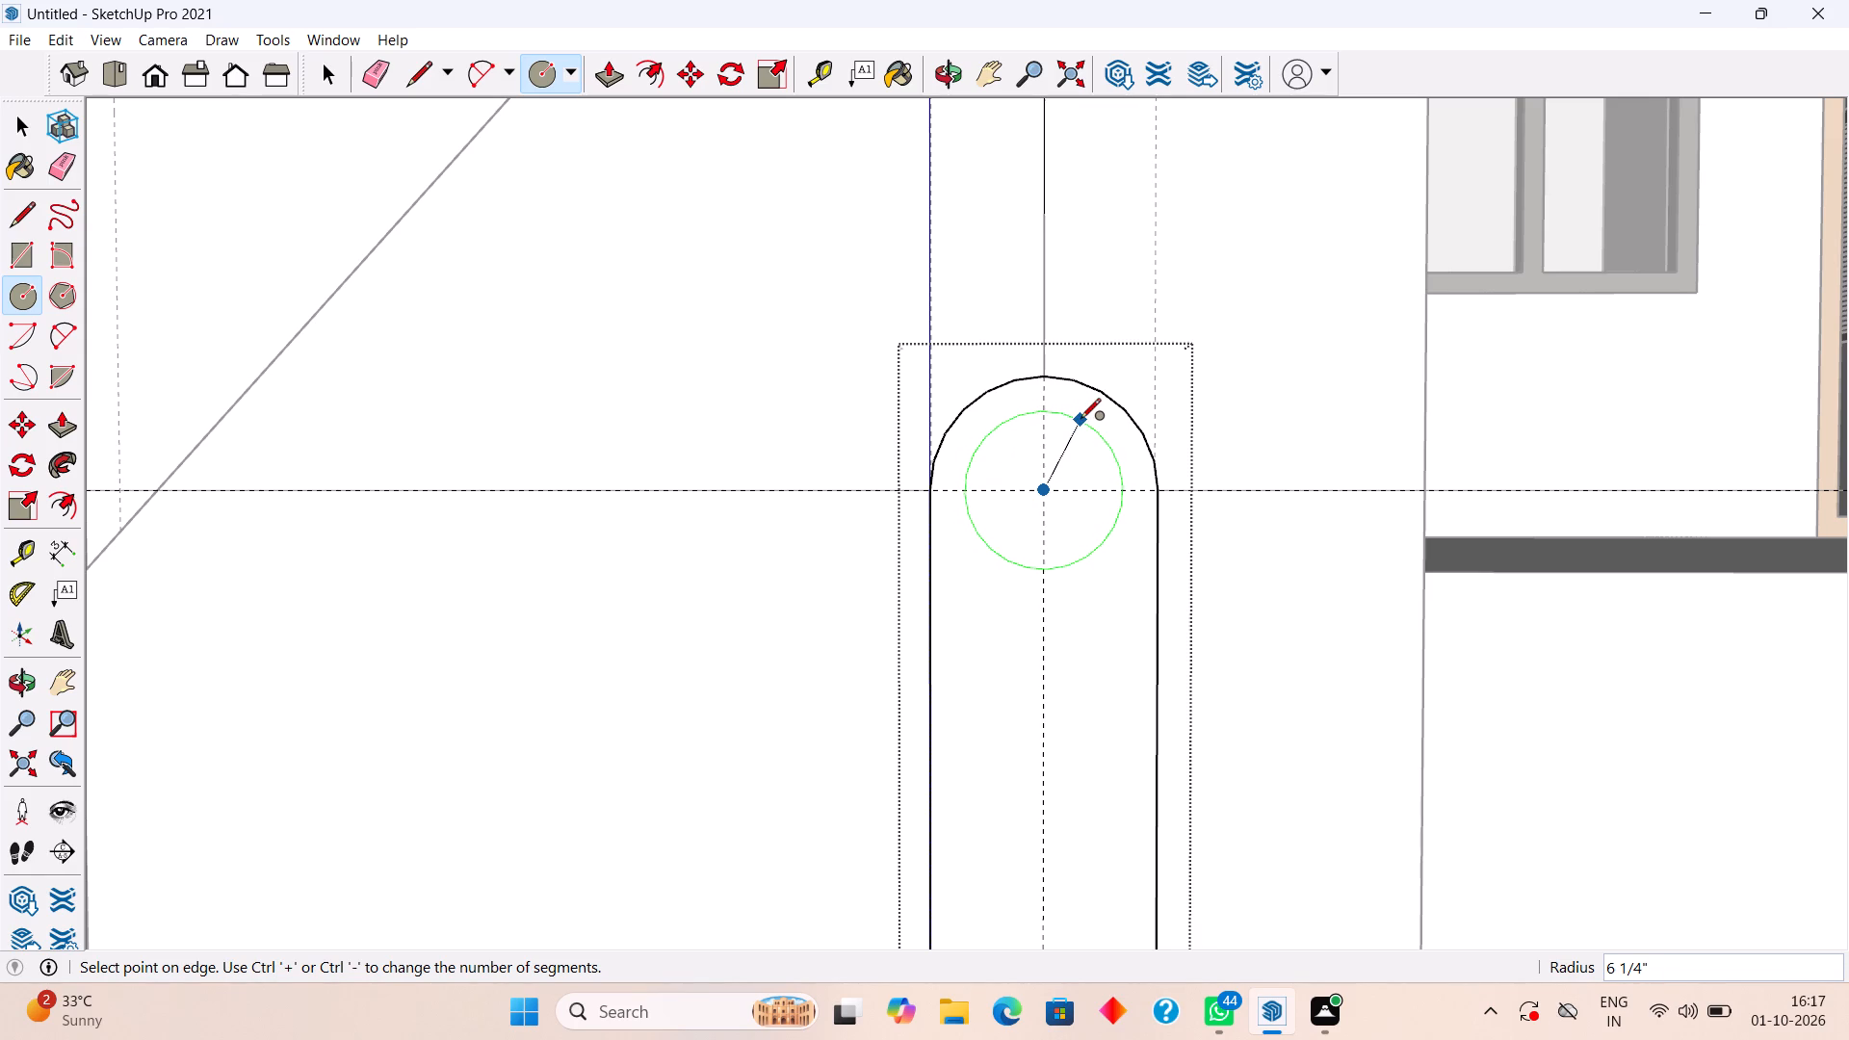
pyautogui.click(1081, 420)
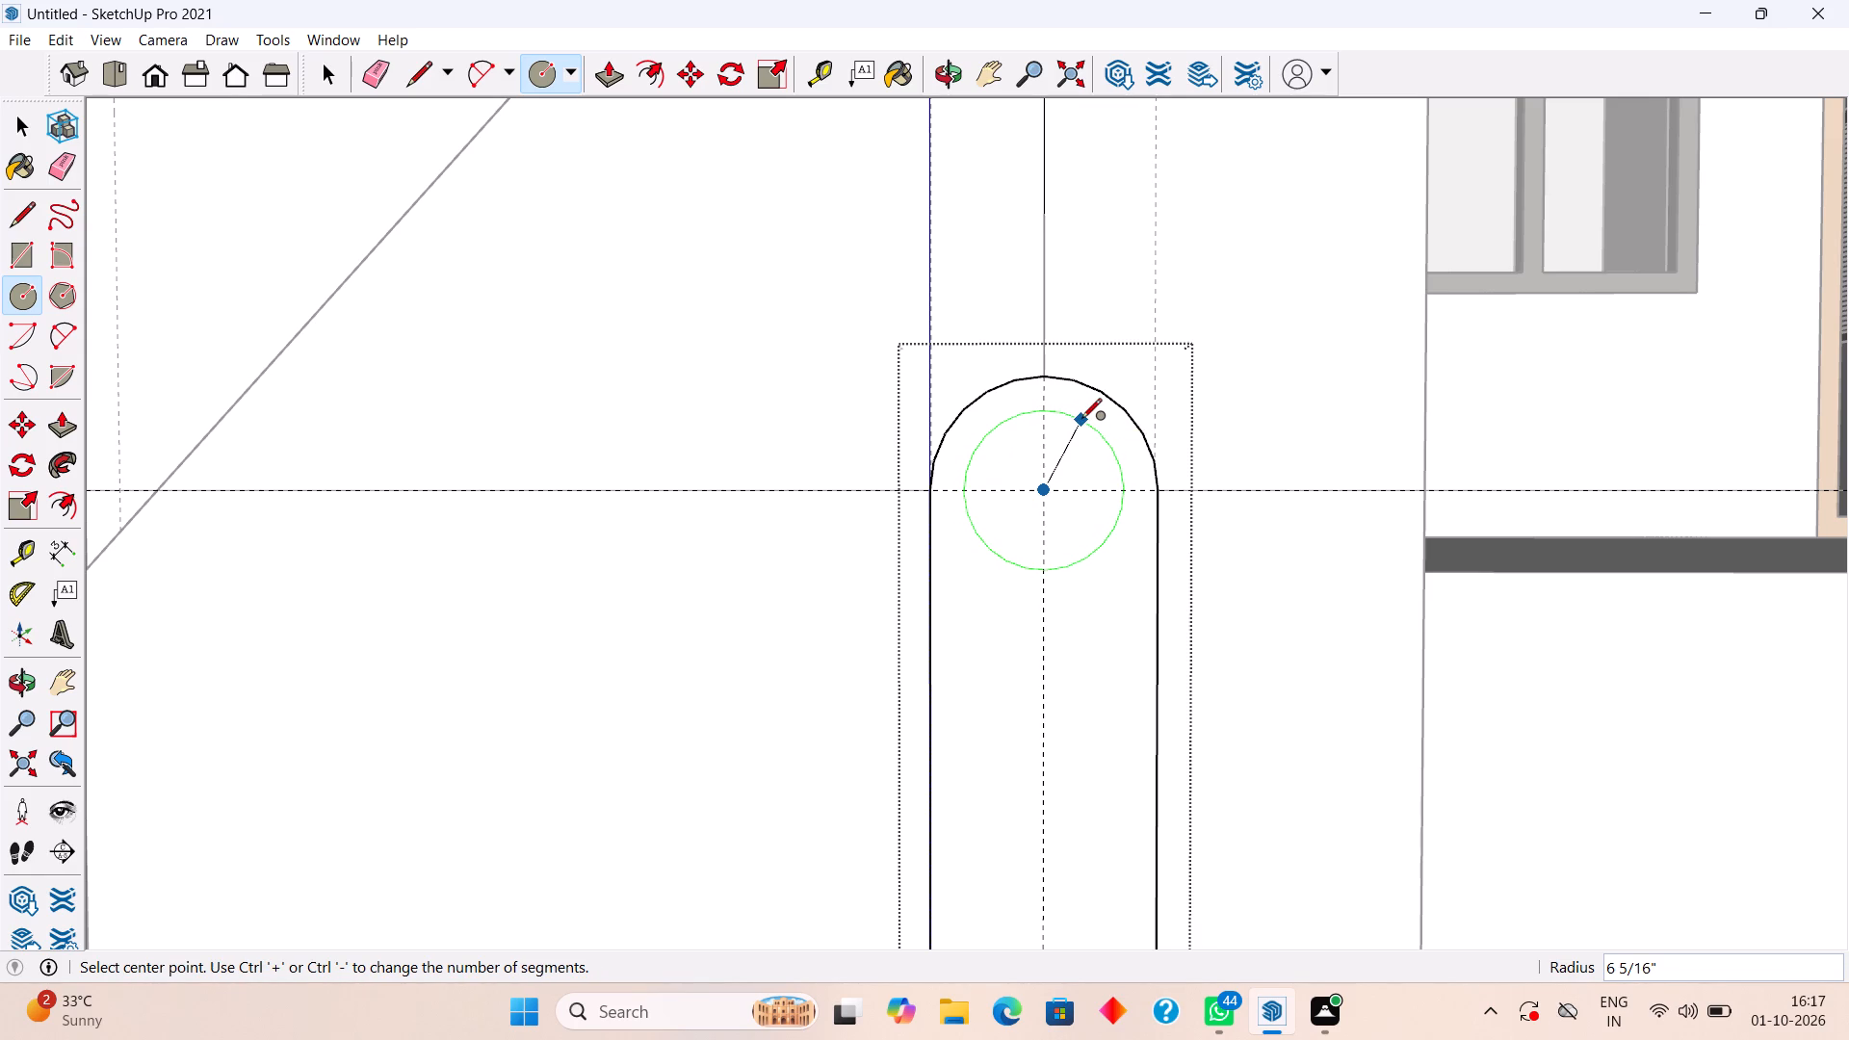
pyautogui.scroll(-7, 1081, 420)
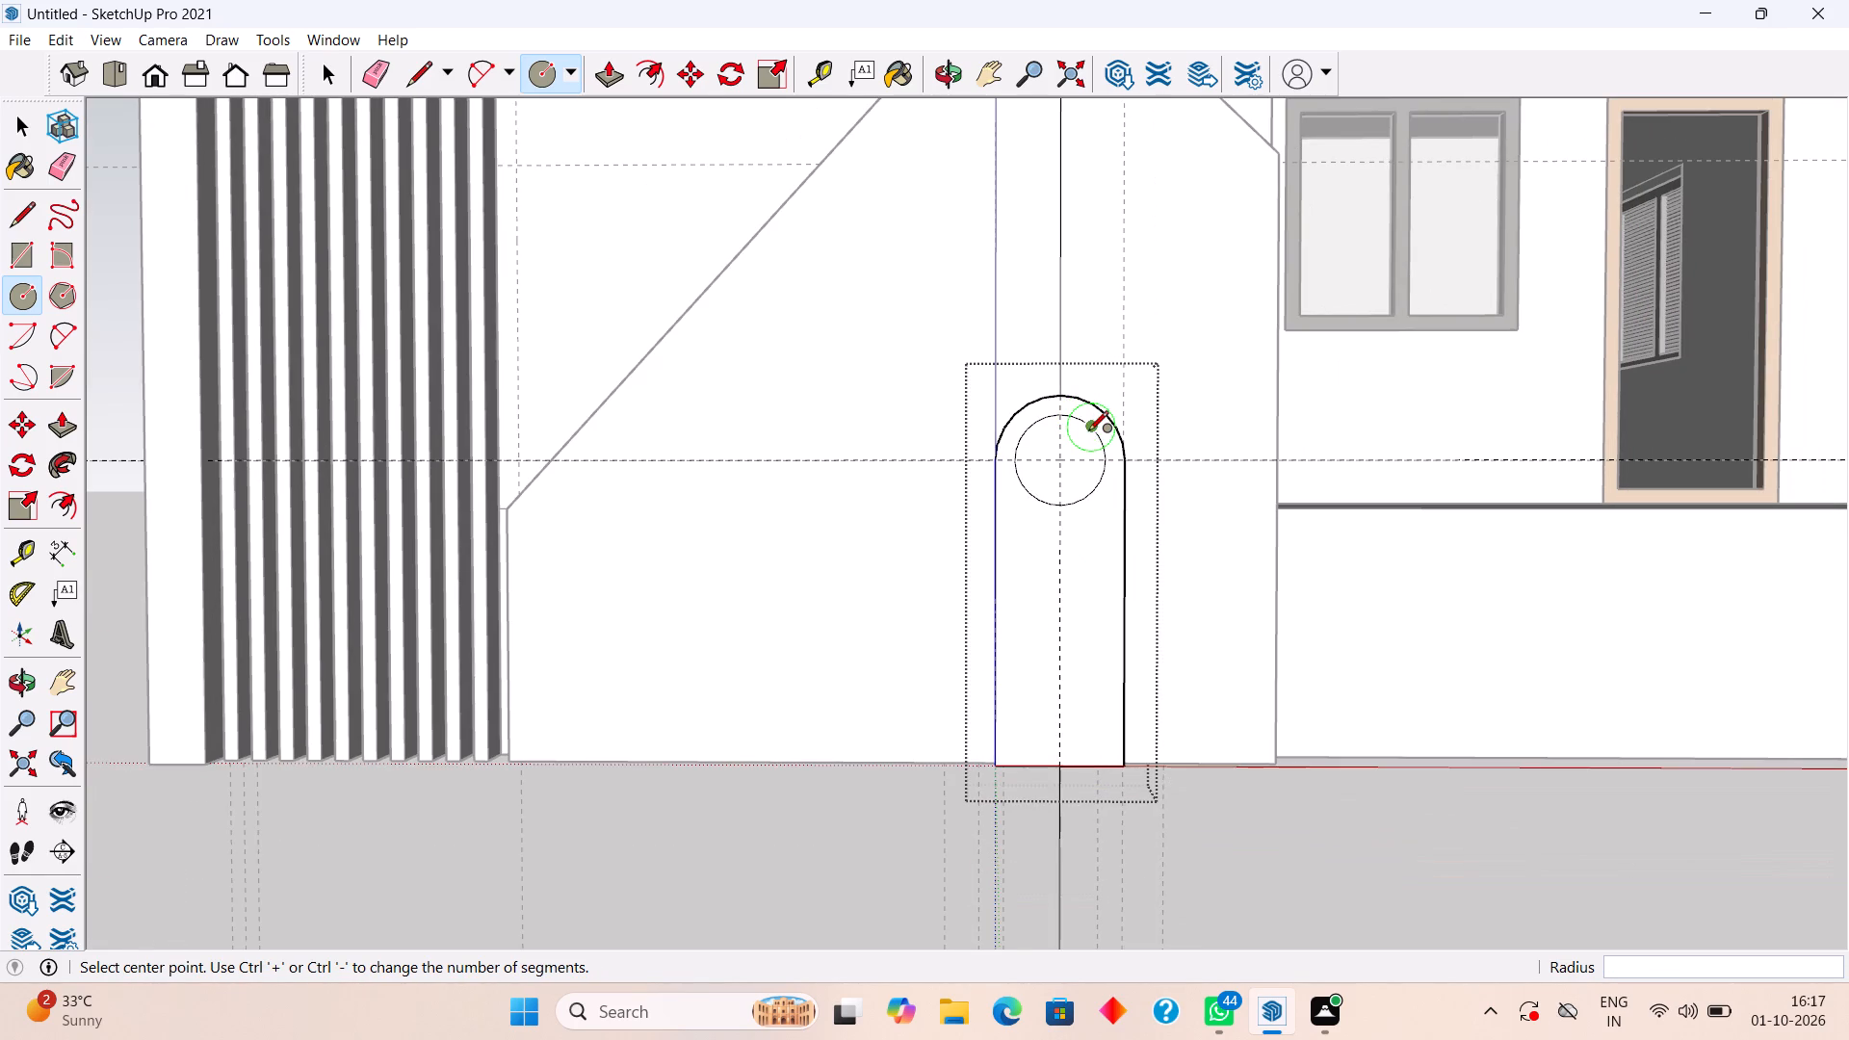
pyautogui.press('space')
# Push the circular face back 2" through the arched panel to cut a round opening.
pyautogui.moveTo(1088, 499); pyautogui.dragTo(1090, 637, button='middle')
pyautogui.scroll(2, 1051, 564)
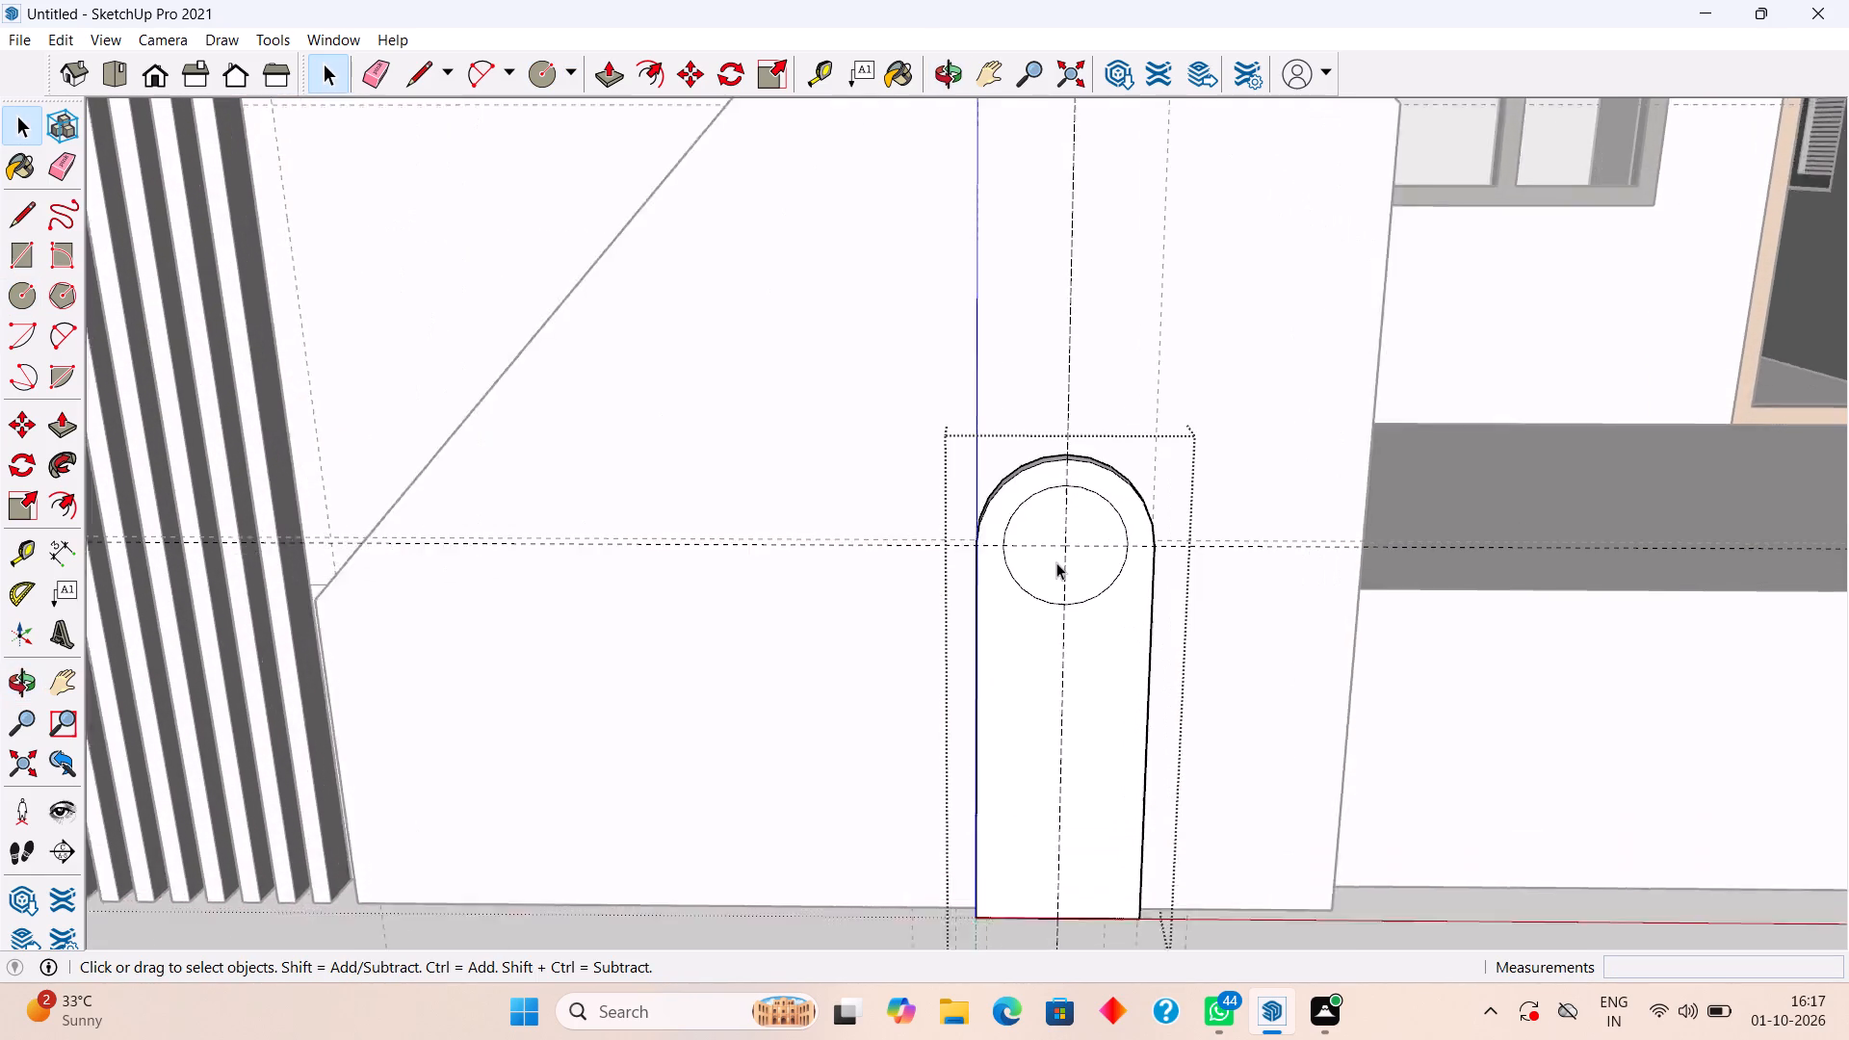
pyautogui.scroll(2, 1056, 562)
pyautogui.doubleClick(1061, 561)
pyautogui.press('p')
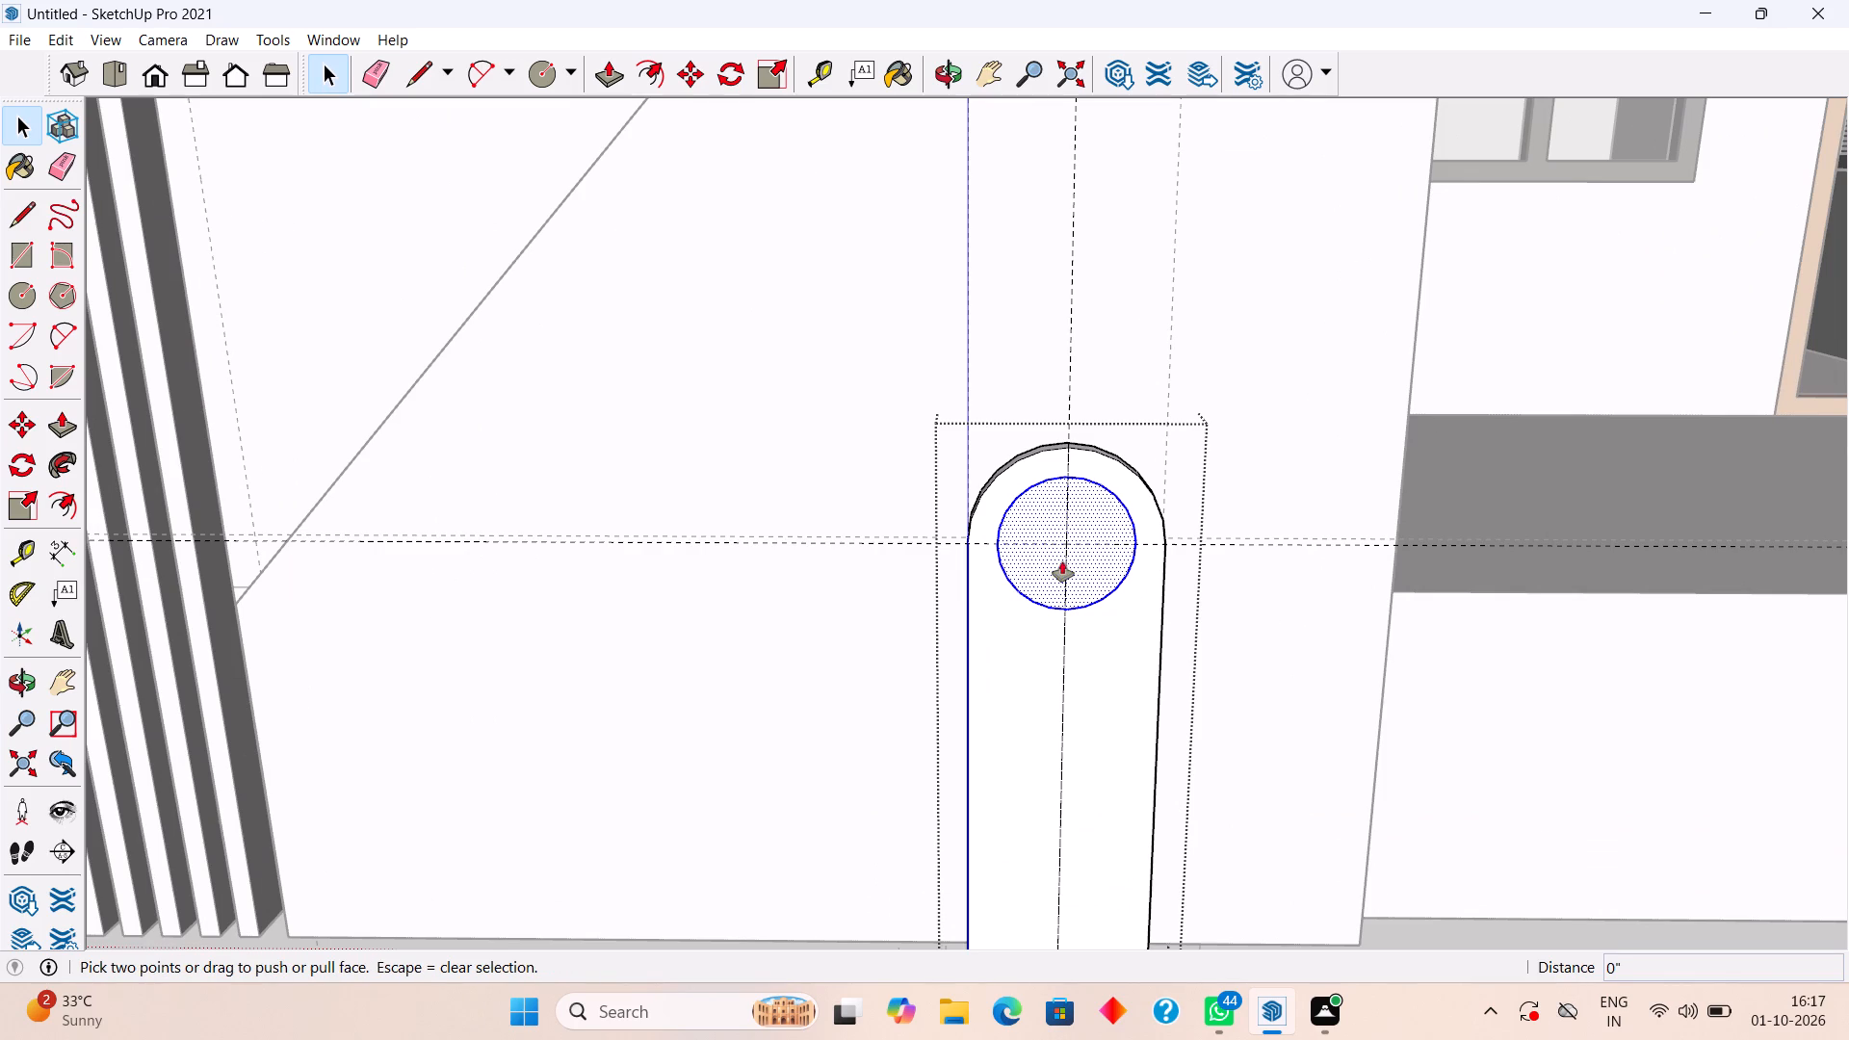
pyautogui.moveTo(1089, 562); pyautogui.dragTo(1087, 533)
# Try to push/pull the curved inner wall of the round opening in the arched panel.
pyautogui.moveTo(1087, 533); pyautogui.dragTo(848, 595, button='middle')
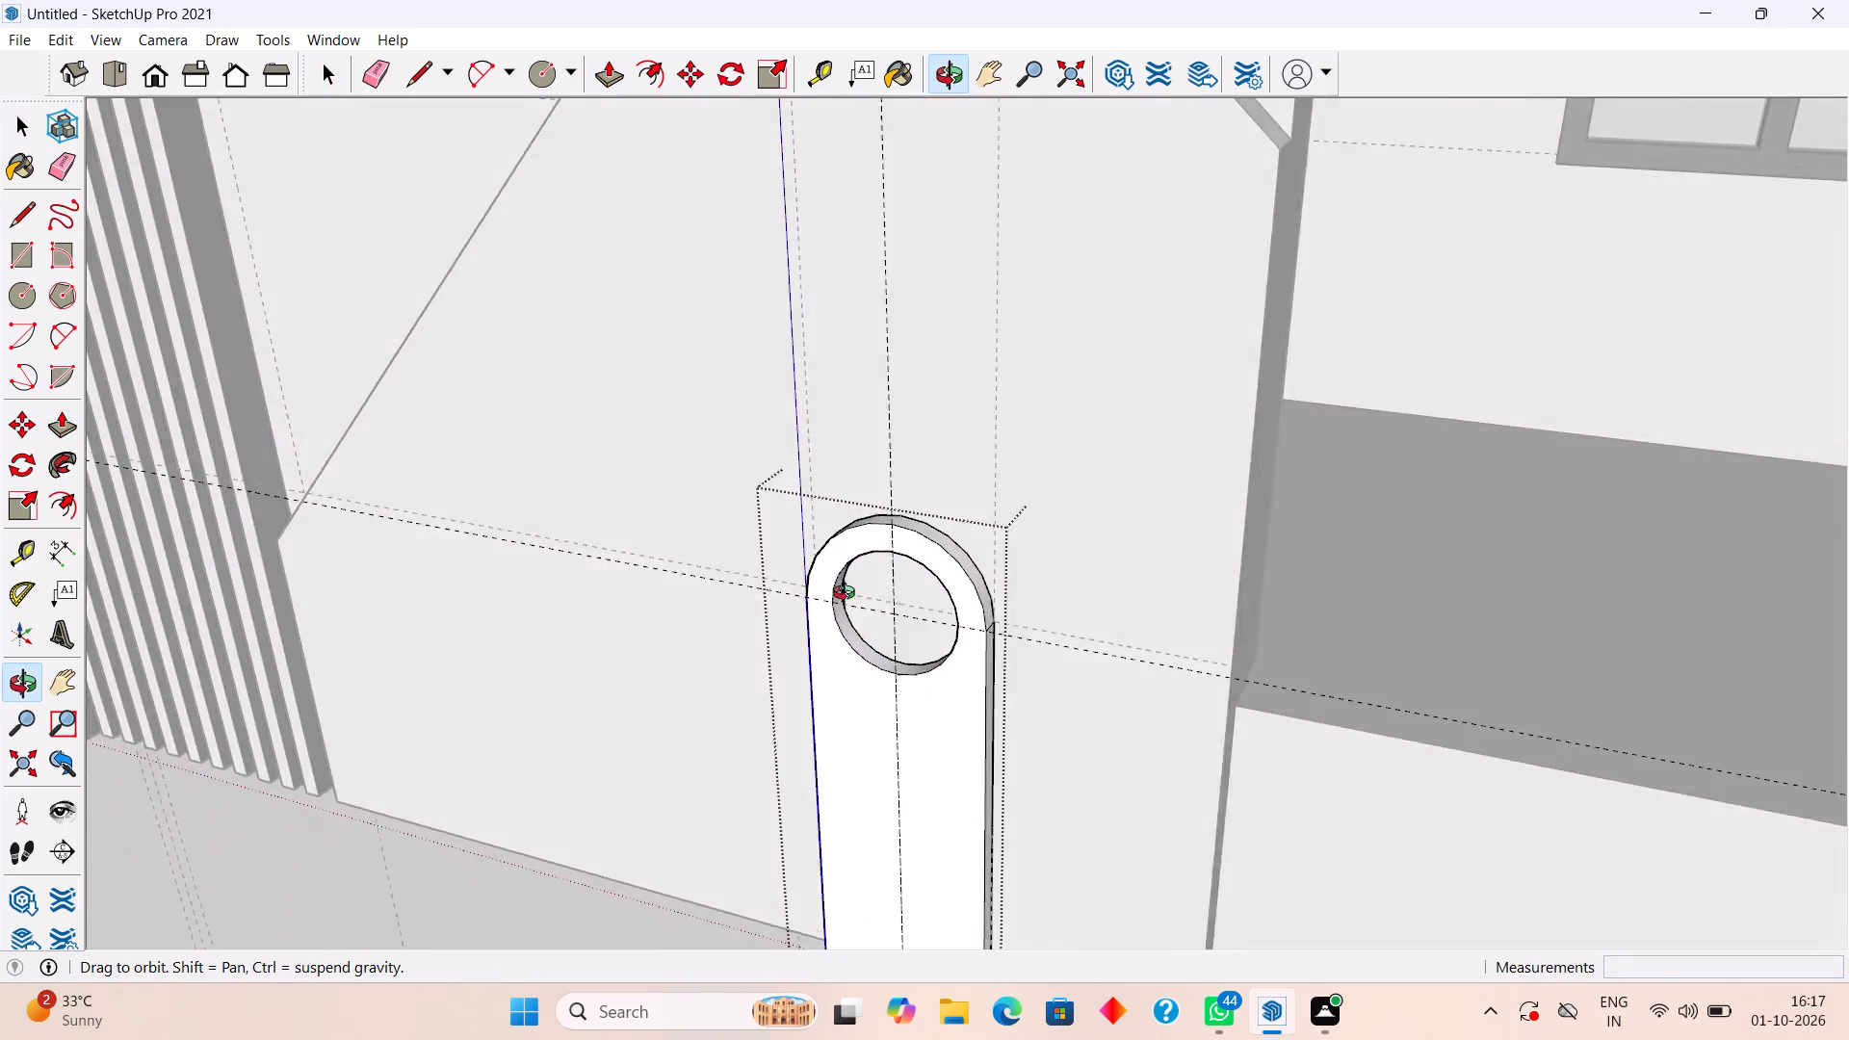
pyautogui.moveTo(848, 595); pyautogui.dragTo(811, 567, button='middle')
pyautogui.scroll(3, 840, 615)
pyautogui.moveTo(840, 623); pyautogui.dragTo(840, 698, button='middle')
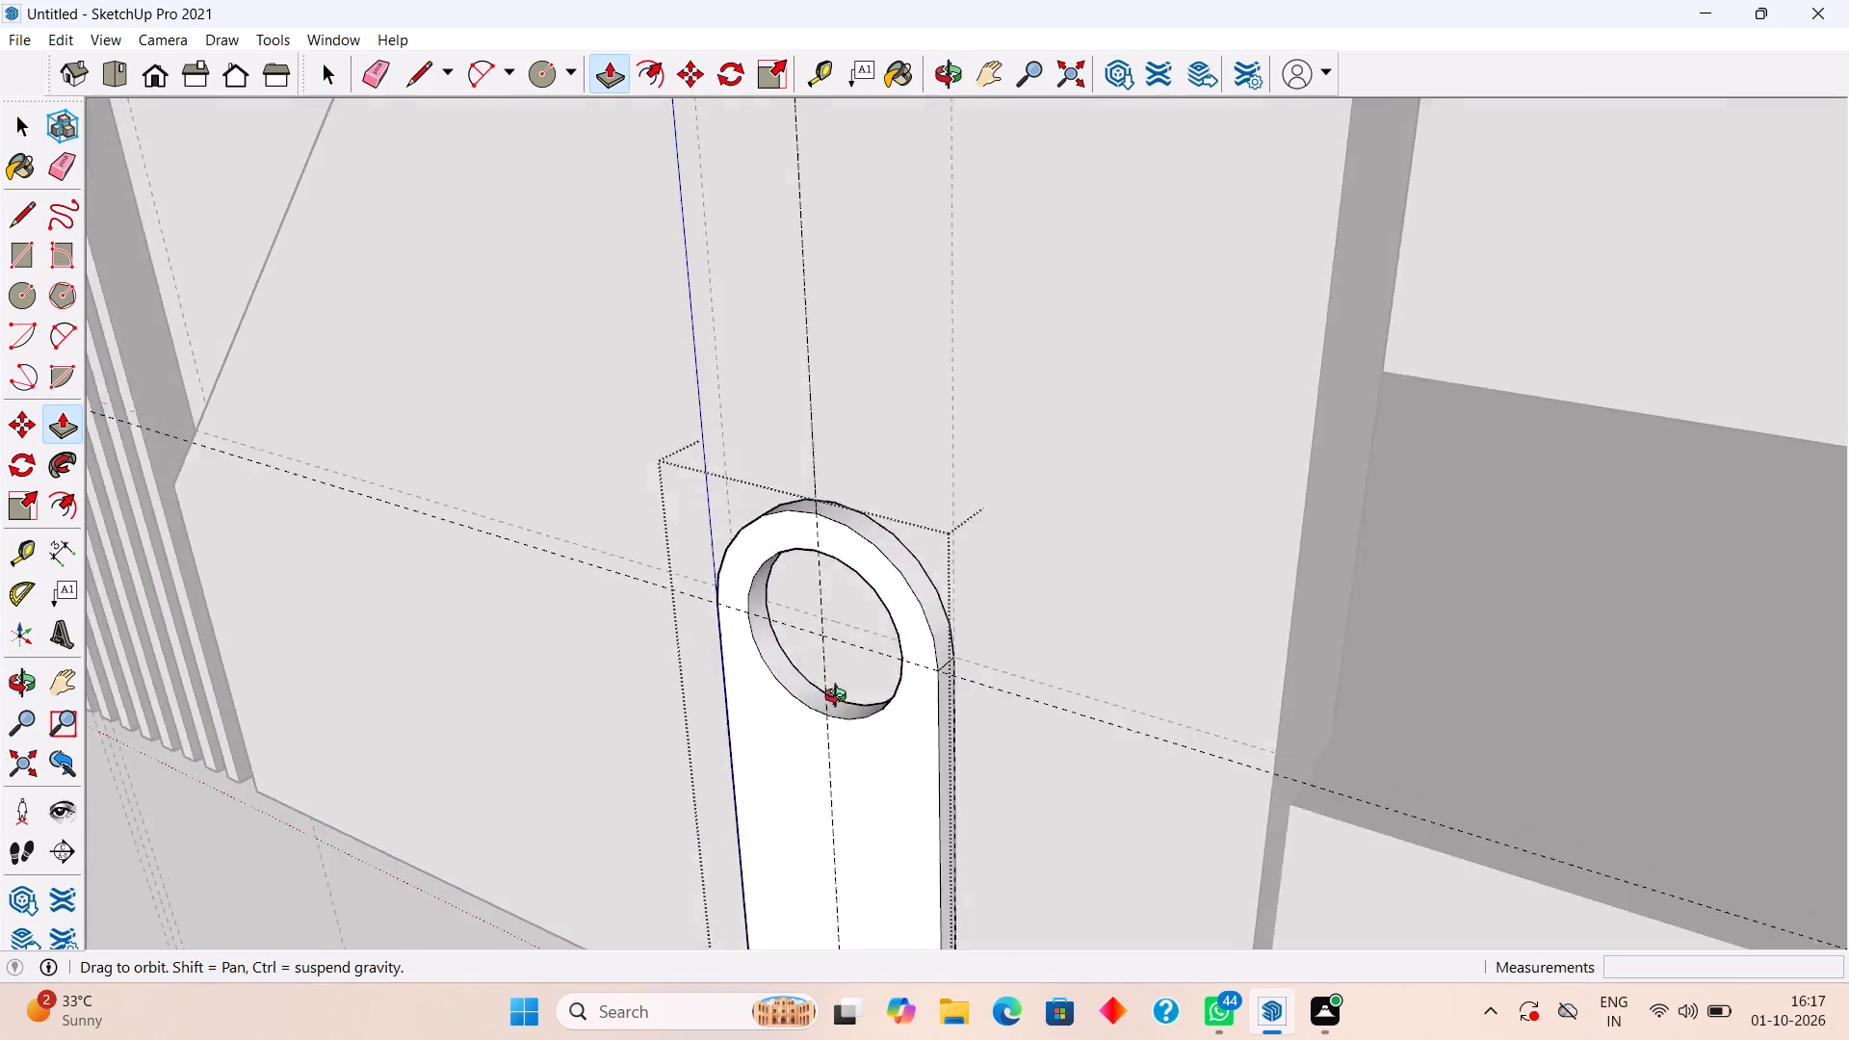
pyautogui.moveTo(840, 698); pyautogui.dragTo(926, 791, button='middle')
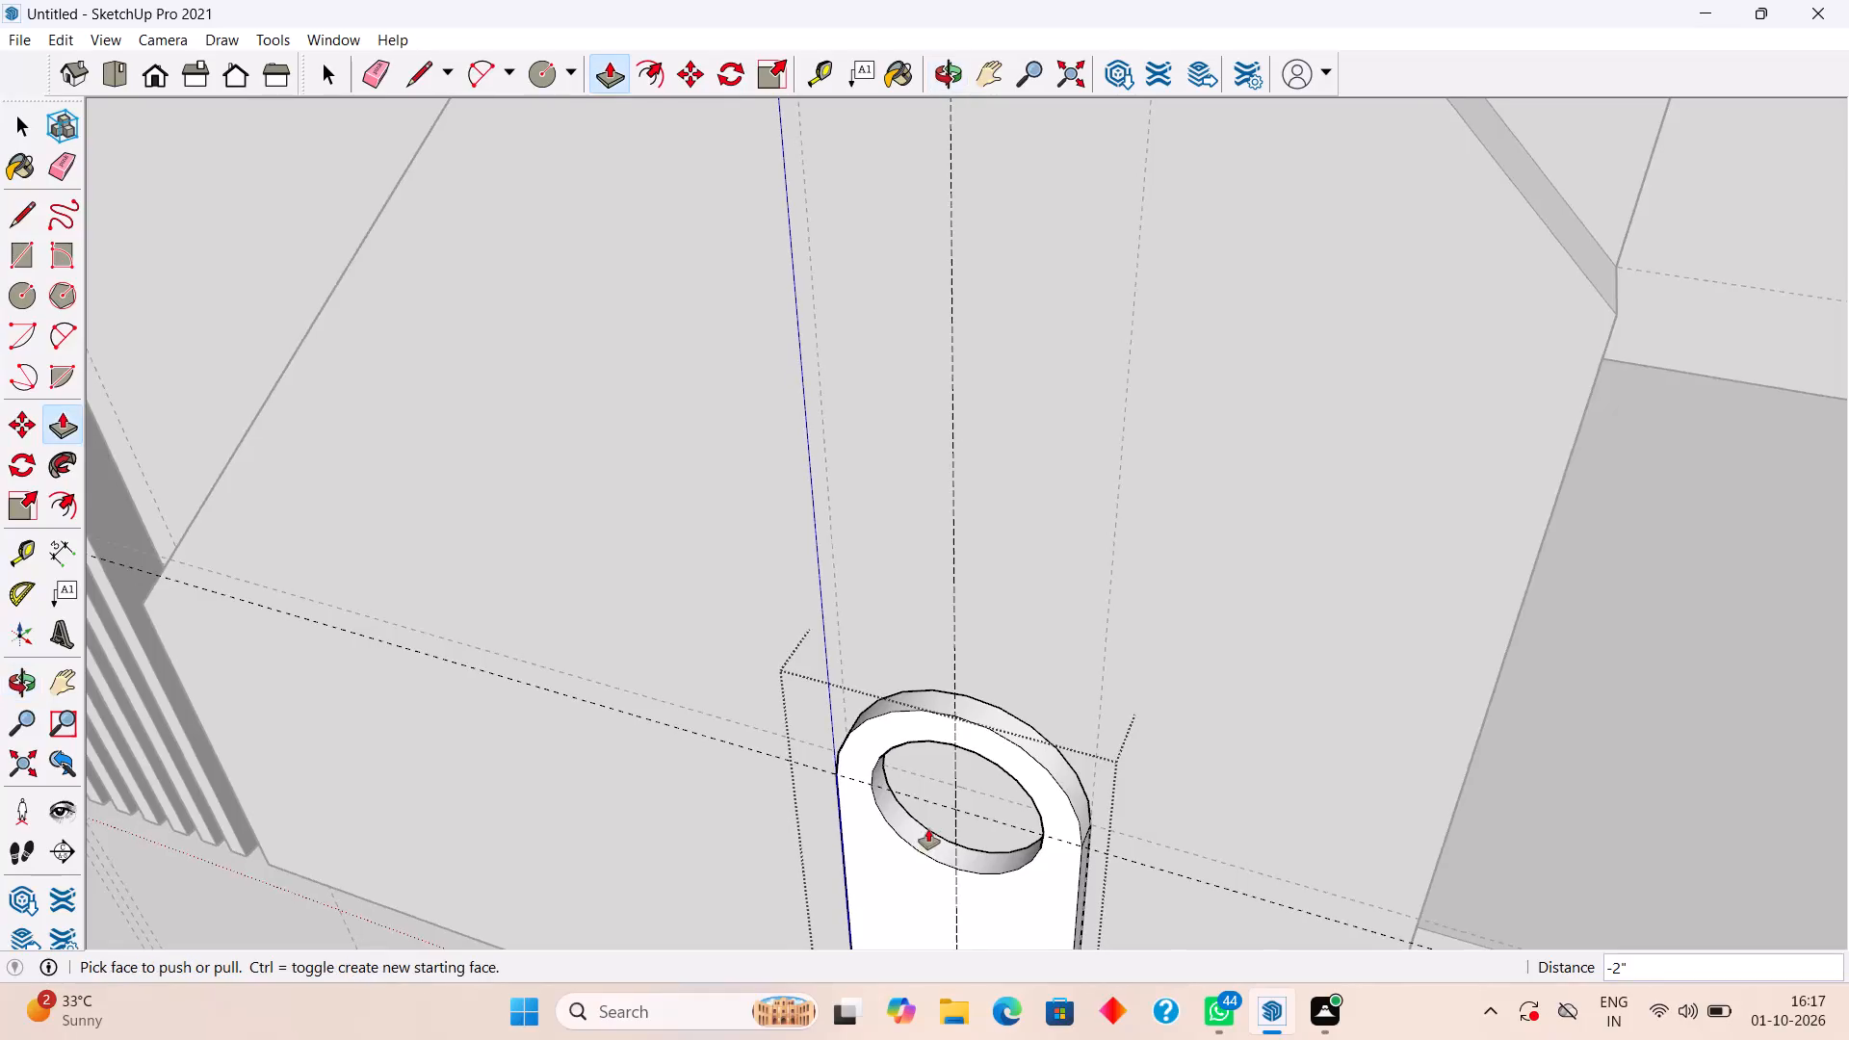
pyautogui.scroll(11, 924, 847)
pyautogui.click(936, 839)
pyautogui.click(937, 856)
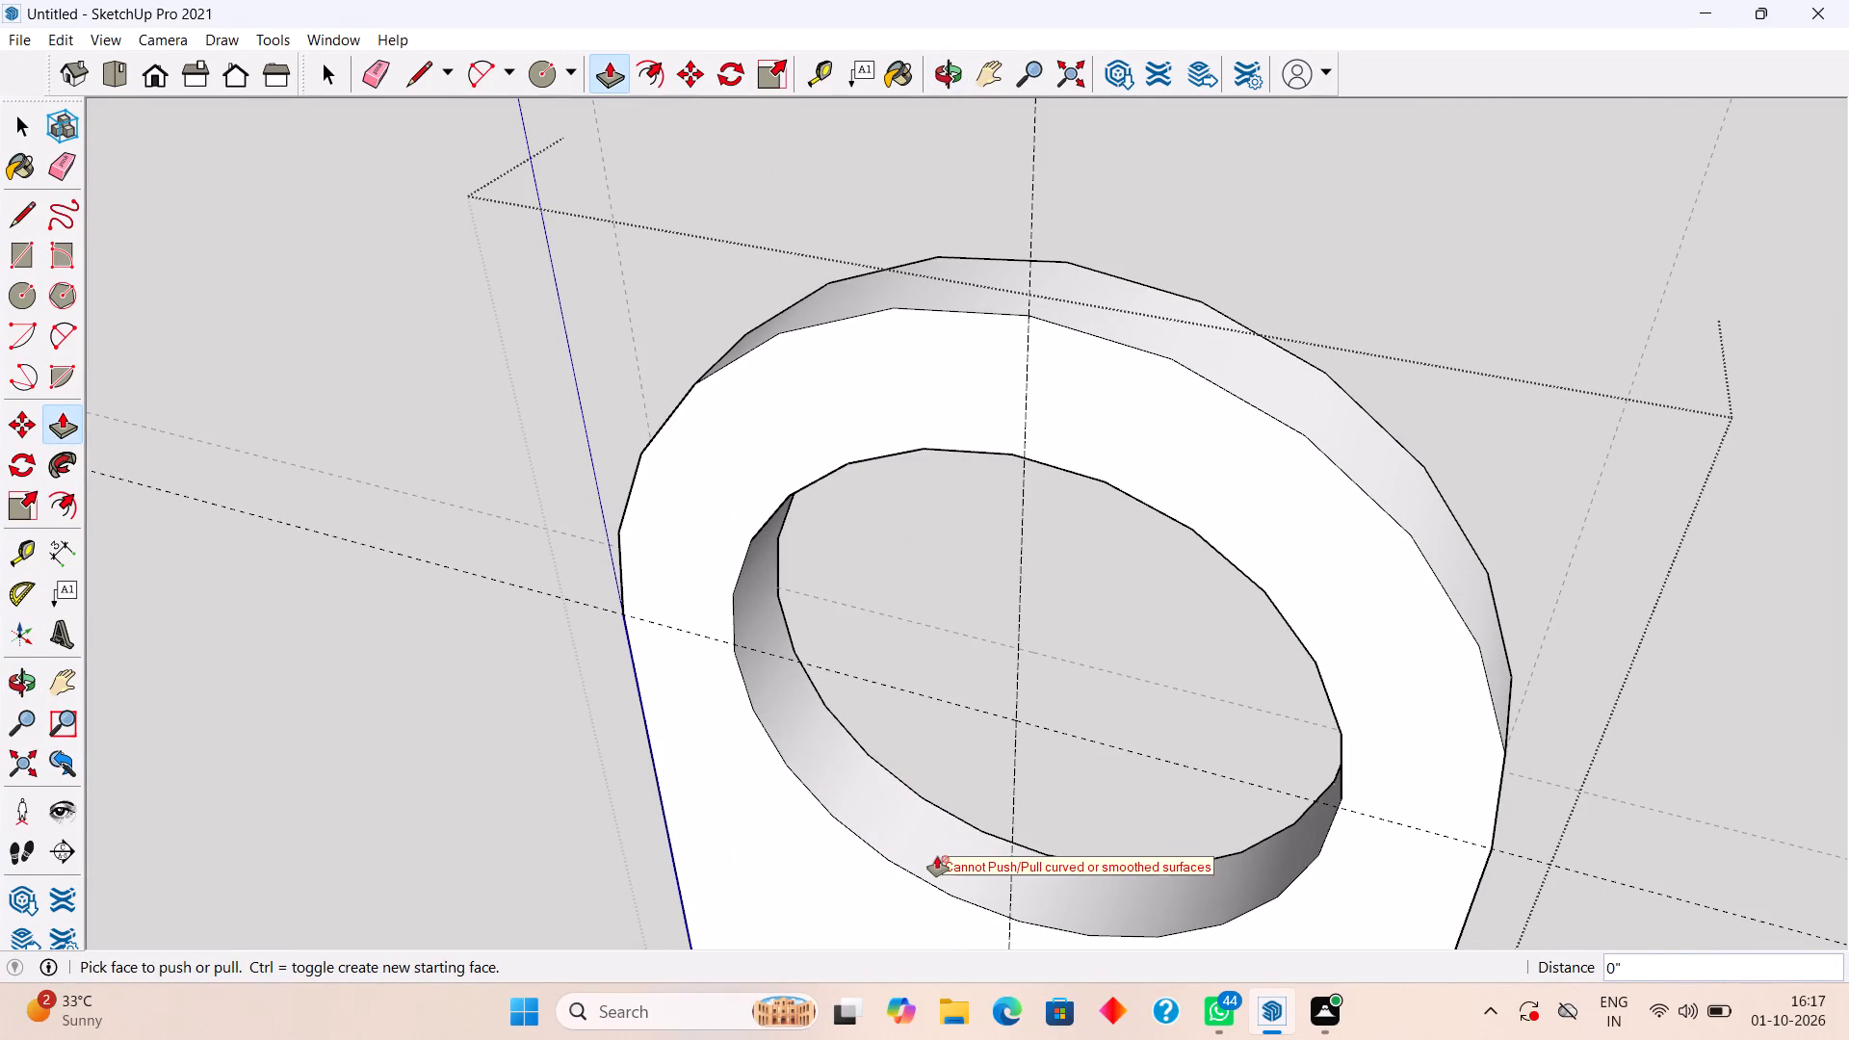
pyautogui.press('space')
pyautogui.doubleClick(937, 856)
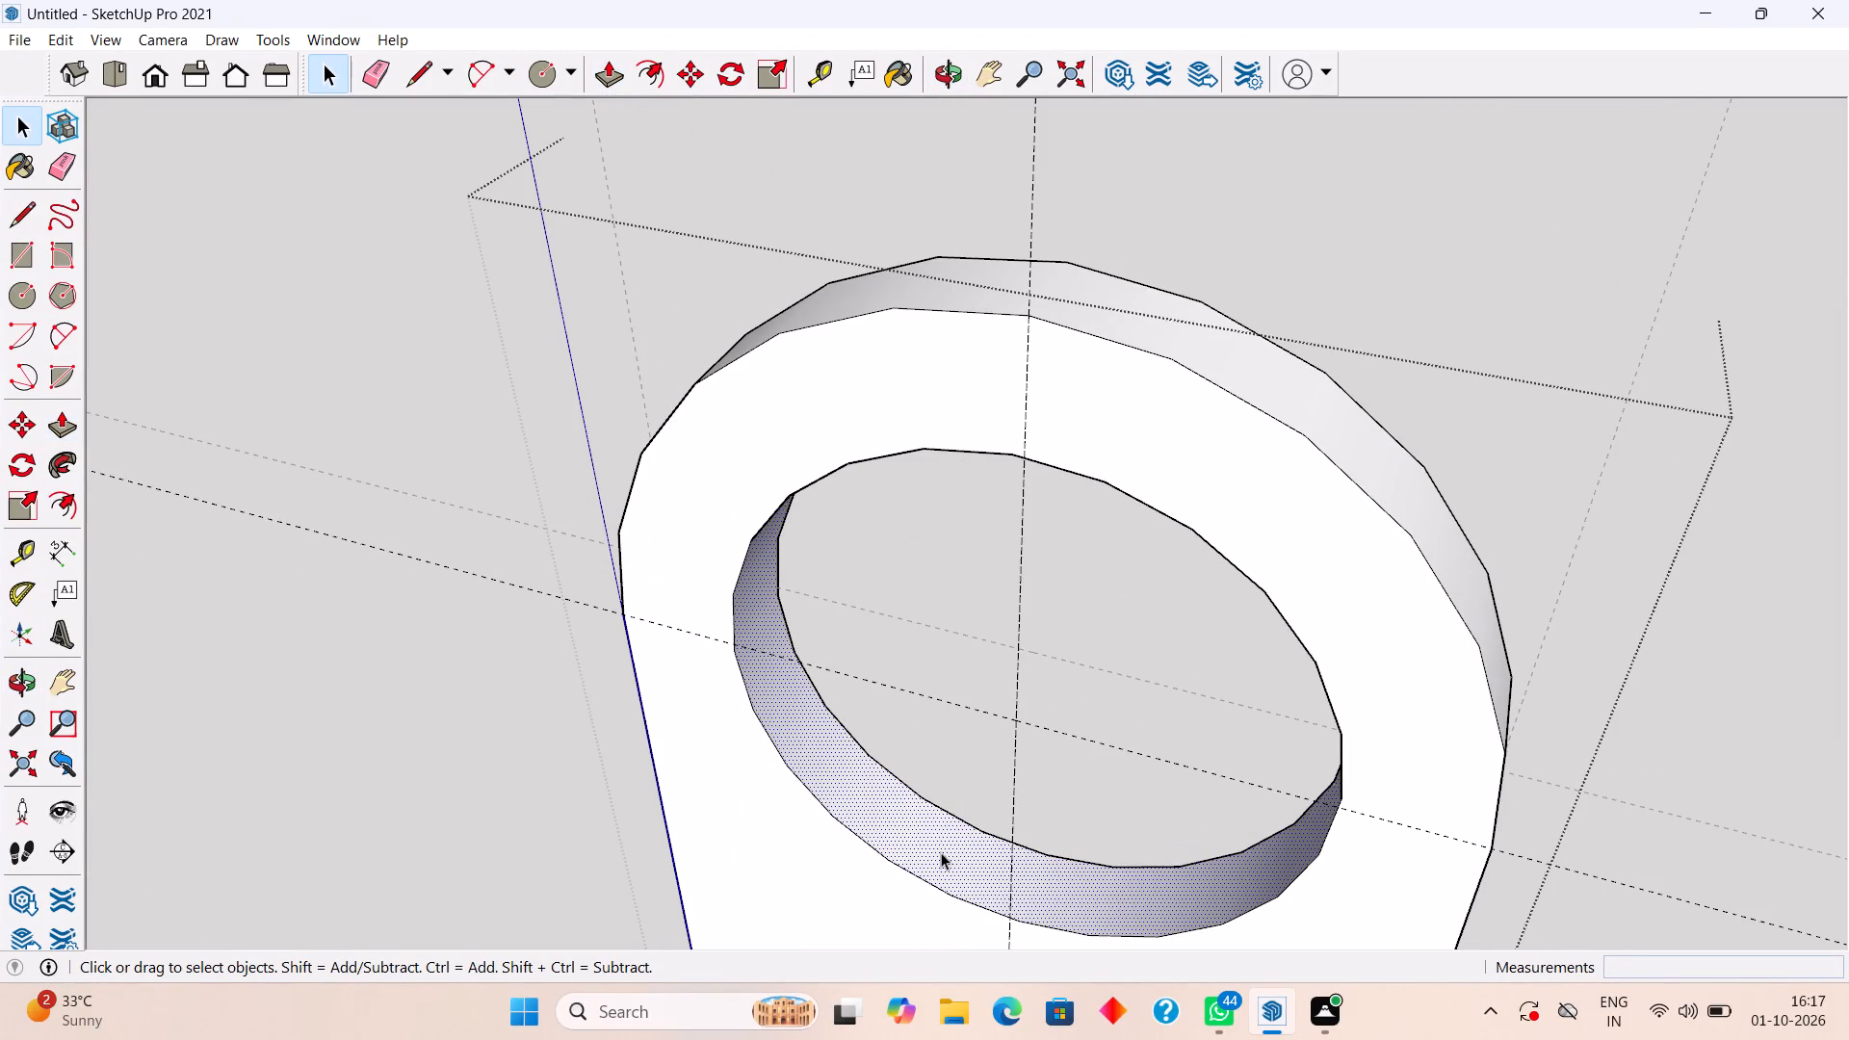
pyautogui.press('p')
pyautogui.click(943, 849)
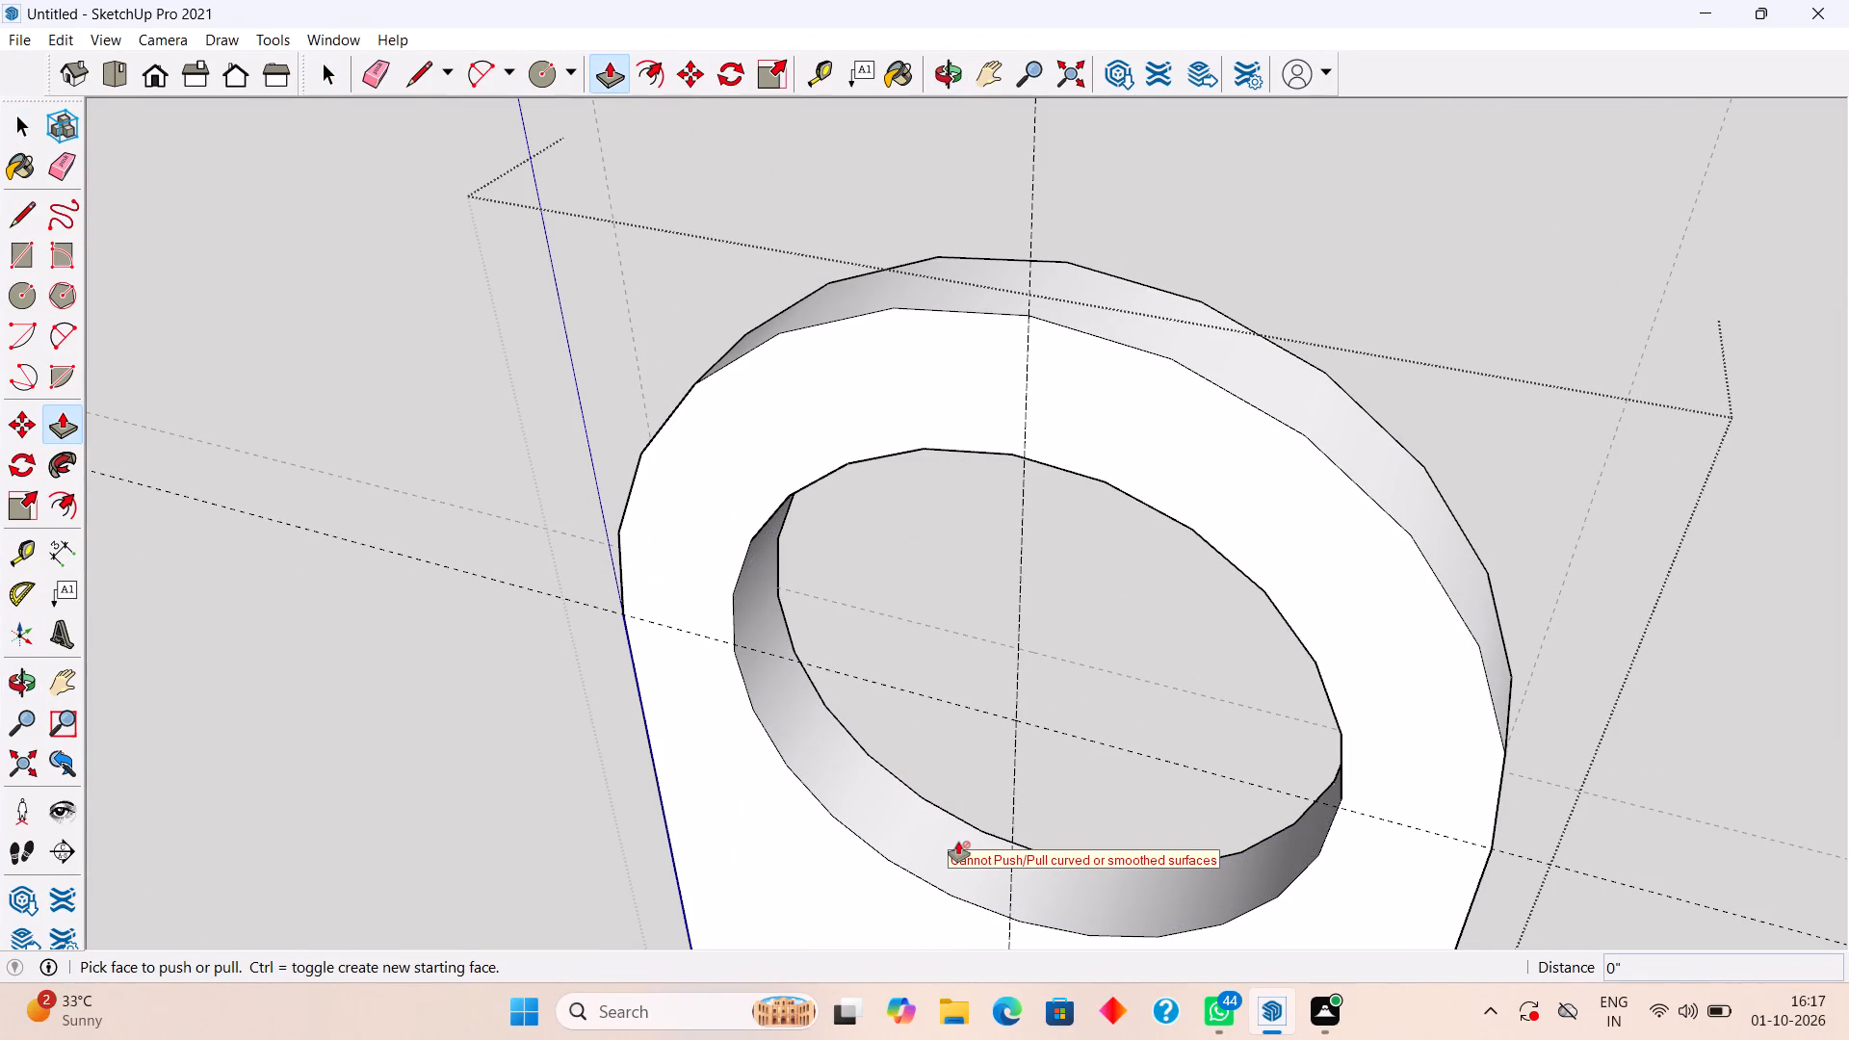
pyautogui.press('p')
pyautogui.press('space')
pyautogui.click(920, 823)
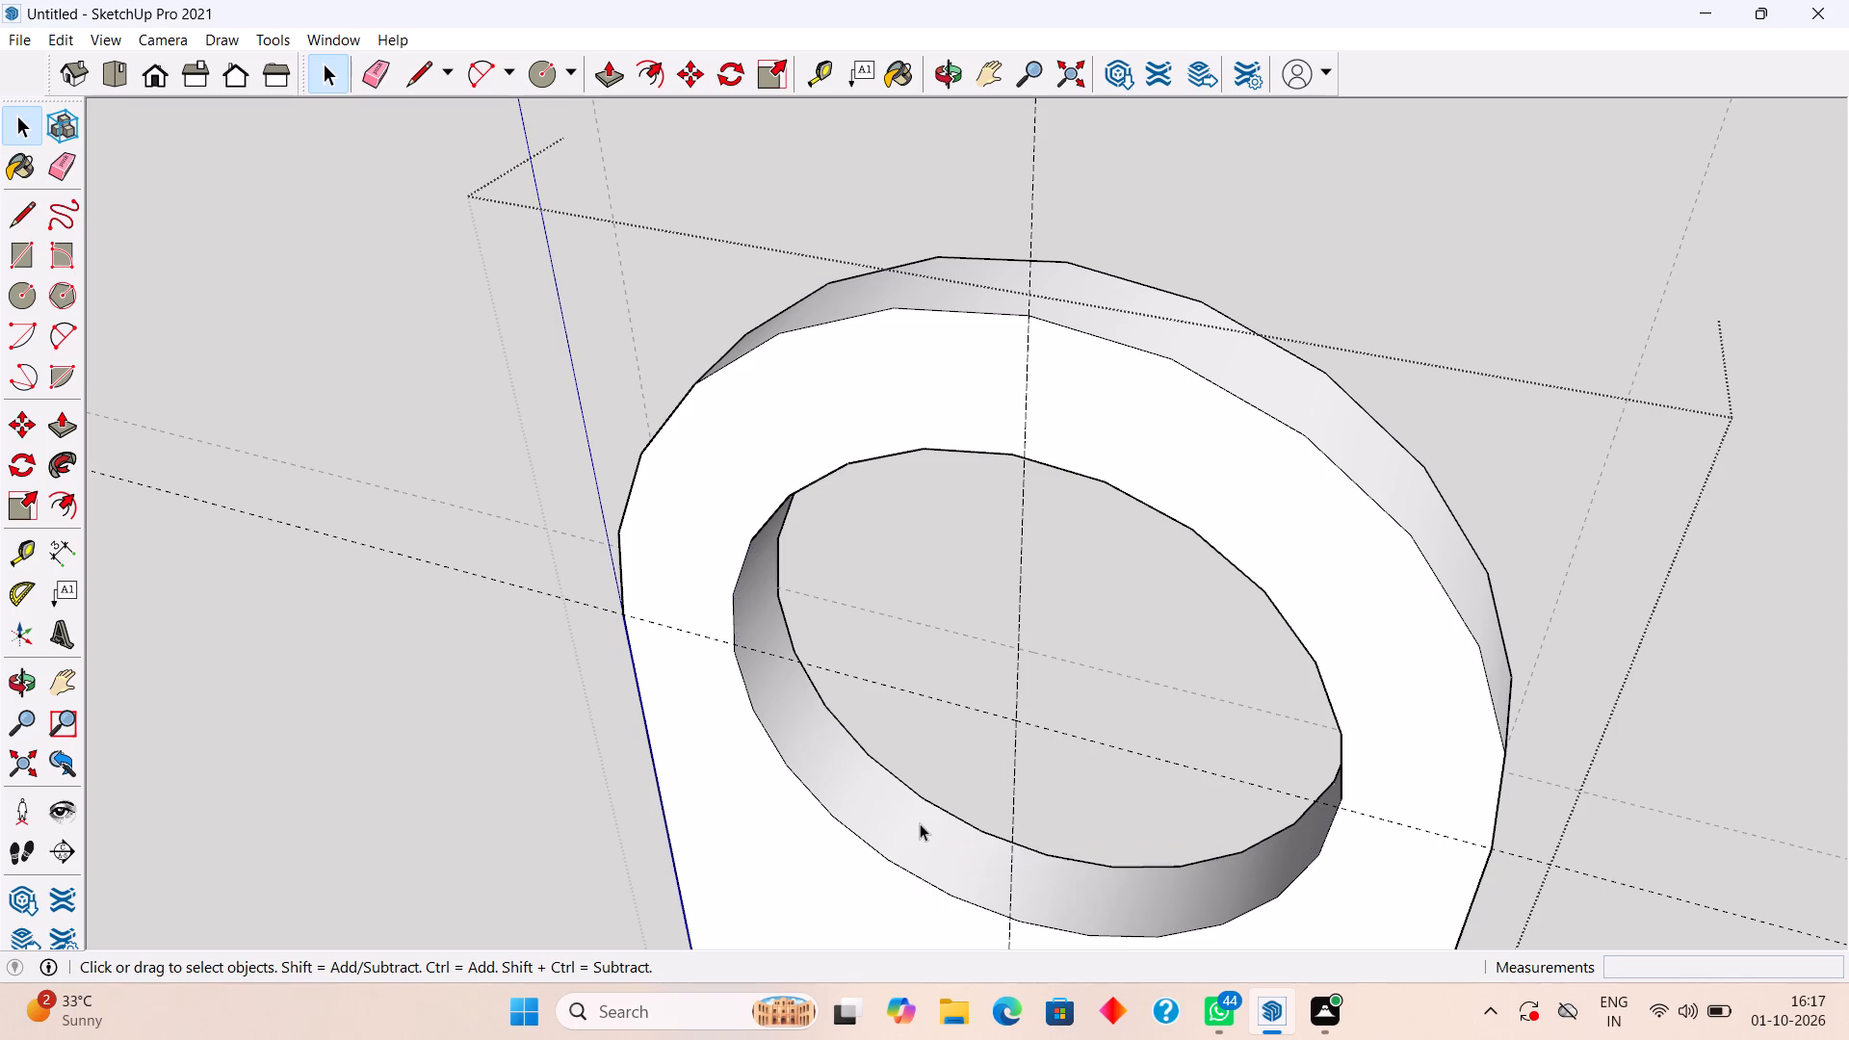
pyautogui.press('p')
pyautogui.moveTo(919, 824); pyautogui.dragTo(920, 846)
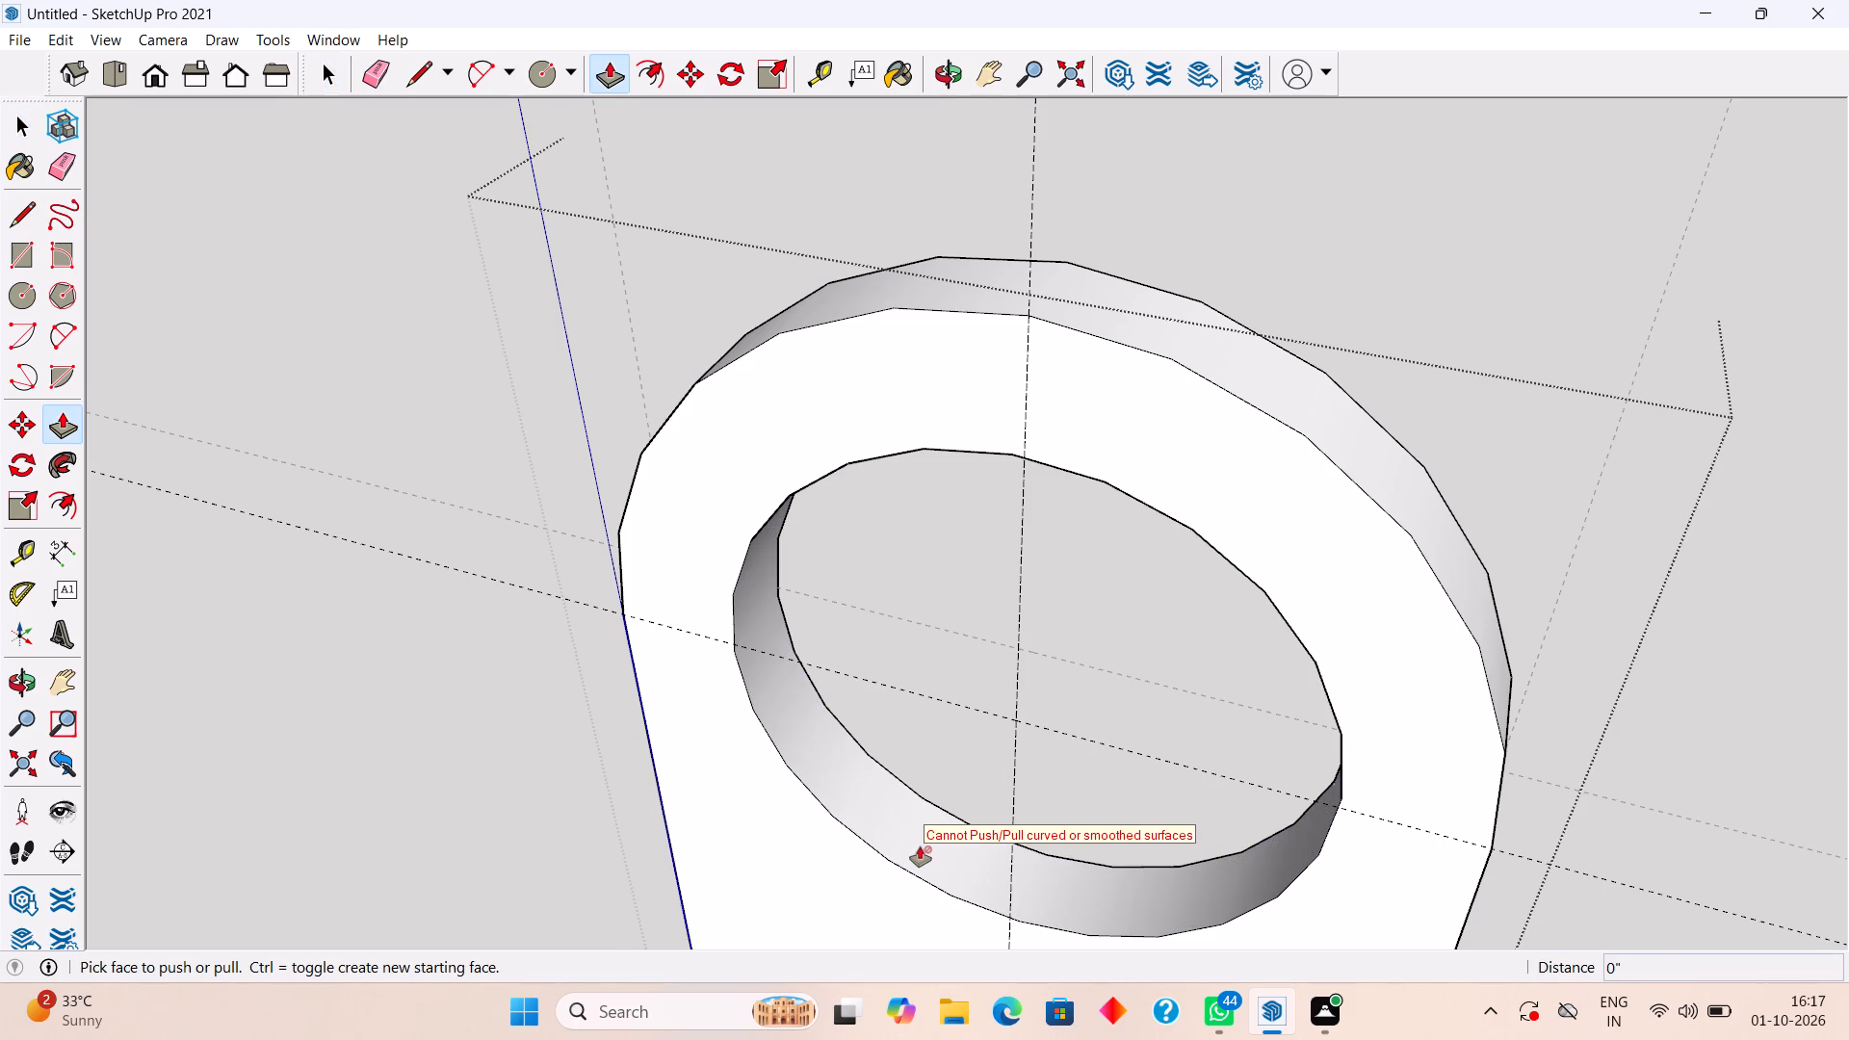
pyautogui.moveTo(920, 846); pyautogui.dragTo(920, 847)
# Exit the arched panel group and return to the whole house model.
pyautogui.scroll(-17, 920, 838)
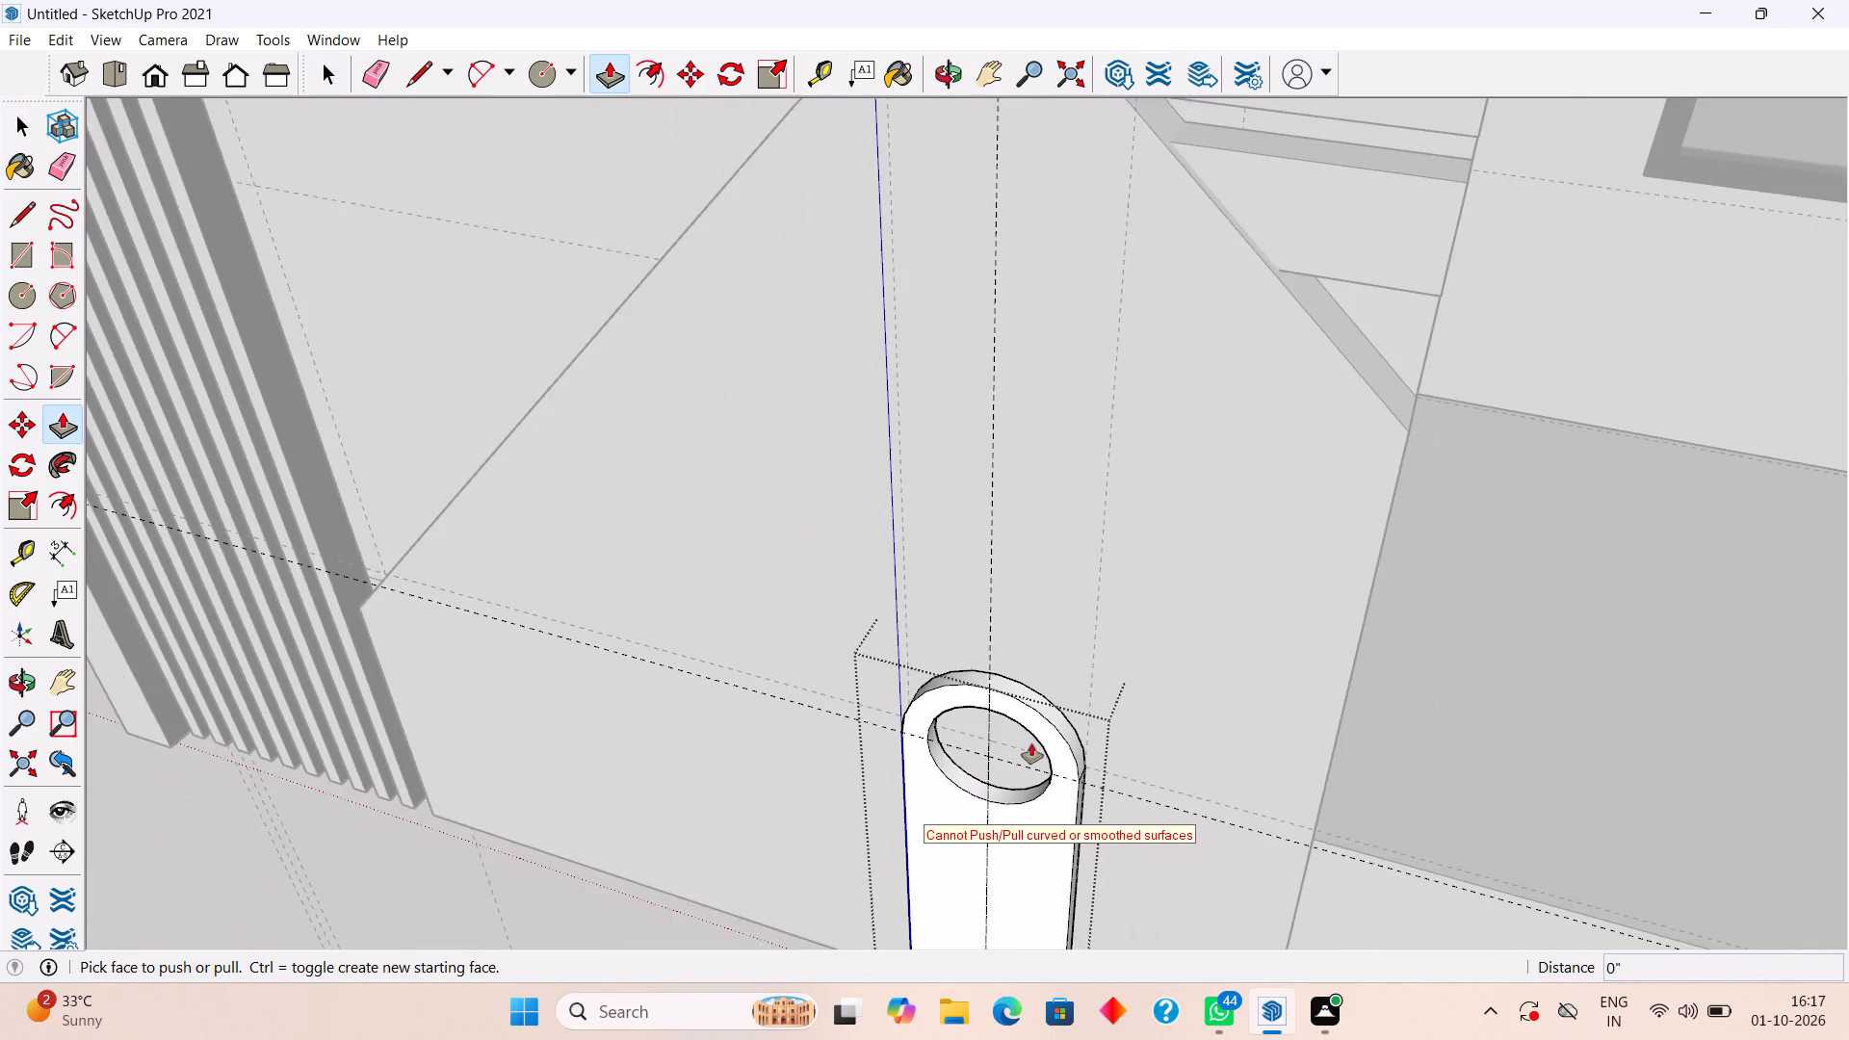
pyautogui.moveTo(1029, 759); pyautogui.dragTo(1212, 589, button='middle')
pyautogui.scroll(-1, 1081, 692)
pyautogui.scroll(-4, 1212, 589)
pyautogui.press('space')
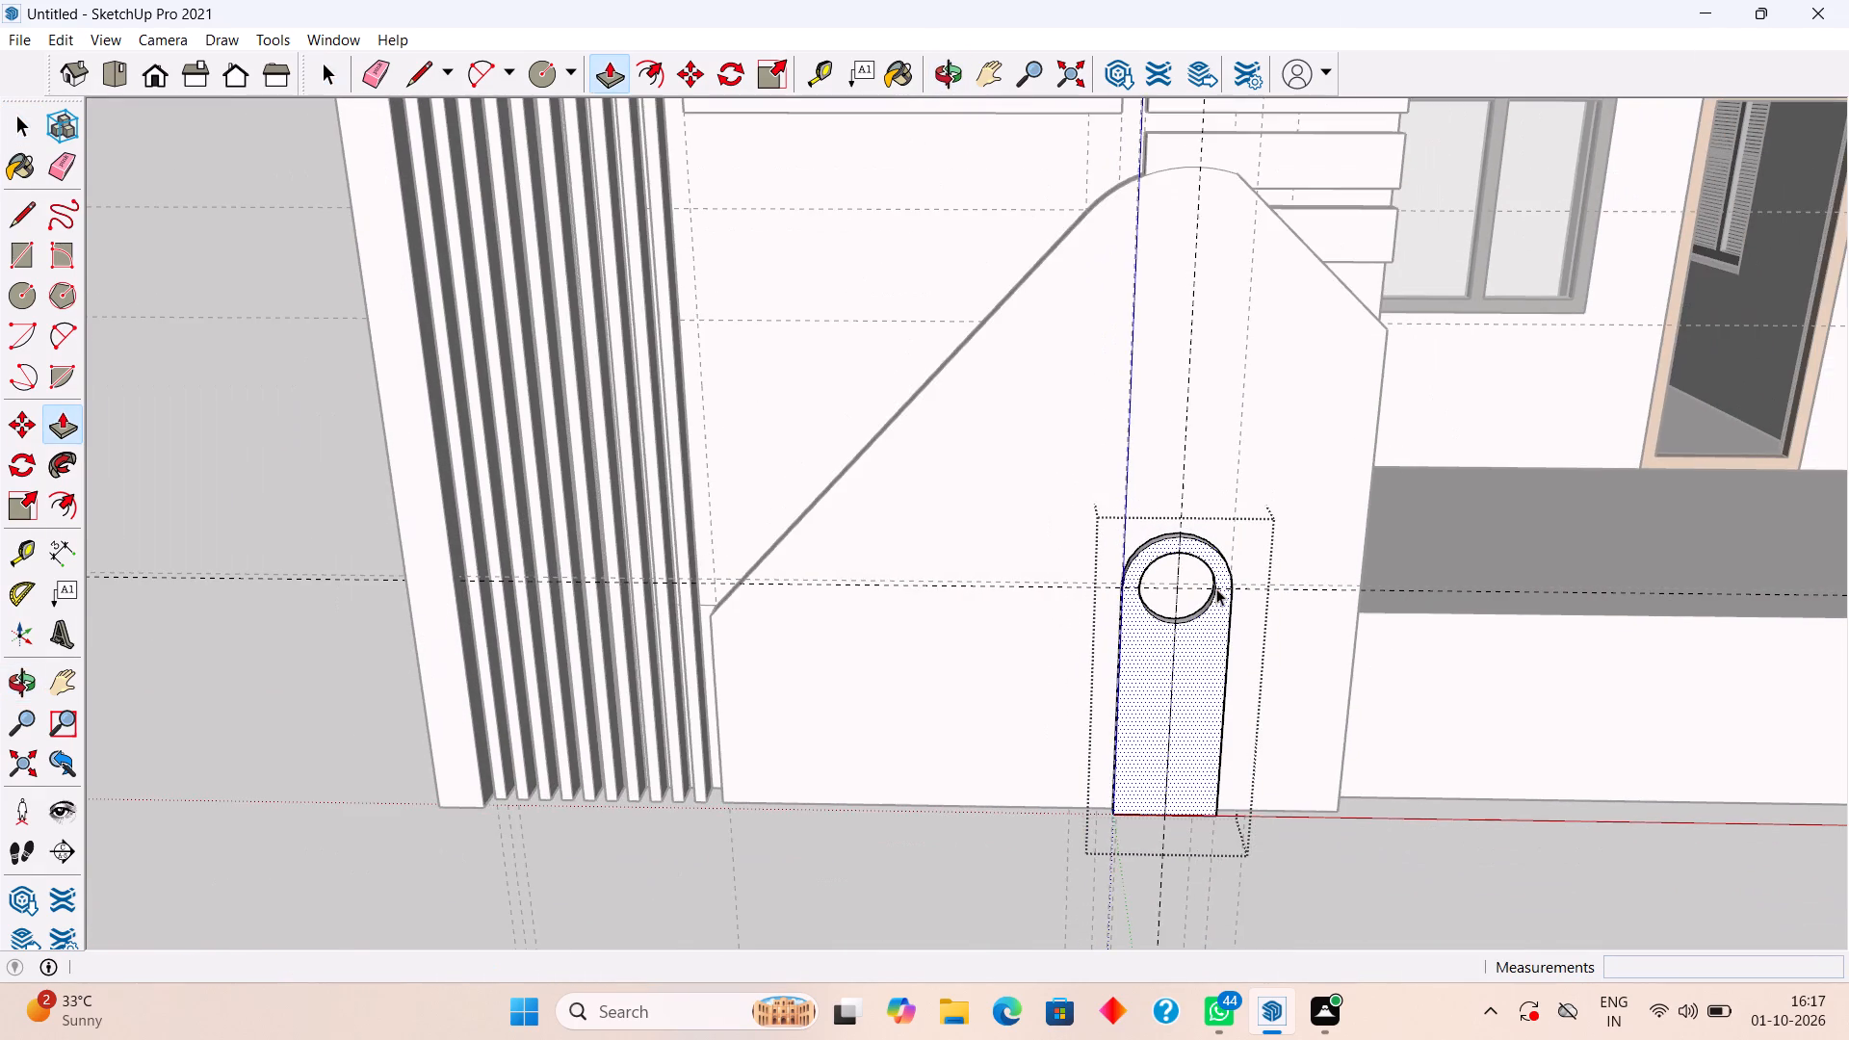
pyautogui.scroll(-4, 1059, 681)
pyautogui.scroll(-4, 863, 848)
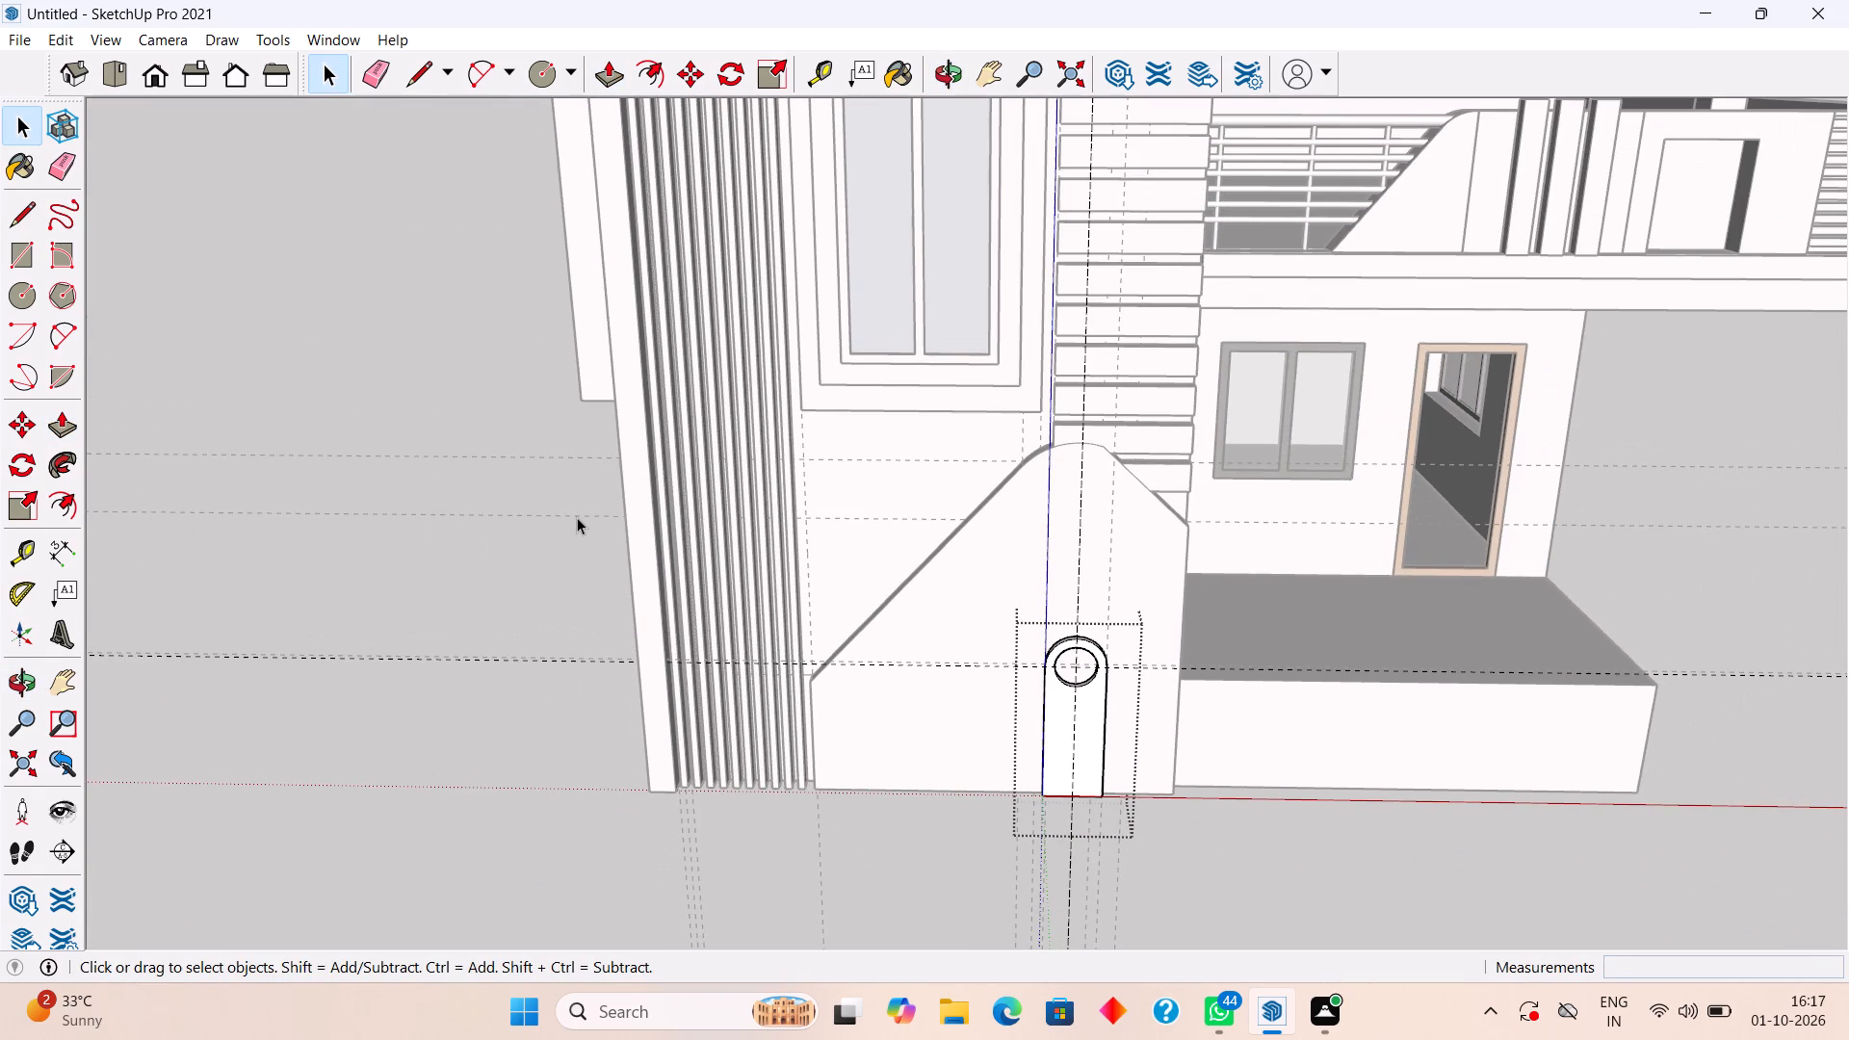
pyautogui.click(577, 517)
pyautogui.scroll(-6, 577, 517)
pyautogui.moveTo(1090, 710); pyautogui.dragTo(1075, 512, button='middle')
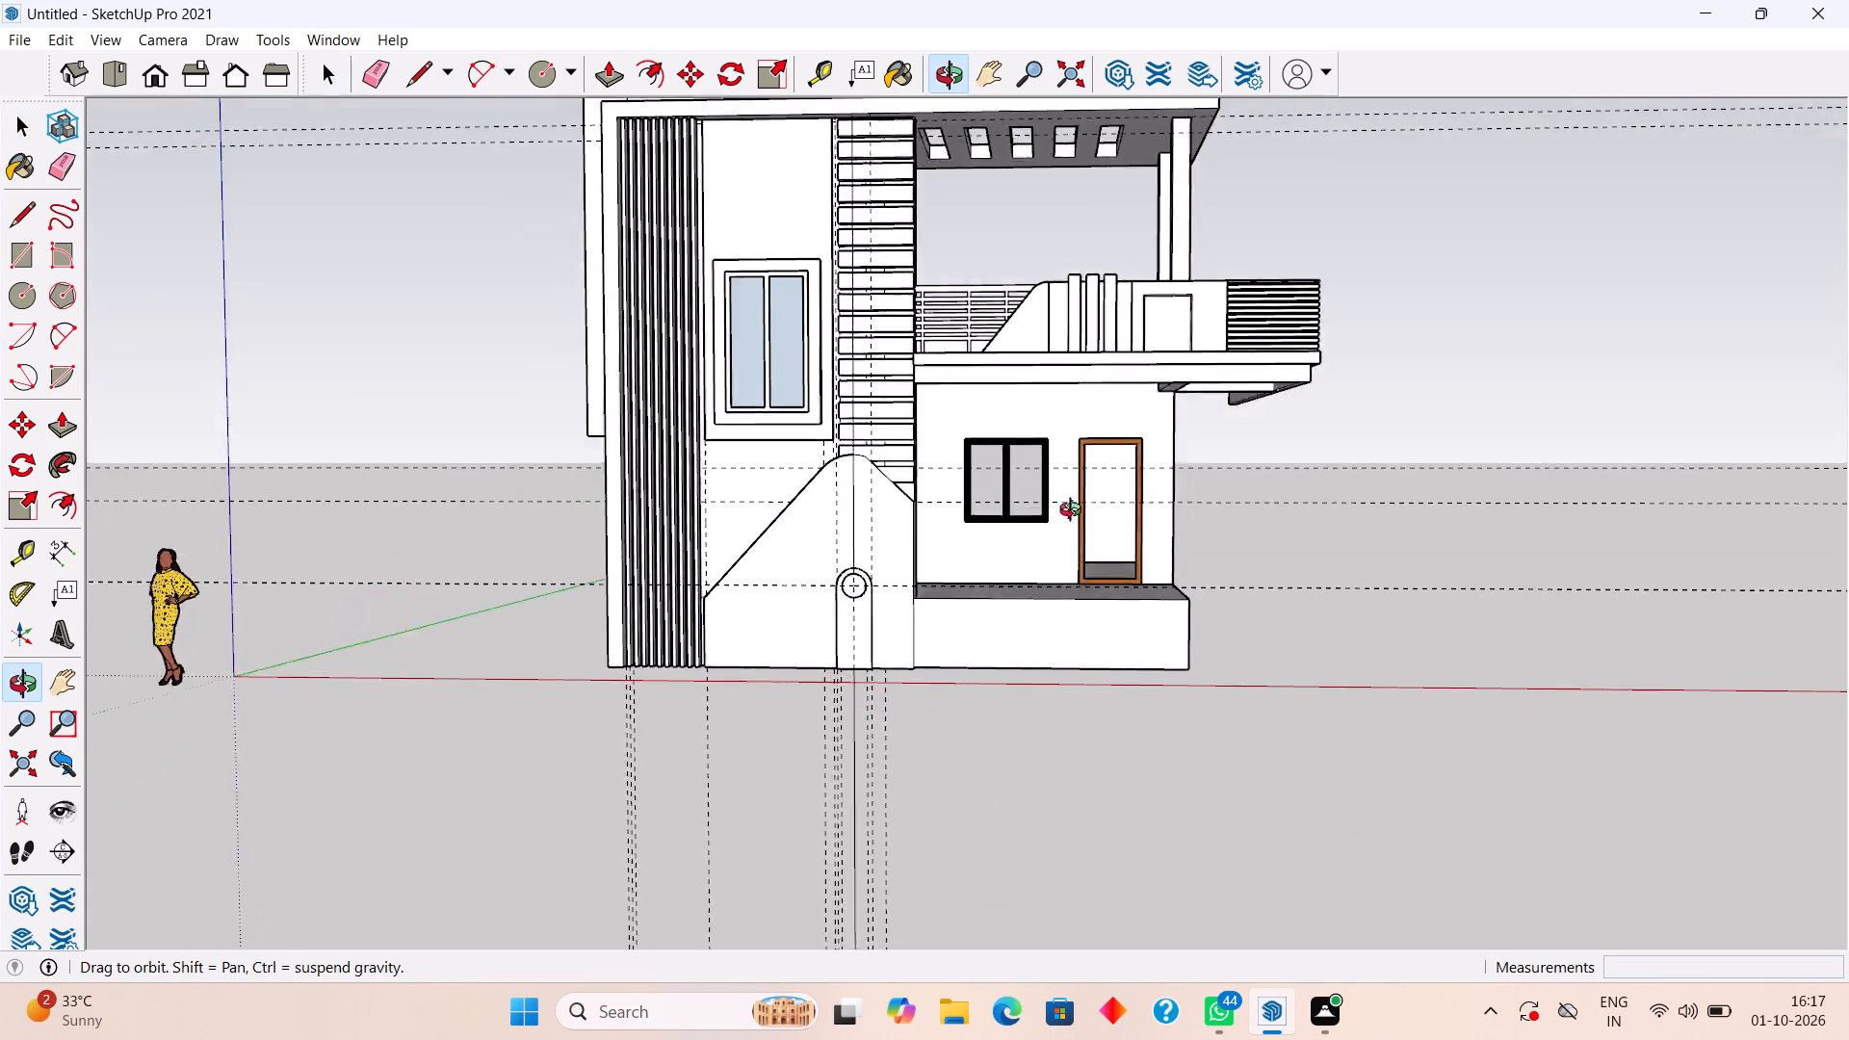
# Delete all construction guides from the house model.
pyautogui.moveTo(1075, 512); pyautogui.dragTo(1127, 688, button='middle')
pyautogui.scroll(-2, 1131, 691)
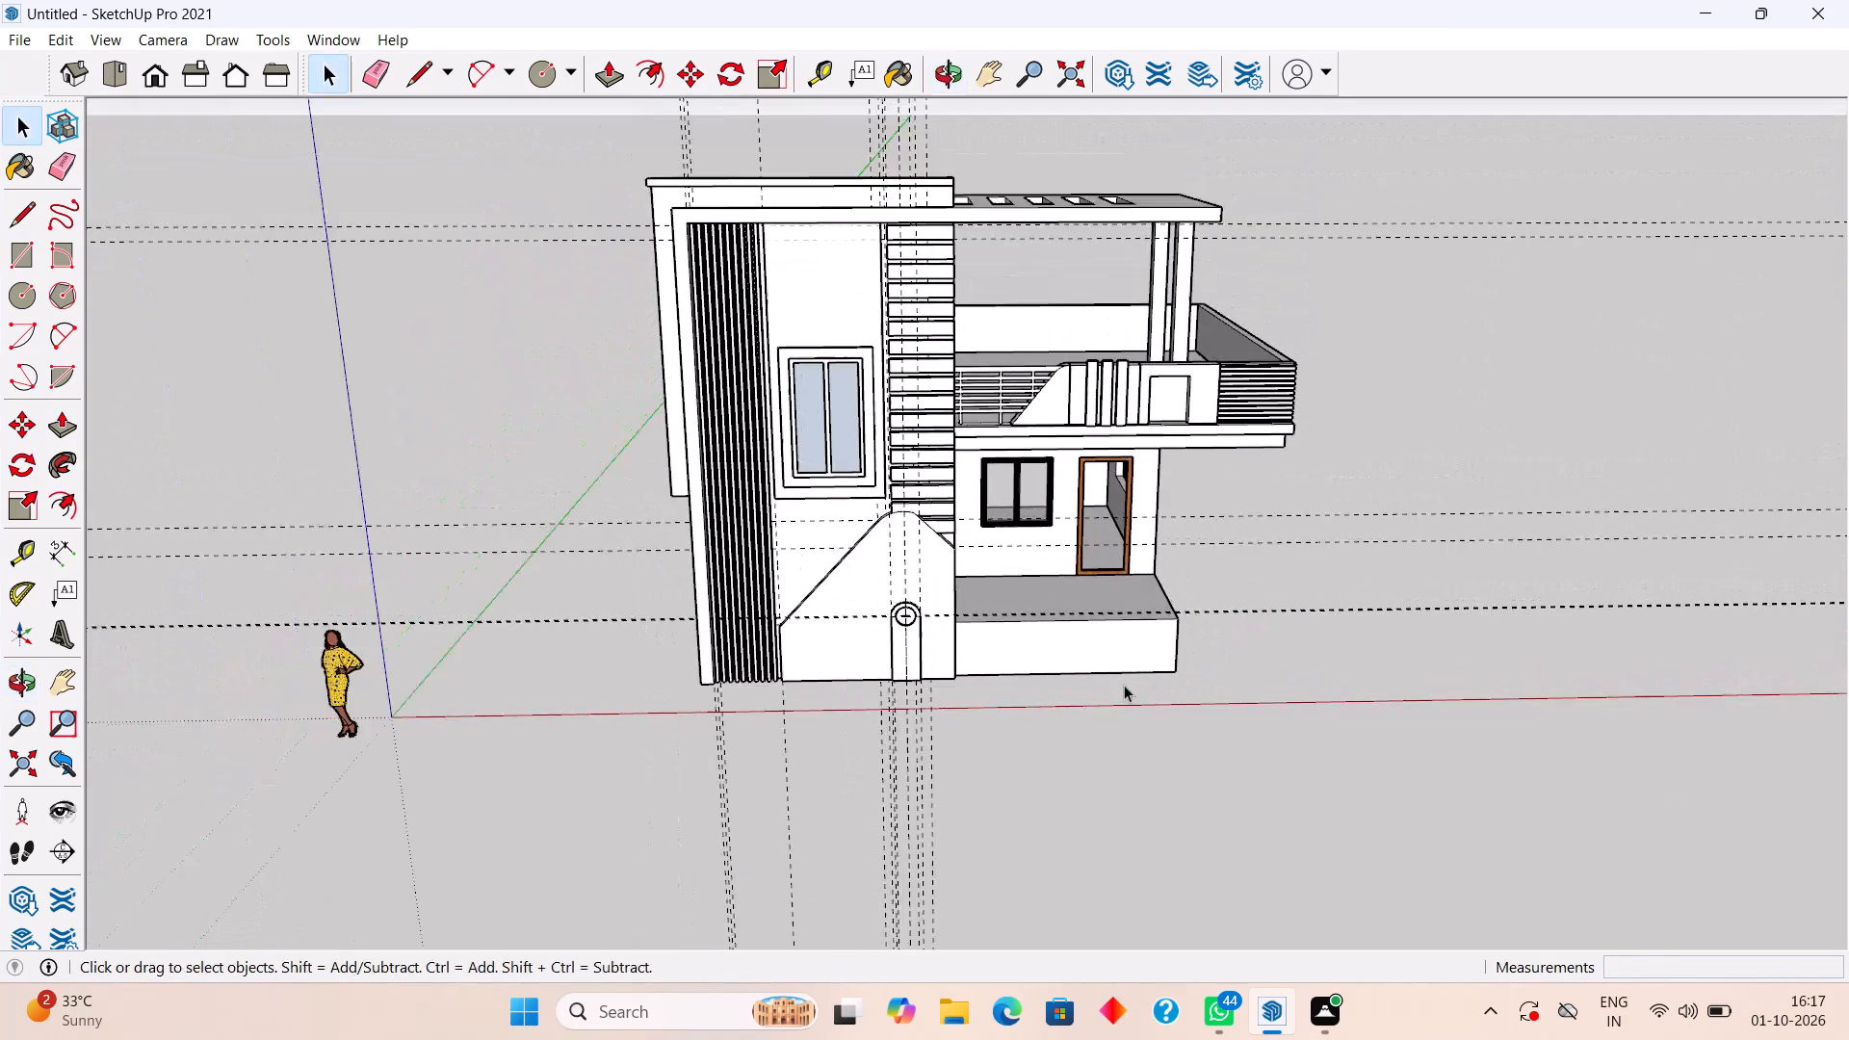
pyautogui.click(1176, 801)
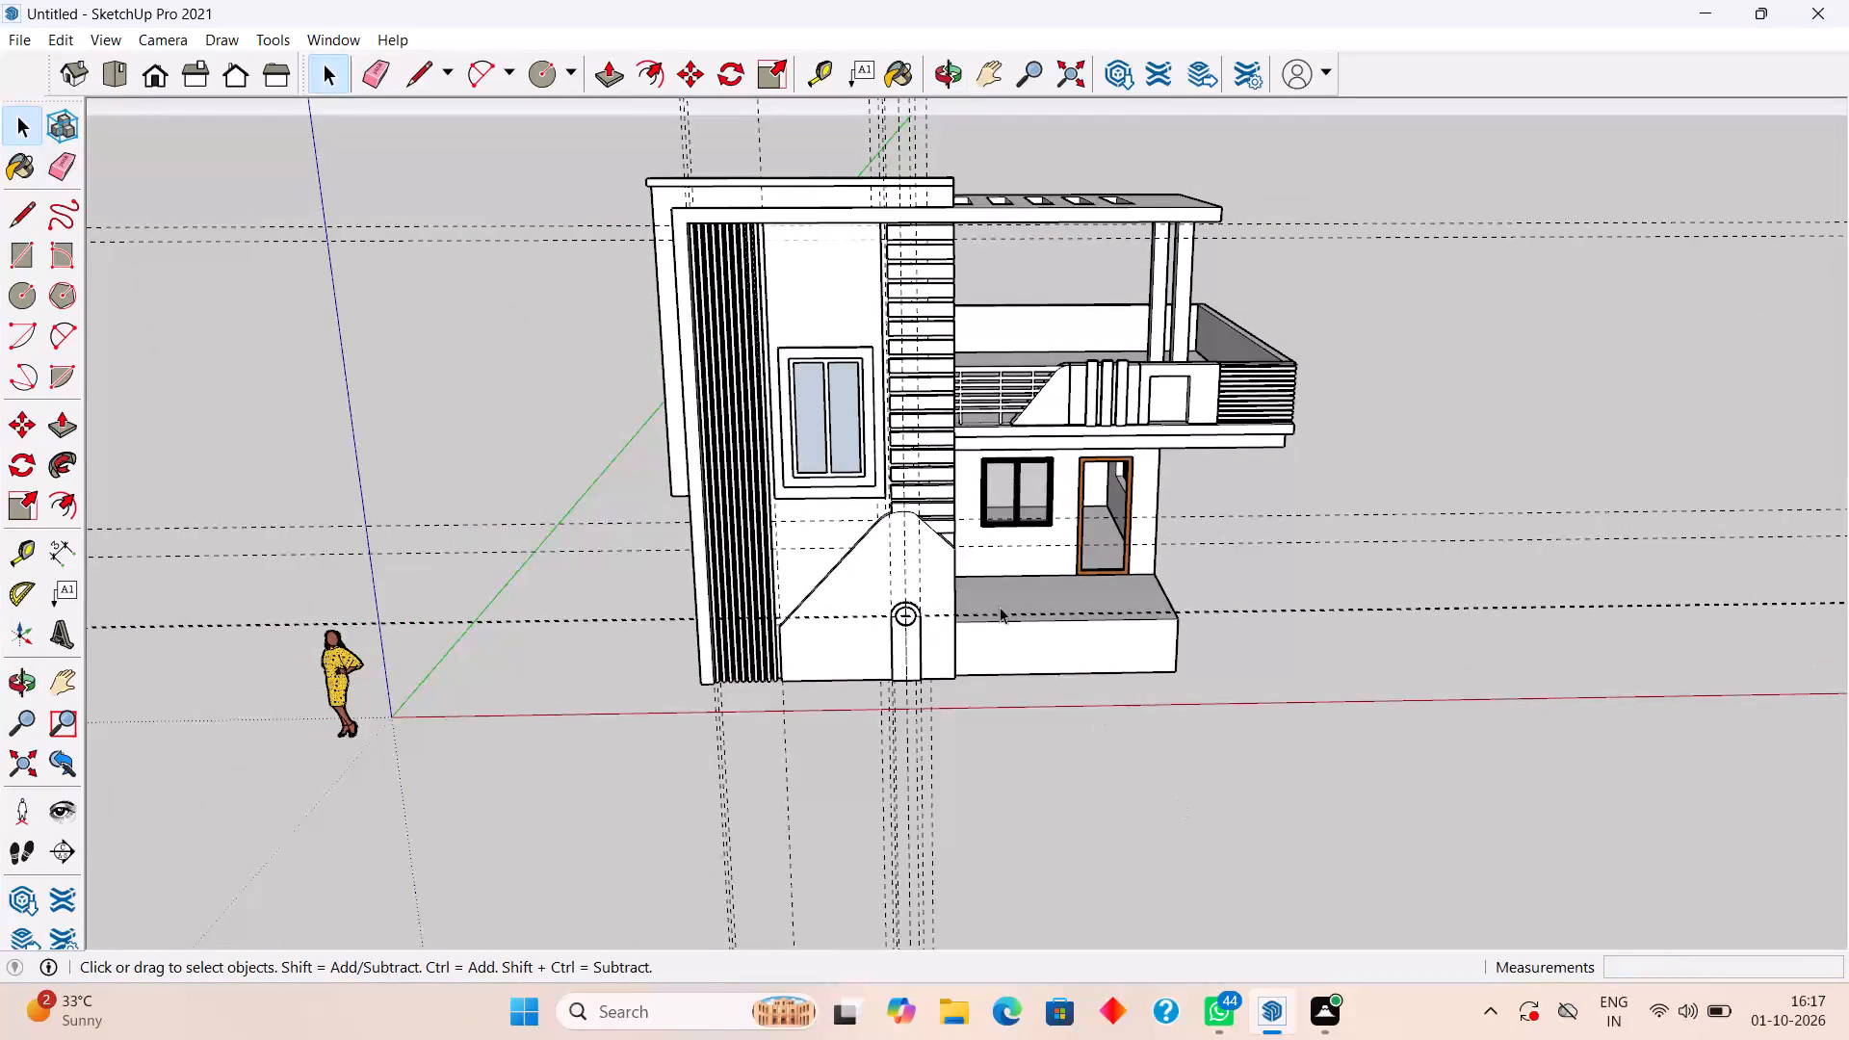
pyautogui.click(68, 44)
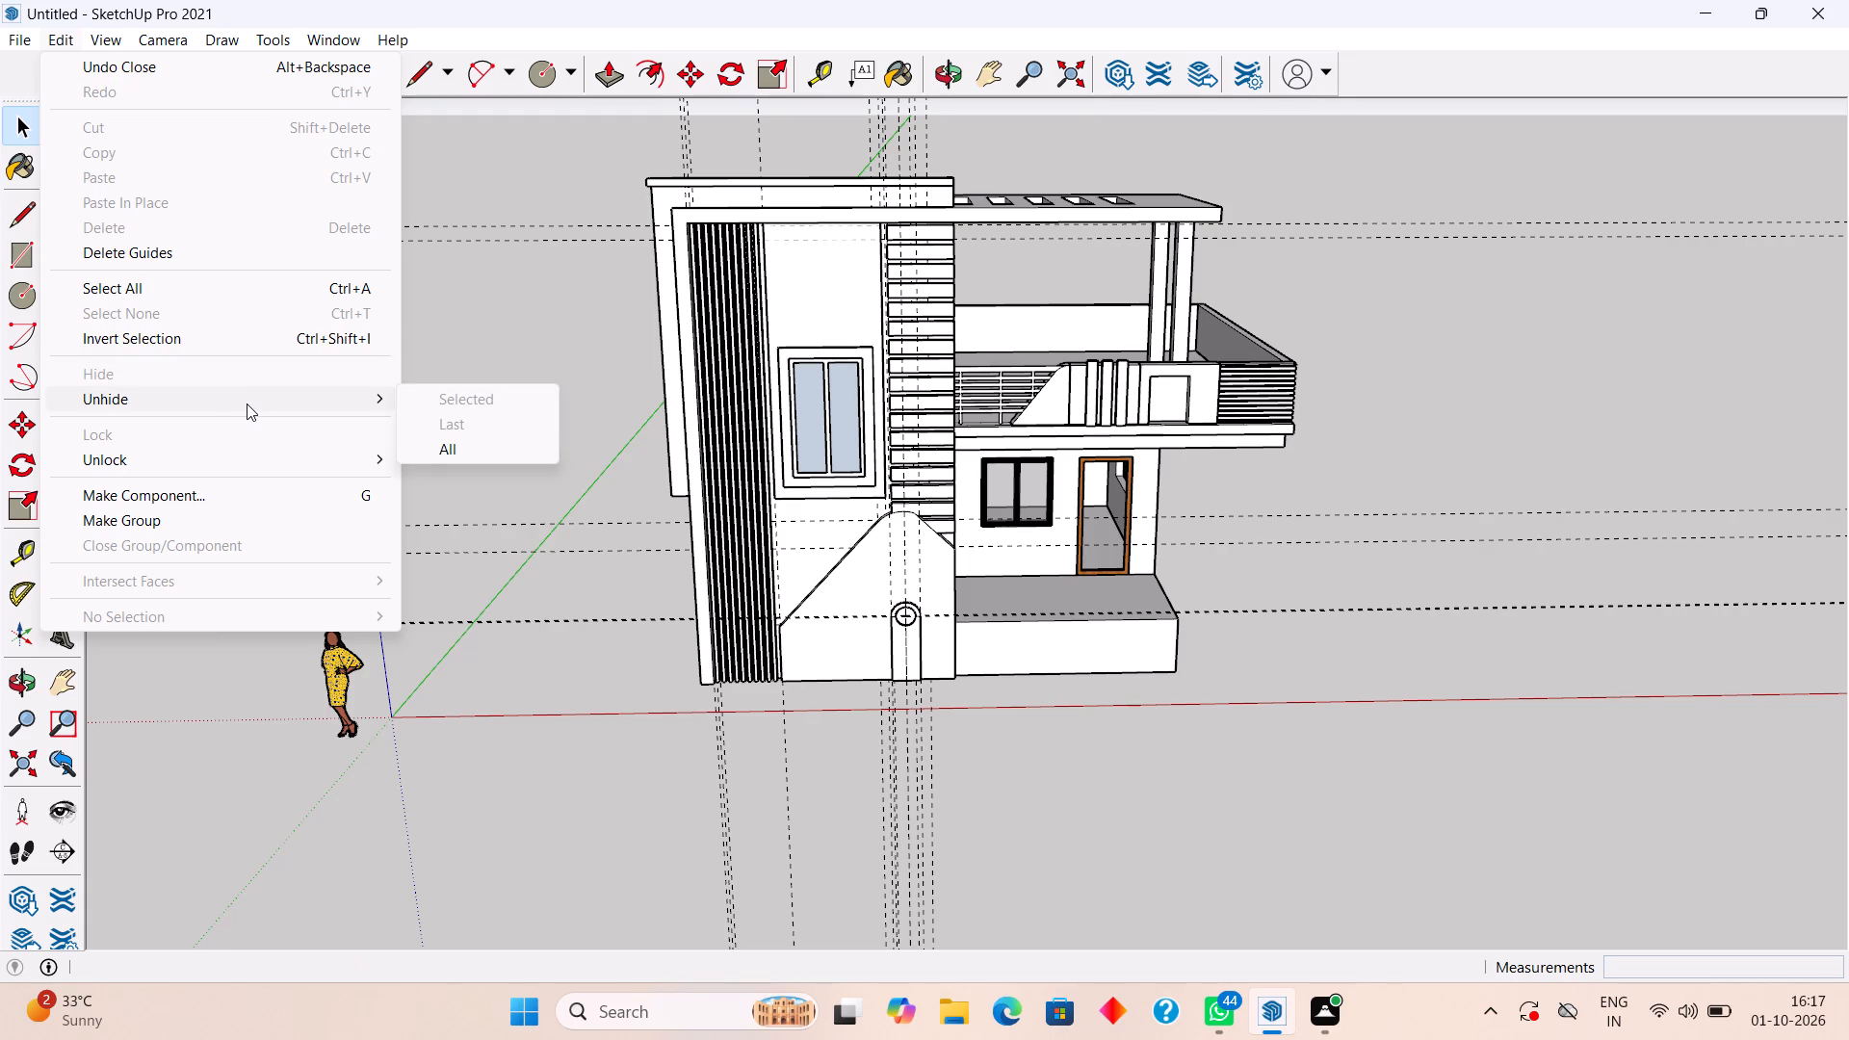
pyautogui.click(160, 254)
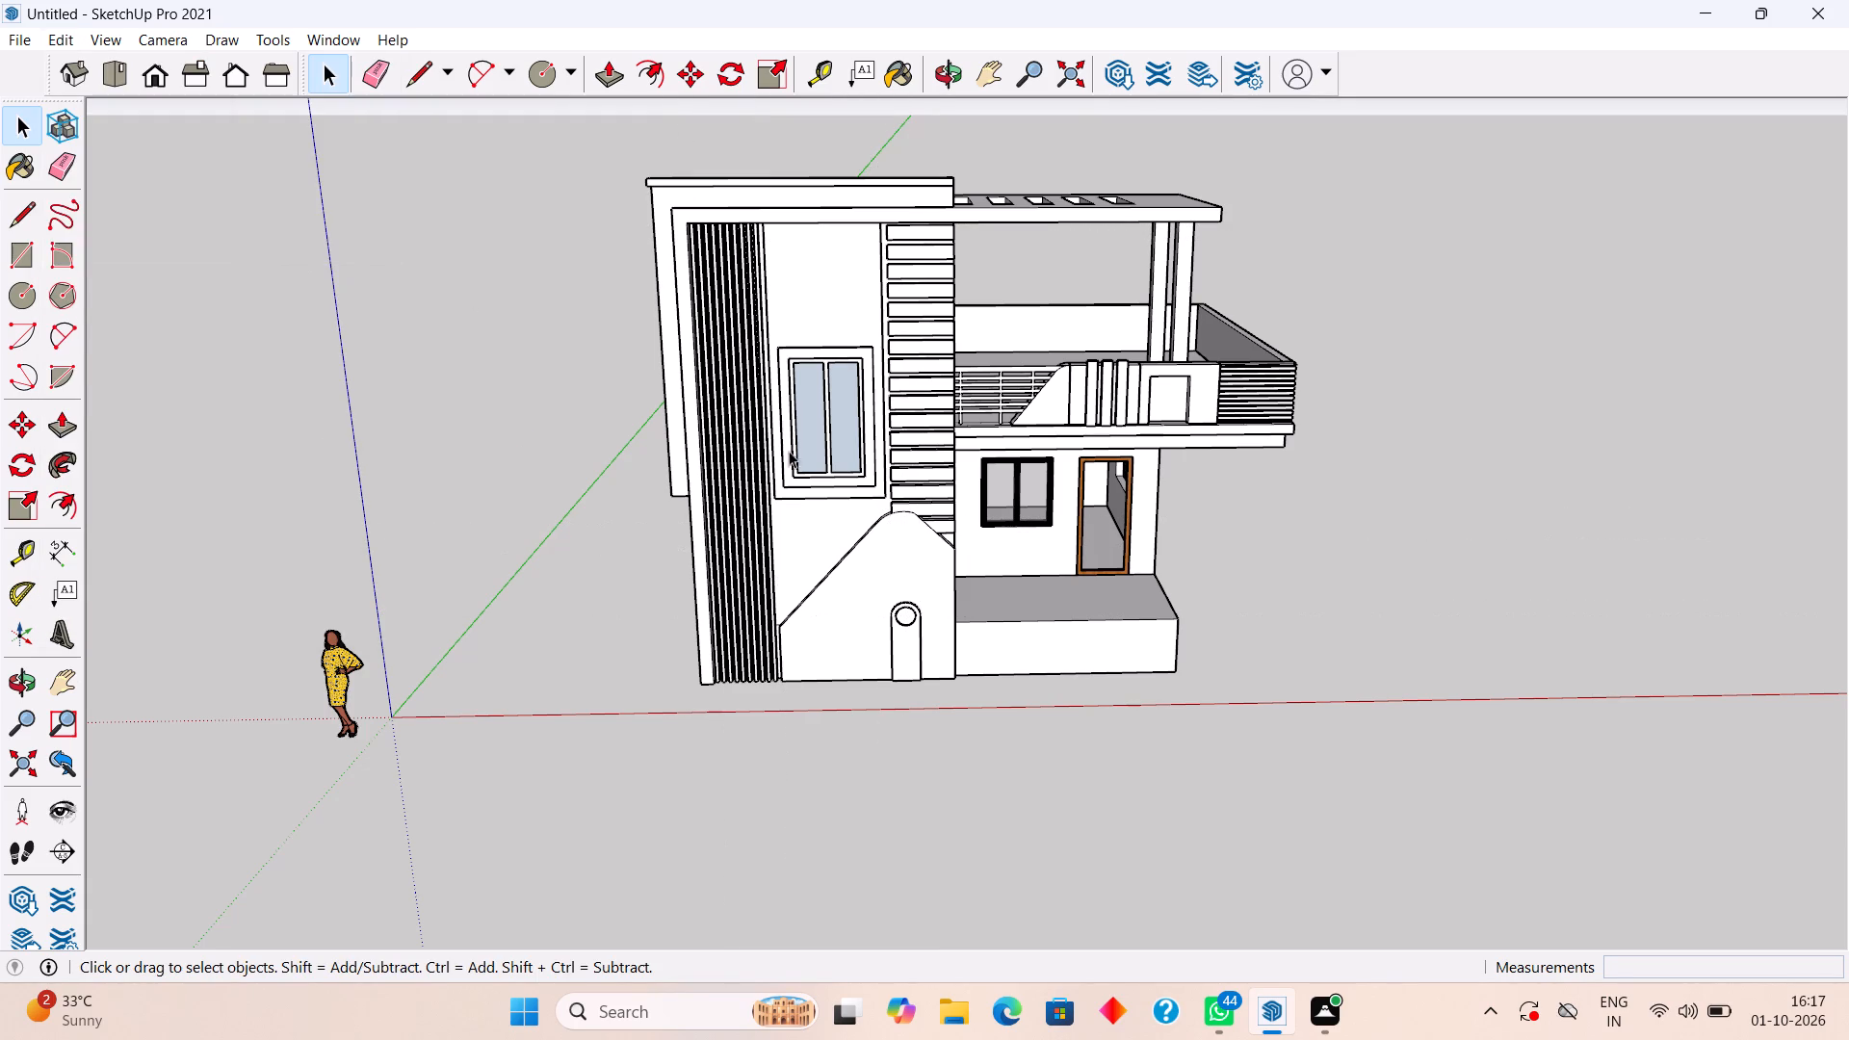
# Examine the whole house from the front, above and the side, including the front elevation details and balcony.
pyautogui.scroll(4, 951, 555)
pyautogui.moveTo(944, 515); pyautogui.dragTo(692, 692, button='middle')
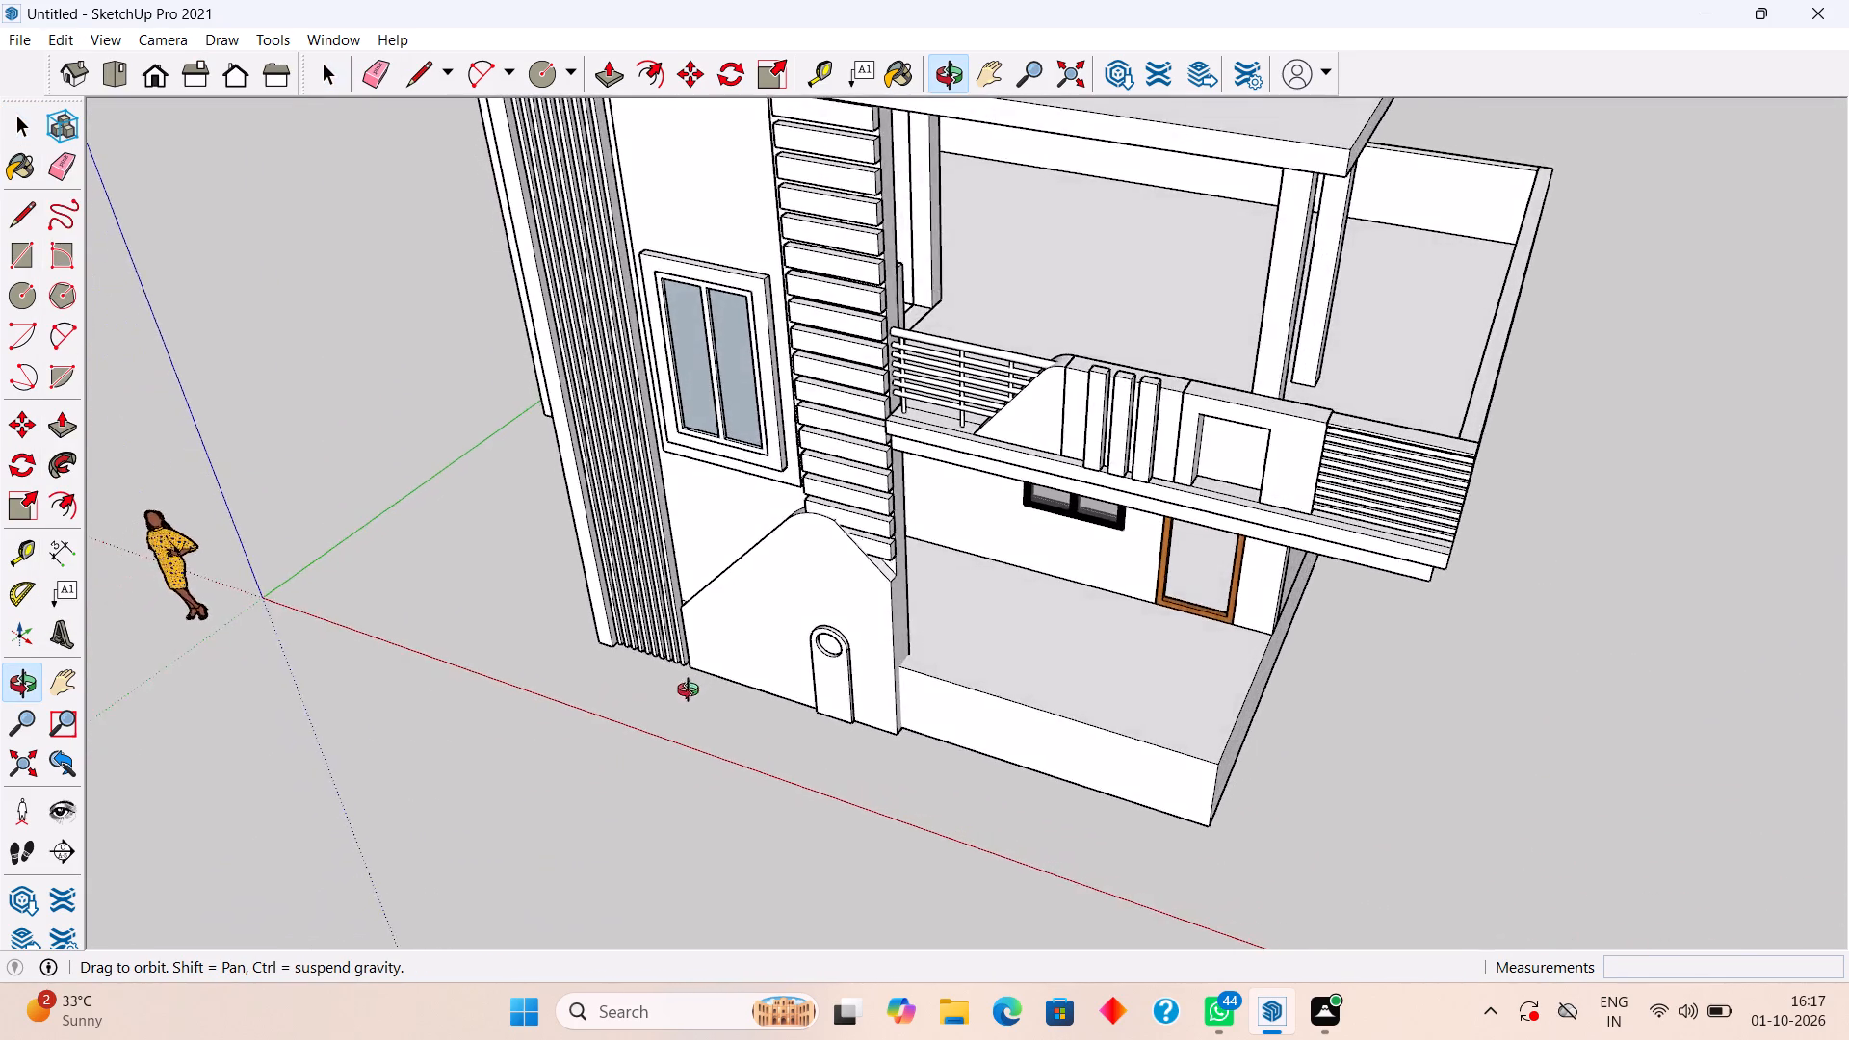
pyautogui.moveTo(692, 692); pyautogui.dragTo(709, 655, button='middle')
pyautogui.scroll(-1, 709, 660)
pyautogui.scroll(1, 779, 561)
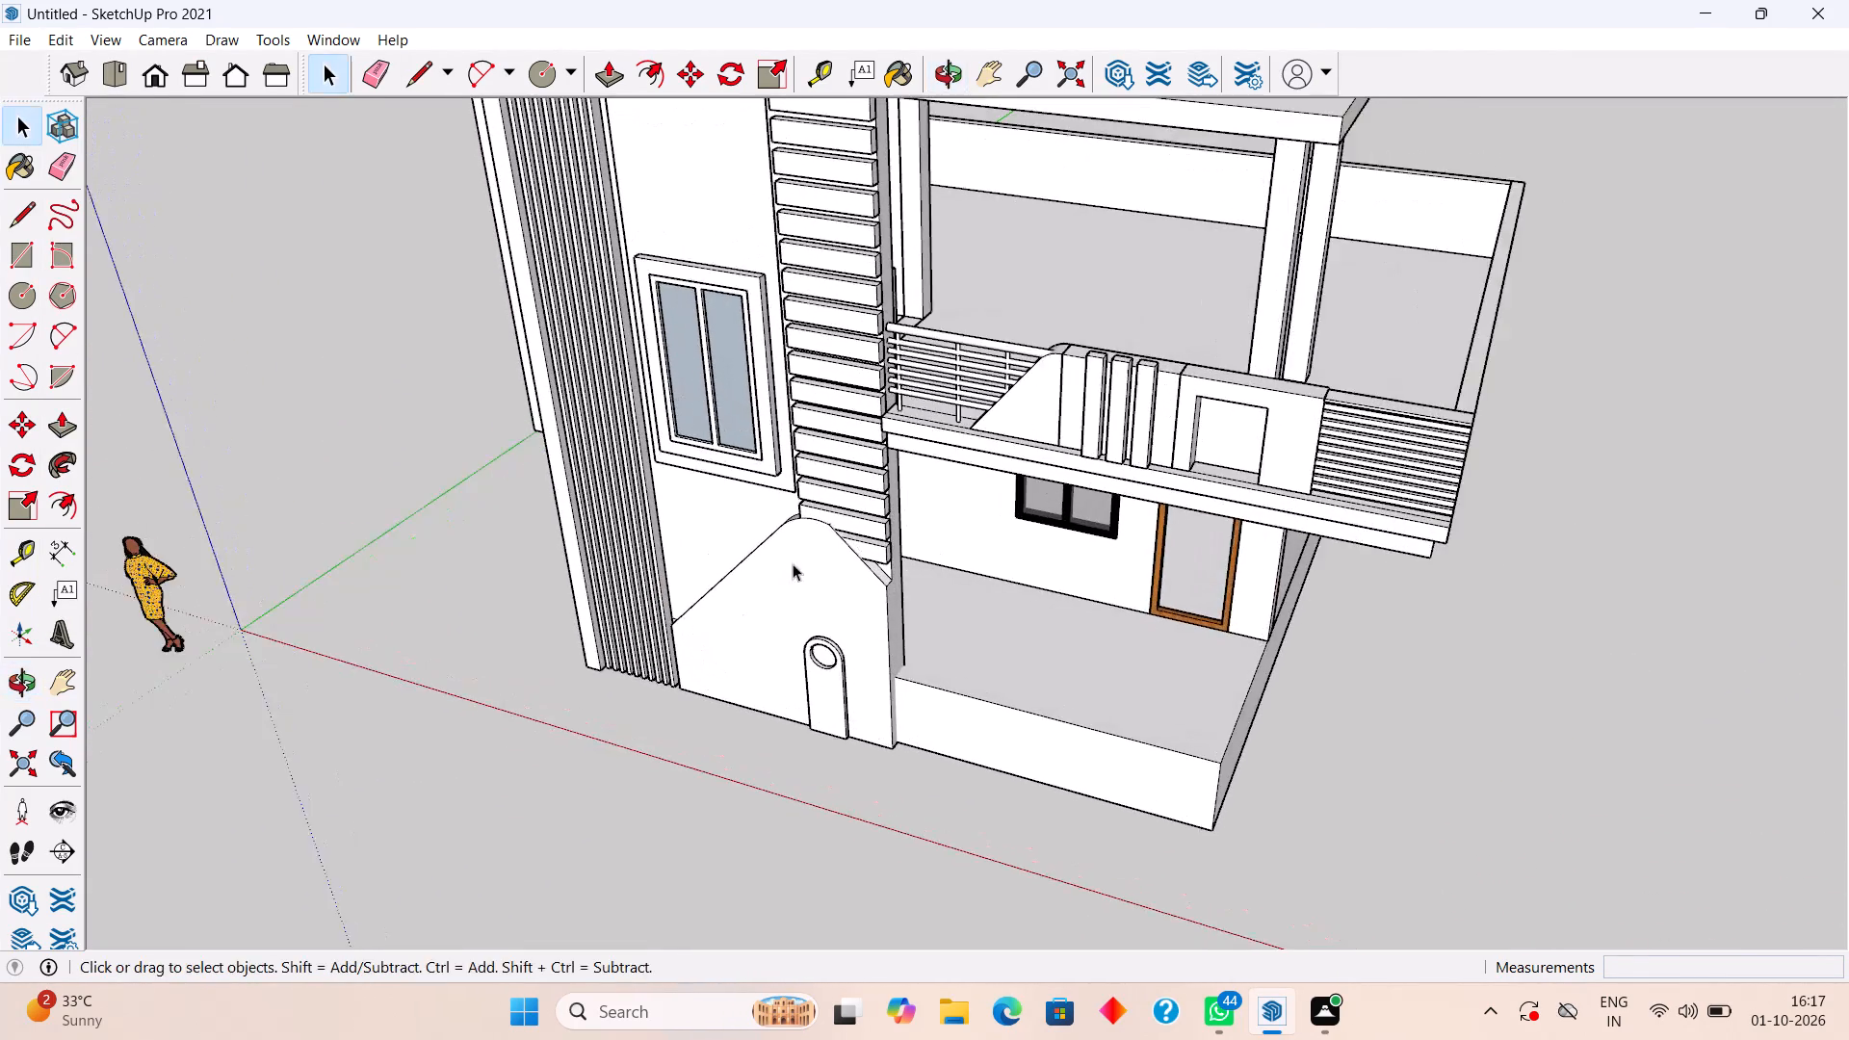
pyautogui.moveTo(793, 563); pyautogui.dragTo(824, 425, button='middle')
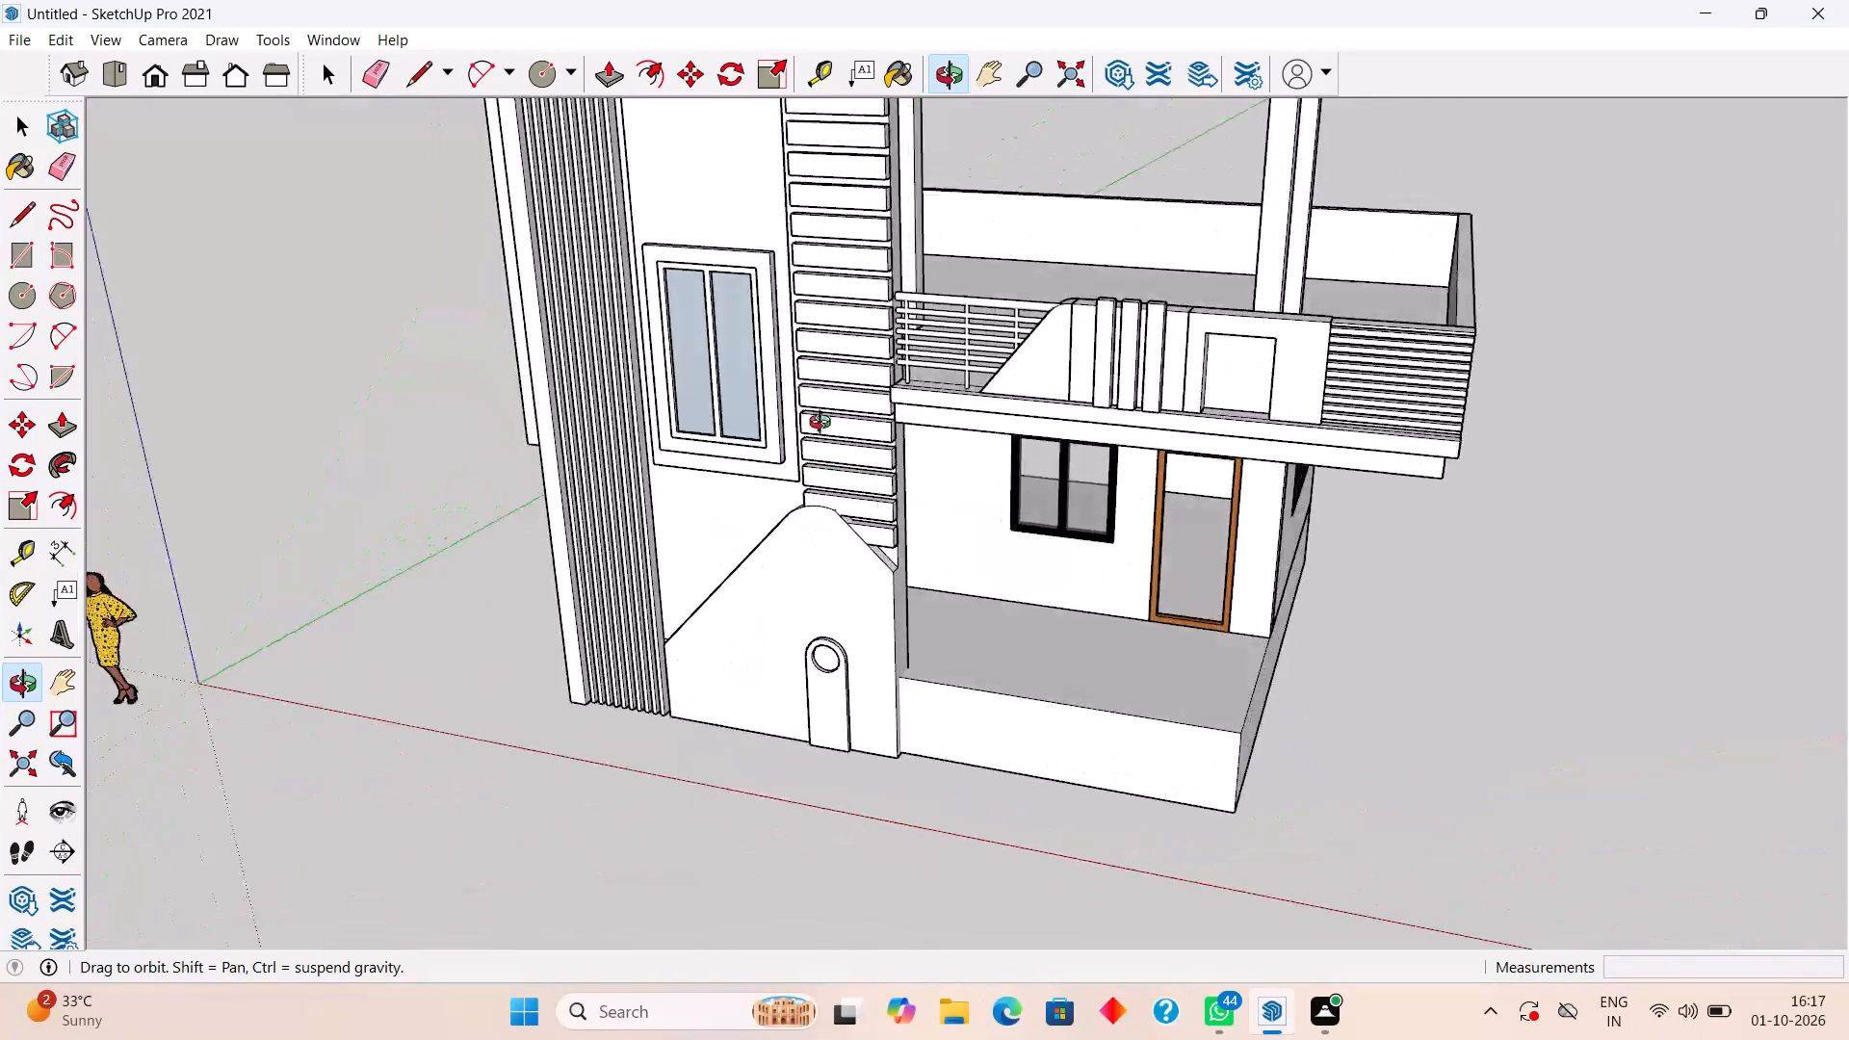
pyautogui.moveTo(824, 425); pyautogui.dragTo(1070, 346, button='middle')
pyautogui.scroll(-5, 1058, 356)
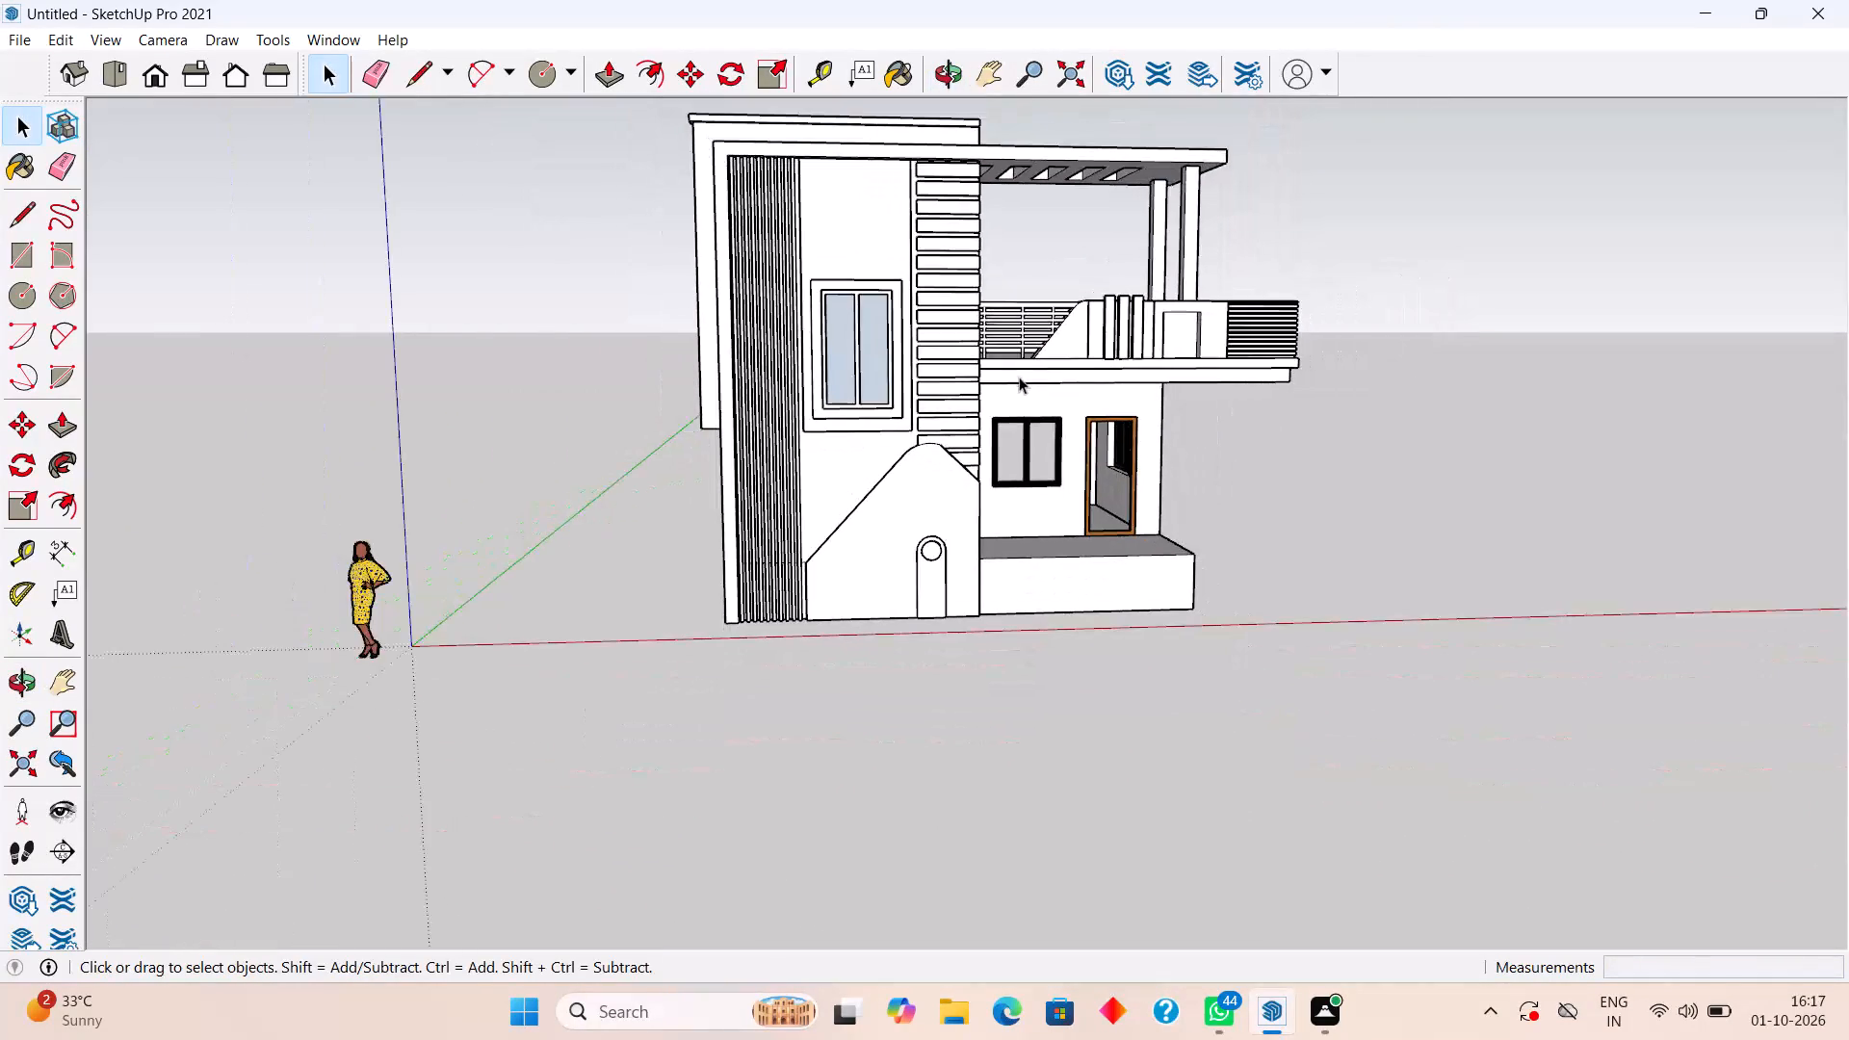
pyautogui.moveTo(1187, 435); pyautogui.dragTo(1016, 430, button='middle')
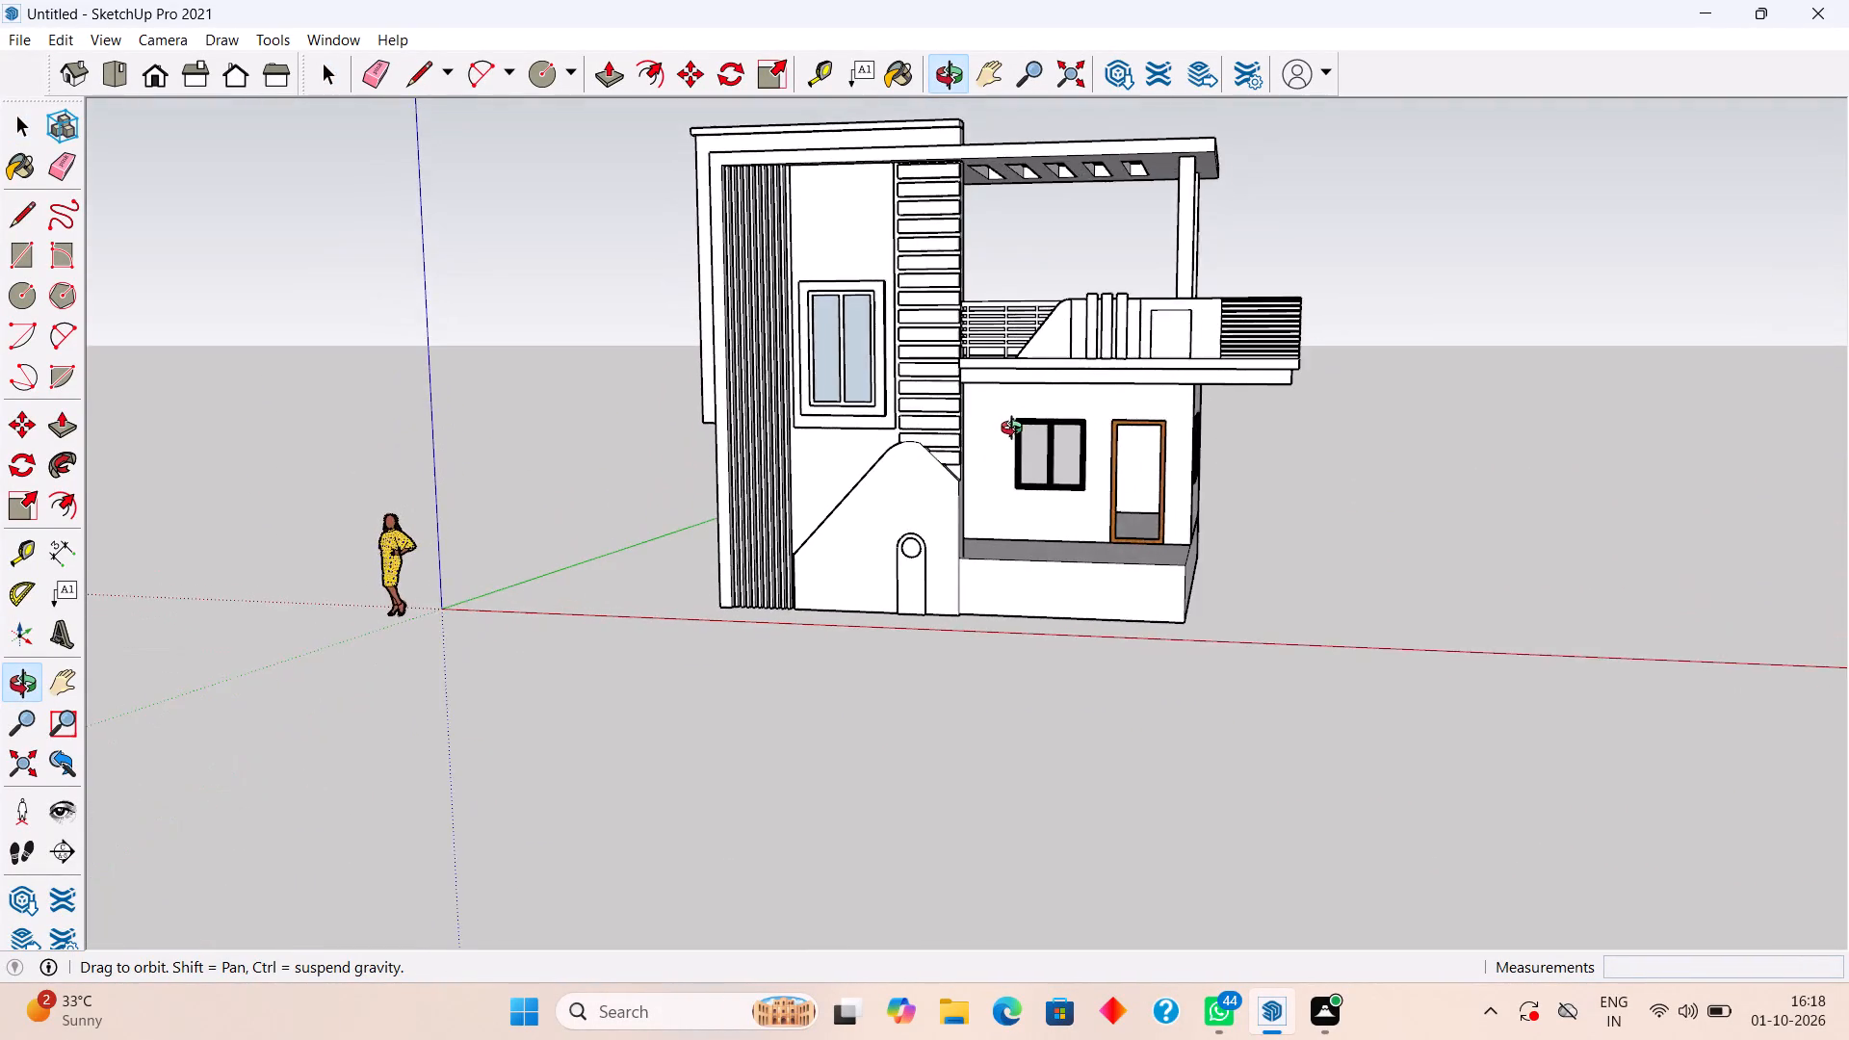
pyautogui.moveTo(1016, 430); pyautogui.dragTo(1029, 478, button='middle')
pyautogui.scroll(-1, 1009, 438)
pyautogui.moveTo(1151, 520); pyautogui.dragTo(845, 552, button='middle')
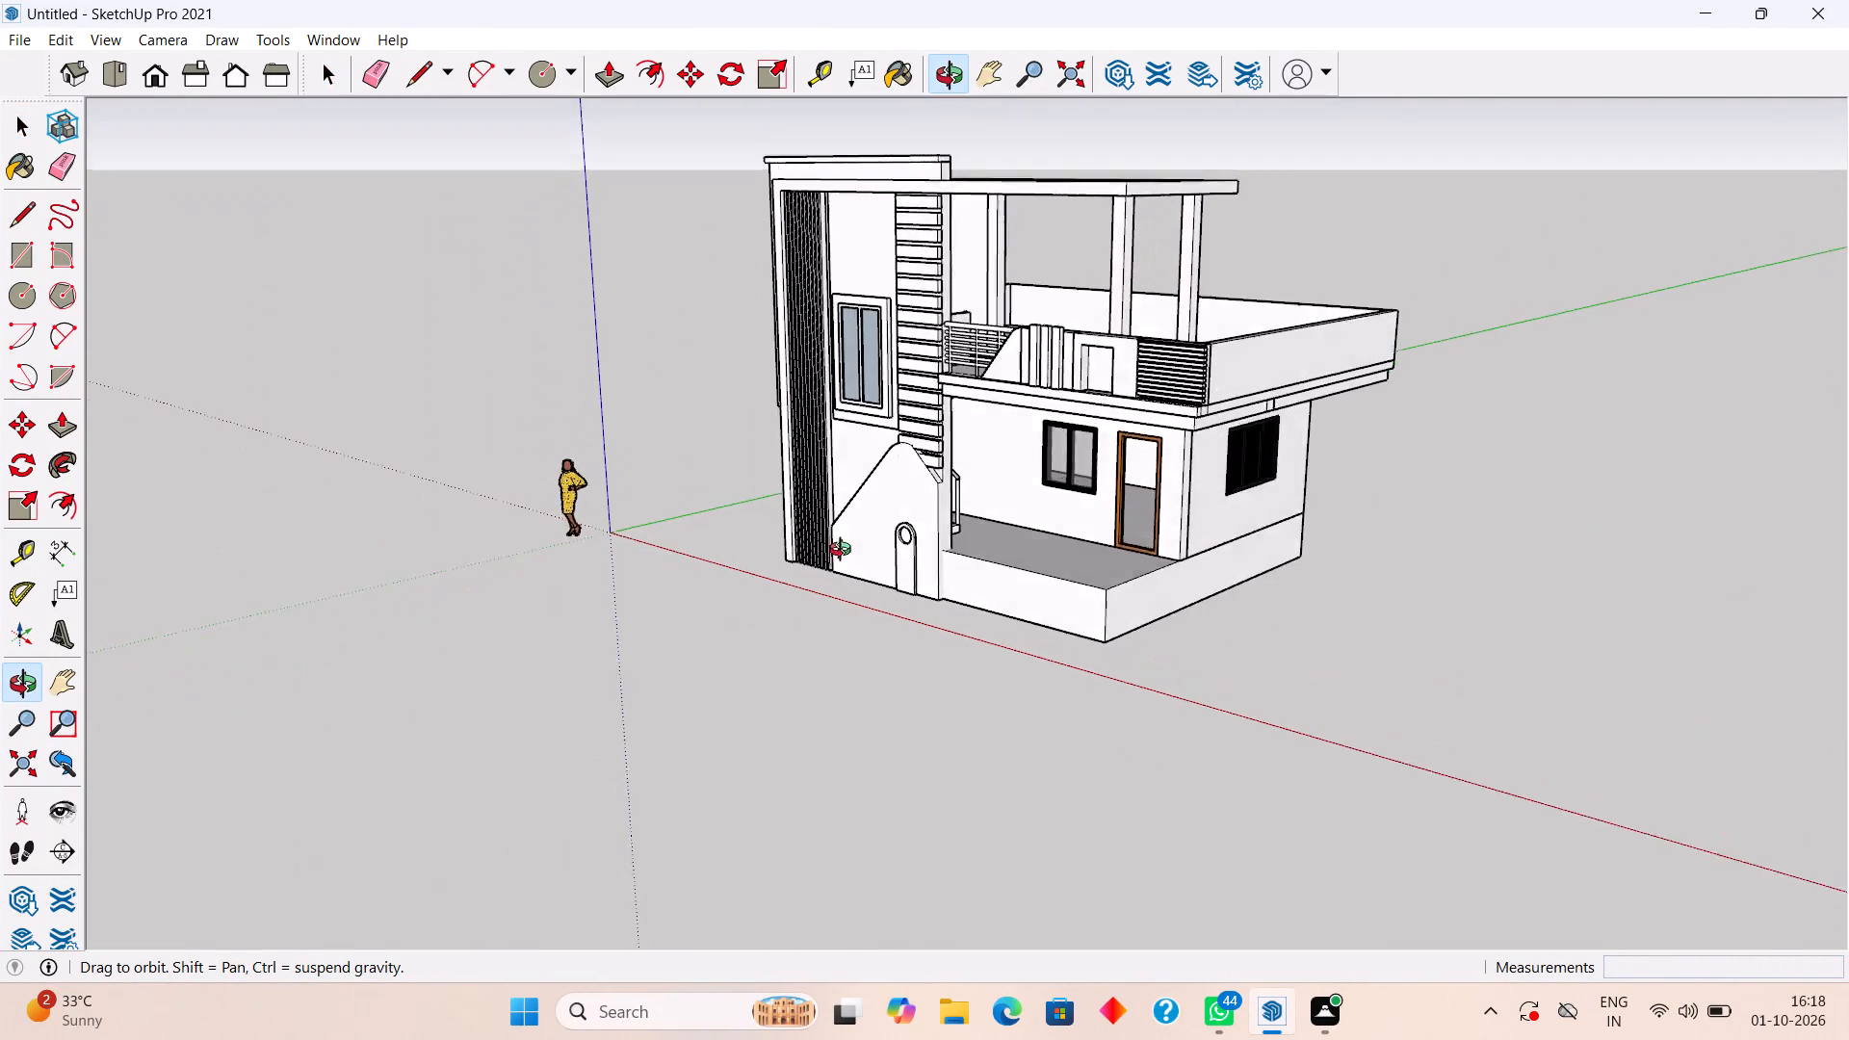
pyautogui.moveTo(845, 552); pyautogui.dragTo(826, 568, button='middle')
pyautogui.scroll(-2, 830, 565)
pyautogui.moveTo(927, 464); pyautogui.dragTo(404, 455, button='middle')
pyautogui.scroll(-1, 521, 462)
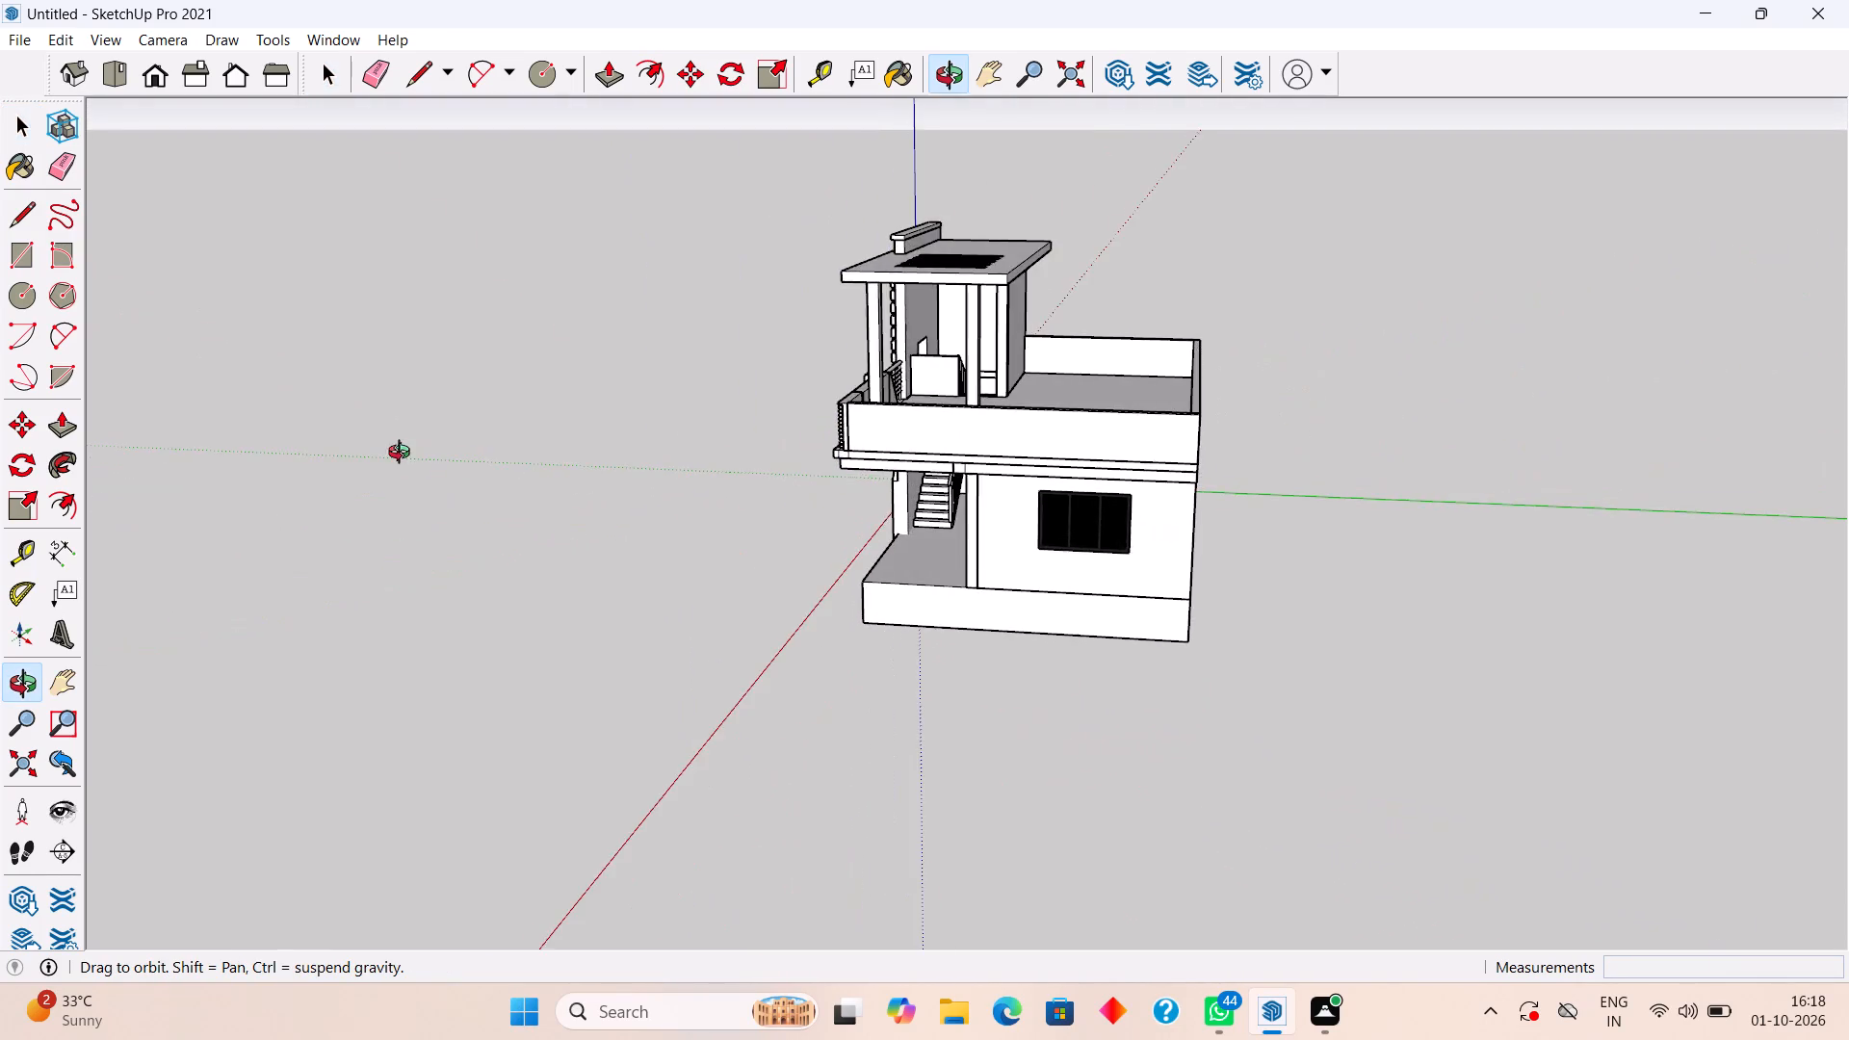
pyautogui.moveTo(404, 455); pyautogui.dragTo(1074, 542, button='middle')
pyautogui.scroll(1, 1056, 534)
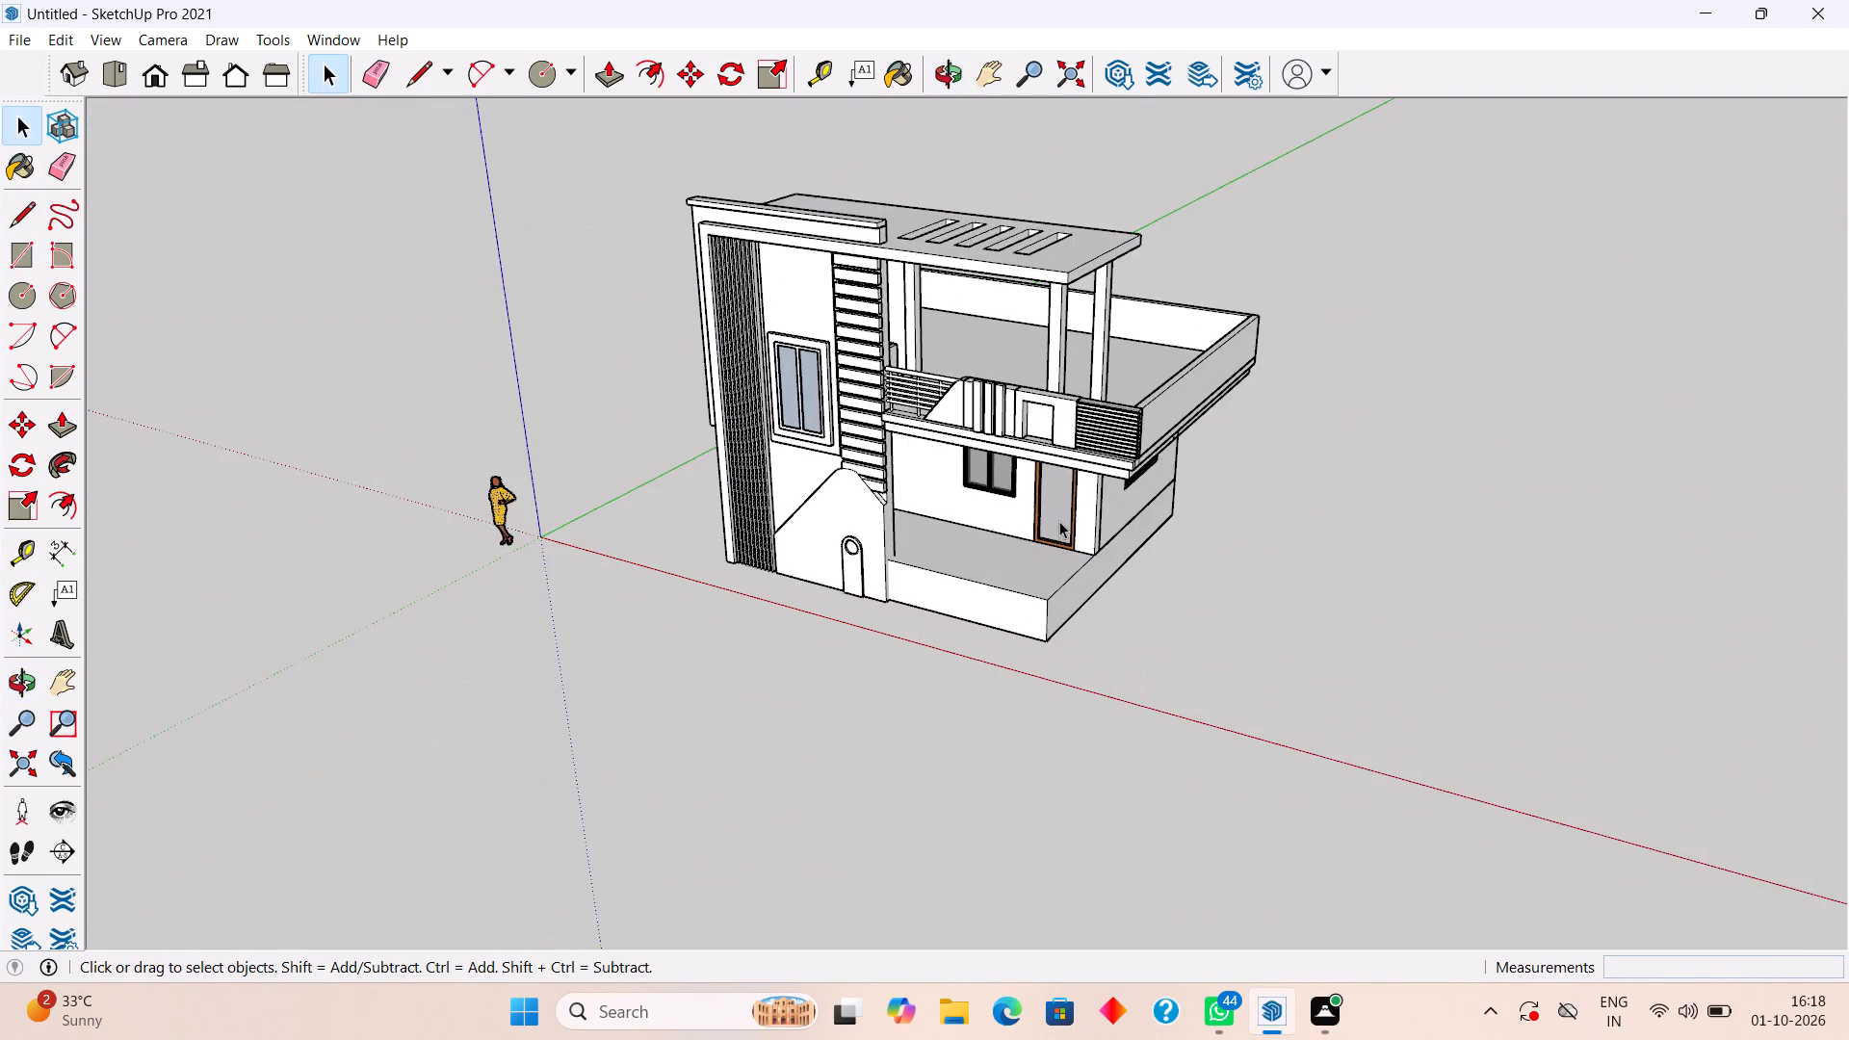
pyautogui.moveTo(1059, 516); pyautogui.dragTo(1266, 405, button='middle')
pyautogui.scroll(3, 936, 406)
pyautogui.moveTo(940, 406); pyautogui.dragTo(1094, 358, button='middle')
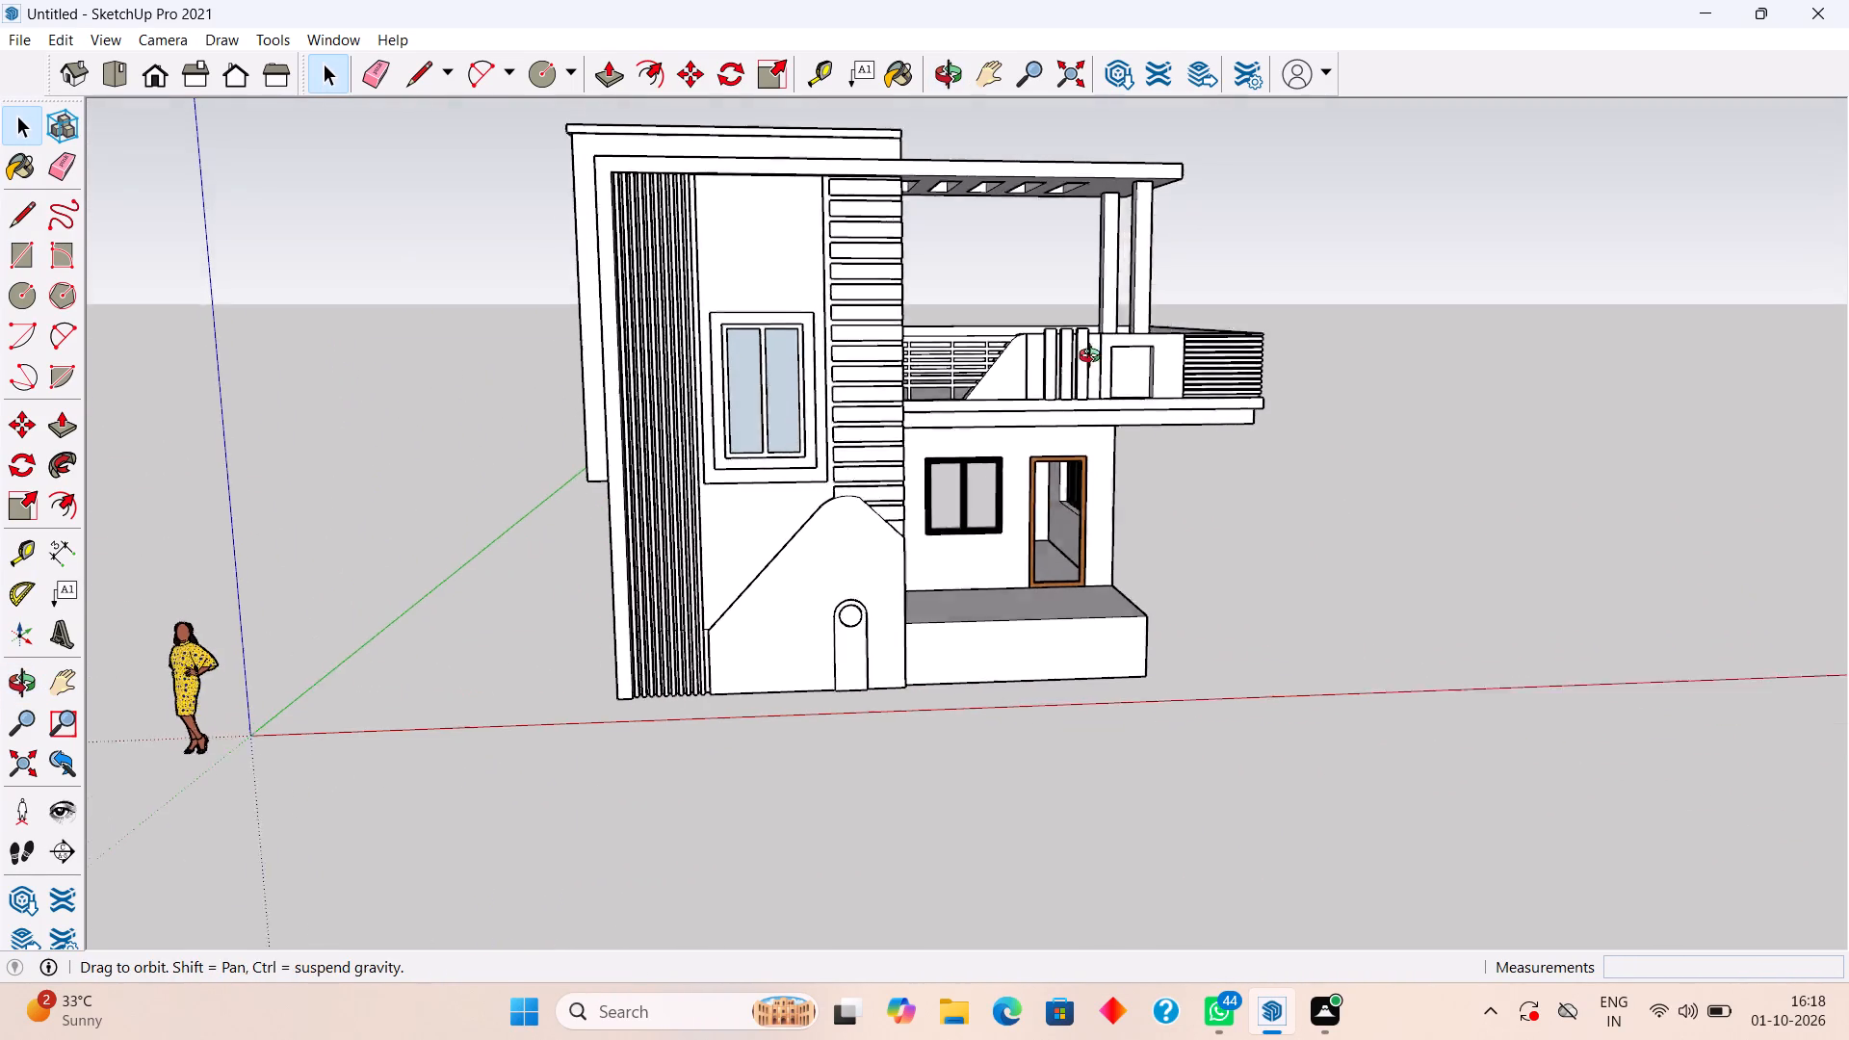
pyautogui.moveTo(1094, 358); pyautogui.dragTo(1107, 350, button='middle')
pyautogui.scroll(3, 1032, 333)
pyautogui.scroll(-4, 1031, 324)
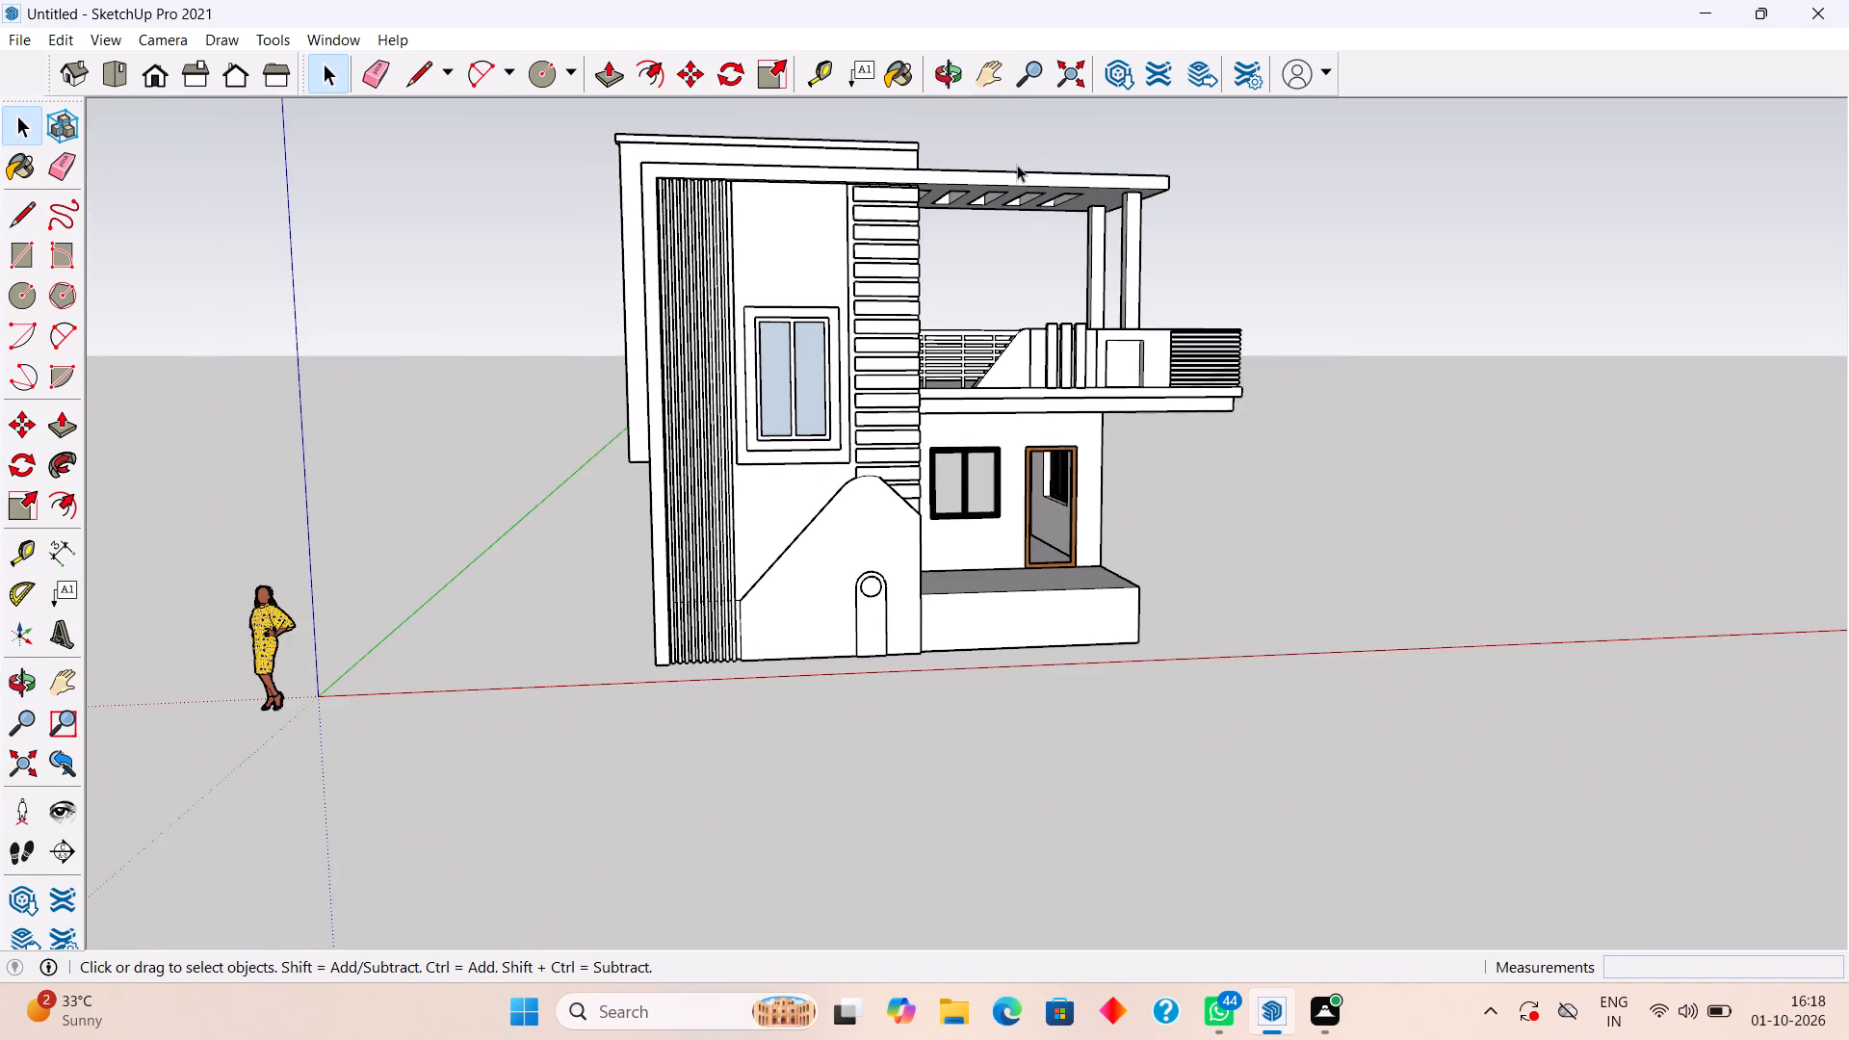
pyautogui.scroll(-3, 1017, 165)
pyautogui.scroll(5, 1008, 148)
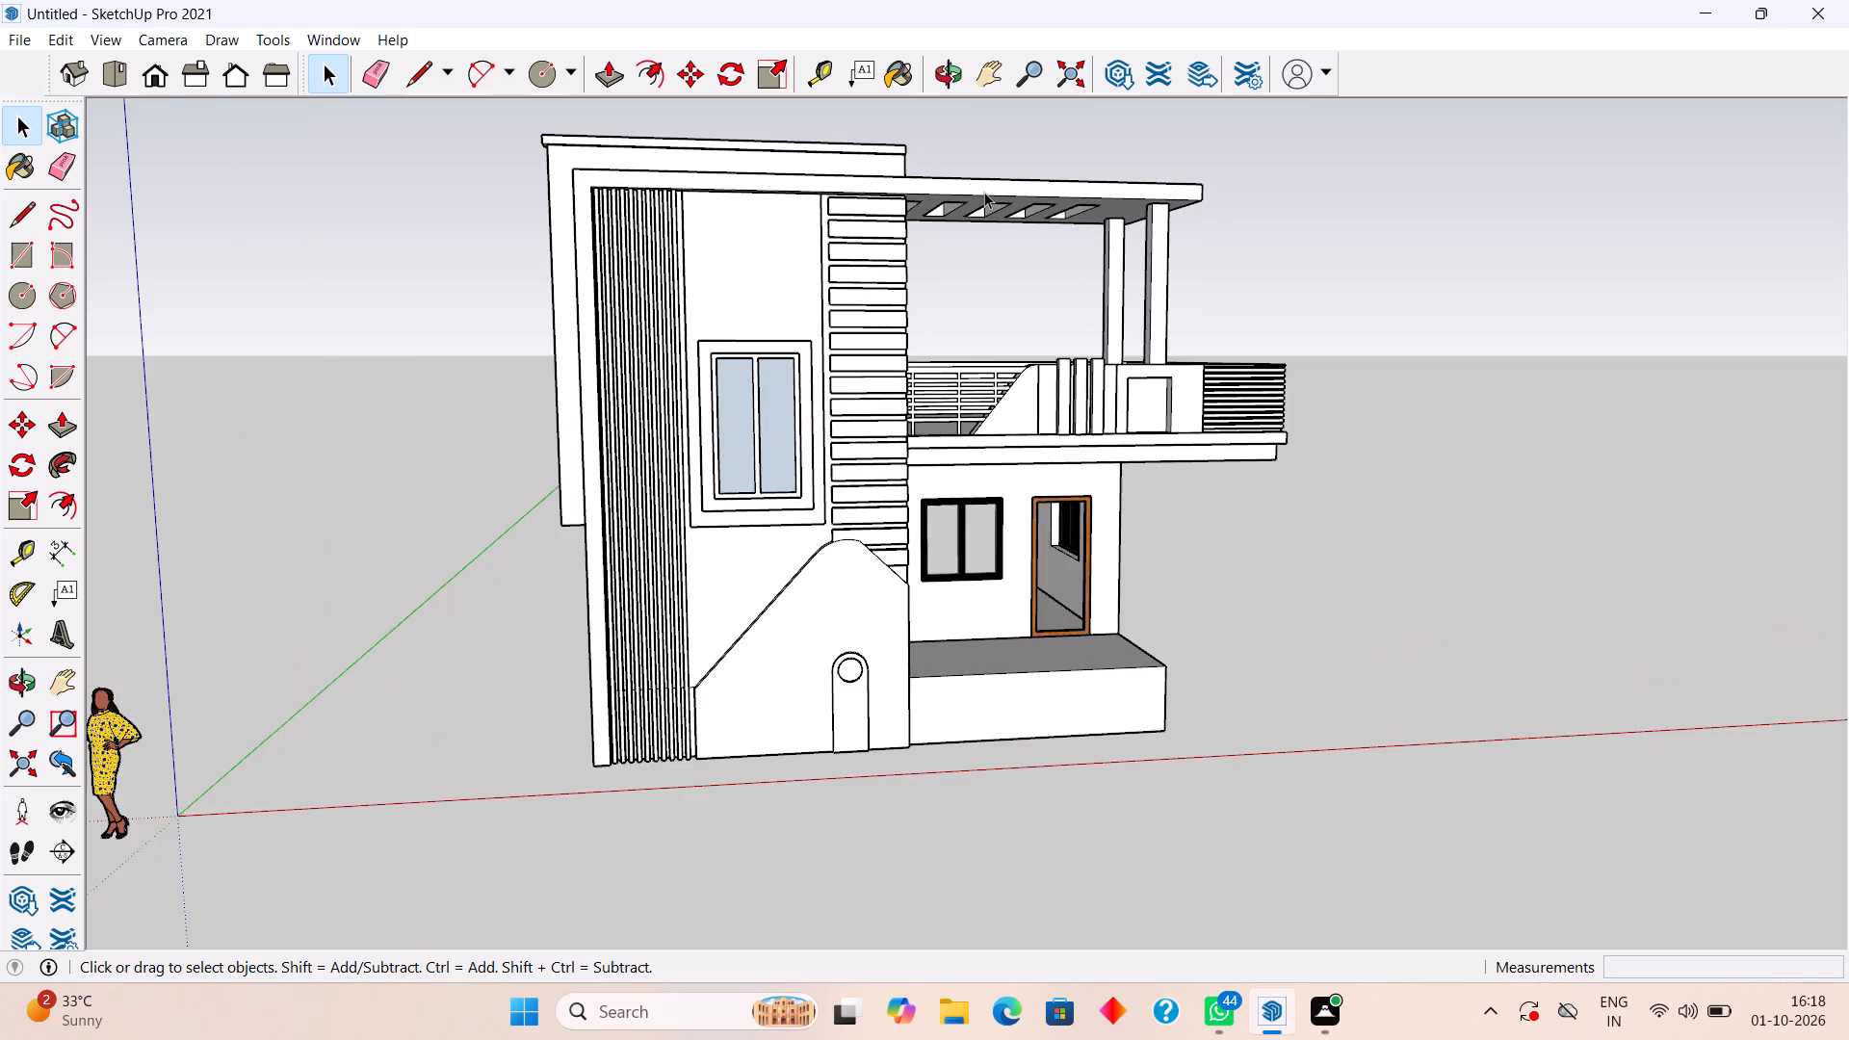
pyautogui.moveTo(984, 192); pyautogui.dragTo(931, 176, button='middle')
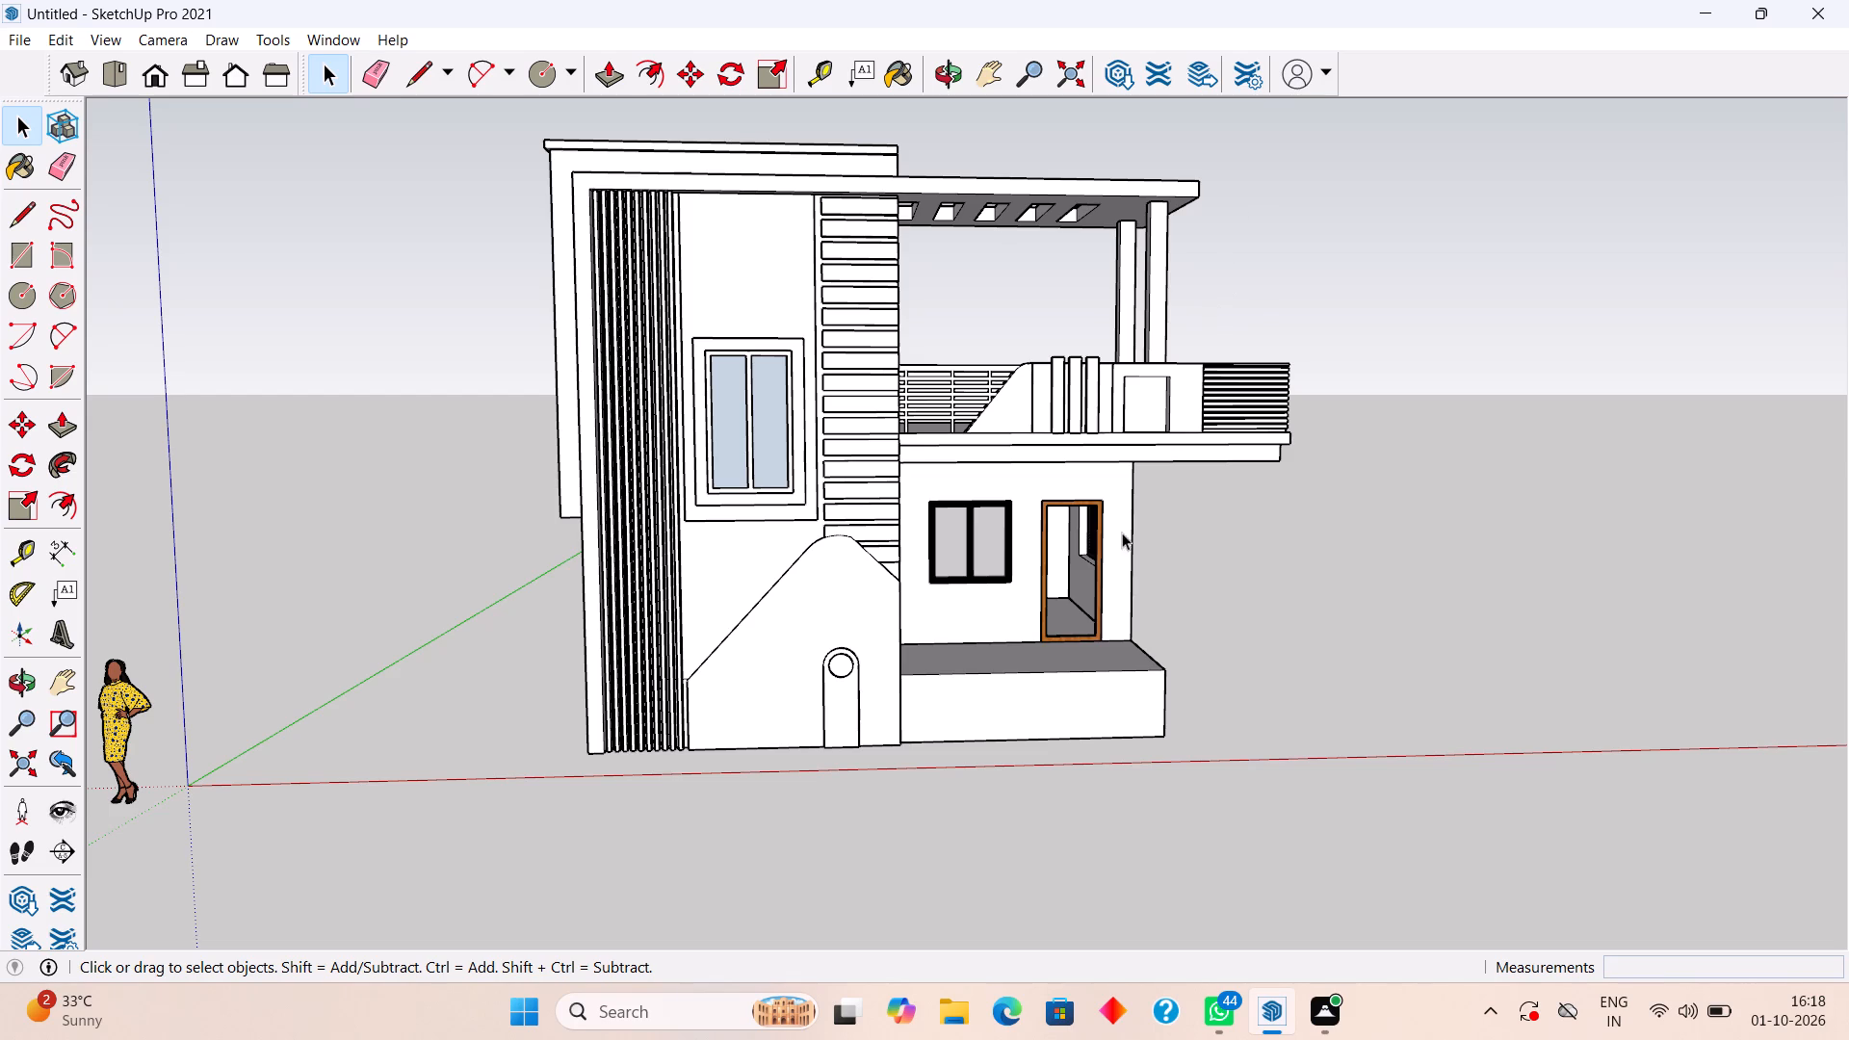
# Examine the arched panel with its round opening up close and against the overall front elevation.
pyautogui.scroll(3, 1072, 733)
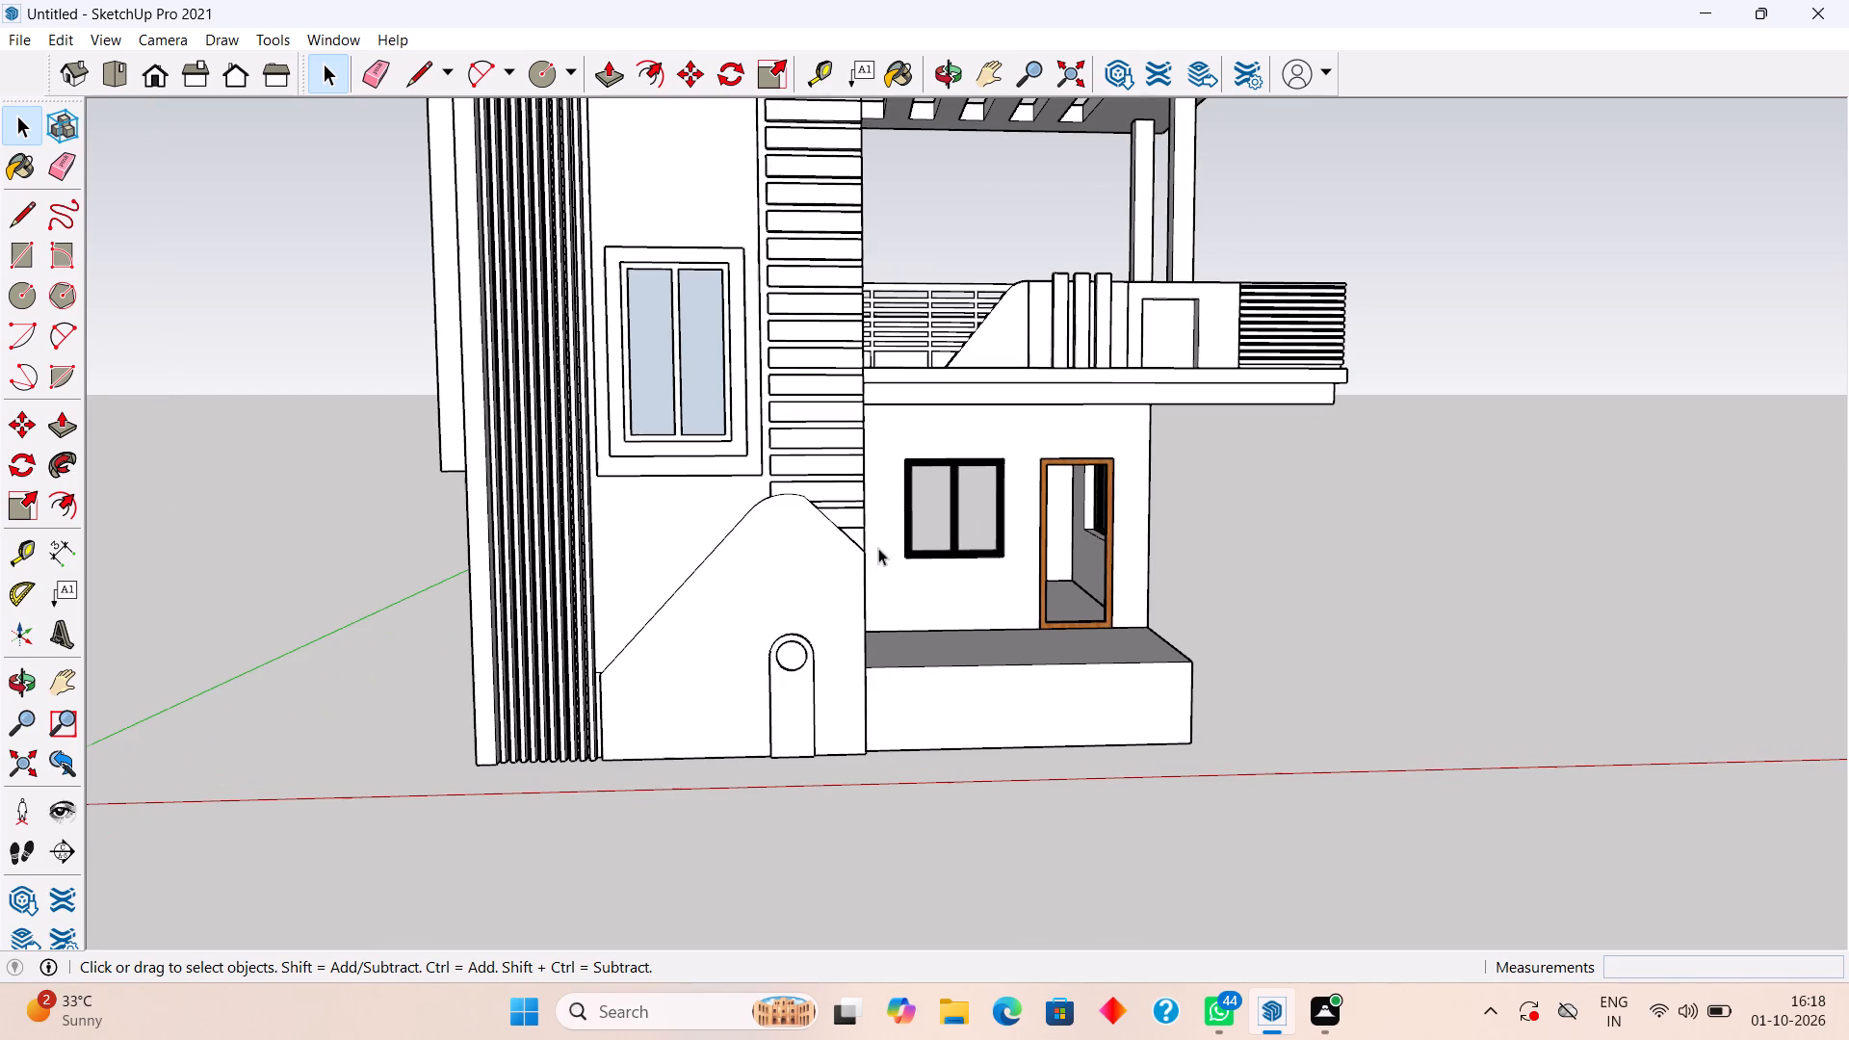
pyautogui.scroll(2, 854, 537)
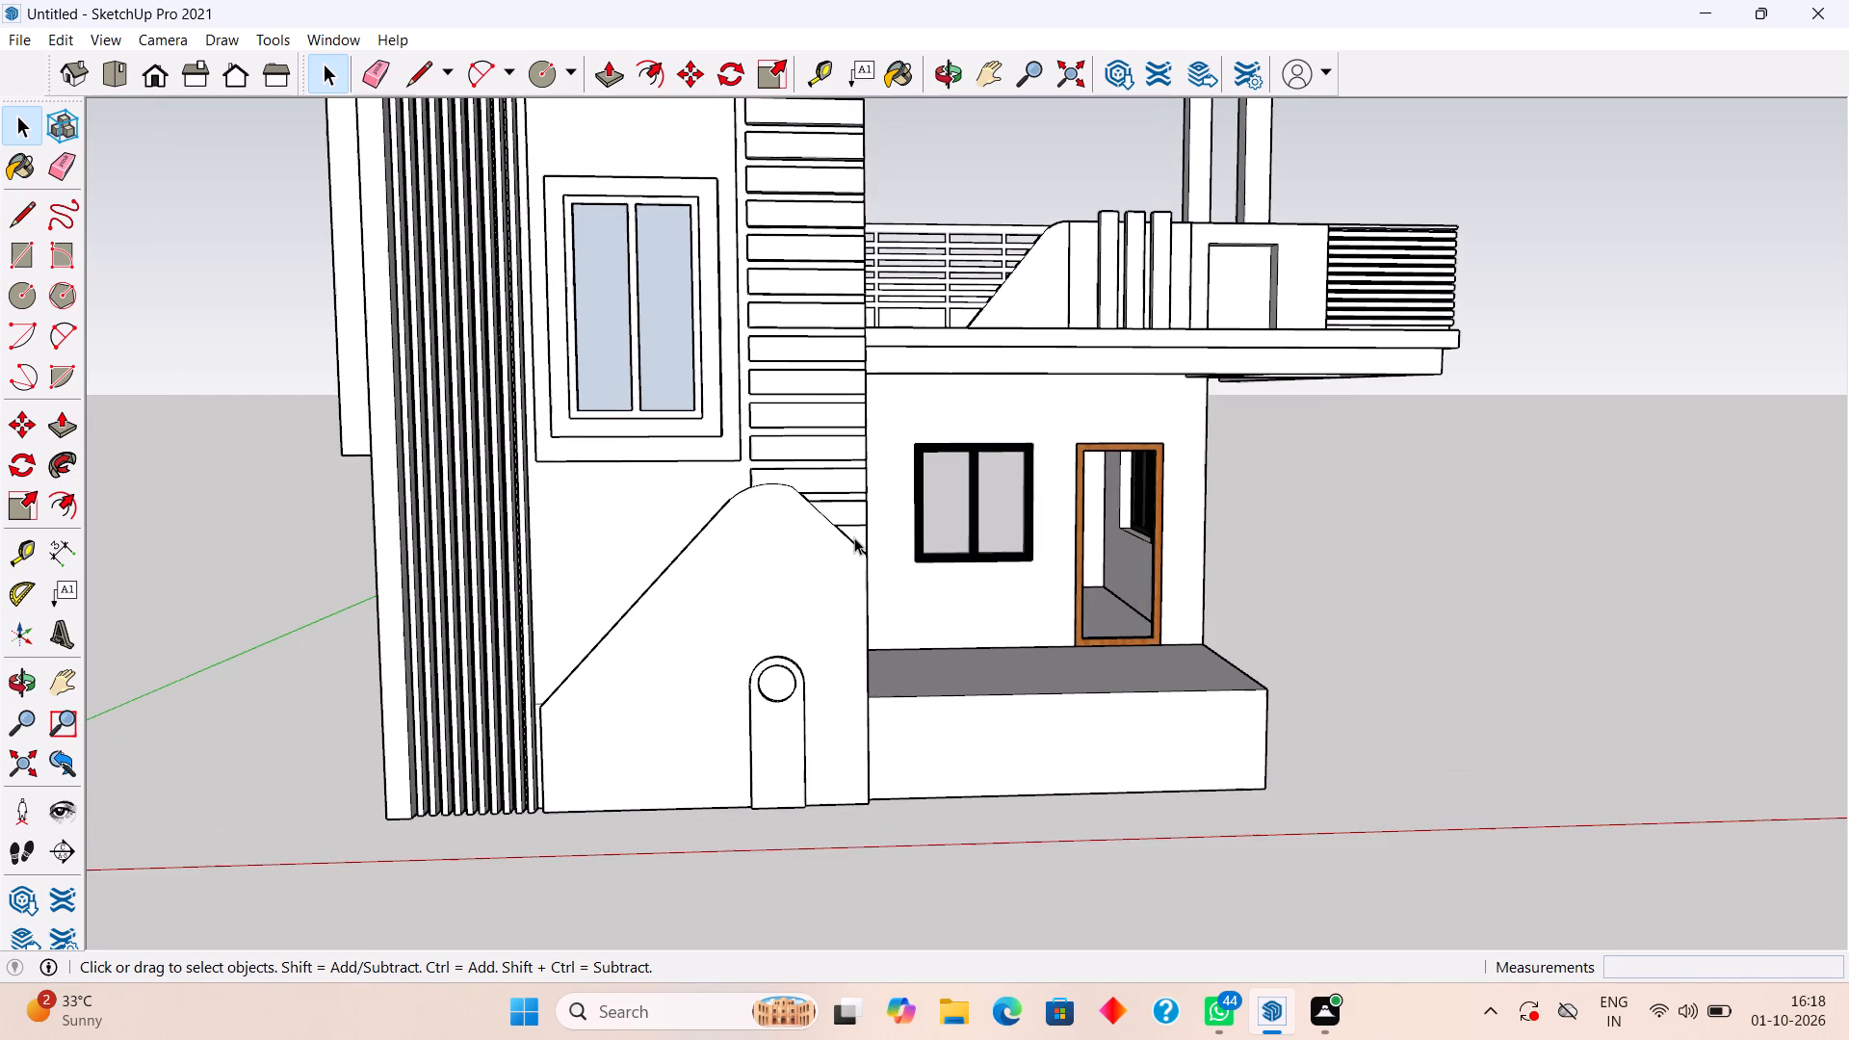
pyautogui.scroll(1, 854, 537)
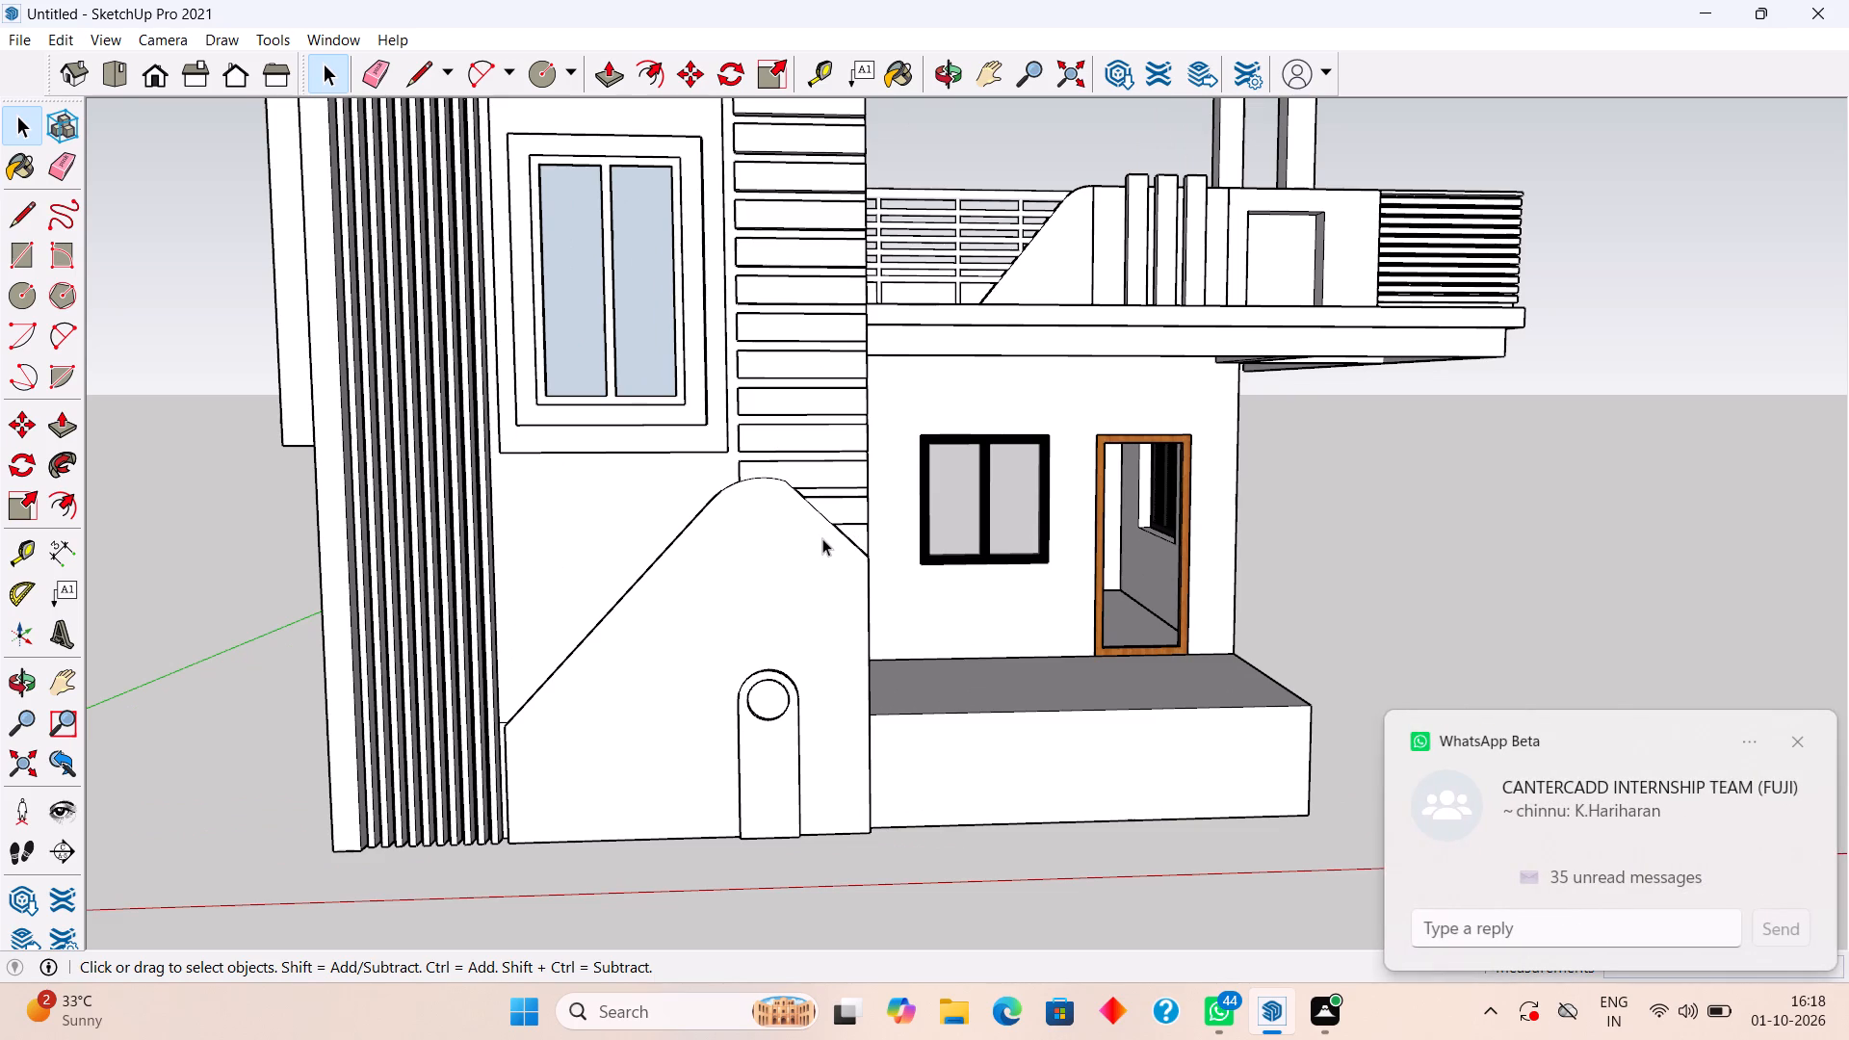
pyautogui.scroll(-5, 807, 538)
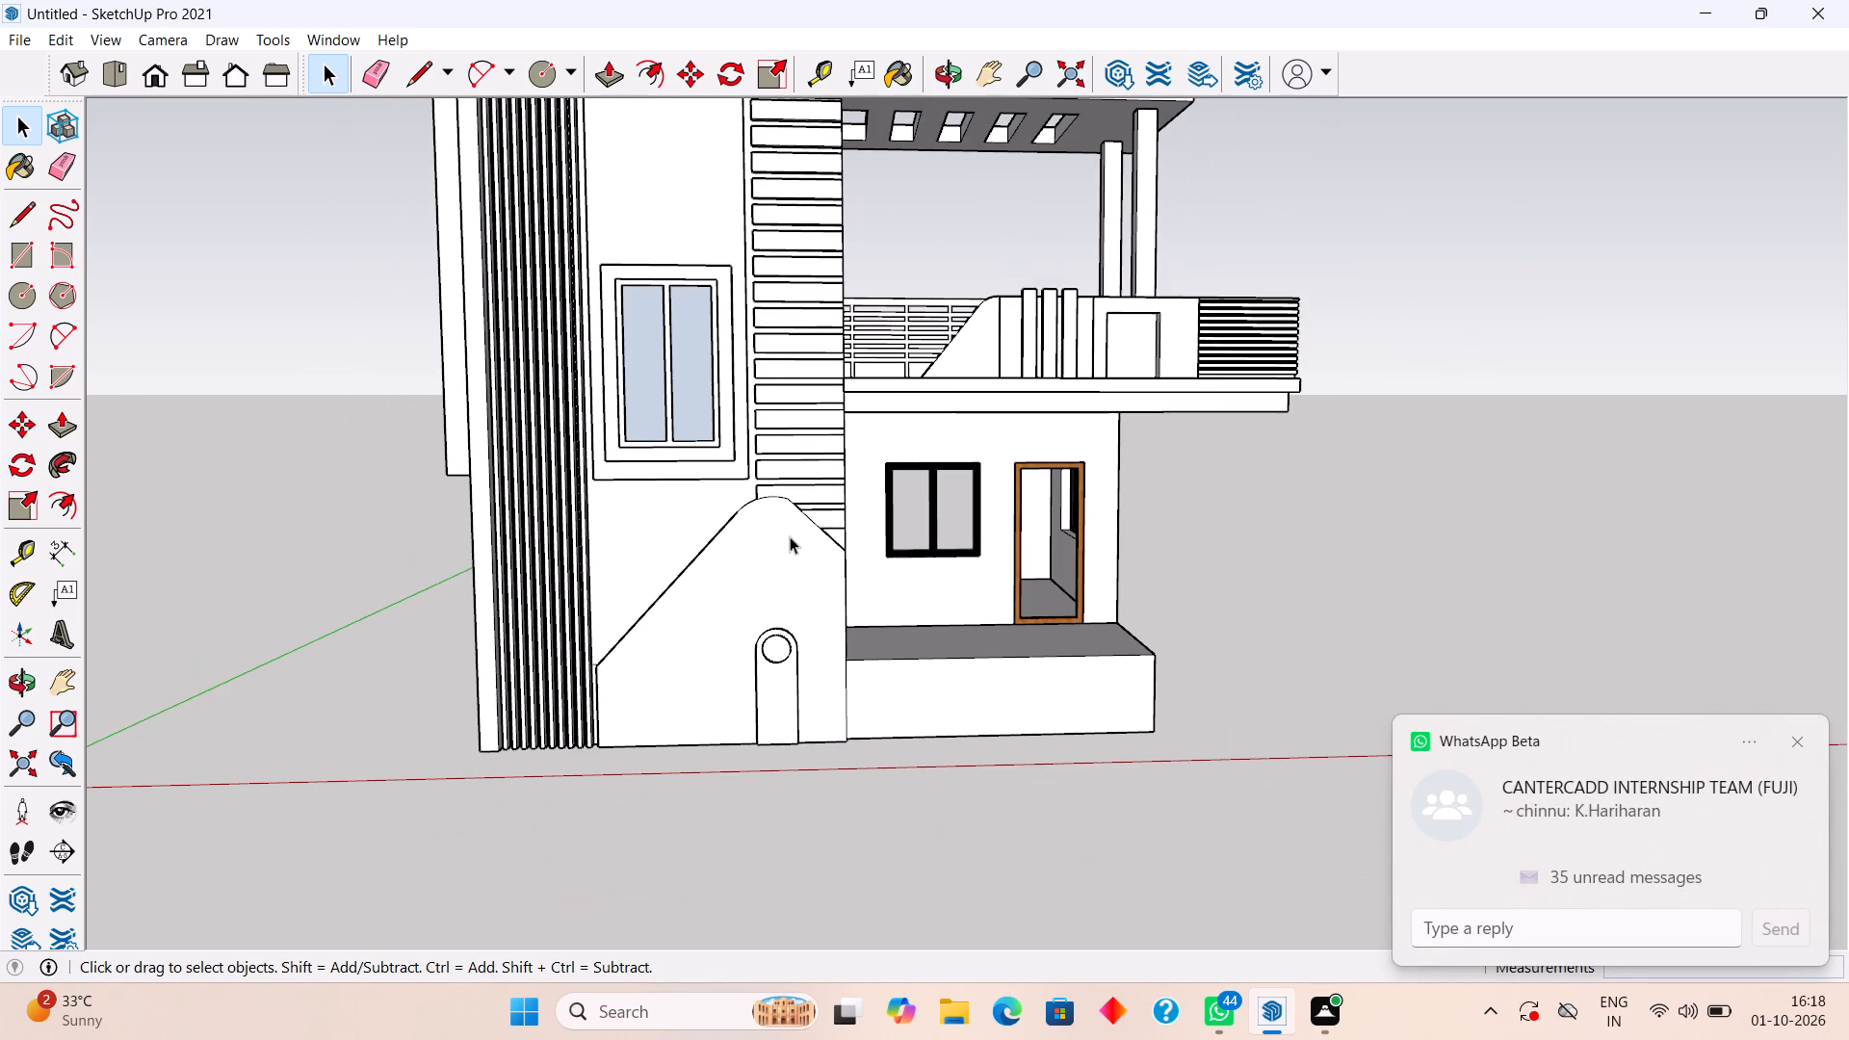
pyautogui.scroll(-1, 790, 536)
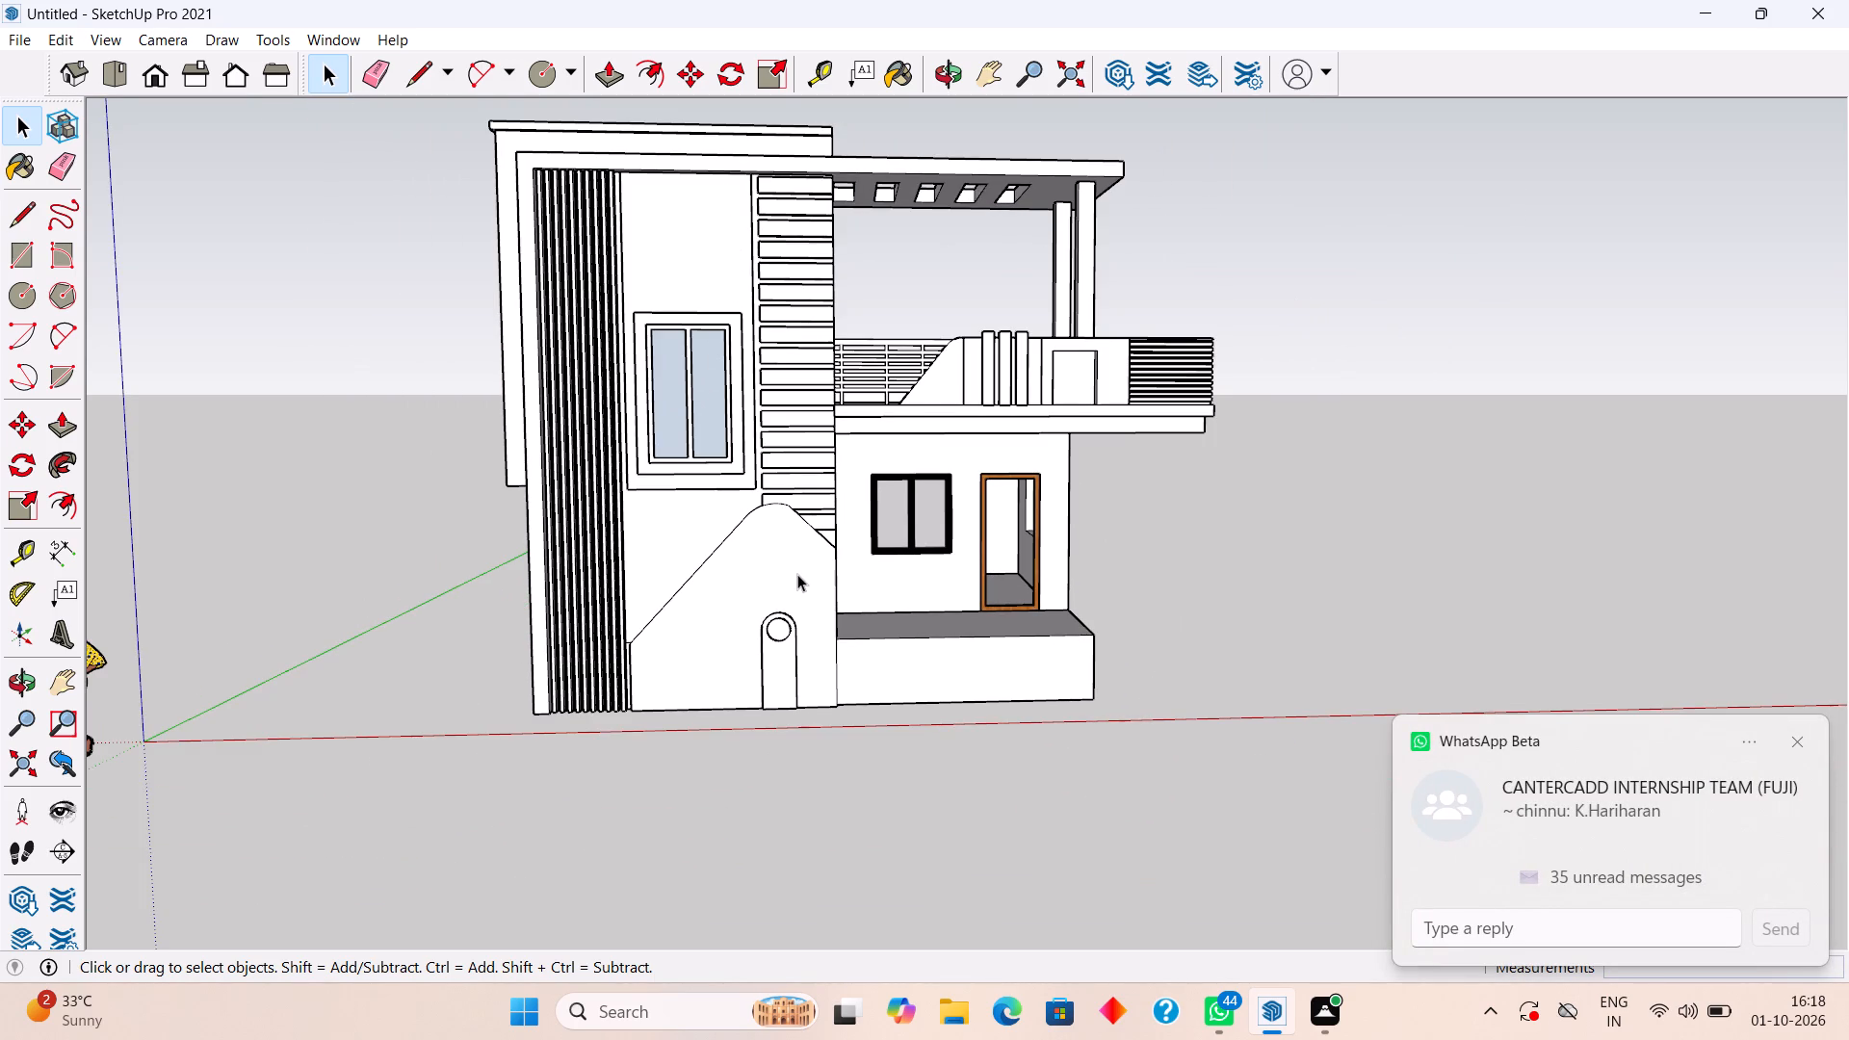
pyautogui.moveTo(774, 633); pyautogui.dragTo(1270, 712, button='middle')
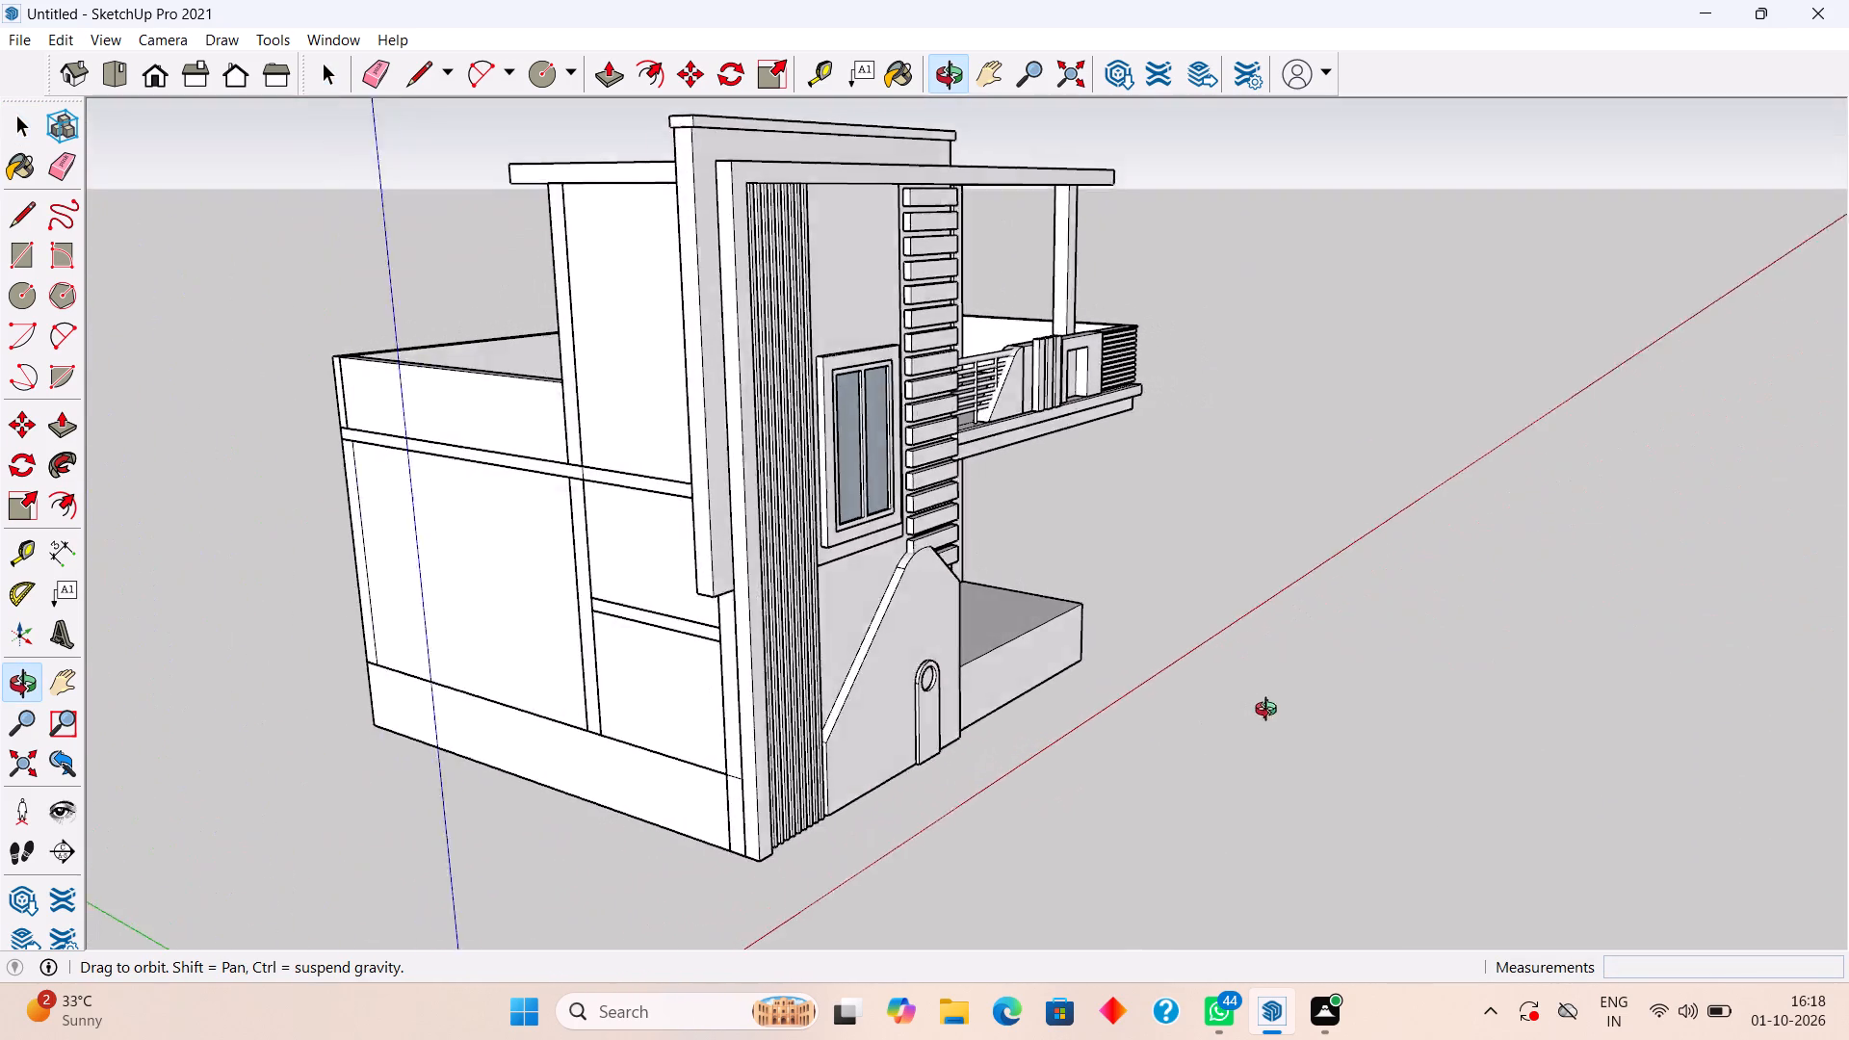
pyautogui.moveTo(1270, 712); pyautogui.dragTo(781, 662, button='middle')
pyautogui.scroll(9, 786, 660)
pyautogui.scroll(-2, 795, 653)
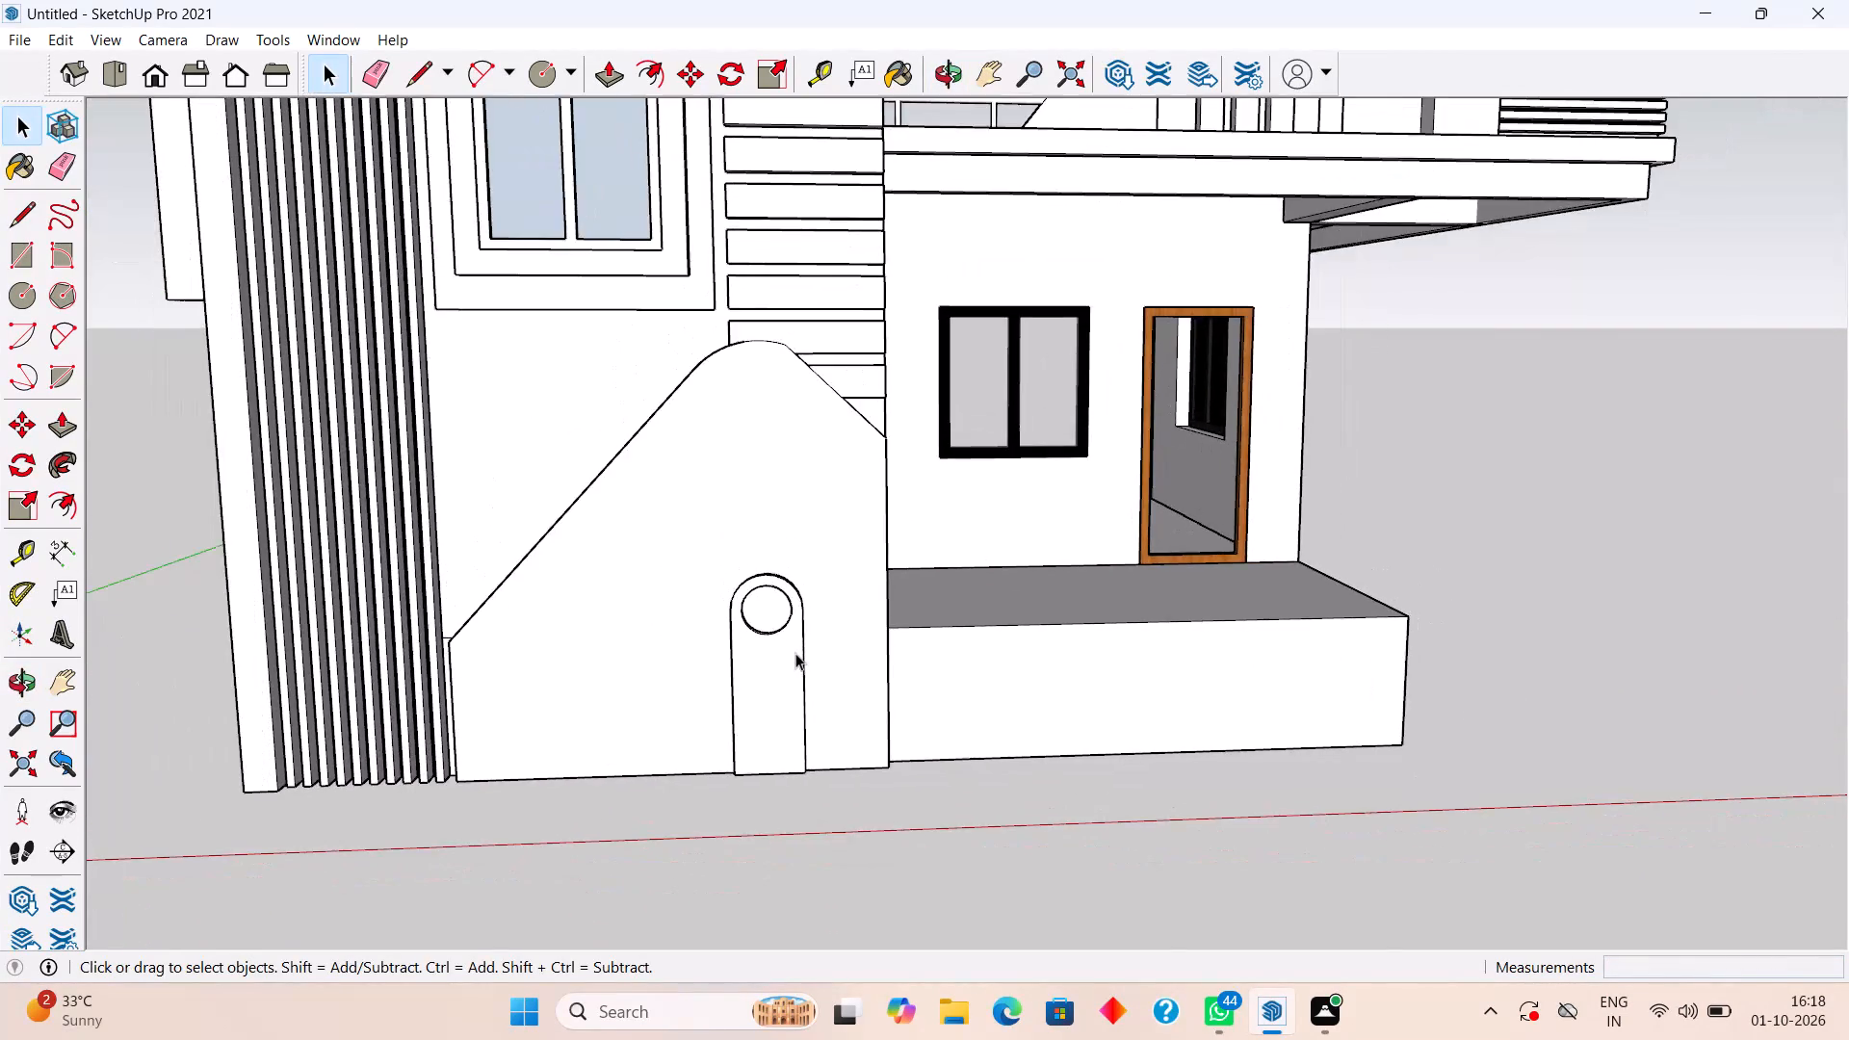
pyautogui.scroll(-8, 795, 653)
pyautogui.moveTo(829, 637); pyautogui.dragTo(695, 608, button='middle')
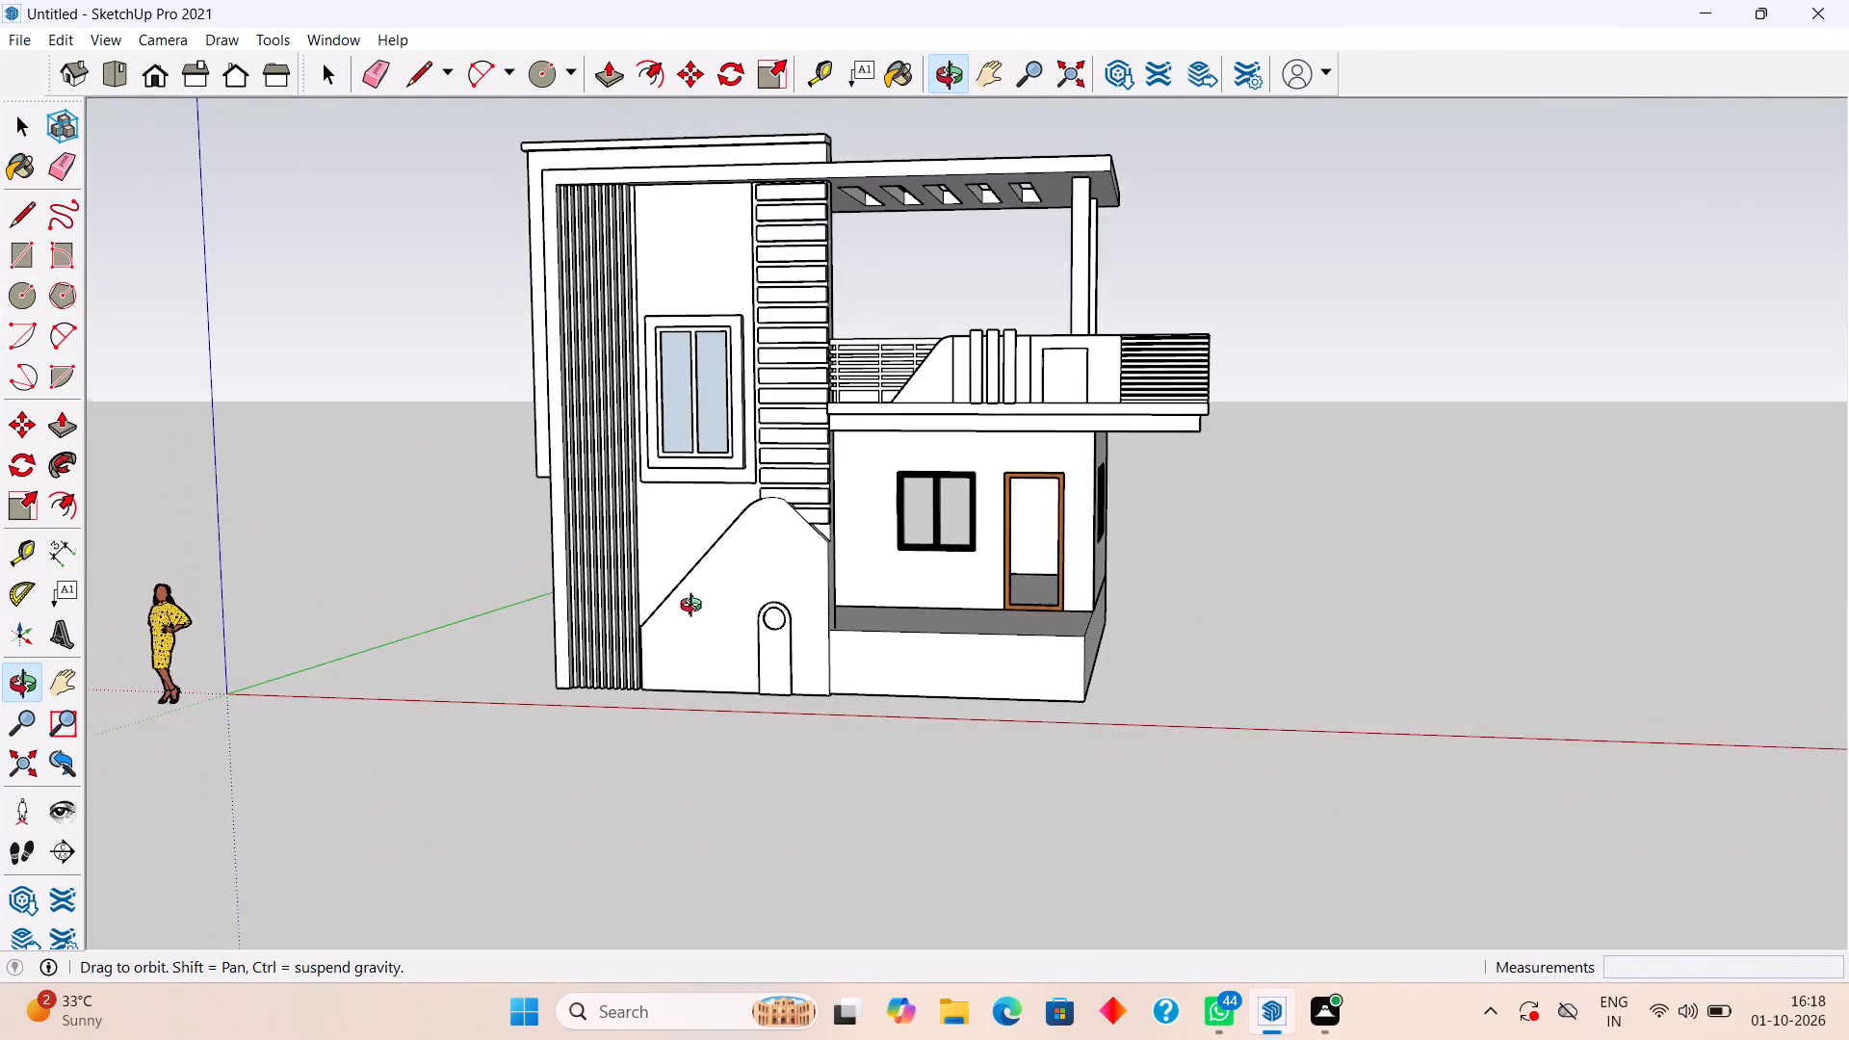
pyautogui.moveTo(695, 608); pyautogui.dragTo(685, 634, button='middle')
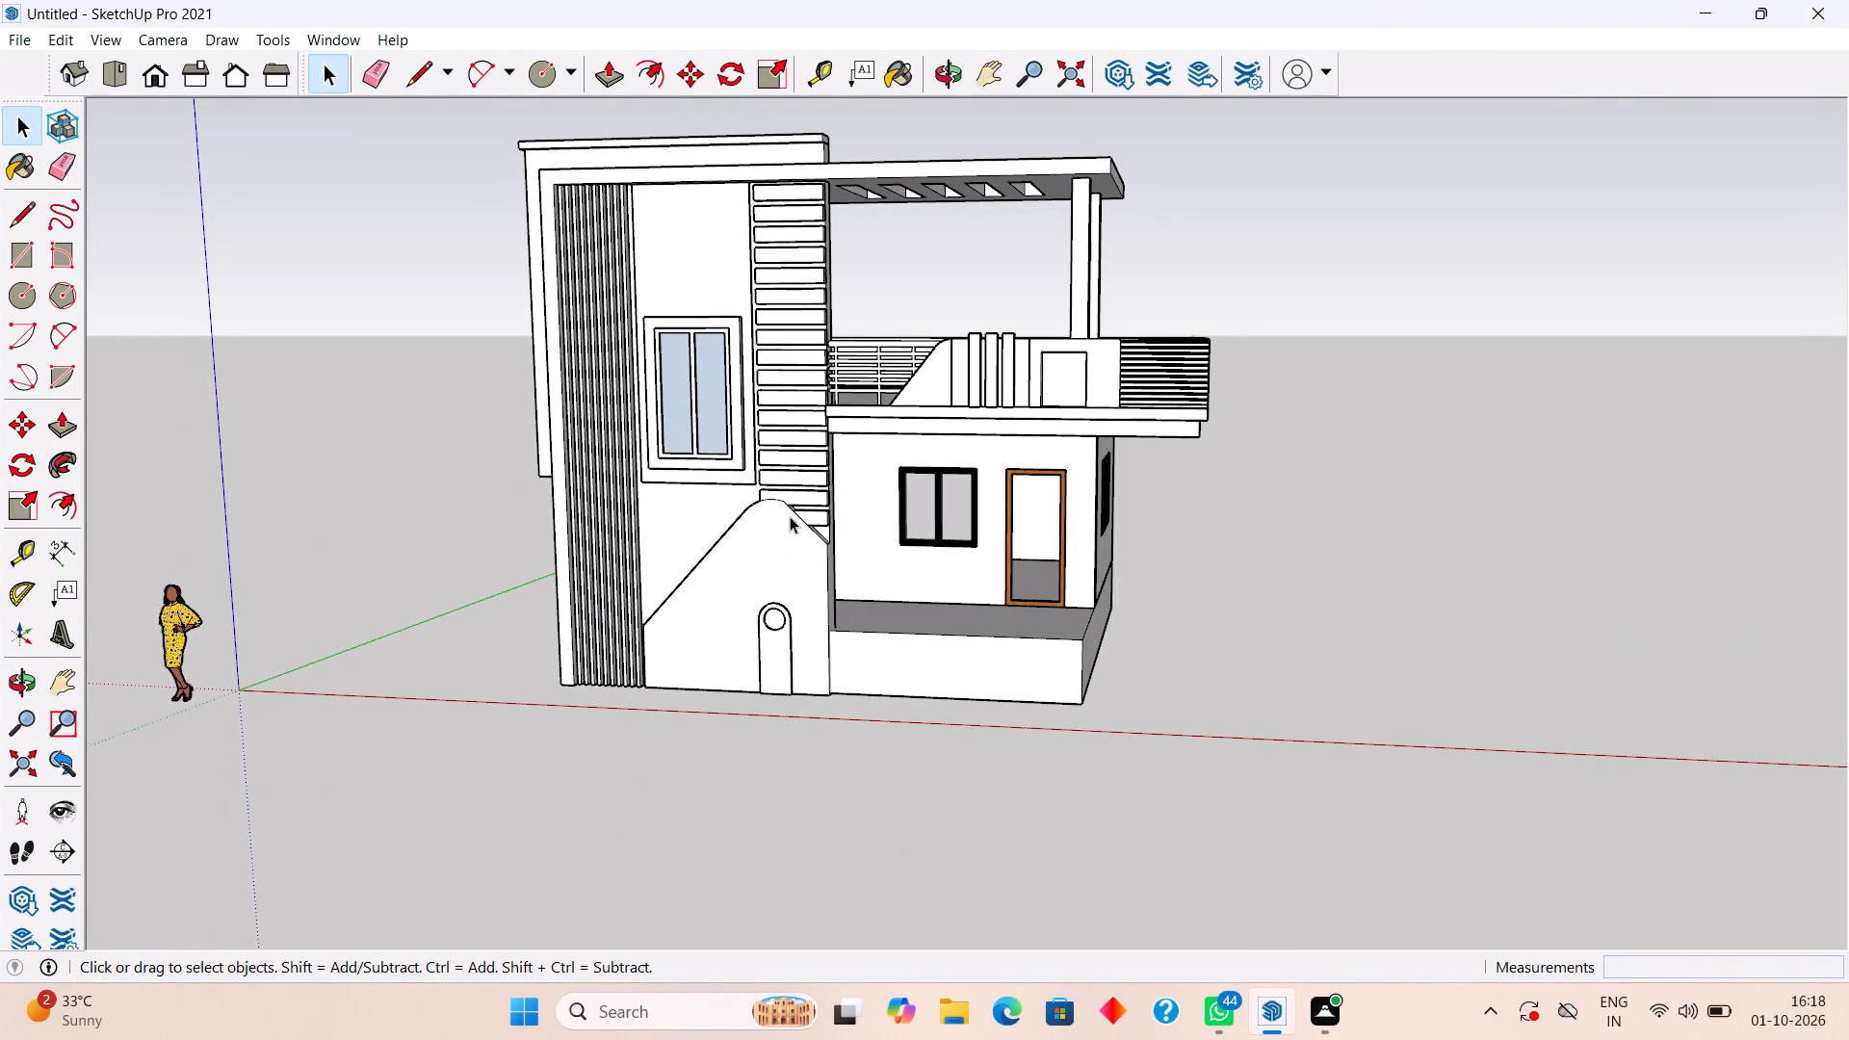
# Undo the guide deletion, the round opening, the raised arched panel and its layout guides, back to the plain arc-topped sloping feature.
pyautogui.hotkey('ctrl', 'z')
pyautogui.hotkey('ctrl', 'z')
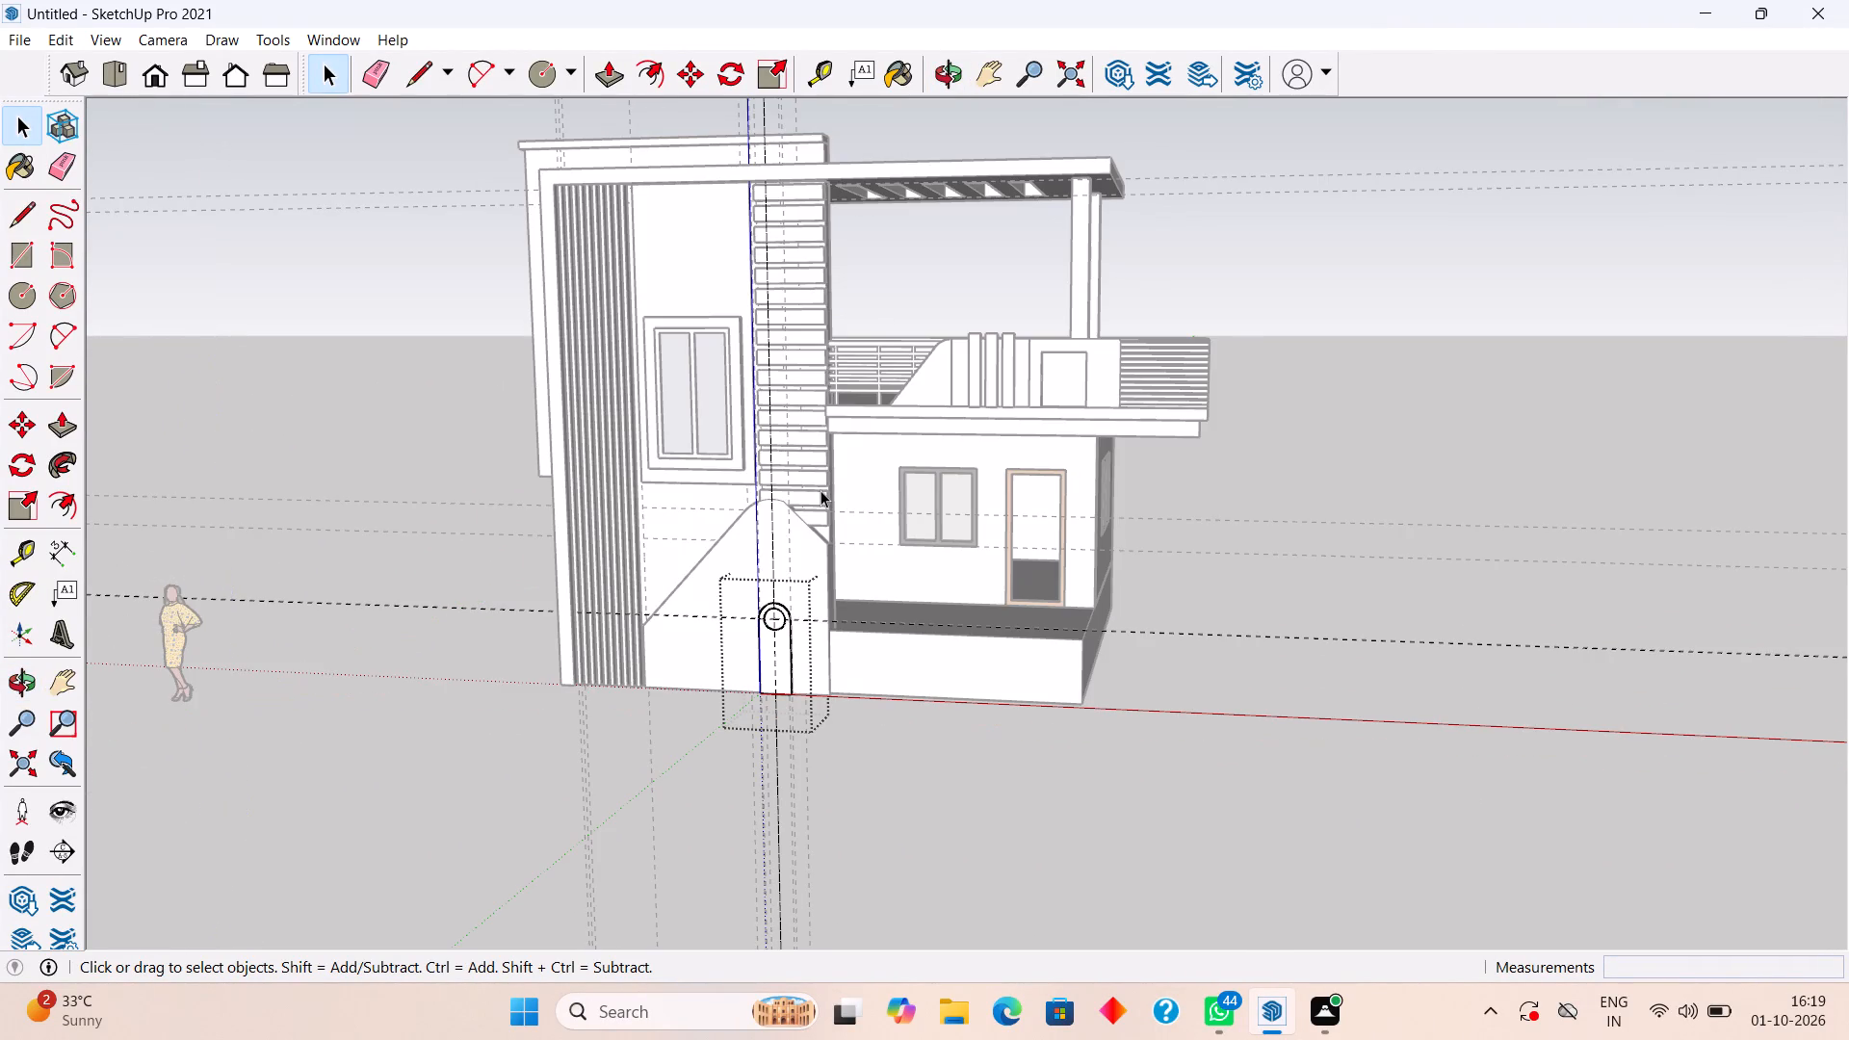
pyautogui.hotkey('ctrl', 'z')
pyautogui.hotkey('ctrl', 'z')
pyautogui.hotkey('ctrl', 'z')
pyautogui.hotkey('ctrl', 'z')
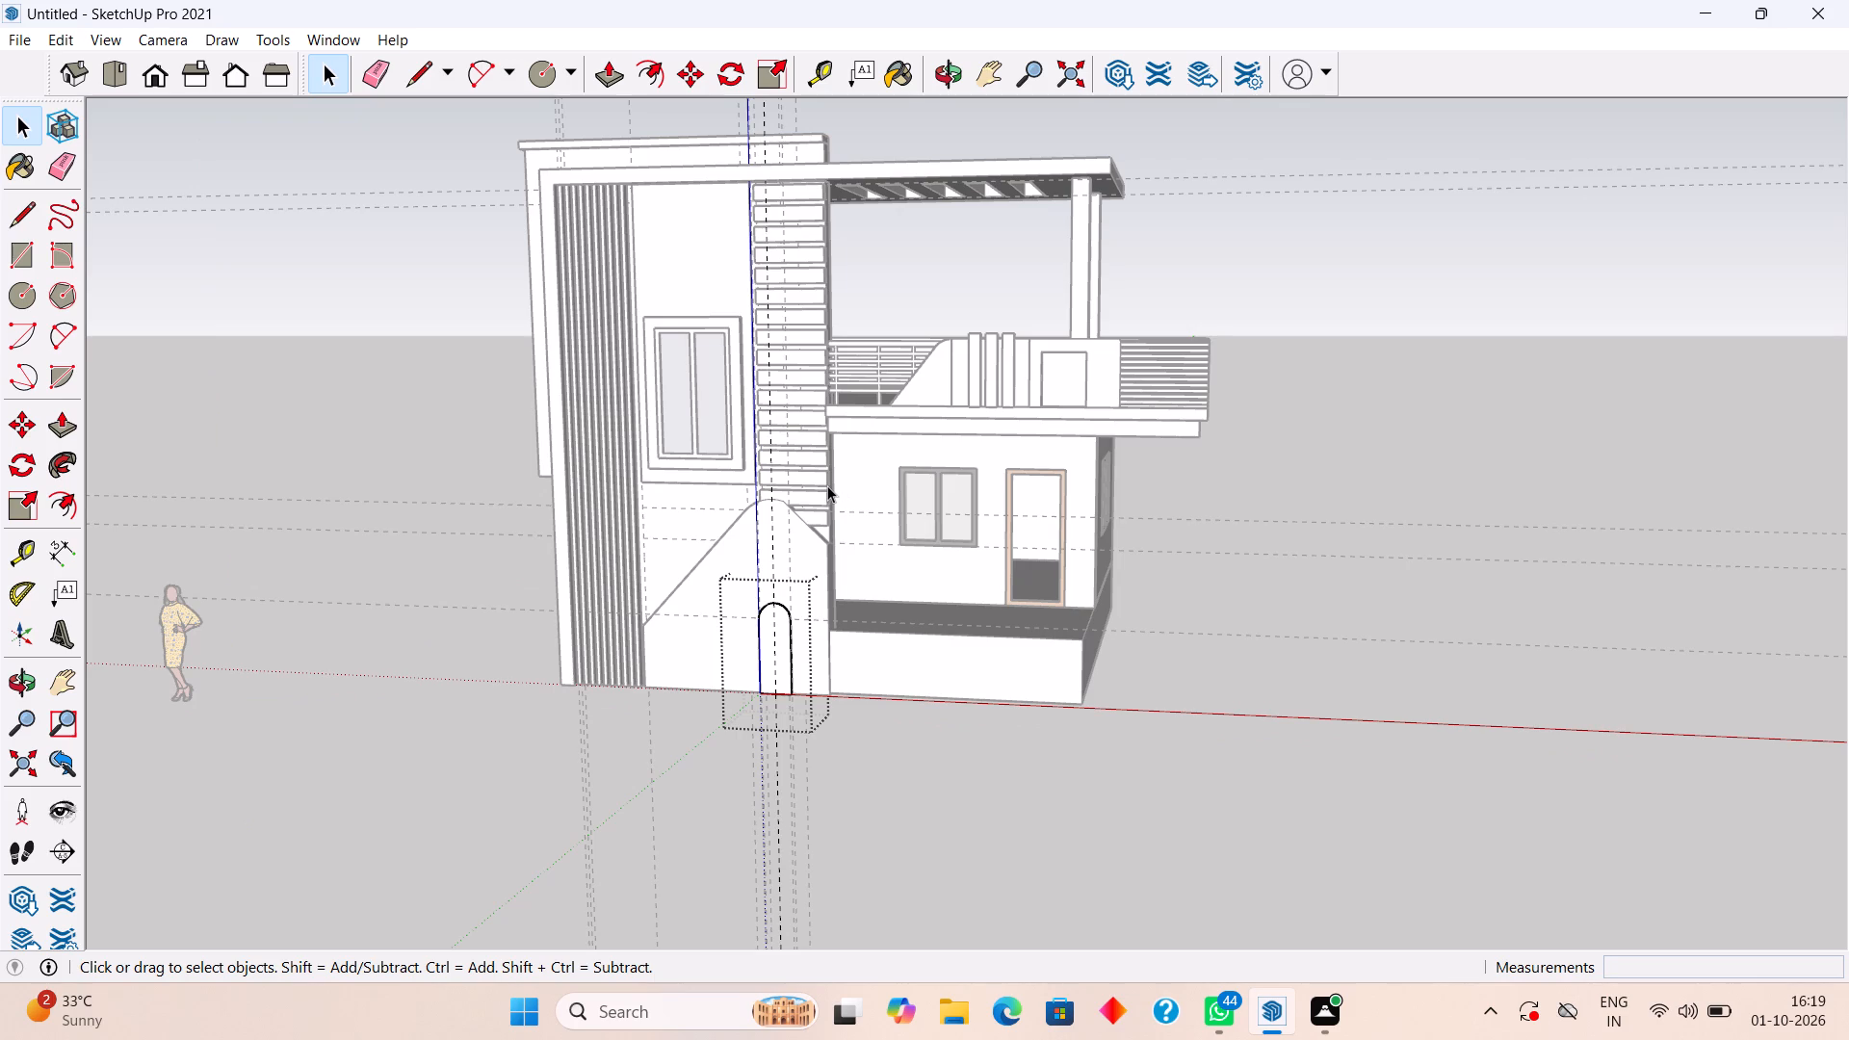
pyautogui.hotkey('ctrl', 'z')
pyautogui.hotkey('ctrl', 'z')
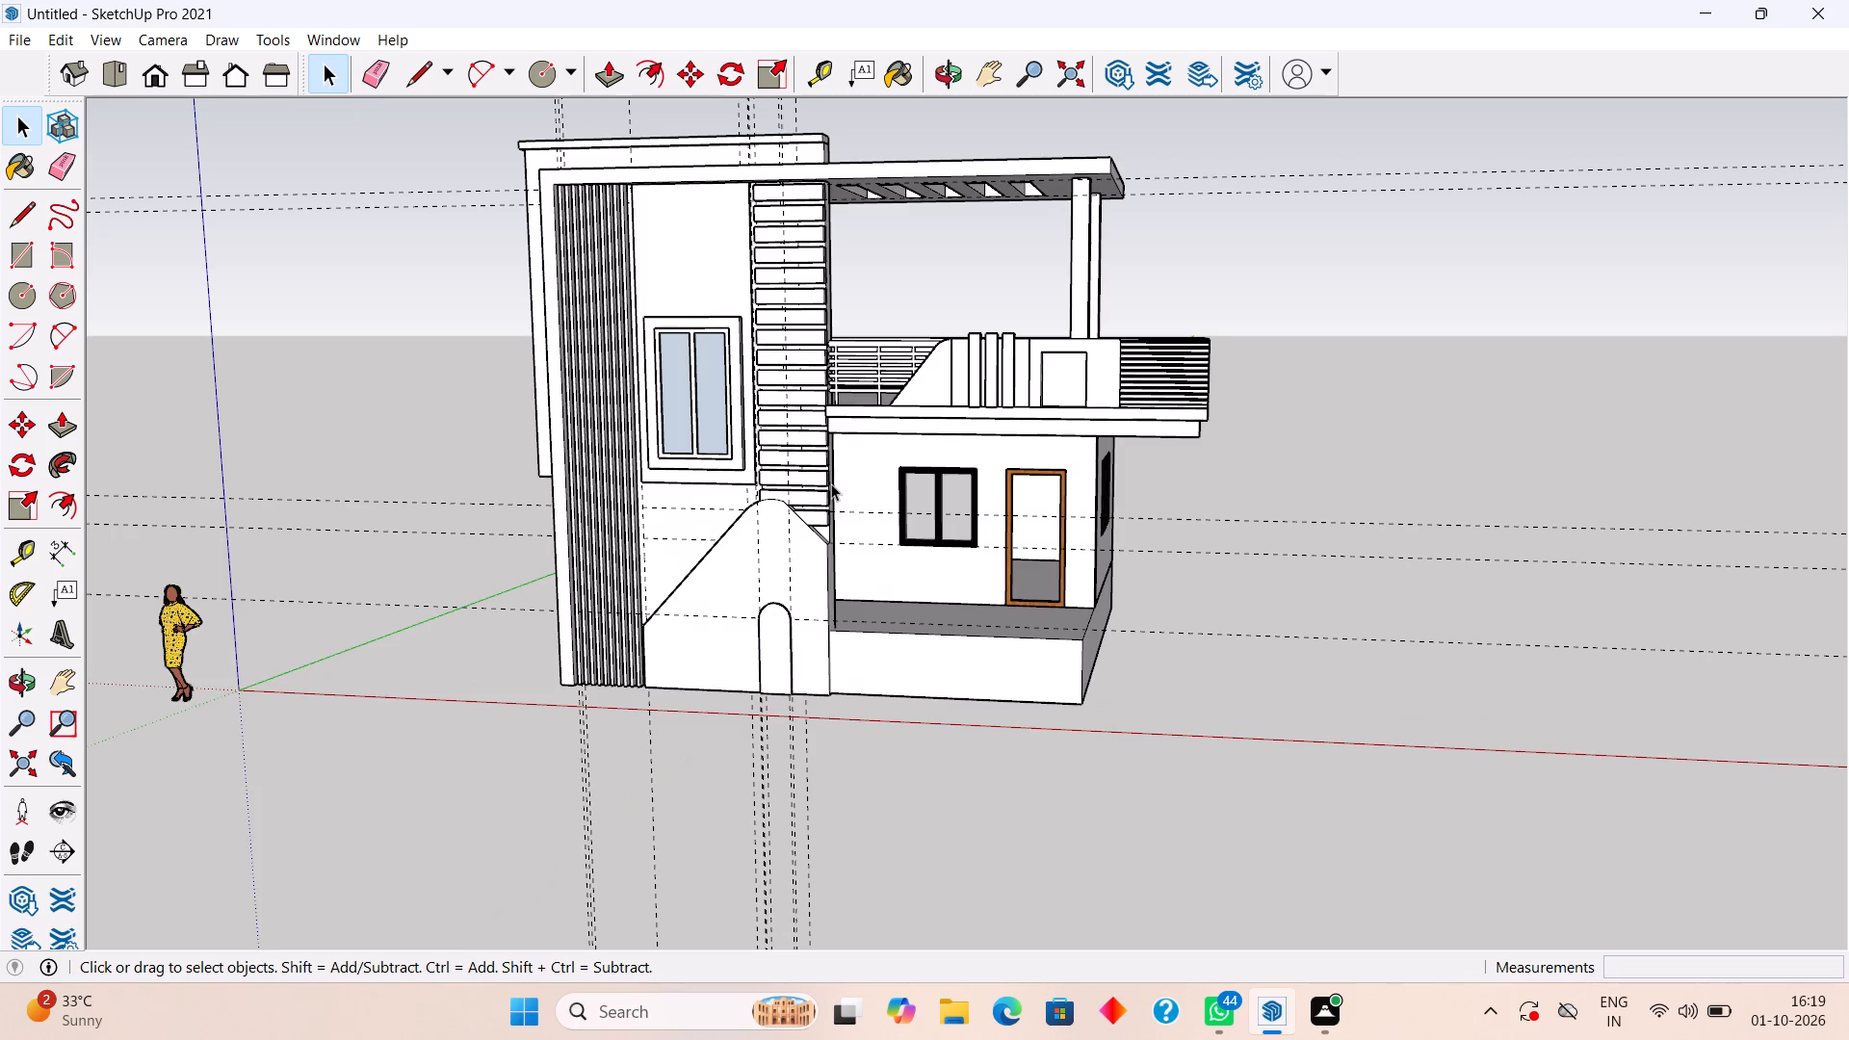
pyautogui.hotkey('ctrl', 'z')
pyautogui.press('z')
pyautogui.hotkey('ctrl', 'z')
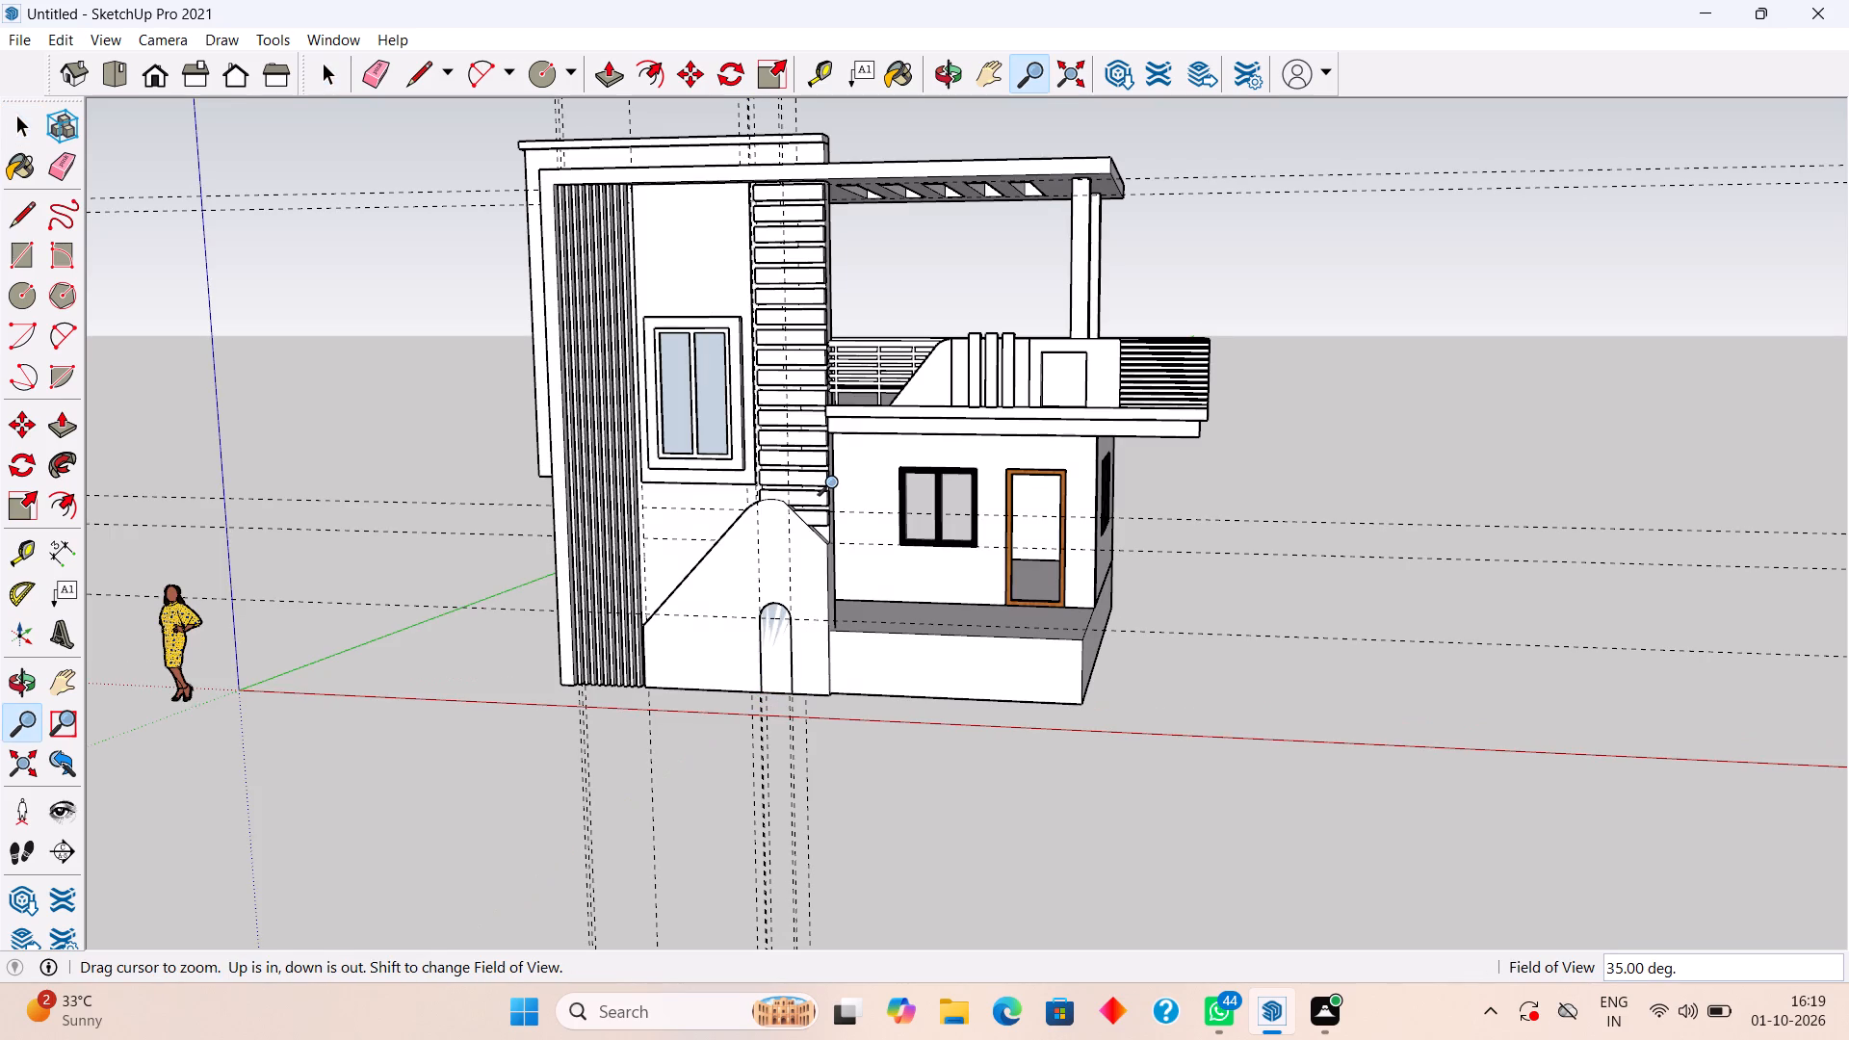
pyautogui.hotkey('ctrl', 'z')
pyautogui.hotkey('ctrl', 'z')
pyautogui.hotkey('ctrl', 'z')
pyautogui.hotkey('ctrl', 'z')
pyautogui.hotkey('ctrl', 'z')
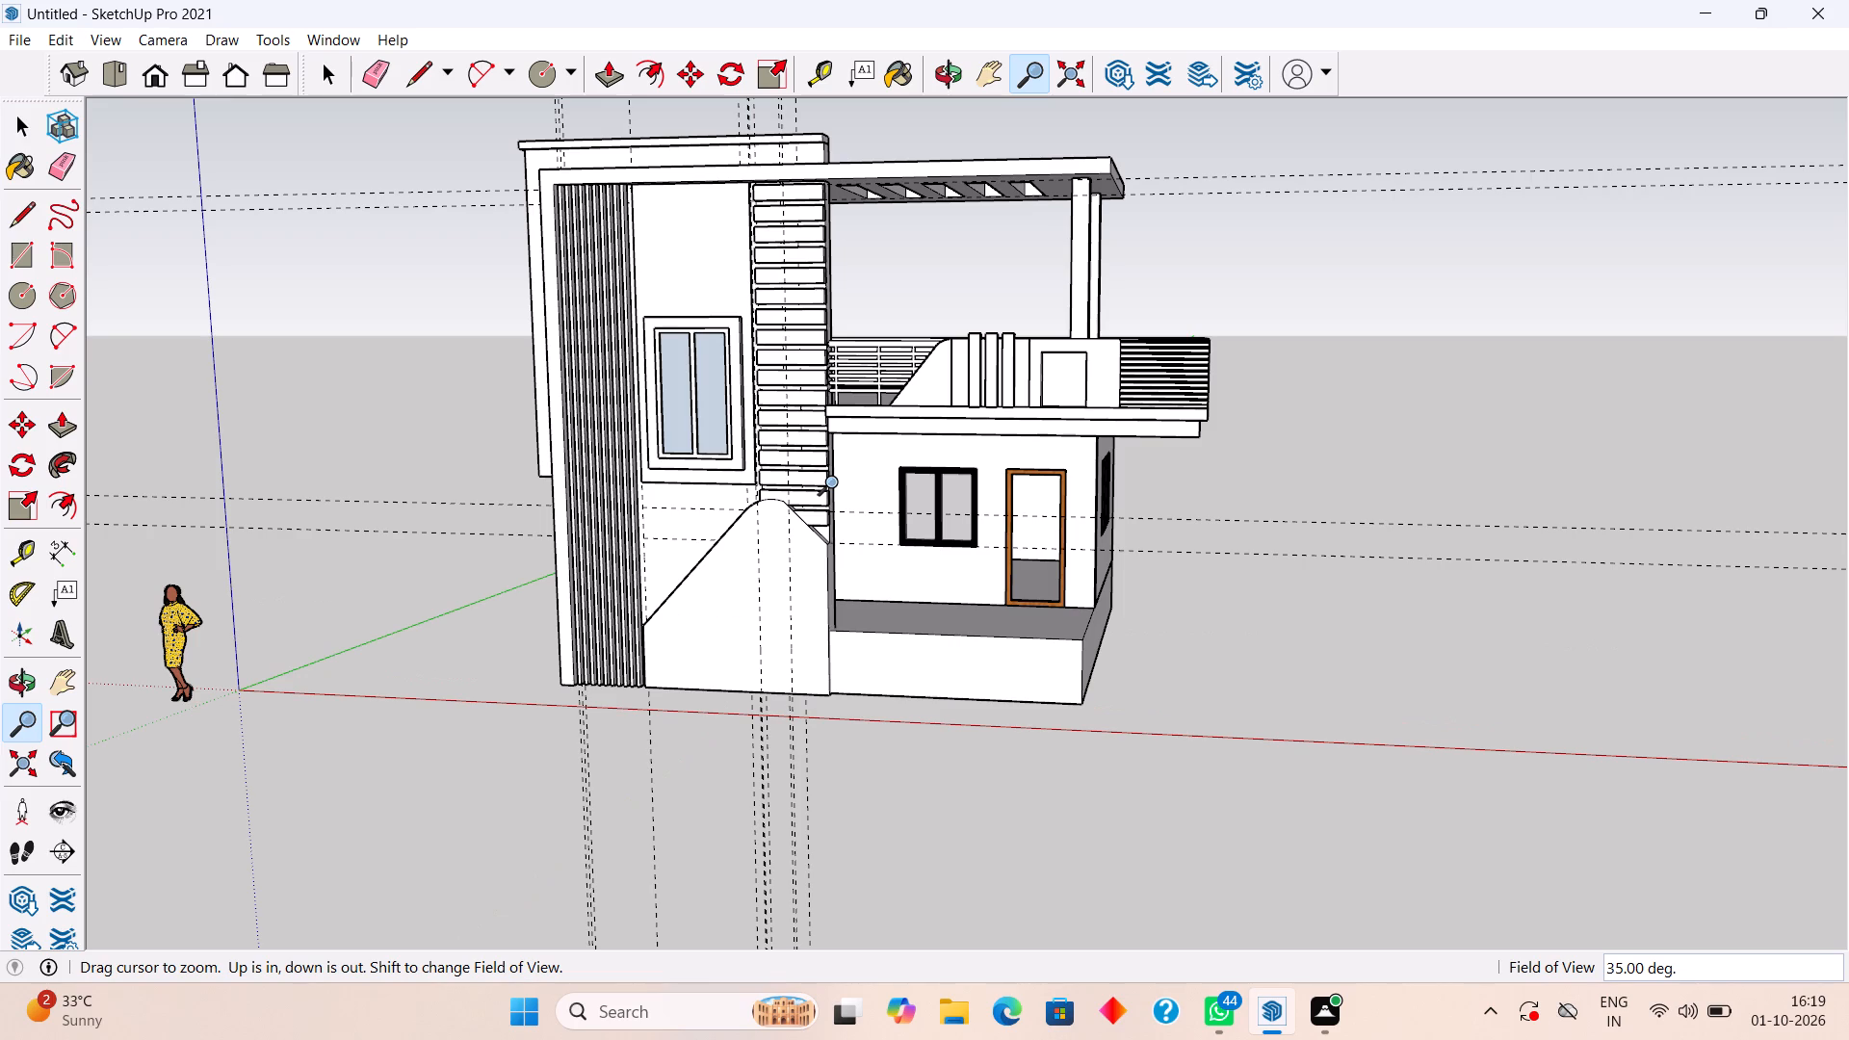
pyautogui.hotkey('ctrl', 'z')
pyautogui.moveTo(837, 546); pyautogui.dragTo(929, 537, button='middle')
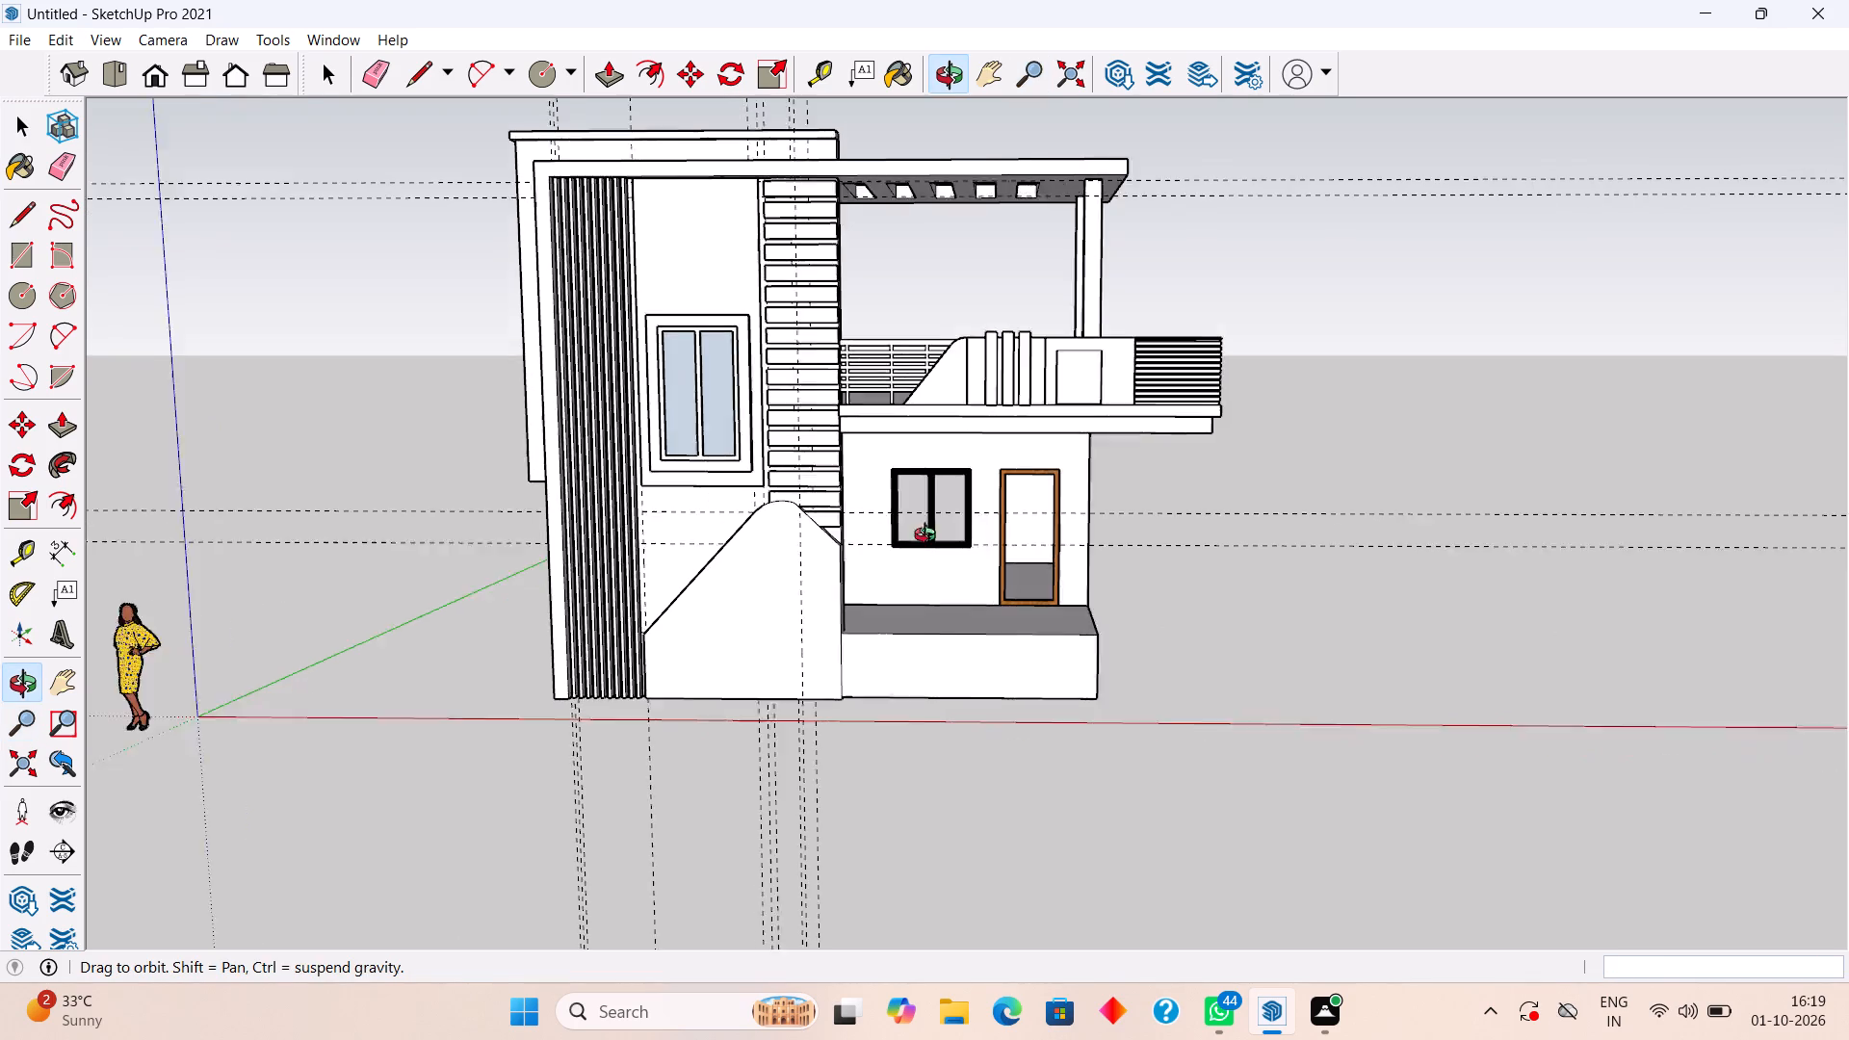
pyautogui.moveTo(929, 537); pyautogui.dragTo(1049, 535, button='middle')
pyautogui.scroll(5, 888, 671)
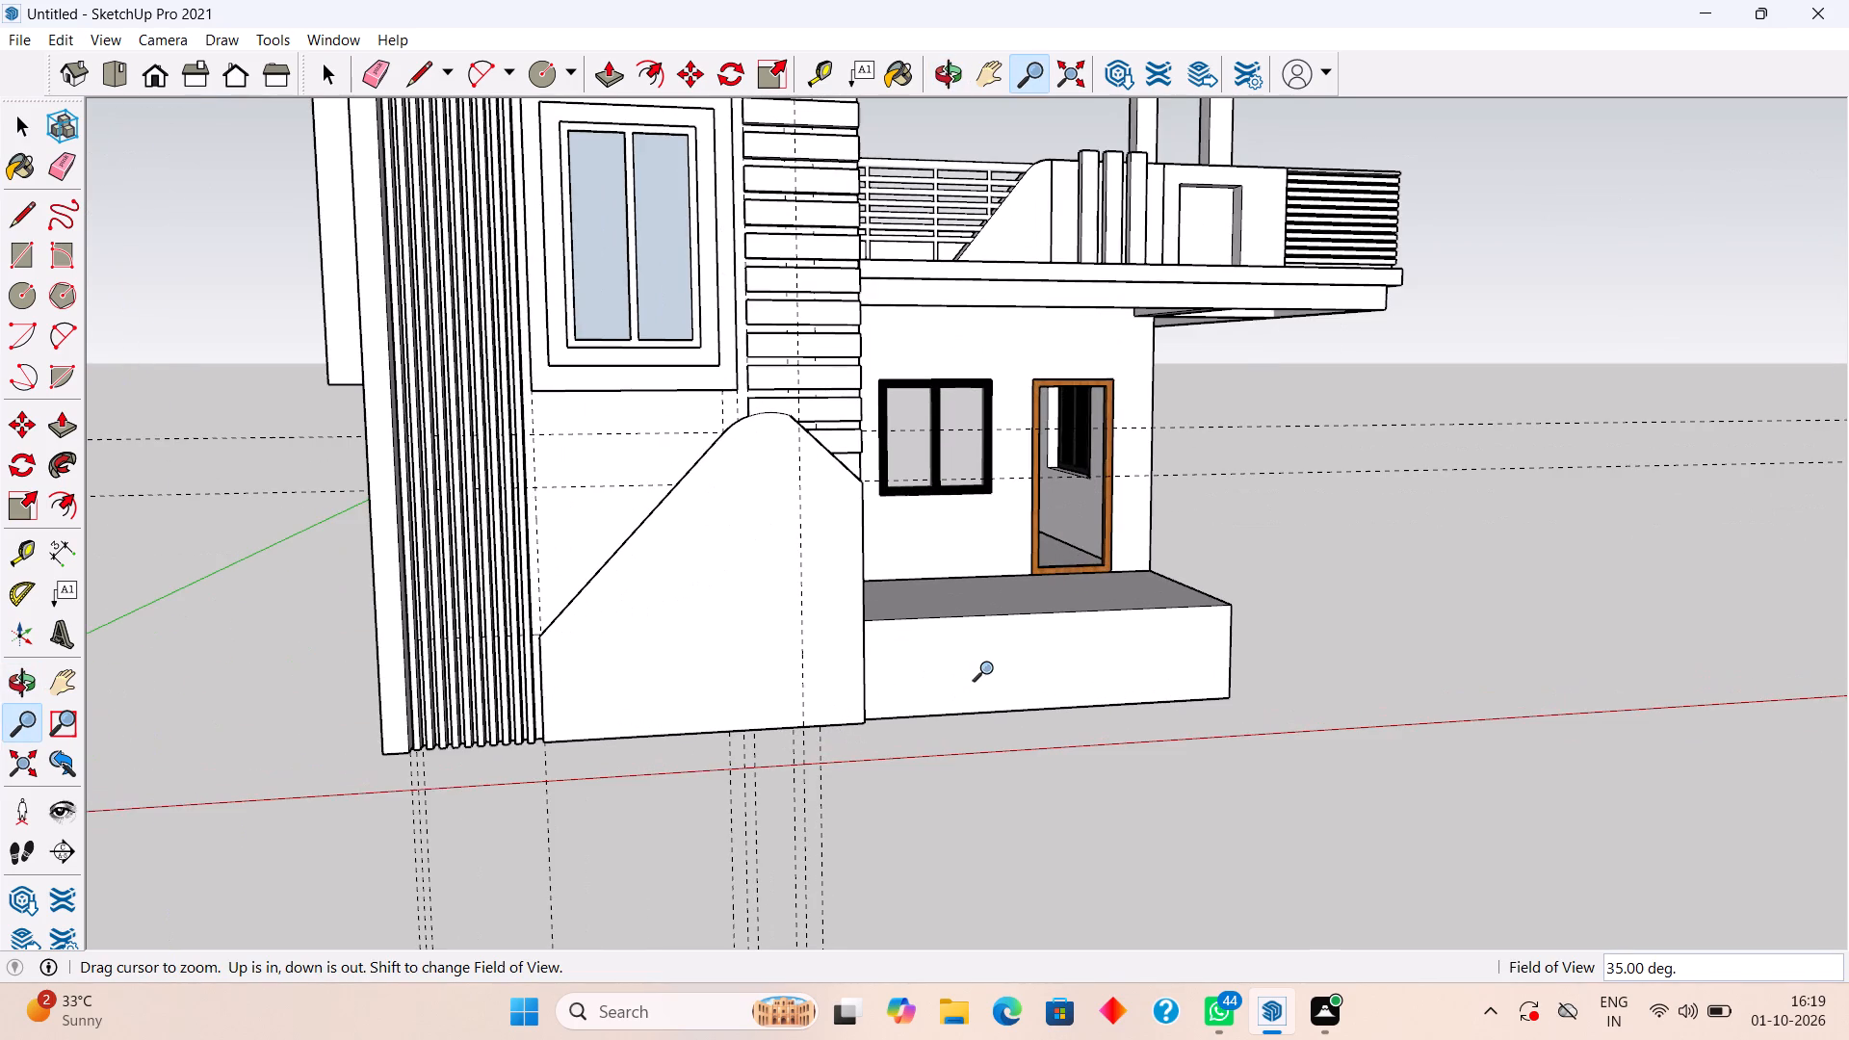
pyautogui.scroll(2, 903, 744)
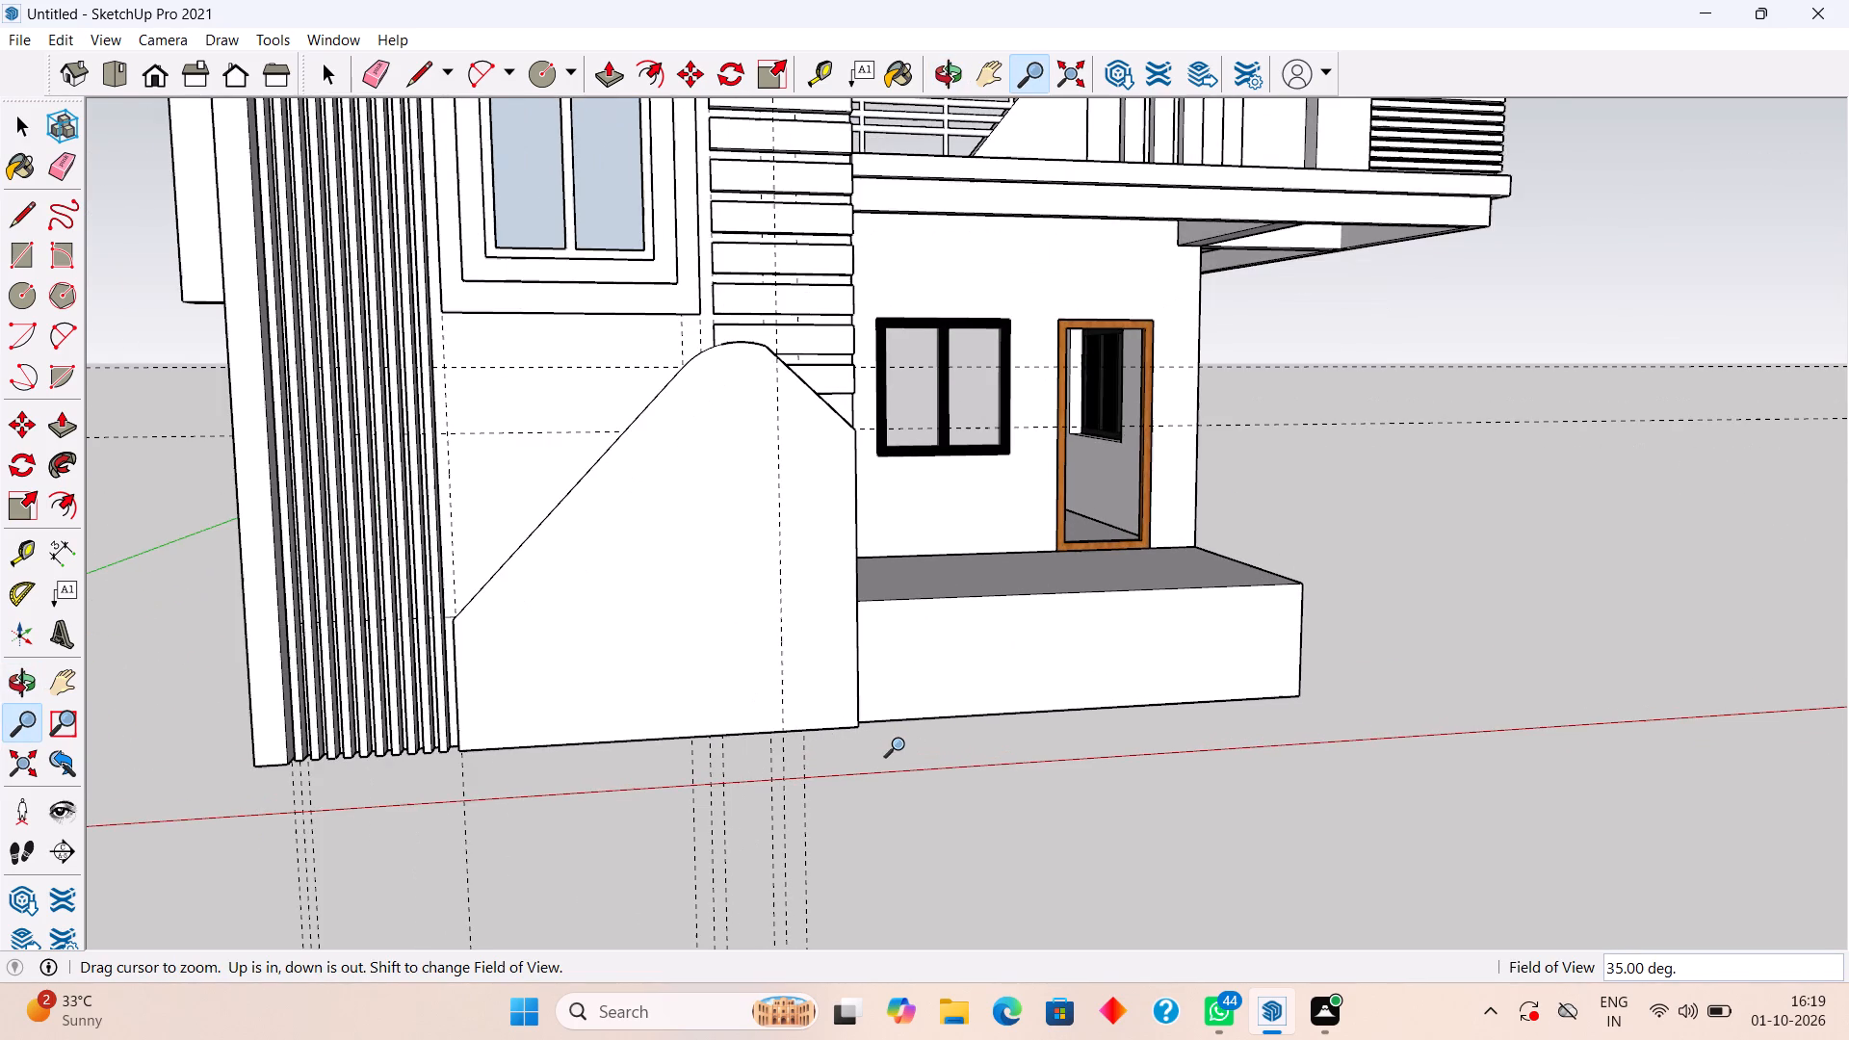
pyautogui.press('space')
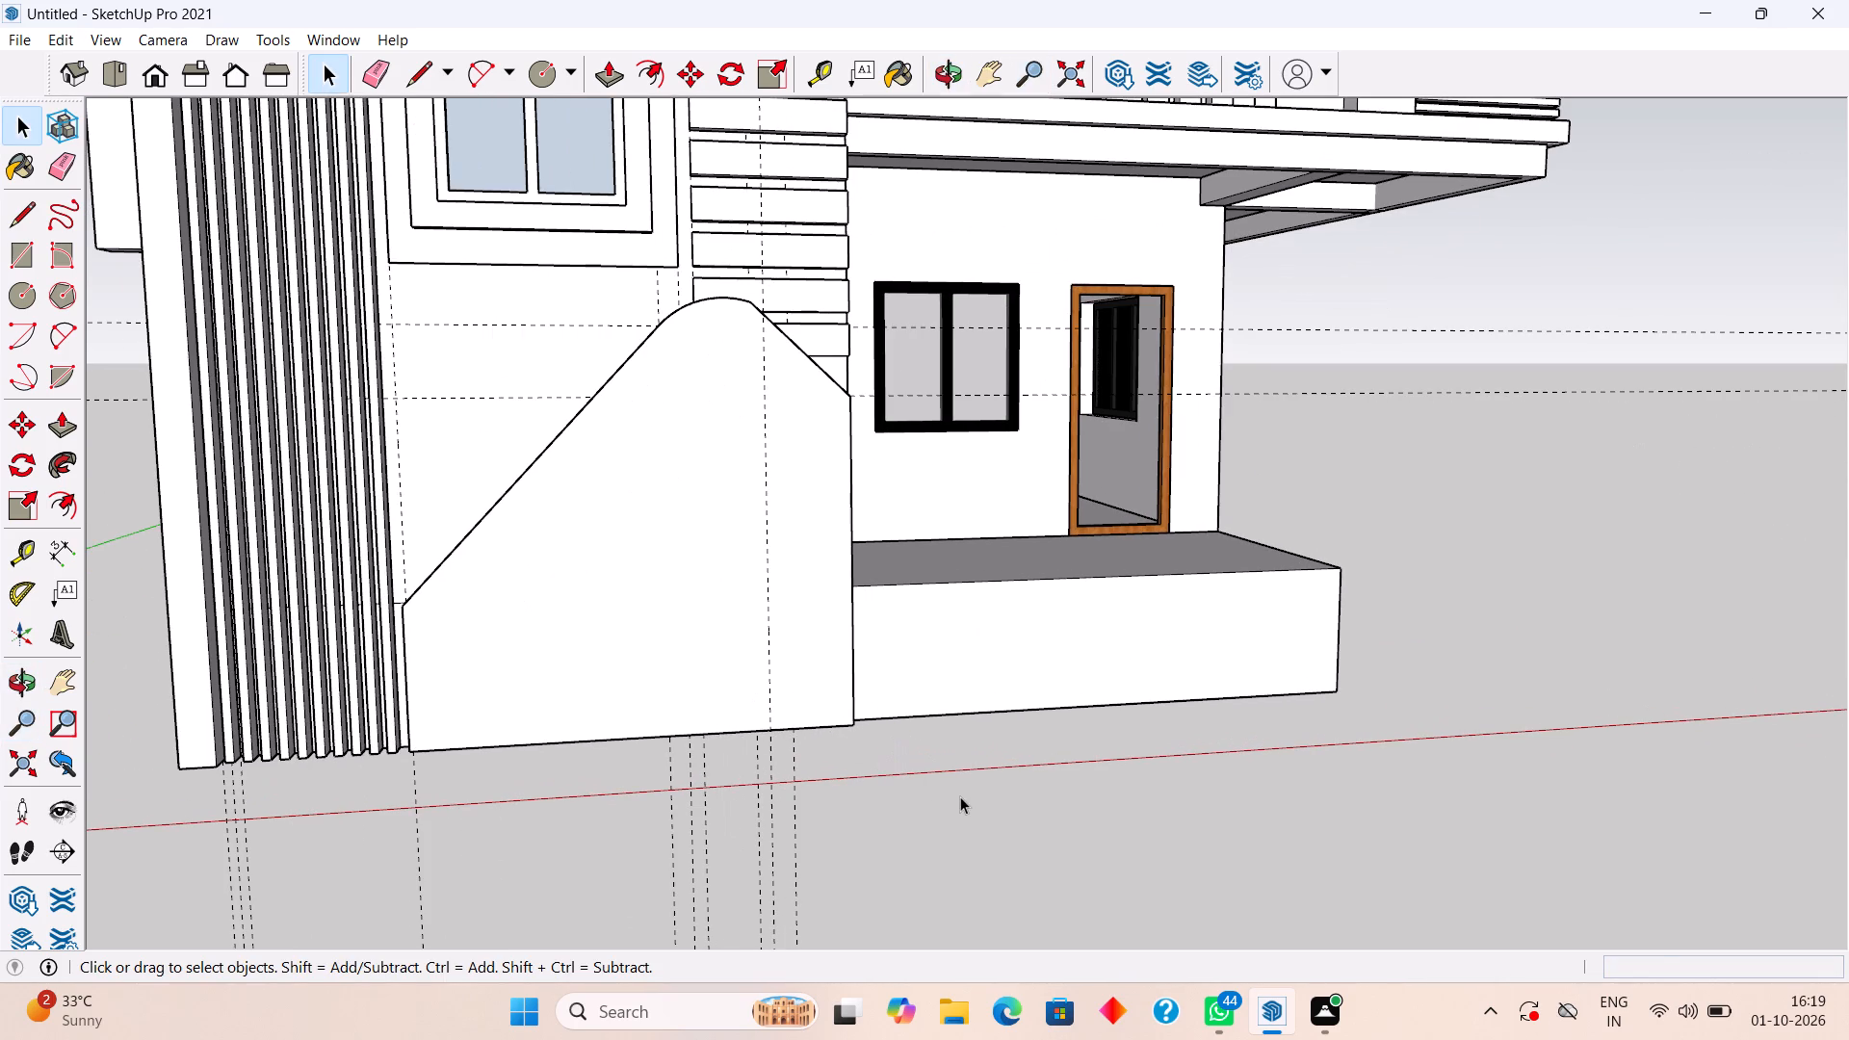
# Place a vertical guide 1.8' from the existing vertical guide on the sloping feature's face, marking the arched panel's width.
pyautogui.press('t')
pyautogui.click(771, 639)
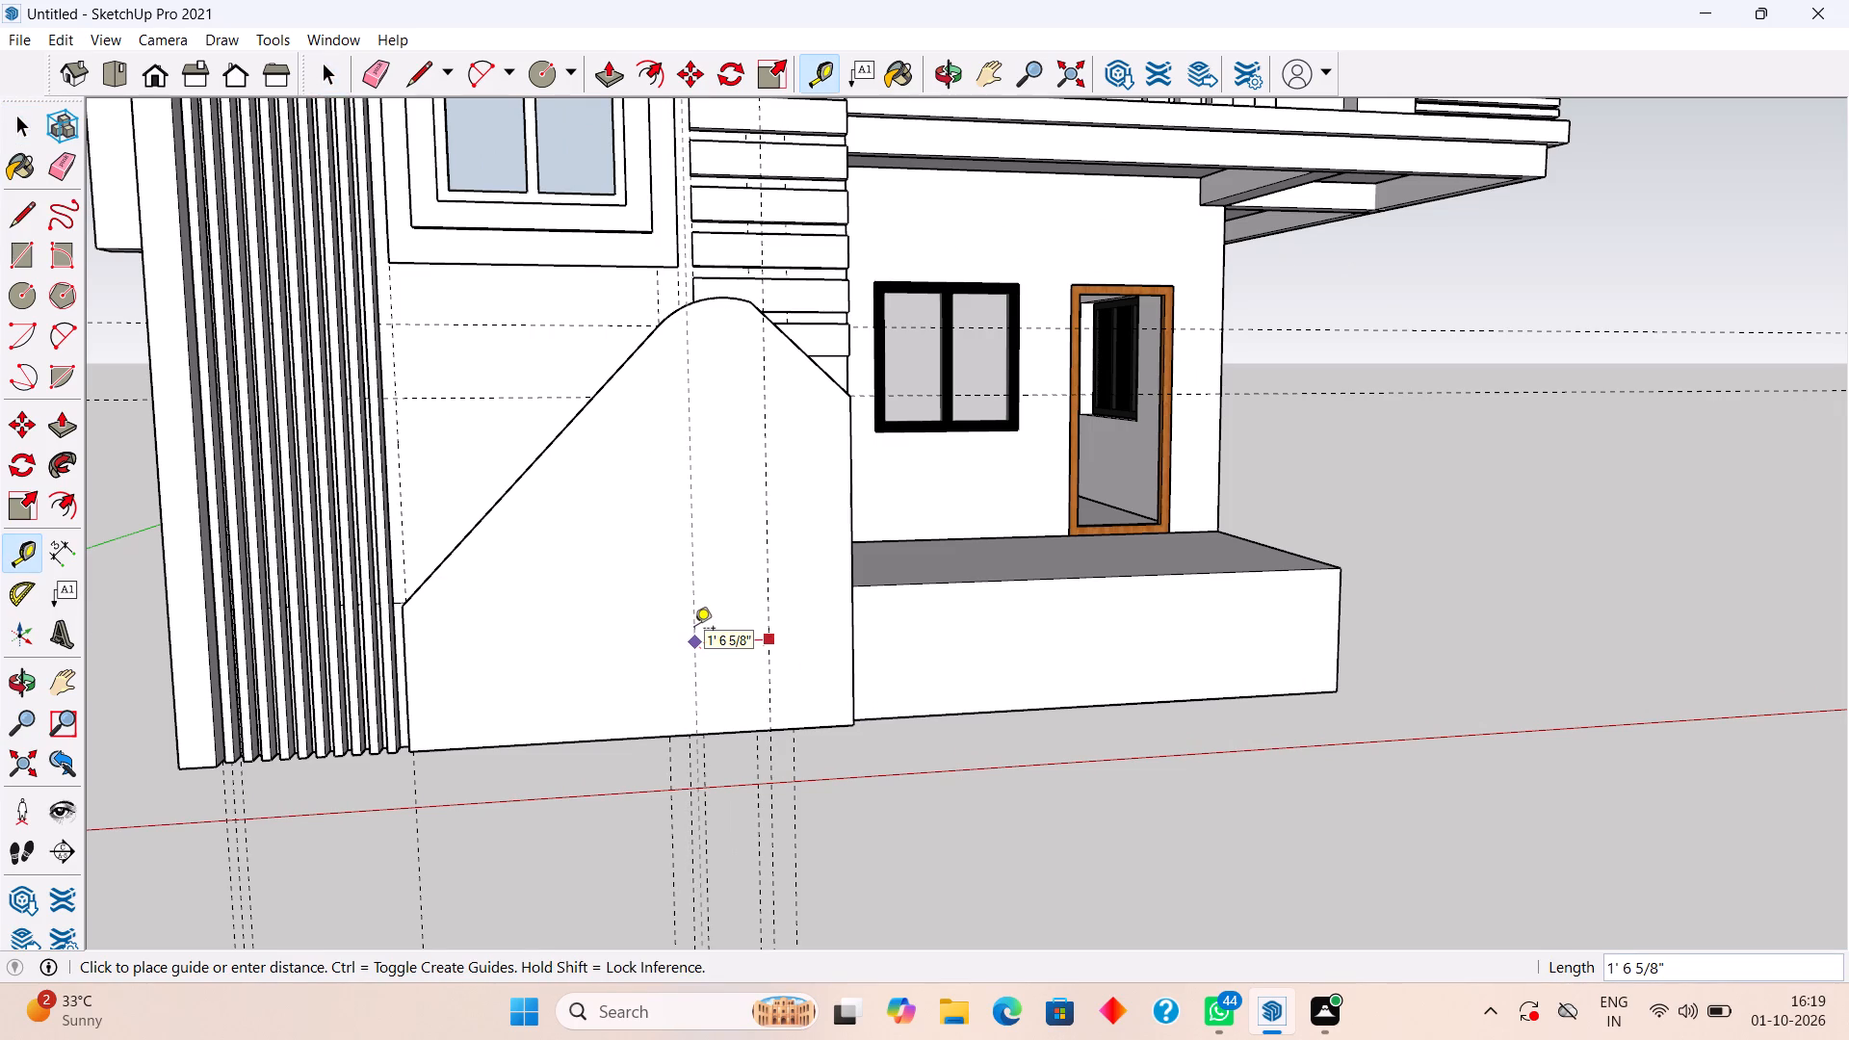
pyautogui.write("1.8'")
pyautogui.press('Return')
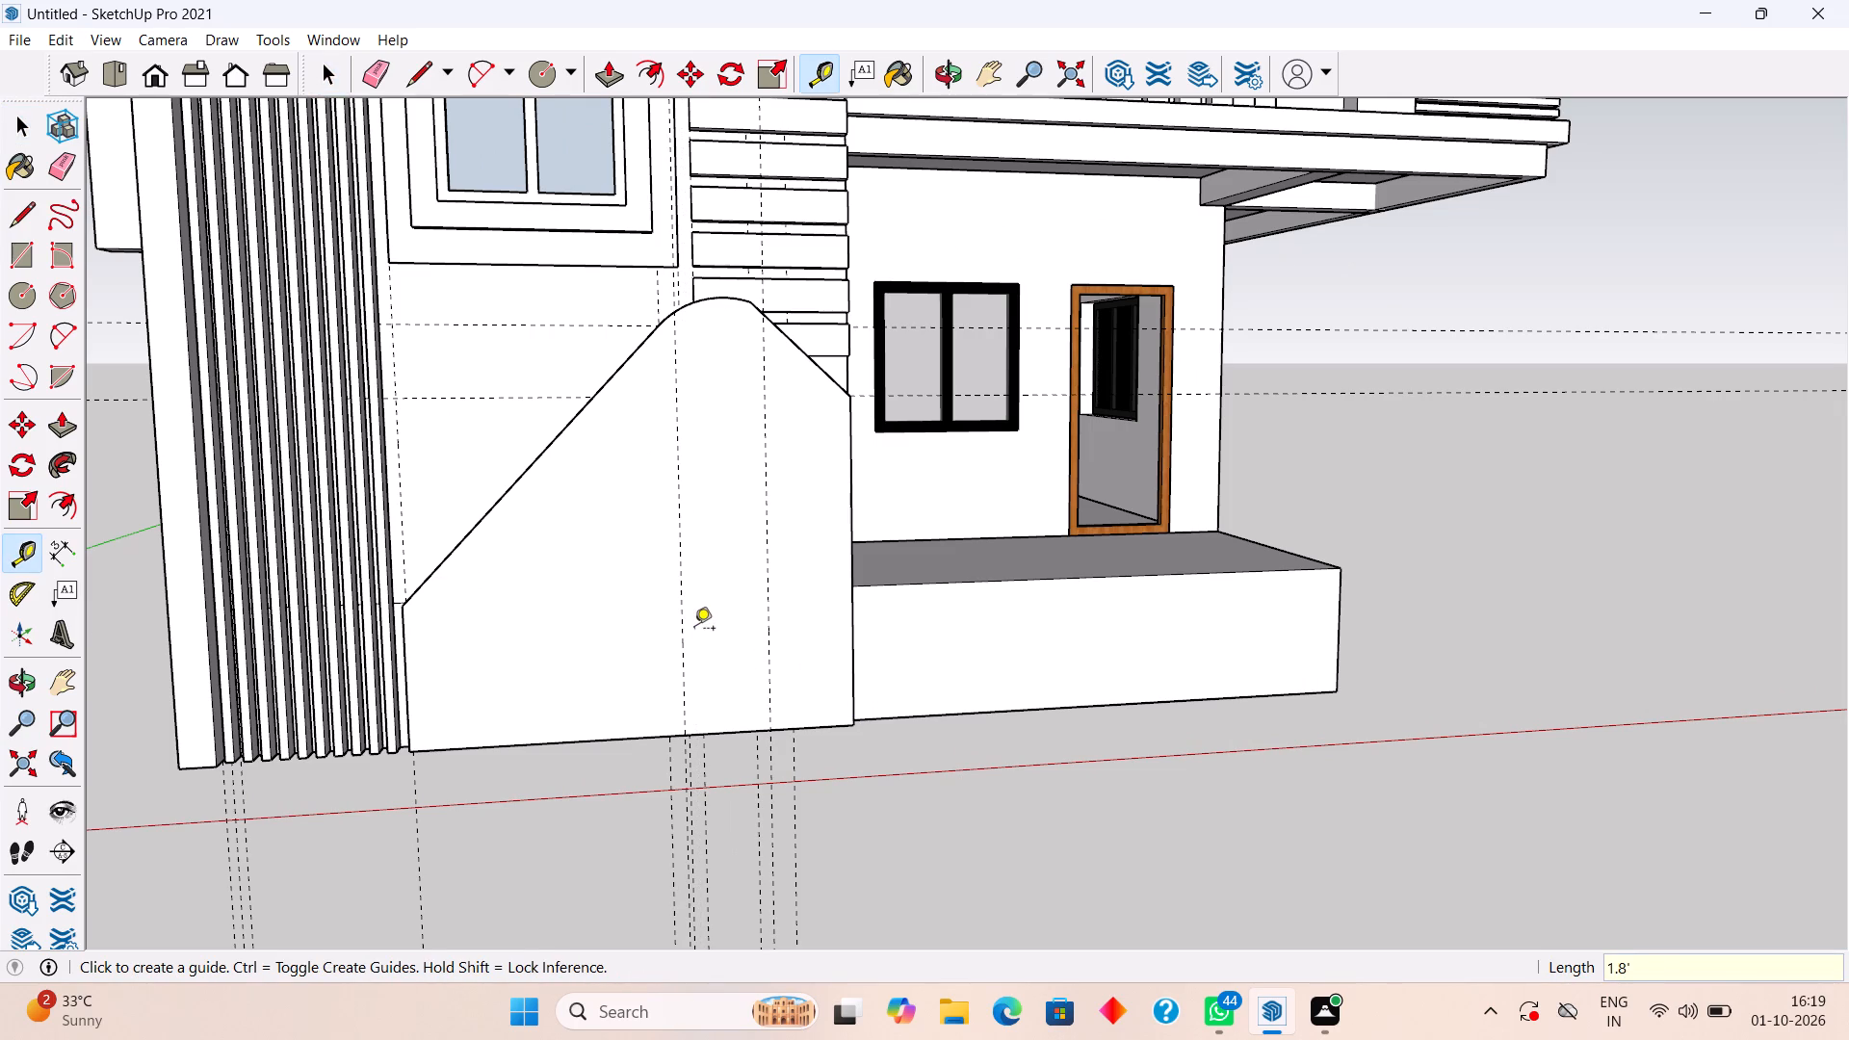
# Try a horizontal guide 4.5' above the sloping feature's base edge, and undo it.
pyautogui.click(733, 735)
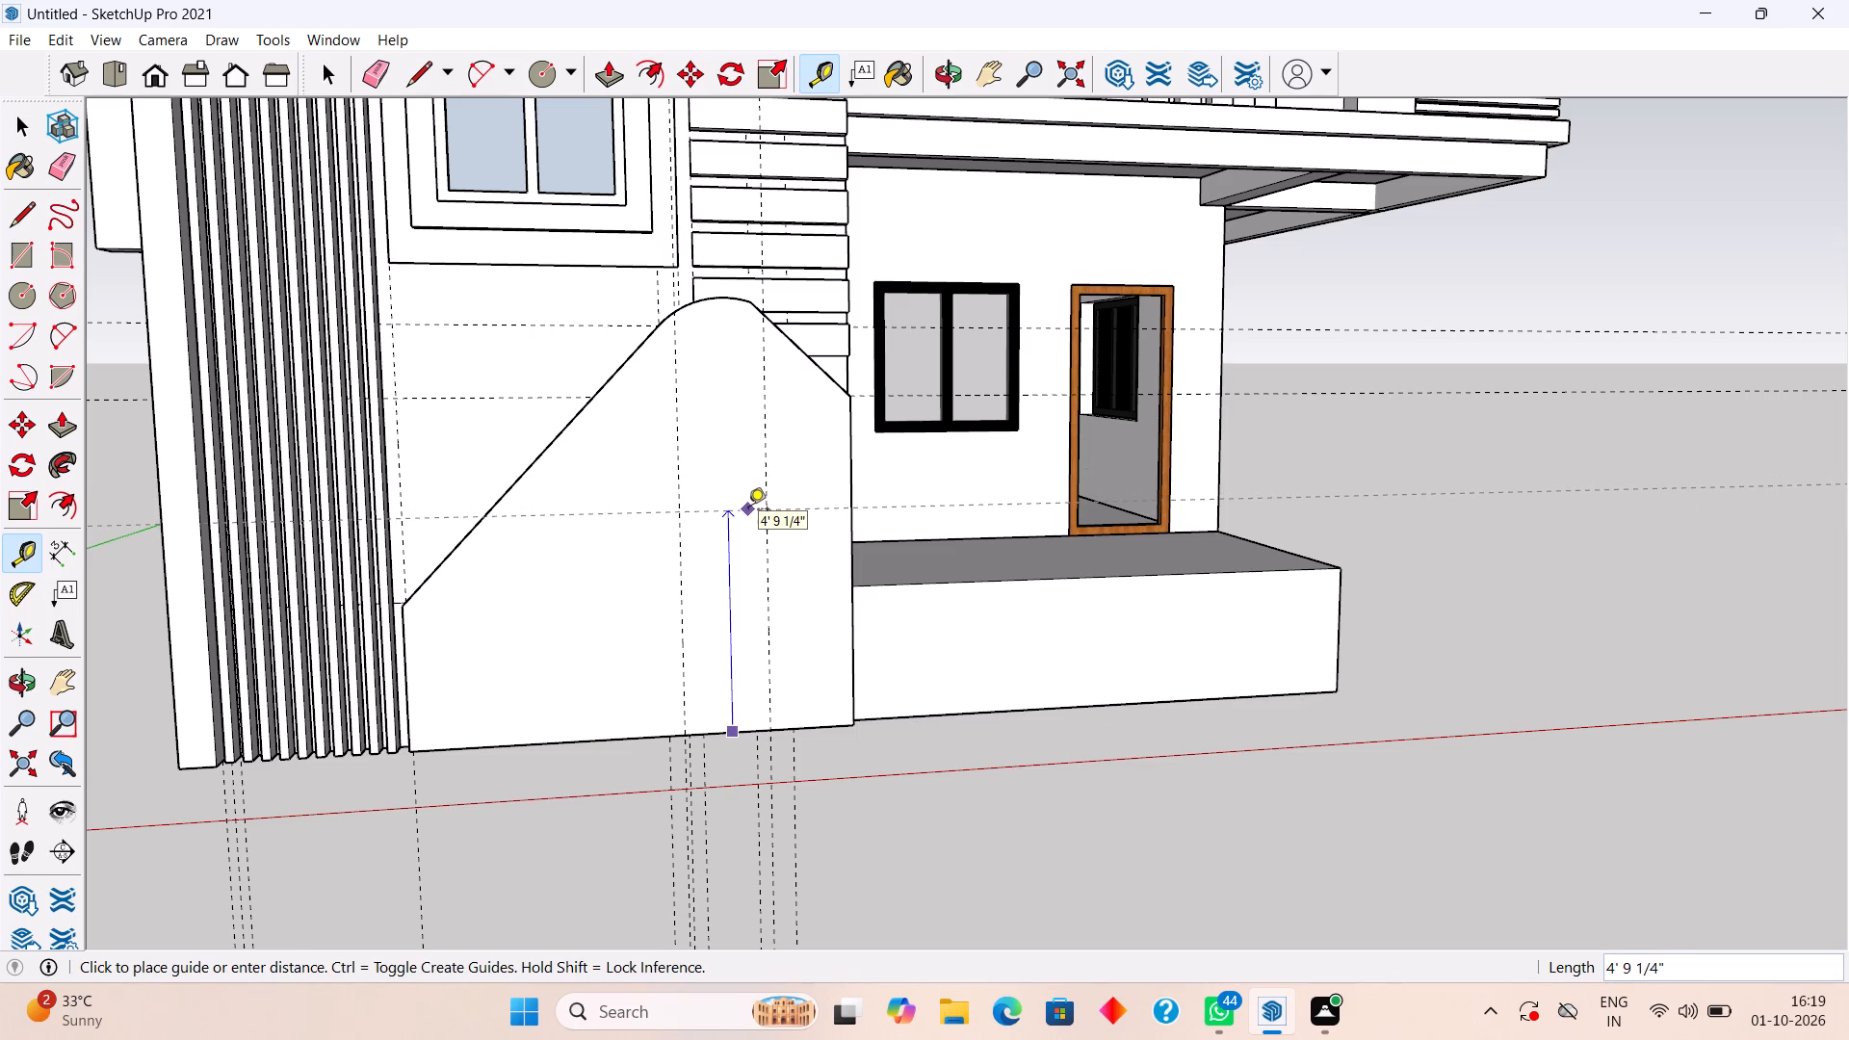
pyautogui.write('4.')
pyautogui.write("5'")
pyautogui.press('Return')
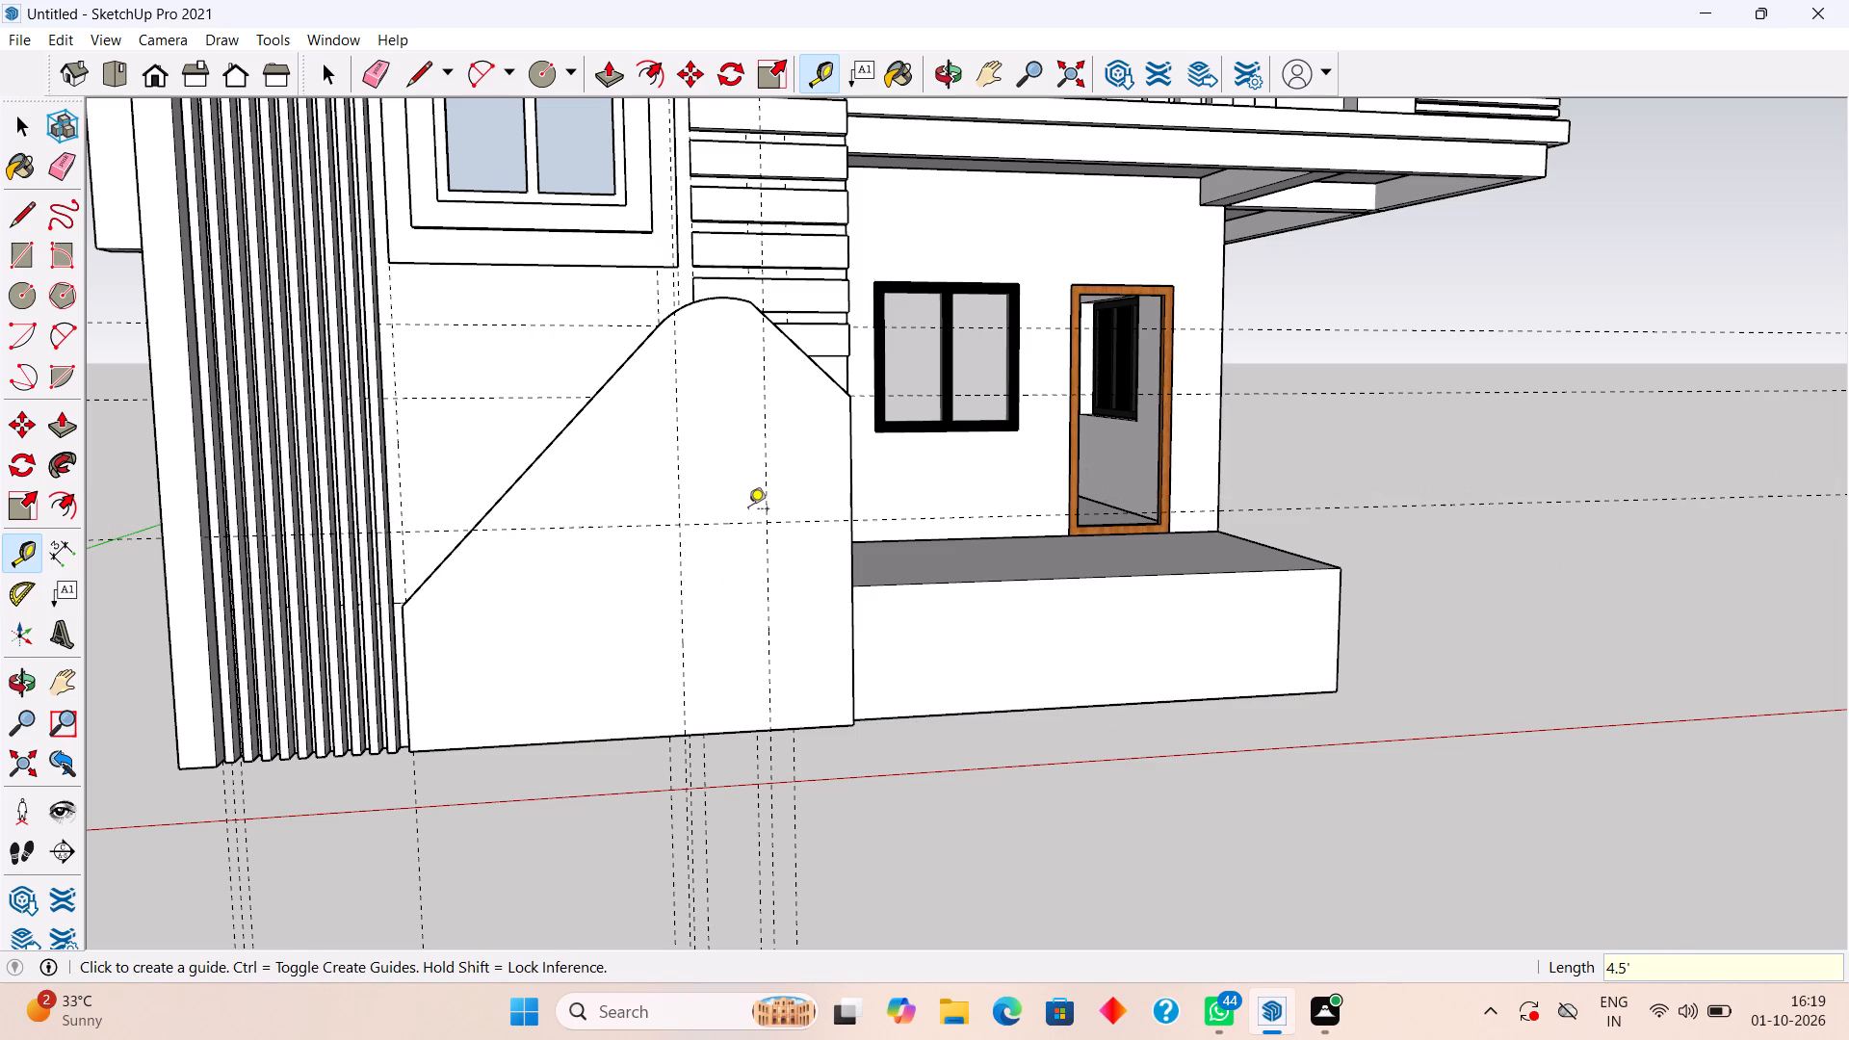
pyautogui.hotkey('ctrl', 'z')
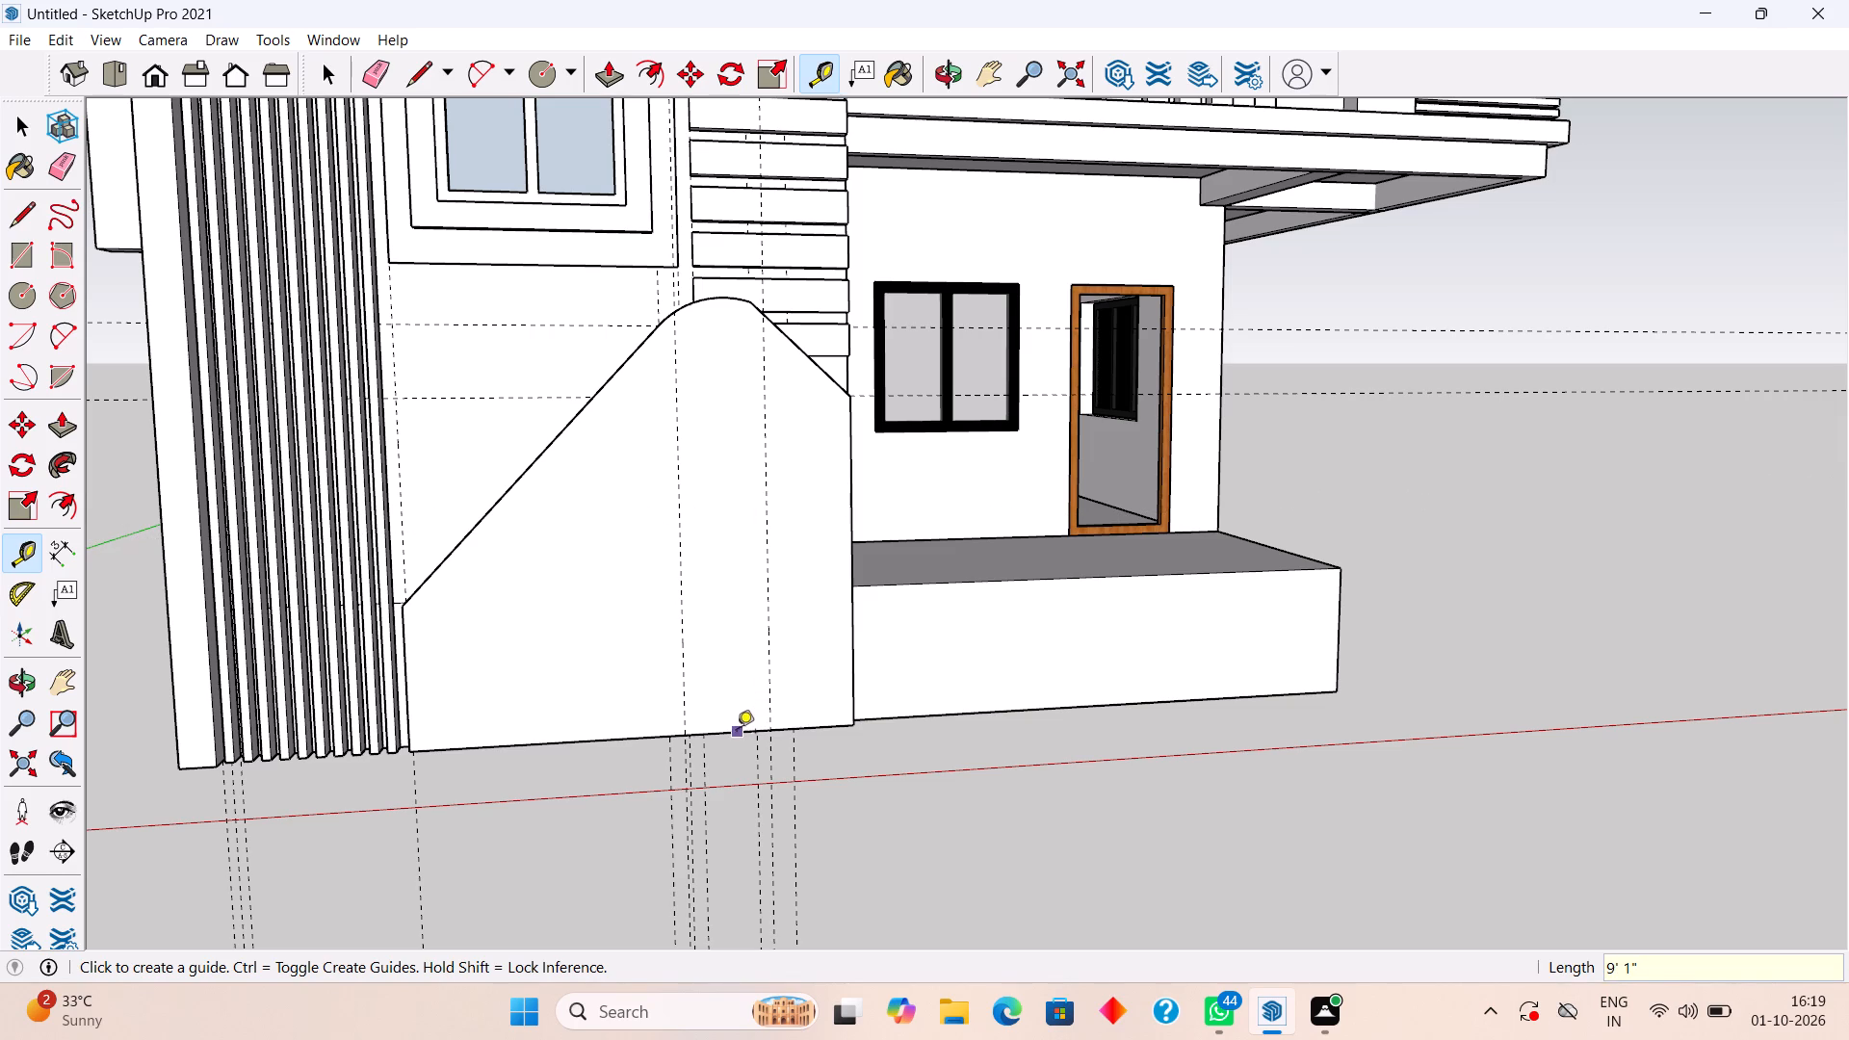
# Place a horizontal guide 5' above the sloping feature's base edge.
pyautogui.click(736, 733)
pyautogui.write("5'")
pyautogui.press('Return')
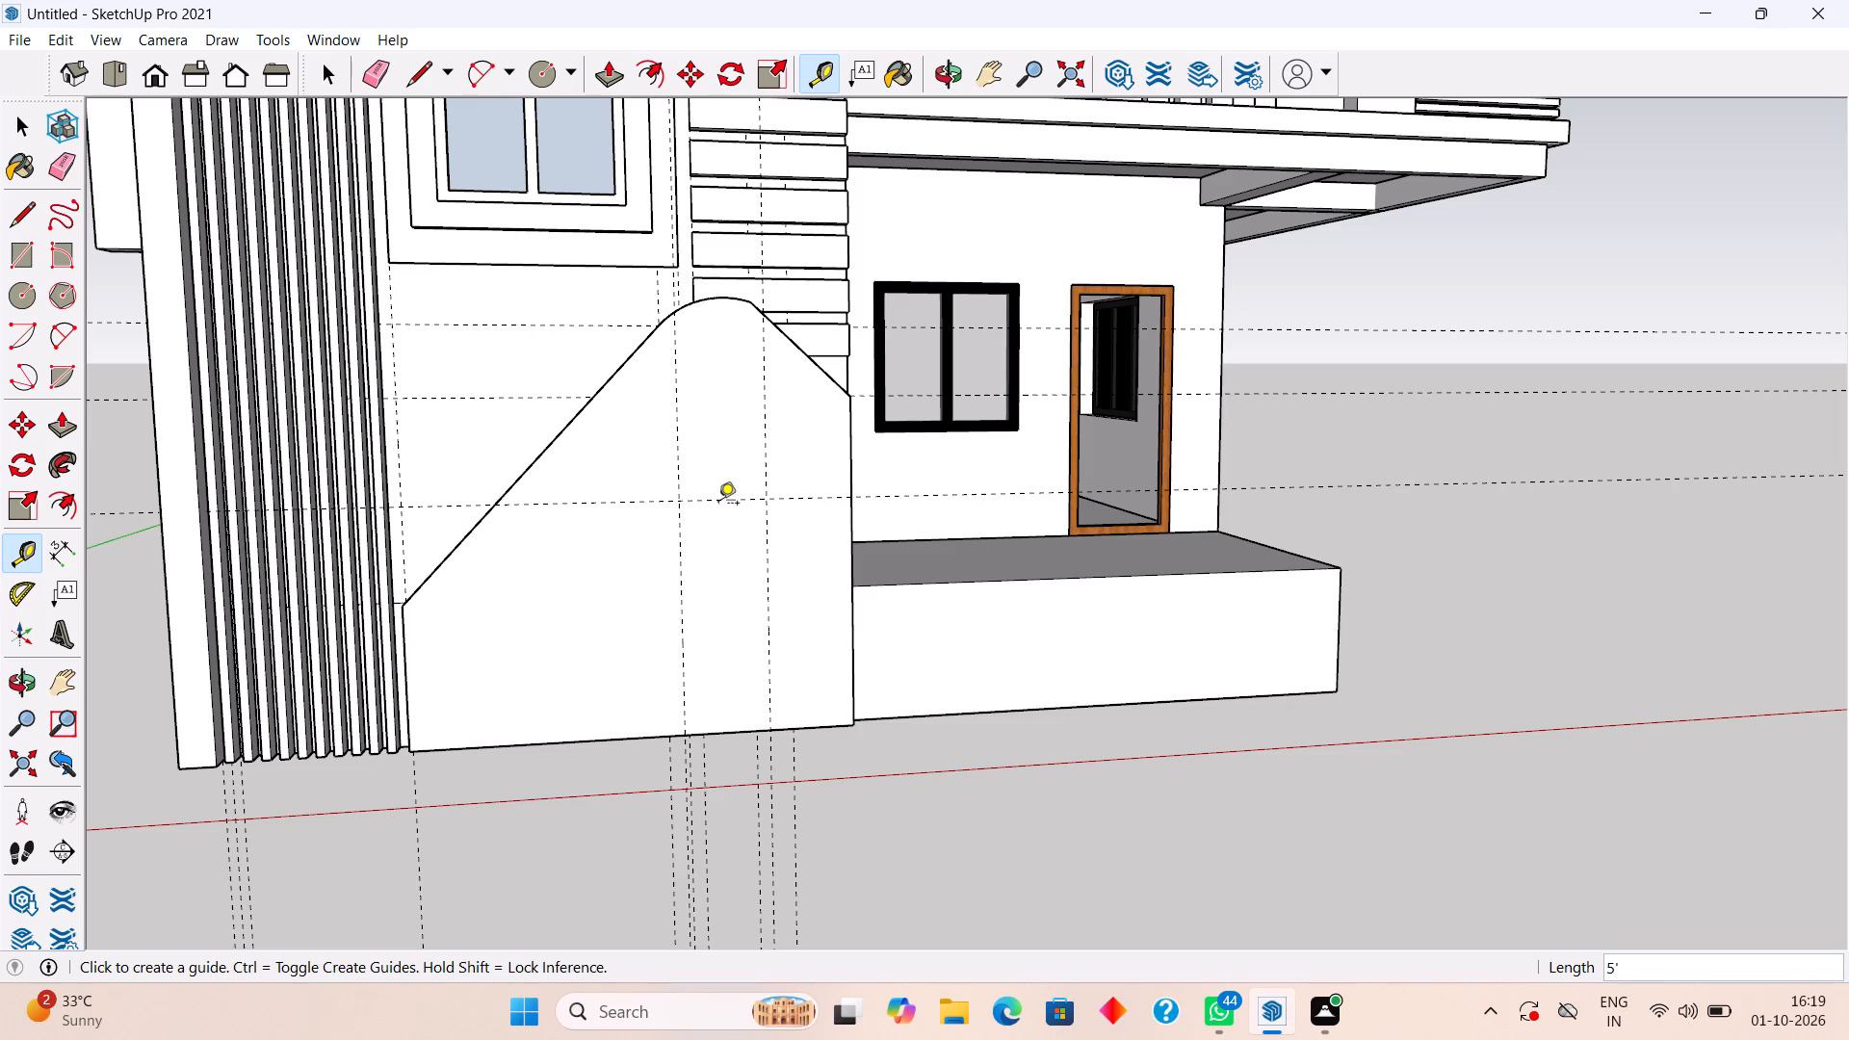
# Draw an arched panel outline about 1' 9 5/8" wide, with a semicircular top at the 5' guide and straight sides to the base edge.
pyautogui.scroll(3, 752, 524)
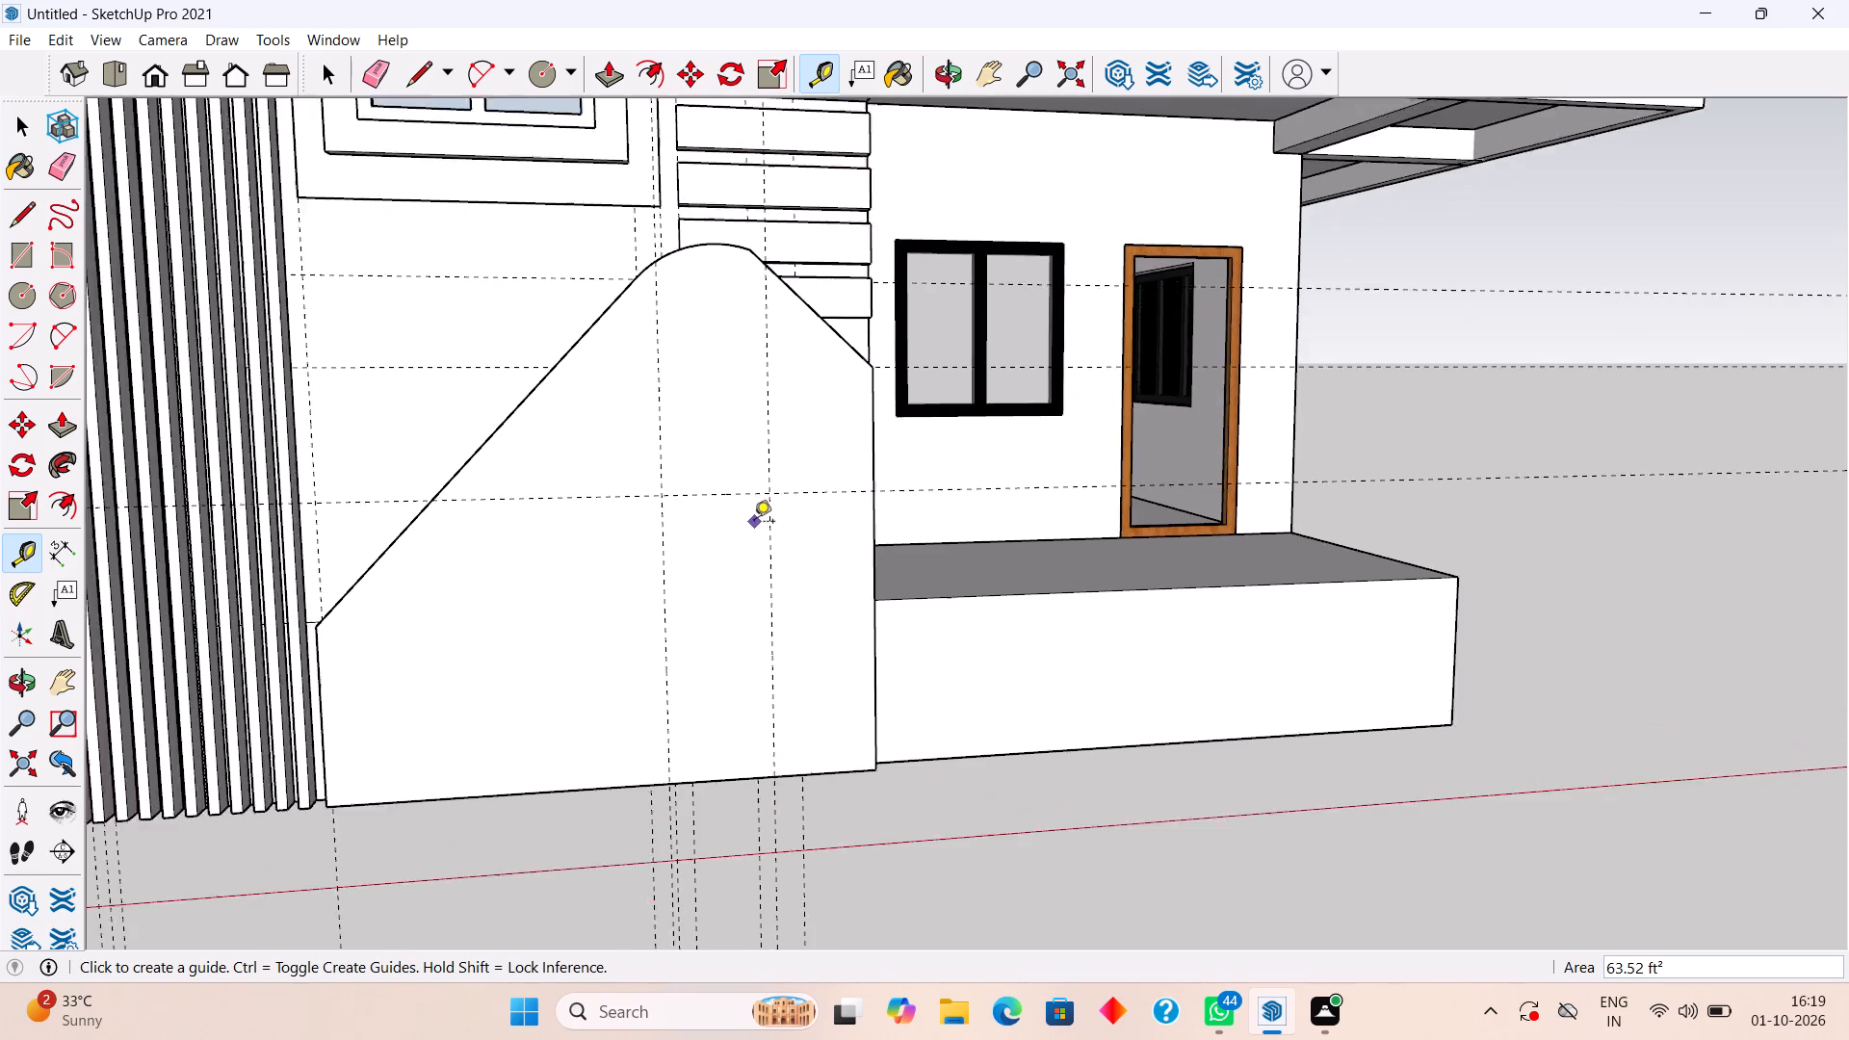
pyautogui.scroll(1, 754, 523)
pyautogui.press('space')
pyautogui.write('a')
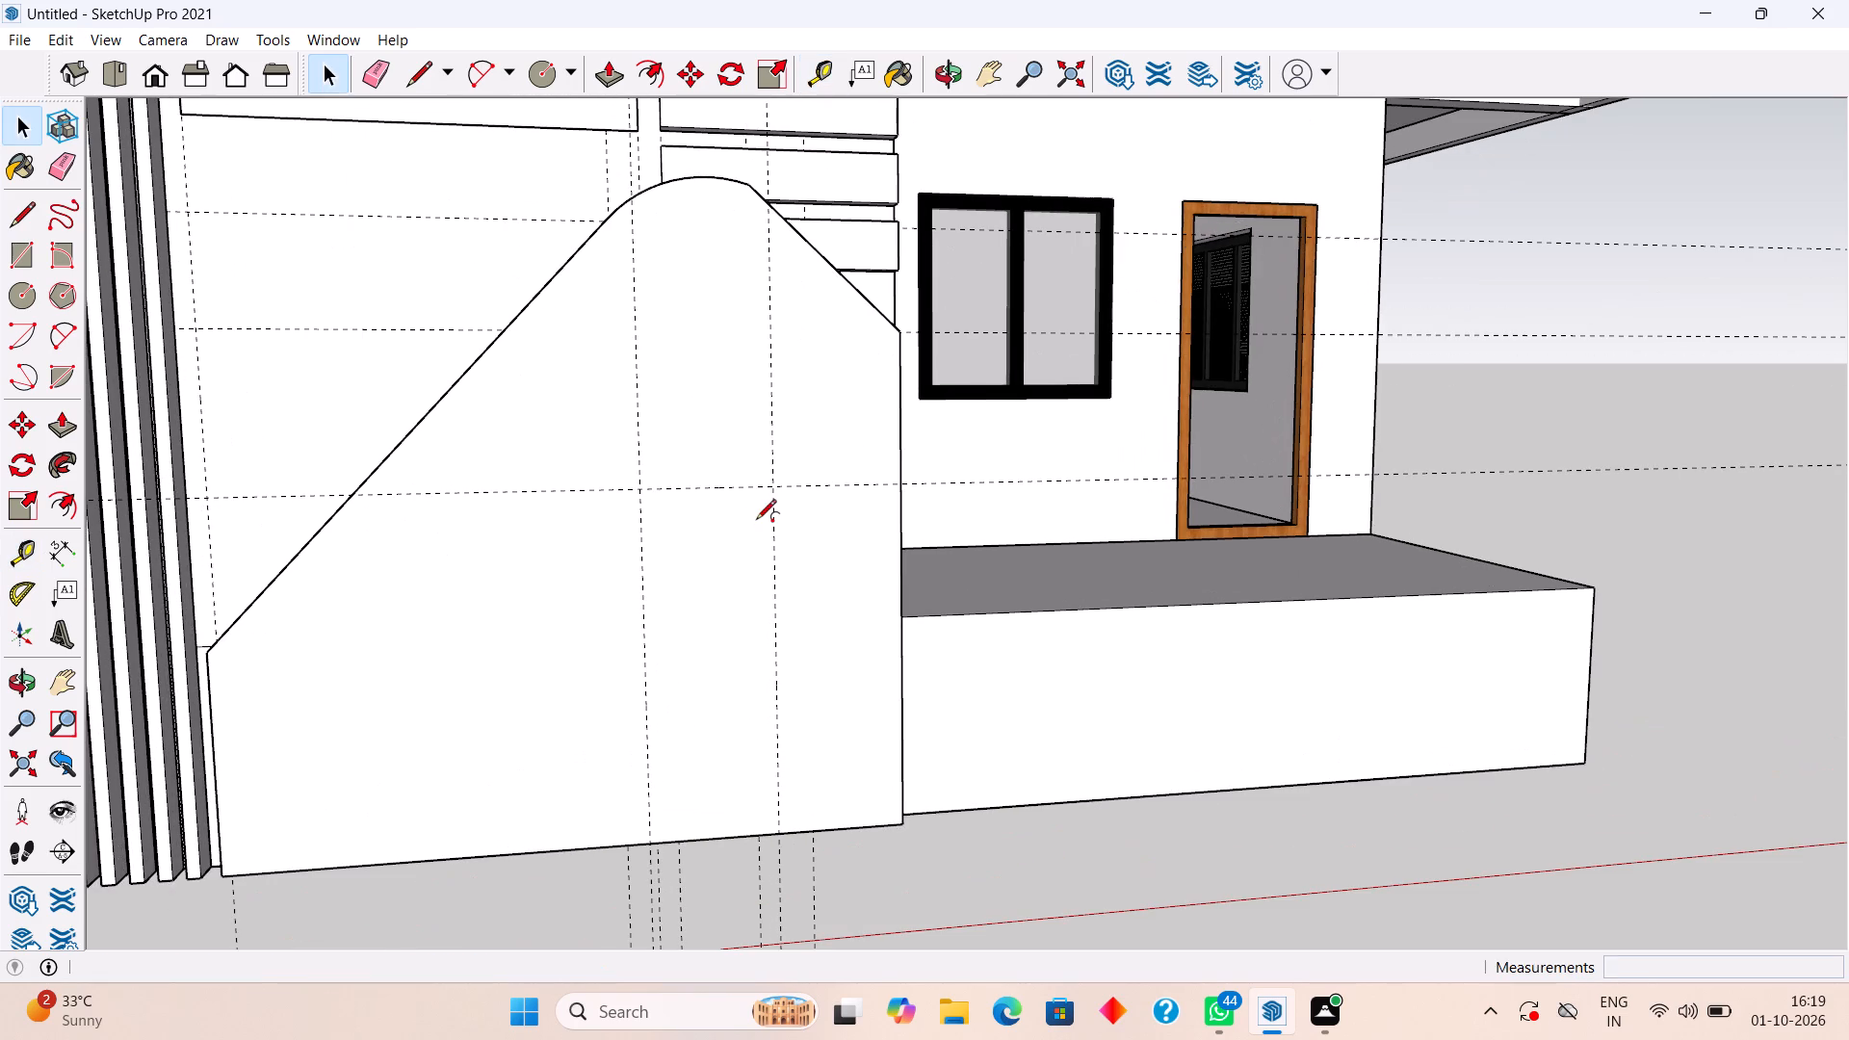
pyautogui.click(638, 492)
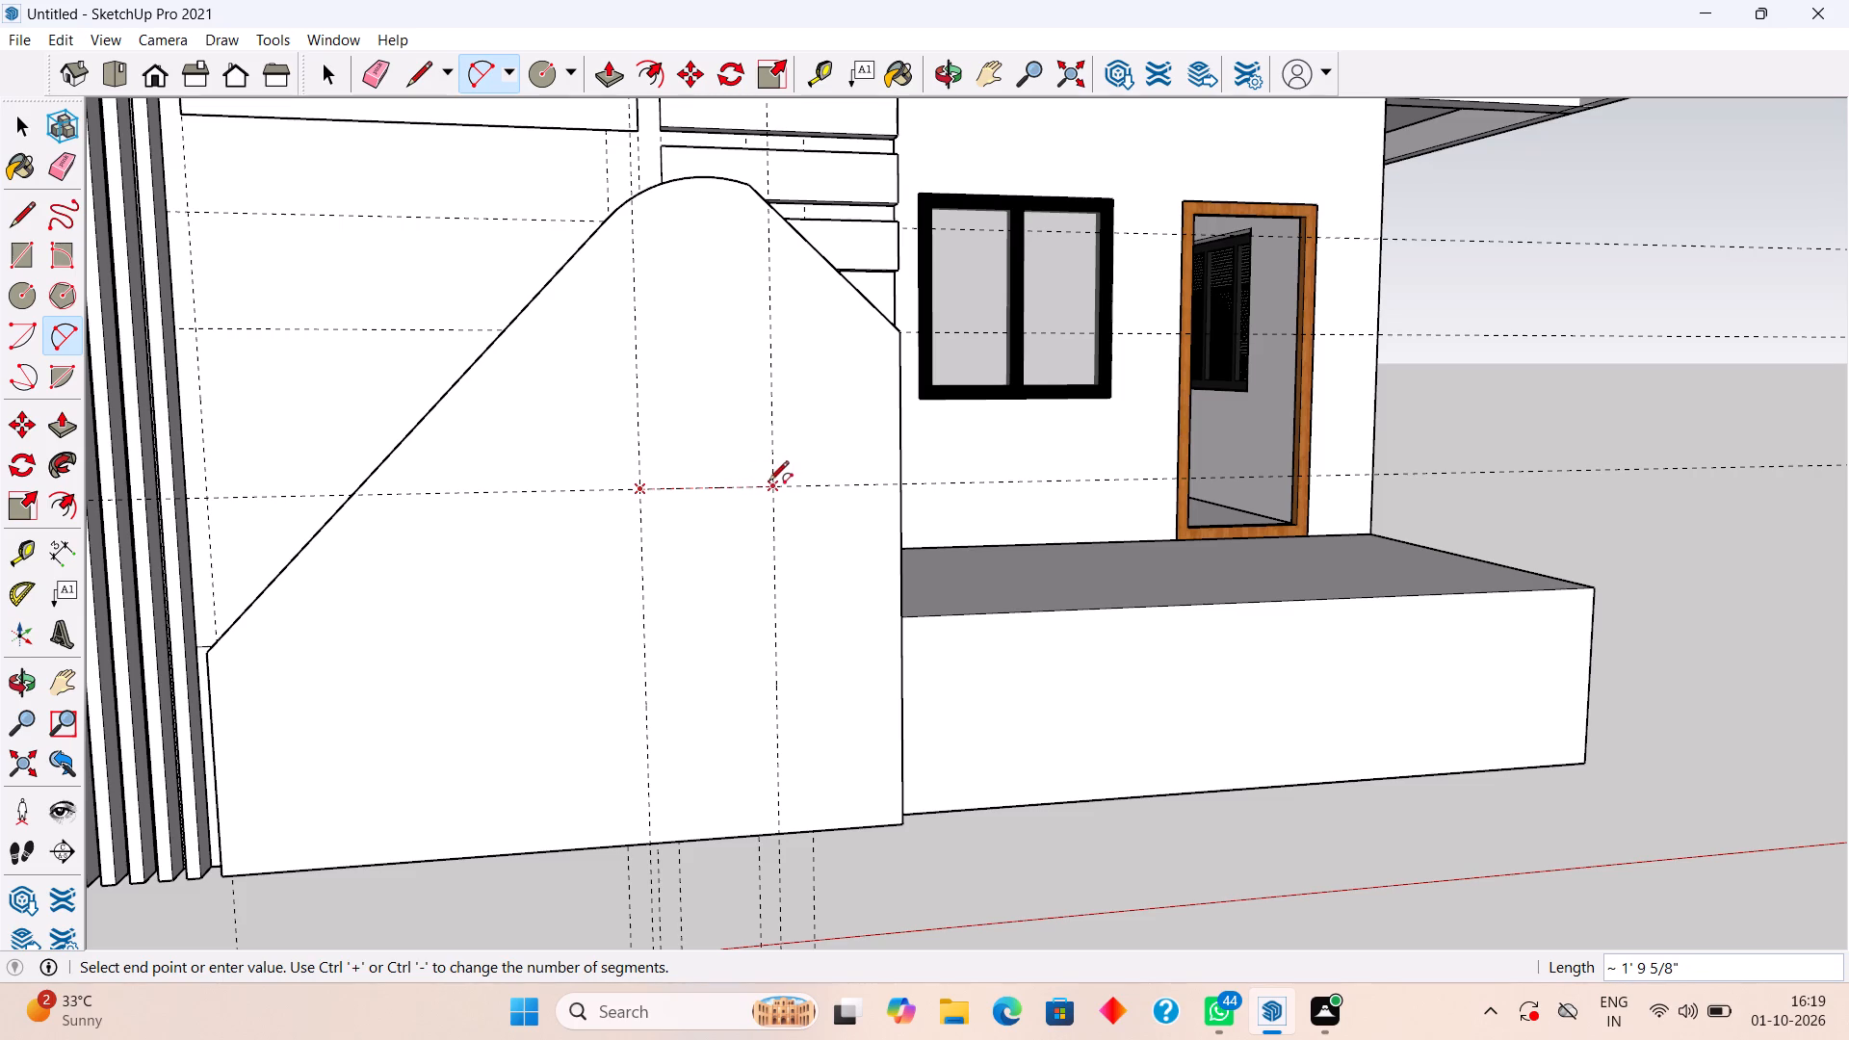
pyautogui.click(770, 482)
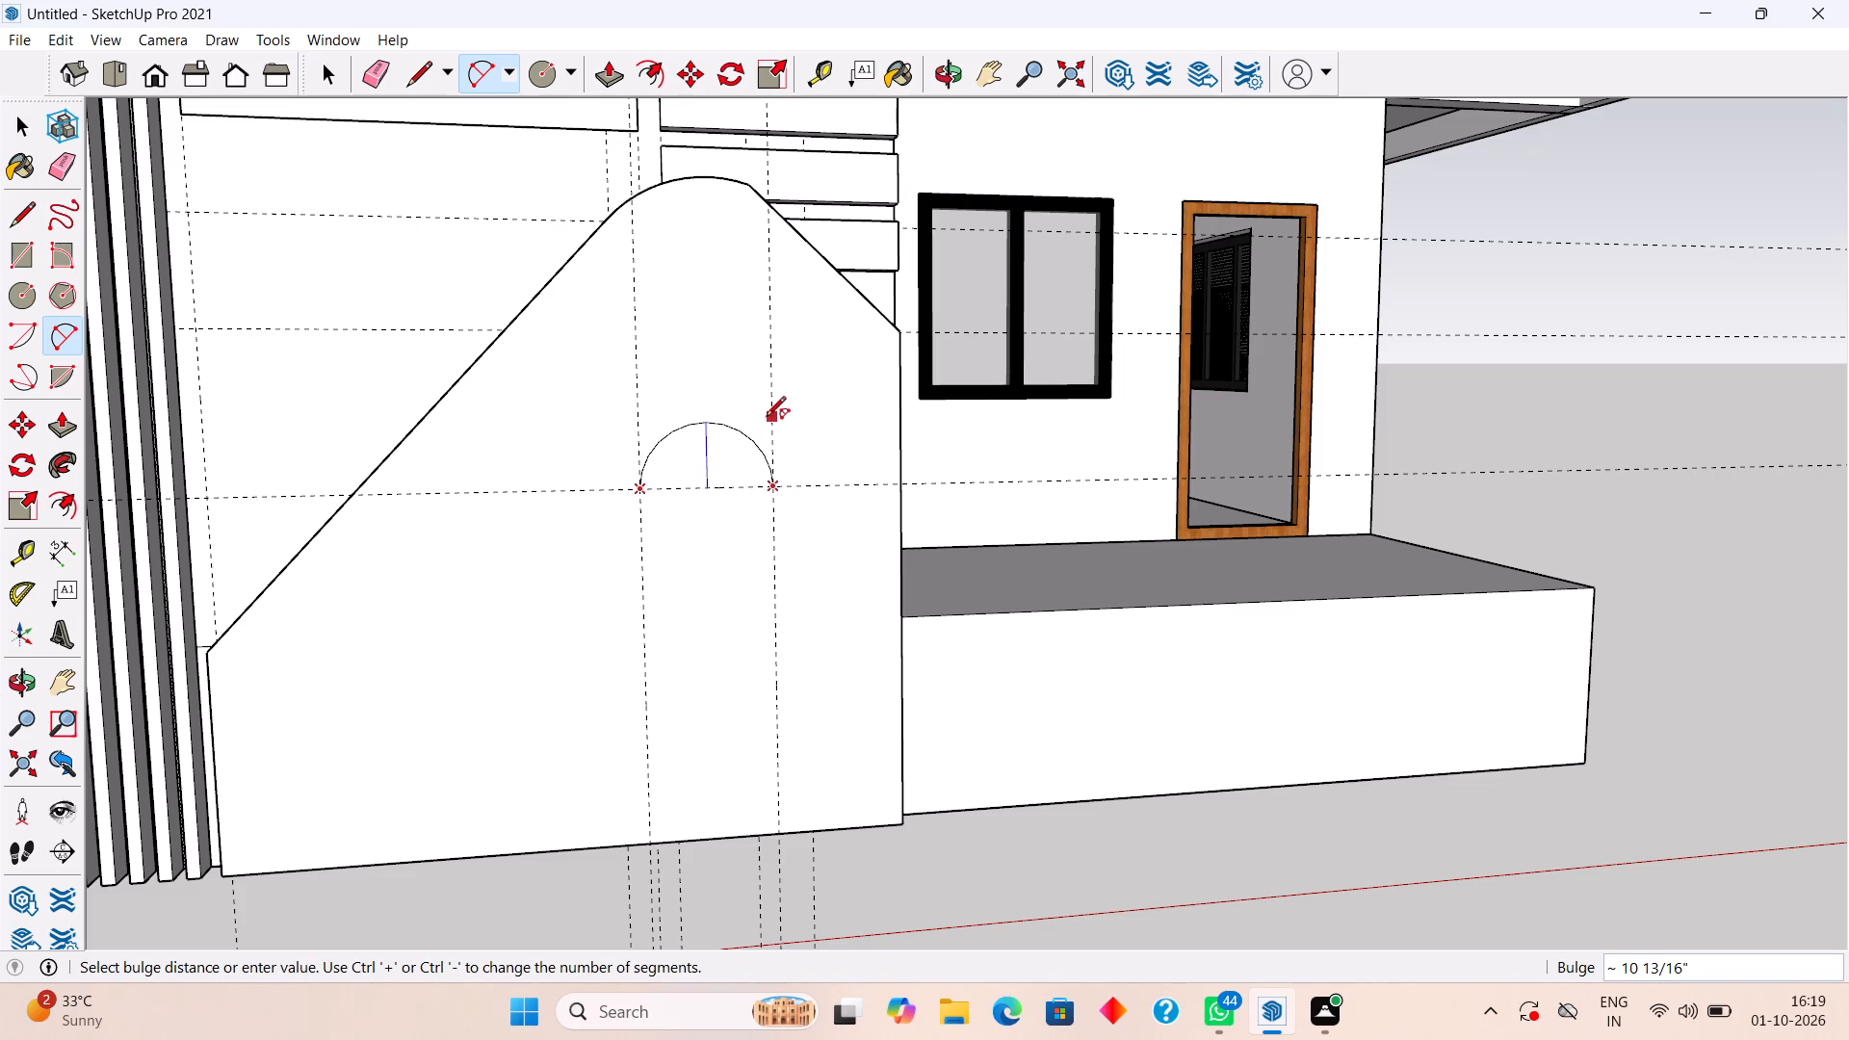
pyautogui.click(766, 419)
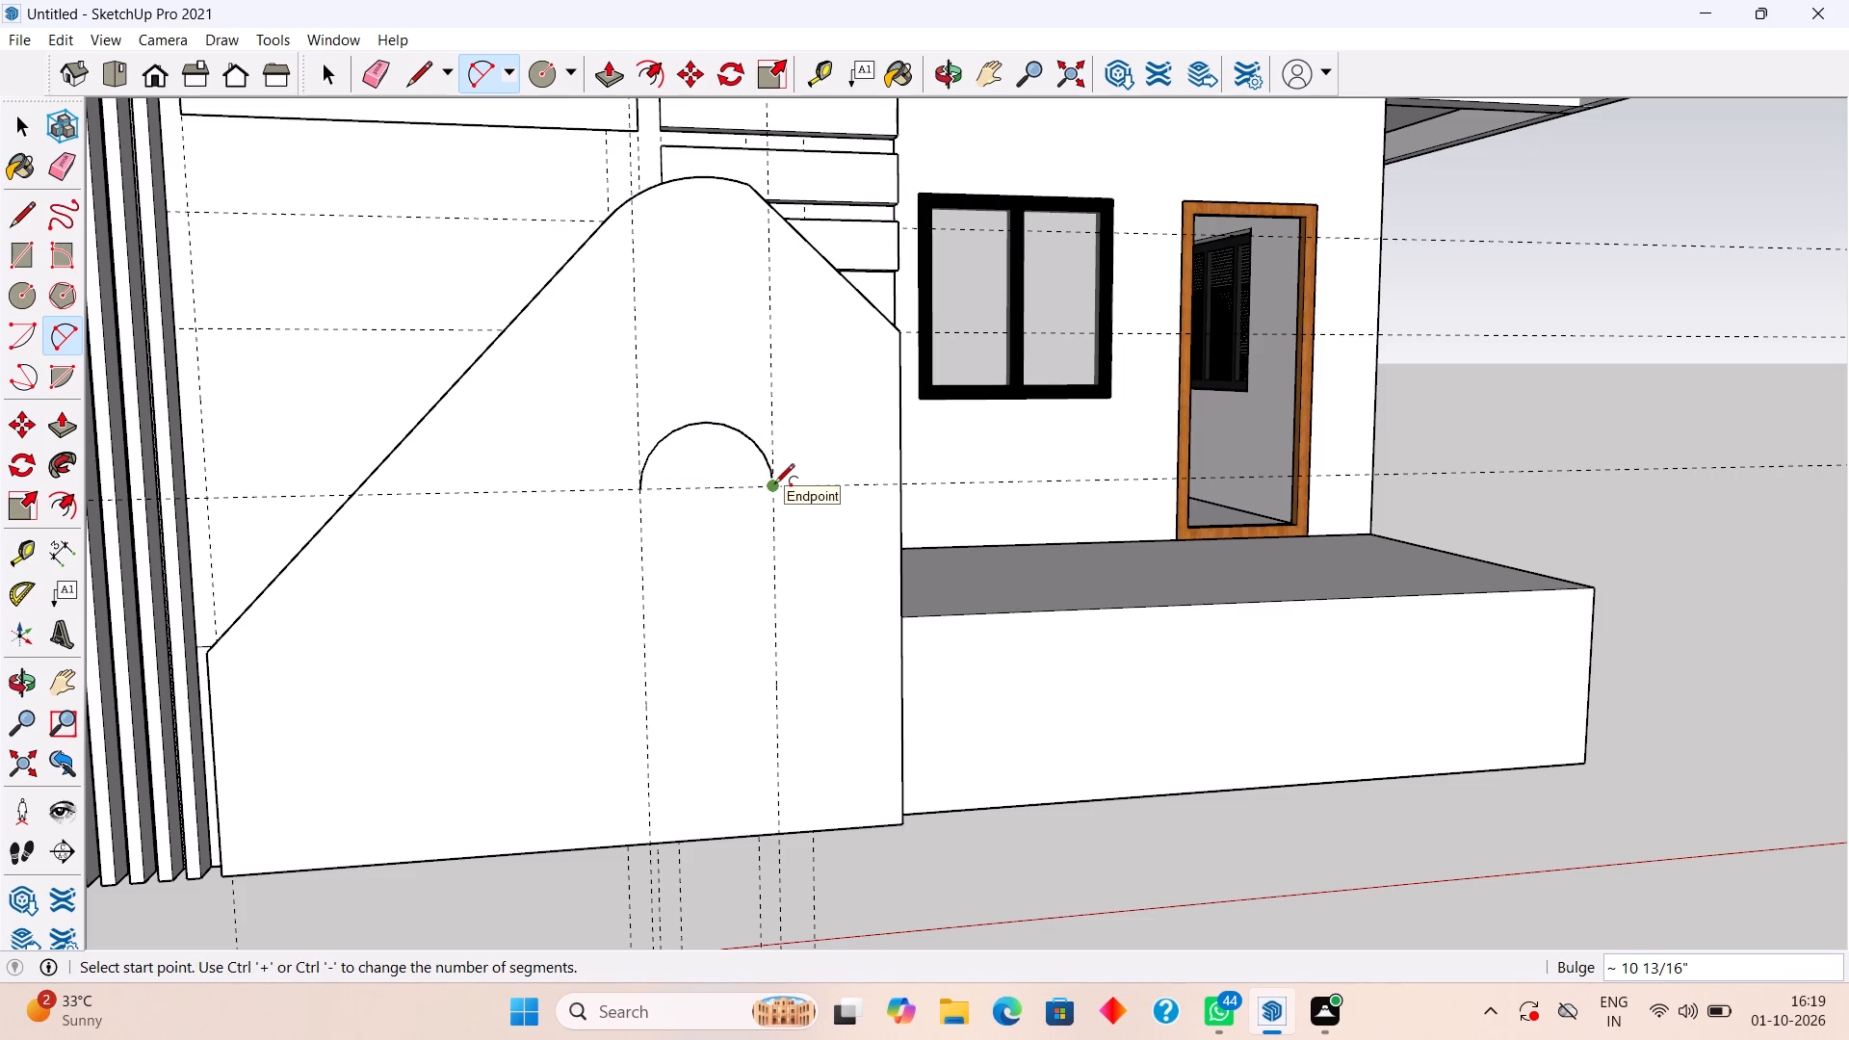
pyautogui.click(774, 485)
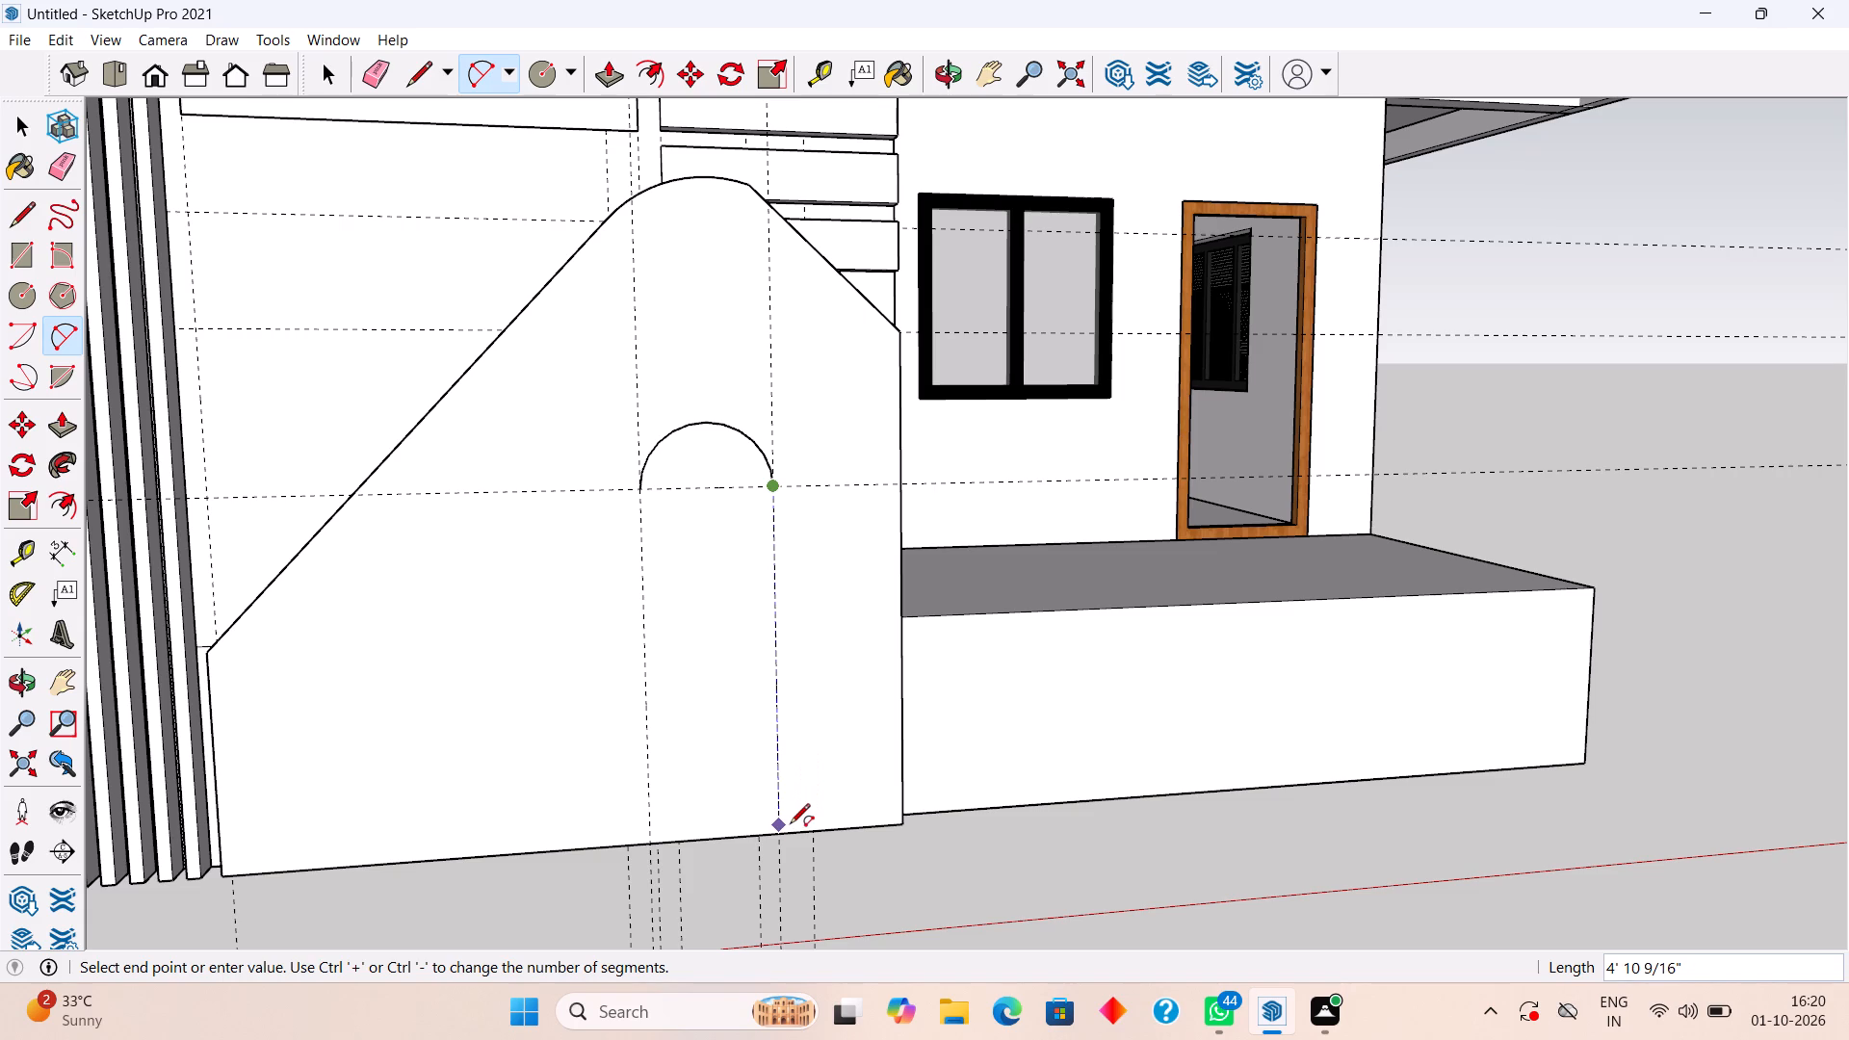
pyautogui.press('l')
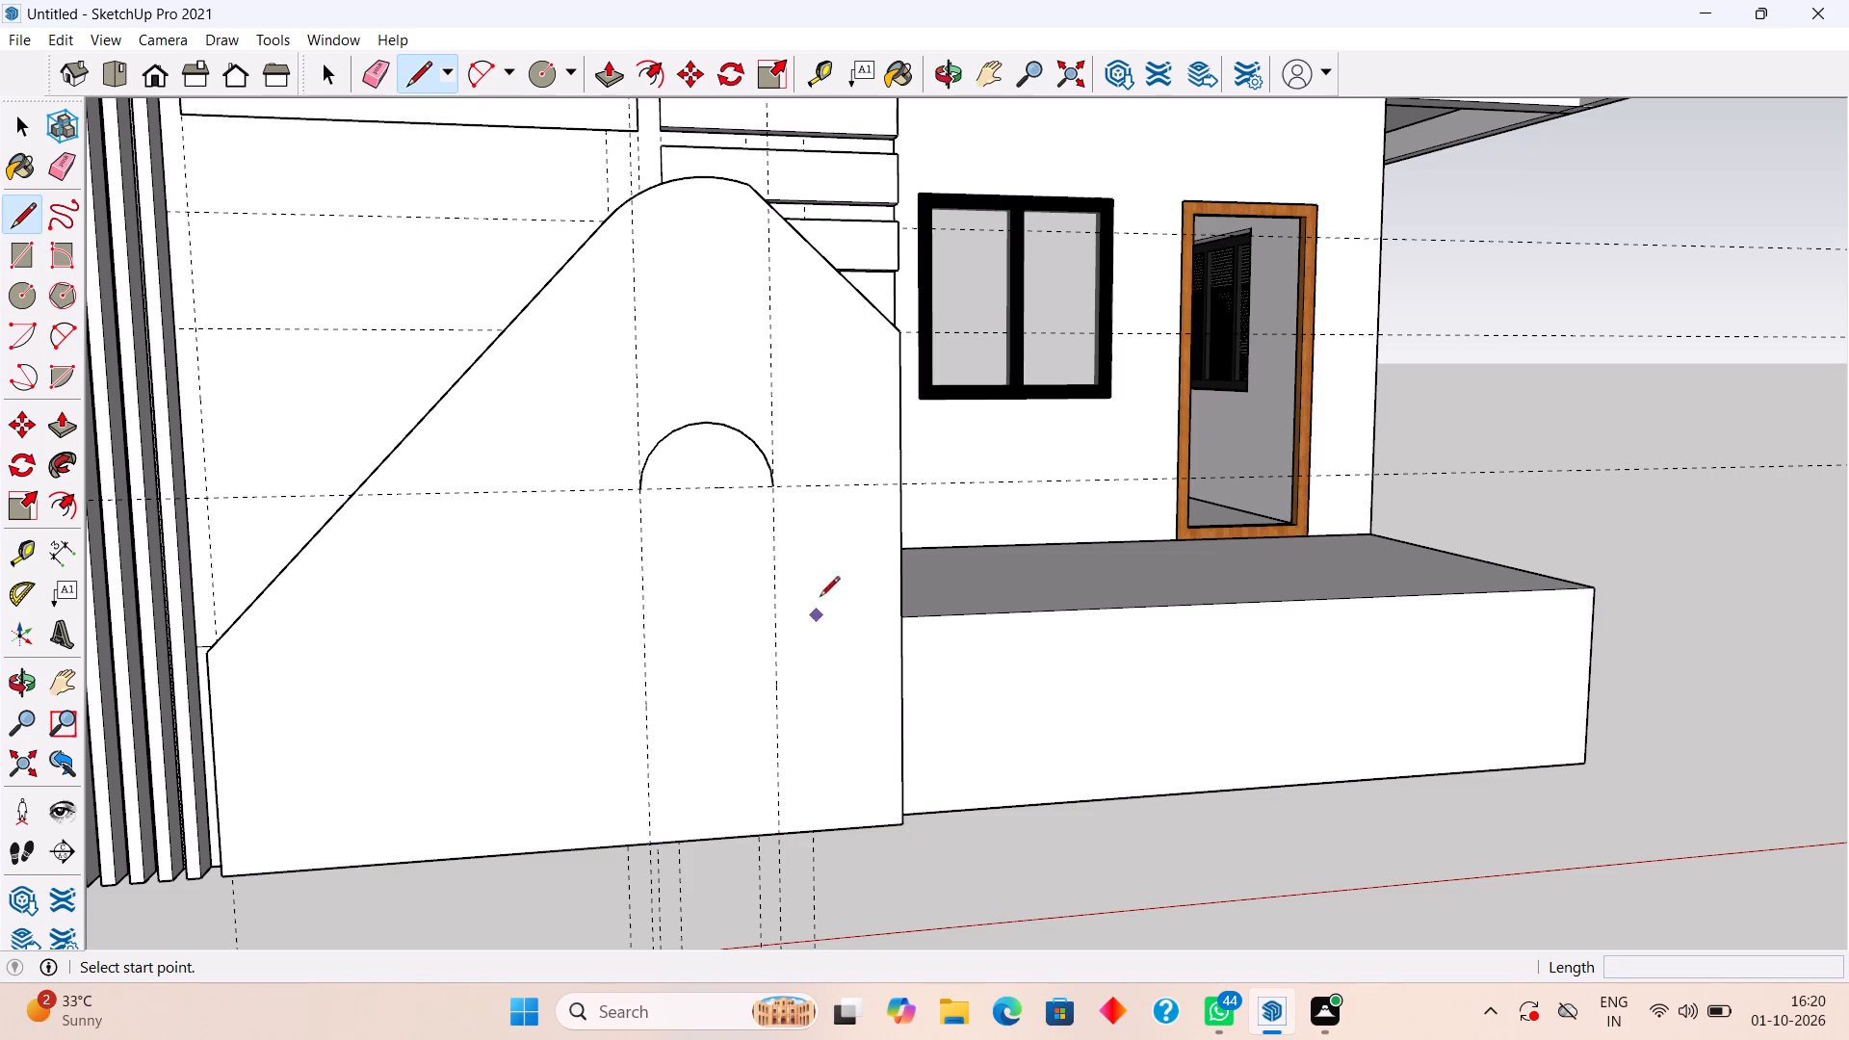
pyautogui.click(772, 489)
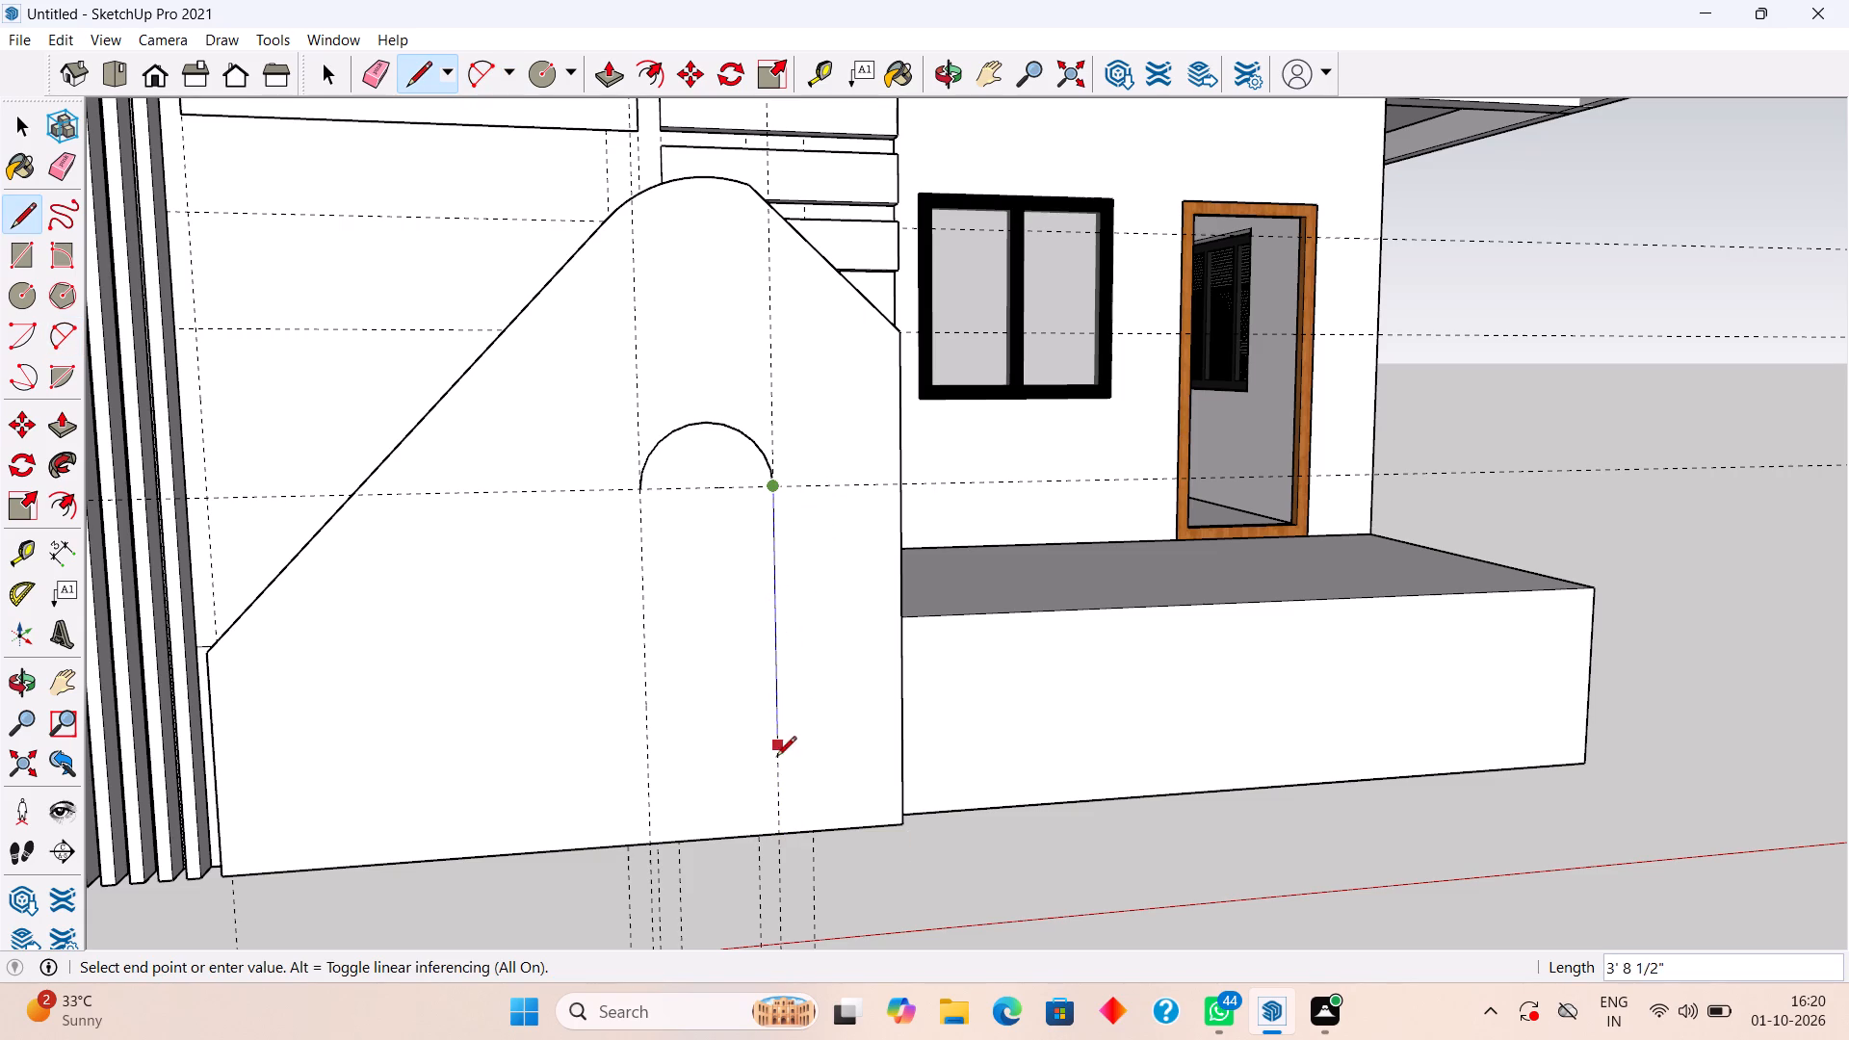
pyautogui.click(782, 835)
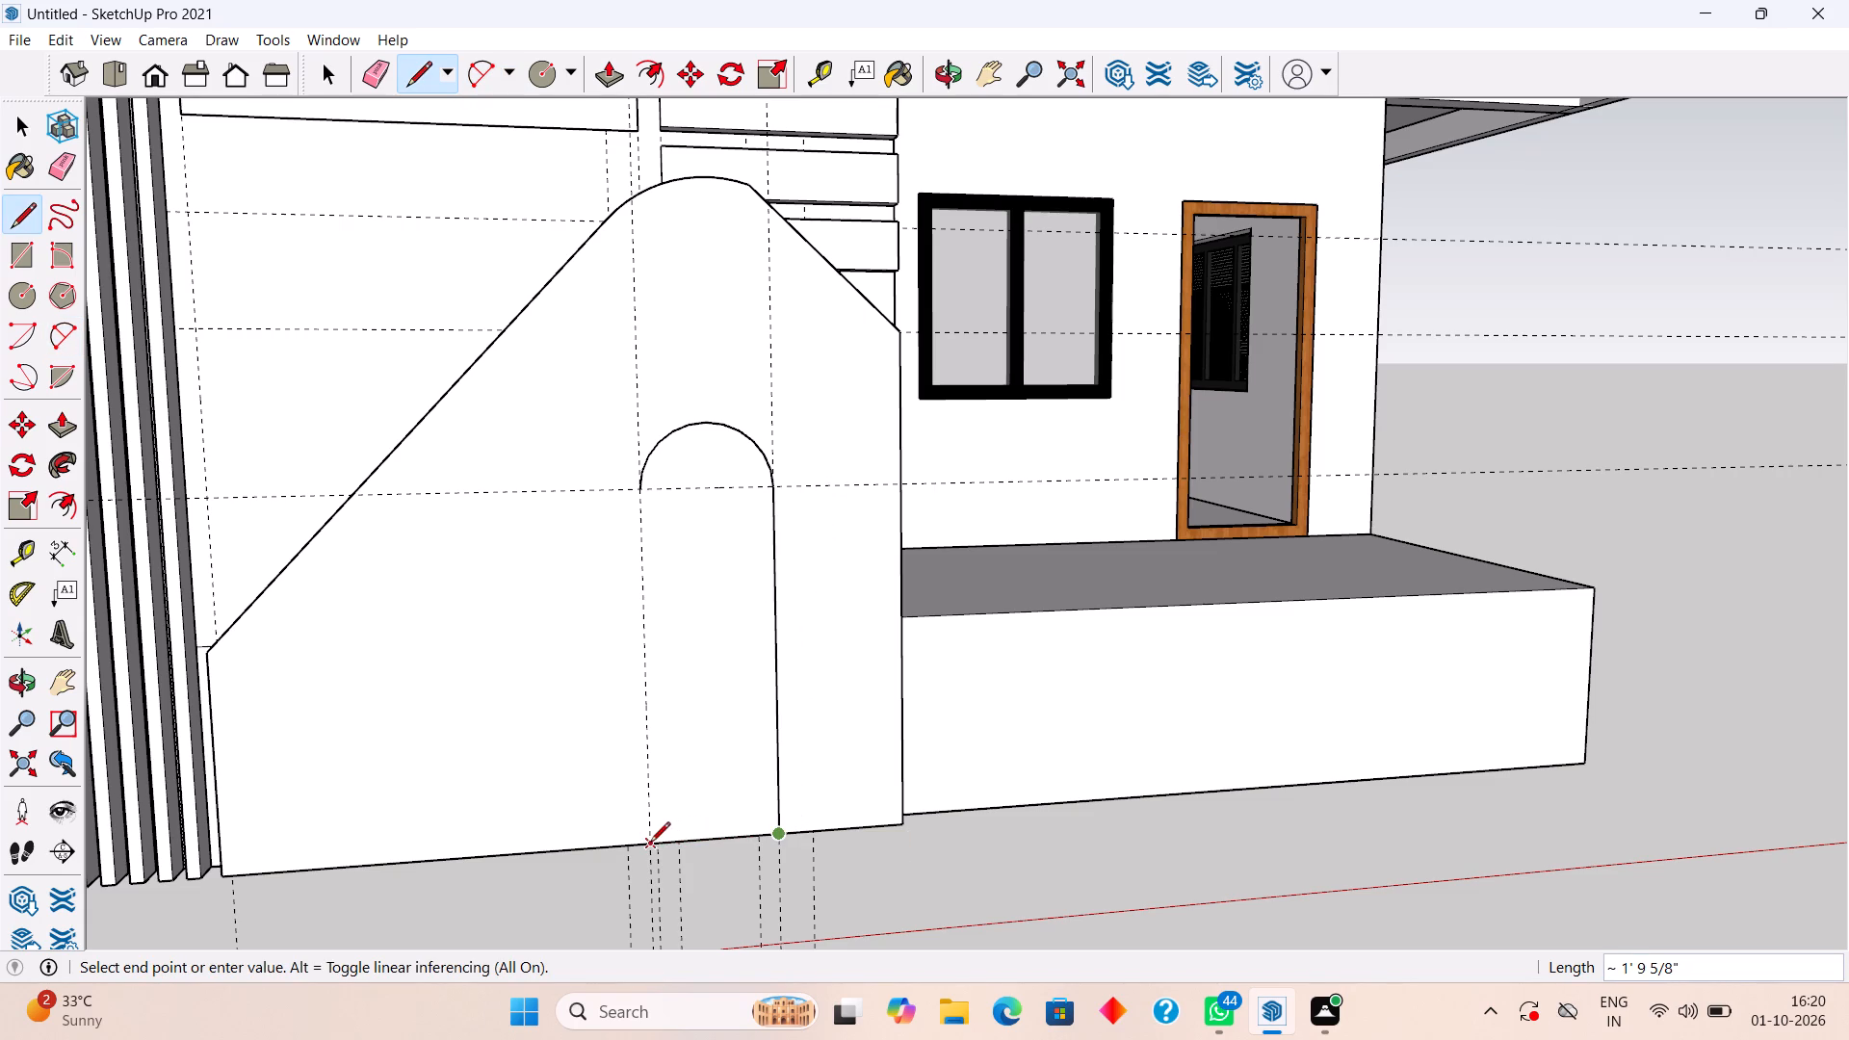
pyautogui.click(650, 844)
pyautogui.click(644, 491)
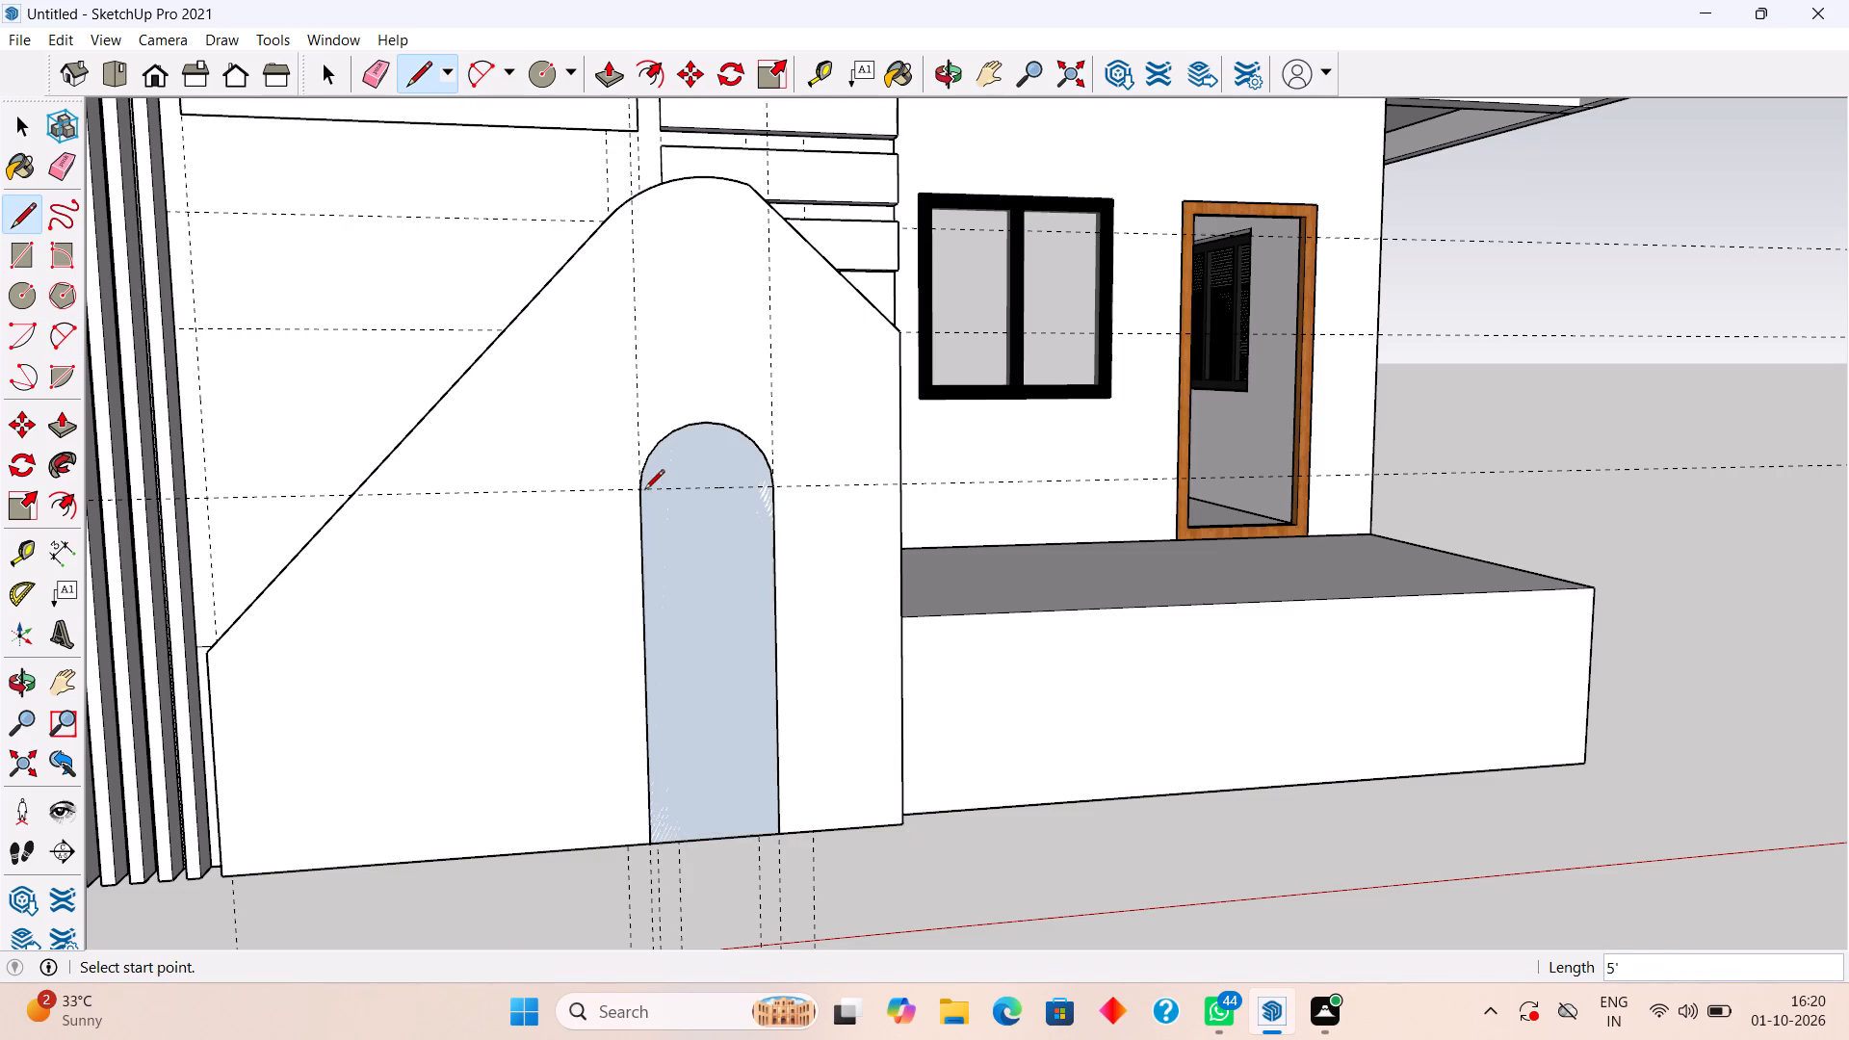
# Extrude the arched panel face 3" outward from the sloping feature.
pyautogui.press('space')
pyautogui.click(733, 544)
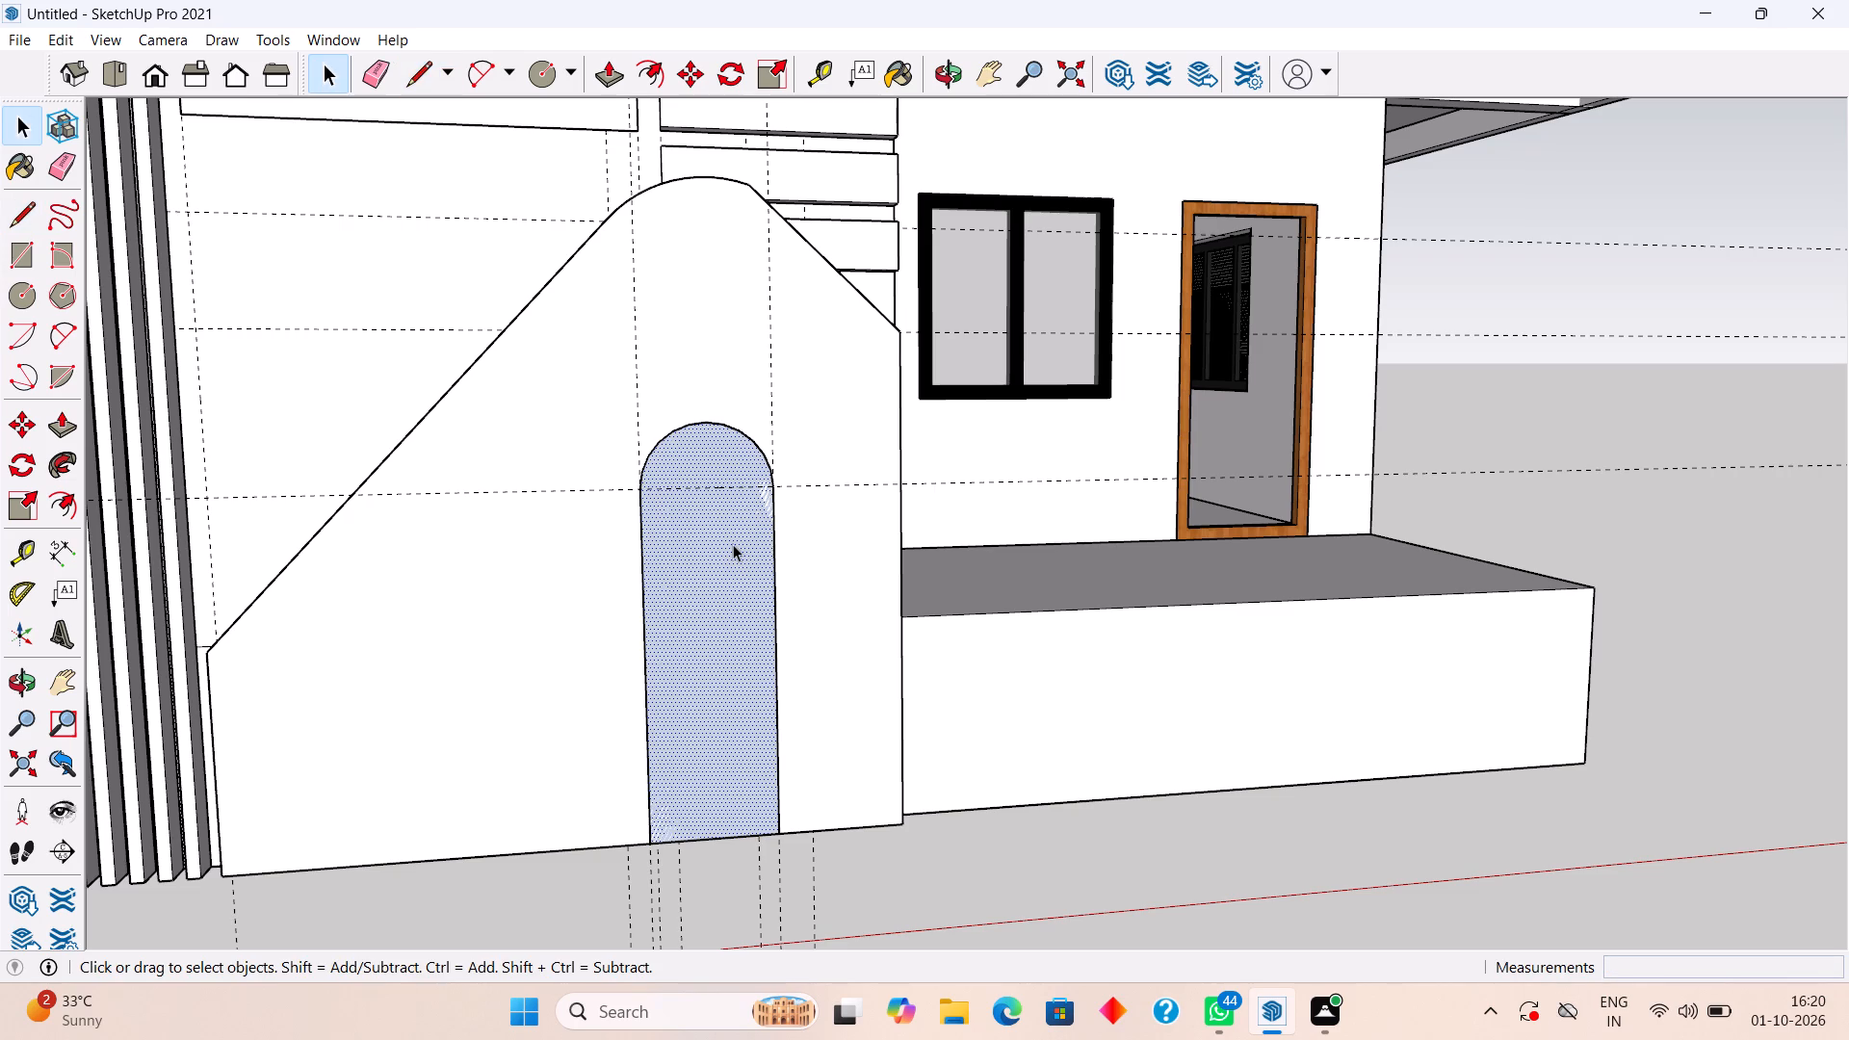
pyautogui.press('p')
pyautogui.click(733, 544)
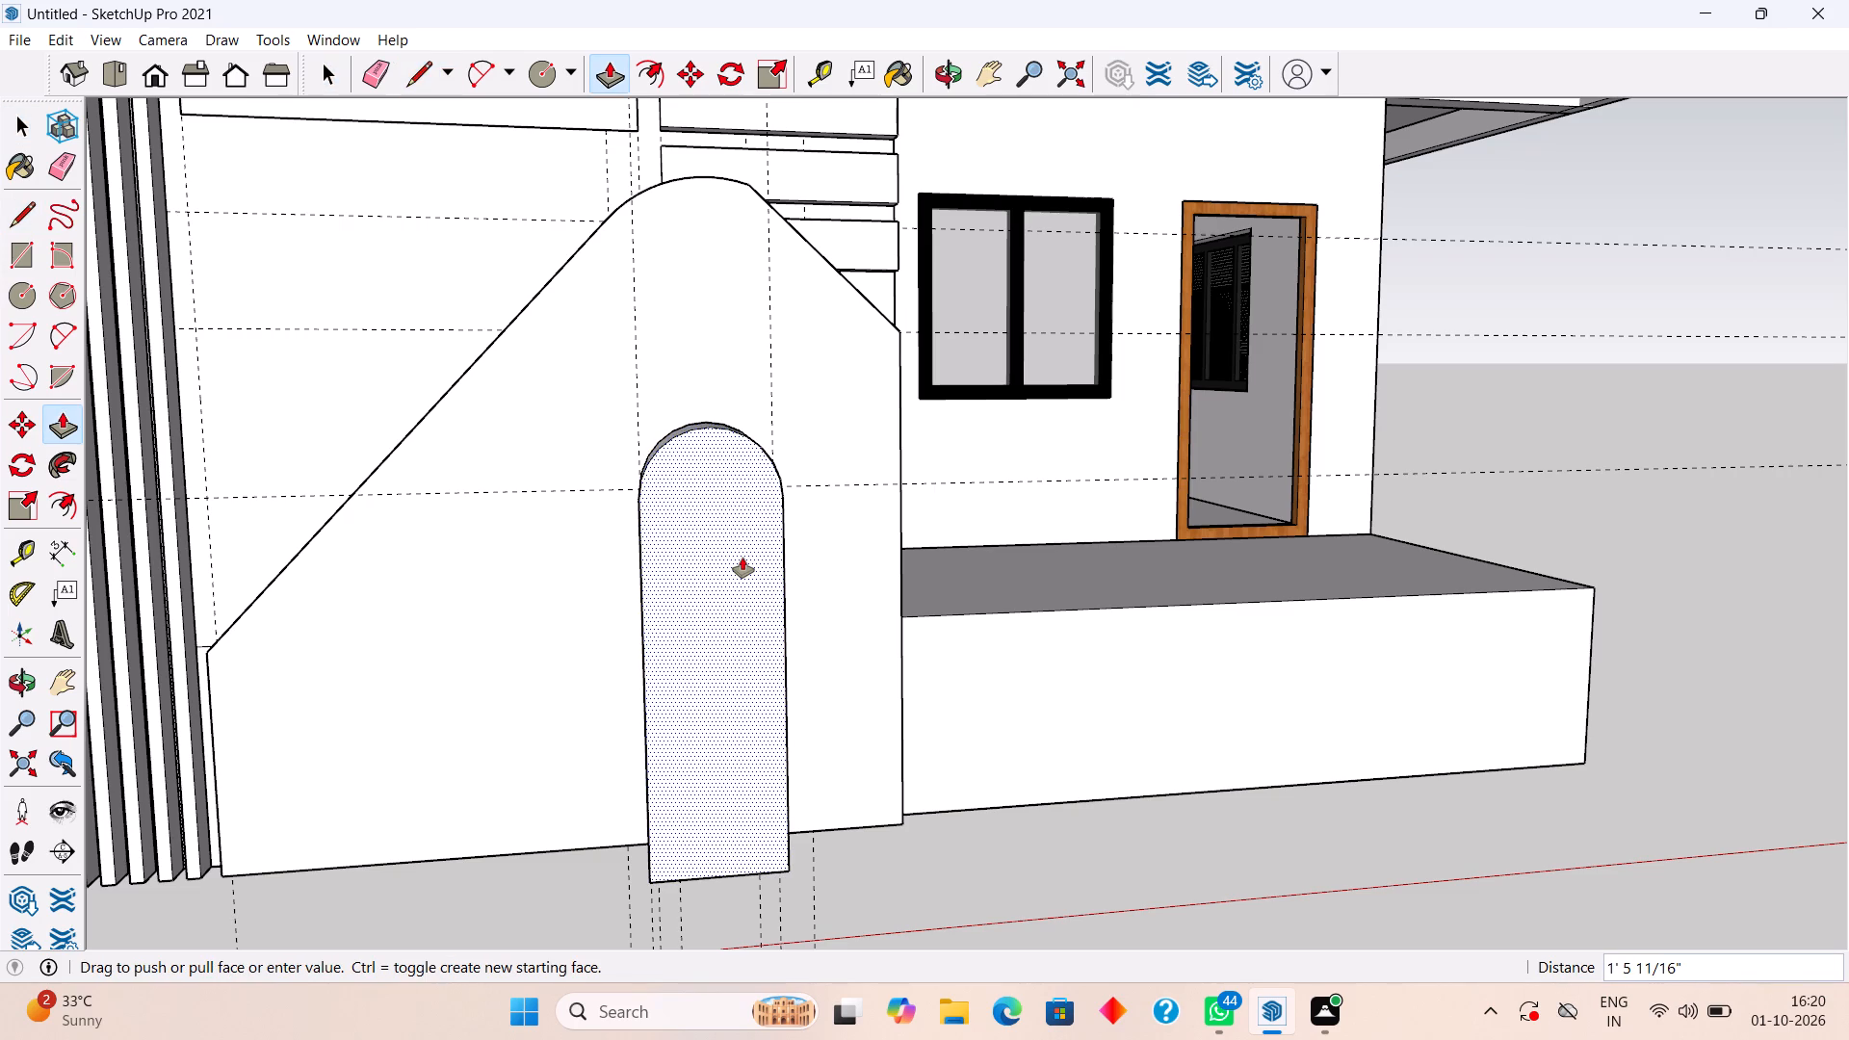
pyautogui.write('3"')
pyautogui.press('Return')
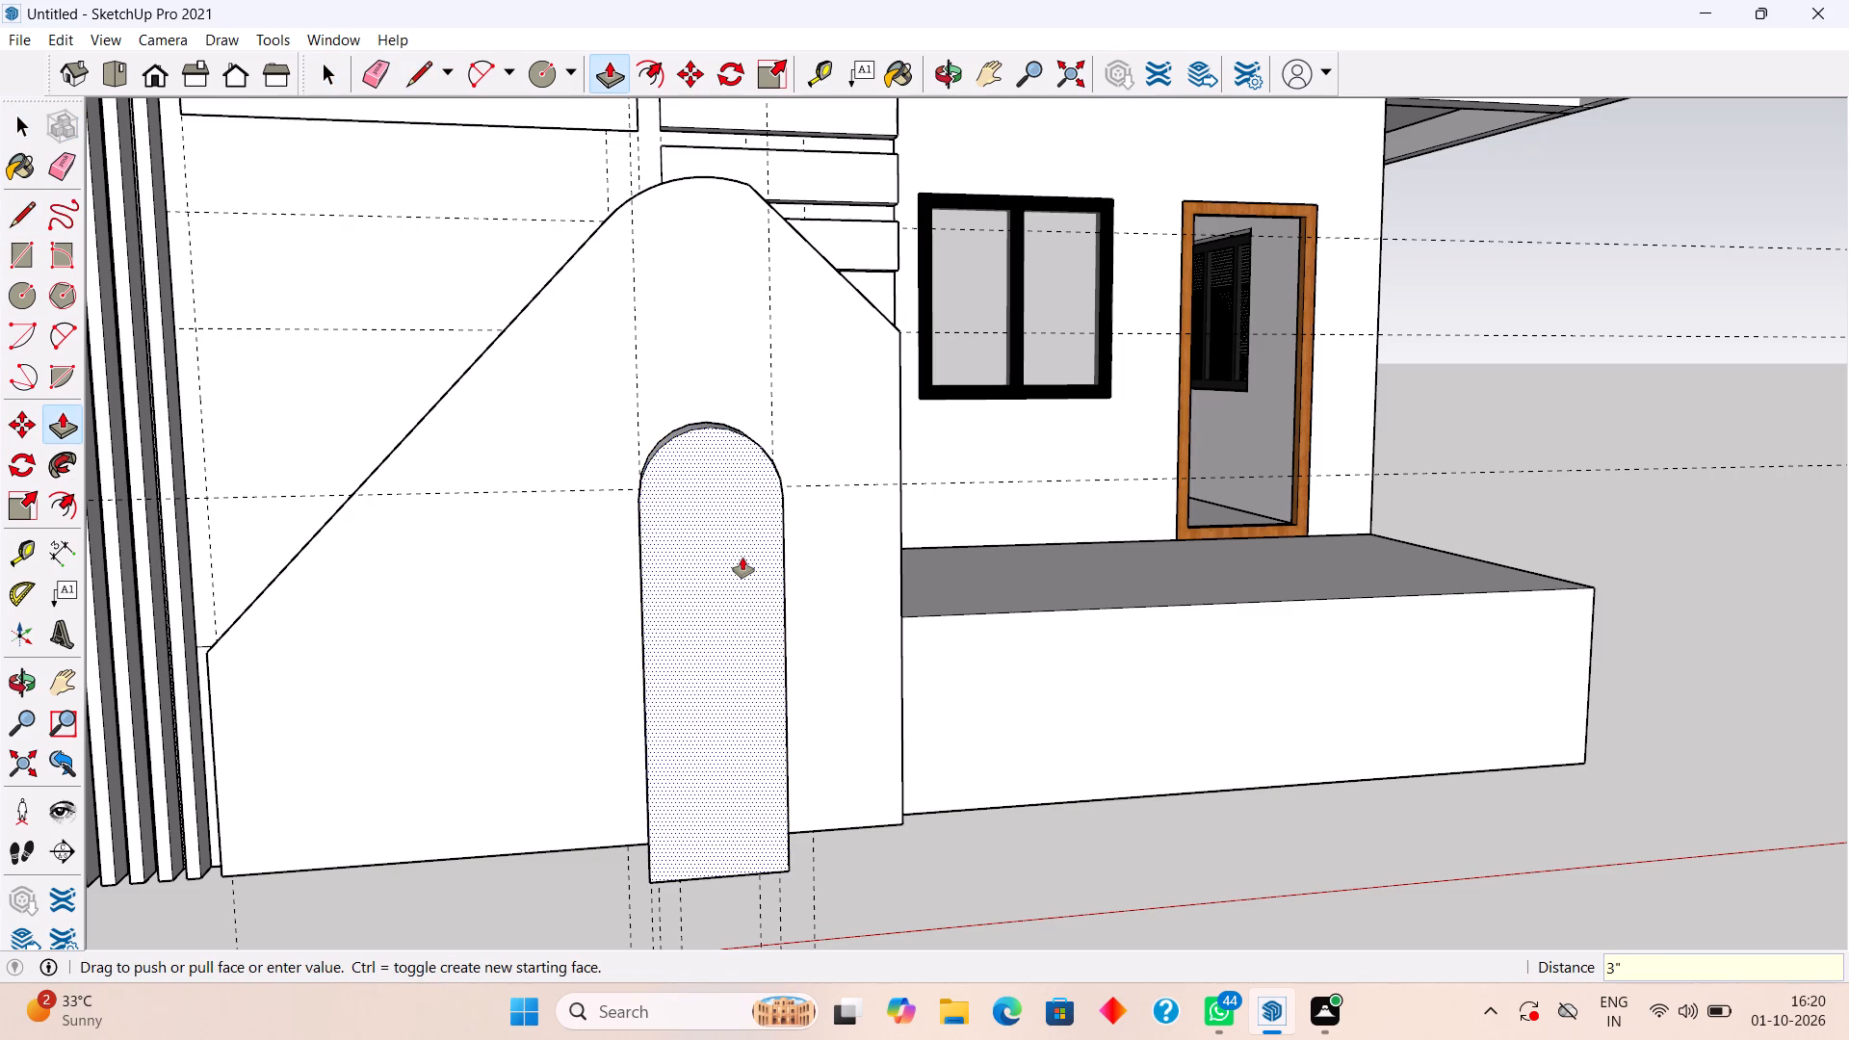
pyautogui.moveTo(742, 558); pyautogui.dragTo(352, 577, button='middle')
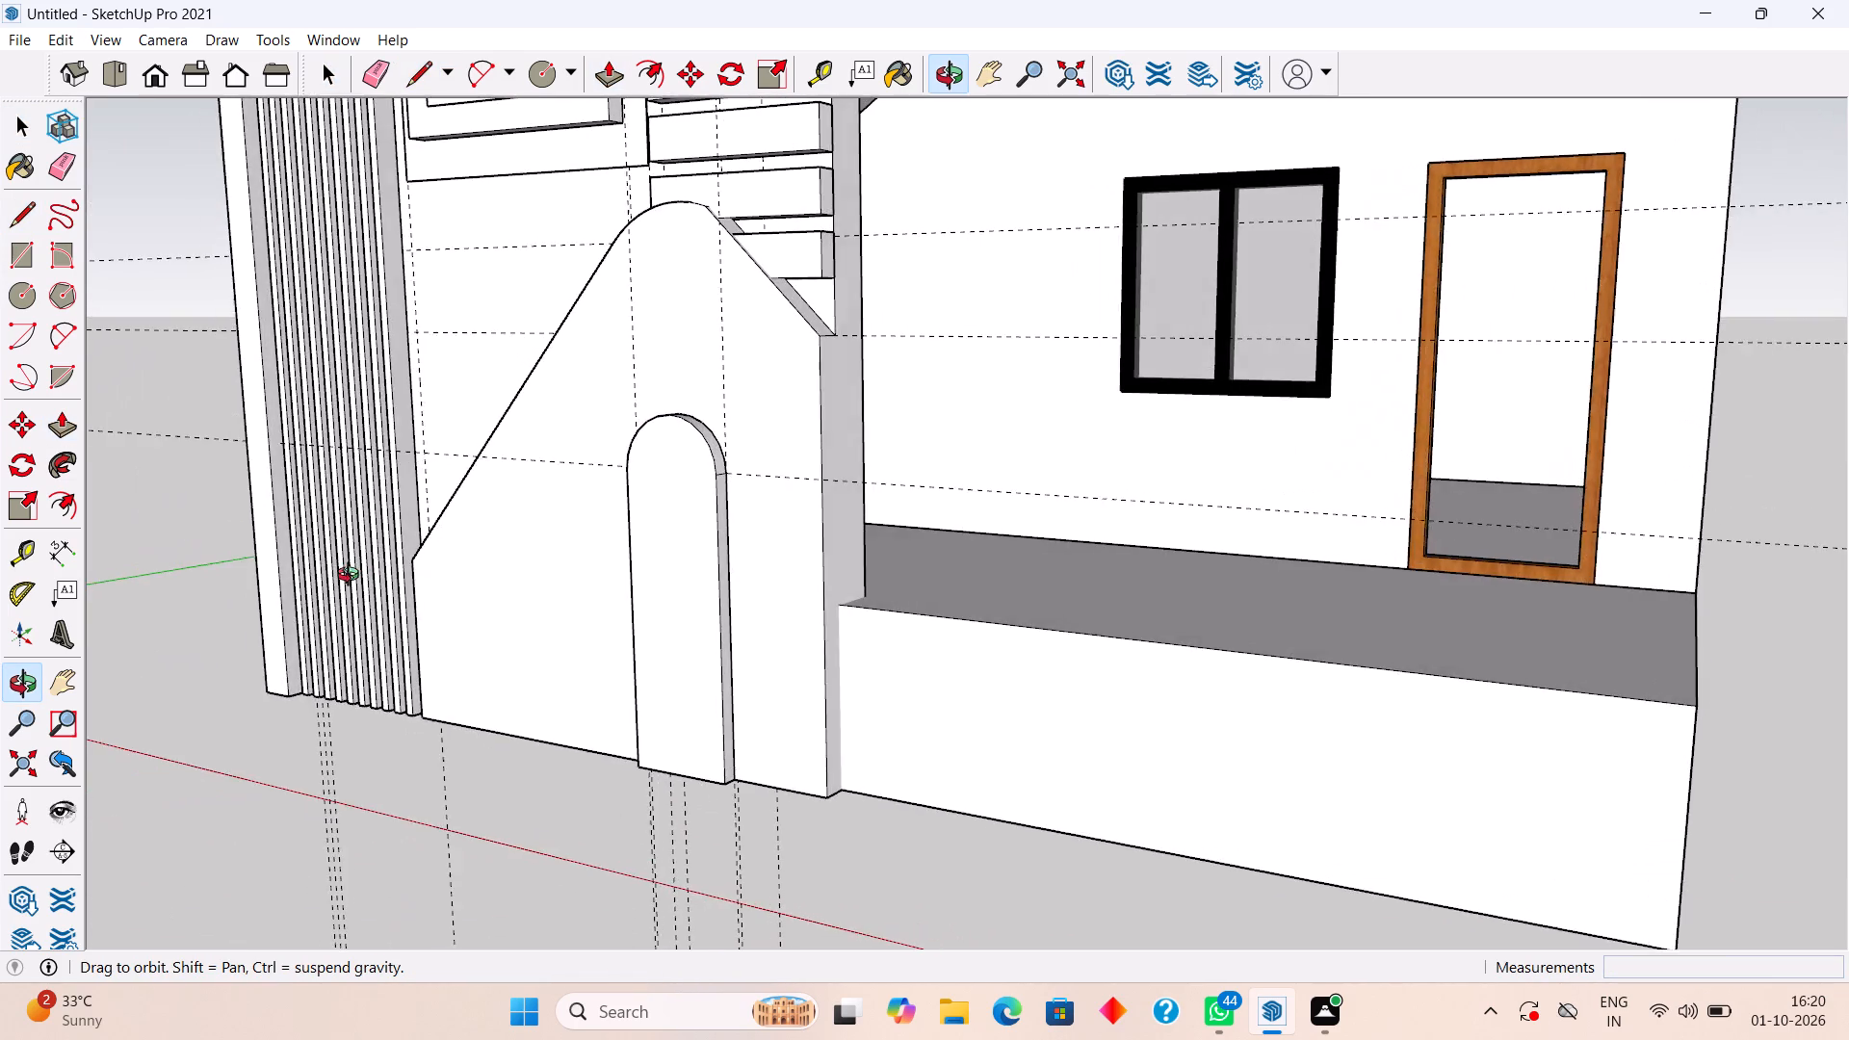
pyautogui.moveTo(352, 577); pyautogui.dragTo(650, 532, button='middle')
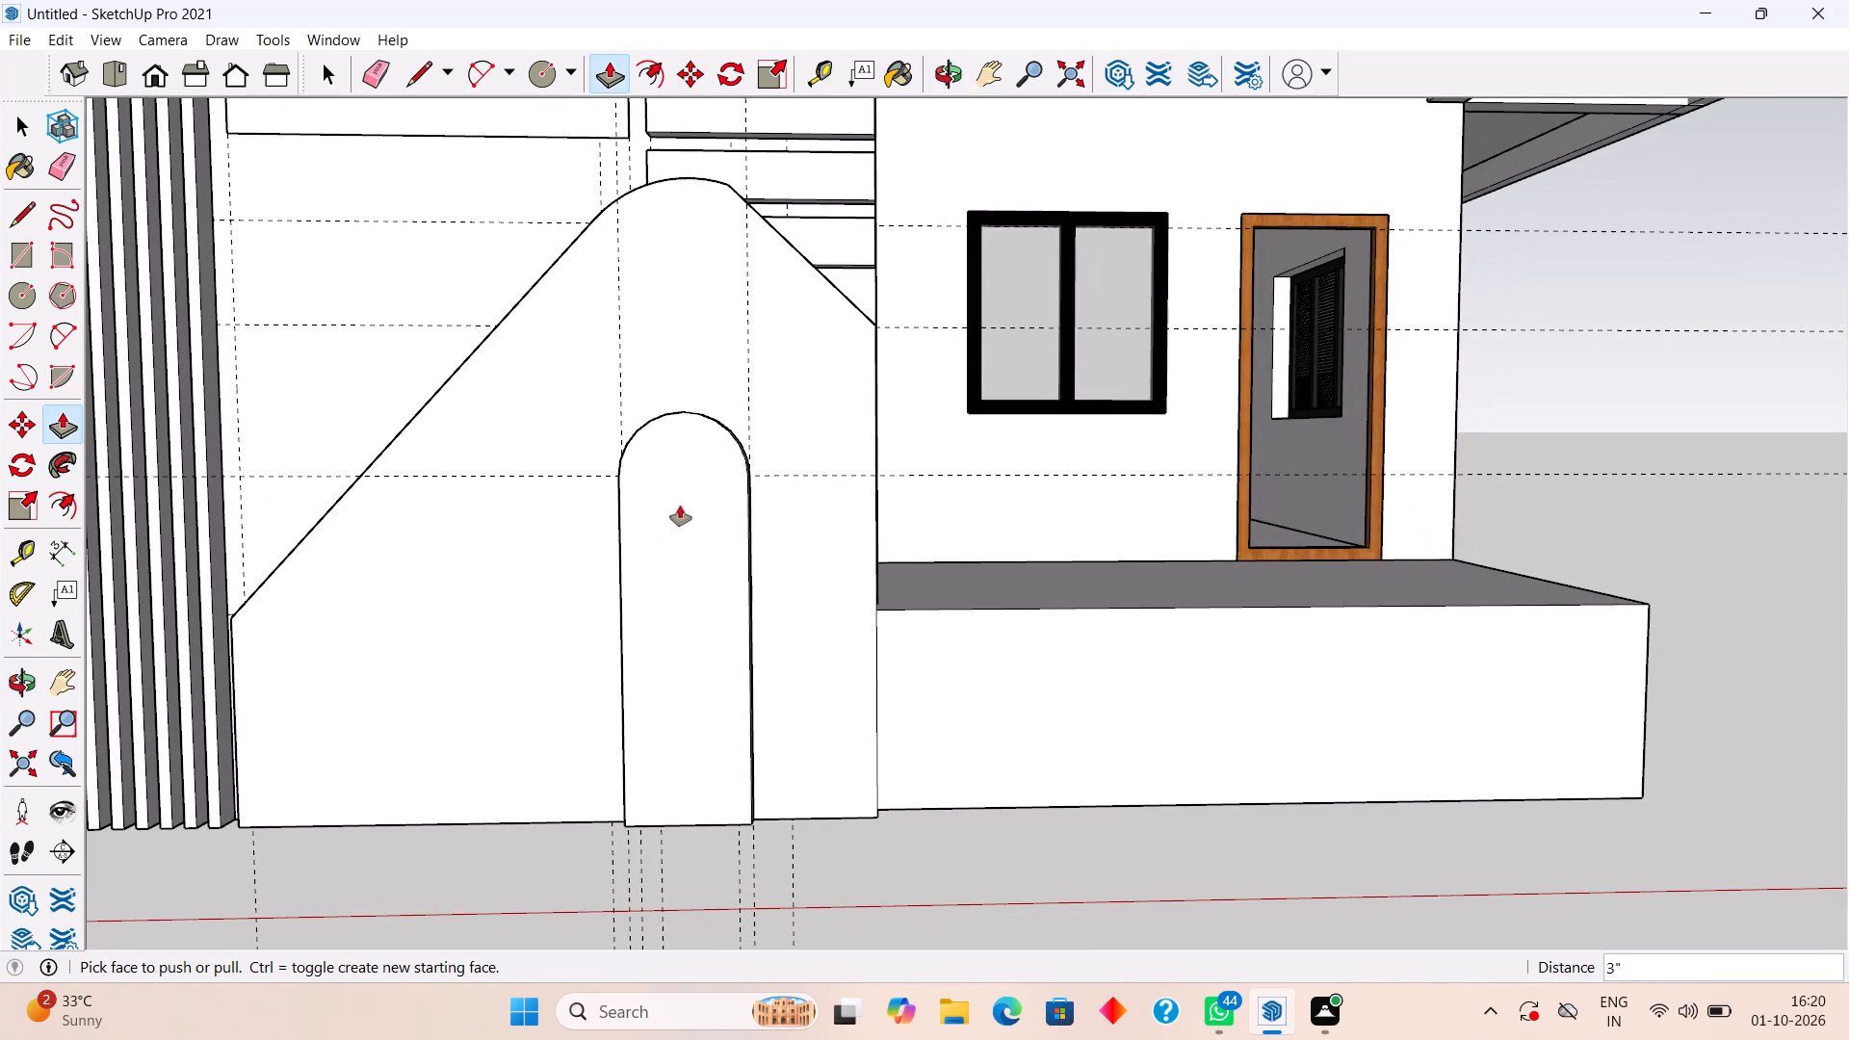
# Draw a circle of about 8 1/4" radius on the arched panel, centred on its top arc.
pyautogui.press('space')
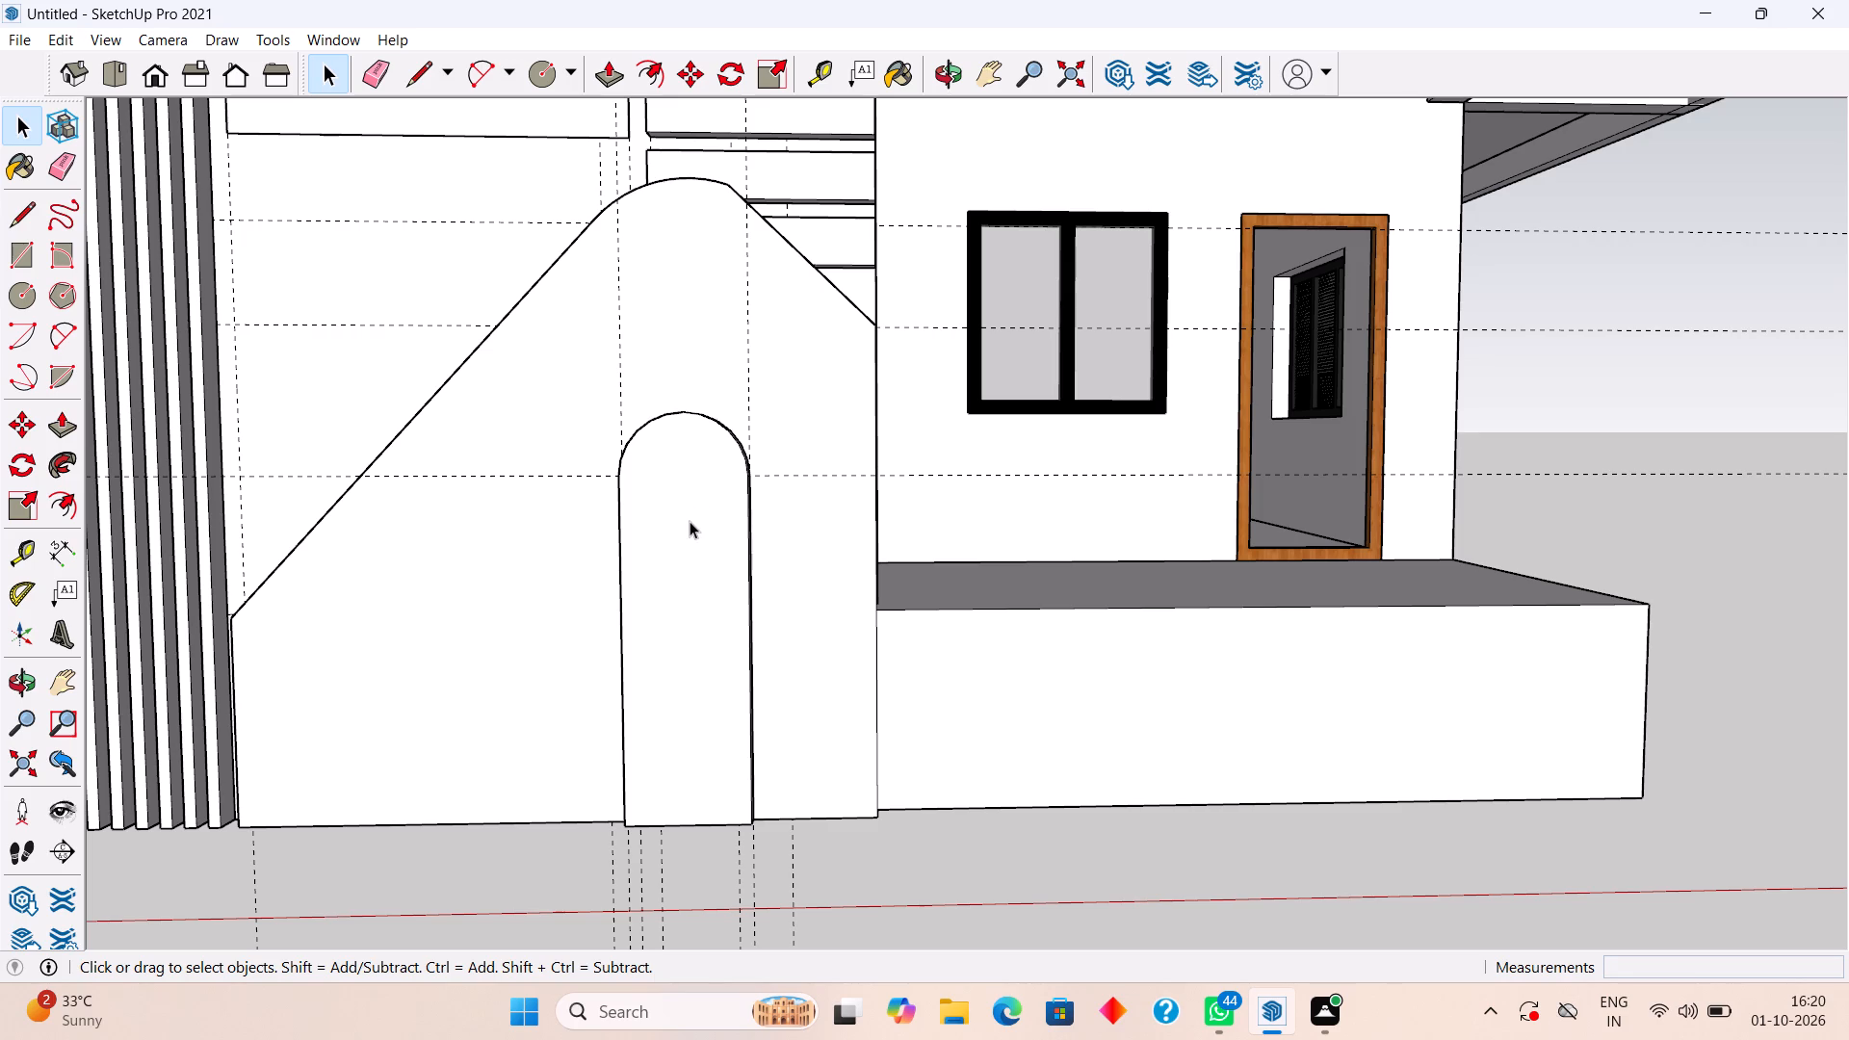
pyautogui.scroll(2, 692, 521)
pyautogui.scroll(1, 684, 606)
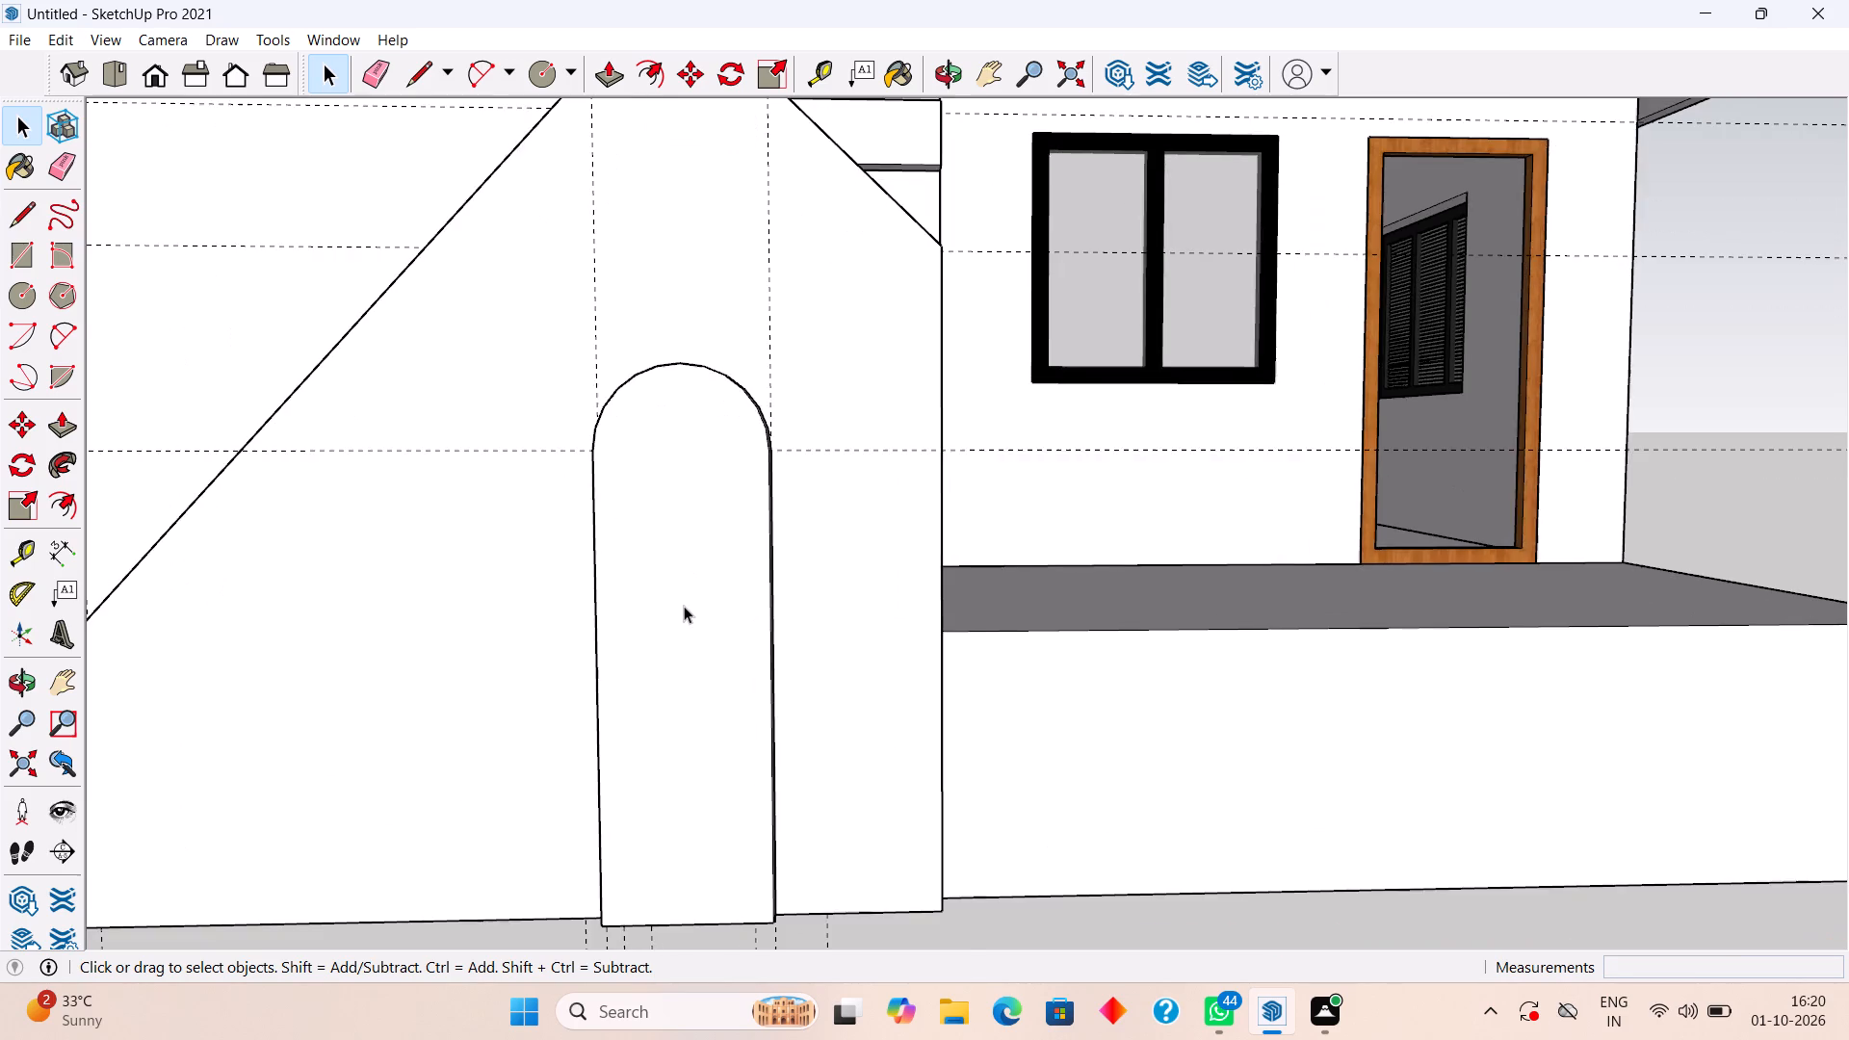
pyautogui.scroll(1, 687, 606)
pyautogui.press('c')
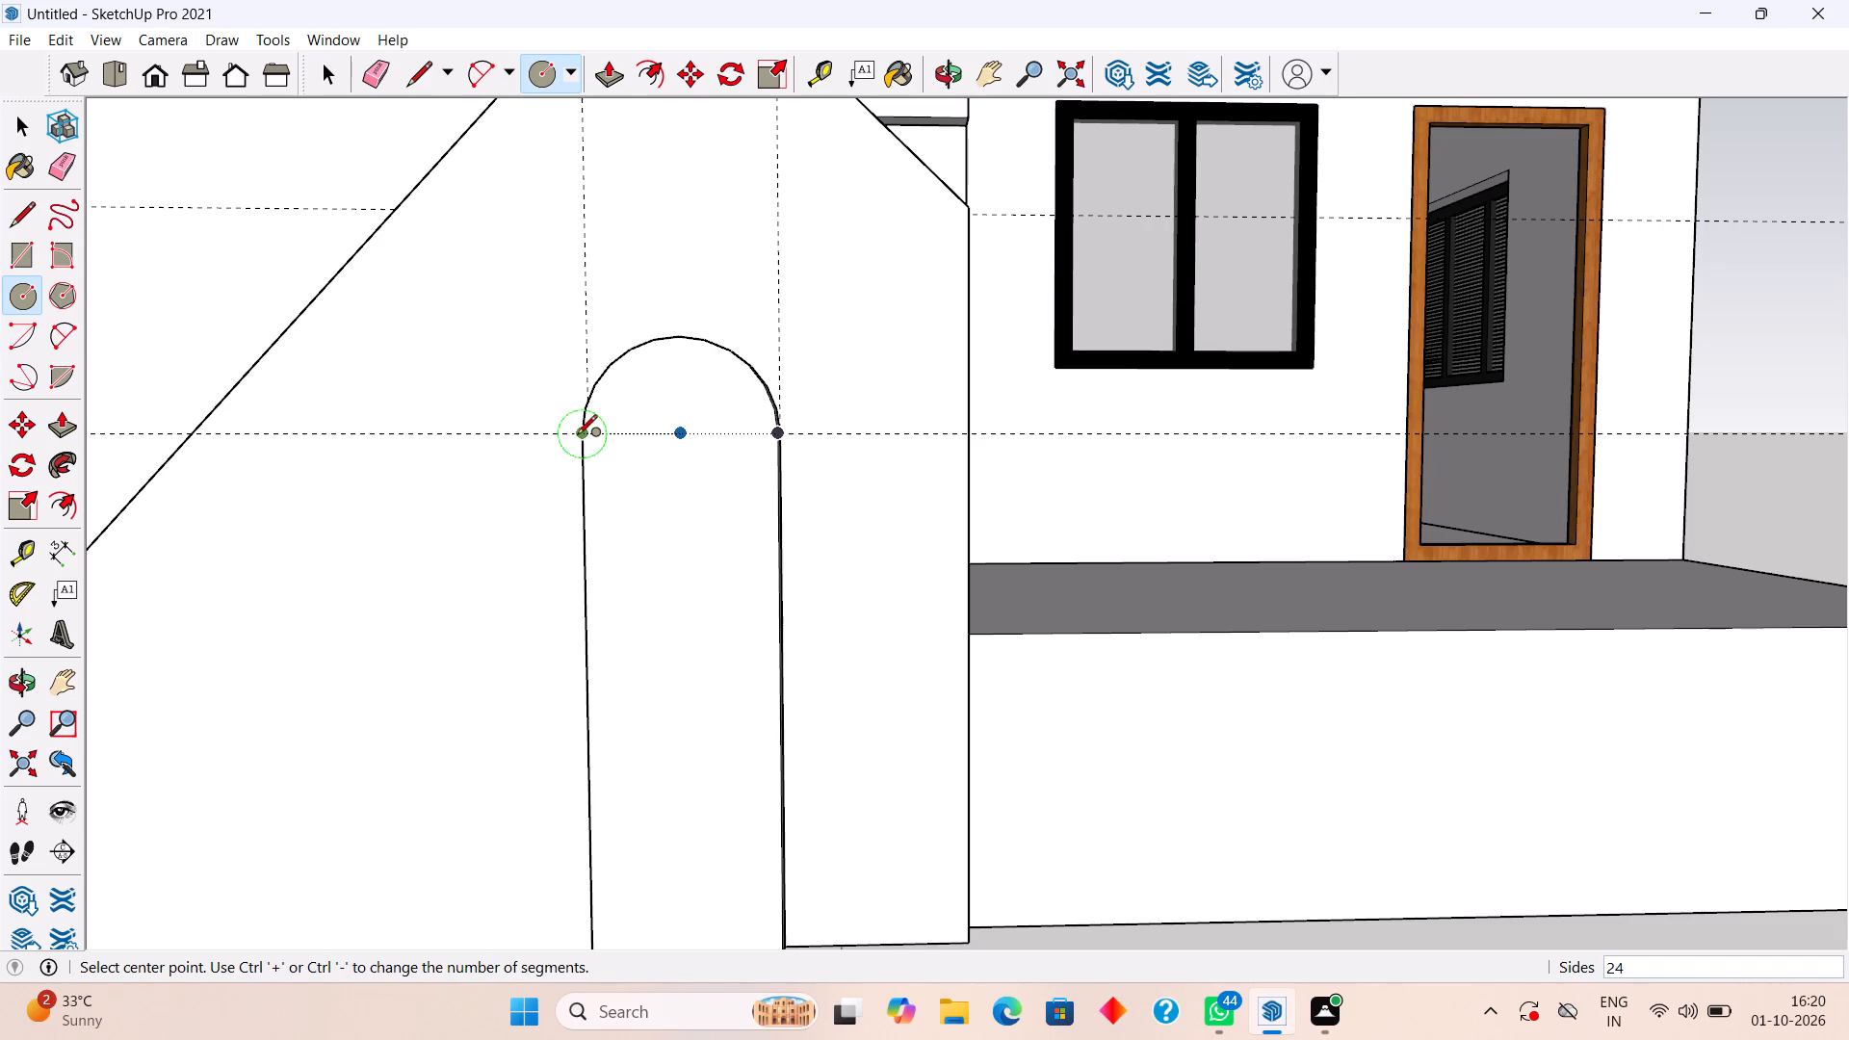
pyautogui.click(683, 440)
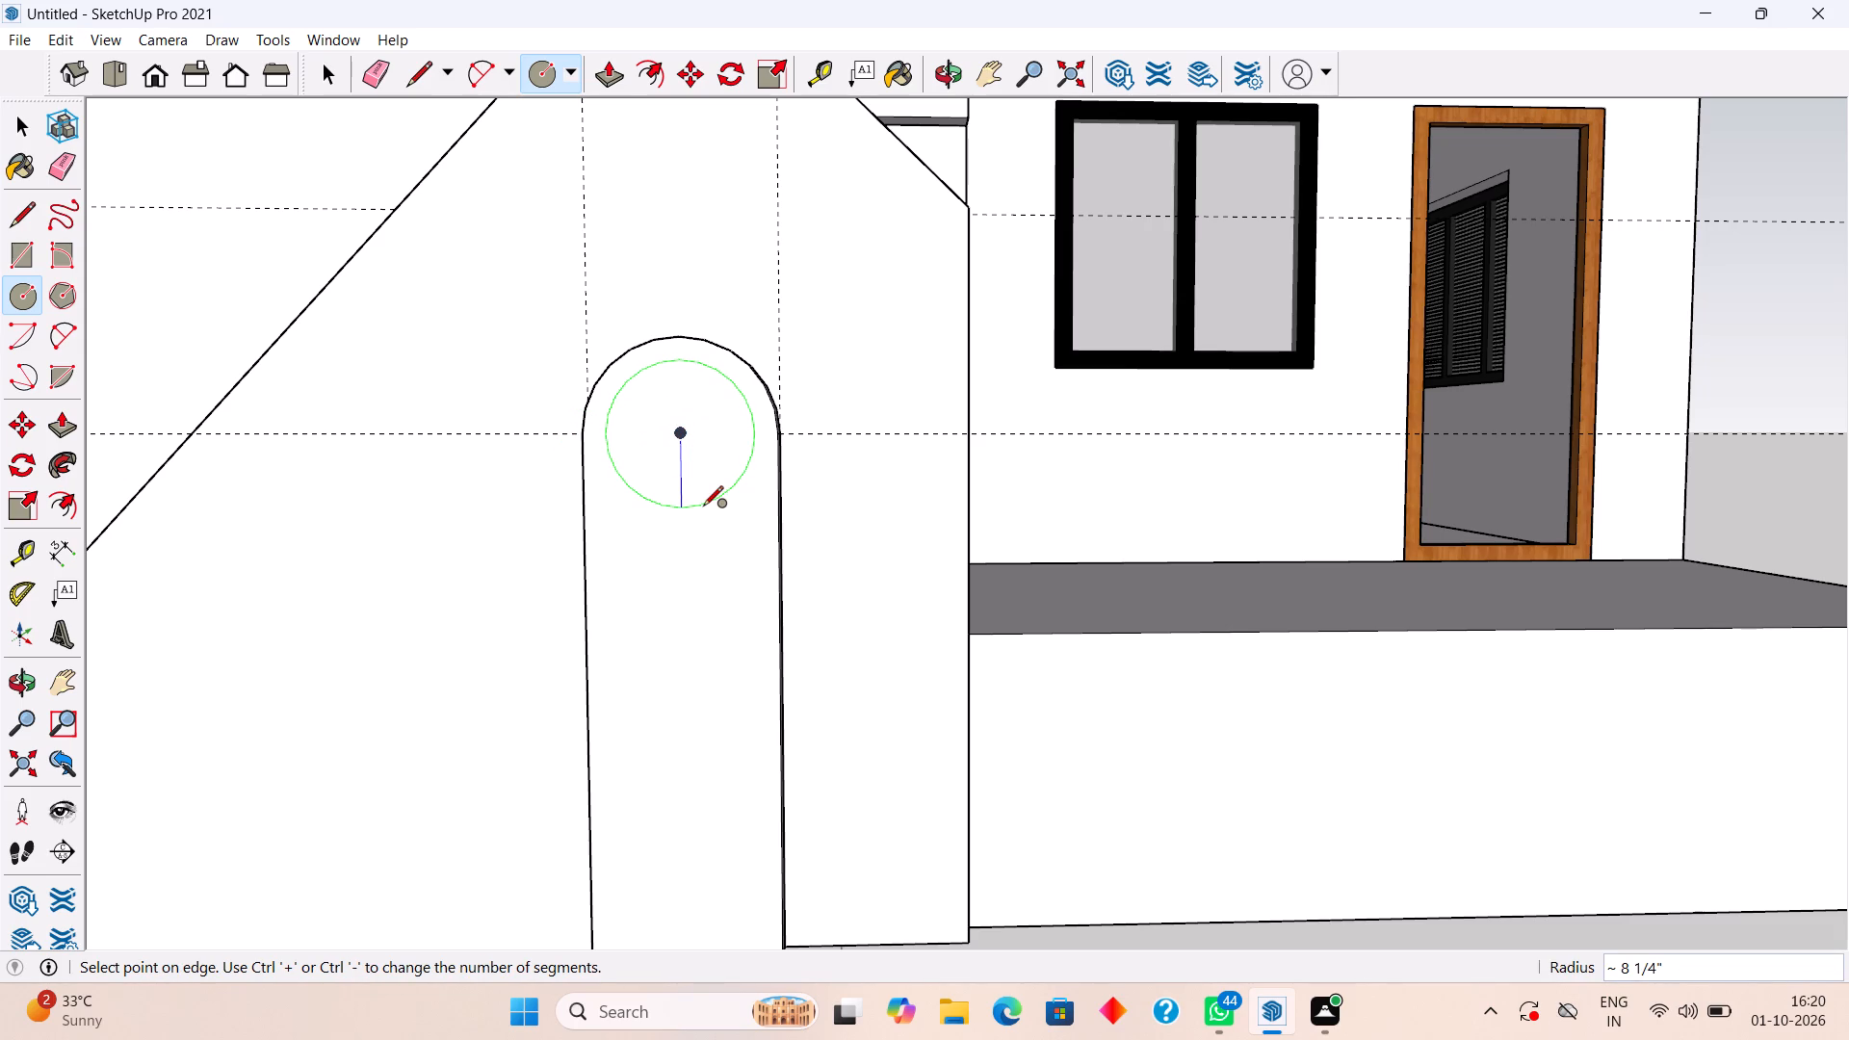
pyautogui.click(703, 507)
pyautogui.press('space')
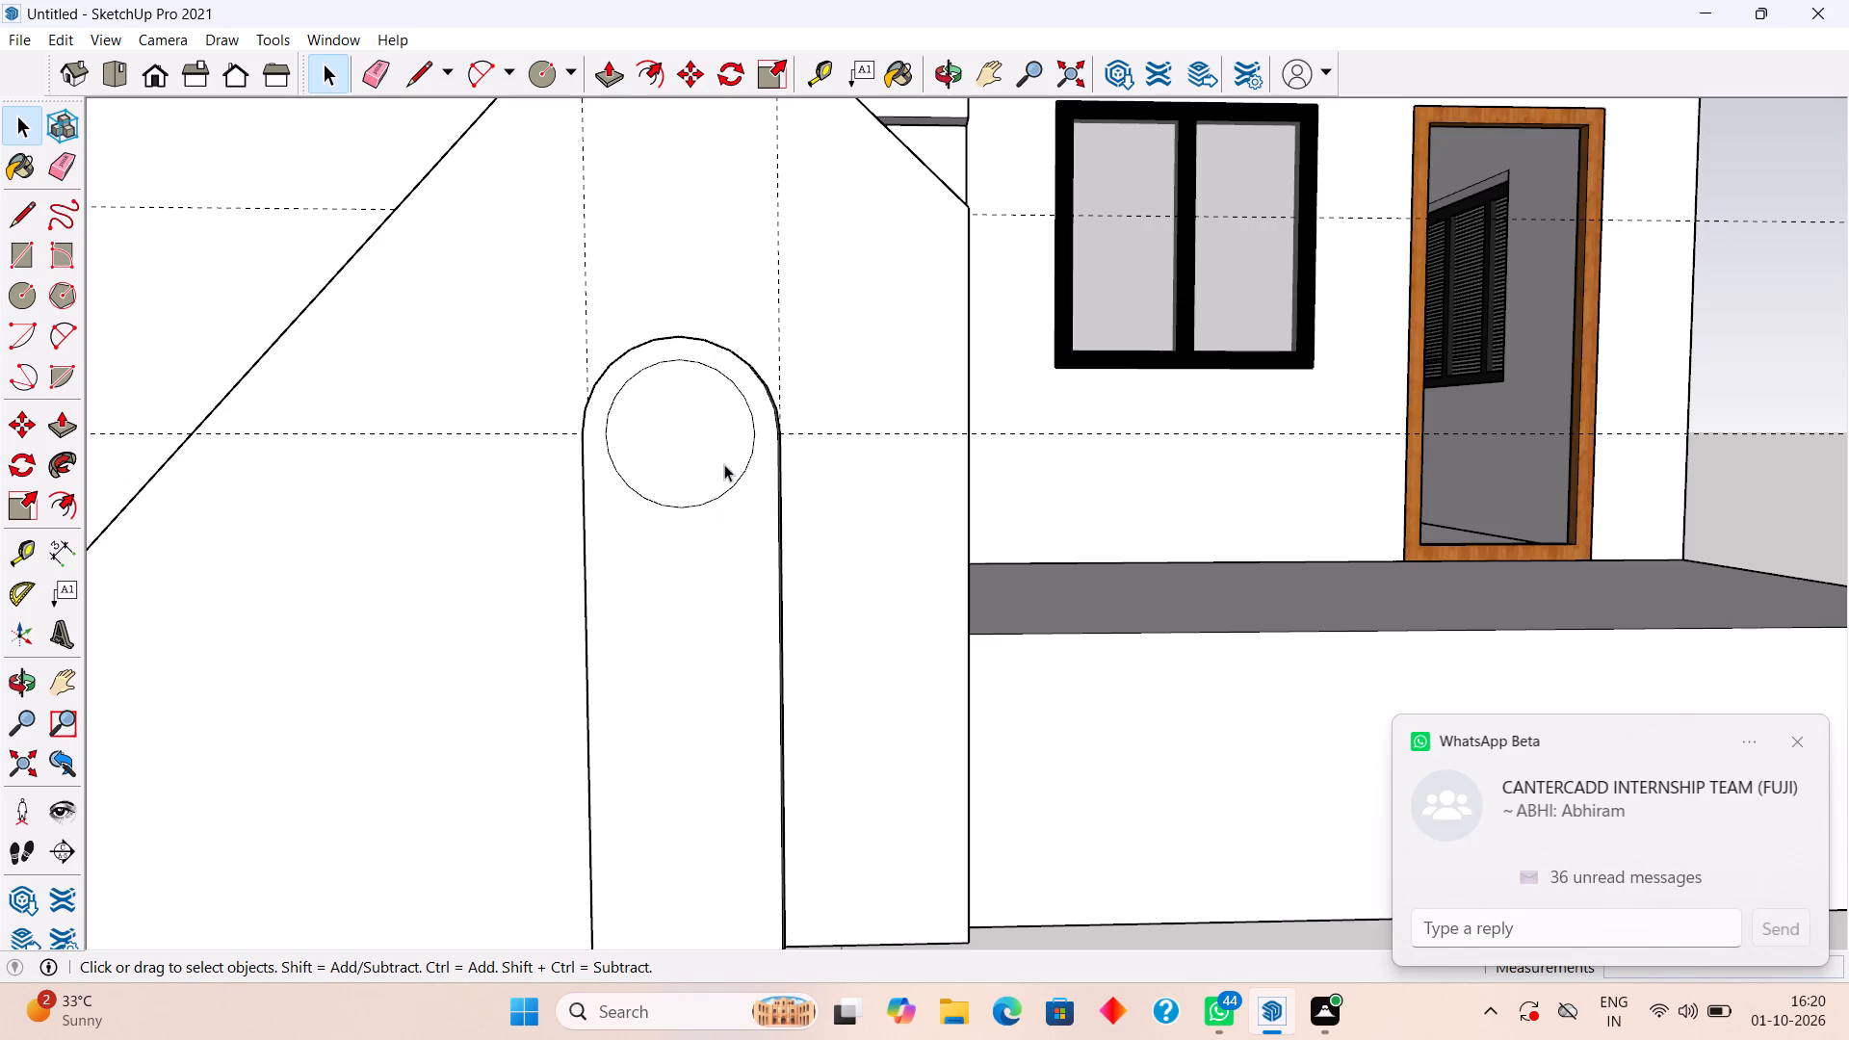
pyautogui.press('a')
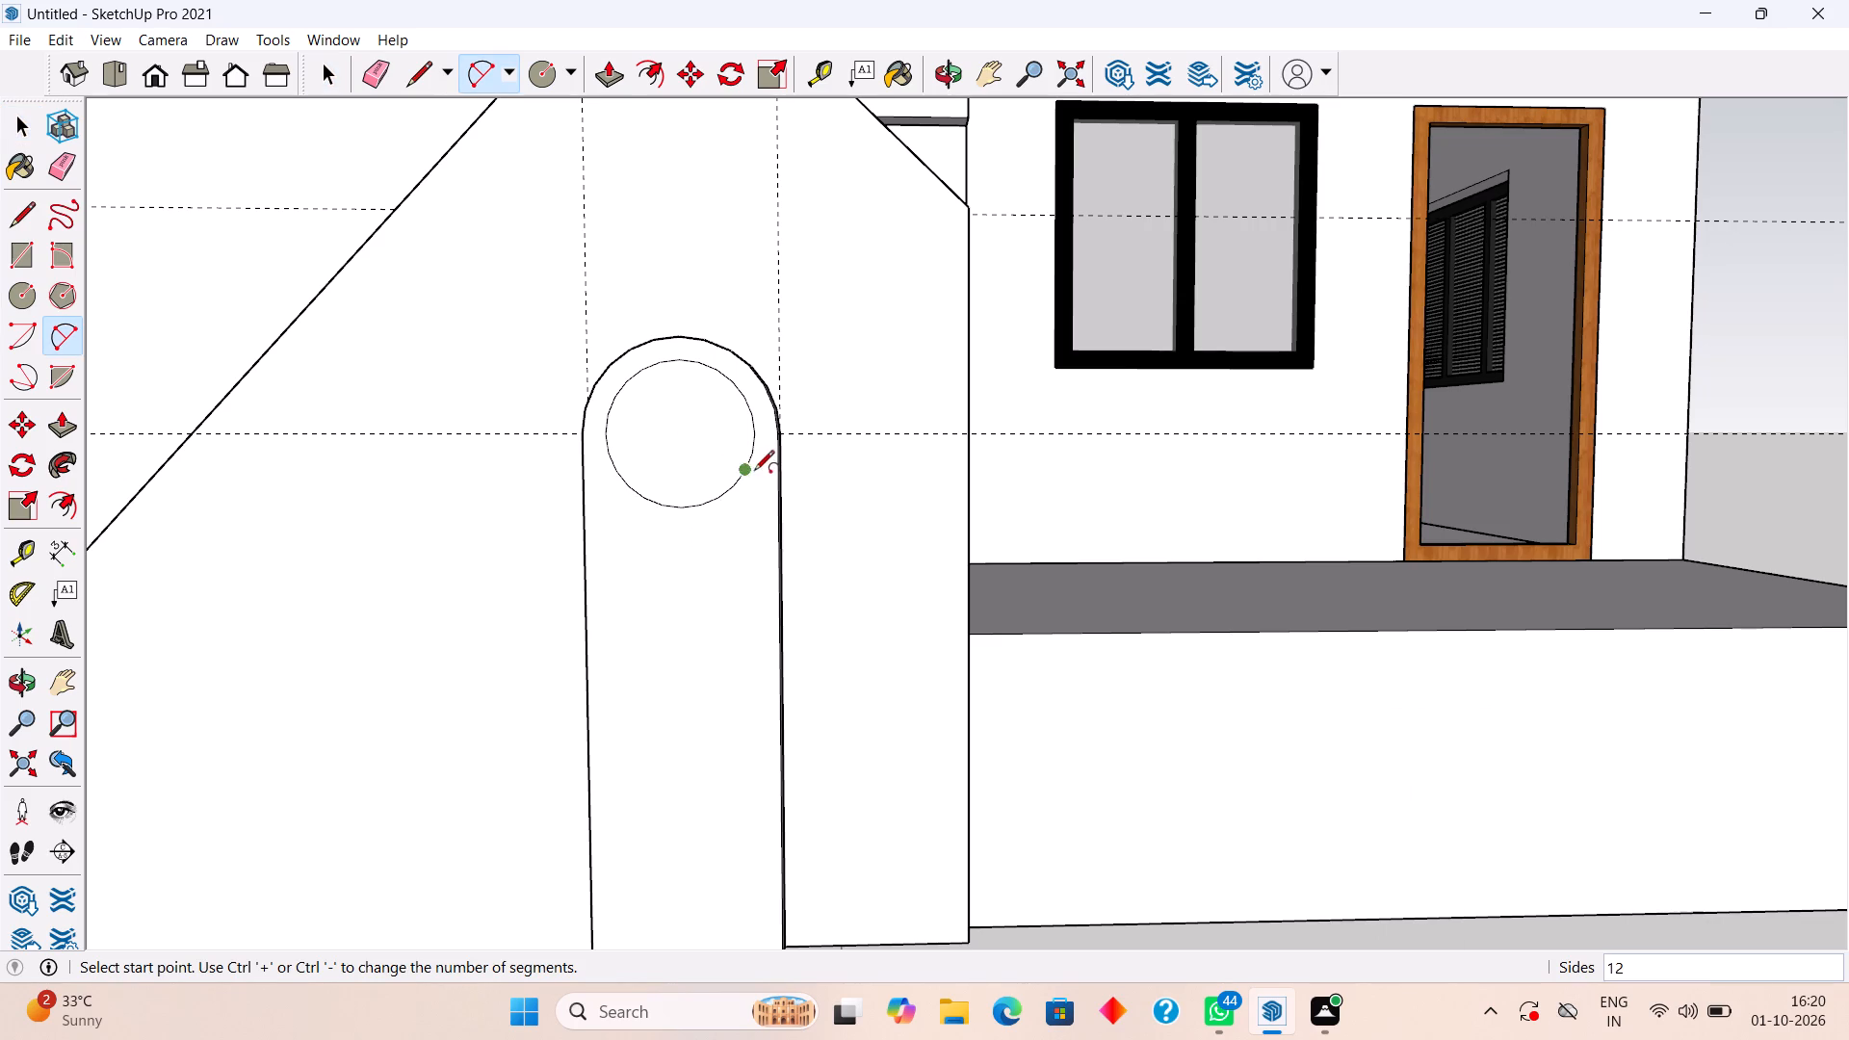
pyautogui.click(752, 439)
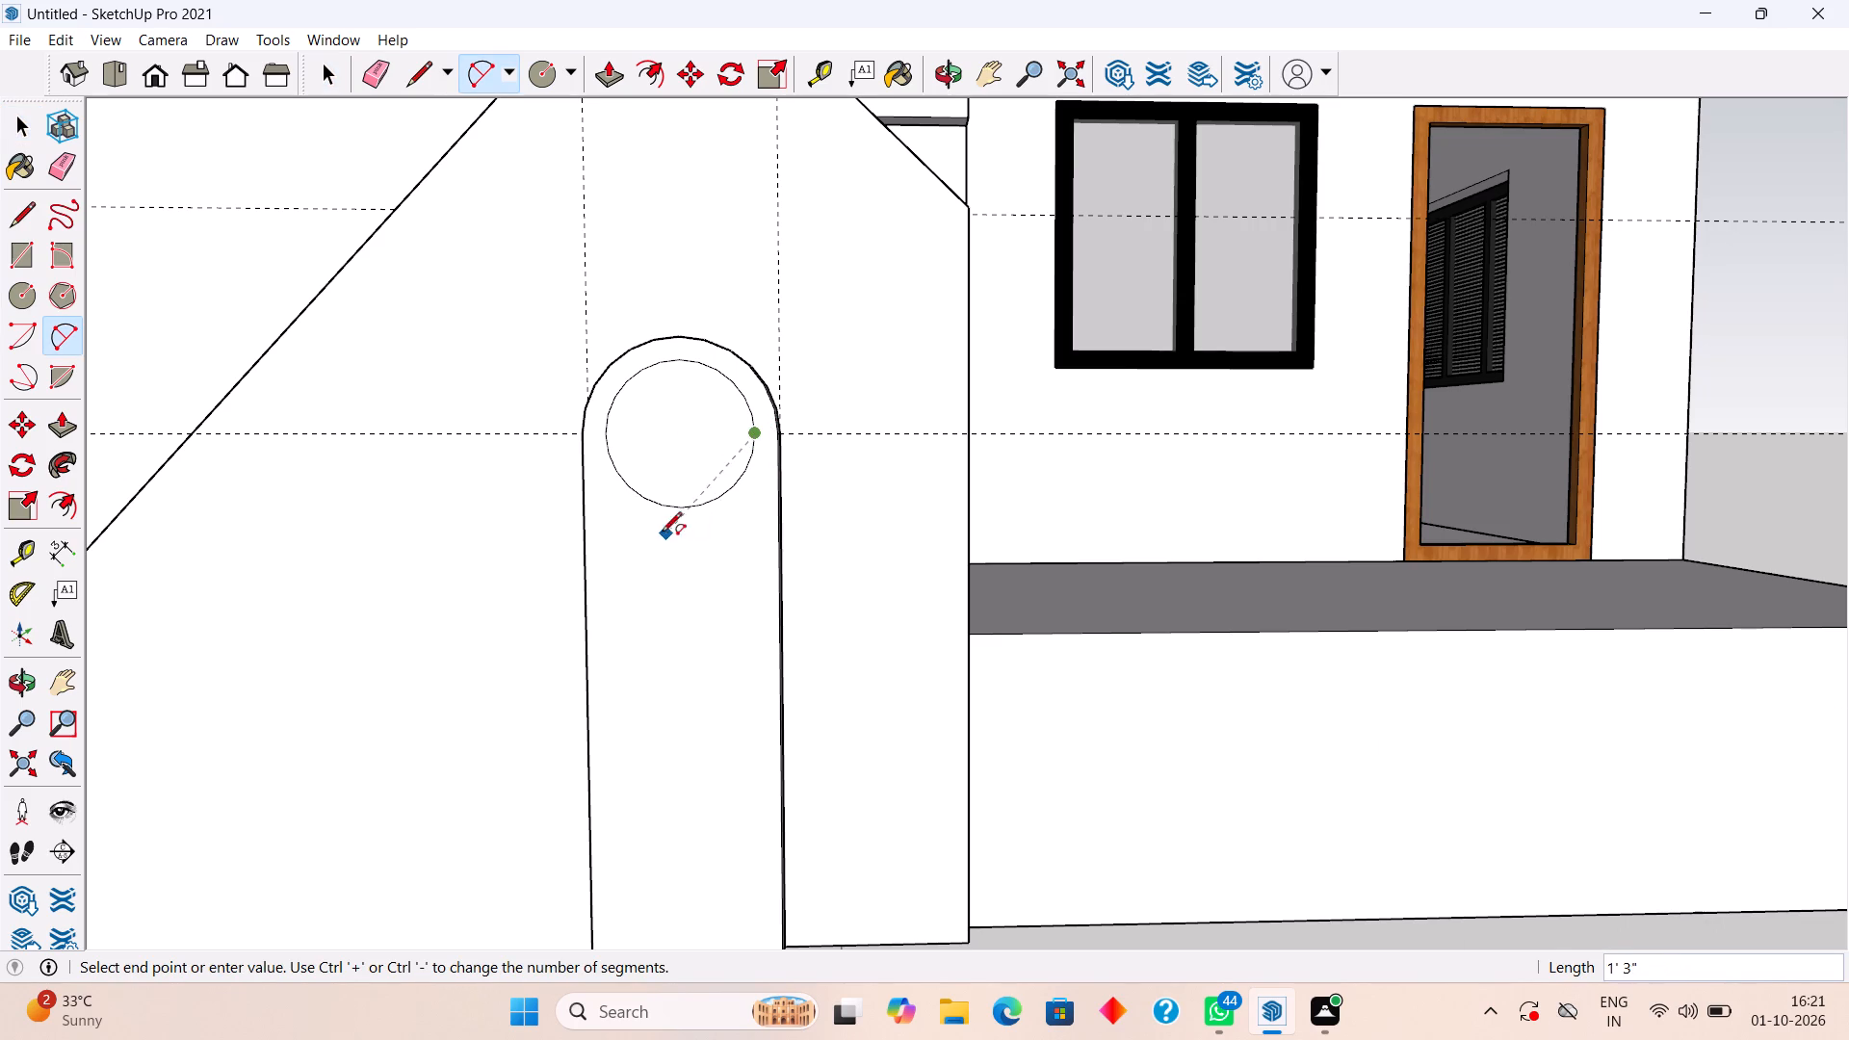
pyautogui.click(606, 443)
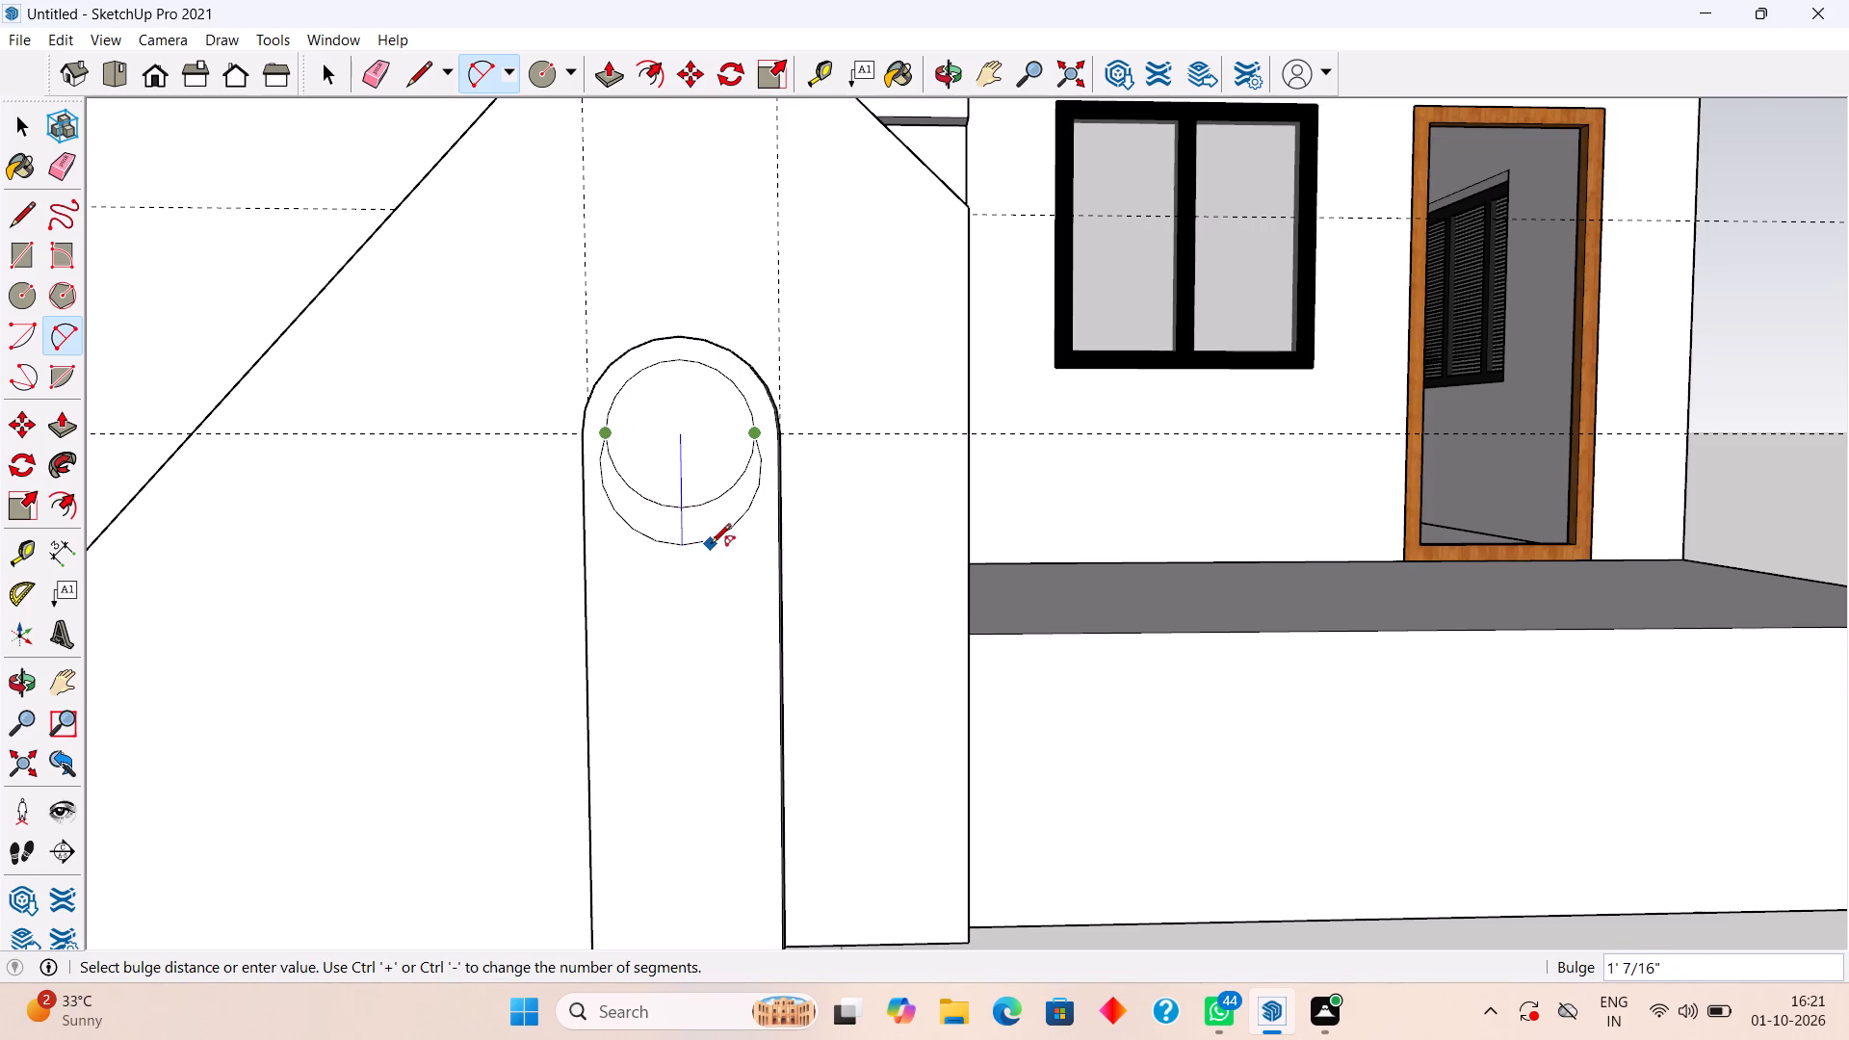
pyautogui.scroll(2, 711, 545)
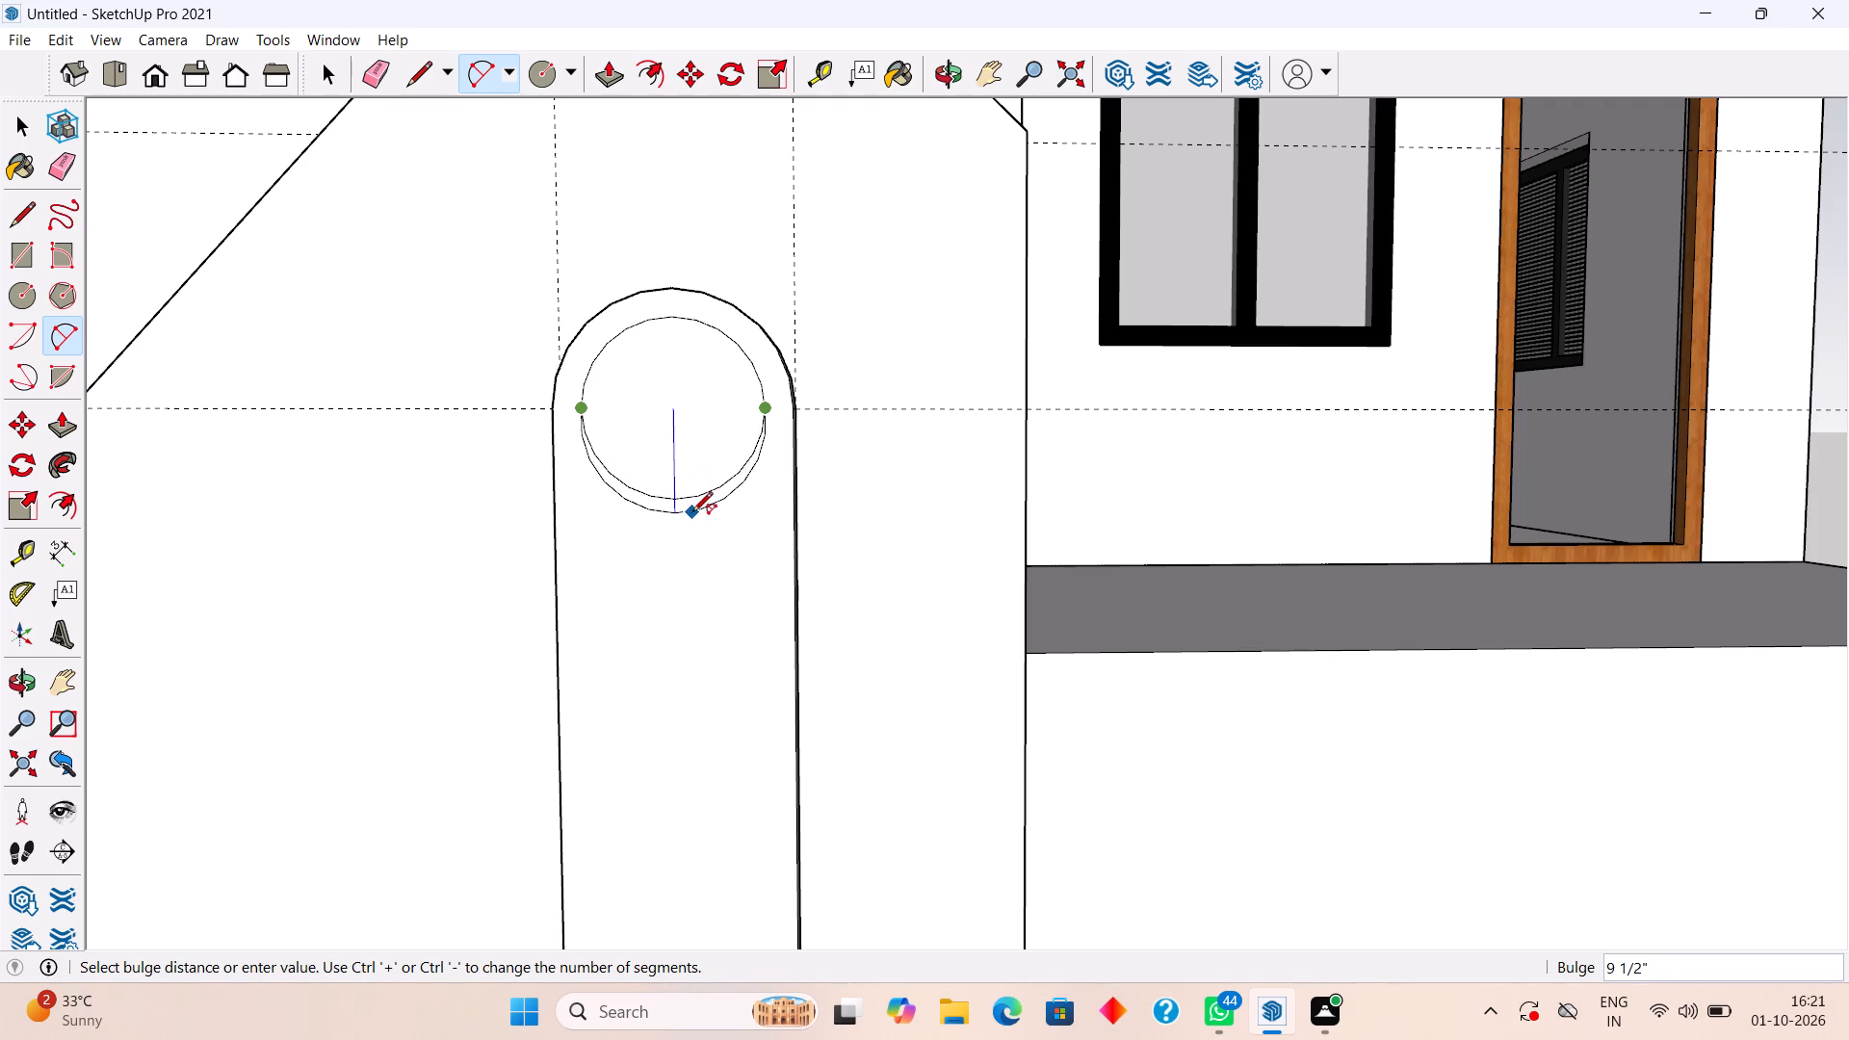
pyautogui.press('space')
# Push the circular face back into the arched panel to form a round opening.
pyautogui.click(691, 466)
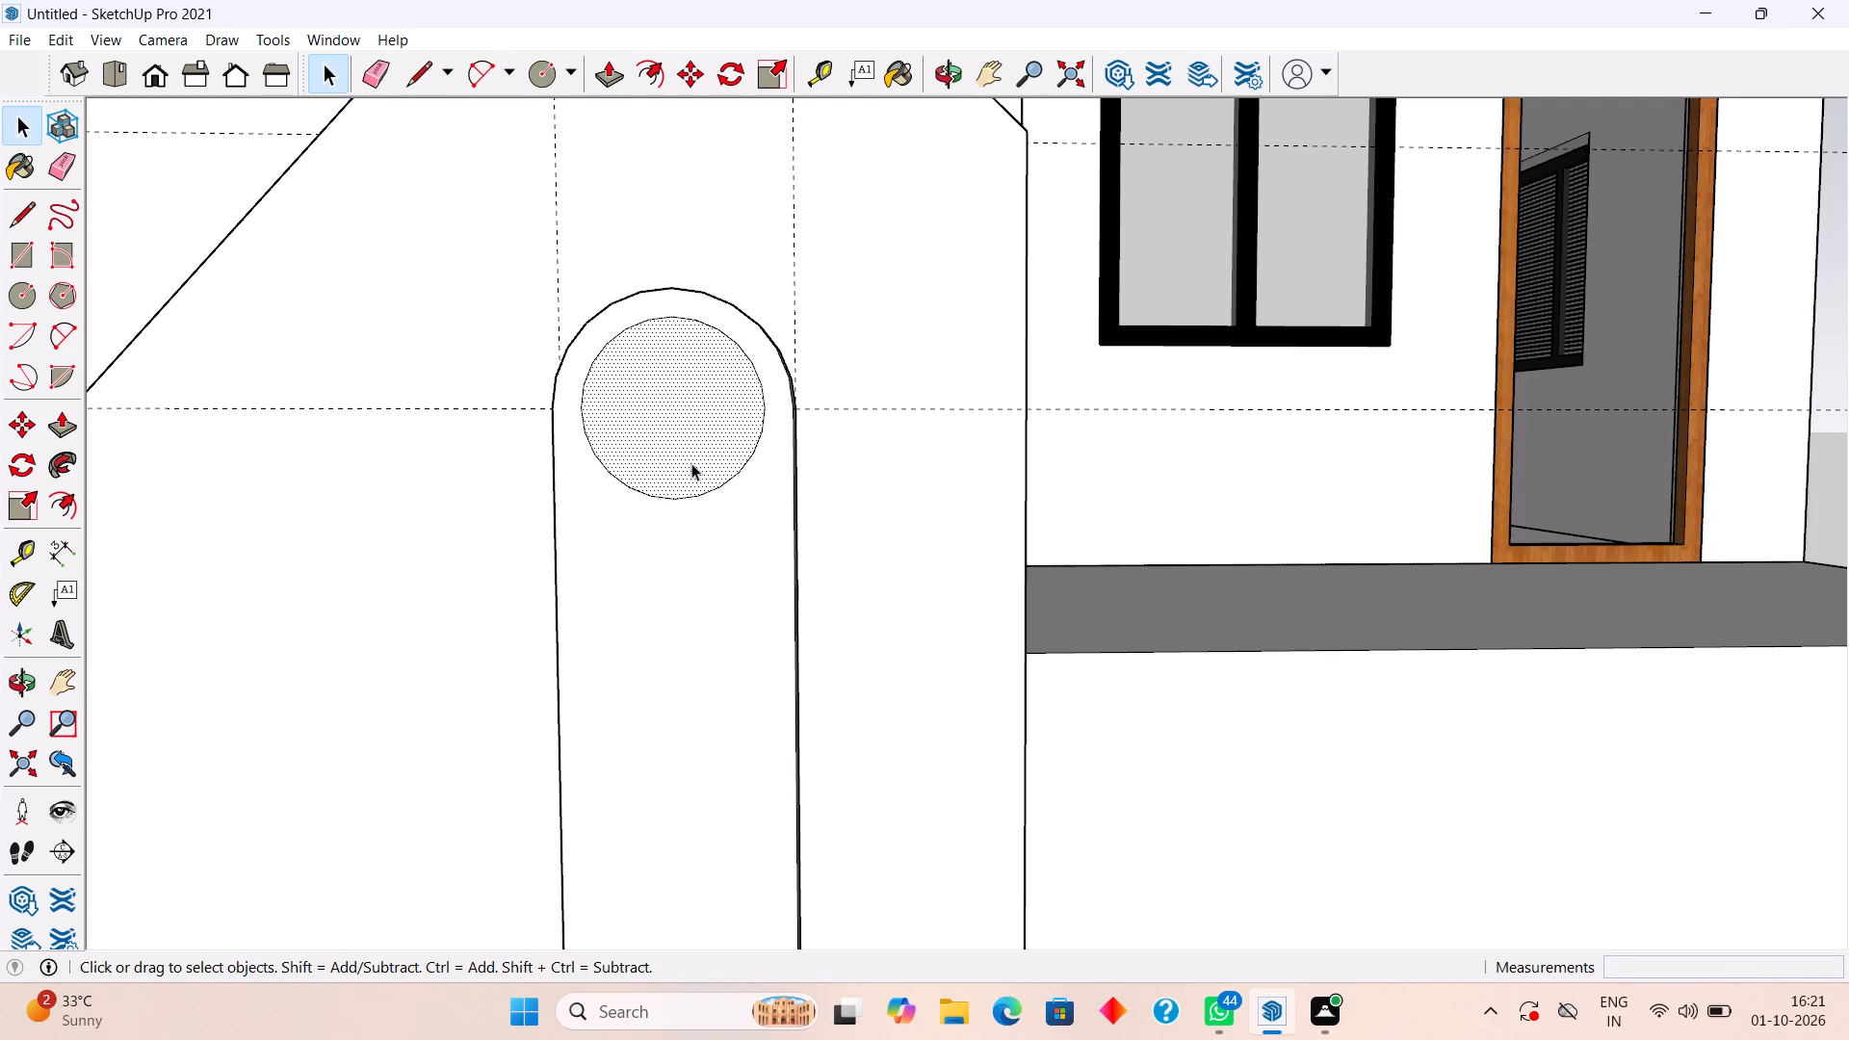
pyautogui.press('p')
pyautogui.click(691, 463)
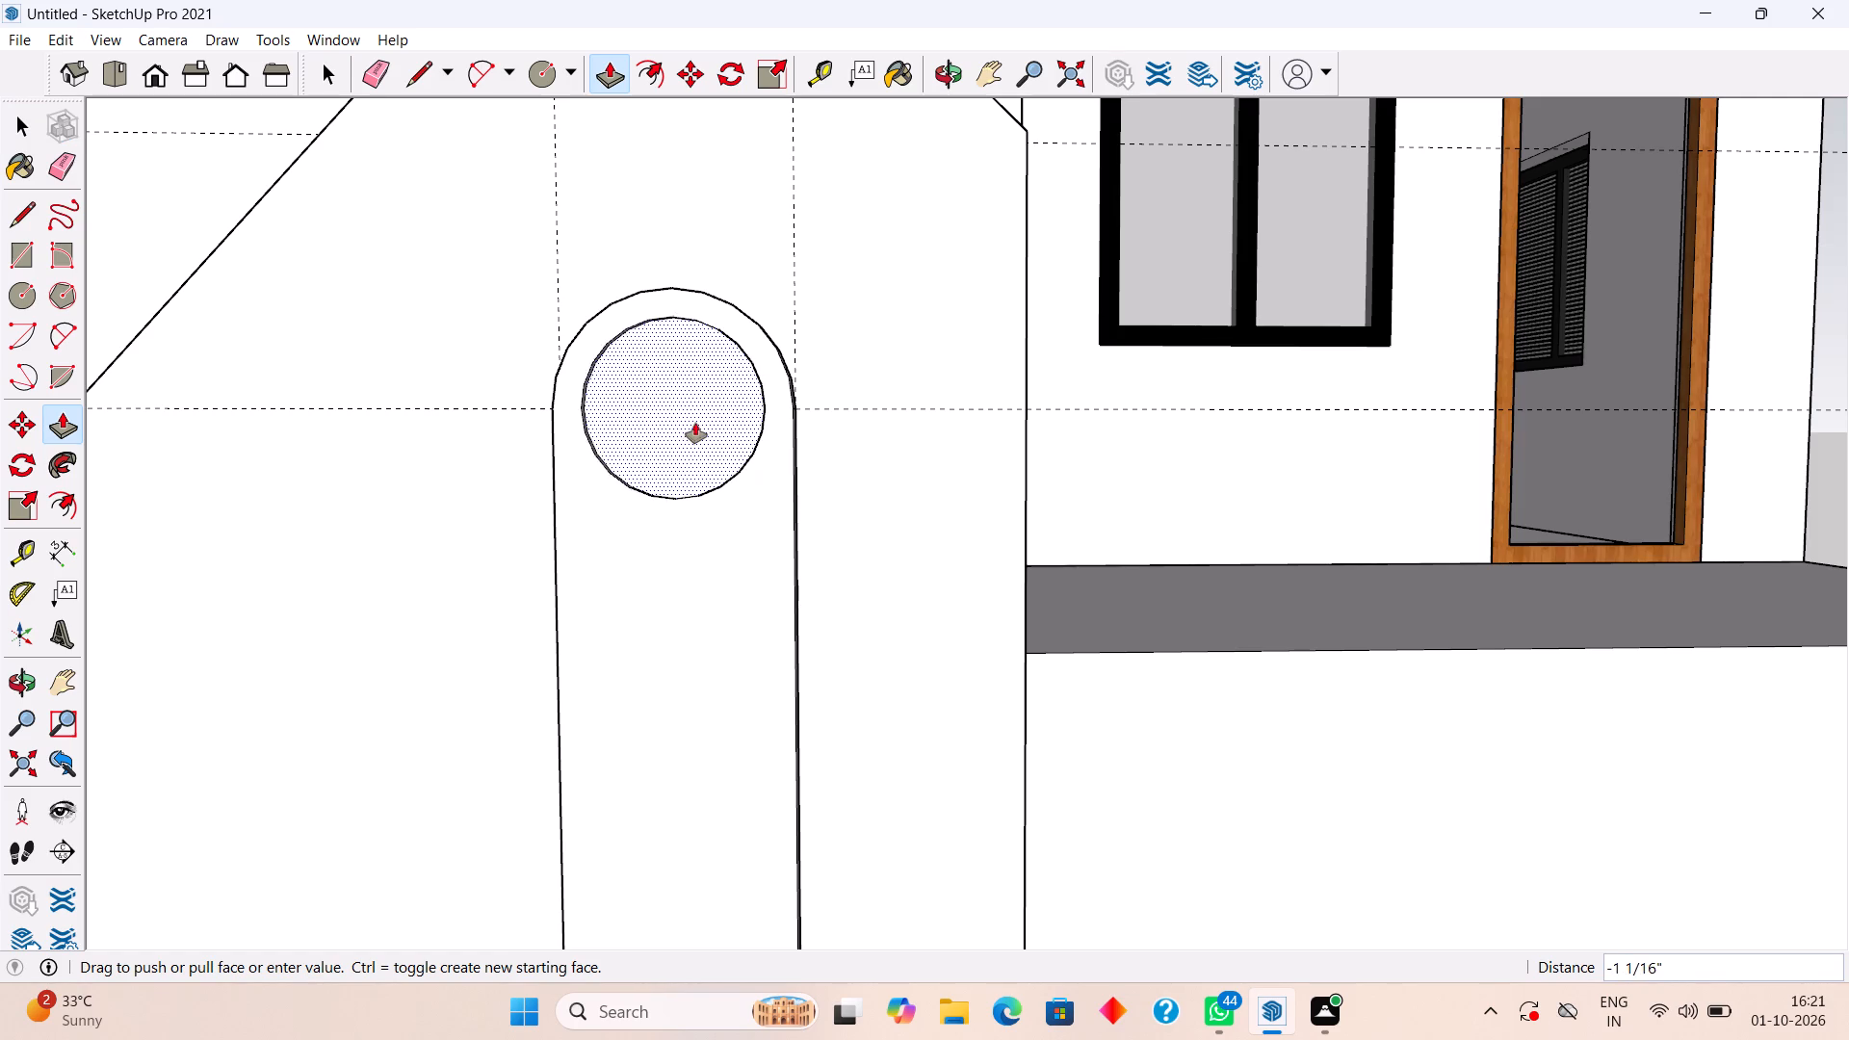
pyautogui.click(709, 411)
pyautogui.moveTo(709, 411); pyautogui.dragTo(674, 629, button='middle')
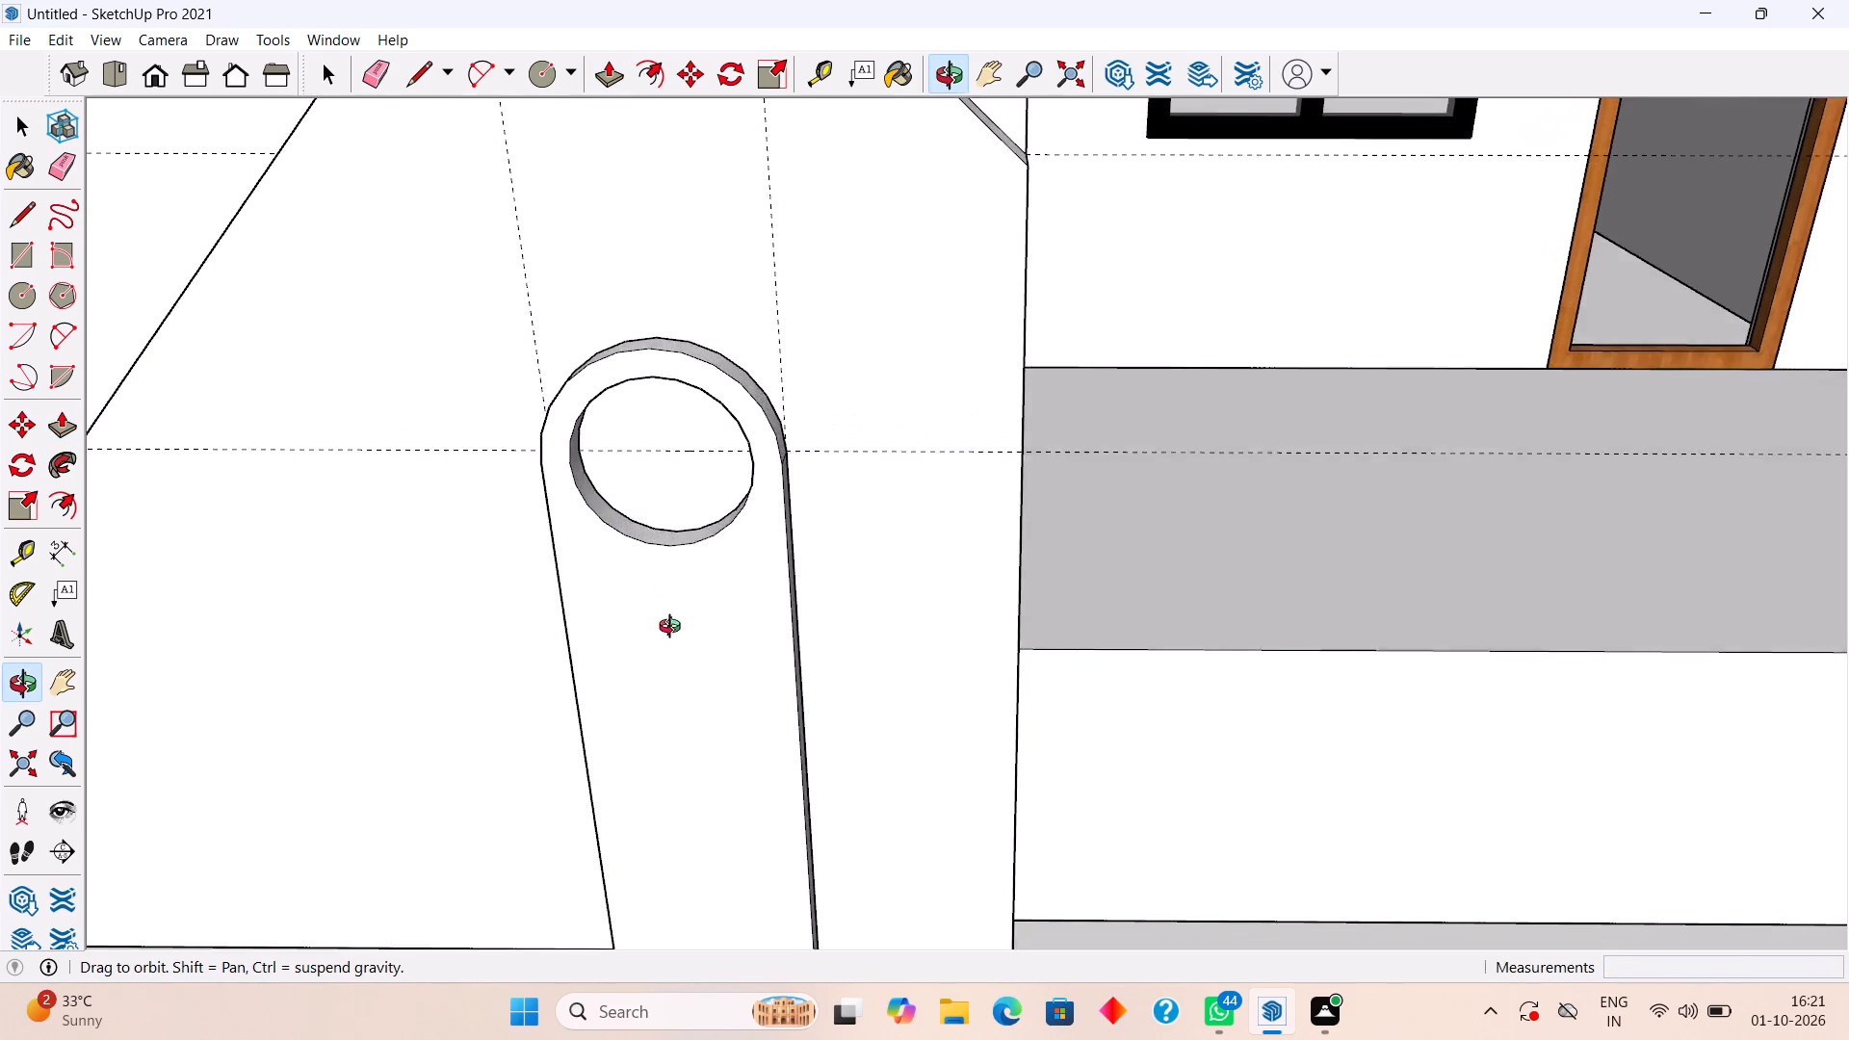
pyautogui.moveTo(674, 629); pyautogui.dragTo(659, 615, button='middle')
pyautogui.scroll(-10, 659, 624)
# Make the arched panel with its round opening into a group.
pyautogui.press('space')
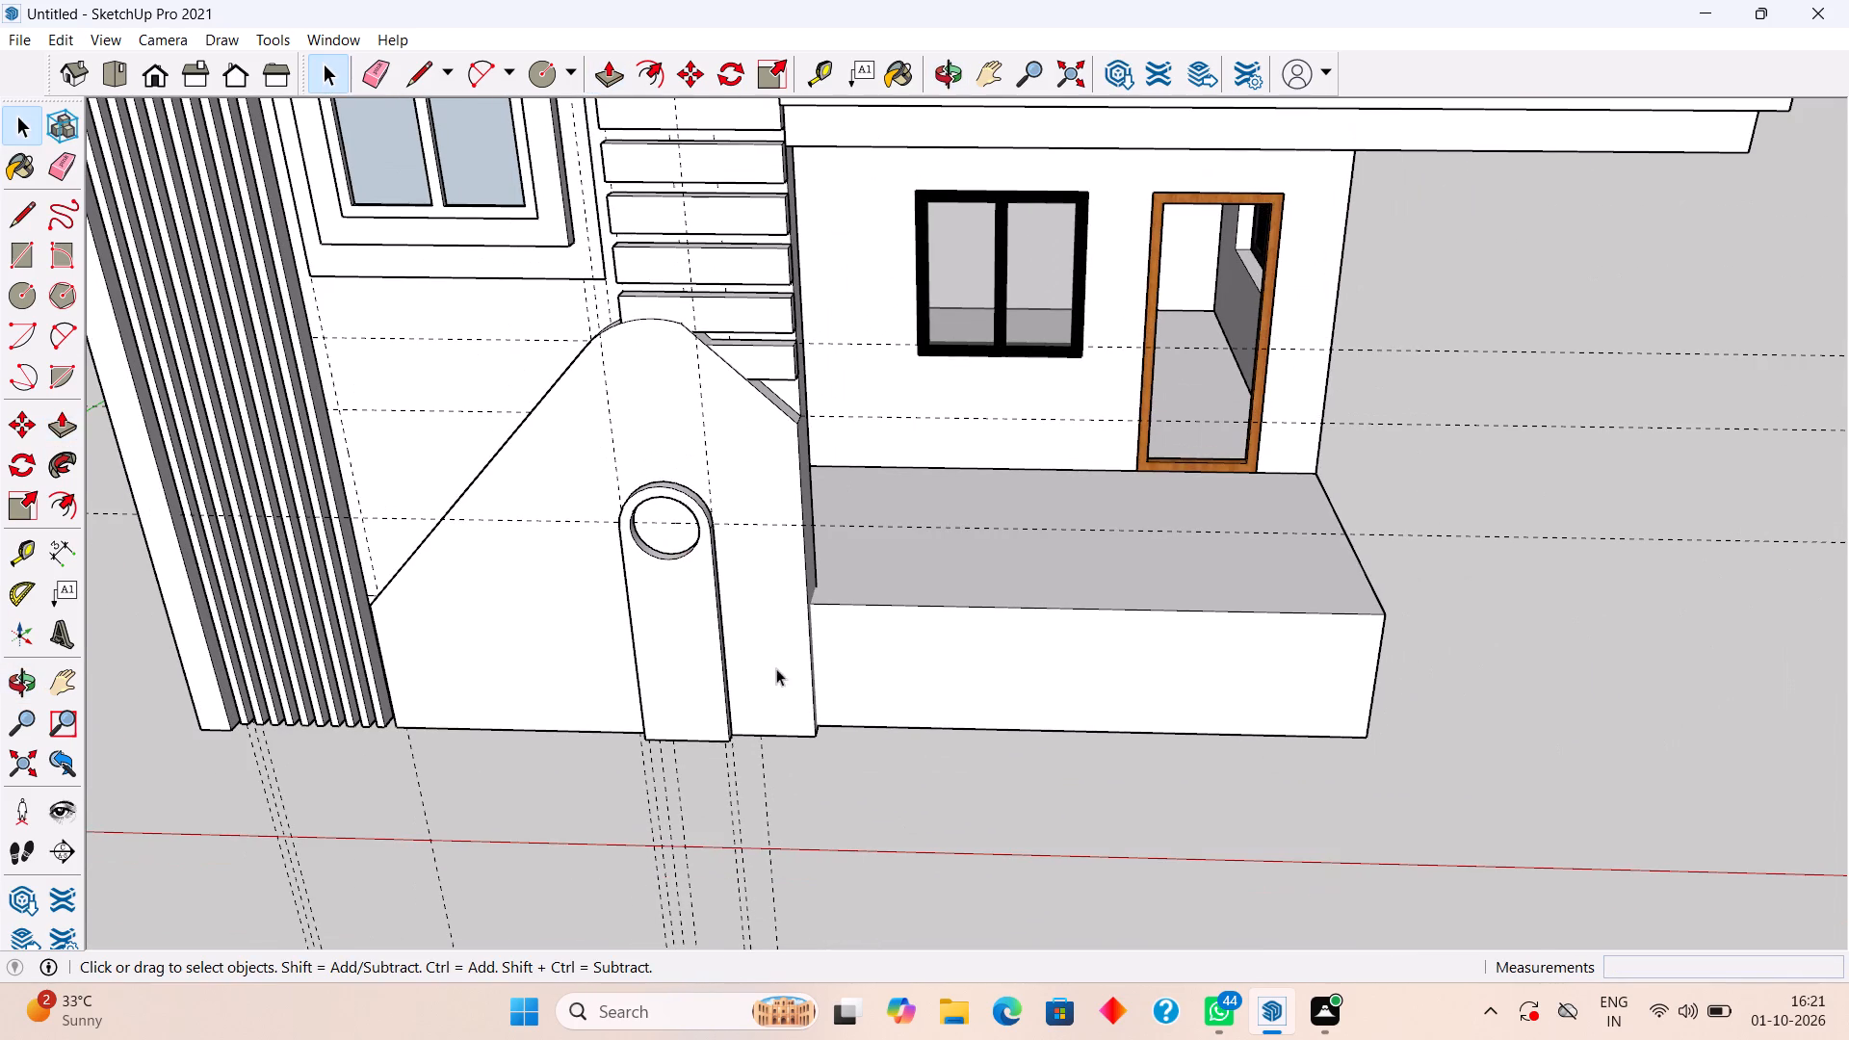
pyautogui.tripleClick(657, 677)
pyautogui.rightClick(657, 676)
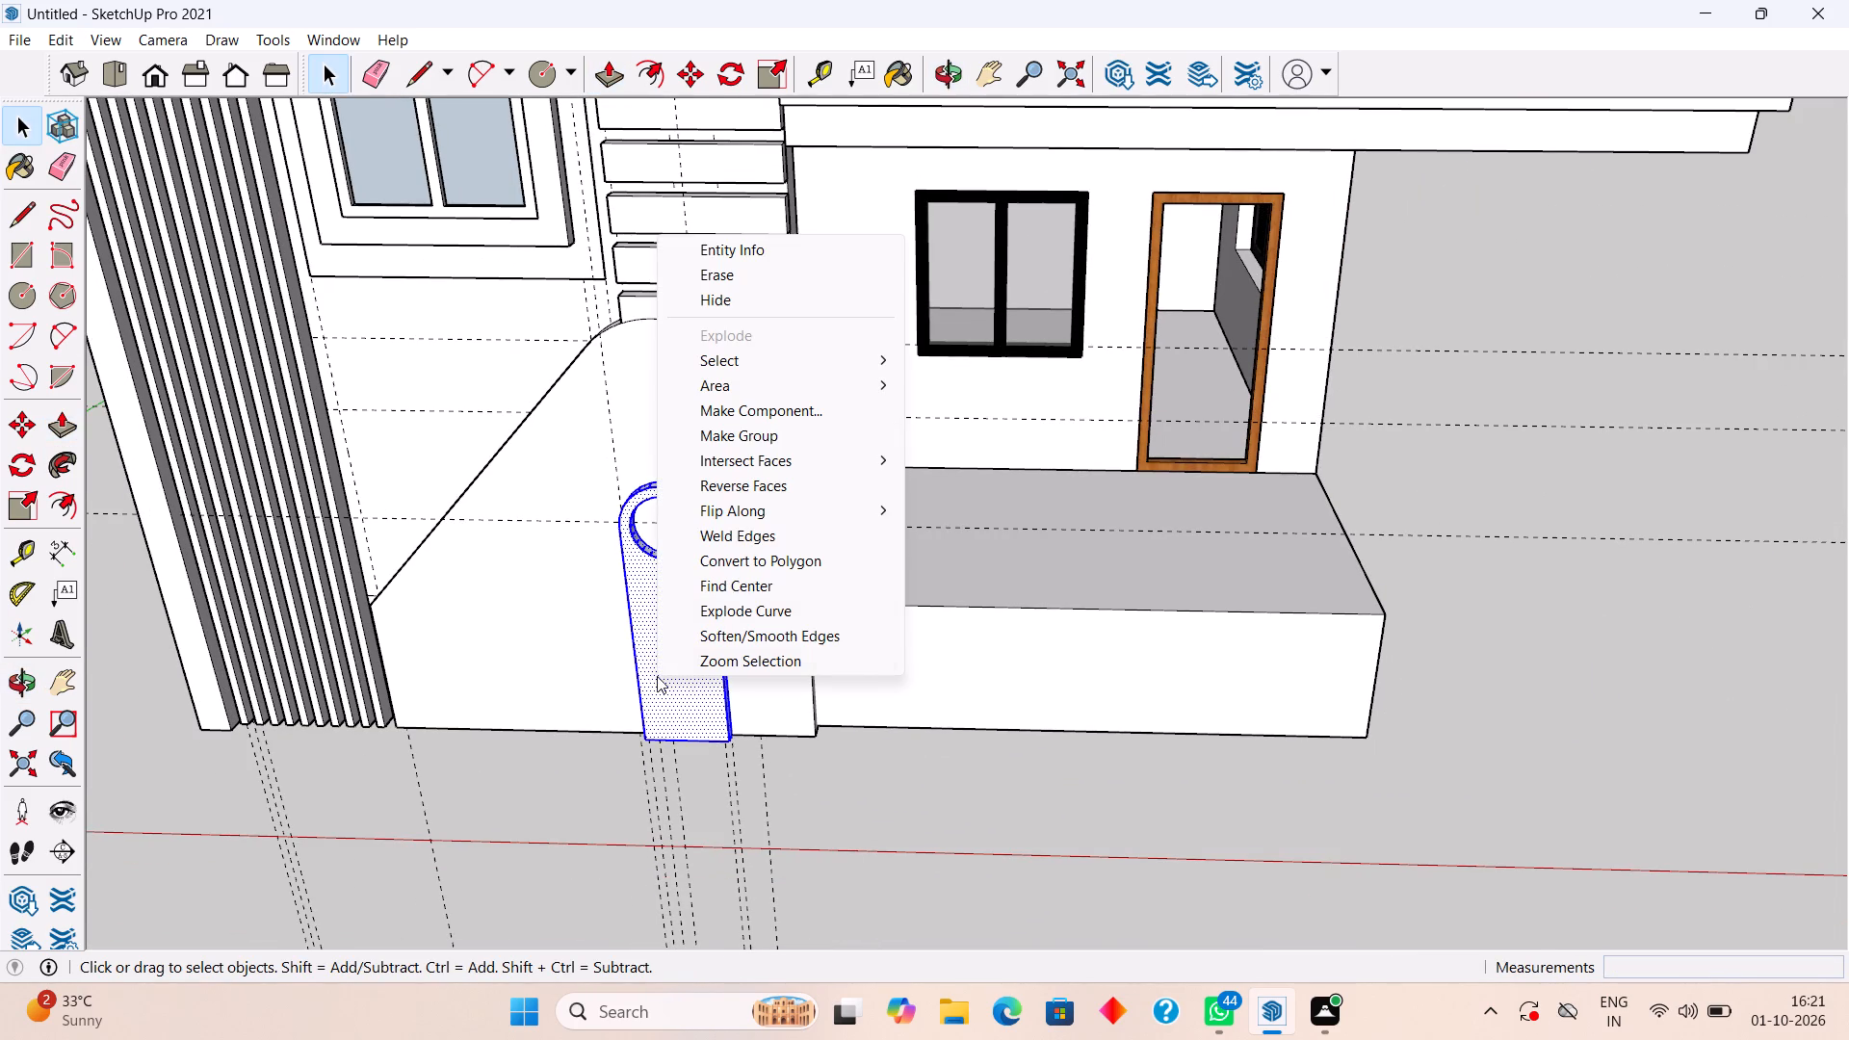
pyautogui.click(783, 436)
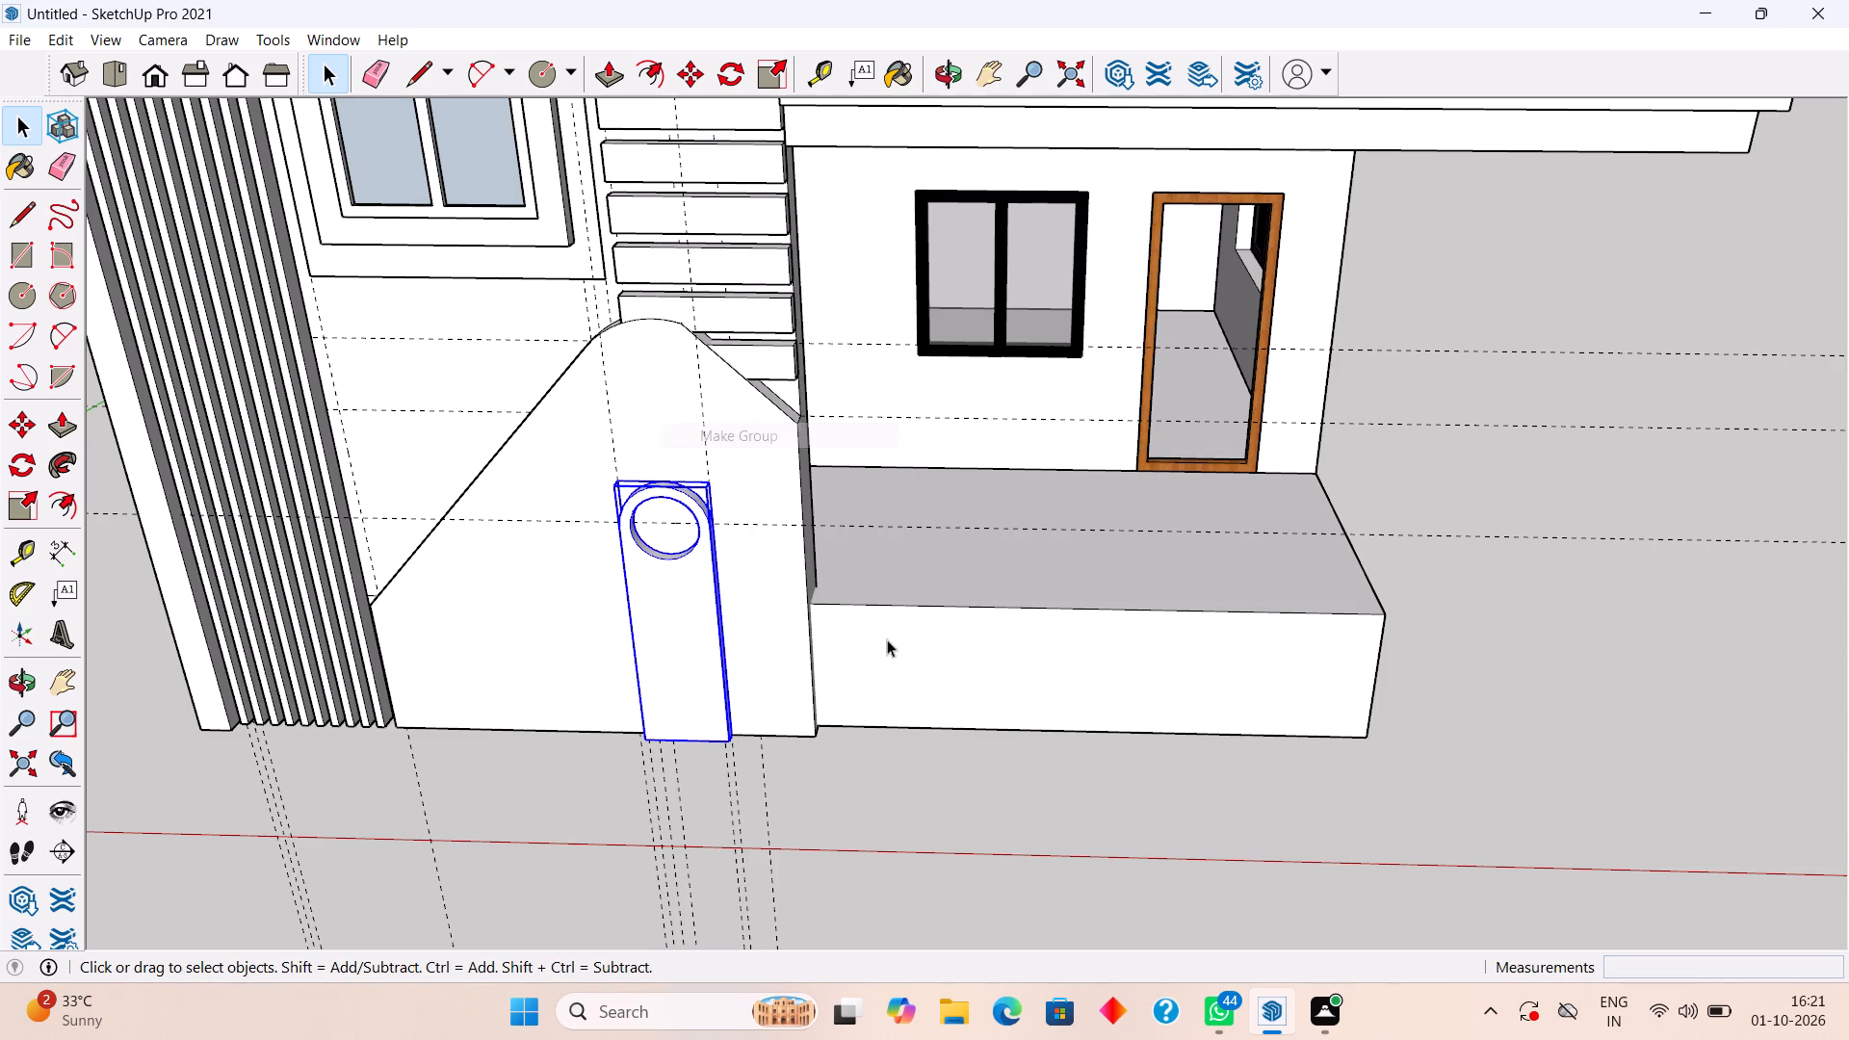
pyautogui.click(949, 778)
# Examine the whole front elevation from several angles and distances.
pyautogui.moveTo(806, 684); pyautogui.dragTo(1099, 572, button='middle')
pyautogui.scroll(-9, 1099, 572)
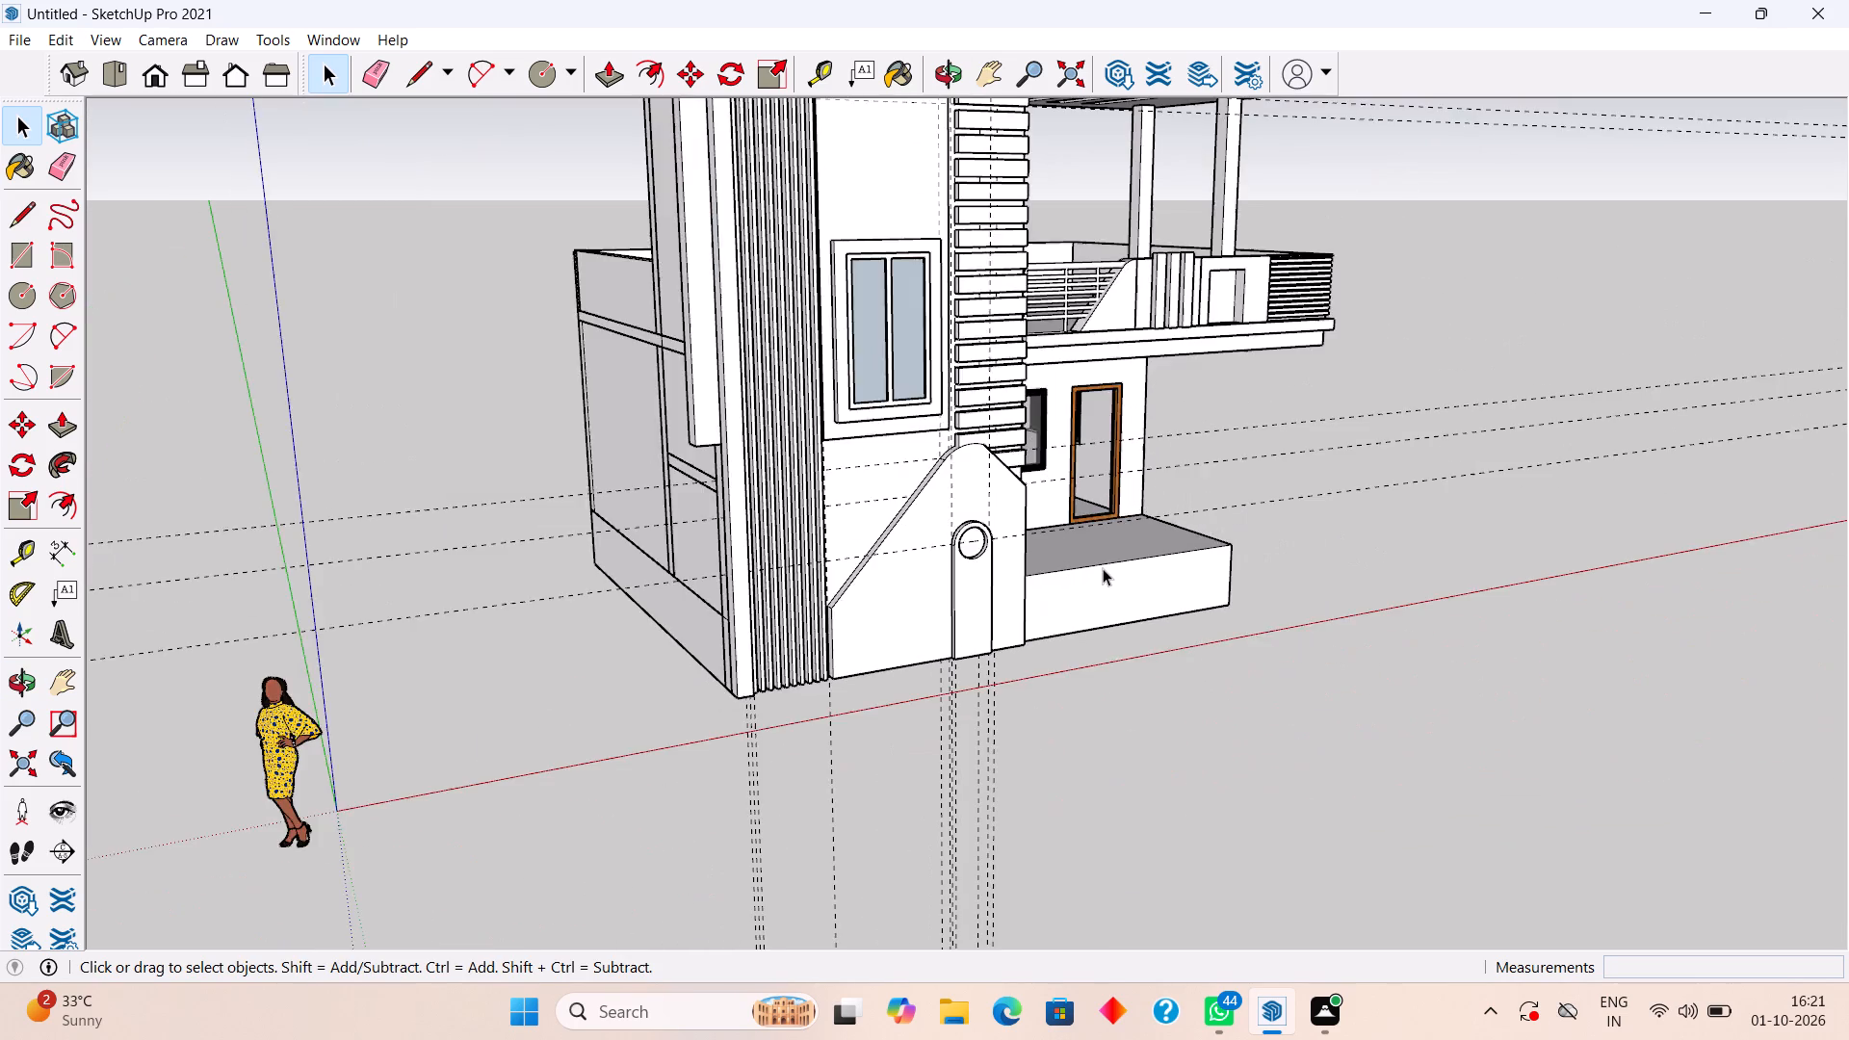
pyautogui.scroll(-2, 1103, 568)
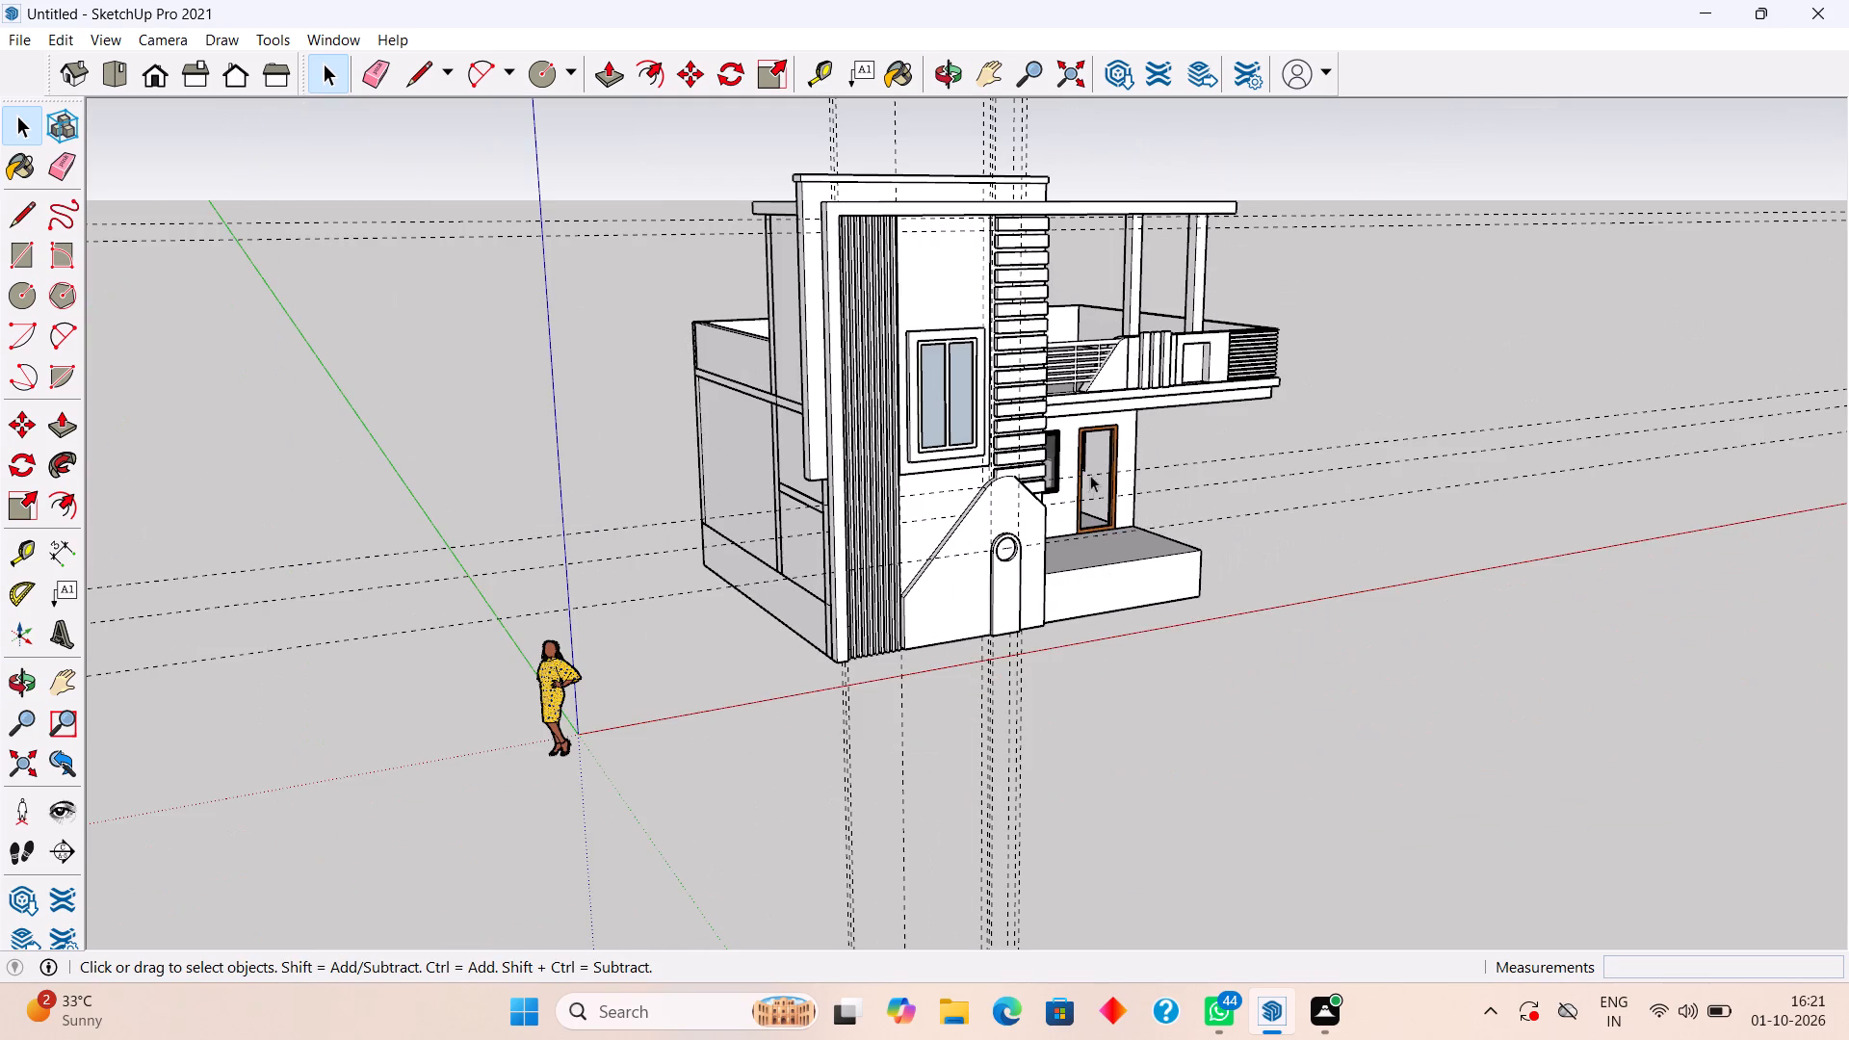
pyautogui.moveTo(1083, 462); pyautogui.dragTo(888, 423, button='middle')
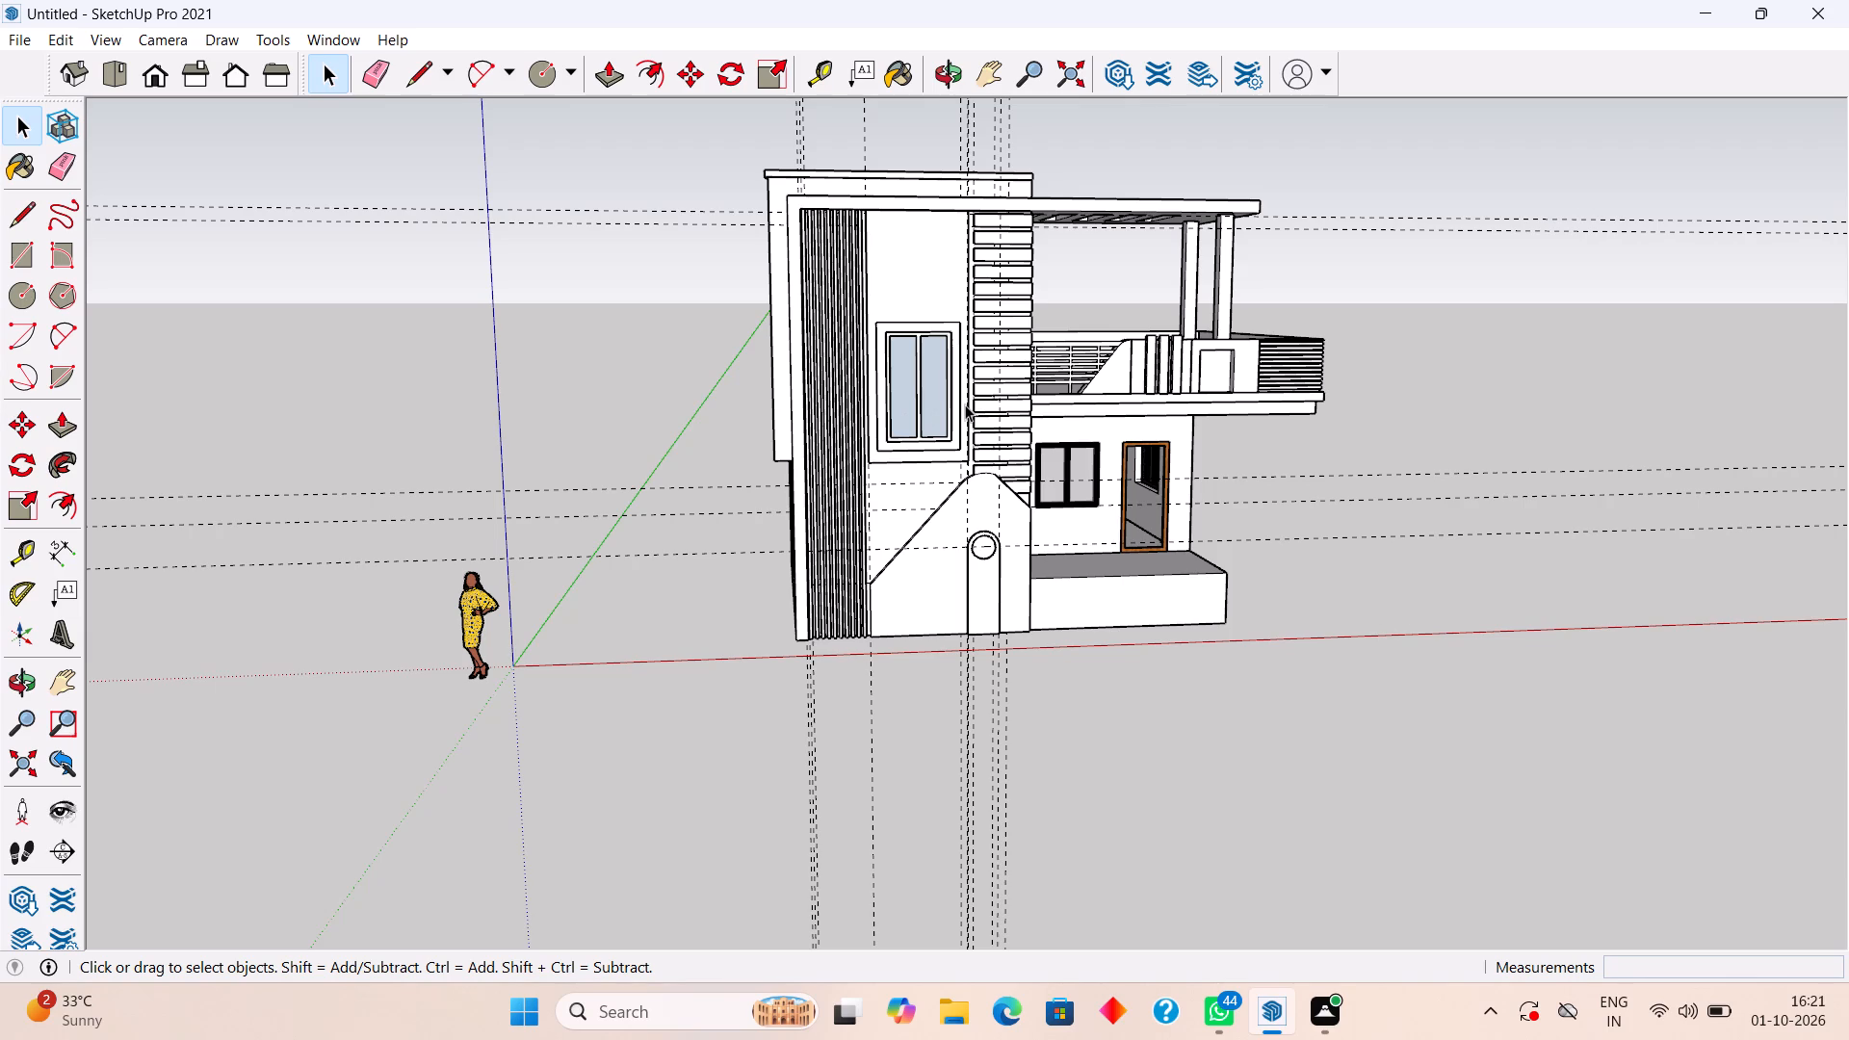
pyautogui.scroll(1, 1067, 433)
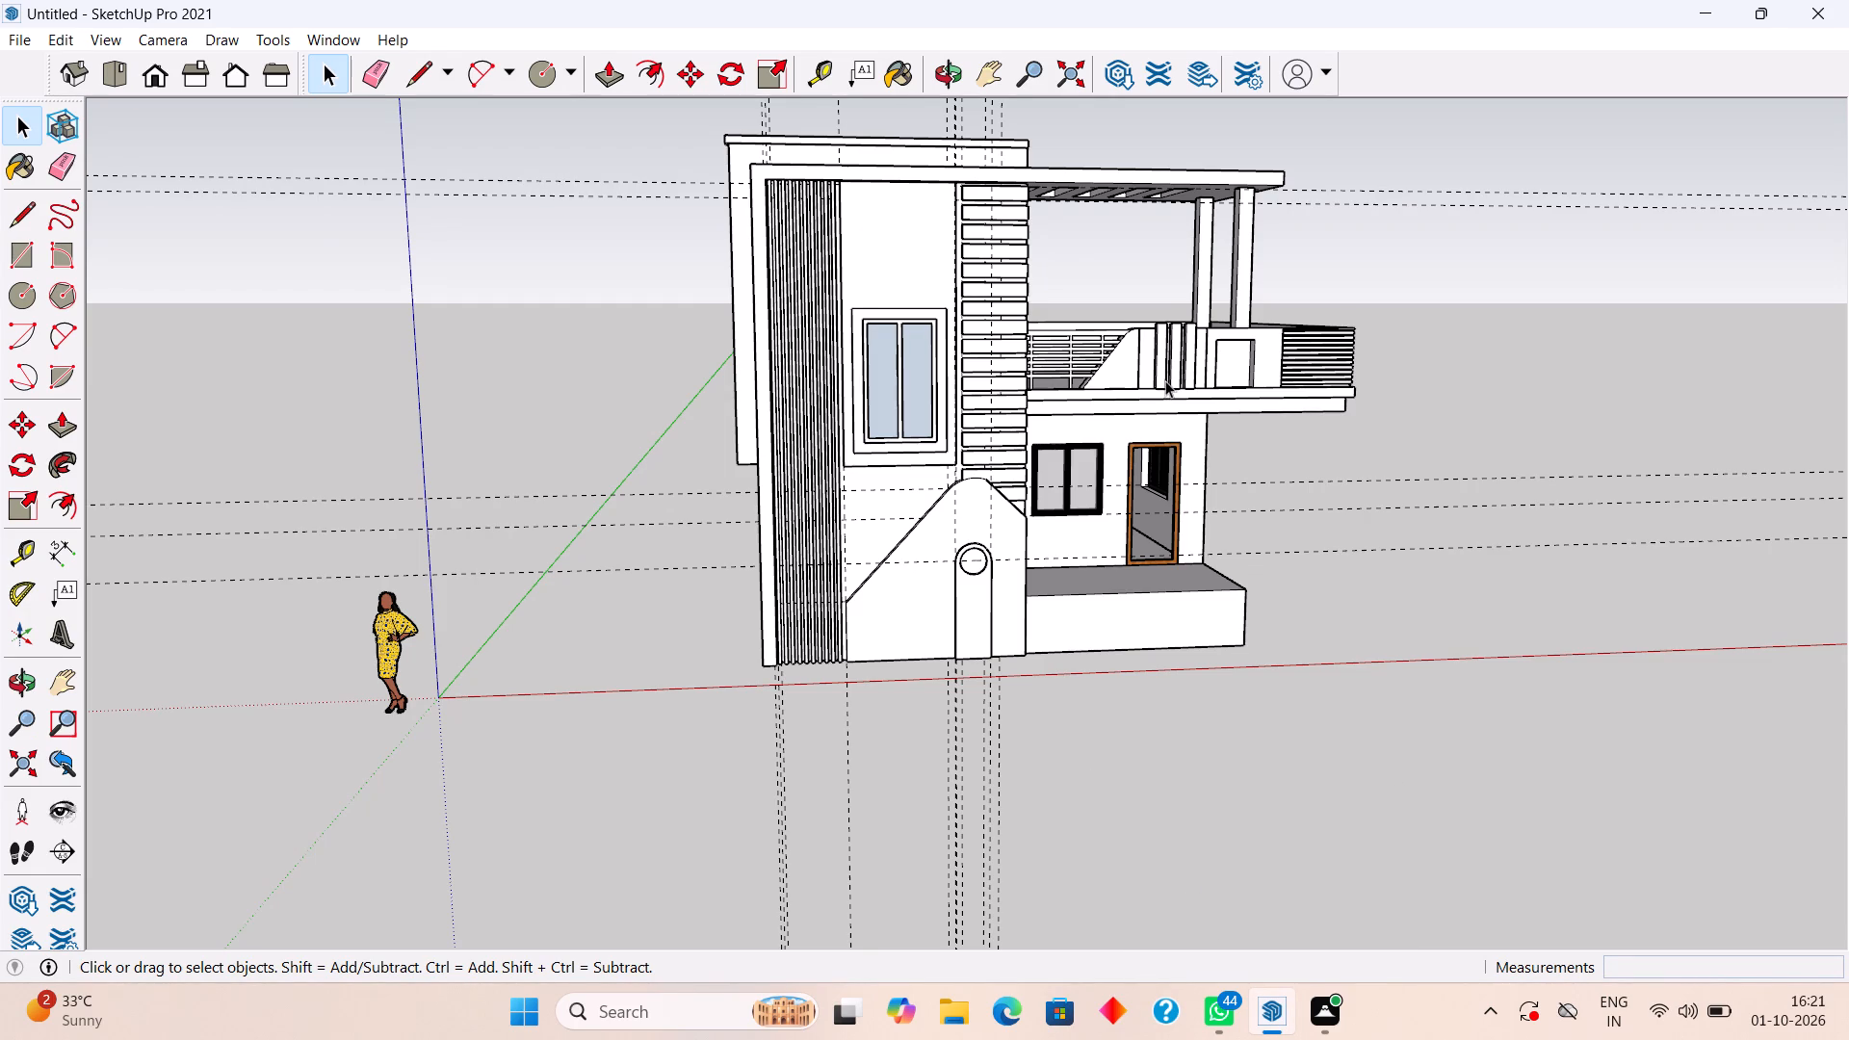
pyautogui.scroll(2, 1165, 380)
pyautogui.scroll(-3, 1165, 379)
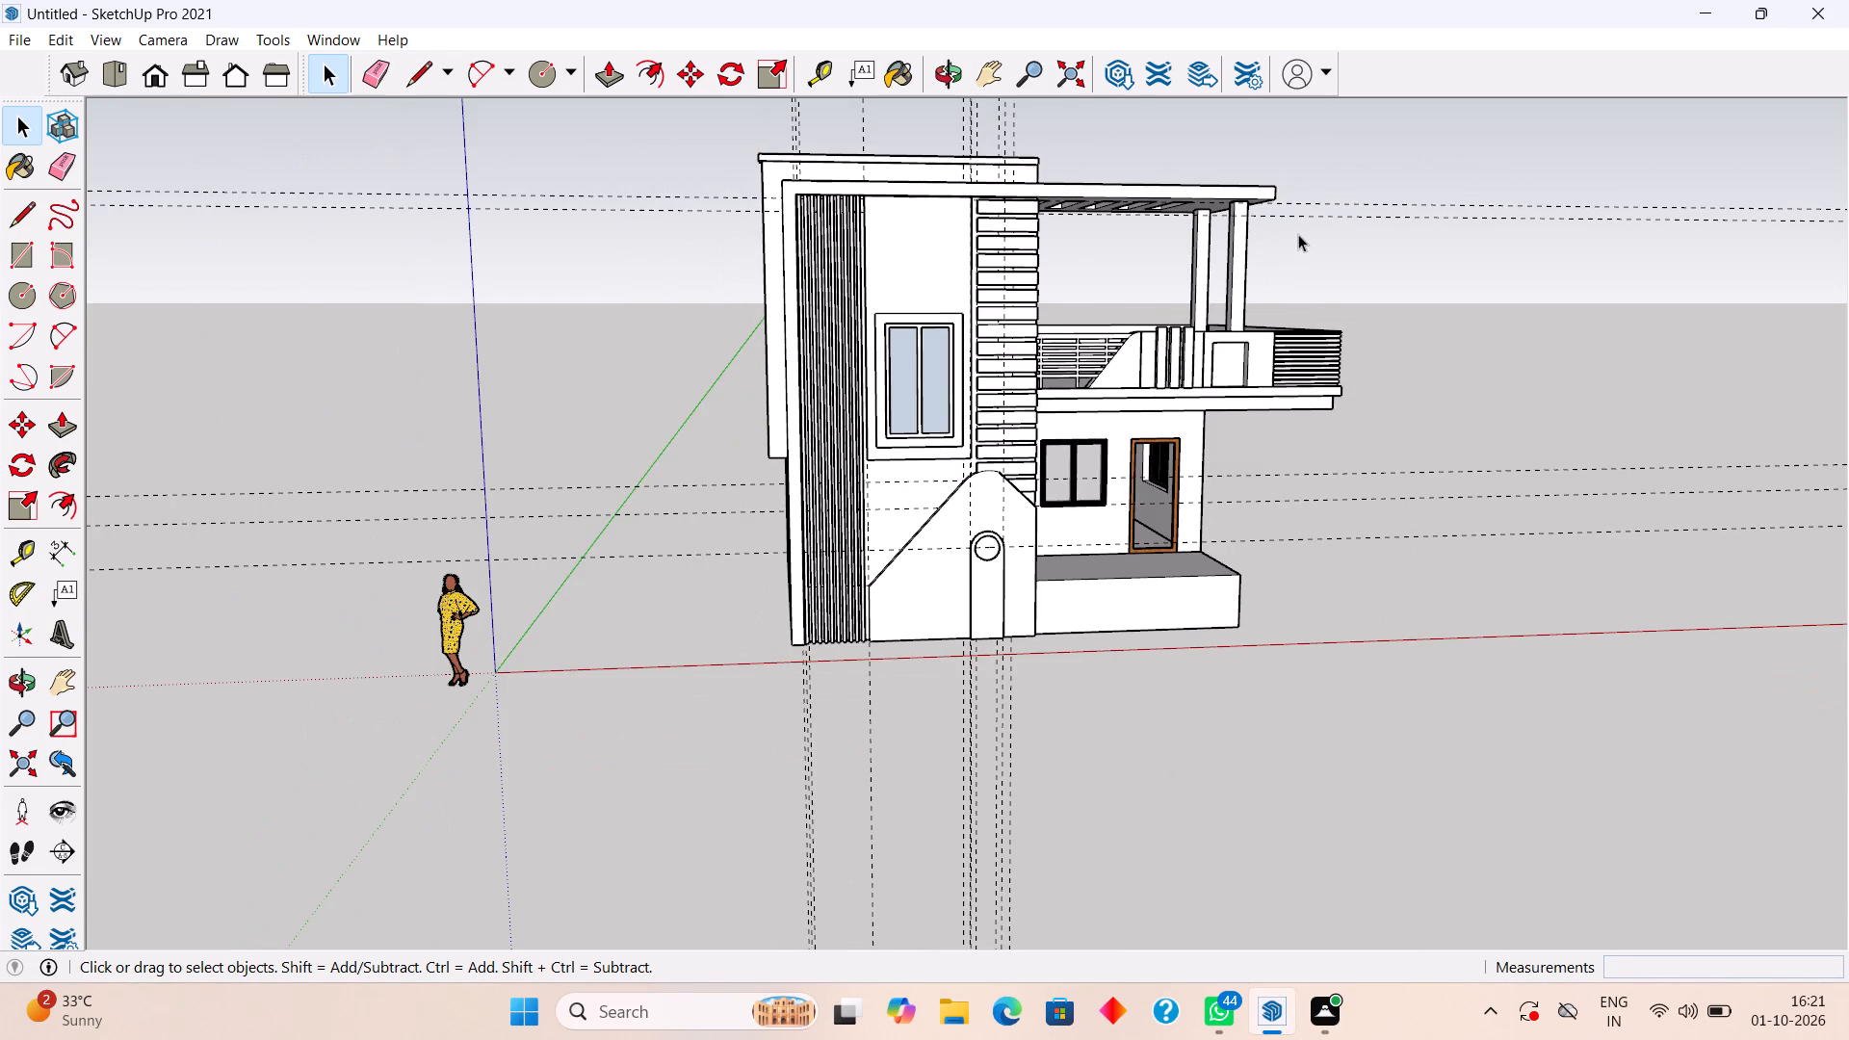
pyautogui.scroll(5, 1298, 234)
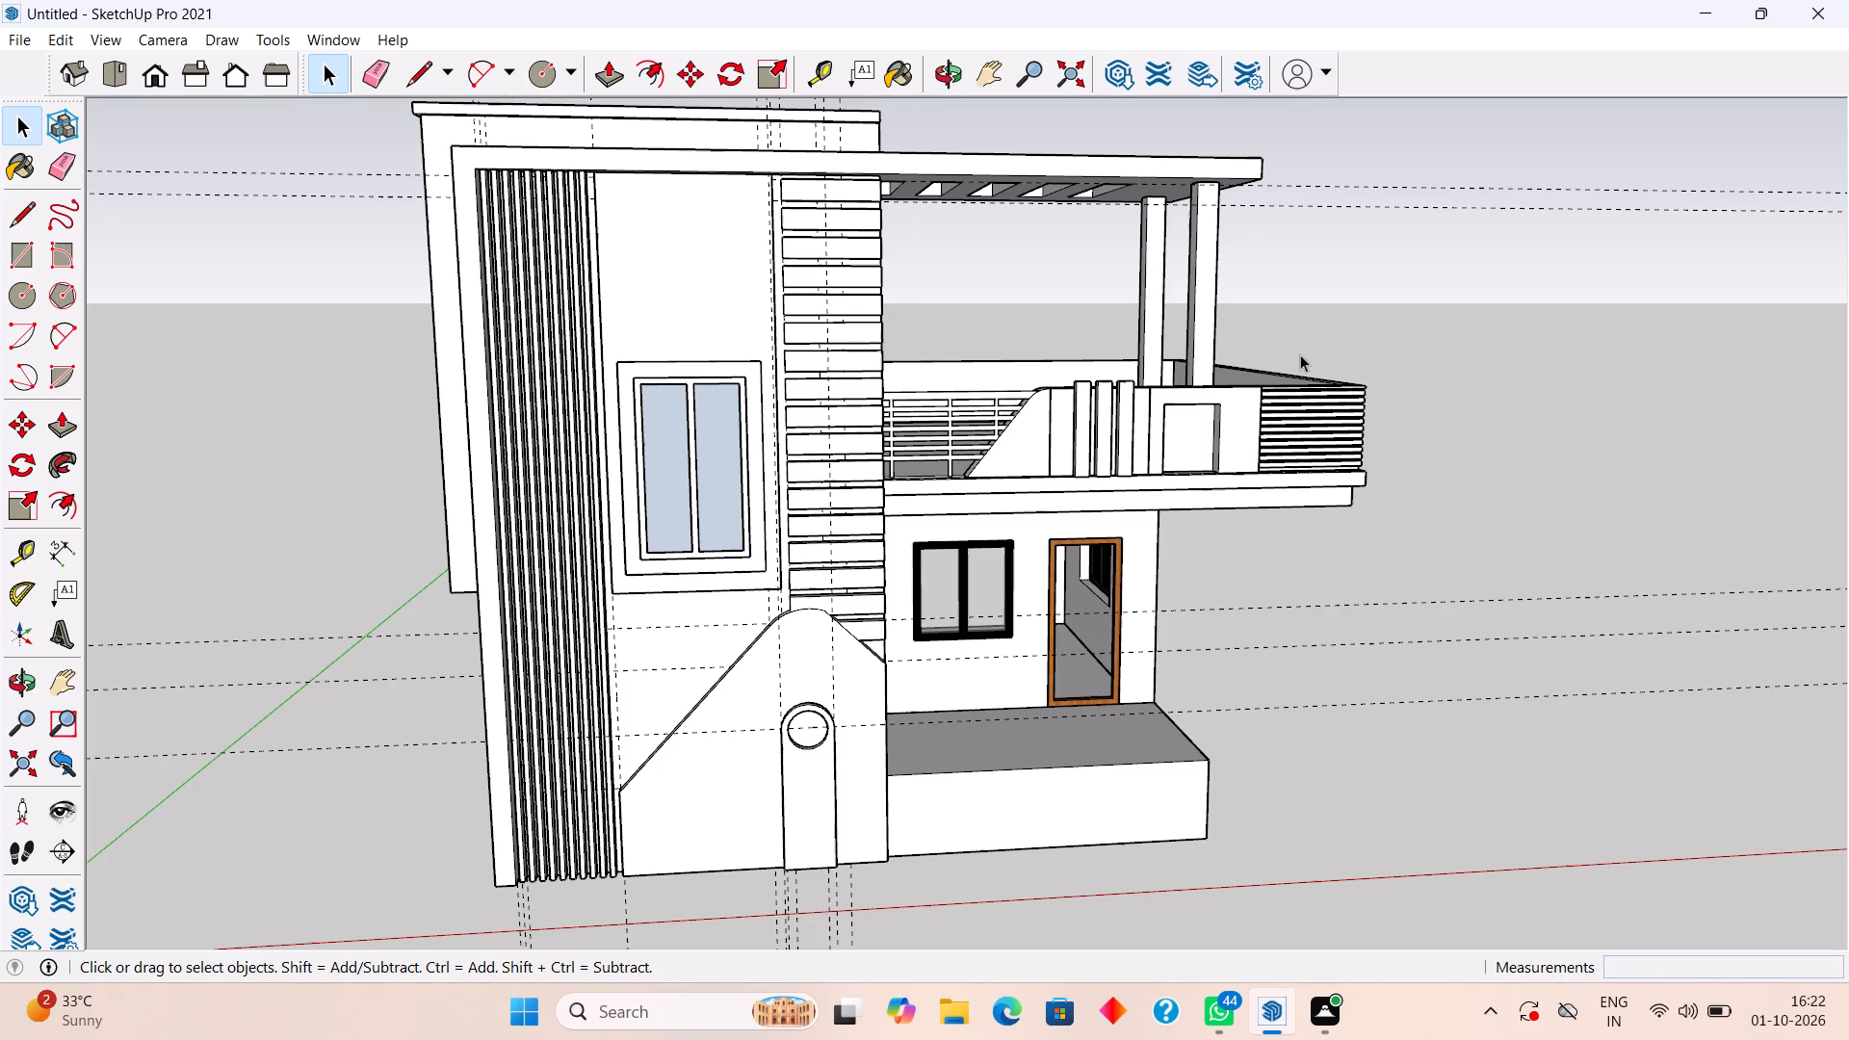
pyautogui.scroll(-3, 1255, 344)
pyautogui.scroll(-4, 1145, 373)
pyautogui.scroll(-4, 930, 295)
pyautogui.scroll(-1, 917, 400)
pyautogui.moveTo(860, 429); pyautogui.dragTo(784, 438, button='middle')
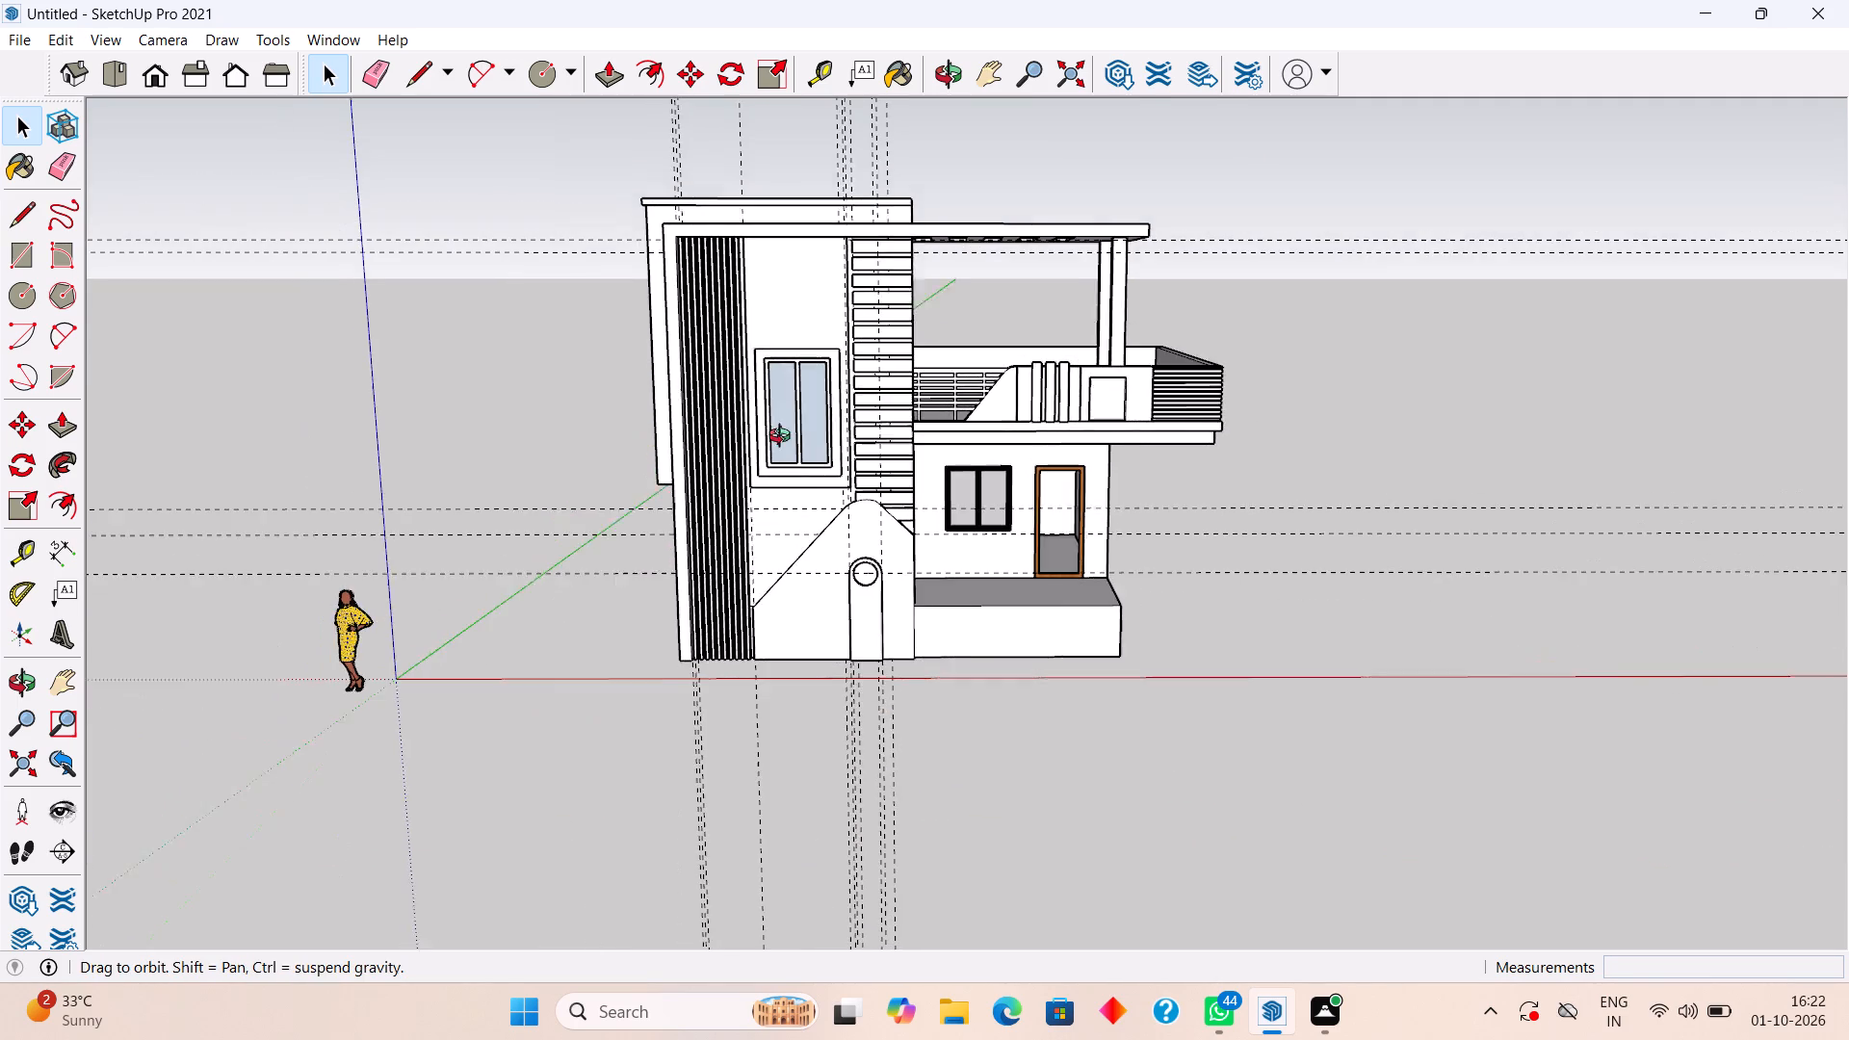
pyautogui.moveTo(784, 438); pyautogui.dragTo(721, 435, button='middle')
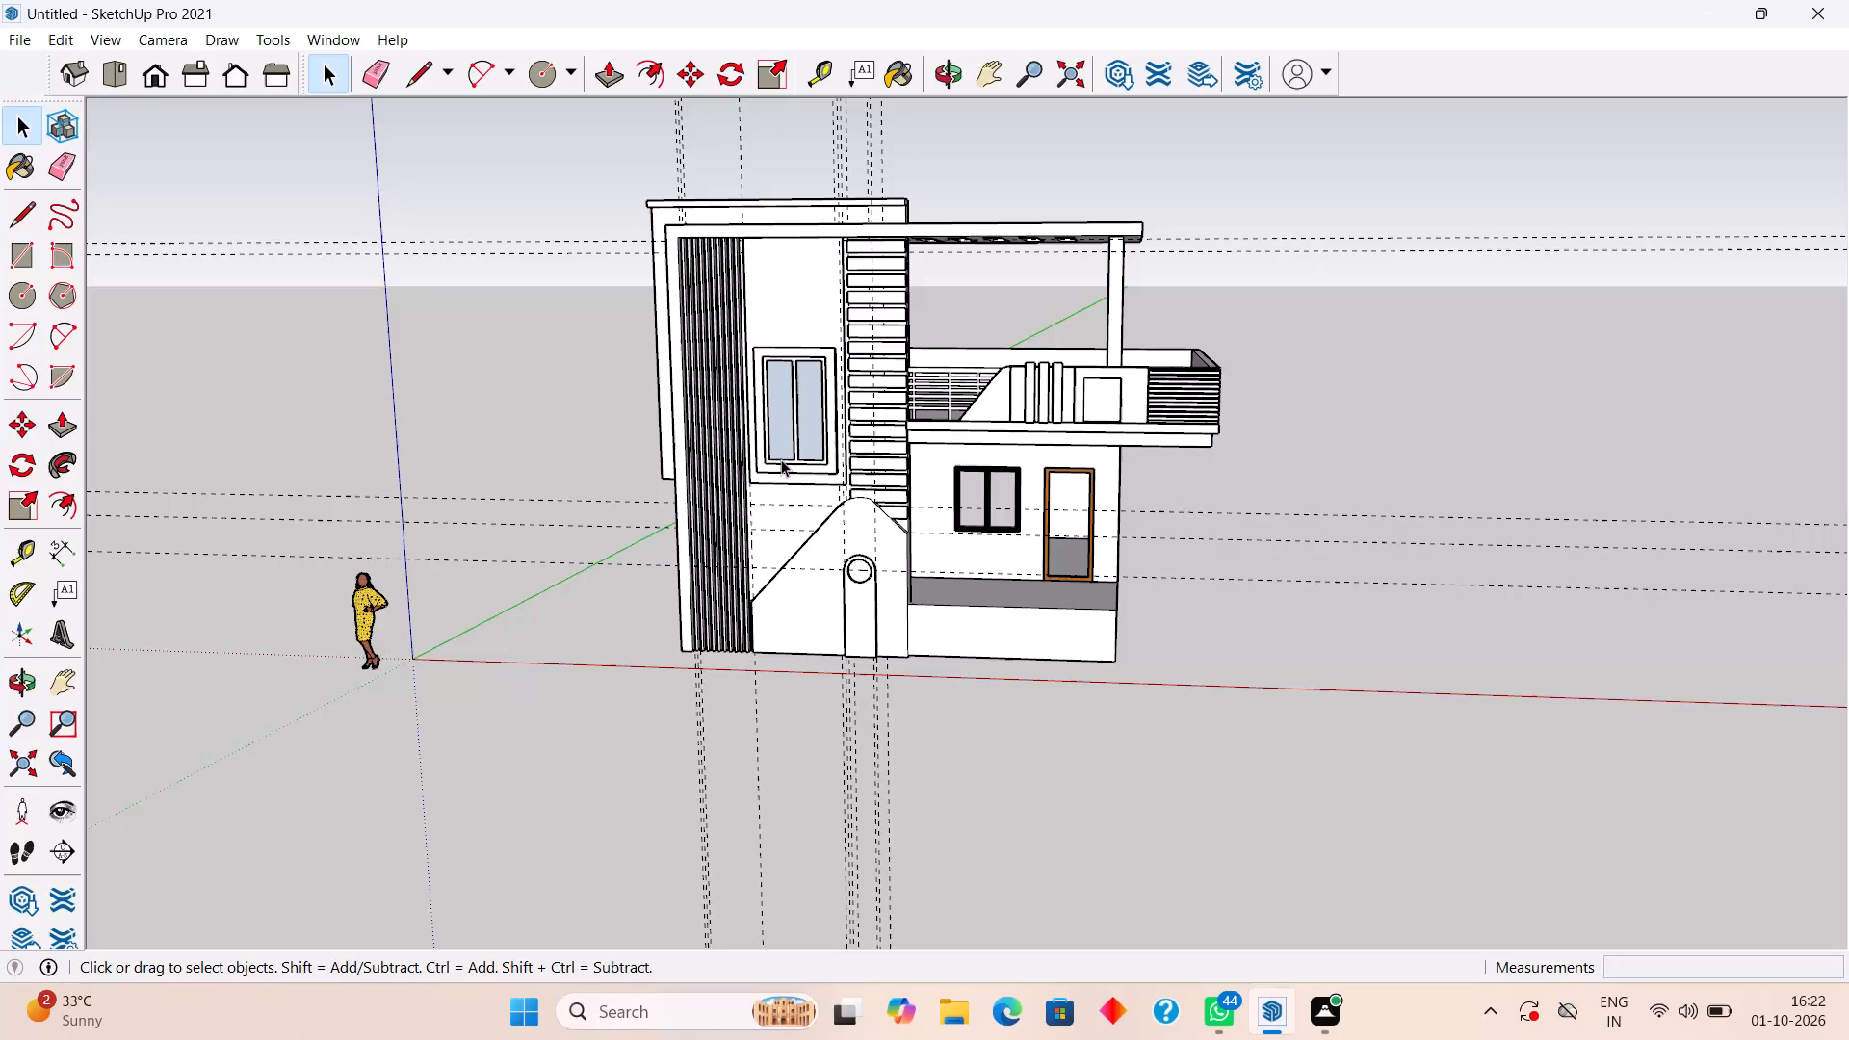
# Delete all construction guides from the model.
pyautogui.click(57, 38)
pyautogui.click(154, 256)
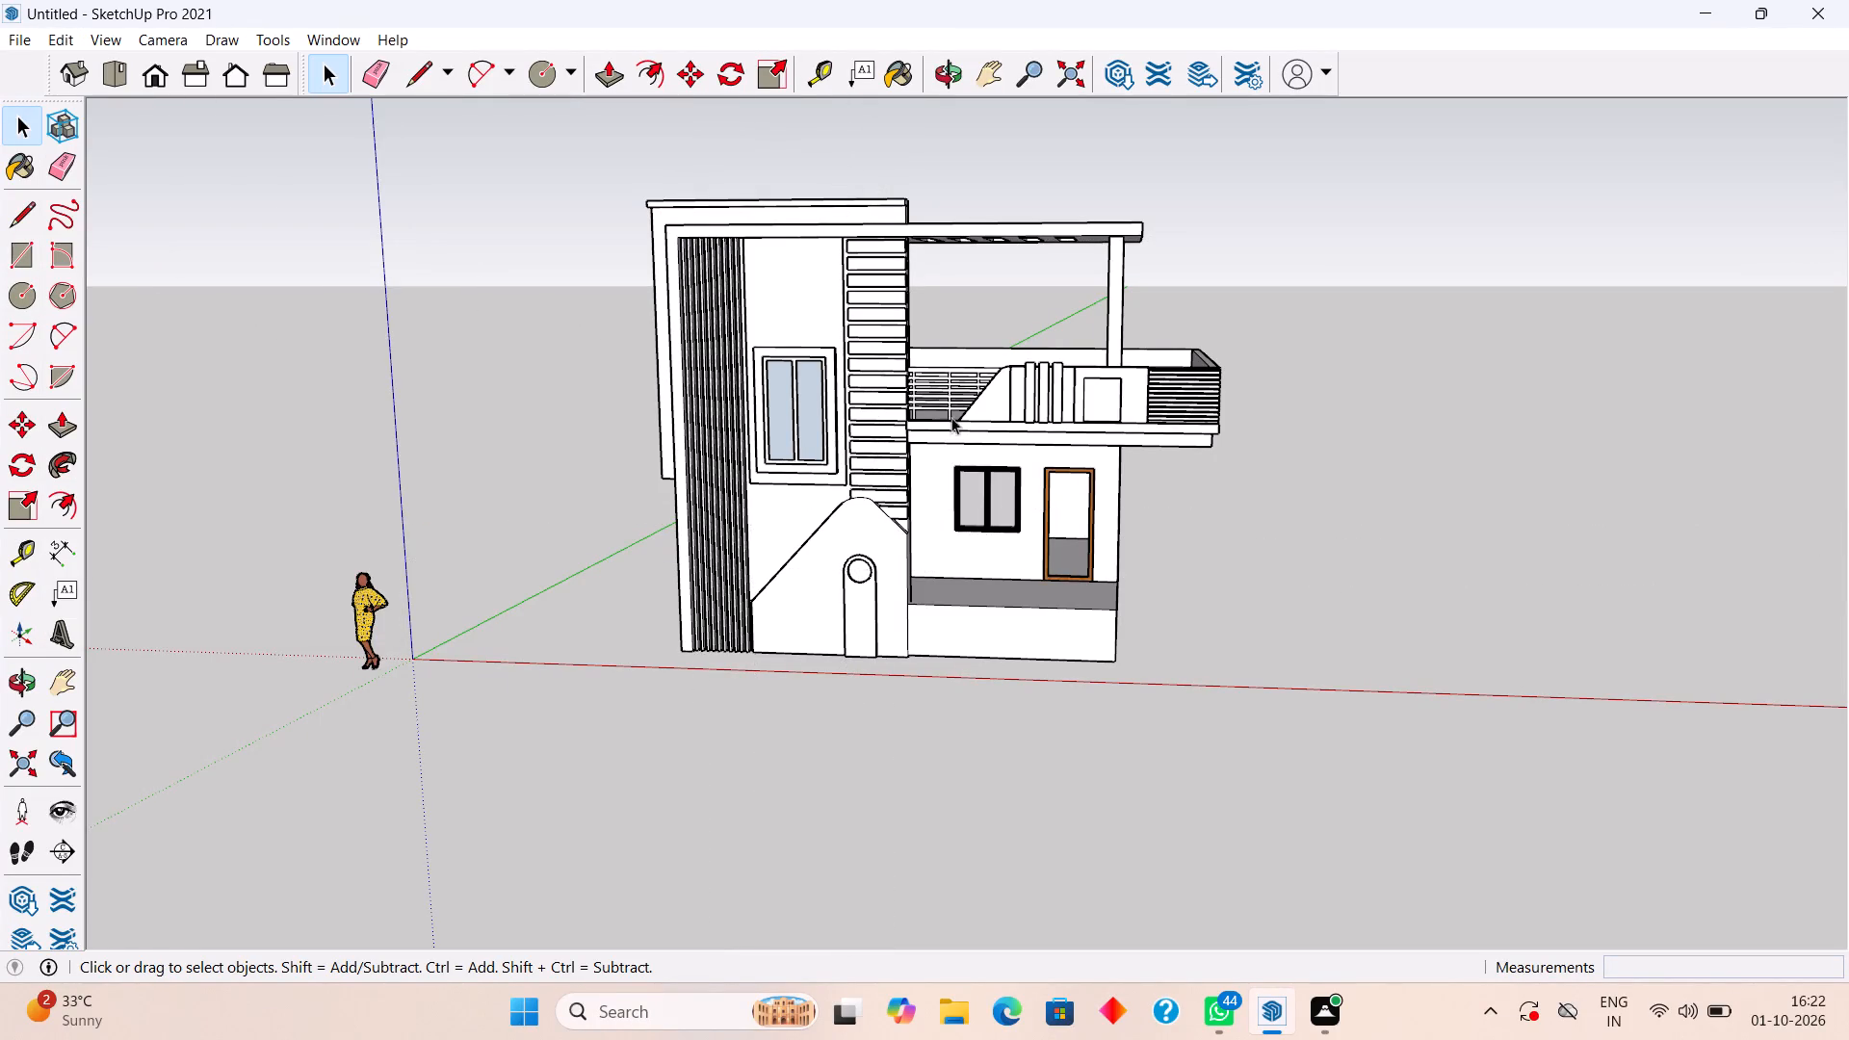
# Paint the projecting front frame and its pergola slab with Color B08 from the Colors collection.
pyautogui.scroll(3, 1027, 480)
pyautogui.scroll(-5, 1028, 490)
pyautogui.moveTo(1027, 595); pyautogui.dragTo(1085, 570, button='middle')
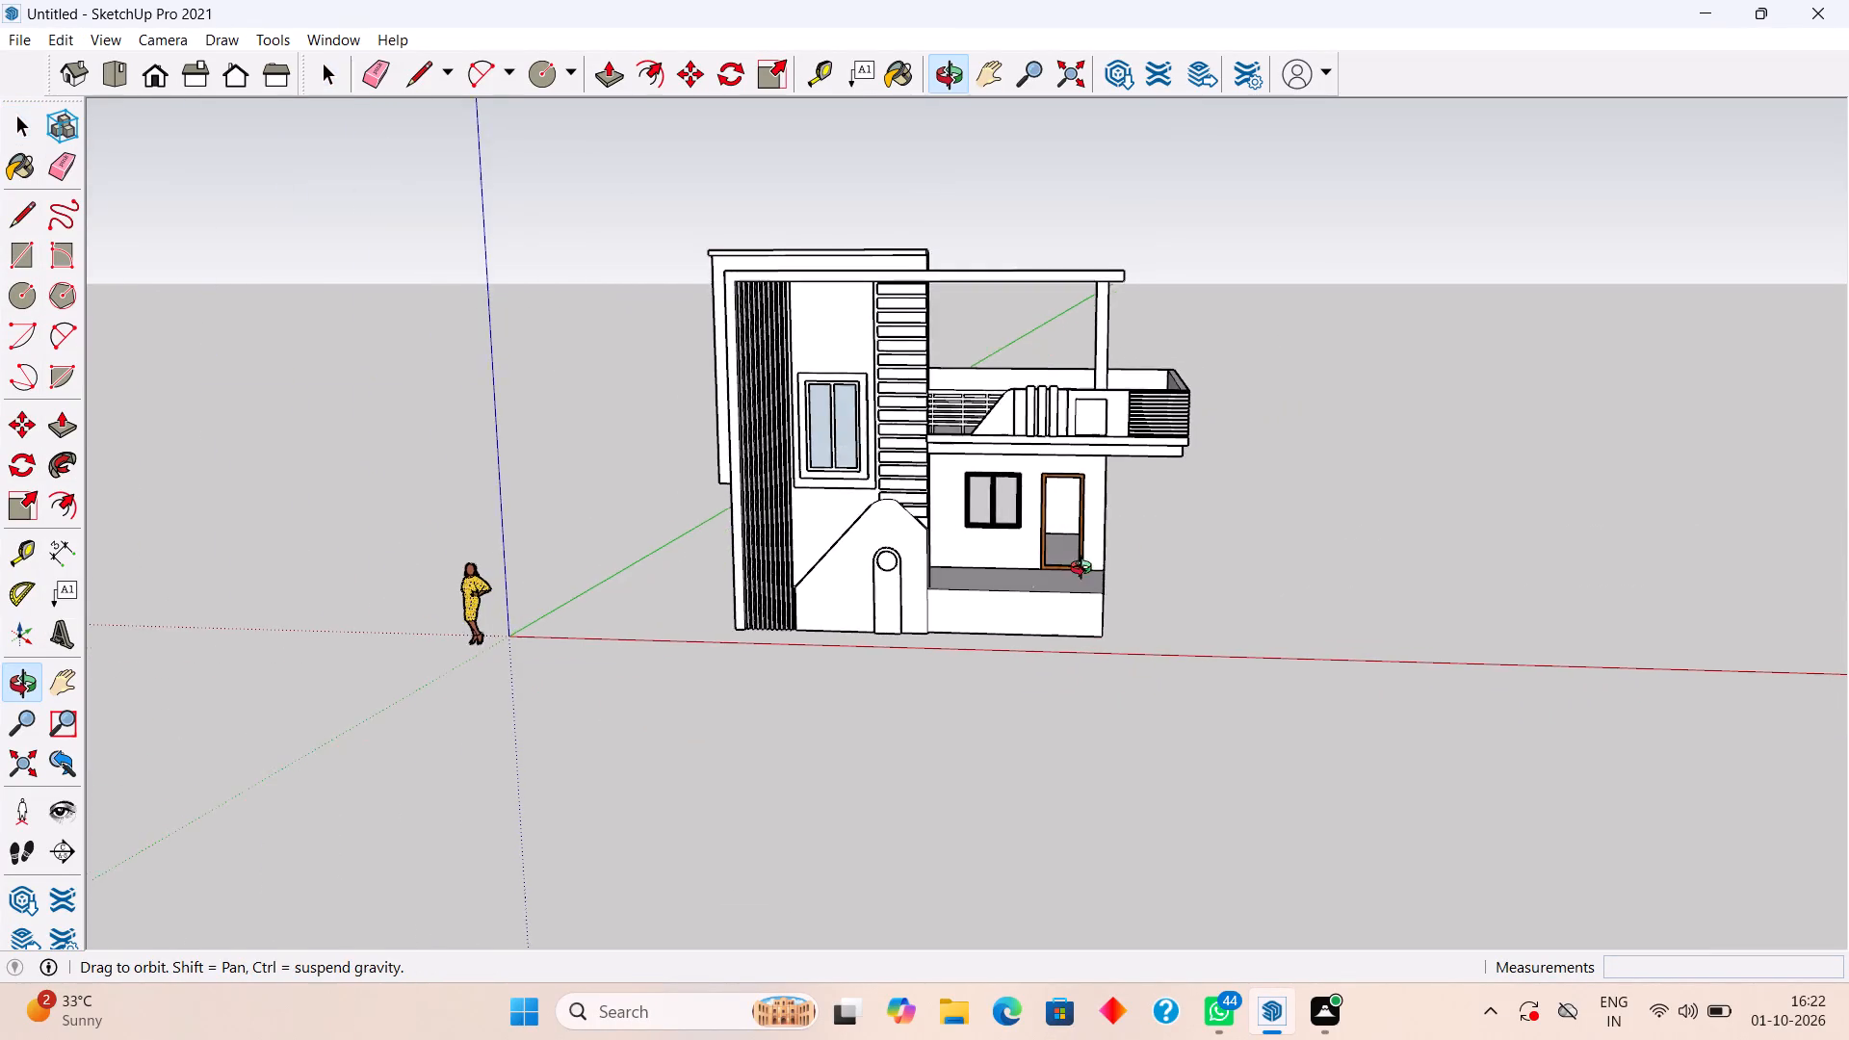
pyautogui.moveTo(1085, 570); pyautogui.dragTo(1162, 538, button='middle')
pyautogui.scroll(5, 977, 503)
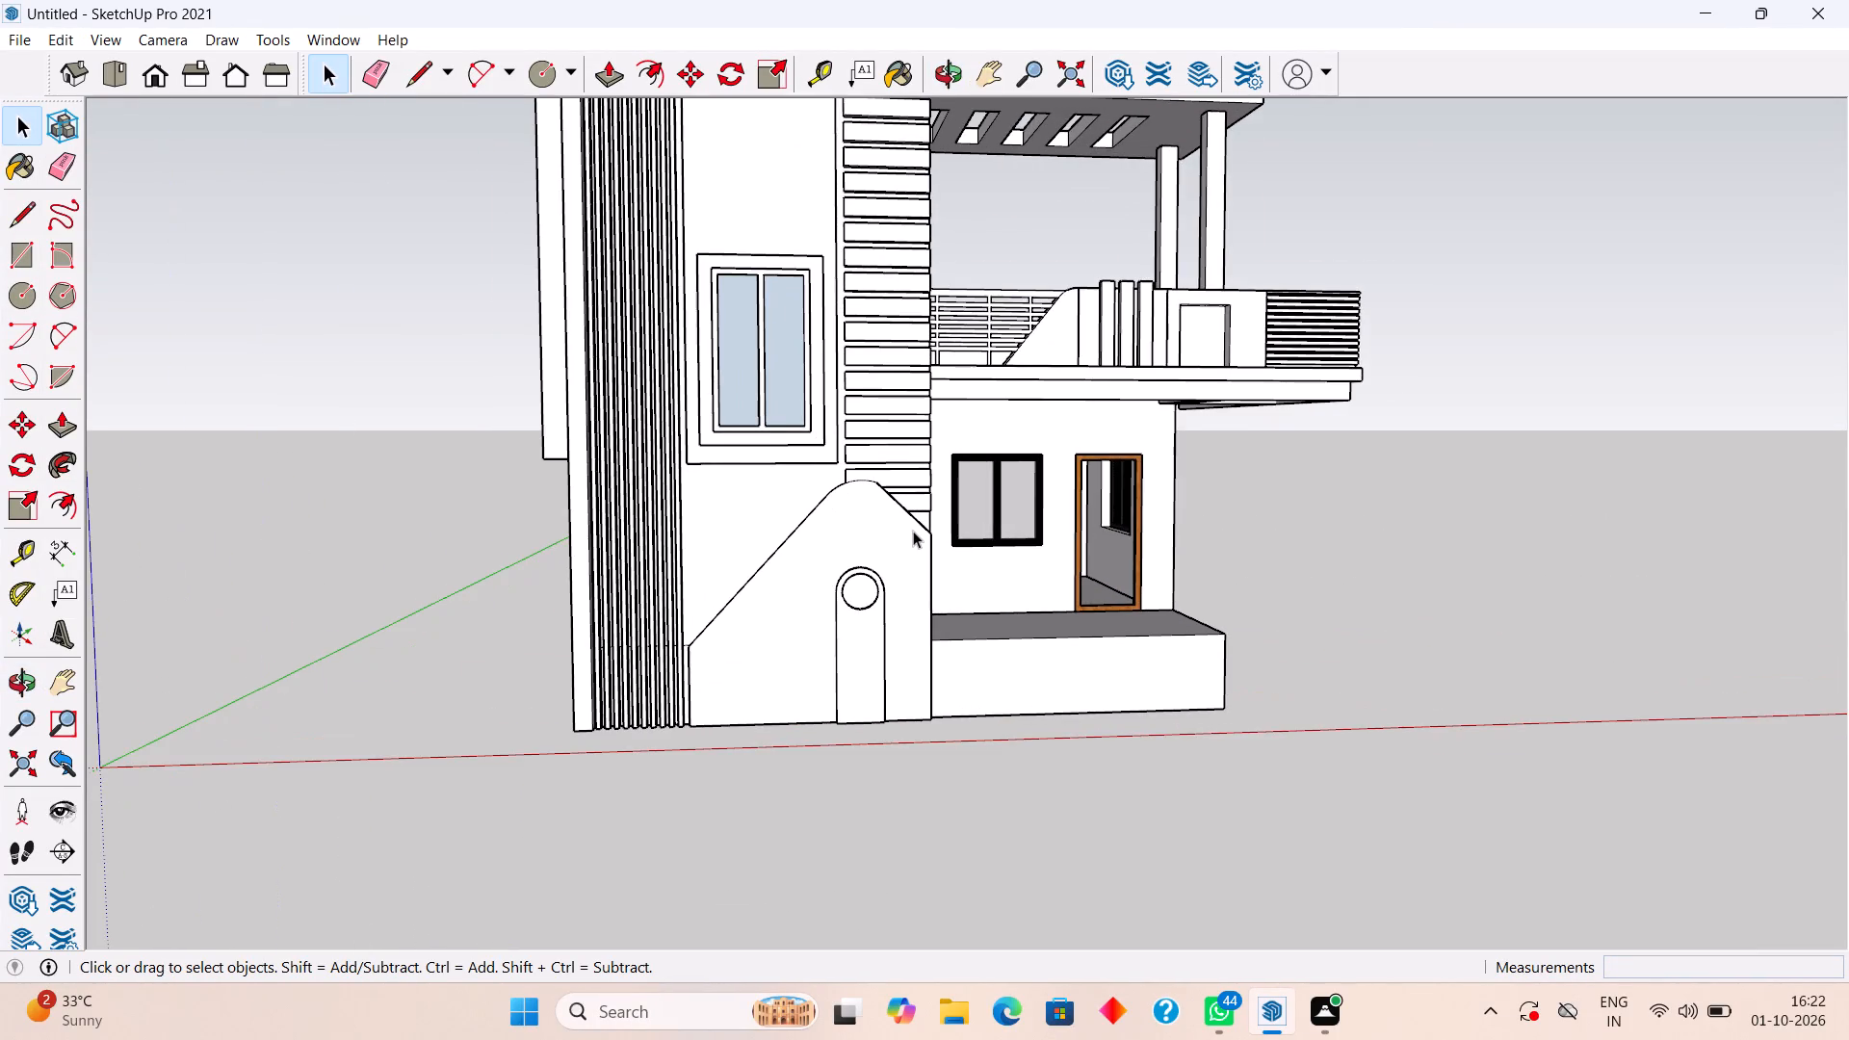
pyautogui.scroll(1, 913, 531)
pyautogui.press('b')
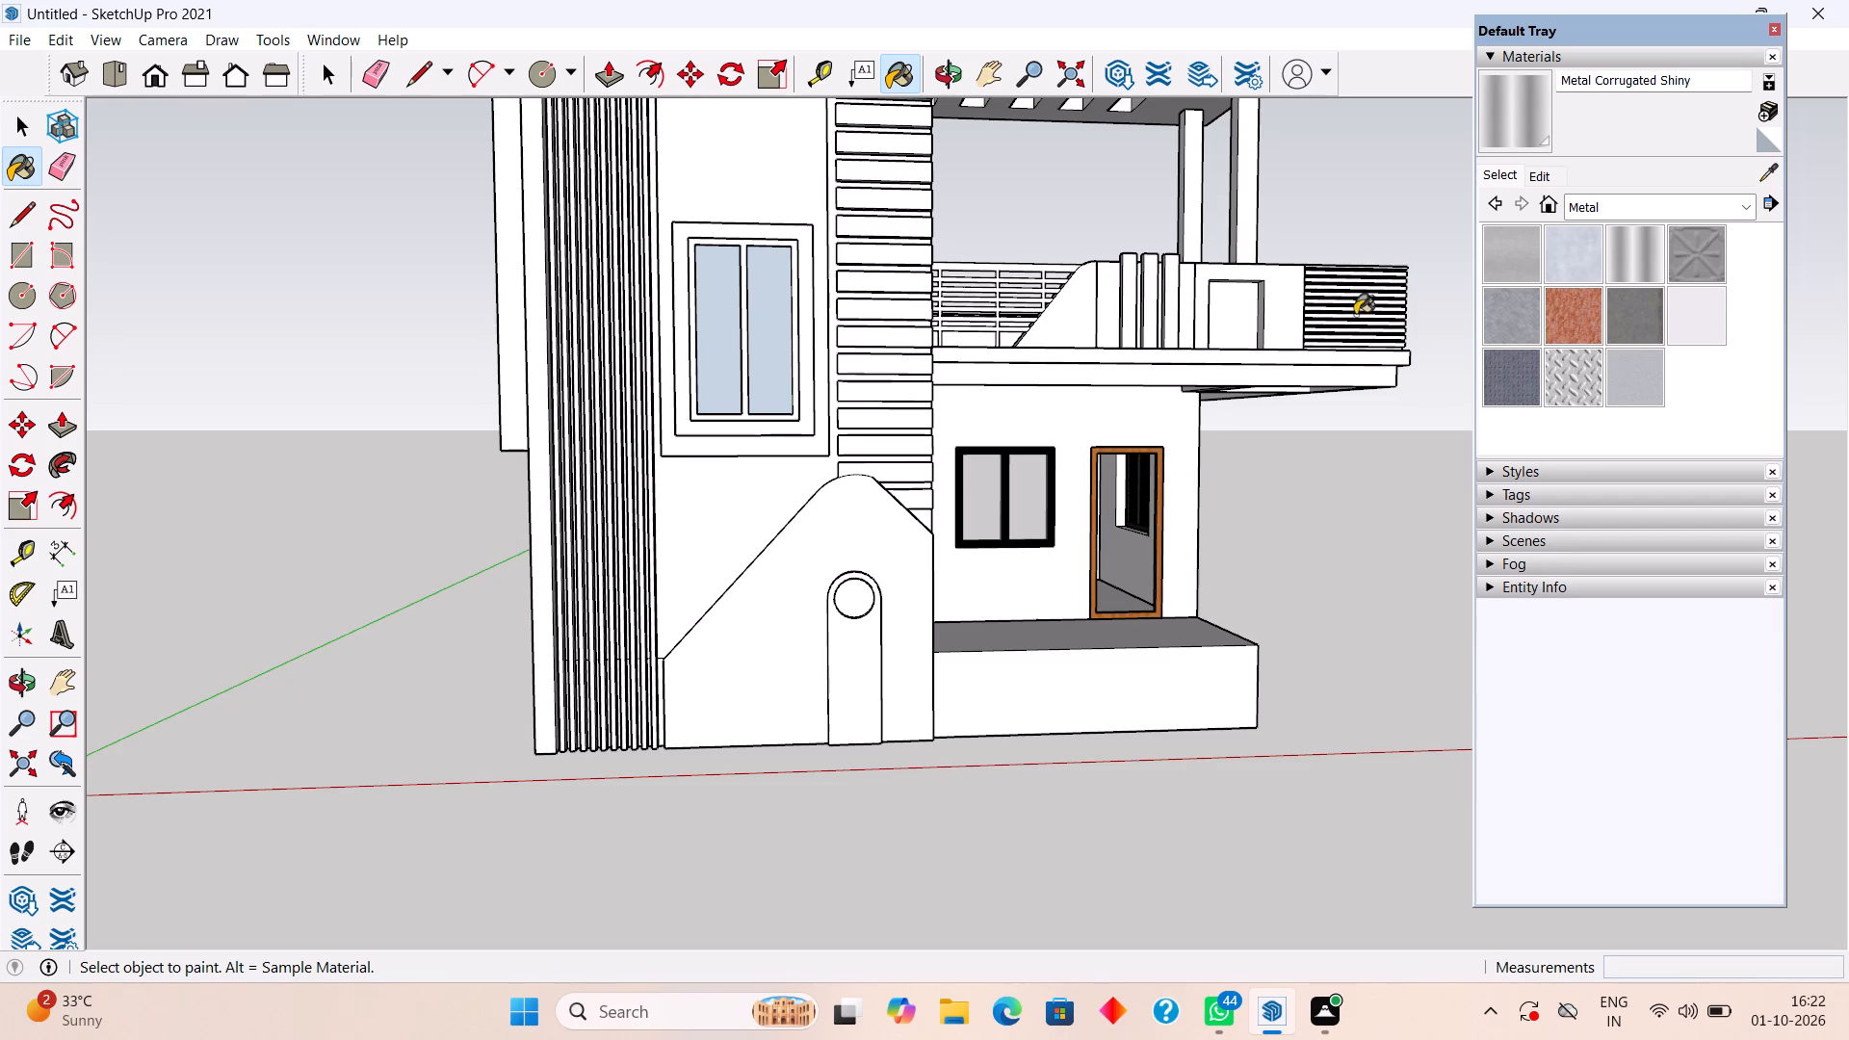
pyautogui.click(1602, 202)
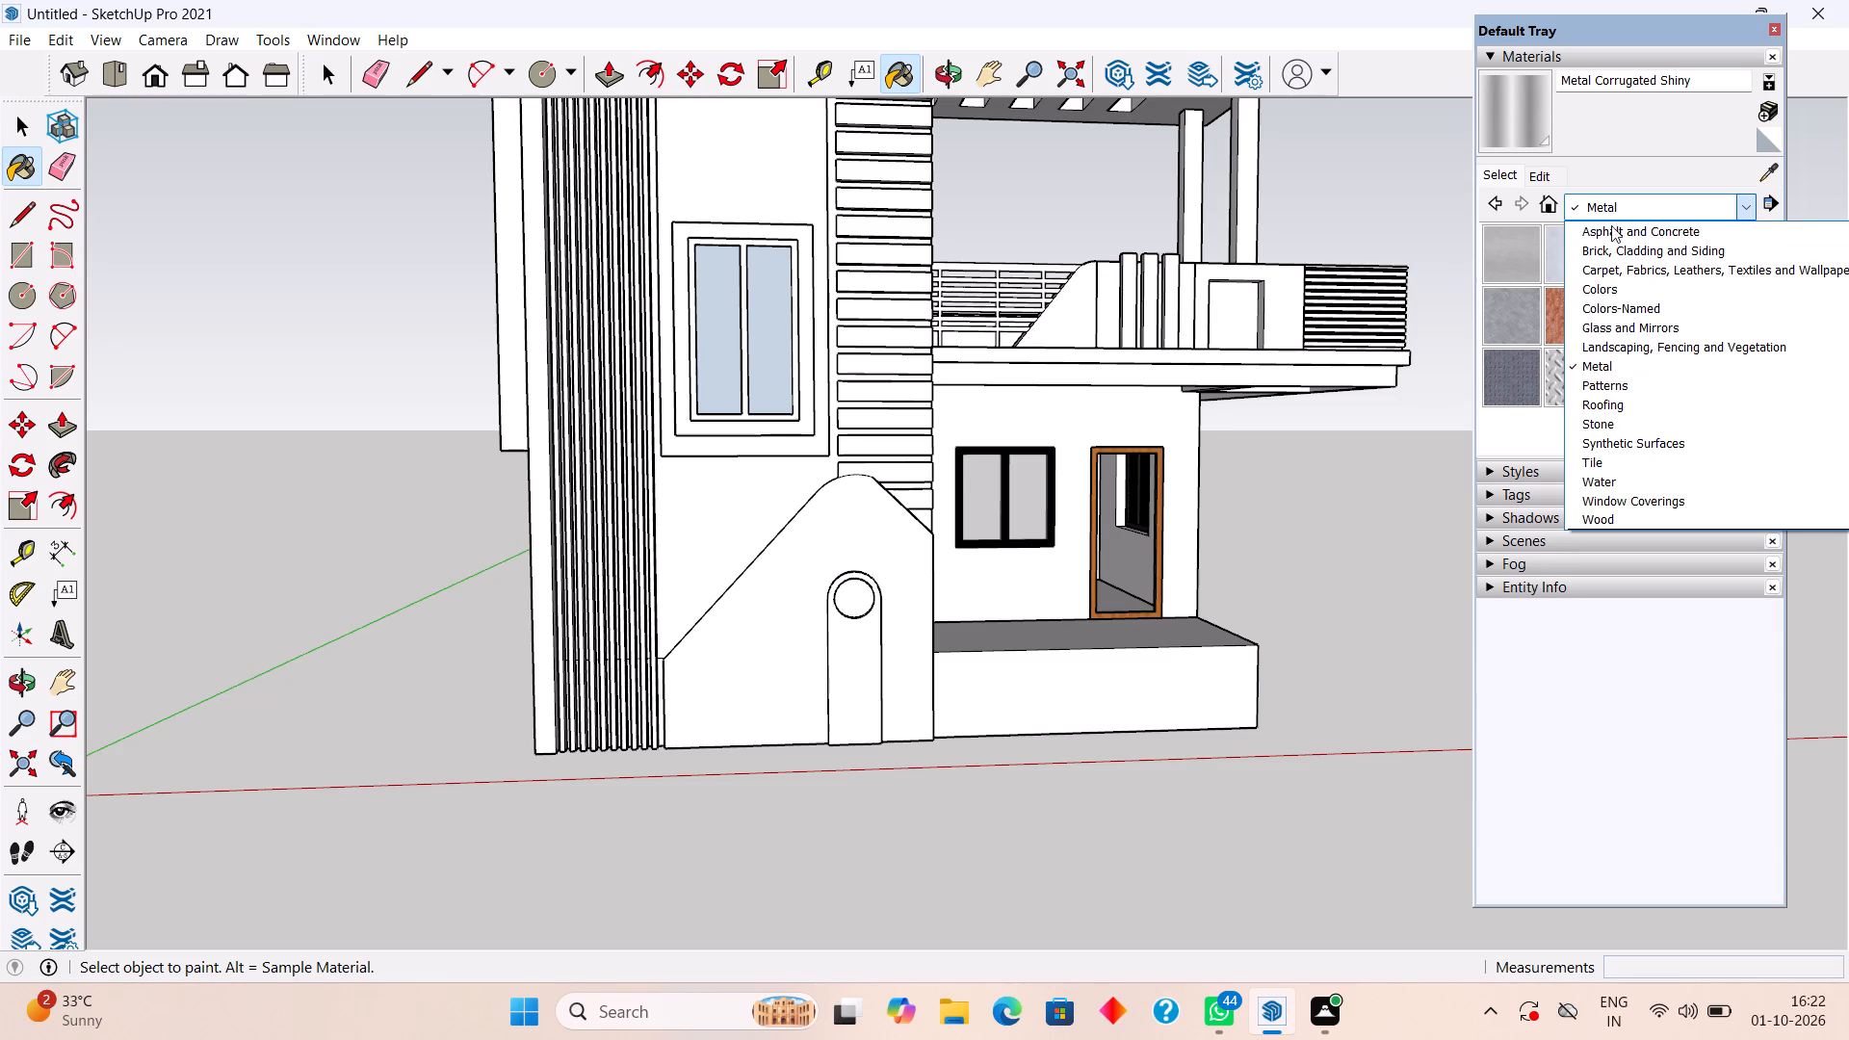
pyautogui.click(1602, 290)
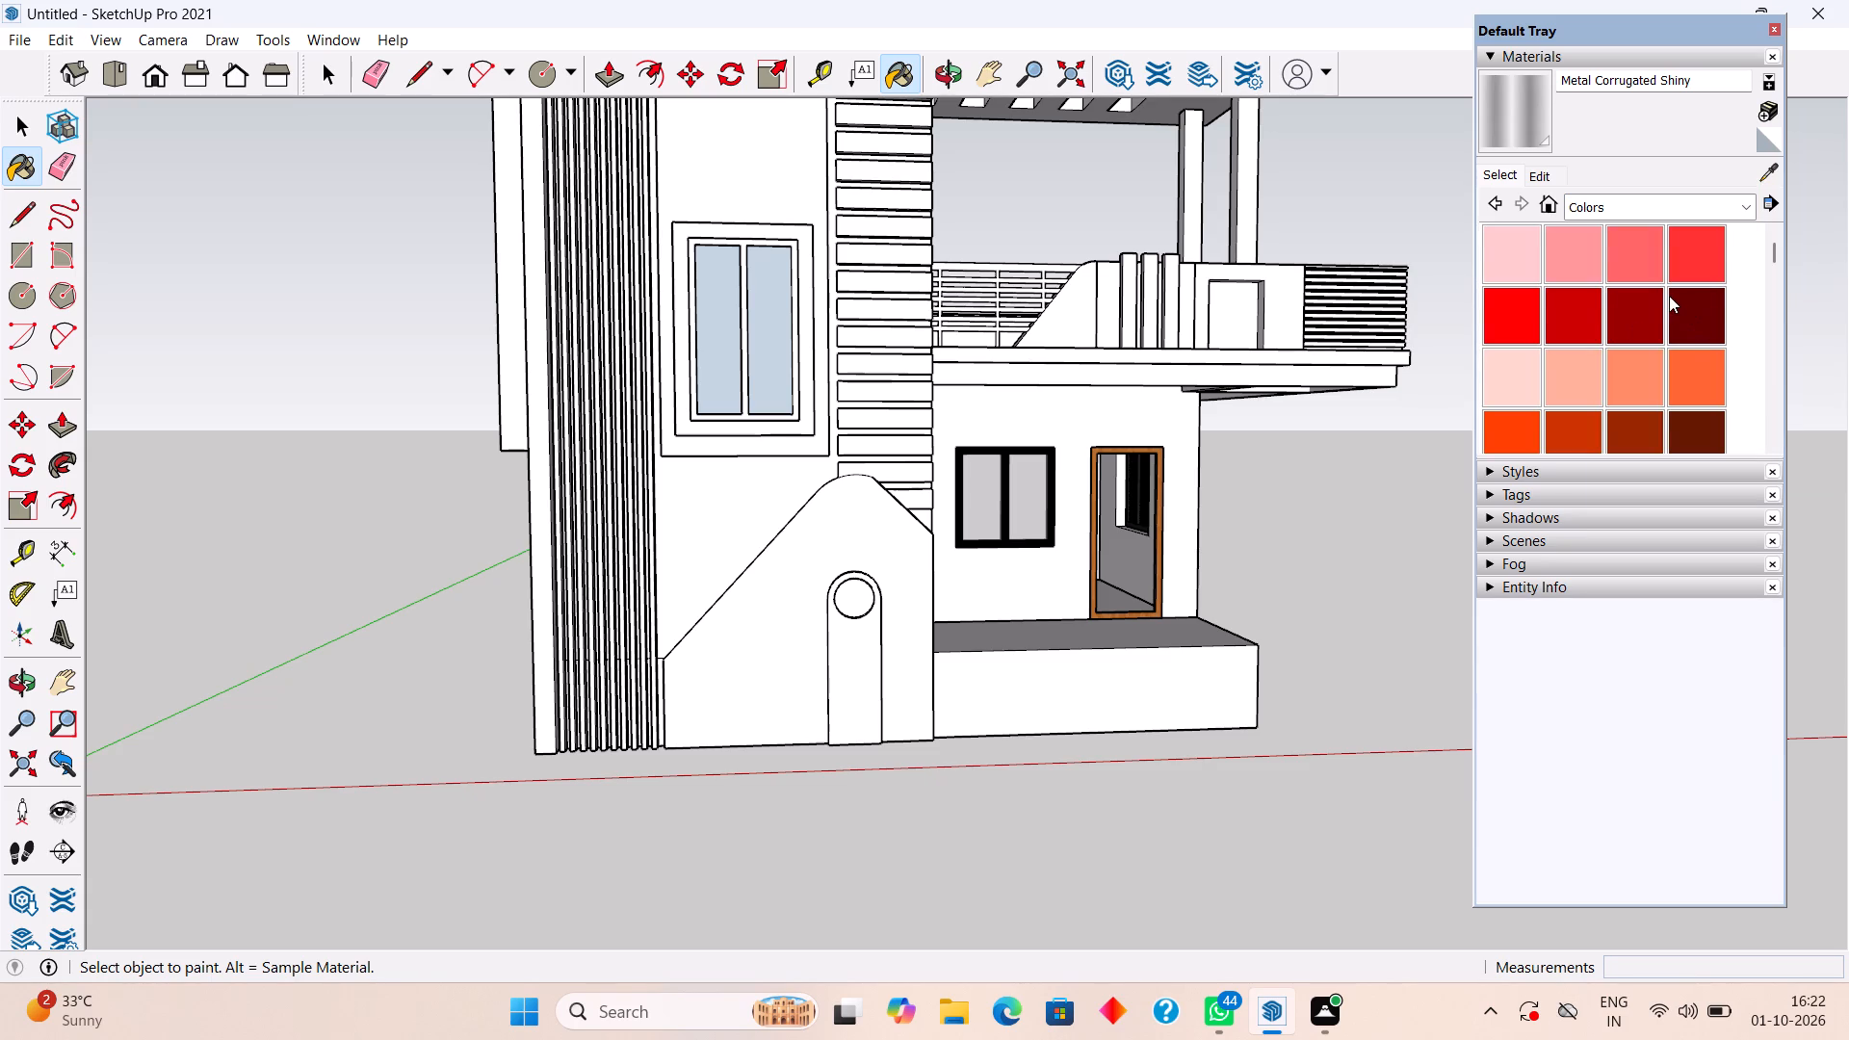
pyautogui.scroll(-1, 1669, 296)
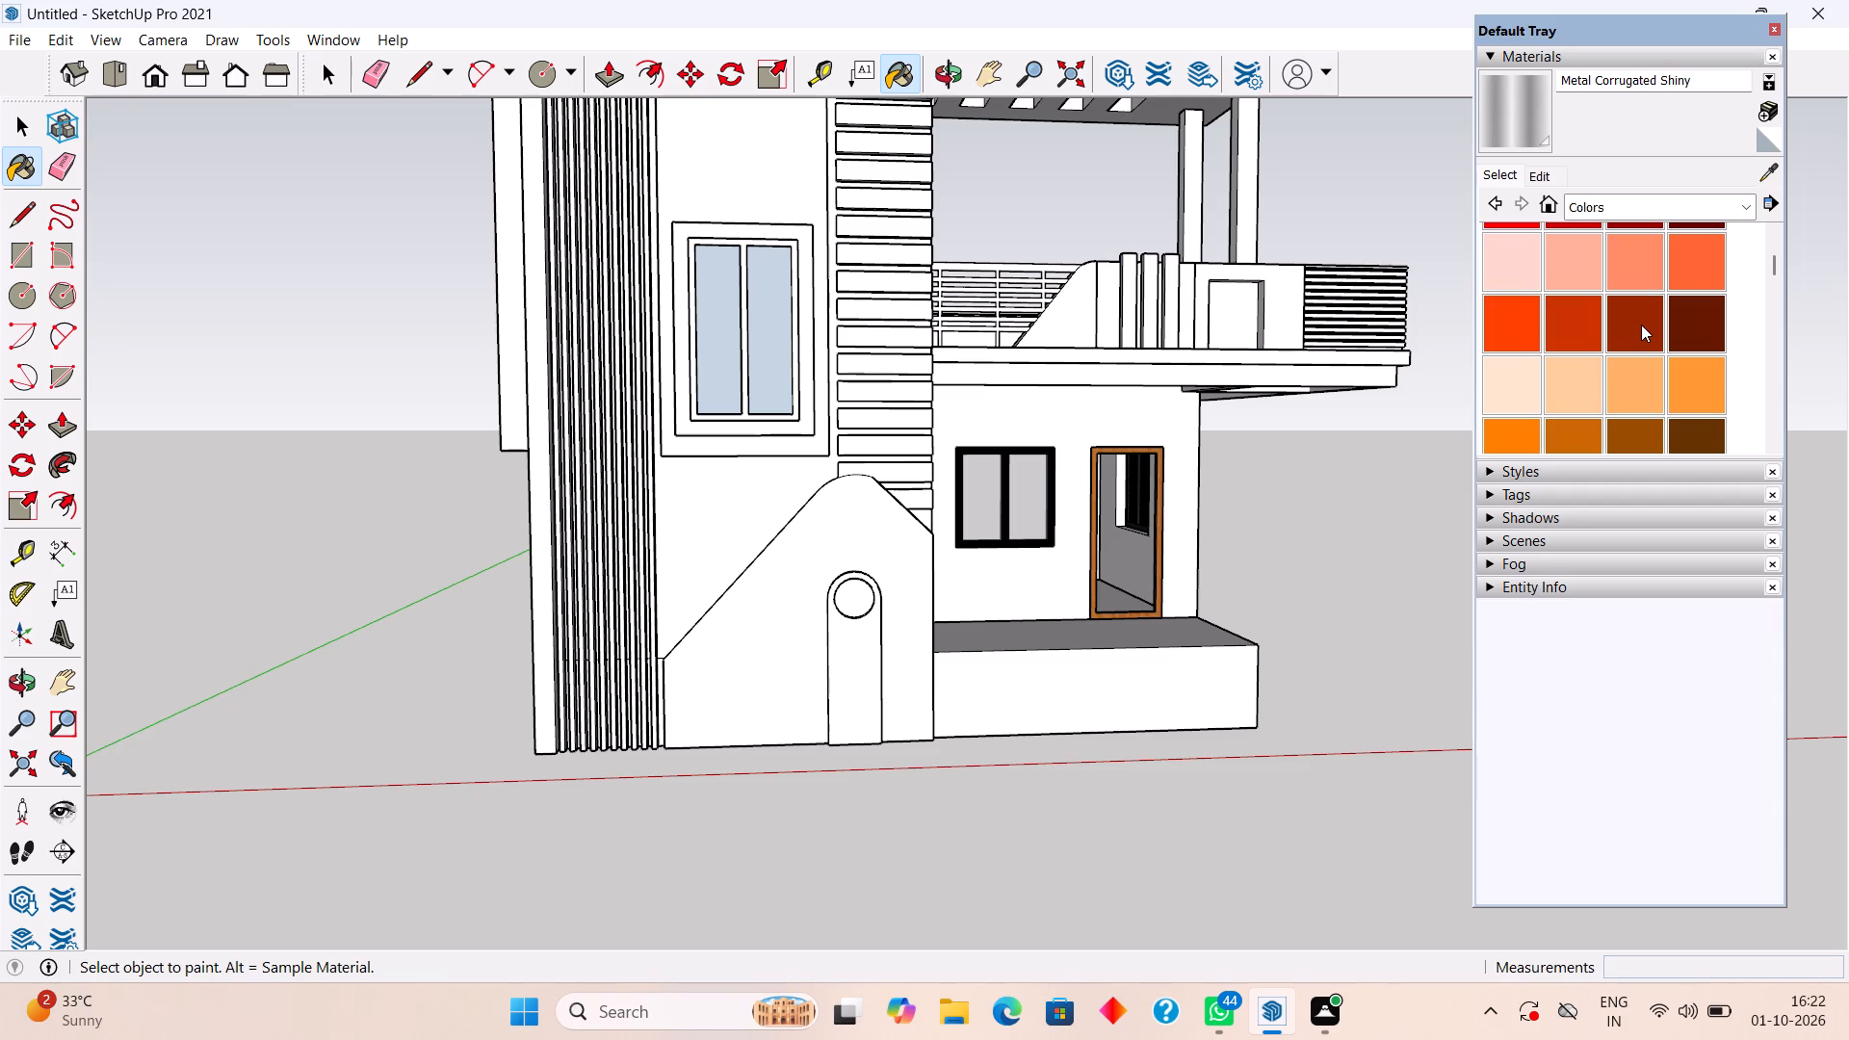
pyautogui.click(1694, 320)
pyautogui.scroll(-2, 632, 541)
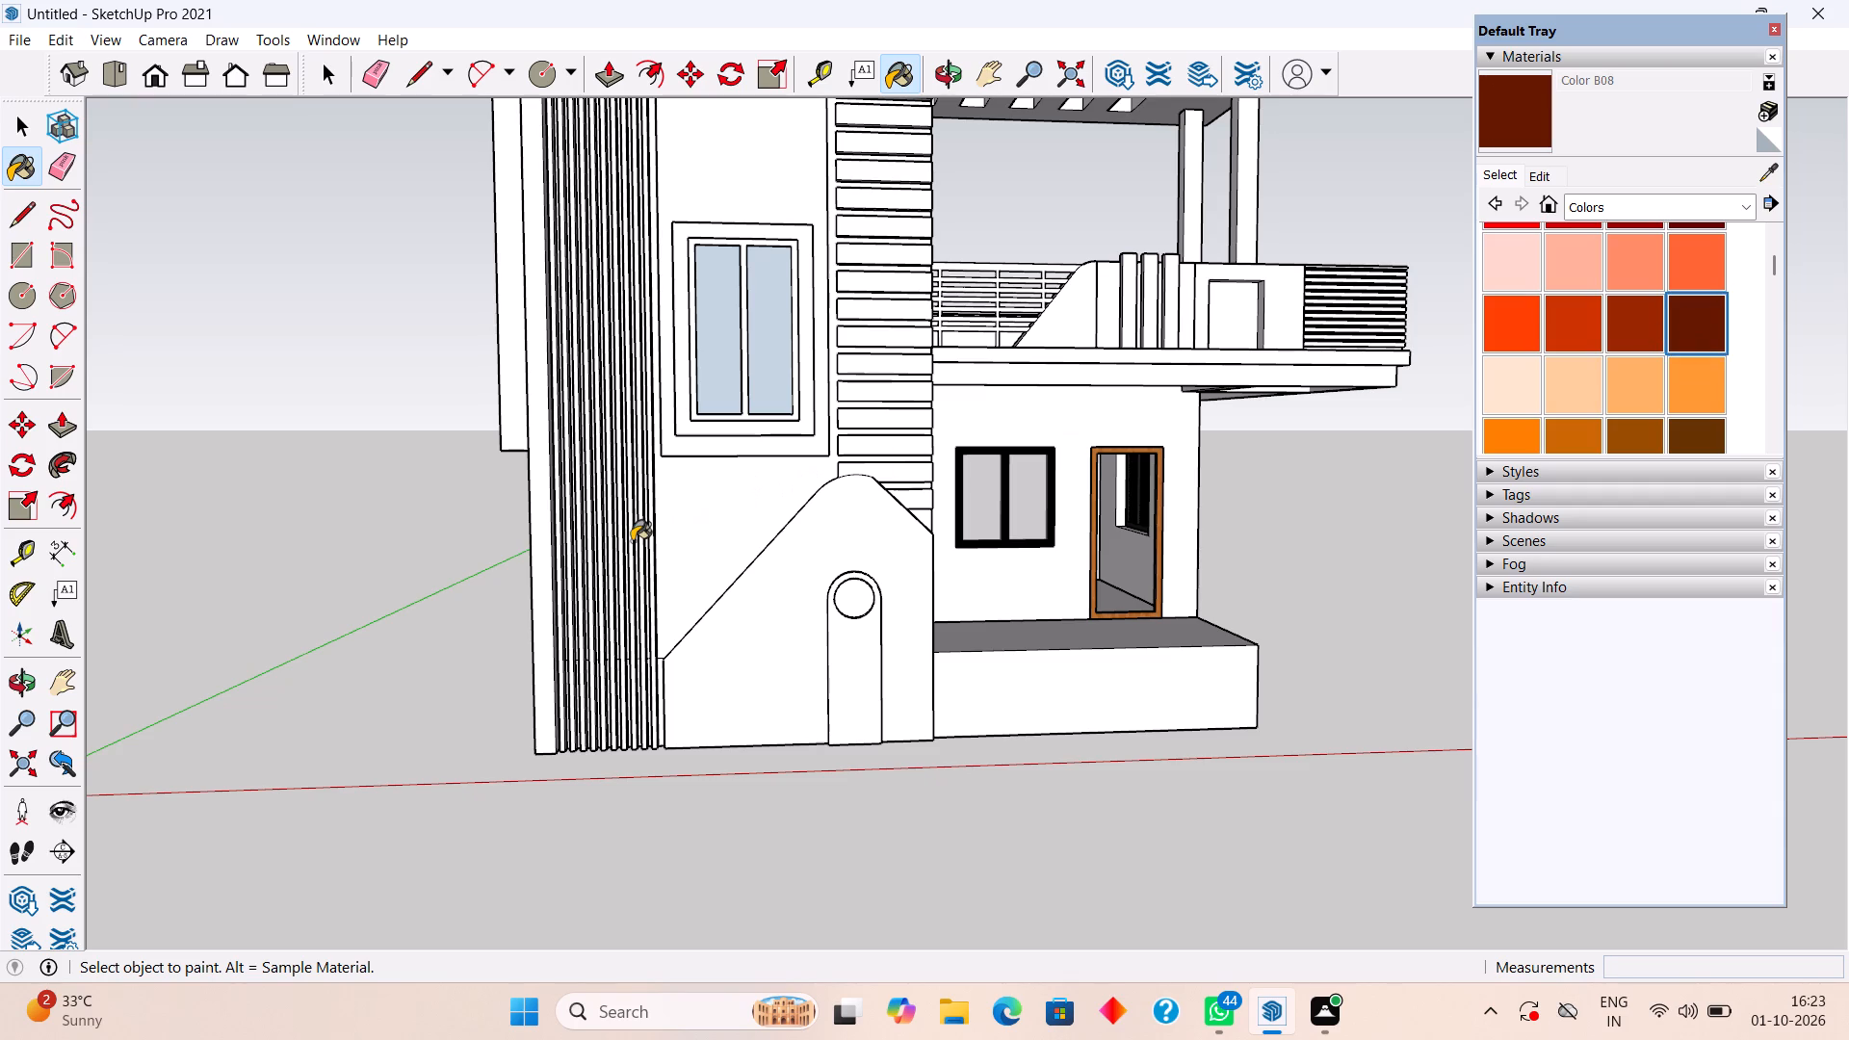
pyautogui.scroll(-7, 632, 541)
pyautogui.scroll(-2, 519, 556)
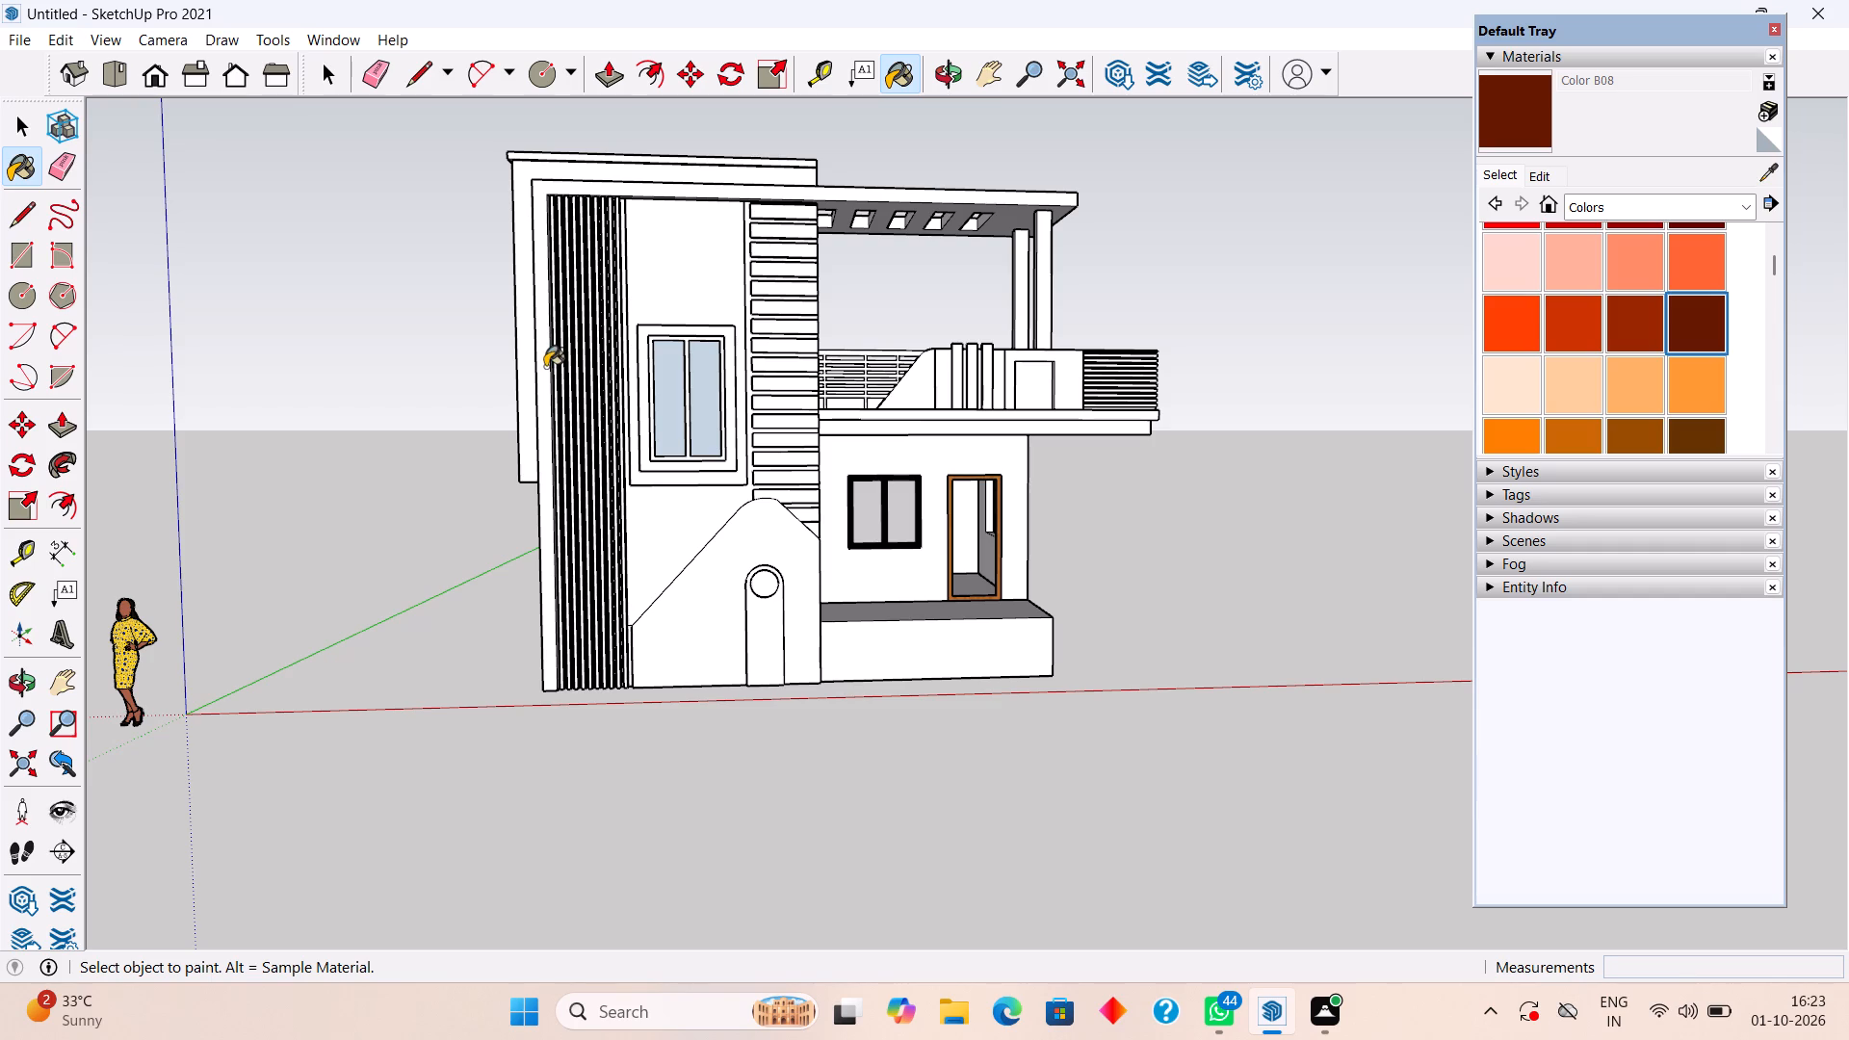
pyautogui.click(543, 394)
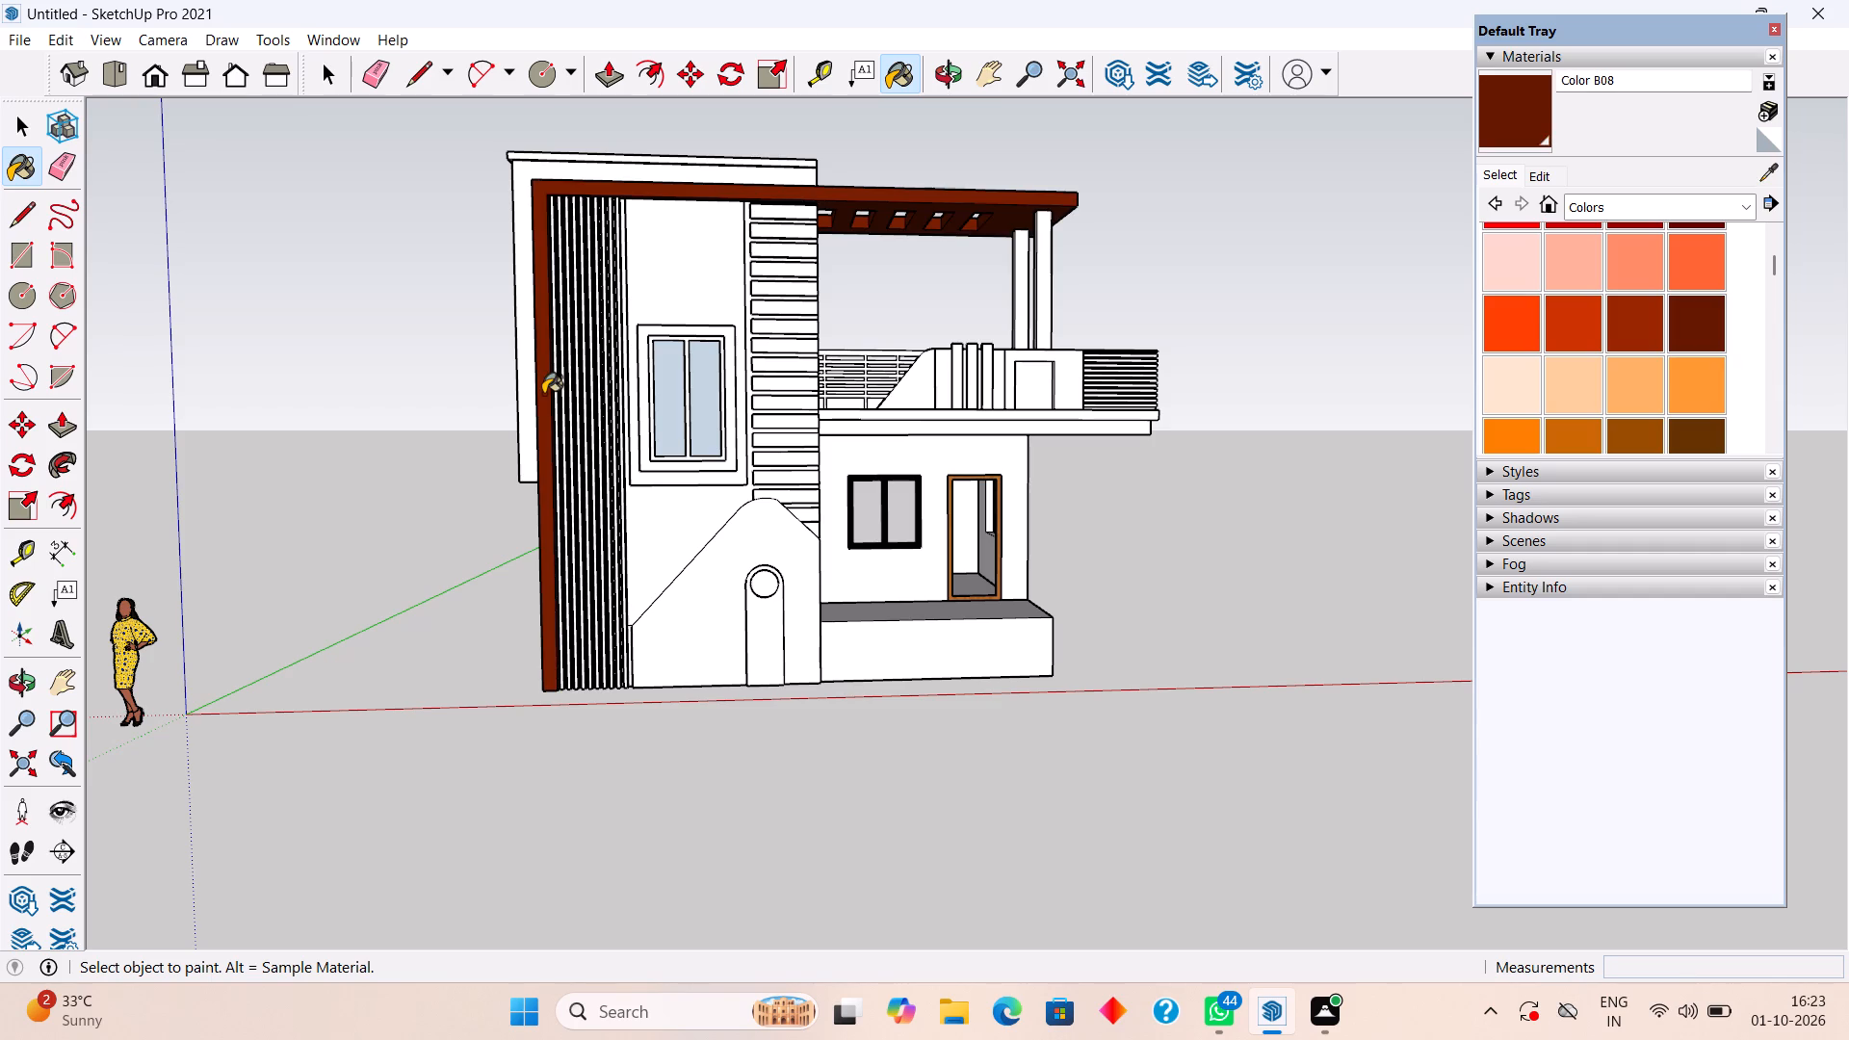
# Paint the front frame with its pergola slab and the cap along the tower's top in Color C08.
pyautogui.moveTo(543, 394); pyautogui.dragTo(514, 575, button='middle')
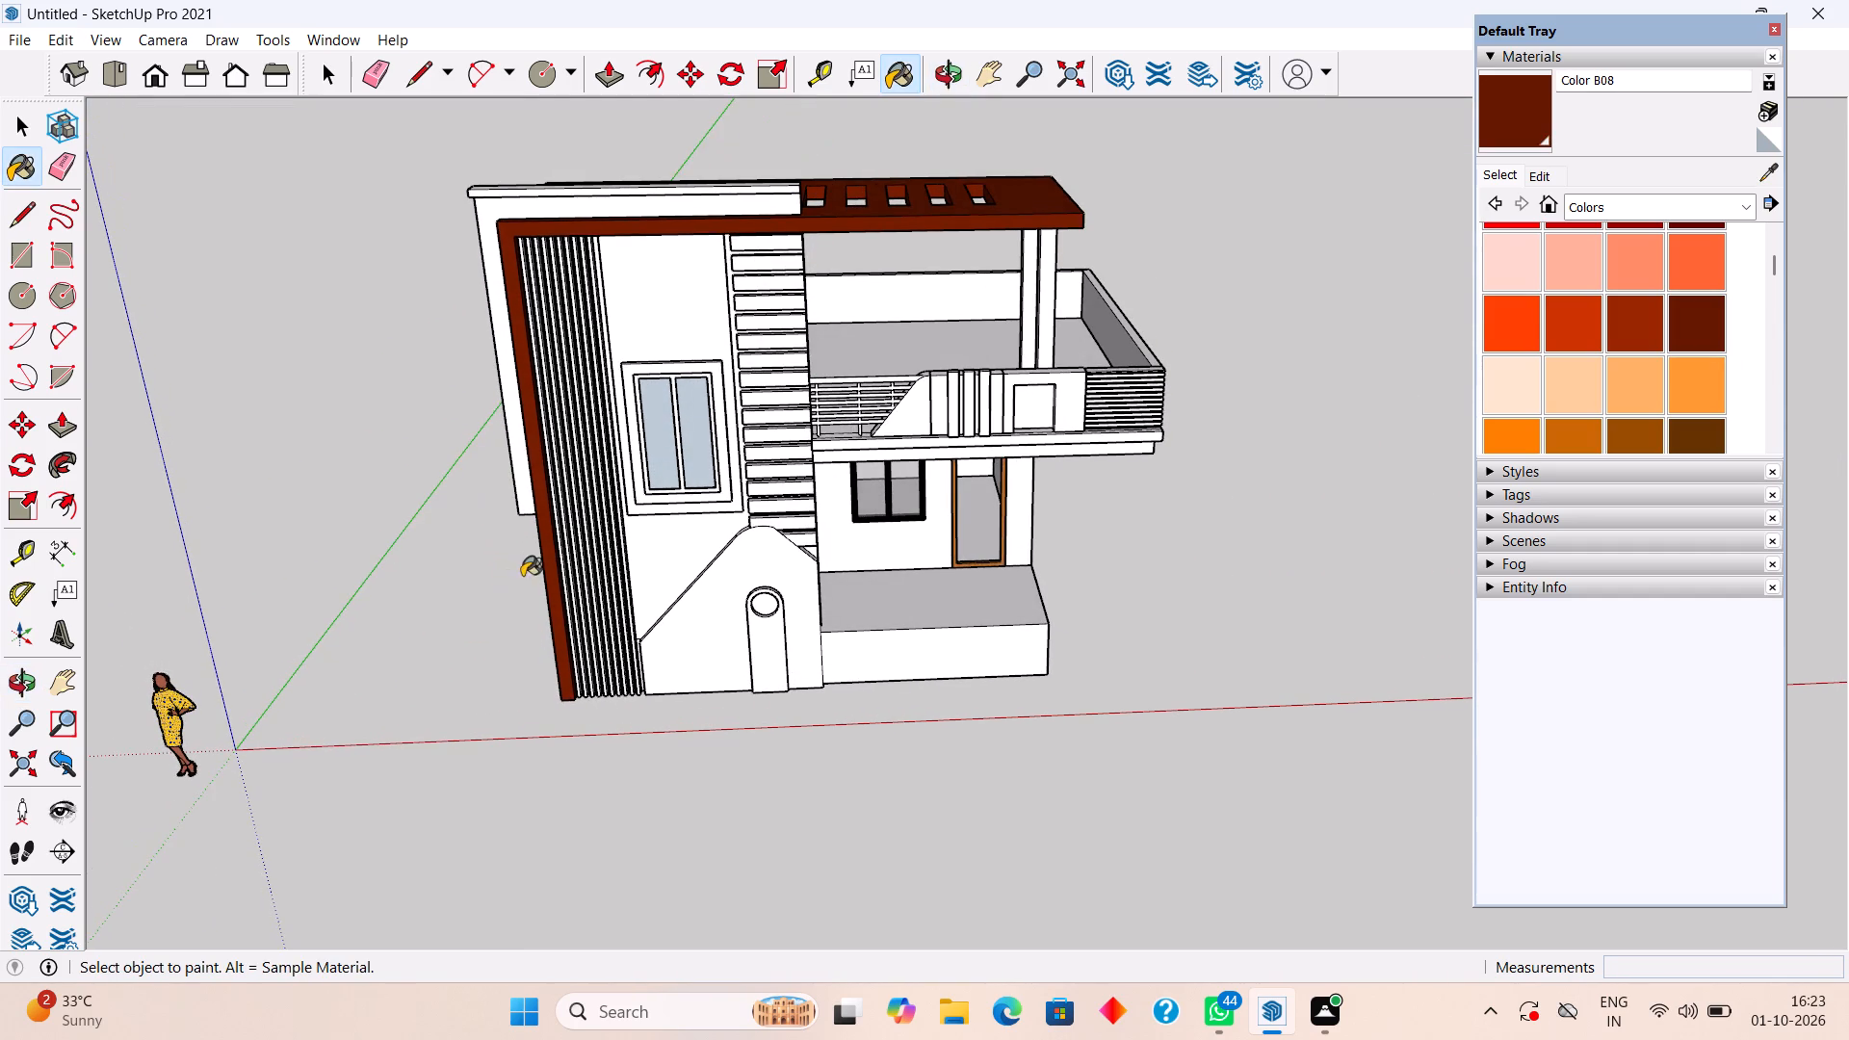
pyautogui.scroll(-1, 1706, 377)
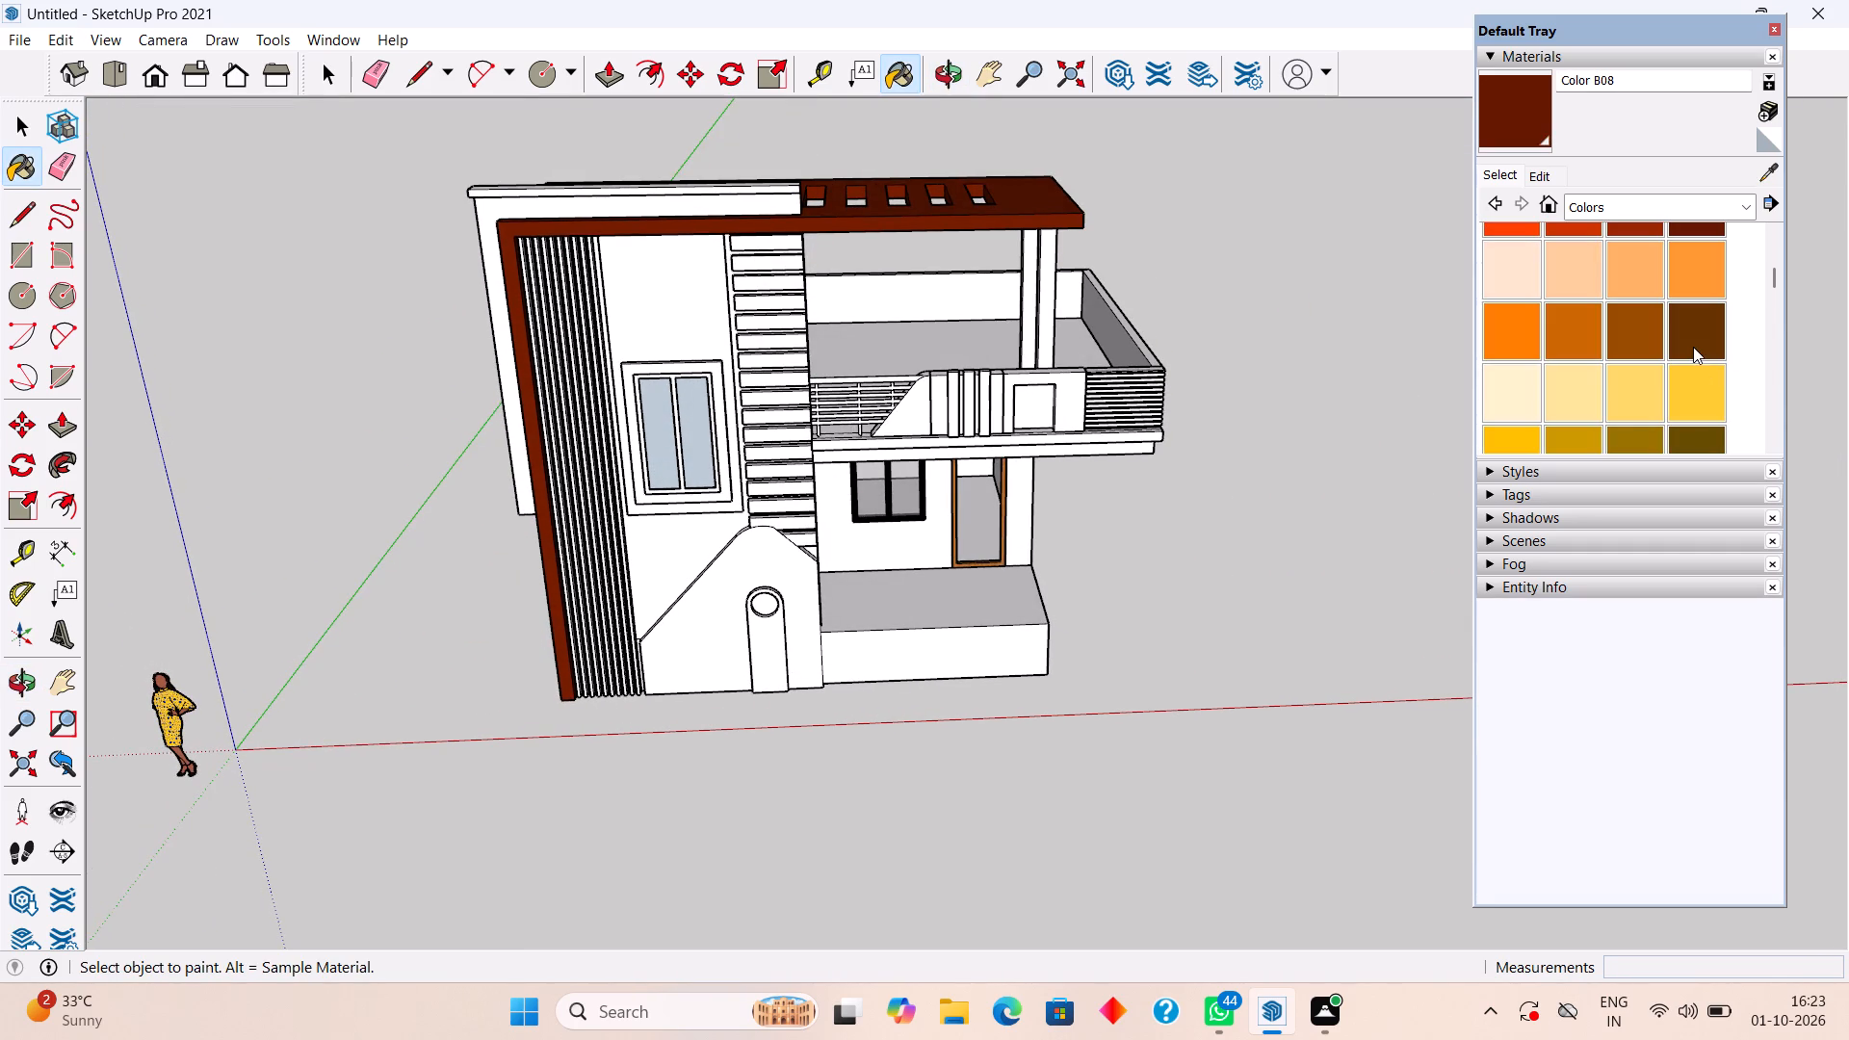
pyautogui.click(1693, 342)
pyautogui.click(1037, 217)
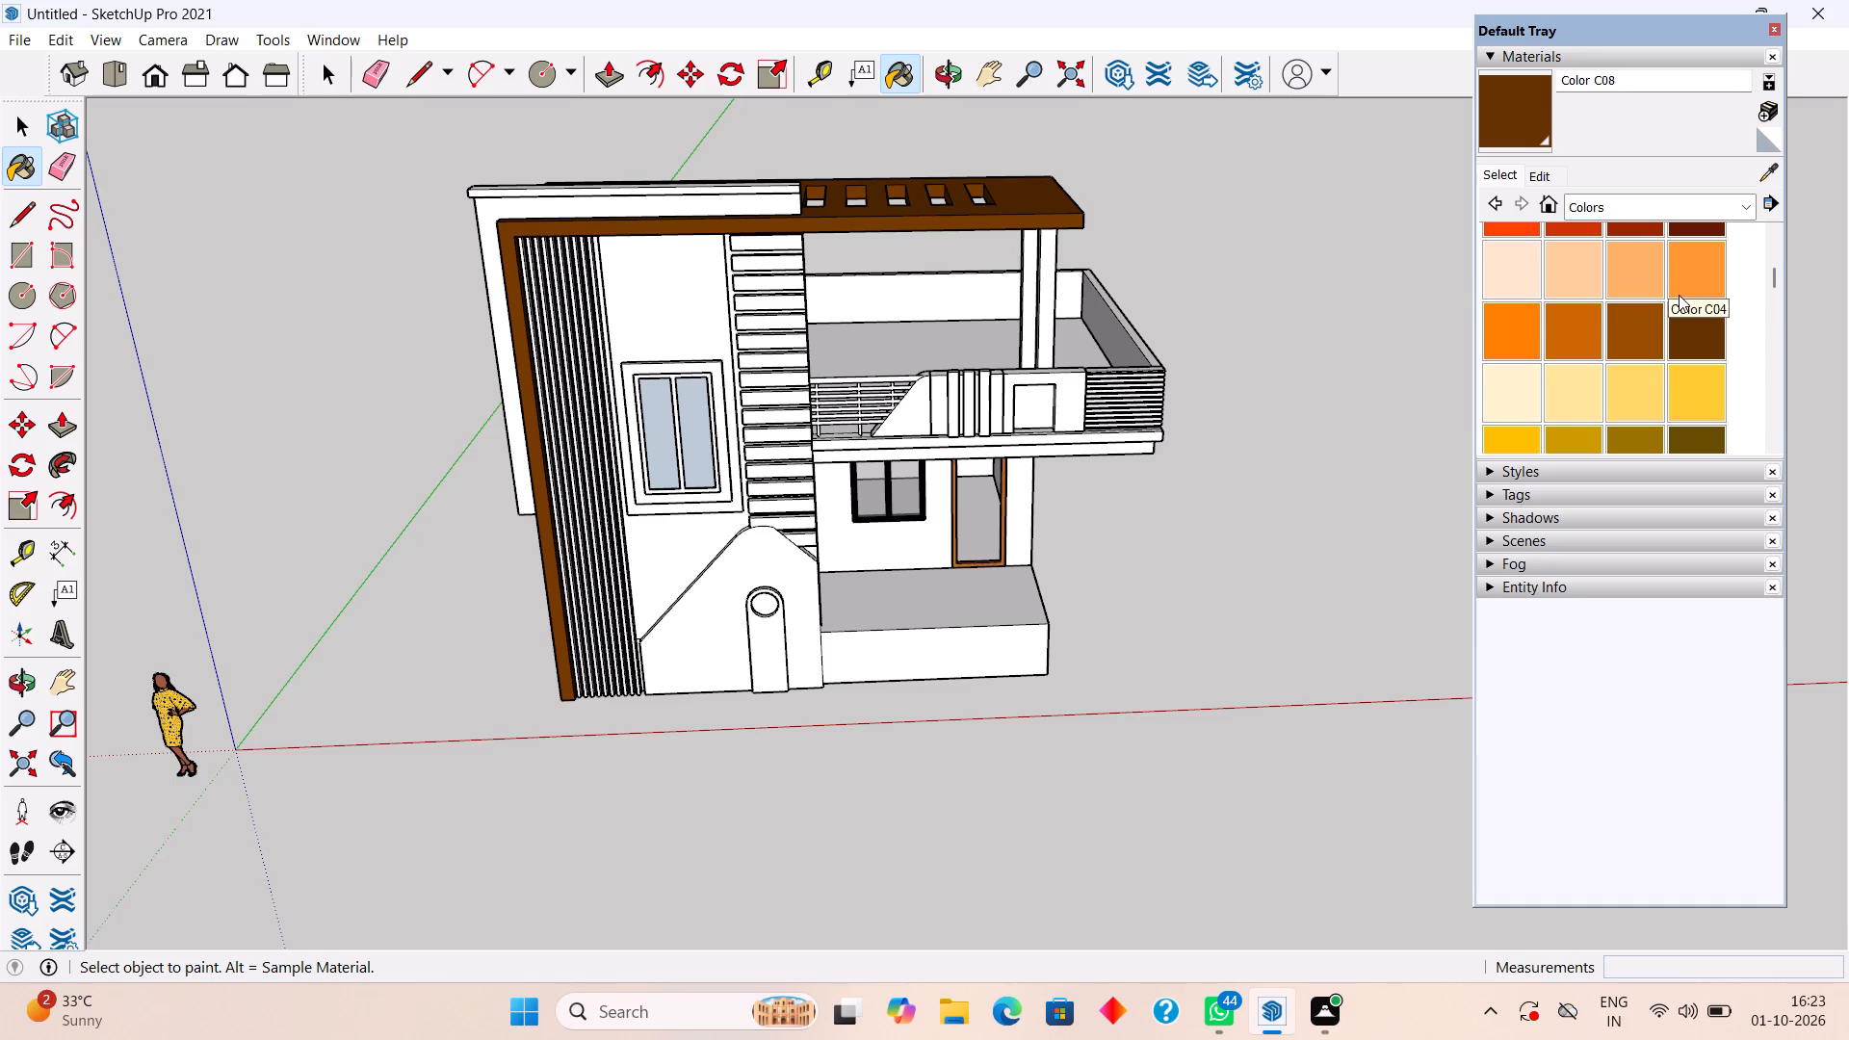
pyautogui.scroll(2, 1683, 297)
pyautogui.scroll(-4, 1689, 297)
pyautogui.scroll(3, 1689, 297)
pyautogui.scroll(-1, 1703, 329)
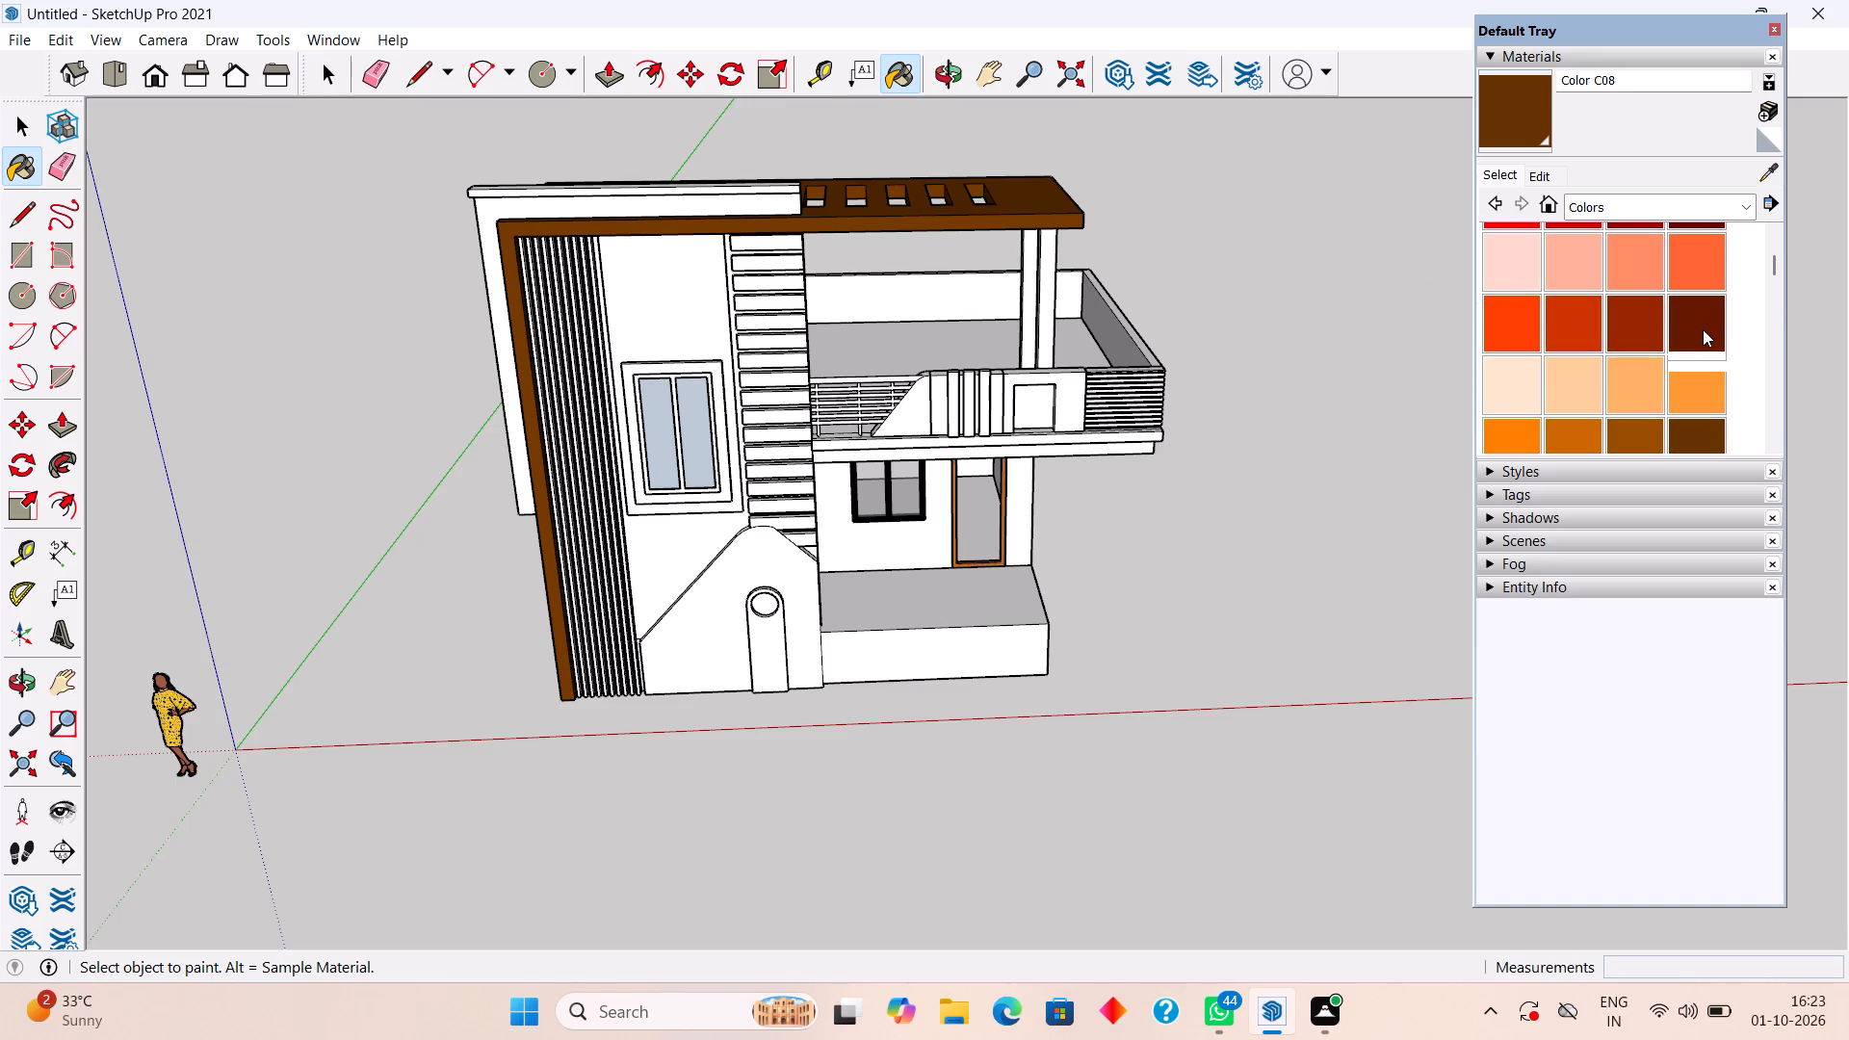
pyautogui.click(1703, 329)
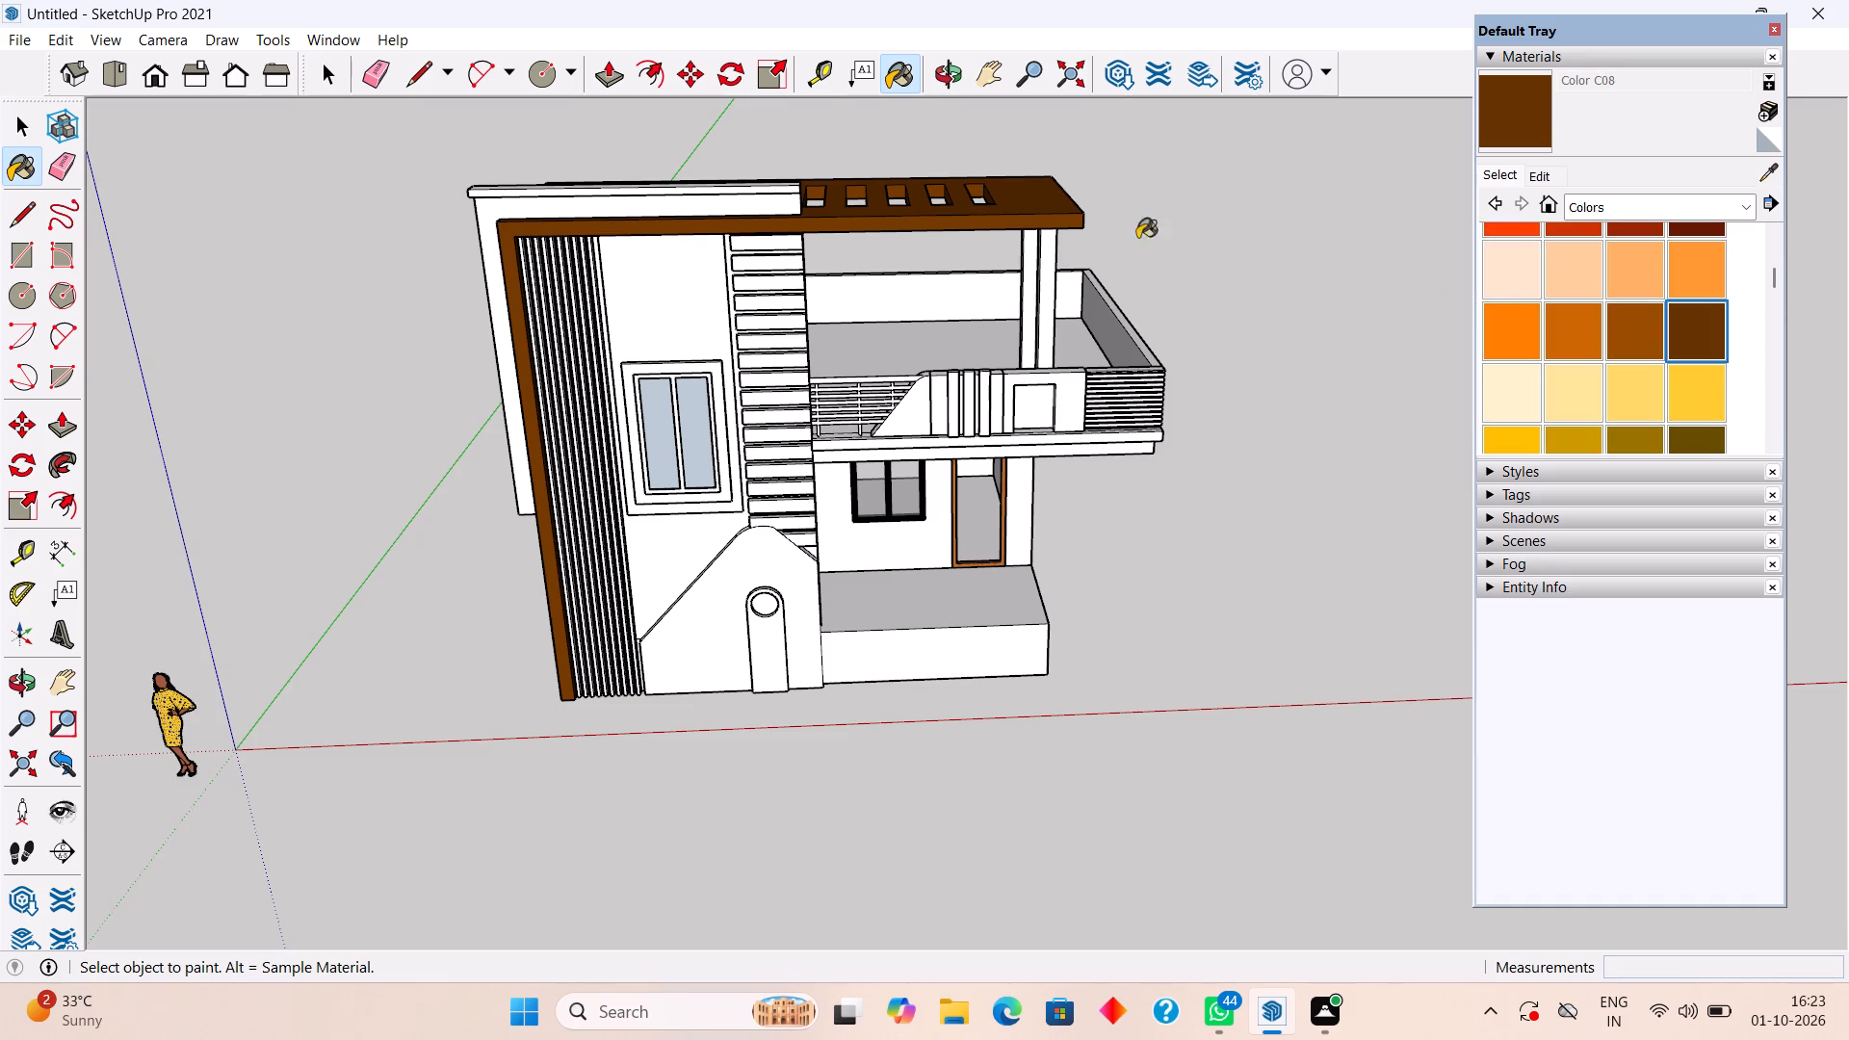
pyautogui.click(1048, 225)
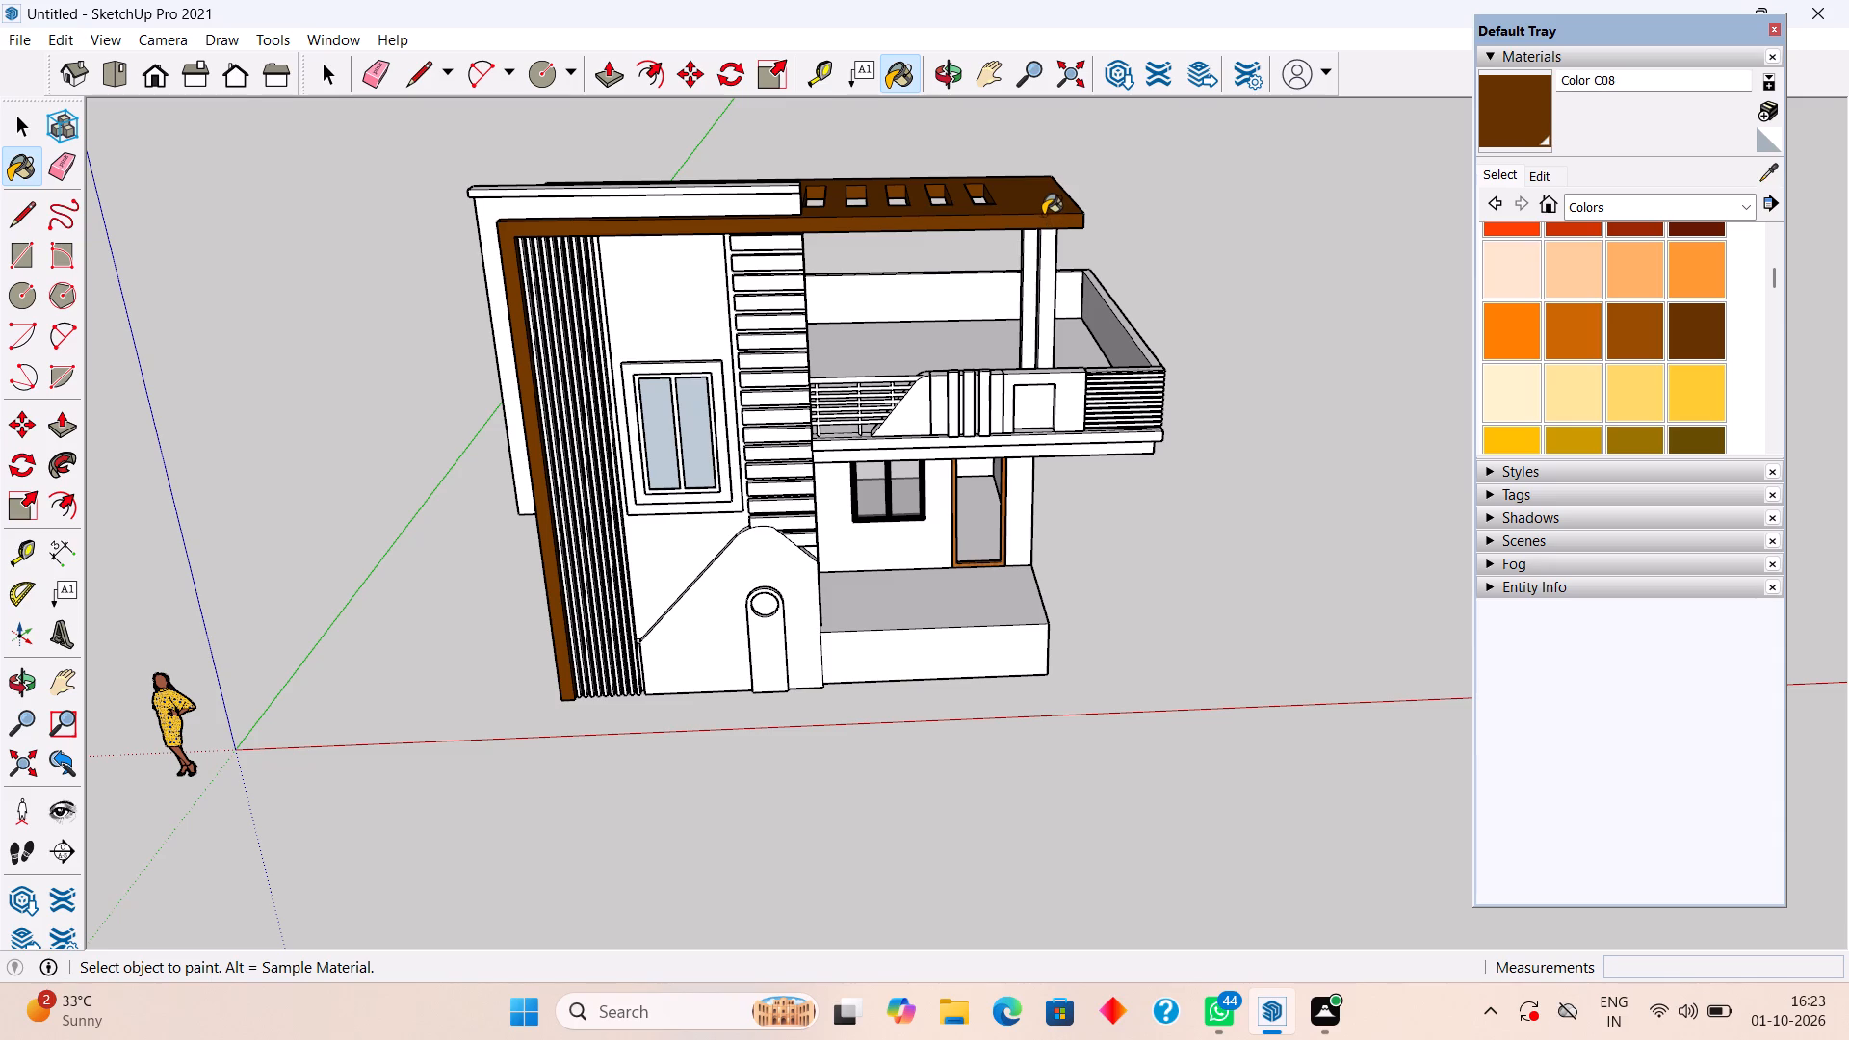
pyautogui.click(676, 186)
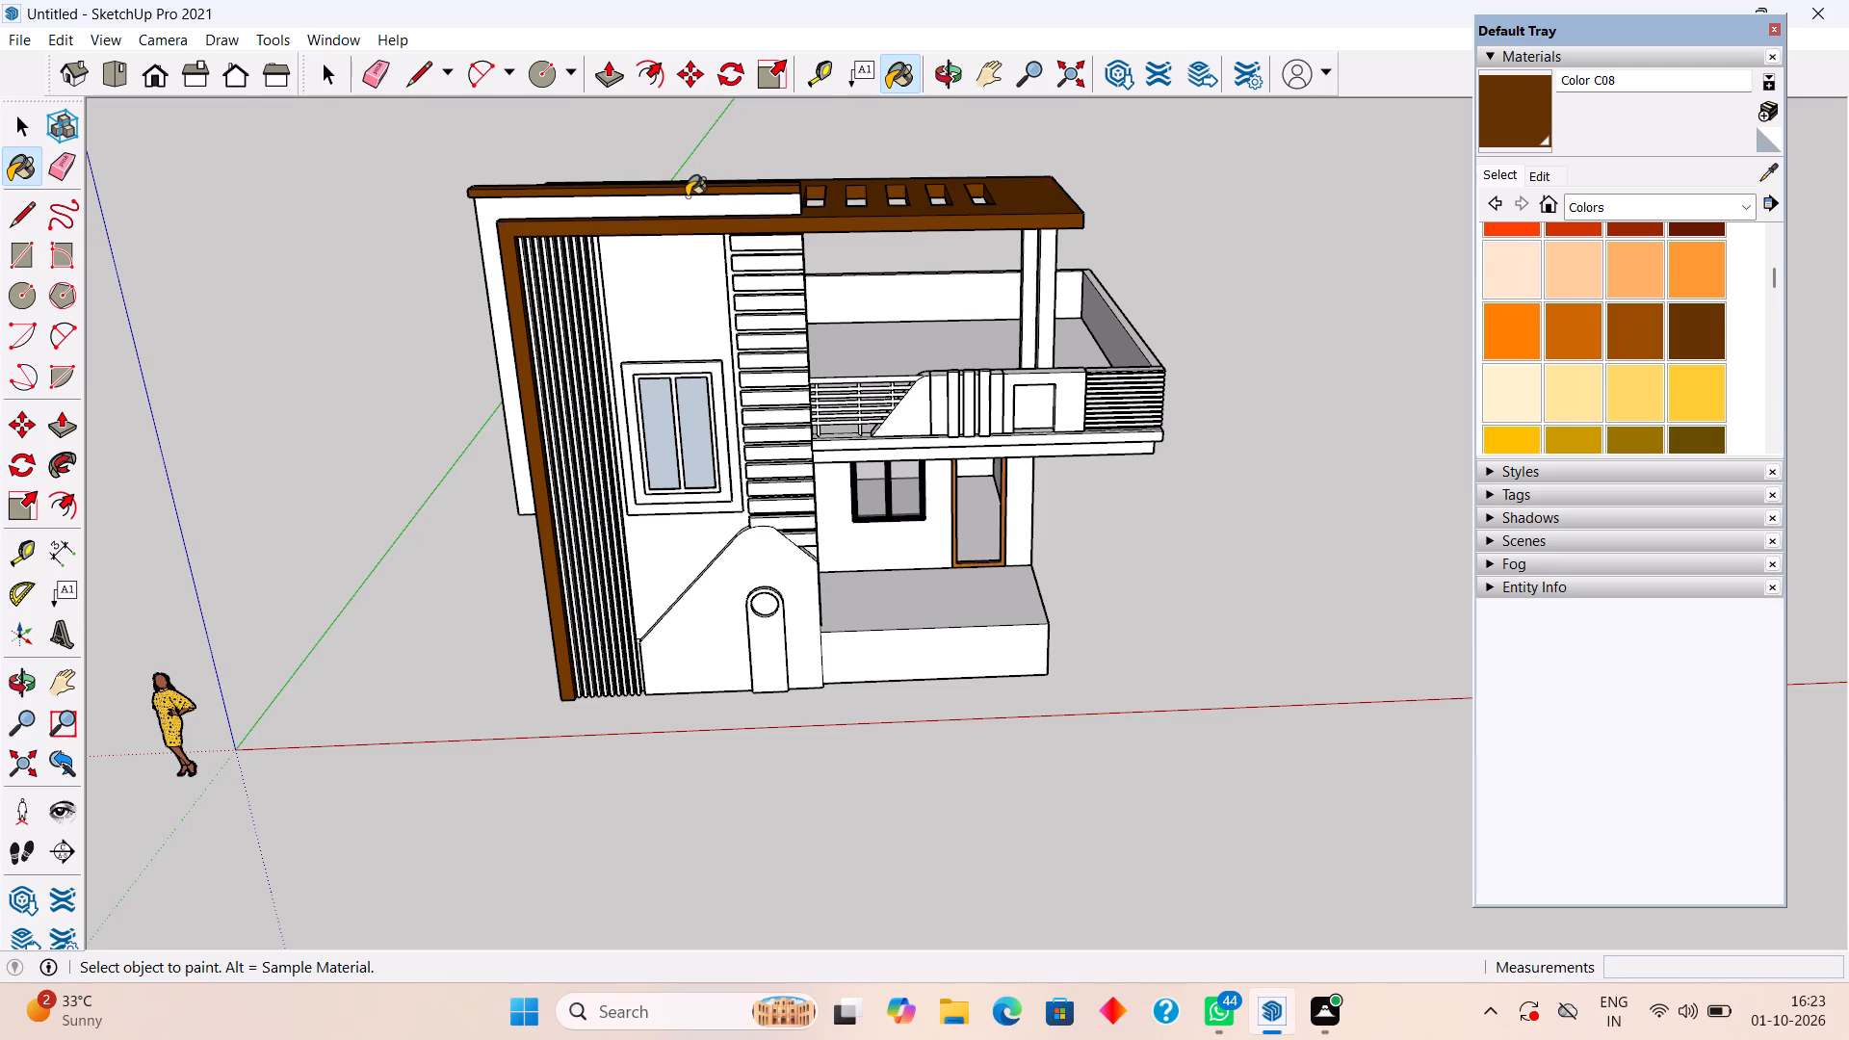
# Paint one vertical strip near the window-side end of the strip cladding in Color C06.
pyautogui.click(1575, 324)
pyautogui.click(601, 393)
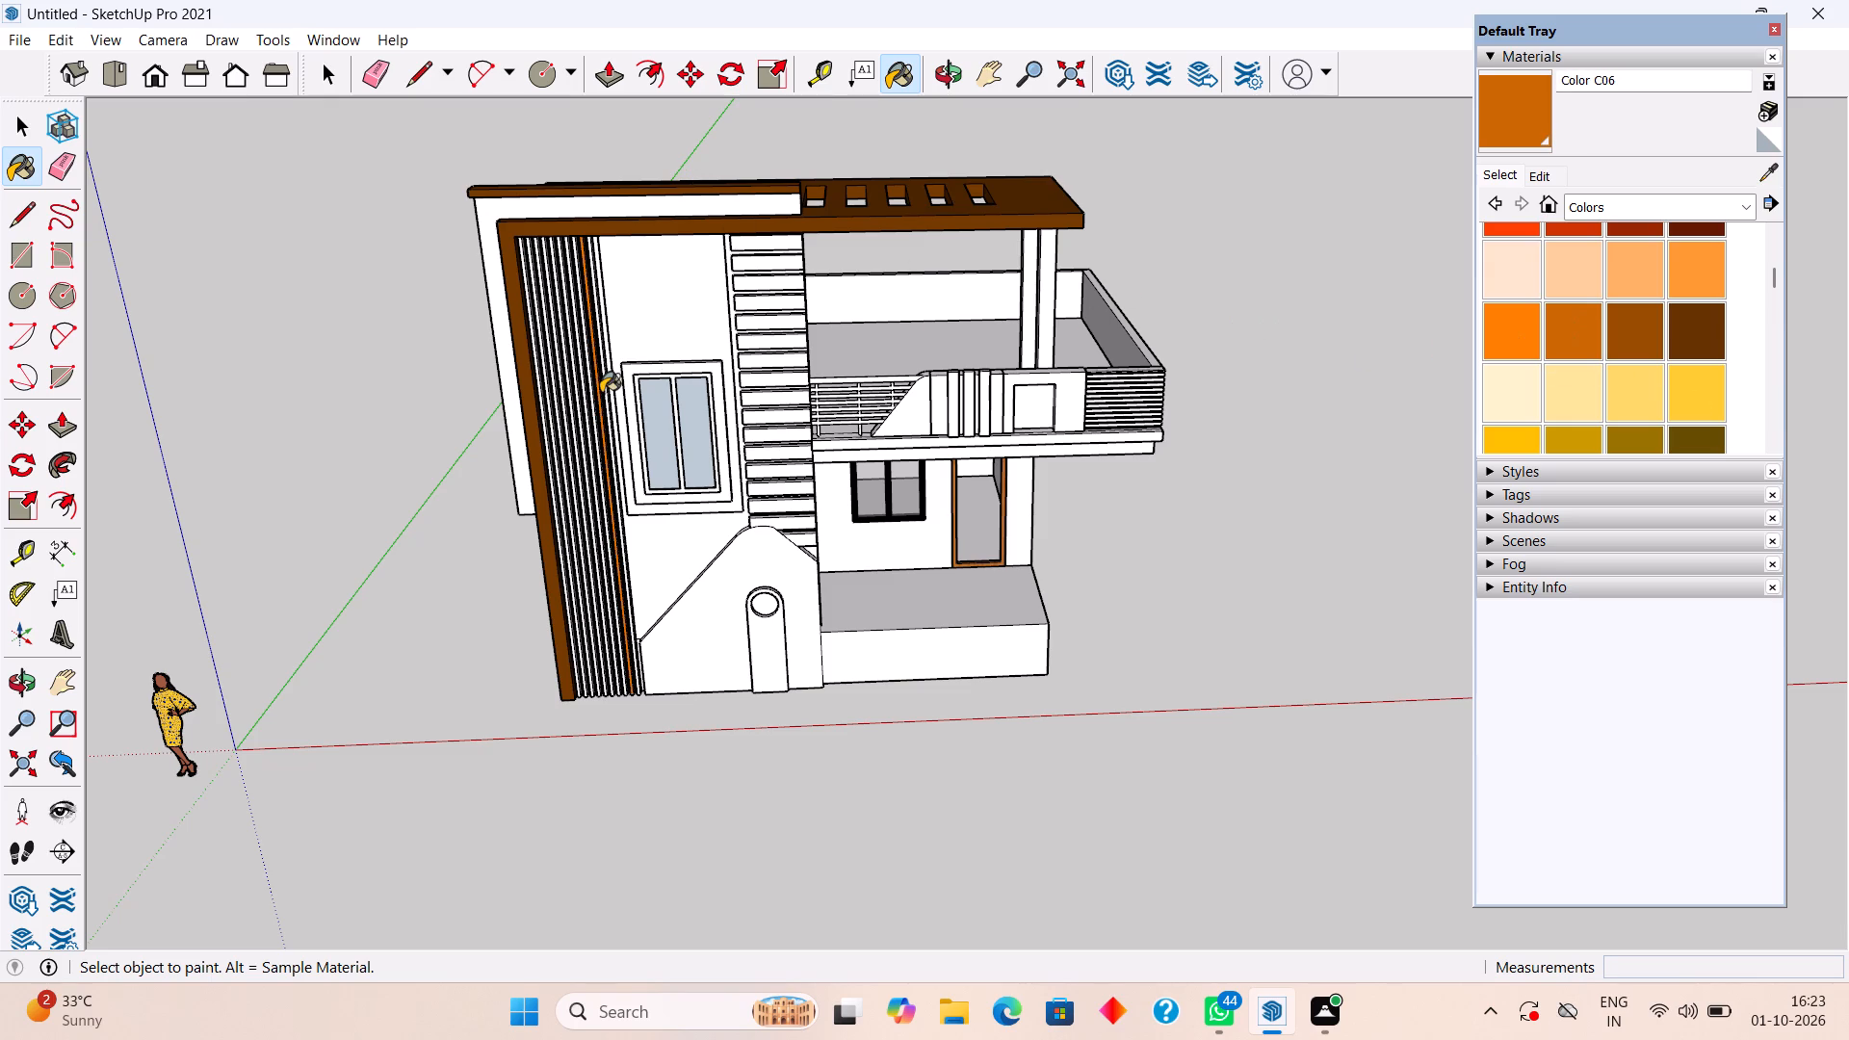
# Paint every vertical strip of the cladding beside the tall window in Color C08, including the orange one.
pyautogui.scroll(4, 601, 393)
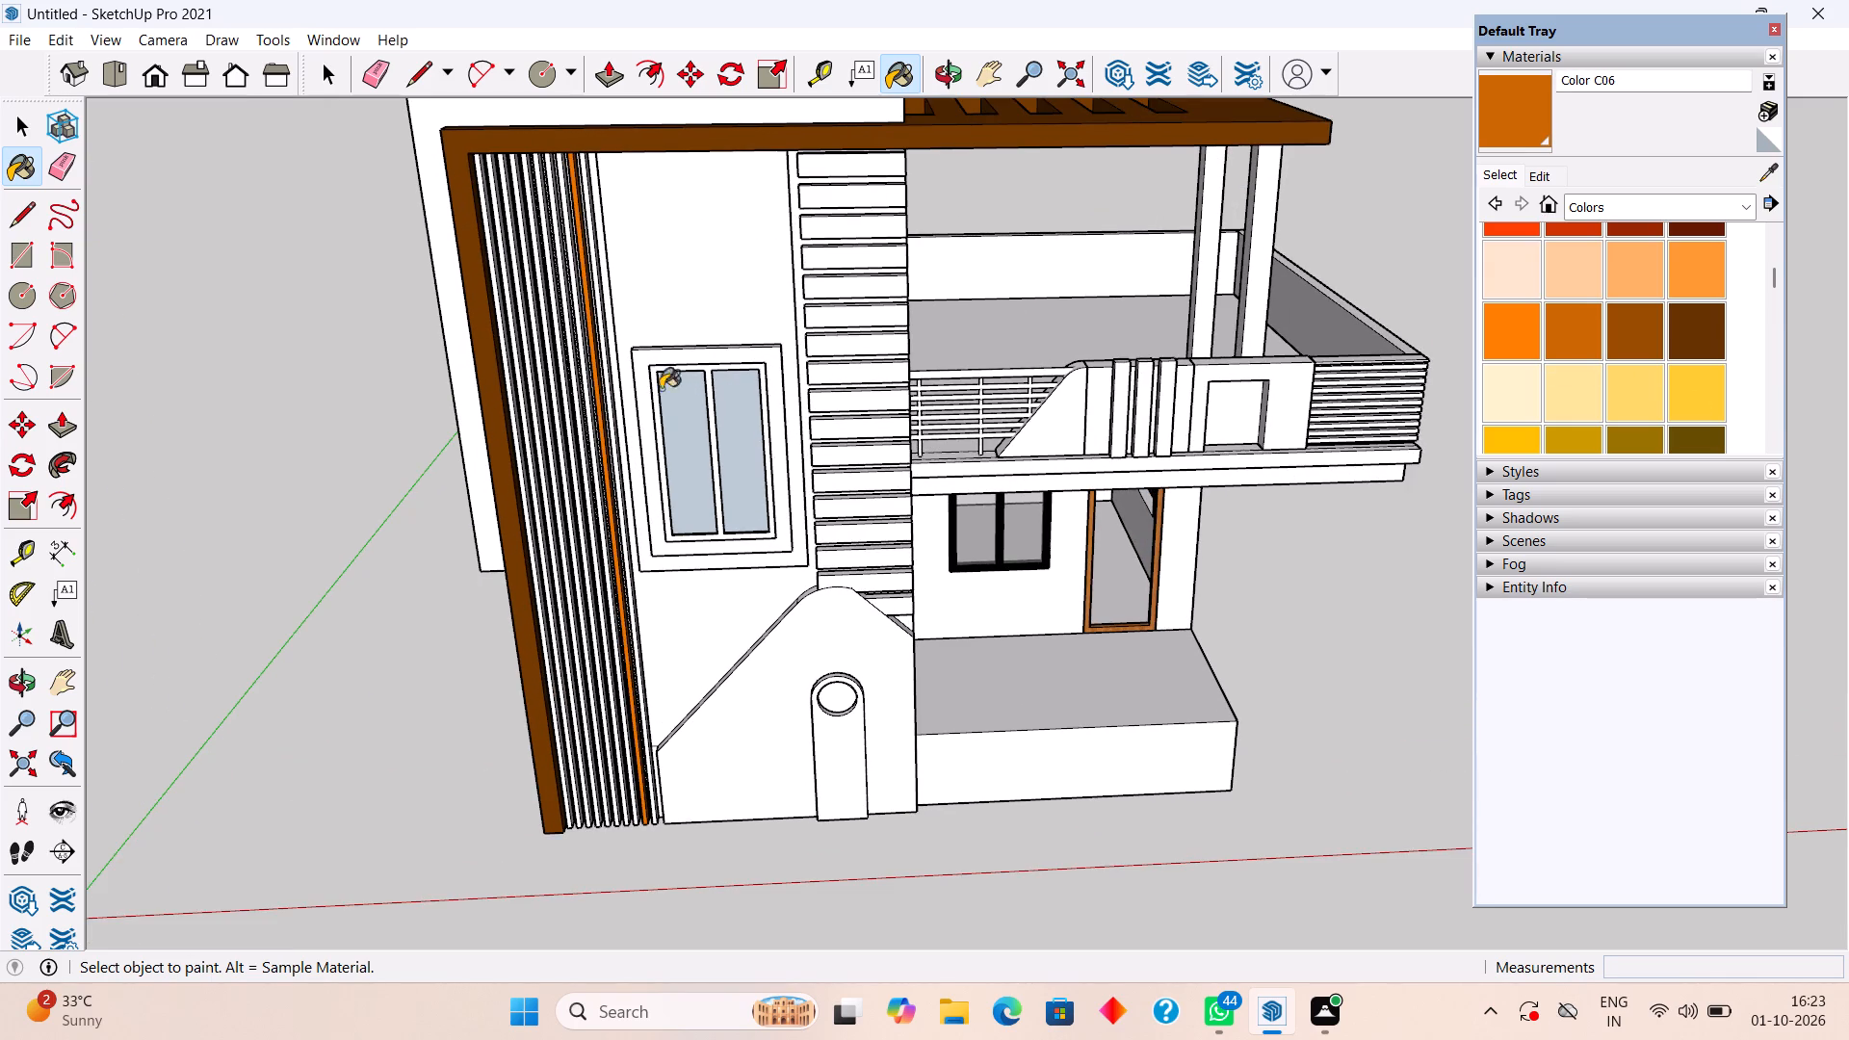
pyautogui.click(1721, 320)
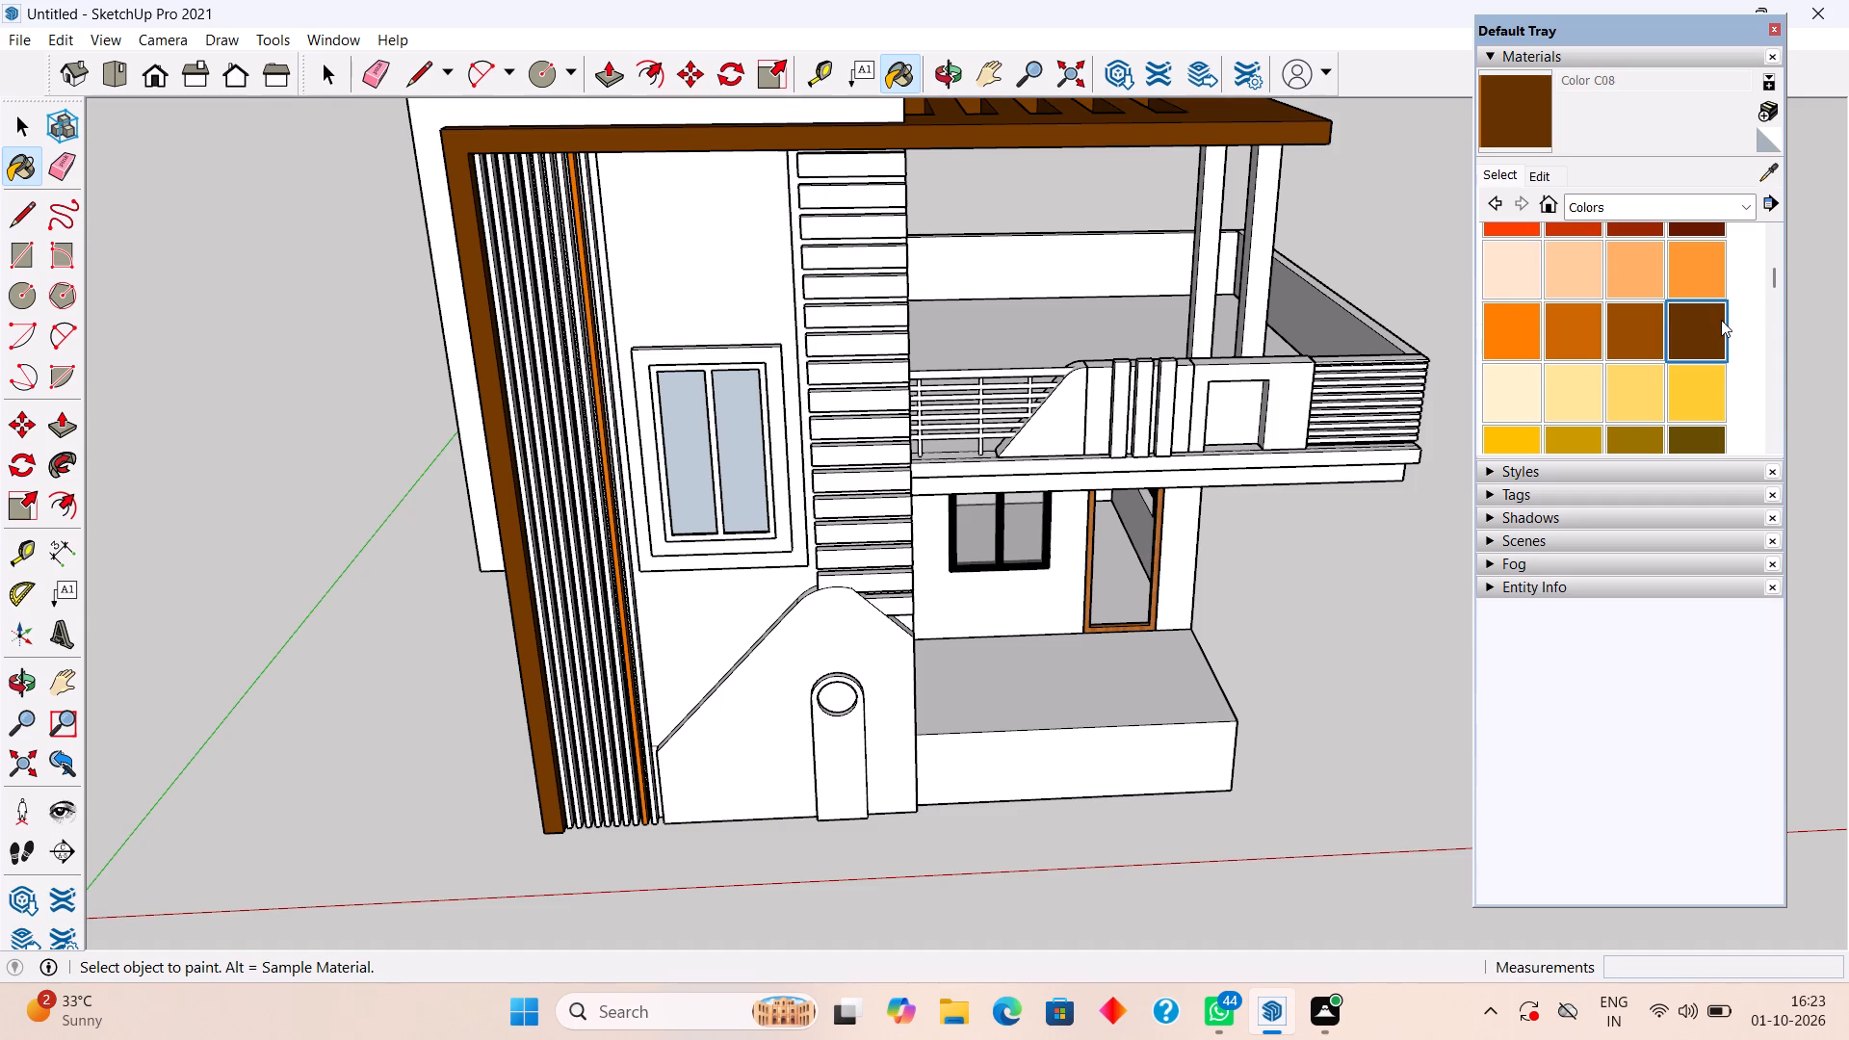
pyautogui.scroll(4, 563, 527)
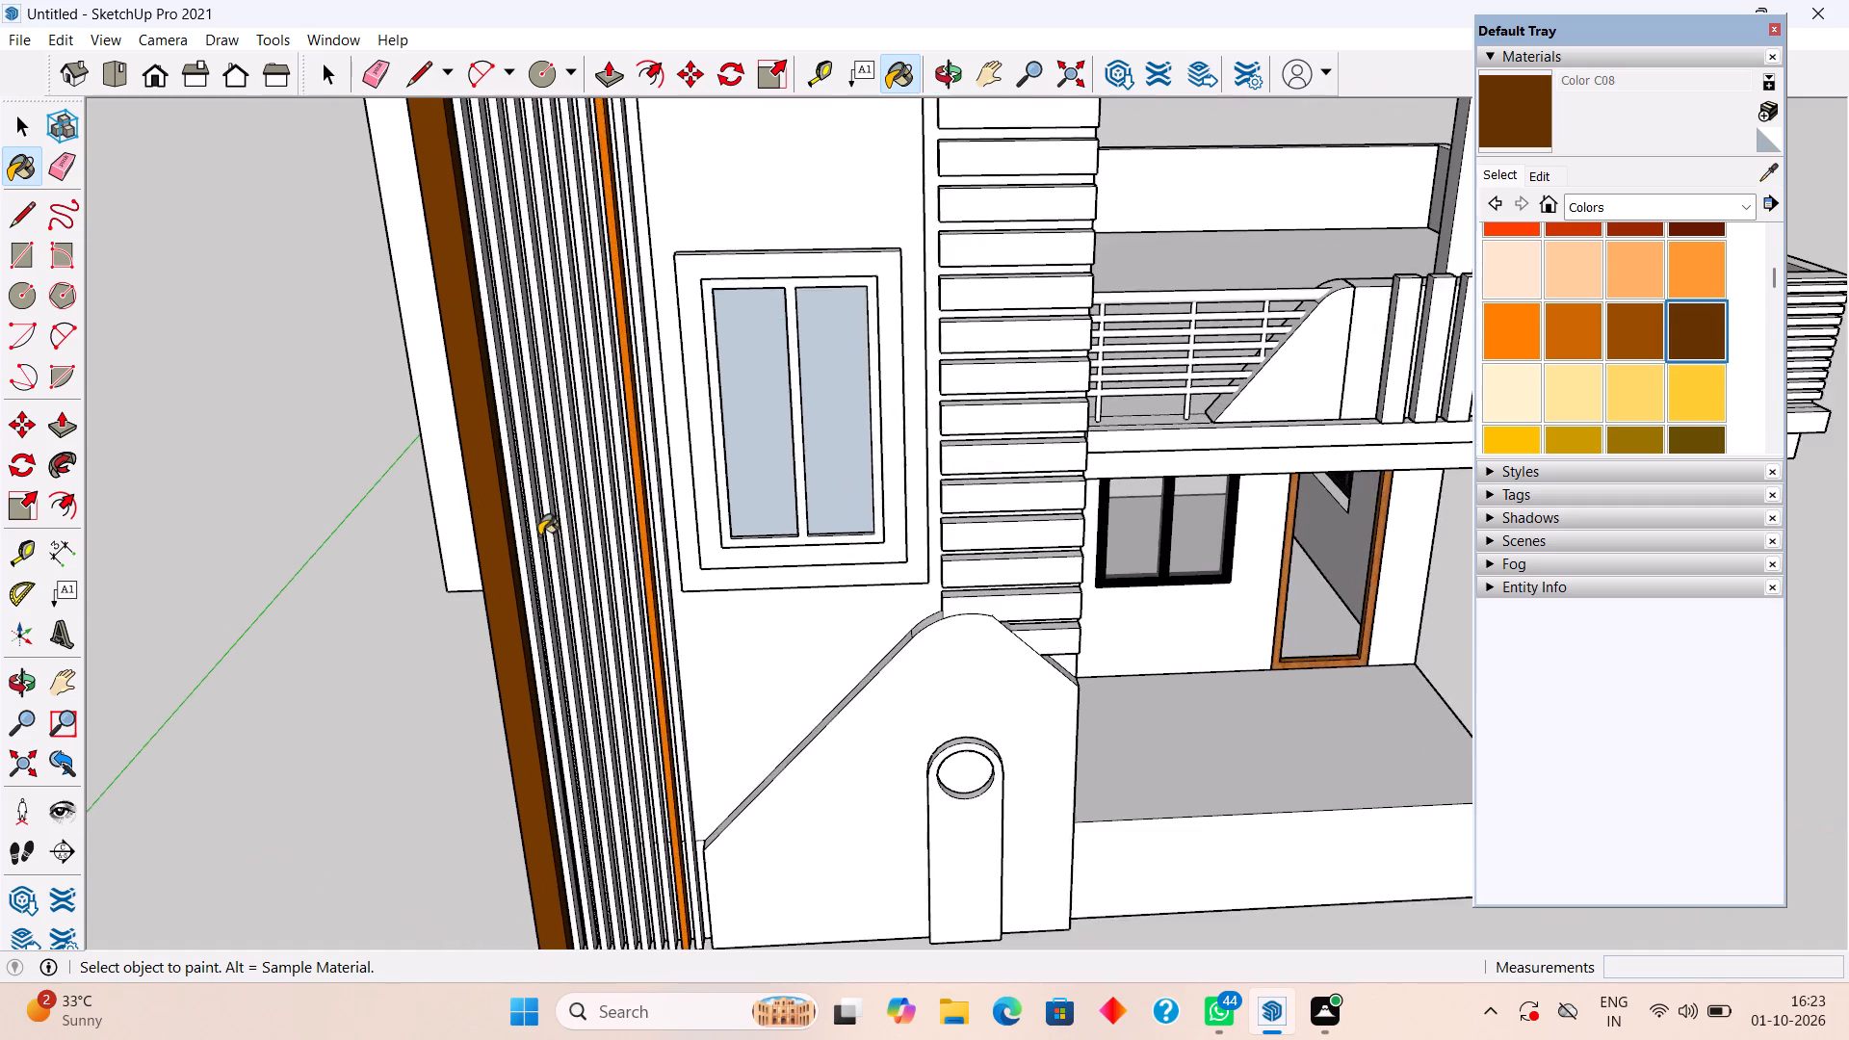
pyautogui.scroll(4, 539, 535)
pyautogui.click(520, 547)
pyautogui.click(539, 537)
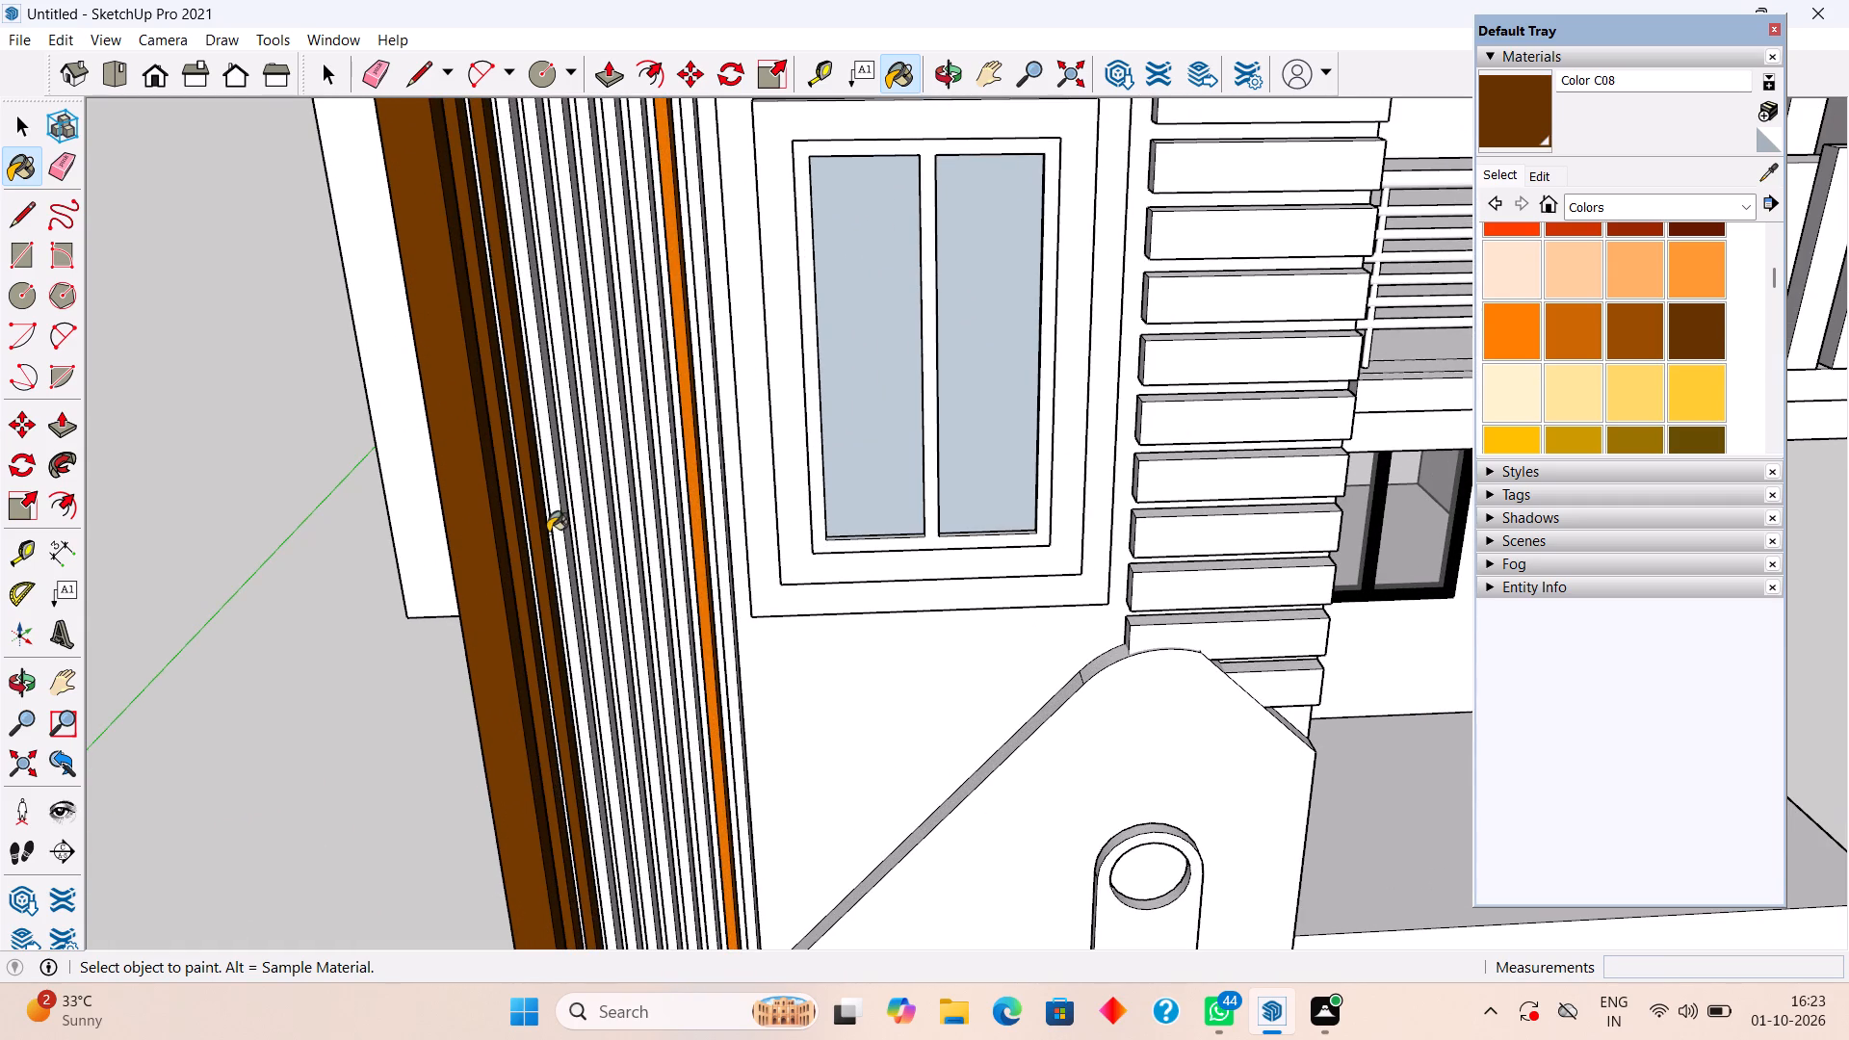
pyautogui.click(556, 527)
pyautogui.click(580, 513)
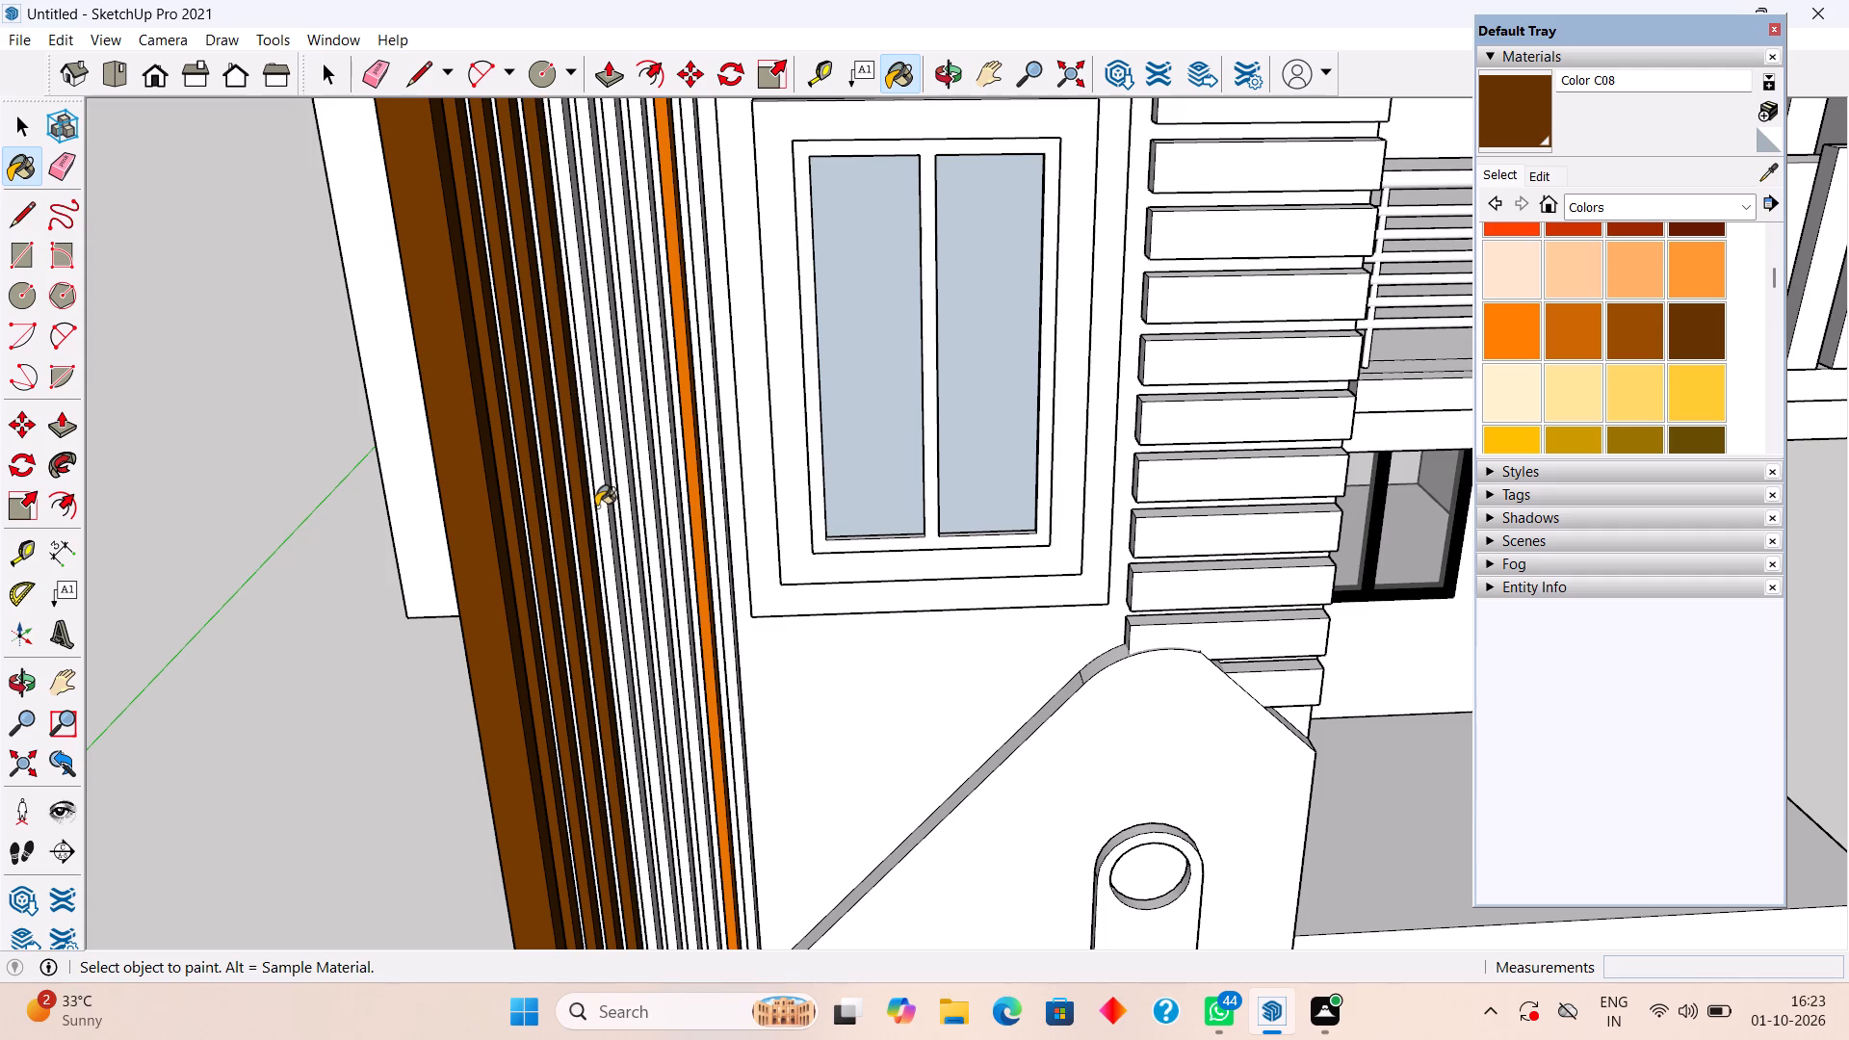
pyautogui.click(596, 506)
pyautogui.click(622, 498)
pyautogui.click(646, 490)
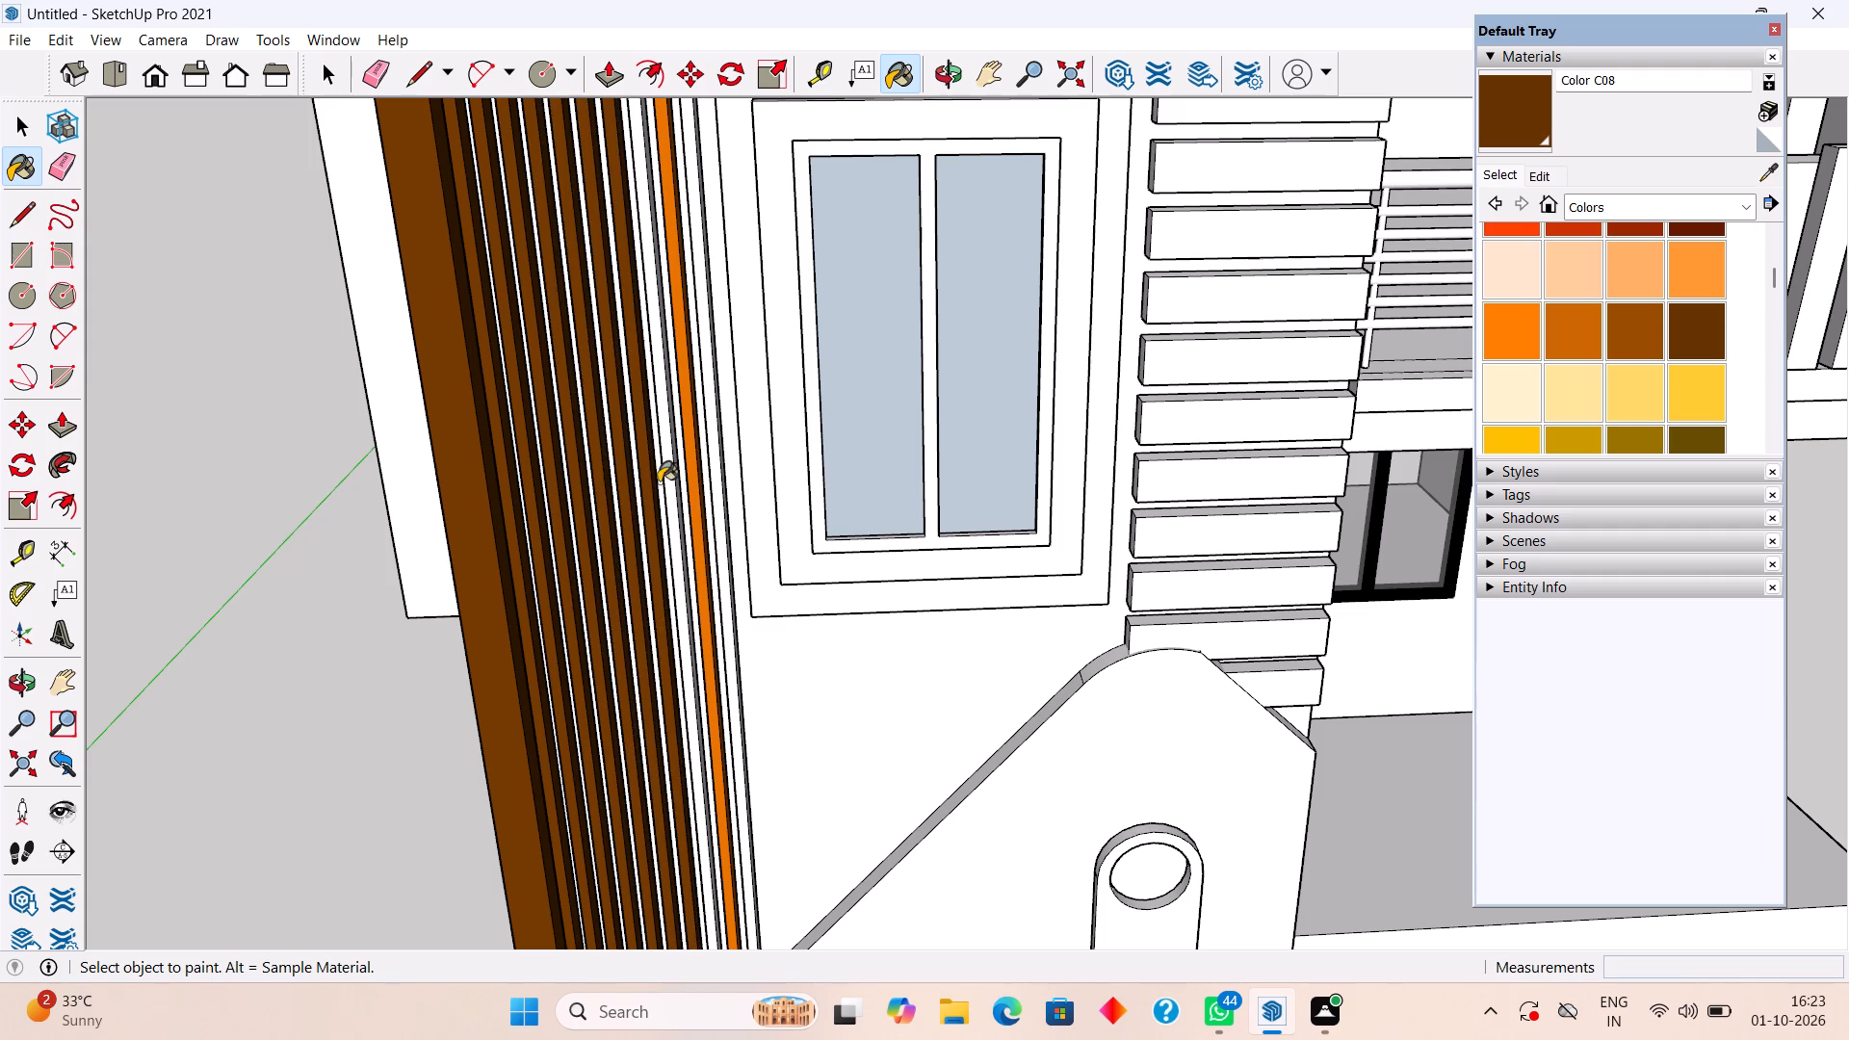
pyautogui.click(666, 481)
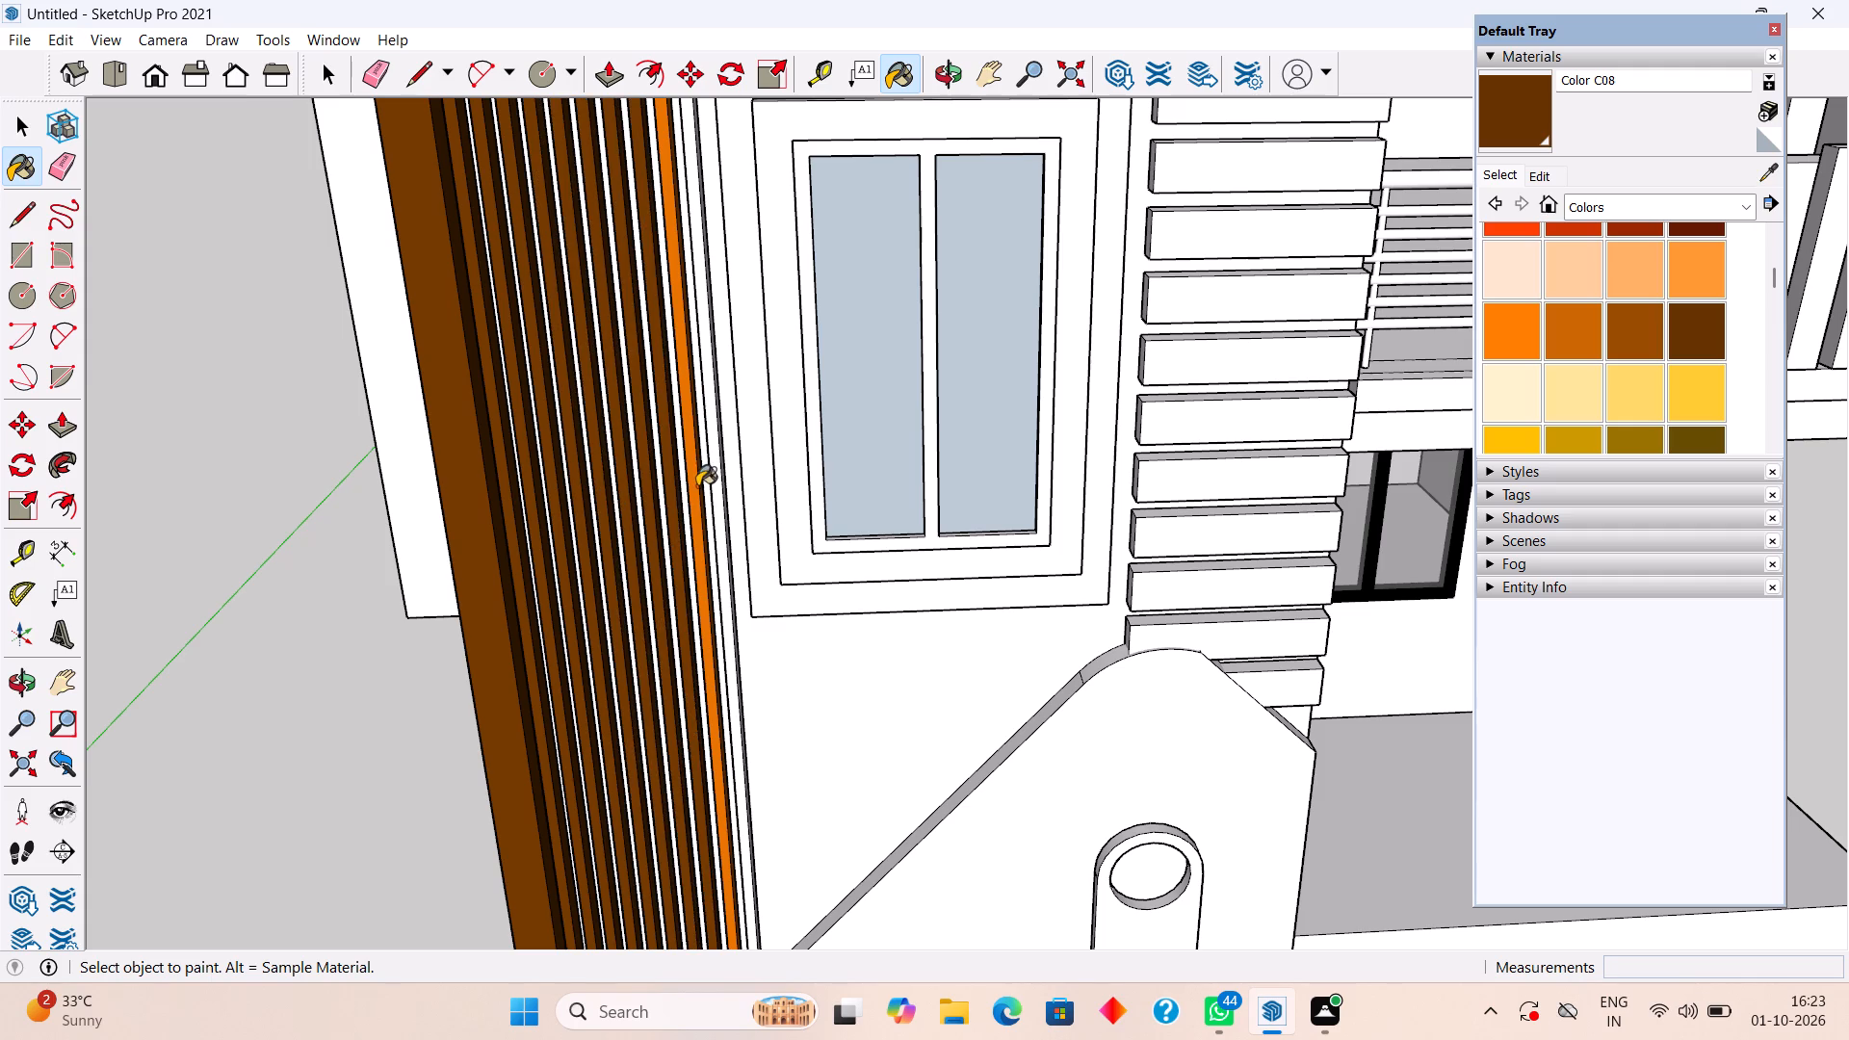
pyautogui.click(697, 486)
pyautogui.click(718, 478)
pyautogui.scroll(-8, 718, 478)
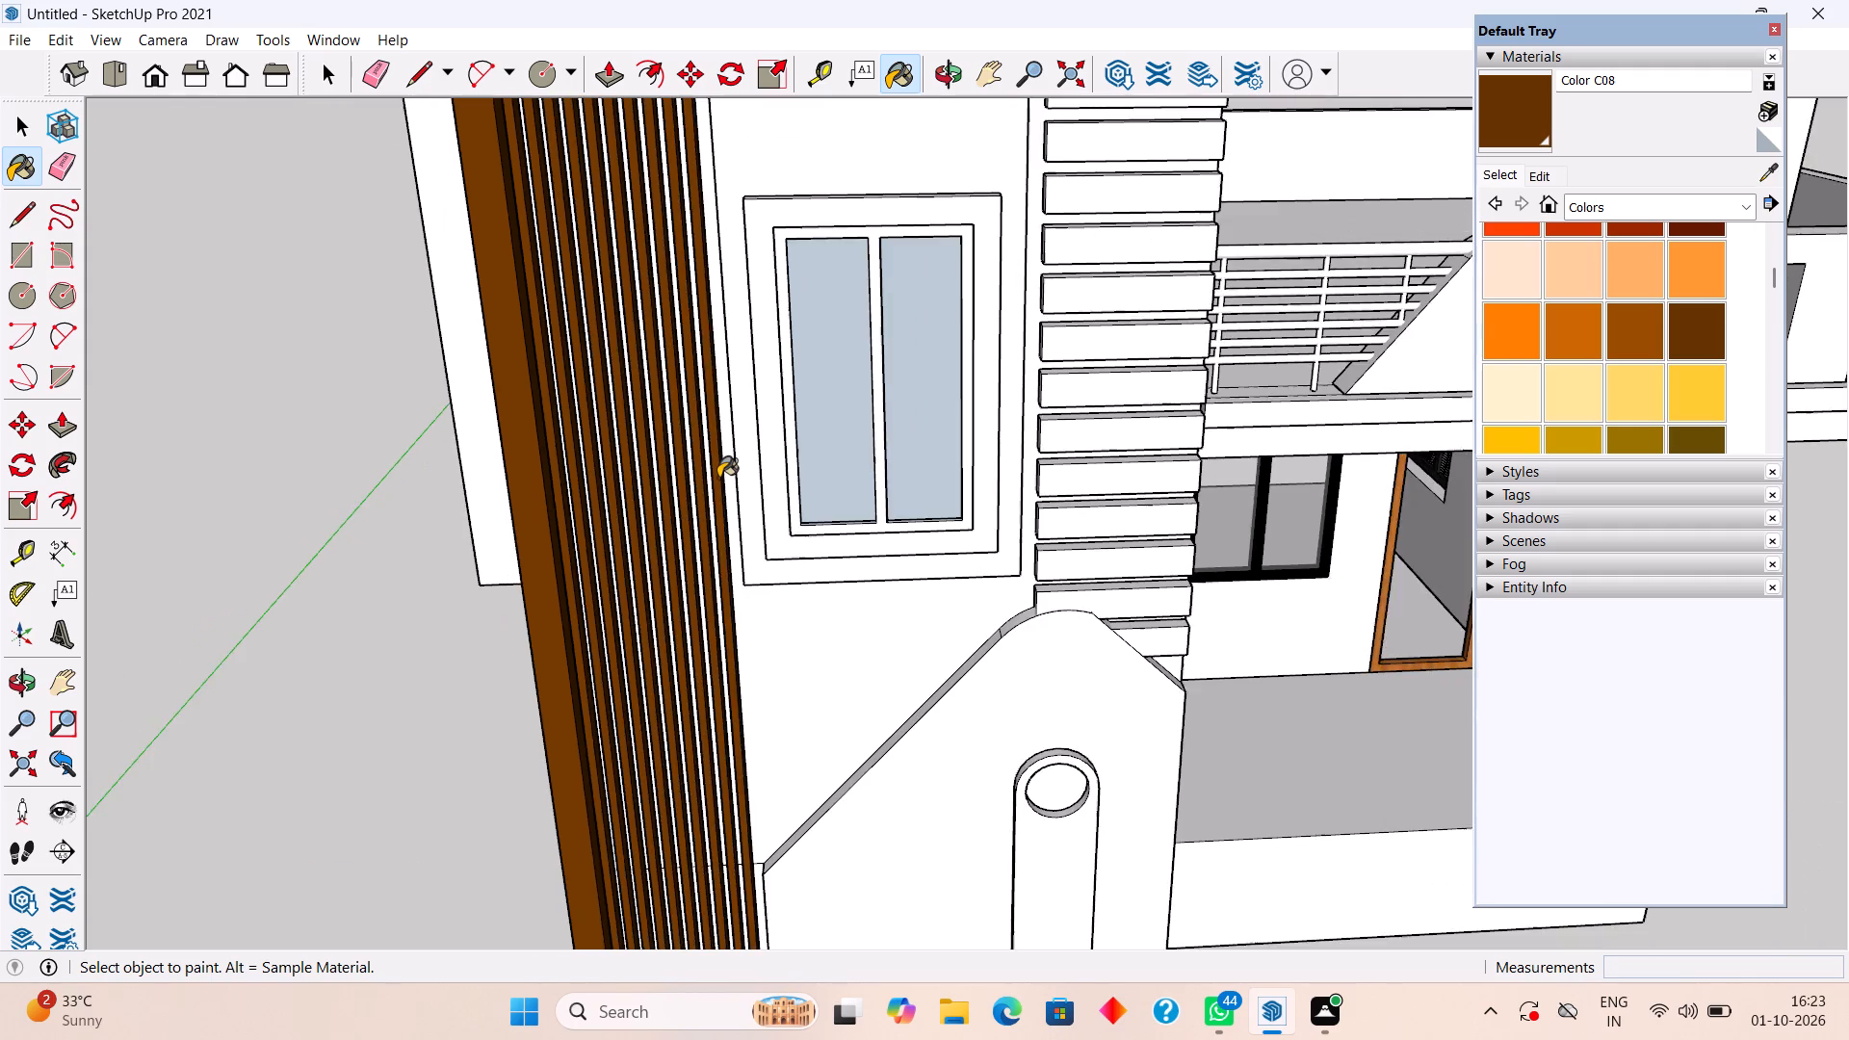
pyautogui.scroll(-1, 718, 478)
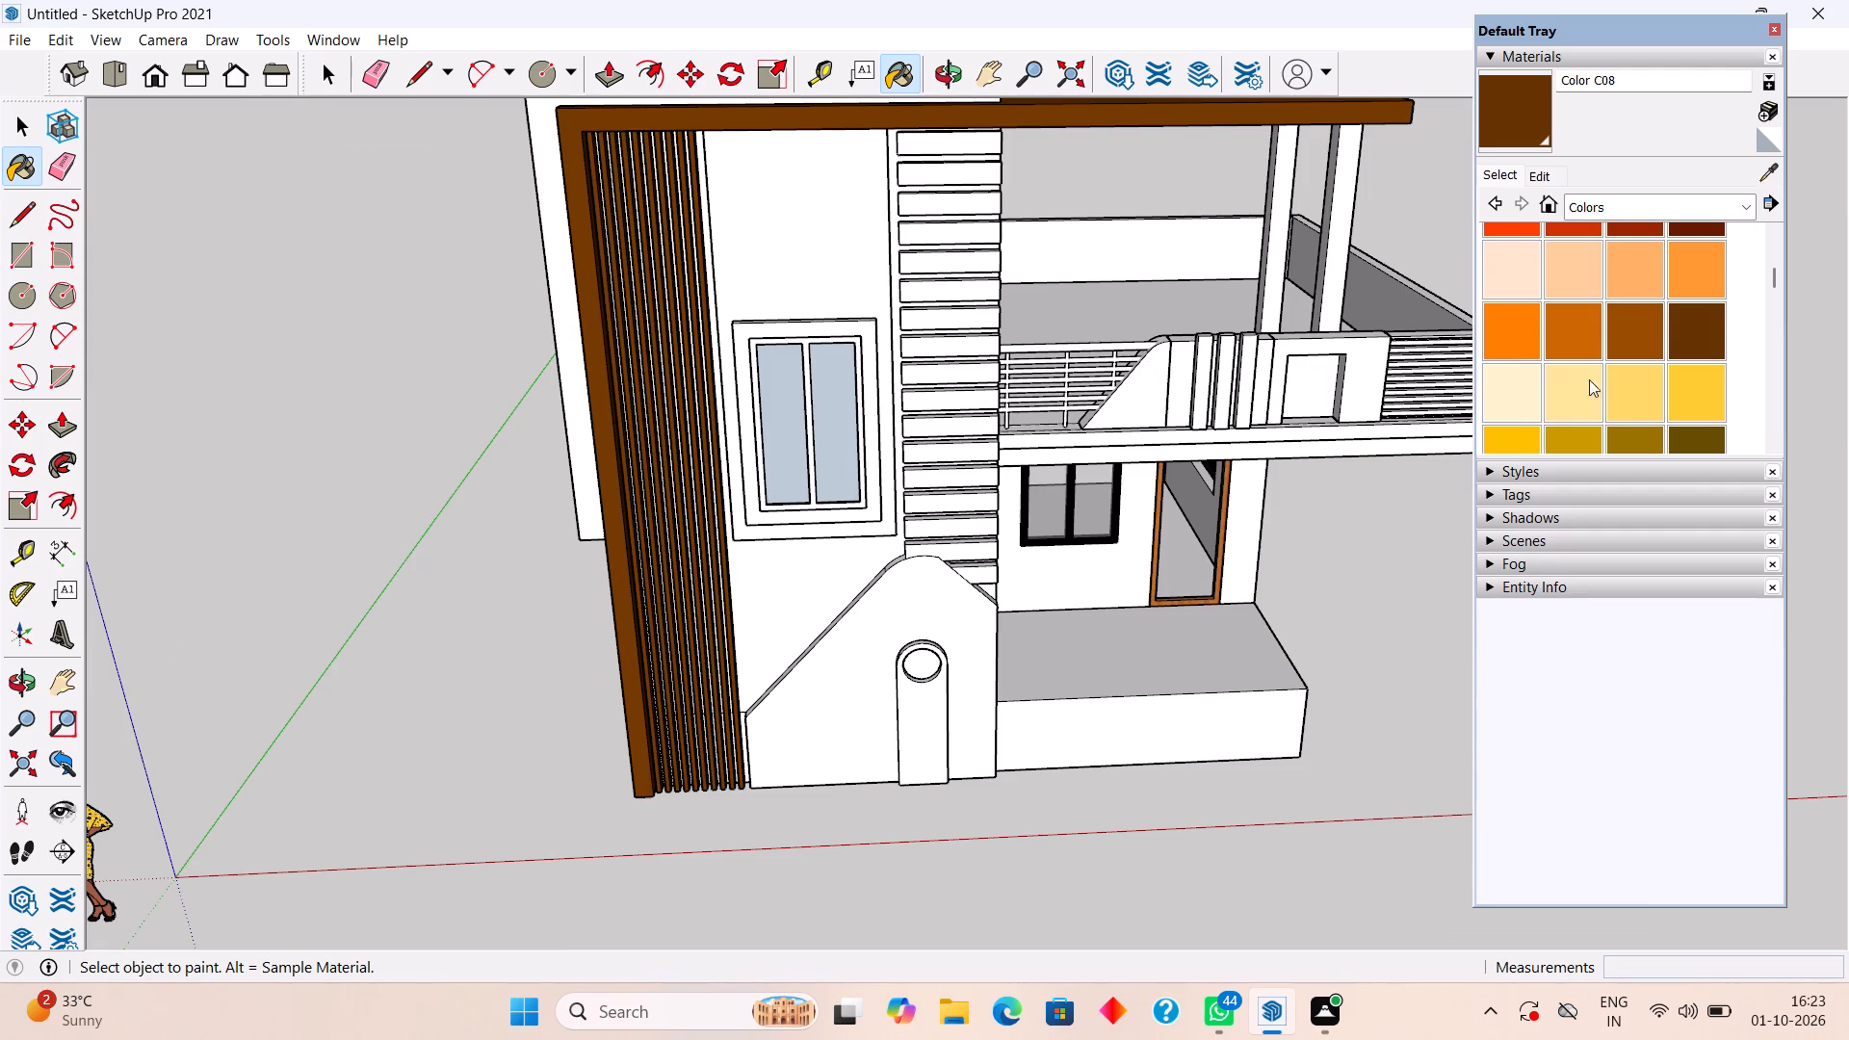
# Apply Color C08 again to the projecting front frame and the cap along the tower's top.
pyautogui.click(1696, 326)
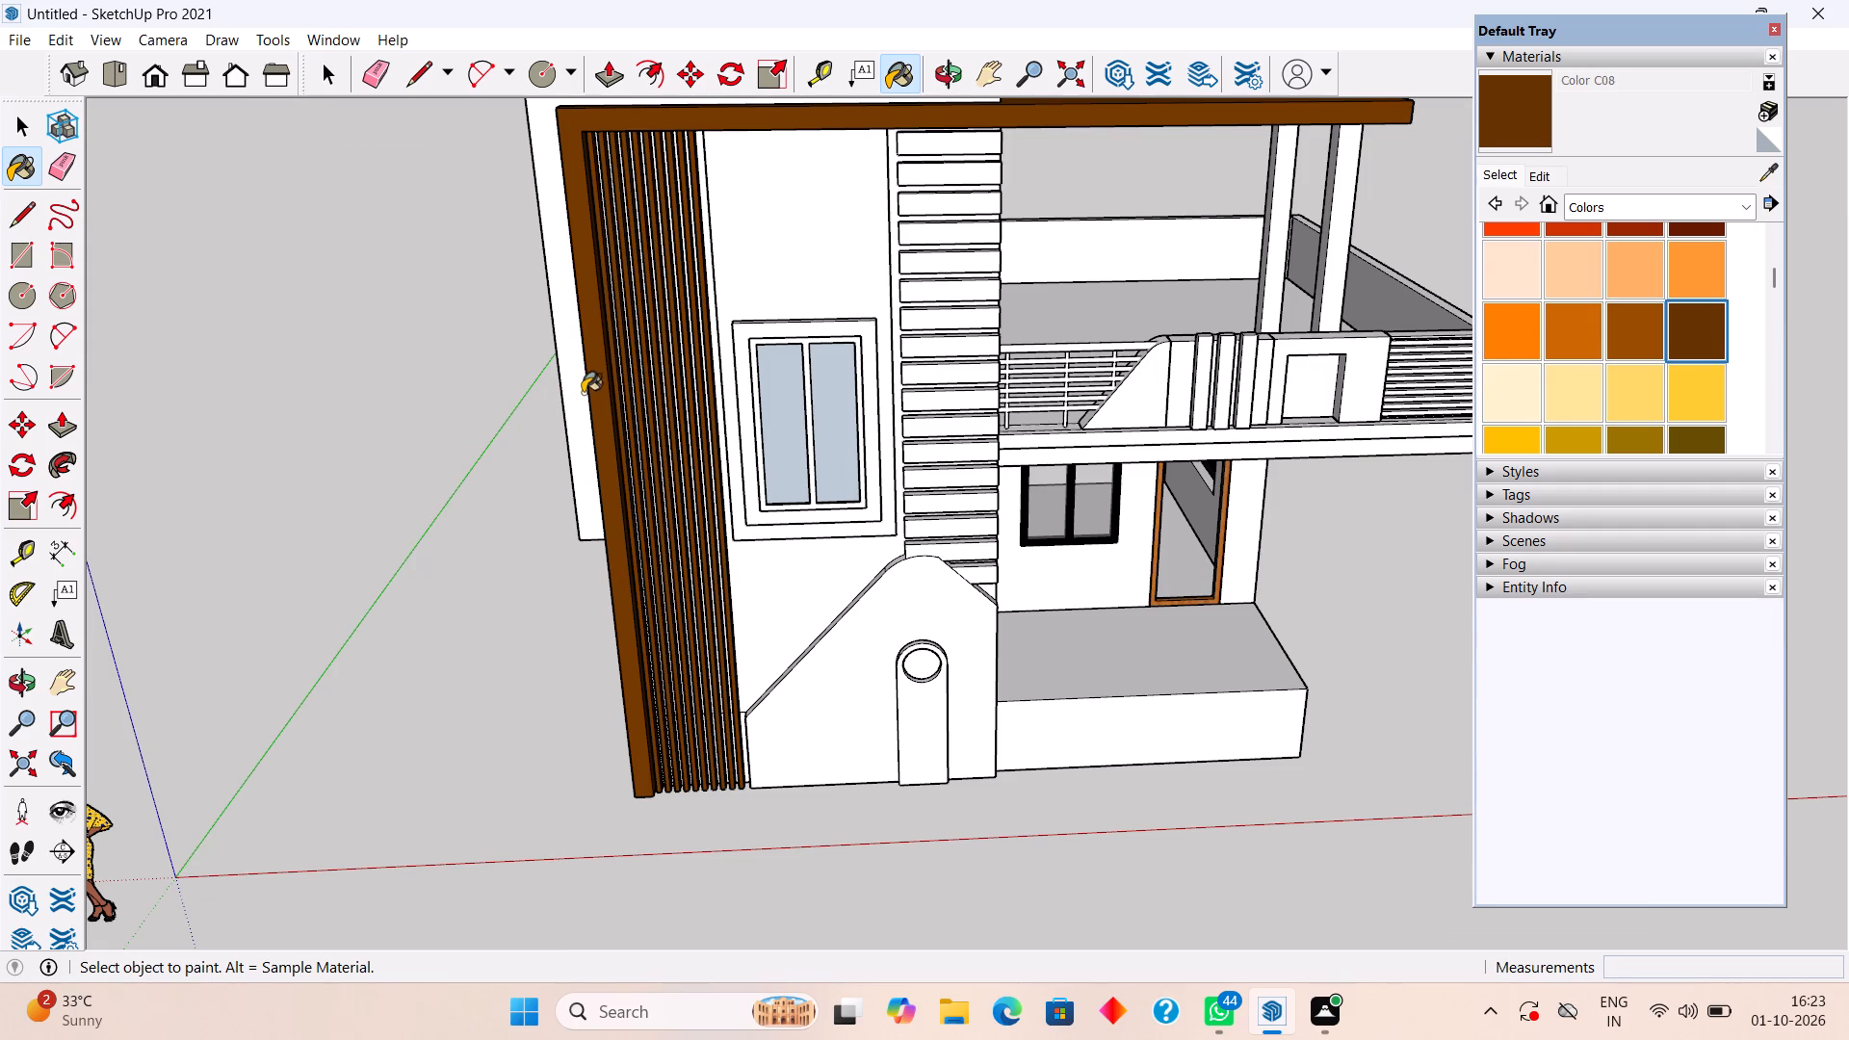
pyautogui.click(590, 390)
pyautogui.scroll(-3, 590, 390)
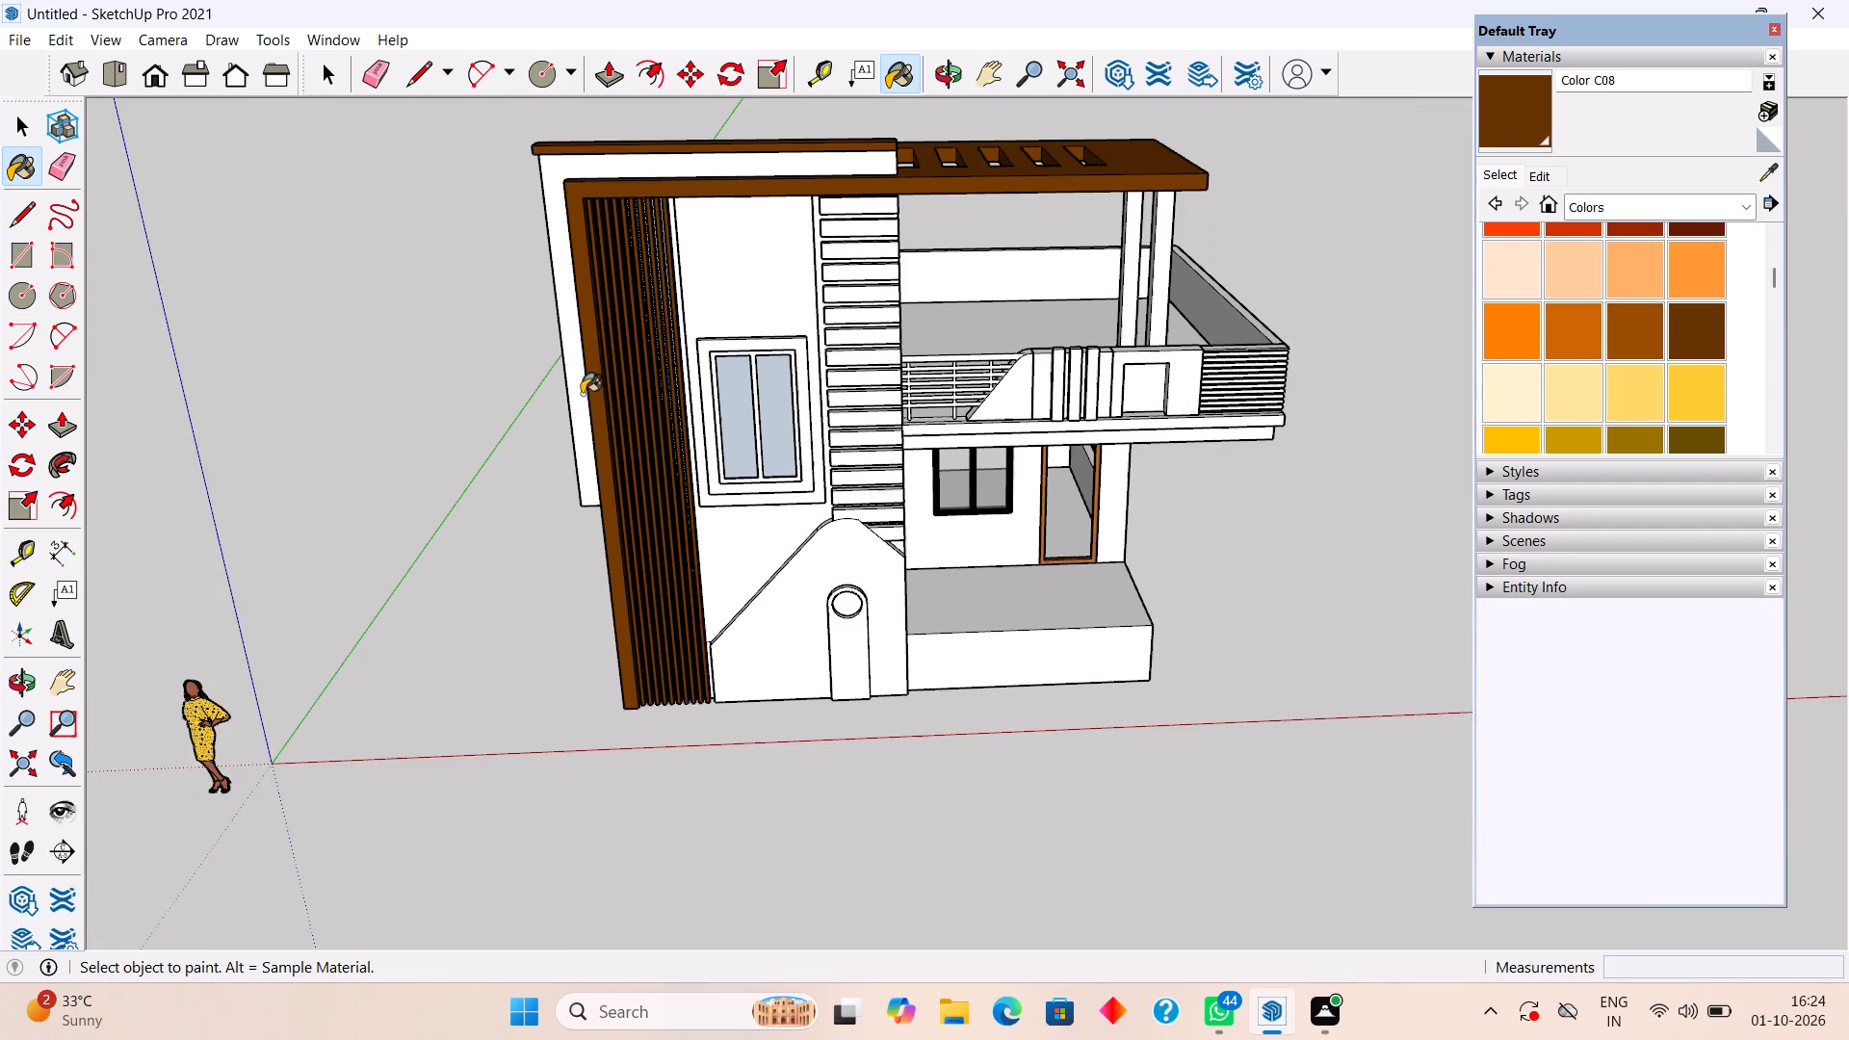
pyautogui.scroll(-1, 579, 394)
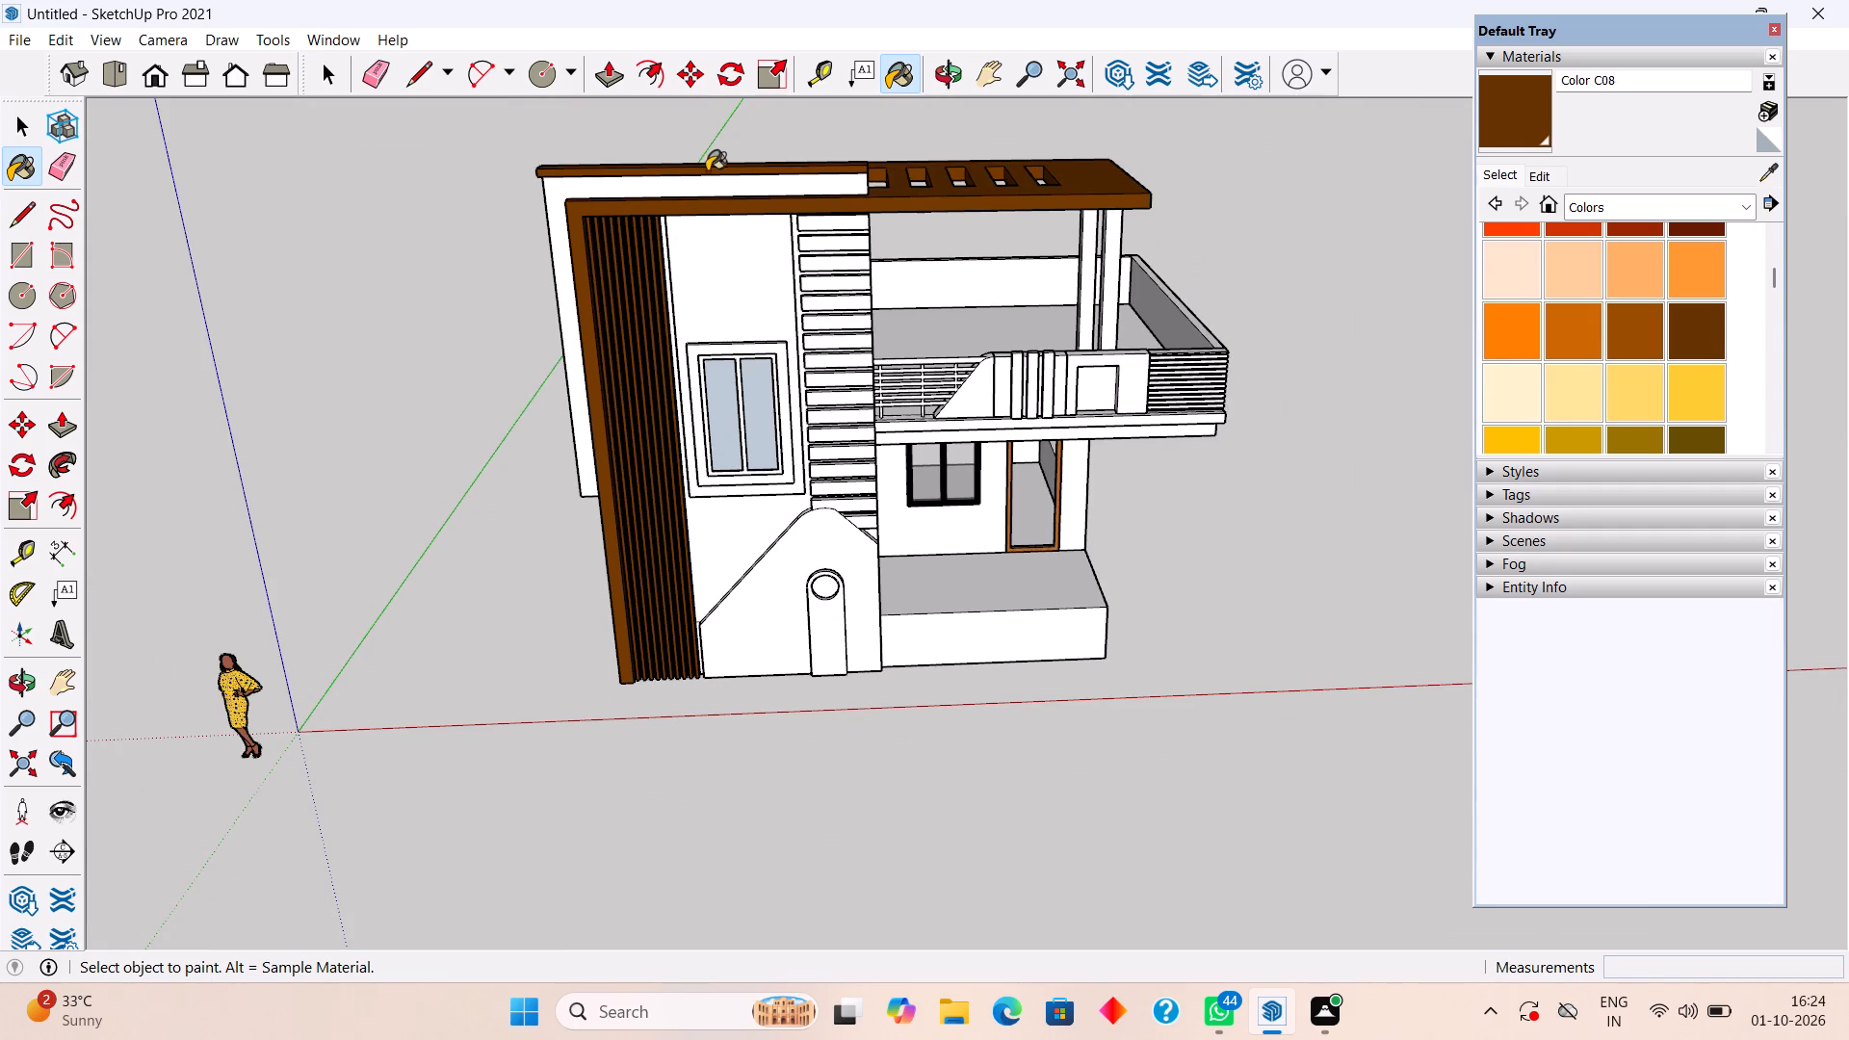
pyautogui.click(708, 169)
# Paint the projecting front frame with its pergola slab and the tower's top cap in Color B08.
pyautogui.scroll(-6, 1542, 361)
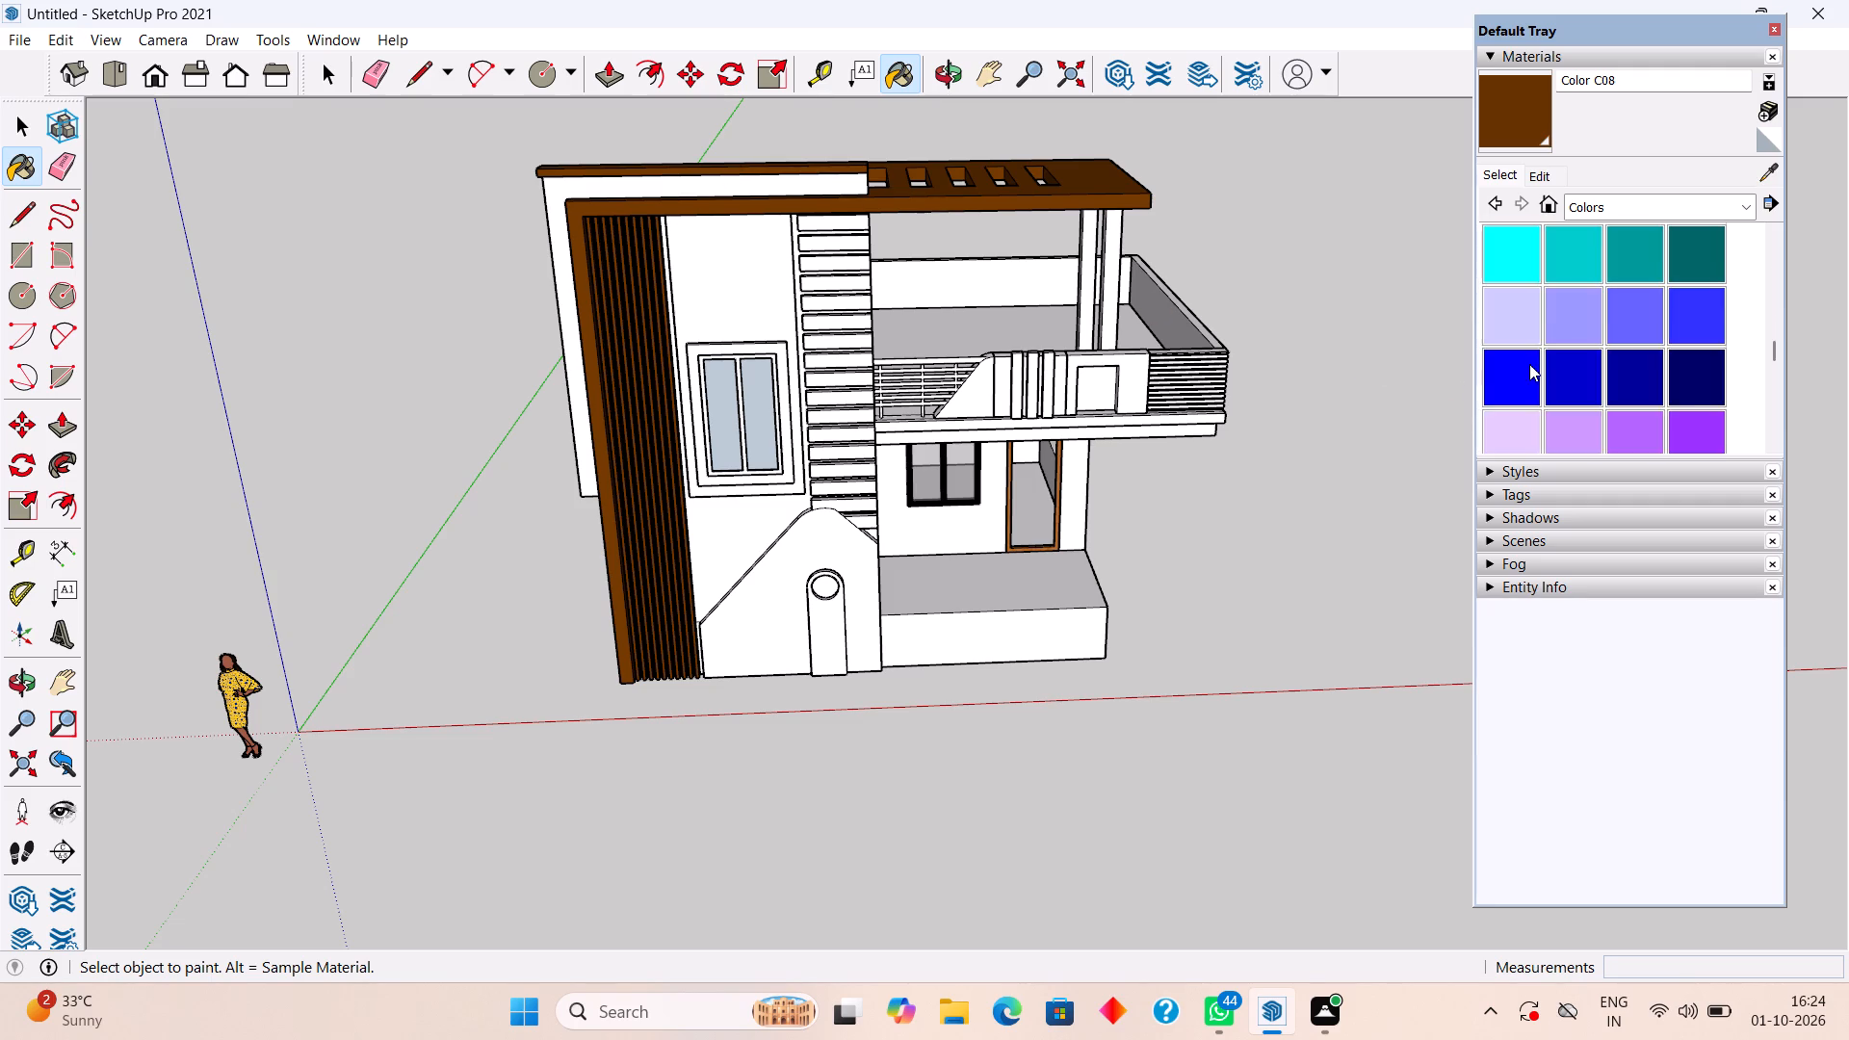
pyautogui.scroll(7, 1529, 364)
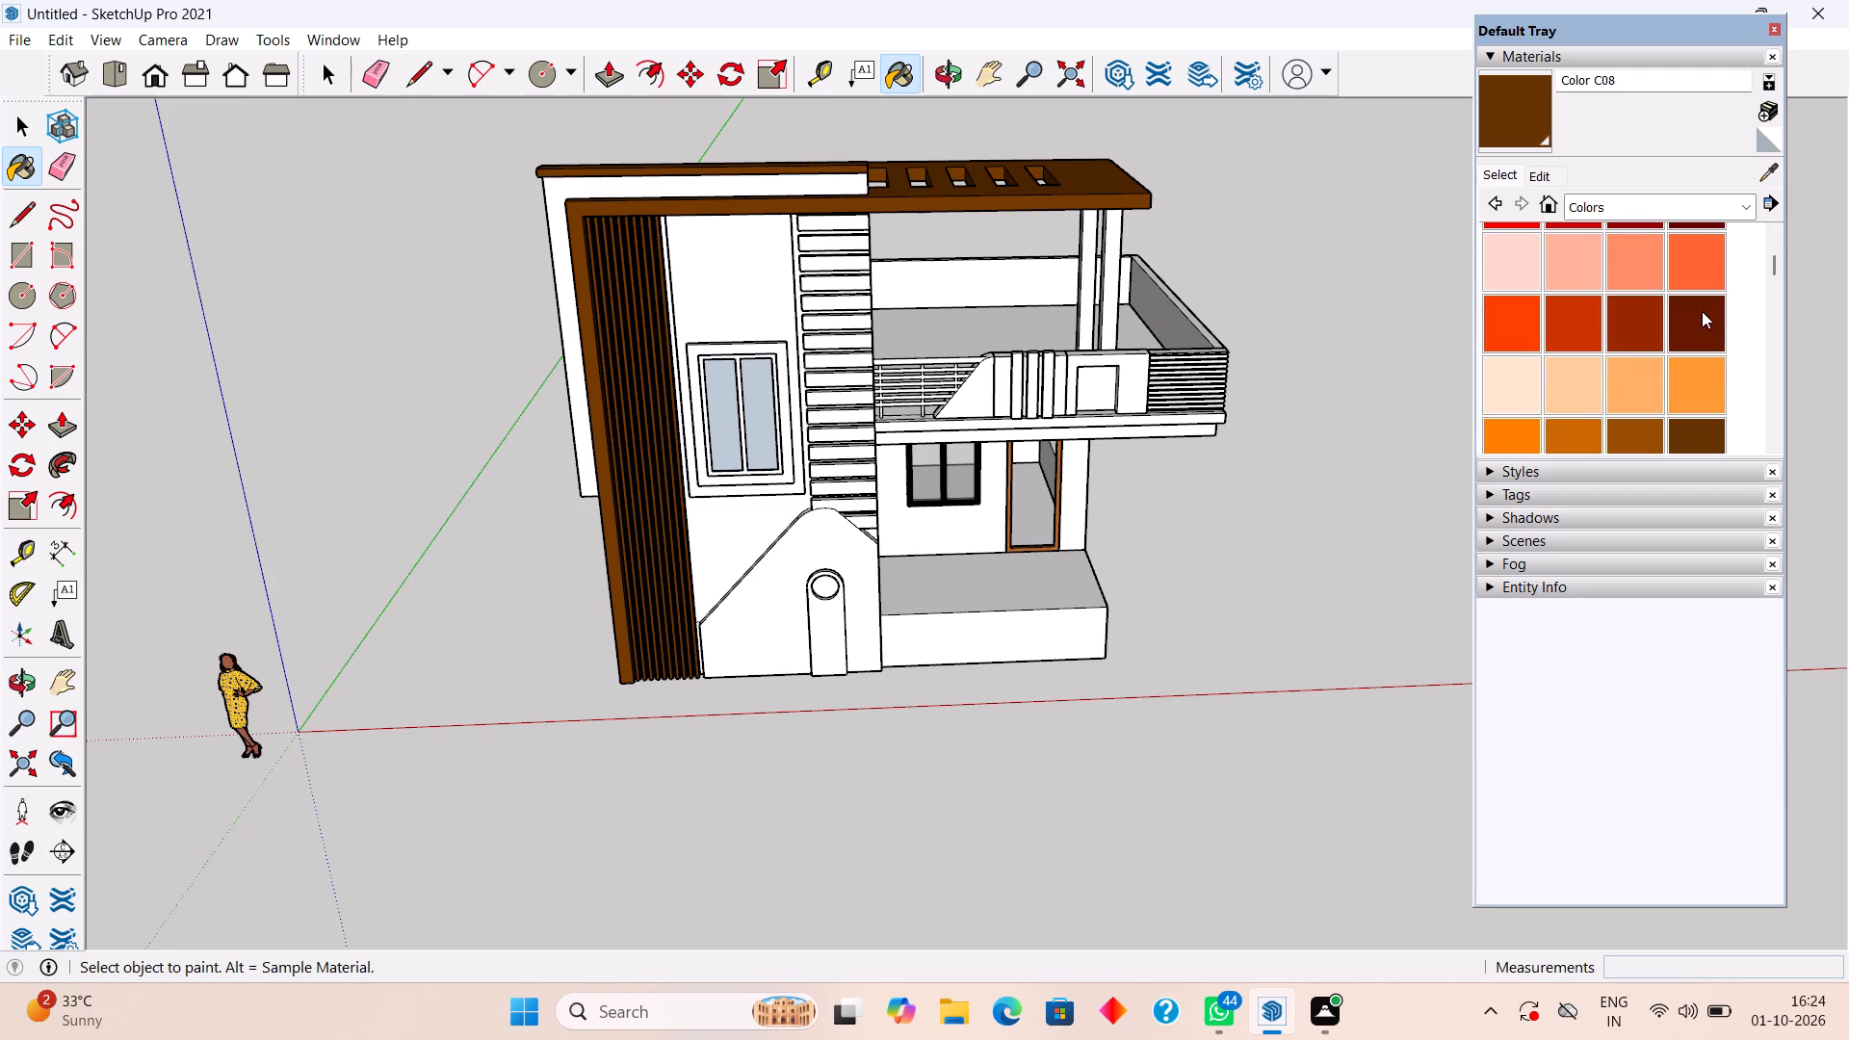
pyautogui.click(1702, 311)
pyautogui.click(1119, 192)
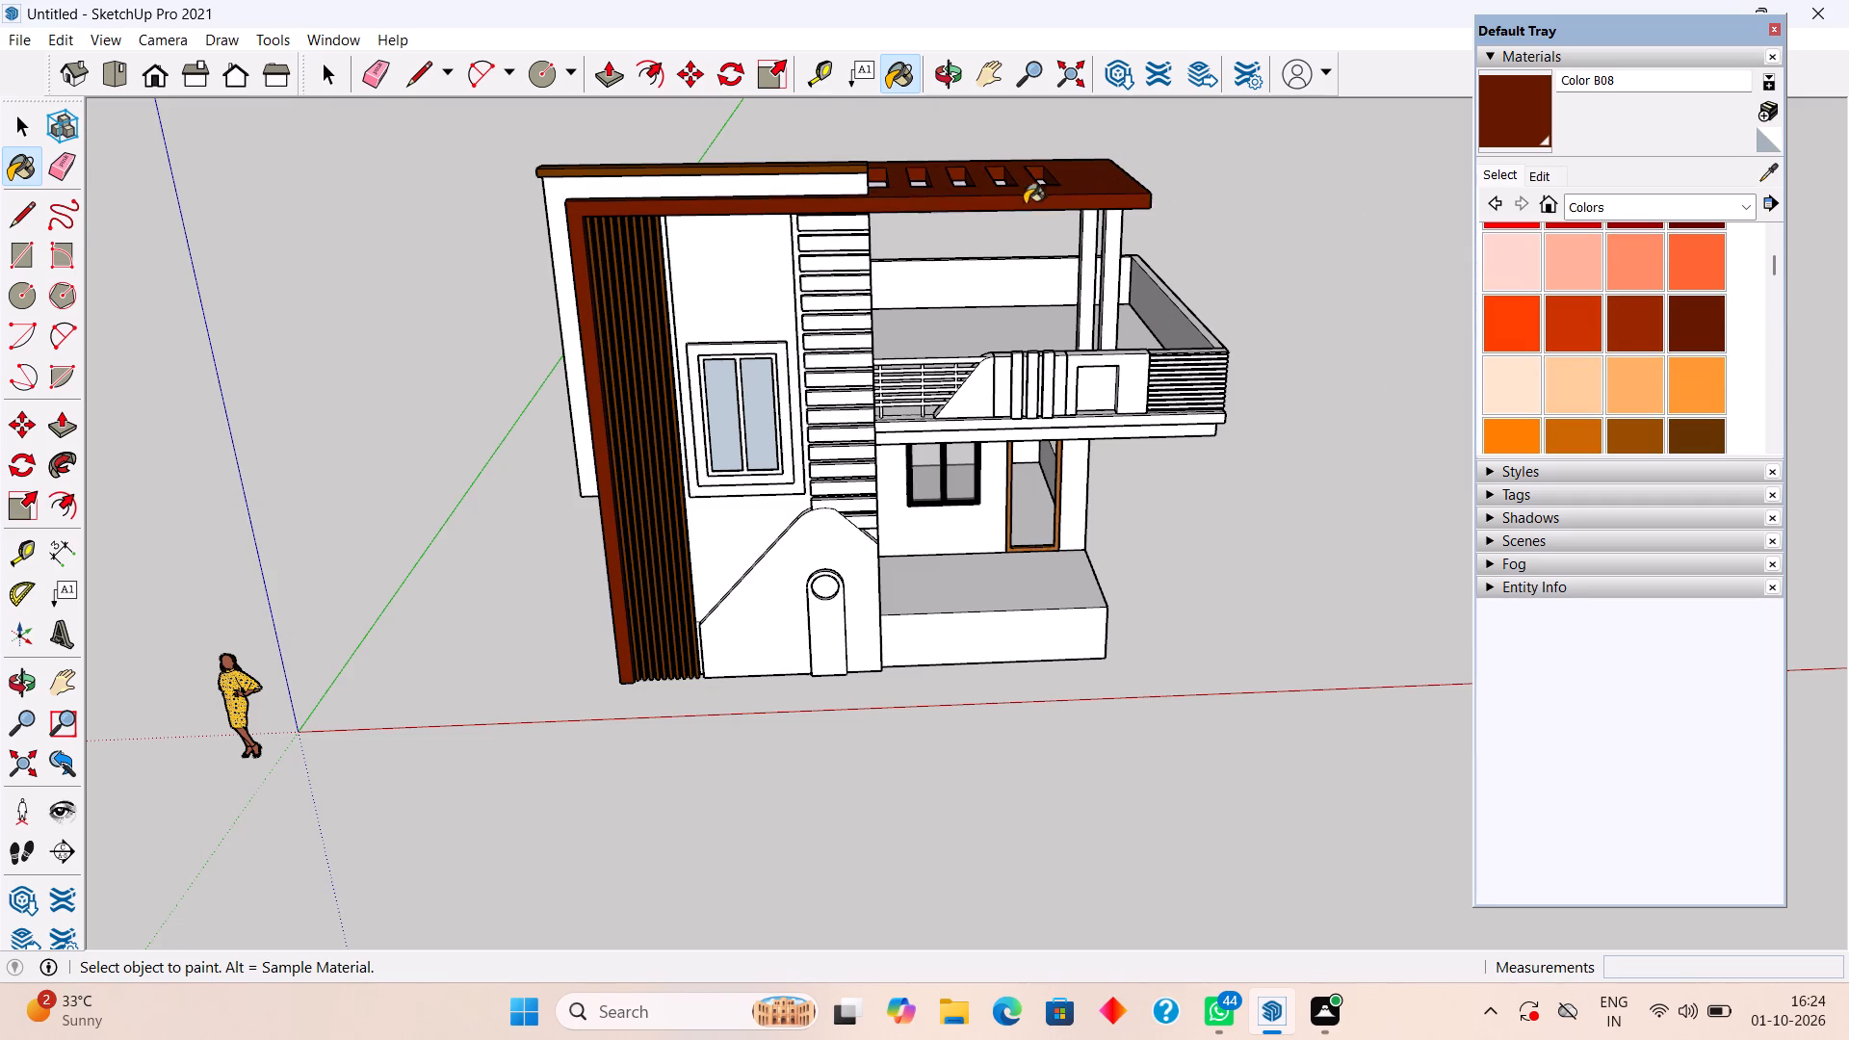
pyautogui.click(793, 169)
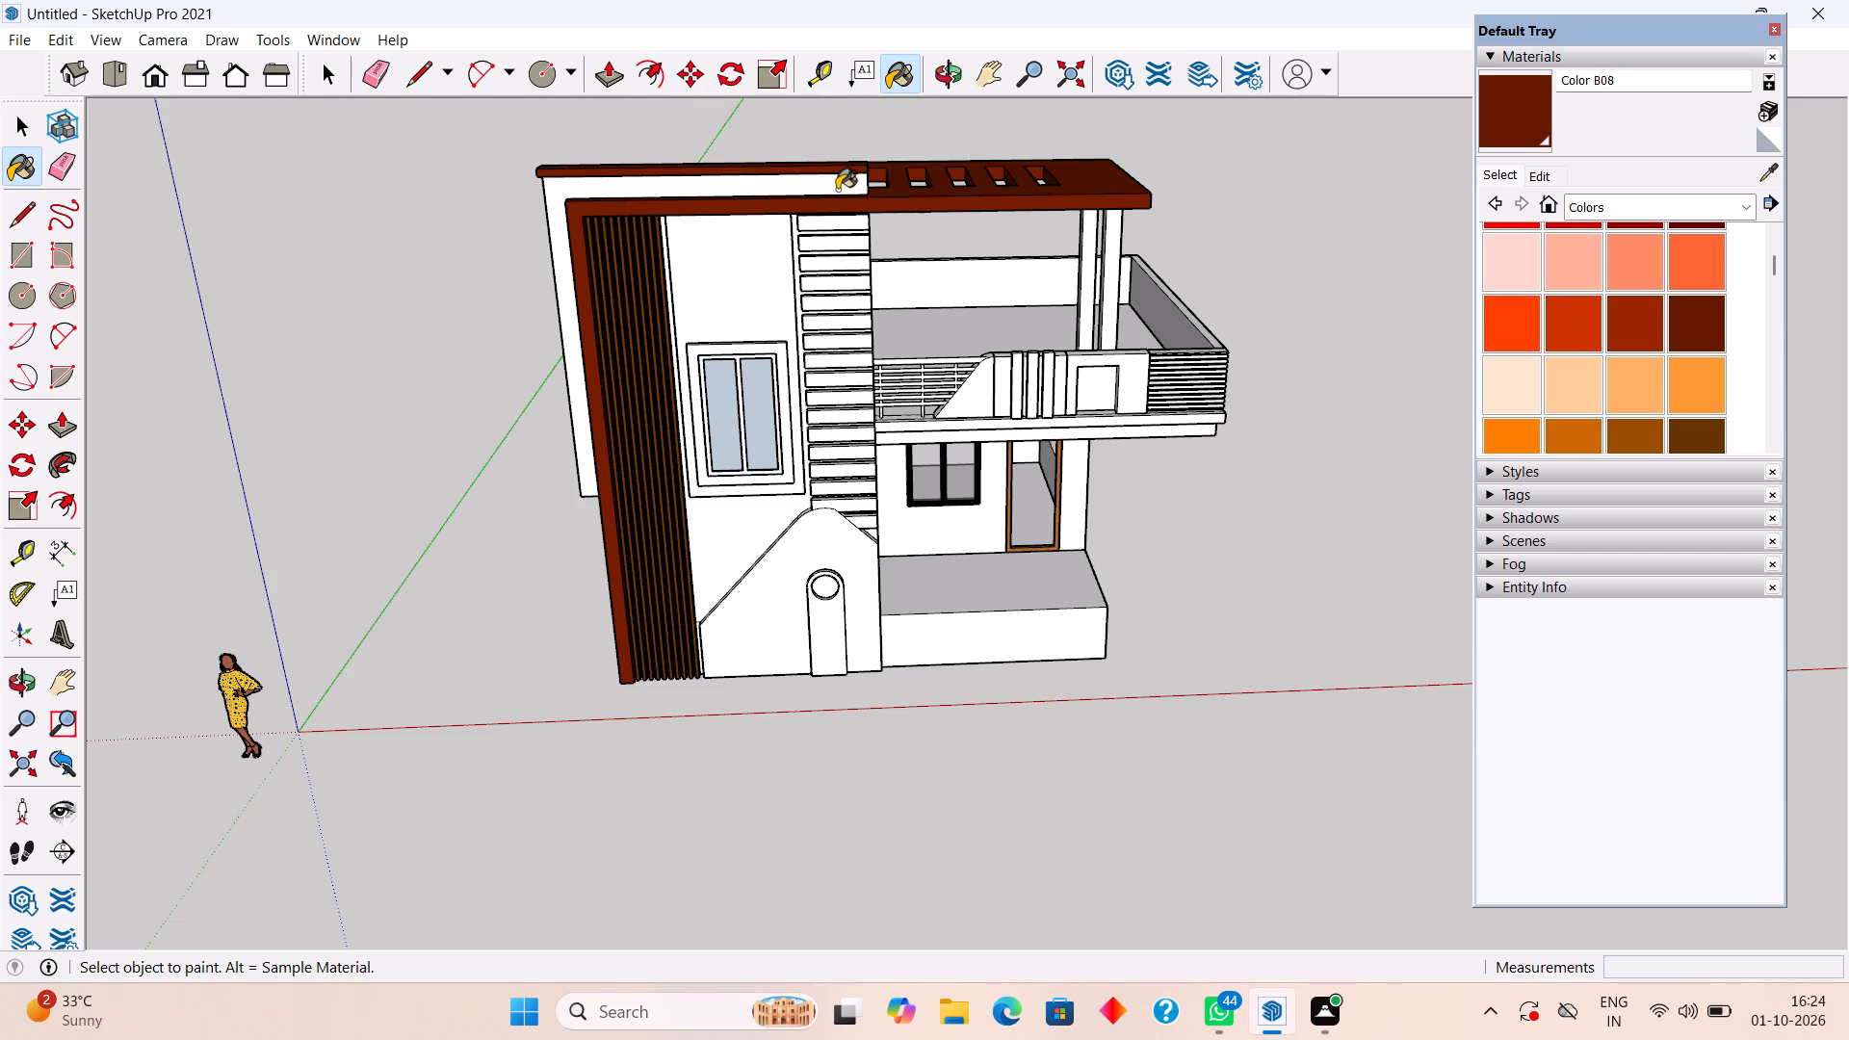
# Paint the first-floor balcony slab in Color B08.
pyautogui.scroll(-3, 837, 190)
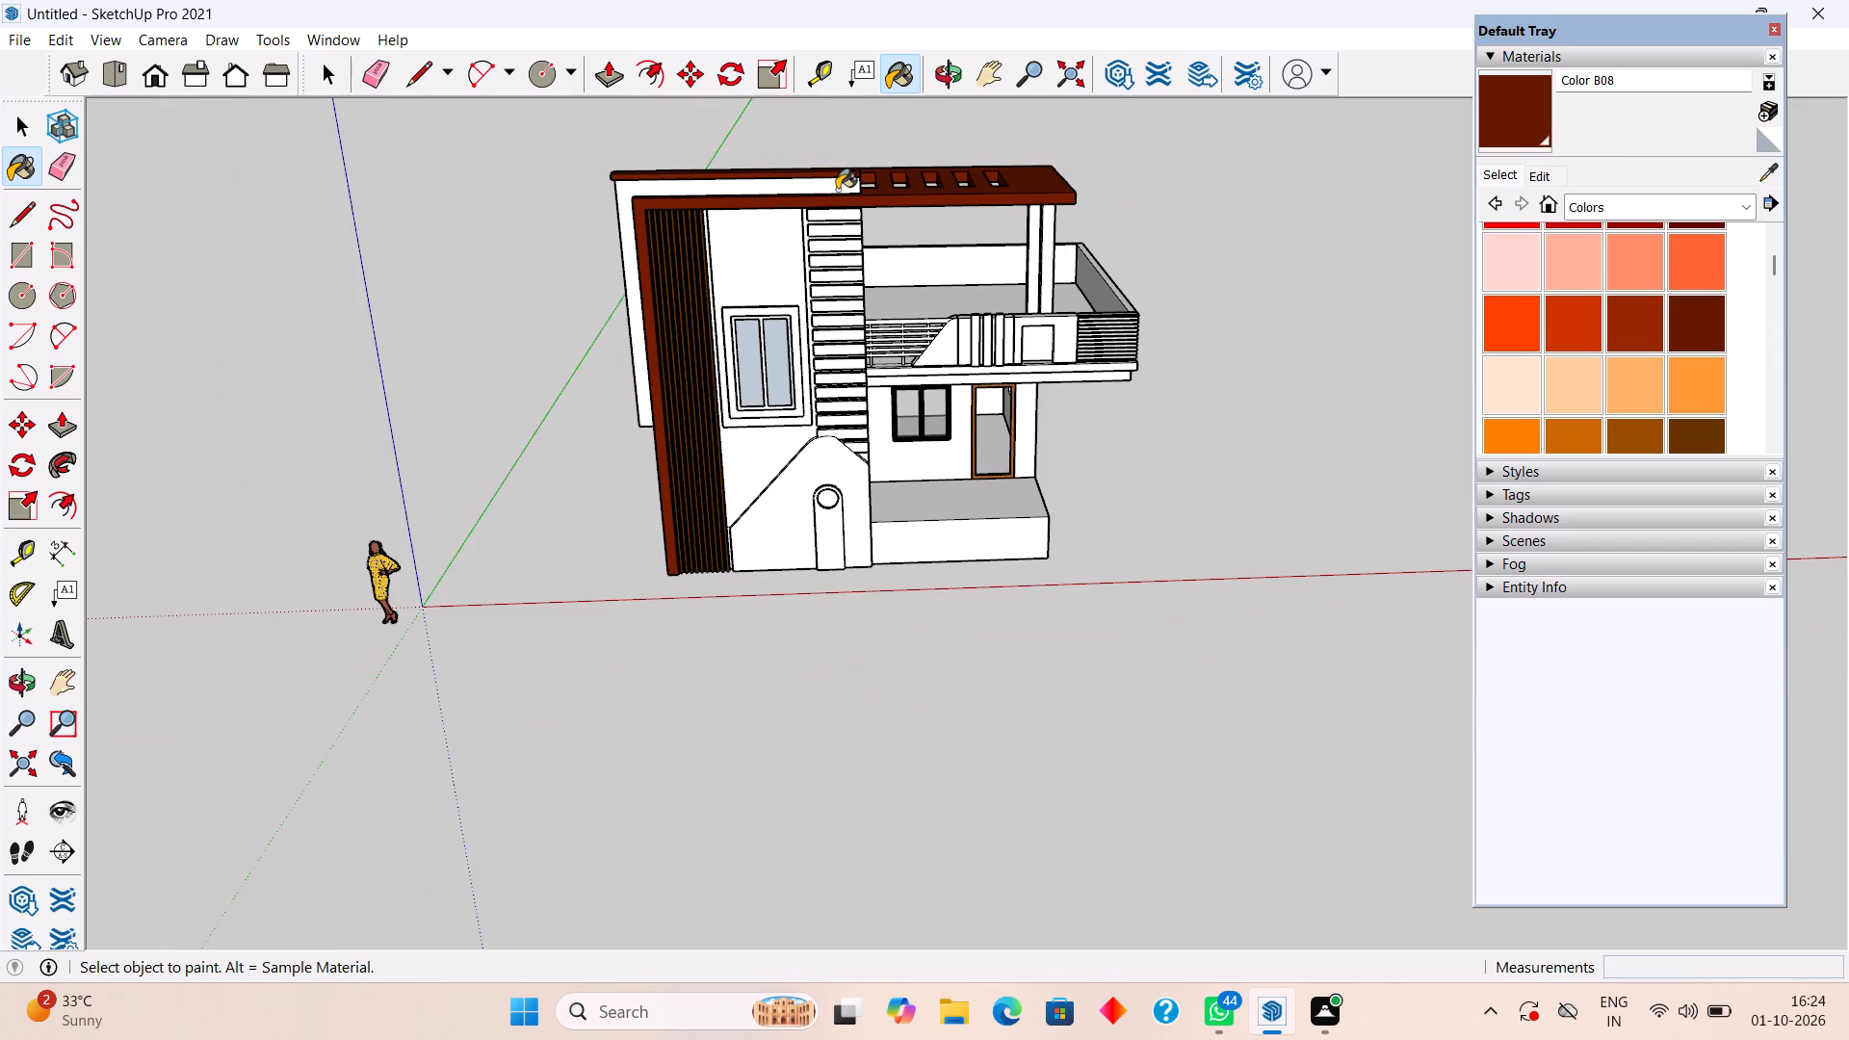
pyautogui.moveTo(837, 190); pyautogui.dragTo(833, 129, button='middle')
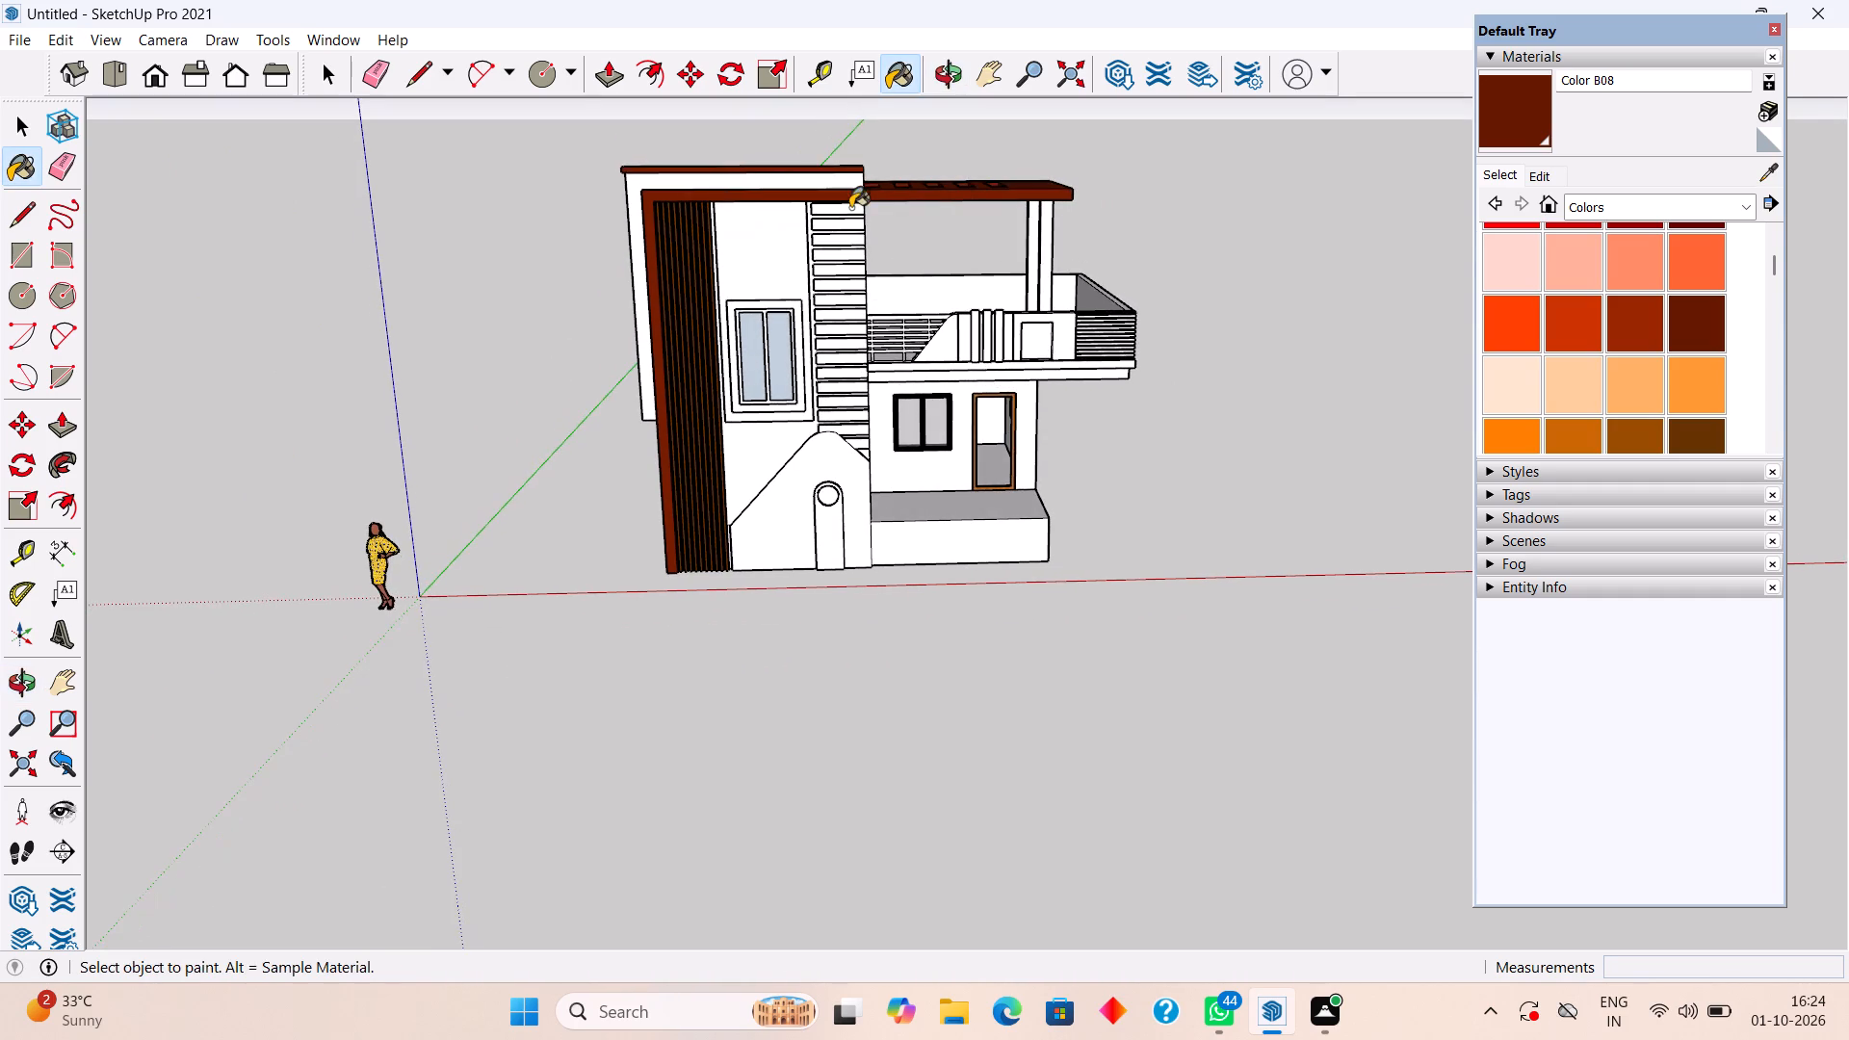
pyautogui.moveTo(850, 209); pyautogui.dragTo(847, 161, button='middle')
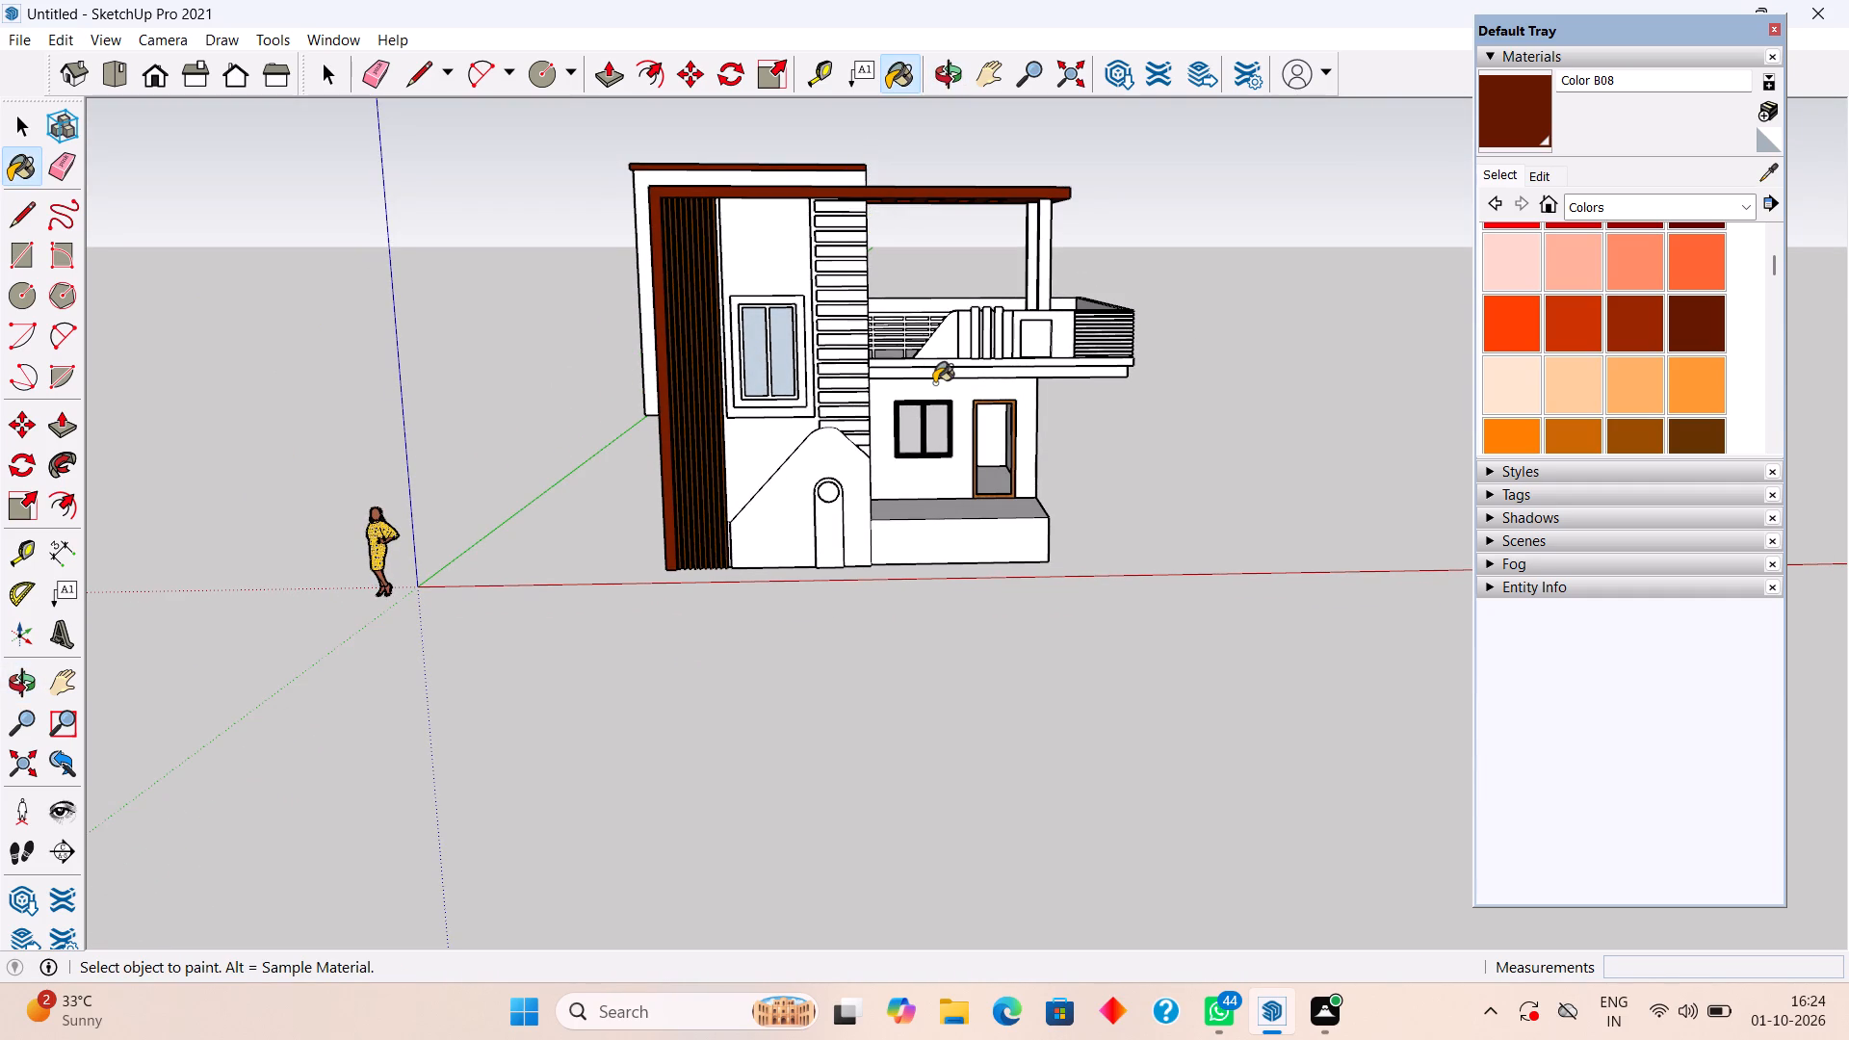
pyautogui.scroll(6, 934, 383)
pyautogui.click(951, 354)
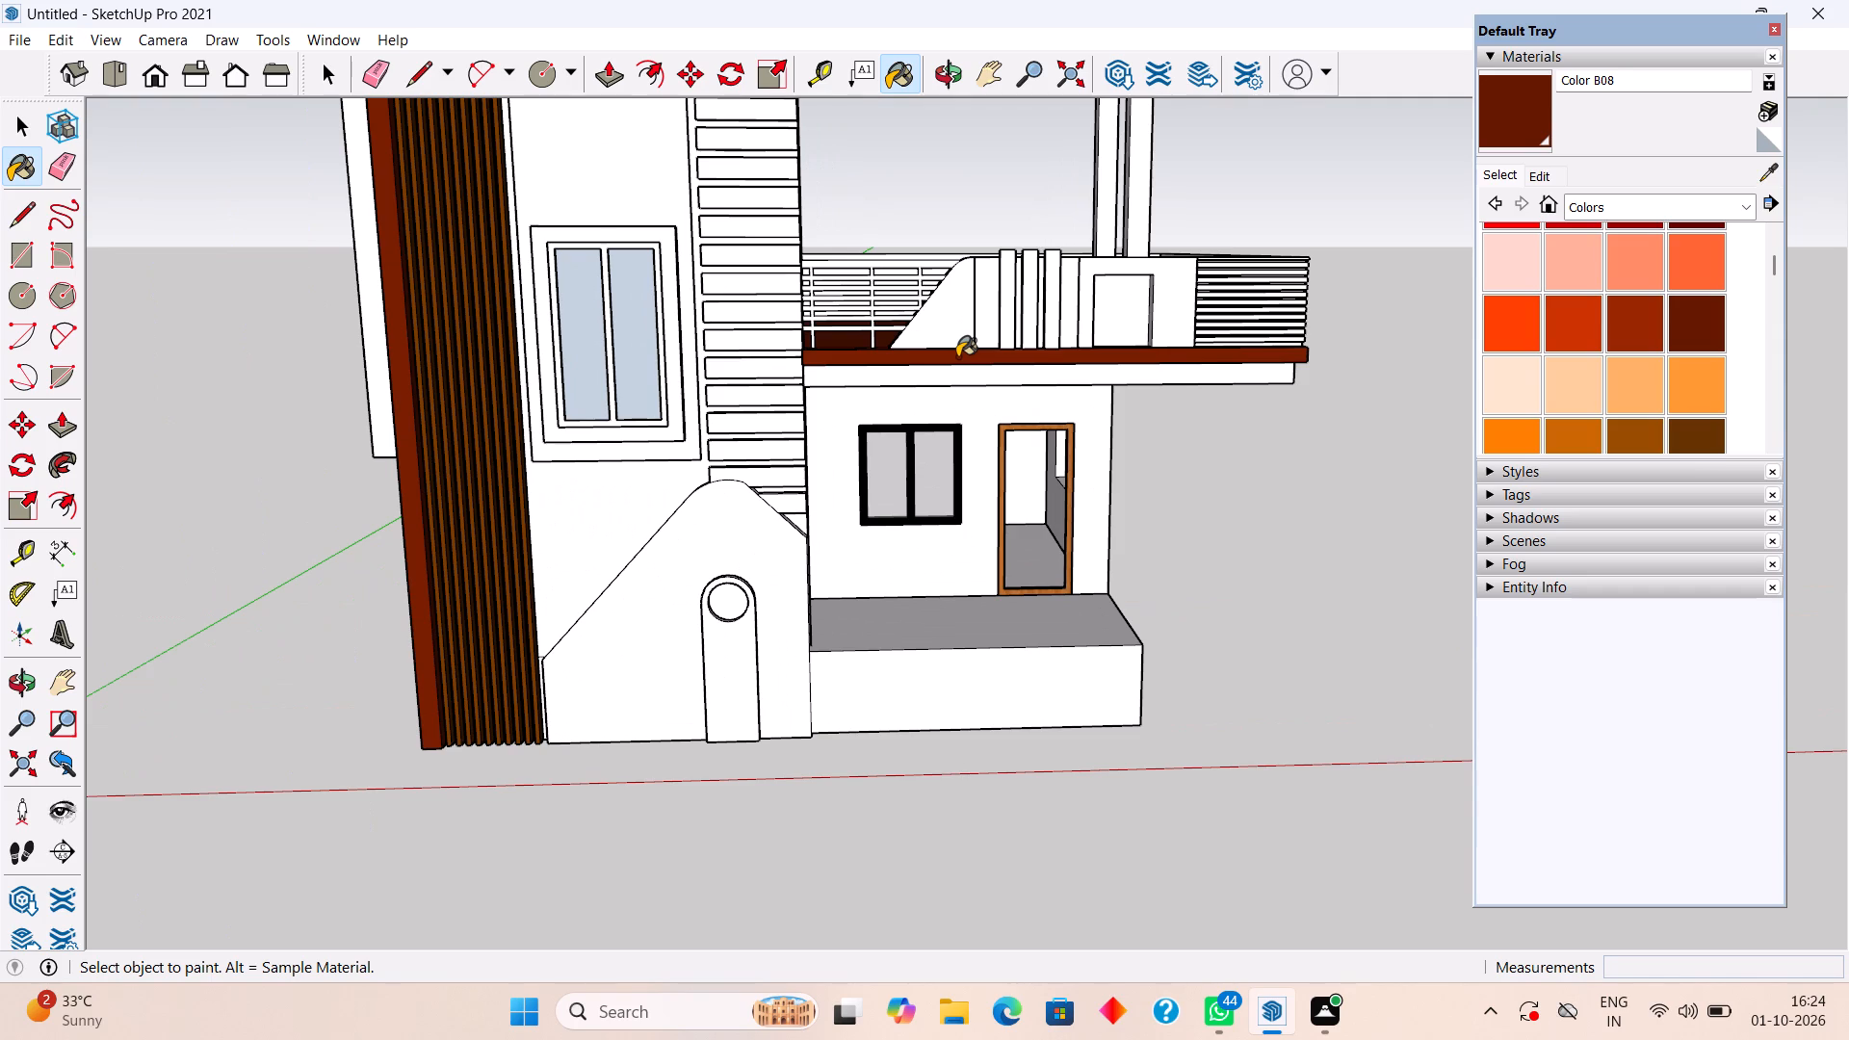
# Examine the painted balcony slab and its front edge from above, the front and below.
pyautogui.moveTo(988, 351); pyautogui.dragTo(682, 702, button='middle')
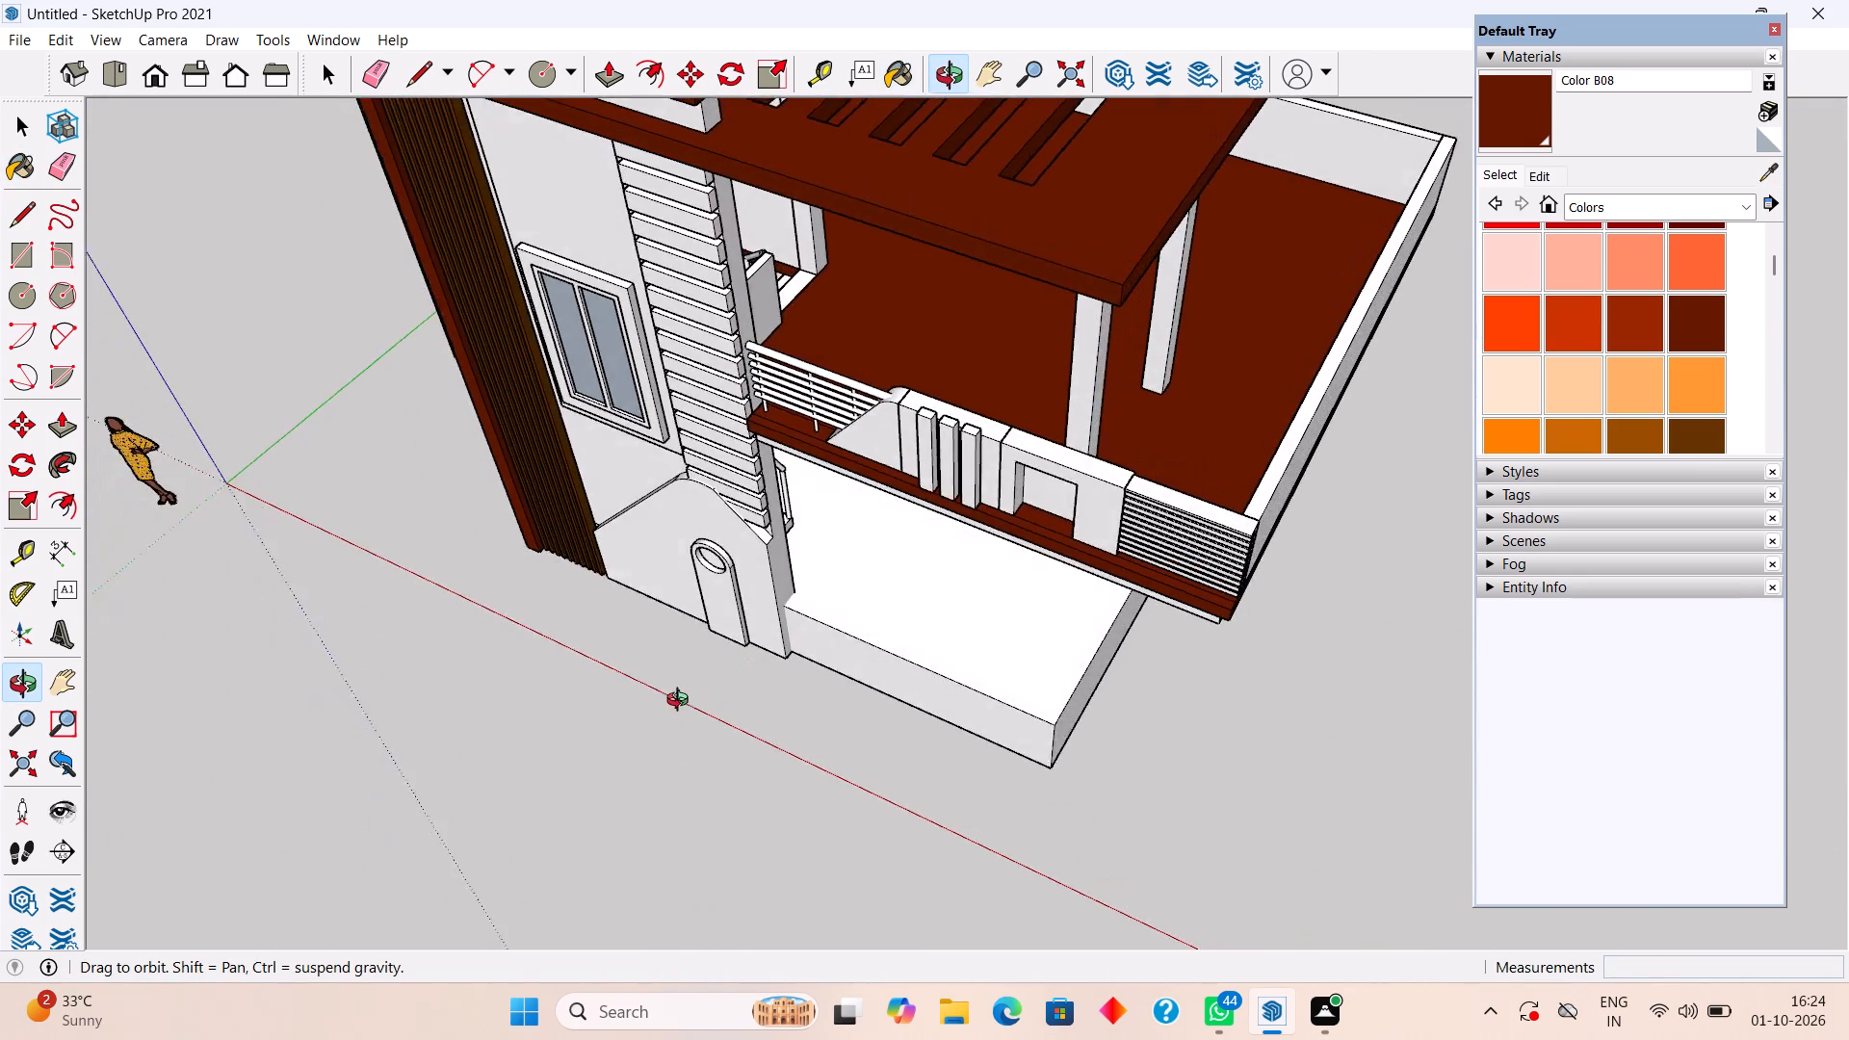
pyautogui.moveTo(682, 702); pyautogui.dragTo(824, 444, button='middle')
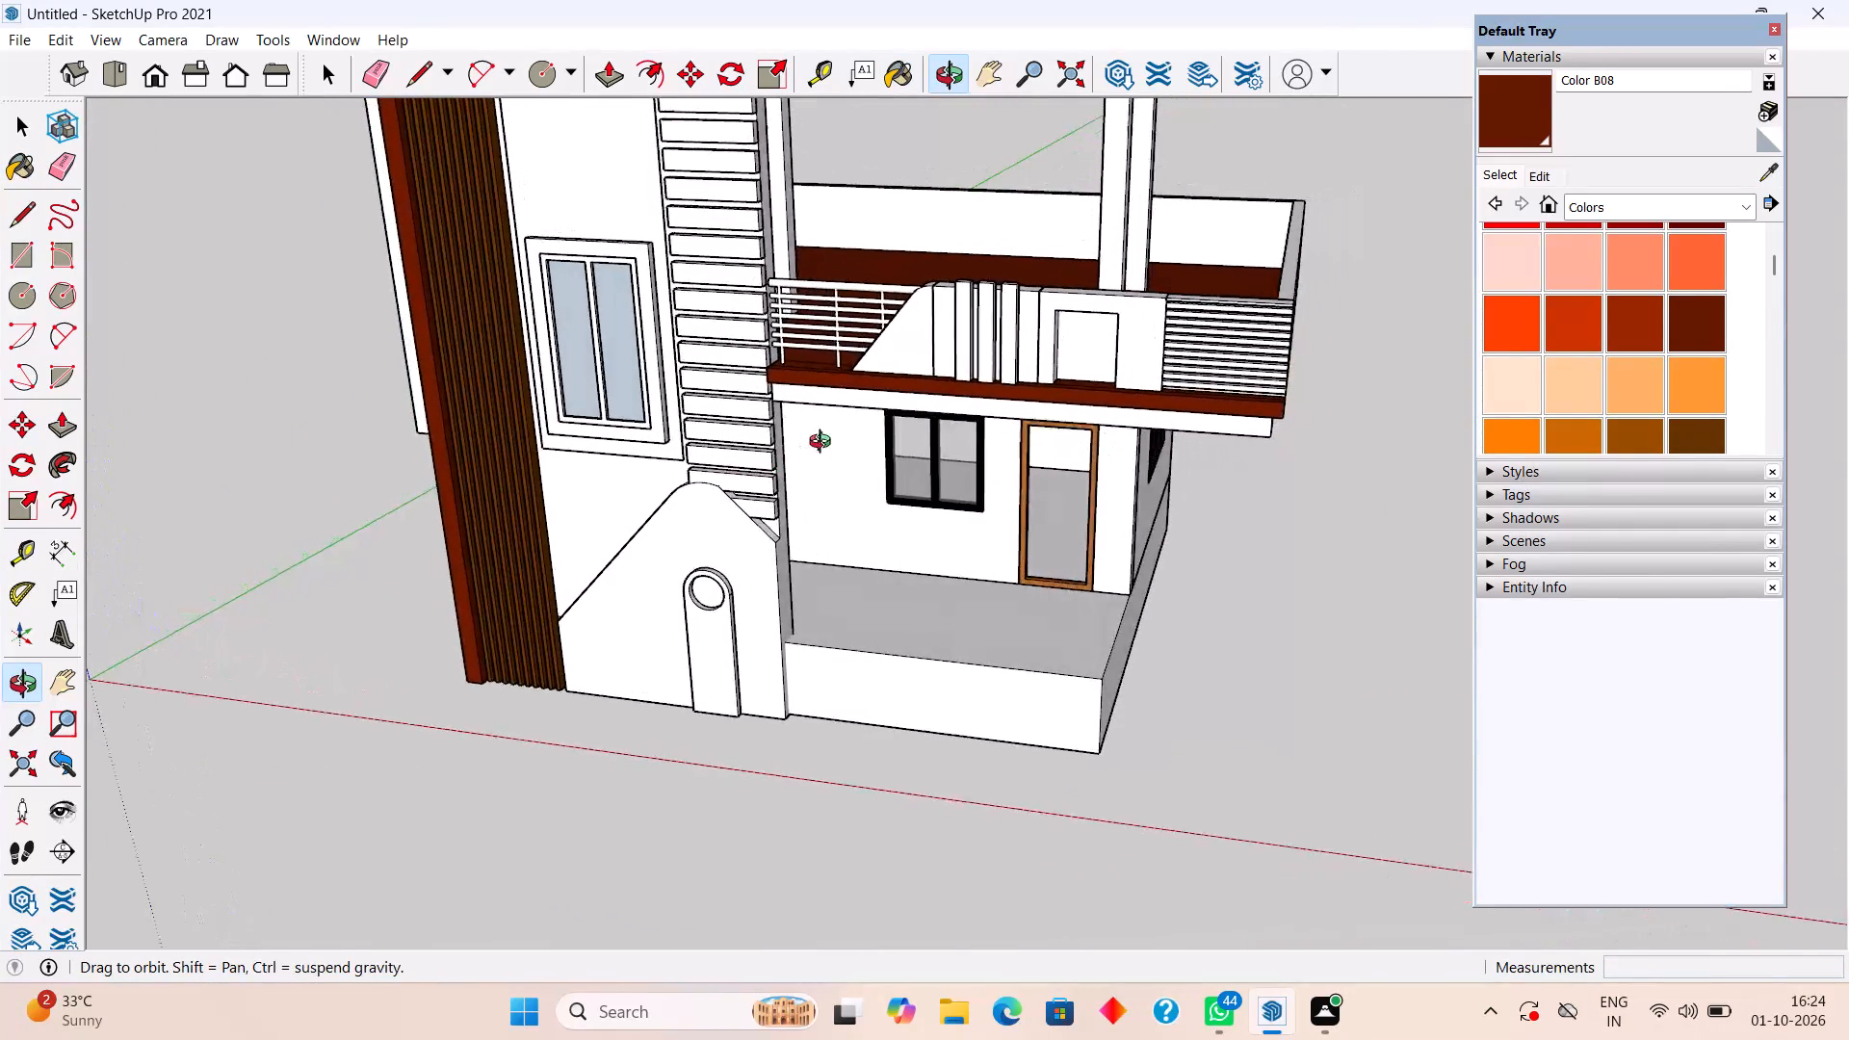
pyautogui.moveTo(824, 444); pyautogui.dragTo(882, 436, button='middle')
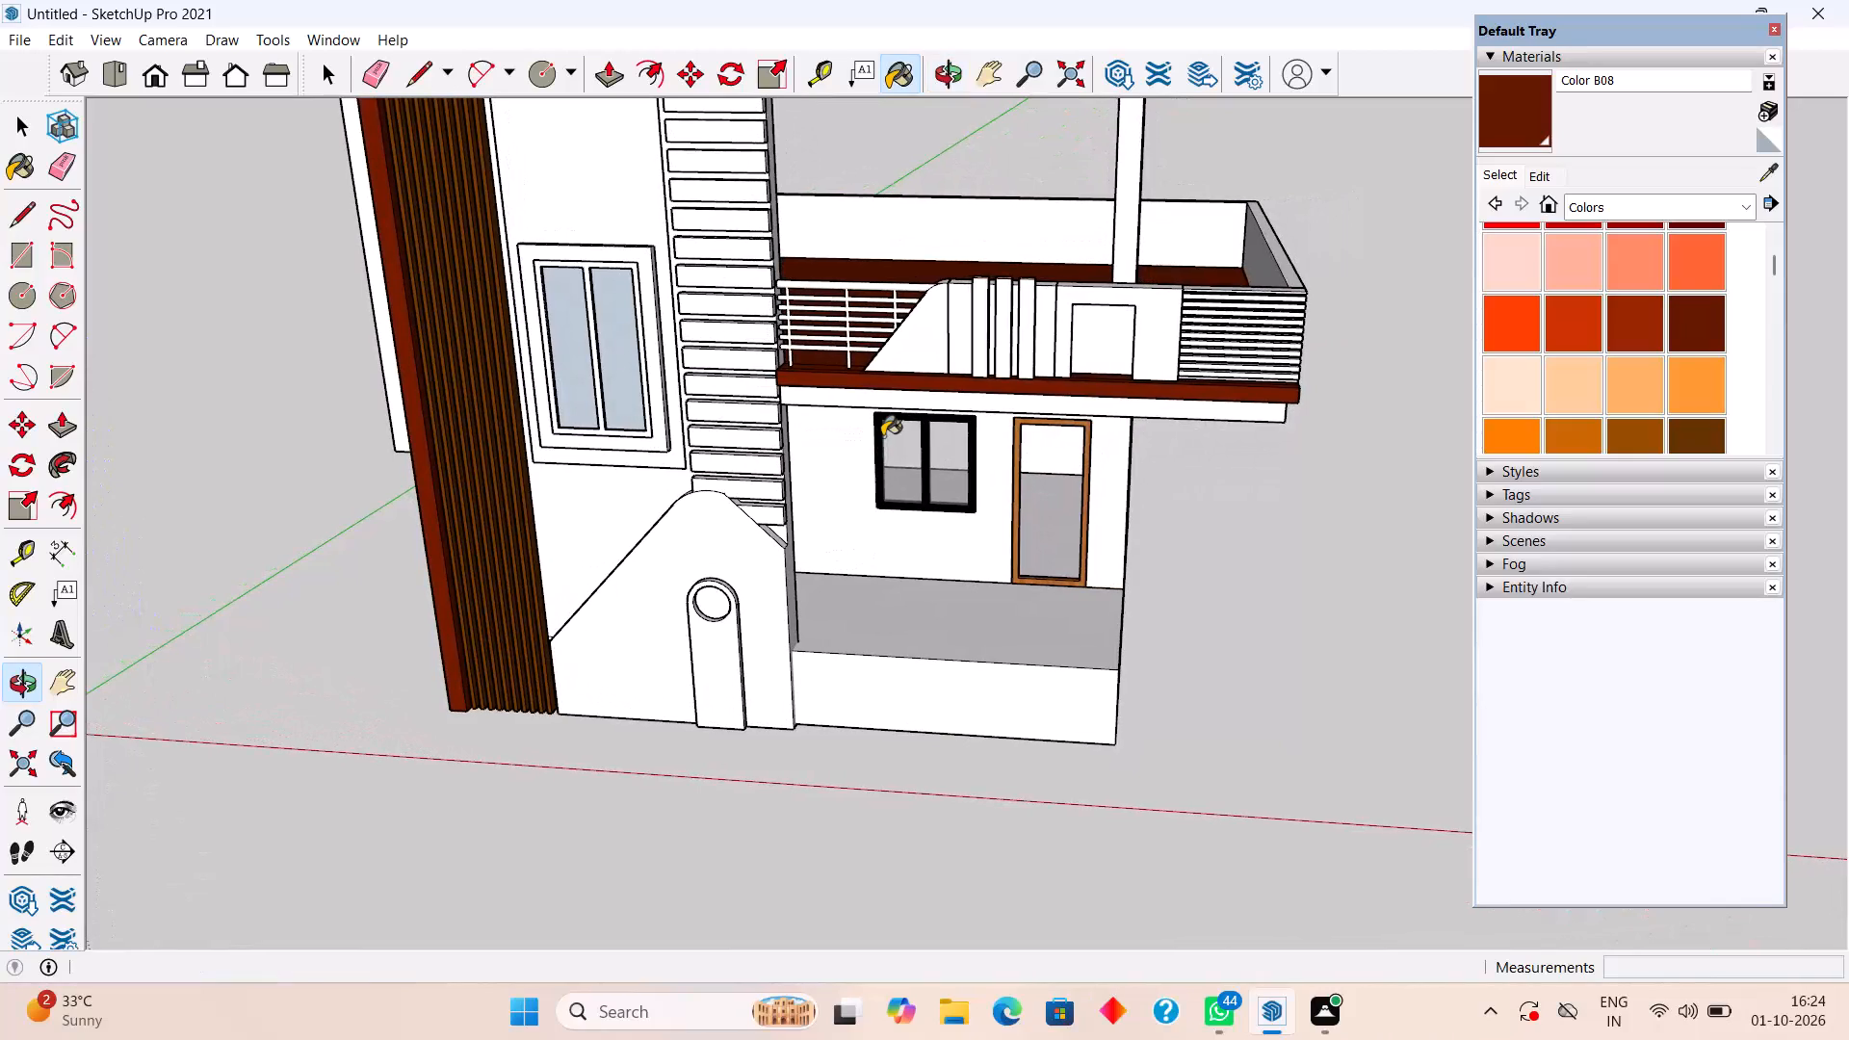
pyautogui.scroll(16, 989, 388)
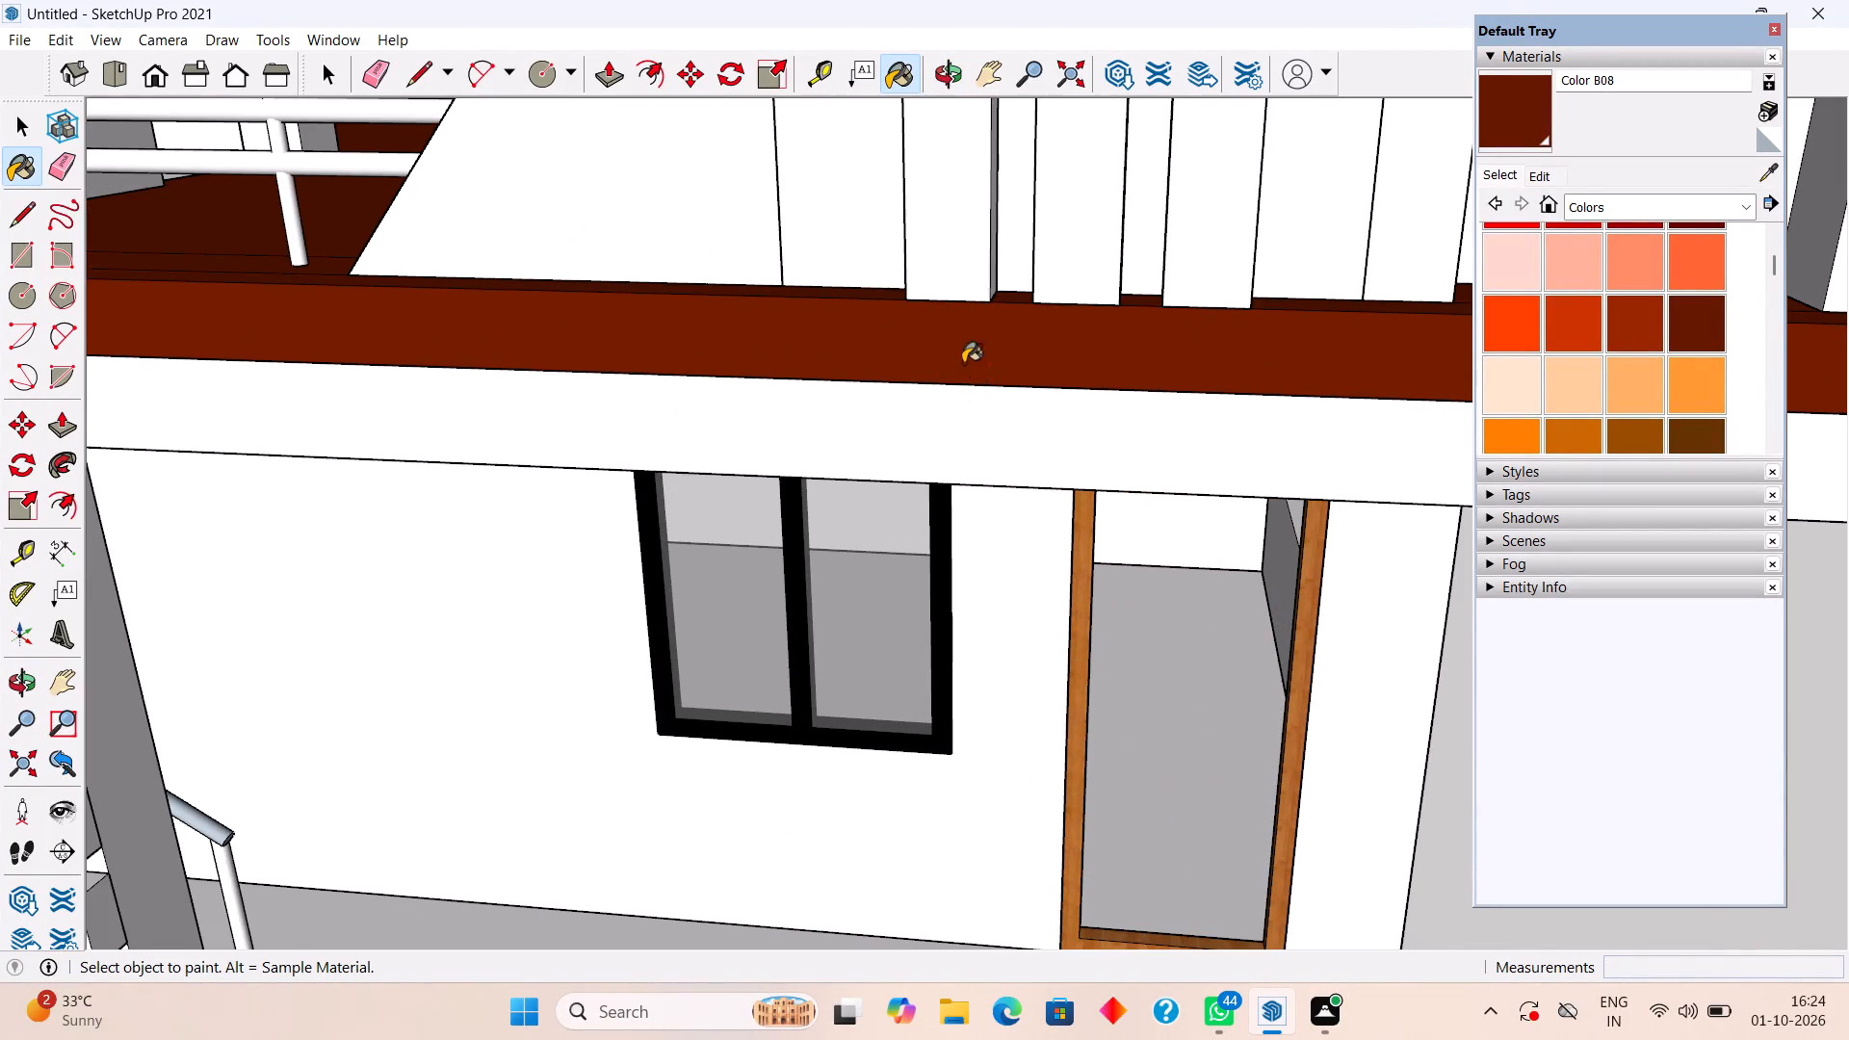
pyautogui.moveTo(957, 368); pyautogui.dragTo(695, 527, button='middle')
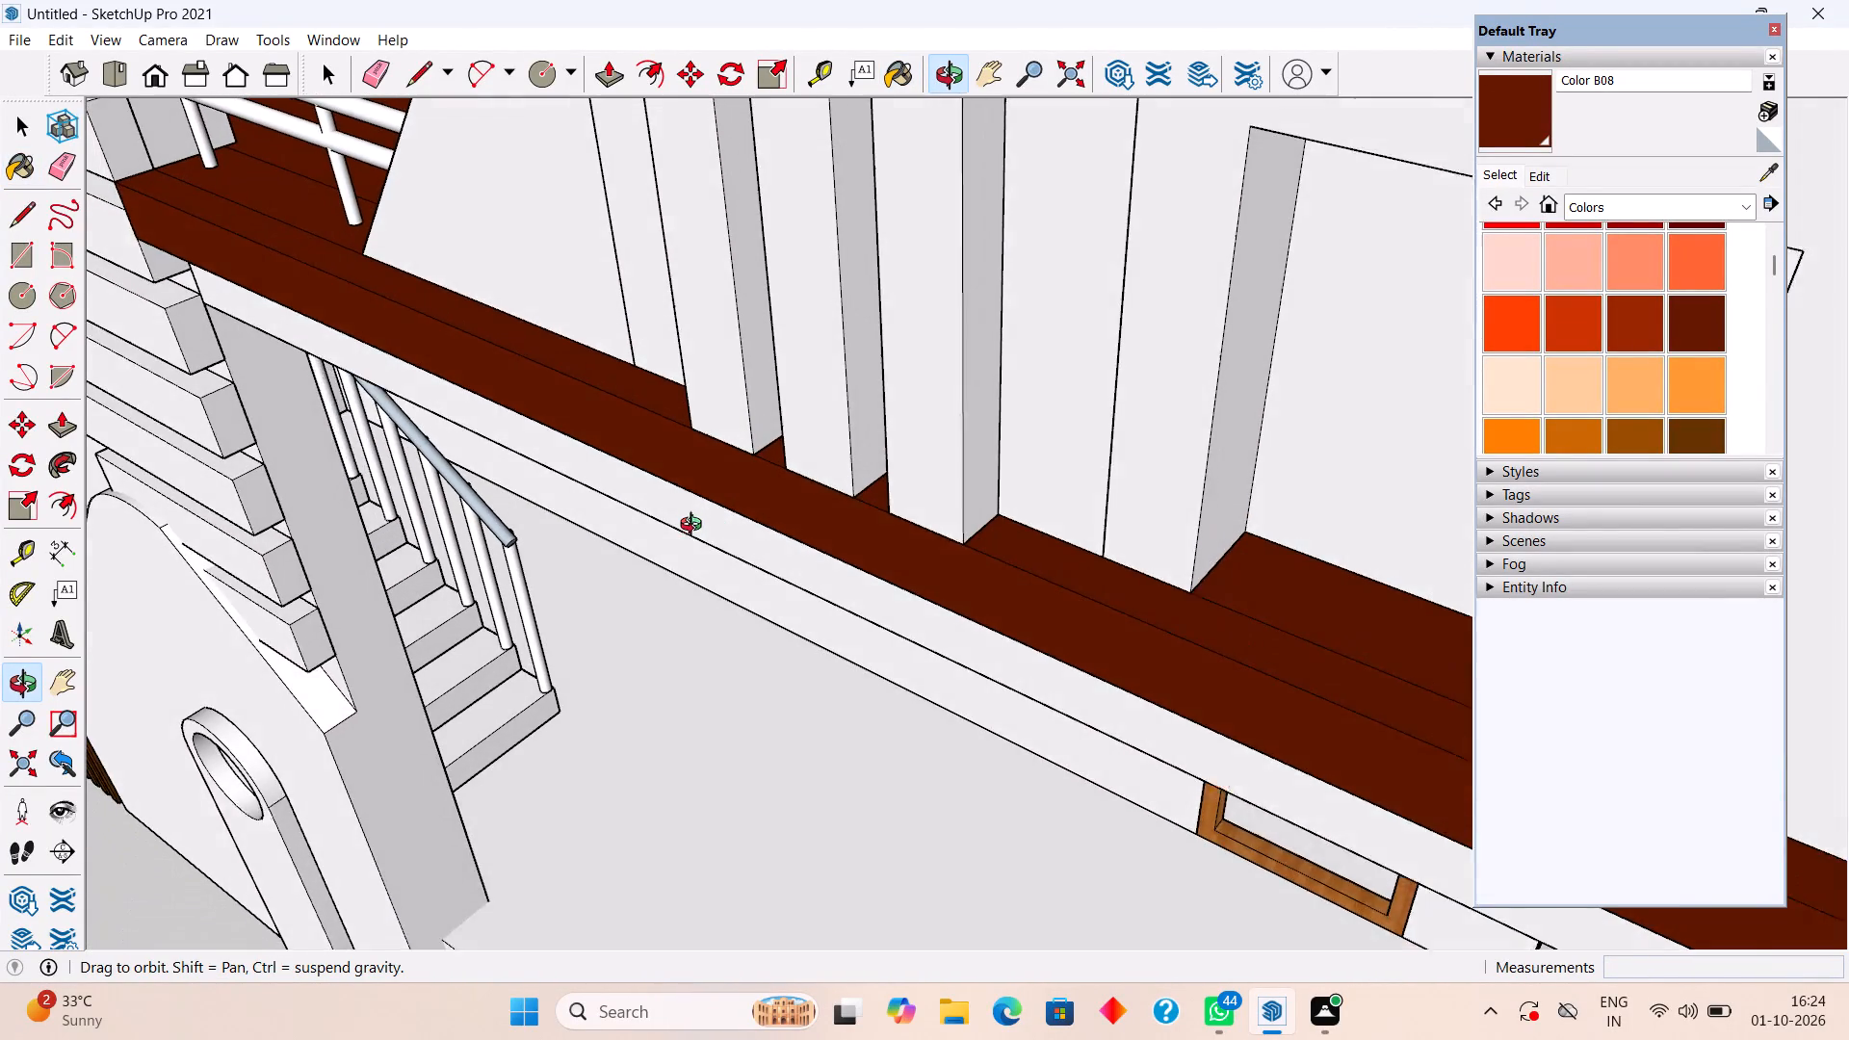
pyautogui.moveTo(695, 527); pyautogui.dragTo(714, 488, button='middle')
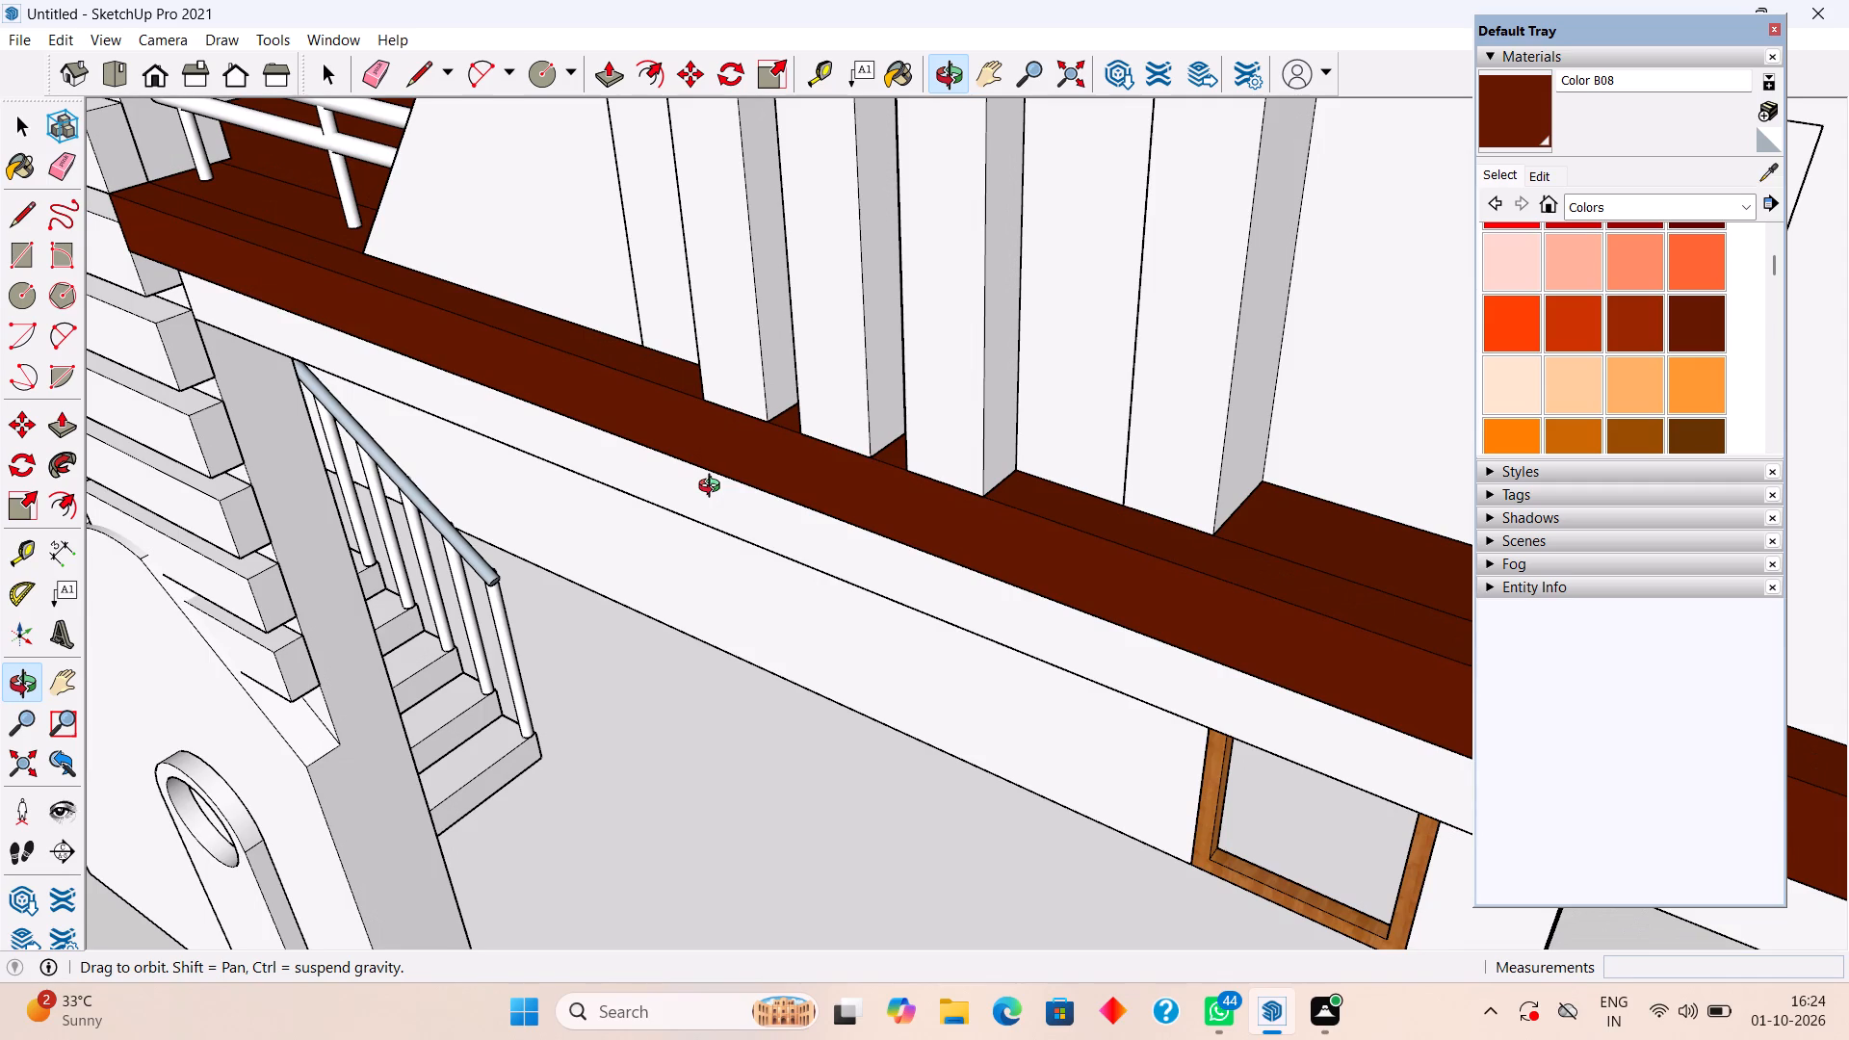
pyautogui.moveTo(714, 488); pyautogui.dragTo(863, 363, button='middle')
pyautogui.moveTo(956, 290); pyautogui.dragTo(979, 57, button='middle')
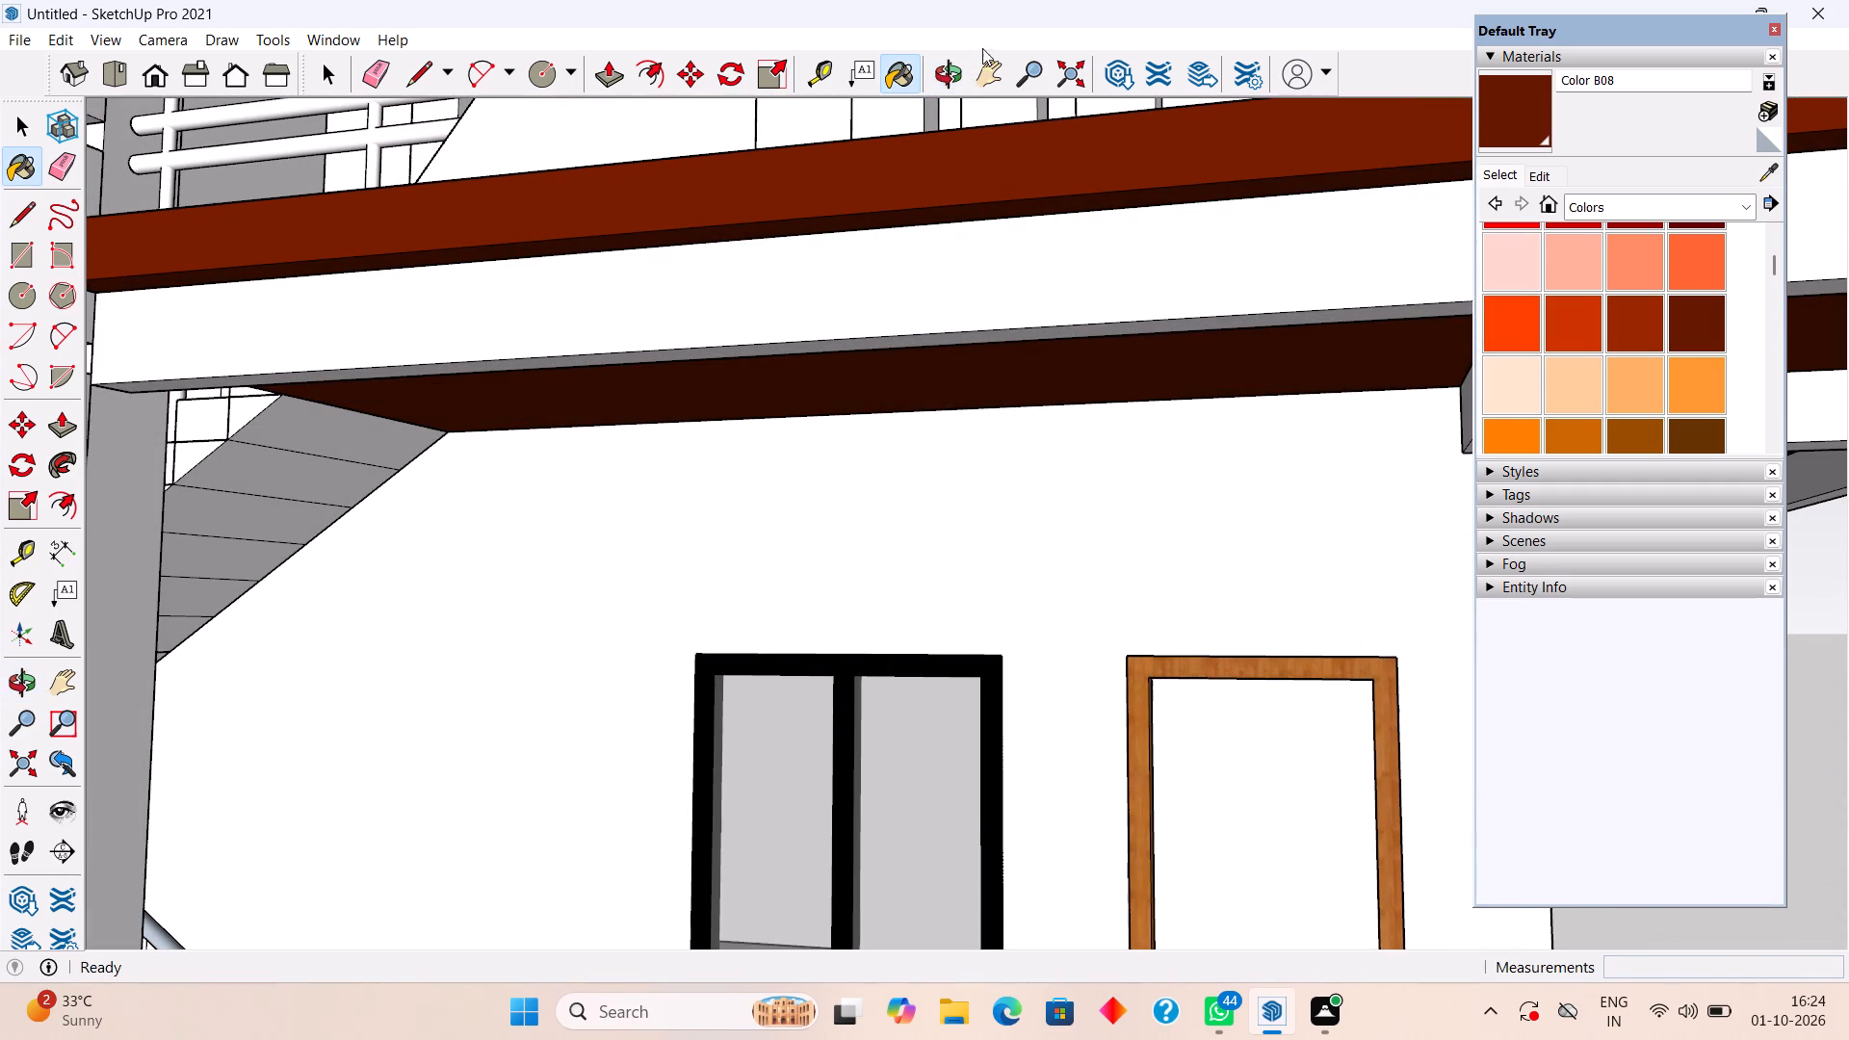
# Pull the front face of the middle vertical fin on the balcony parapet outward by 2".
pyautogui.moveTo(939, 220); pyautogui.dragTo(716, 353, button='middle')
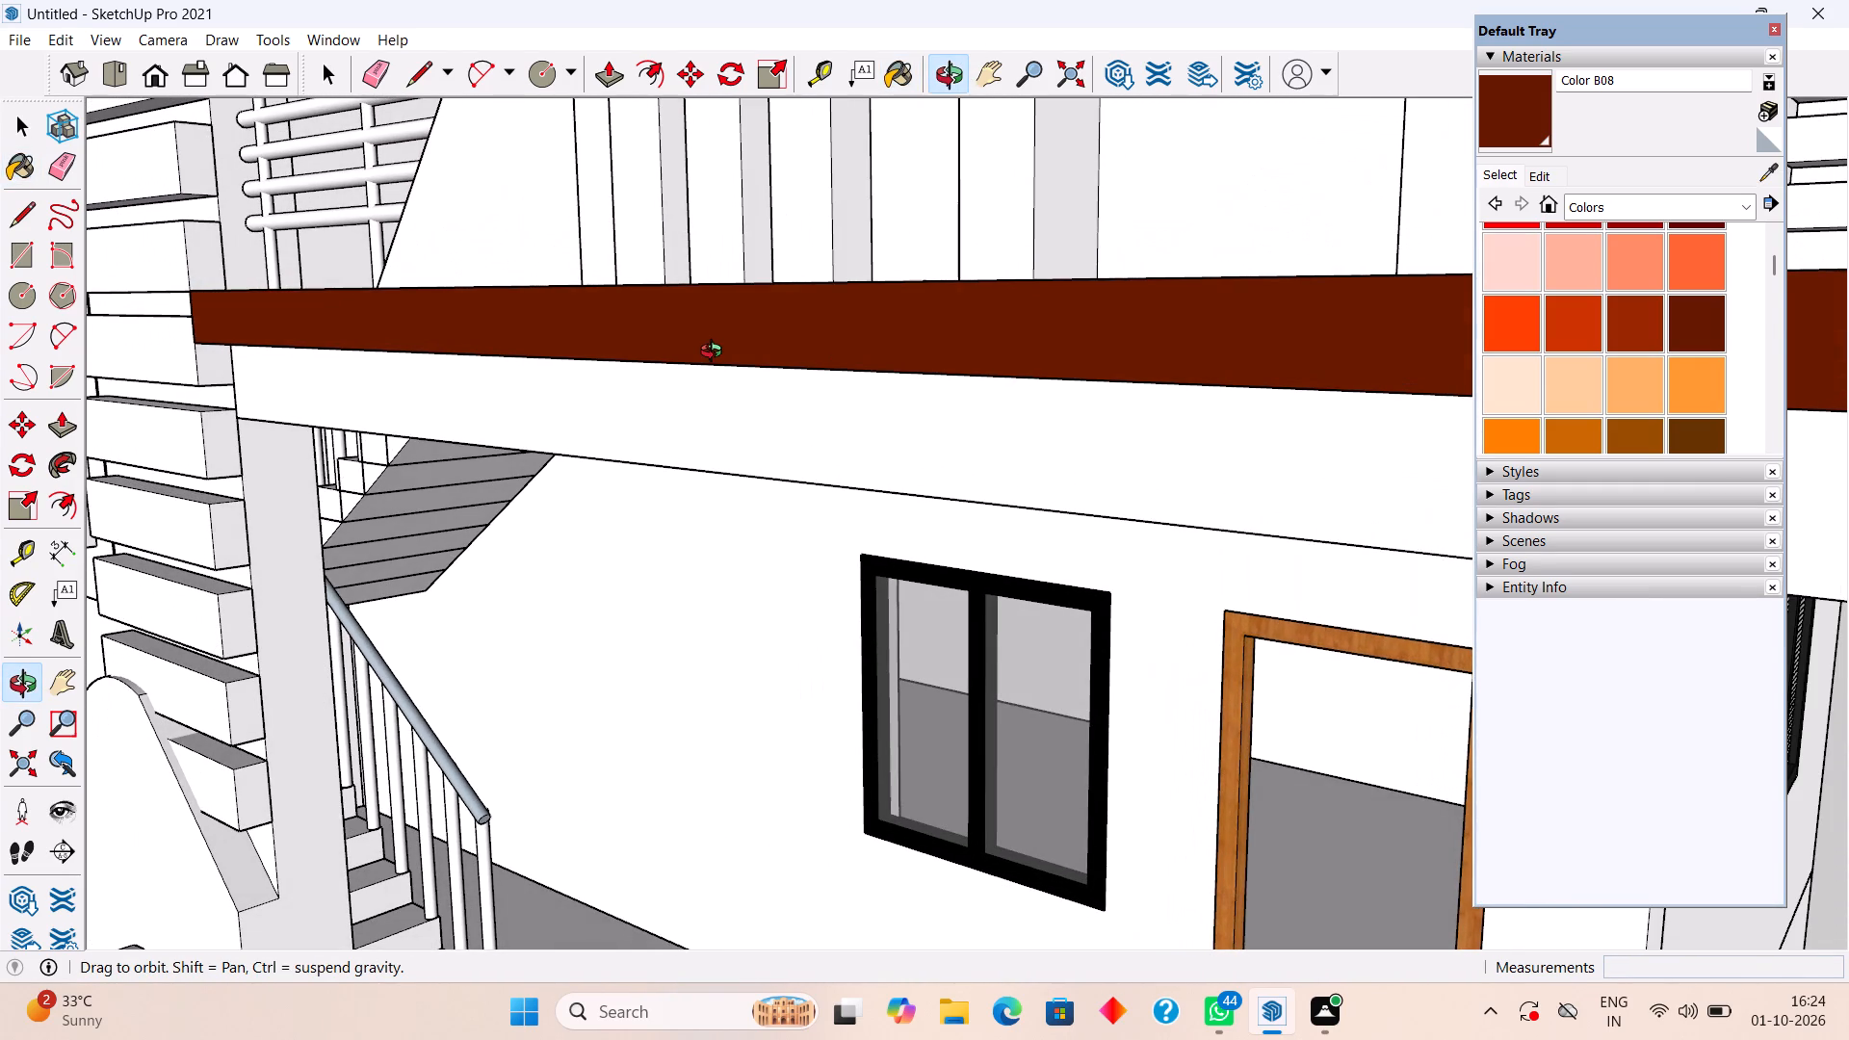
pyautogui.moveTo(716, 353); pyautogui.dragTo(781, 622, button='middle')
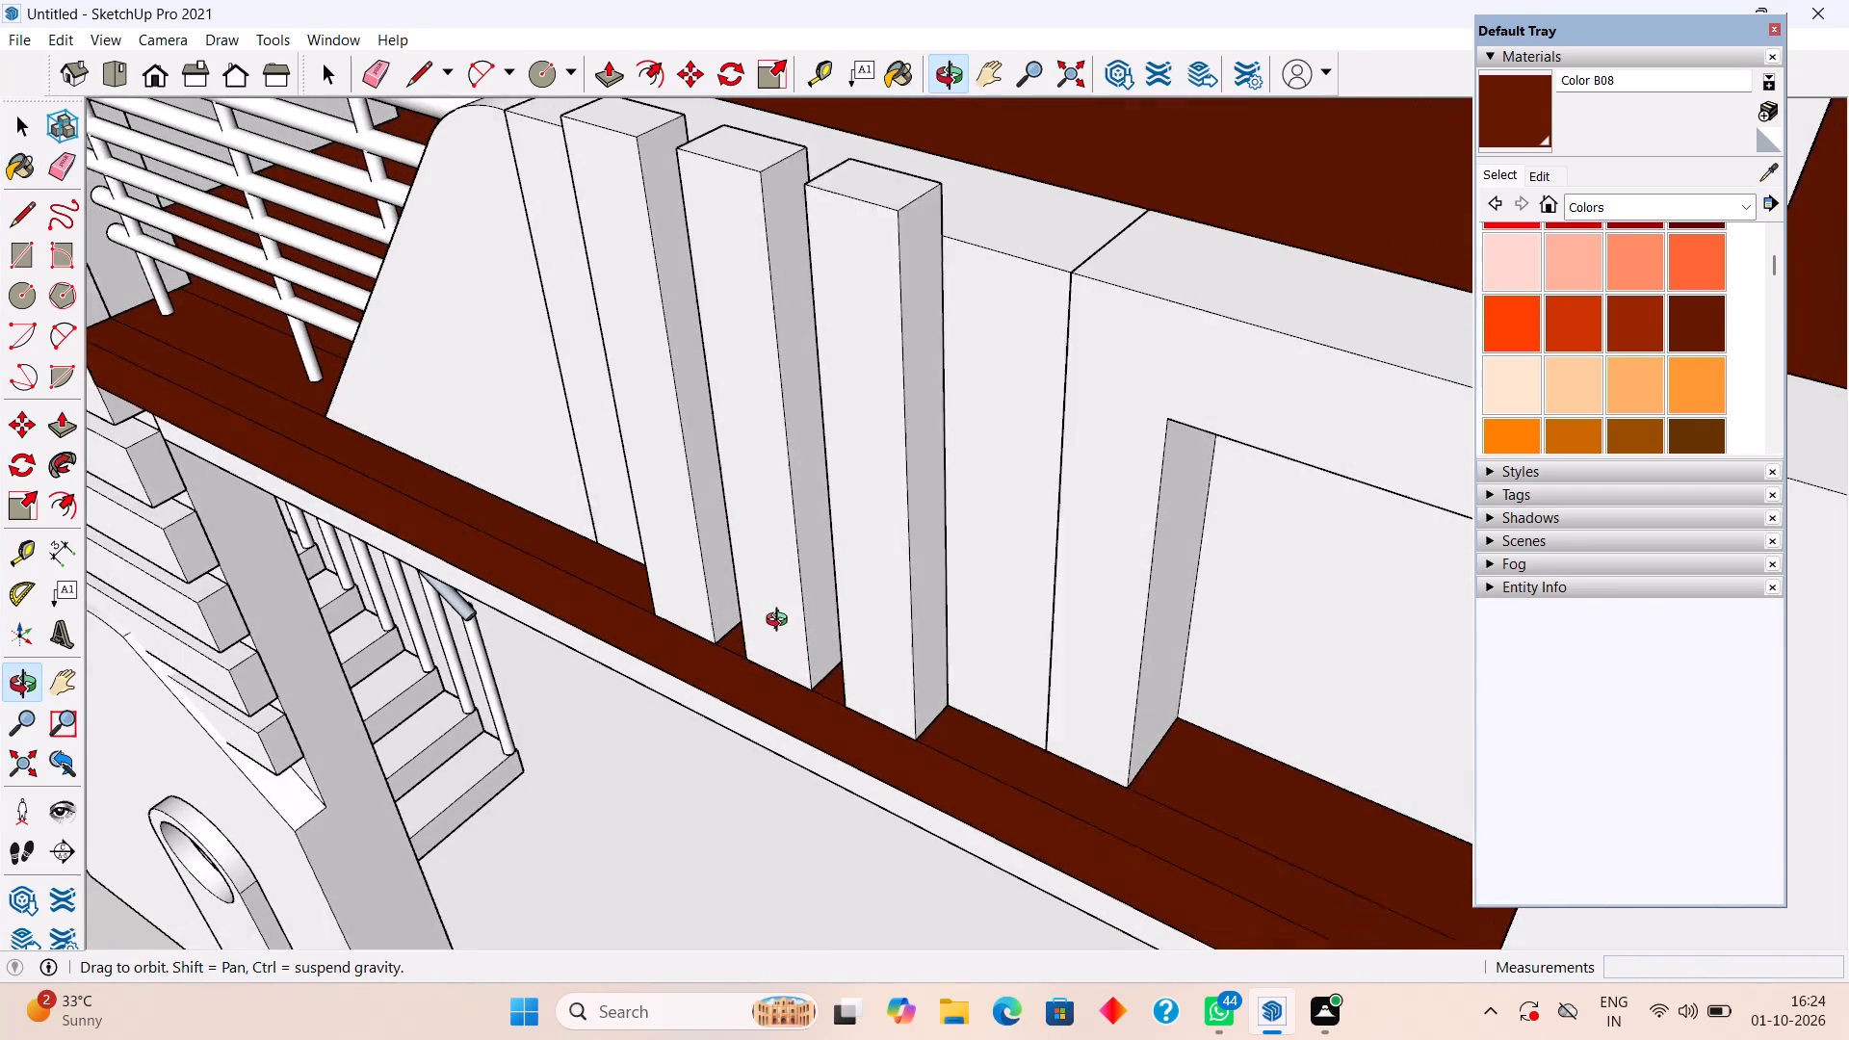
pyautogui.moveTo(781, 622); pyautogui.dragTo(783, 622, button='middle')
pyautogui.press('space')
pyautogui.tripleClick(792, 615)
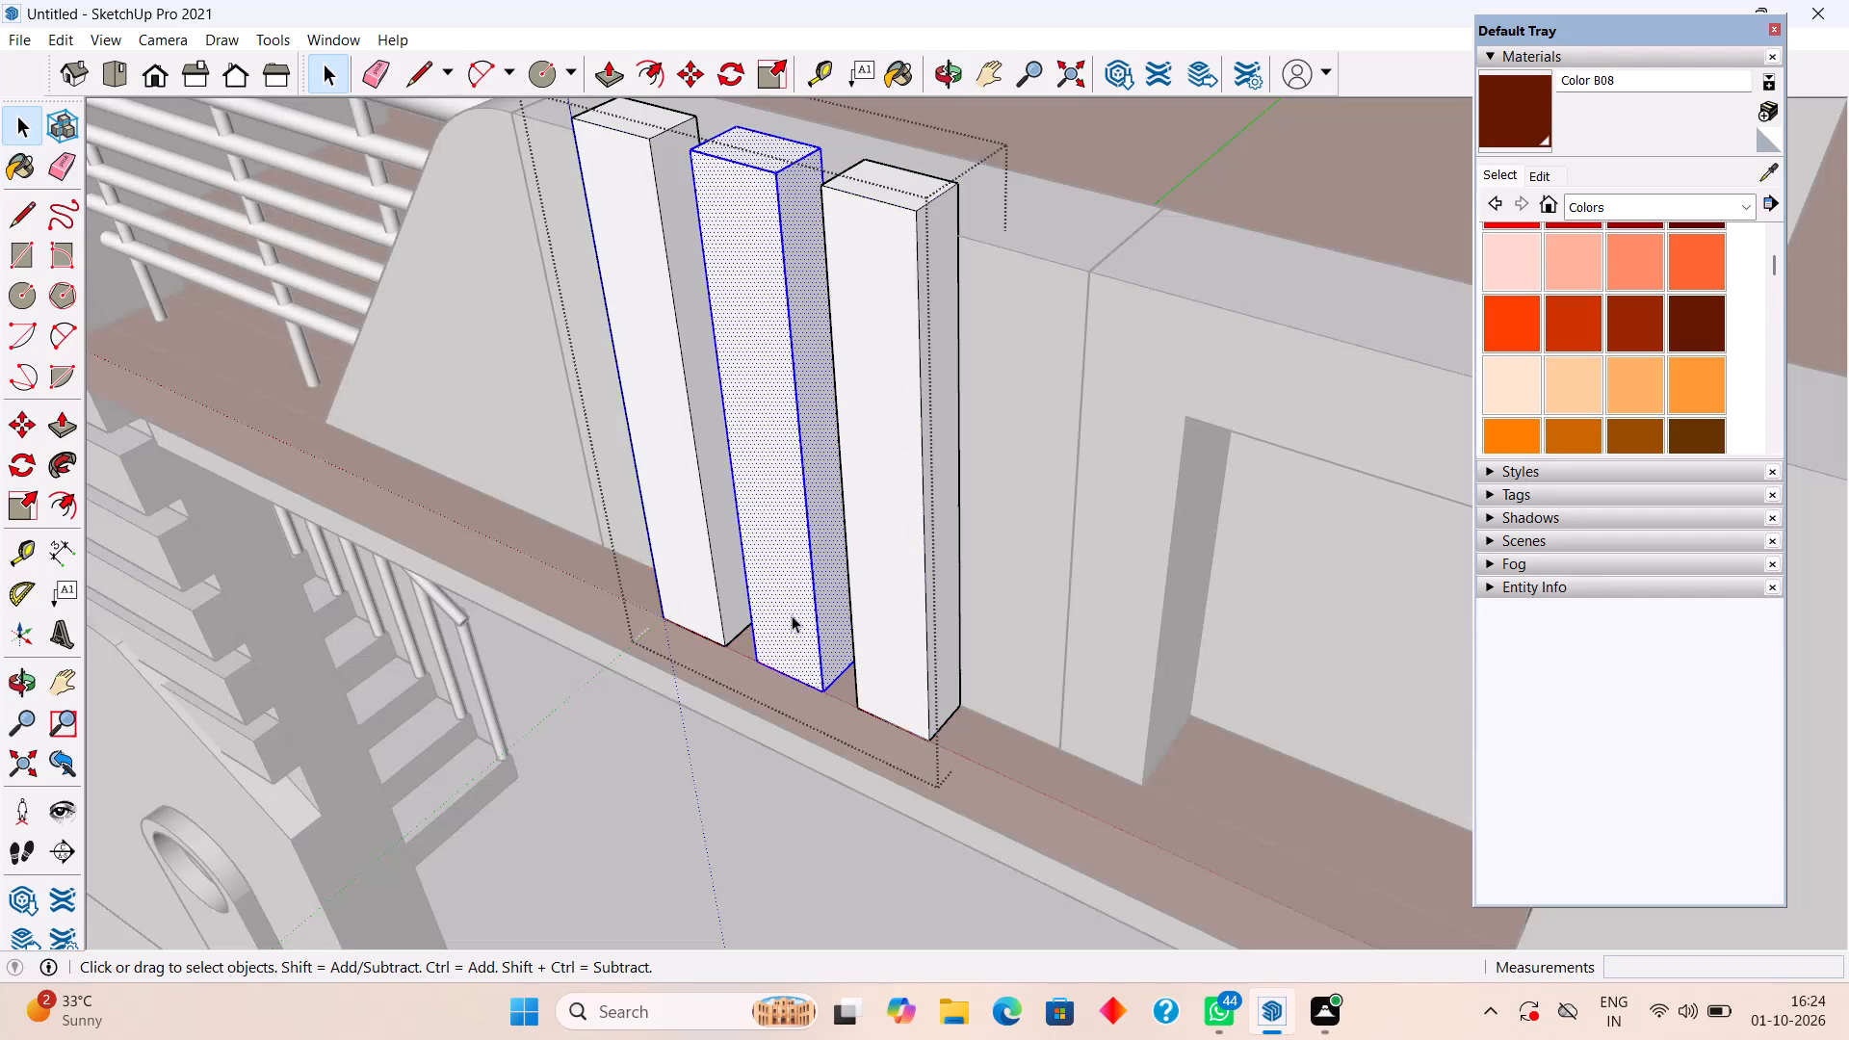
pyautogui.moveTo(792, 619); pyautogui.dragTo(907, 381, button='middle')
pyautogui.scroll(-9, 907, 381)
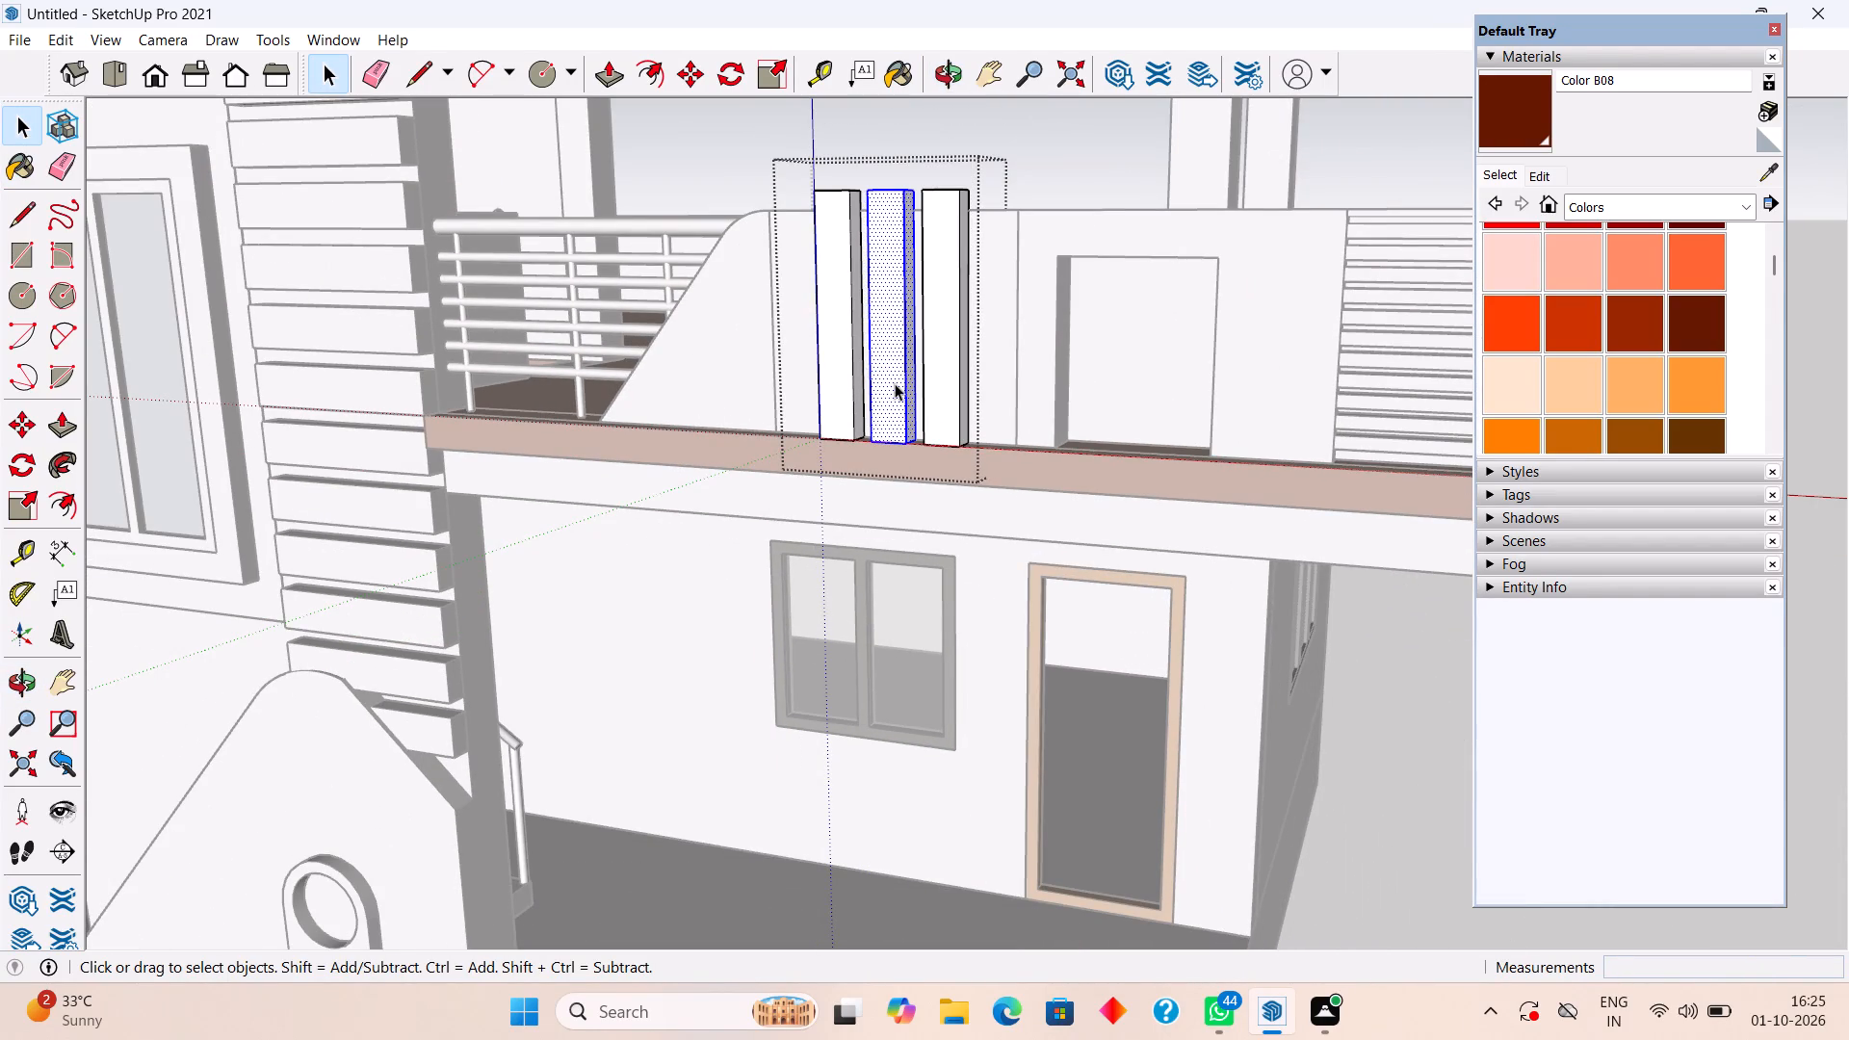
pyautogui.press('p')
pyautogui.click(889, 401)
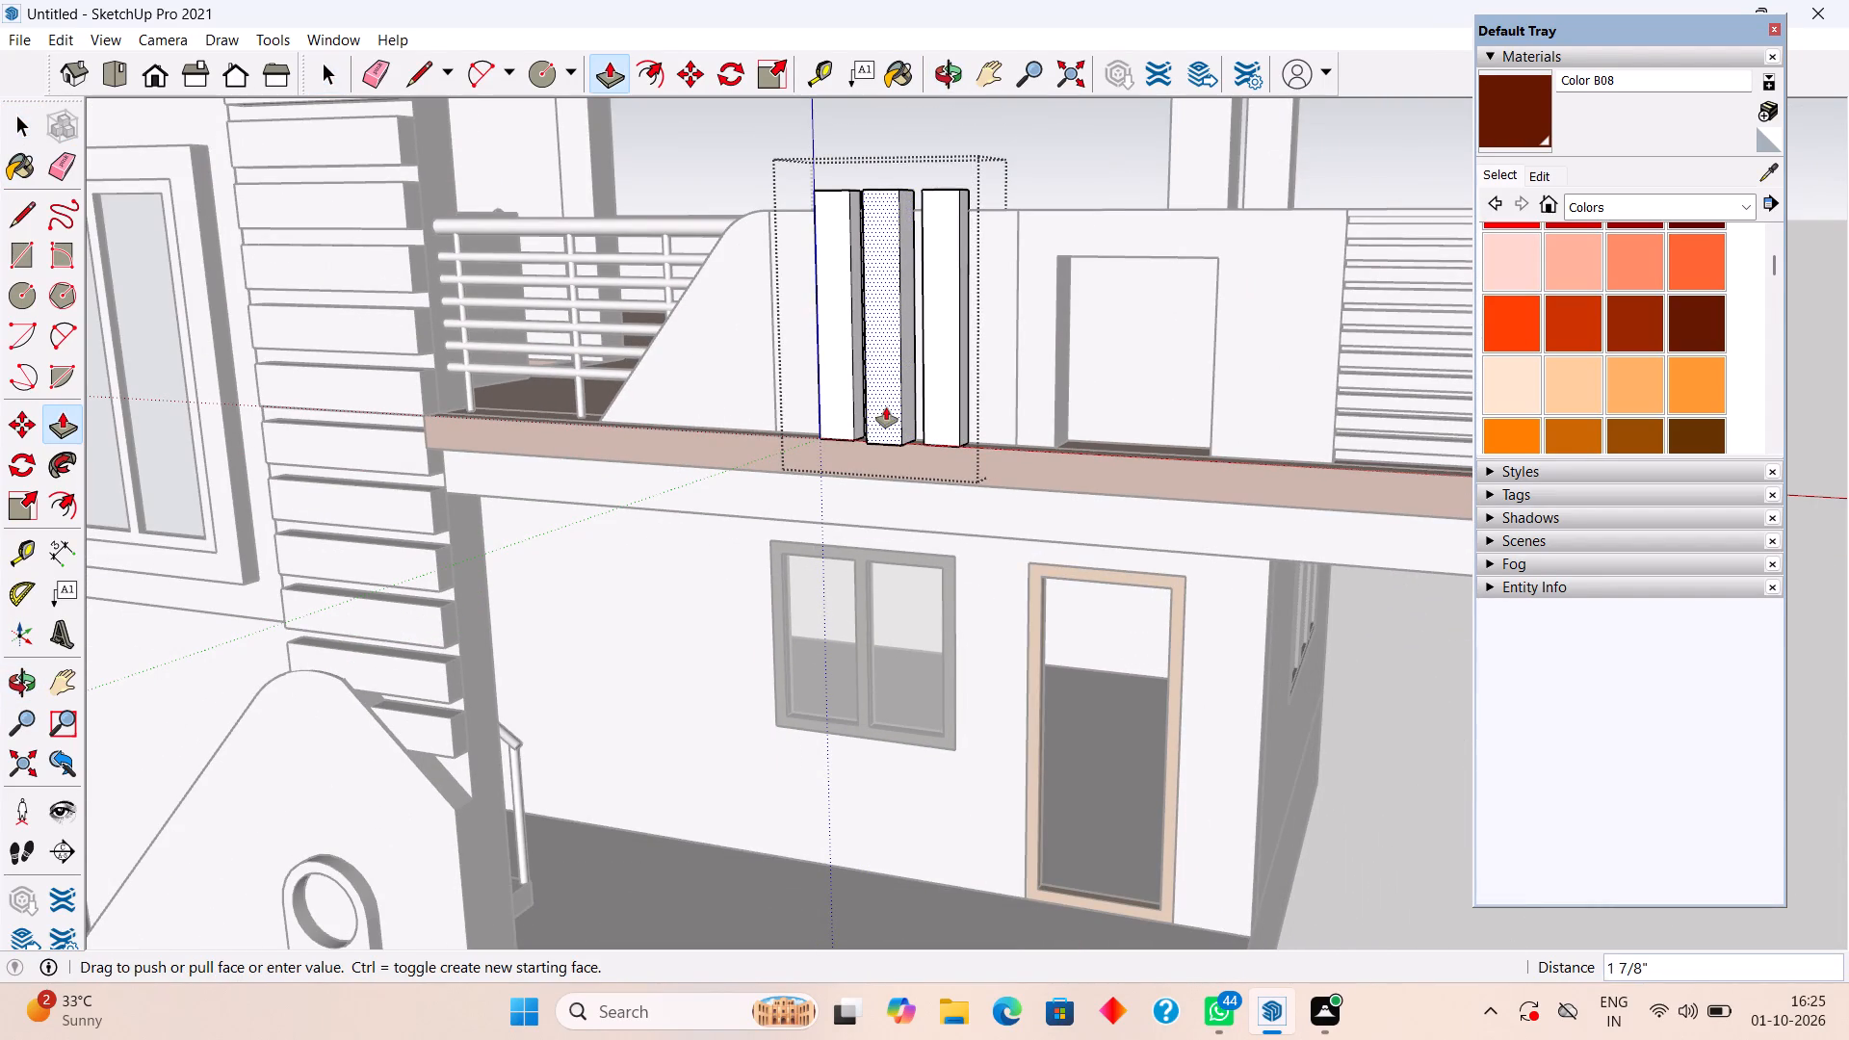
pyautogui.press('9')
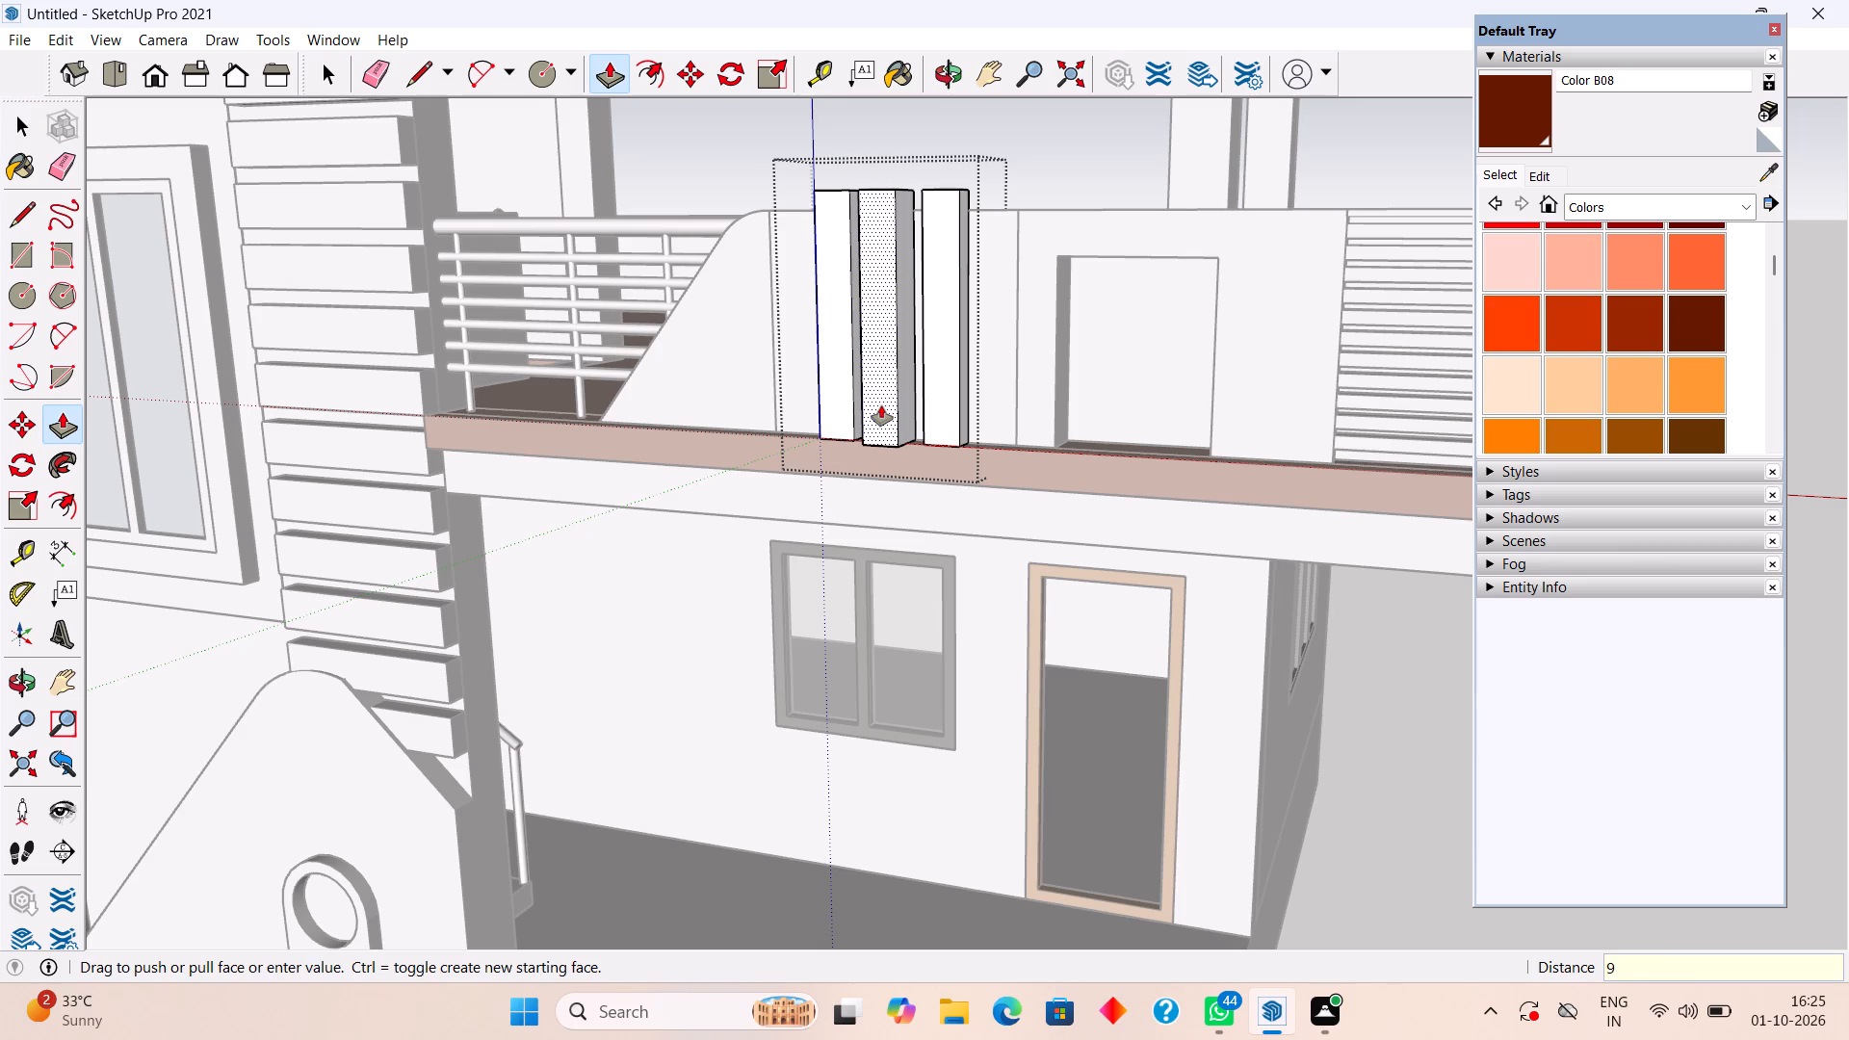
pyautogui.press('BackSpace')
pyautogui.write('2"')
pyautogui.press('Return')
# Pull the front faces of the two outer vertical fins on the balcony parapet outward by the same 2".
pyautogui.doubleClick(941, 386)
pyautogui.doubleClick(832, 388)
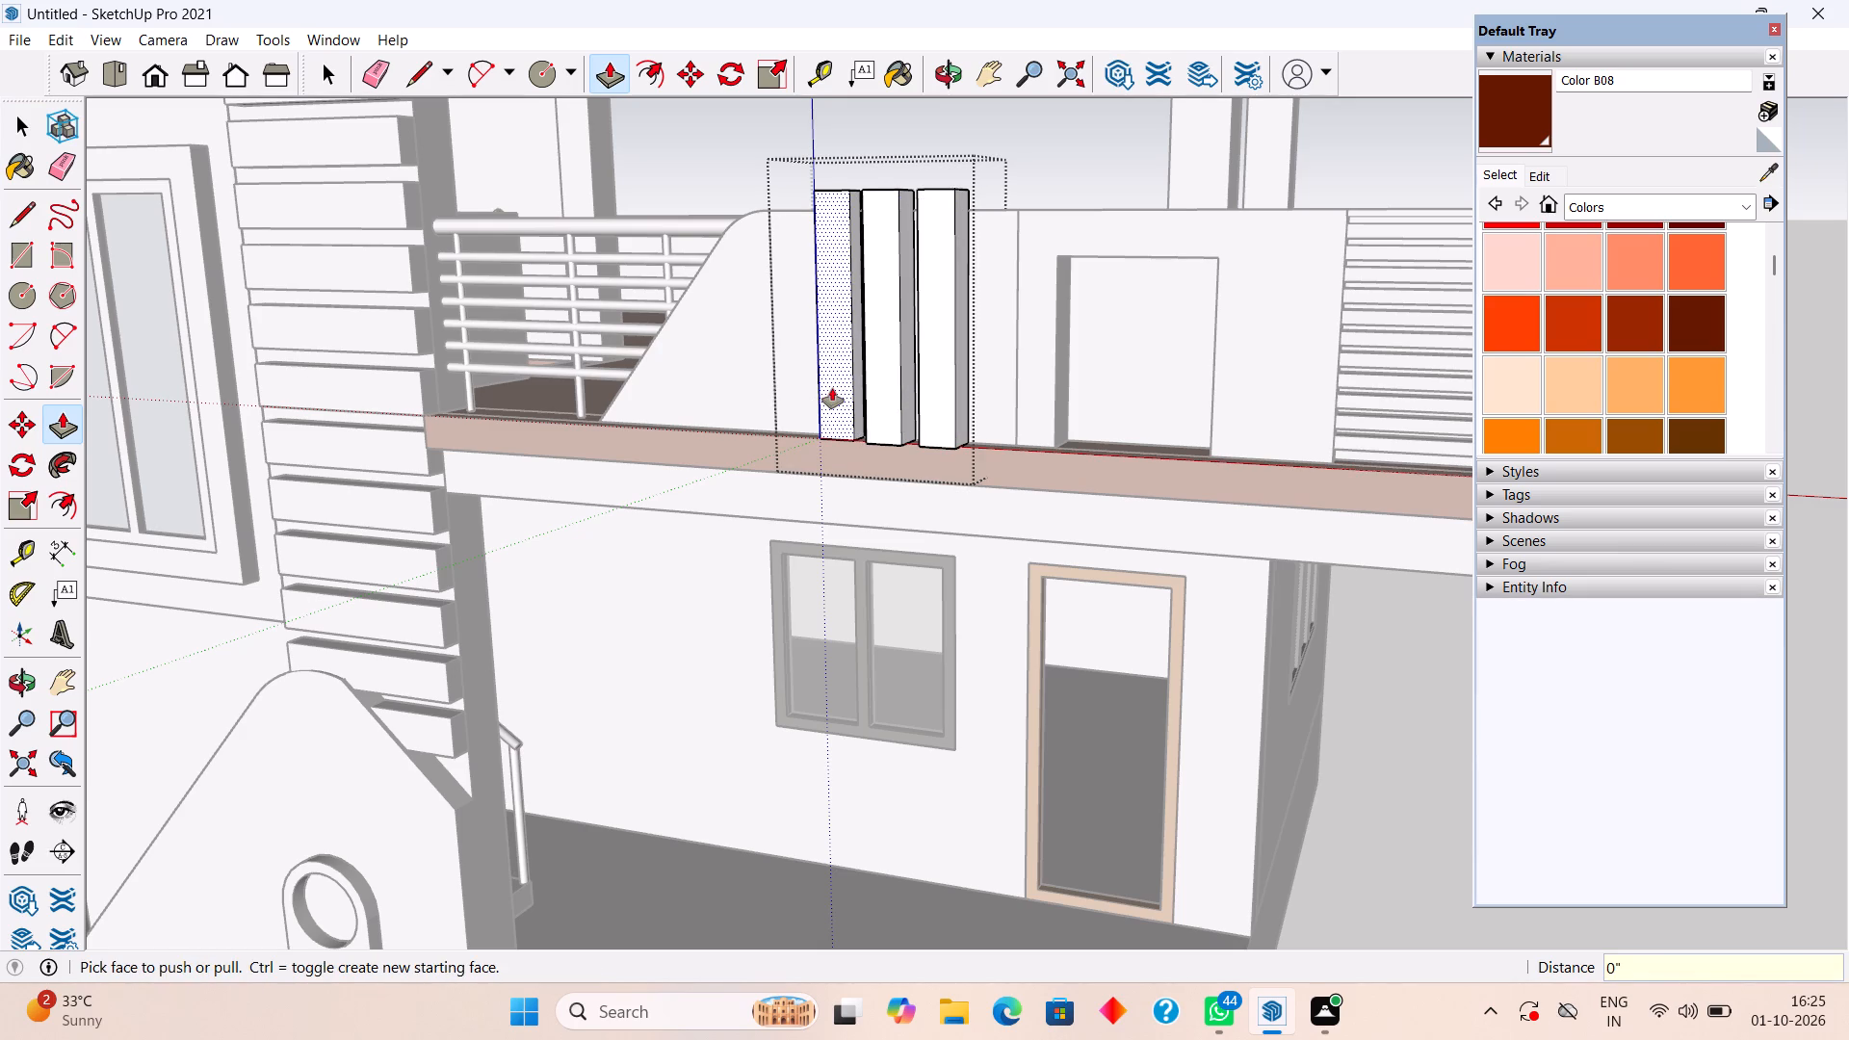
# Extend the underside of the right-hand vertical fin down 1' 3" past the balcony slab to the beam's lower edge.
pyautogui.moveTo(900, 514); pyautogui.dragTo(925, 289, button='middle')
pyautogui.scroll(5, 925, 252)
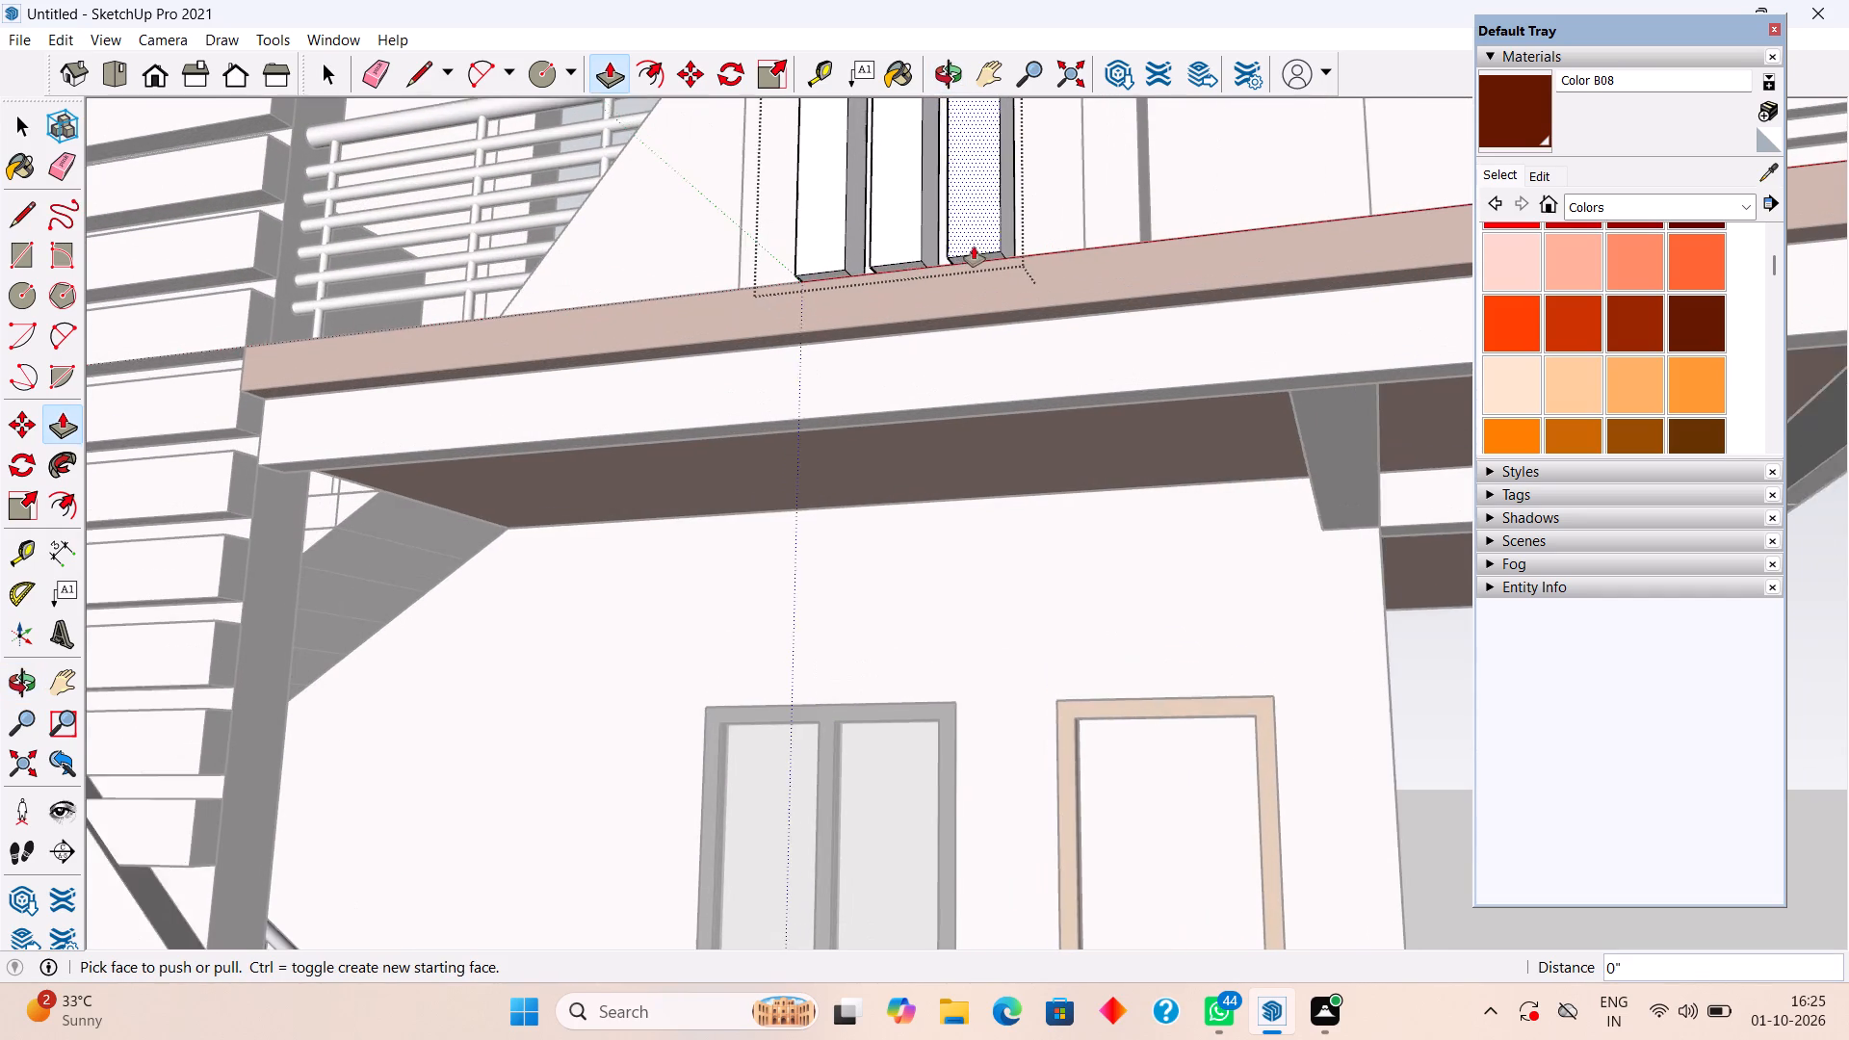
pyautogui.scroll(4, 977, 253)
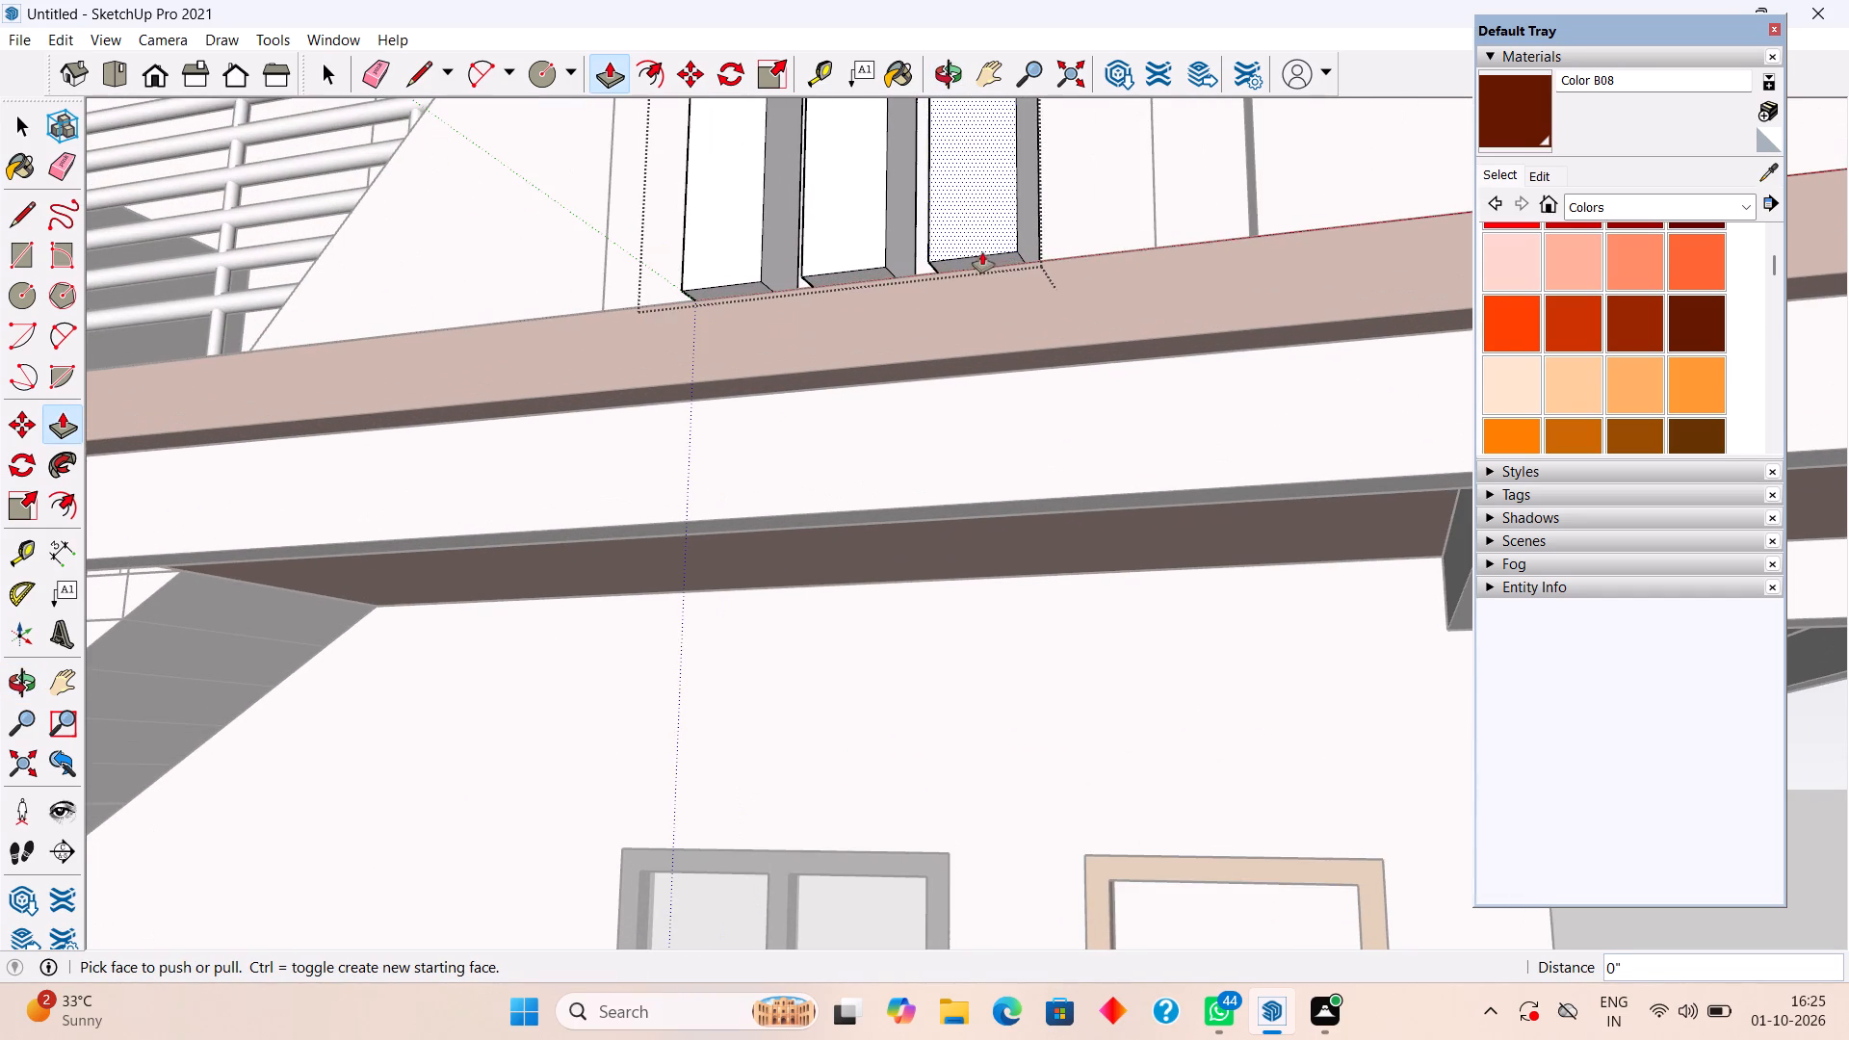
pyautogui.scroll(8, 993, 245)
pyautogui.click(1000, 267)
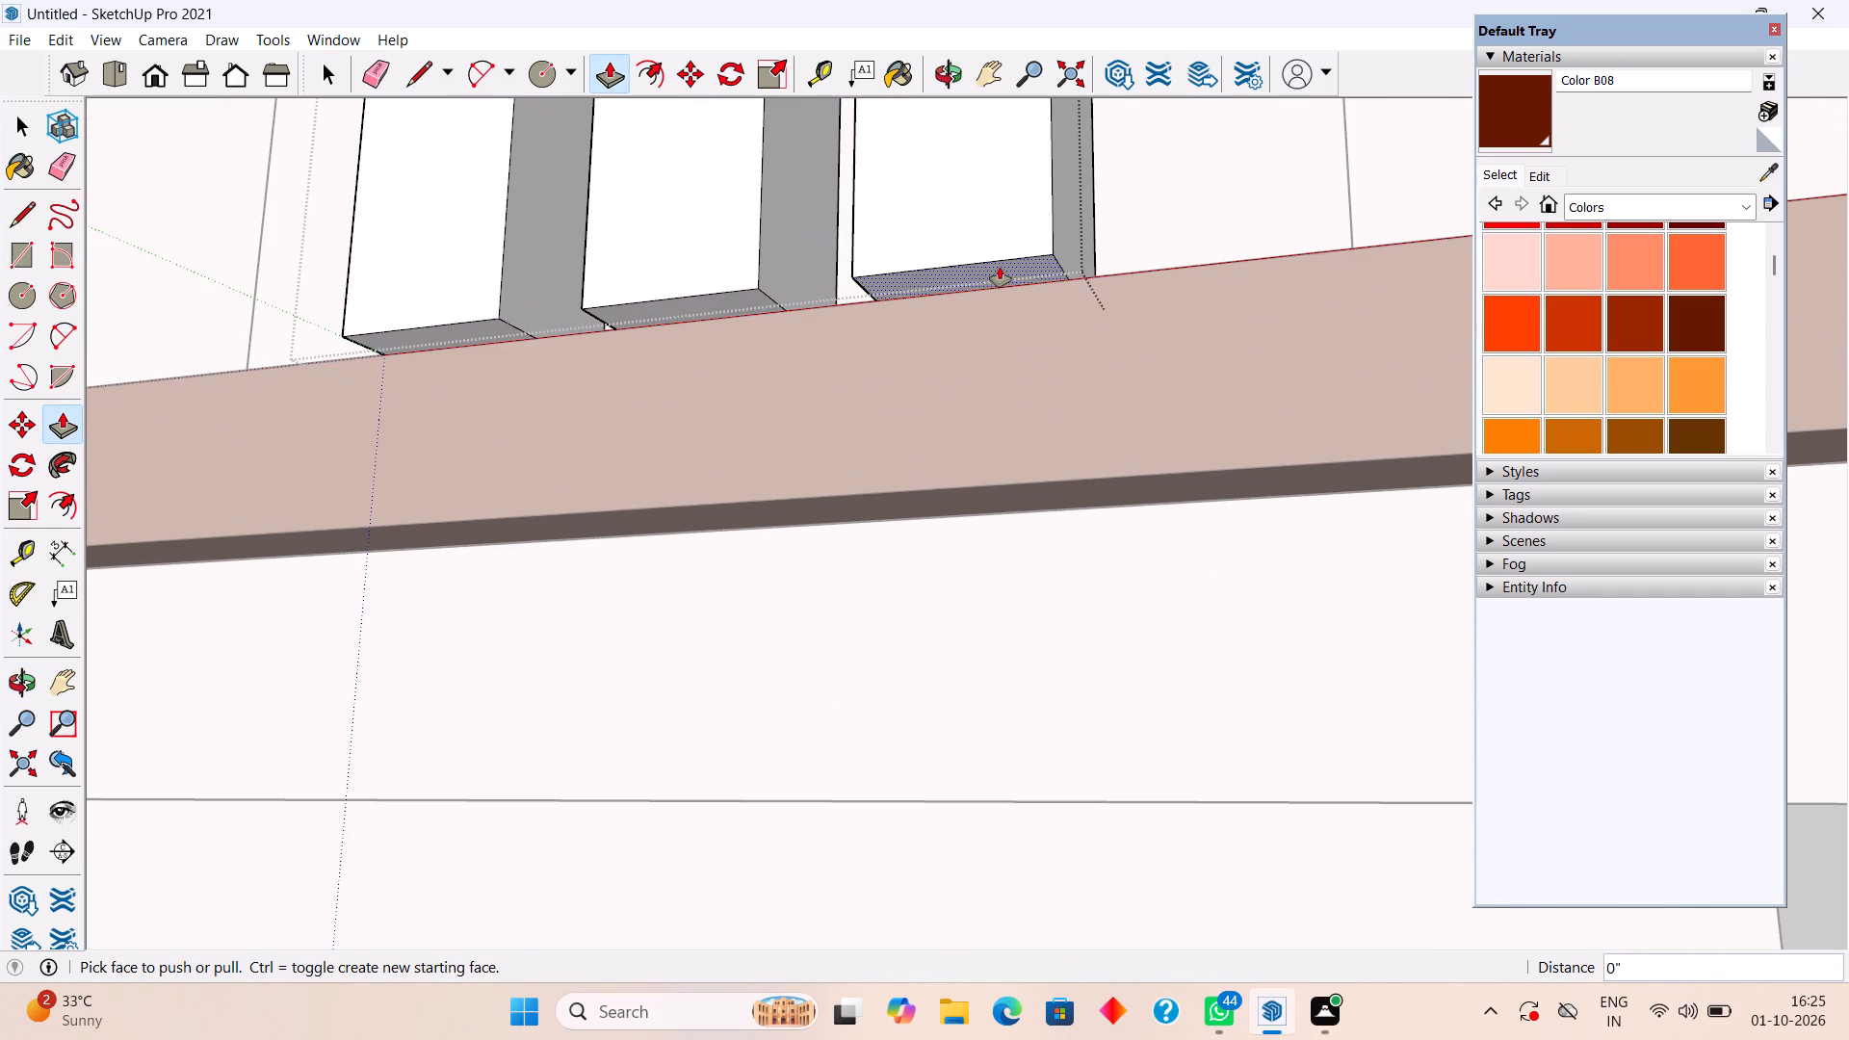
pyautogui.scroll(-13, 999, 540)
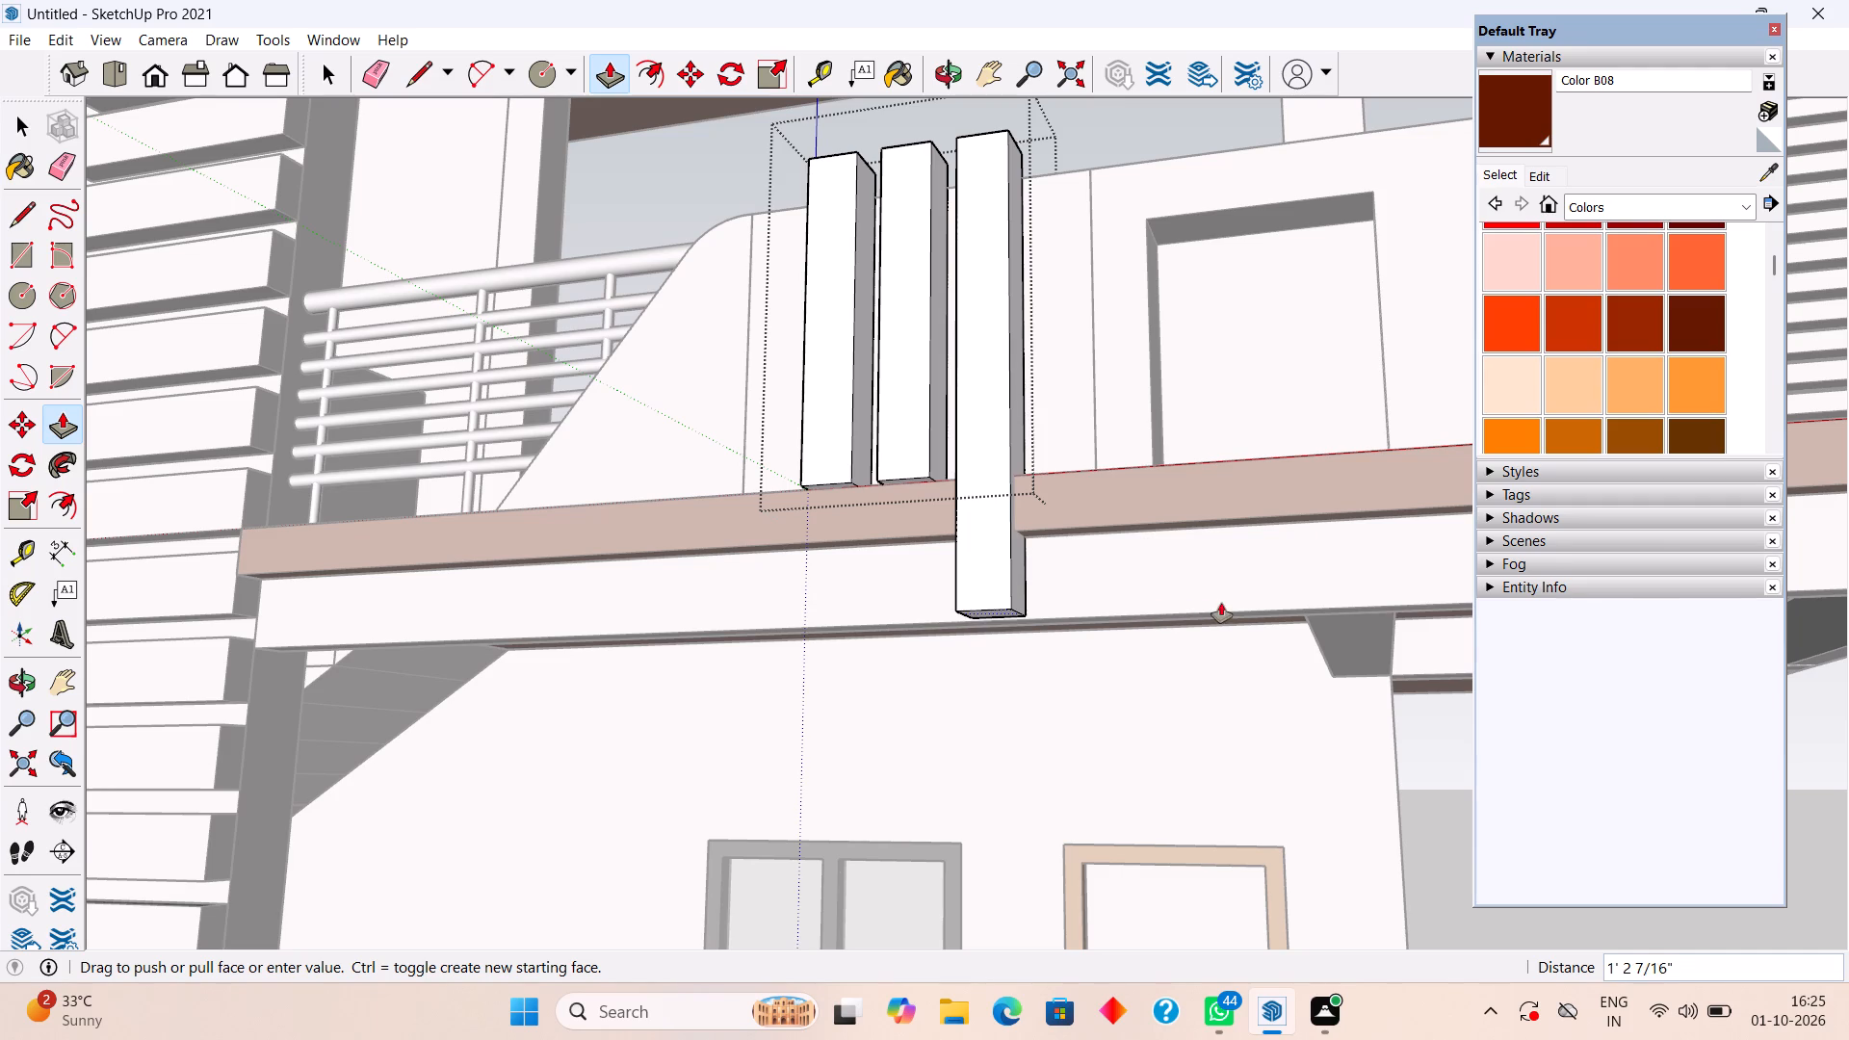
pyautogui.click(1054, 613)
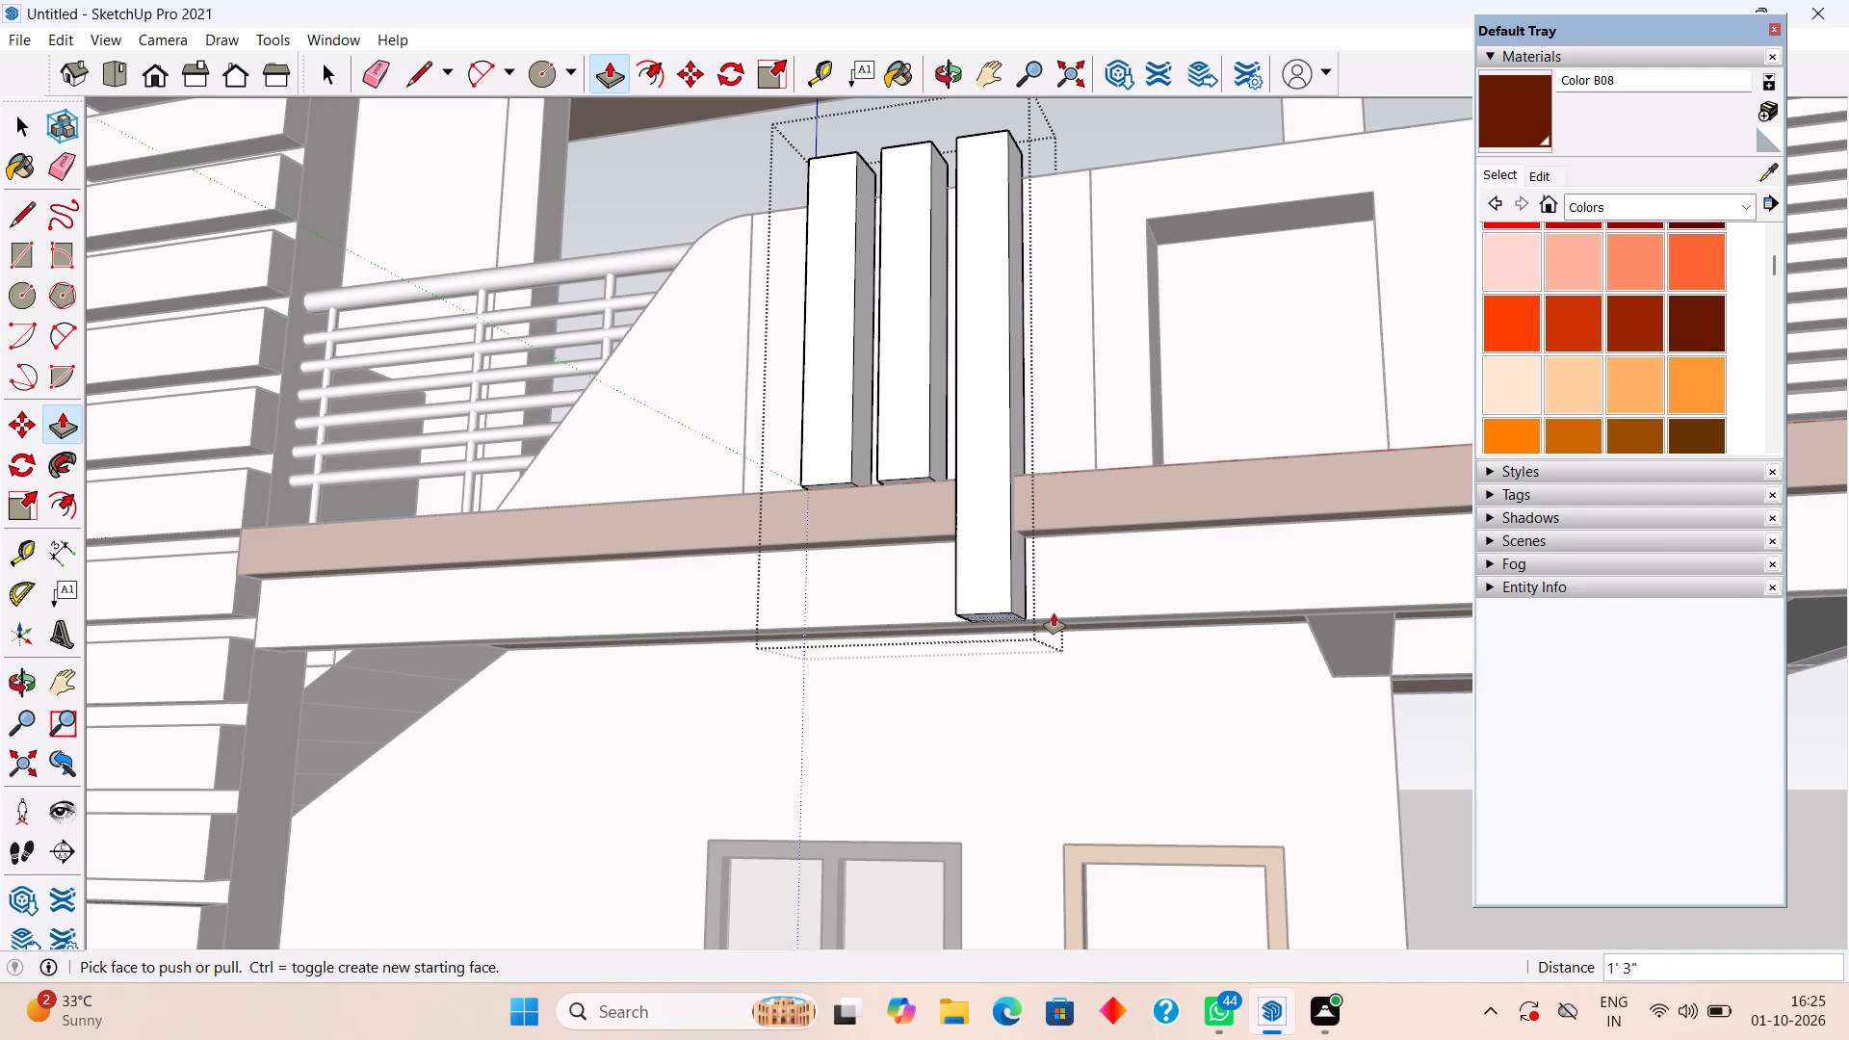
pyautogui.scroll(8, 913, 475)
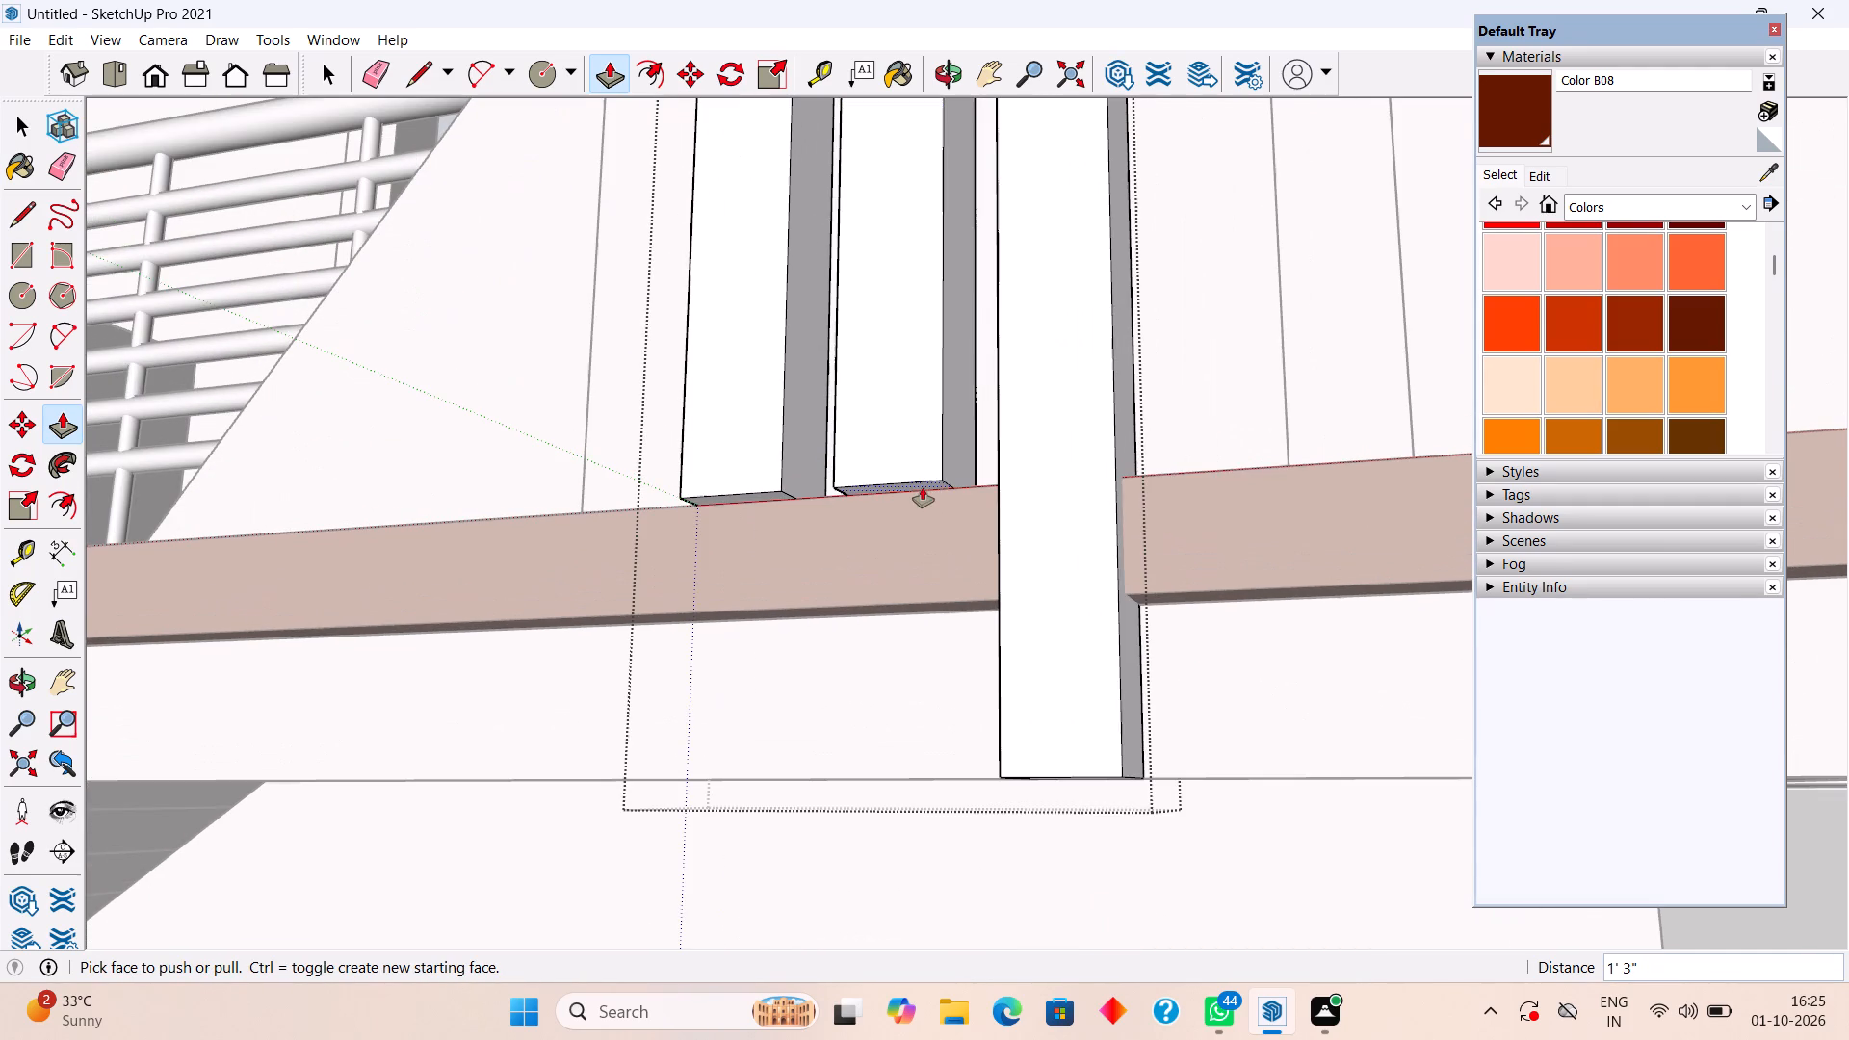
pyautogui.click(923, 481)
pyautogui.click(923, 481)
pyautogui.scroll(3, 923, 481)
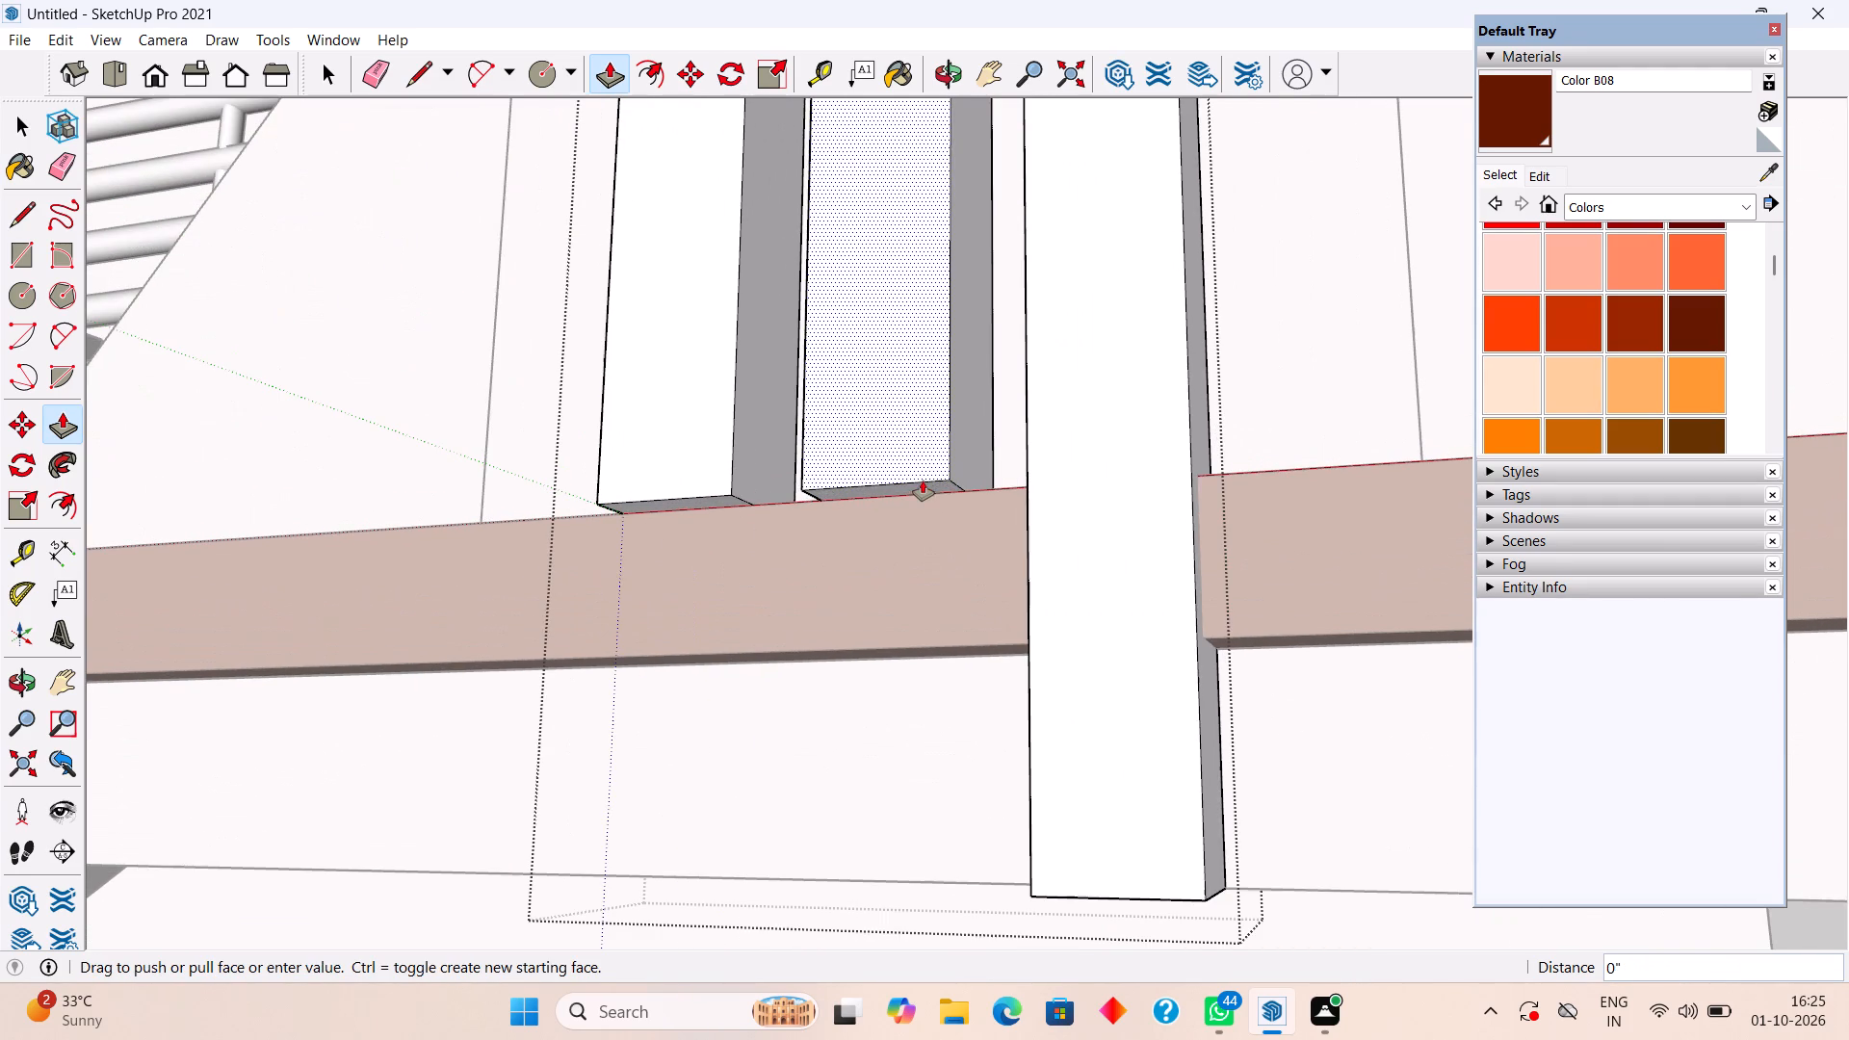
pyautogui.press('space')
# Extend the undersides of the middle and left-hand fins down 1' 3" to match the right-hand fin, and leave the fin group.
pyautogui.scroll(1, 924, 485)
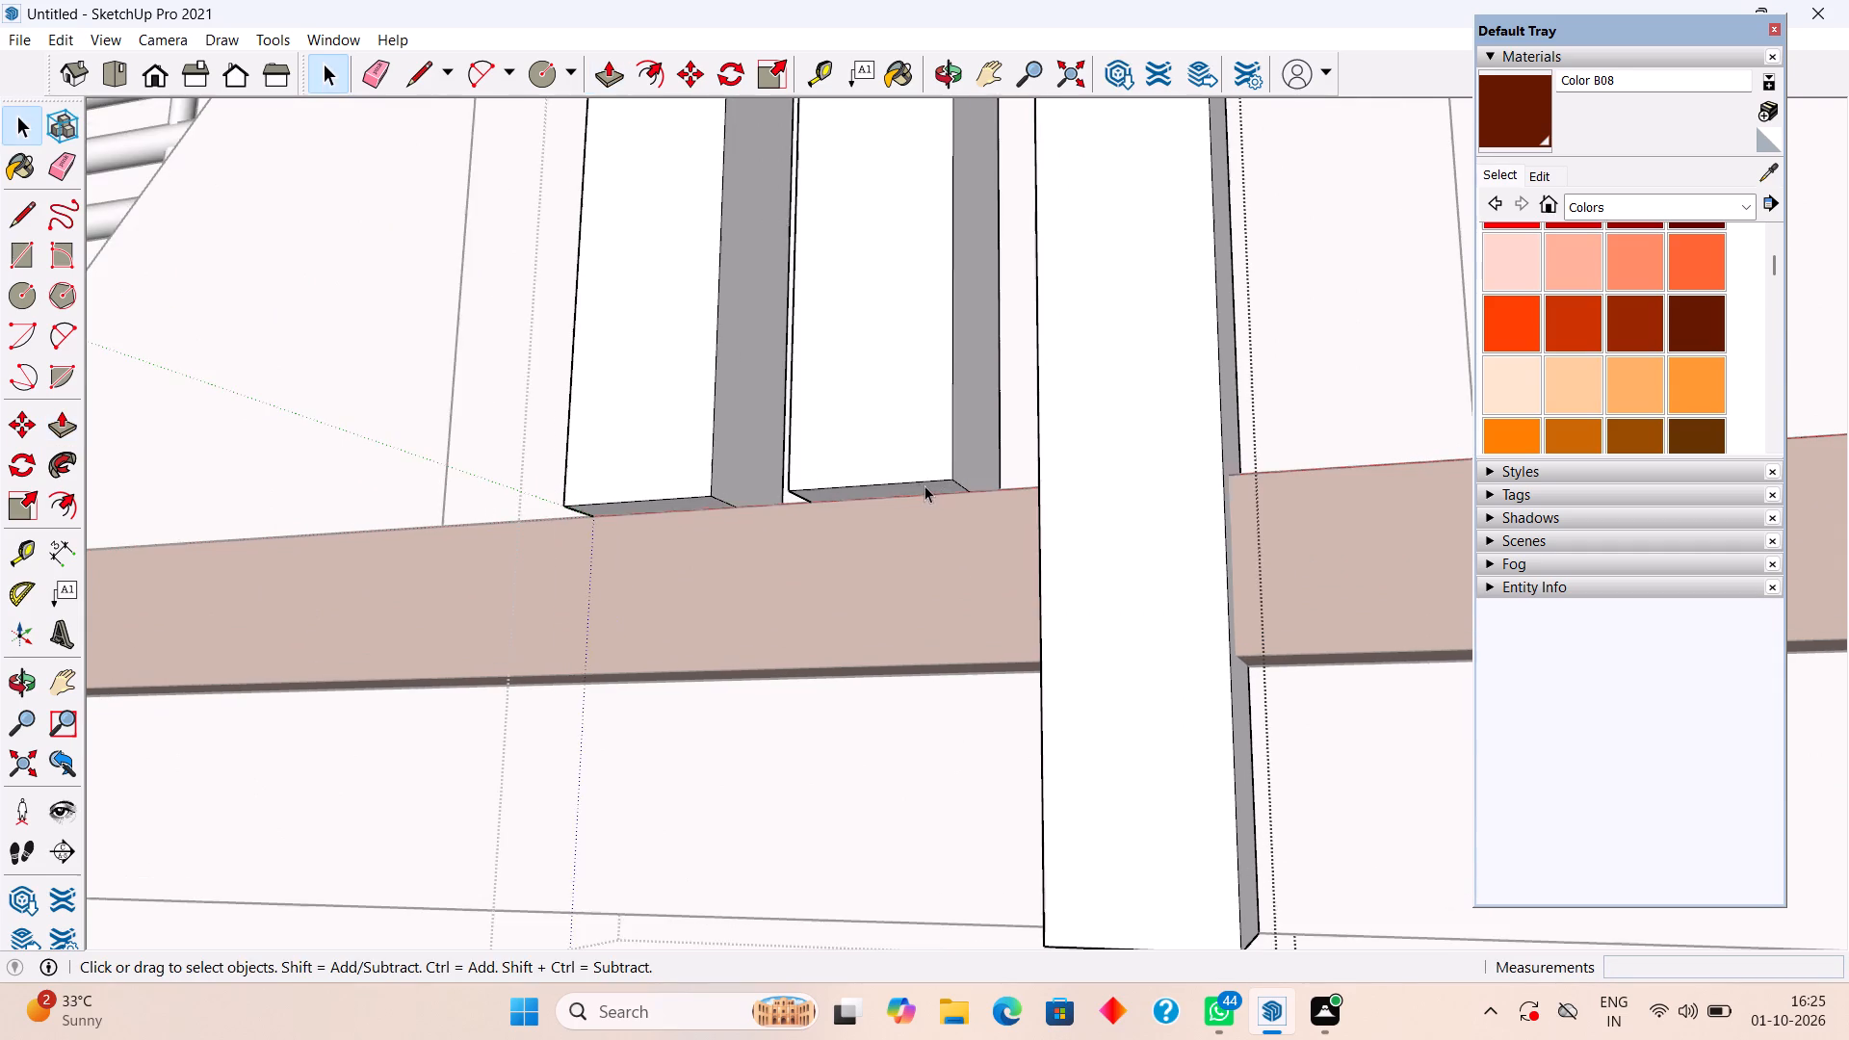
pyautogui.moveTo(924, 485); pyautogui.dragTo(909, 390, button='middle')
pyautogui.press('p')
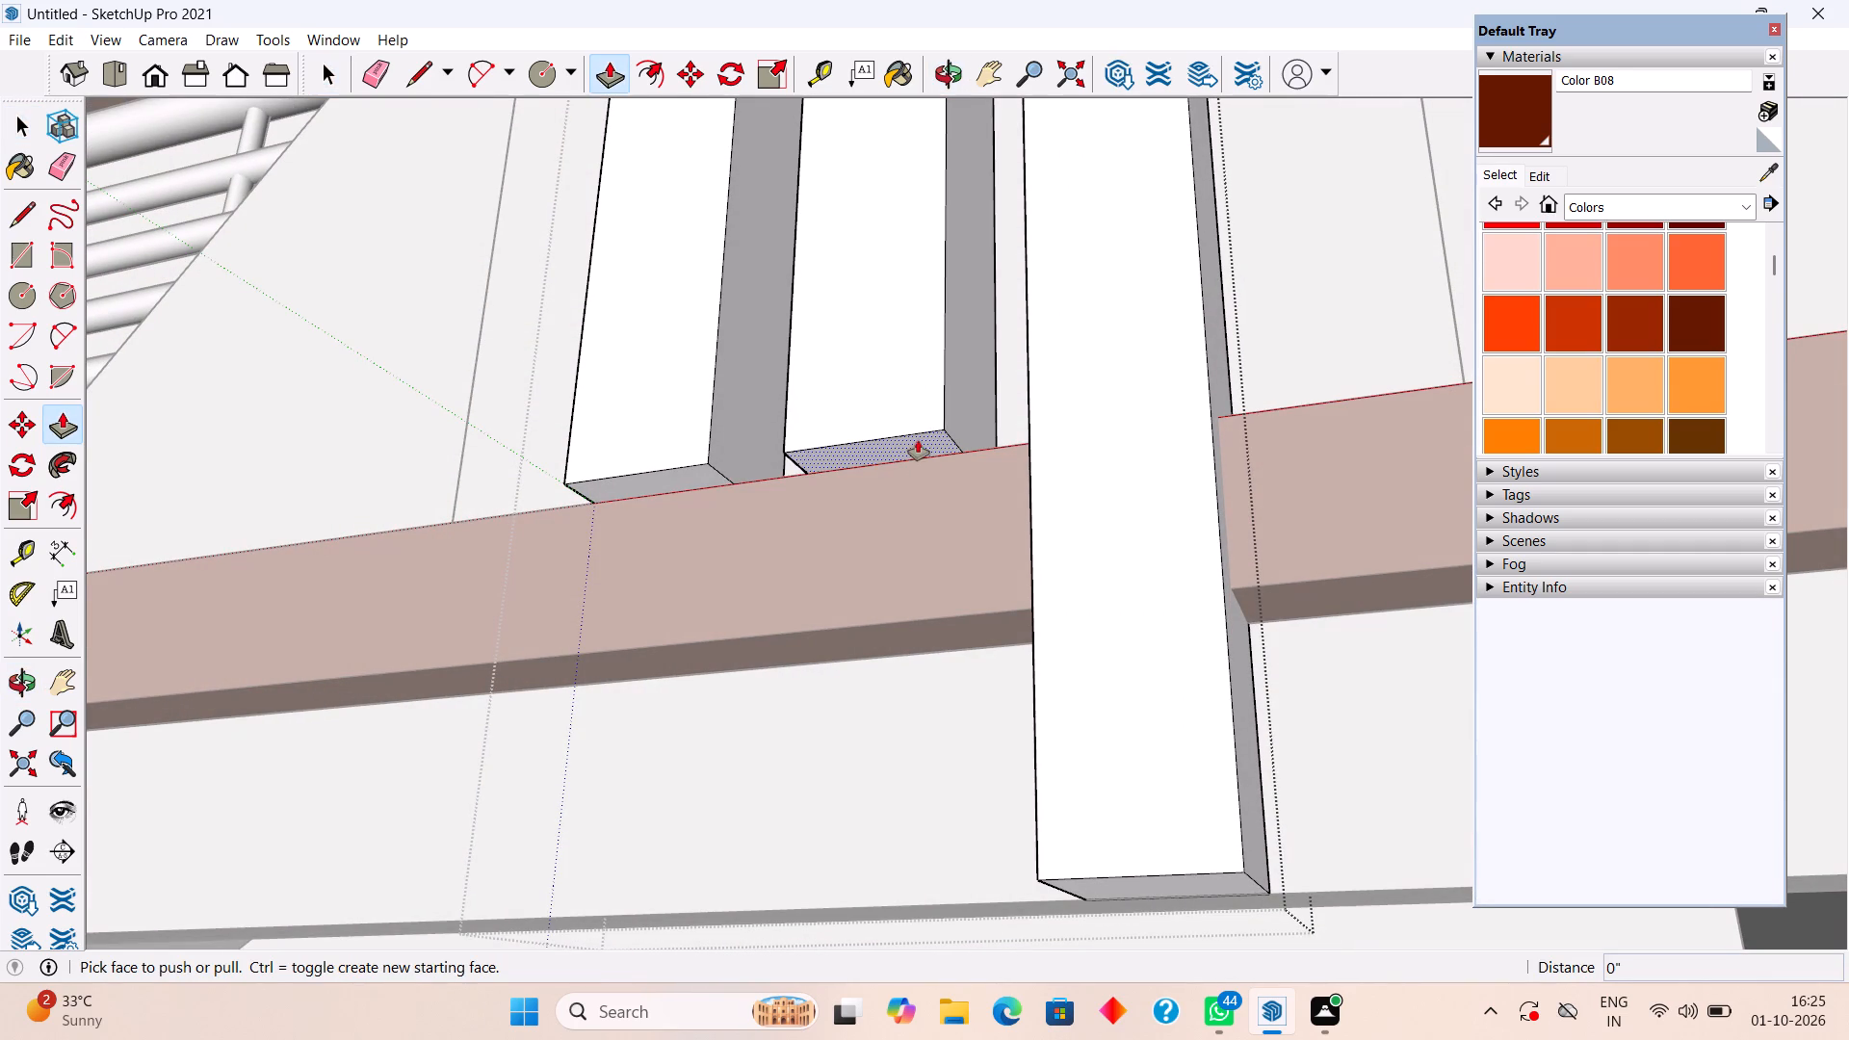
pyautogui.click(917, 439)
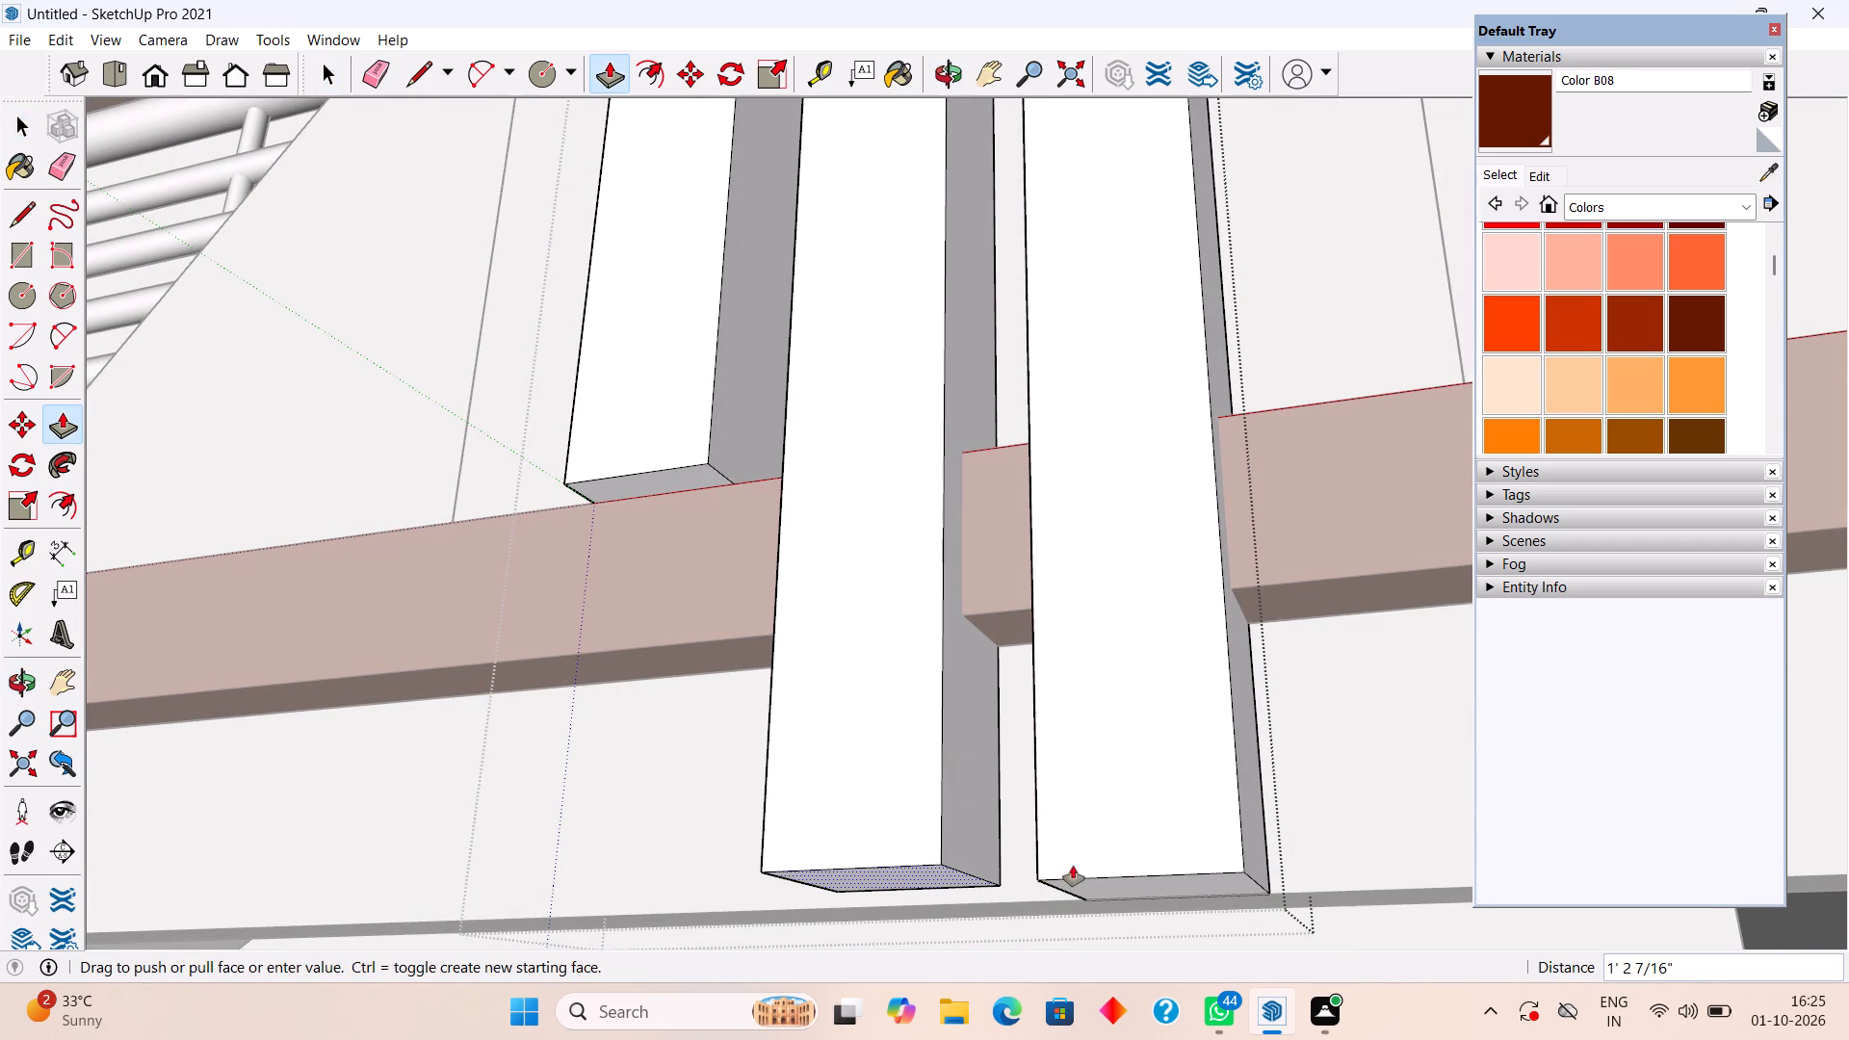
pyautogui.click(1115, 874)
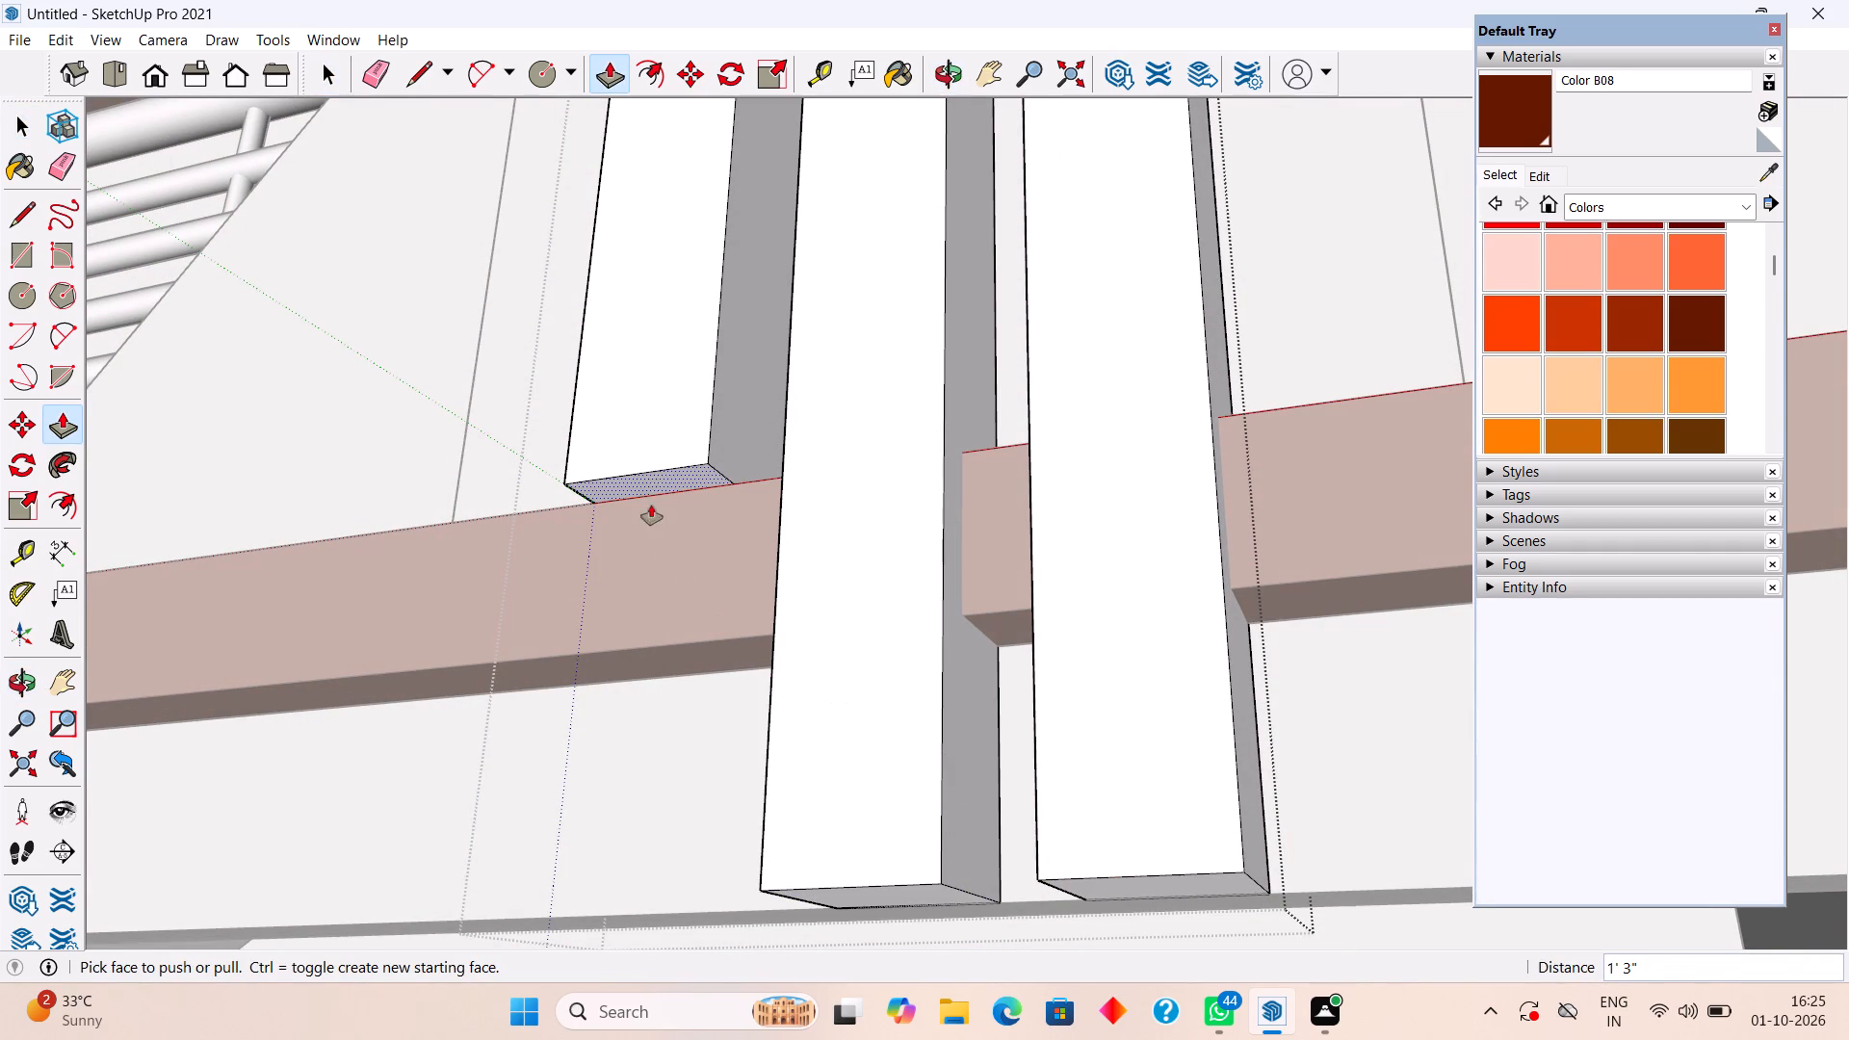
pyautogui.click(652, 478)
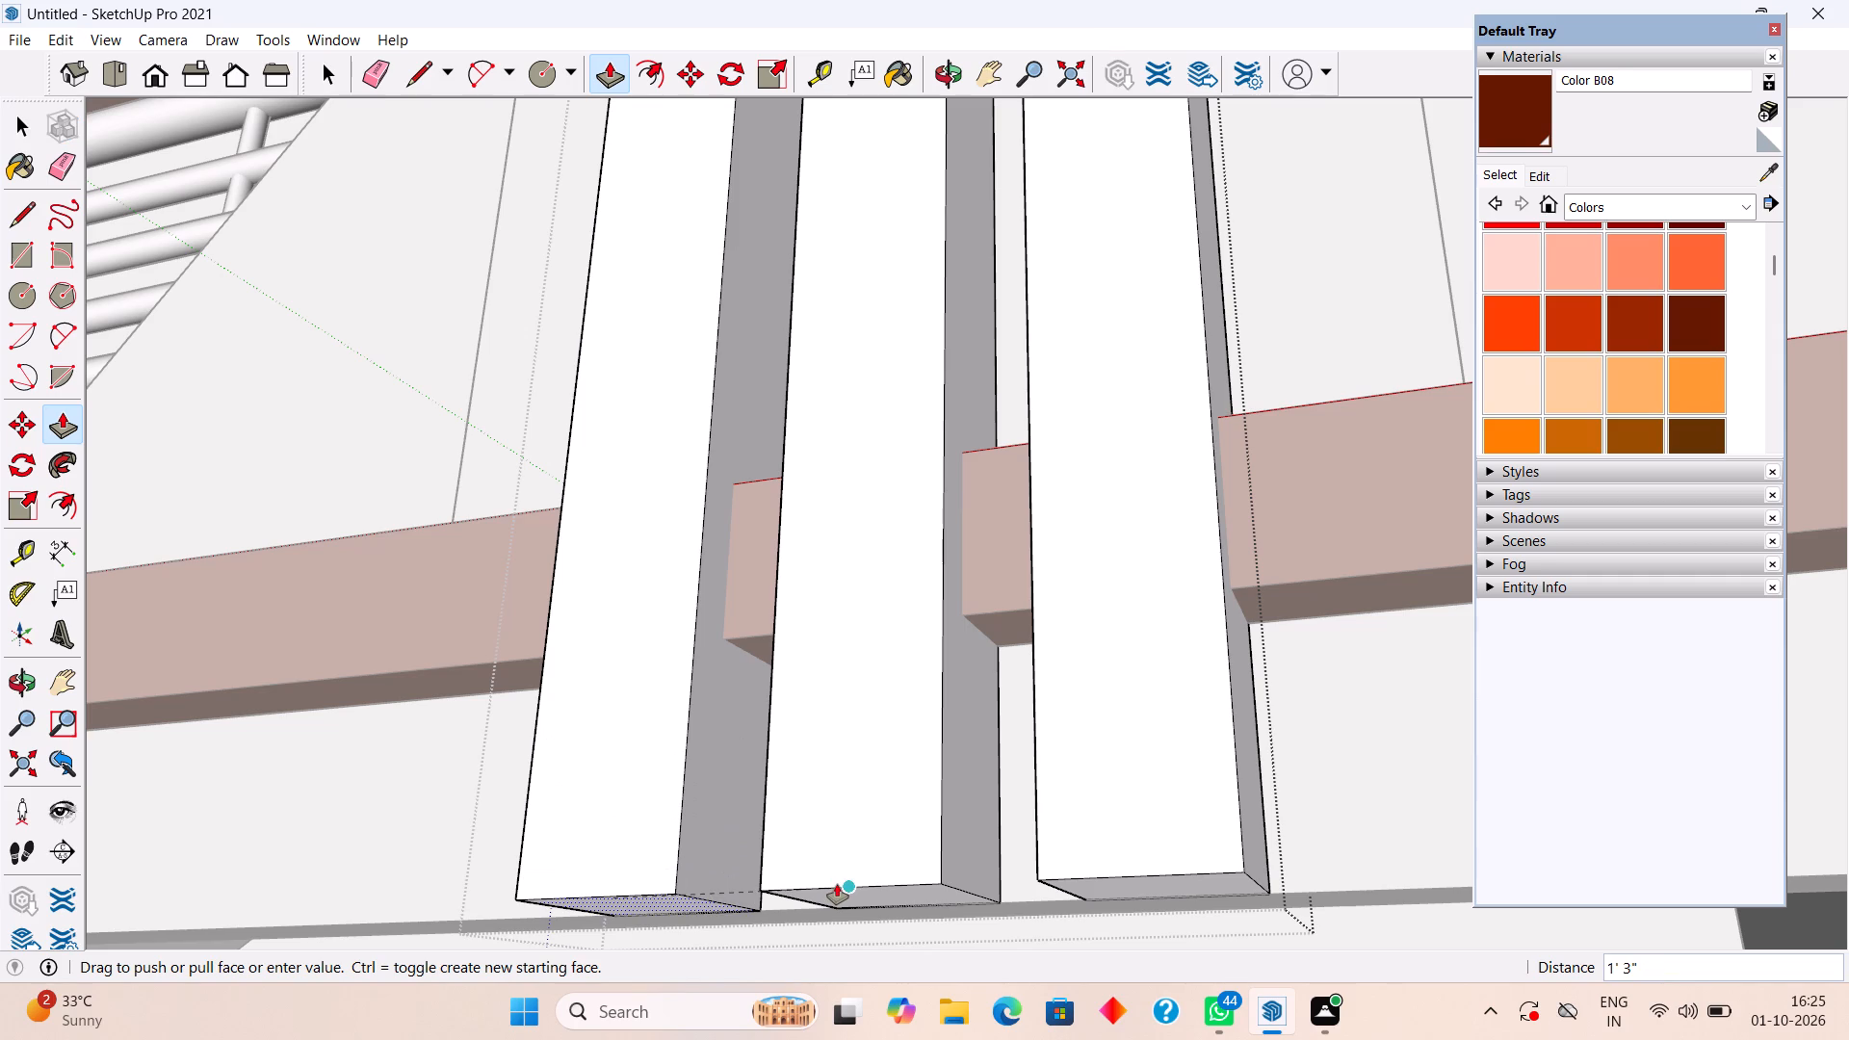
pyautogui.click(837, 884)
pyautogui.press('space')
pyautogui.scroll(-11, 836, 859)
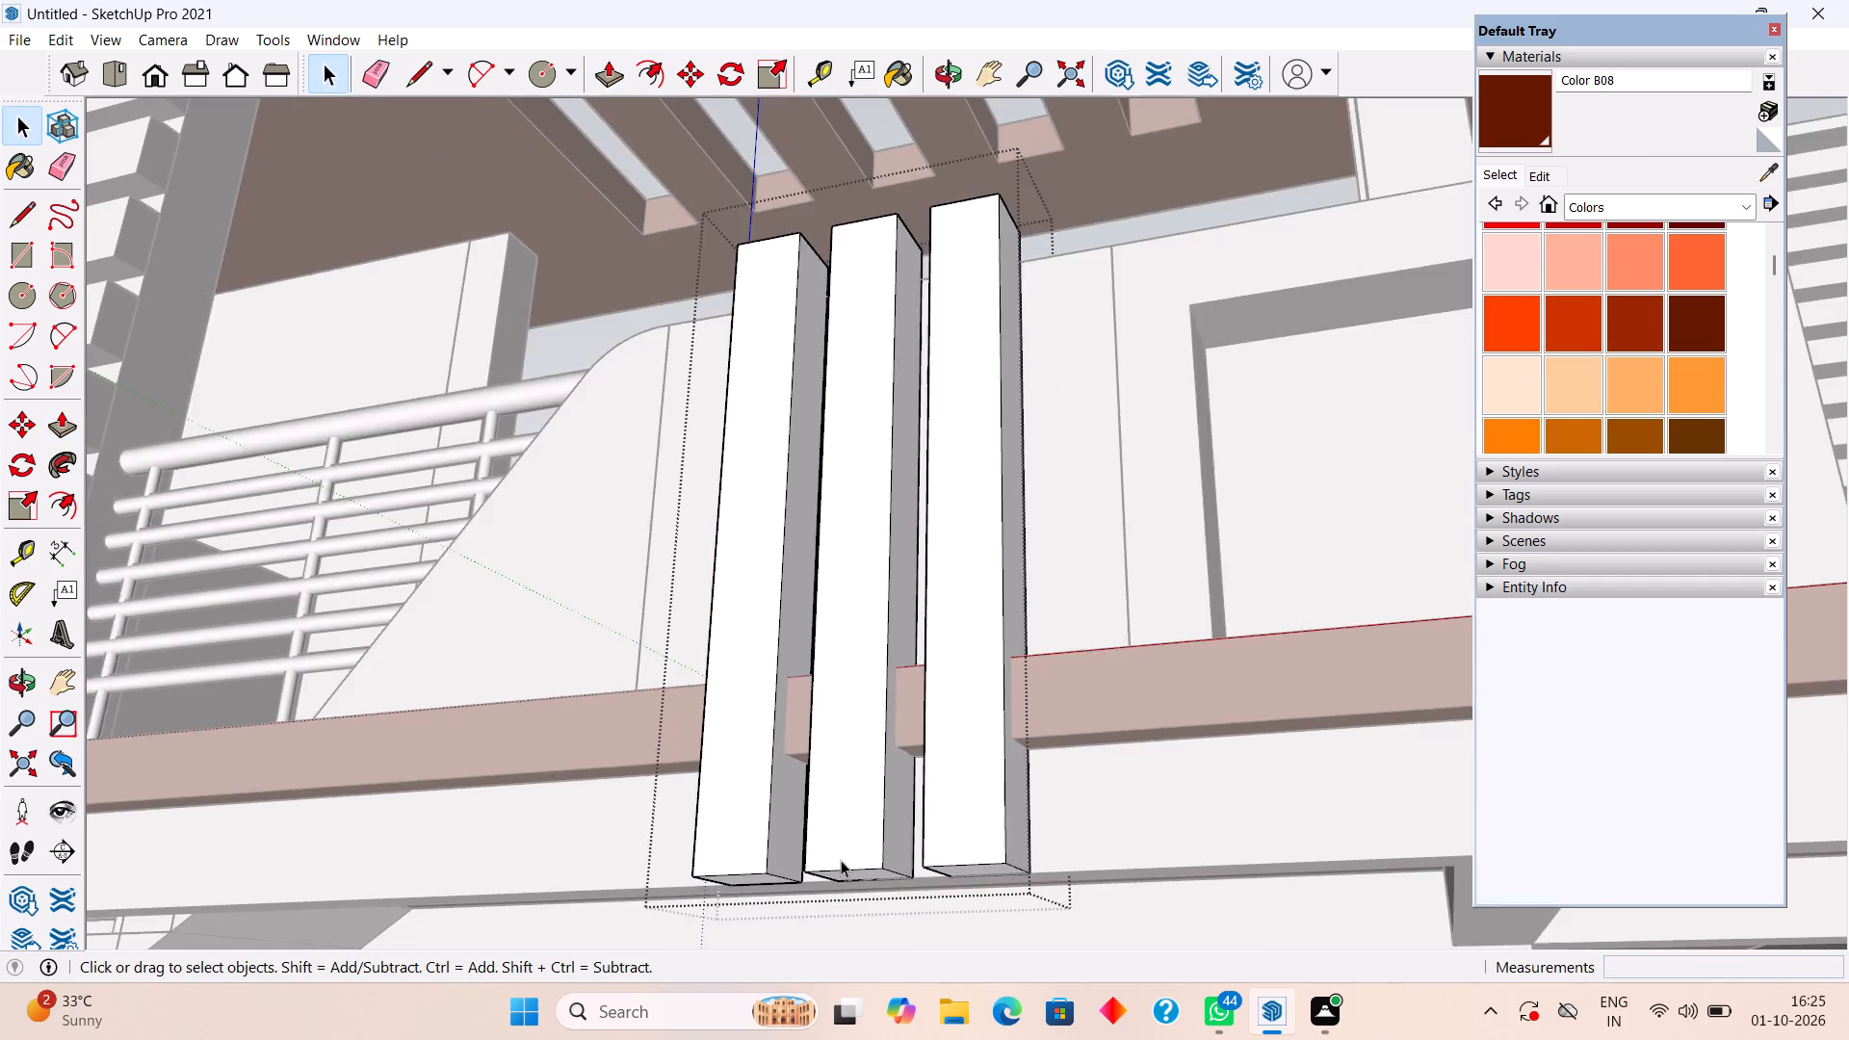
pyautogui.scroll(-3, 841, 860)
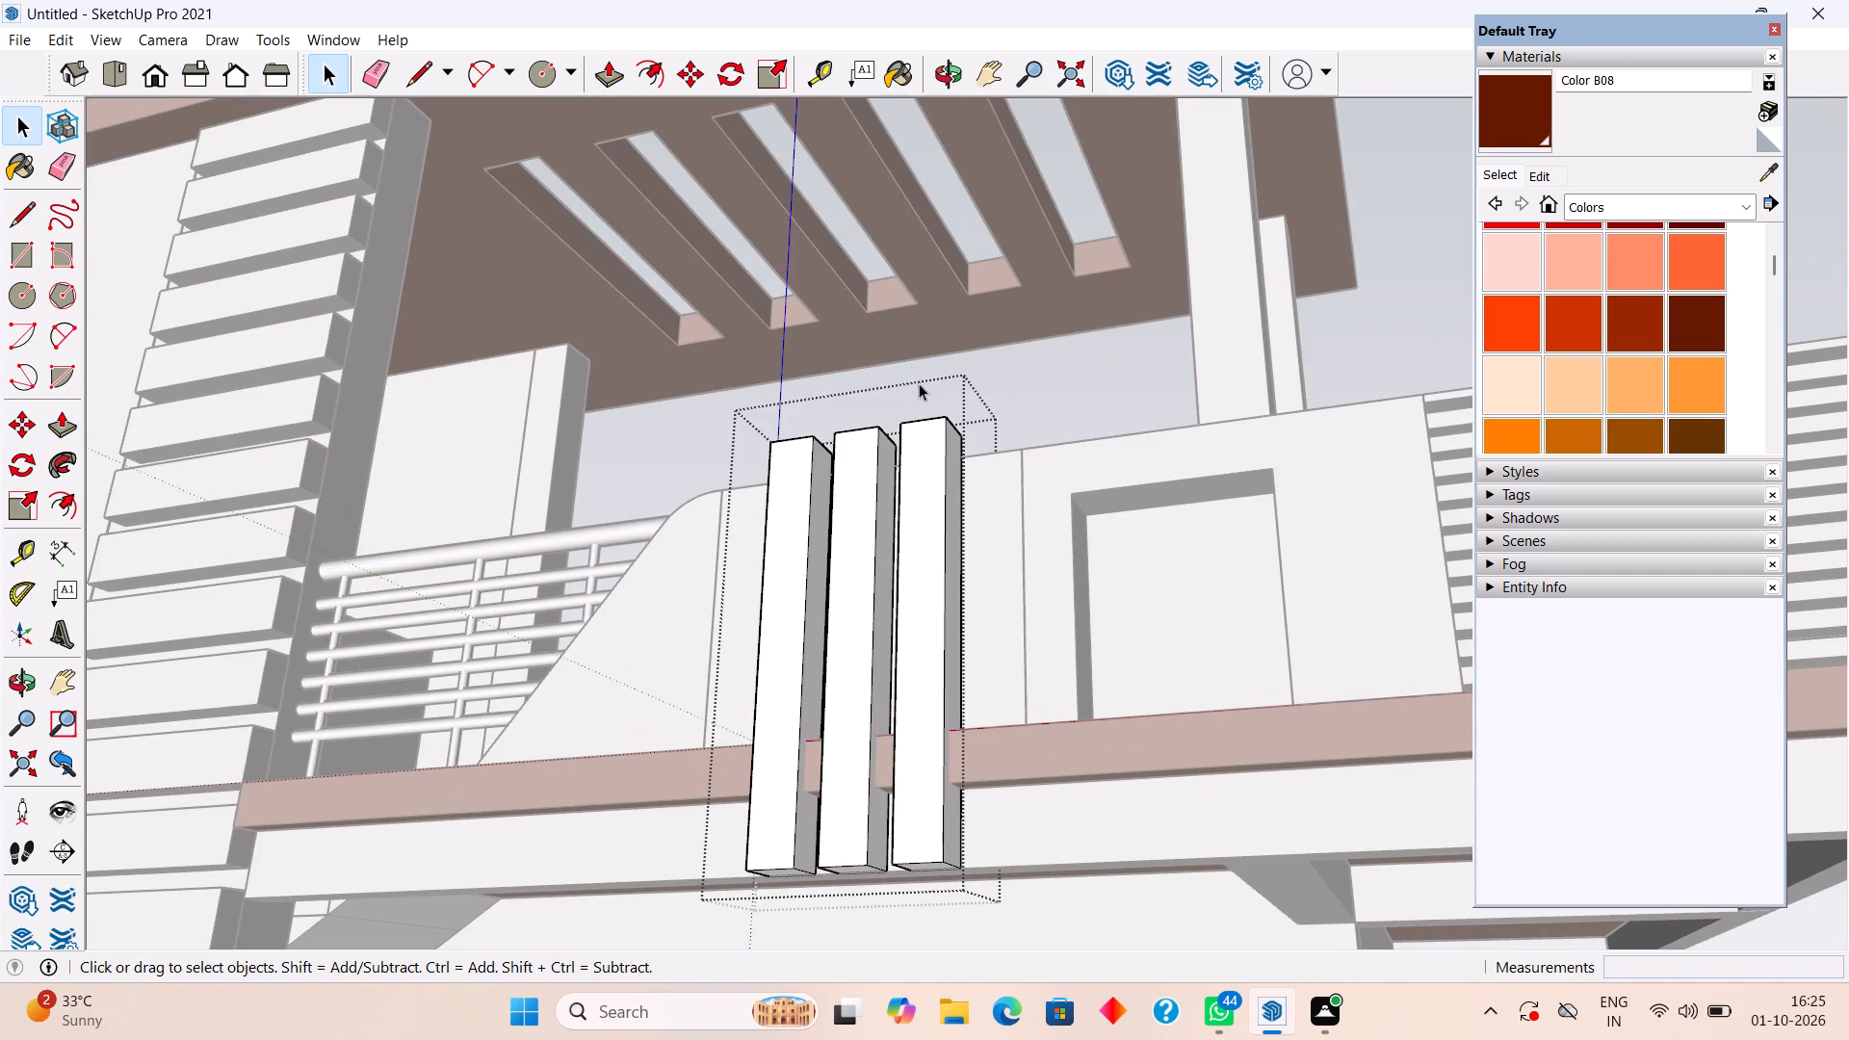
pyautogui.click(1081, 356)
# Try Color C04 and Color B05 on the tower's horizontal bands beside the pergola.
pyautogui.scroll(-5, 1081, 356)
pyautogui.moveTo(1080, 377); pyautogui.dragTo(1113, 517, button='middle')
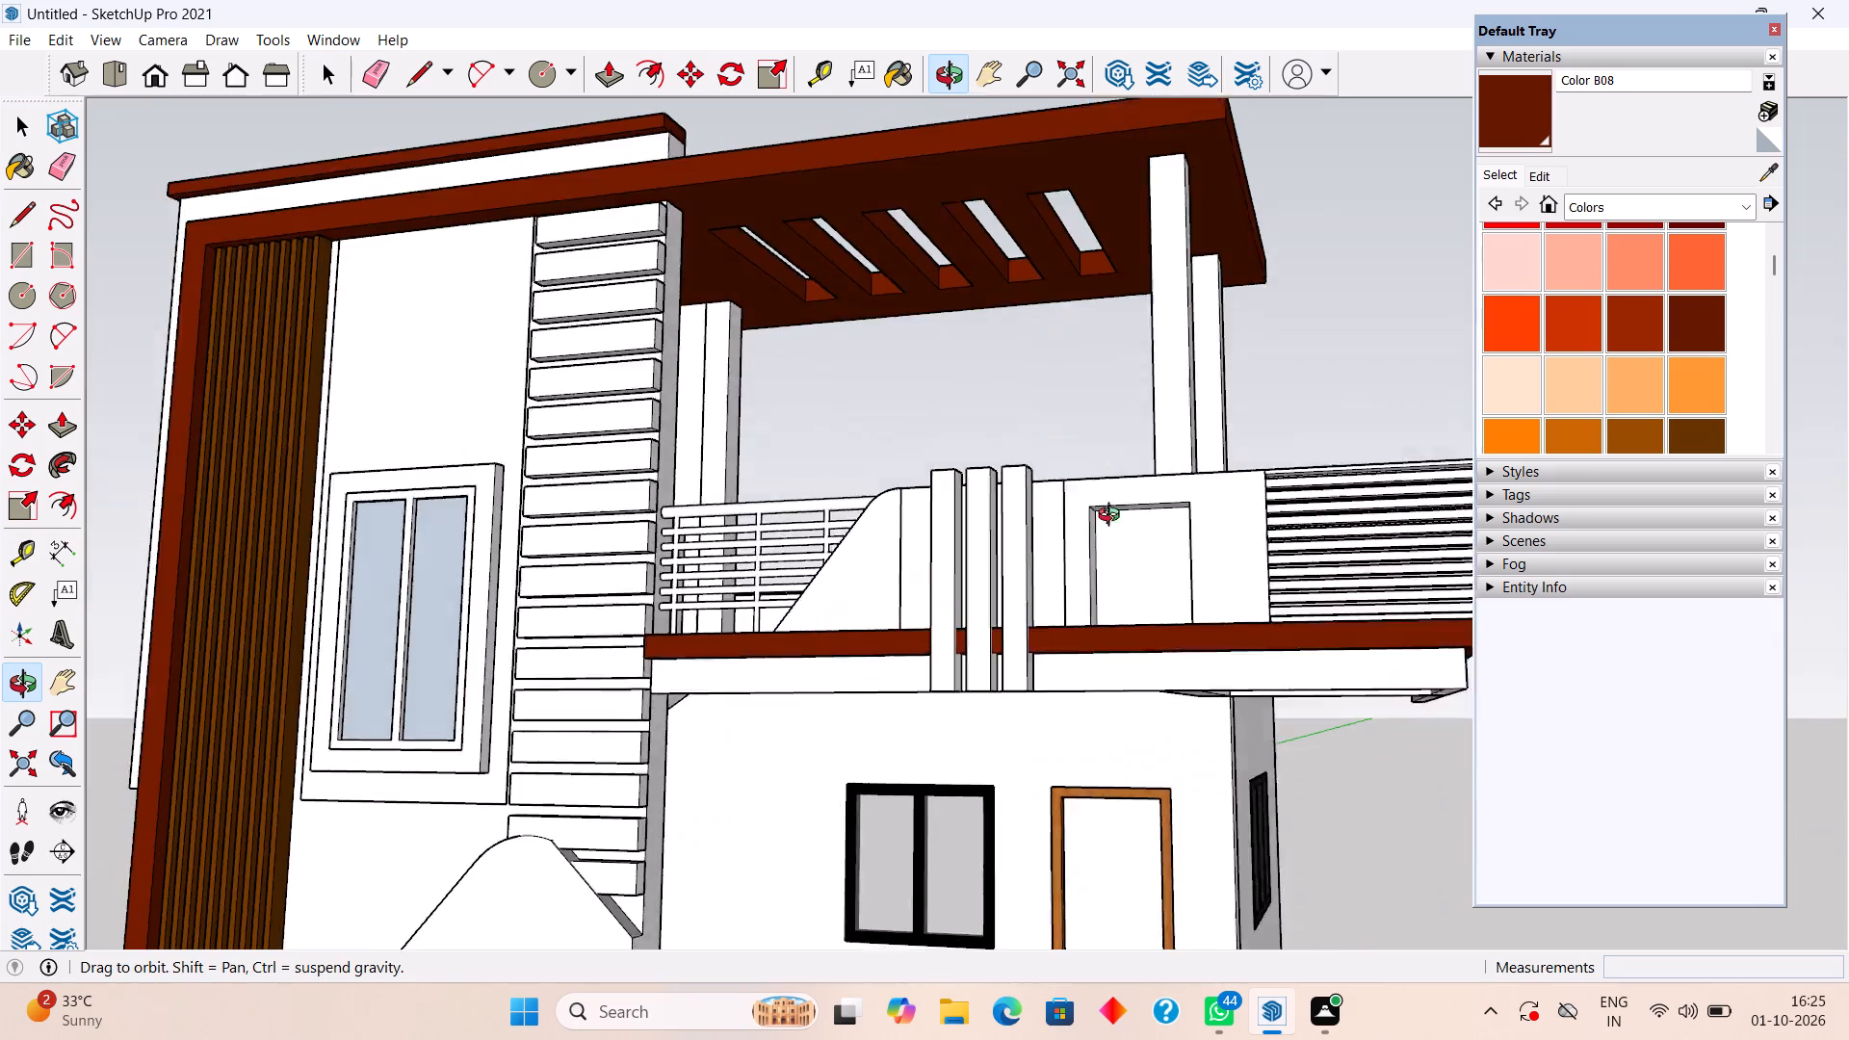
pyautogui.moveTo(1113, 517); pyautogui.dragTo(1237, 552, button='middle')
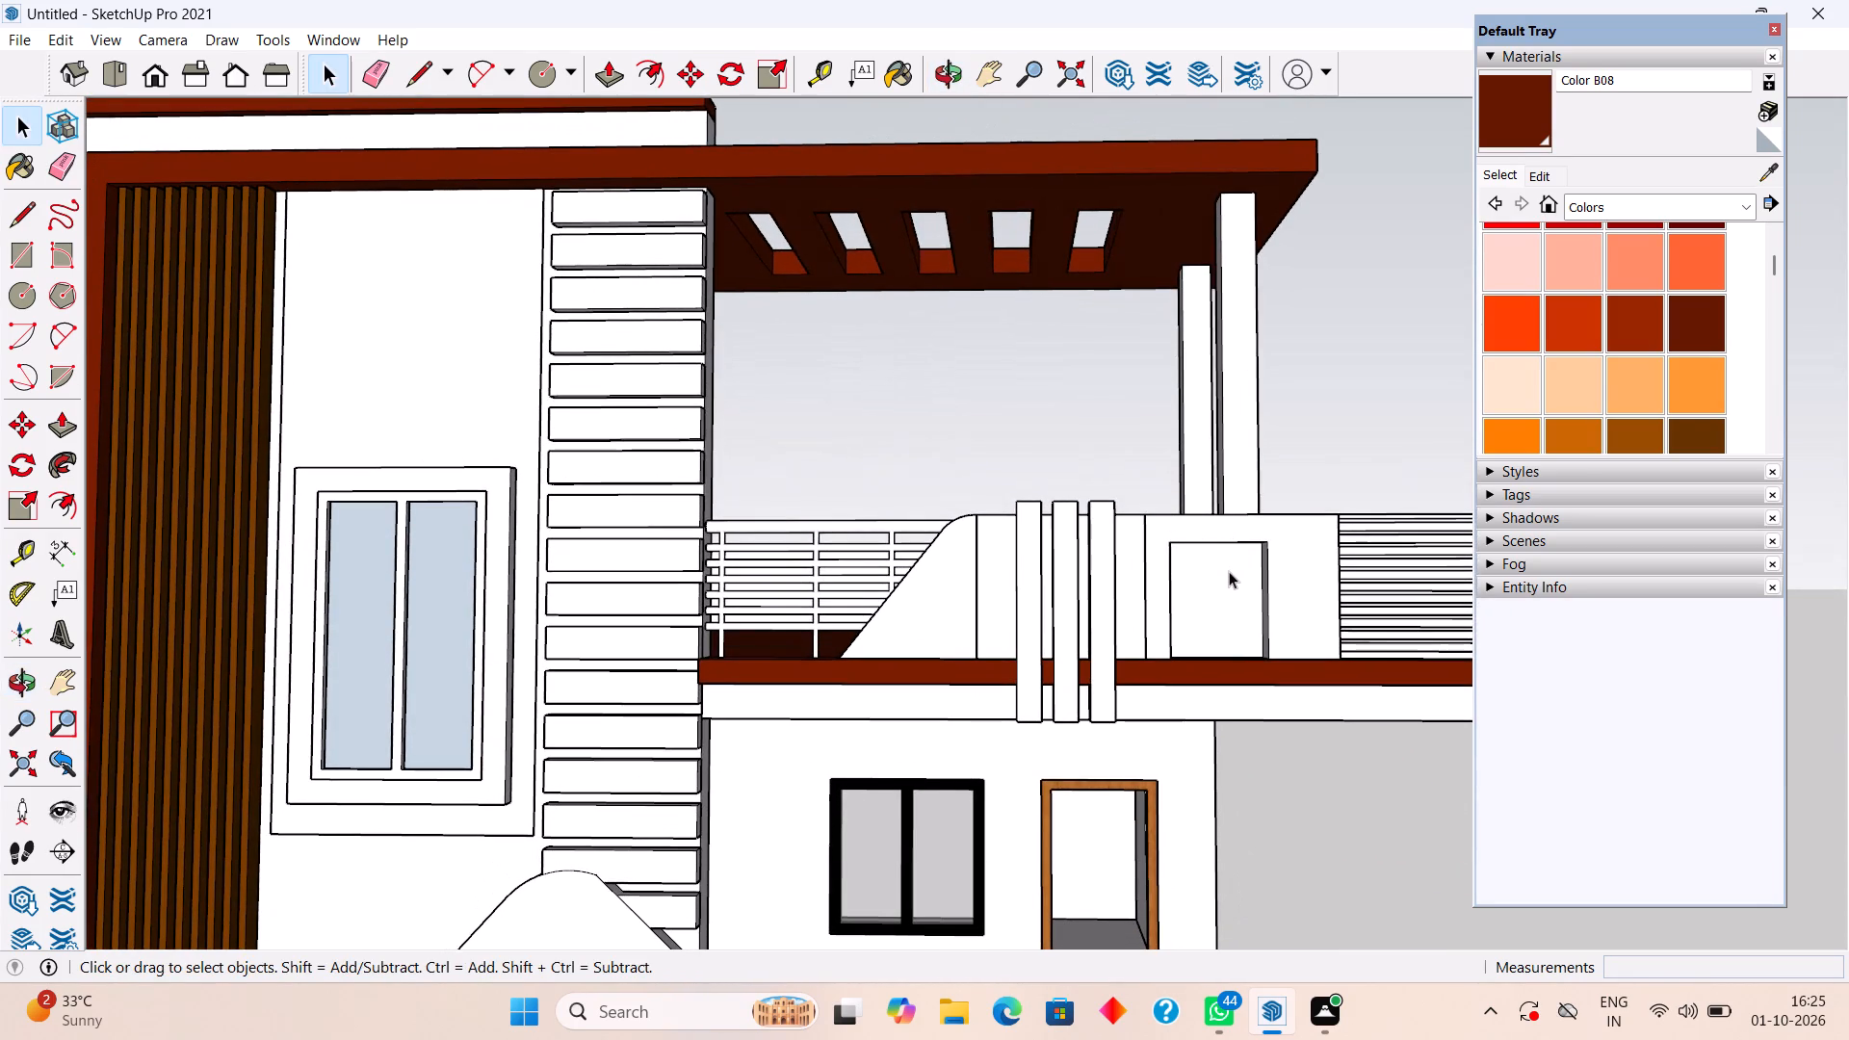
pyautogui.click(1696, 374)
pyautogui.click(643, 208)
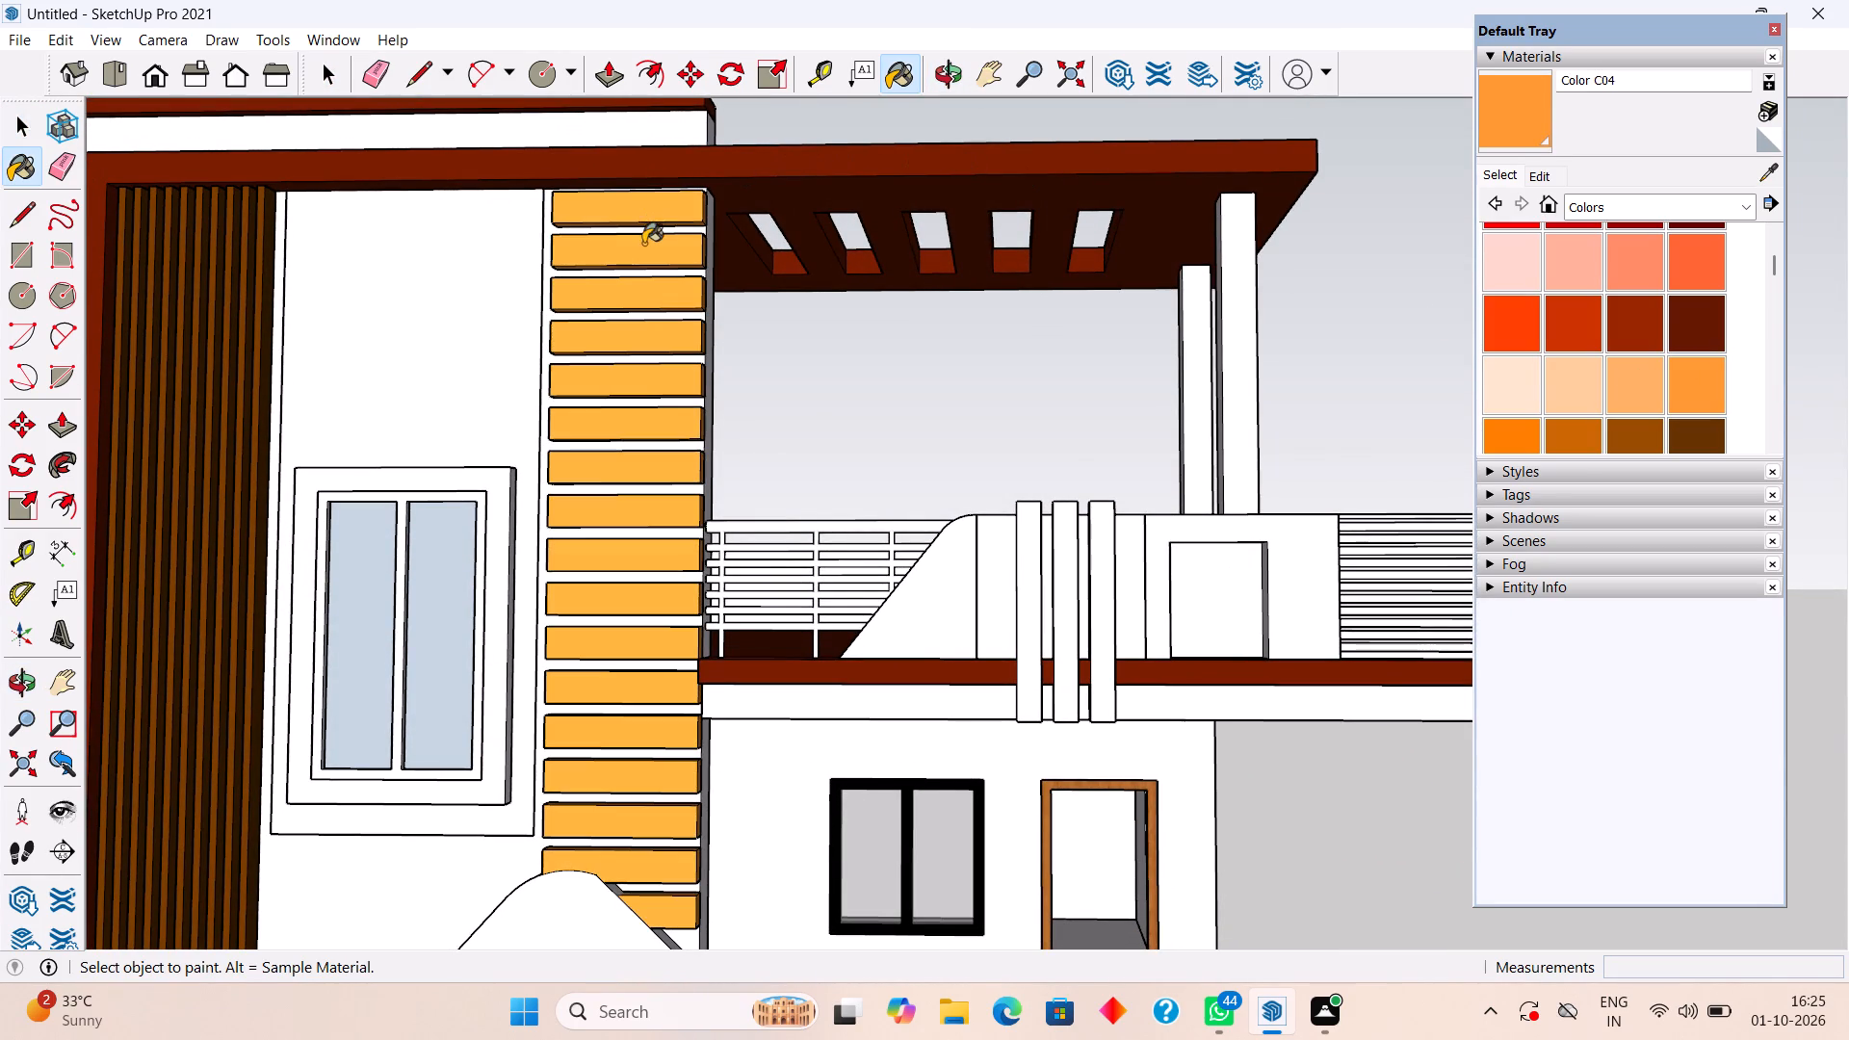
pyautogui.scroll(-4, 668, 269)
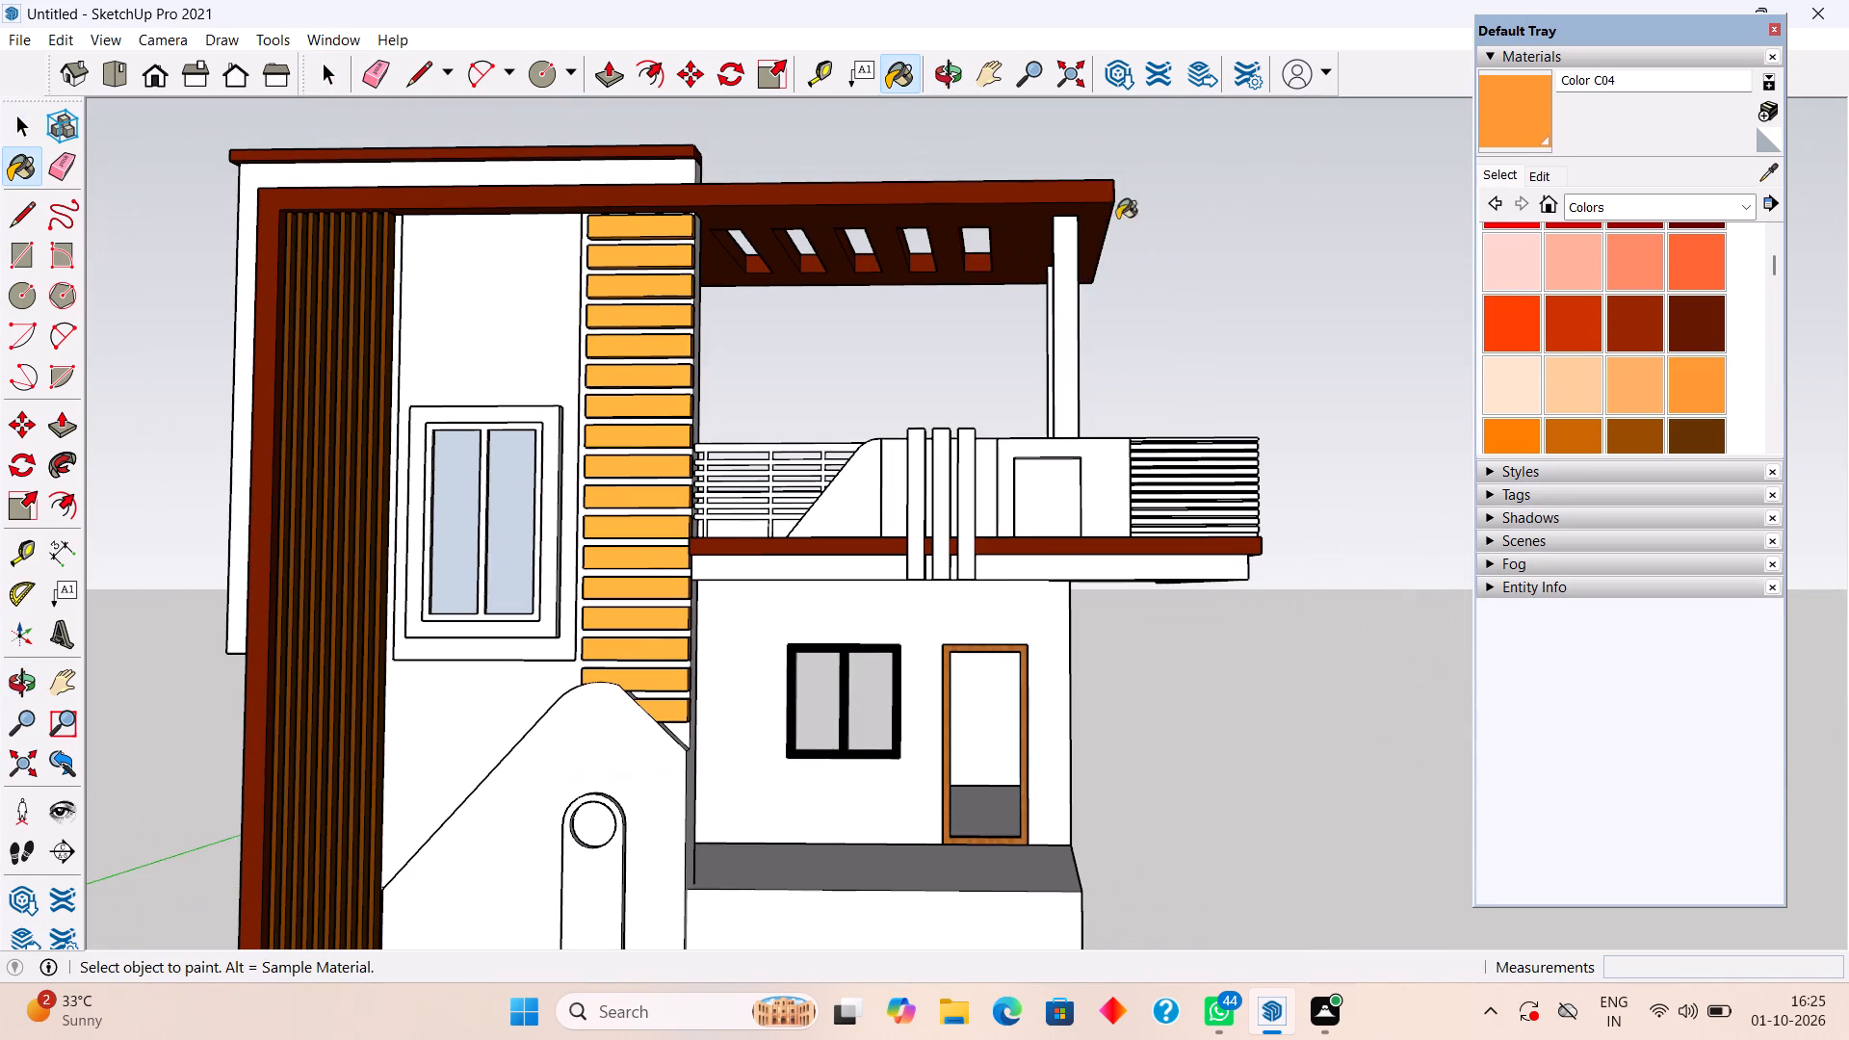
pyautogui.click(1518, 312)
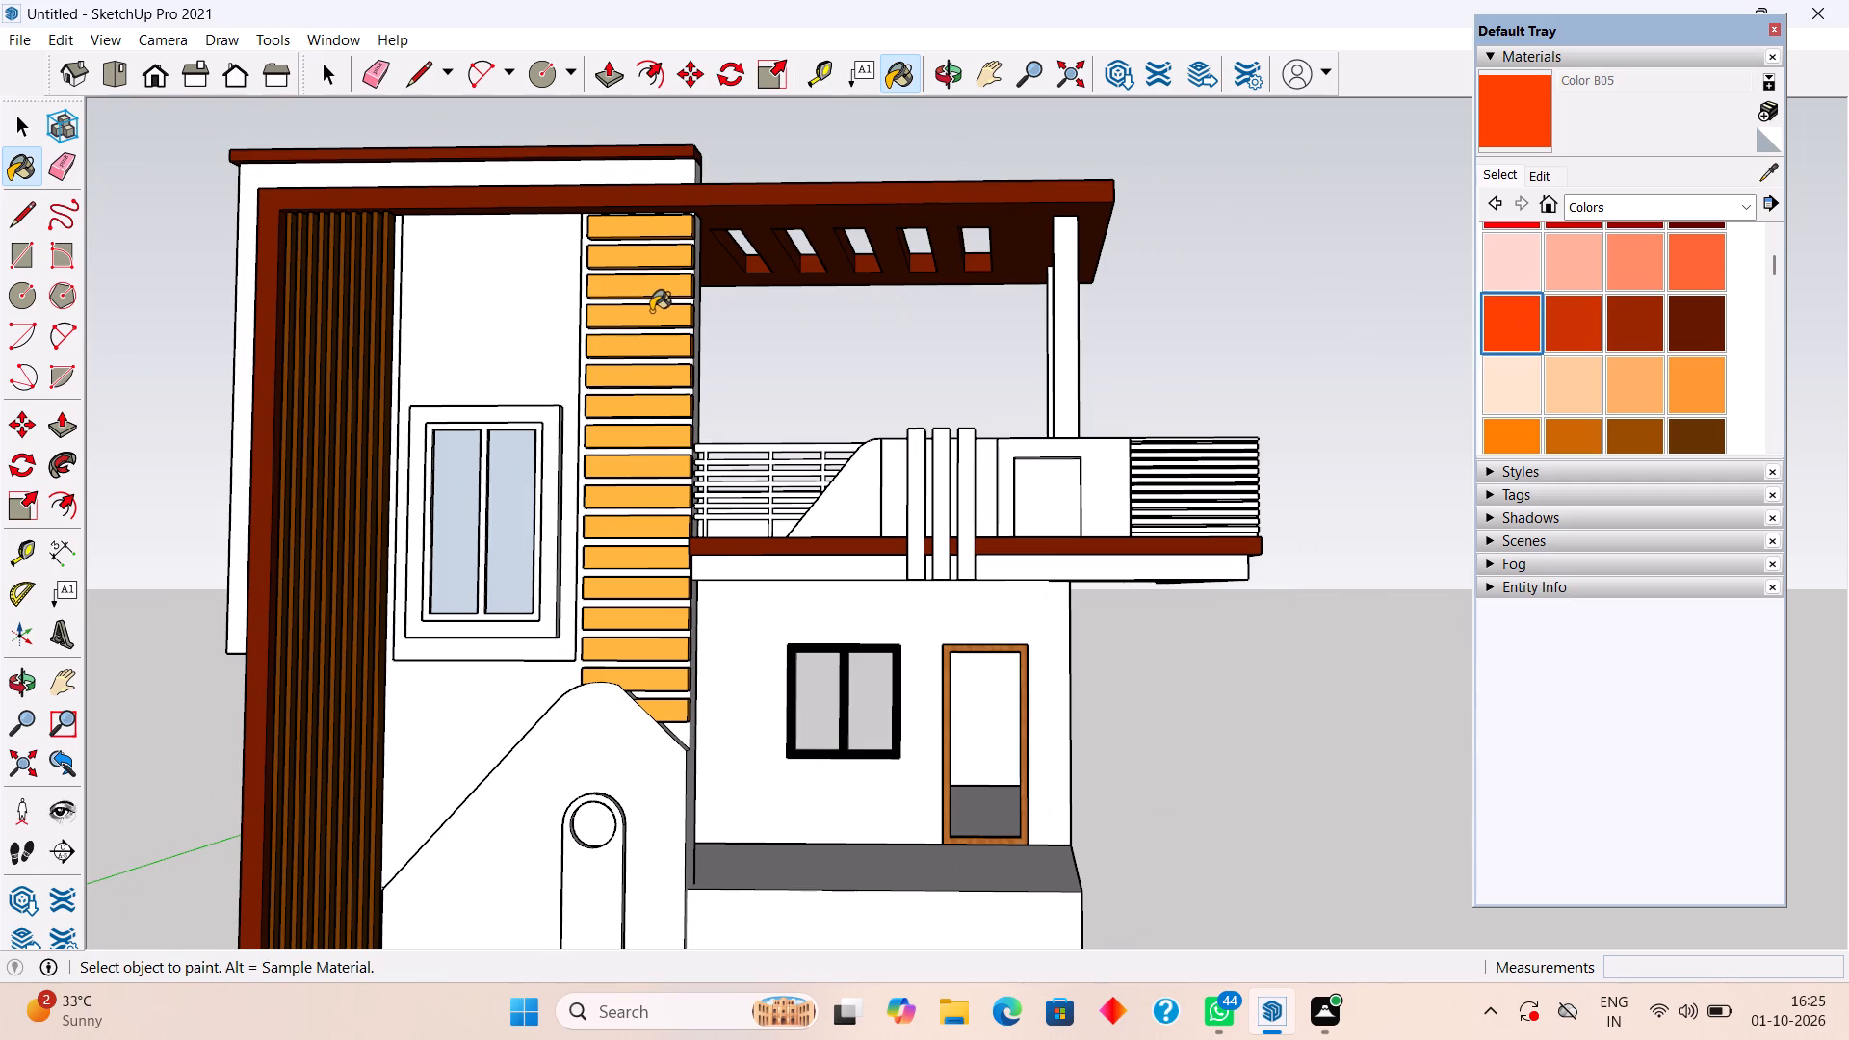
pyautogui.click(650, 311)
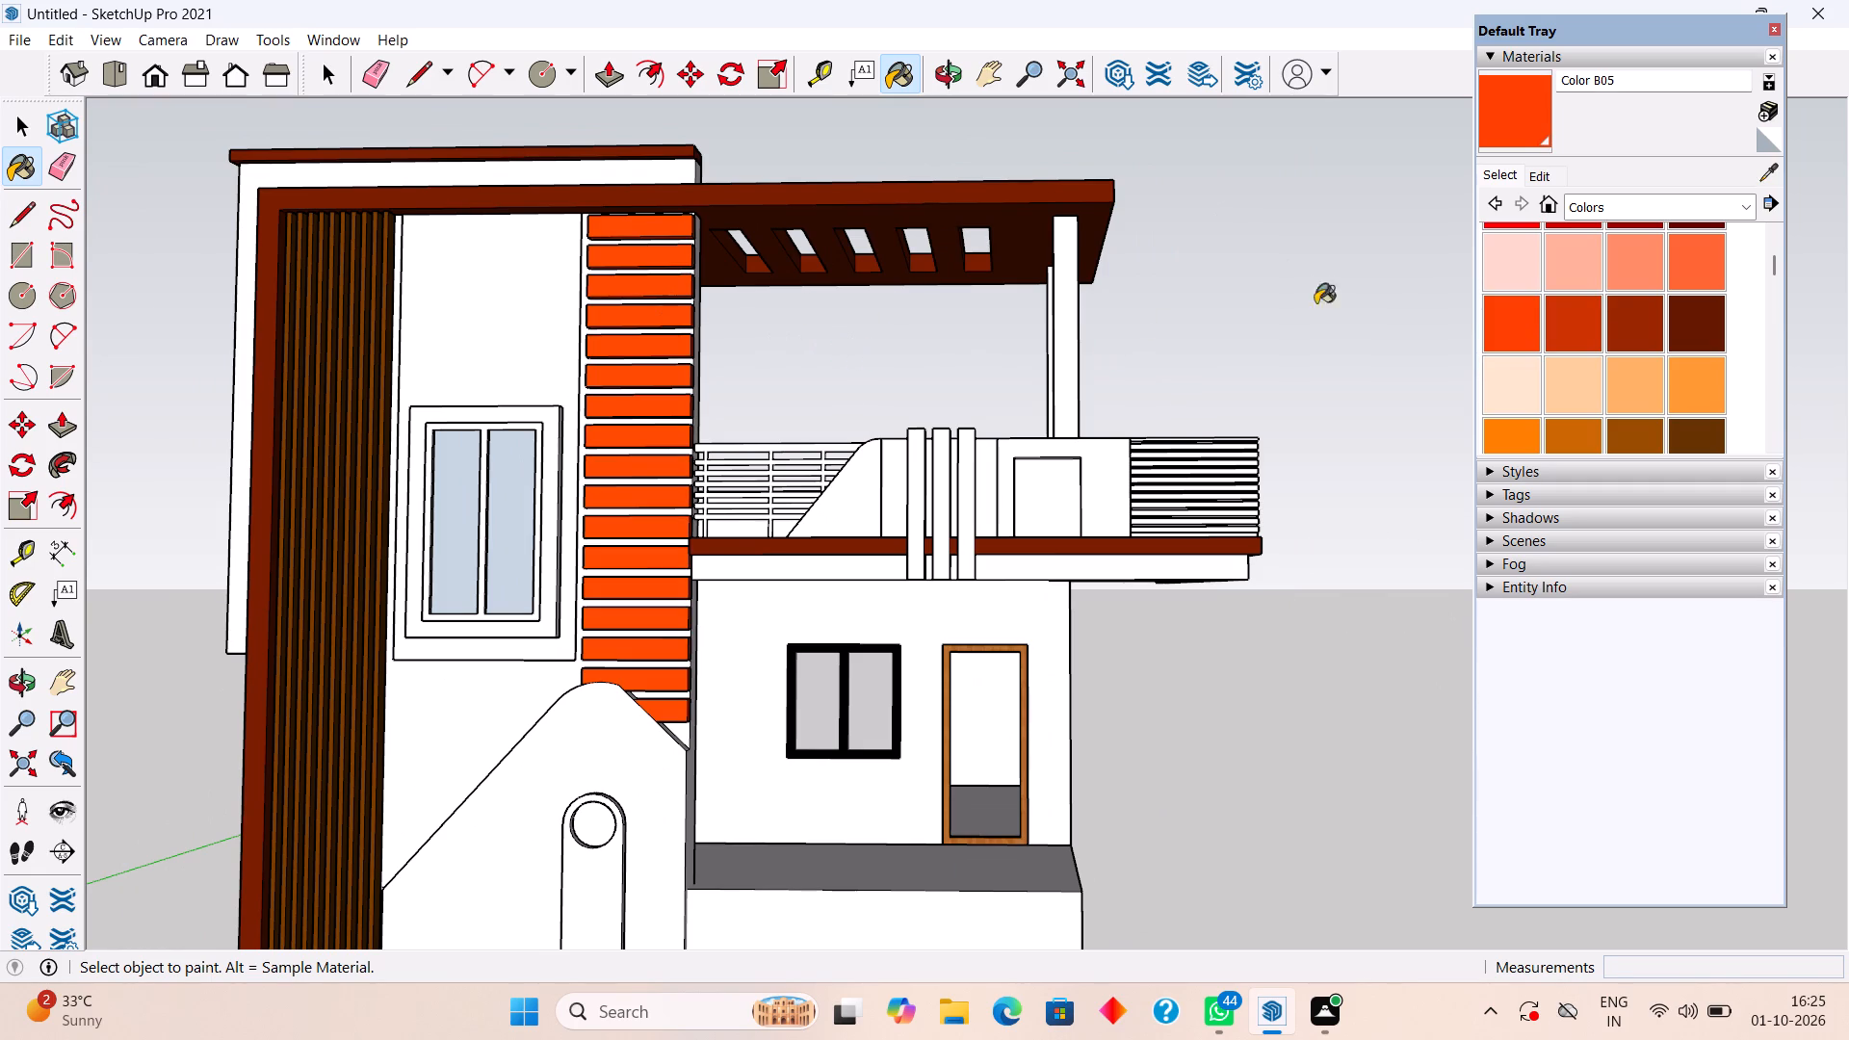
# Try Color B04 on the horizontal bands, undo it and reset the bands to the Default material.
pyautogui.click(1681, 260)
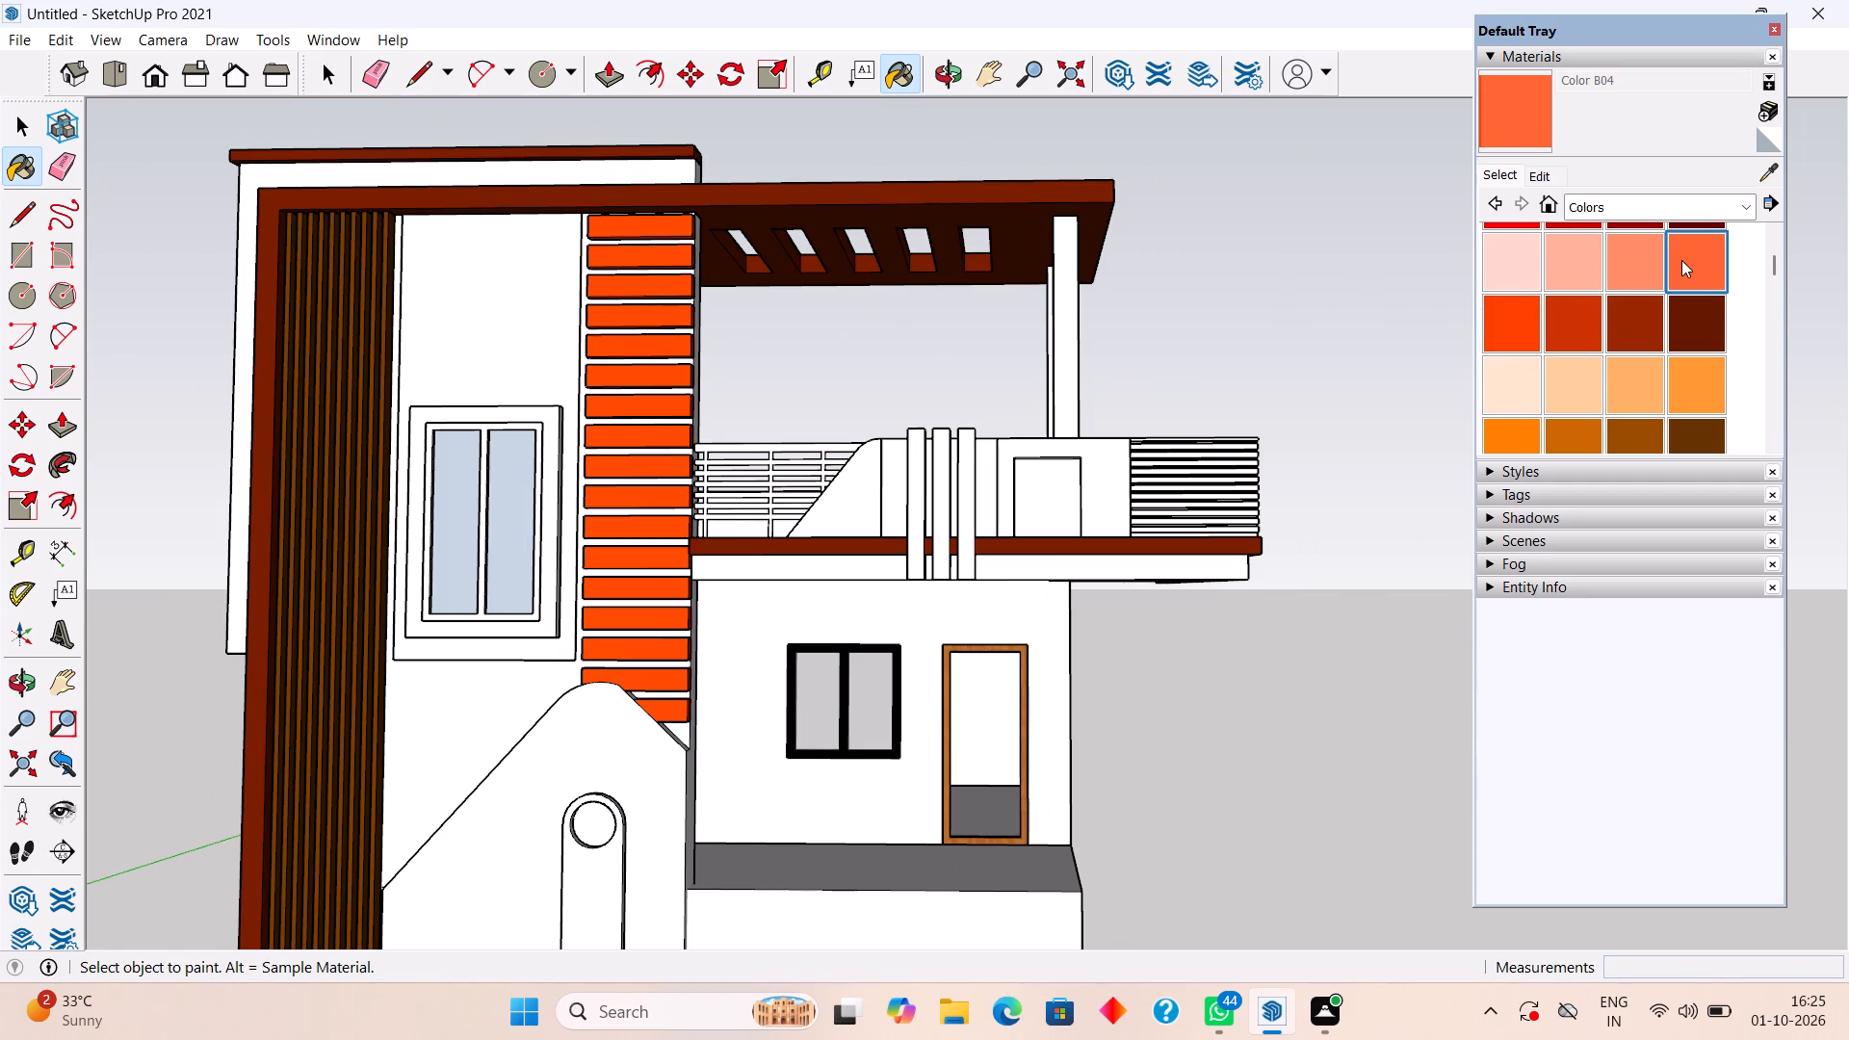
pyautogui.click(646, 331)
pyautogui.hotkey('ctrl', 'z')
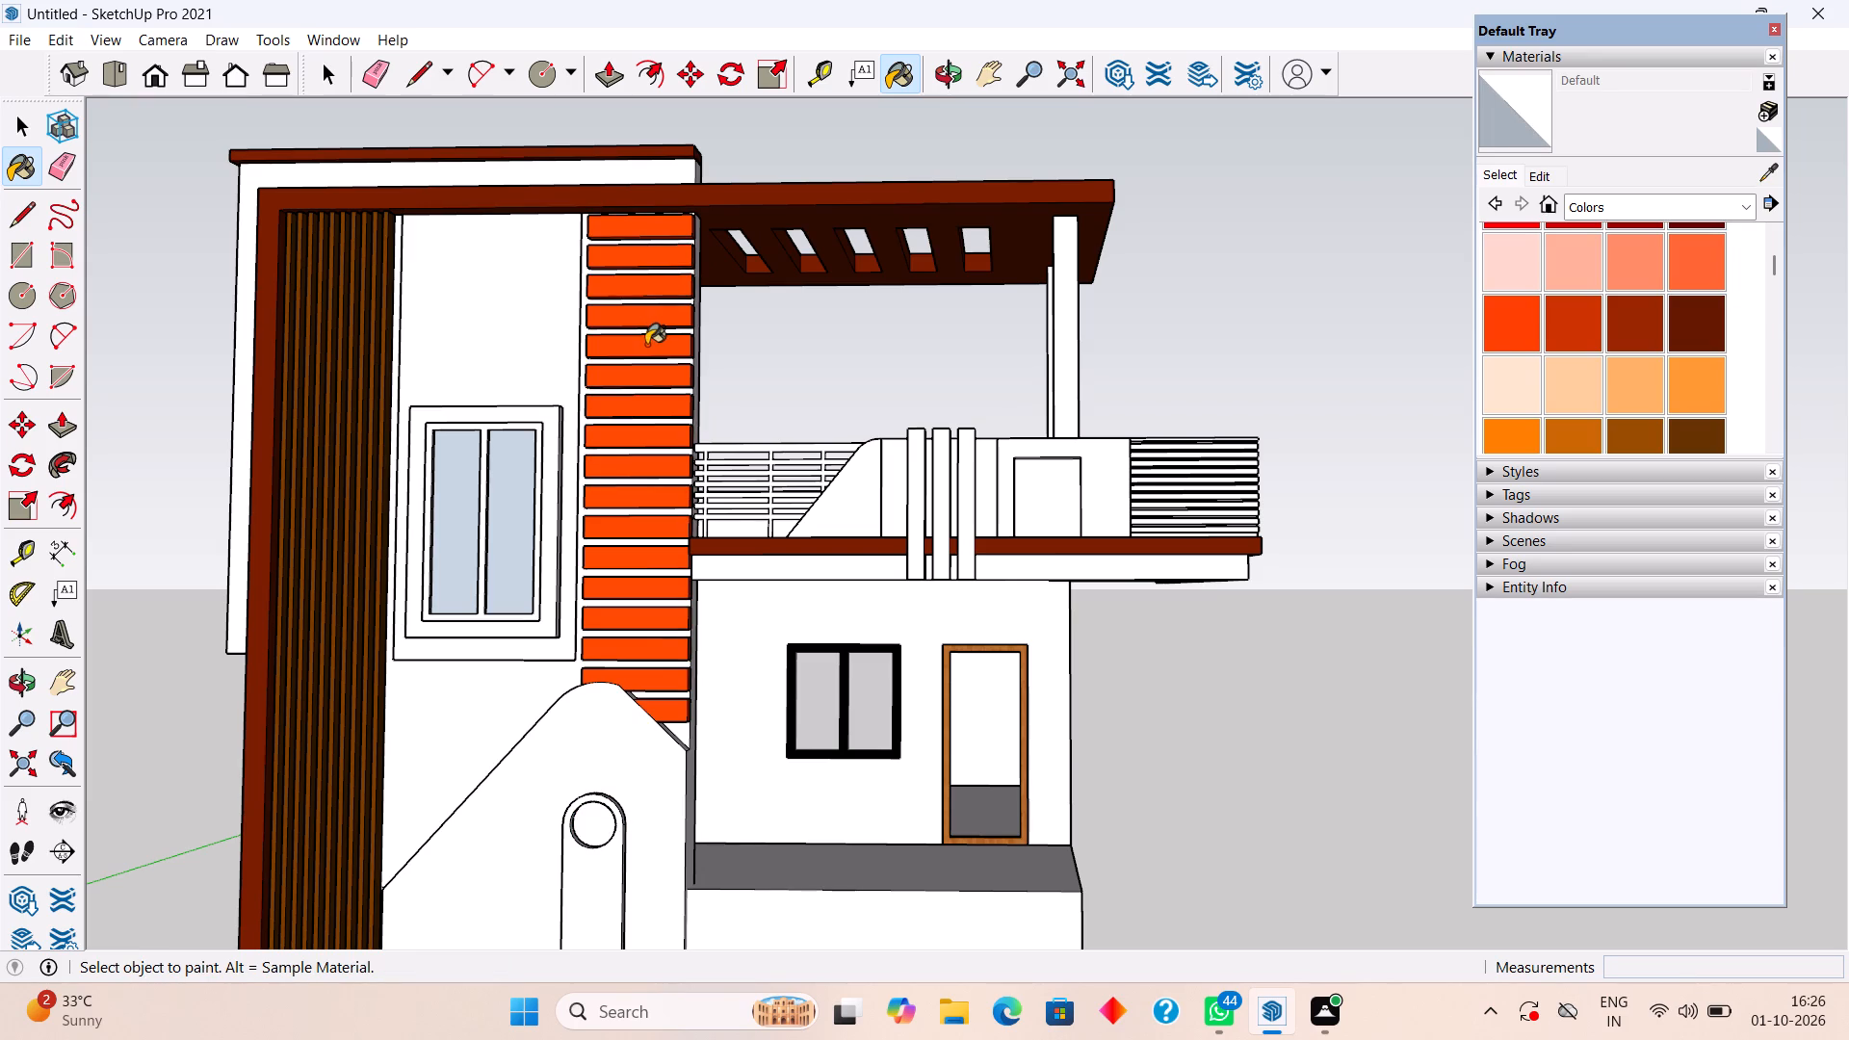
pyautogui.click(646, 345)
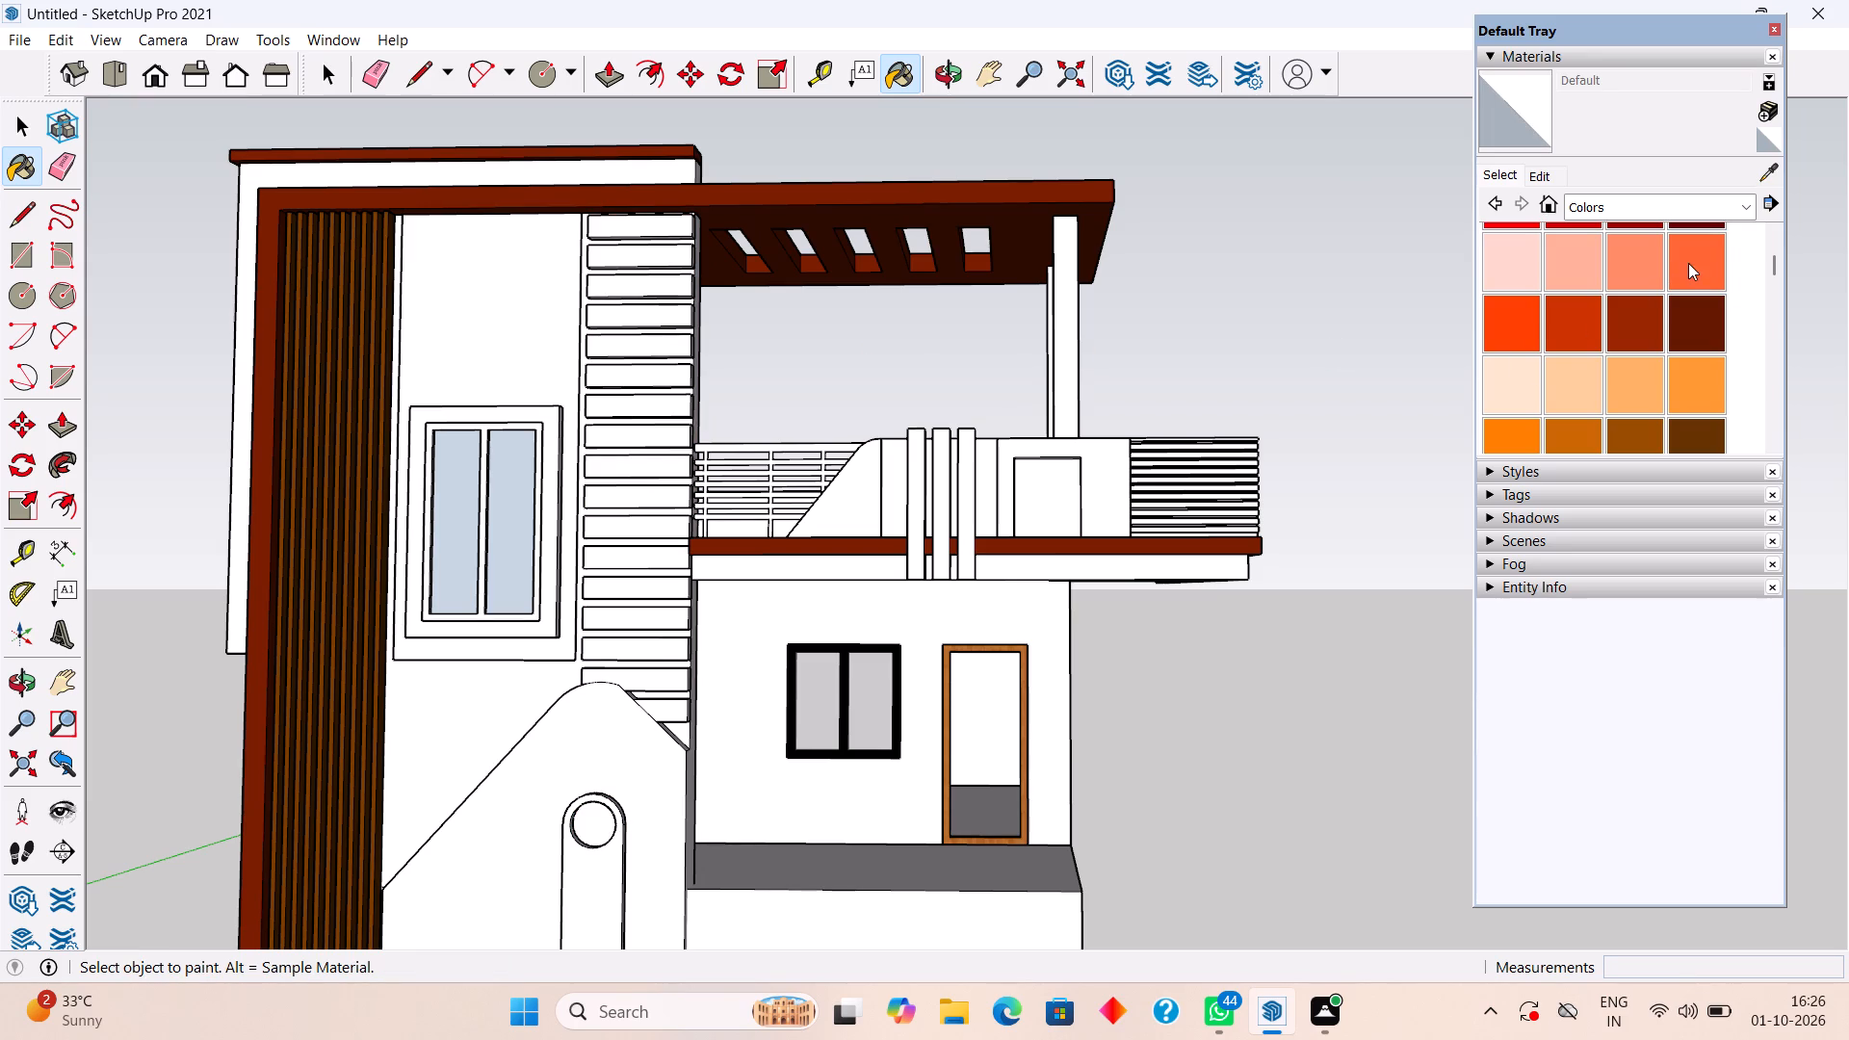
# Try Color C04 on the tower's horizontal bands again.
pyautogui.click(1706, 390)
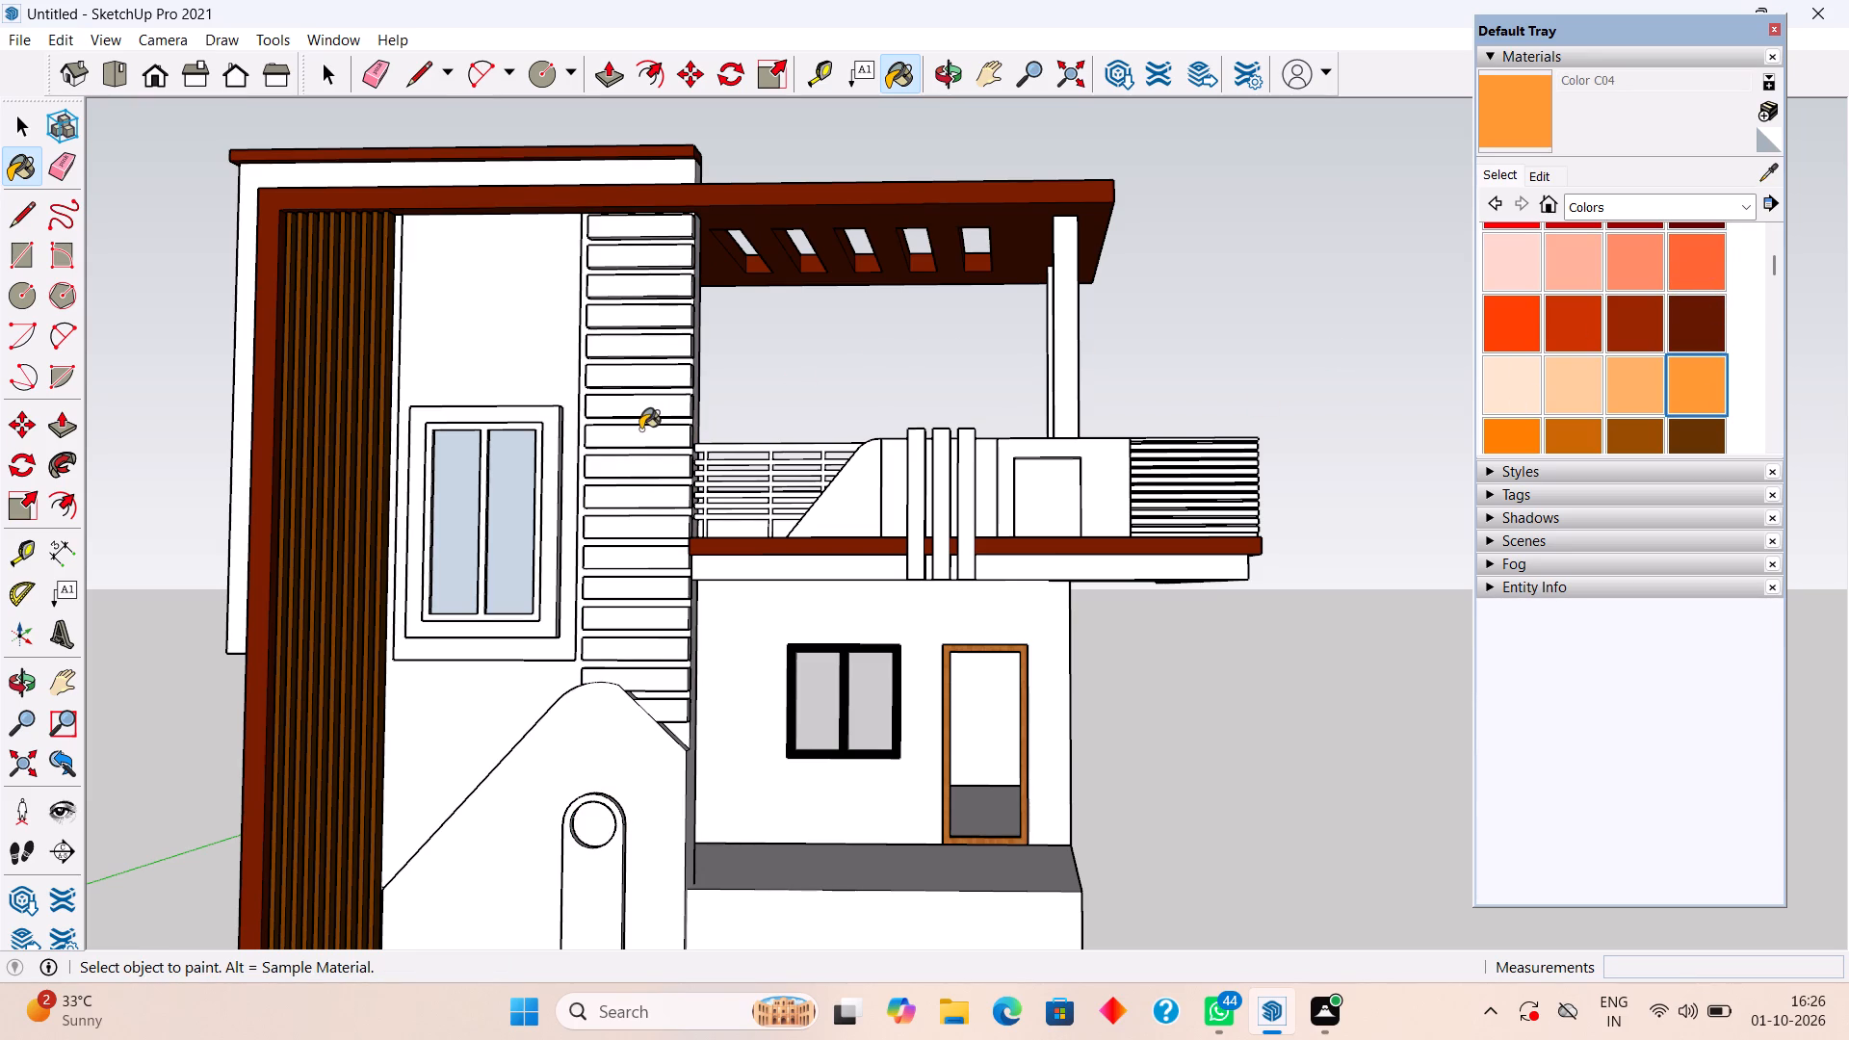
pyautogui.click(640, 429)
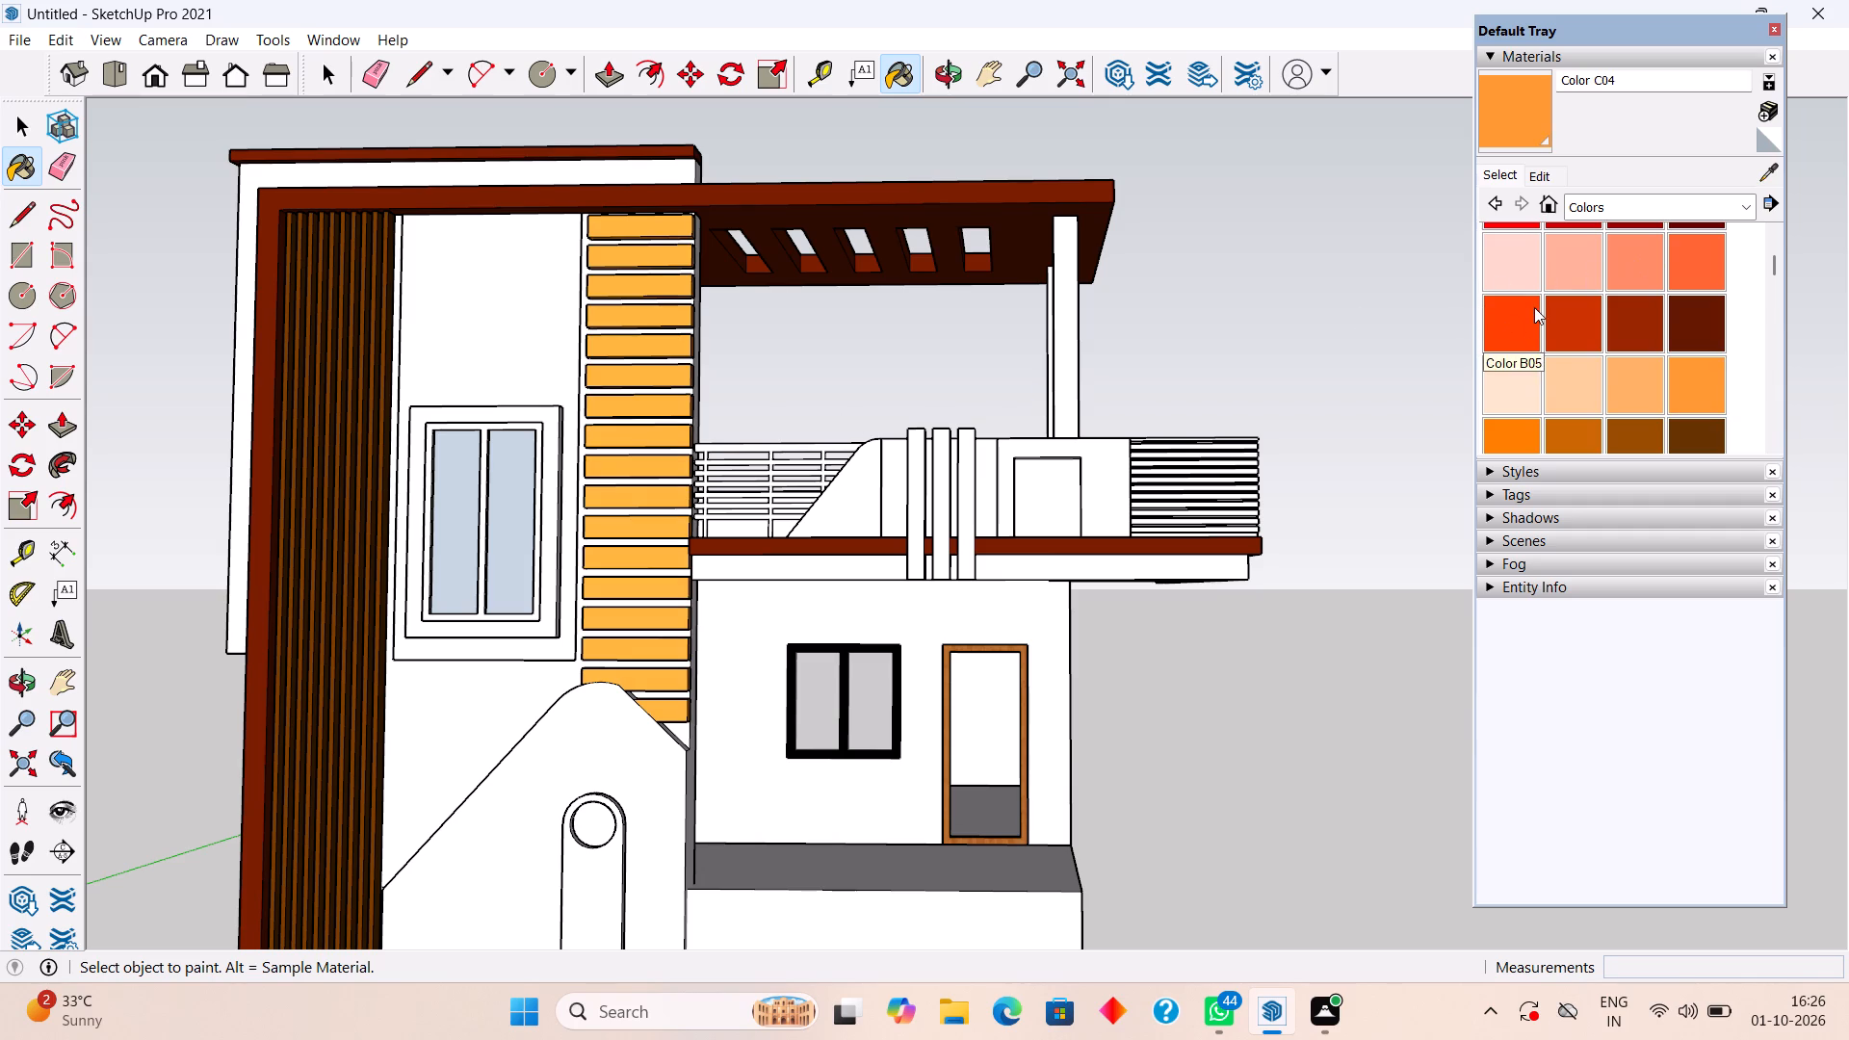
# Paint the tower's horizontal bands in Color B04.
pyautogui.click(1700, 271)
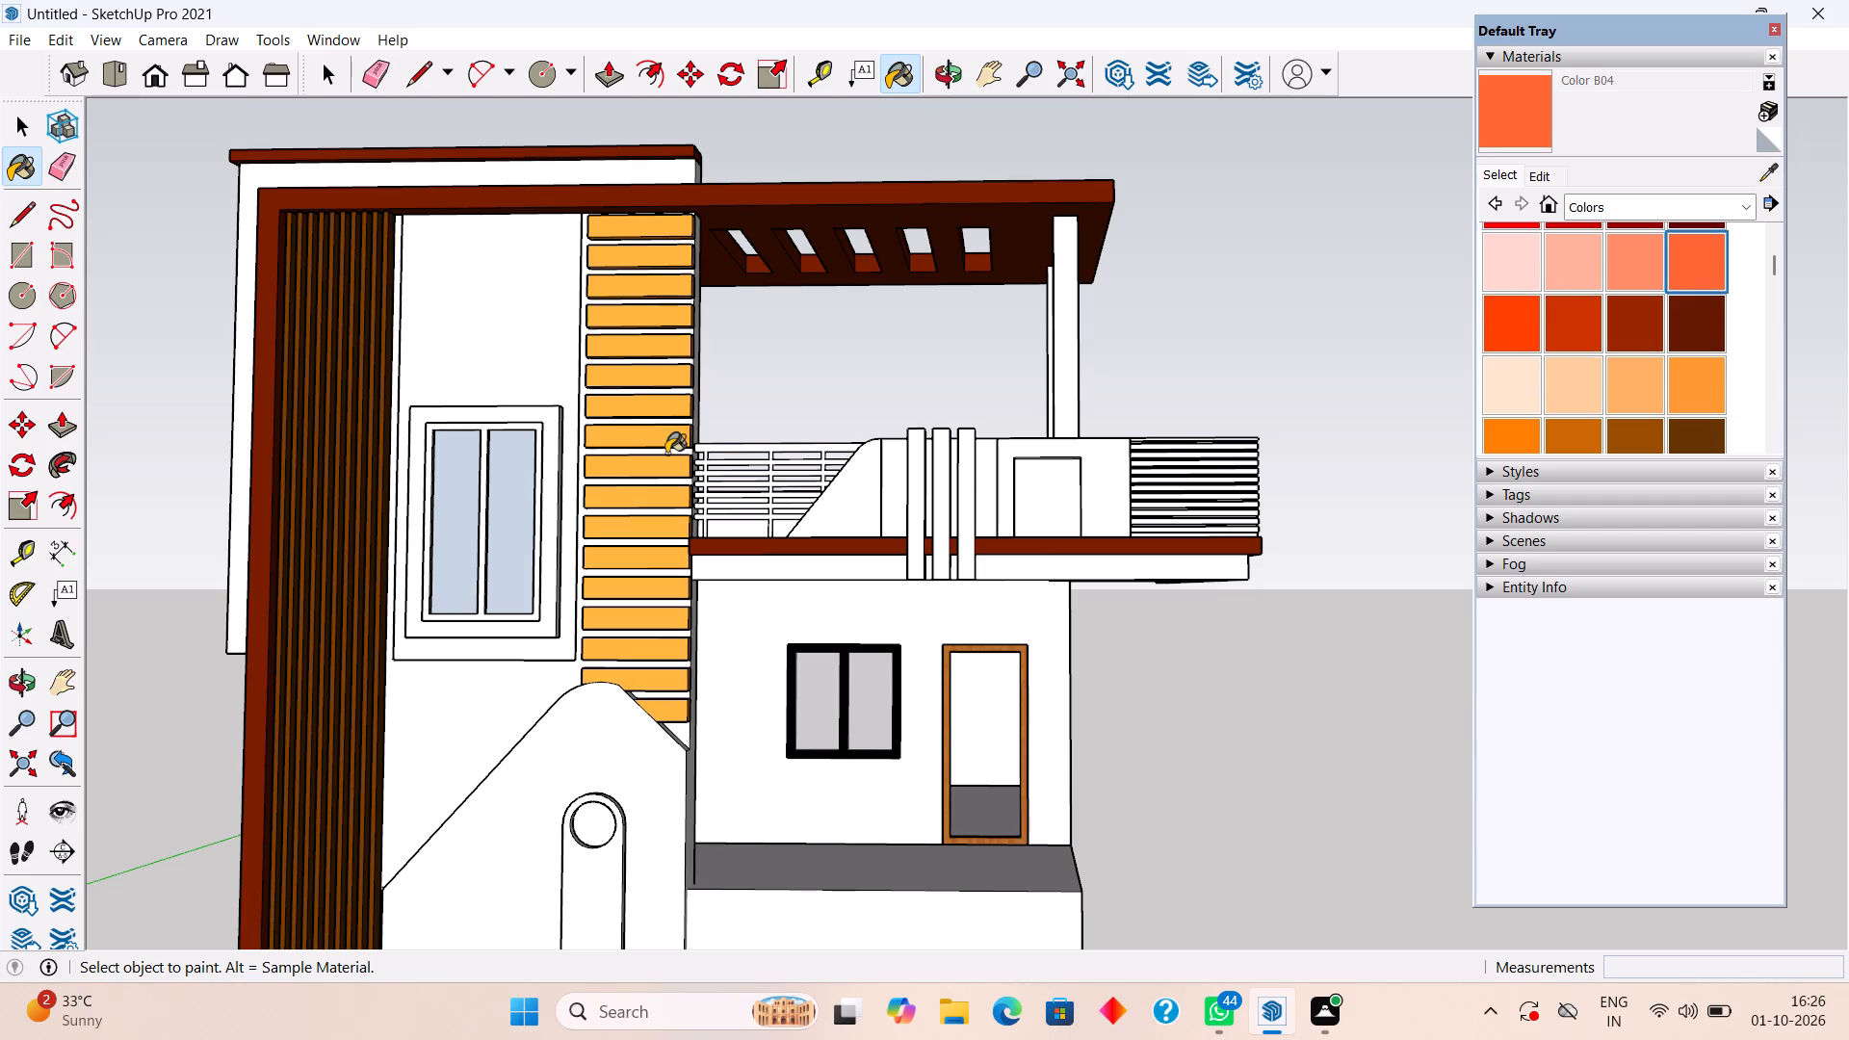
pyautogui.click(668, 463)
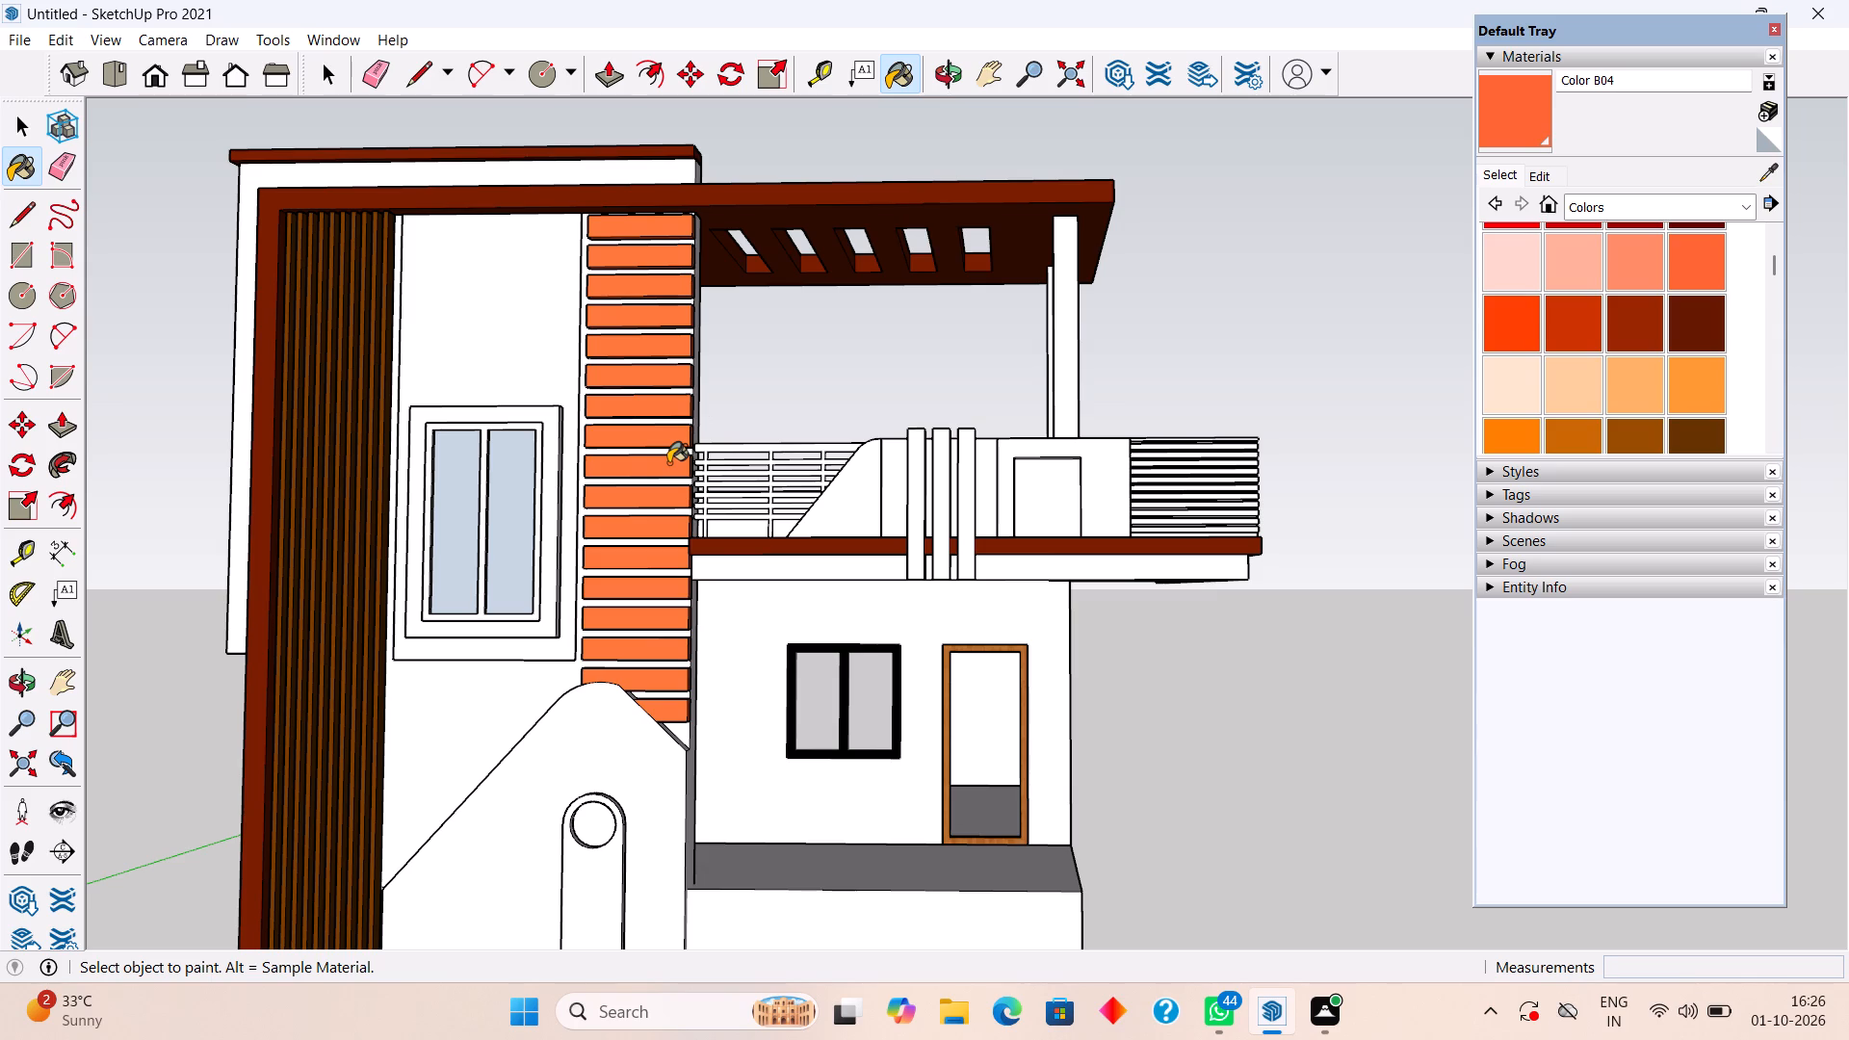
pyautogui.scroll(-4, 696, 455)
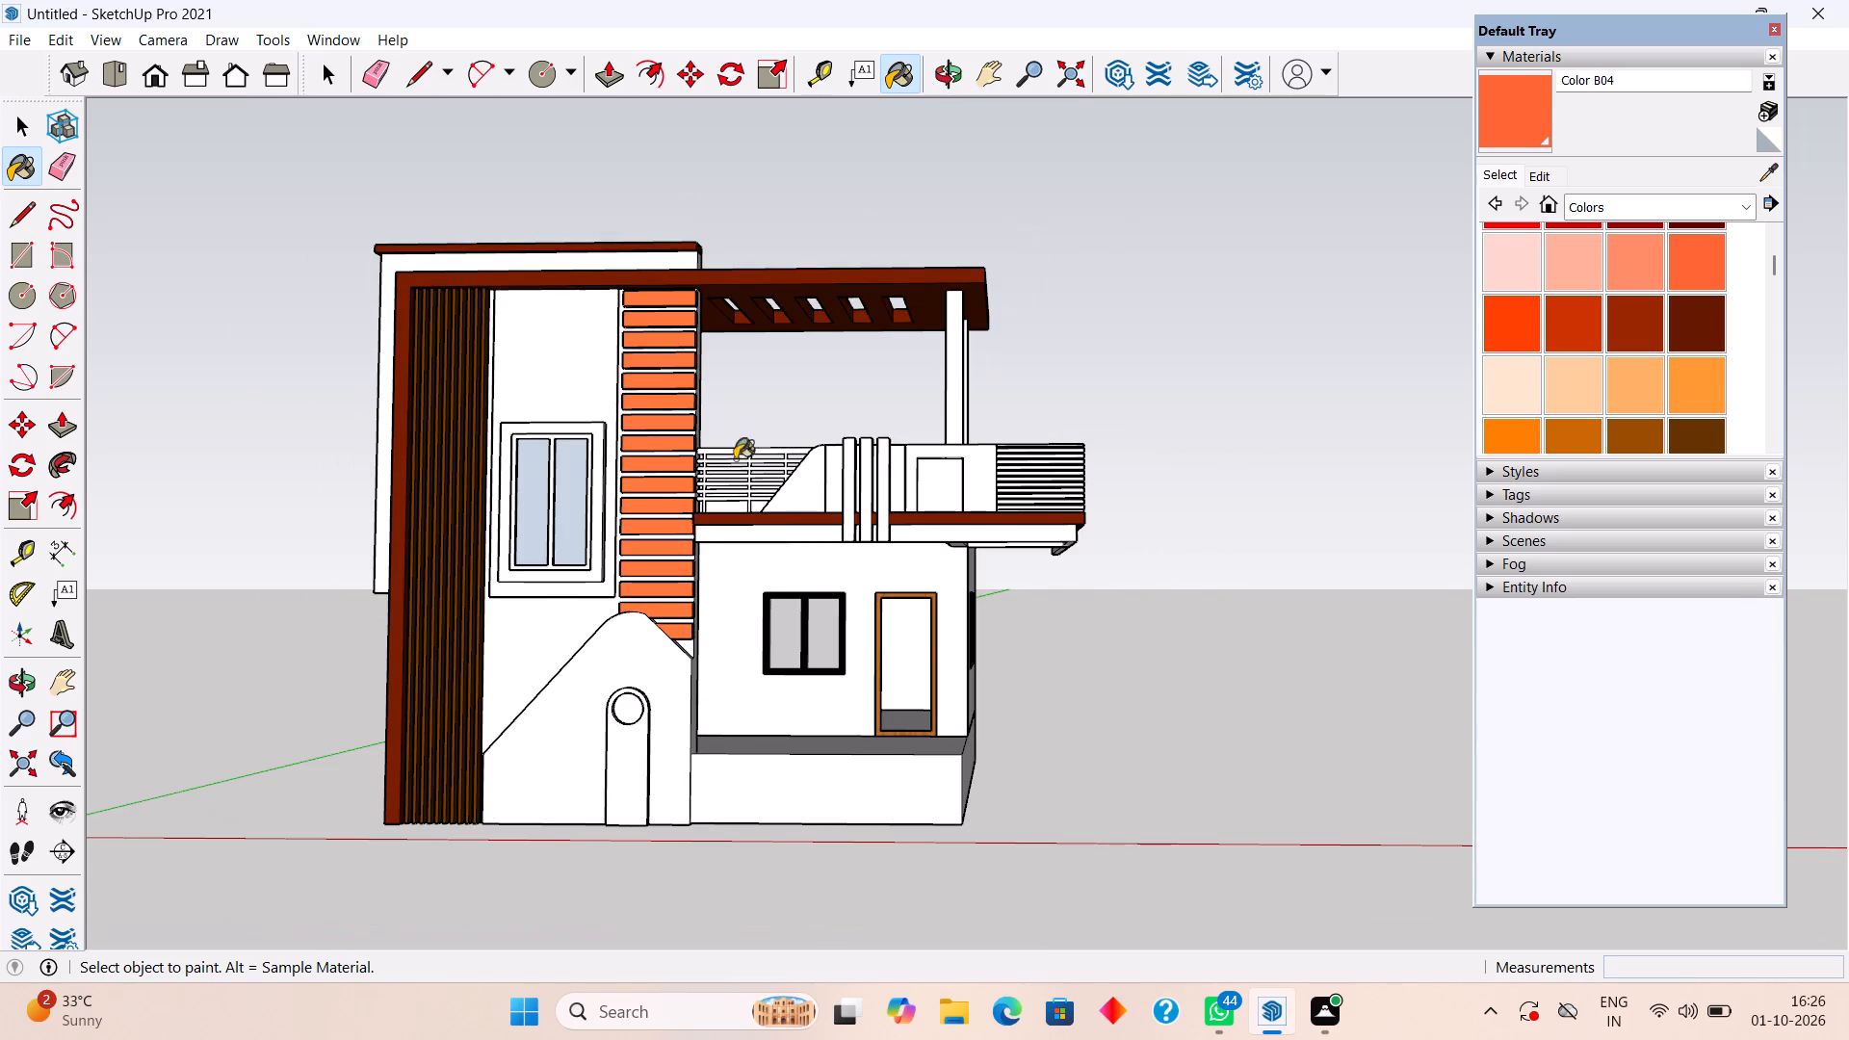
pyautogui.press('space')
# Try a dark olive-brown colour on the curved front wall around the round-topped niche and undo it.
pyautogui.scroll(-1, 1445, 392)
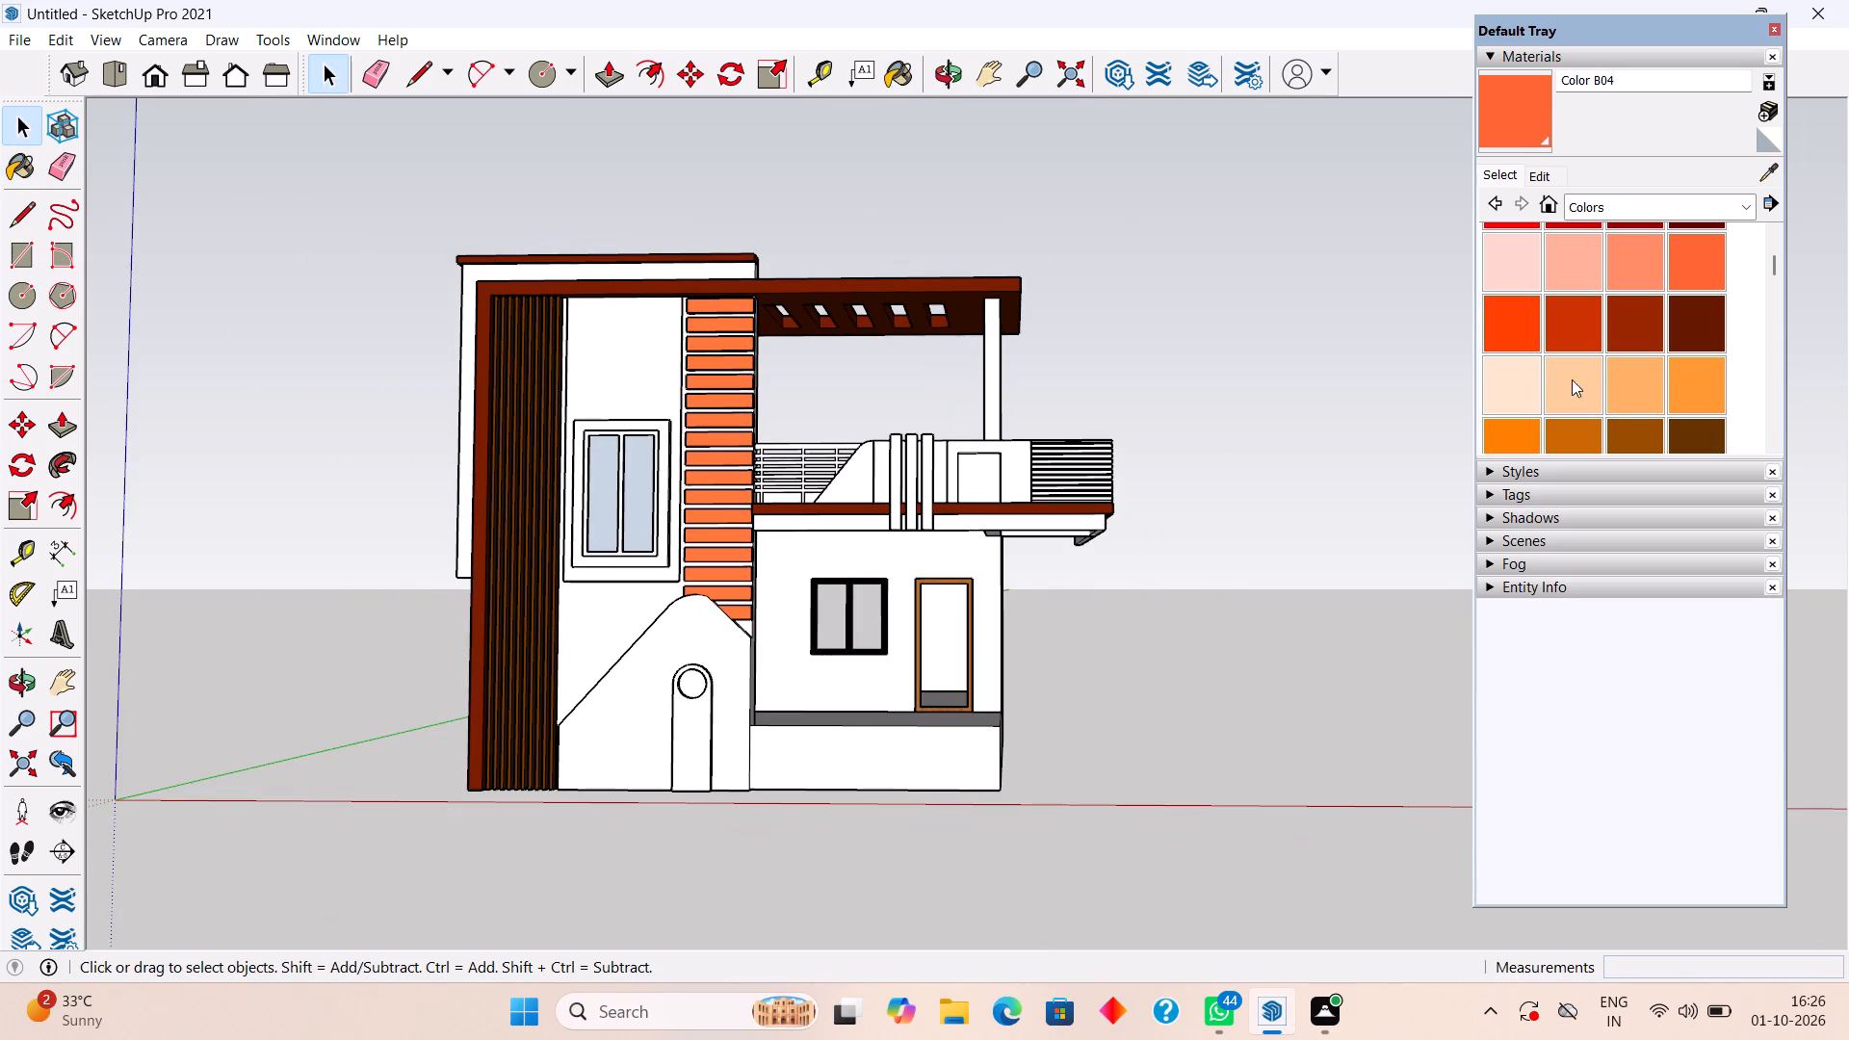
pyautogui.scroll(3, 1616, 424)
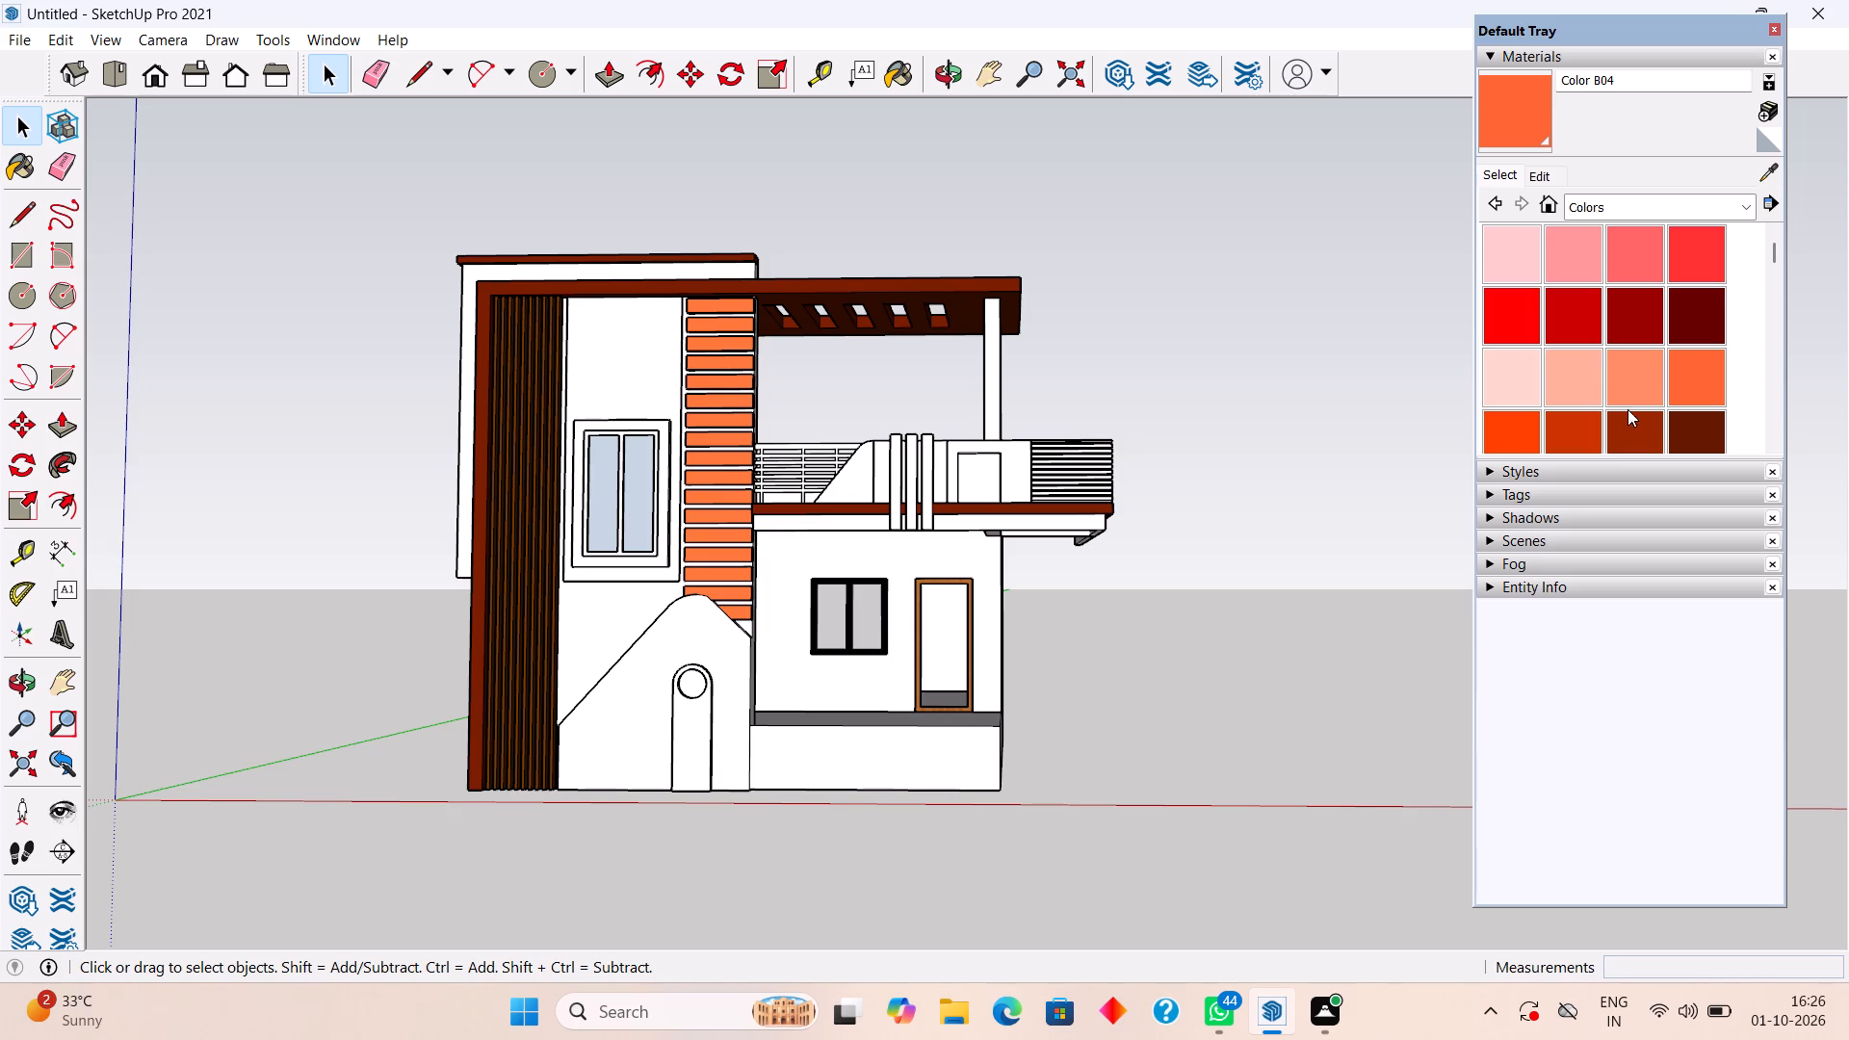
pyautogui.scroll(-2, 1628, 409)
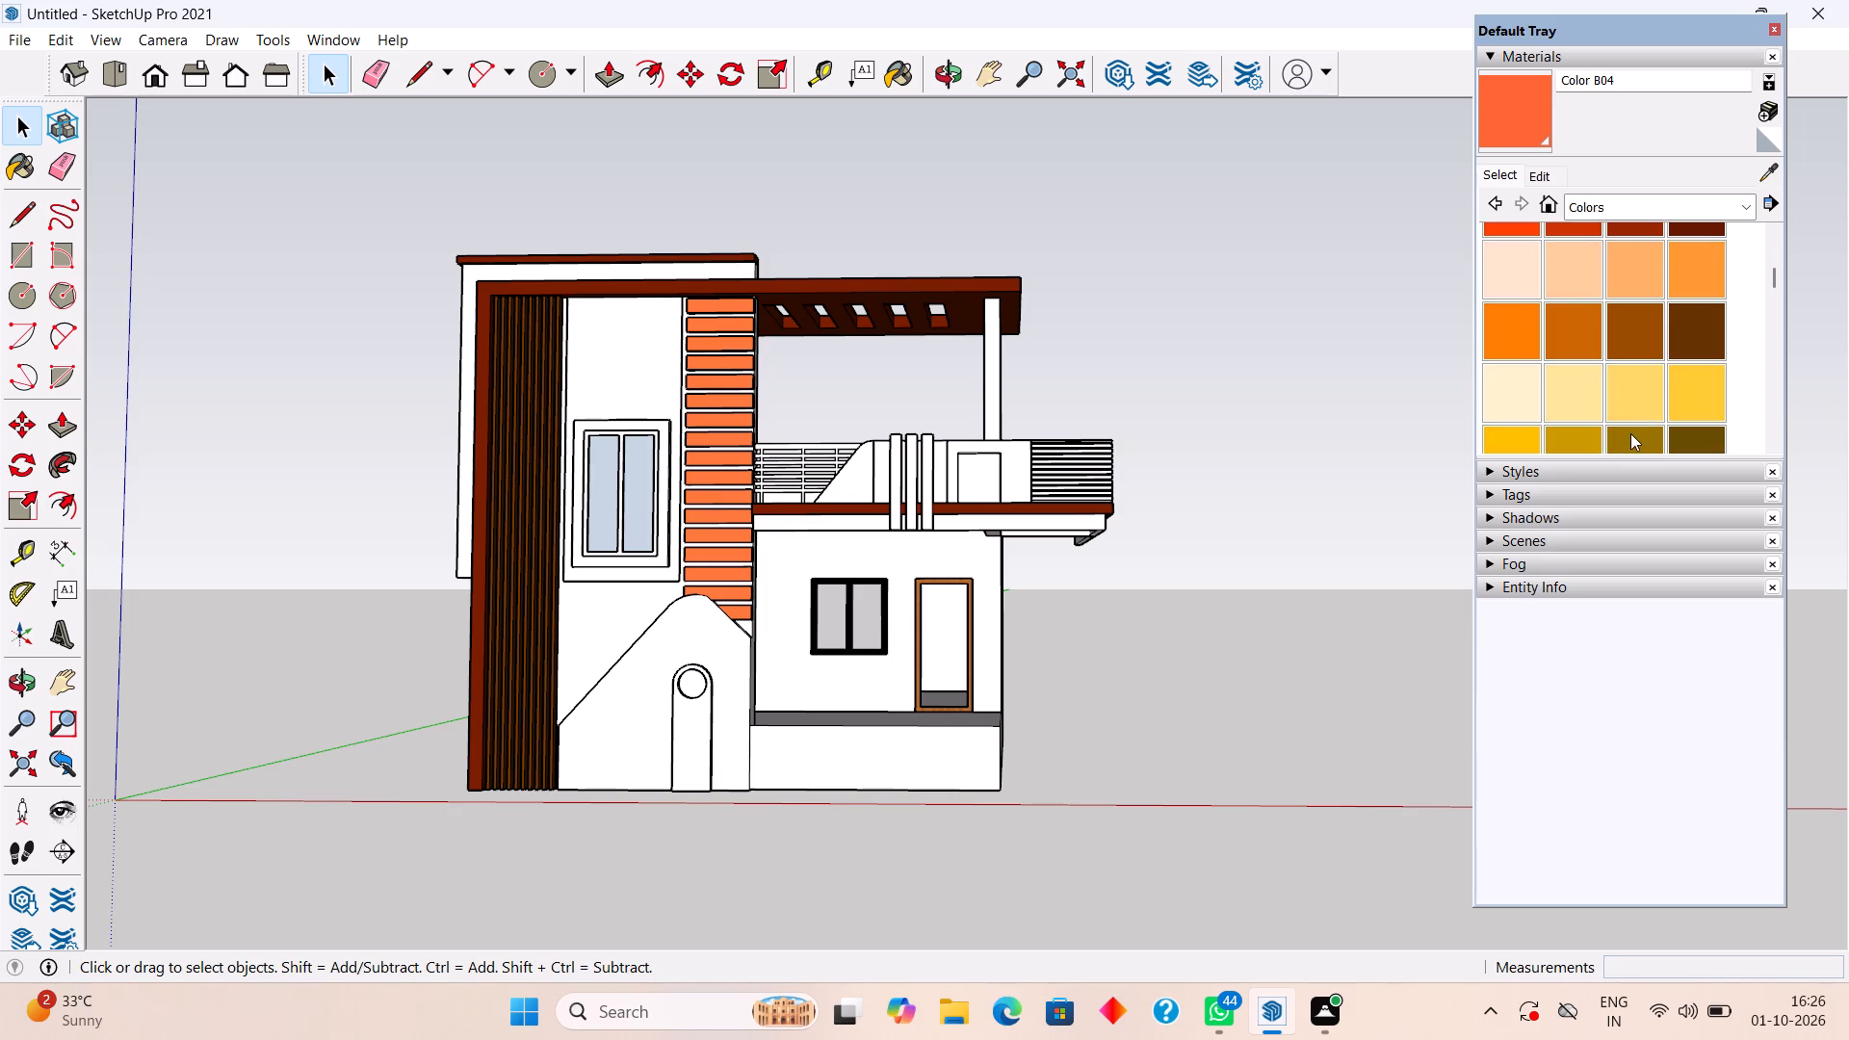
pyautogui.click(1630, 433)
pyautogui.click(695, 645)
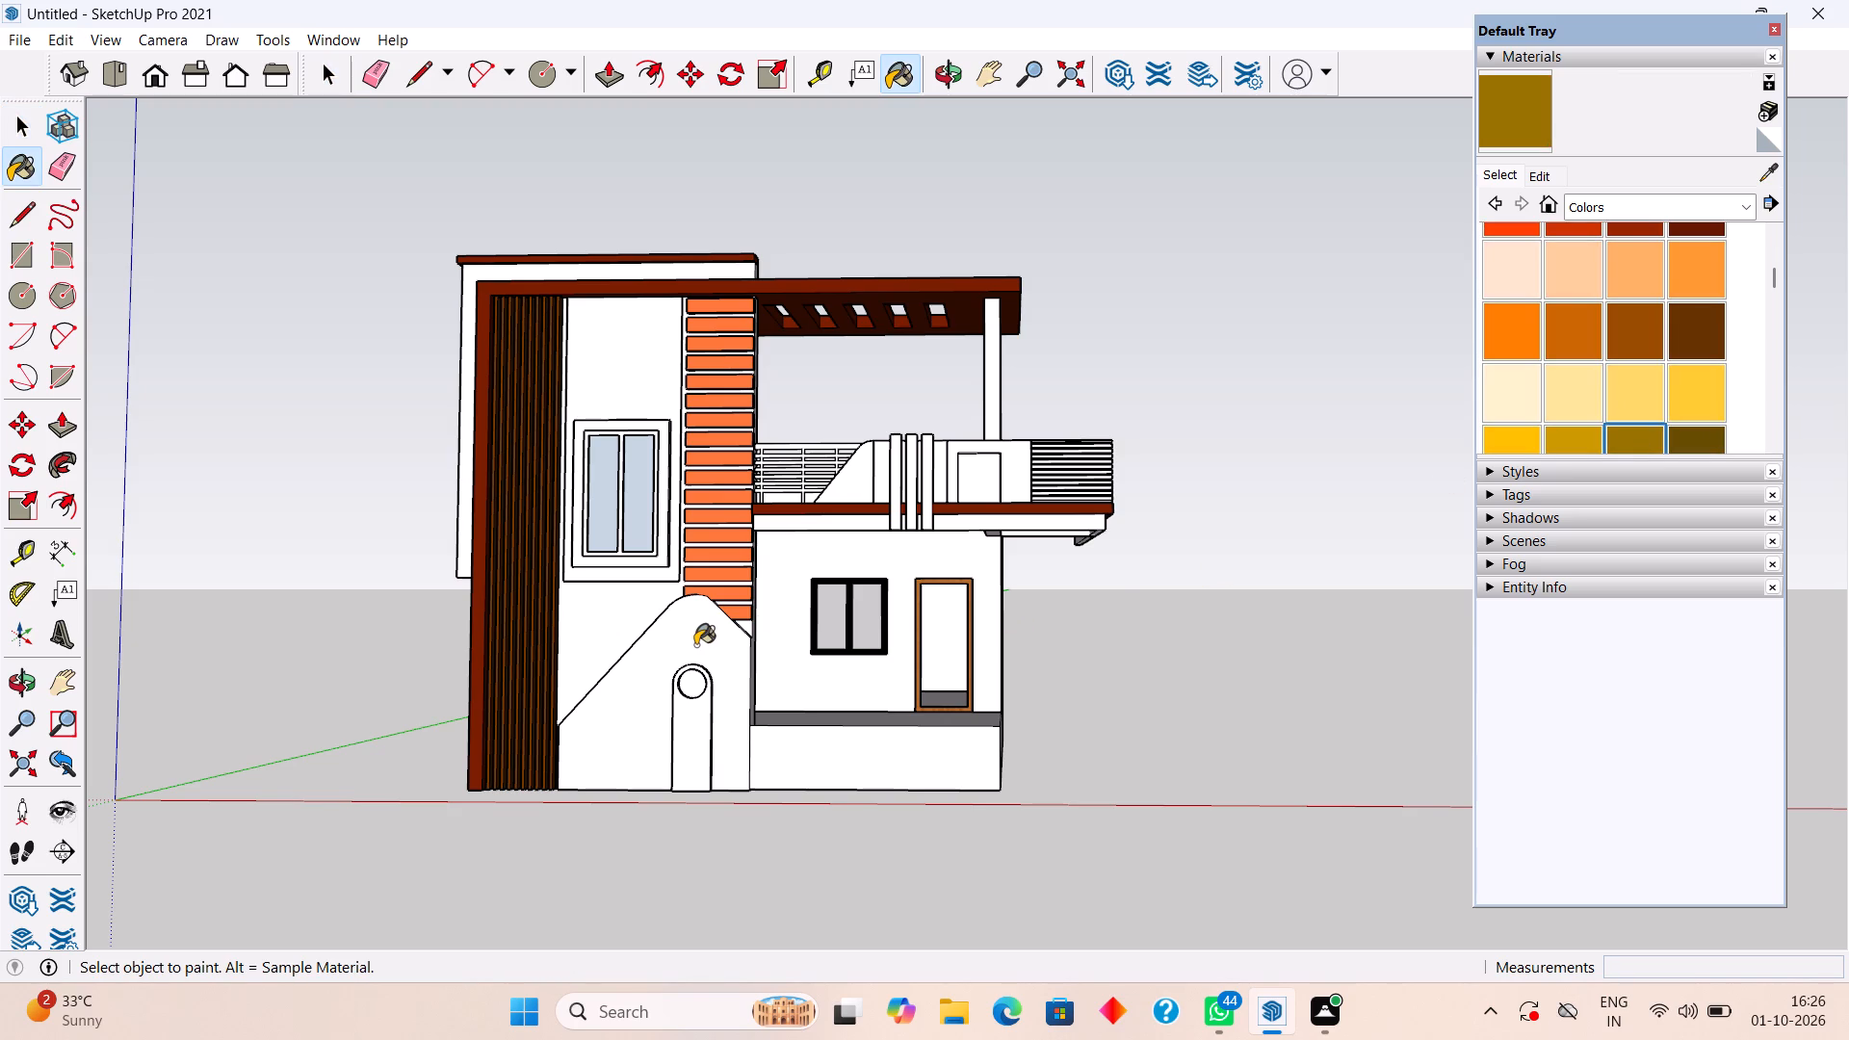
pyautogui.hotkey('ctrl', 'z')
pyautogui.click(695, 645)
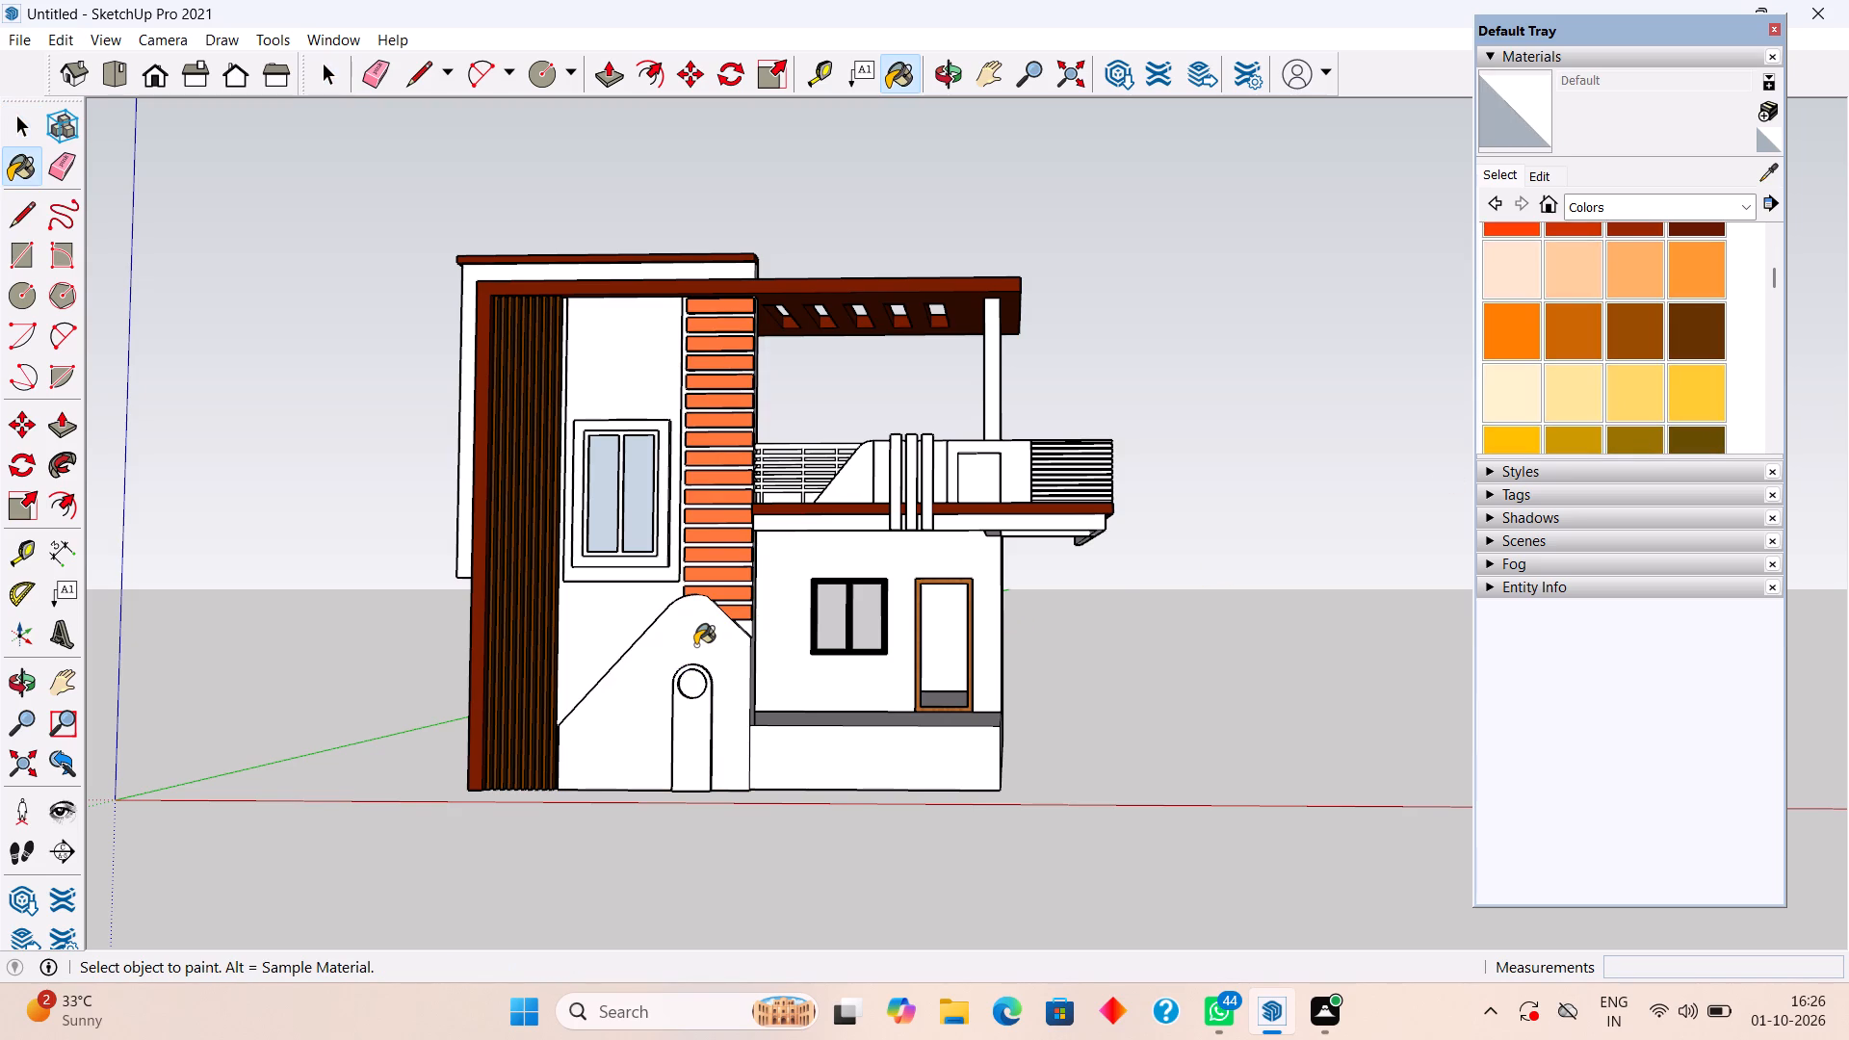
# Group the face and edges of the curved front wall around the round-topped niche inside the tower group.
pyautogui.press('space')
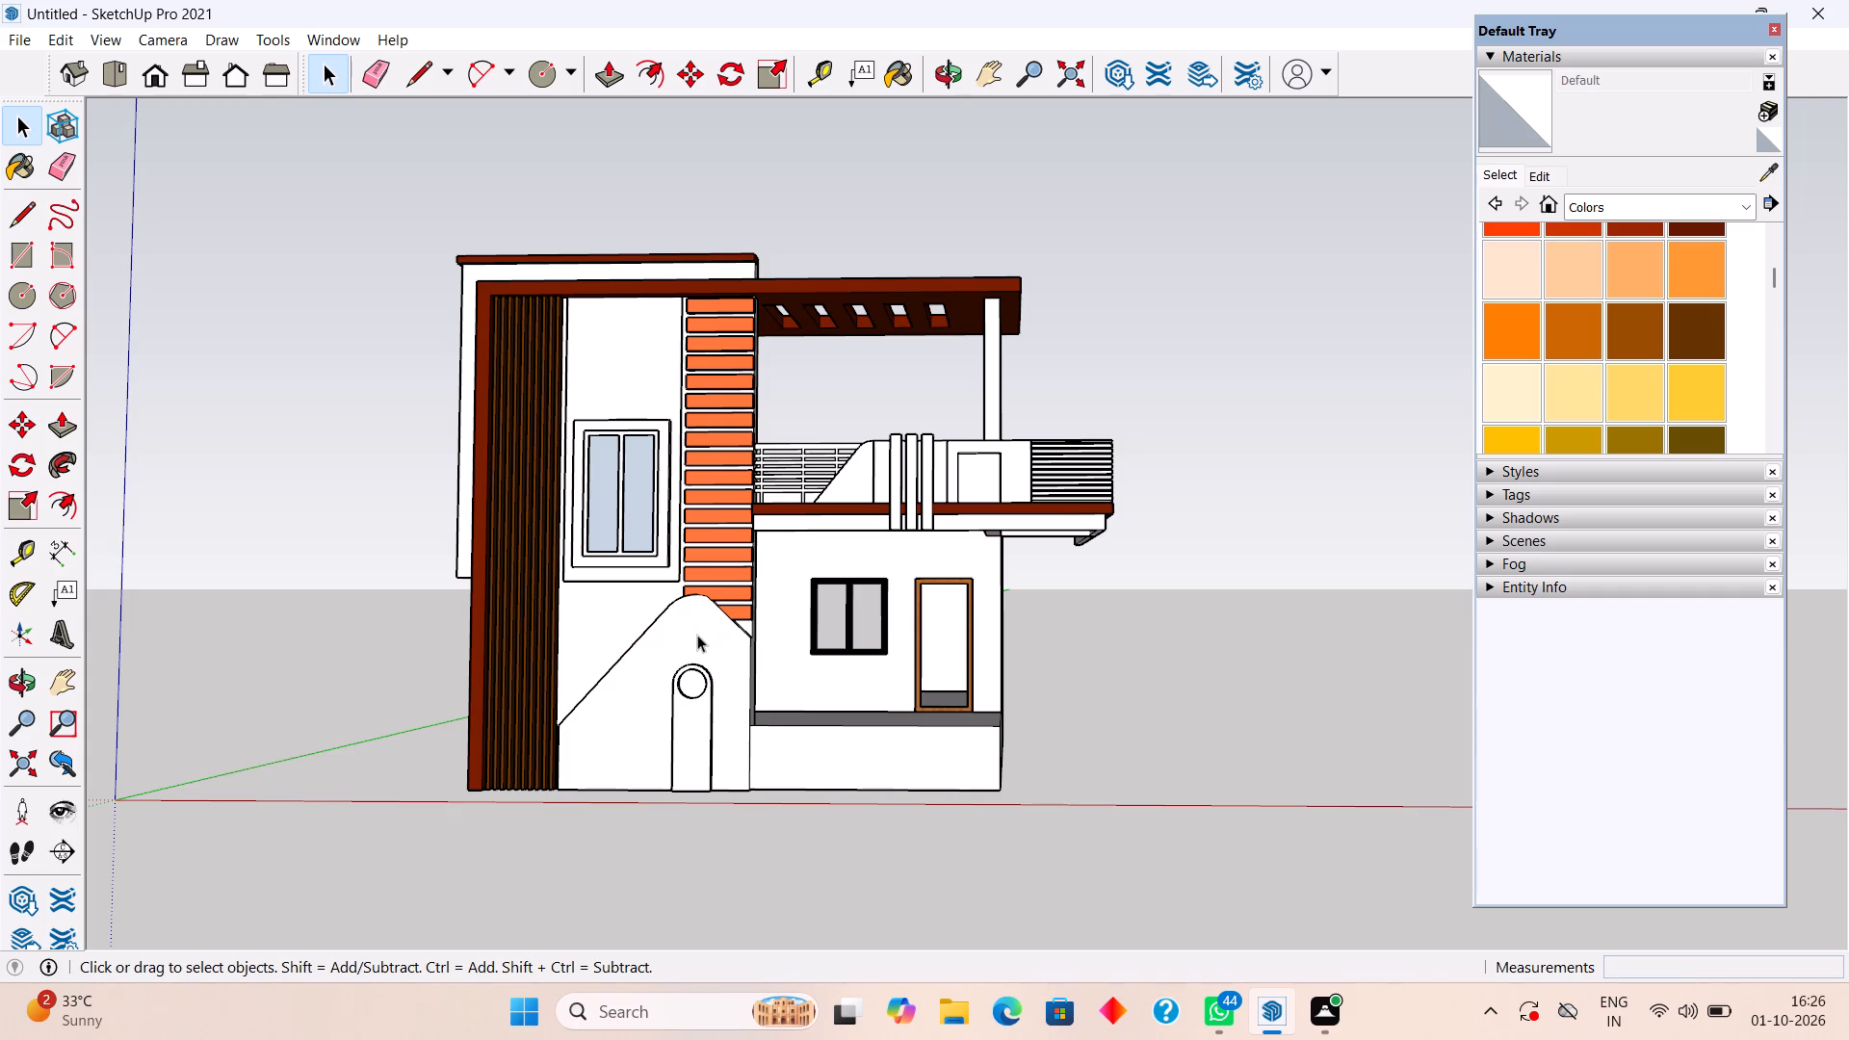
pyautogui.tripleClick(648, 720)
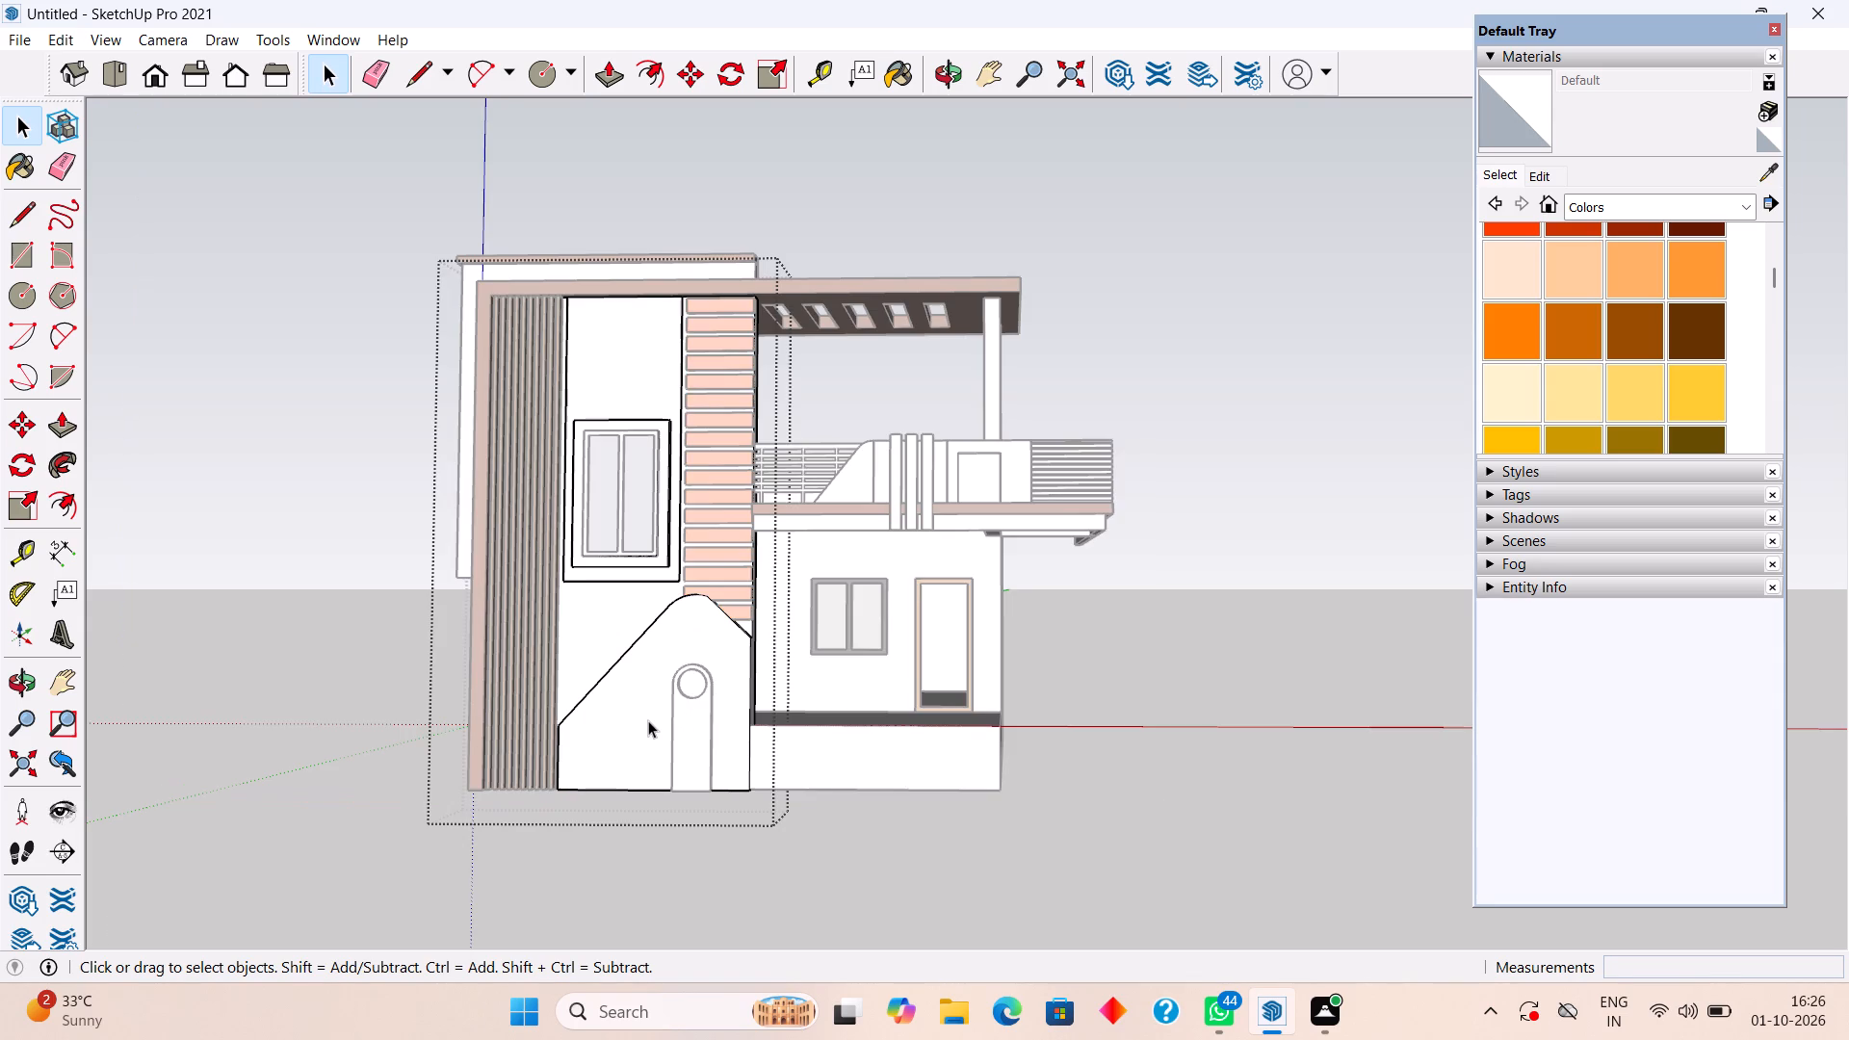
pyautogui.doubleClick(648, 720)
pyautogui.rightClick(646, 720)
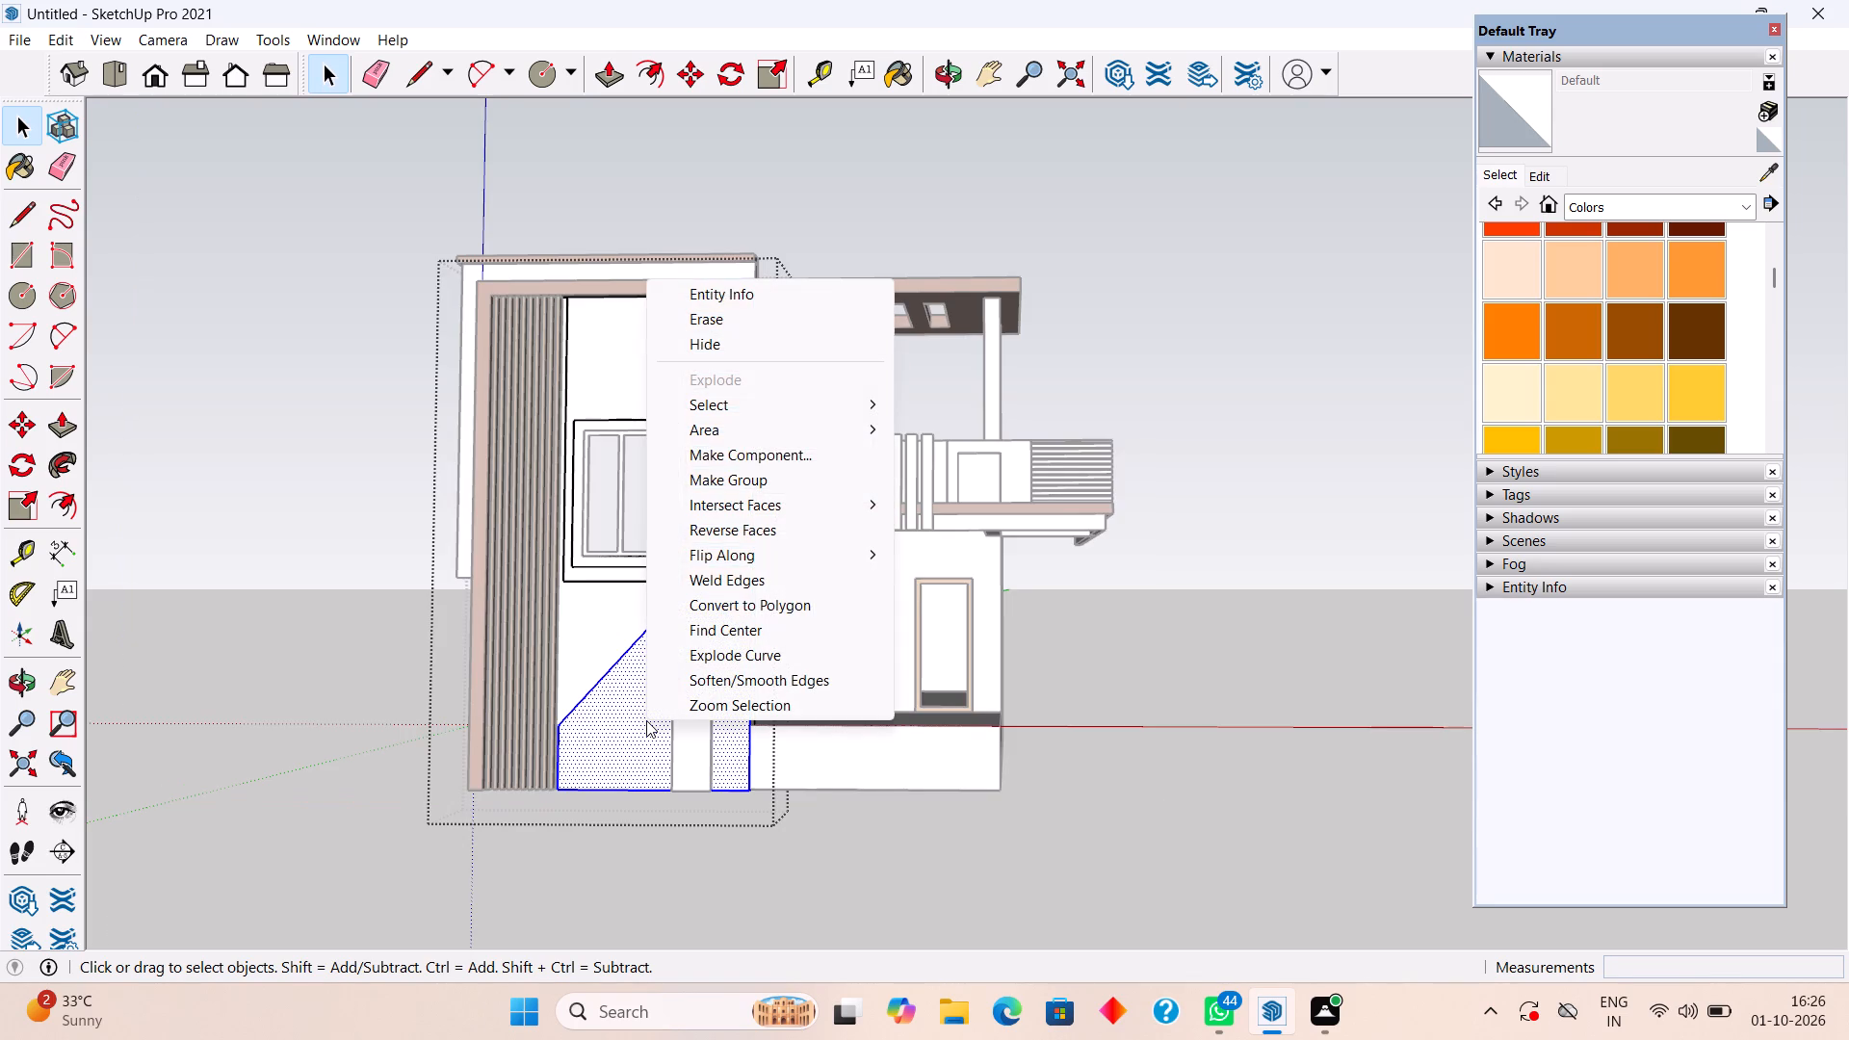
pyautogui.click(763, 483)
pyautogui.click(951, 883)
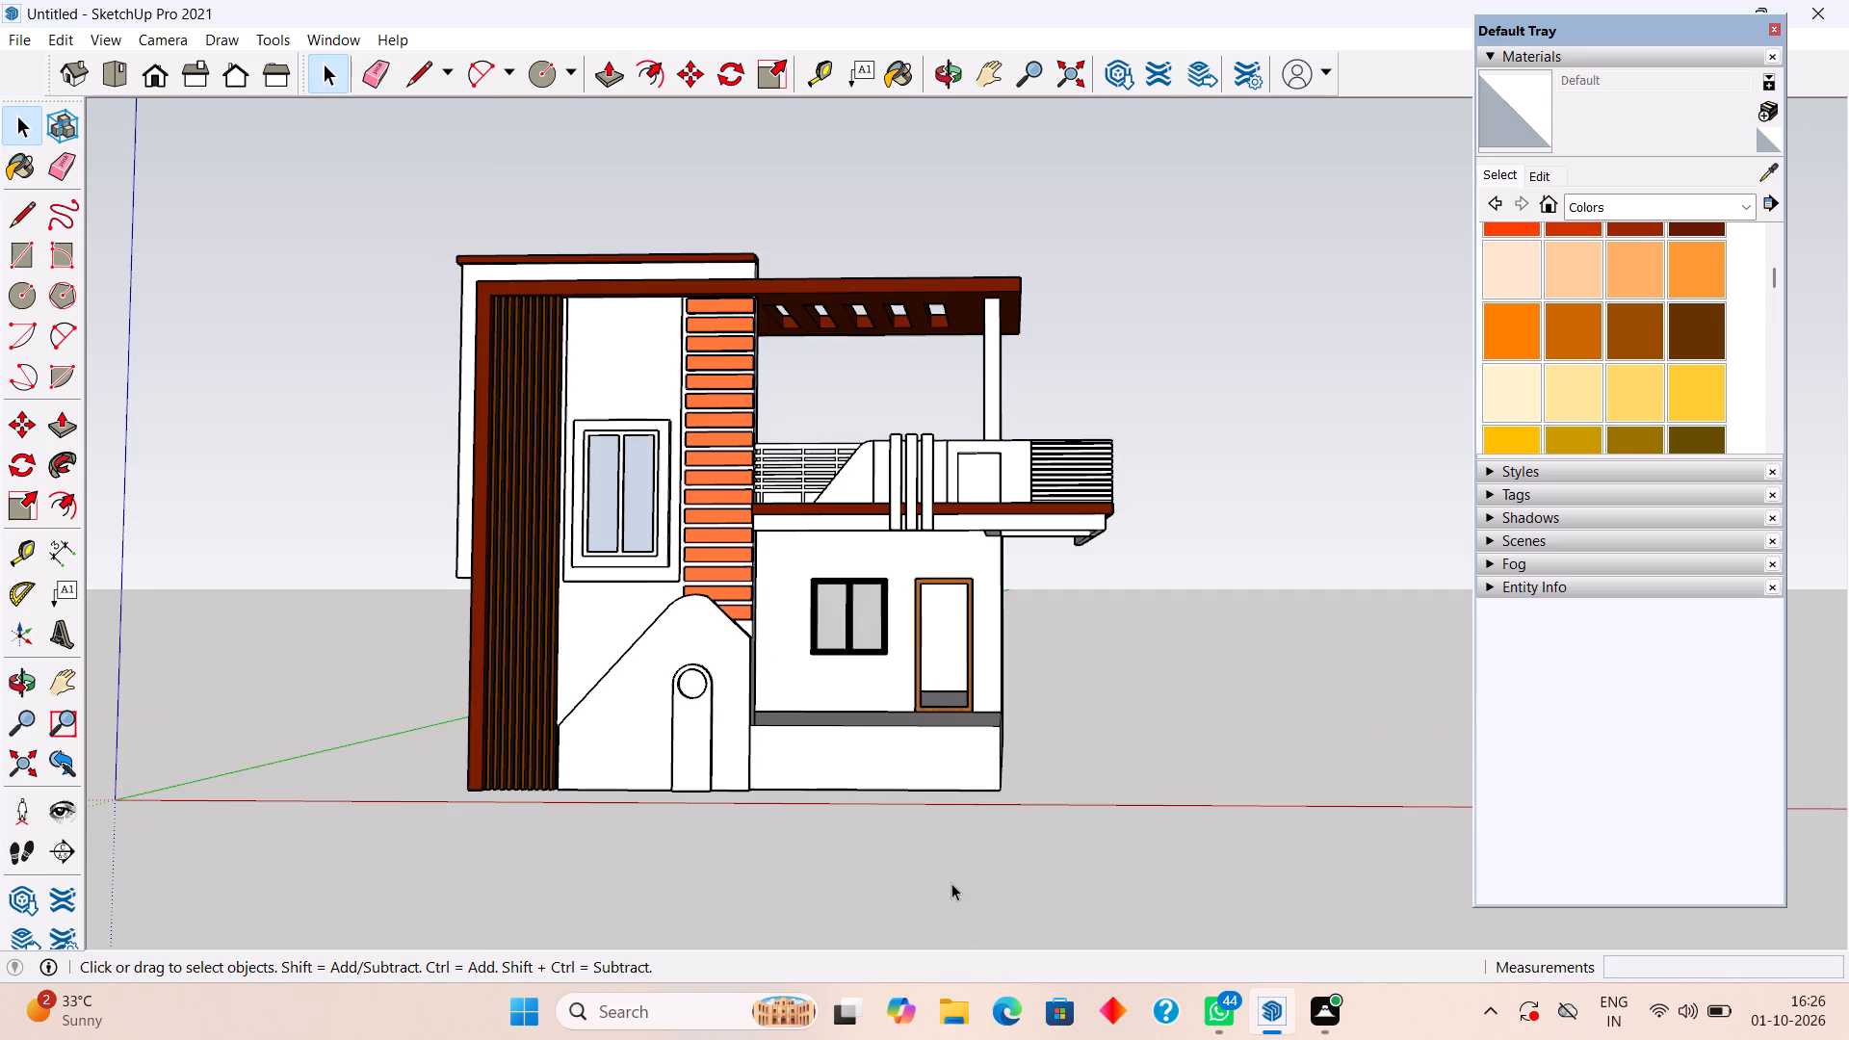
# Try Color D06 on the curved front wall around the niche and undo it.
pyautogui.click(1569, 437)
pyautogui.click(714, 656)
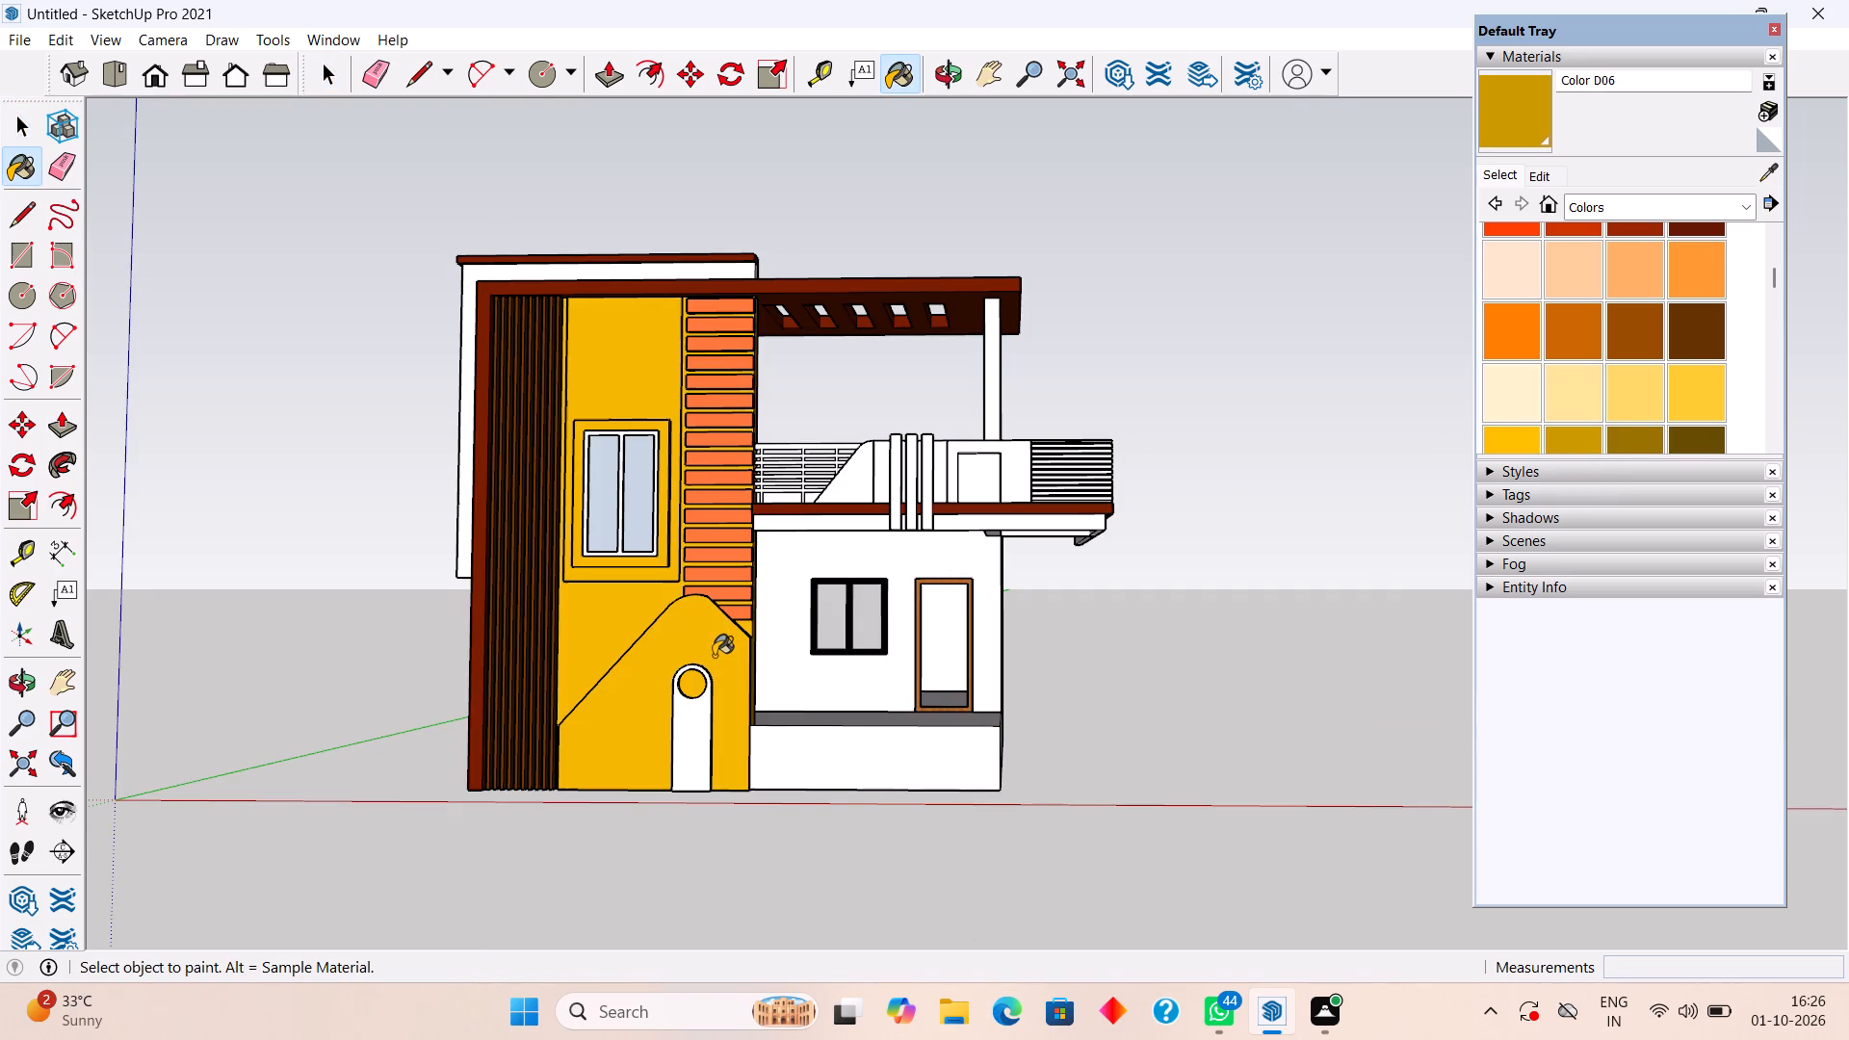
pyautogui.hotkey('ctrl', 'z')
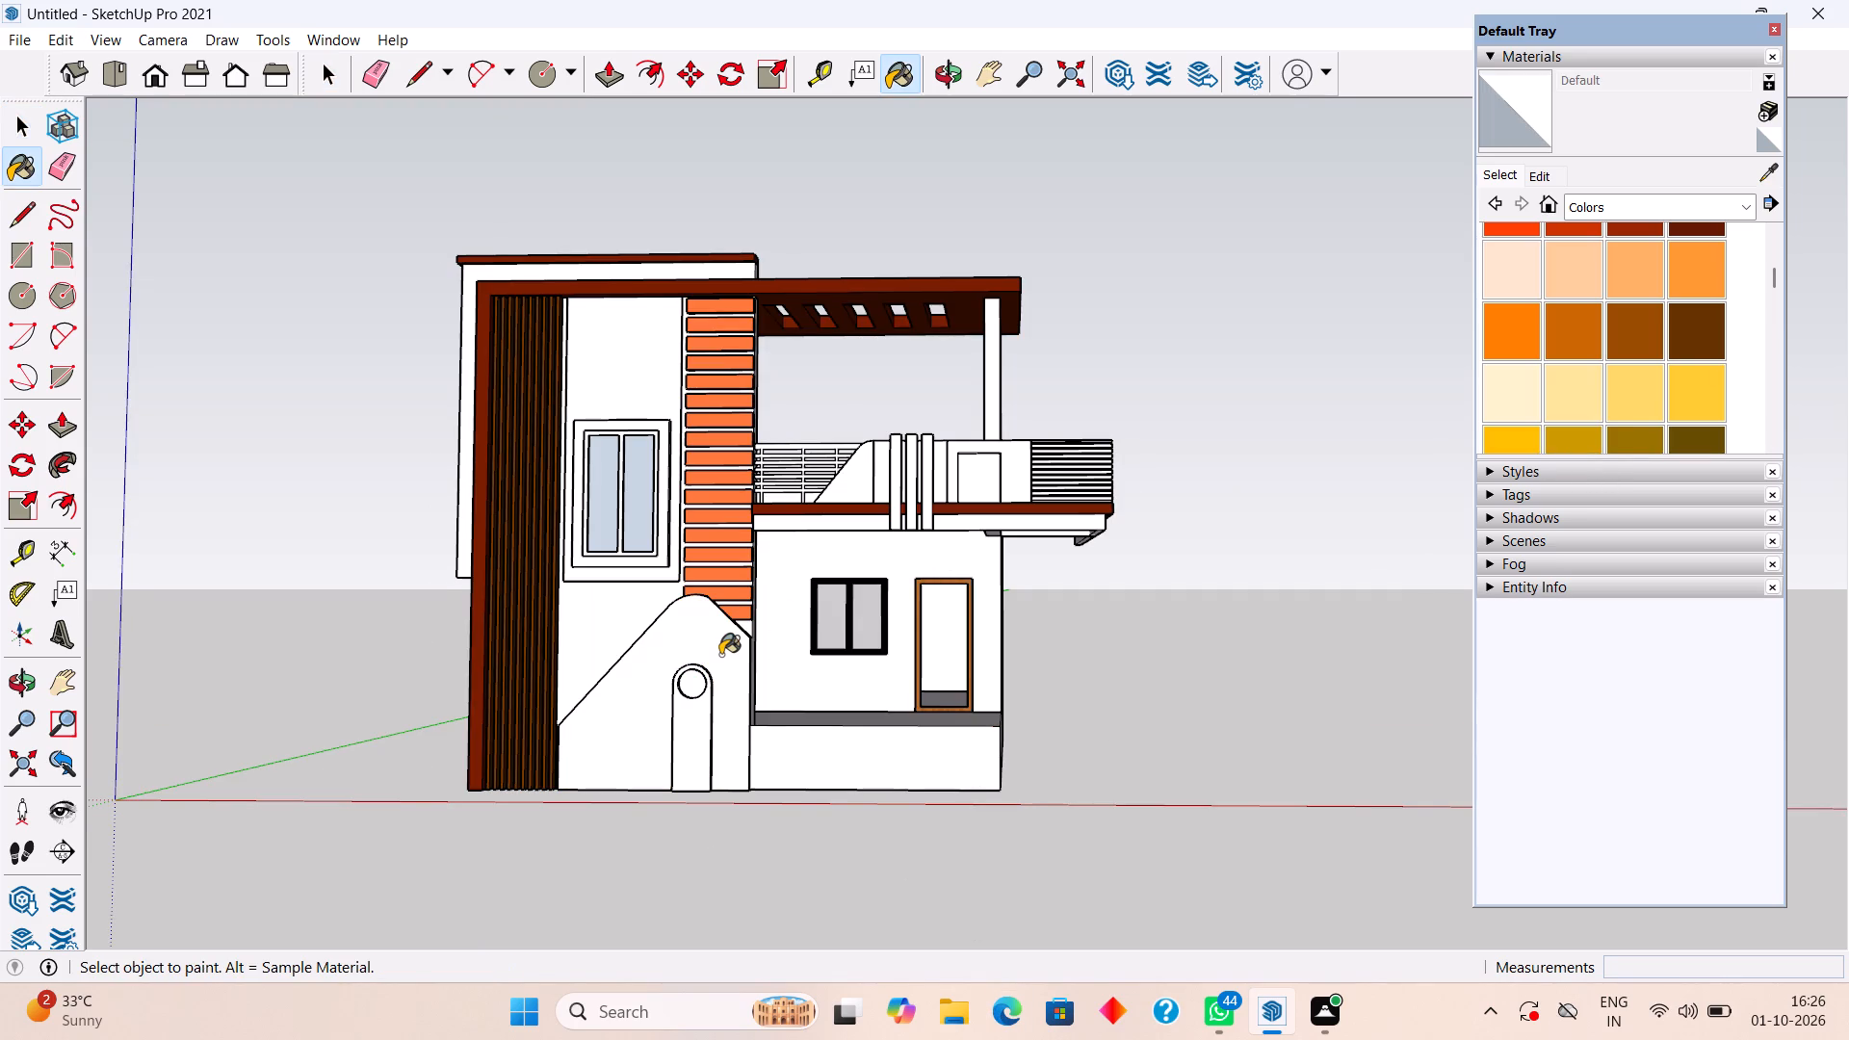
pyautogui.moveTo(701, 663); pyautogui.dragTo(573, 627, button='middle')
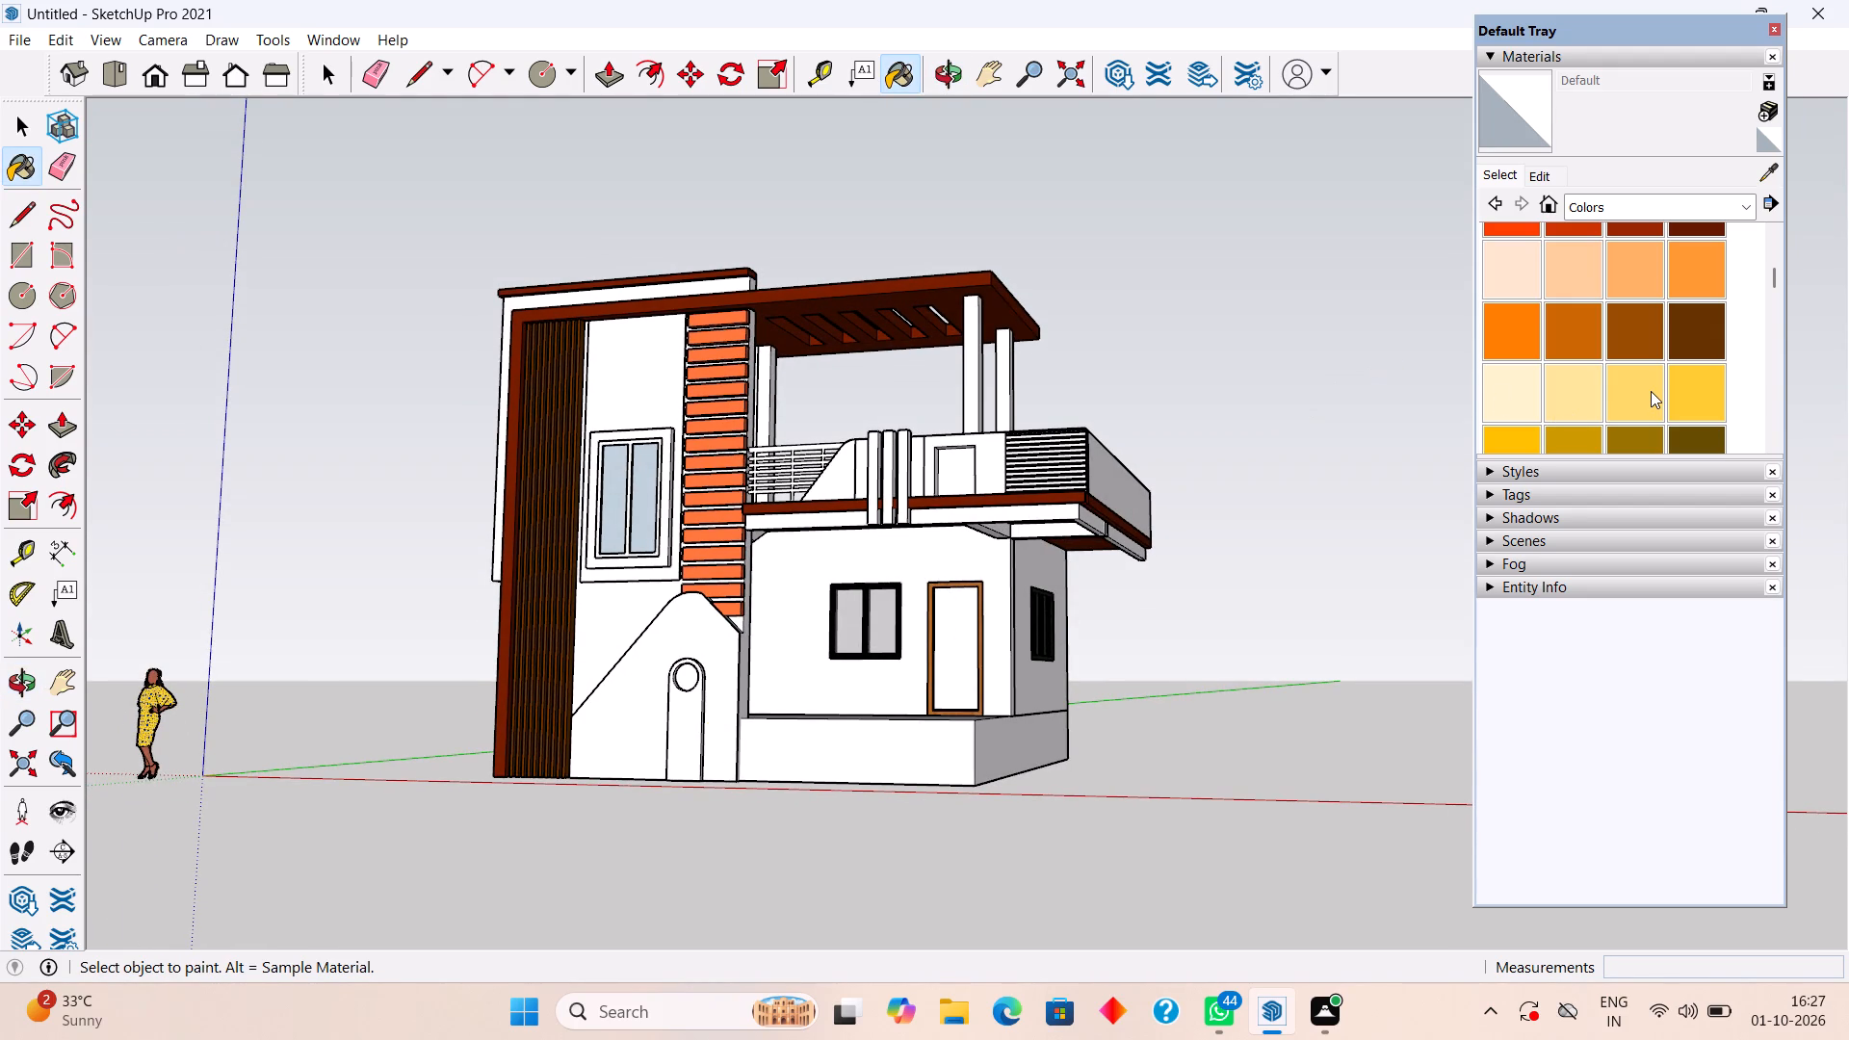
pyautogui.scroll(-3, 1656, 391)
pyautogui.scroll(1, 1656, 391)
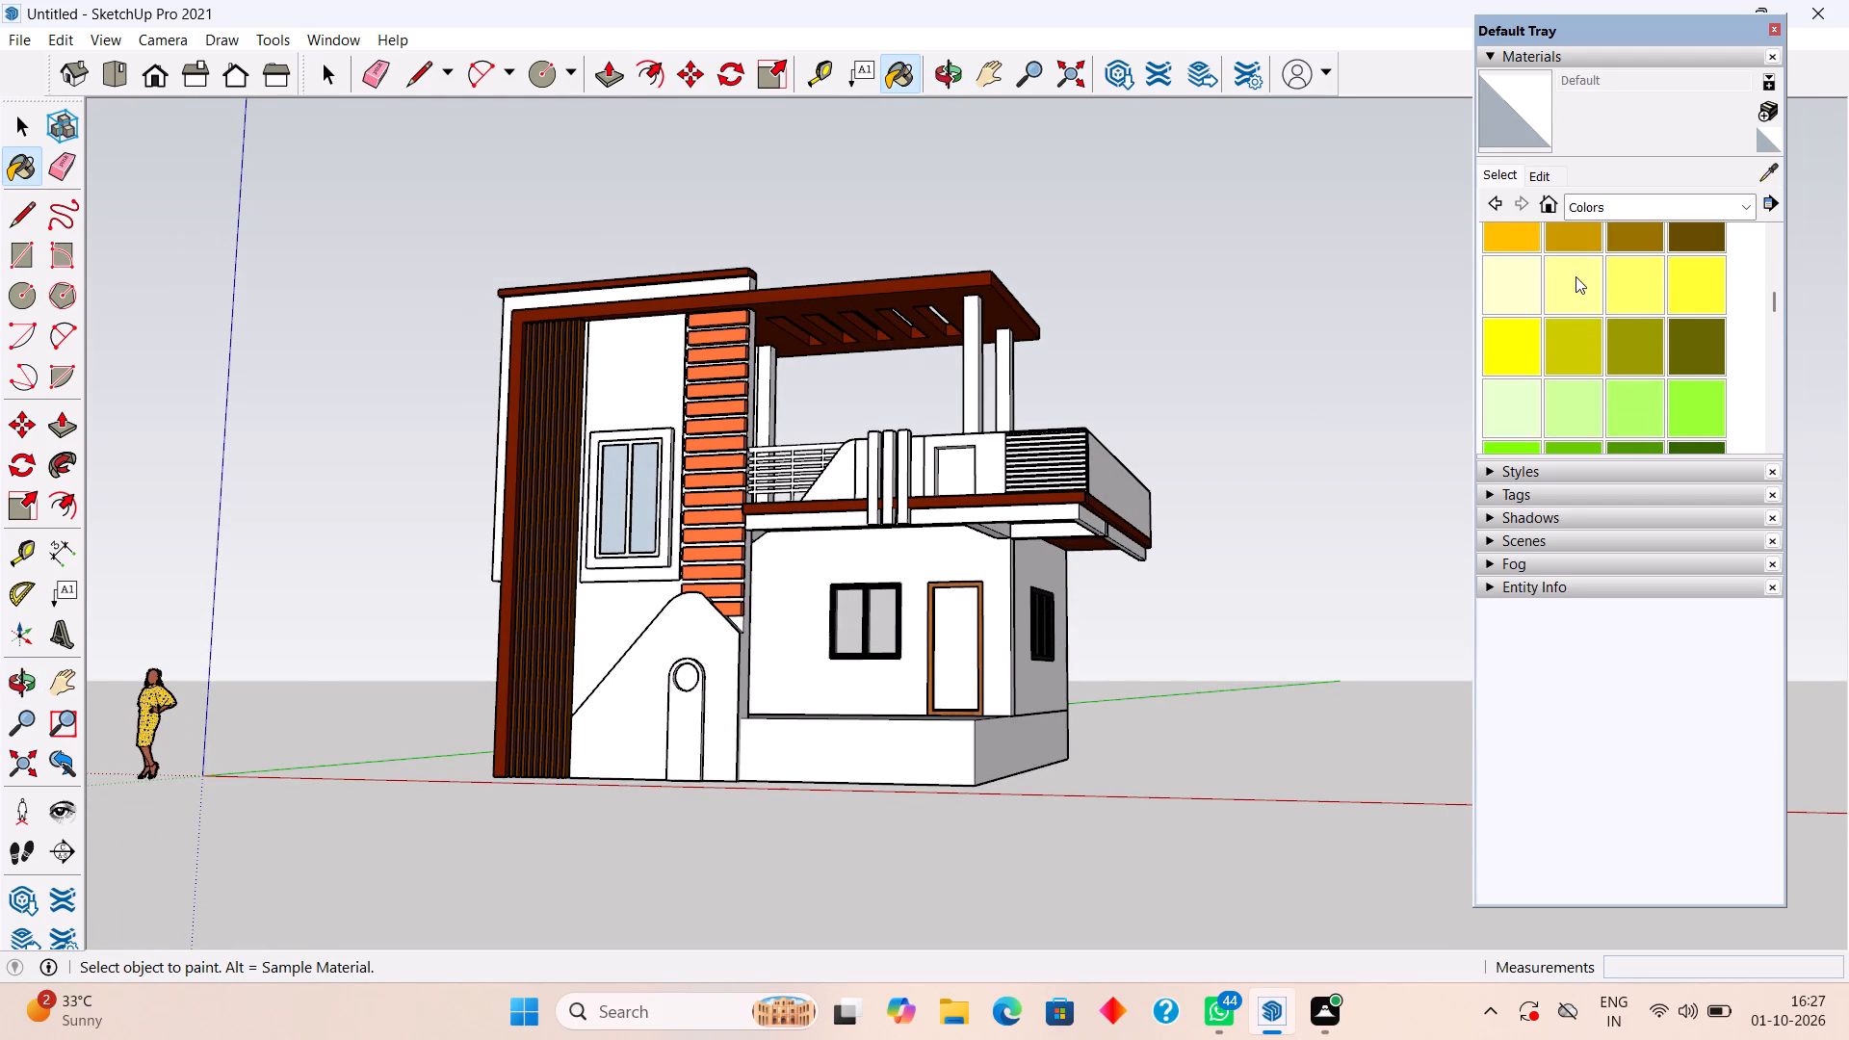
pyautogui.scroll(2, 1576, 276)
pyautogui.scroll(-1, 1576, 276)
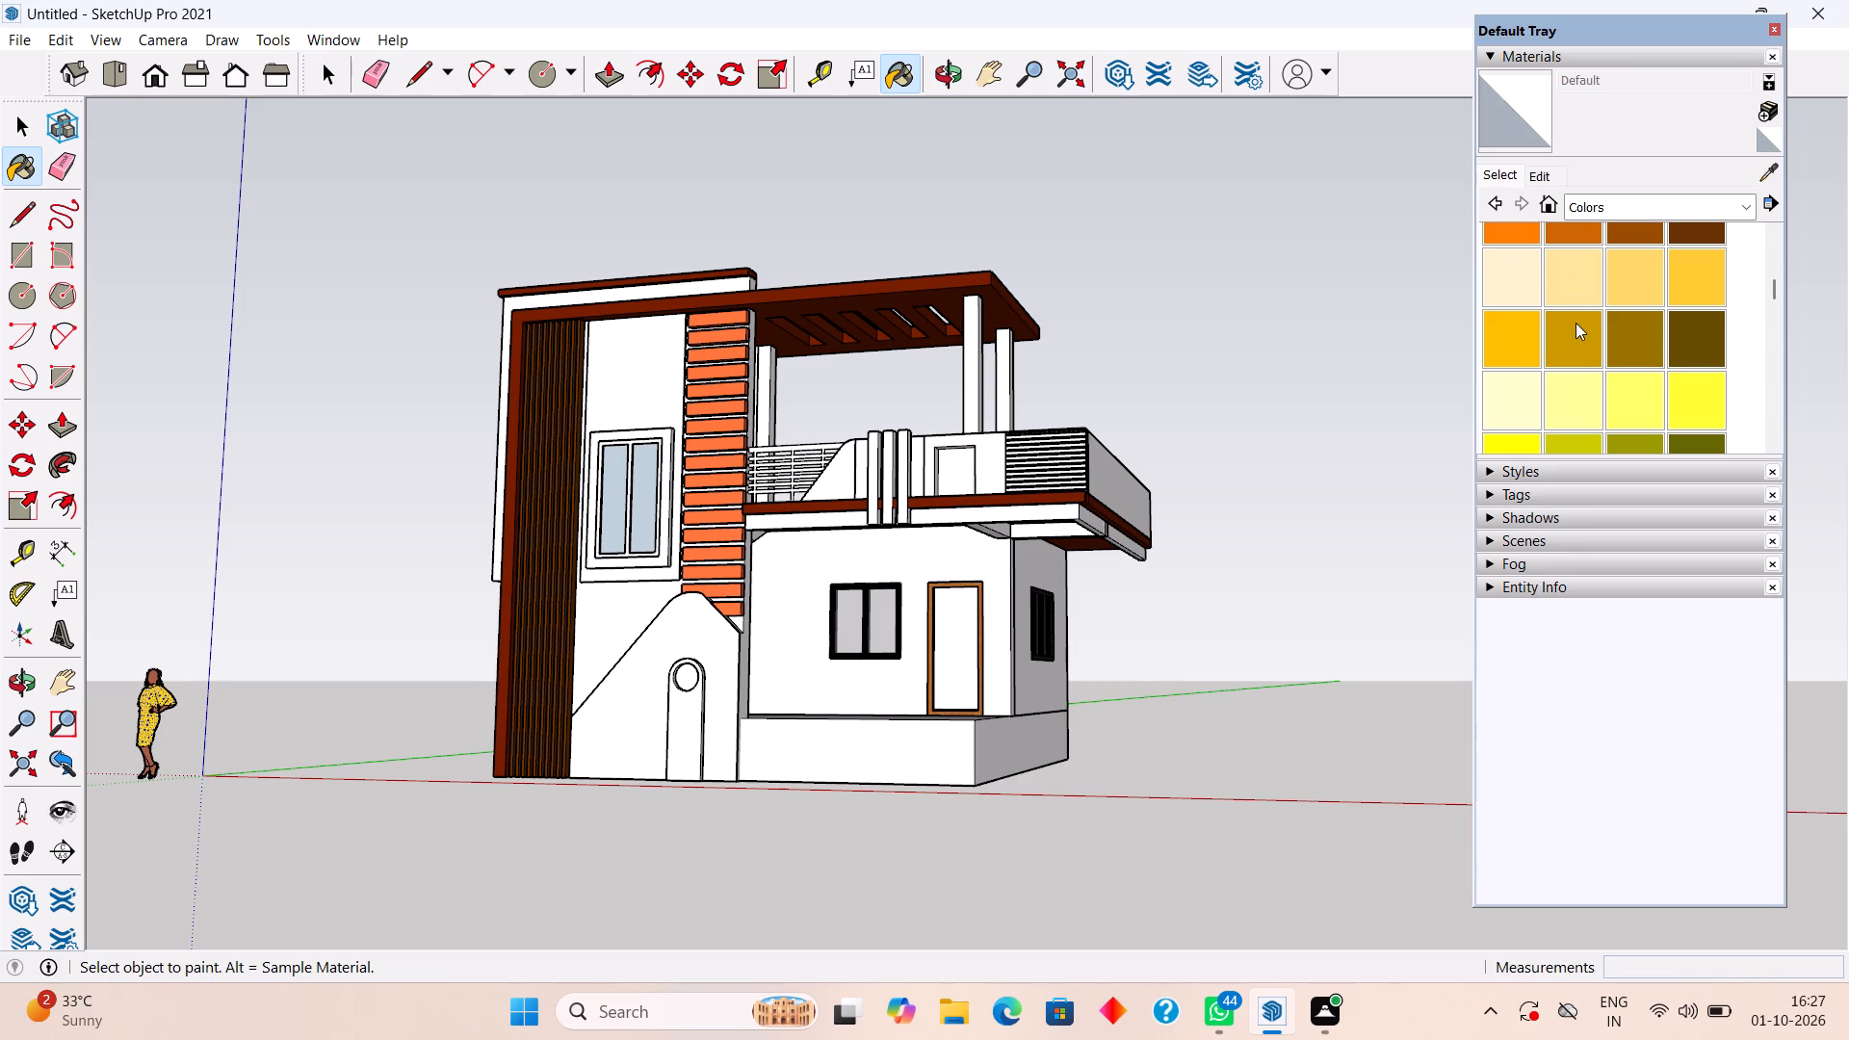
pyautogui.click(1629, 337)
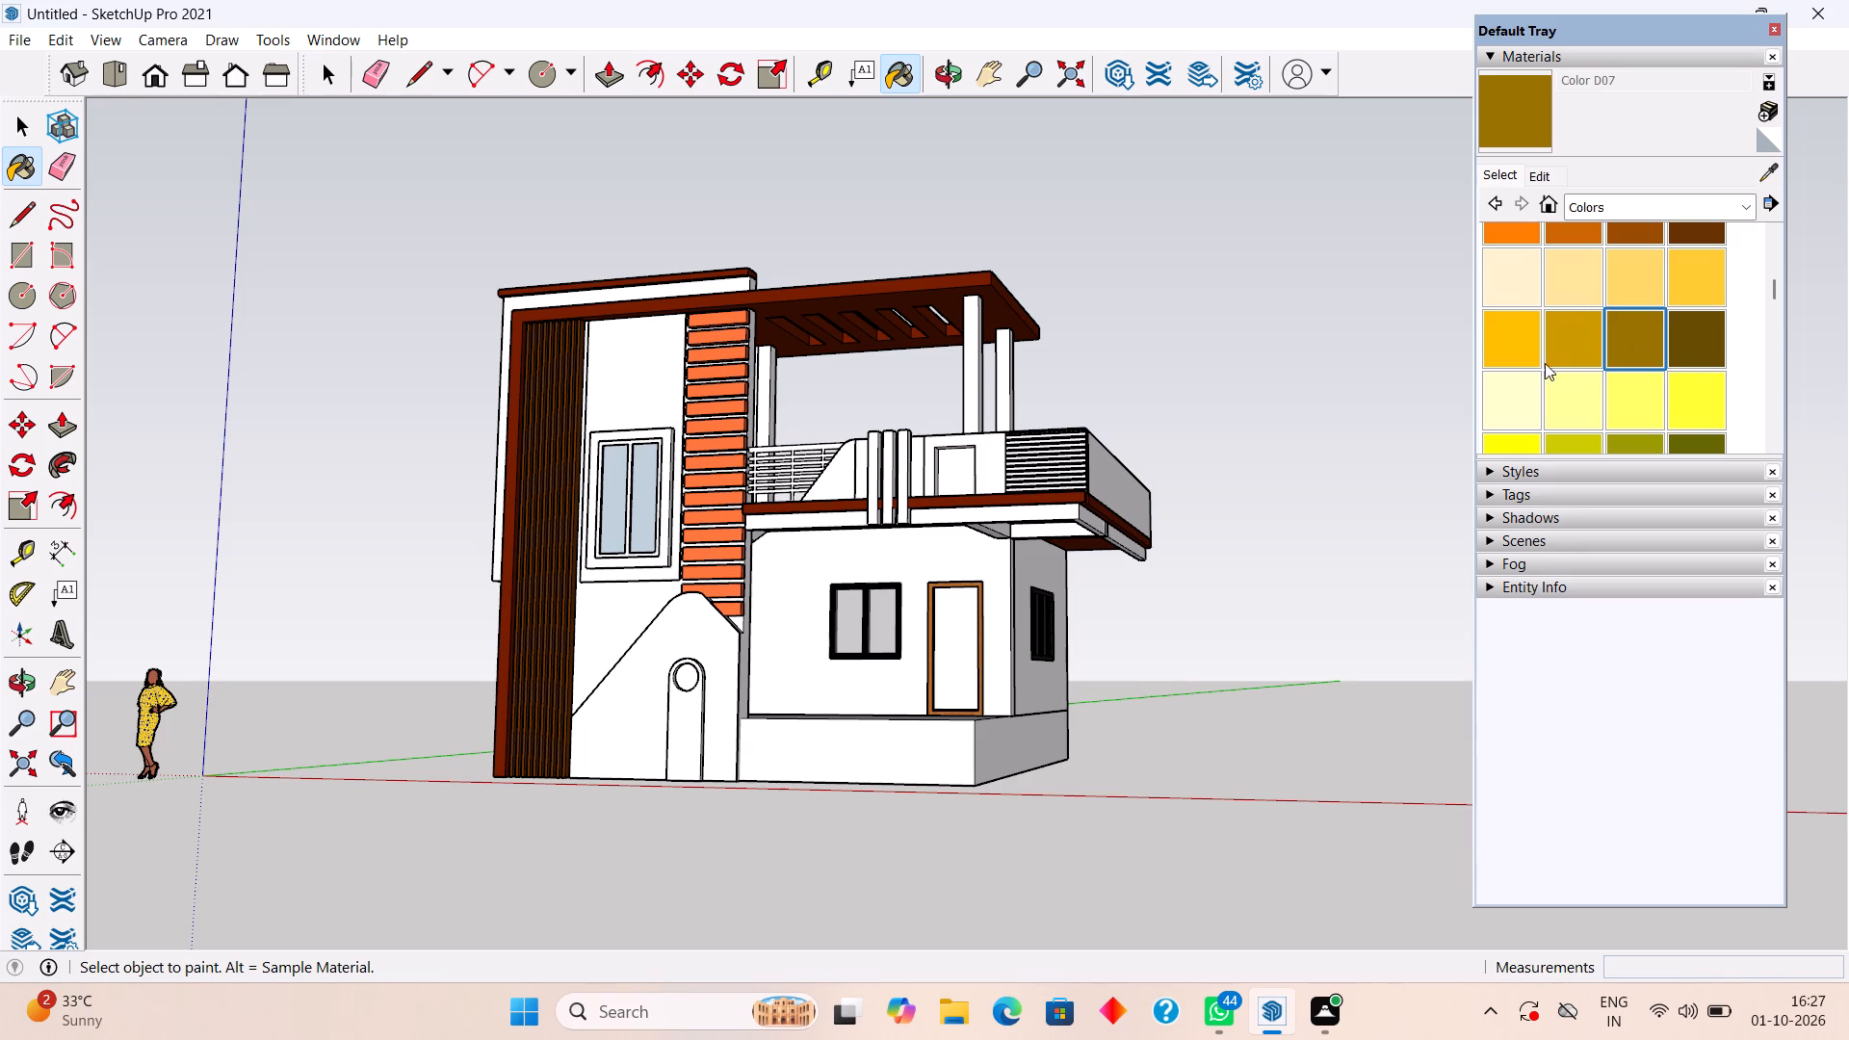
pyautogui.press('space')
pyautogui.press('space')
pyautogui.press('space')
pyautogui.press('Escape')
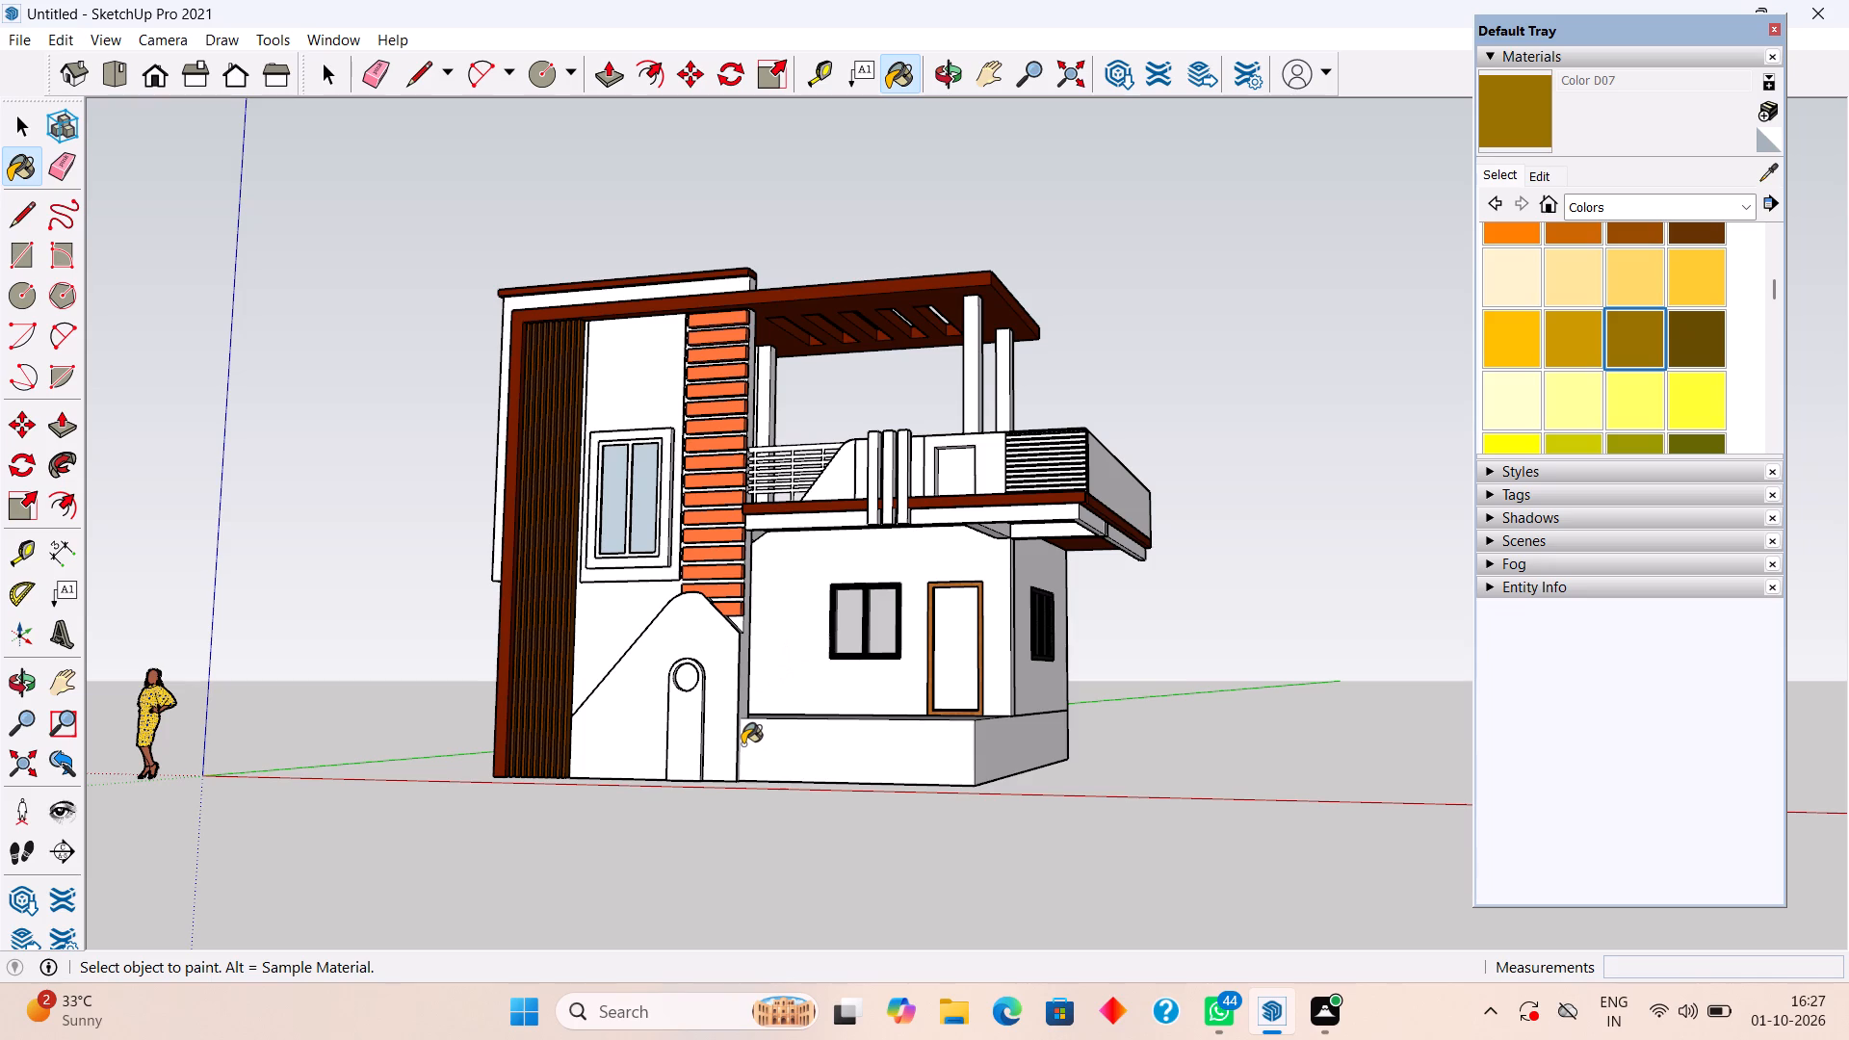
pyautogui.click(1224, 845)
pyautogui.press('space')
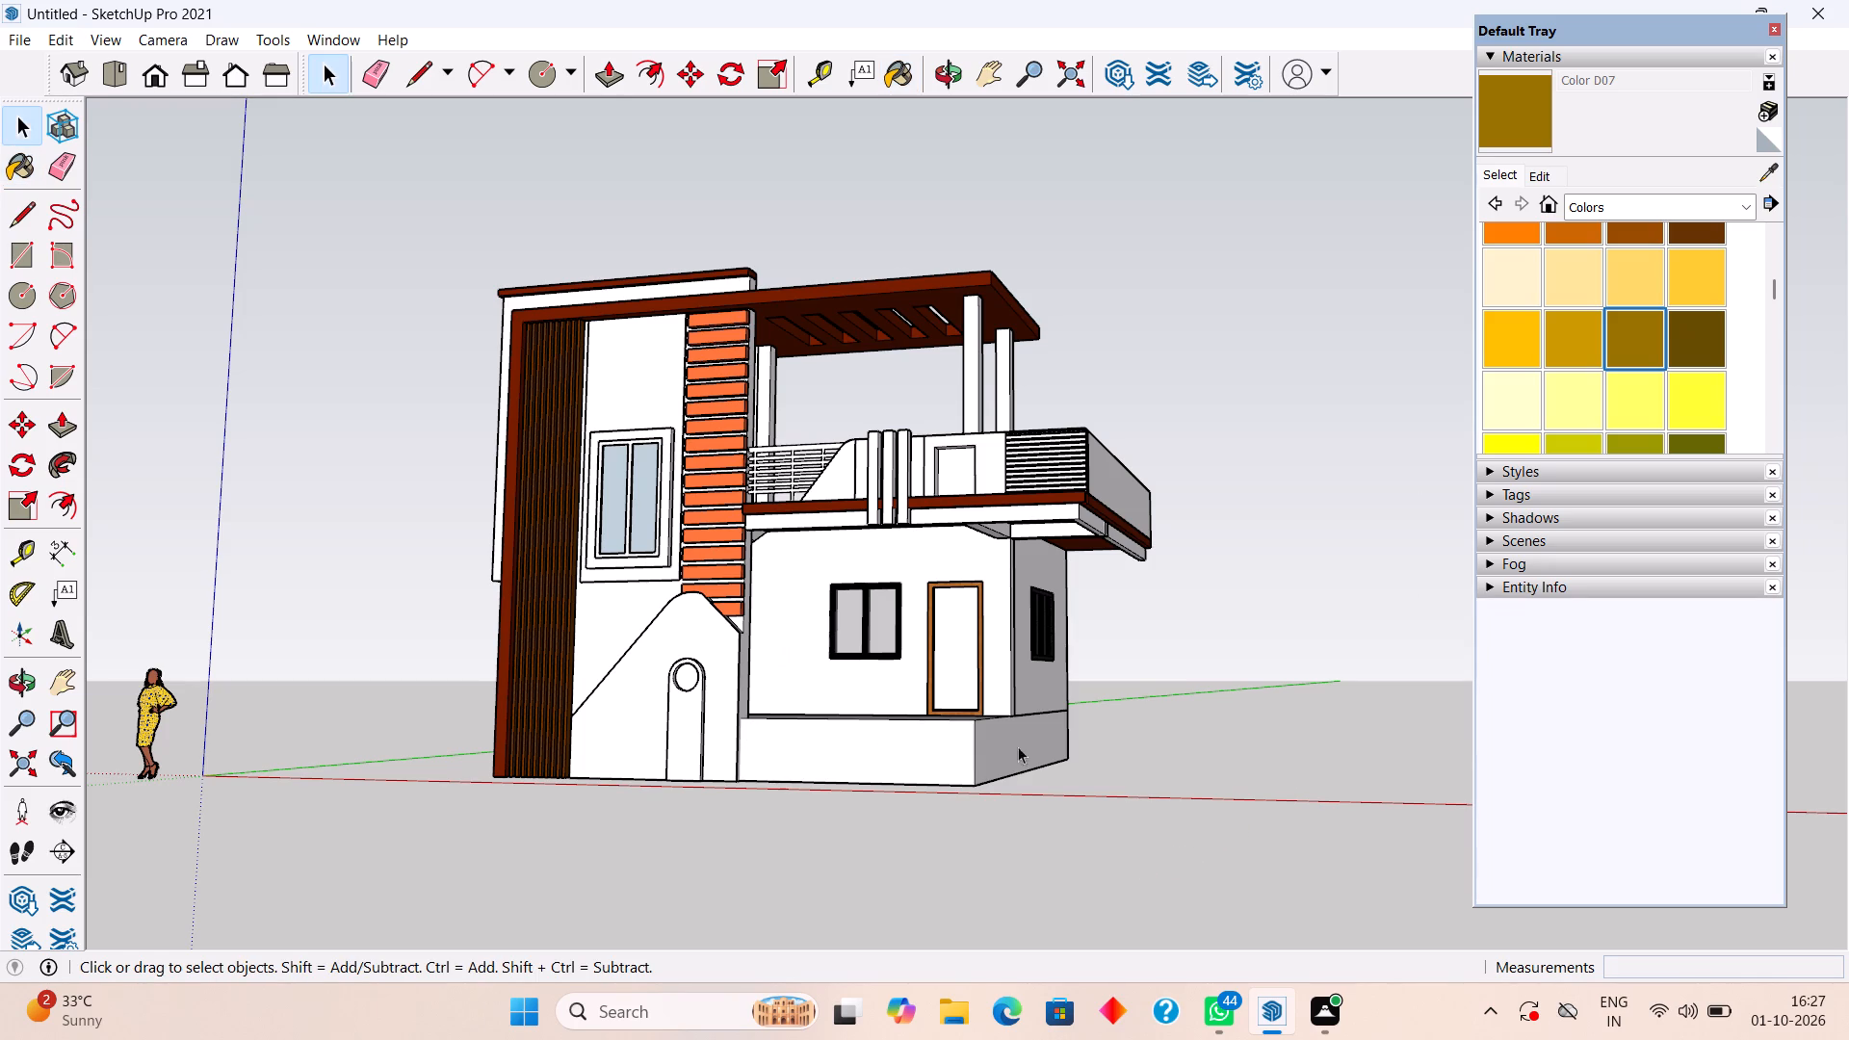
# Paint the curved front wall's face inside its group in Color D07.
pyautogui.scroll(5, 707, 685)
pyautogui.tripleClick(726, 670)
pyautogui.doubleClick(726, 670)
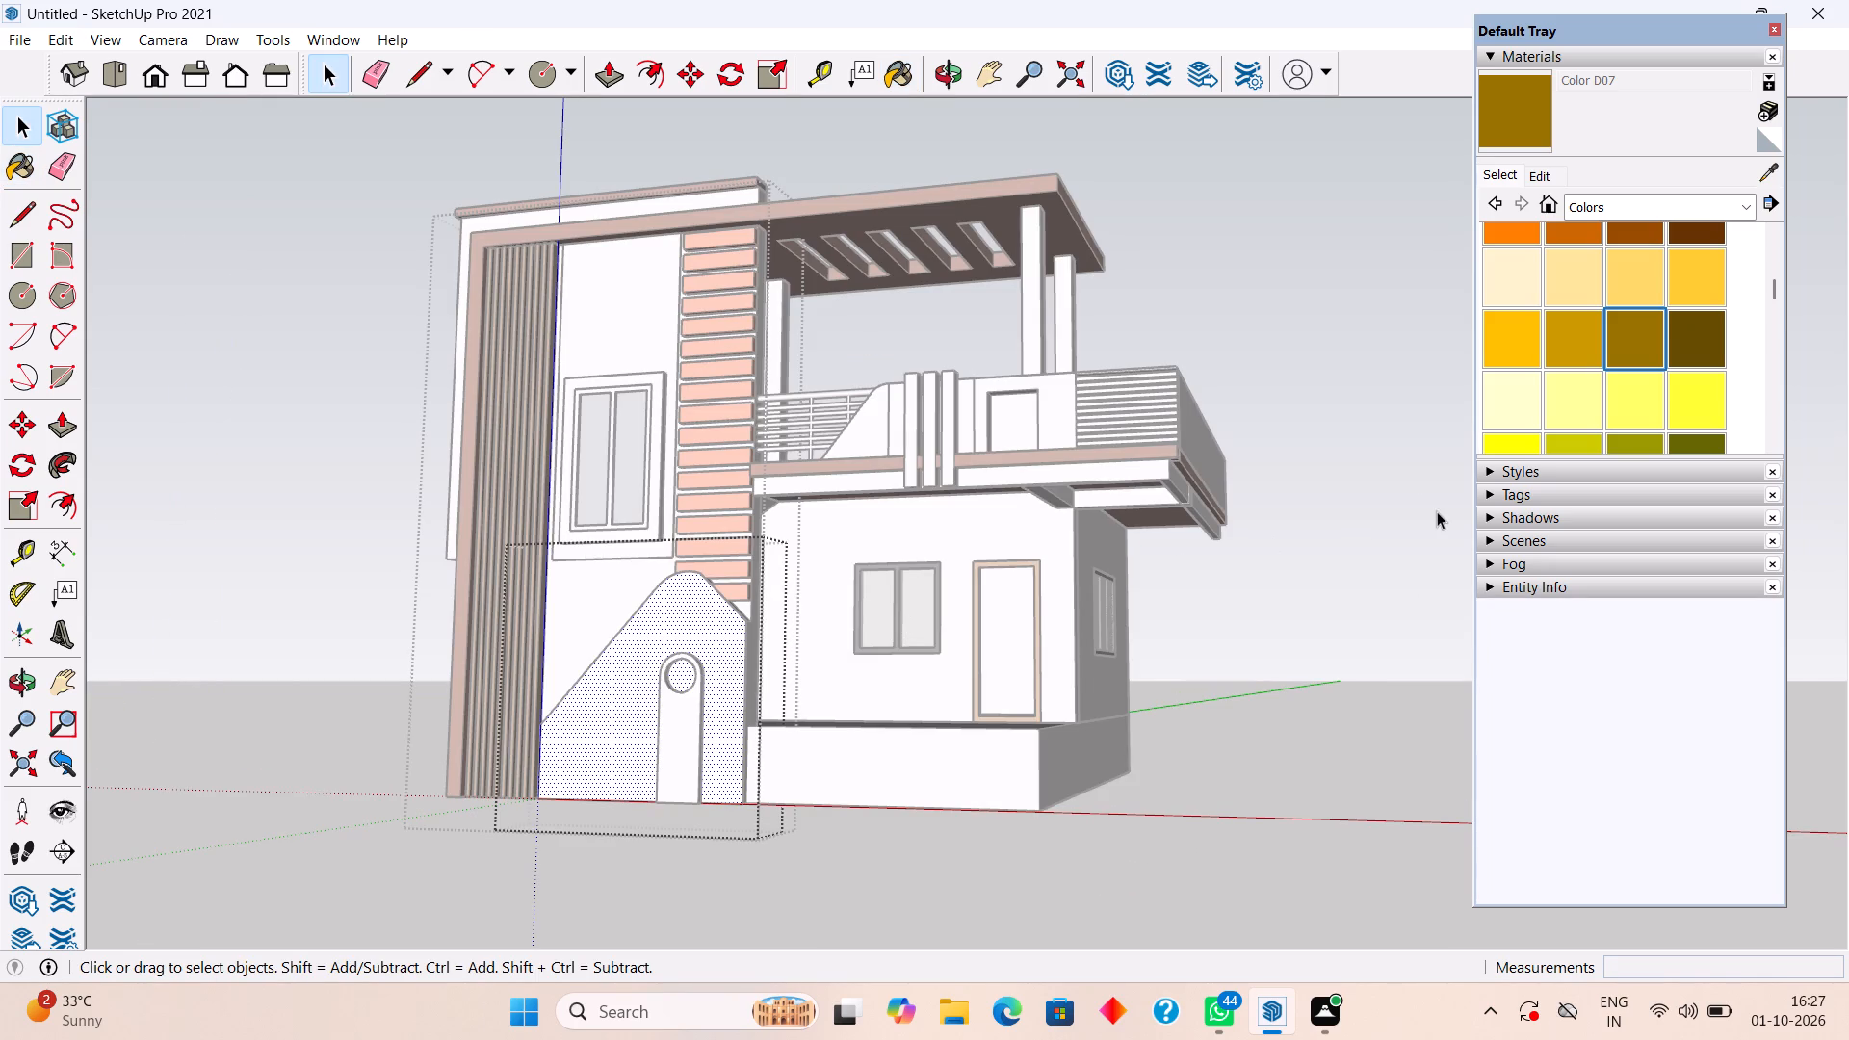
pyautogui.click(1625, 340)
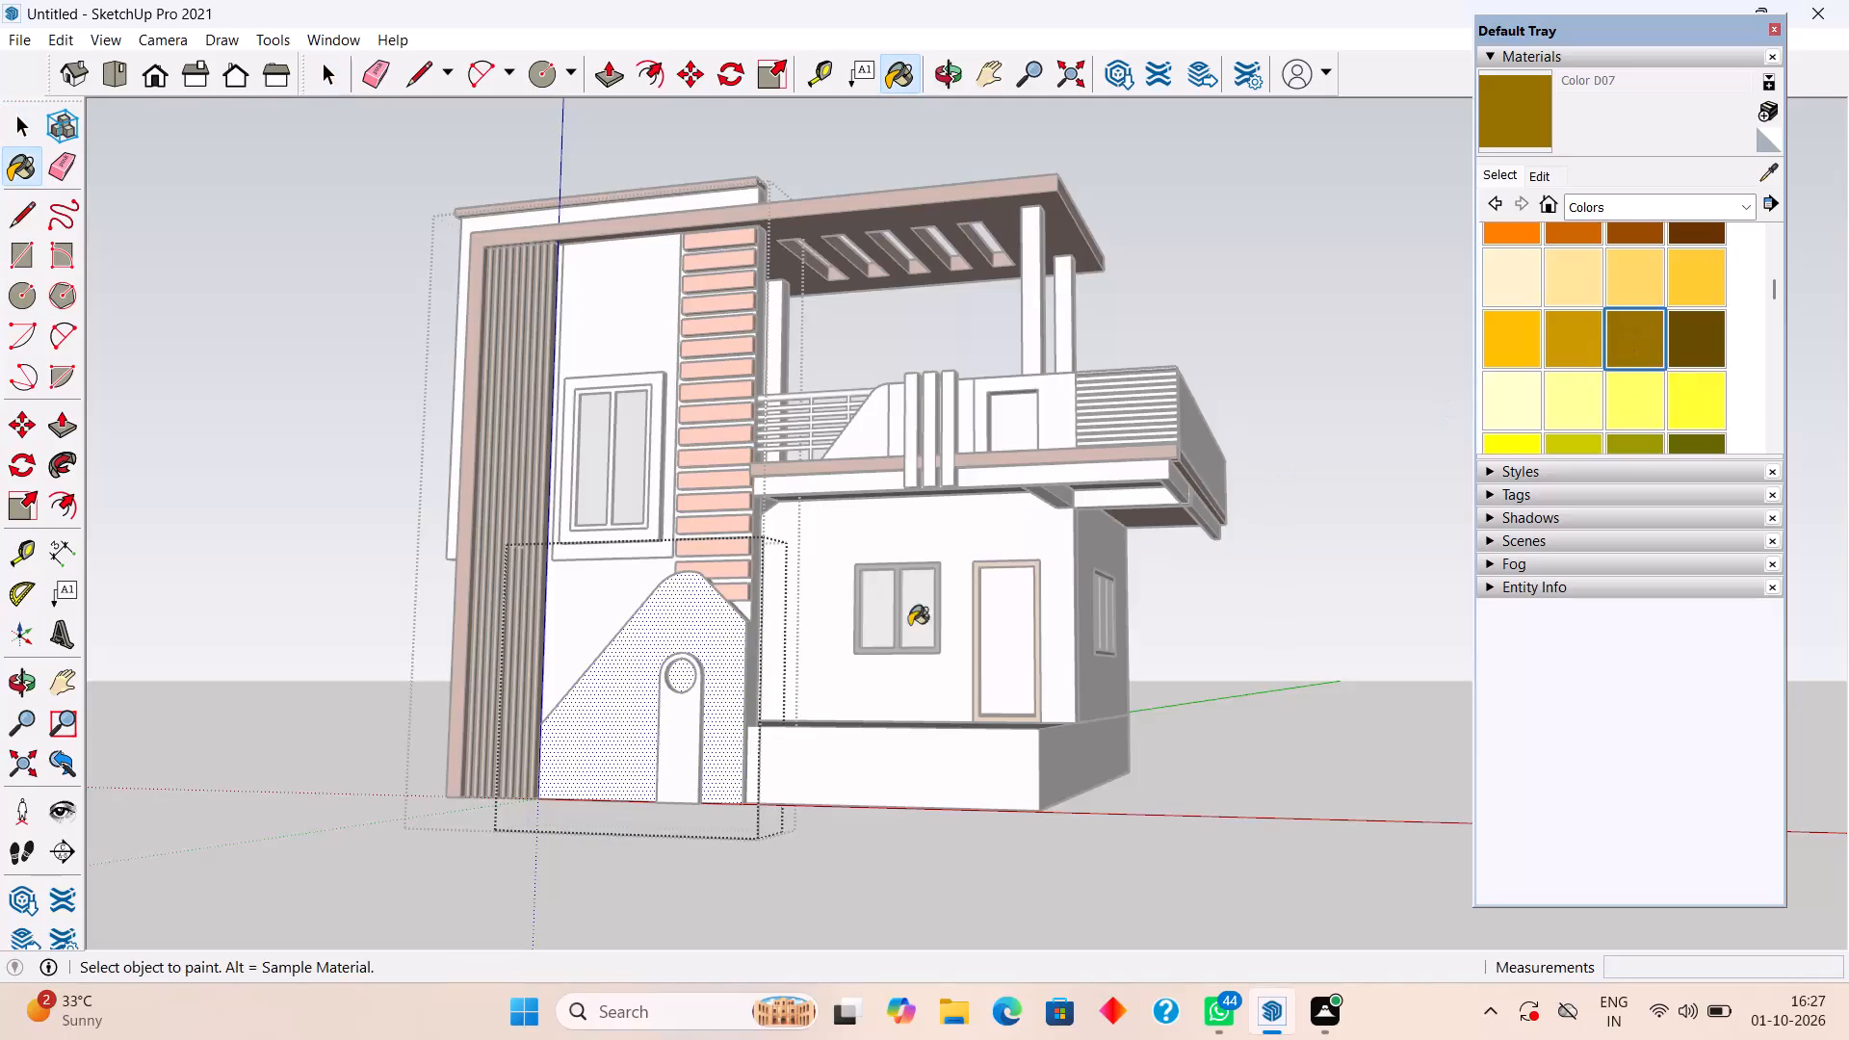
pyautogui.click(707, 641)
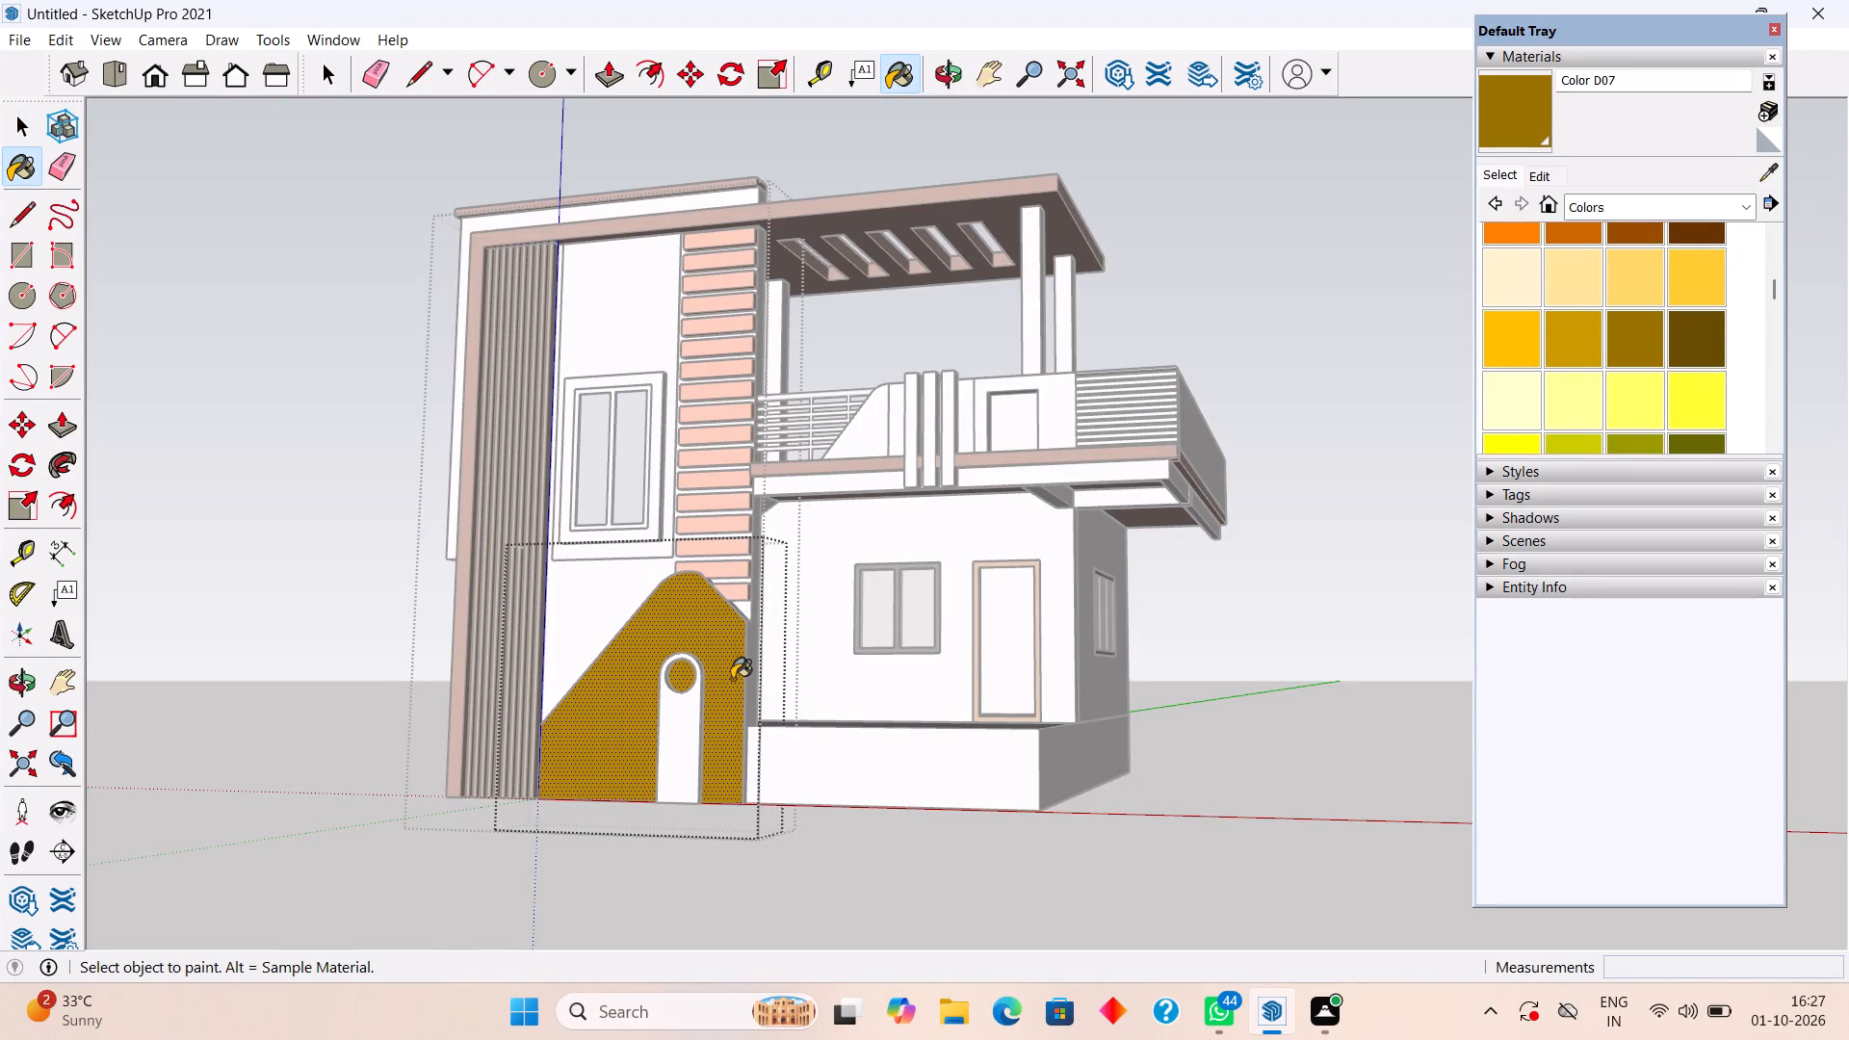
pyautogui.press('space')
pyautogui.click(1108, 735)
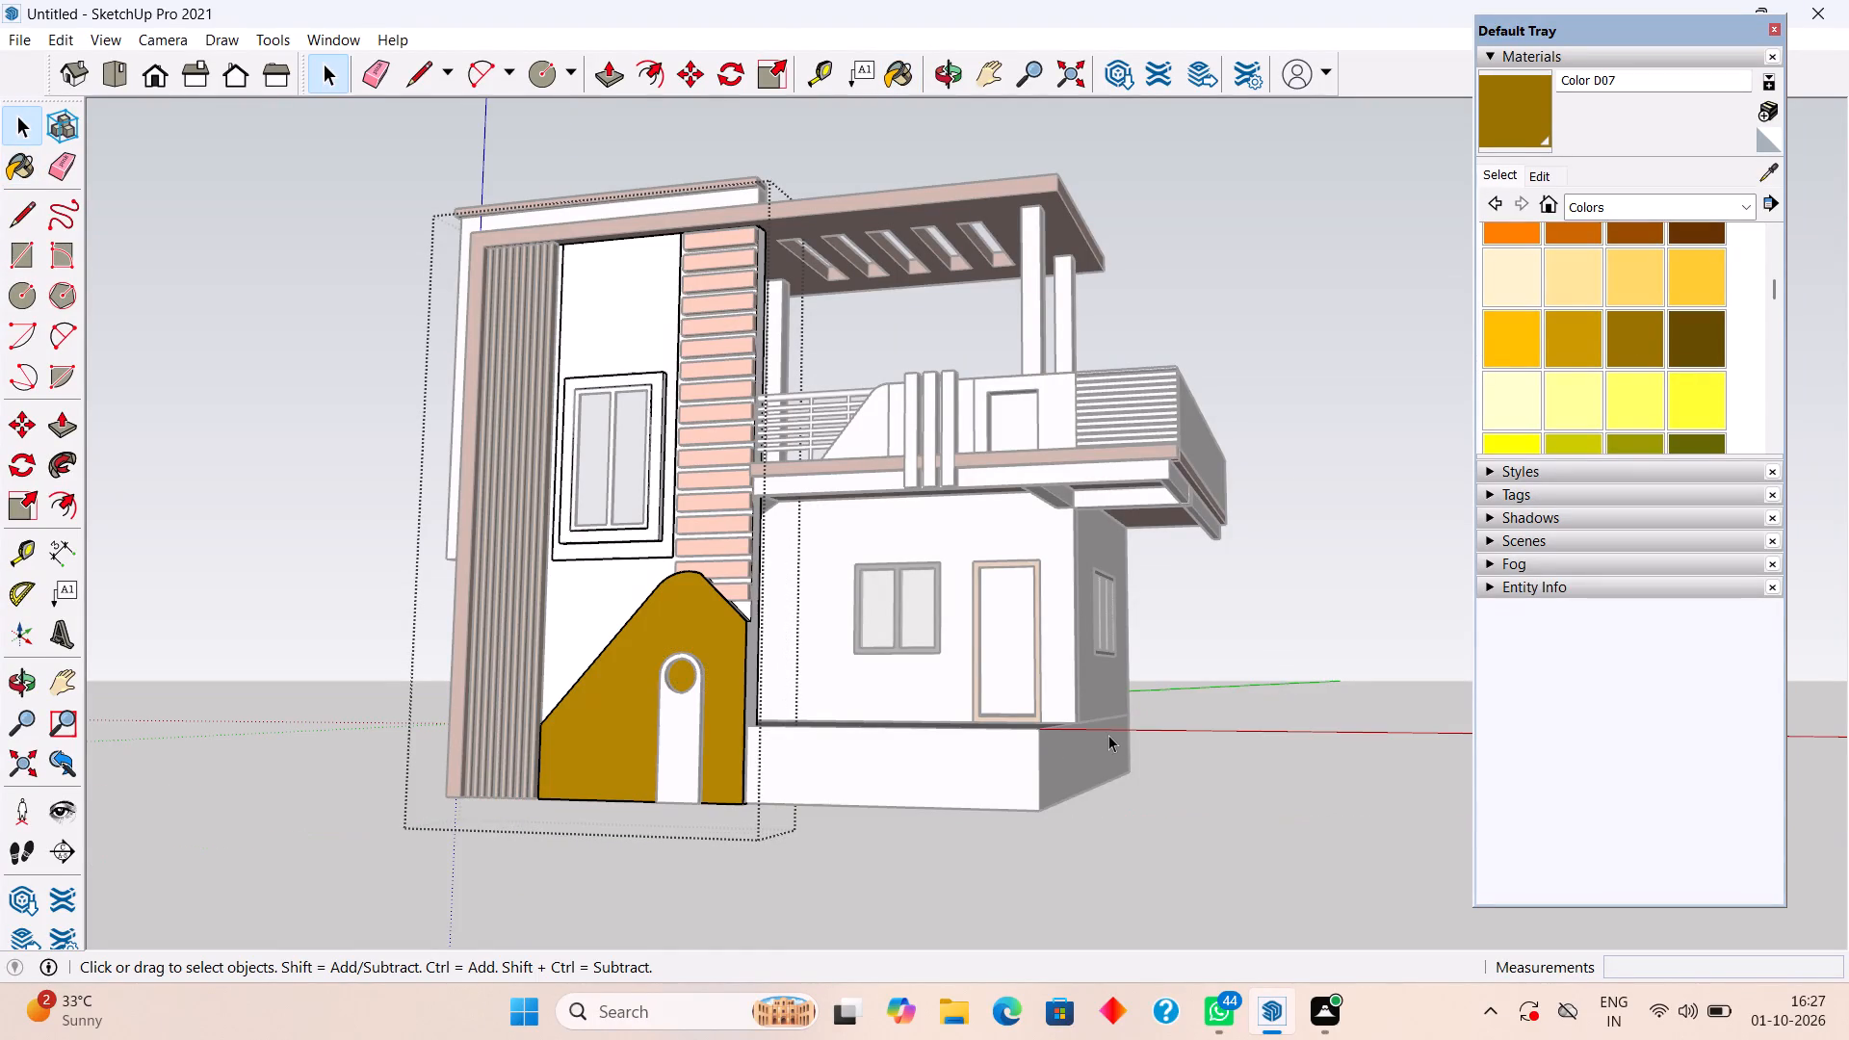
pyautogui.click(1159, 768)
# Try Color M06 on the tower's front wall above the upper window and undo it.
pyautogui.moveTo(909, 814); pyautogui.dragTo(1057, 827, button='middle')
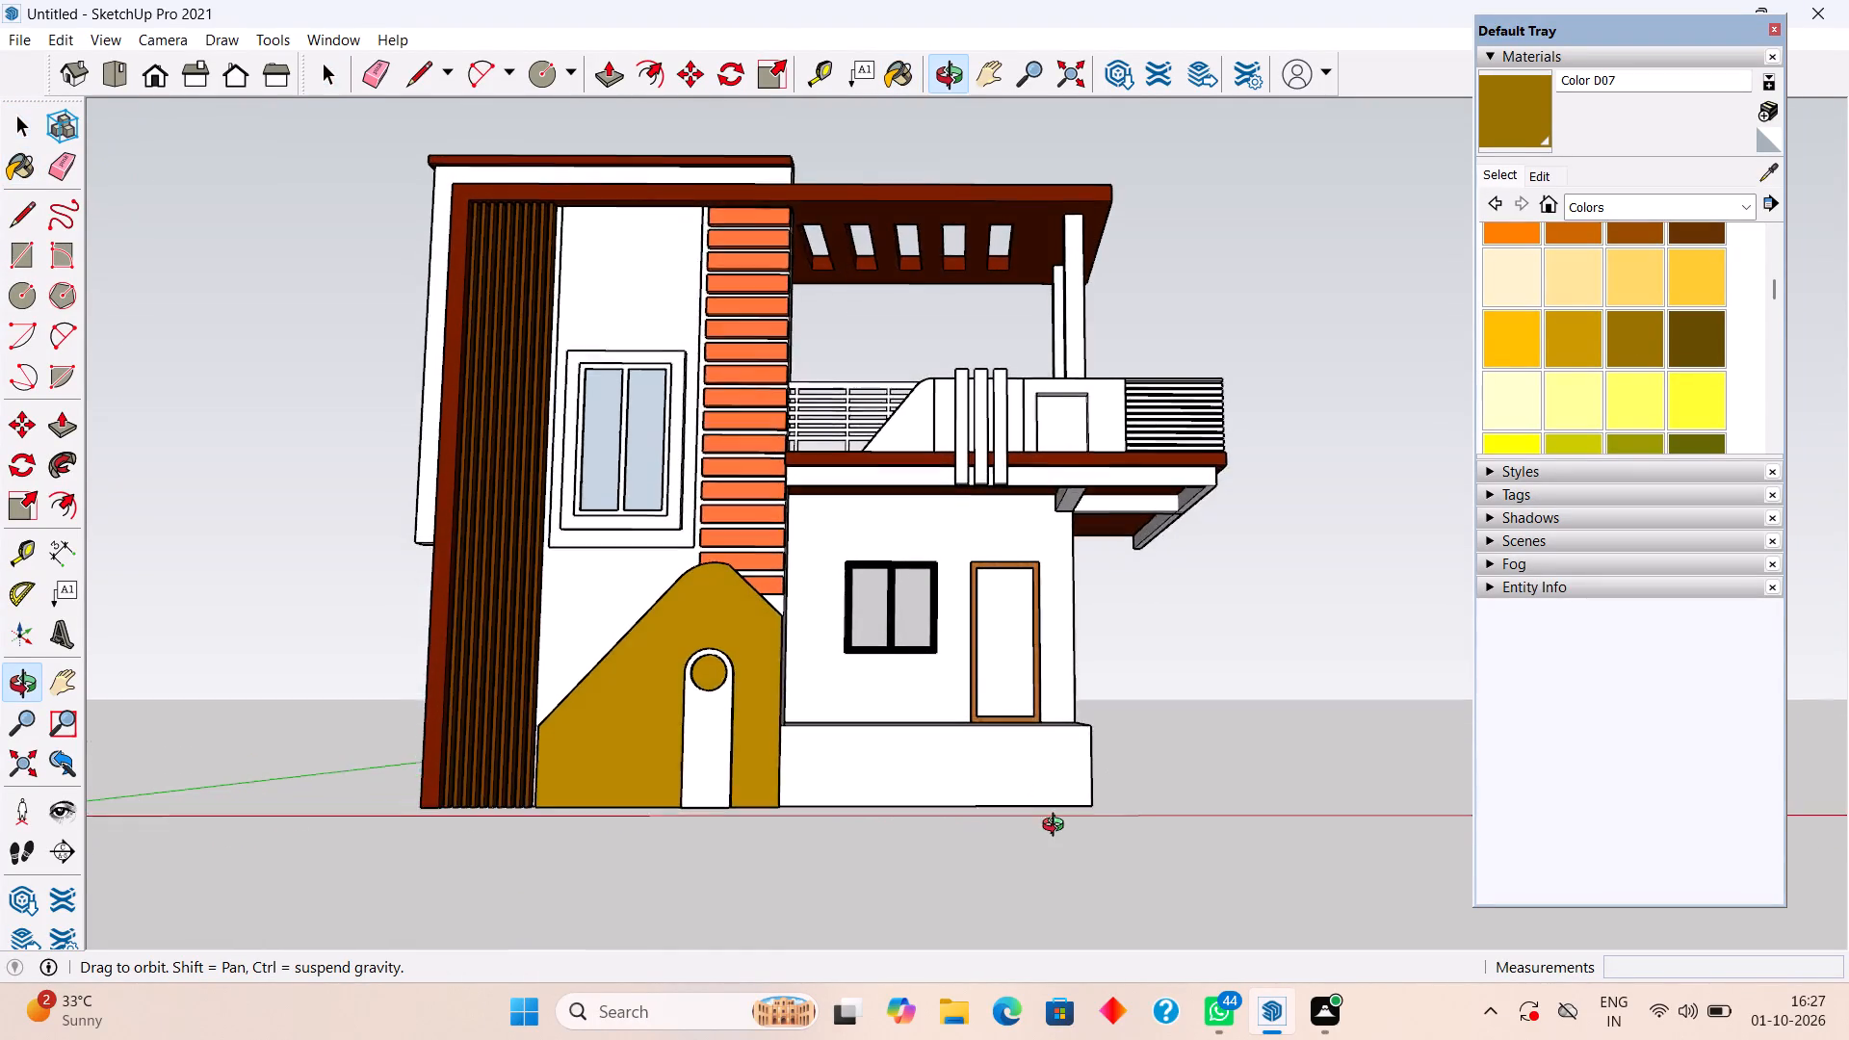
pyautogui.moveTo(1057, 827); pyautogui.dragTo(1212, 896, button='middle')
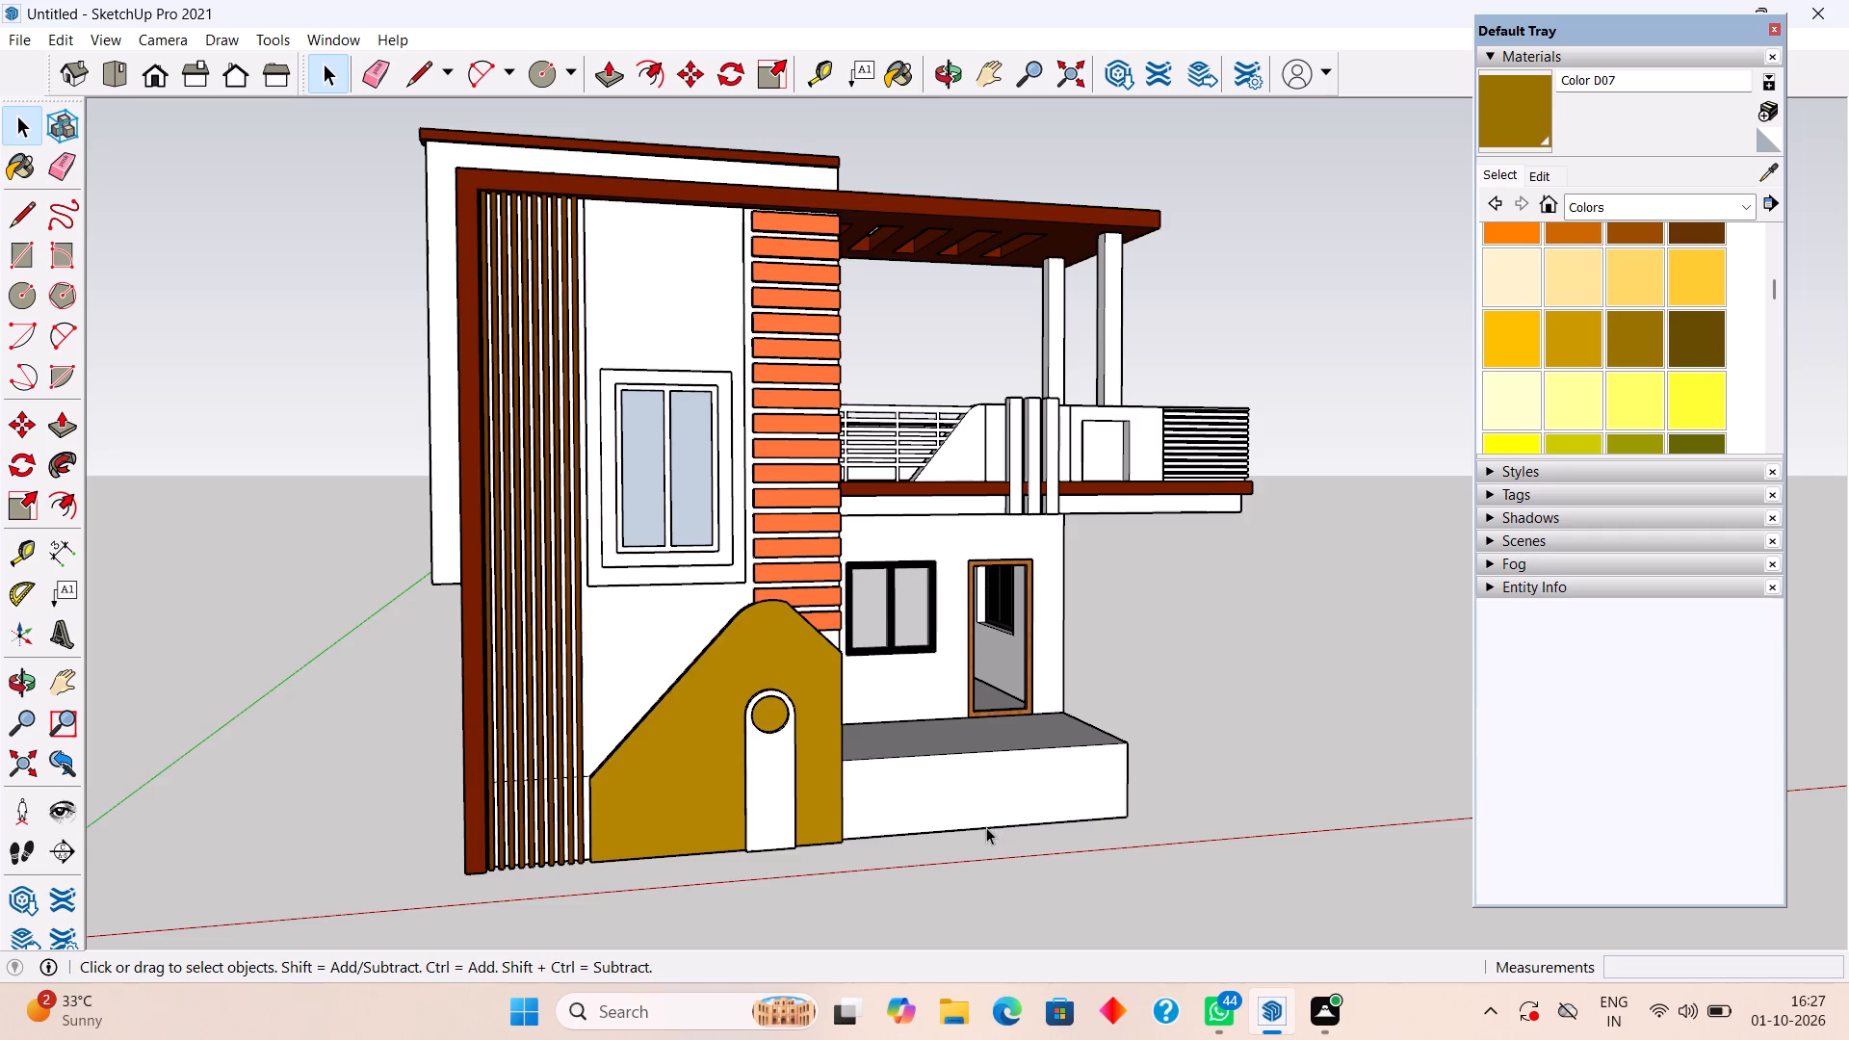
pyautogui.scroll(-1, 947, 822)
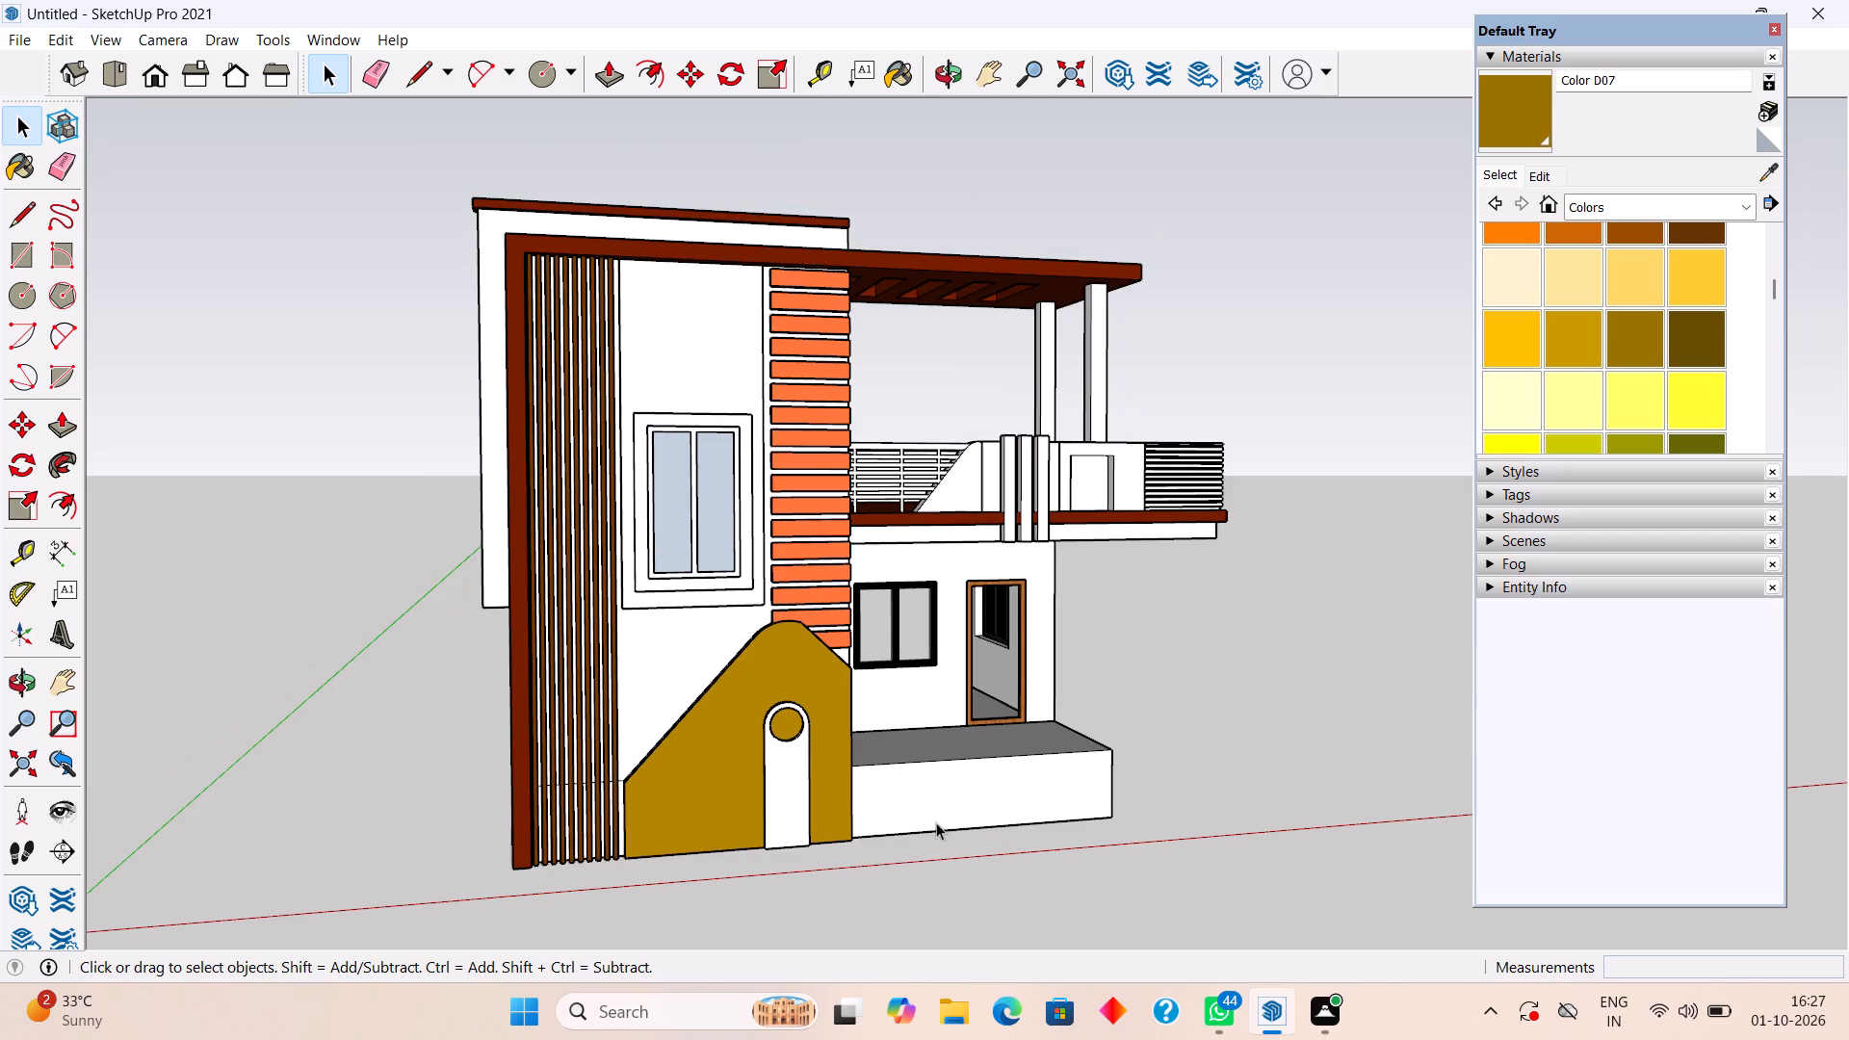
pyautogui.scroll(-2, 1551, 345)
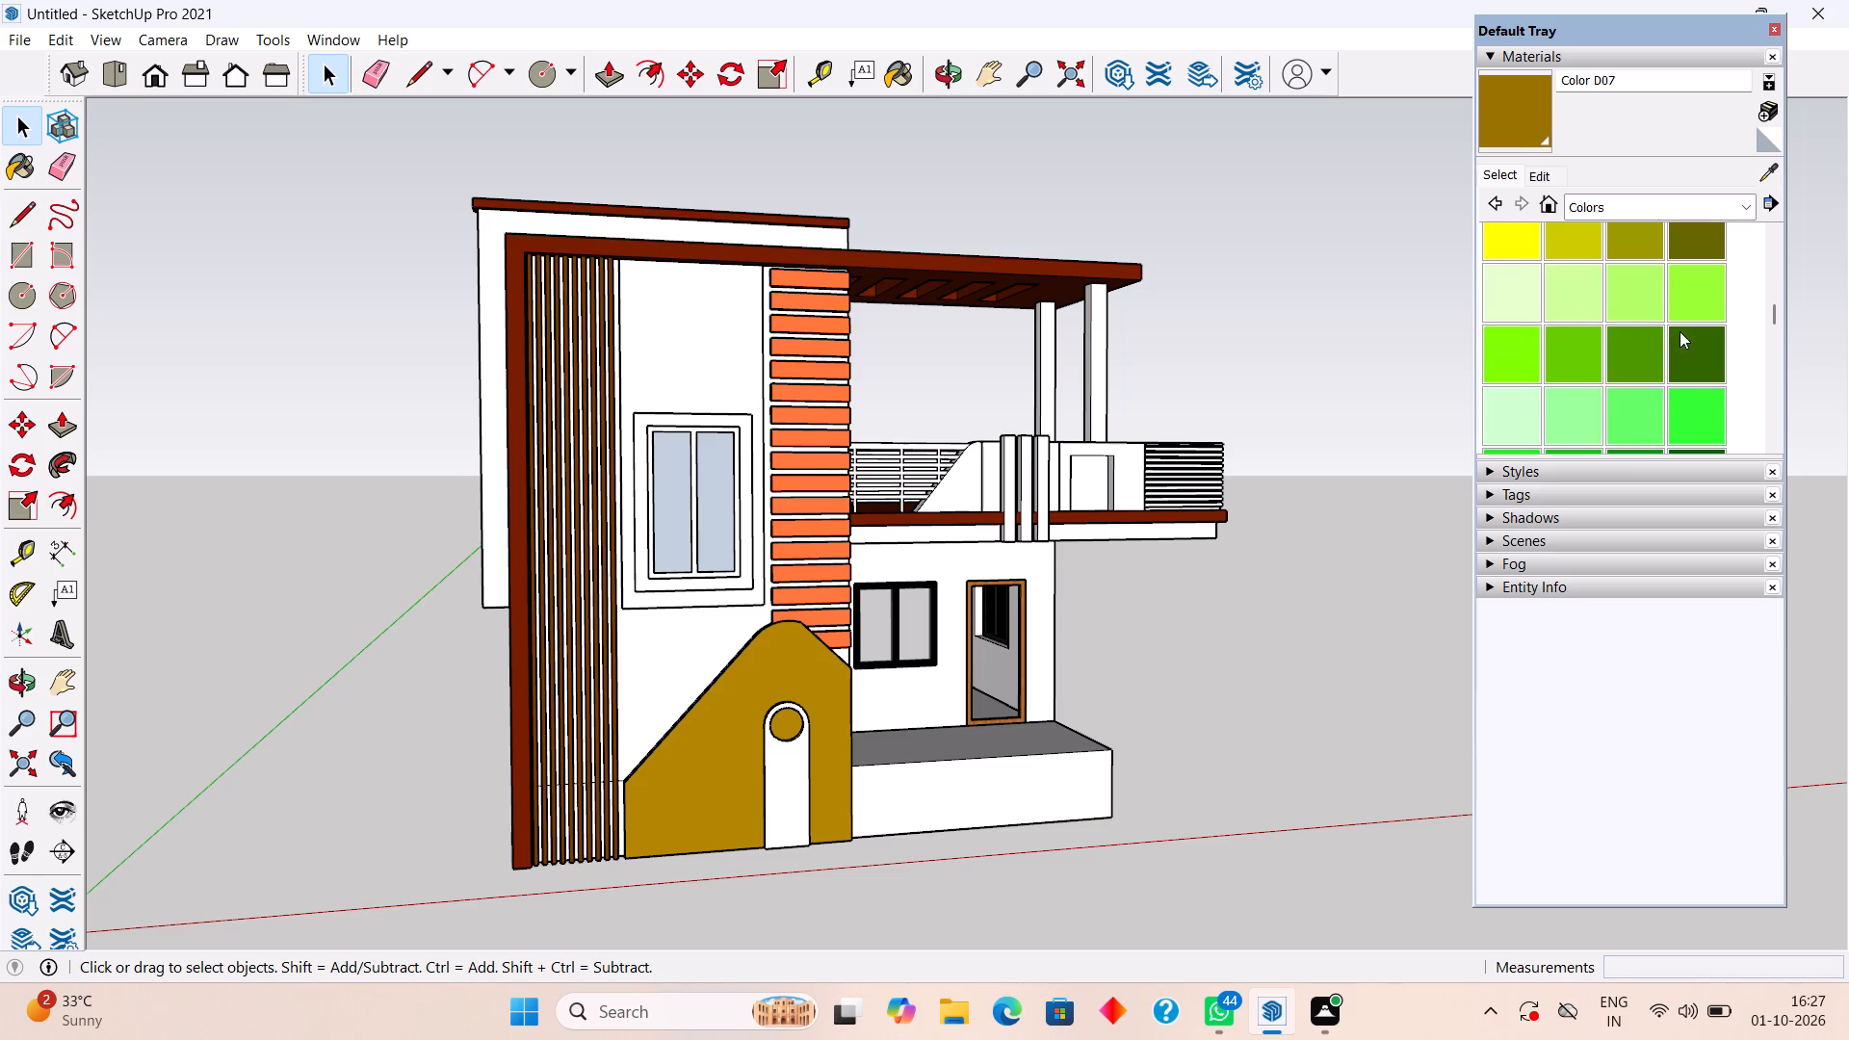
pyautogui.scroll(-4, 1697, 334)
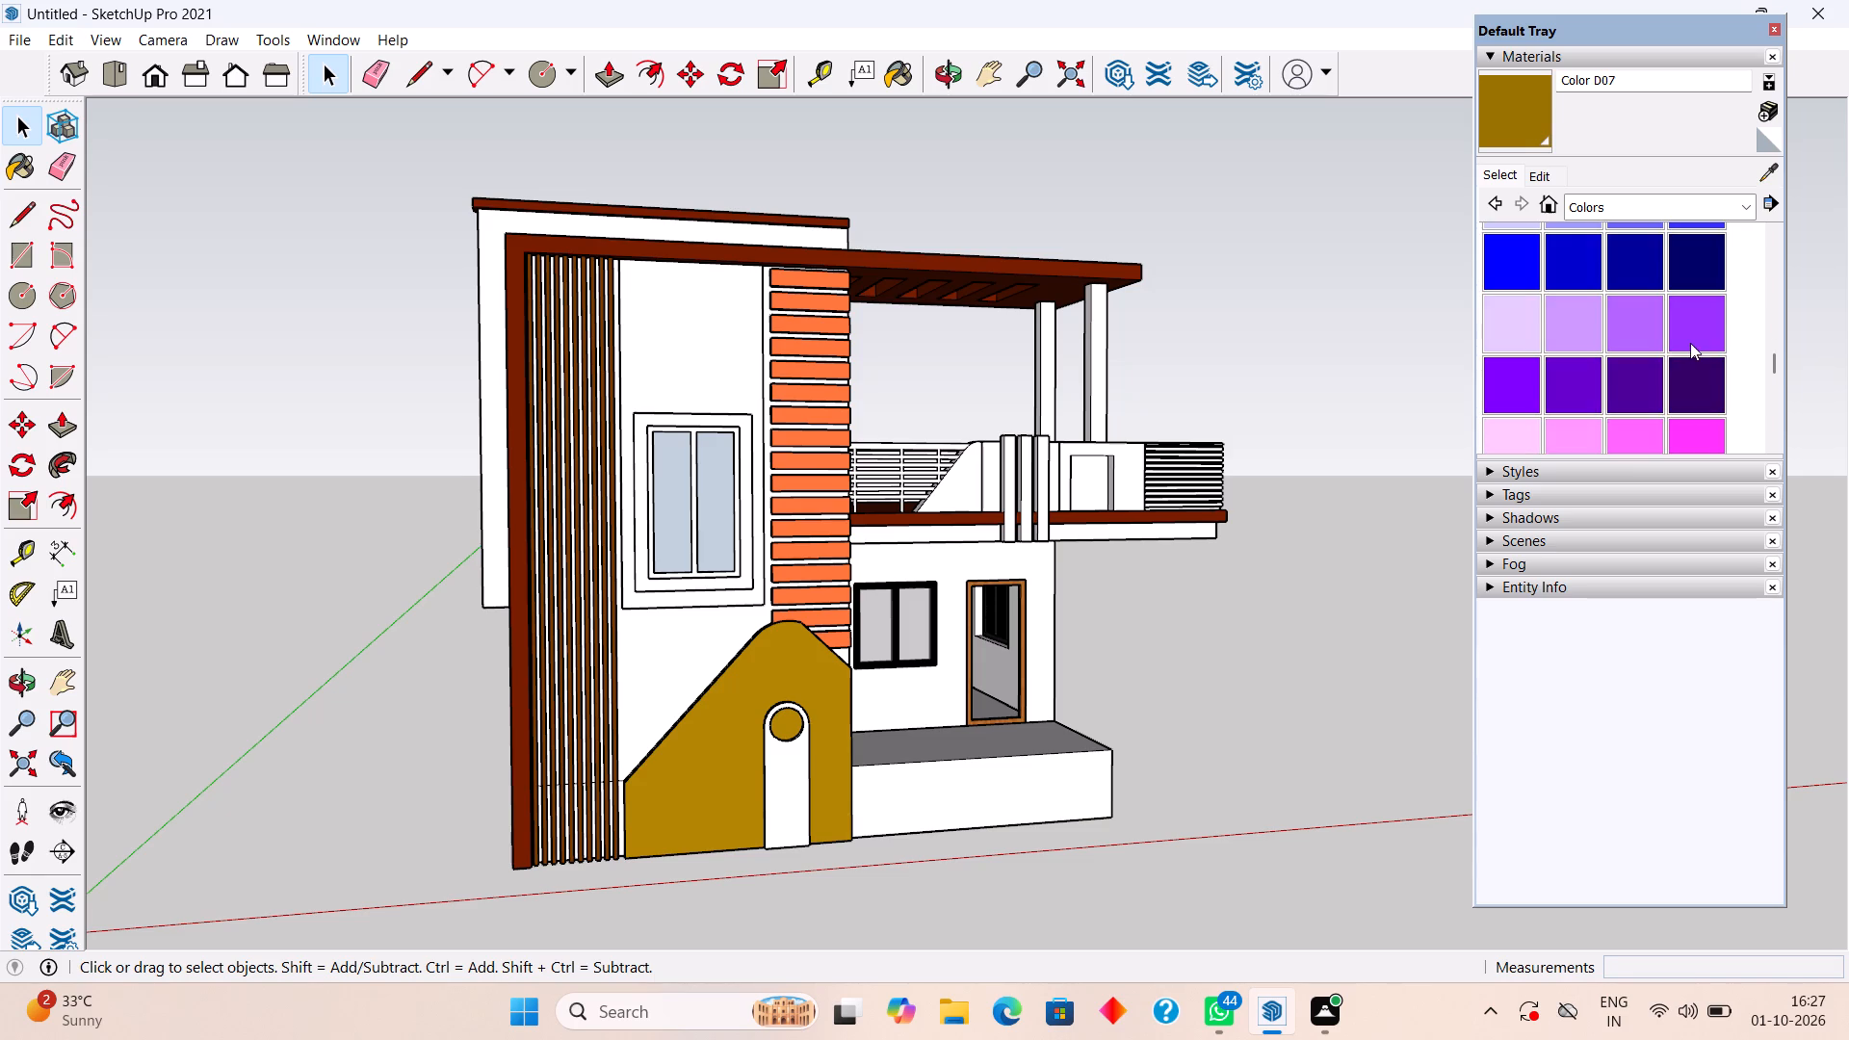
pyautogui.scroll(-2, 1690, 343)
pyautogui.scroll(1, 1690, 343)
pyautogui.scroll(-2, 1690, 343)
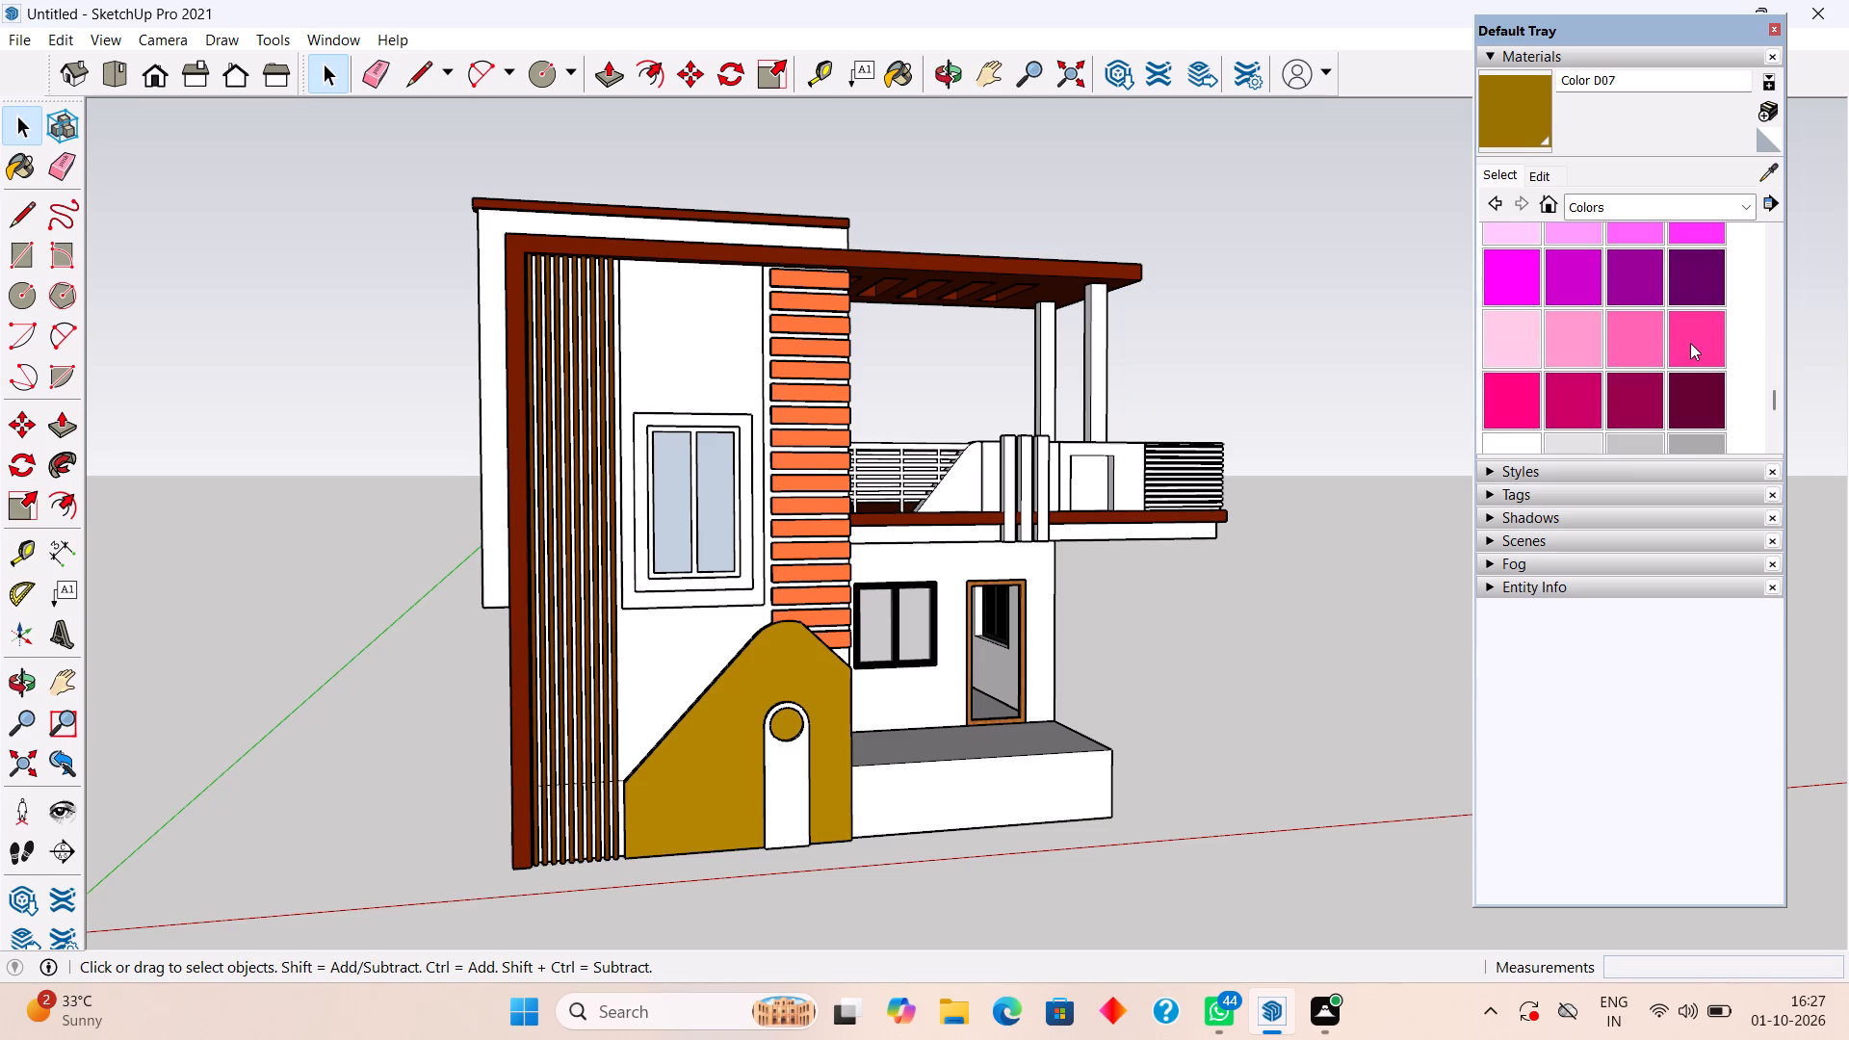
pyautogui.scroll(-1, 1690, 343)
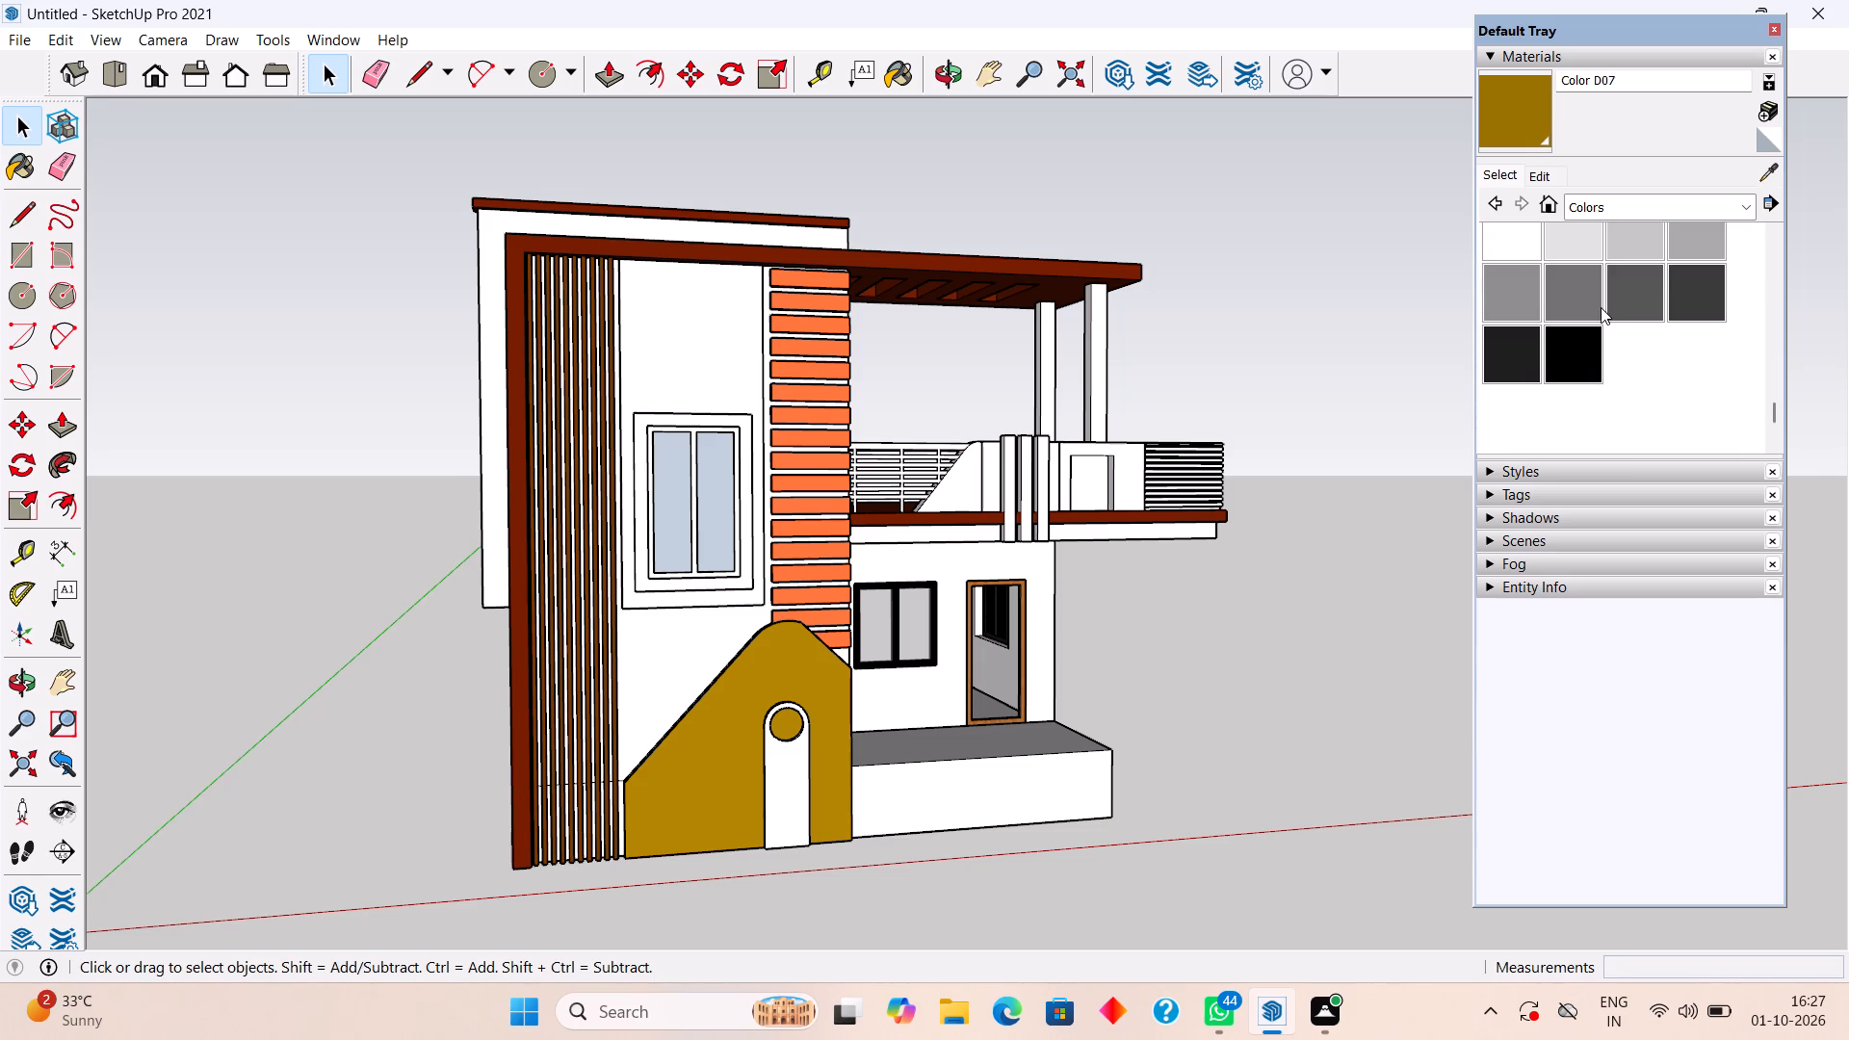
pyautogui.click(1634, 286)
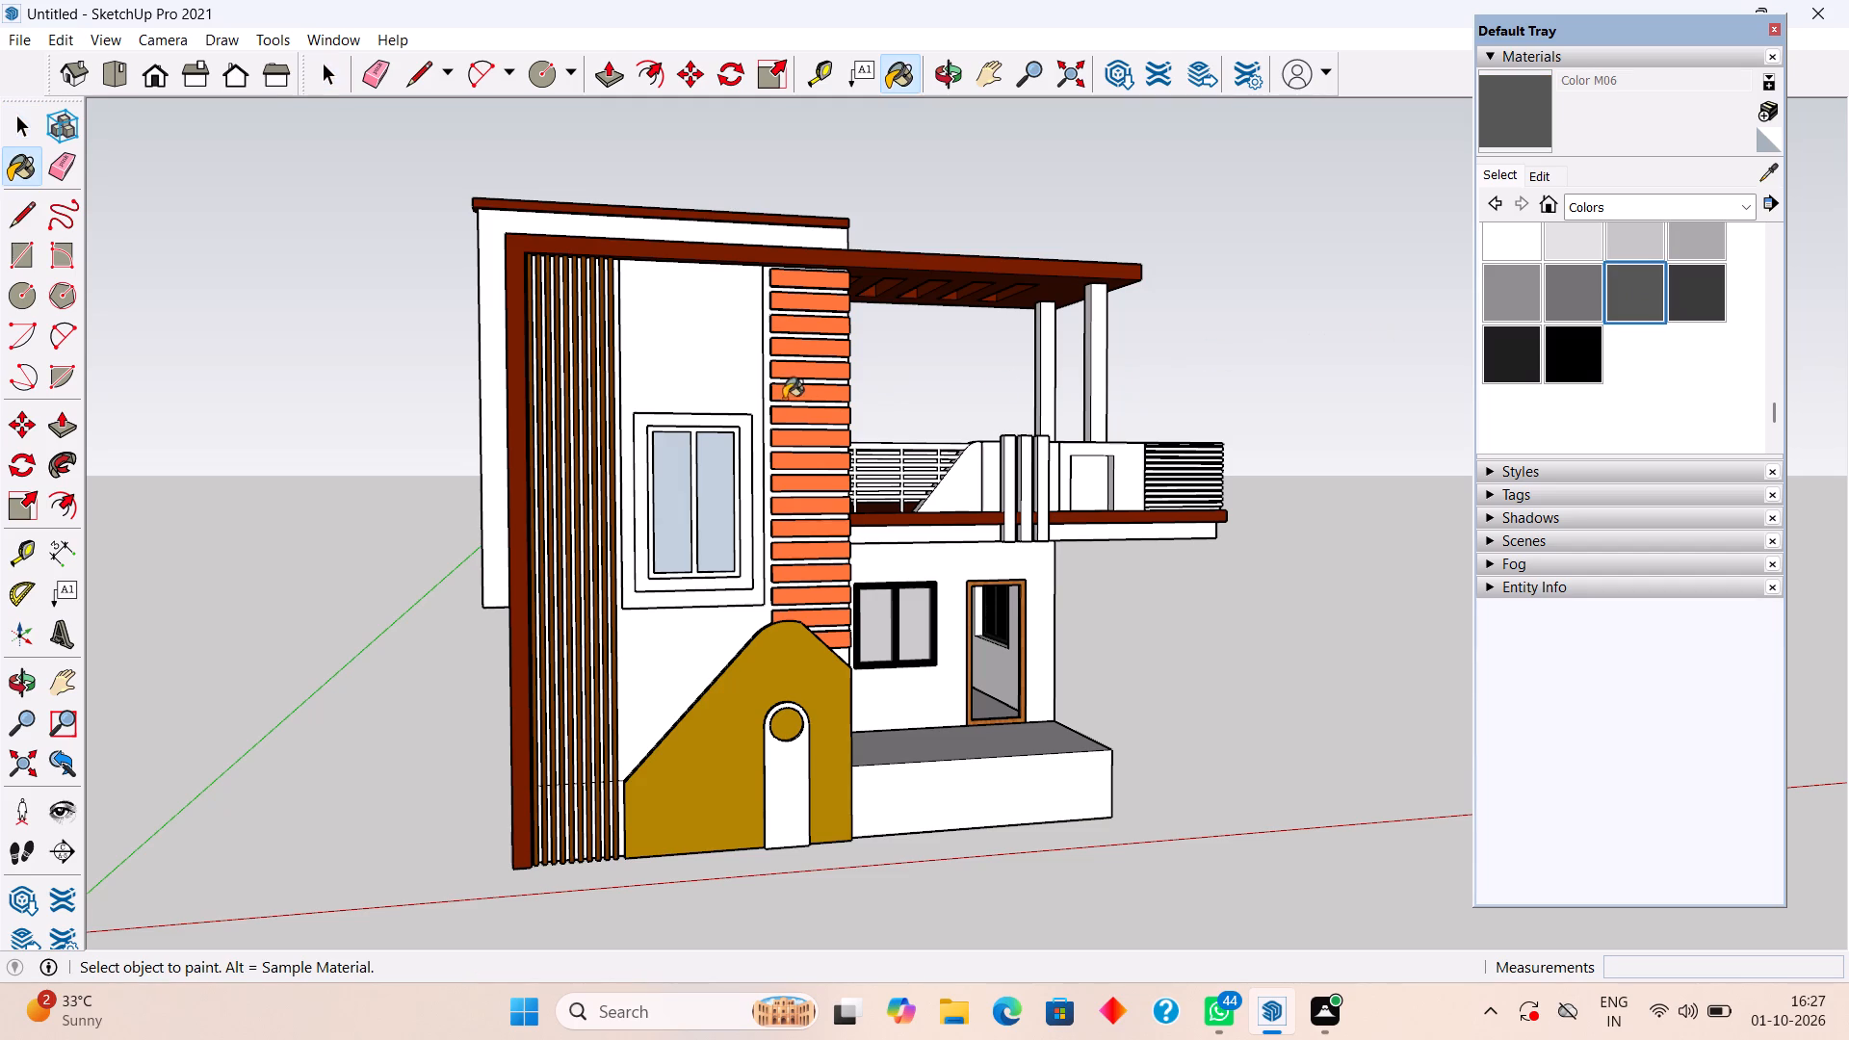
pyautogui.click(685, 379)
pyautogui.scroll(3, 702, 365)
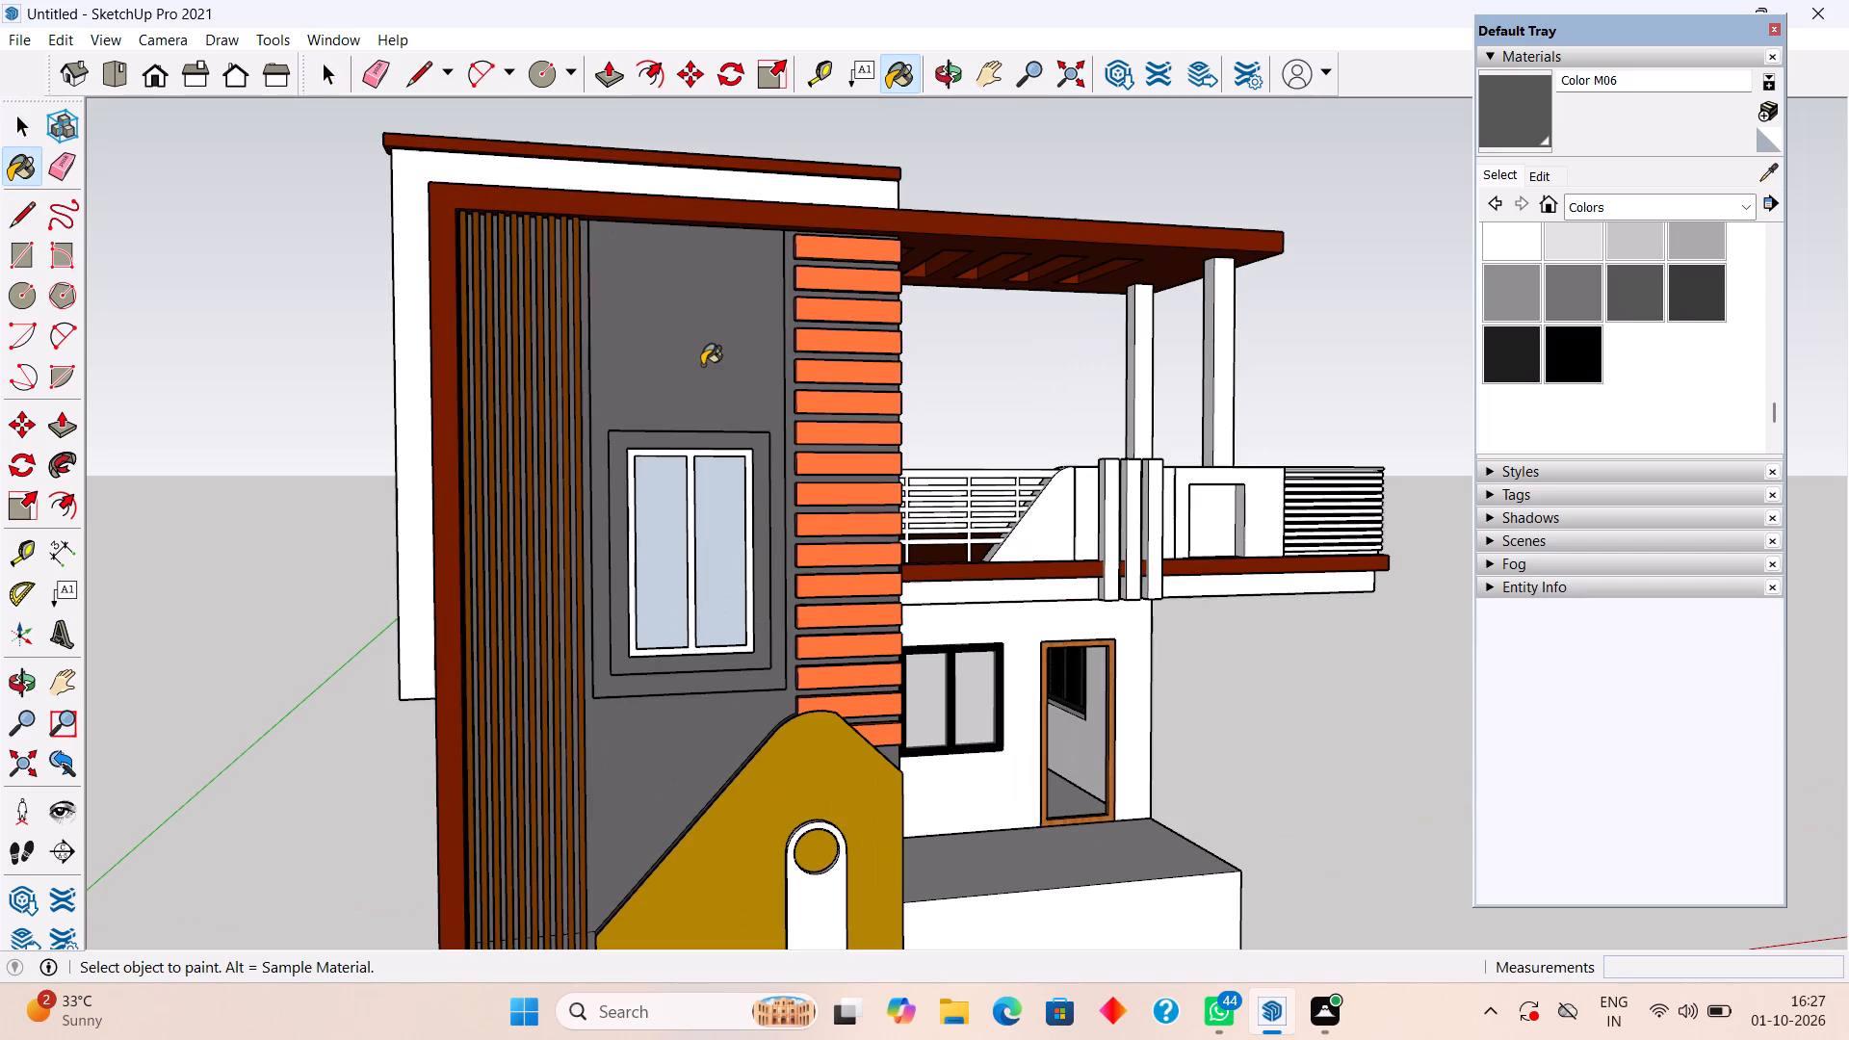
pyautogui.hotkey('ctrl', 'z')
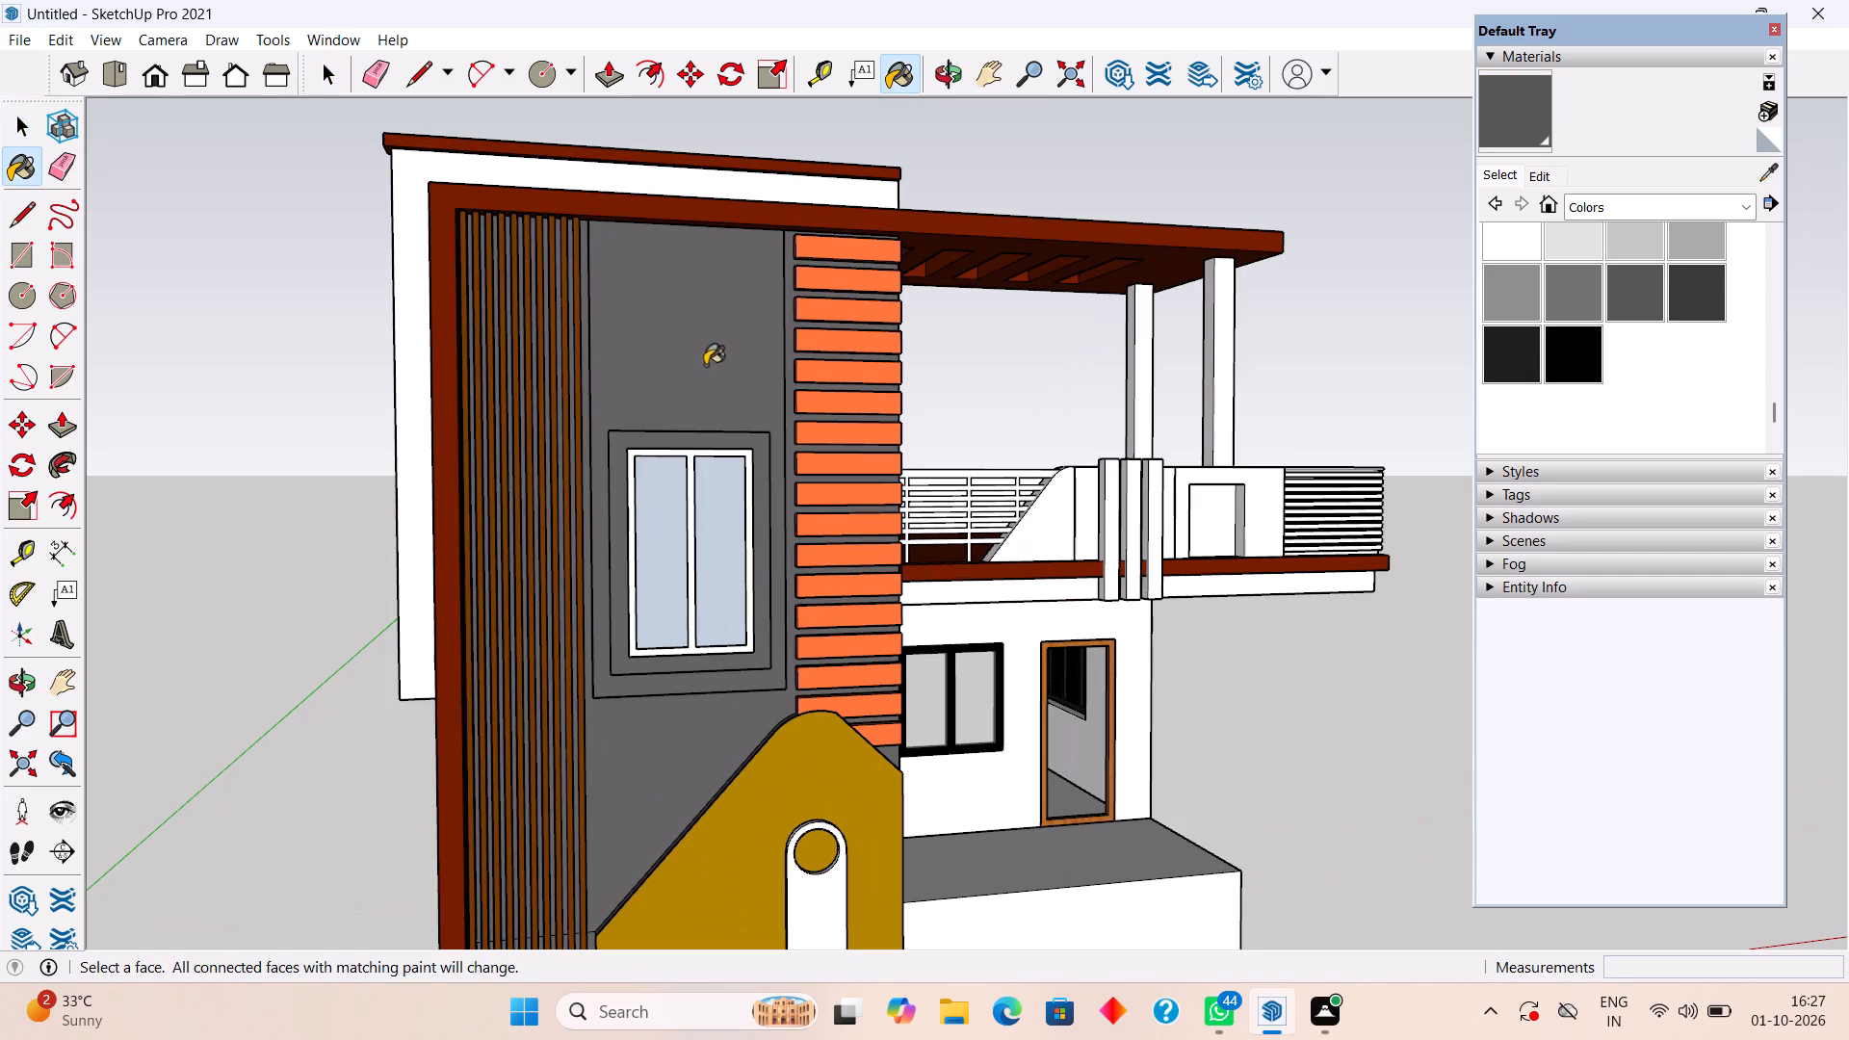
# Paint only the tall panel face around the tower's upper window, inside its nested group, in Color M06.
pyautogui.press('space')
pyautogui.tripleClick(705, 365)
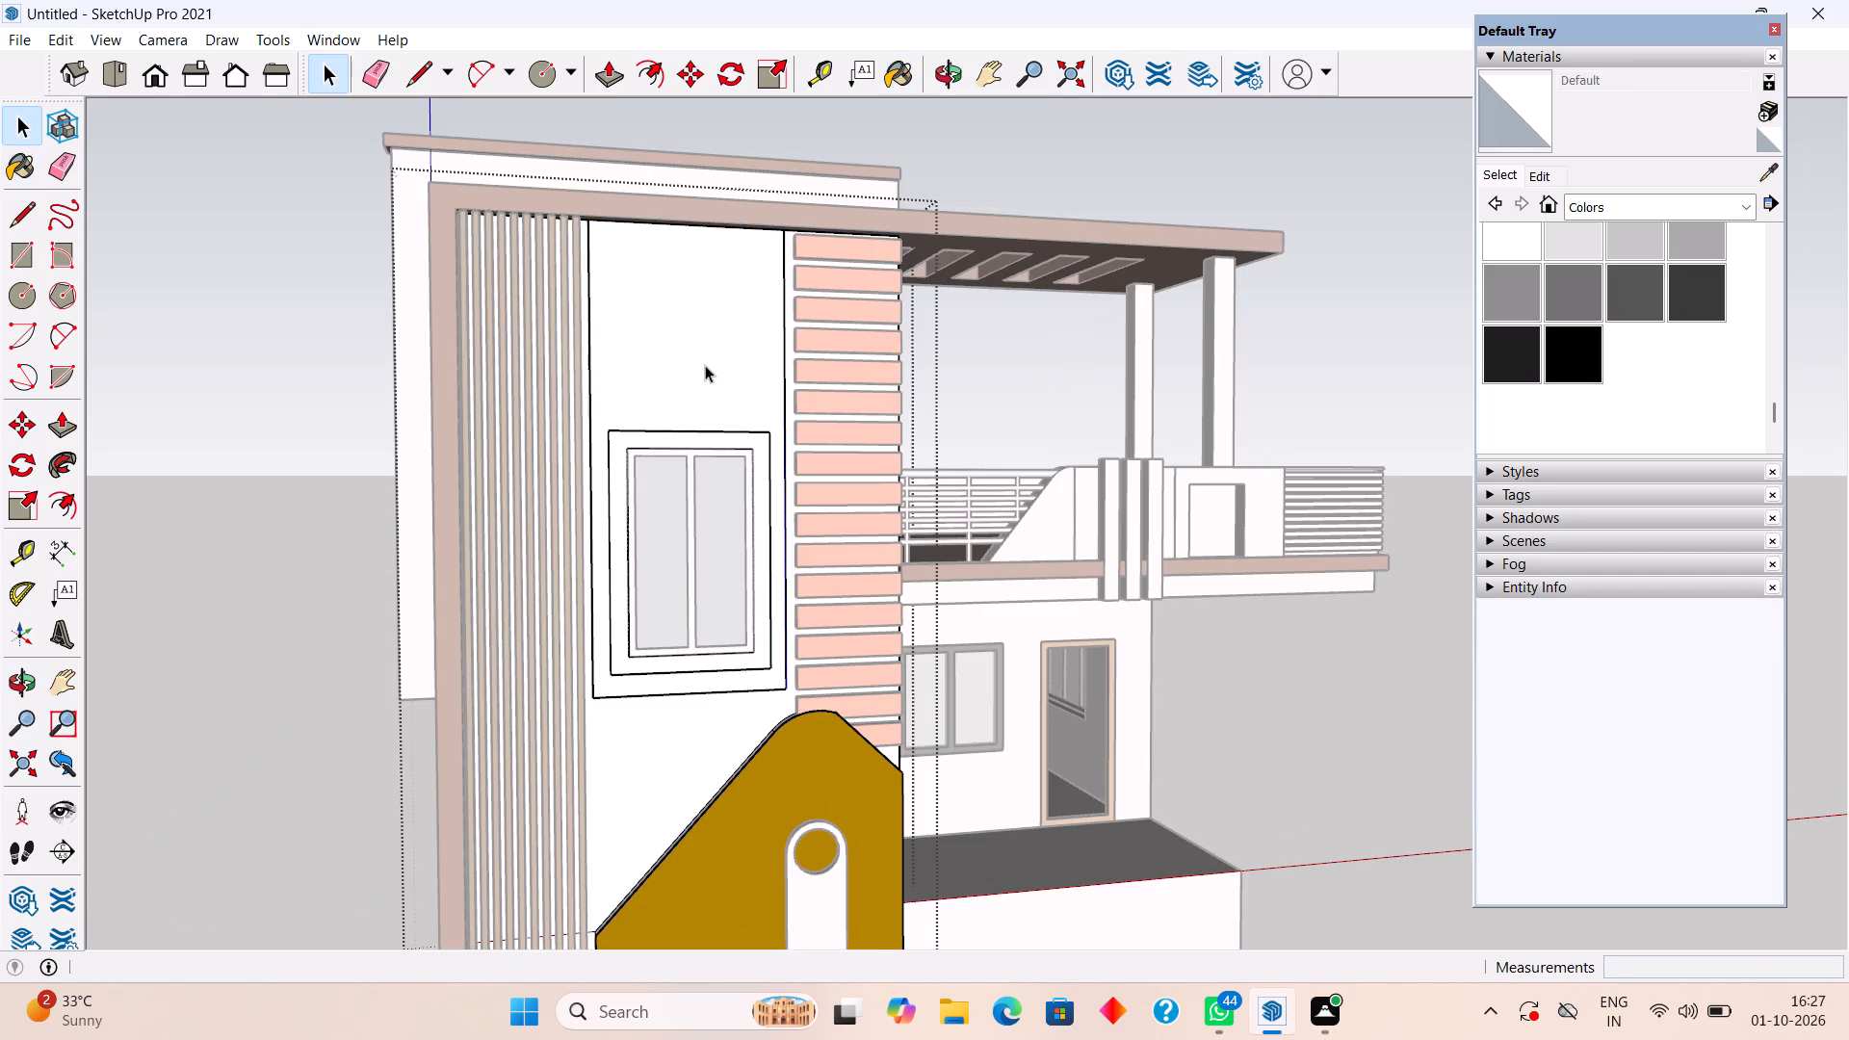
pyautogui.doubleClick(705, 365)
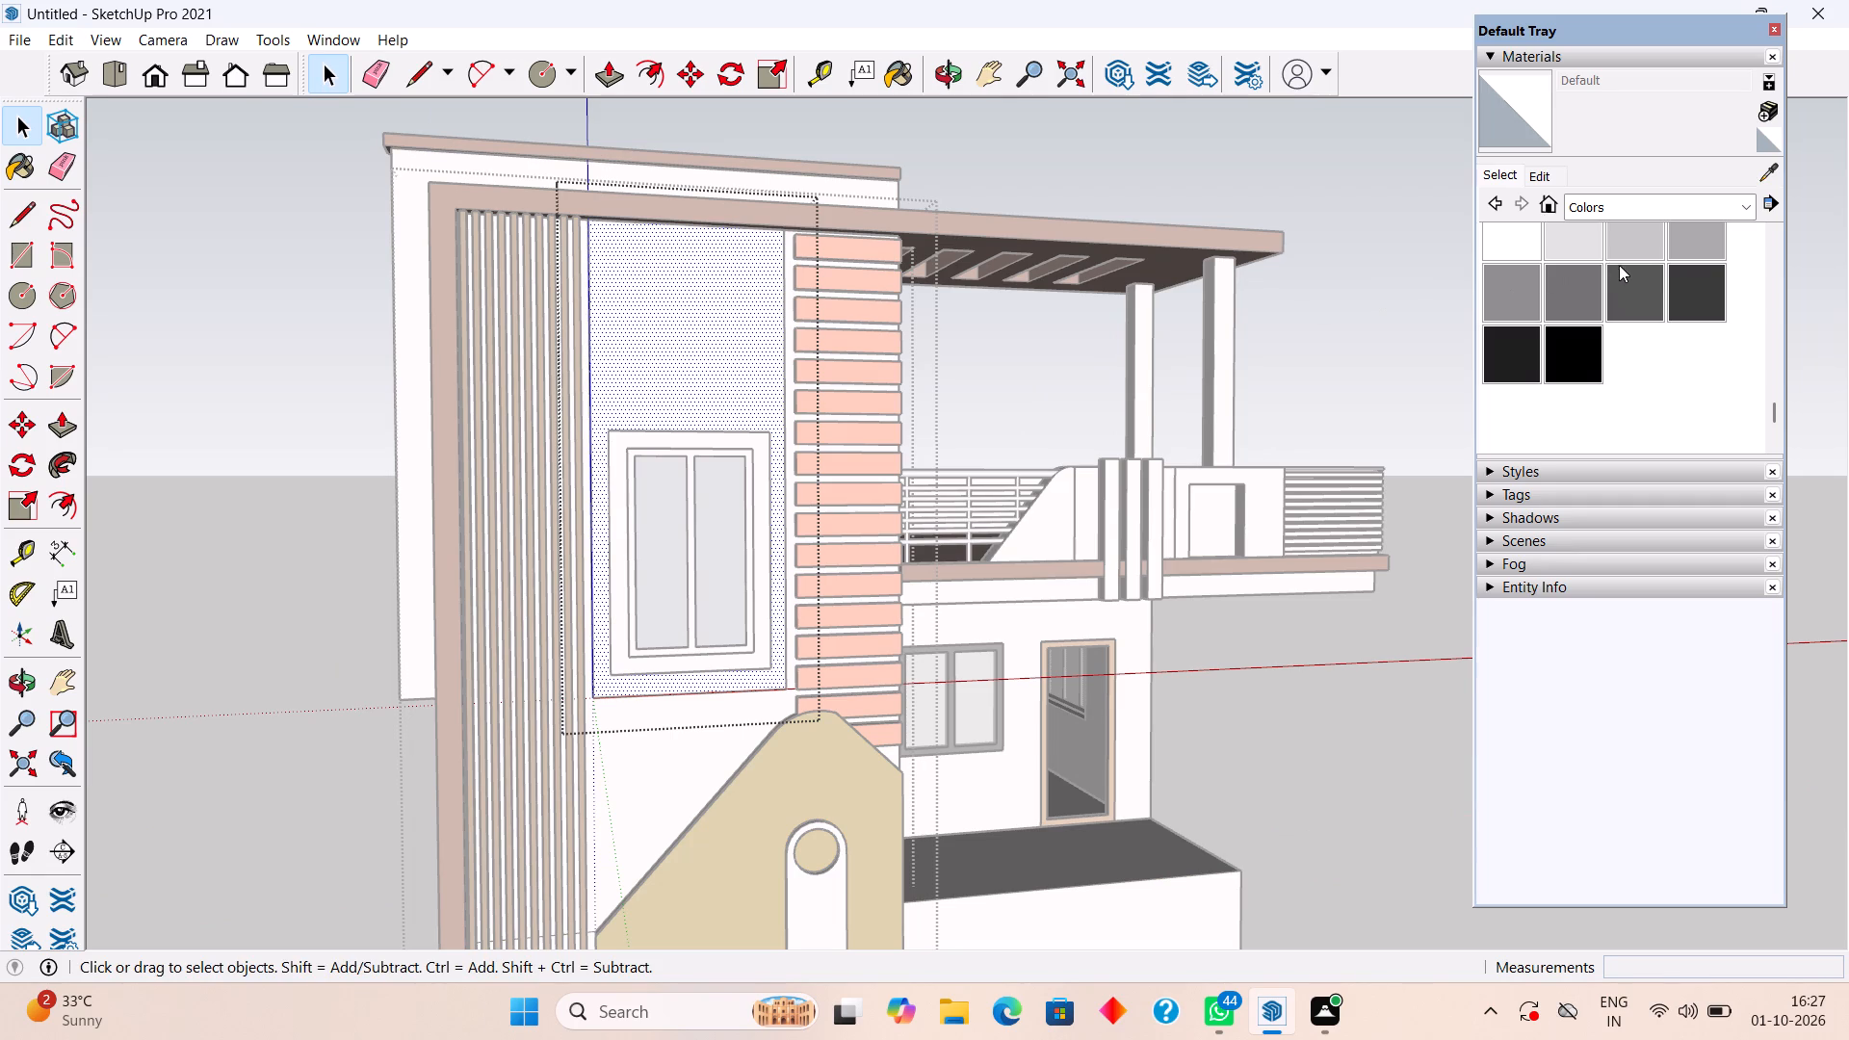
pyautogui.click(1631, 271)
pyautogui.click(747, 330)
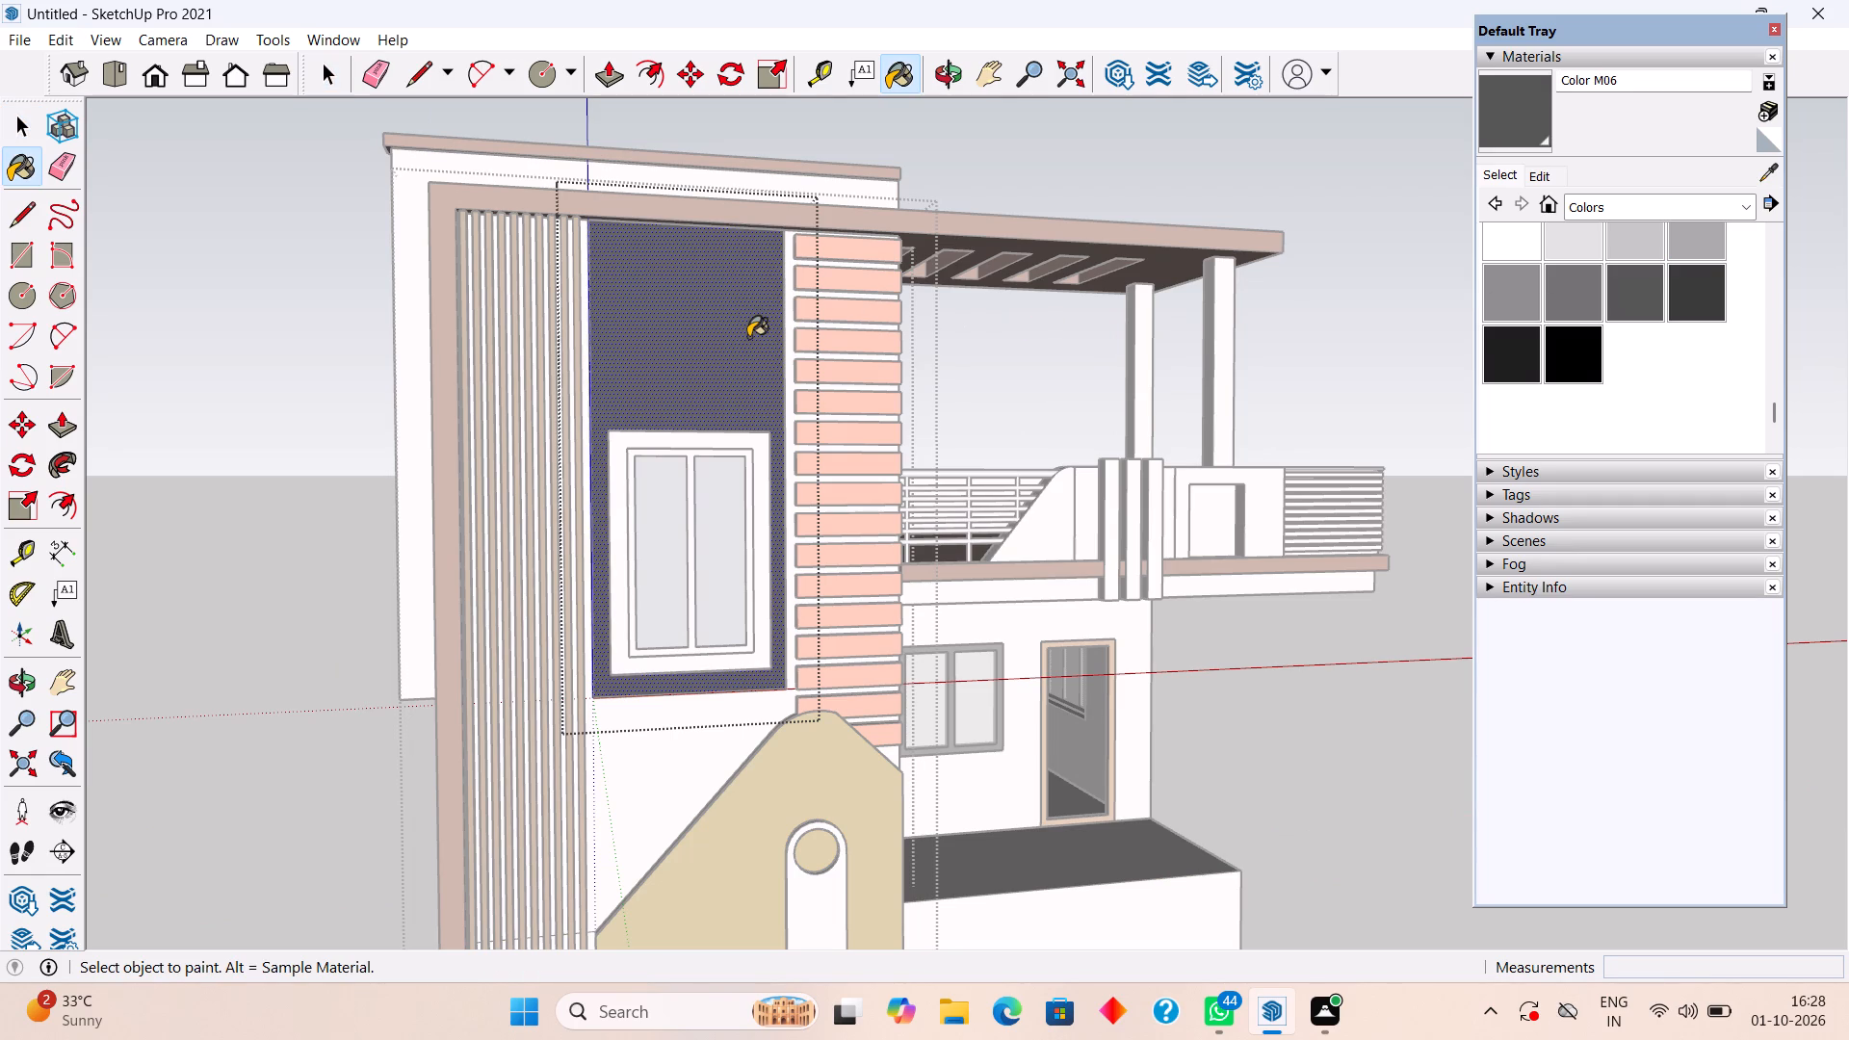
pyautogui.press('space')
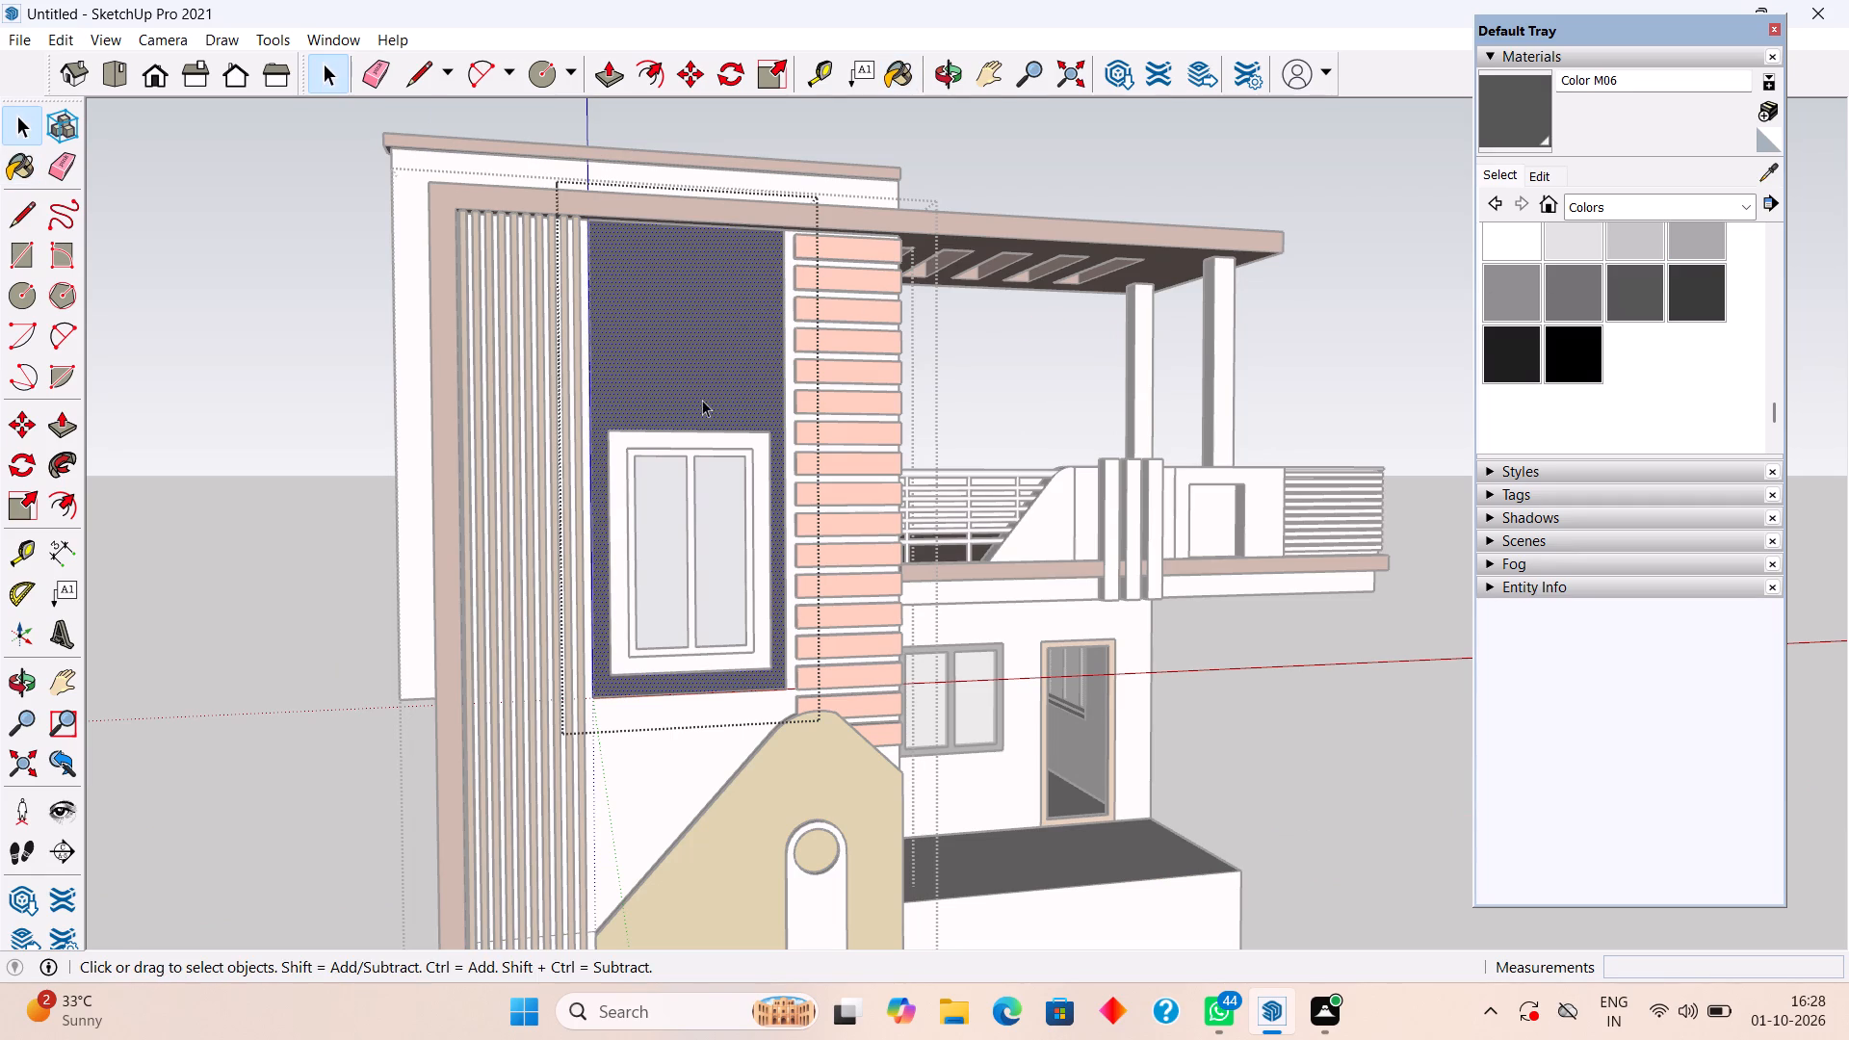
pyautogui.click(321, 327)
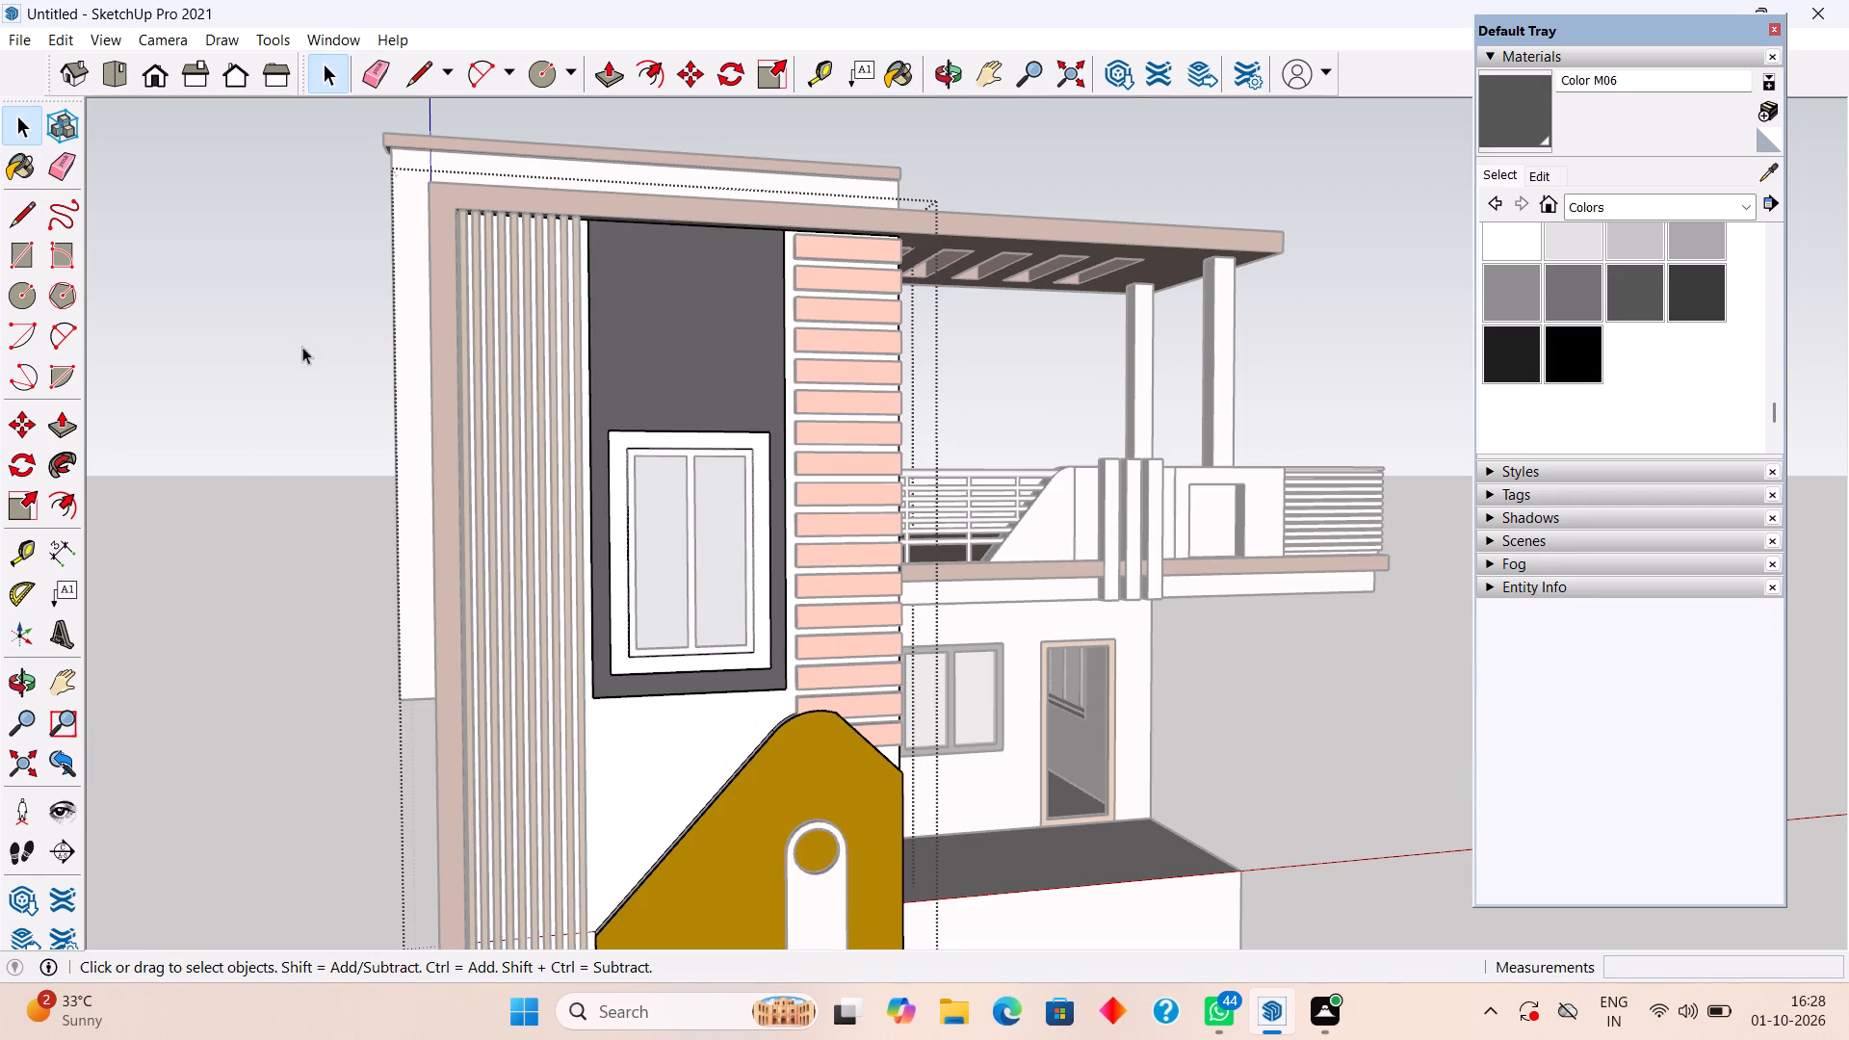
pyautogui.click(296, 325)
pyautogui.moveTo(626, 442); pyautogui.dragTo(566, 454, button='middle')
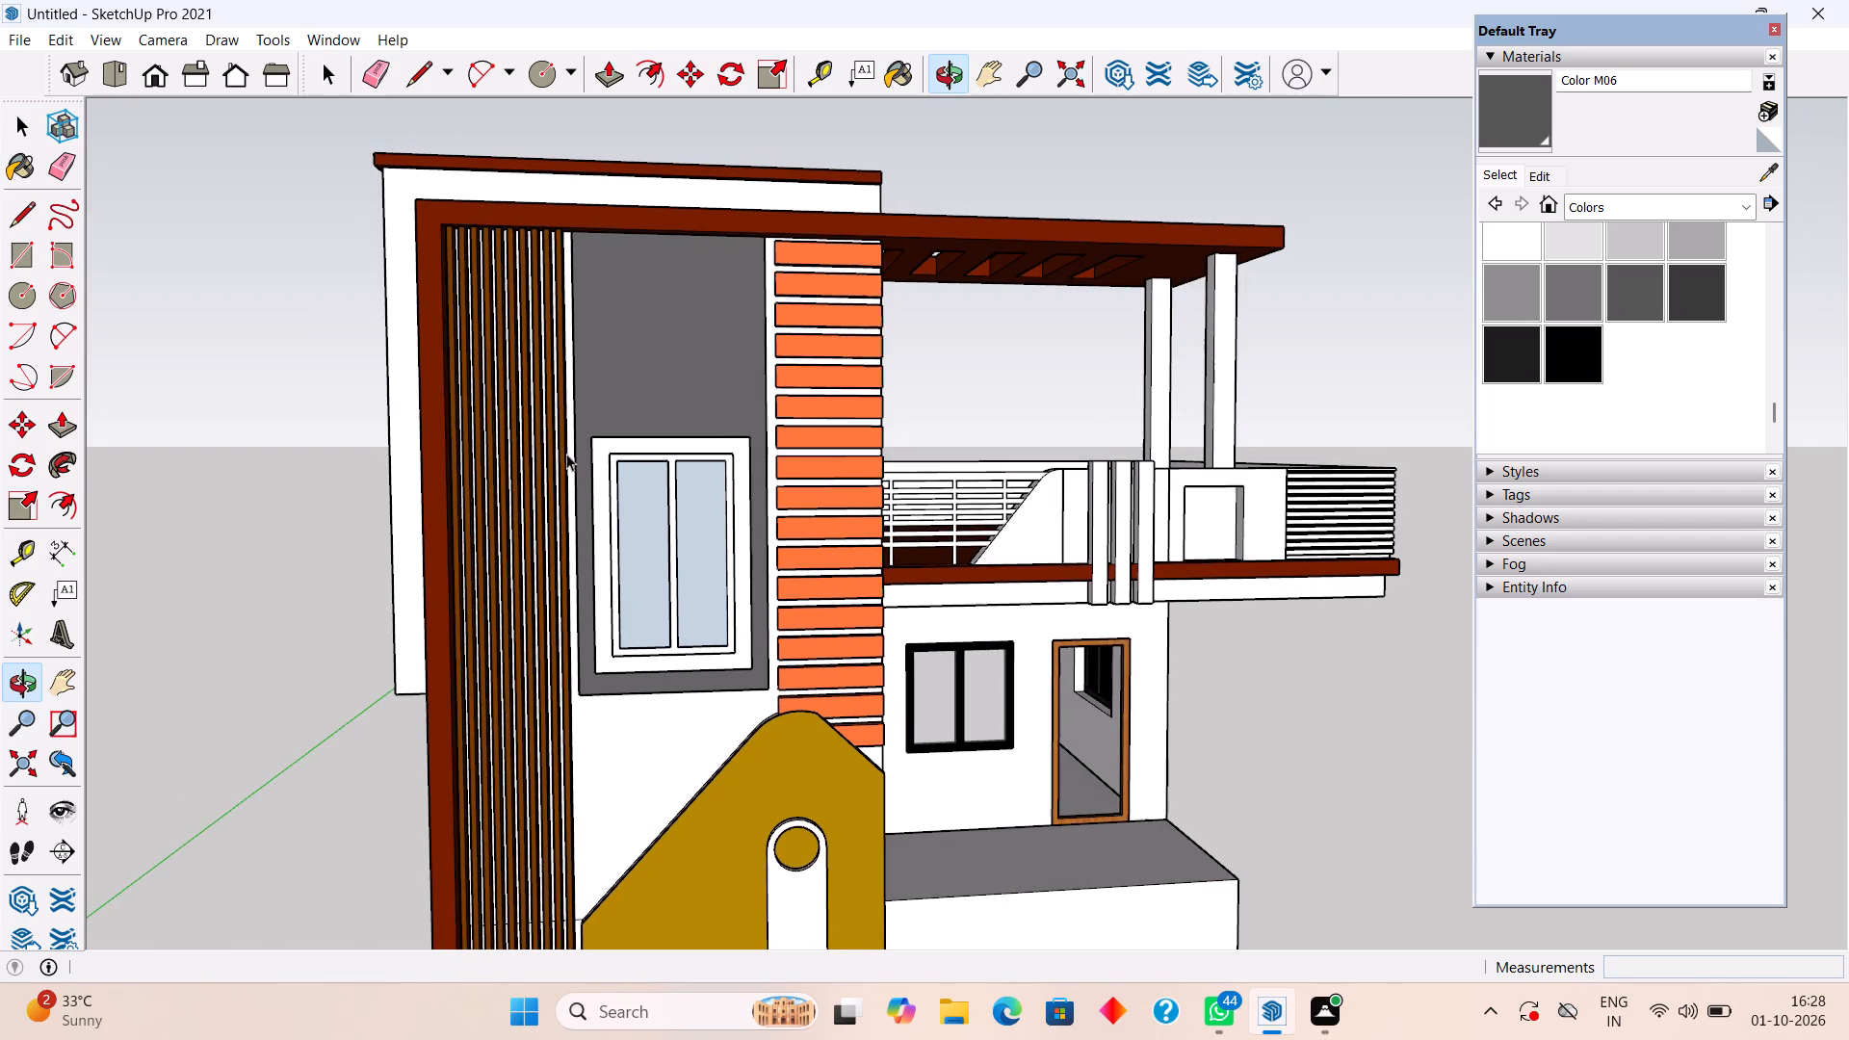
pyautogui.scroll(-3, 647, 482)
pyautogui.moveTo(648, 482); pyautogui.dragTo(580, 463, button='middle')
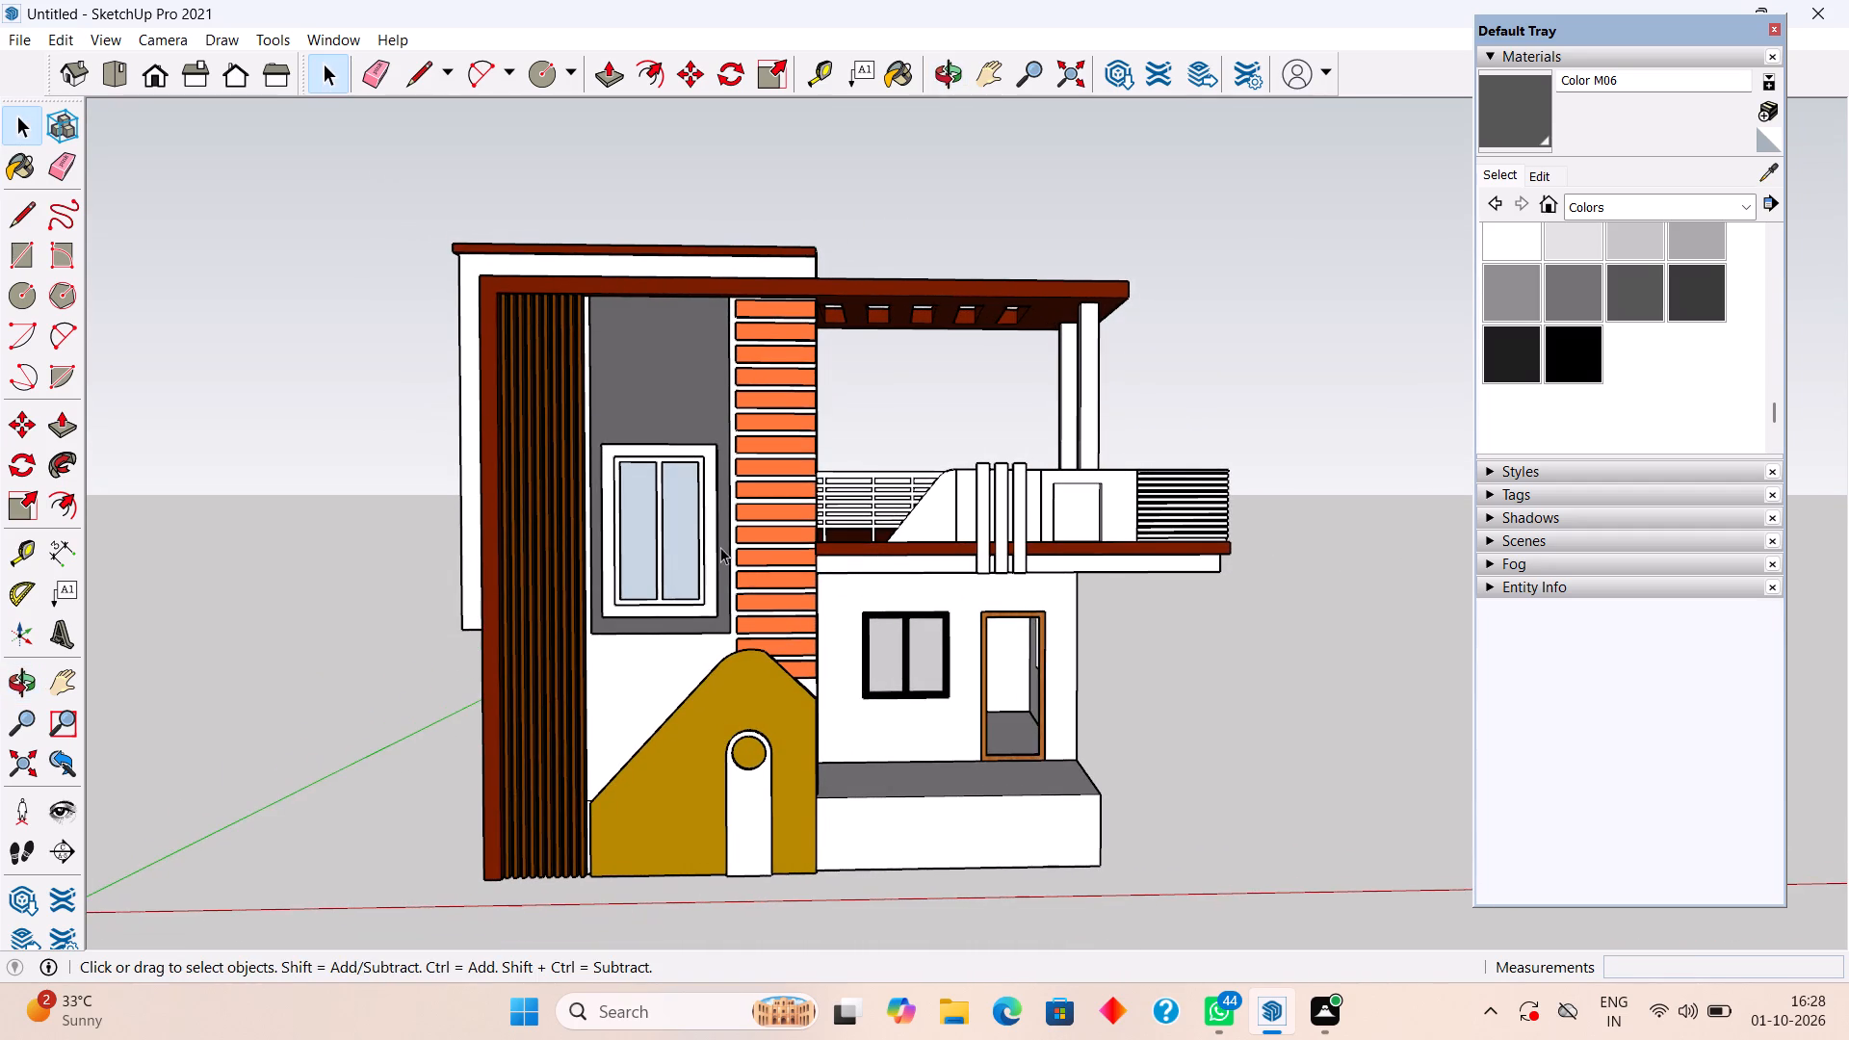
# Sample Translucent Glass Gray from the ground-floor window and paint both panes of the tower's upper window with it.
pyautogui.scroll(3, 720, 547)
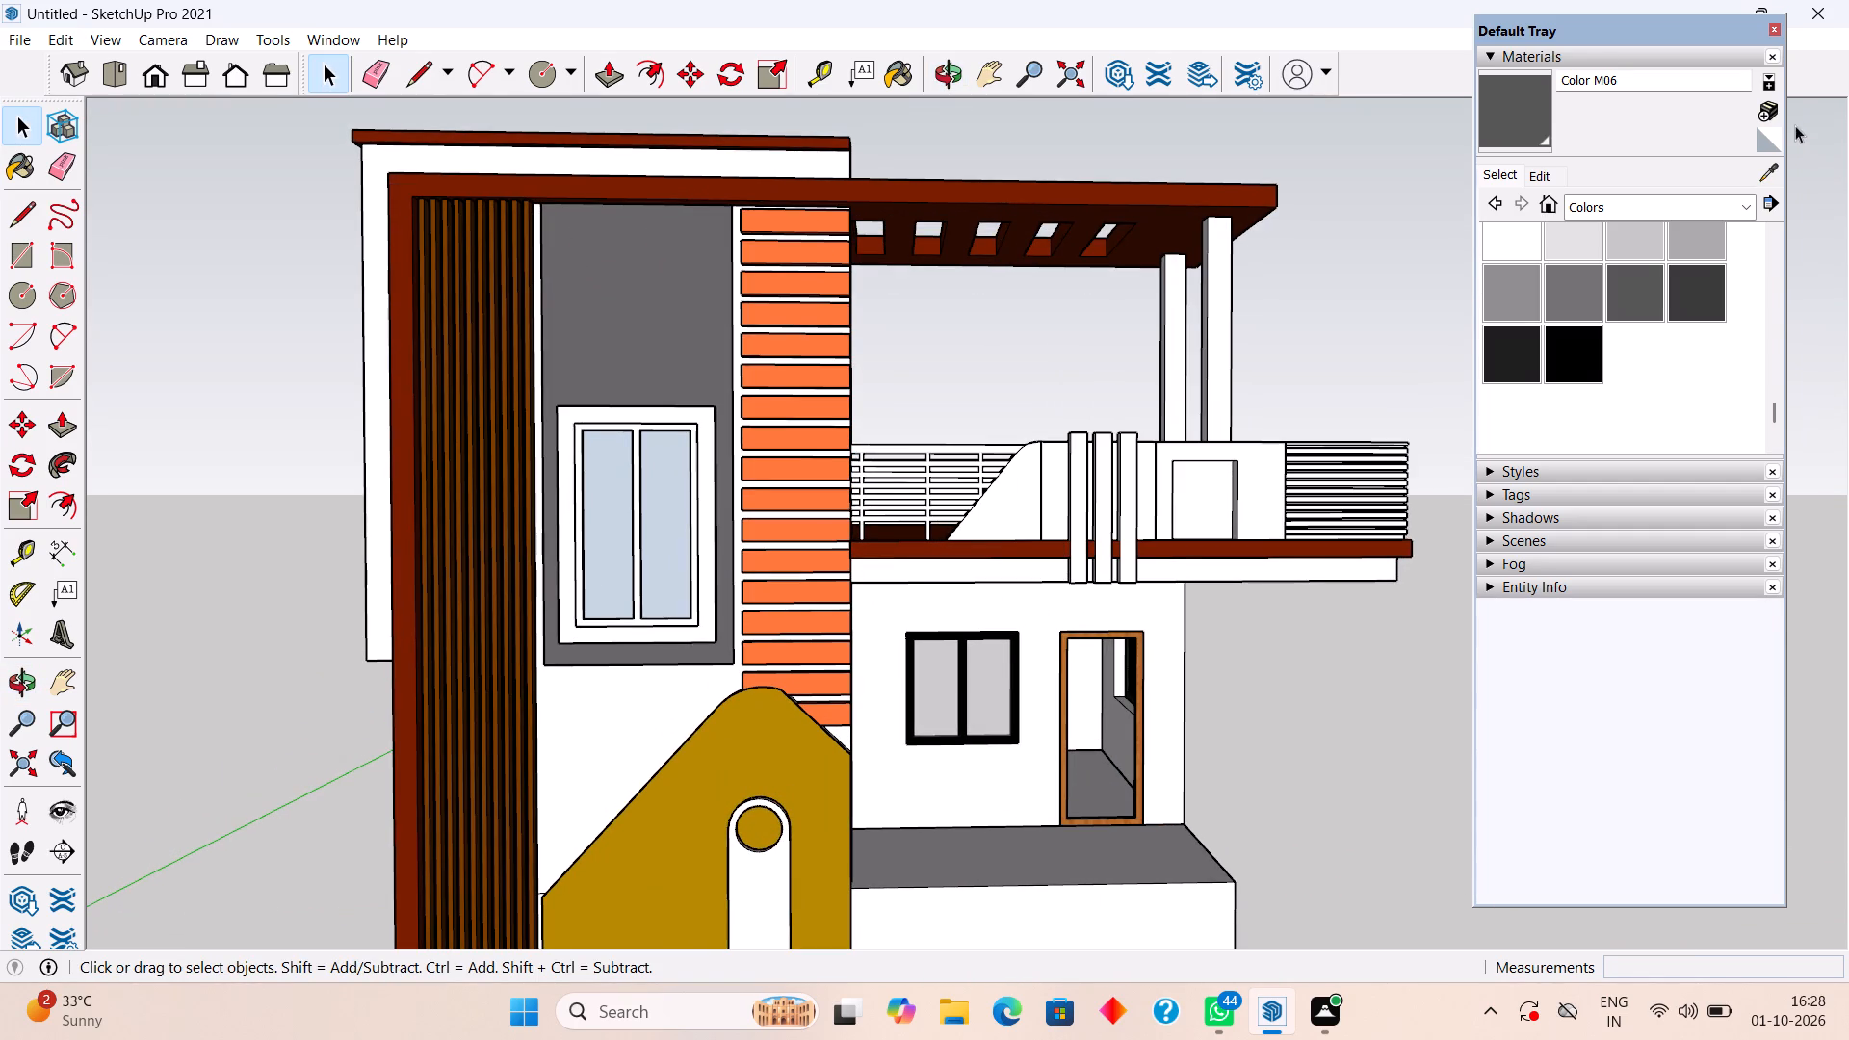
pyautogui.click(1770, 173)
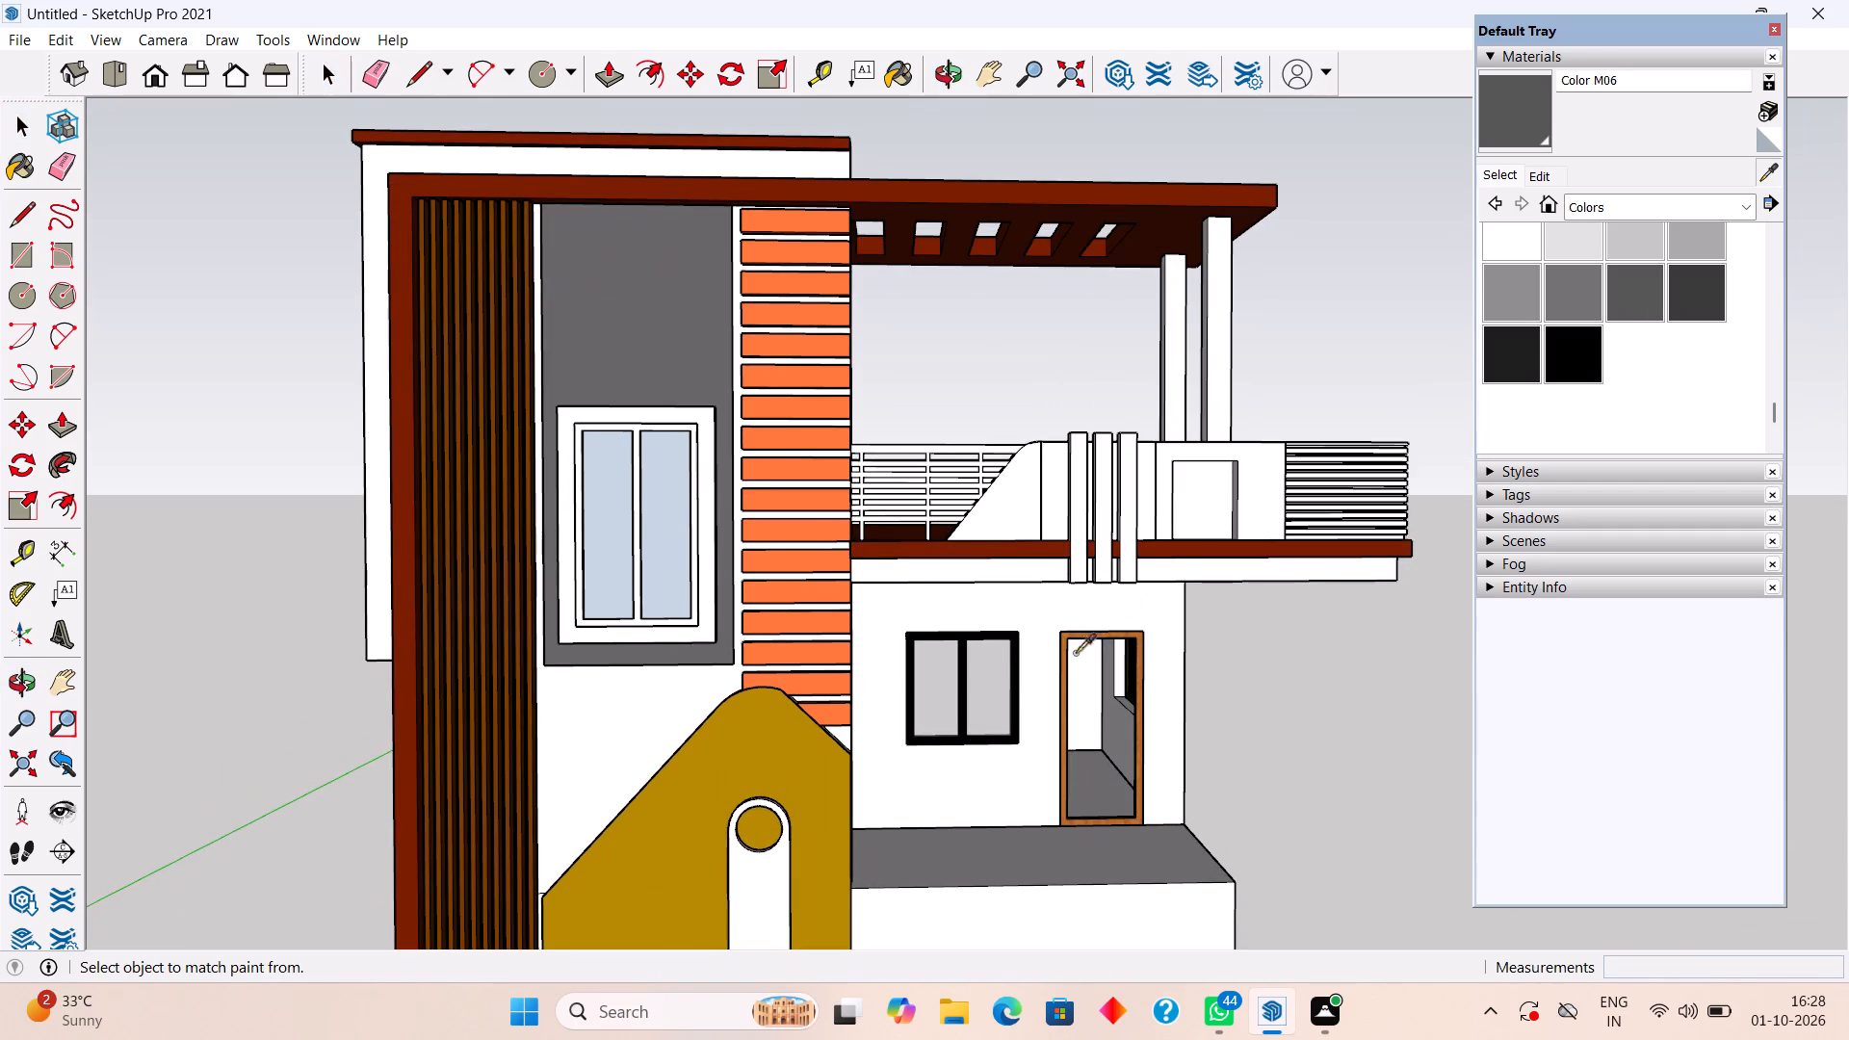
pyautogui.click(983, 683)
pyautogui.click(657, 520)
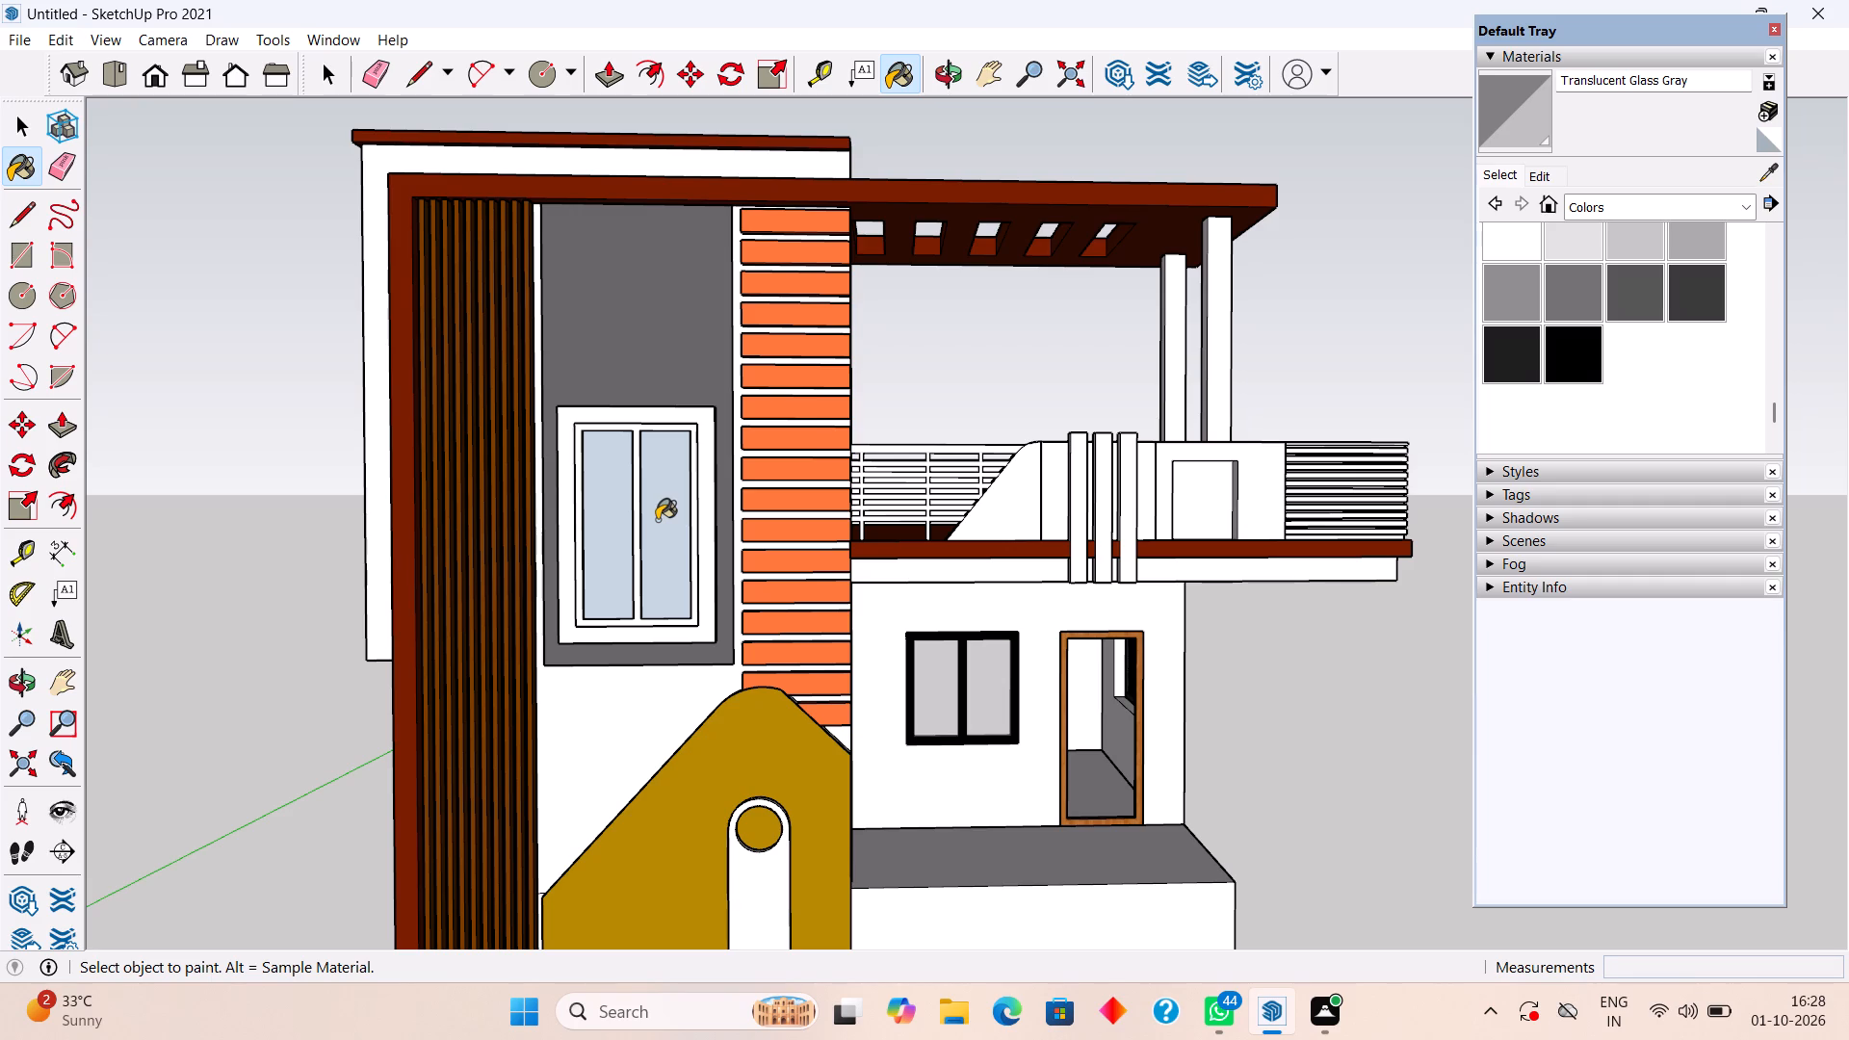
pyautogui.click(613, 542)
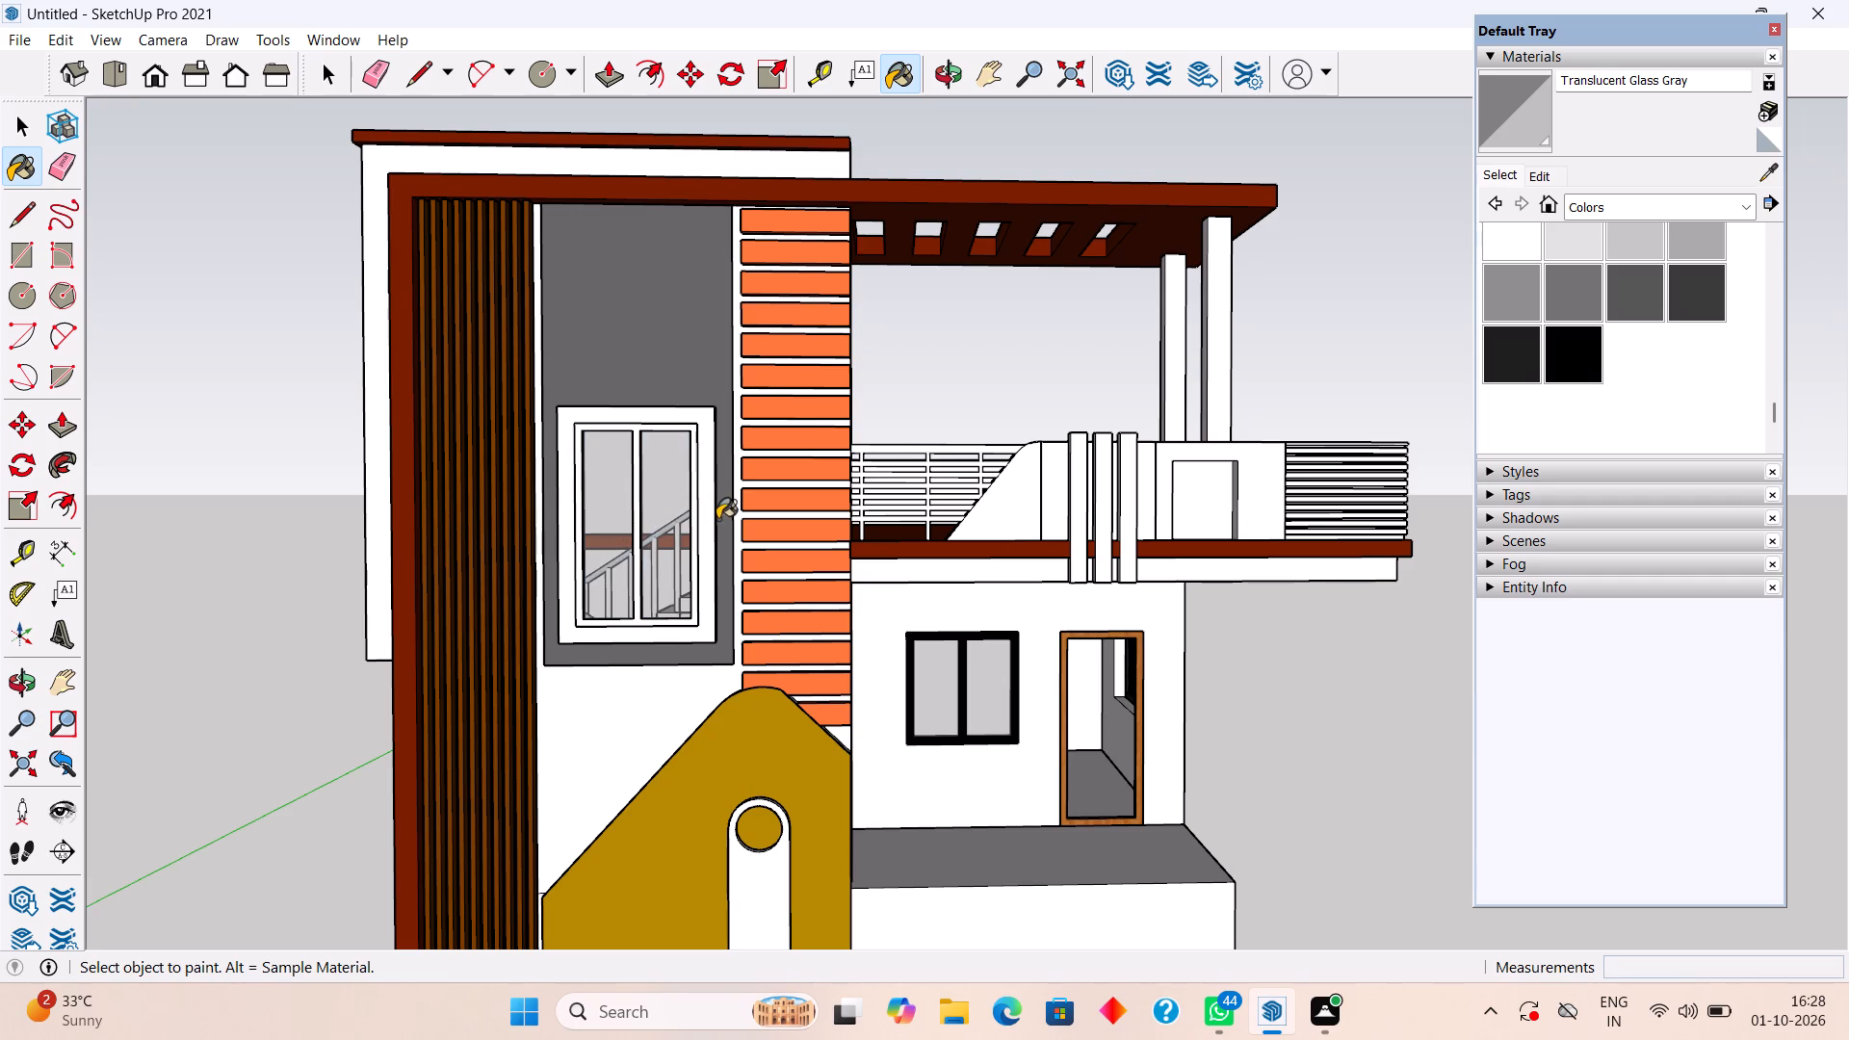
pyautogui.press('space')
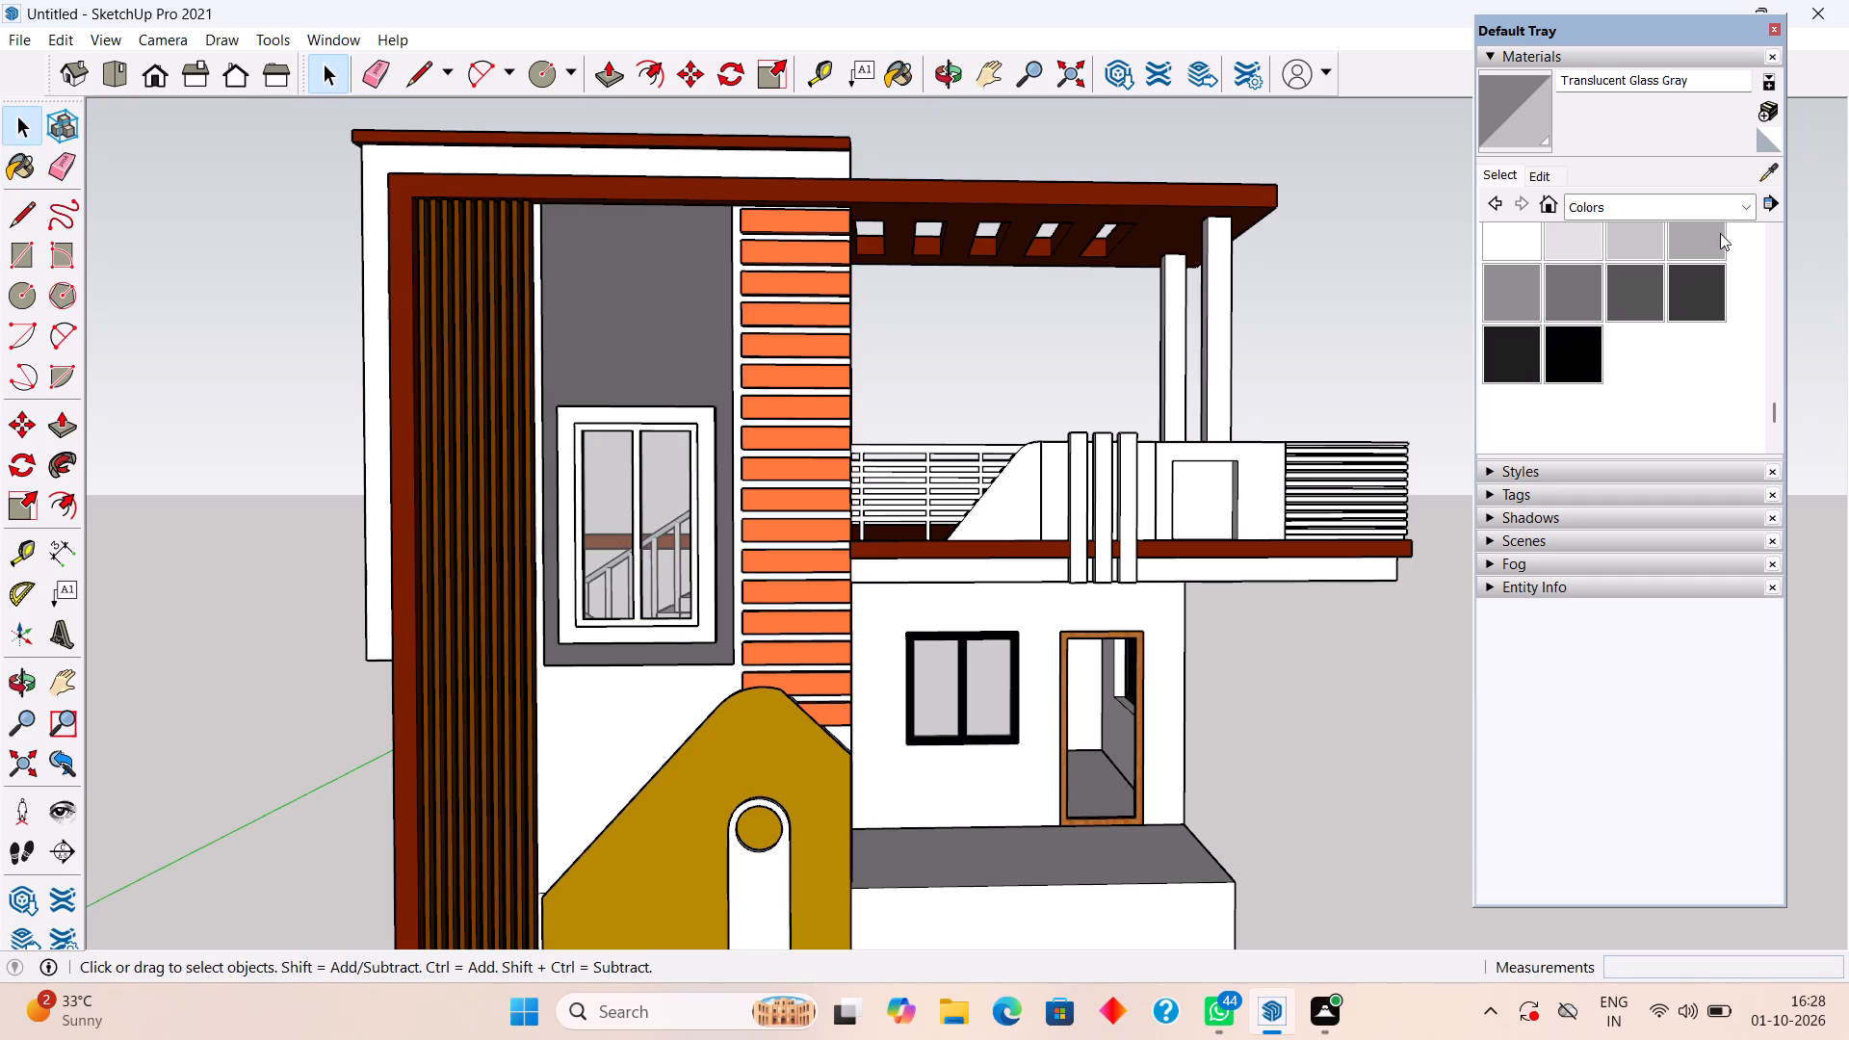
# Sample Color M09 from the ground-floor window's frame and apply it to the tower's upper window frame.
pyautogui.click(1766, 168)
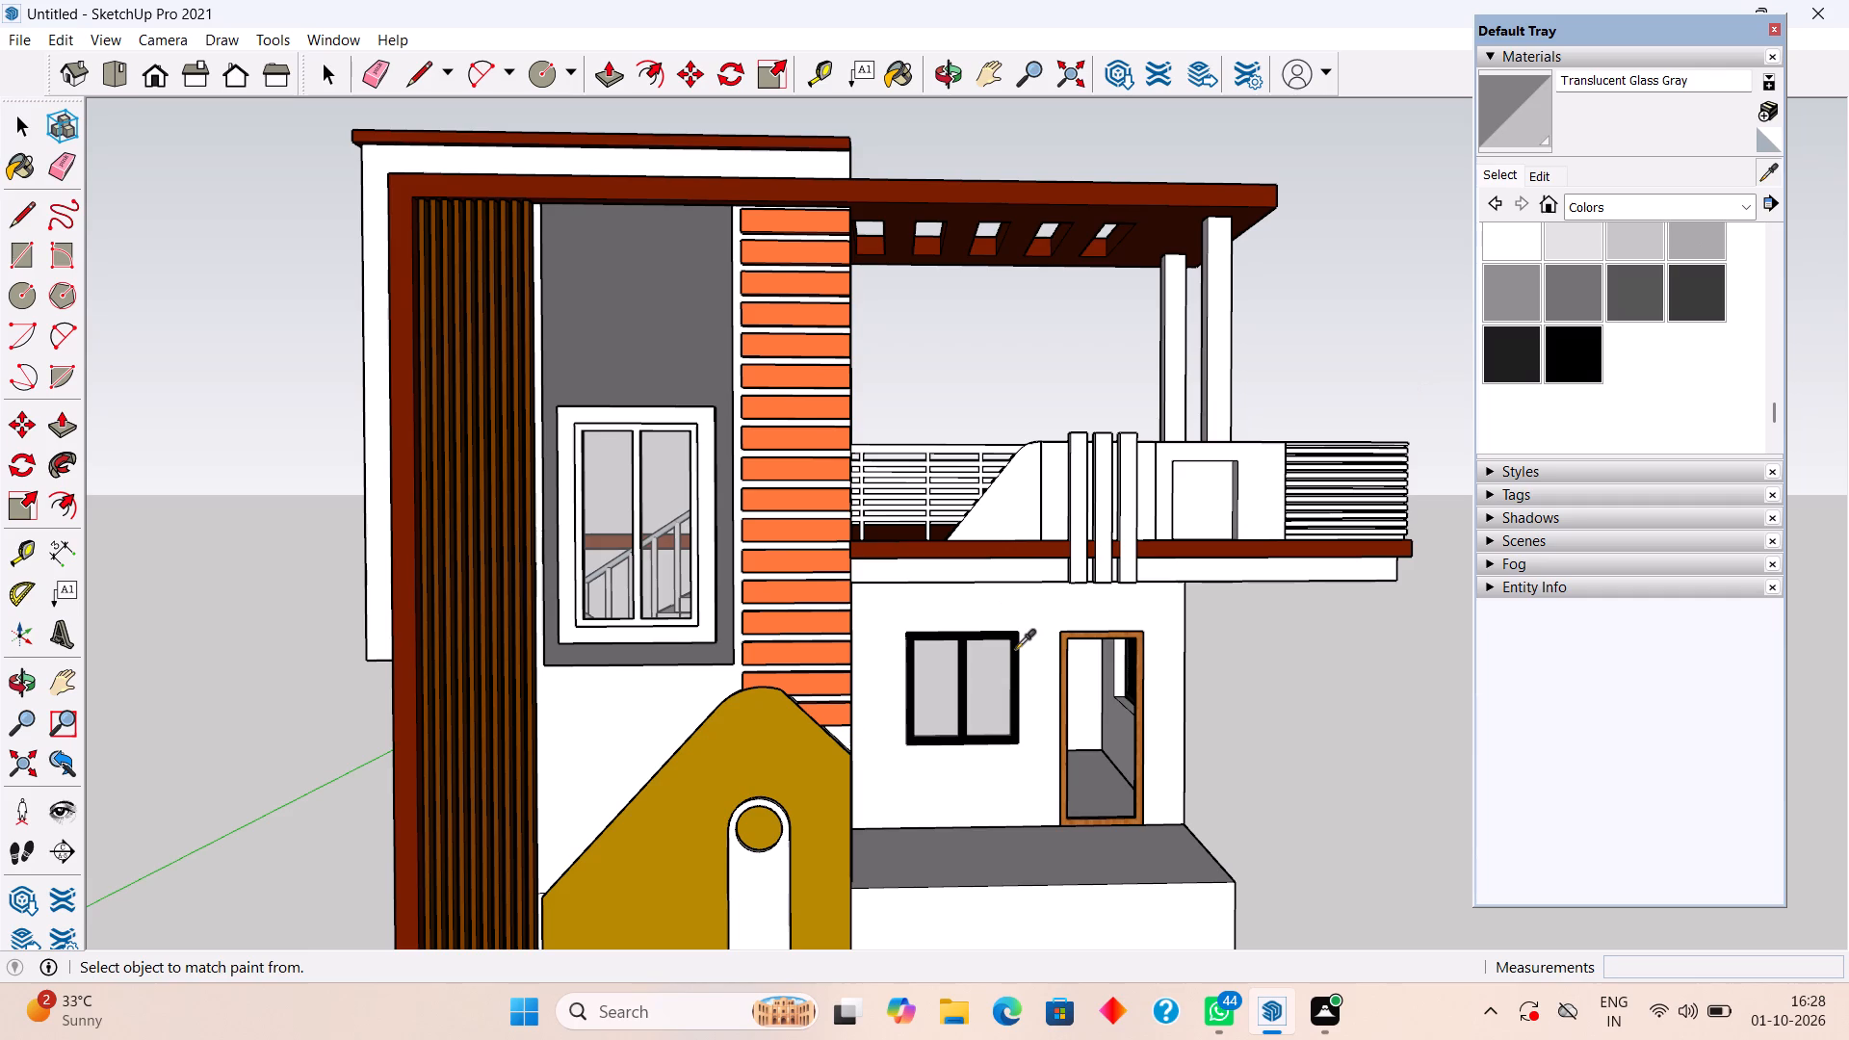
pyautogui.click(1015, 649)
pyautogui.click(691, 553)
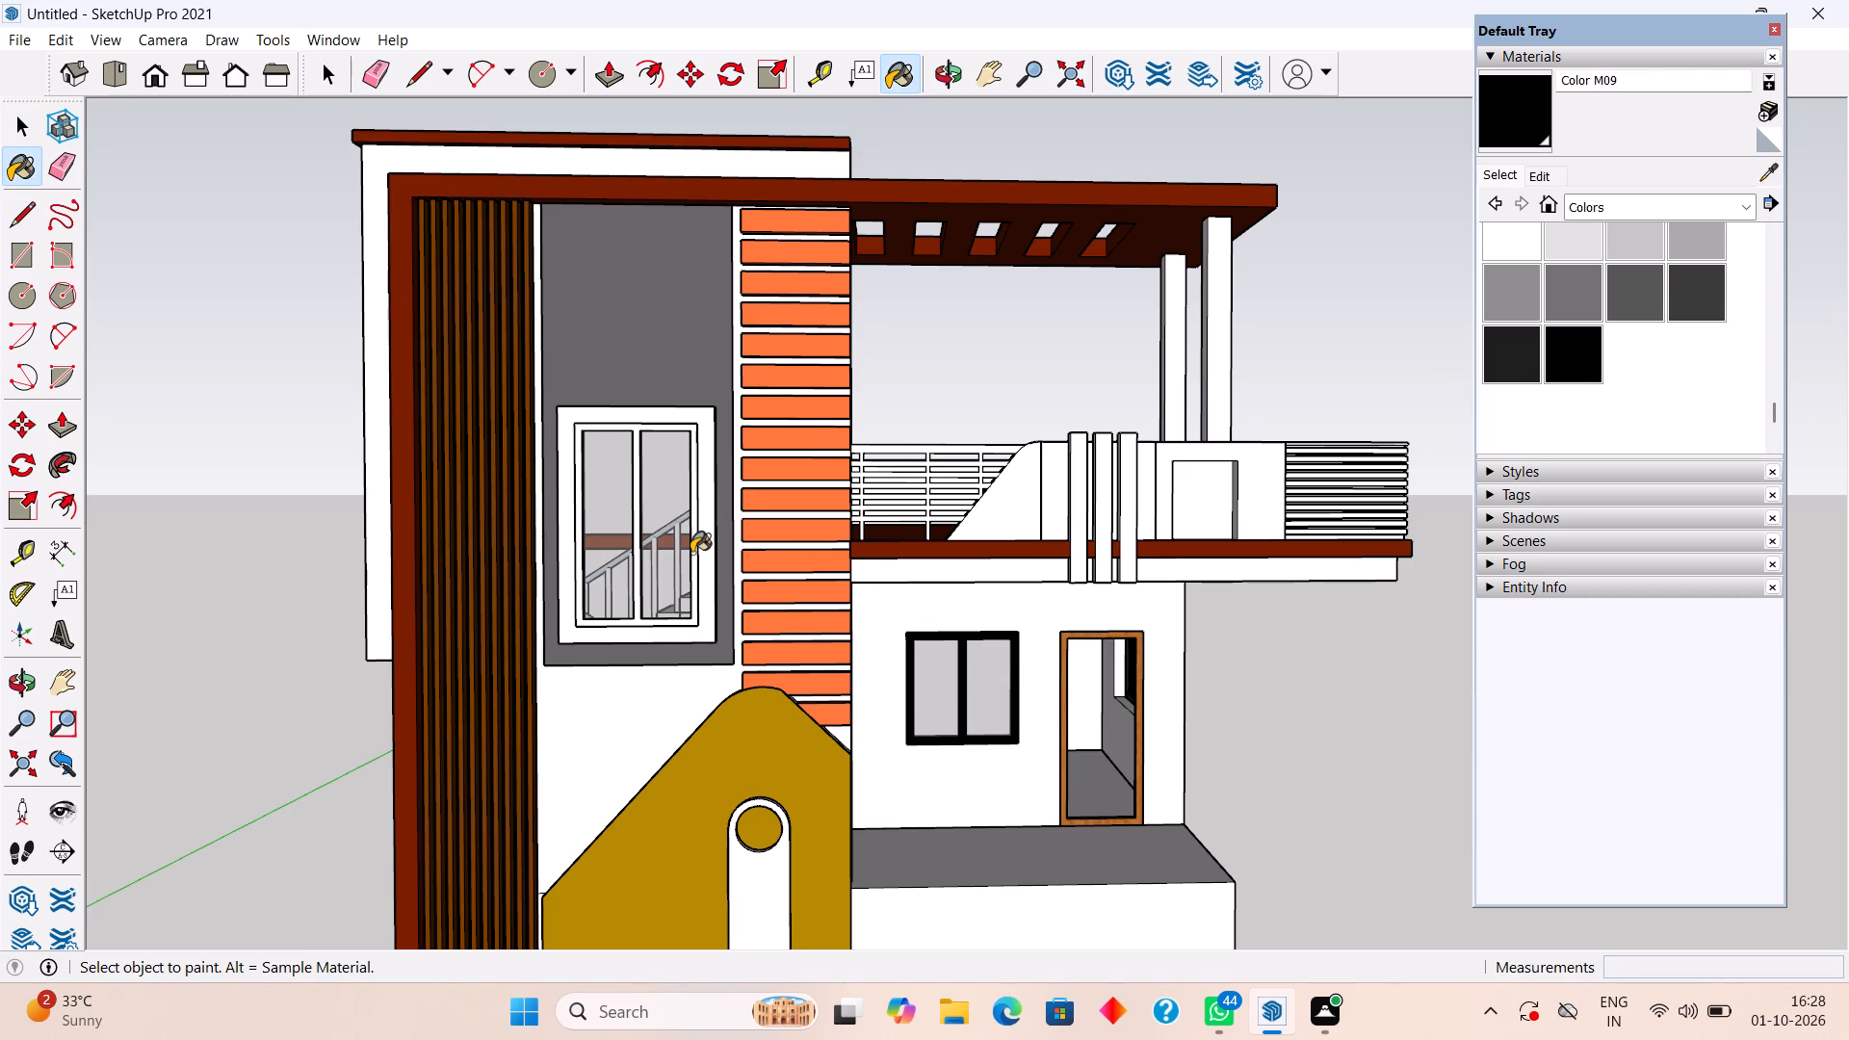
pyautogui.press('space')
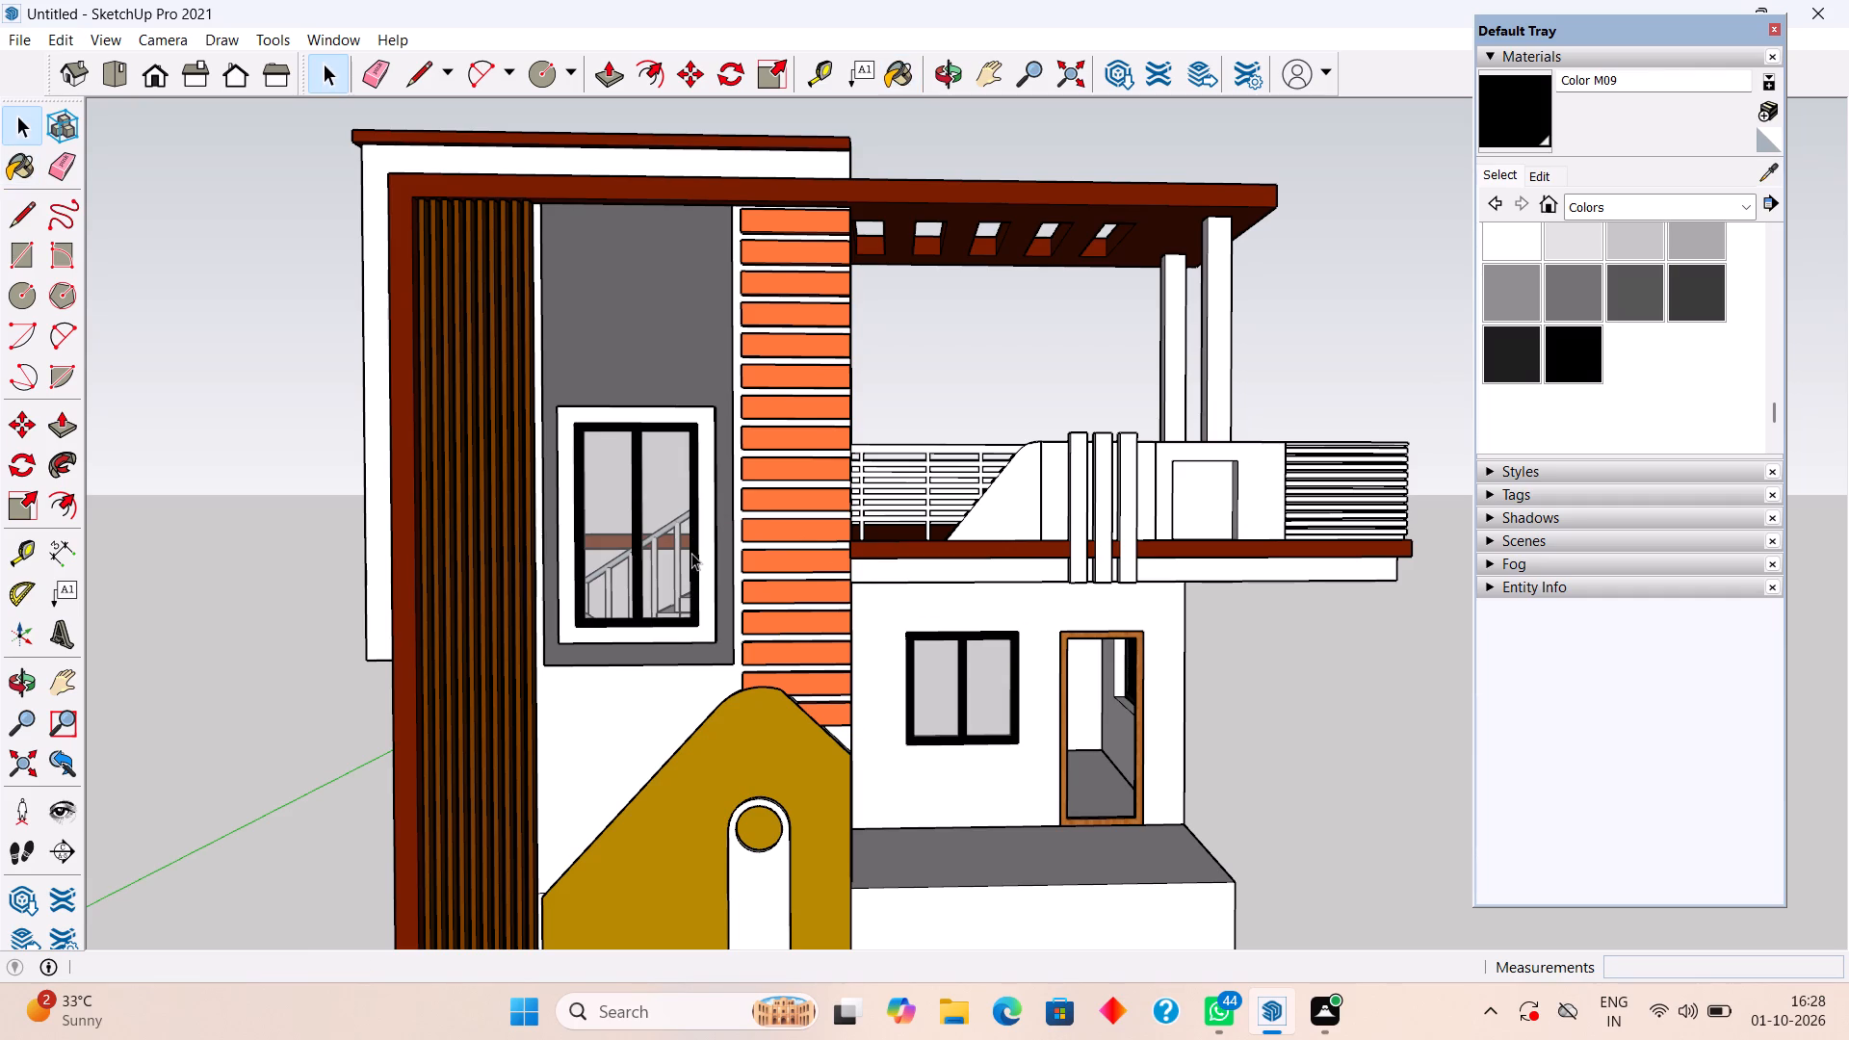
# Paint the tower's front wall and the ground-floor front wall in Color B01.
pyautogui.scroll(-5, 691, 553)
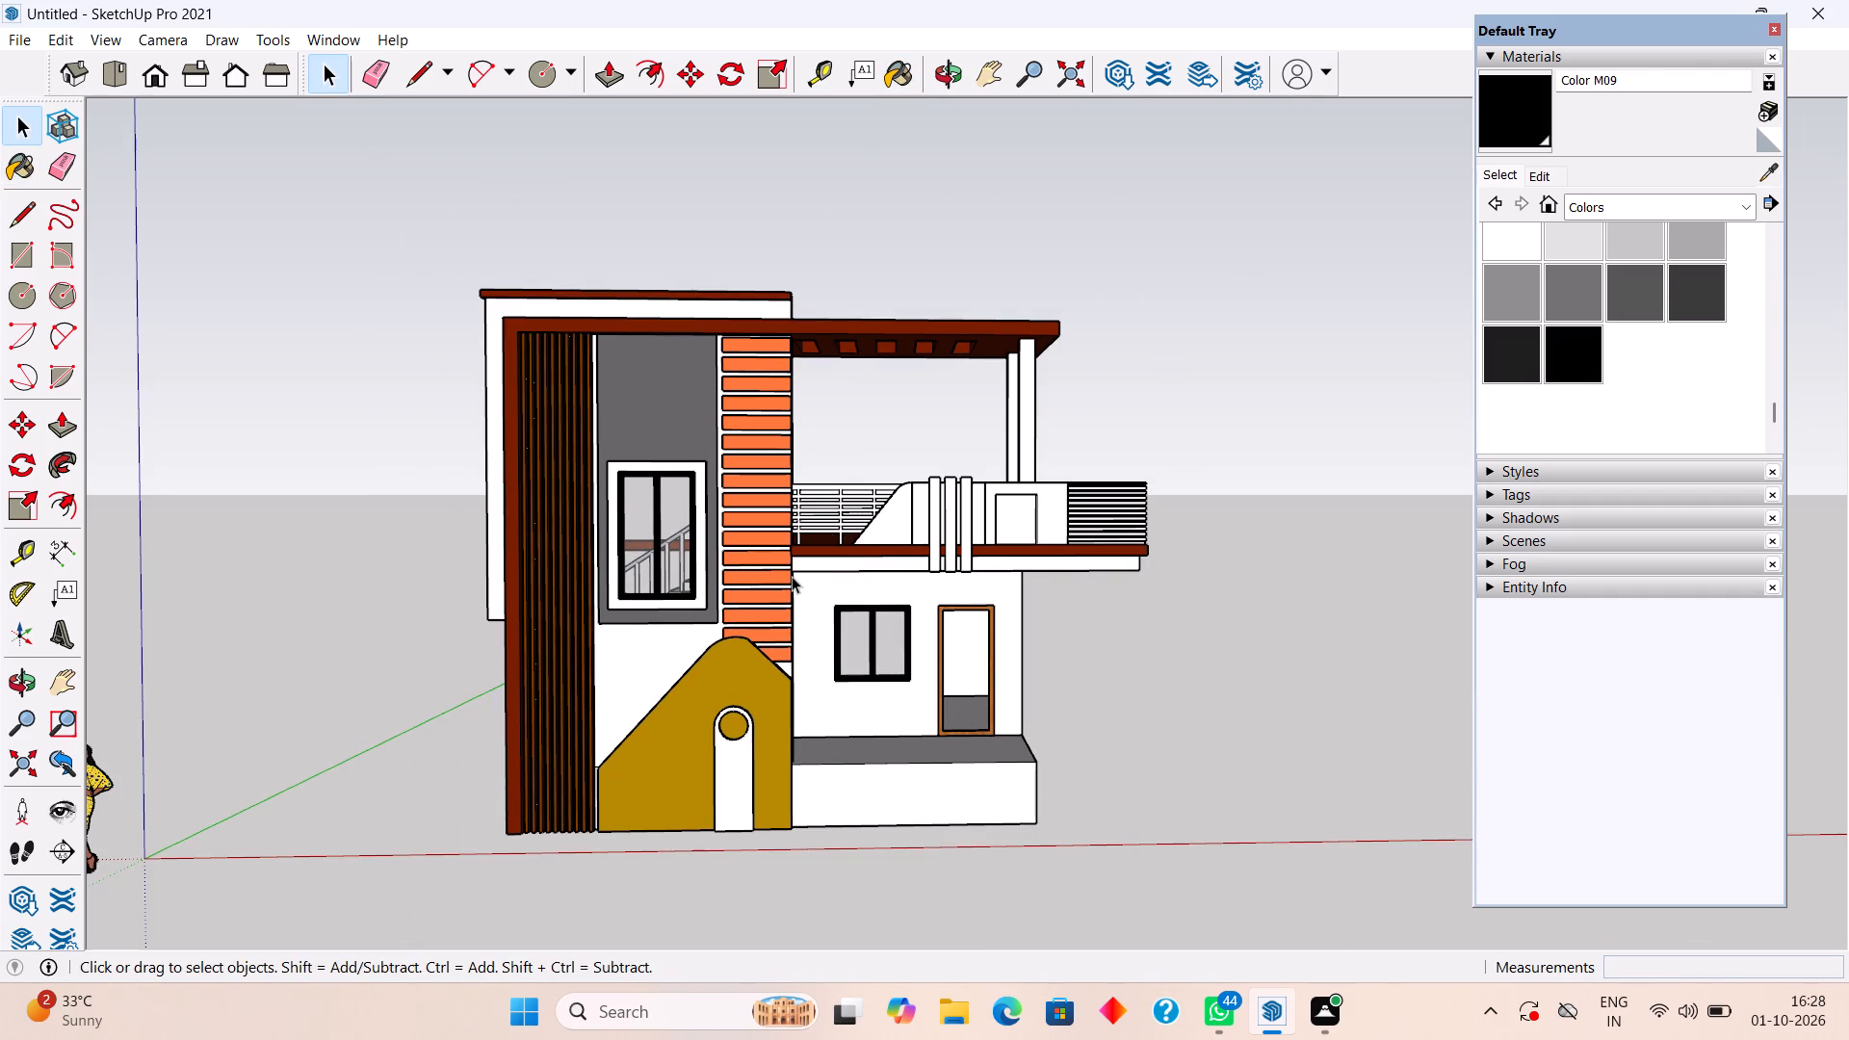
pyautogui.scroll(4, 1639, 308)
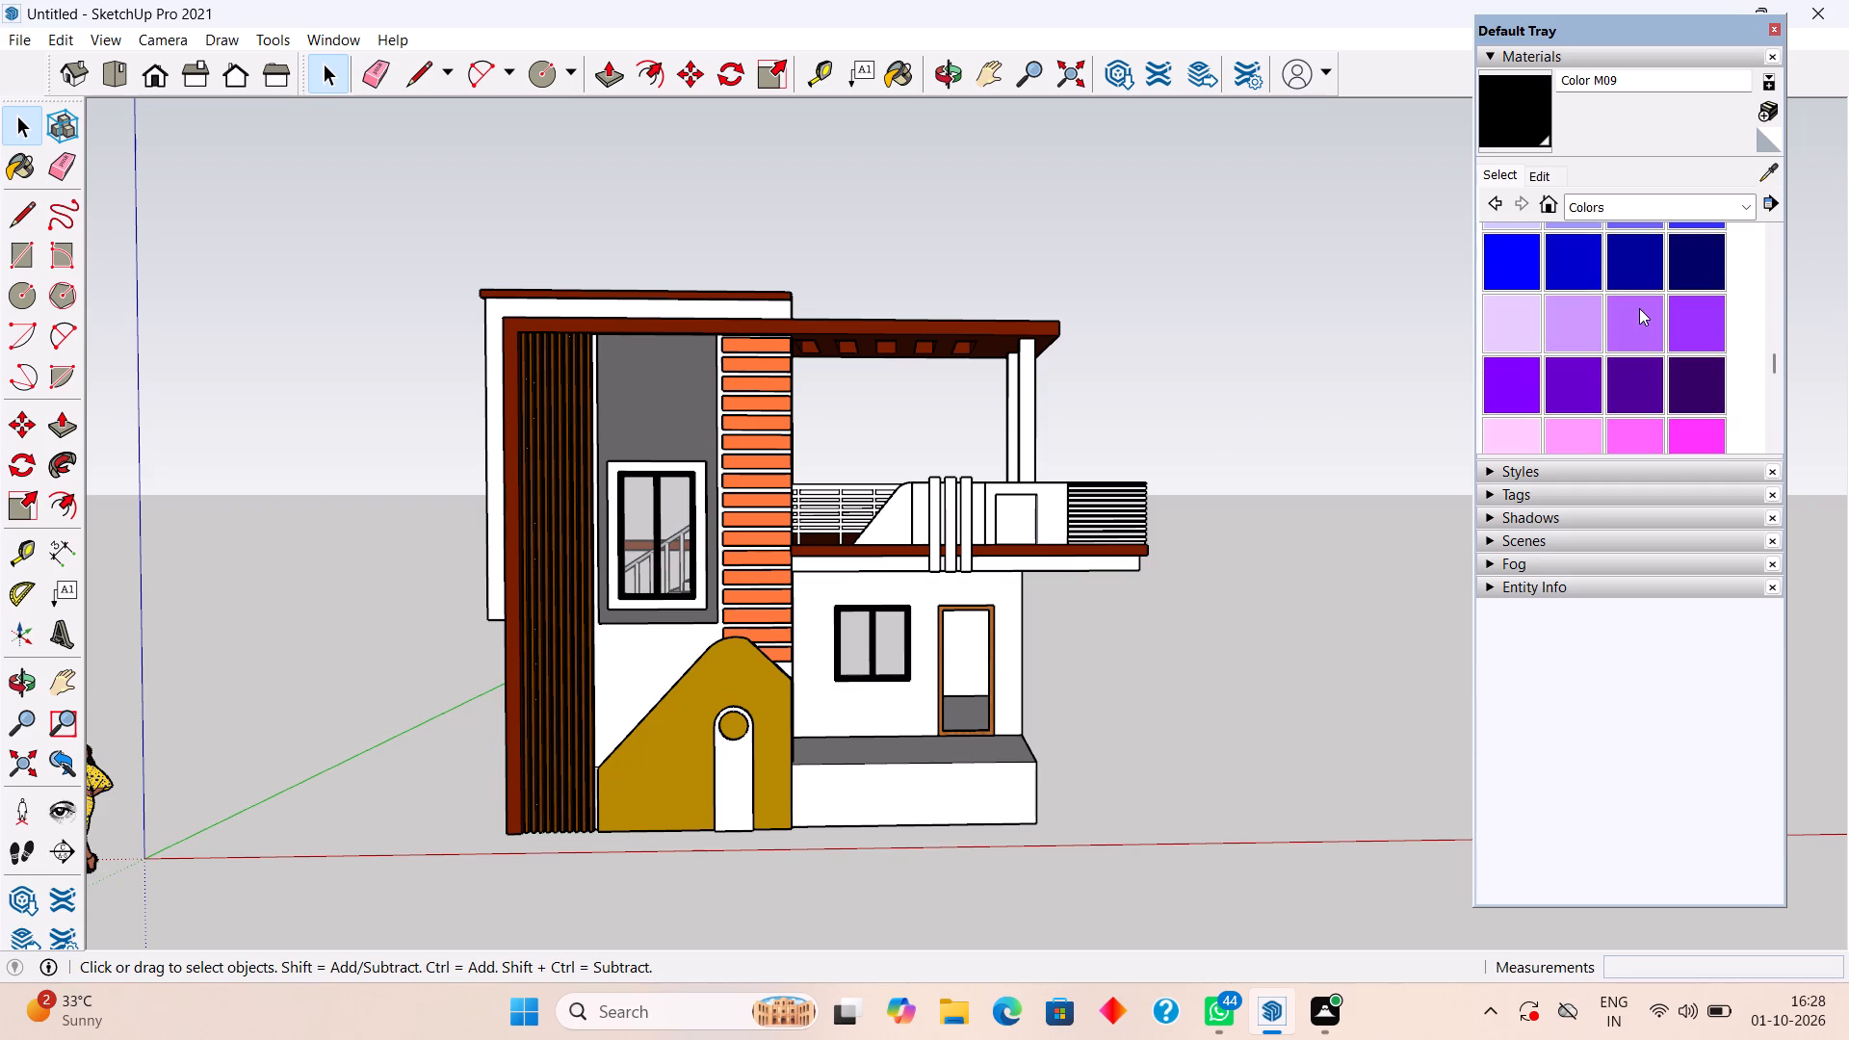
pyautogui.scroll(8, 1639, 308)
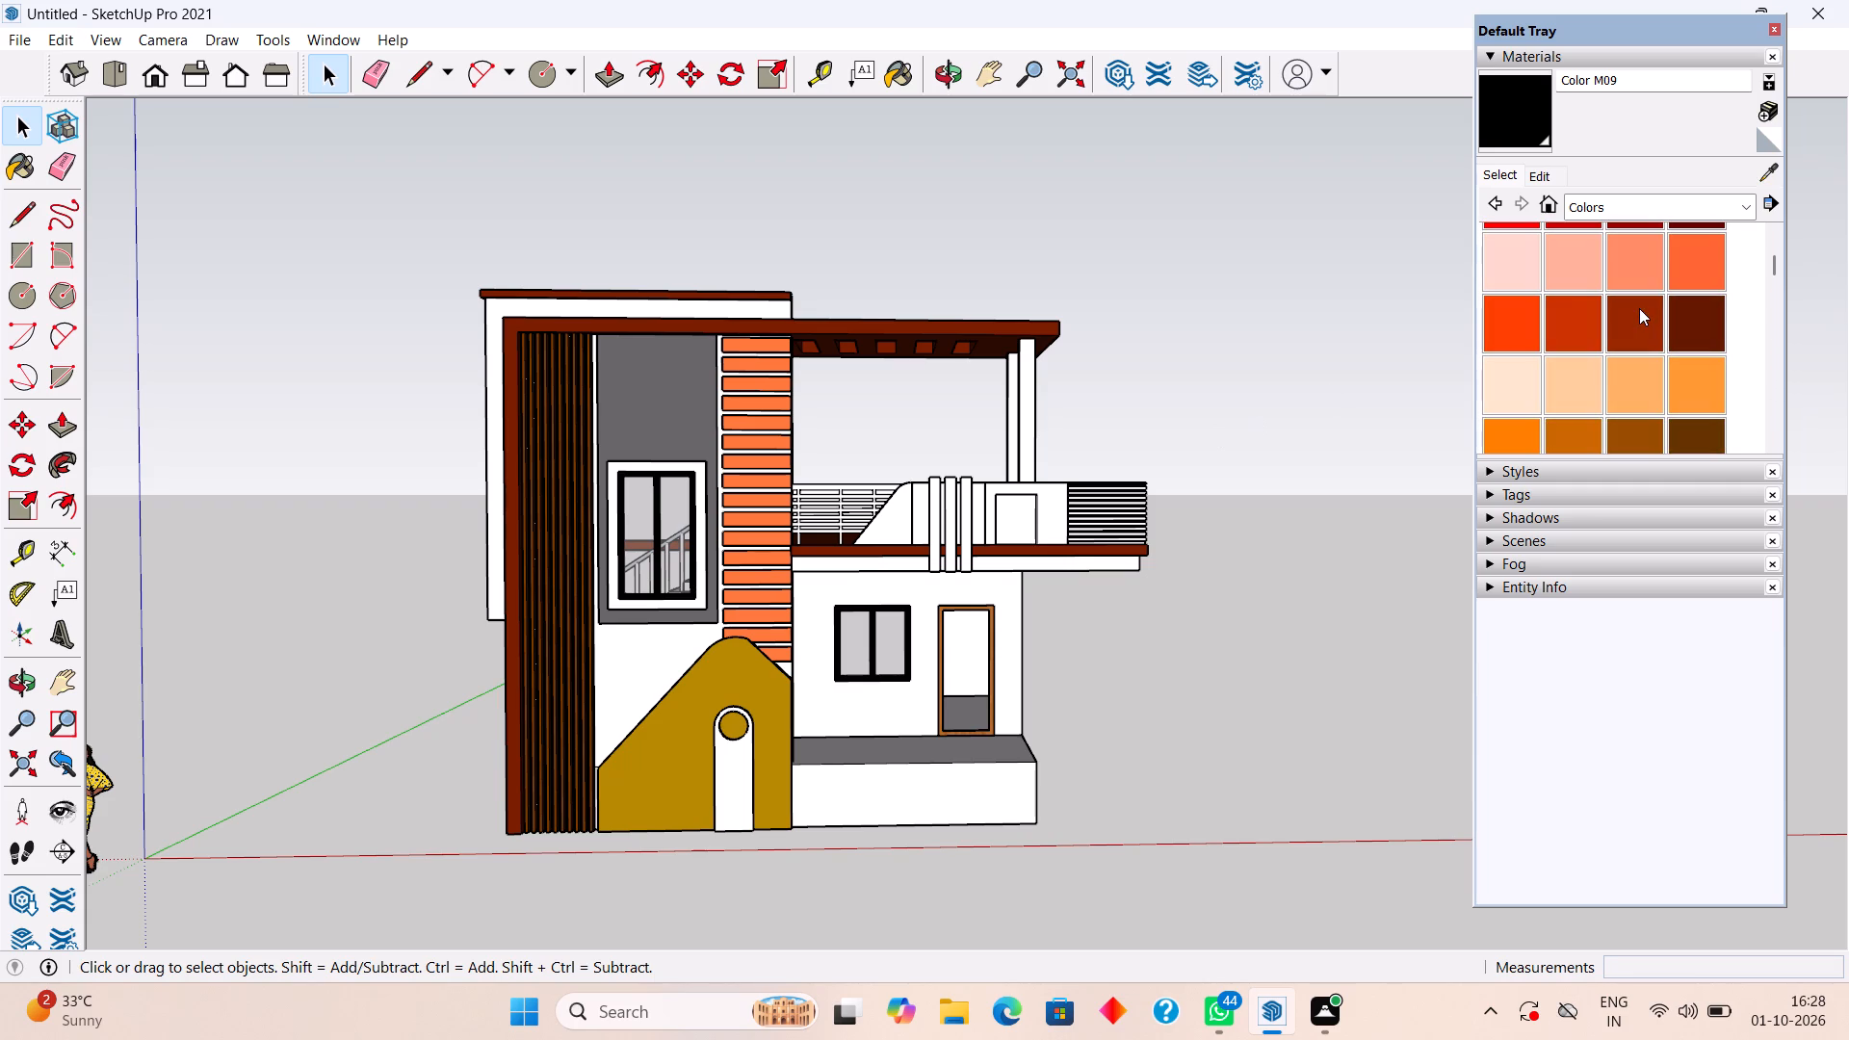
pyautogui.click(1527, 275)
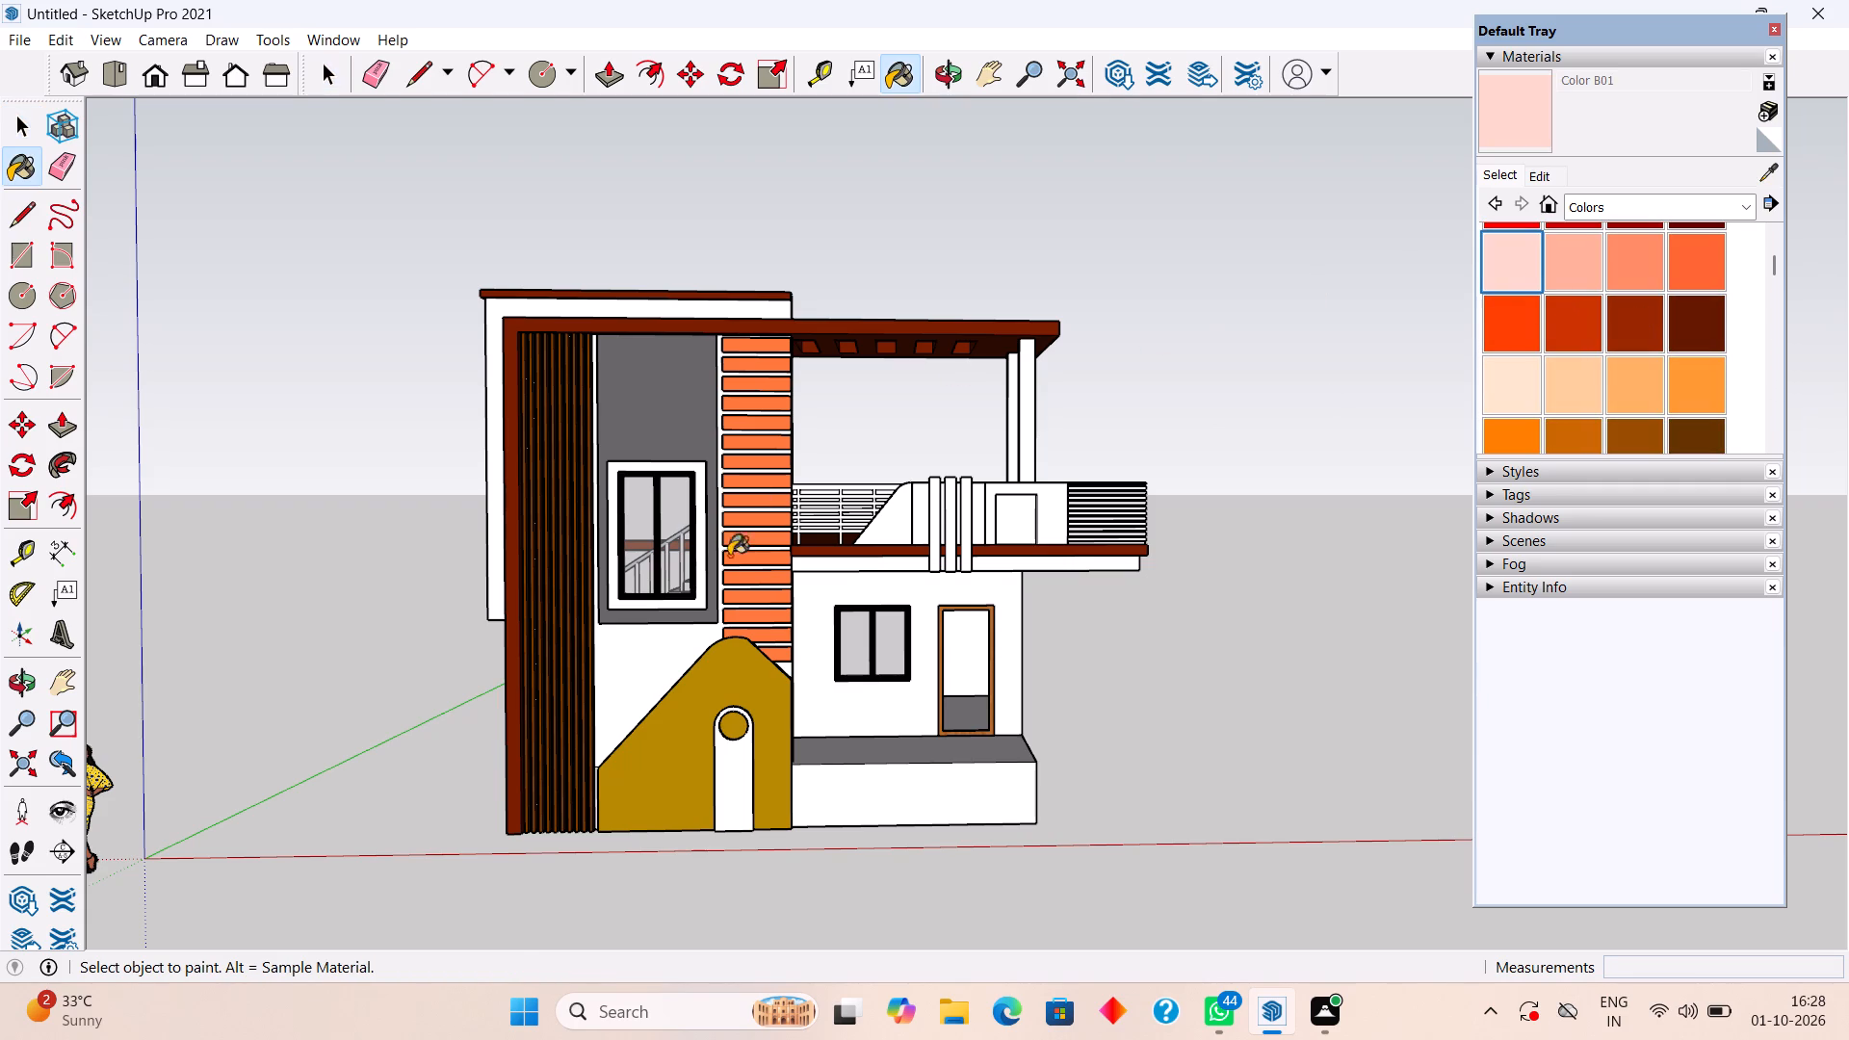
pyautogui.click(640, 662)
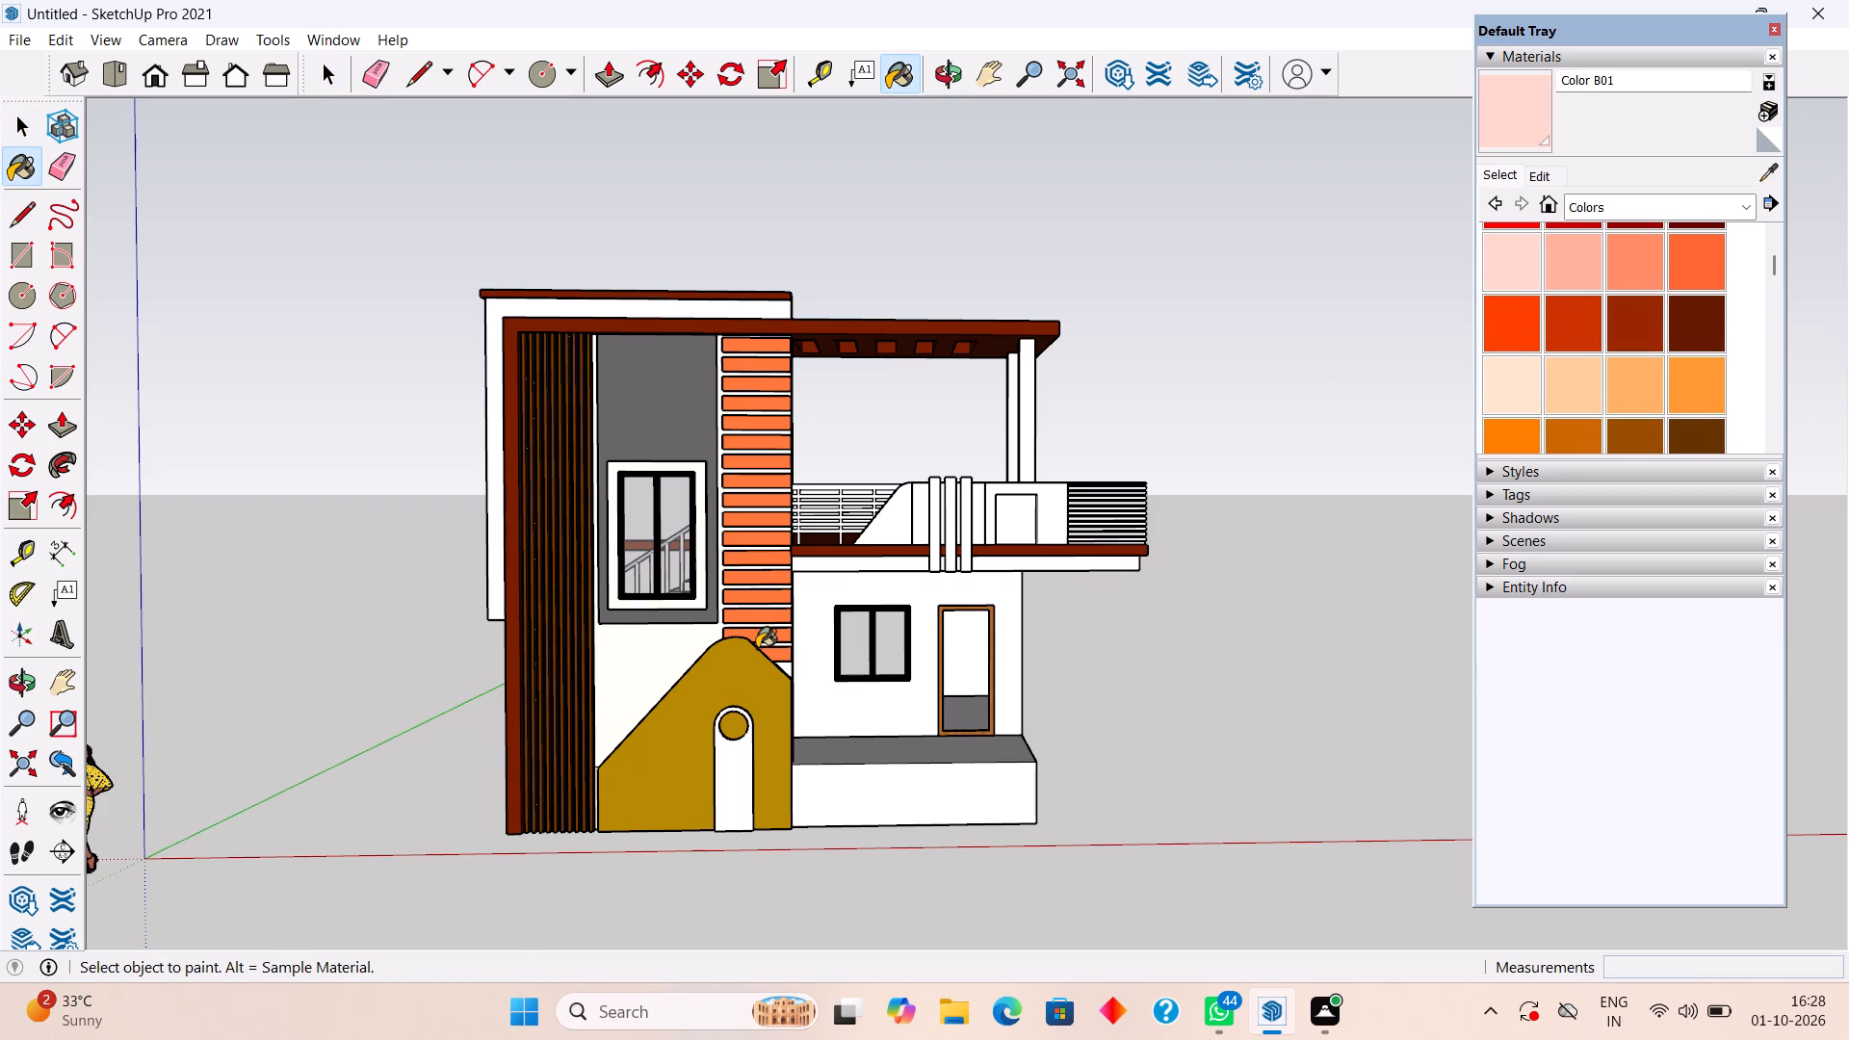
pyautogui.click(848, 599)
# Paint the beam below the balcony slab's edge and the terrace's side and rear parapets in Color B01.
pyautogui.moveTo(1012, 509); pyautogui.dragTo(1313, 386, button='middle')
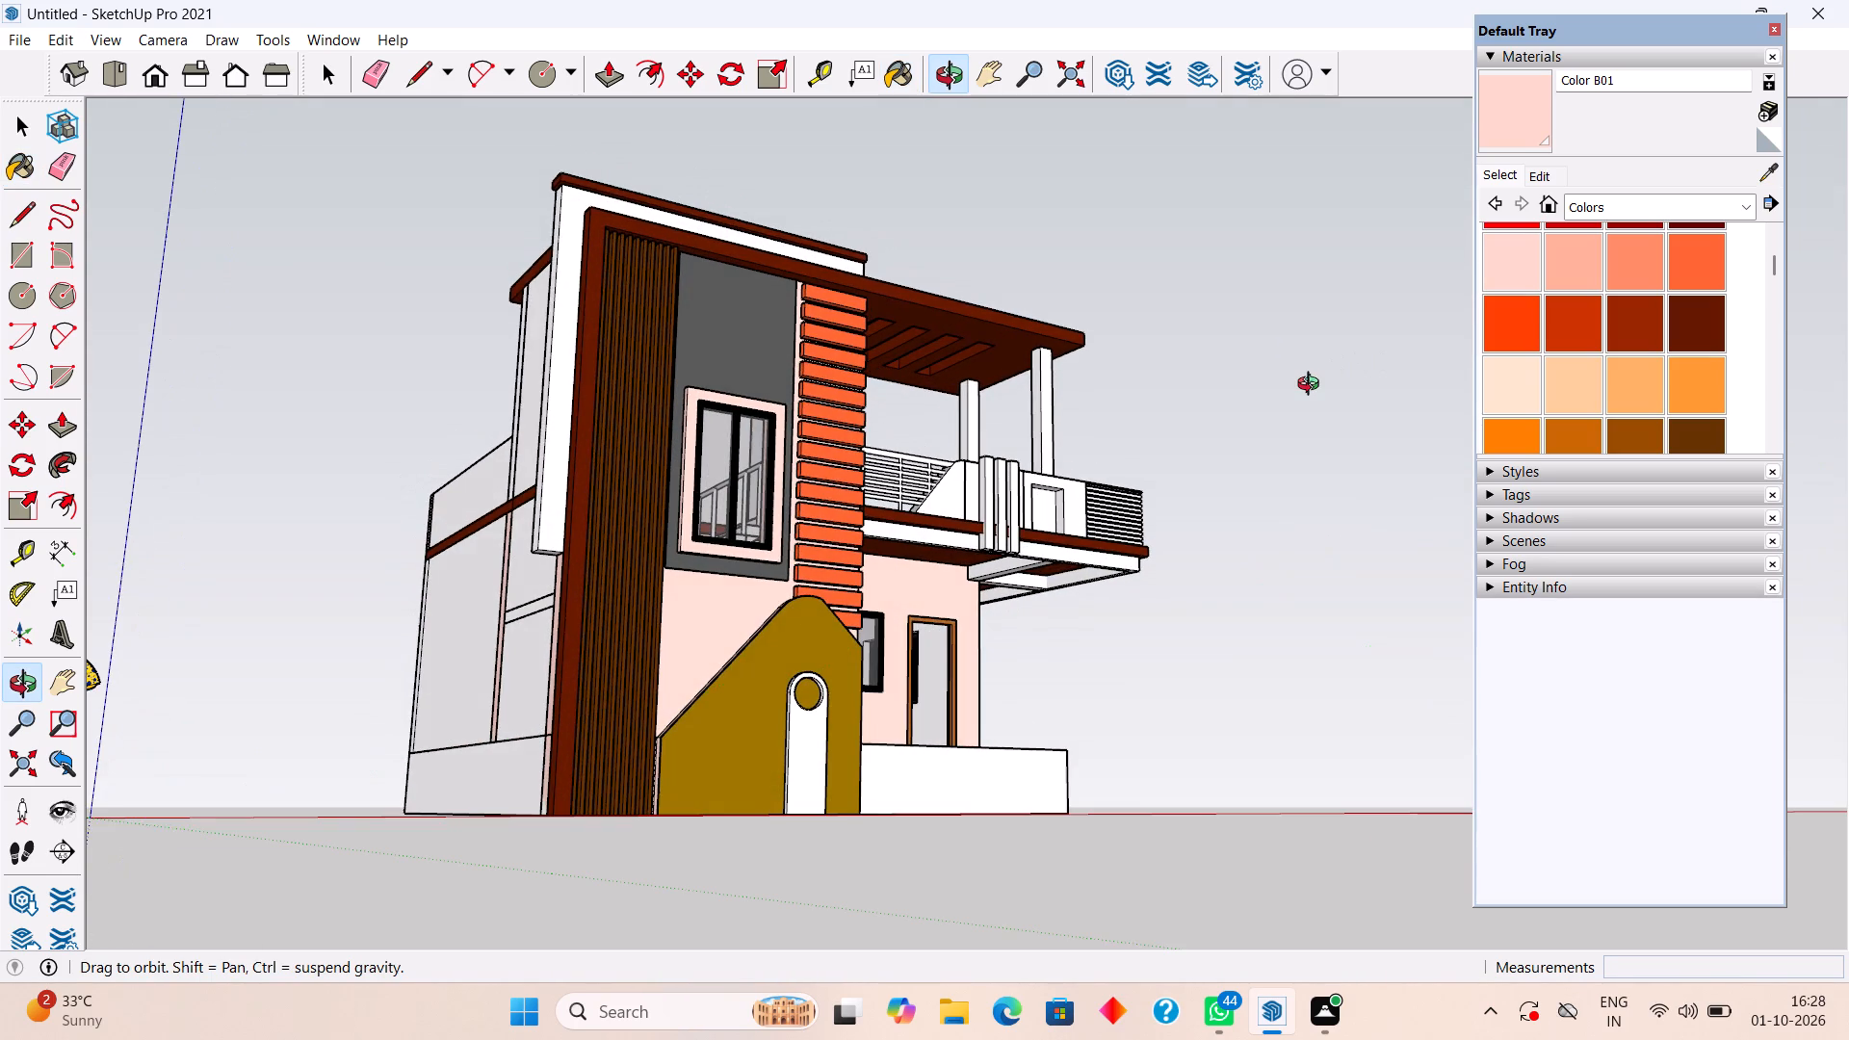
pyautogui.moveTo(1313, 386); pyautogui.dragTo(1232, 543, button='middle')
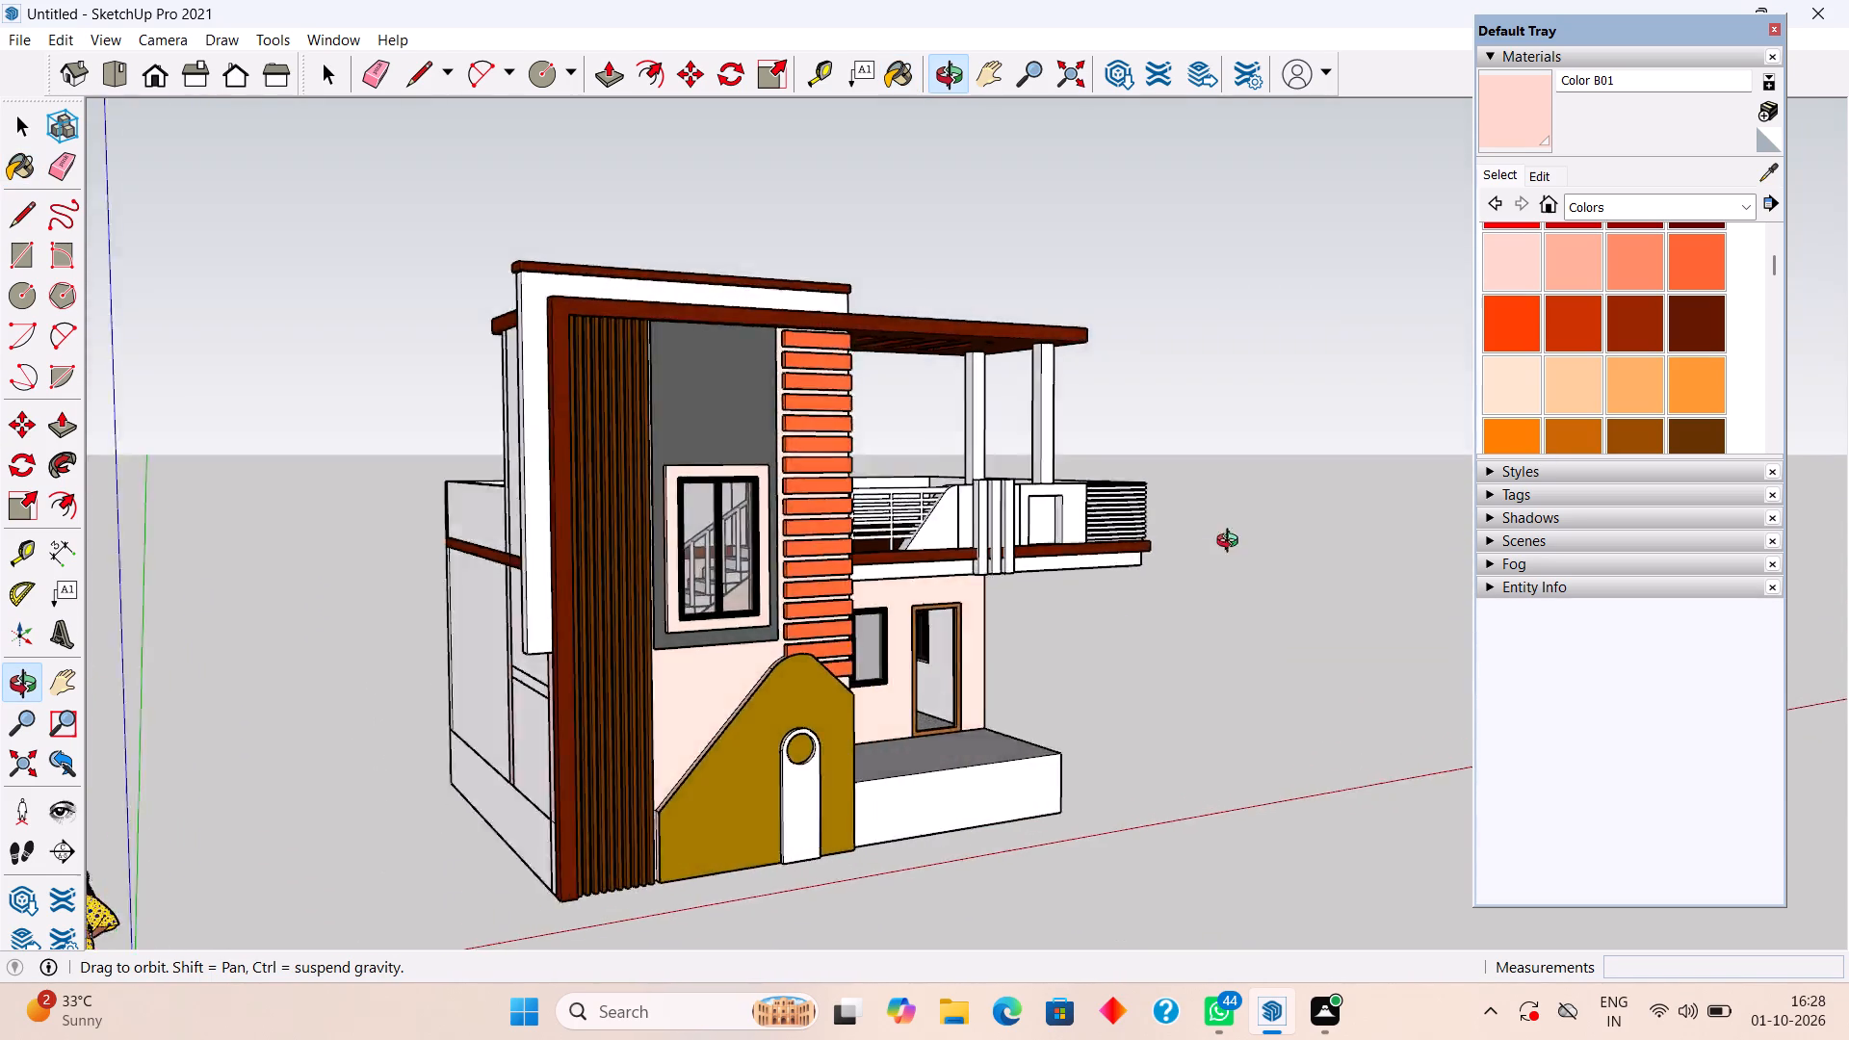
pyautogui.moveTo(1232, 543); pyautogui.dragTo(839, 470, button='middle')
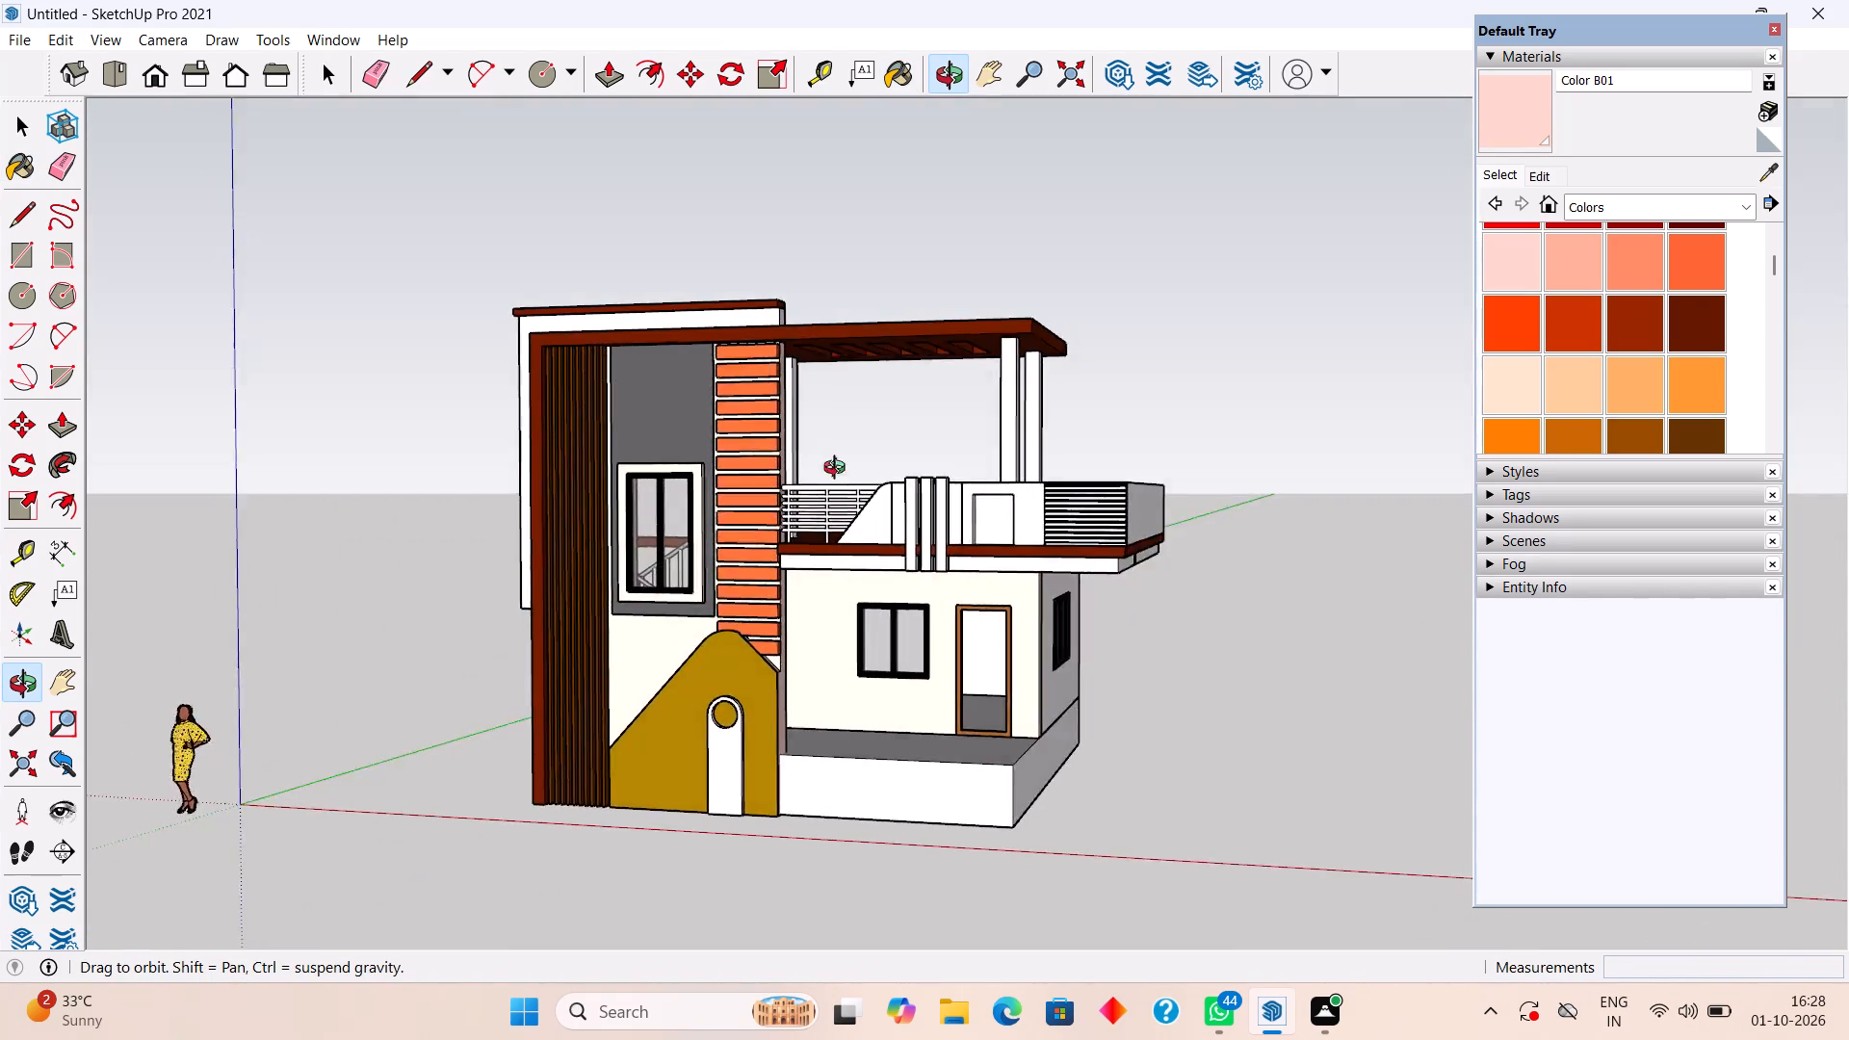
pyautogui.moveTo(839, 470); pyautogui.dragTo(970, 579, button='middle')
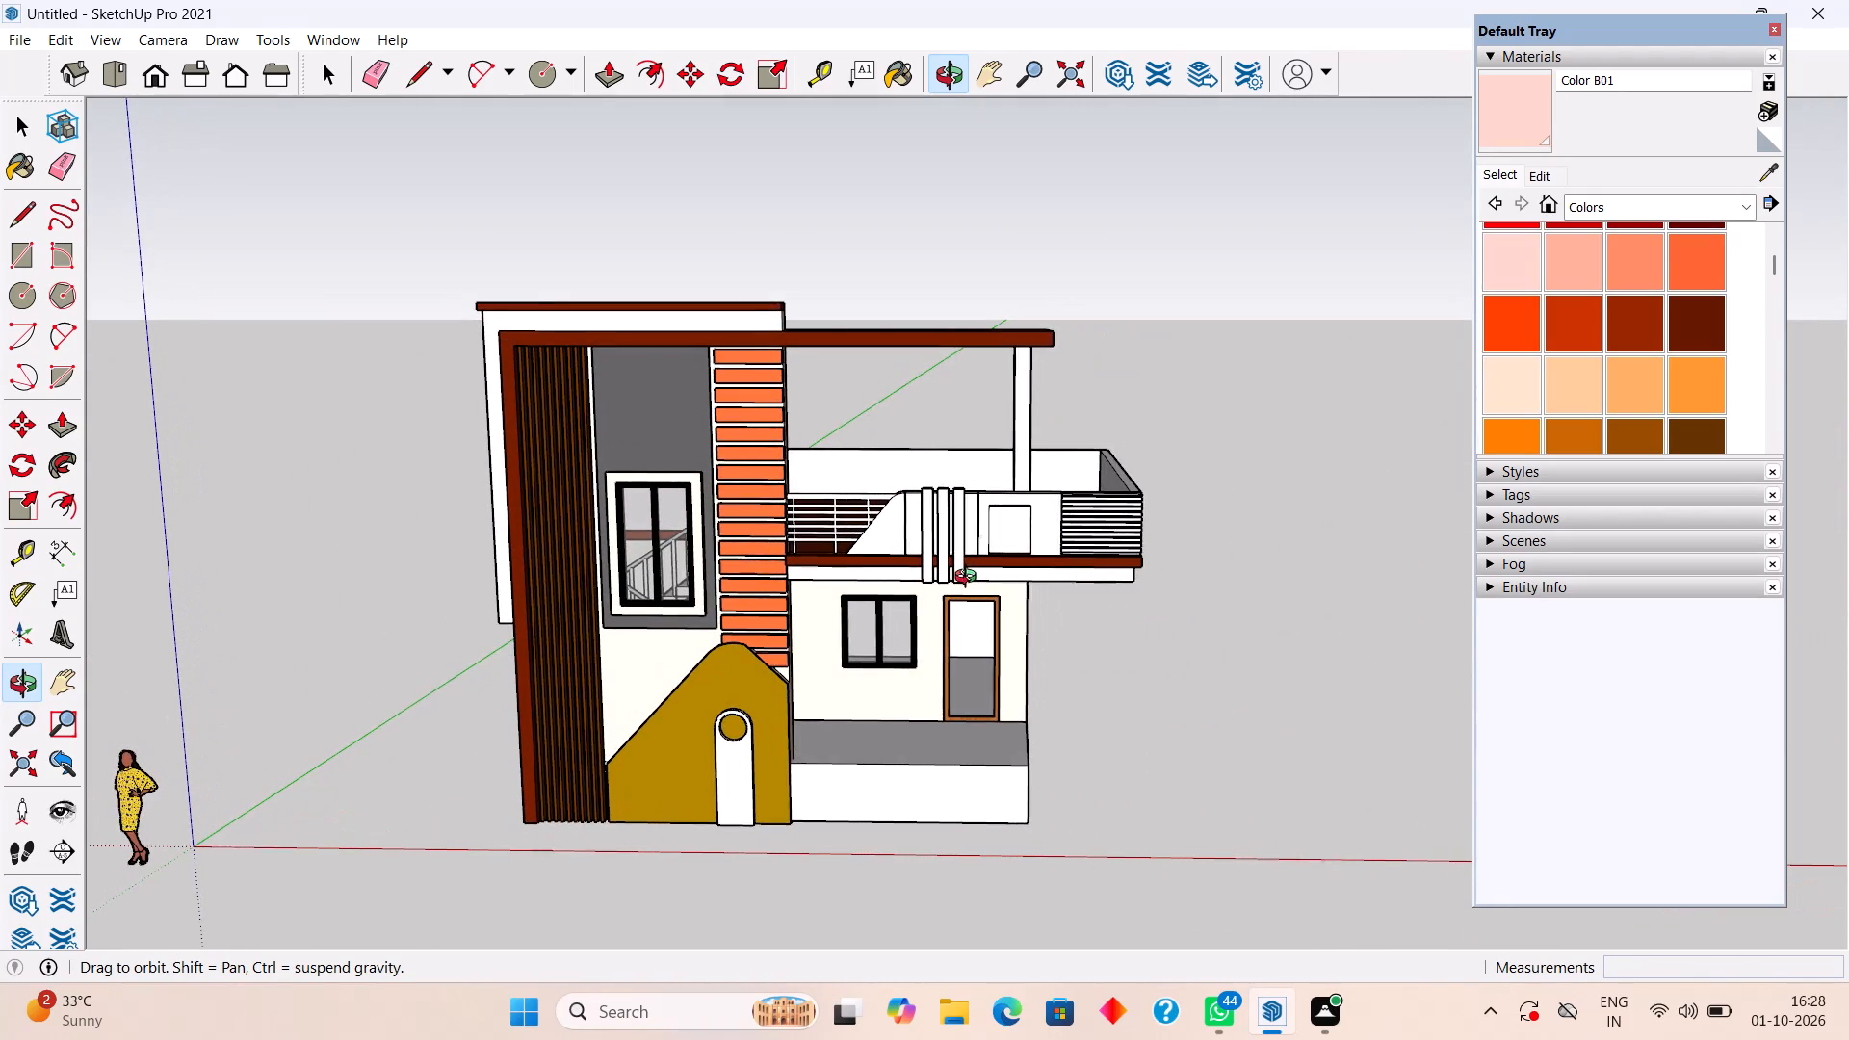
pyautogui.moveTo(970, 579); pyautogui.dragTo(832, 580, button='middle')
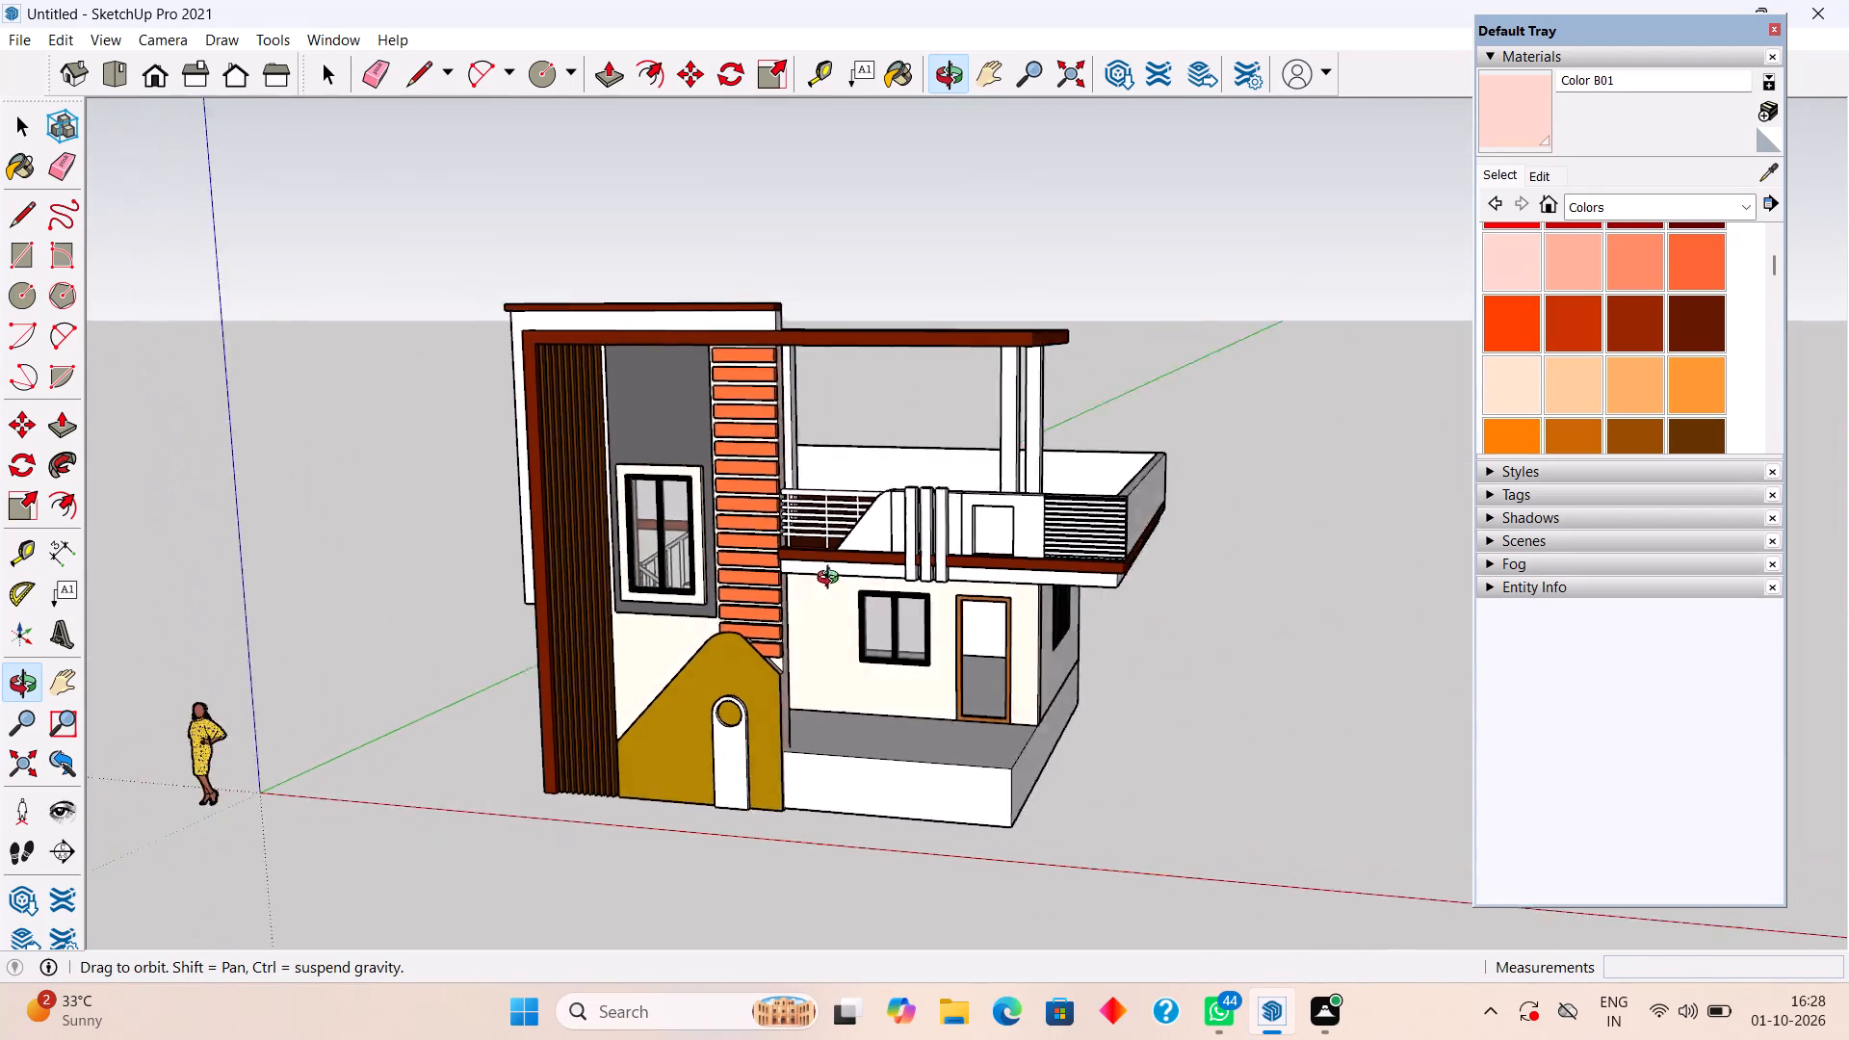
pyautogui.moveTo(832, 580); pyautogui.dragTo(638, 565, button='middle')
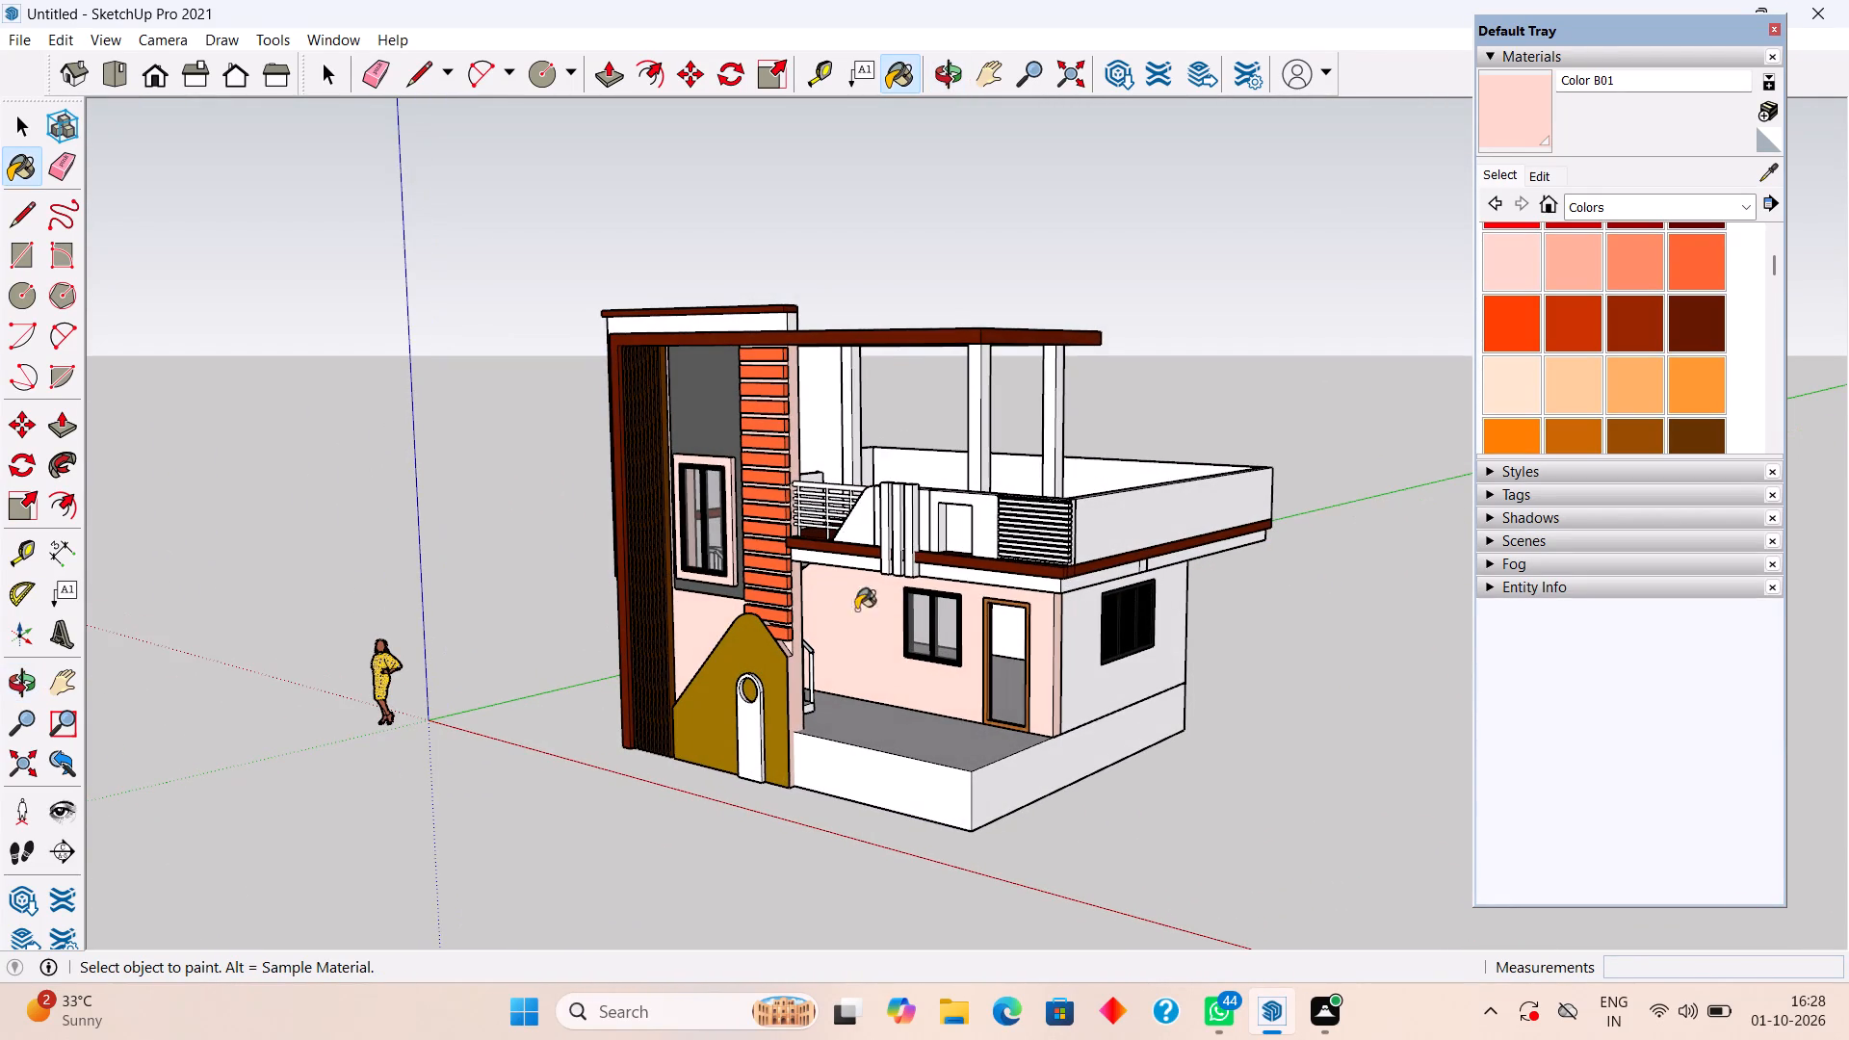
pyautogui.scroll(4, 1014, 597)
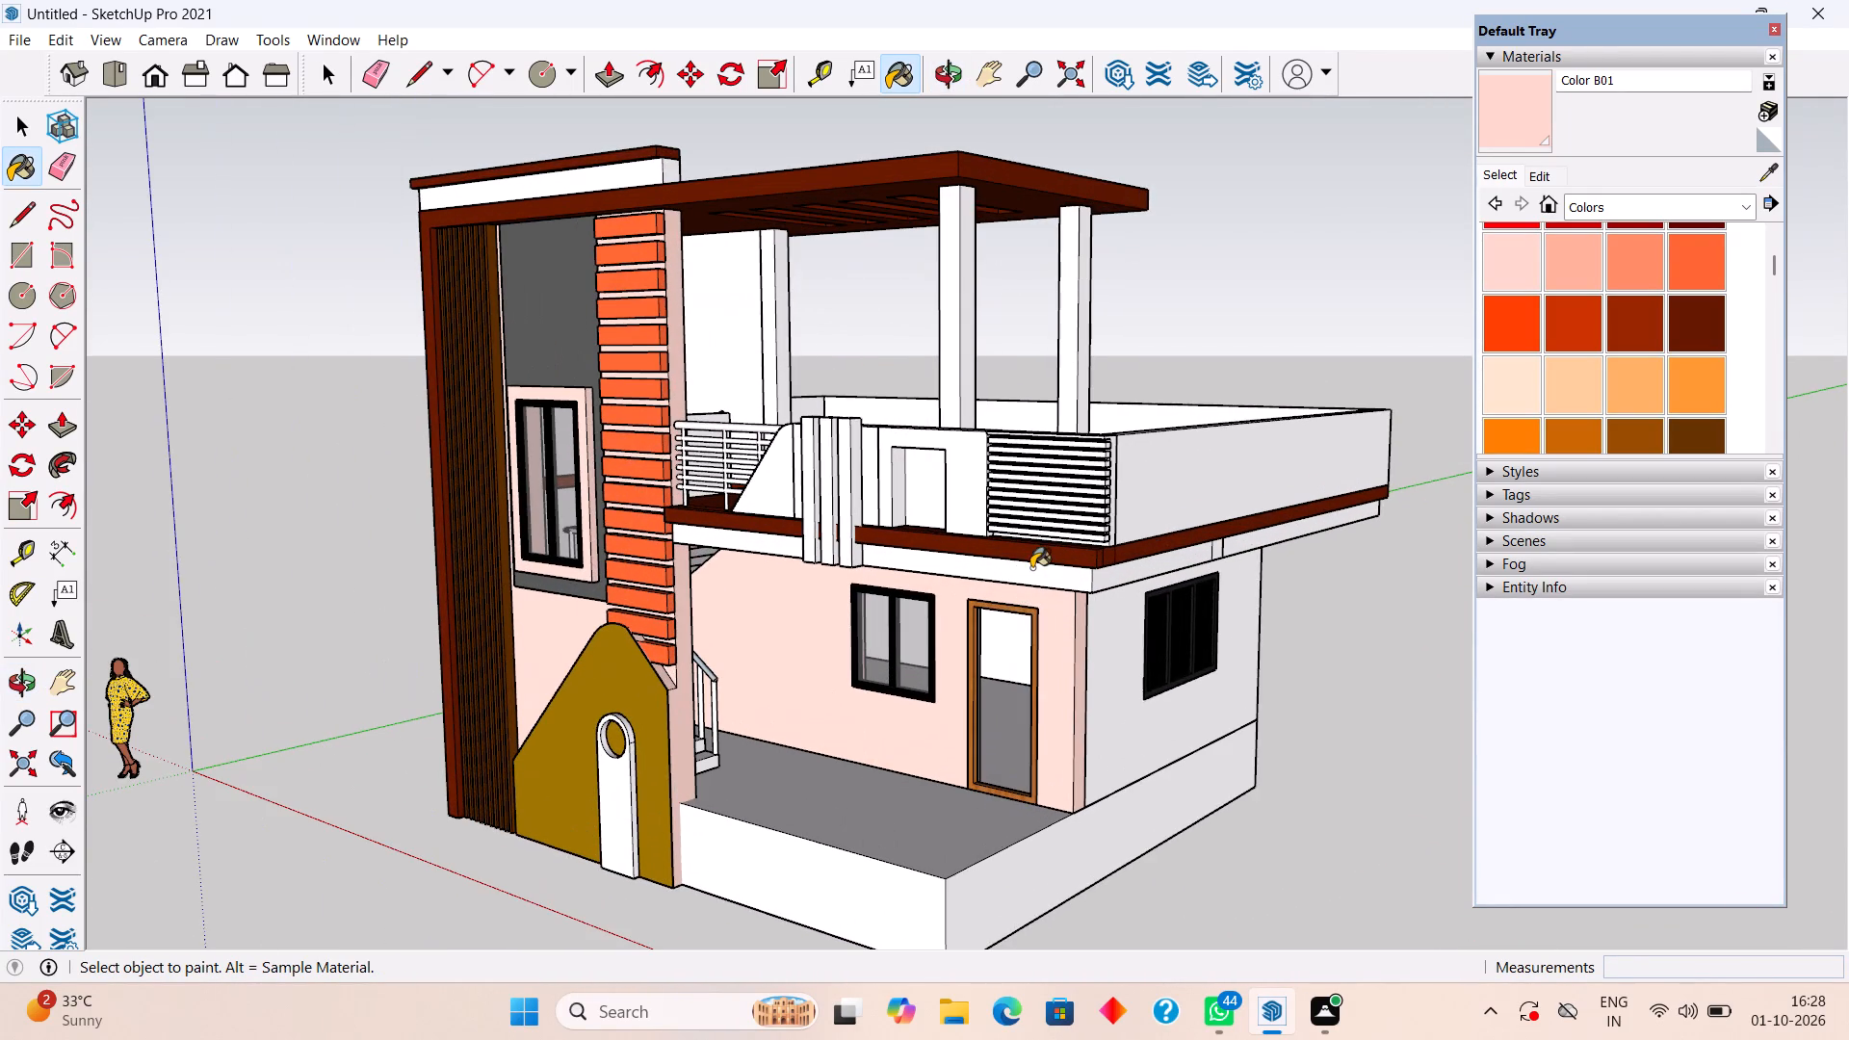
pyautogui.click(1031, 574)
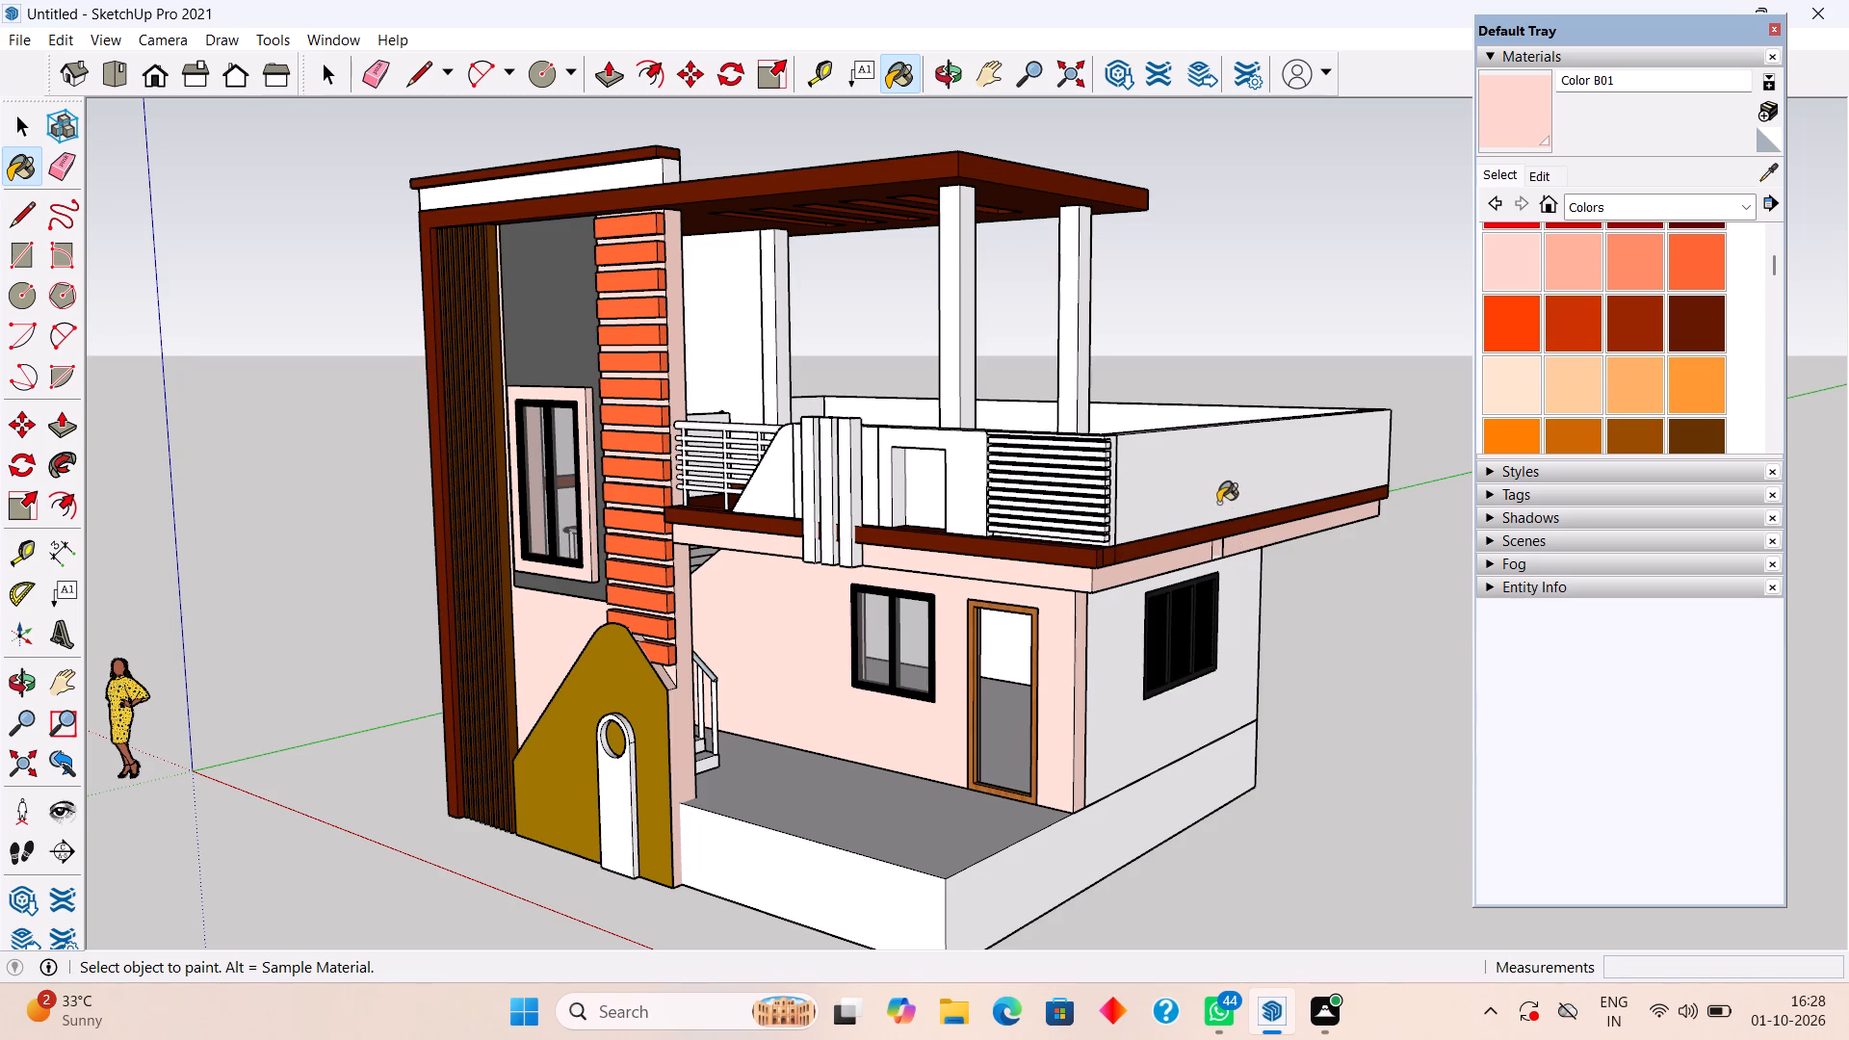
pyautogui.click(1196, 482)
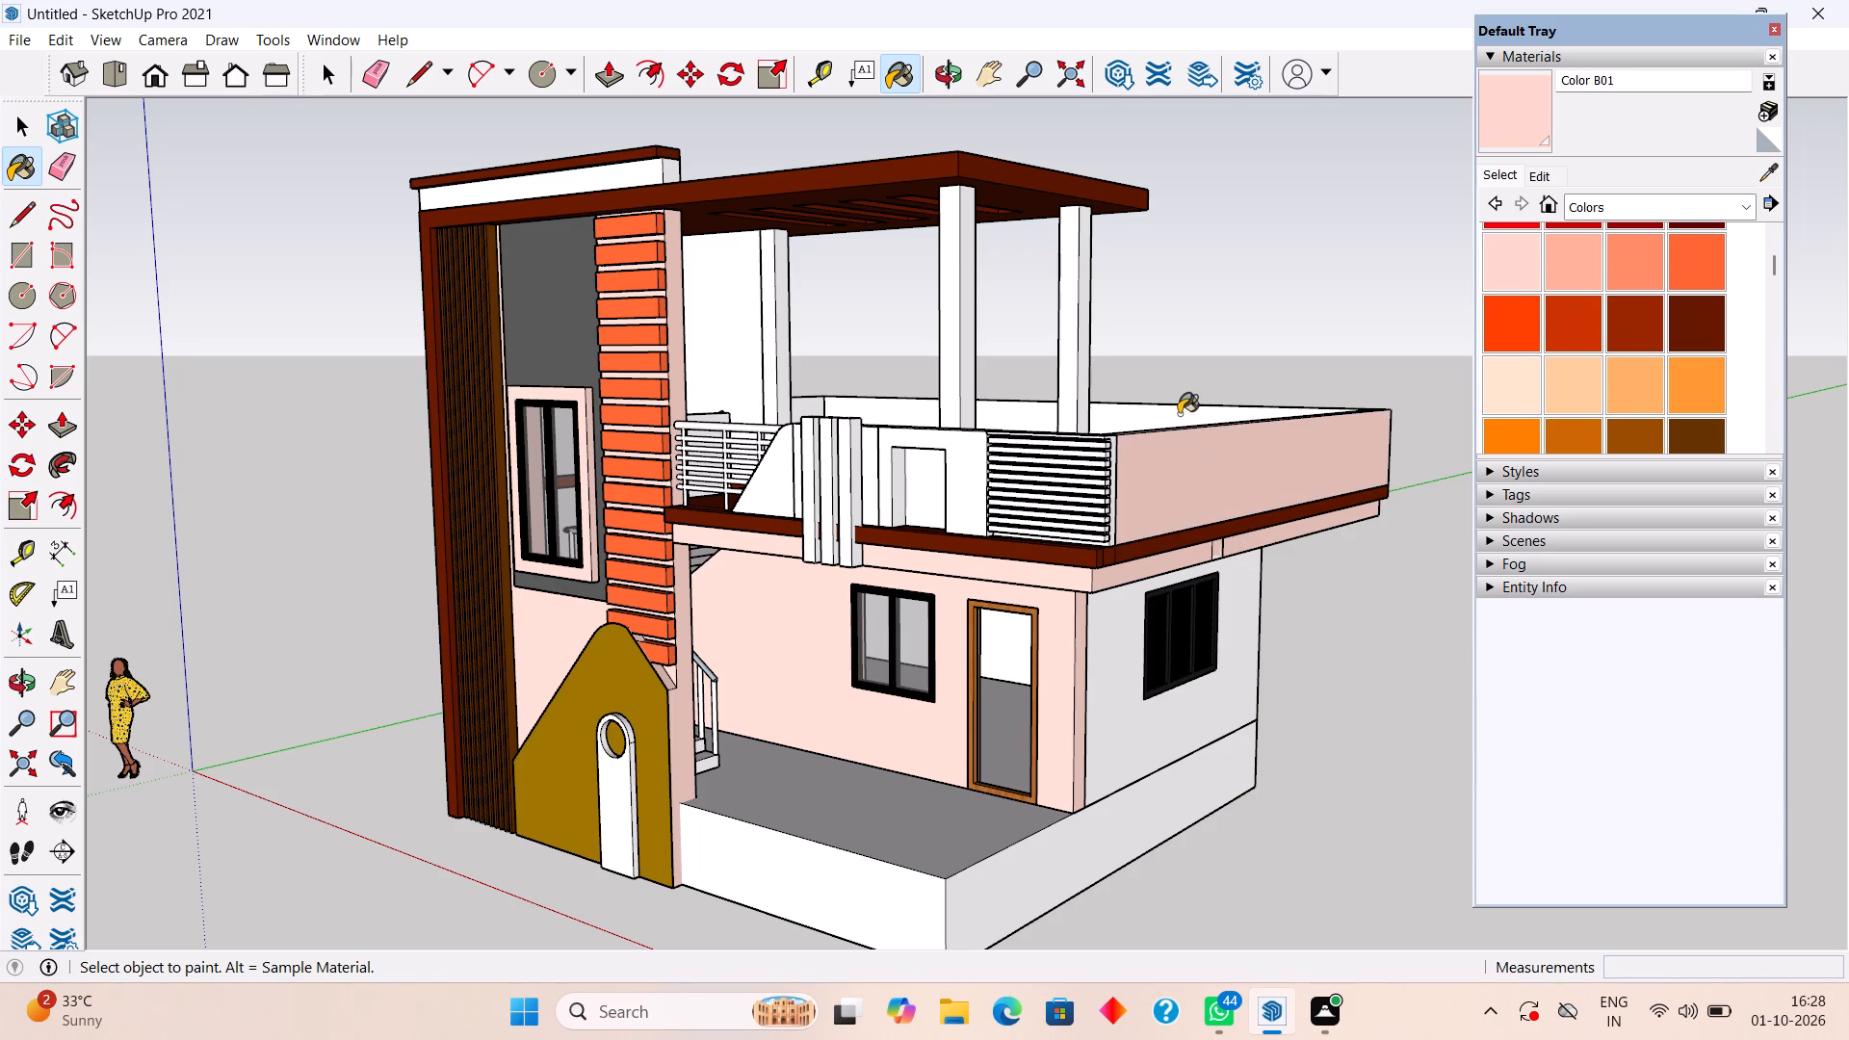
pyautogui.click(1179, 414)
# Paint the three terrace columns supporting the pergola in Color B01.
pyautogui.click(1081, 383)
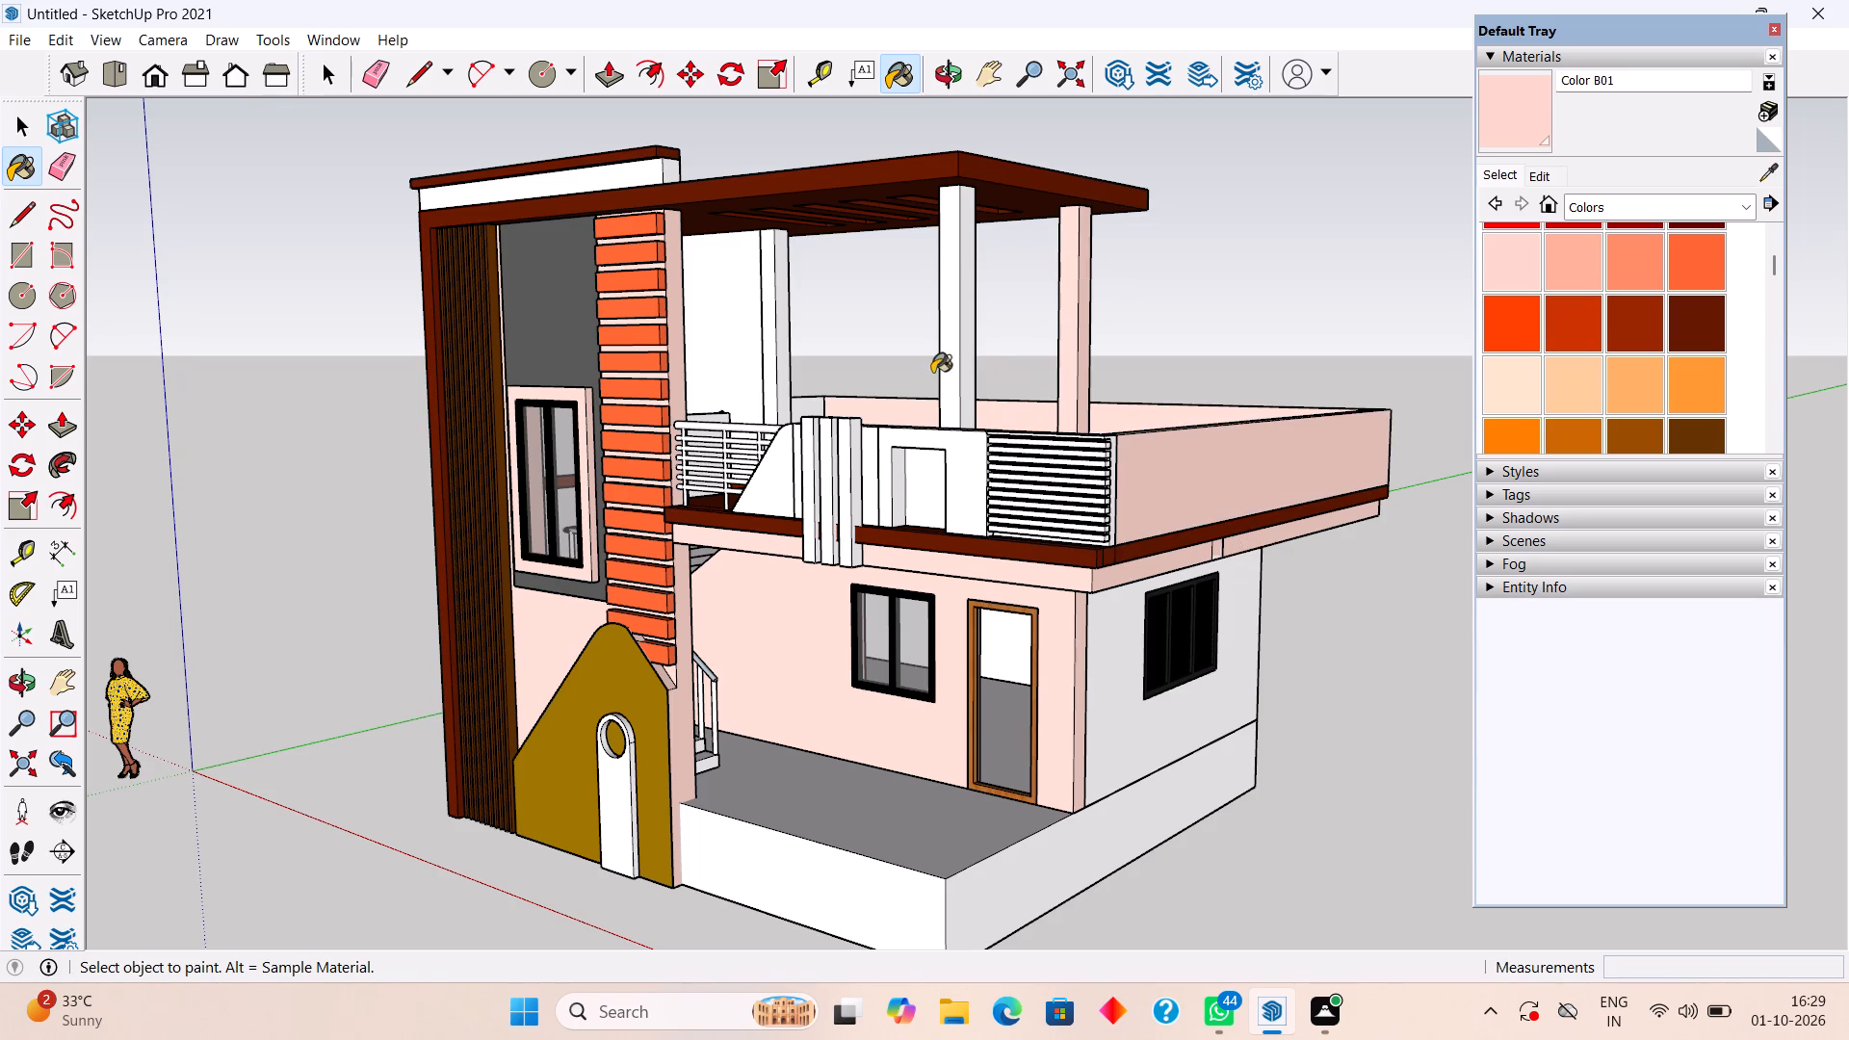
pyautogui.click(952, 364)
pyautogui.click(769, 322)
pyautogui.moveTo(770, 322); pyautogui.dragTo(771, 322, button='middle')
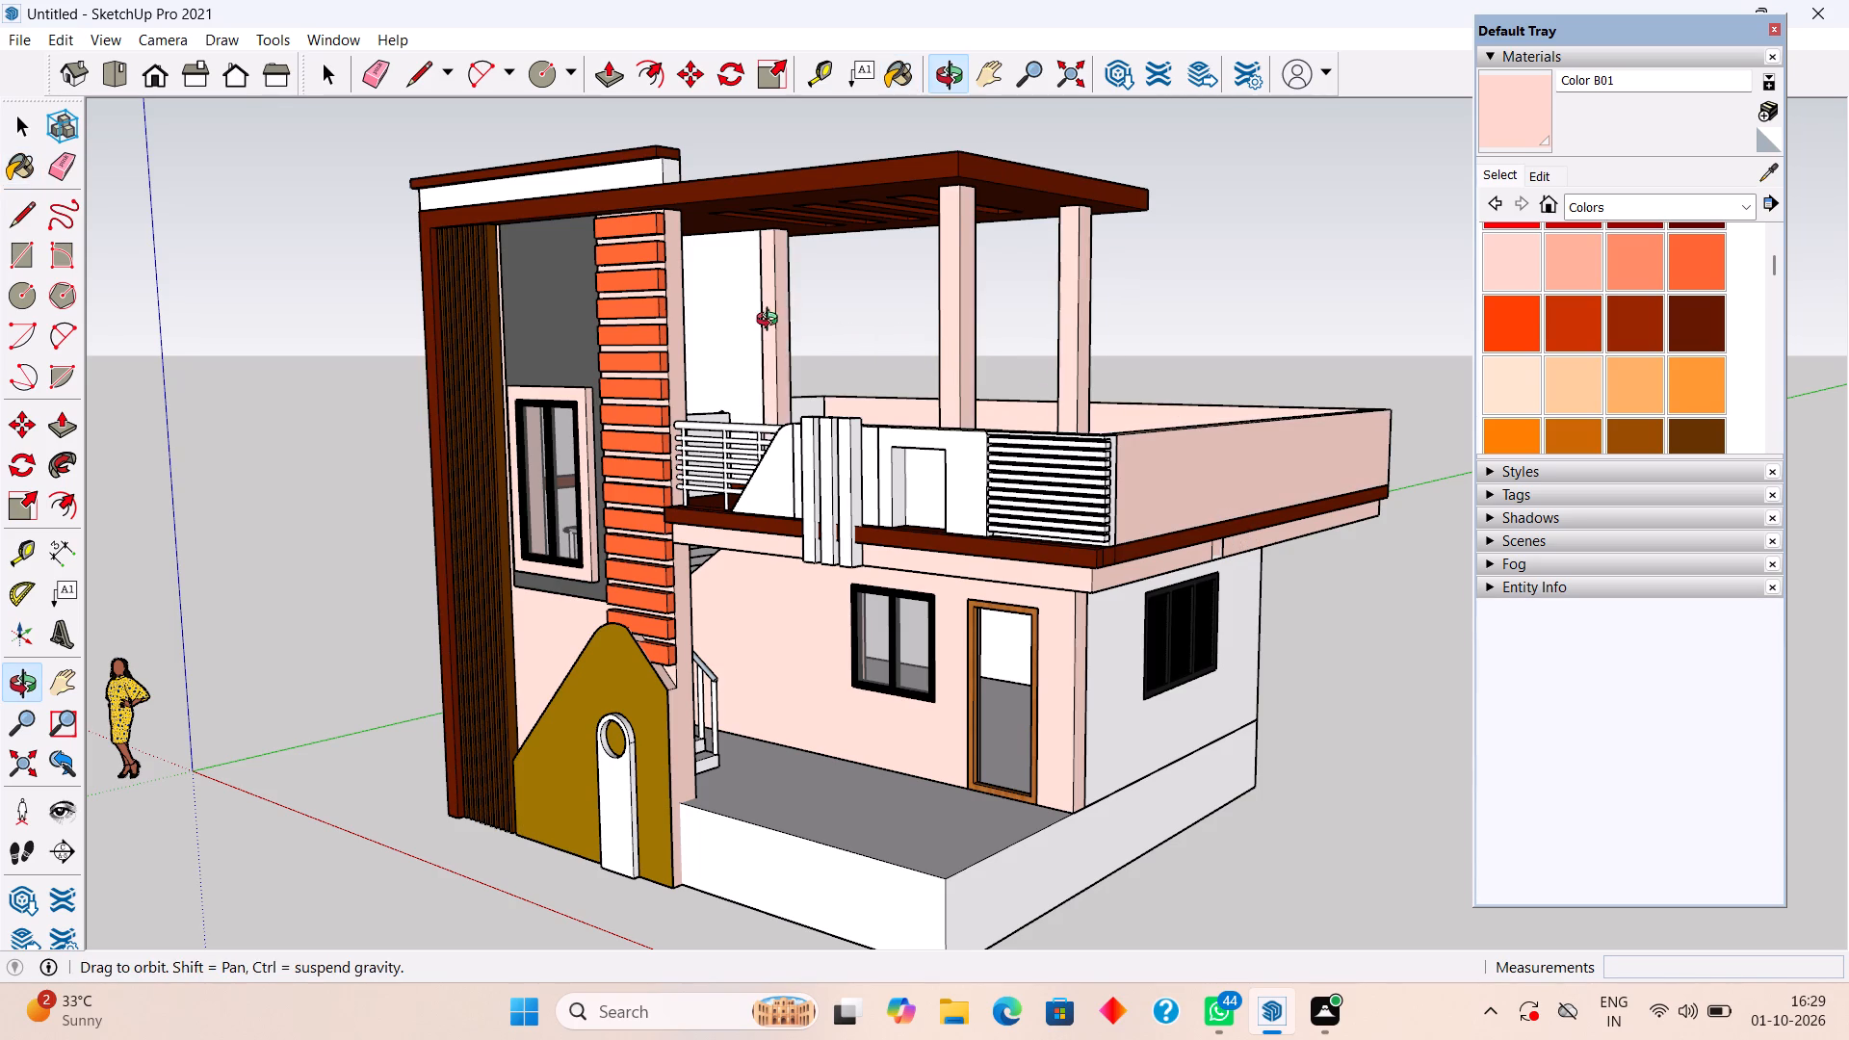
pyautogui.moveTo(771, 322); pyautogui.dragTo(888, 319, button='middle')
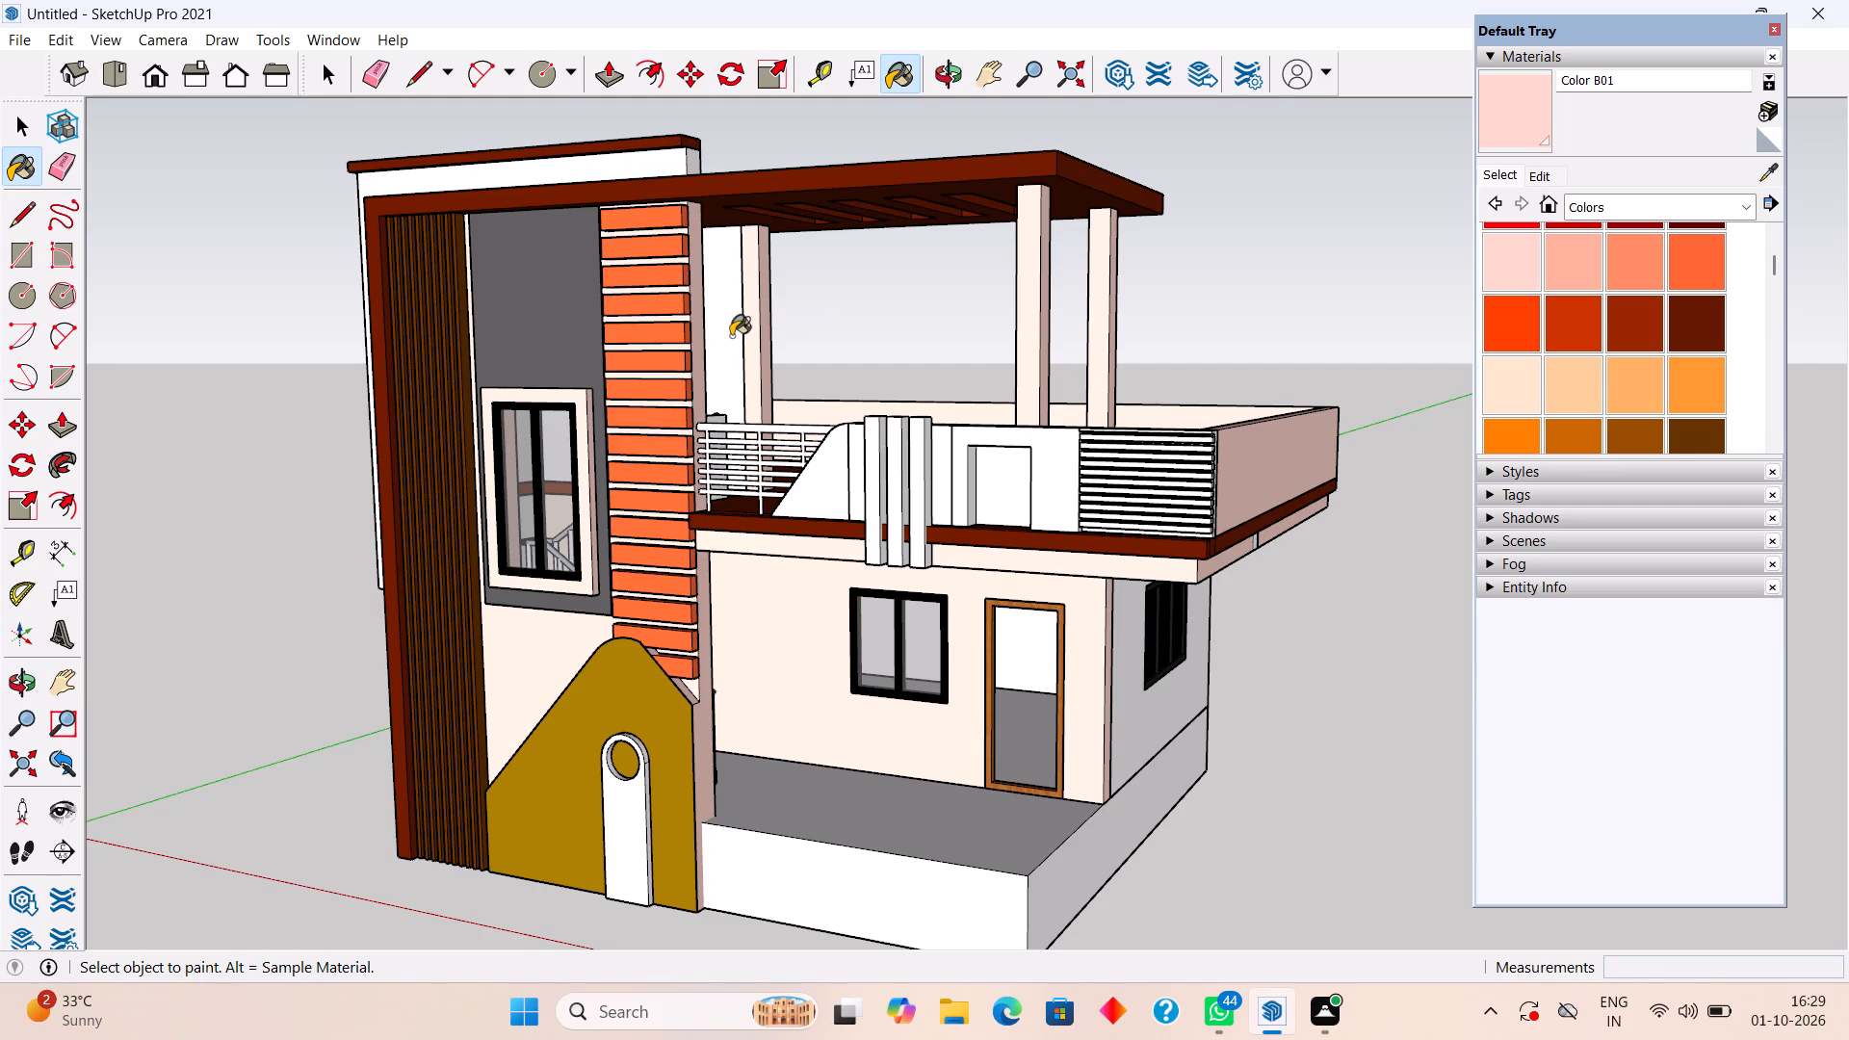
# Paint the upper wall behind the terrace, the tall wall behind the frame and the strip beside the tower's grey panel in Color B01.
pyautogui.click(731, 336)
pyautogui.moveTo(738, 328); pyautogui.dragTo(975, 362, button='middle')
pyautogui.scroll(-3, 975, 362)
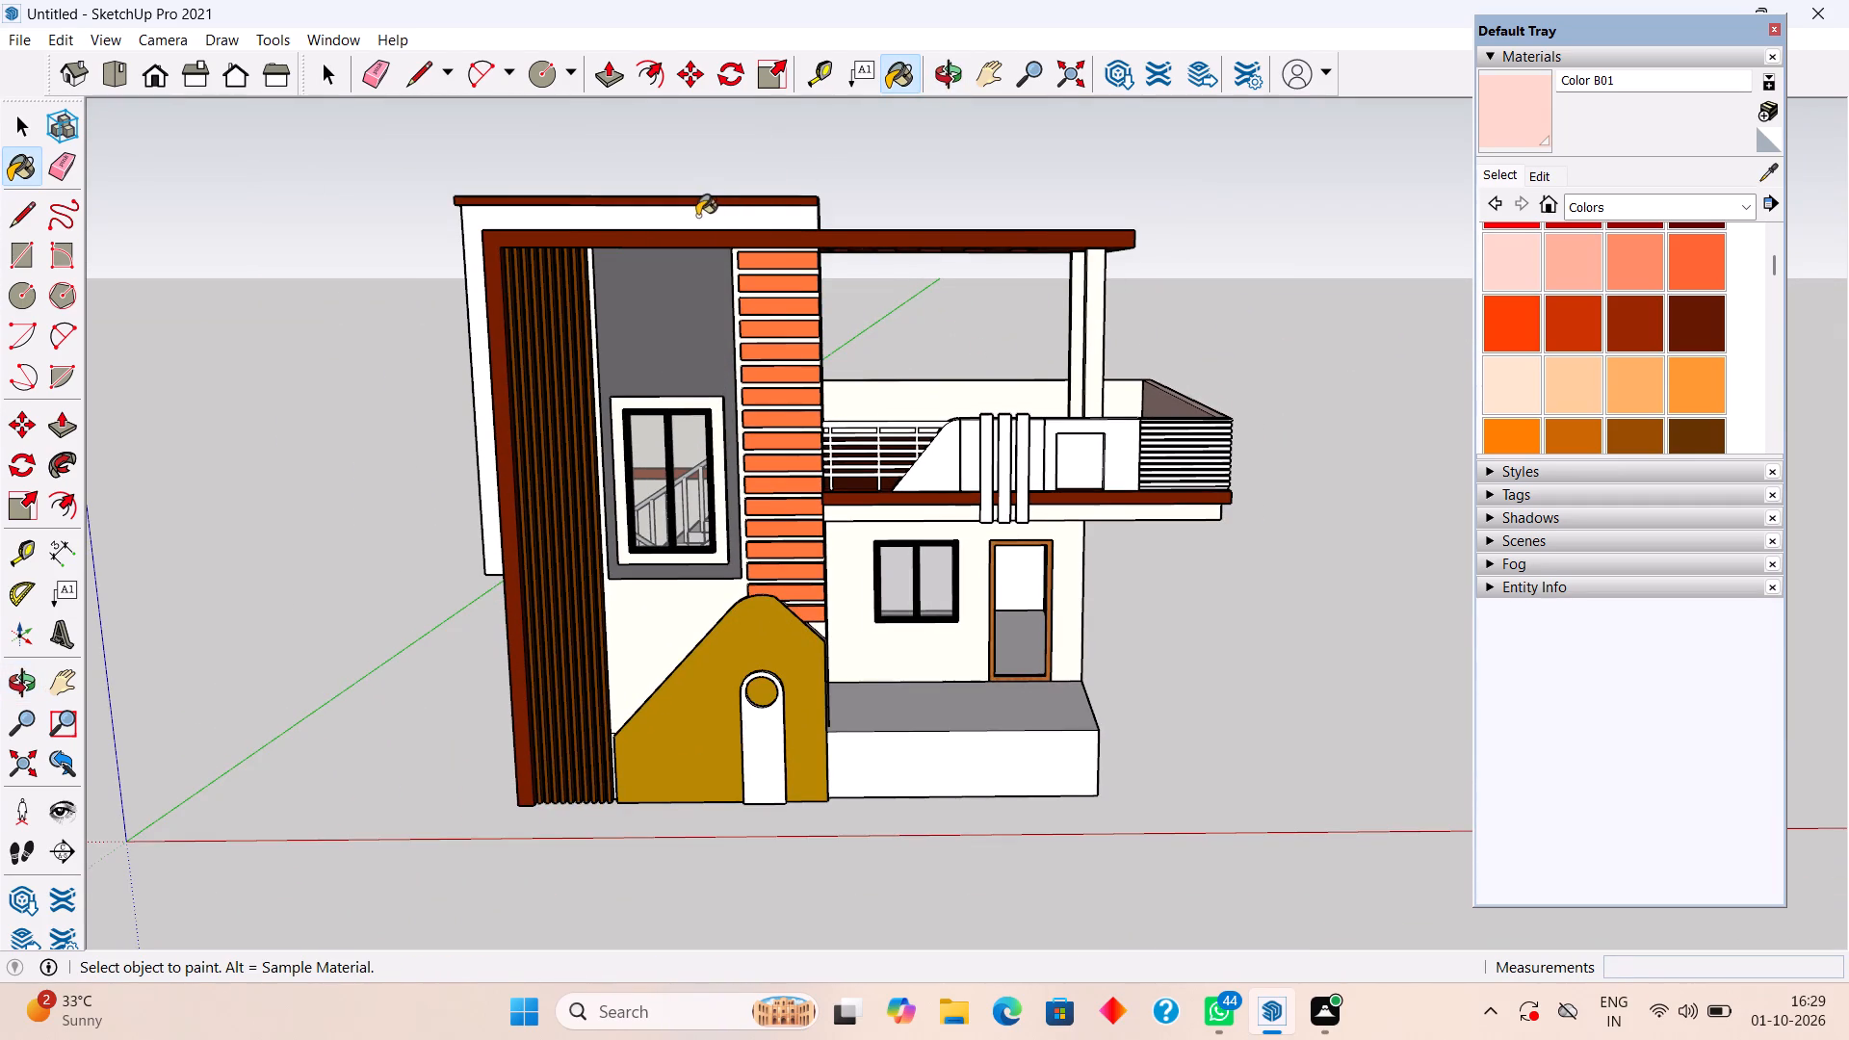
pyautogui.click(693, 216)
pyautogui.scroll(11, 587, 526)
pyautogui.click(618, 492)
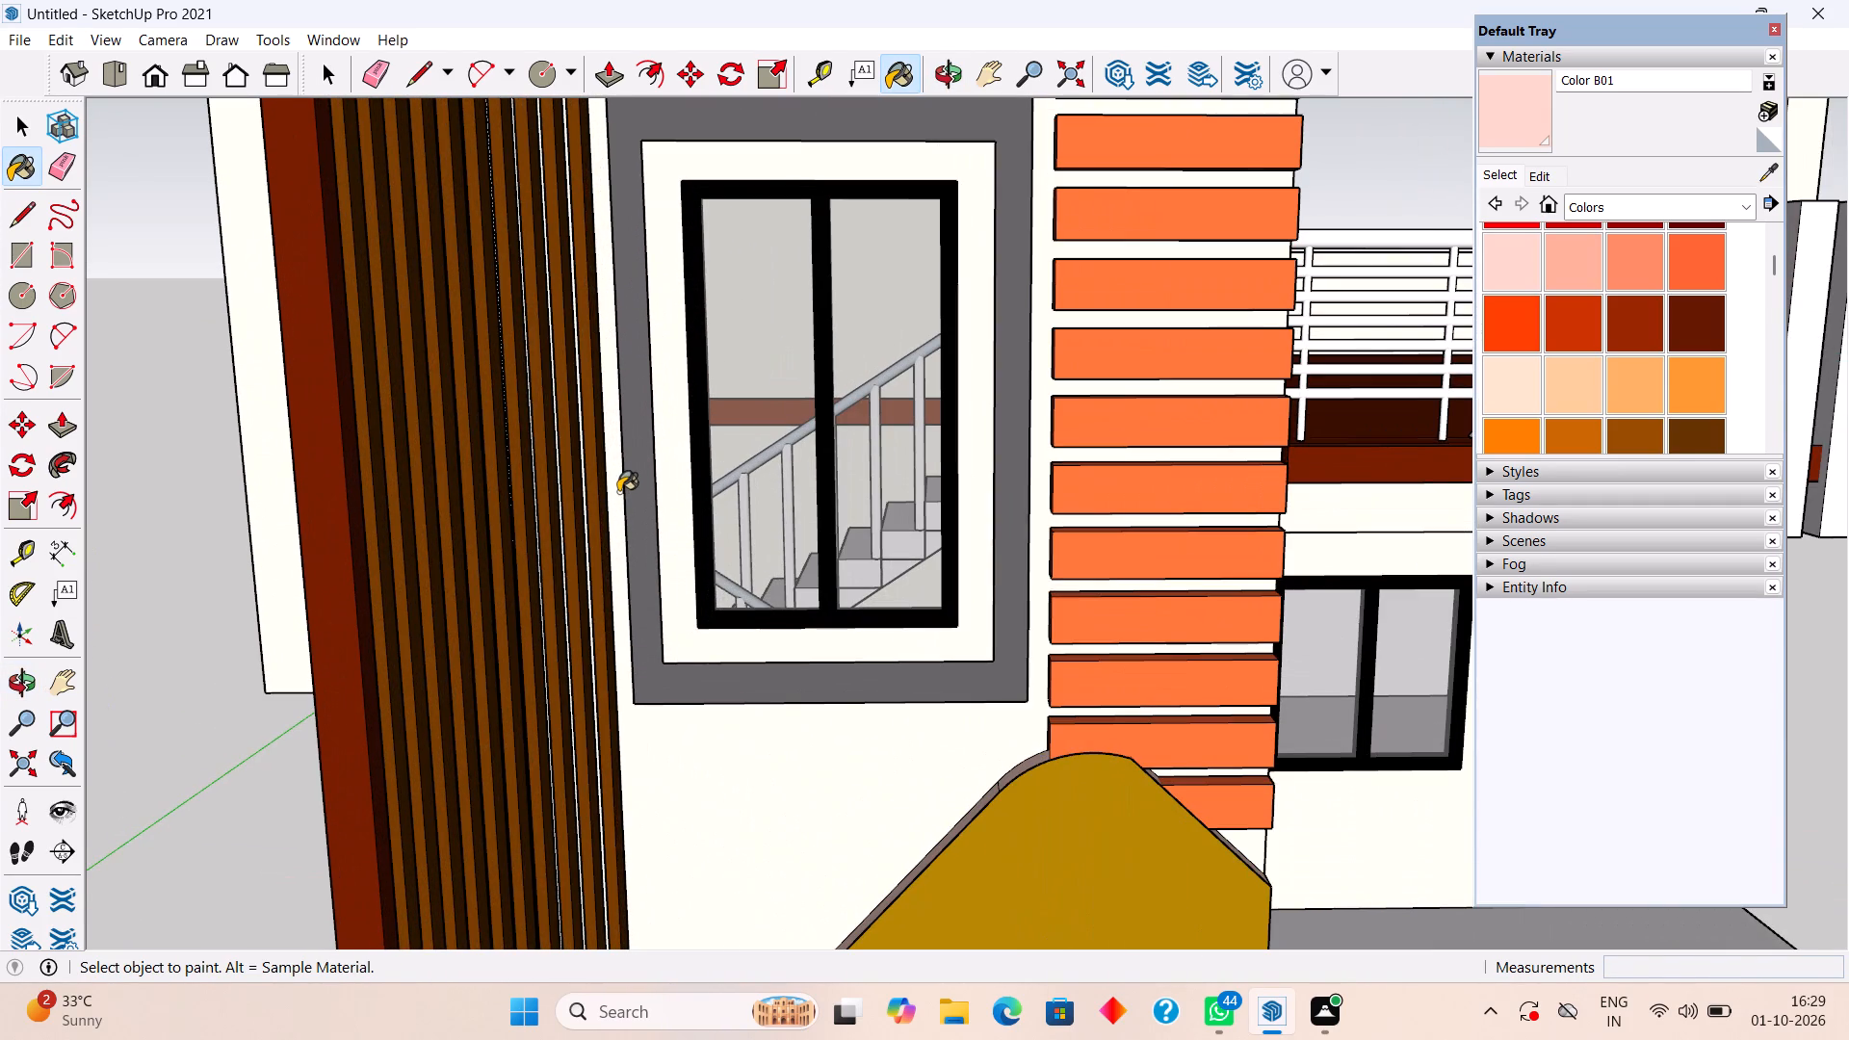
pyautogui.scroll(-14, 618, 492)
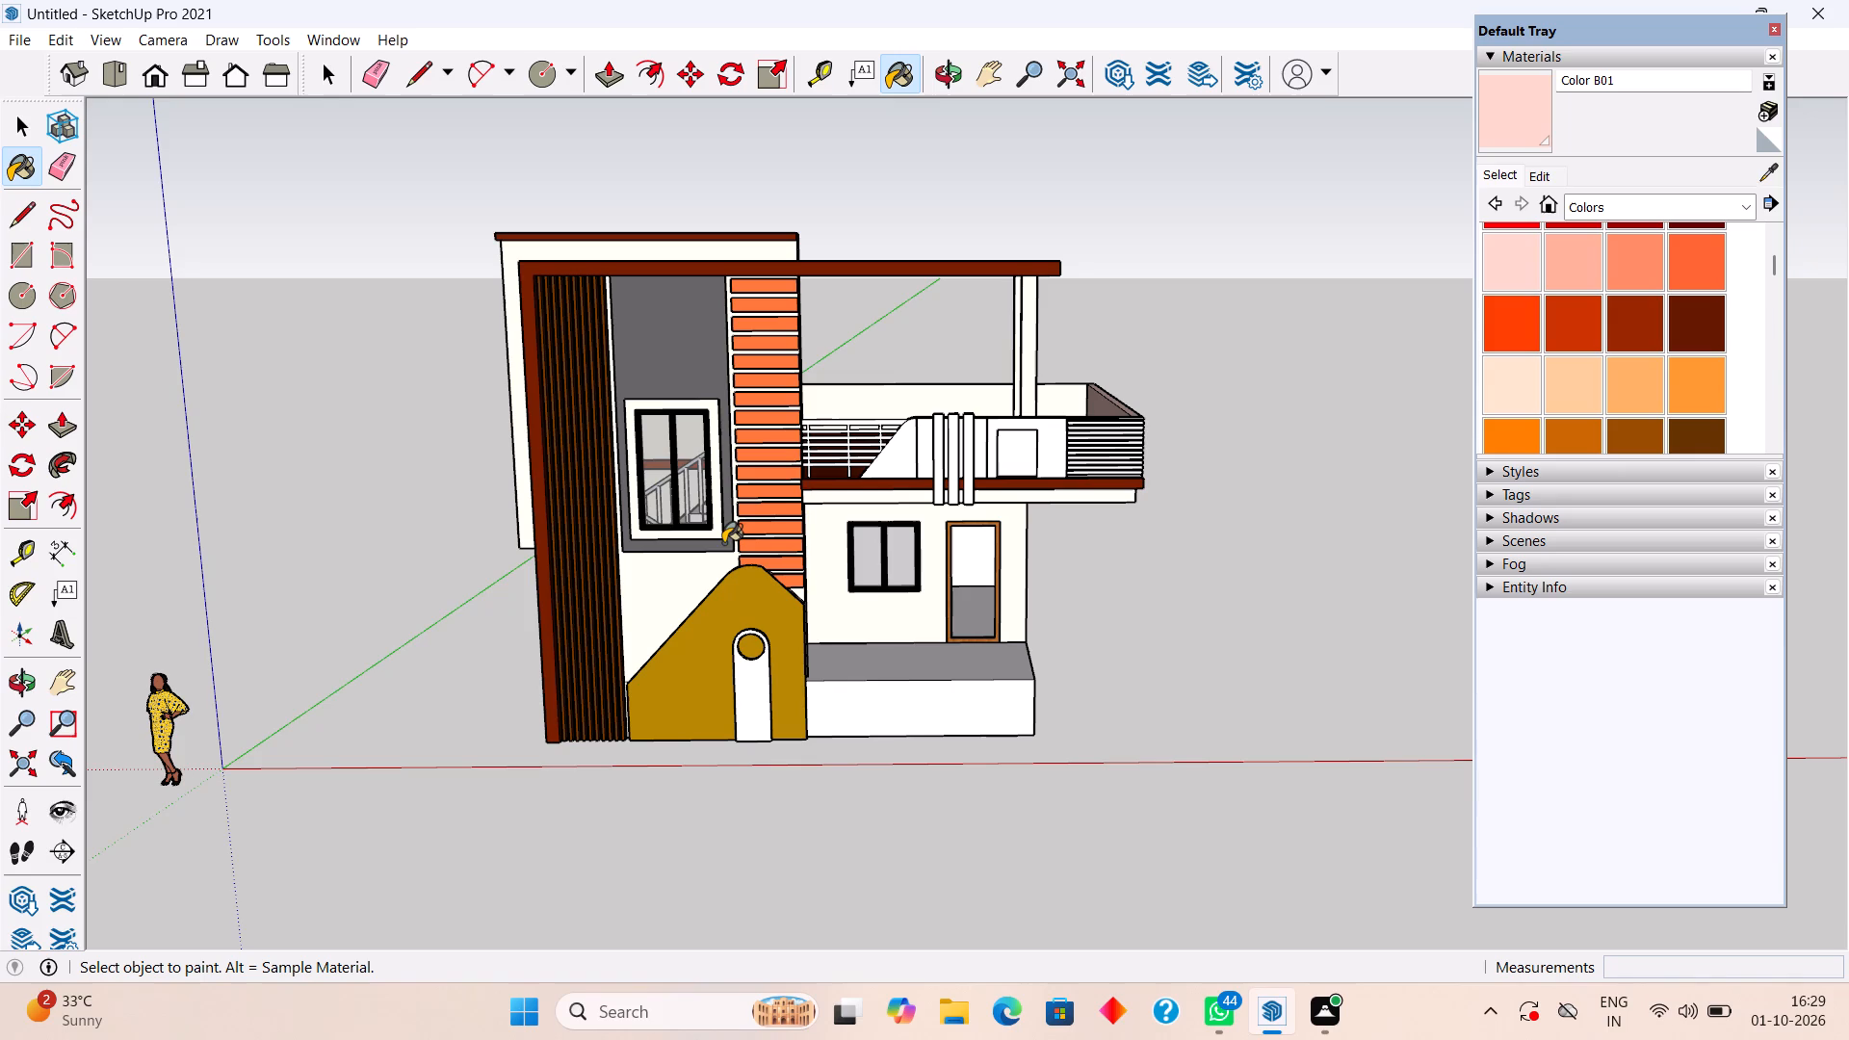
pyautogui.scroll(-2, 729, 541)
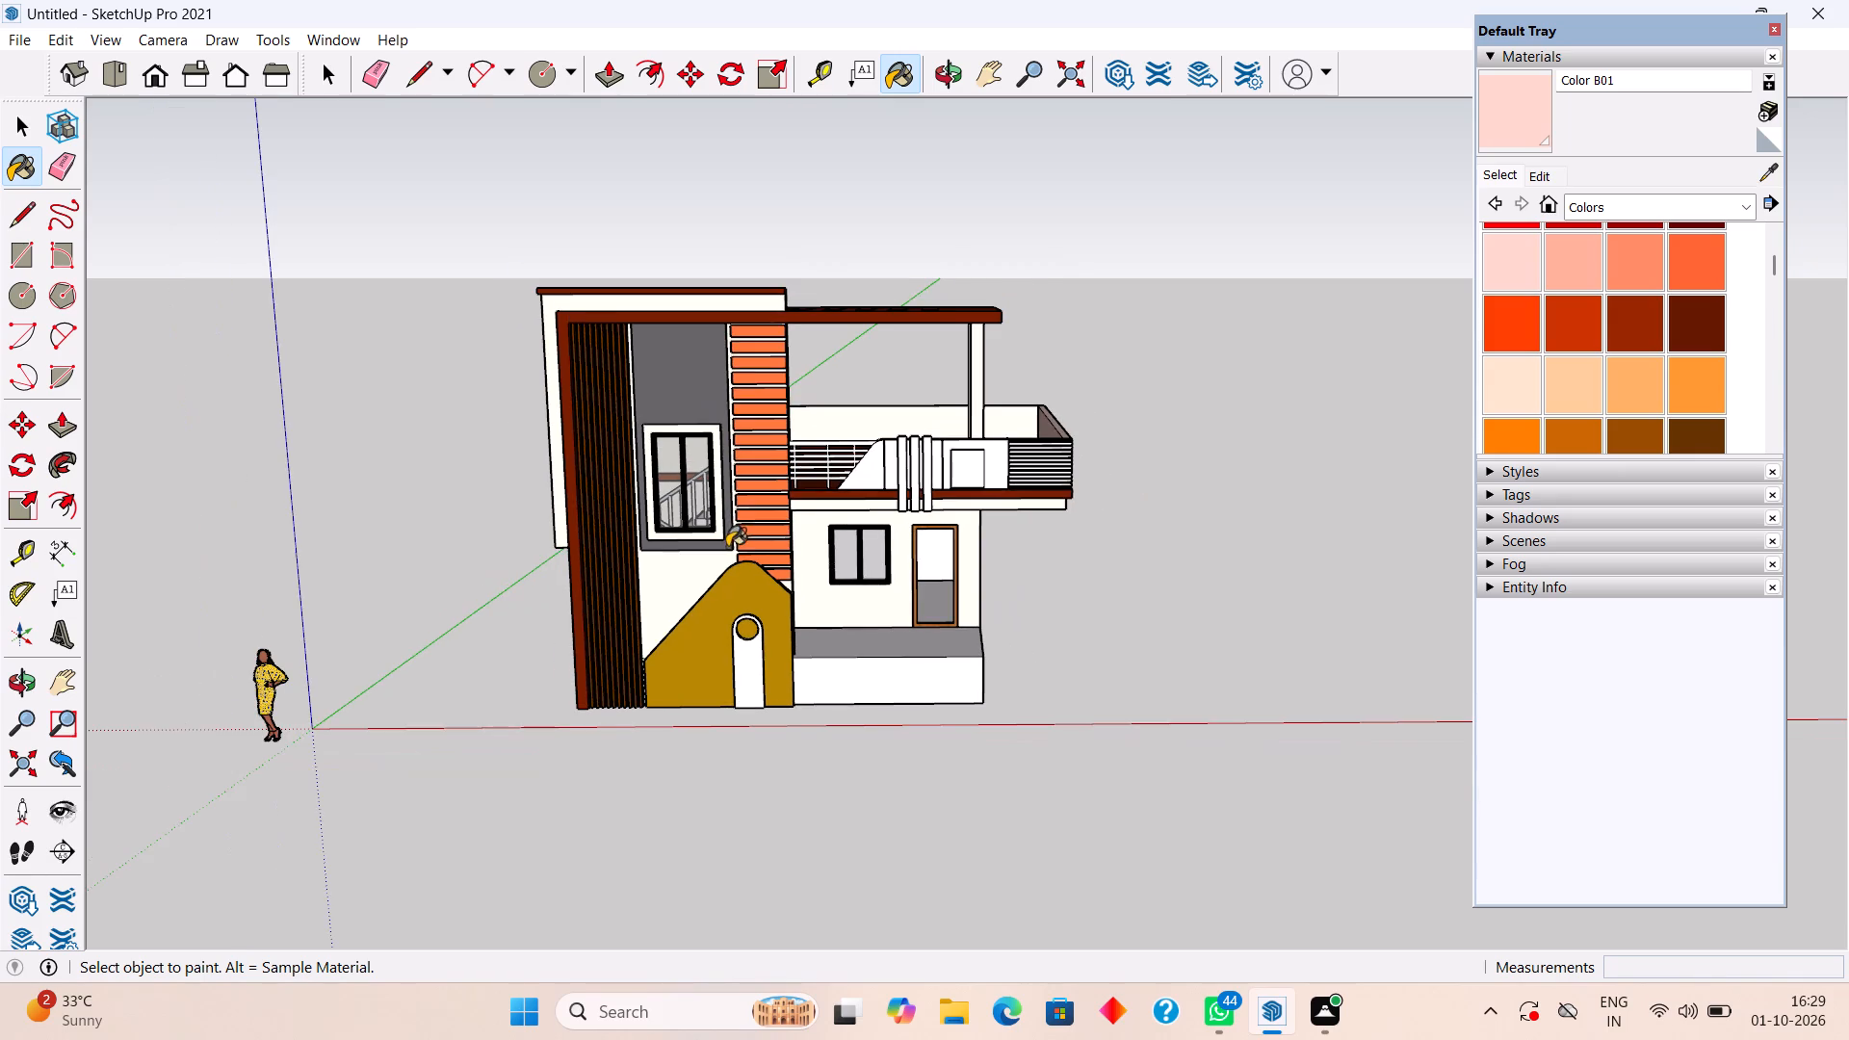
# Paint the arched niche in the curved front wall in Color B01.
pyautogui.moveTo(727, 547); pyautogui.dragTo(859, 437, button='middle')
pyautogui.click(765, 654)
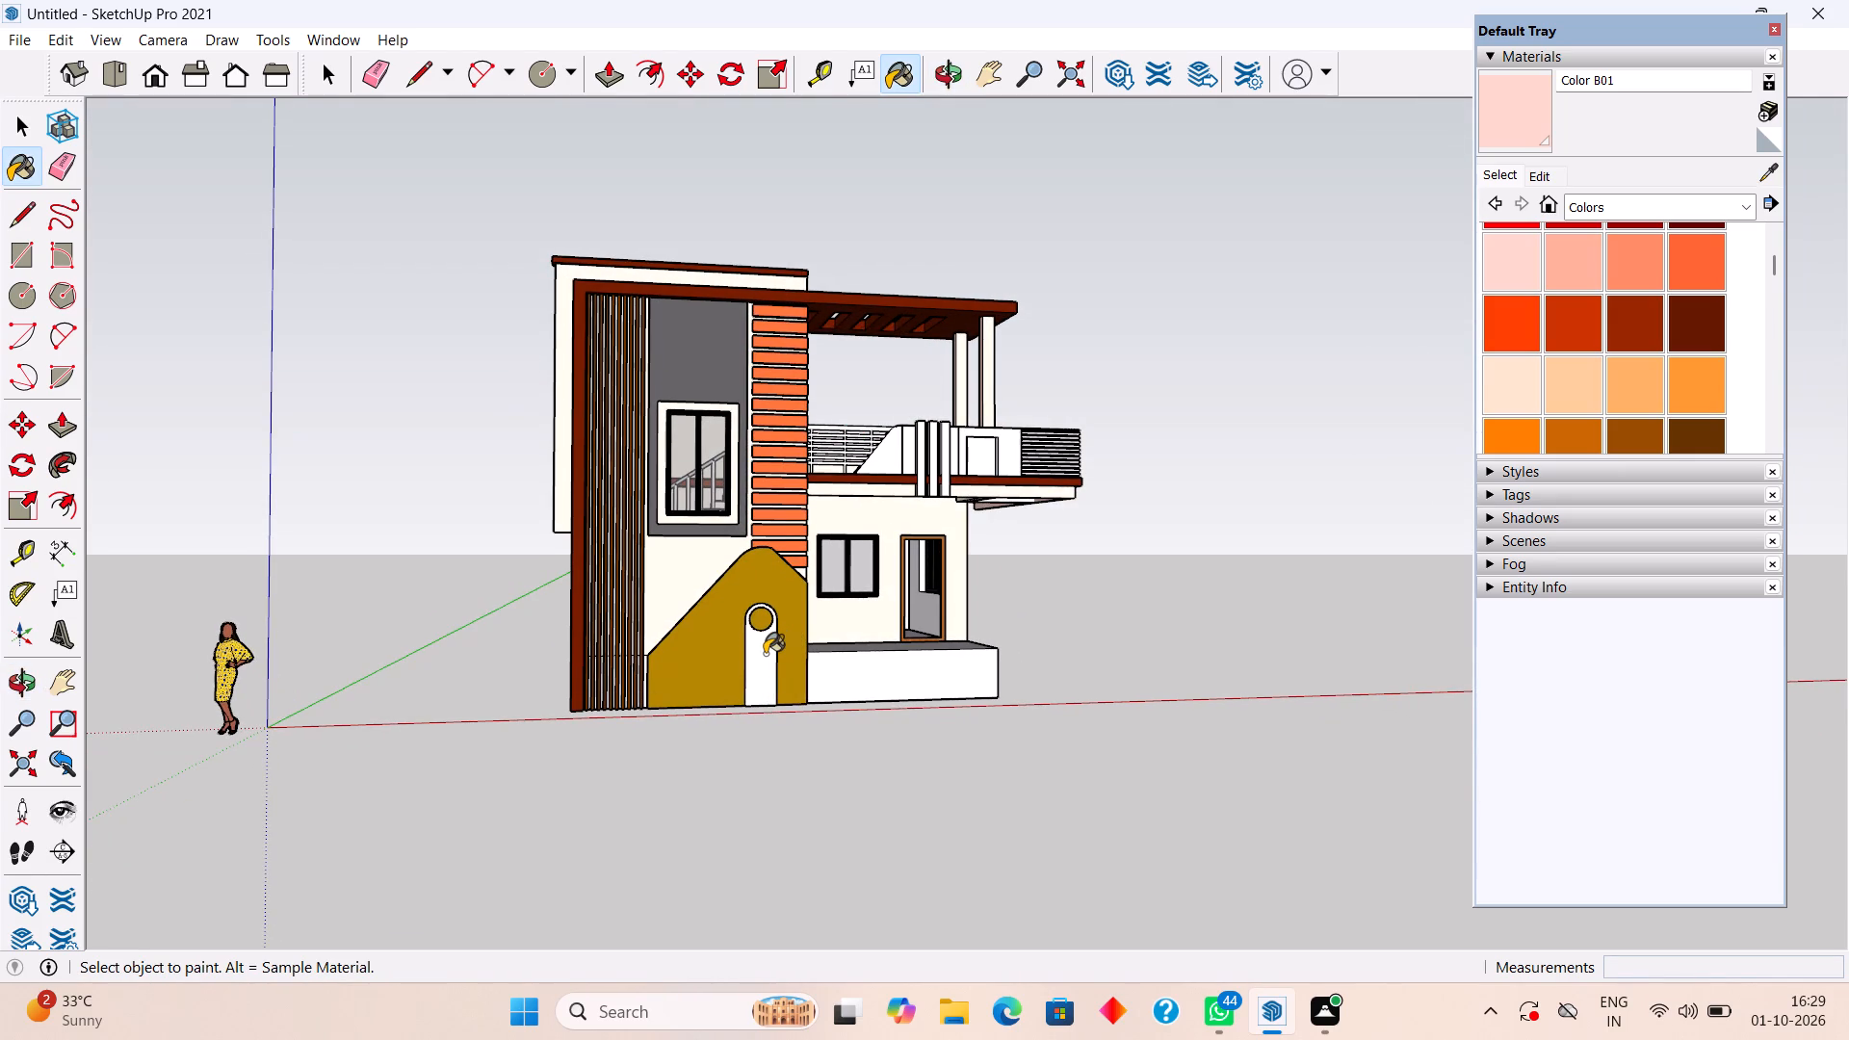
pyautogui.scroll(5, 765, 655)
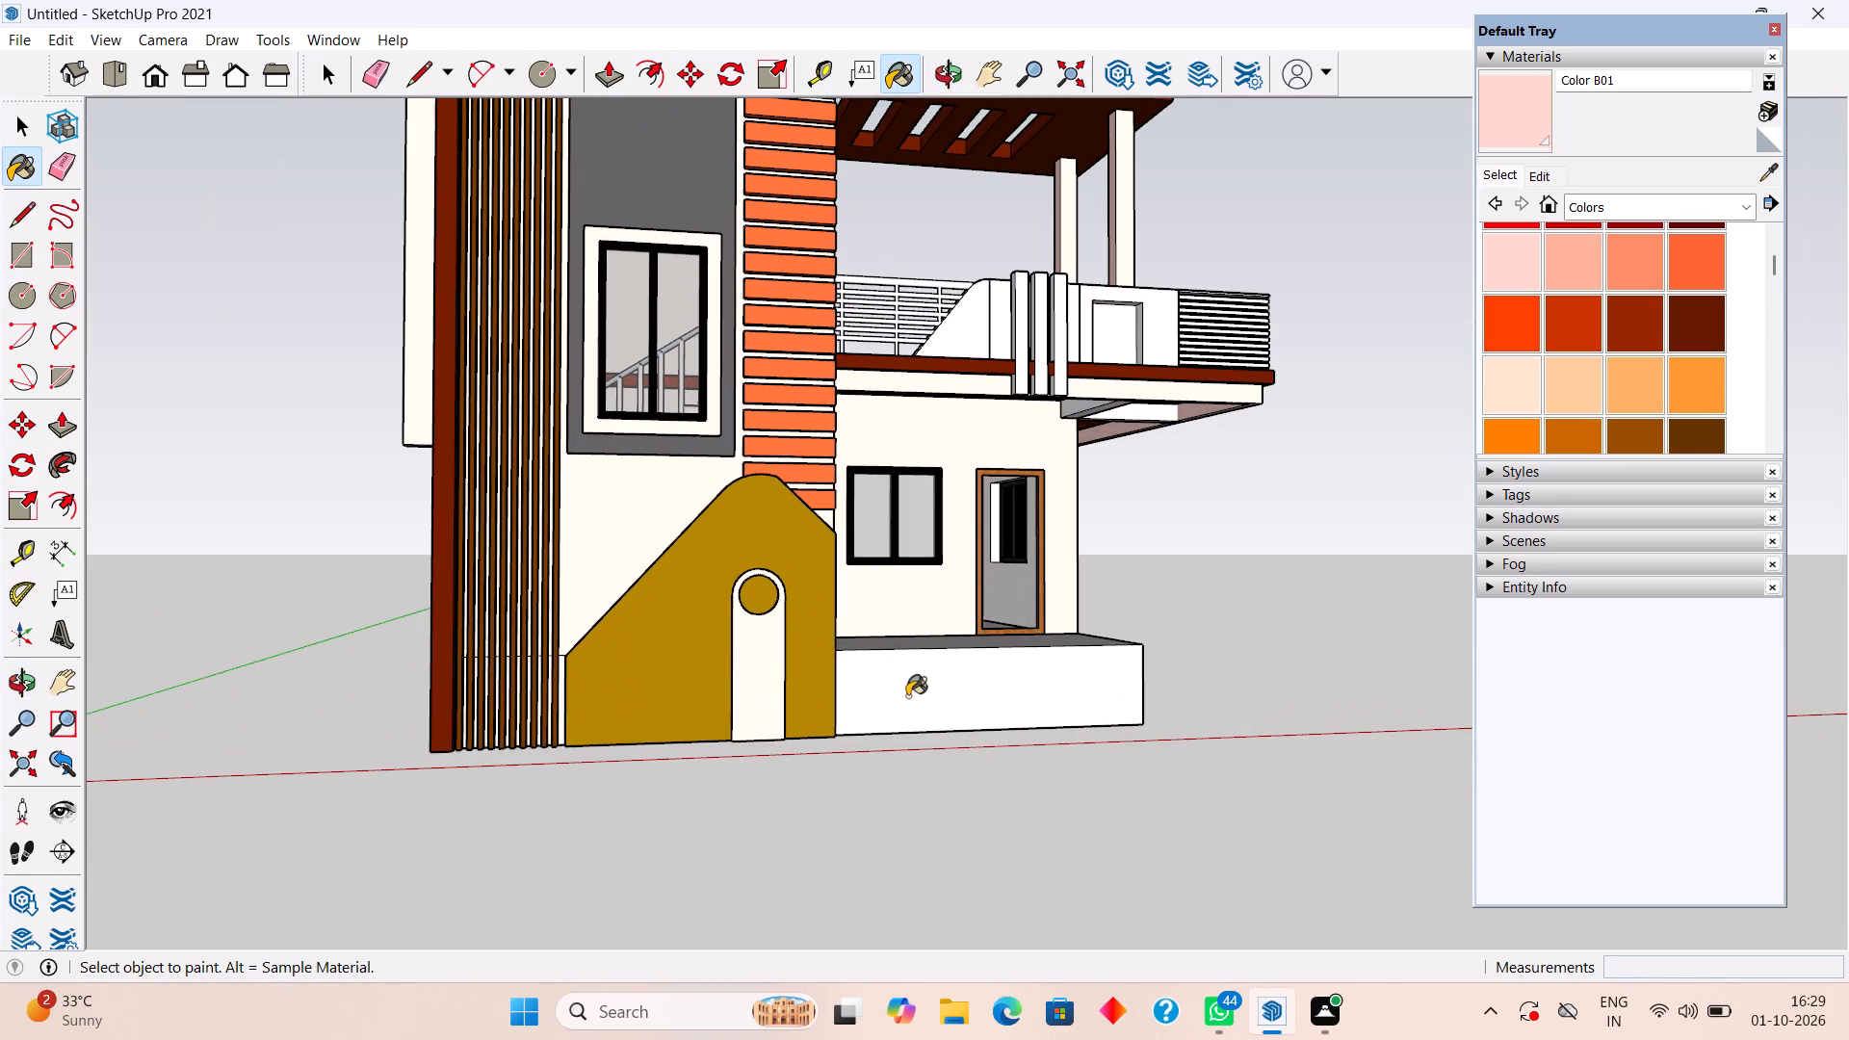
# Paint the side elevation's wall faces, the narrow horizontal strip and the side parapet beside the front frame in Color B01.
pyautogui.moveTo(888, 640); pyautogui.dragTo(1426, 803, button='middle')
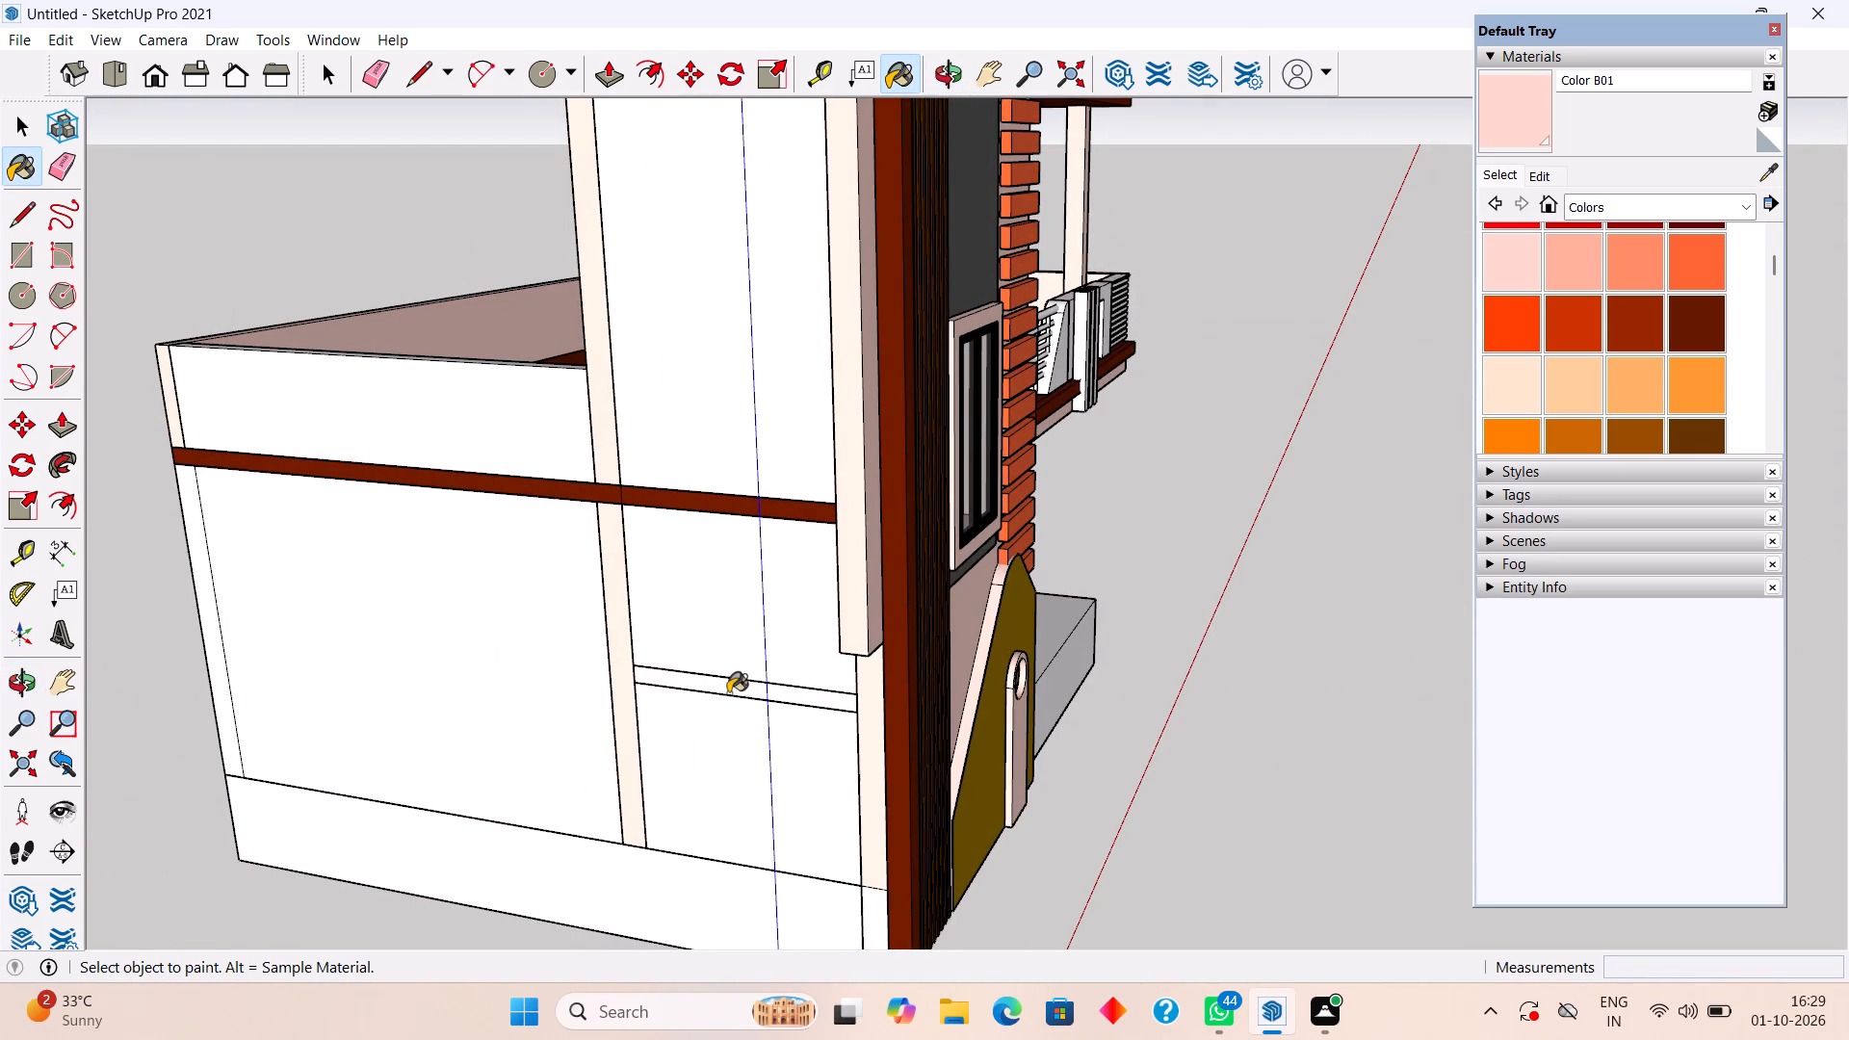
pyautogui.click(717, 693)
pyautogui.click(745, 556)
pyautogui.click(734, 407)
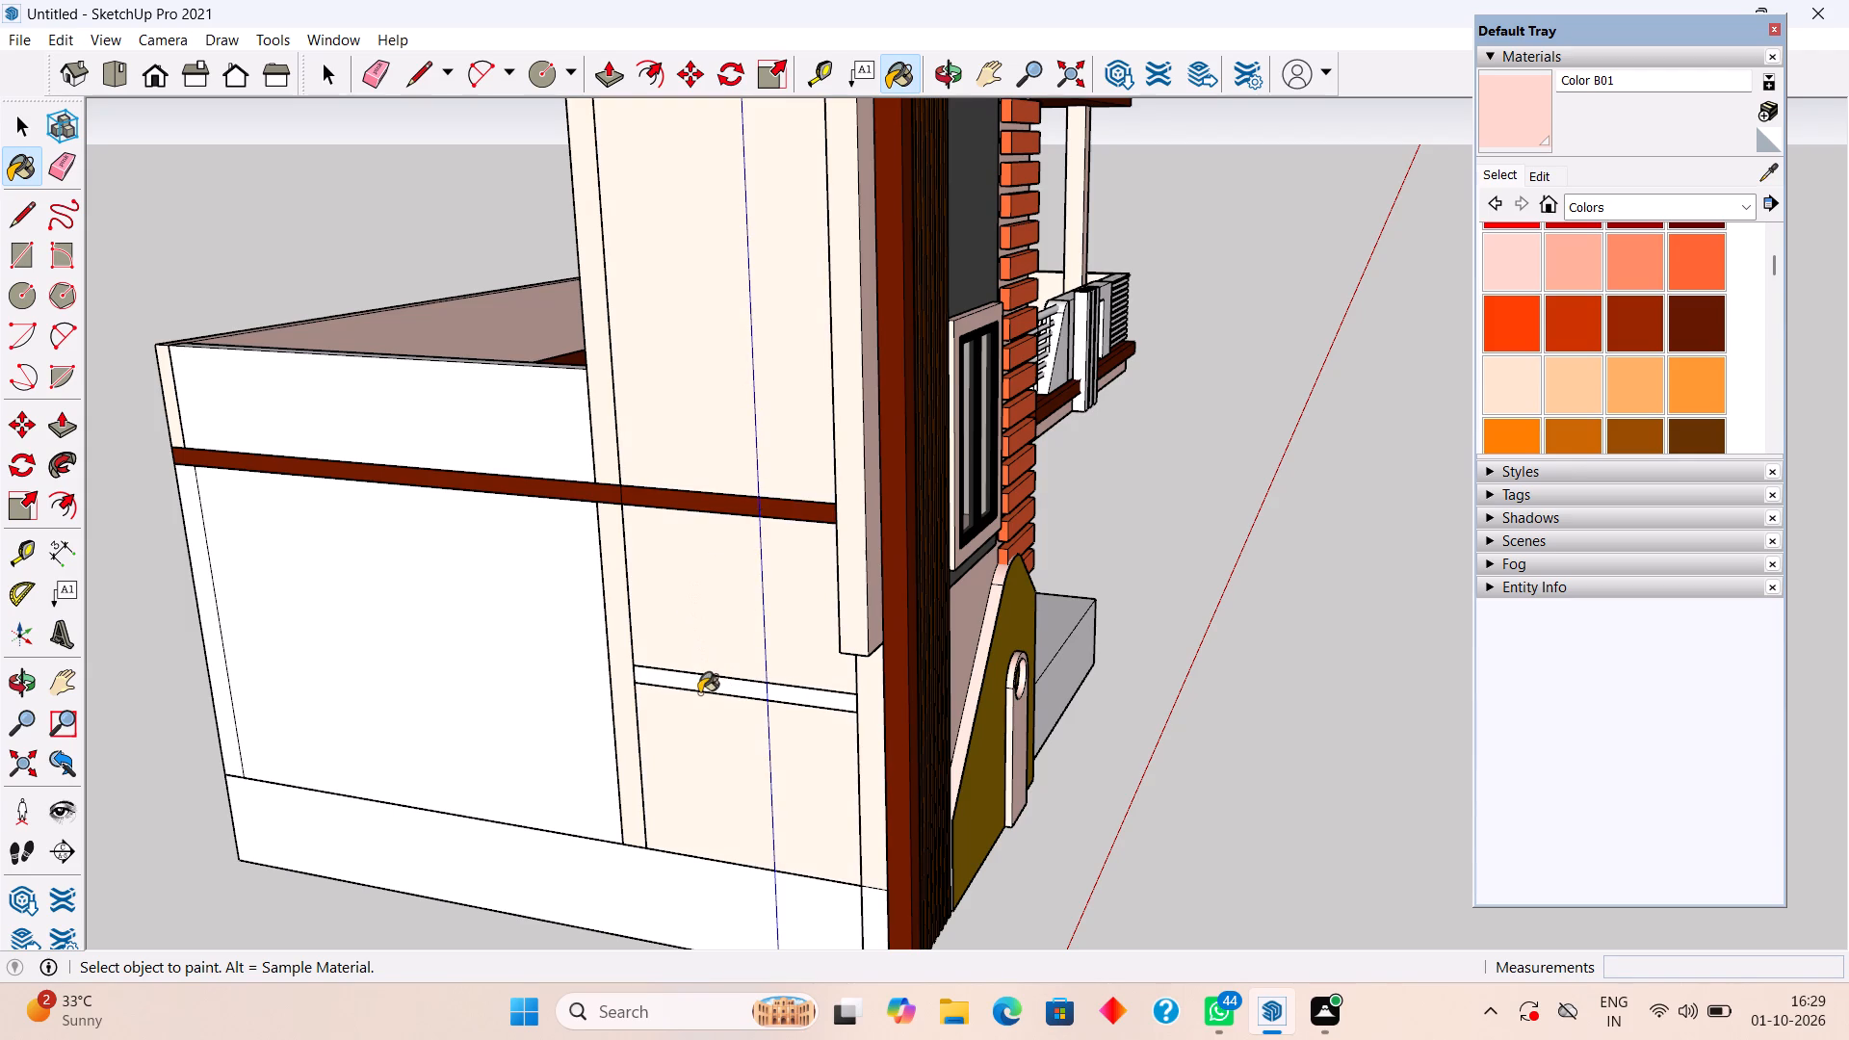
pyautogui.click(699, 686)
pyautogui.click(543, 638)
pyautogui.click(456, 402)
# Paint the white low wall by the stair opening on the terrace in Color B01.
pyautogui.moveTo(459, 437); pyautogui.dragTo(647, 449, button='middle')
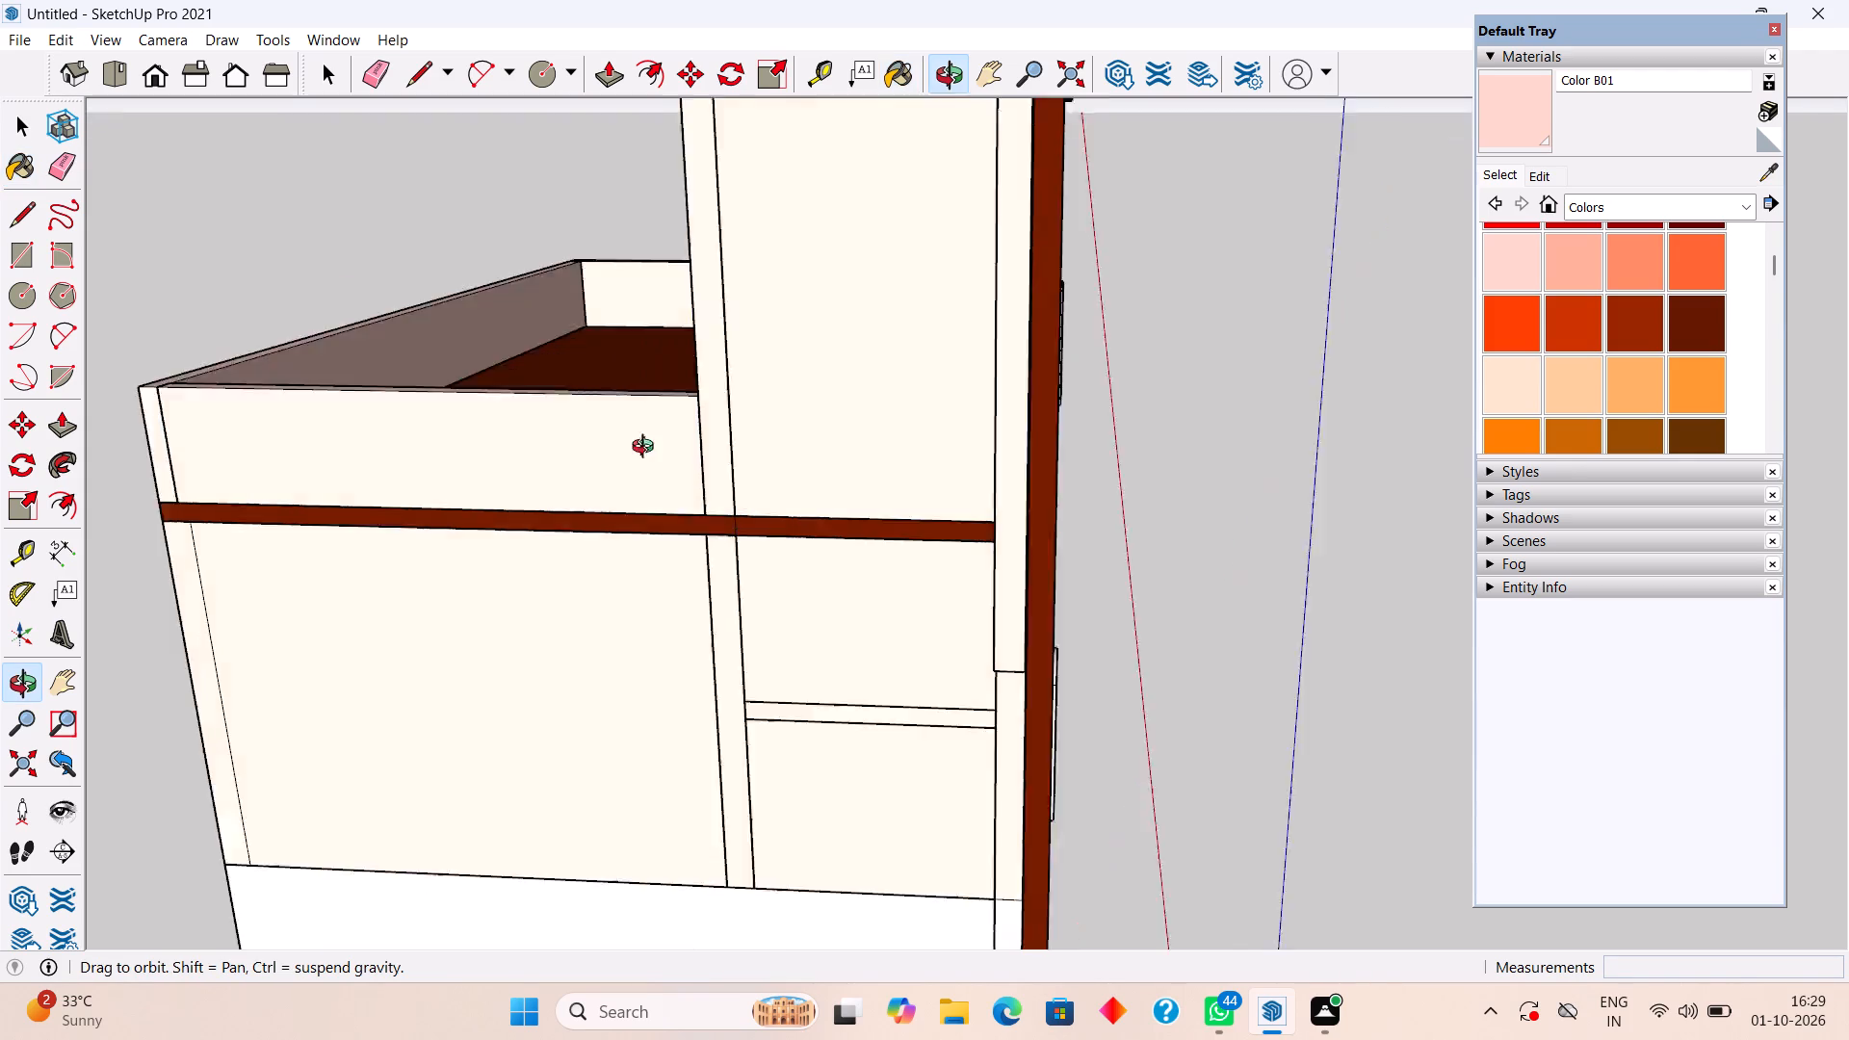
pyautogui.moveTo(647, 449); pyautogui.dragTo(1023, 286, button='middle')
pyautogui.scroll(-1, 1023, 286)
pyautogui.moveTo(956, 555); pyautogui.dragTo(638, 698, button='middle')
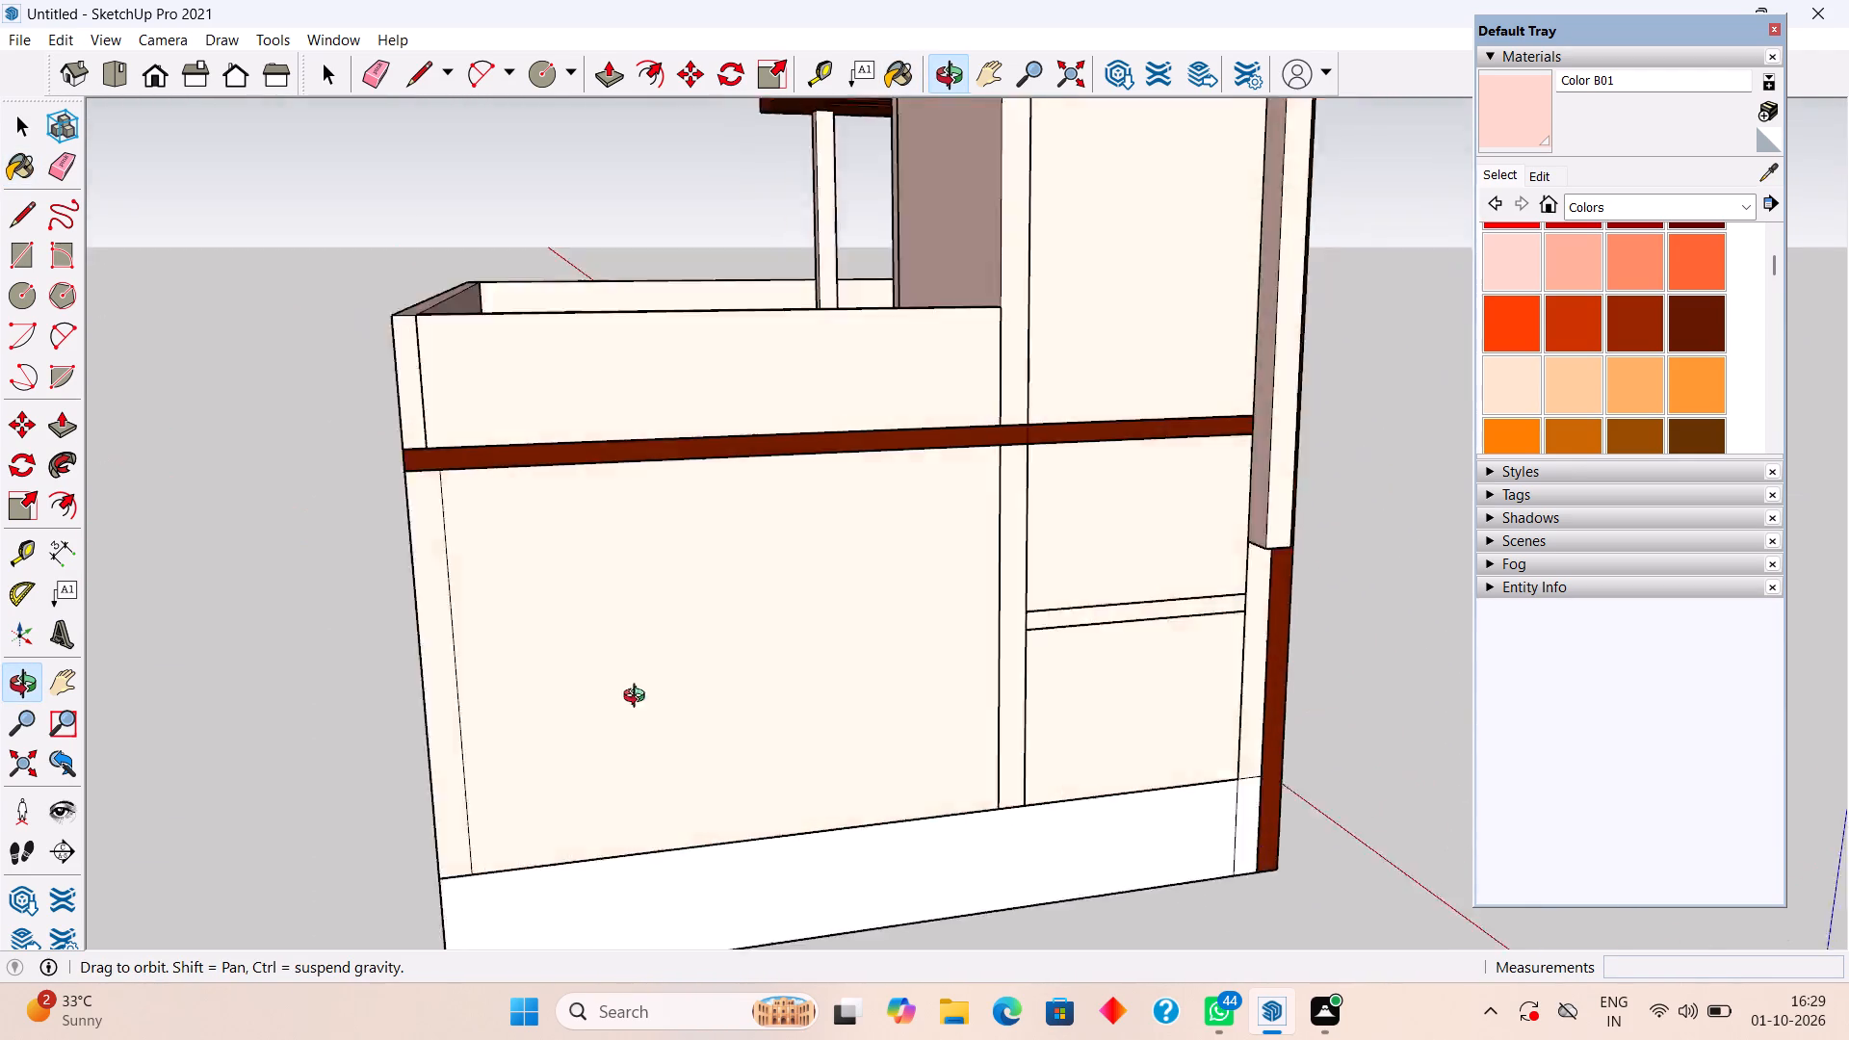
pyautogui.moveTo(638, 698); pyautogui.dragTo(537, 707, button='middle')
pyautogui.scroll(-4, 560, 705)
pyautogui.scroll(-3, 638, 614)
pyautogui.moveTo(796, 593); pyautogui.dragTo(289, 587, button='middle')
pyautogui.moveTo(1061, 554); pyautogui.dragTo(965, 563, button='middle')
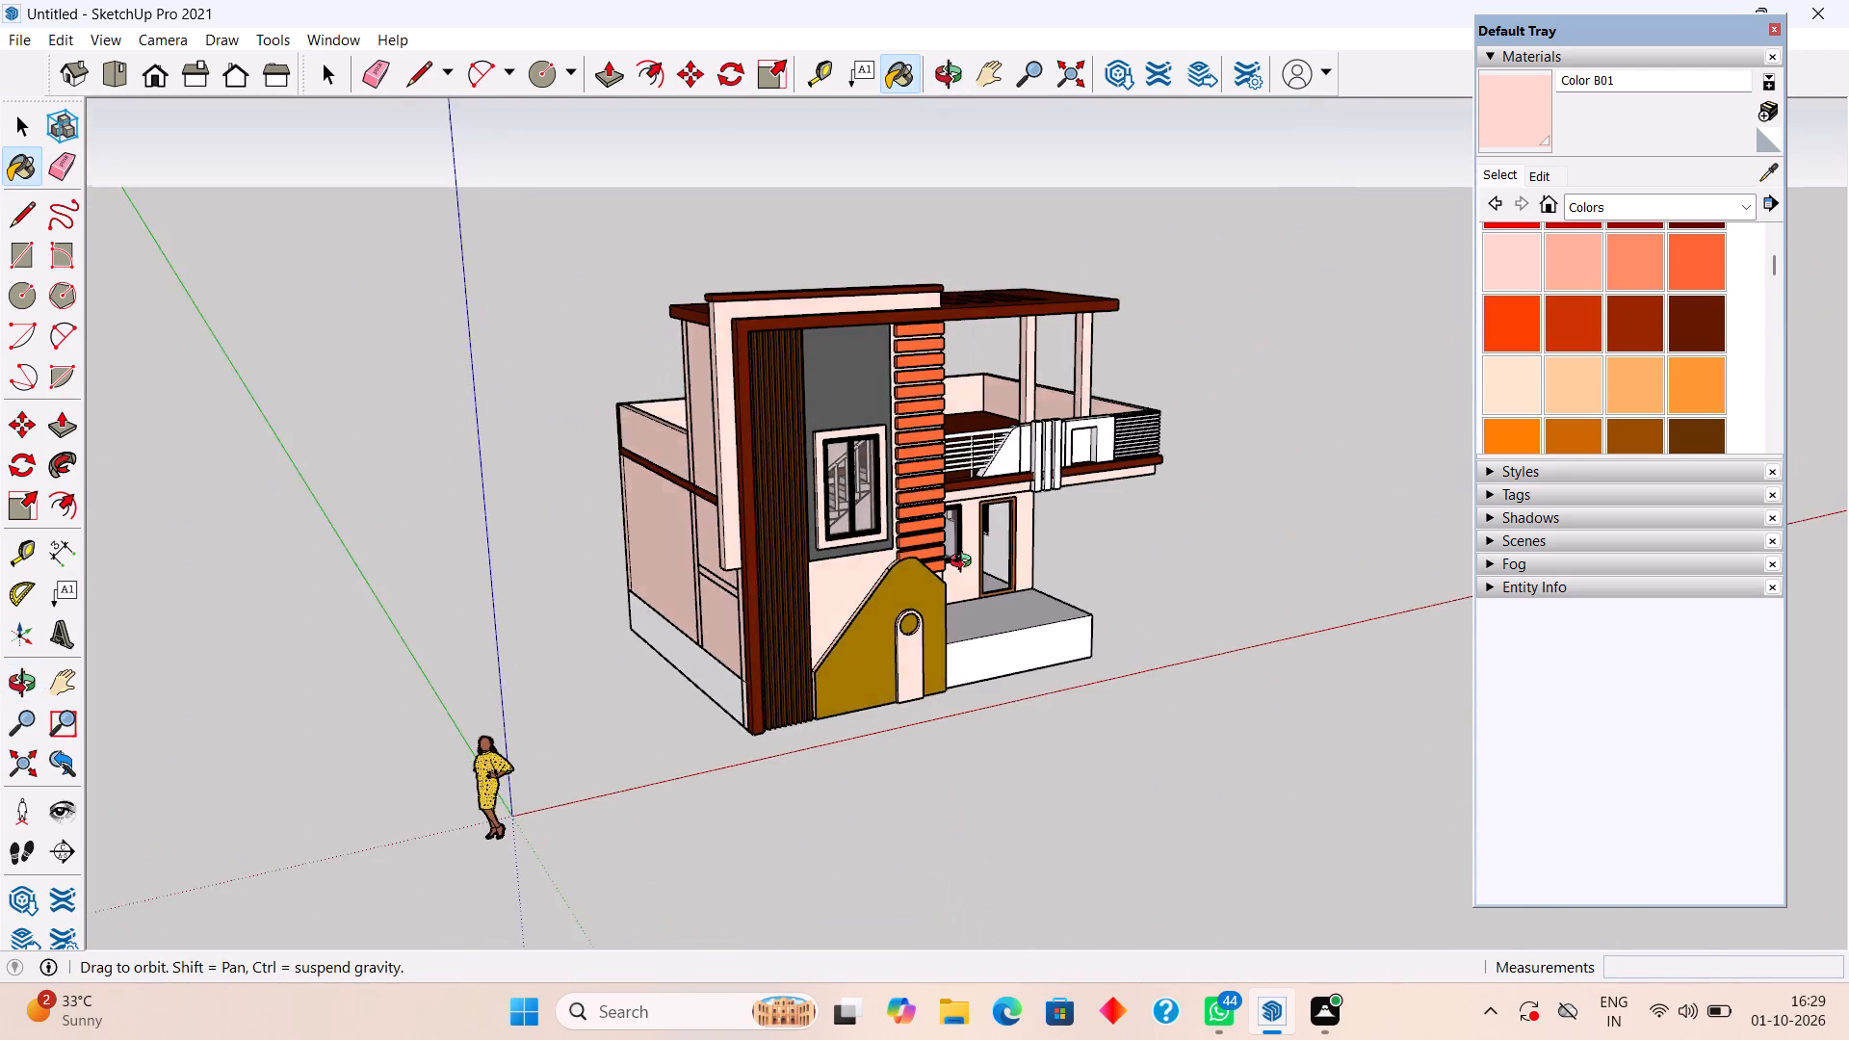
pyautogui.moveTo(965, 563); pyautogui.dragTo(562, 571, button='middle')
pyautogui.moveTo(1313, 587); pyautogui.dragTo(872, 674, button='middle')
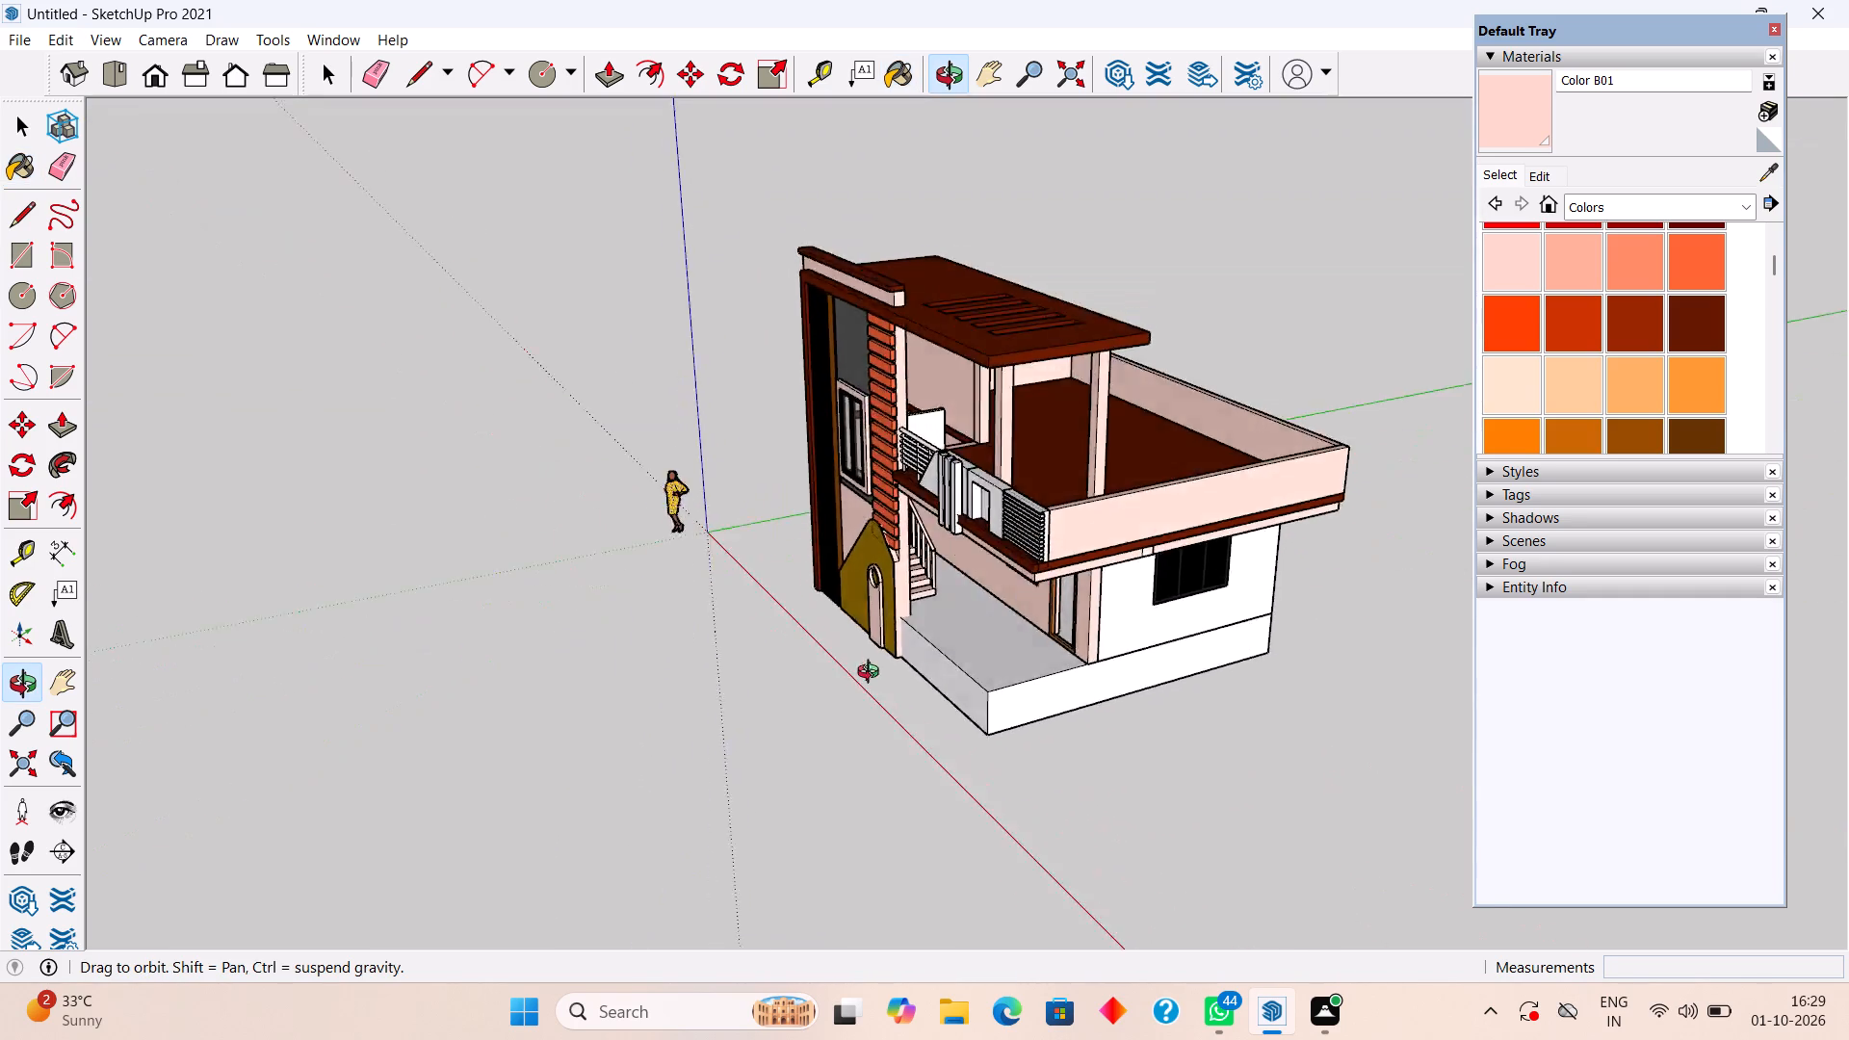
pyautogui.moveTo(872, 674); pyautogui.dragTo(718, 681, button='middle')
pyautogui.scroll(4, 968, 453)
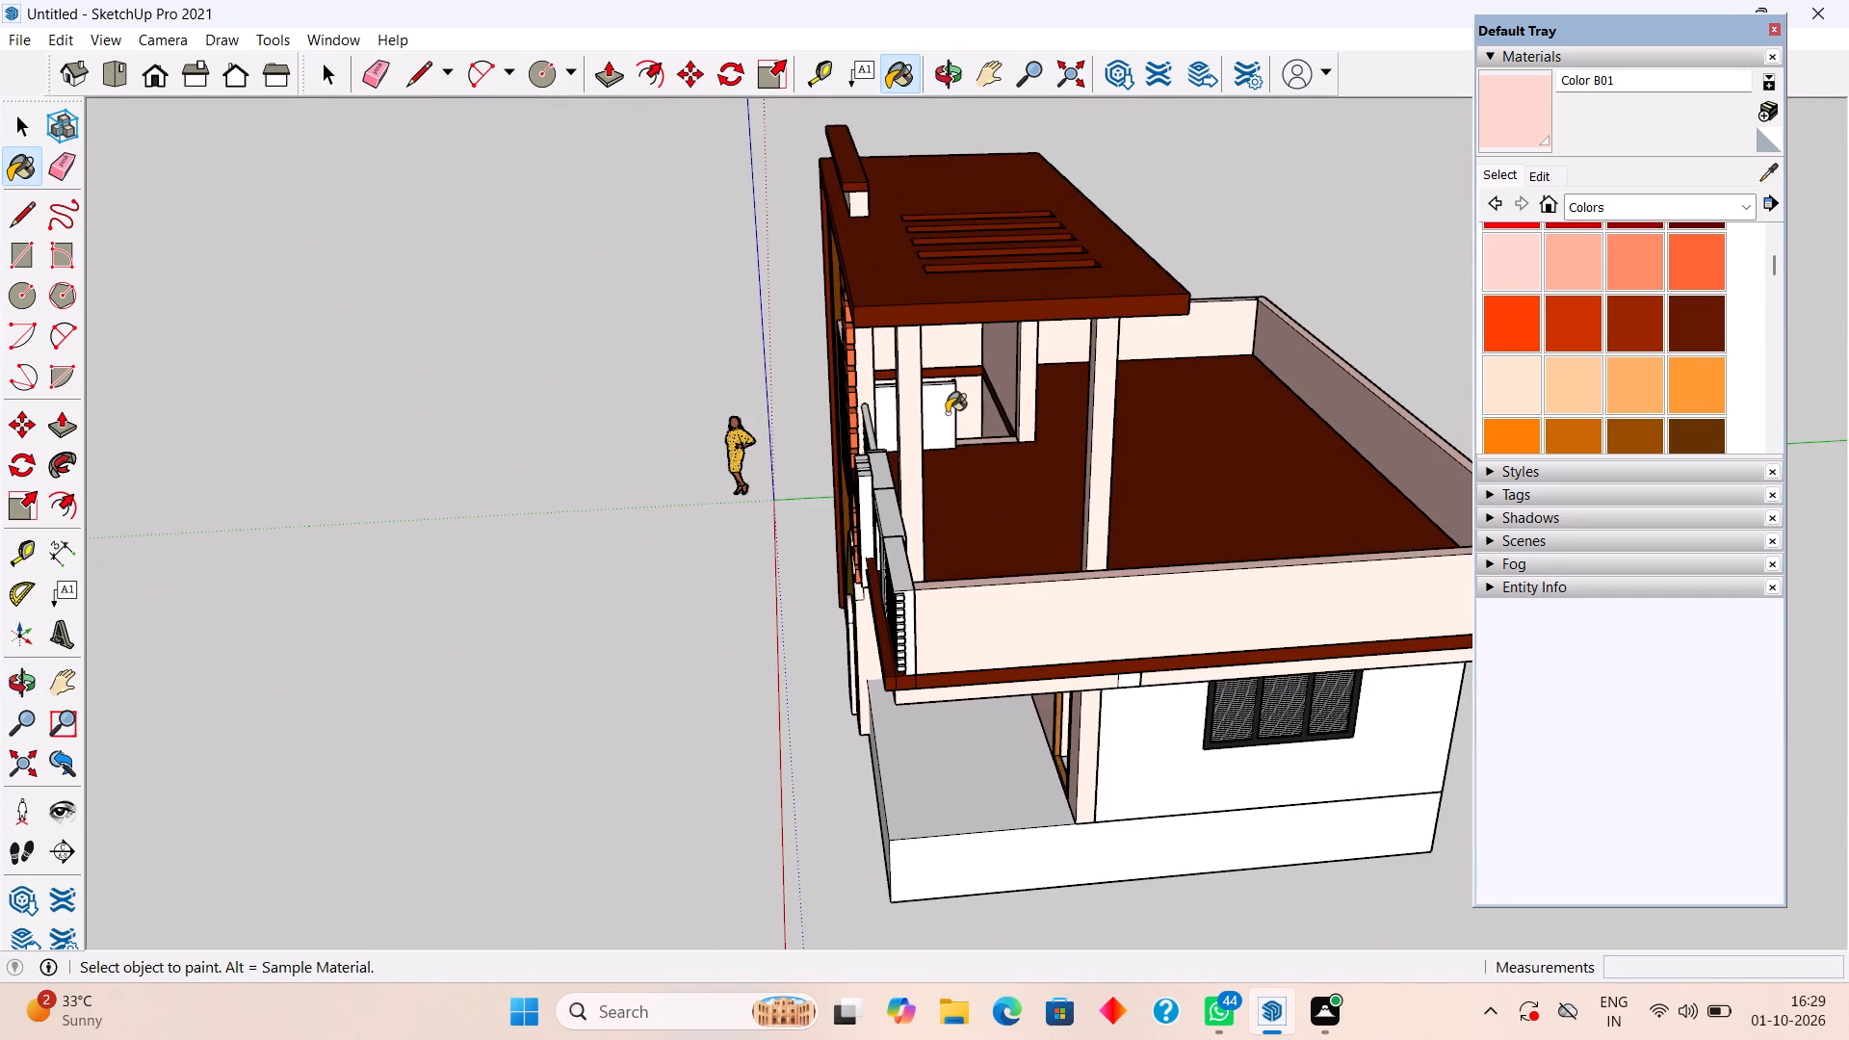
pyautogui.click(947, 413)
# Paint the ground-floor side wall around the three-panel window in Color B01.
pyautogui.scroll(-8, 949, 419)
pyautogui.moveTo(1057, 621); pyautogui.dragTo(1177, 342, button='middle')
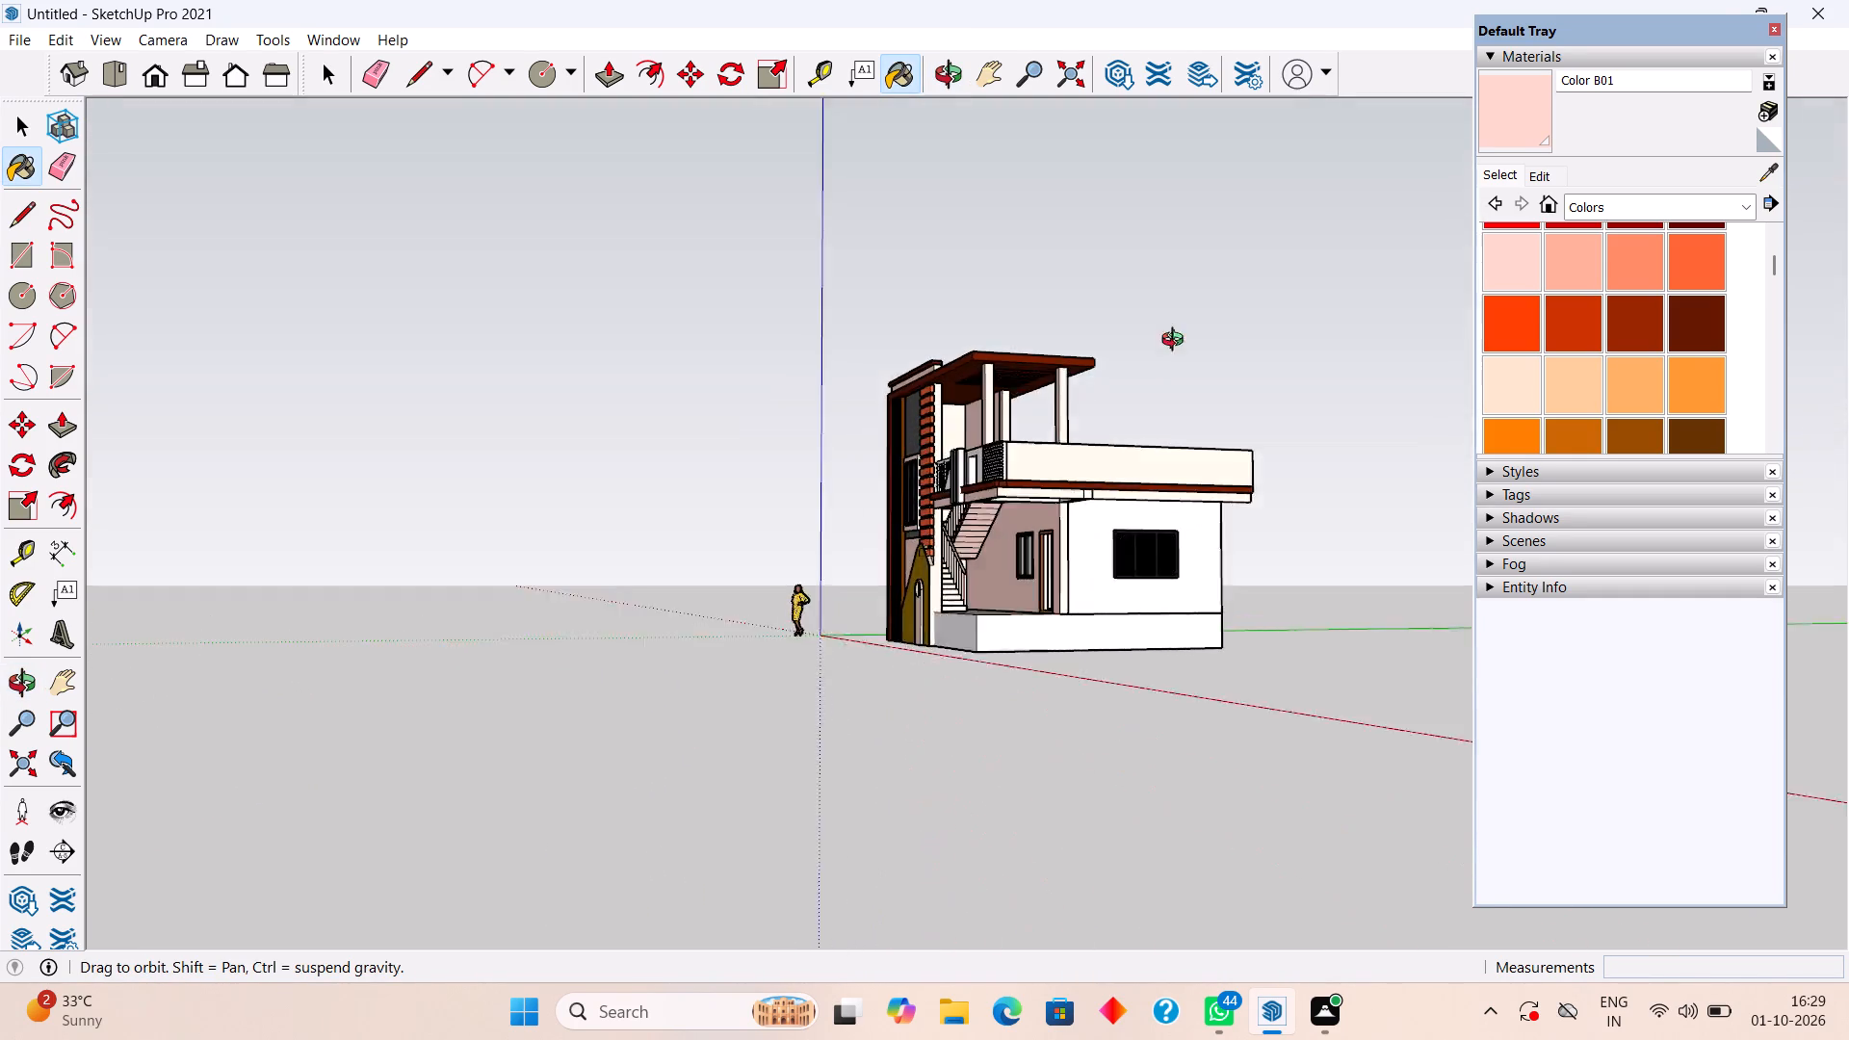
pyautogui.moveTo(1177, 342); pyautogui.dragTo(1184, 436, button='middle')
pyautogui.click(1113, 612)
# Examine the front elevation from several angles and distances for surfaces still lacking colour.
pyautogui.moveTo(1121, 637); pyautogui.dragTo(1389, 613, button='middle')
pyautogui.moveTo(1023, 612); pyautogui.dragTo(1295, 638, button='middle')
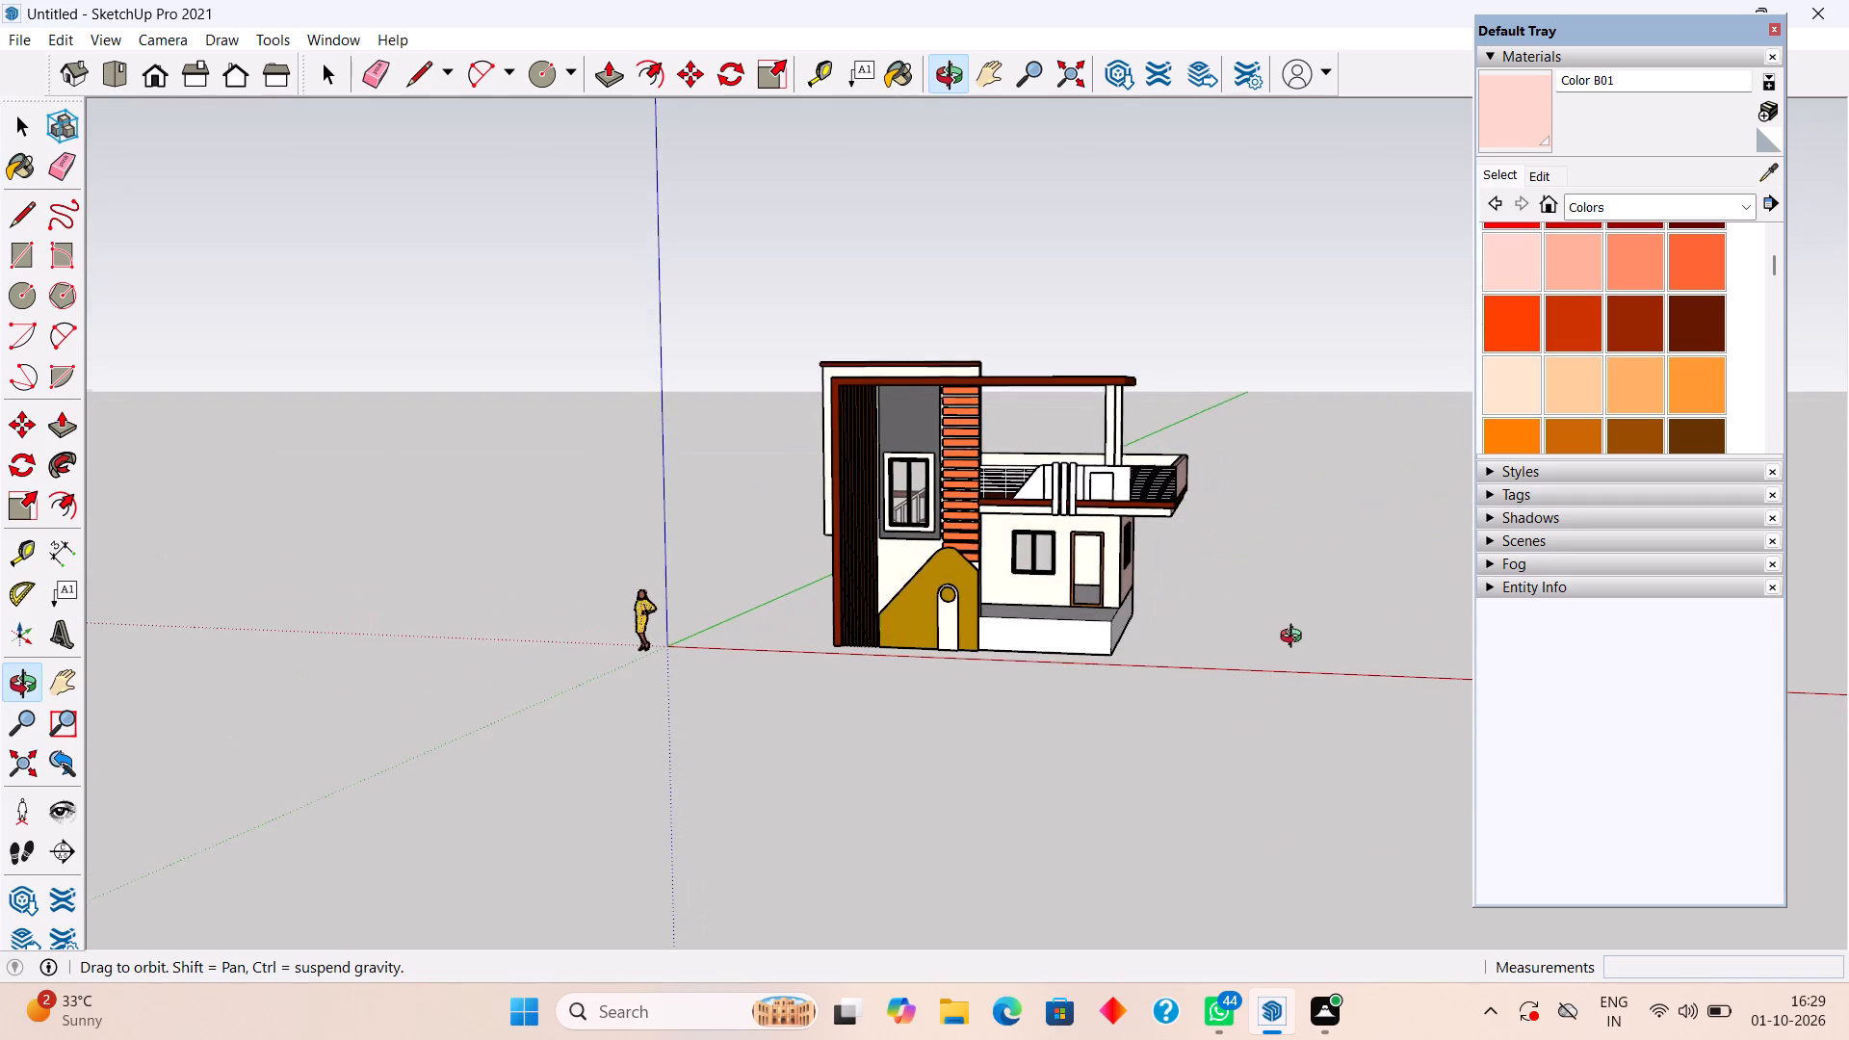
pyautogui.moveTo(1295, 638); pyautogui.dragTo(1297, 639, button='middle')
pyautogui.scroll(5, 1024, 600)
pyautogui.moveTo(947, 595); pyautogui.dragTo(1186, 558, button='middle')
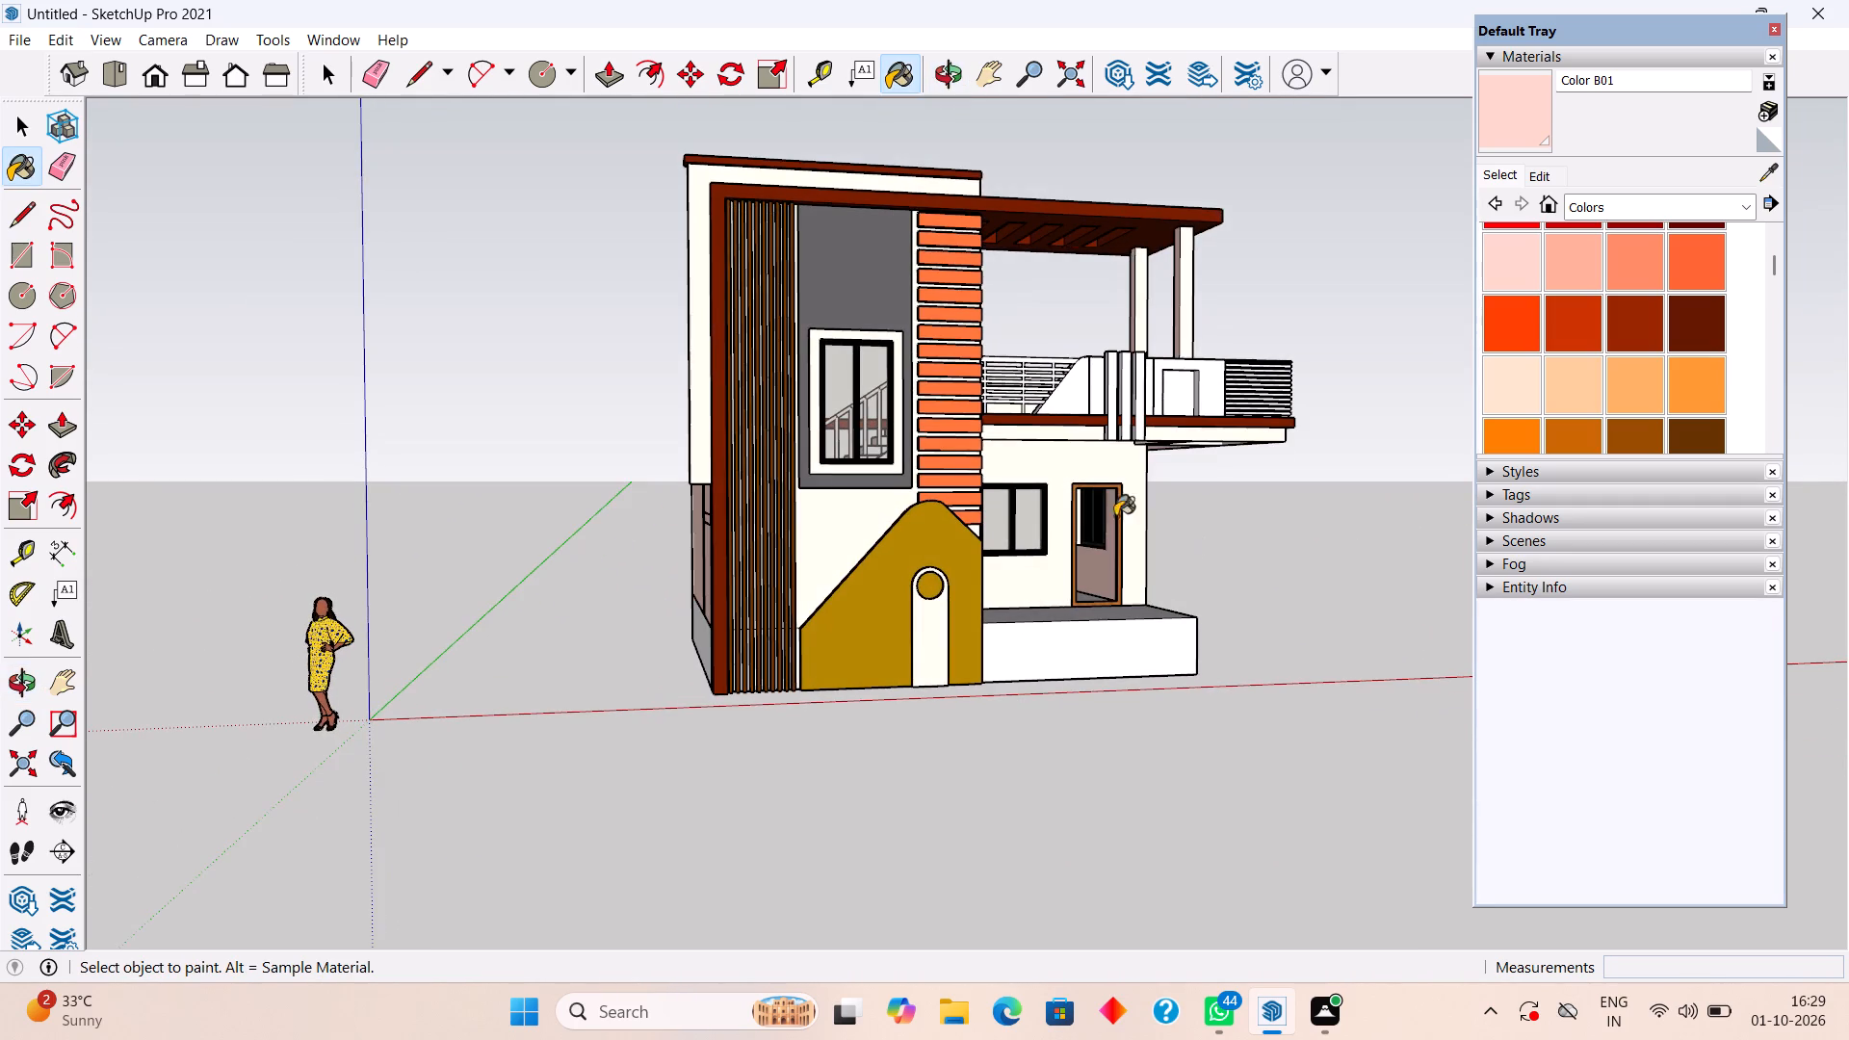
pyautogui.scroll(4, 974, 430)
pyautogui.scroll(2, 813, 524)
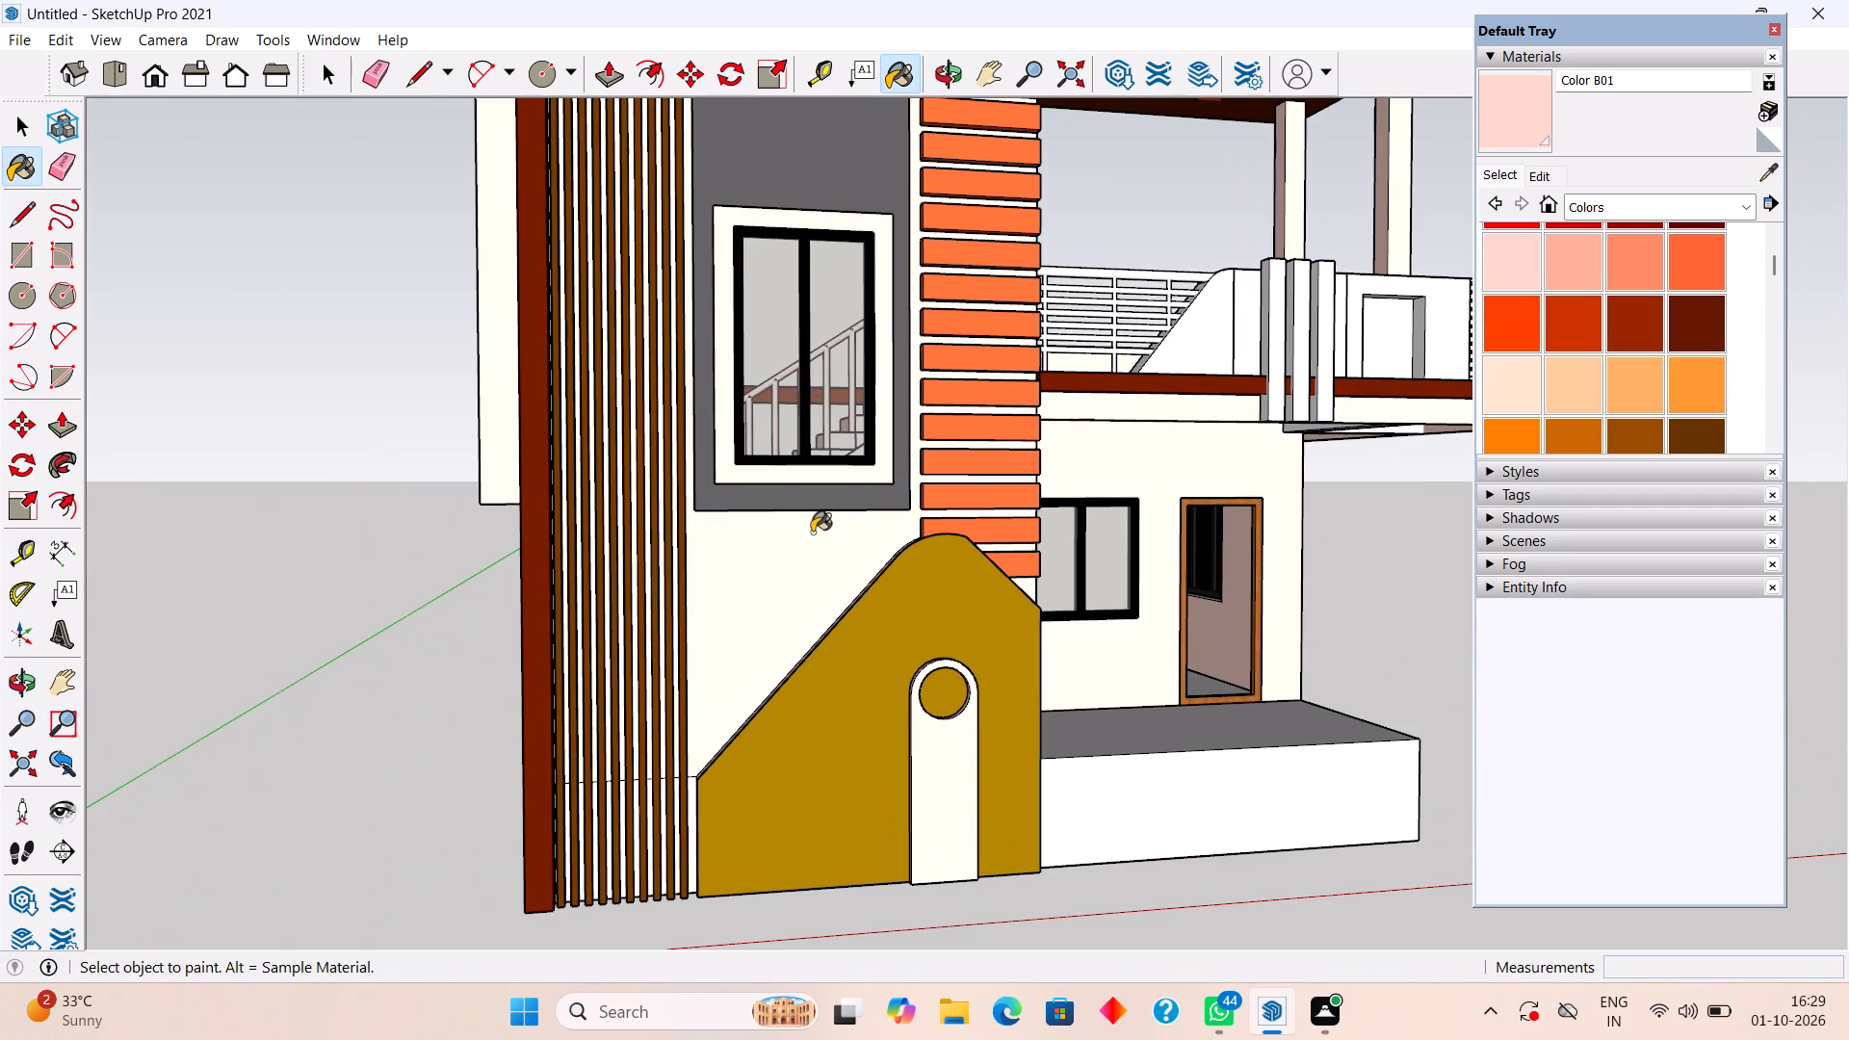
pyautogui.moveTo(812, 533); pyautogui.dragTo(668, 555, button='middle')
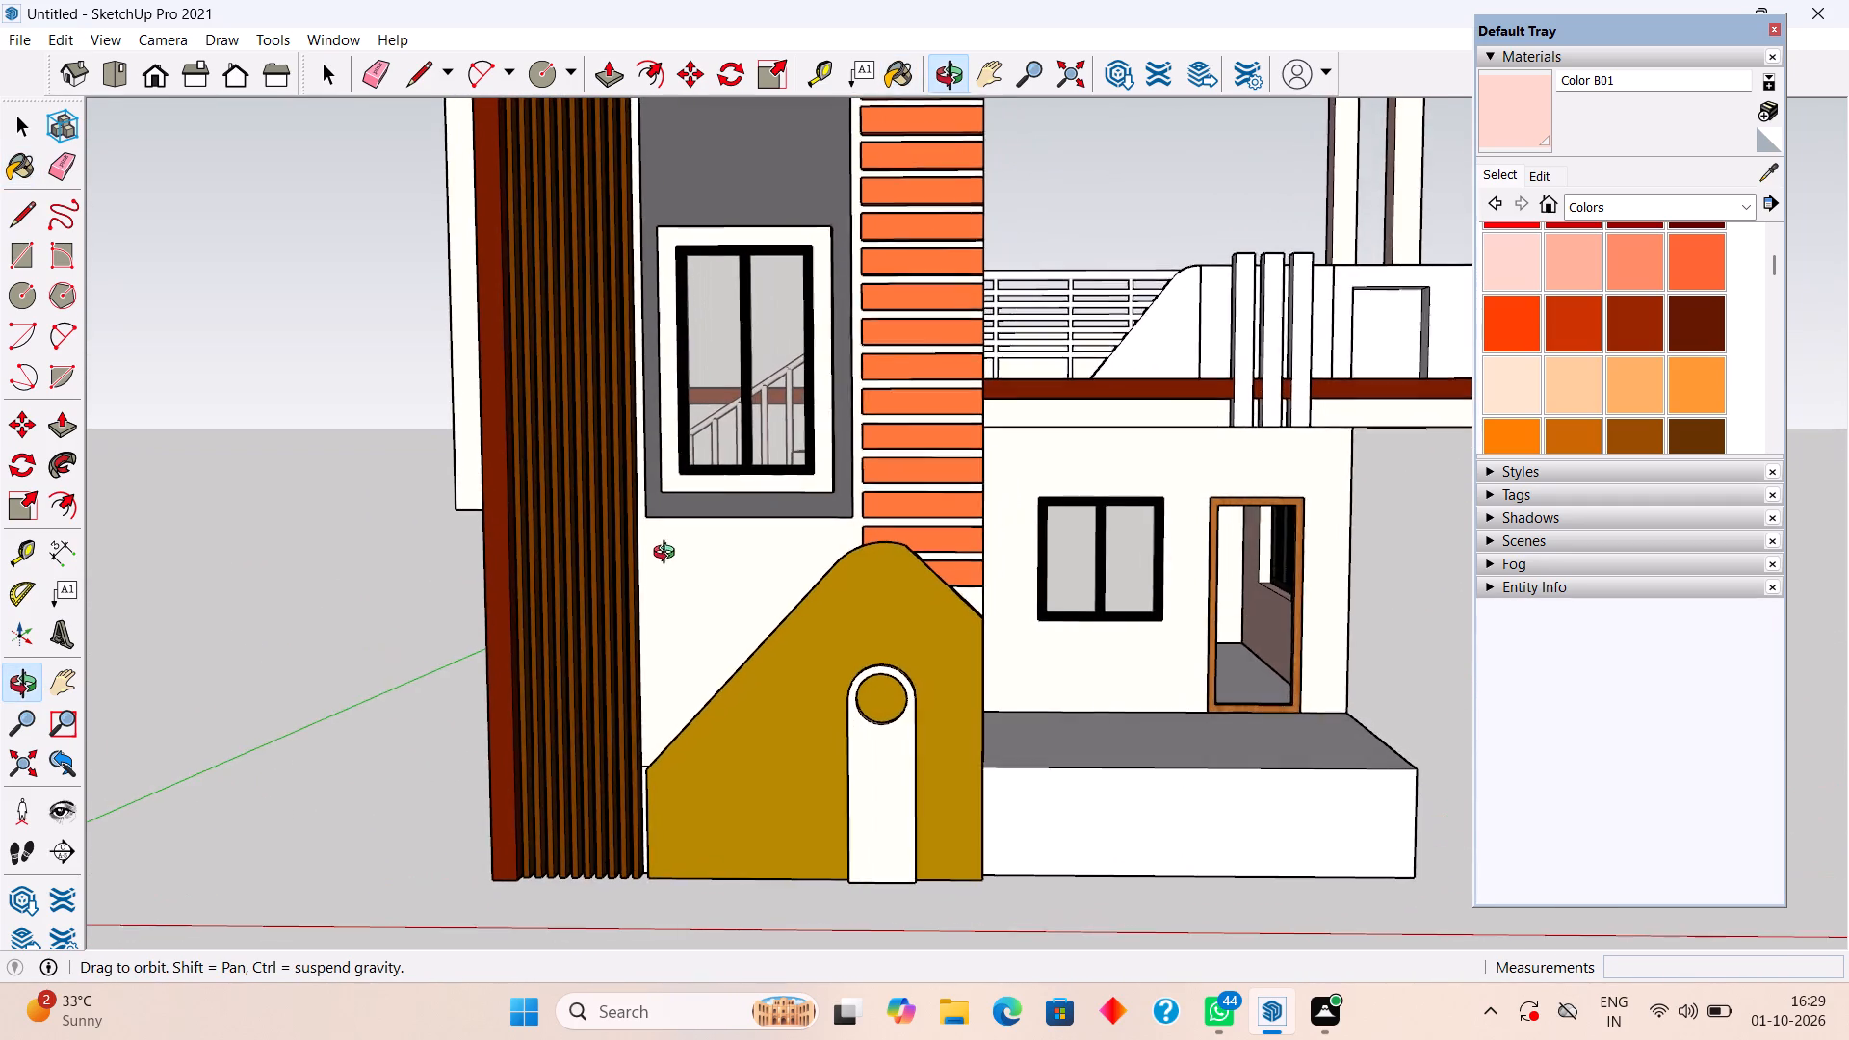
pyautogui.moveTo(668, 555); pyautogui.dragTo(666, 566, button='middle')
pyautogui.scroll(-2, 809, 599)
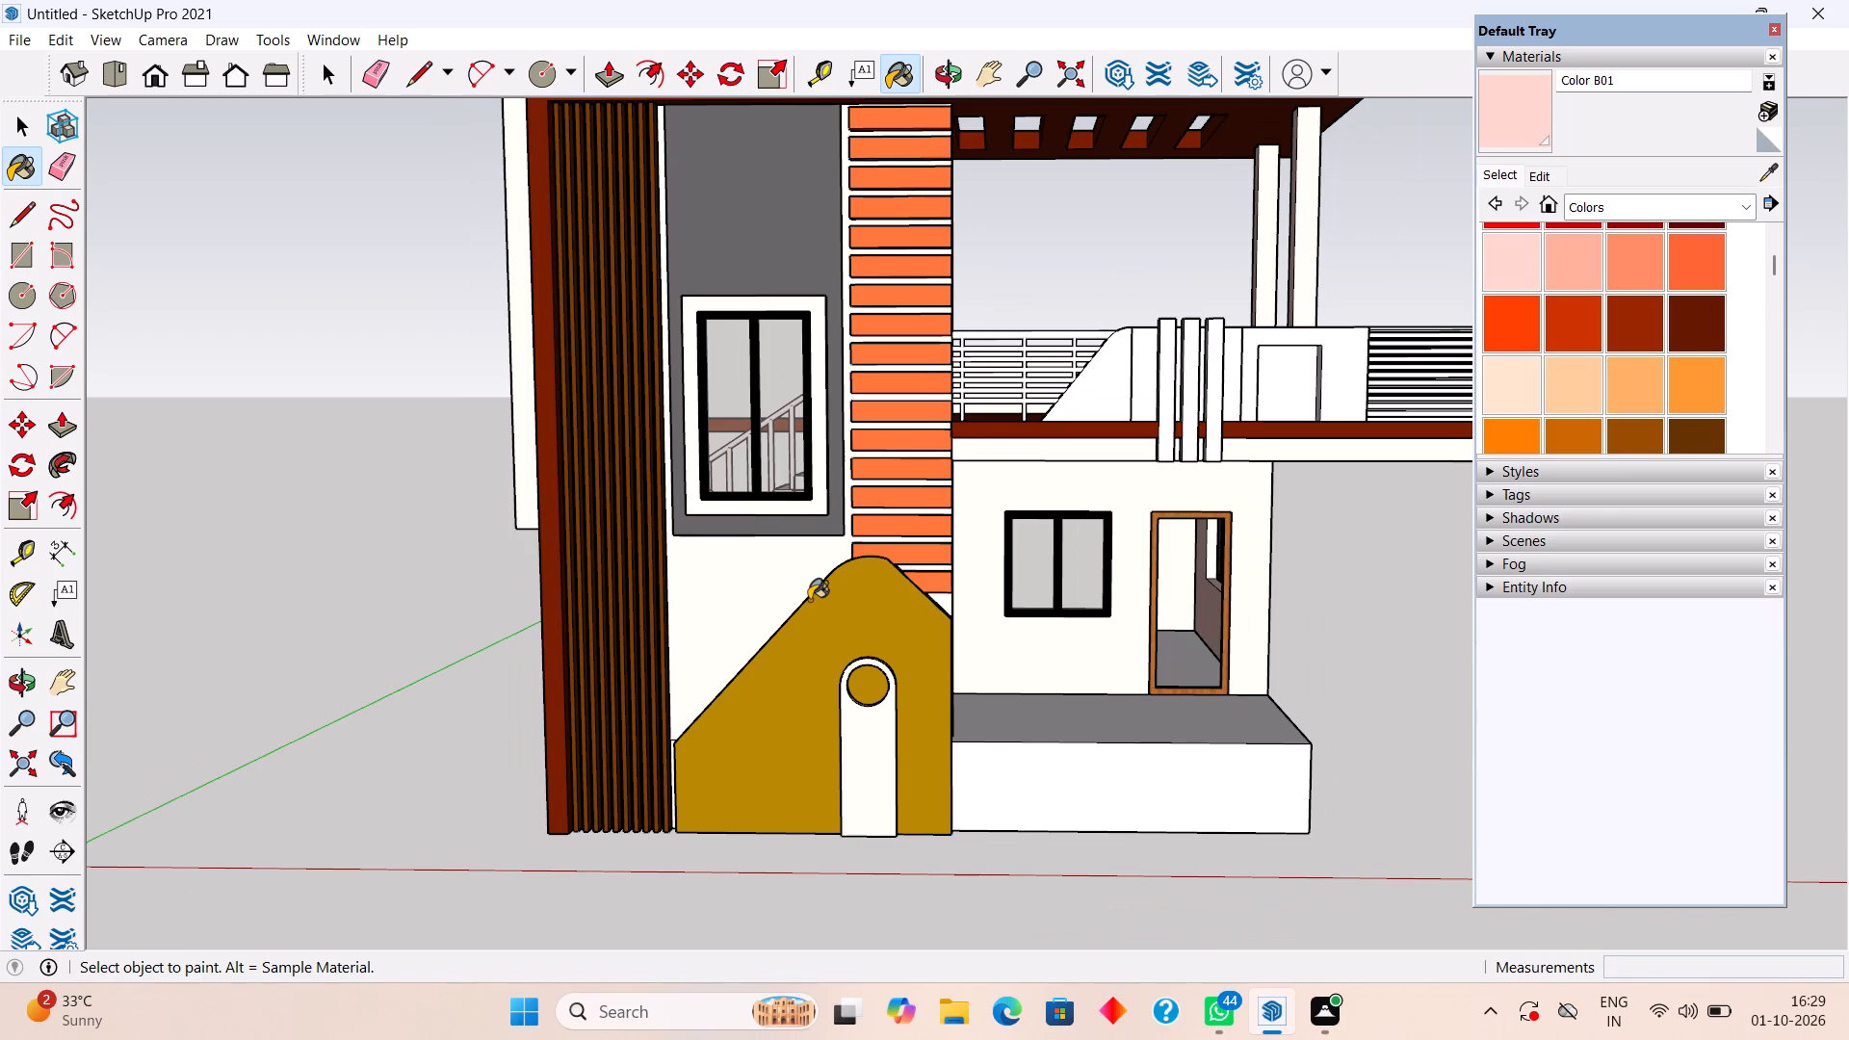
pyautogui.scroll(-4, 809, 600)
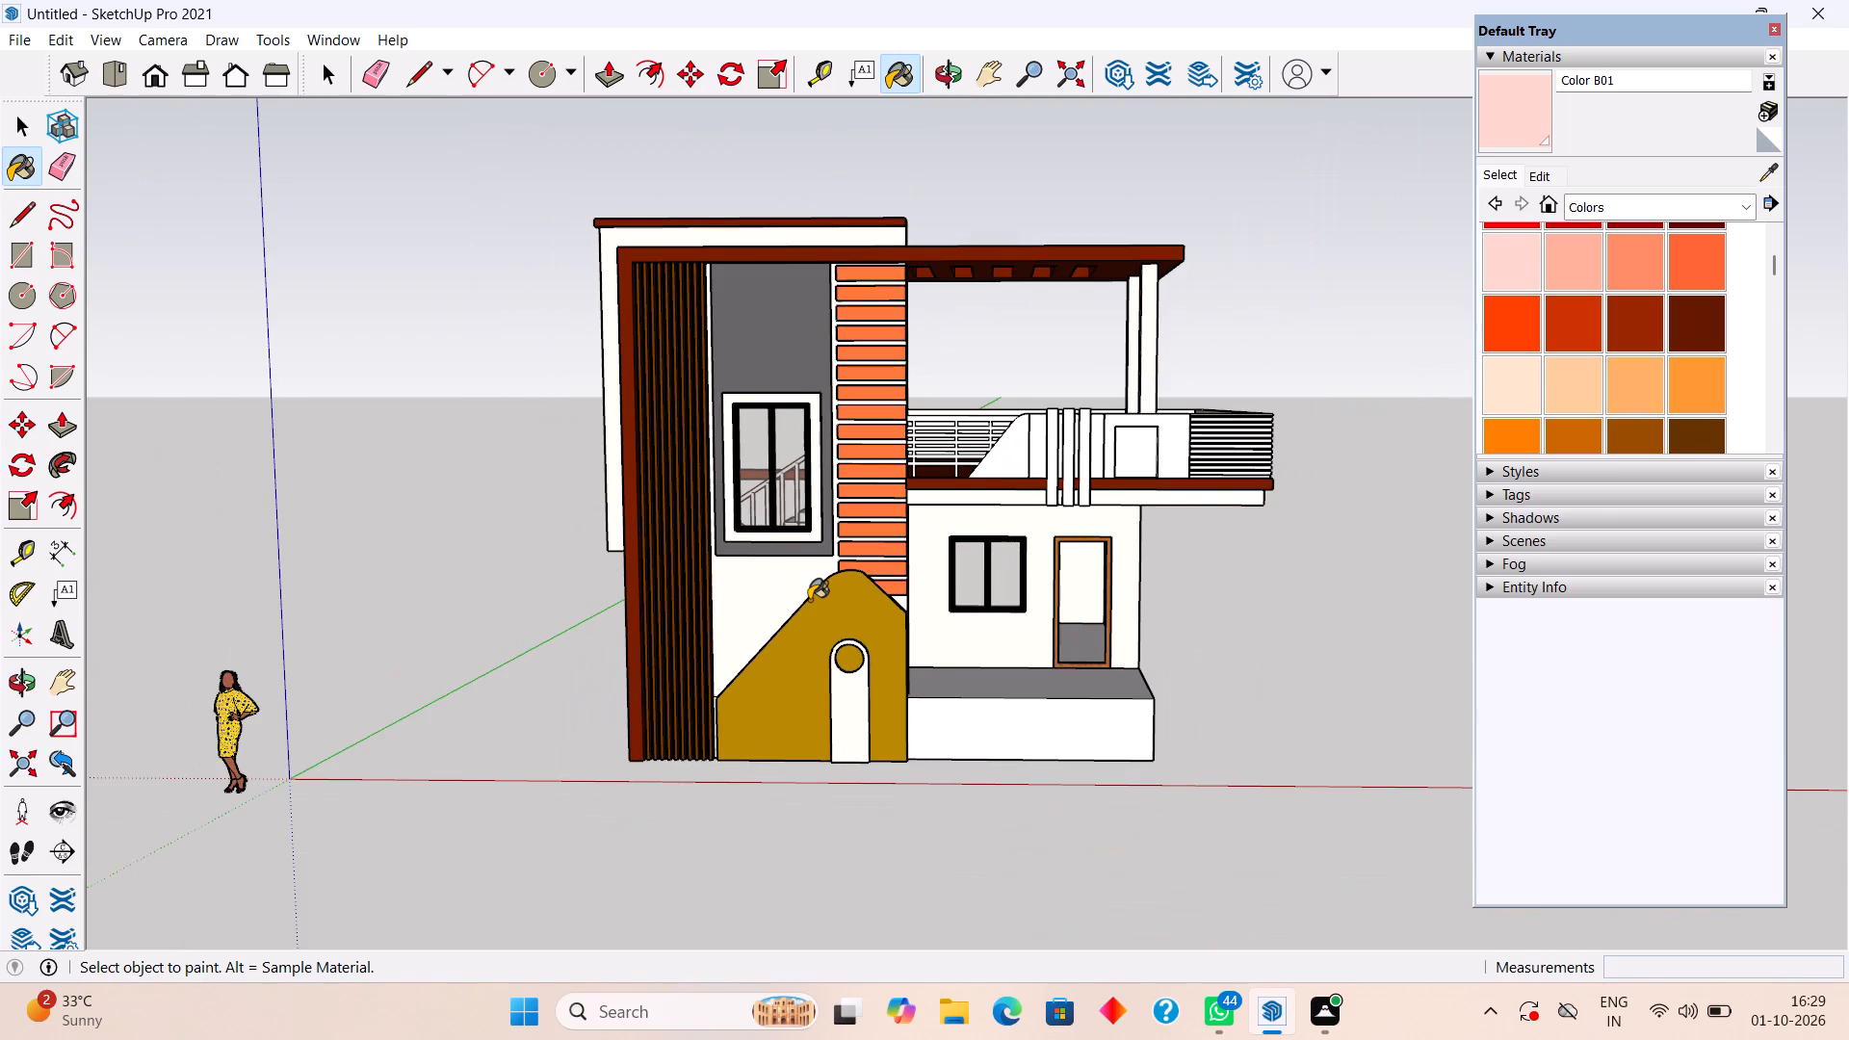
pyautogui.scroll(-3, 900, 563)
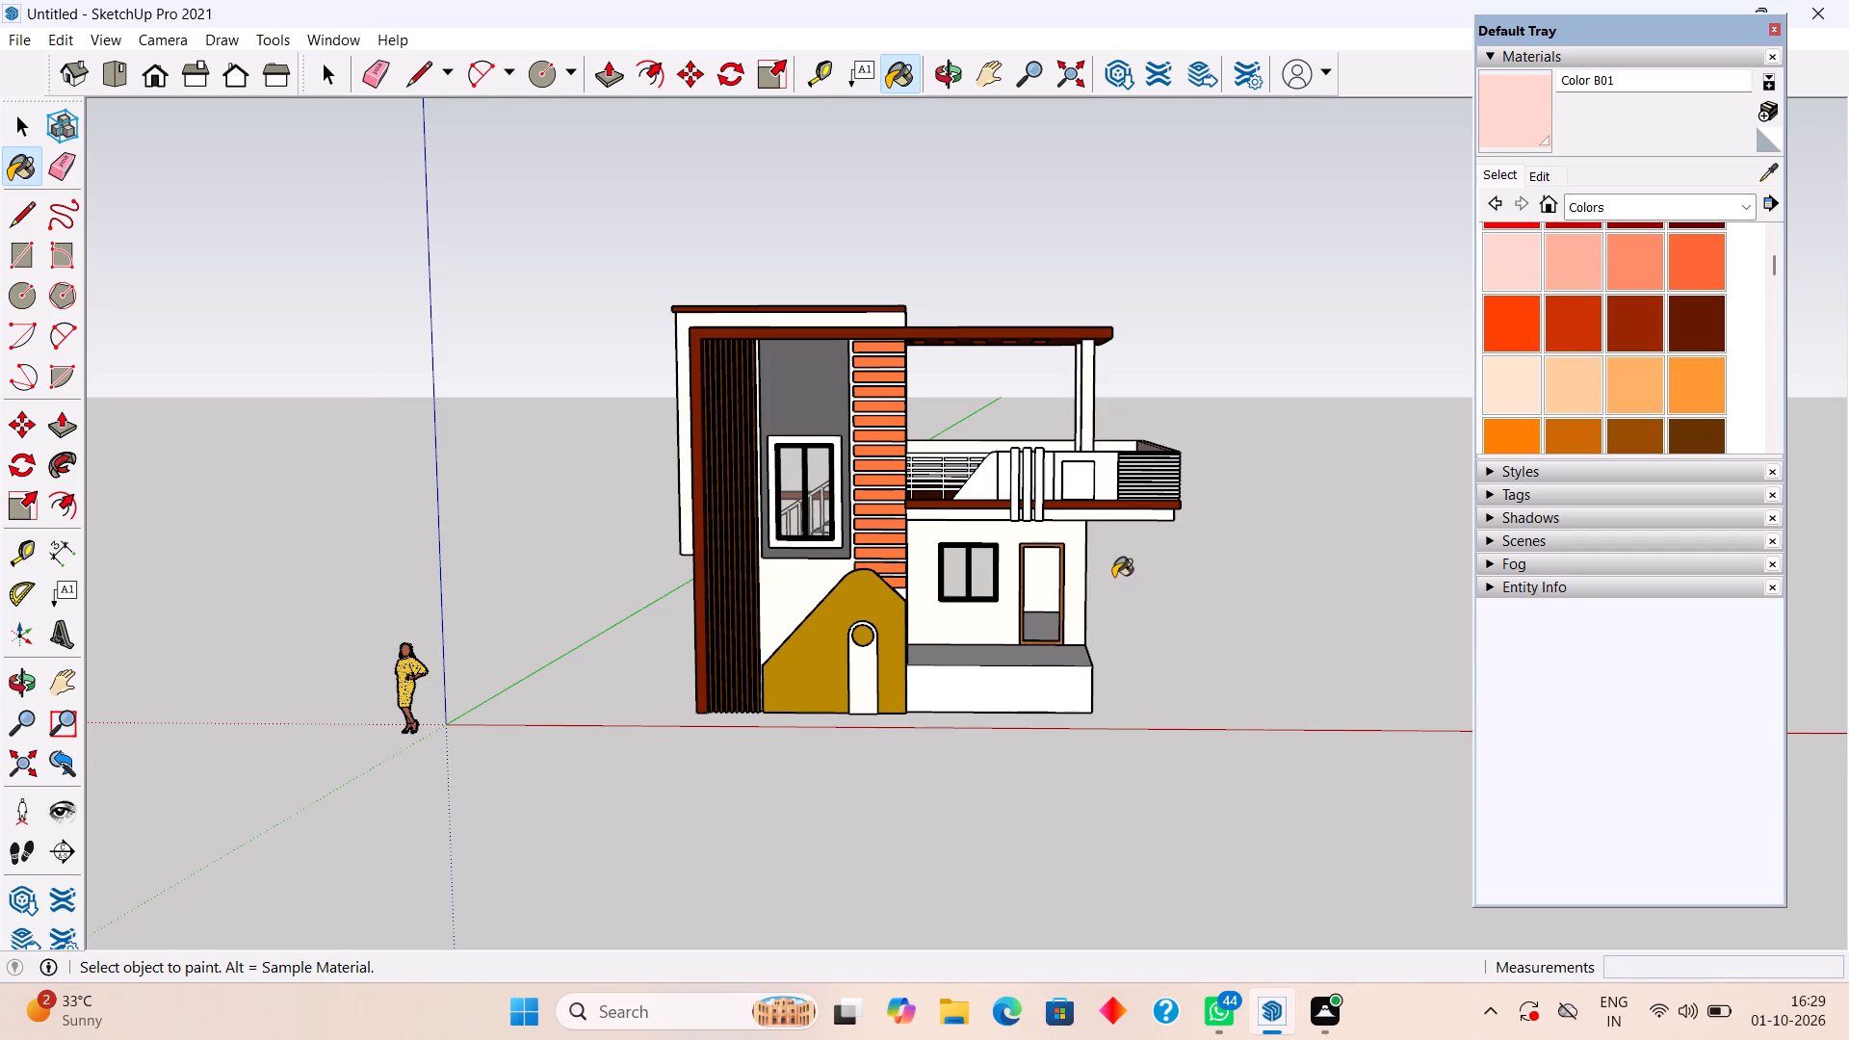
# Paint the three vertical fins on the balcony front in Color B01.
pyautogui.scroll(10, 1049, 507)
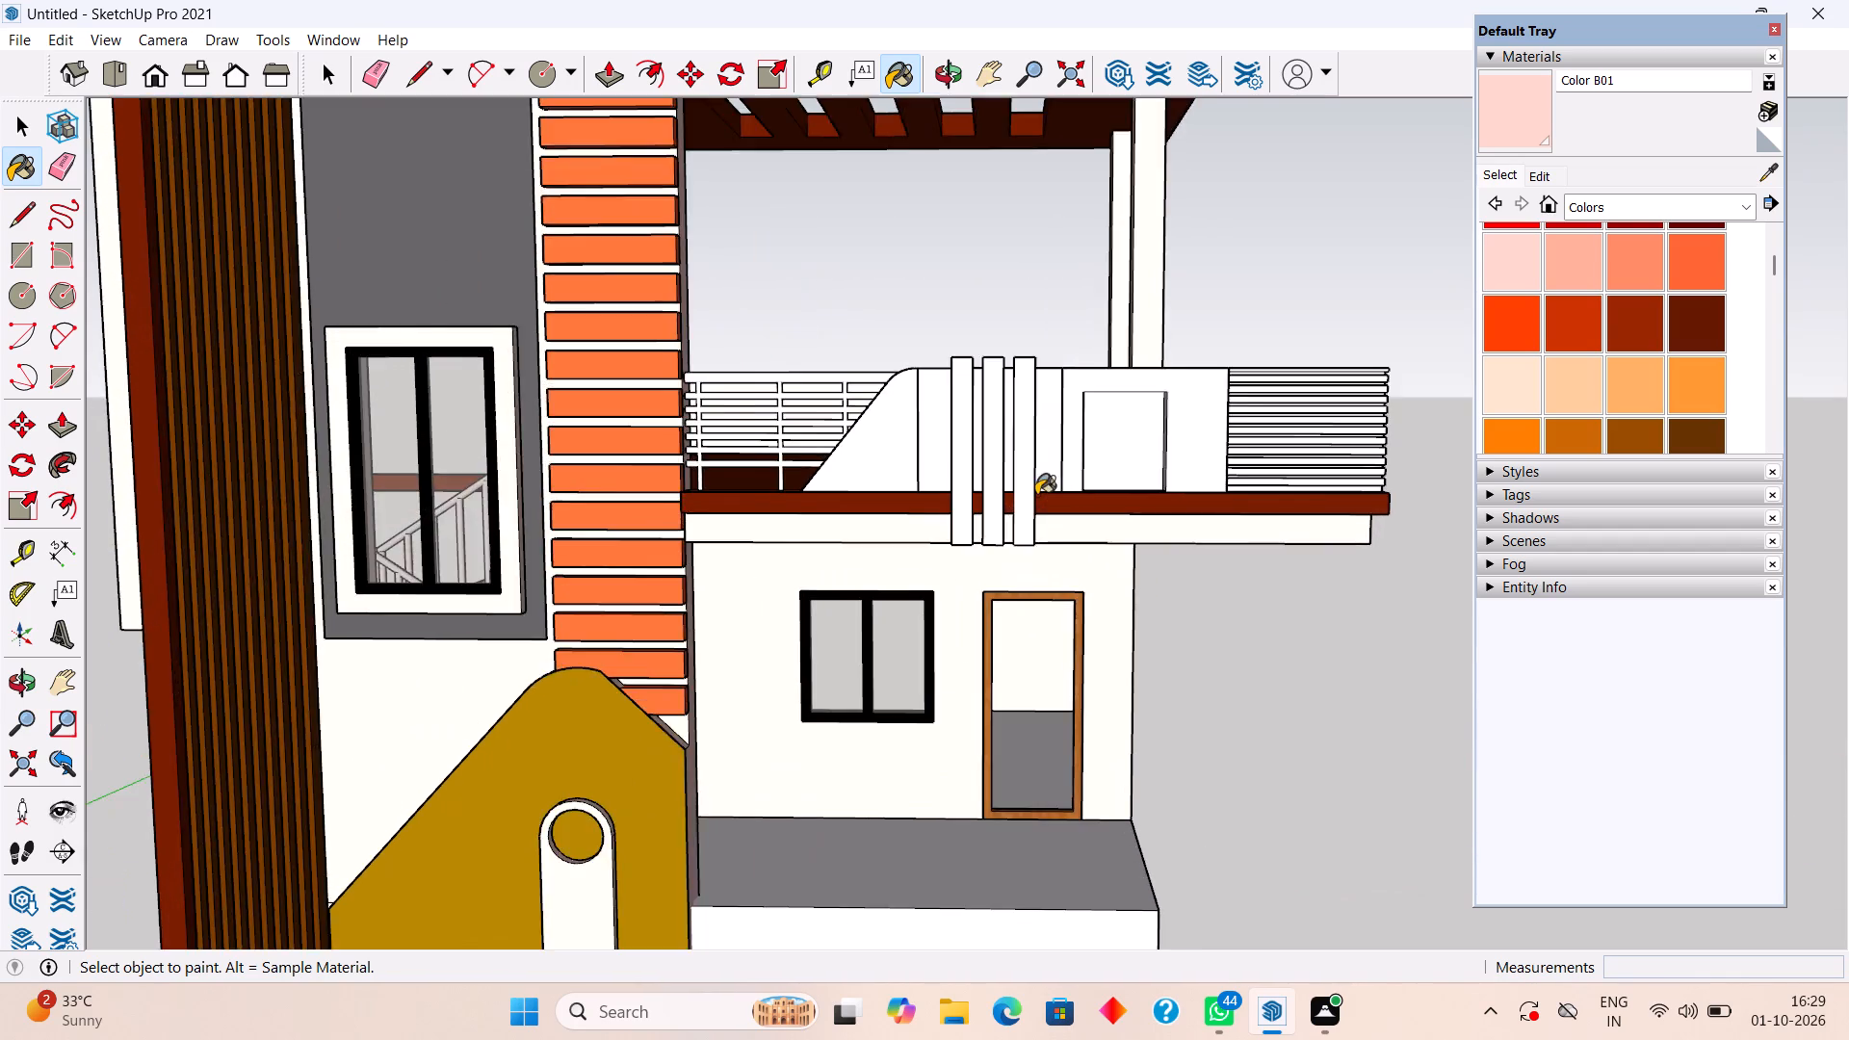
pyautogui.scroll(2, 1036, 495)
pyautogui.click(1021, 509)
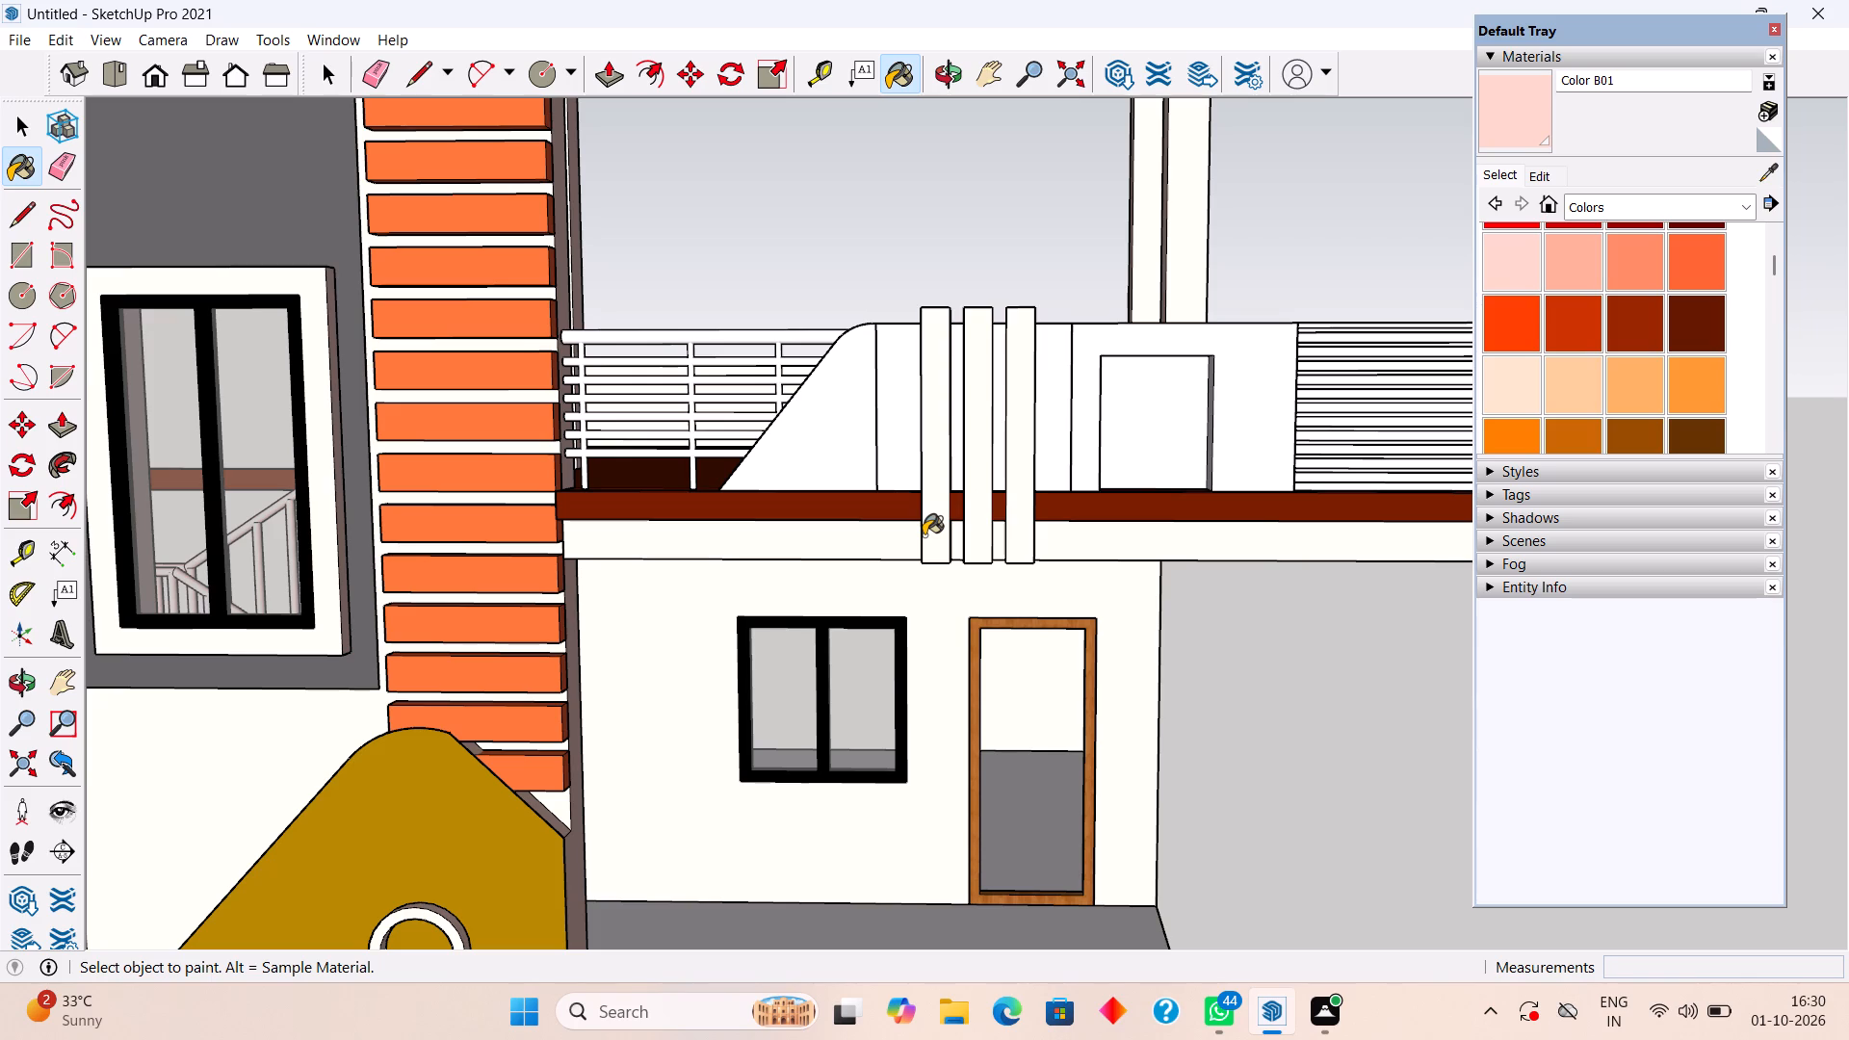
# Sample Color D07 from the curved front wall and paint the balcony's rectangular panel with it.
pyautogui.press('space')
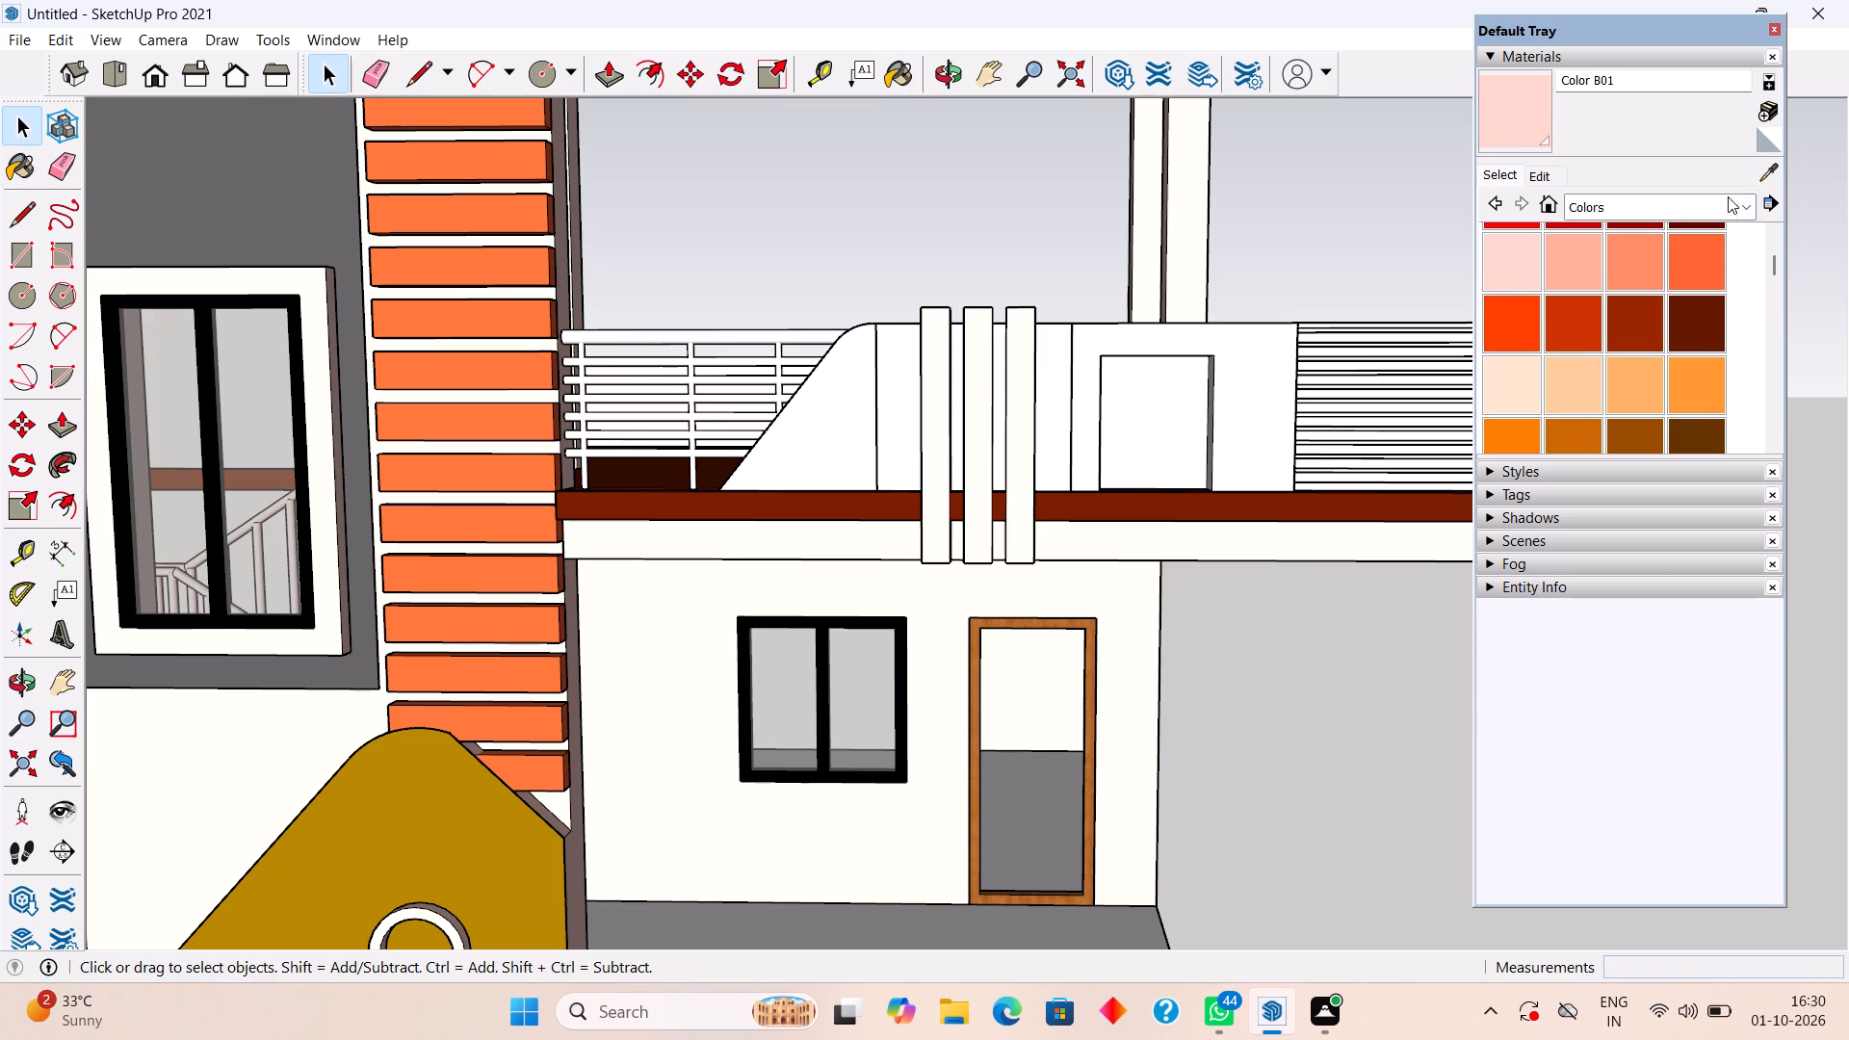
pyautogui.click(1263, 361)
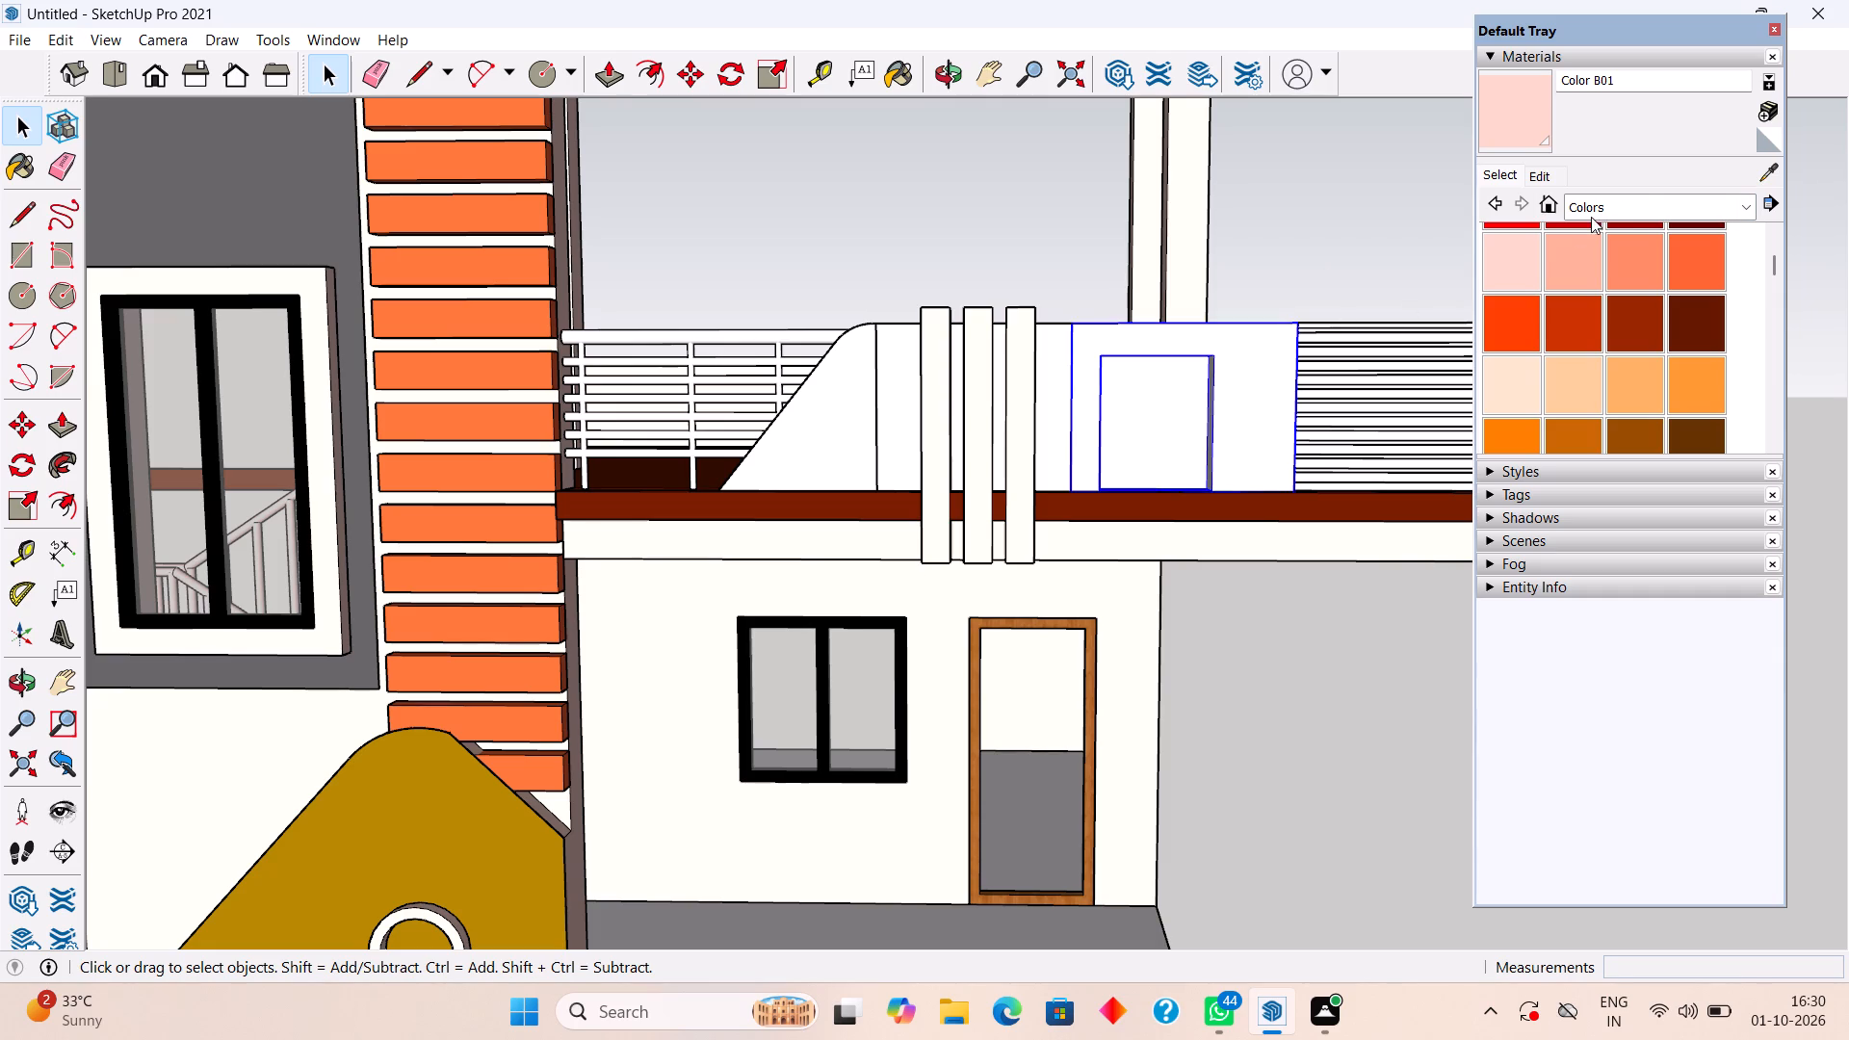
pyautogui.click(1762, 169)
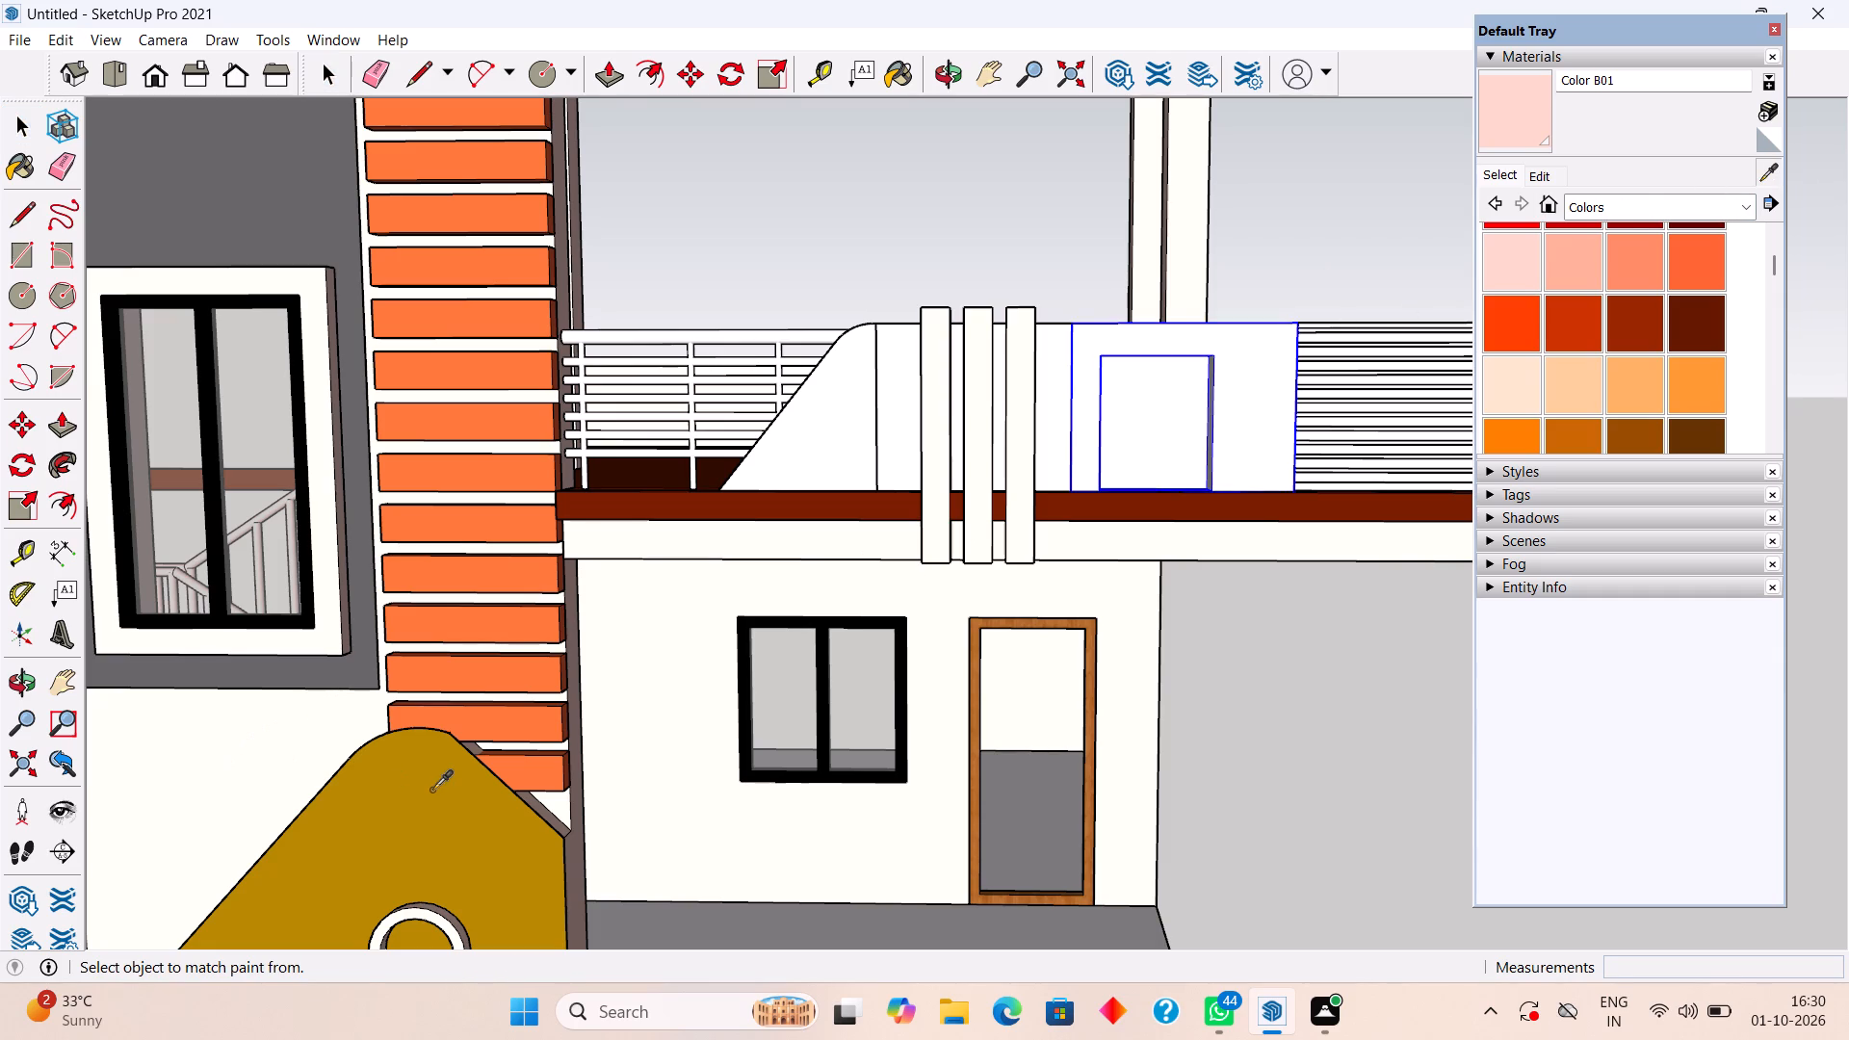
pyautogui.click(432, 790)
pyautogui.click(1262, 381)
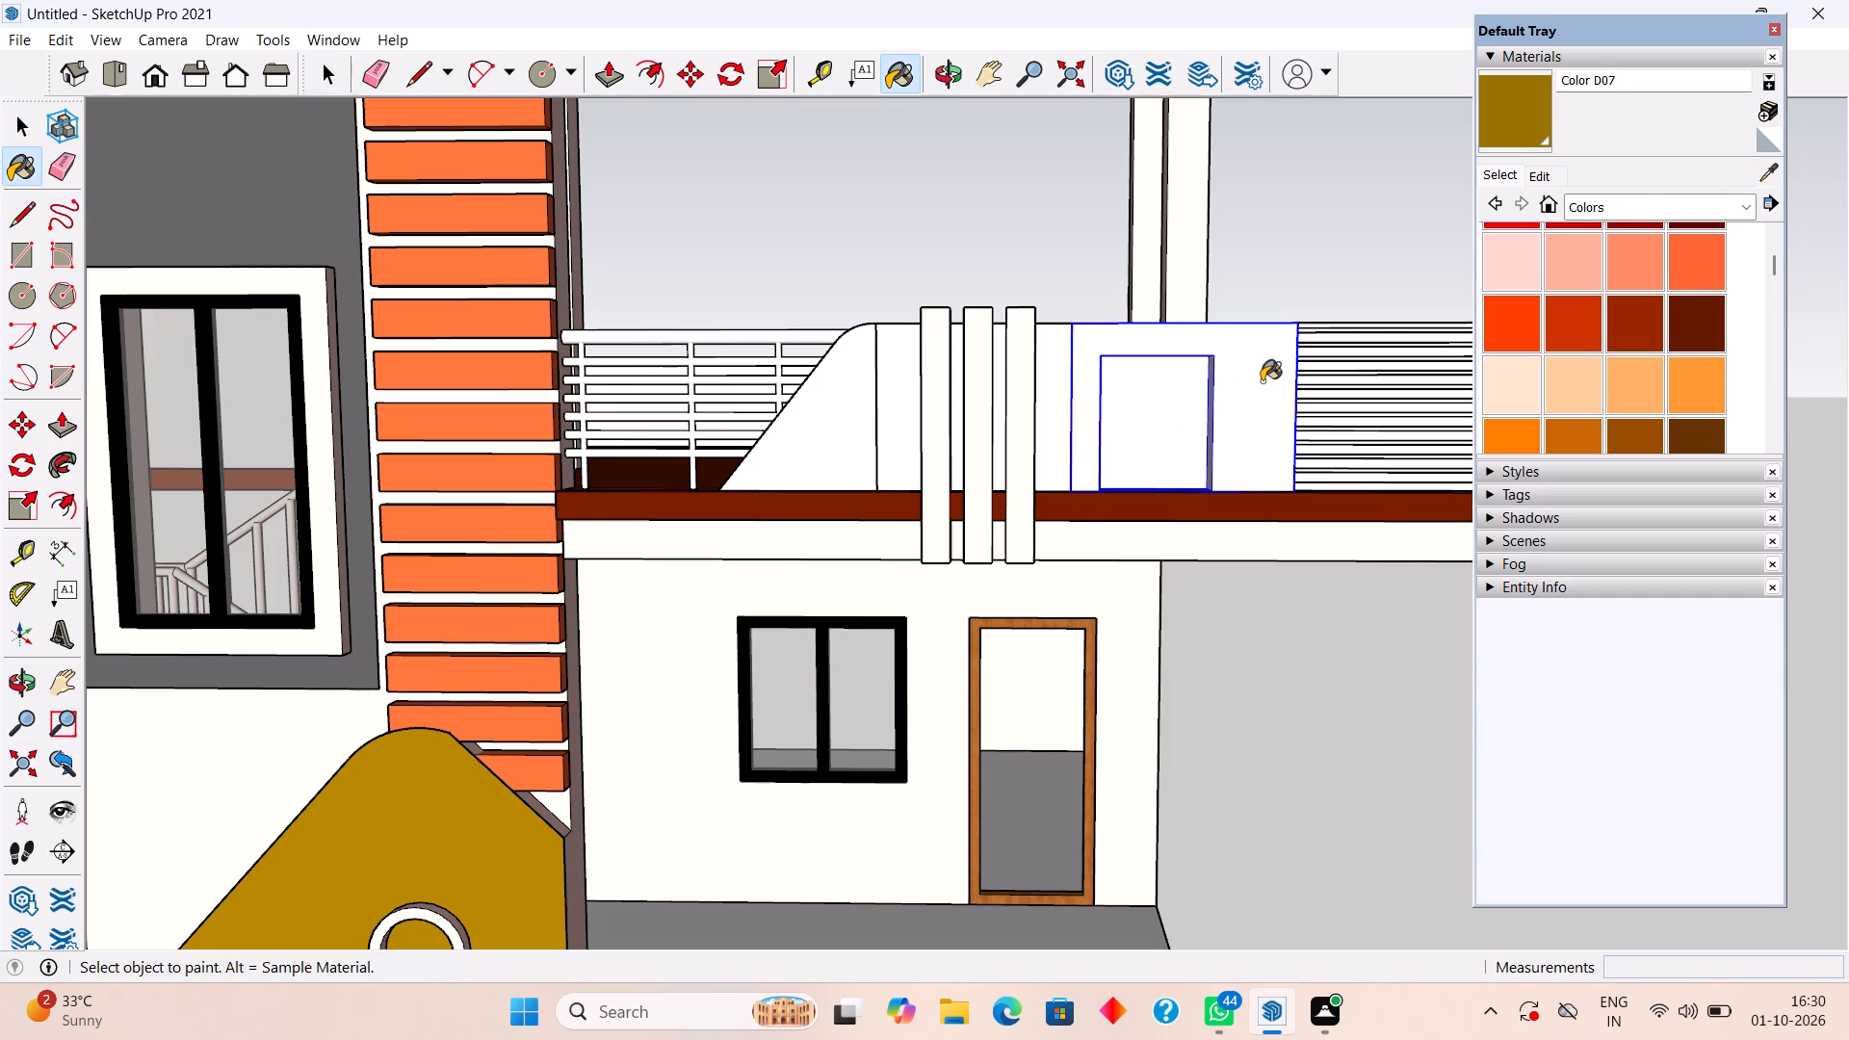
# Inside the balcony's rectangular panel group, paint the recessed inner face in Color B01.
pyautogui.press('space')
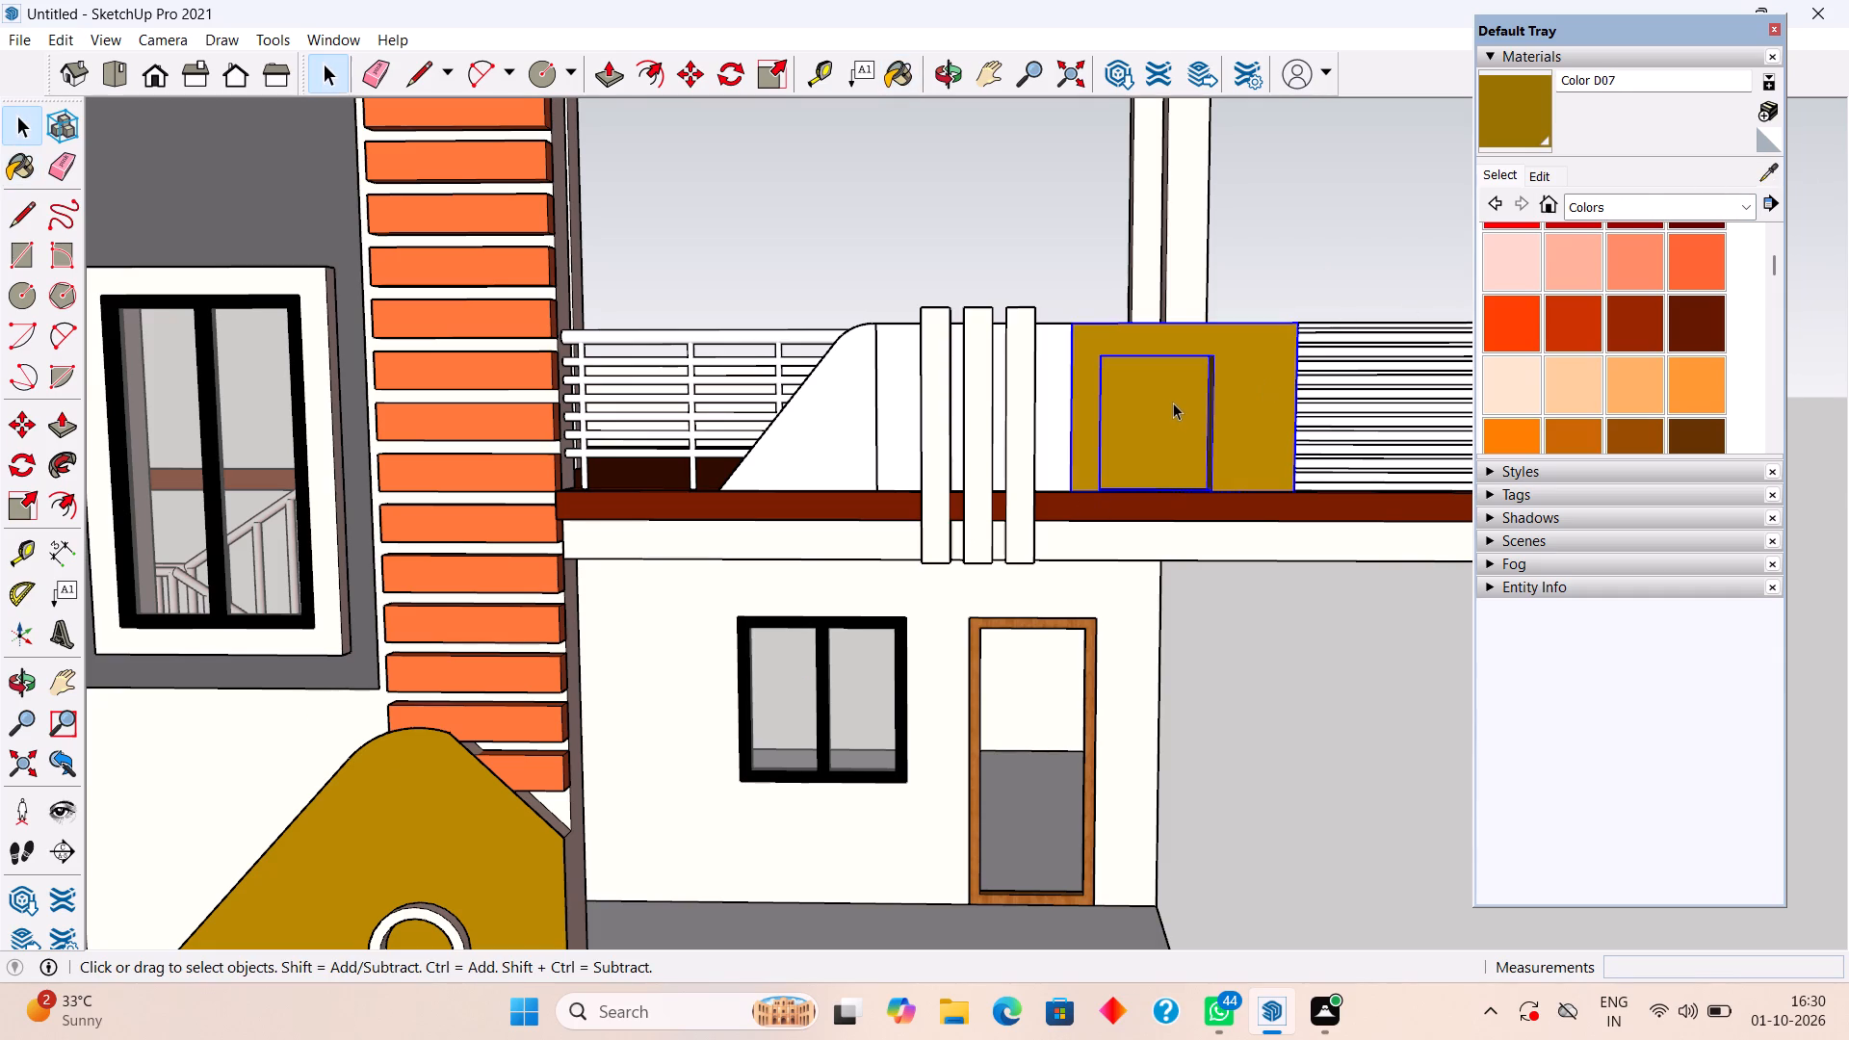
pyautogui.doubleClick(1170, 405)
pyautogui.click(1170, 405)
pyautogui.click(1170, 405)
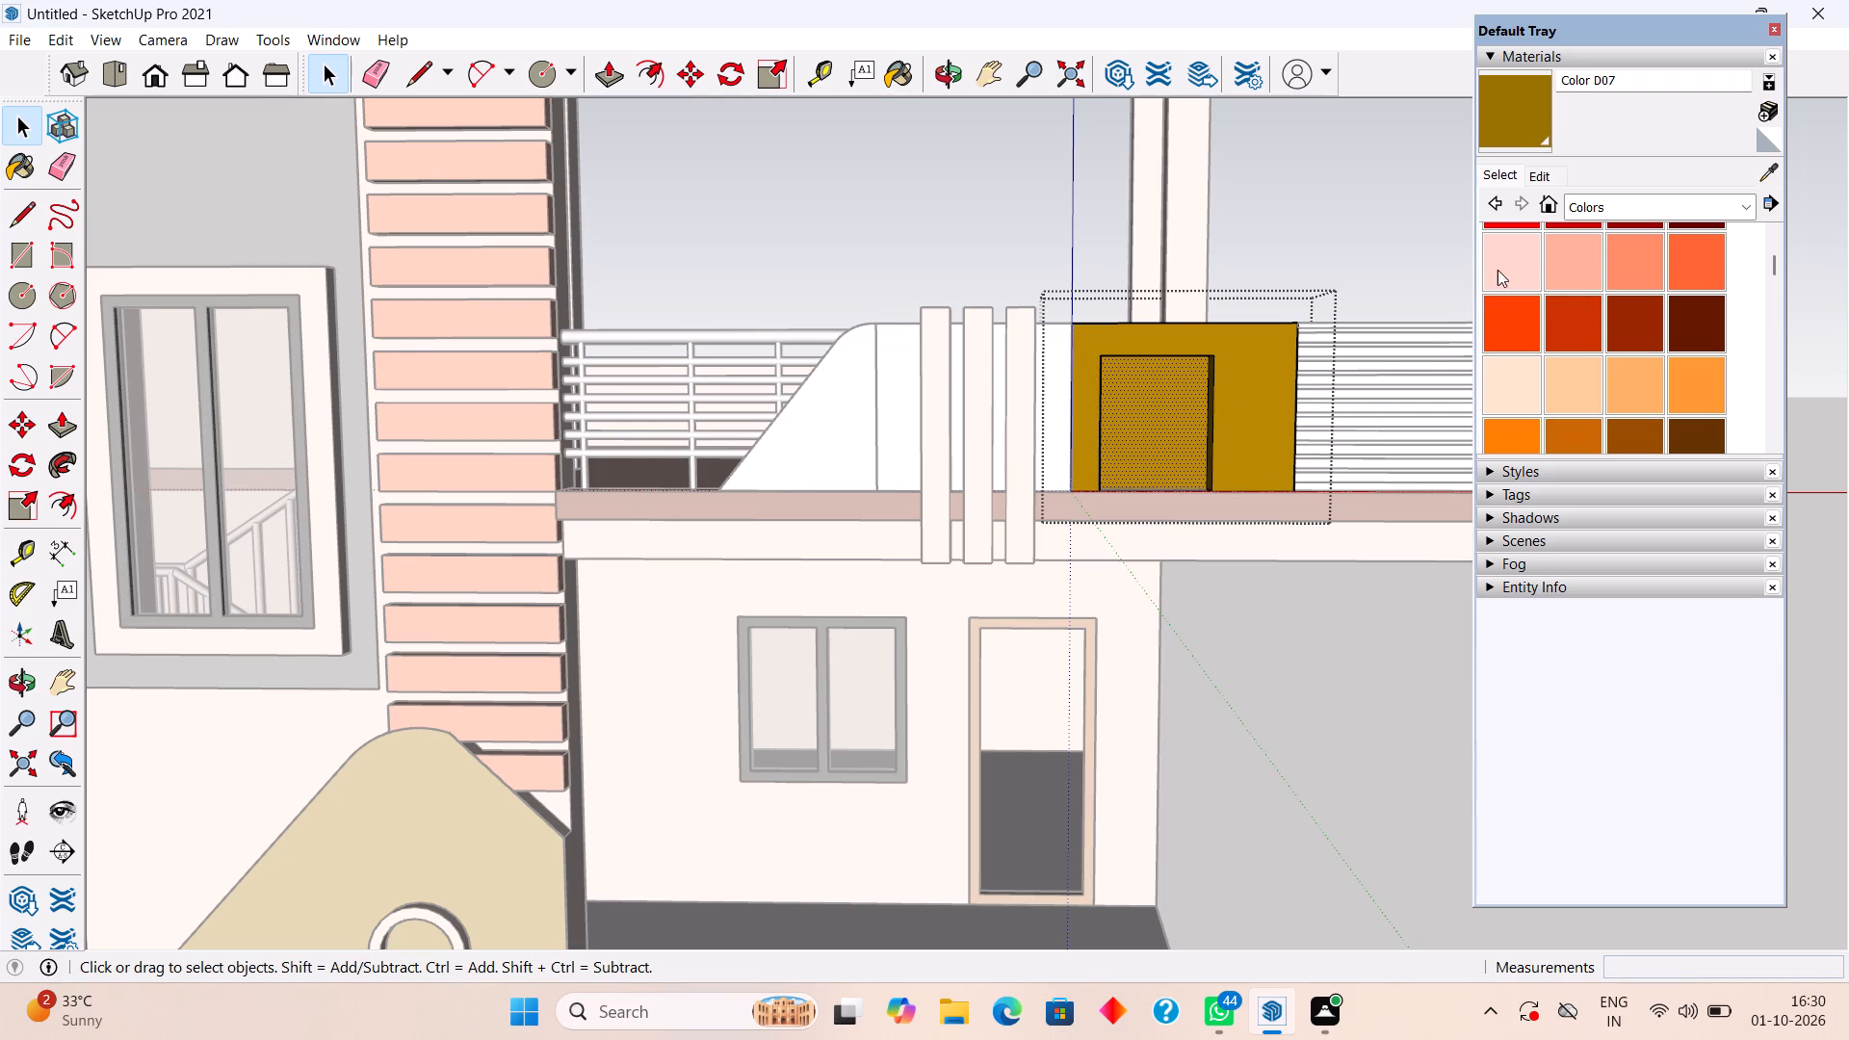
pyautogui.click(1492, 267)
pyautogui.click(1160, 415)
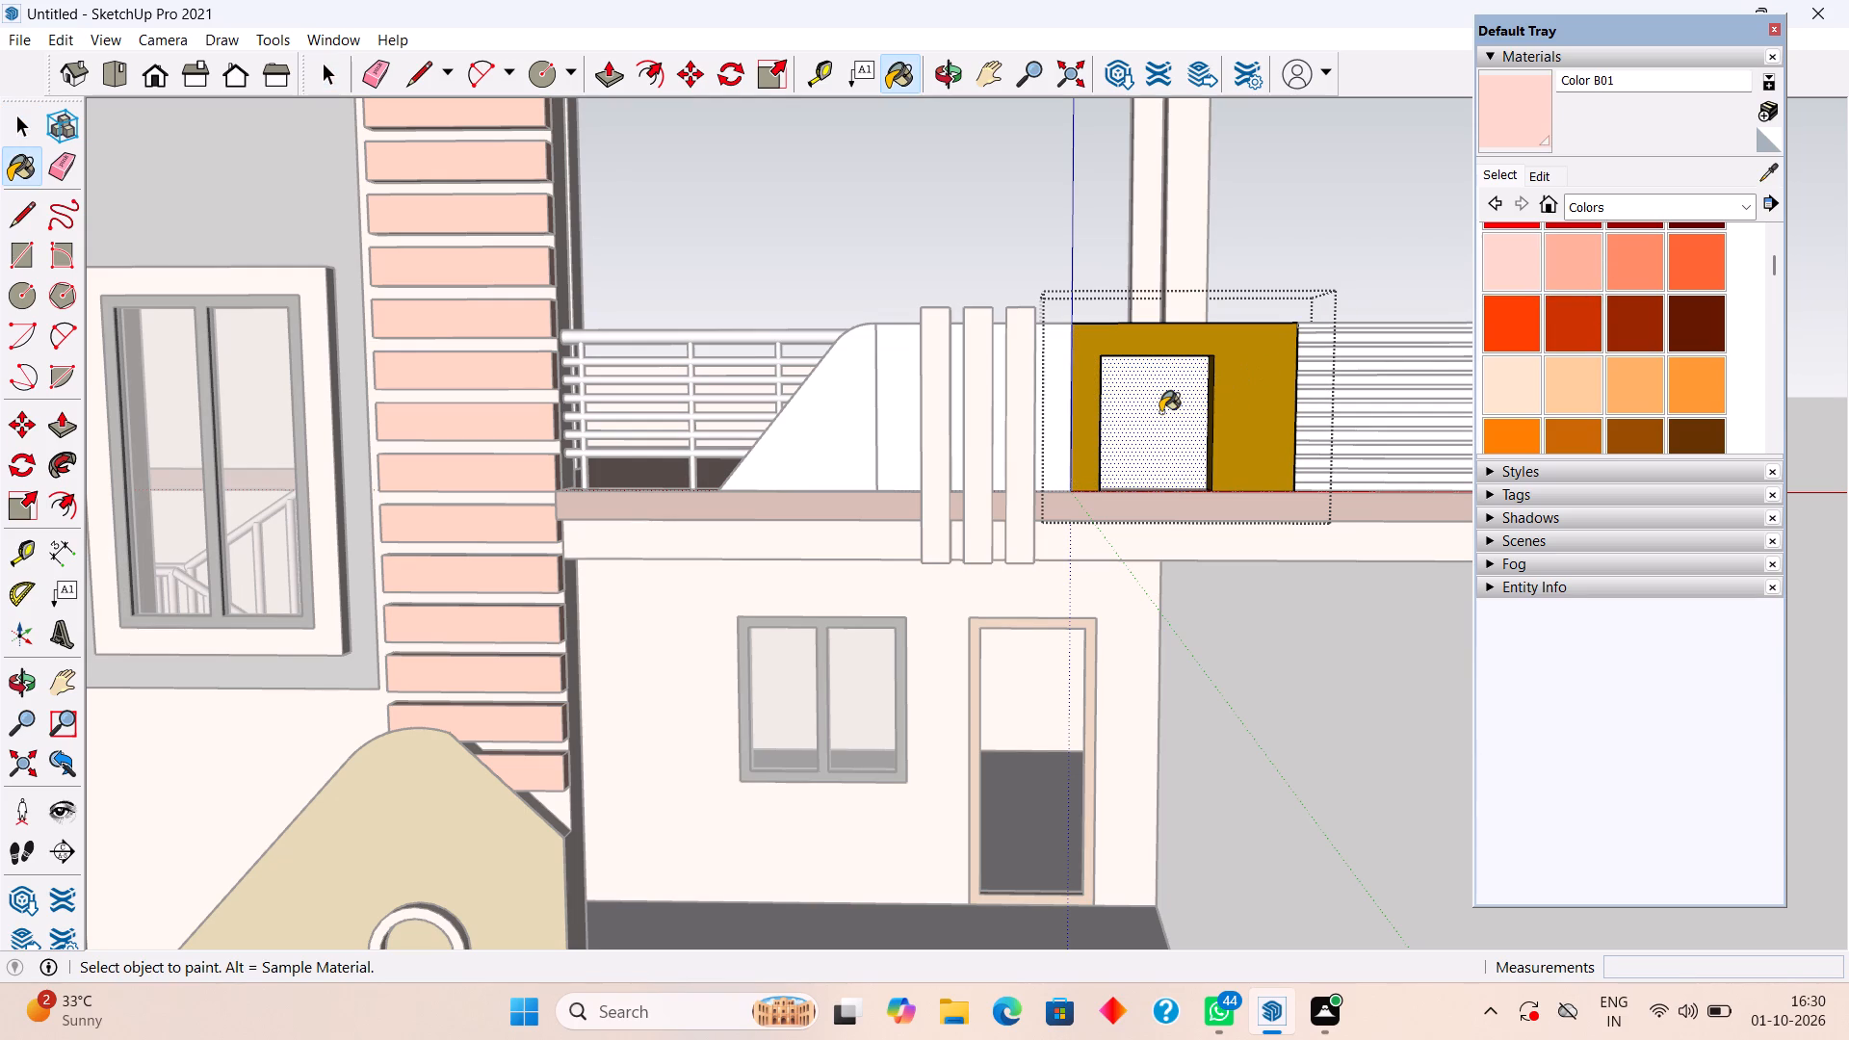
pyautogui.press('space')
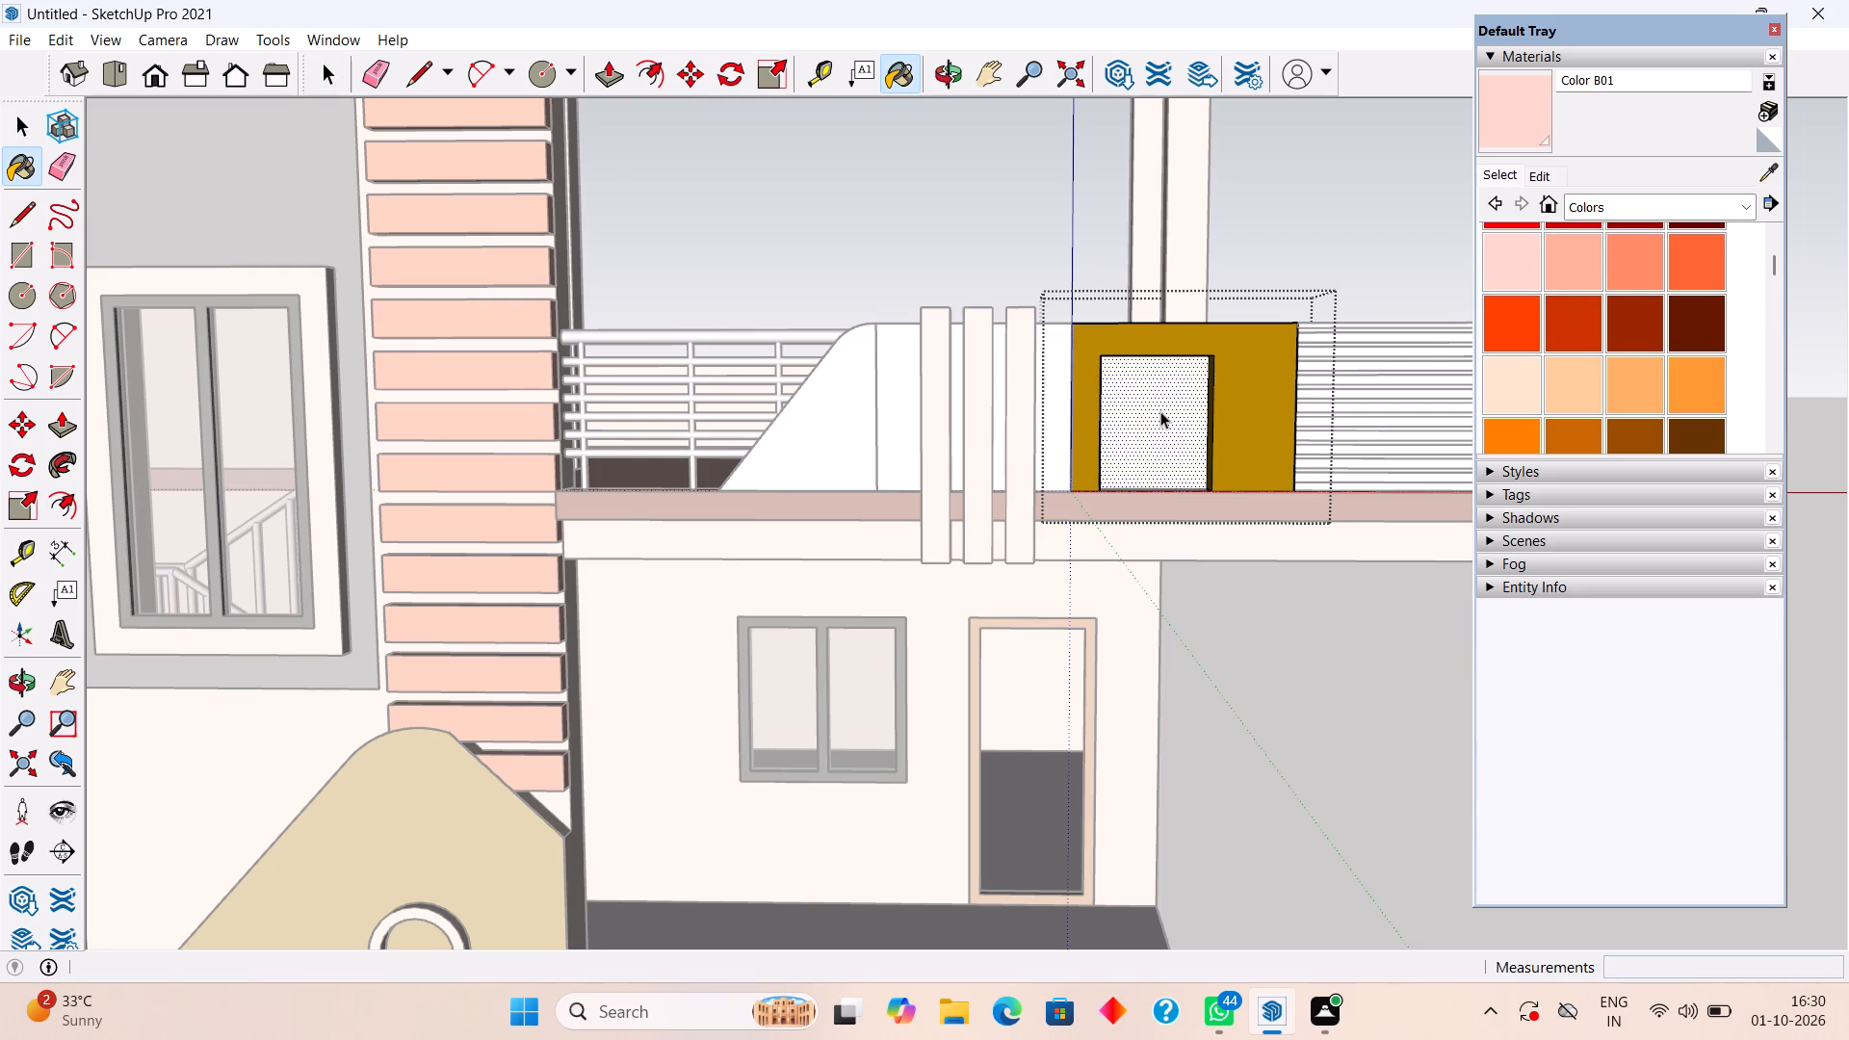
pyautogui.scroll(-8, 1160, 408)
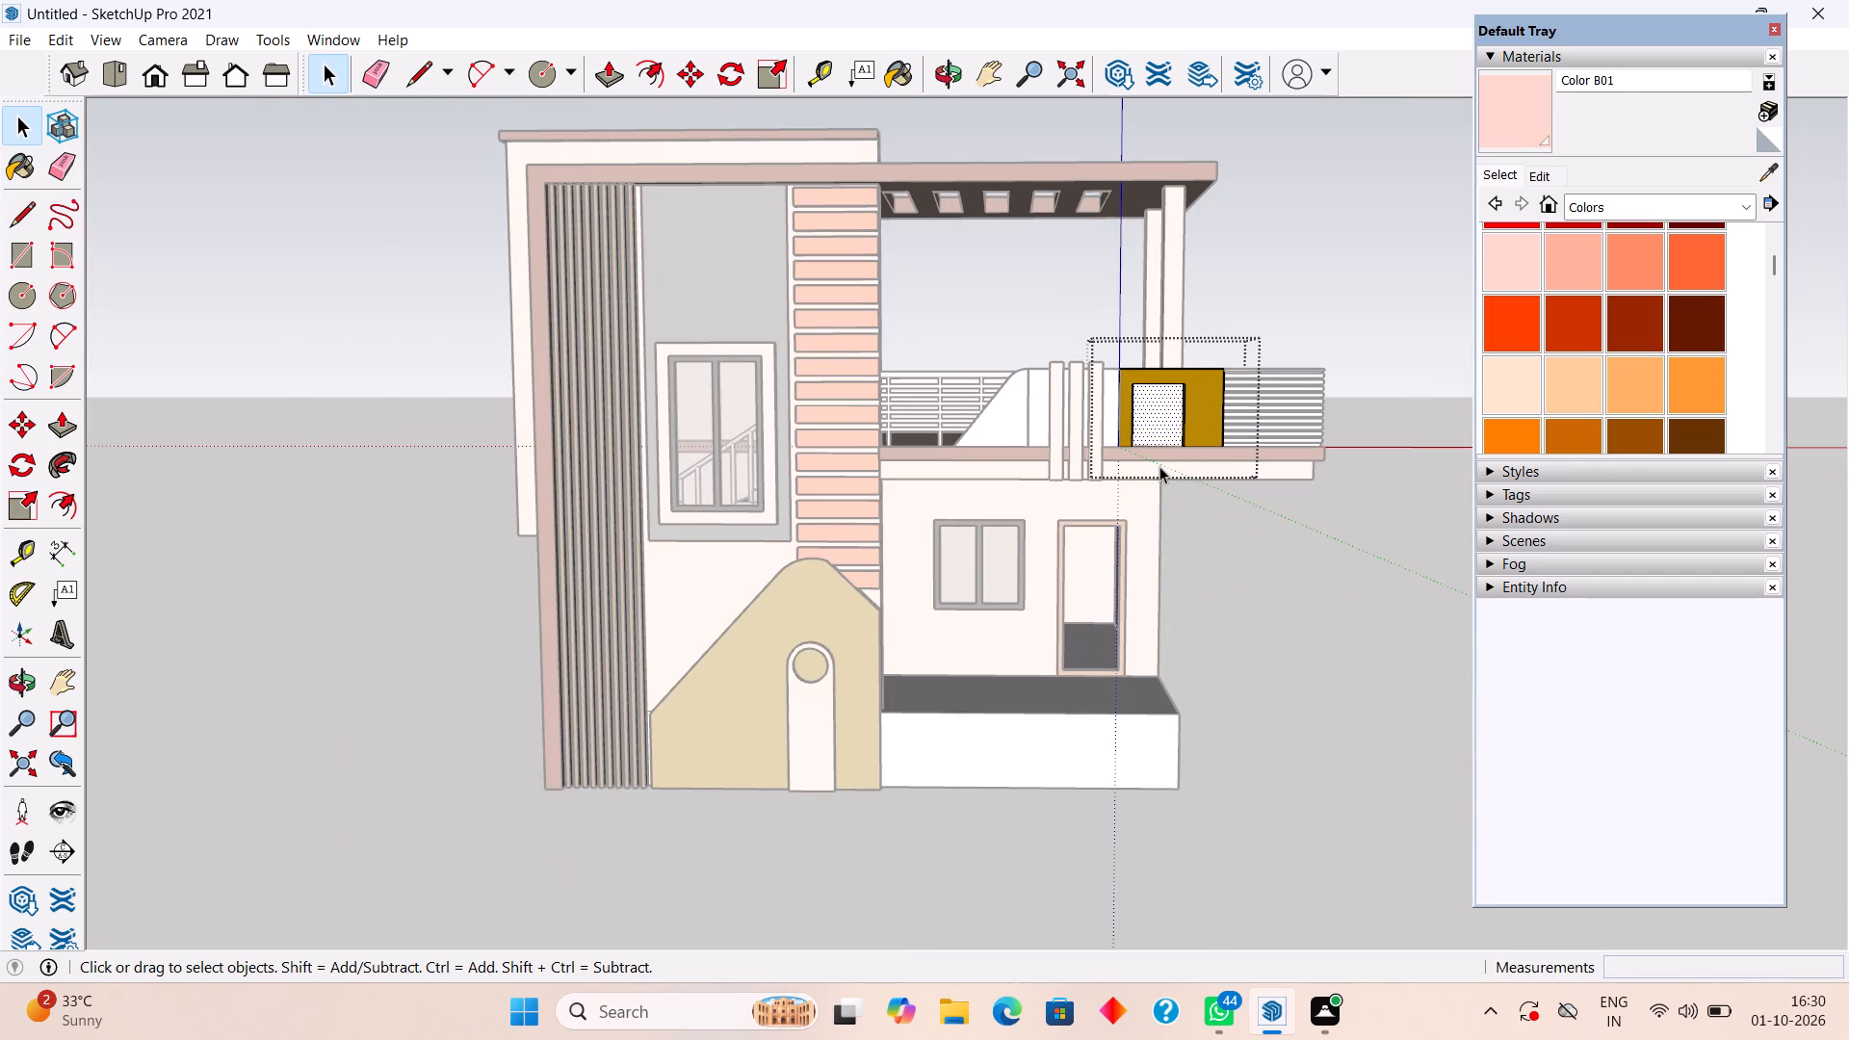
pyautogui.click(1230, 661)
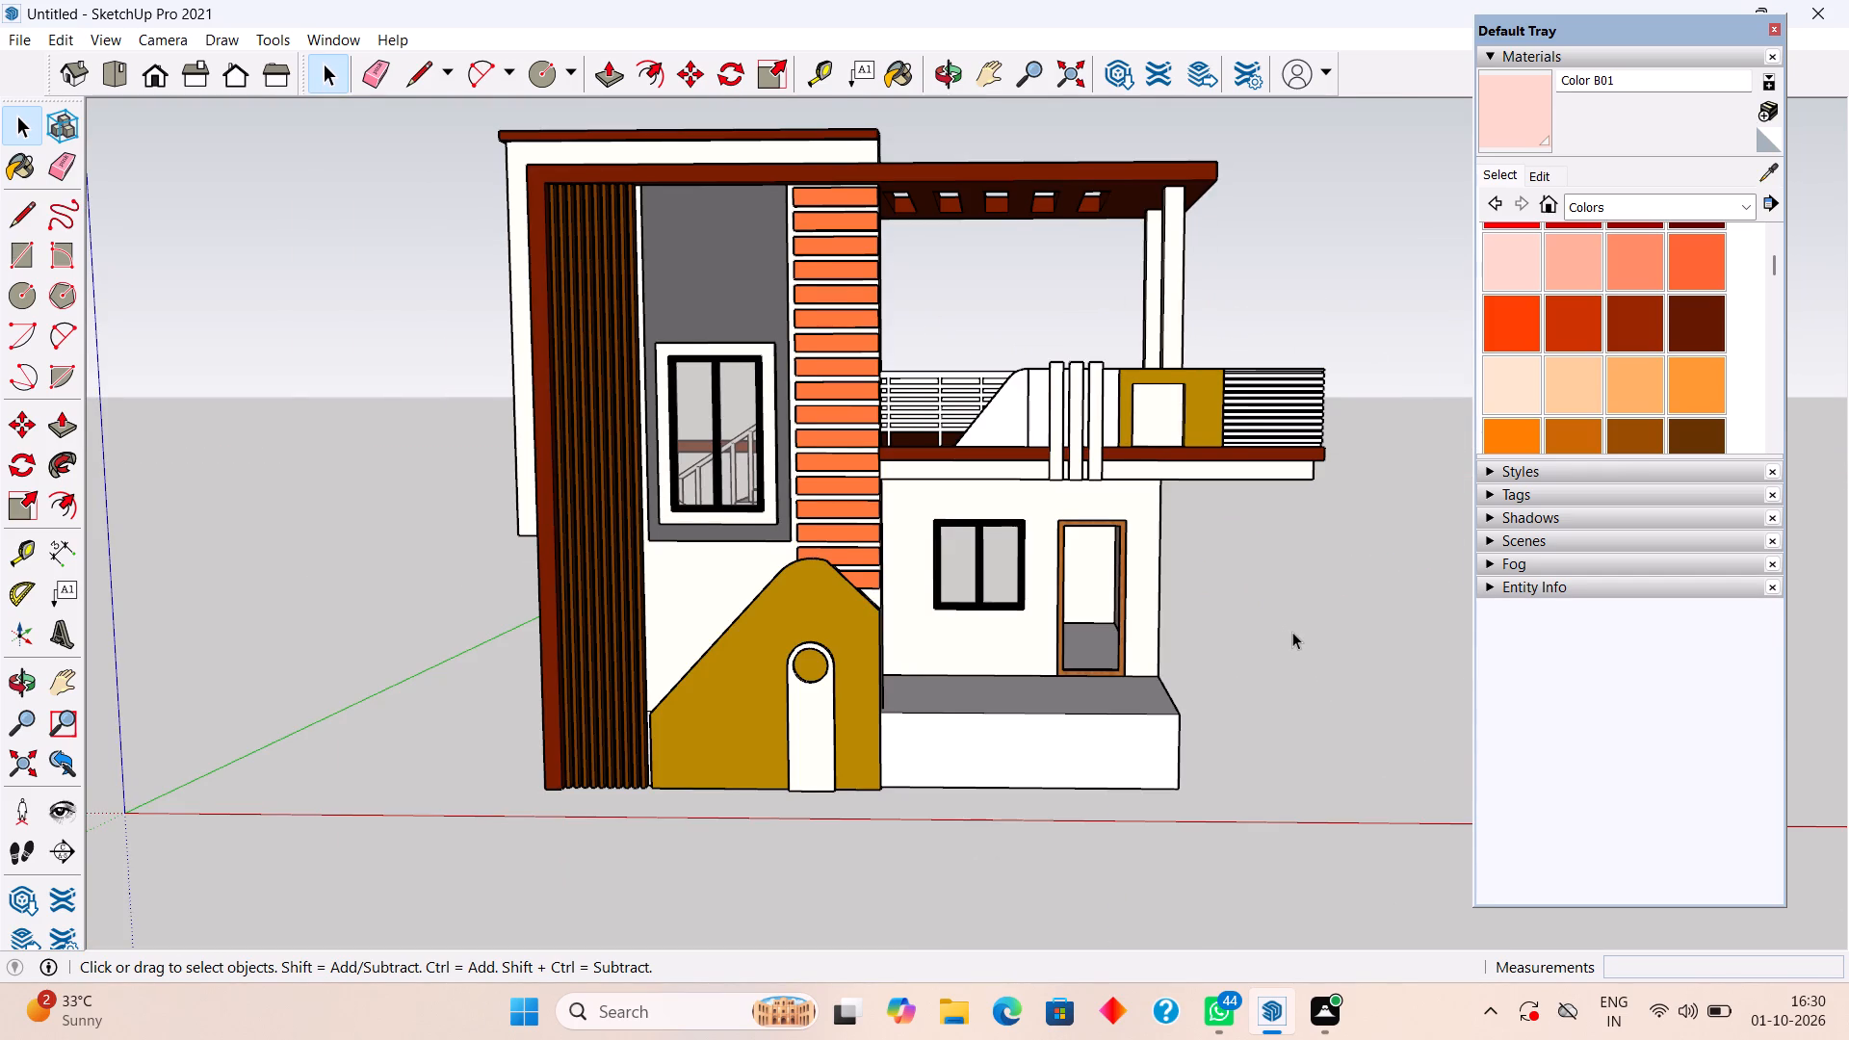
# Sample grey Color M06 from the tower and paint the balcony wall behind the three fins with it.
pyautogui.scroll(1, 1290, 613)
pyautogui.scroll(4, 1041, 422)
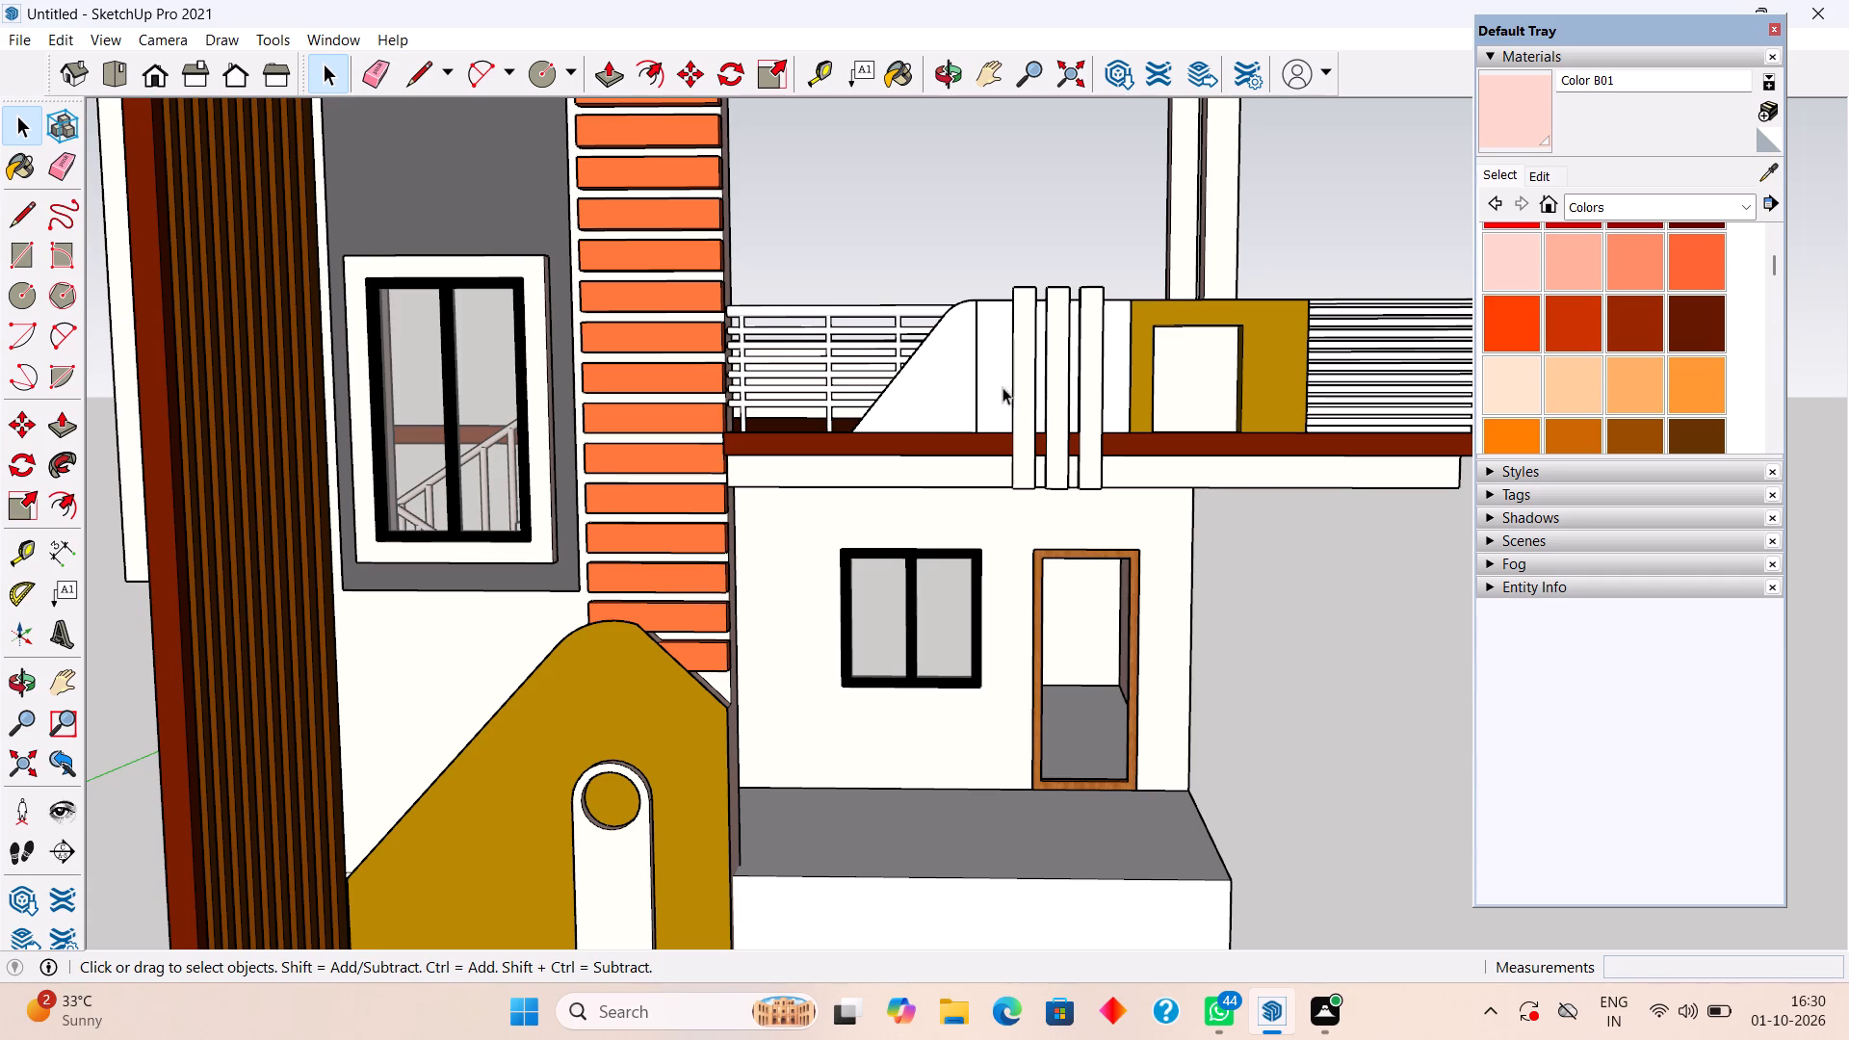
pyautogui.click(1775, 178)
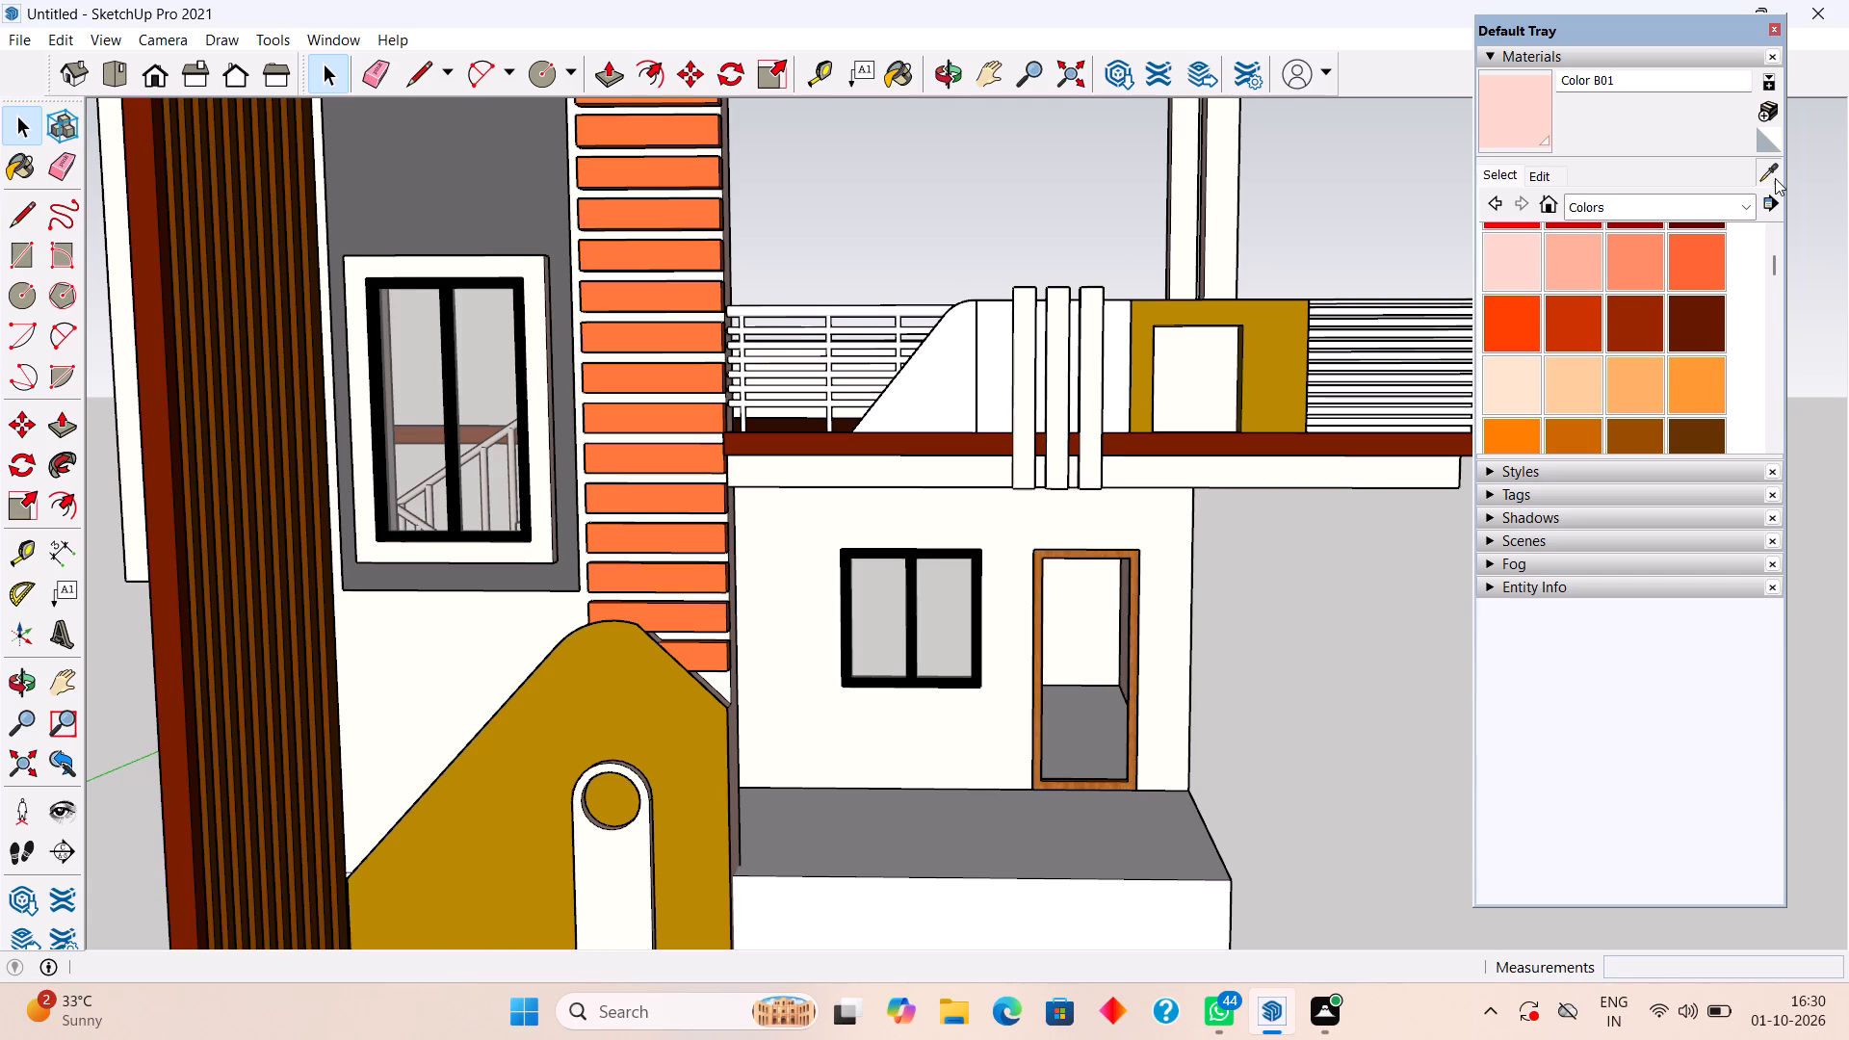
pyautogui.click(544, 196)
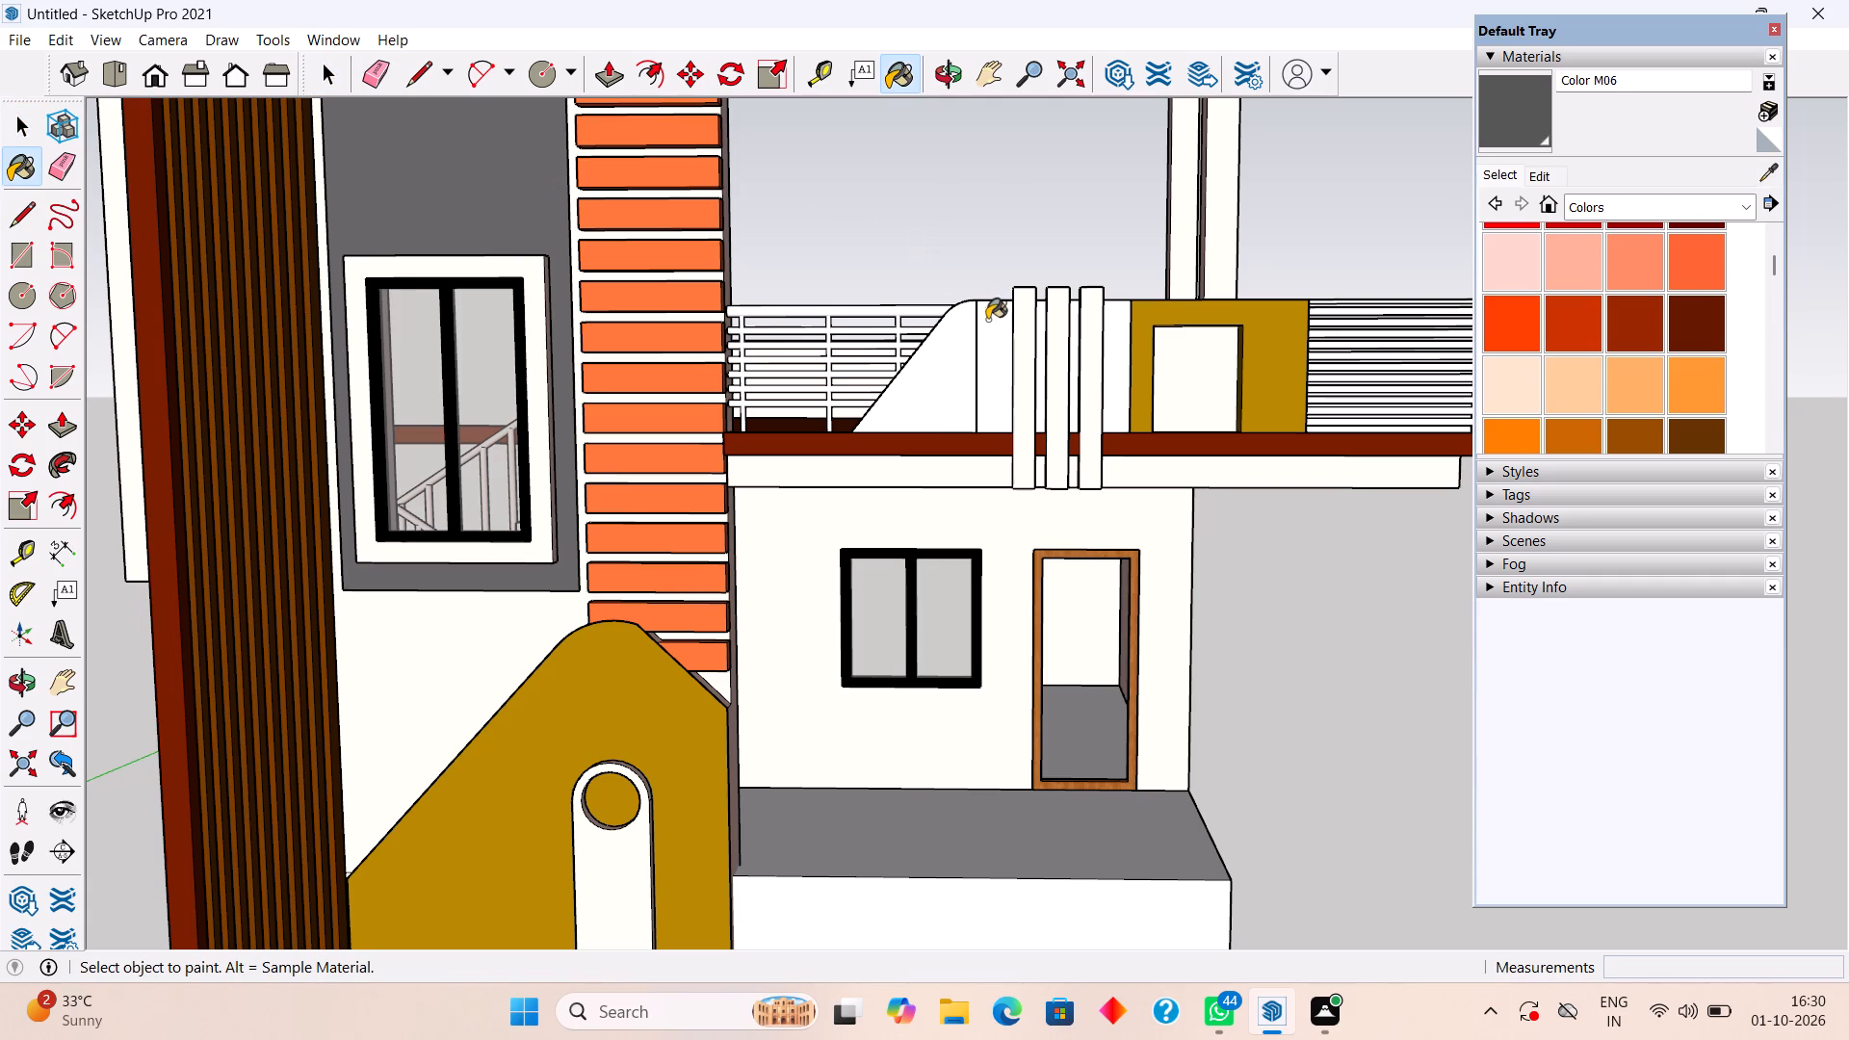
pyautogui.click(992, 324)
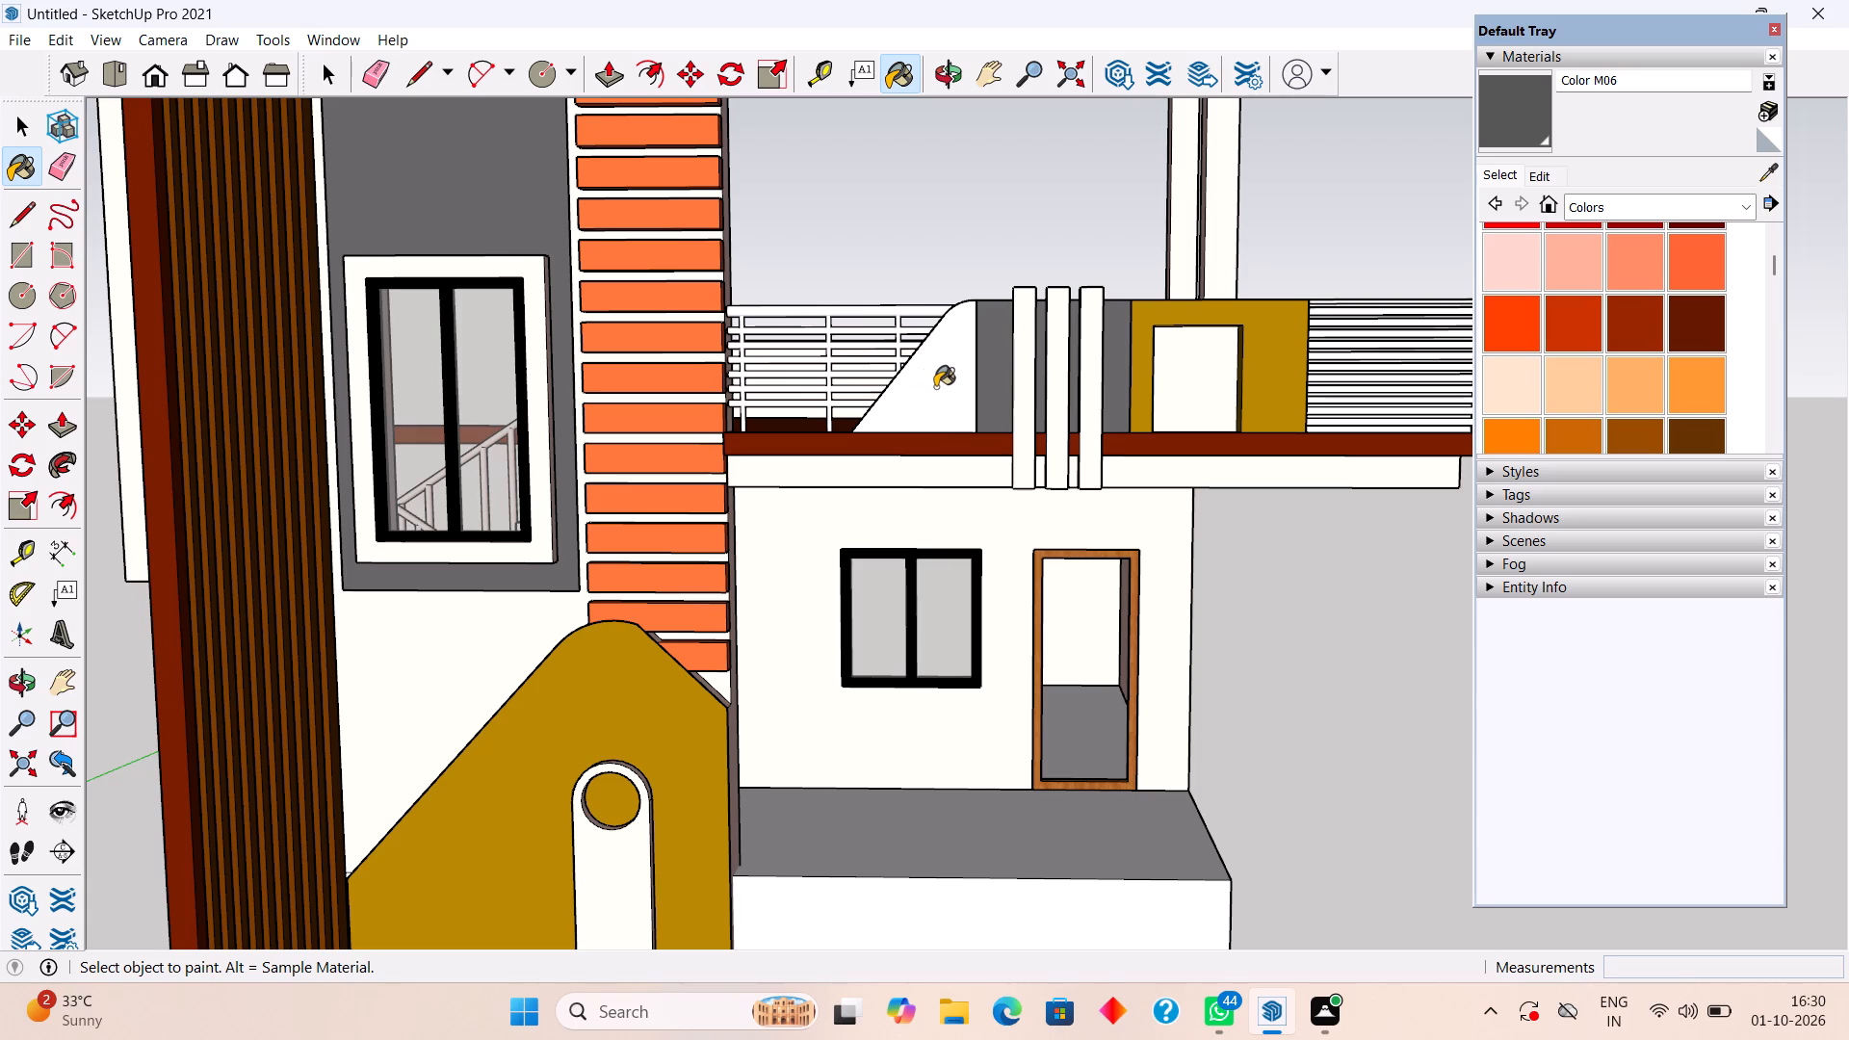
# Paint the sloped, curved-top balcony panel beside the fins in Color M05.
pyautogui.scroll(-8, 1559, 303)
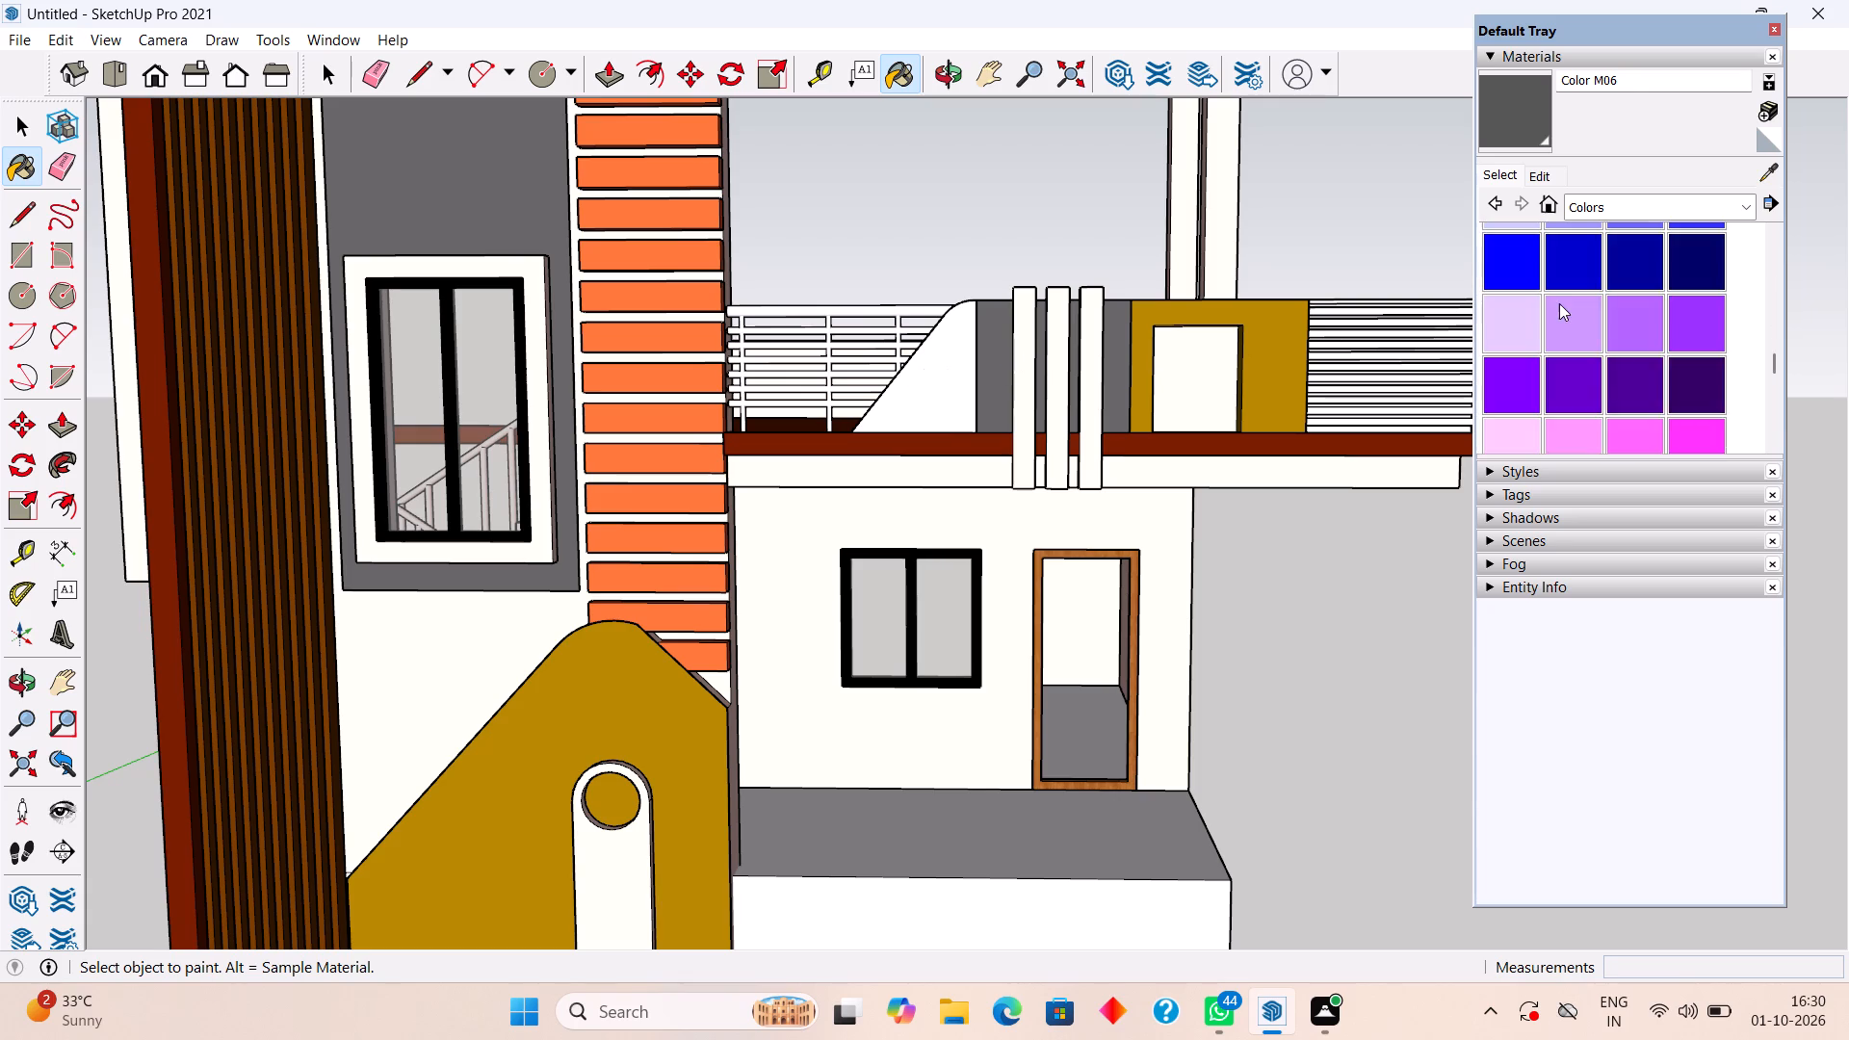
pyautogui.scroll(-4, 1559, 303)
pyautogui.click(1559, 303)
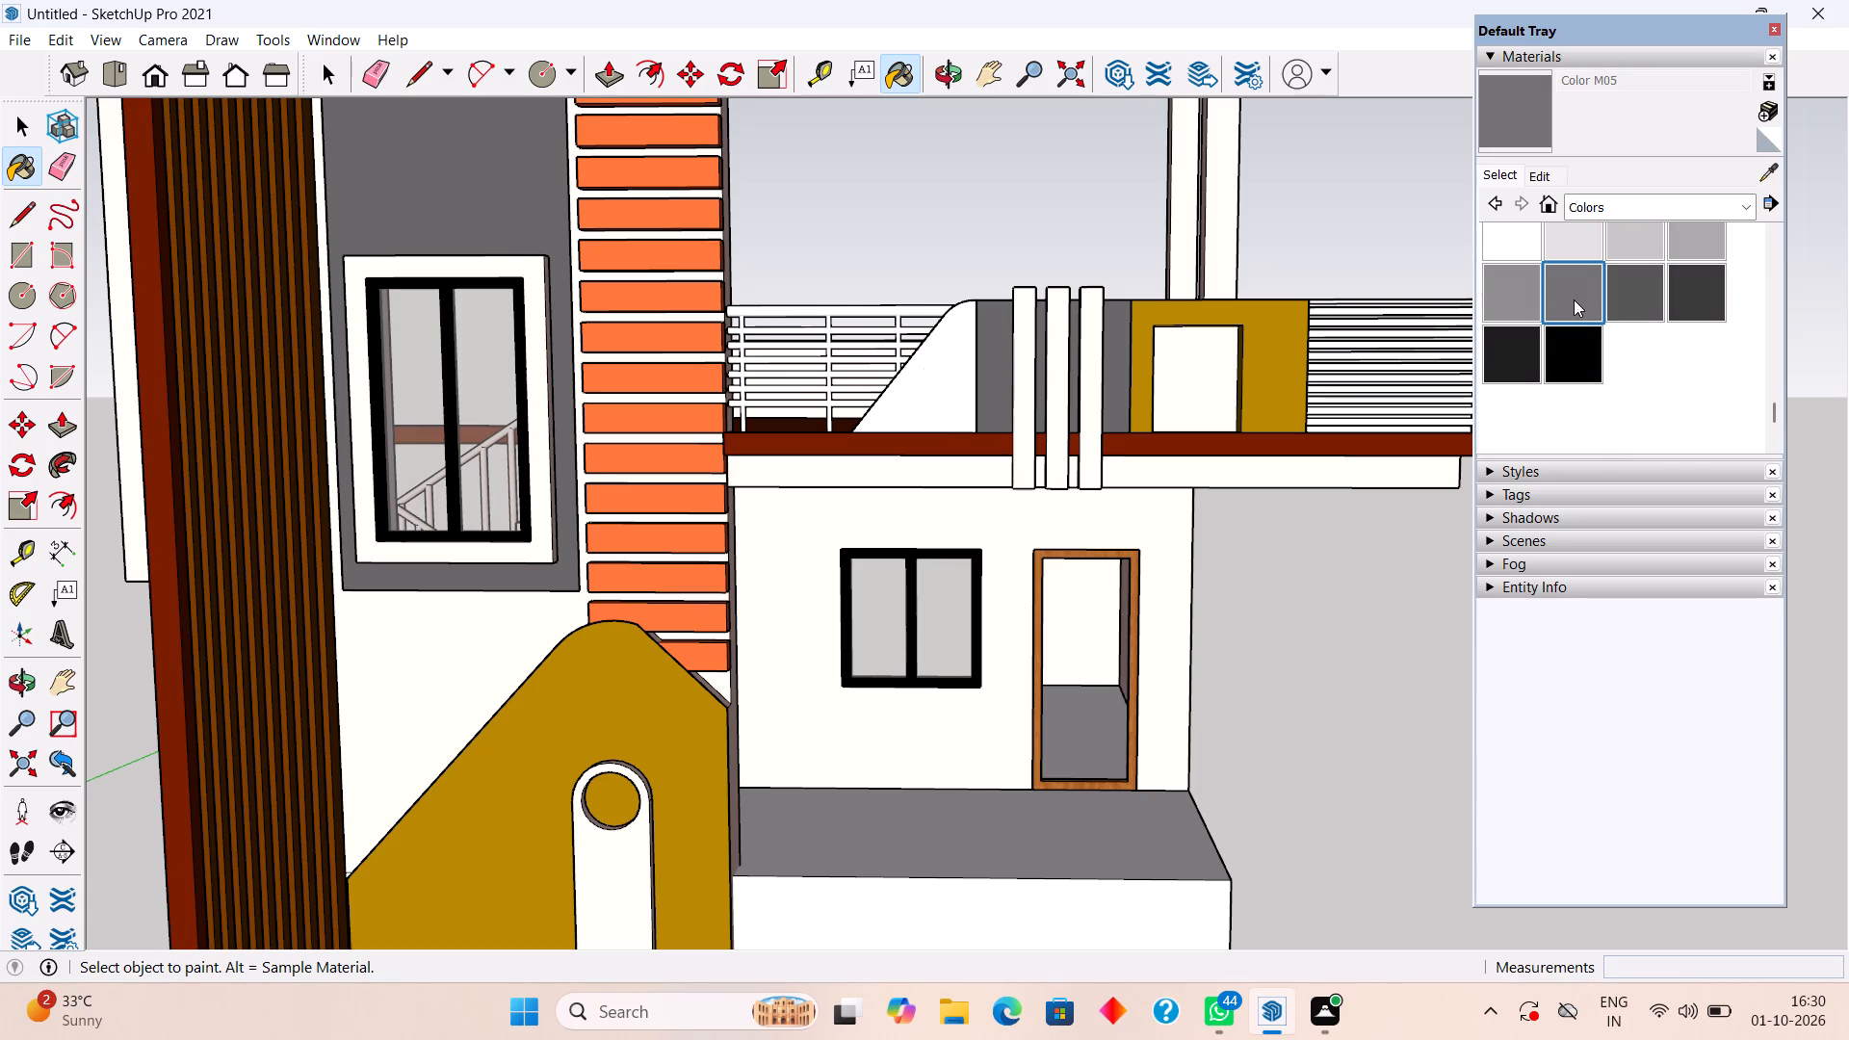
pyautogui.click(948, 385)
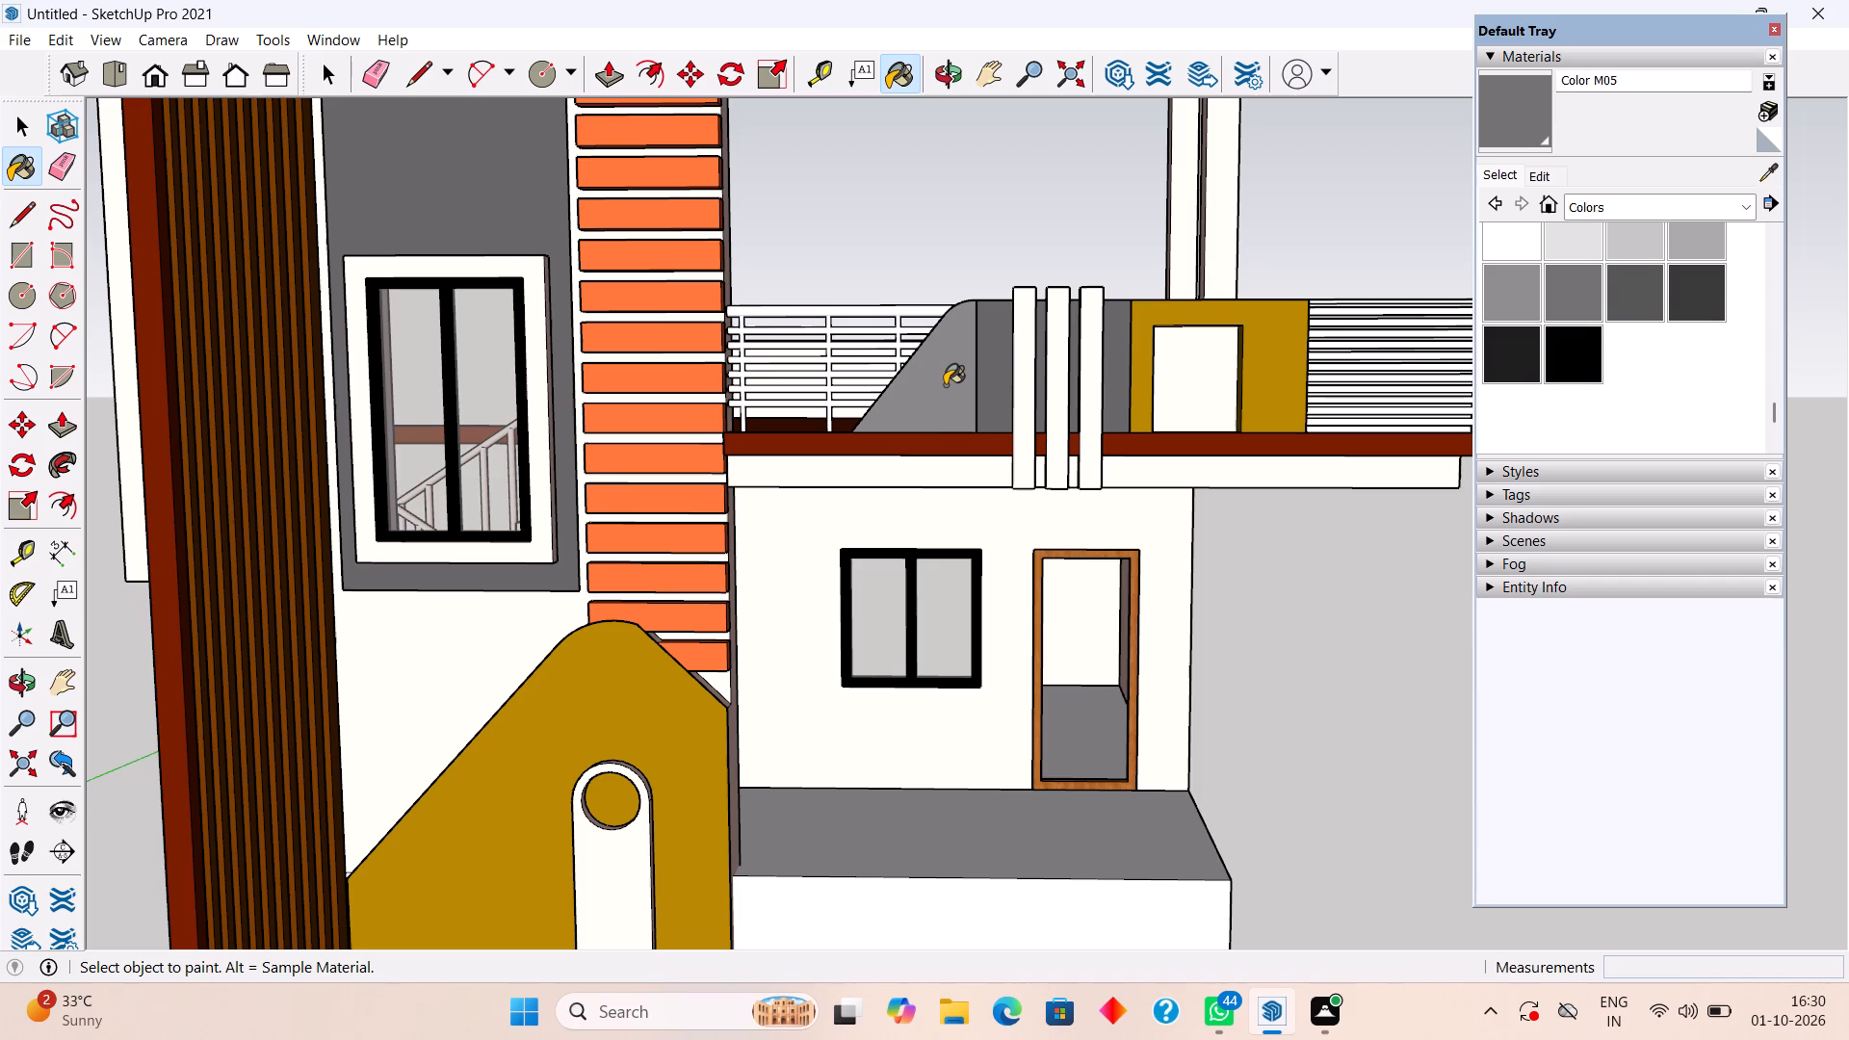
pyautogui.scroll(-5, 945, 385)
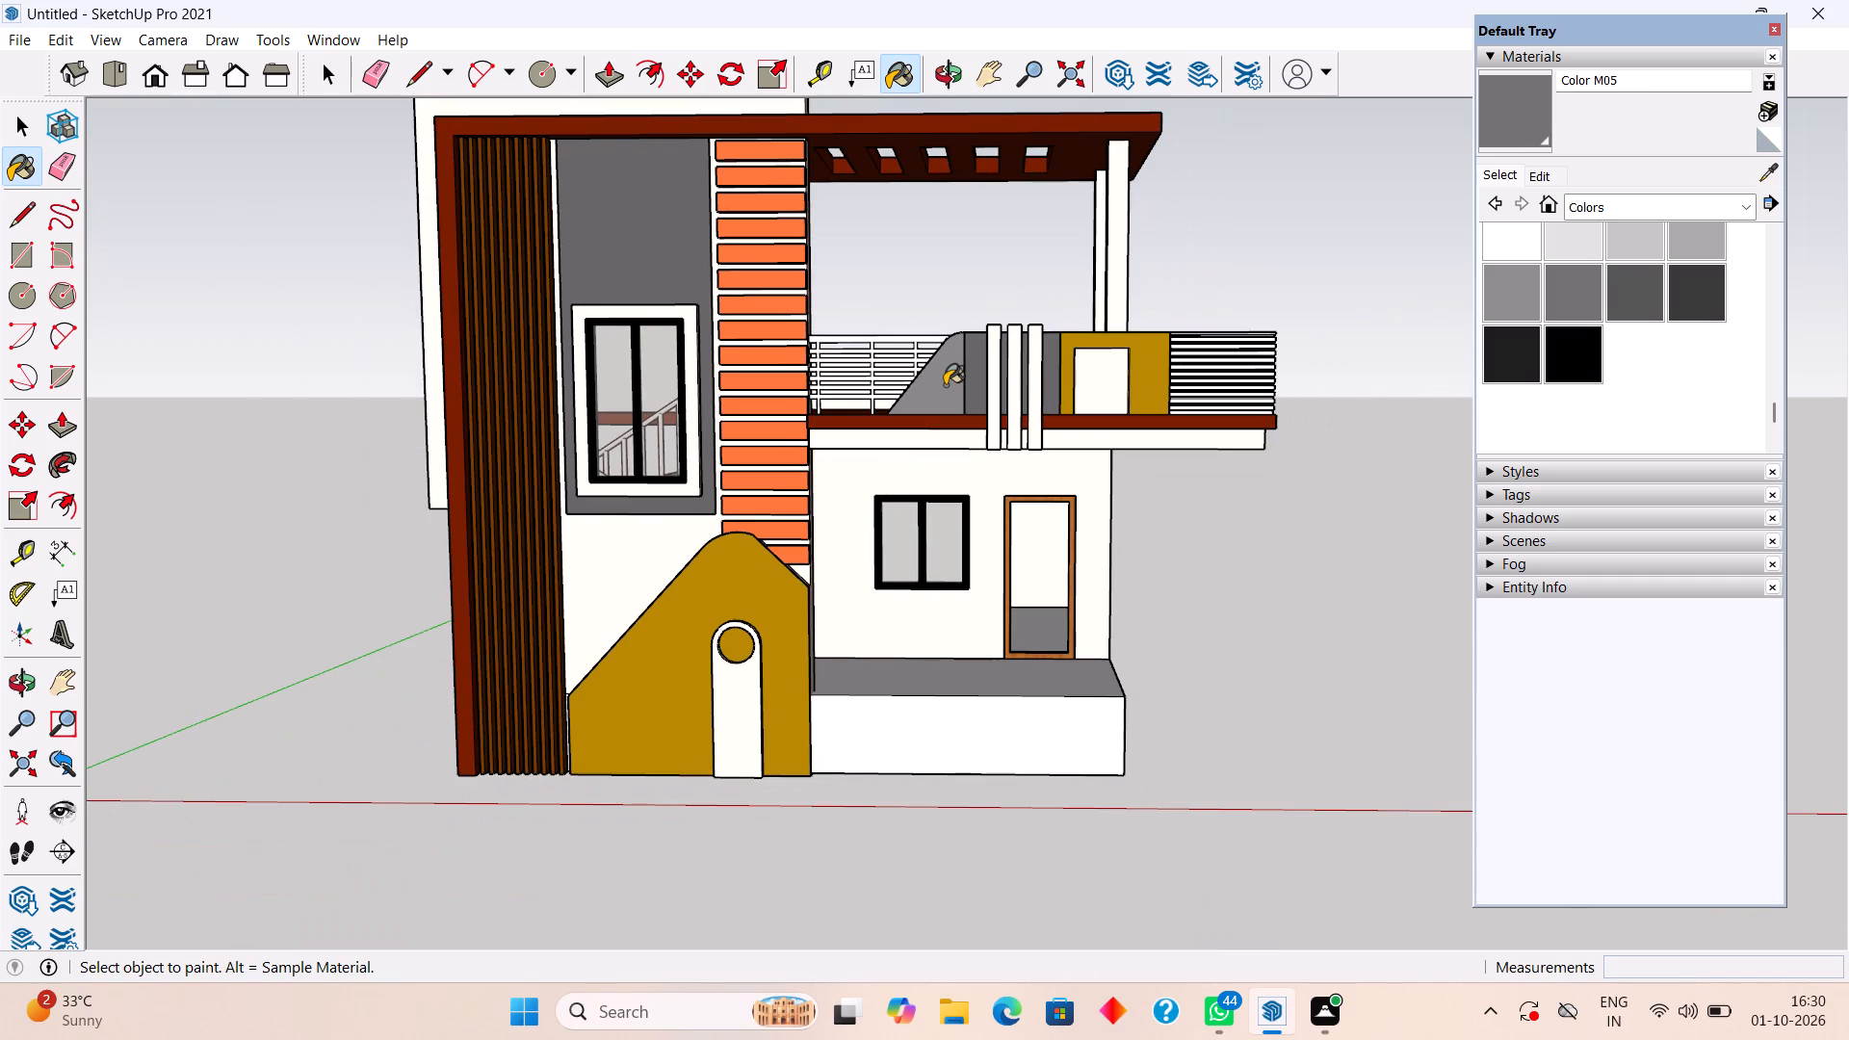
# Sample orange Color B04 from the tower's horizontal strips and paint the balcony's horizontal louvres beside the rectangular panel with it.
pyautogui.press('space')
pyautogui.scroll(3, 1647, 267)
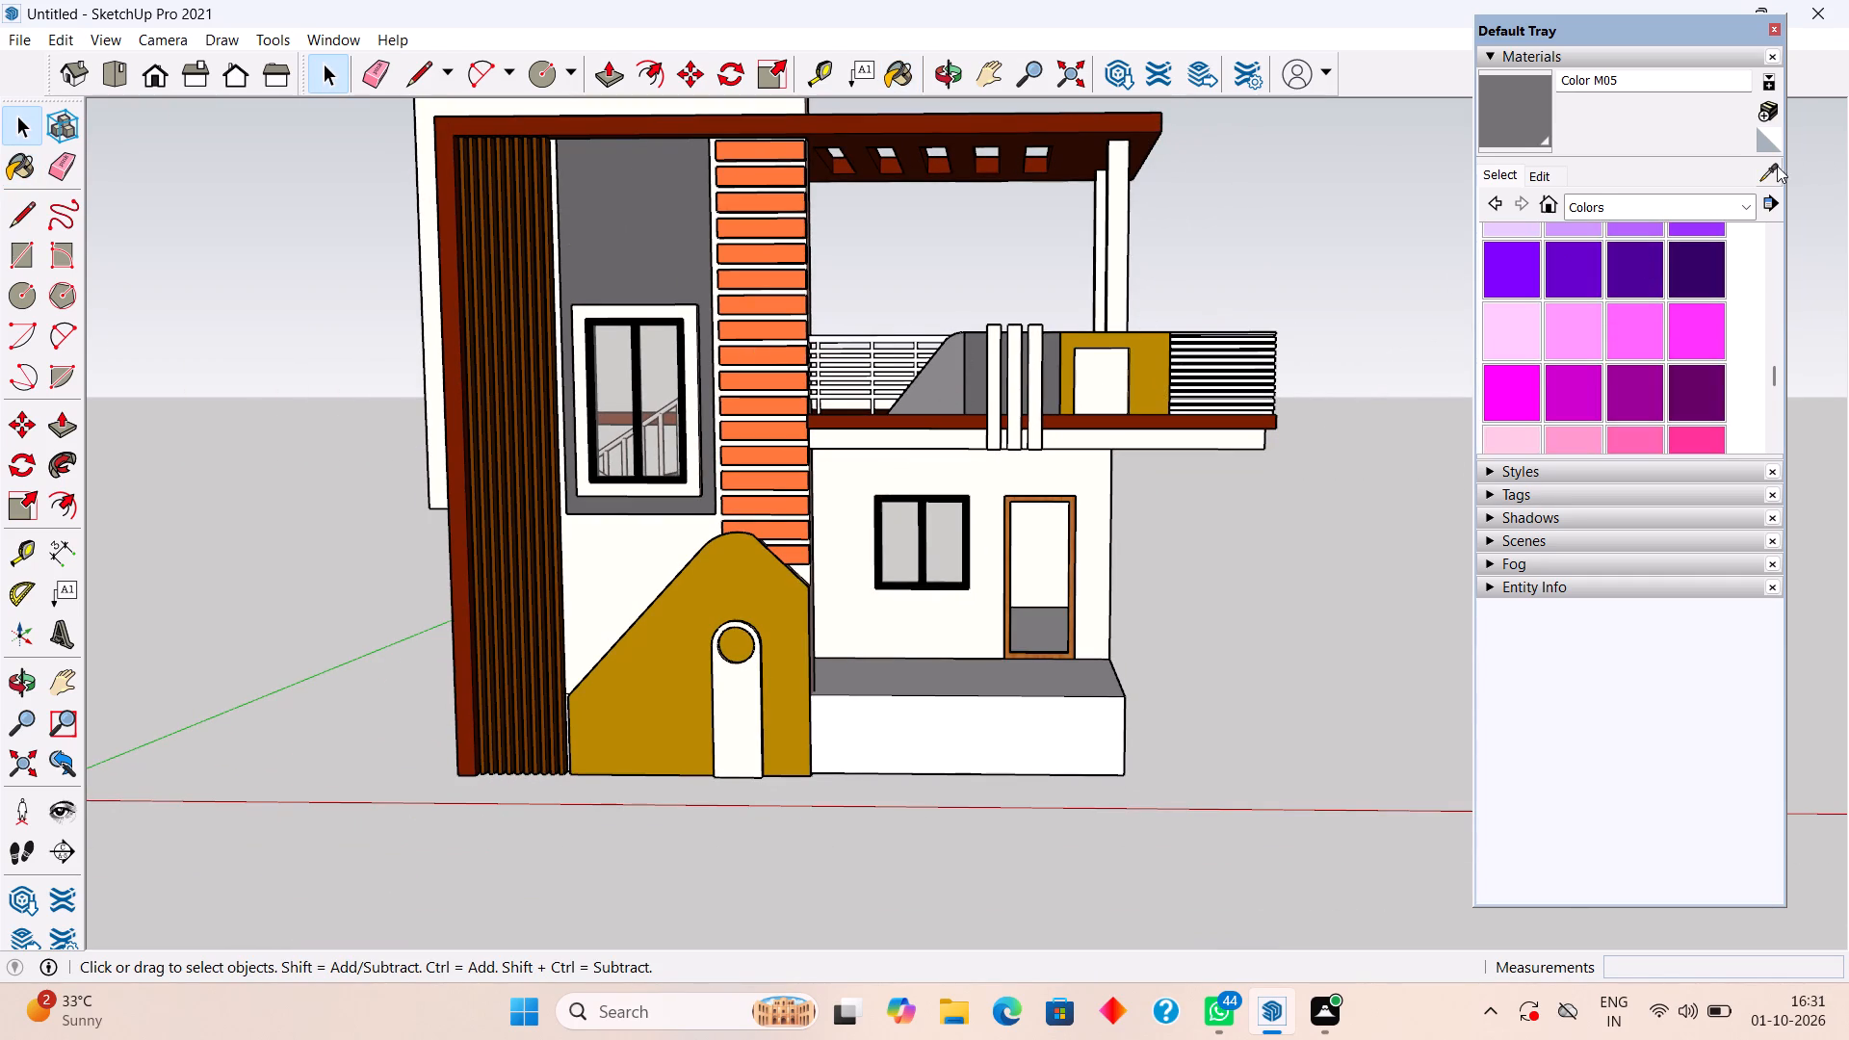
pyautogui.click(1772, 167)
pyautogui.click(789, 304)
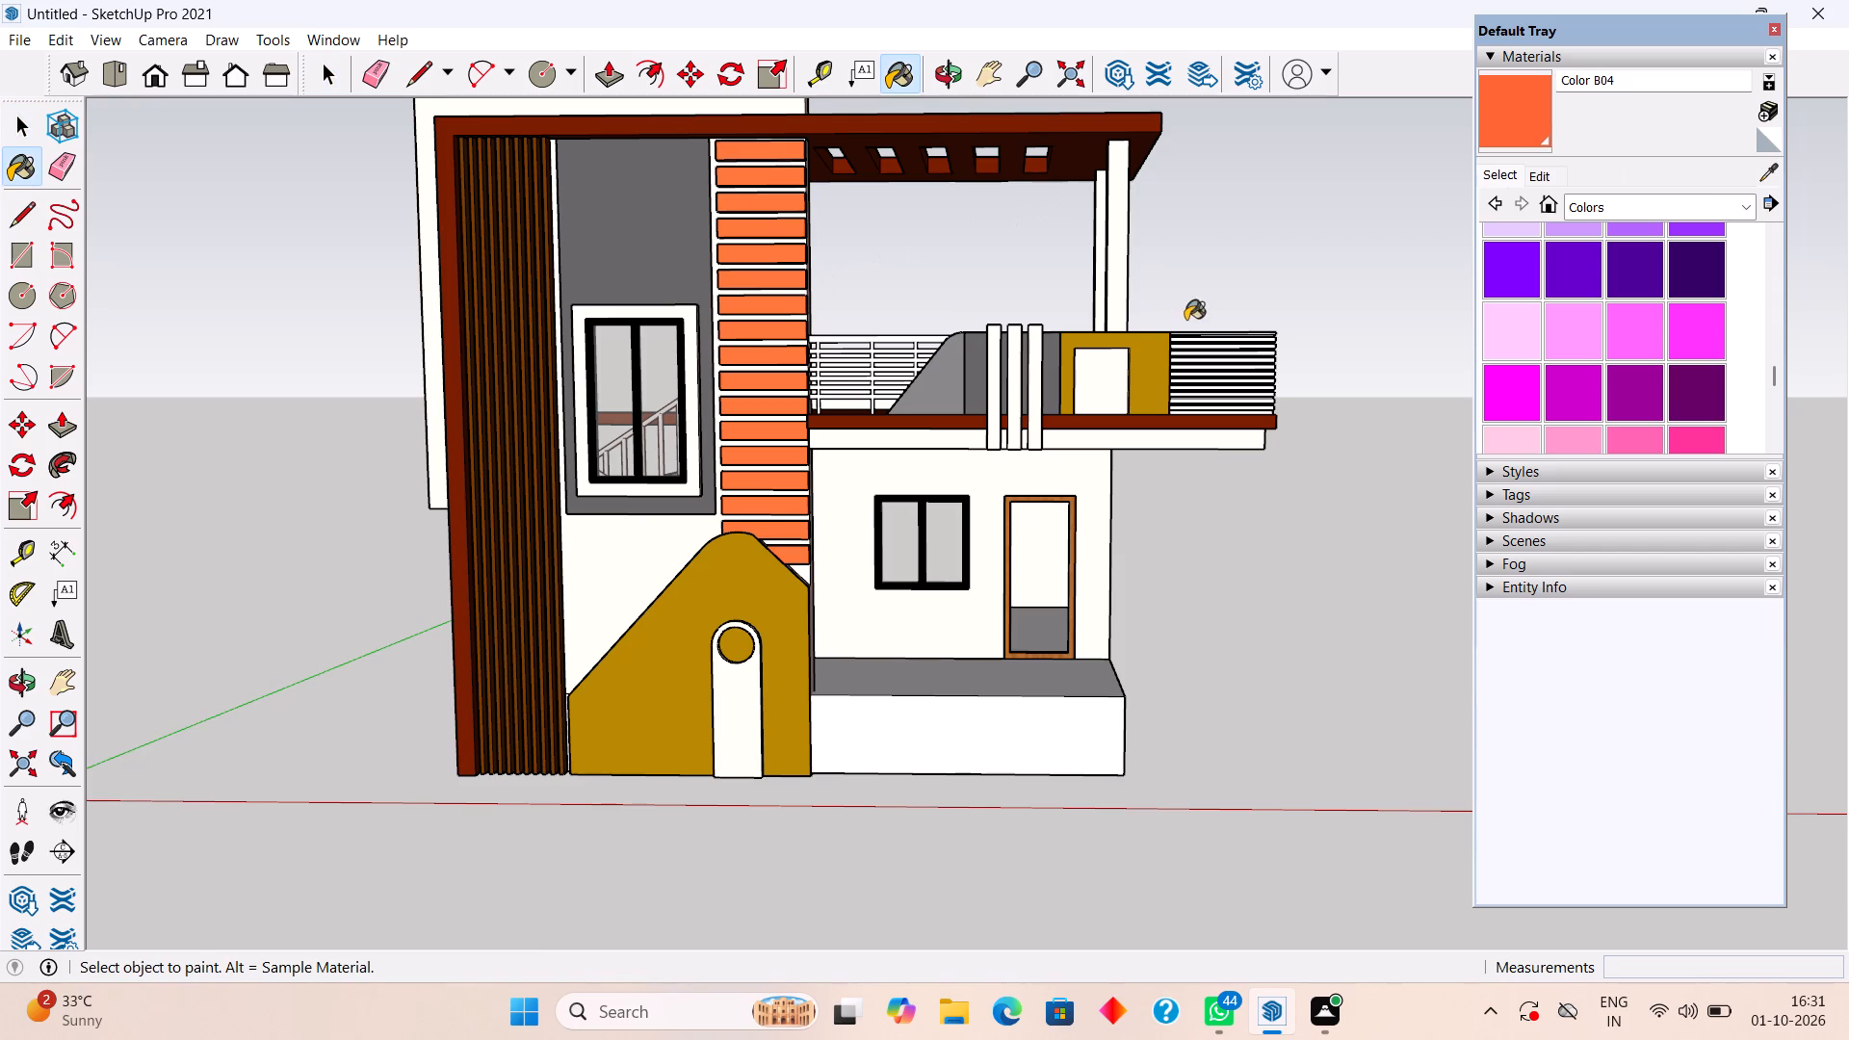
pyautogui.click(1218, 356)
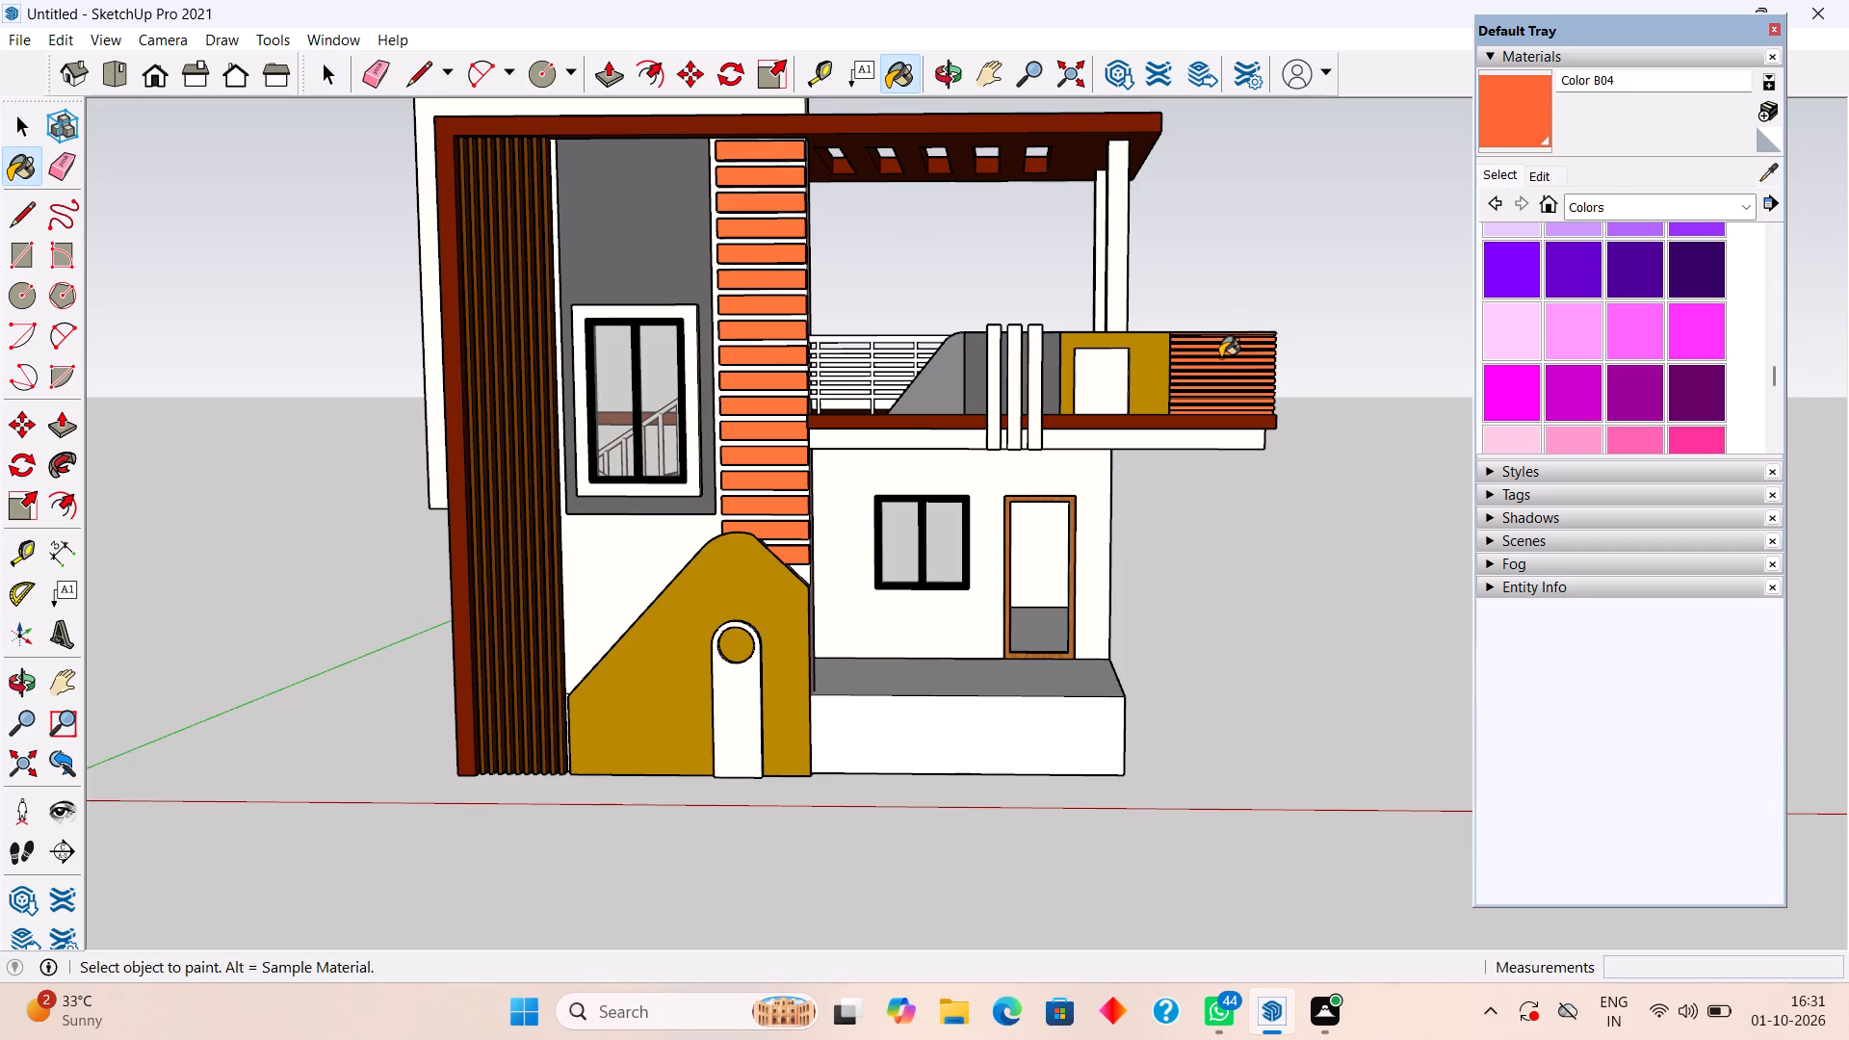
pyautogui.scroll(-4, 1215, 367)
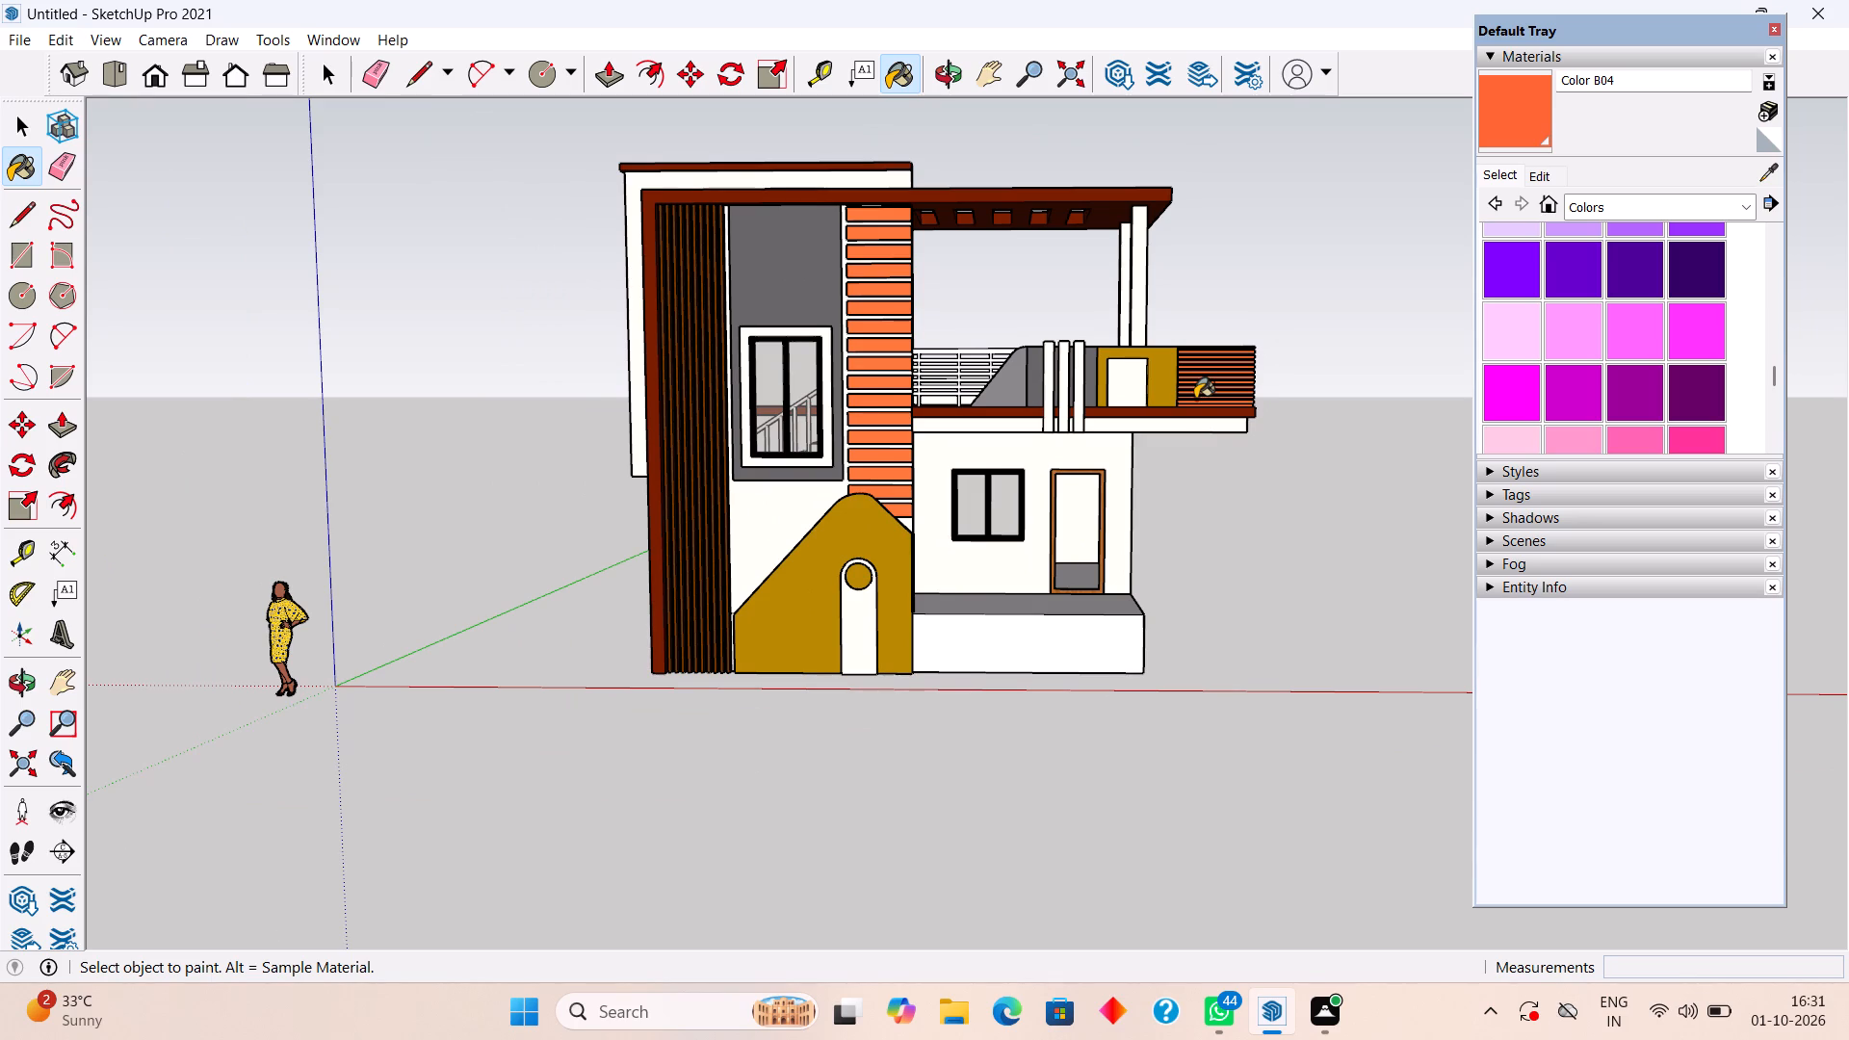
# Examine the coloured front elevation from a distance, from below and from the side.
pyautogui.press('space')
pyautogui.scroll(1, 1394, 342)
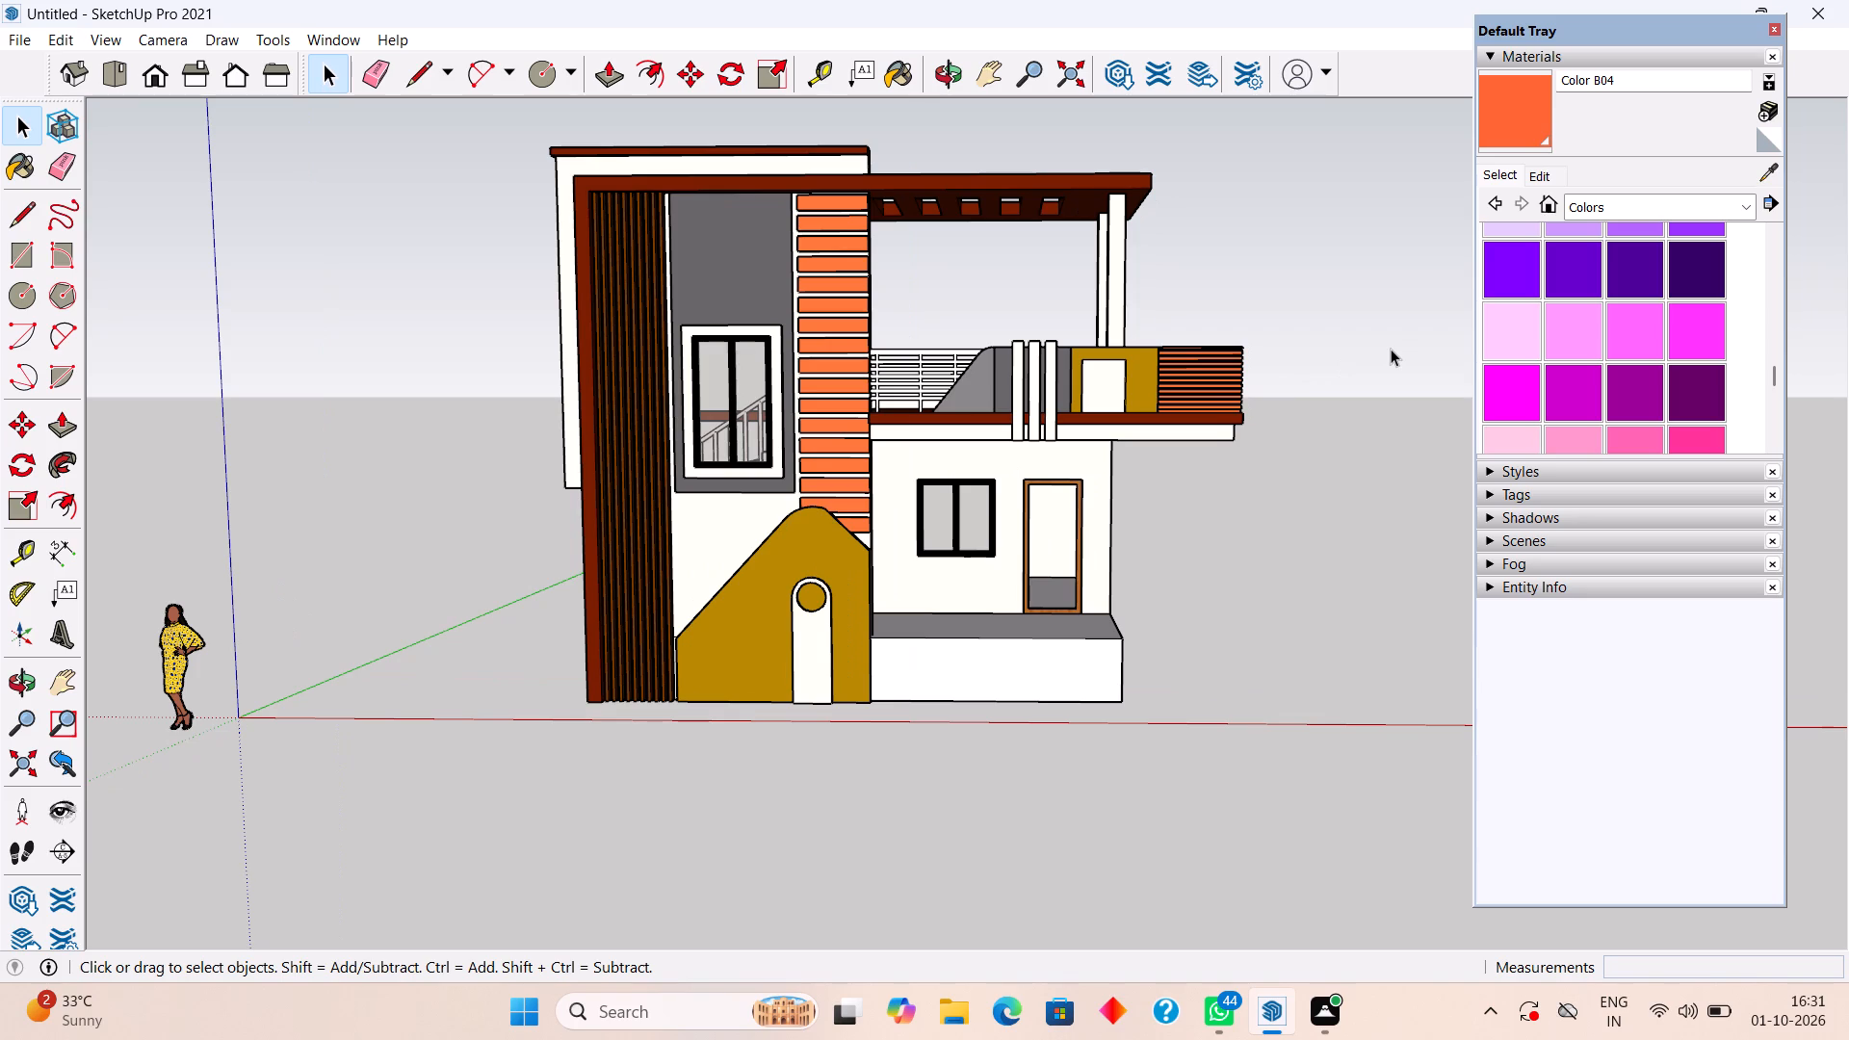
pyautogui.scroll(-5, 1329, 316)
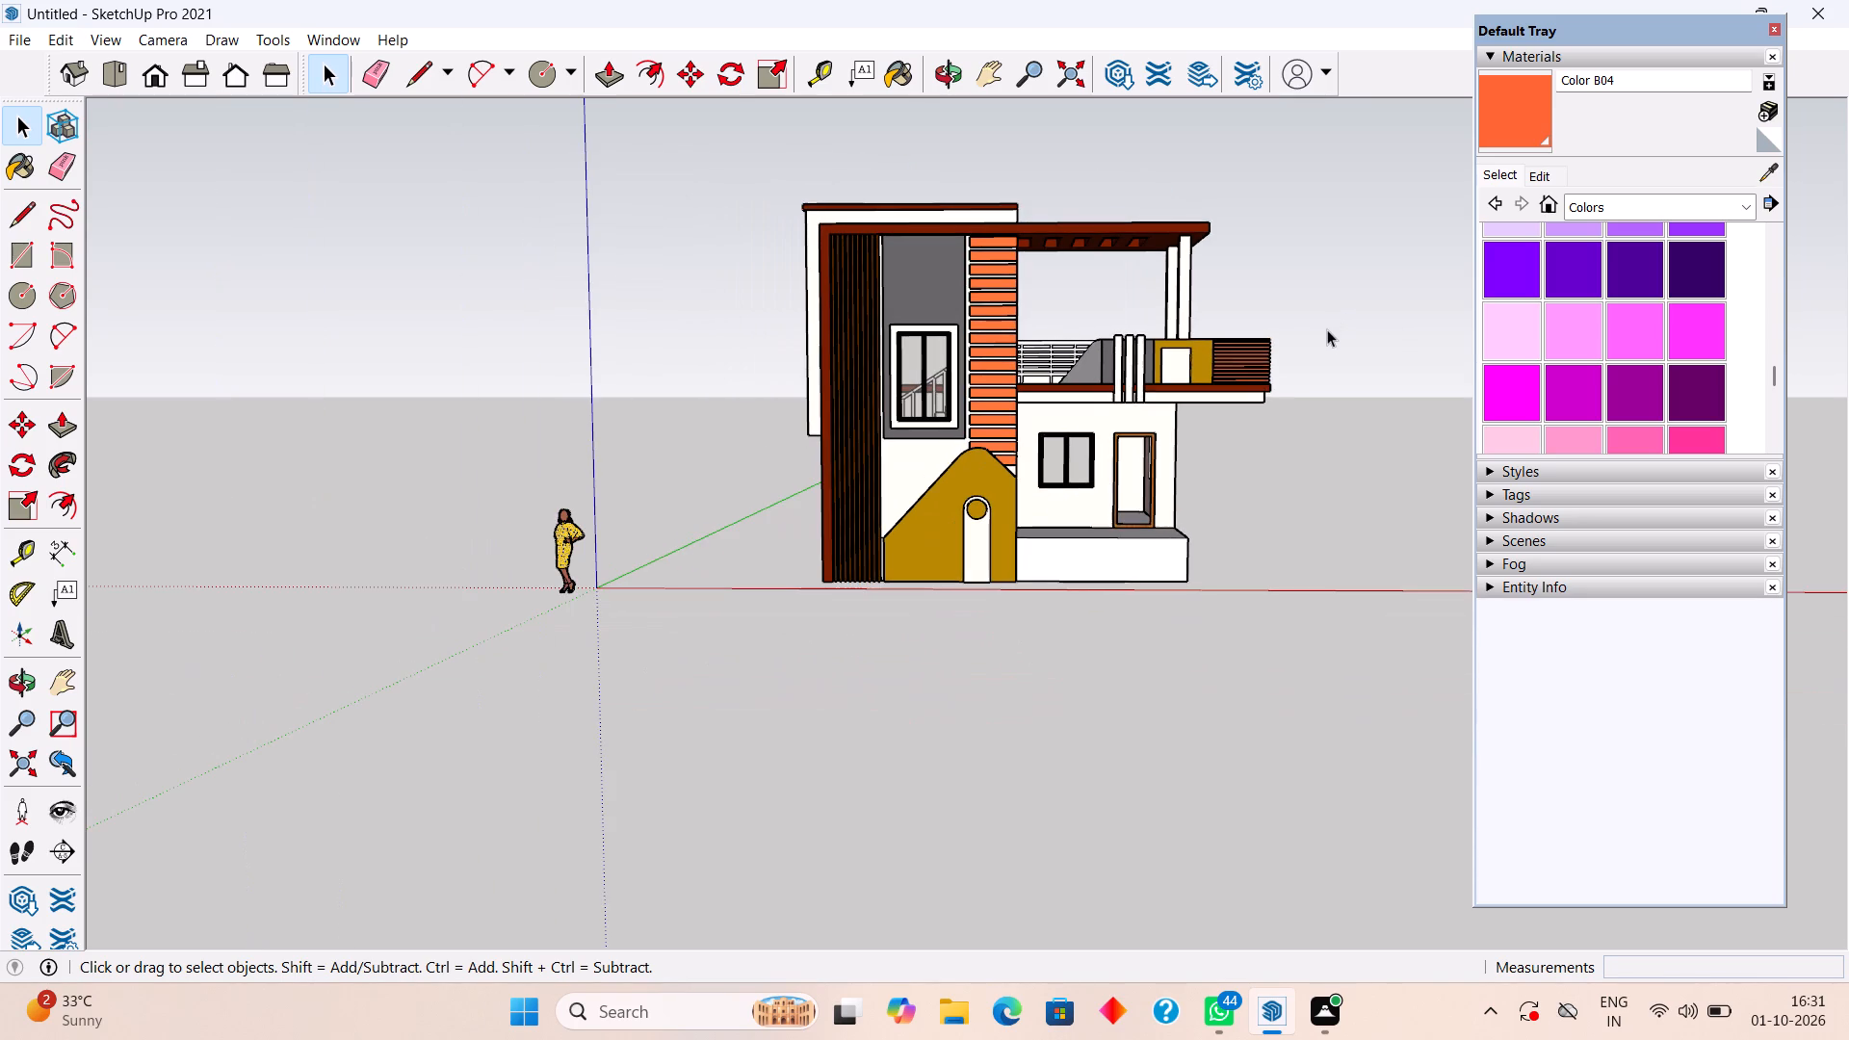
pyautogui.scroll(1, 1027, 35)
pyautogui.scroll(6, 1030, 179)
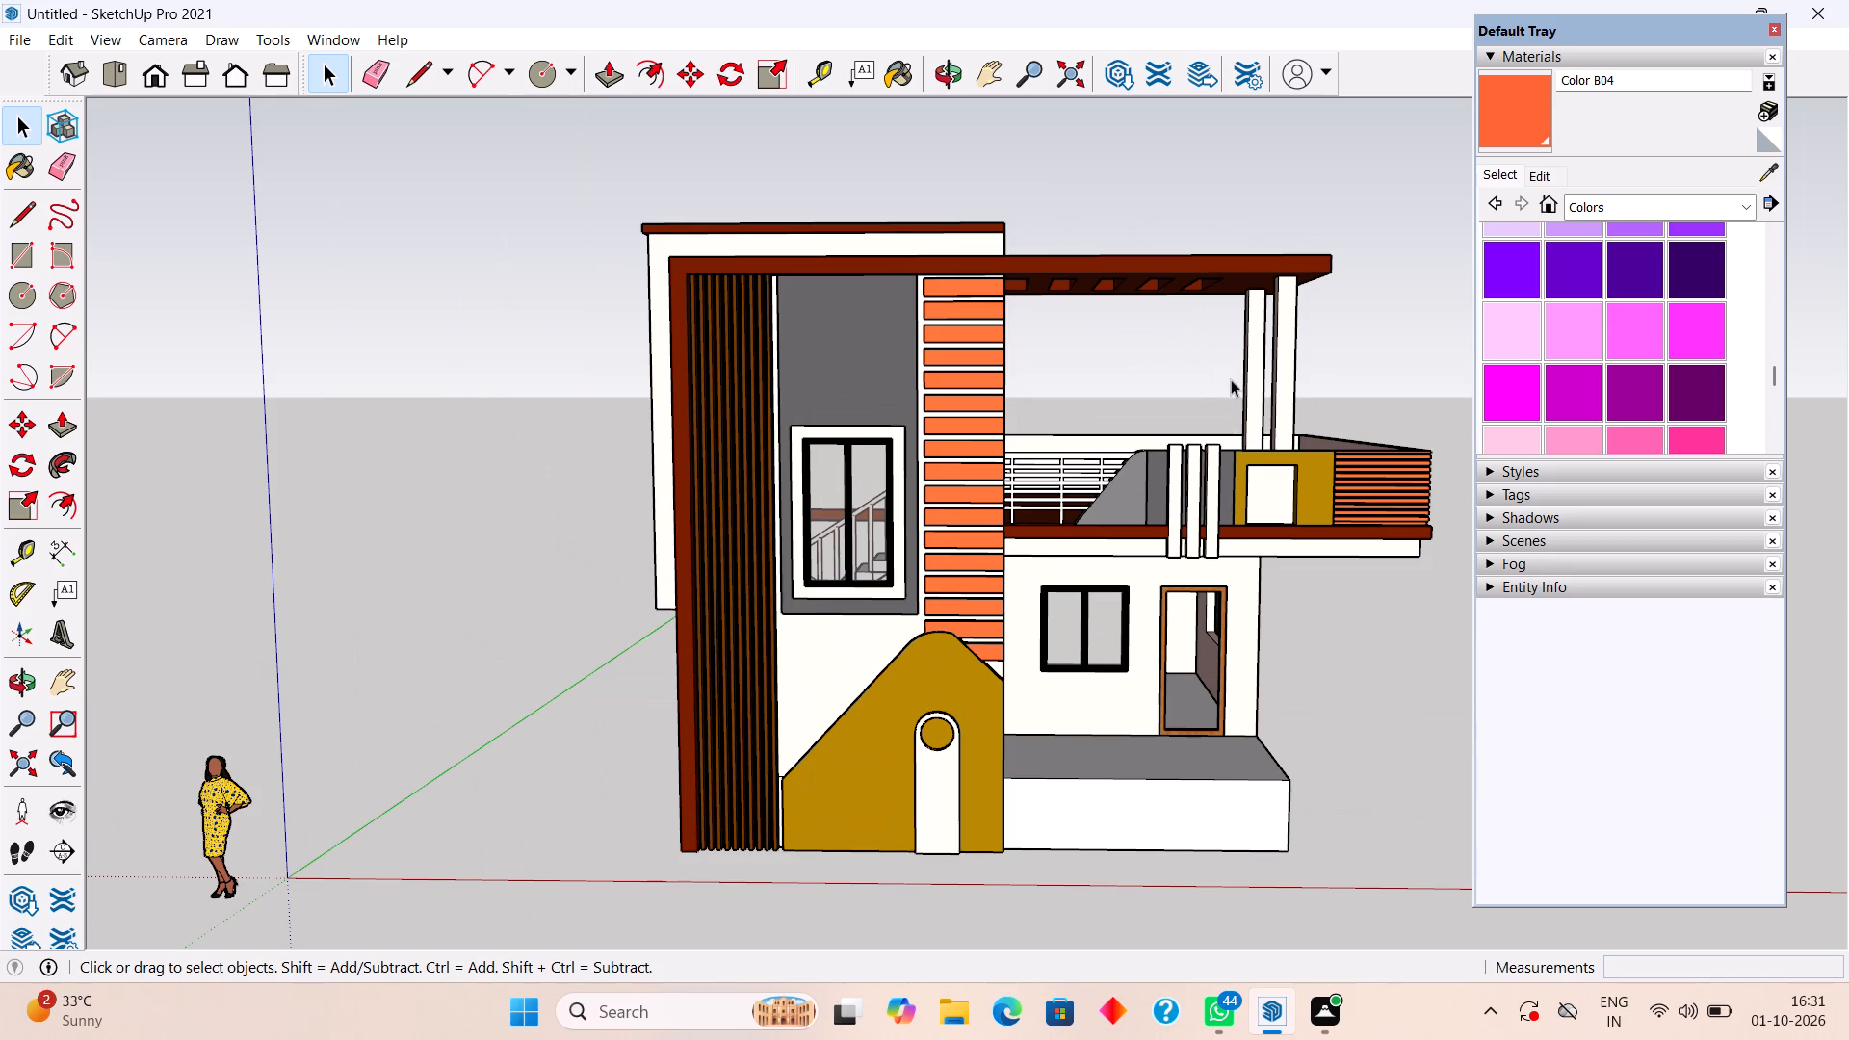
pyautogui.moveTo(1219, 353); pyautogui.dragTo(1208, 183, button='middle')
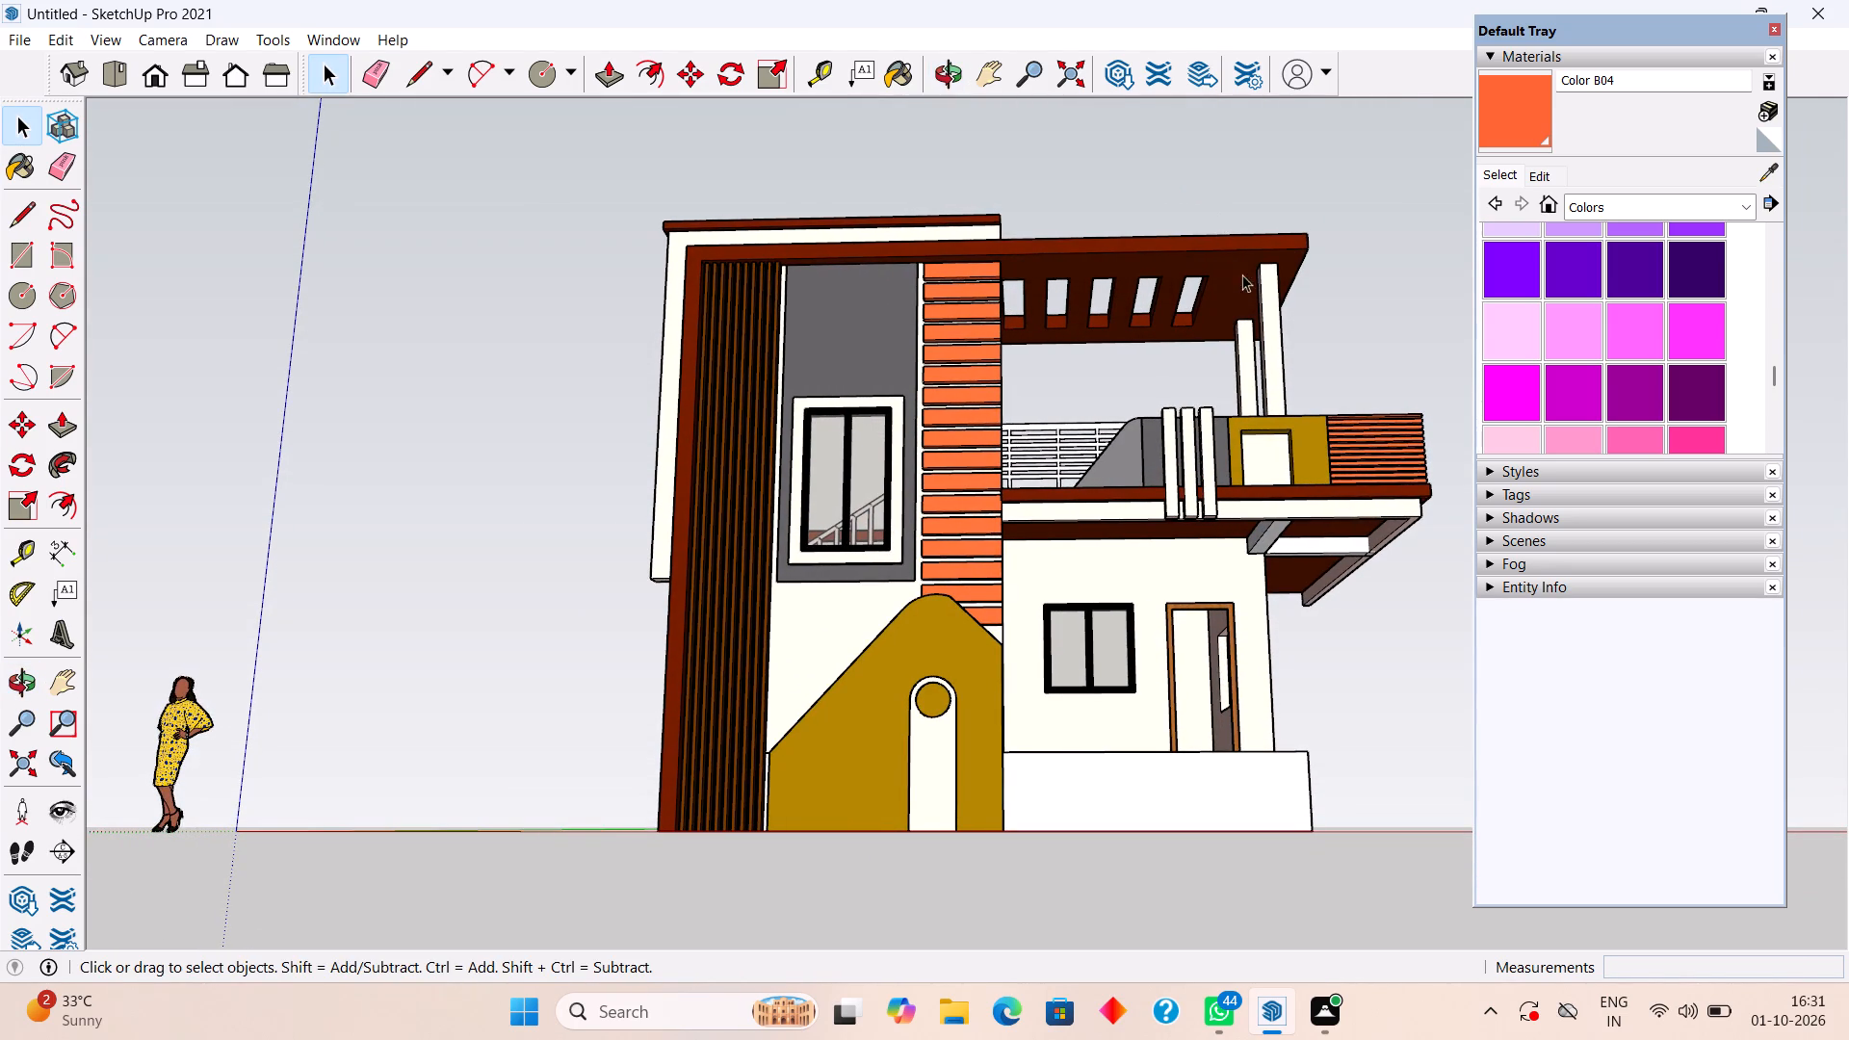
pyautogui.moveTo(1257, 290); pyautogui.dragTo(1207, 450, button='middle')
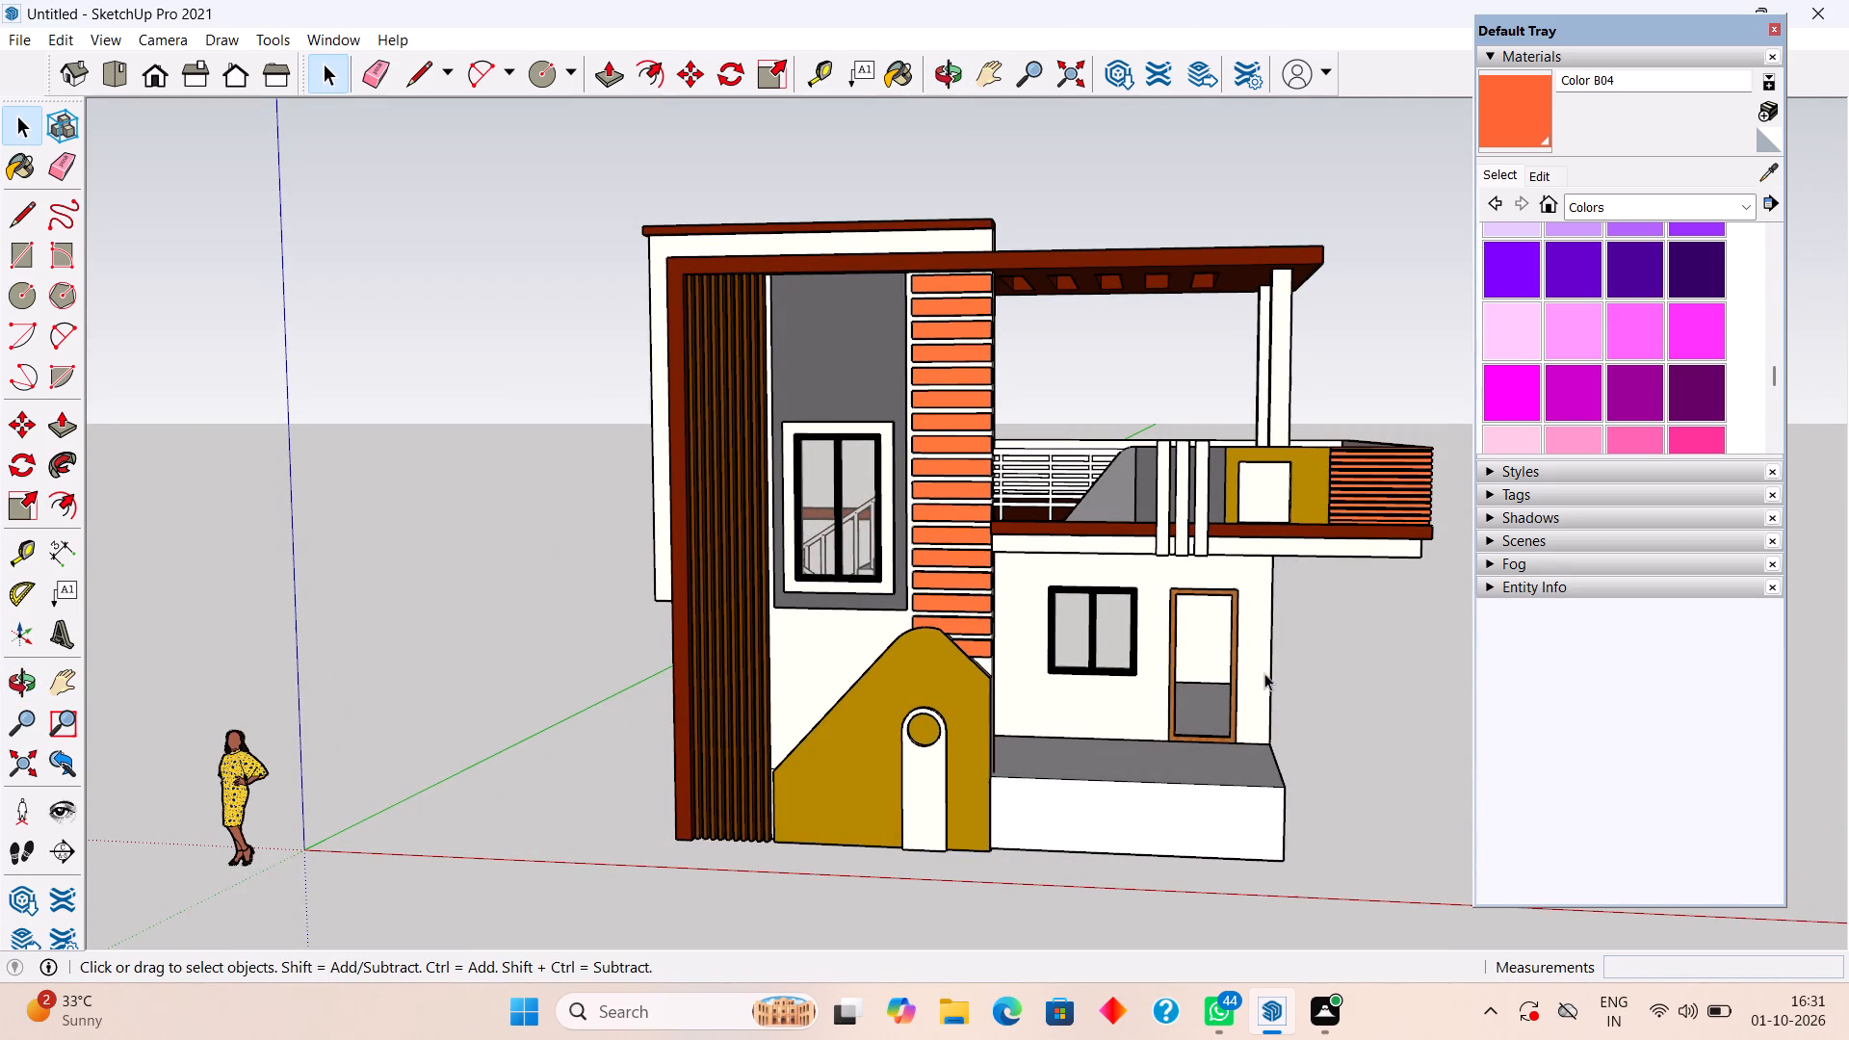
pyautogui.moveTo(1251, 689); pyautogui.dragTo(971, 592, button='middle')
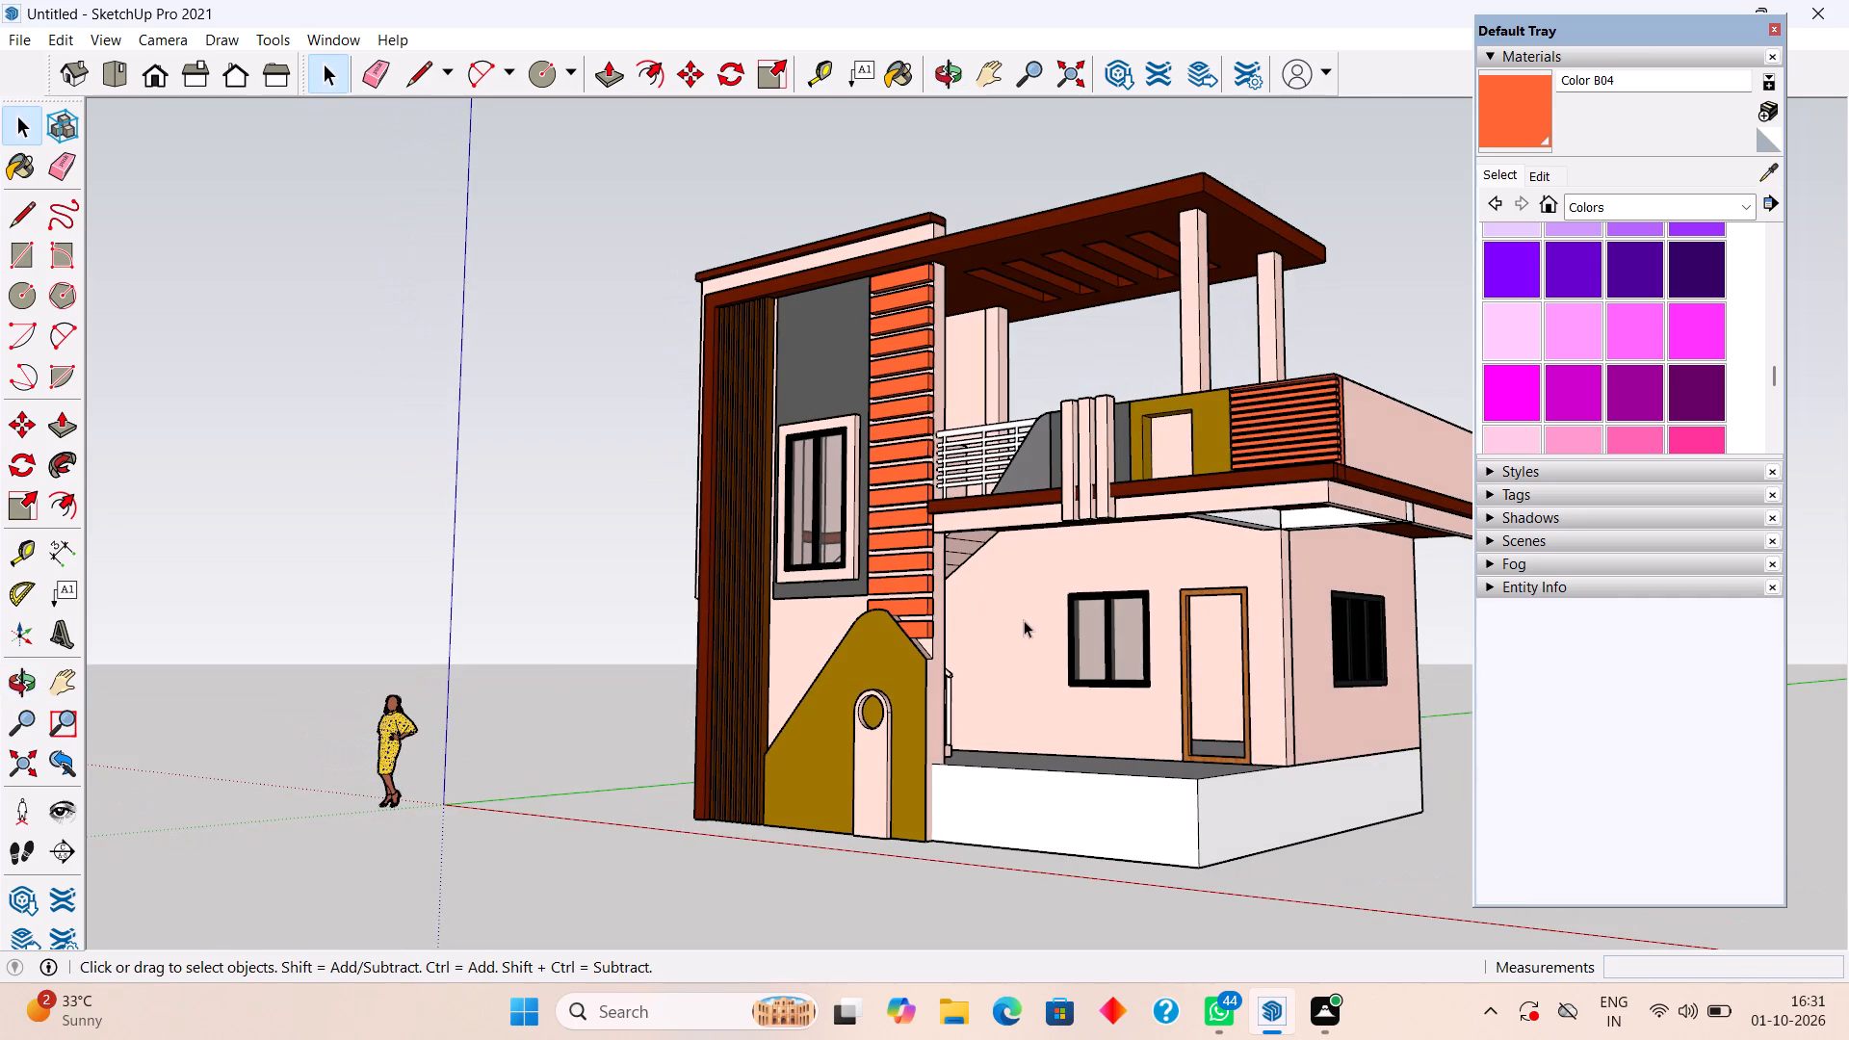
# Start an entrance stair profile at the top front corner of the plinth with a 9" riser down and an 11" tread outward.
pyautogui.scroll(-2, 1134, 679)
pyautogui.scroll(-1, 1264, 761)
pyautogui.moveTo(1232, 769); pyautogui.dragTo(1206, 732, button='middle')
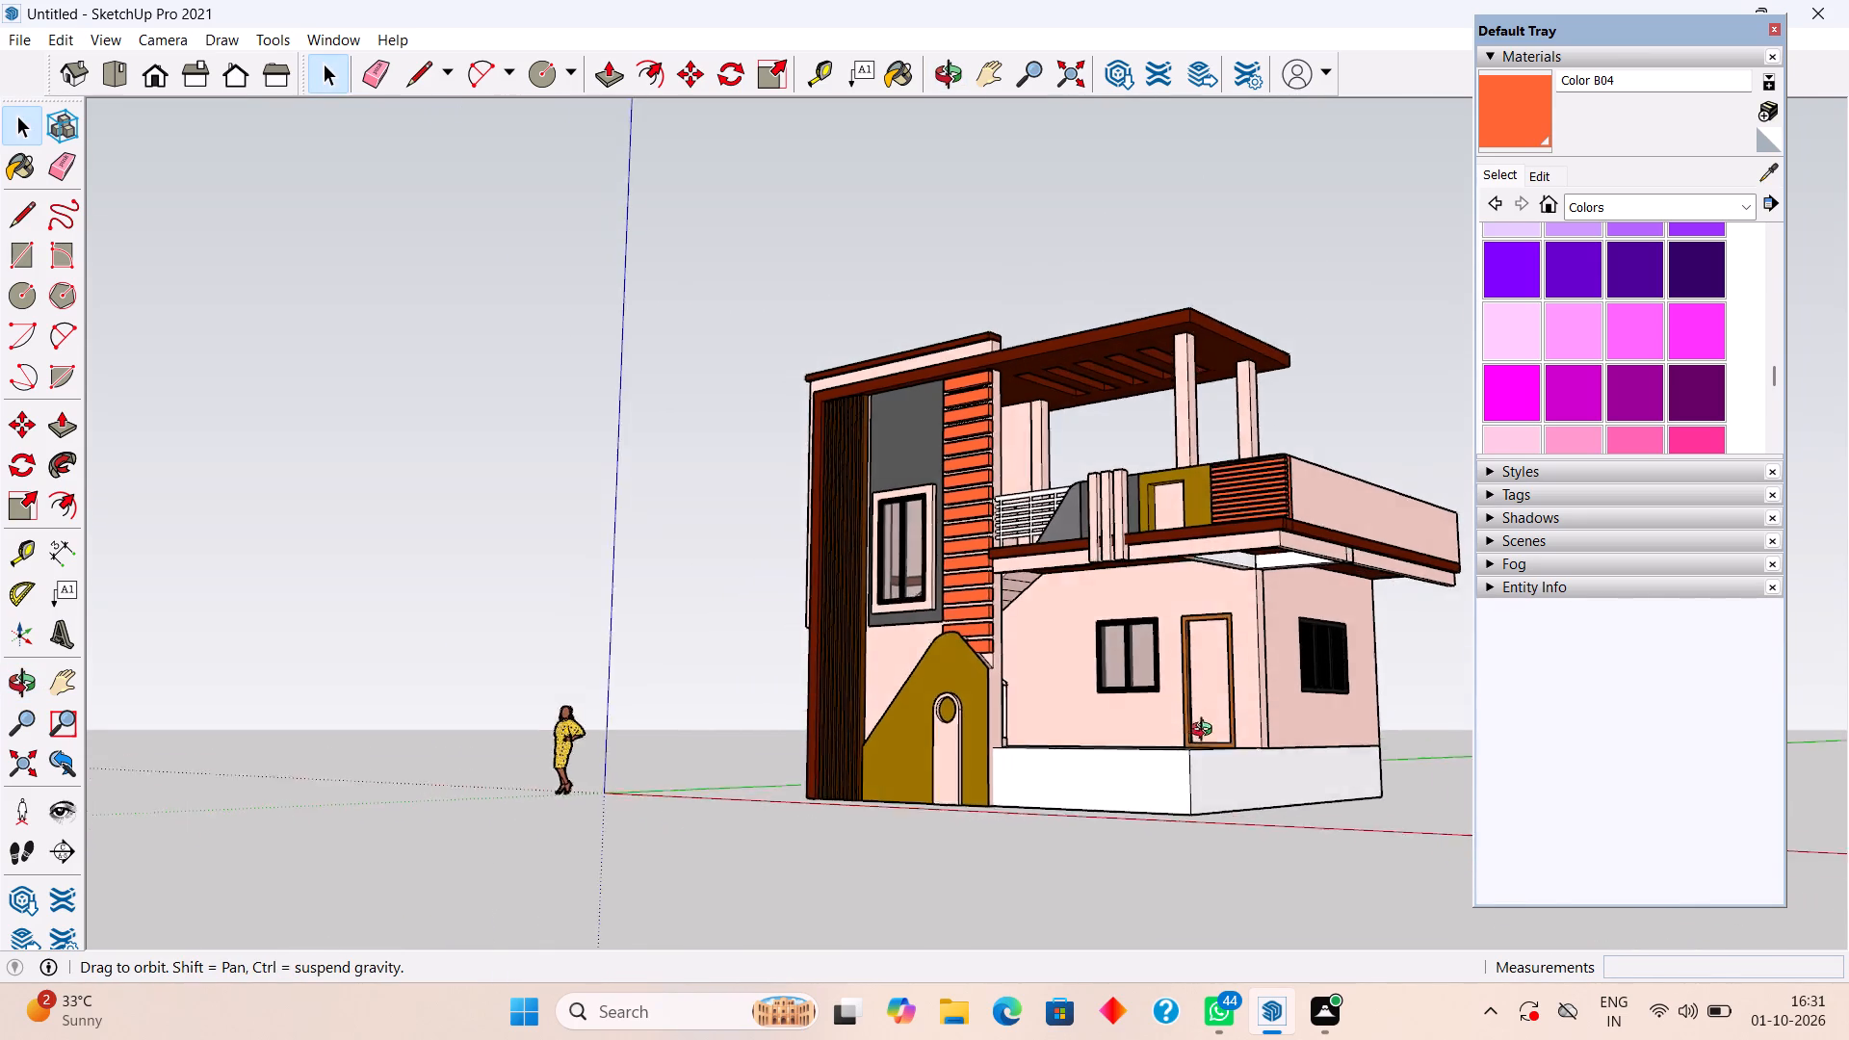
pyautogui.moveTo(1206, 732); pyautogui.dragTo(1167, 712, button='middle')
pyautogui.scroll(10, 1142, 757)
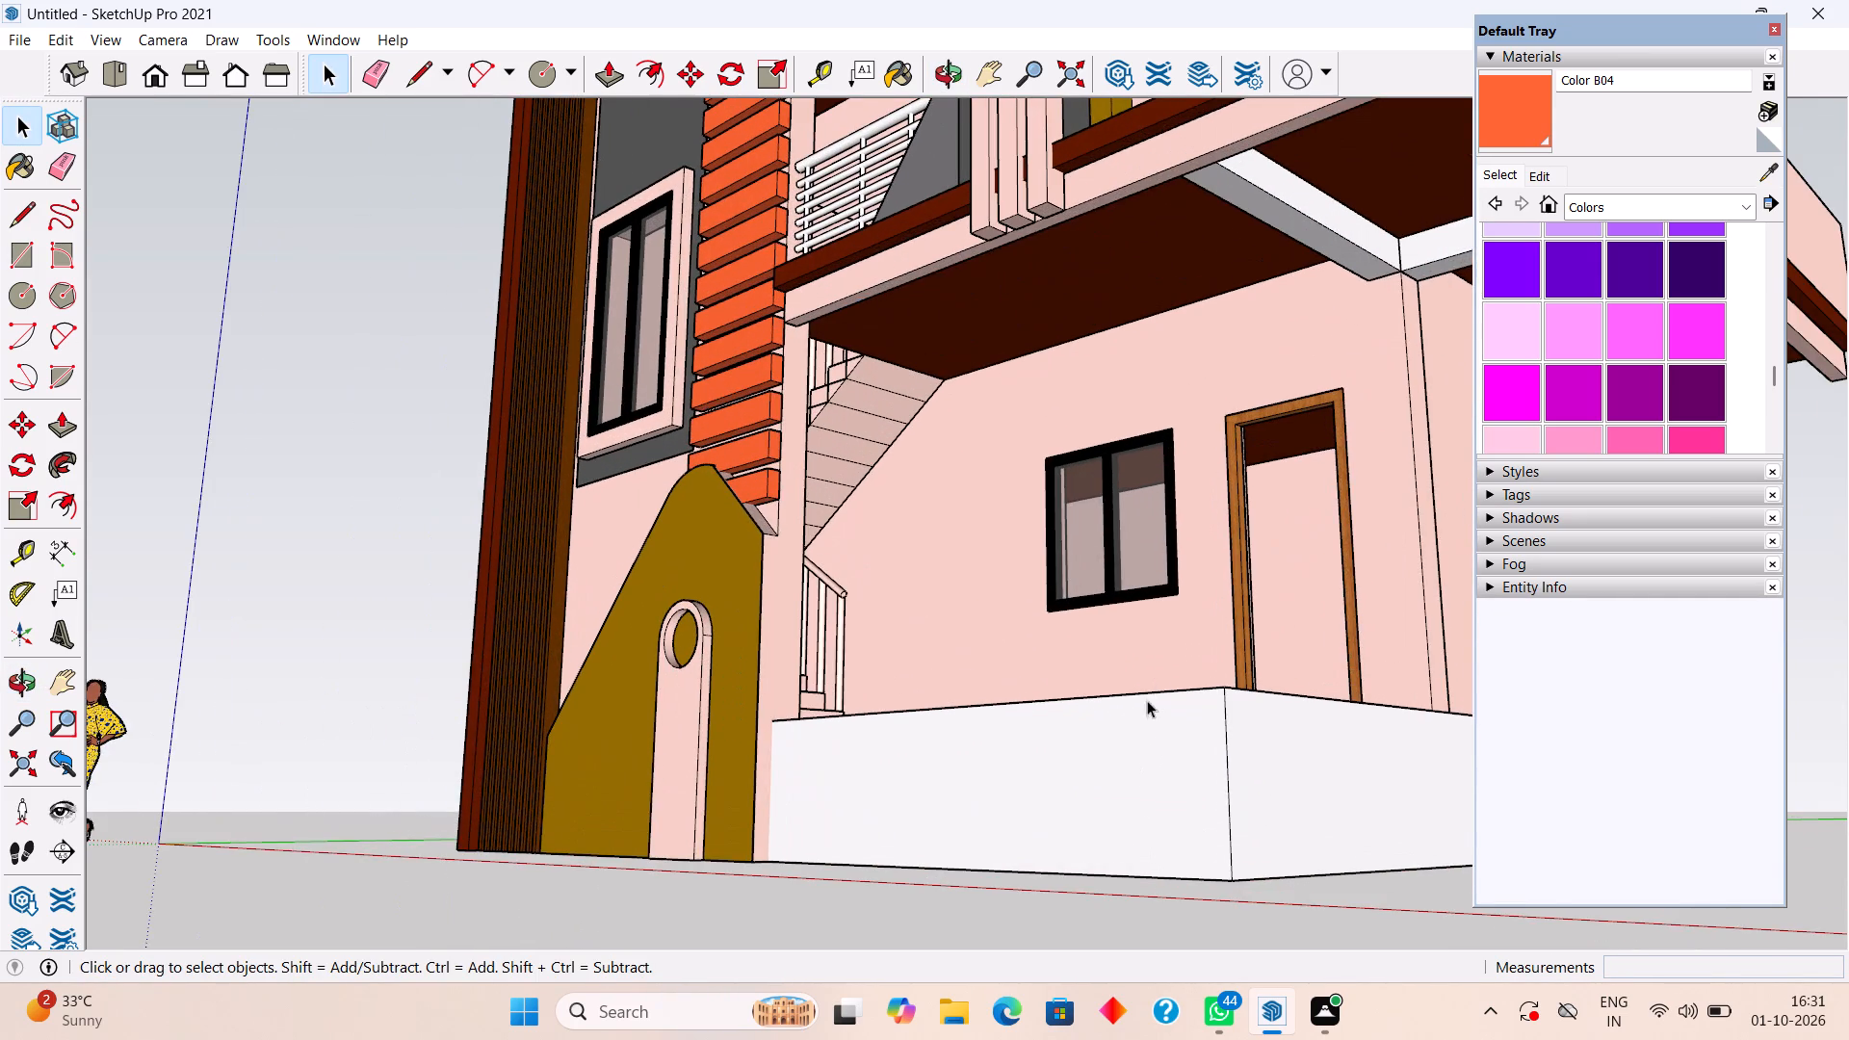
pyautogui.scroll(-1, 1141, 778)
pyautogui.moveTo(1140, 794); pyautogui.dragTo(829, 821, button='middle')
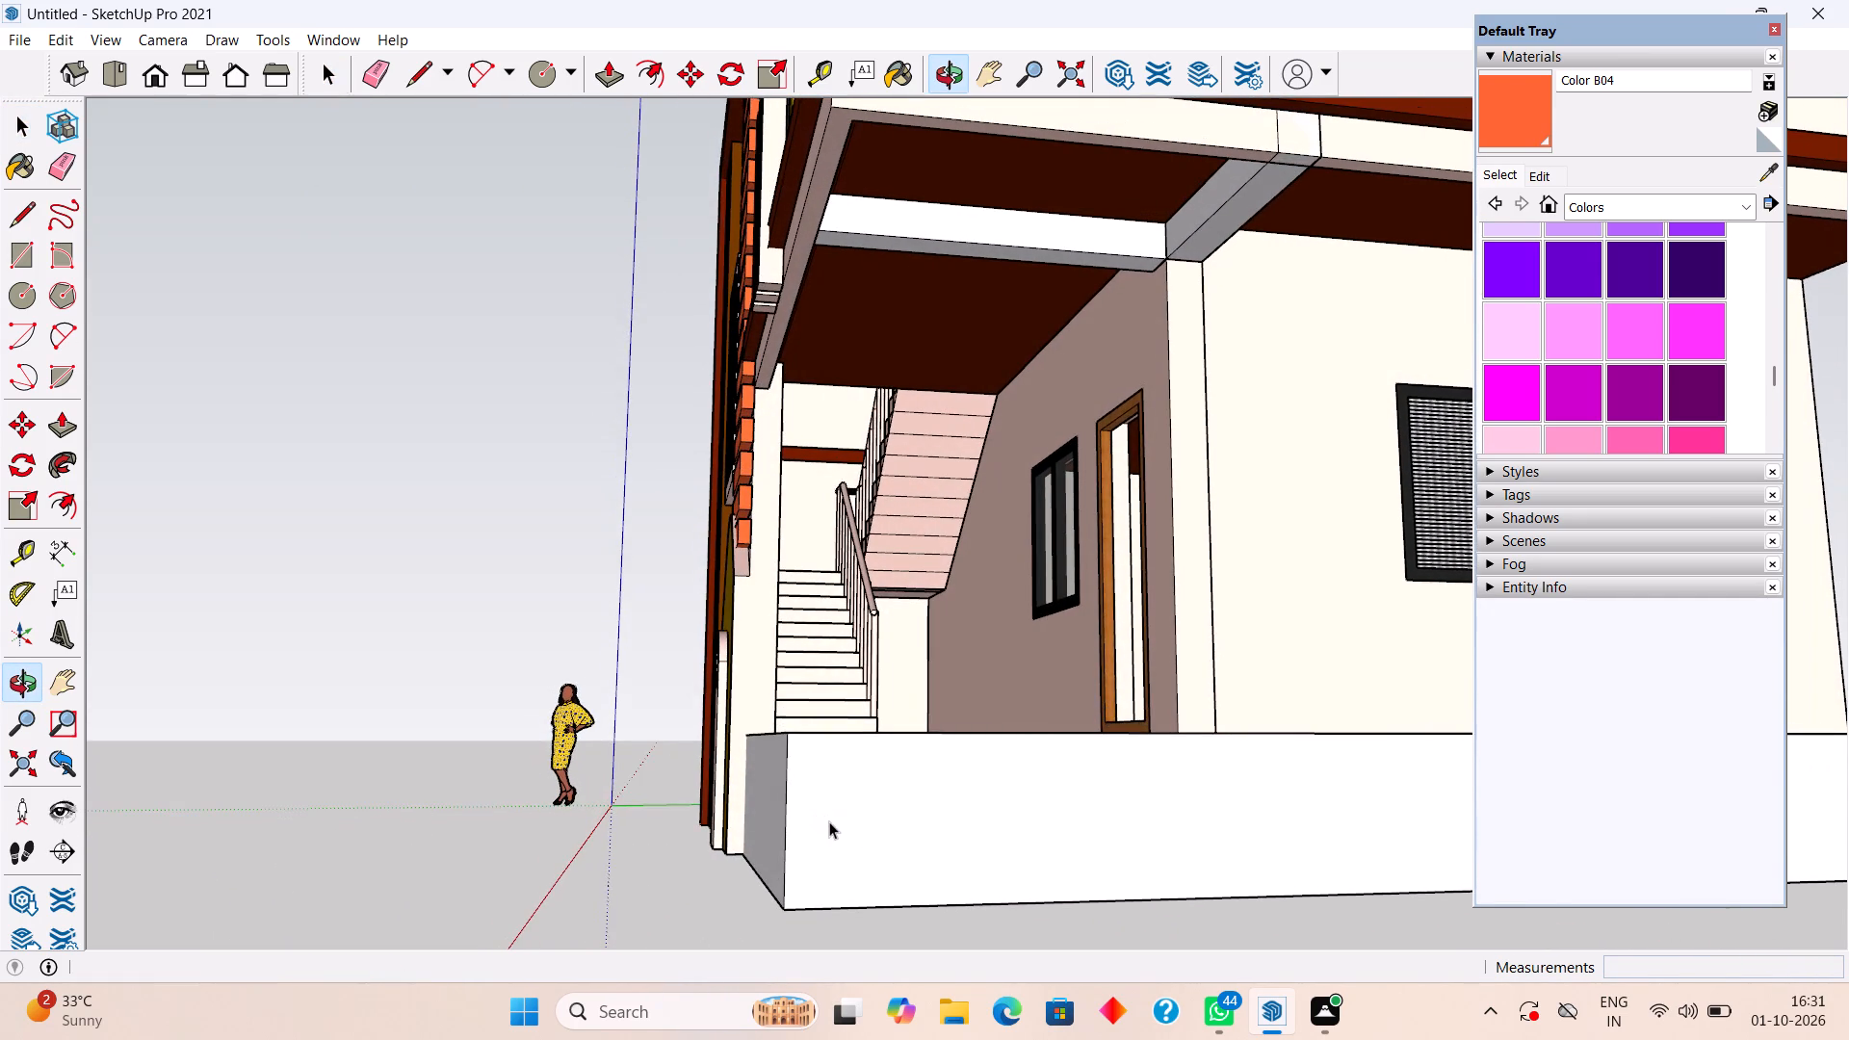
pyautogui.press('l')
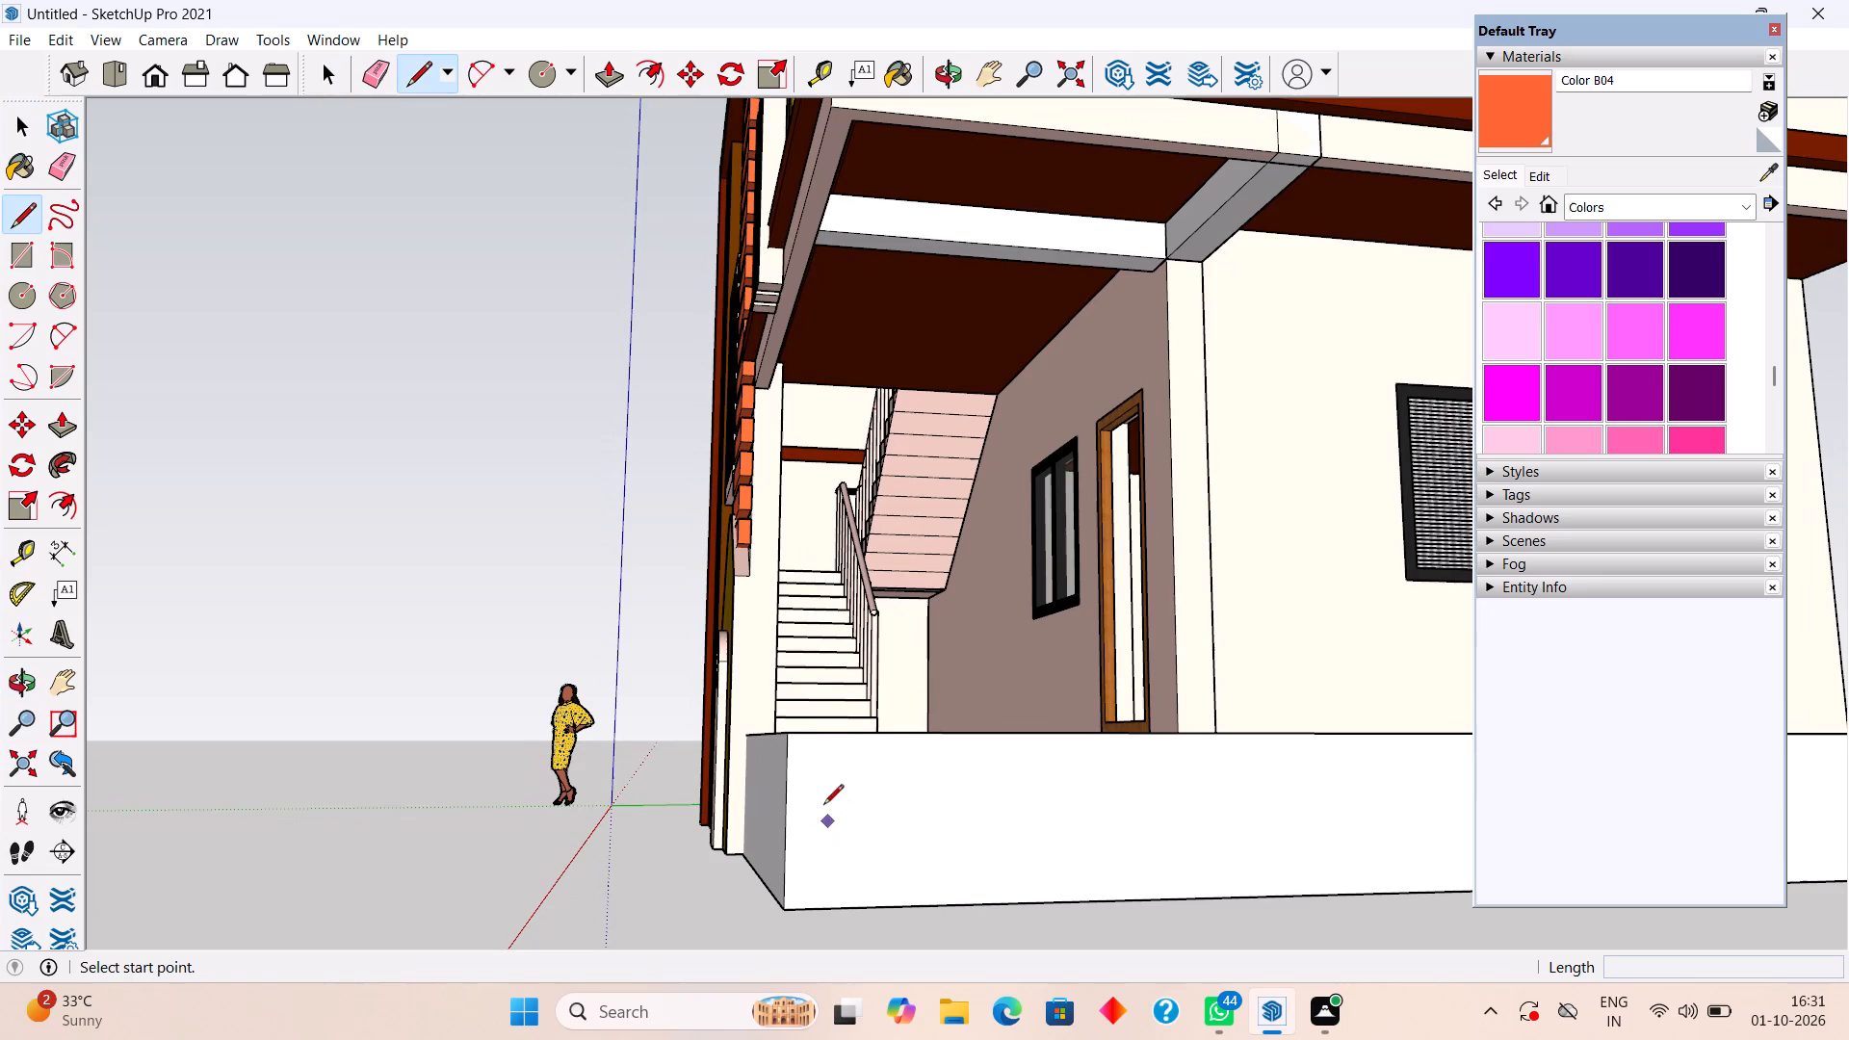
pyautogui.click(789, 737)
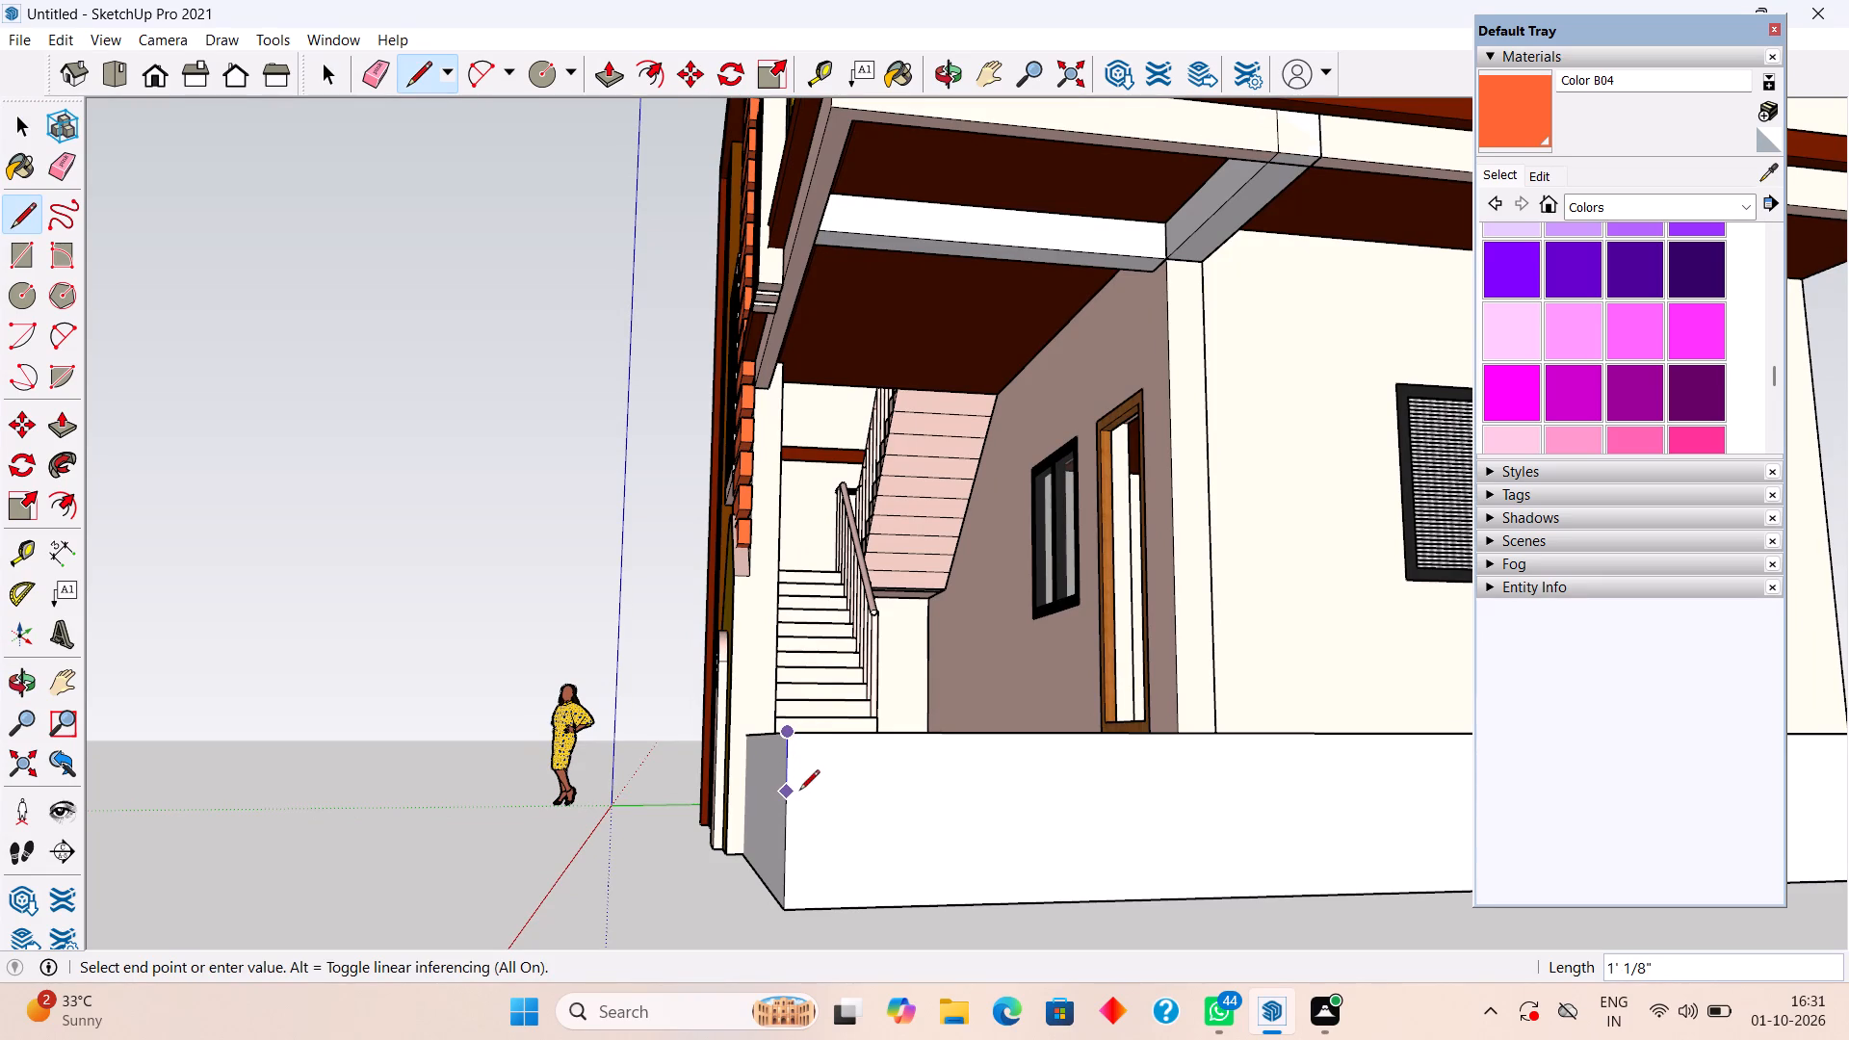
pyautogui.write('9"')
pyautogui.press('Return')
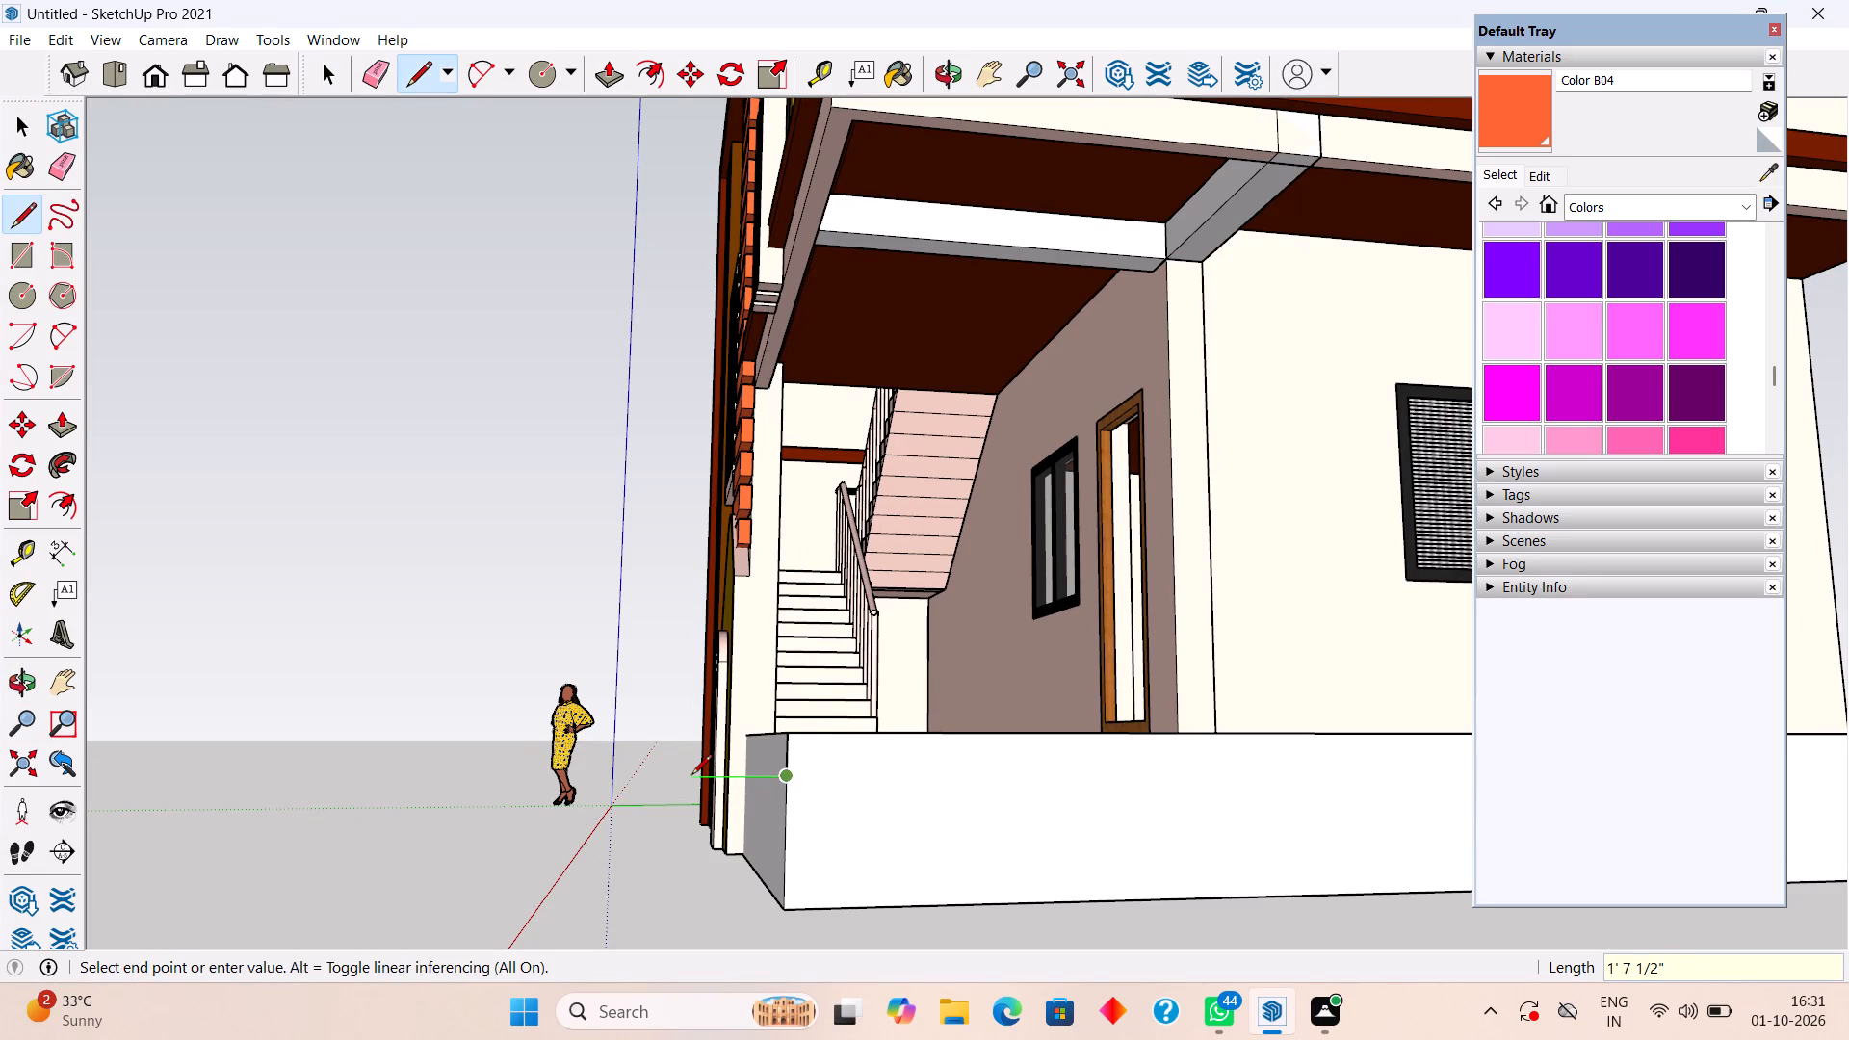
pyautogui.write('11"')
pyautogui.press('Return')
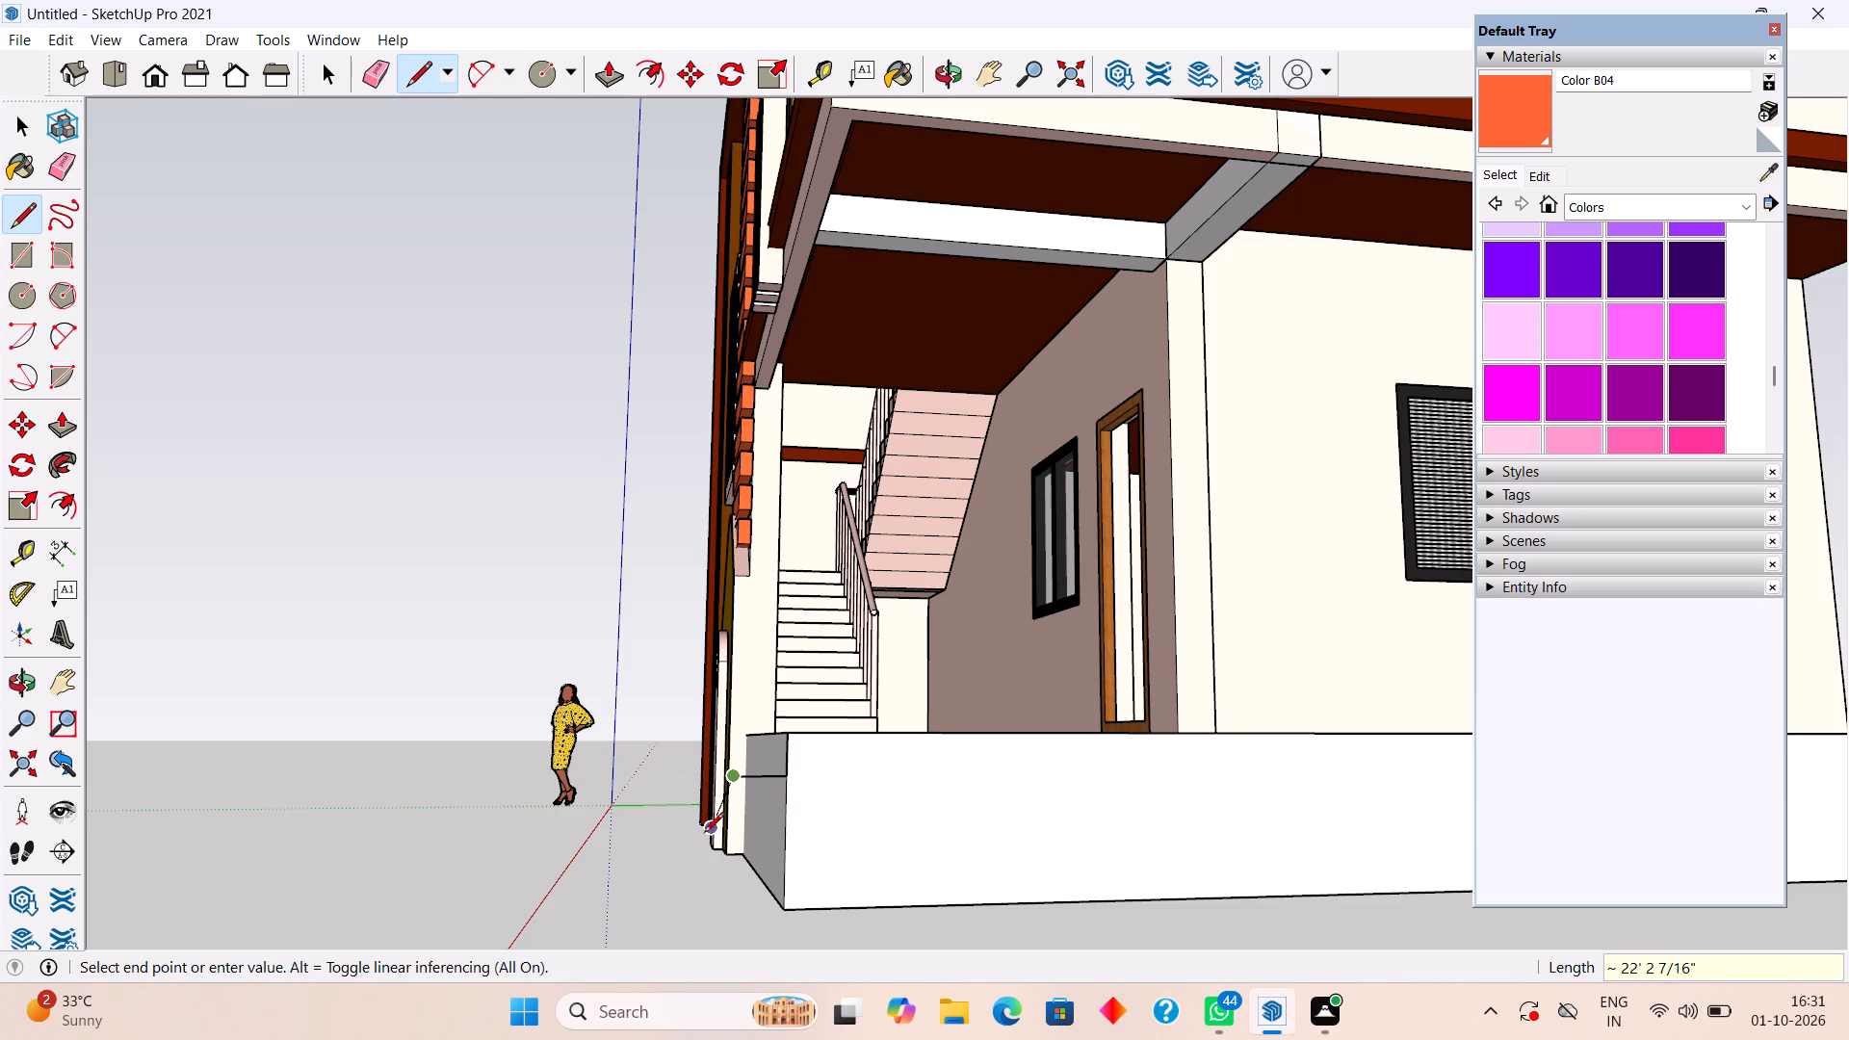
# Continue the stair profile downward and outward with two more 9" risers and 11" treads, plus one further 9" riser.
pyautogui.write('9"')
pyautogui.press('Return')
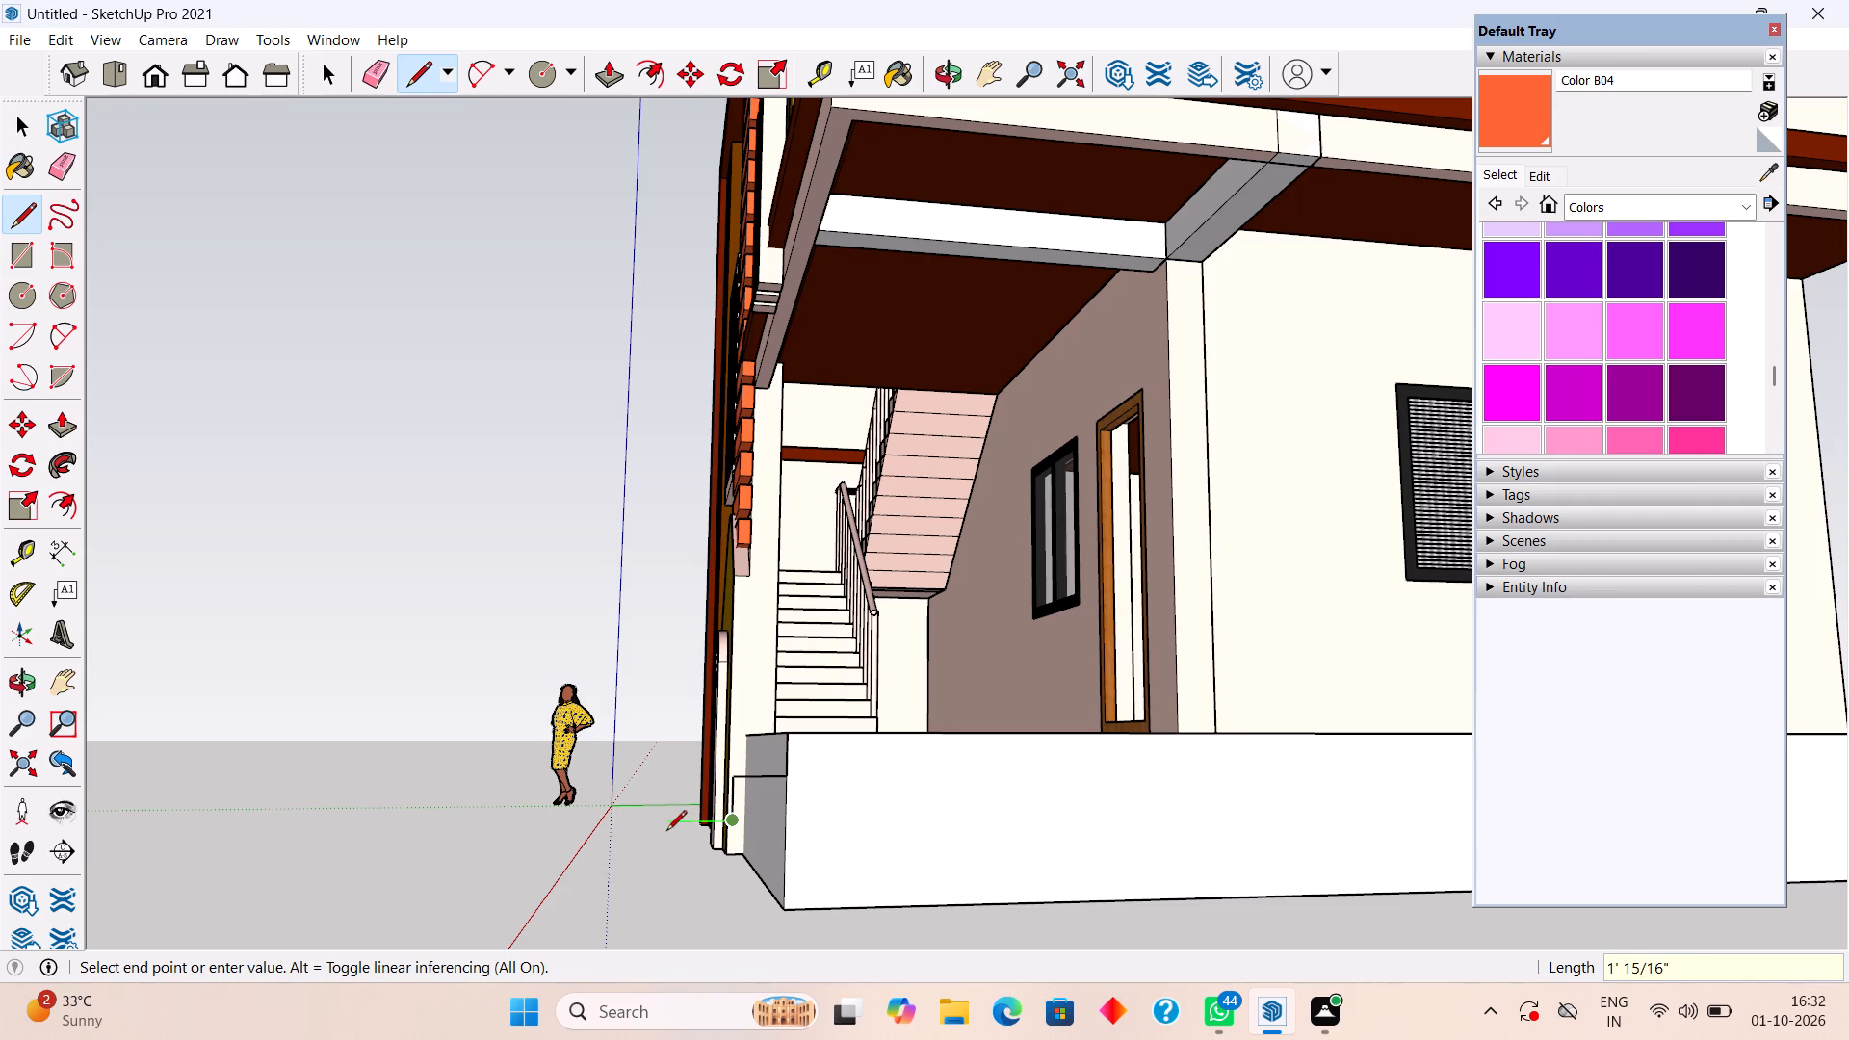
pyautogui.write('11"')
pyautogui.press('Return')
pyautogui.write('9"')
pyautogui.press('Return')
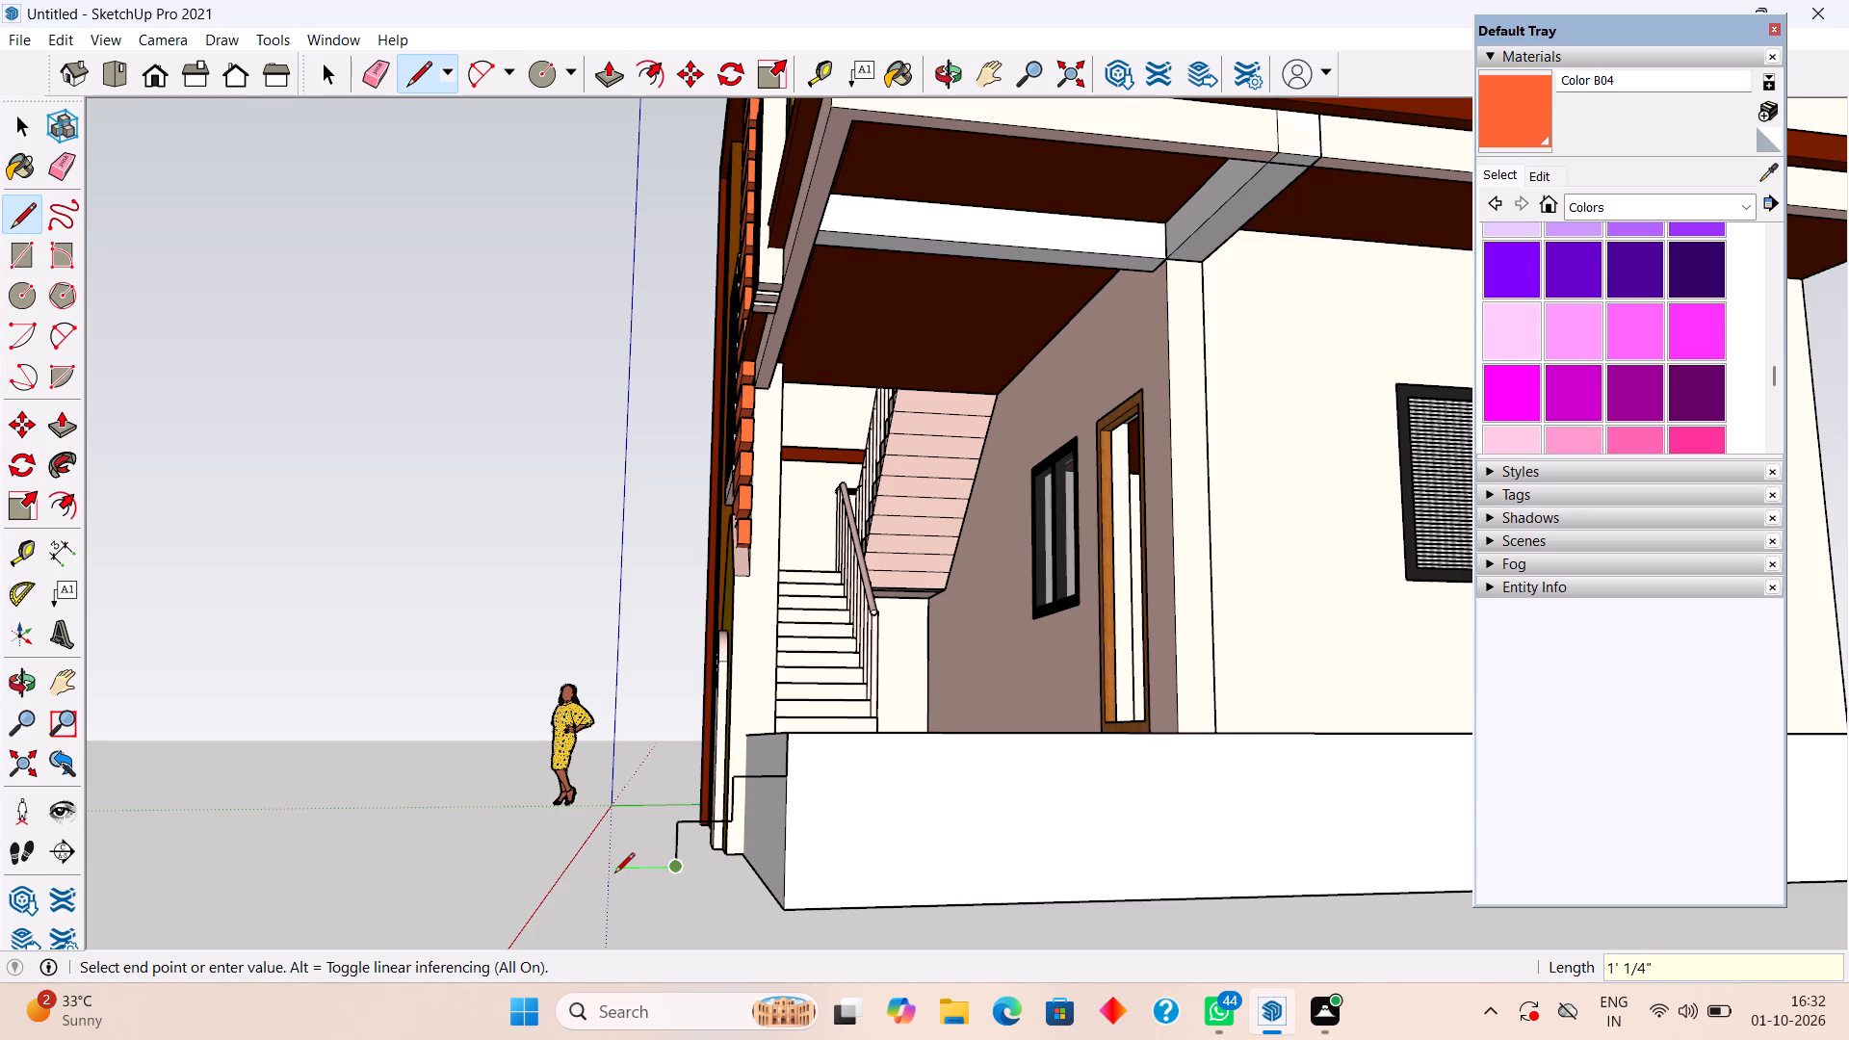
pyautogui.write('11"')
pyautogui.press('Return')
pyautogui.write('9"')
pyautogui.press('Return')
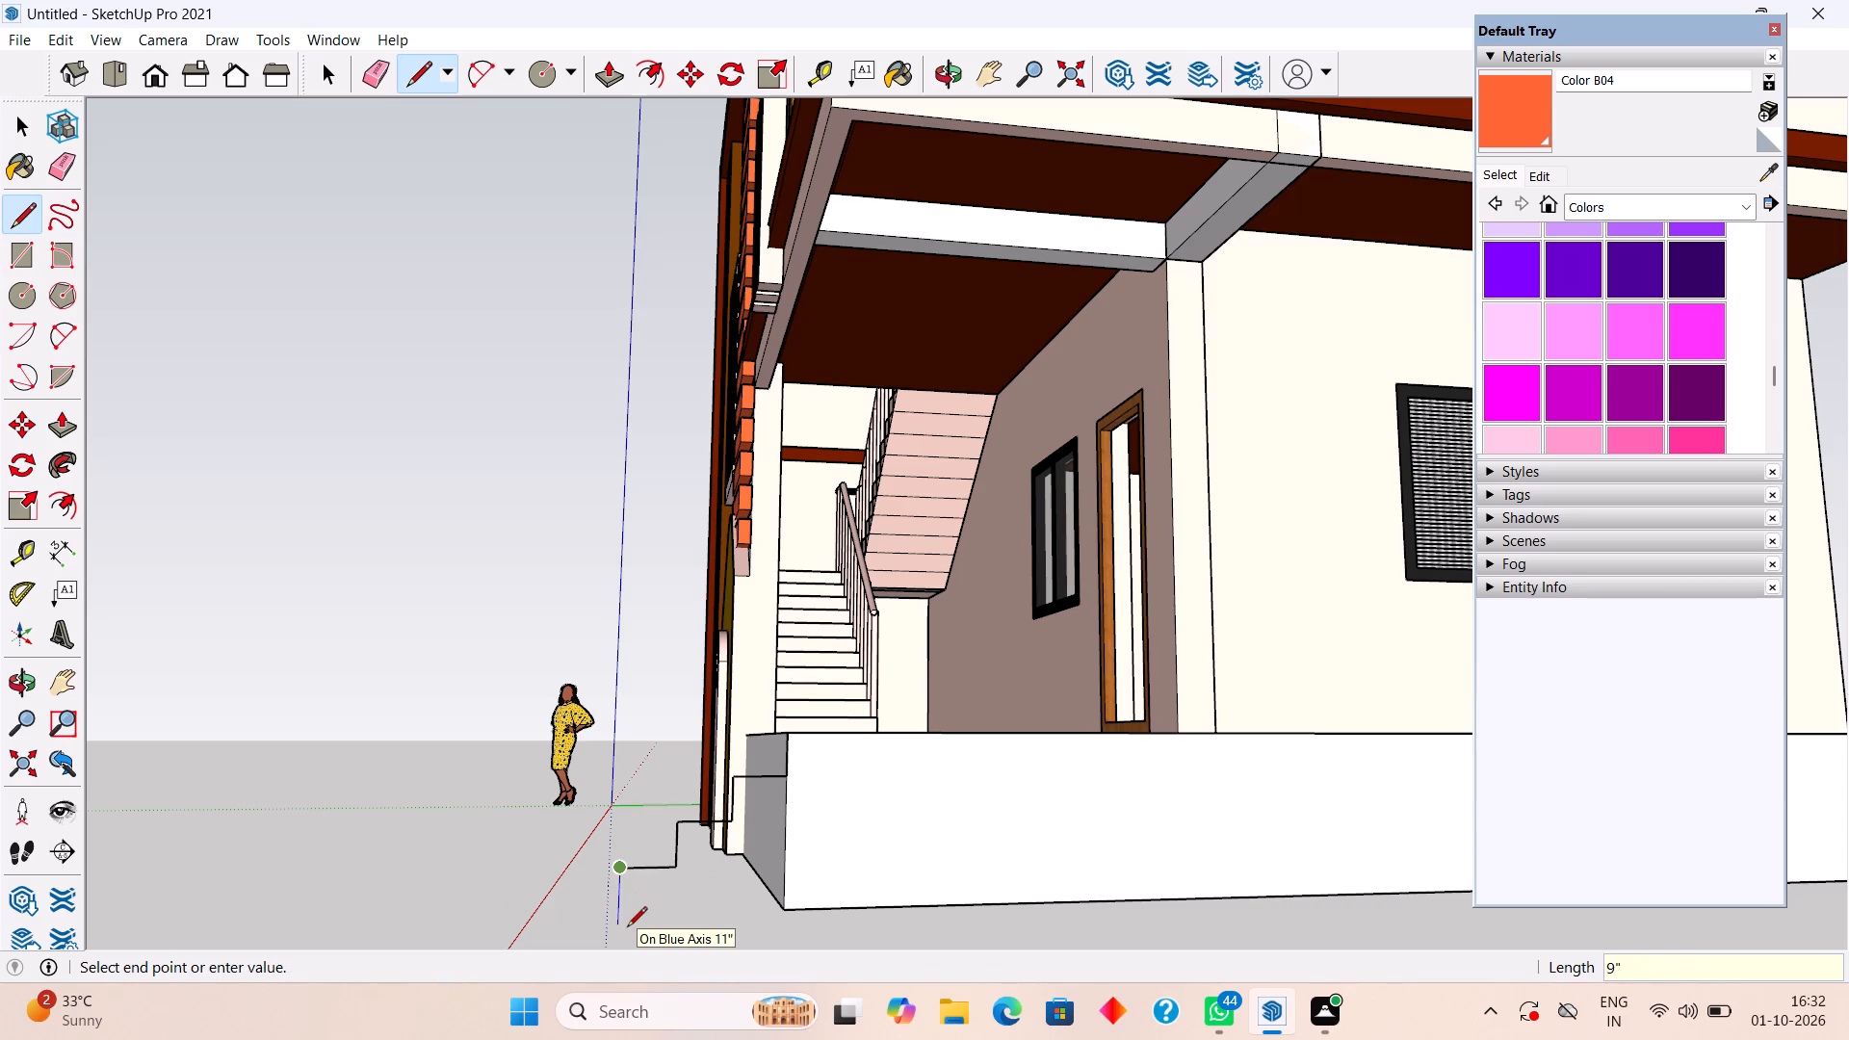
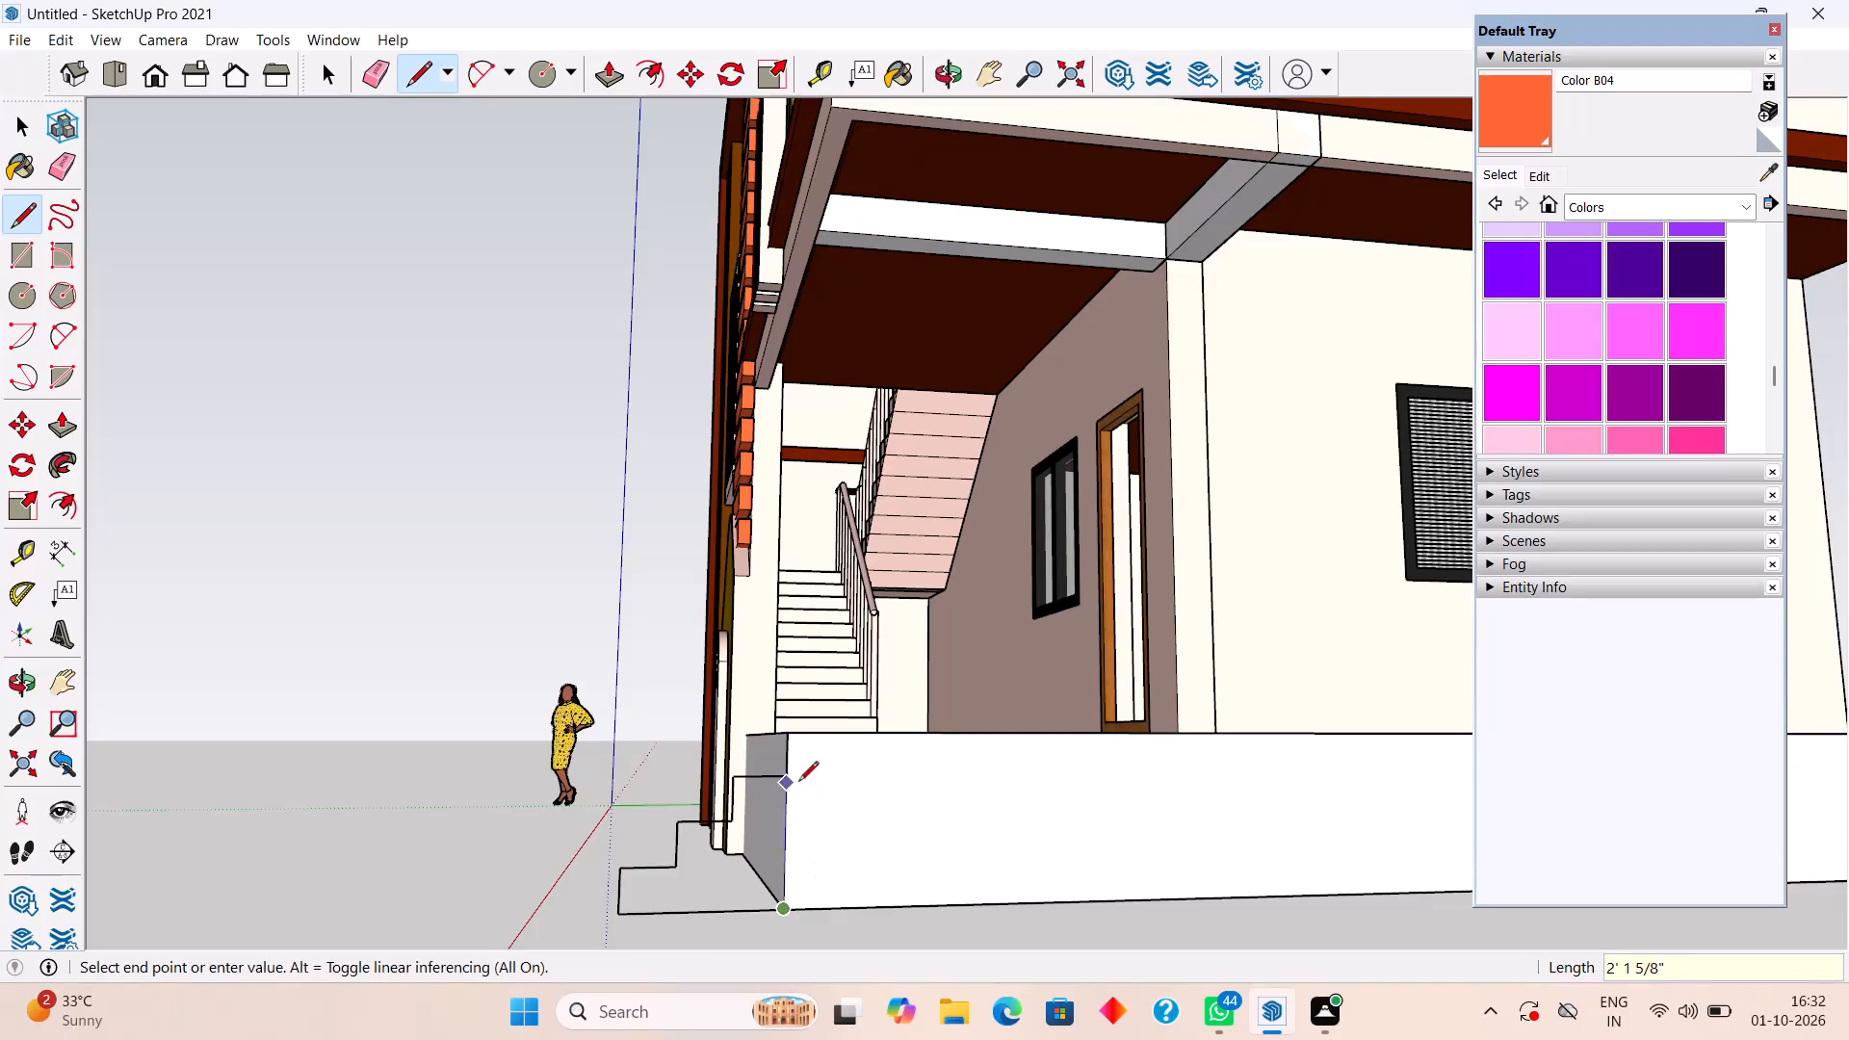
# Close the stepped profile beside the plinth corner with a vertical line about 2' 3" long.
pyautogui.click(789, 780)
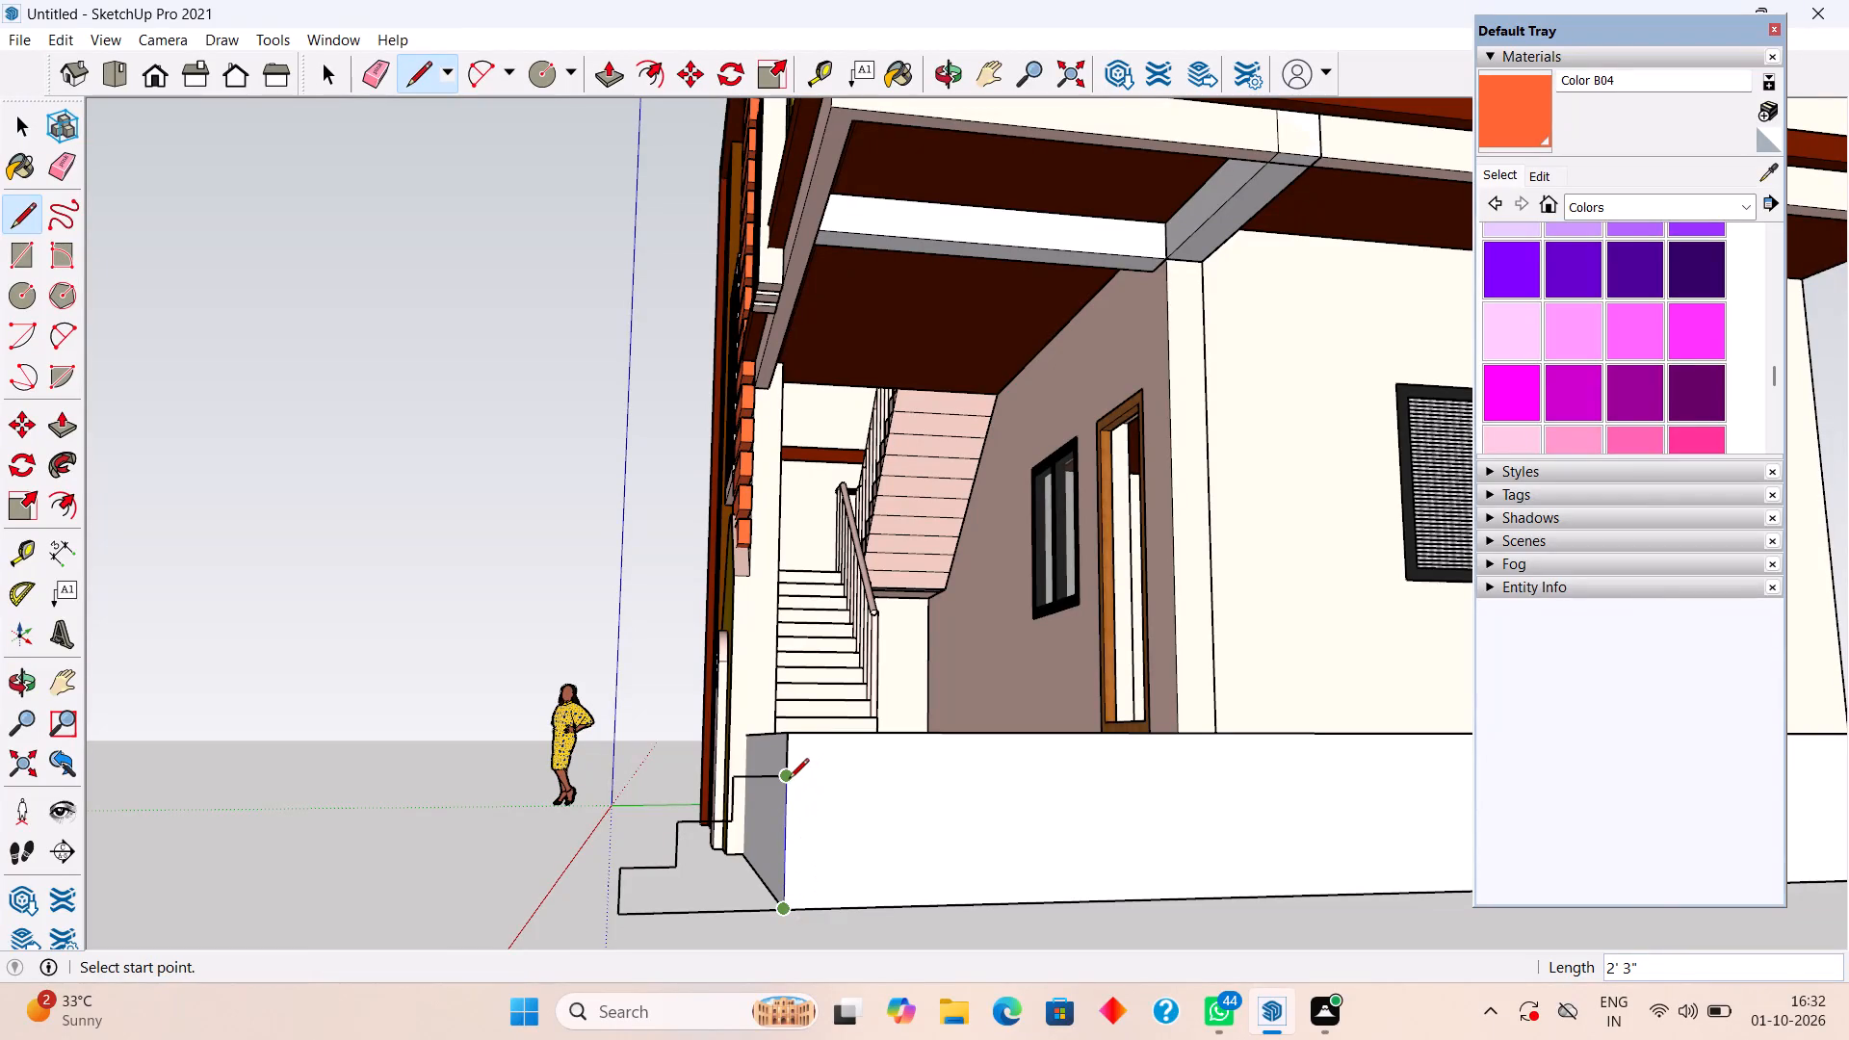
pyautogui.press('space')
# Push/Pull the stepped profile about 8' 5" along the plinth front to form solid entrance steps.
pyautogui.moveTo(776, 821); pyautogui.dragTo(824, 849, button='middle')
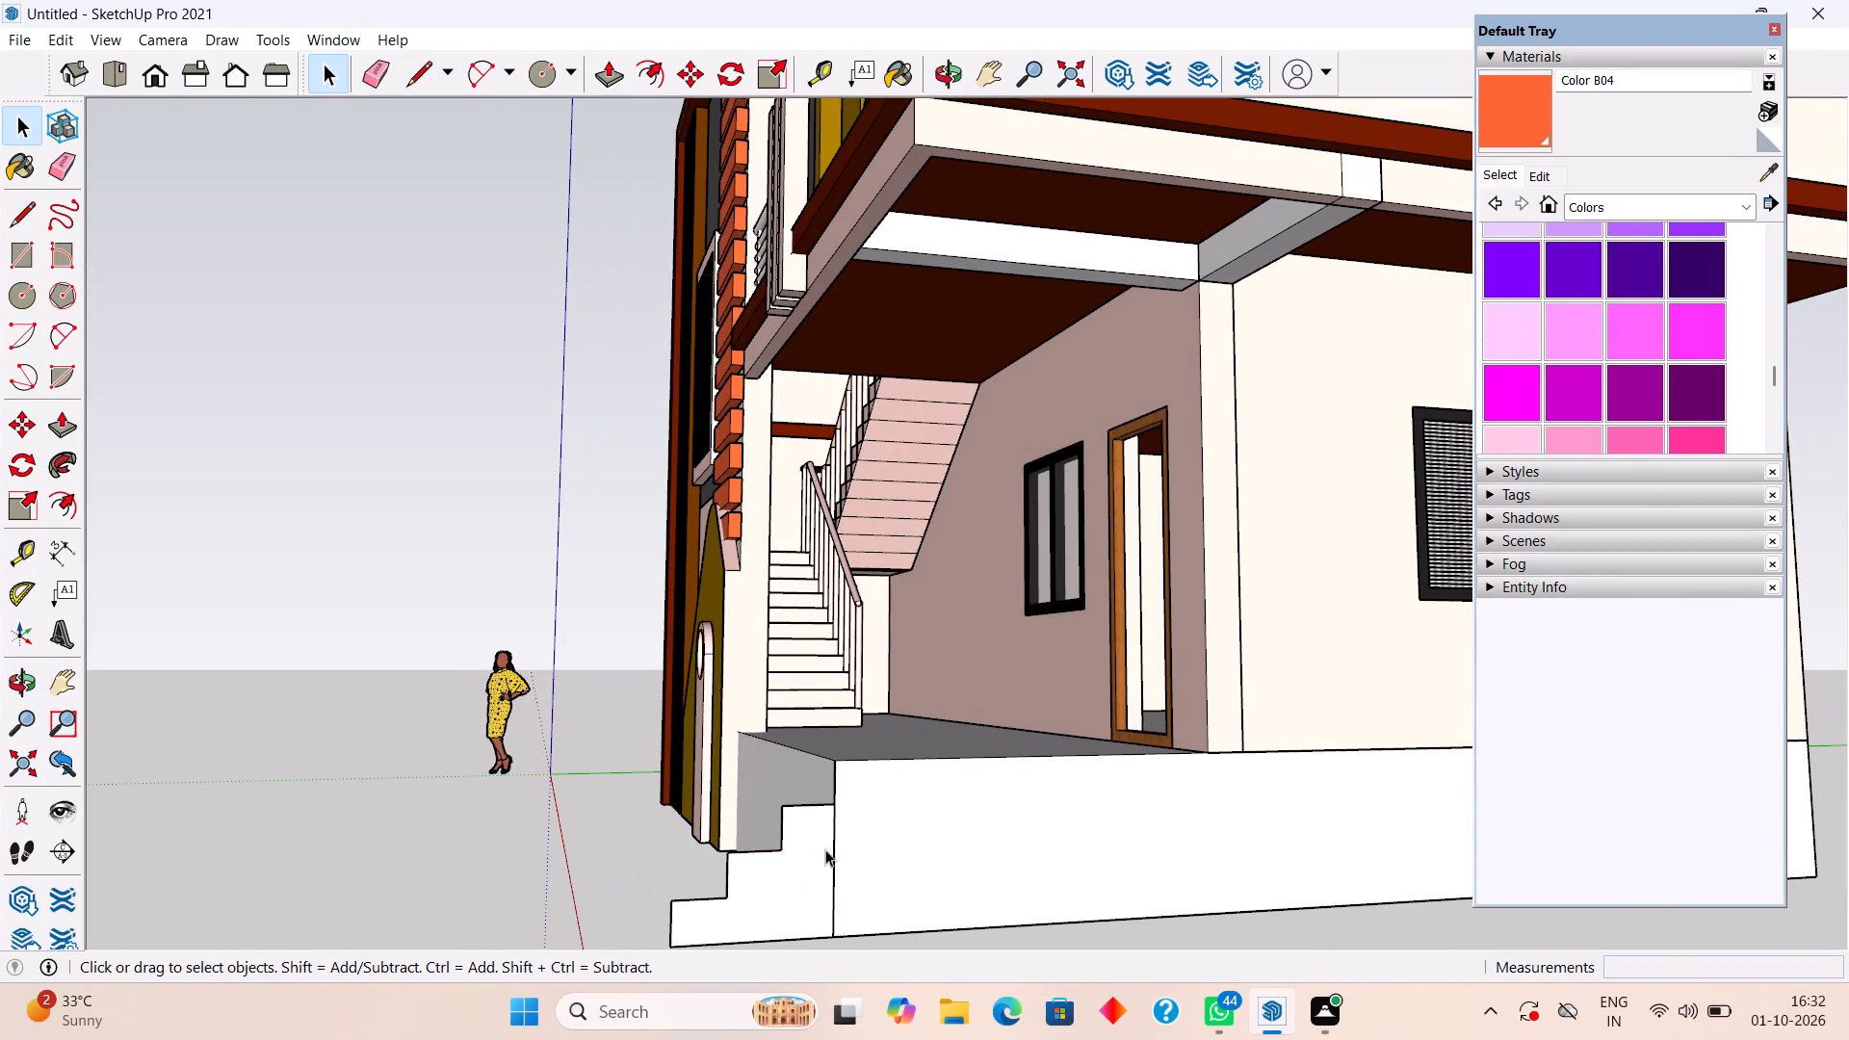
pyautogui.press('p')
pyautogui.click(796, 871)
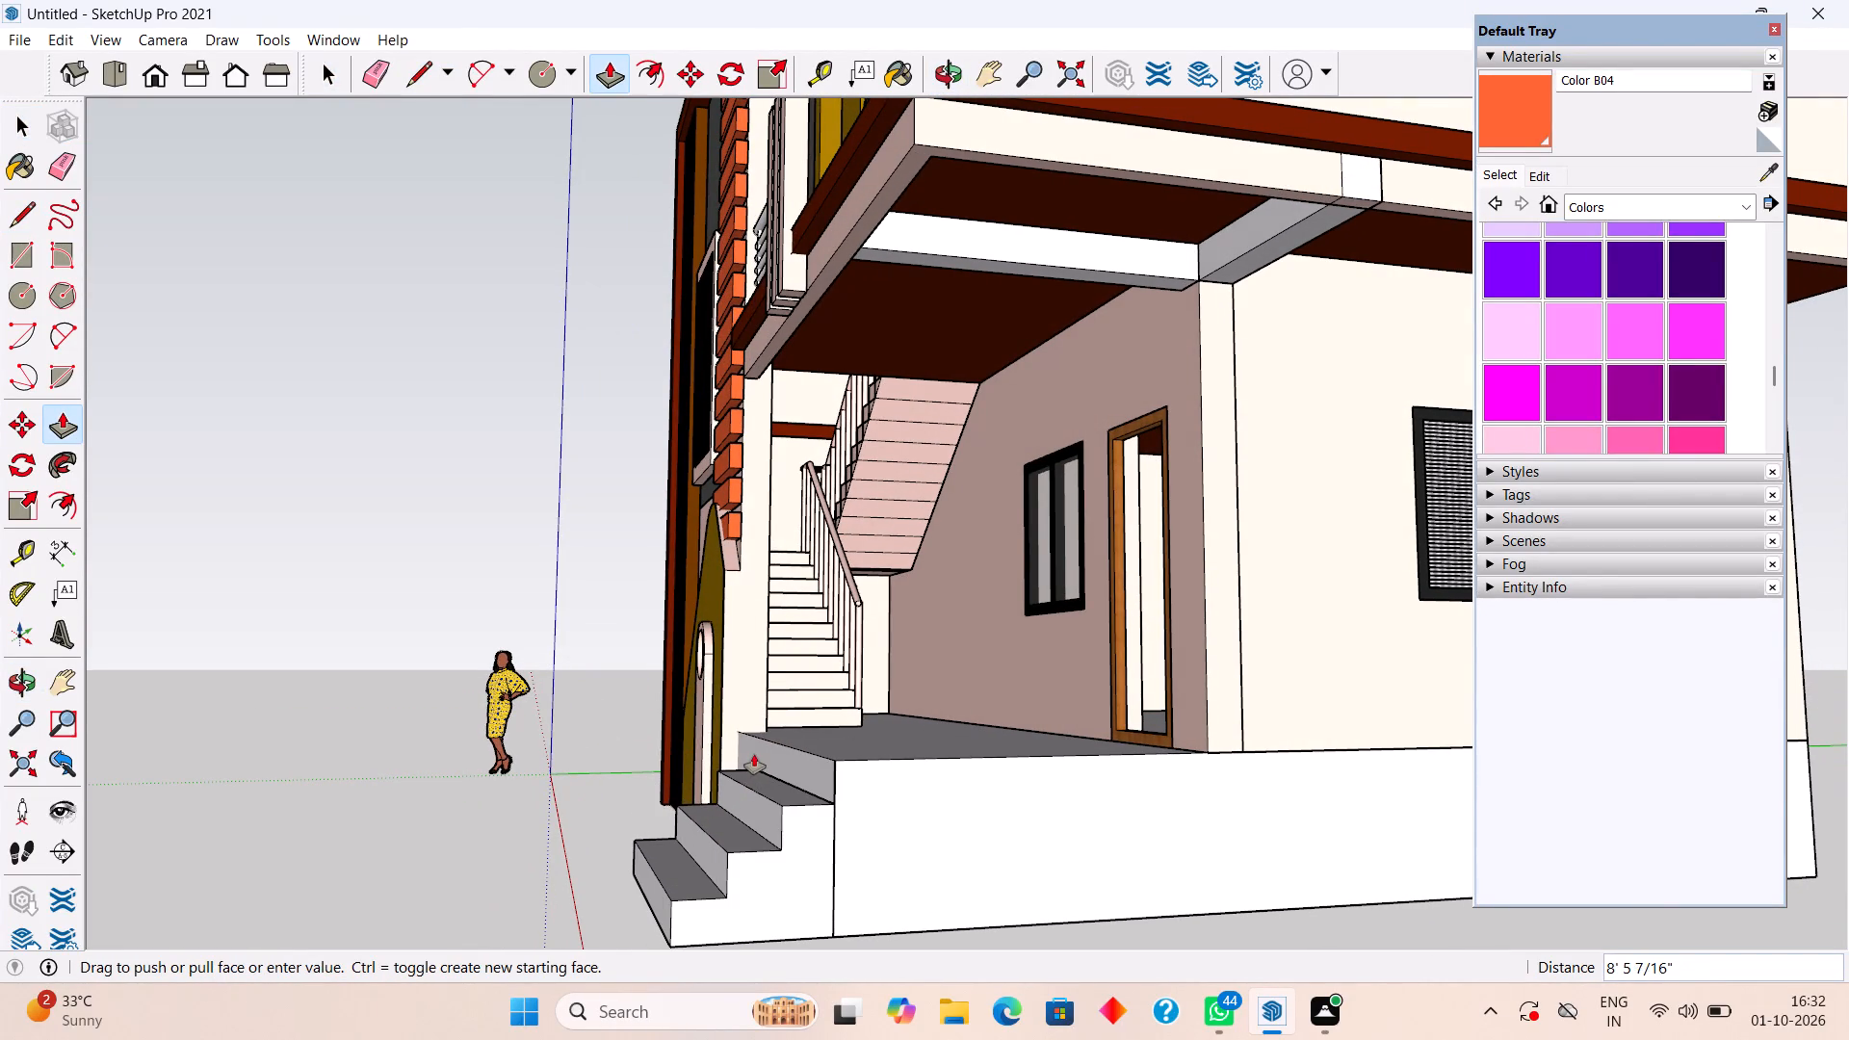
pyautogui.click(754, 752)
# Push the steps' side face nearest the plinth corner inward by about 2' 10 1/2" to narrow them.
pyautogui.click(786, 875)
pyautogui.click(773, 832)
# Select all connected geometry of the entrance steps and make it a group.
pyautogui.moveTo(772, 836); pyautogui.dragTo(1382, 866, button='middle')
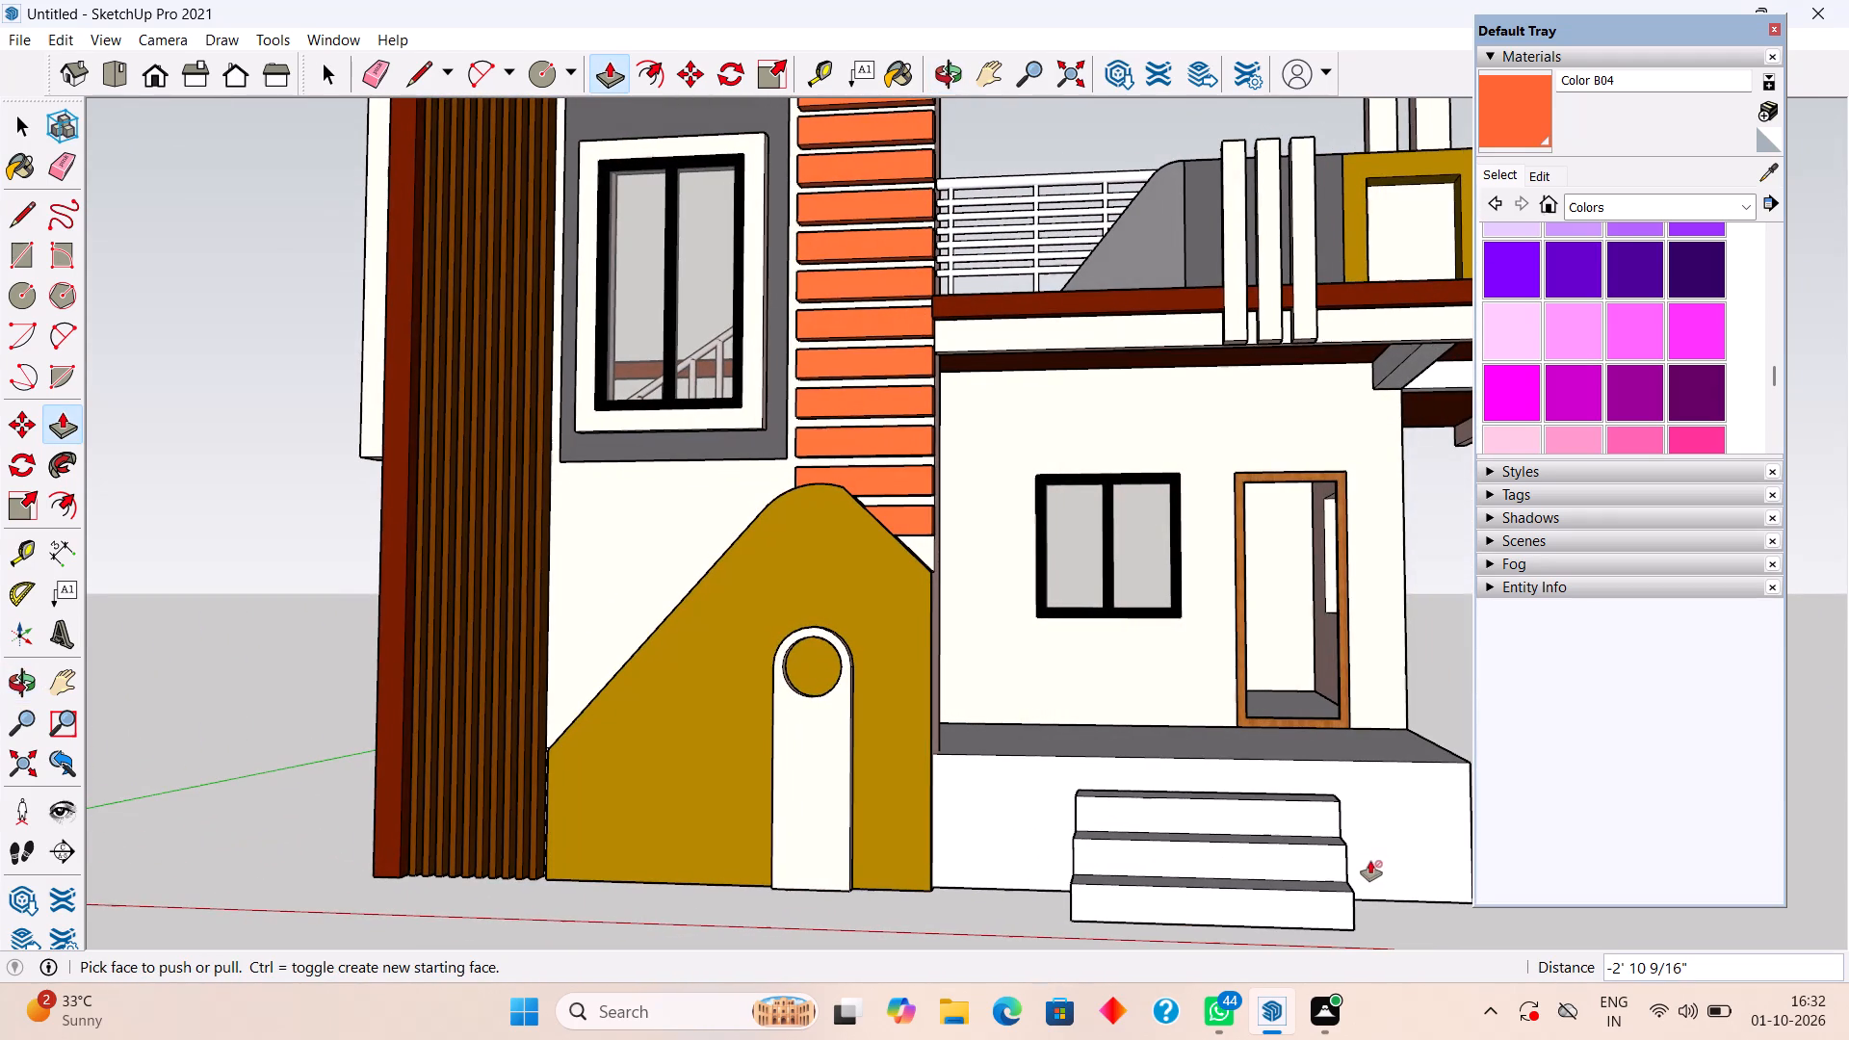
pyautogui.press('v')
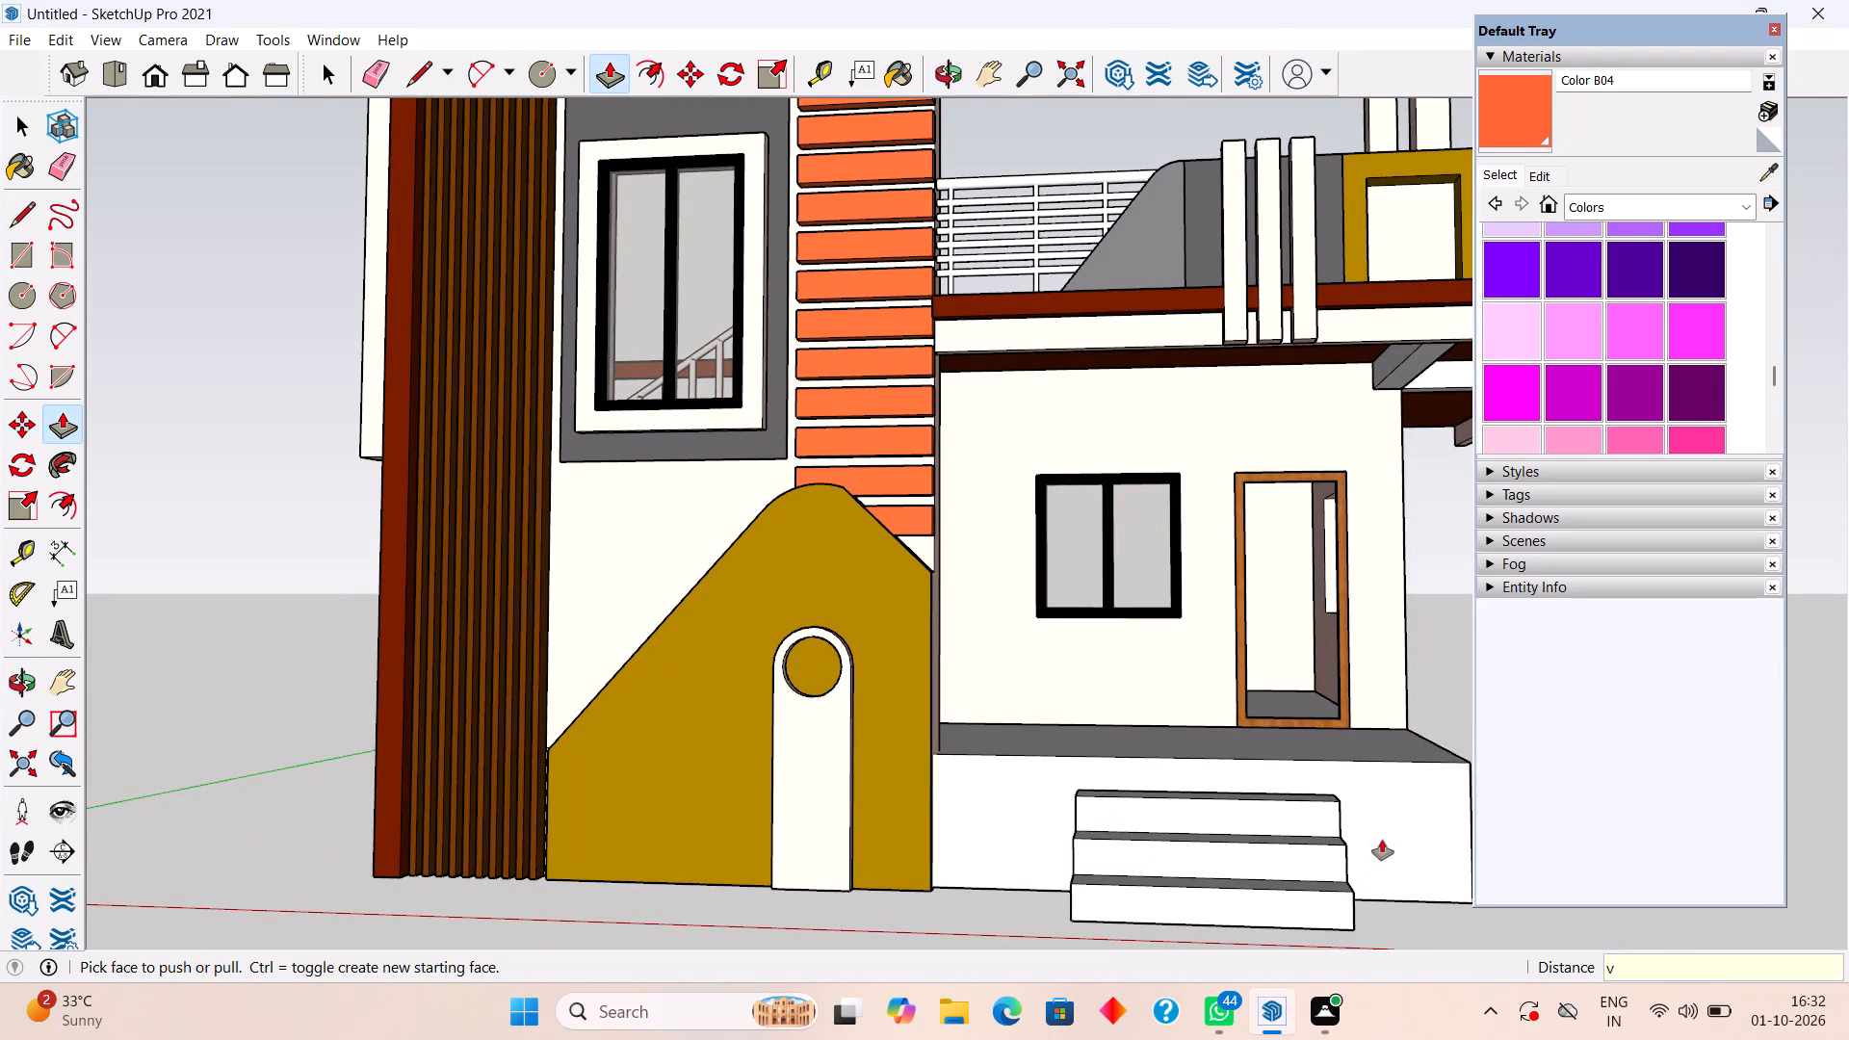
pyautogui.moveTo(1336, 813); pyautogui.dragTo(954, 845, button='middle')
pyautogui.scroll(-3, 1097, 798)
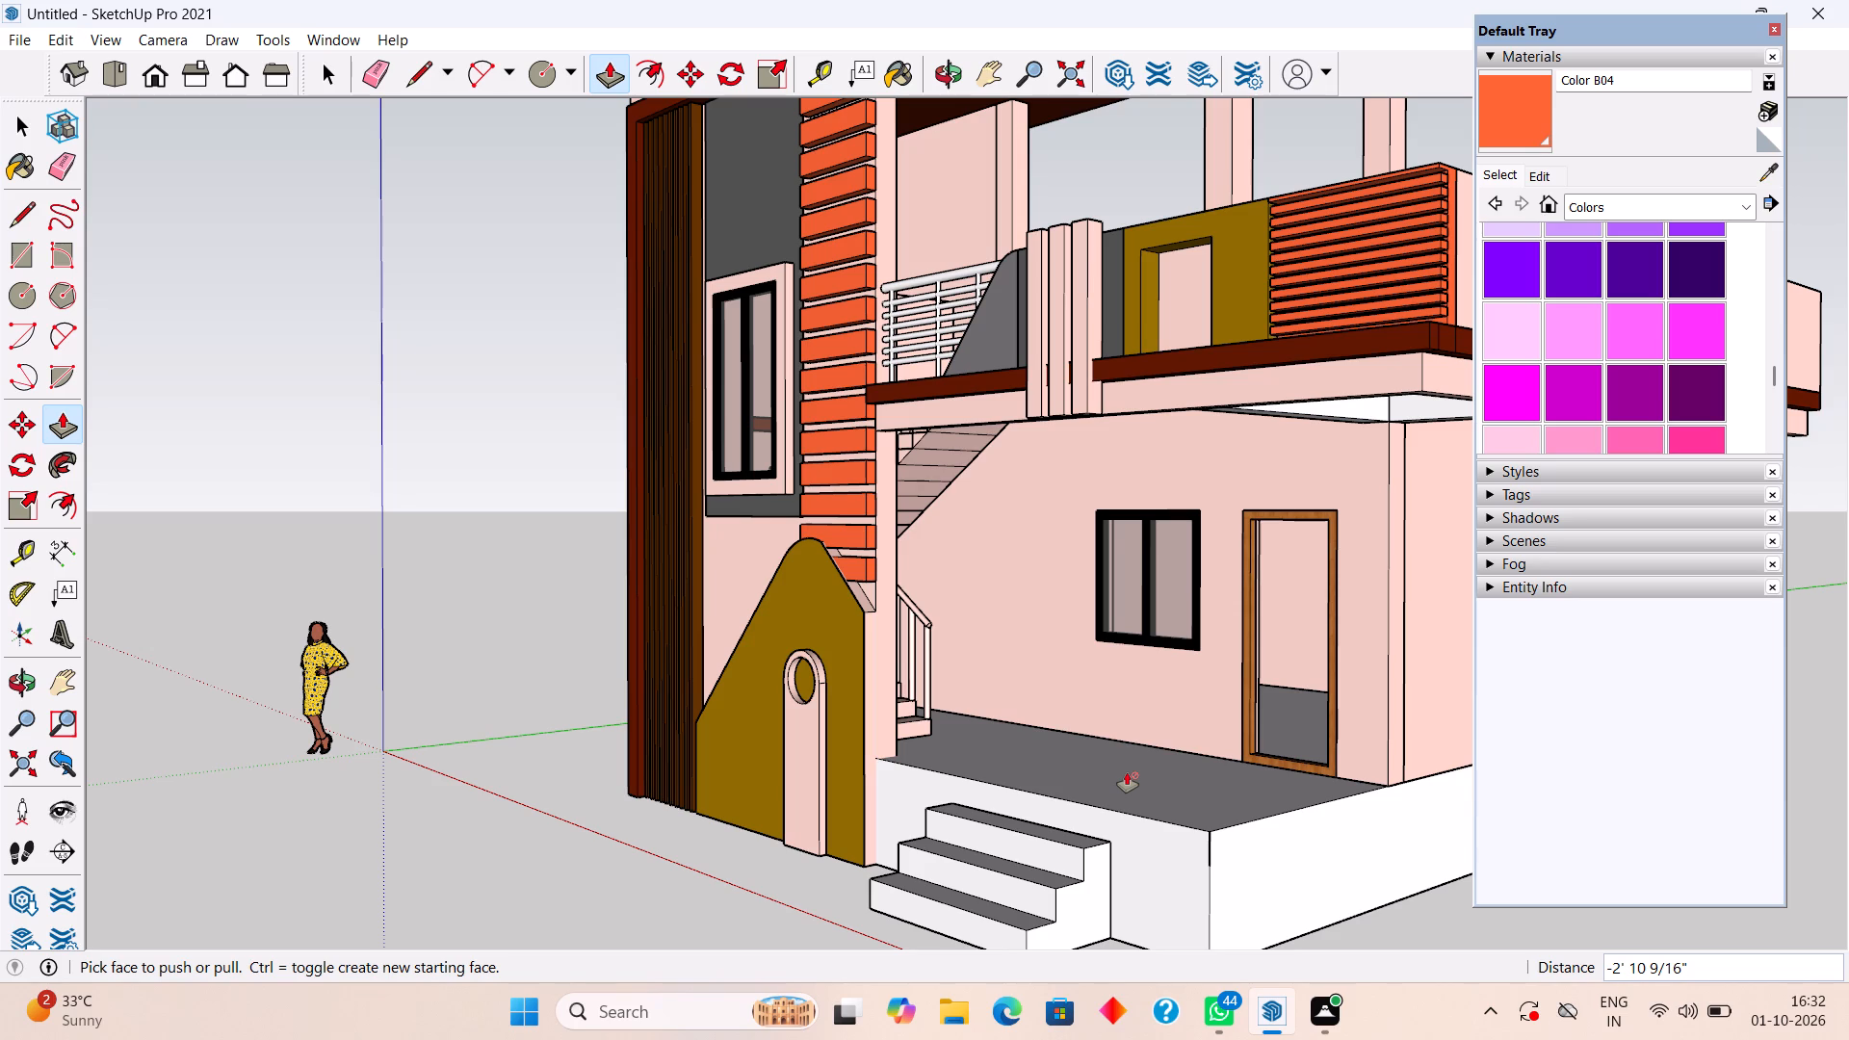
pyautogui.moveTo(1098, 679); pyautogui.dragTo(1062, 429, button='middle')
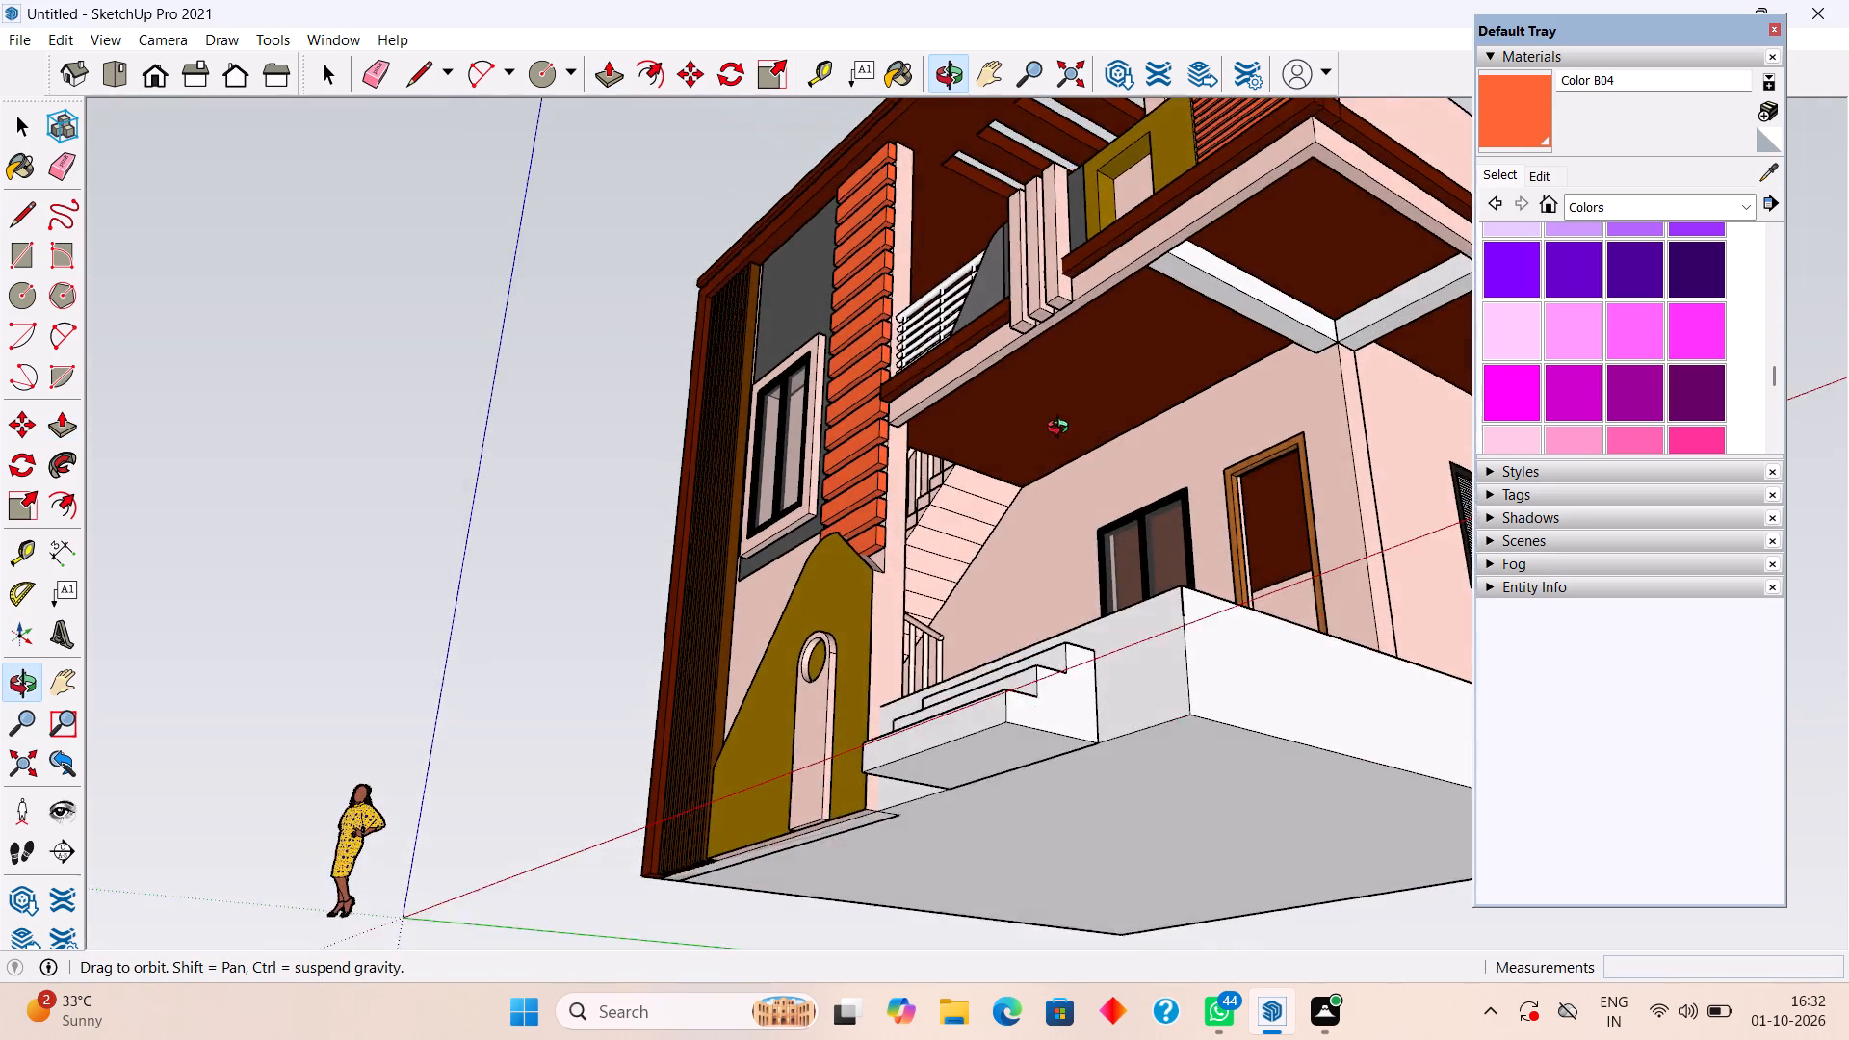
pyautogui.moveTo(1062, 429); pyautogui.dragTo(1026, 461, button='middle')
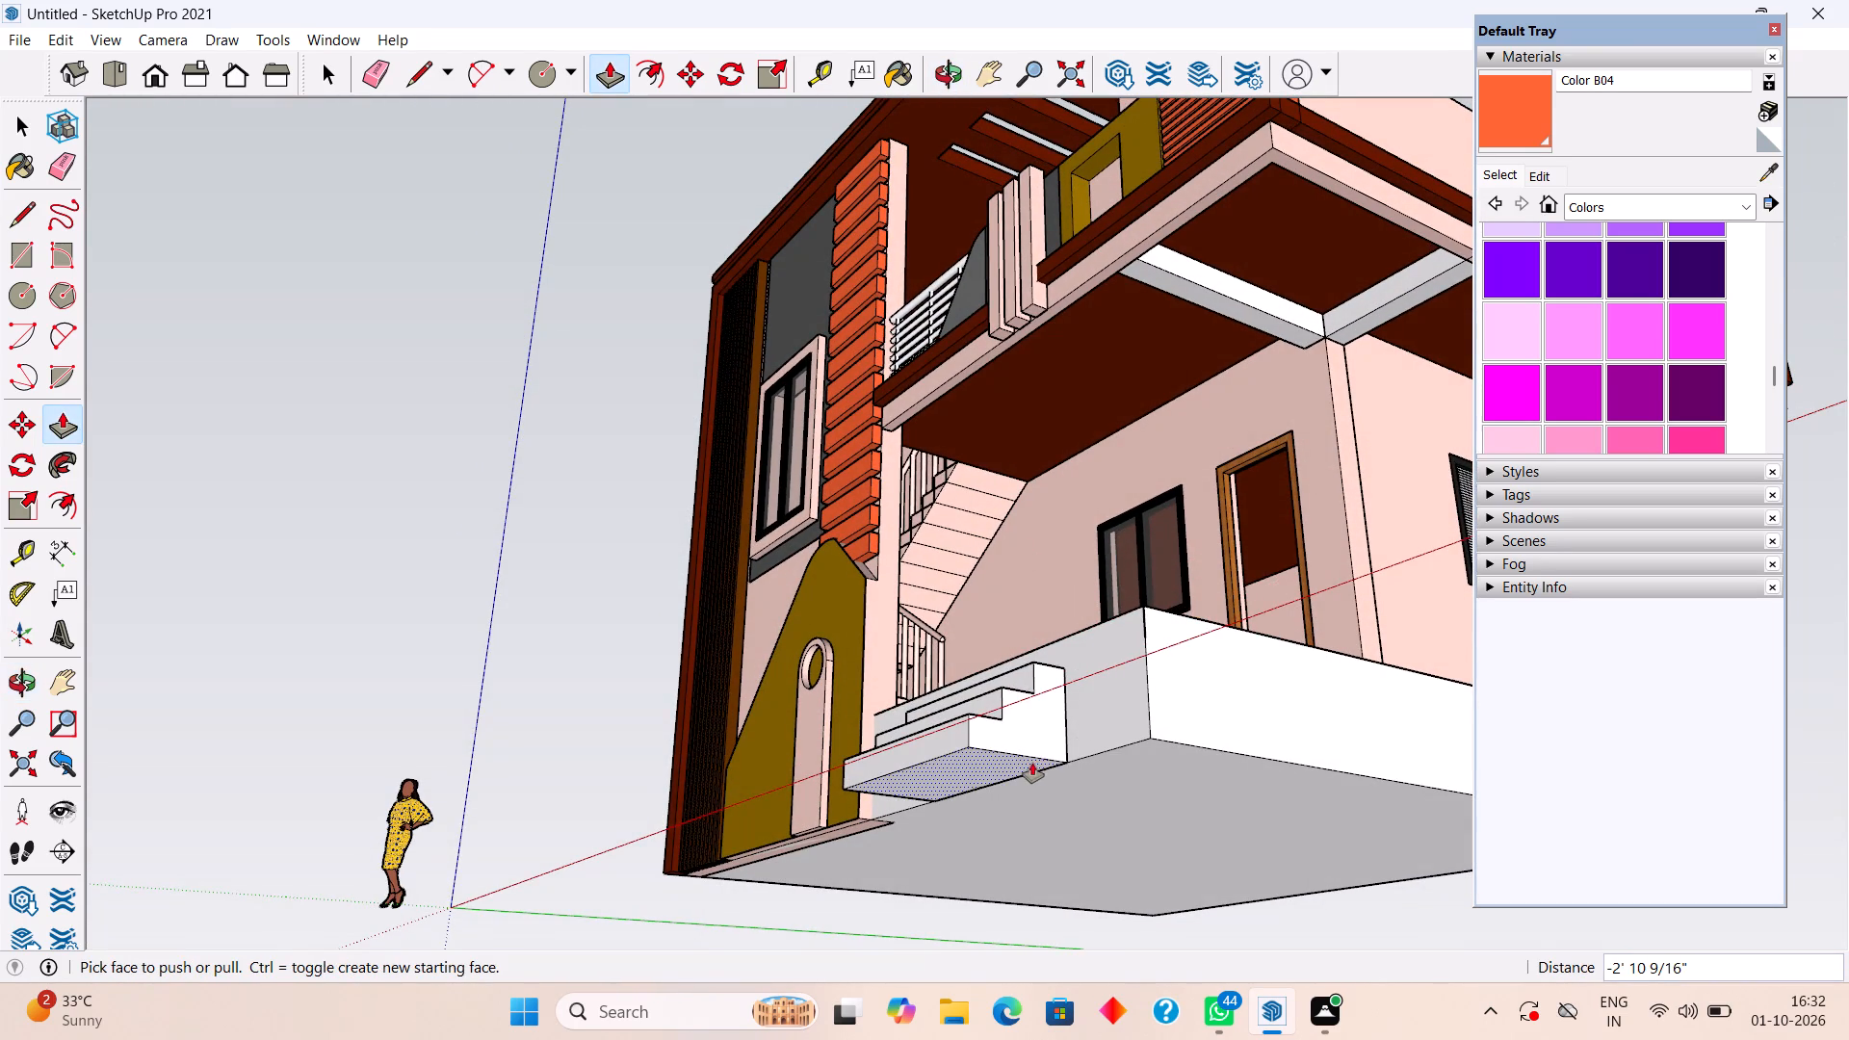
pyautogui.moveTo(1031, 763); pyautogui.dragTo(945, 790, button='middle')
pyautogui.scroll(4, 945, 790)
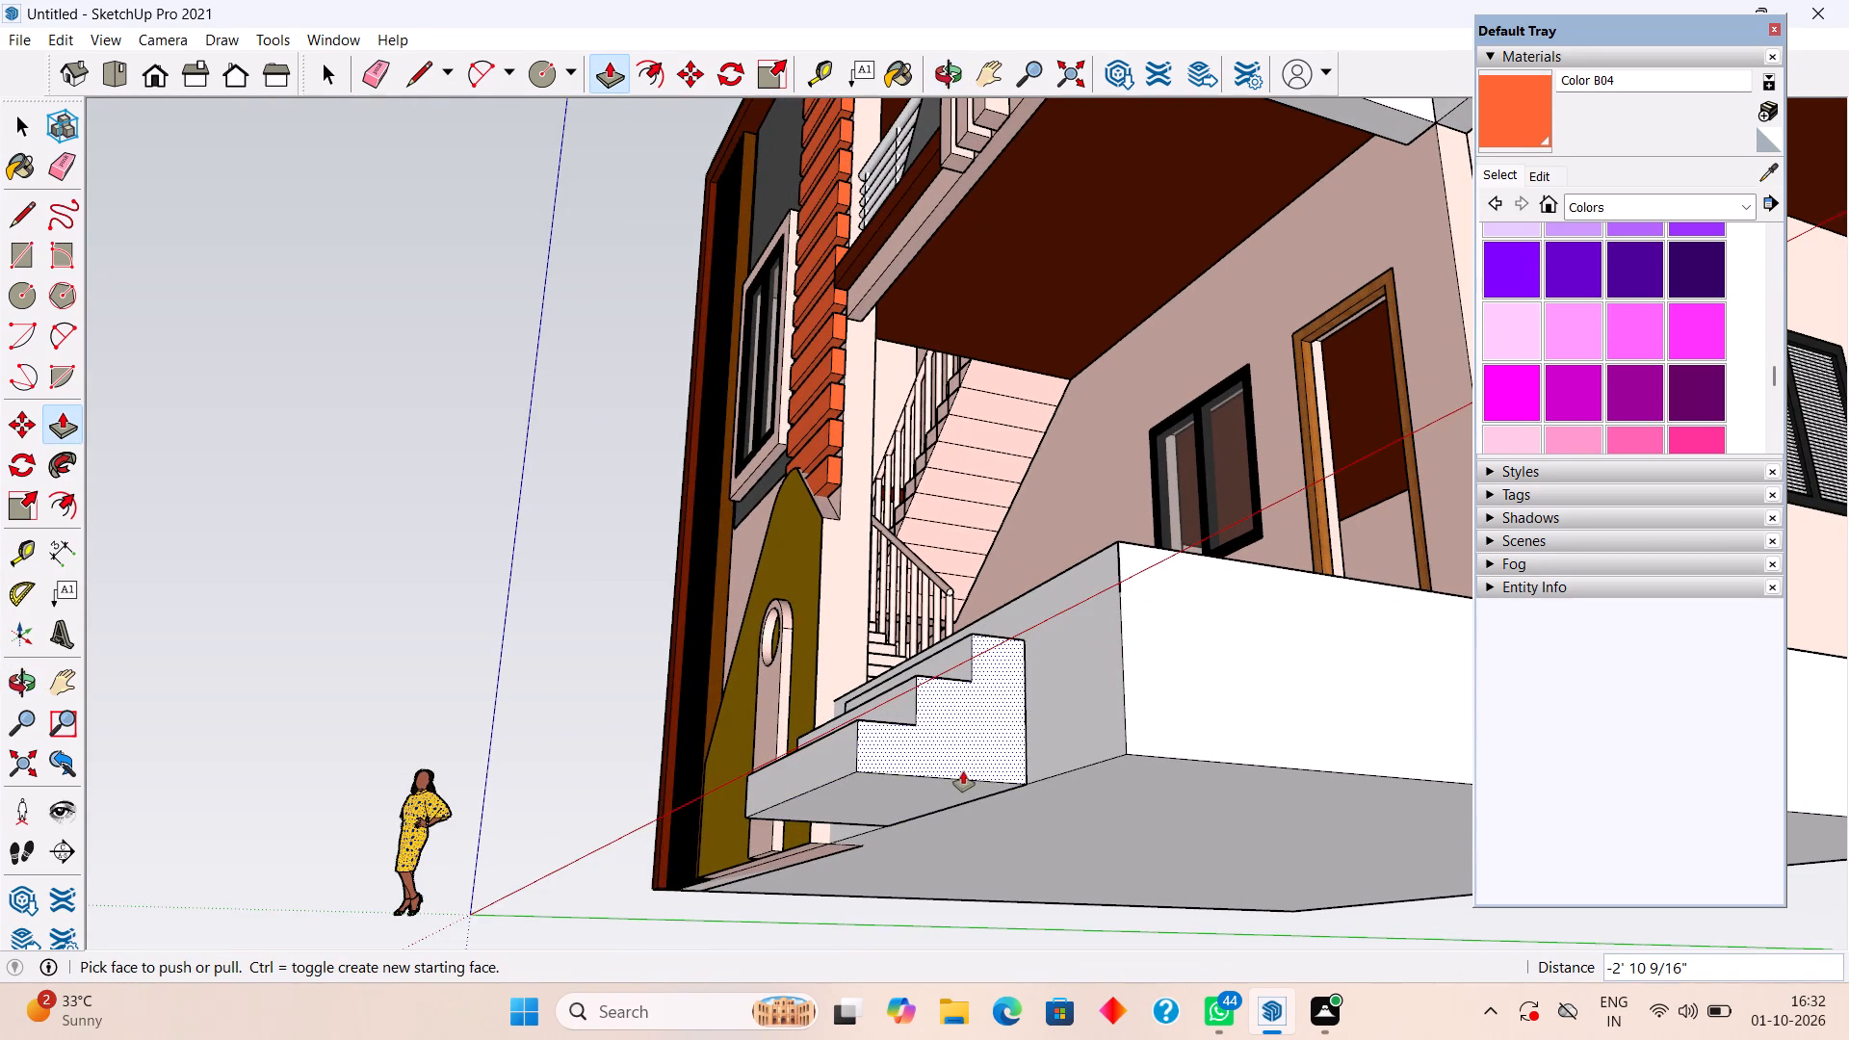
pyautogui.press('space')
pyautogui.tripleClick(966, 773)
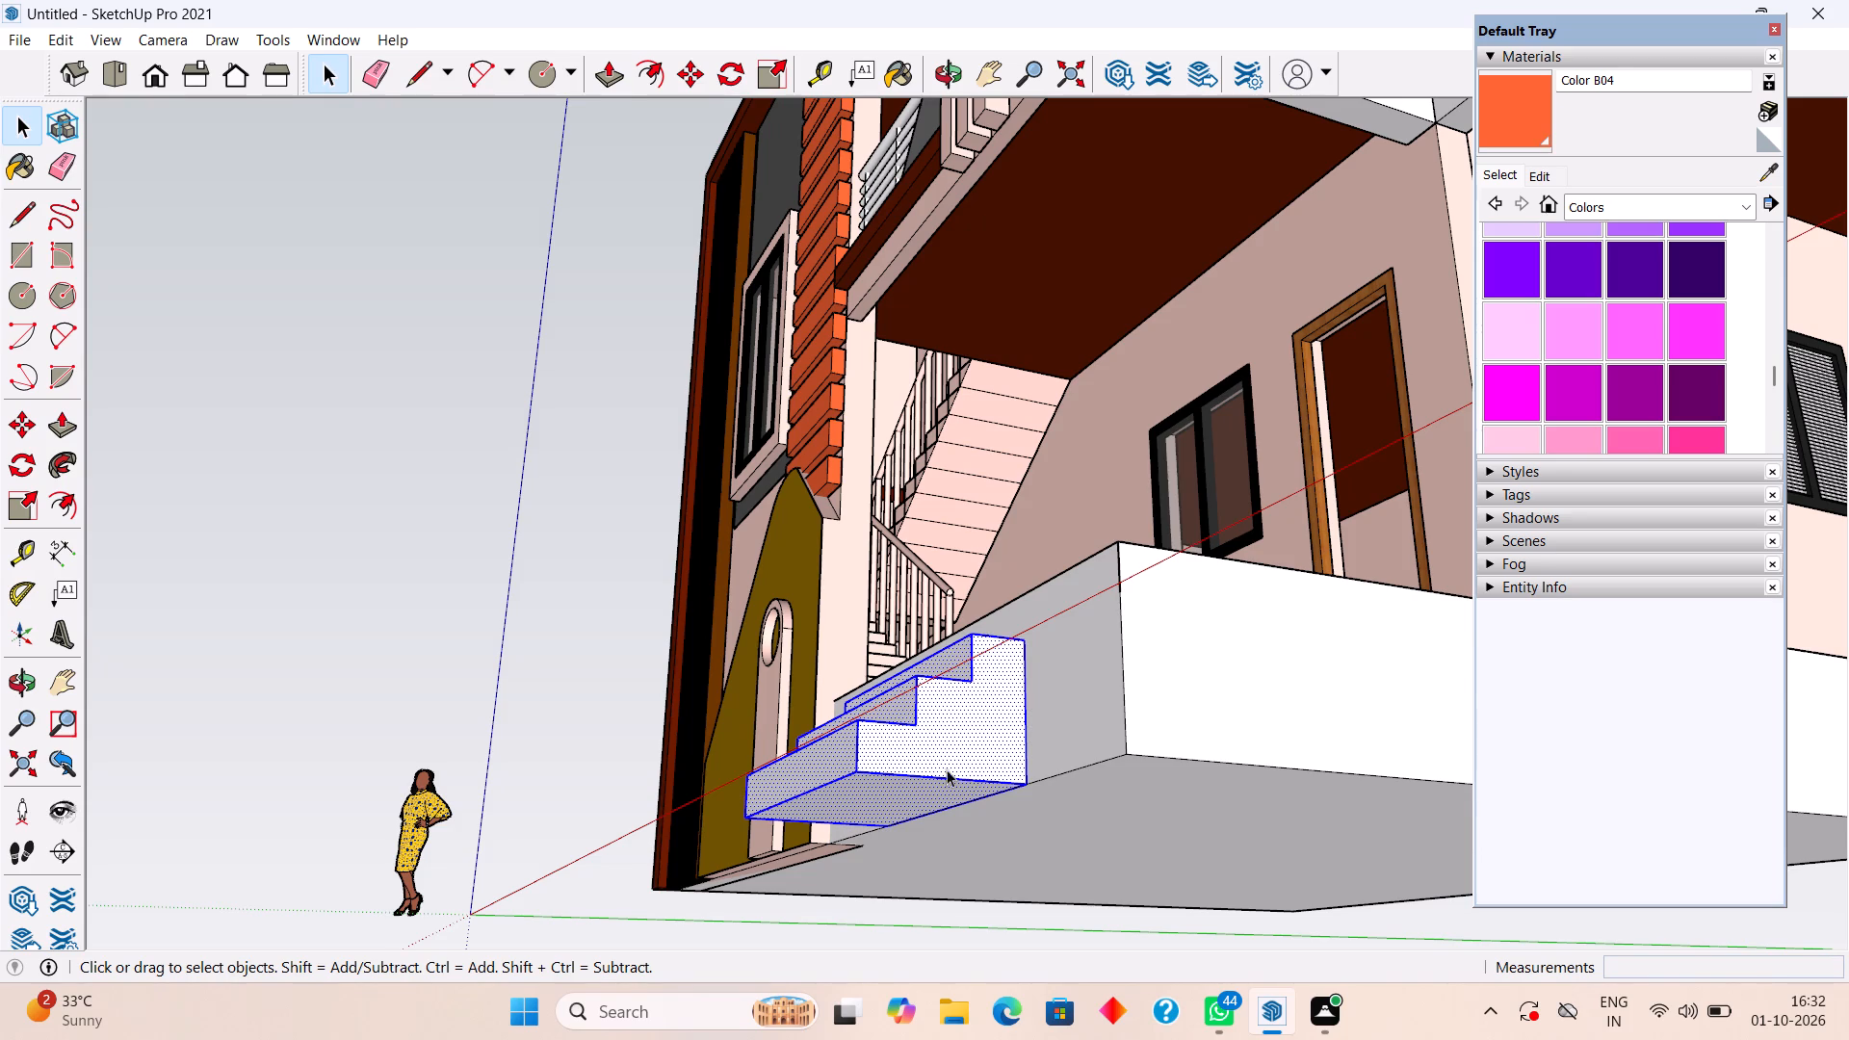
pyautogui.rightClick(946, 768)
pyautogui.click(1095, 606)
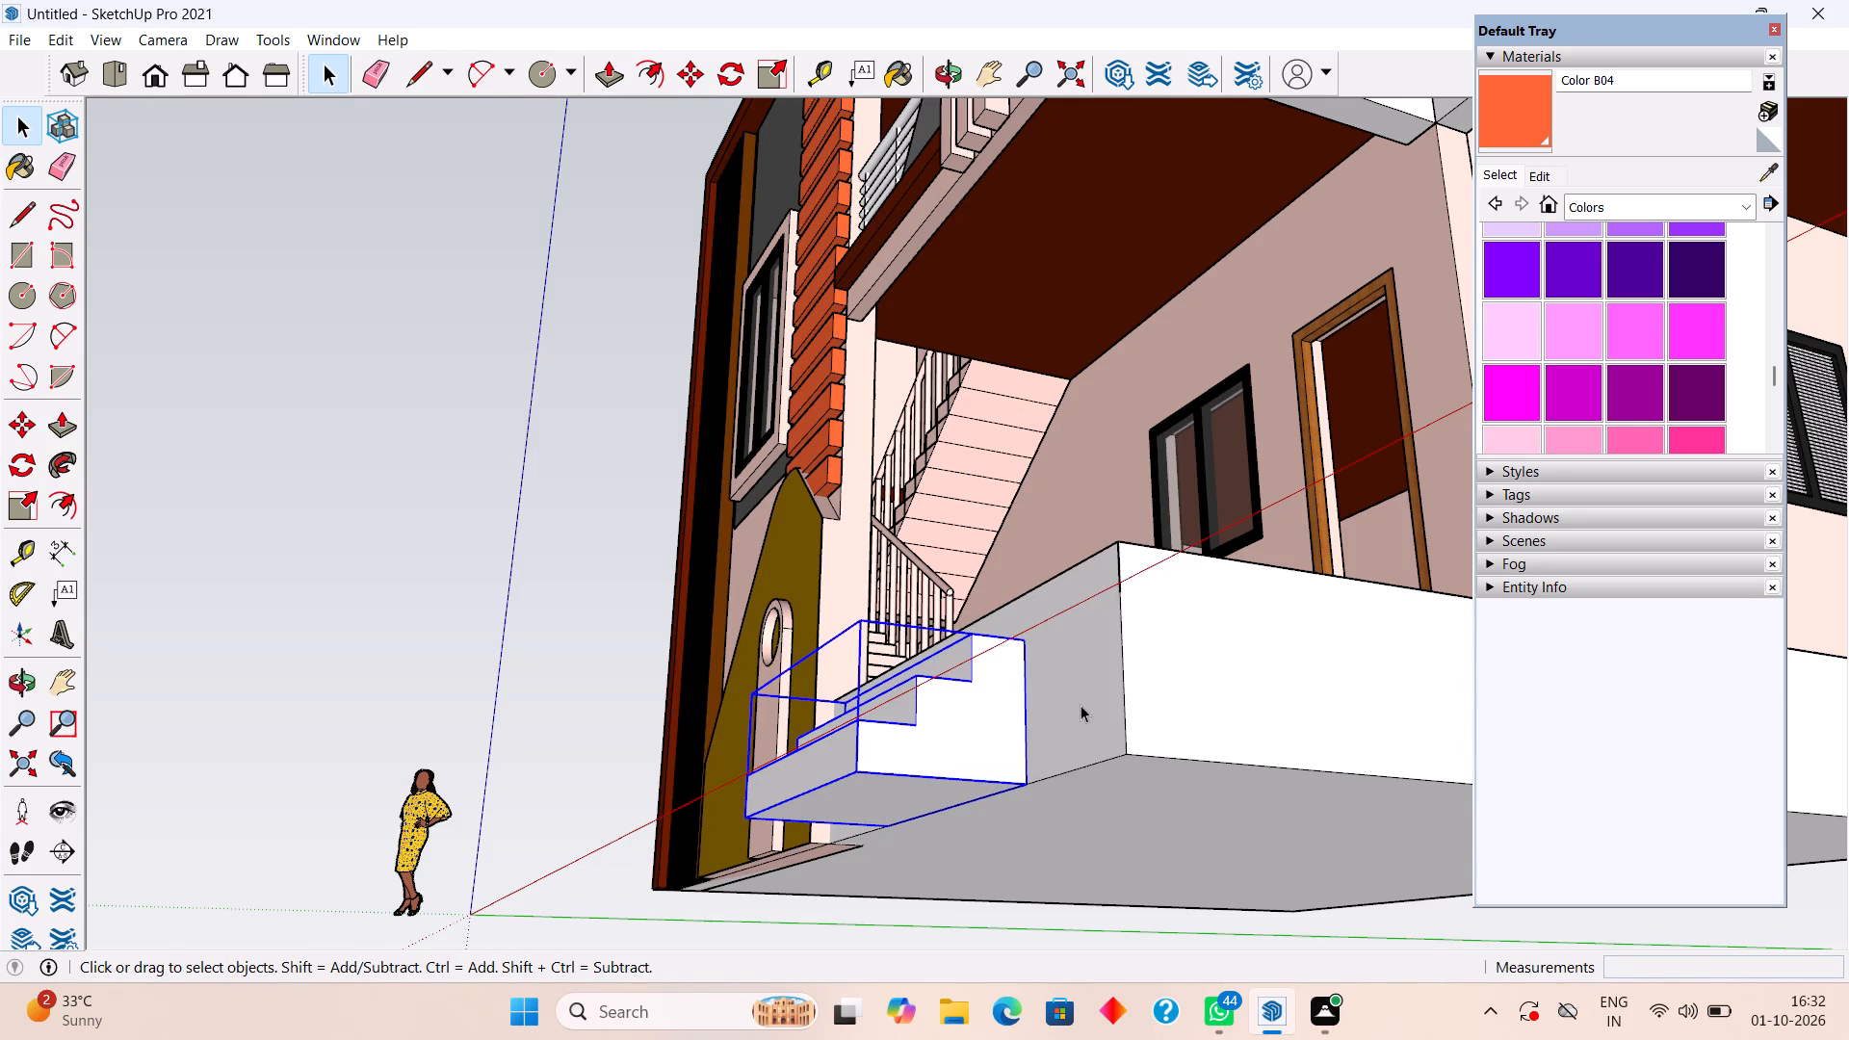
# Move the steps group about 1' 4 1/2" along the plinth front toward its outer corner.
pyautogui.press('m')
pyautogui.click(1026, 783)
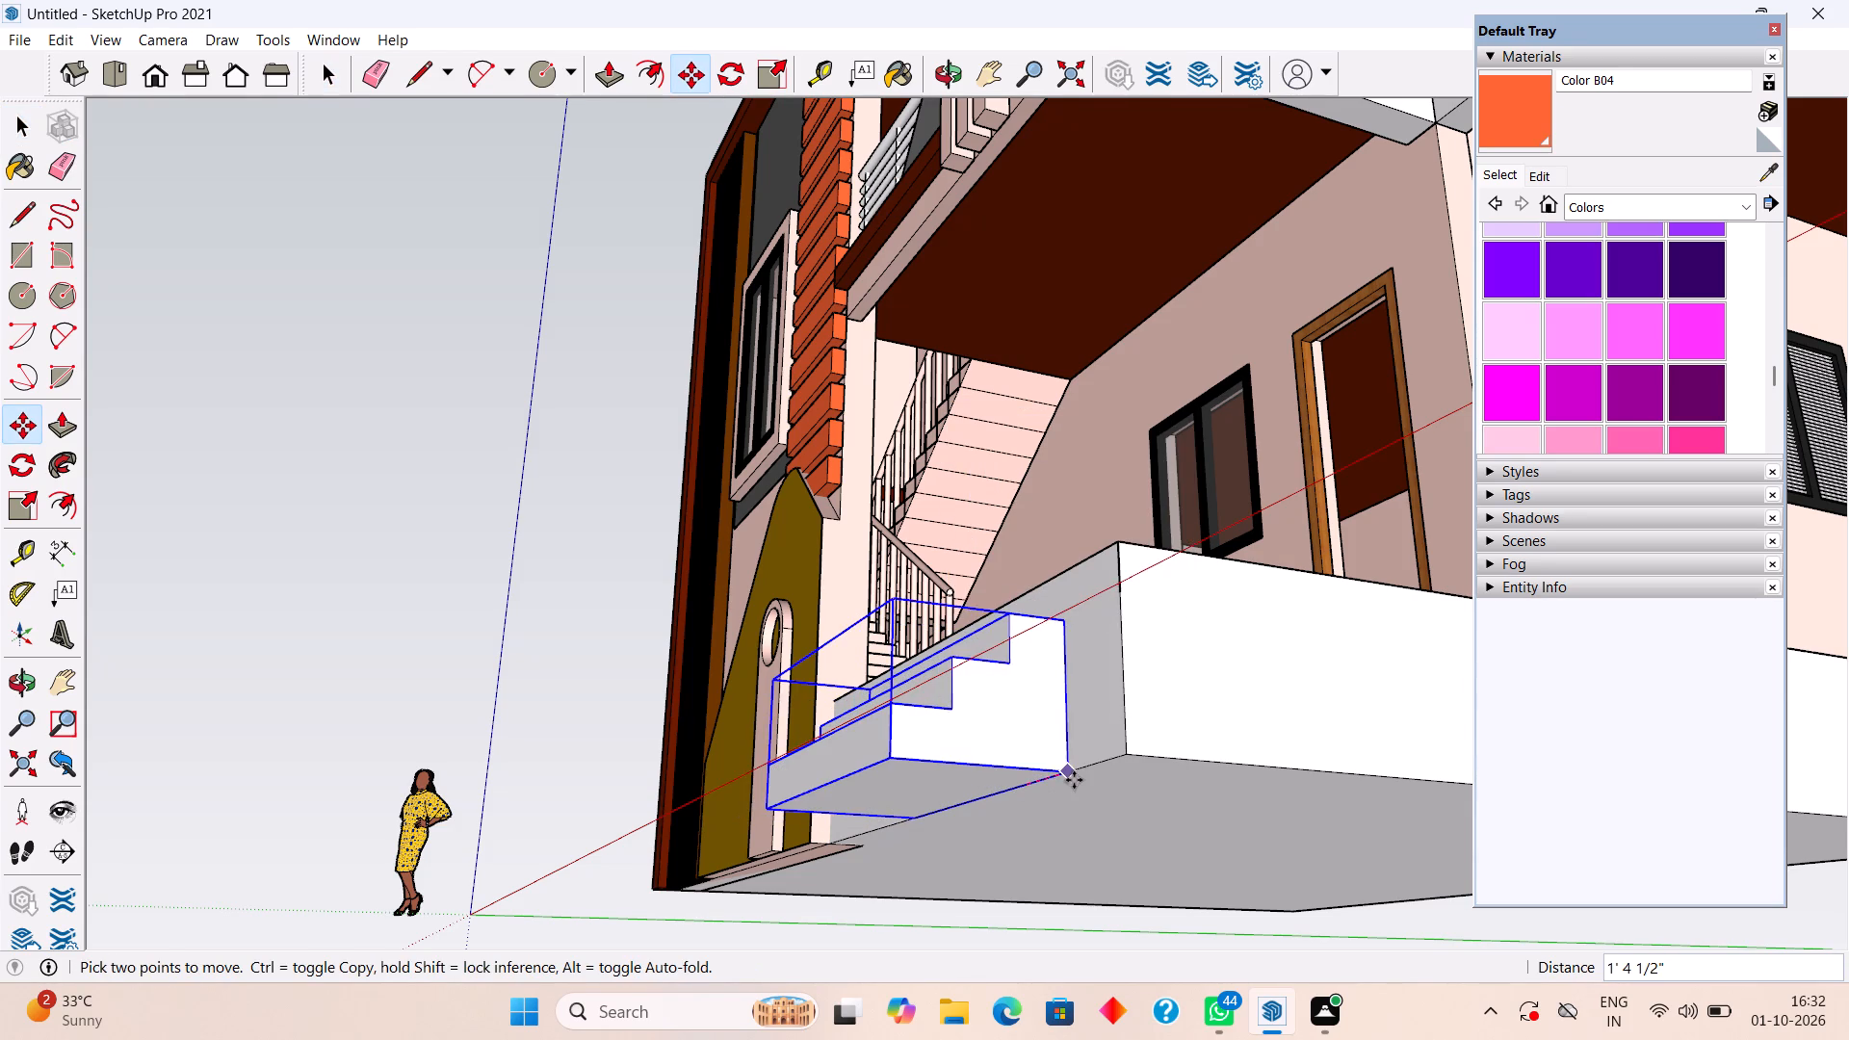
pyautogui.click(1074, 780)
# Measure the distance from the outer wall corner to the wooden door frame.
pyautogui.moveTo(1077, 770); pyautogui.dragTo(1500, 940, button='middle')
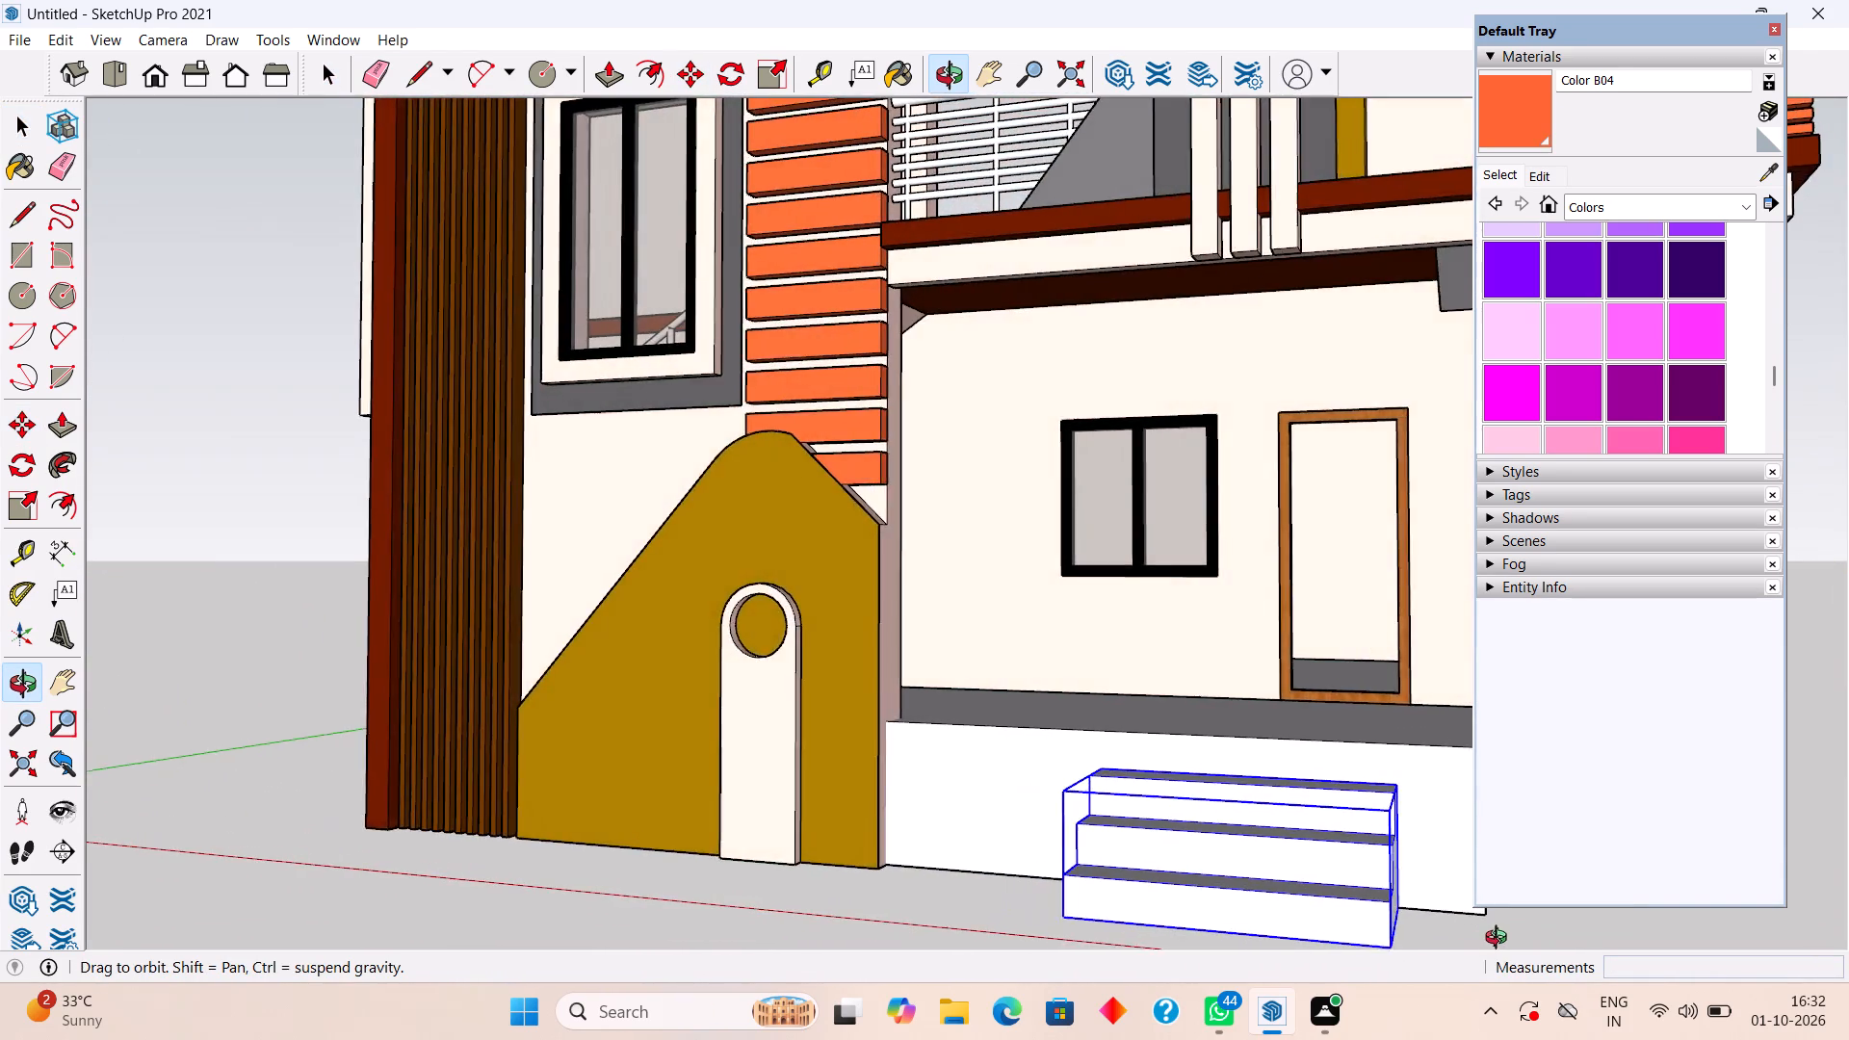
pyautogui.moveTo(1500, 940); pyautogui.dragTo(1512, 963, button='middle')
pyautogui.scroll(-2, 1500, 940)
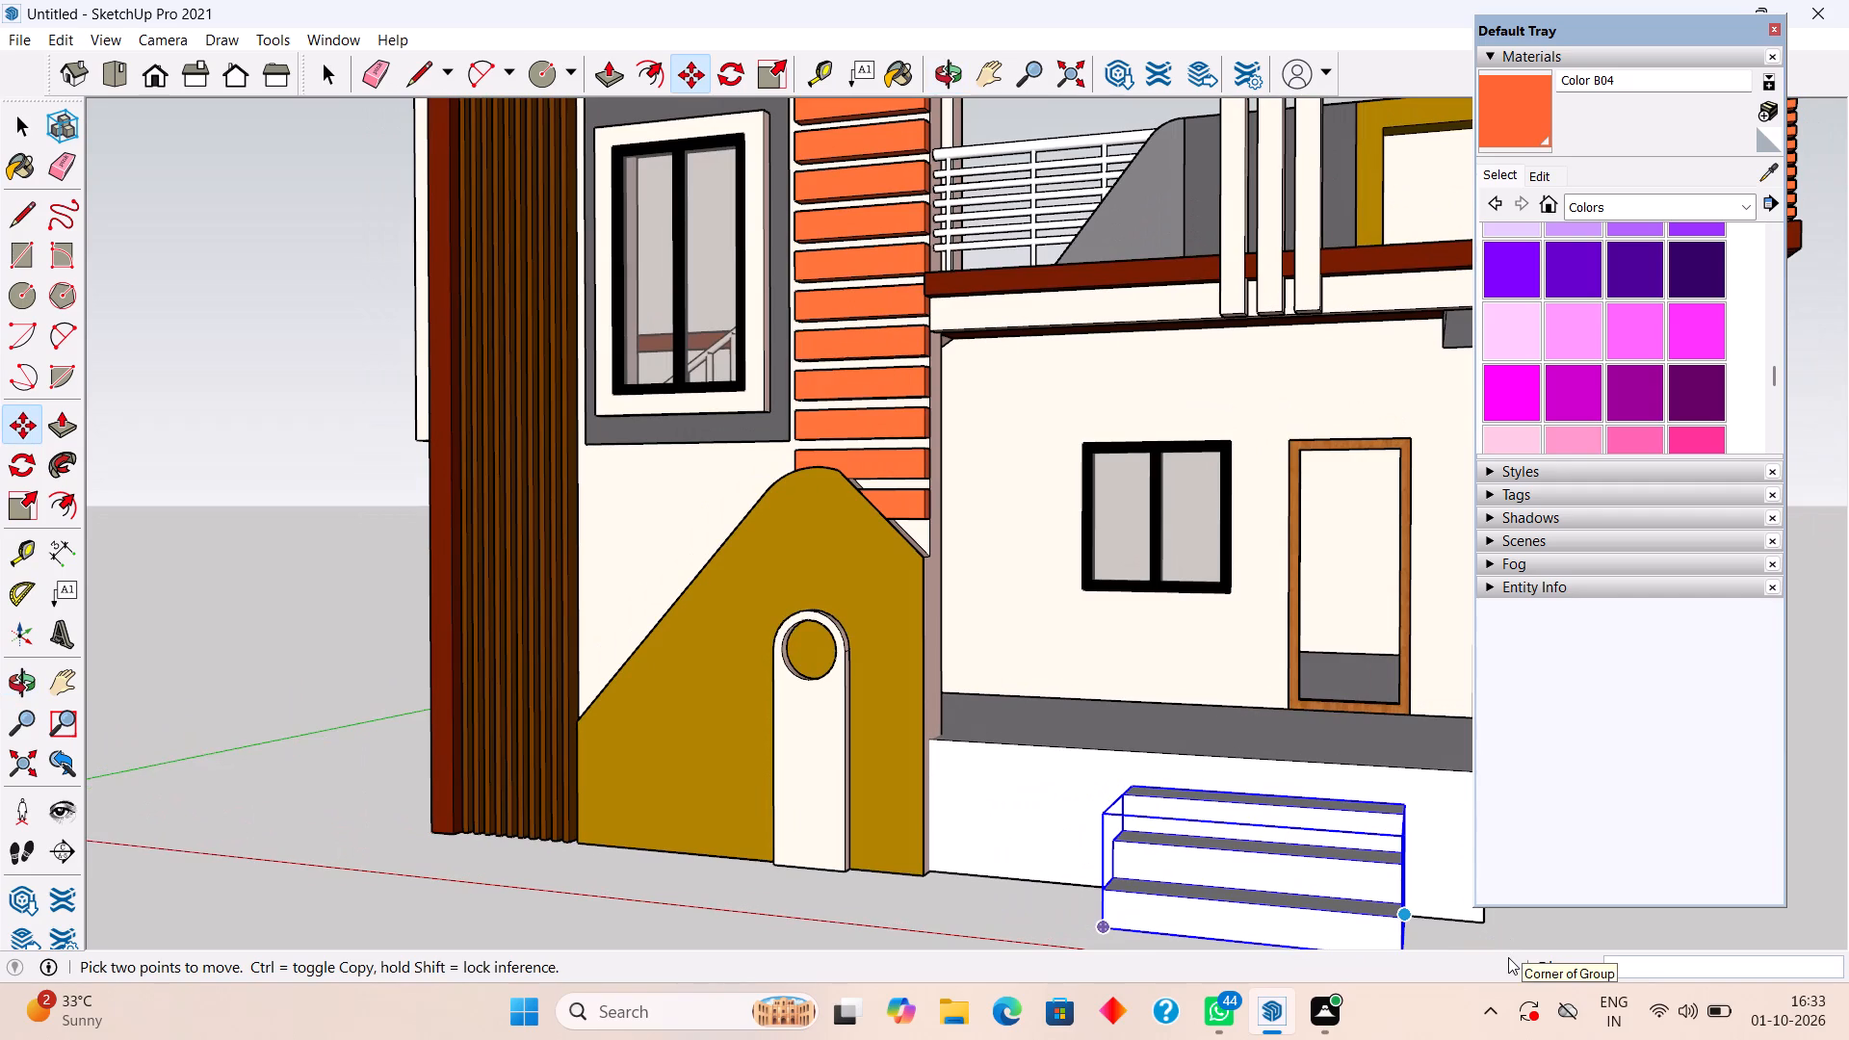
pyautogui.scroll(-5, 1508, 956)
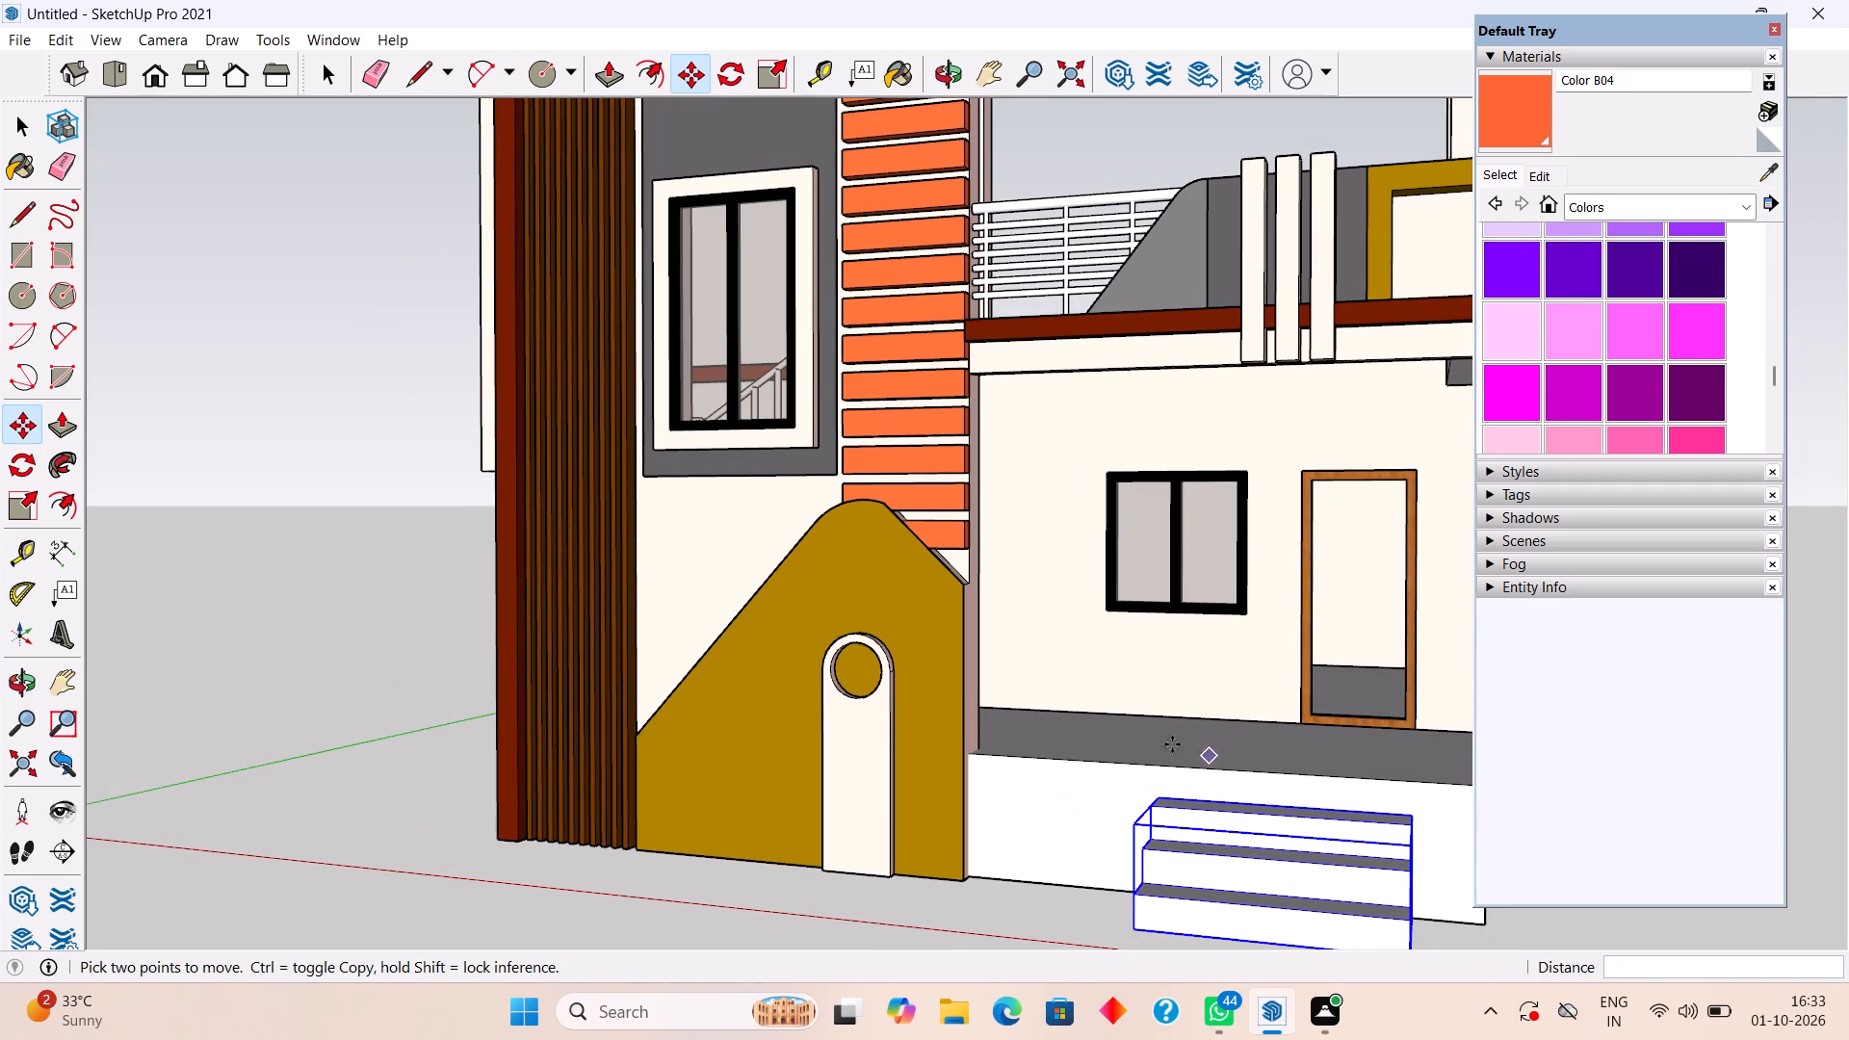
pyautogui.press('space')
pyautogui.write('t')
pyautogui.scroll(-4, 1206, 675)
pyautogui.scroll(-3, 1107, 508)
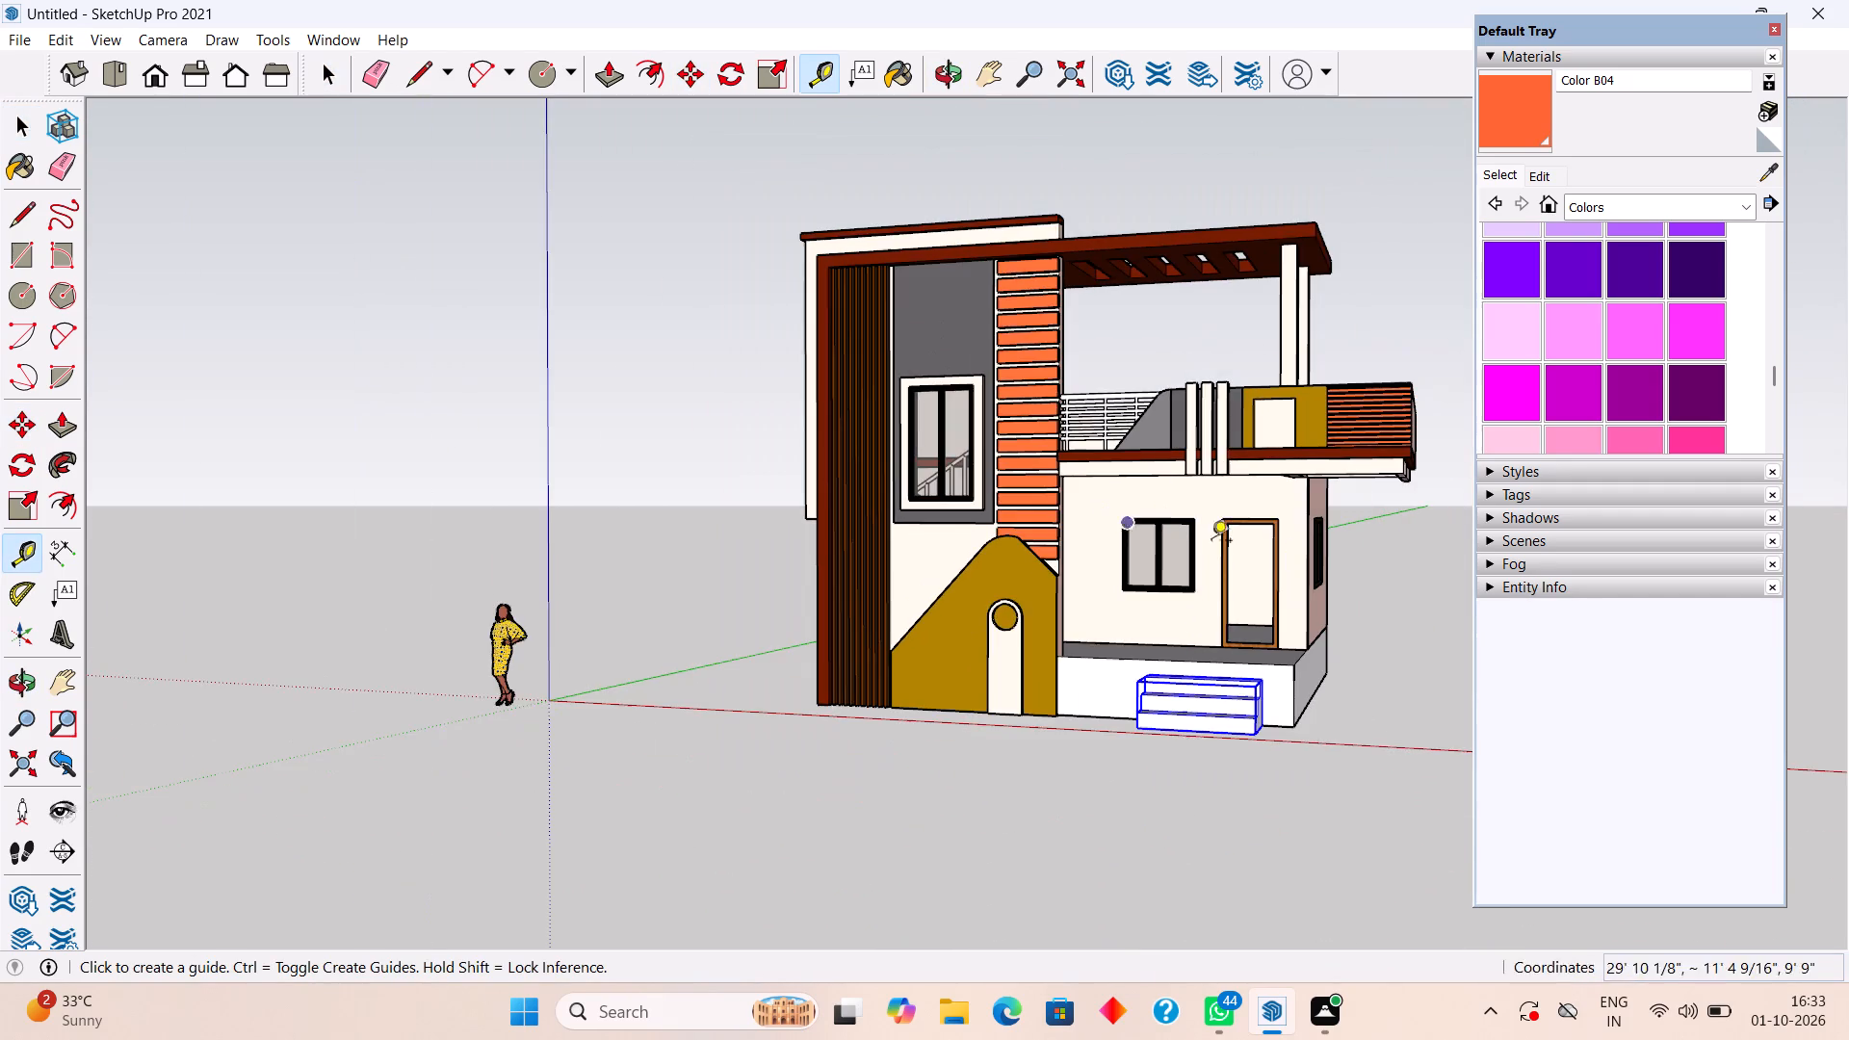
pyautogui.scroll(14, 1330, 590)
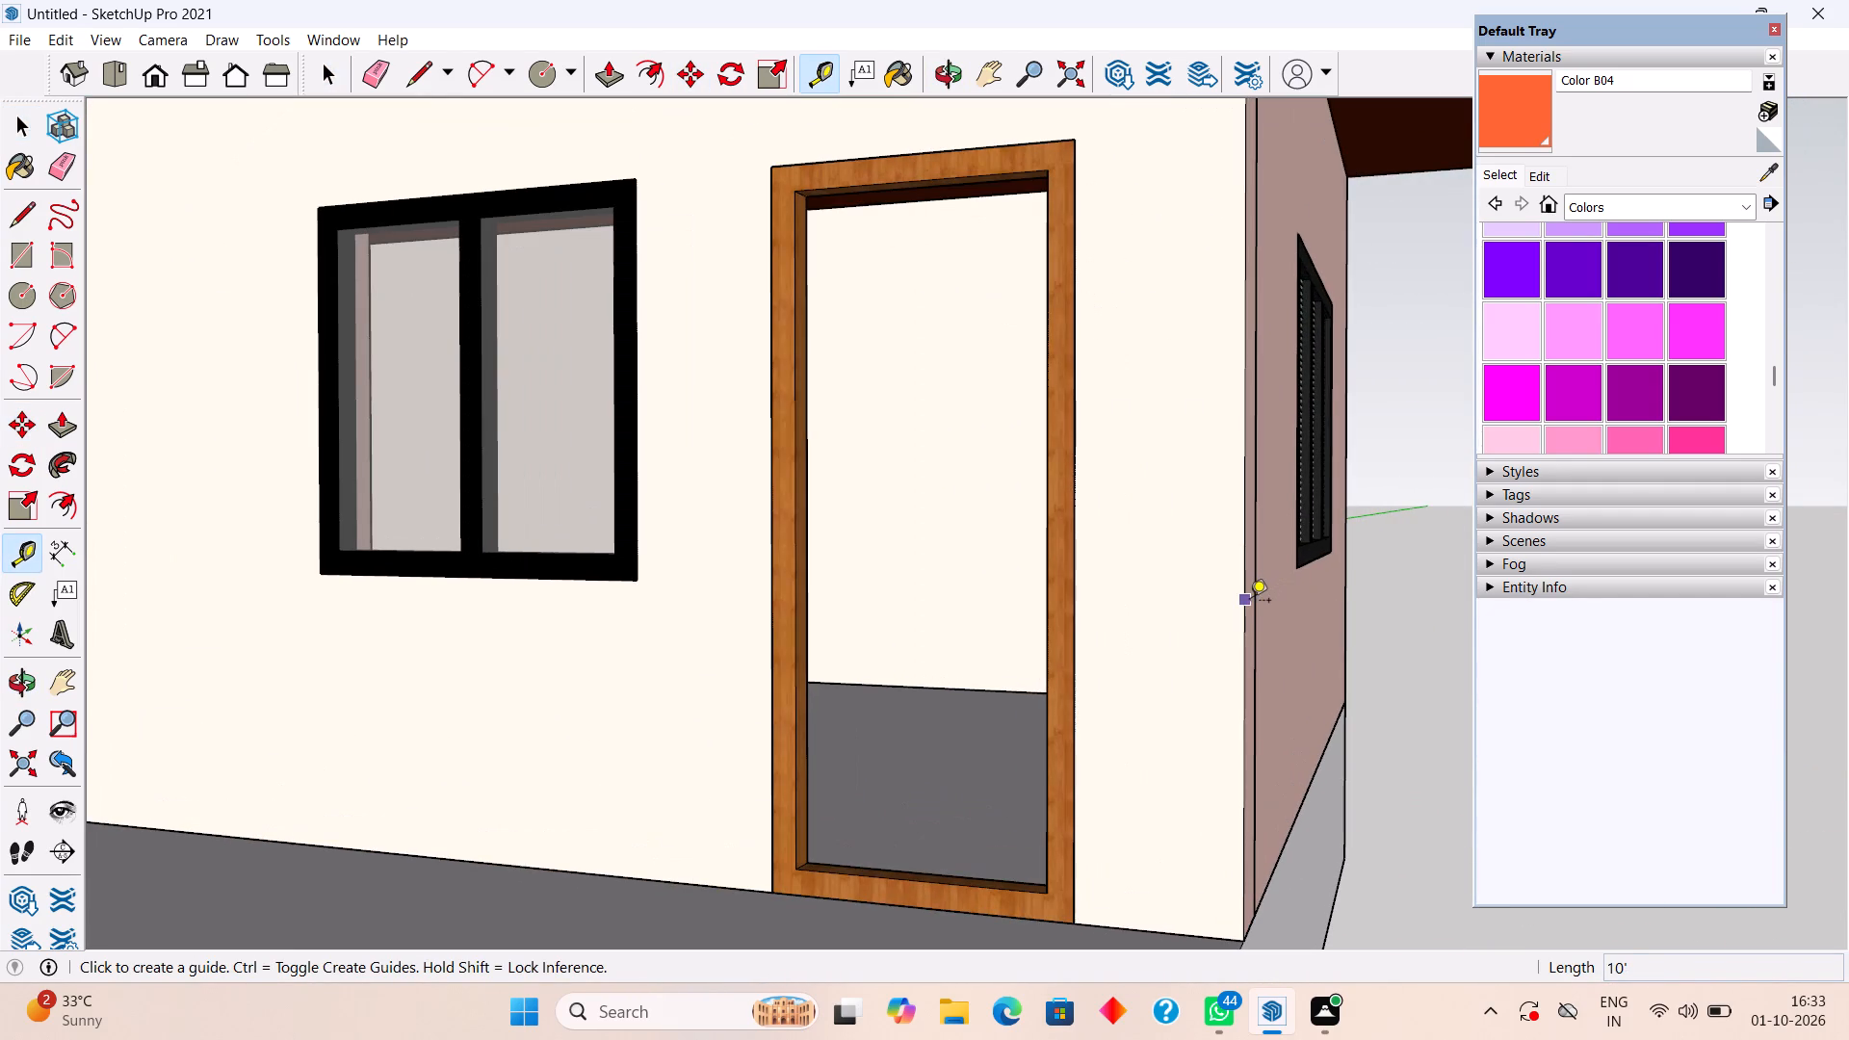
pyautogui.click(1247, 608)
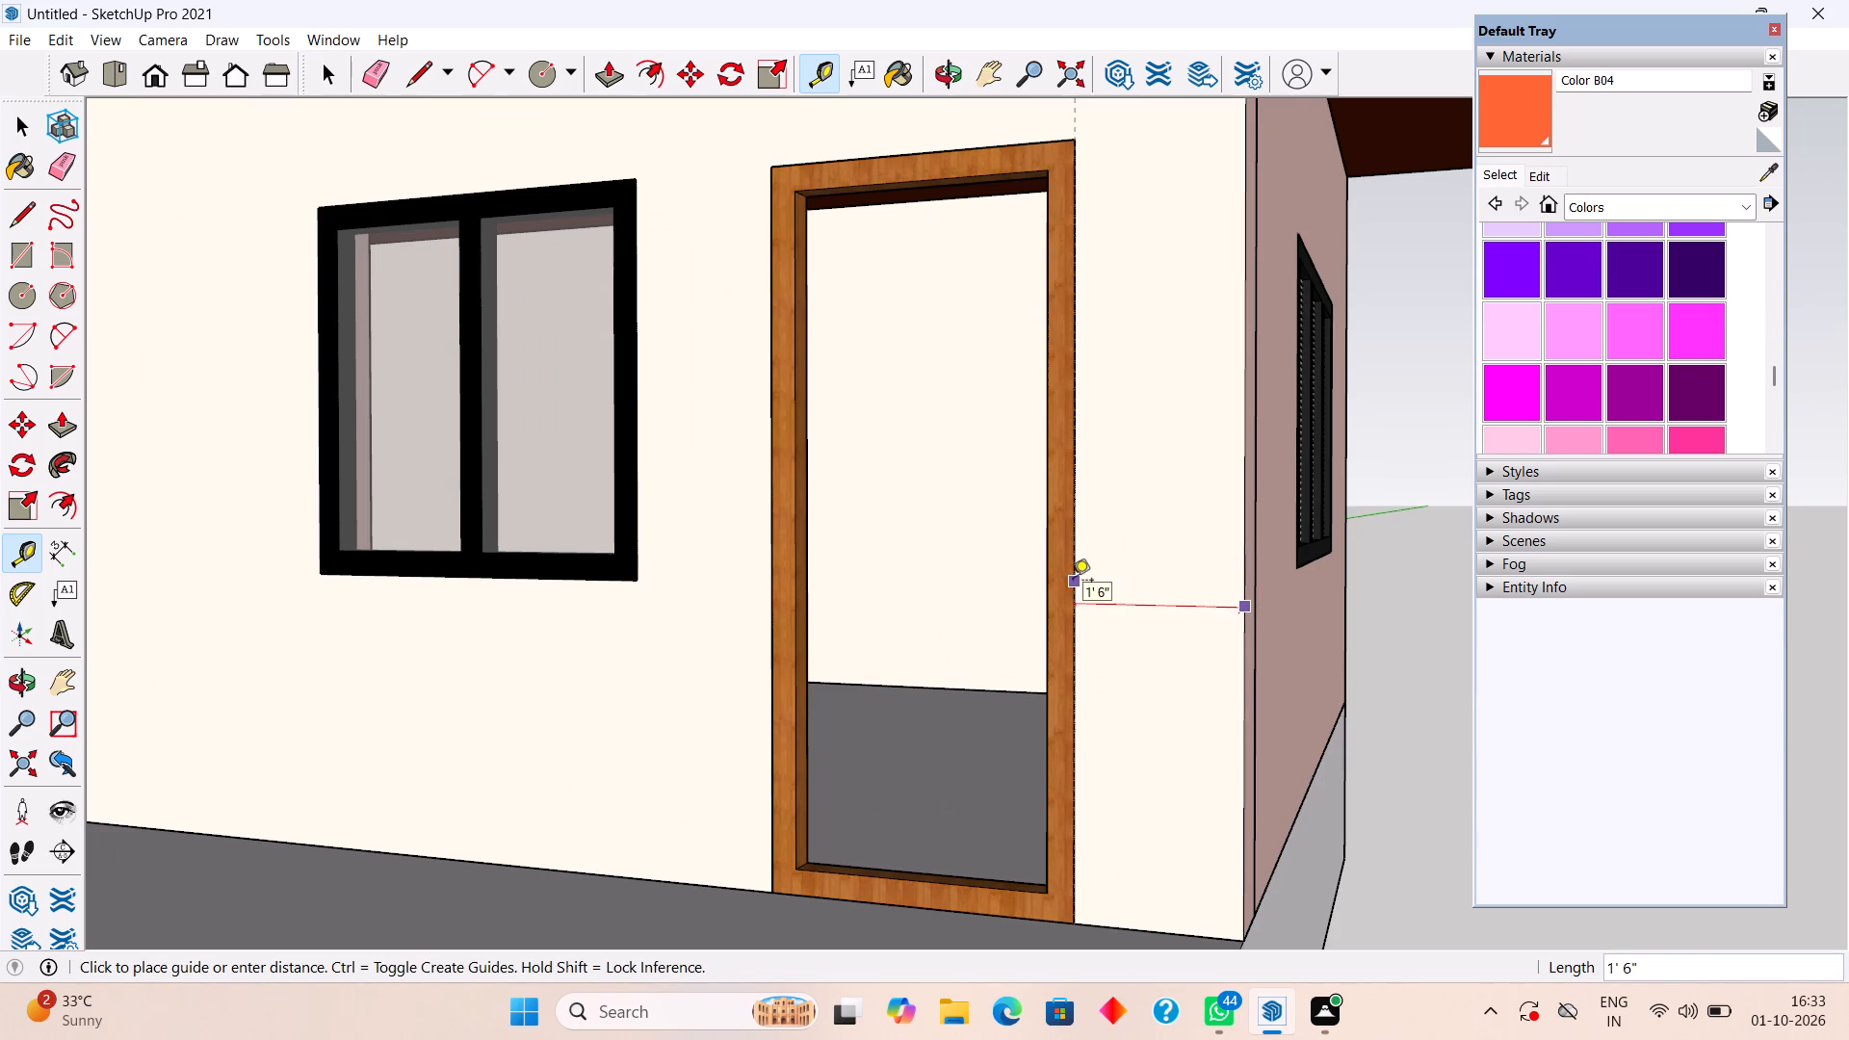
pyautogui.press('space')
# Place a vertical guide on the plinth front 1' 6" in from its outer corner edge.
pyautogui.scroll(-12, 1077, 594)
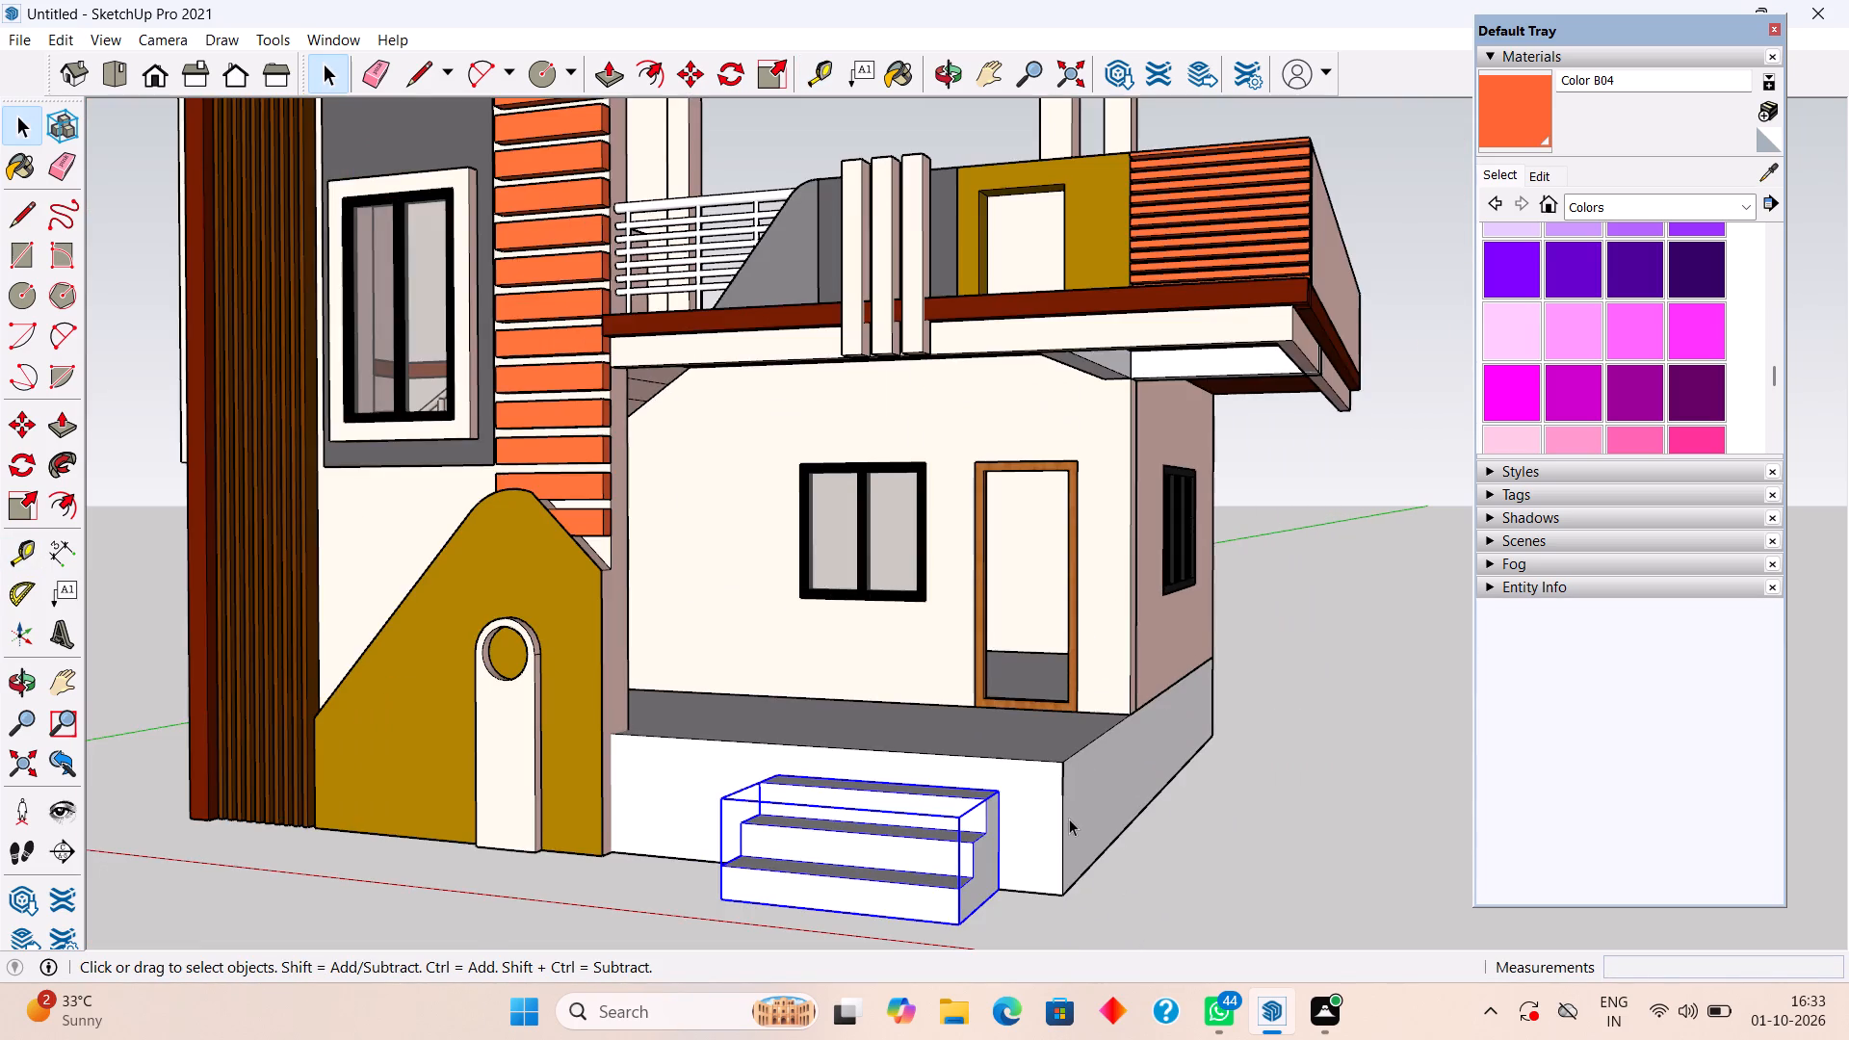
pyautogui.scroll(3, 1066, 821)
pyautogui.press('t')
pyautogui.click(1062, 827)
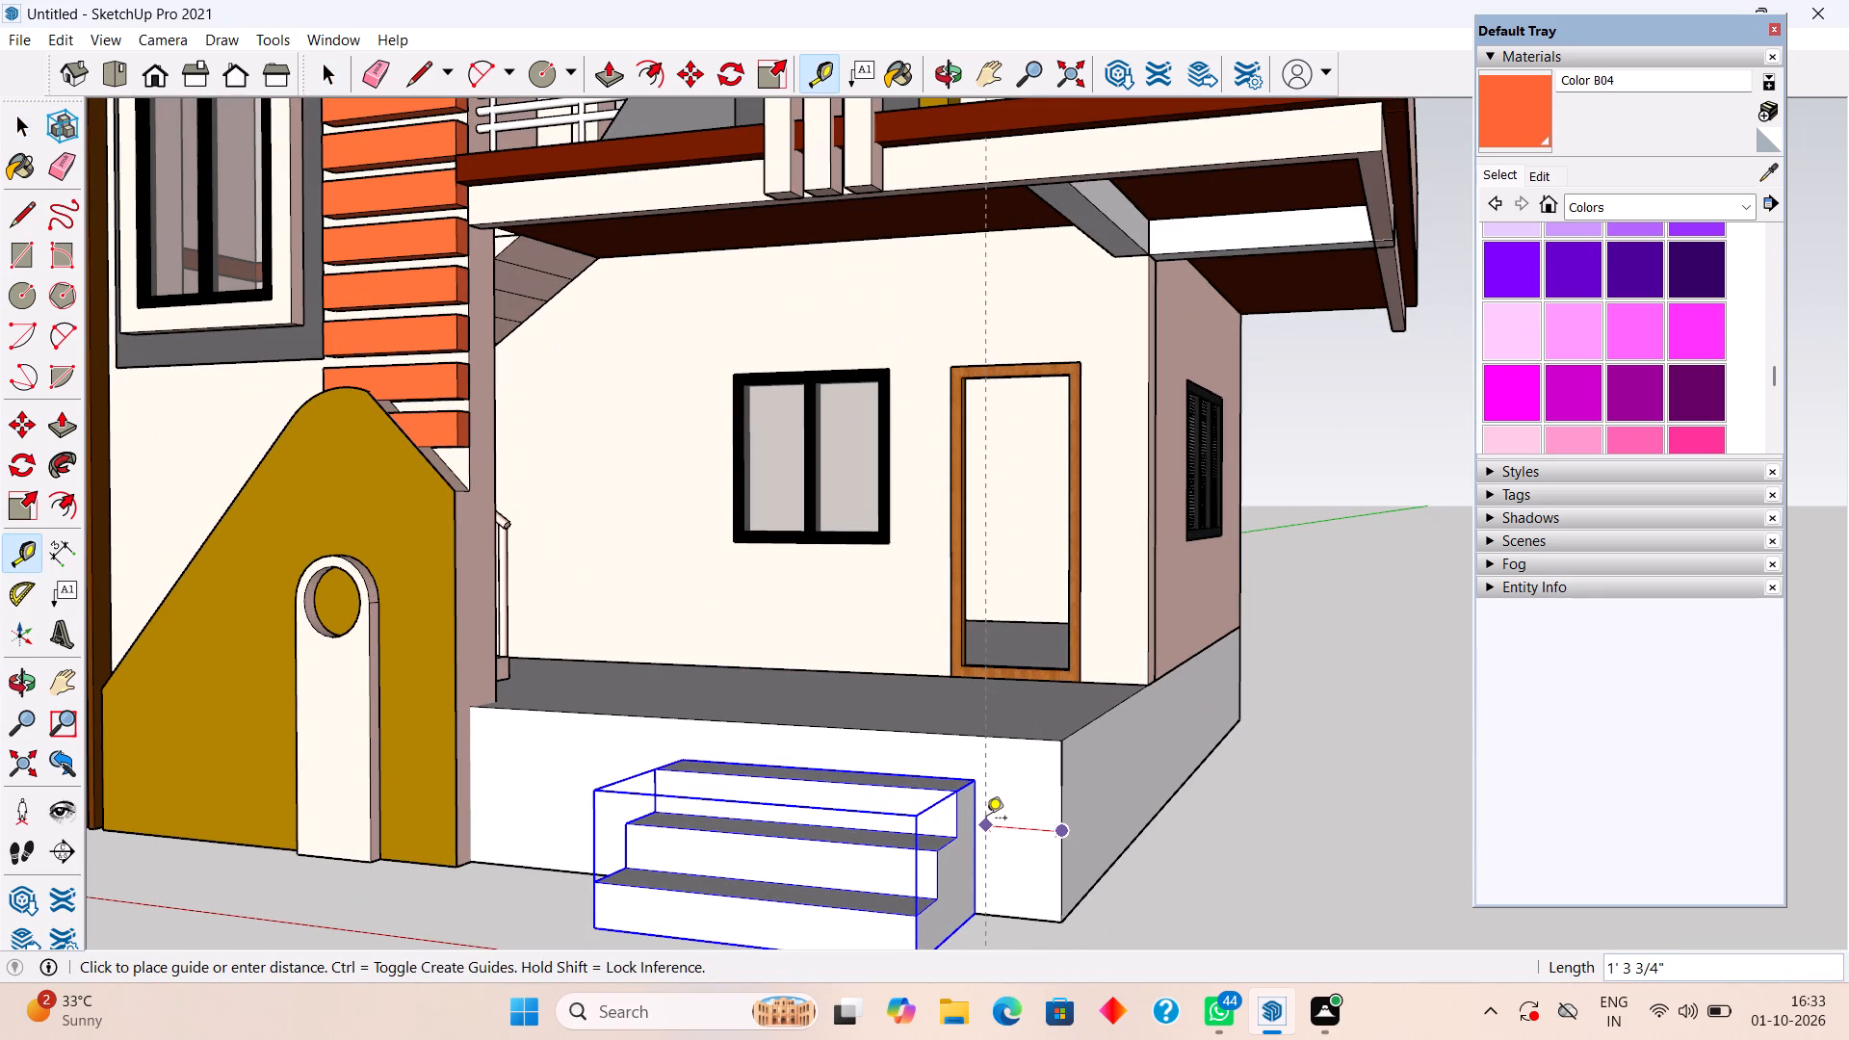
pyautogui.press('1')
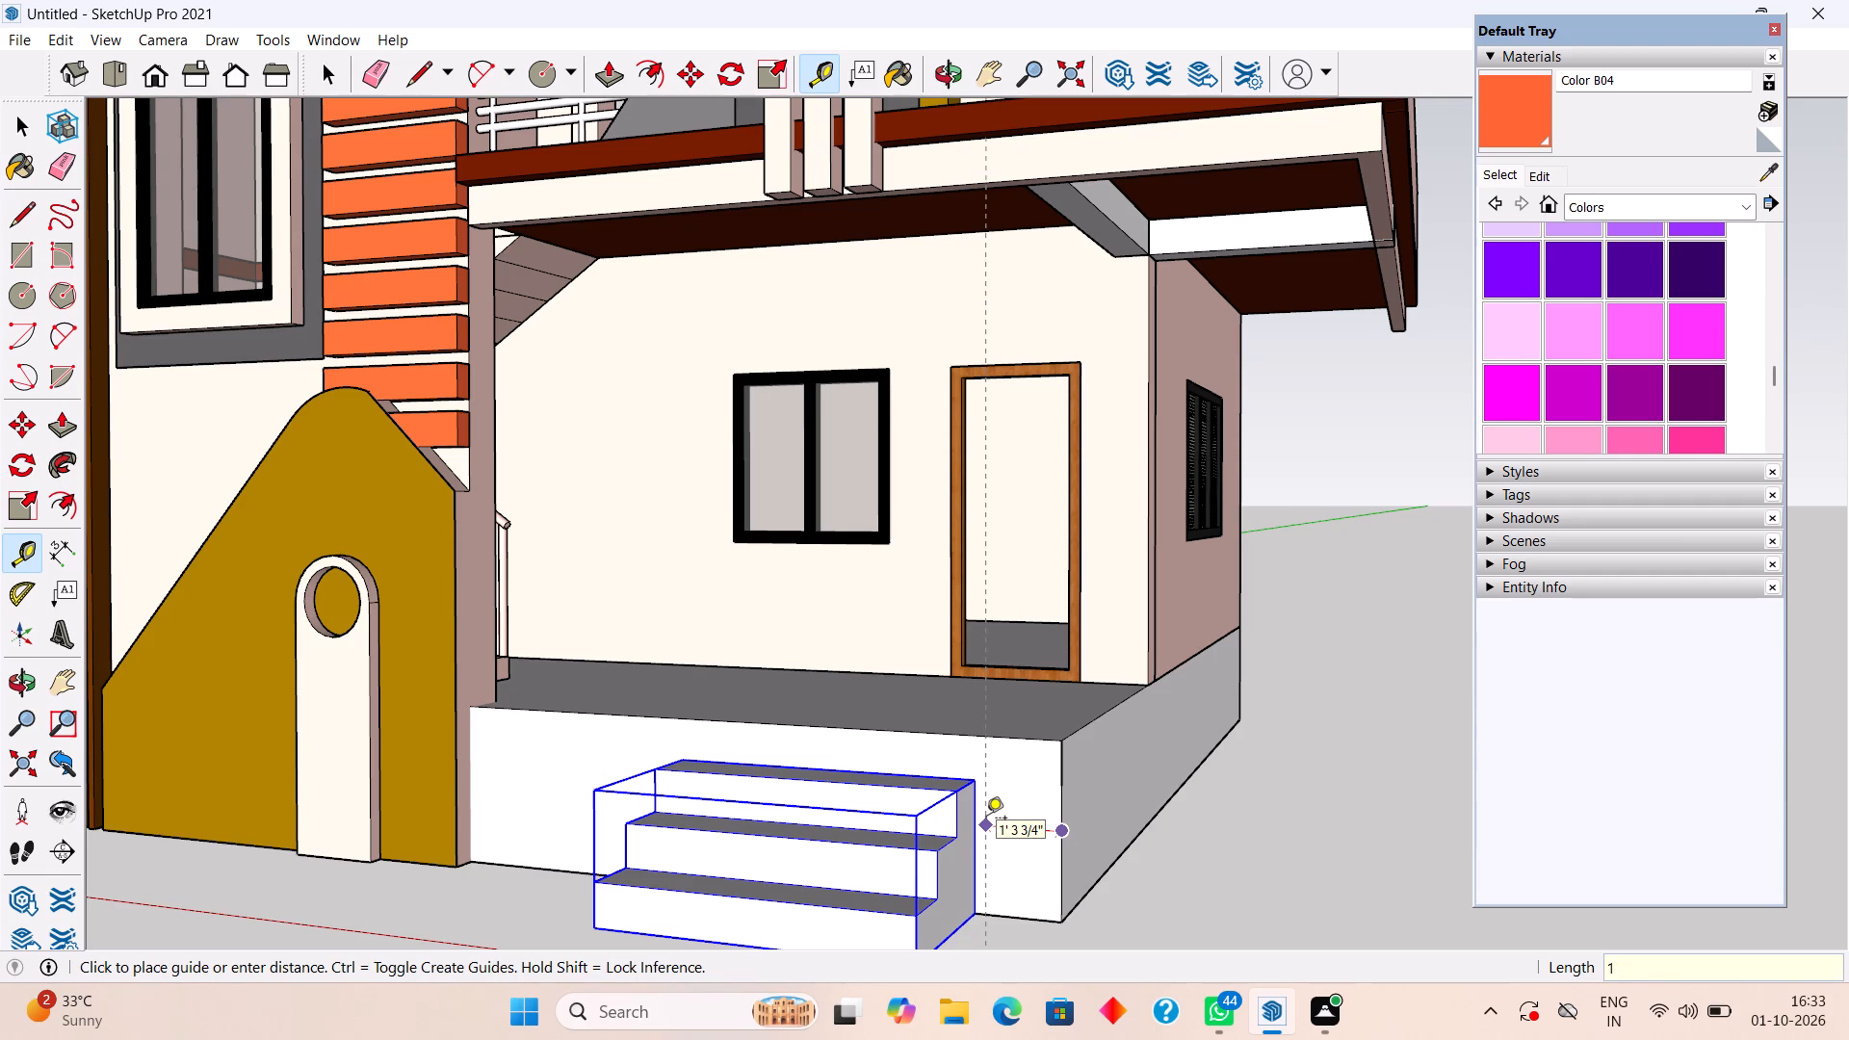
pyautogui.write('\'6"')
pyautogui.press('Return')
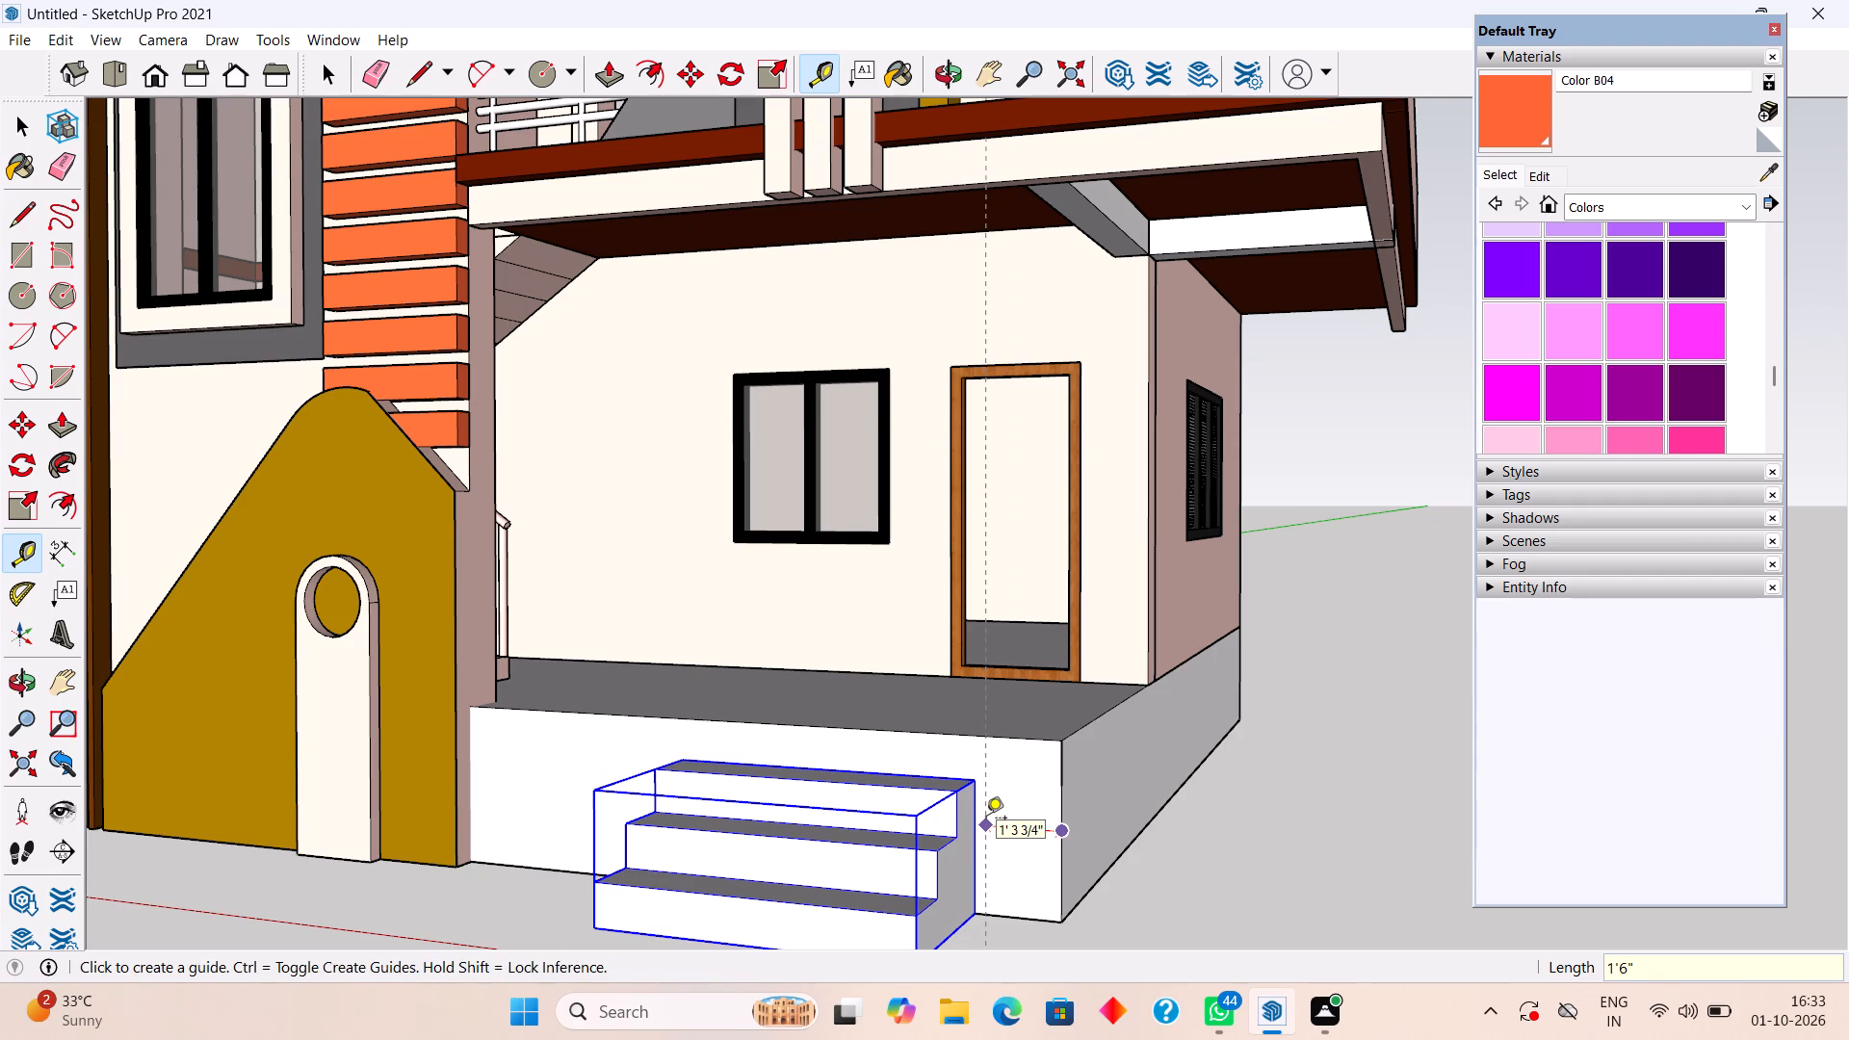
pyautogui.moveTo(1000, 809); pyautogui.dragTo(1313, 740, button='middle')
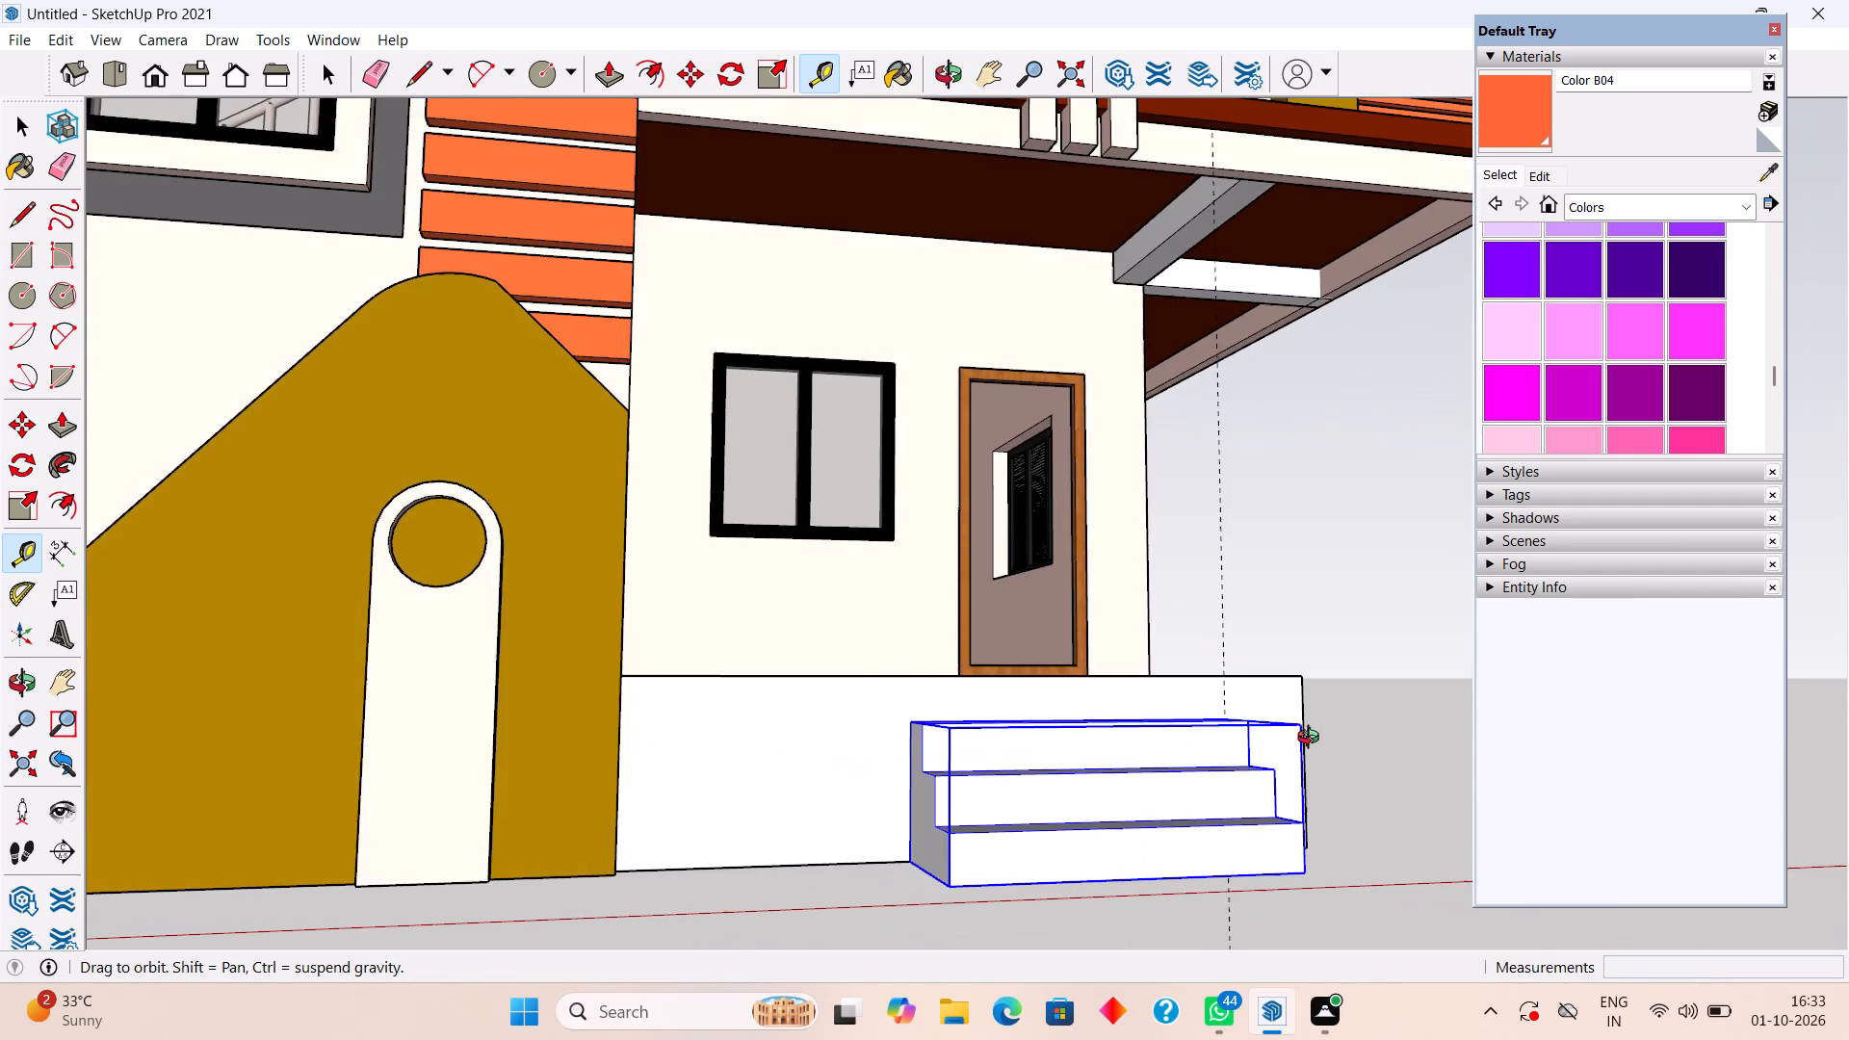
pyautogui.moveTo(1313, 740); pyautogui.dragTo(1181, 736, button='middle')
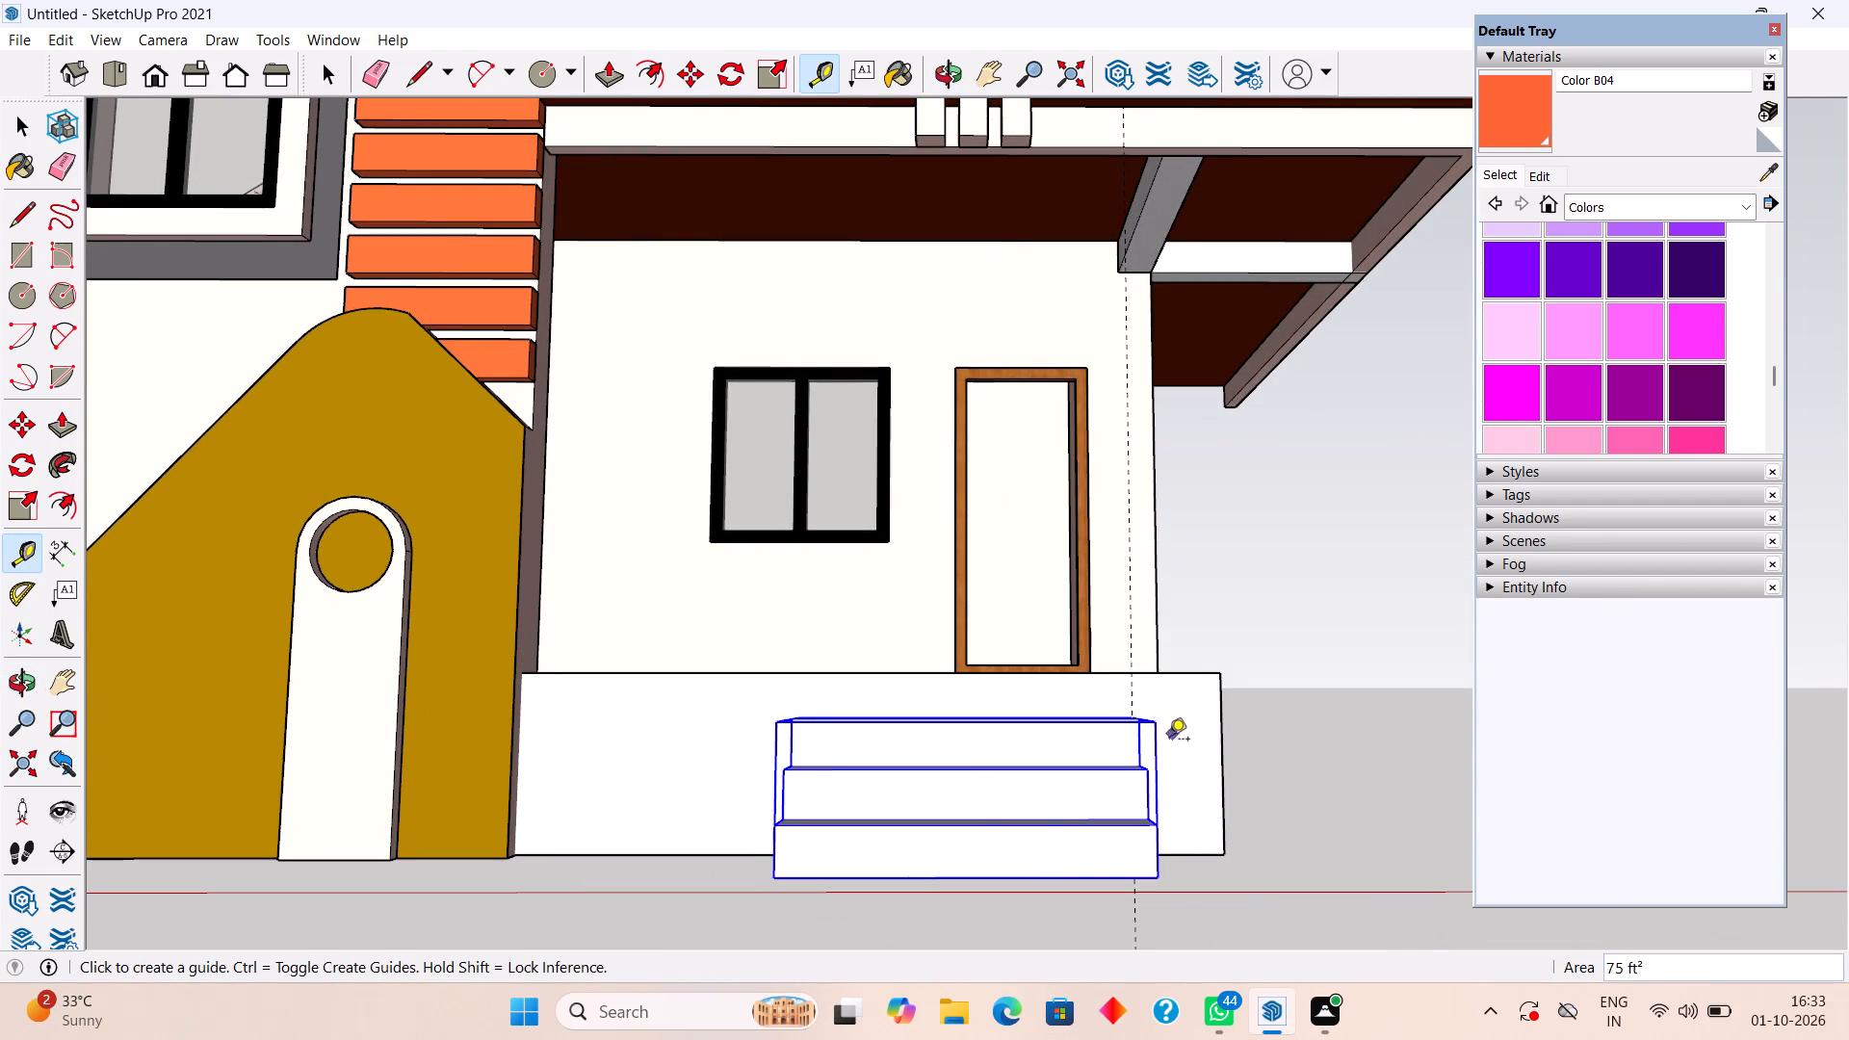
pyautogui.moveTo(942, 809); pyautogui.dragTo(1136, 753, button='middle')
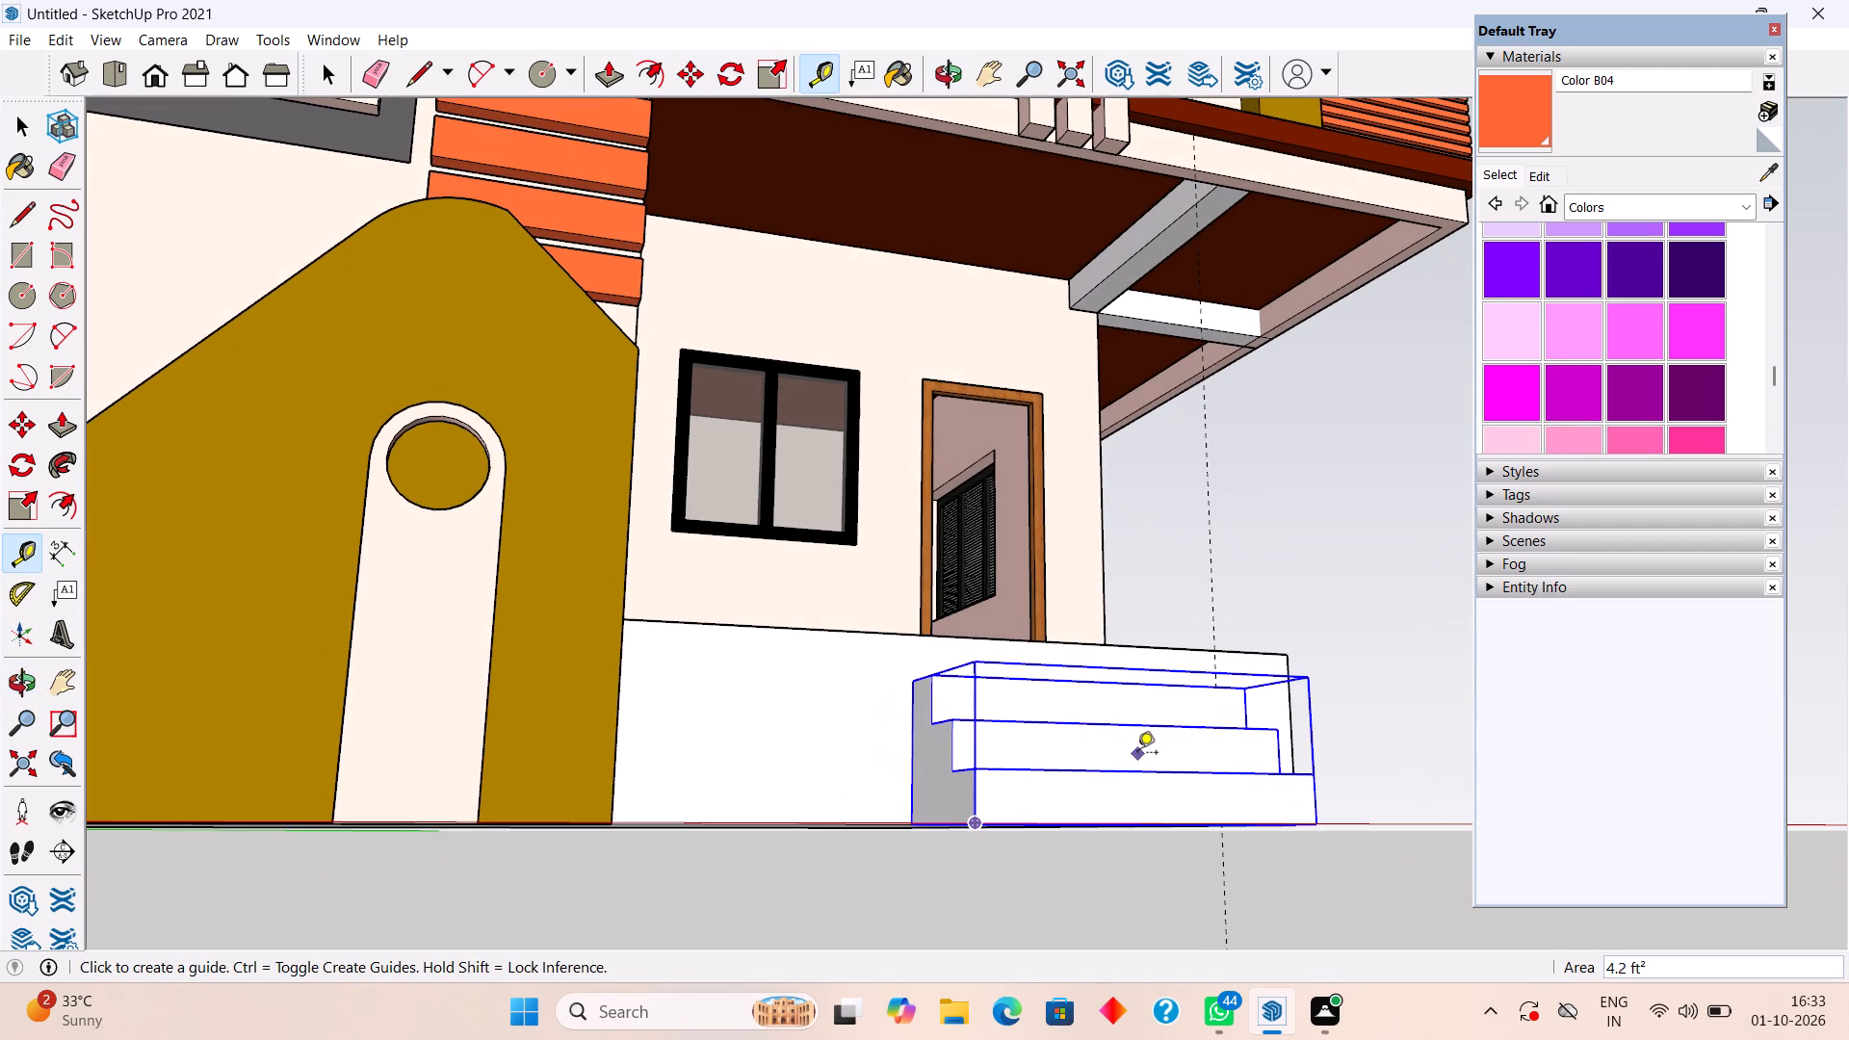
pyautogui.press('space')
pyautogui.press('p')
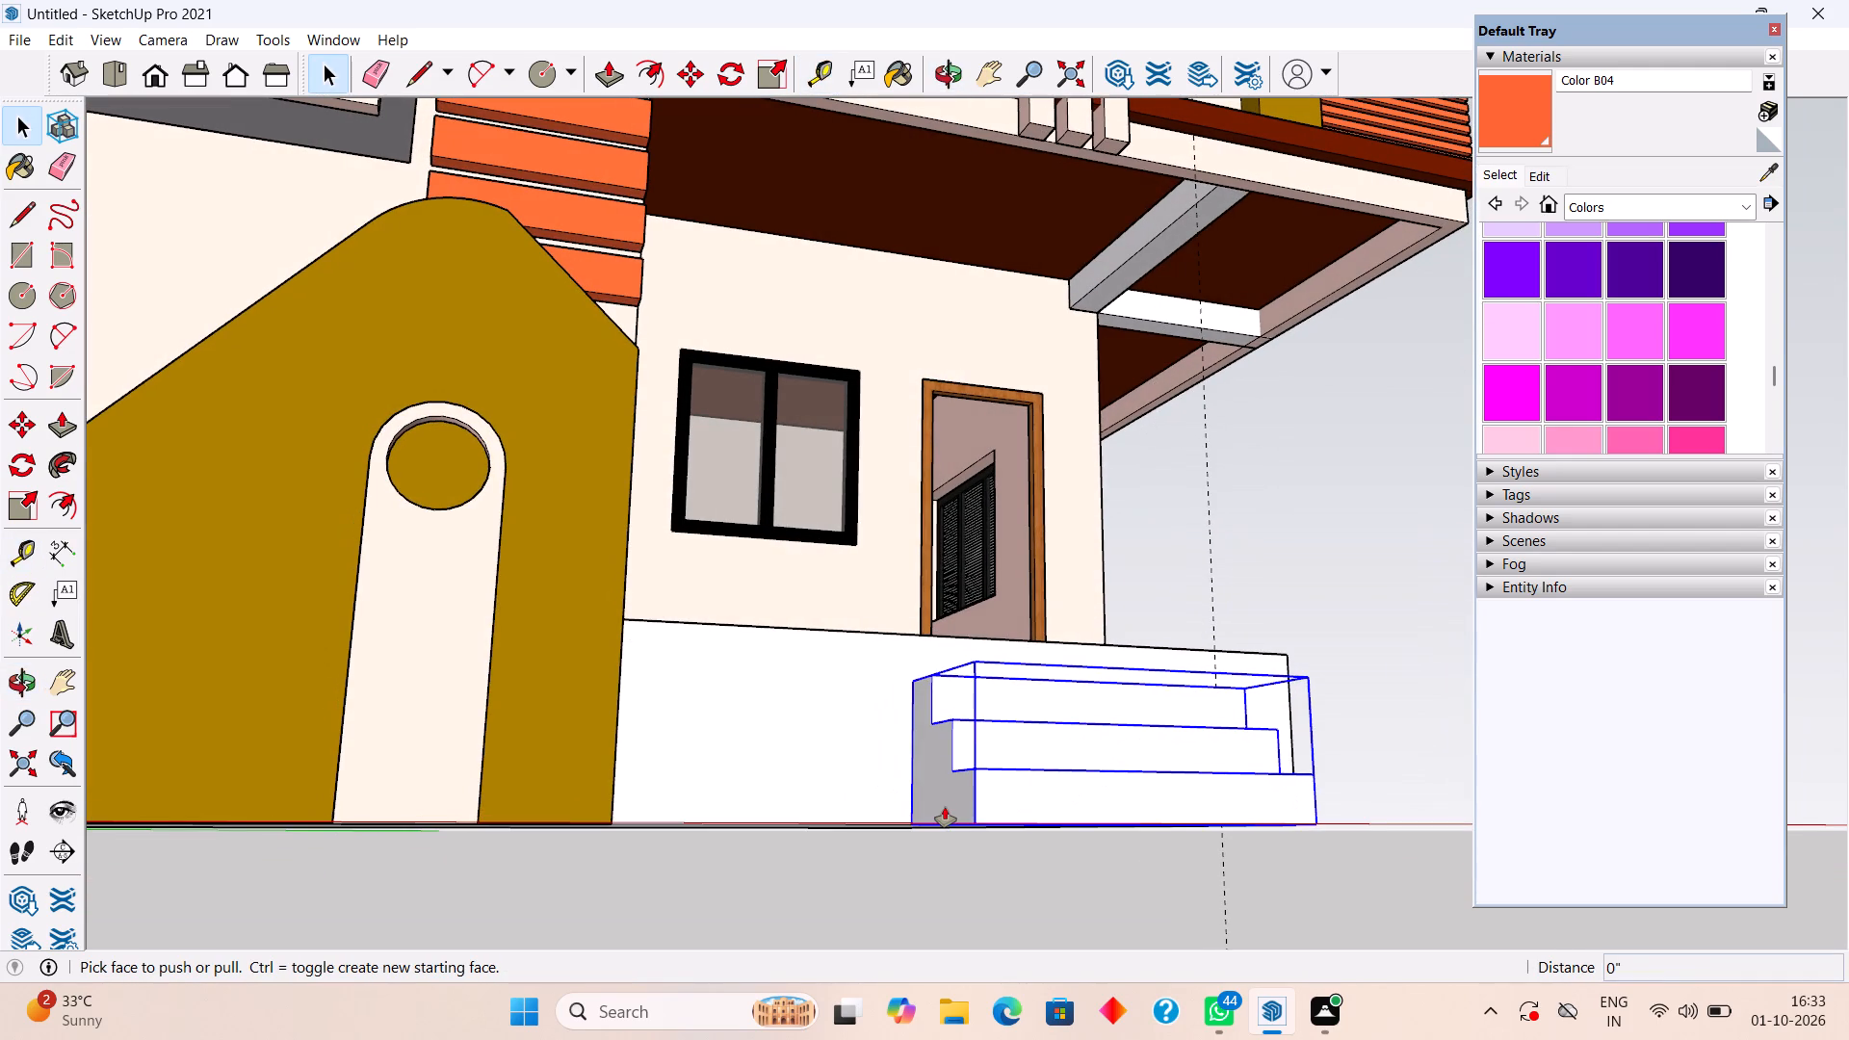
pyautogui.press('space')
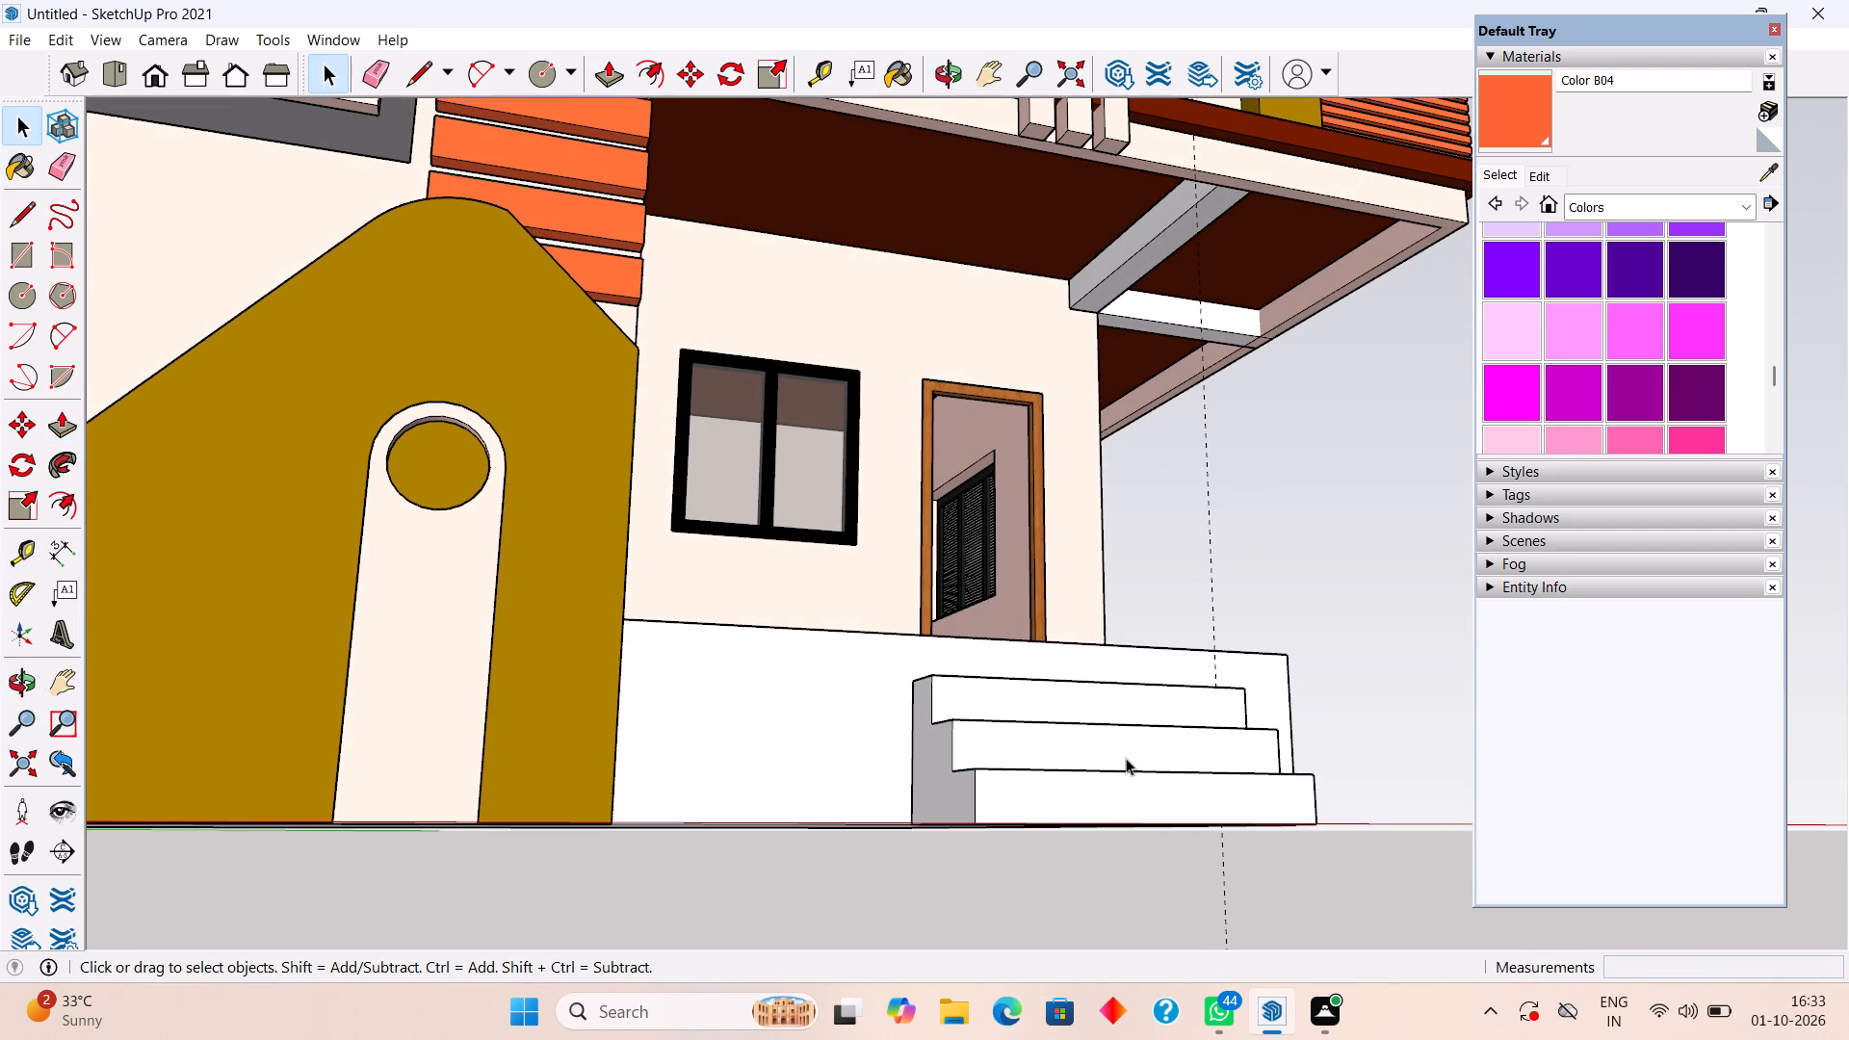
# Place a second vertical guide 3' from the first one, on the side away from the plinth corner.
pyautogui.moveTo(1131, 750); pyautogui.dragTo(1021, 894, button='middle')
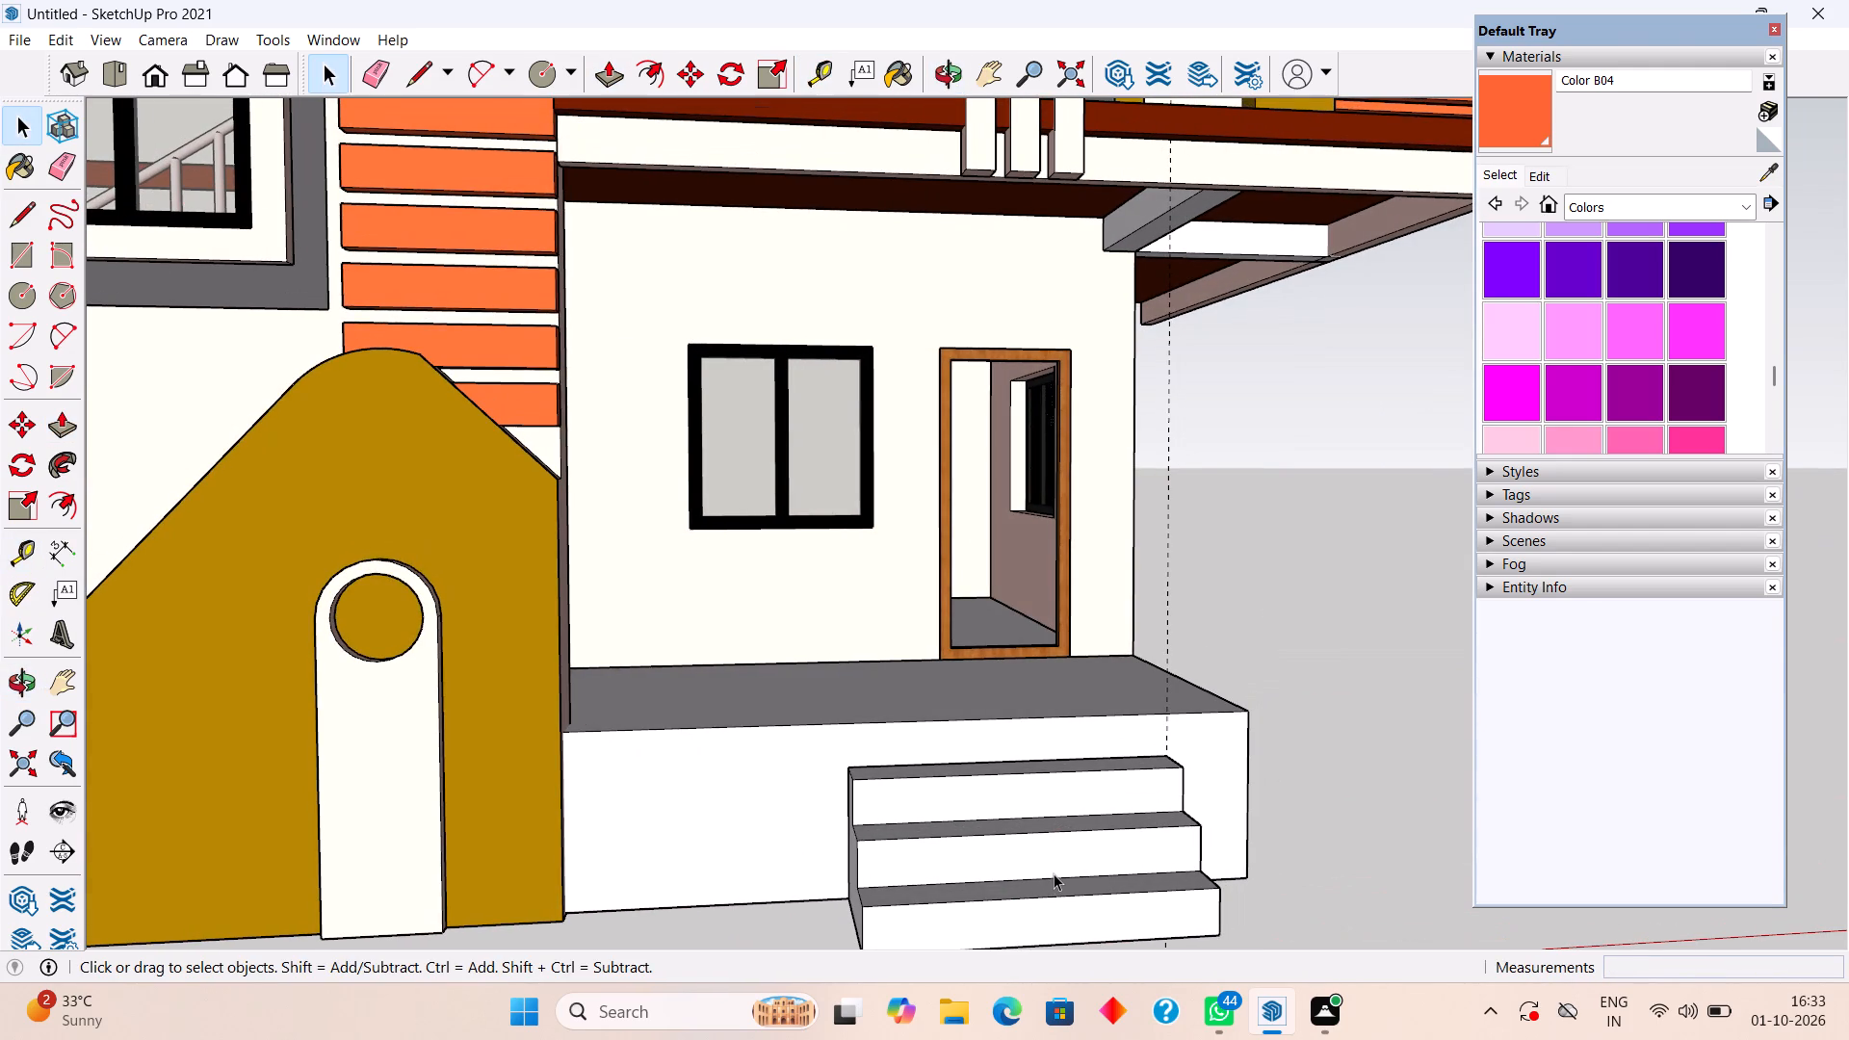
pyautogui.press('t')
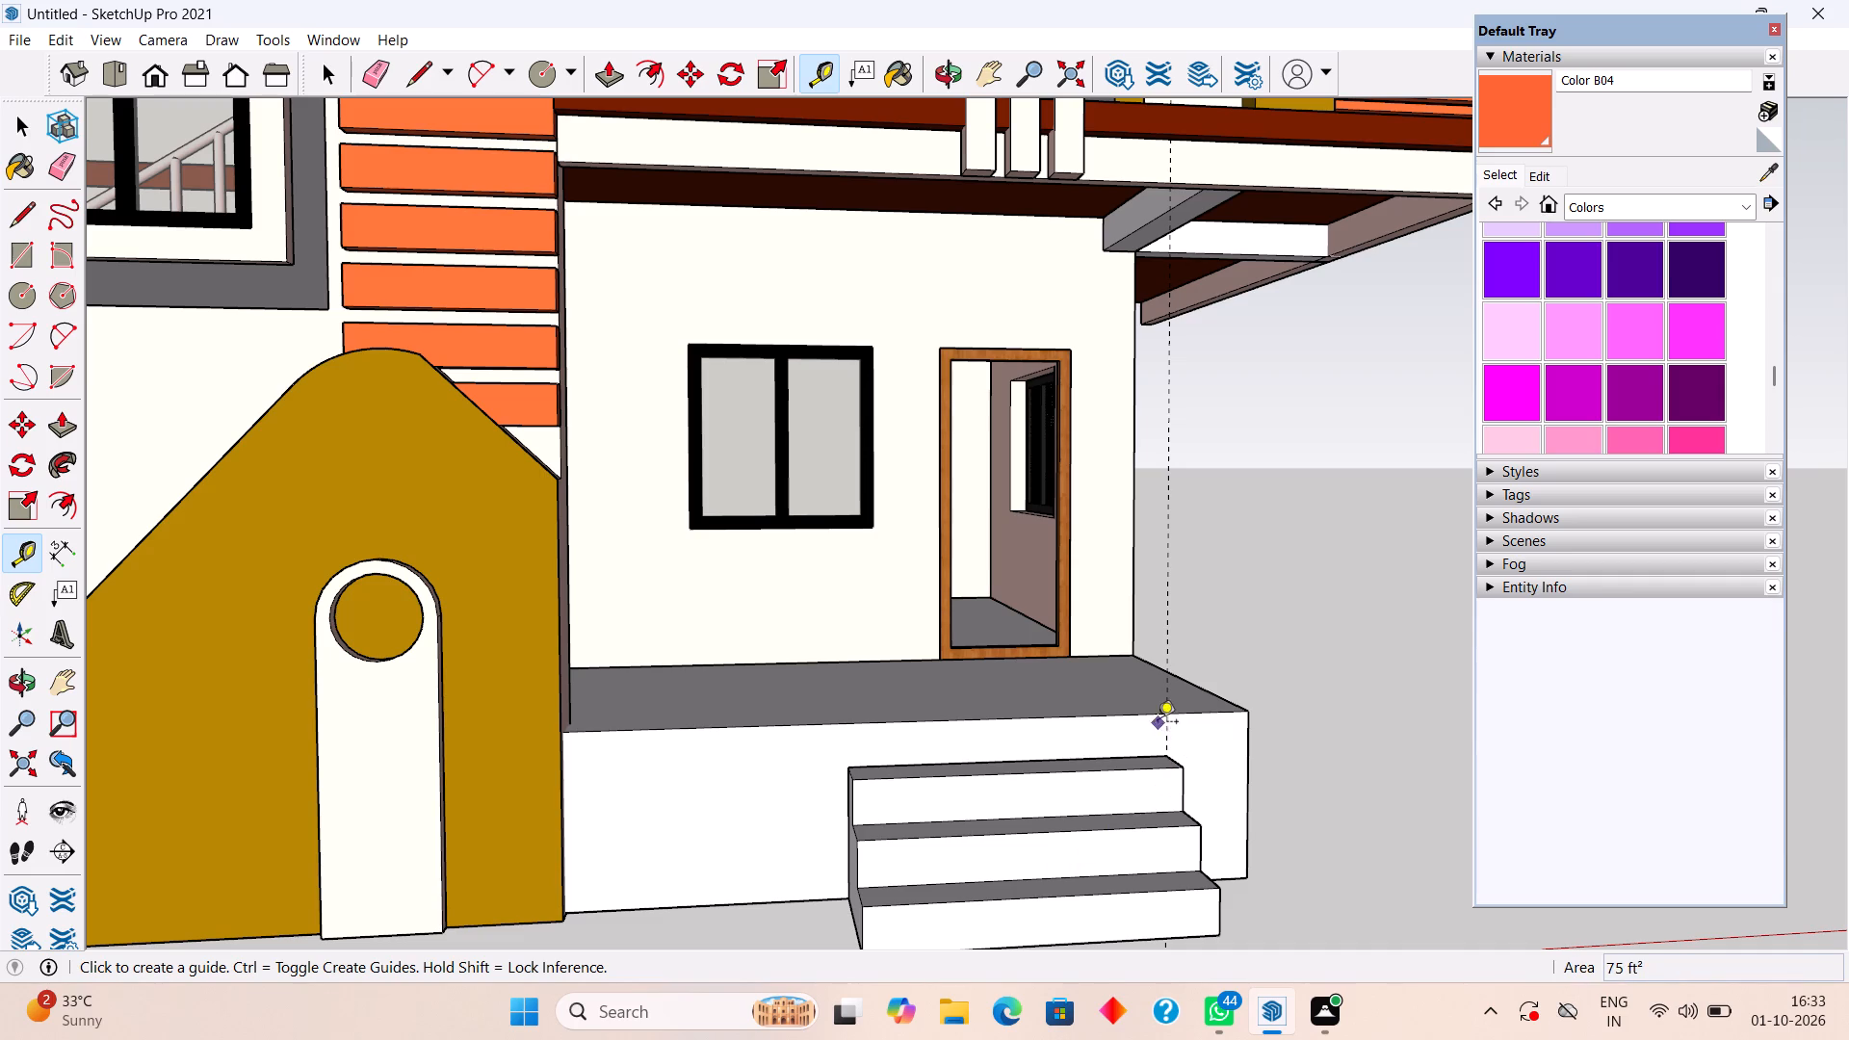
pyautogui.click(1172, 688)
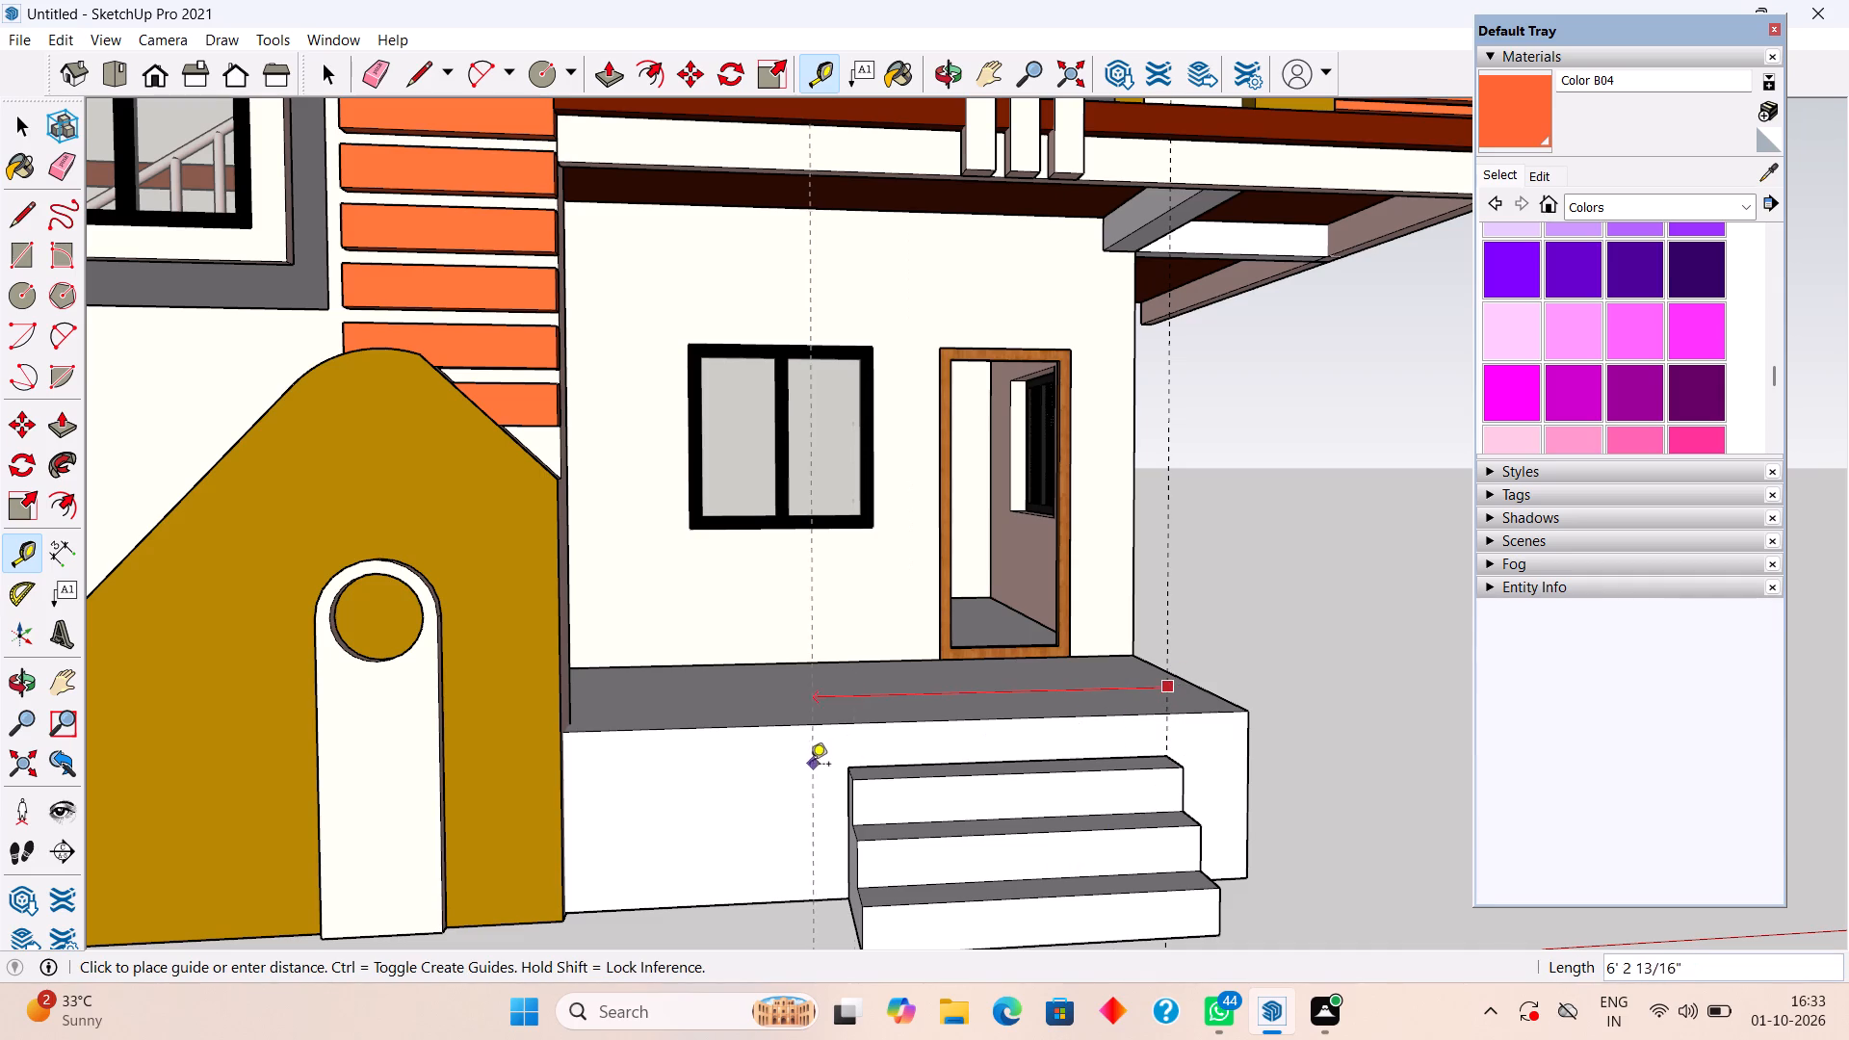
pyautogui.press('3')
pyautogui.hotkey('shift', '"')
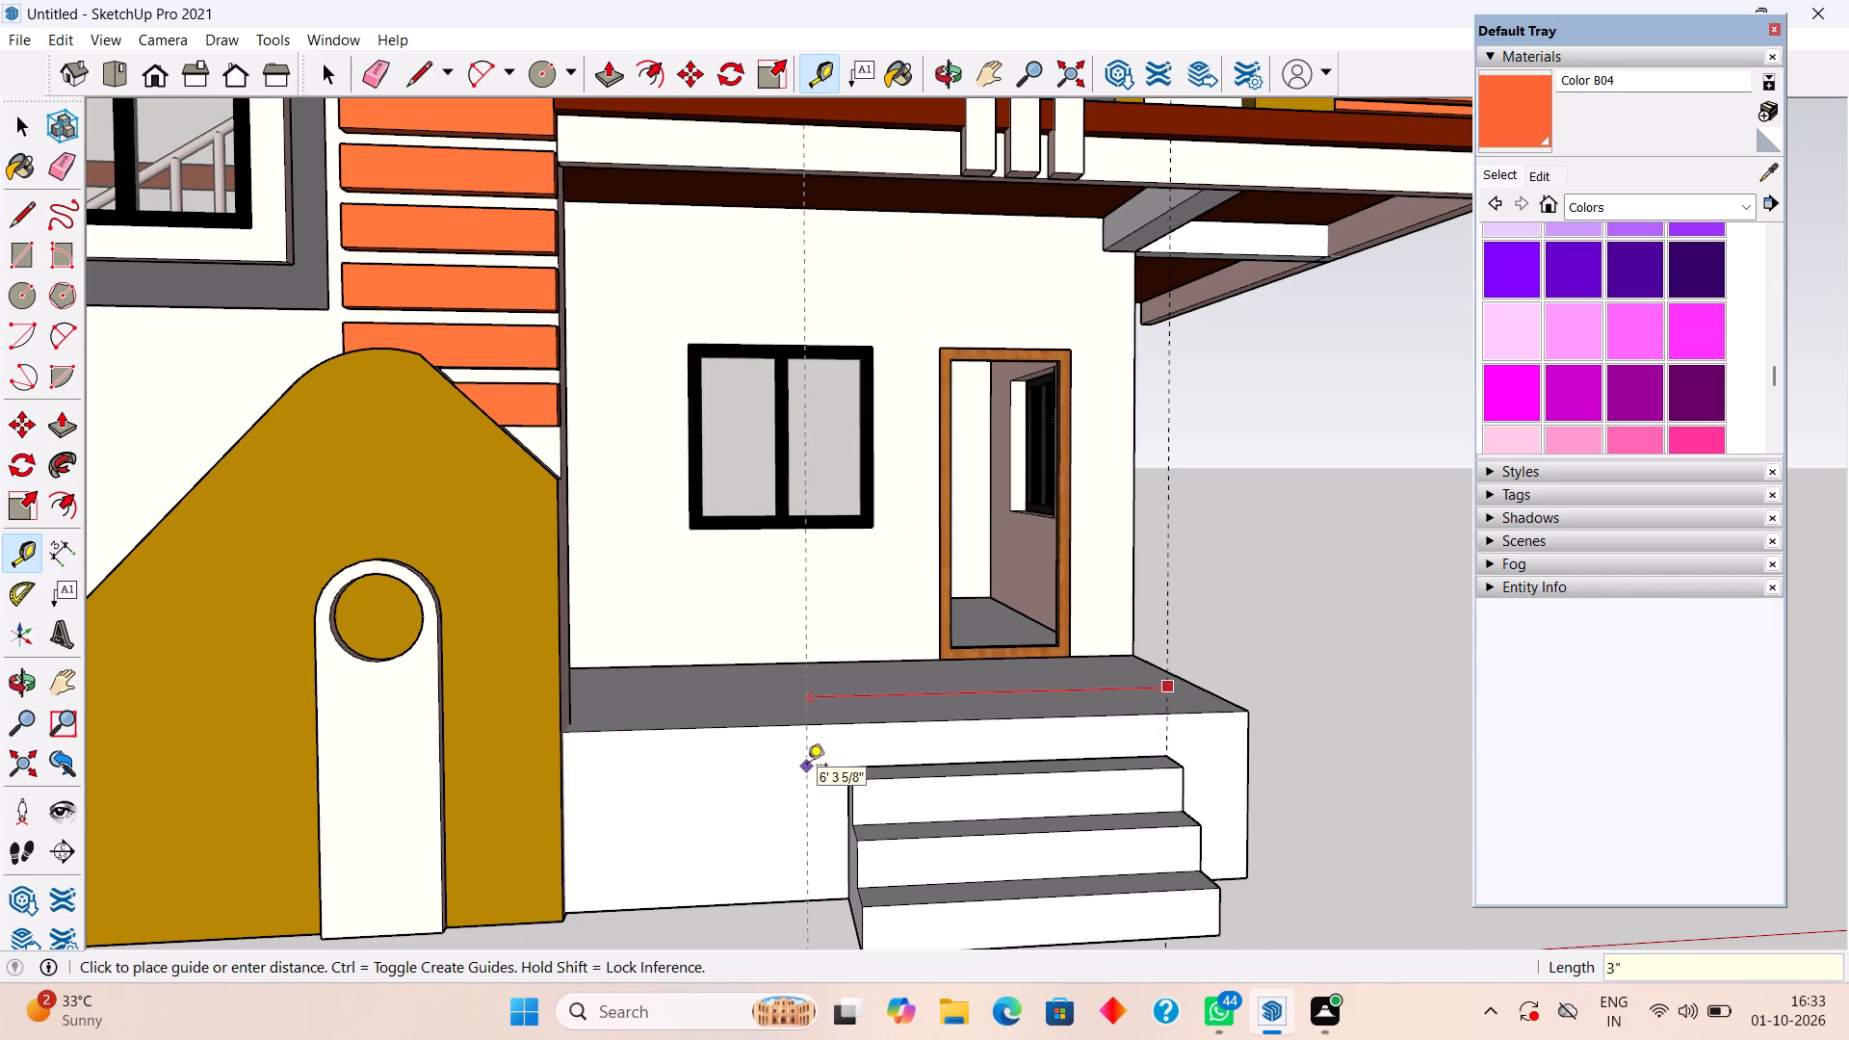
pyautogui.press('BackSpace')
pyautogui.press("'")
pyautogui.press('Return')
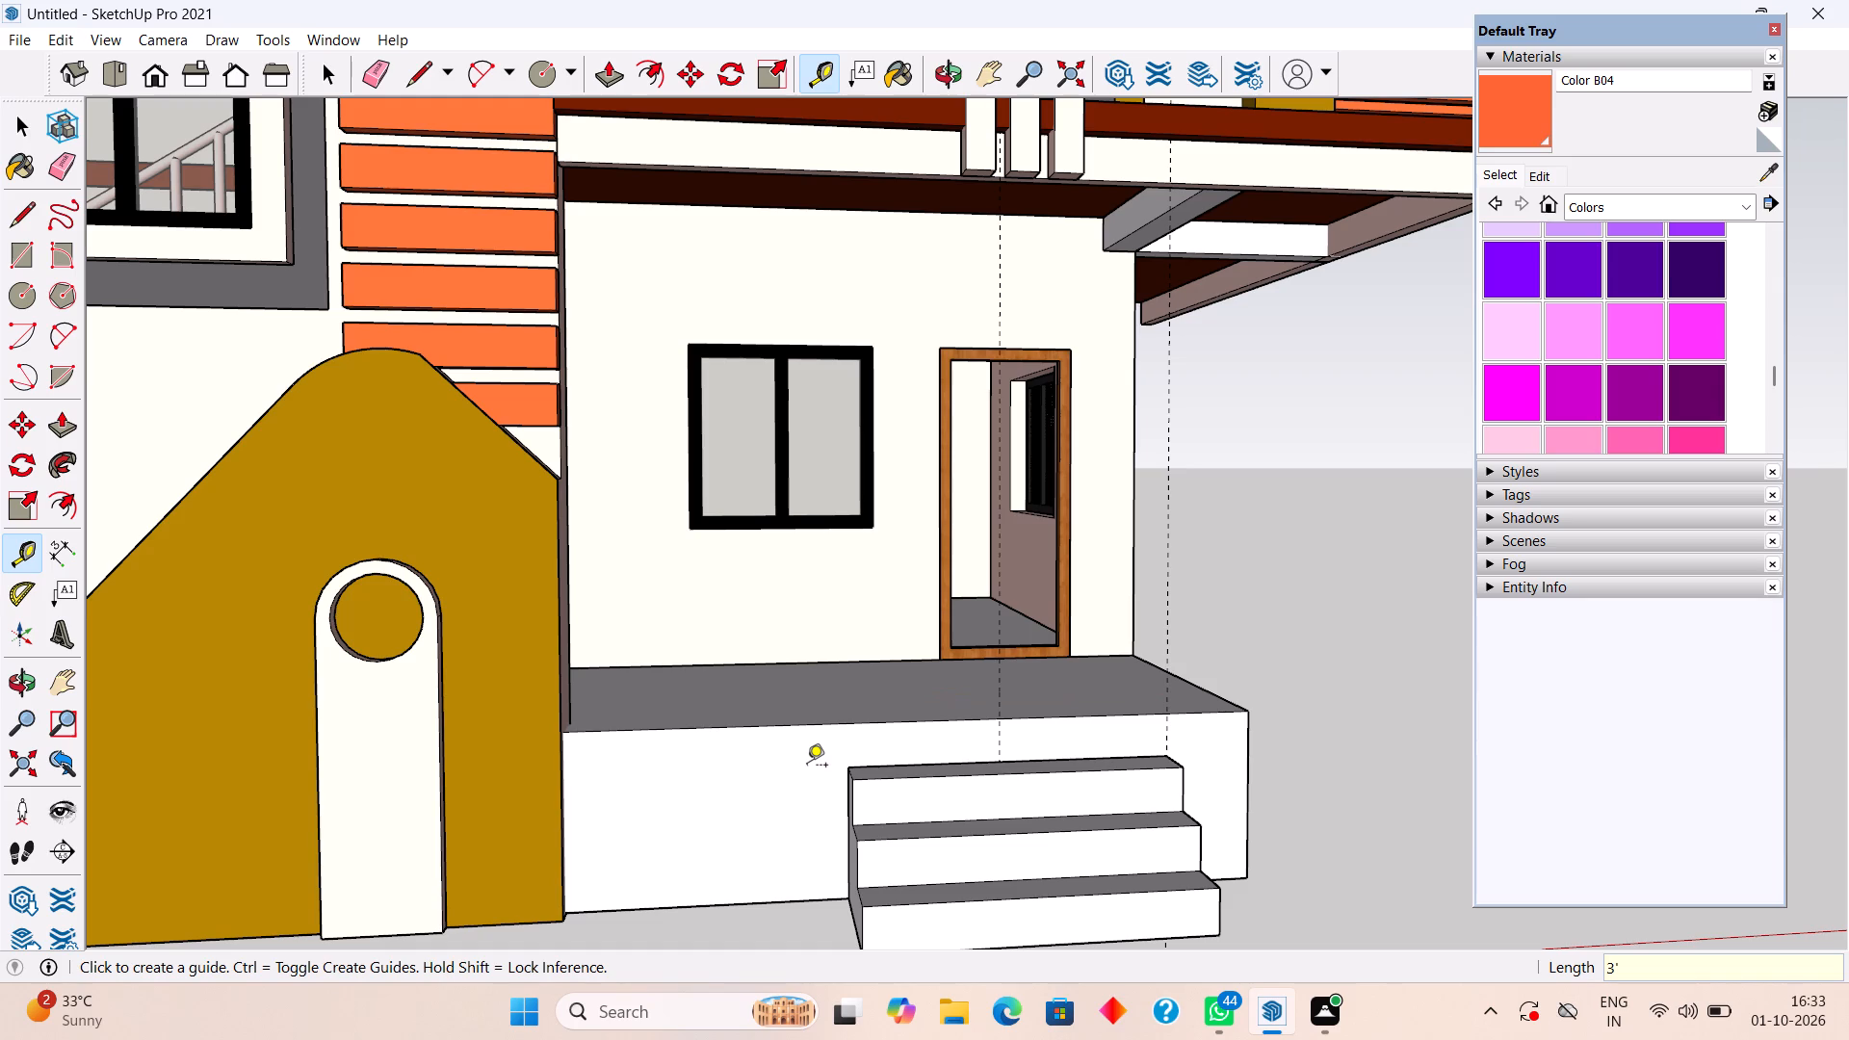
# Push the side face of the entrance steps about 5' 7 1/4" toward the plinth corner, collapsing them to their stepped profile.
pyautogui.press('space')
pyautogui.moveTo(899, 778); pyautogui.dragTo(1086, 712, button='middle')
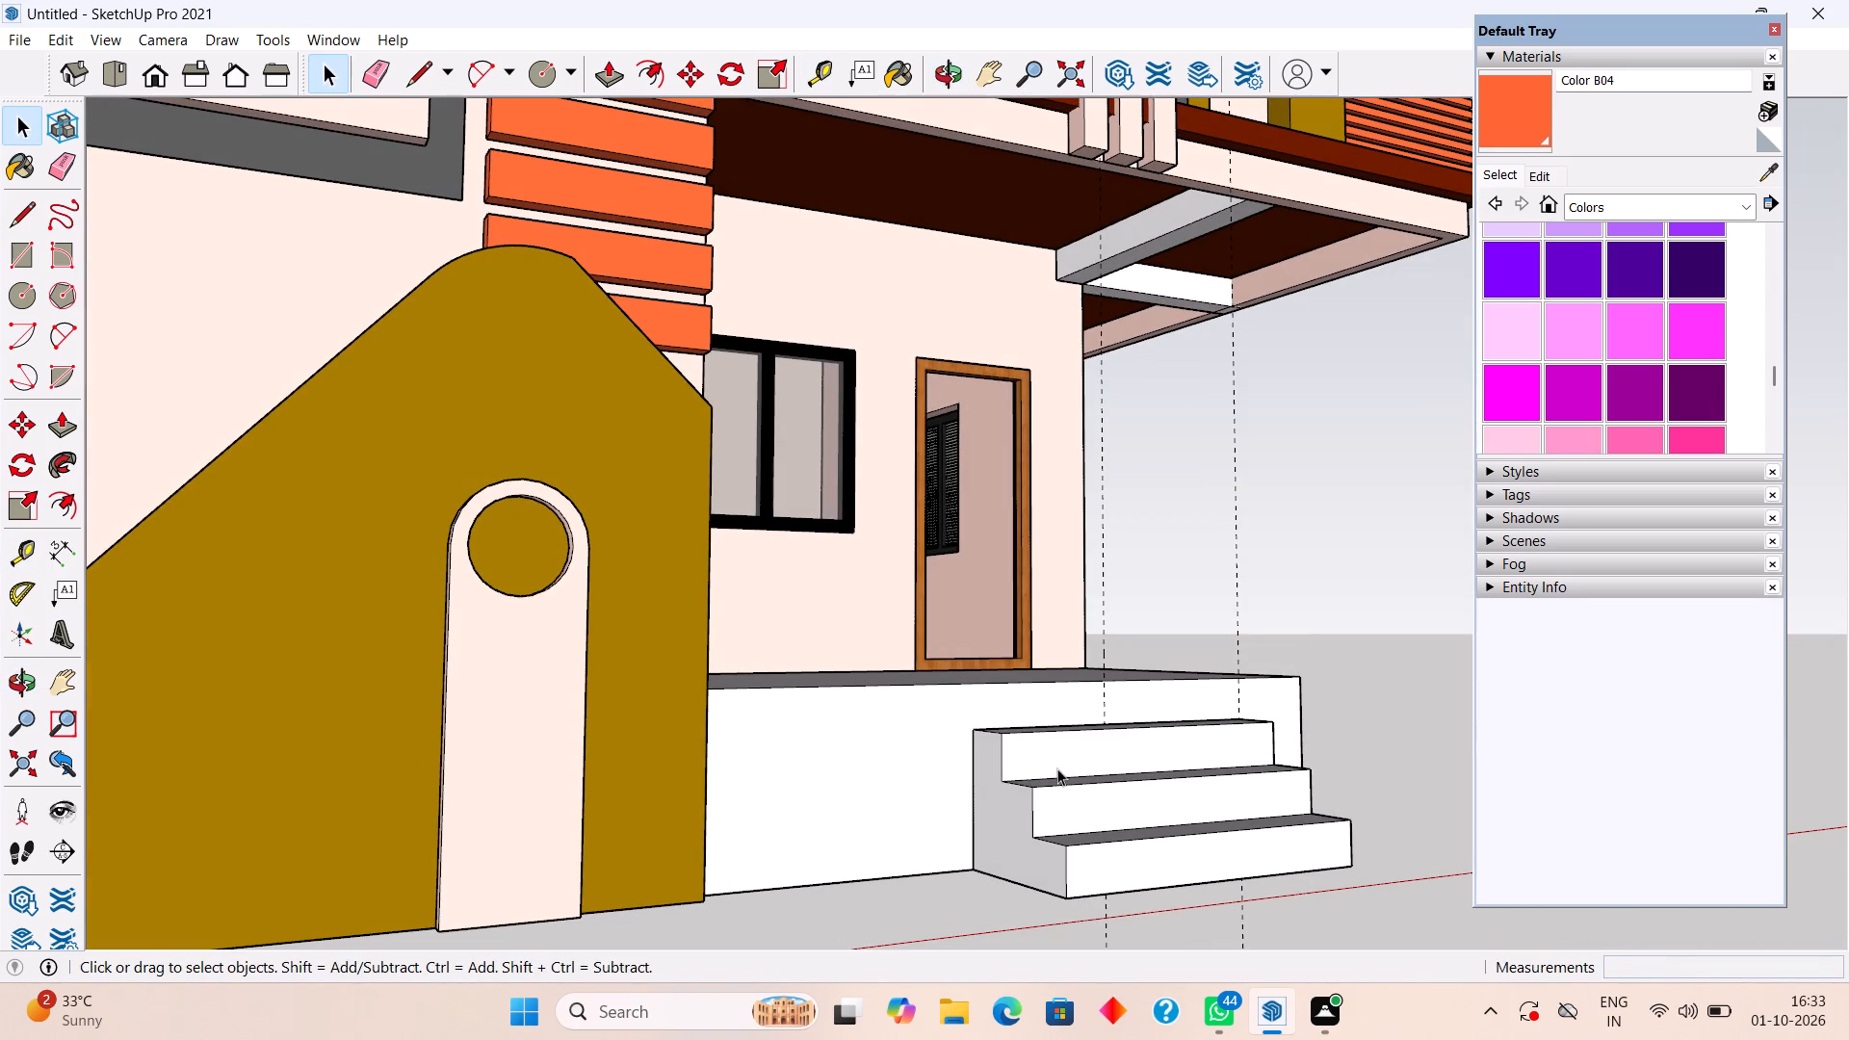
pyautogui.press('p')
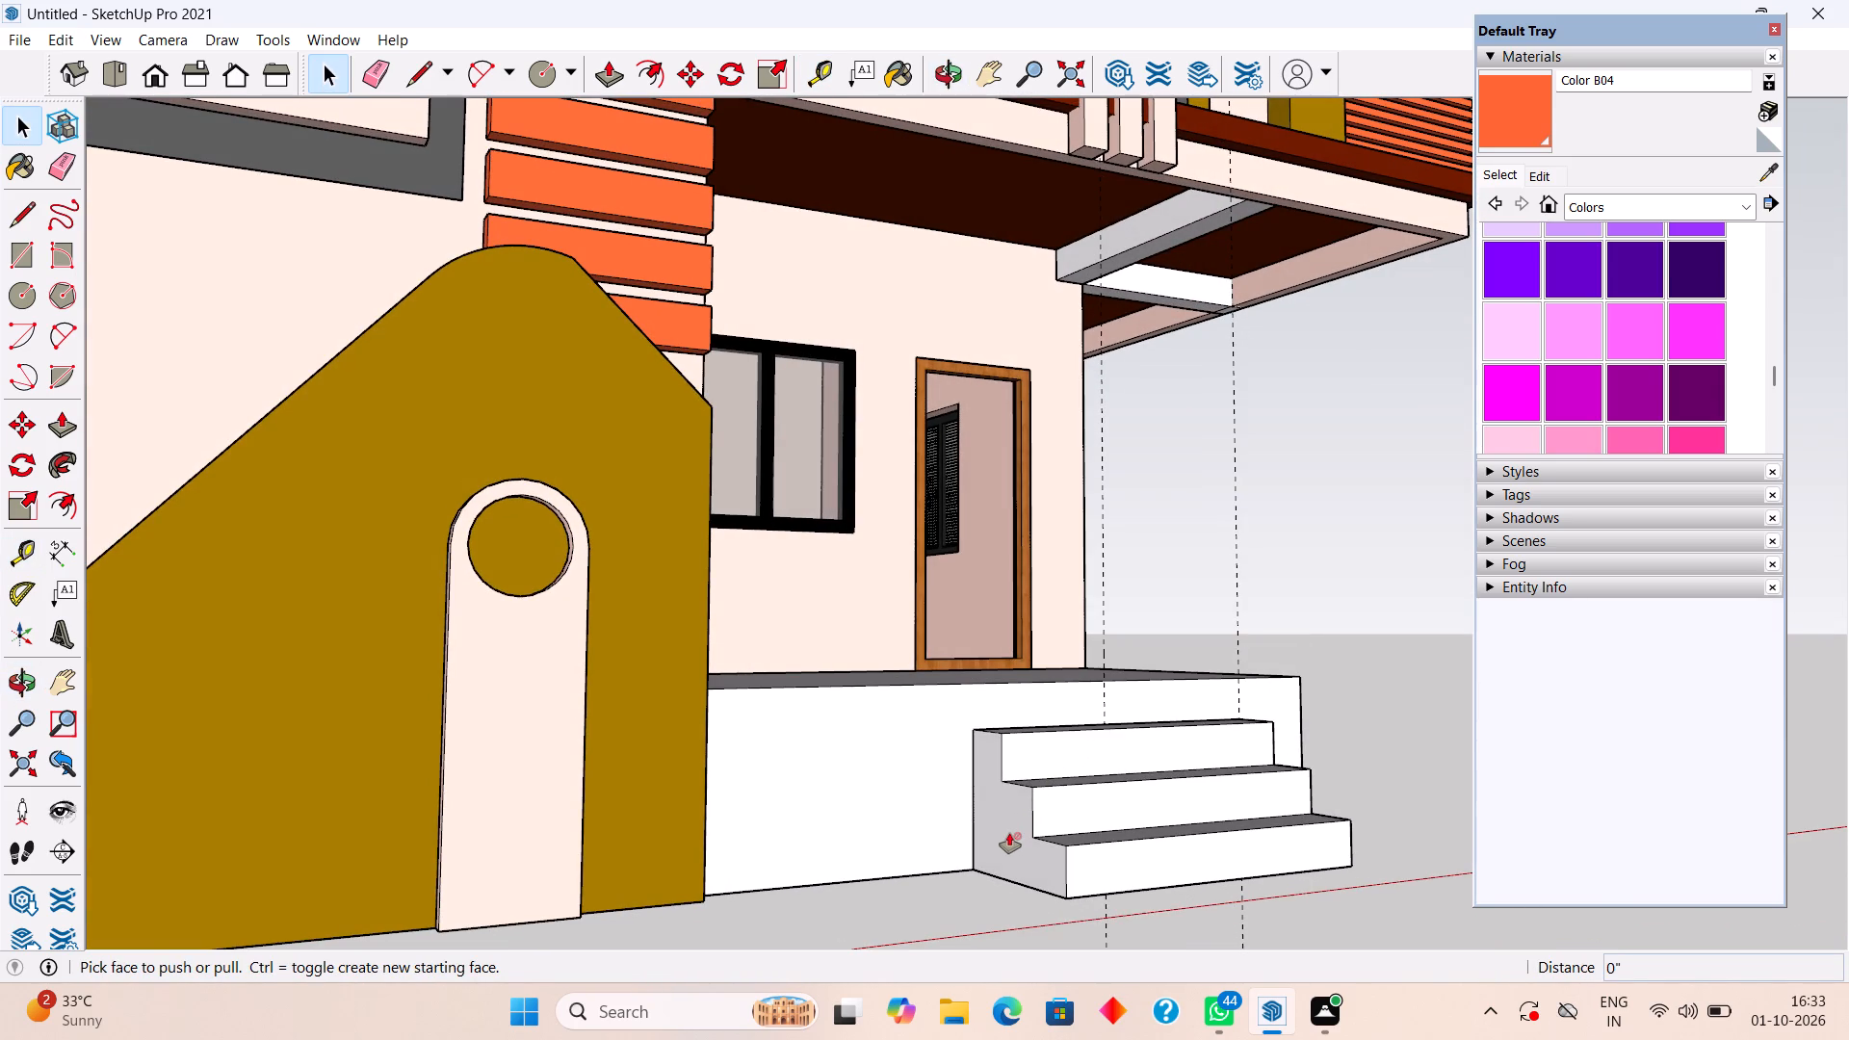
pyautogui.press('space')
pyautogui.tripleClick(1009, 826)
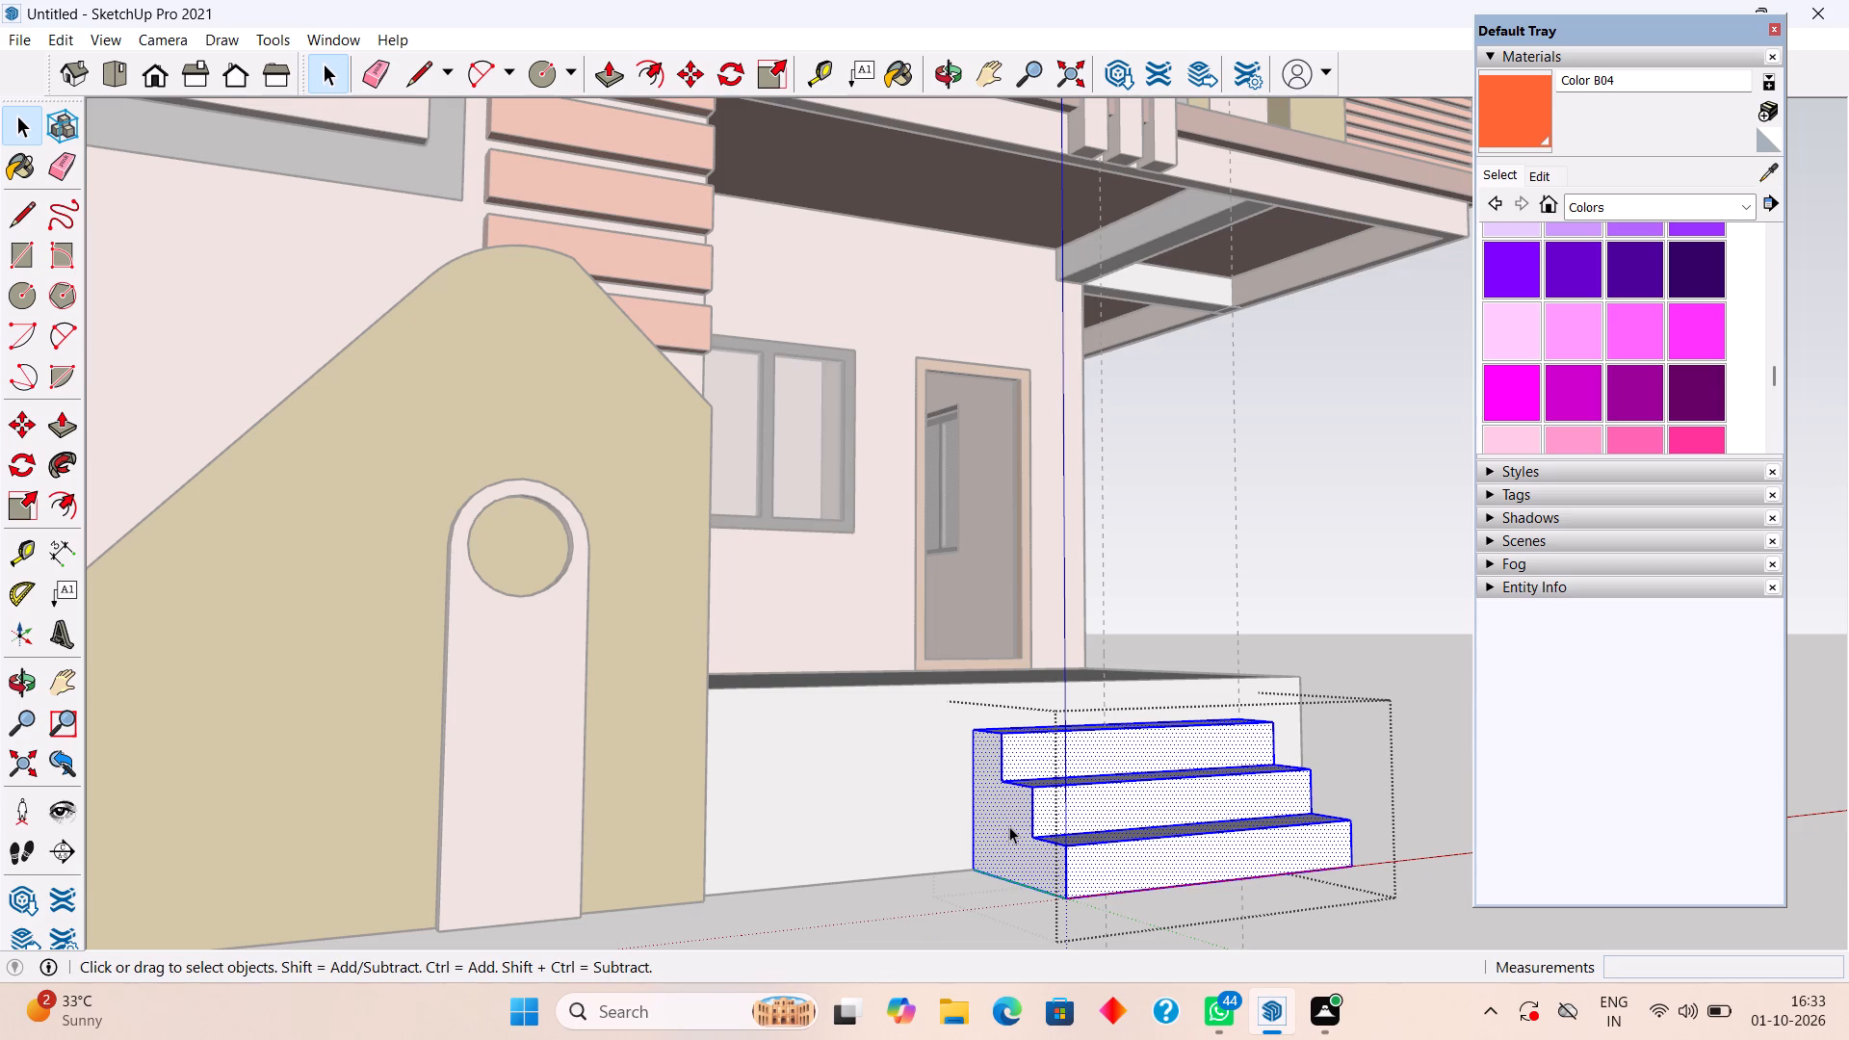
pyautogui.press('p')
pyautogui.click(1009, 826)
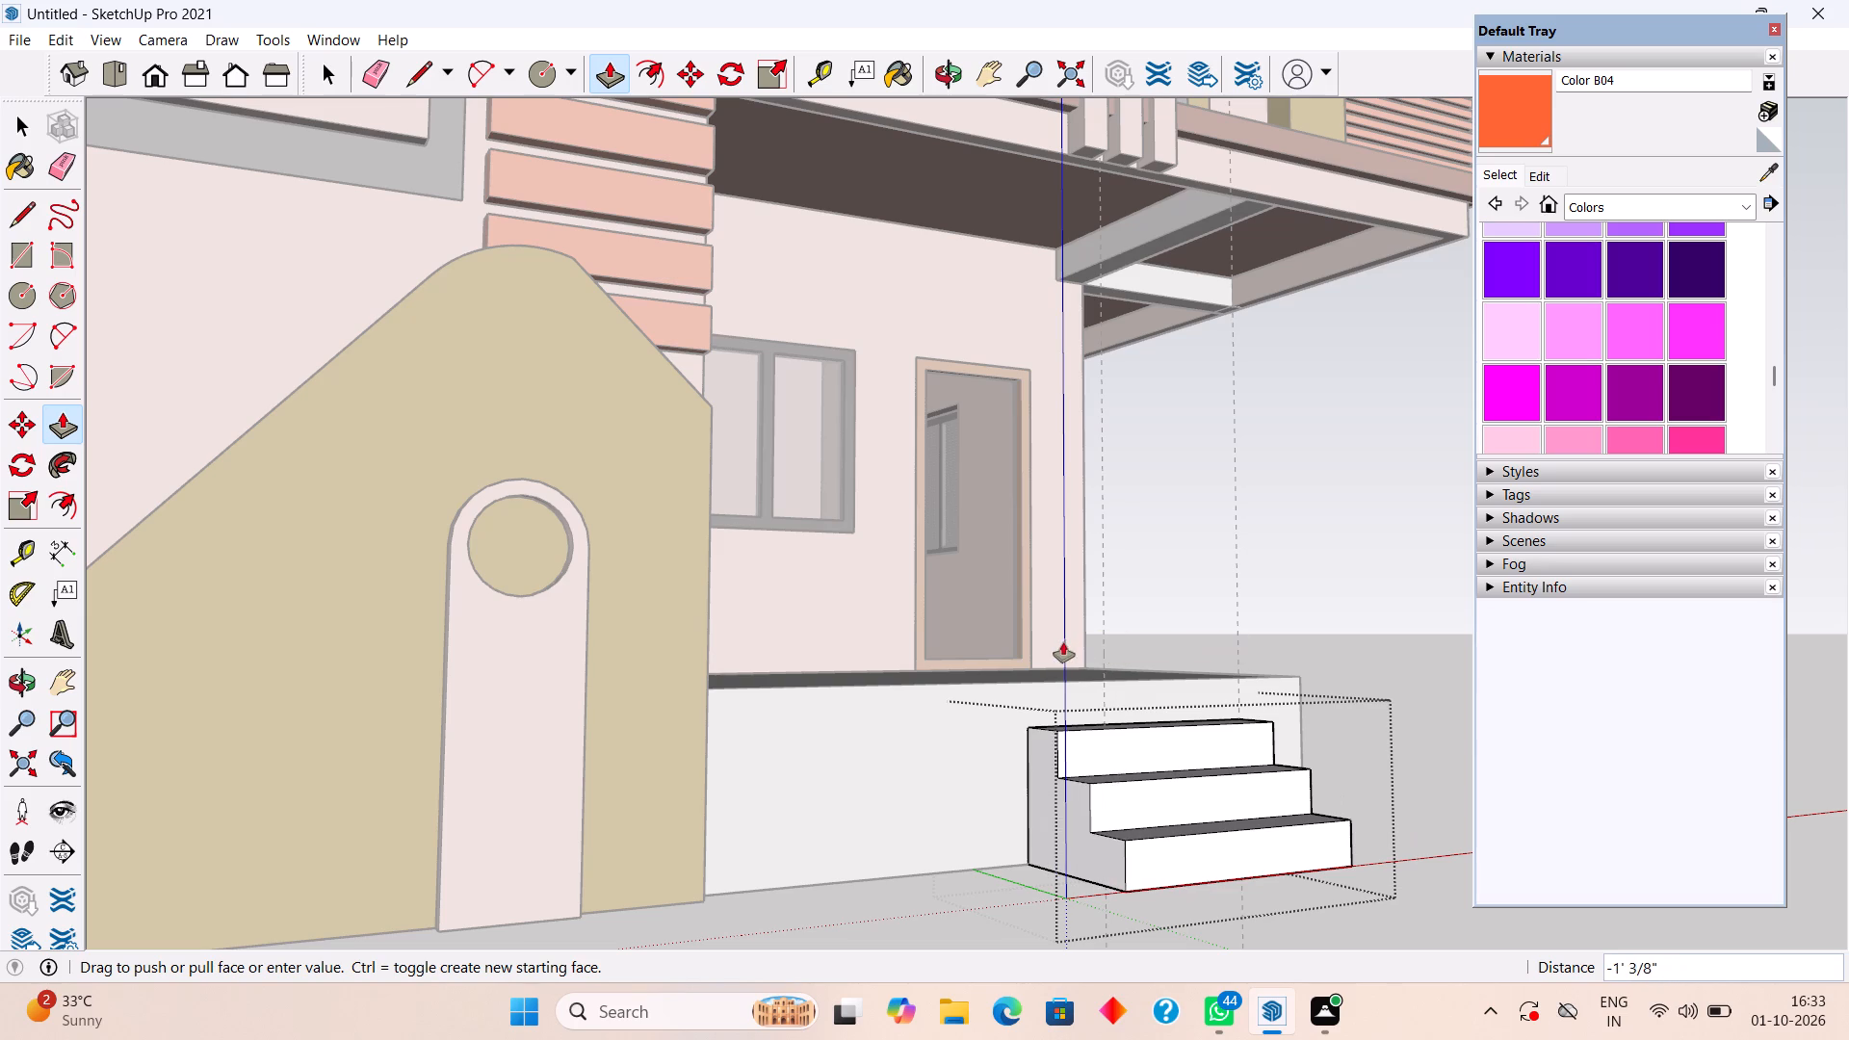
pyautogui.click(1033, 681)
# Extrude the stepped profile 4' along the plinth front, away from the plinth's outer corner.
pyautogui.moveTo(1150, 692); pyautogui.dragTo(769, 684, button='middle')
pyautogui.moveTo(858, 733); pyautogui.dragTo(1137, 745, button='middle')
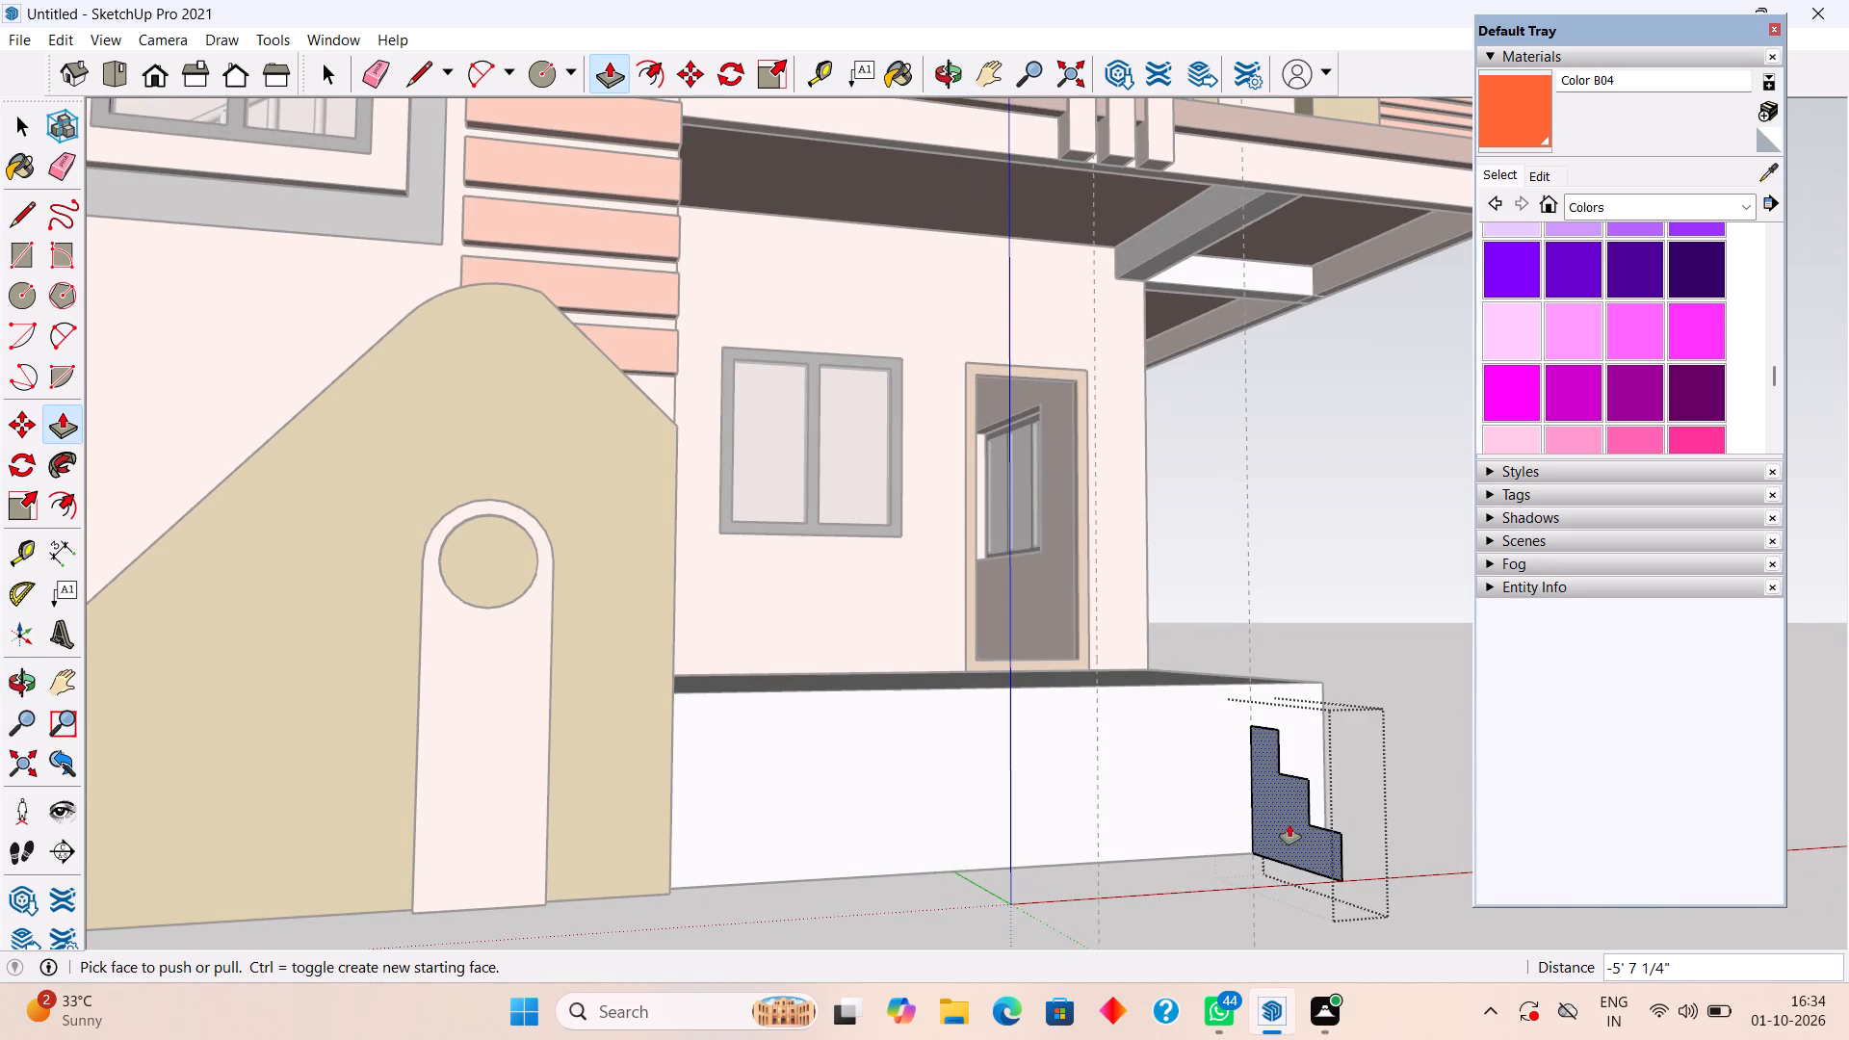
pyautogui.click(1289, 824)
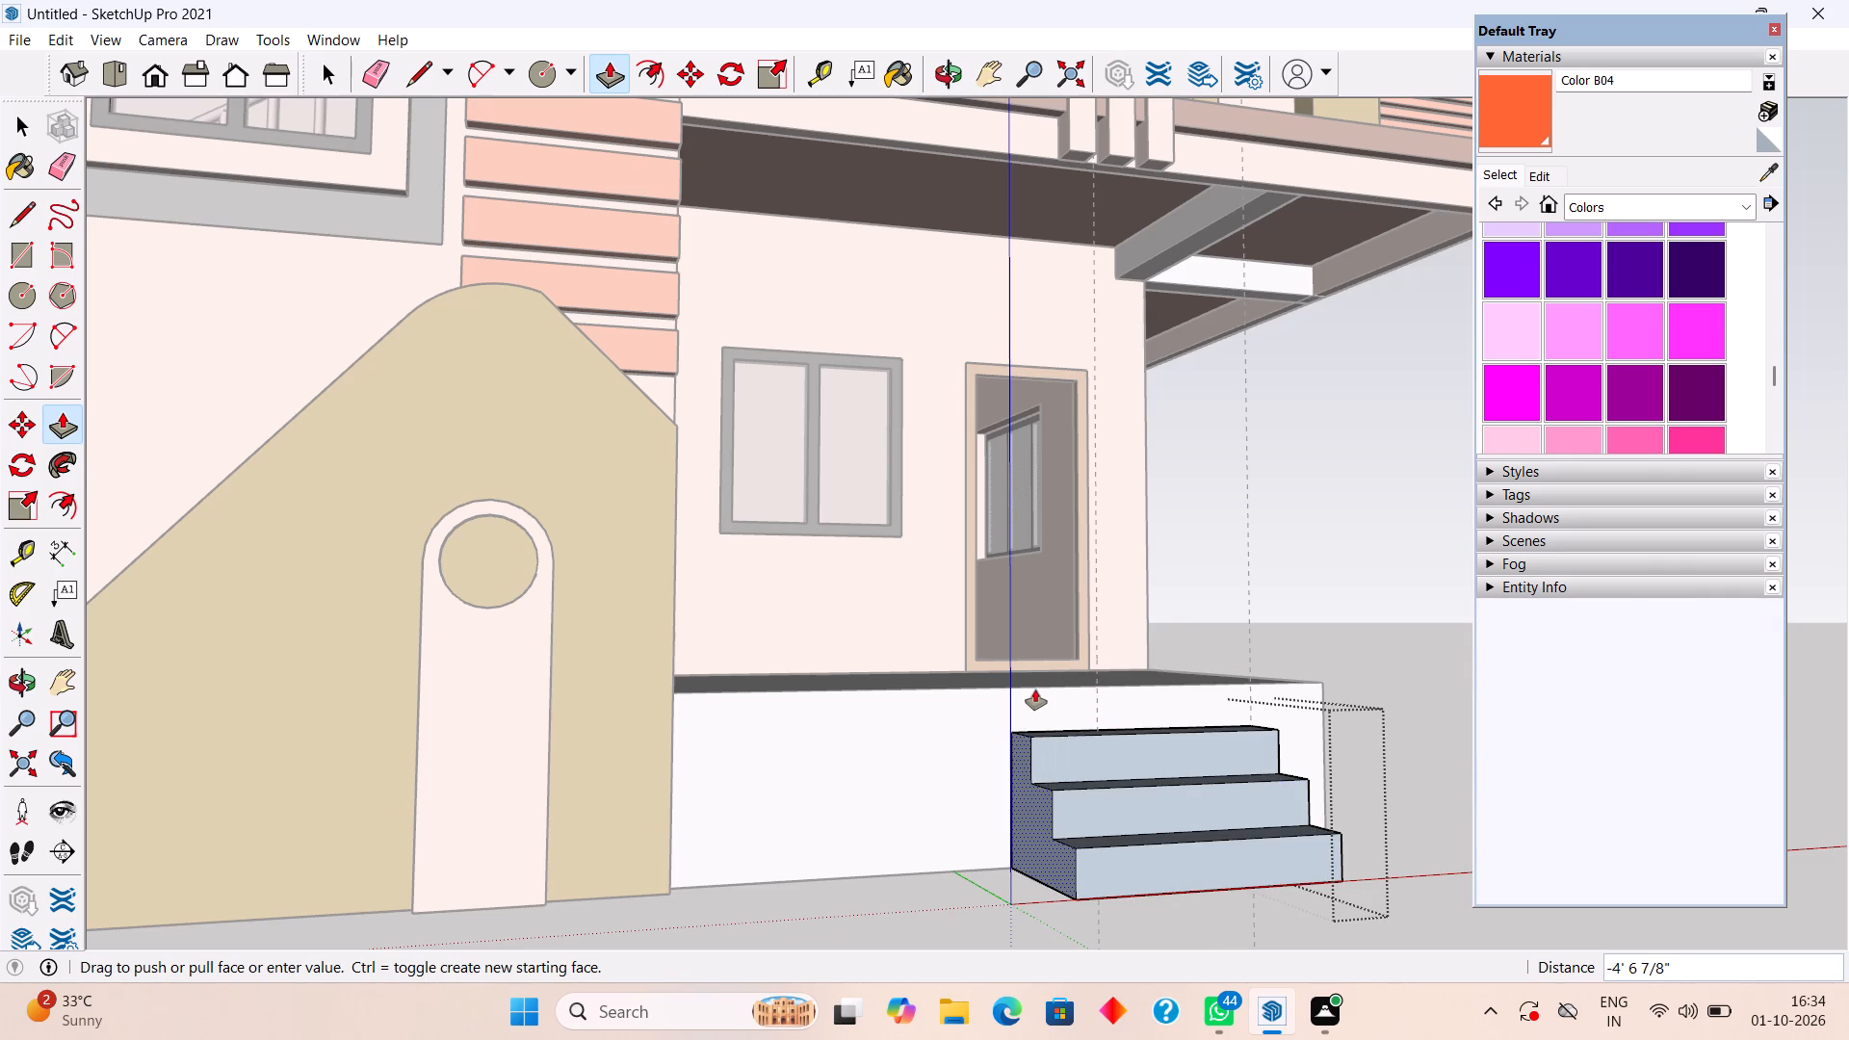
pyautogui.write("4'")
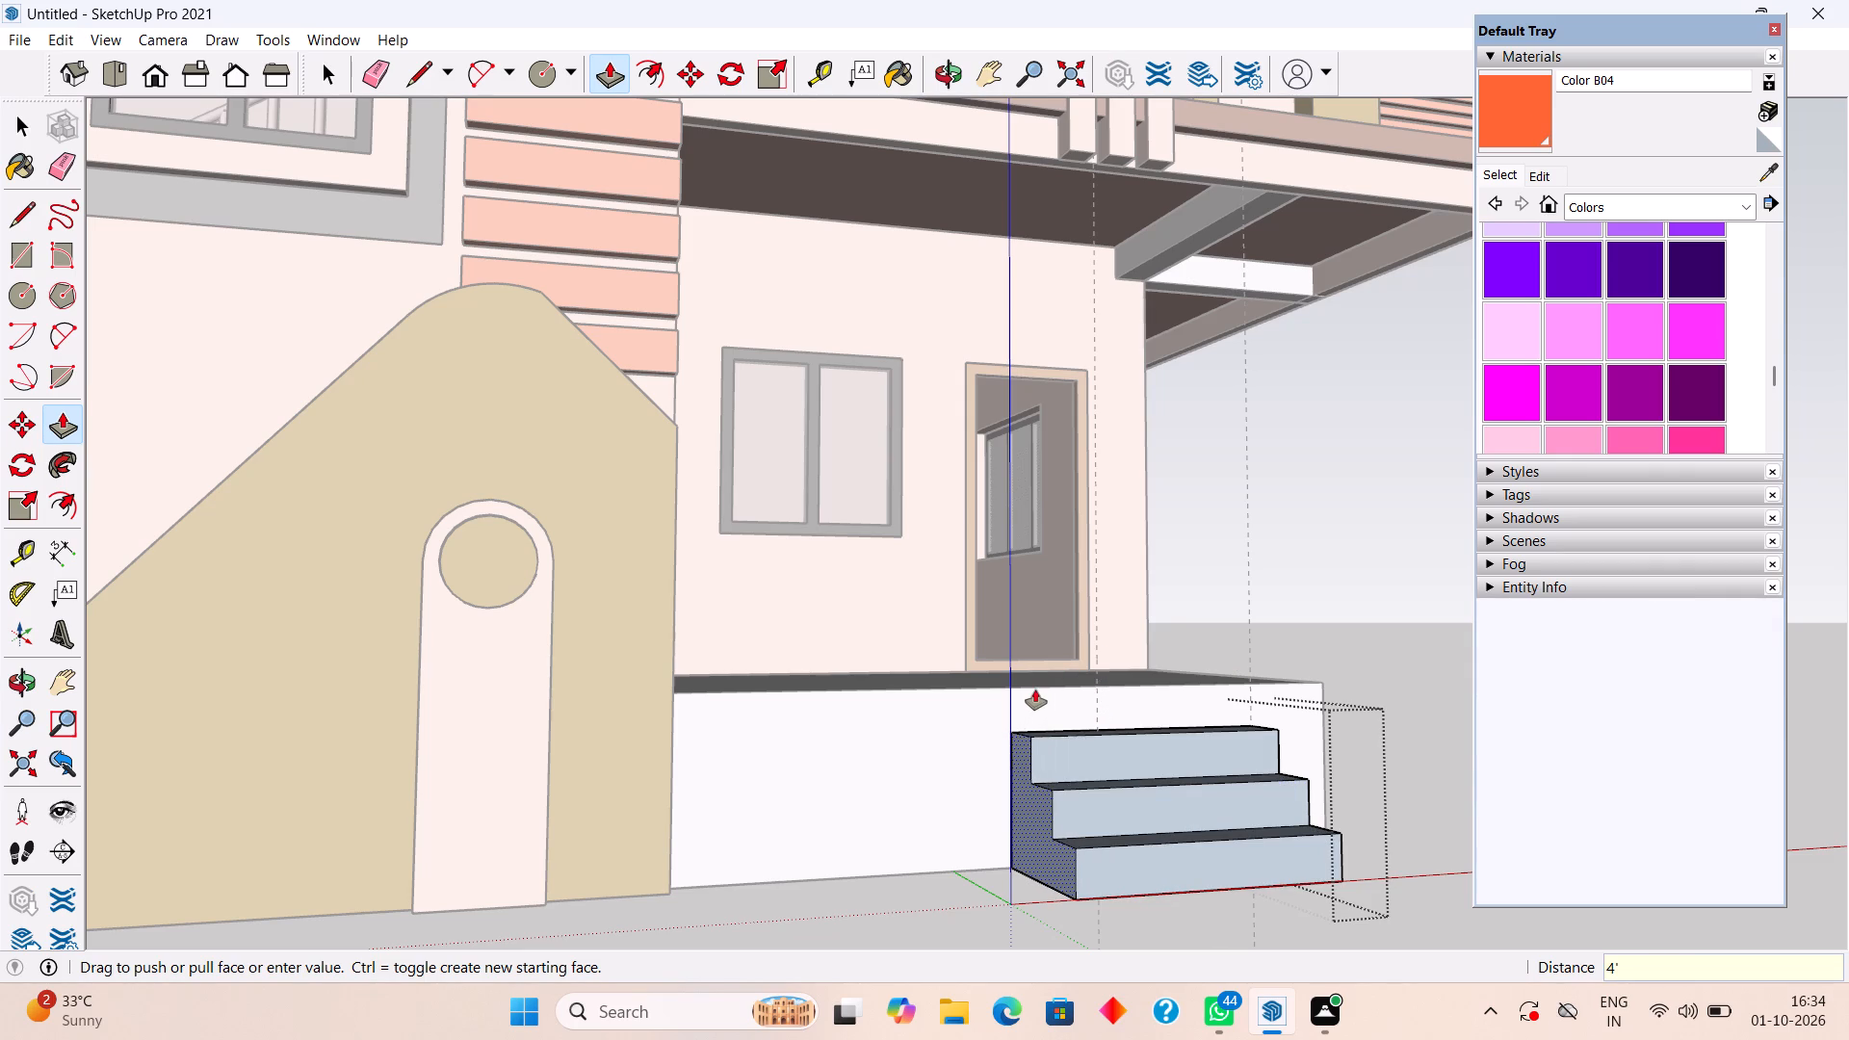
pyautogui.press('Return')
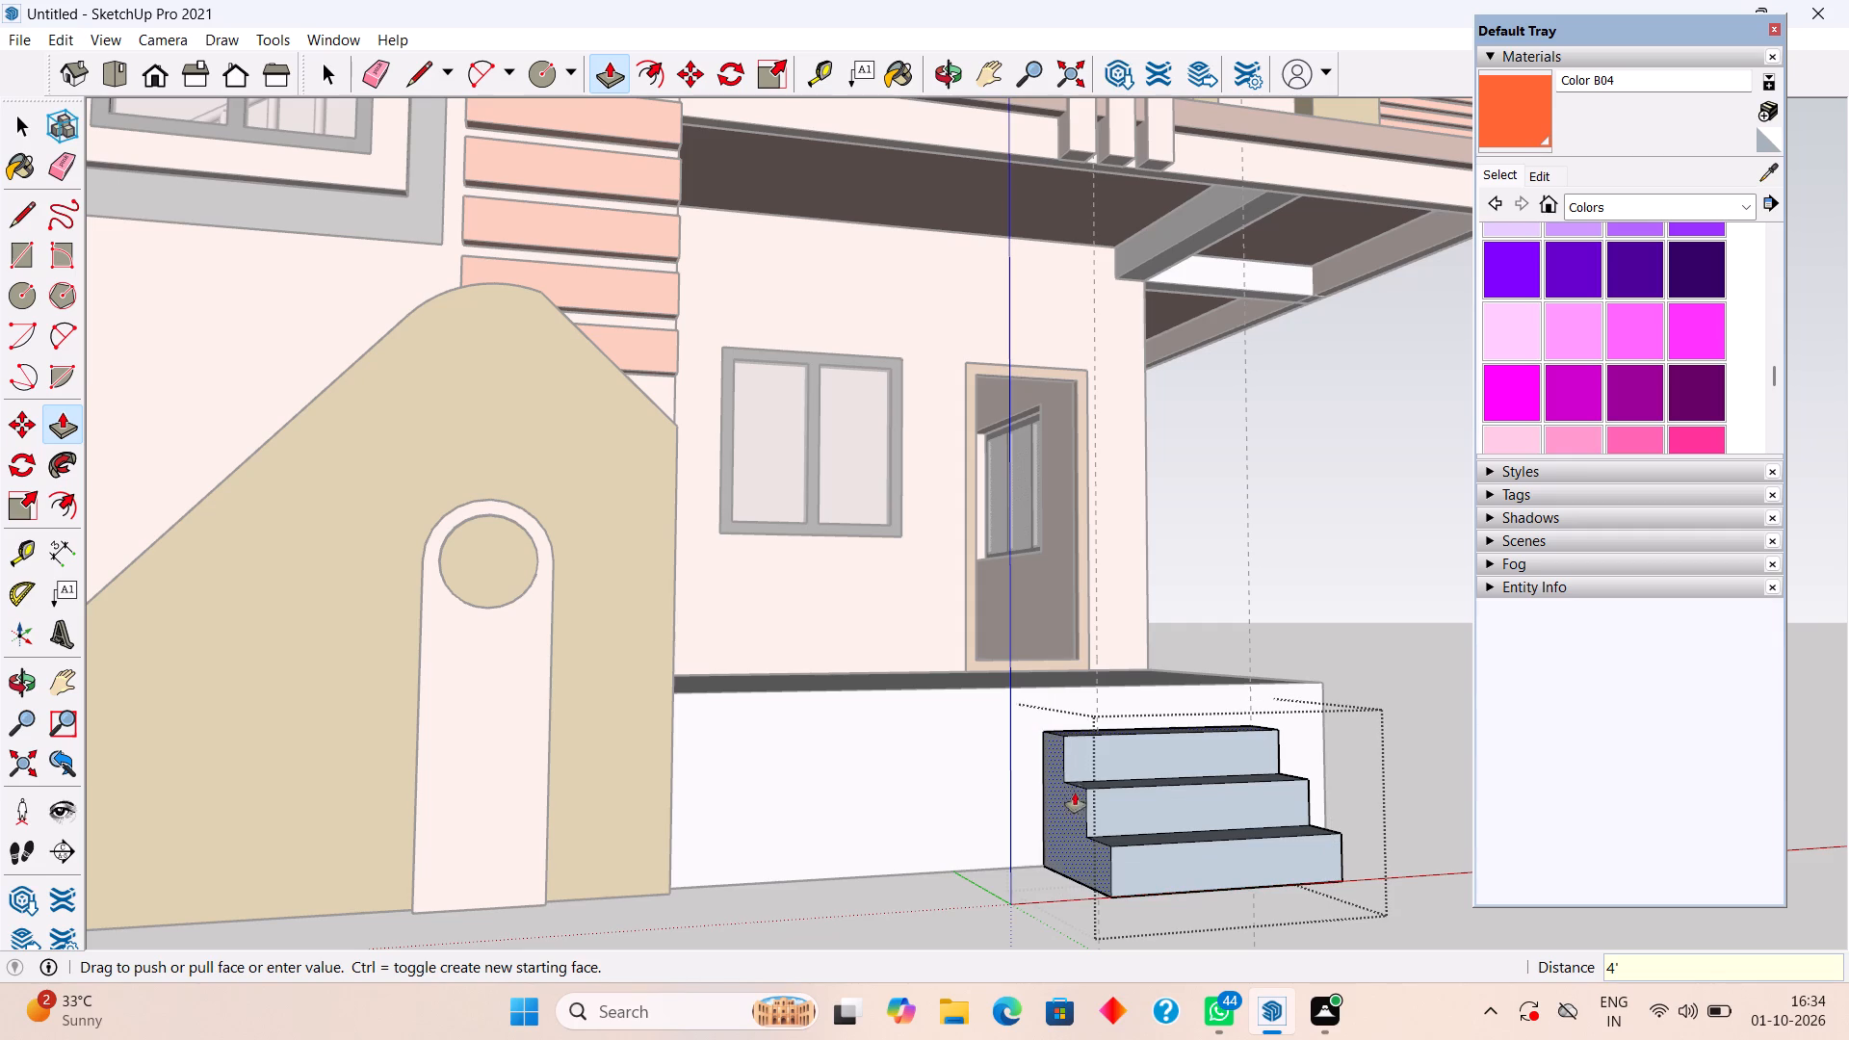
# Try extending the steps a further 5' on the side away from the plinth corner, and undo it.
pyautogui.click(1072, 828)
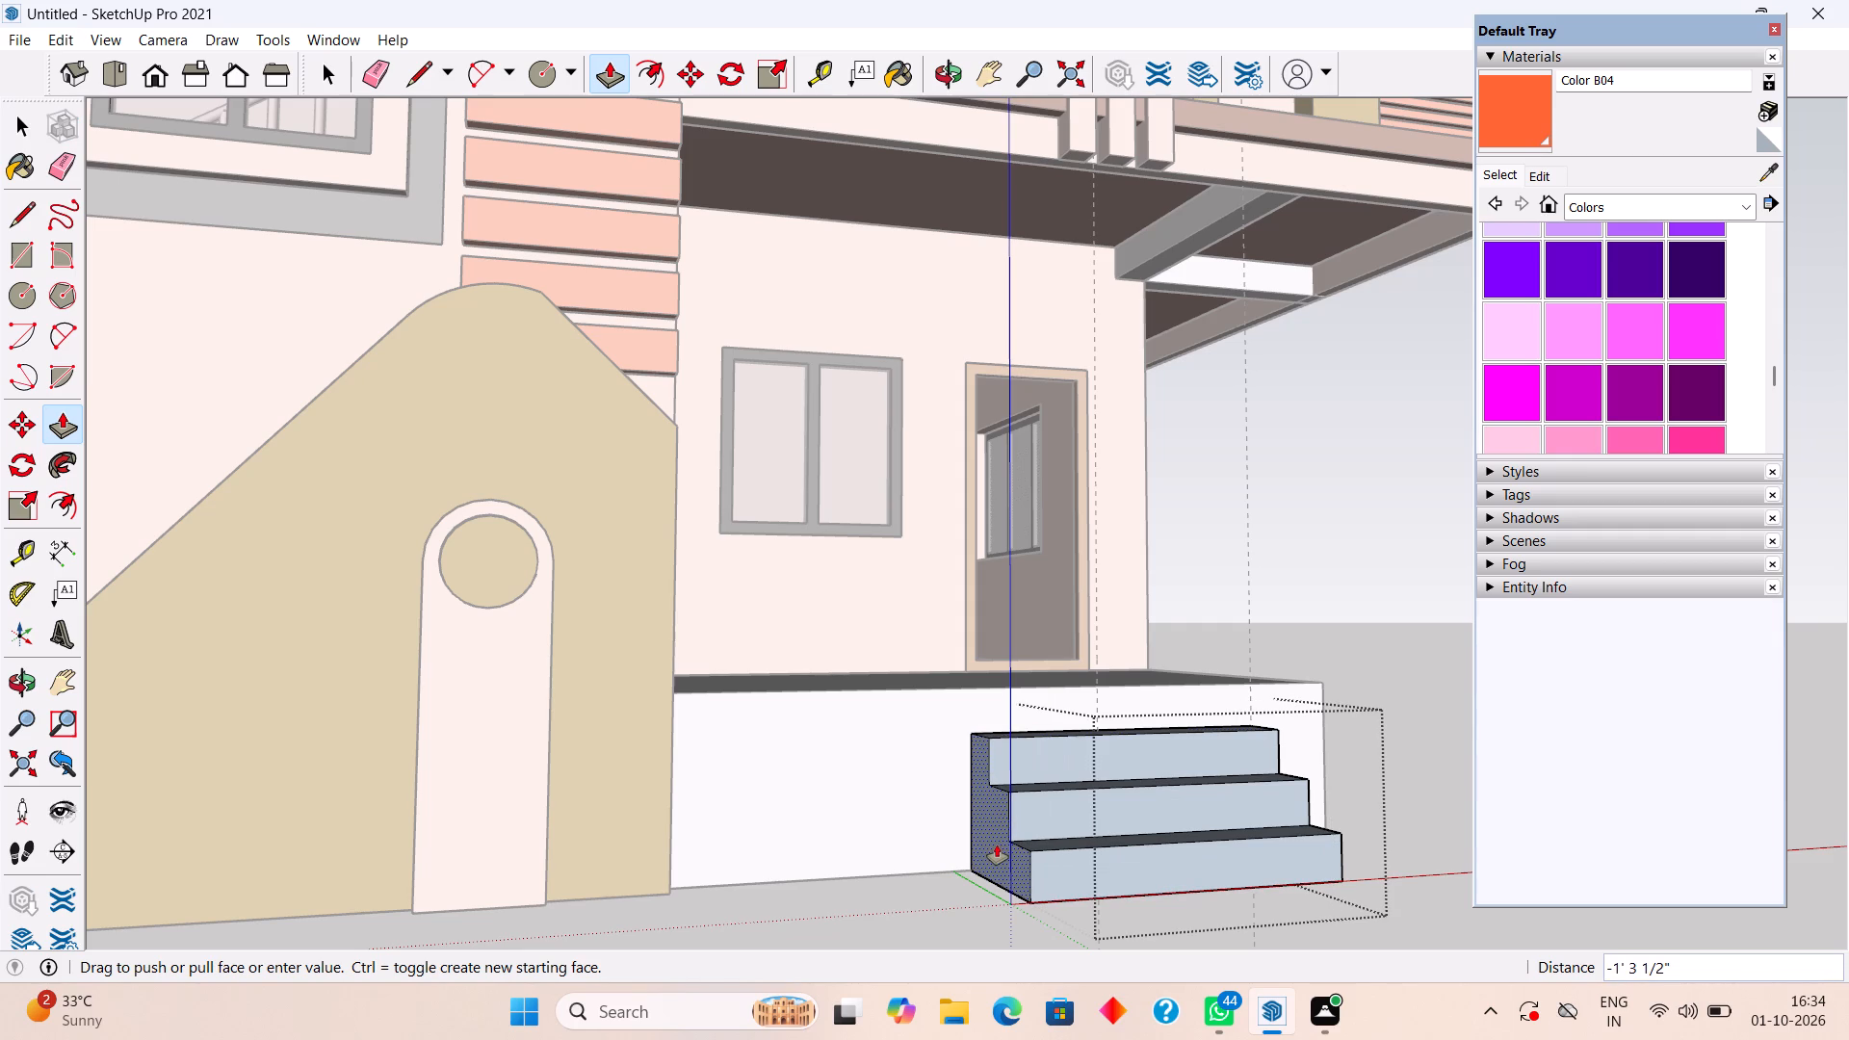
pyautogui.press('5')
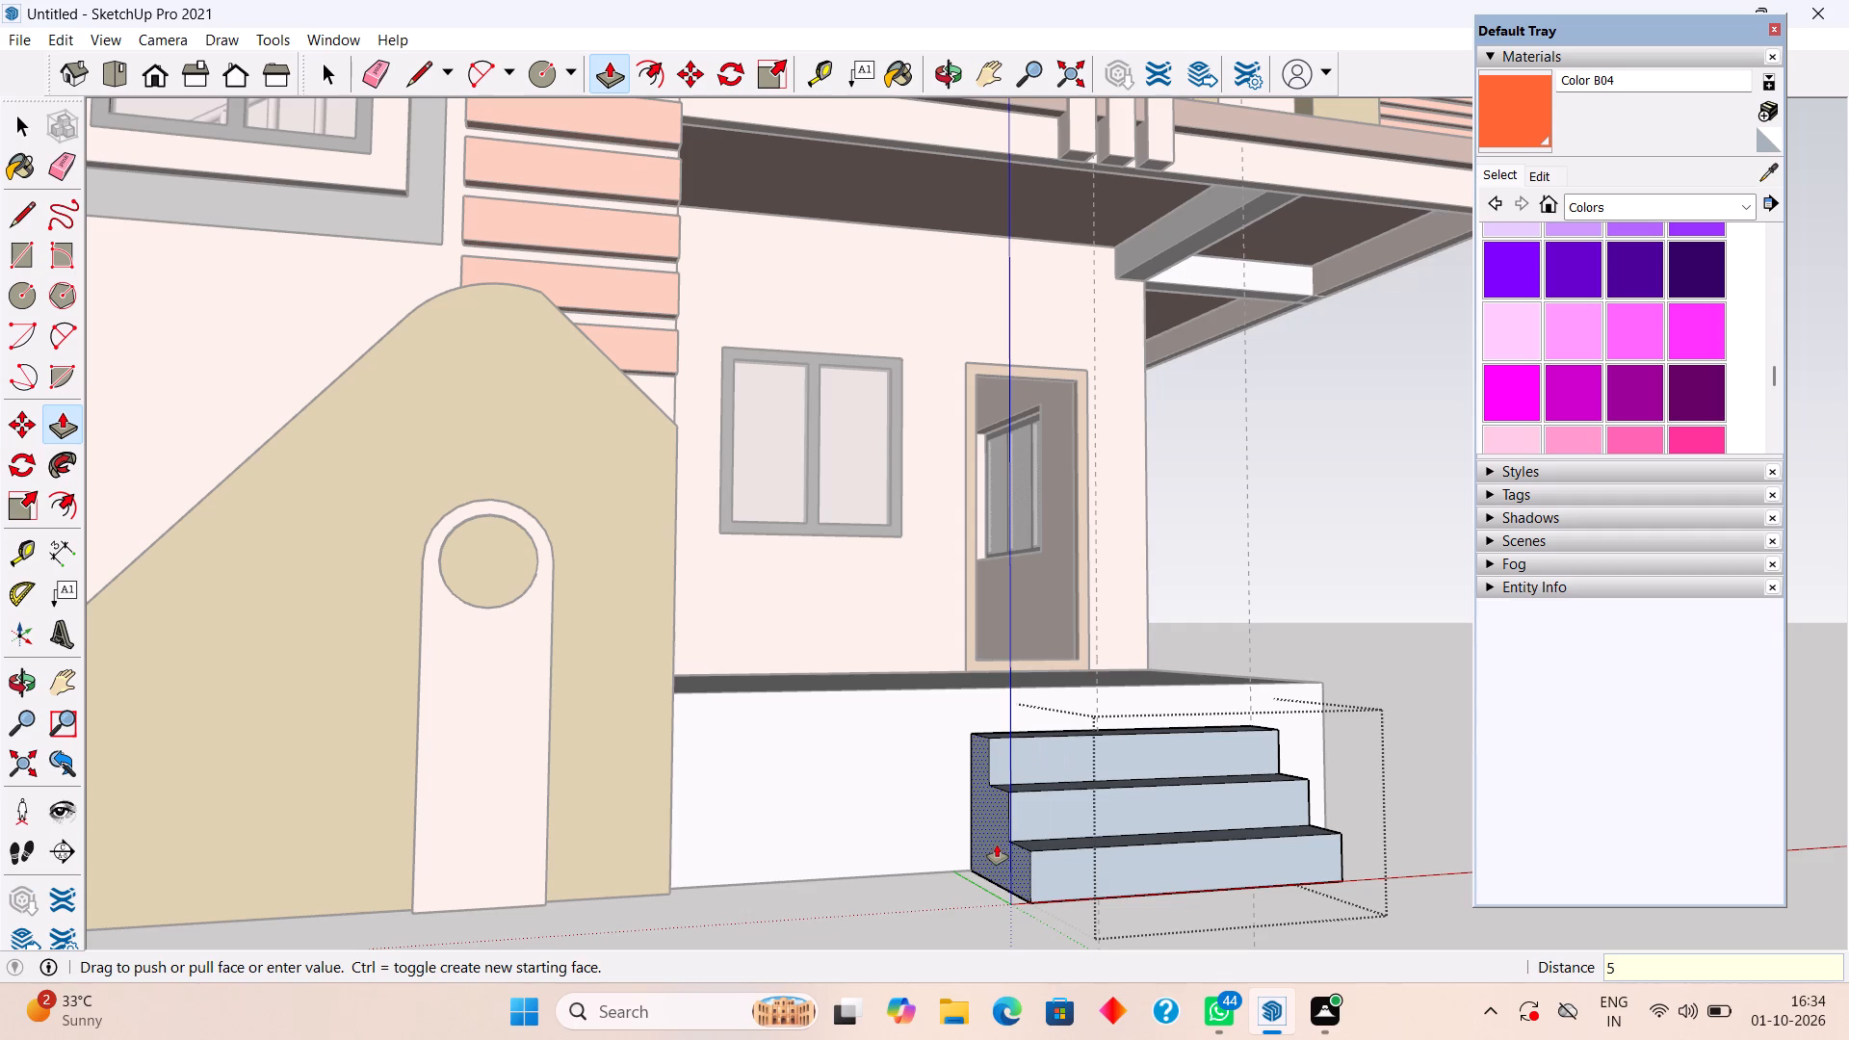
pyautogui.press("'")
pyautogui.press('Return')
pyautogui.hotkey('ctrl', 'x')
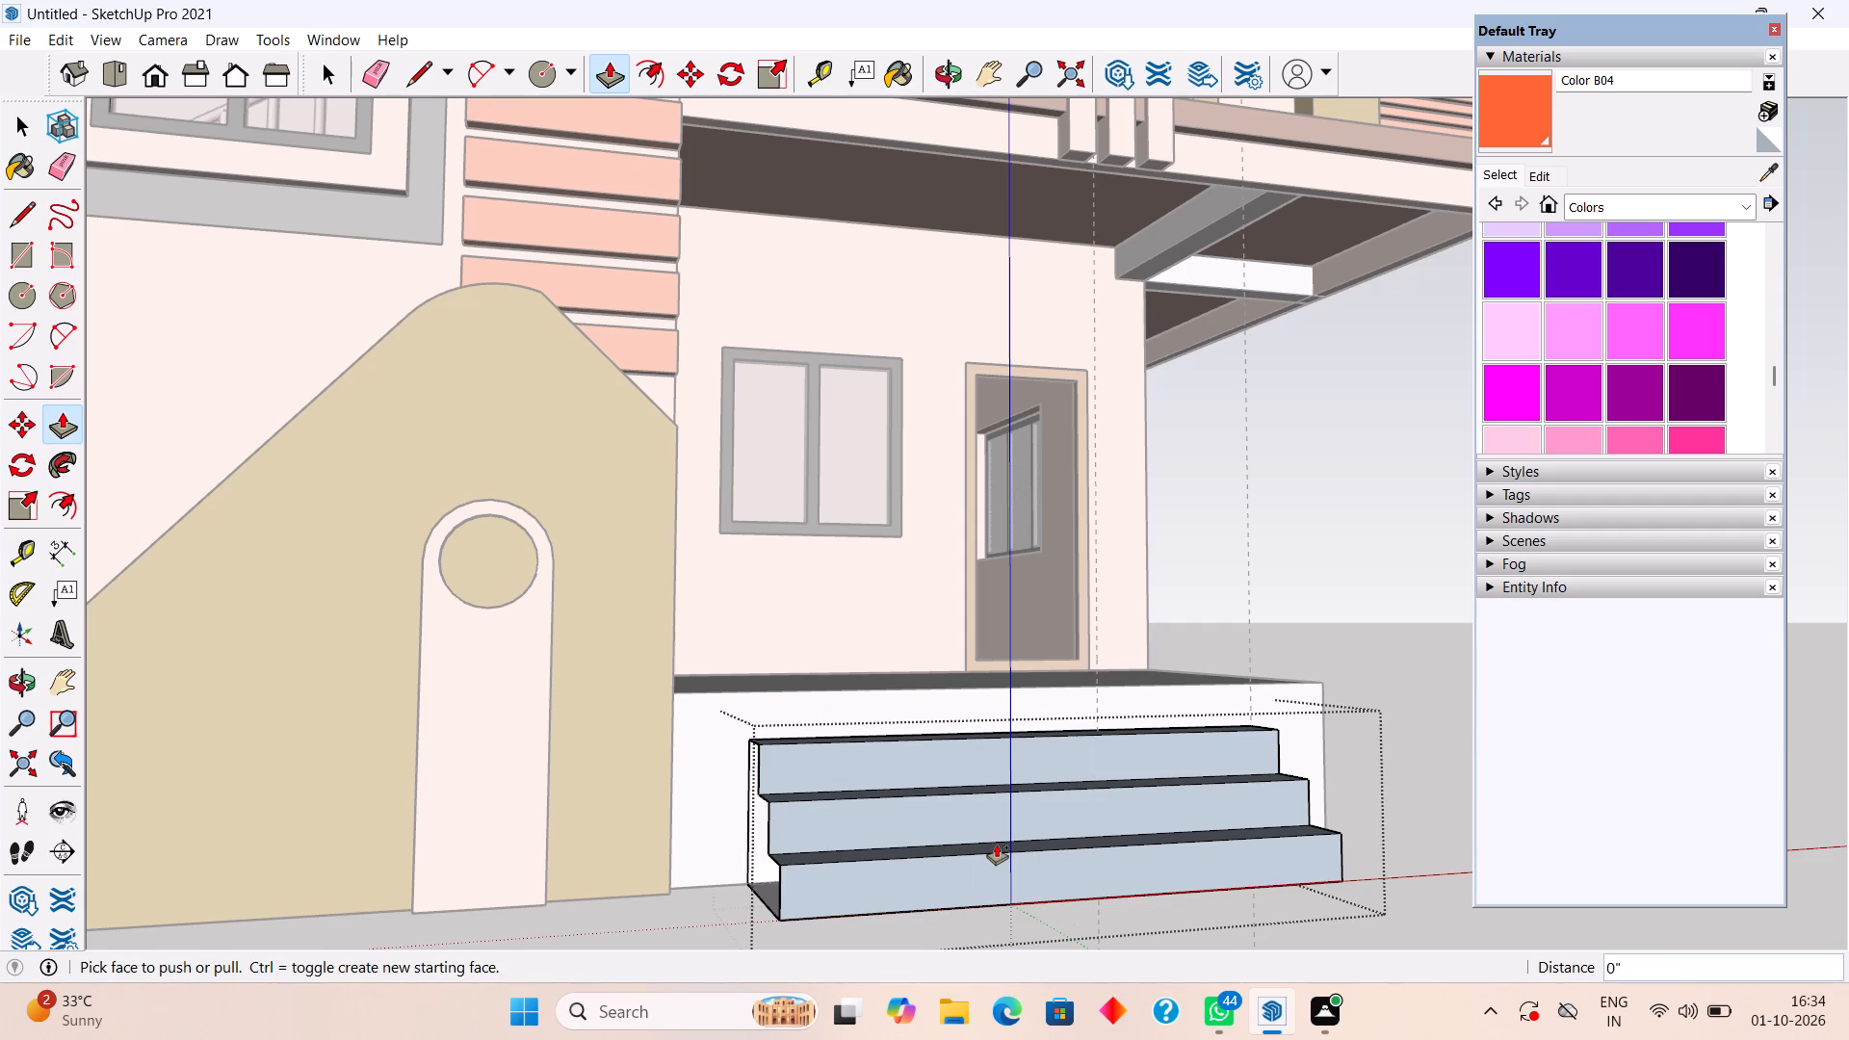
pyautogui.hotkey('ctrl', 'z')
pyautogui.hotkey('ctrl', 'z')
# Extend the steps a further 1' on the side away from the plinth corner and leave the group.
pyautogui.click(1058, 813)
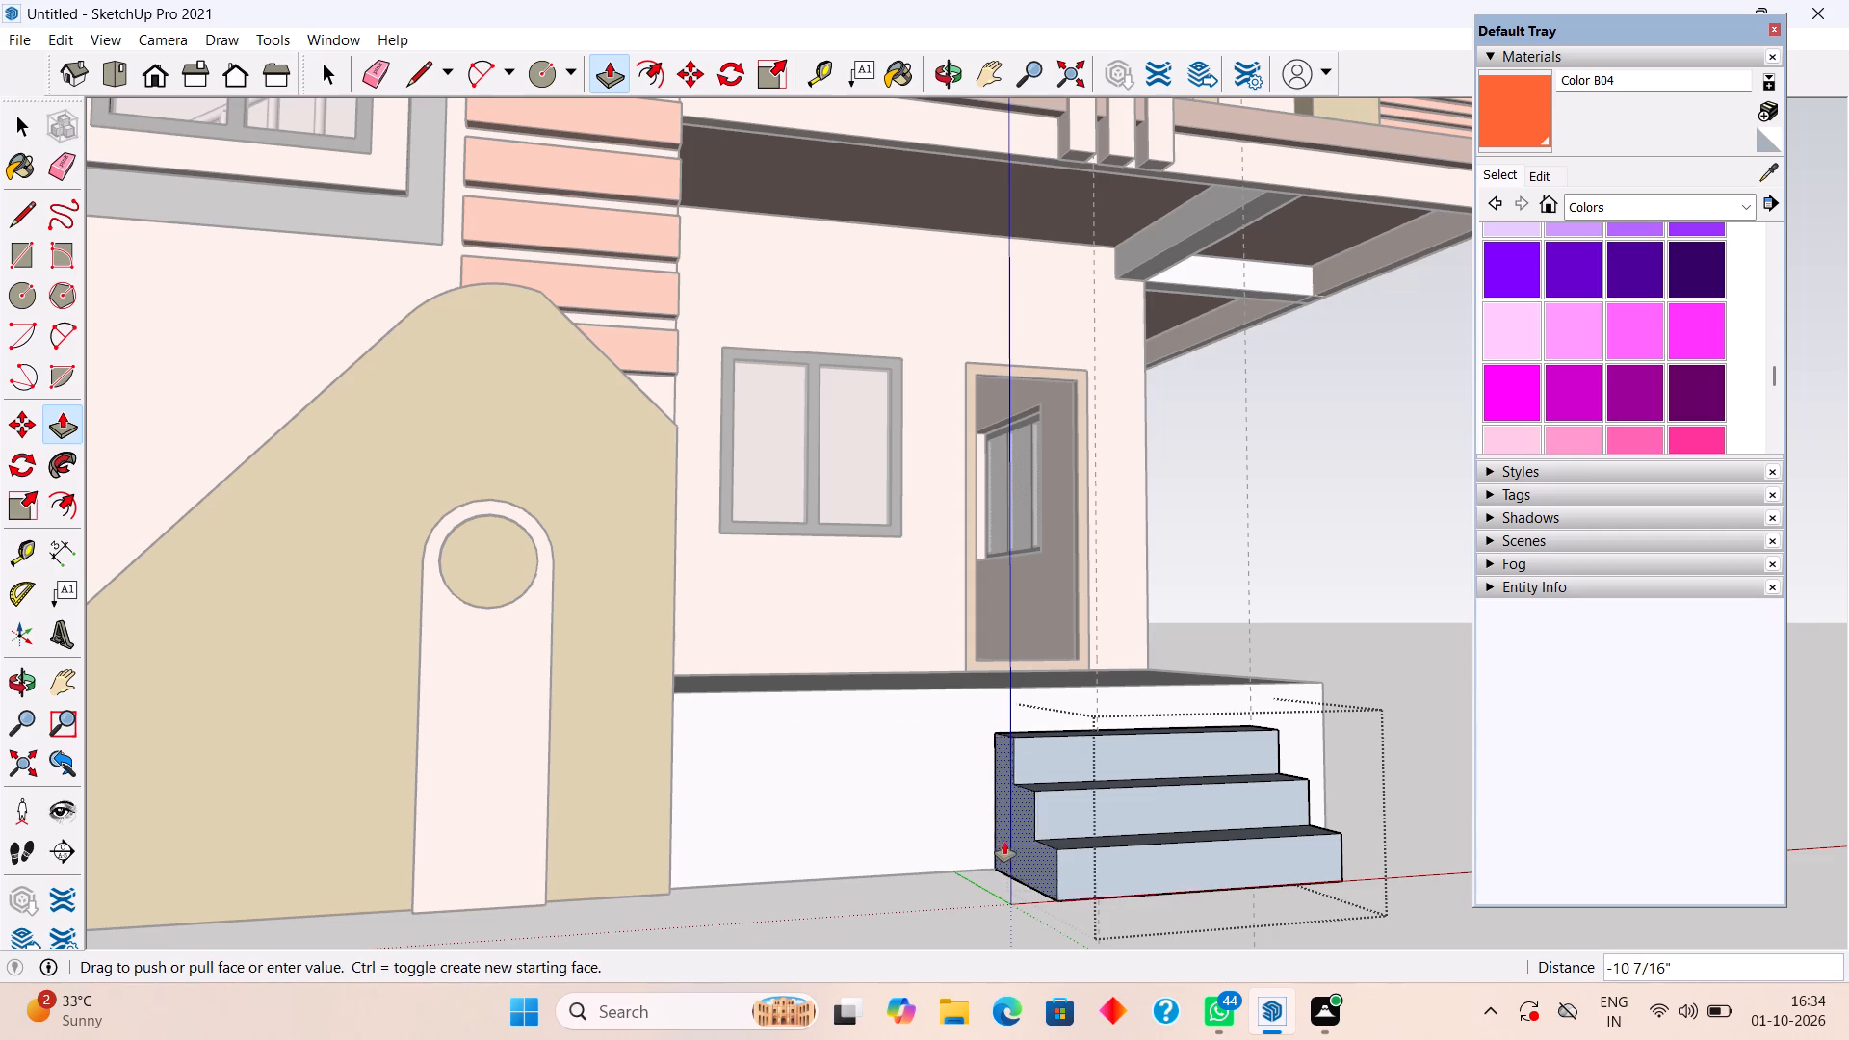
pyautogui.write("1'")
pyautogui.press('Return')
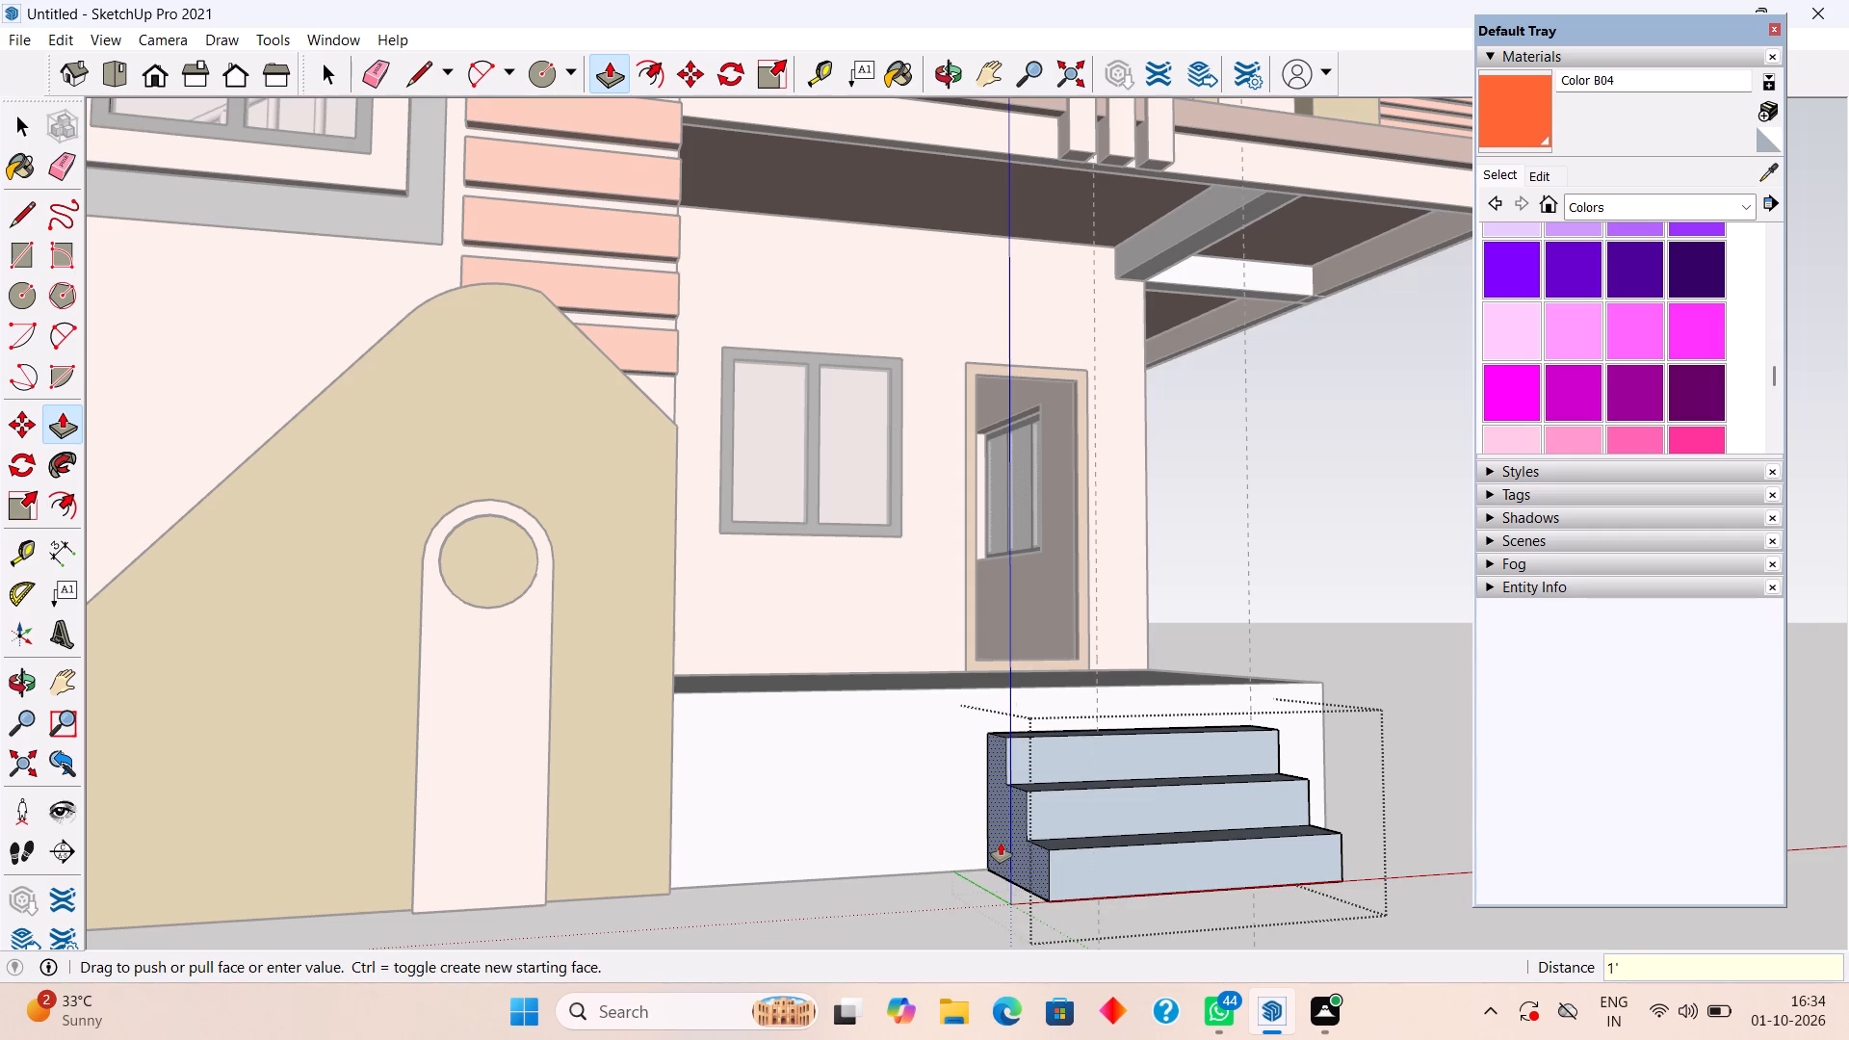
pyautogui.press('space')
pyautogui.moveTo(1013, 818); pyautogui.dragTo(883, 880, button='middle')
pyautogui.scroll(-2, 883, 880)
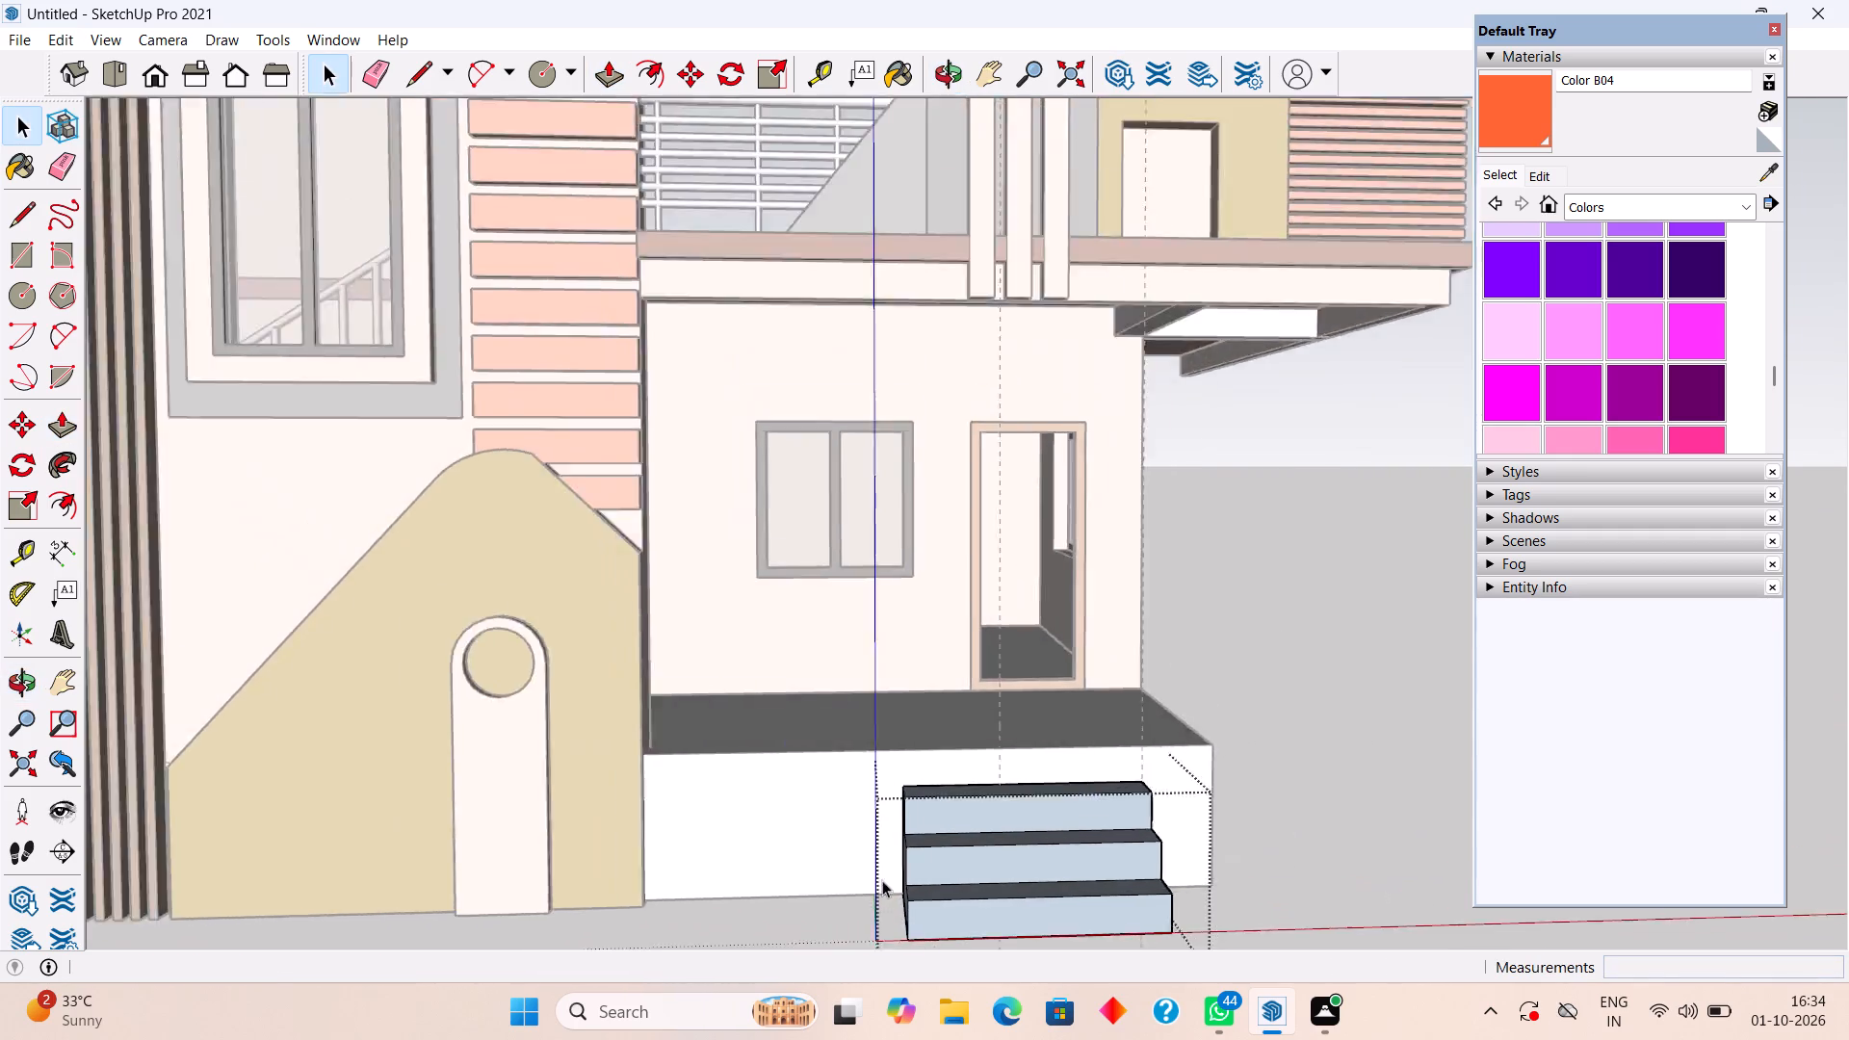
pyautogui.scroll(-3, 882, 880)
pyautogui.click(1215, 706)
# Group all the faces and edges of the steps inside their existing group, and close it.
pyautogui.moveTo(1069, 899); pyautogui.dragTo(752, 761, button='middle')
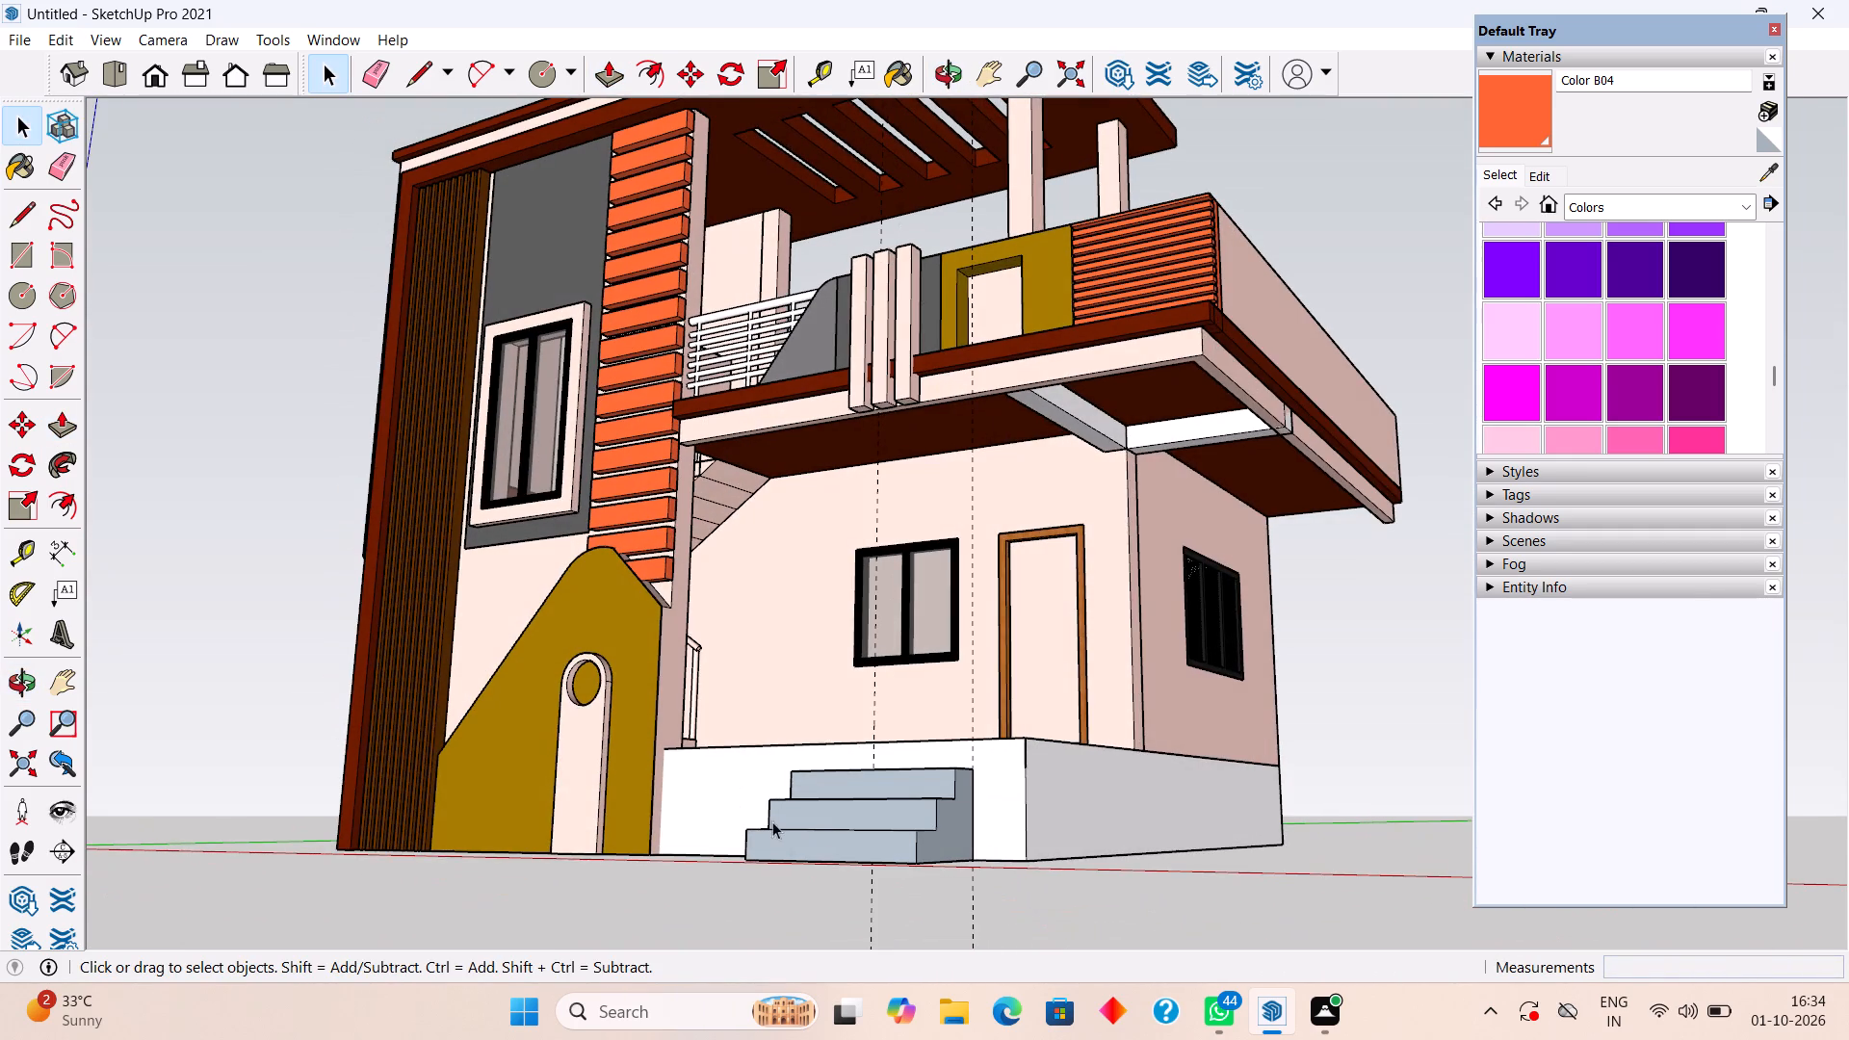
pyautogui.doubleClick(826, 824)
pyautogui.tripleClick(826, 825)
pyautogui.click(825, 826)
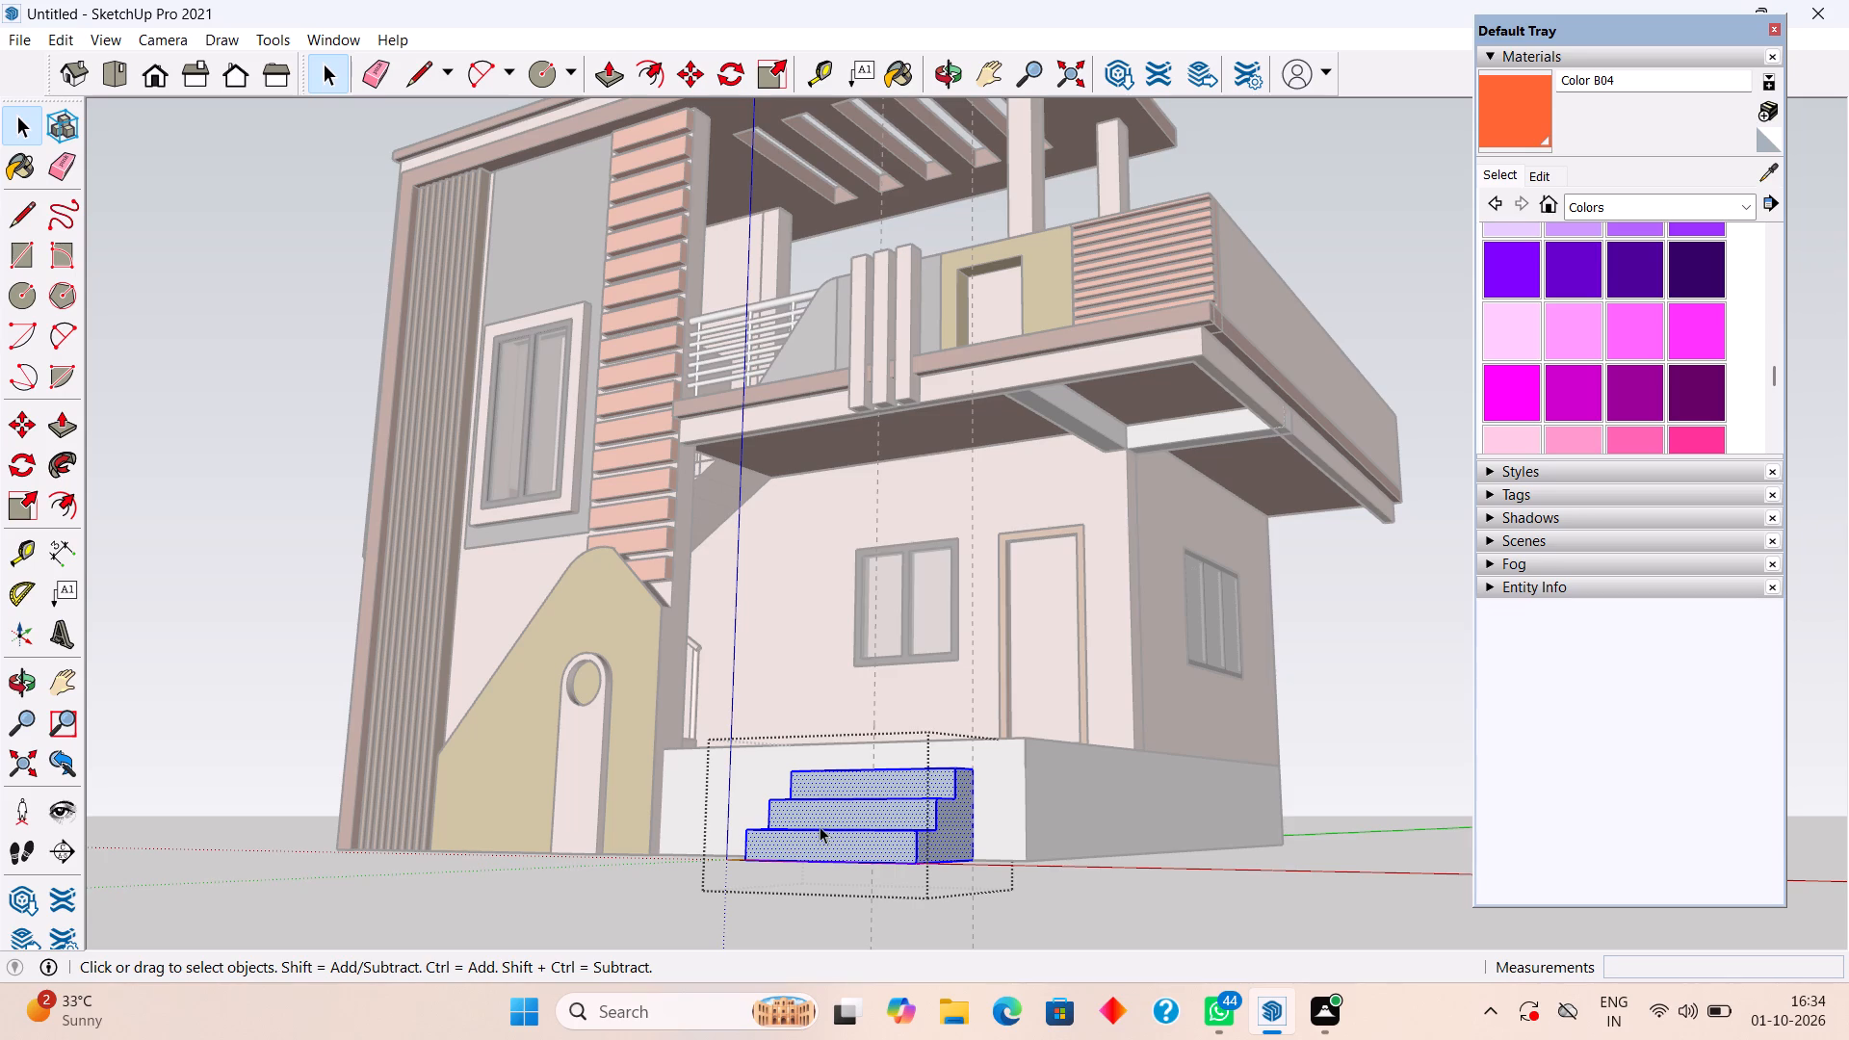
pyautogui.rightClick(817, 825)
pyautogui.click(906, 654)
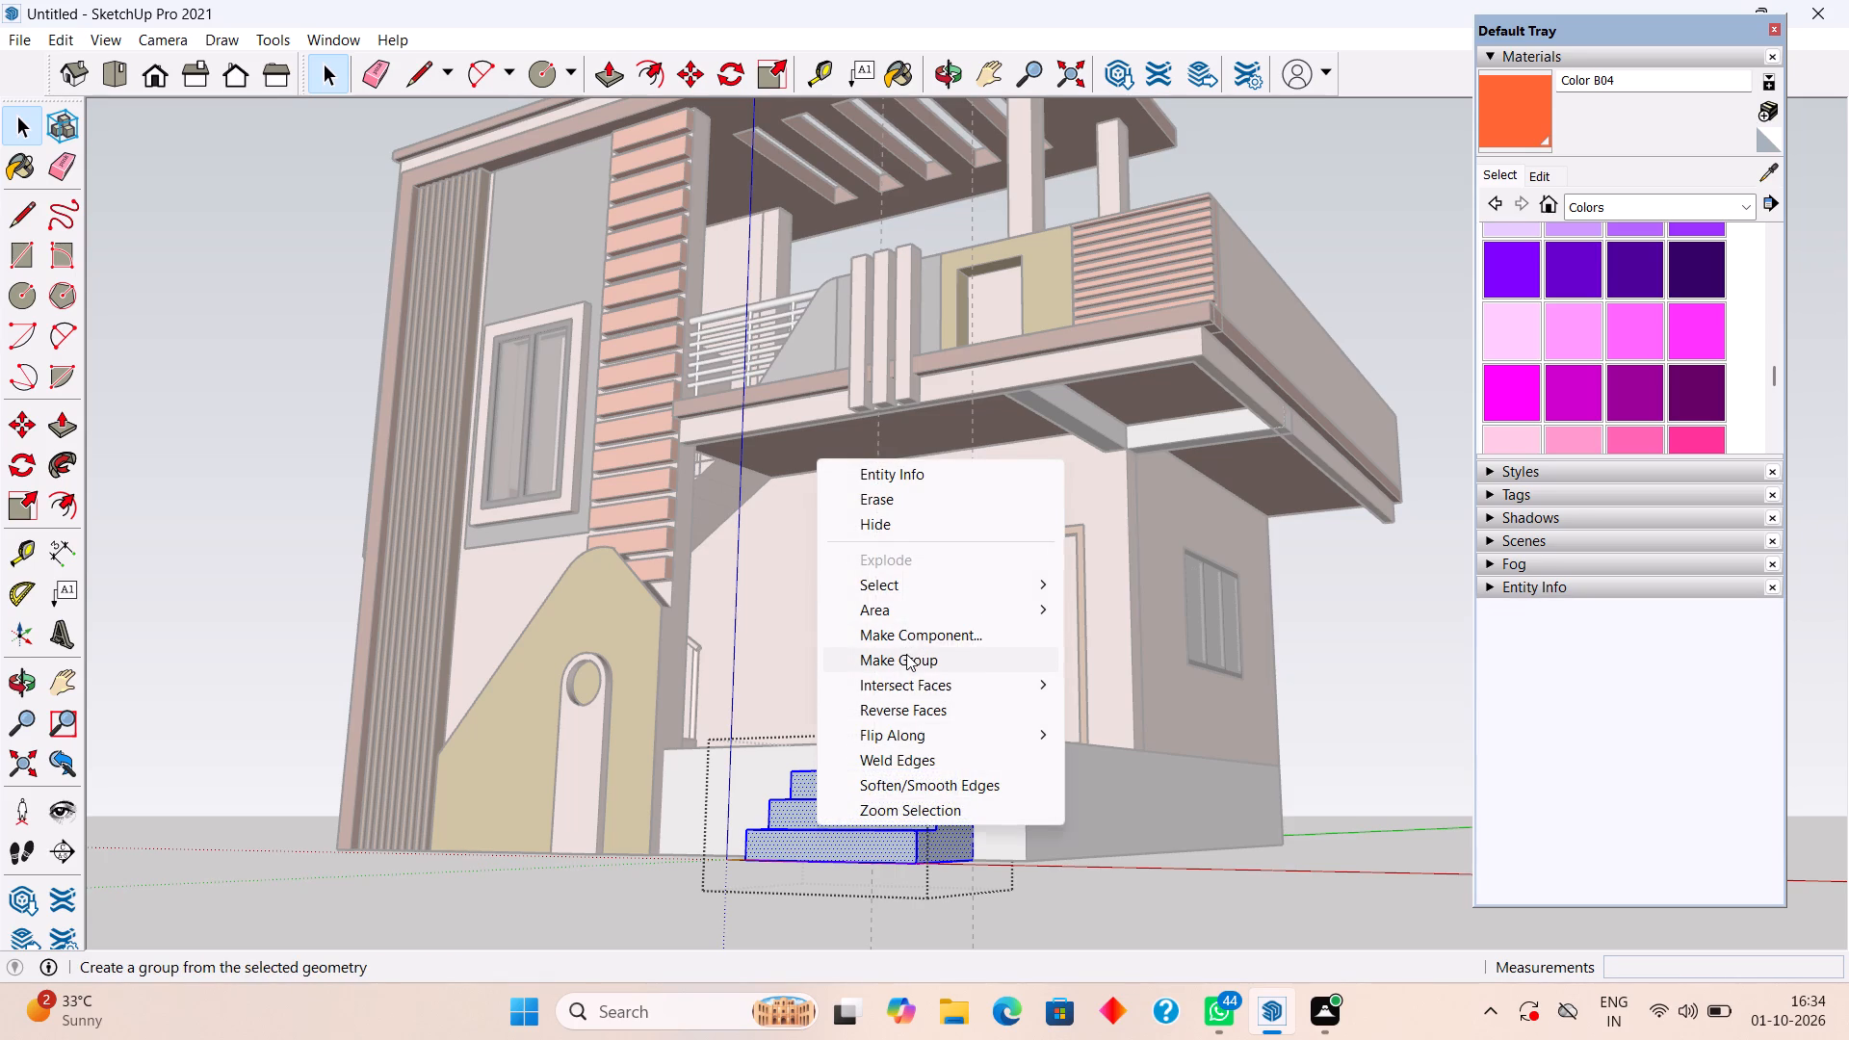
pyautogui.moveTo(913, 728); pyautogui.dragTo(972, 879, button='middle')
pyautogui.scroll(-1, 936, 807)
pyautogui.scroll(-3, 992, 870)
pyautogui.click(1158, 883)
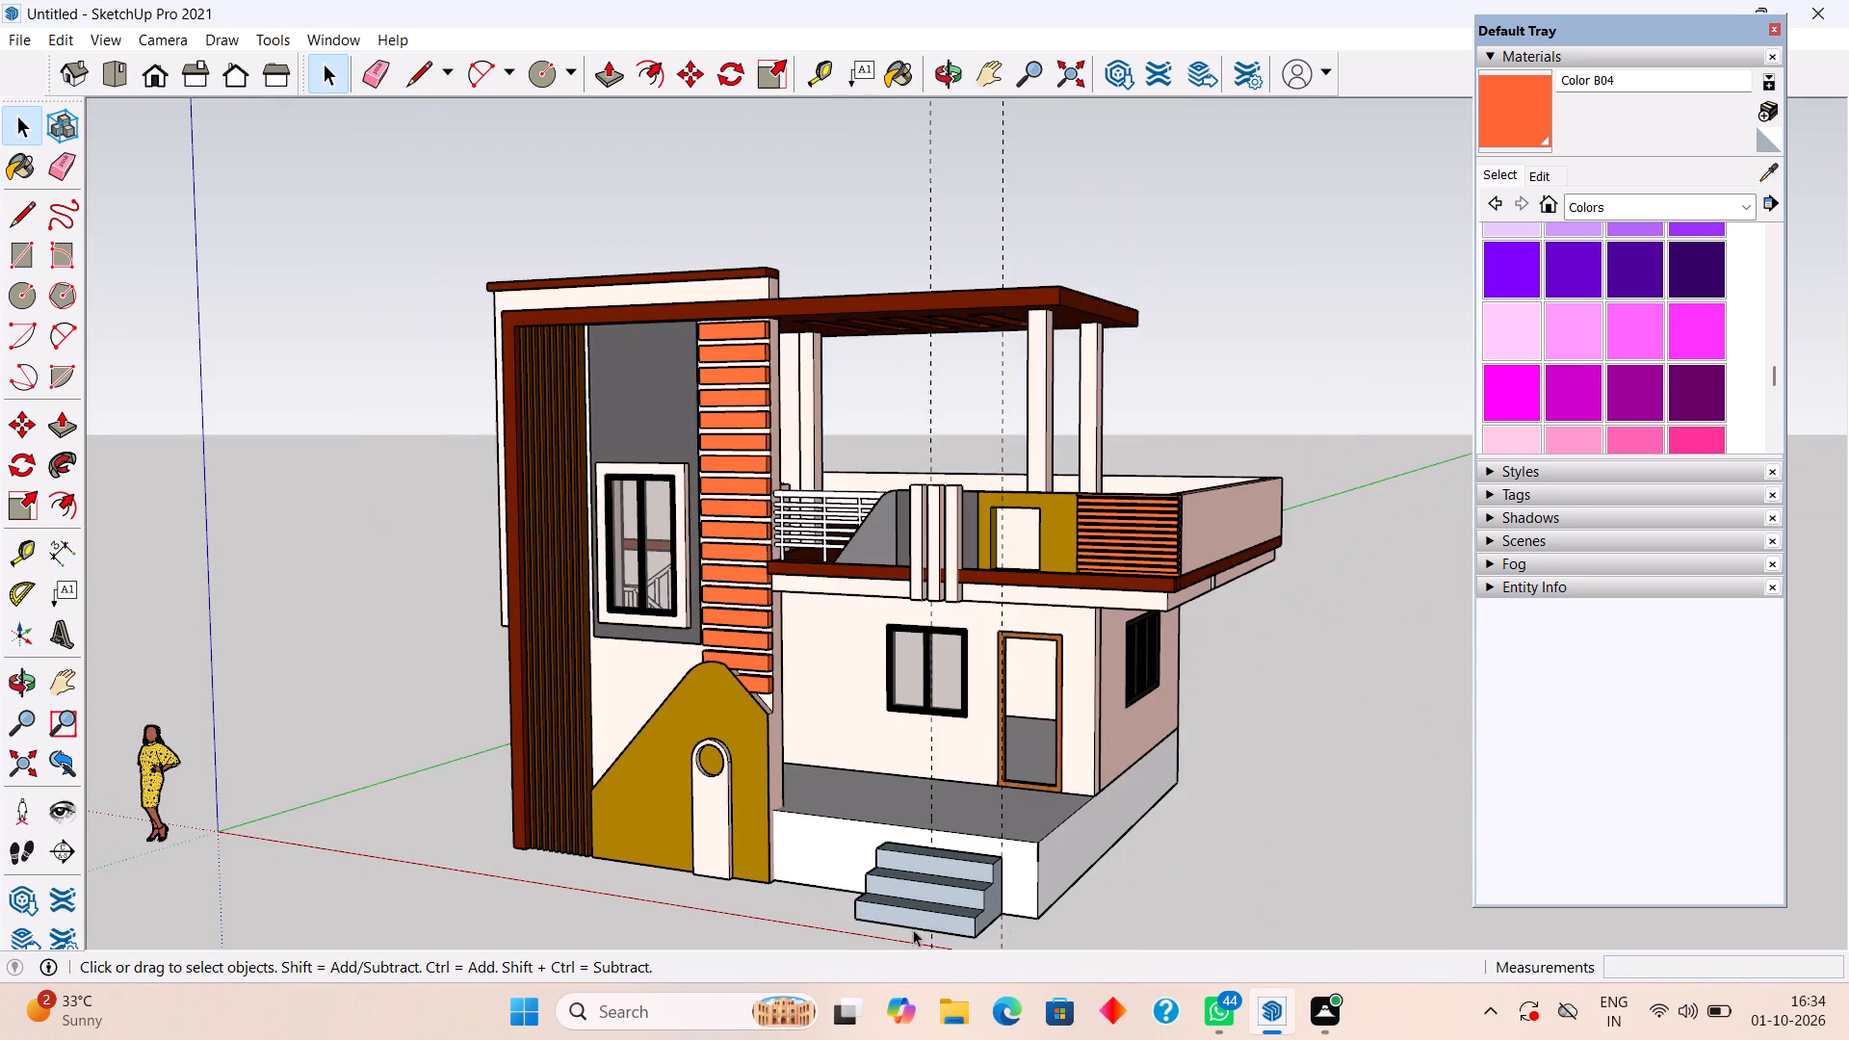
# Extend the side face of the steps nearest the plinth's outer corner by 9" and leave the nested groups.
pyautogui.moveTo(910, 926); pyautogui.dragTo(1147, 836, button='middle')
pyautogui.moveTo(983, 701); pyautogui.dragTo(990, 844, button='middle')
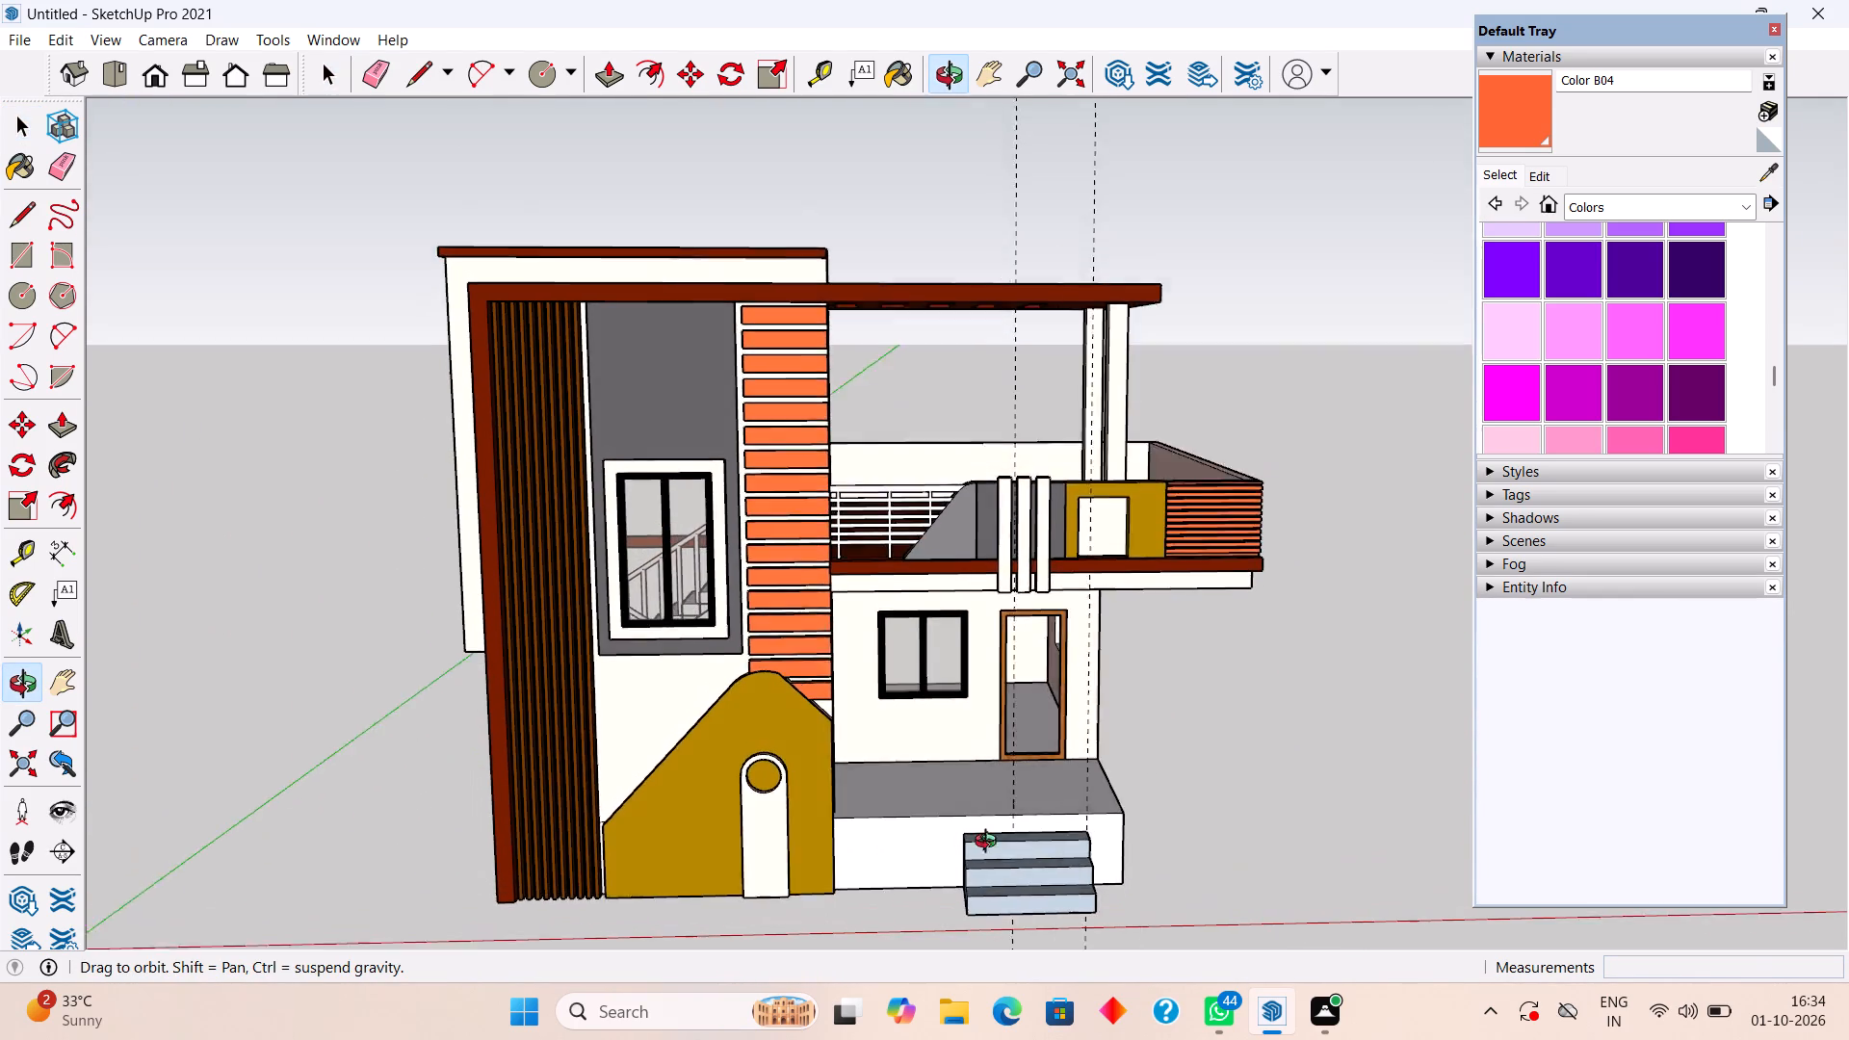
pyautogui.moveTo(990, 844); pyautogui.dragTo(990, 924, button='middle')
pyautogui.moveTo(1028, 872); pyautogui.dragTo(652, 822, button='middle')
pyautogui.scroll(1, 846, 879)
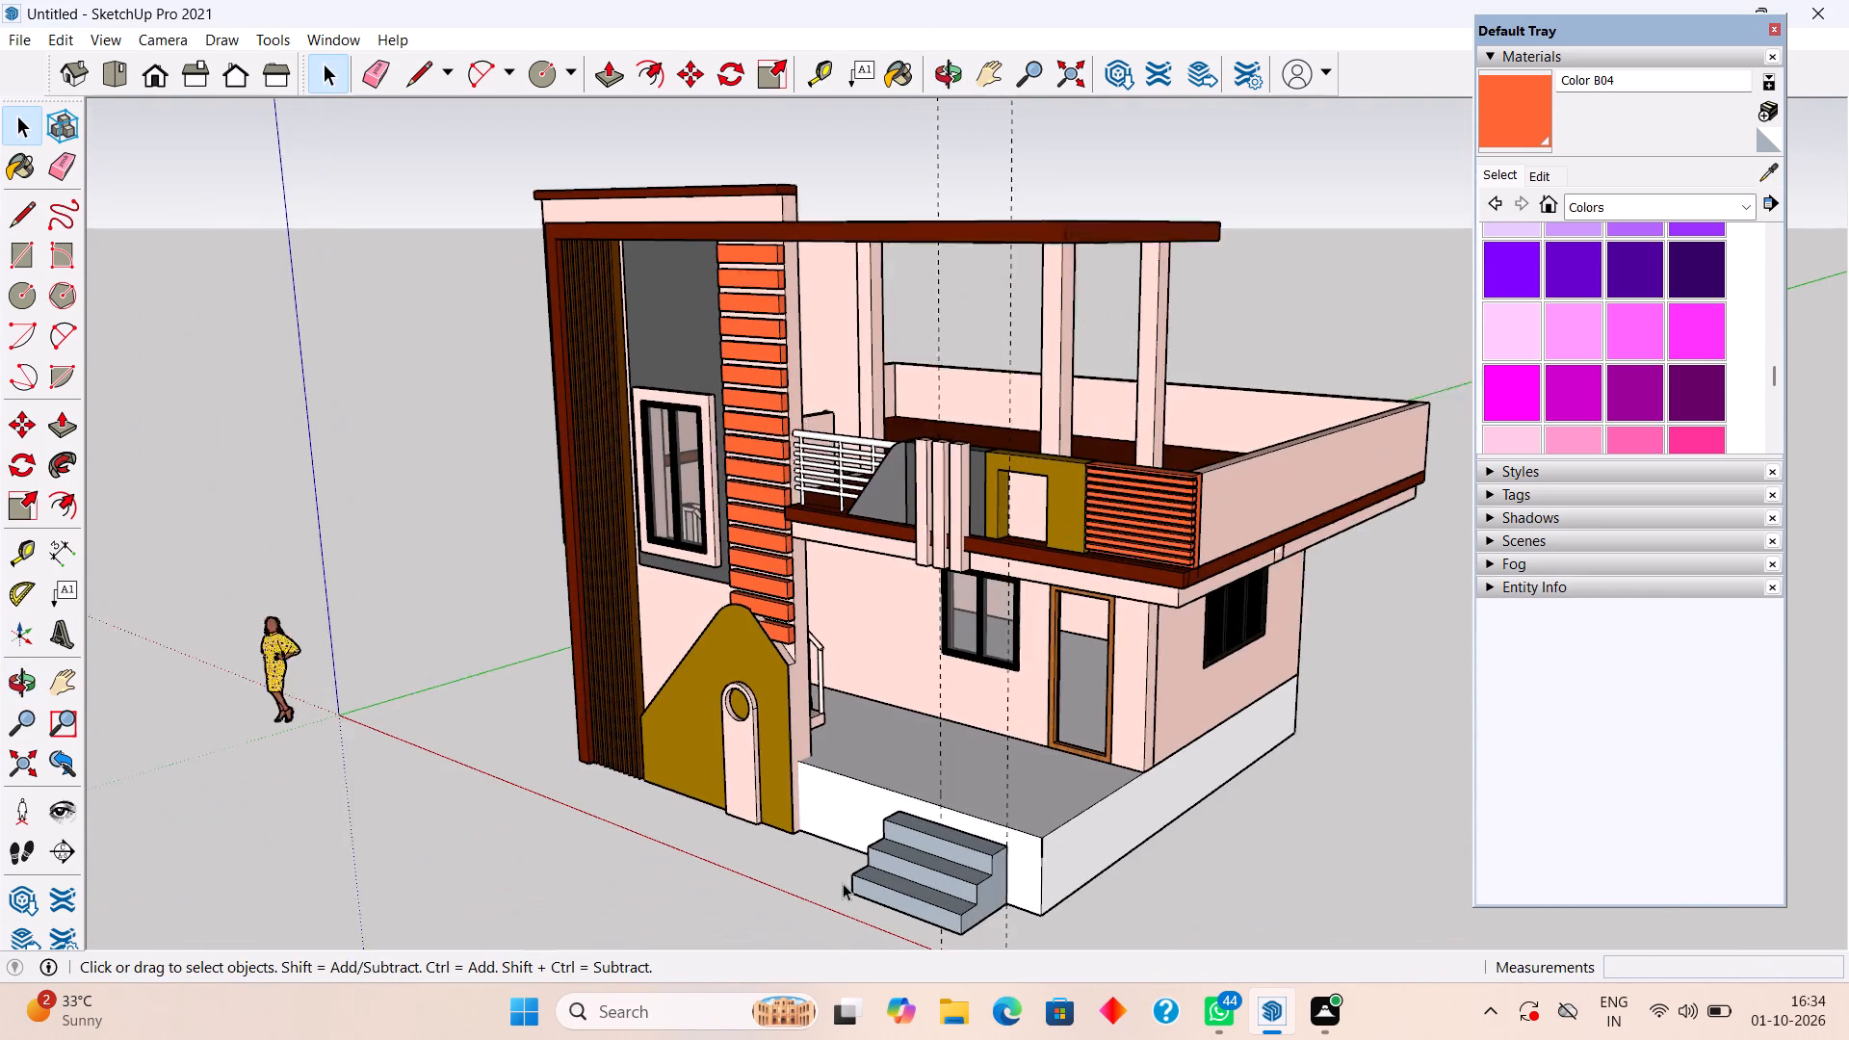
pyautogui.scroll(1, 843, 883)
pyautogui.moveTo(1009, 843); pyautogui.dragTo(870, 689, button='middle')
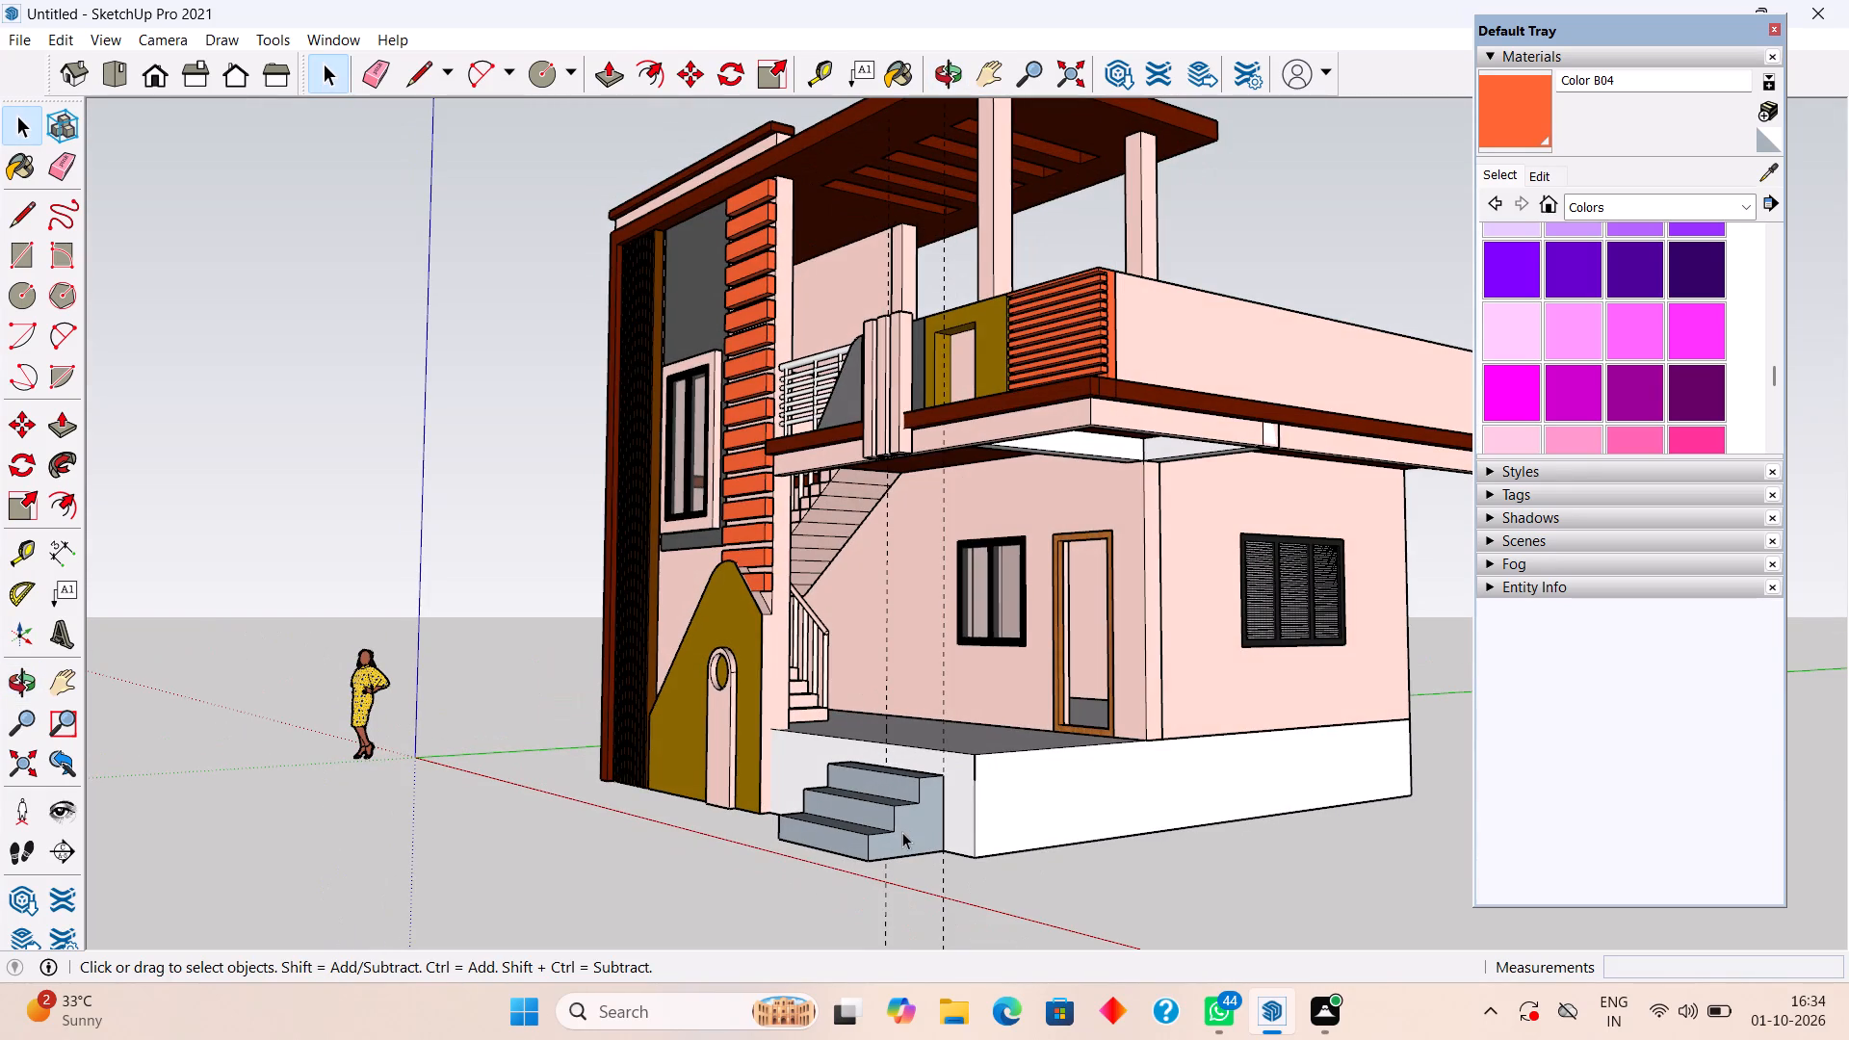
pyautogui.click(902, 832)
pyautogui.tripleClick(902, 832)
pyautogui.click(902, 832)
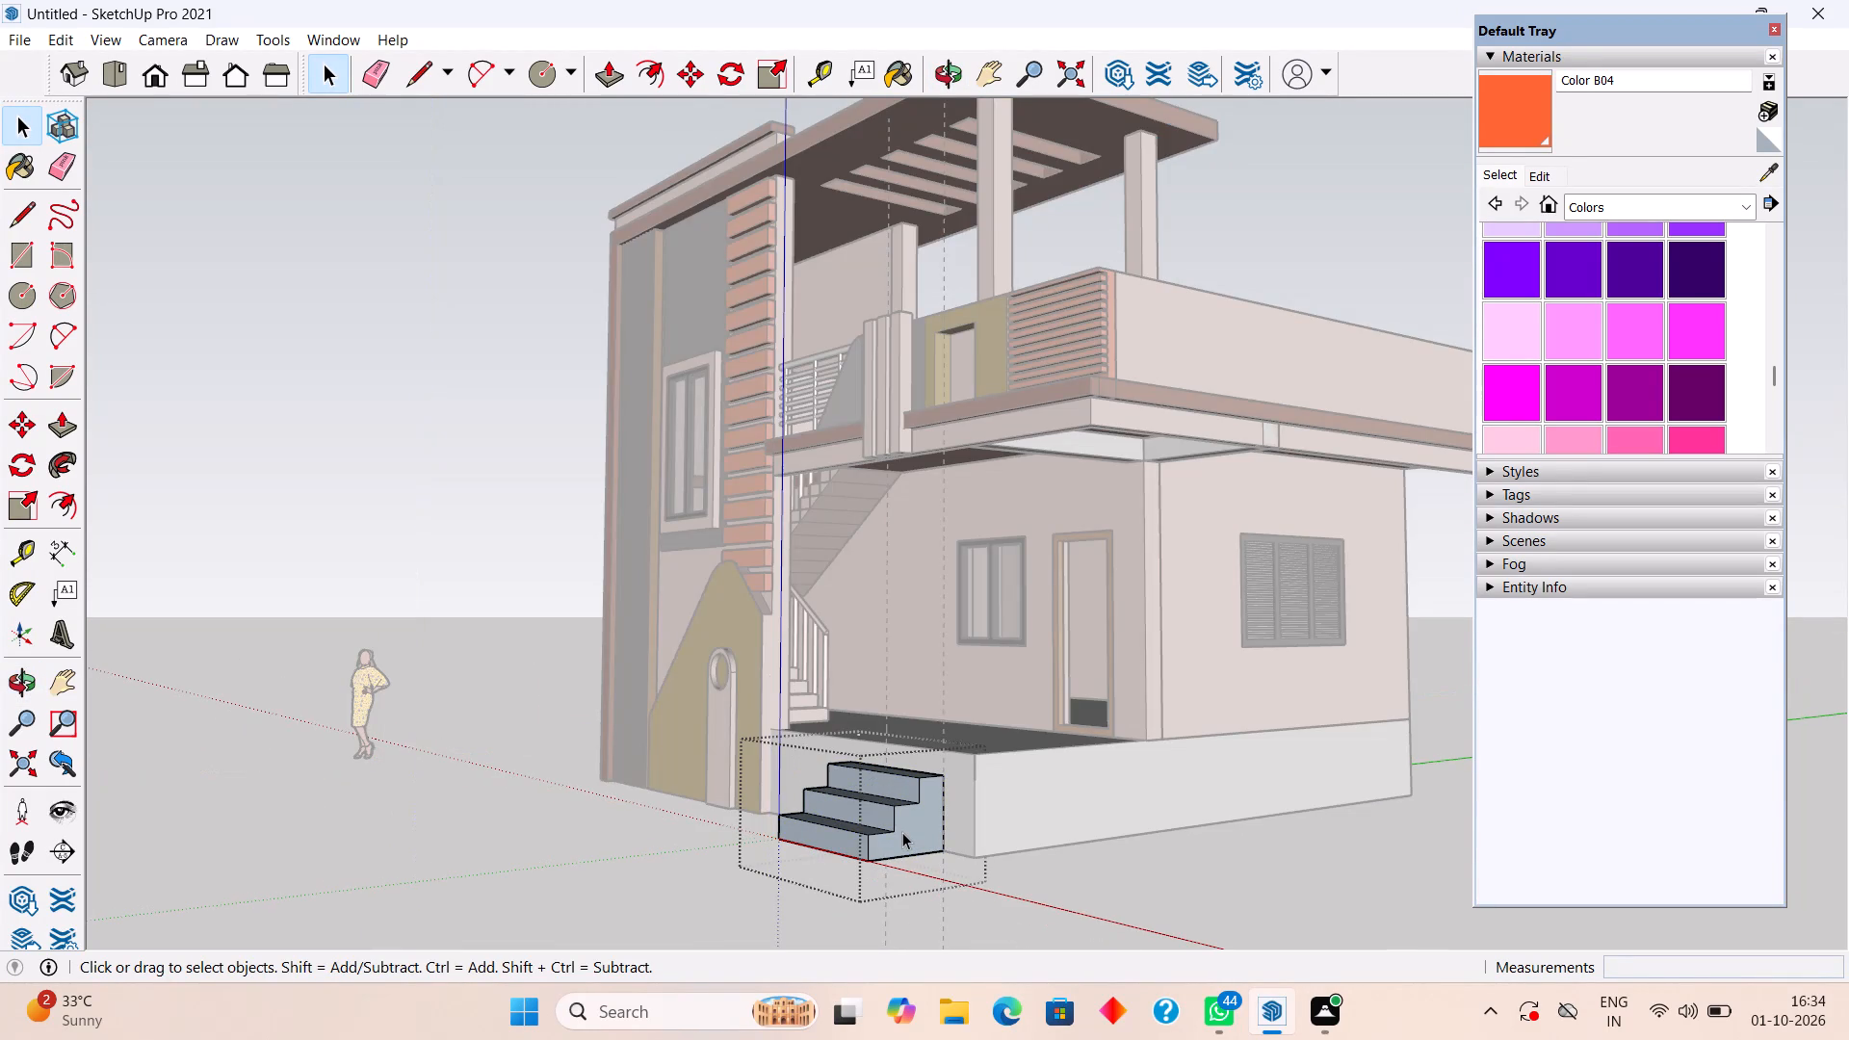
pyautogui.doubleClick(917, 834)
pyautogui.press('p')
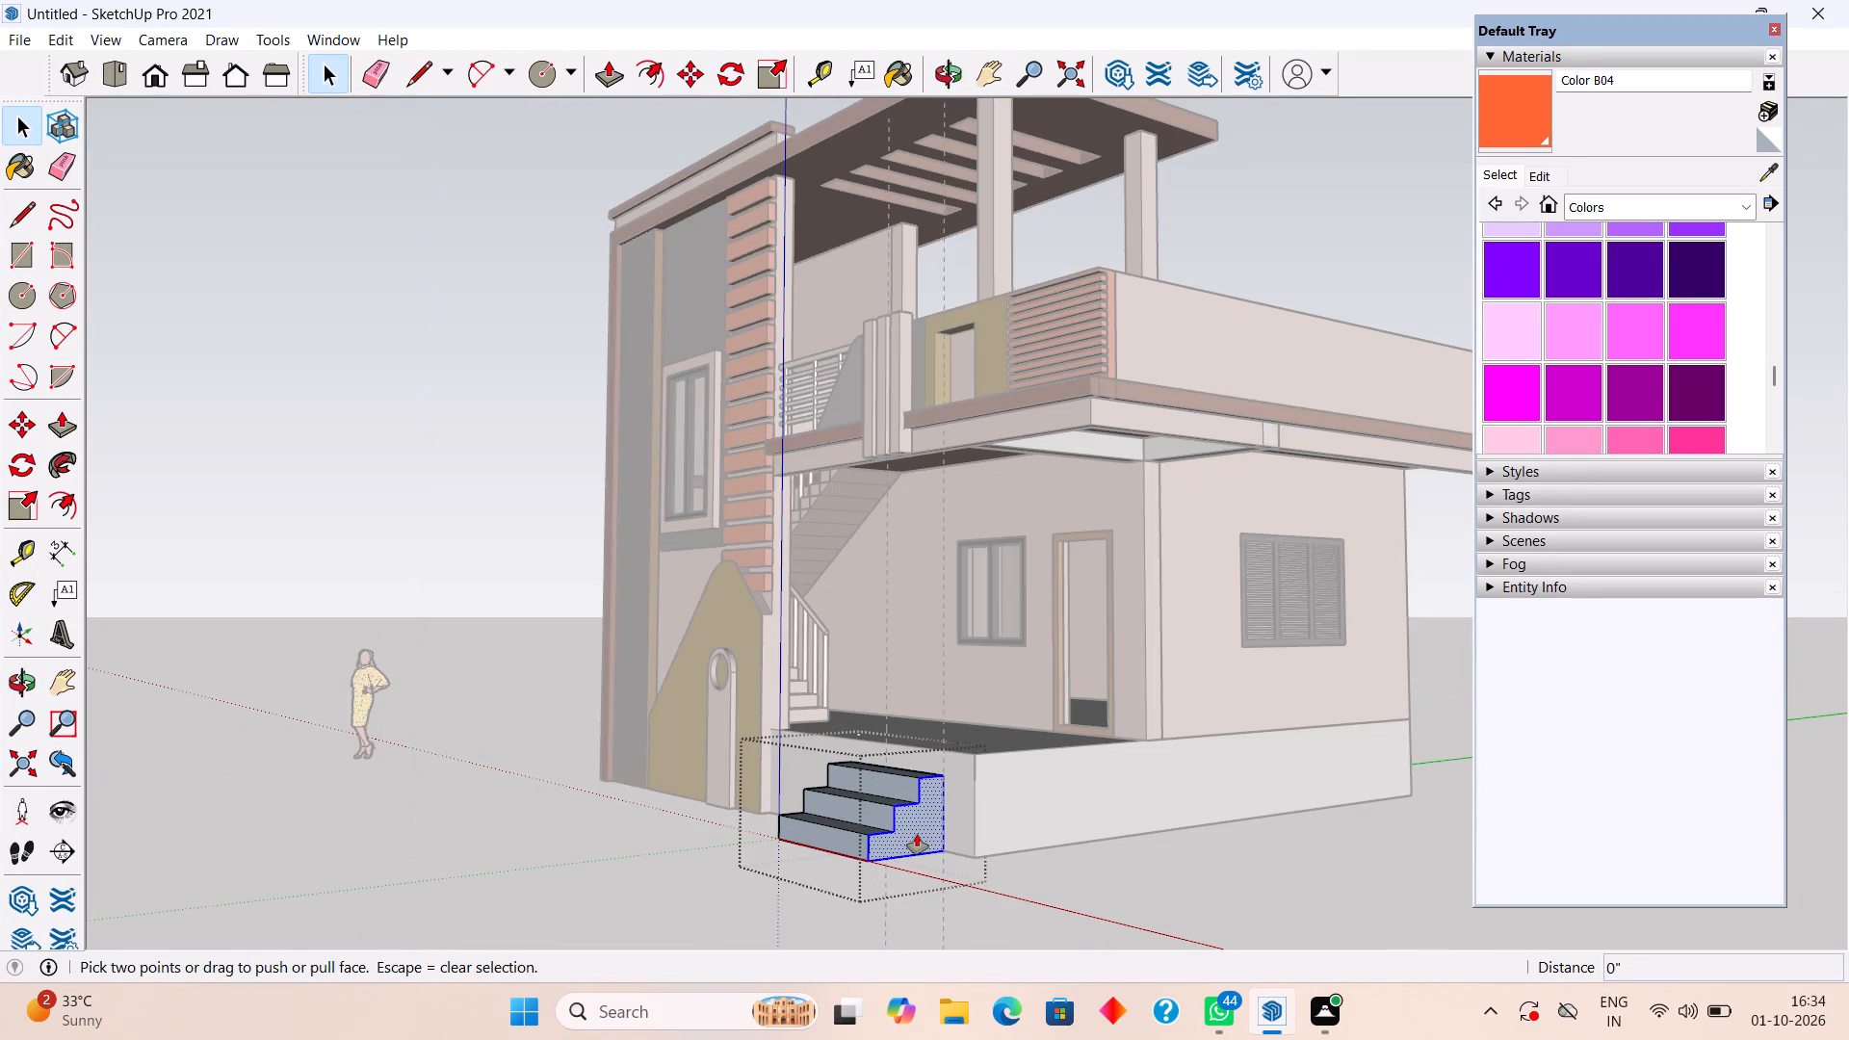
pyautogui.click(917, 834)
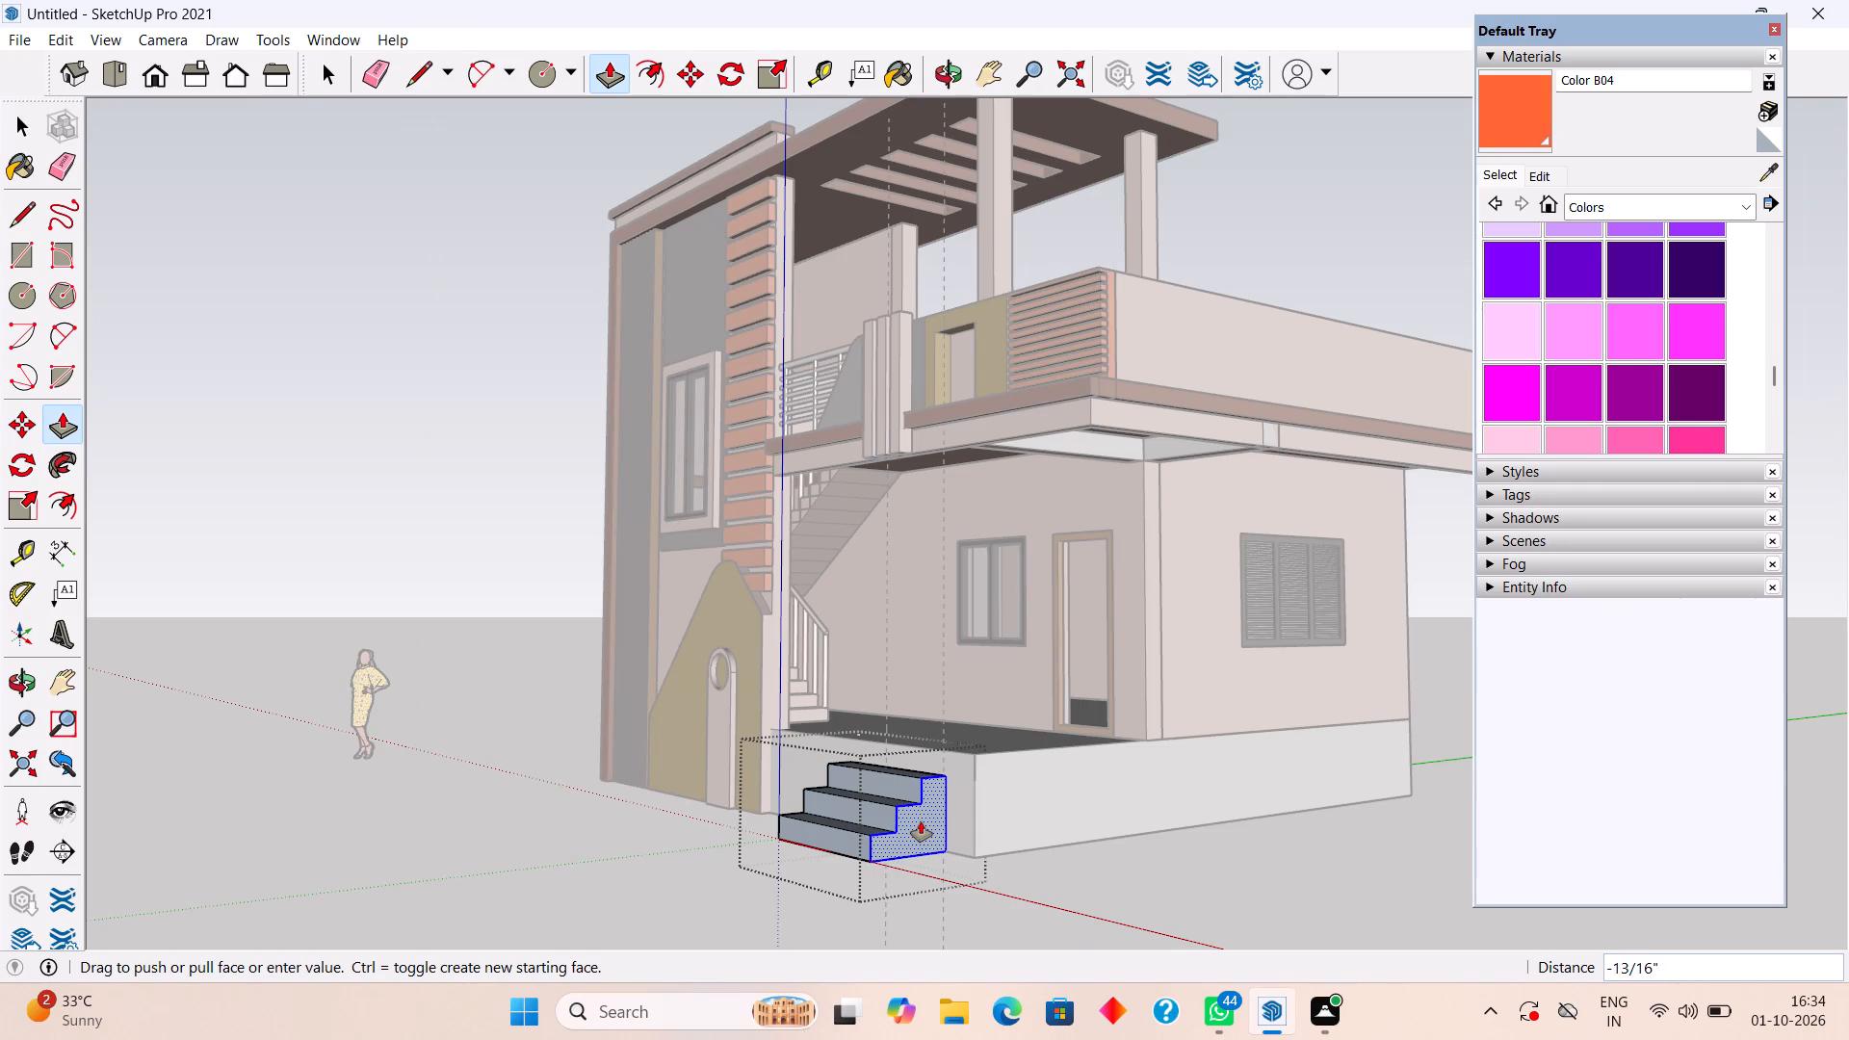
pyautogui.write('9"')
pyautogui.press('Return')
pyautogui.press('space')
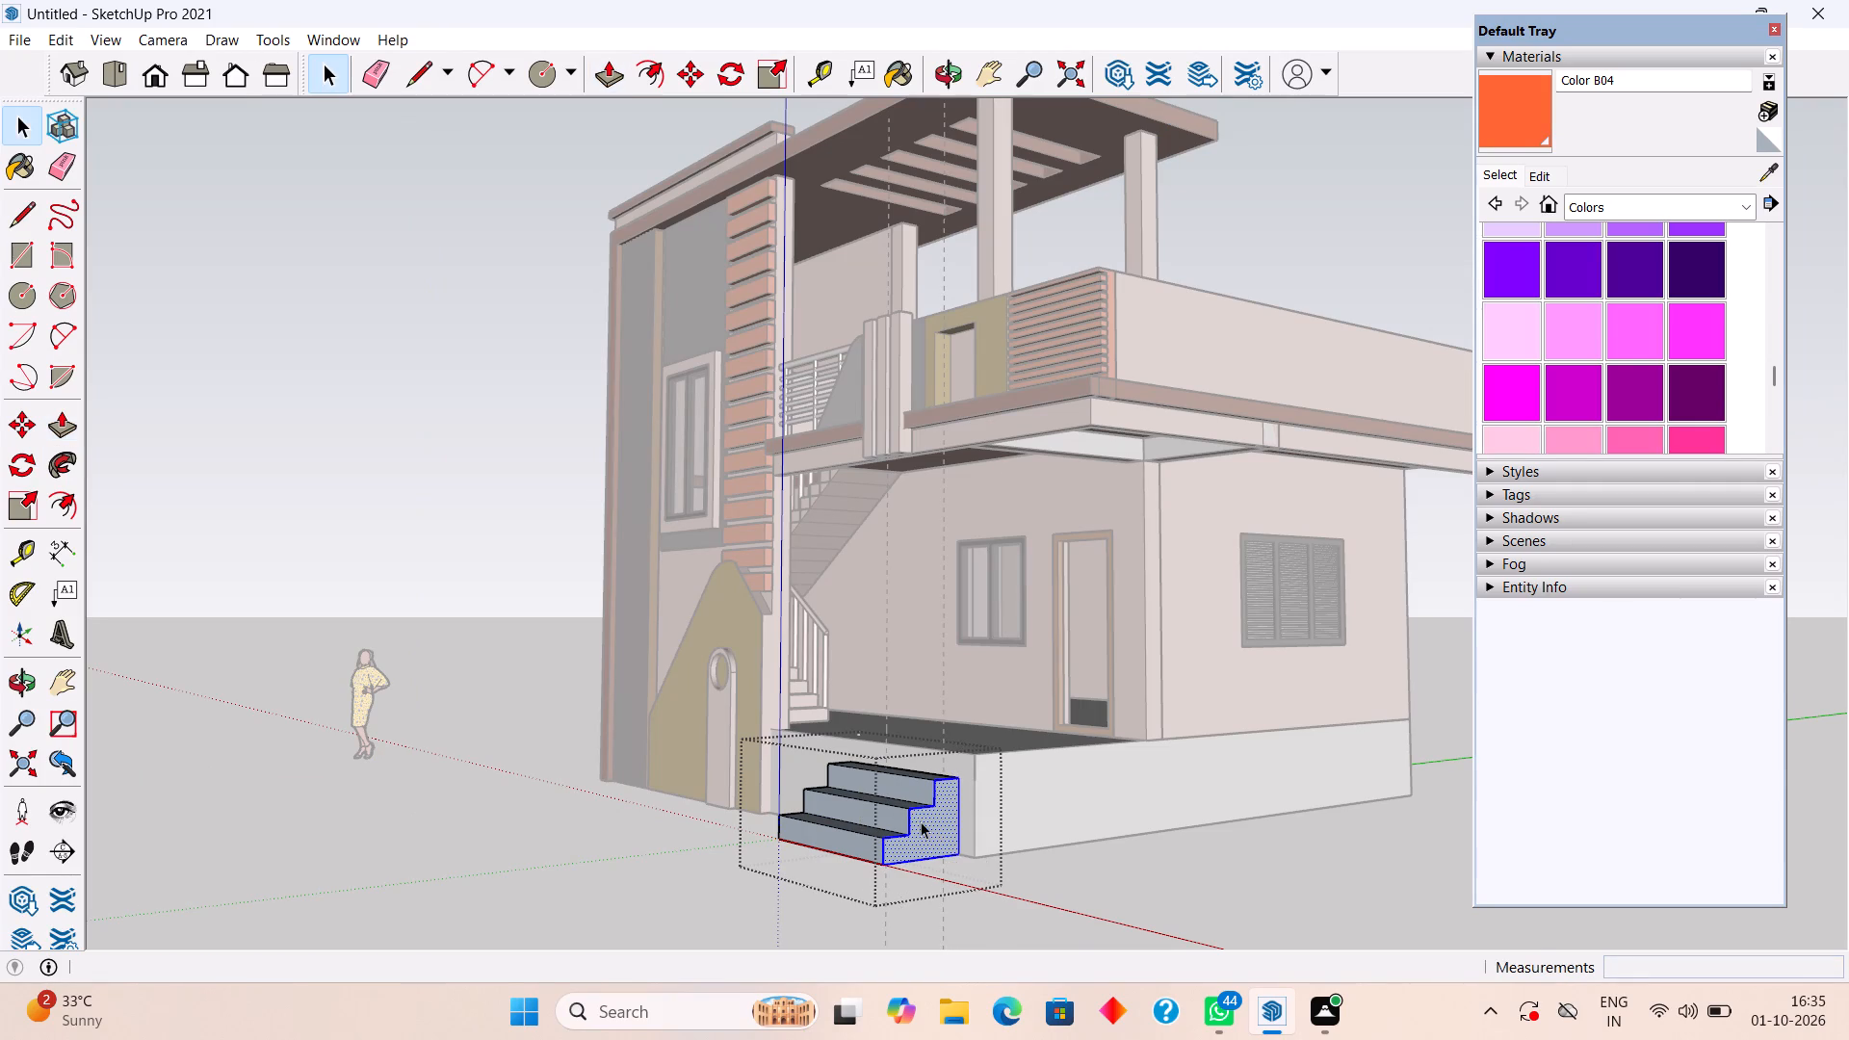
pyautogui.click(1171, 839)
pyautogui.moveTo(1034, 826); pyautogui.dragTo(1470, 834, button='middle')
pyautogui.scroll(-2, 1470, 834)
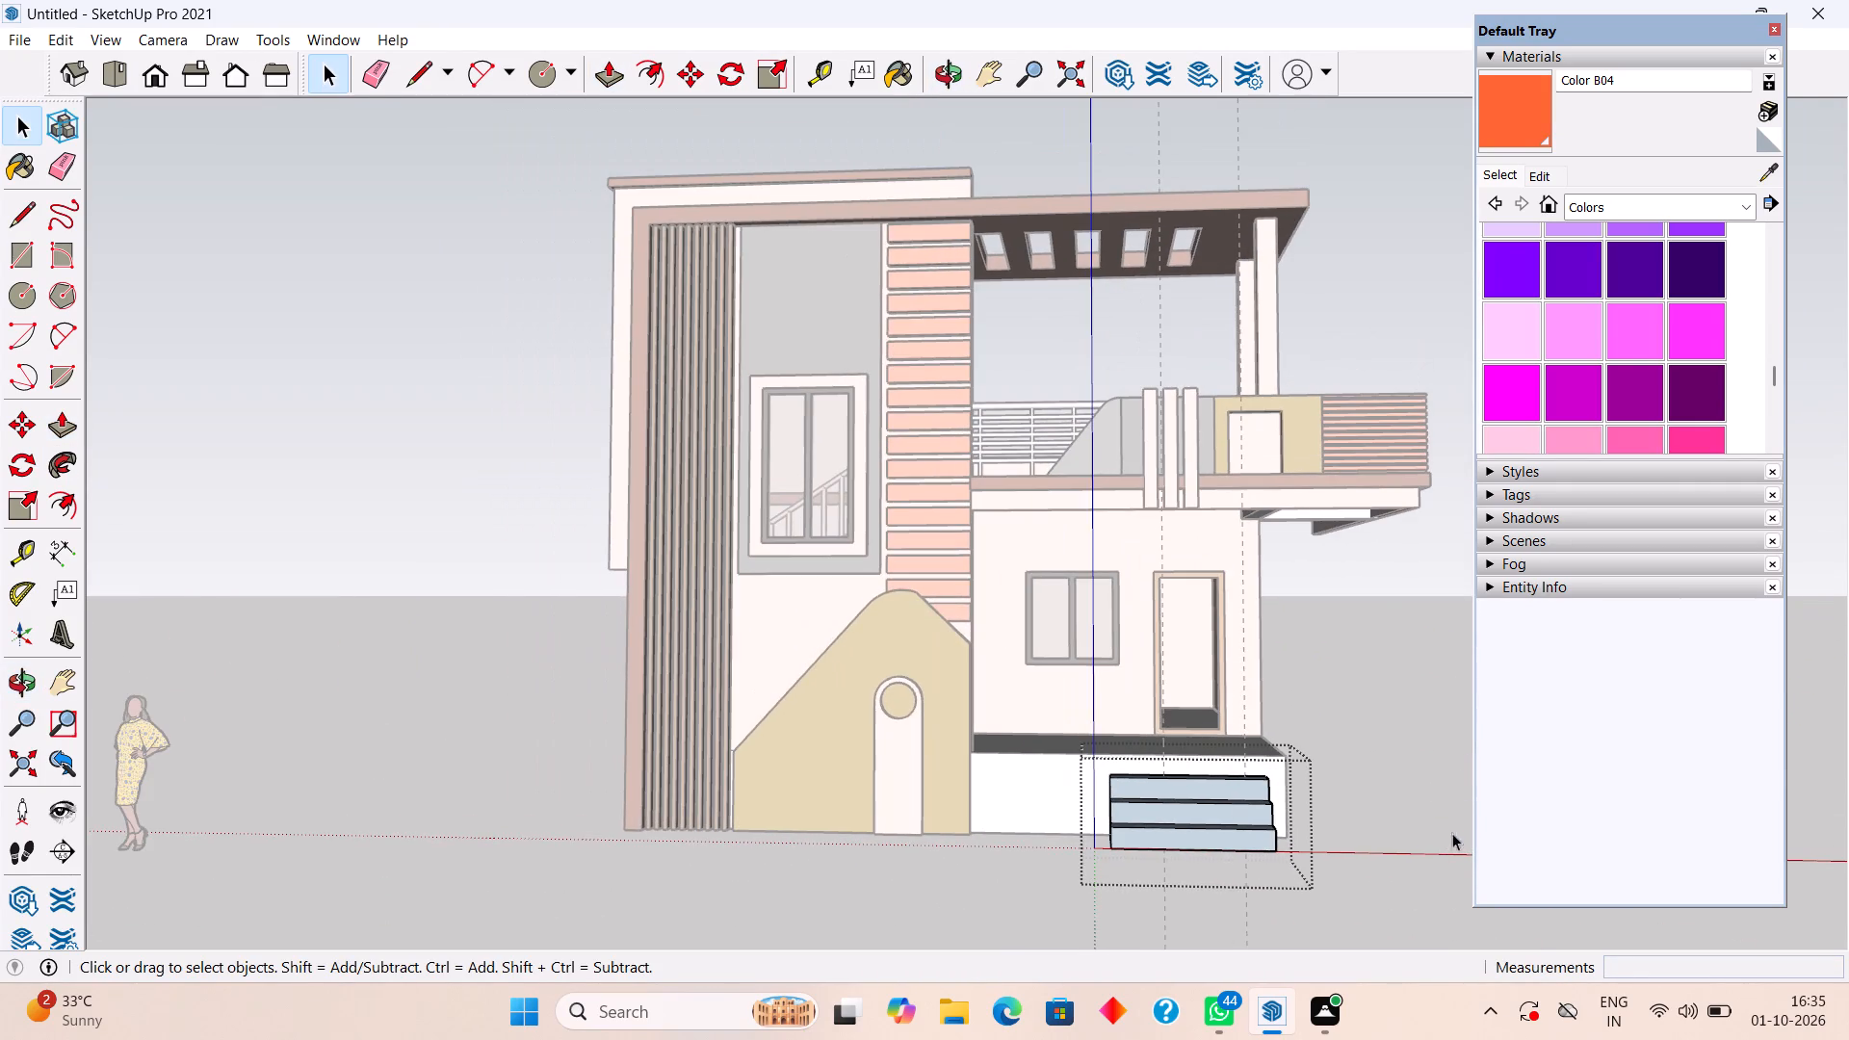
pyautogui.click(1409, 807)
# Examine how the widened steps line up with the door, the guides and the plinth's outer corner.
pyautogui.moveTo(1141, 773); pyautogui.dragTo(1145, 917, button='middle')
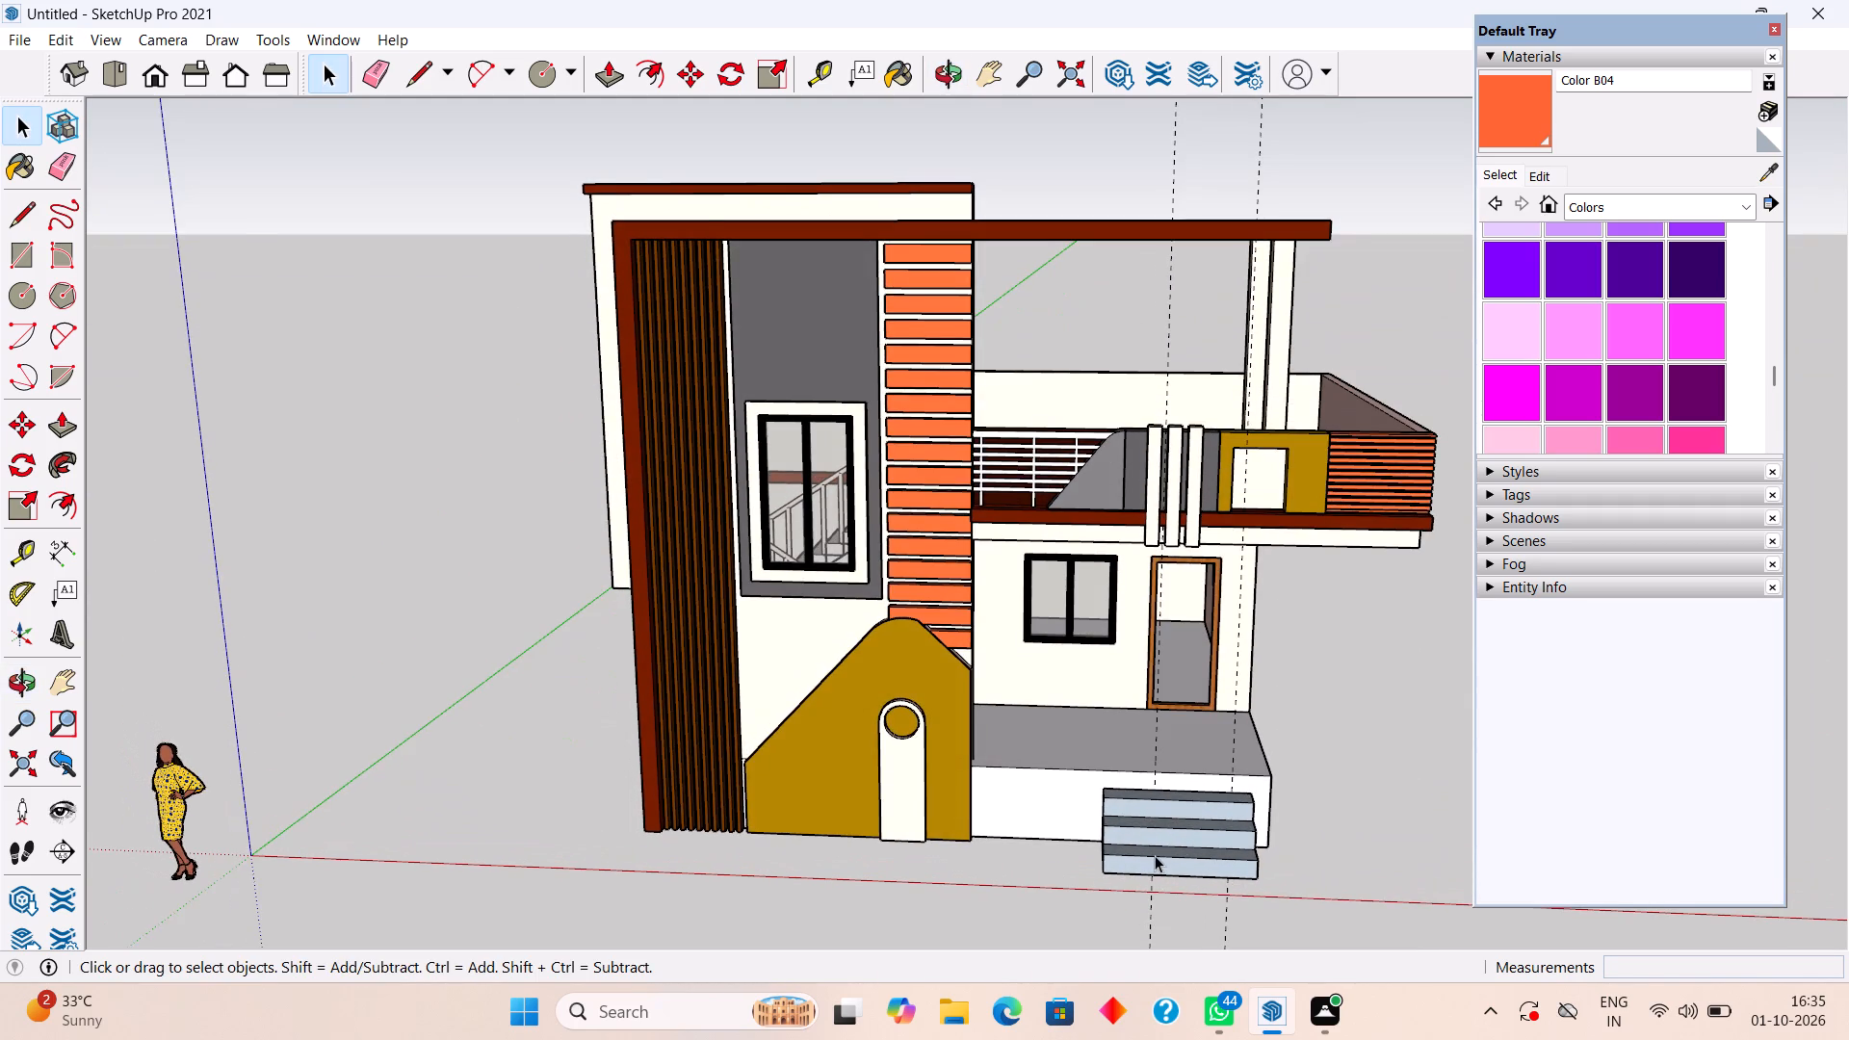
pyautogui.scroll(-1, 1155, 855)
pyautogui.moveTo(1155, 855); pyautogui.dragTo(1143, 818, button='middle')
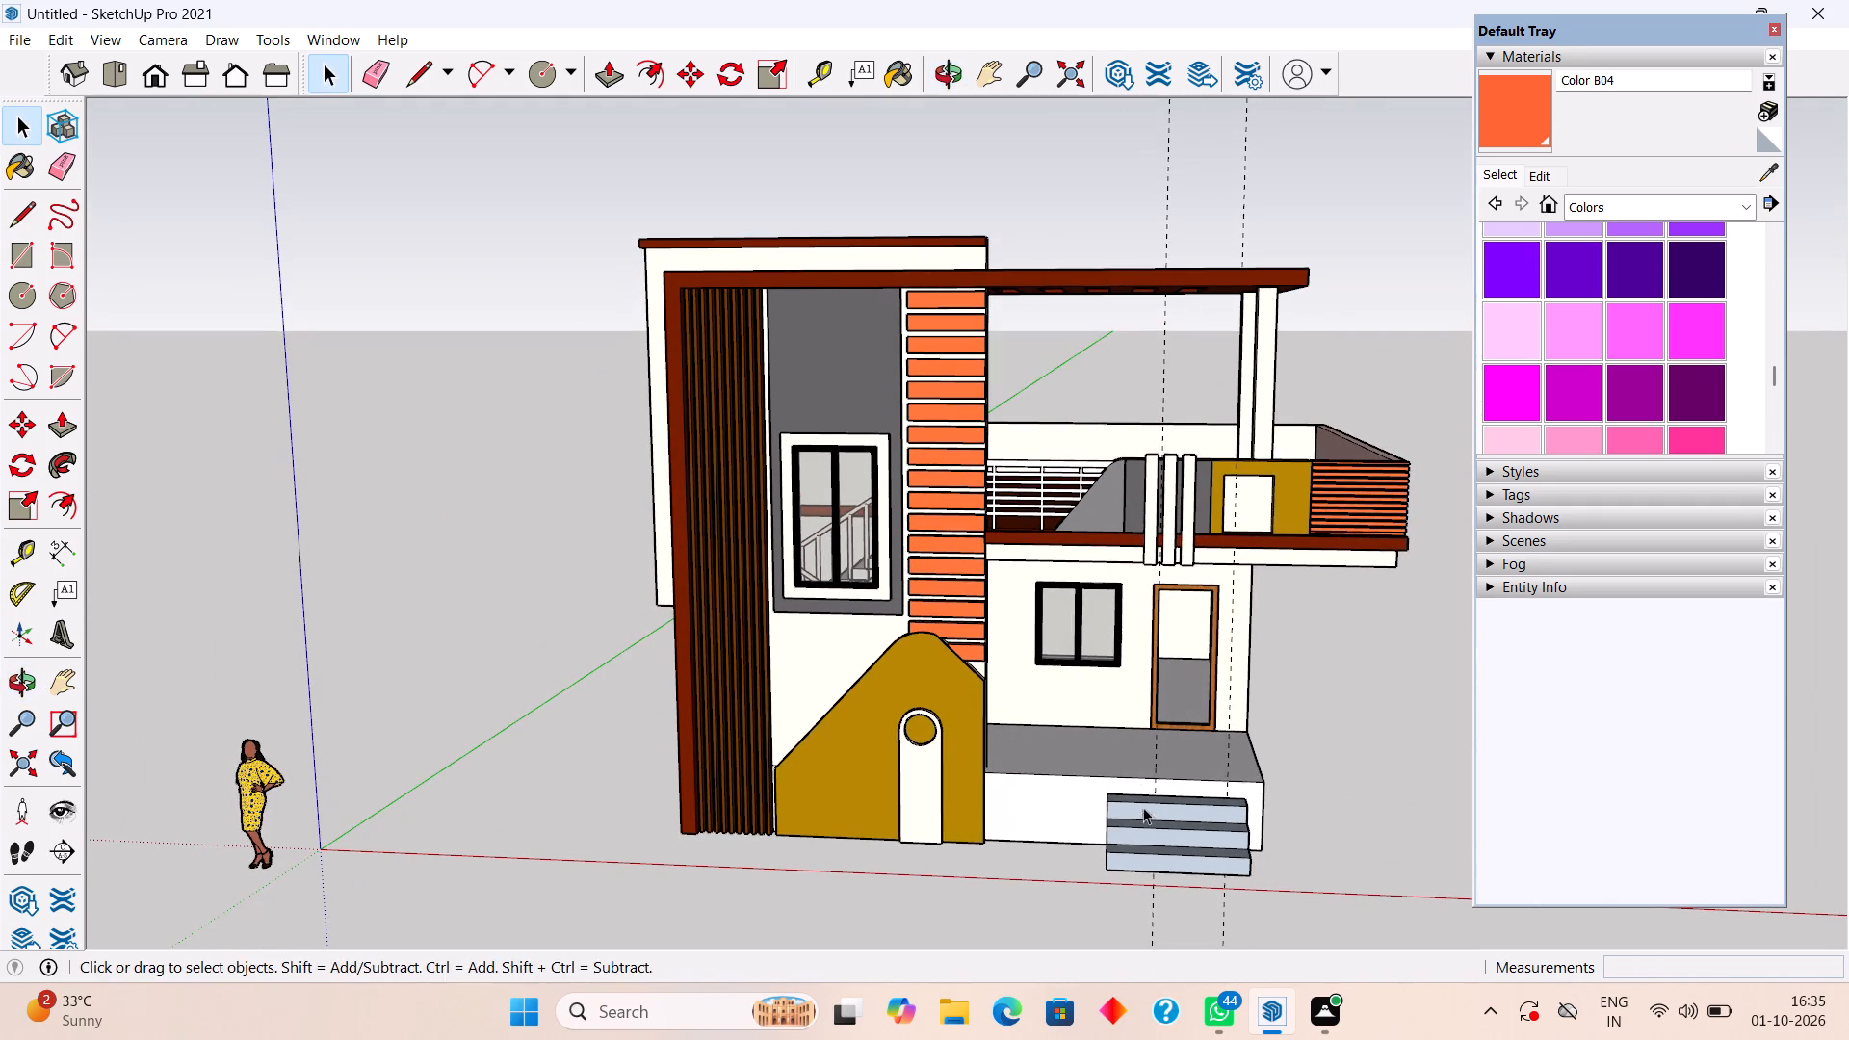
pyautogui.moveTo(1140, 784); pyautogui.dragTo(1131, 864, button='middle')
pyautogui.scroll(9, 1131, 864)
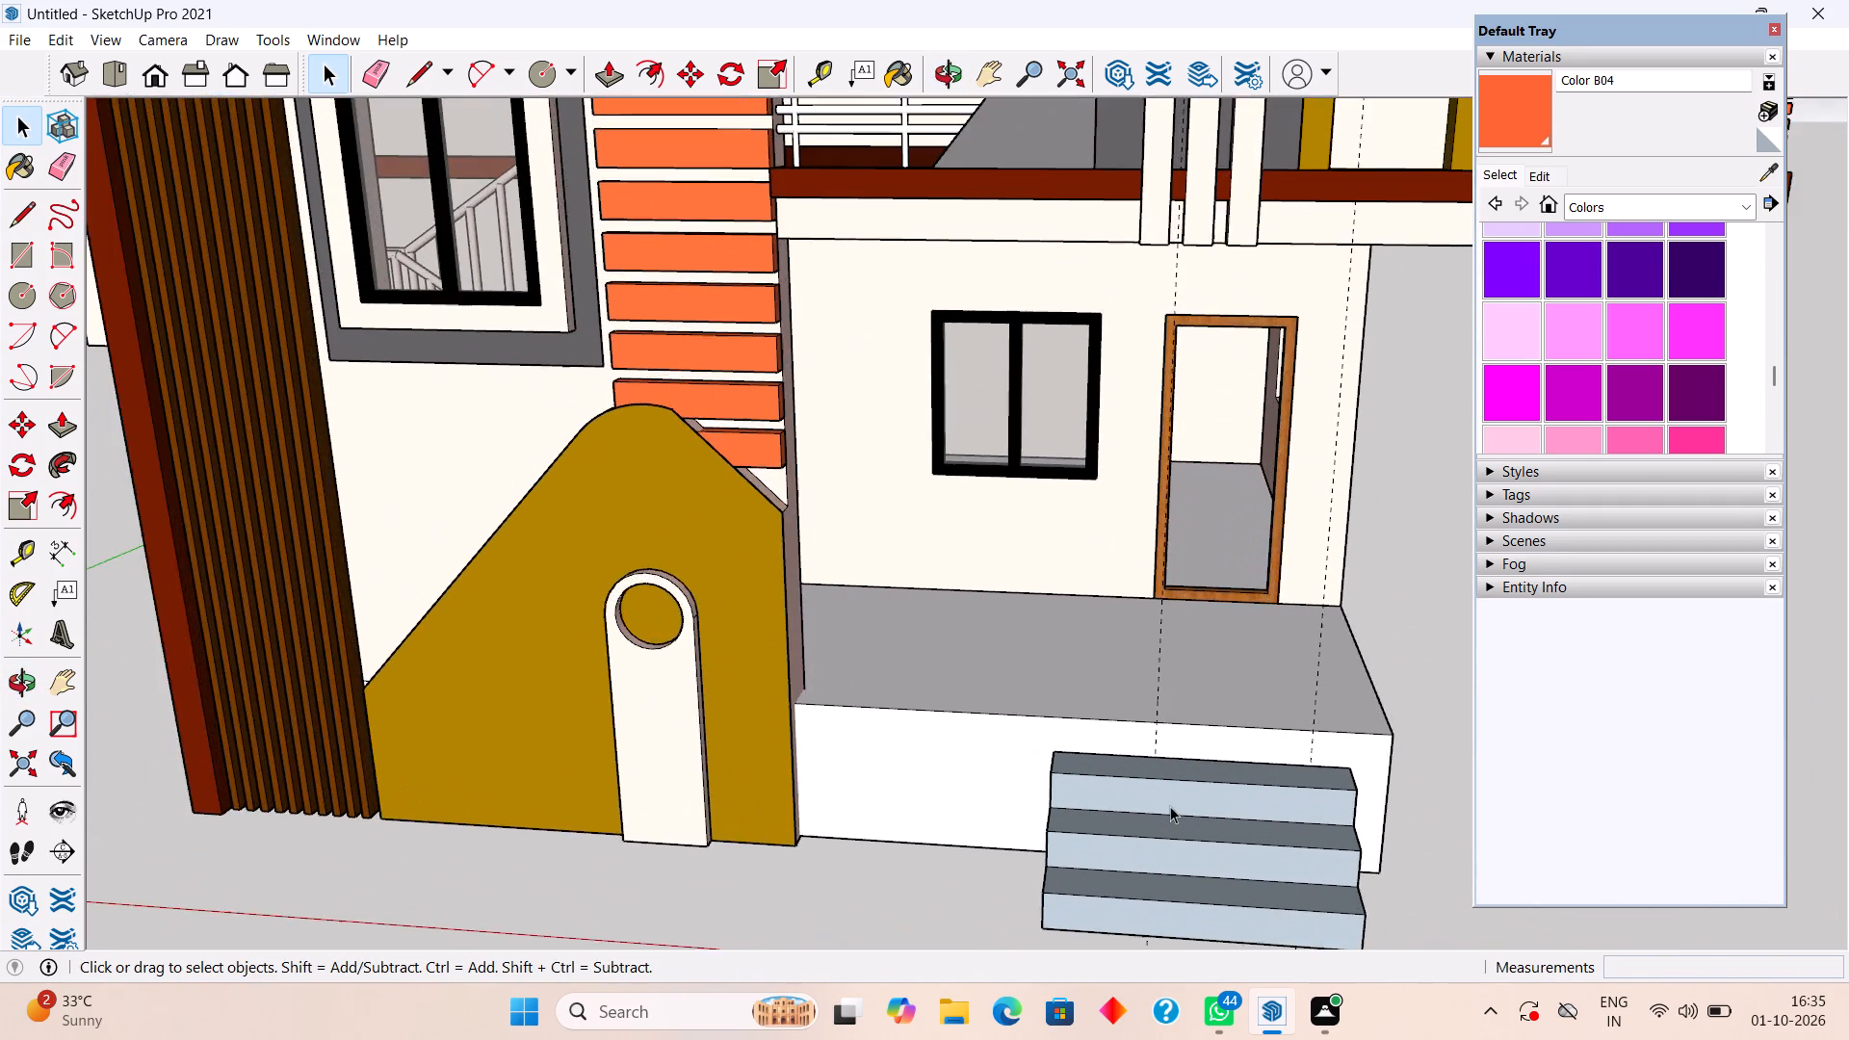
pyautogui.scroll(4, 1170, 806)
pyautogui.scroll(-7, 1170, 804)
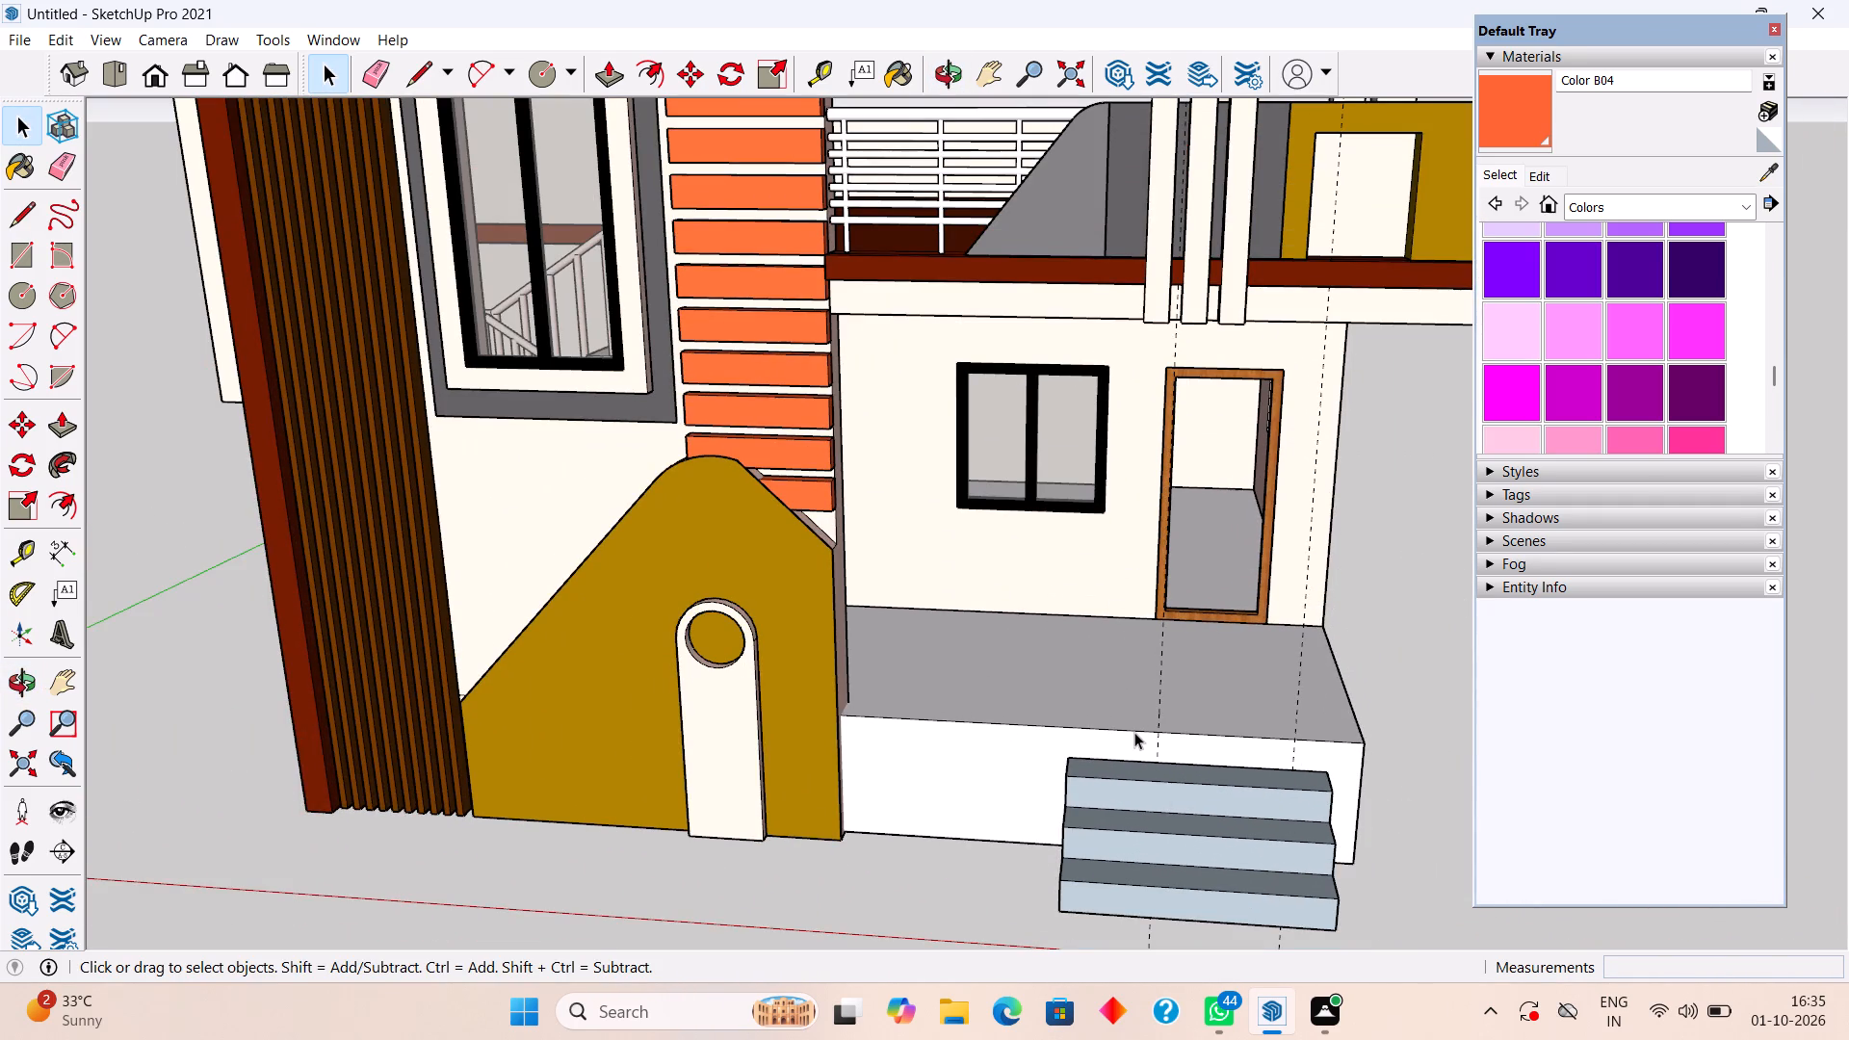
pyautogui.click(1134, 713)
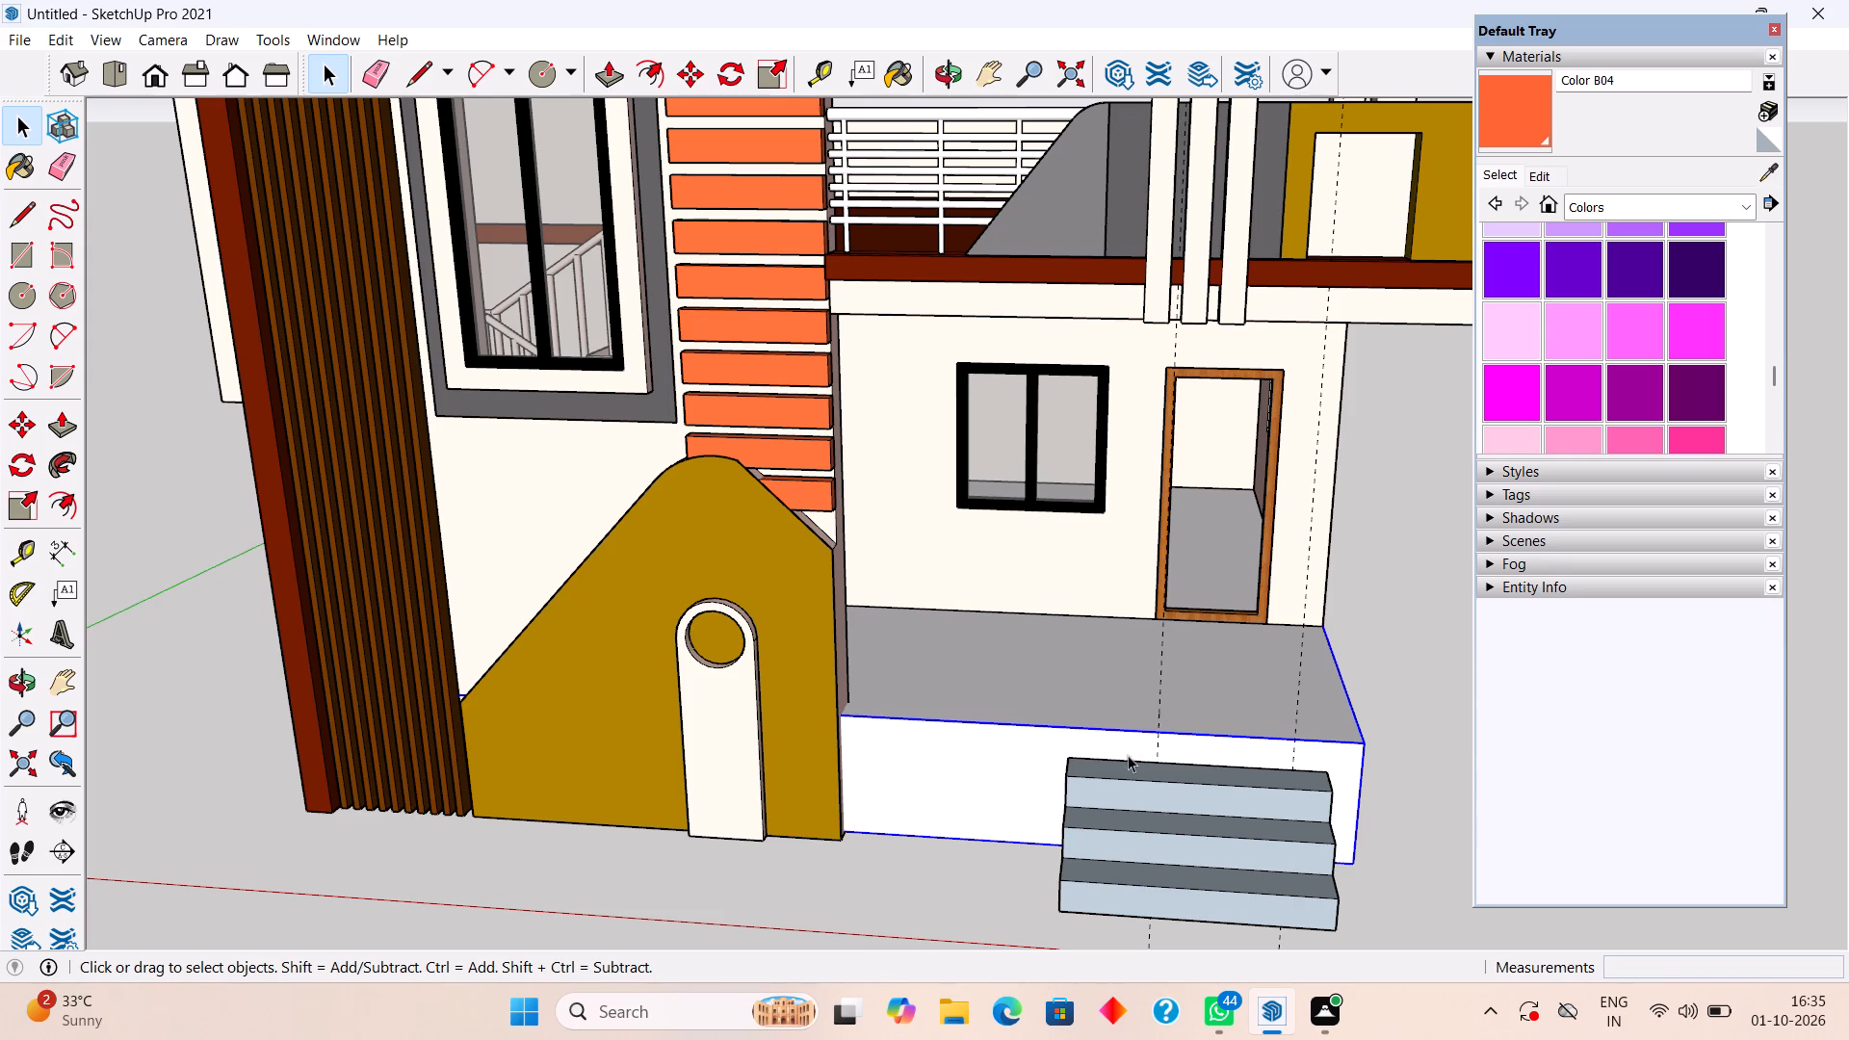
pyautogui.moveTo(1107, 739); pyautogui.dragTo(1118, 736, button='middle')
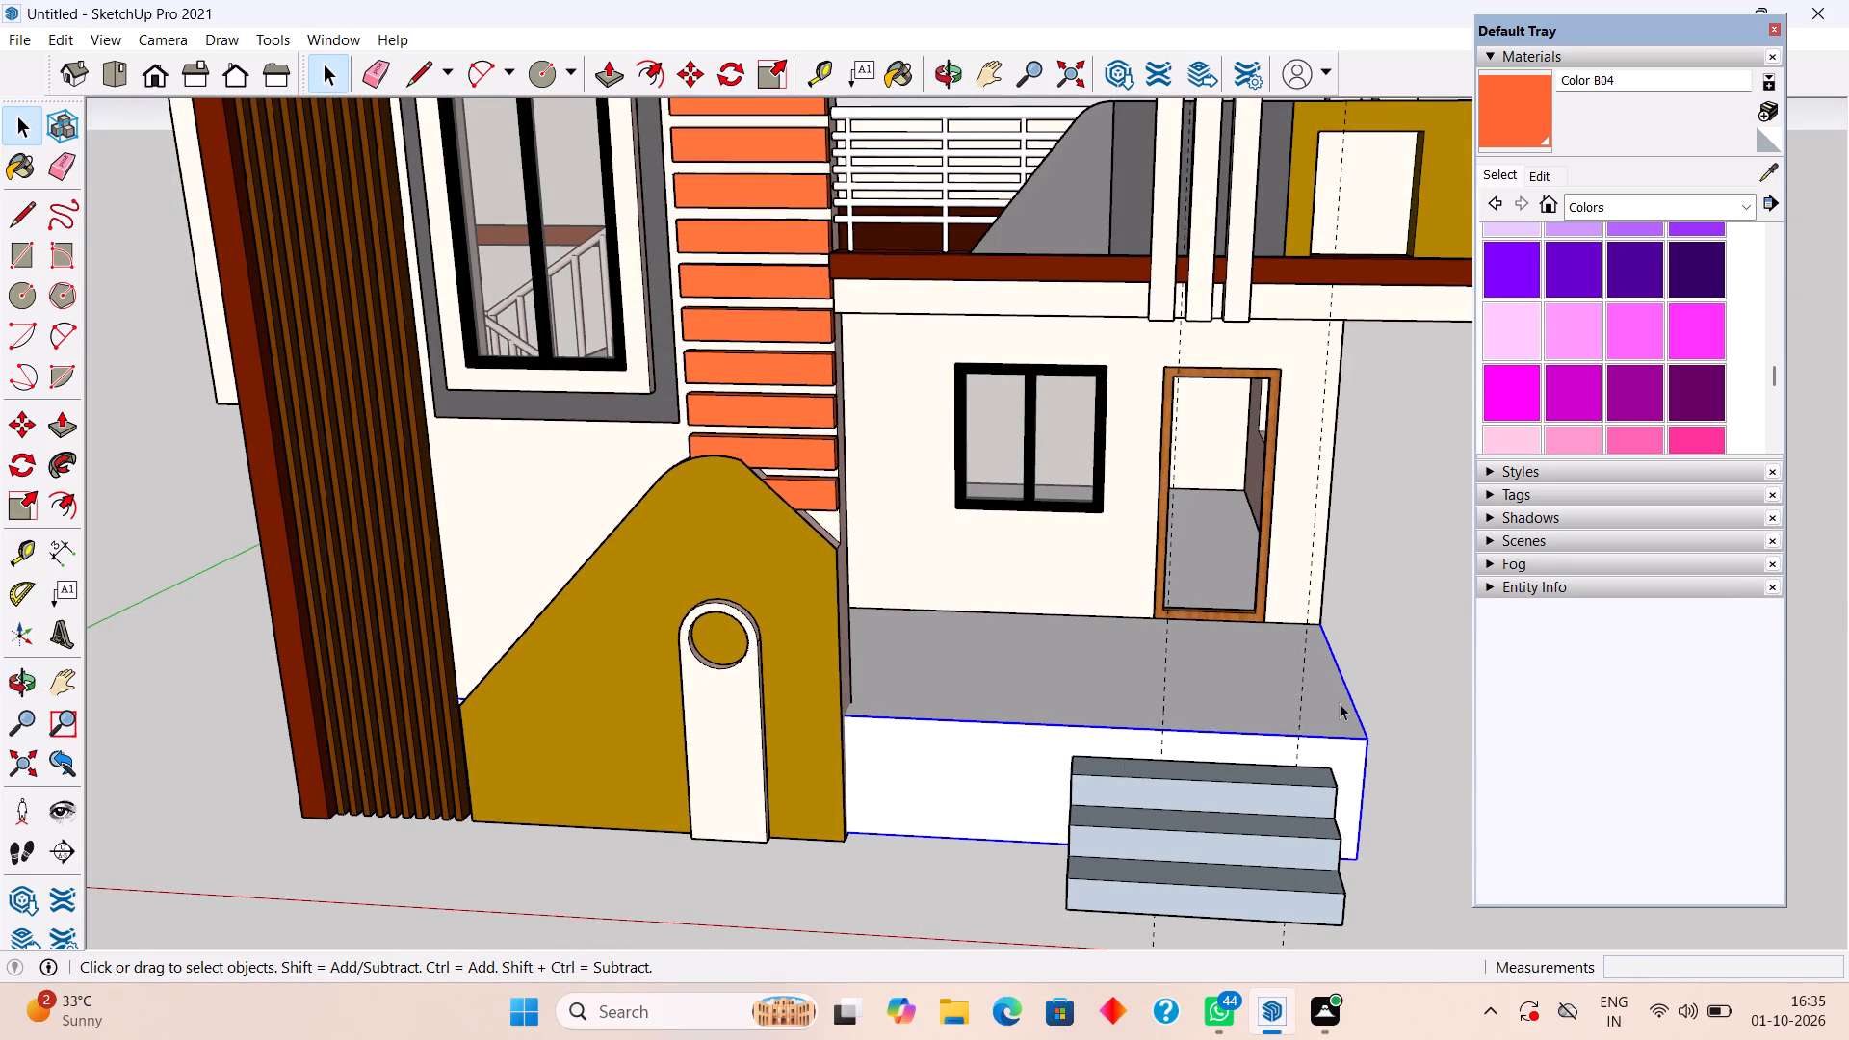
pyautogui.click(1377, 678)
pyautogui.scroll(4, 1039, 776)
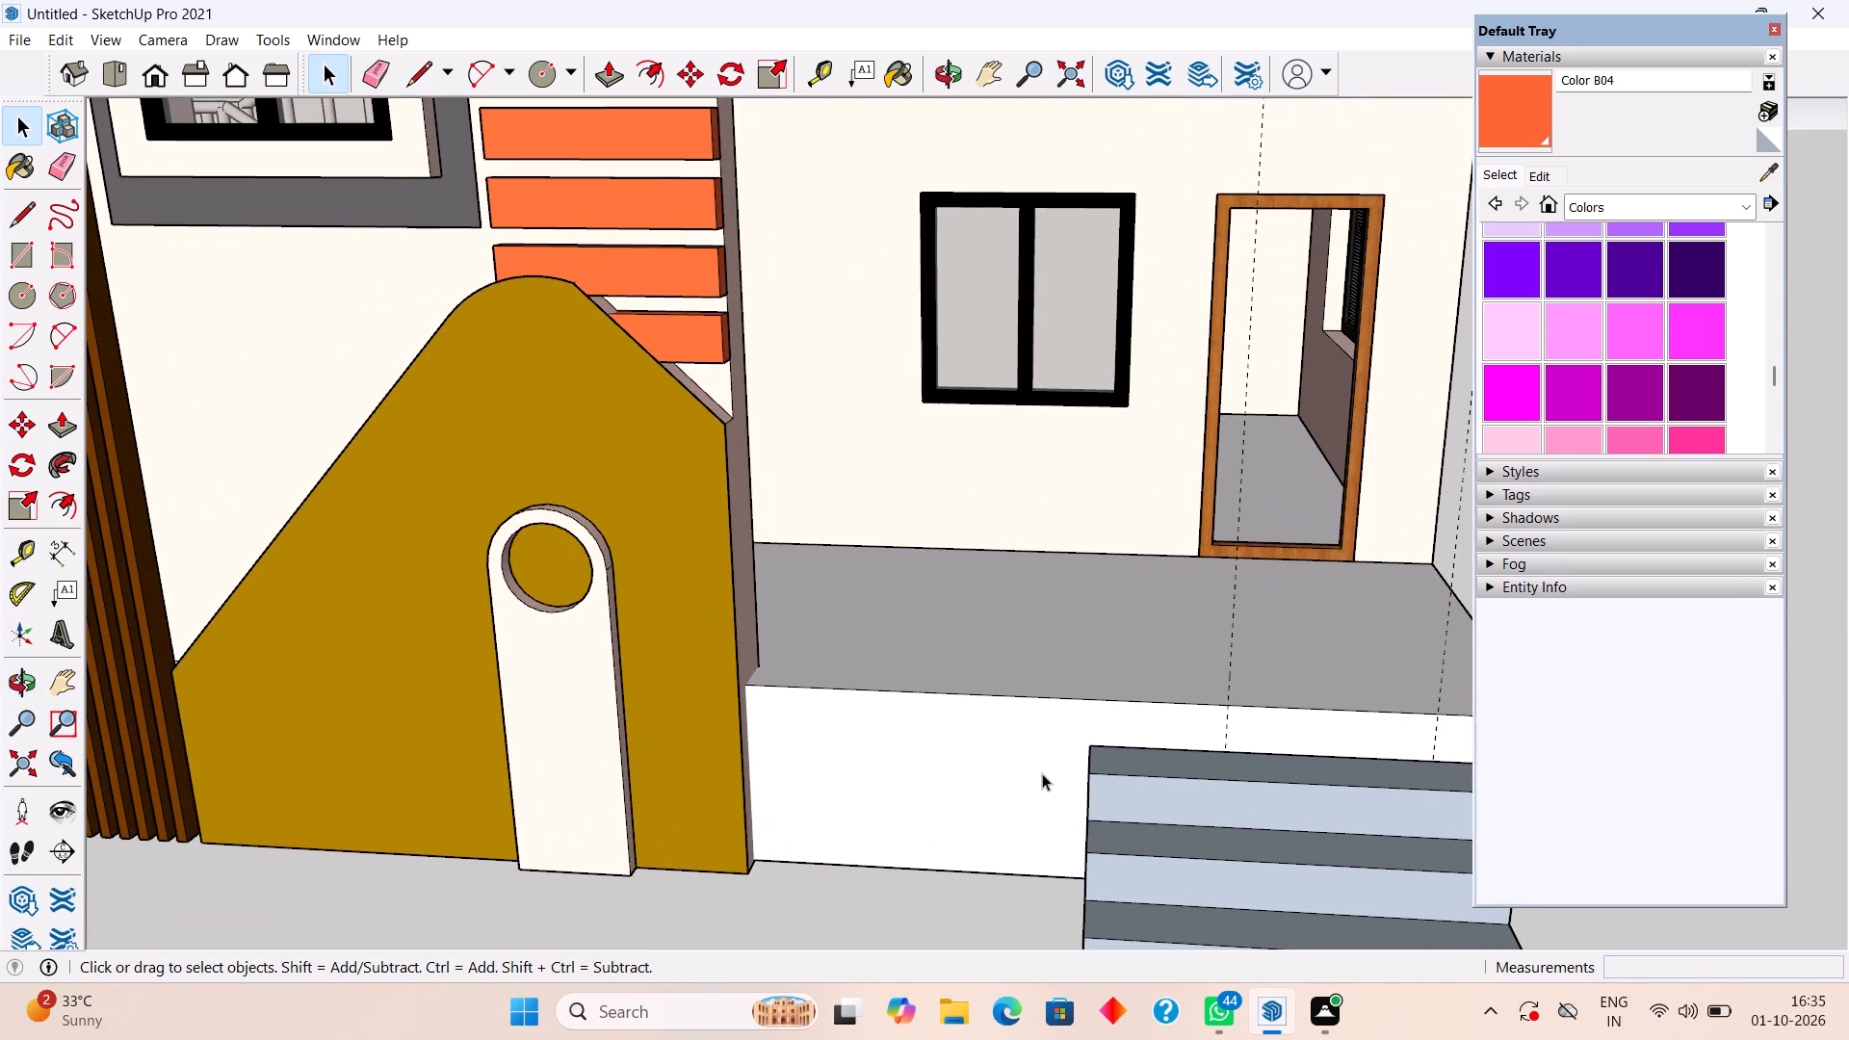
pyautogui.scroll(-7, 1042, 773)
pyautogui.scroll(7, 1337, 793)
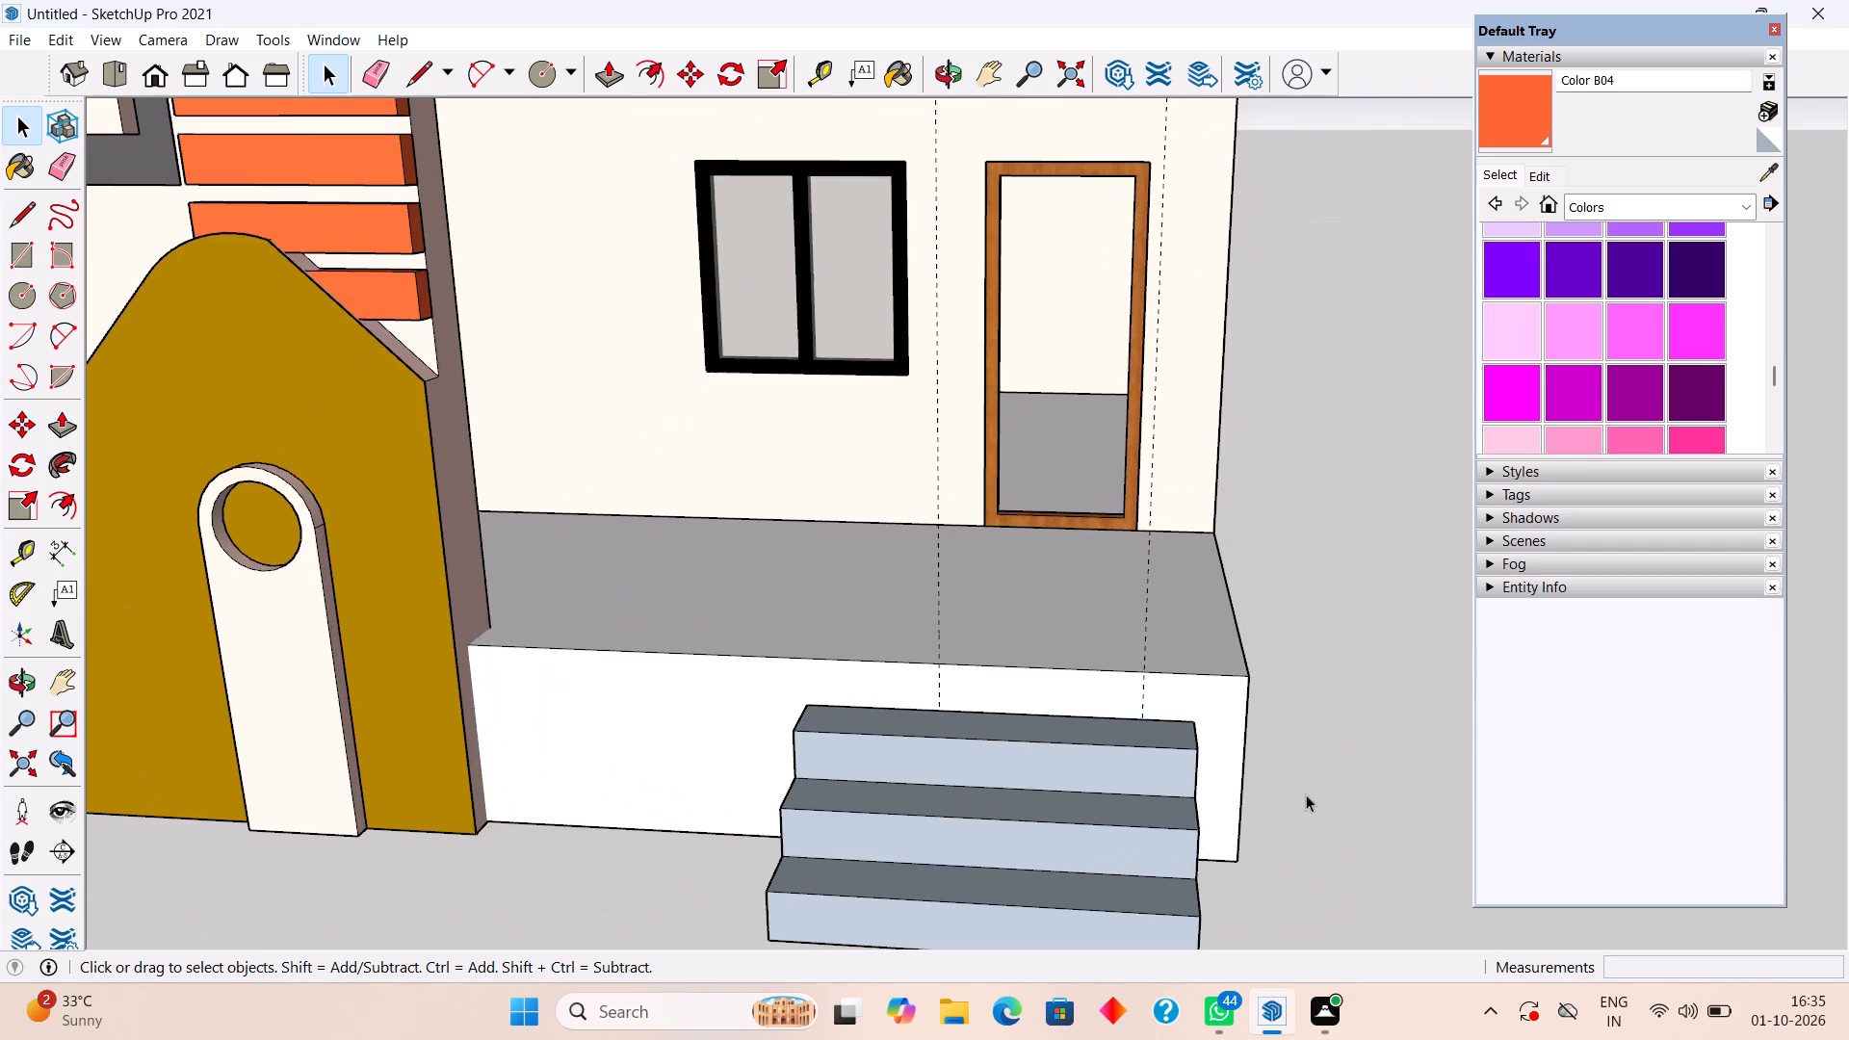
# Draw a 5' 9 1/16" by 11" rectangle covering the top tread of the entrance steps, corner to opposite corner.
pyautogui.moveTo(1256, 779); pyautogui.dragTo(1247, 828, button='middle')
pyautogui.press('r')
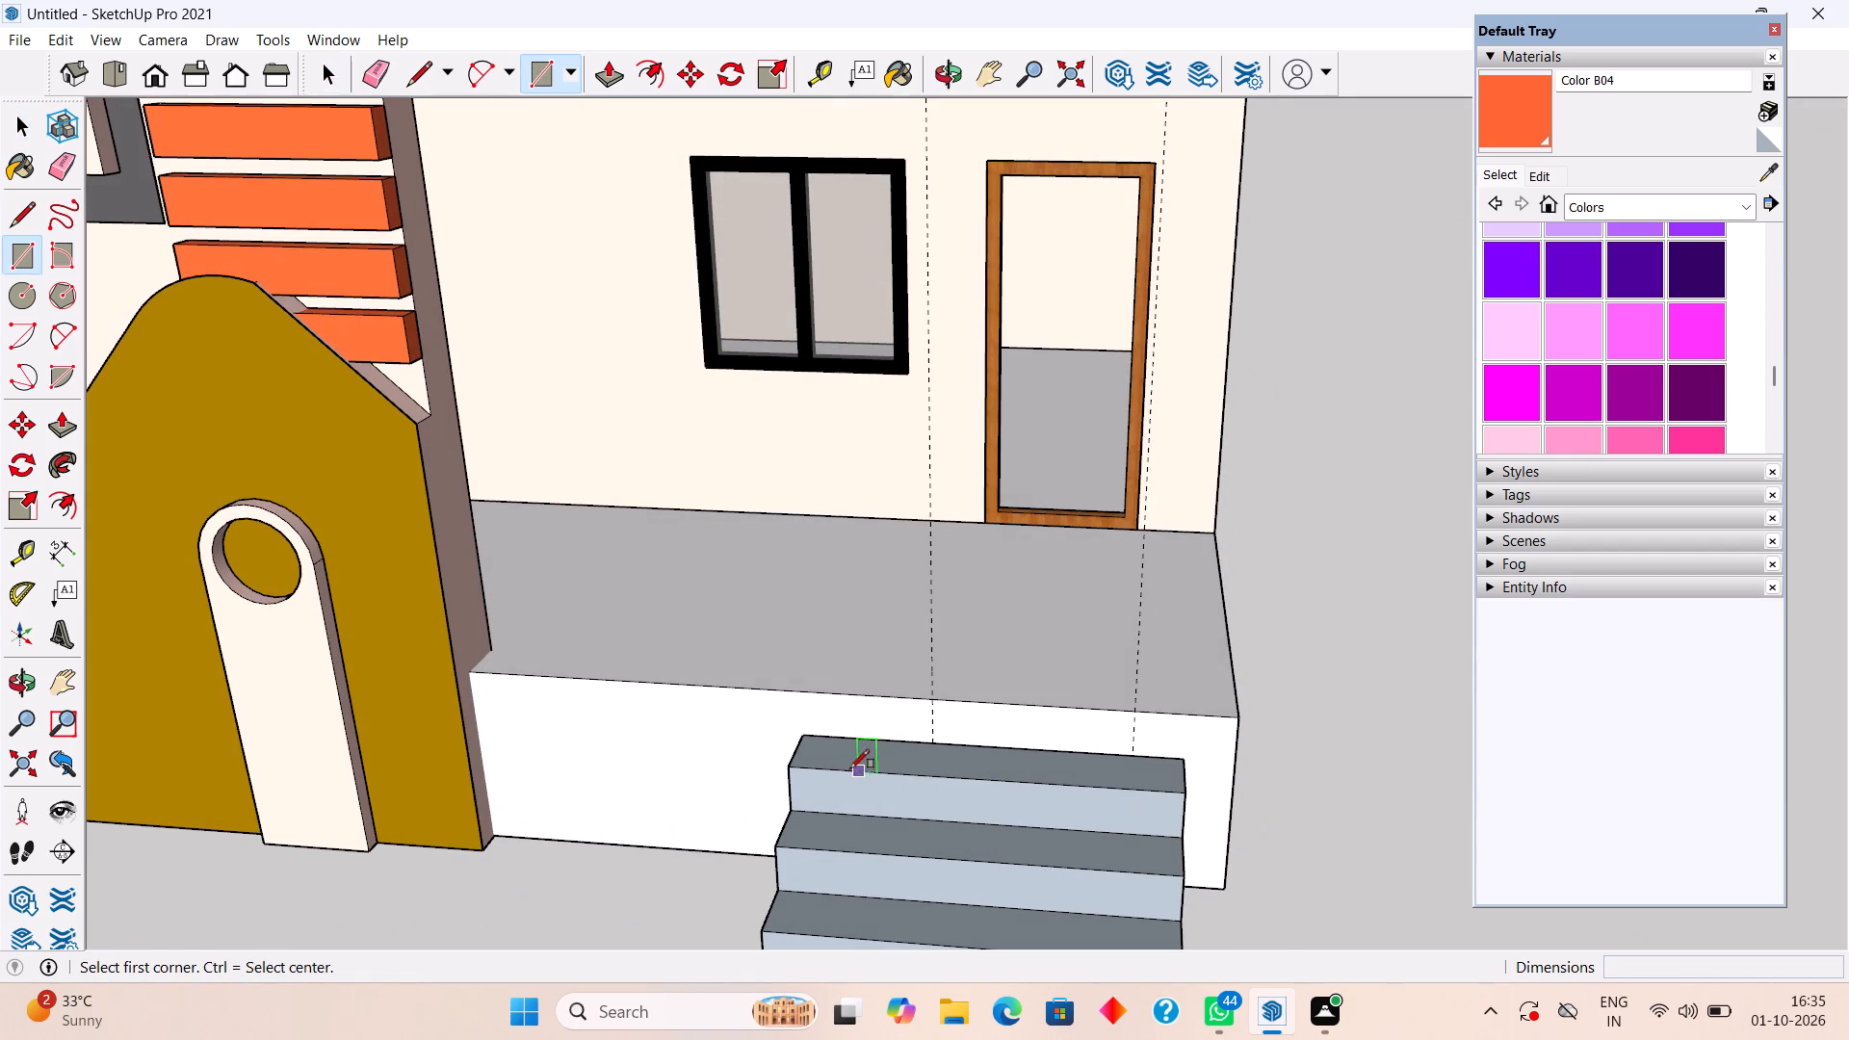
pyautogui.click(807, 737)
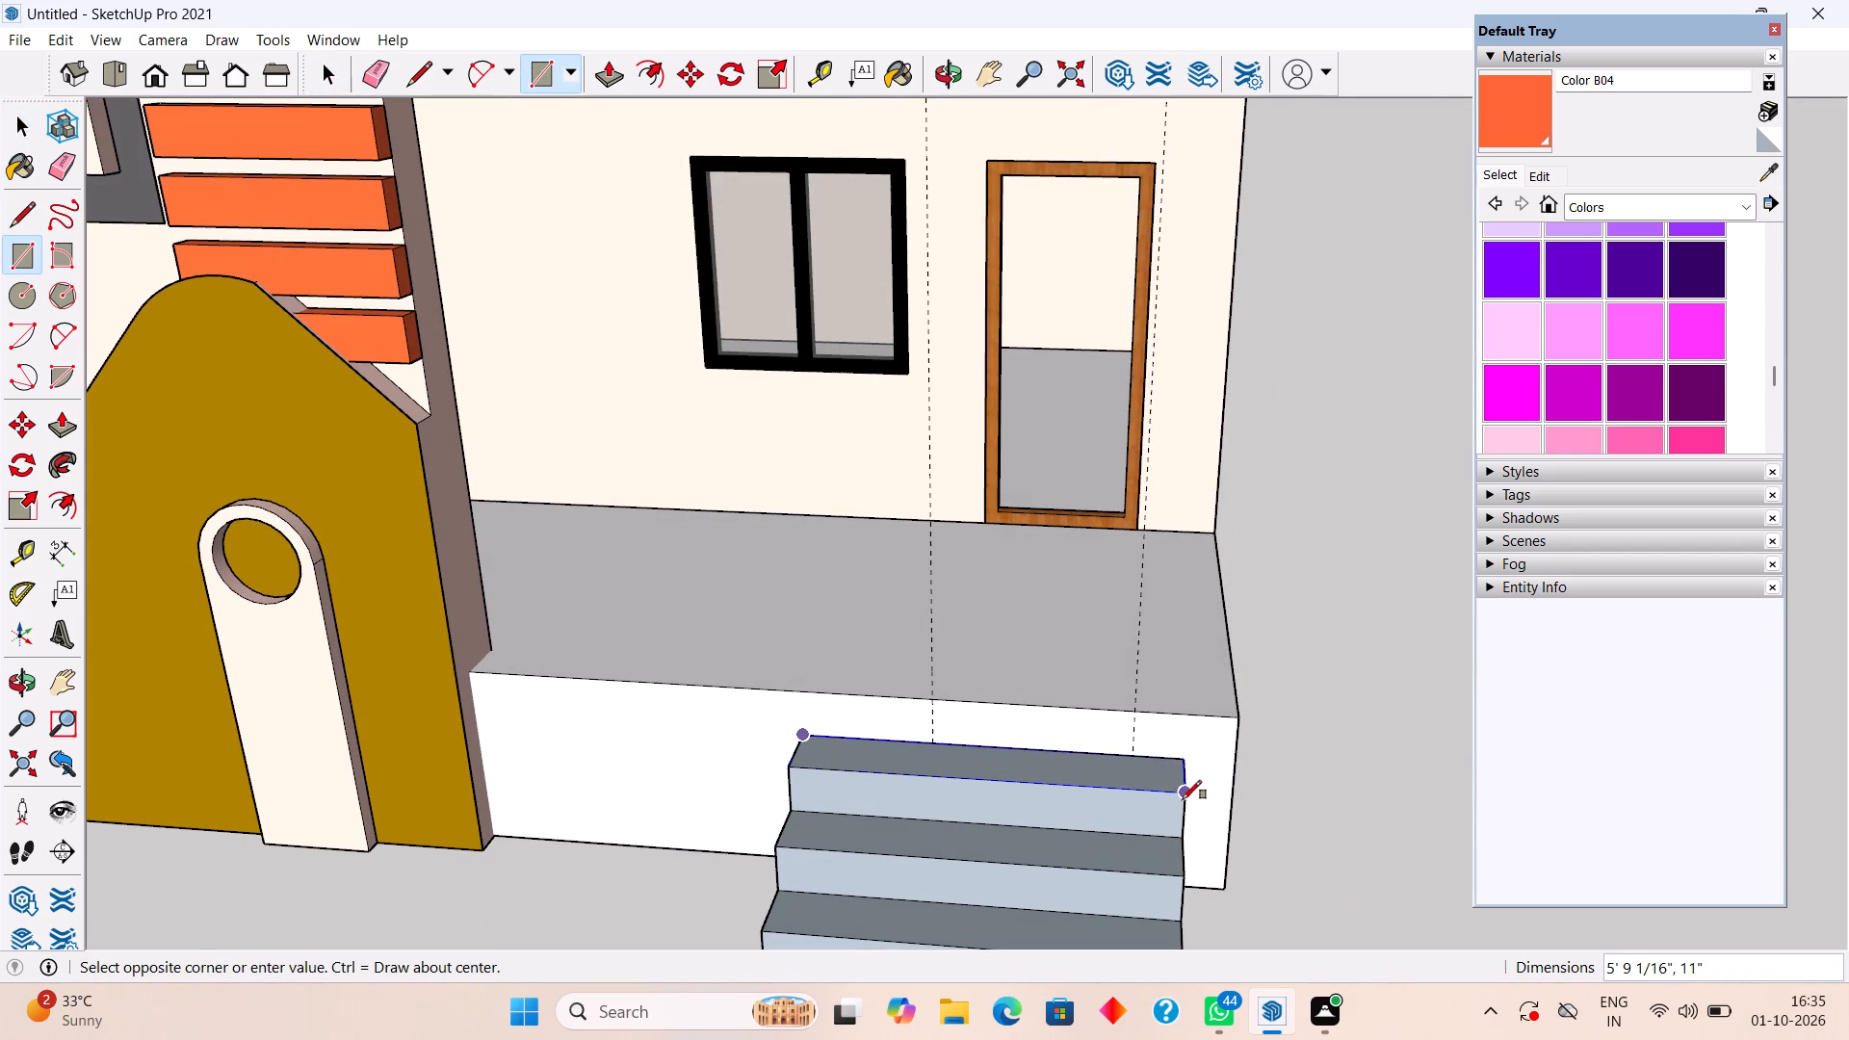
pyautogui.moveTo(1183, 796); pyautogui.dragTo(878, 814, button='middle')
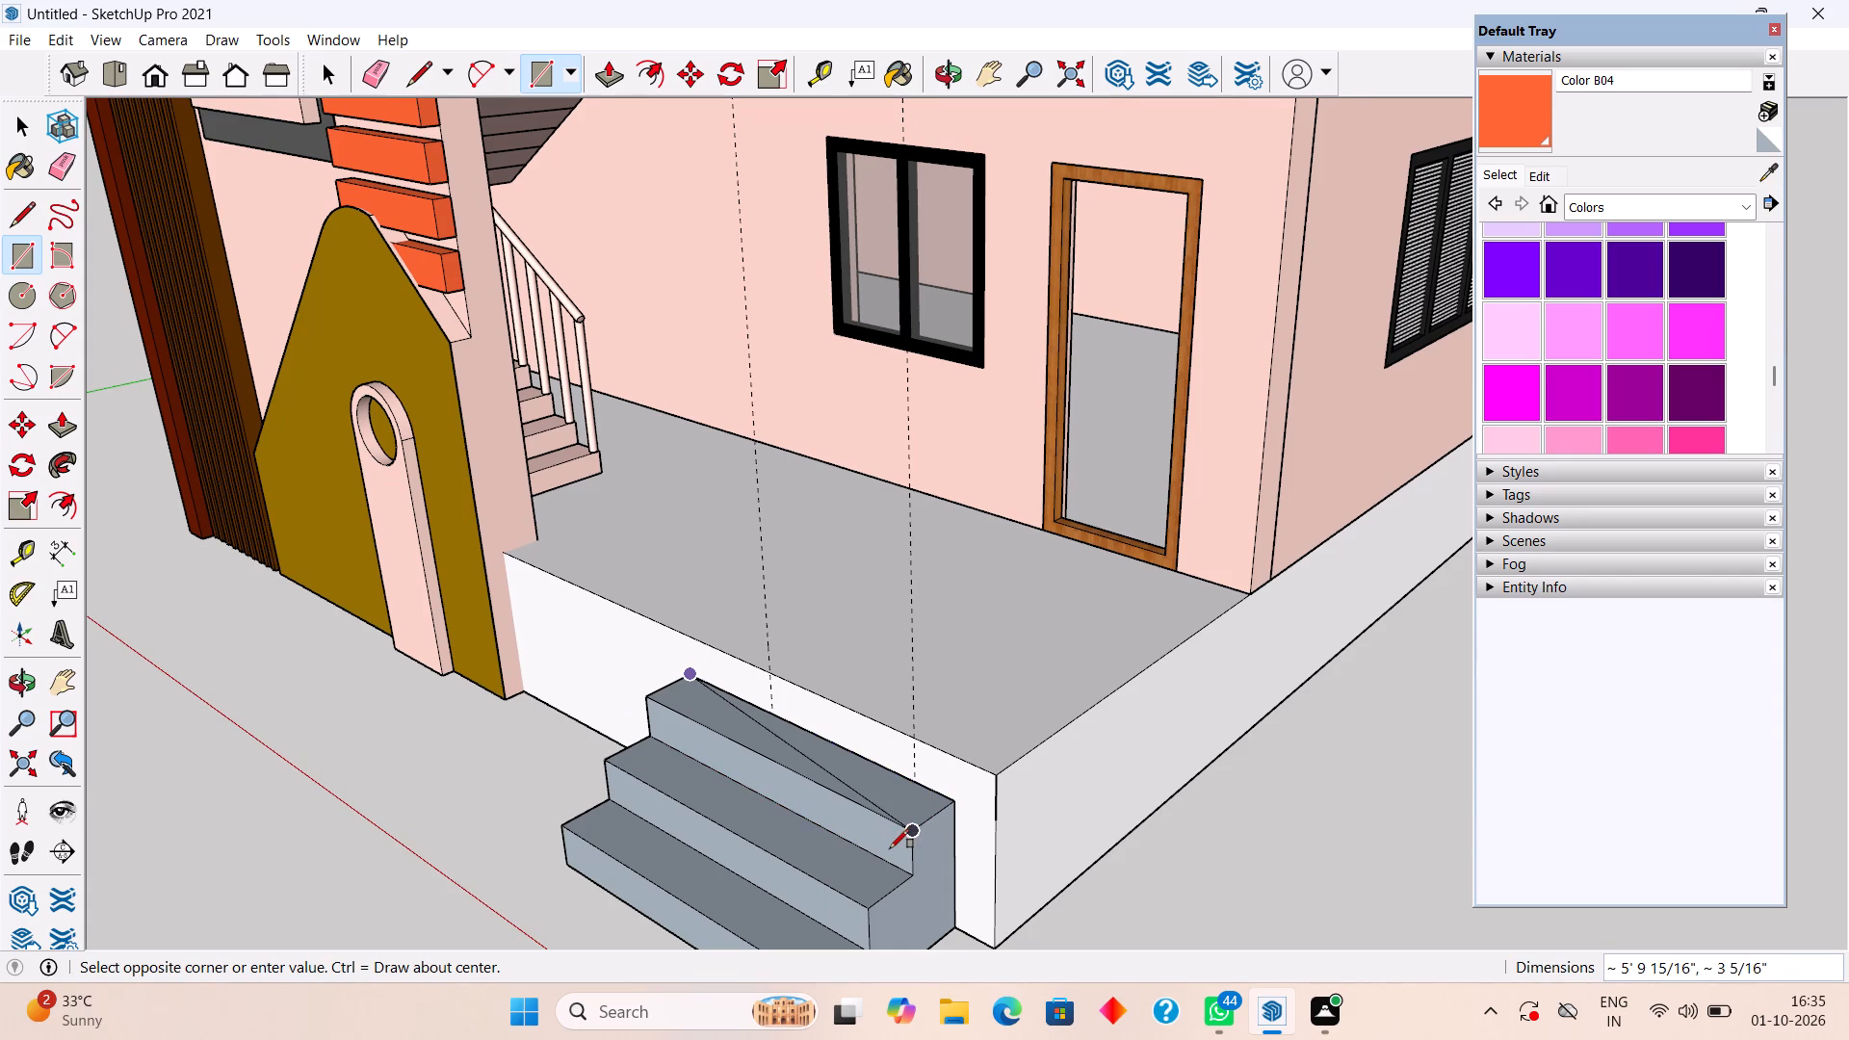
pyautogui.scroll(4, 898, 842)
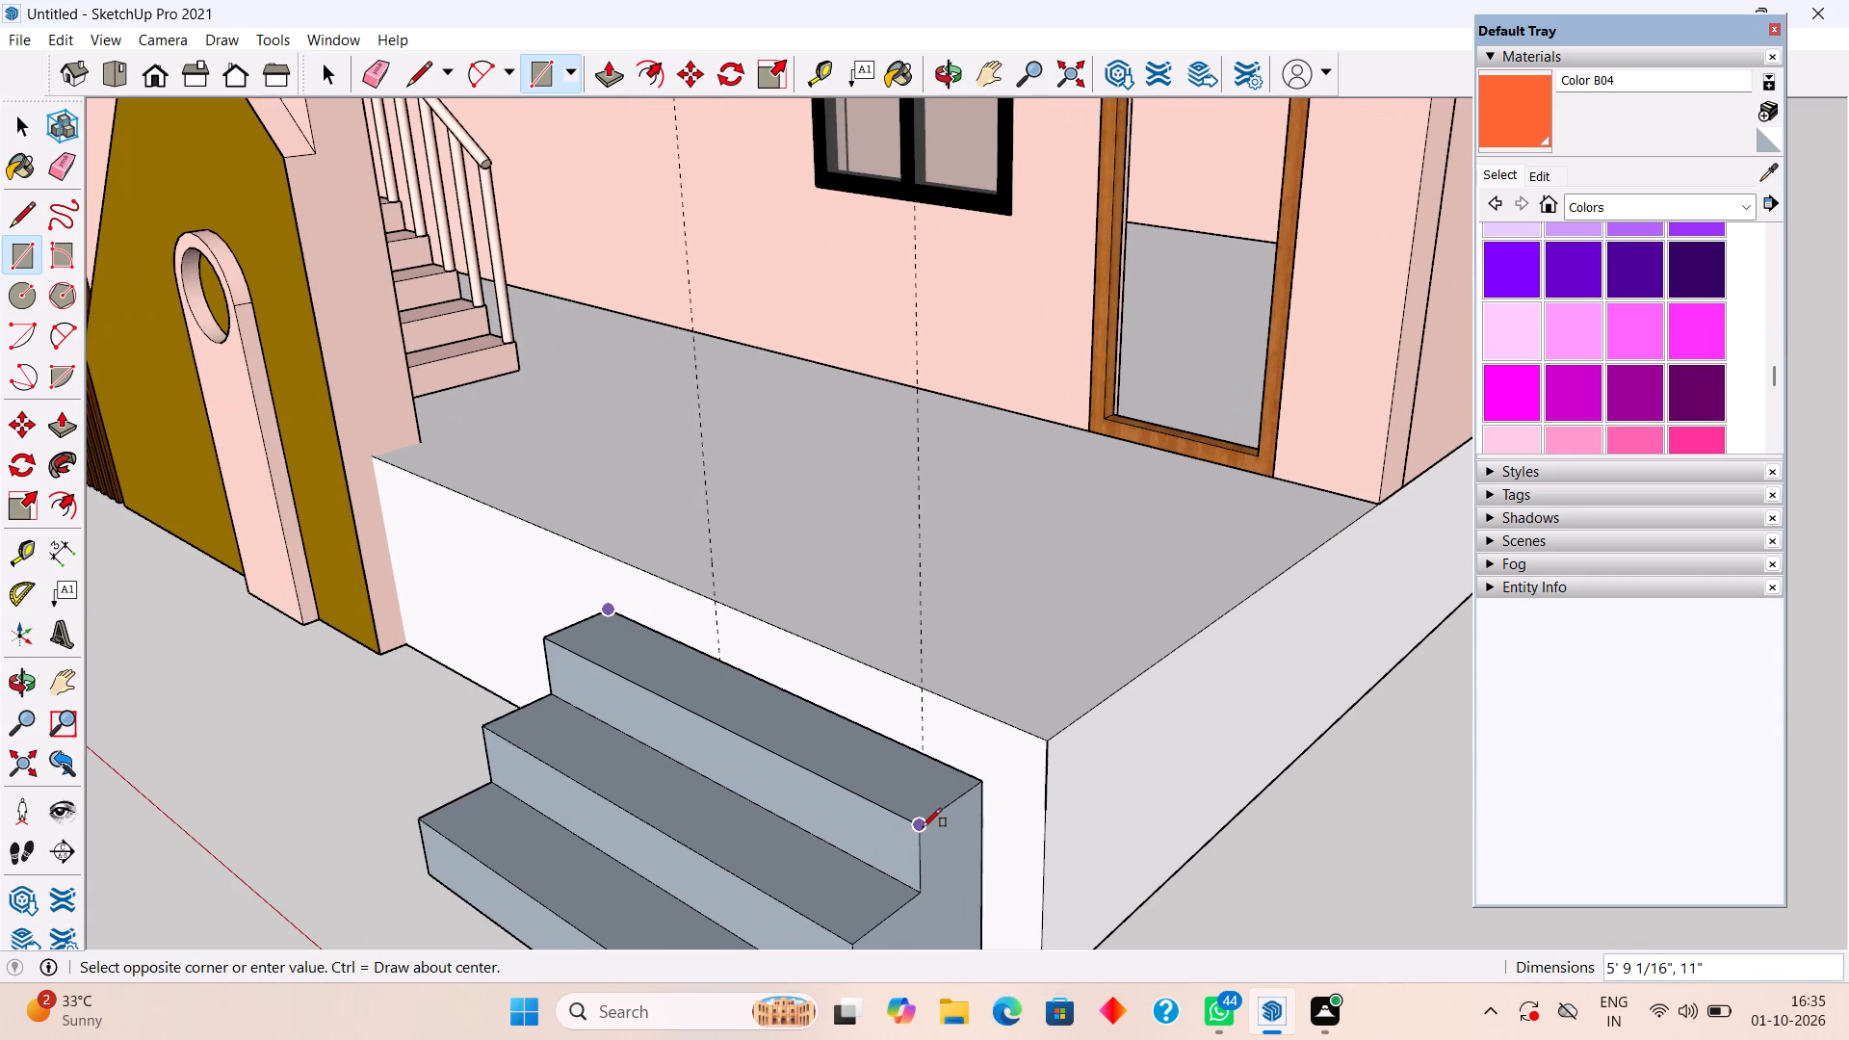
pyautogui.click(923, 827)
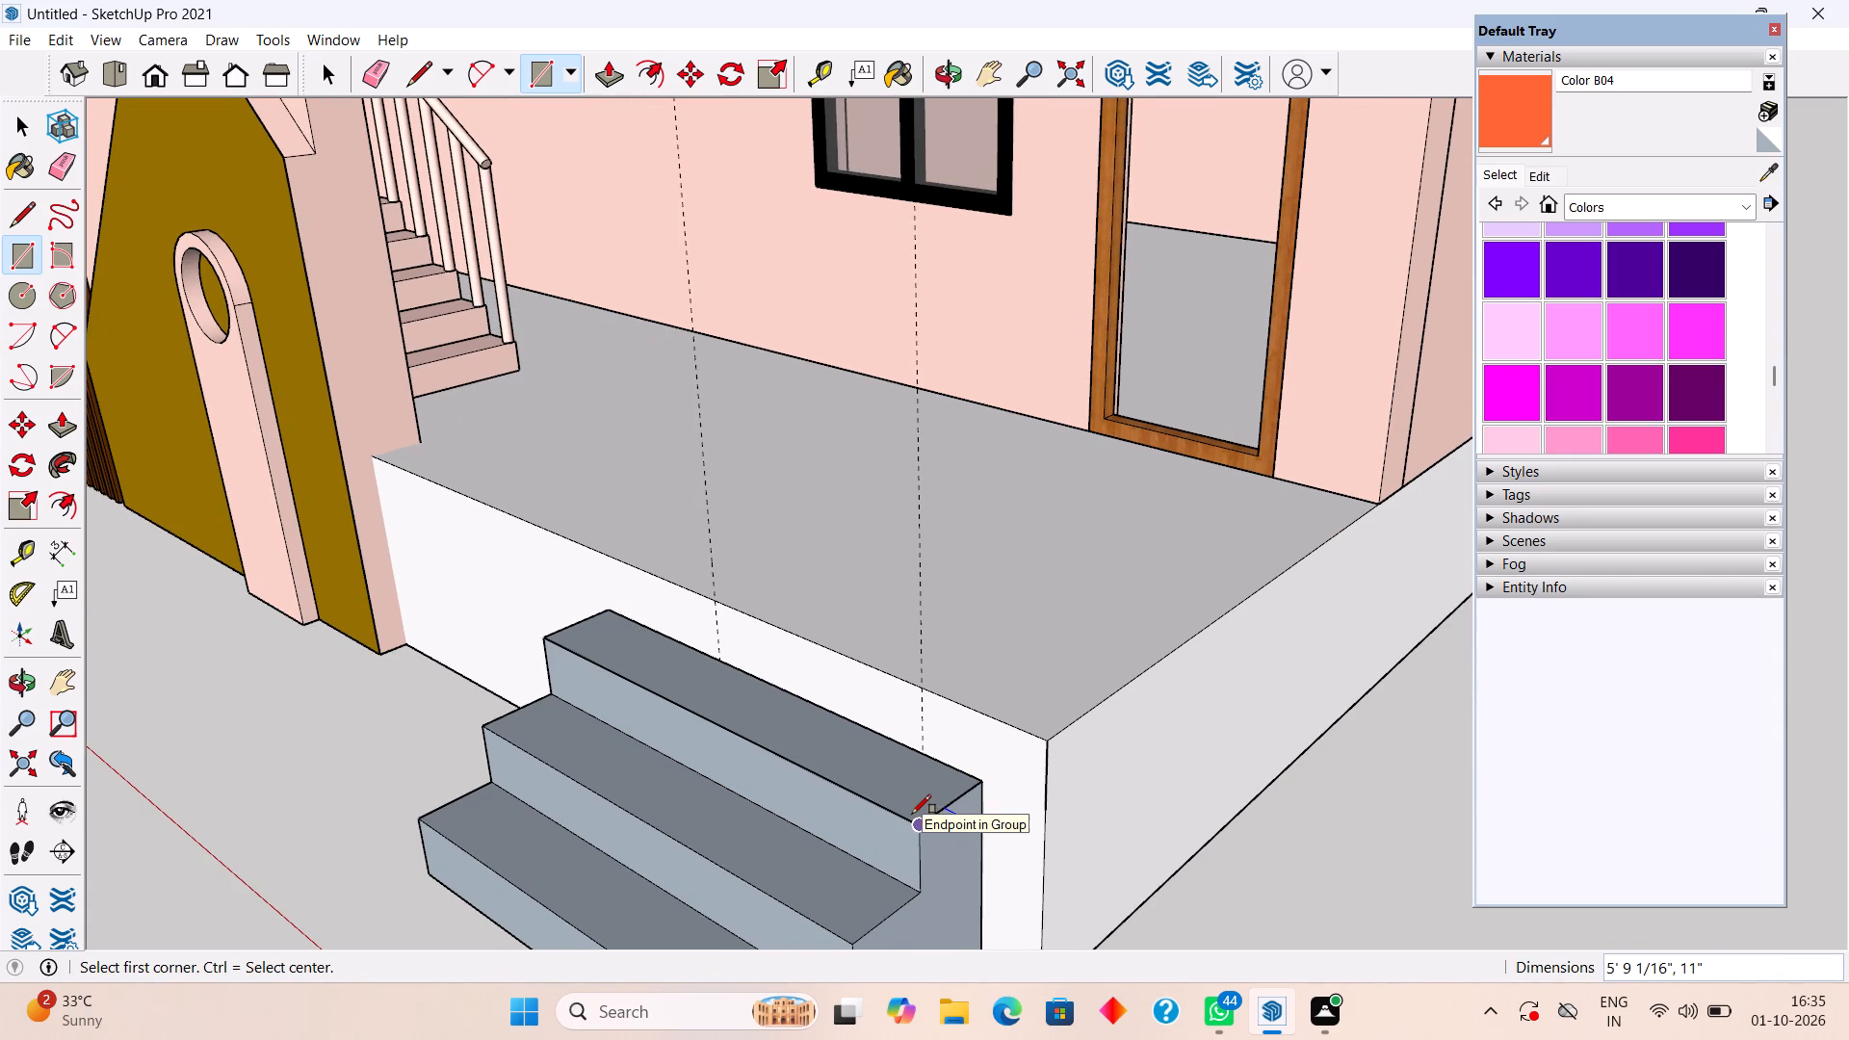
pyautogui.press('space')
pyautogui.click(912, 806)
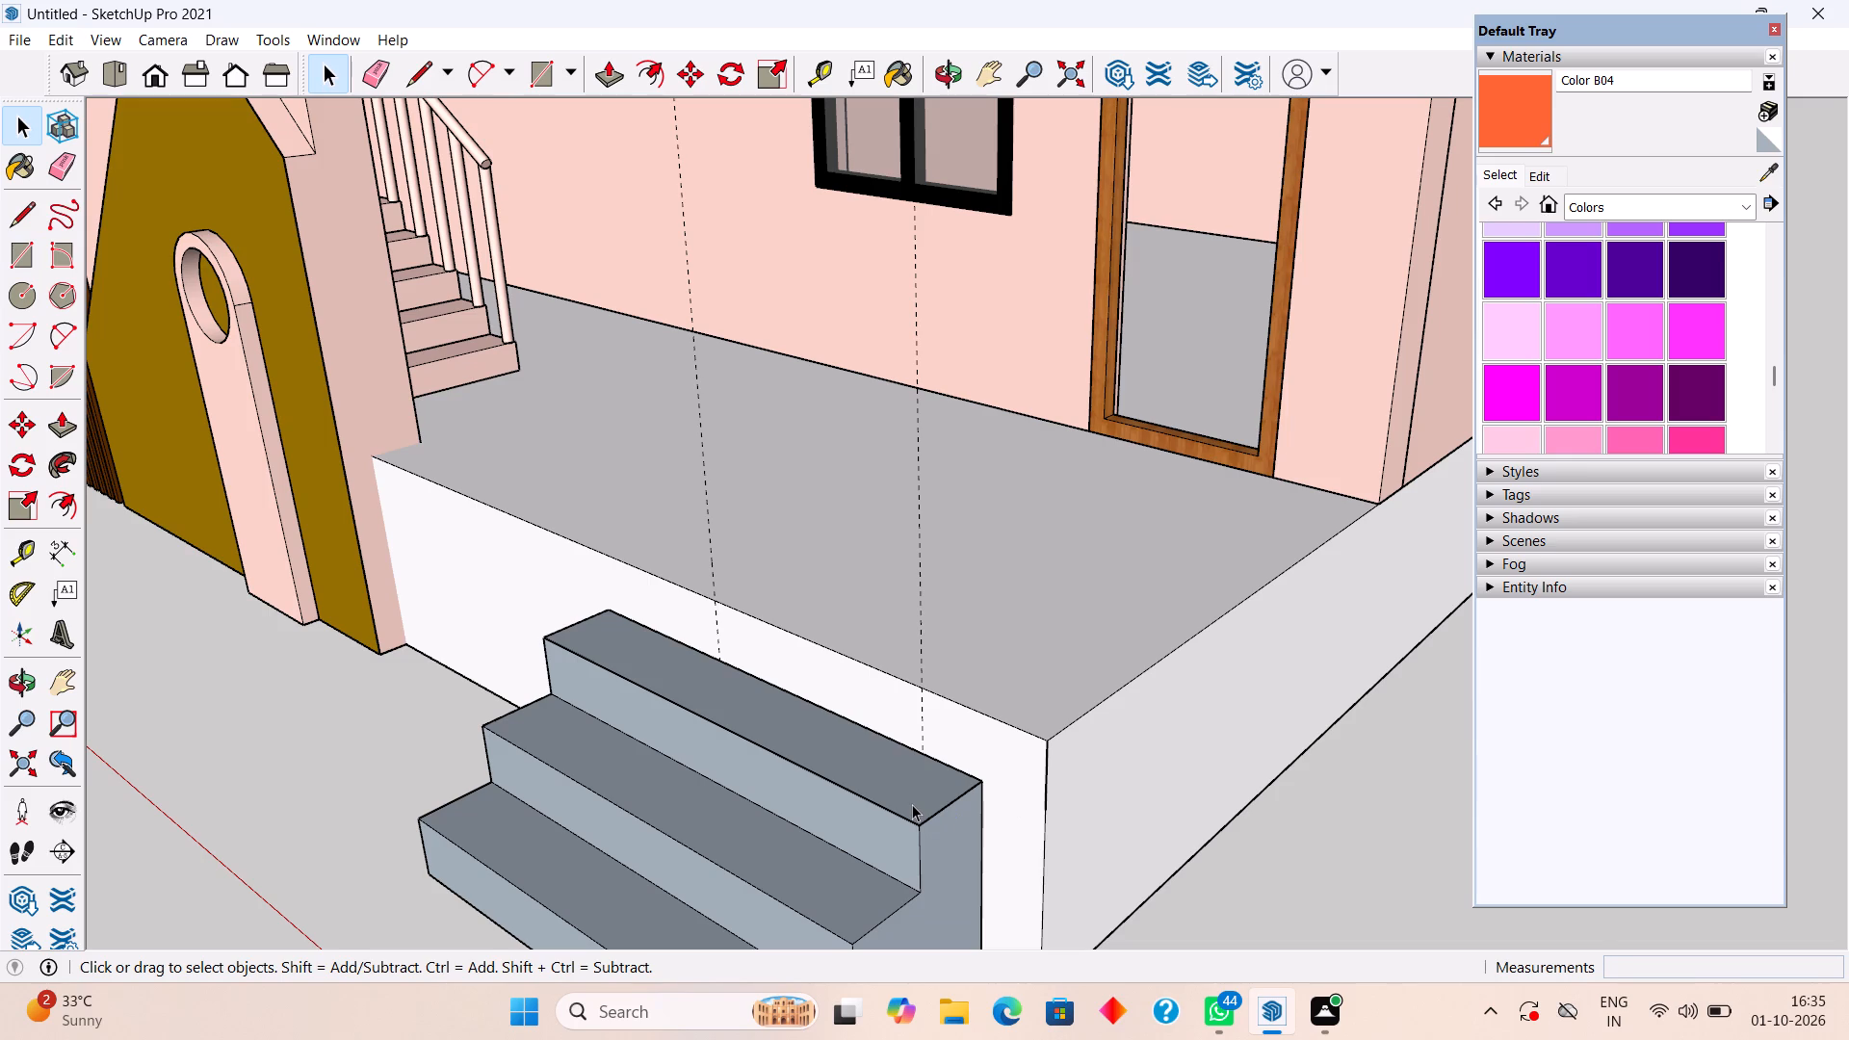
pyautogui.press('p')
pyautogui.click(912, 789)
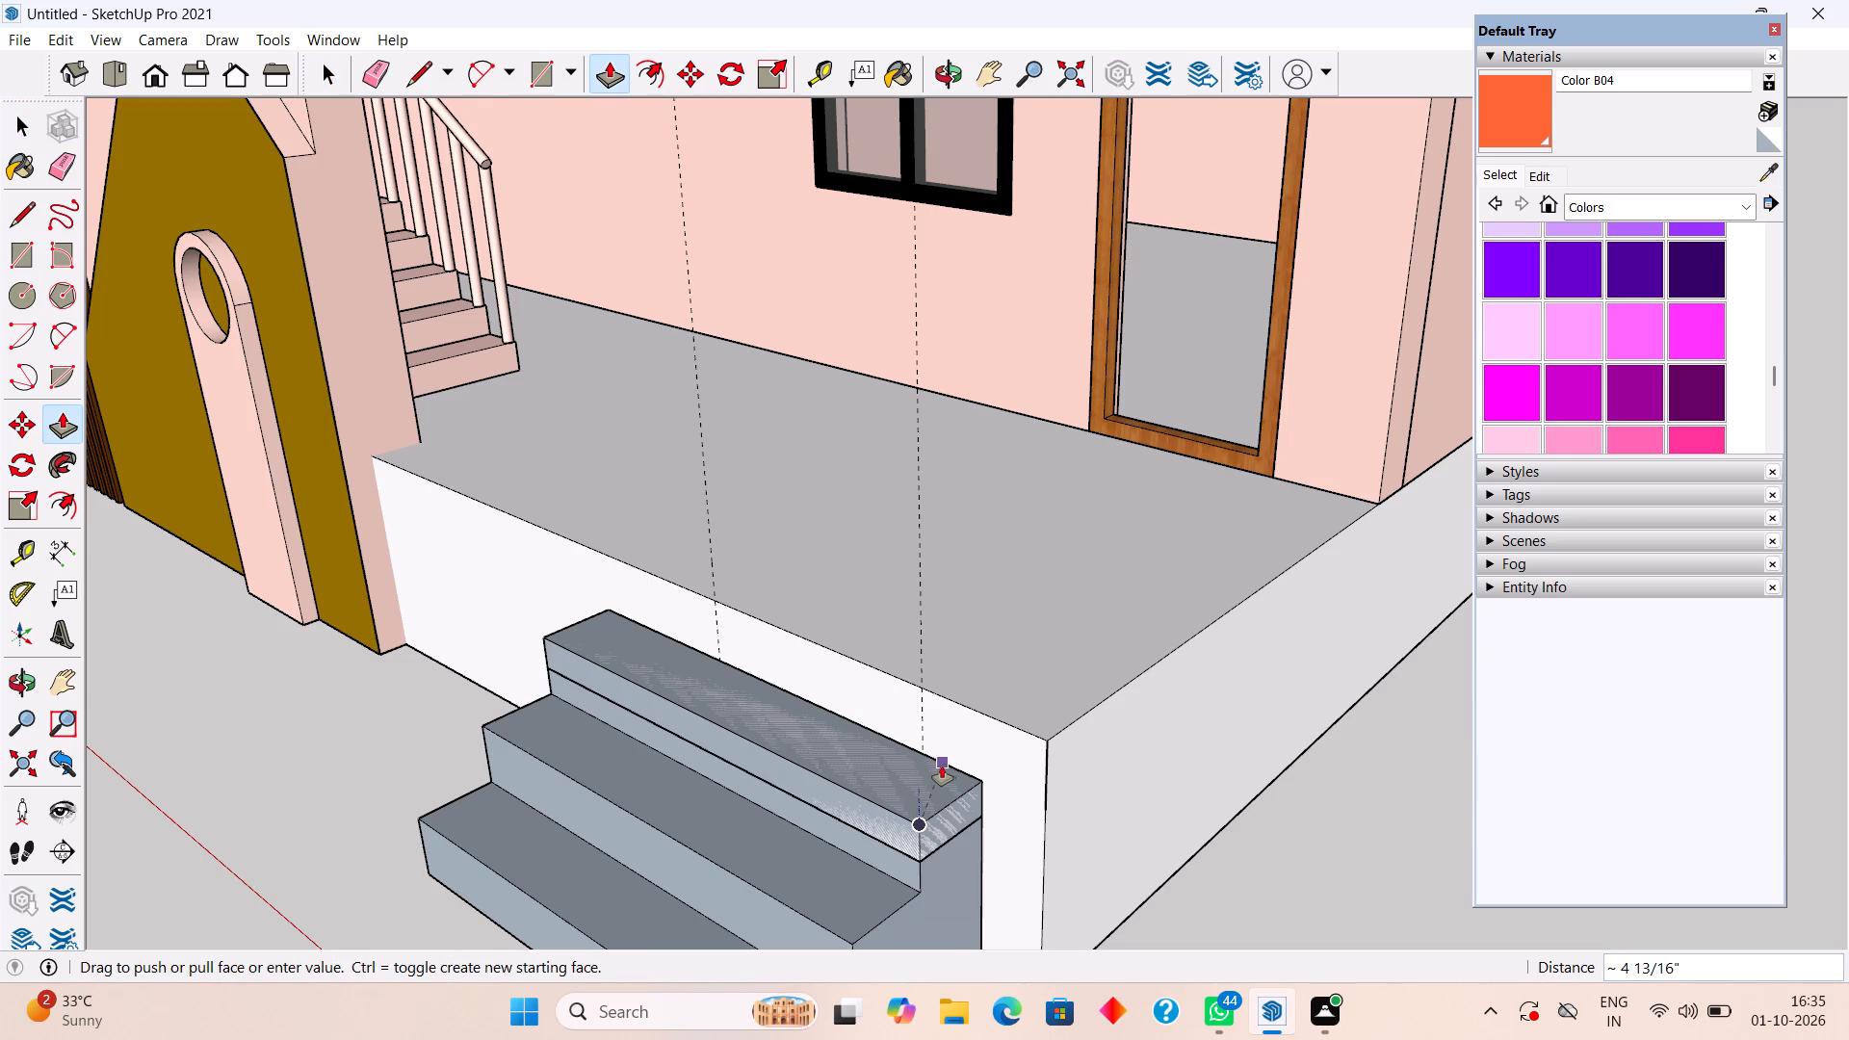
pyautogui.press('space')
# Examine the steps' side profile and how the top step meets the plinth.
pyautogui.moveTo(906, 812); pyautogui.dragTo(1135, 722, button='middle')
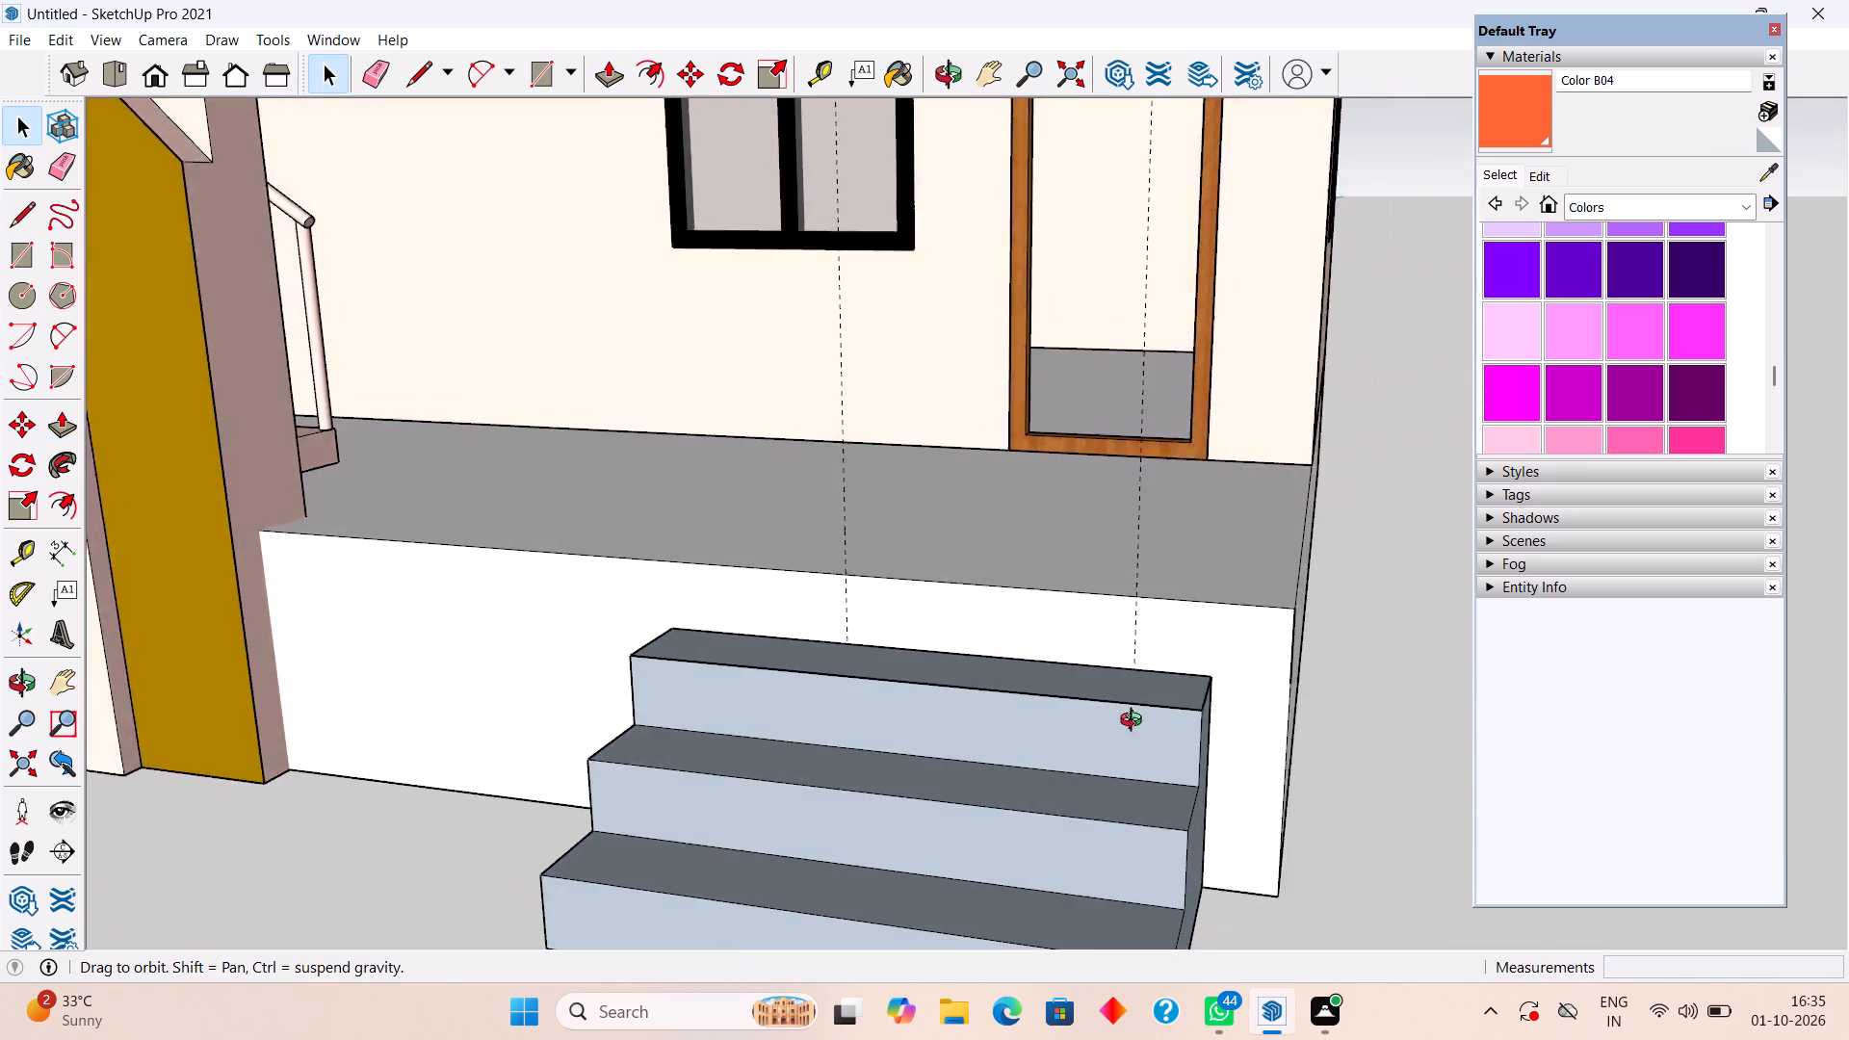
pyautogui.moveTo(1135, 722); pyautogui.dragTo(1135, 721, button='middle')
pyautogui.scroll(-2, 1135, 721)
pyautogui.moveTo(1042, 731); pyautogui.dragTo(638, 600, button='middle')
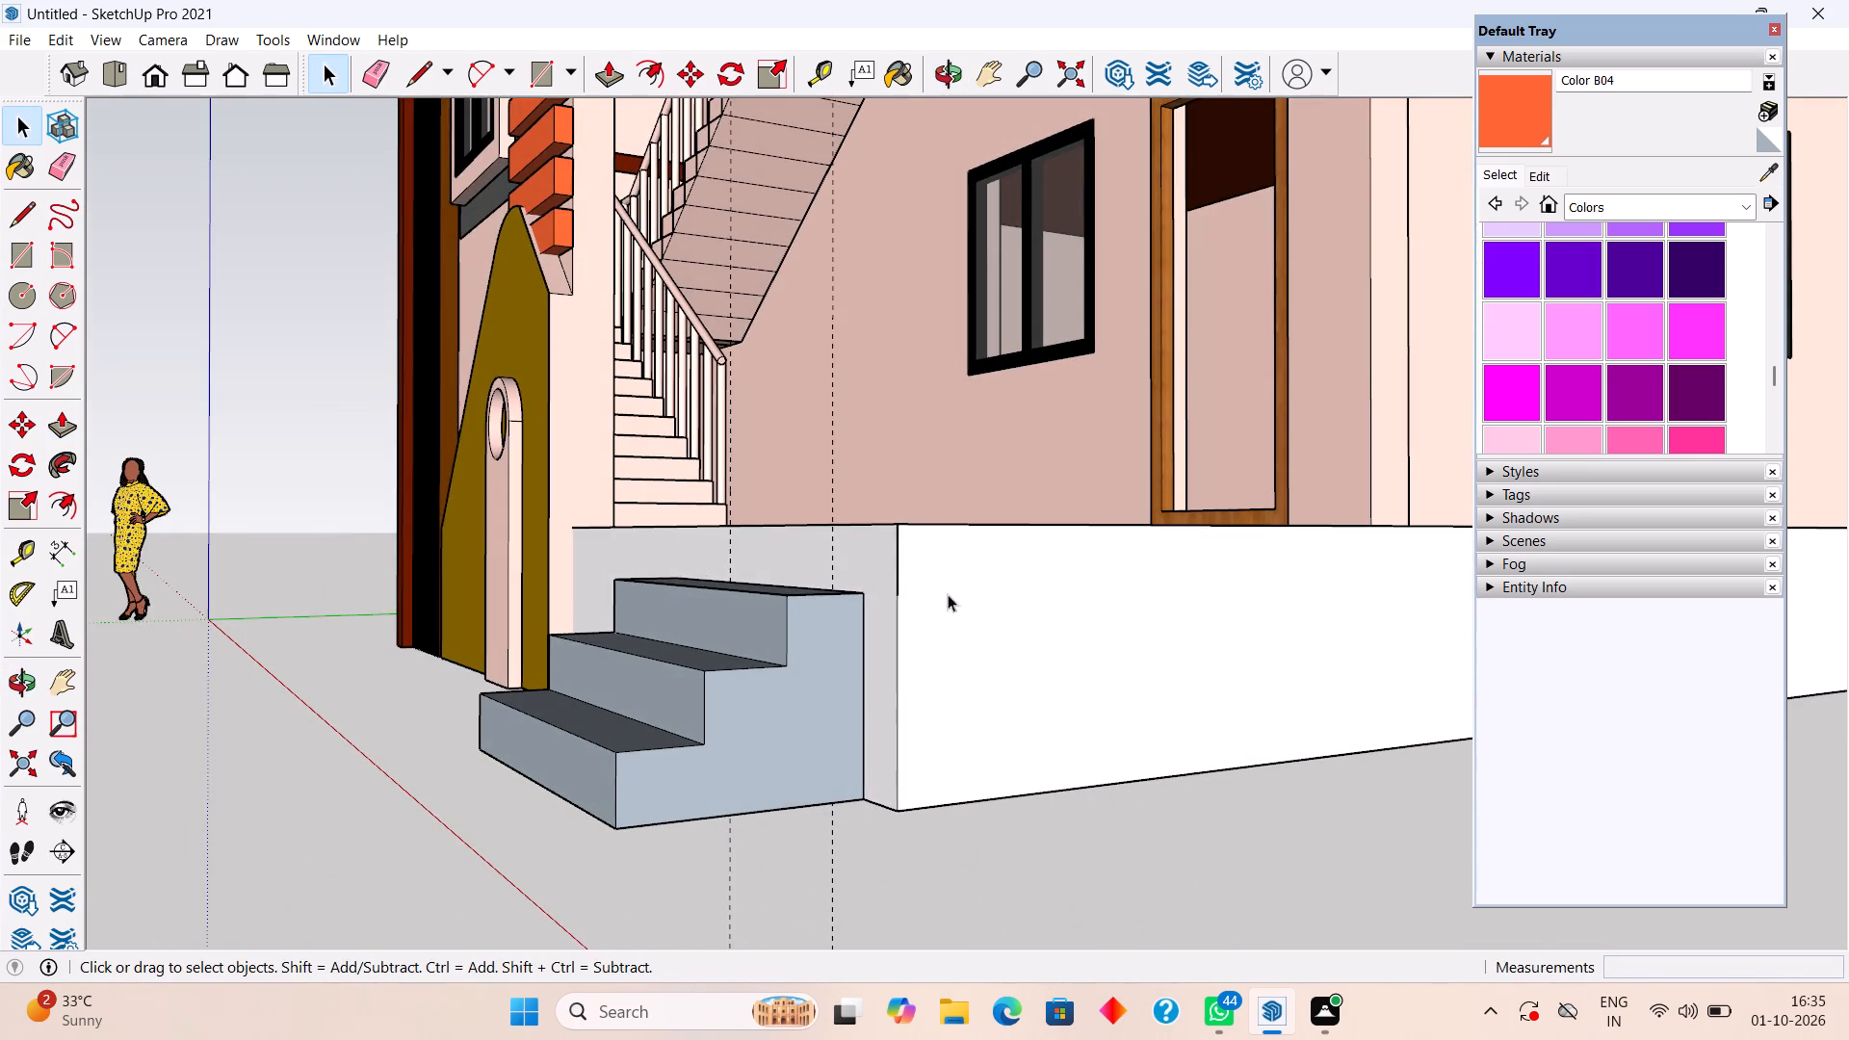
pyautogui.moveTo(937, 599); pyautogui.dragTo(784, 627, button='middle')
pyautogui.scroll(8, 644, 639)
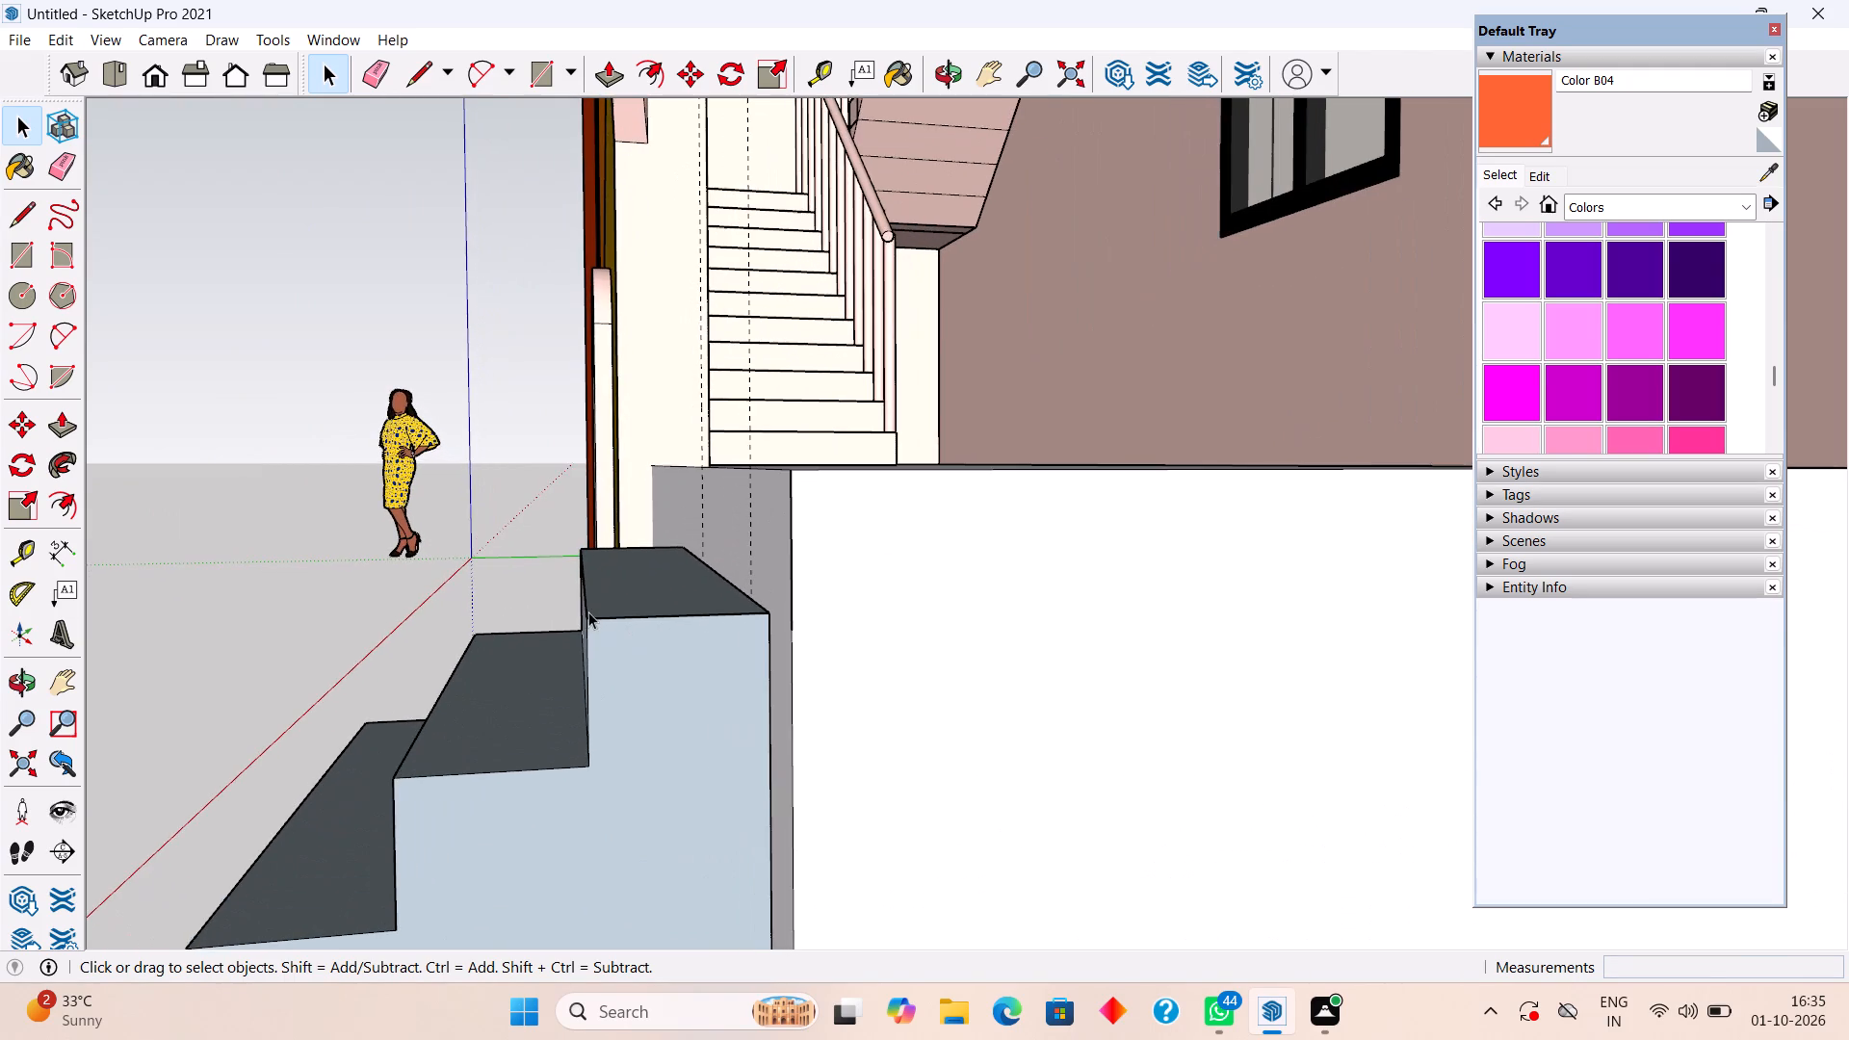
pyautogui.moveTo(554, 569); pyautogui.dragTo(513, 477, button='middle')
pyautogui.scroll(-5, 584, 543)
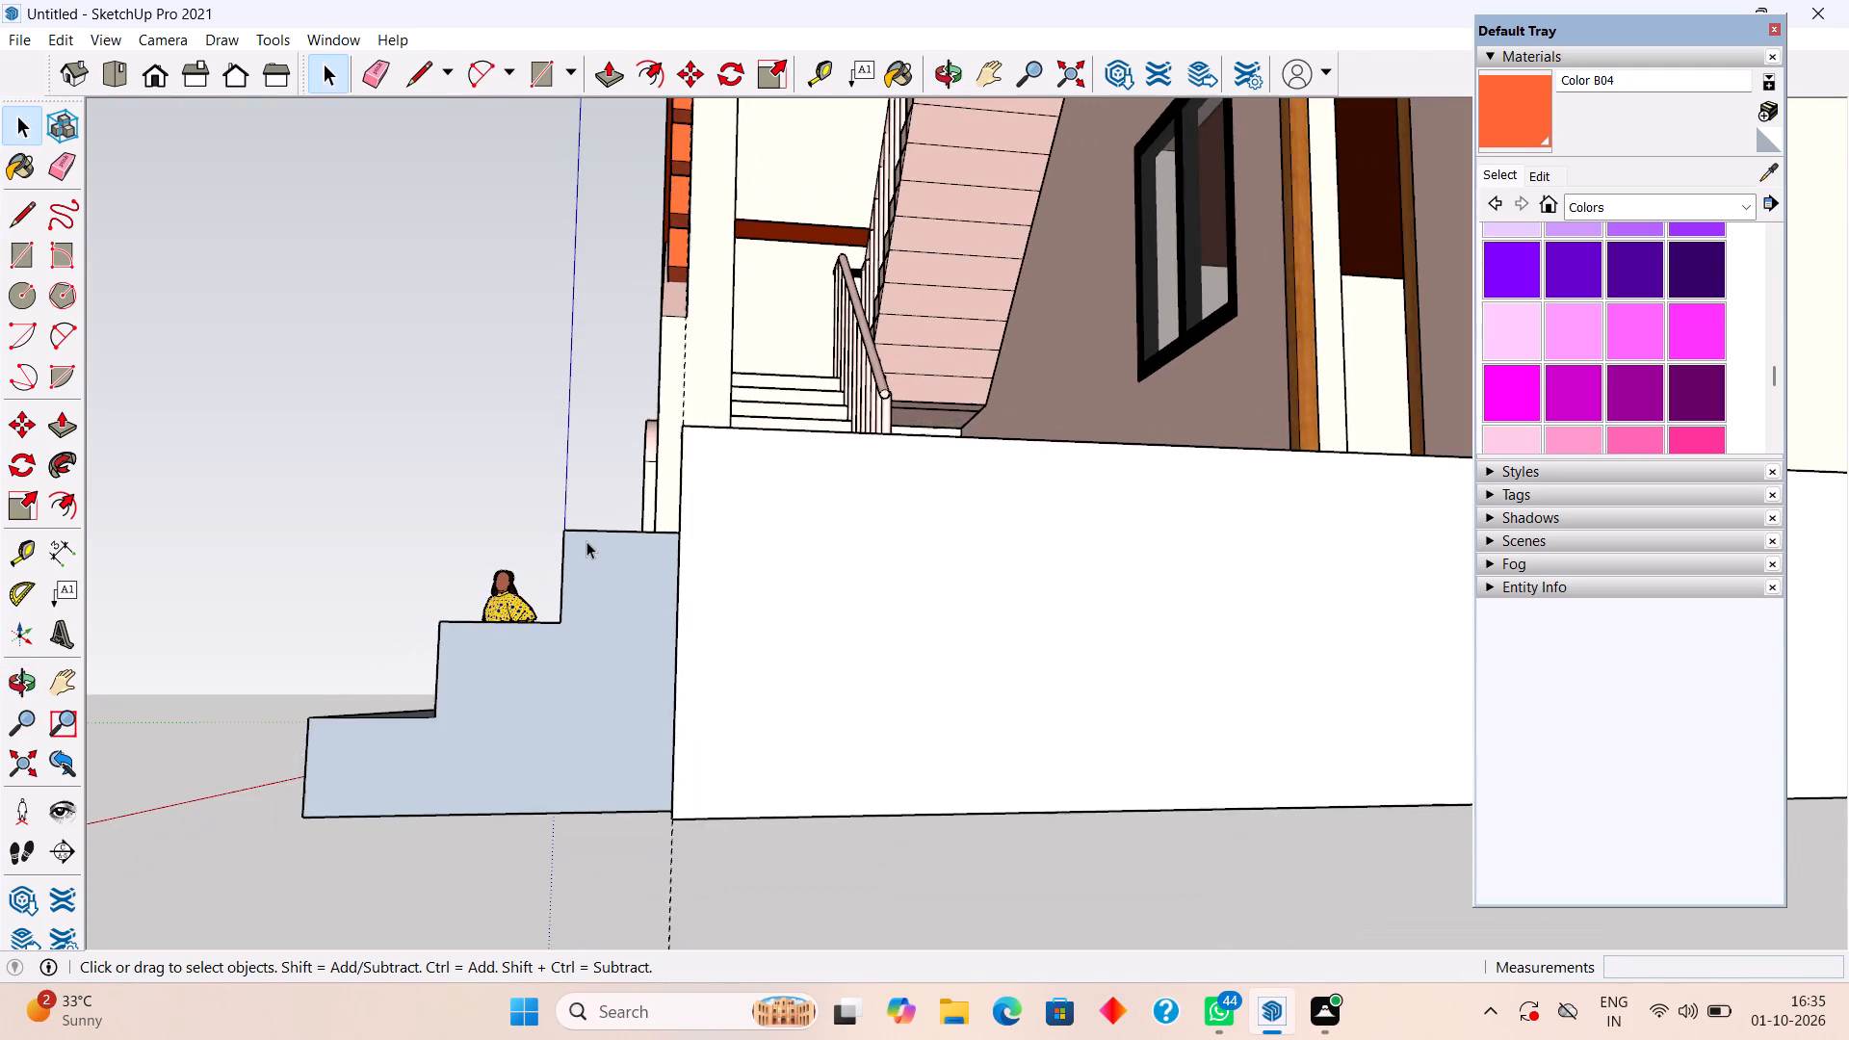
pyautogui.scroll(-2, 586, 541)
pyautogui.scroll(1, 590, 541)
pyautogui.moveTo(598, 541); pyautogui.dragTo(660, 558, button='middle')
pyautogui.scroll(6, 661, 559)
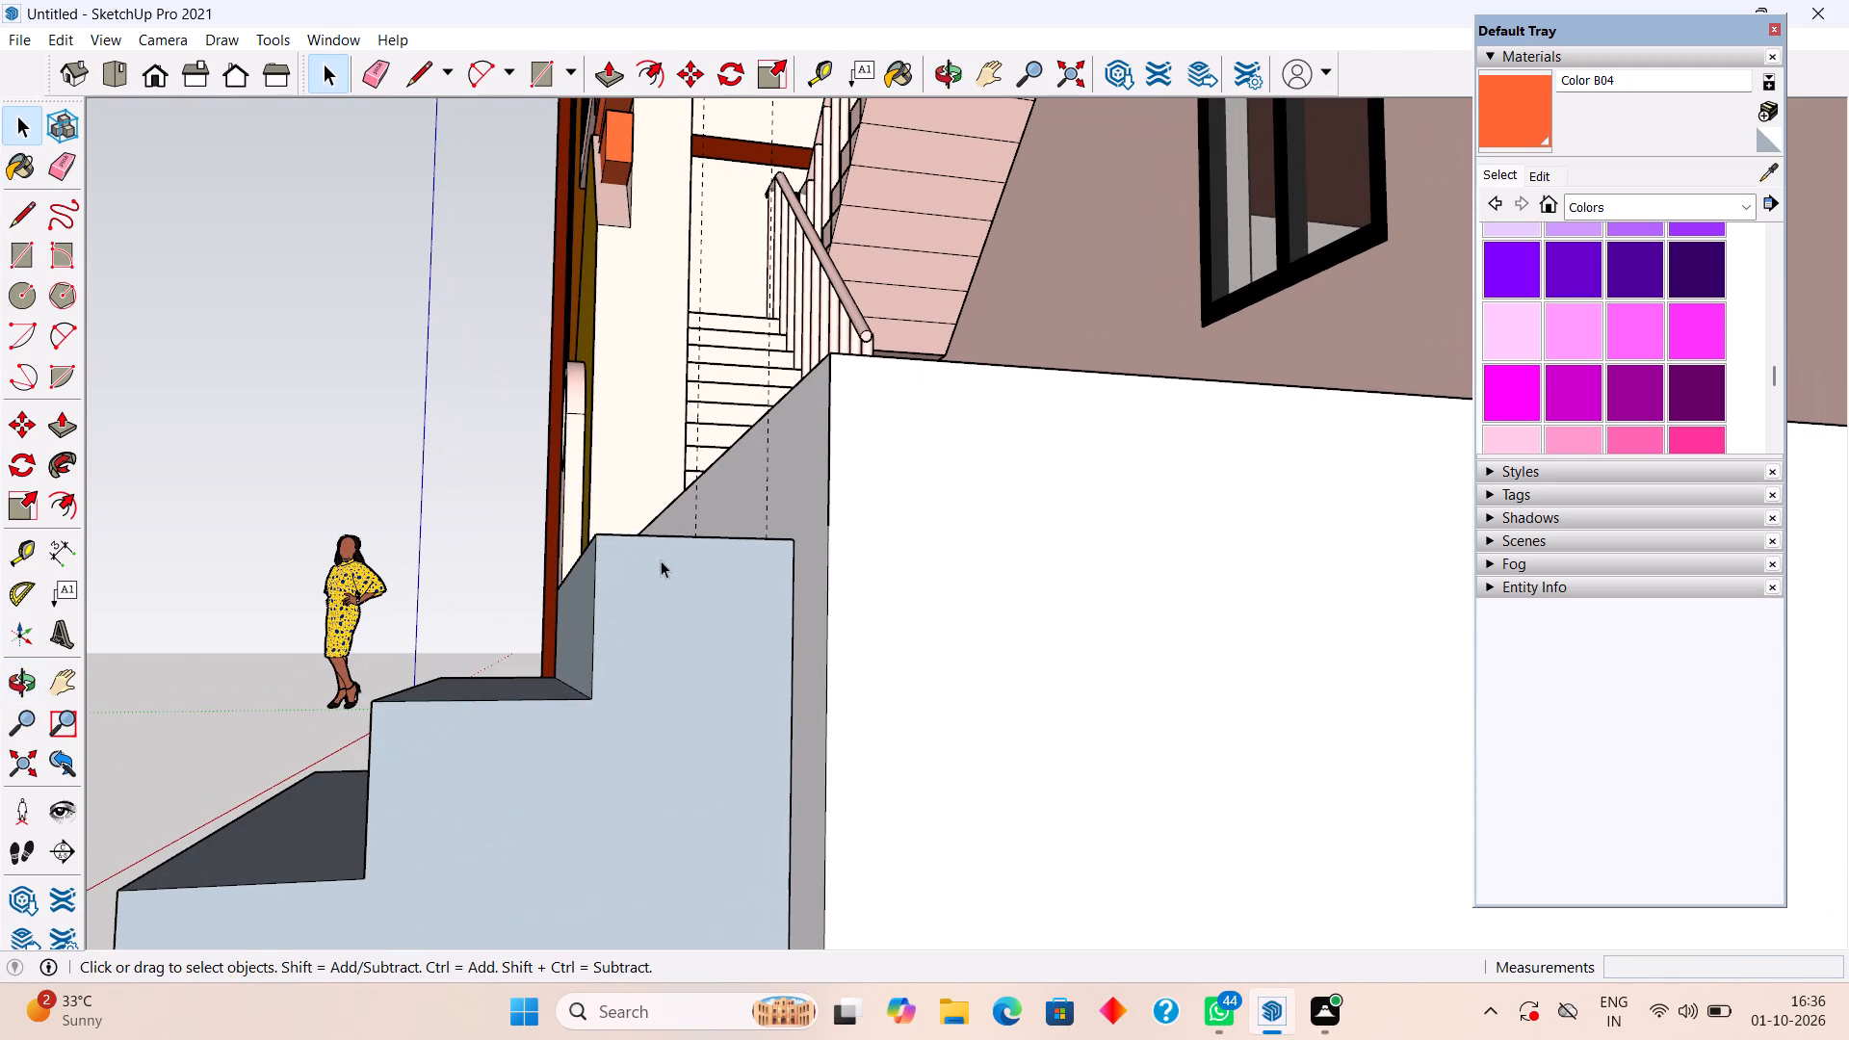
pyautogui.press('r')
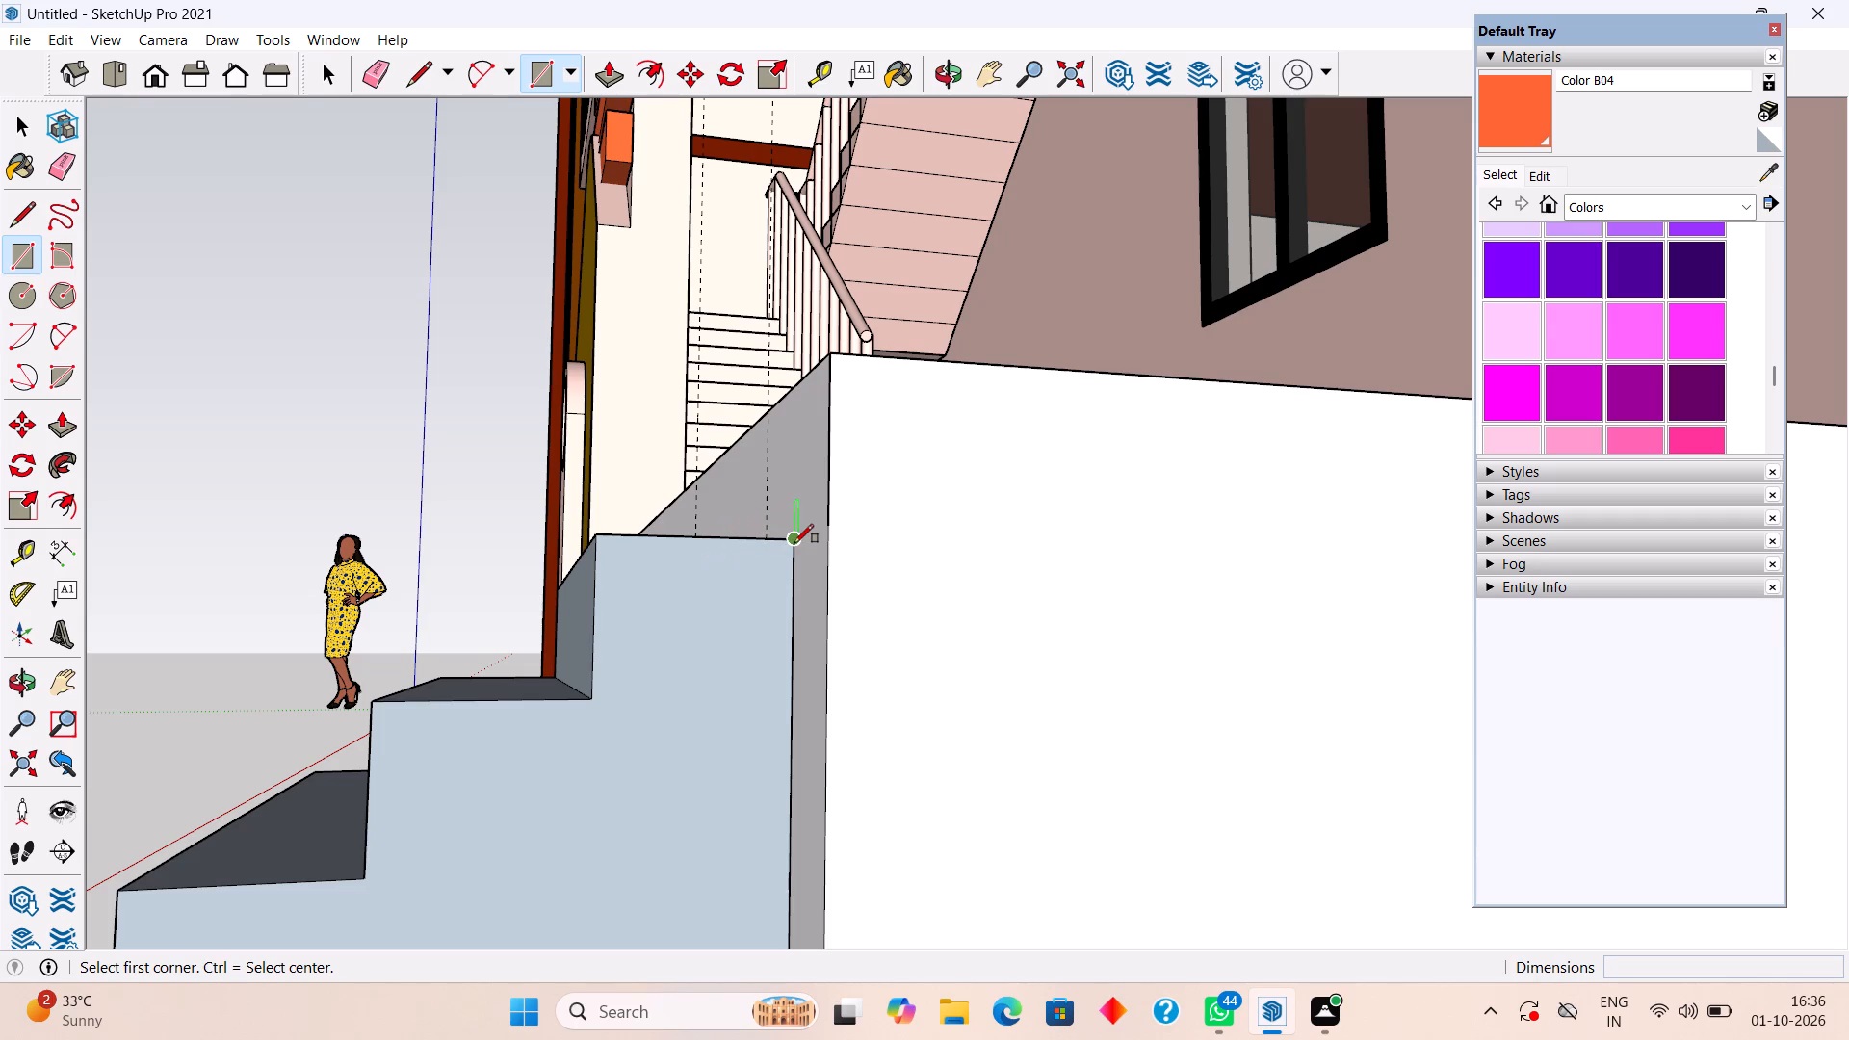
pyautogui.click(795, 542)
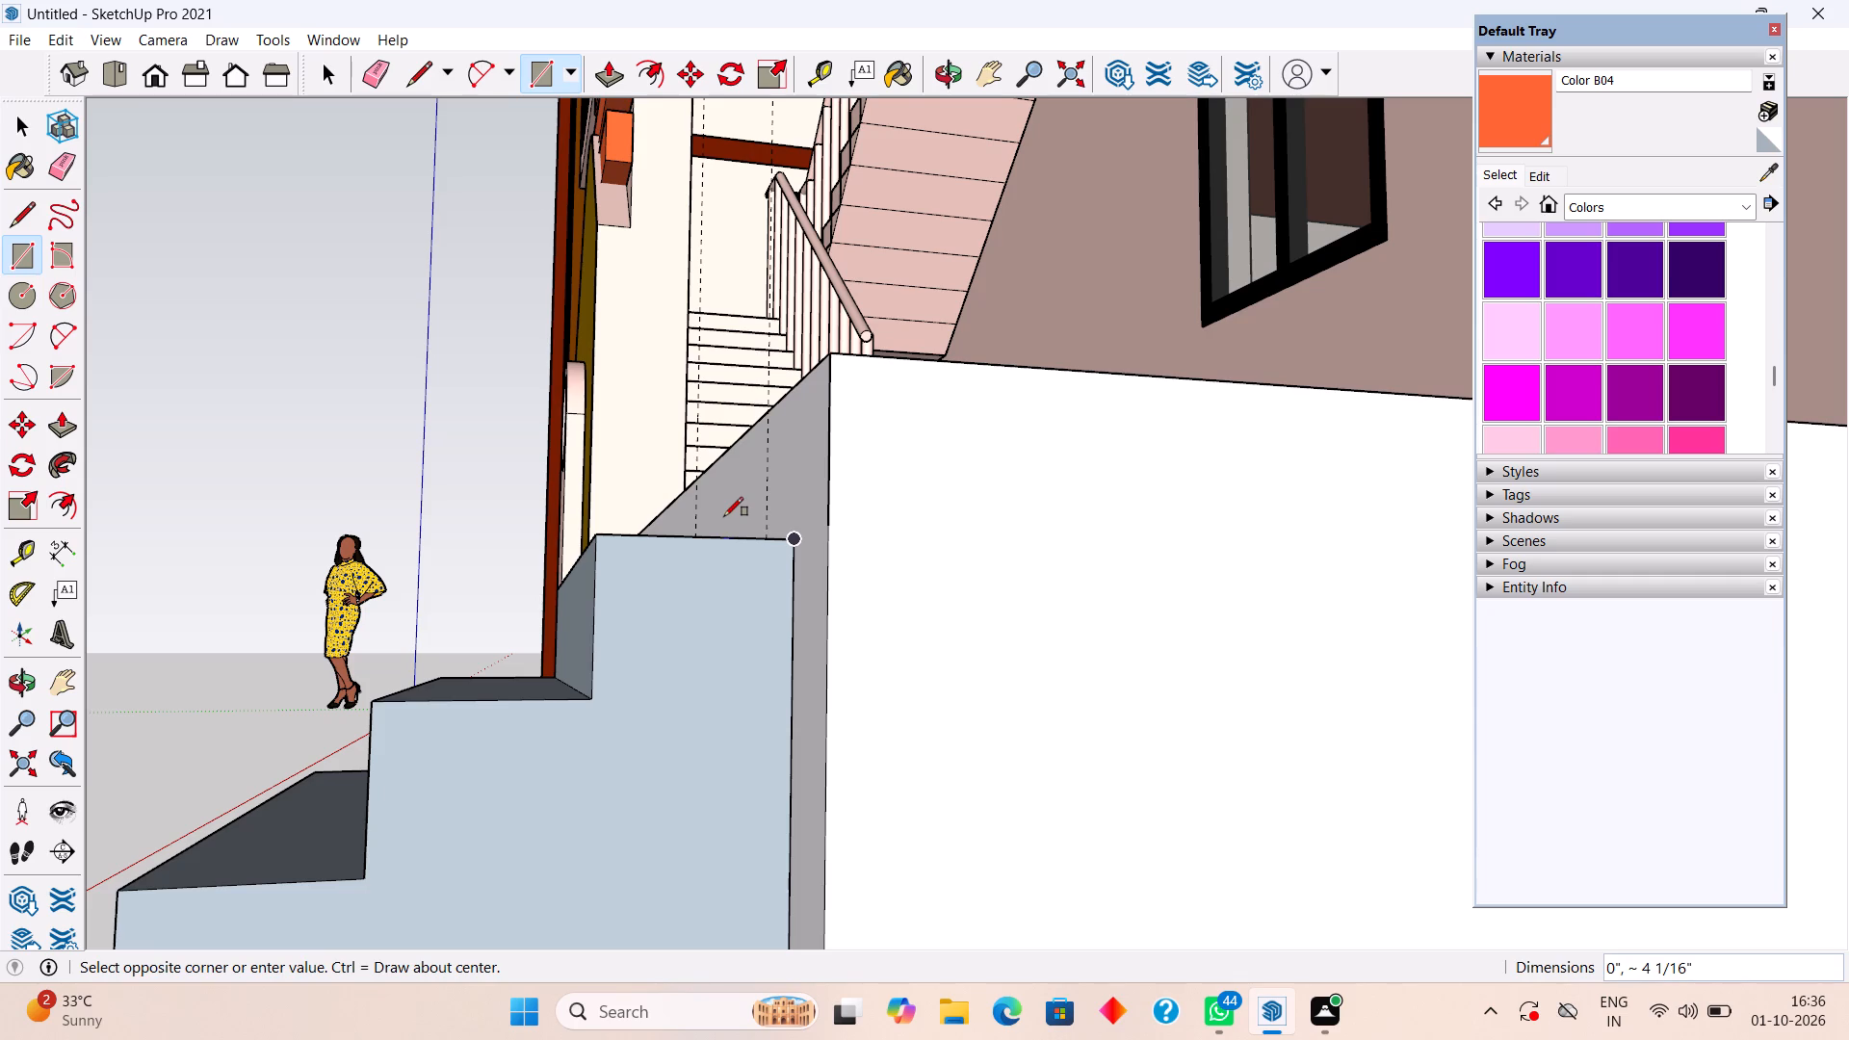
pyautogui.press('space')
# Examine the steps in relation to the plinth, the door and the whole front of the house.
pyautogui.scroll(-6, 729, 516)
pyautogui.moveTo(650, 681); pyautogui.dragTo(774, 716, button='middle')
pyautogui.scroll(-3, 770, 710)
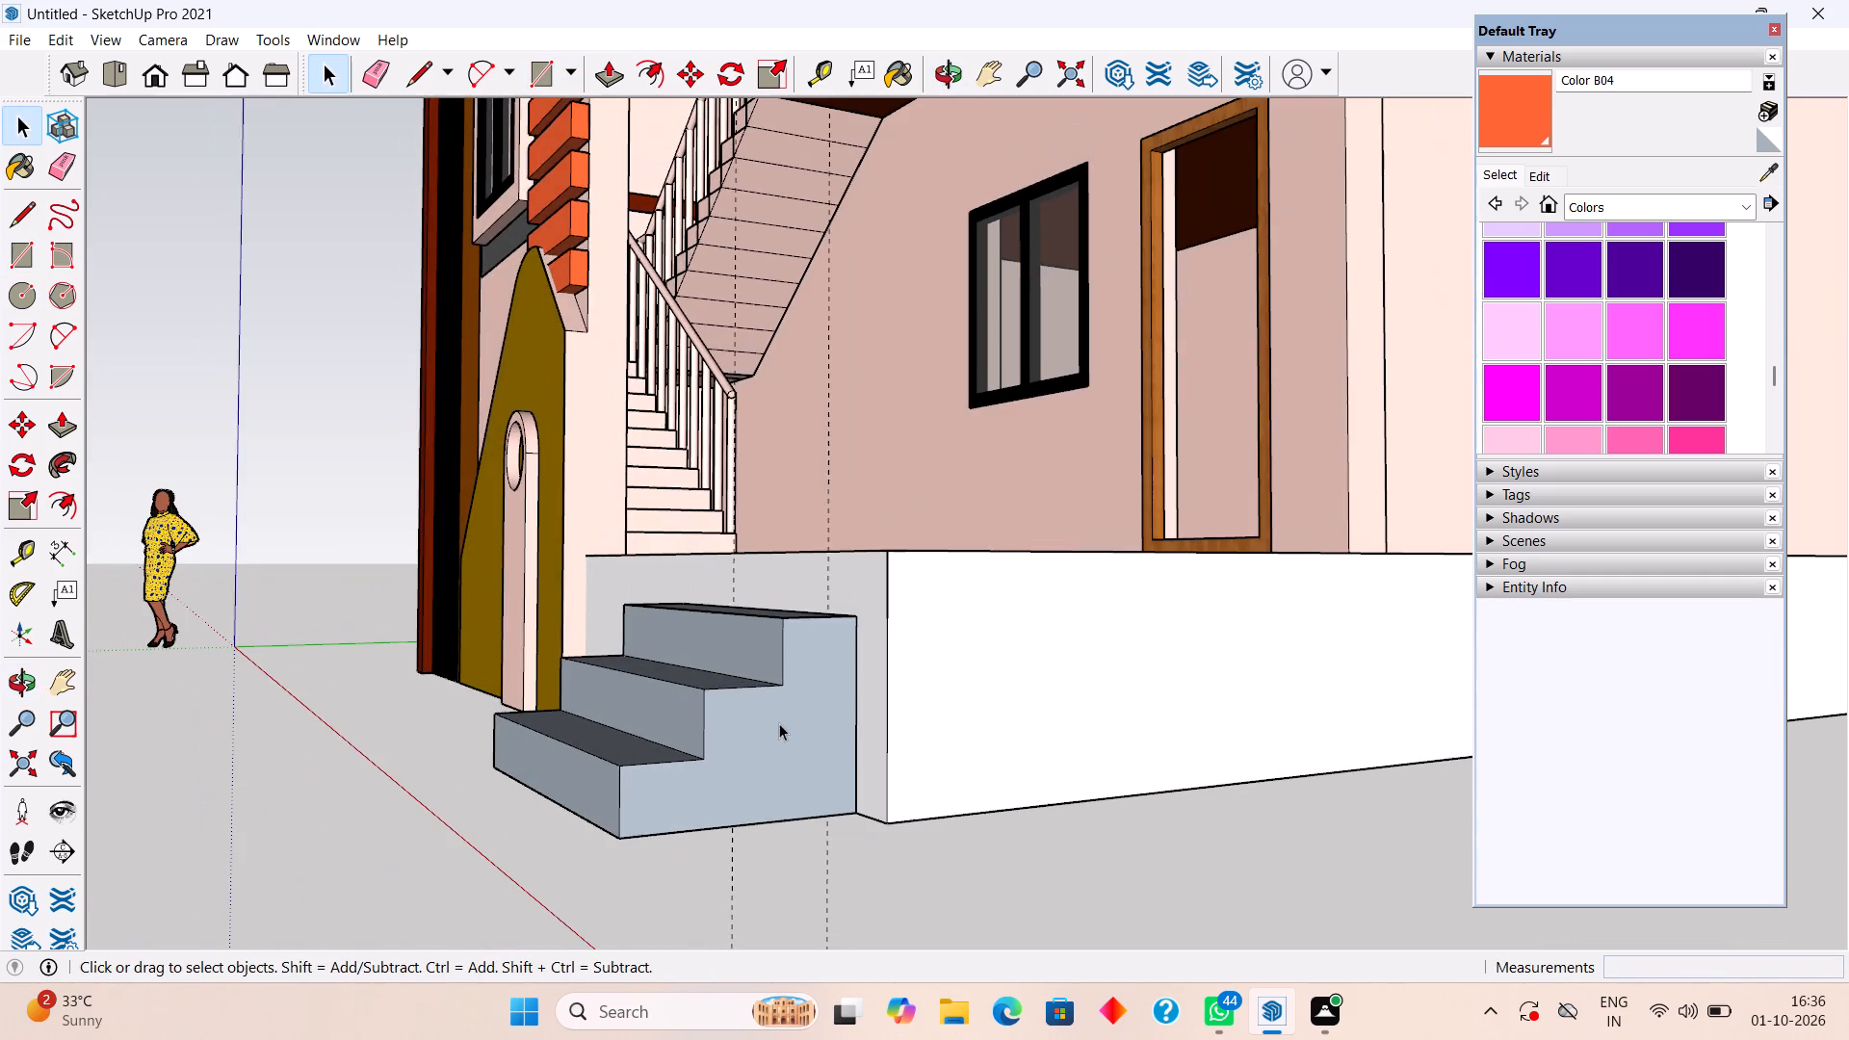
pyautogui.moveTo(636, 737); pyautogui.dragTo(883, 814, button='middle')
pyautogui.scroll(-2, 883, 814)
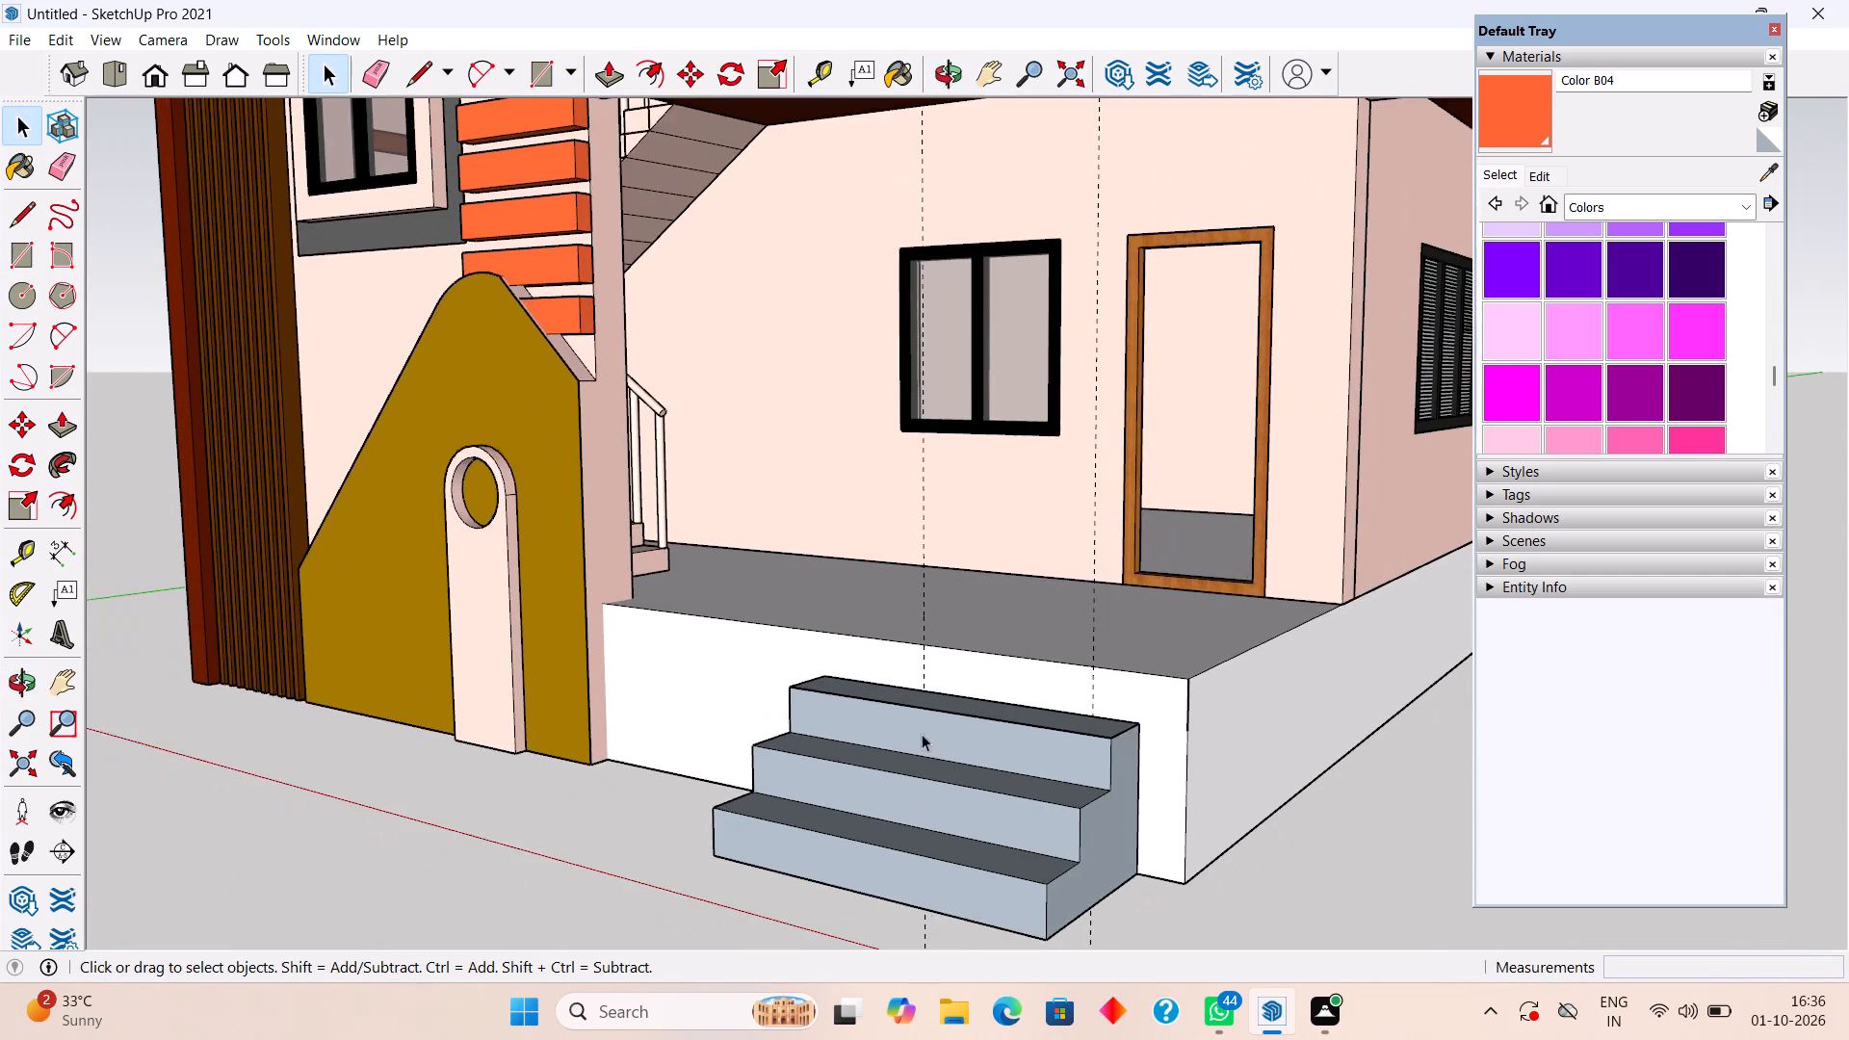
pyautogui.scroll(-1, 922, 734)
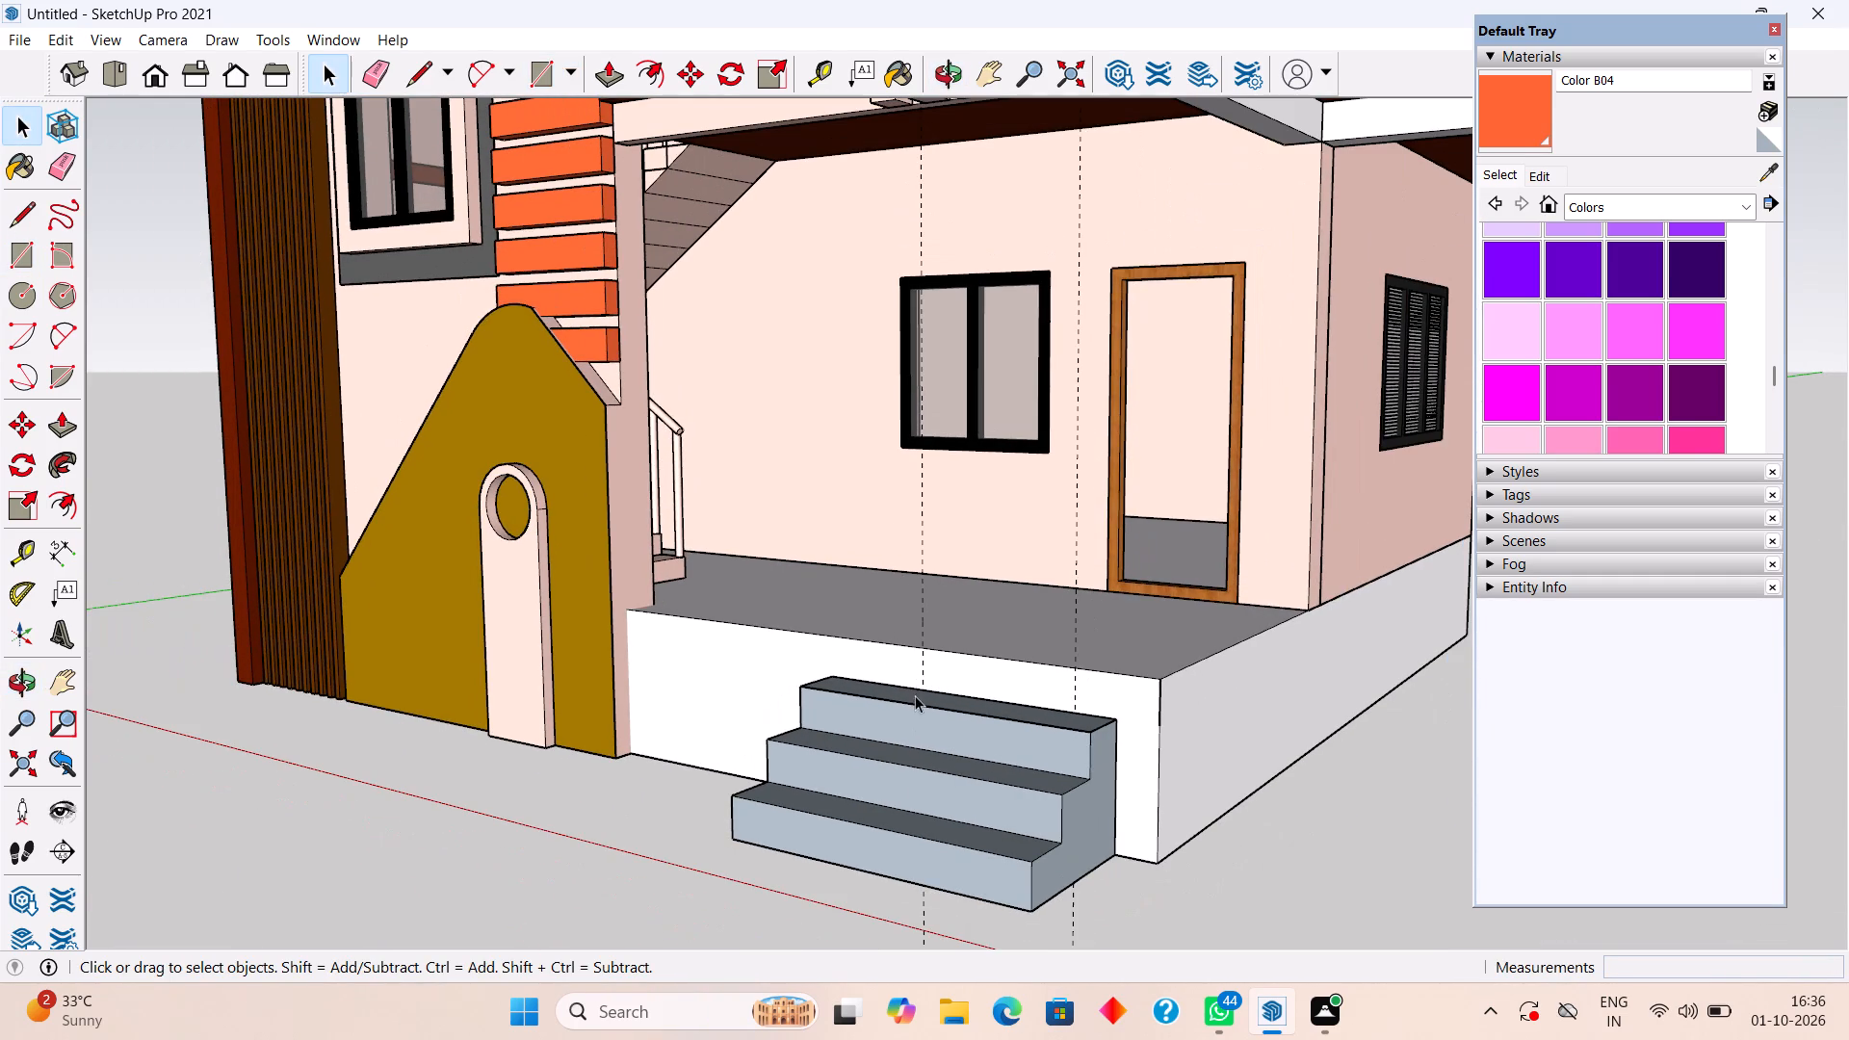
pyautogui.moveTo(924, 692); pyautogui.dragTo(929, 726, button='middle')
pyautogui.scroll(-4, 929, 726)
pyautogui.moveTo(933, 763); pyautogui.dragTo(873, 879, button='middle')
pyautogui.scroll(-1, 873, 879)
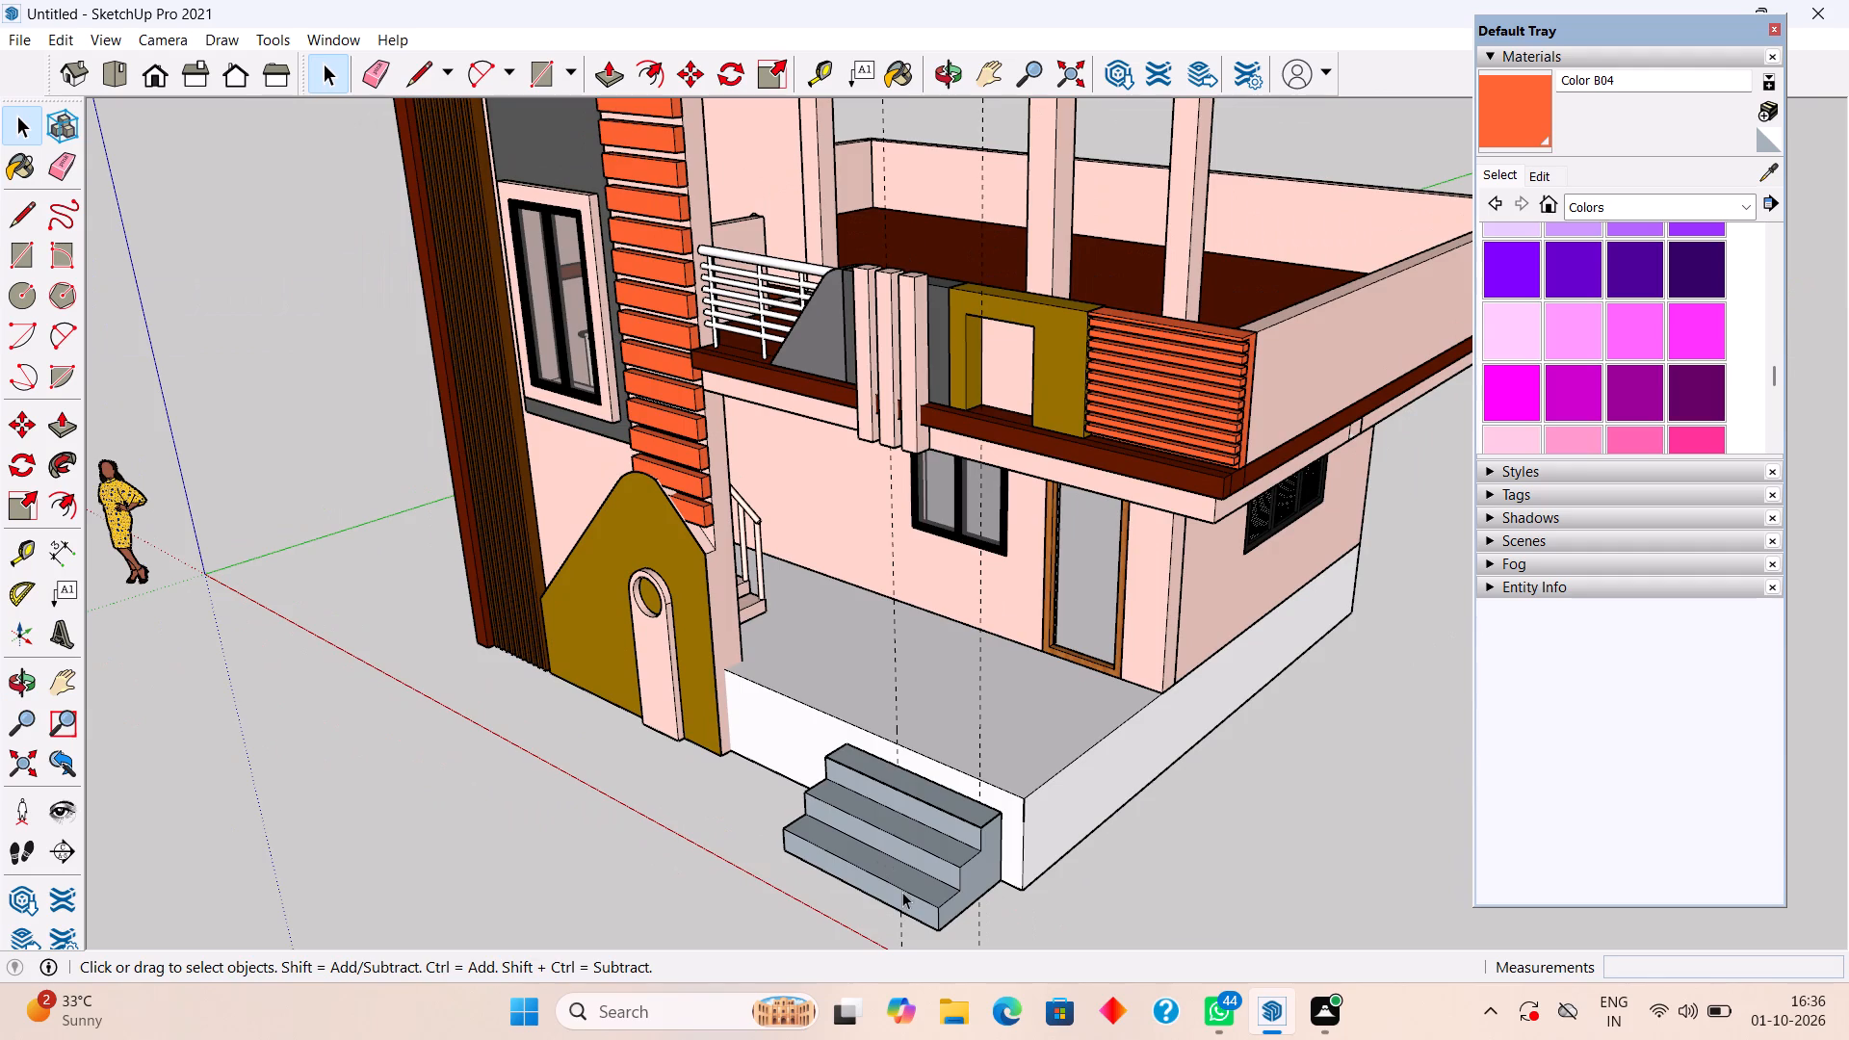
pyautogui.moveTo(912, 871); pyautogui.dragTo(1072, 742, button='middle')
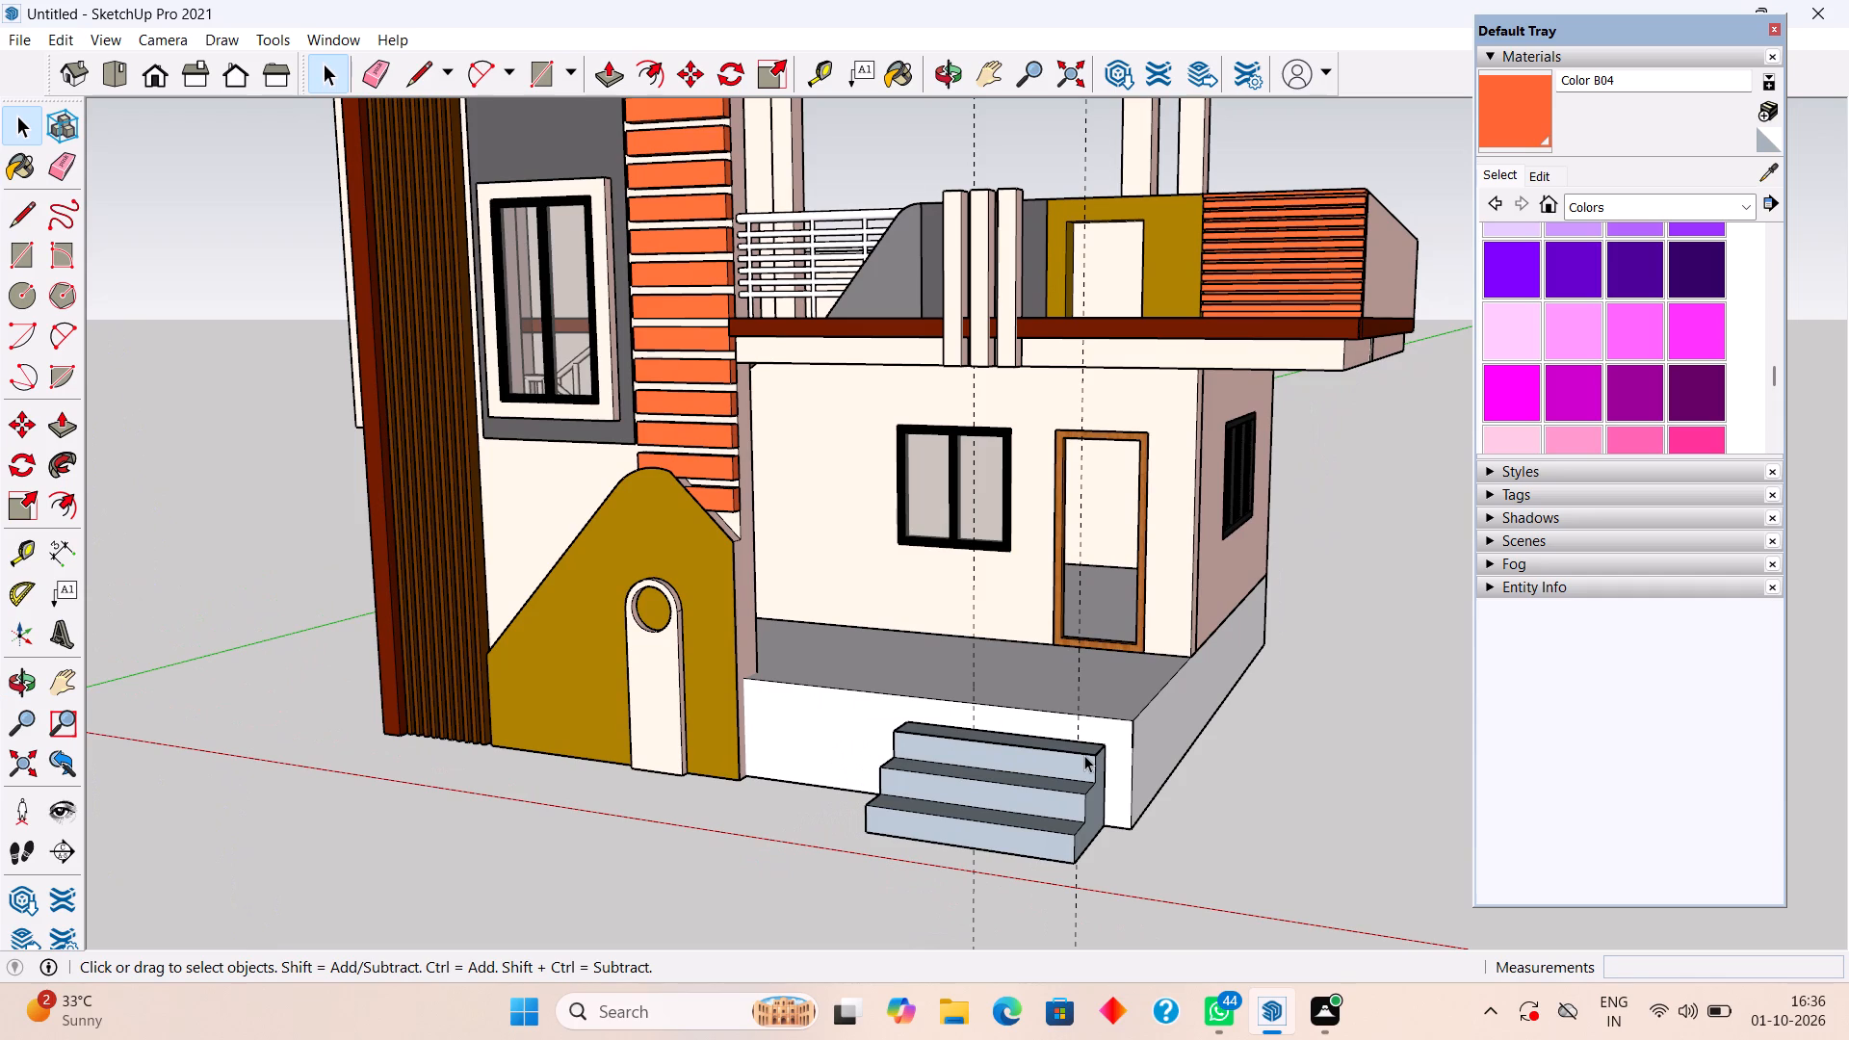
pyautogui.moveTo(1087, 777); pyautogui.dragTo(1092, 828, button='middle')
pyautogui.scroll(-2, 1092, 828)
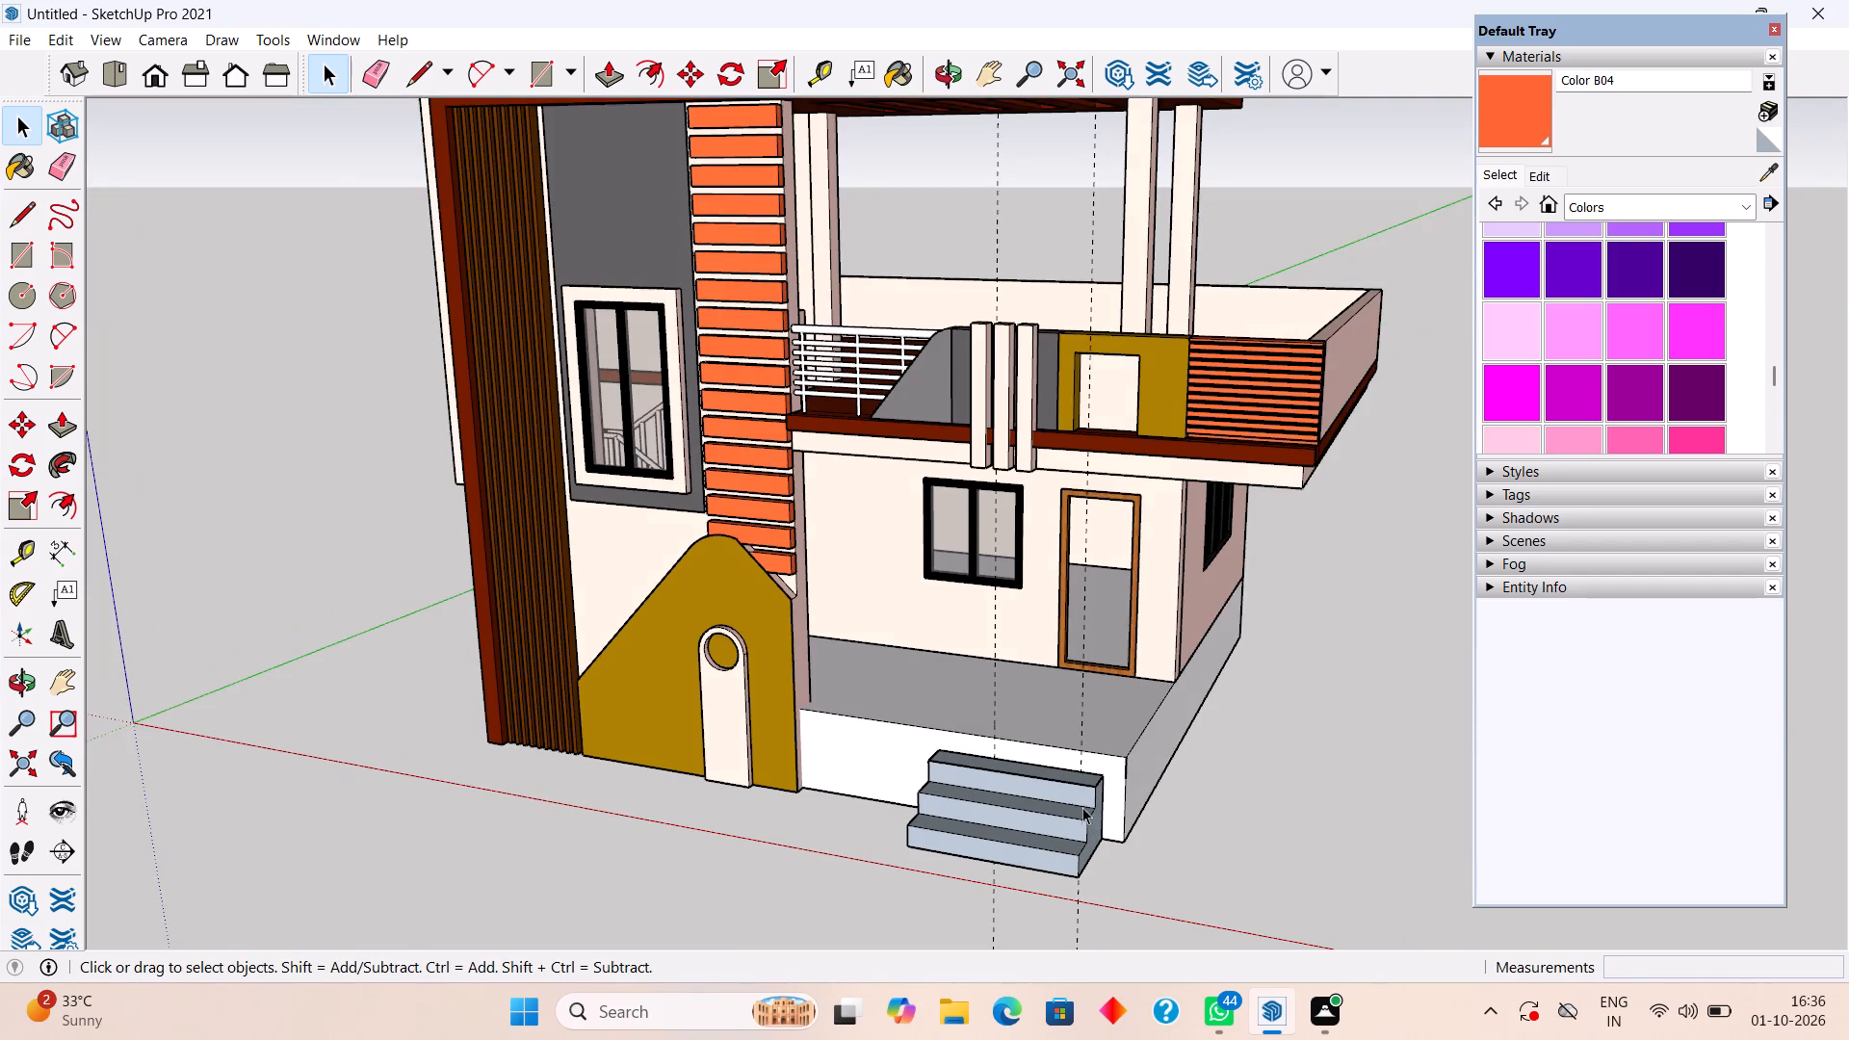
pyautogui.scroll(-2, 1068, 775)
pyautogui.moveTo(1029, 666); pyautogui.dragTo(1002, 788, button='middle')
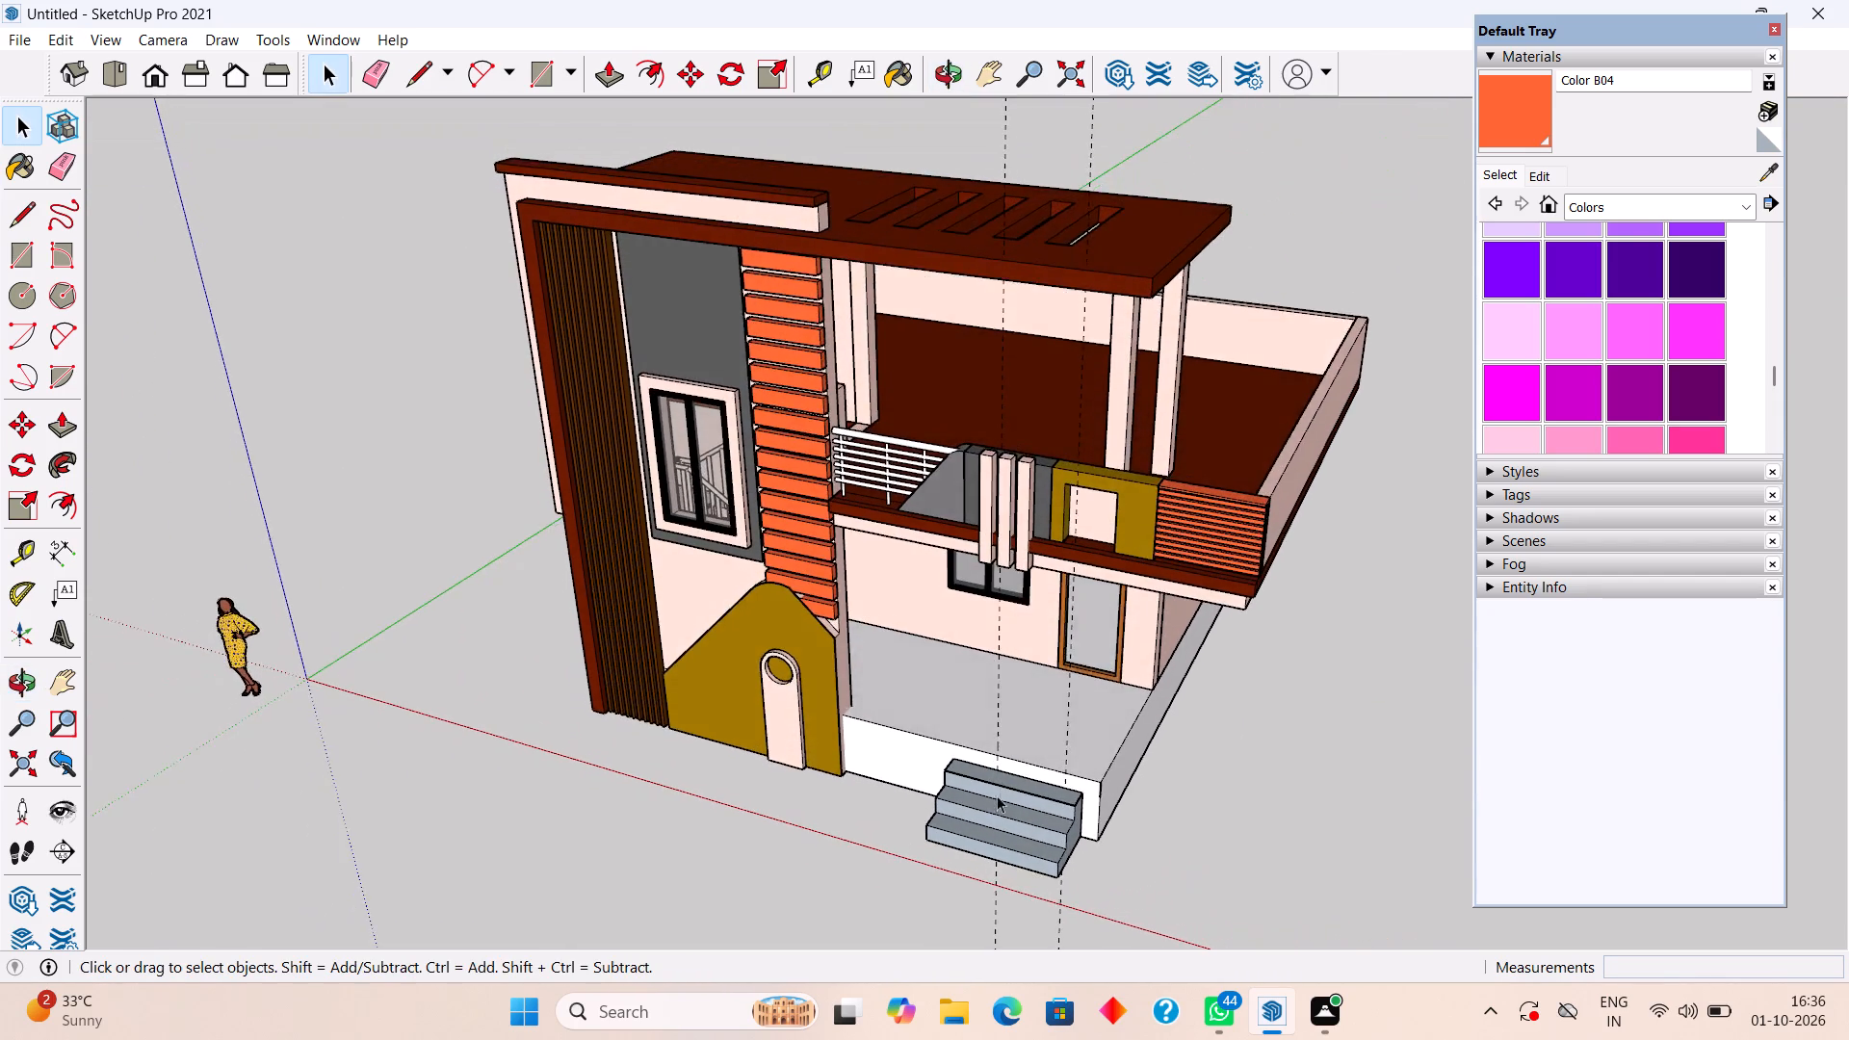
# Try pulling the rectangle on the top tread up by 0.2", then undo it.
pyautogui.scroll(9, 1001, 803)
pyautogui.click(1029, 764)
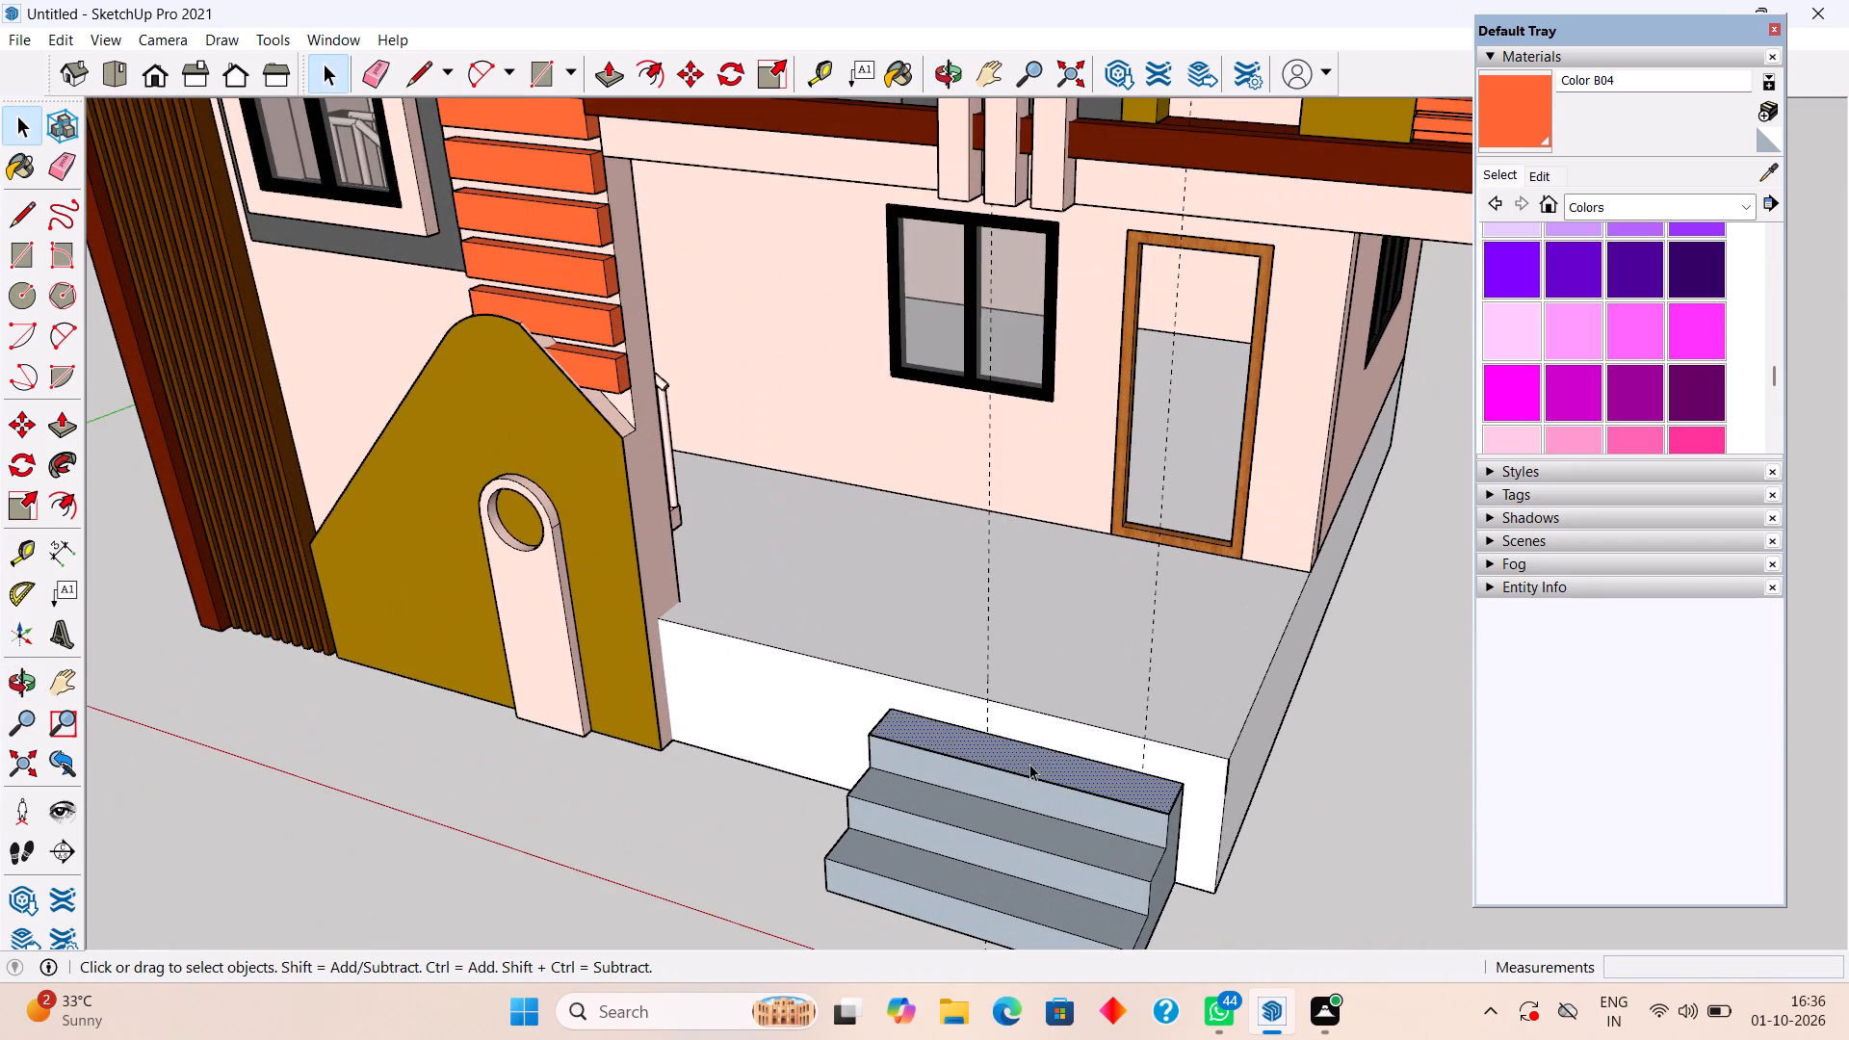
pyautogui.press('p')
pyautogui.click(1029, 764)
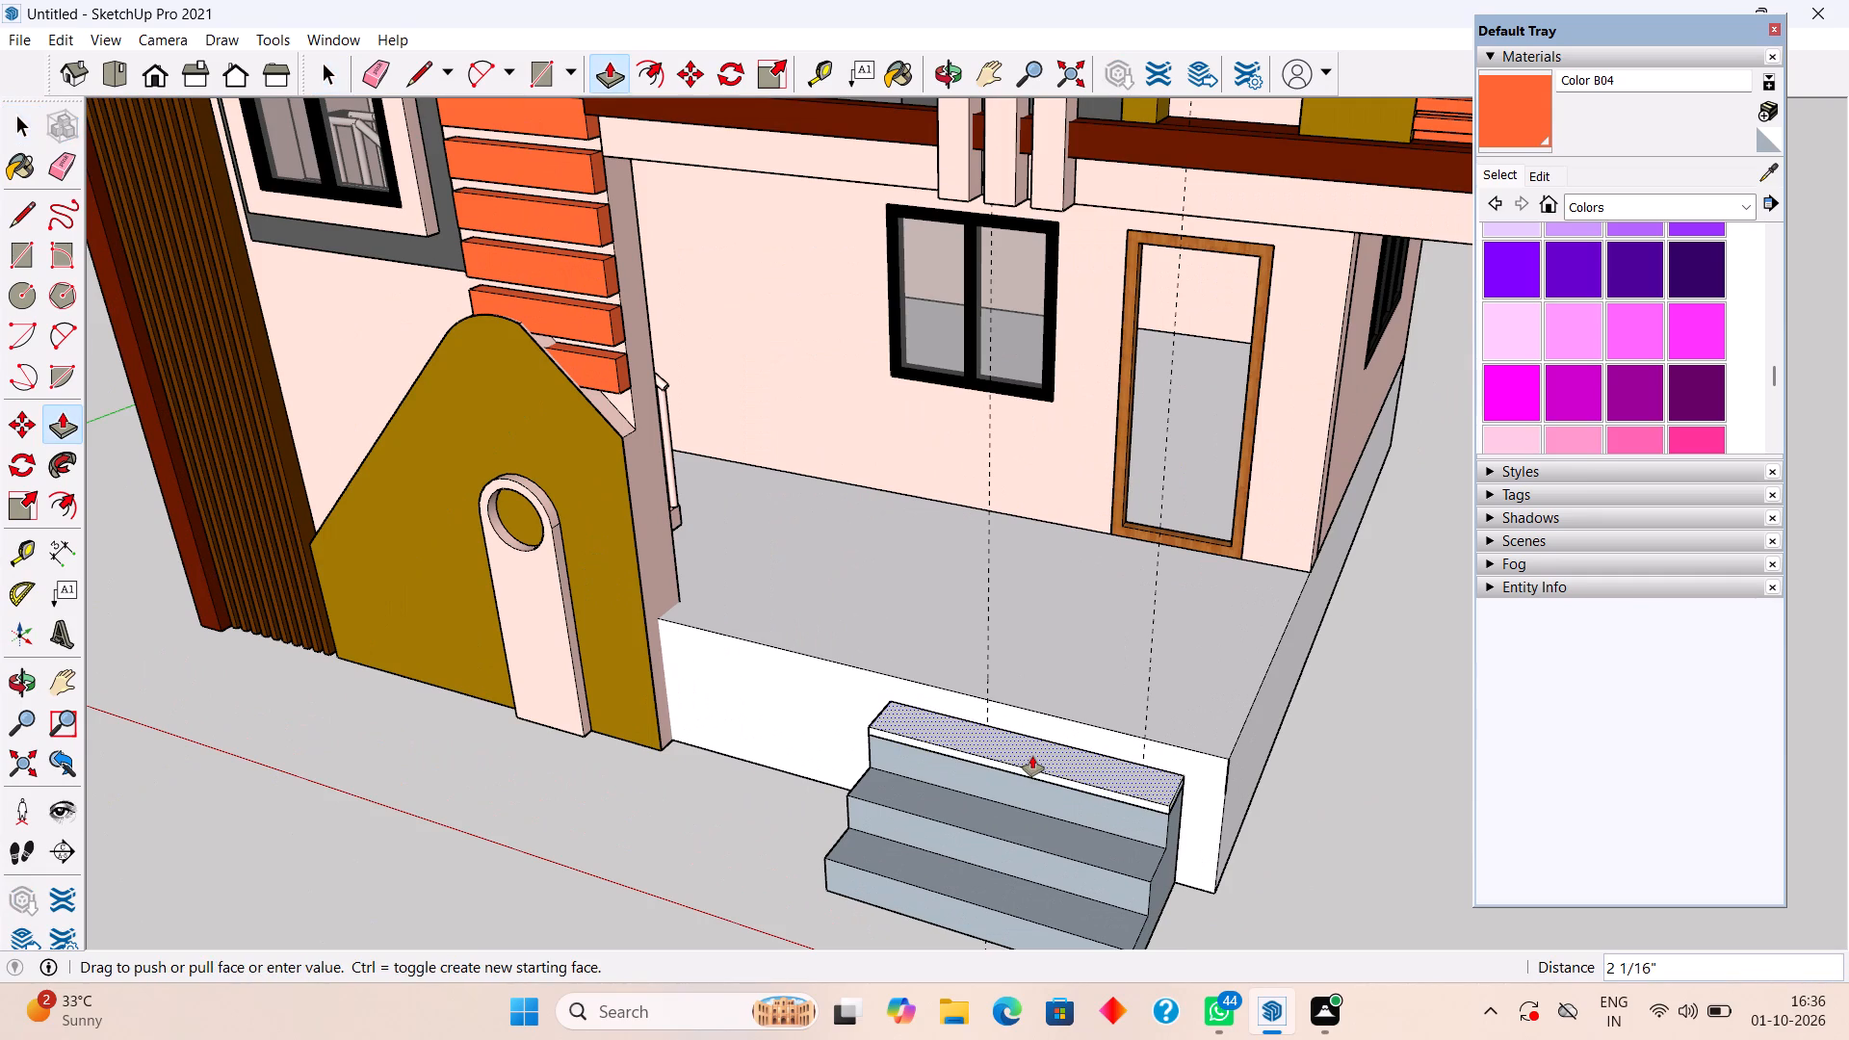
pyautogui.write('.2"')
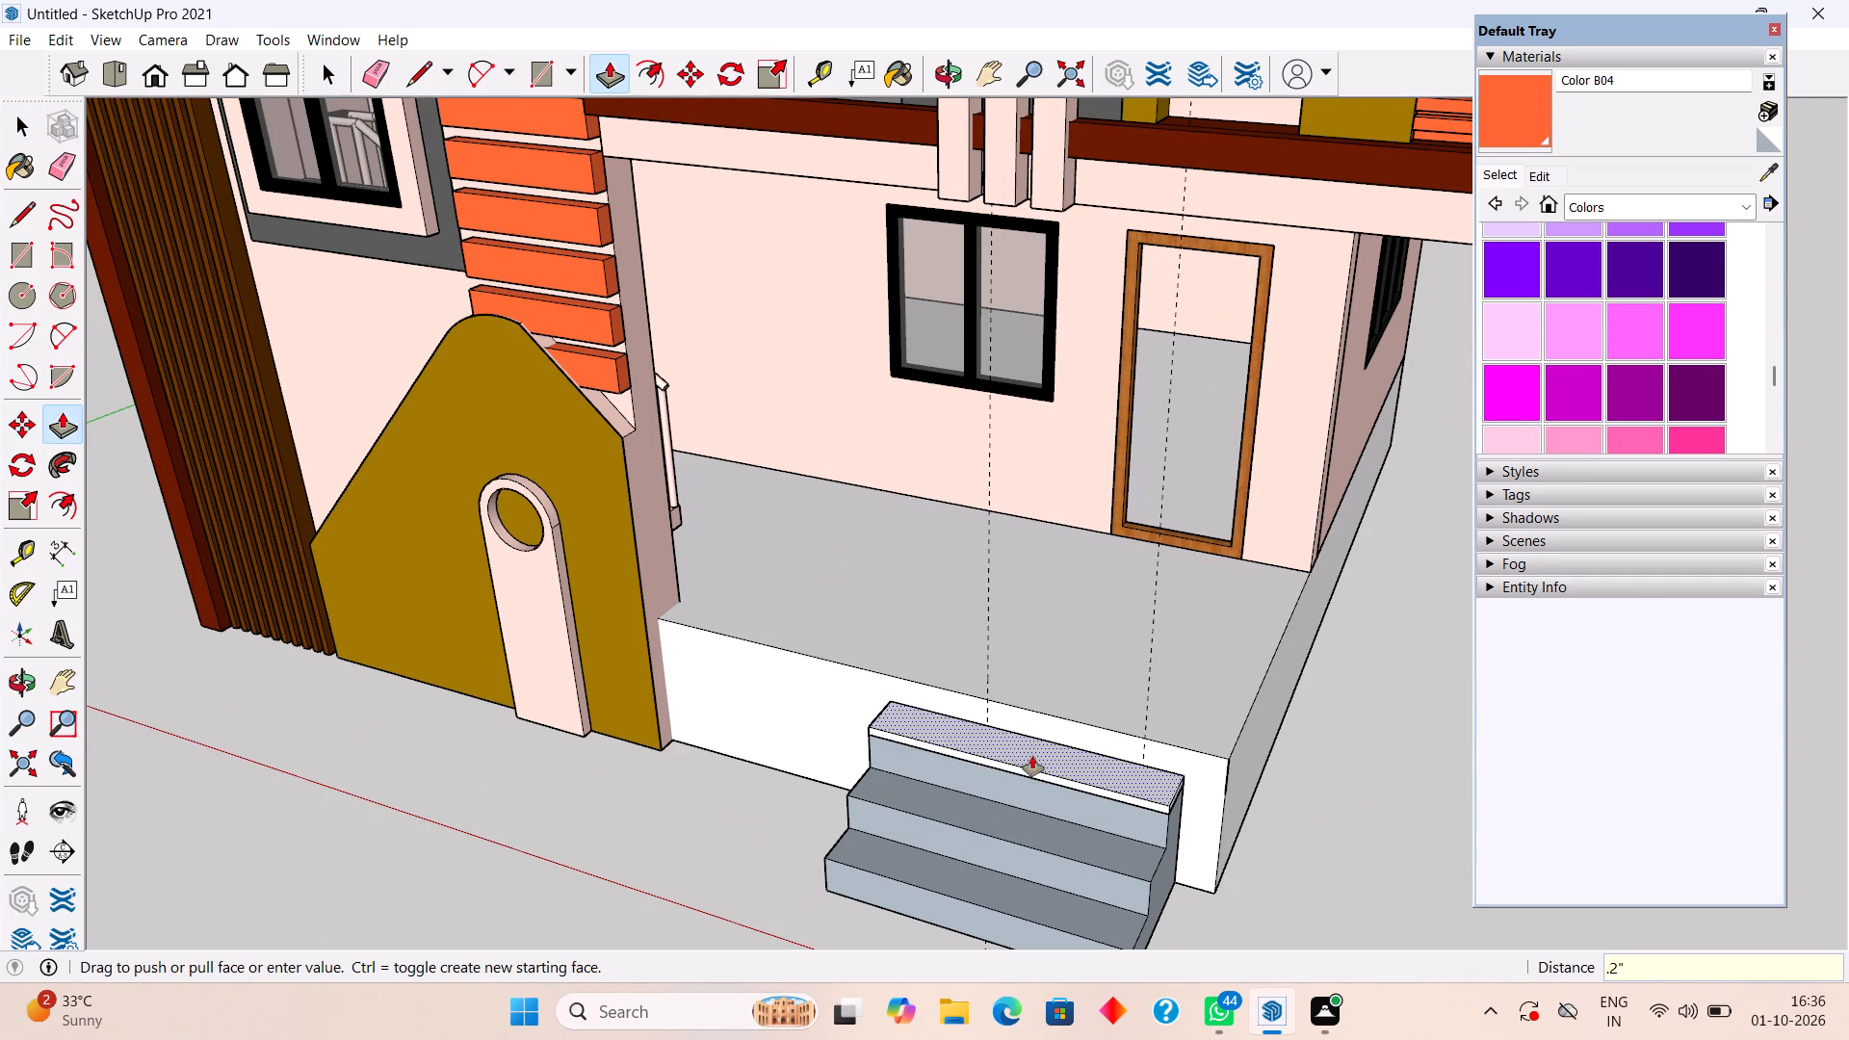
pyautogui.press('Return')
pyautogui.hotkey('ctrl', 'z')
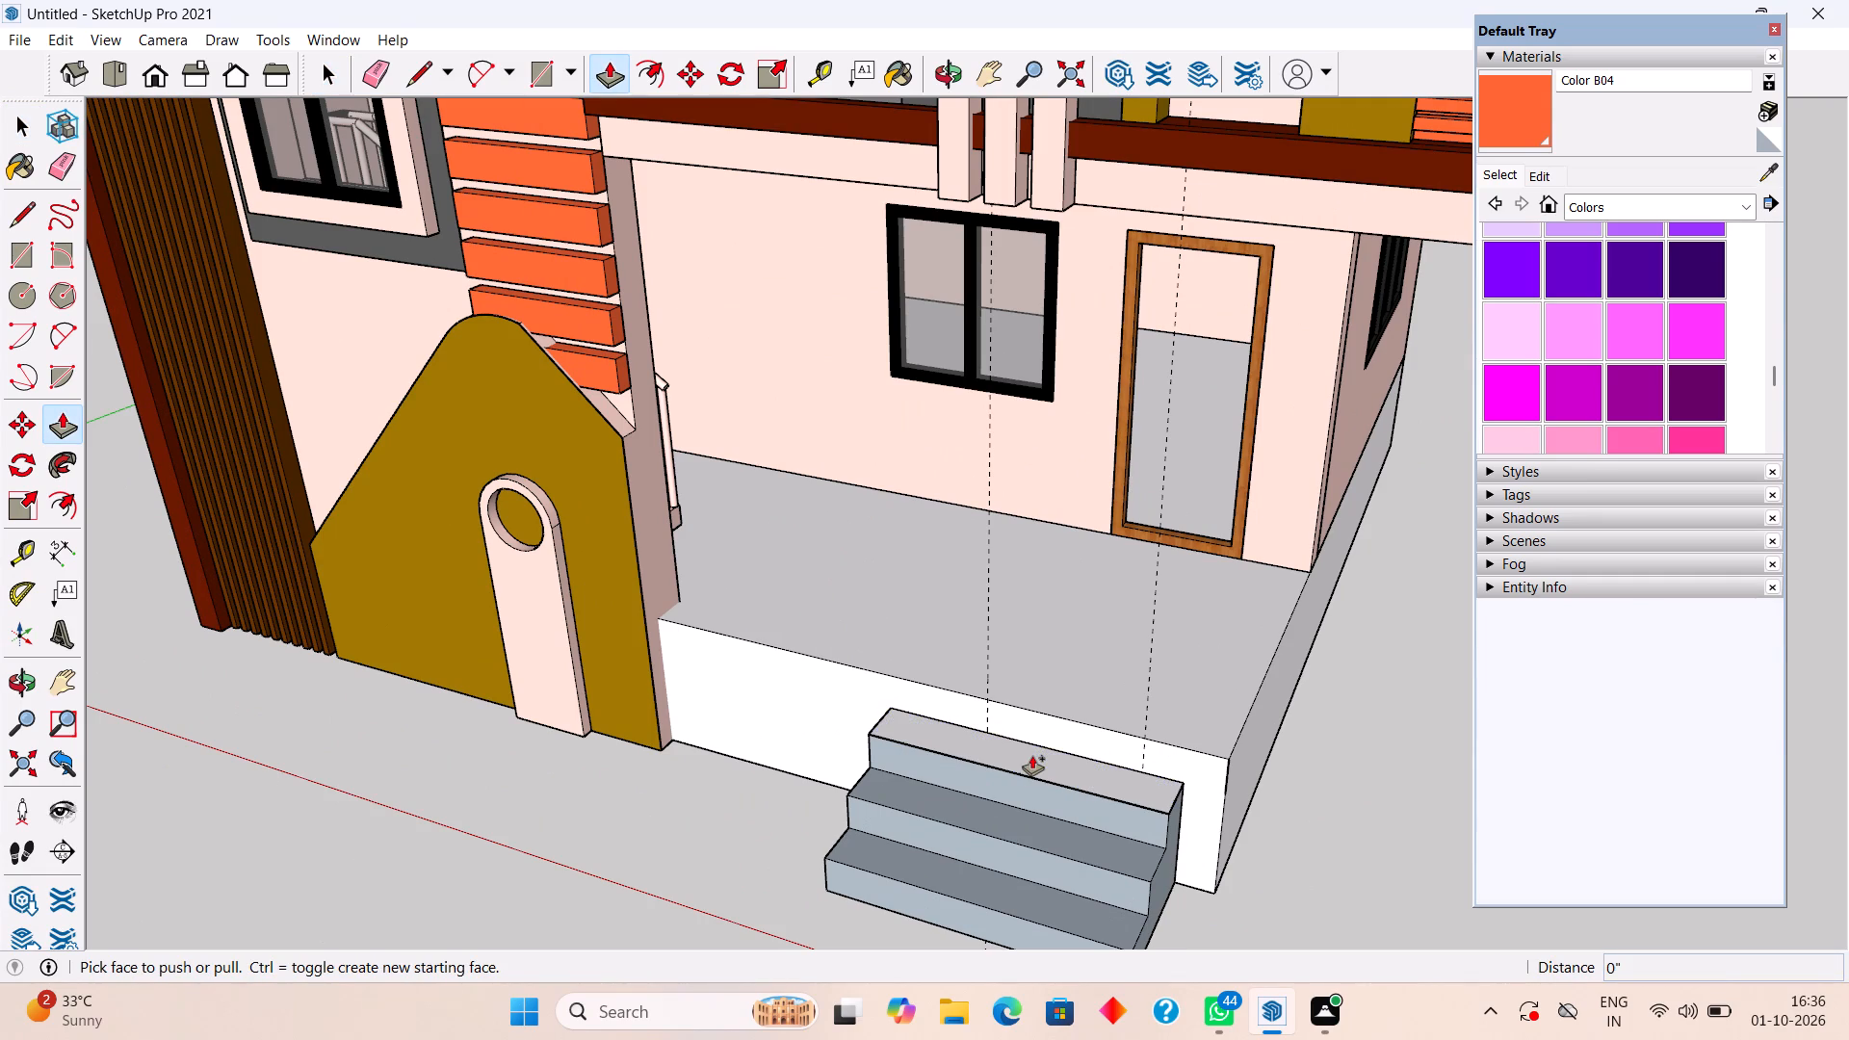
# Pull the rectangle on the top tread up by 0.6" to form a thin tread slab.
pyautogui.click(1105, 770)
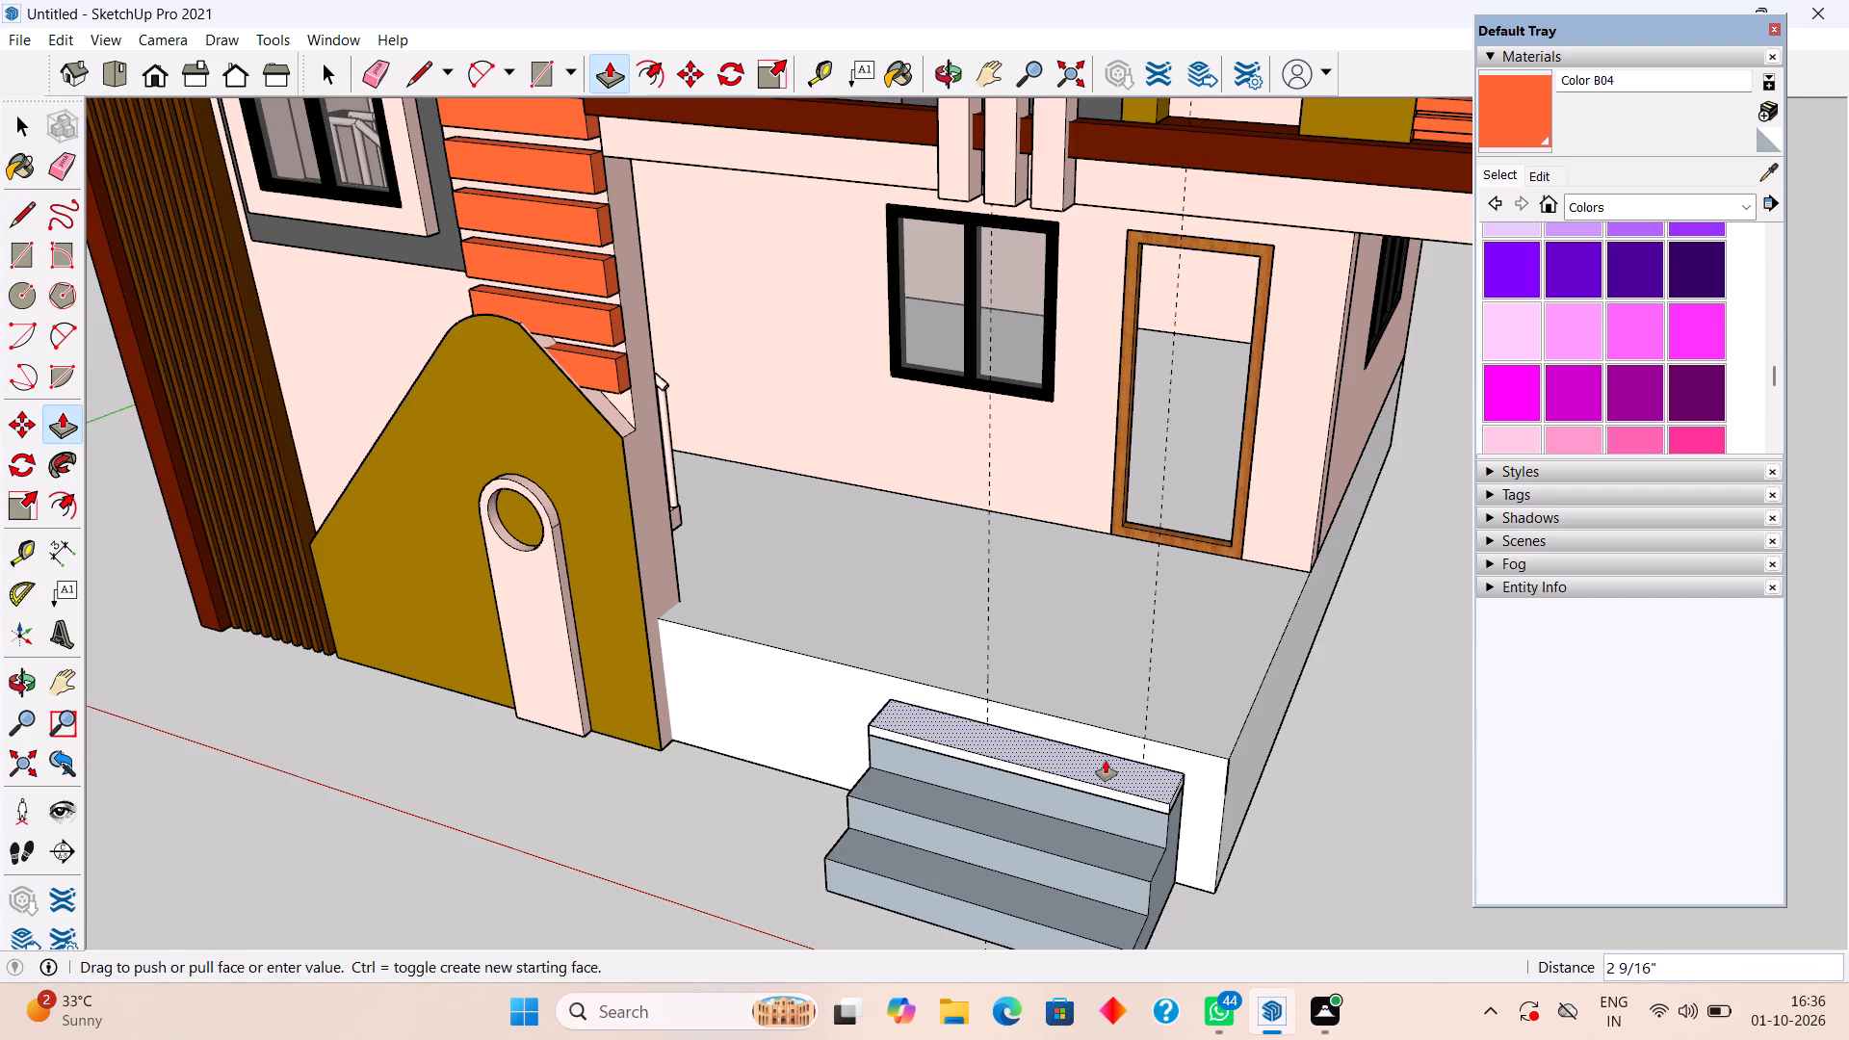
pyautogui.write('.6"')
pyautogui.press('Return')
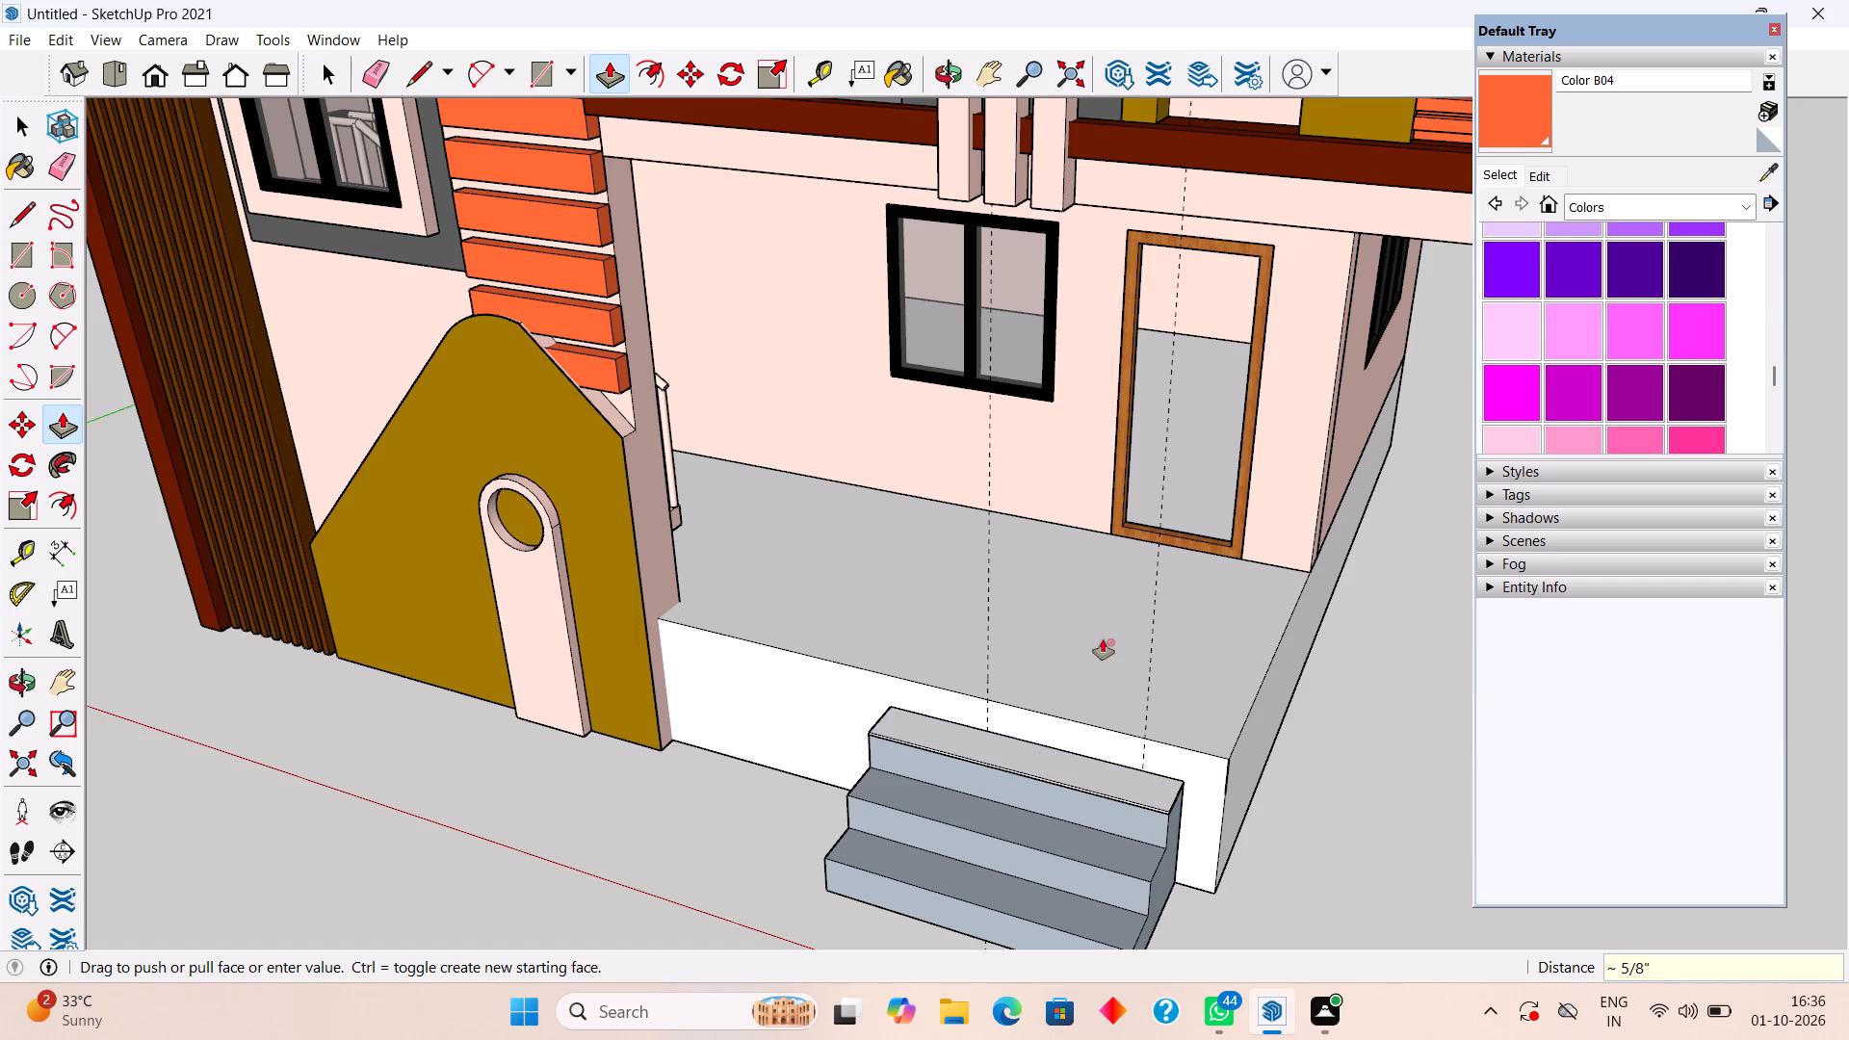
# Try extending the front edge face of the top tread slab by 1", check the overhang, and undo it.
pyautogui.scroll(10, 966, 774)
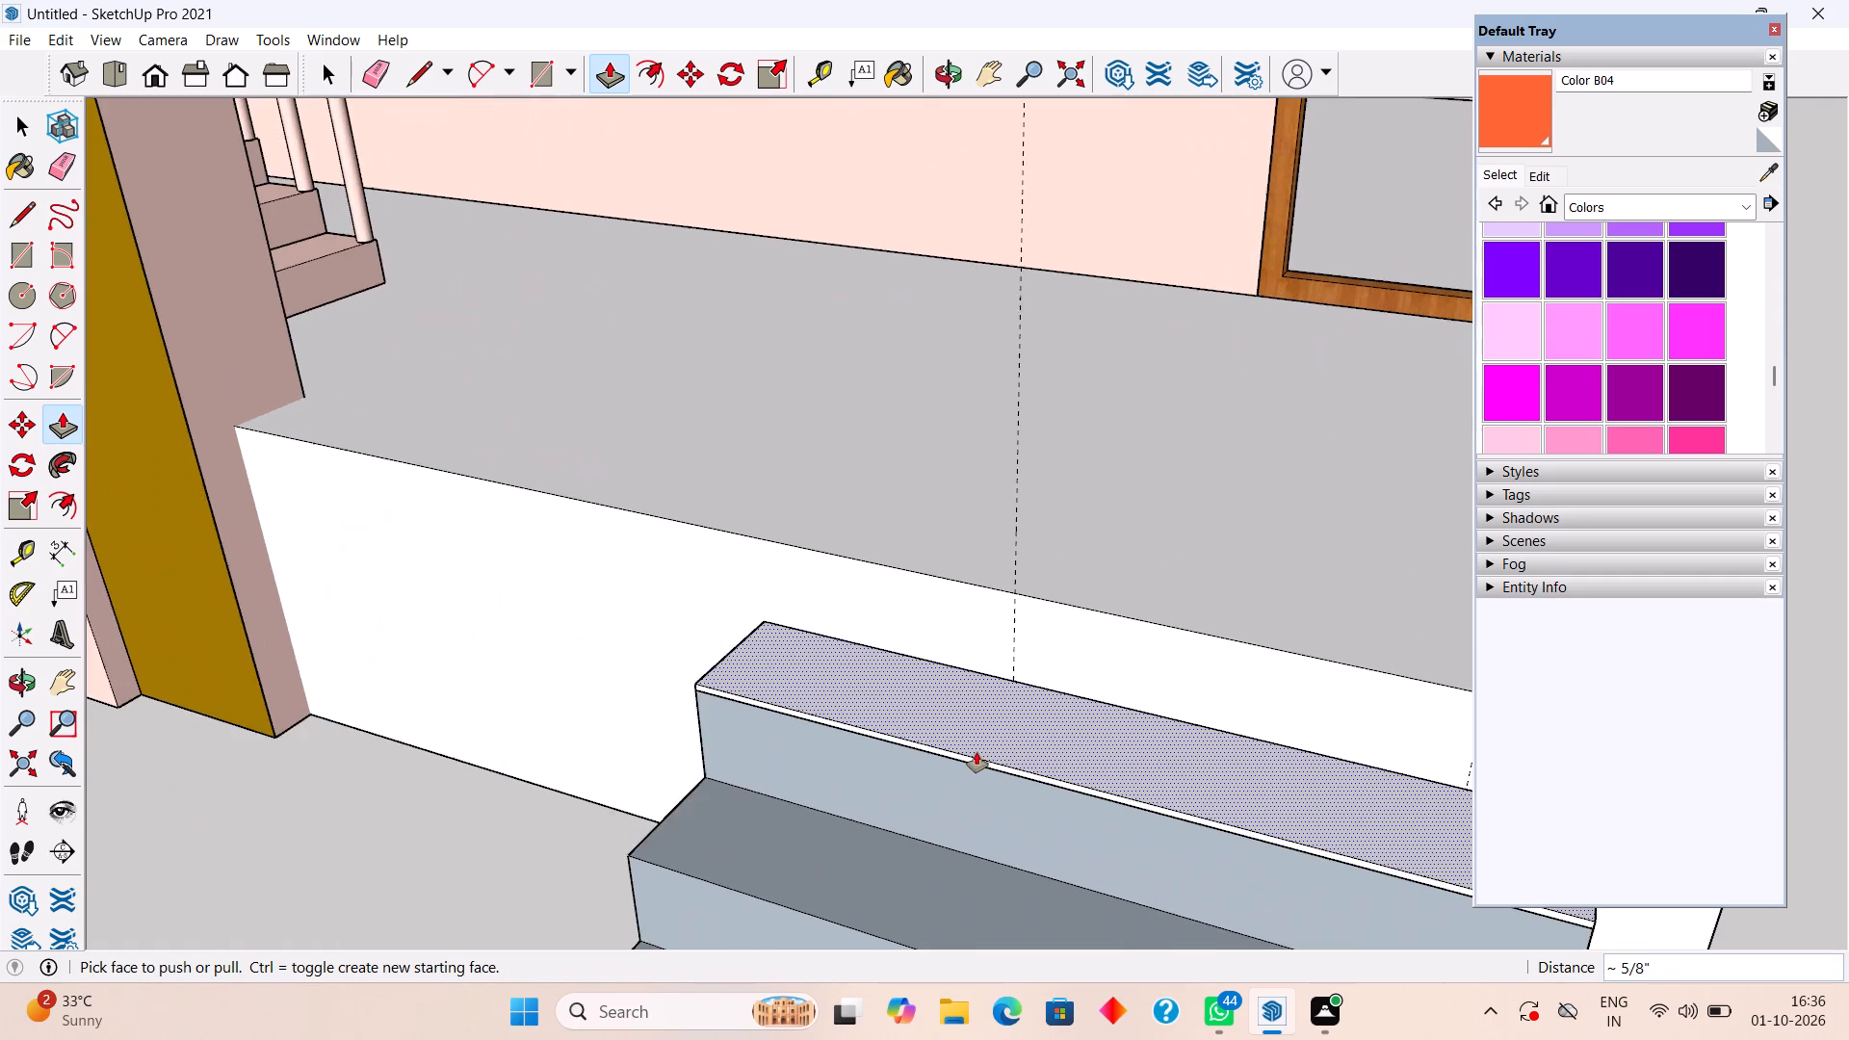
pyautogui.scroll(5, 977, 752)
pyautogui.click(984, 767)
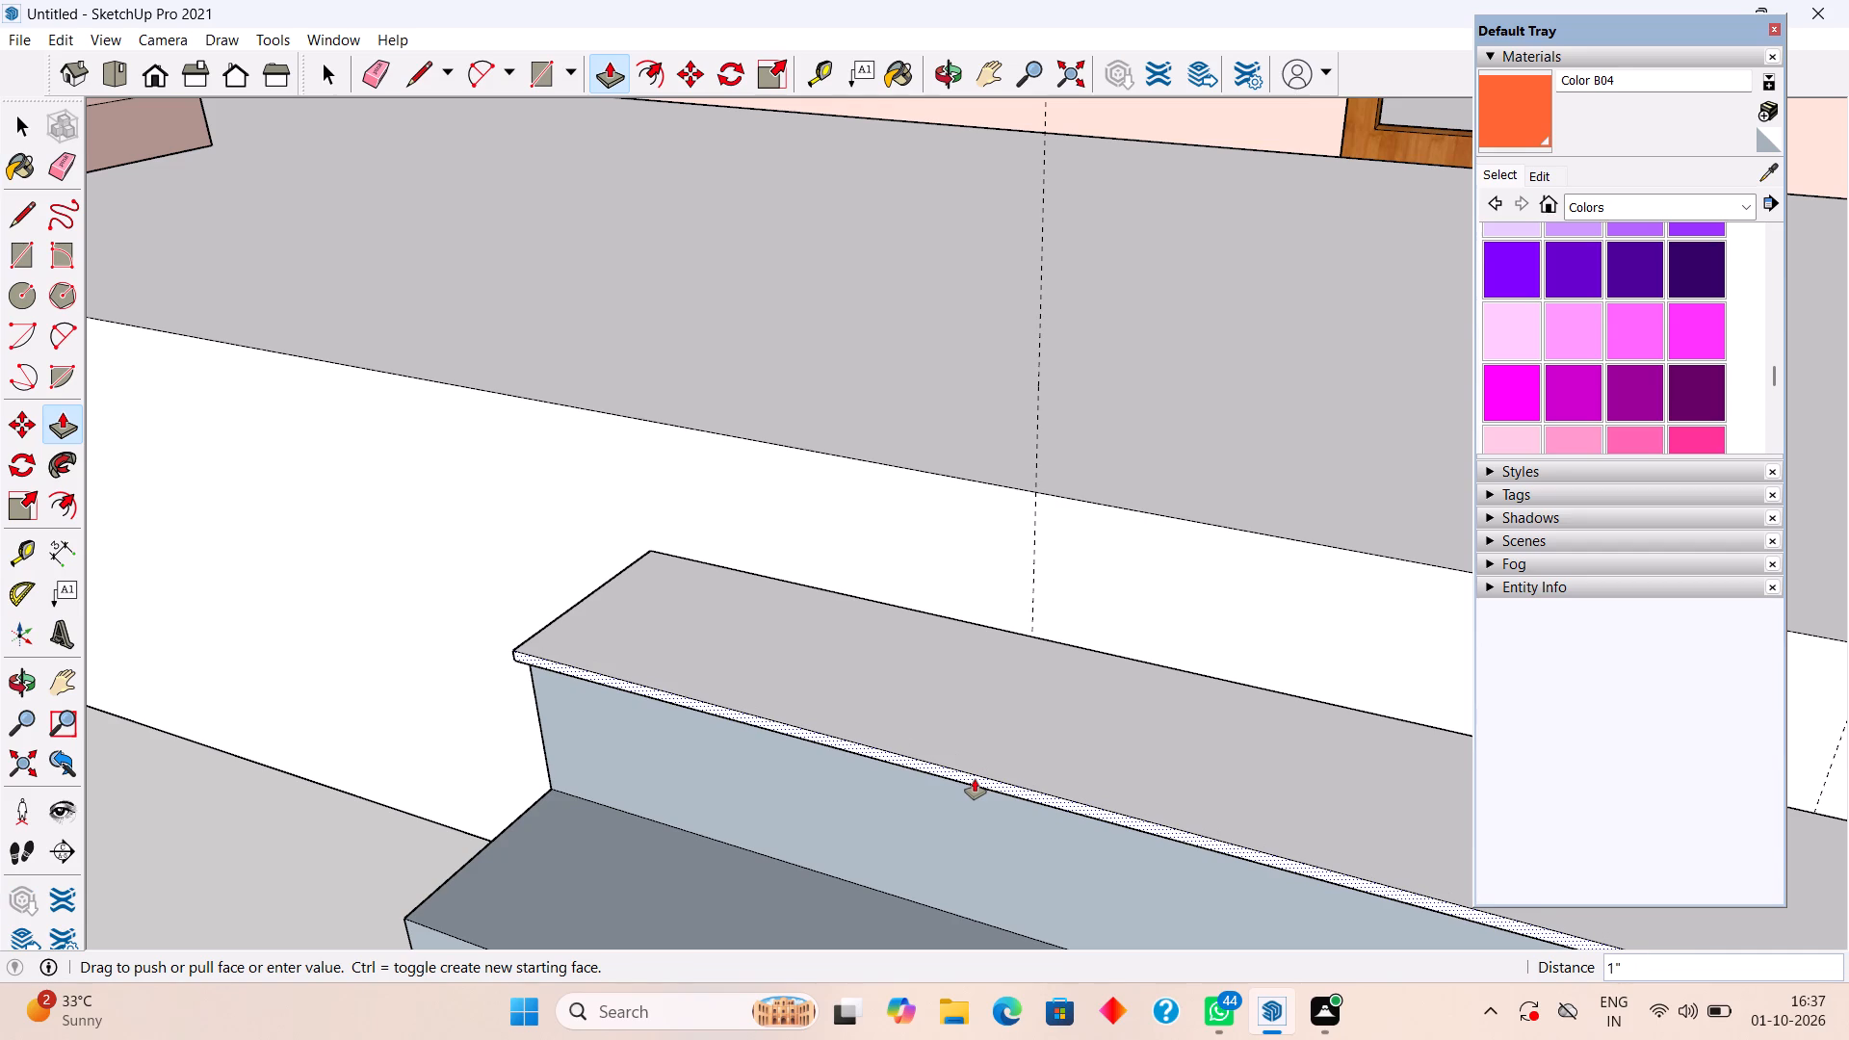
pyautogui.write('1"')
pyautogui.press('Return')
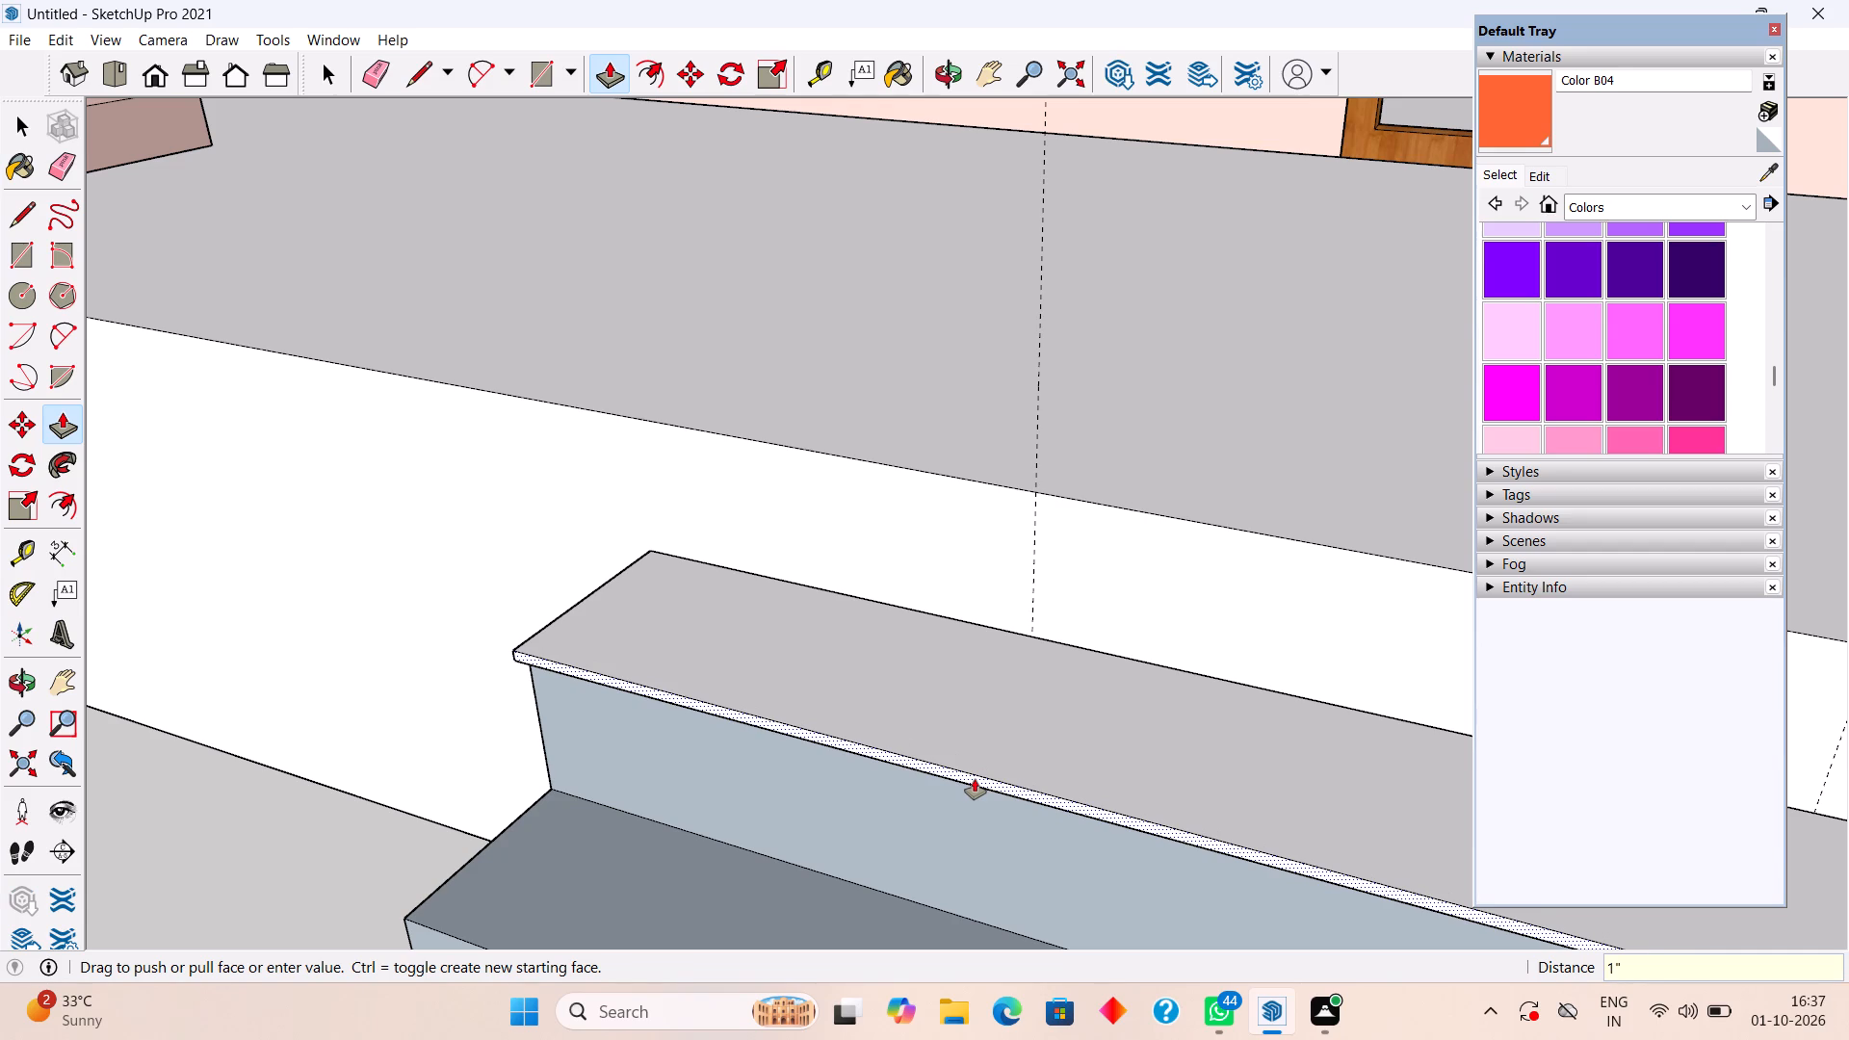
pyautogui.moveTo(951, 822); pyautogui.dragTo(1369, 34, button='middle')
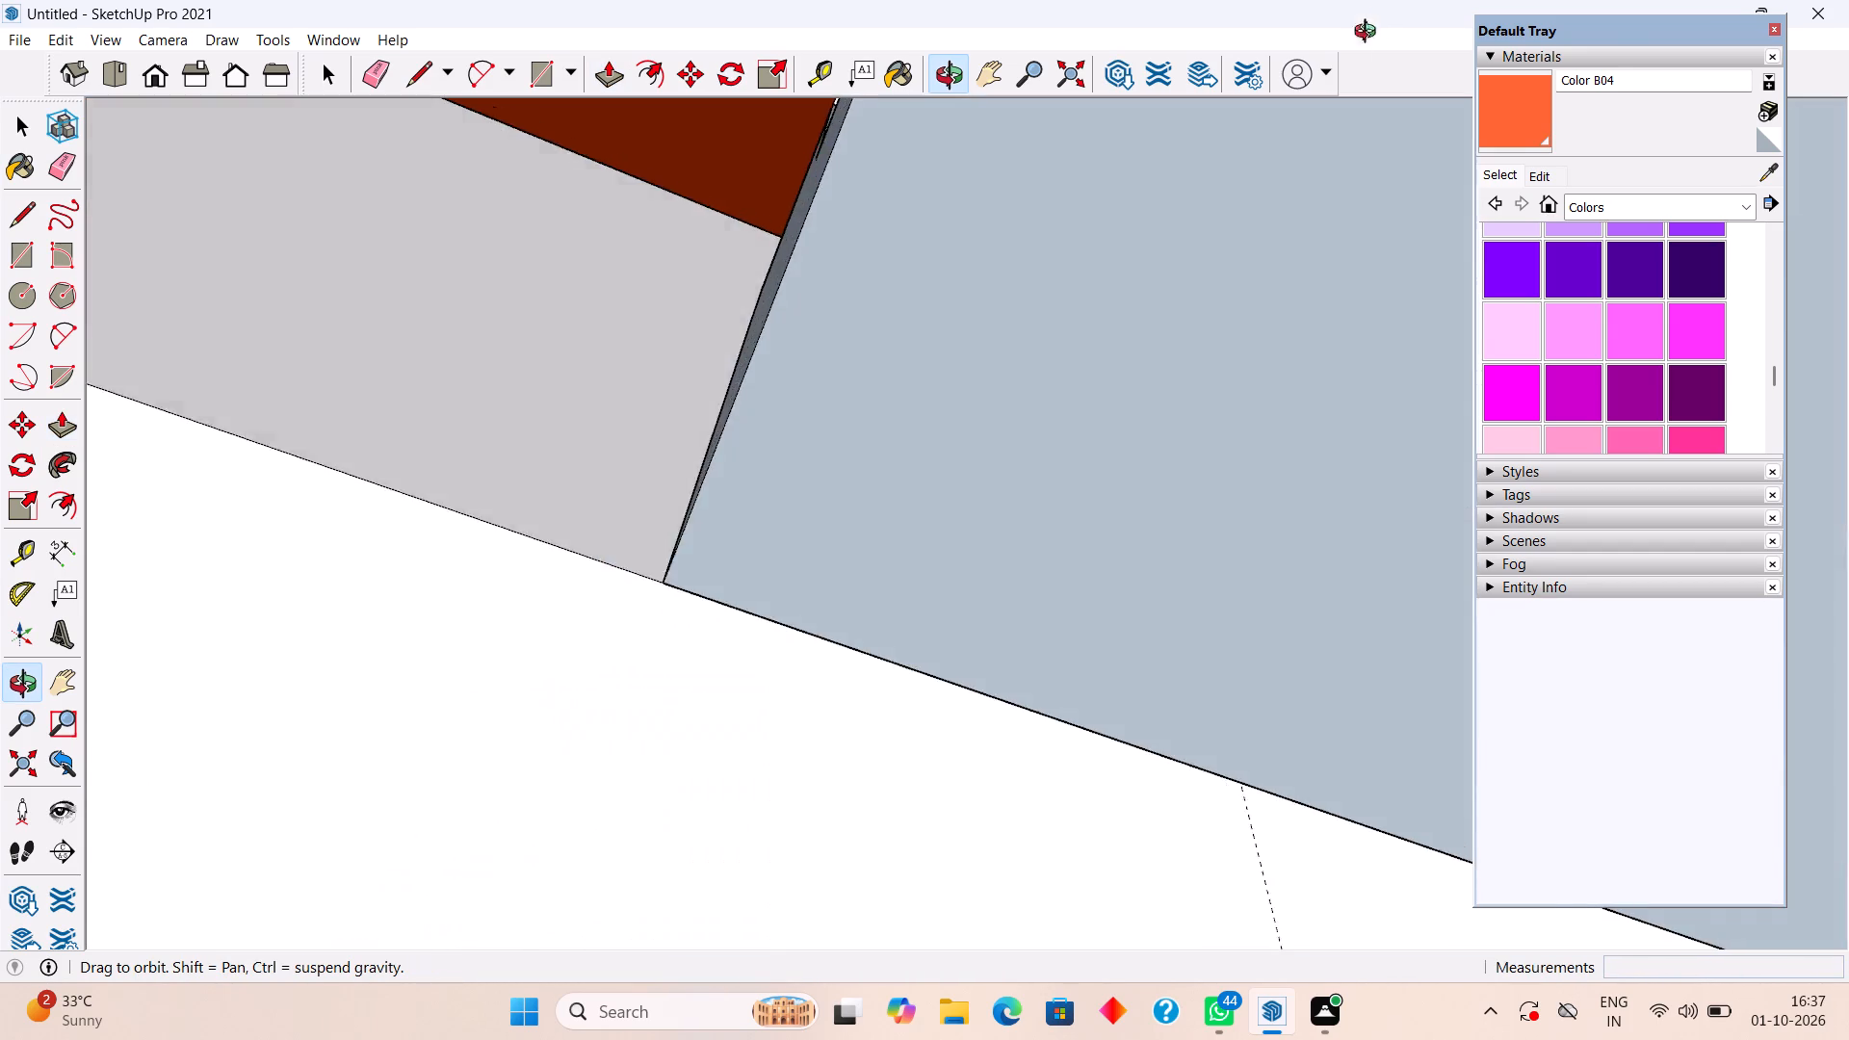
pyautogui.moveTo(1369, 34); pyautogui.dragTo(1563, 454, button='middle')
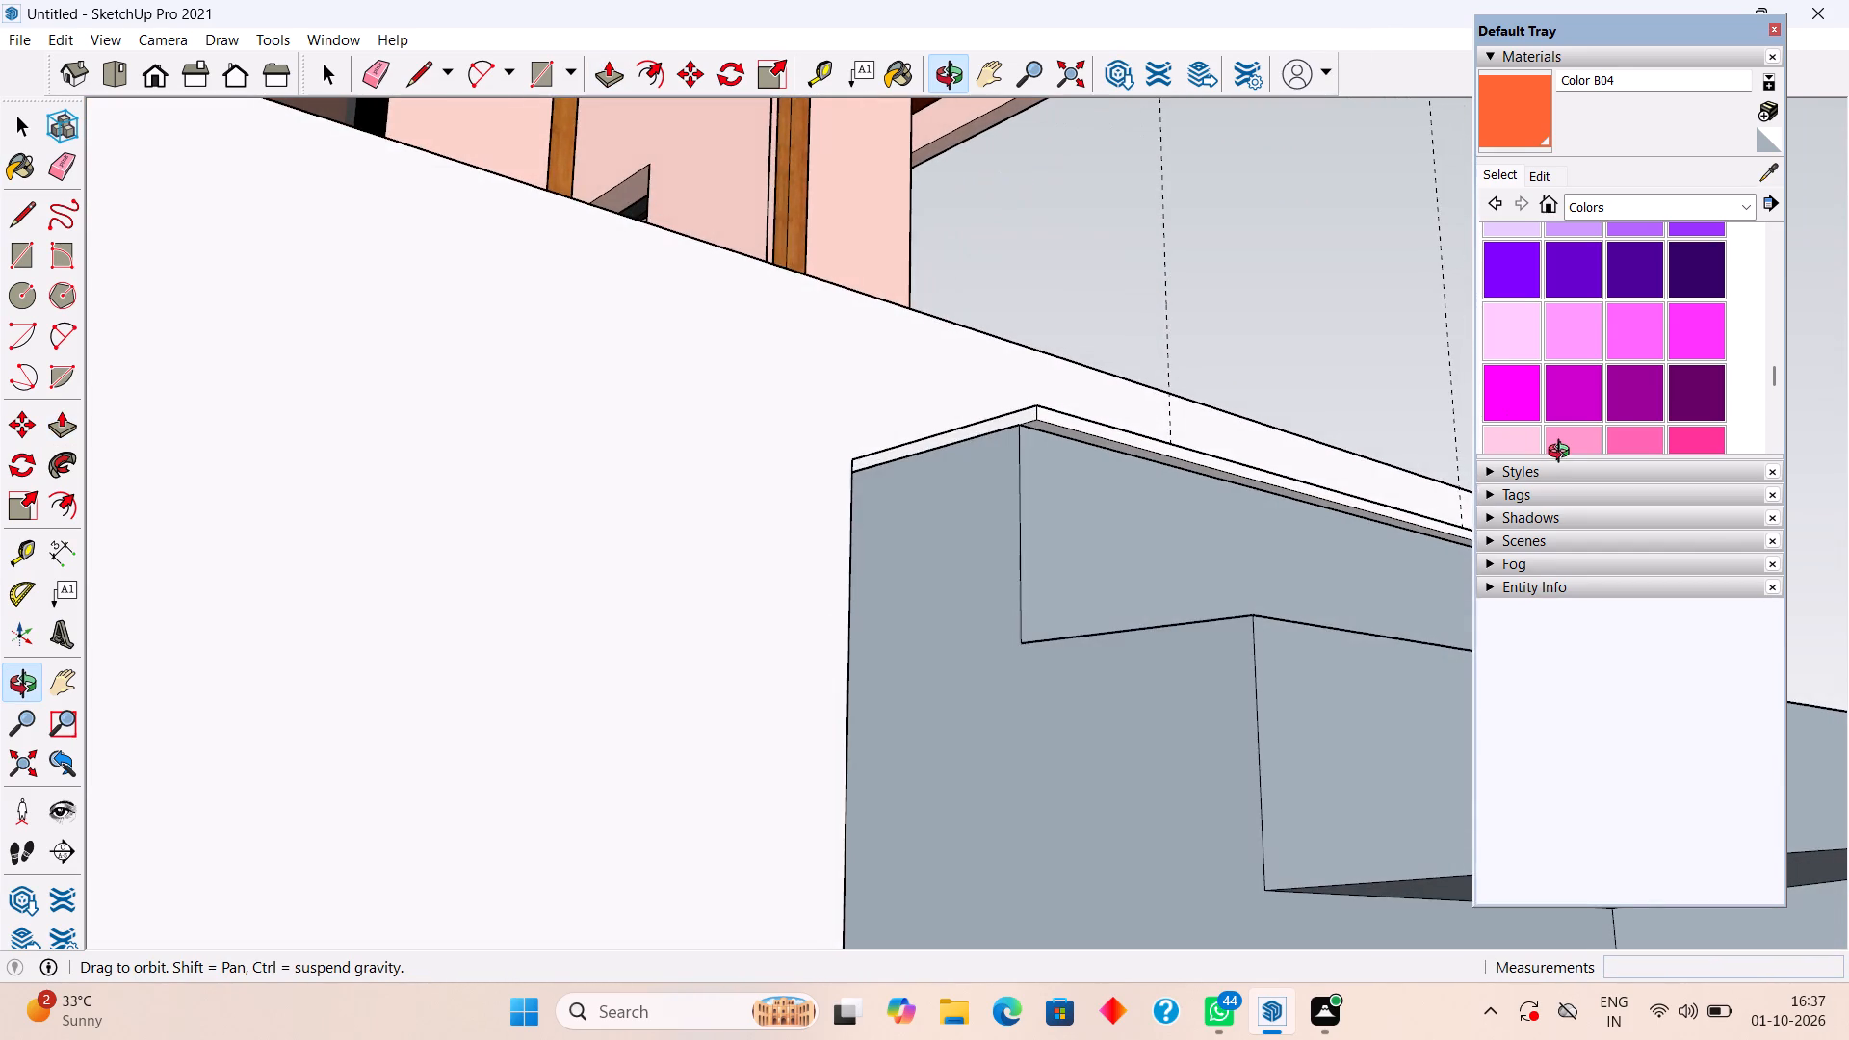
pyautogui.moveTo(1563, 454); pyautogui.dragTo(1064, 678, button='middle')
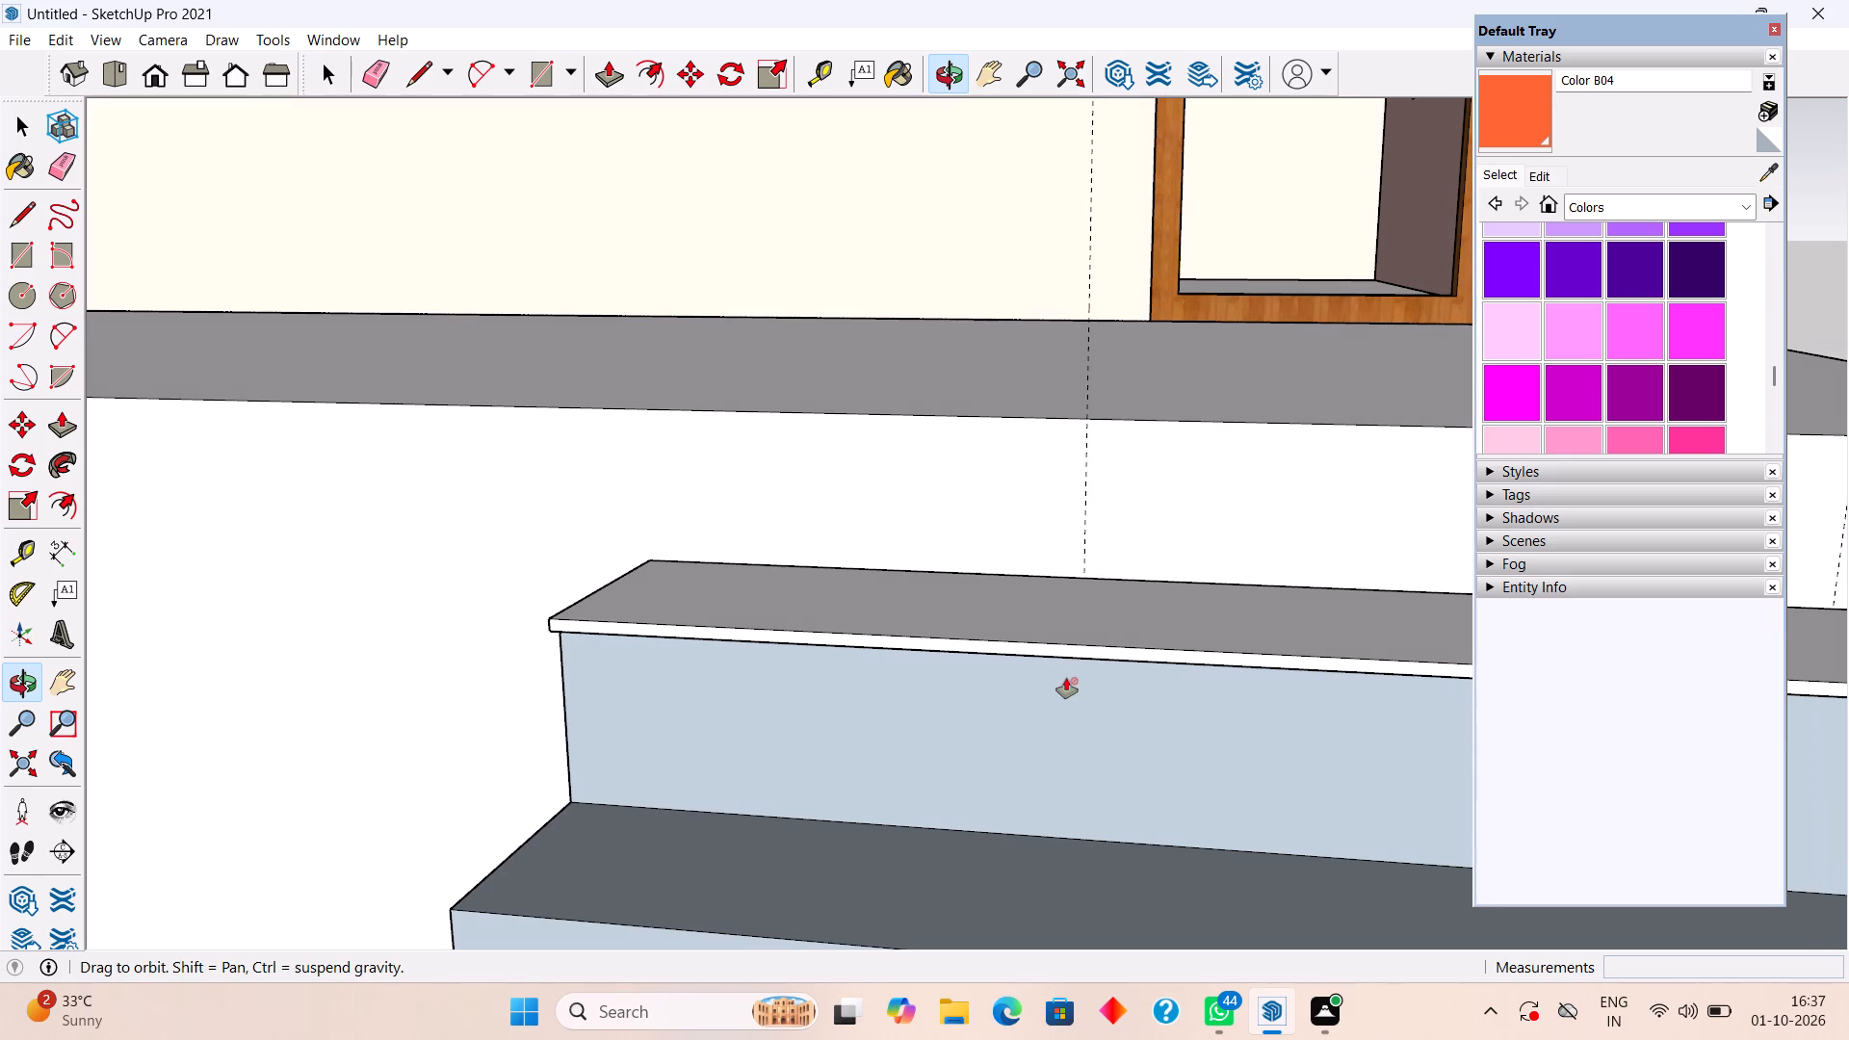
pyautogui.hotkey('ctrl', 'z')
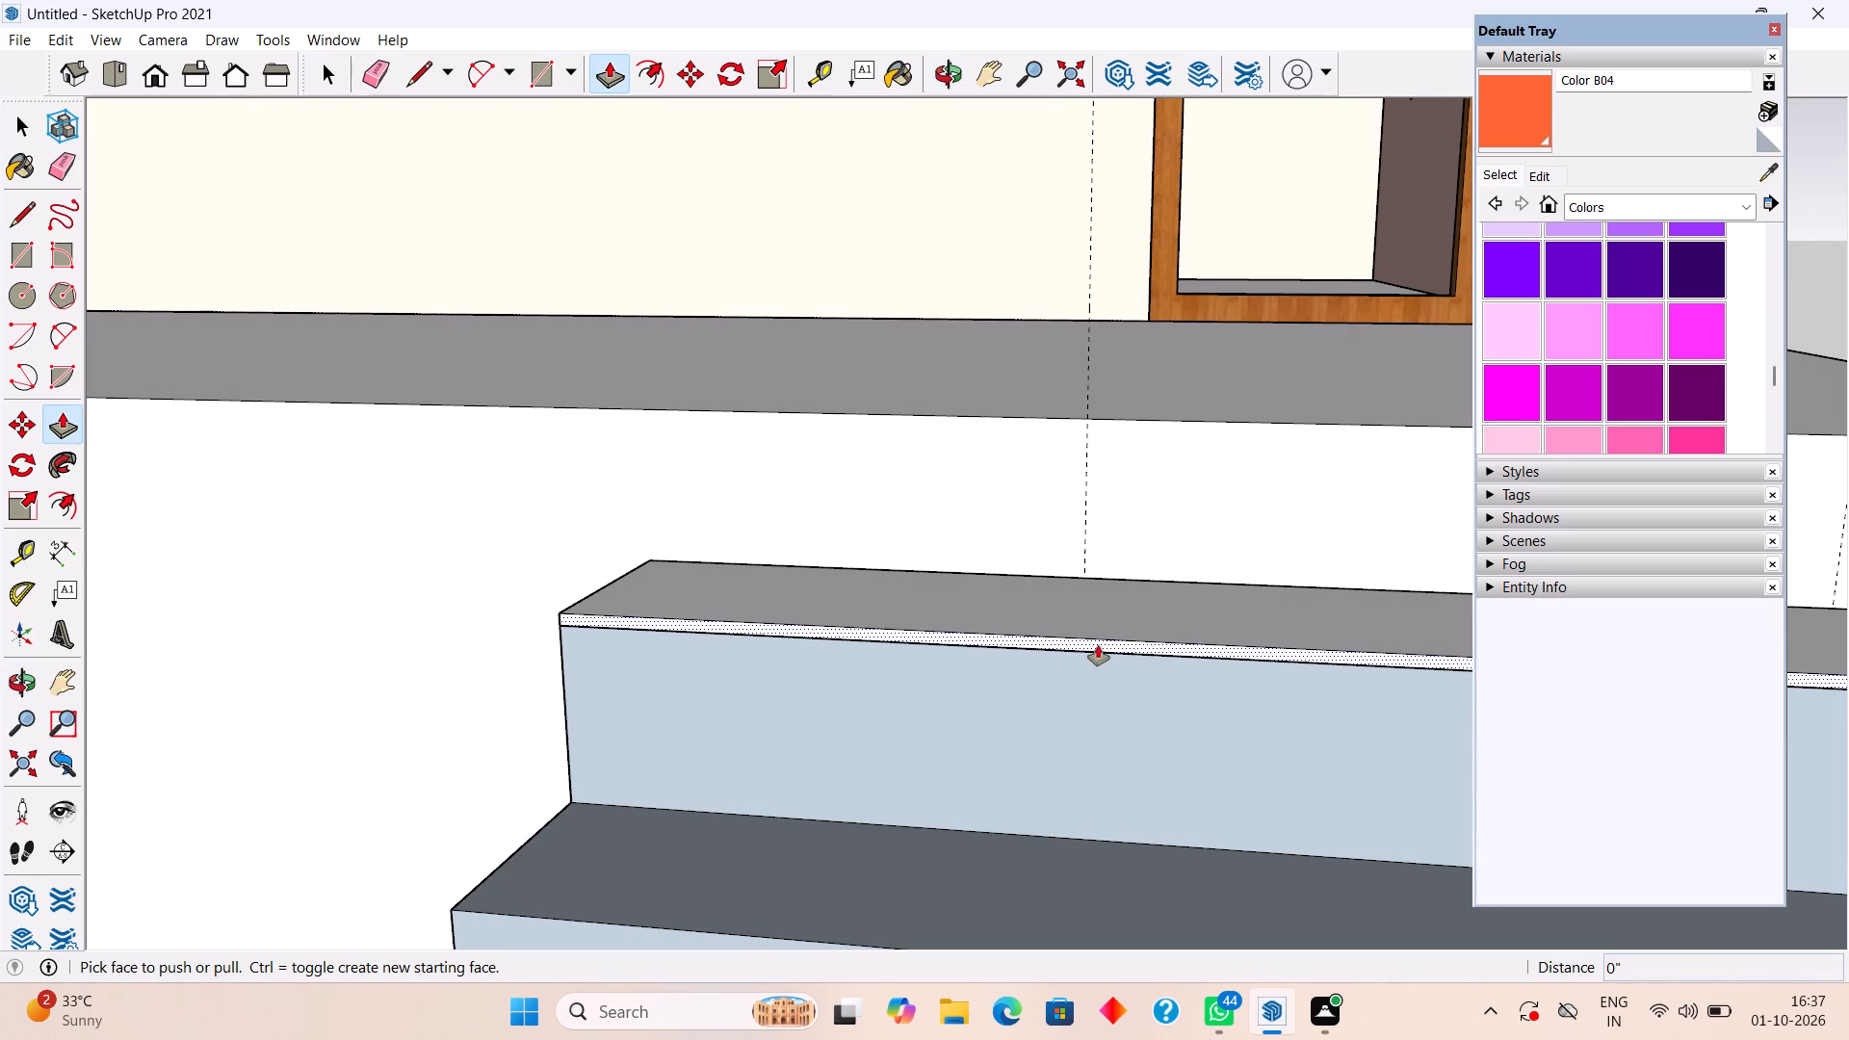
# Extend the front edge face of the top tread slab by 0.6" beyond the riser as a nosing.
pyautogui.click(1098, 645)
pyautogui.write('.6"')
pyautogui.press('Return')
pyautogui.press('space')
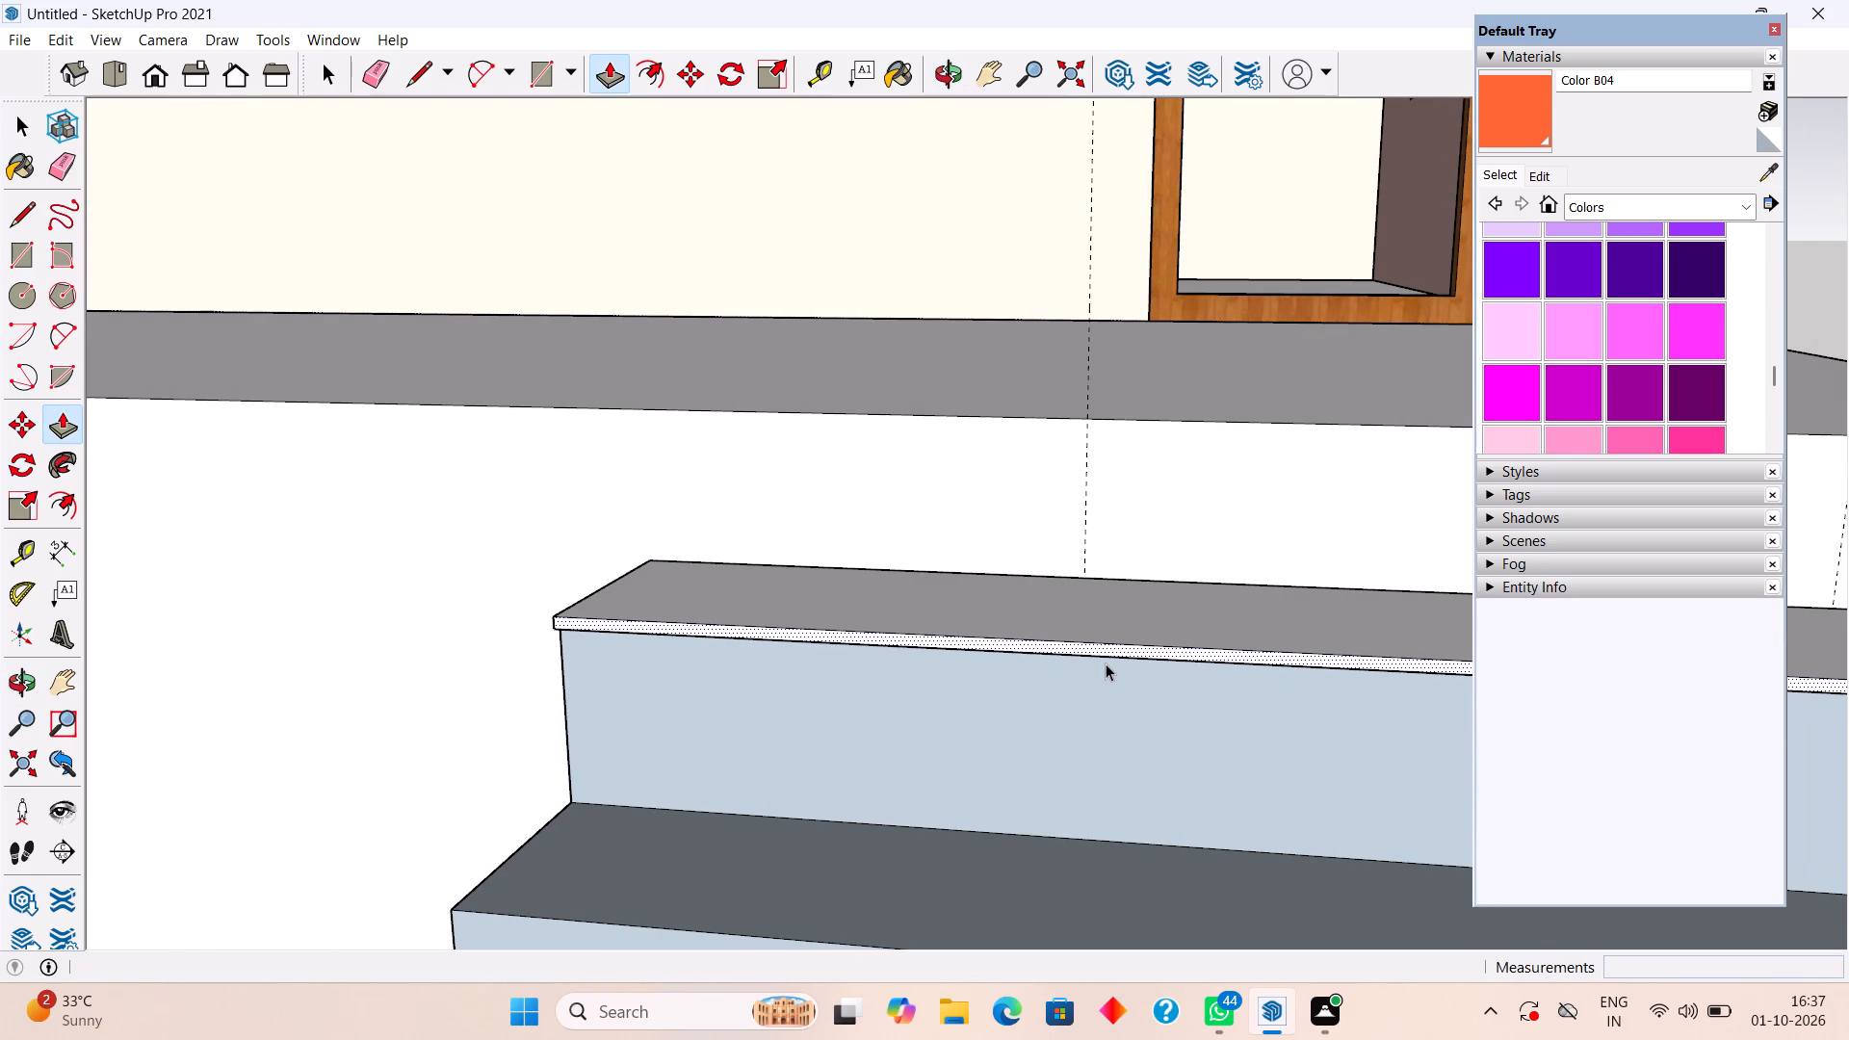
# Draw a rectangle covering the middle tread and pull it up by 0.6" to form a thin tread slab.
pyautogui.scroll(-12, 1106, 663)
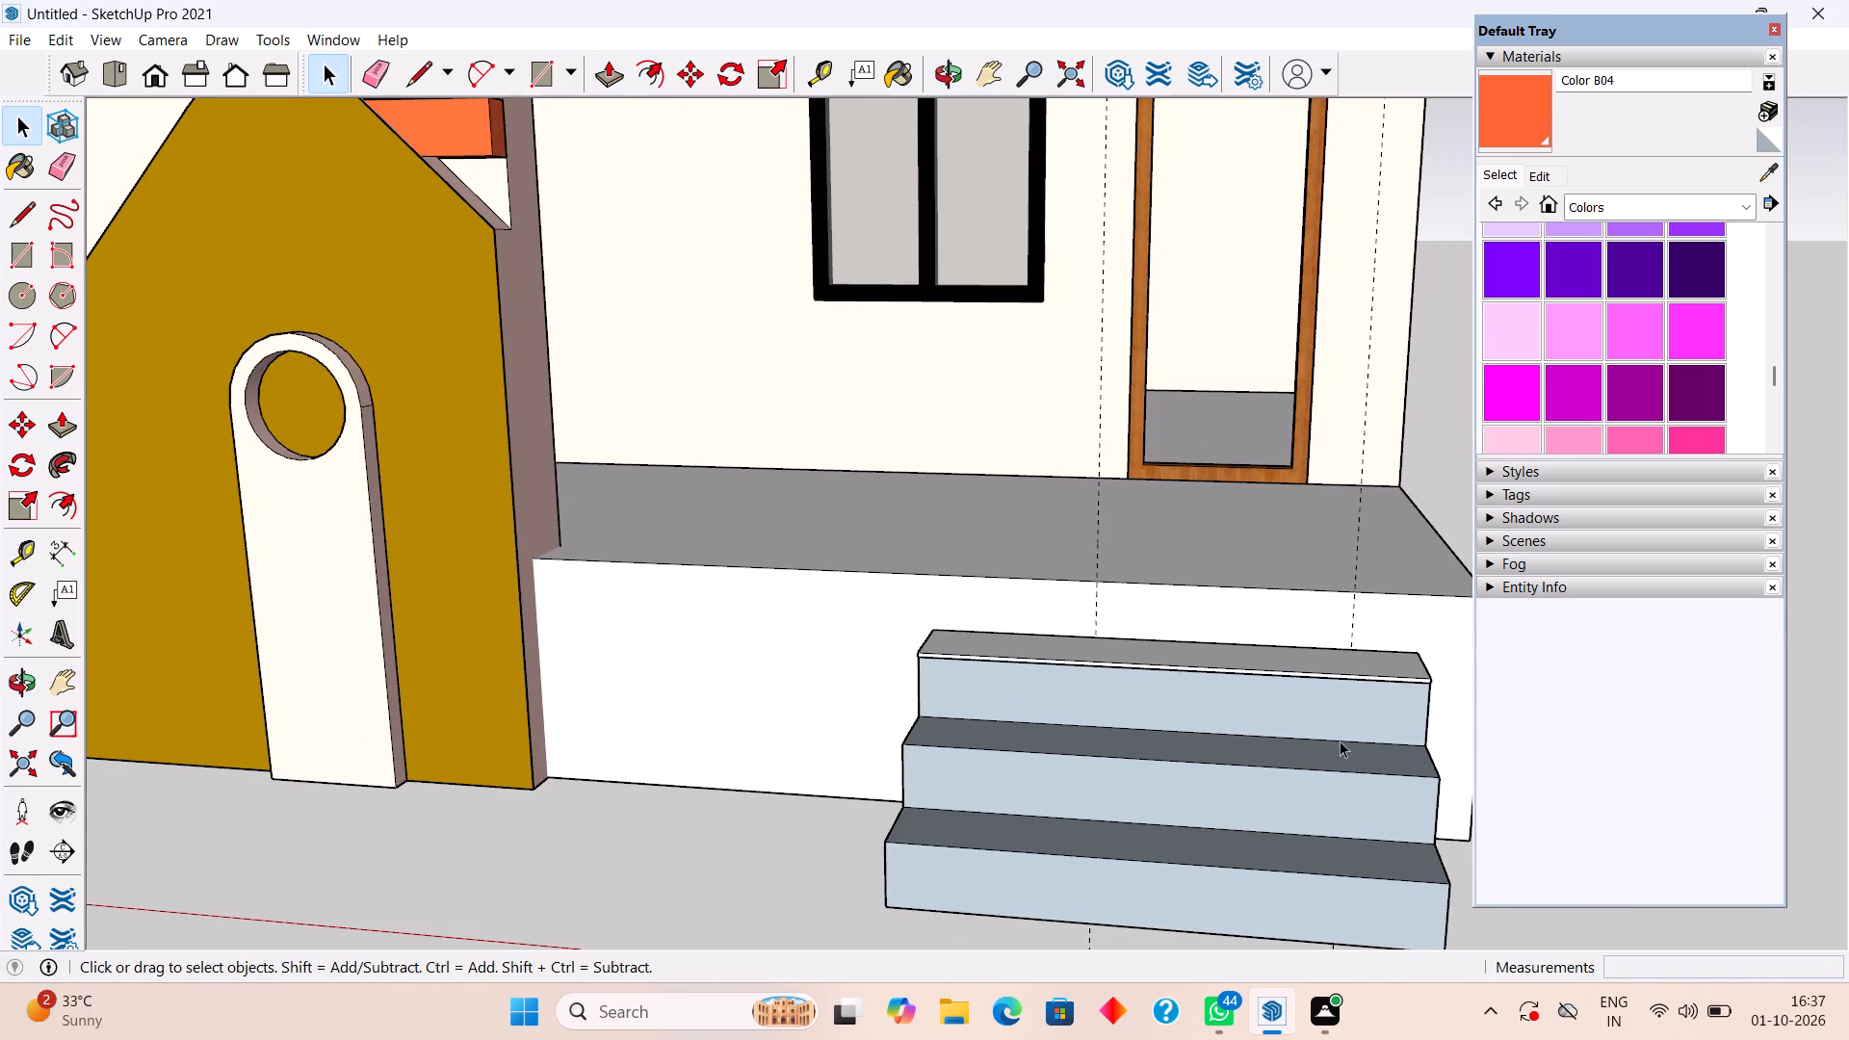
pyautogui.scroll(2, 1350, 759)
pyautogui.scroll(-1, 1342, 759)
pyautogui.moveTo(1337, 770); pyautogui.dragTo(1326, 826, button='middle')
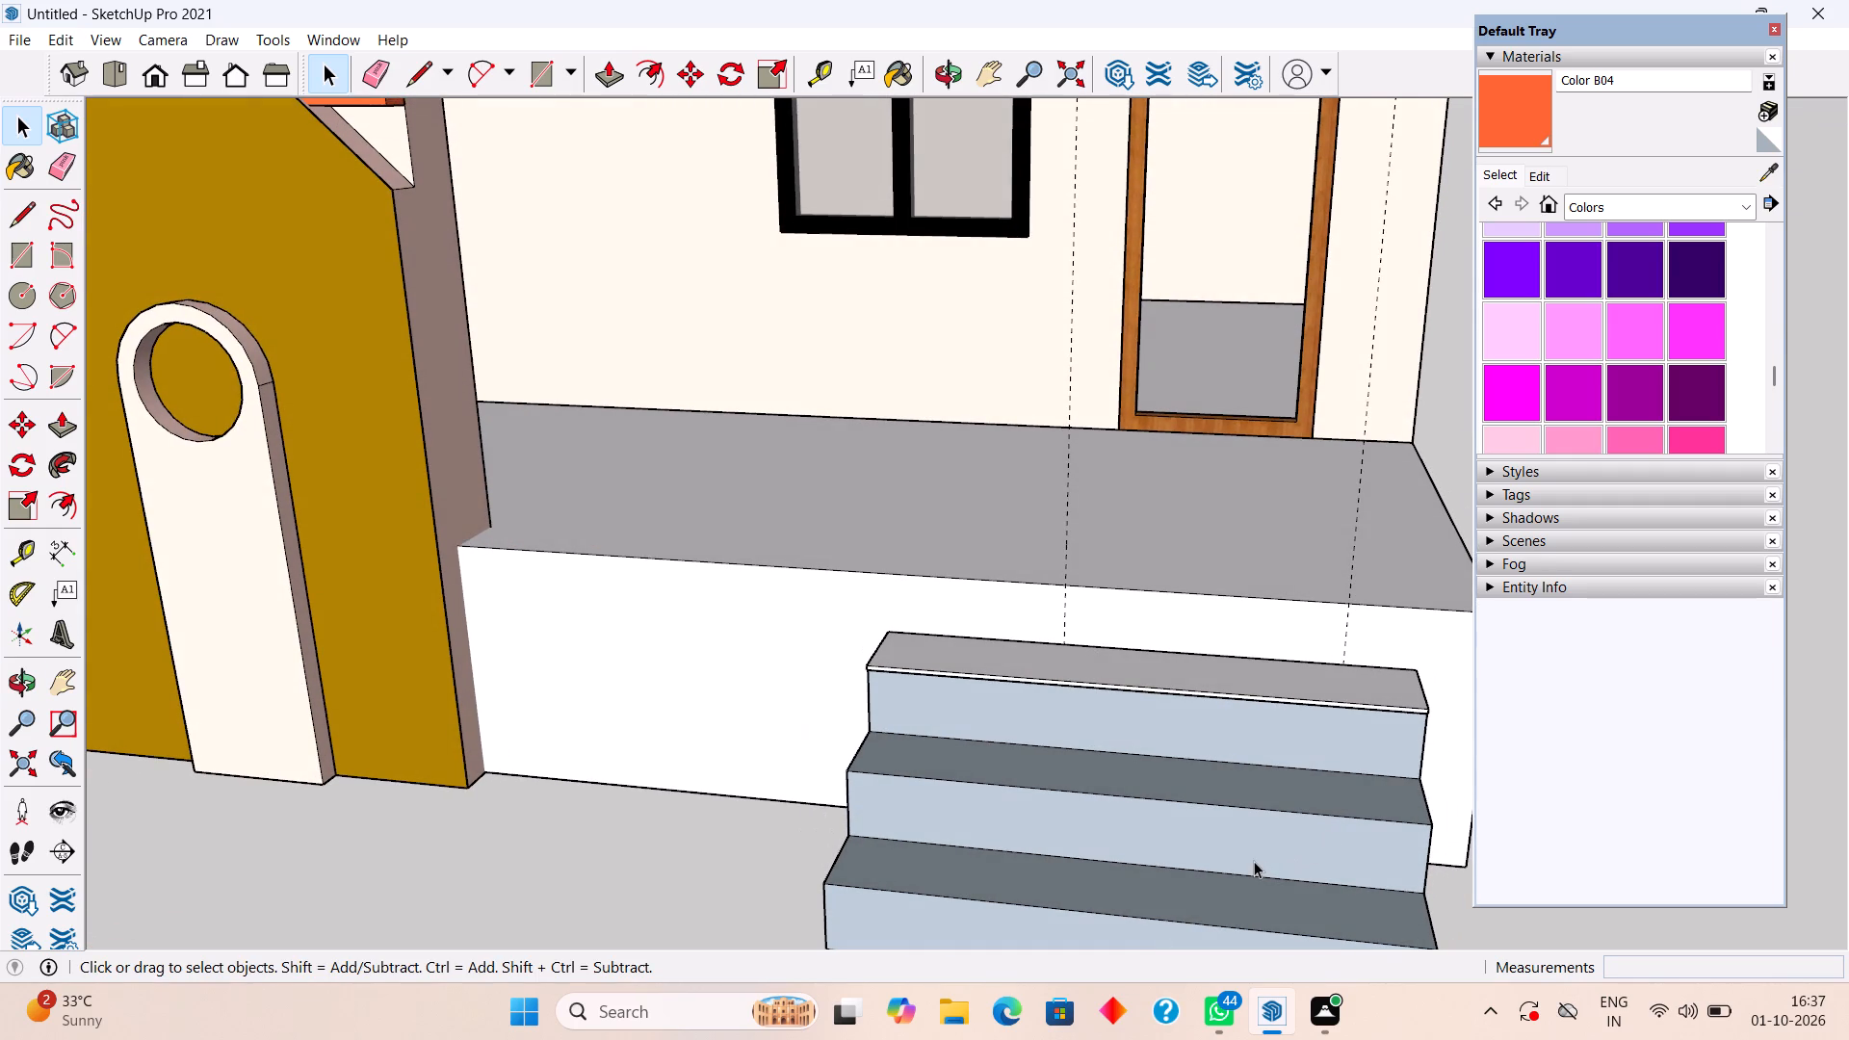
pyautogui.press('r')
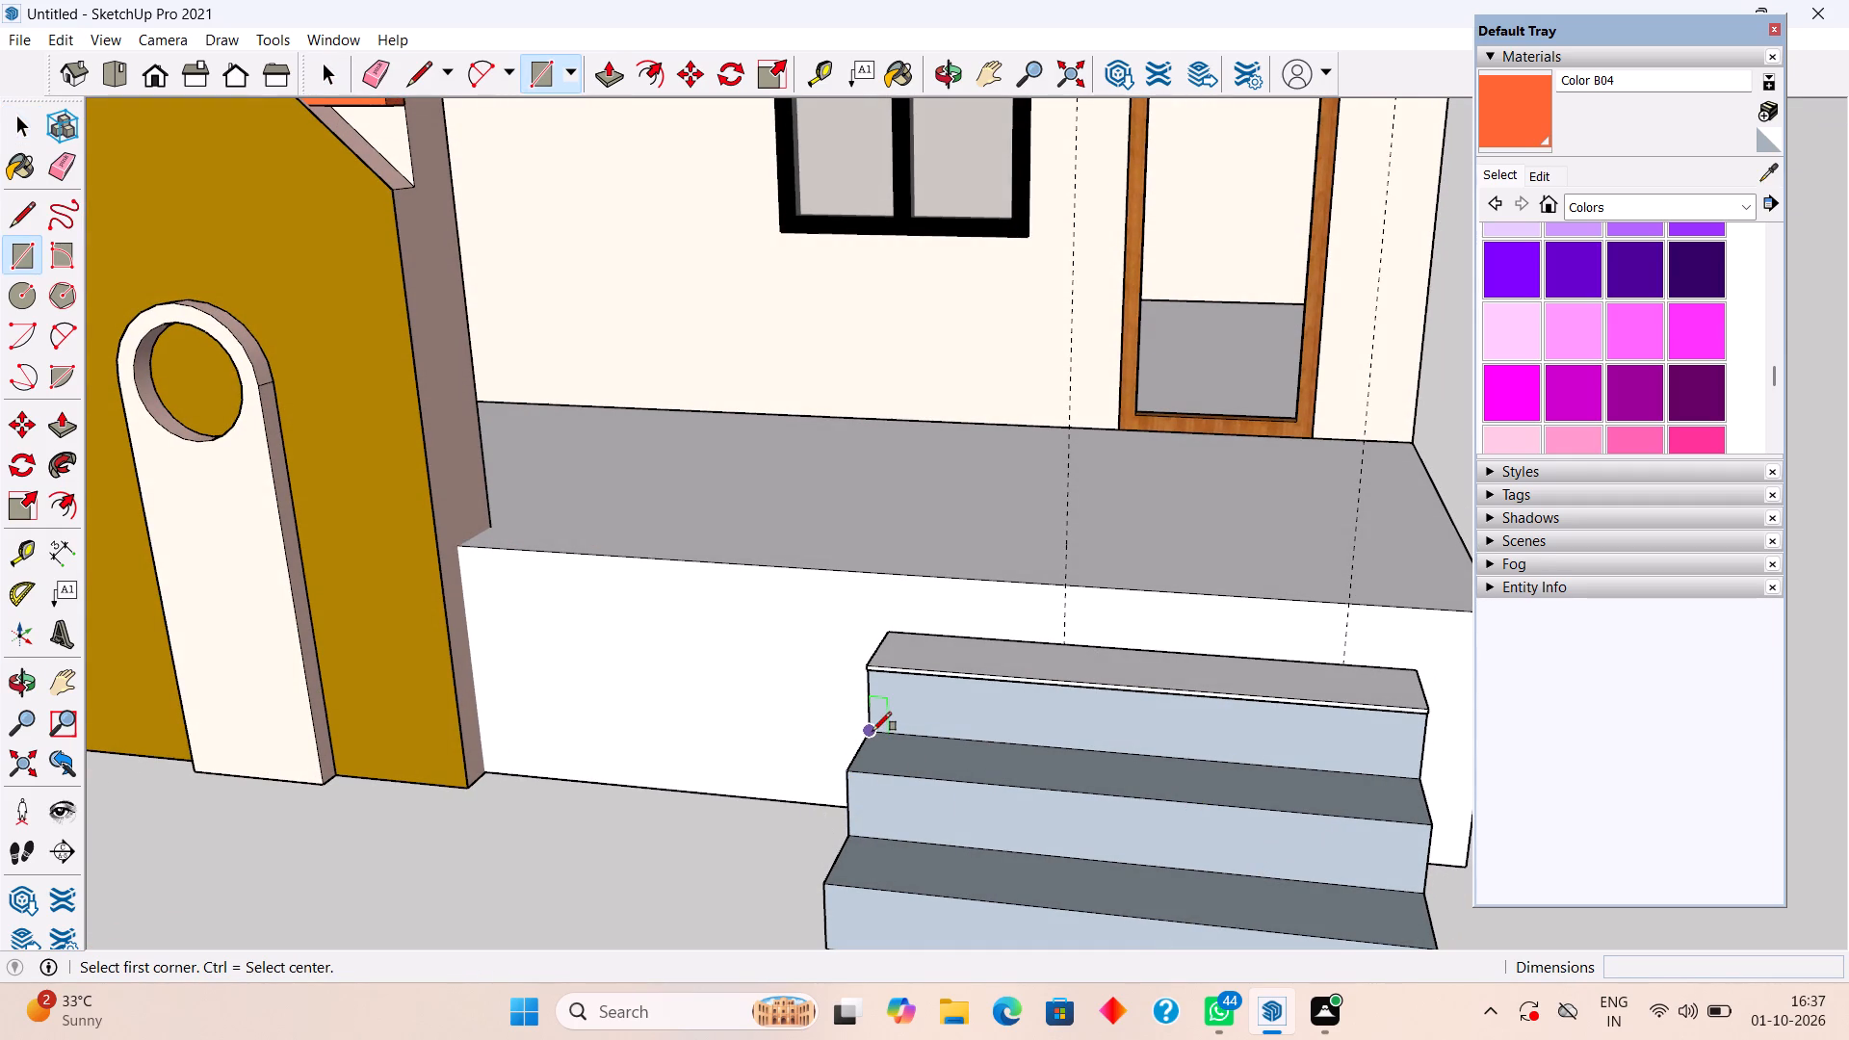
pyautogui.click(872, 731)
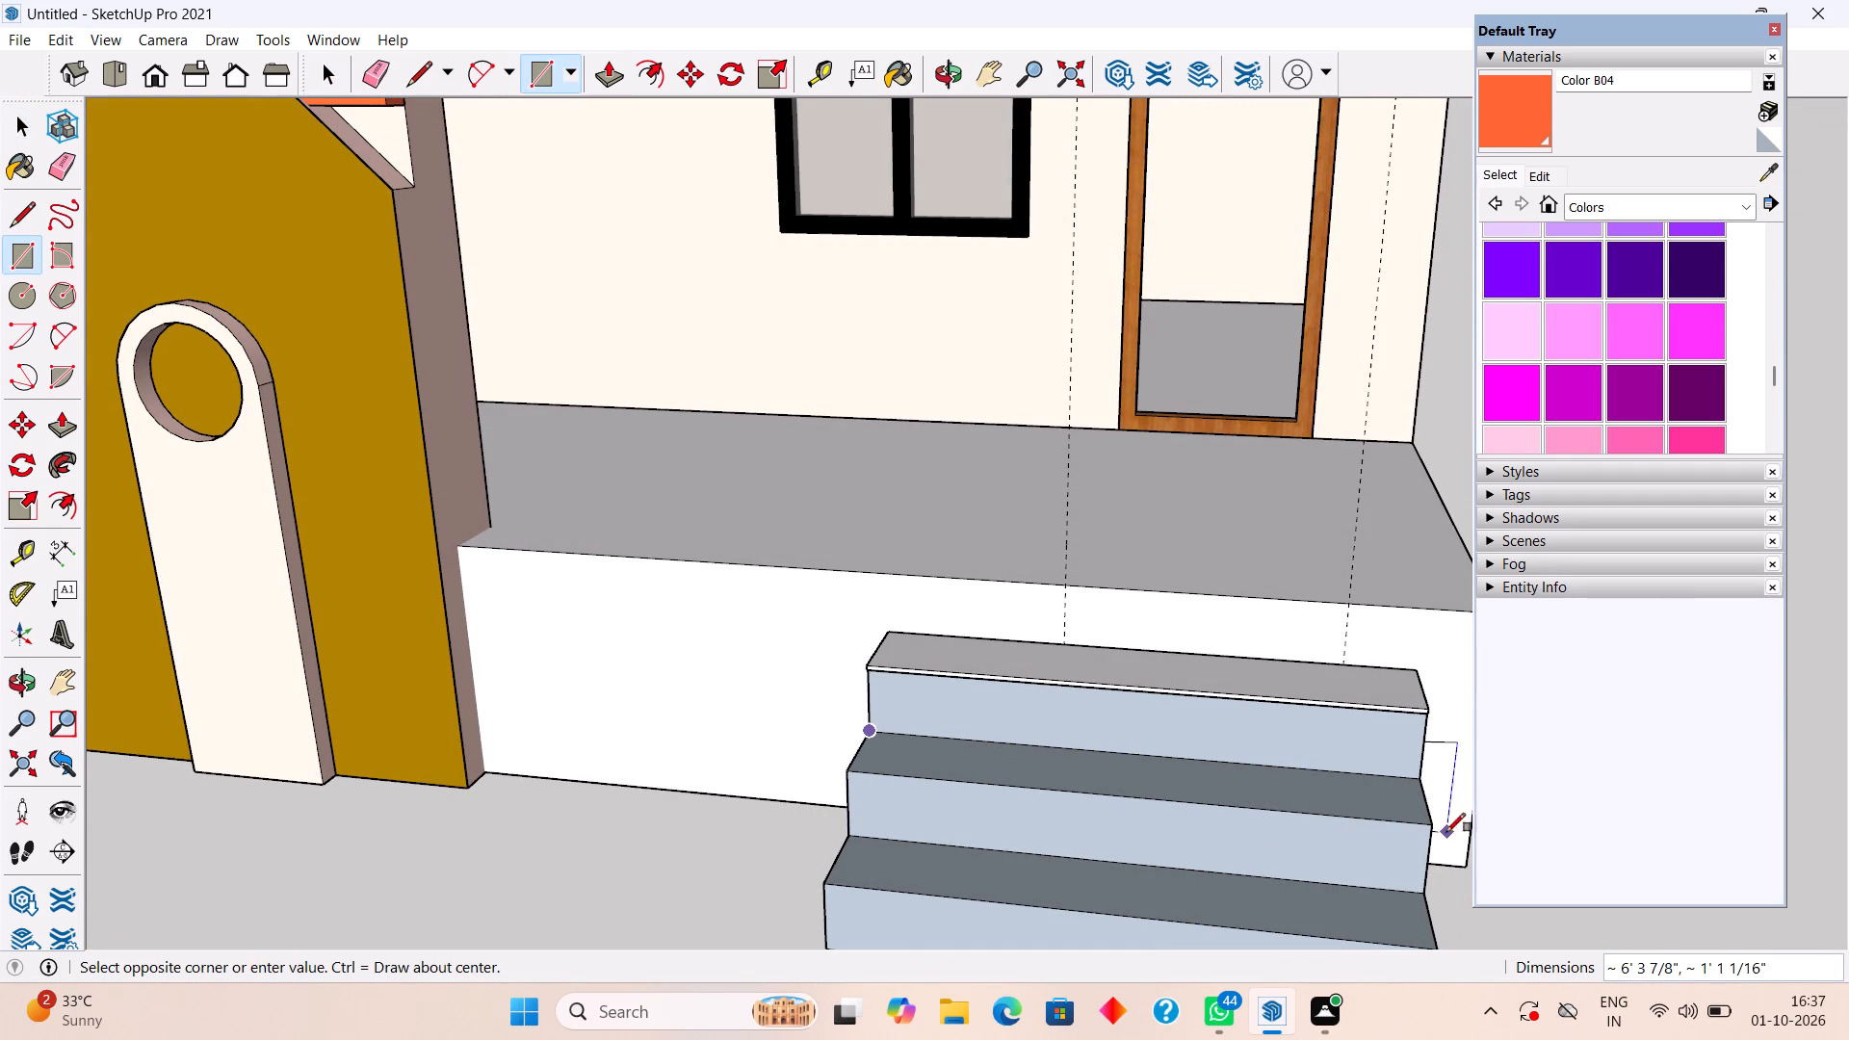
pyautogui.click(1430, 824)
pyautogui.press('space')
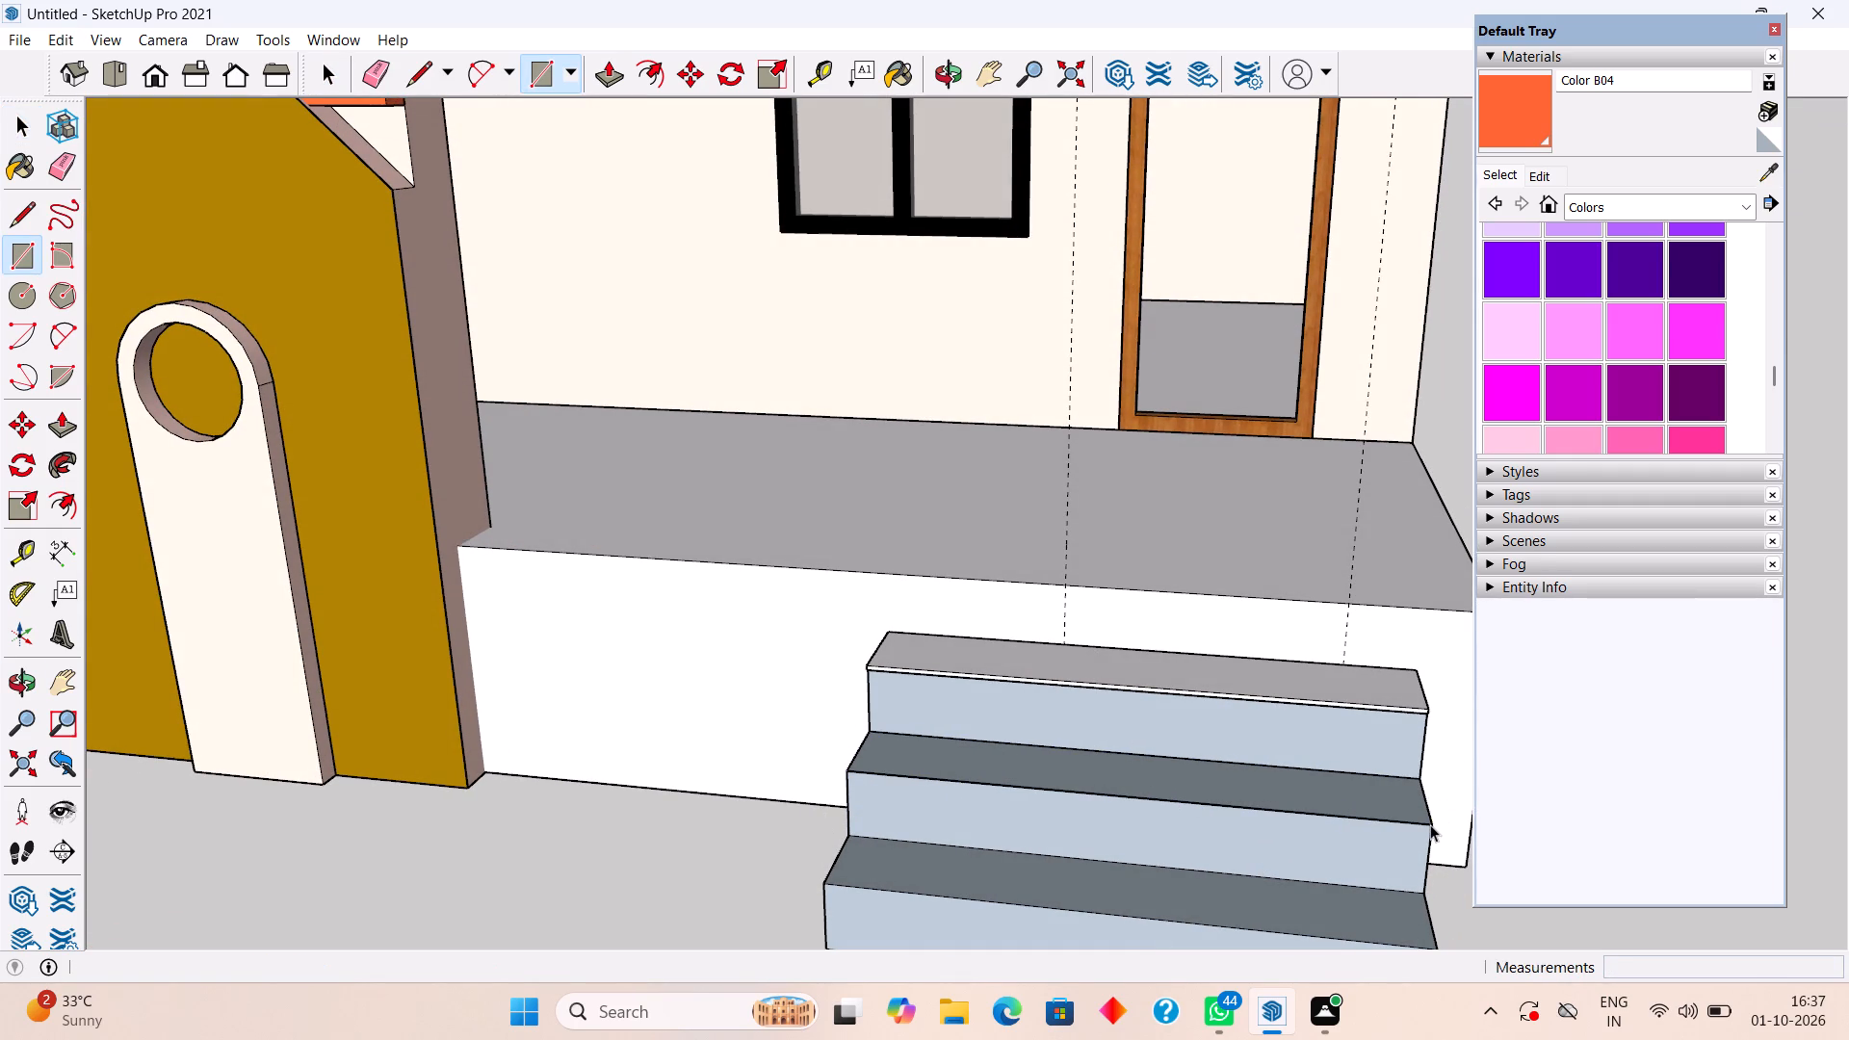
pyautogui.write('p')
pyautogui.click(1350, 791)
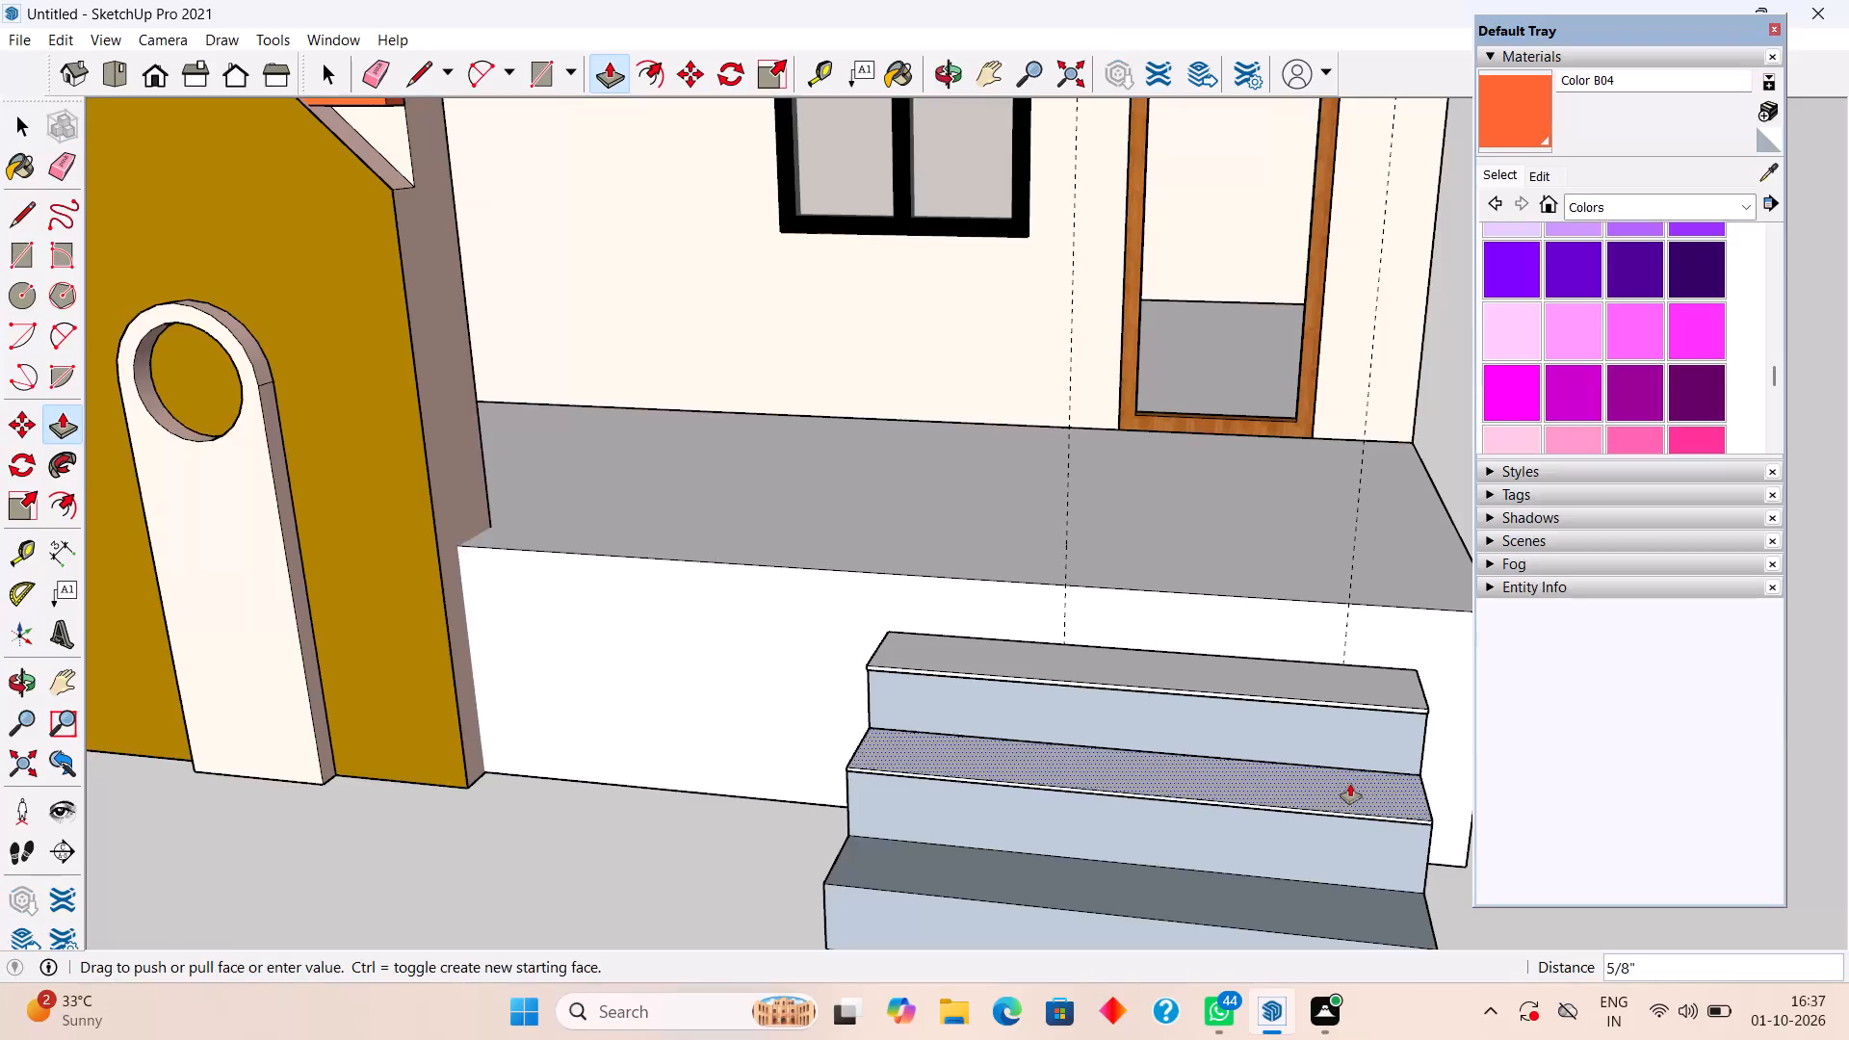
pyautogui.write('.6"')
pyautogui.press('Return')
# Extend the front edge face of the middle tread slab by 0.6" beyond the riser as a nosing.
pyautogui.scroll(3, 1282, 824)
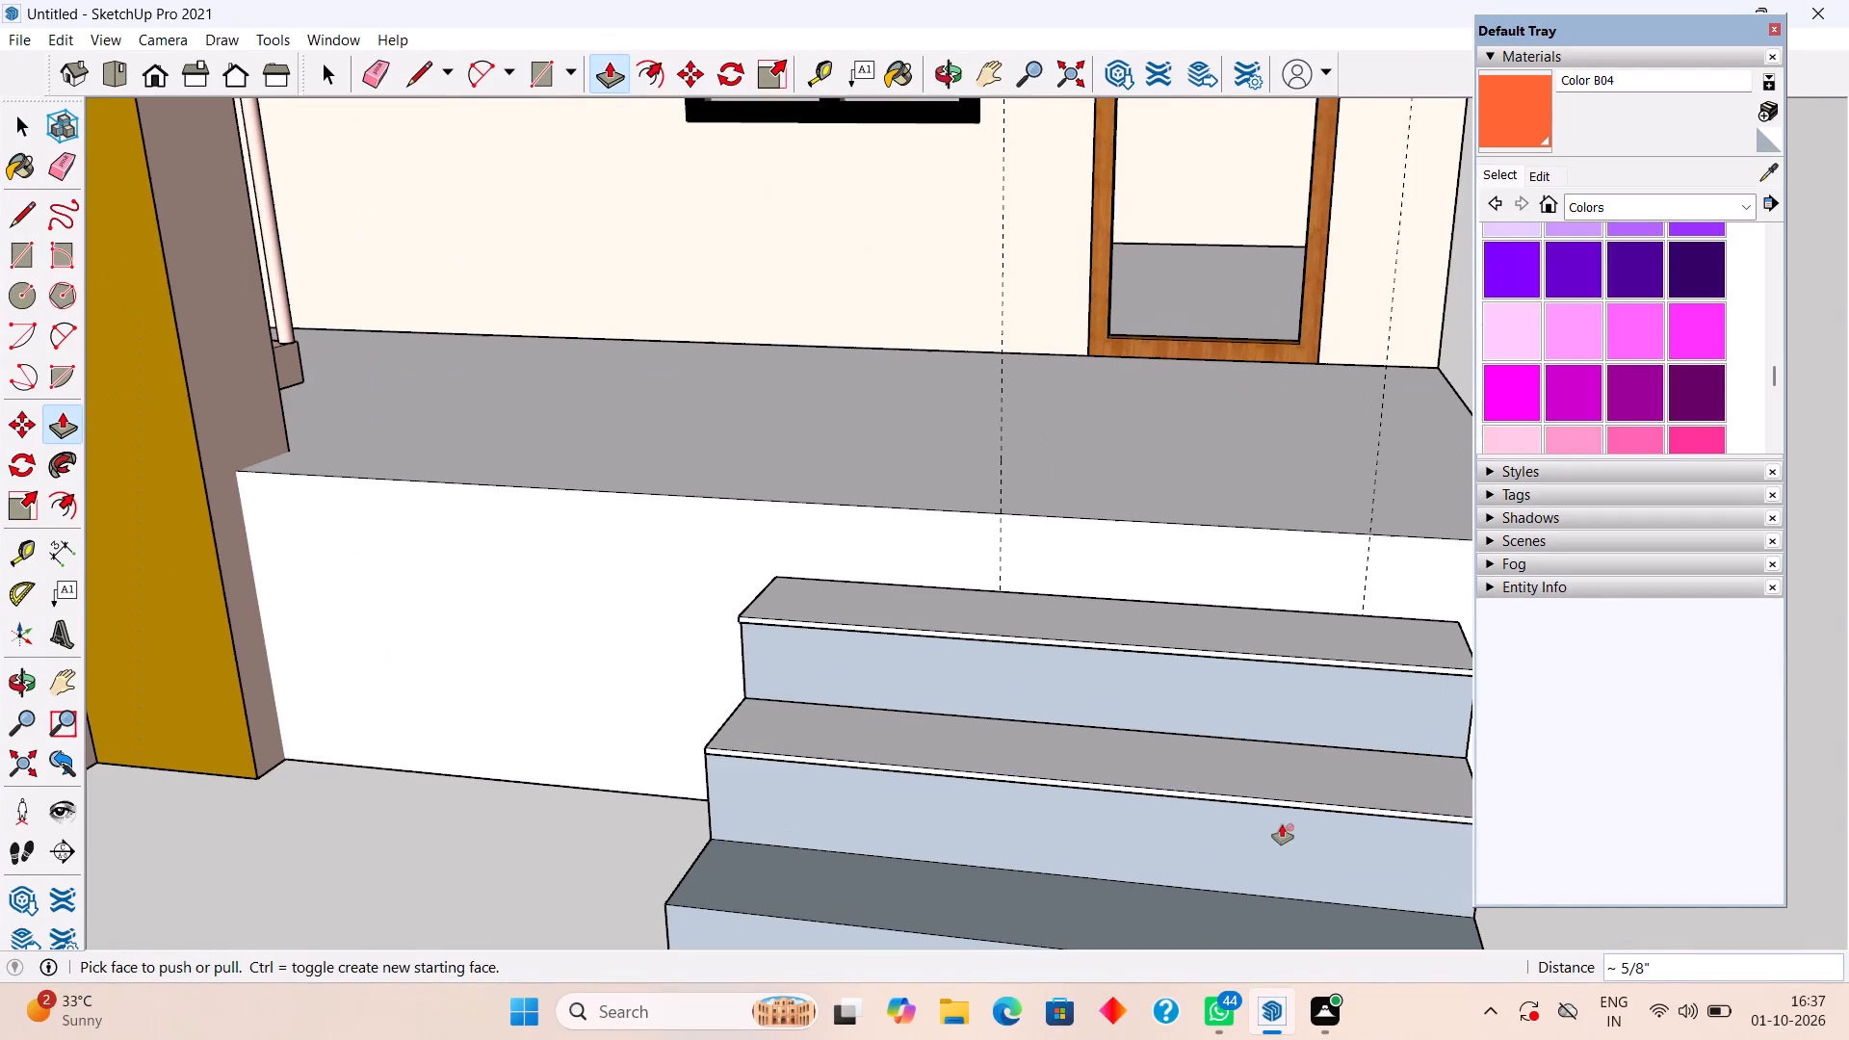
pyautogui.click(1242, 802)
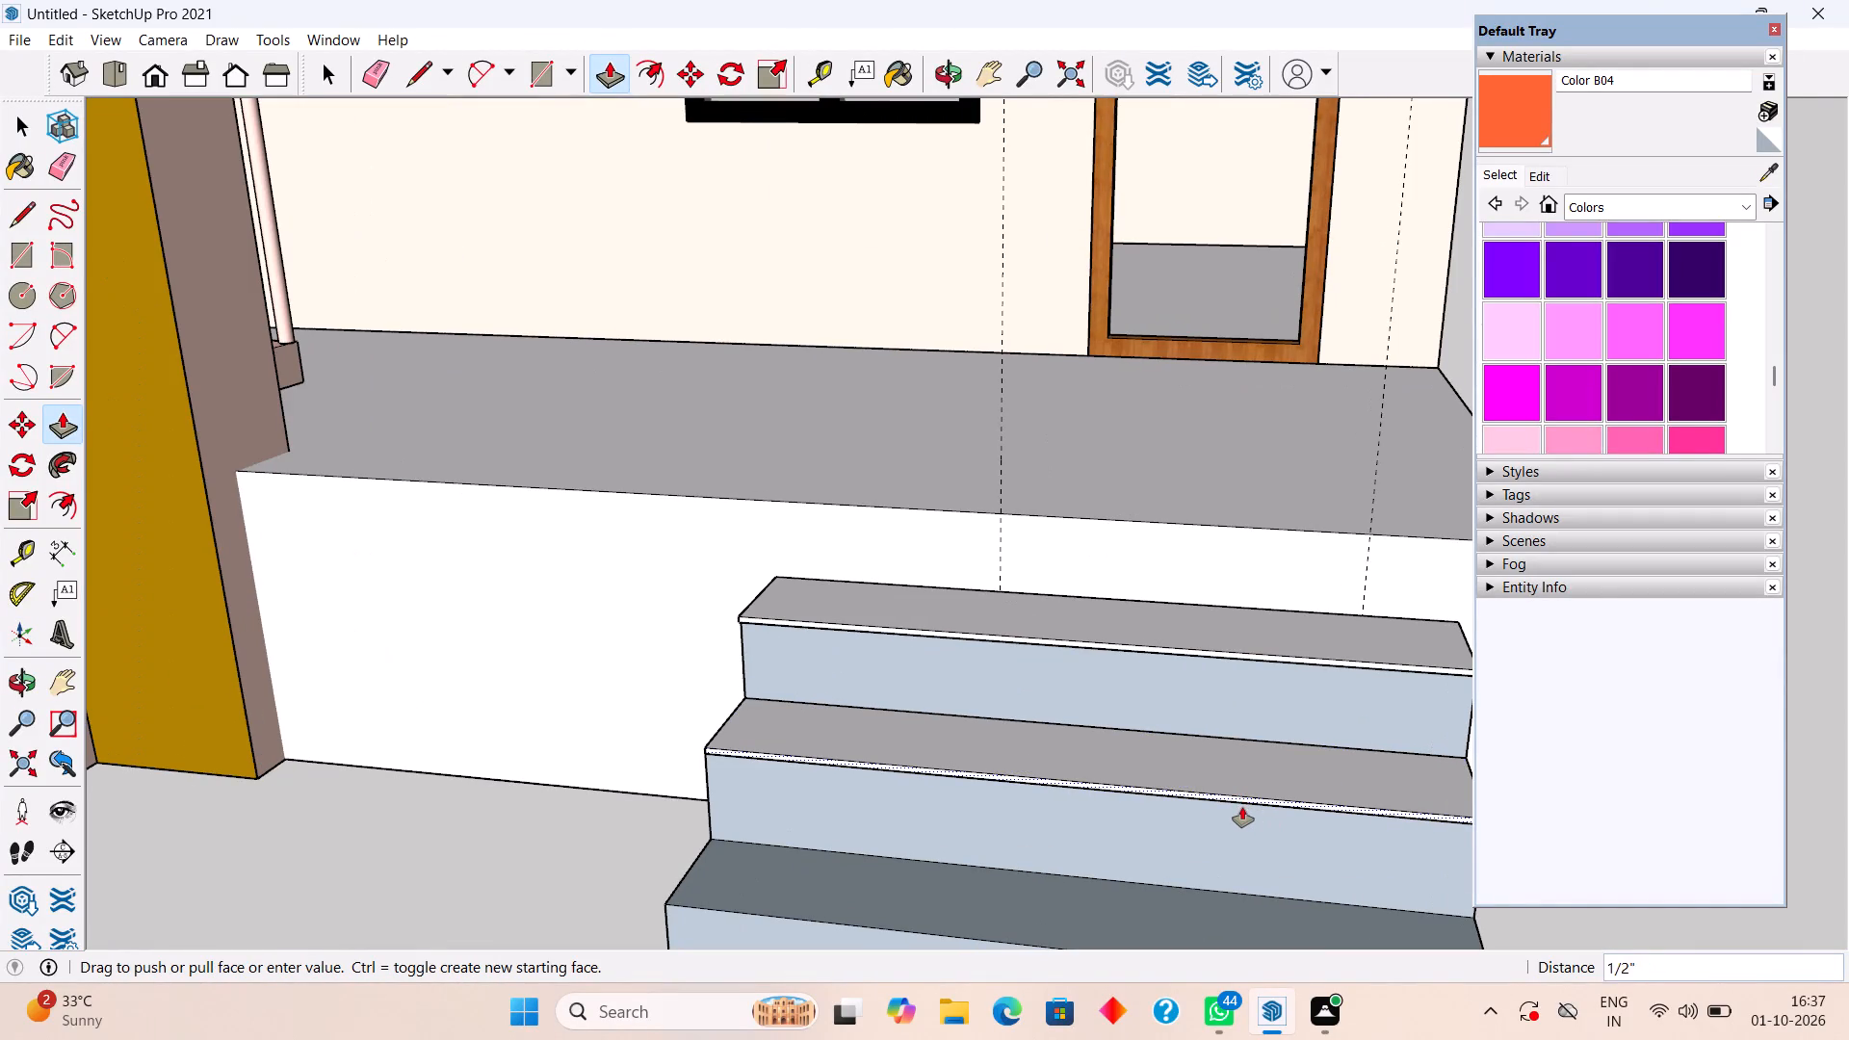
pyautogui.write('.6"')
pyautogui.press('Return')
pyautogui.press('space')
# Draw a rectangle about 5' 9" by 11" over the bottom tread and pull it up by 0.6" as a thin slab.
pyautogui.scroll(-5, 1049, 574)
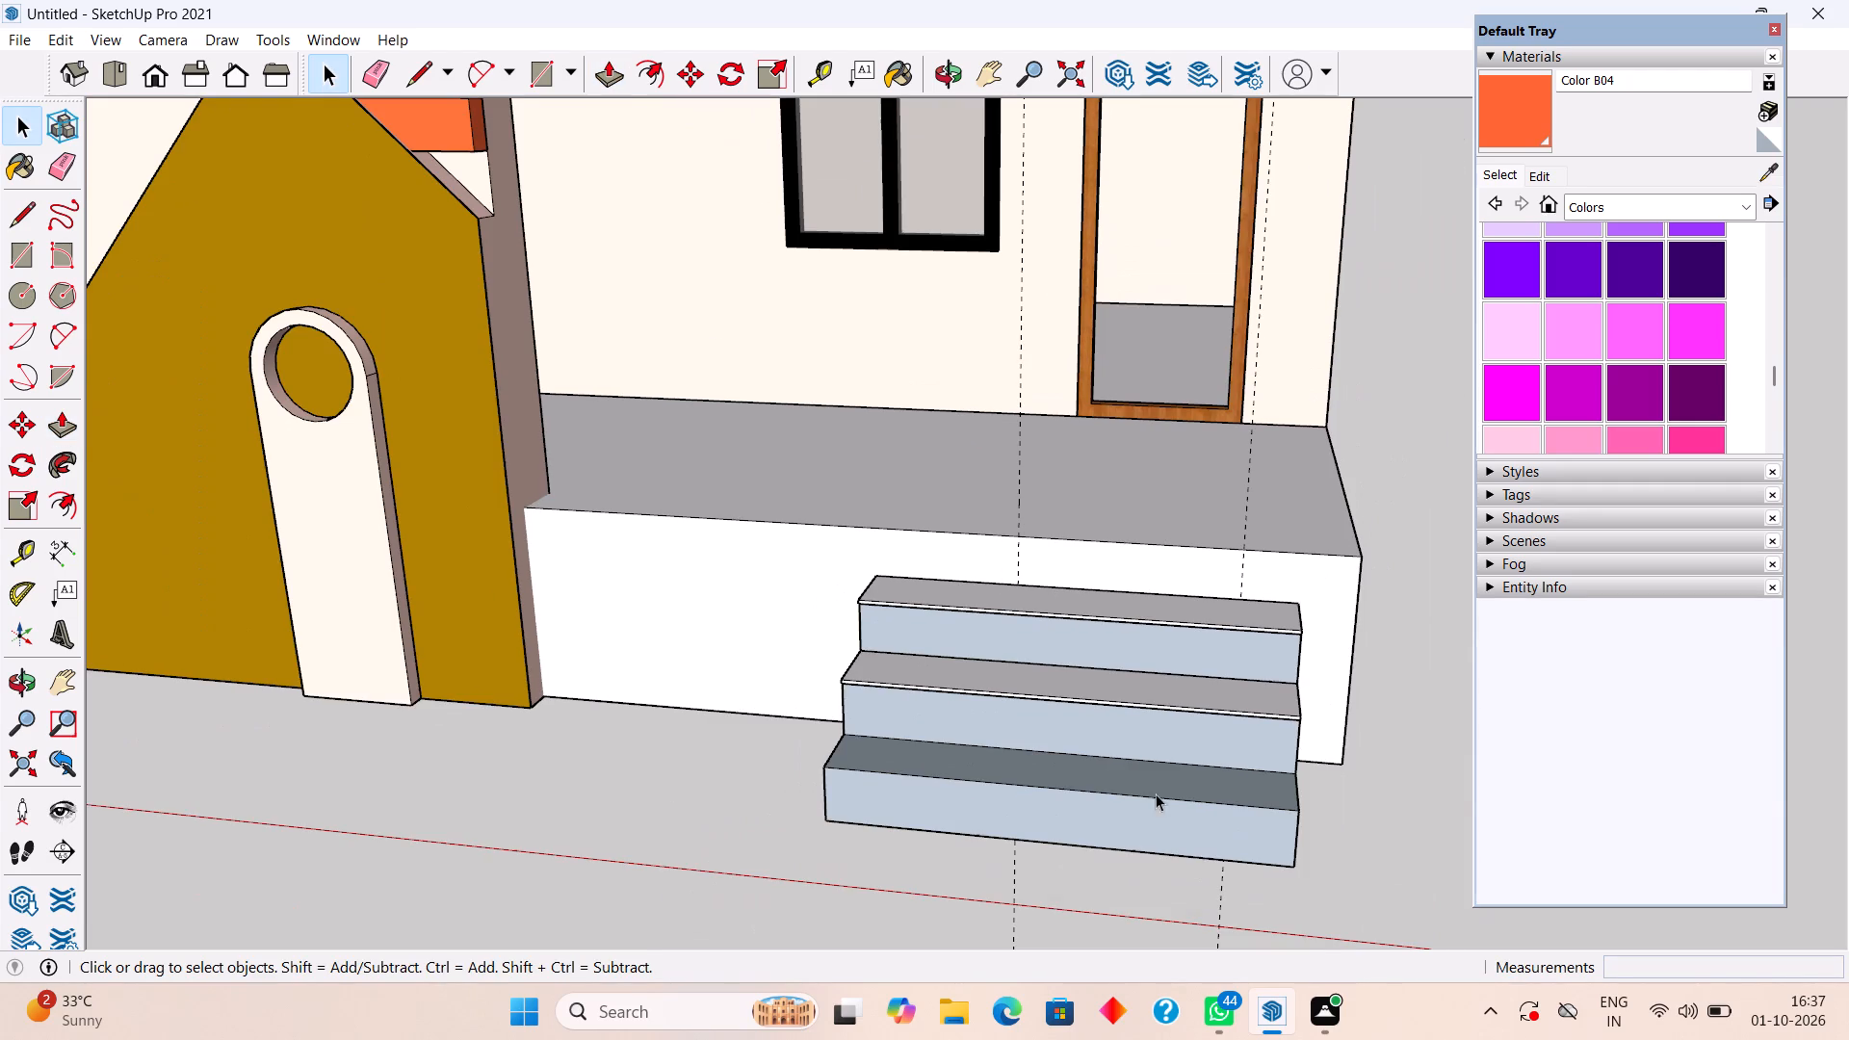
pyautogui.moveTo(1192, 842); pyautogui.dragTo(1210, 879, button='middle')
pyautogui.press('r')
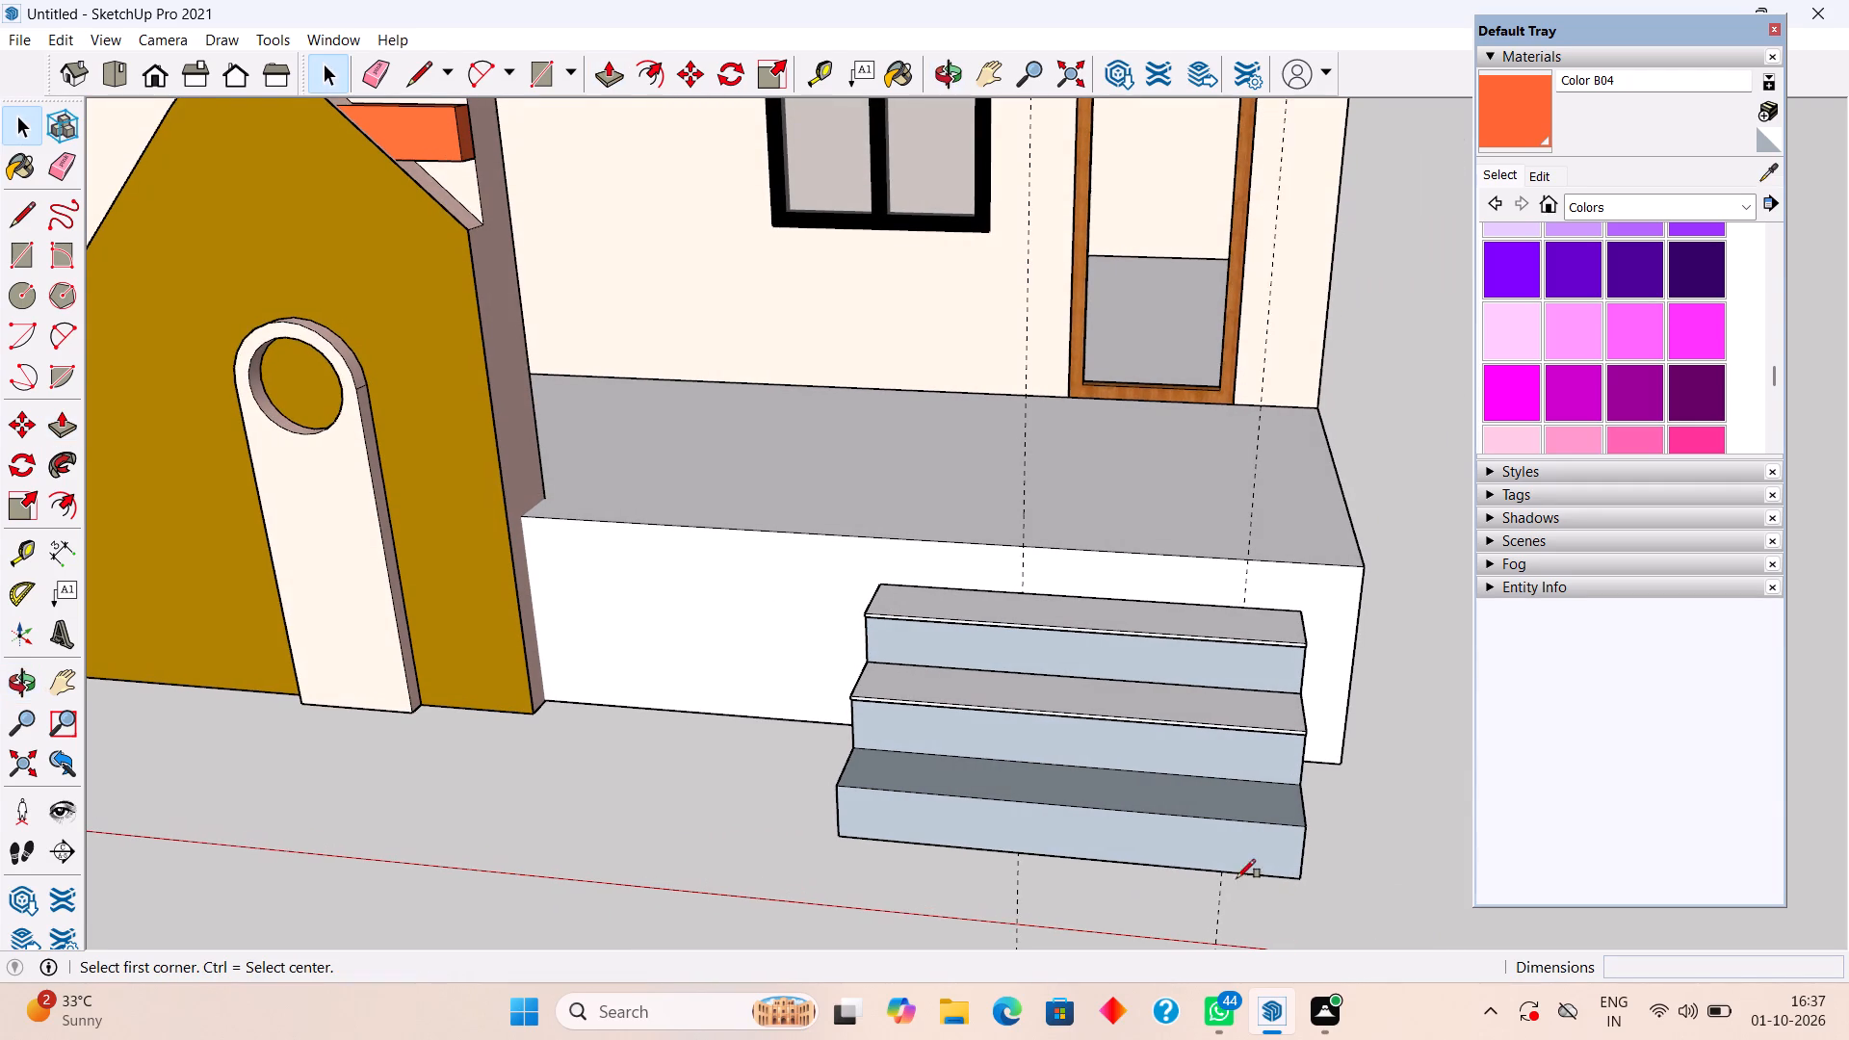
pyautogui.click(857, 744)
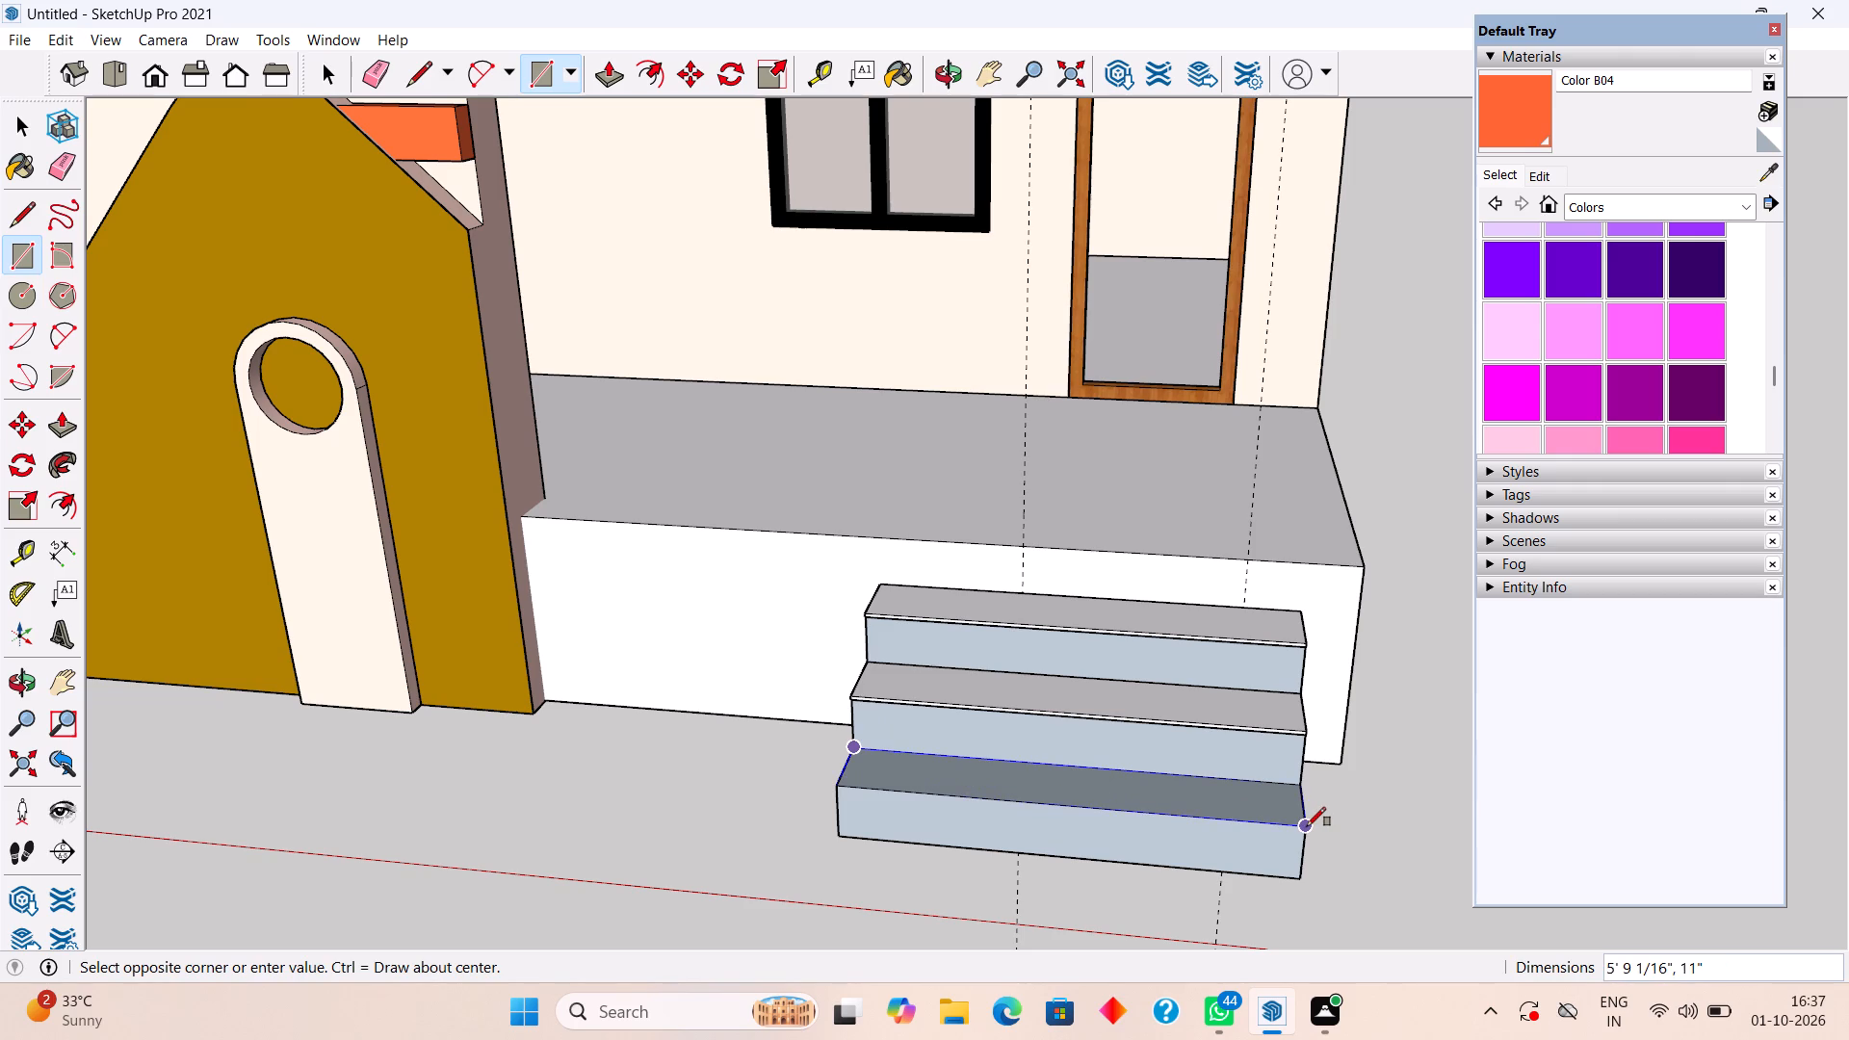
pyautogui.click(1307, 826)
pyautogui.press('p')
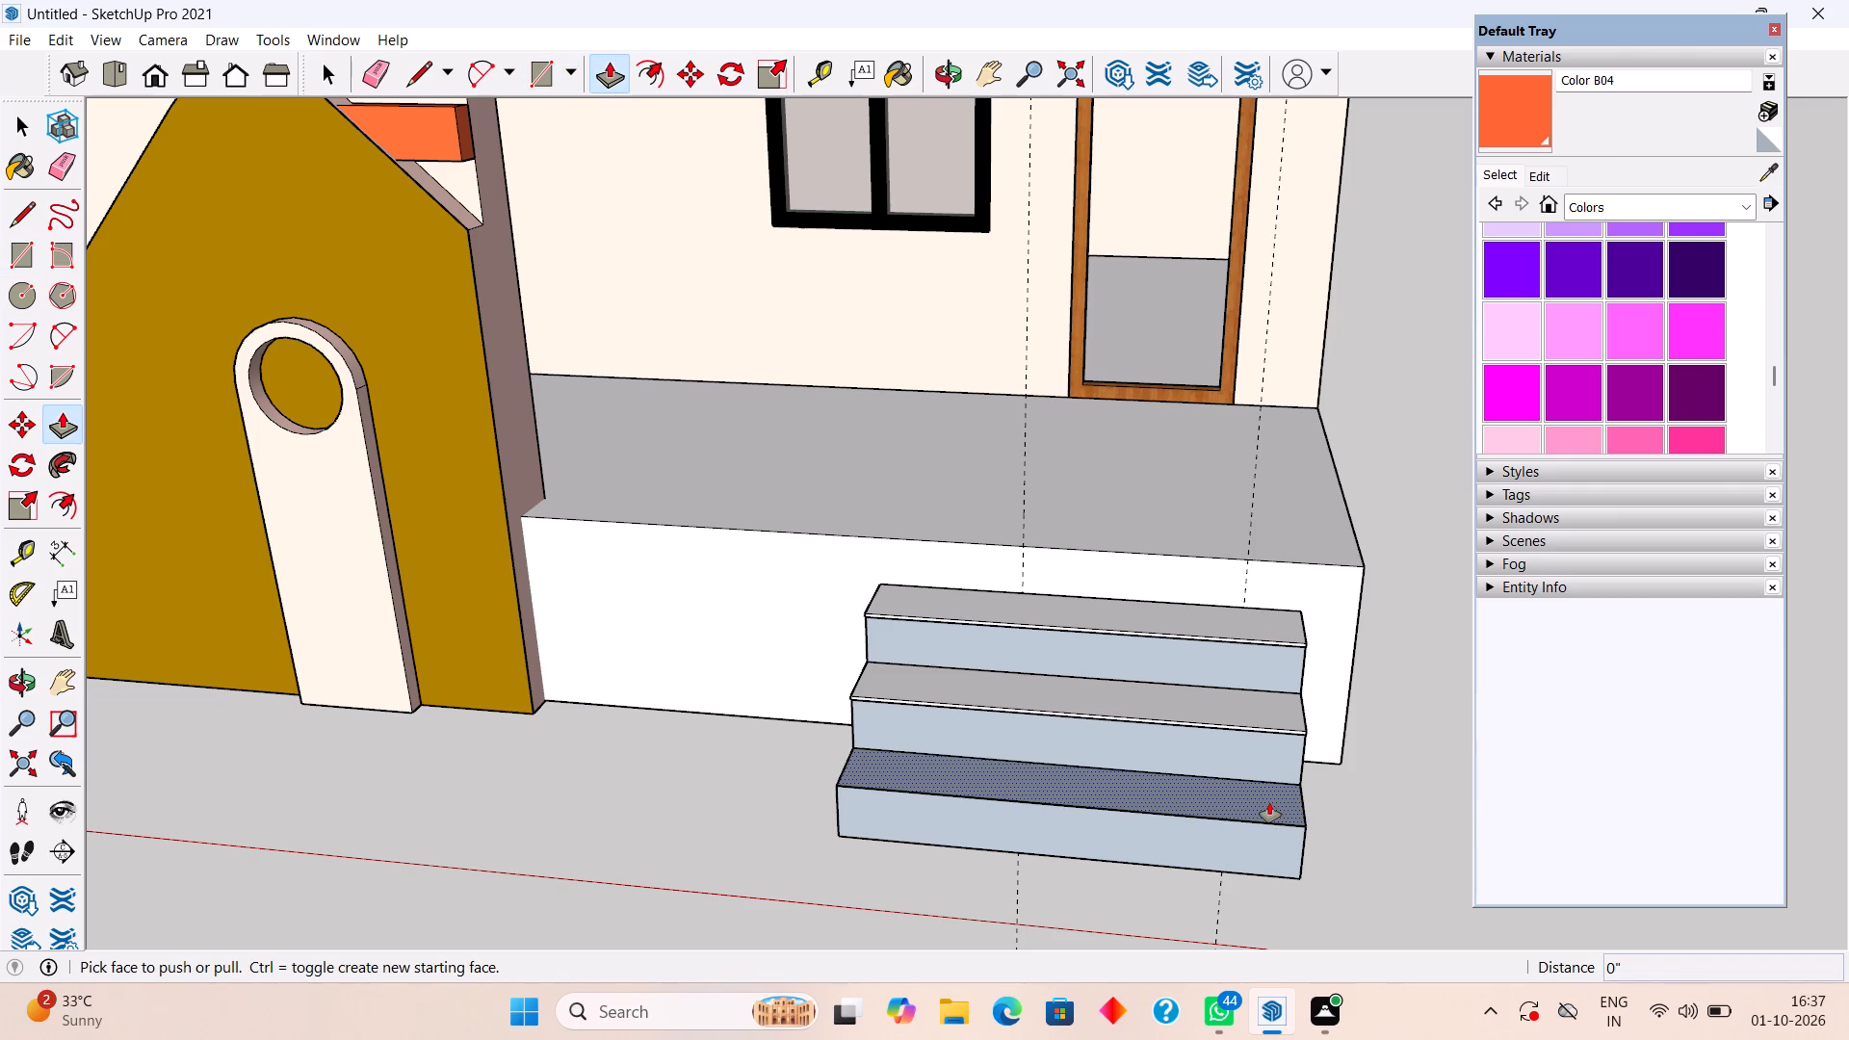
pyautogui.click(1269, 802)
pyautogui.write('.6"')
pyautogui.press('Return')
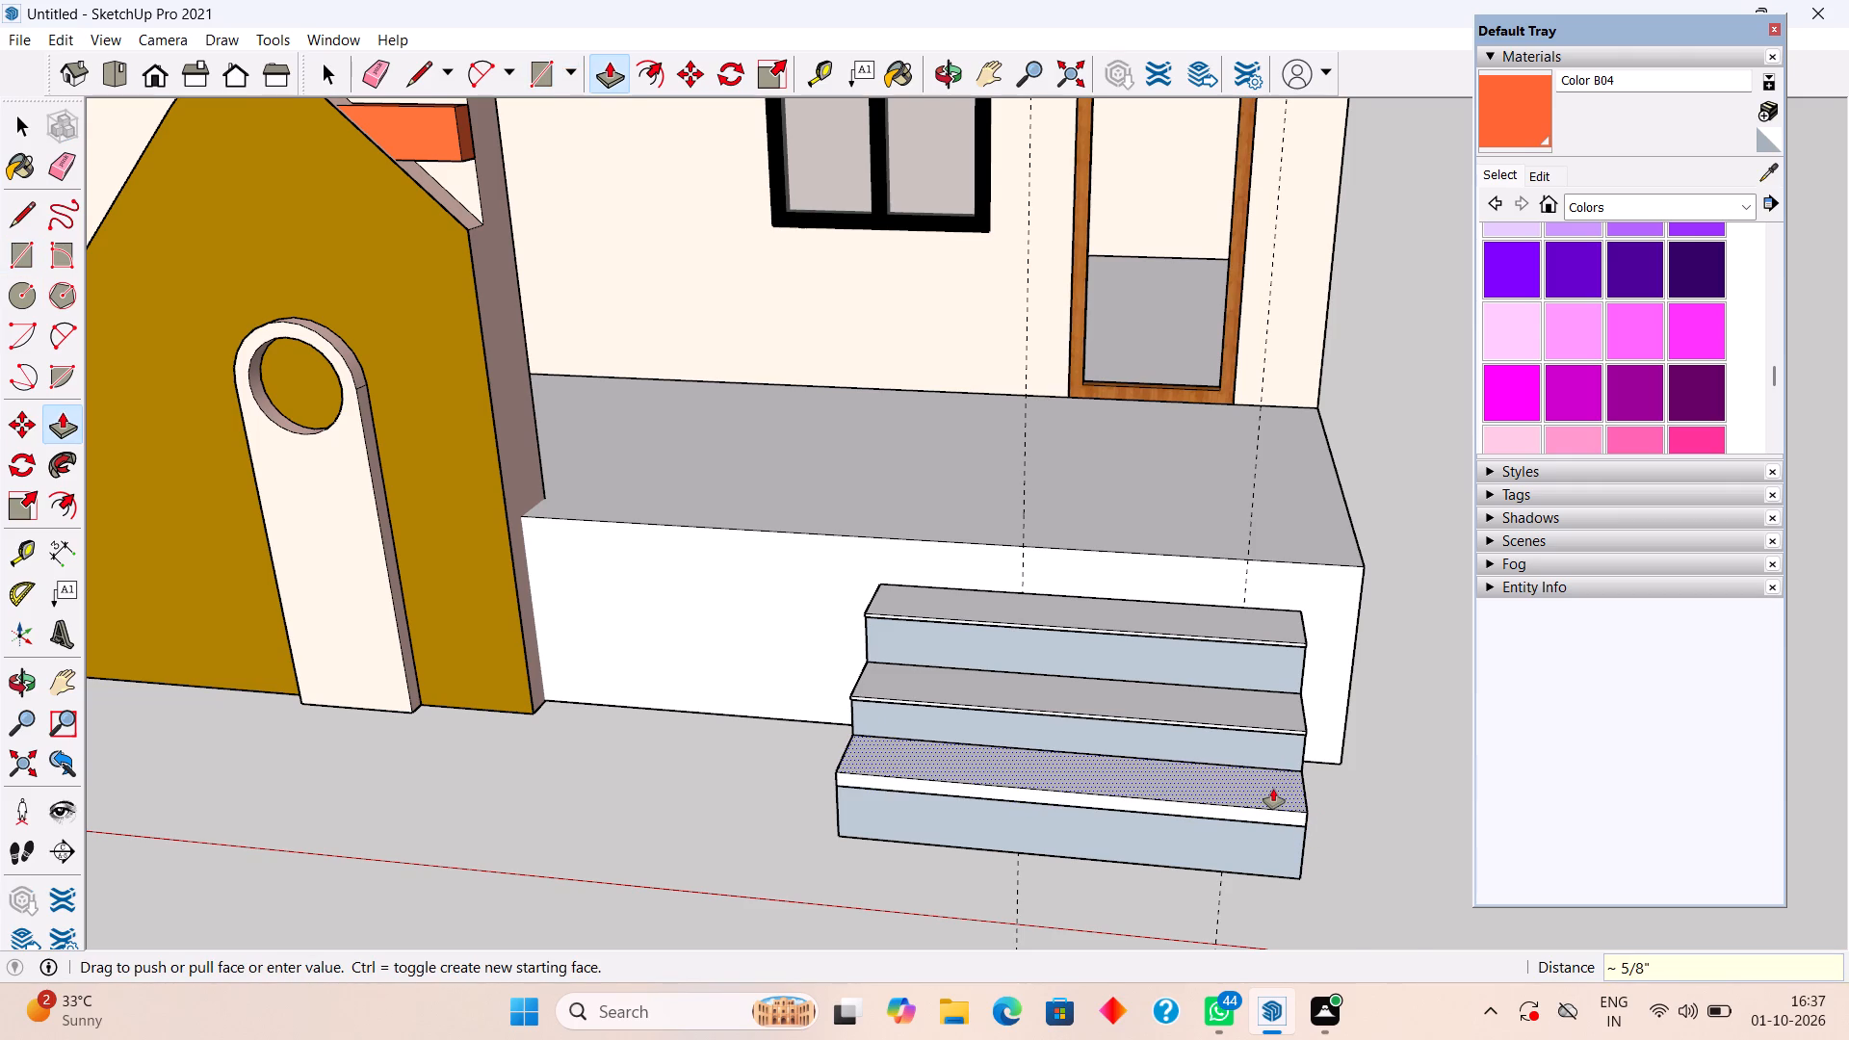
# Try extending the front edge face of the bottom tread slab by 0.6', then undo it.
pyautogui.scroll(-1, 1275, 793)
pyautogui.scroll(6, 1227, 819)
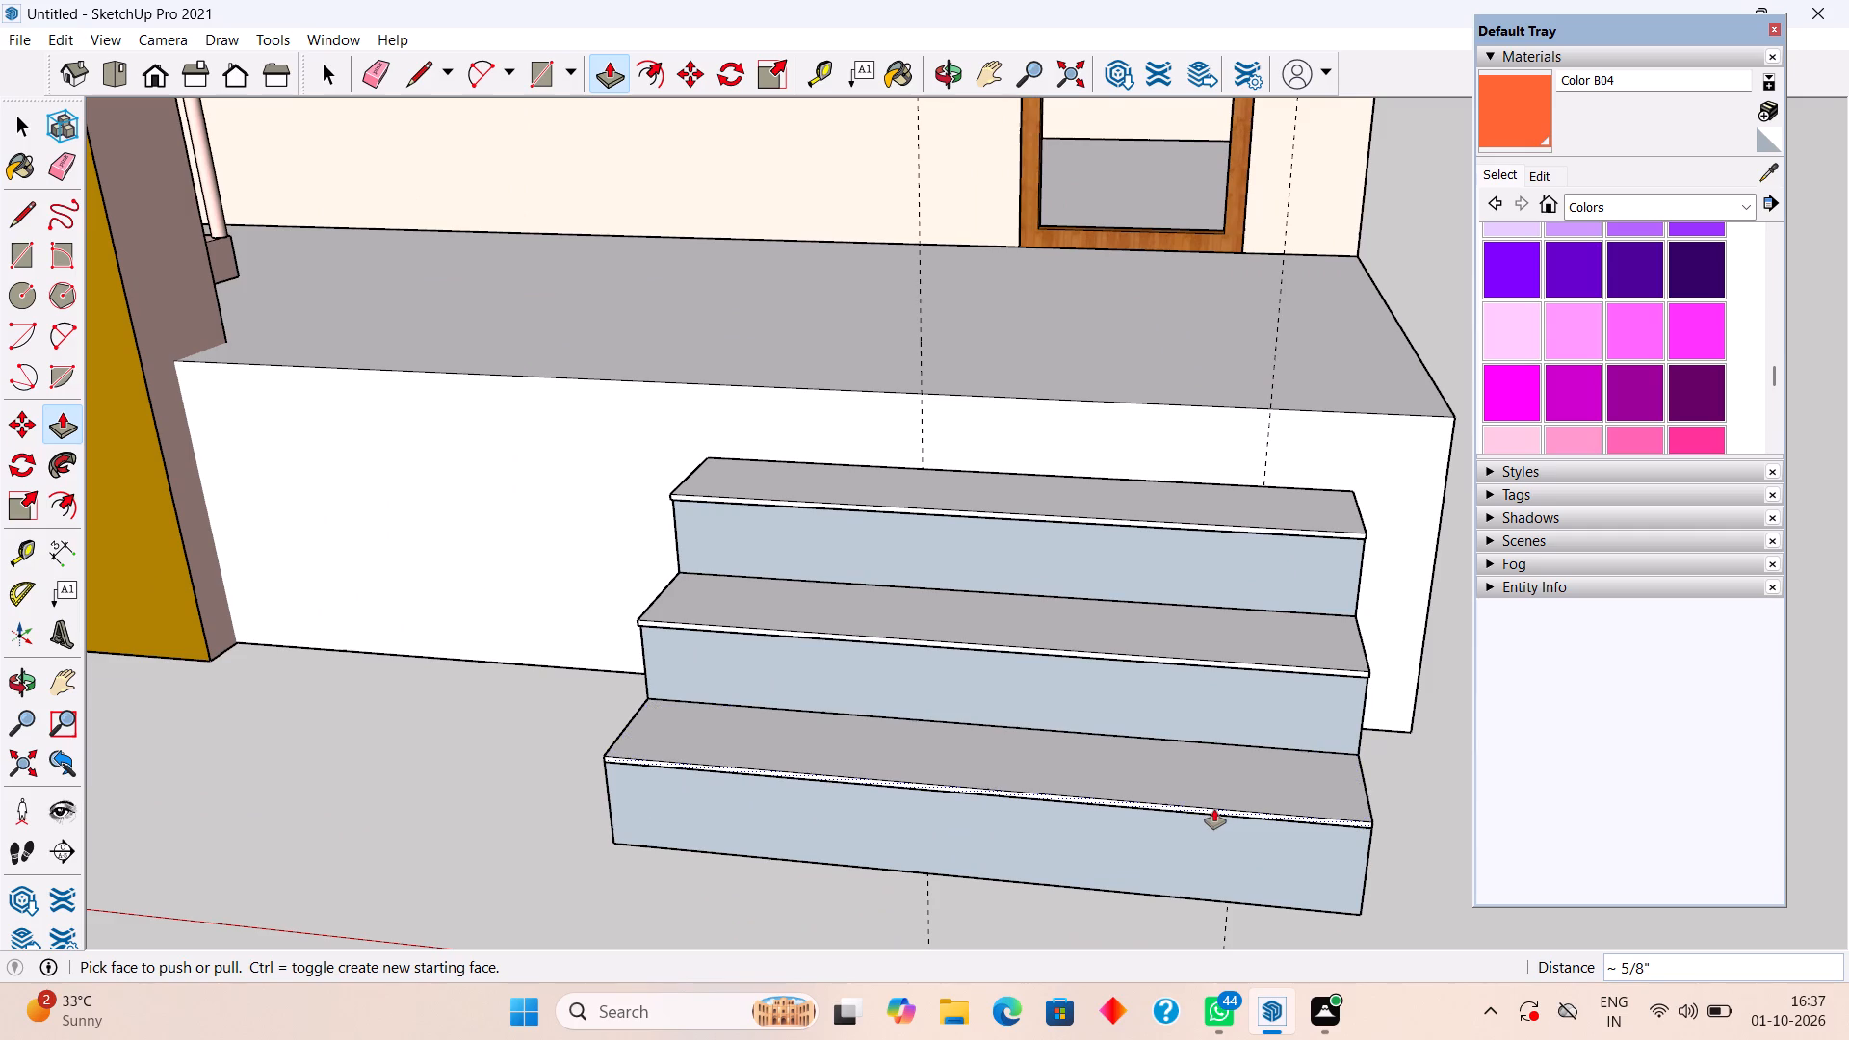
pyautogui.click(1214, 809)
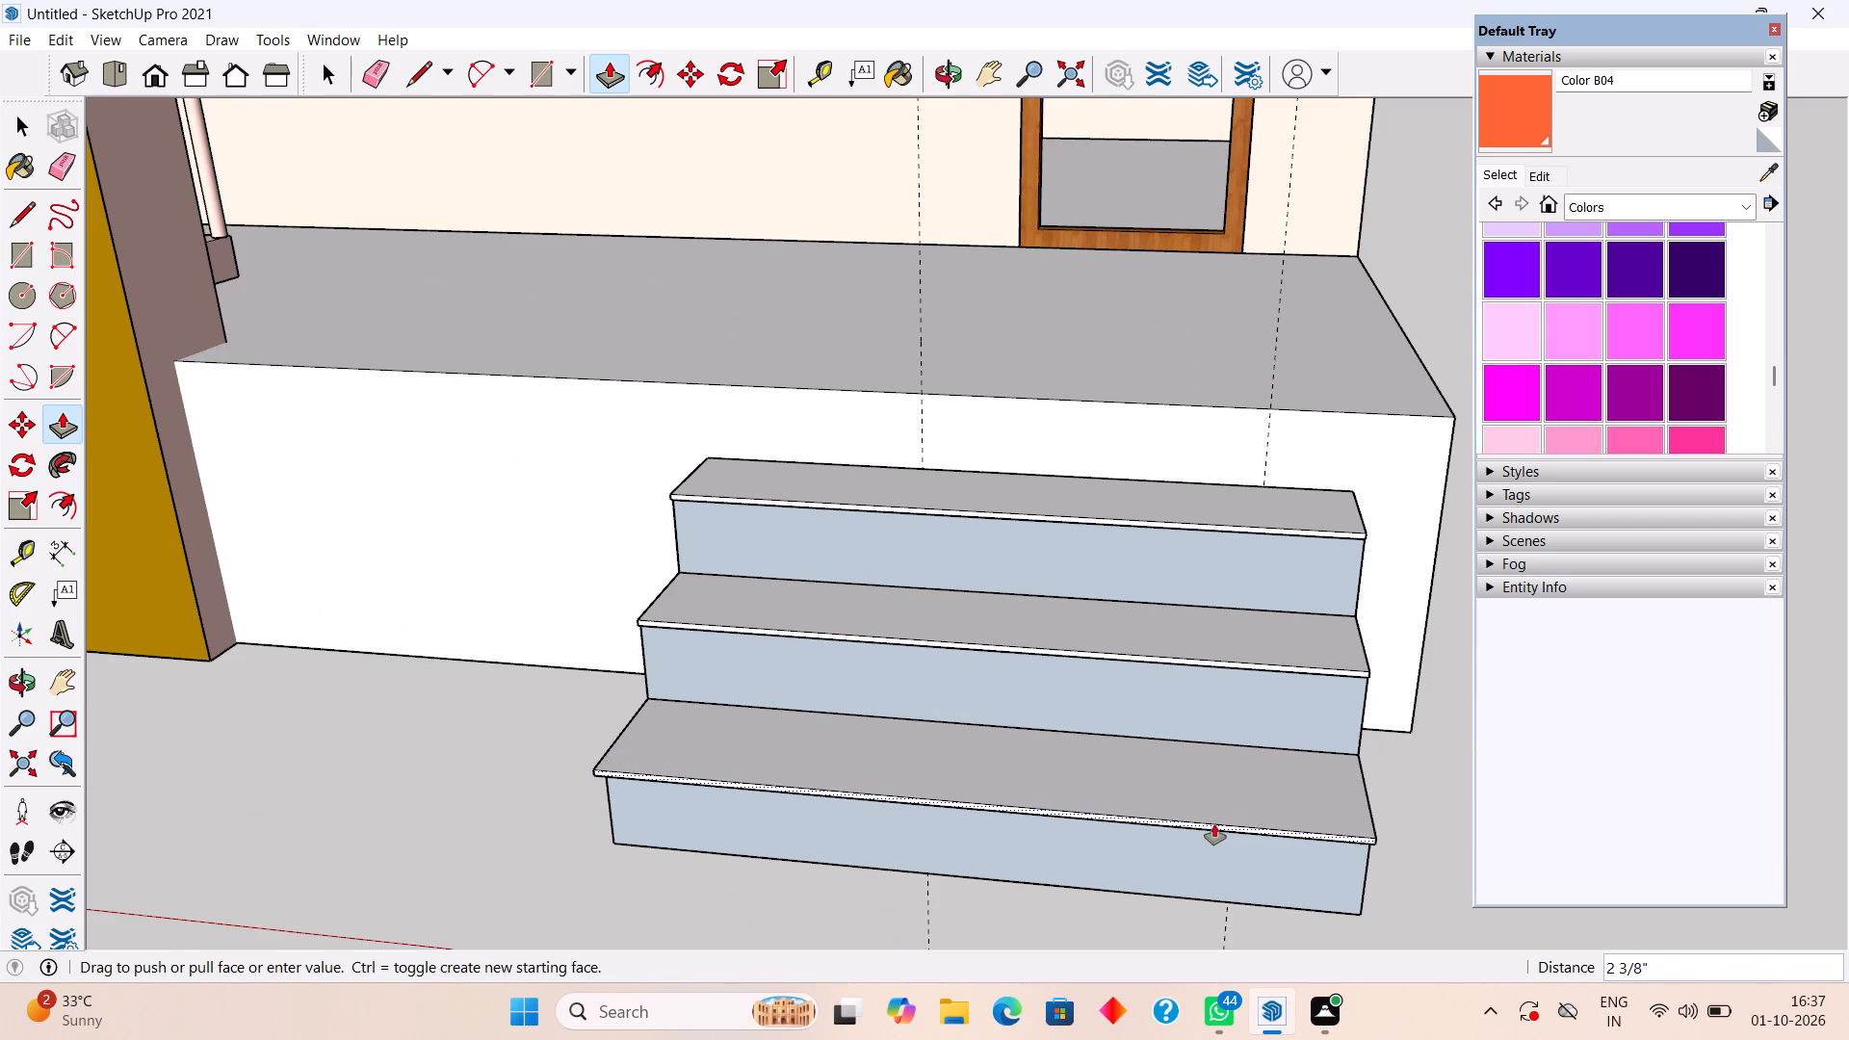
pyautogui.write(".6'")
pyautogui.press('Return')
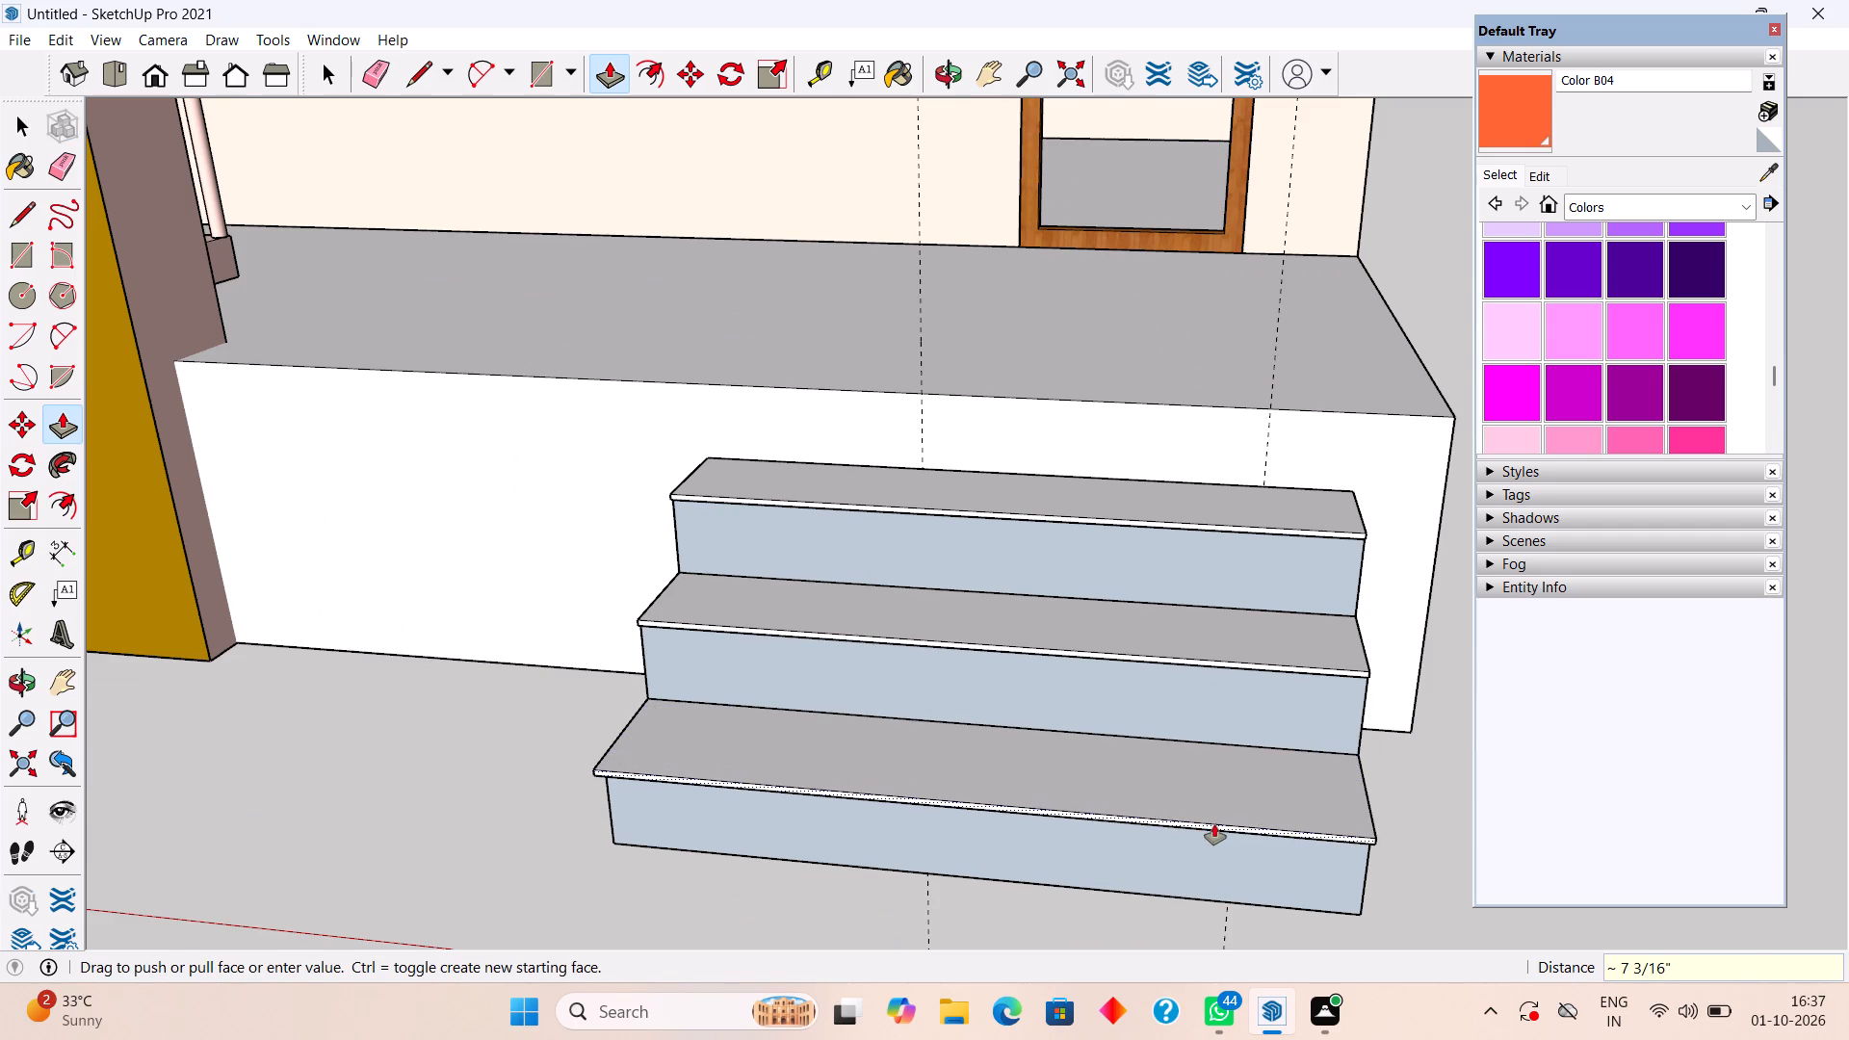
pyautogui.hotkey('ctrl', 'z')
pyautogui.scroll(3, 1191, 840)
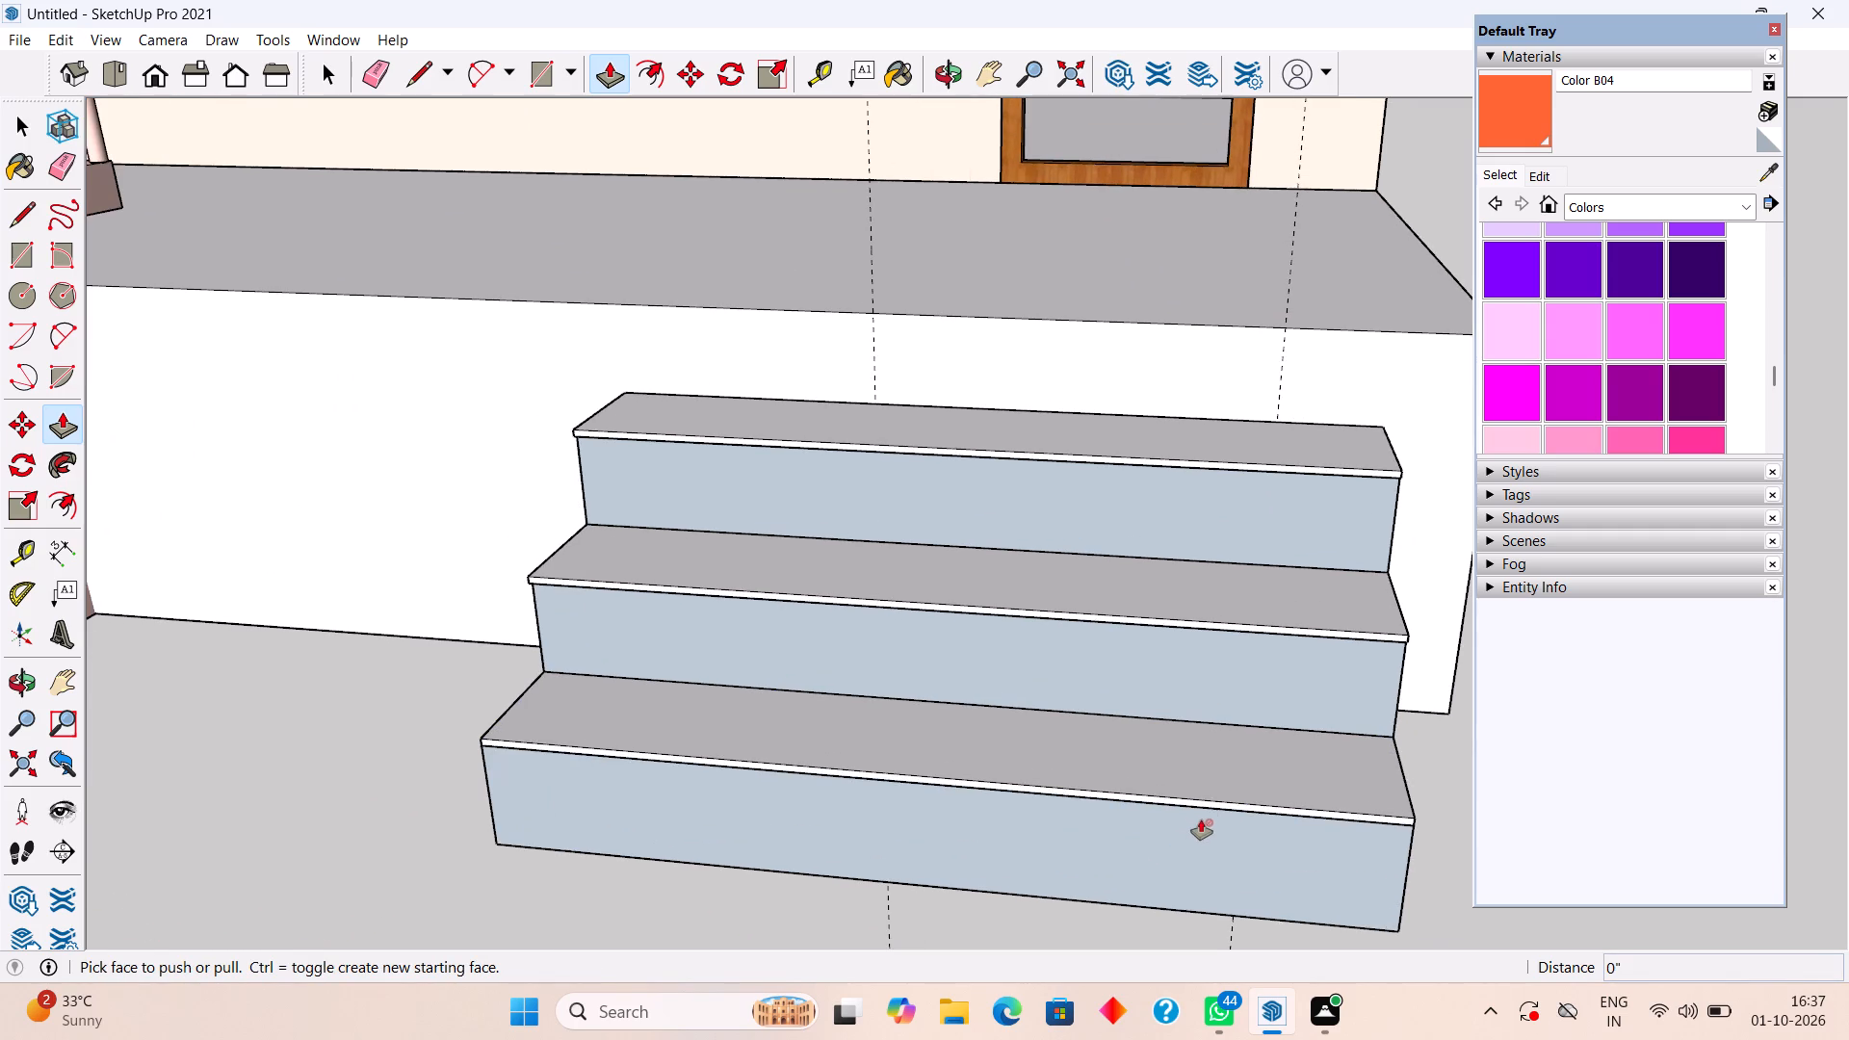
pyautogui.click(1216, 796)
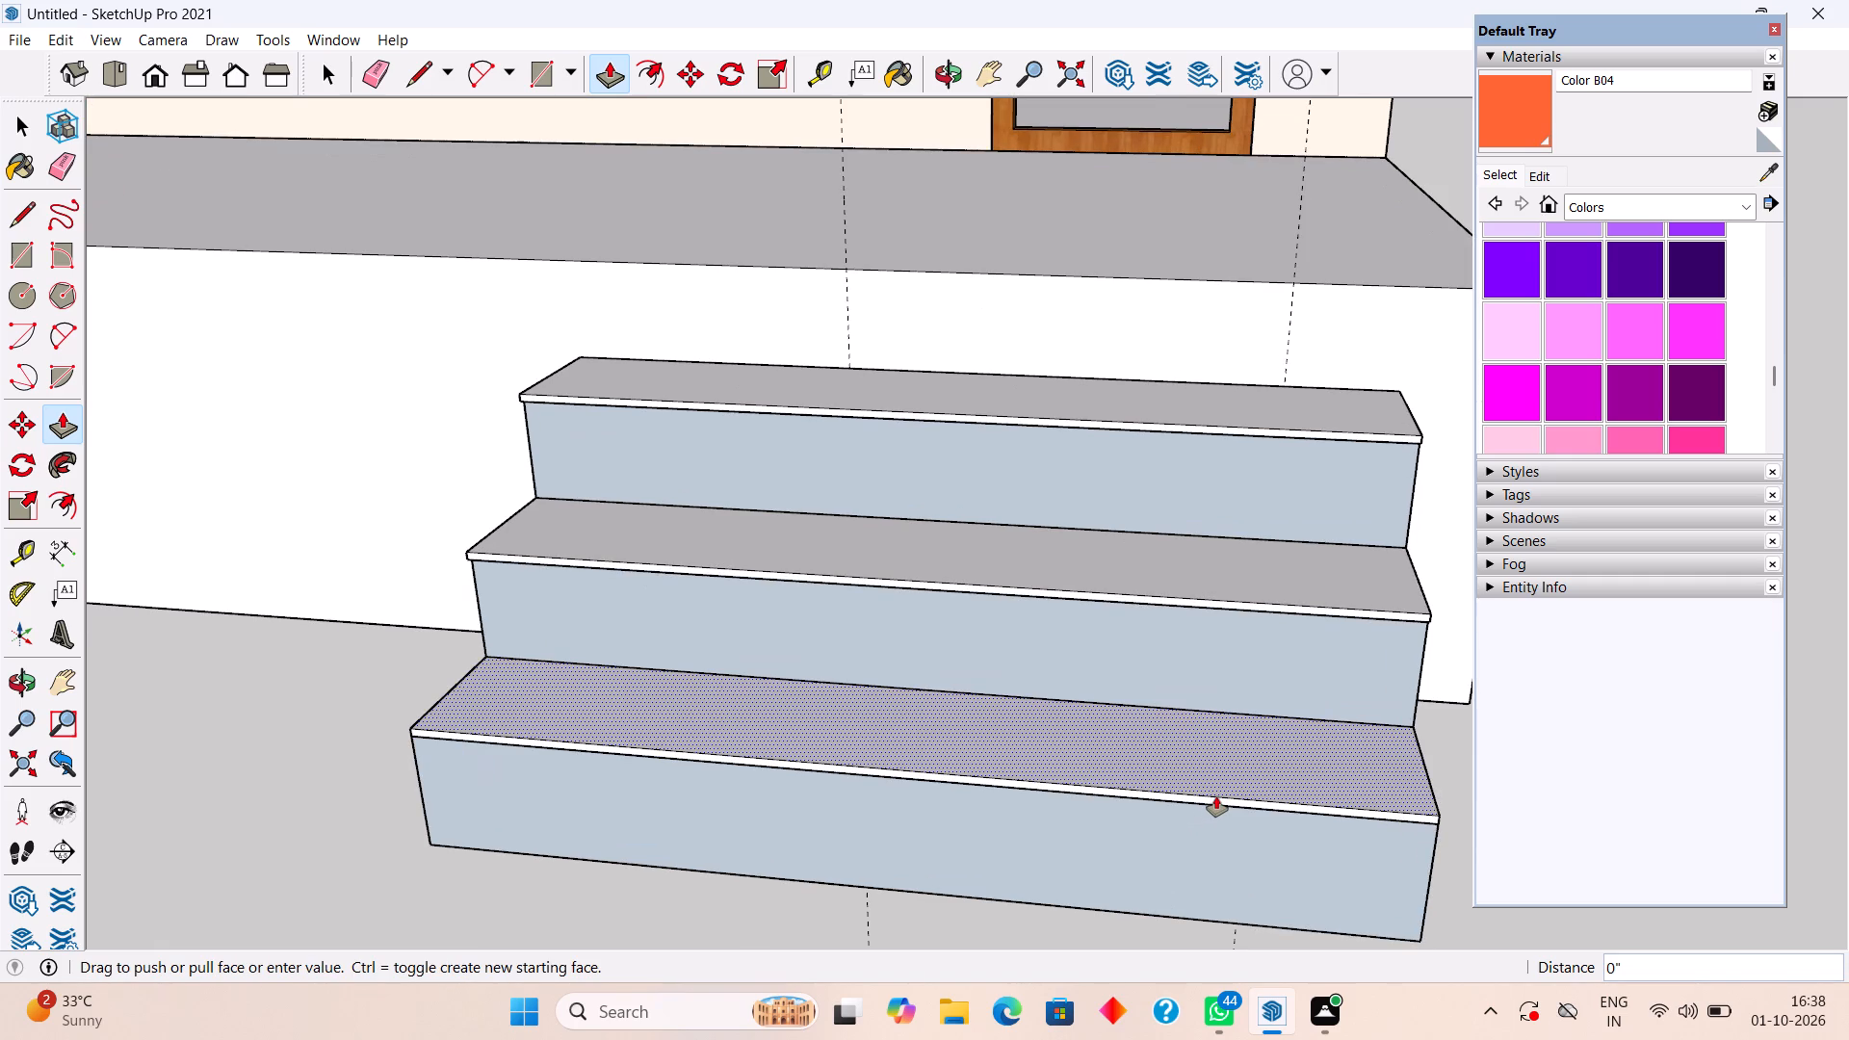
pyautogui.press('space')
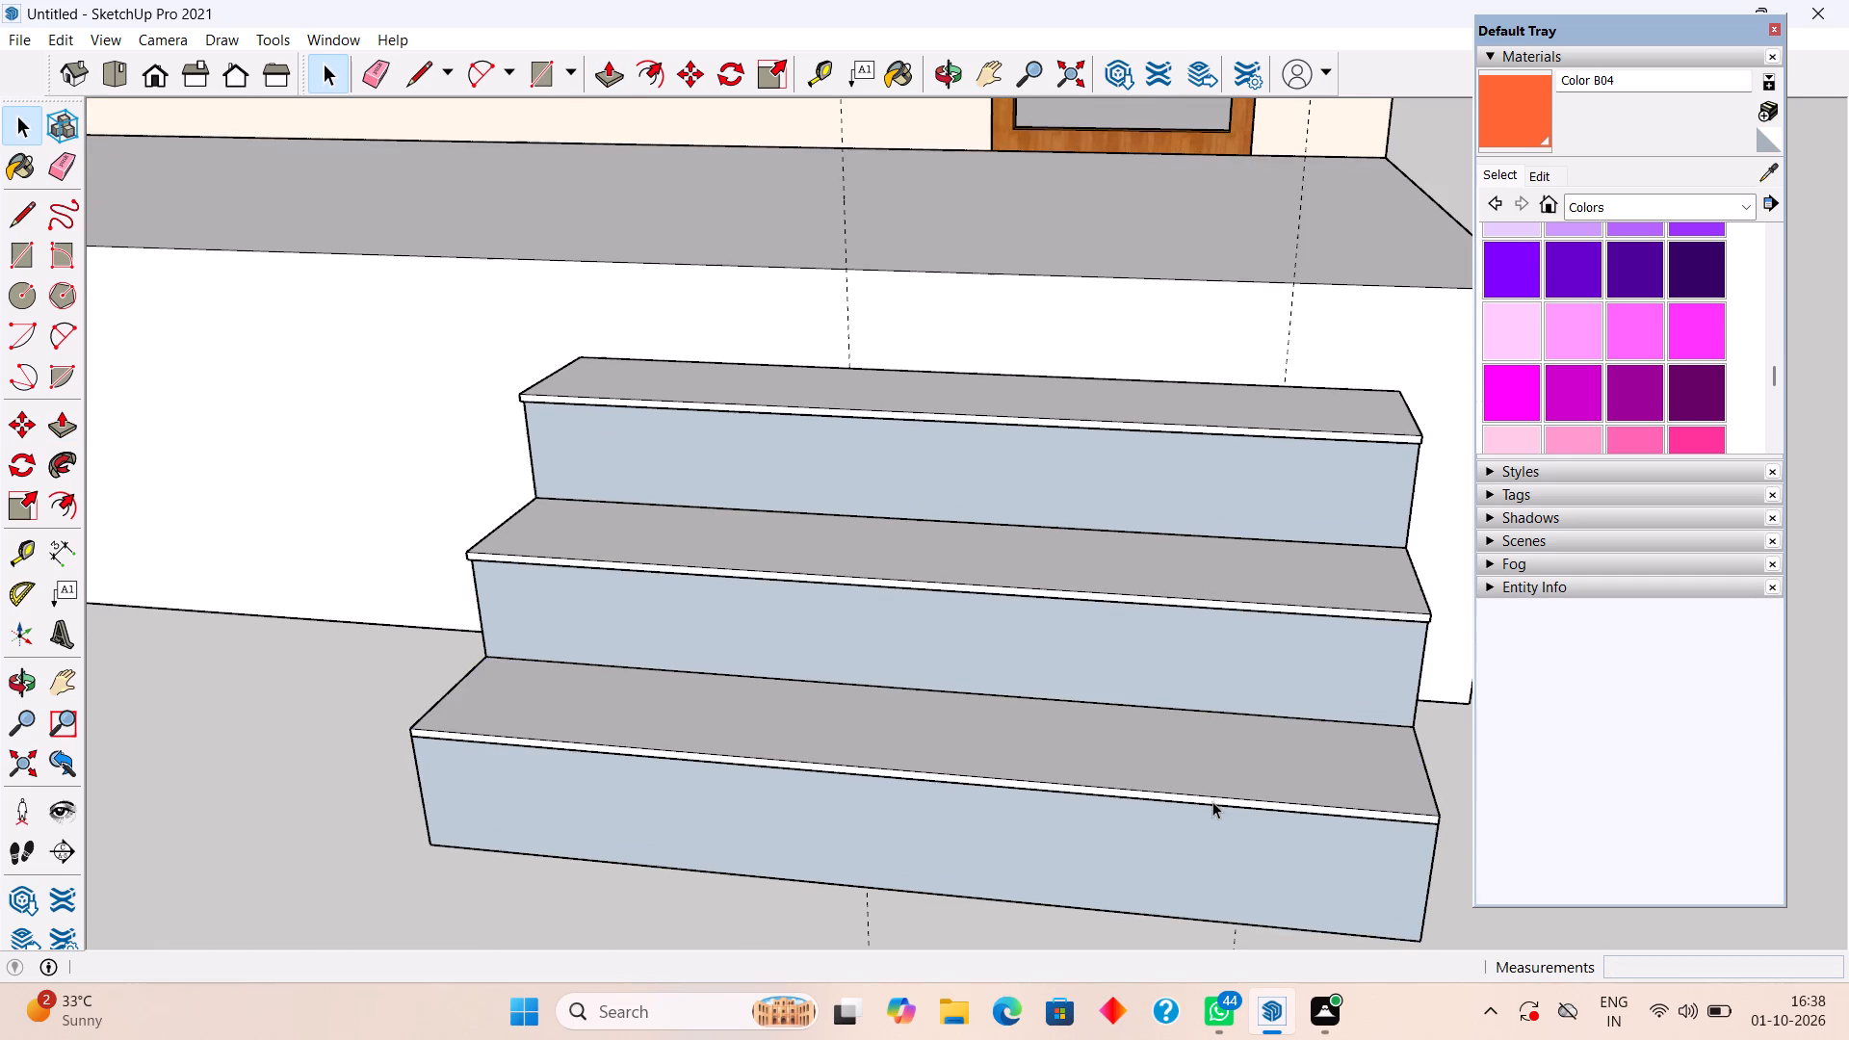
# Extend the front edge face of the bottom tread slab by 0.6" beyond the riser as a nosing.
pyautogui.scroll(4, 1219, 797)
pyautogui.press('p')
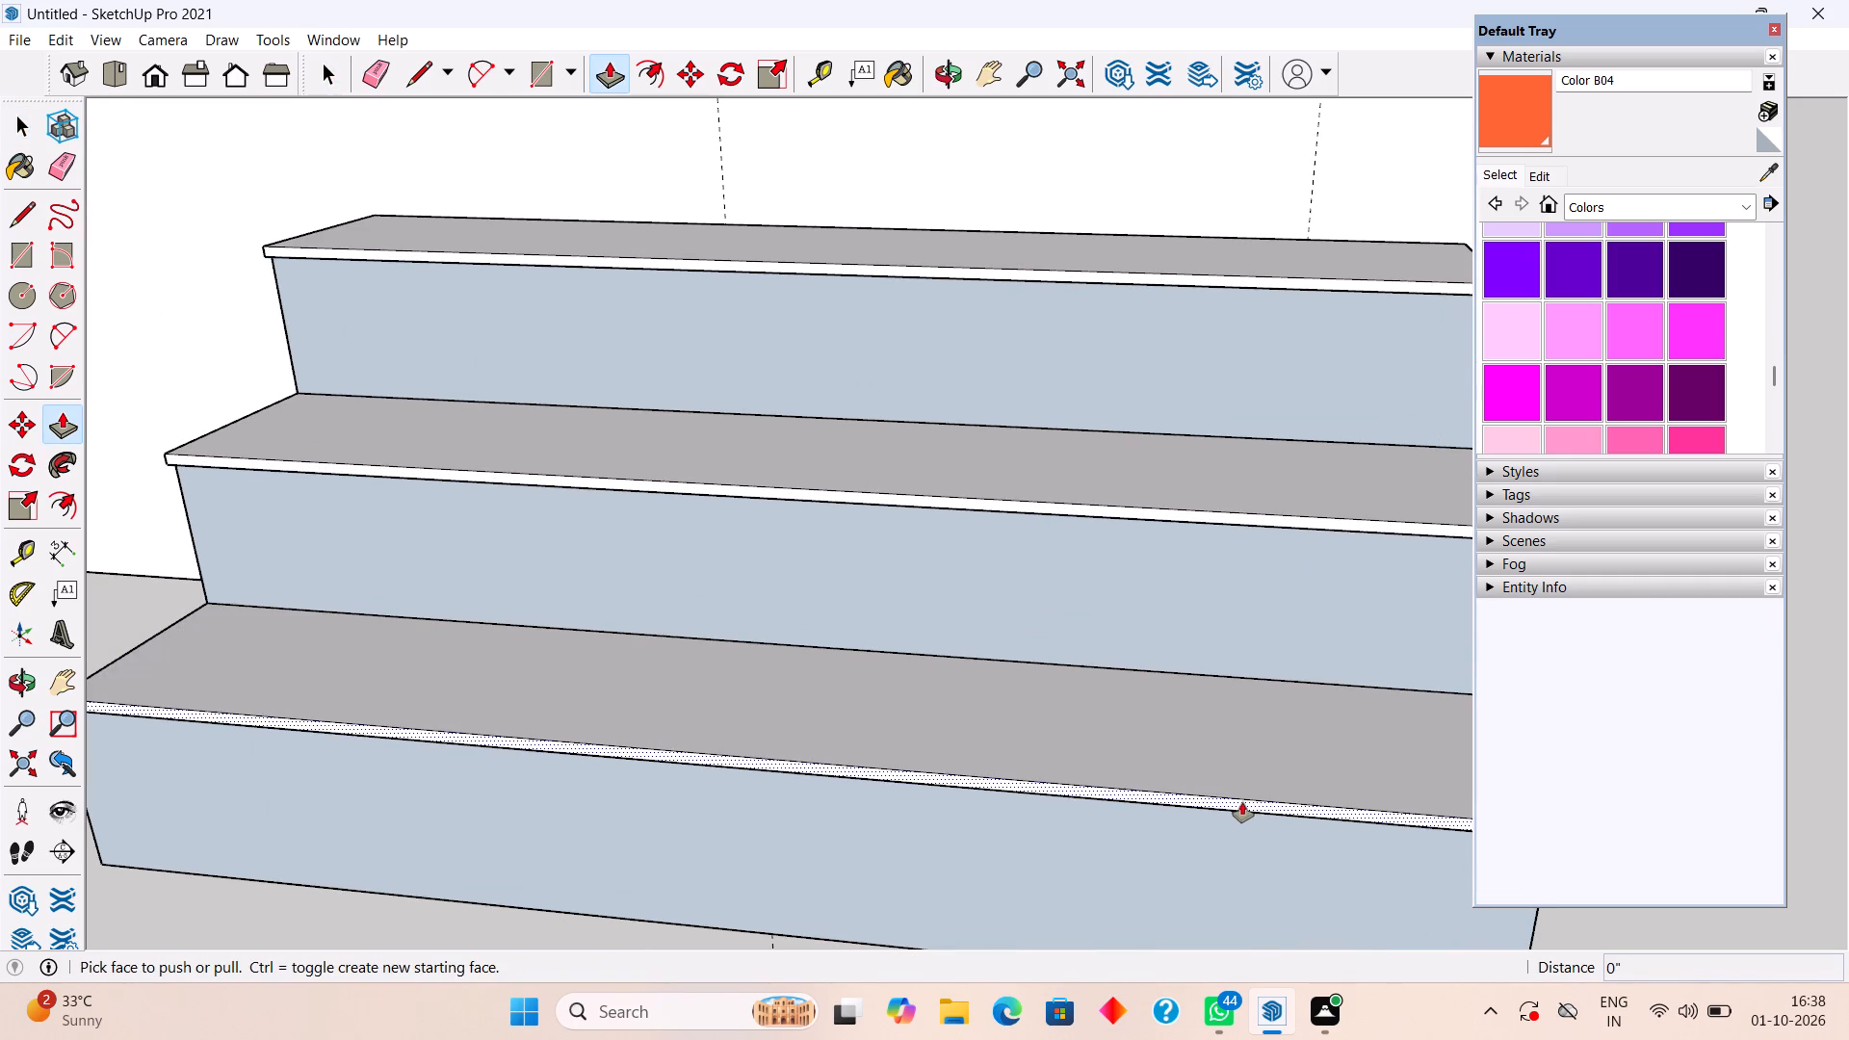
pyautogui.scroll(5, 1246, 799)
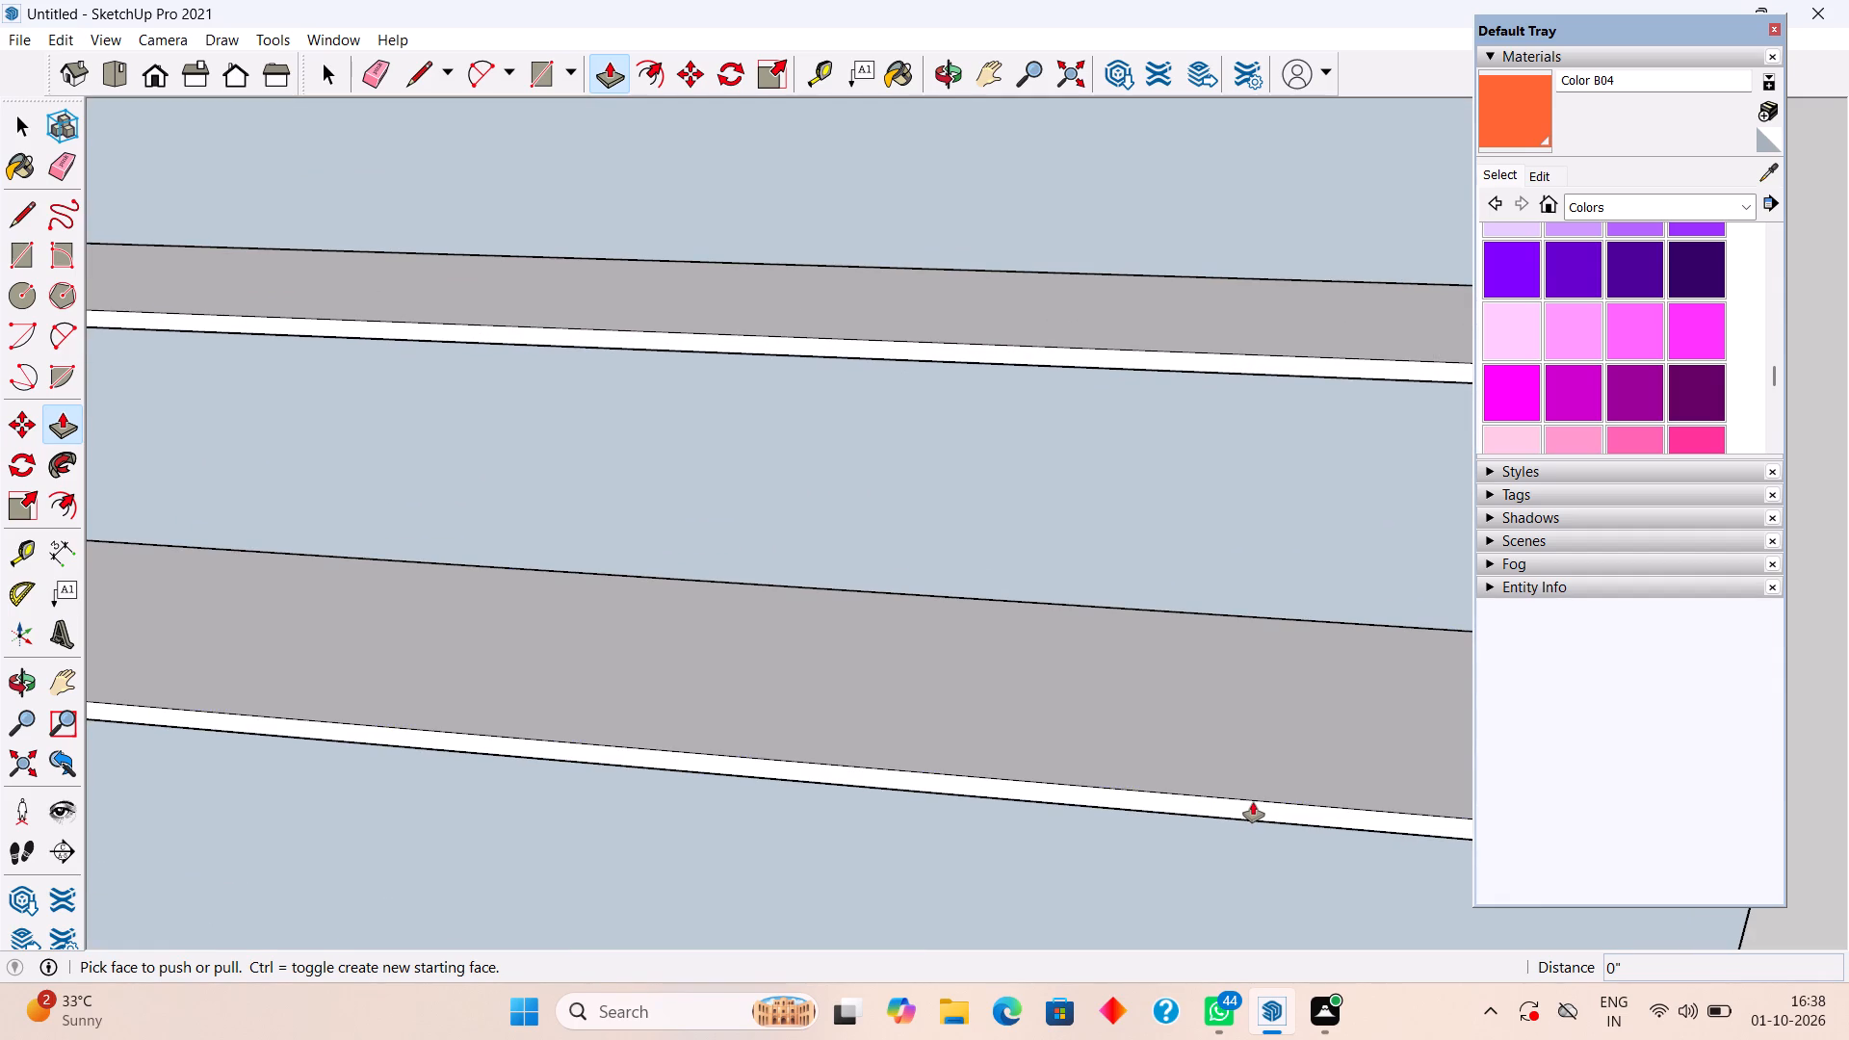
pyautogui.click(1253, 802)
pyautogui.press('space')
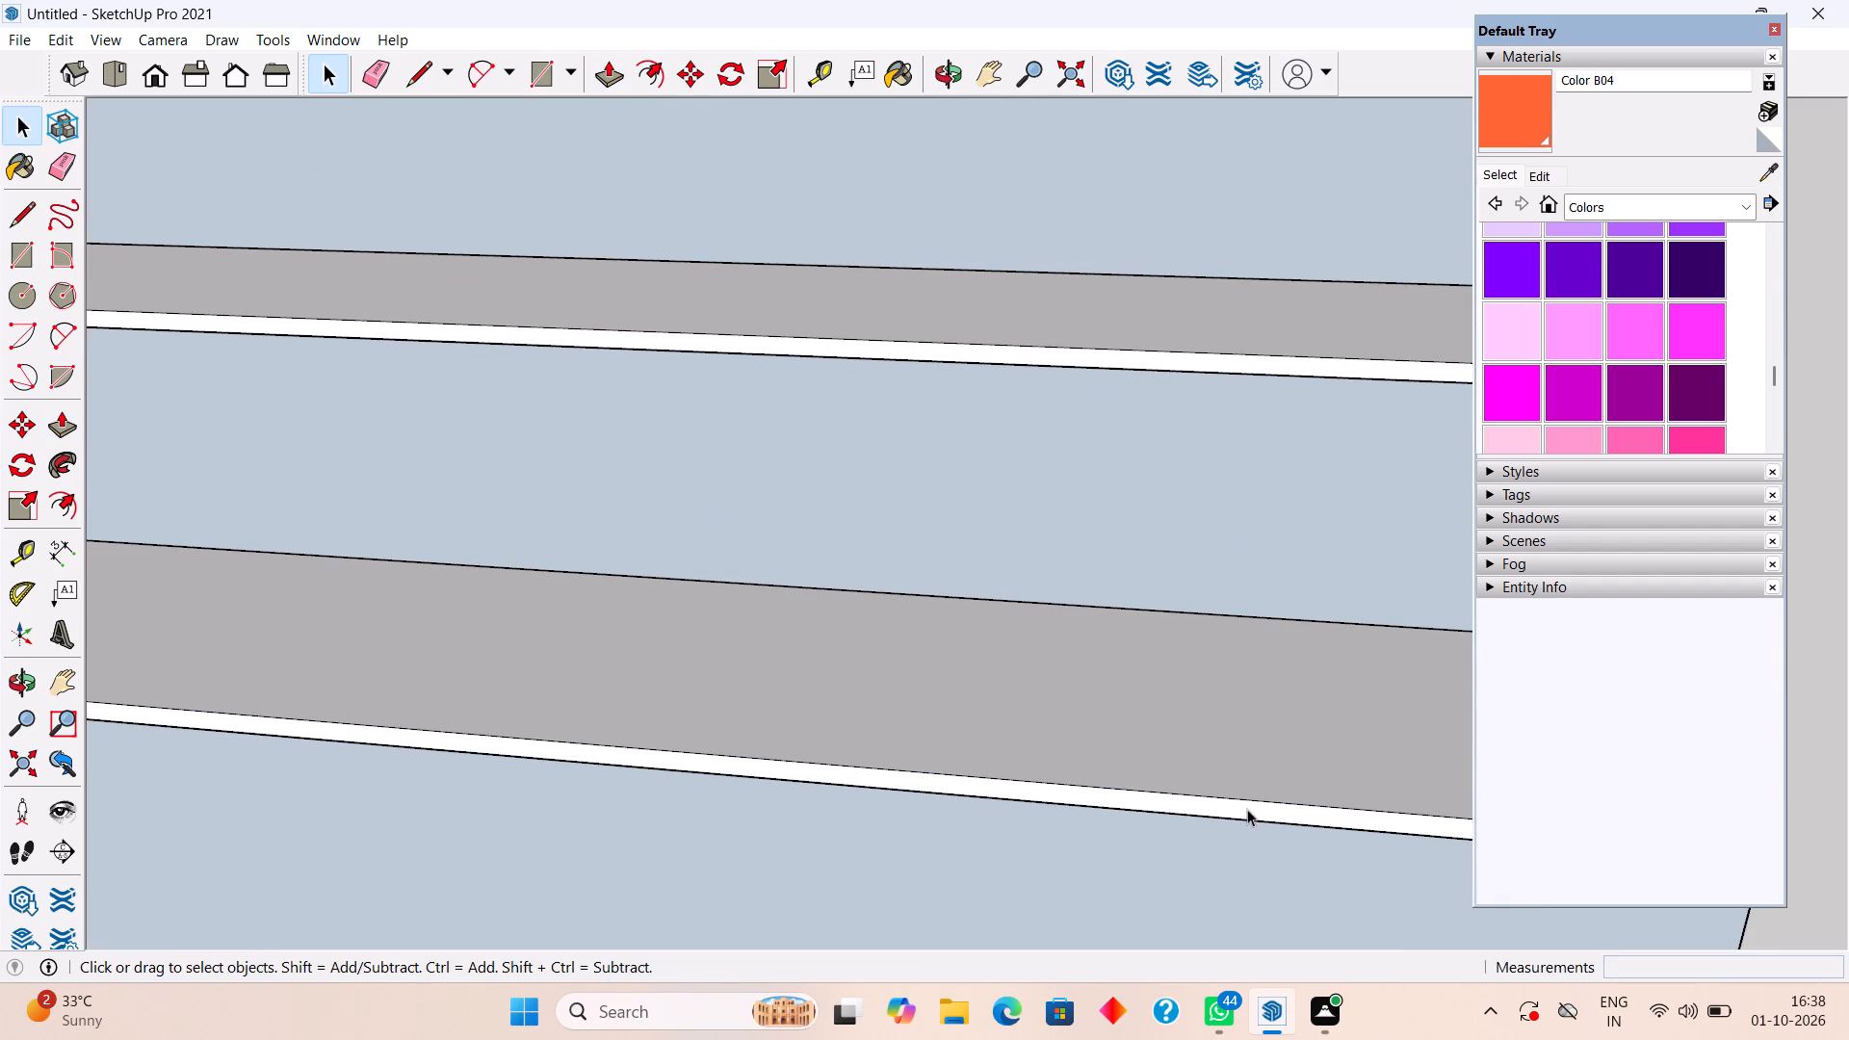
pyautogui.click(1247, 809)
pyautogui.press('p')
pyautogui.click(1247, 809)
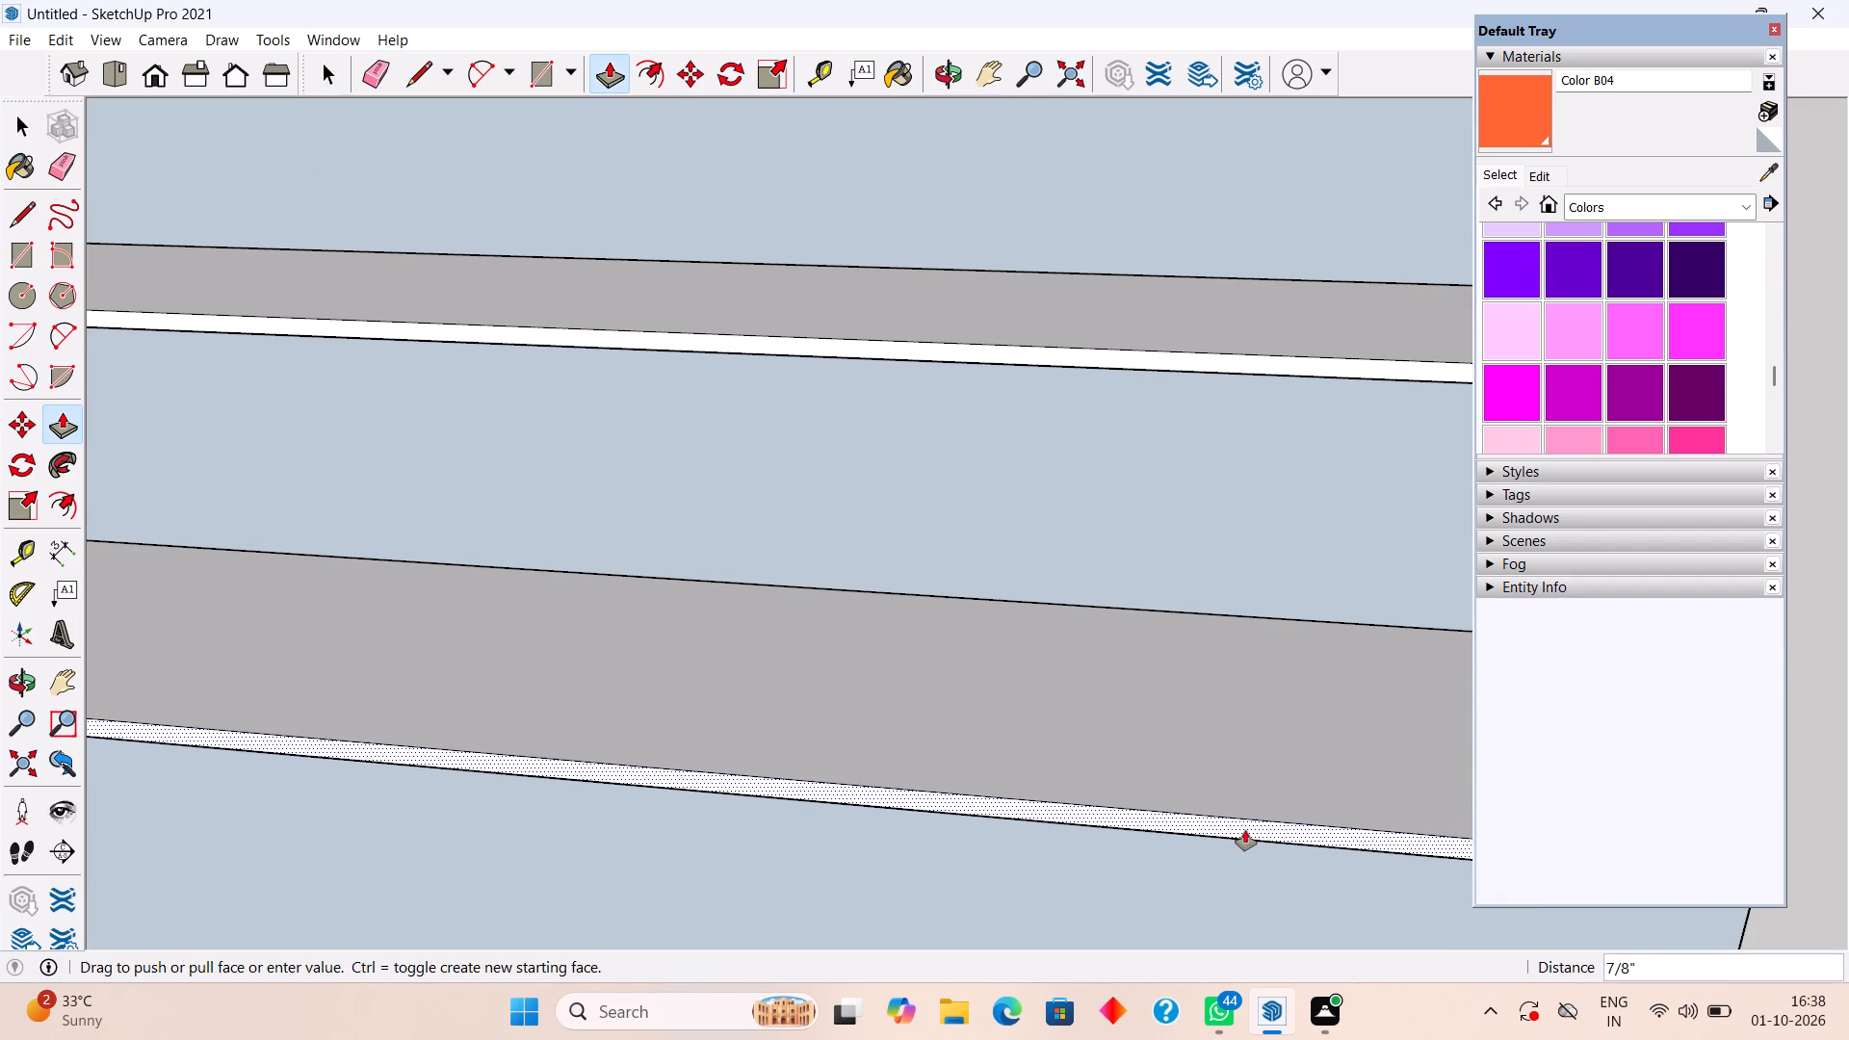
pyautogui.write('.6"')
pyautogui.press('Return')
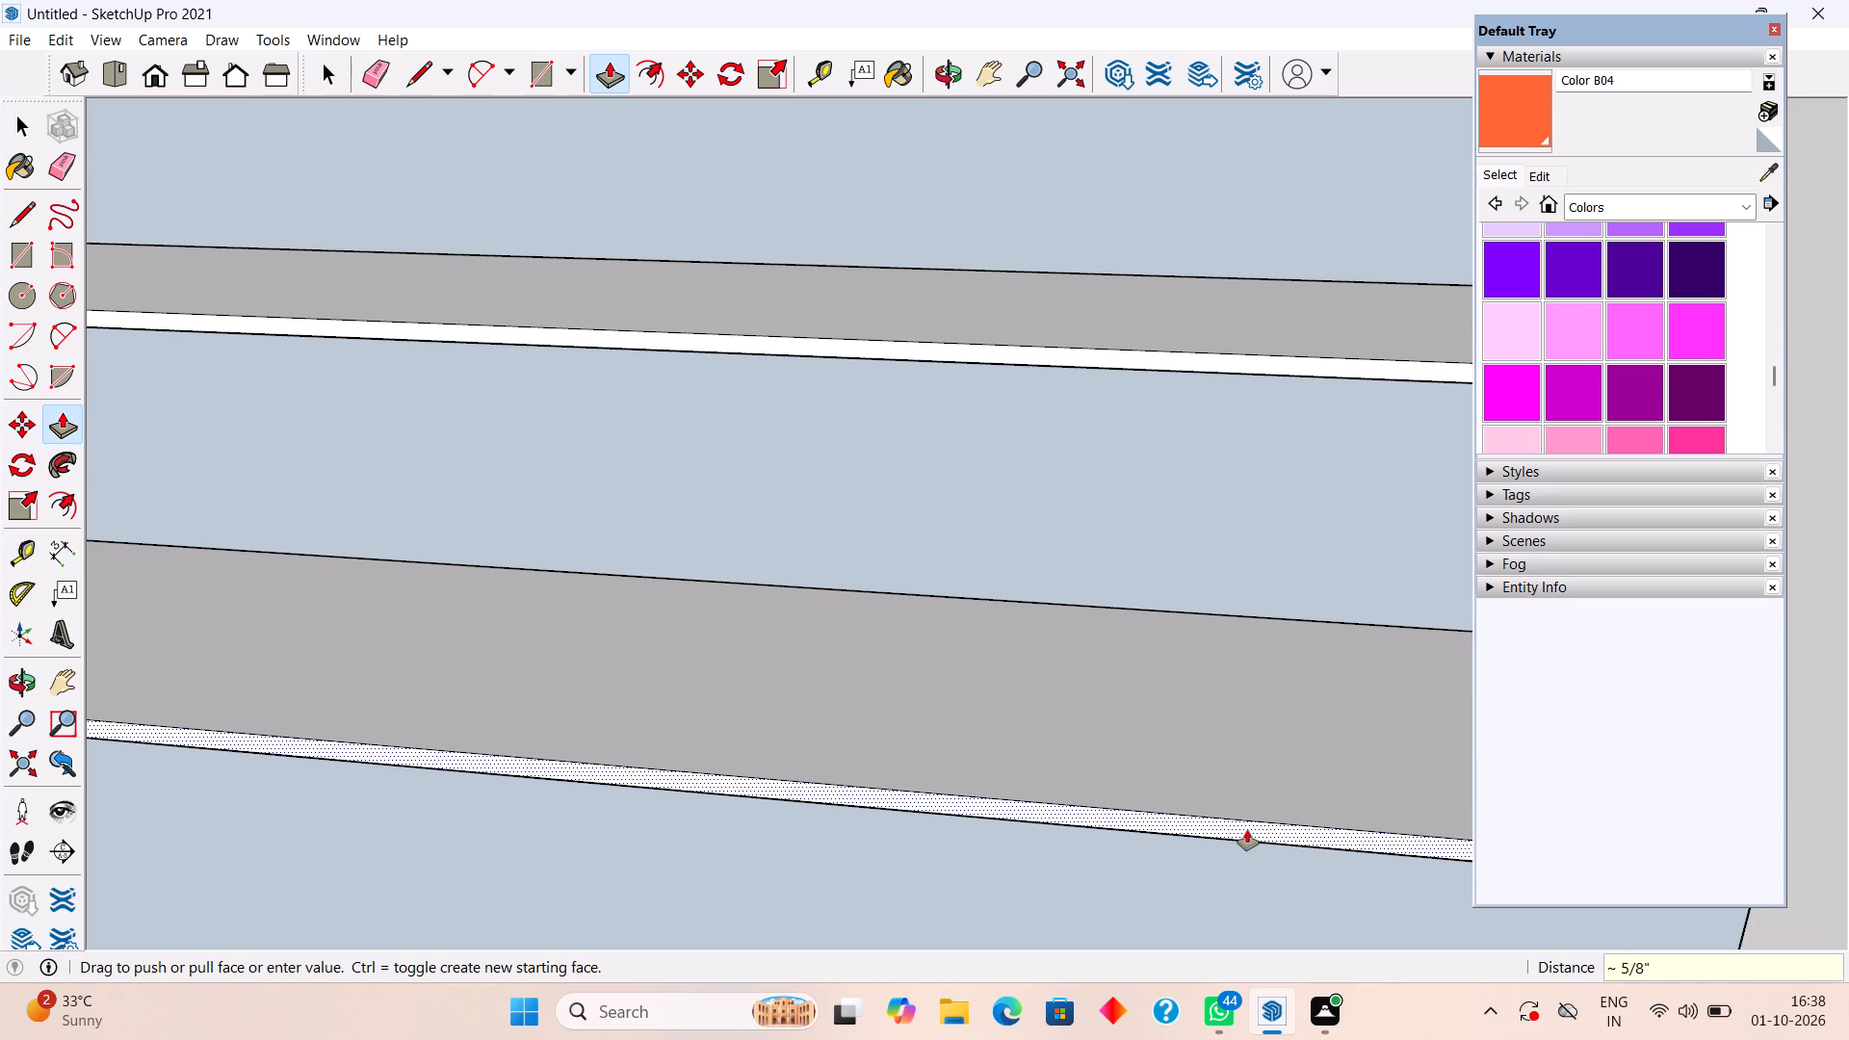
pyautogui.scroll(-10, 1247, 831)
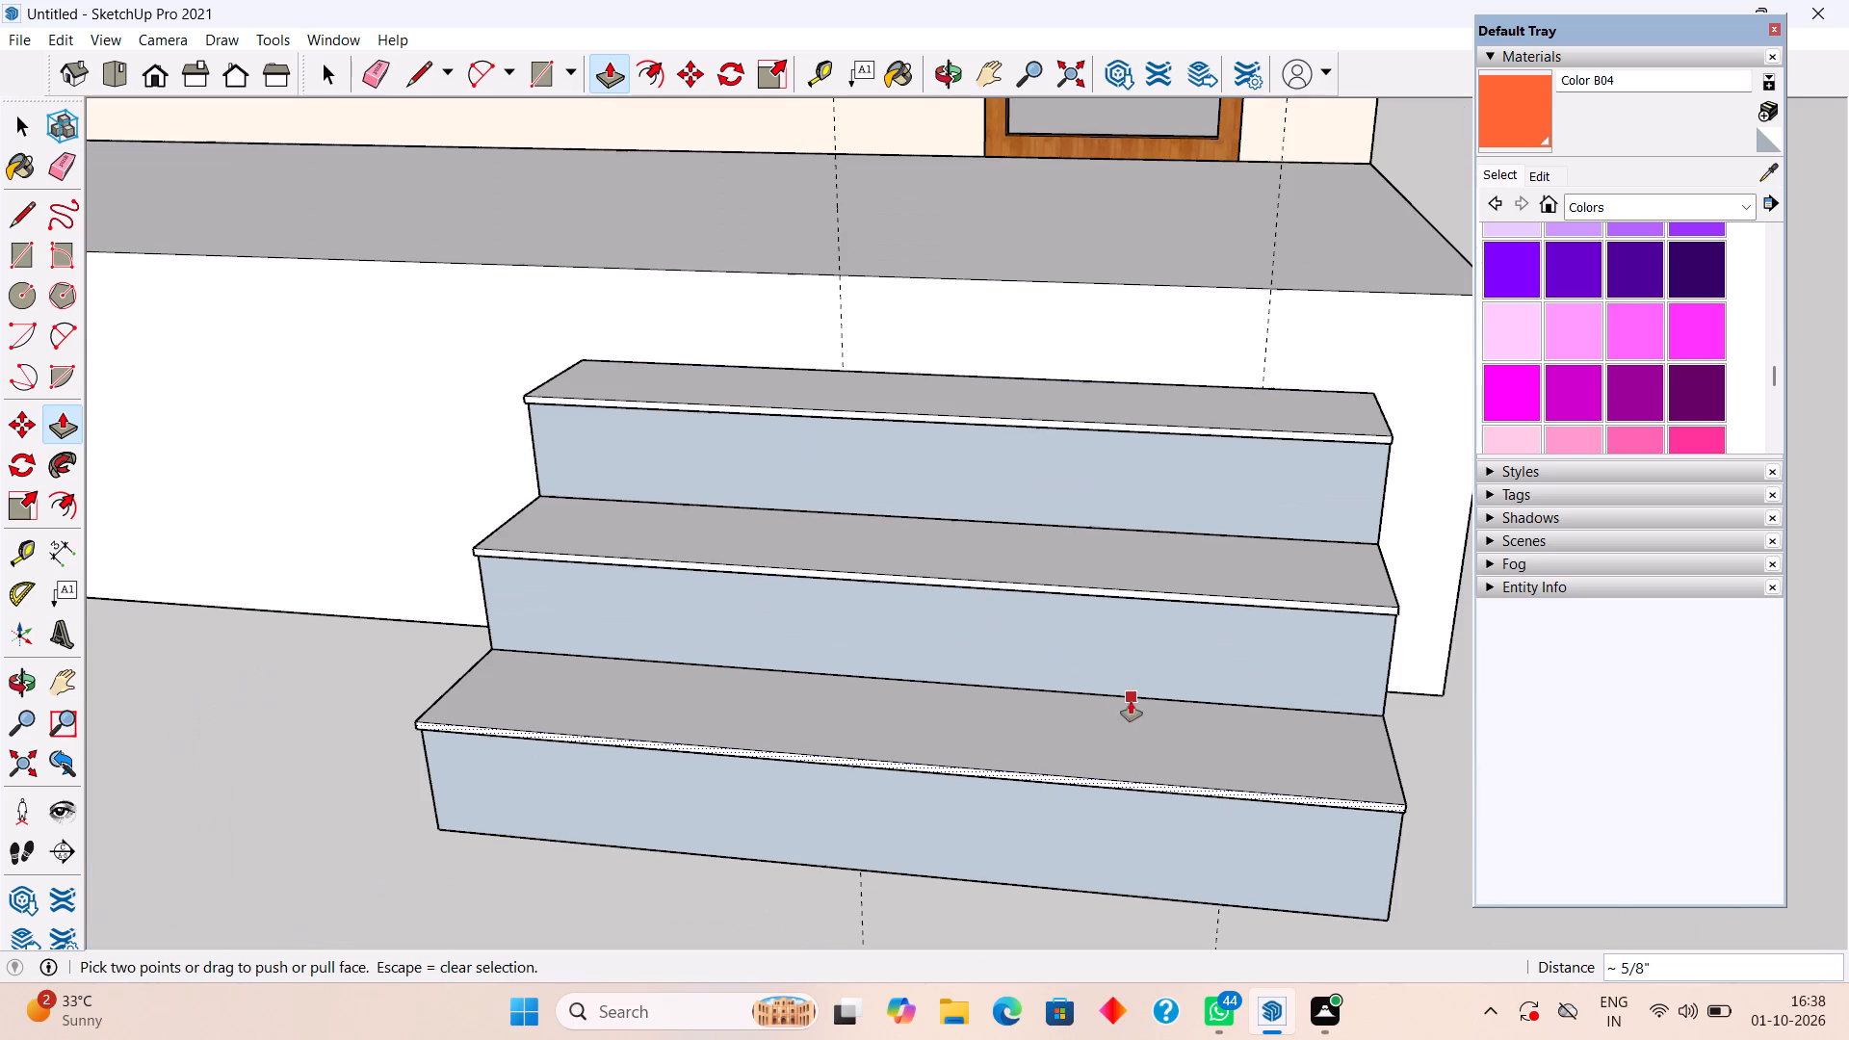
pyautogui.press('space')
# Examine the entrance steps in relation to the plinth, the door and the whole front of the house.
pyautogui.scroll(-9, 1105, 700)
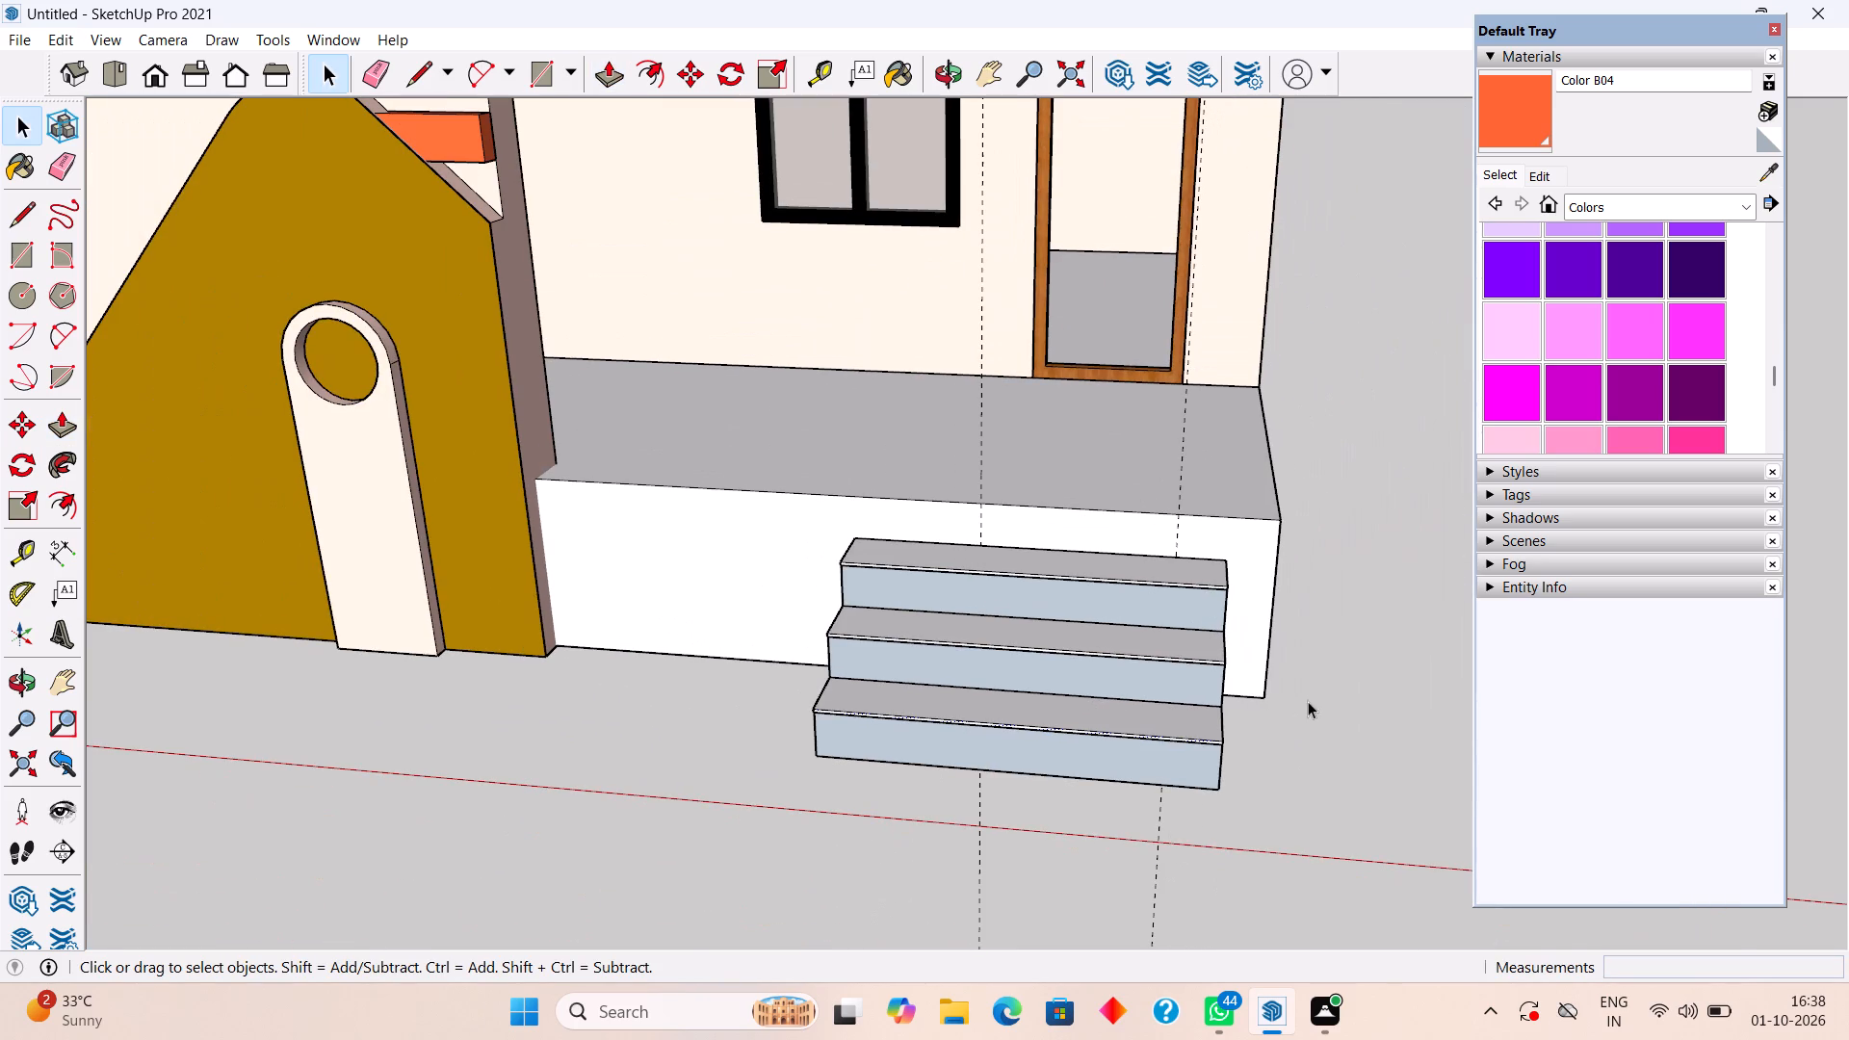
pyautogui.click(1276, 713)
pyautogui.scroll(-4, 1227, 712)
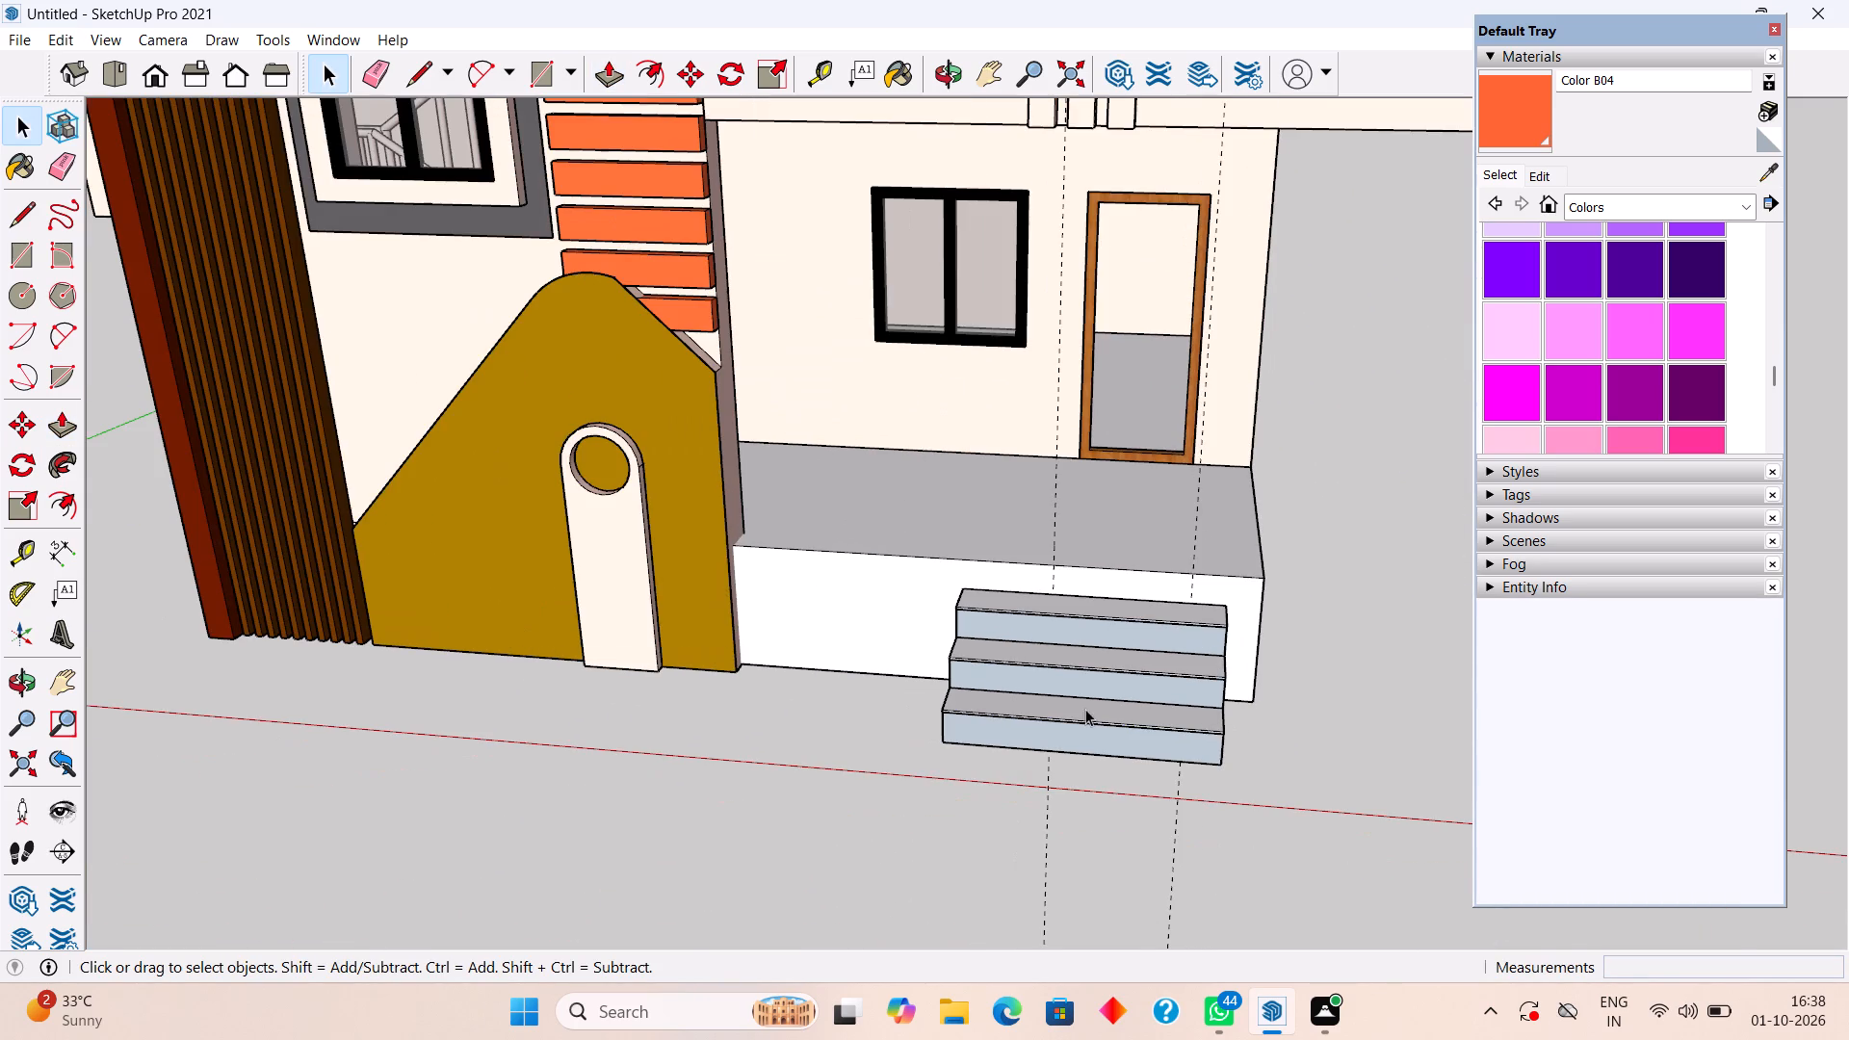
pyautogui.middleClick(1055, 717)
pyautogui.scroll(-8, 1054, 718)
pyautogui.moveTo(1143, 819); pyautogui.dragTo(1189, 724, button='middle')
pyautogui.scroll(-3, 1194, 698)
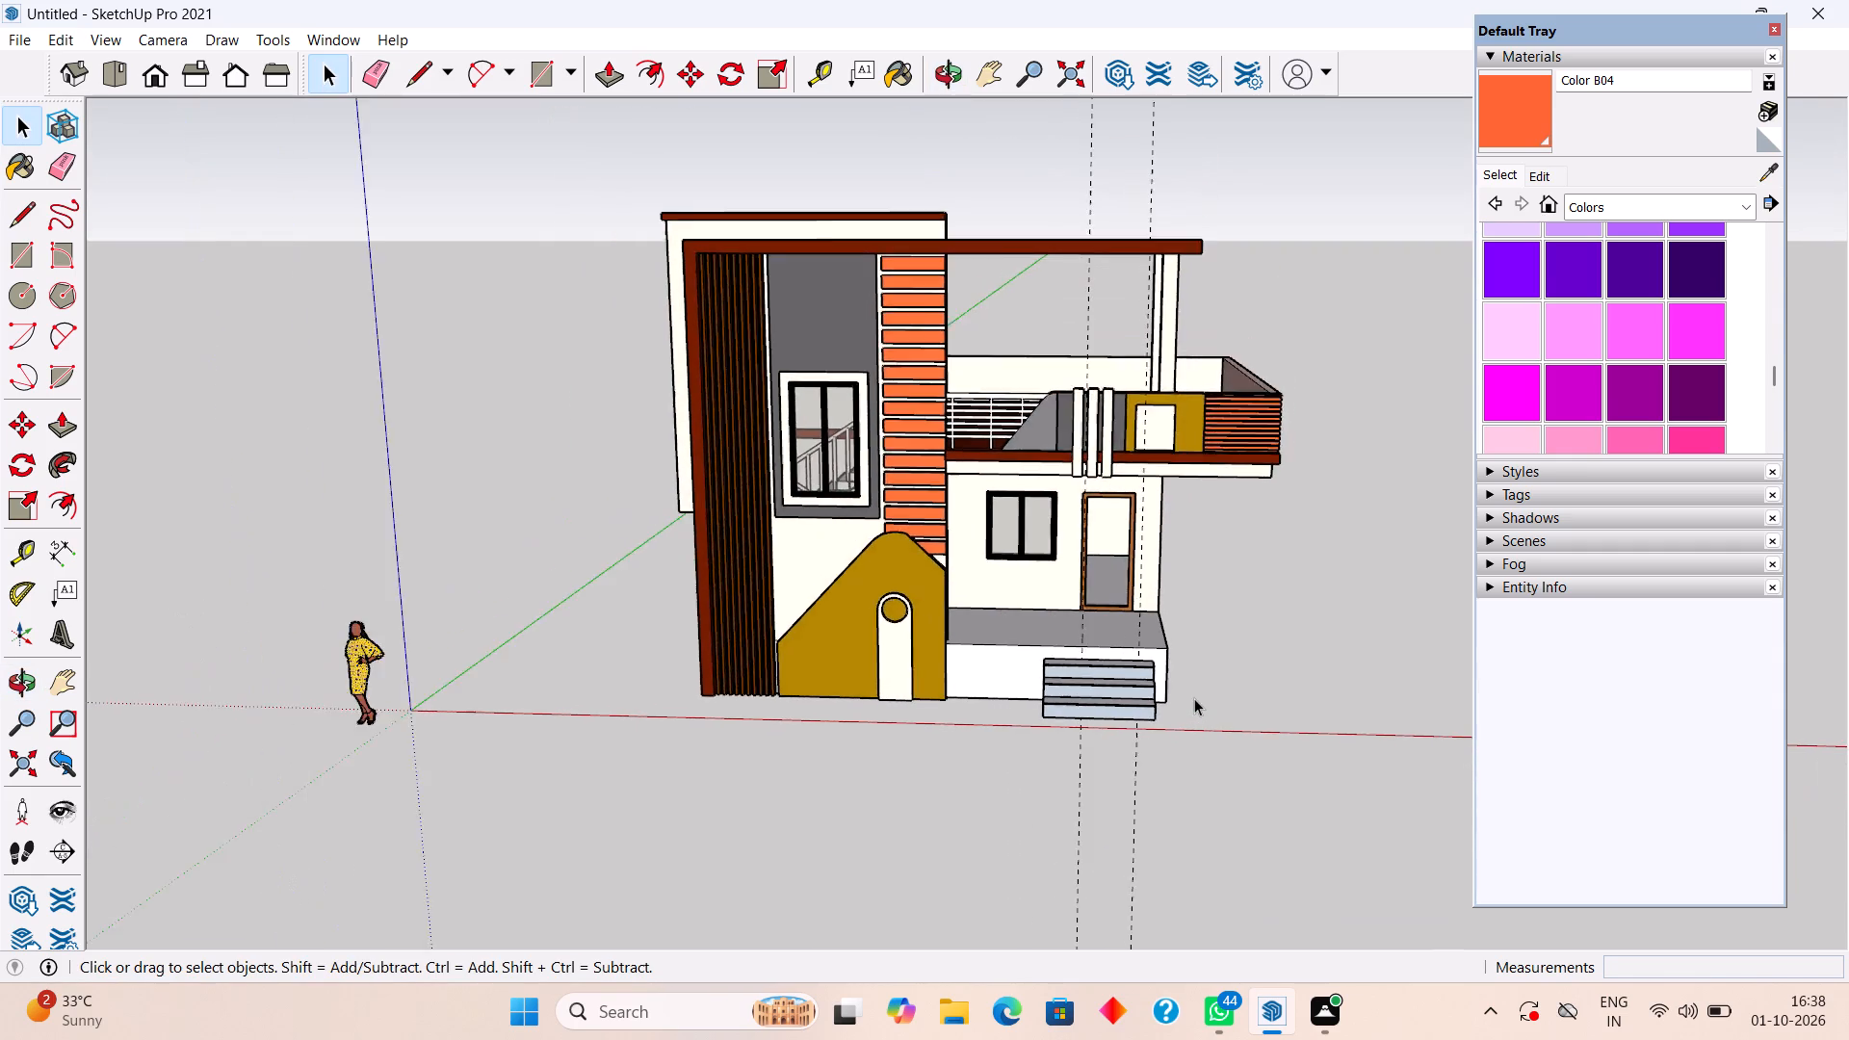
pyautogui.scroll(-4, 1194, 698)
pyautogui.moveTo(1250, 712); pyautogui.dragTo(1274, 631, button='middle')
pyautogui.scroll(3, 1292, 572)
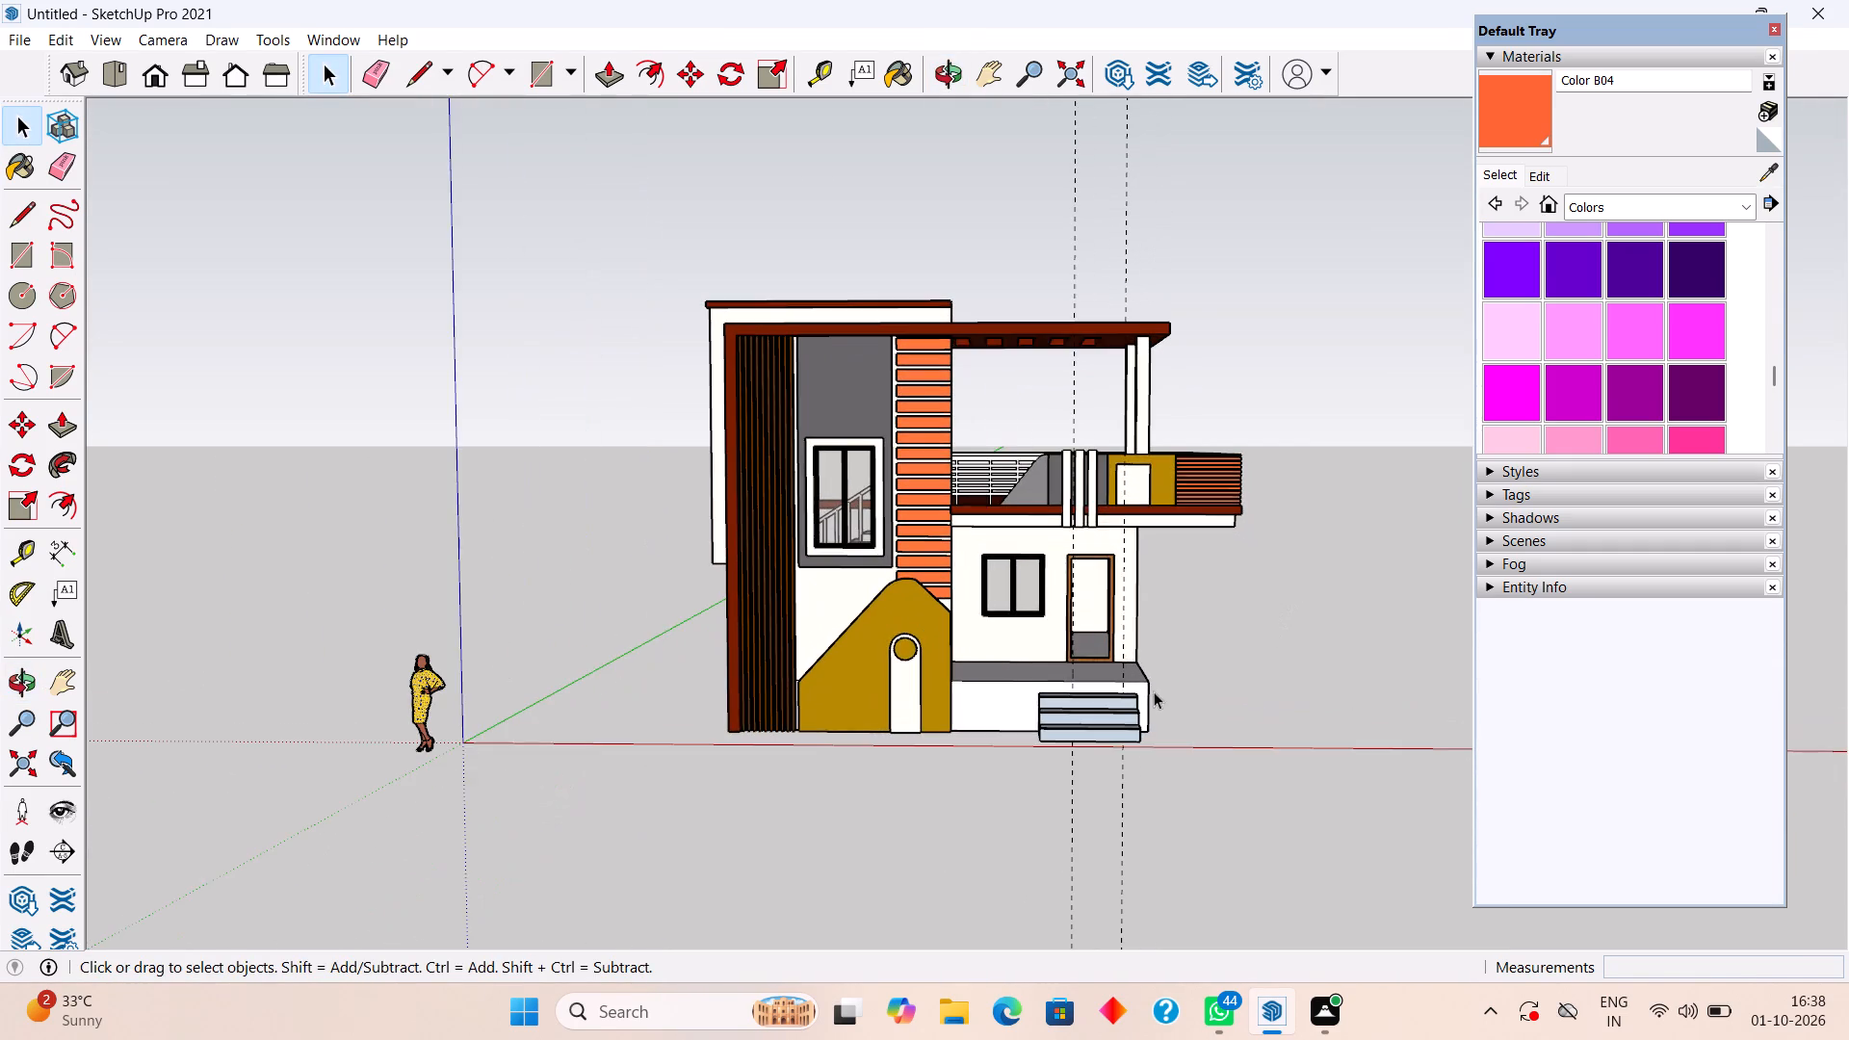
pyautogui.moveTo(1154, 692); pyautogui.dragTo(1249, 674, button='middle')
pyautogui.scroll(6, 1186, 708)
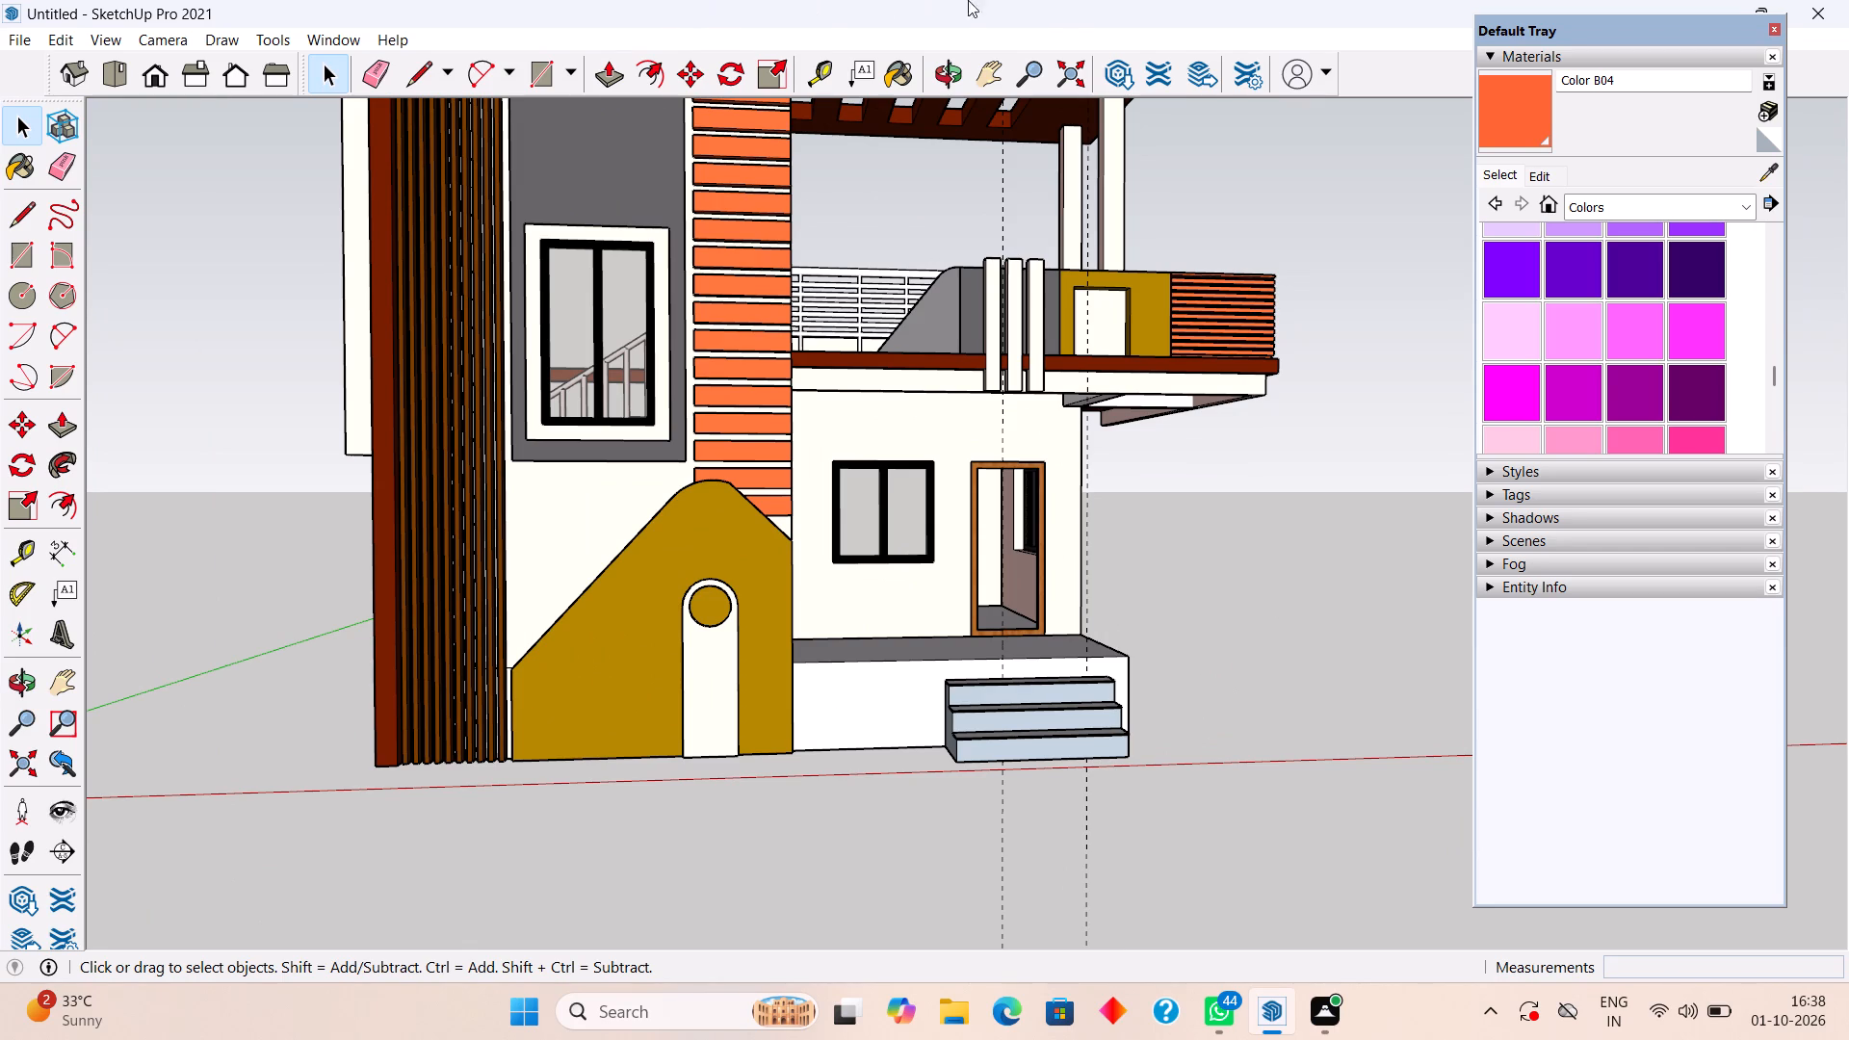
# Paint the raised plinth in front of the door with the grey Color M04.
pyautogui.scroll(-4, 1586, 357)
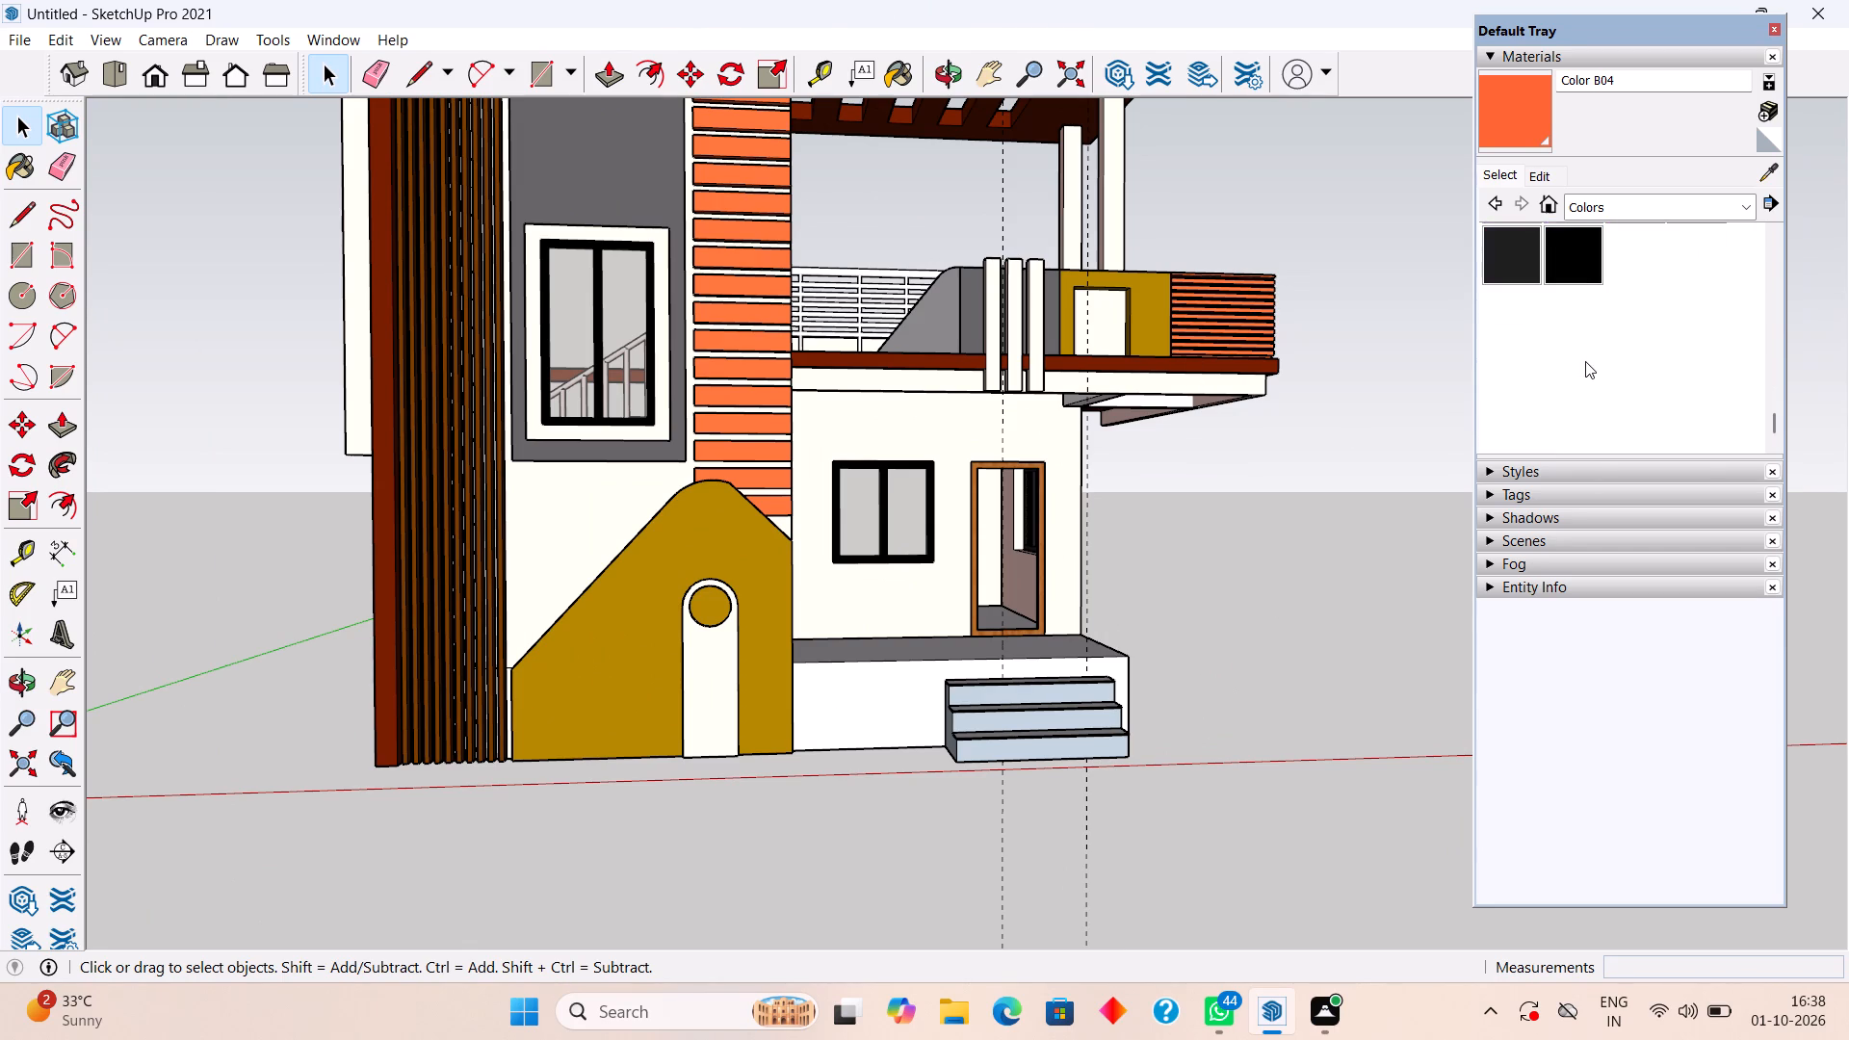
pyautogui.scroll(1, 1585, 358)
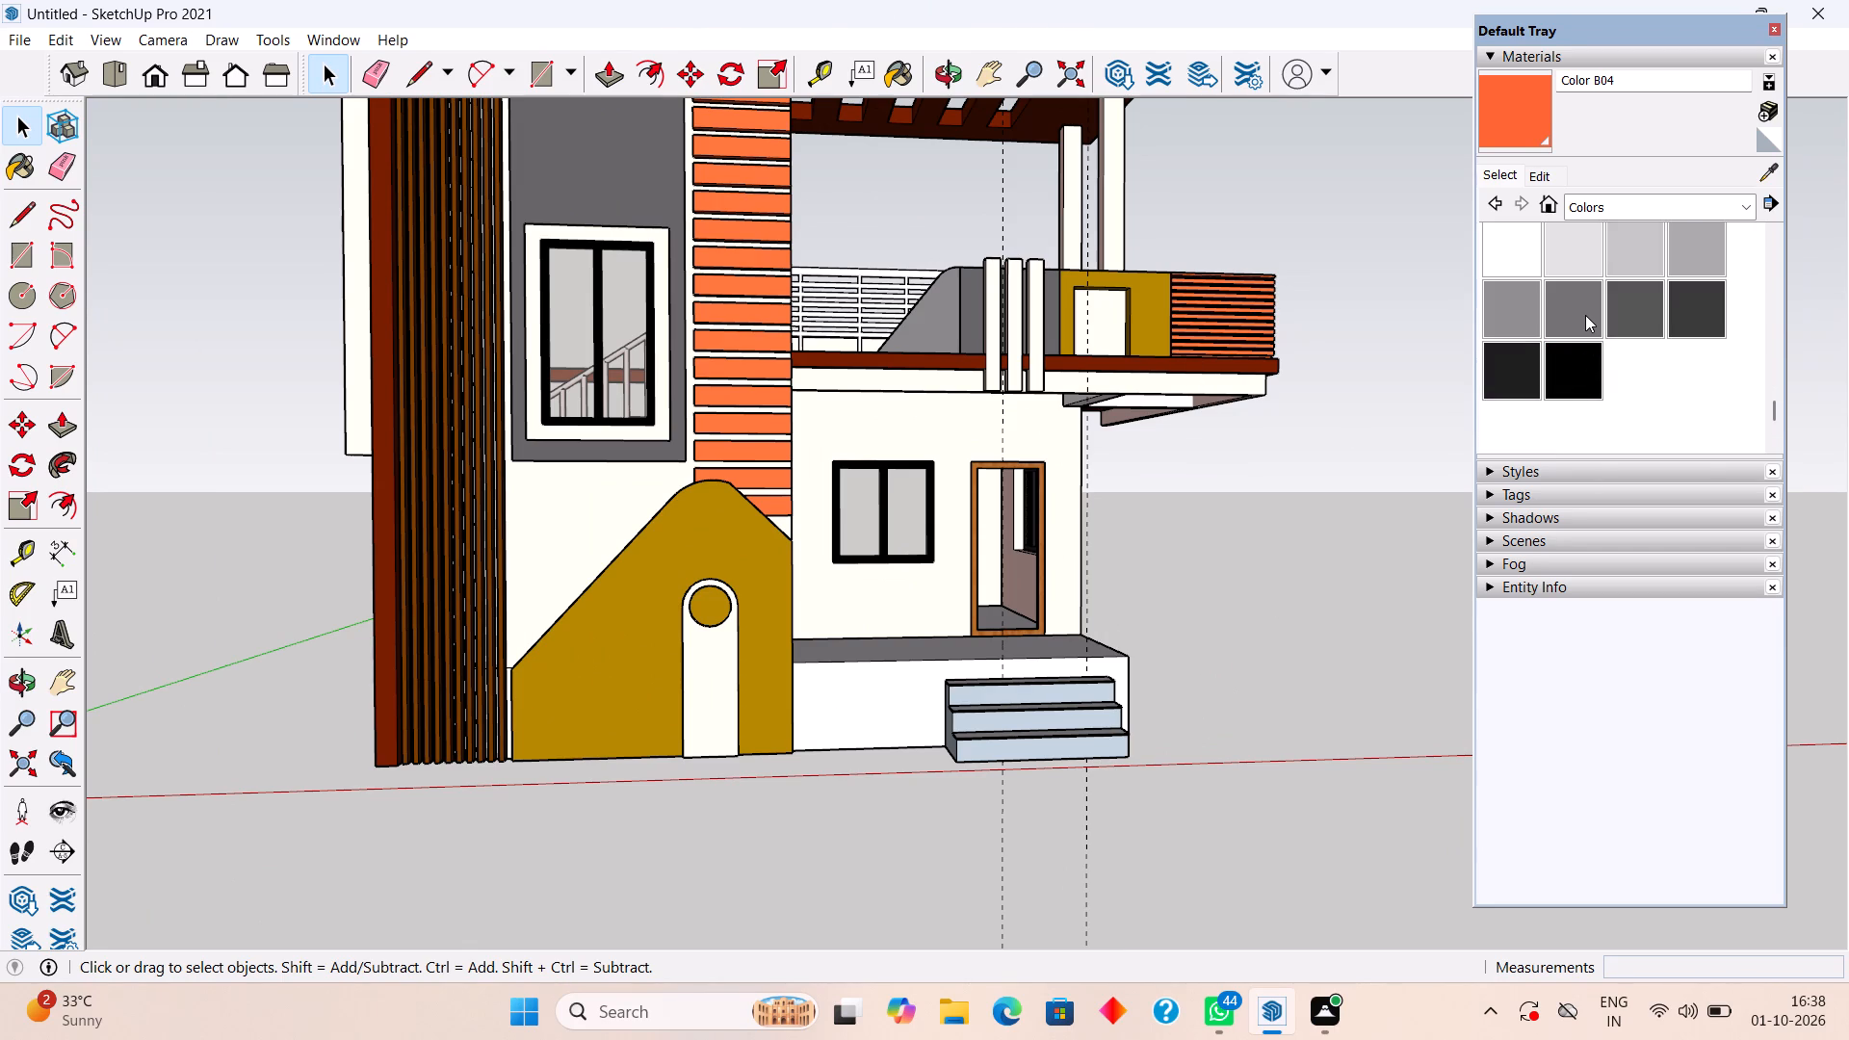
pyautogui.click(1515, 311)
pyautogui.click(870, 707)
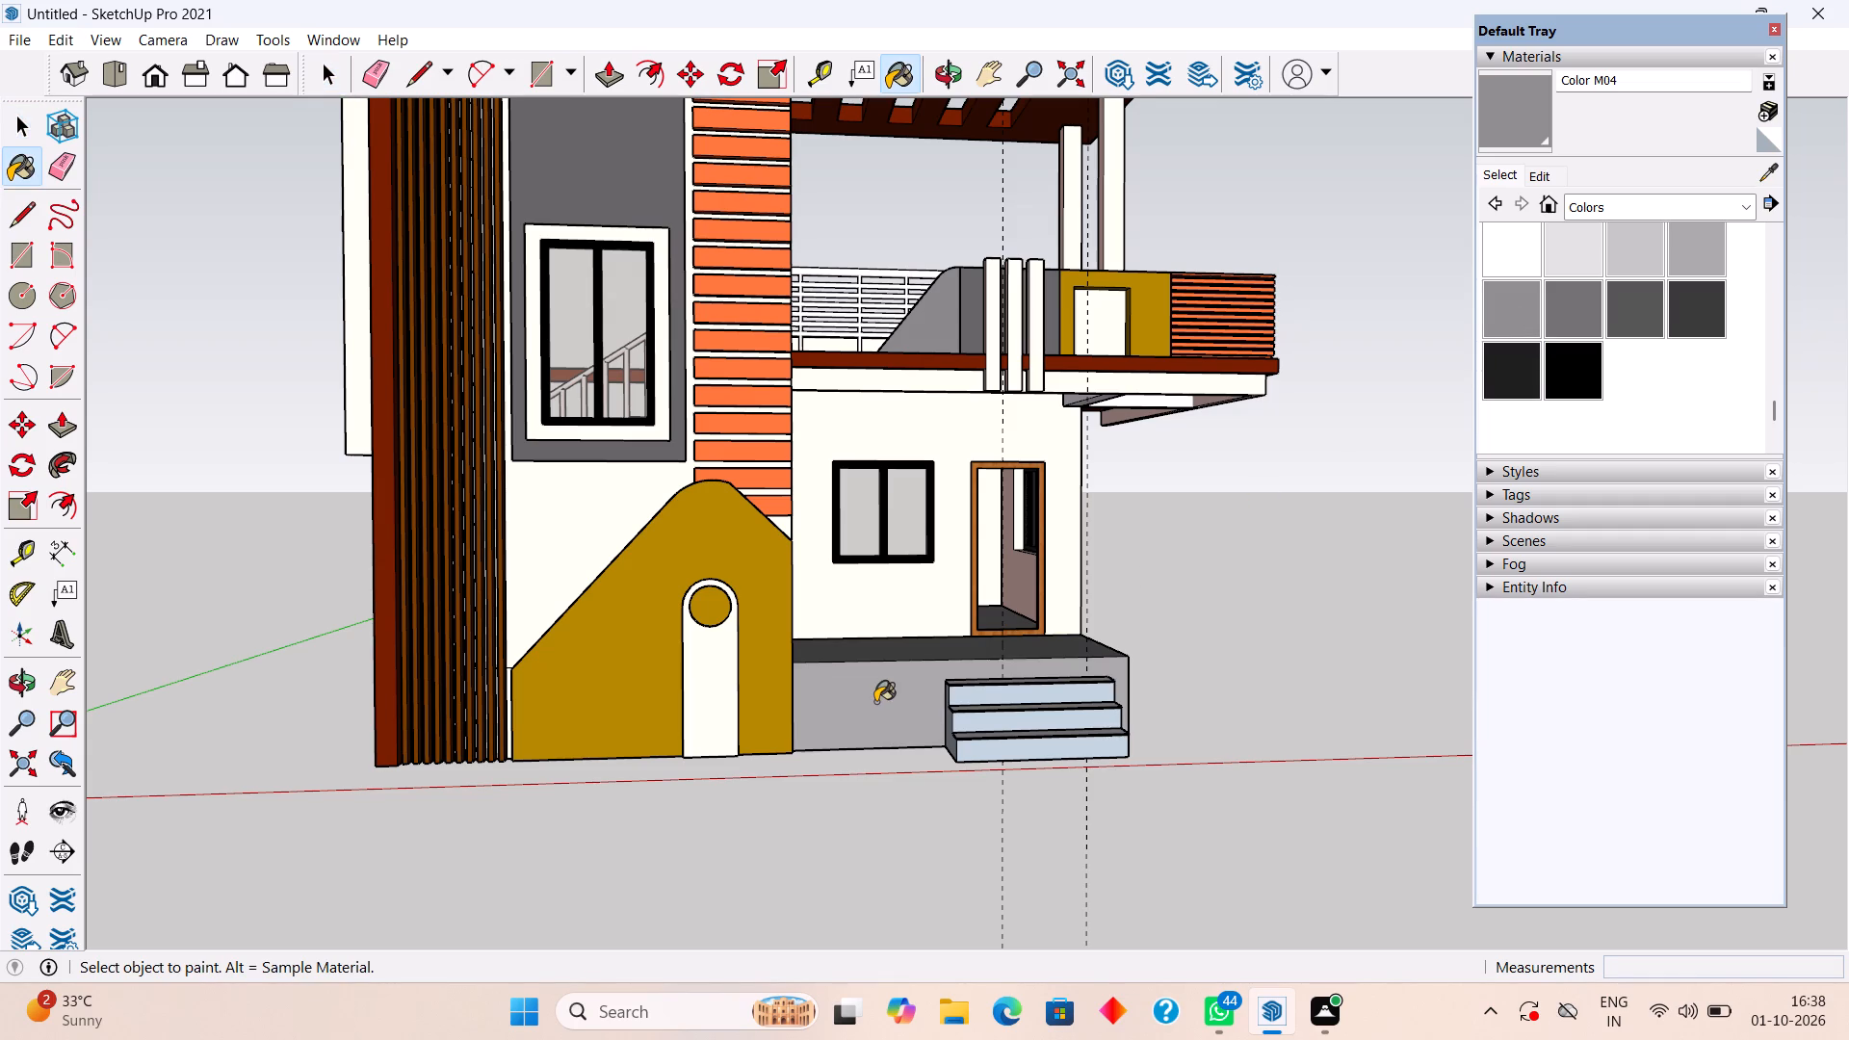
pyautogui.moveTo(1016, 633); pyautogui.dragTo(1012, 643, button='middle')
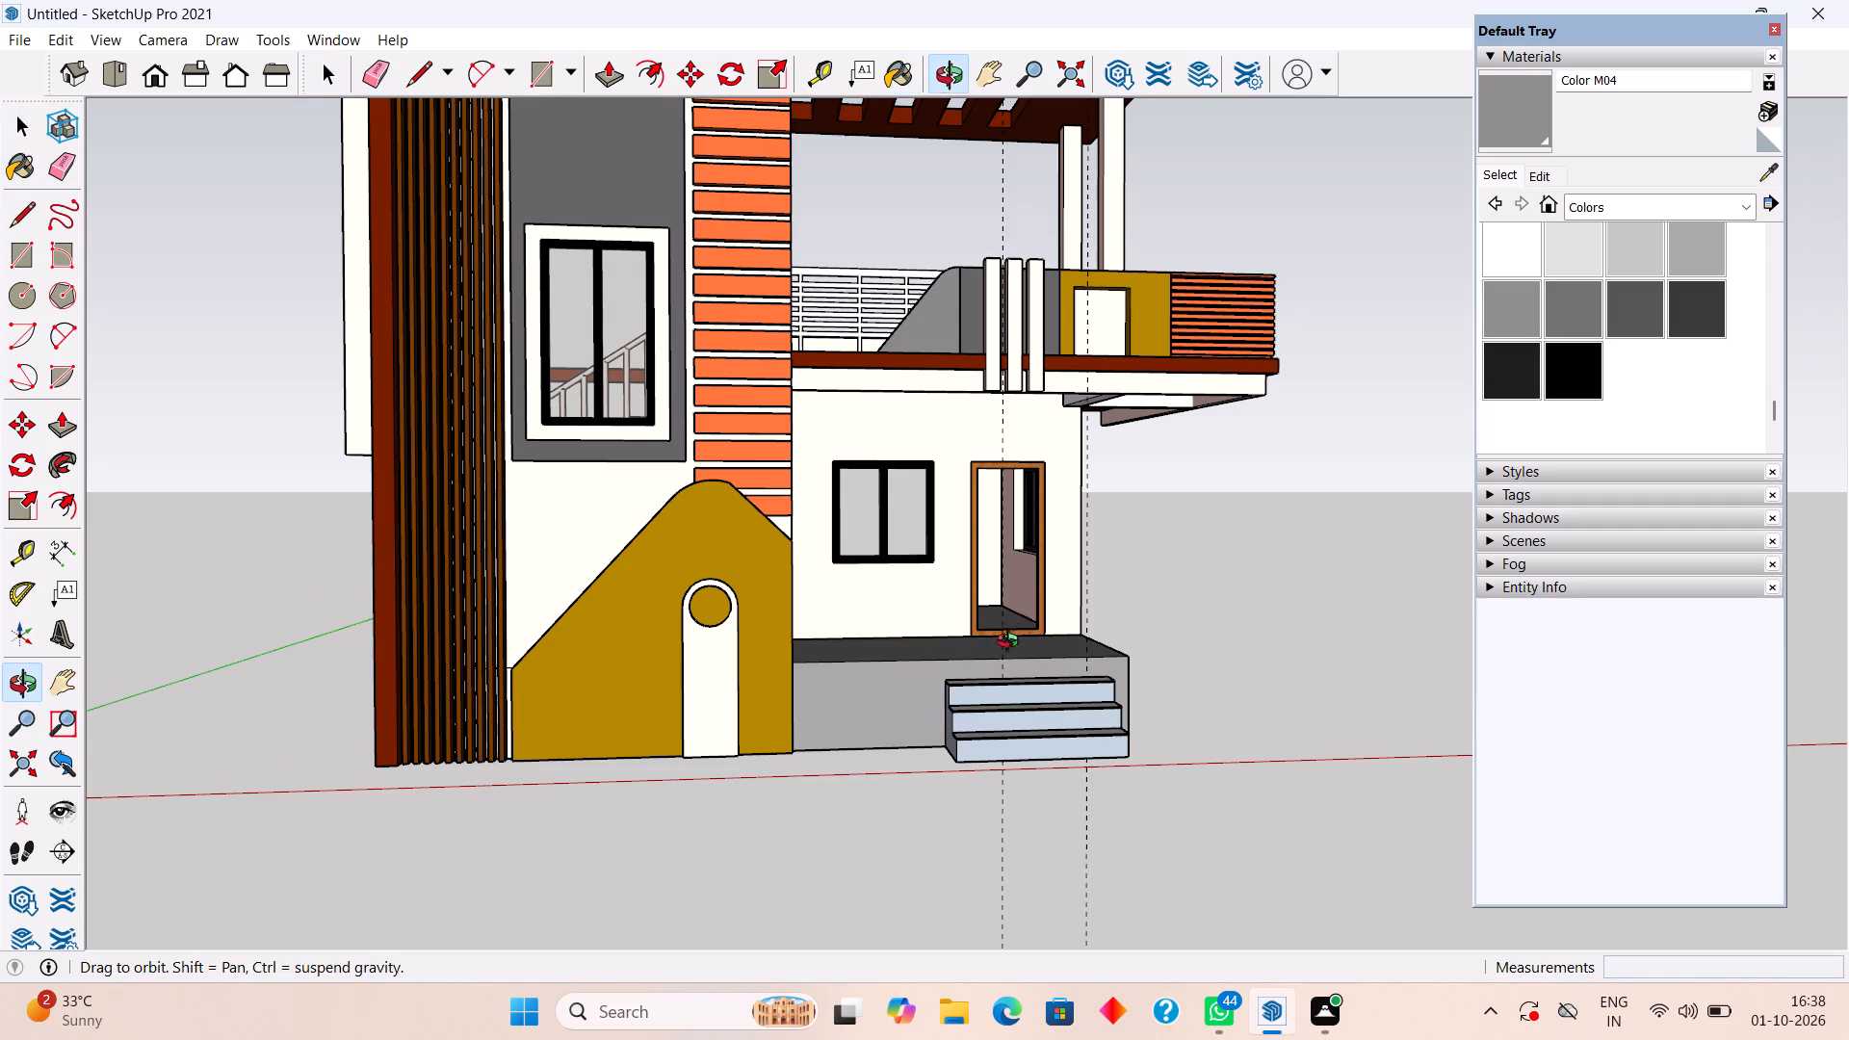
# Examine the grey plinth and unpainted entrance steps from several angles and against the whole front of the house.
pyautogui.moveTo(1012, 643); pyautogui.dragTo(1020, 660, button='middle')
pyautogui.scroll(2, 1034, 652)
pyautogui.moveTo(997, 565); pyautogui.dragTo(875, 754, button='middle')
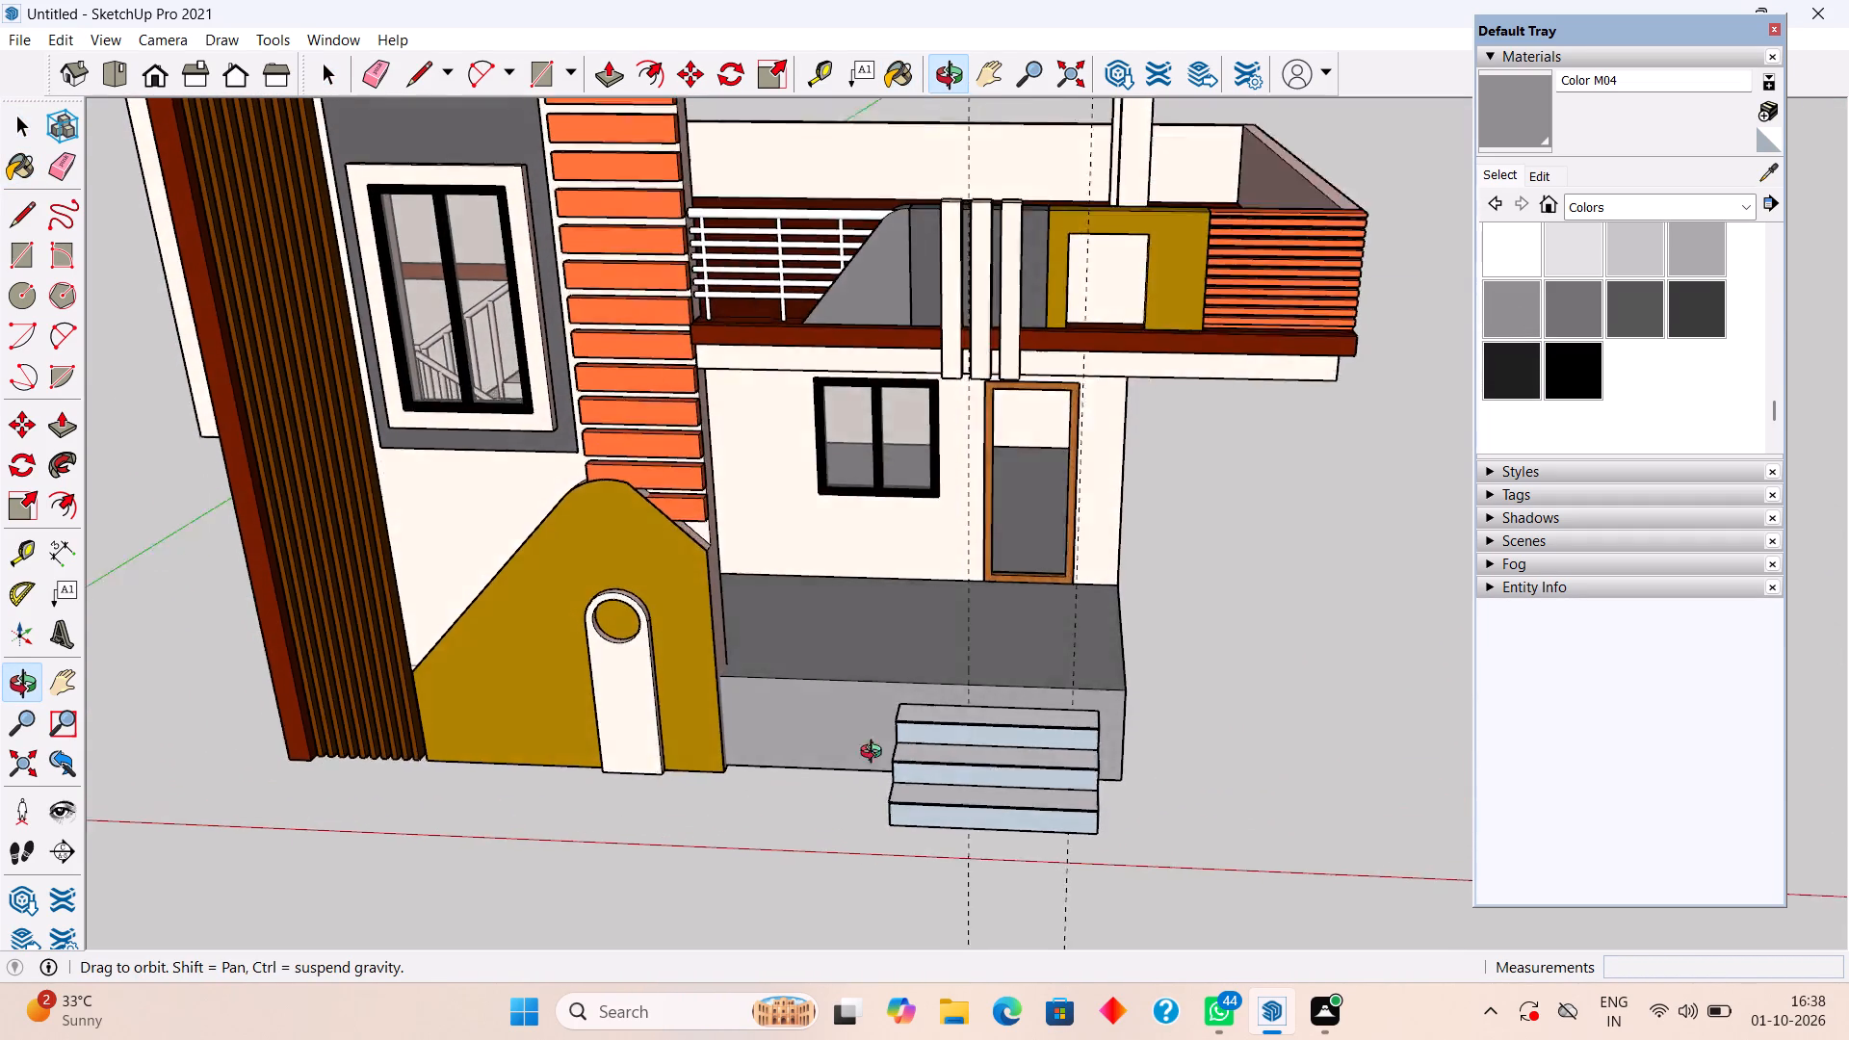
pyautogui.moveTo(875, 754); pyautogui.dragTo(940, 618, button='middle')
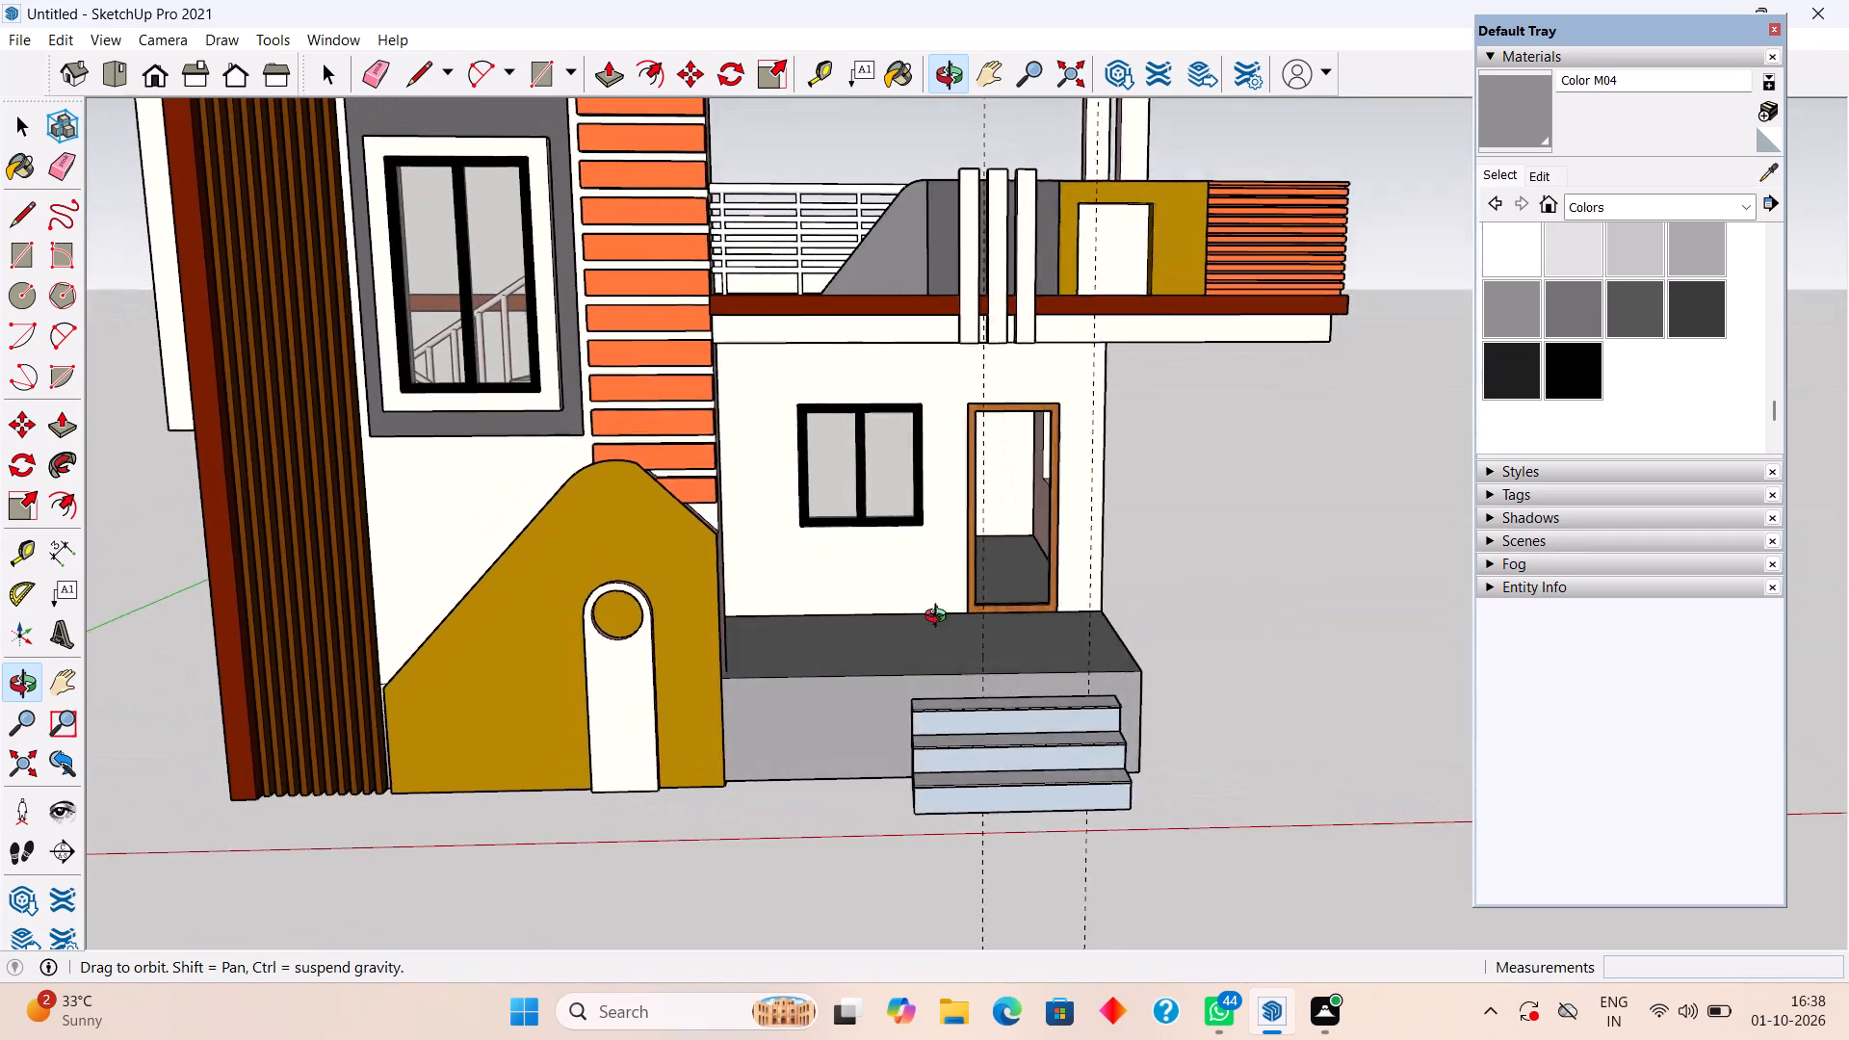
pyautogui.moveTo(940, 618); pyautogui.dragTo(1098, 491, button='middle')
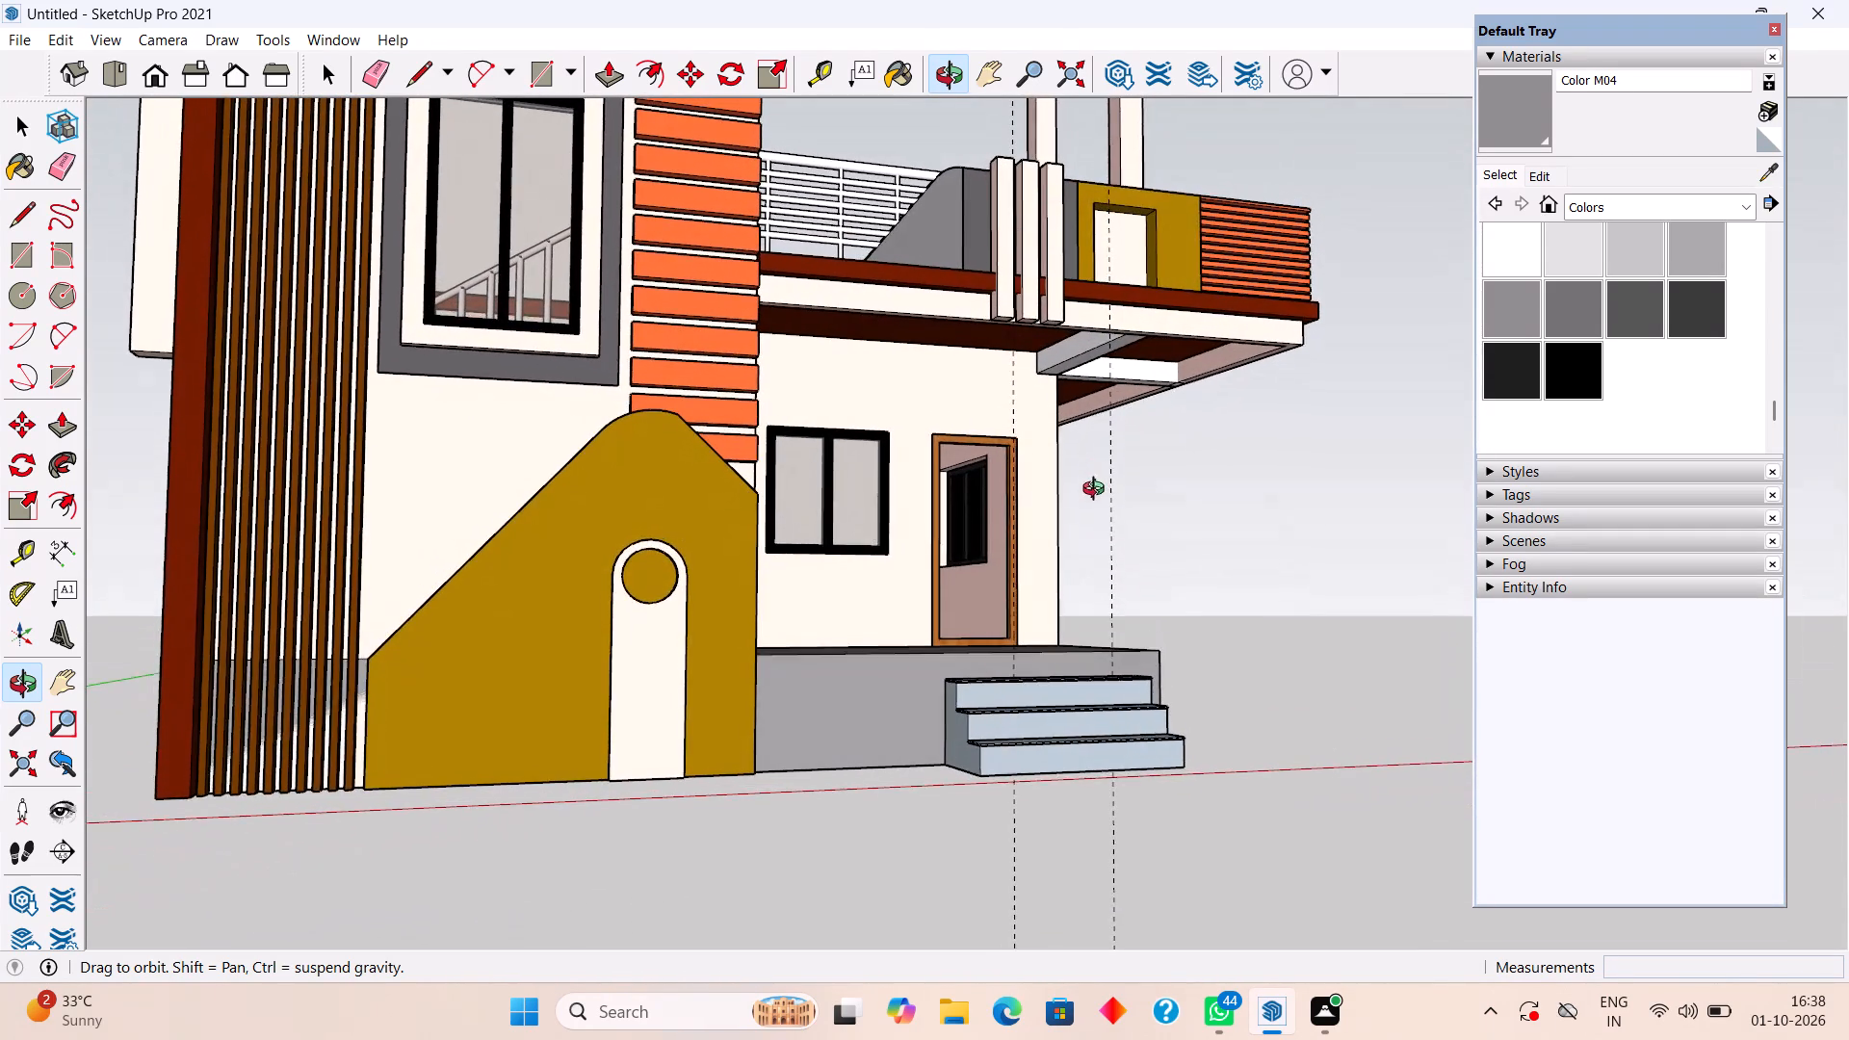
pyautogui.moveTo(1098, 491); pyautogui.dragTo(1097, 501, button='middle')
pyautogui.scroll(-3, 1097, 502)
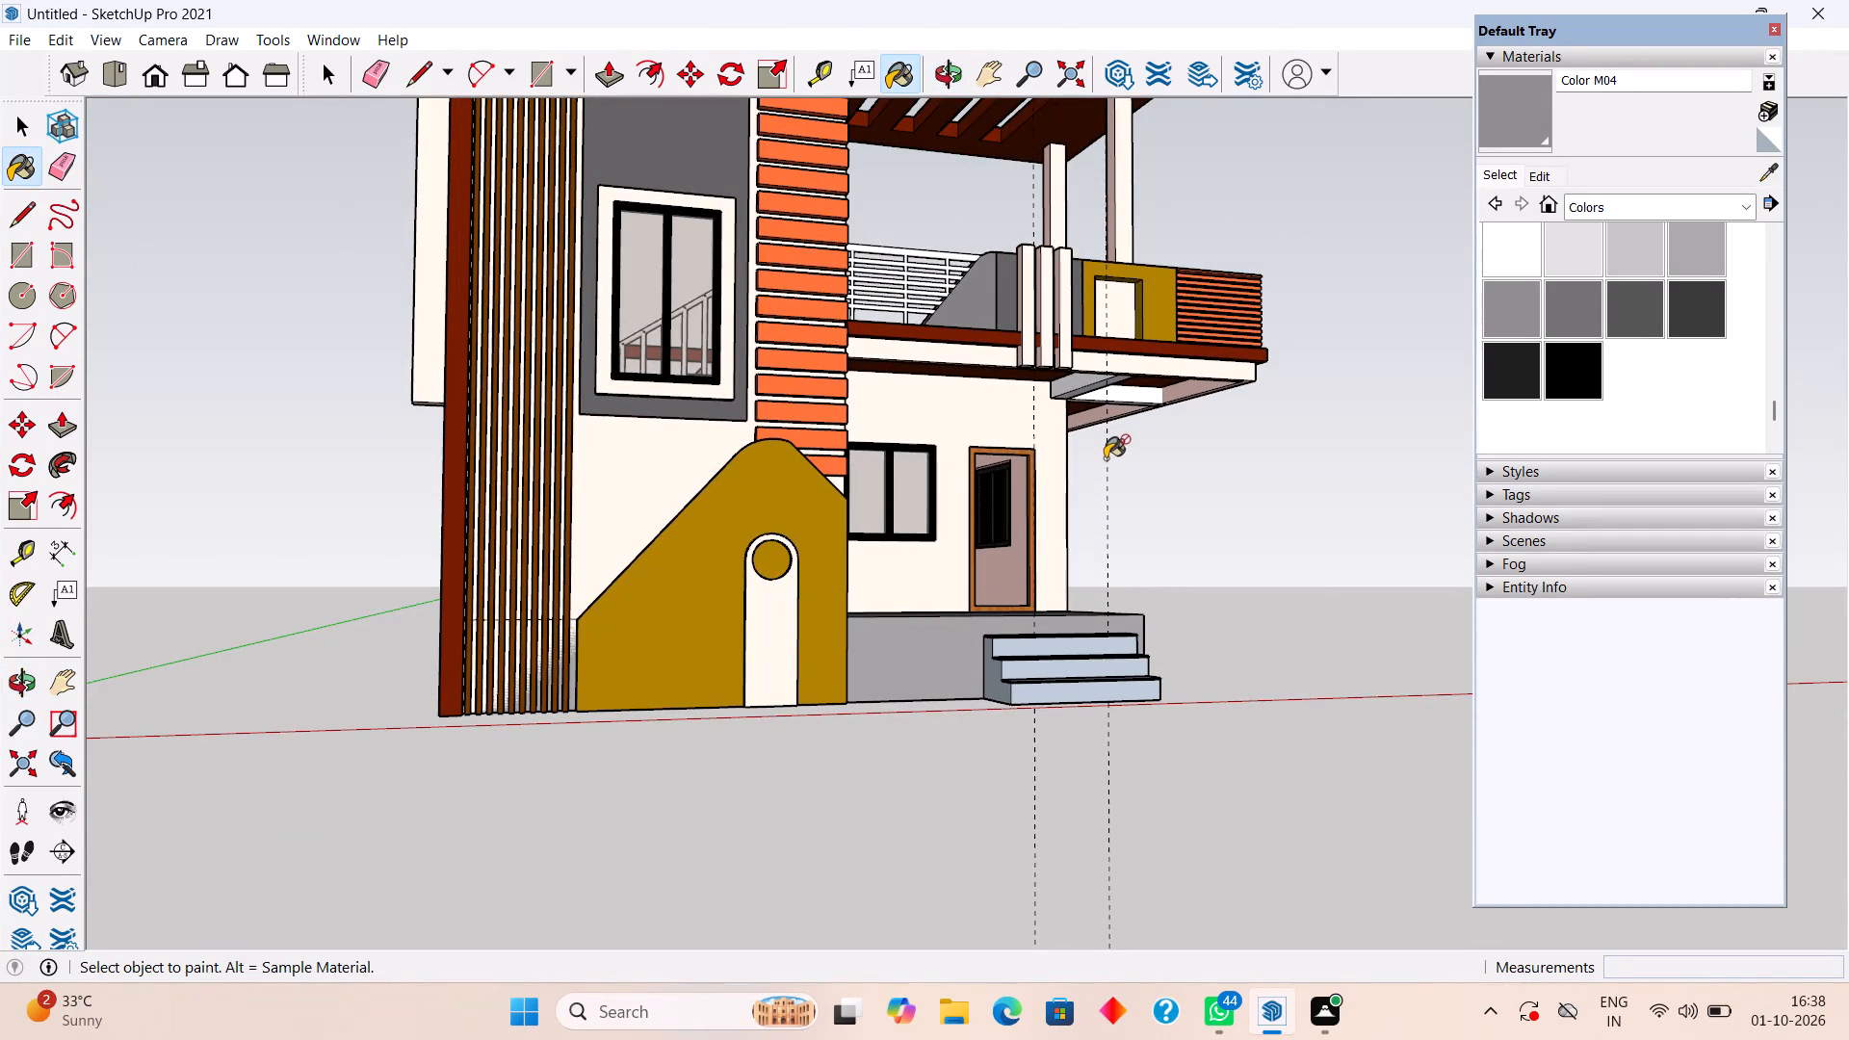
pyautogui.scroll(-4, 1107, 455)
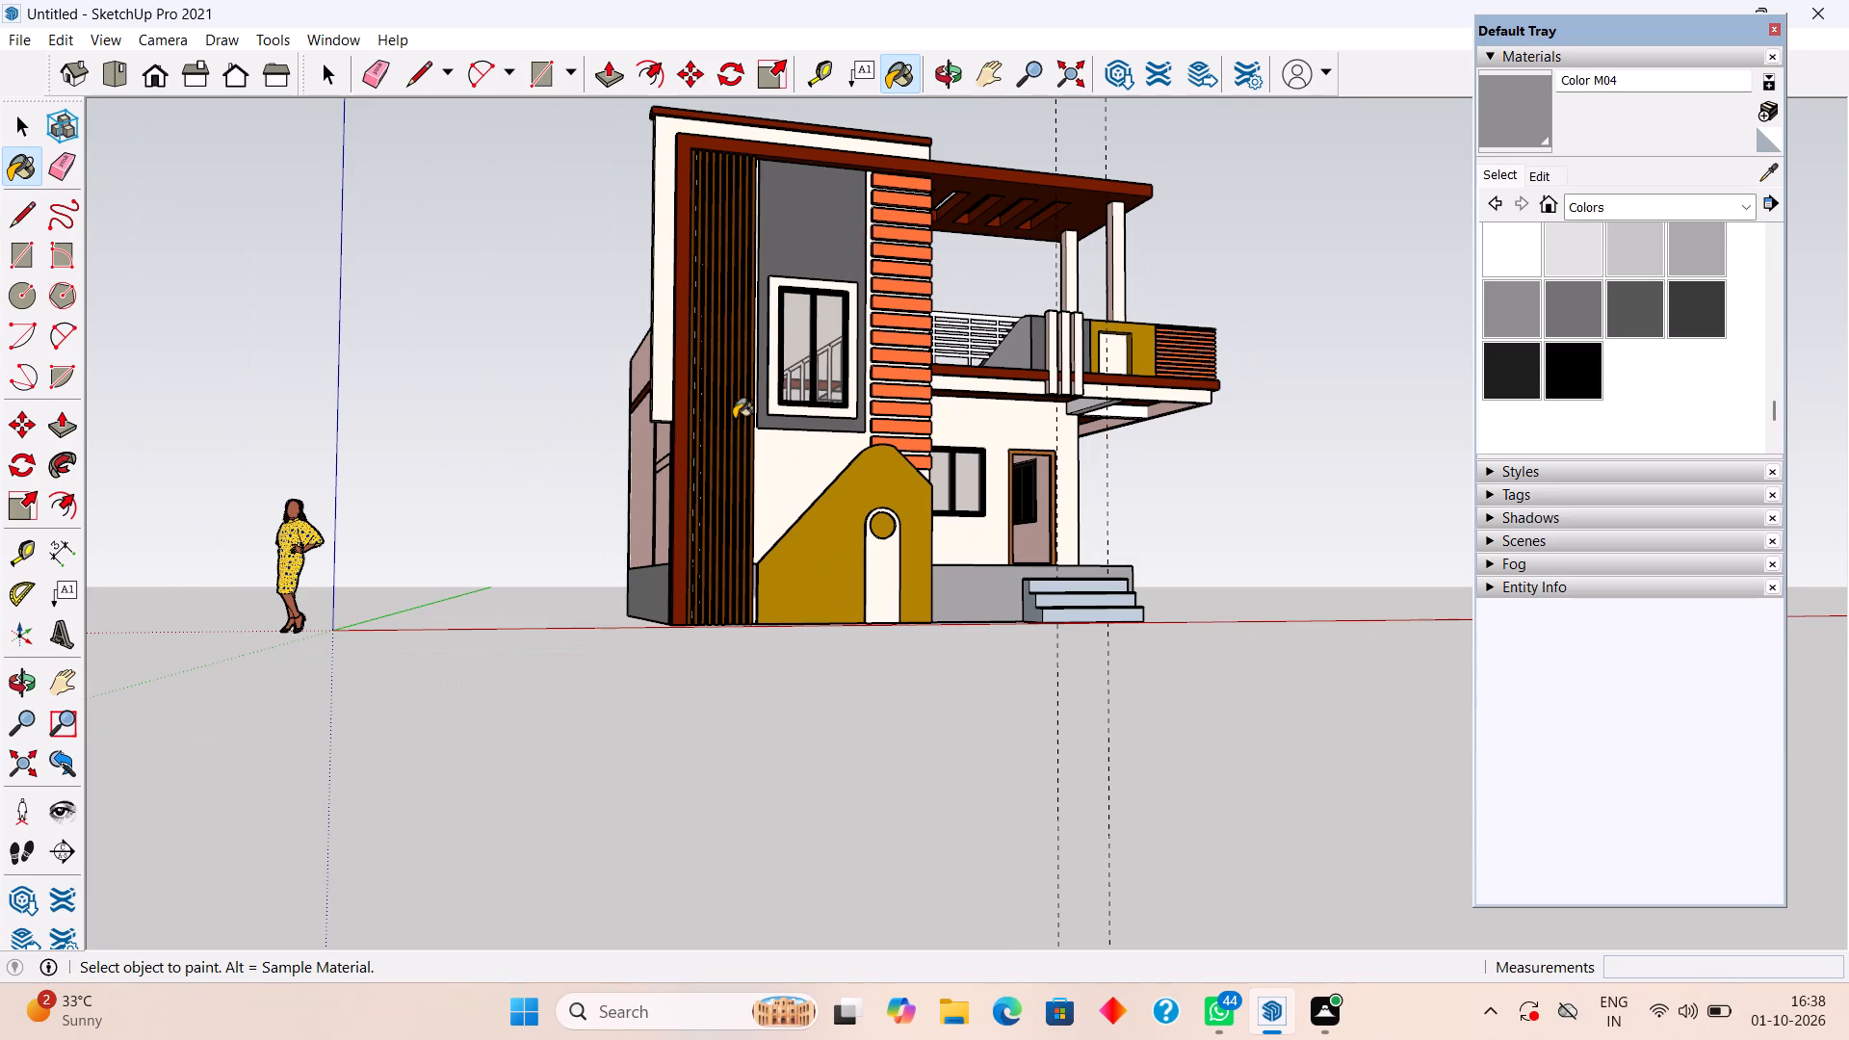
pyautogui.scroll(5, 718, 407)
pyautogui.scroll(-7, 702, 393)
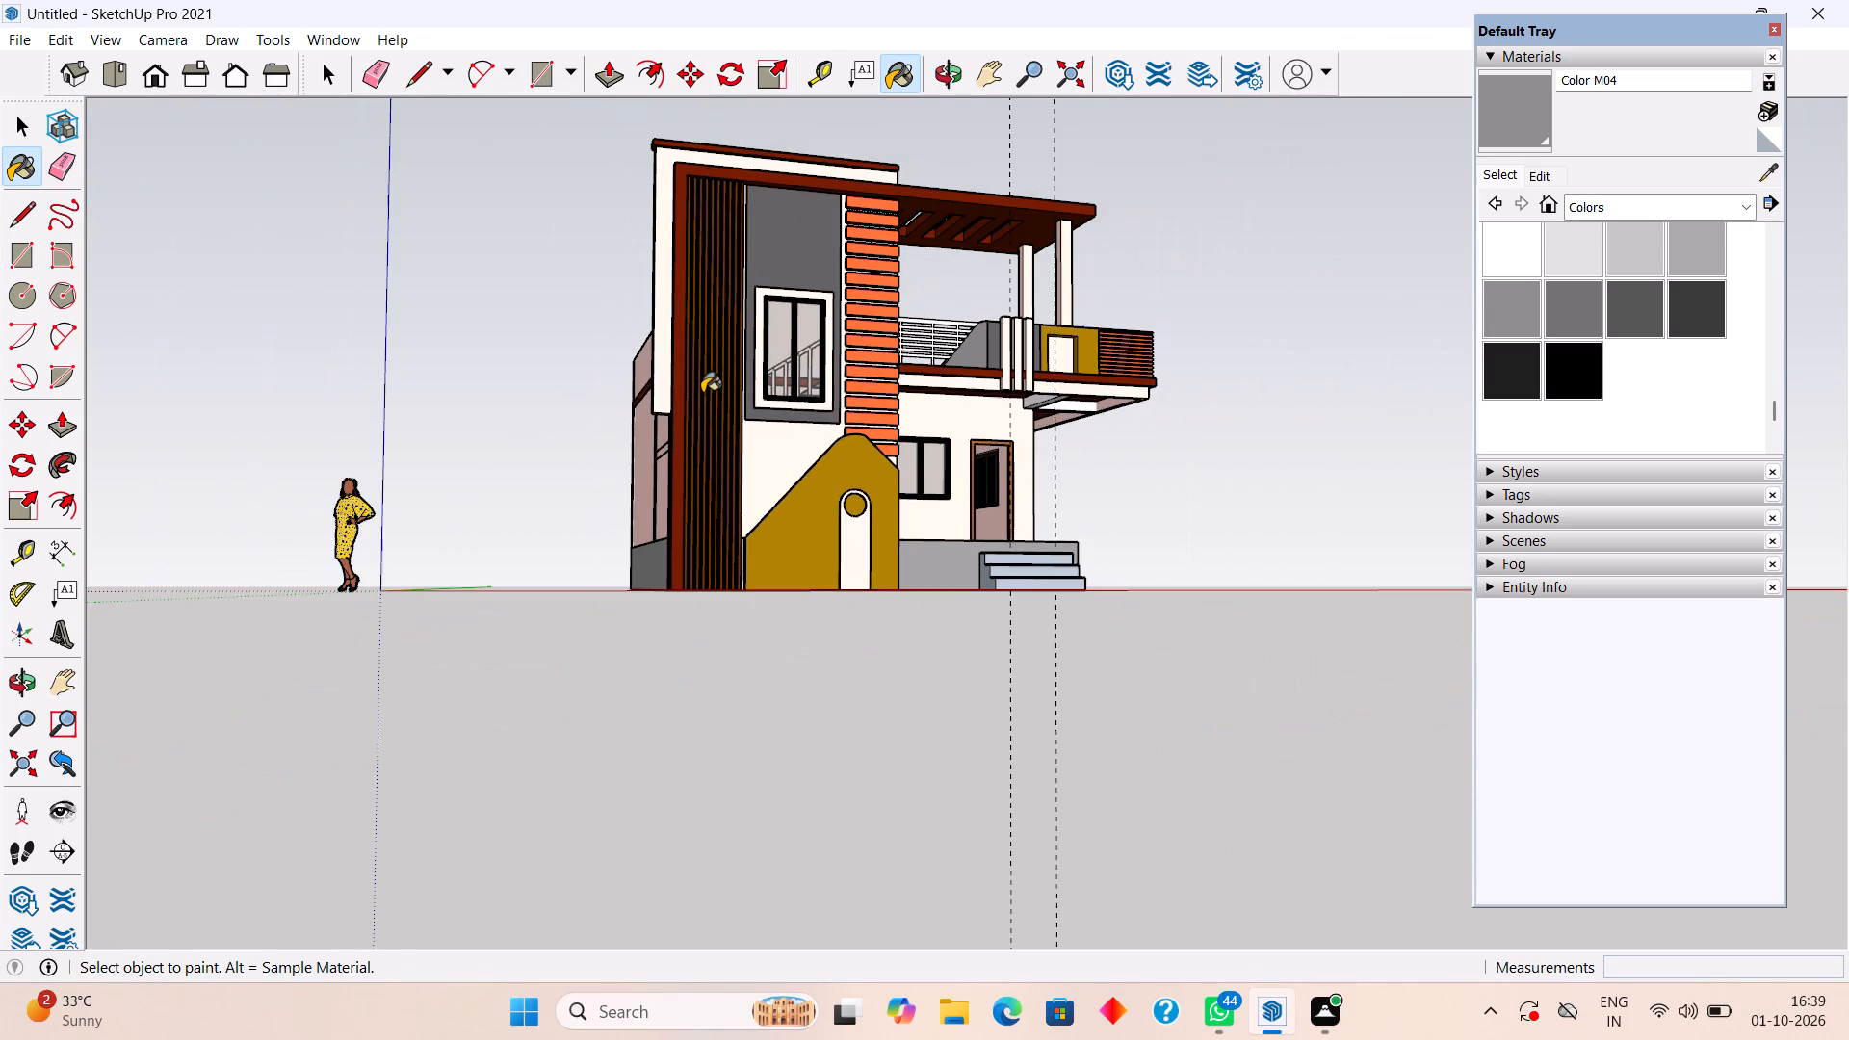
pyautogui.scroll(-2, 702, 393)
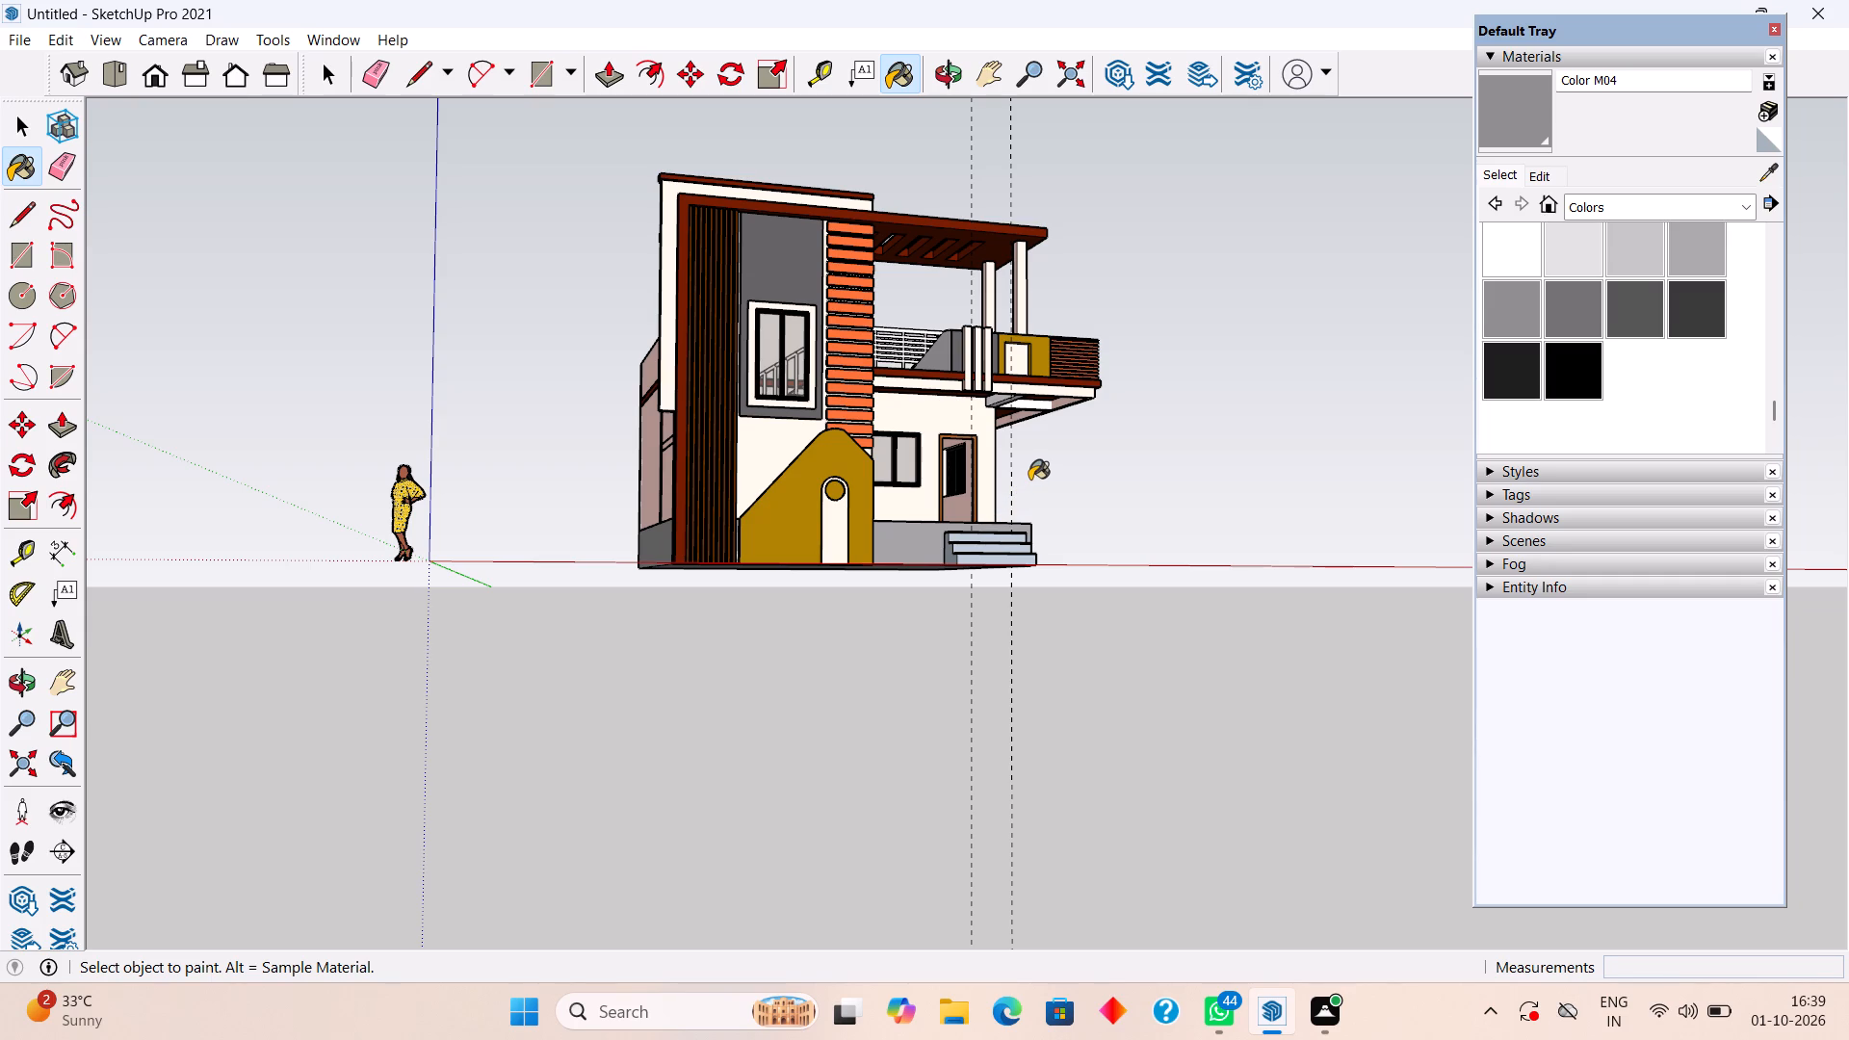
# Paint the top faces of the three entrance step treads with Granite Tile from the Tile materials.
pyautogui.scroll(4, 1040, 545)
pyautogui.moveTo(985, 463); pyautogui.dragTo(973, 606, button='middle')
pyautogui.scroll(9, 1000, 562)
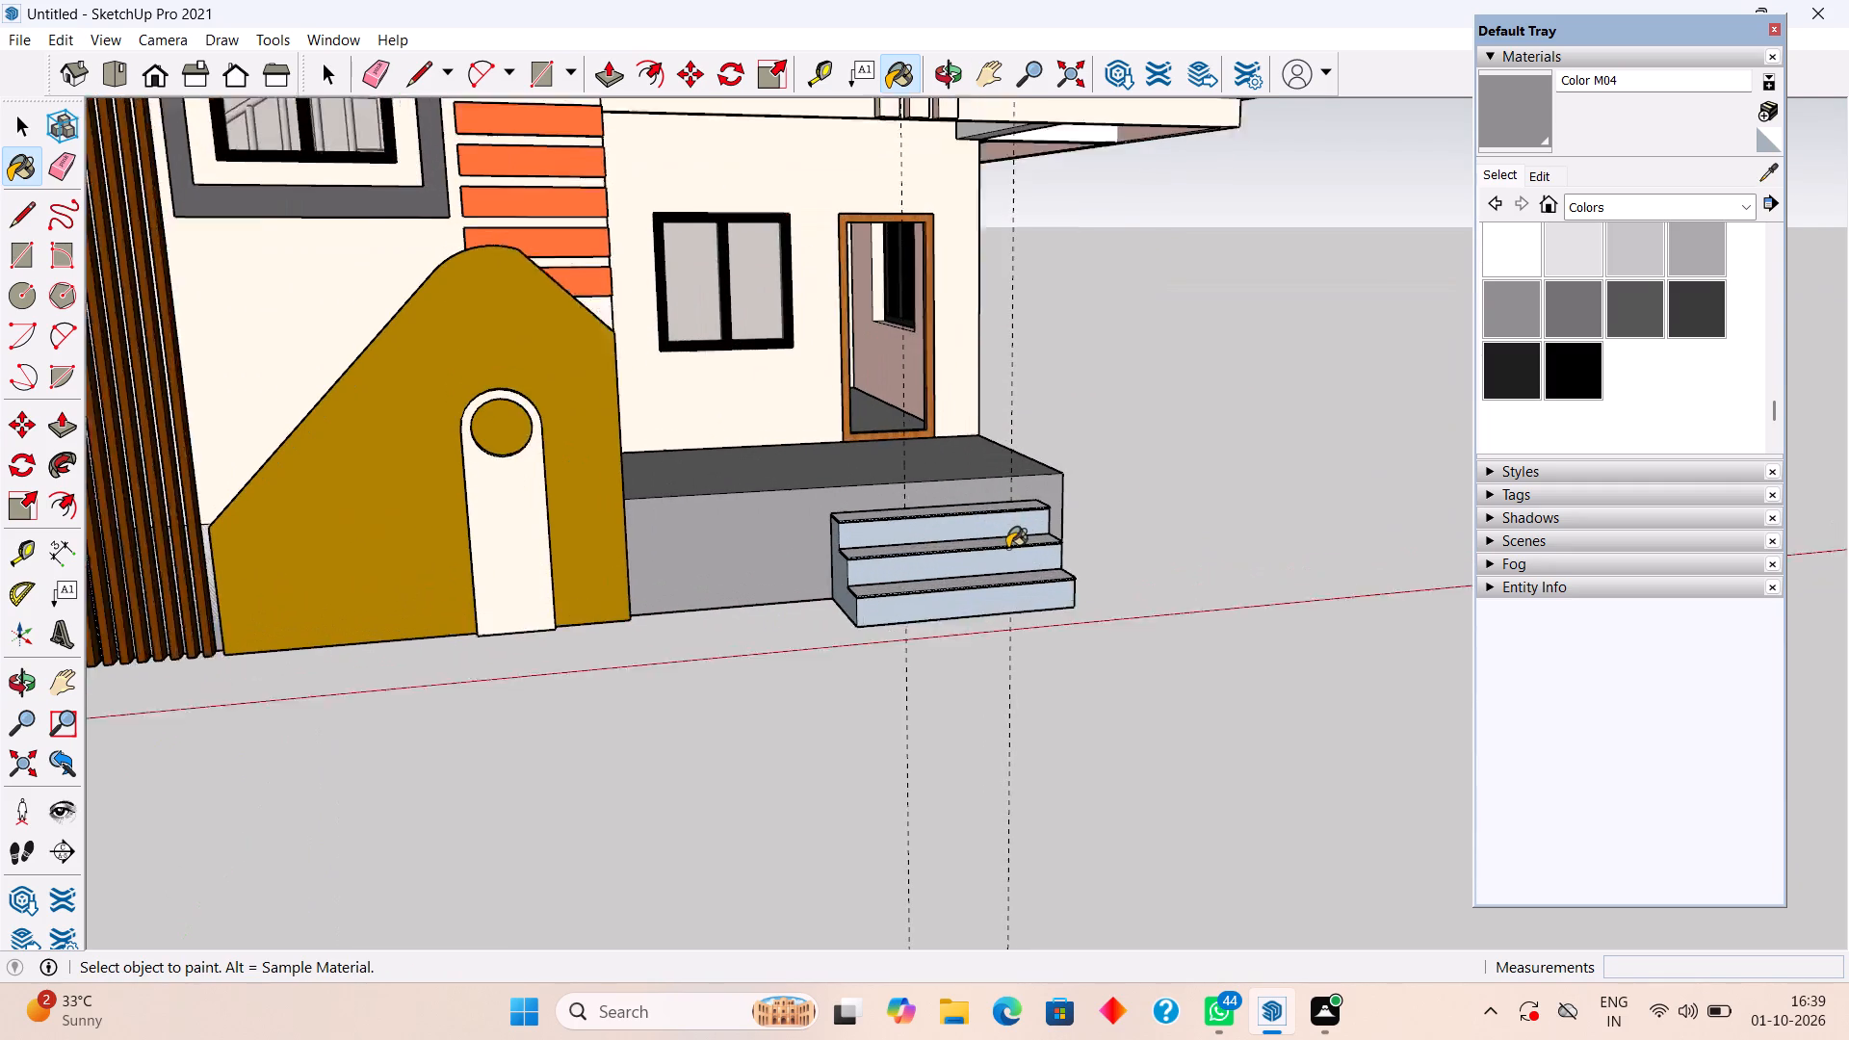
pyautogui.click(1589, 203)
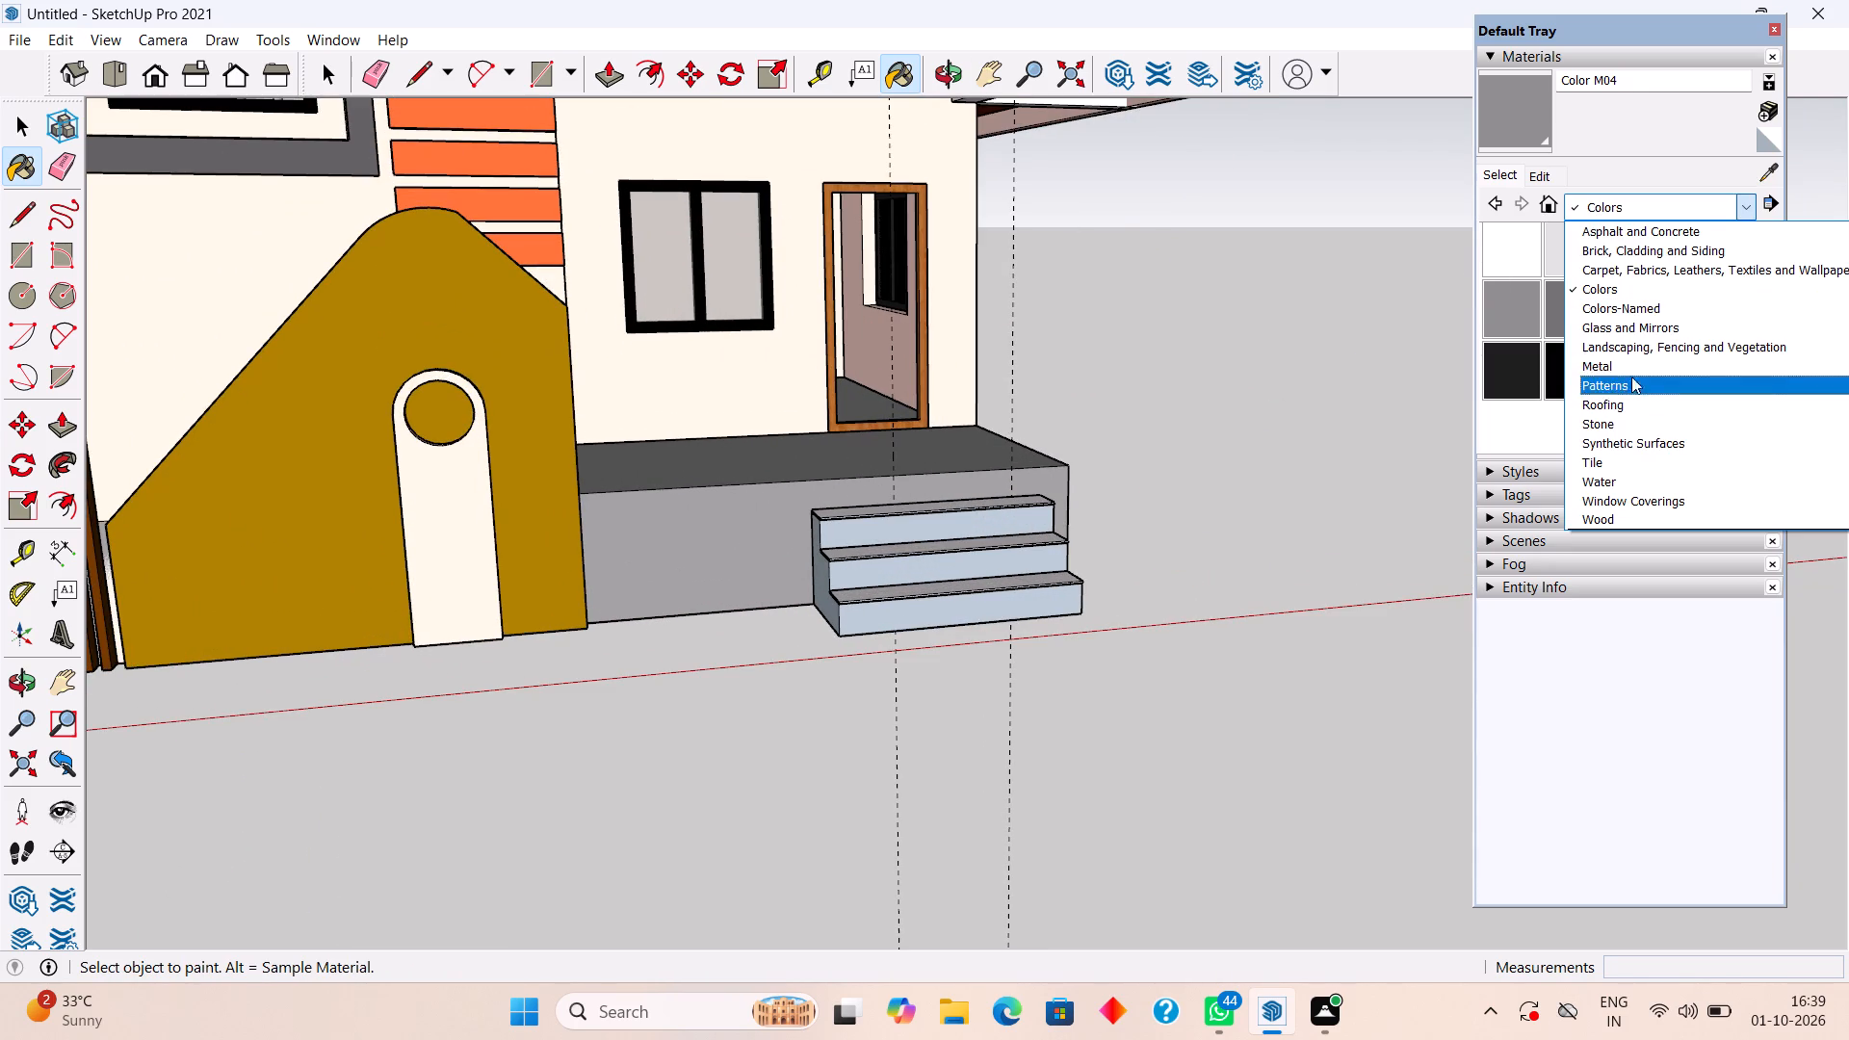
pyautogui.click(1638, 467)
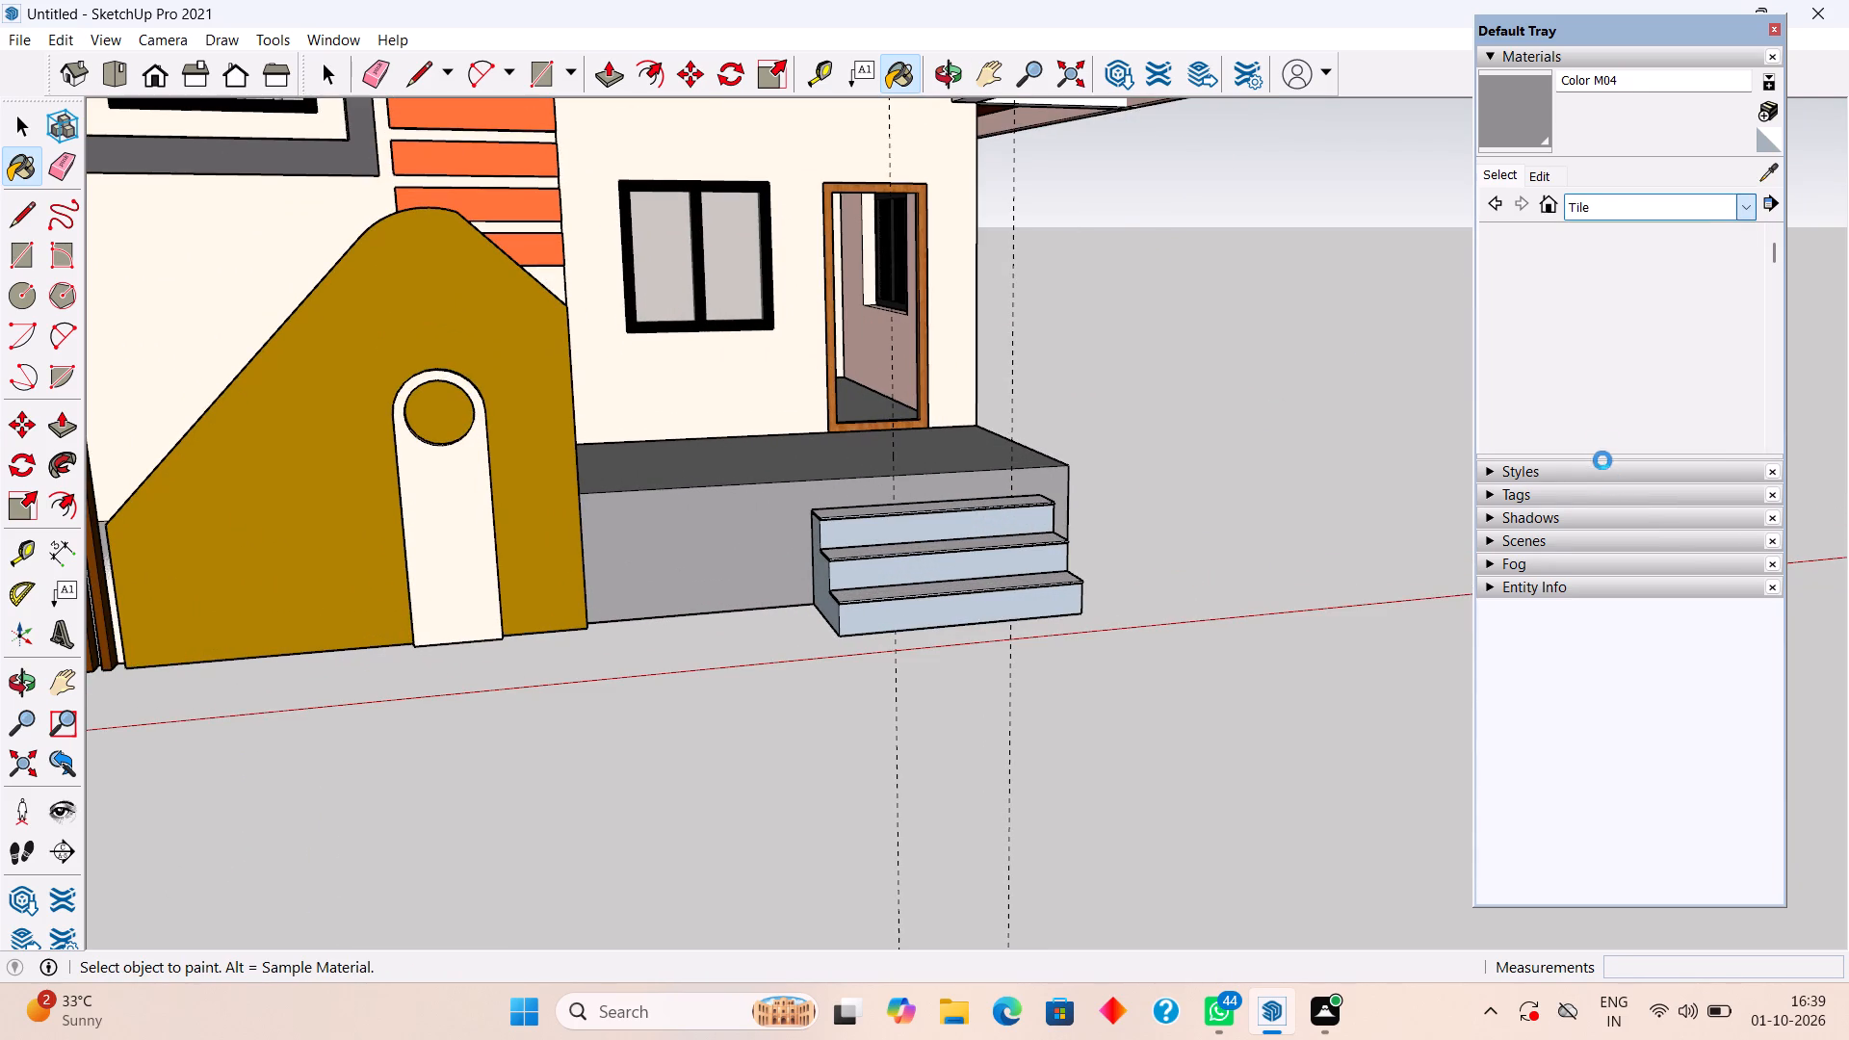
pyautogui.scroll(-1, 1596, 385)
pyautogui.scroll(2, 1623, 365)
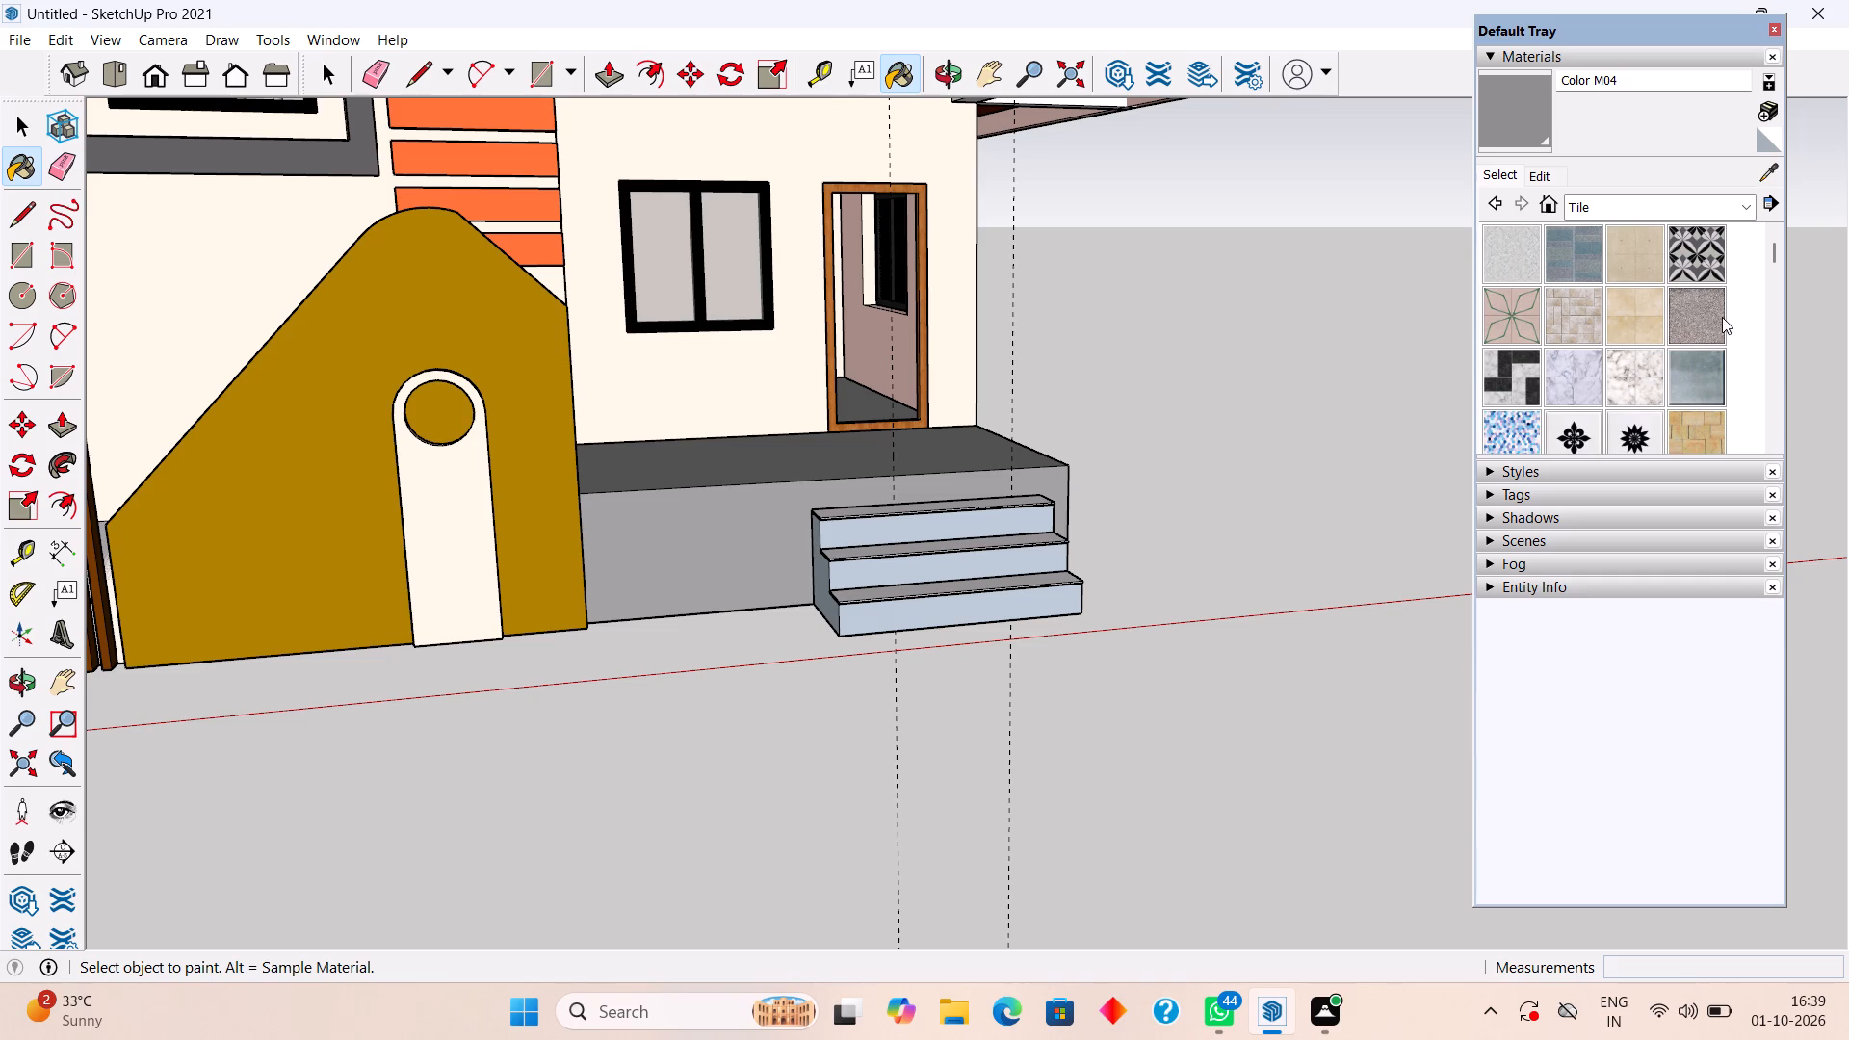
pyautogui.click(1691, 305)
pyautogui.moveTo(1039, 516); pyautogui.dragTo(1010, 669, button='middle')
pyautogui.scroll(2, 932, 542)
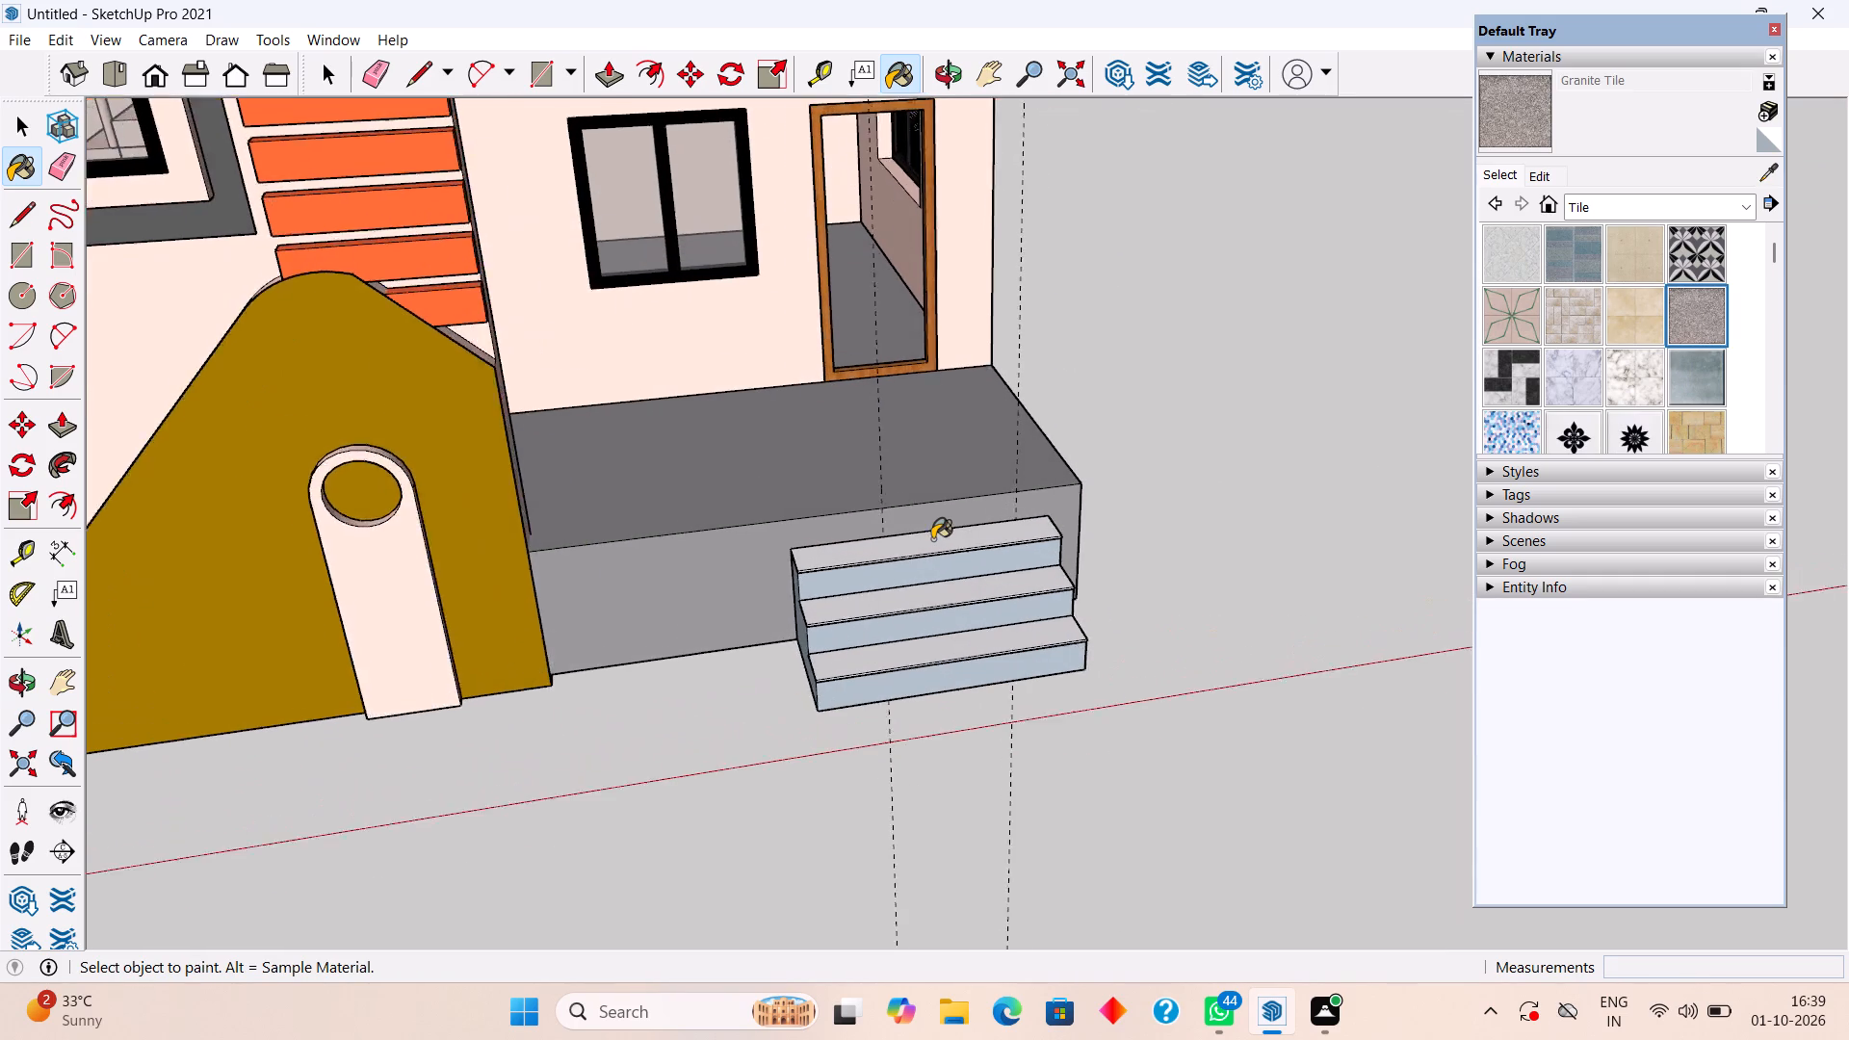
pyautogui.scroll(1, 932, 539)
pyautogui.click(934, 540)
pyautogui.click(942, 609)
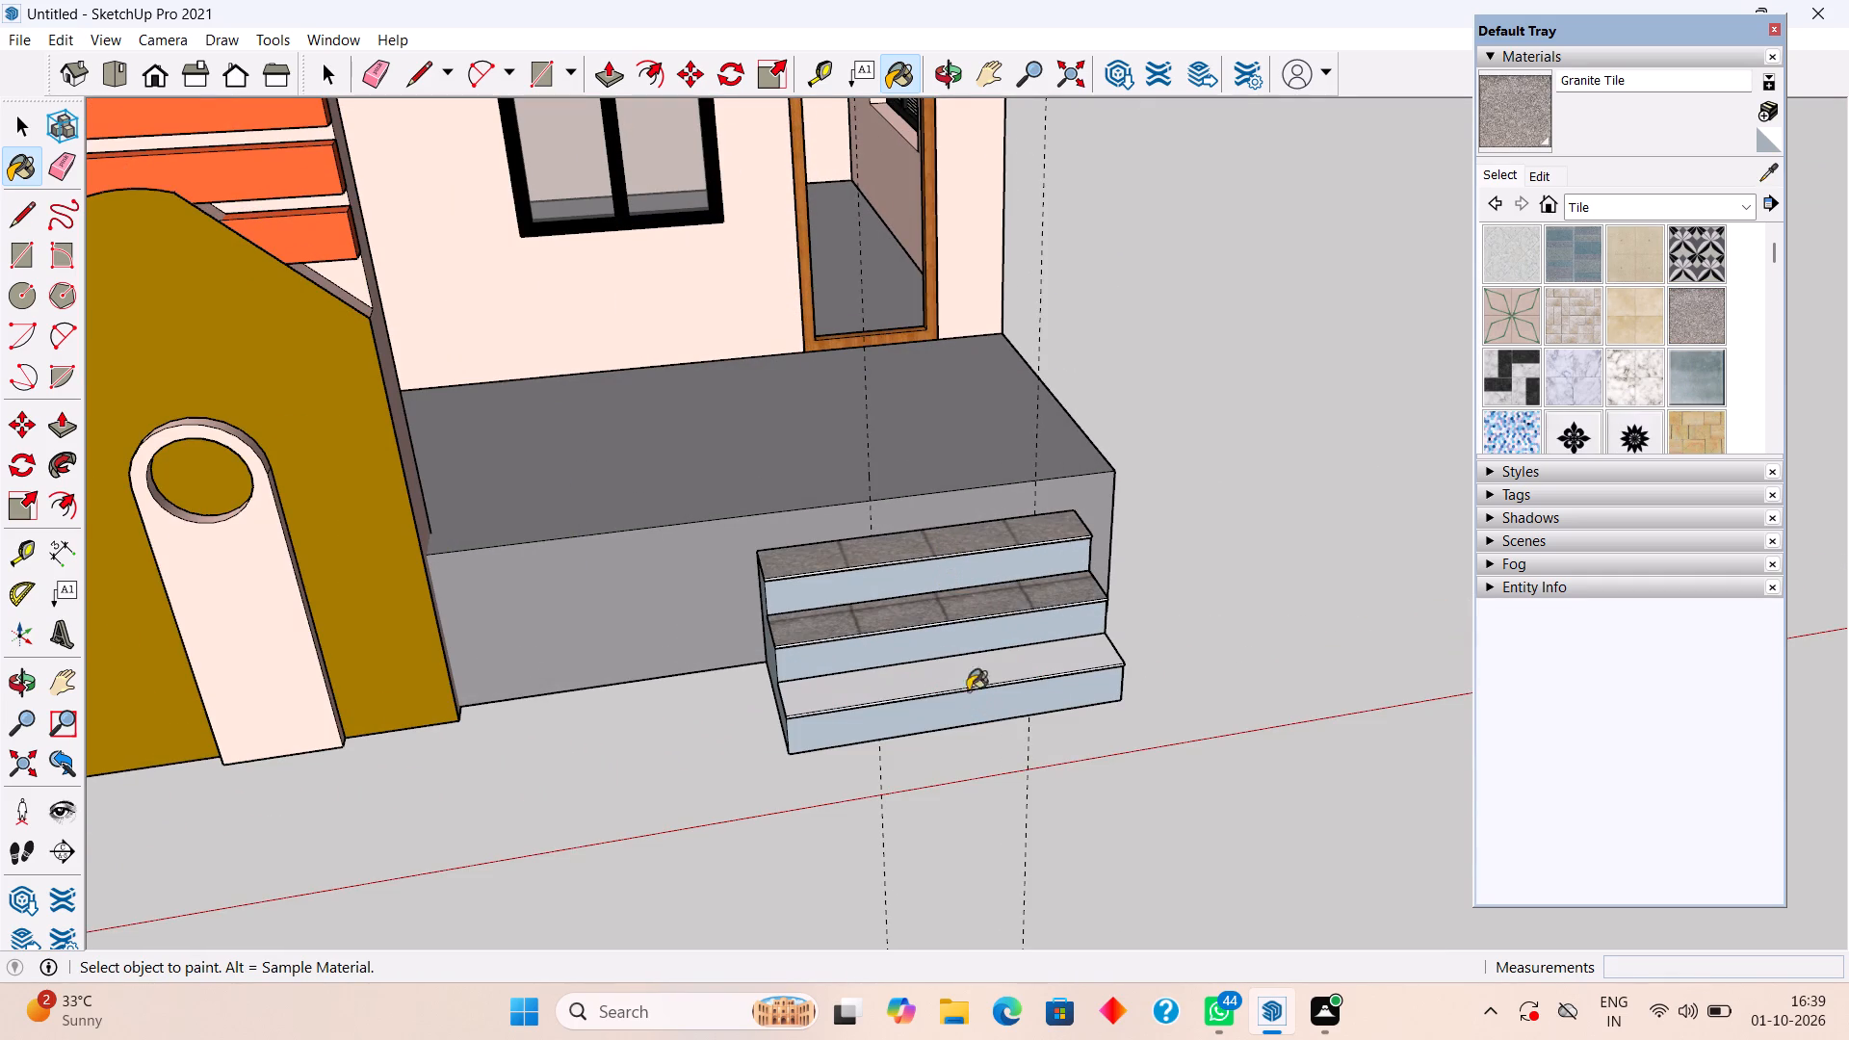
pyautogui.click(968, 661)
# Paint the top faces of all three entrance treads with the Tile Mosaic Multi material.
pyautogui.moveTo(1012, 634); pyautogui.dragTo(773, 552, button='middle')
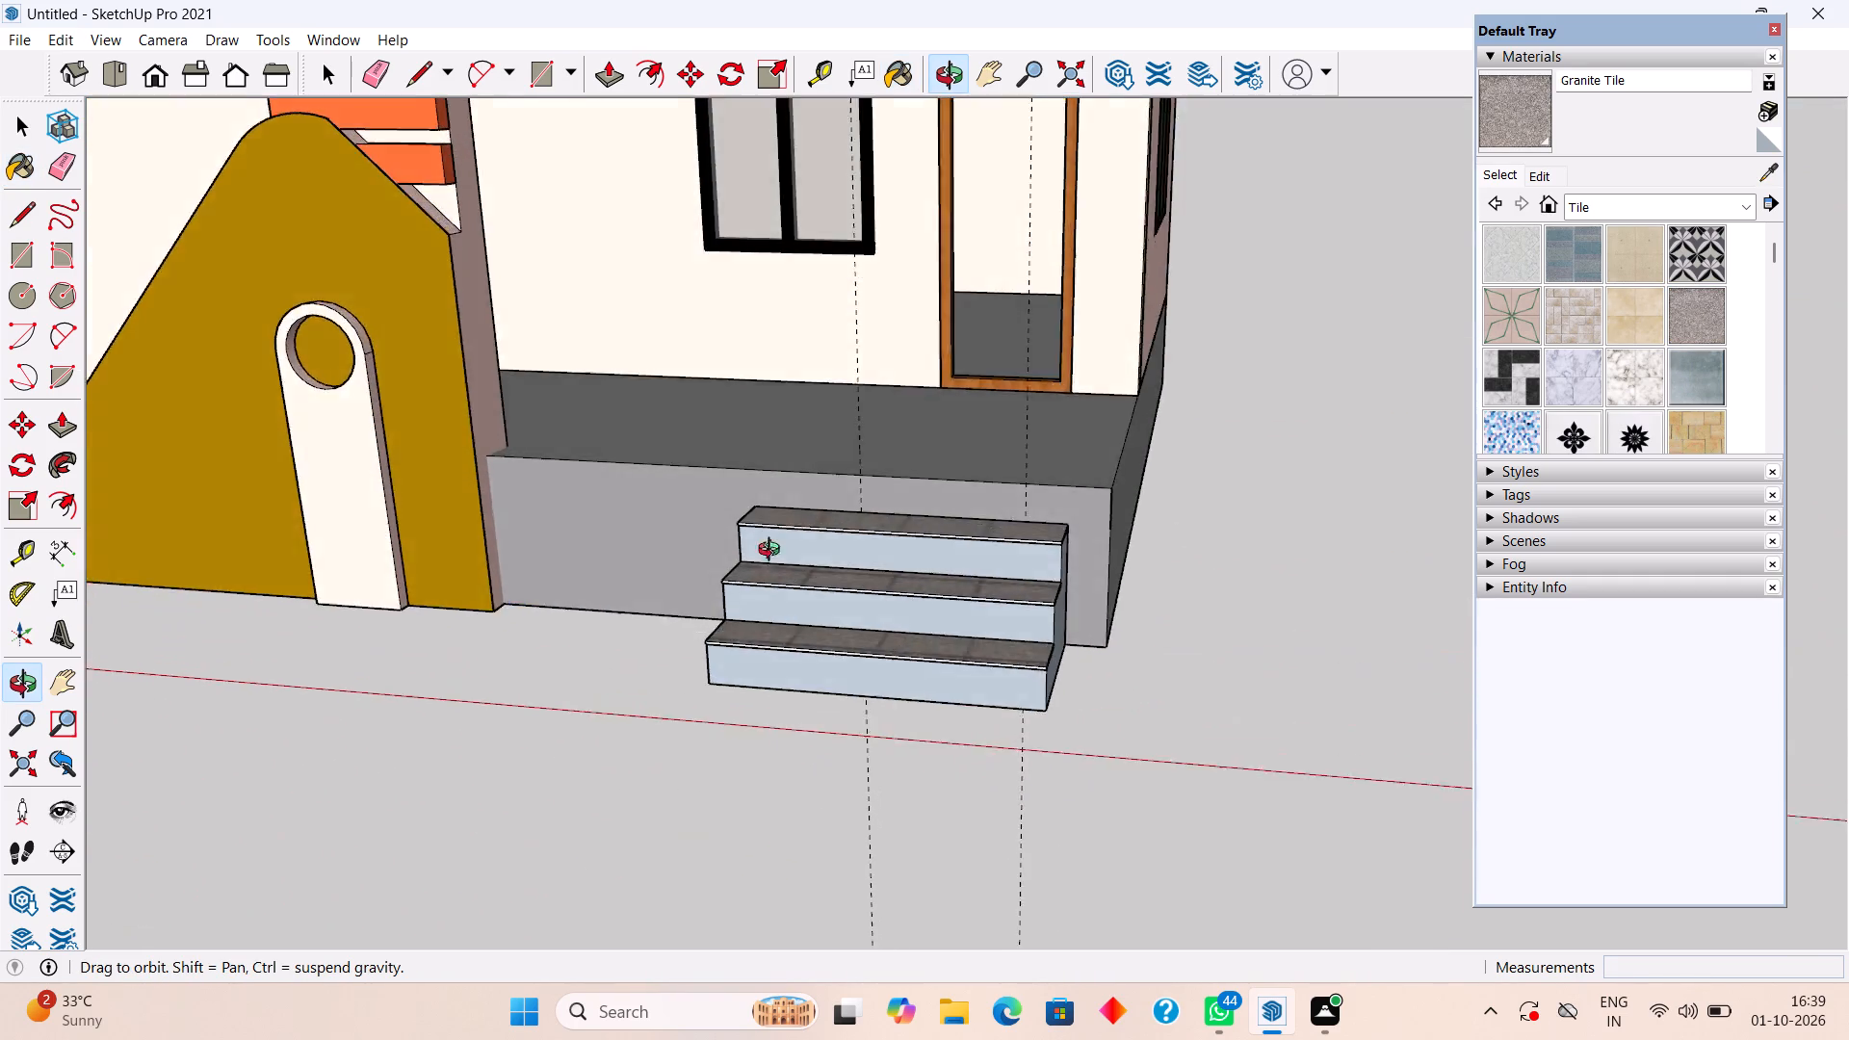
pyautogui.moveTo(773, 552); pyautogui.dragTo(862, 619, button='middle')
pyautogui.scroll(-3, 780, 569)
pyautogui.scroll(-3, 1635, 307)
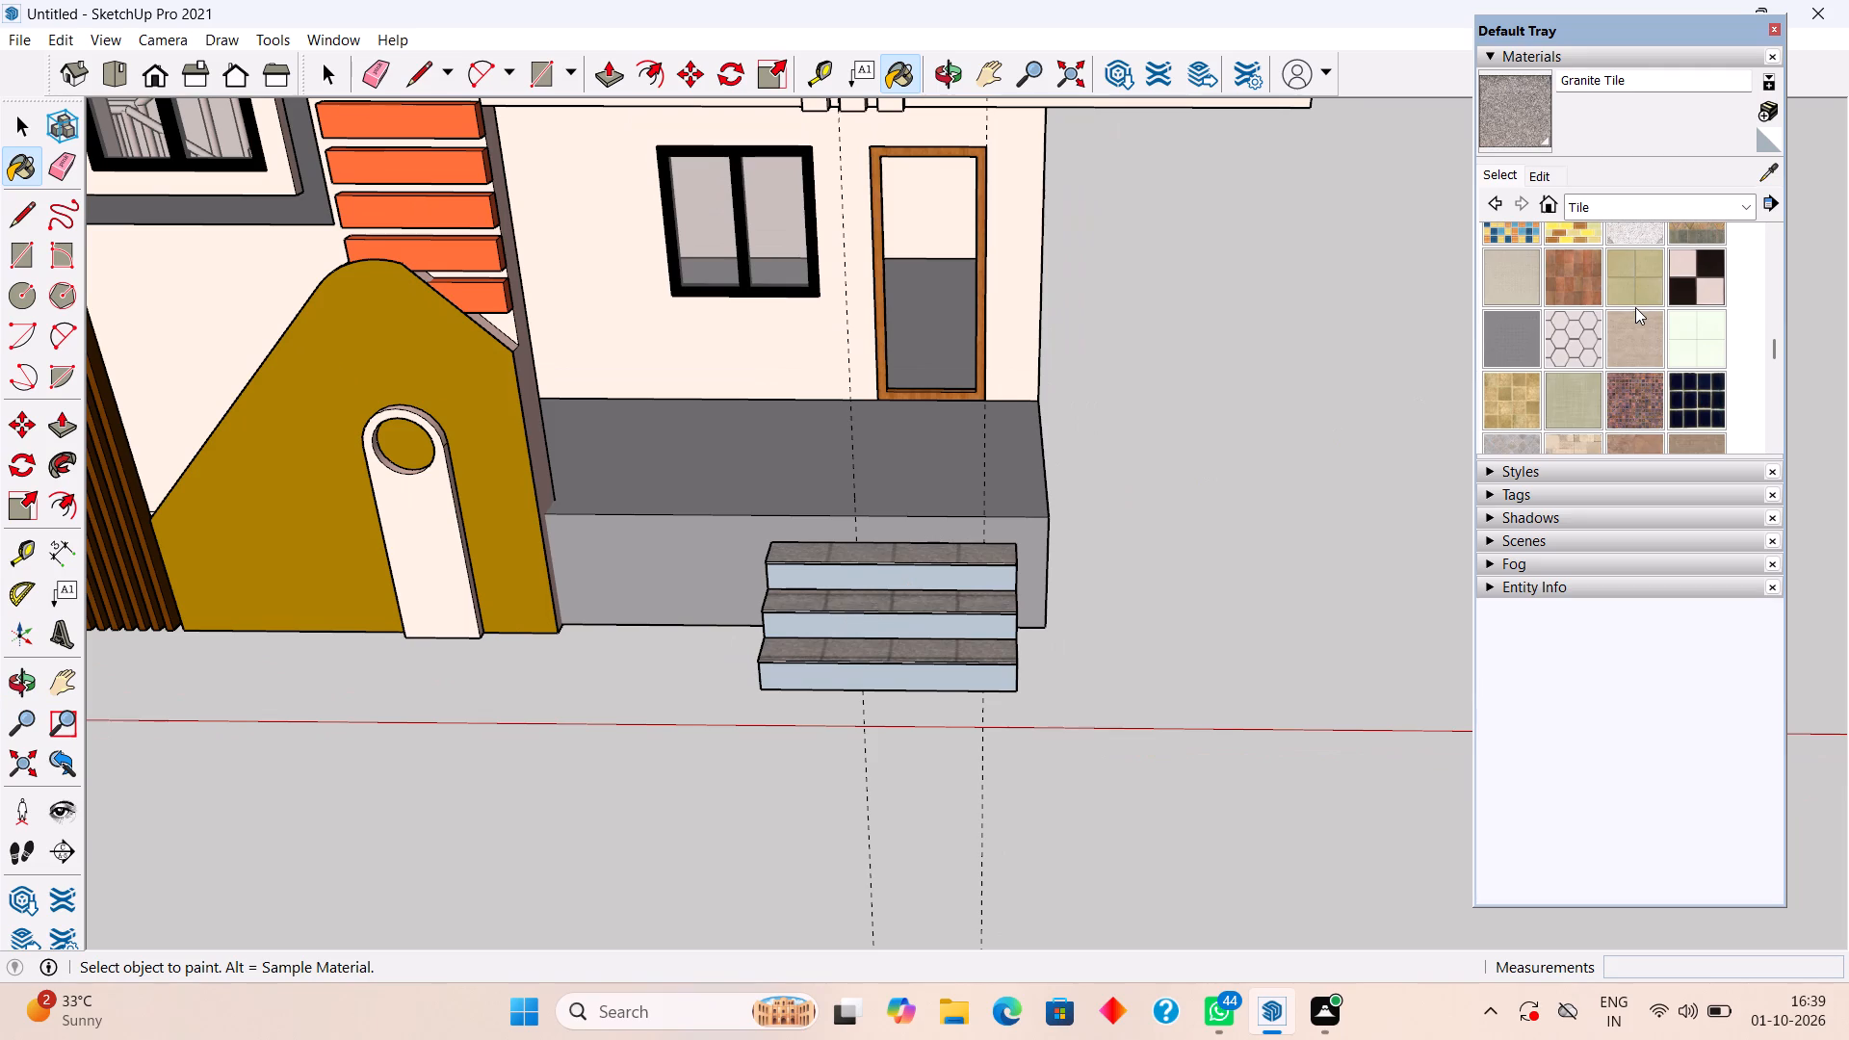
pyautogui.click(1652, 387)
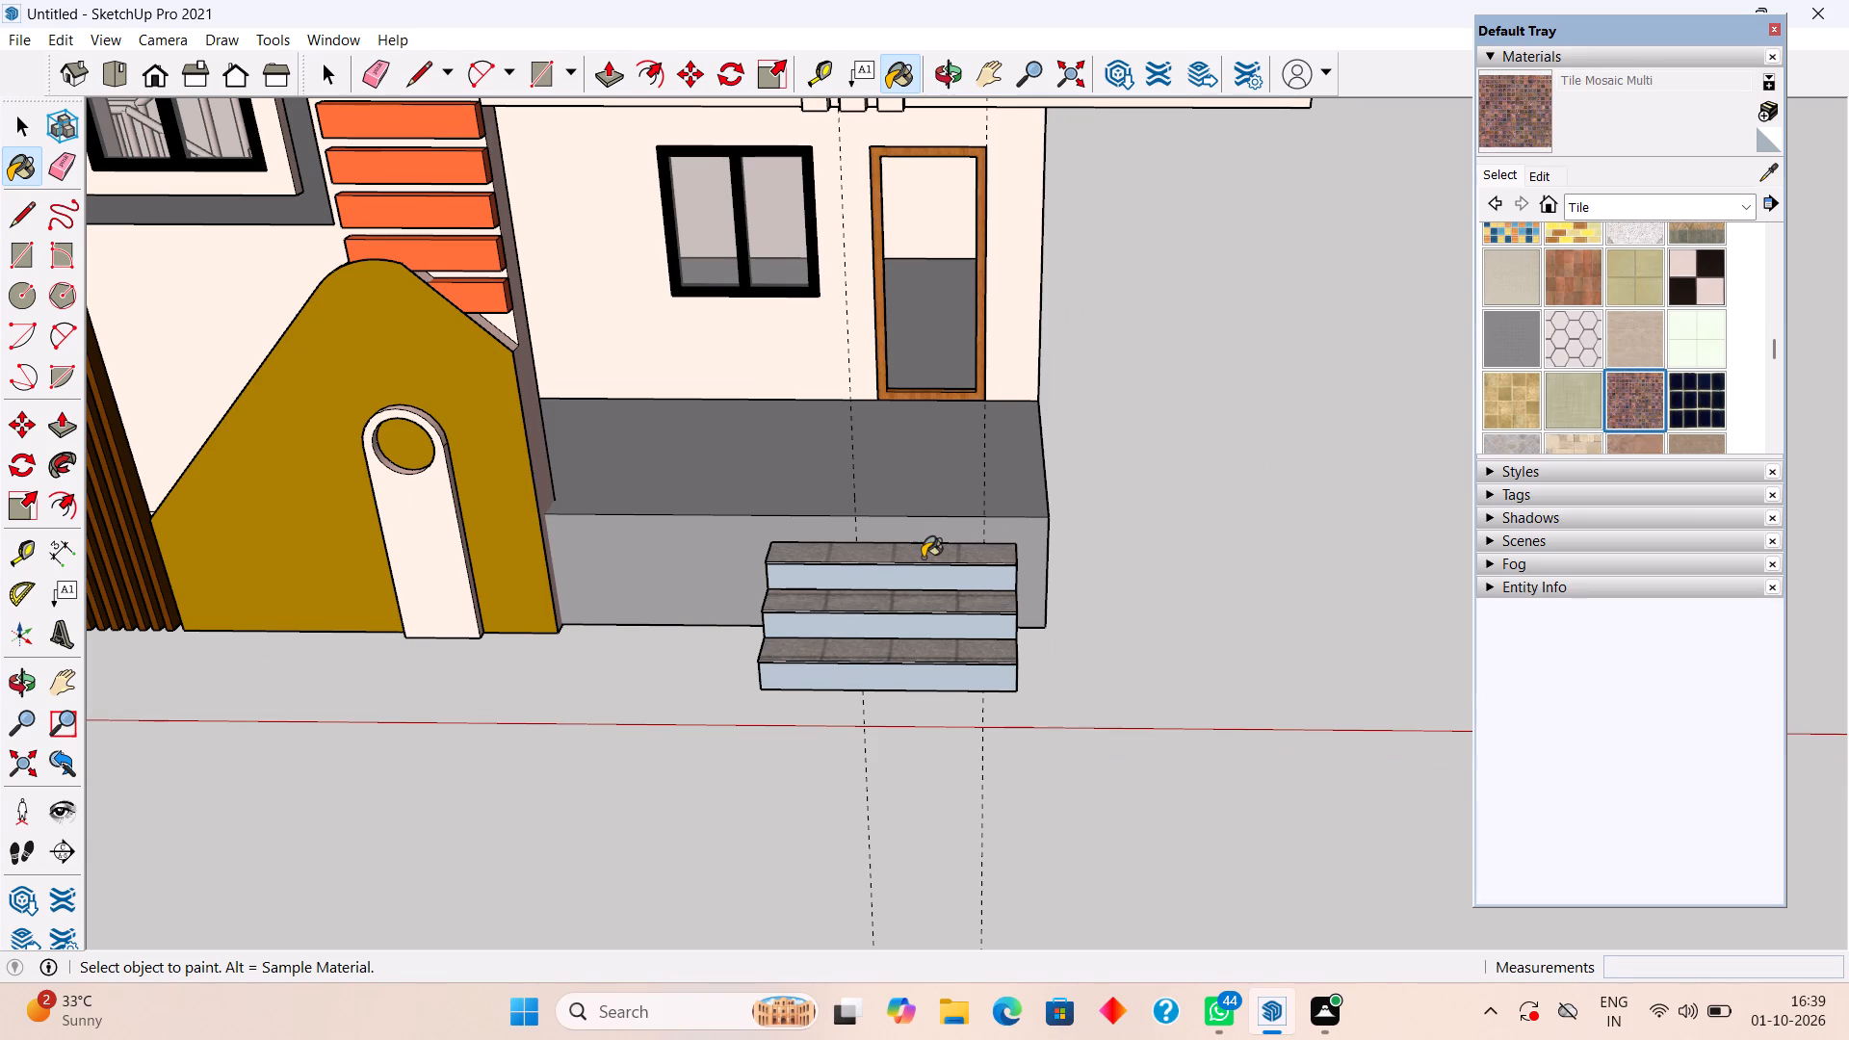
pyautogui.click(923, 558)
pyautogui.click(933, 612)
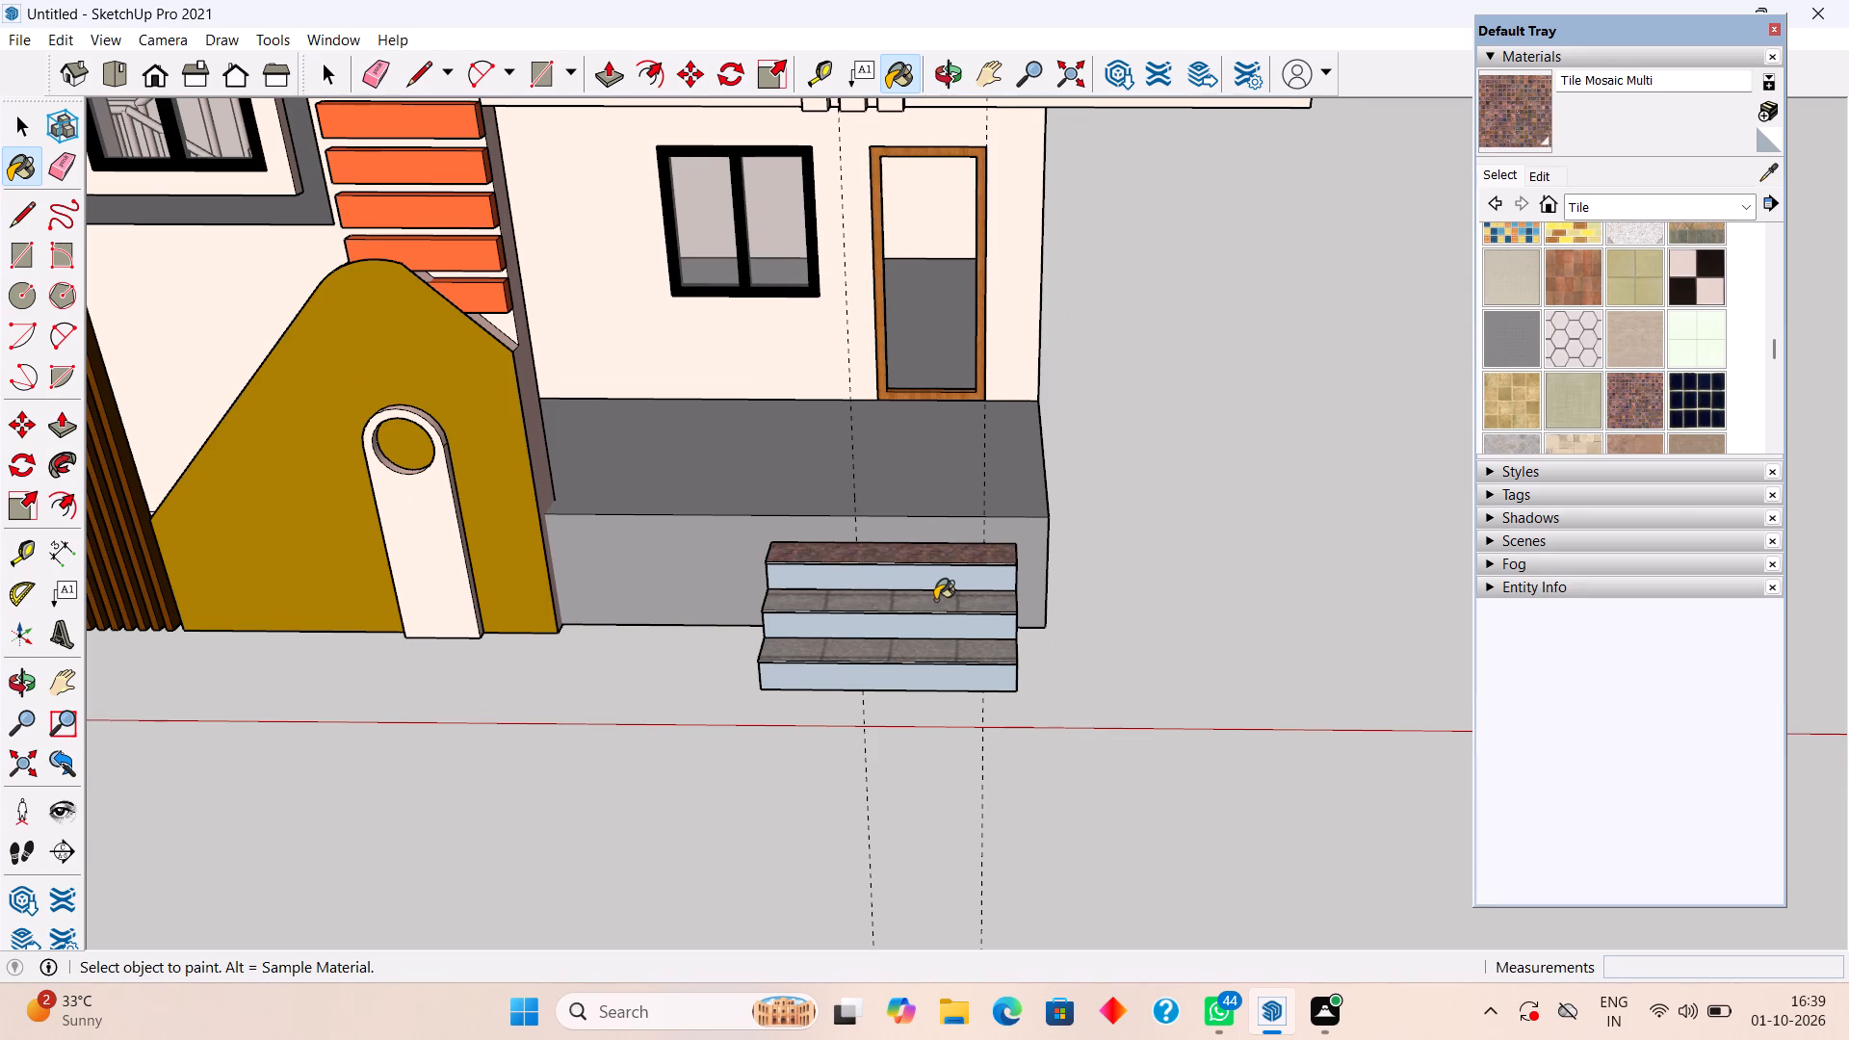
pyautogui.click(936, 598)
pyautogui.click(949, 648)
pyautogui.scroll(-5, 986, 543)
pyautogui.press('space')
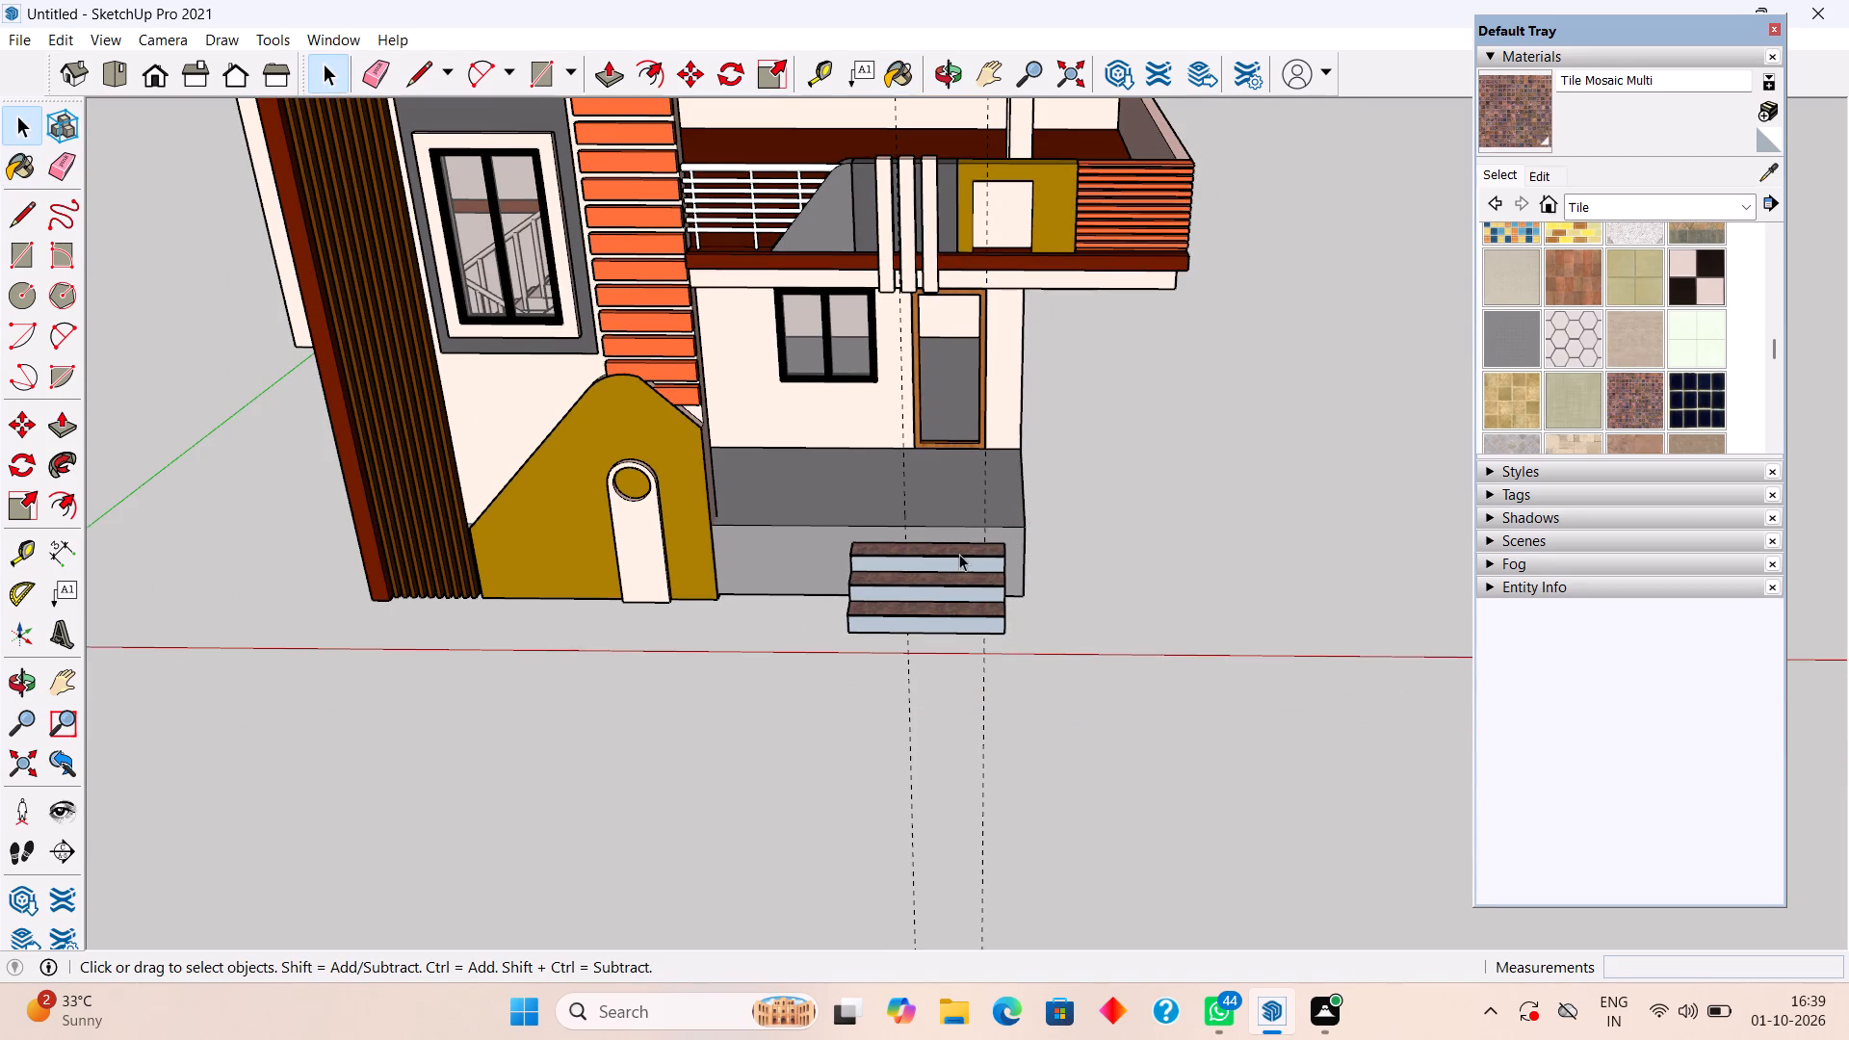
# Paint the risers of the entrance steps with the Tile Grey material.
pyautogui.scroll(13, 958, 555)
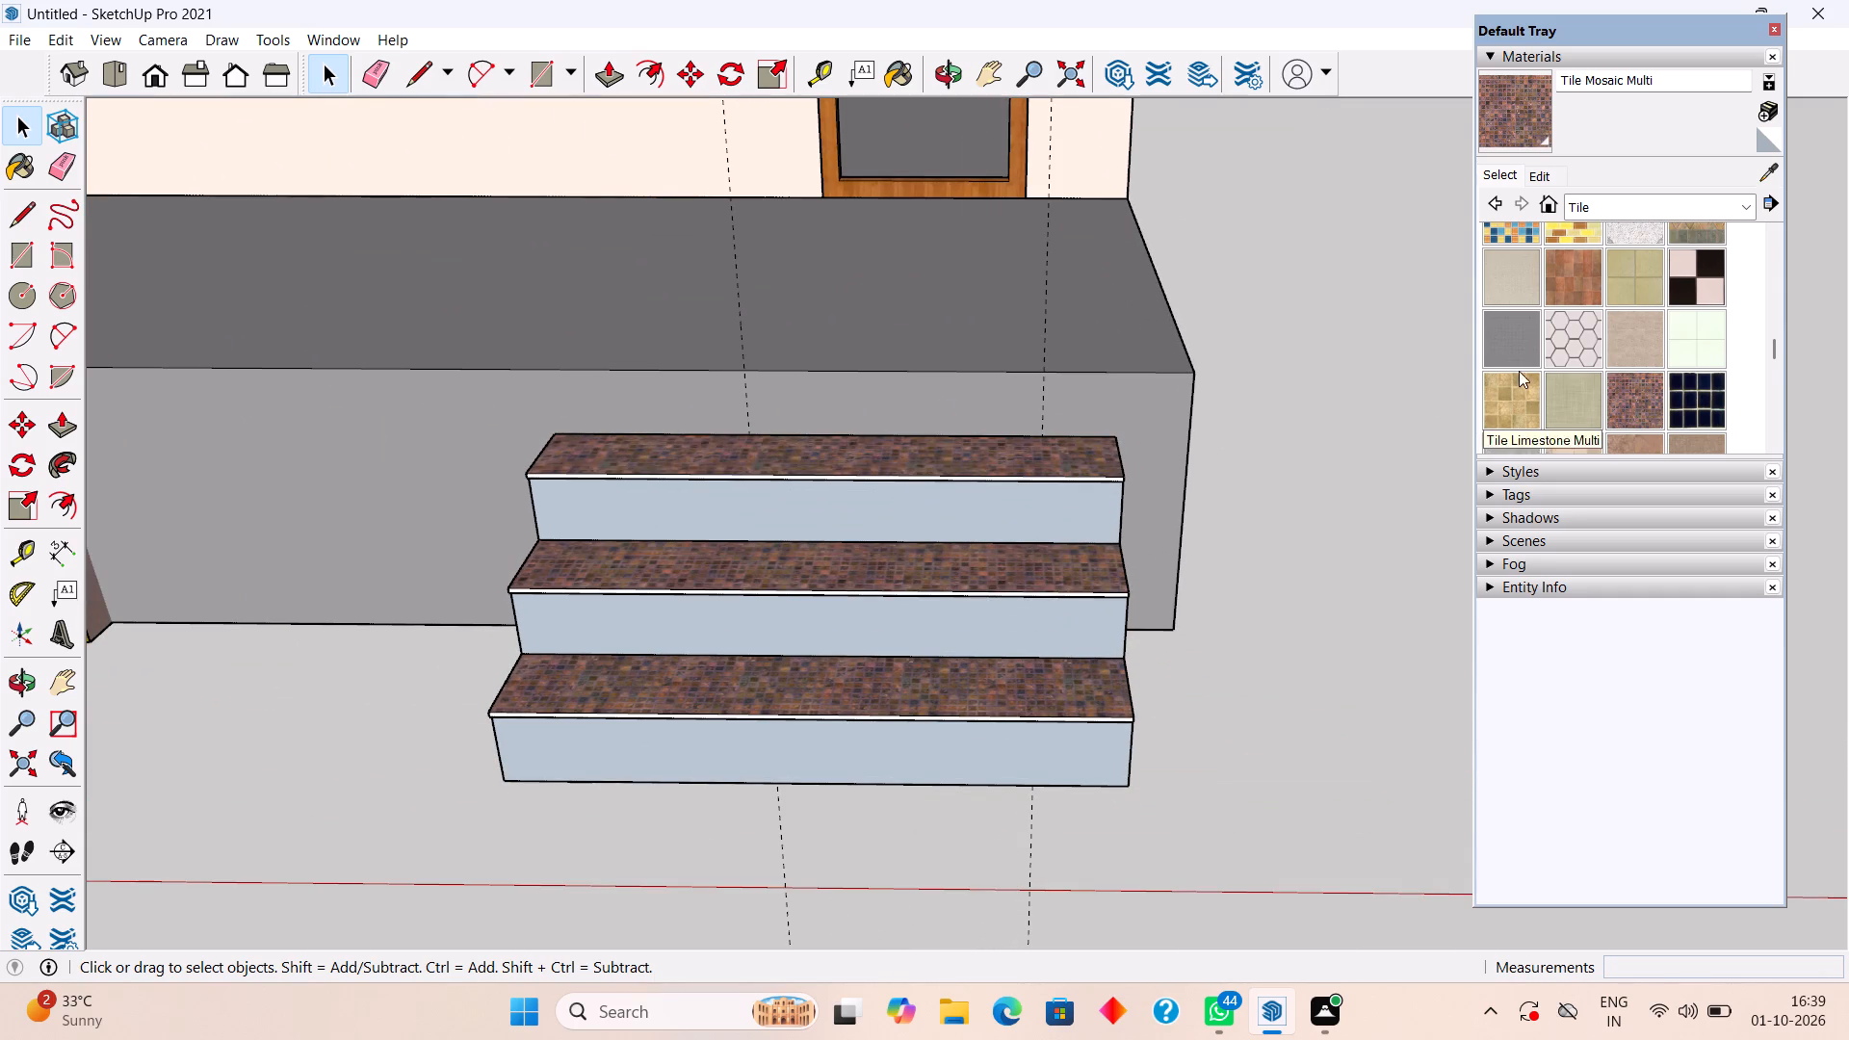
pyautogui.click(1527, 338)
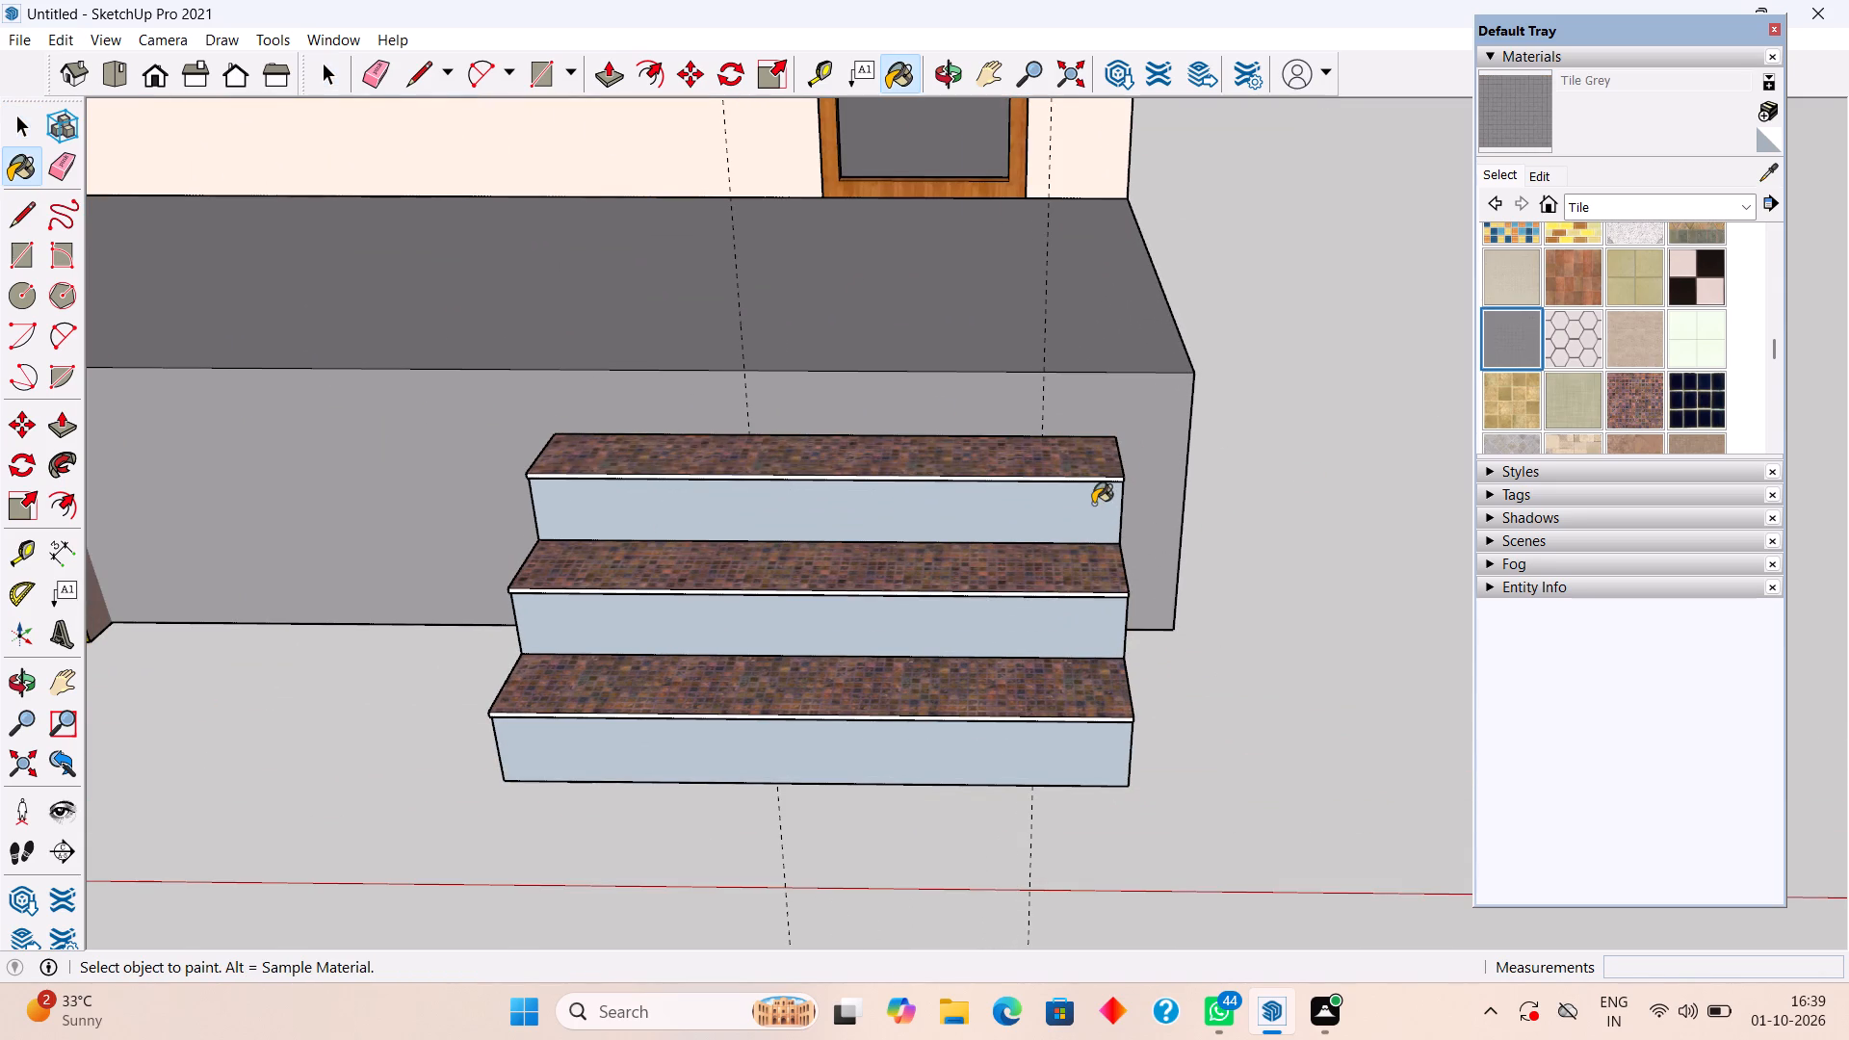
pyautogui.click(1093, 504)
# Paint the risers of the entrance steps with the grey Color M05 from the Colors materials.
pyautogui.scroll(-1, 1567, 357)
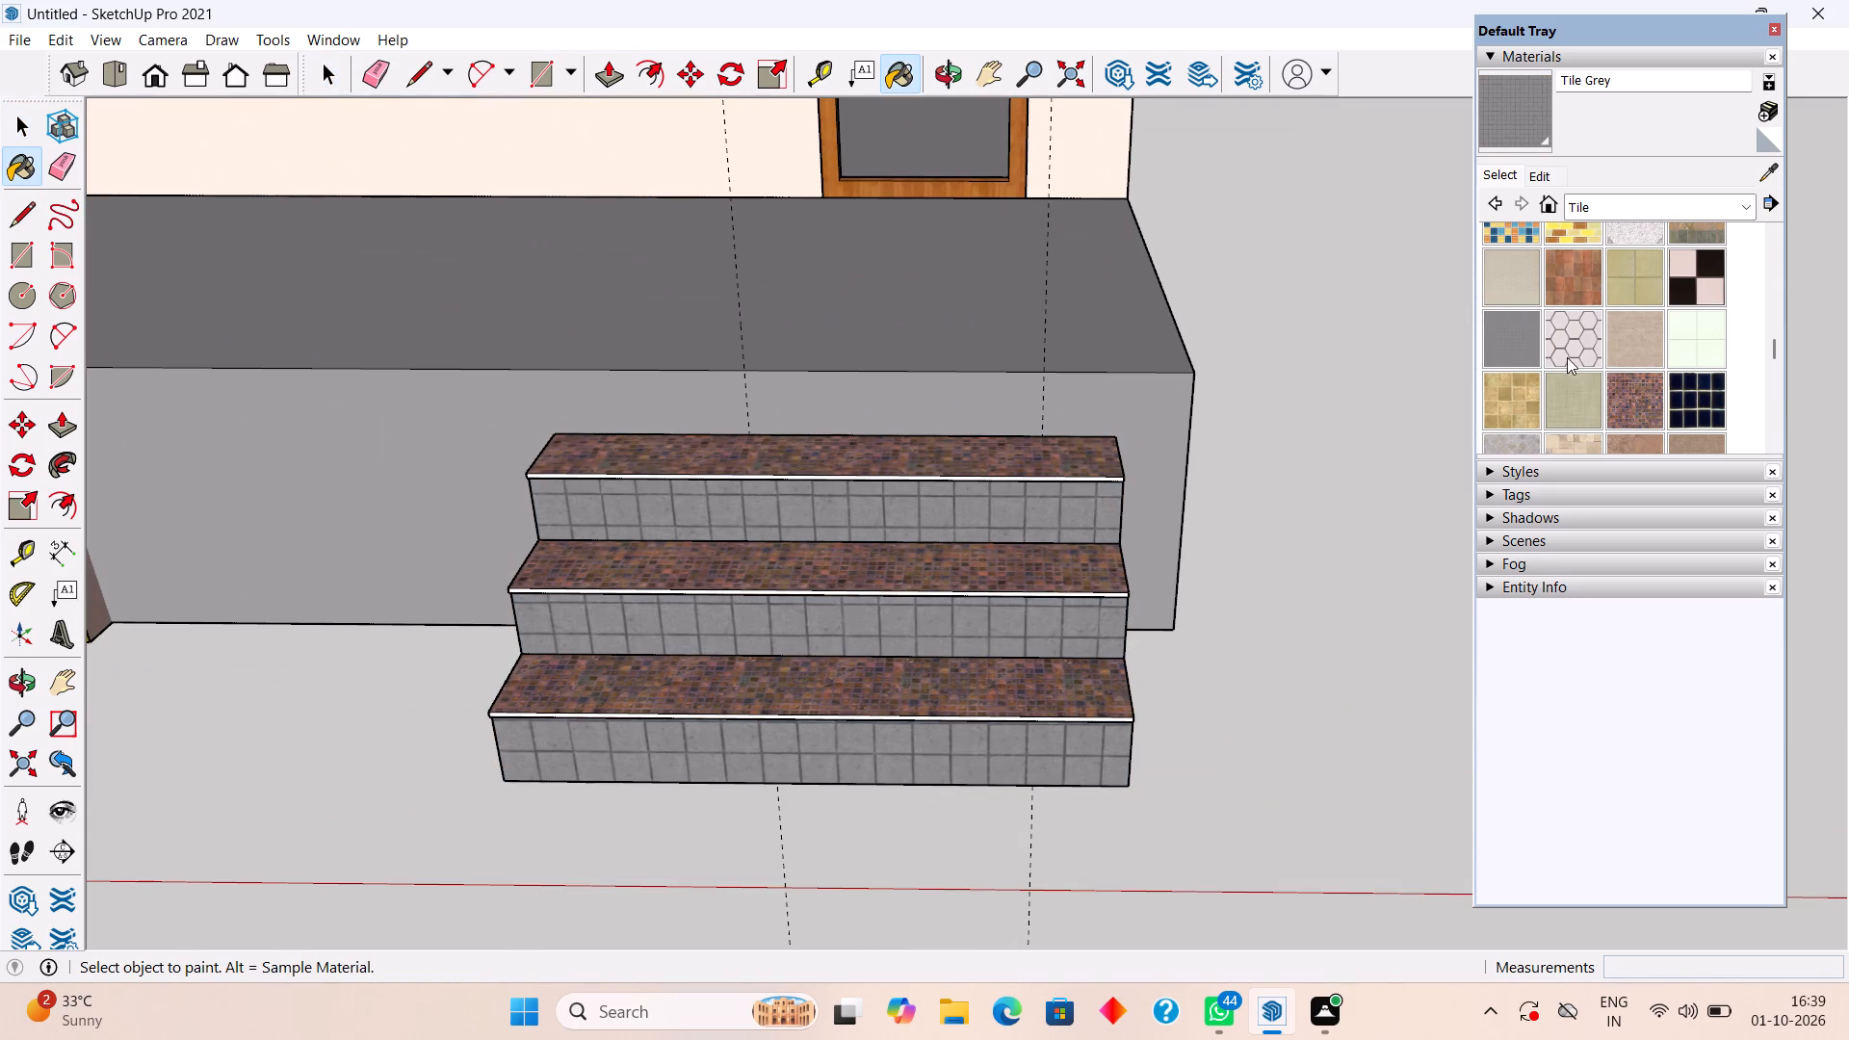
pyautogui.scroll(-2, 1567, 357)
pyautogui.scroll(3, 1567, 357)
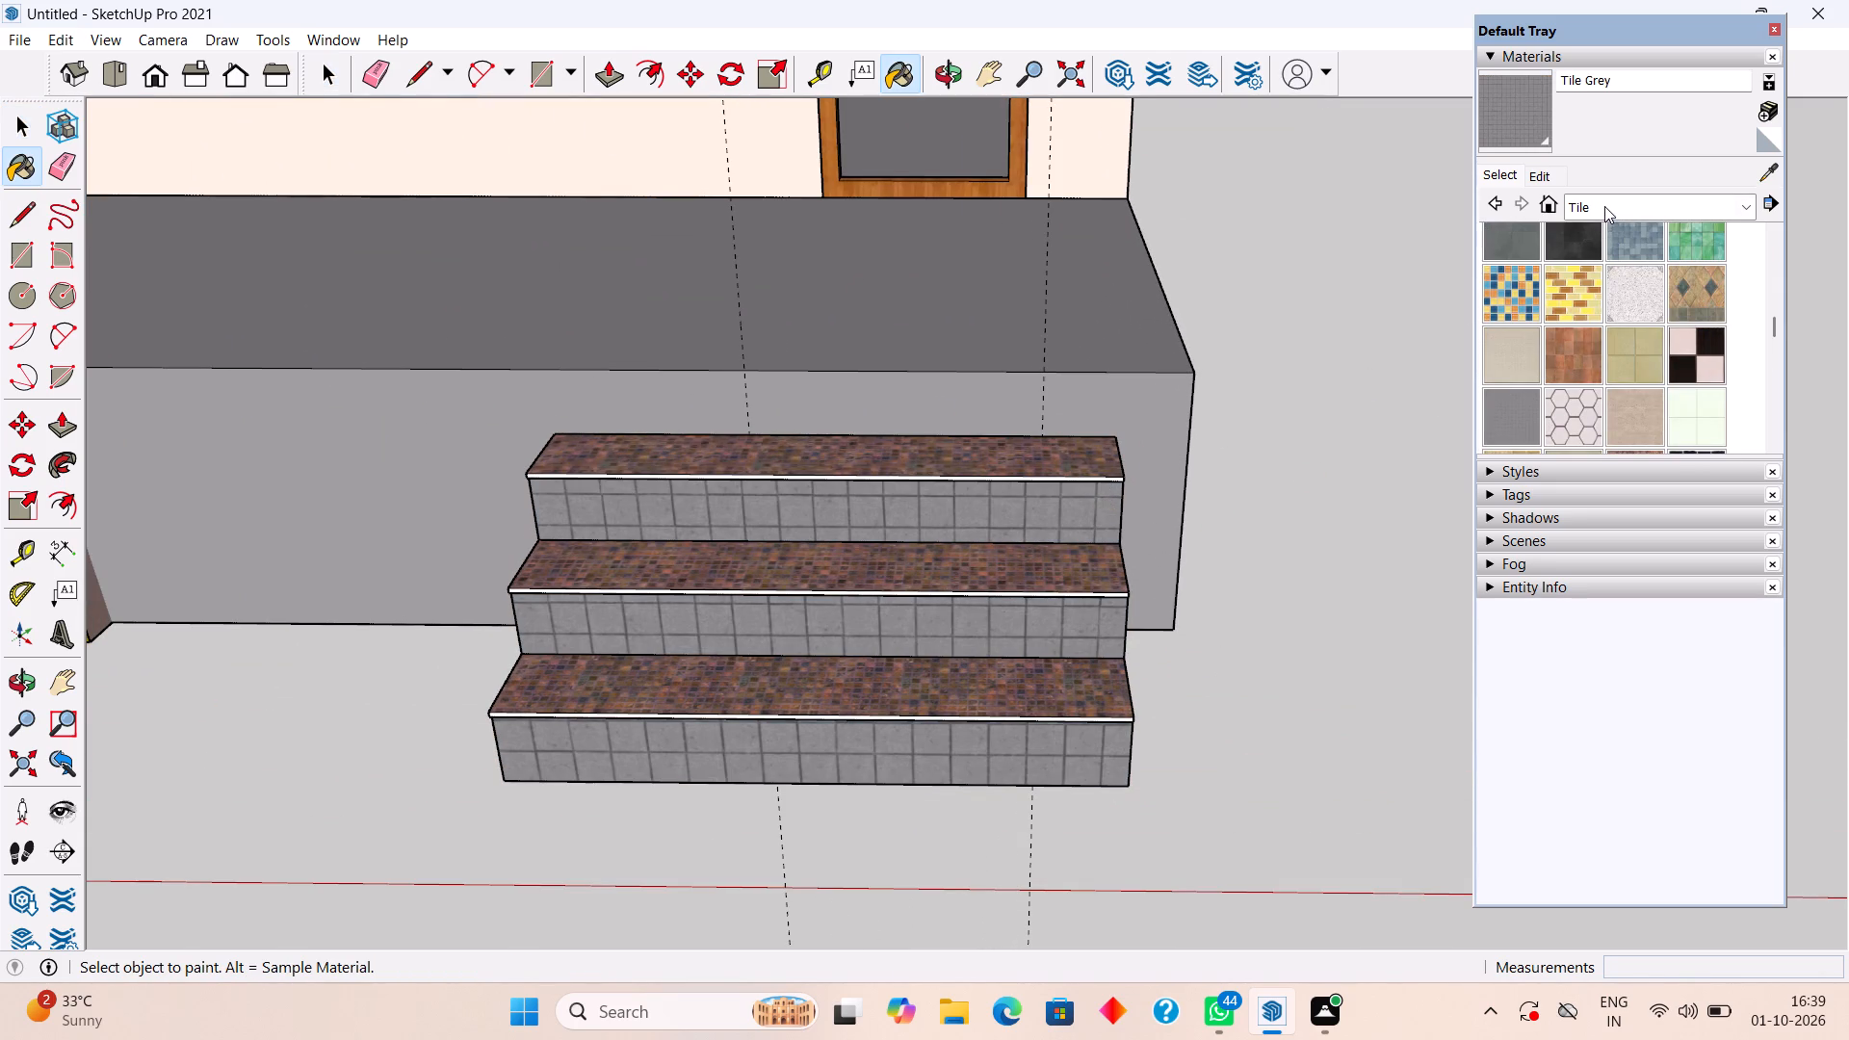
pyautogui.click(1604, 206)
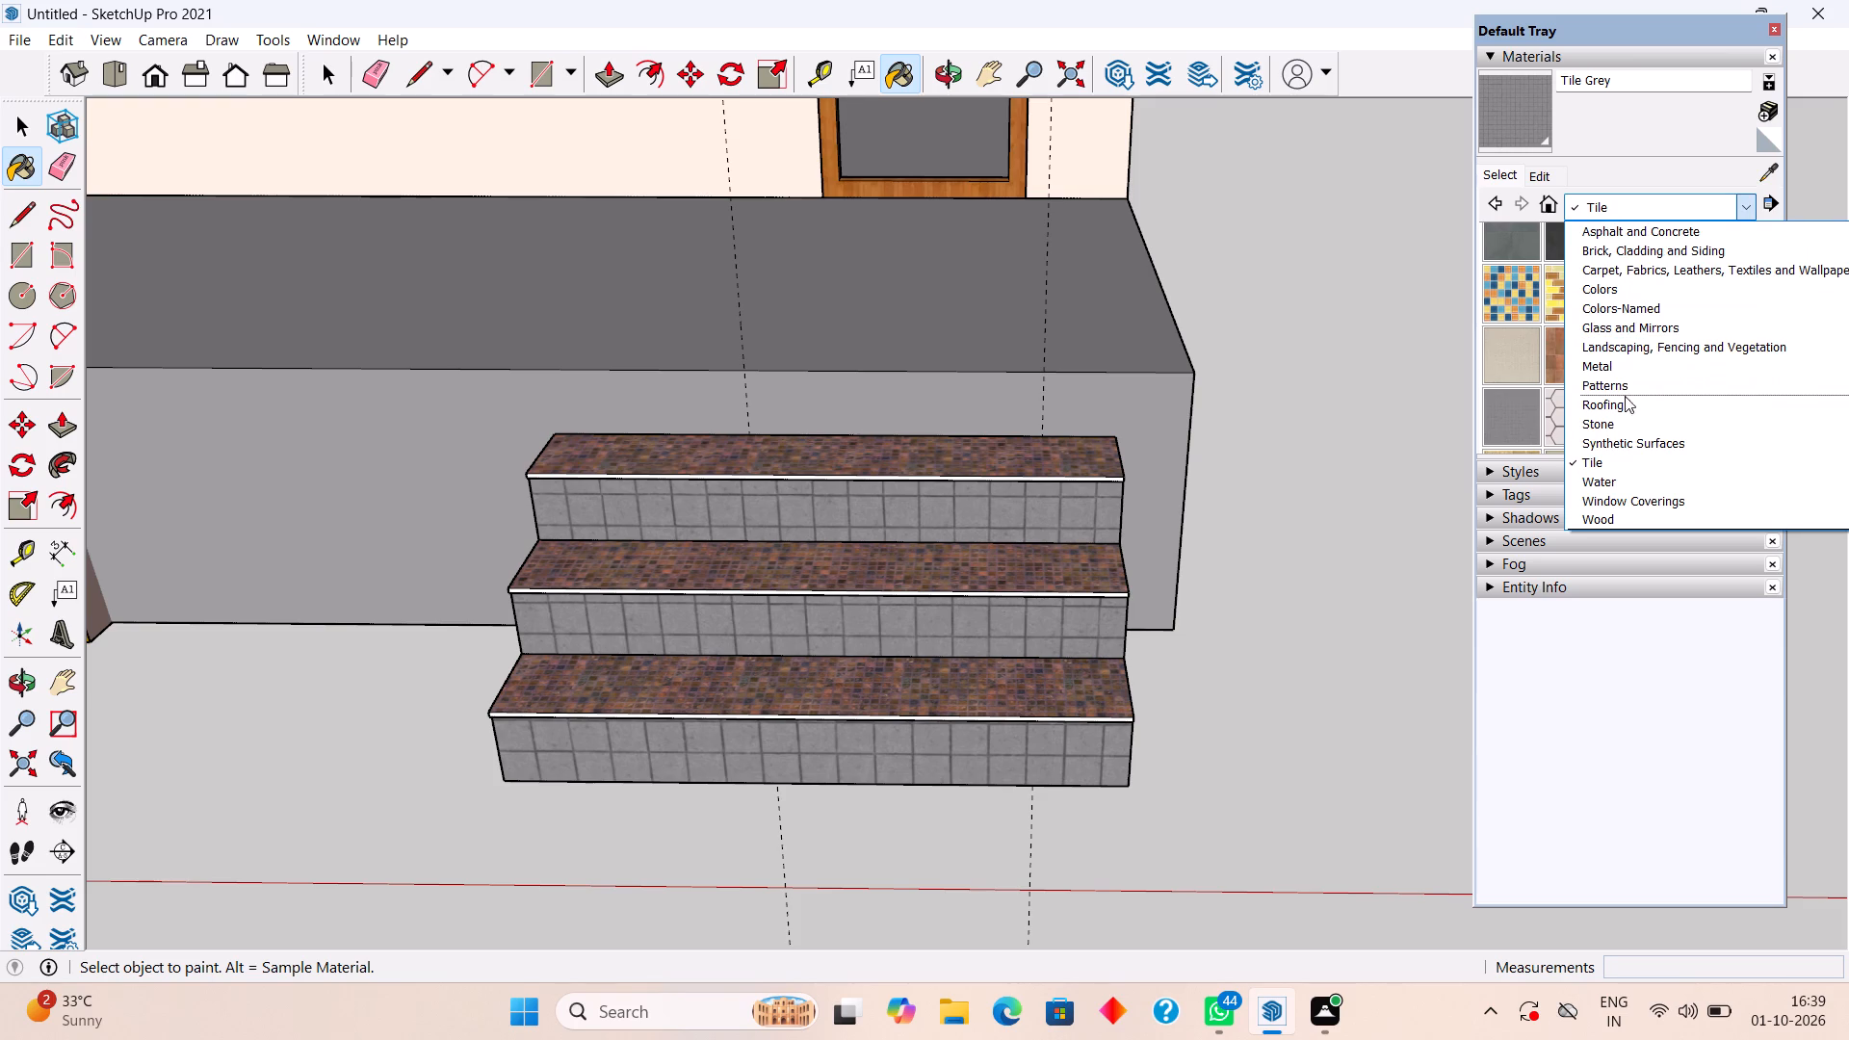
pyautogui.click(1602, 291)
pyautogui.scroll(-9, 1602, 297)
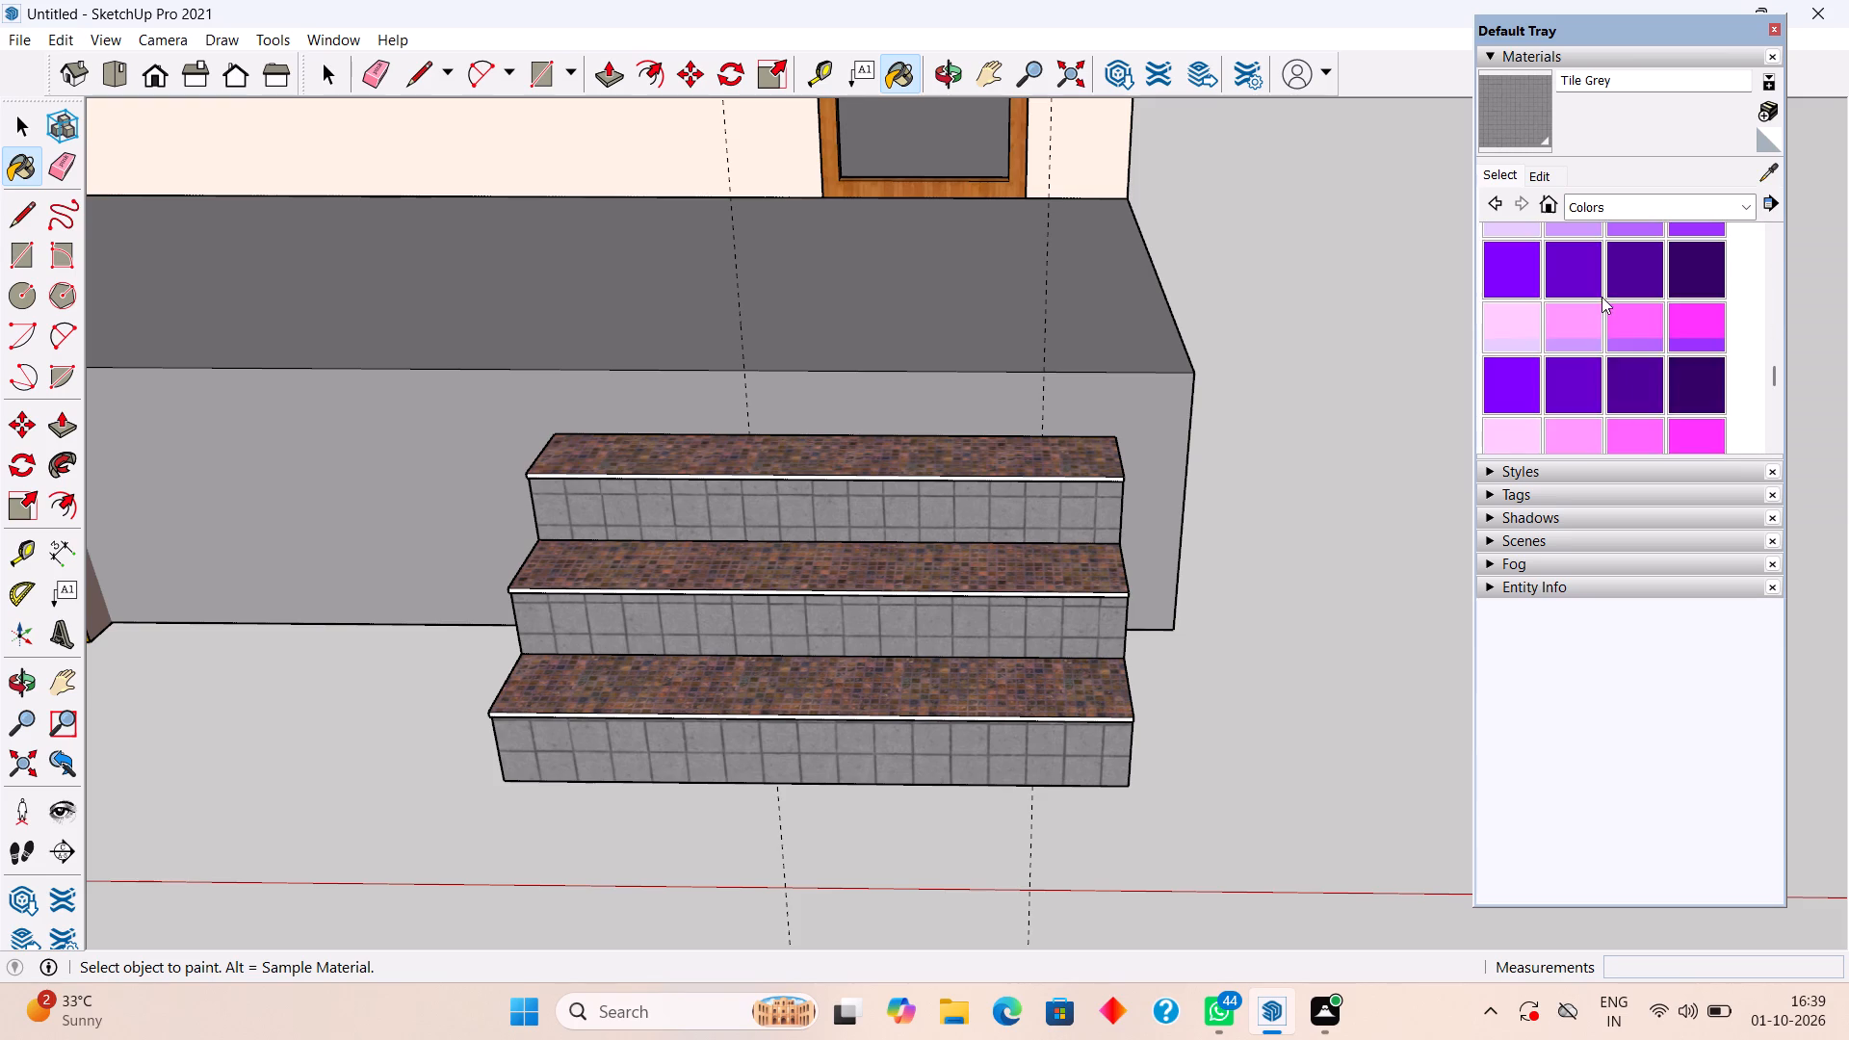
pyautogui.scroll(-9, 1602, 297)
pyautogui.scroll(2, 1599, 284)
pyautogui.scroll(-1, 1599, 284)
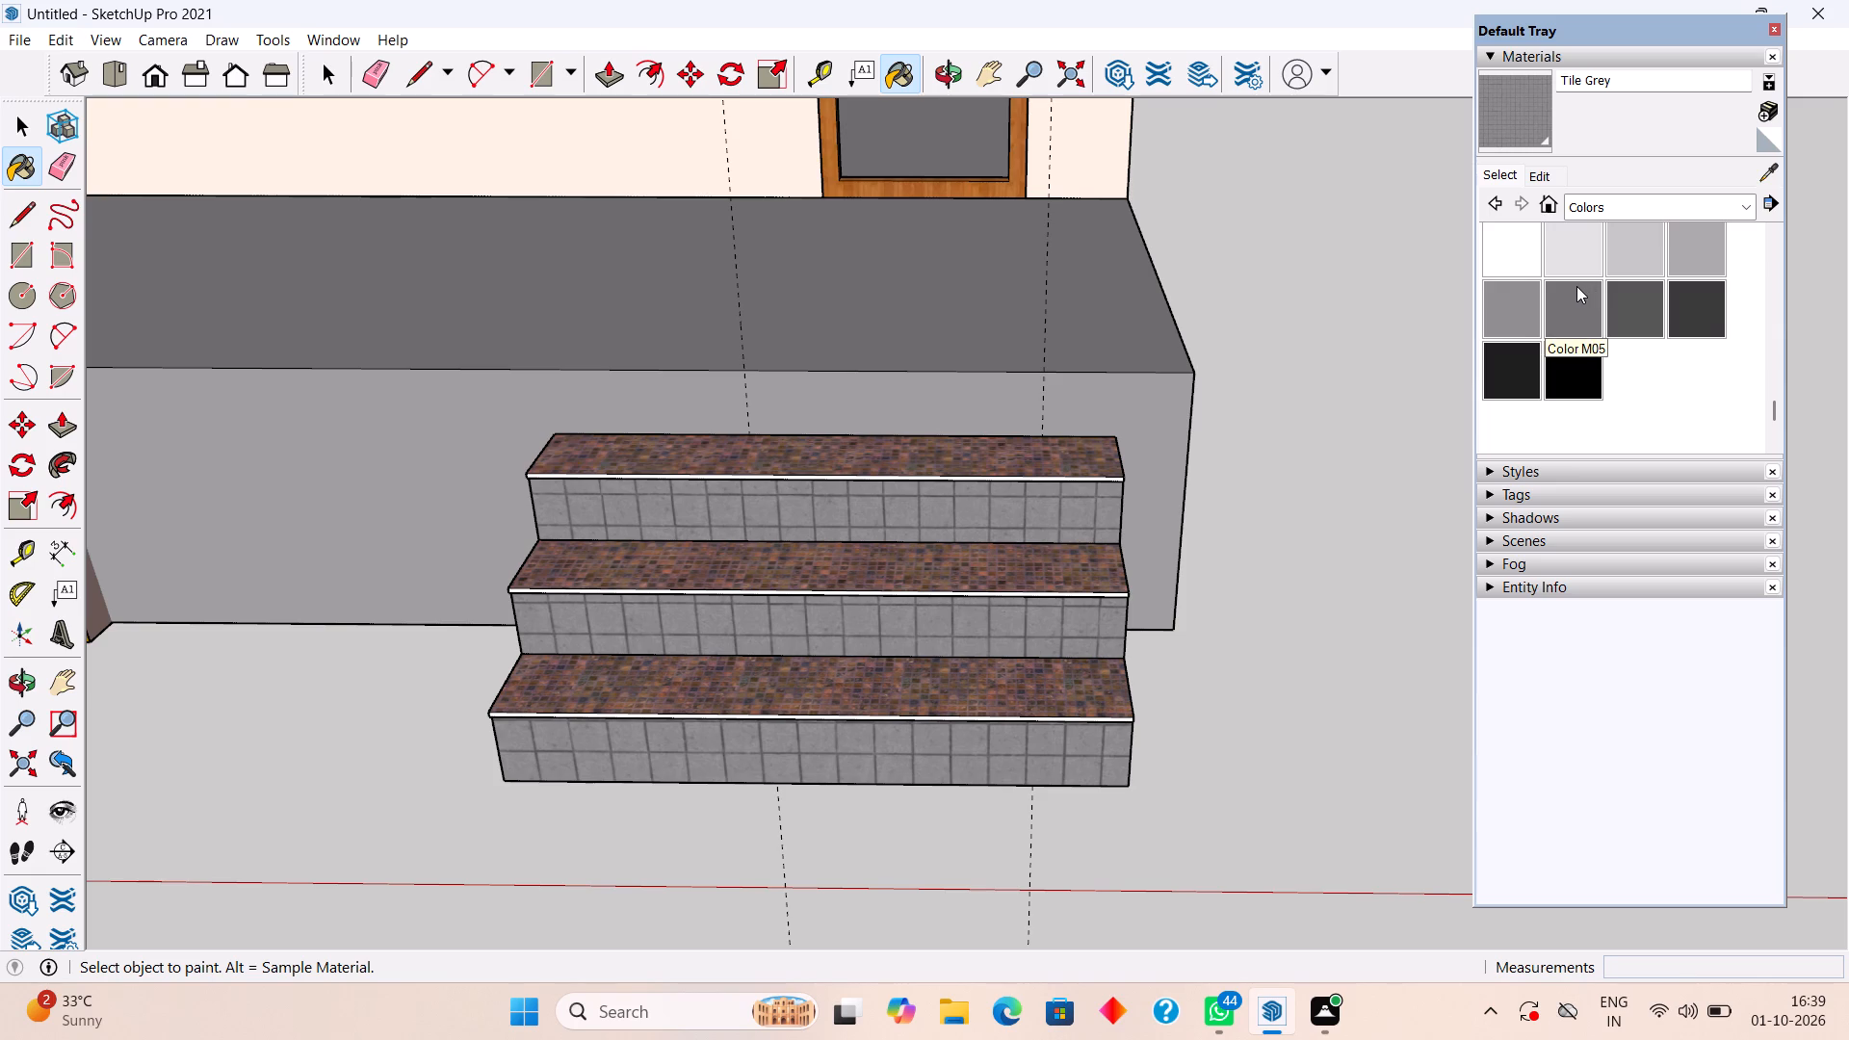
pyautogui.click(1576, 286)
pyautogui.click(1028, 524)
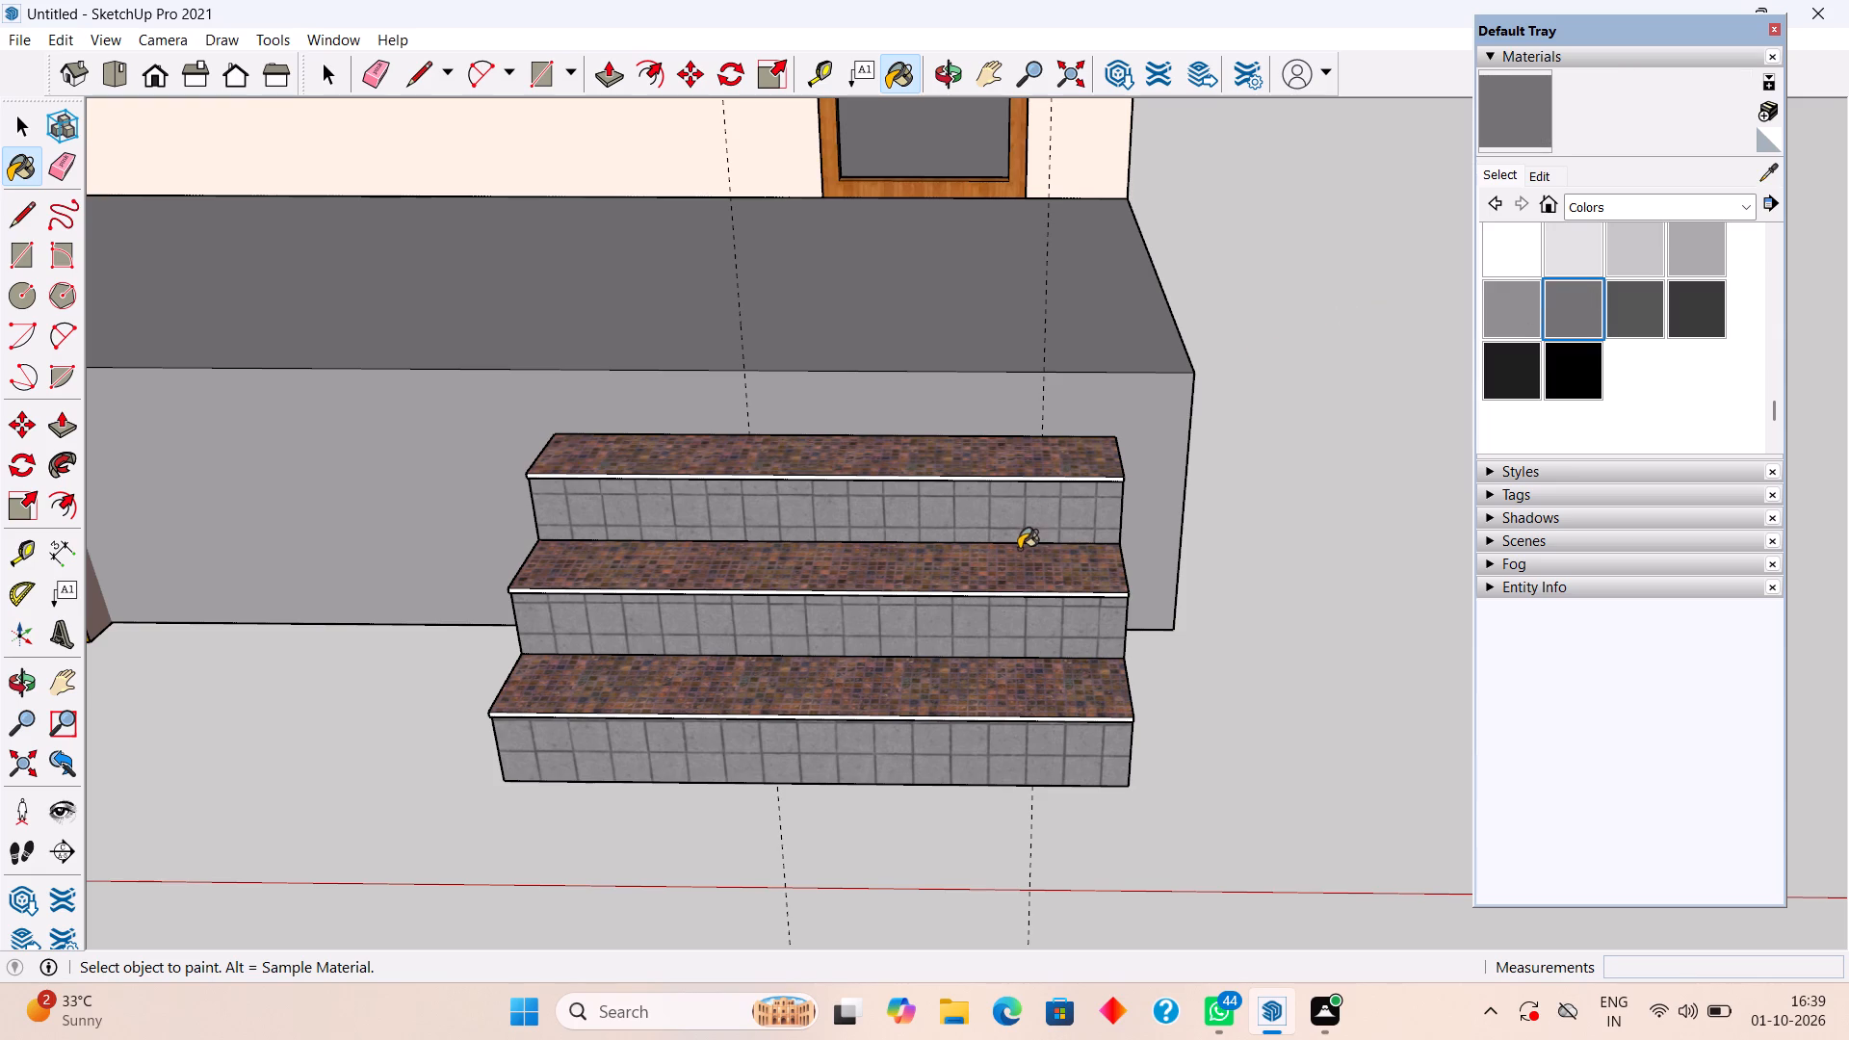
pyautogui.click(1003, 515)
# Examine the mosaic treads and grey risers together with the plinth and the house front.
pyautogui.scroll(-4, 1025, 483)
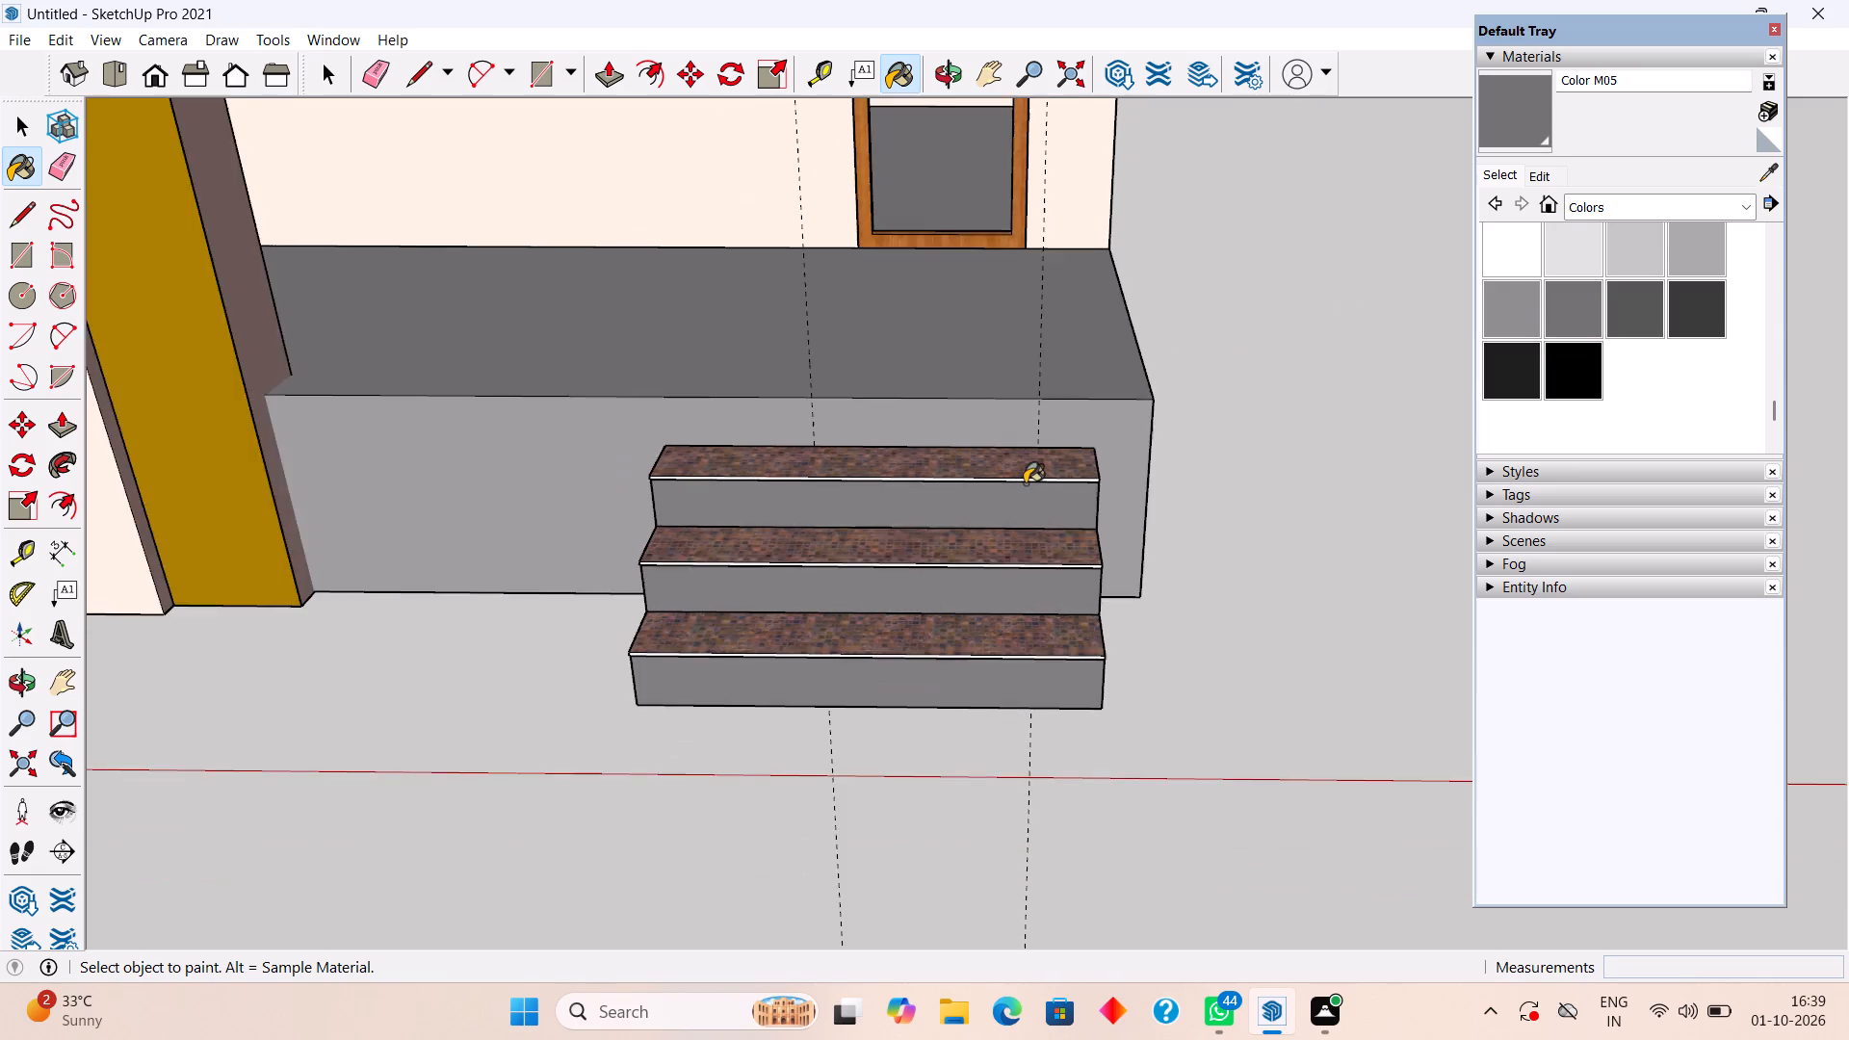
pyautogui.scroll(-5, 1025, 483)
pyautogui.moveTo(1032, 481); pyautogui.dragTo(1205, 550, button='middle')
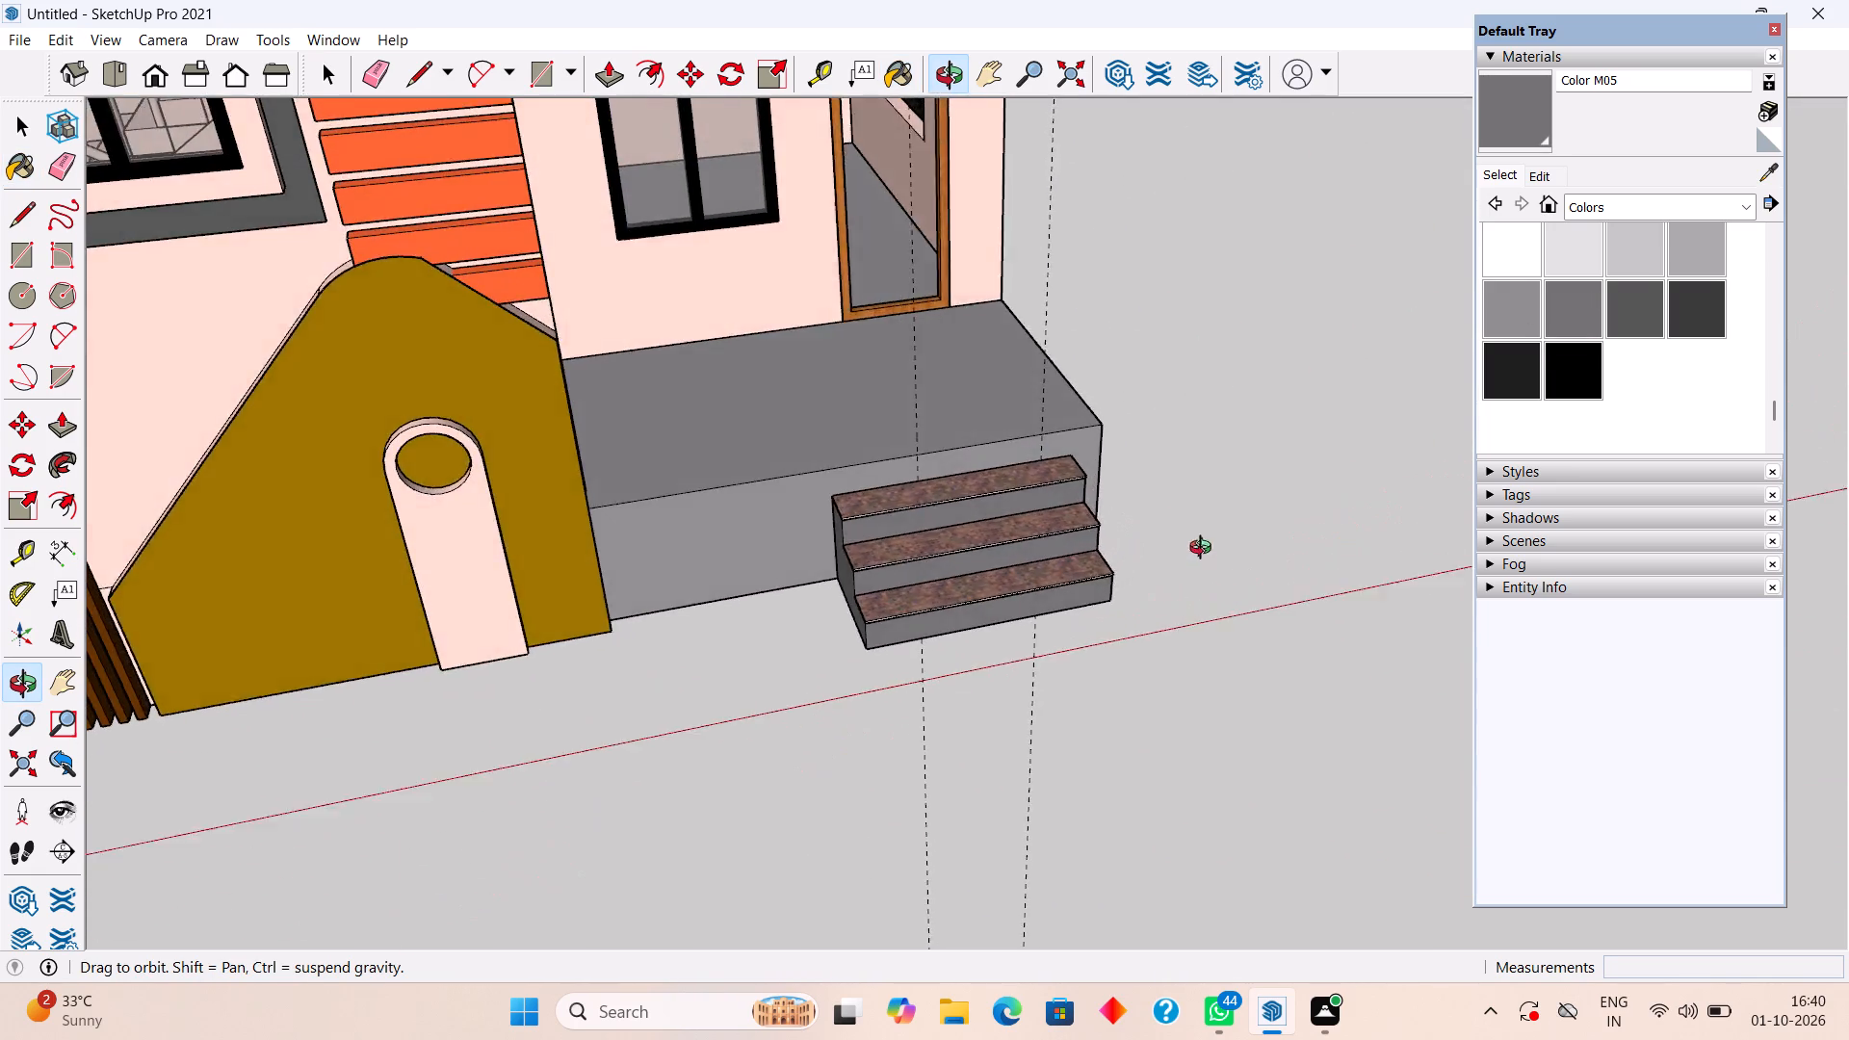
pyautogui.moveTo(1205, 550); pyautogui.dragTo(1151, 577, button='middle')
pyautogui.scroll(-5, 1151, 577)
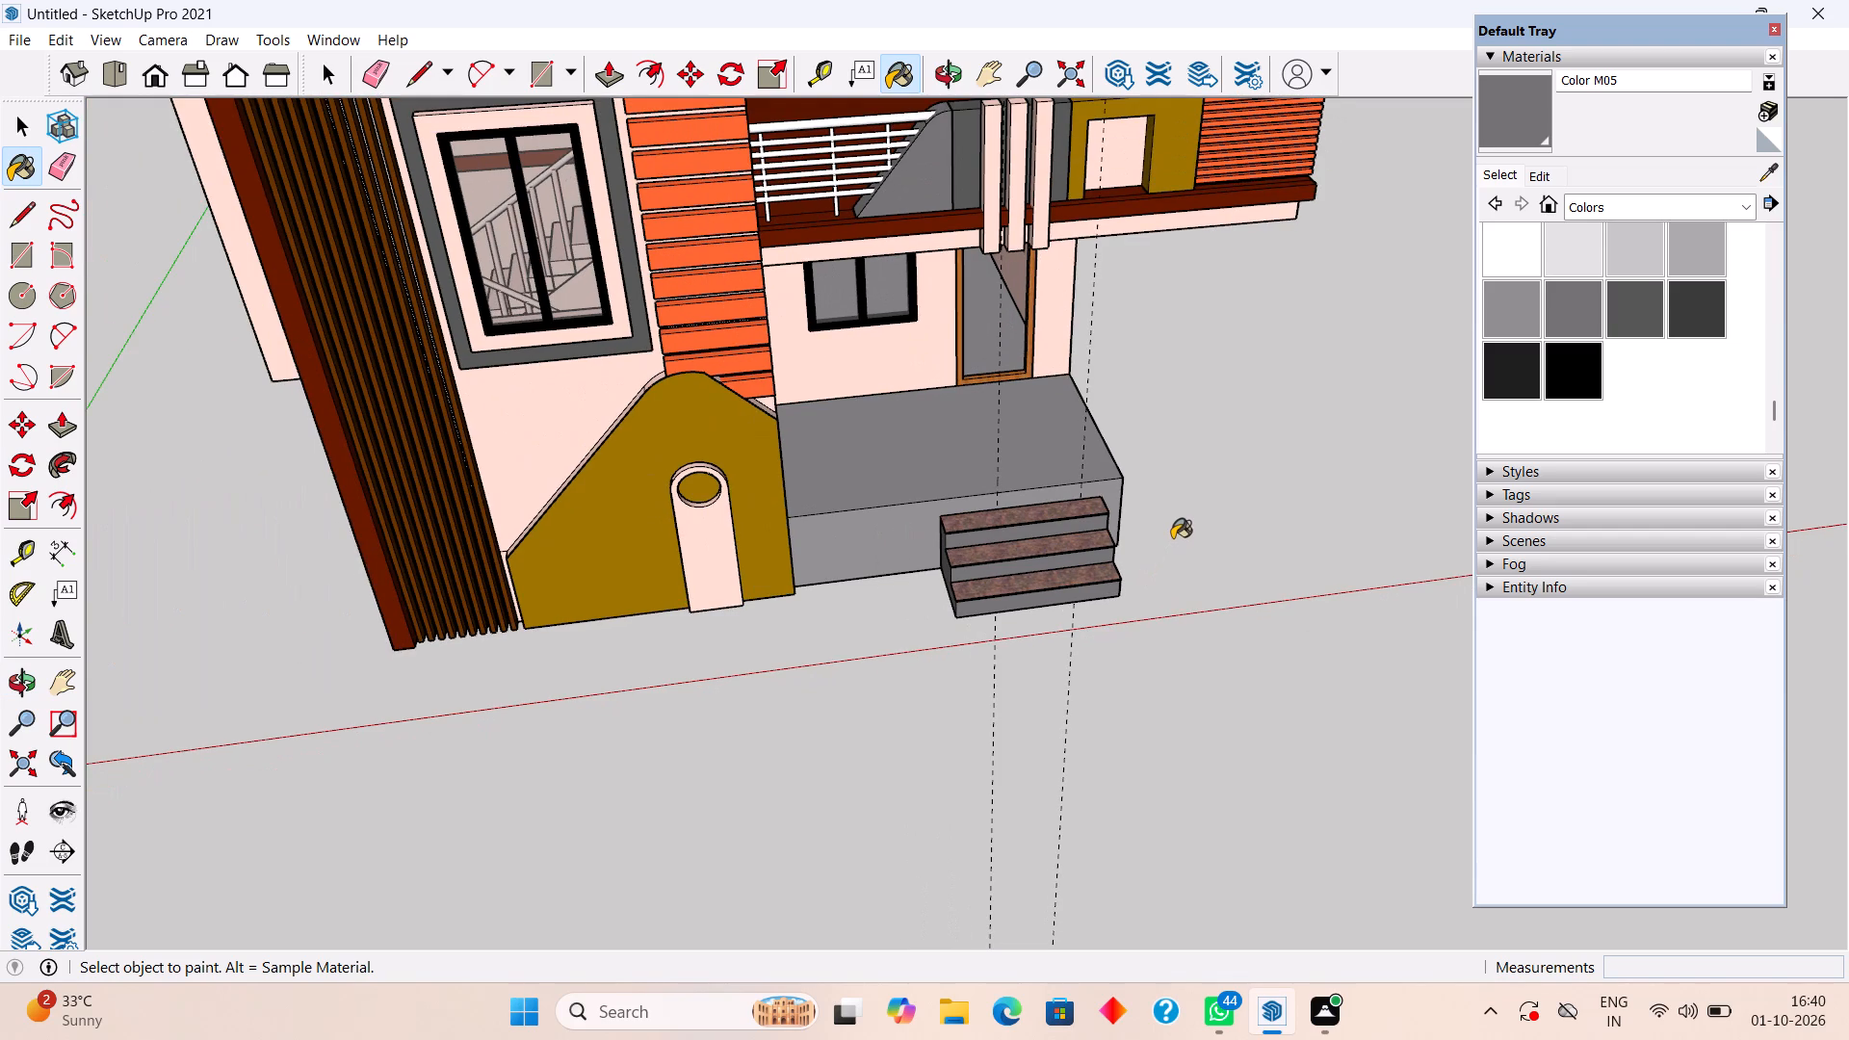
pyautogui.press('space')
pyautogui.scroll(-8, 1101, 529)
# Open the first-floor slab for editing and paint its terrace floor face with Color B01 sampled from the model.
pyautogui.moveTo(1090, 528); pyautogui.dragTo(1088, 489, button='middle')
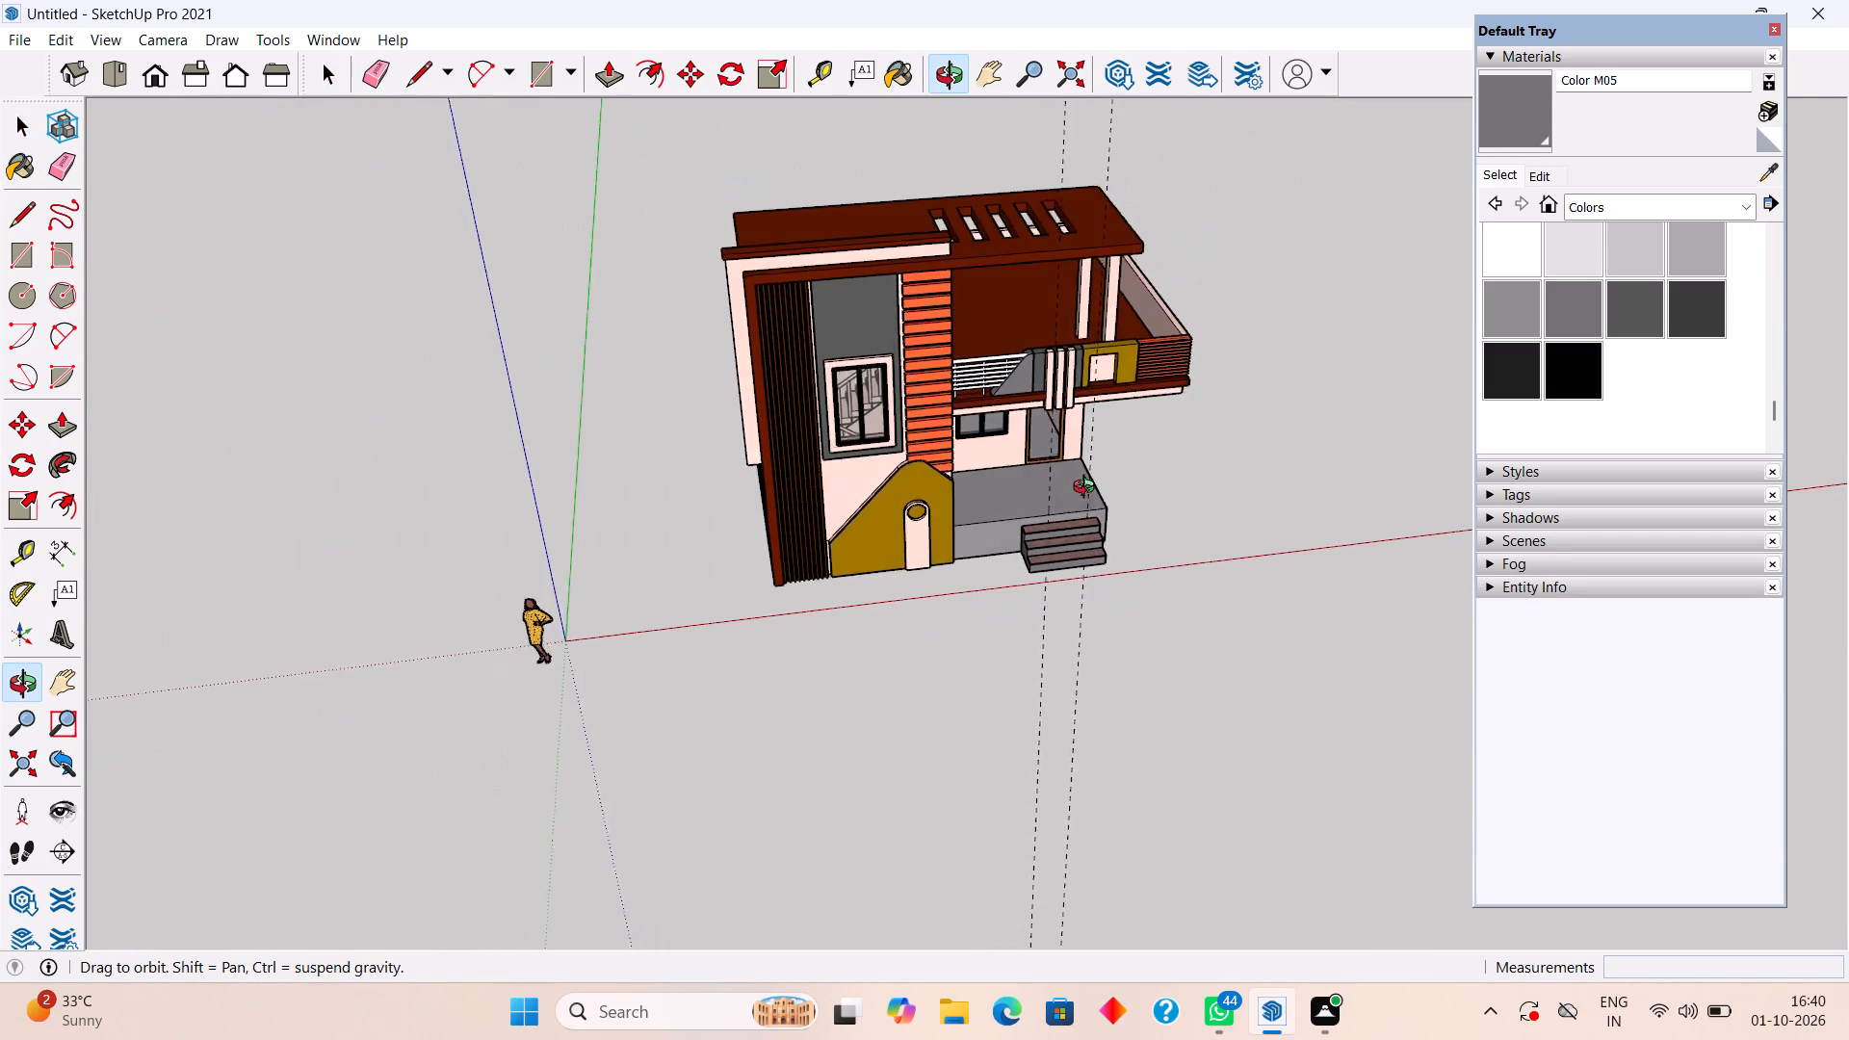
pyautogui.moveTo(1088, 489); pyautogui.dragTo(690, 583, button='middle')
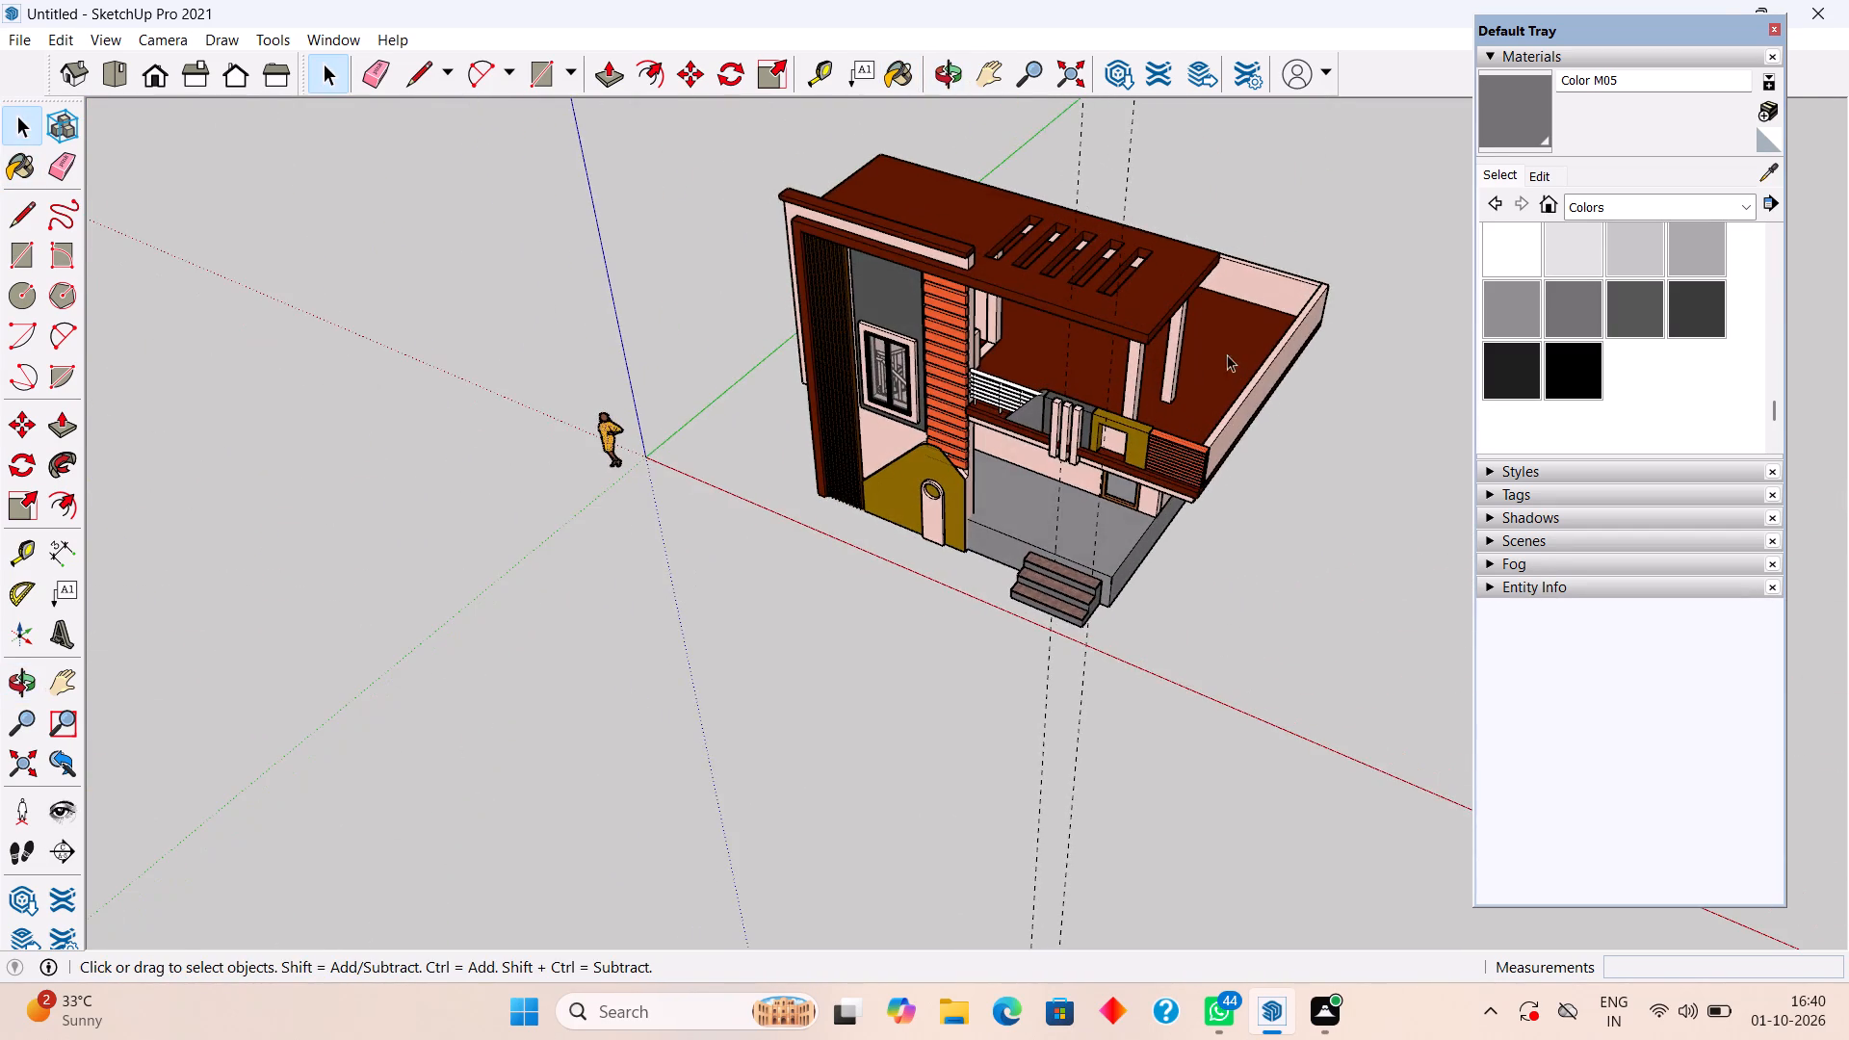
pyautogui.scroll(7, 1230, 353)
pyautogui.tripleClick(1183, 373)
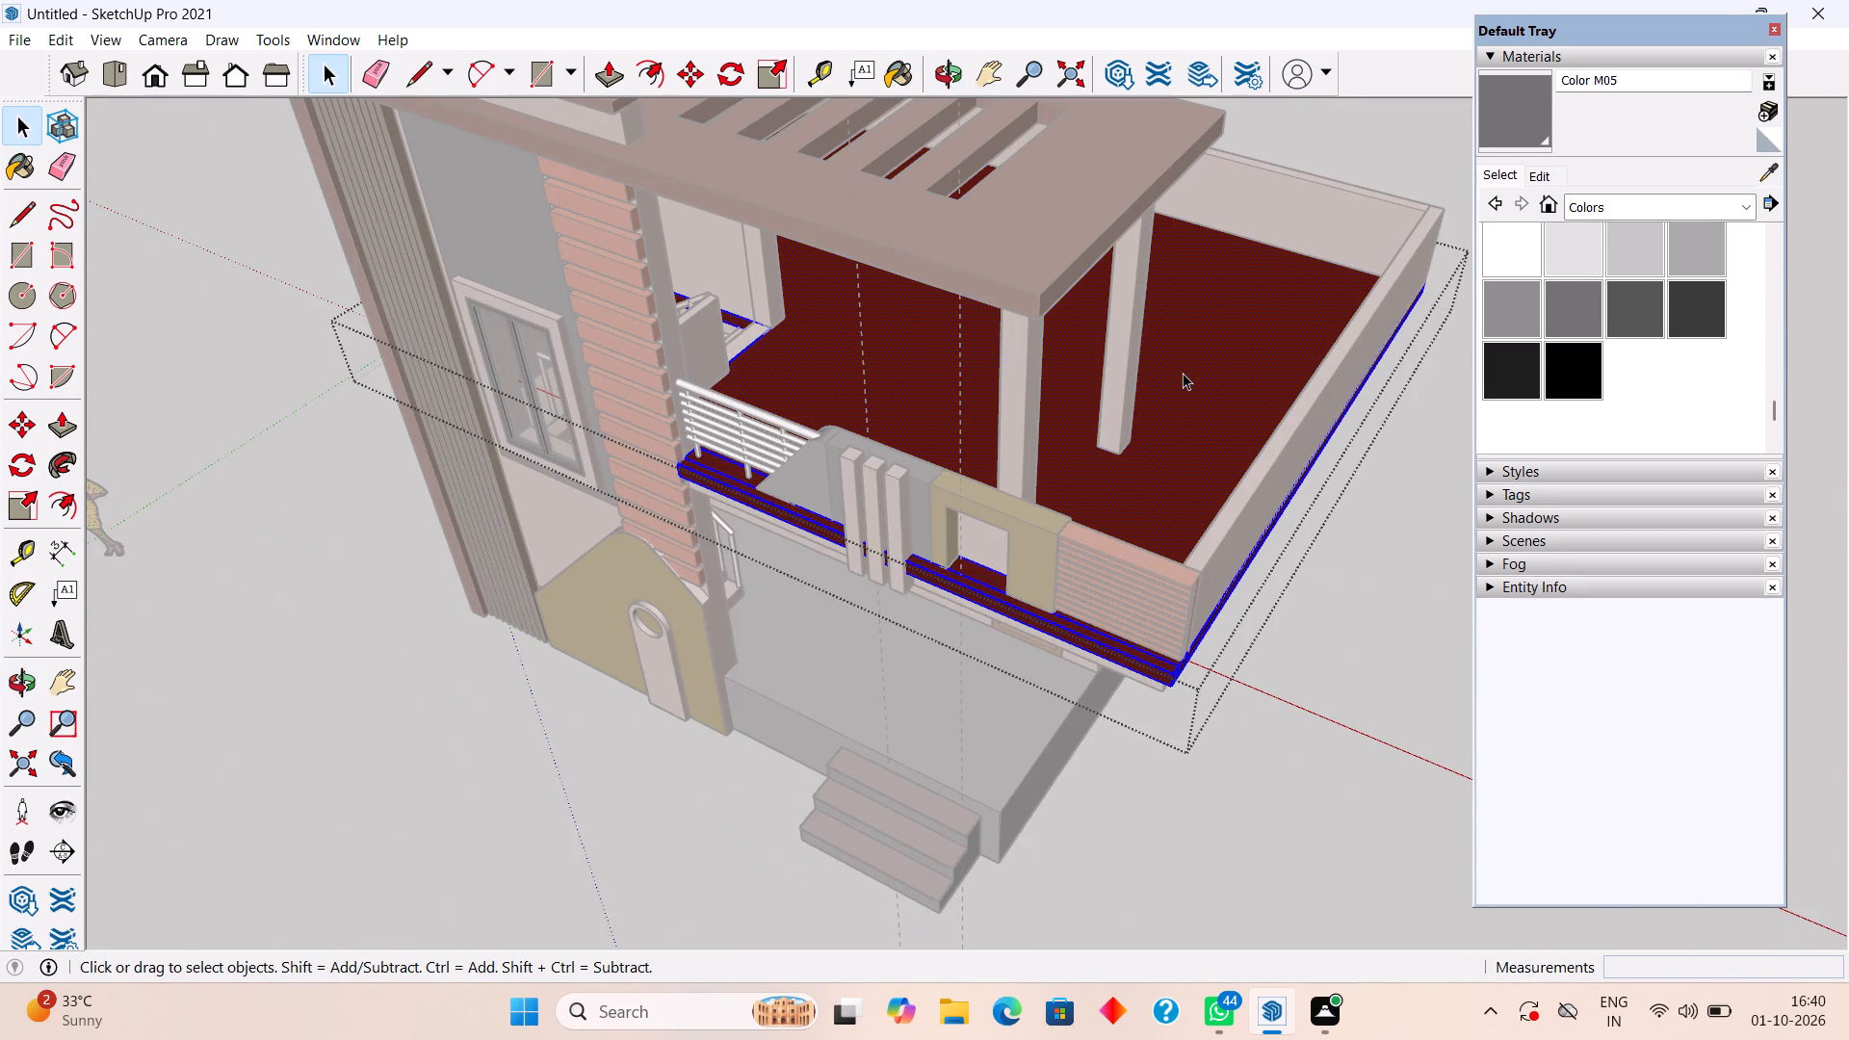
pyautogui.click(1183, 373)
pyautogui.click(1183, 373)
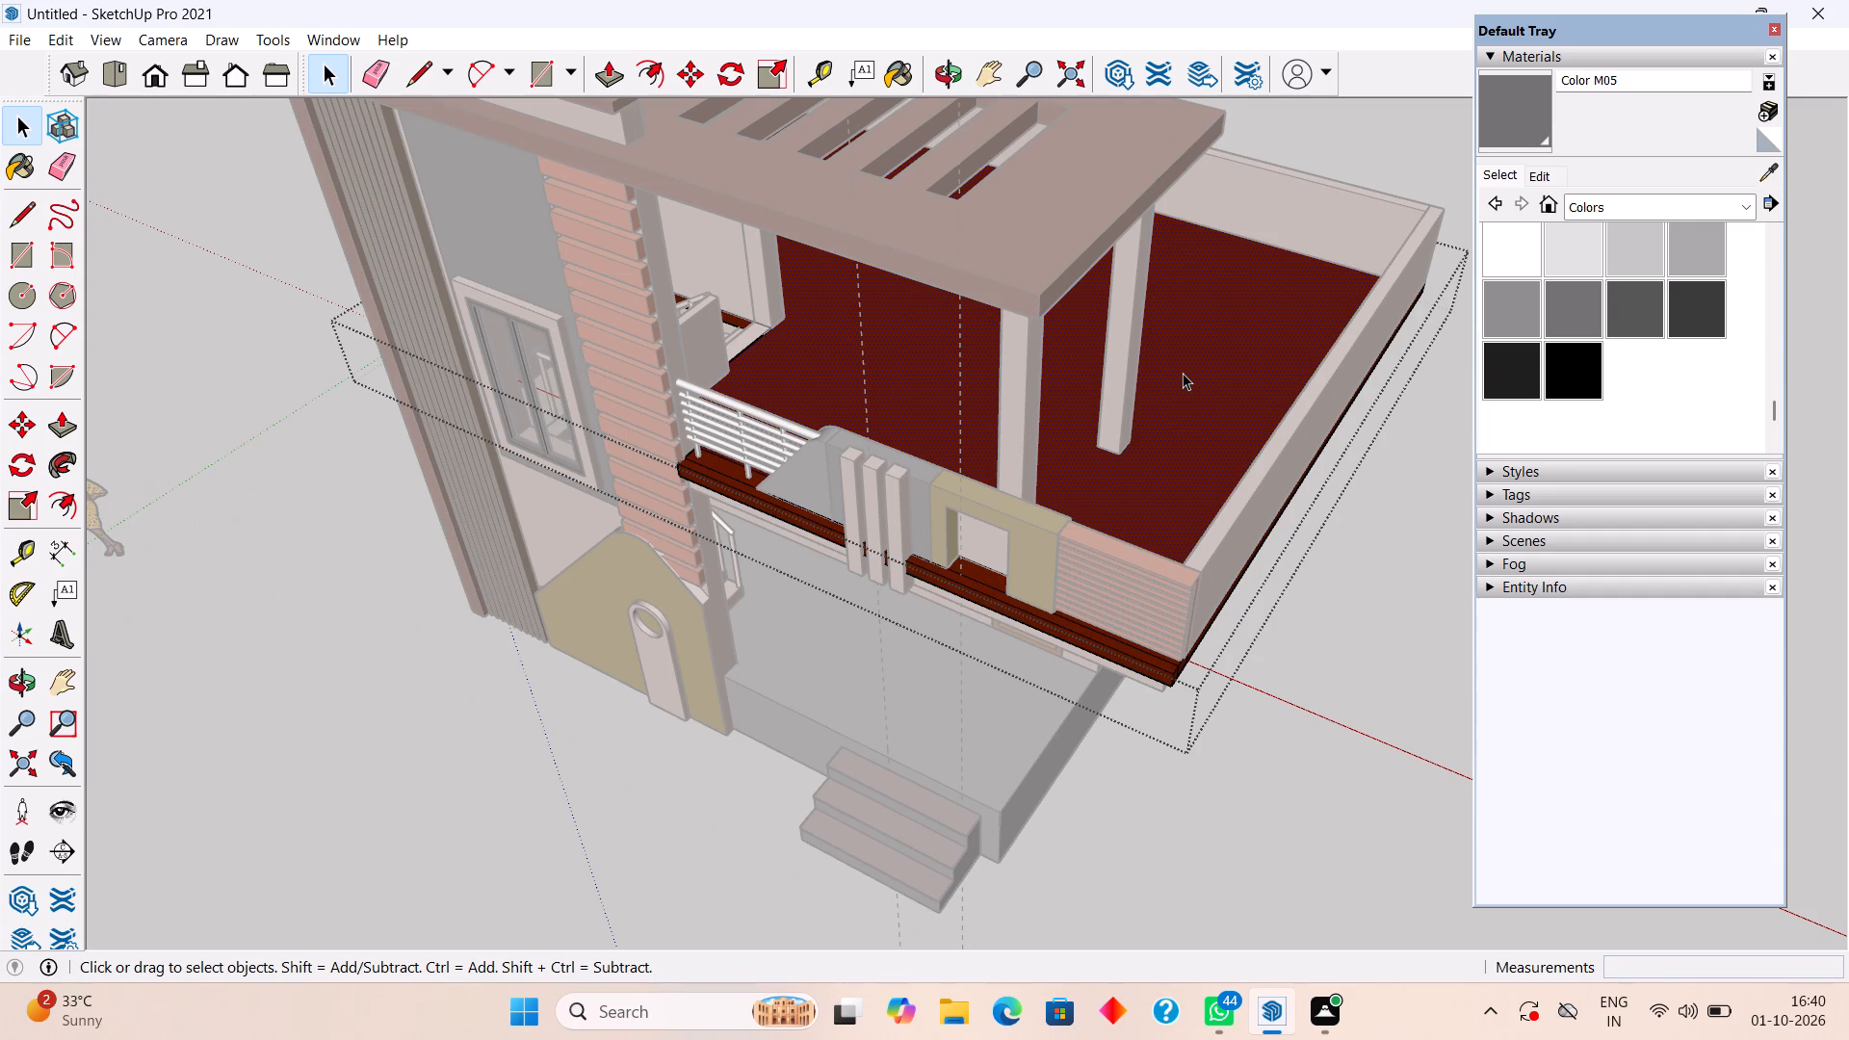
pyautogui.click(1764, 177)
pyautogui.click(1284, 450)
pyautogui.click(1210, 420)
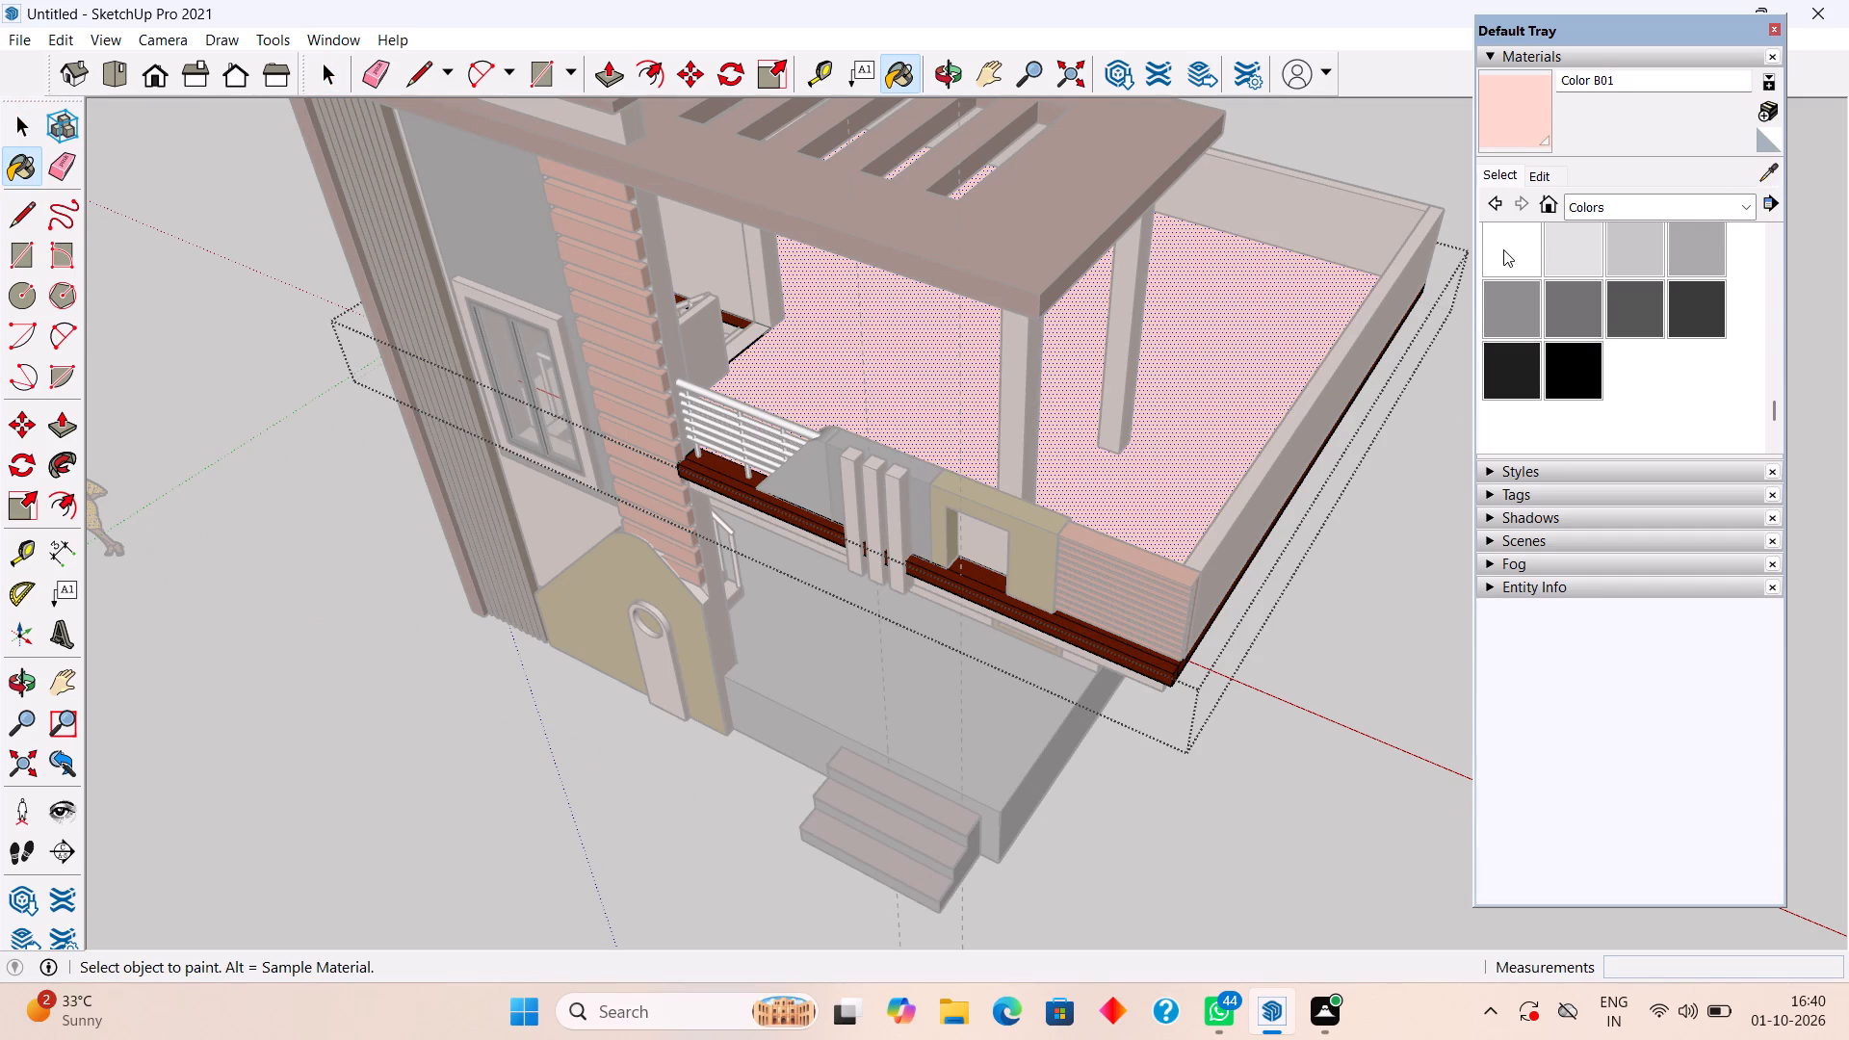
# Repaint the first-floor terrace floor with Color M01 from the Colors materials and close the slab group.
pyautogui.click(1565, 256)
pyautogui.click(1276, 313)
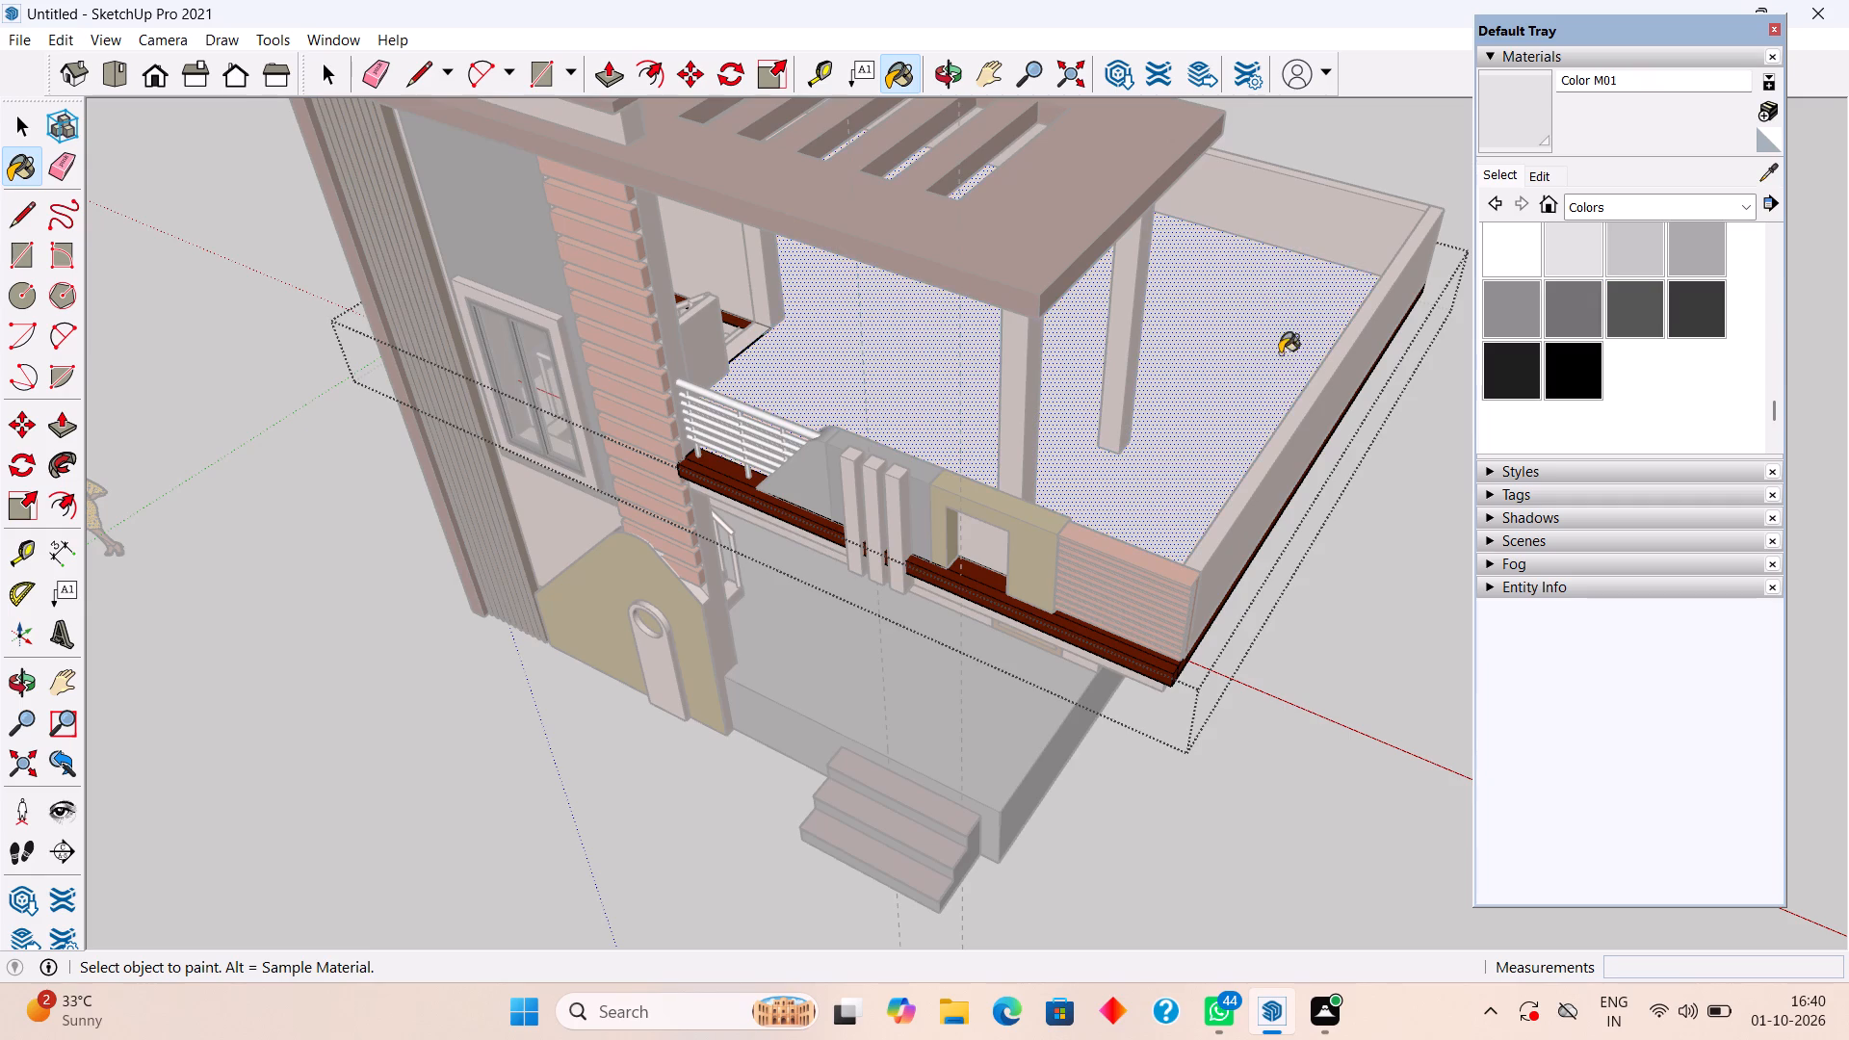
pyautogui.moveTo(1286, 398); pyautogui.dragTo(1295, 274, button='middle')
pyautogui.scroll(-3, 1295, 274)
pyautogui.press('space')
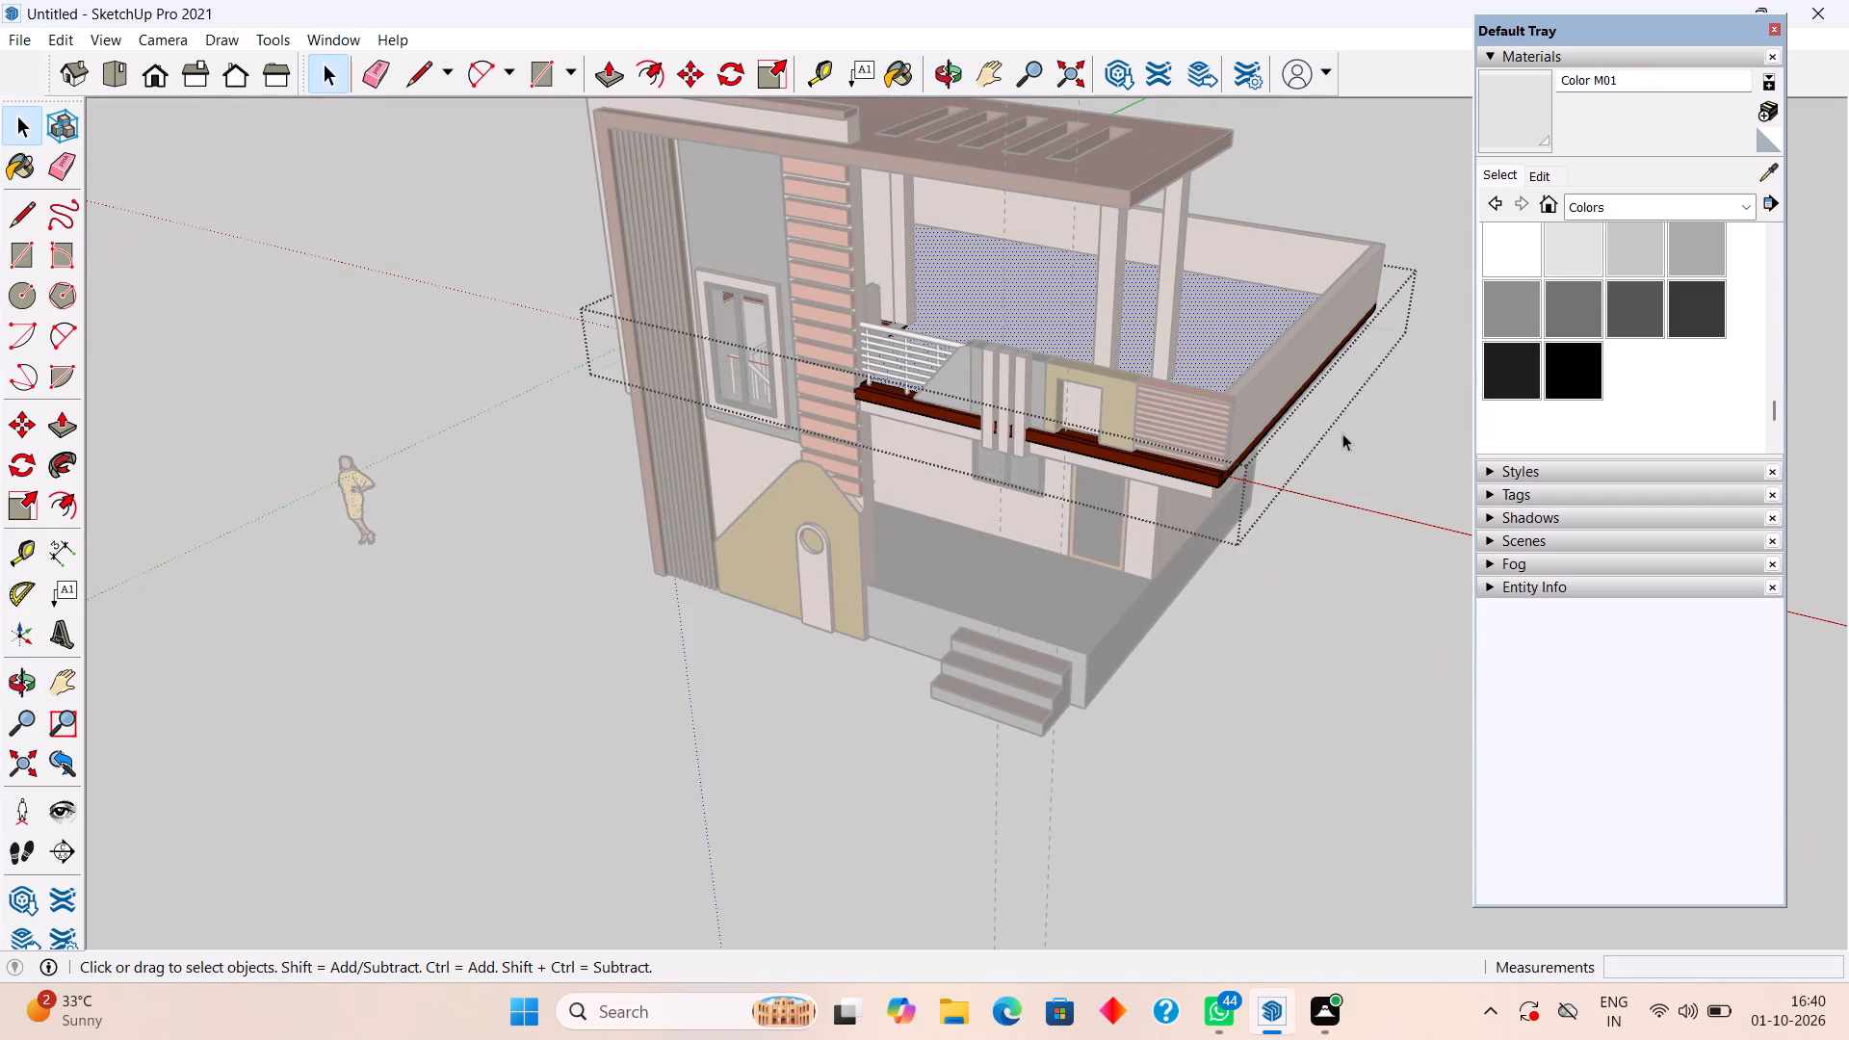
pyautogui.click(1349, 455)
# Examine the repainted terrace floor and the whole house from above and from the front.
pyautogui.moveTo(1233, 465); pyautogui.dragTo(1244, 597, button='middle')
pyautogui.scroll(-1, 1369, 483)
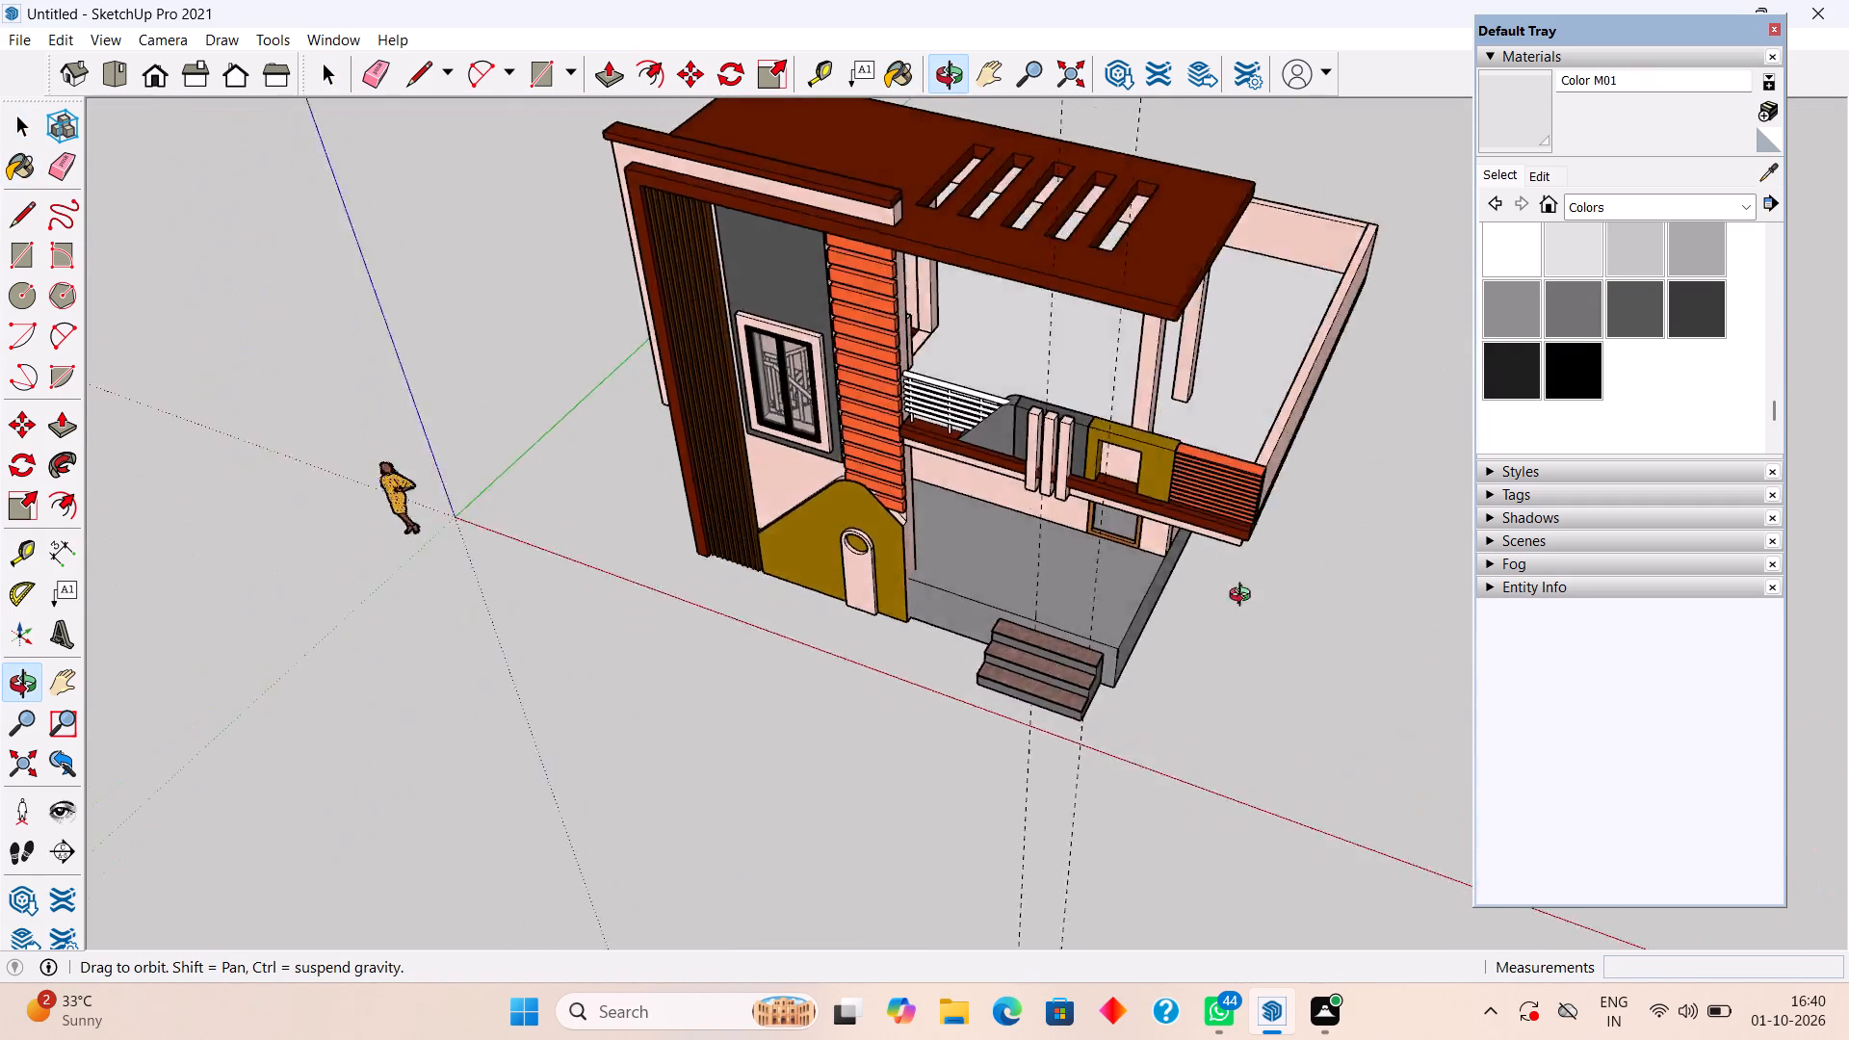
pyautogui.moveTo(1244, 597); pyautogui.dragTo(1272, 473, button='middle')
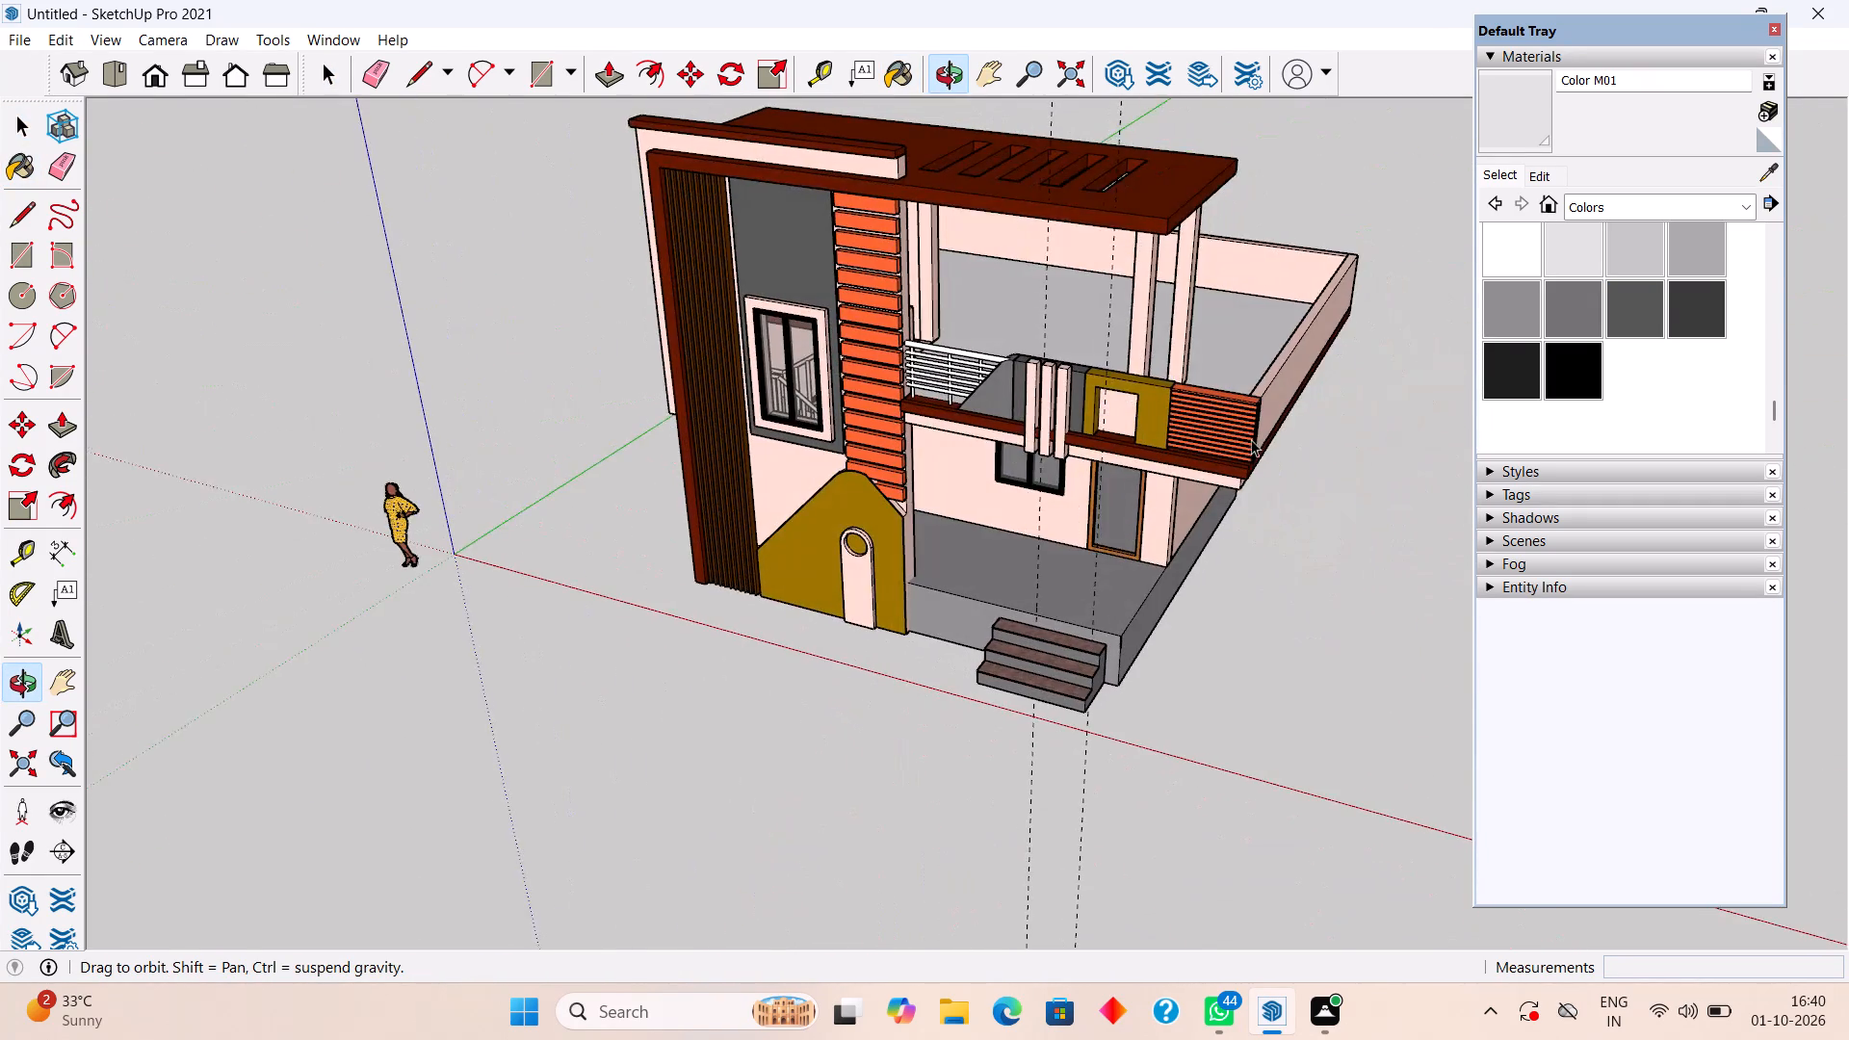
pyautogui.moveTo(1108, 364); pyautogui.dragTo(894, 518, button='middle')
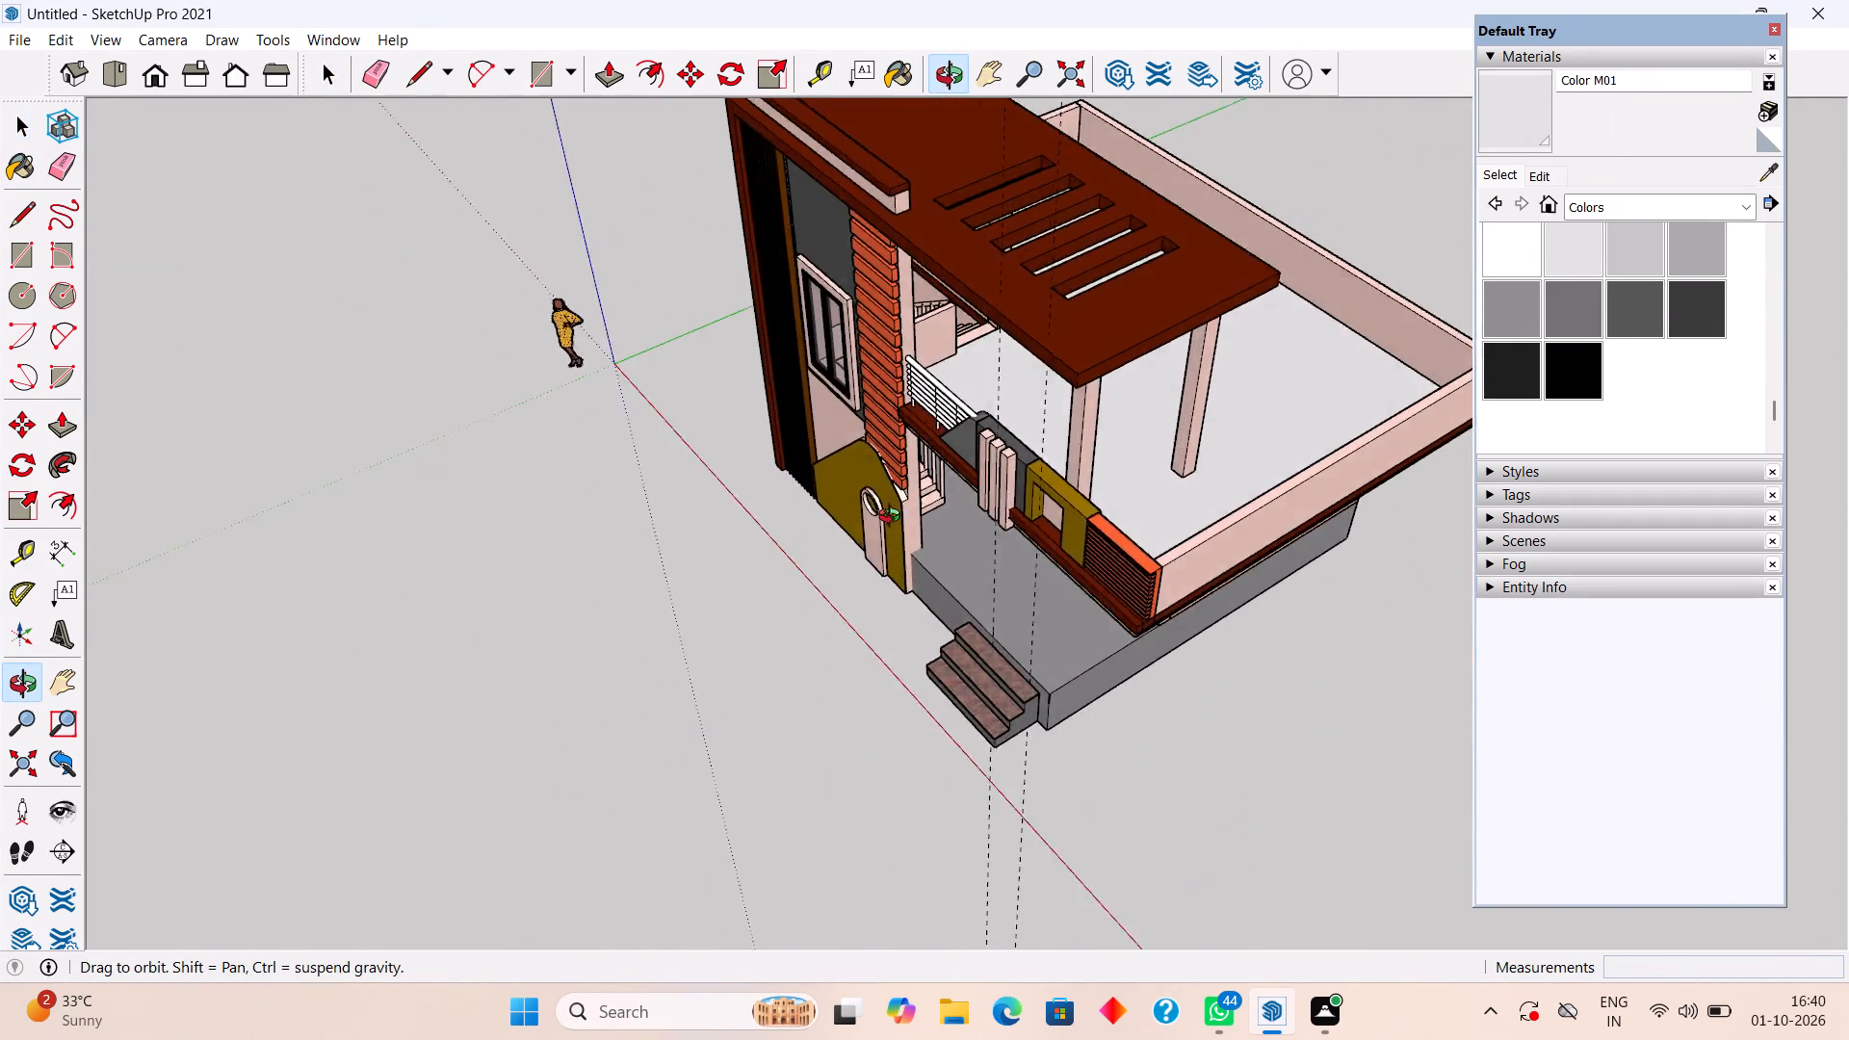
pyautogui.moveTo(894, 518); pyautogui.dragTo(906, 509, button='middle')
pyautogui.scroll(-2, 906, 509)
pyautogui.moveTo(846, 637); pyautogui.dragTo(1199, 480, button='middle')
pyautogui.scroll(-3, 1198, 481)
pyautogui.moveTo(1183, 412); pyautogui.dragTo(1346, 247, button='middle')
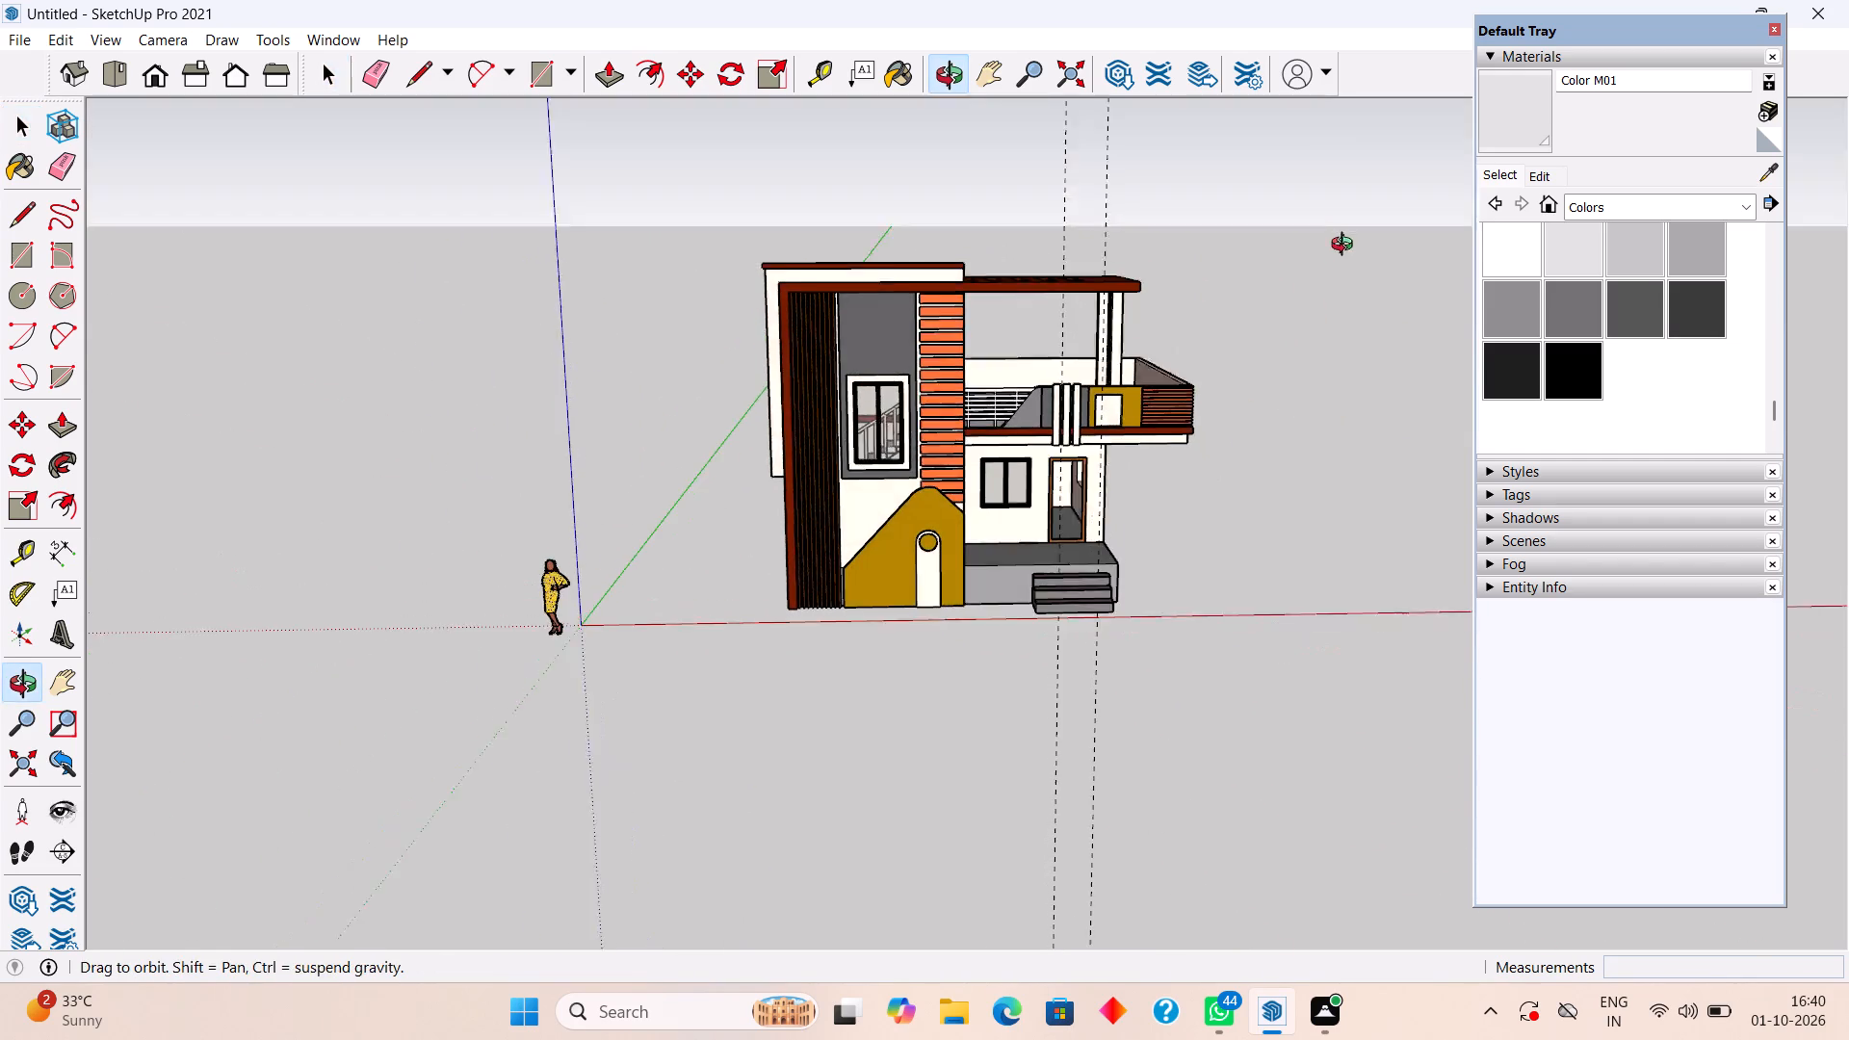
pyautogui.moveTo(1346, 247); pyautogui.dragTo(1351, 235, button='middle')
pyautogui.scroll(6, 1200, 320)
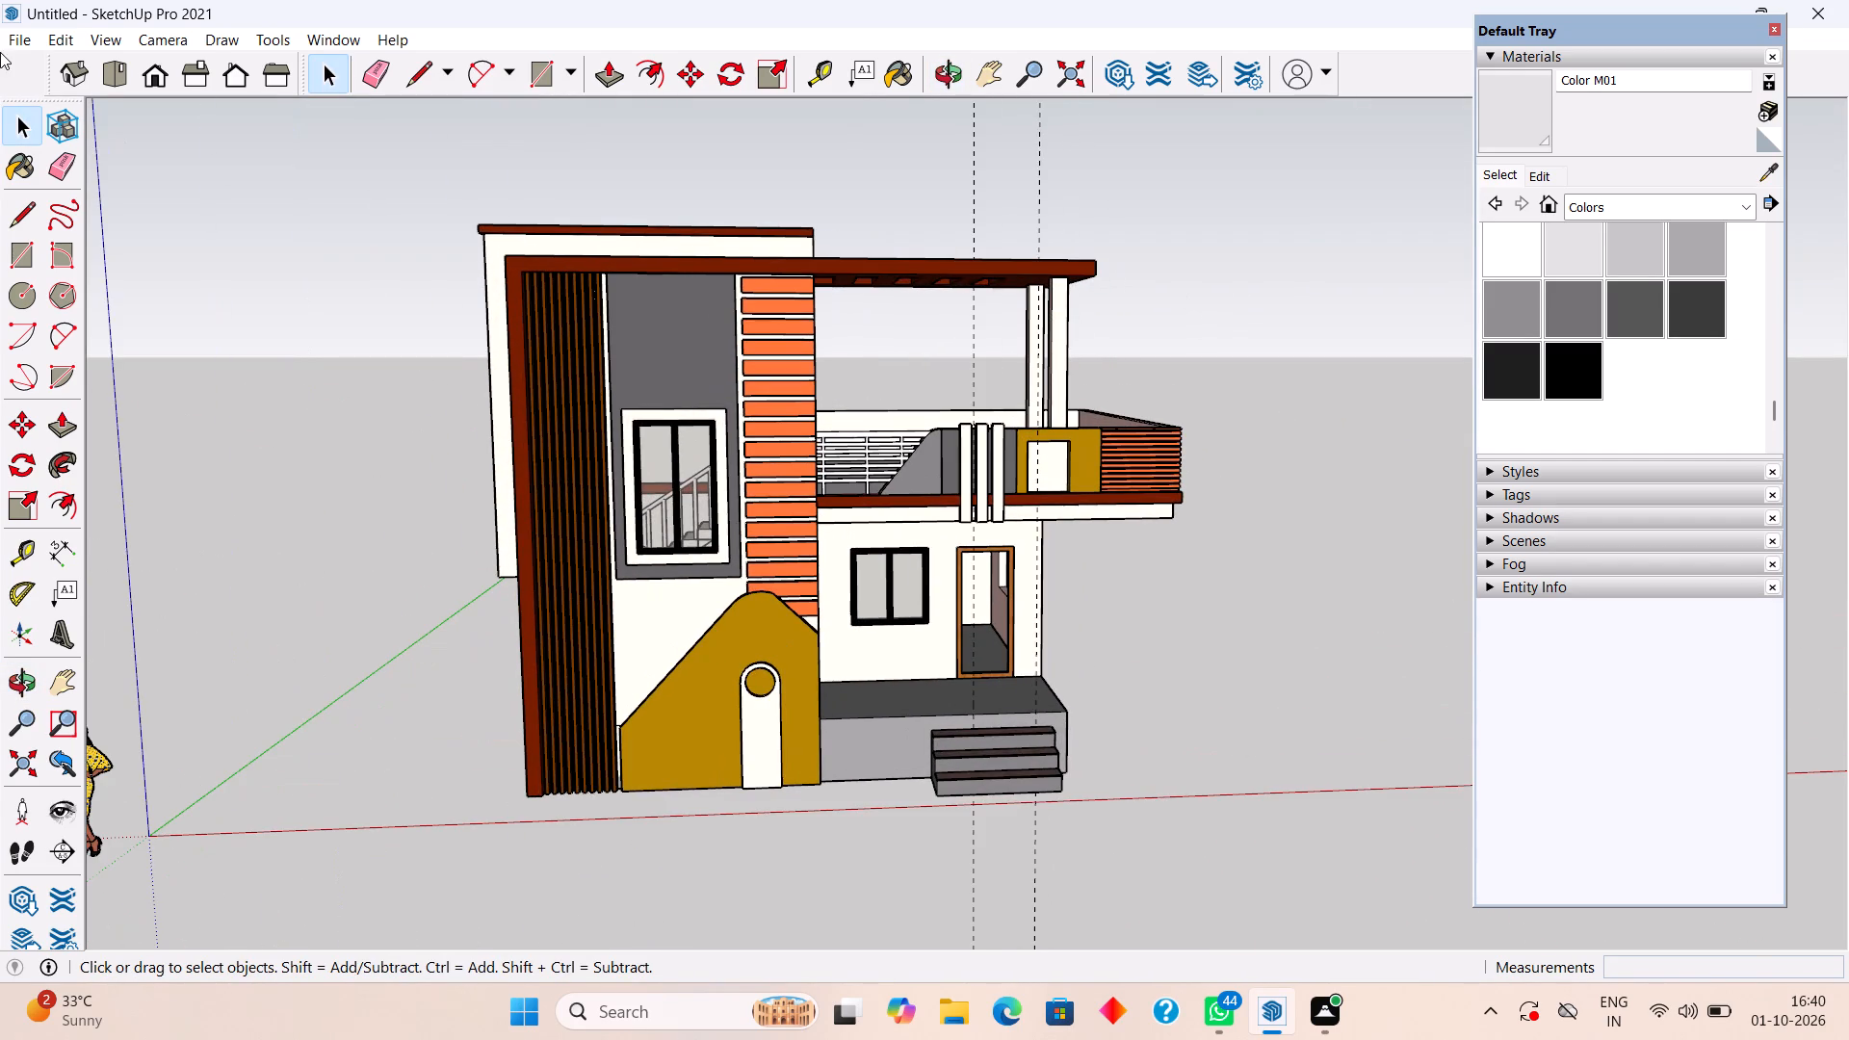
# Delete all guides from the model.
pyautogui.click(64, 39)
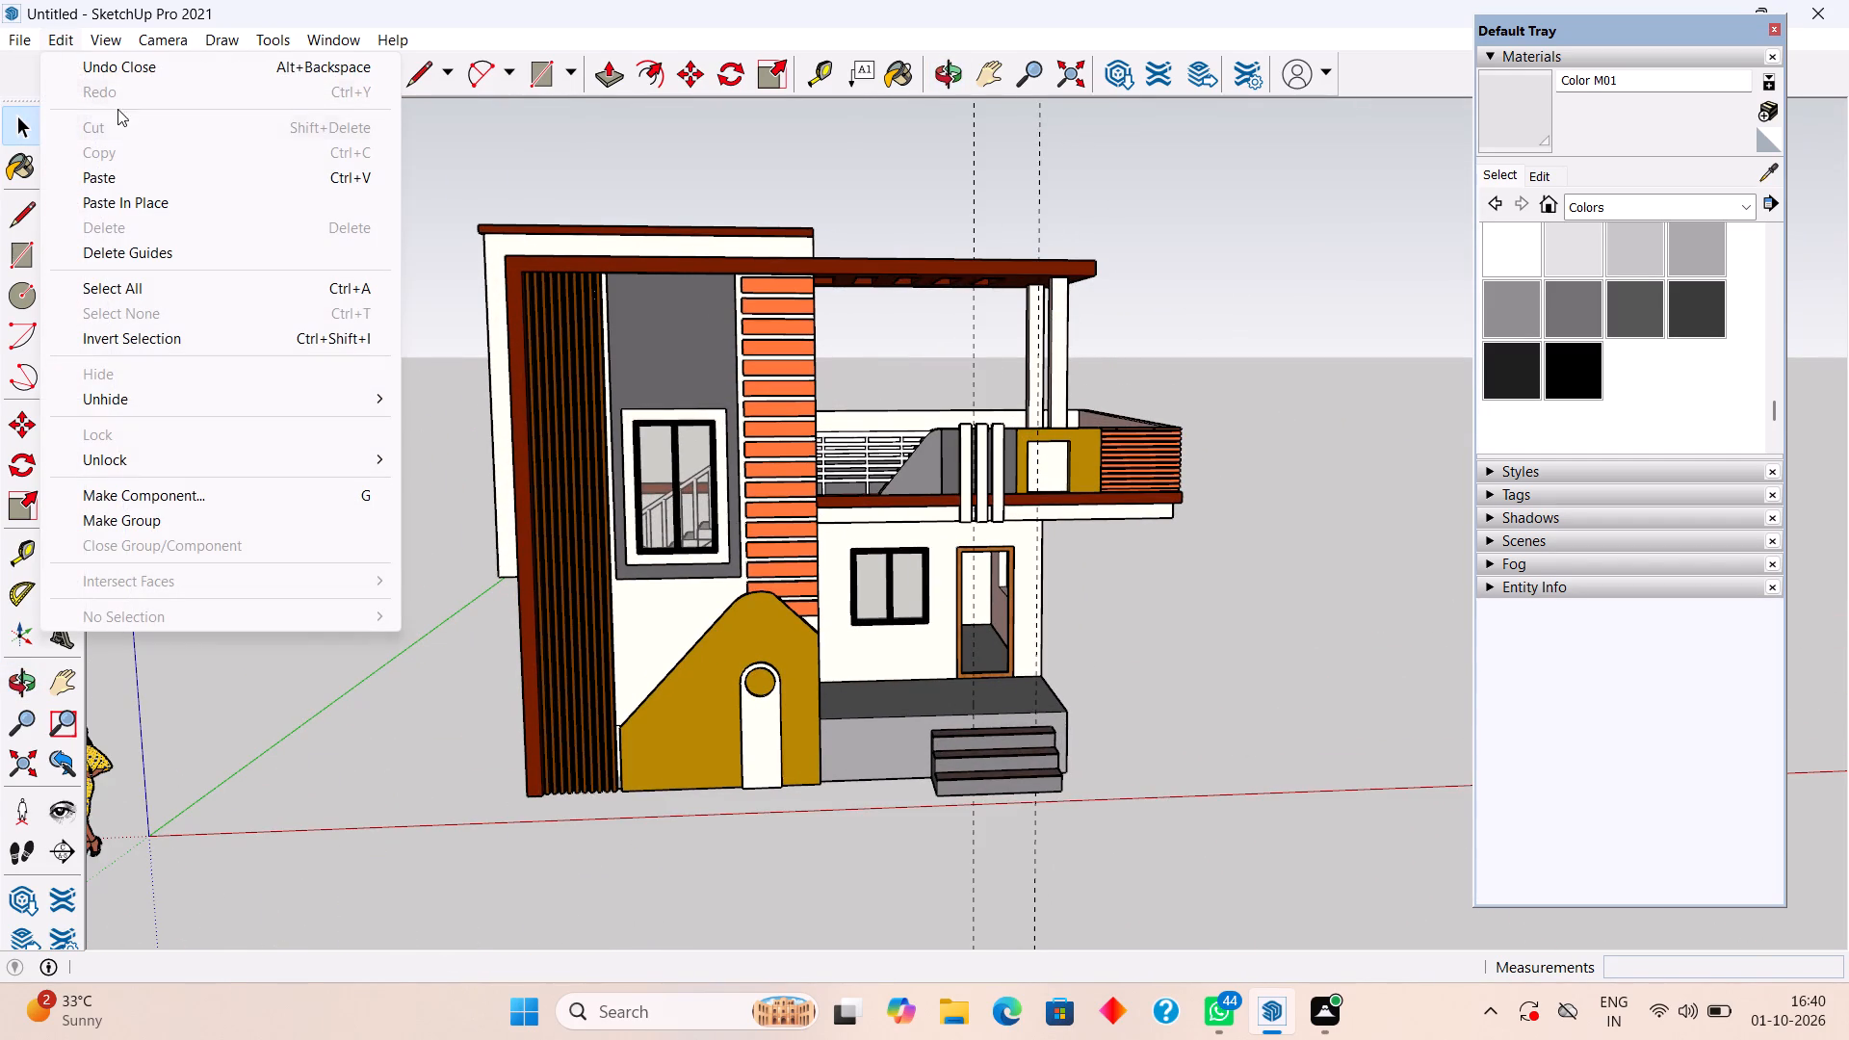
pyautogui.click(203, 250)
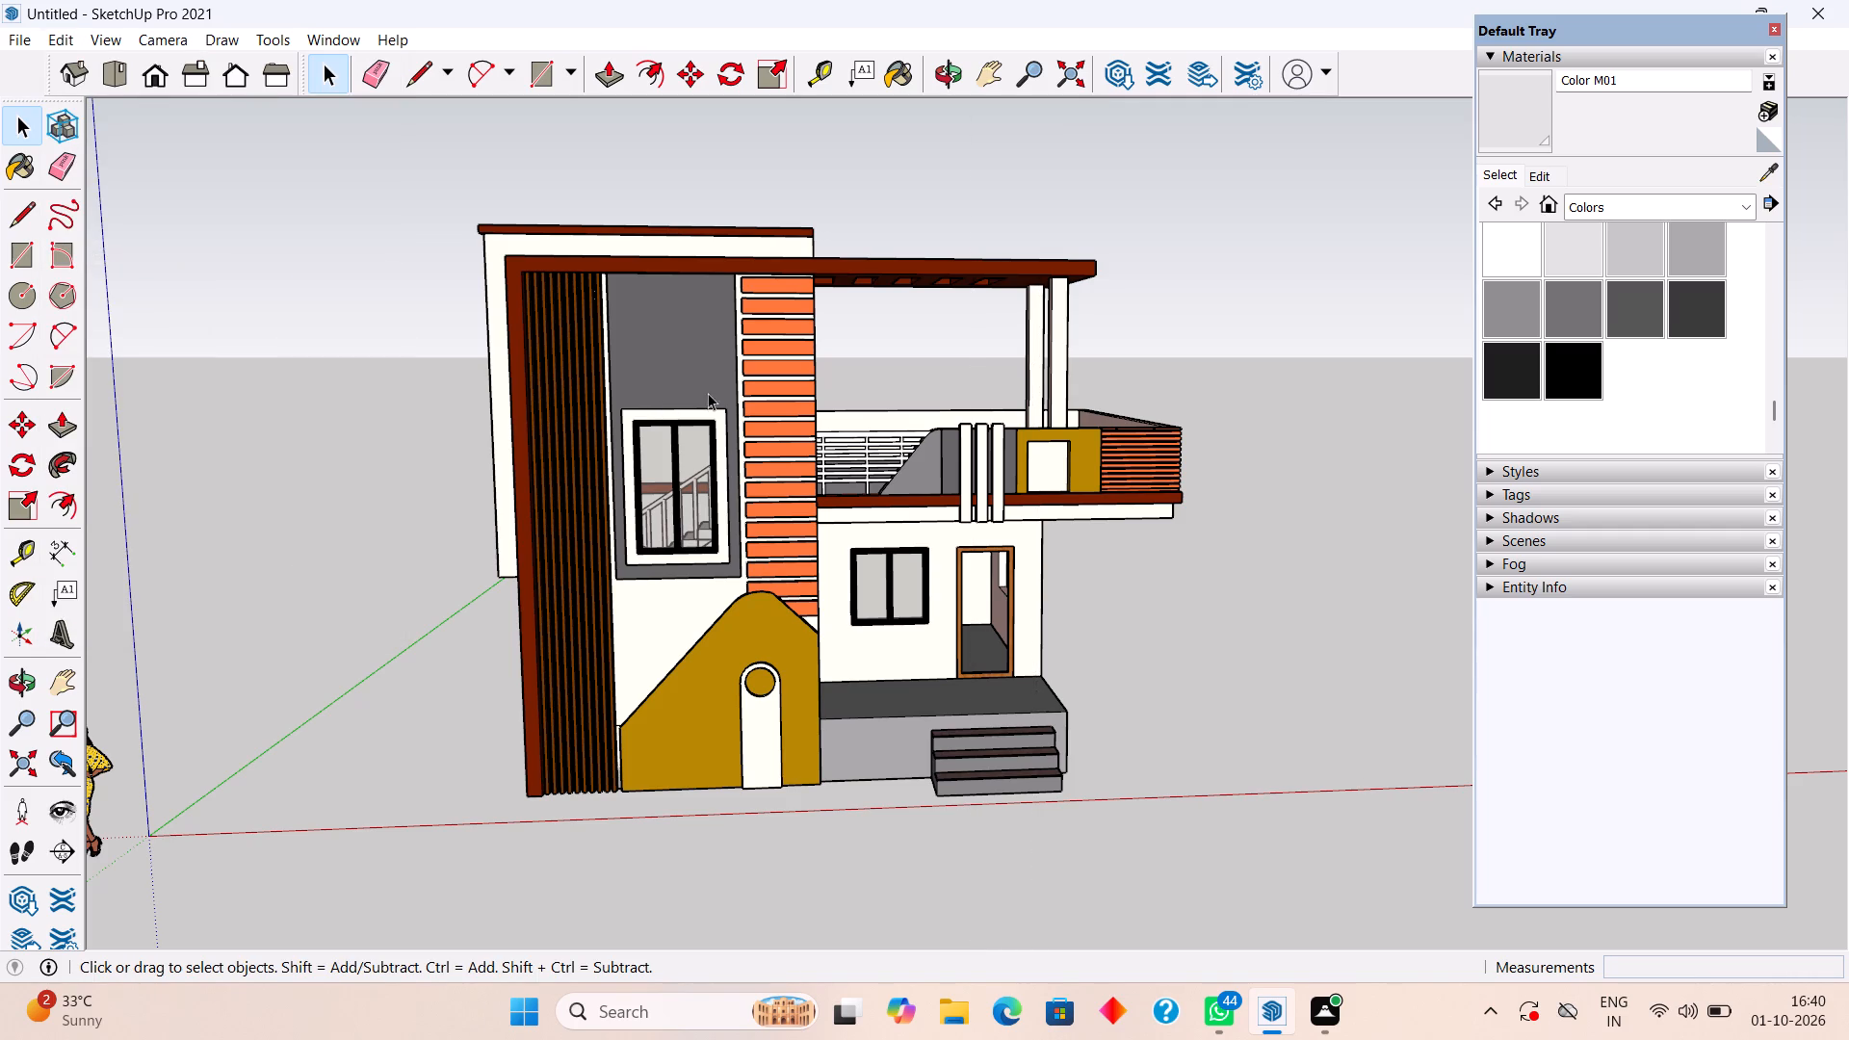
# Examine the front elevation and its colours from several angles and distances.
pyautogui.scroll(2, 837, 323)
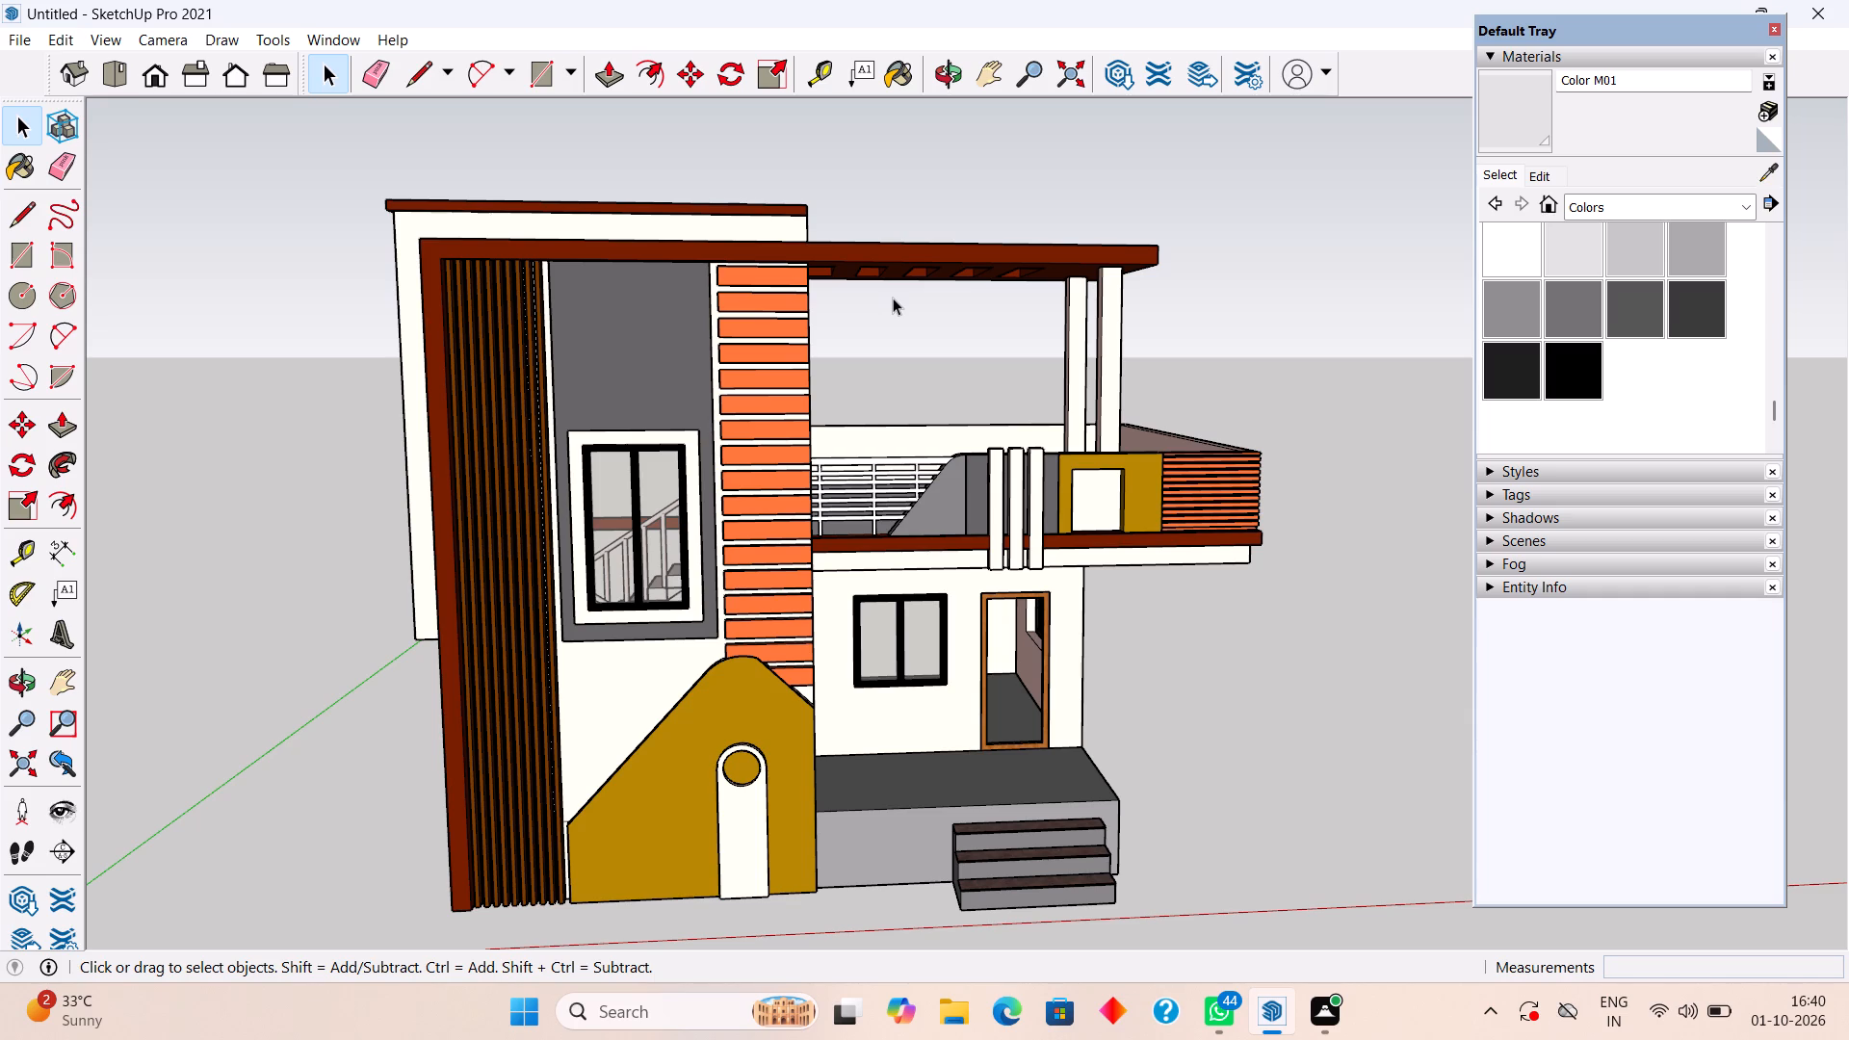
pyautogui.scroll(-2, 921, 525)
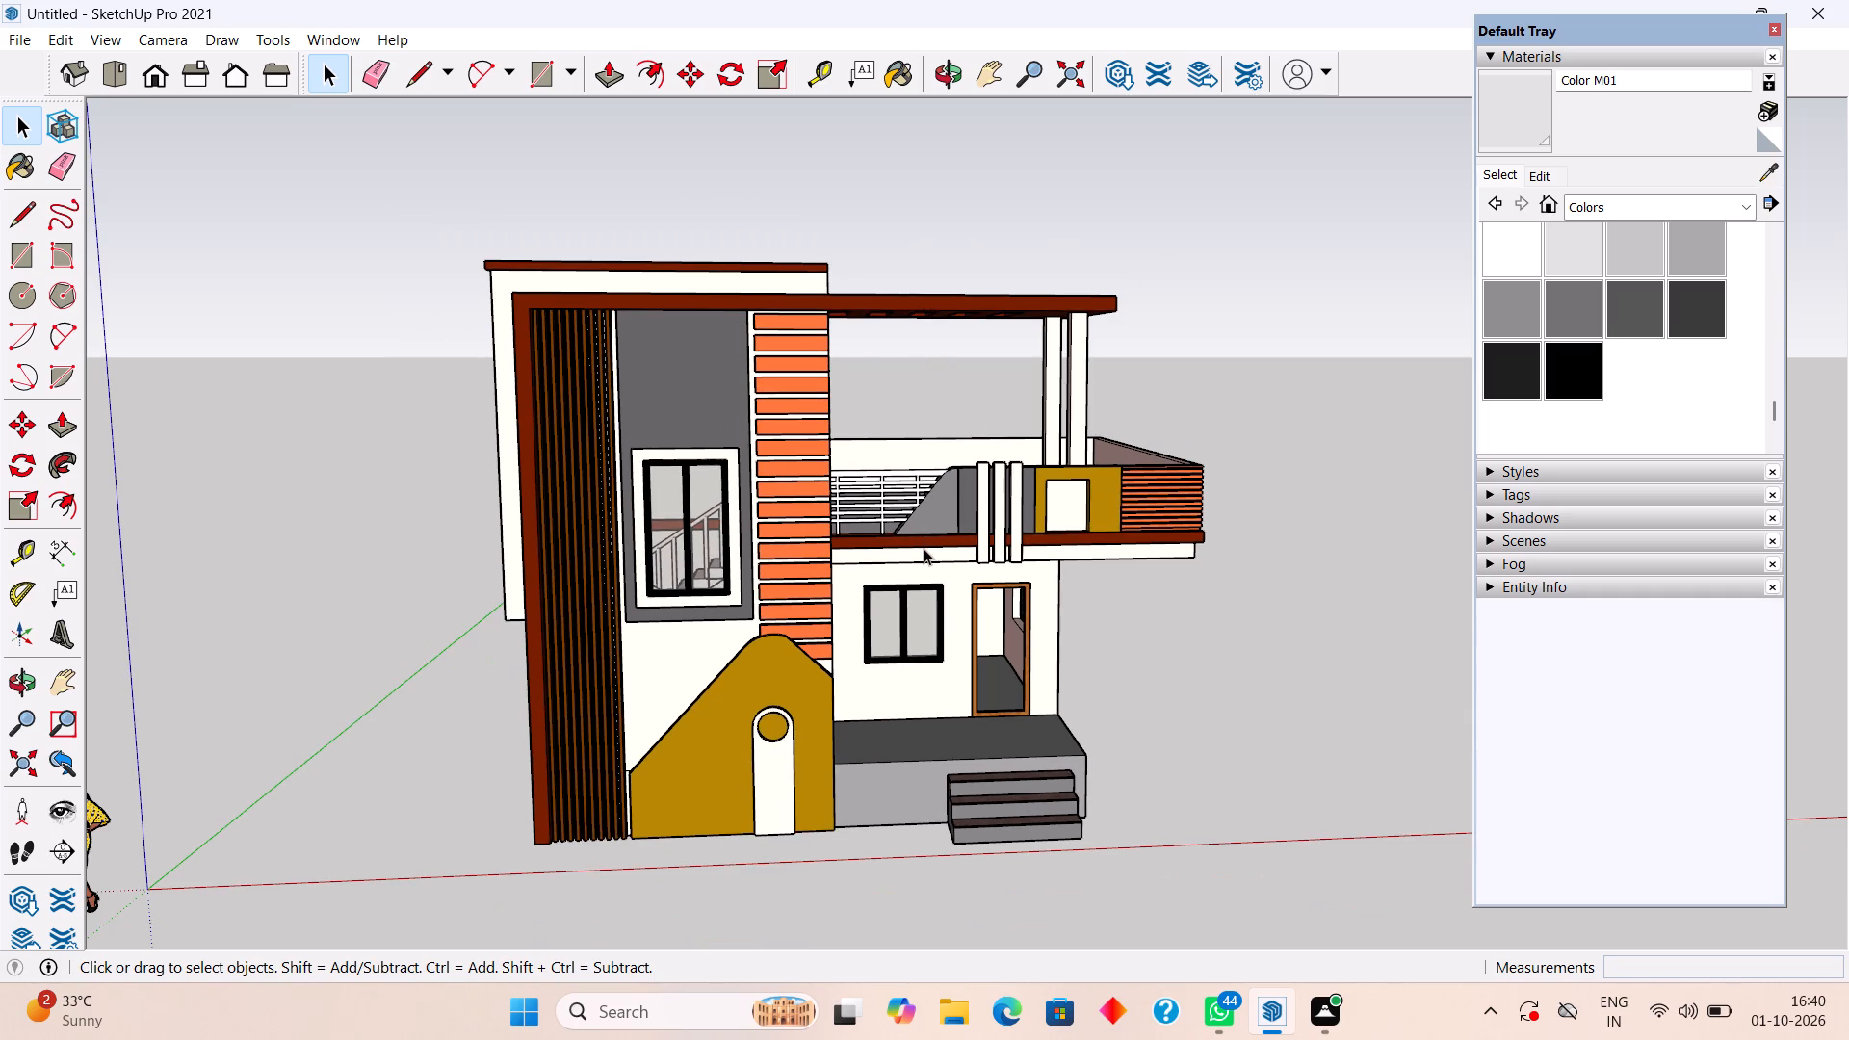
pyautogui.moveTo(924, 548); pyautogui.dragTo(778, 646, button='middle')
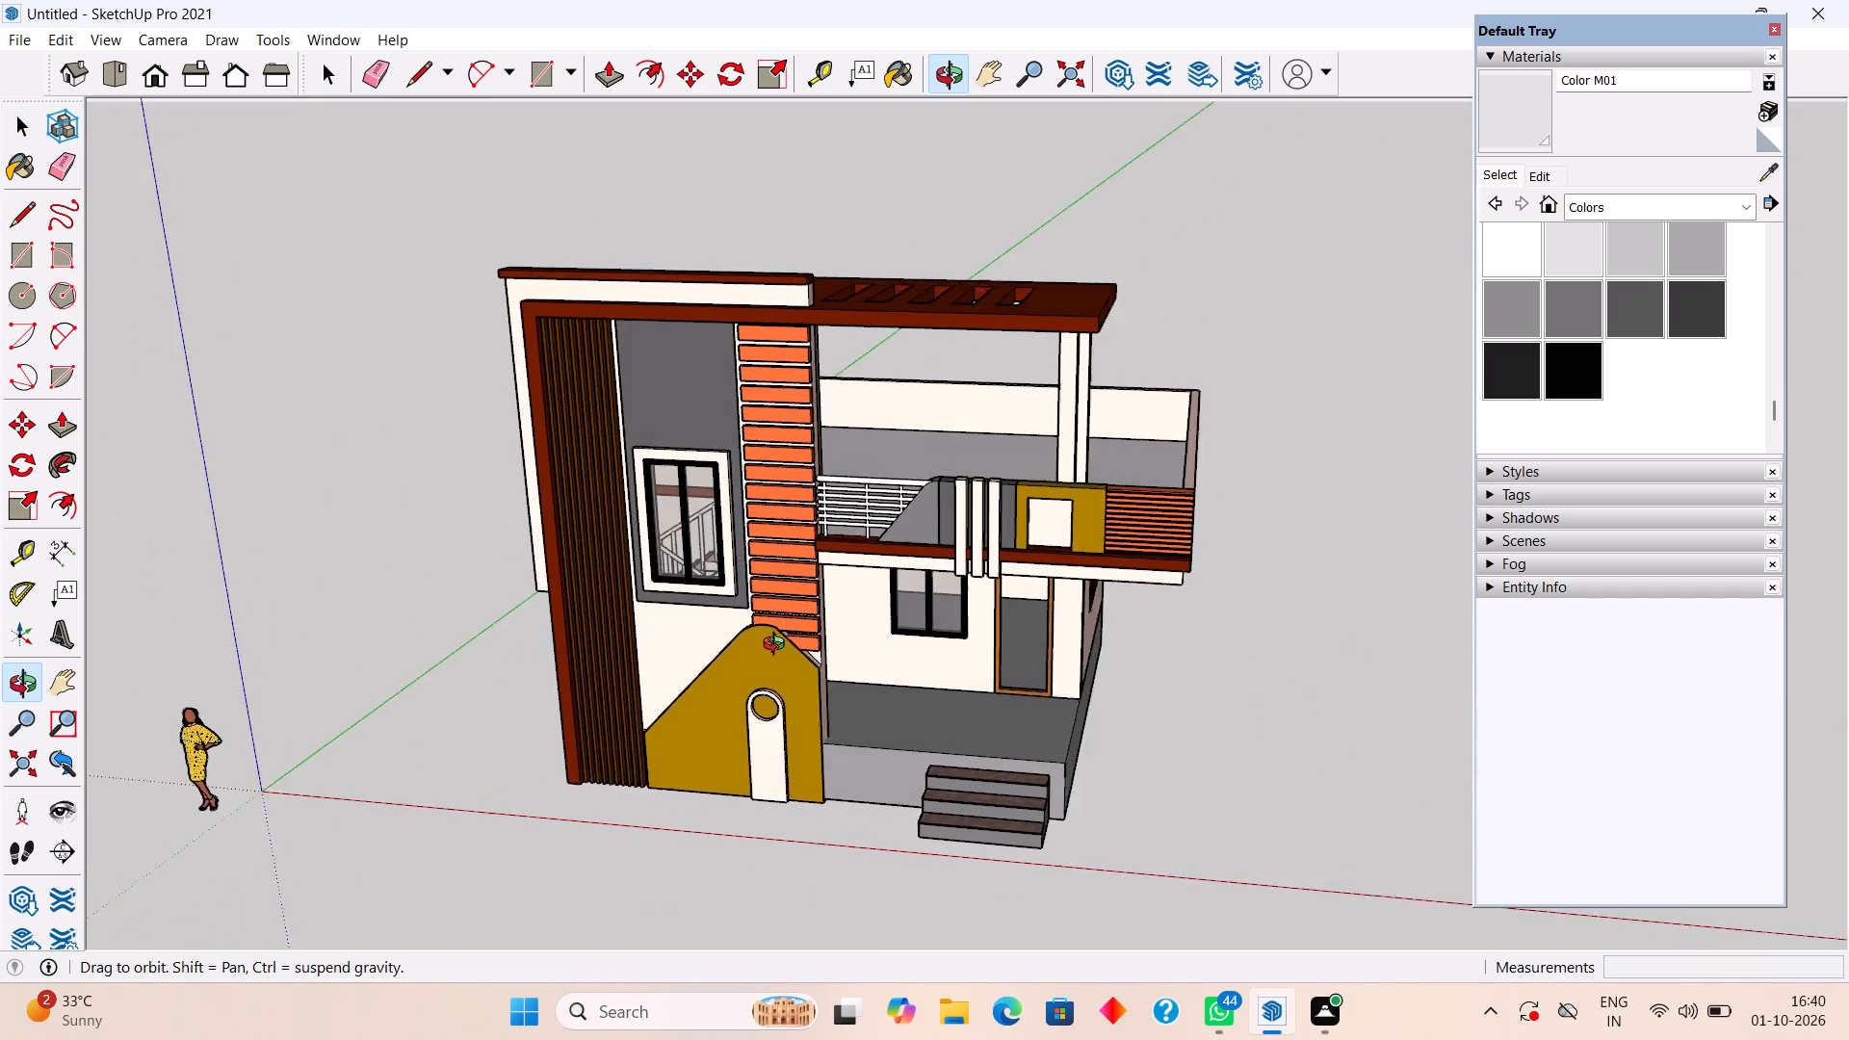
pyautogui.moveTo(778, 646); pyautogui.dragTo(966, 492, button='middle')
pyautogui.scroll(3, 913, 507)
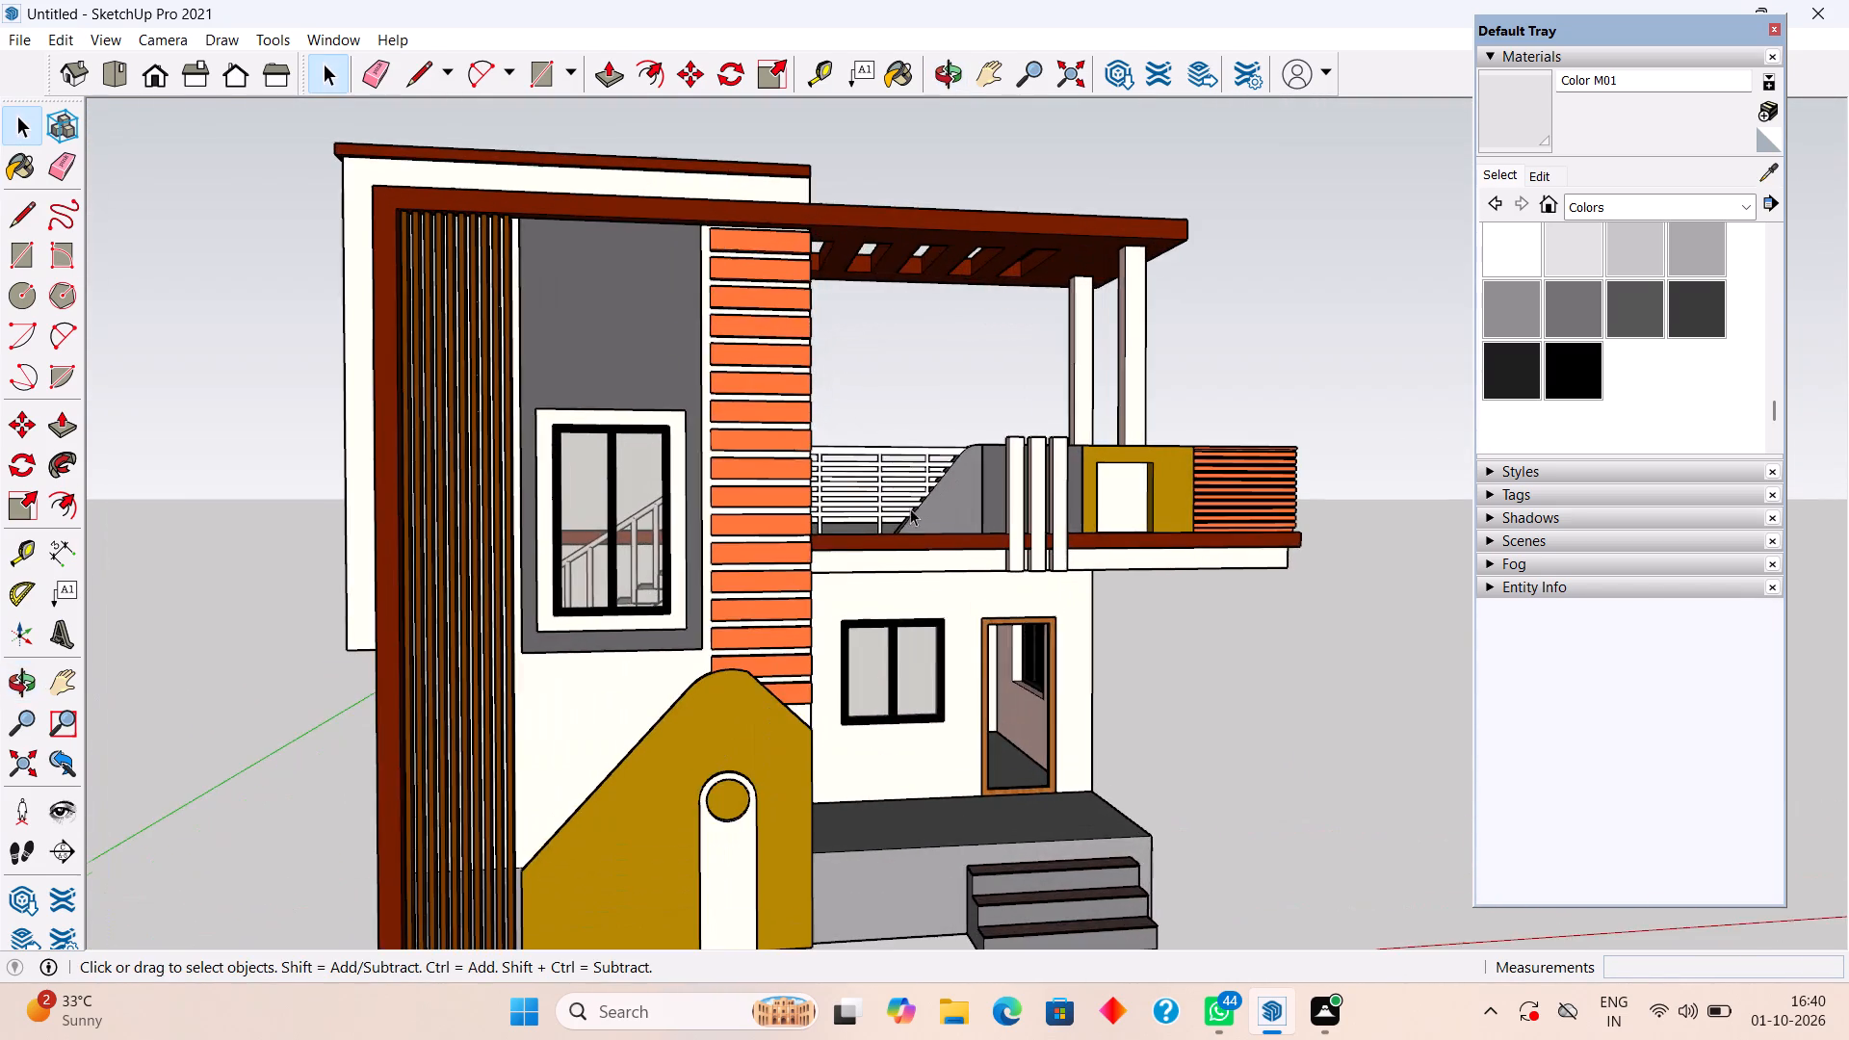
pyautogui.scroll(-3, 896, 508)
pyautogui.moveTo(807, 524); pyautogui.dragTo(795, 659, button='middle')
pyautogui.scroll(-2, 690, 634)
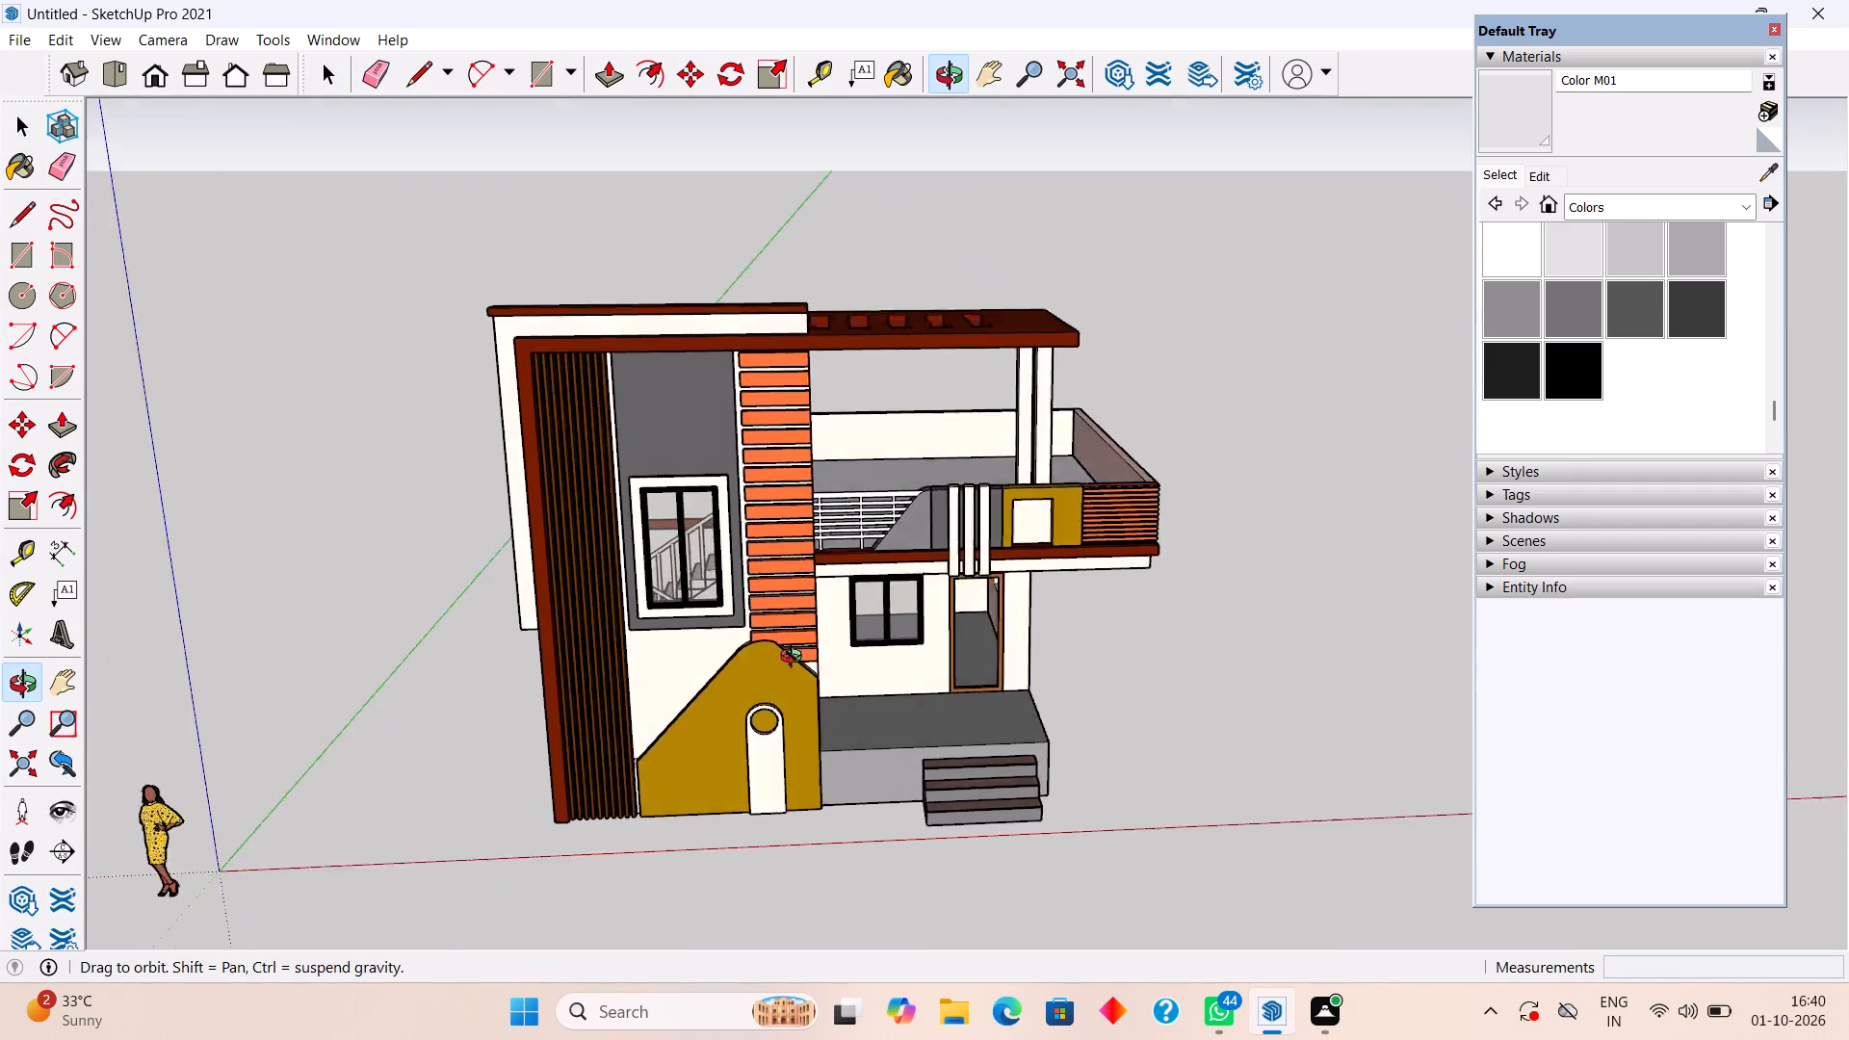
pyautogui.scroll(-1, 795, 659)
pyautogui.moveTo(795, 659); pyautogui.dragTo(798, 659, button='middle')
pyautogui.middleClick(731, 623)
pyautogui.scroll(-3, 731, 623)
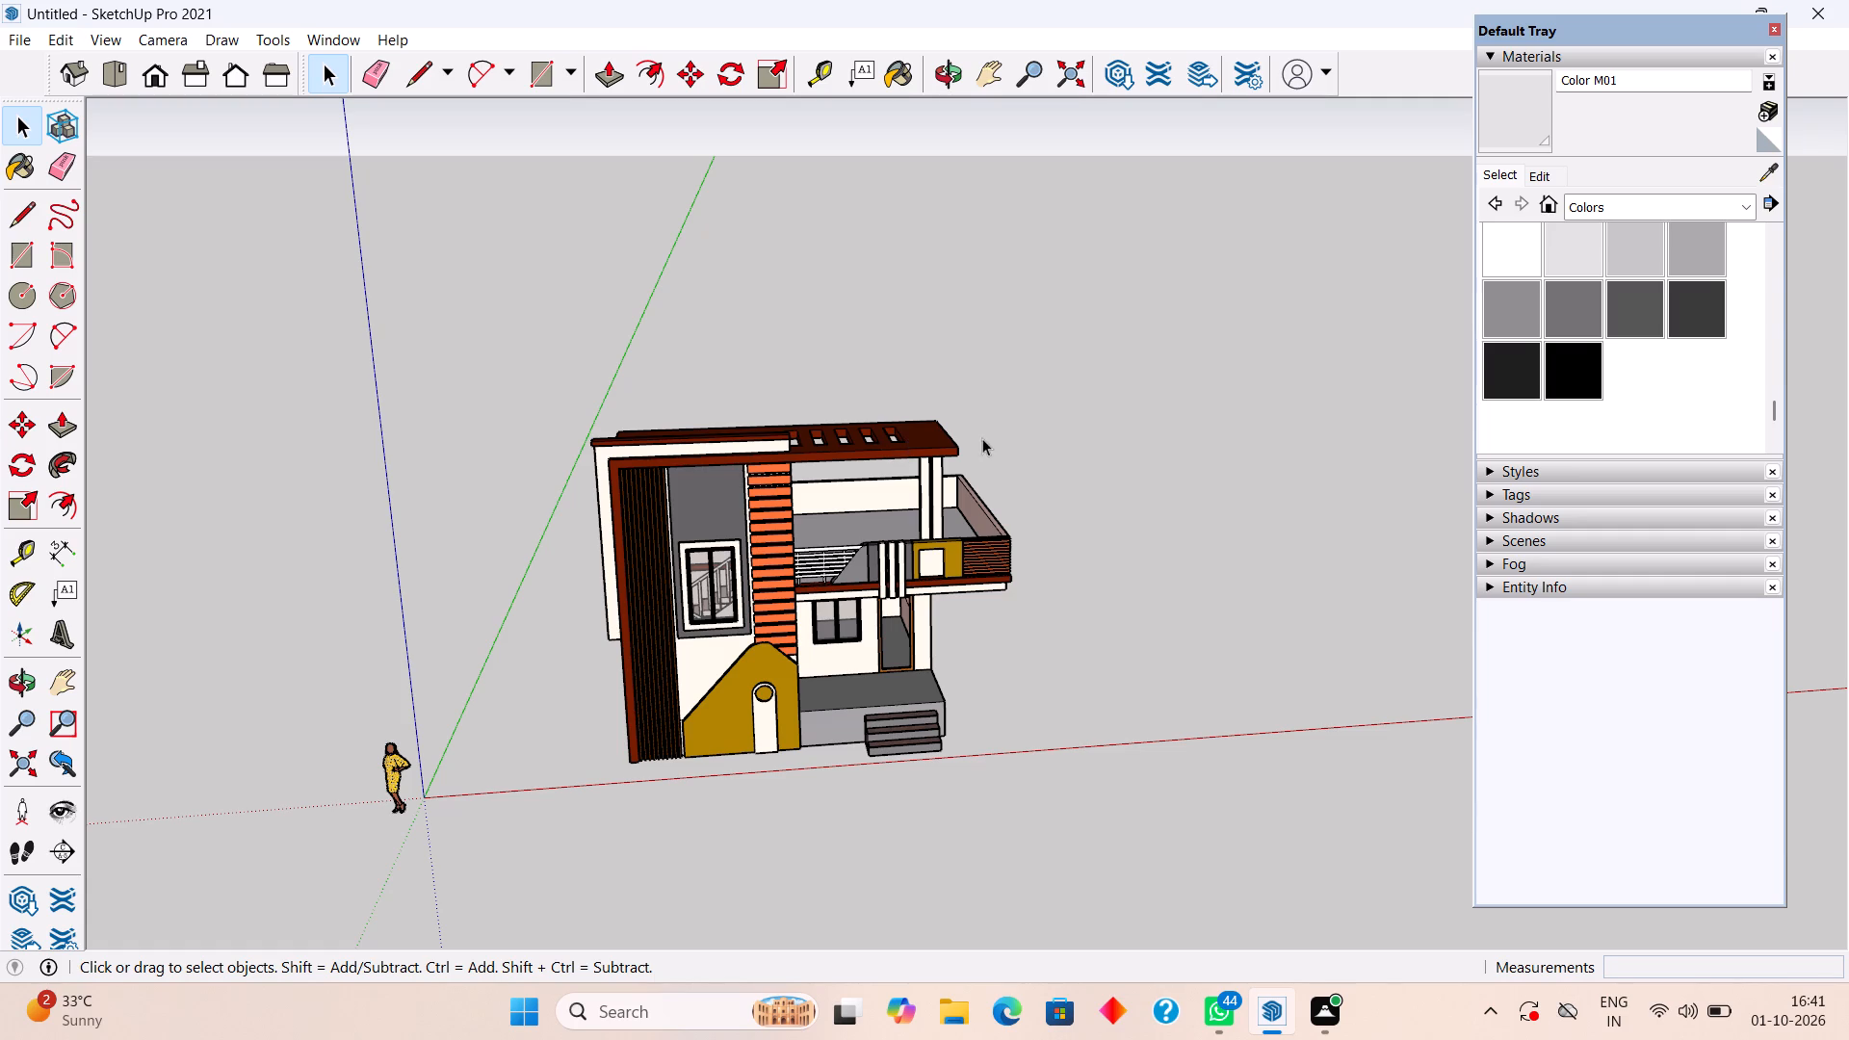
# Paint the tall front frame with its roof slab and the tower's parapet cap with Wood Veneer 01 from the Wood materials.
pyautogui.click(1610, 202)
pyautogui.click(1643, 530)
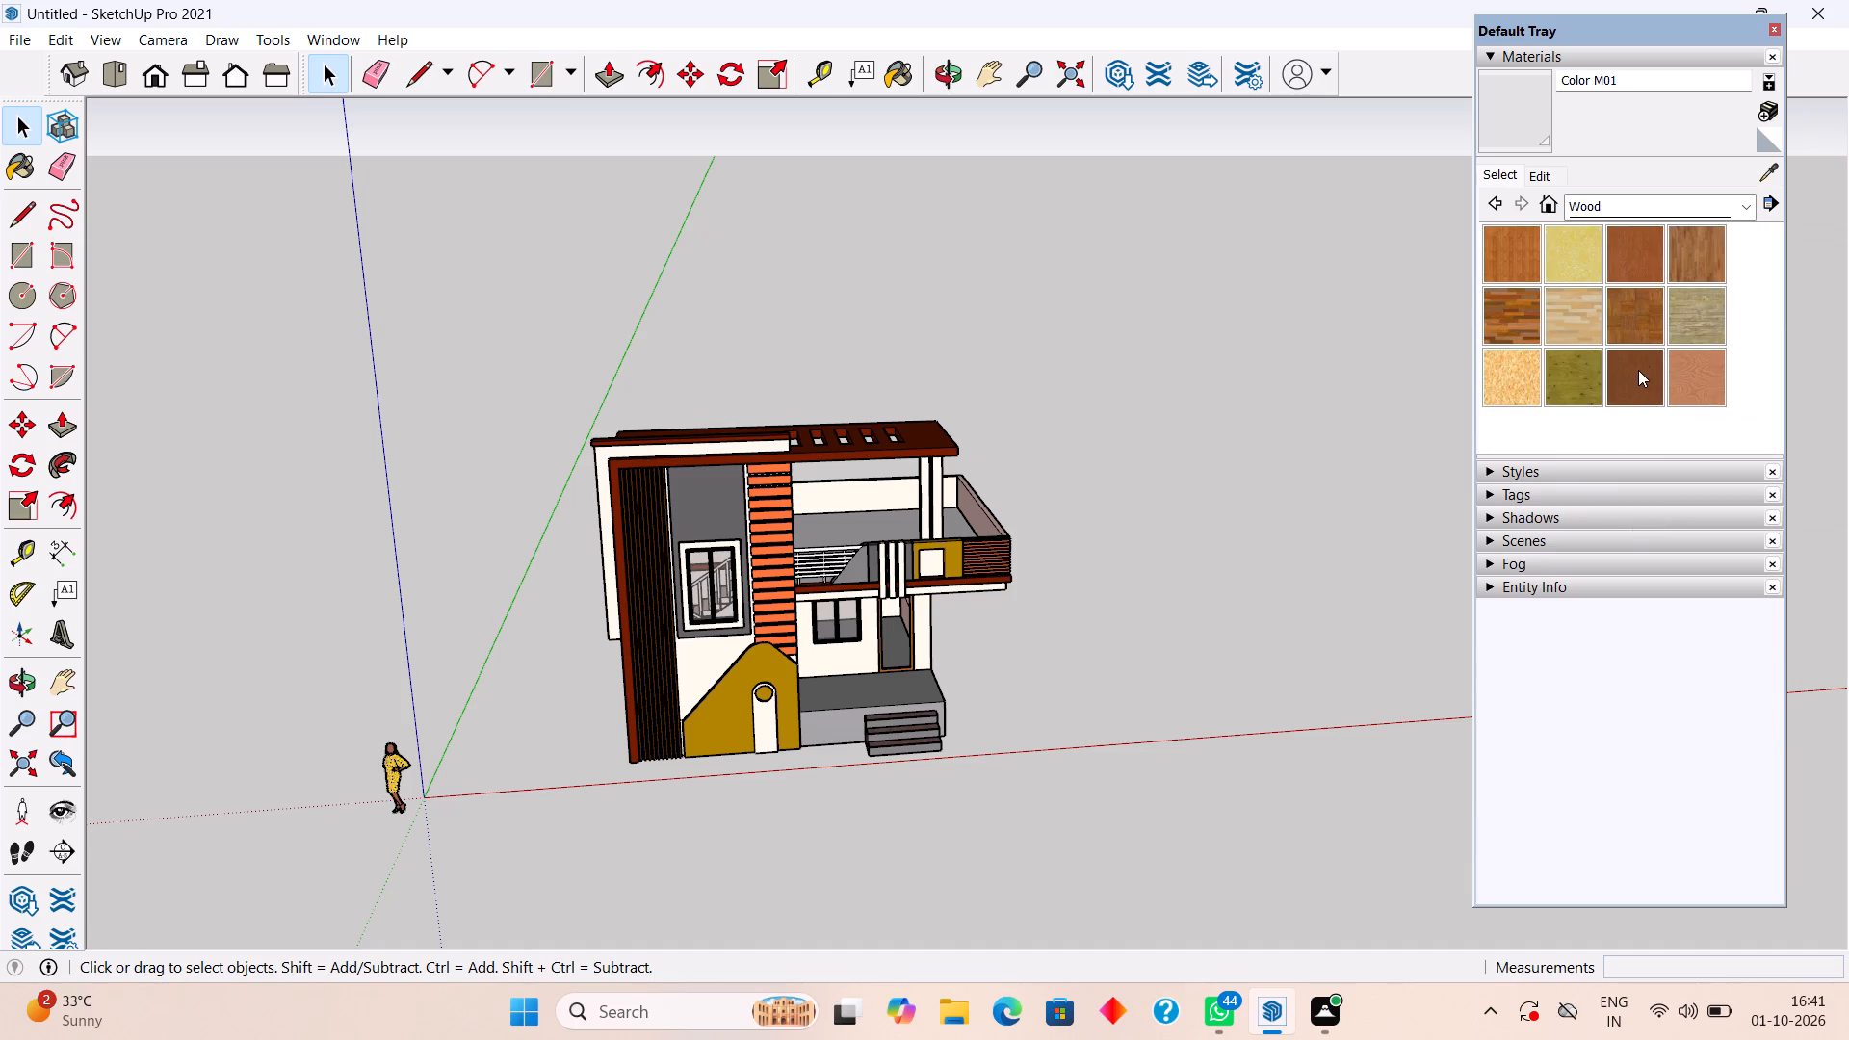
pyautogui.click(1638, 370)
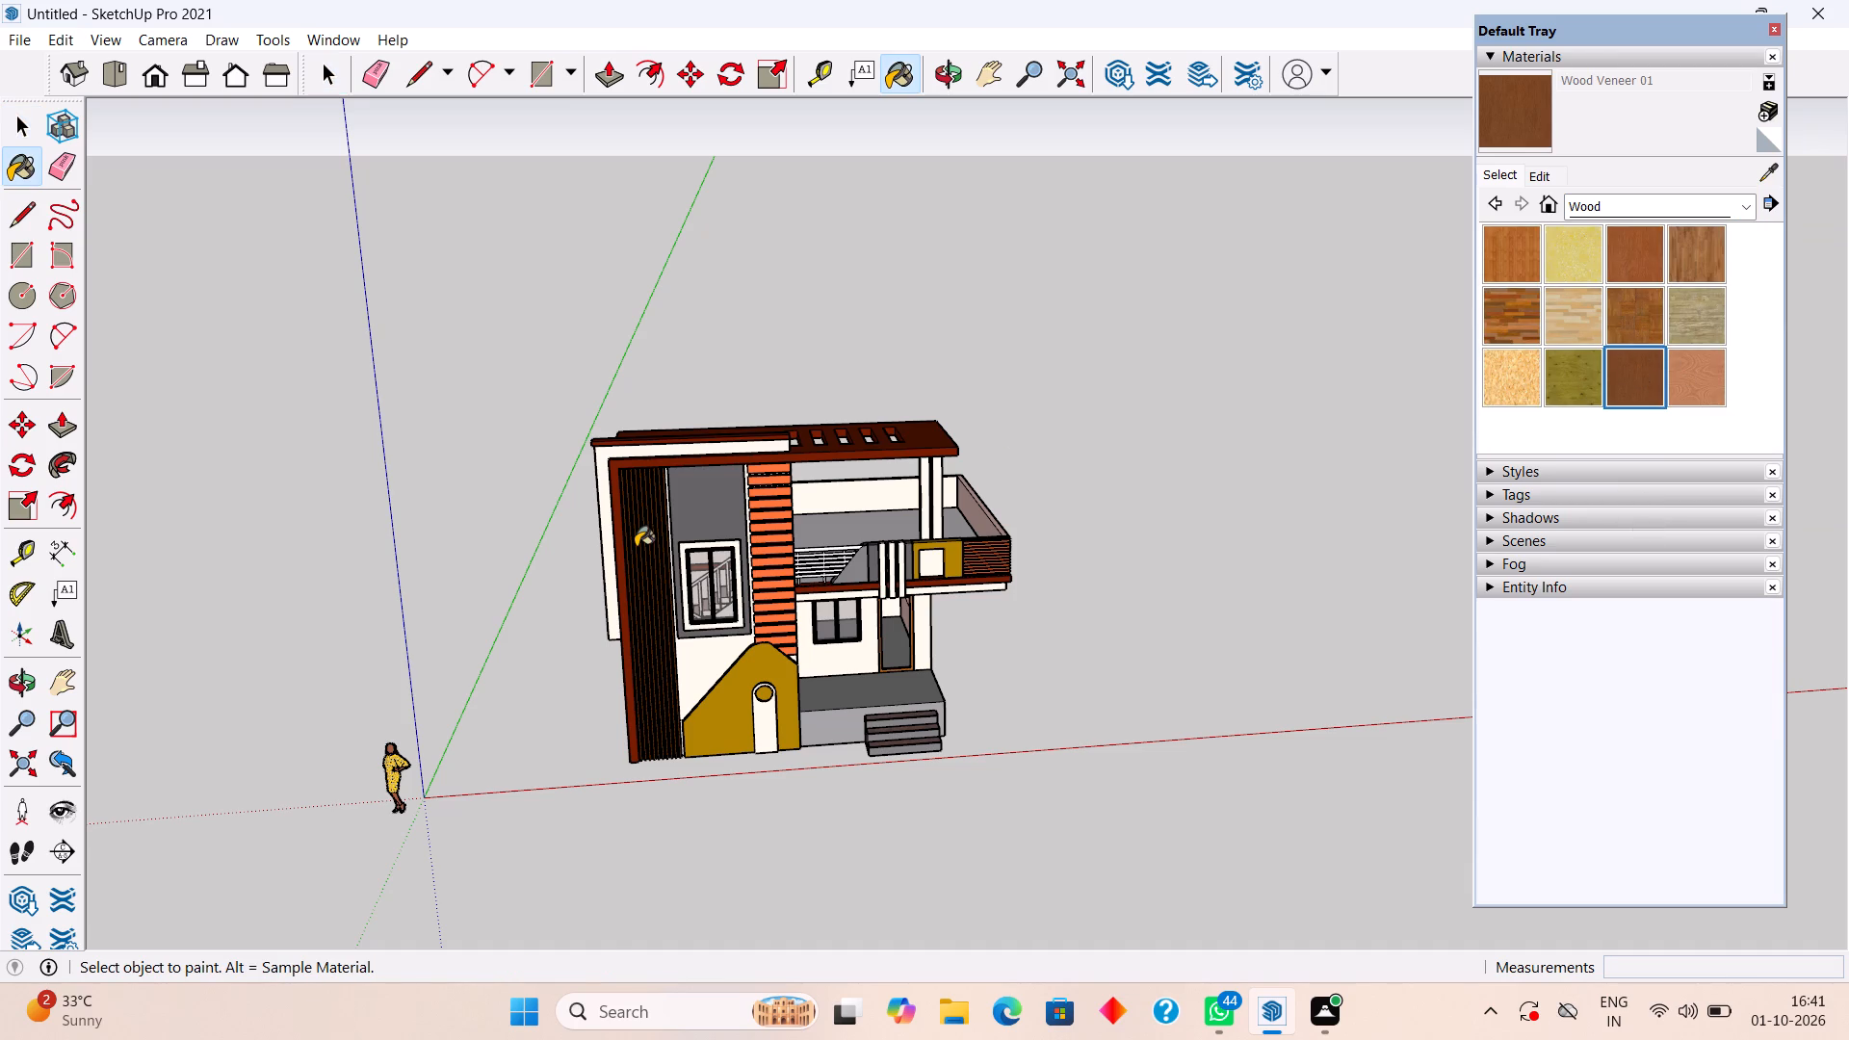
pyautogui.scroll(12, 602, 553)
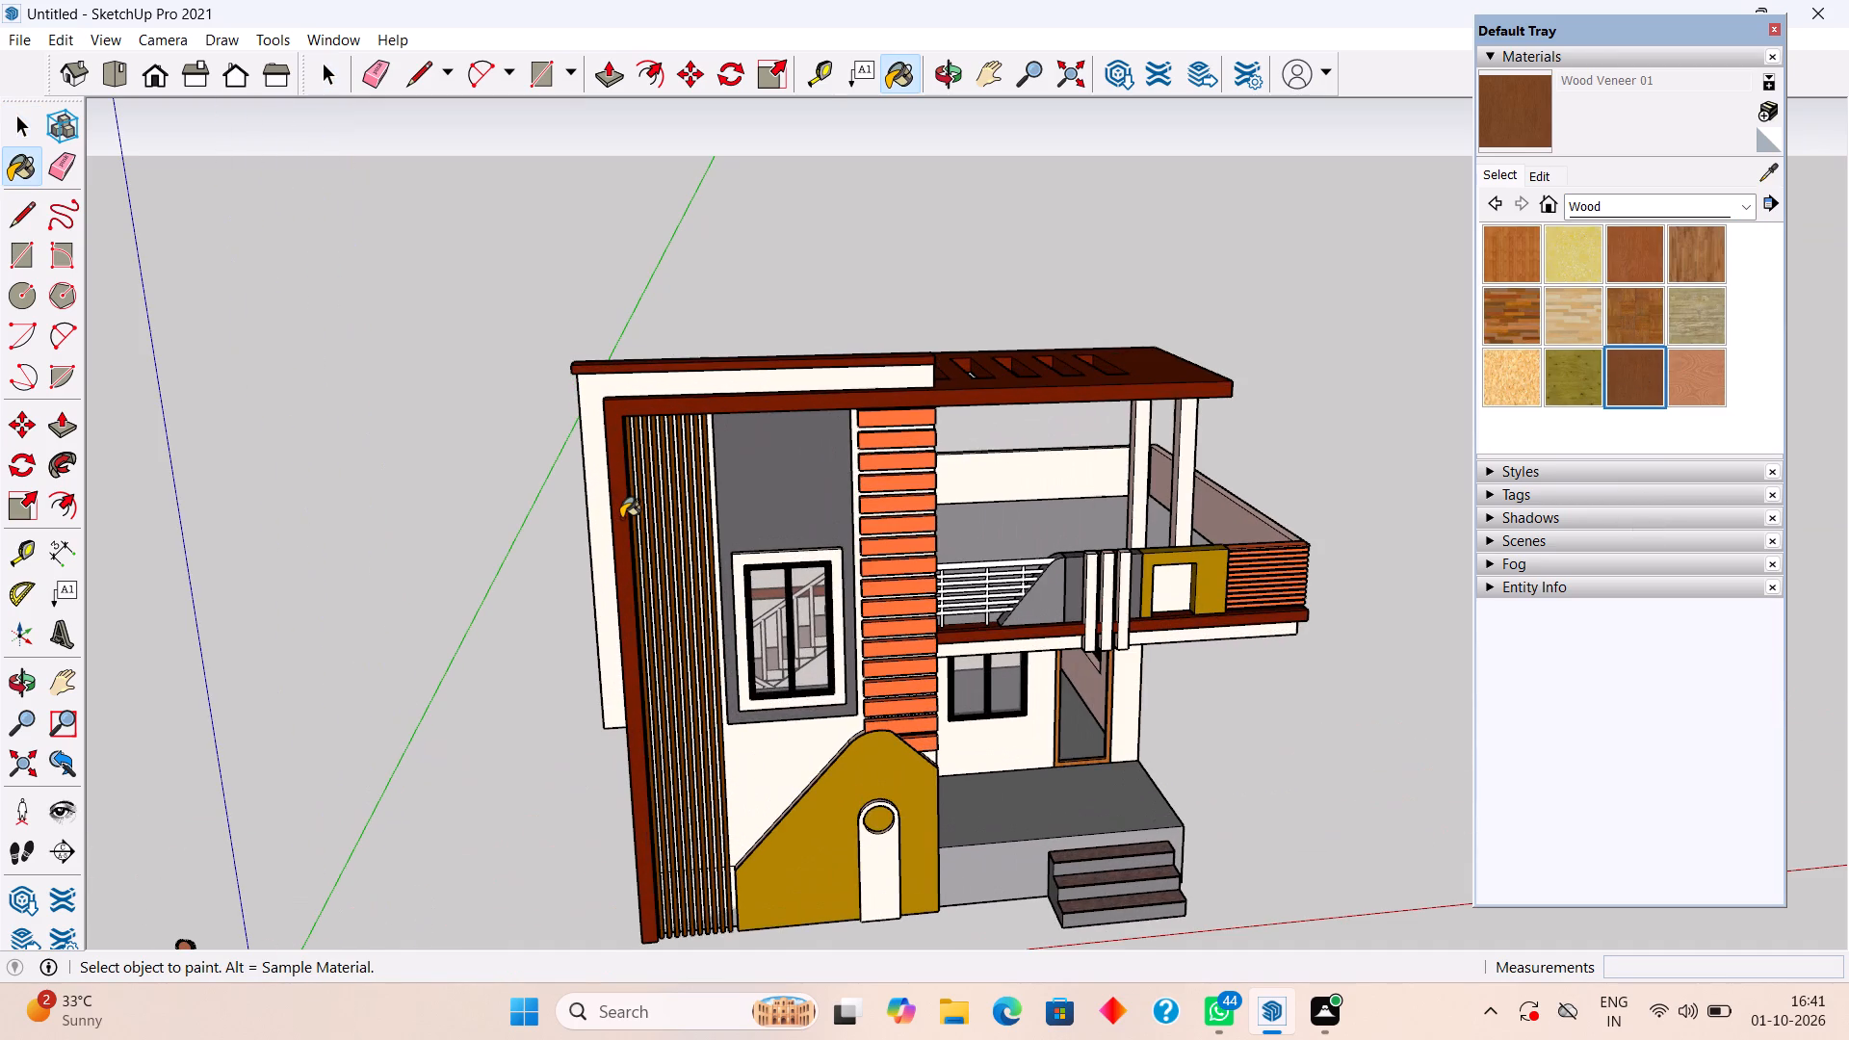
pyautogui.click(621, 518)
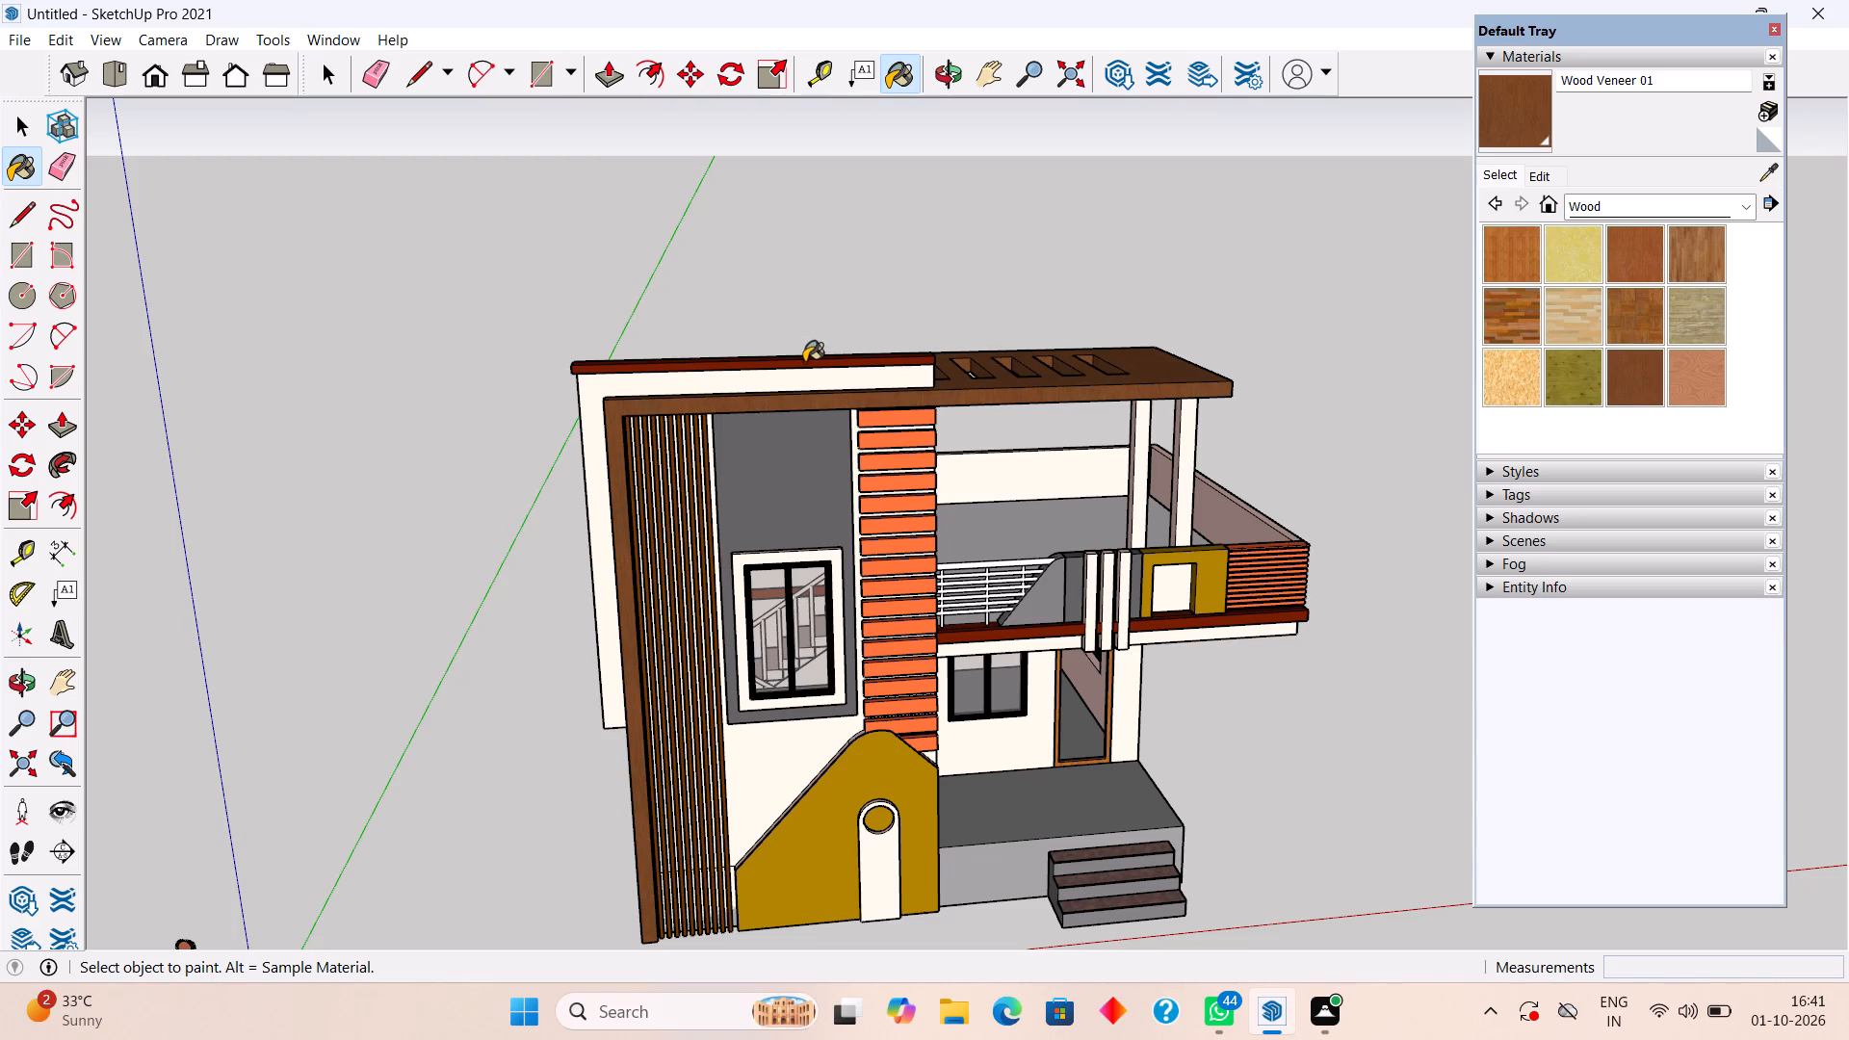
pyautogui.click(804, 362)
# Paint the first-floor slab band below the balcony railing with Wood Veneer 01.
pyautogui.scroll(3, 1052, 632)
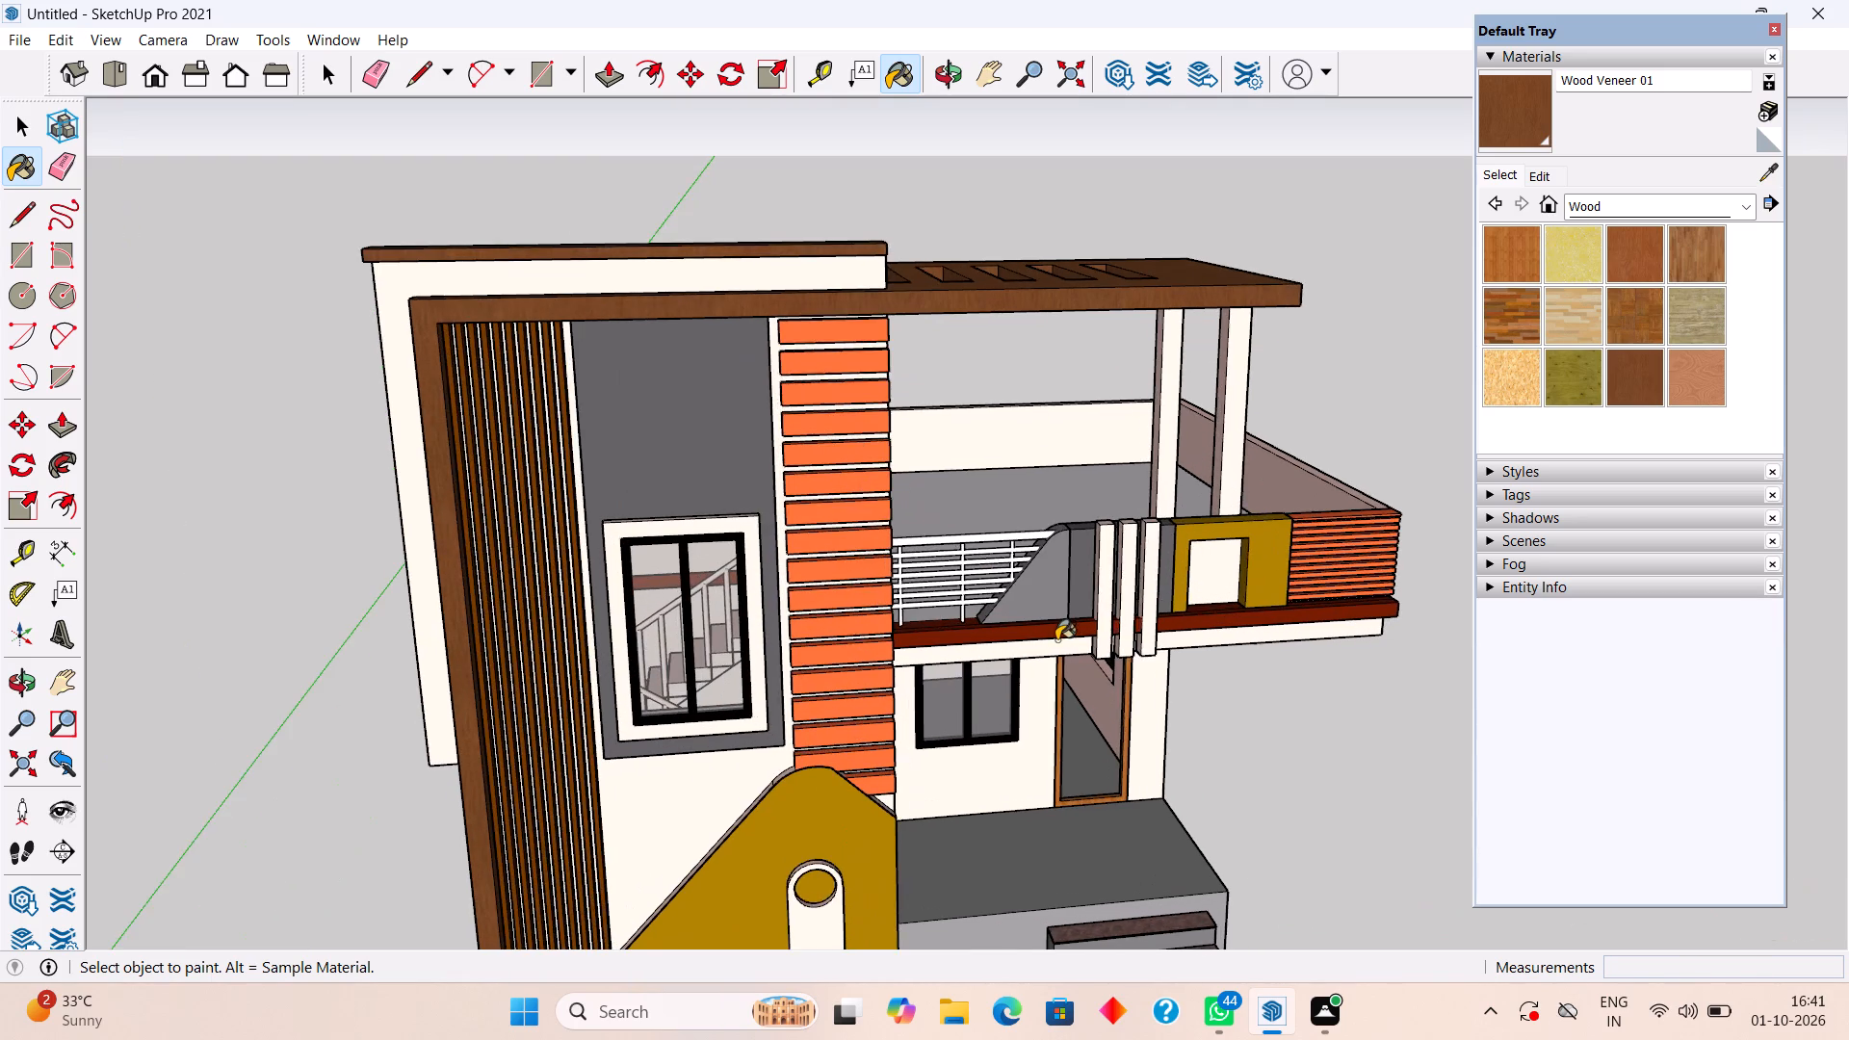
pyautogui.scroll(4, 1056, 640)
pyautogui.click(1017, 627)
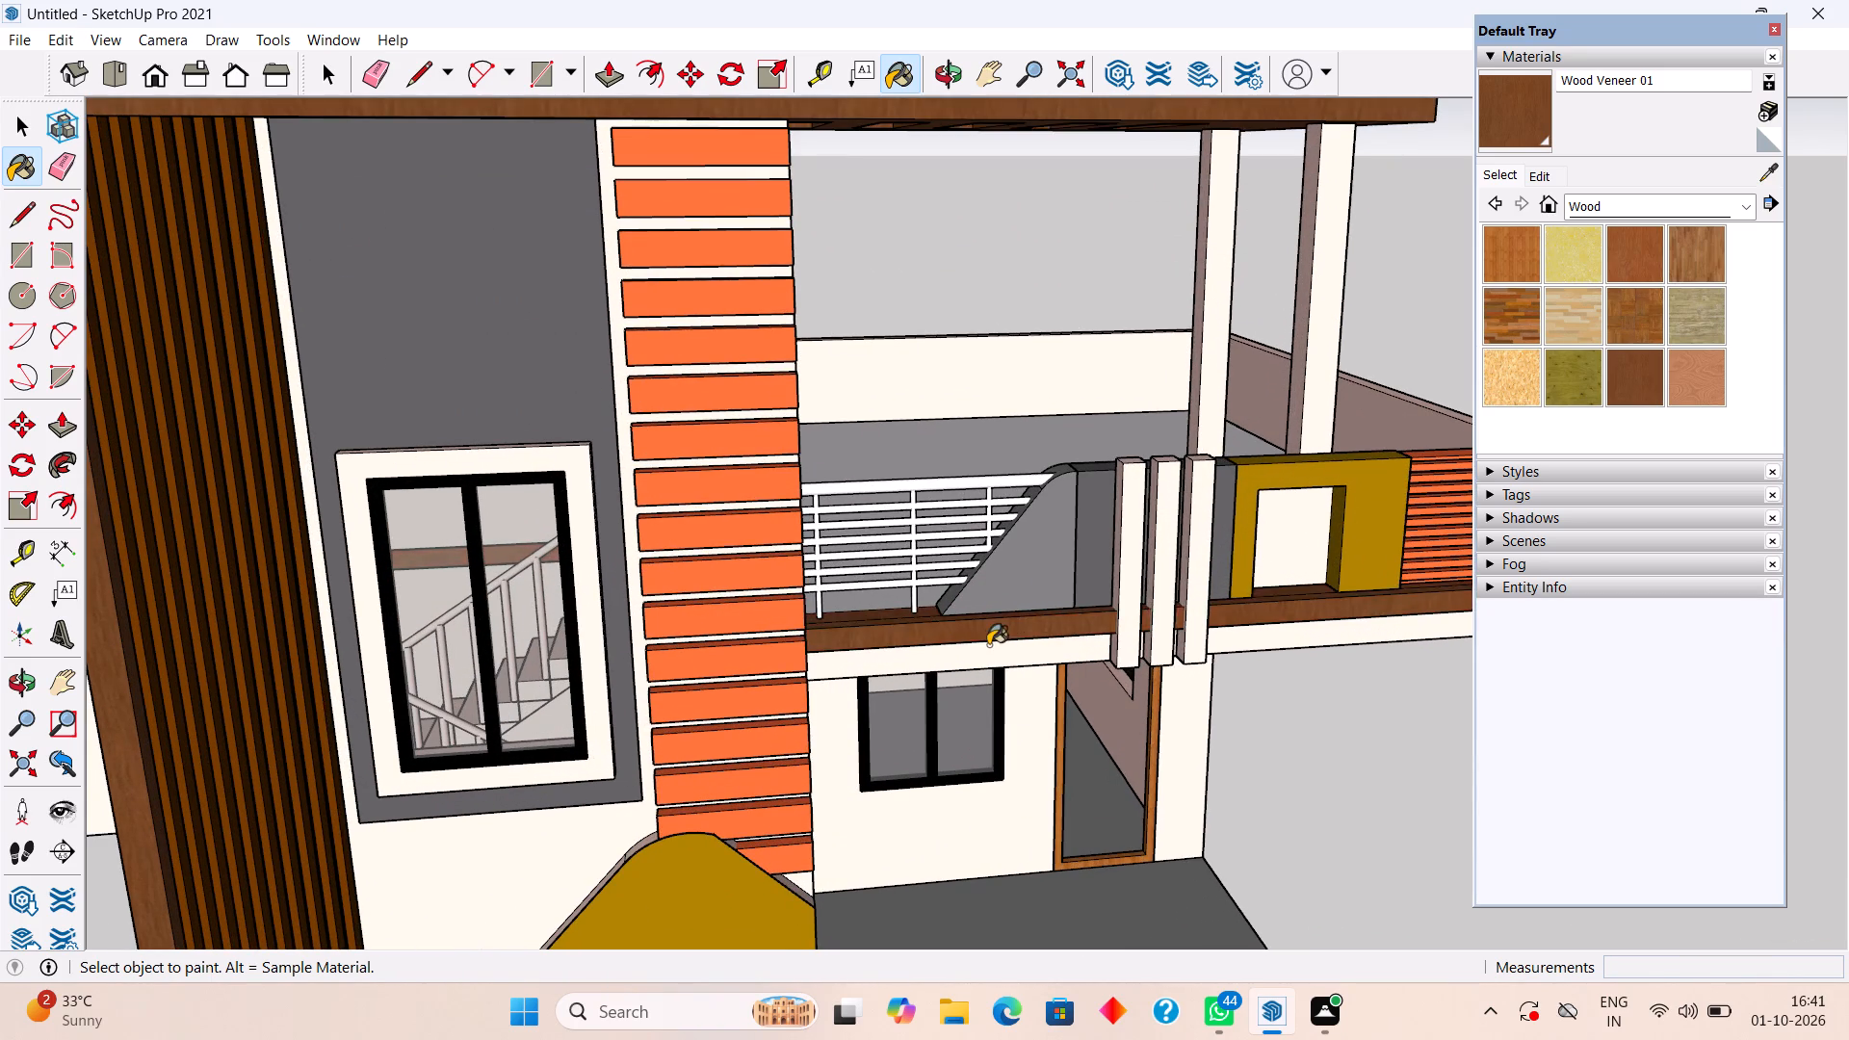
# Examine the wood-veneer bands and frame around the front, sides and rear of the house.
pyautogui.scroll(-9, 985, 644)
pyautogui.moveTo(953, 644); pyautogui.dragTo(642, 510, button='middle')
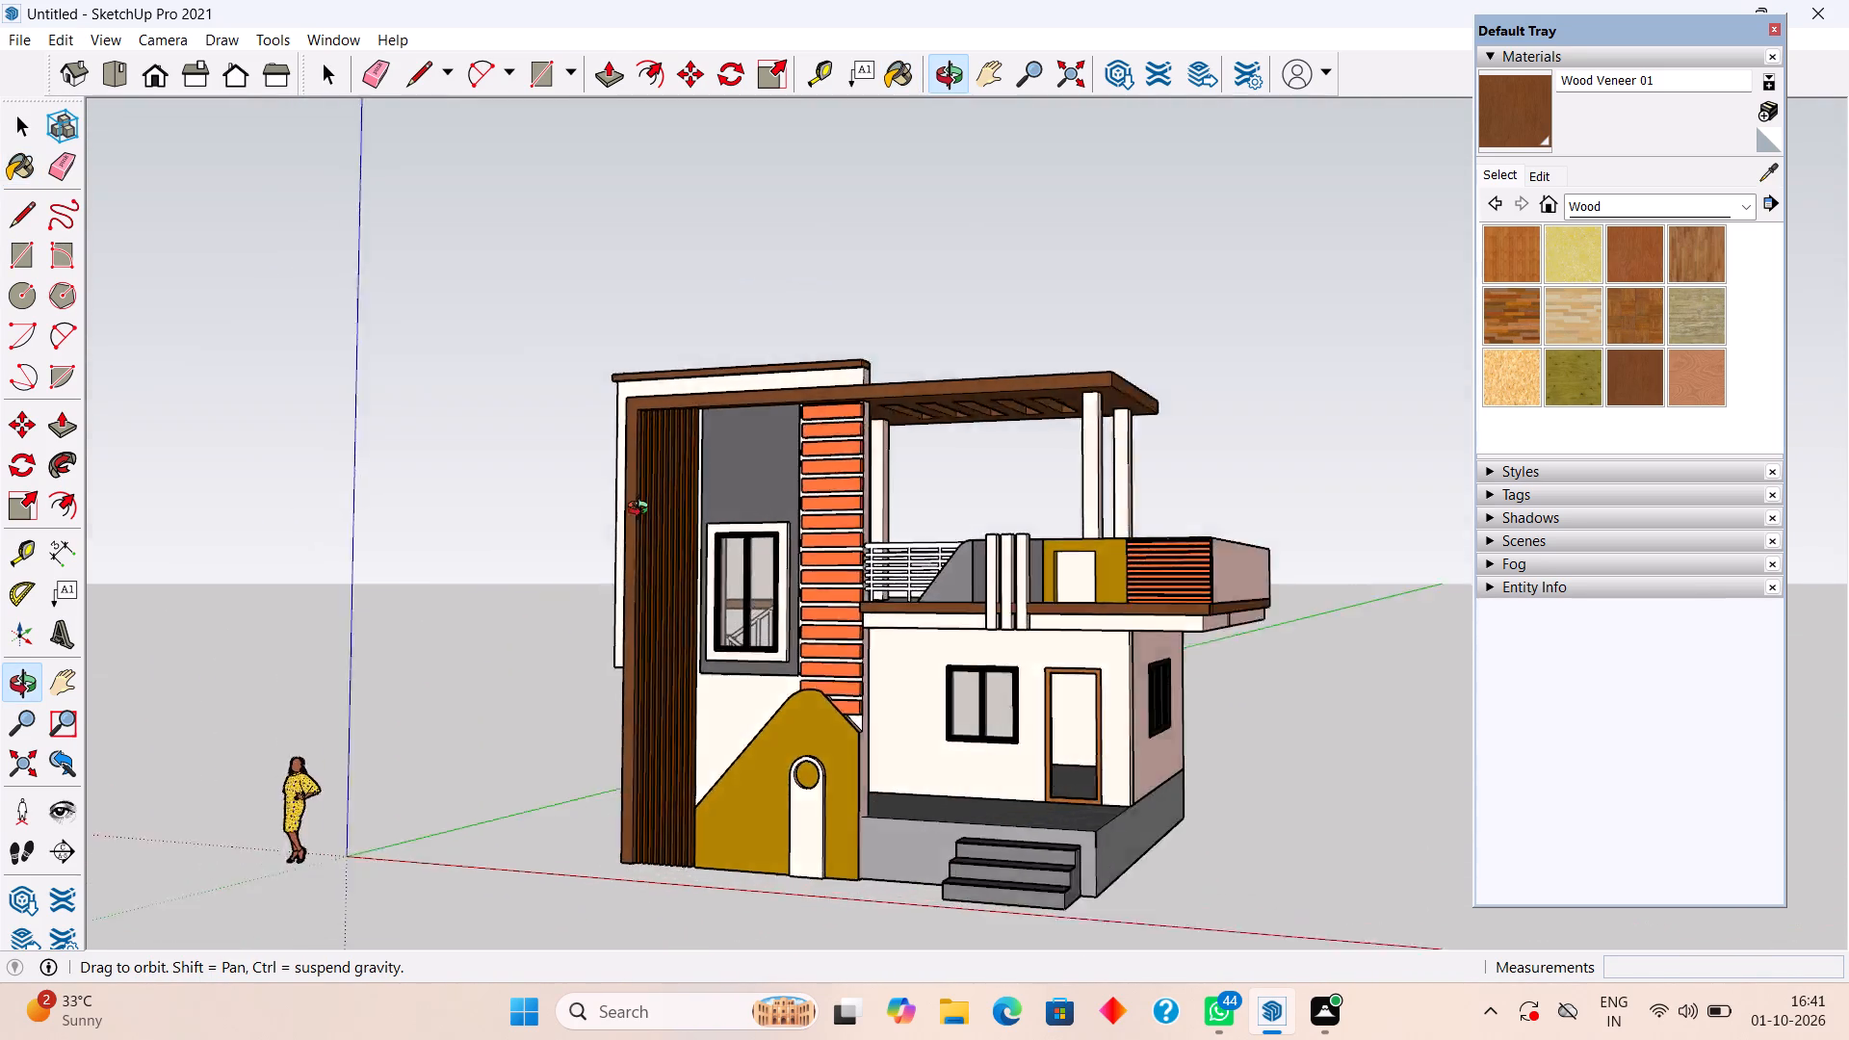
pyautogui.moveTo(642, 510); pyautogui.dragTo(742, 611, button='middle')
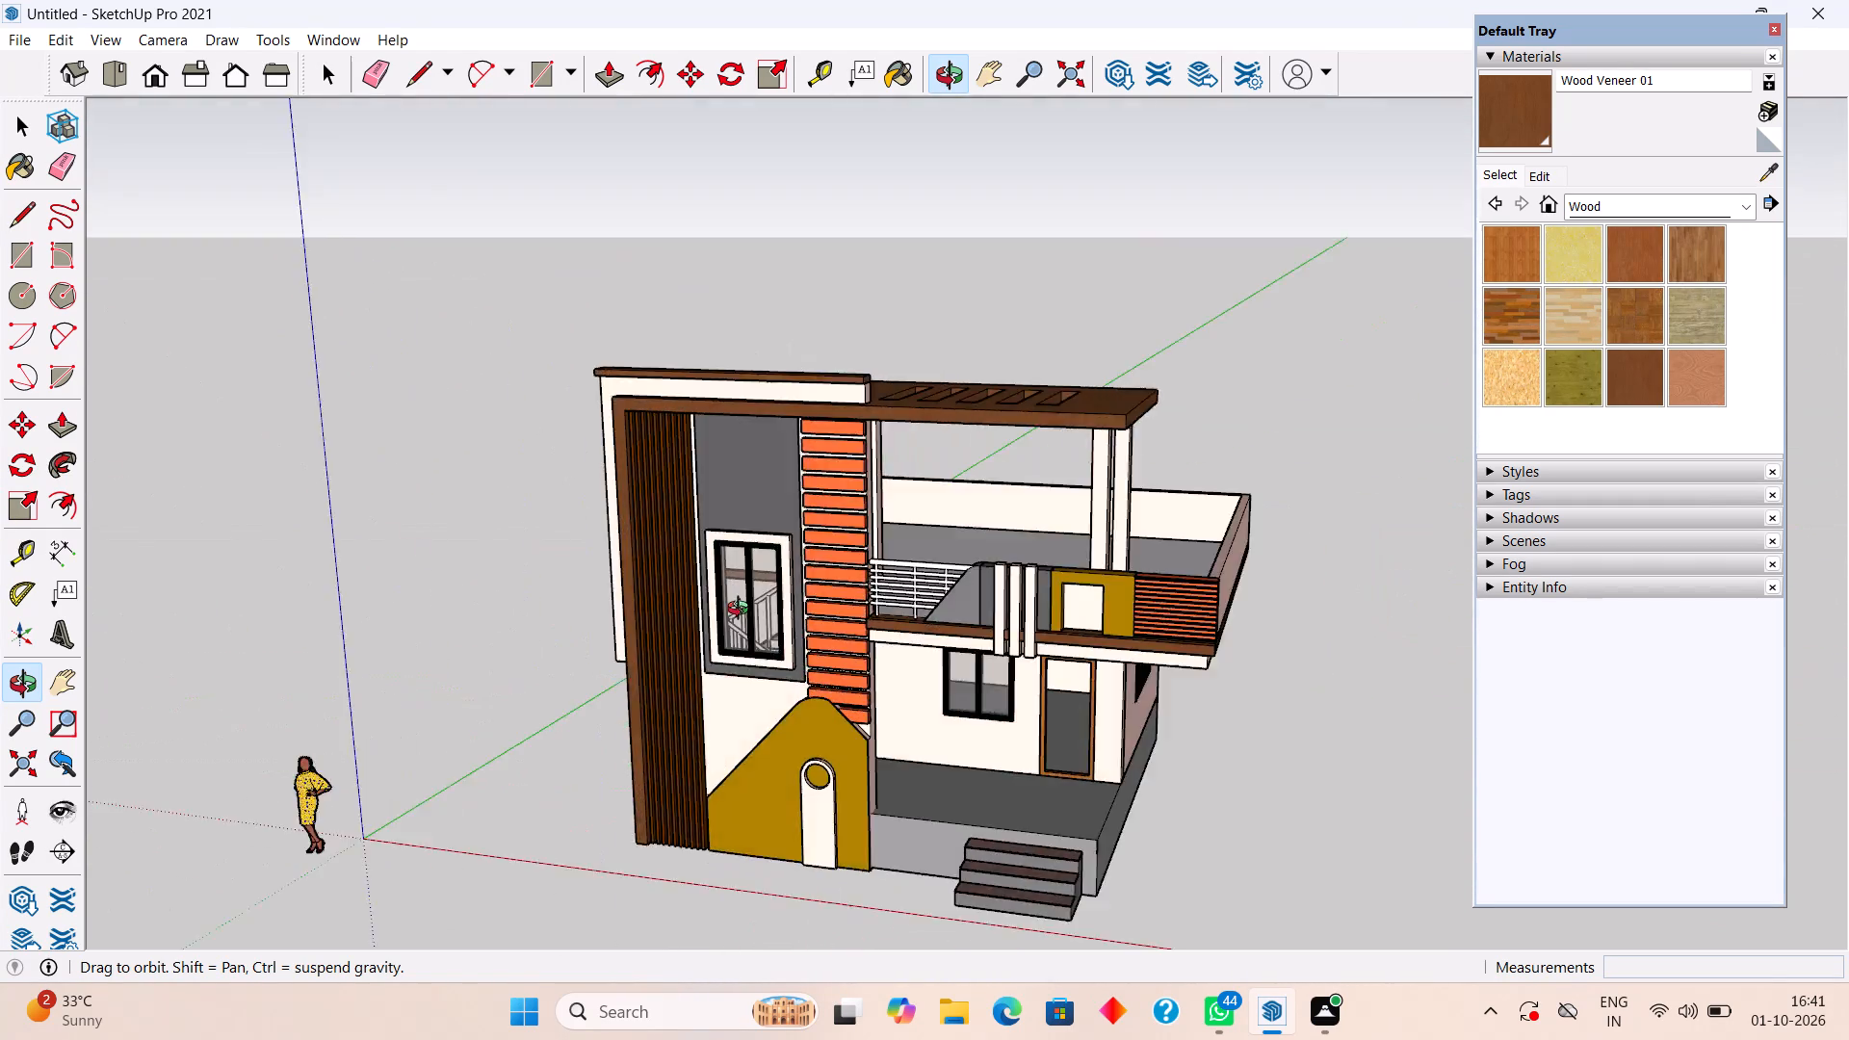
pyautogui.moveTo(742, 611); pyautogui.dragTo(1613, 627, button='middle')
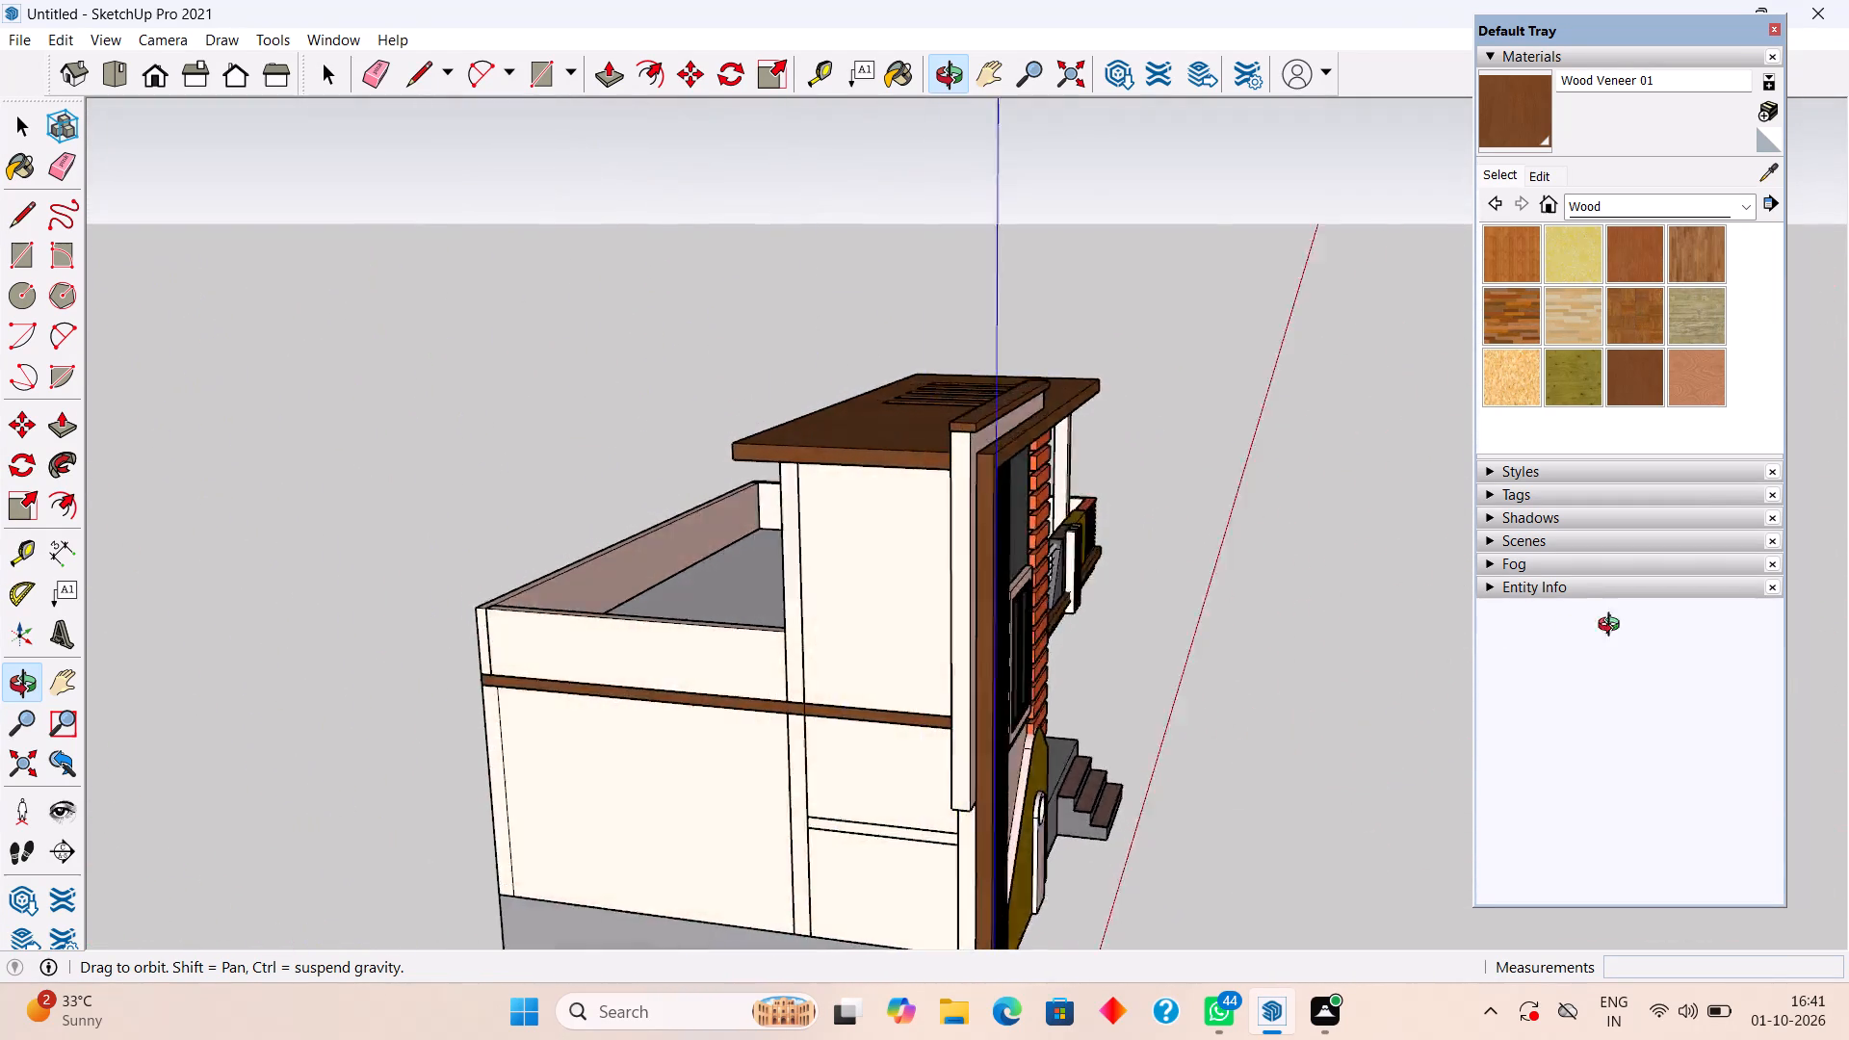
pyautogui.moveTo(1613, 627); pyautogui.dragTo(346, 449, button='middle')
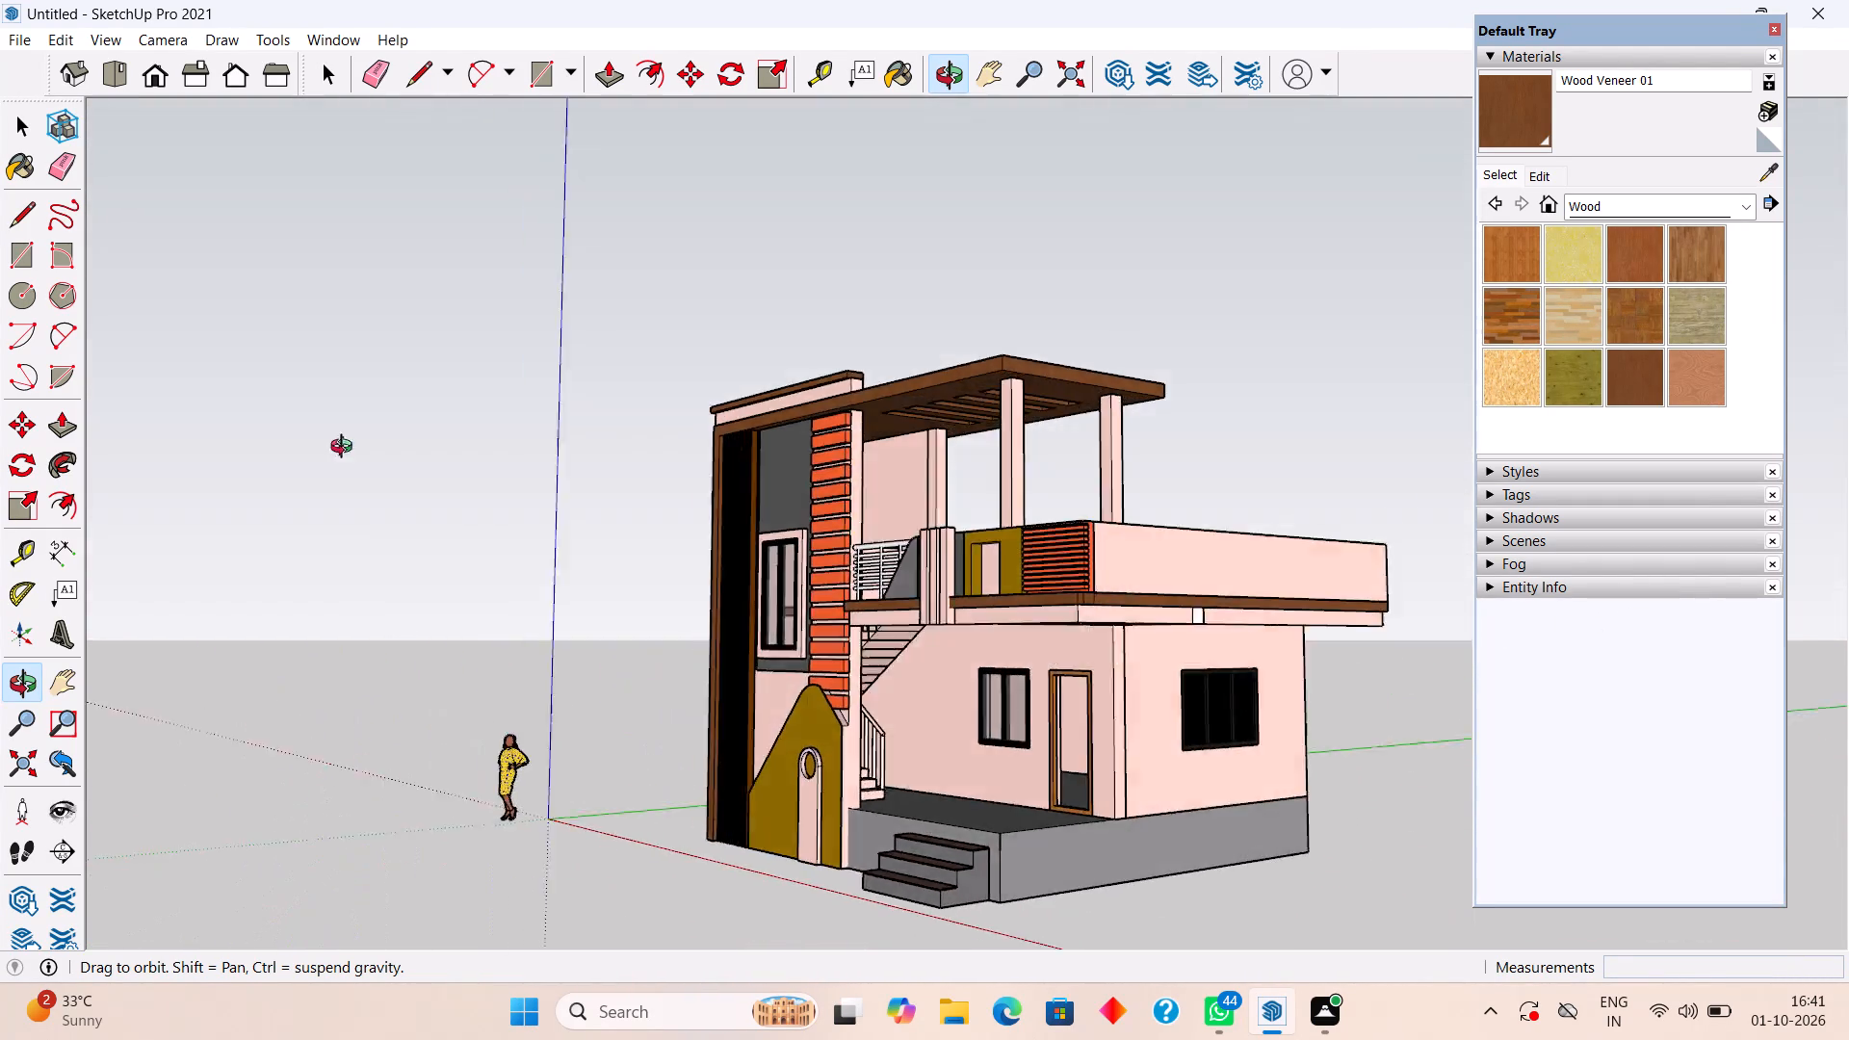
pyautogui.moveTo(346, 449); pyautogui.dragTo(0, 549, button='middle')
pyautogui.moveTo(1200, 489); pyautogui.dragTo(866, 473, button='middle')
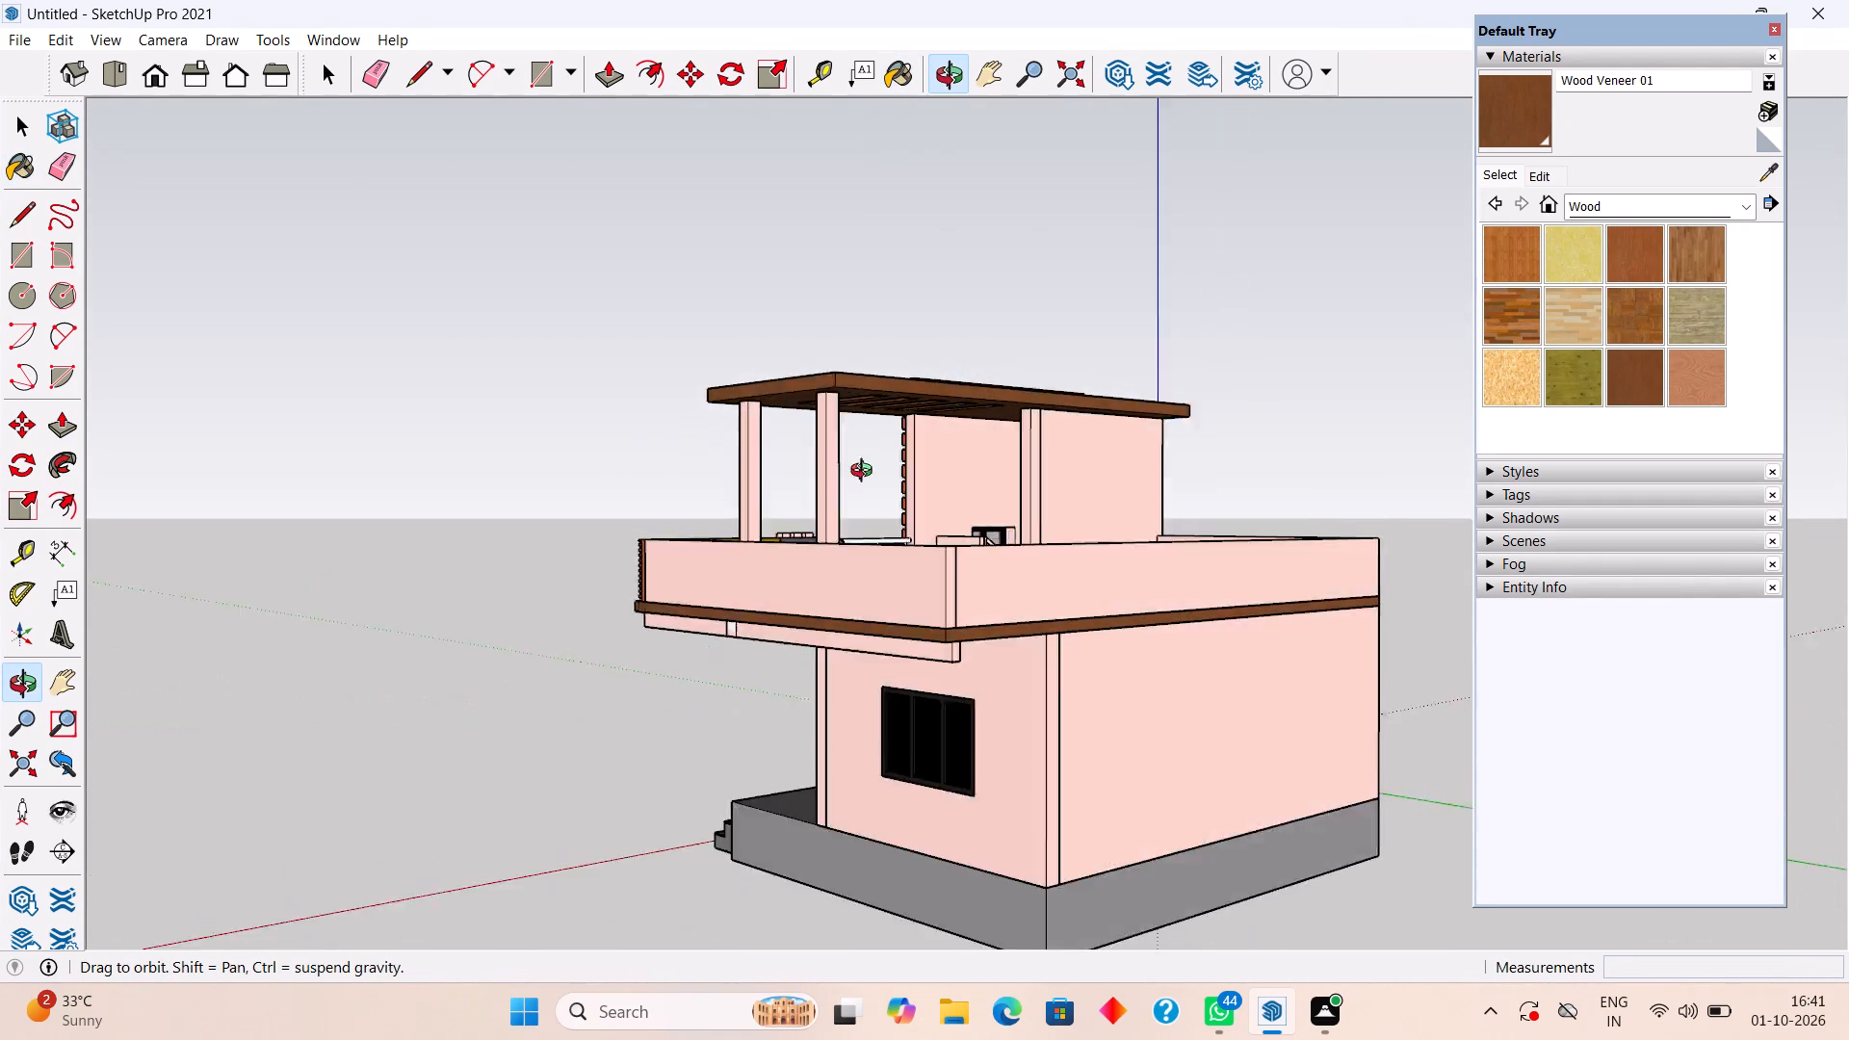
pyautogui.moveTo(866, 473); pyautogui.dragTo(1234, 691, button='middle')
pyautogui.scroll(-3, 1234, 695)
pyautogui.moveTo(1086, 725); pyautogui.dragTo(1407, 548, button='middle')
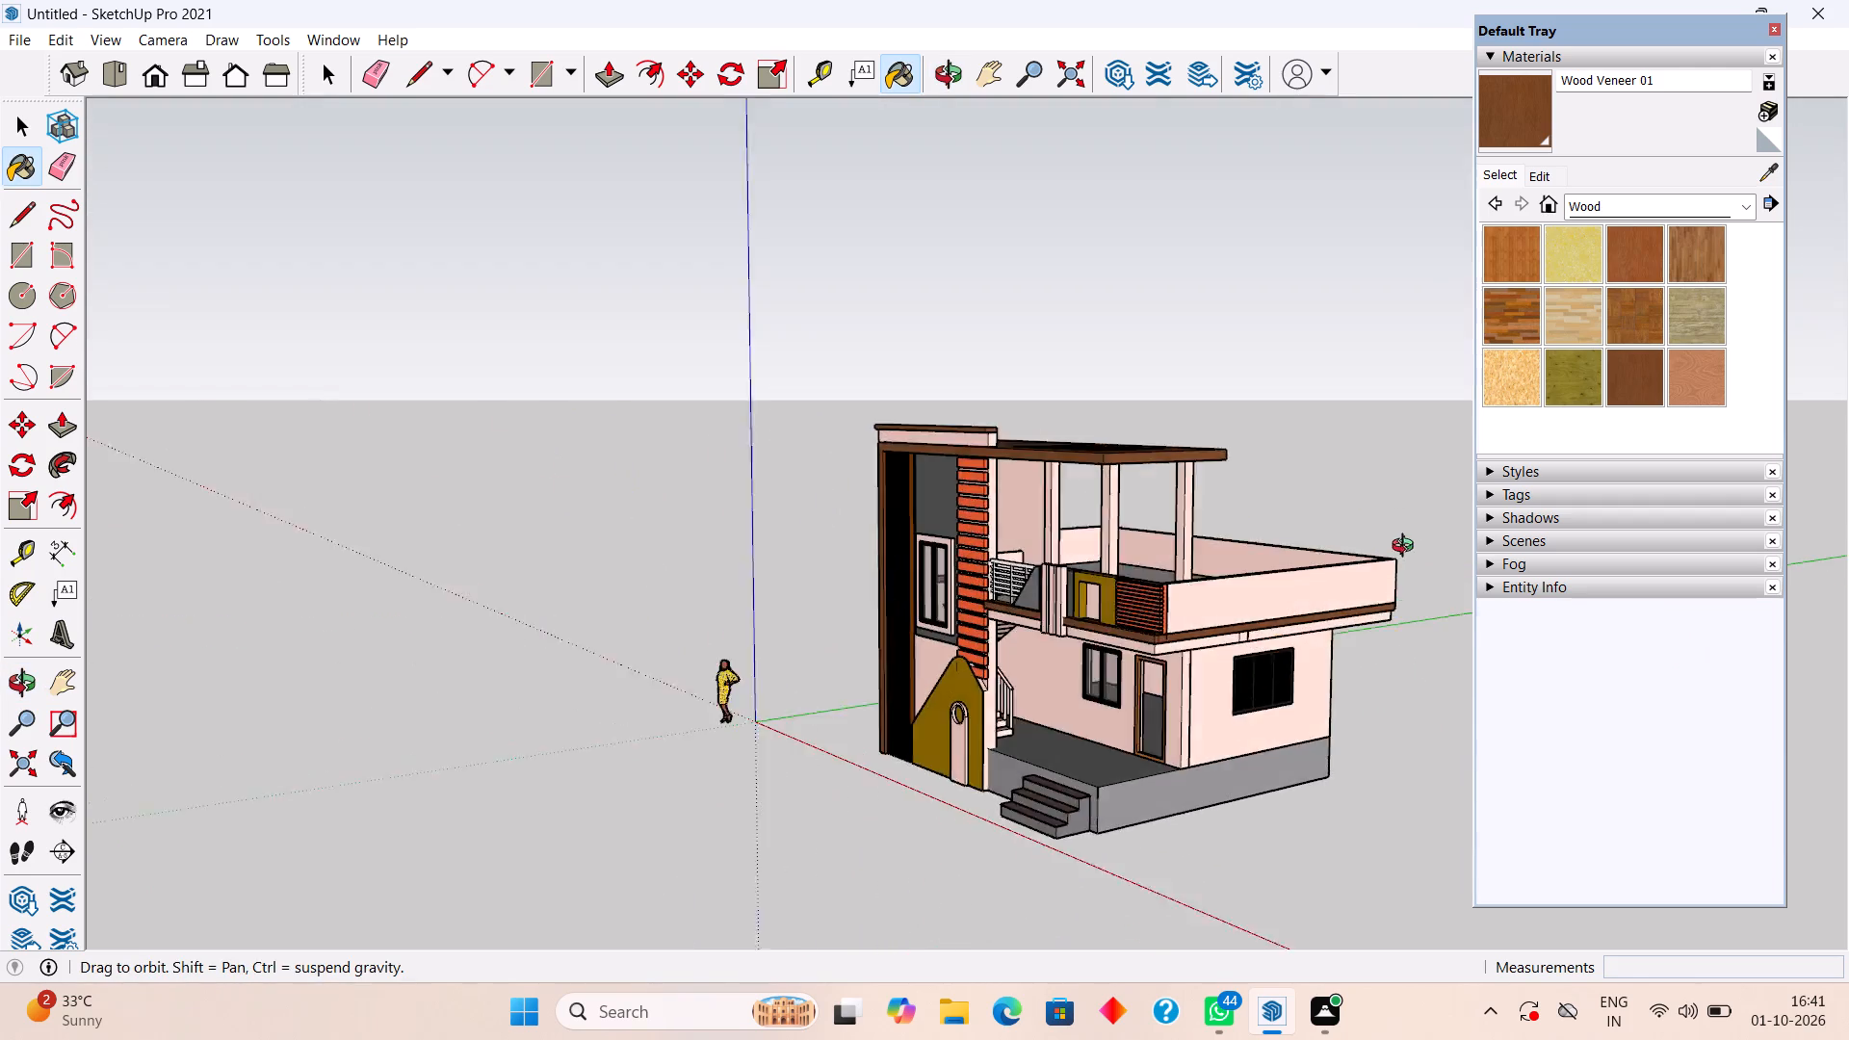
pyautogui.moveTo(1407, 548); pyautogui.dragTo(1429, 538, button='middle')
pyautogui.scroll(-3, 1429, 538)
pyautogui.scroll(-3, 1160, 601)
pyautogui.moveTo(1380, 552); pyautogui.dragTo(1398, 543, button='middle')
pyautogui.moveTo(1000, 692); pyautogui.dragTo(1365, 593, button='middle')
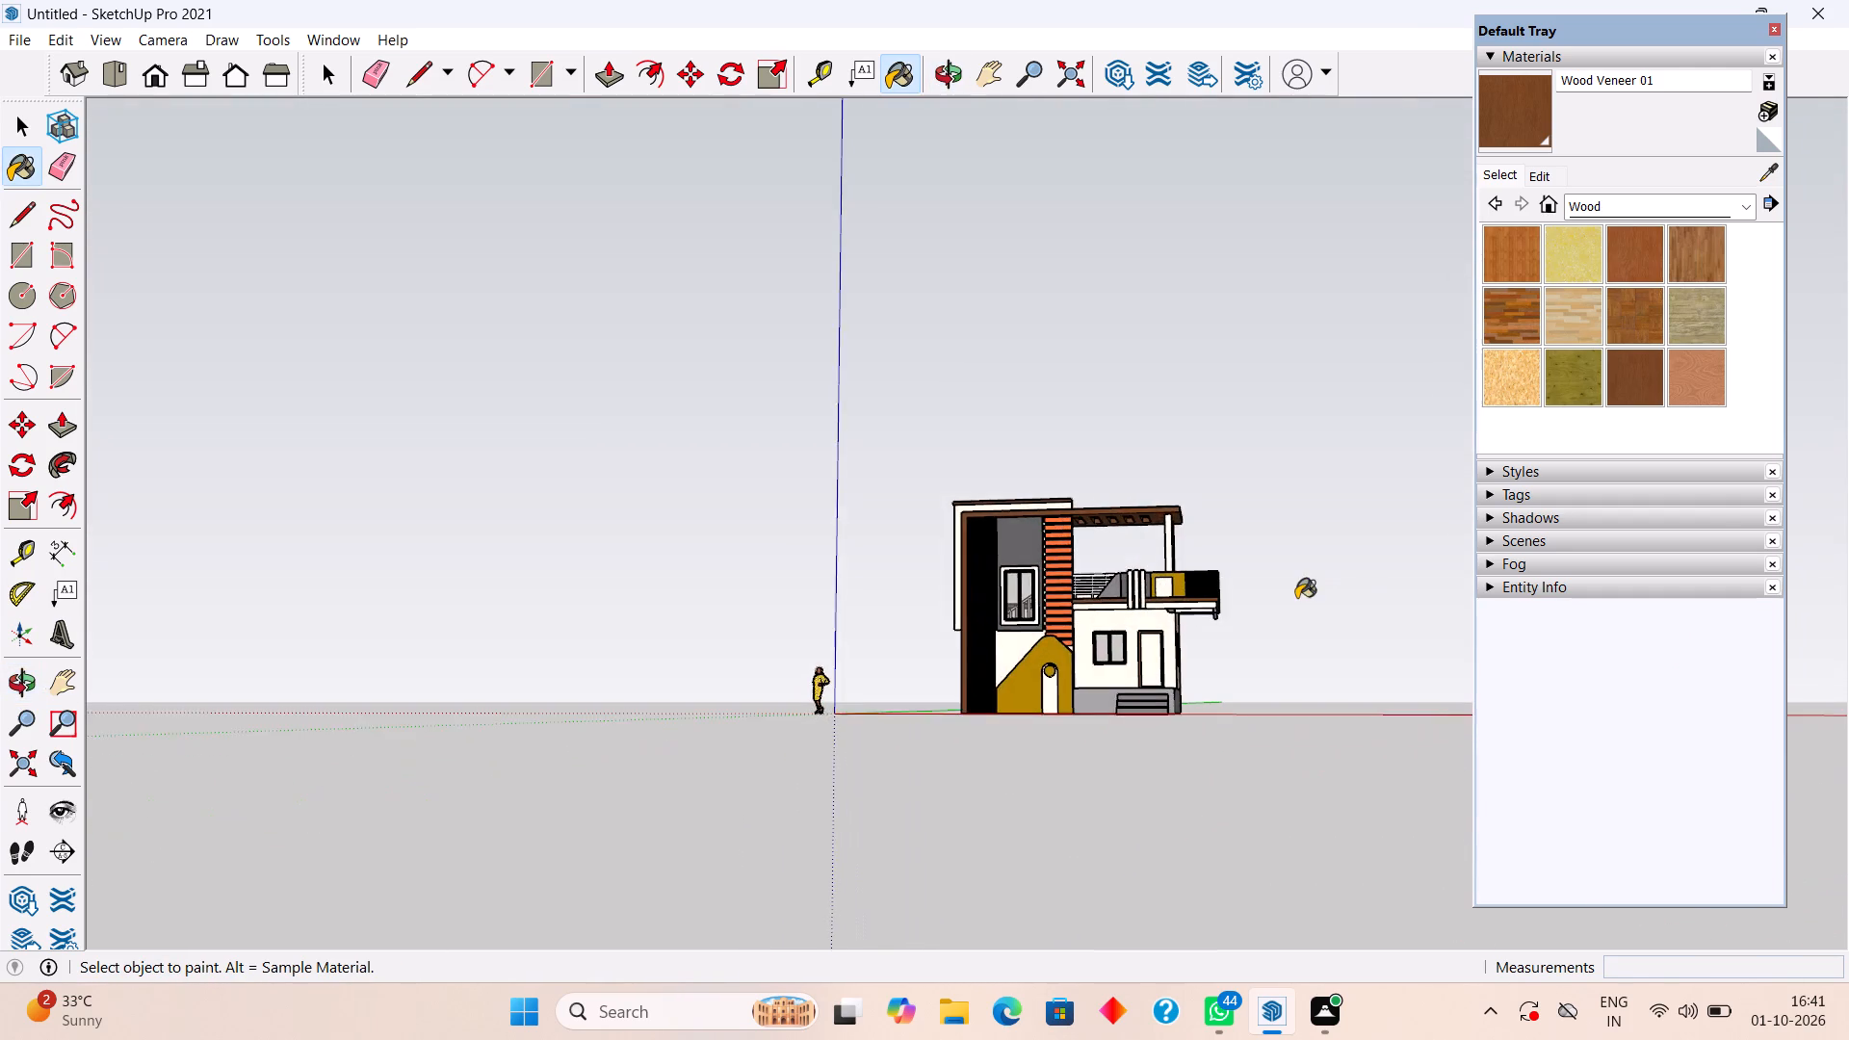
pyautogui.scroll(11, 1292, 598)
pyautogui.moveTo(1132, 588); pyautogui.dragTo(1356, 554, button='middle')
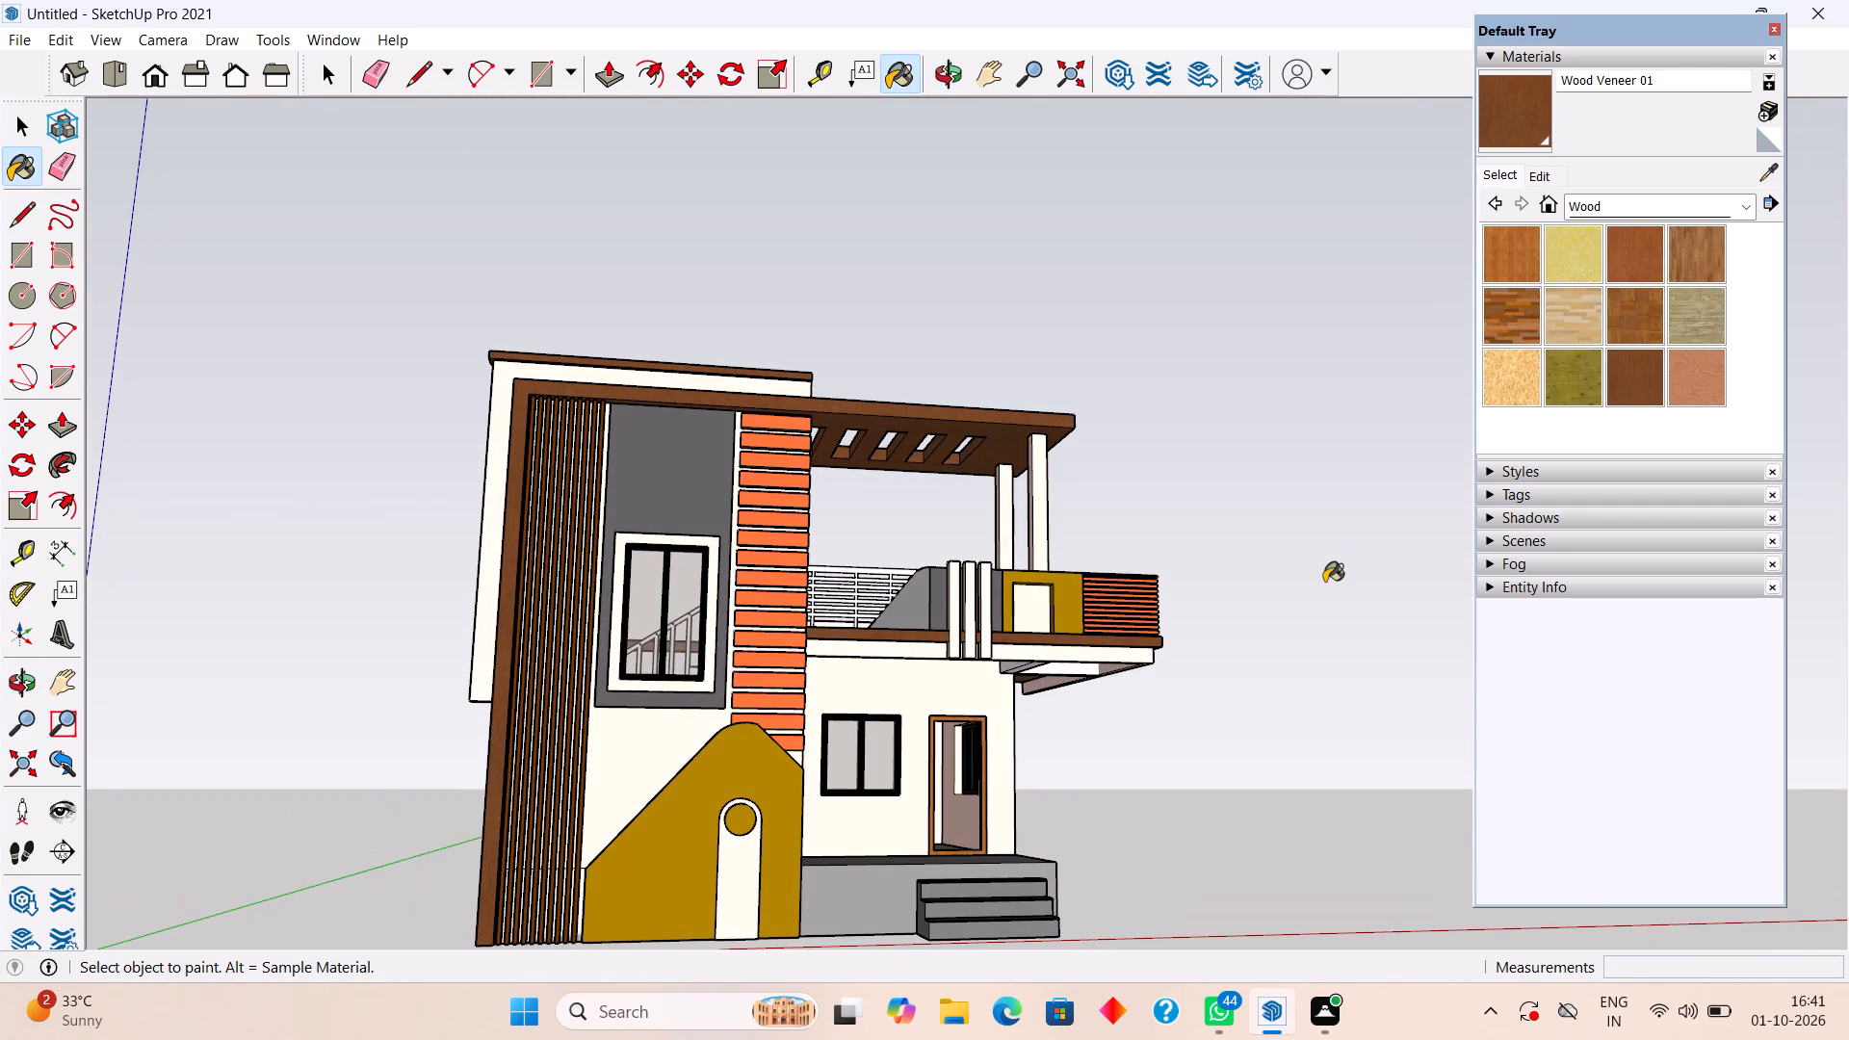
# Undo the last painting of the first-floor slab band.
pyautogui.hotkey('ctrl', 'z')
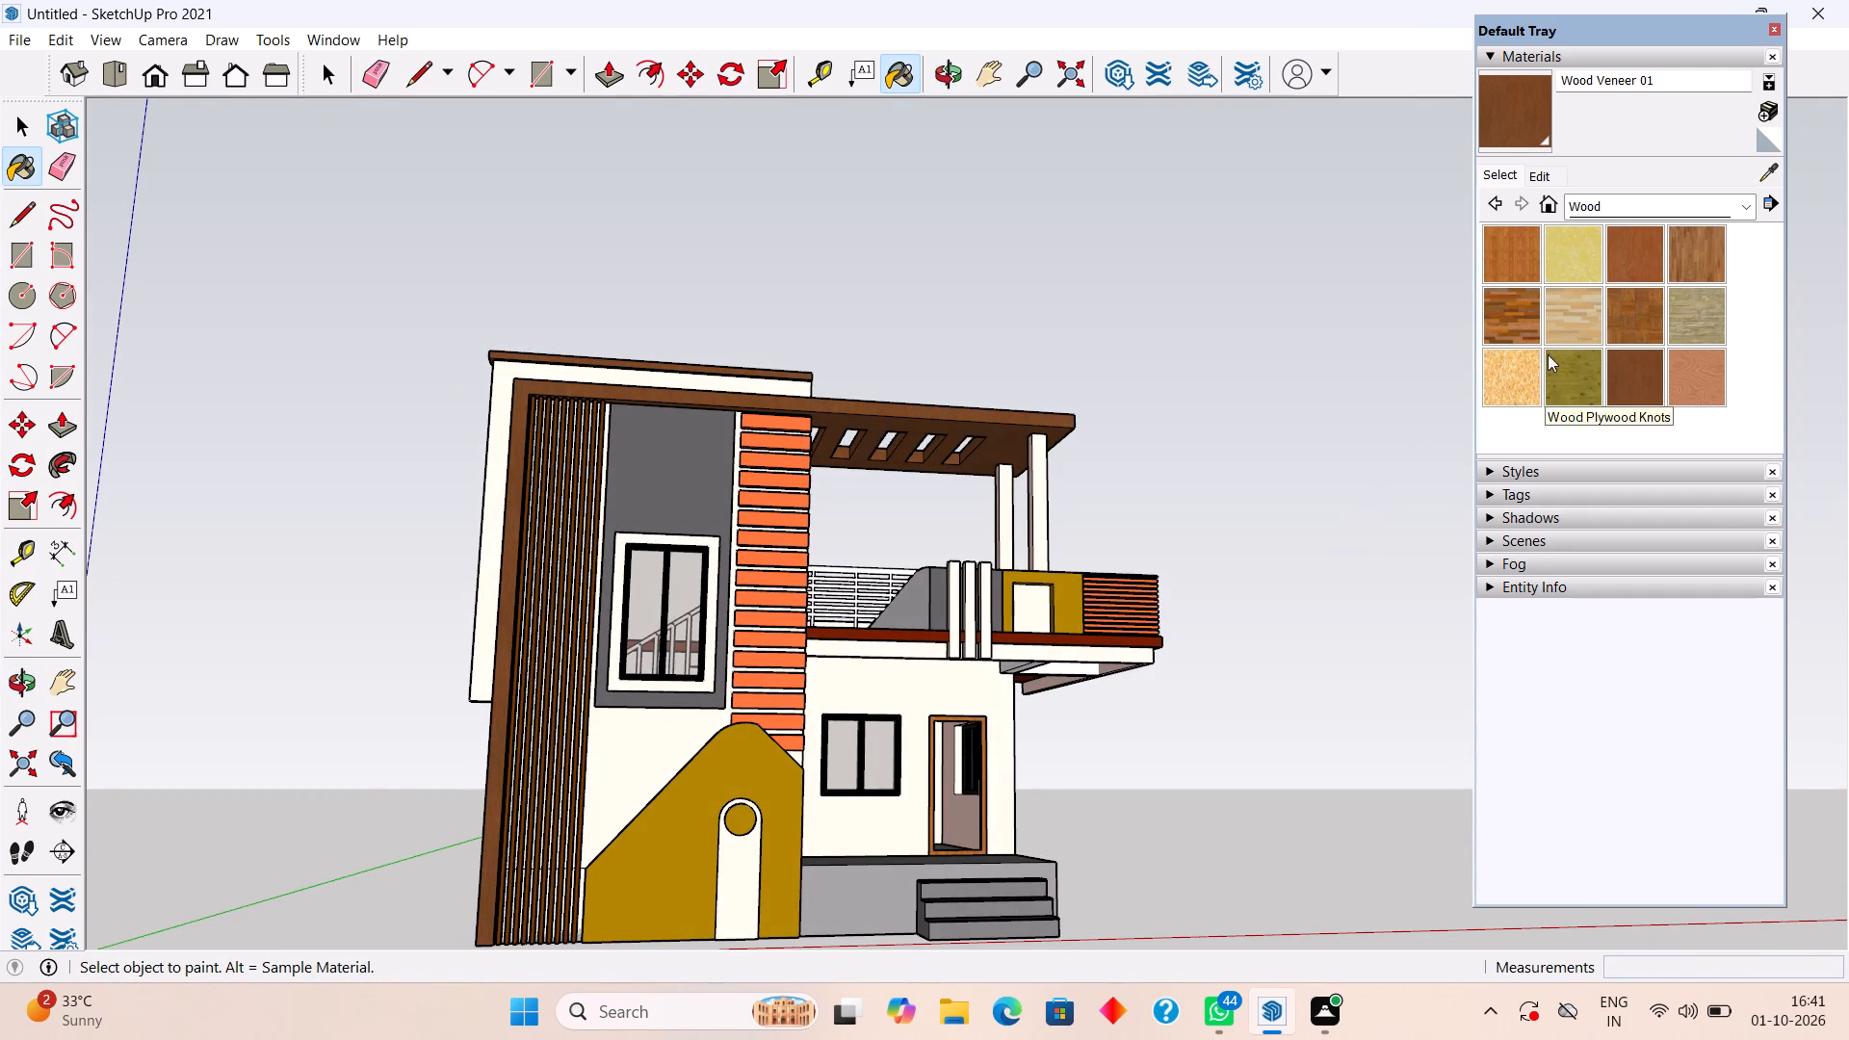
# Open the first-floor slab band below the balcony railing for editing inside its group.
pyautogui.click(1654, 206)
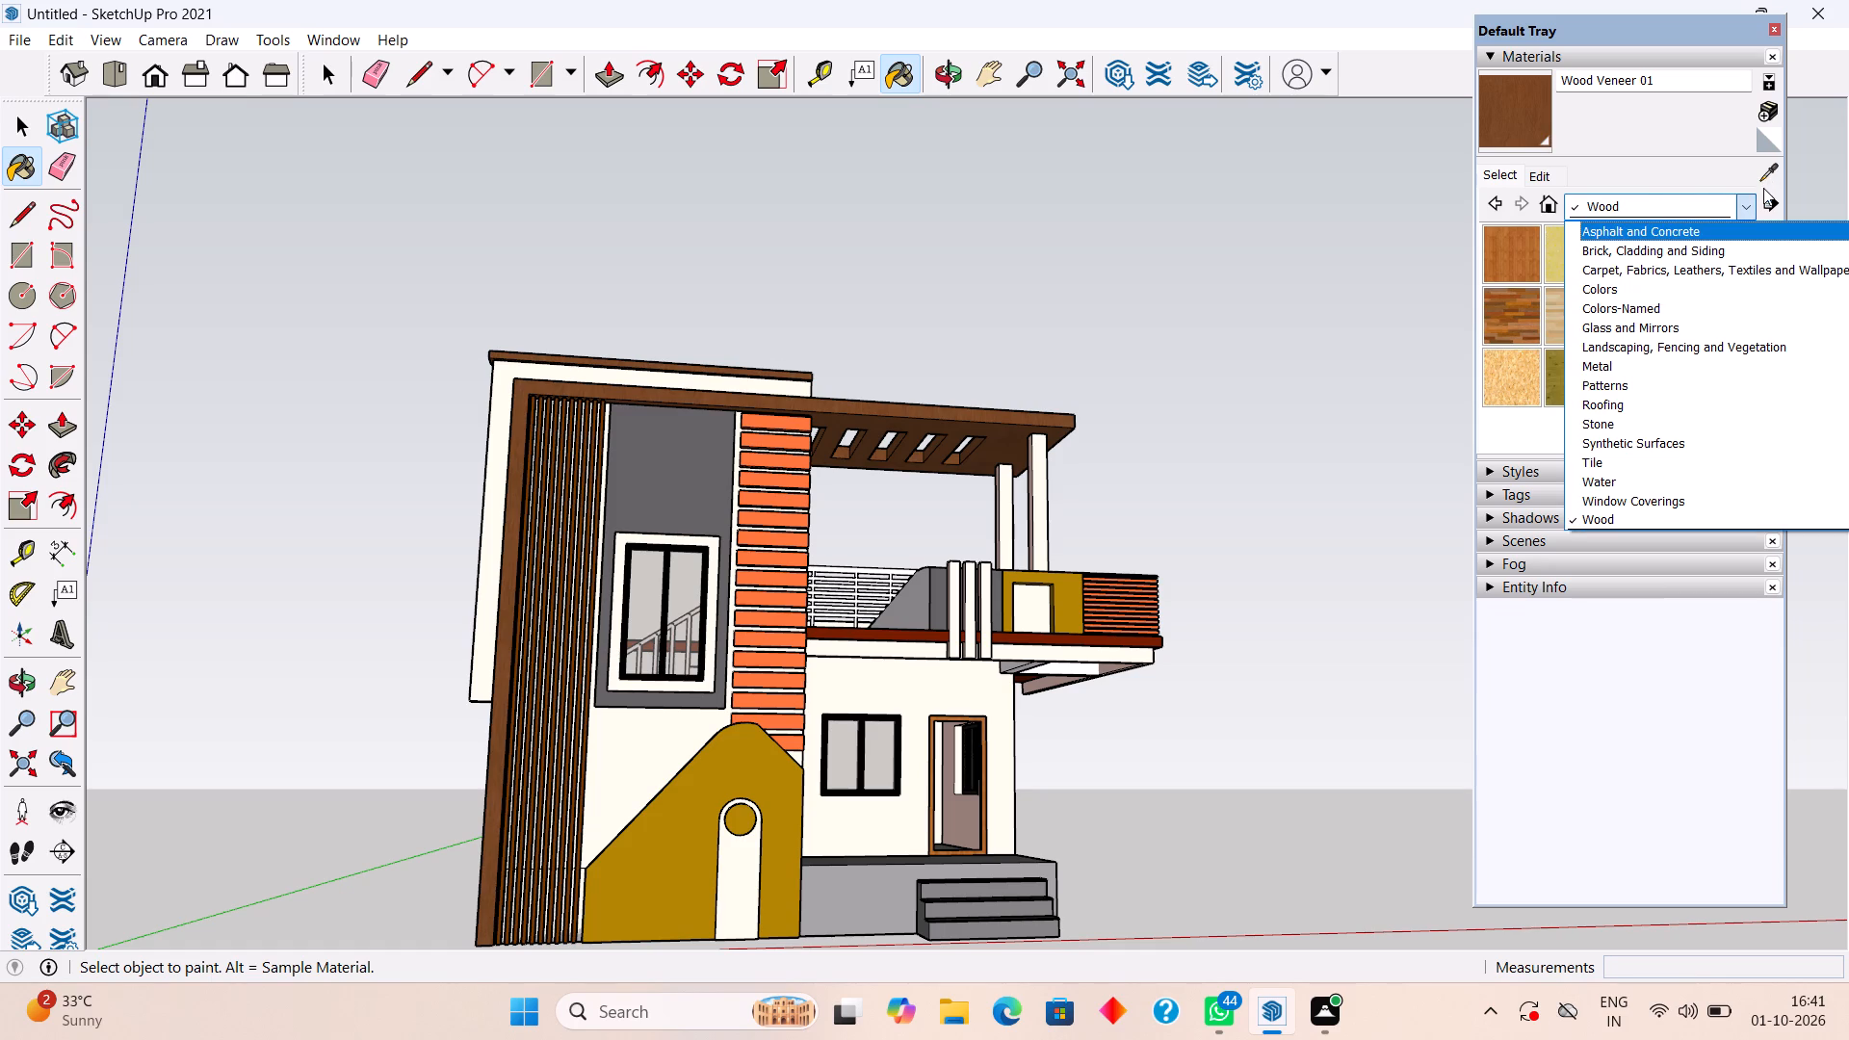
pyautogui.scroll(4, 1144, 639)
pyautogui.scroll(3, 1057, 652)
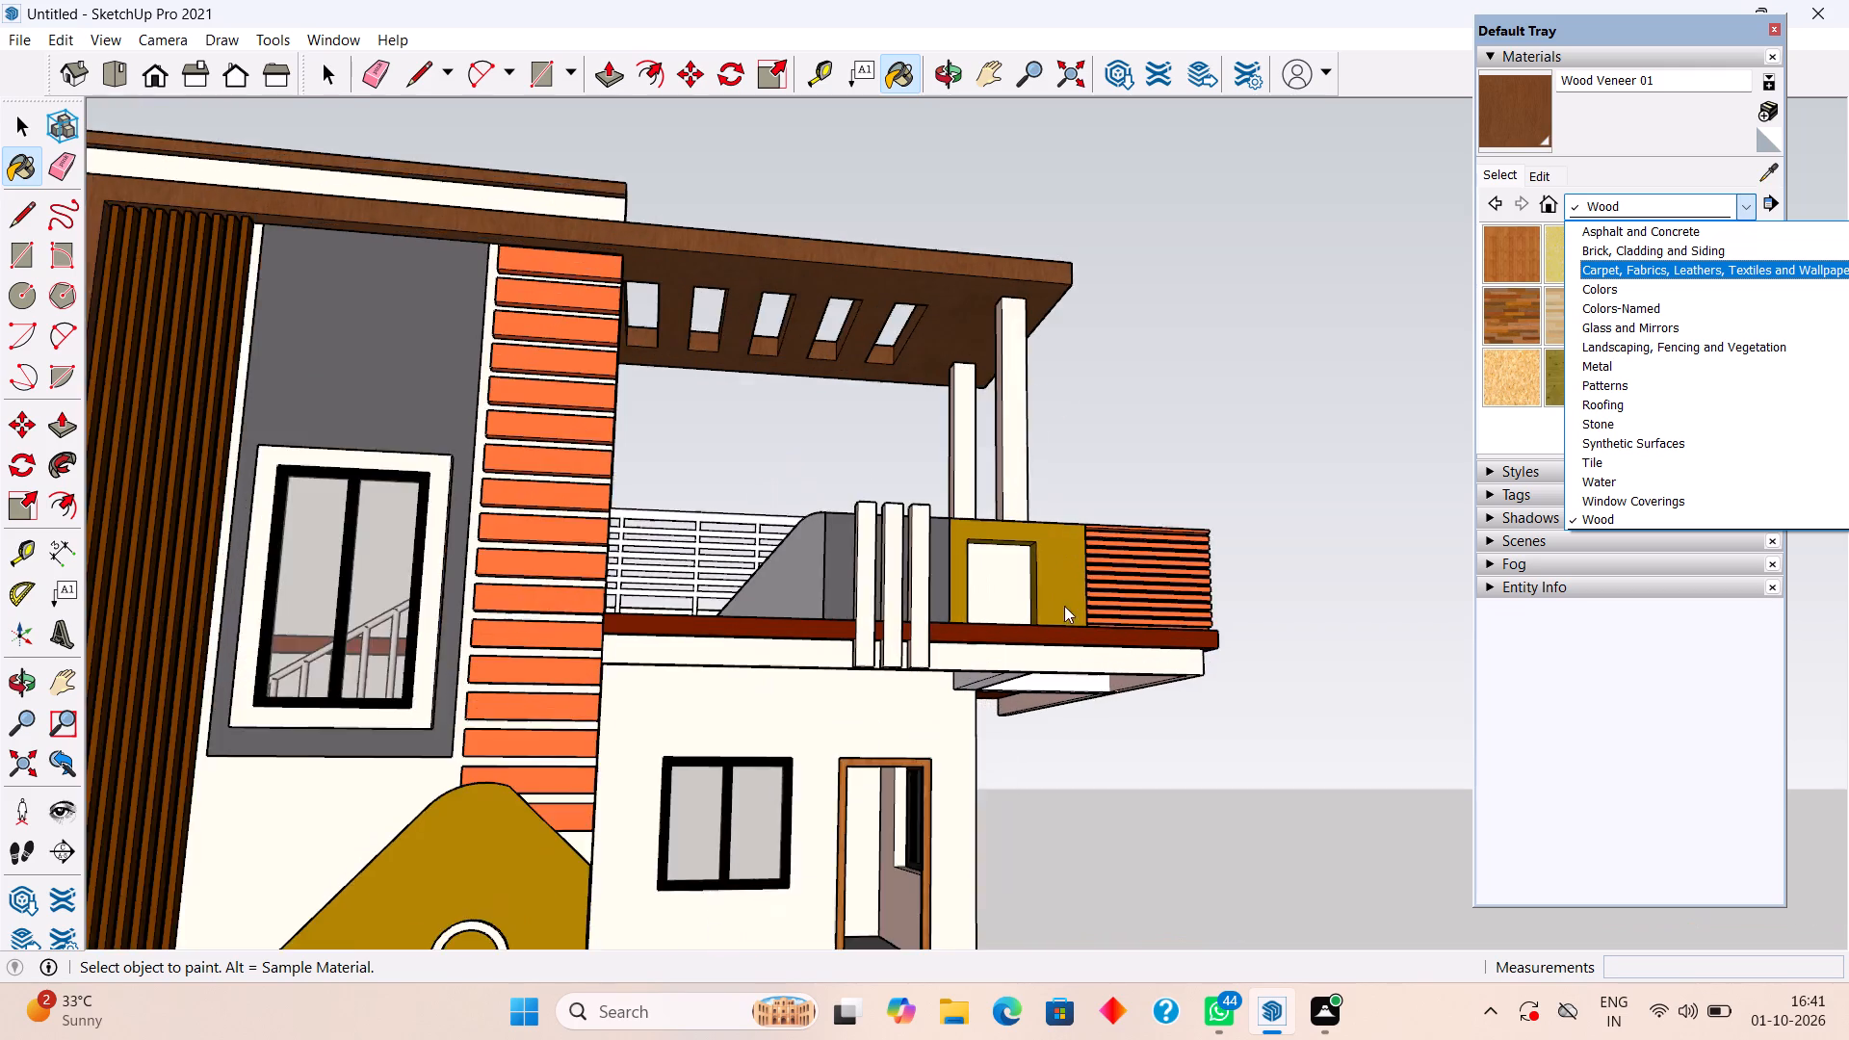
pyautogui.scroll(6, 1064, 606)
pyautogui.click(1069, 640)
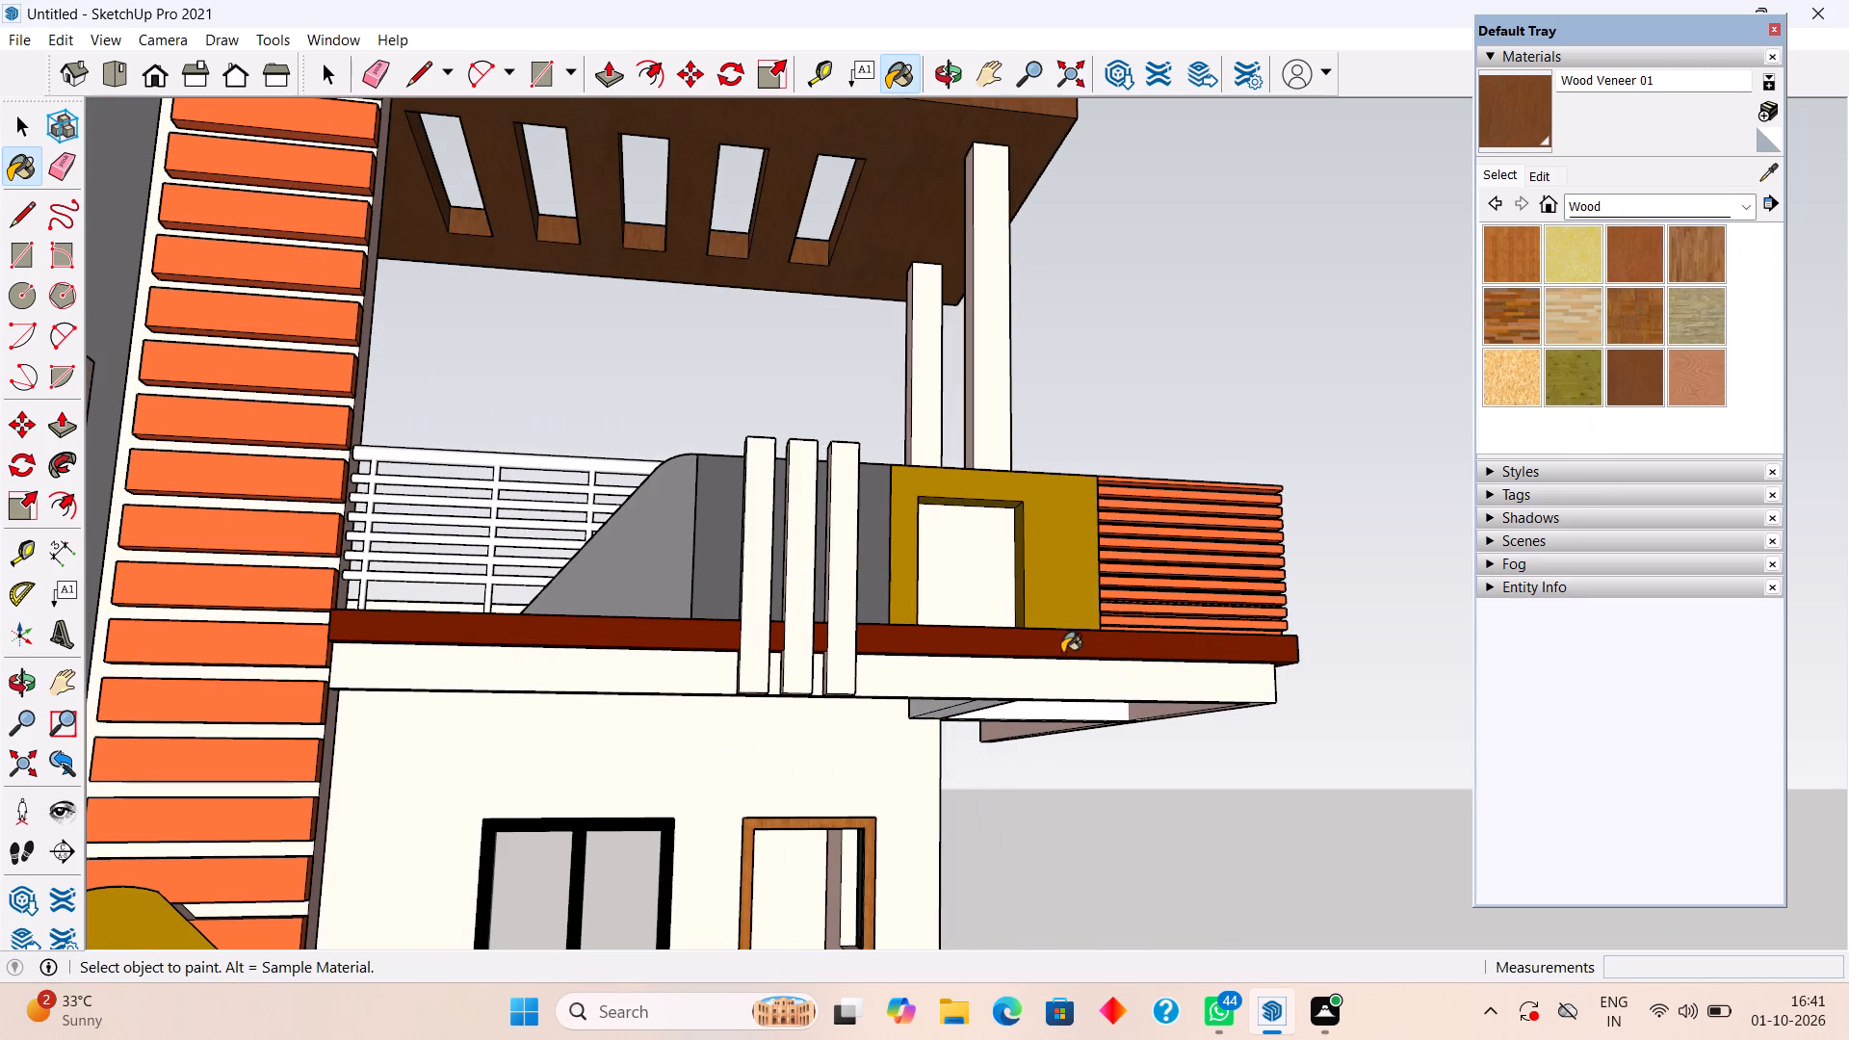
pyautogui.press('space')
pyautogui.press('space')
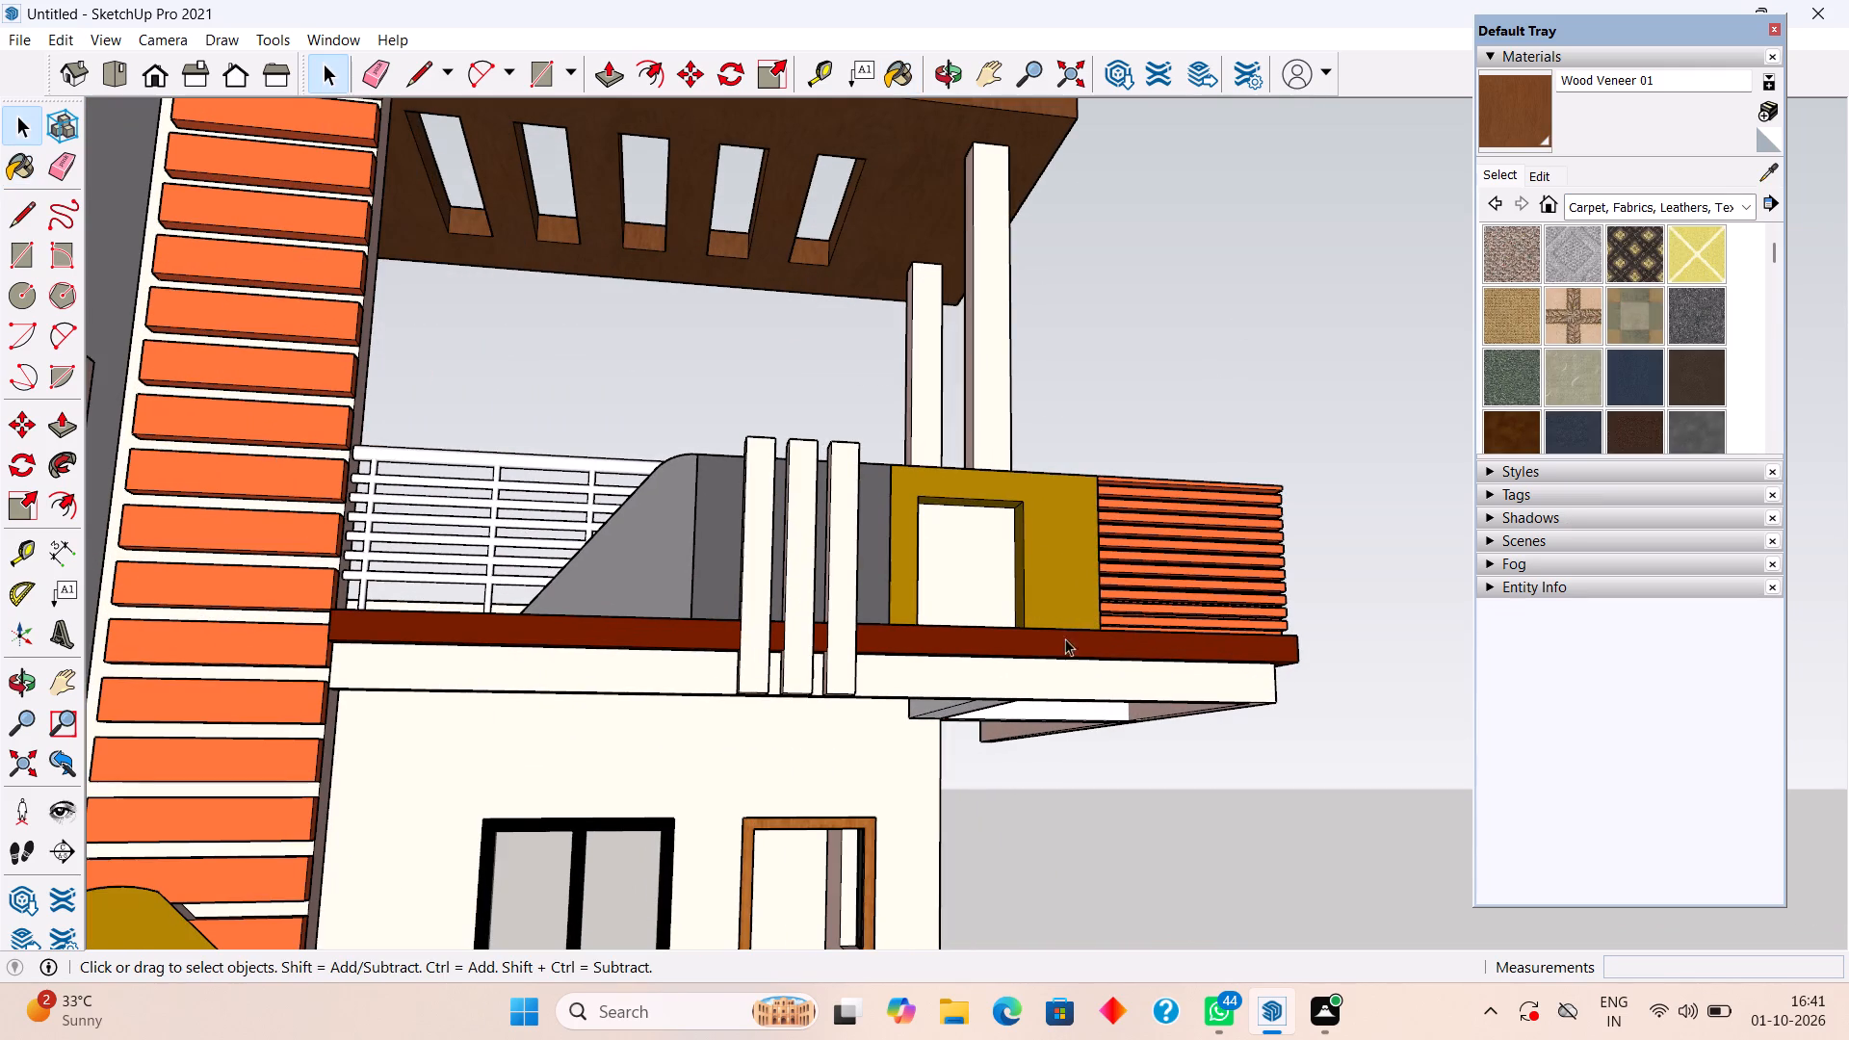
pyautogui.click(1051, 650)
pyautogui.tripleClick(1052, 650)
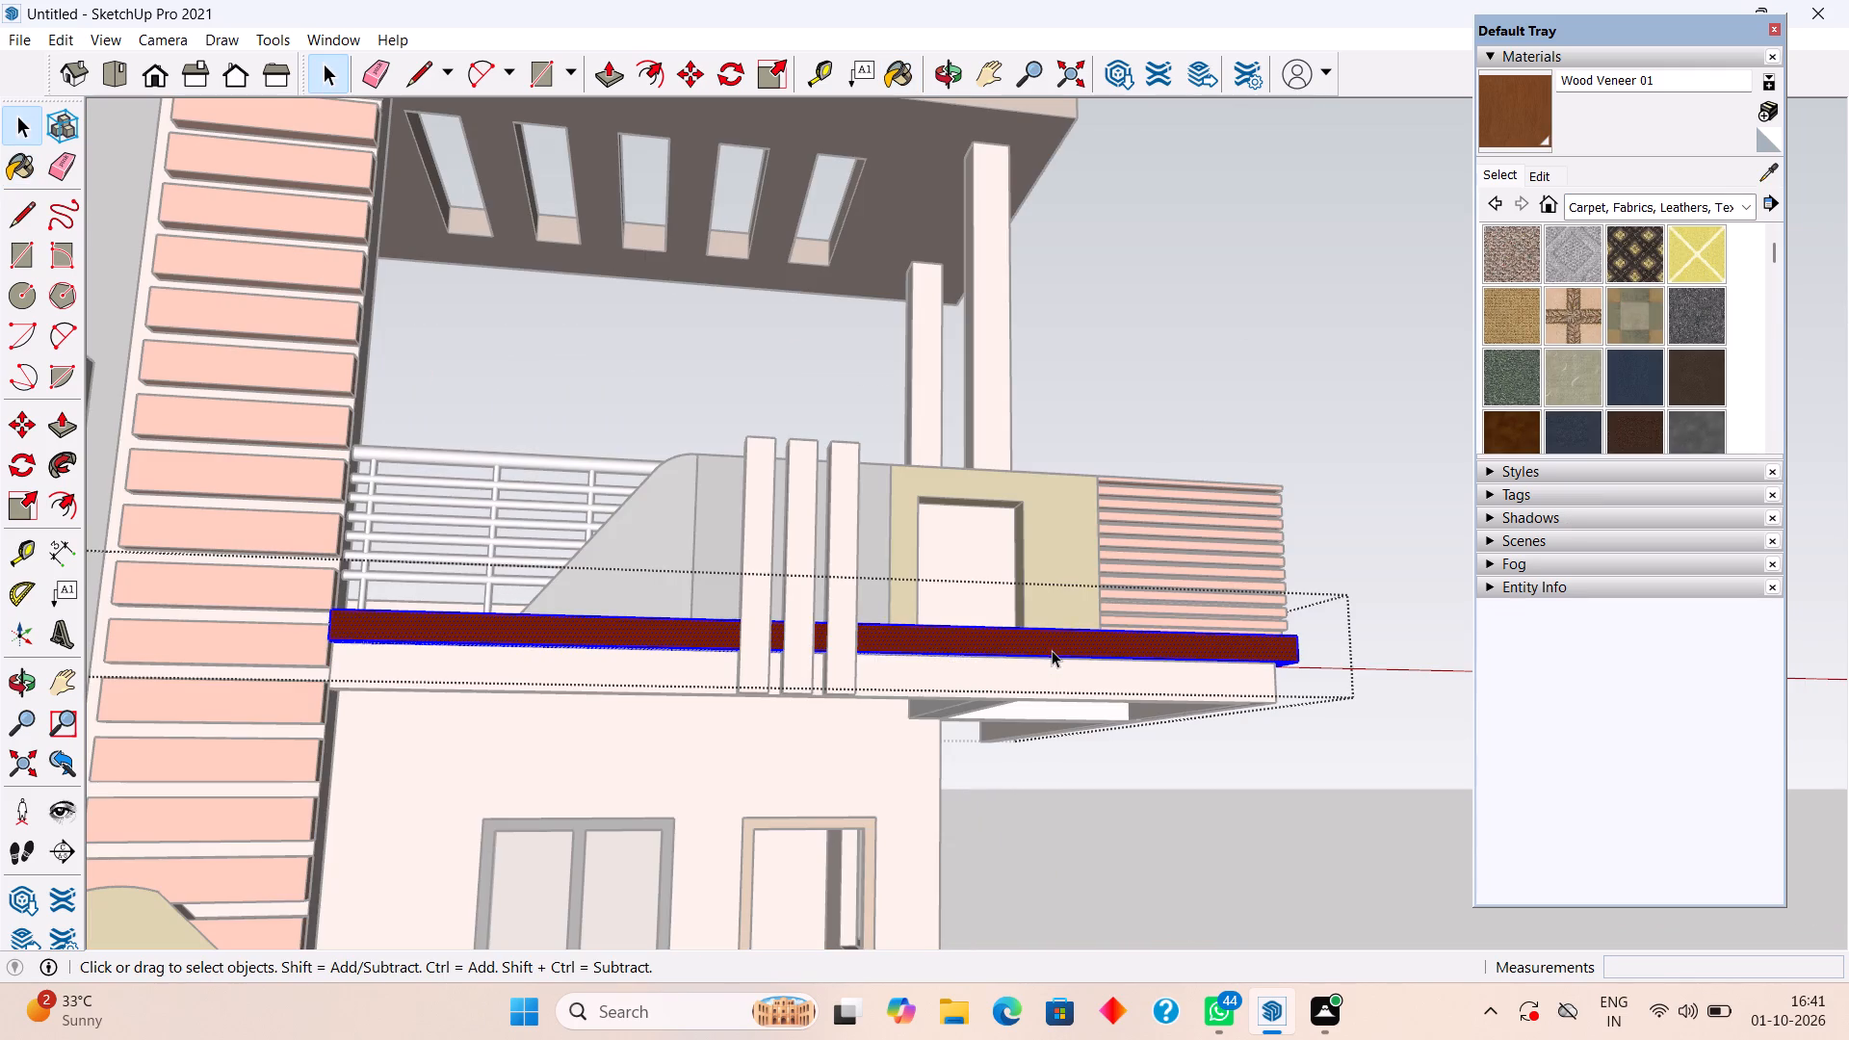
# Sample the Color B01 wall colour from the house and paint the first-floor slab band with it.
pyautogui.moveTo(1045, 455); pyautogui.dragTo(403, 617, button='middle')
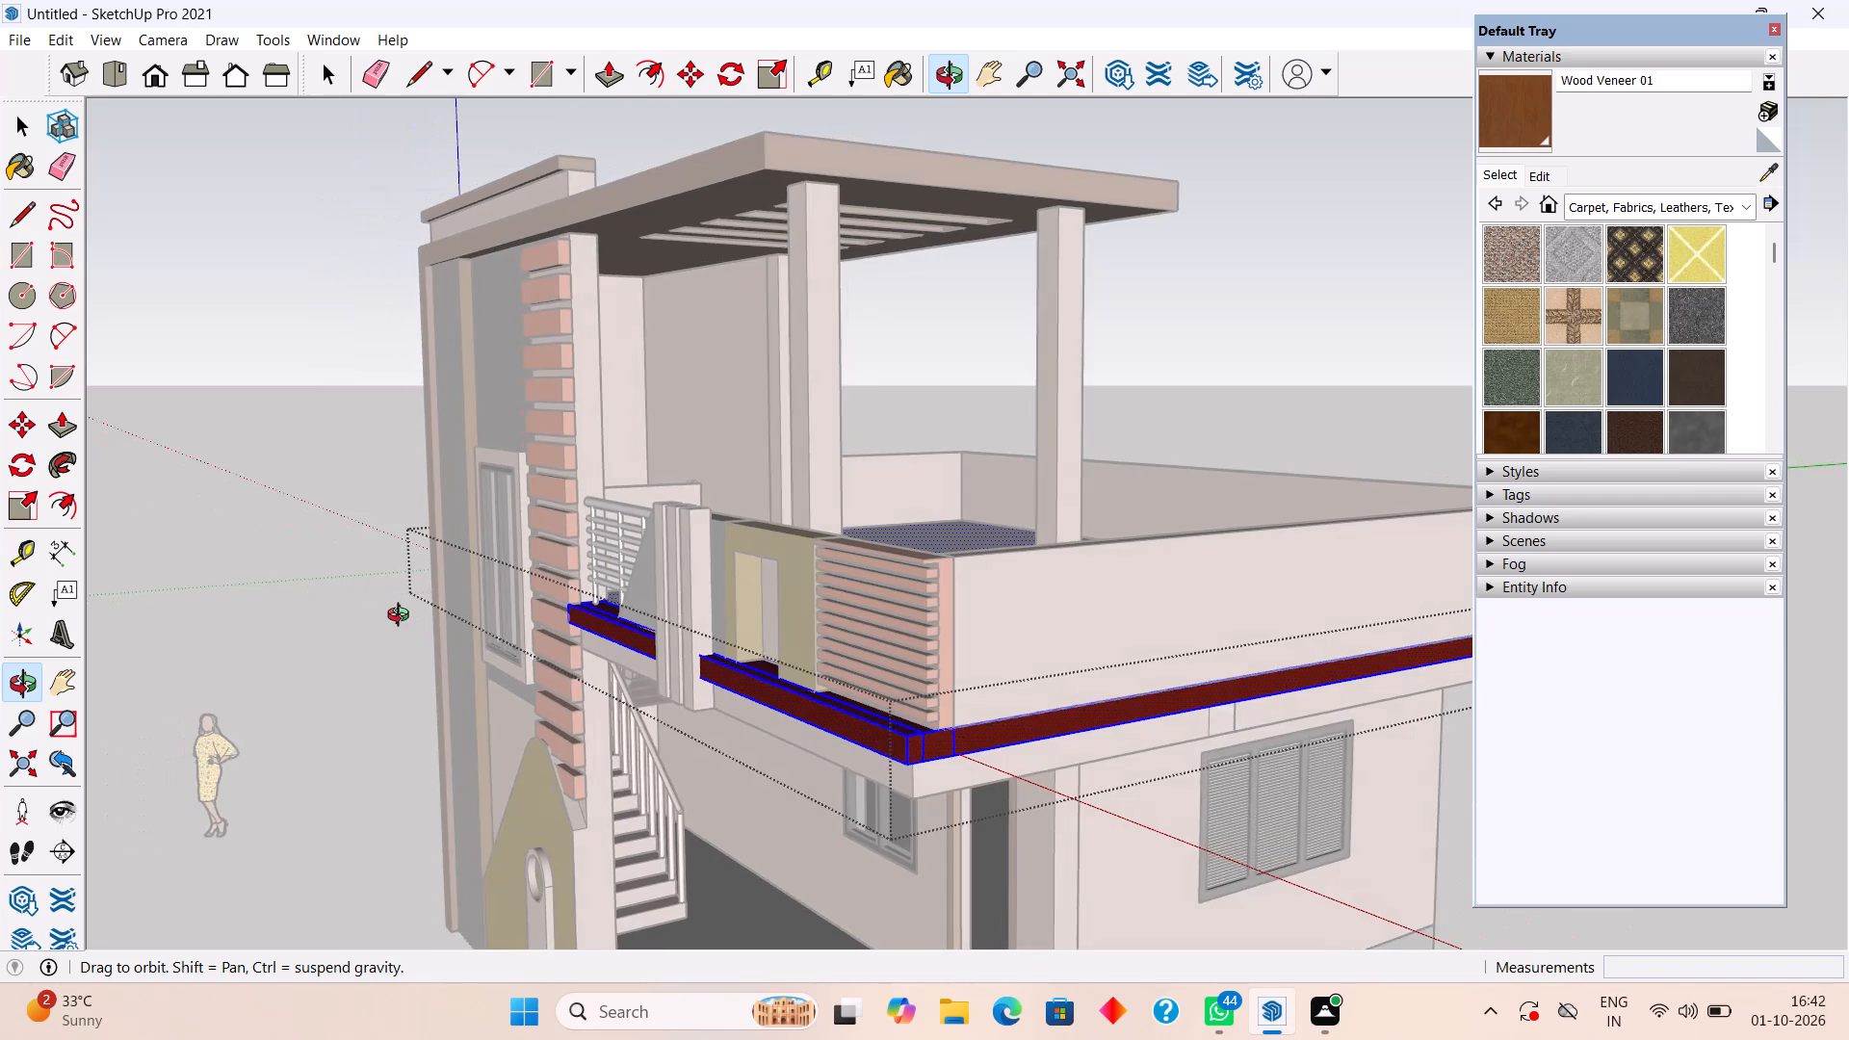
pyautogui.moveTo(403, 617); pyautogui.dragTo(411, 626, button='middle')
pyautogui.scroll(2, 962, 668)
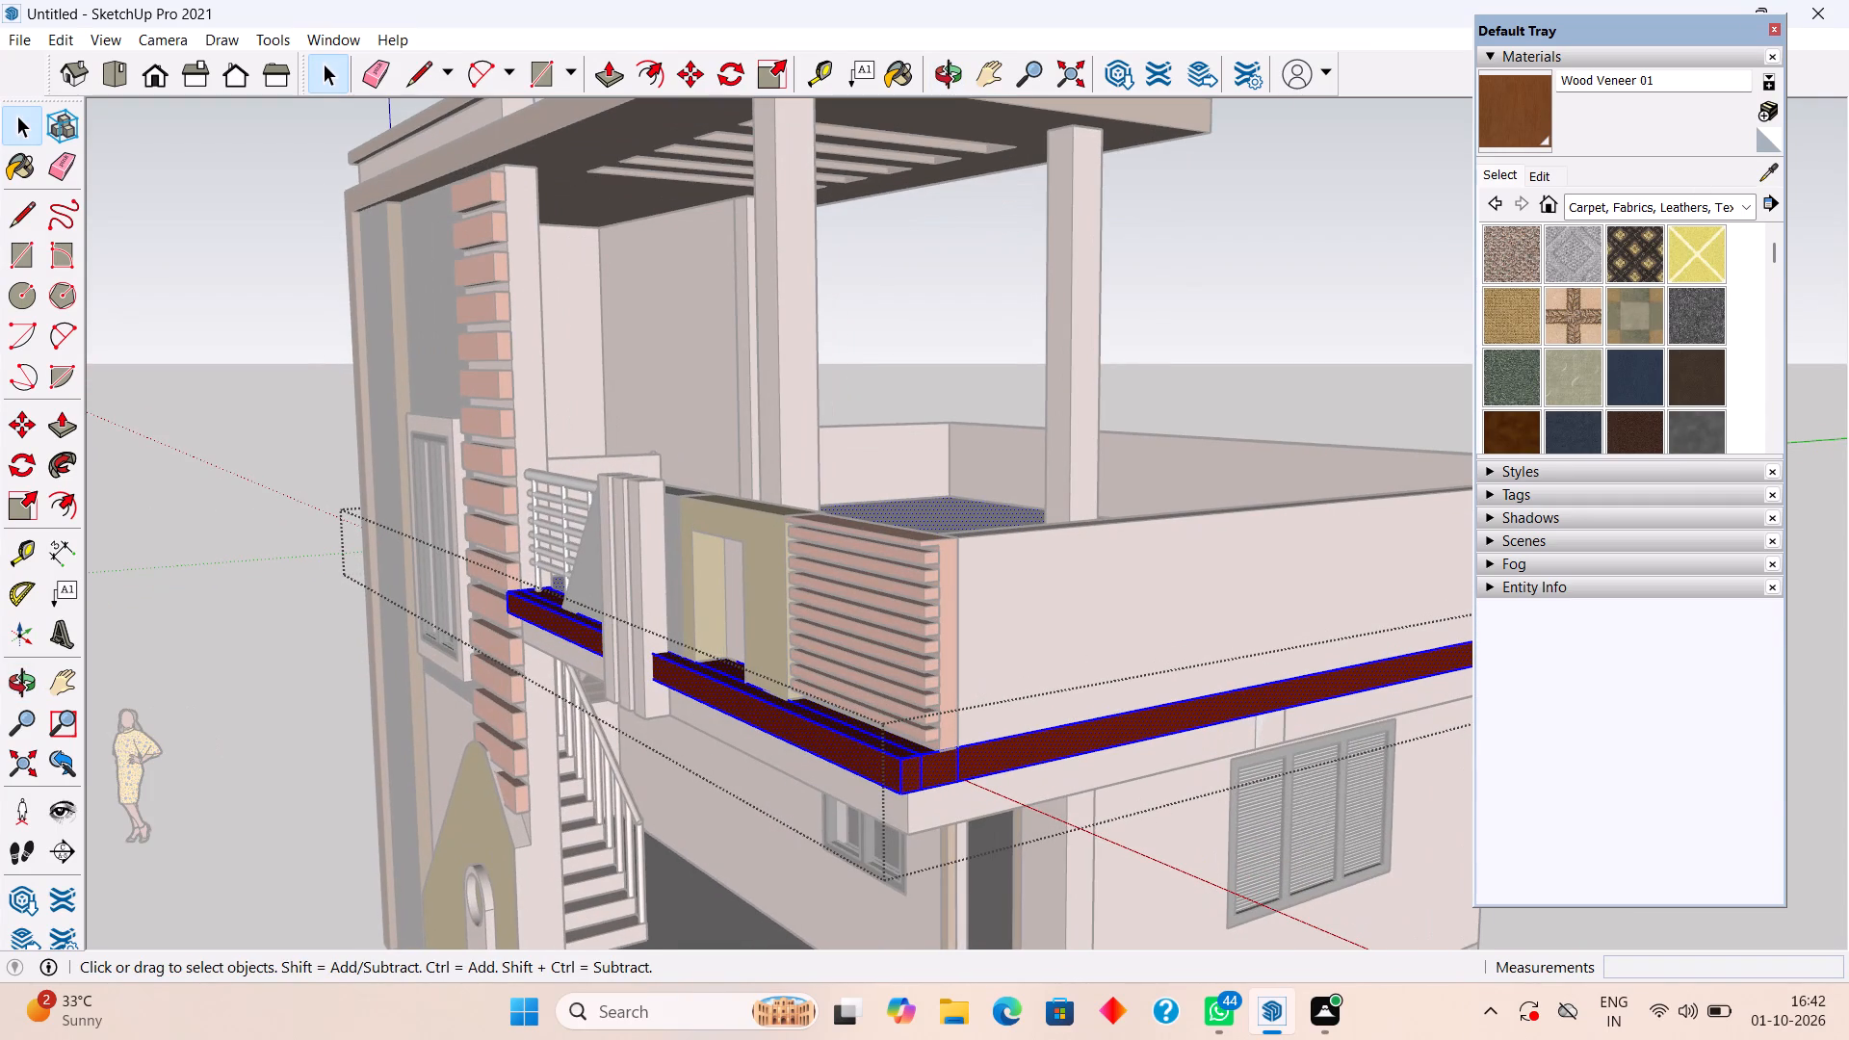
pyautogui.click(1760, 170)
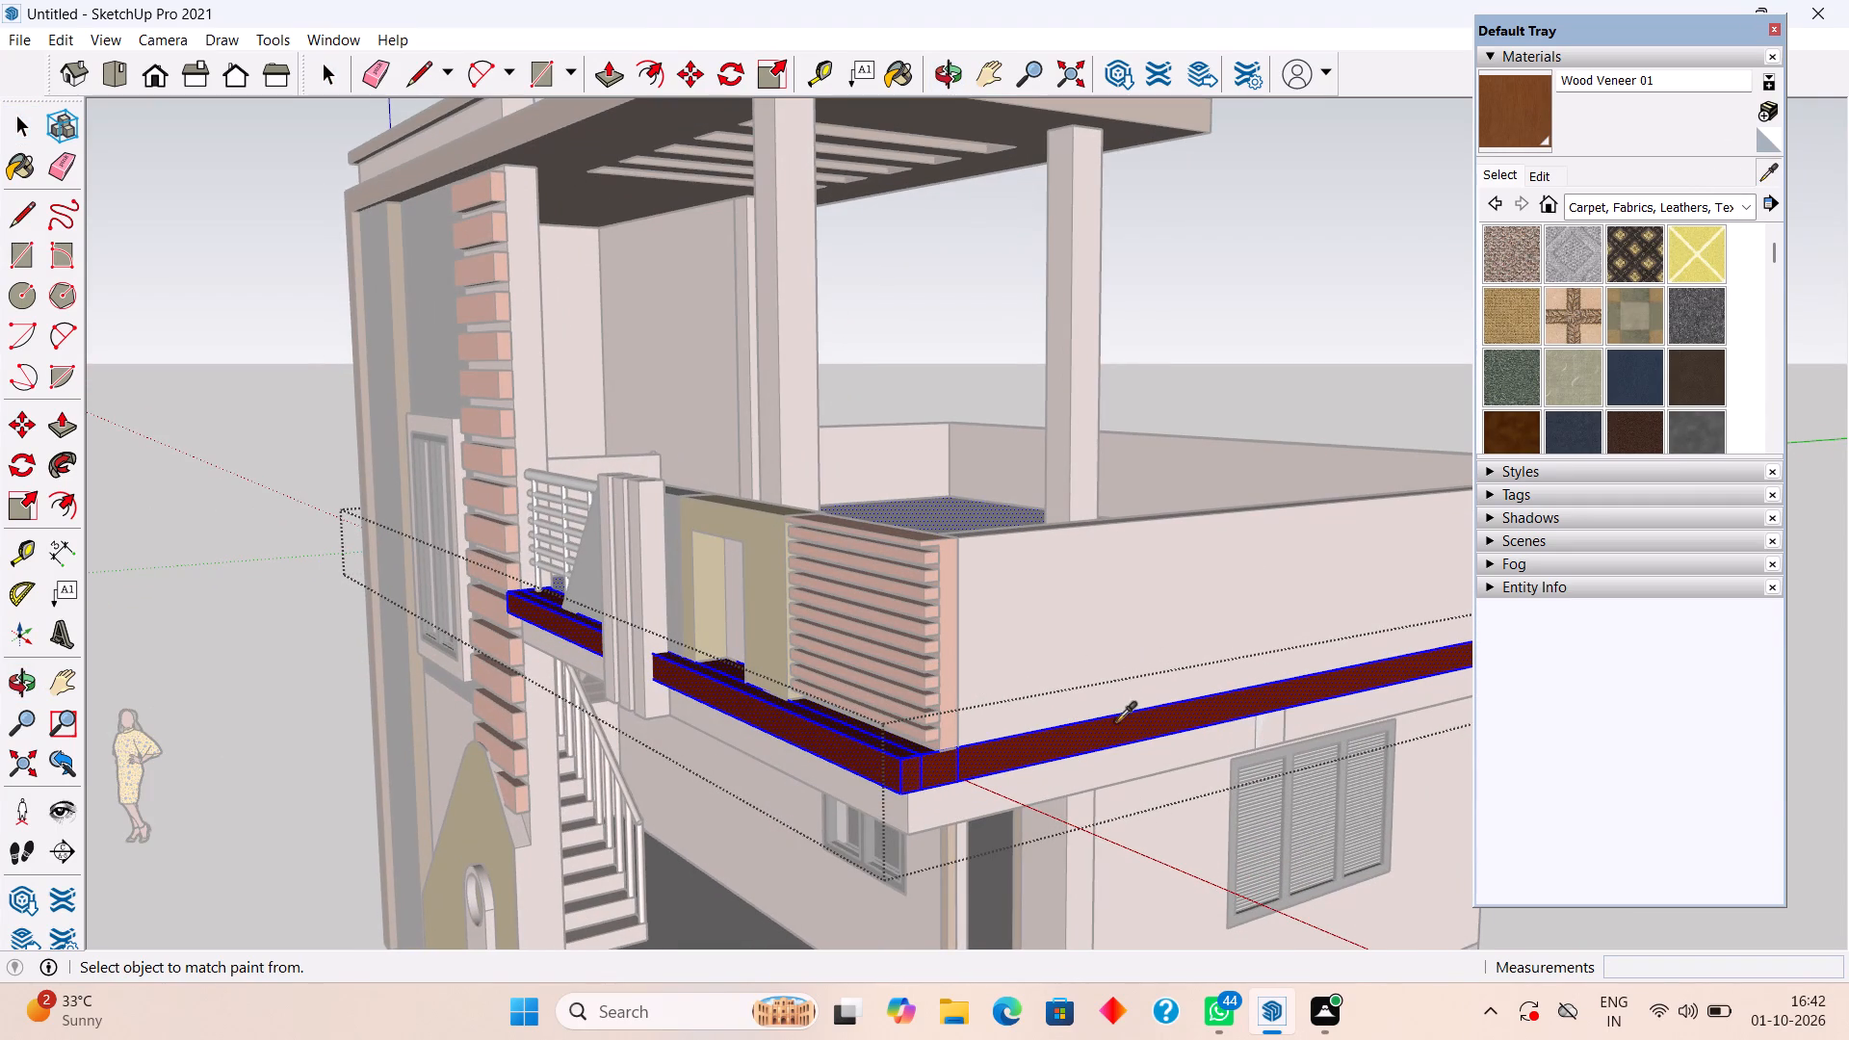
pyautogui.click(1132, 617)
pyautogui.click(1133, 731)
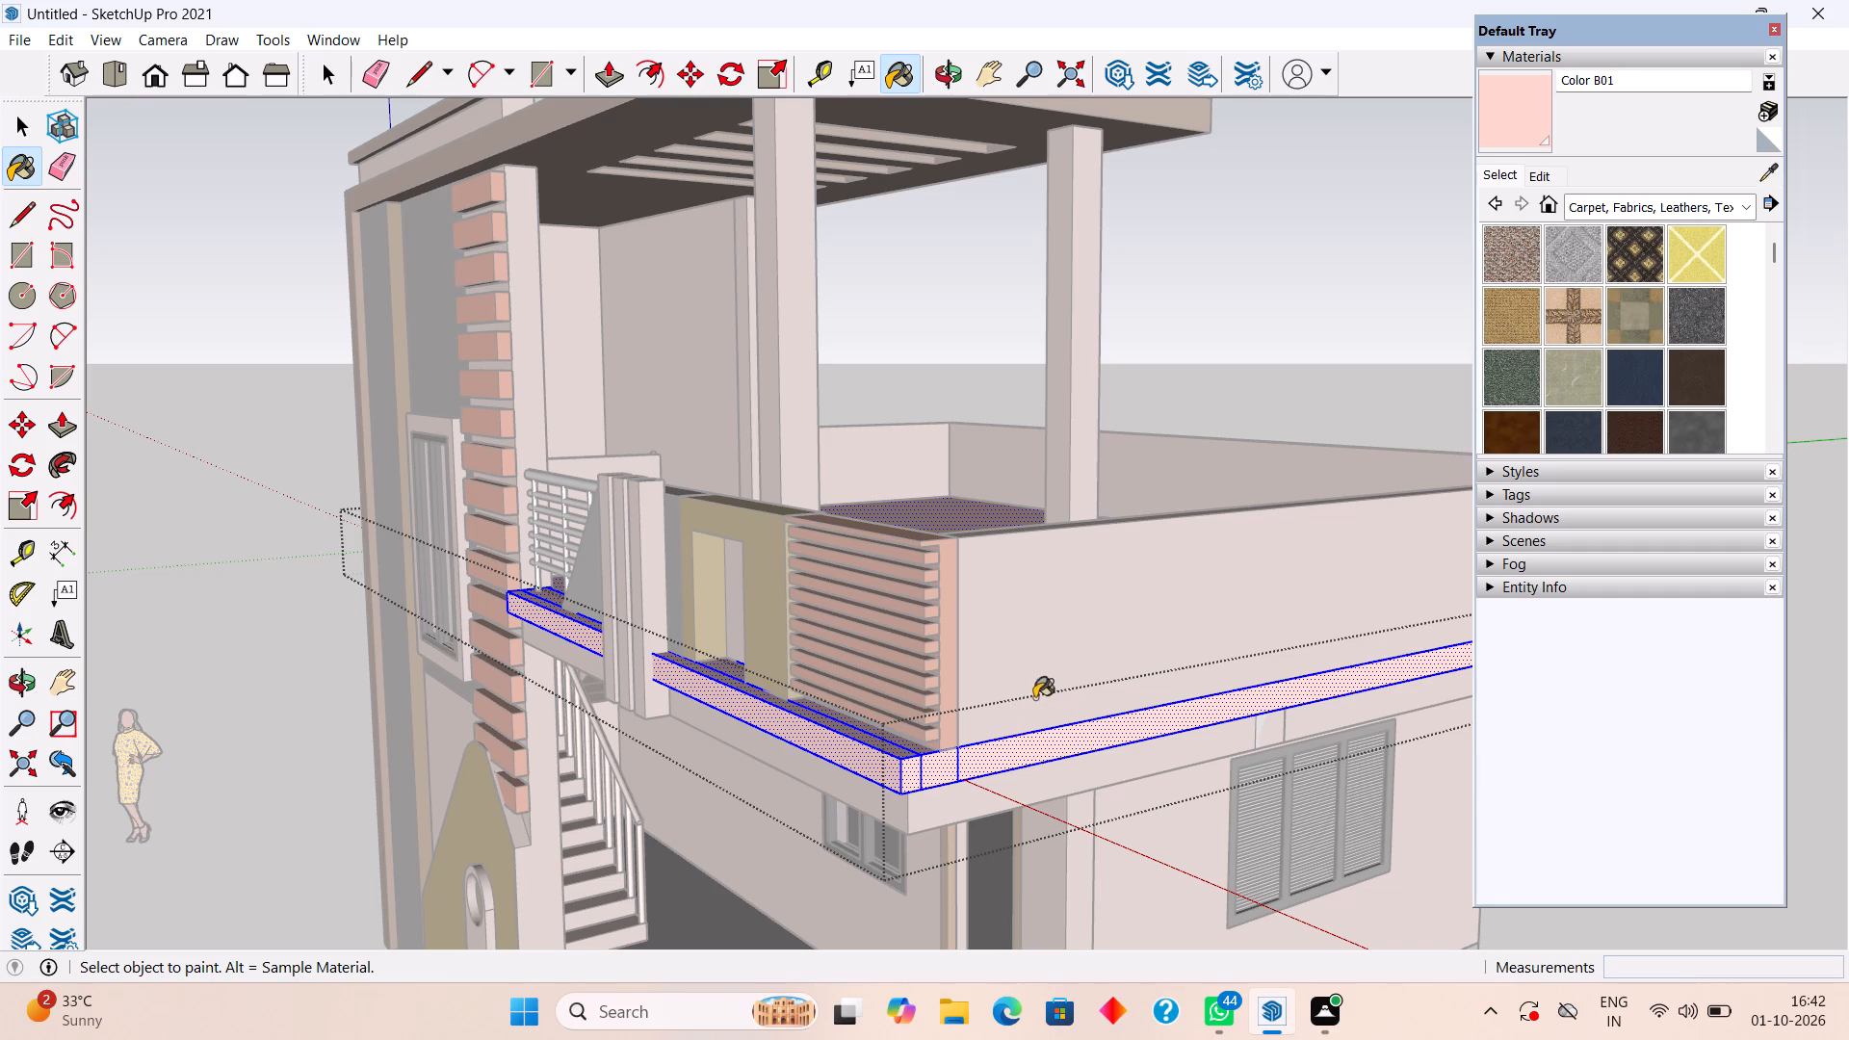
# Examine the recoloured slab band along the front balcony and against the rest of the facade.
pyautogui.moveTo(1174, 636); pyautogui.dragTo(1557, 533, button='middle')
pyautogui.moveTo(758, 567); pyautogui.dragTo(1273, 550, button='middle')
pyautogui.scroll(-2, 1273, 550)
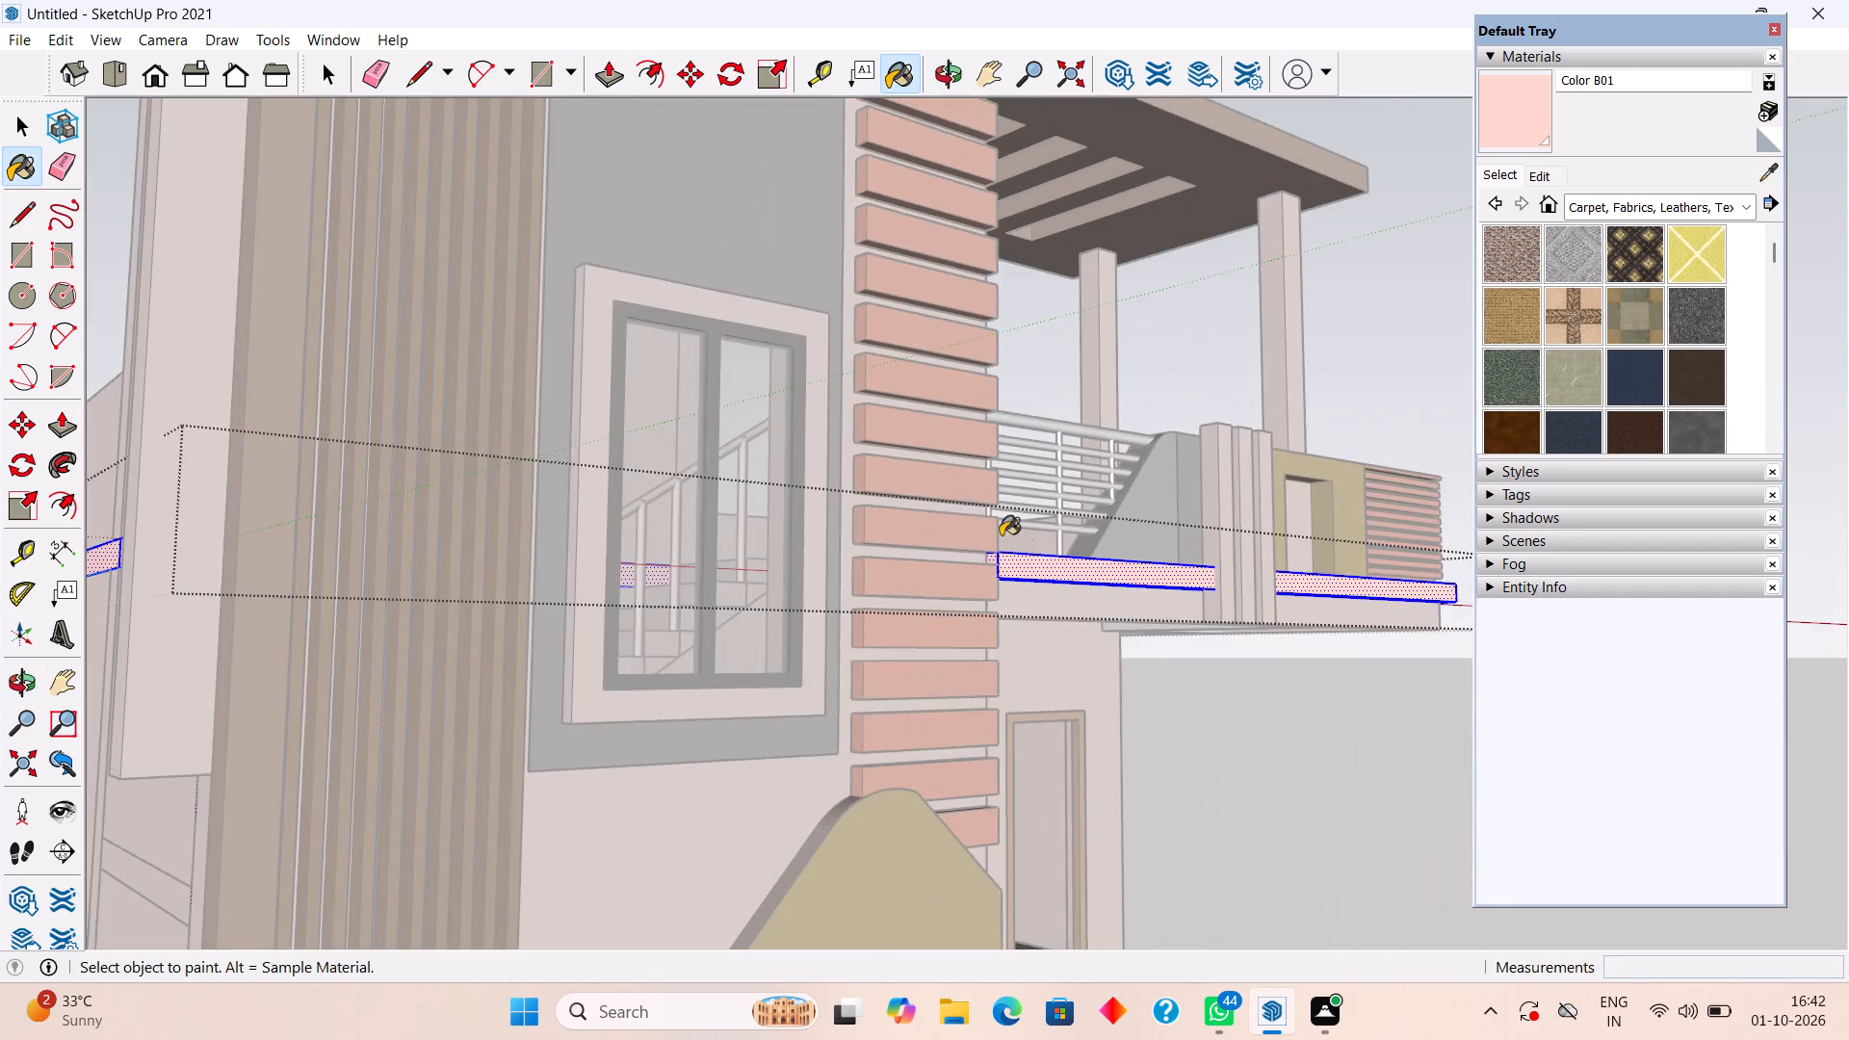
pyautogui.scroll(-4, 981, 536)
pyautogui.scroll(2, 970, 544)
pyautogui.scroll(6, 1289, 607)
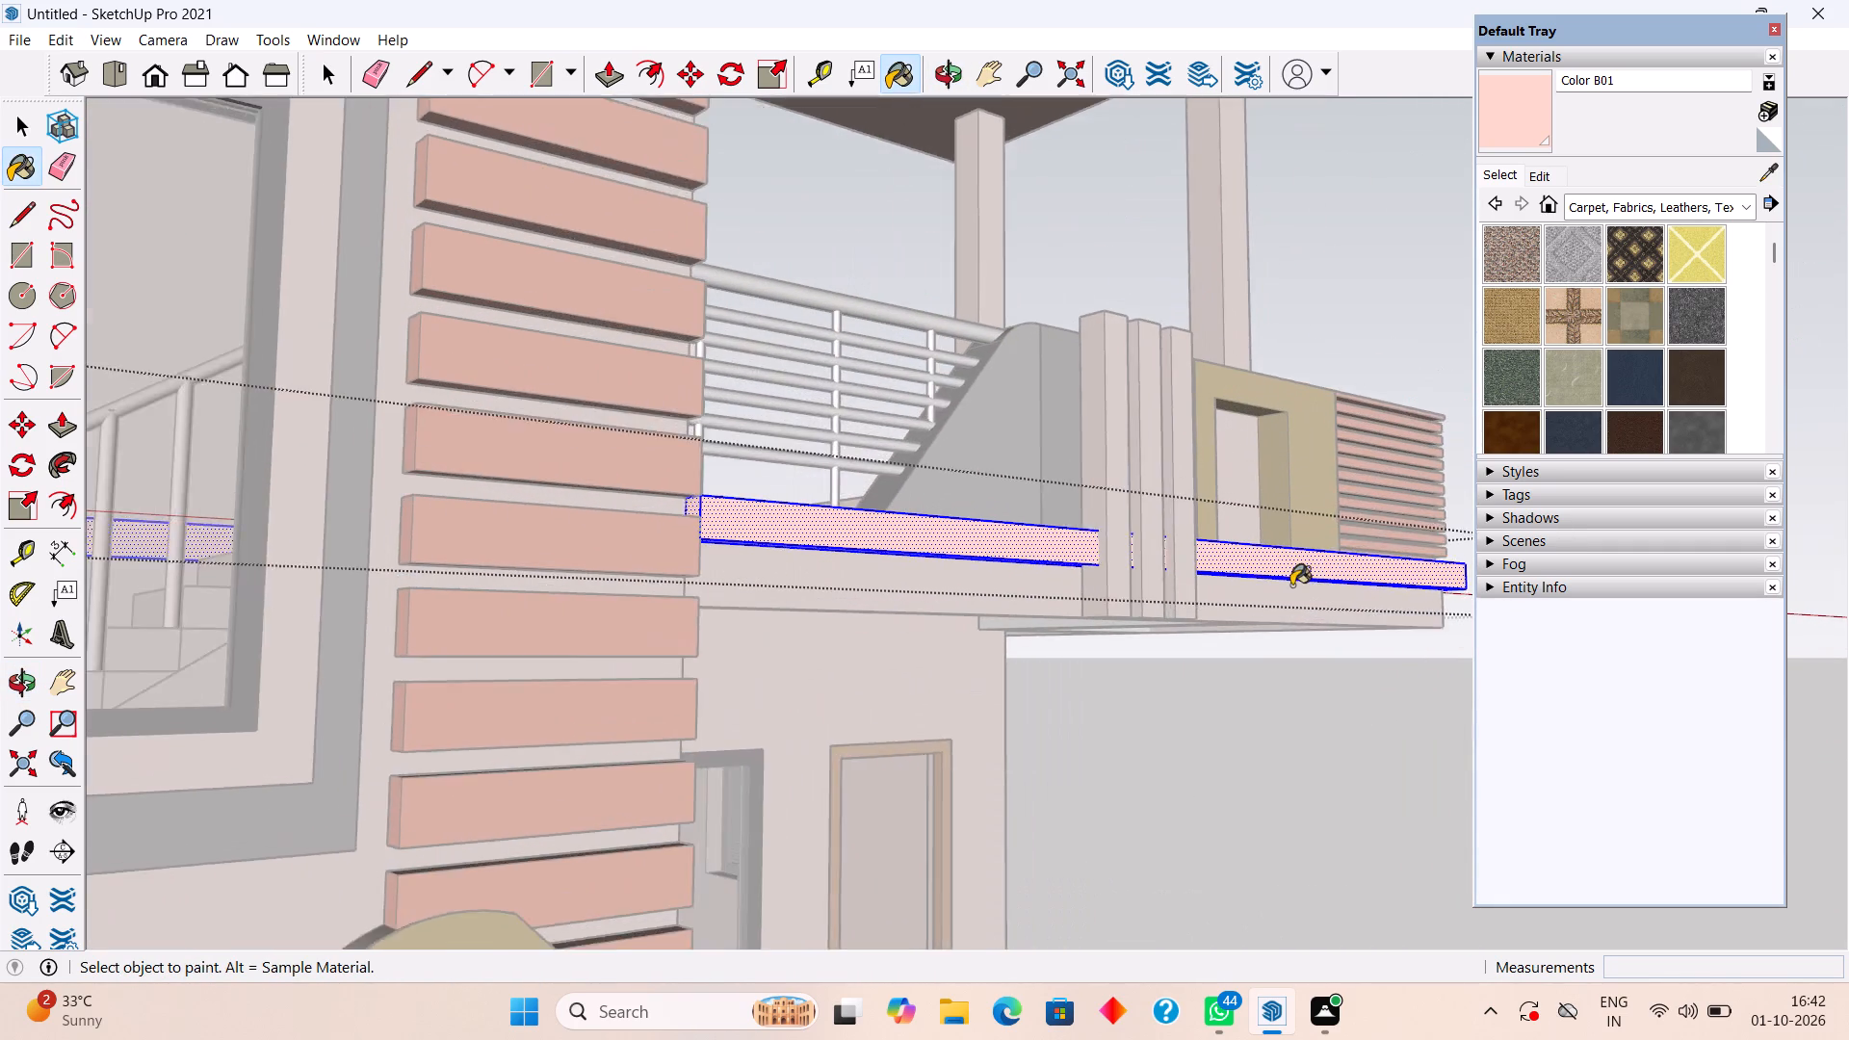
pyautogui.scroll(1, 1291, 585)
pyautogui.moveTo(1420, 473); pyautogui.dragTo(1219, 537, button='middle')
pyautogui.scroll(-4, 1219, 537)
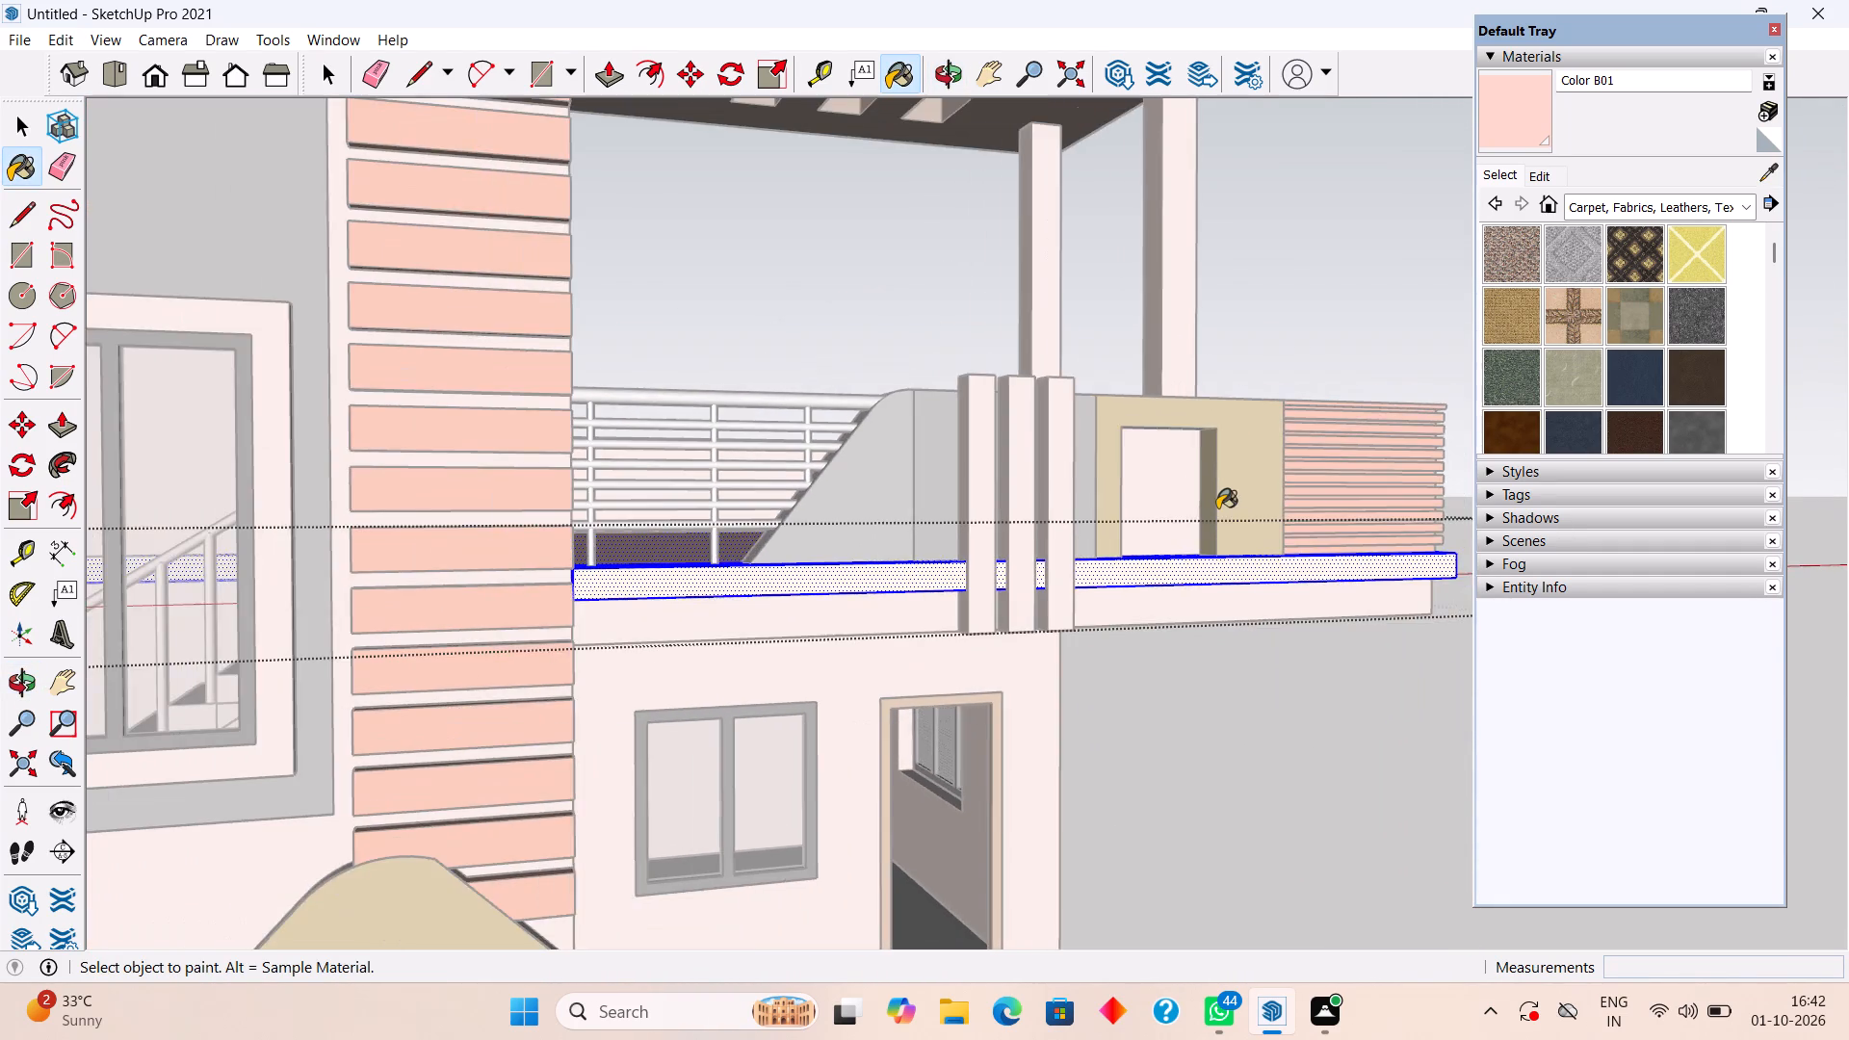
pyautogui.scroll(-6, 1217, 497)
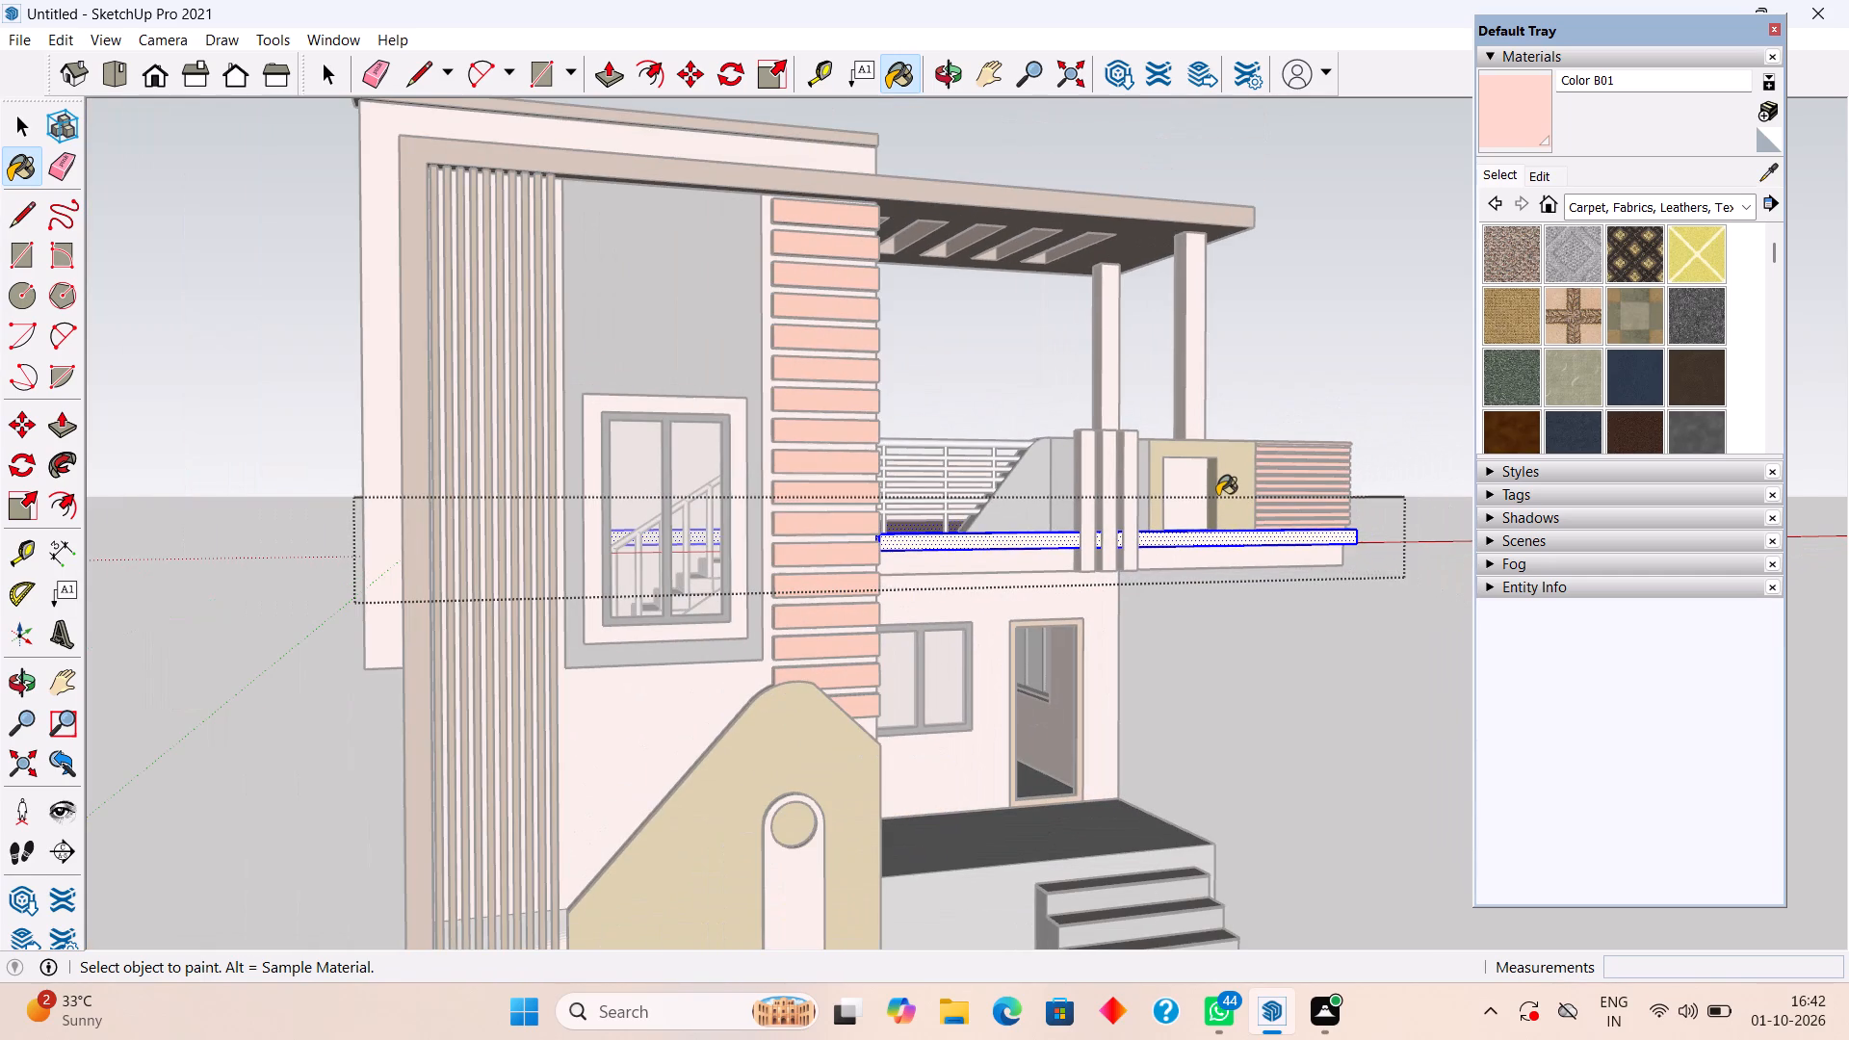
# Paint the first-floor slab band with Wood Veneer 01 from the Wood materials and close its group.
pyautogui.click(1636, 205)
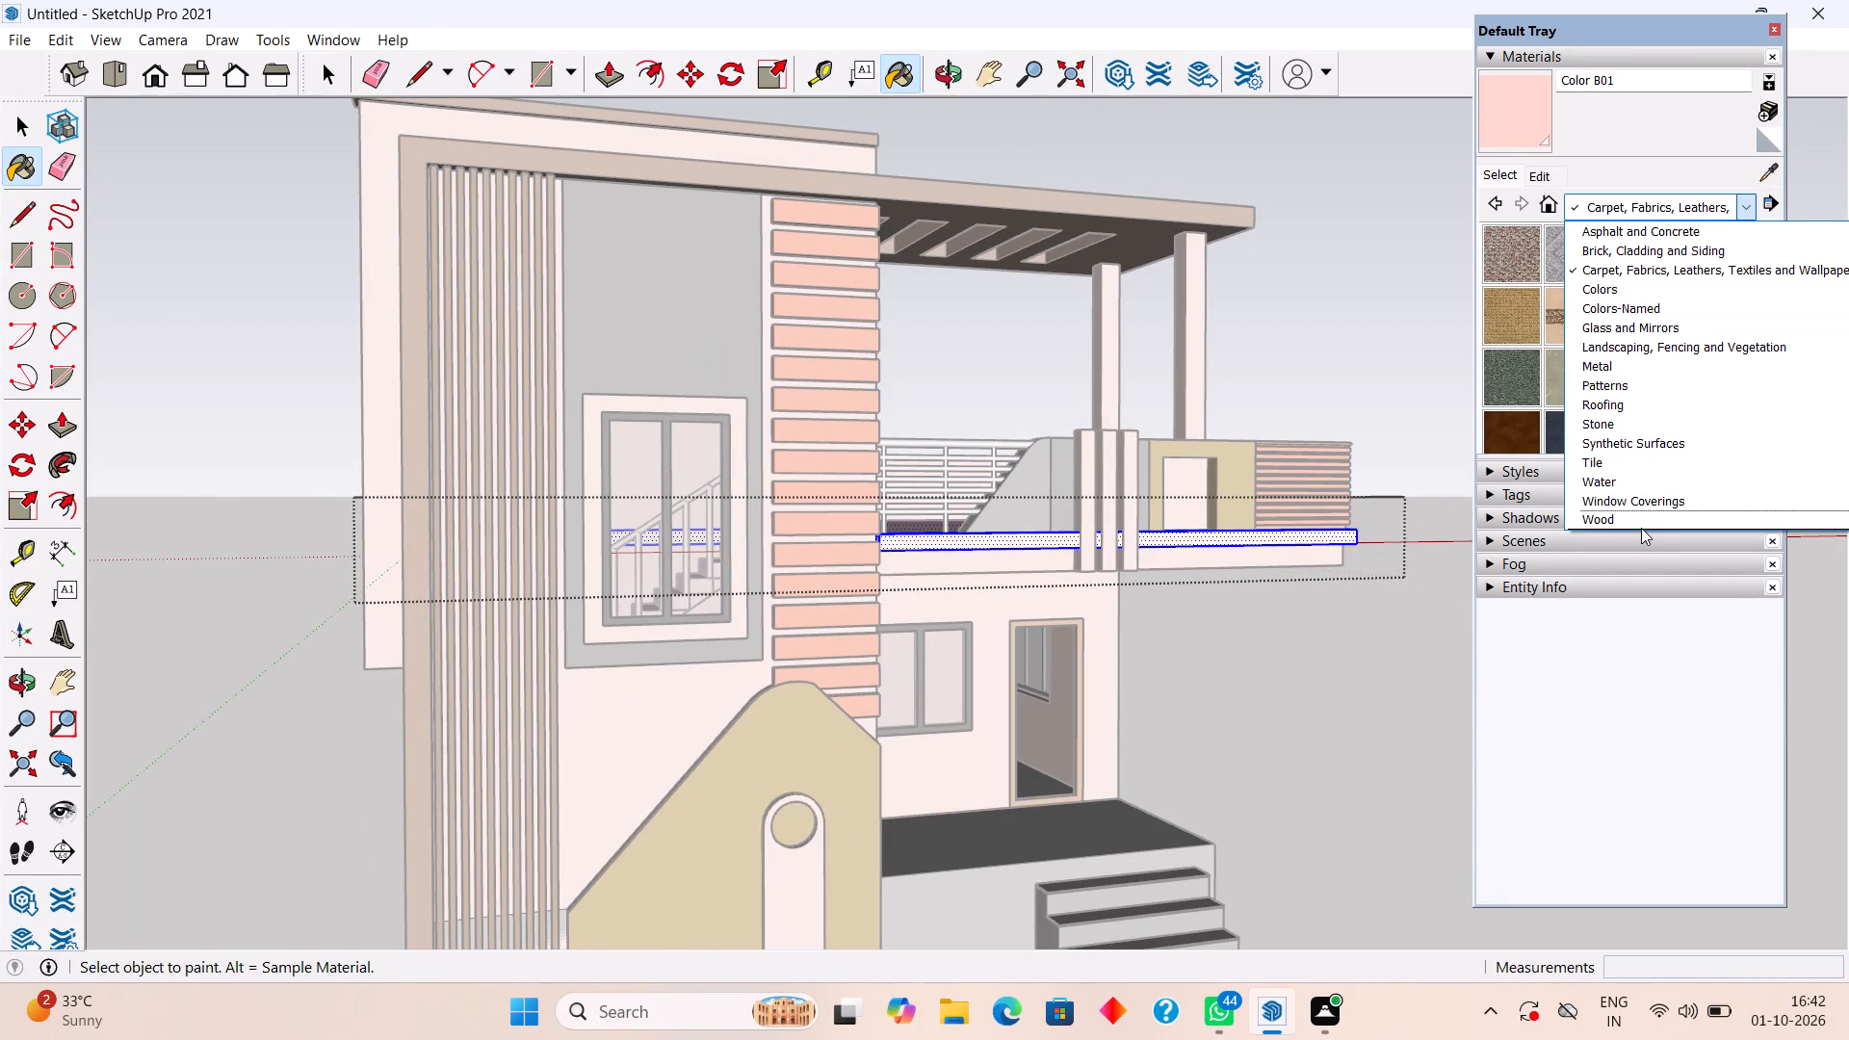
pyautogui.click(1642, 528)
pyautogui.scroll(6, 1208, 596)
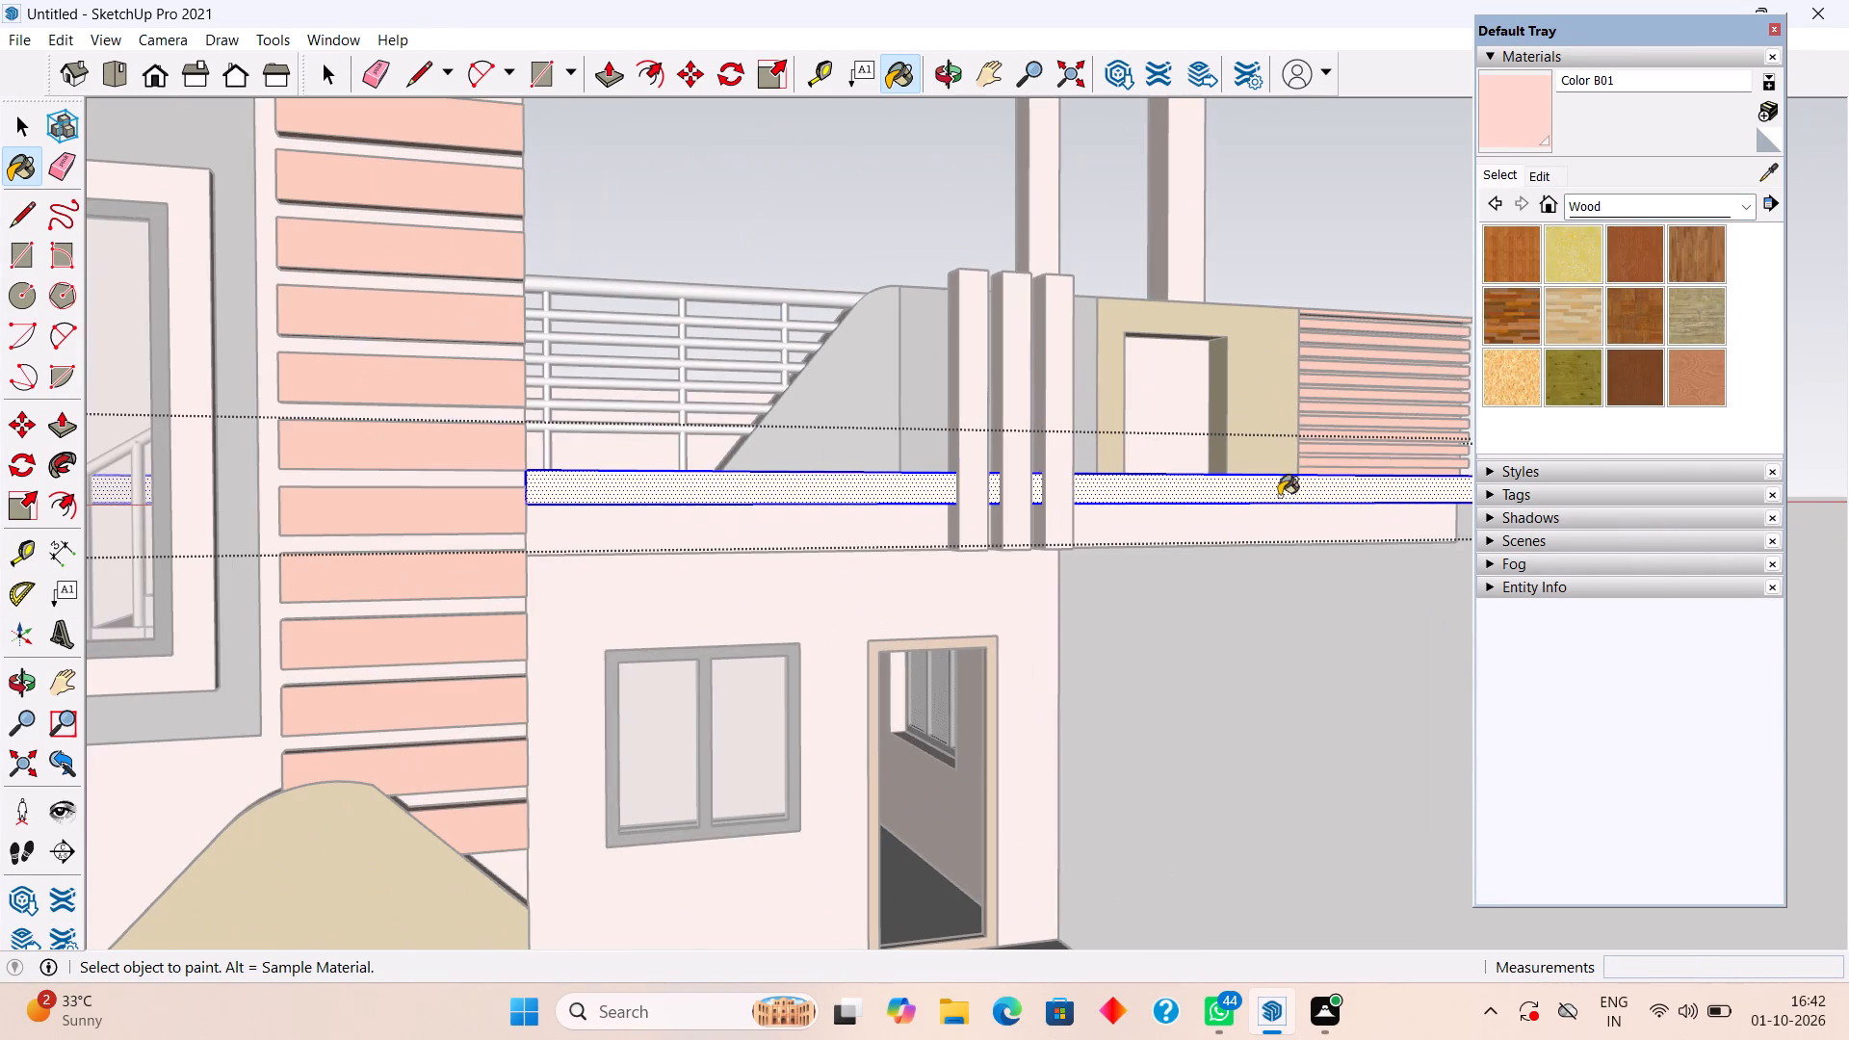
pyautogui.click(1615, 381)
pyautogui.scroll(3, 1270, 533)
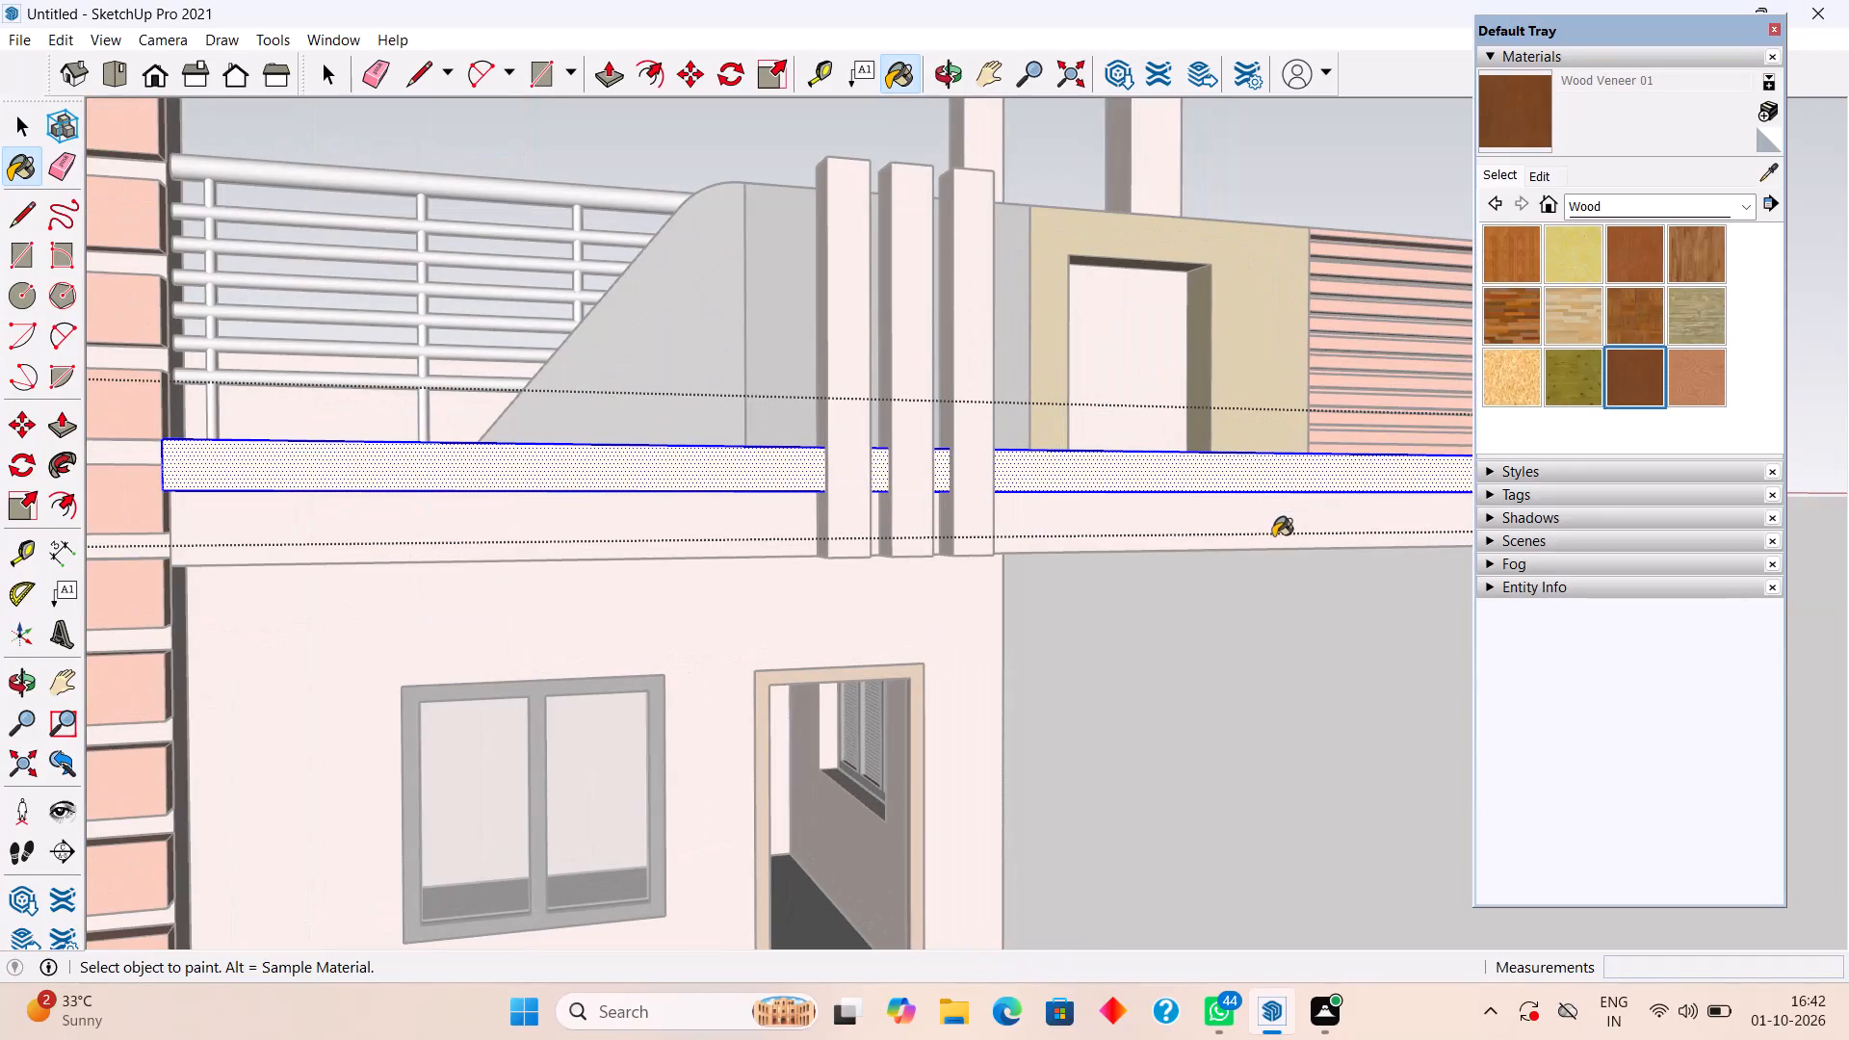
pyautogui.press('space')
pyautogui.click(1262, 473)
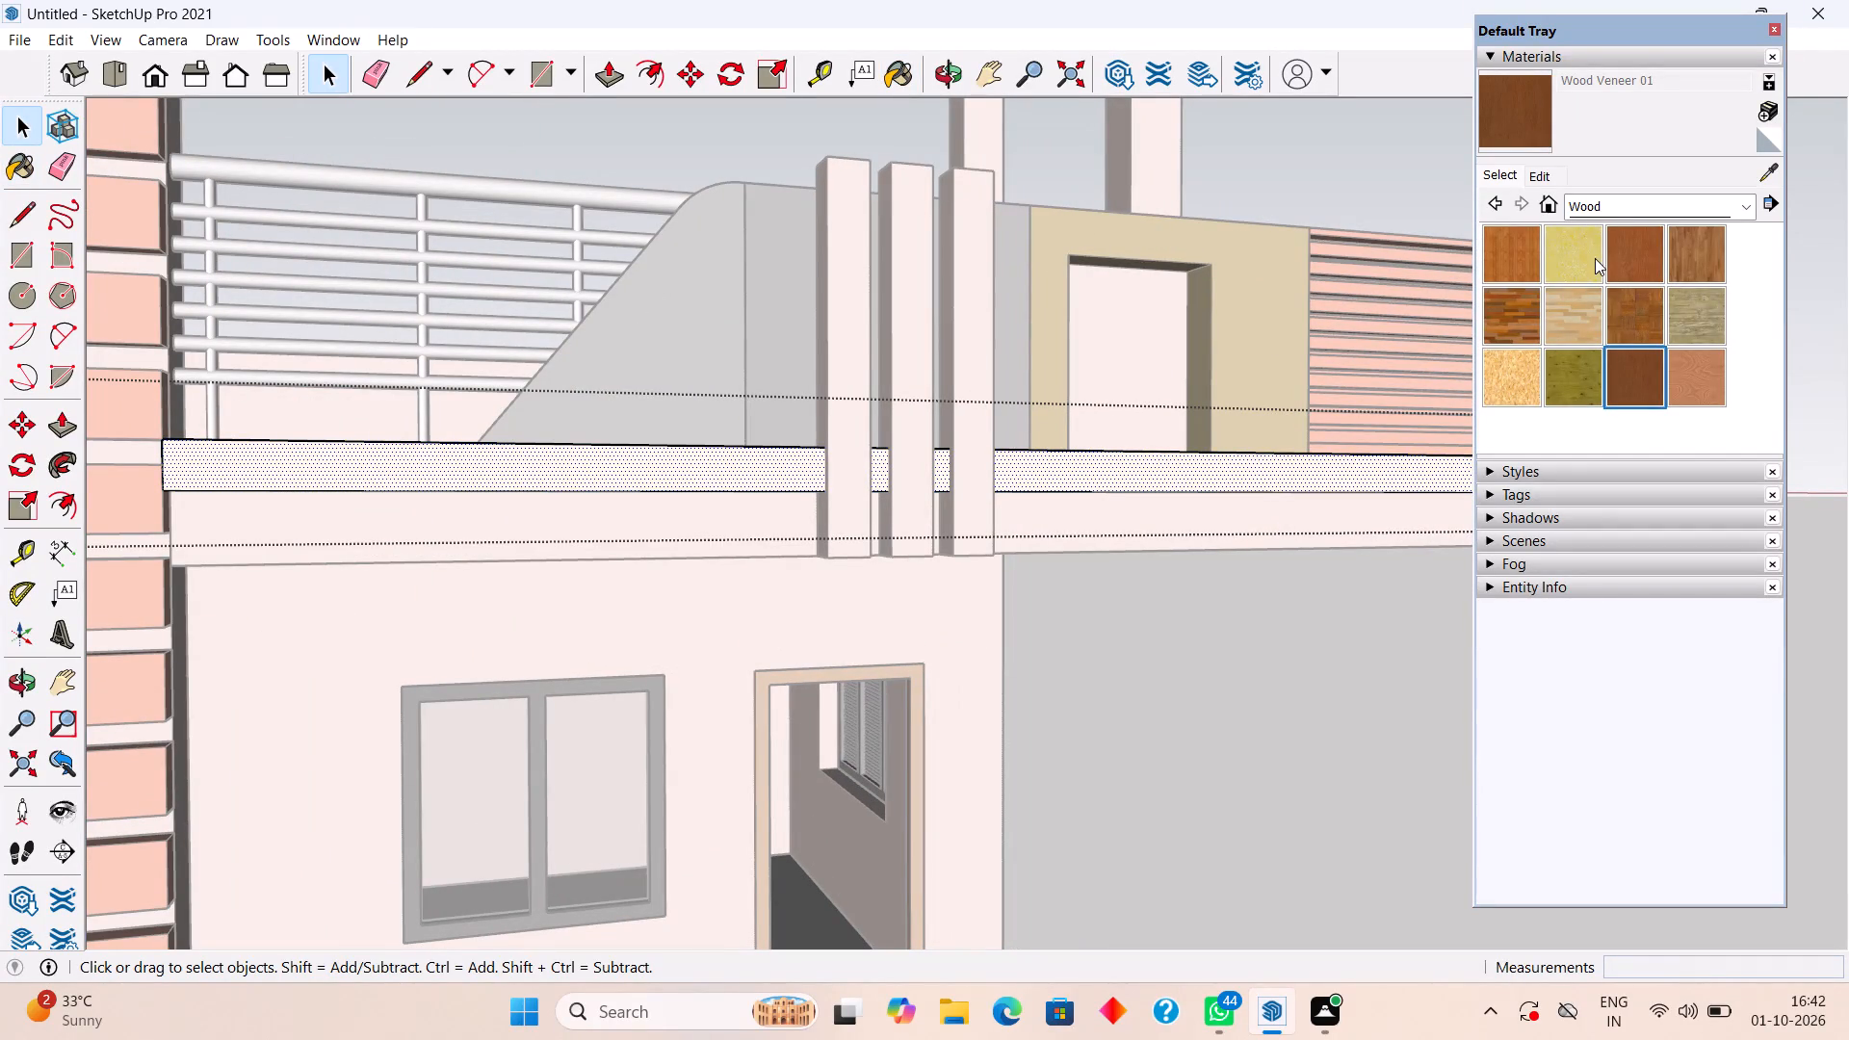
pyautogui.click(1640, 380)
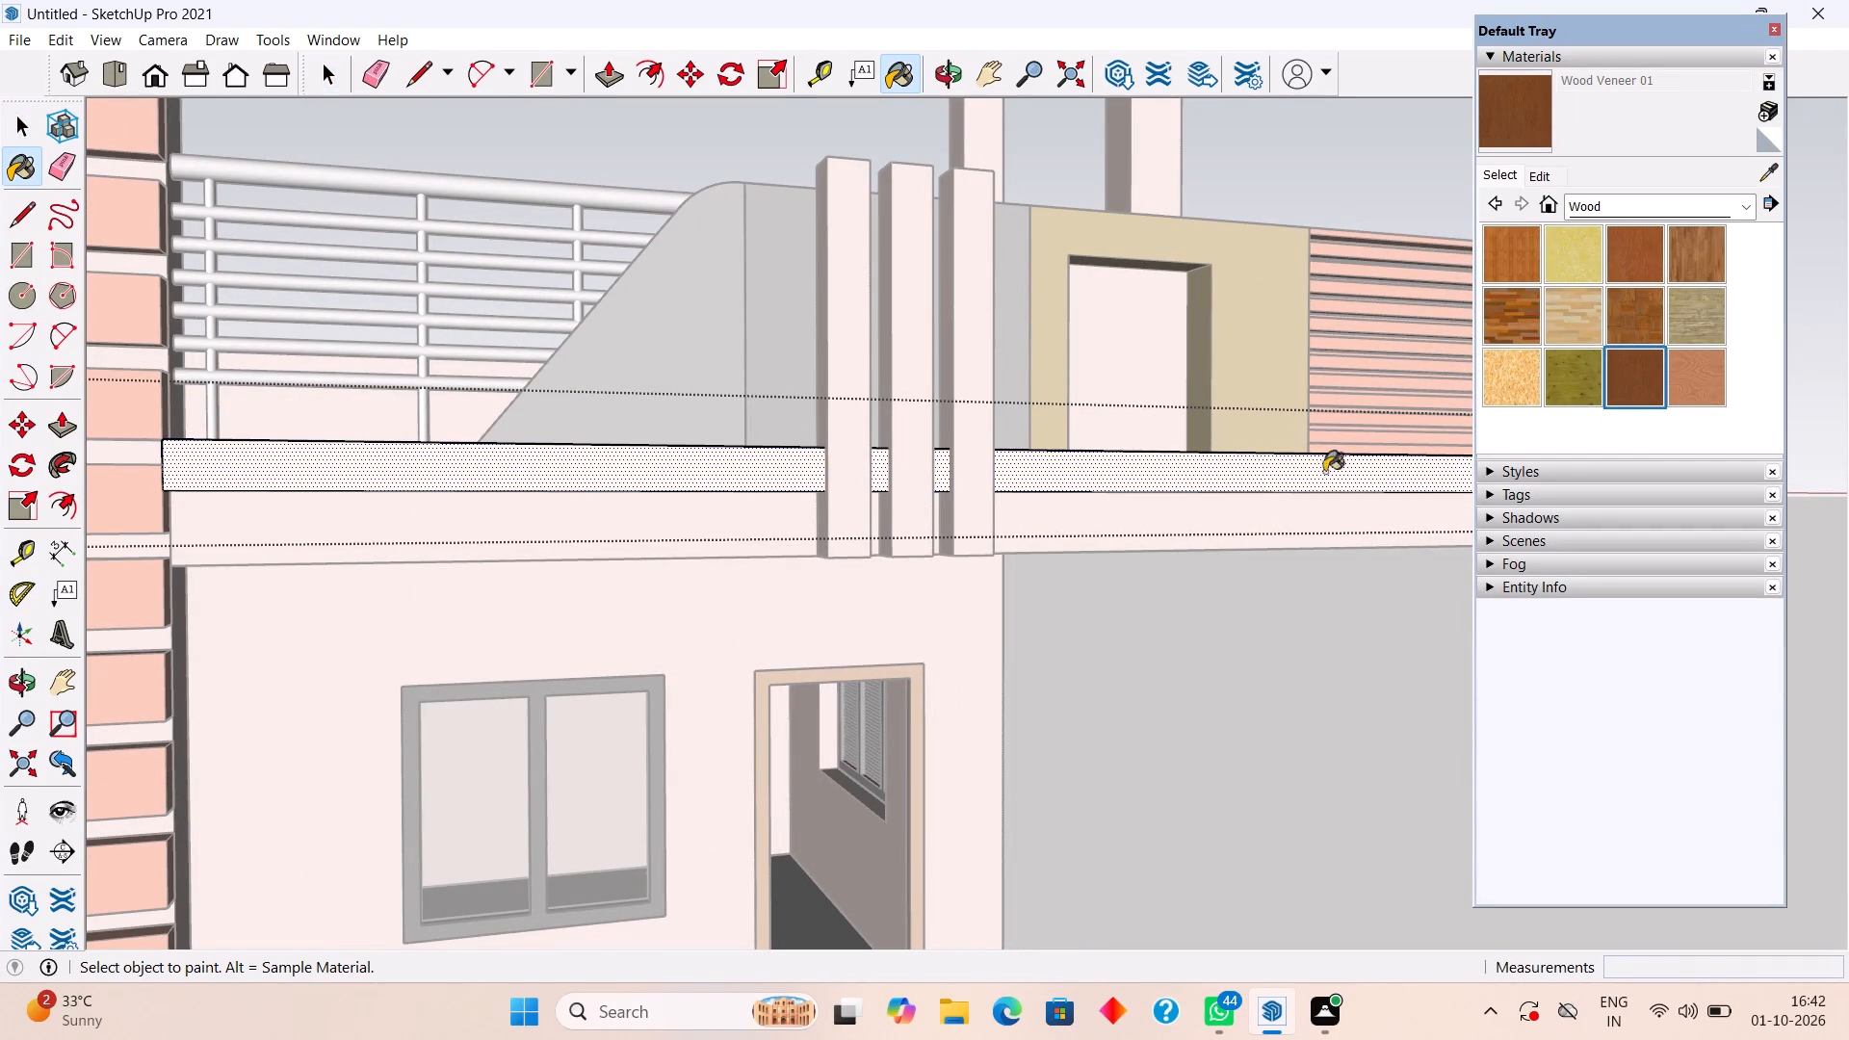
pyautogui.click(1175, 470)
pyautogui.scroll(-14, 1182, 435)
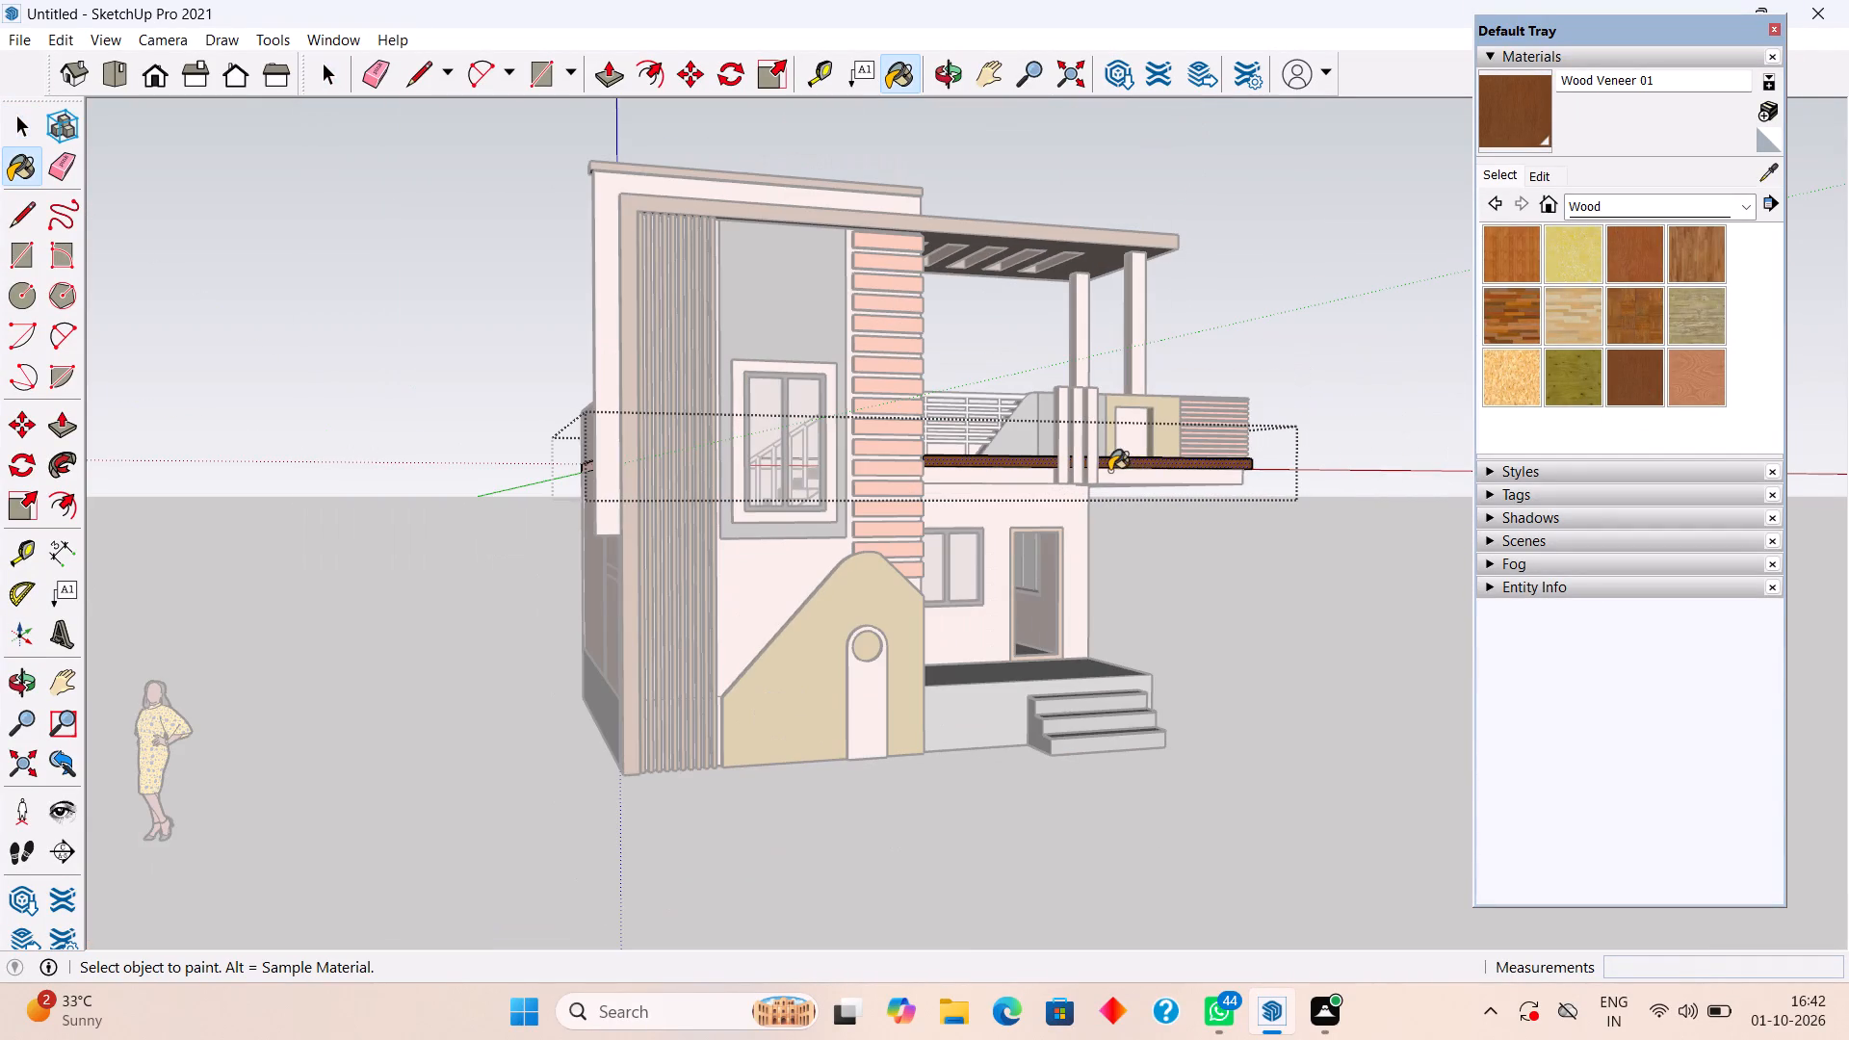
pyautogui.press('space')
pyautogui.click(1350, 320)
# Examine the front facade with the wood-veneer slab band, frame and roof.
pyautogui.moveTo(1305, 372); pyautogui.dragTo(1181, 424, button='middle')
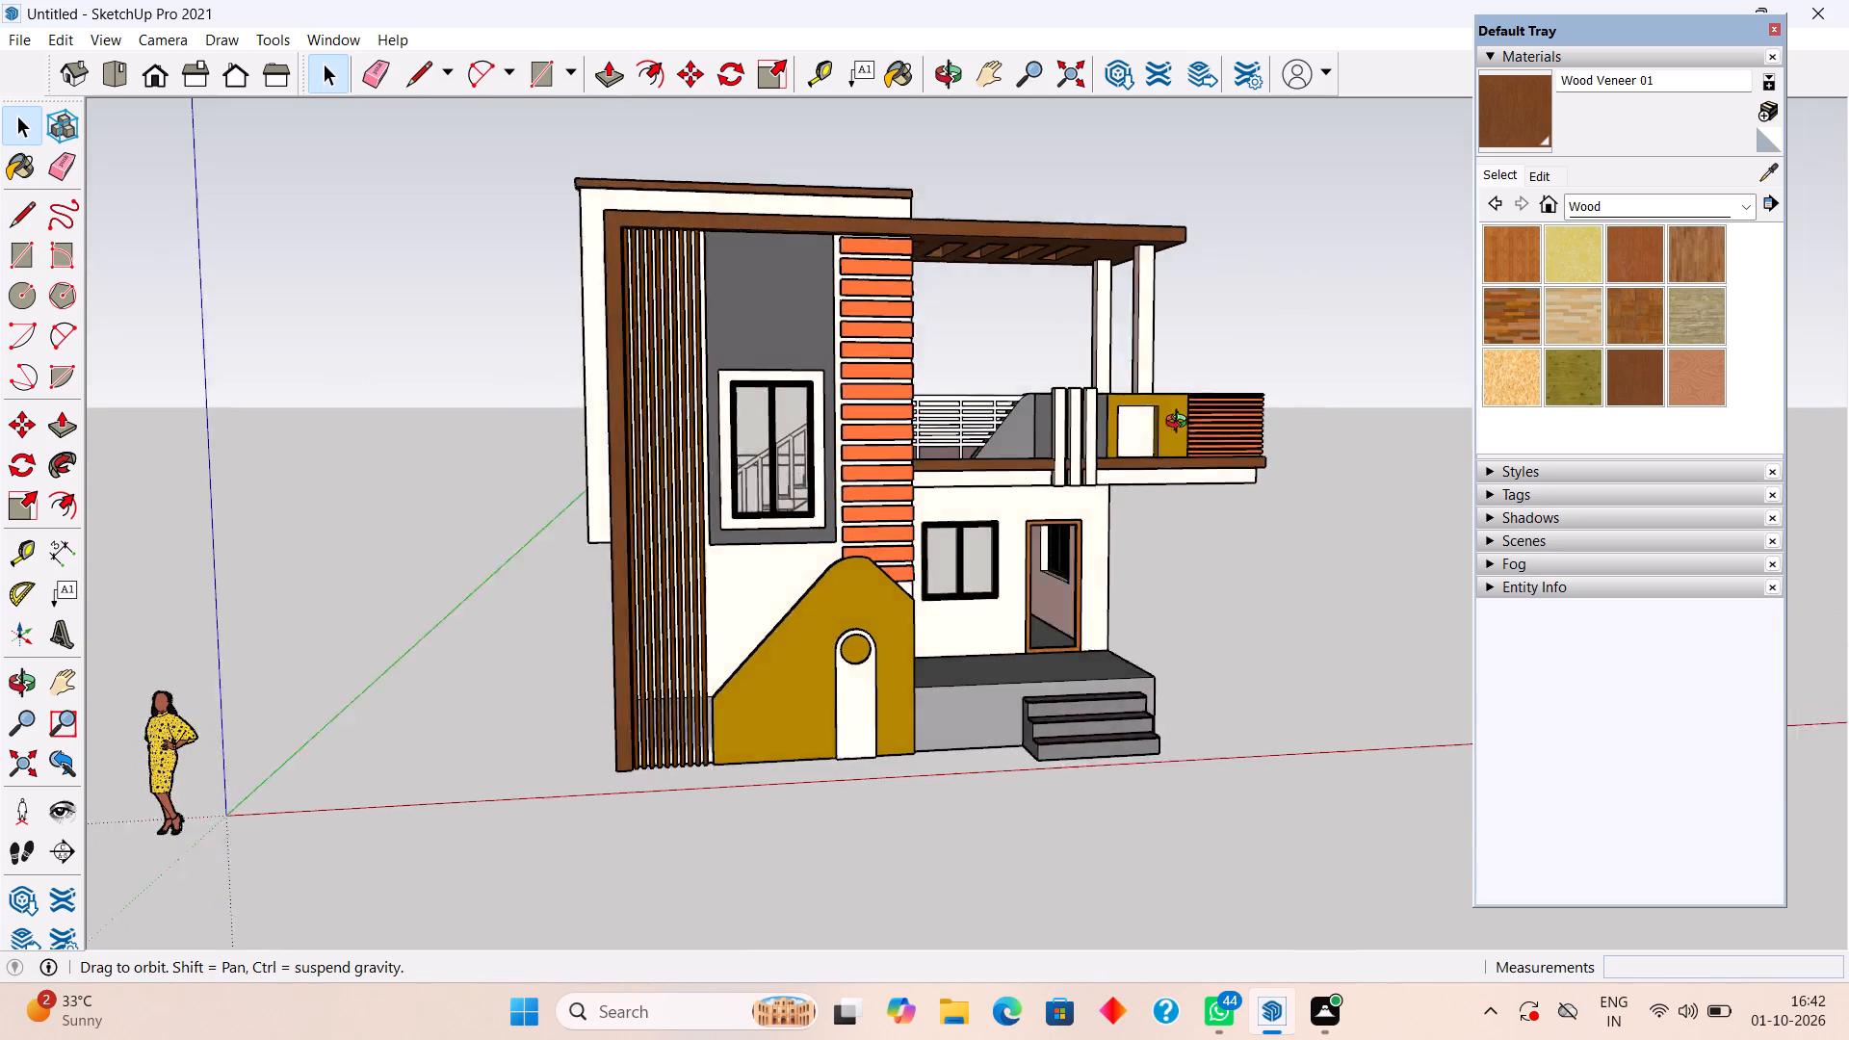
pyautogui.moveTo(1181, 424); pyautogui.dragTo(1084, 419, button='middle')
pyautogui.scroll(-3, 1084, 419)
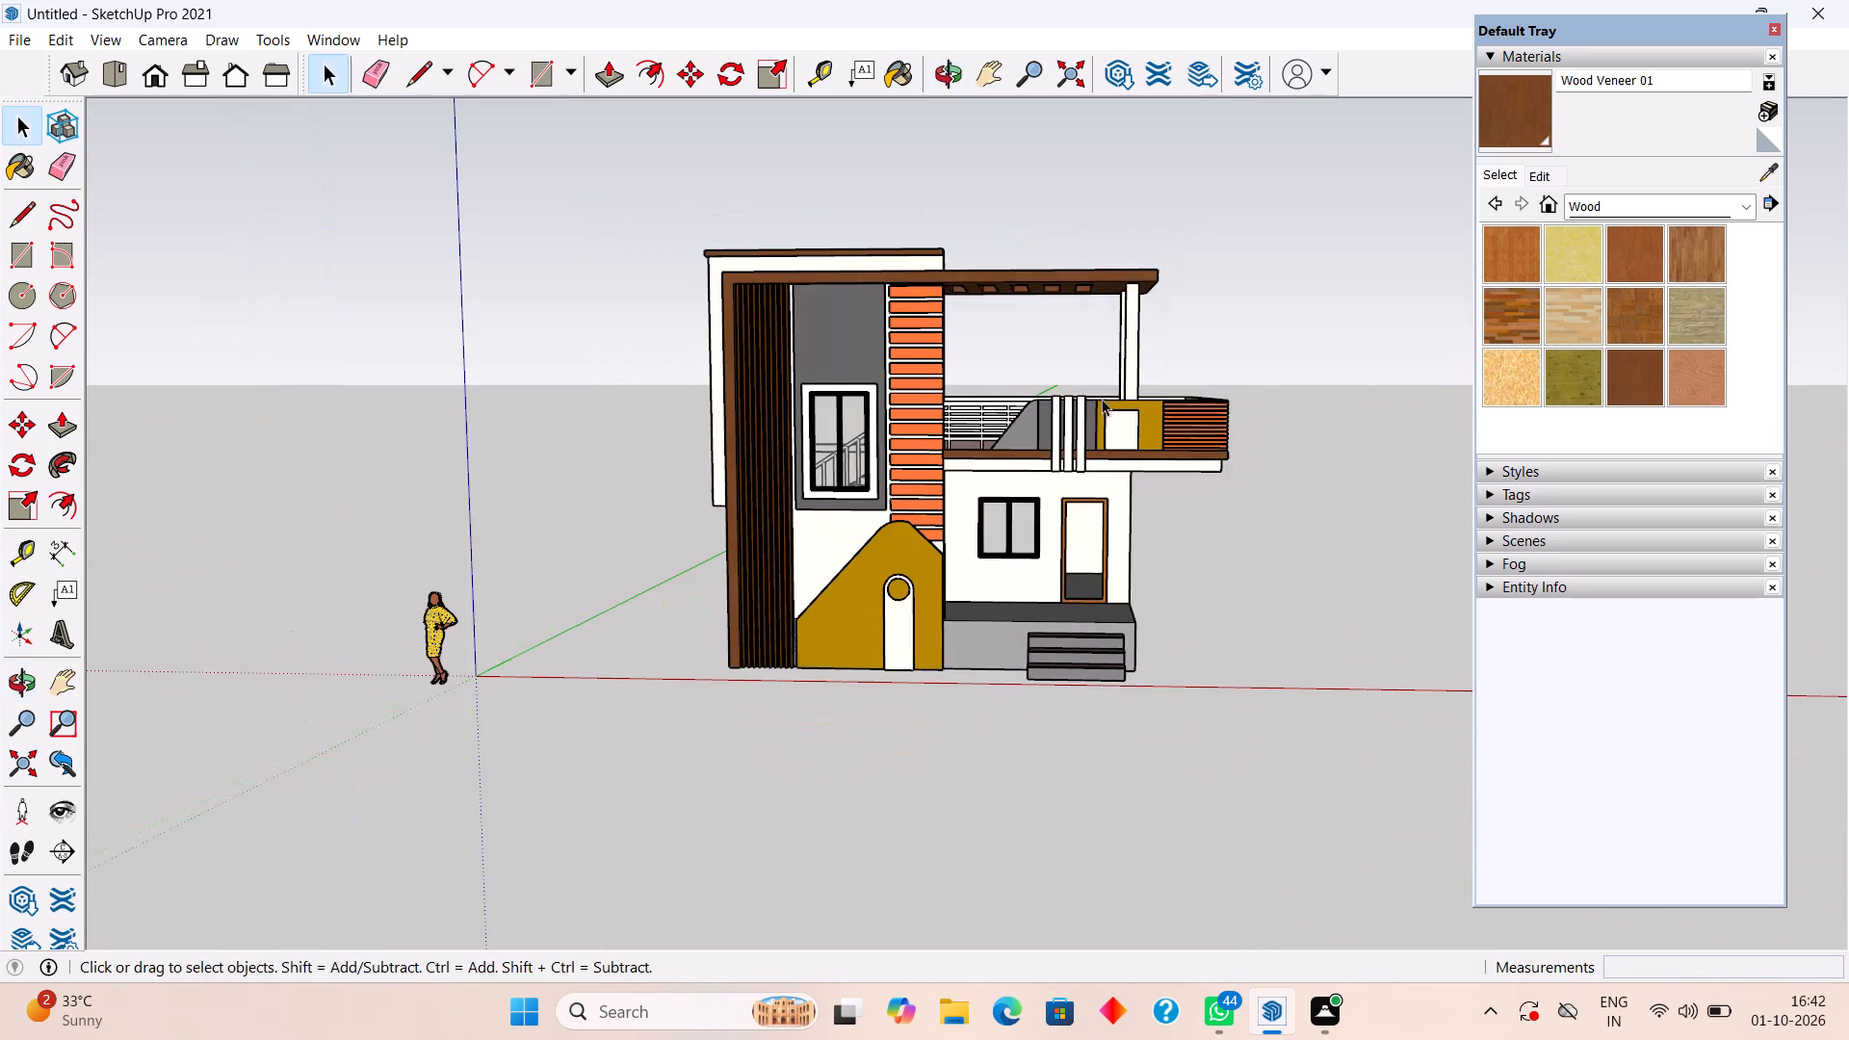
pyautogui.moveTo(815, 448); pyautogui.dragTo(887, 412, button='middle')
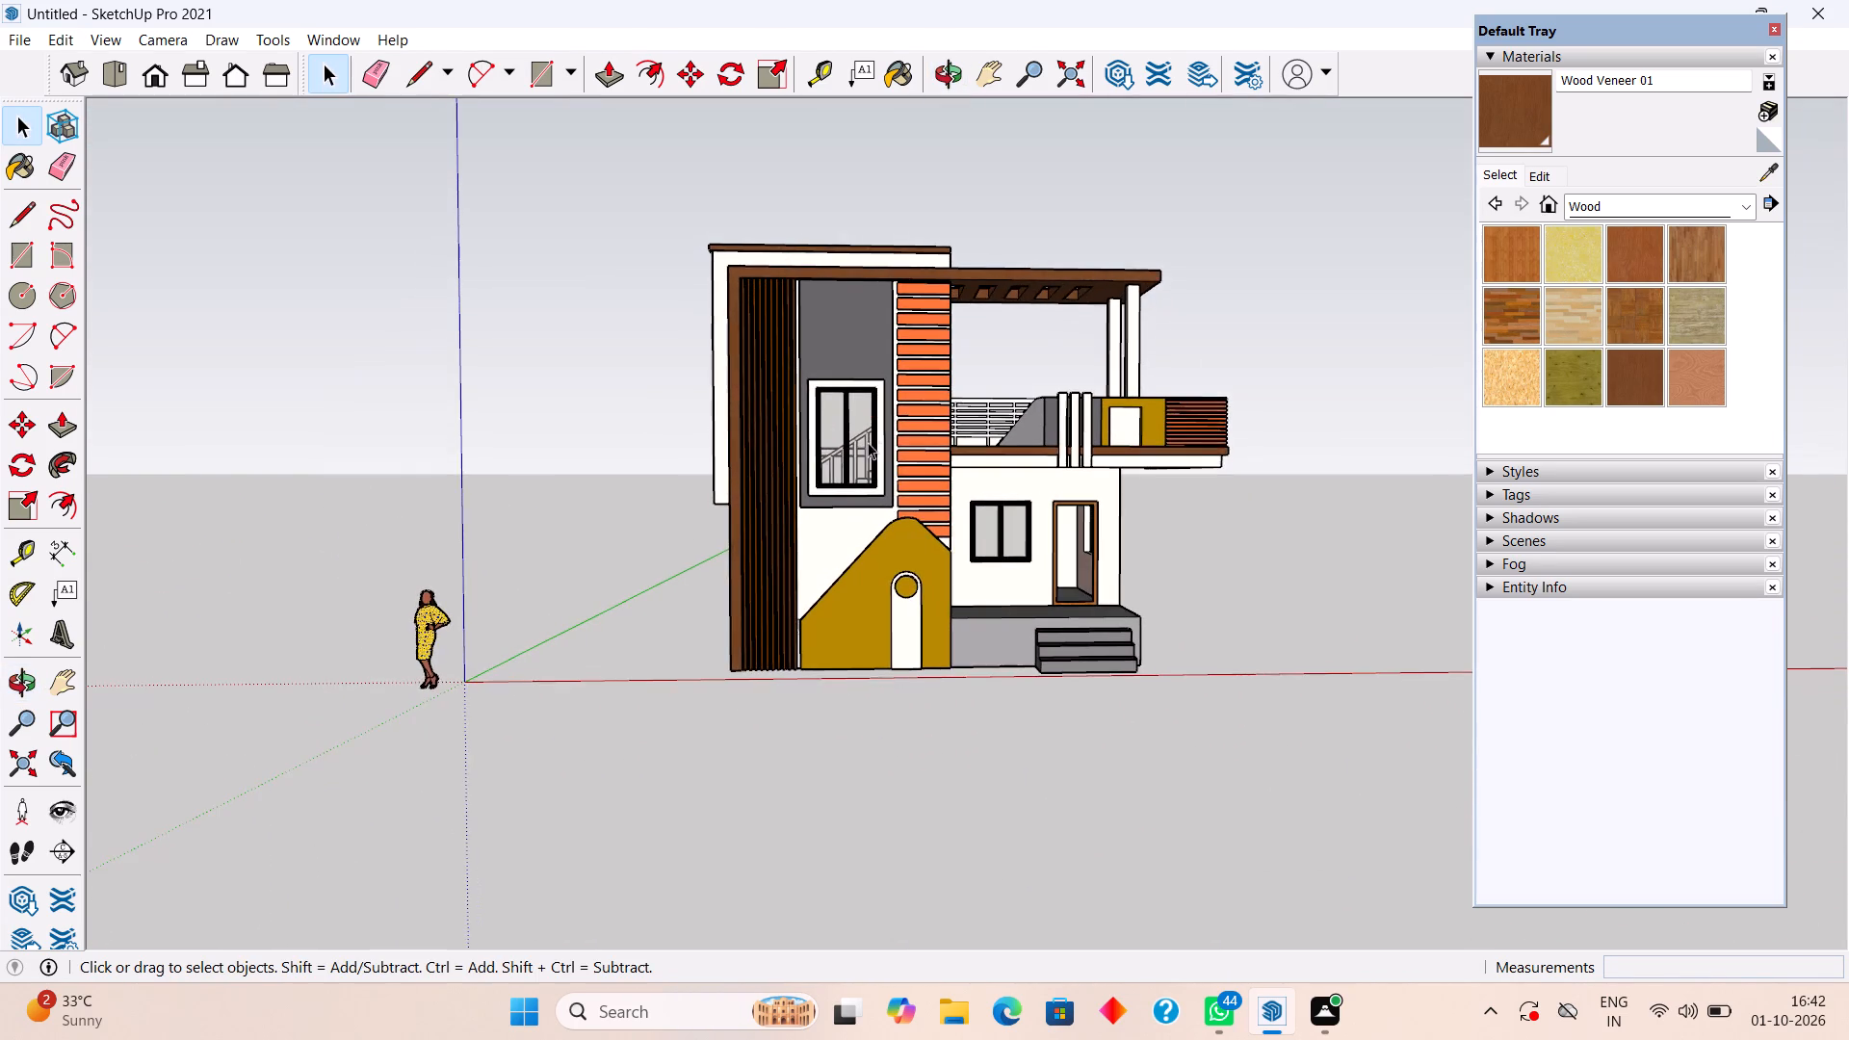
pyautogui.scroll(7, 1016, 422)
pyautogui.scroll(-3, 1064, 408)
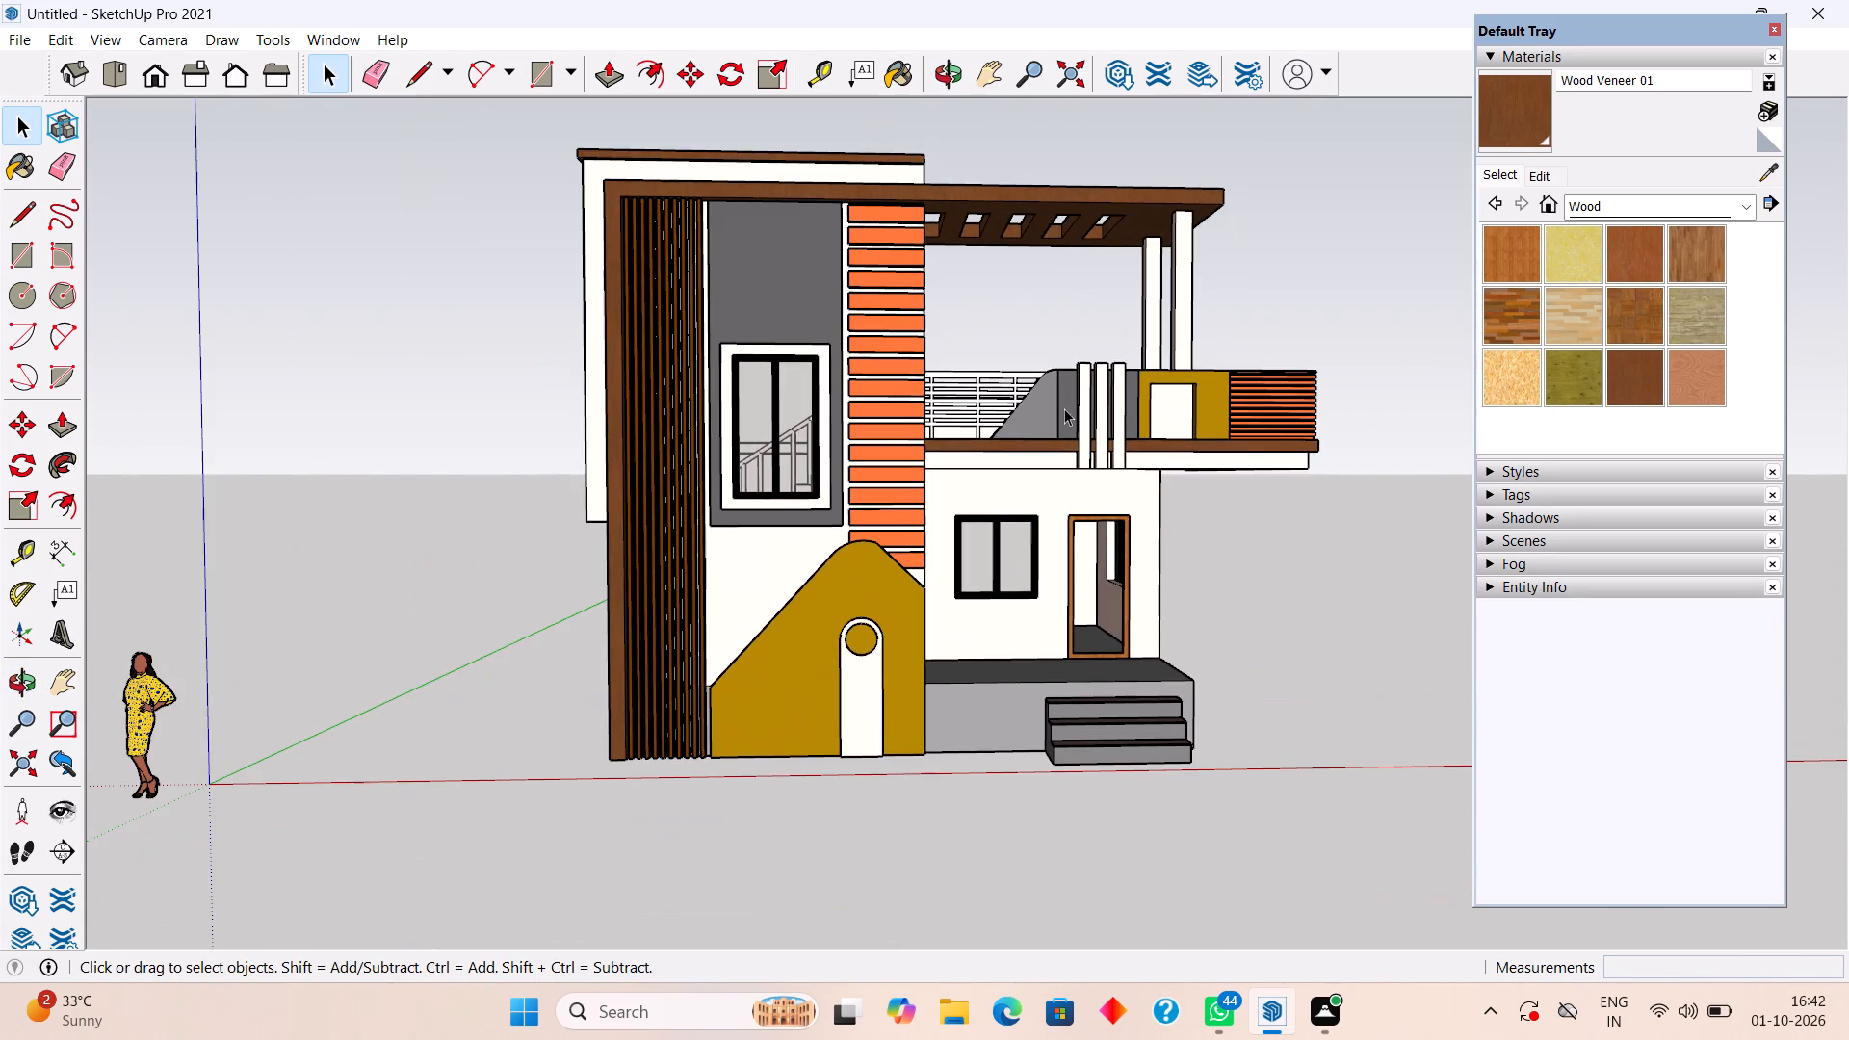
pyautogui.scroll(2, 1036, 179)
pyautogui.scroll(2, 597, 459)
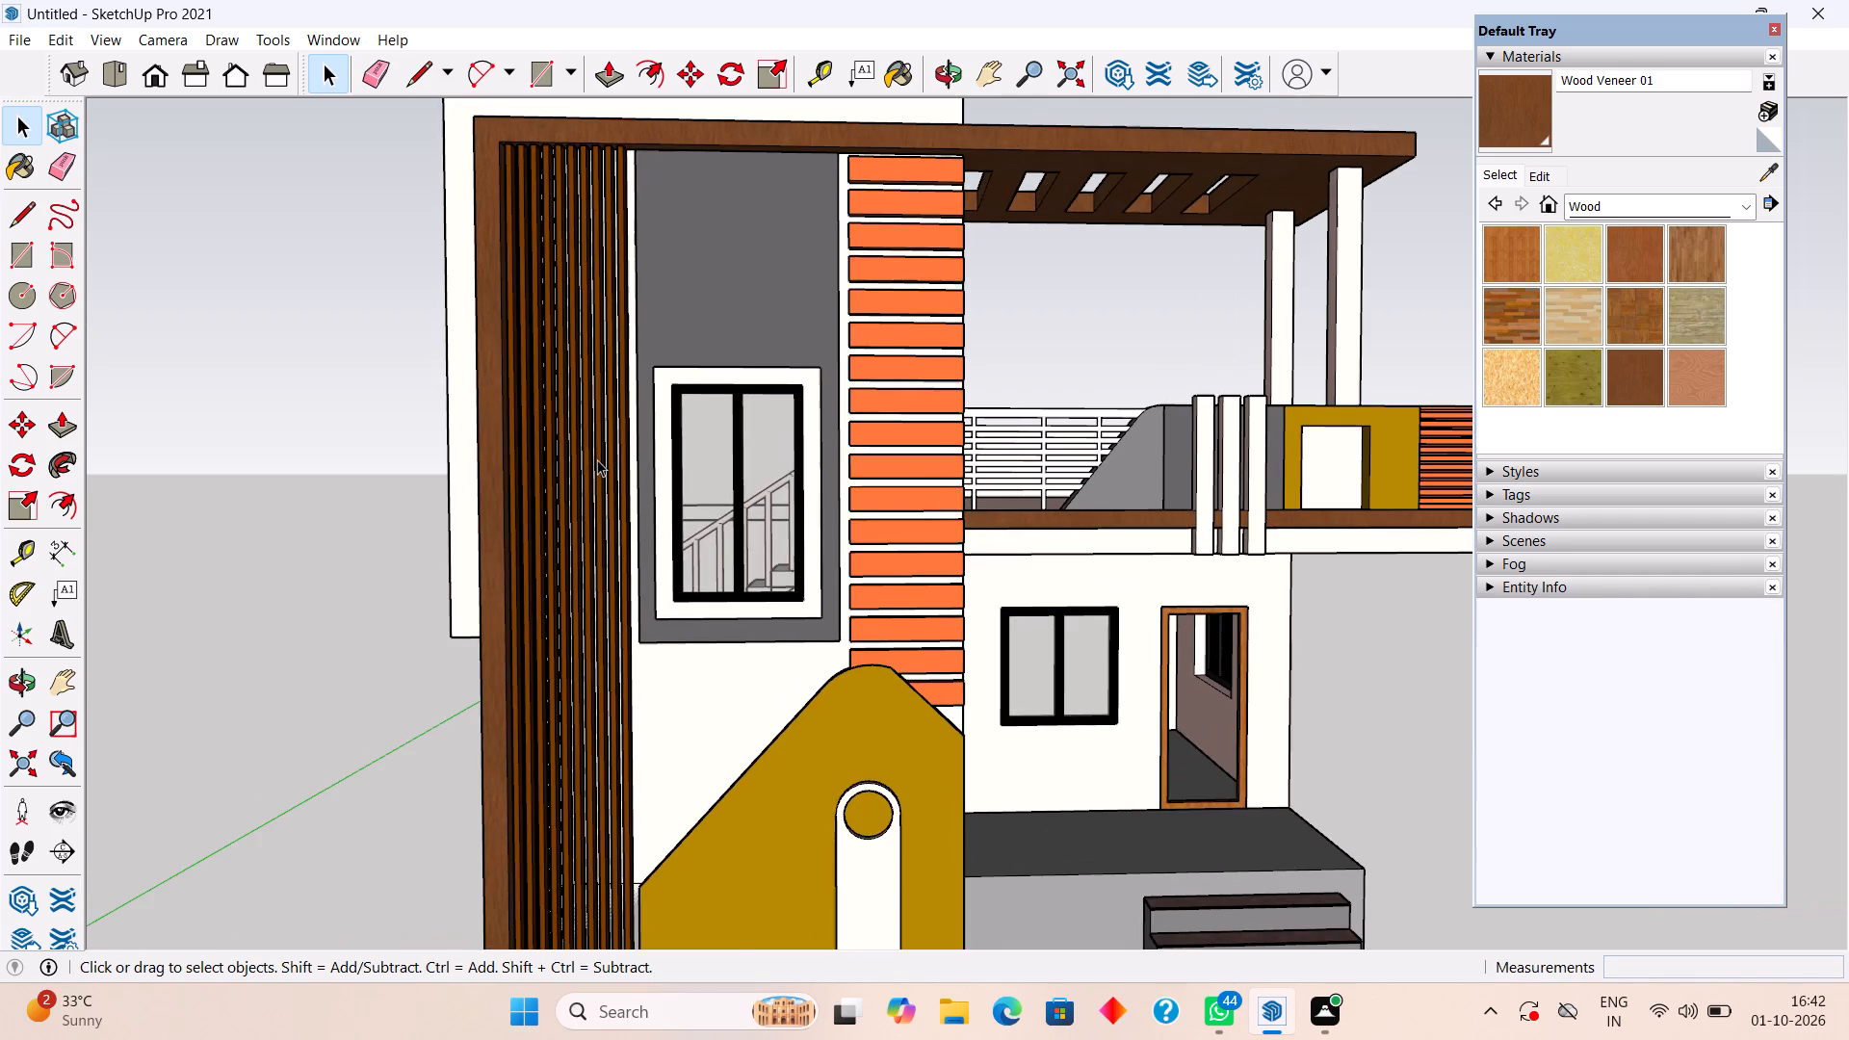
# Paint the vertical slats inside the tall front frame one by one with Wood Bamboo from the Wood materials.
pyautogui.scroll(3, 597, 459)
pyautogui.moveTo(588, 460); pyautogui.dragTo(560, 650, button='middle')
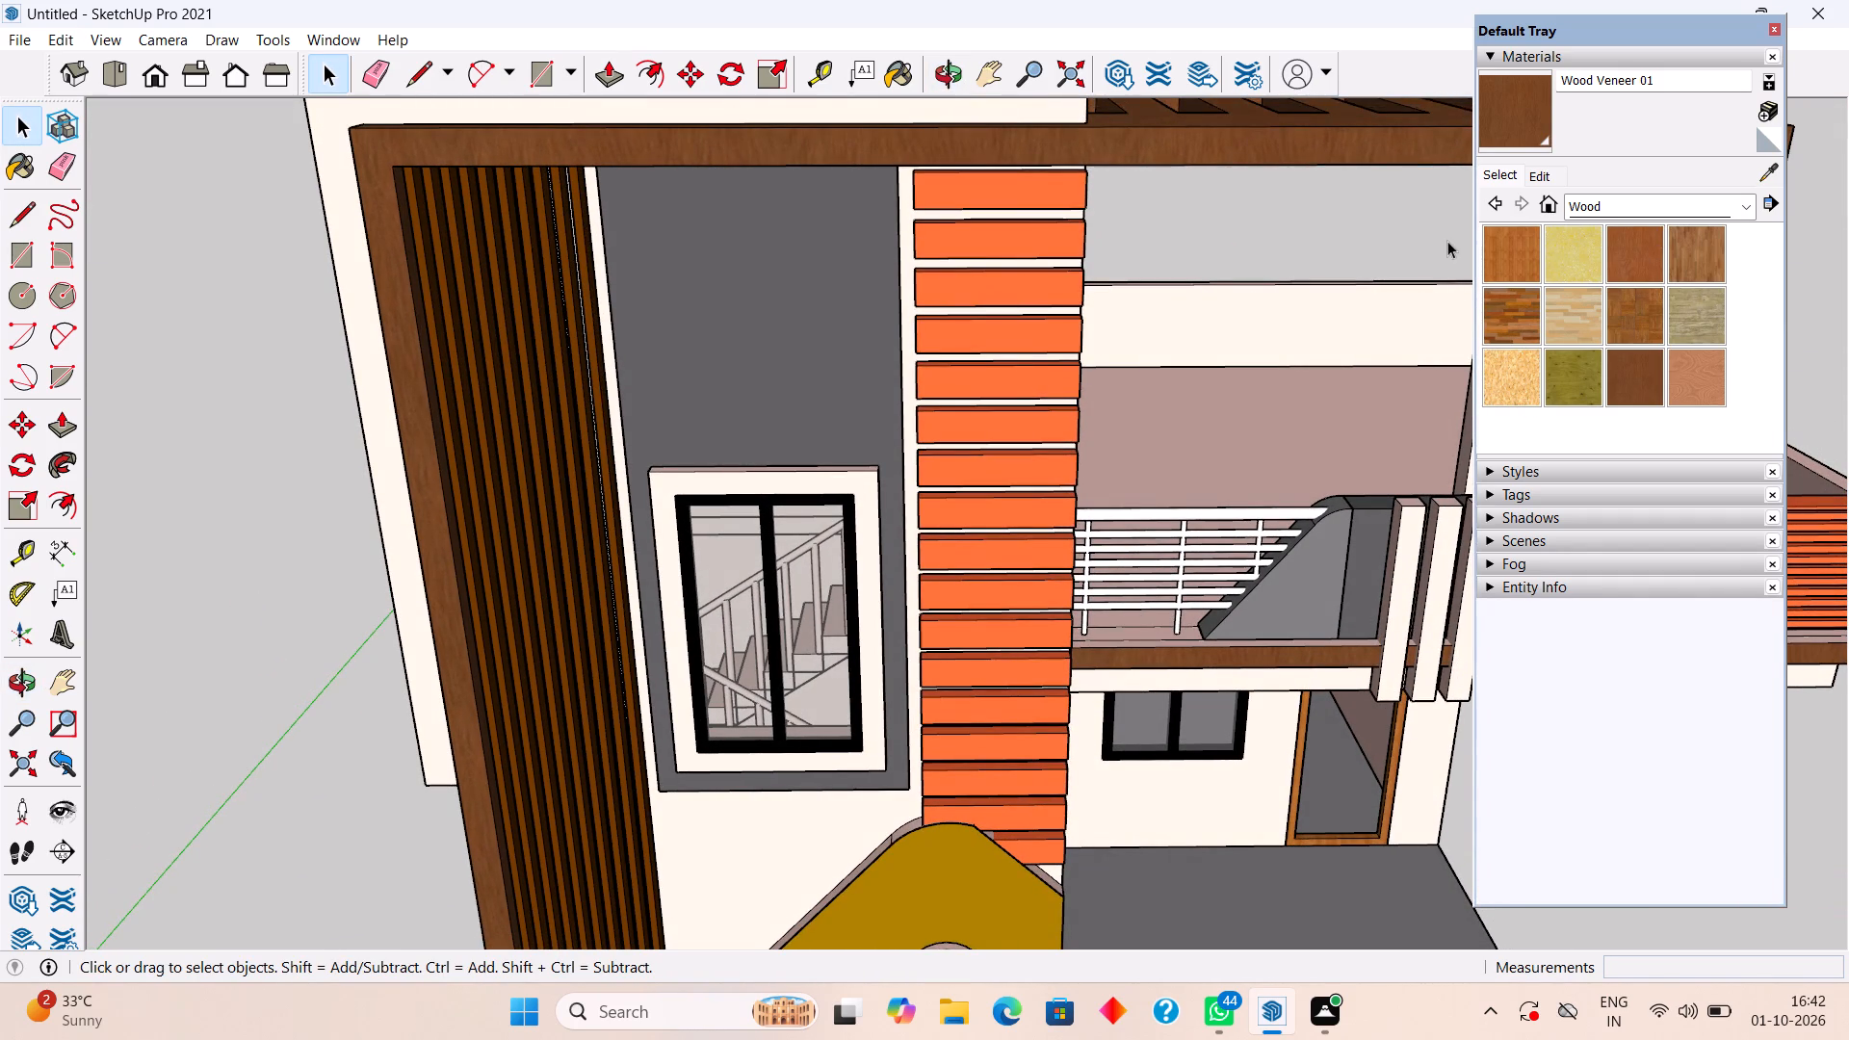
pyautogui.click(1512, 254)
pyautogui.click(606, 447)
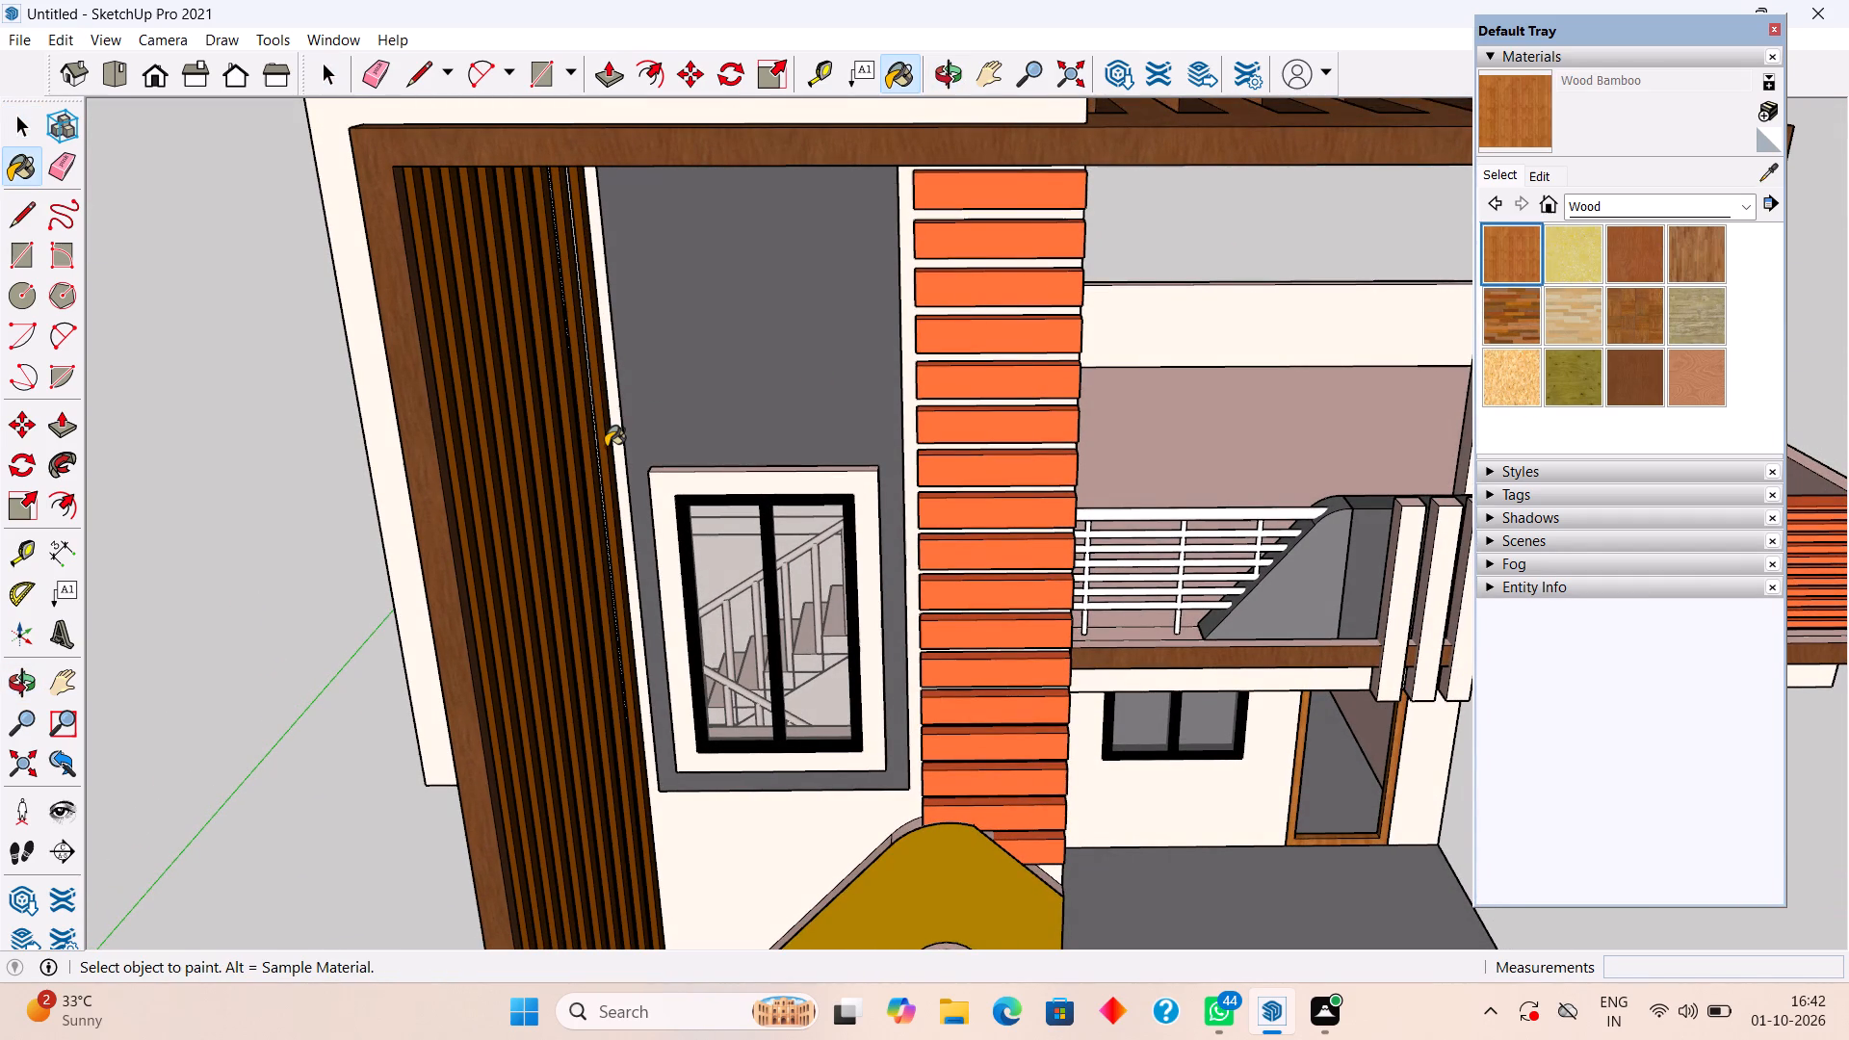
pyautogui.scroll(8, 569, 447)
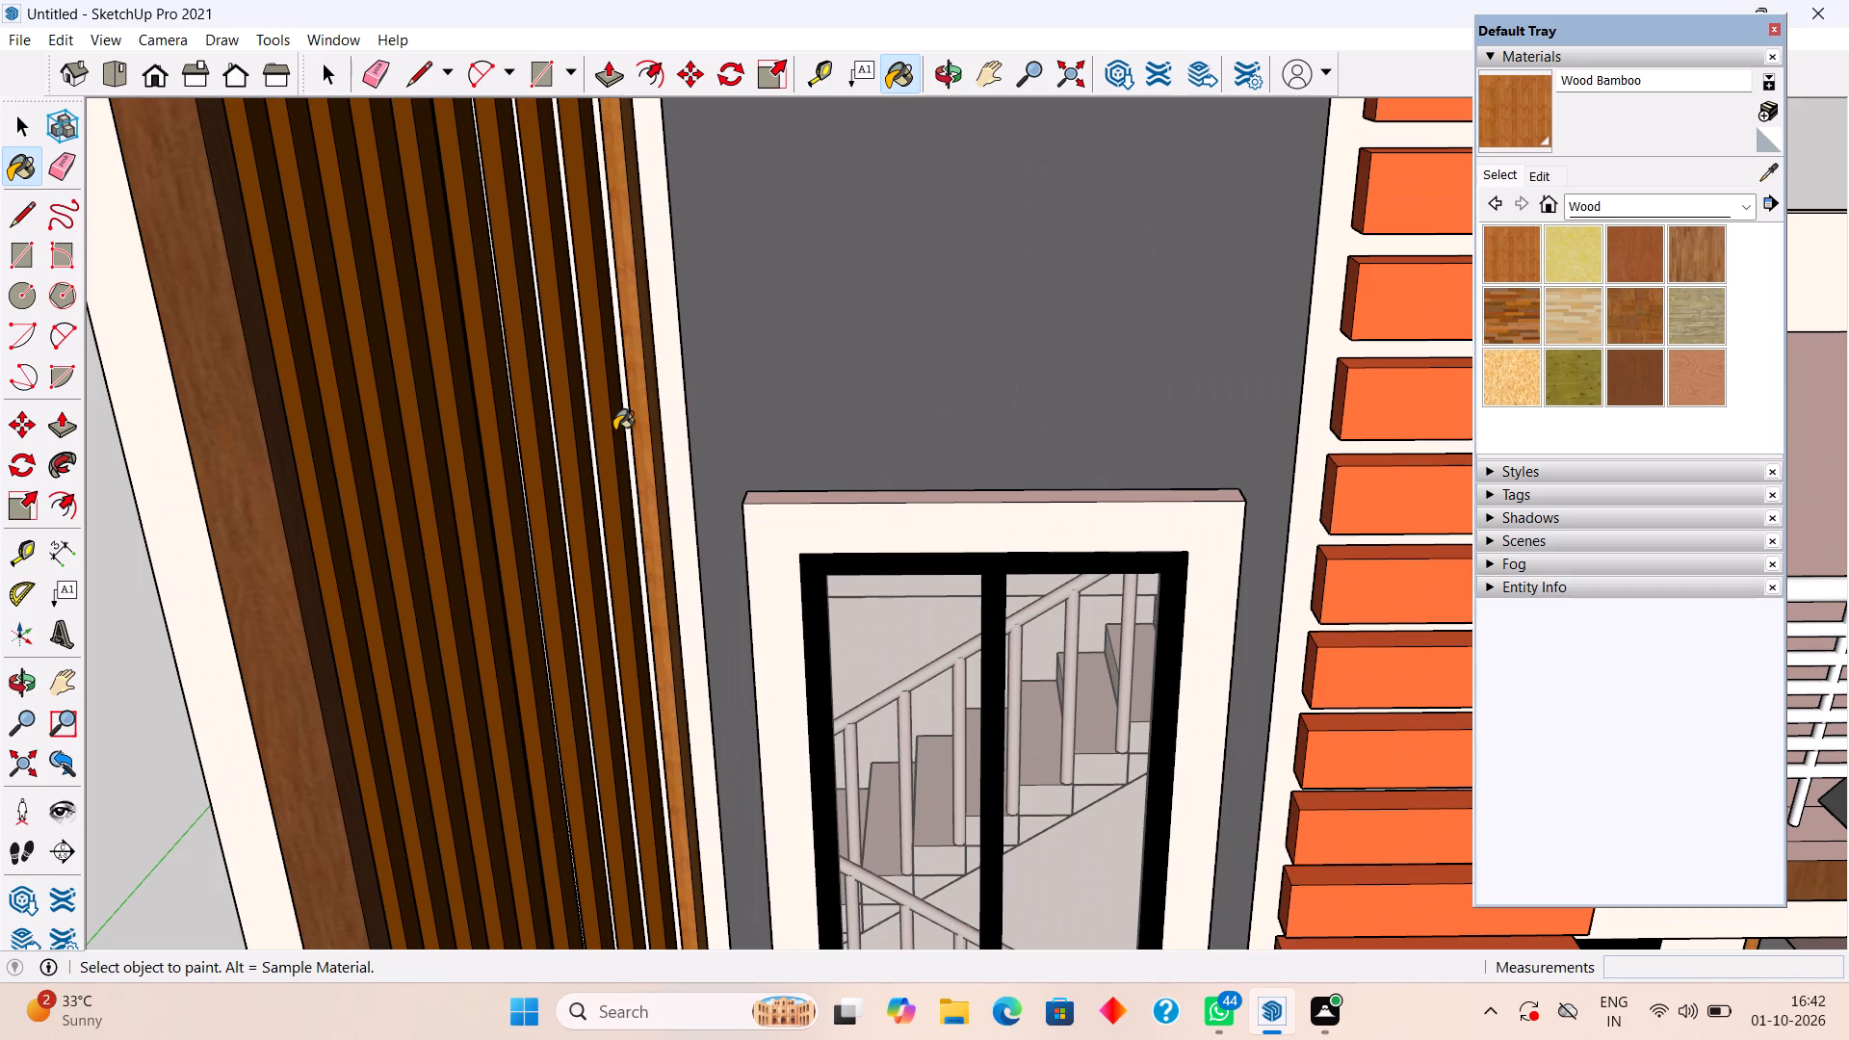
pyautogui.click(614, 430)
pyautogui.click(574, 455)
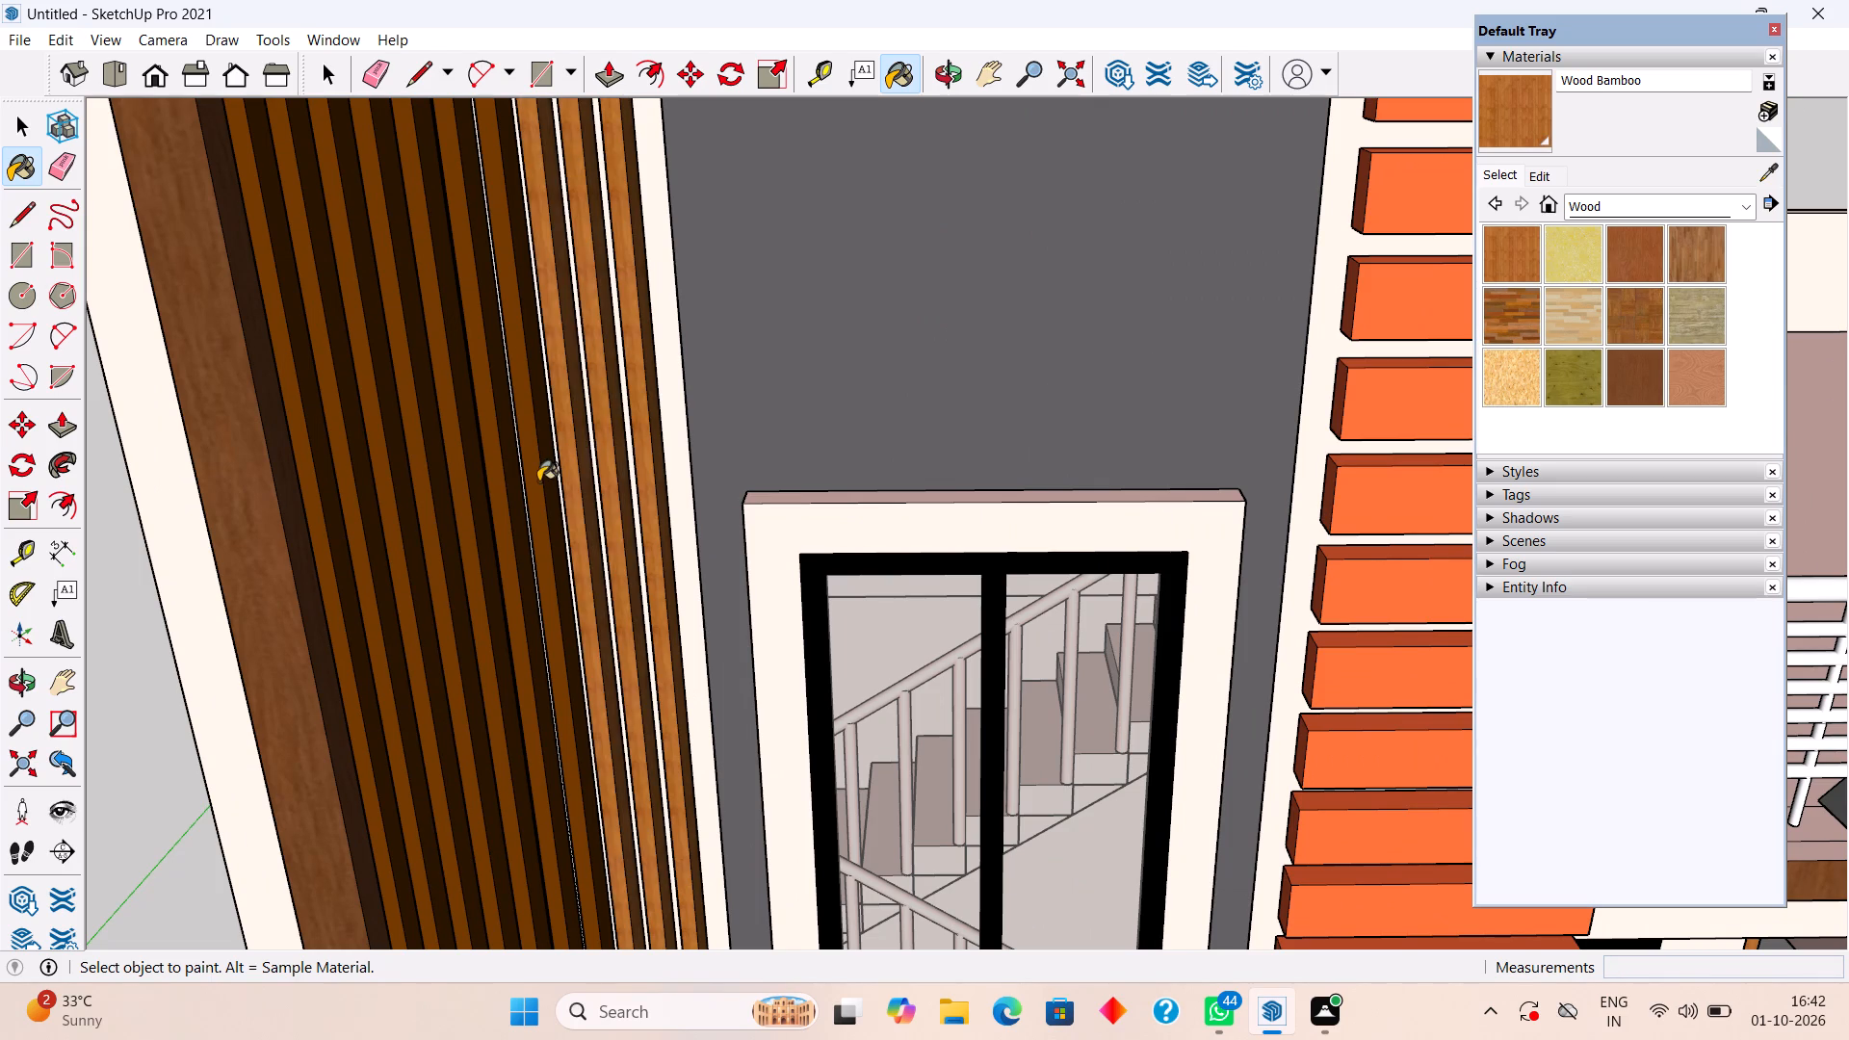
pyautogui.click(538, 481)
pyautogui.click(513, 517)
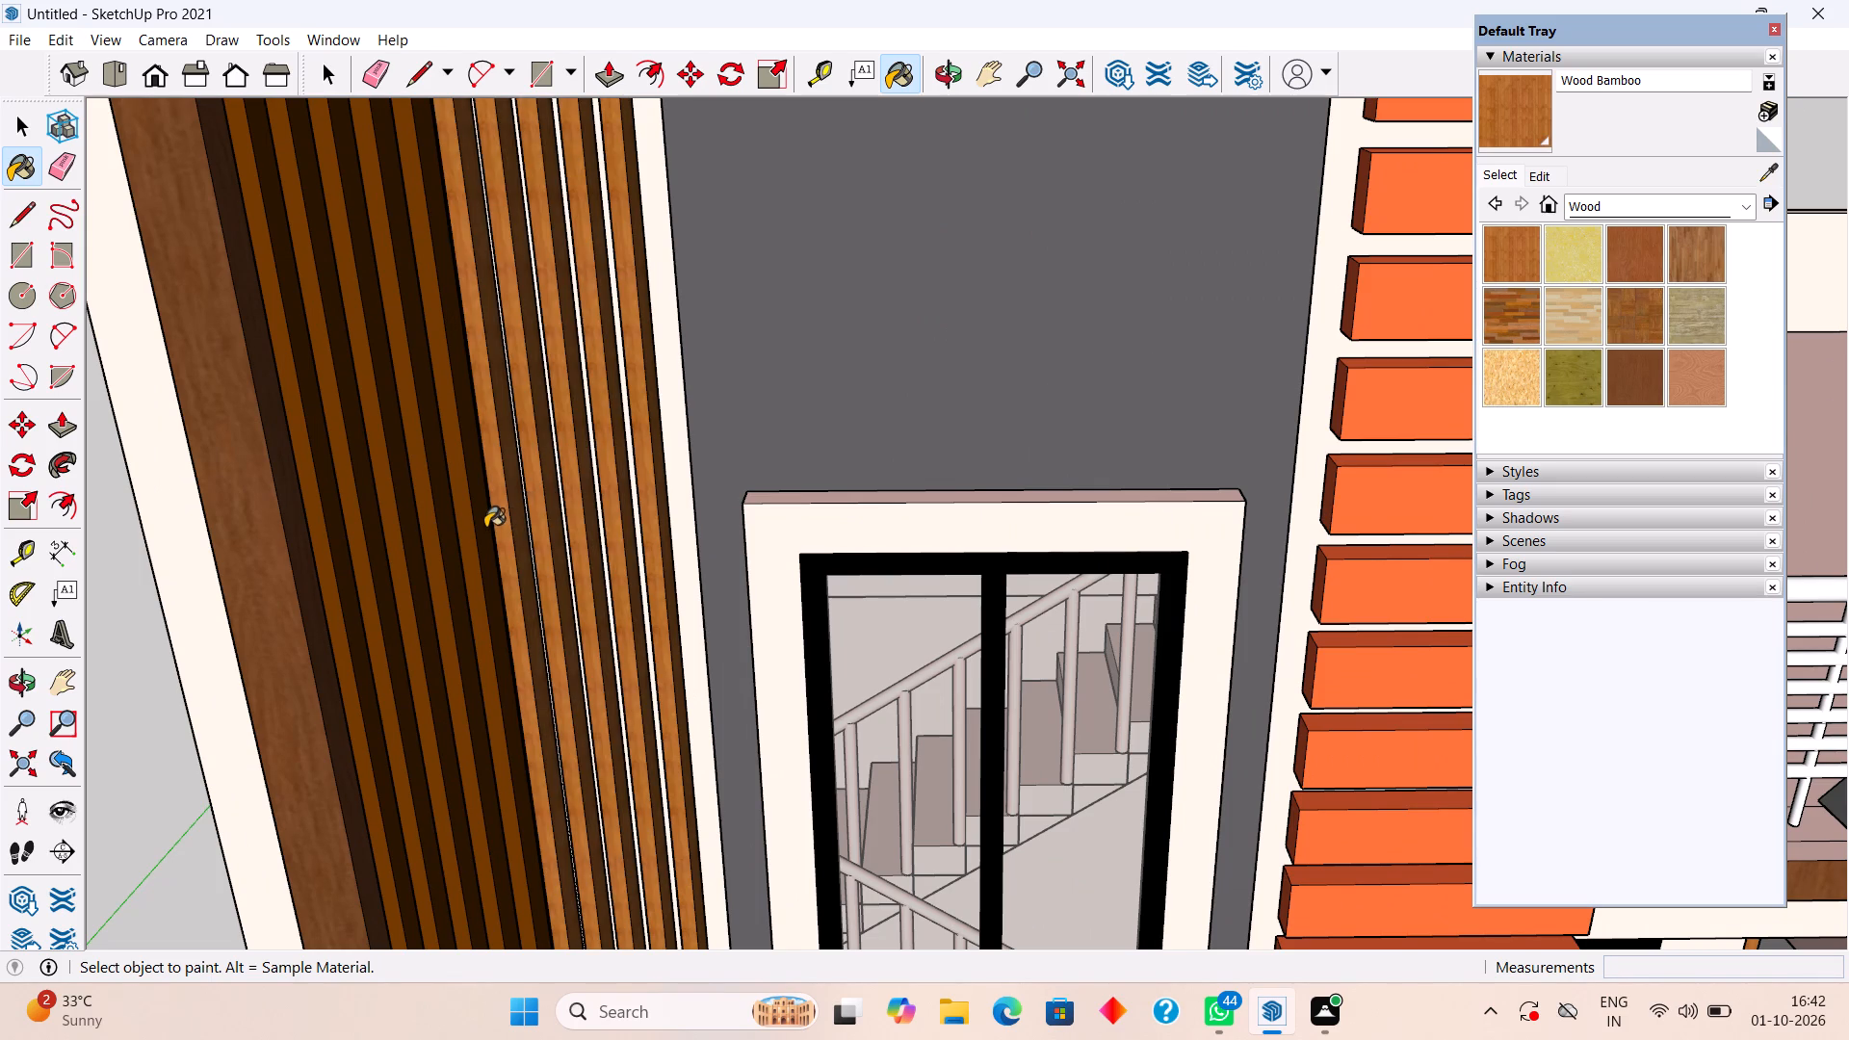
pyautogui.click(475, 529)
pyautogui.click(430, 525)
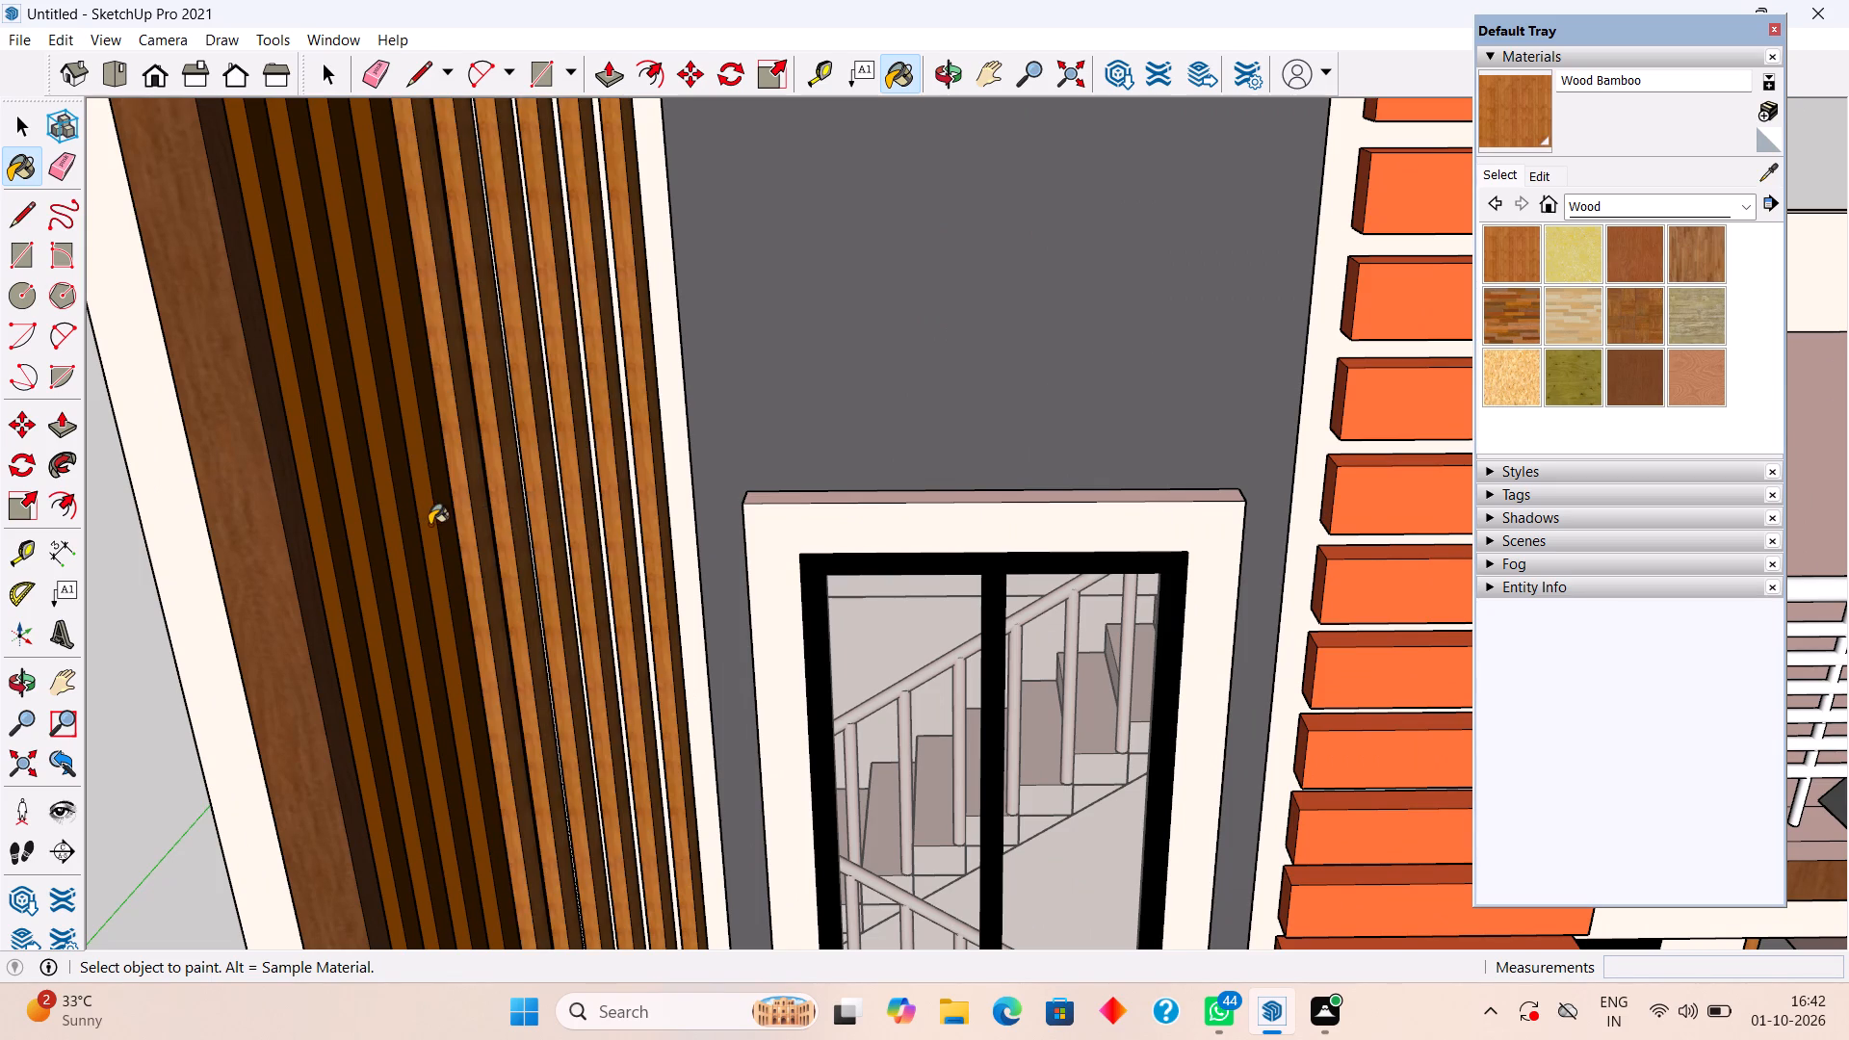
pyautogui.click(408, 561)
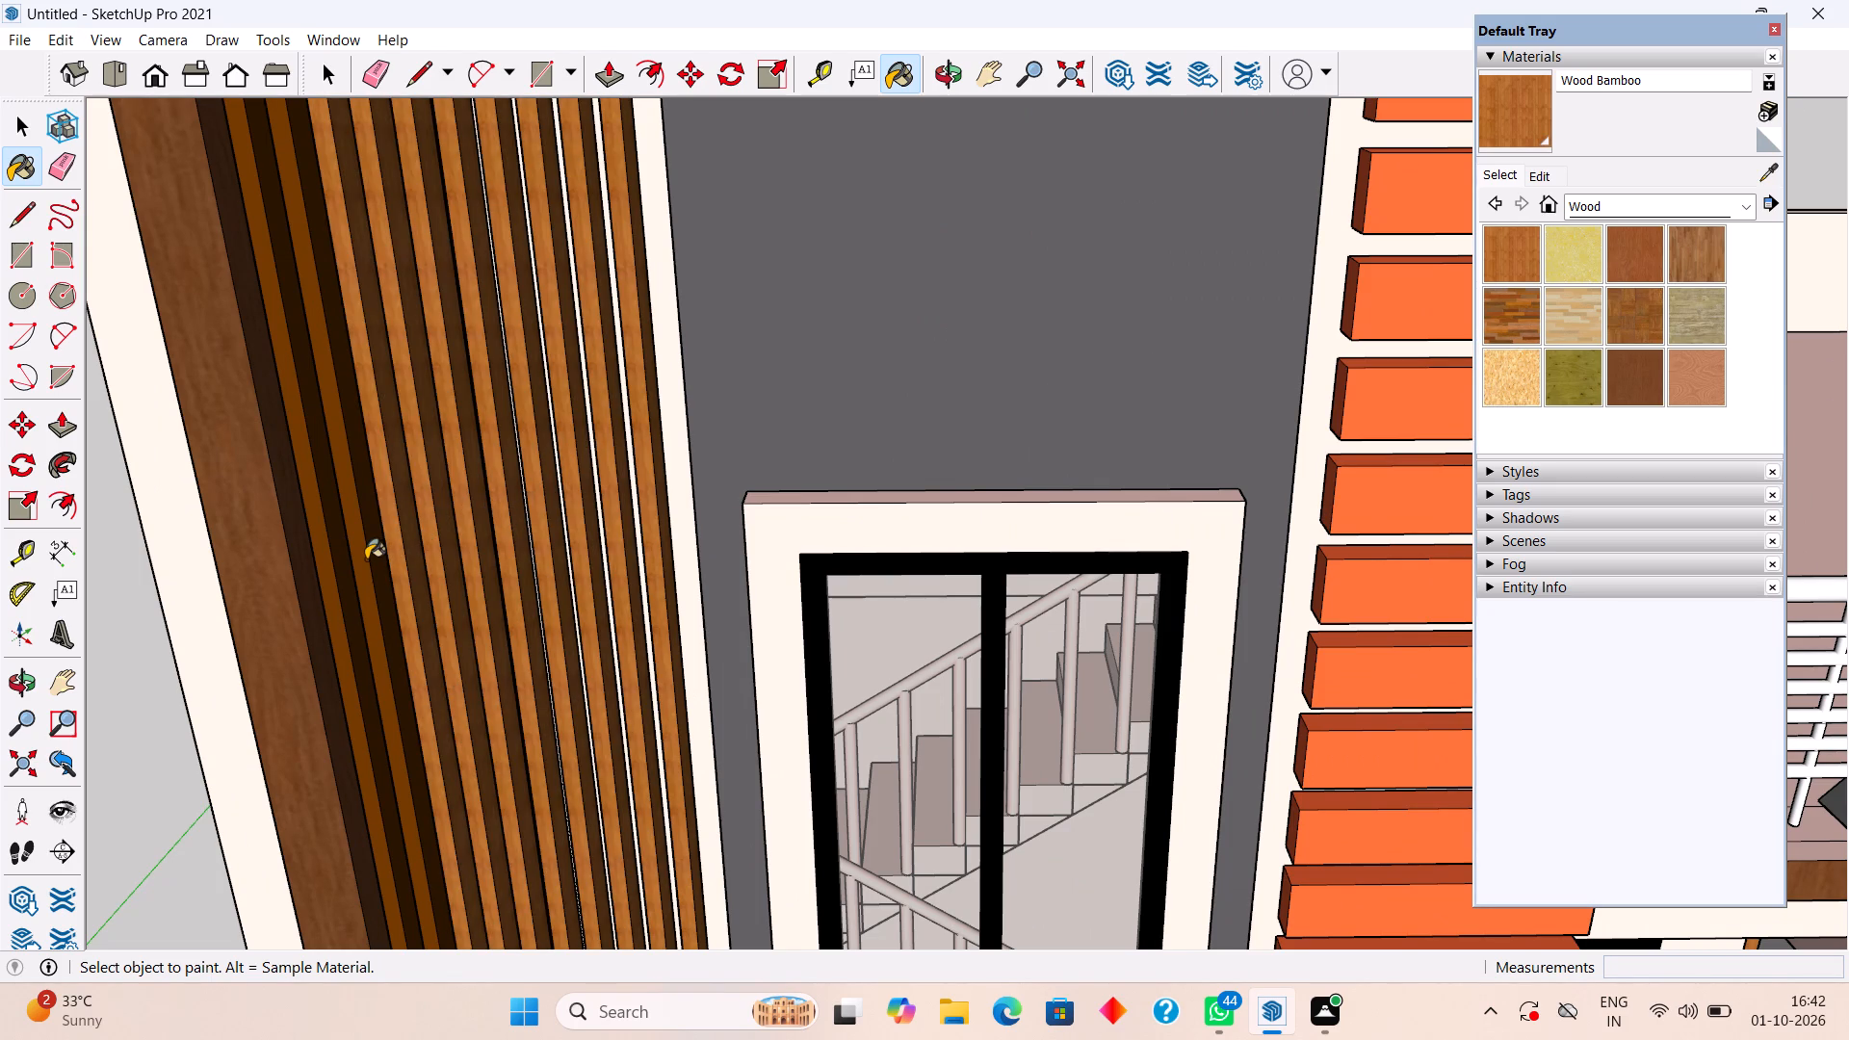
pyautogui.click(366, 559)
pyautogui.click(322, 572)
# Examine the repainted slats and the house's wood finishes from the front and side.
pyautogui.scroll(-15, 360, 523)
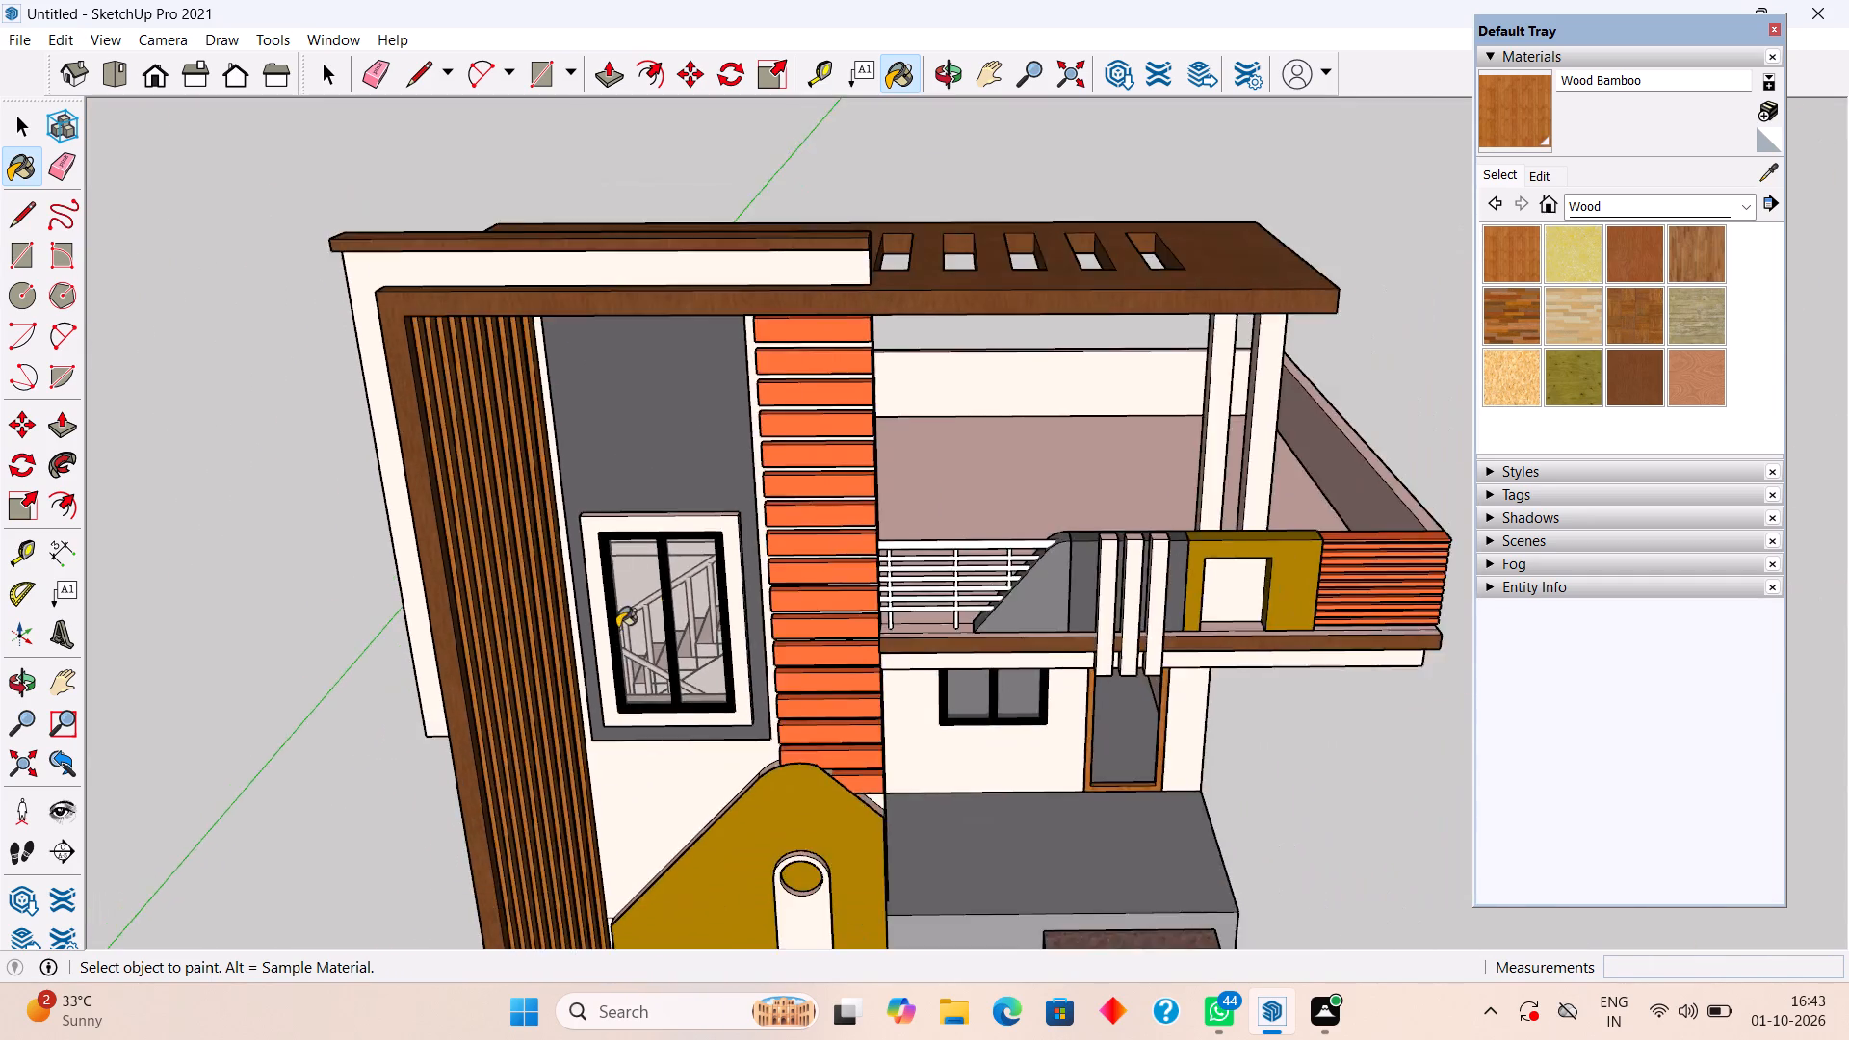
pyautogui.scroll(-5, 617, 628)
pyautogui.moveTo(820, 620); pyautogui.dragTo(883, 441, button='middle')
pyautogui.scroll(-3, 885, 454)
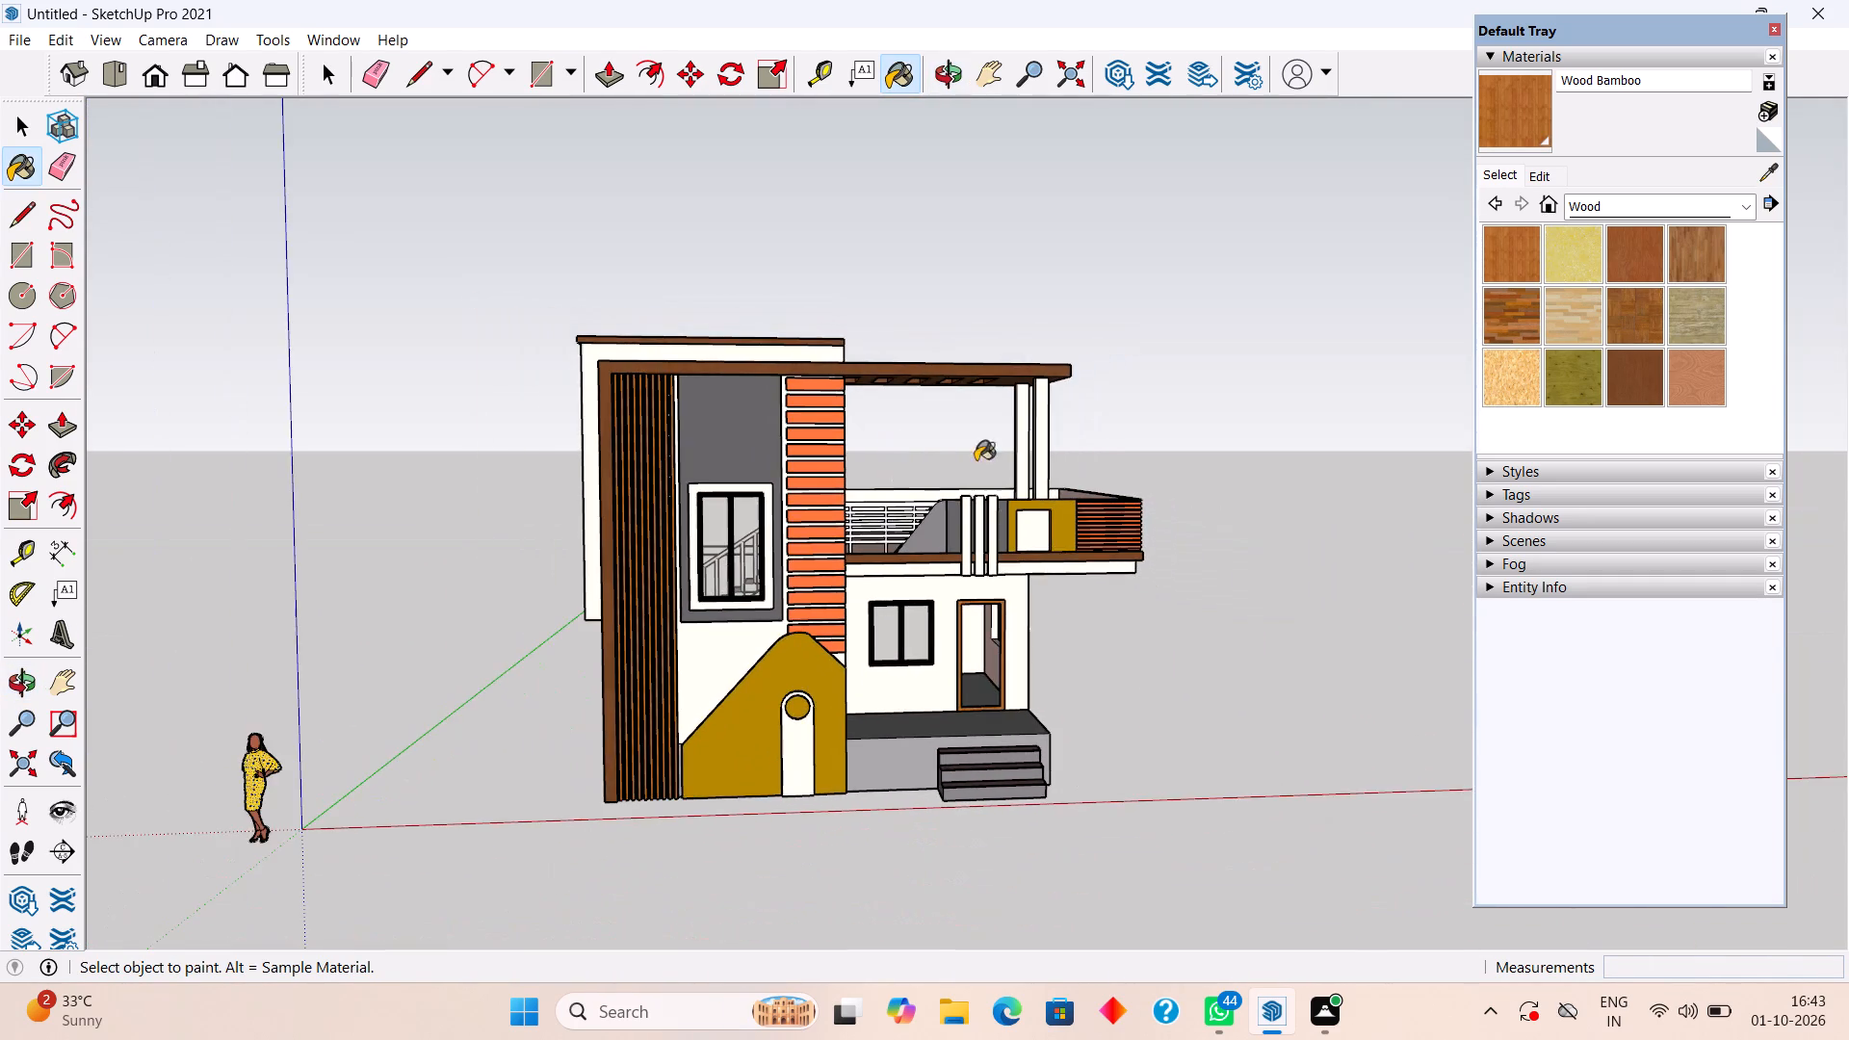
pyautogui.scroll(4, 1006, 461)
pyautogui.scroll(4, 822, 587)
pyautogui.moveTo(562, 621); pyautogui.dragTo(736, 578, button='middle')
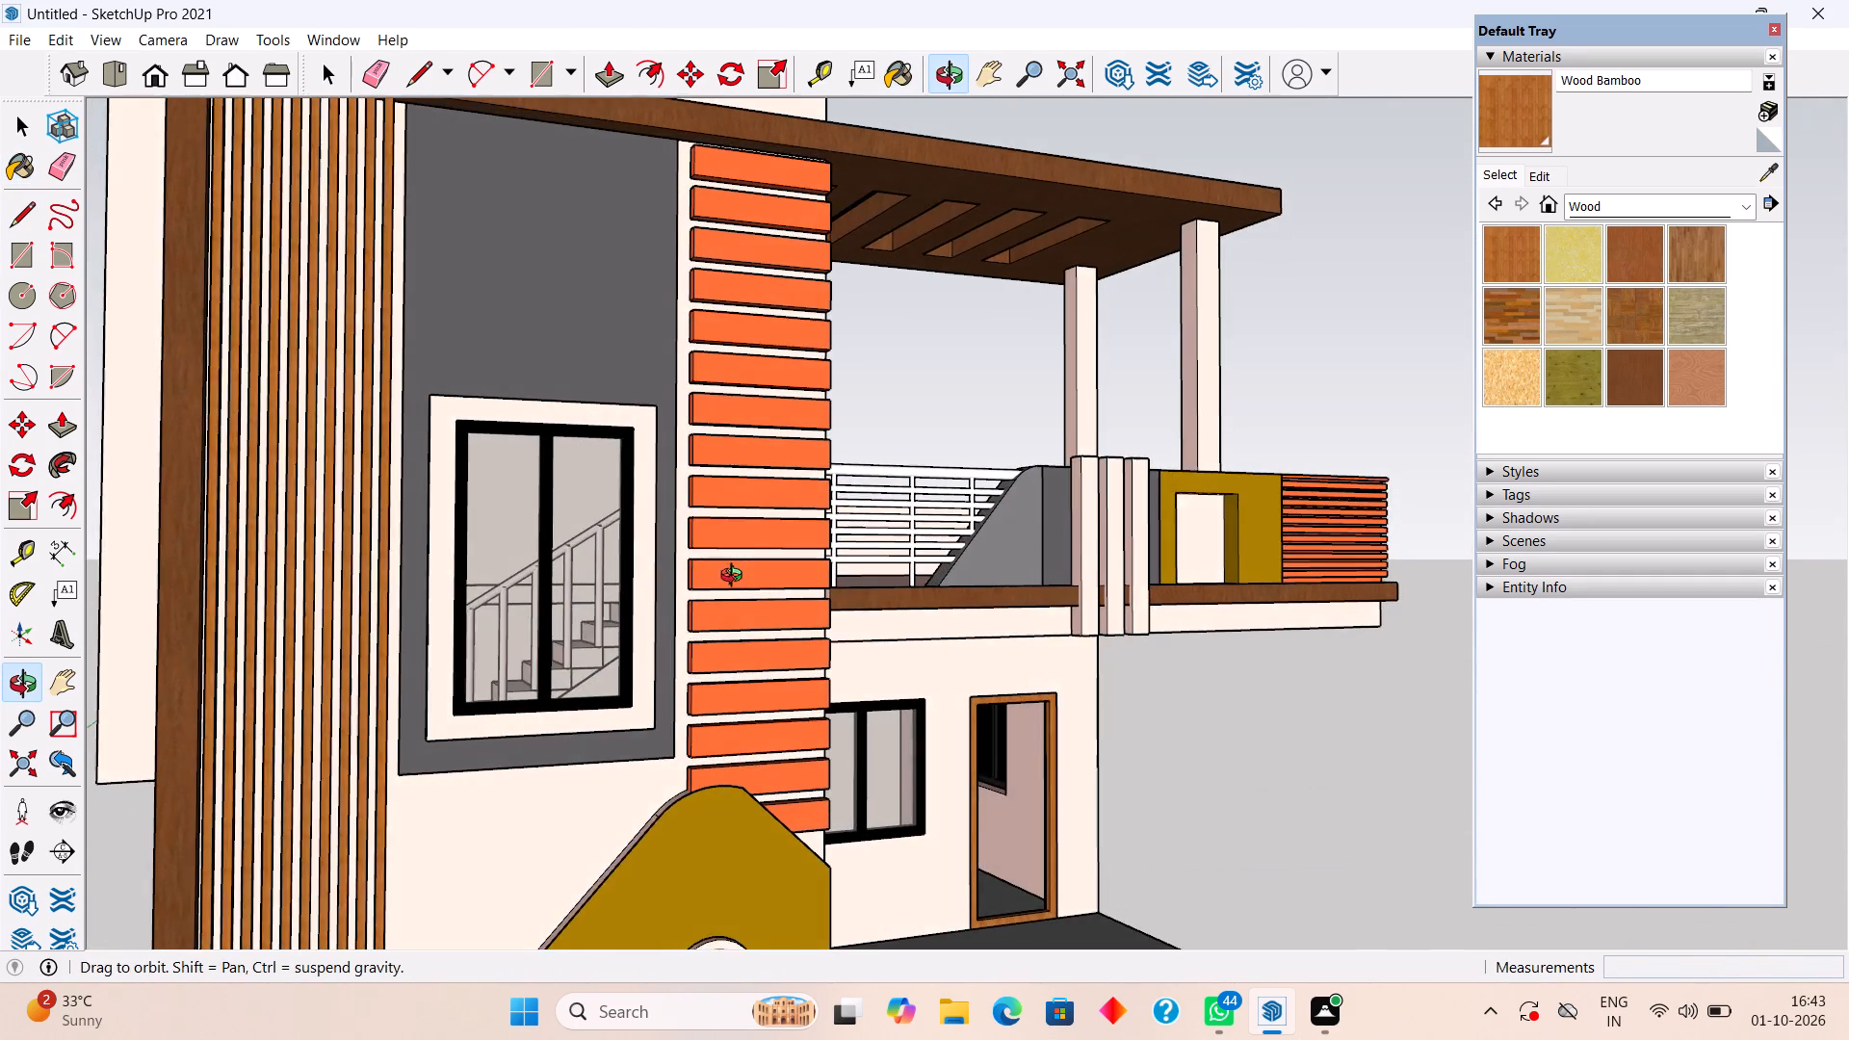
pyautogui.moveTo(736, 578); pyautogui.dragTo(883, 676, button='middle')
pyautogui.scroll(-3, 863, 675)
pyautogui.scroll(-4, 759, 595)
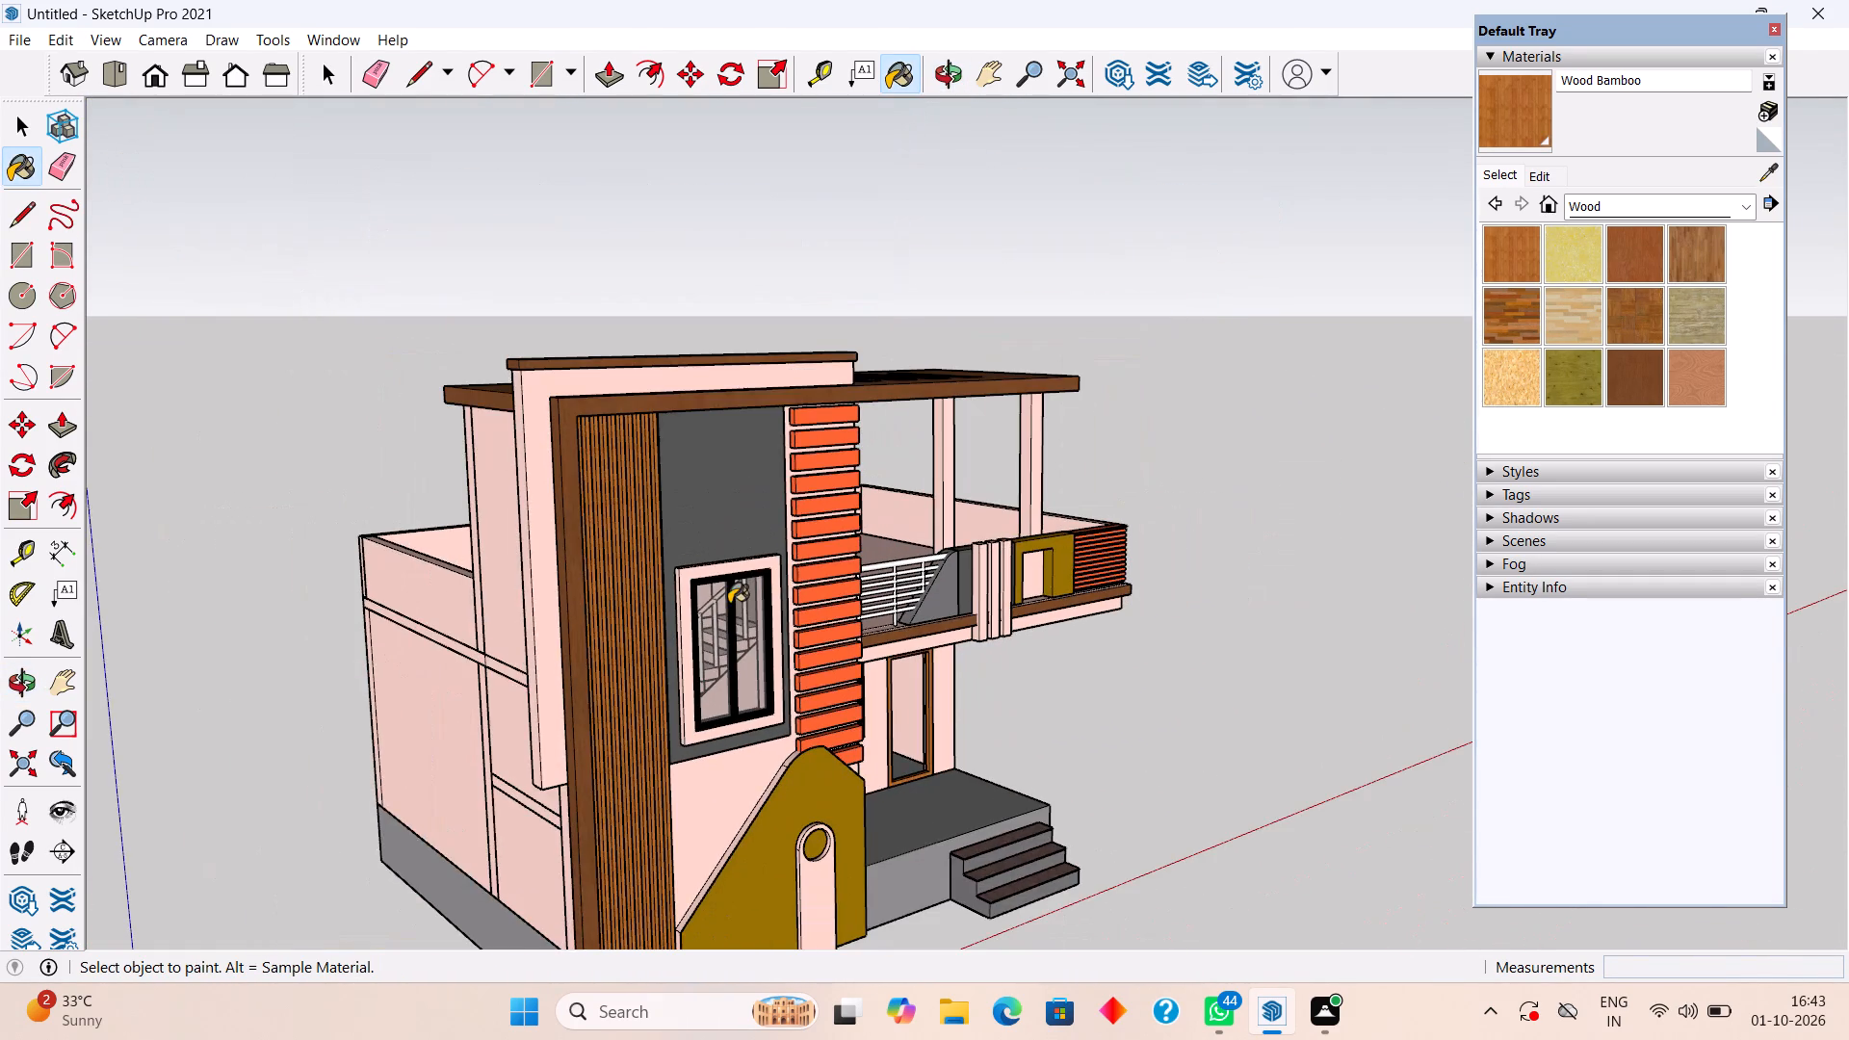
# Repaint the vertical slats inside the tall front frame one by one with Wood Veneer 02 from the Wood materials.
pyautogui.moveTo(575, 543); pyautogui.dragTo(395, 549, button='middle')
pyautogui.scroll(-1, 575, 543)
pyautogui.moveTo(834, 597); pyautogui.dragTo(528, 548, button='middle')
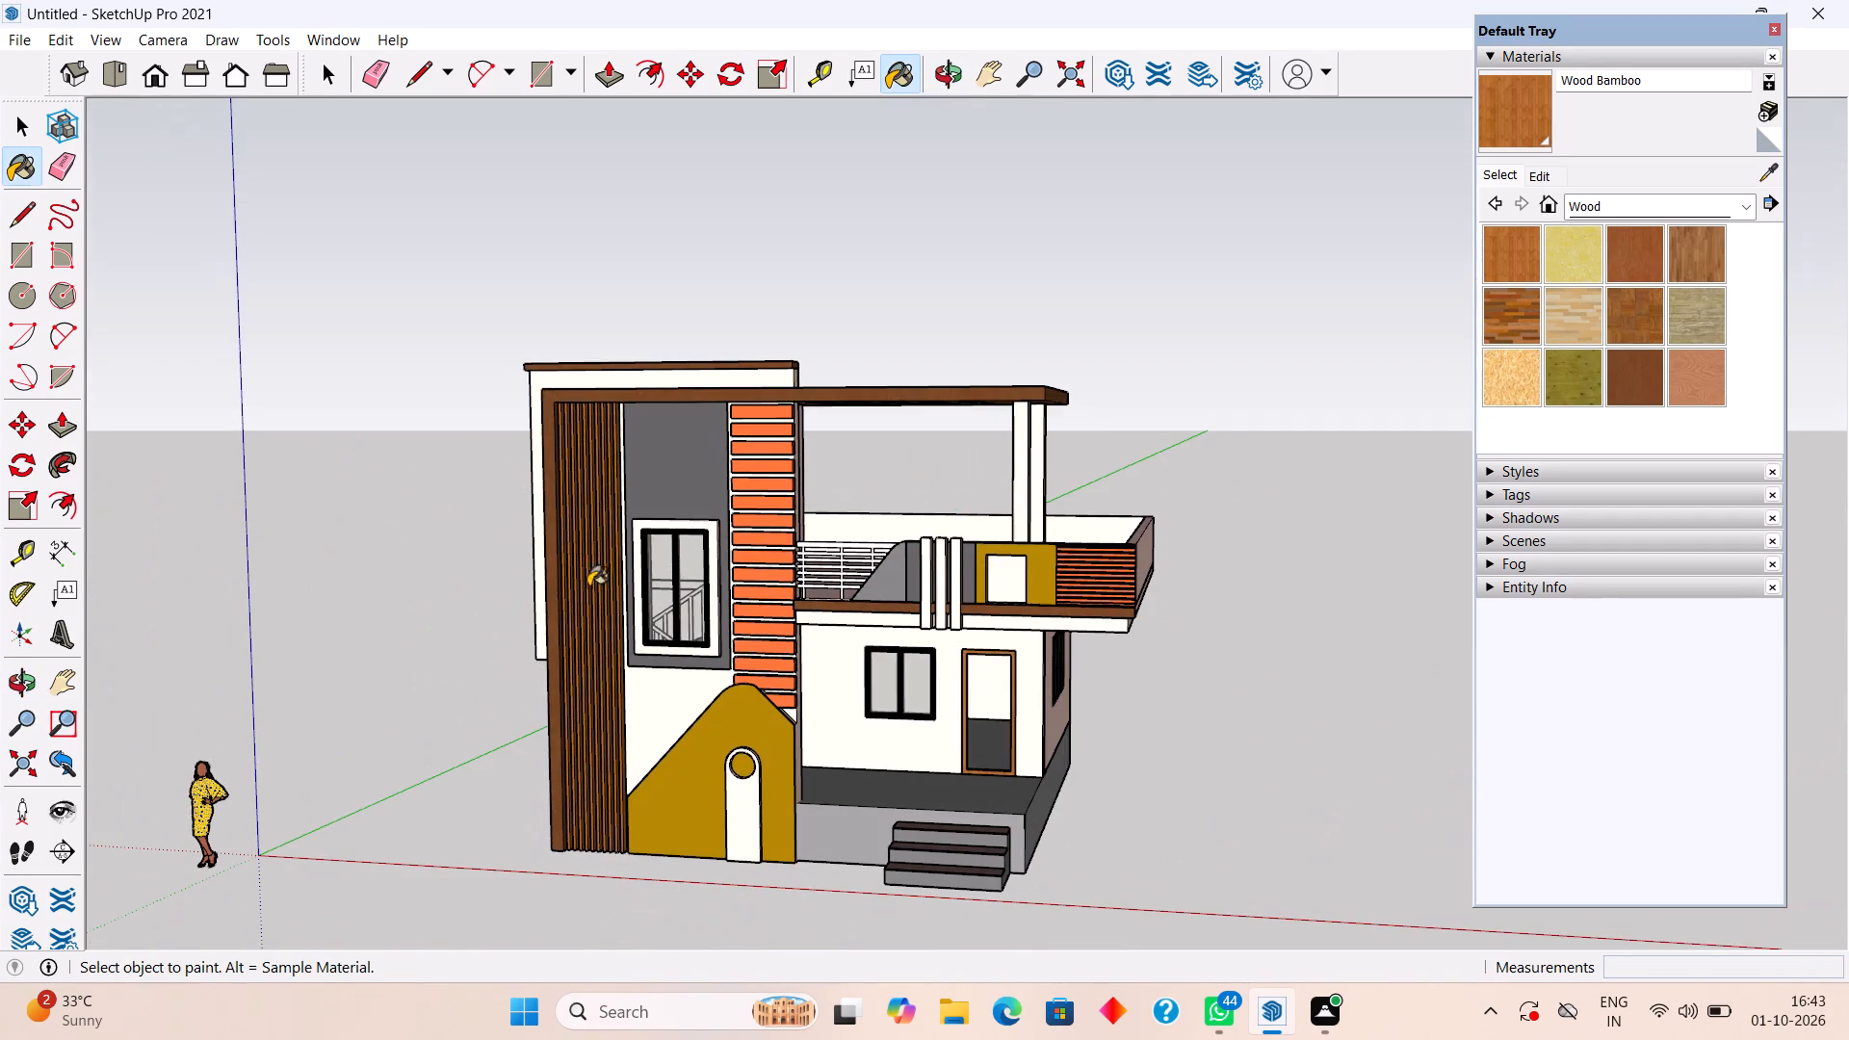
pyautogui.moveTo(1078, 779); pyautogui.dragTo(1167, 715, button='middle')
pyautogui.scroll(-2, 1076, 721)
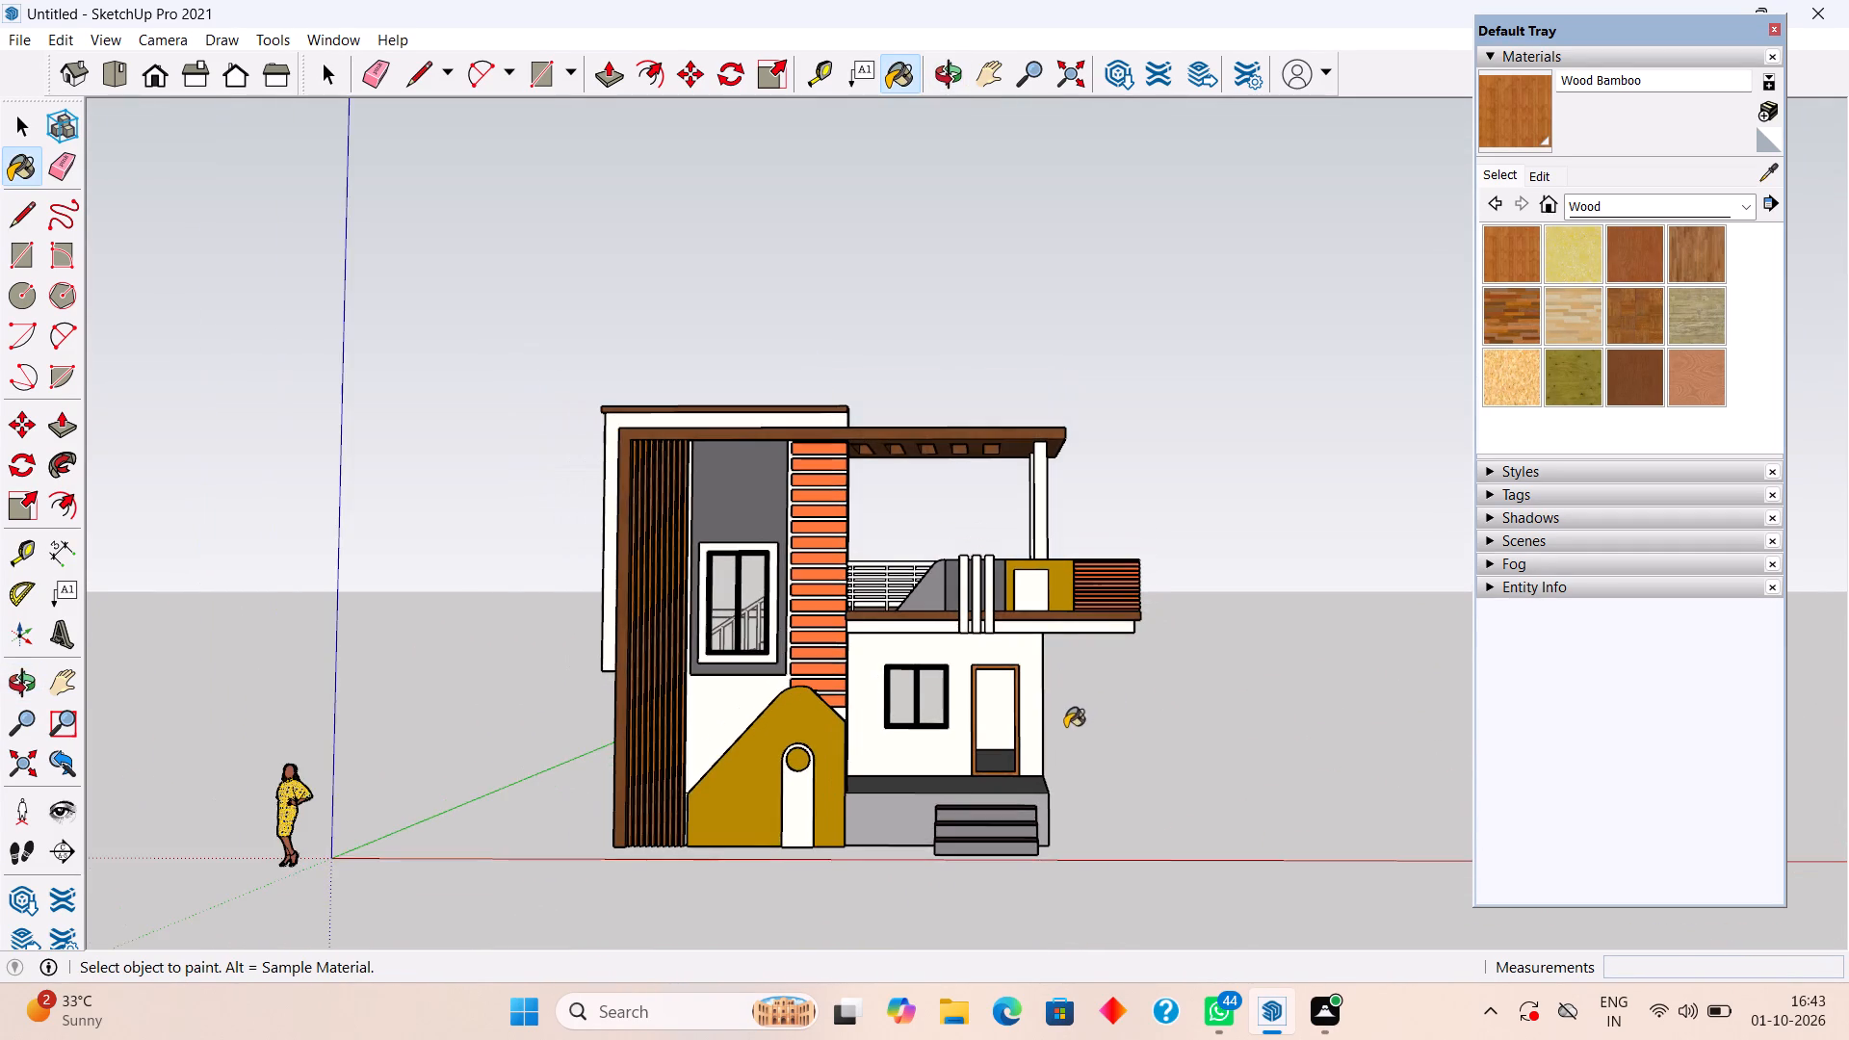
pyautogui.moveTo(1065, 728); pyautogui.dragTo(1140, 780, button='middle')
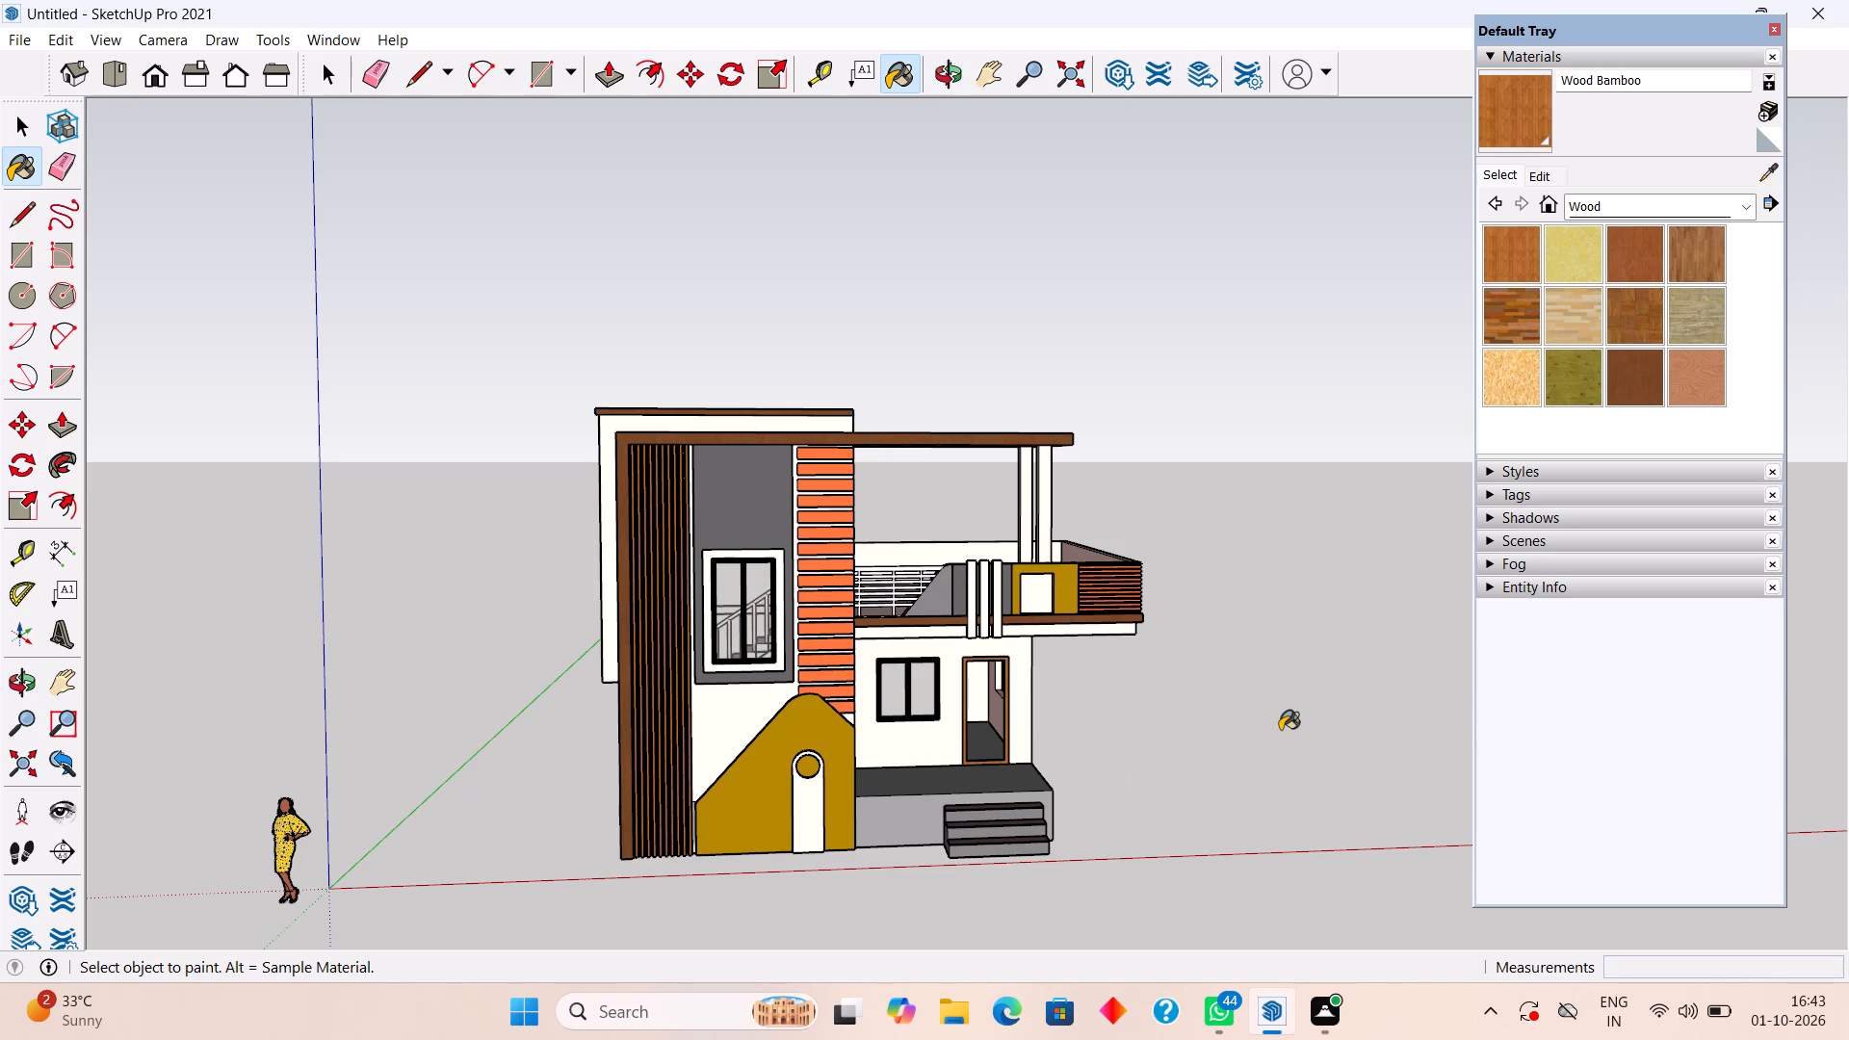
pyautogui.click(1704, 360)
pyautogui.scroll(6, 687, 580)
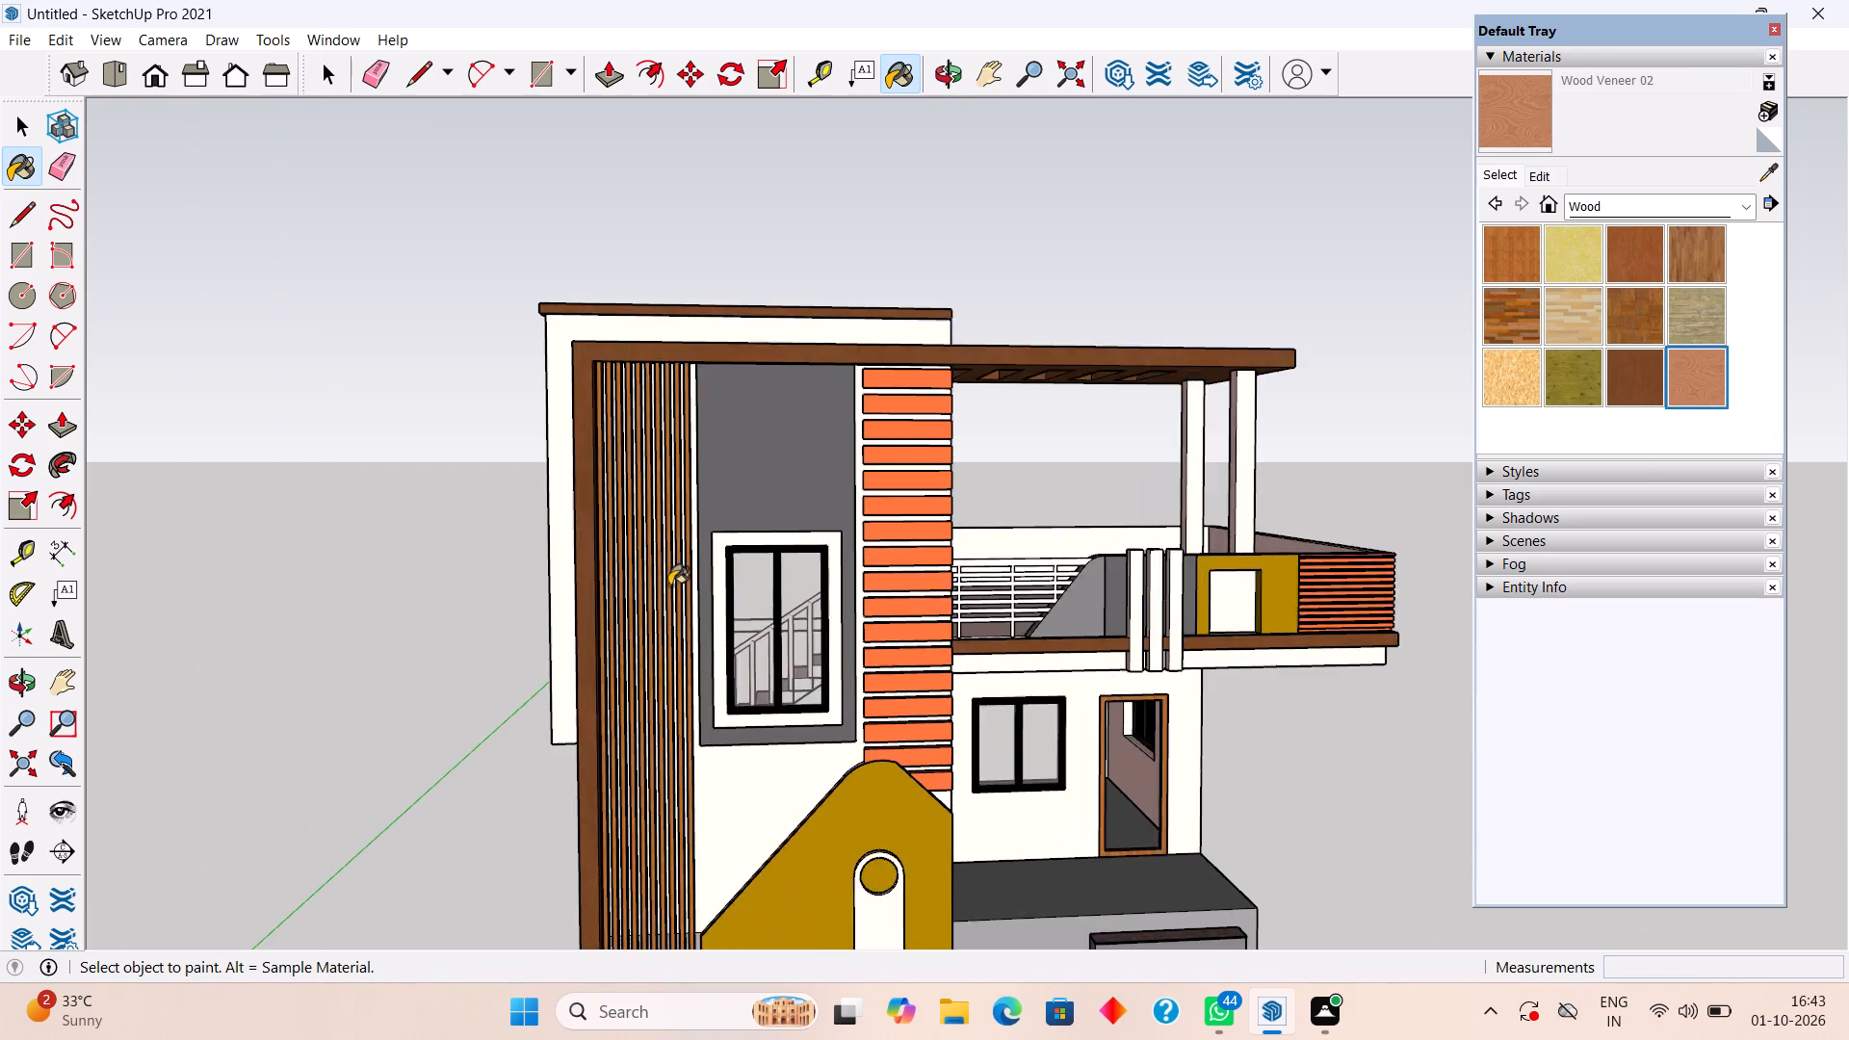
pyautogui.scroll(11, 669, 585)
pyautogui.click(445, 636)
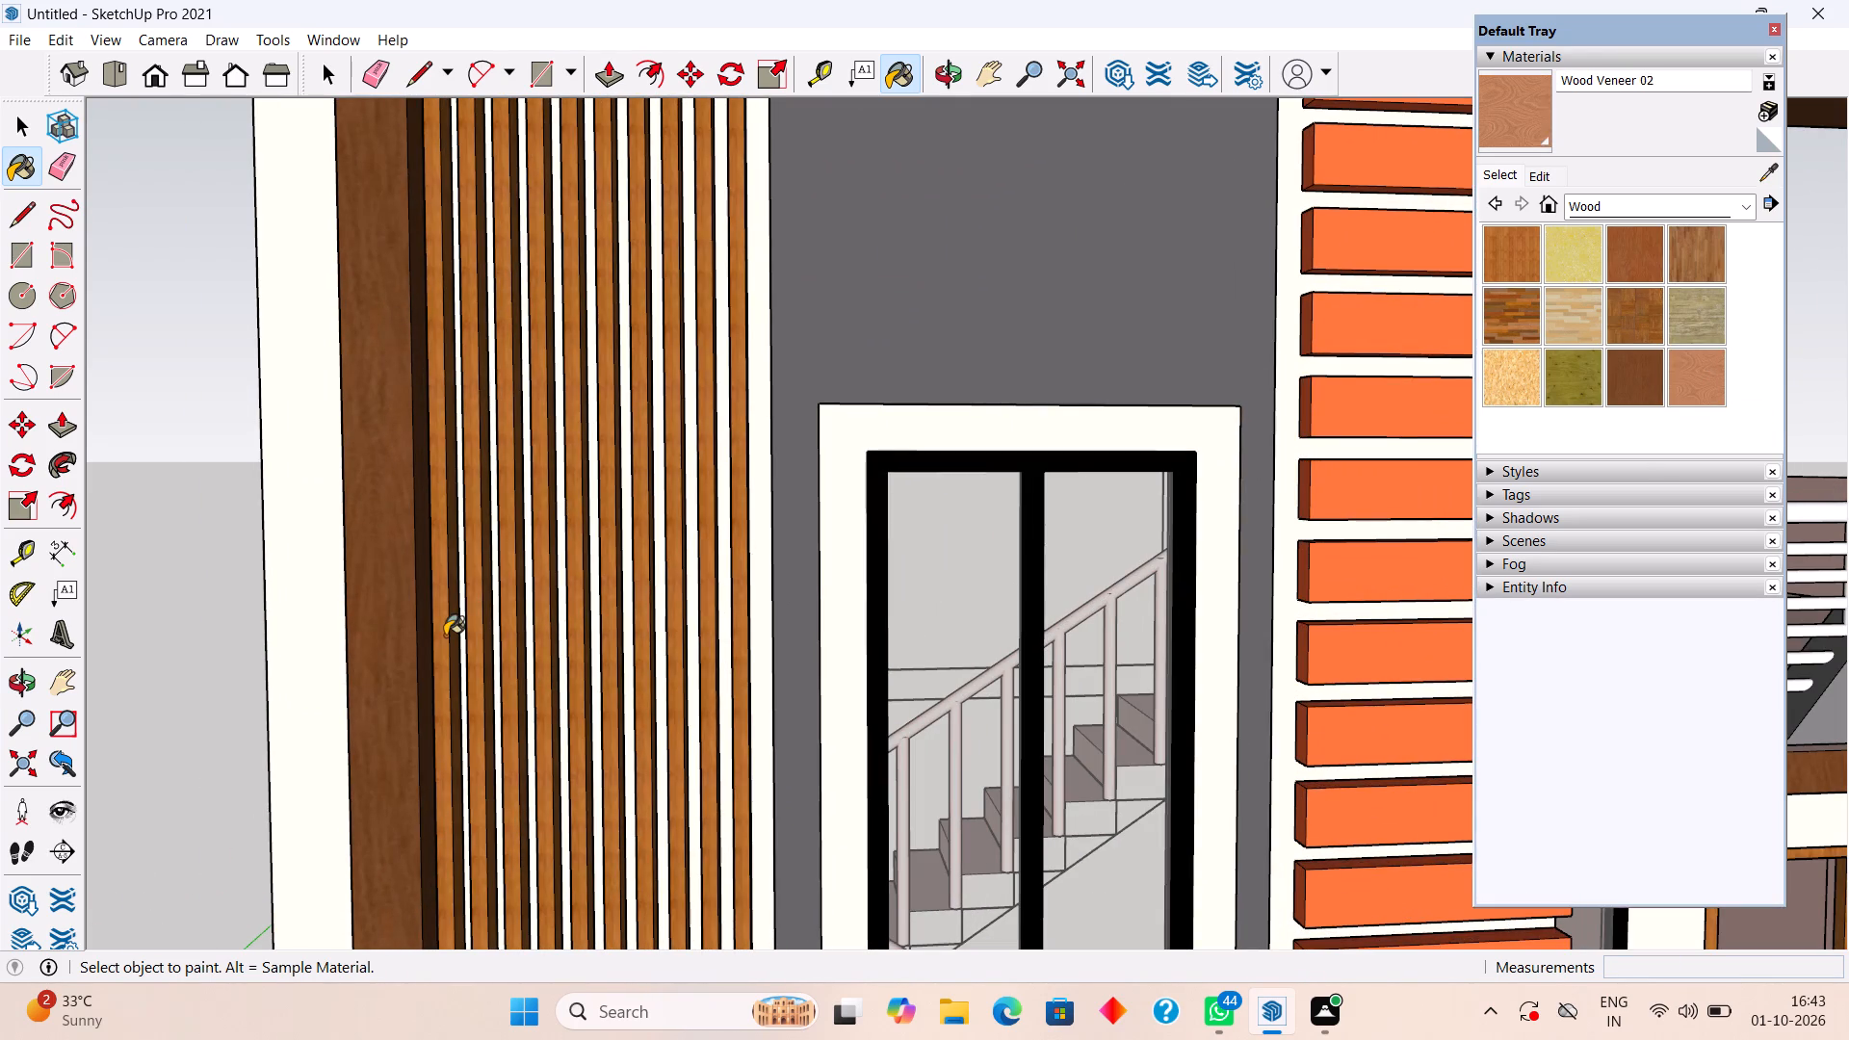
pyautogui.click(491, 643)
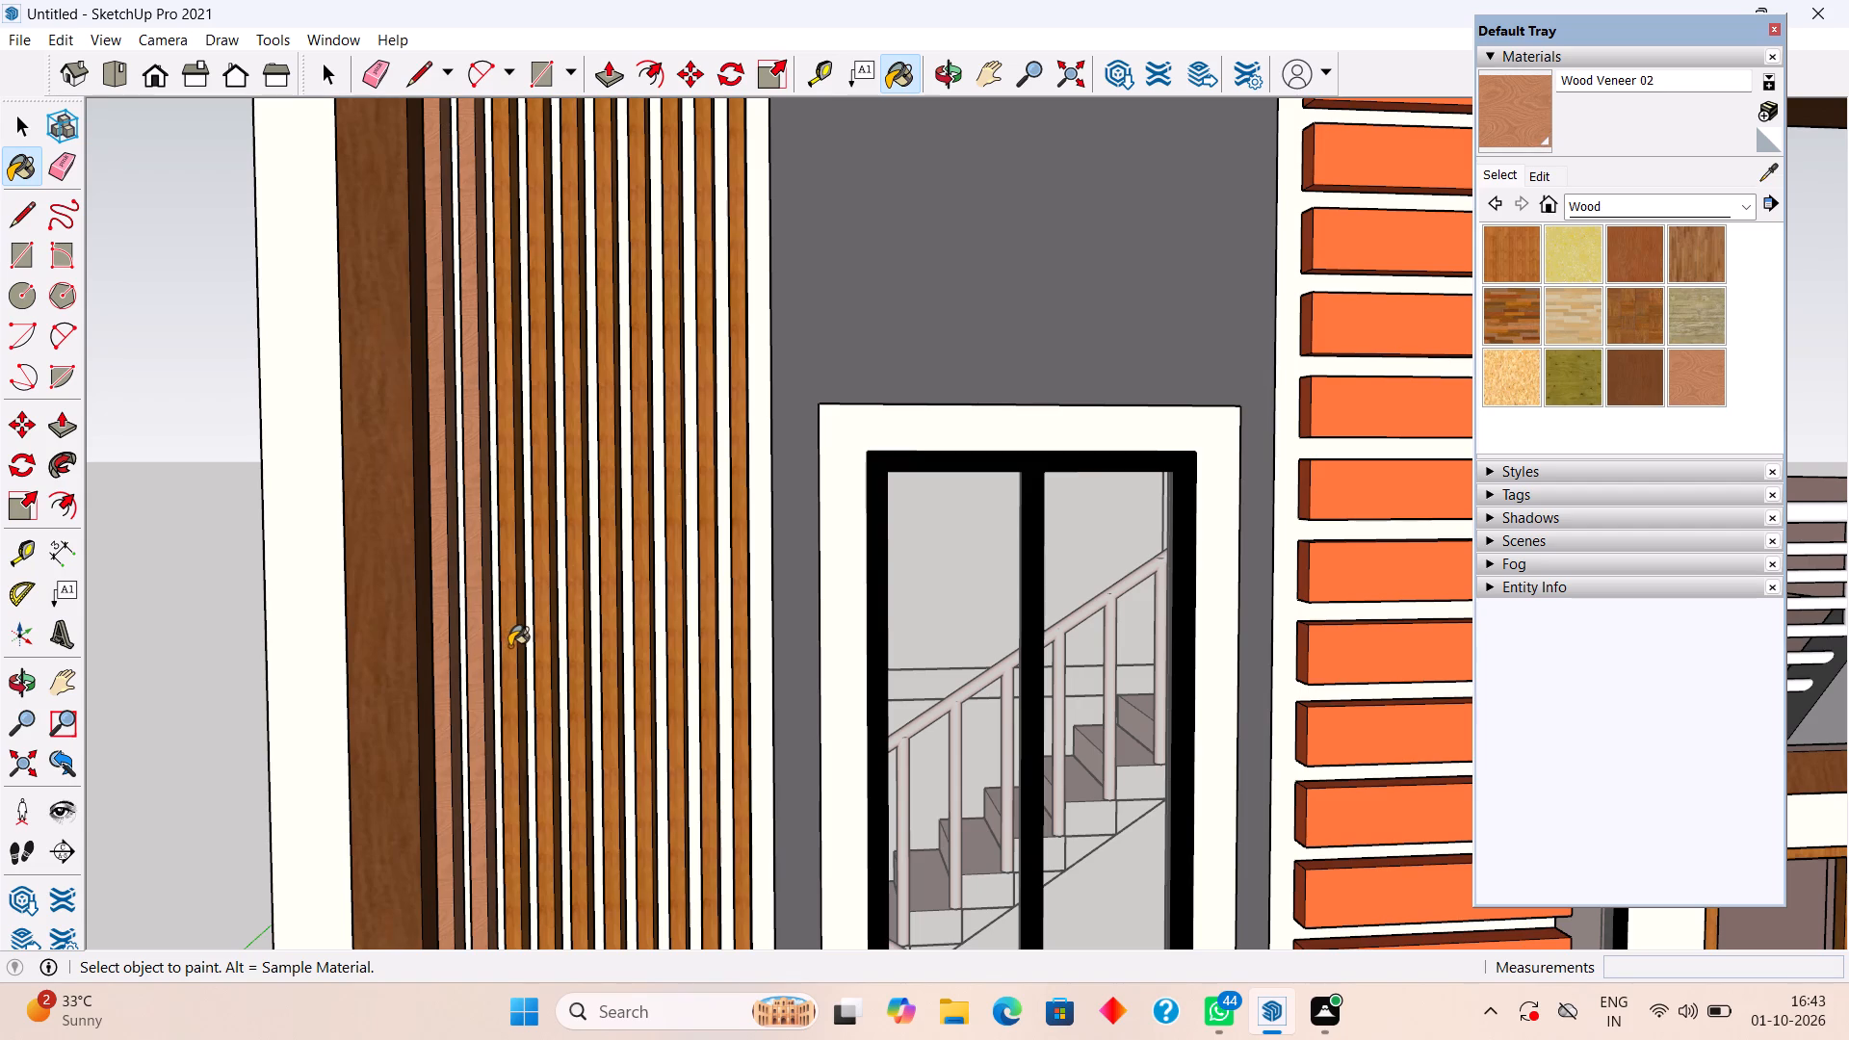
pyautogui.click(511, 646)
pyautogui.click(560, 630)
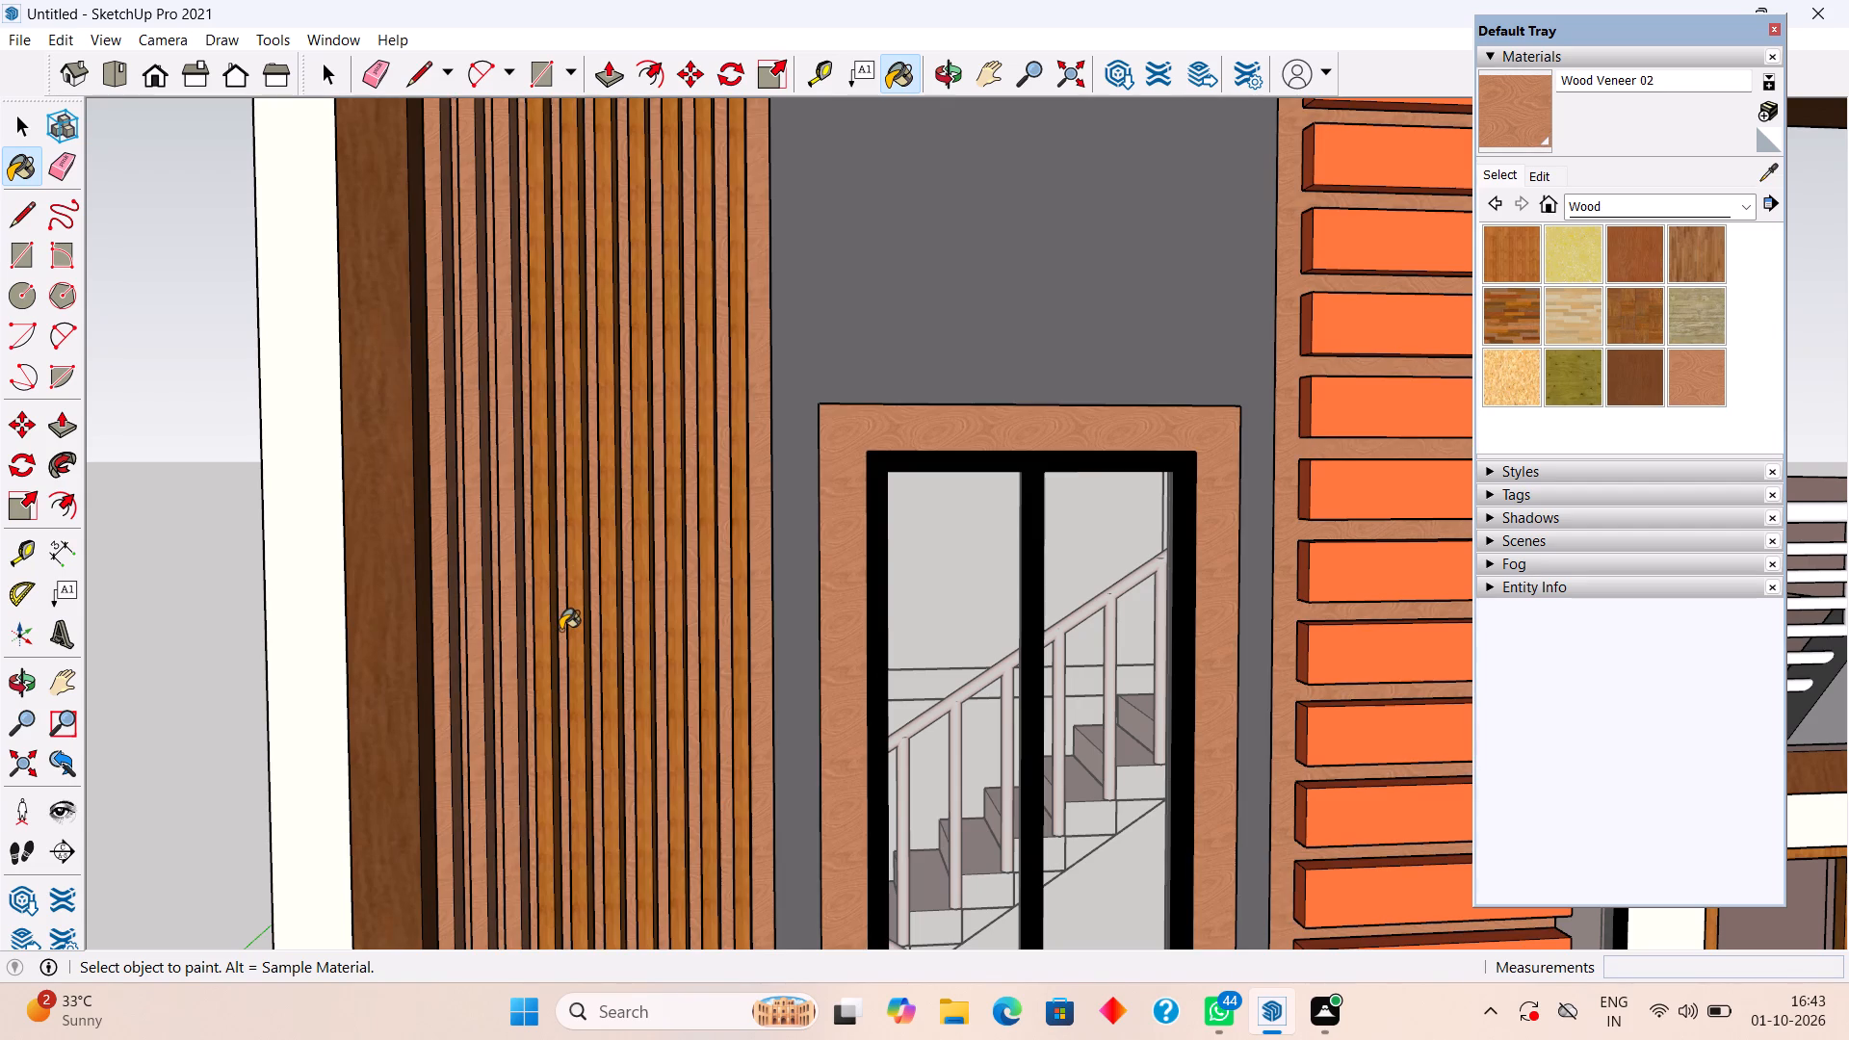
pyautogui.hotkey('ctrl', 'z')
pyautogui.click(548, 632)
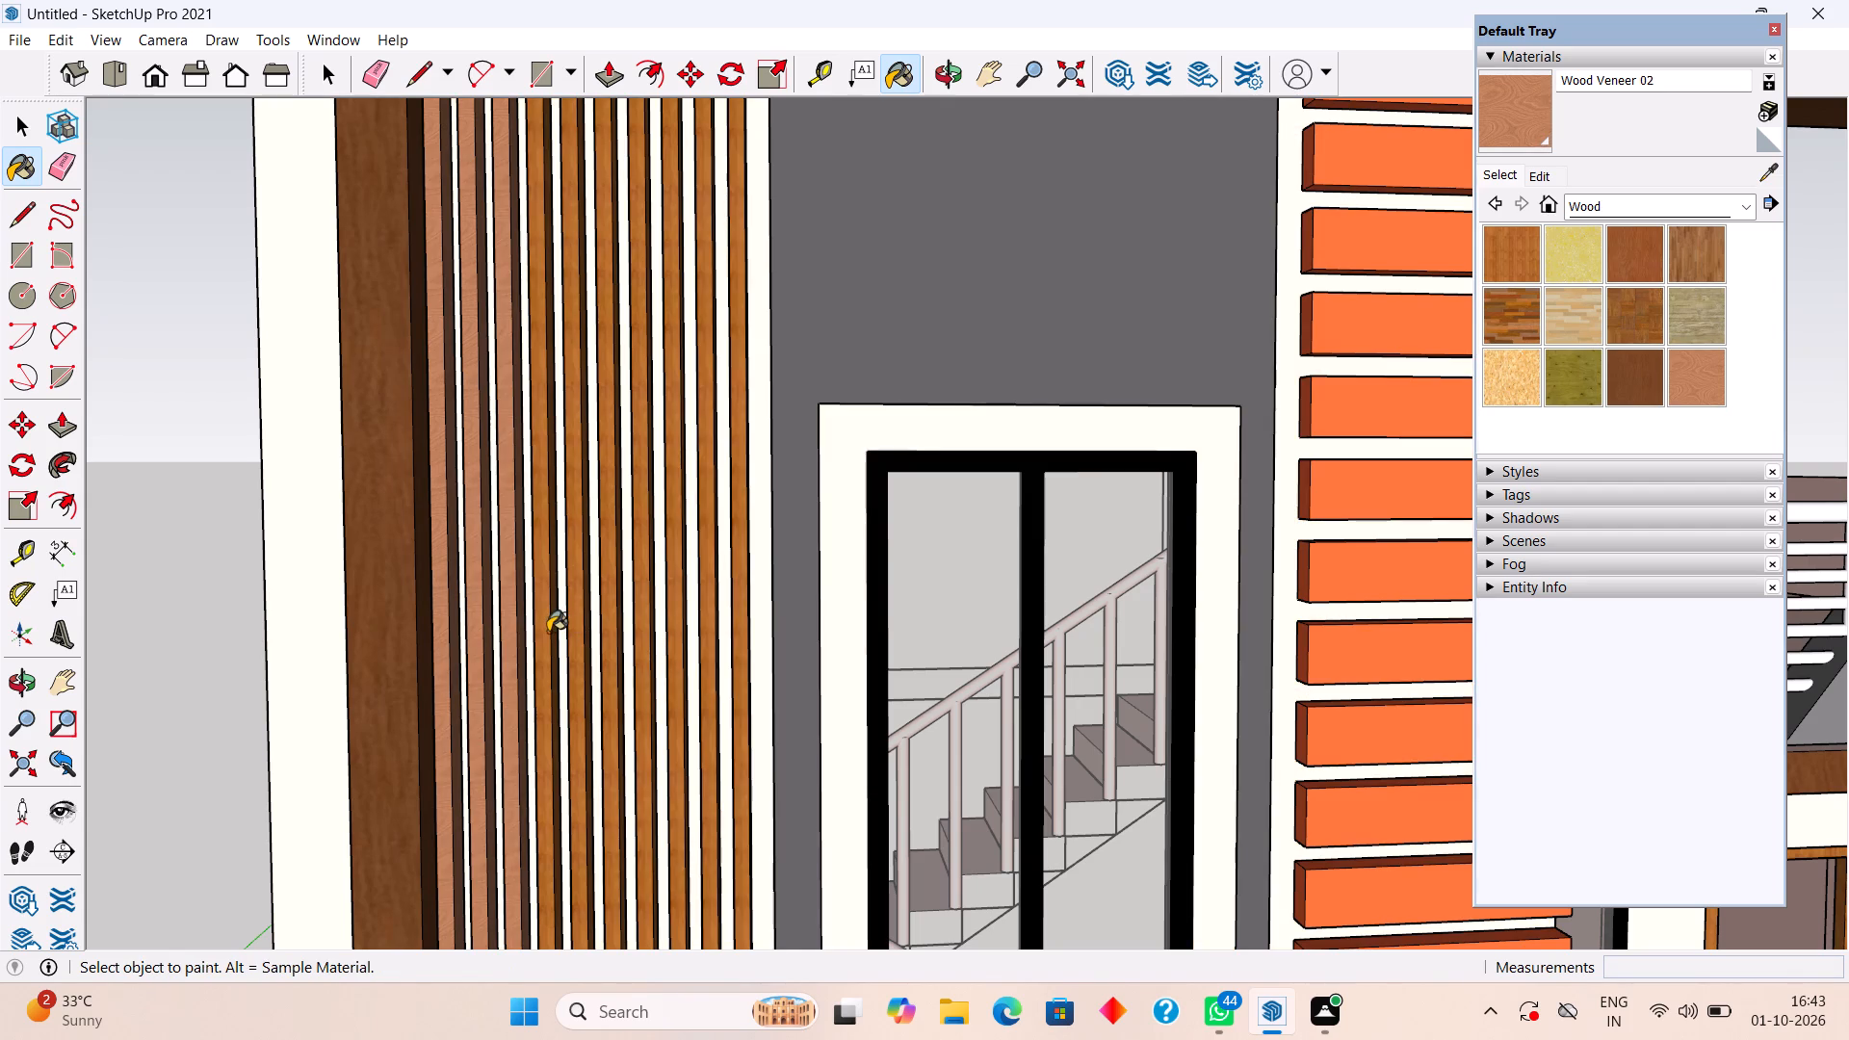
pyautogui.click(578, 636)
pyautogui.click(622, 632)
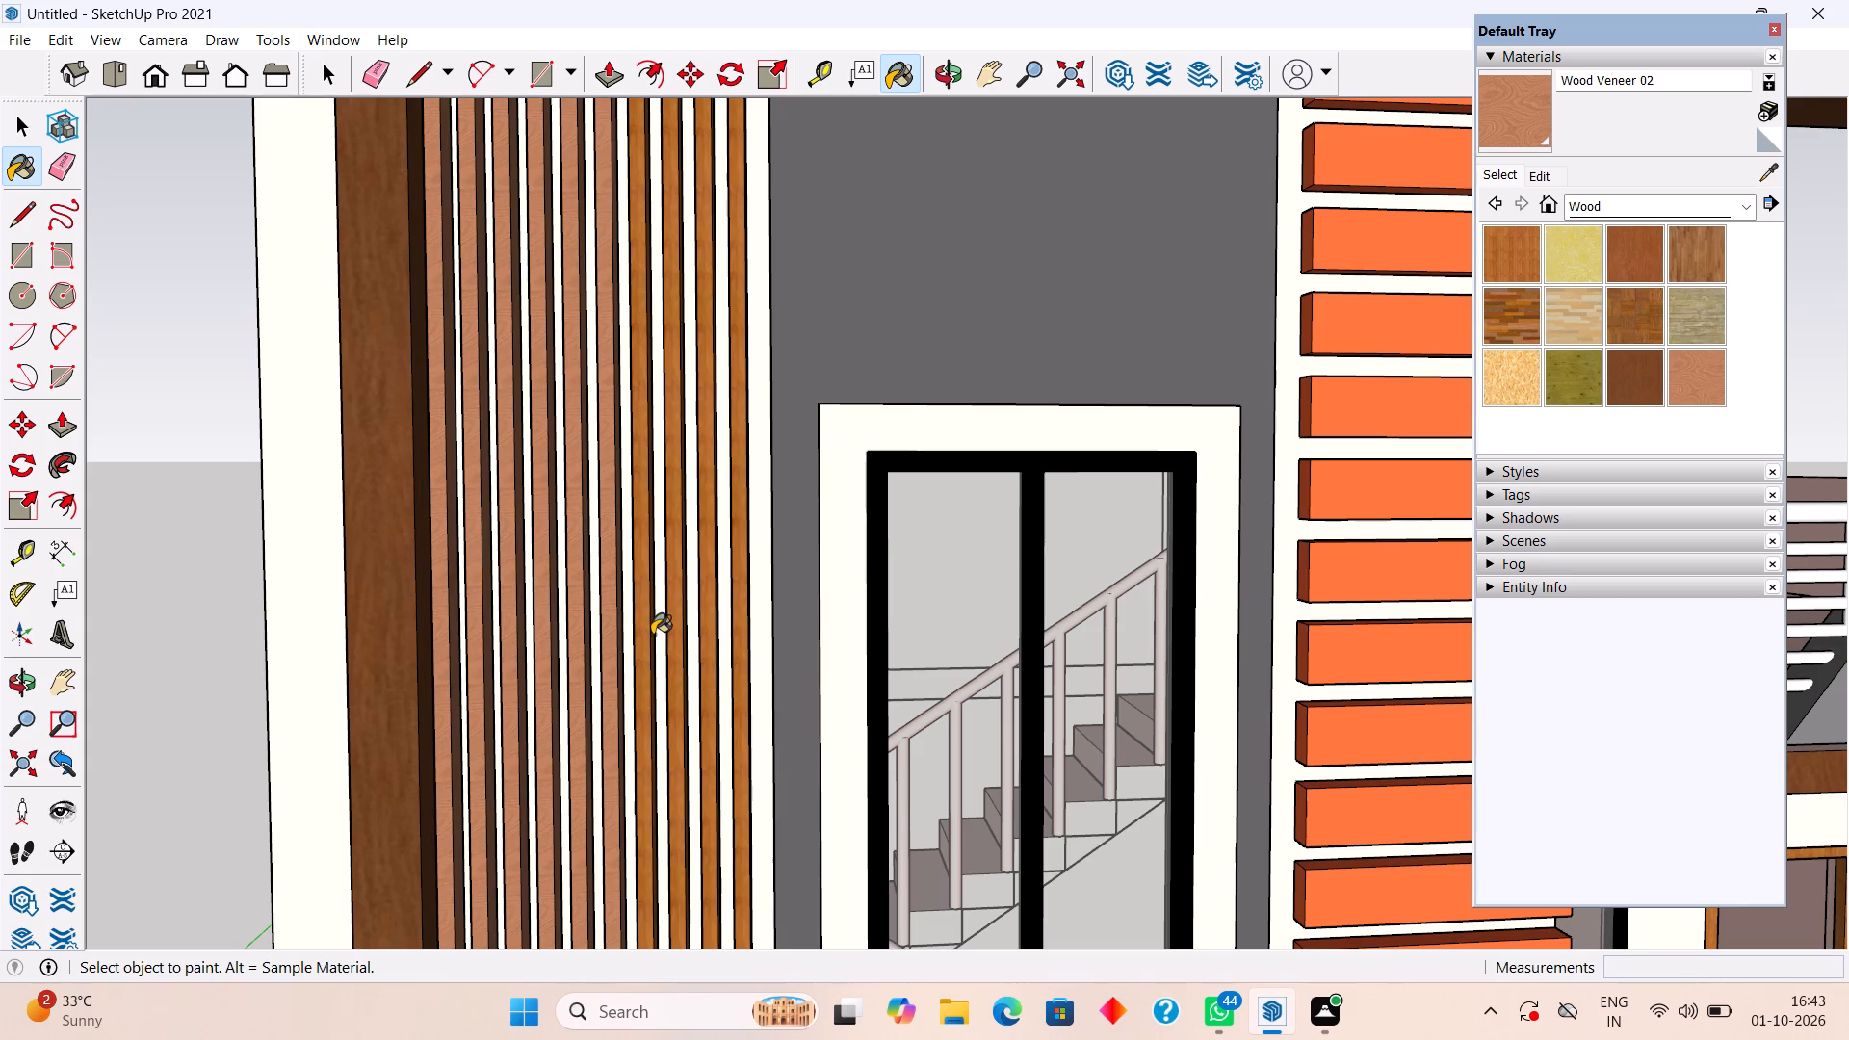
pyautogui.click(646, 641)
pyautogui.click(667, 629)
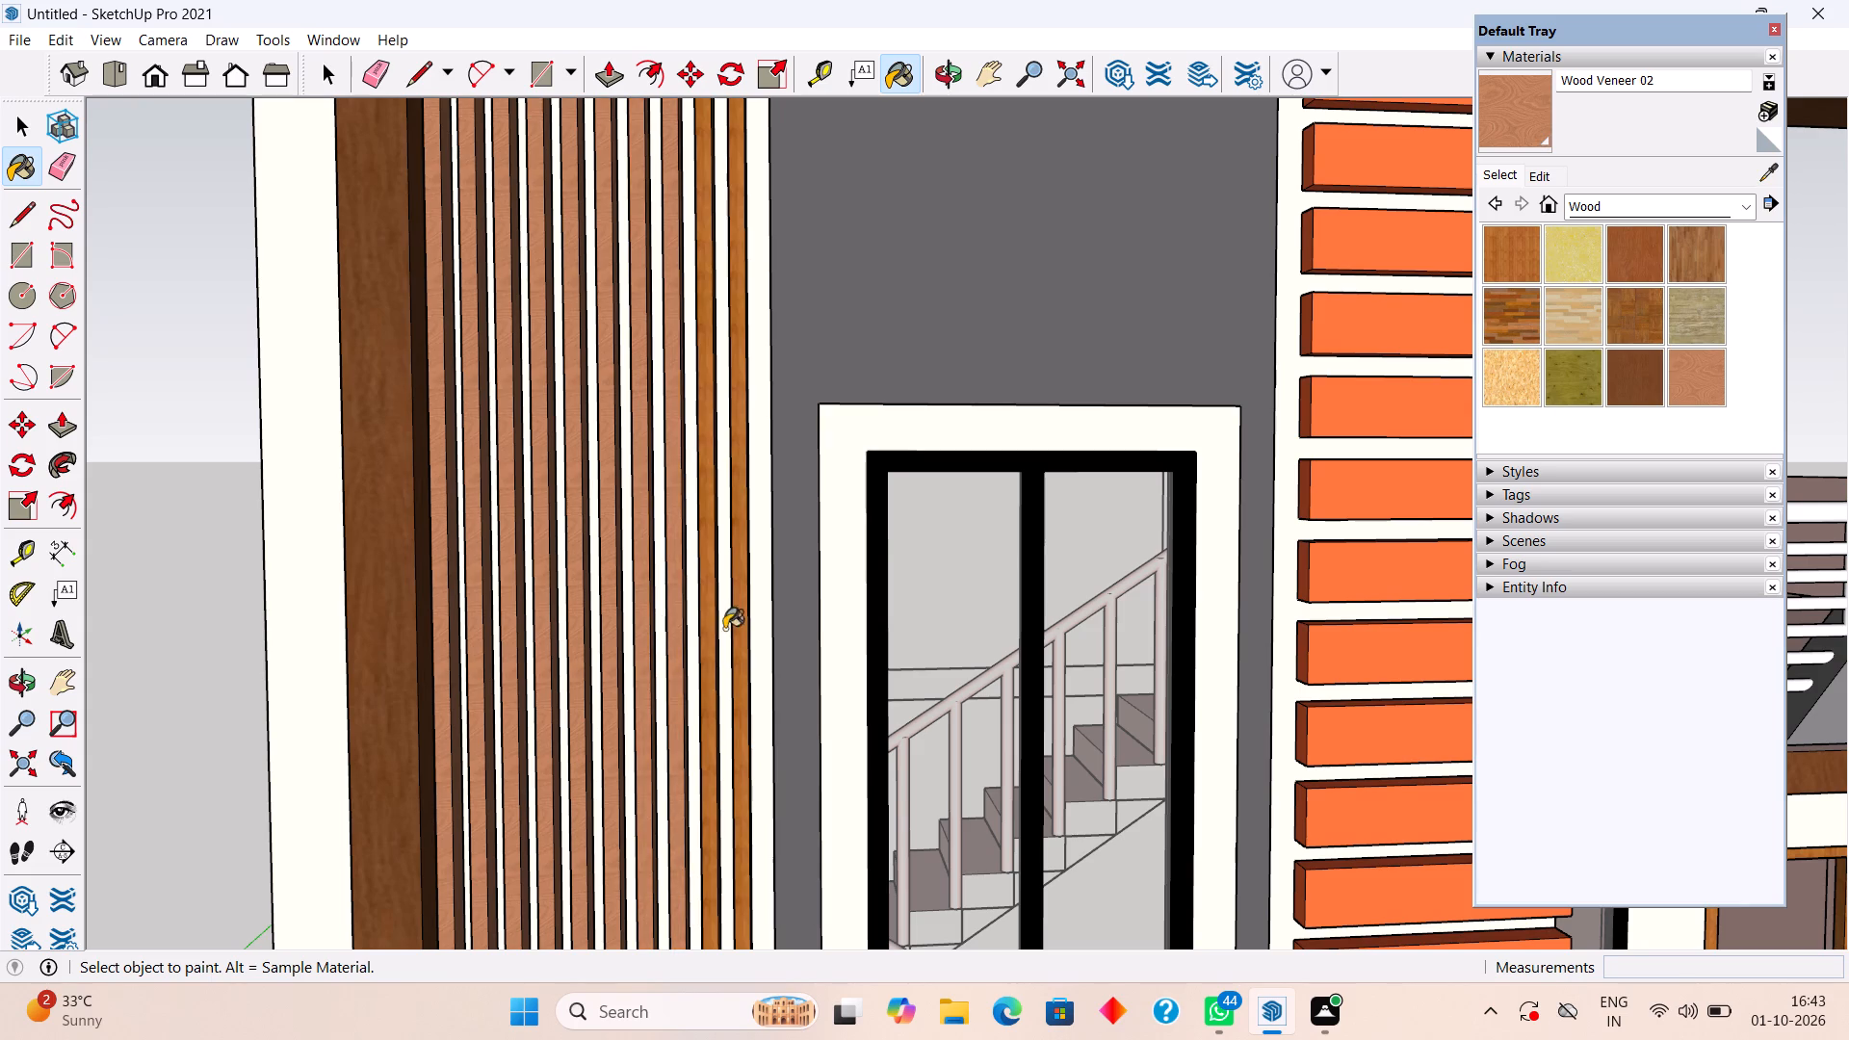
pyautogui.click(714, 635)
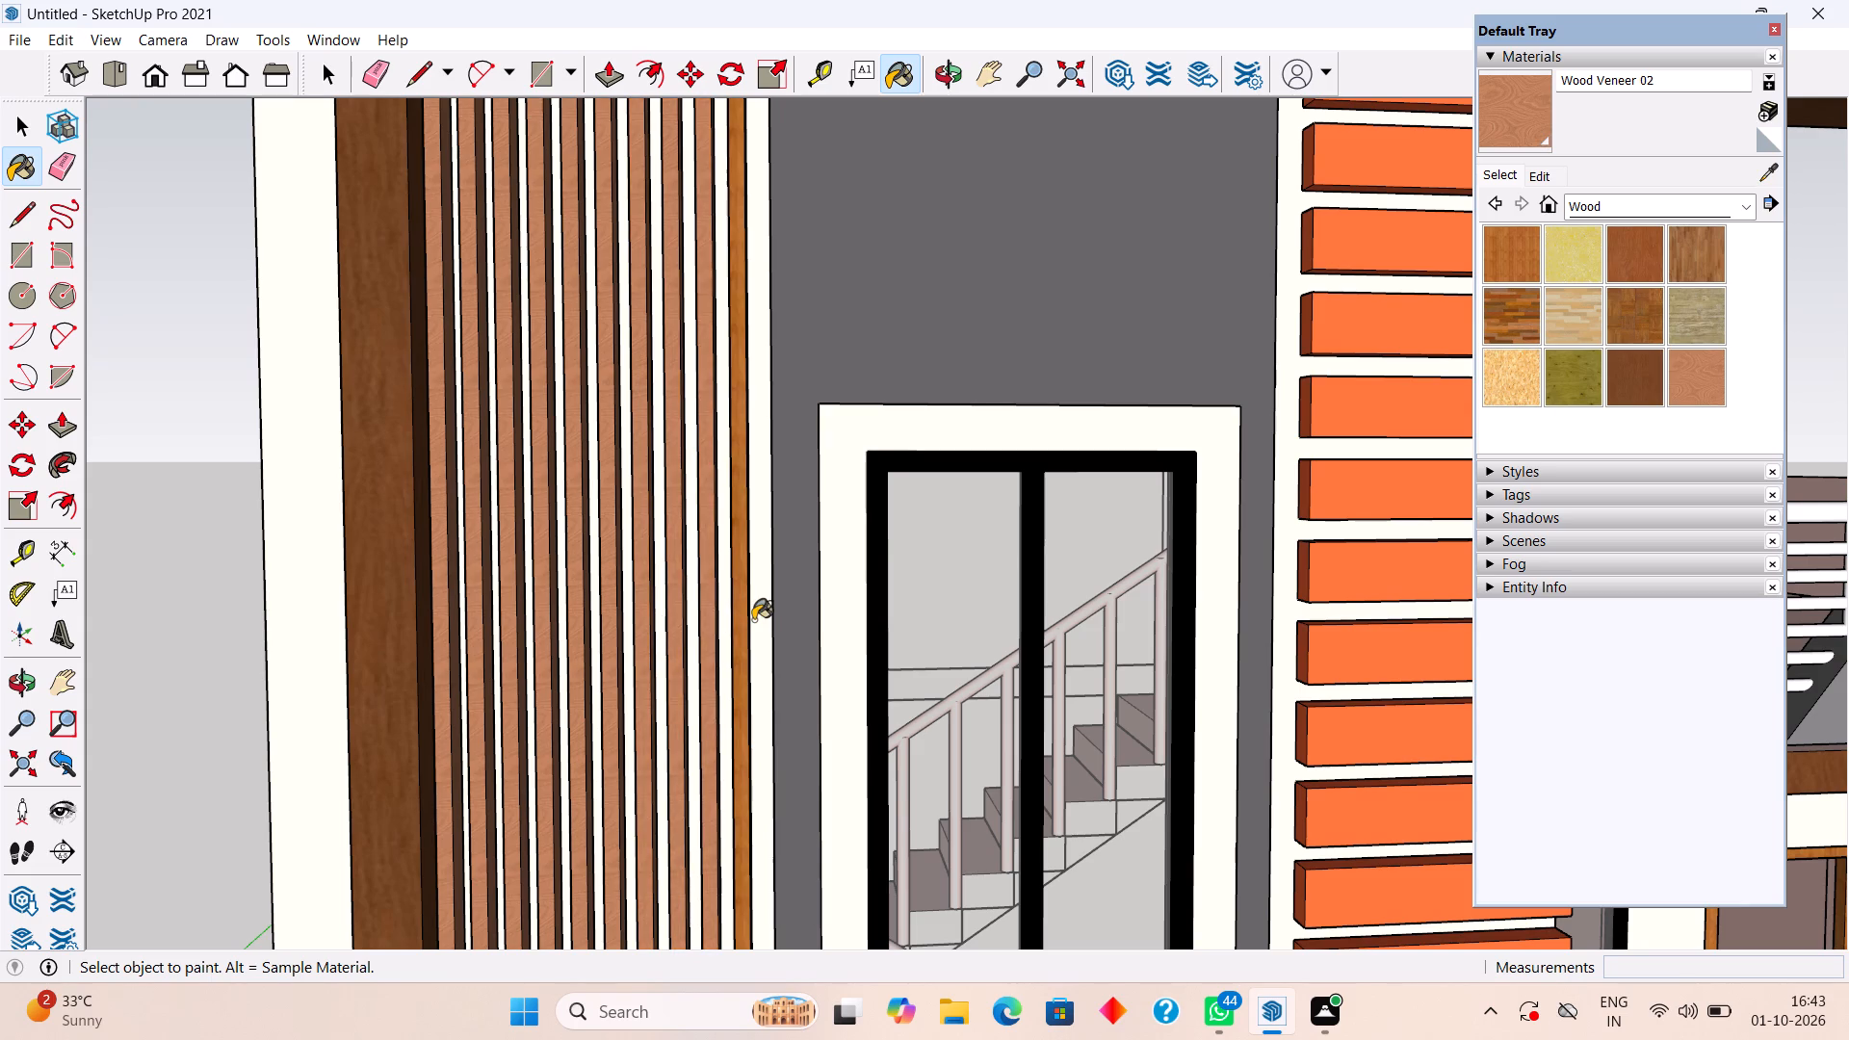
pyautogui.click(743, 627)
pyautogui.scroll(-10, 742, 630)
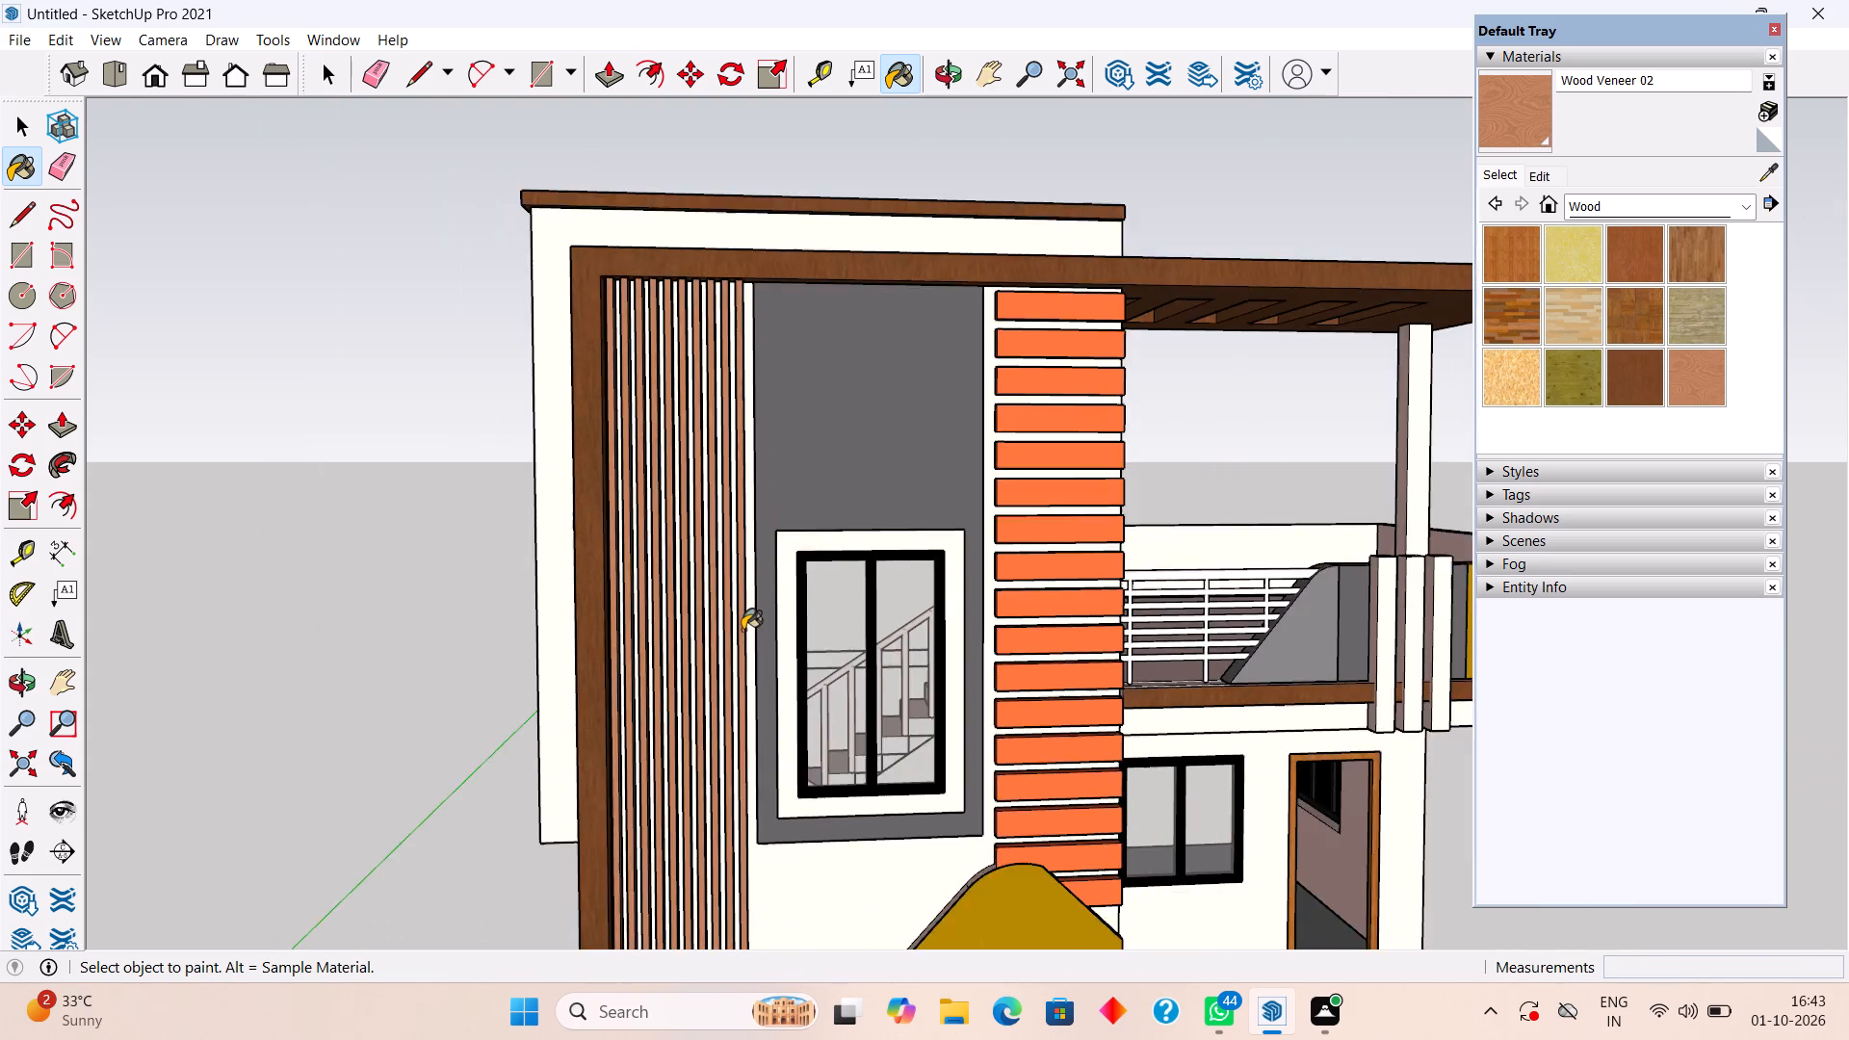
pyautogui.scroll(-7, 742, 630)
pyautogui.press('space')
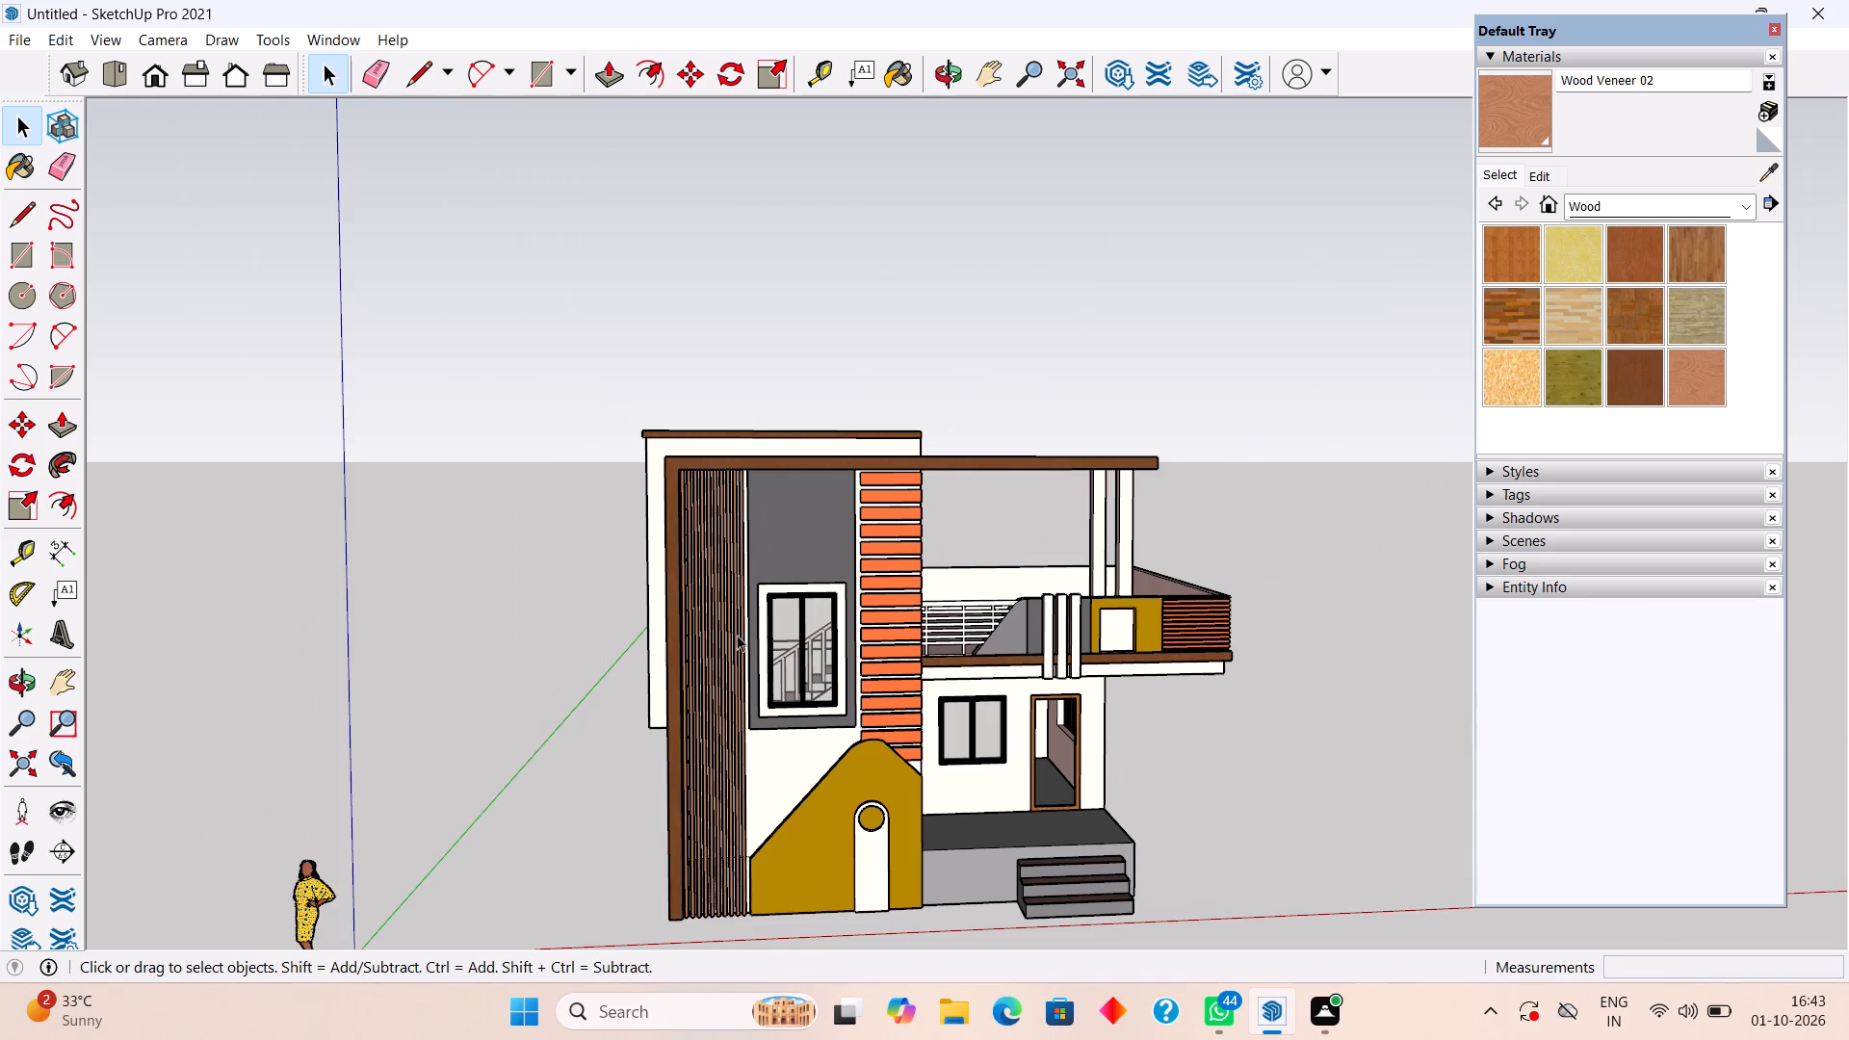
# Examine the repainted slats up close and the front facade from different angles.
pyautogui.moveTo(645, 637); pyautogui.dragTo(666, 557, button='middle')
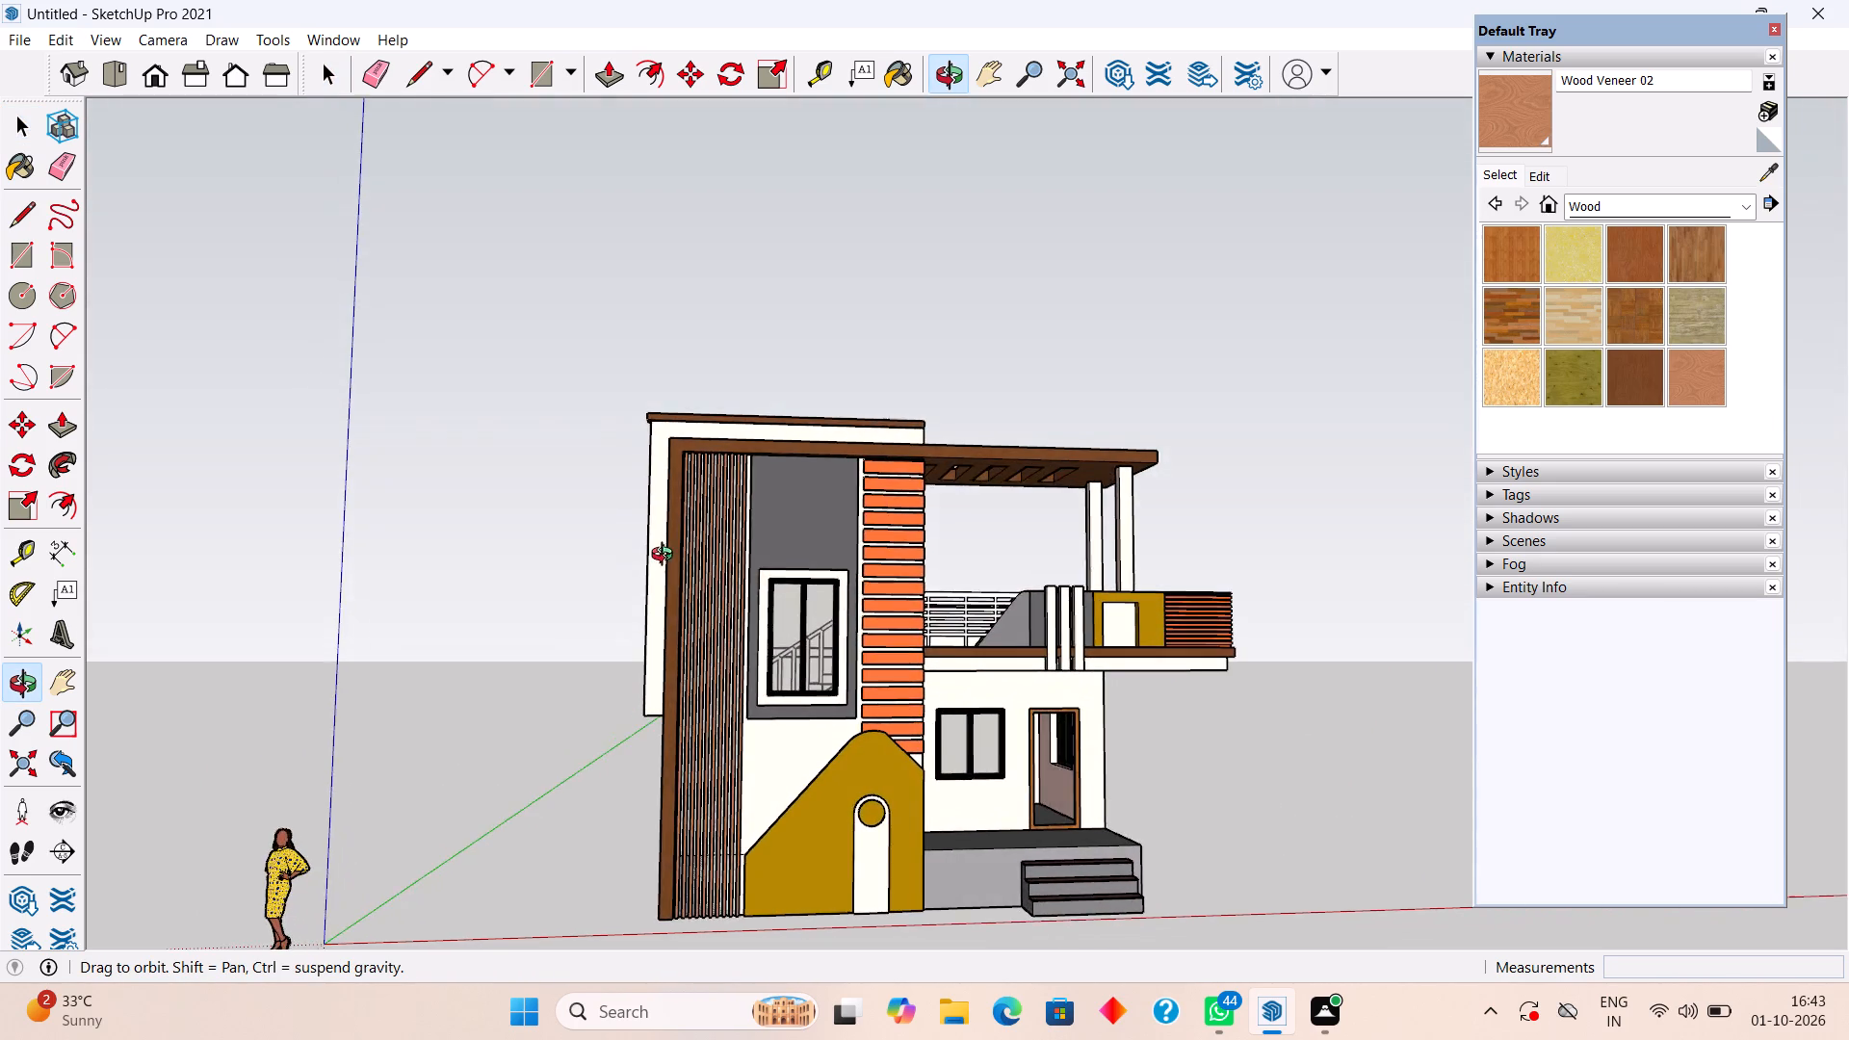
pyautogui.moveTo(666, 557); pyautogui.dragTo(646, 579, button='middle')
pyautogui.scroll(4, 822, 619)
pyautogui.scroll(5, 678, 685)
pyautogui.moveTo(668, 657); pyautogui.dragTo(693, 843, button='middle')
pyautogui.scroll(-19, 693, 843)
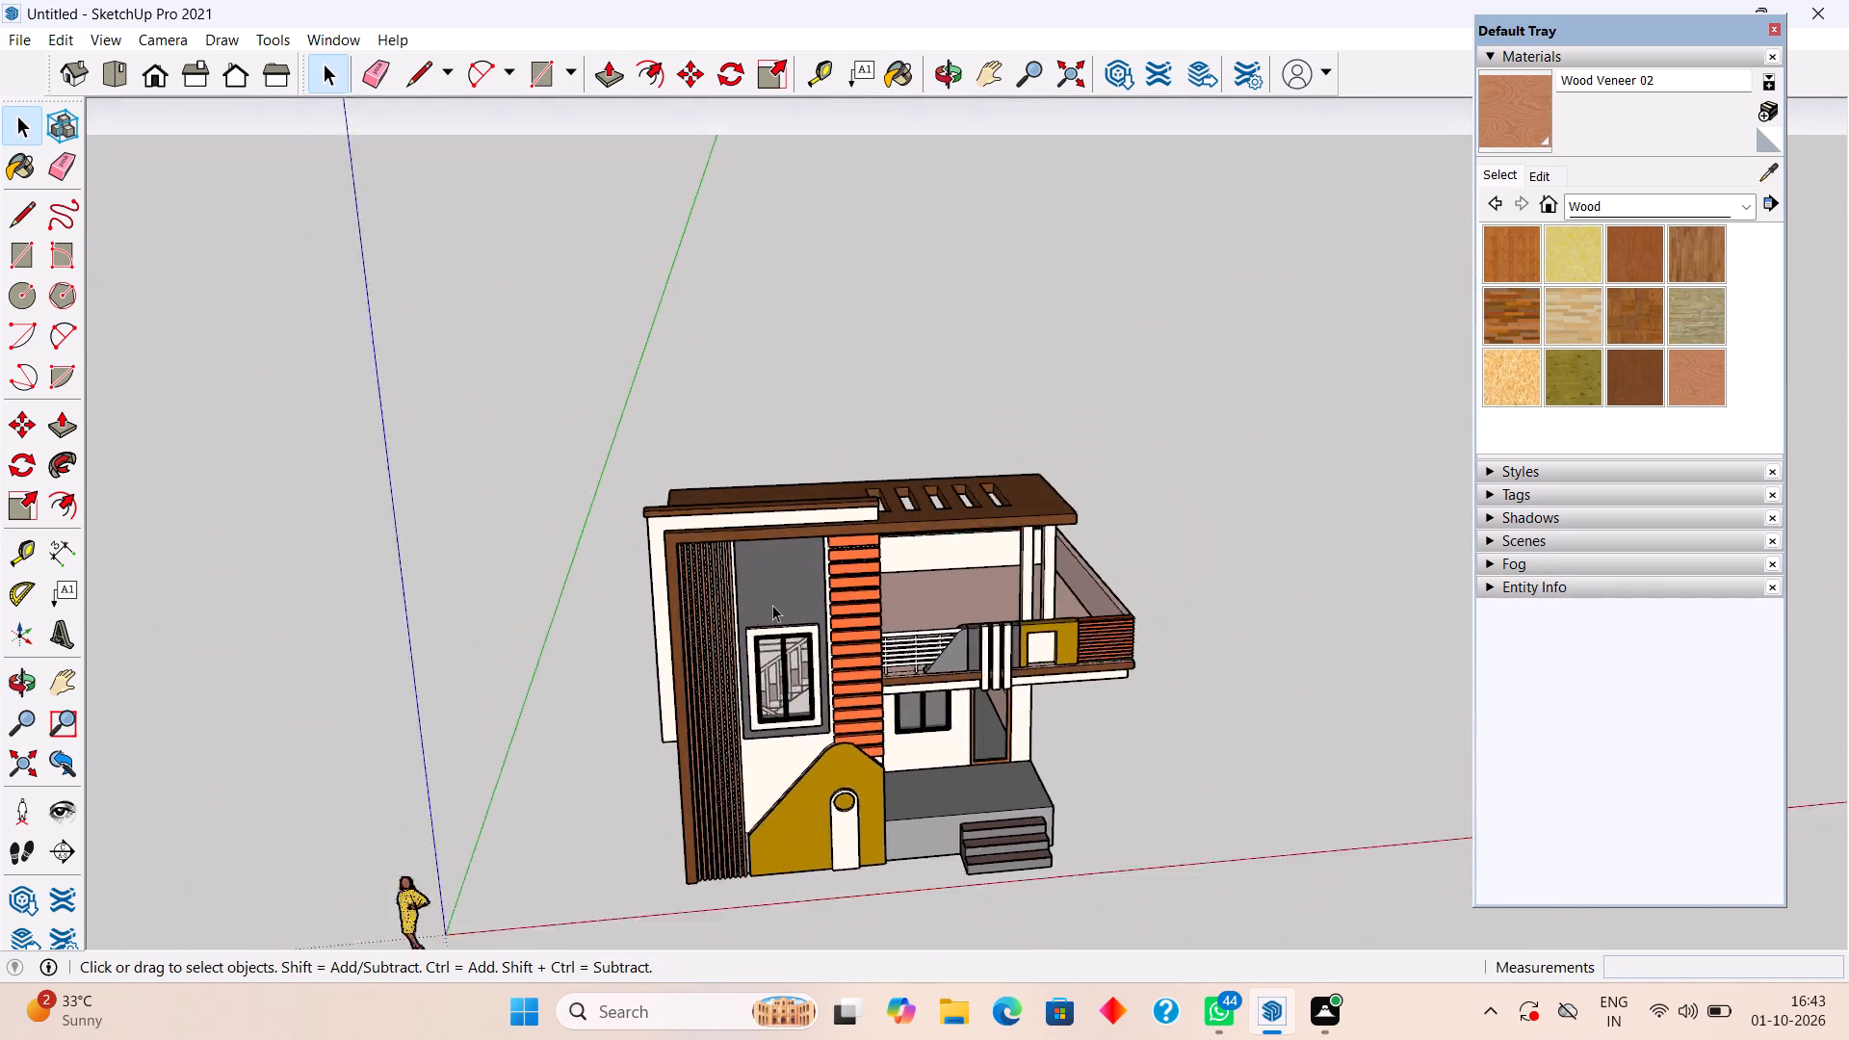
pyautogui.scroll(-1, 772, 605)
pyautogui.moveTo(891, 770); pyautogui.dragTo(749, 721, button='middle')
pyautogui.scroll(8, 717, 741)
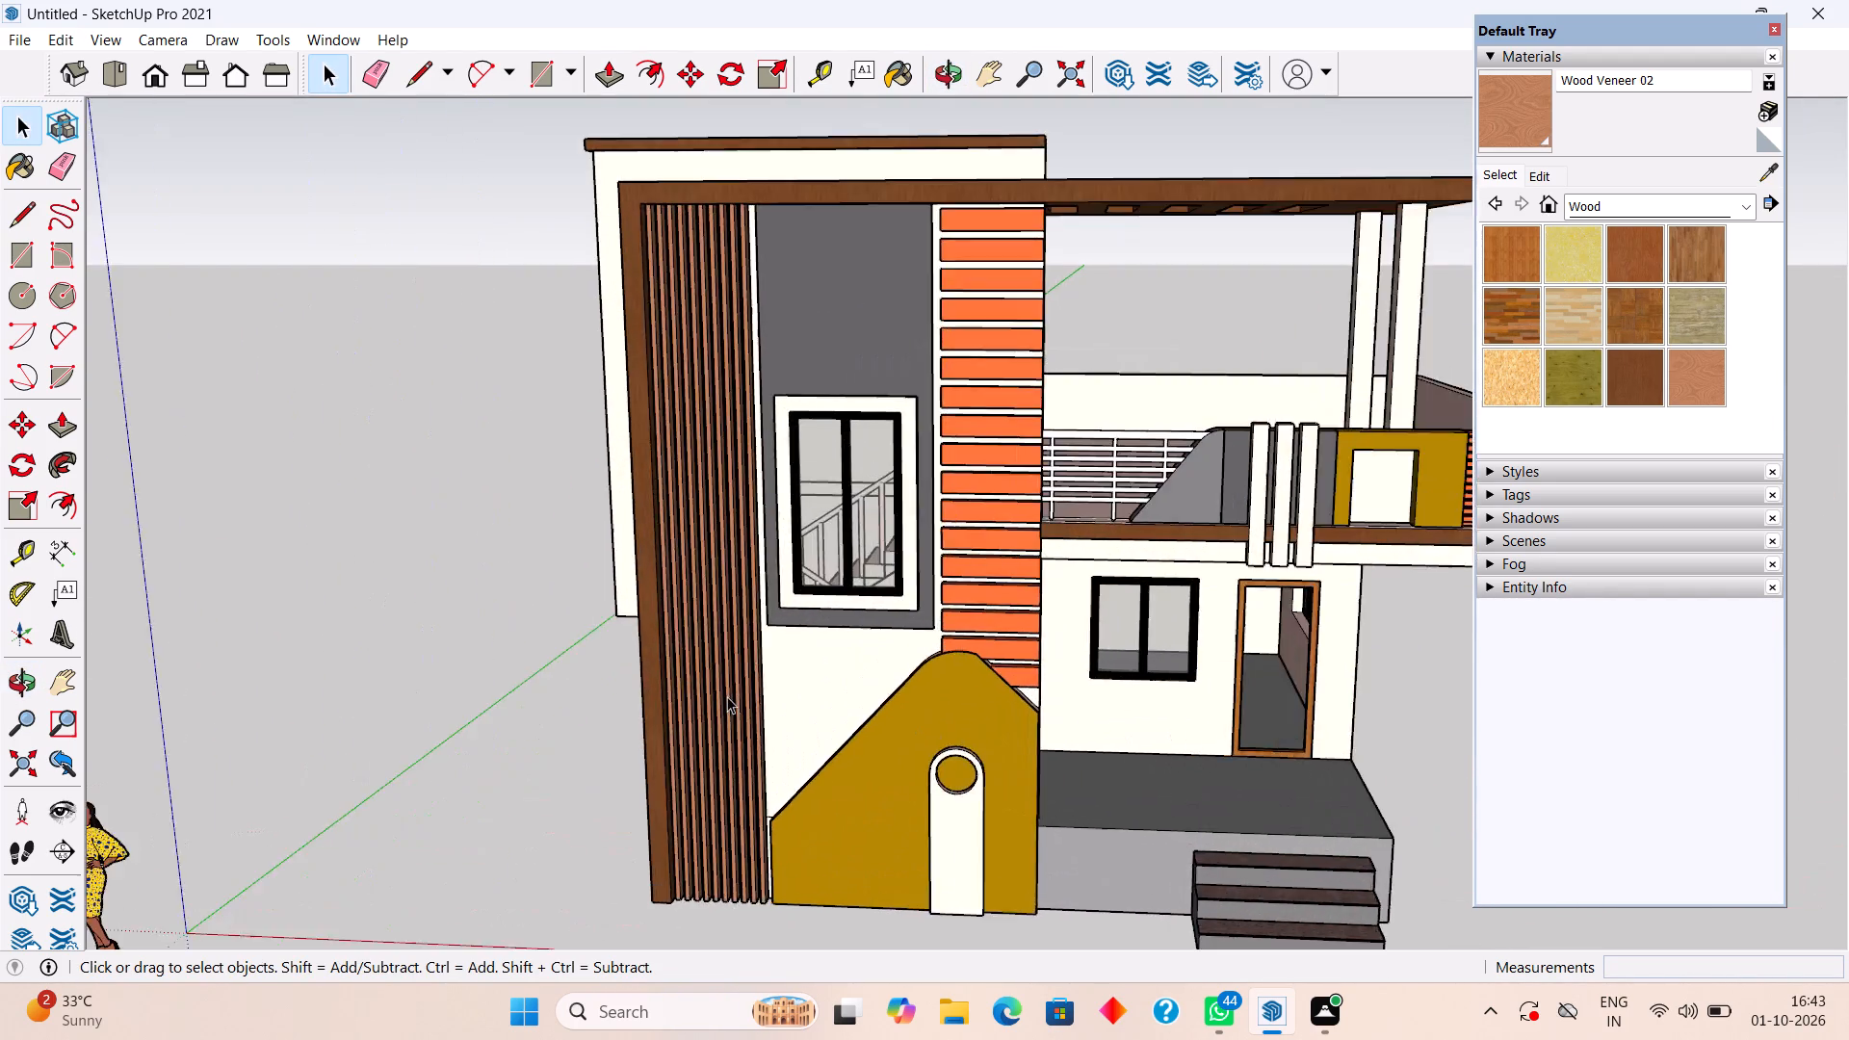
pyautogui.scroll(16, 727, 696)
pyautogui.moveTo(733, 676); pyautogui.dragTo(887, 706, button='middle')
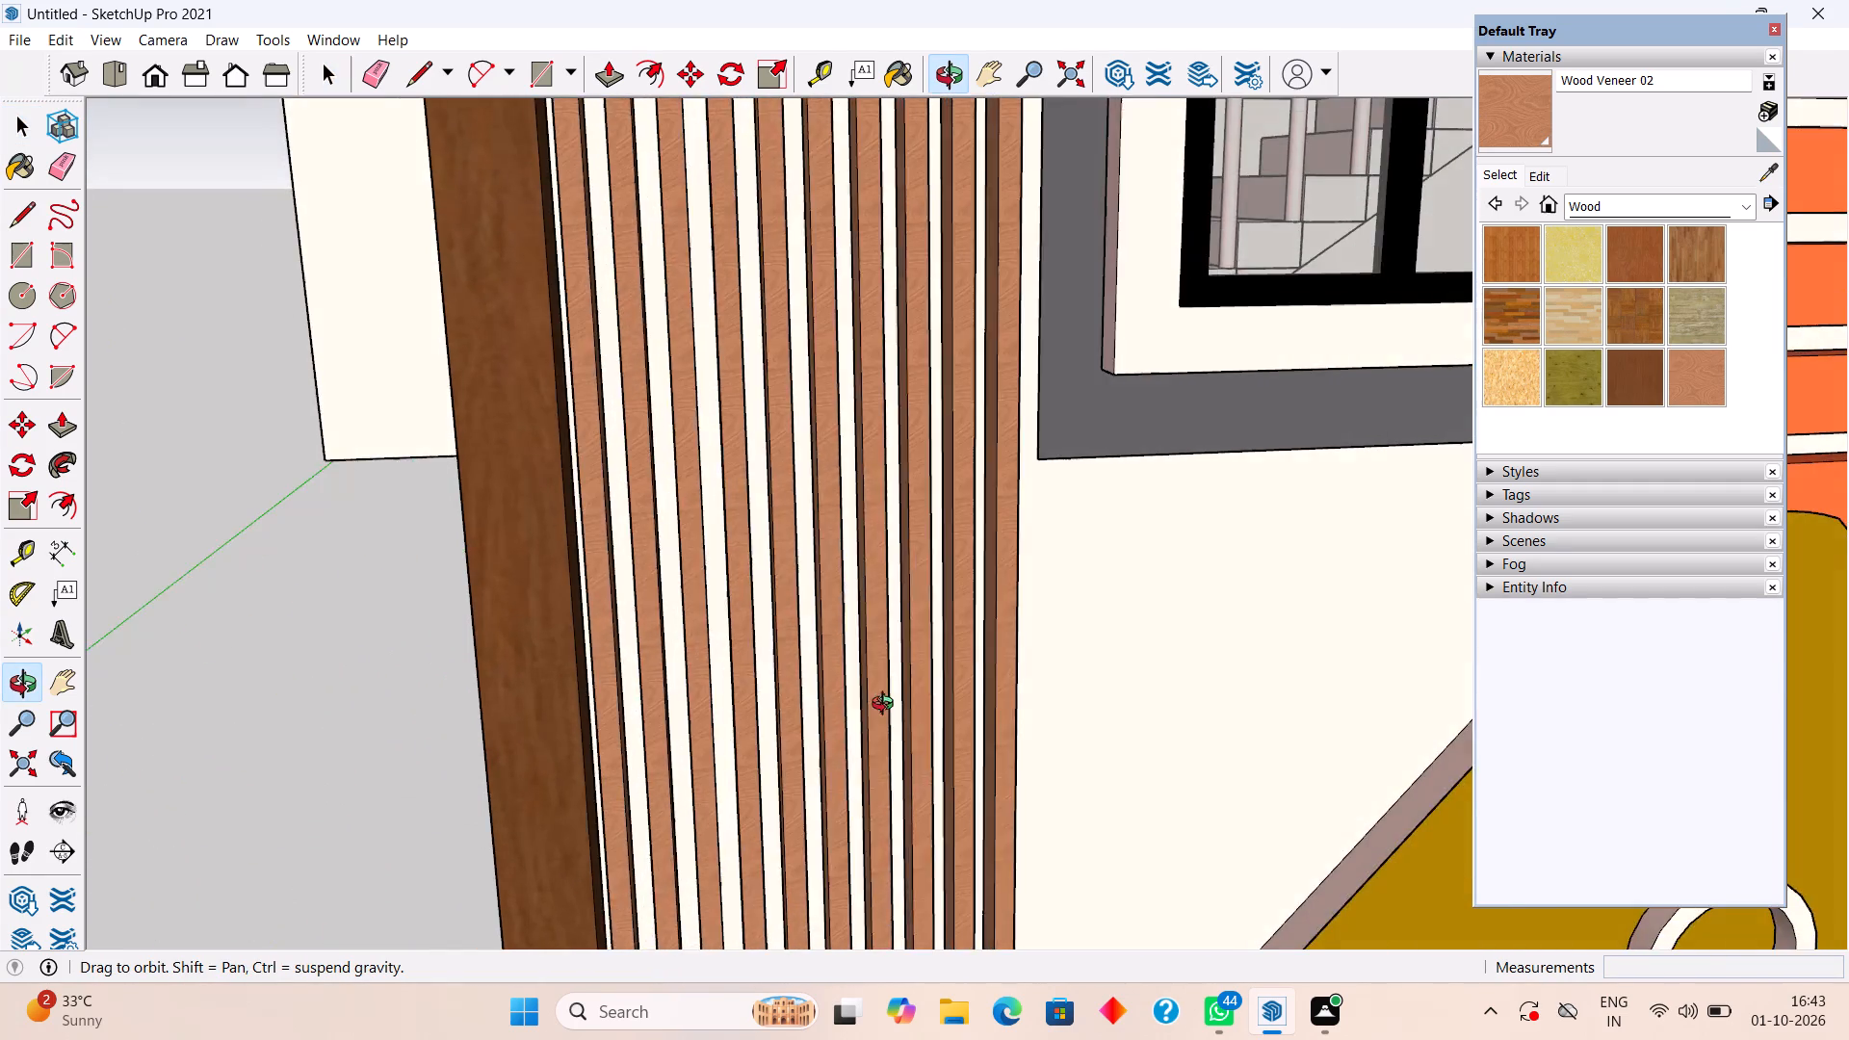
pyautogui.moveTo(887, 706); pyautogui.dragTo(797, 740, button='middle')
pyautogui.scroll(-3, 796, 740)
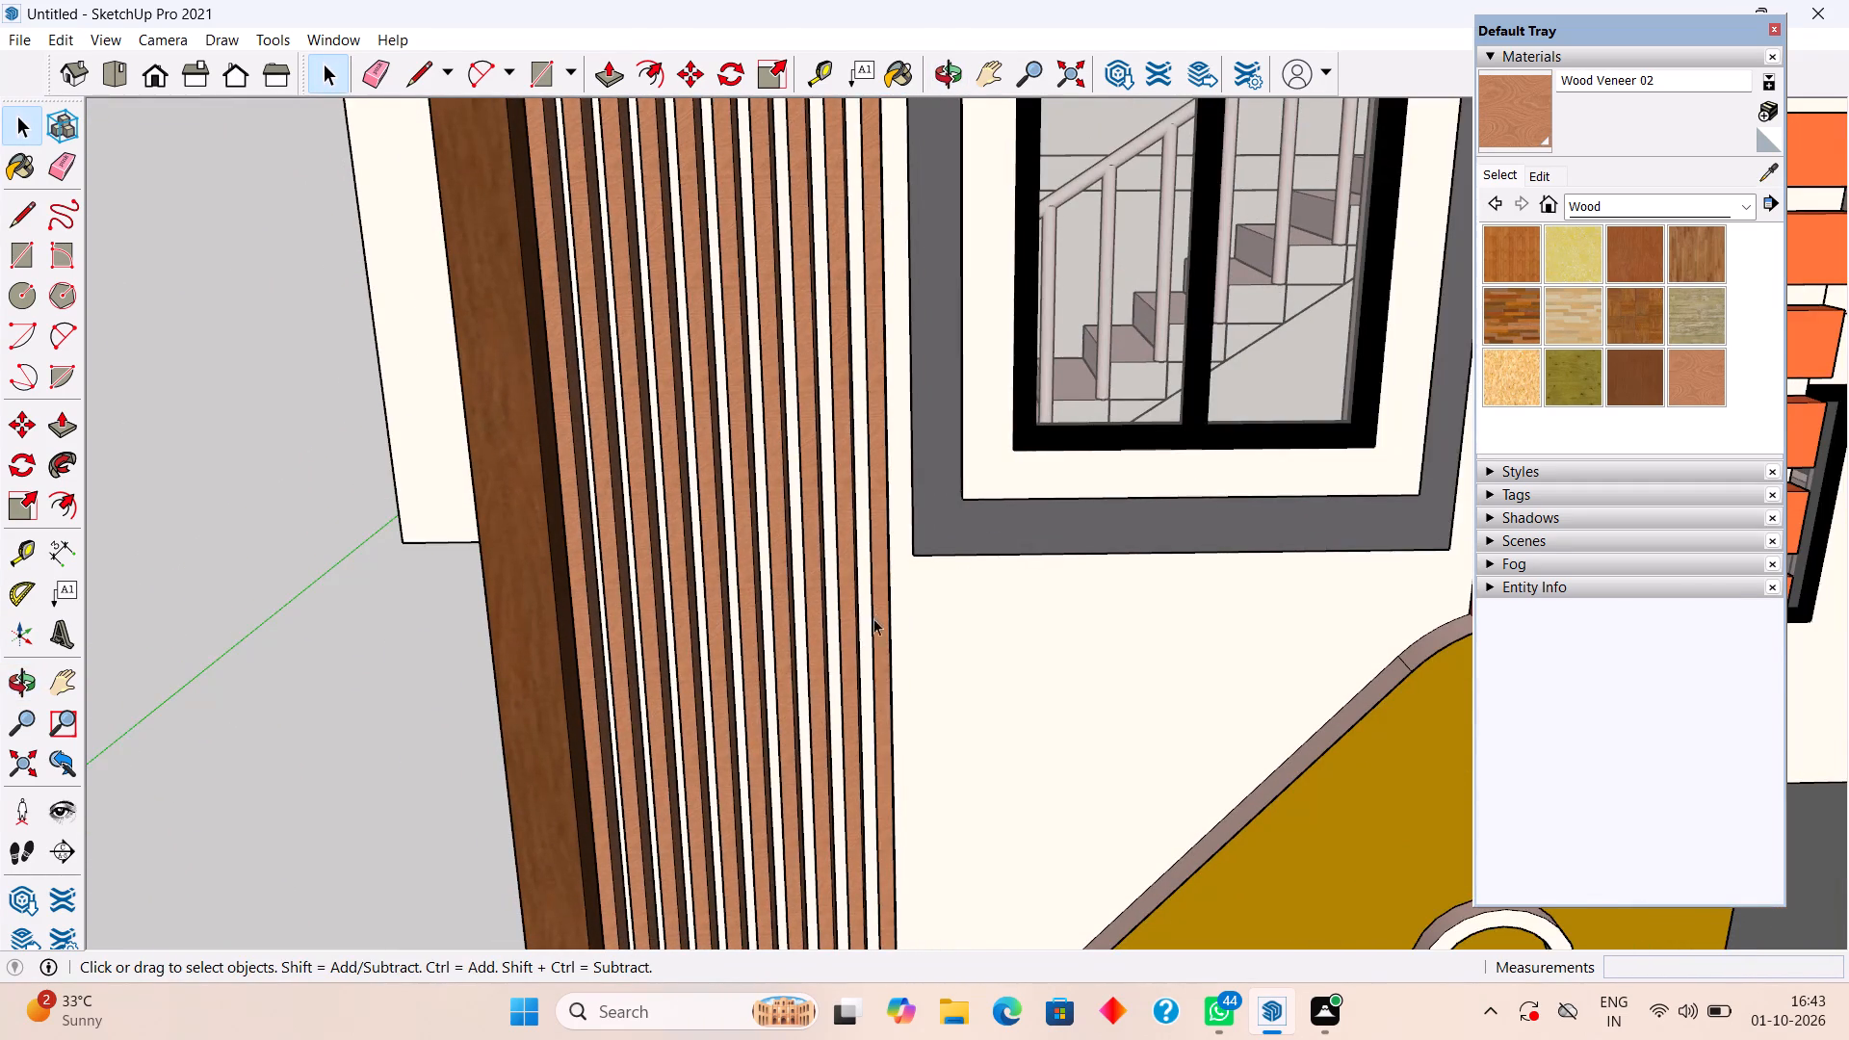
pyautogui.scroll(-7, 876, 611)
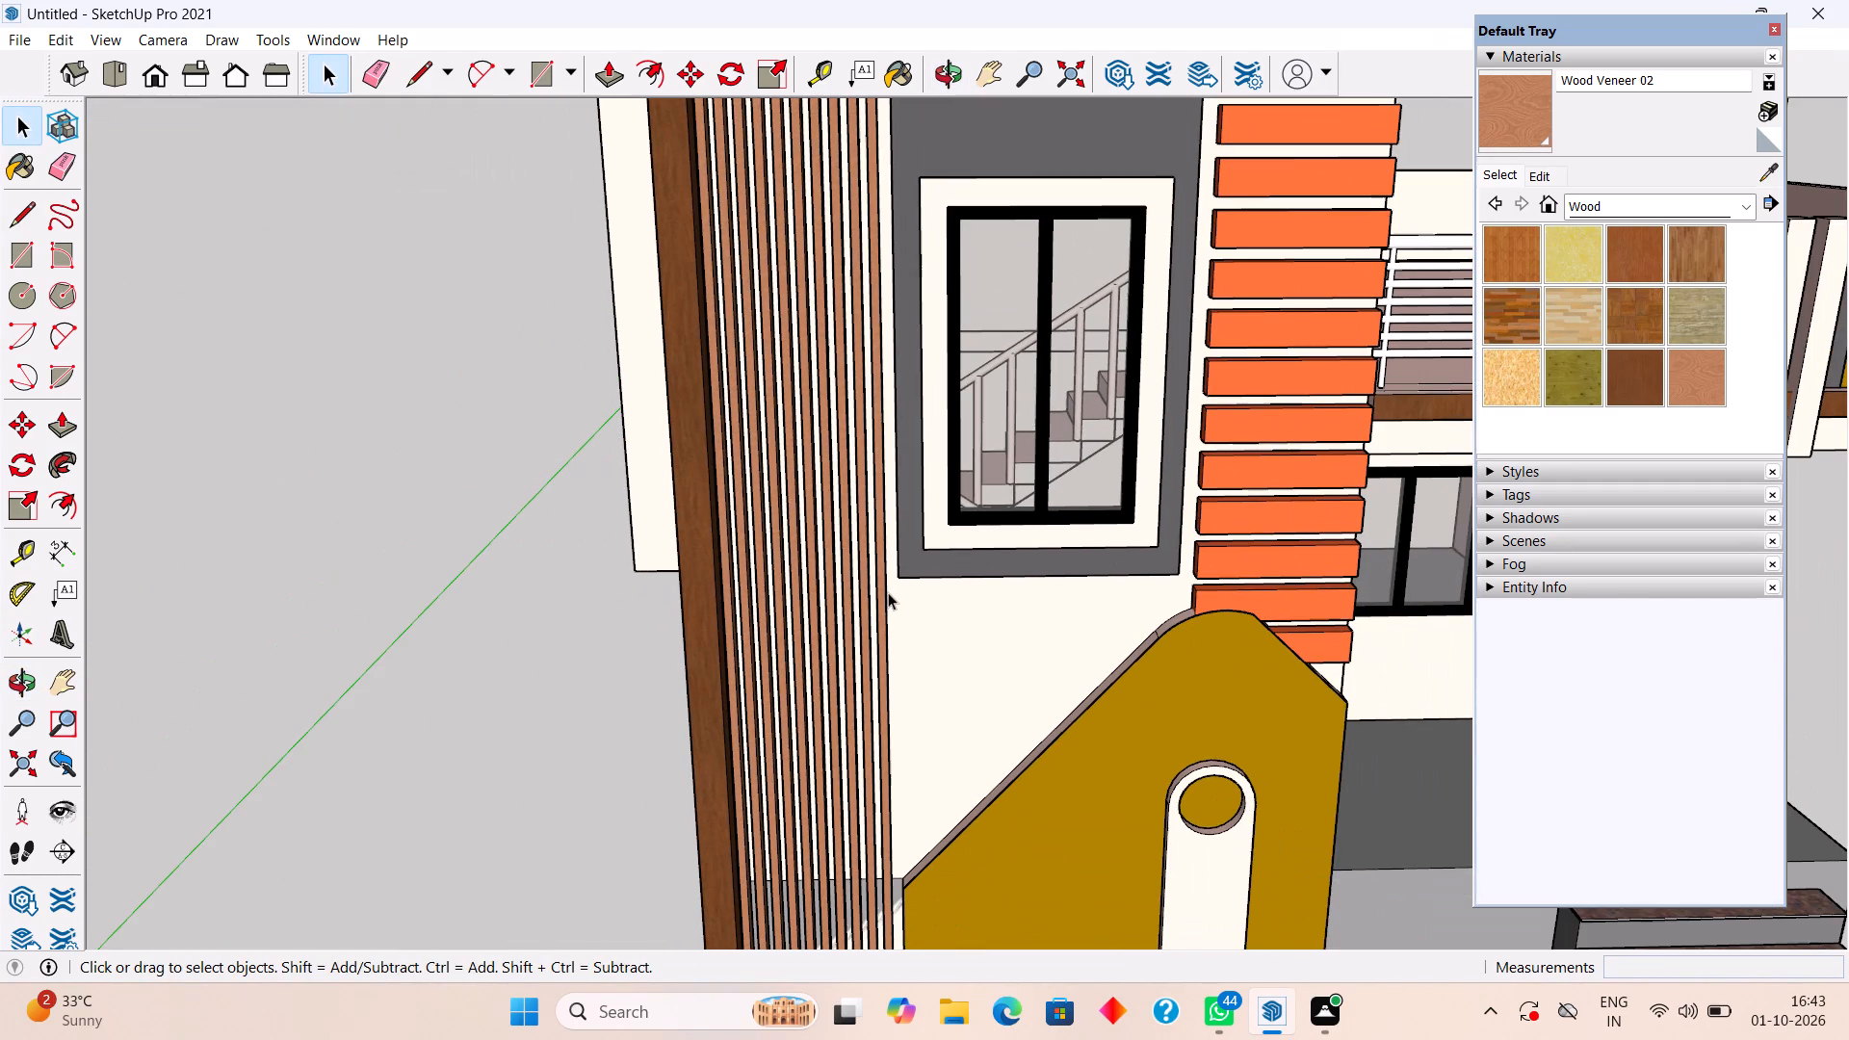
# Select all the vertical slats inside the tall front frame and make them one group.
pyautogui.scroll(6, 882, 592)
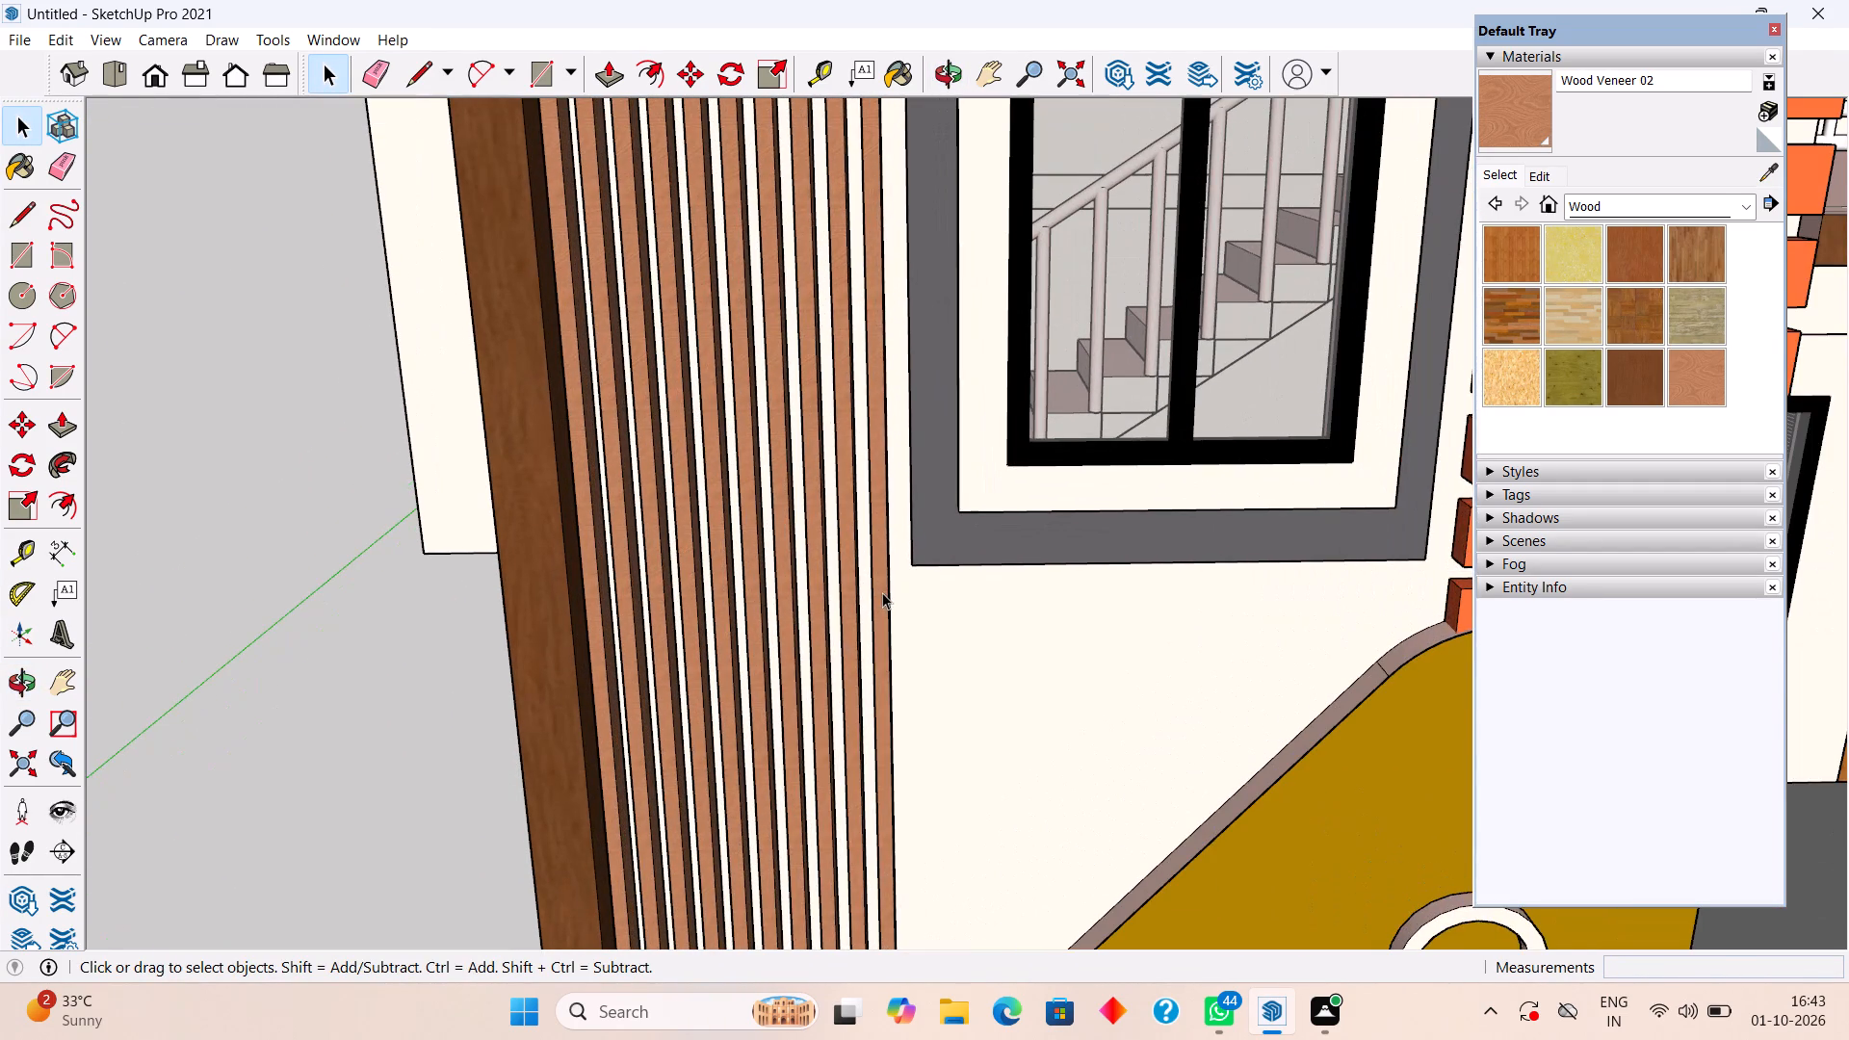
pyautogui.click(881, 591)
pyautogui.click(846, 605)
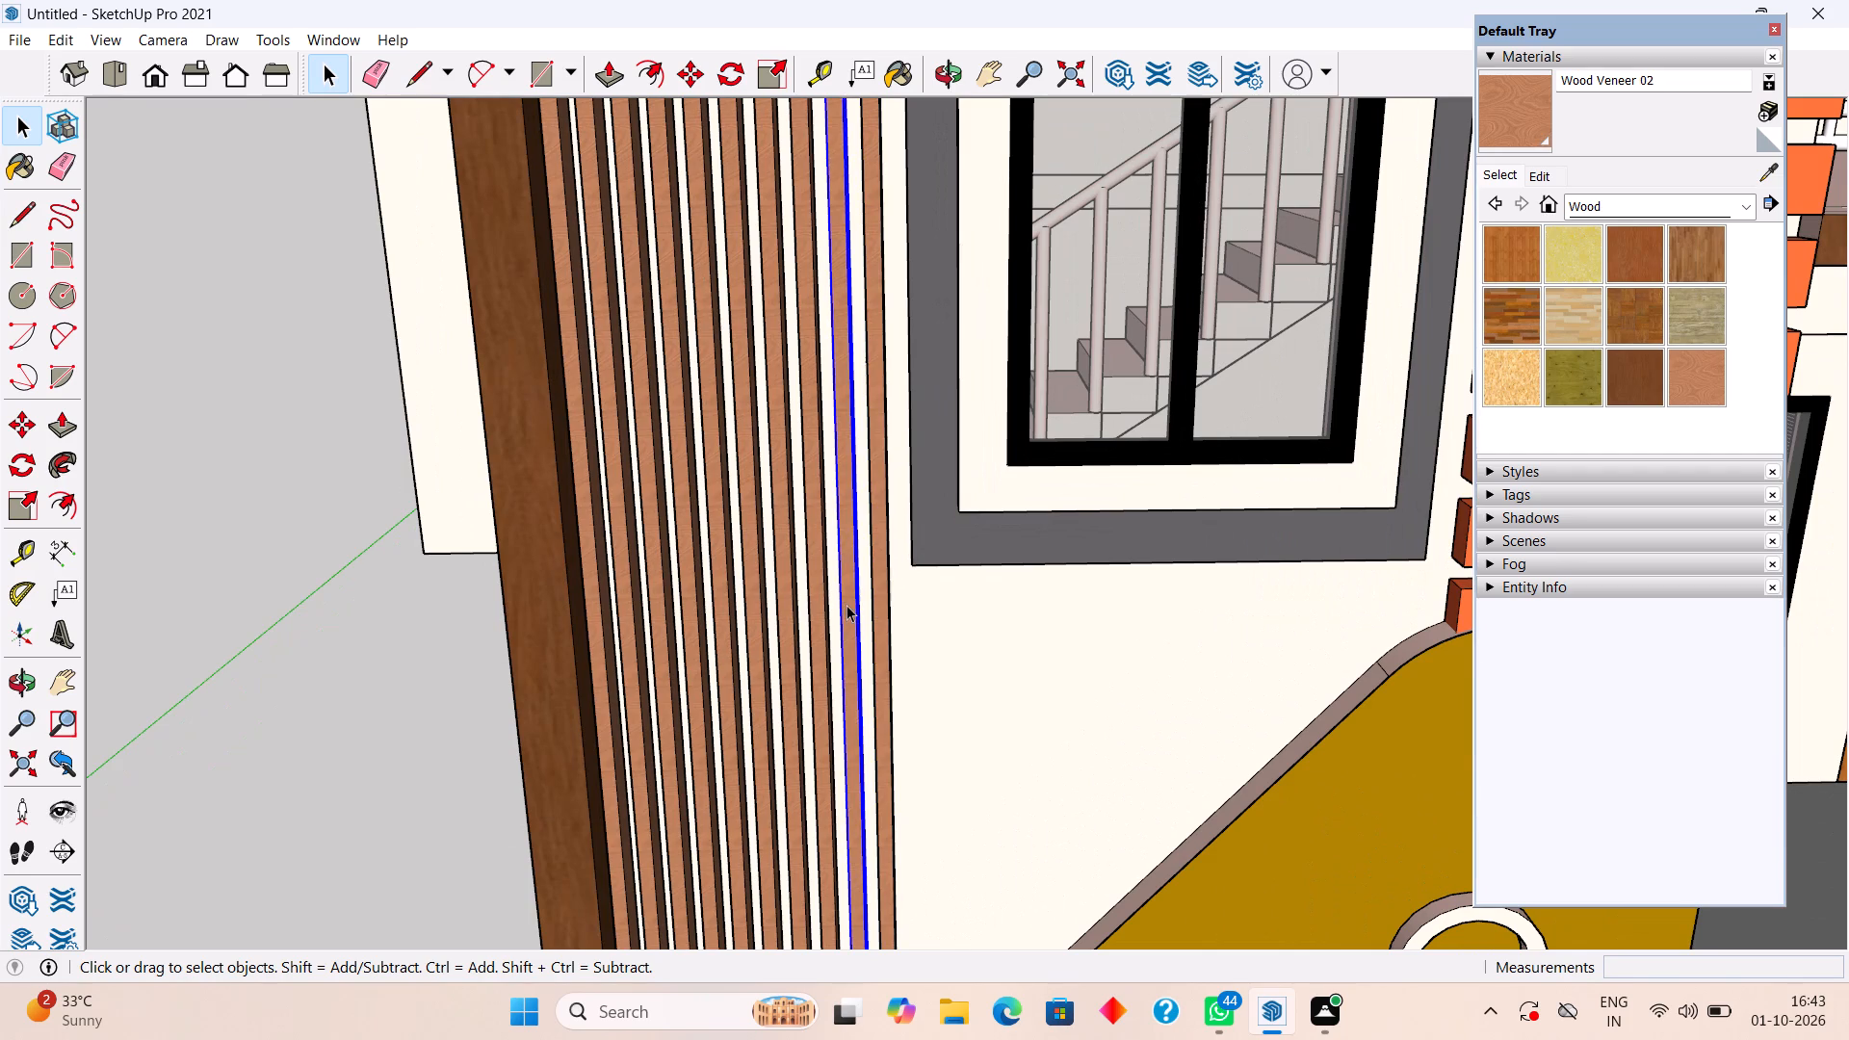
pyautogui.keyDown('ctrl'); pyautogui.click(822, 613); pyautogui.keyUp('ctrl')
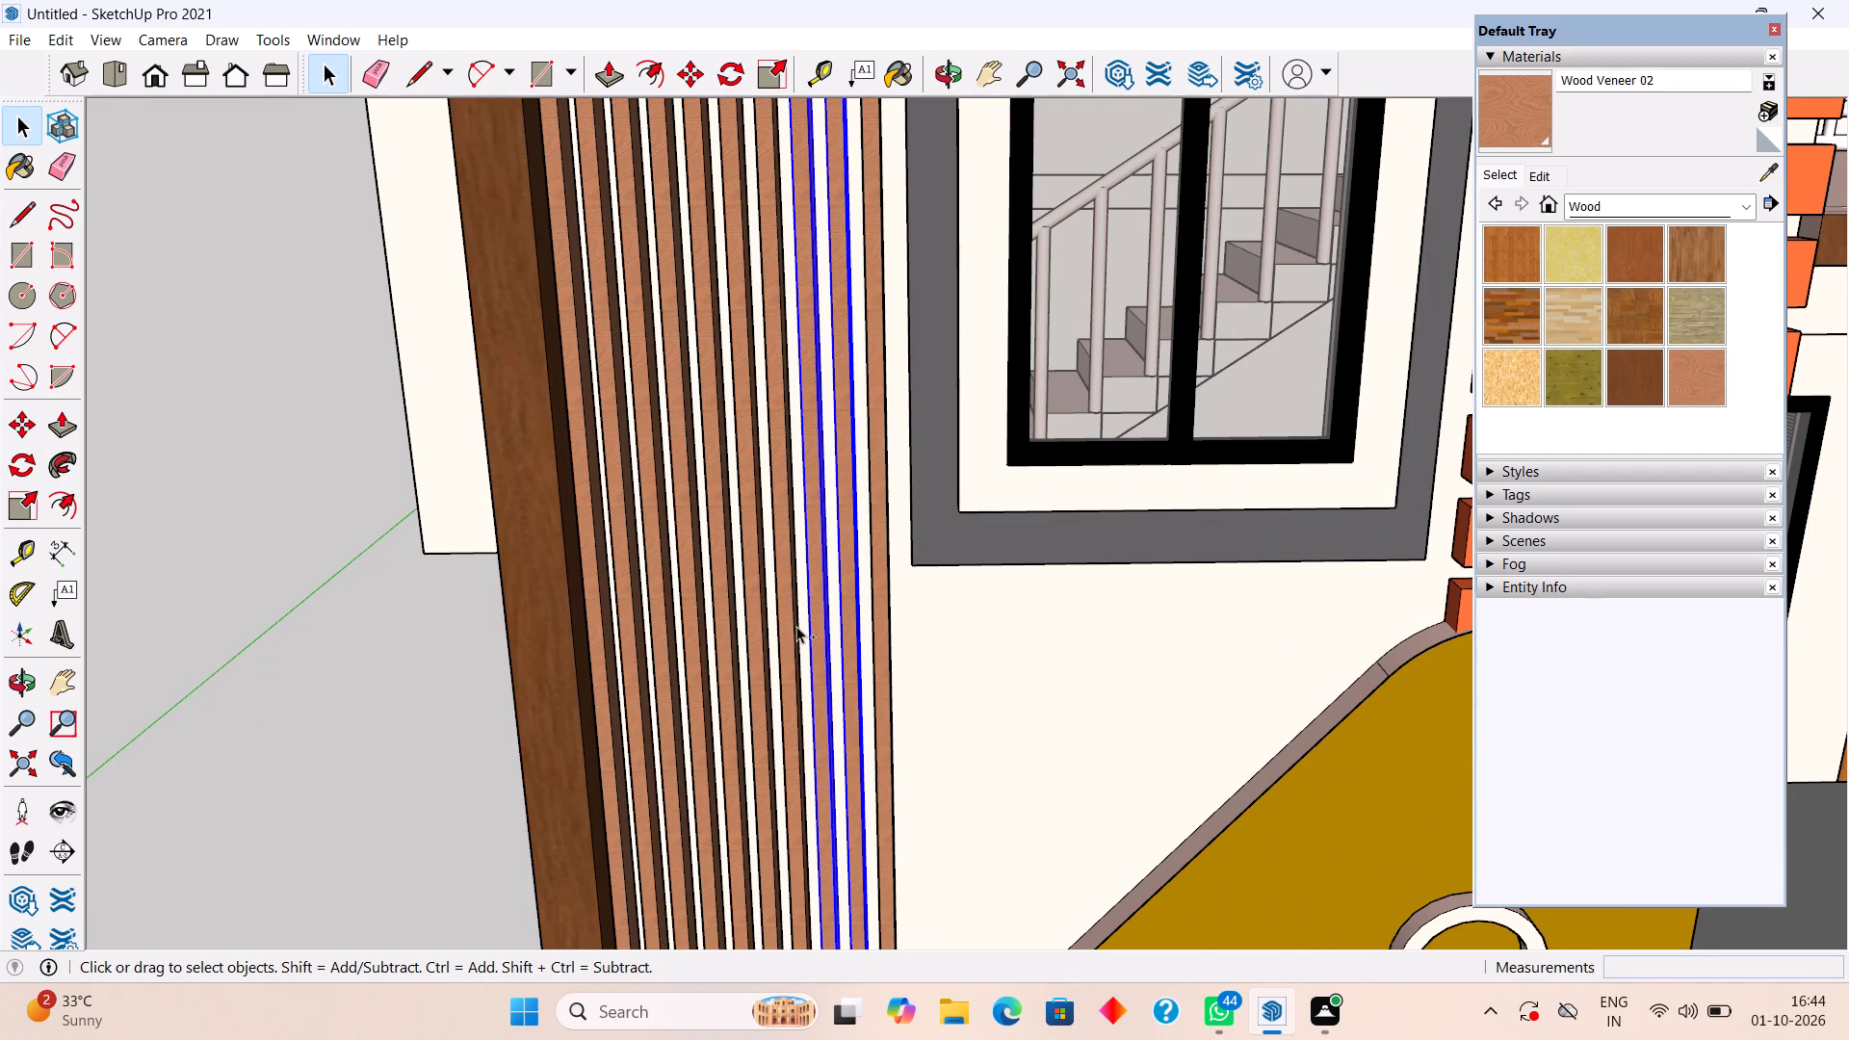
pyautogui.keyDown('shift'); pyautogui.click(887, 605); pyautogui.keyUp('shift')
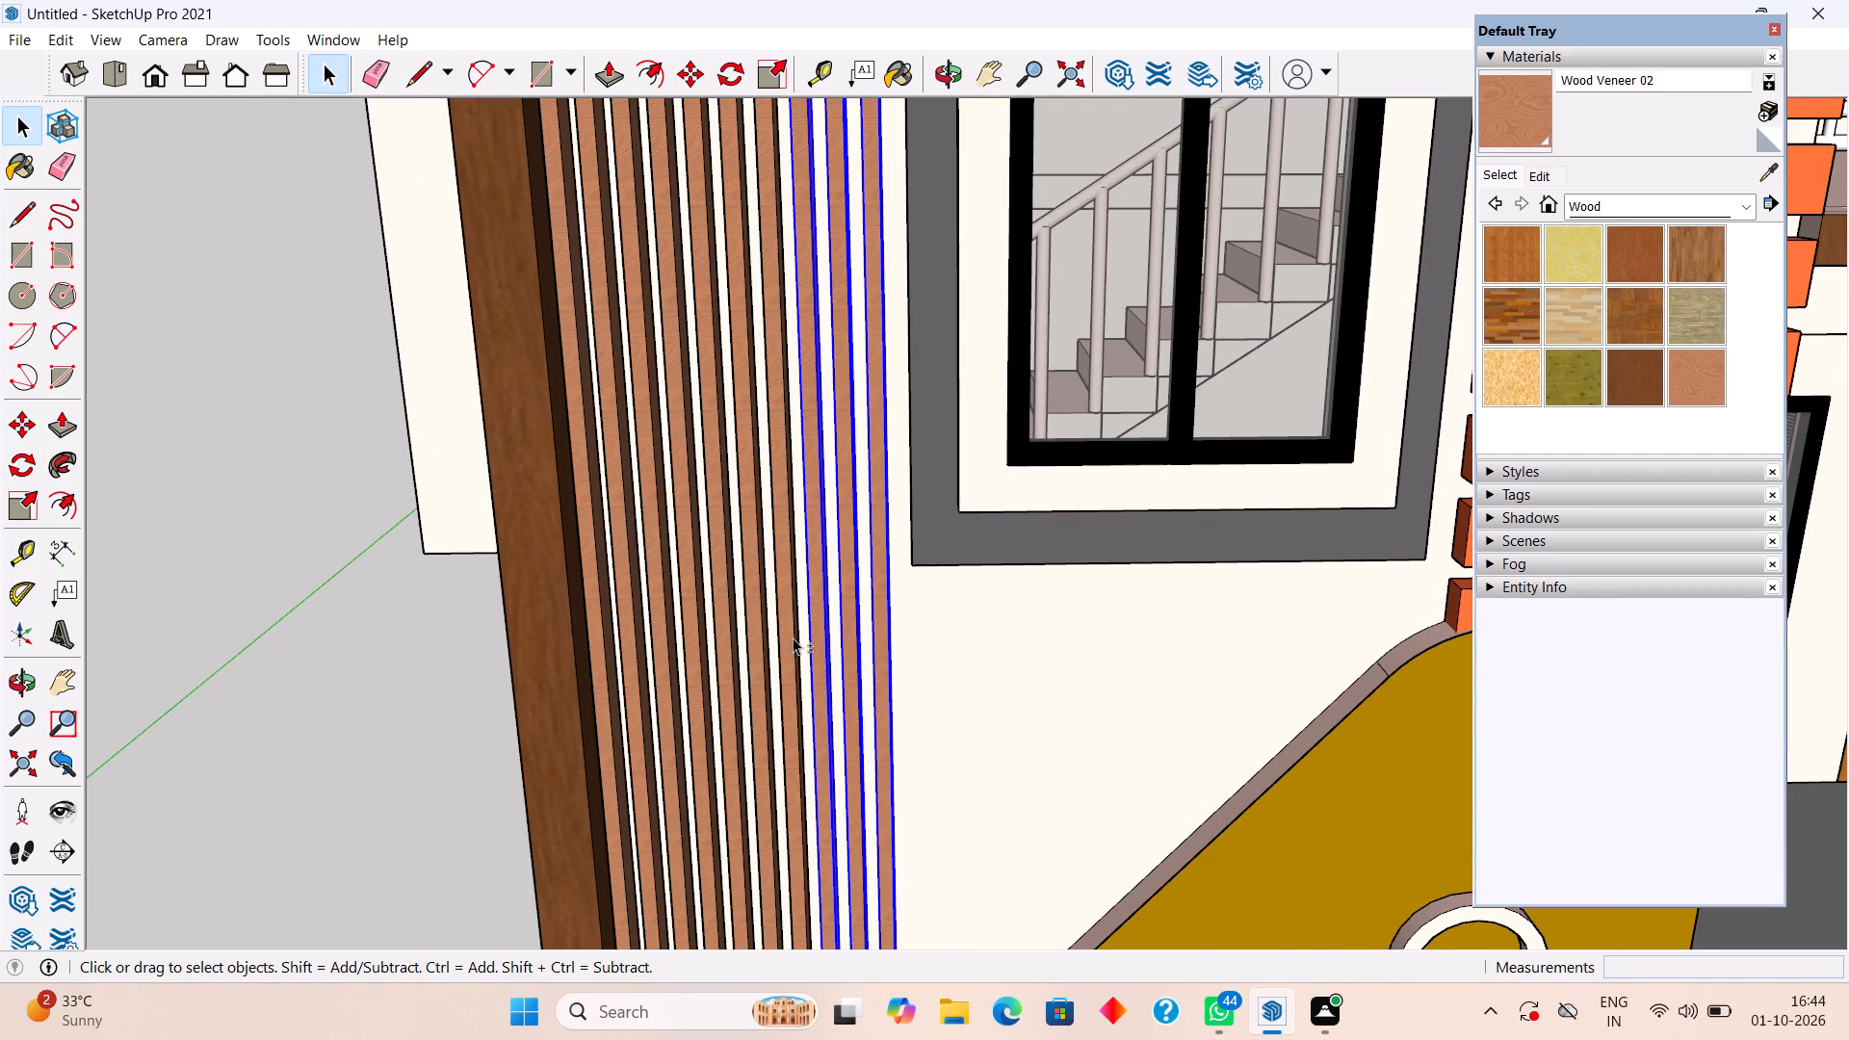
pyautogui.keyDown('shift'); pyautogui.click(790, 639); pyautogui.keyUp('shift')
pyautogui.keyDown('shift'); pyautogui.click(762, 662); pyautogui.keyUp('shift')
pyautogui.keyDown('shift'); pyautogui.click(718, 664); pyautogui.keyUp('shift')
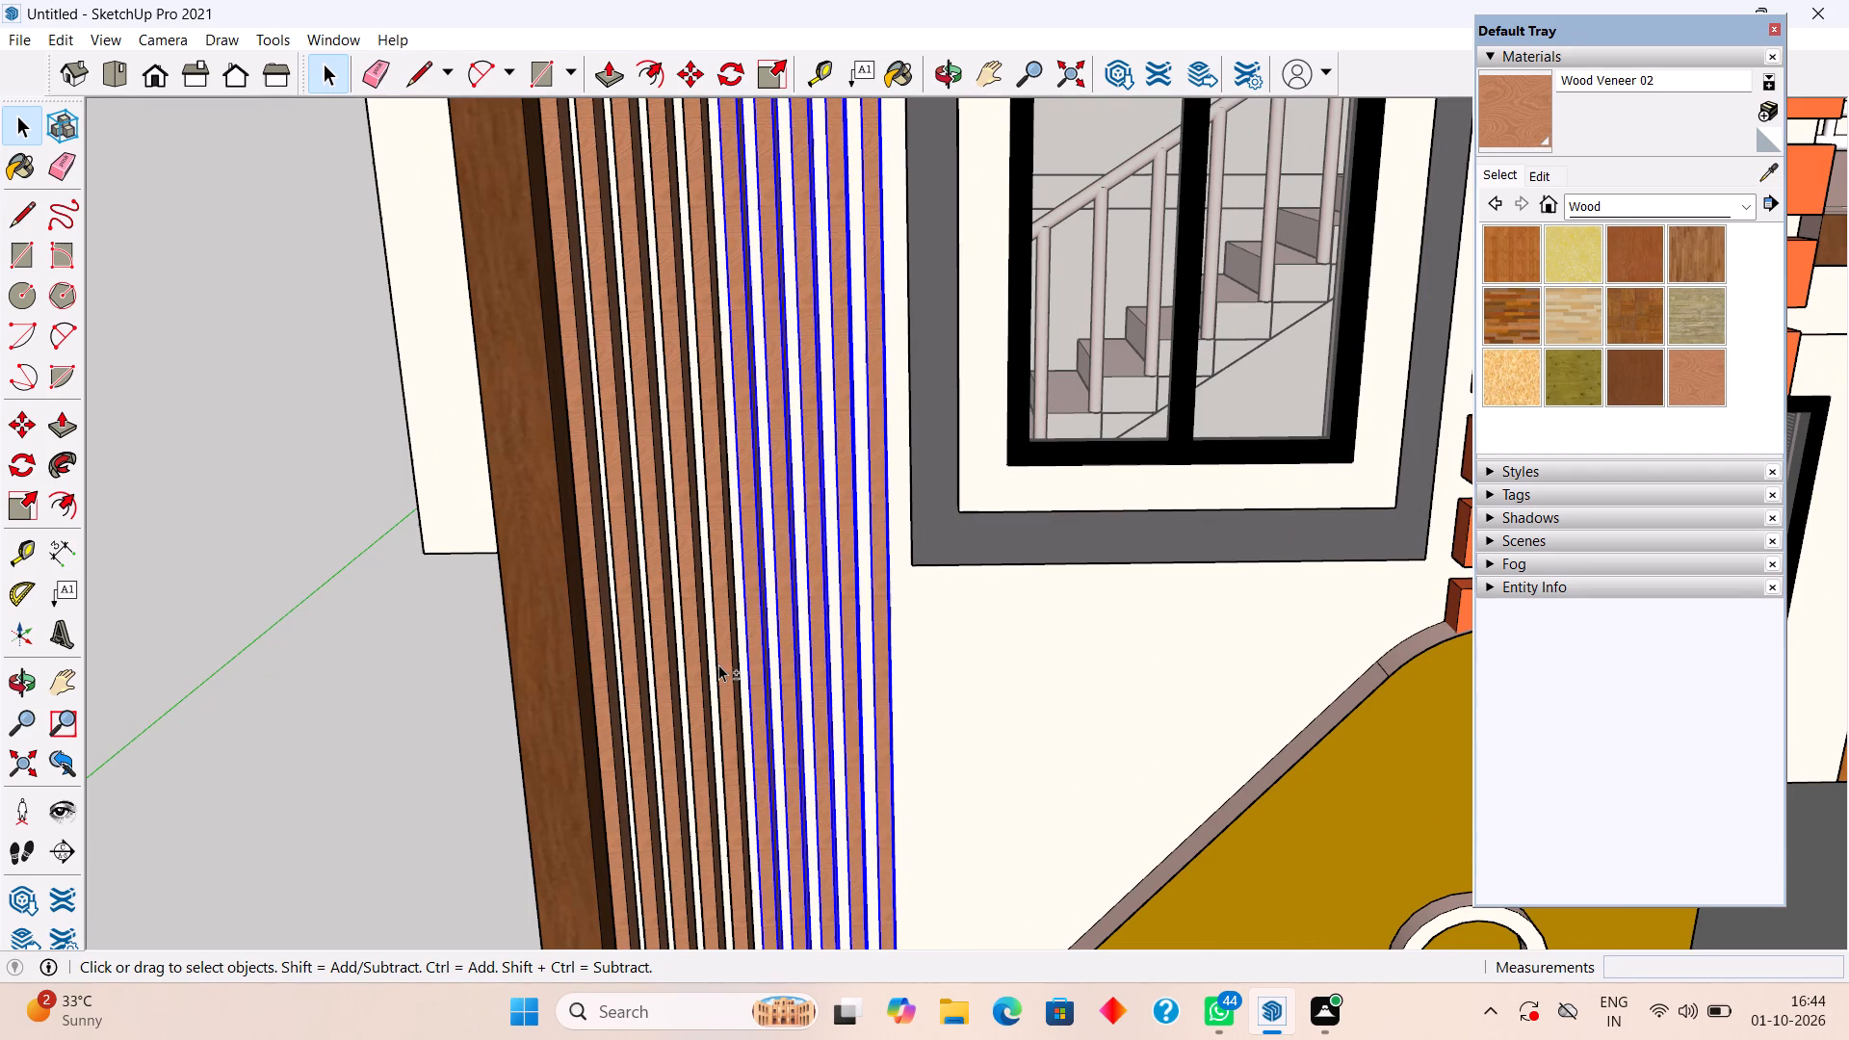
pyautogui.keyDown('shift'); pyautogui.click(690, 683); pyautogui.keyUp('shift')
pyautogui.keyDown('shift'); pyautogui.click(663, 701); pyautogui.keyUp('shift')
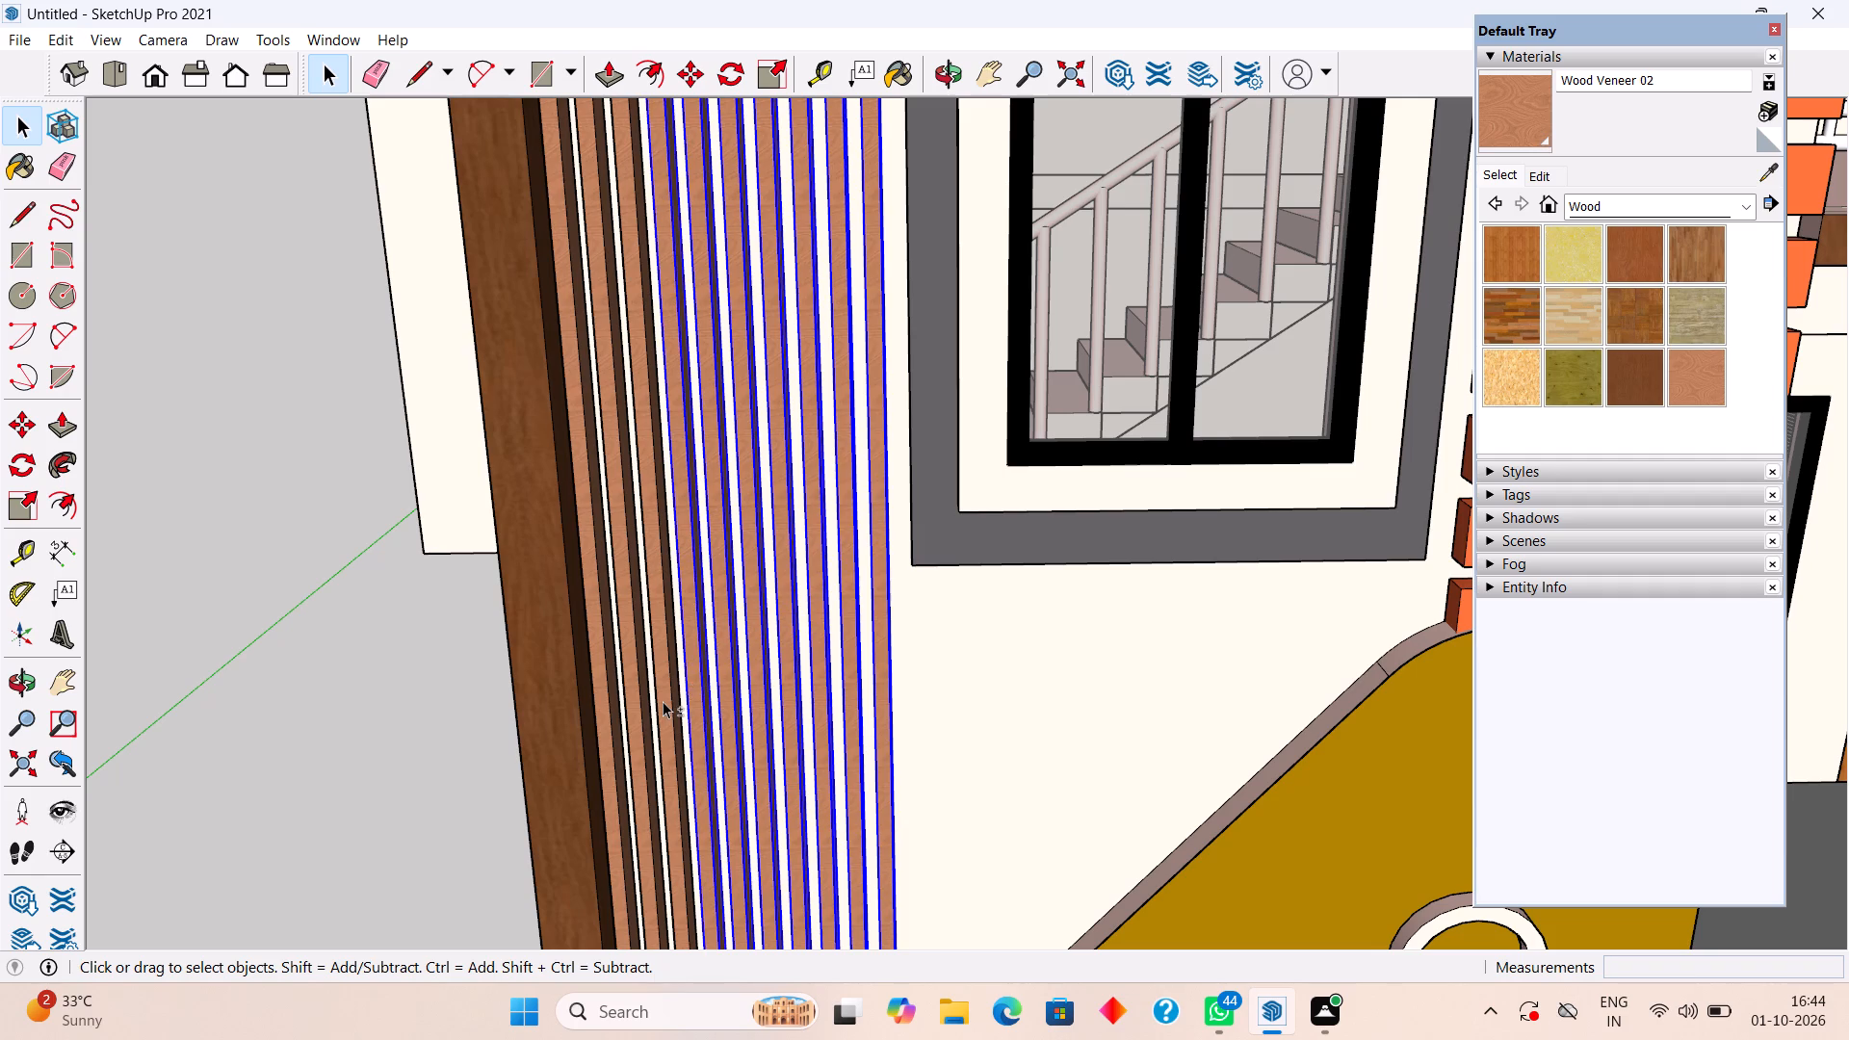
pyautogui.keyDown('shift'); pyautogui.click(643, 719); pyautogui.keyUp('shift')
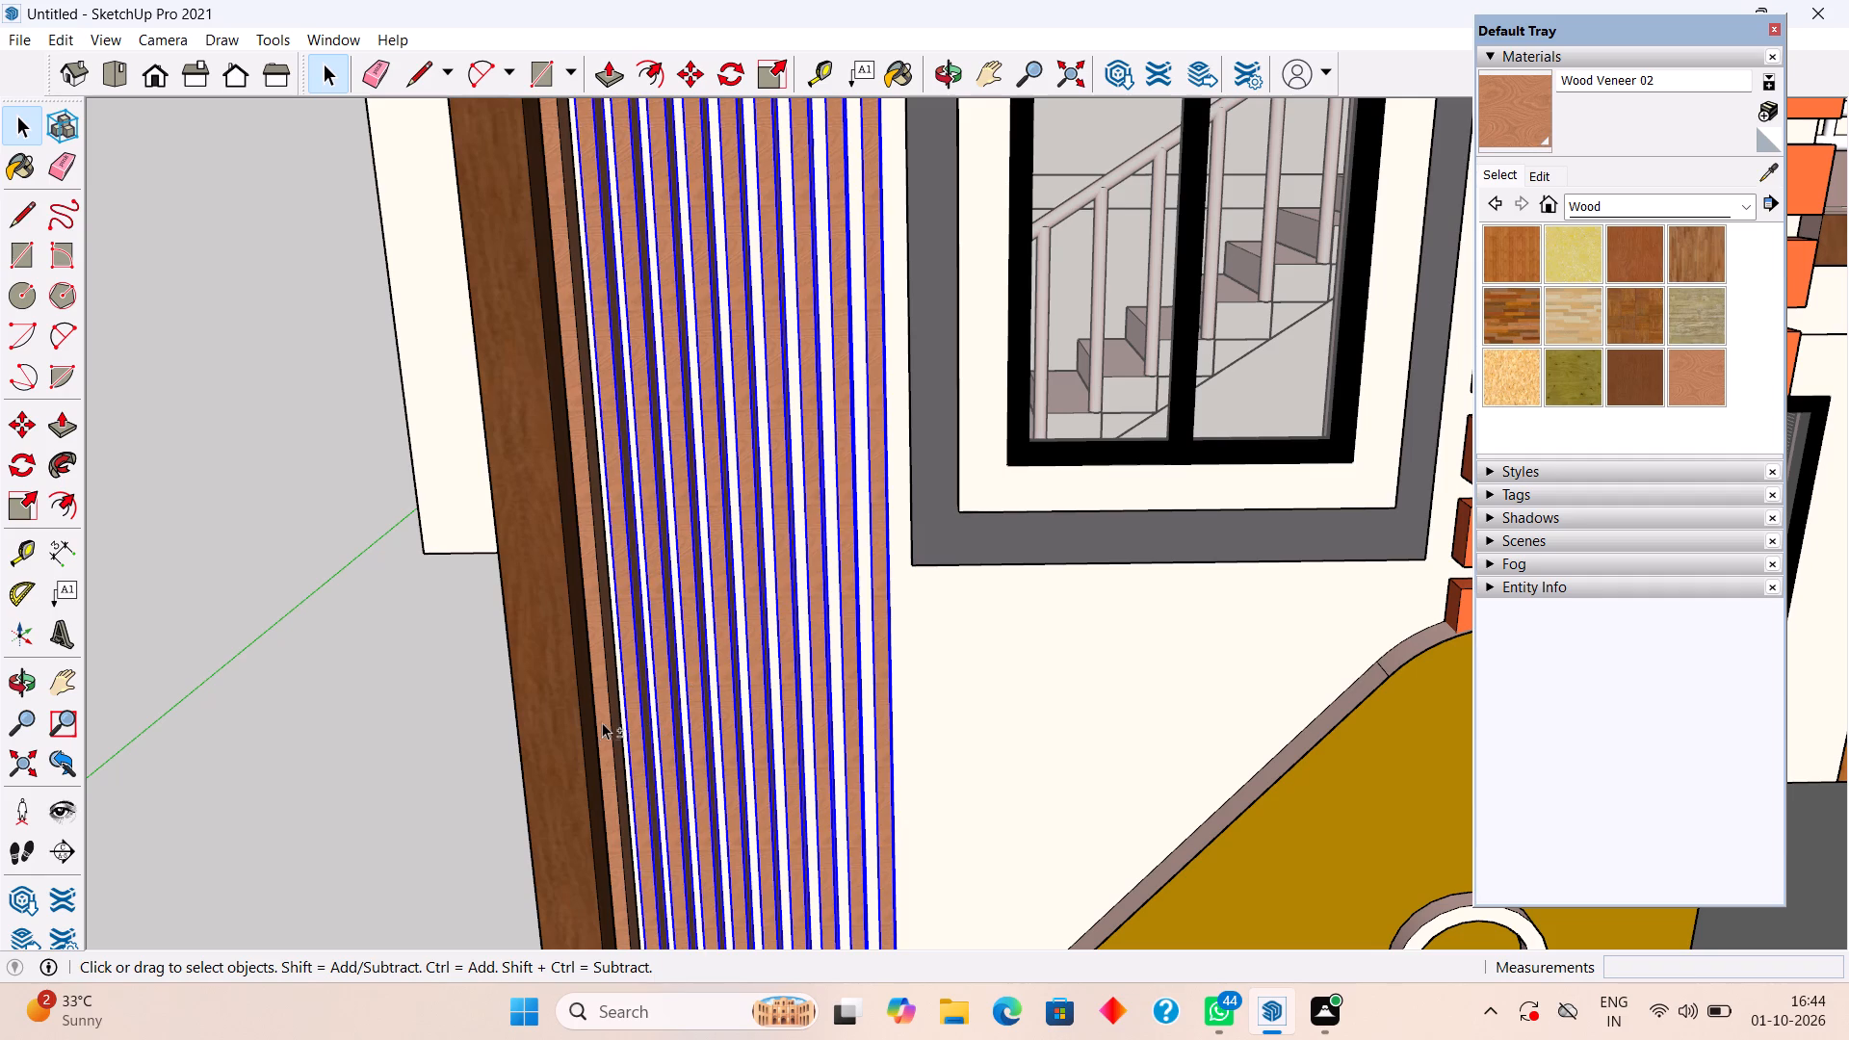
pyautogui.keyDown('shift'); pyautogui.click(604, 722); pyautogui.keyUp('shift')
pyautogui.keyDown('shift'); pyautogui.rightClick(606, 719); pyautogui.keyUp('shift')
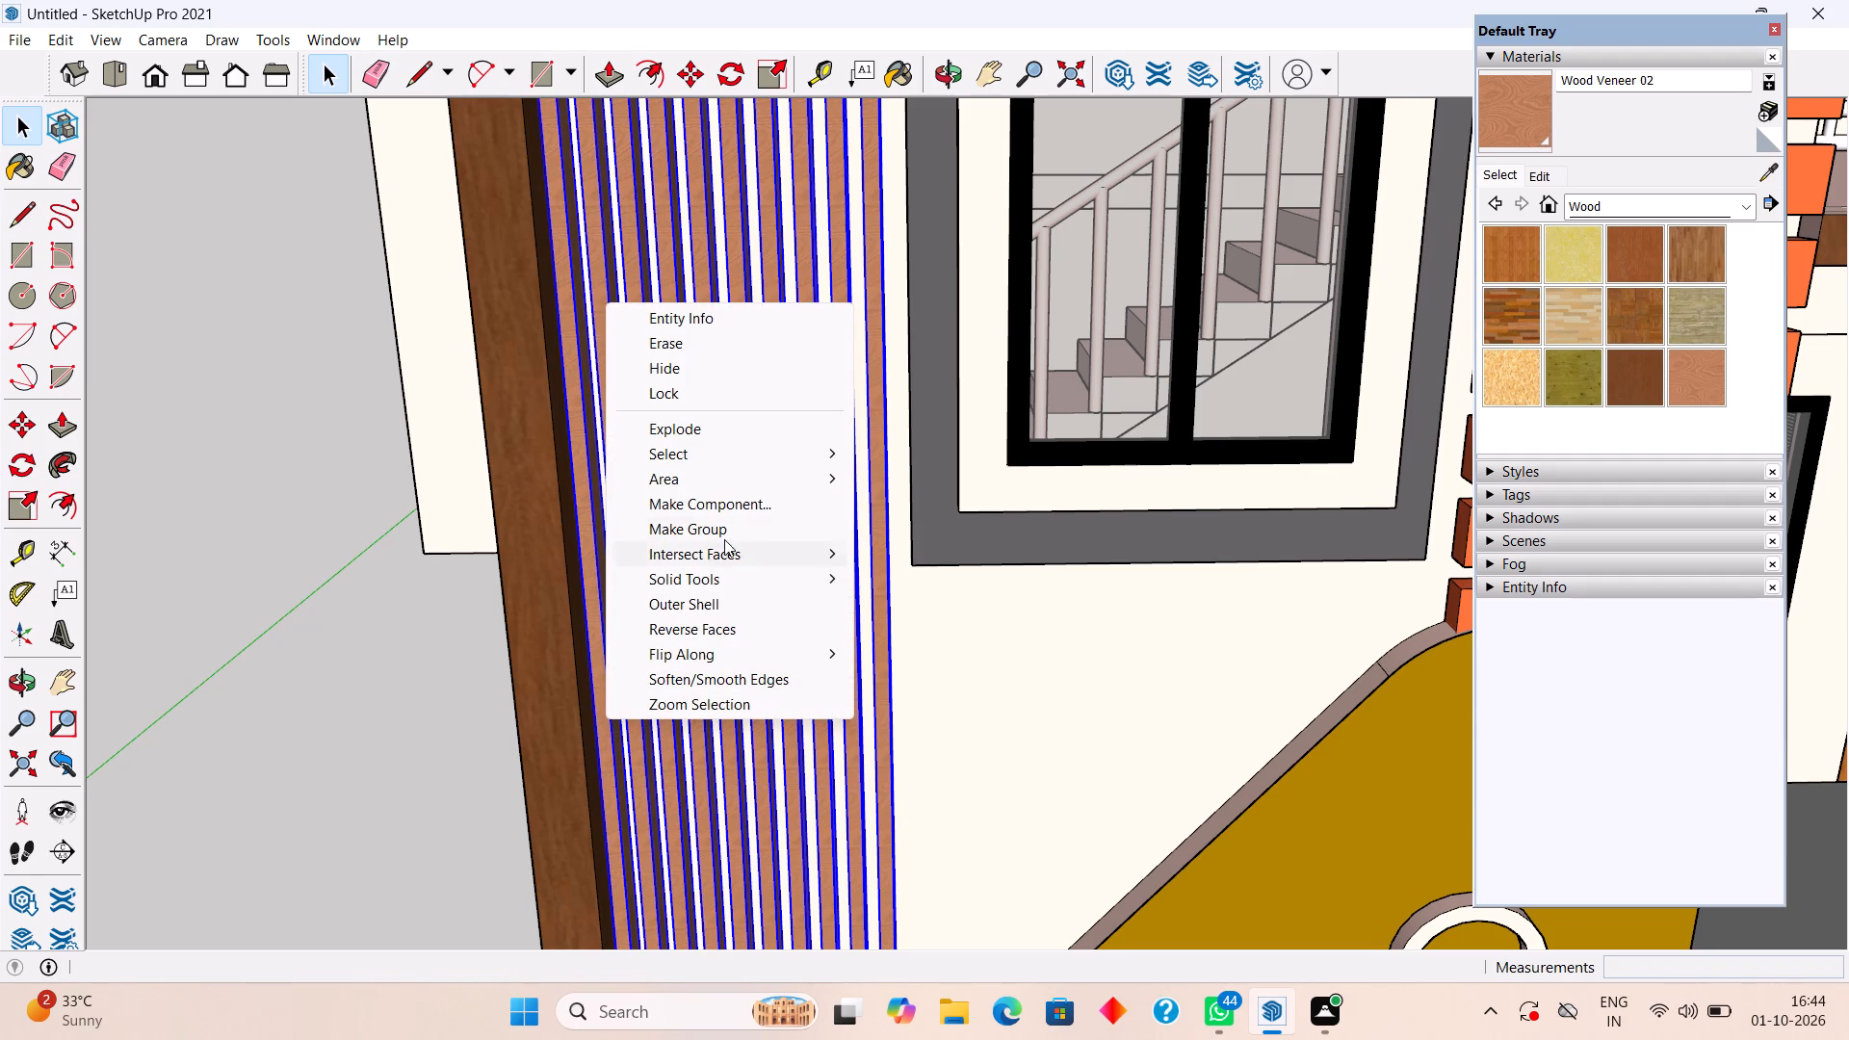
pyautogui.click(726, 536)
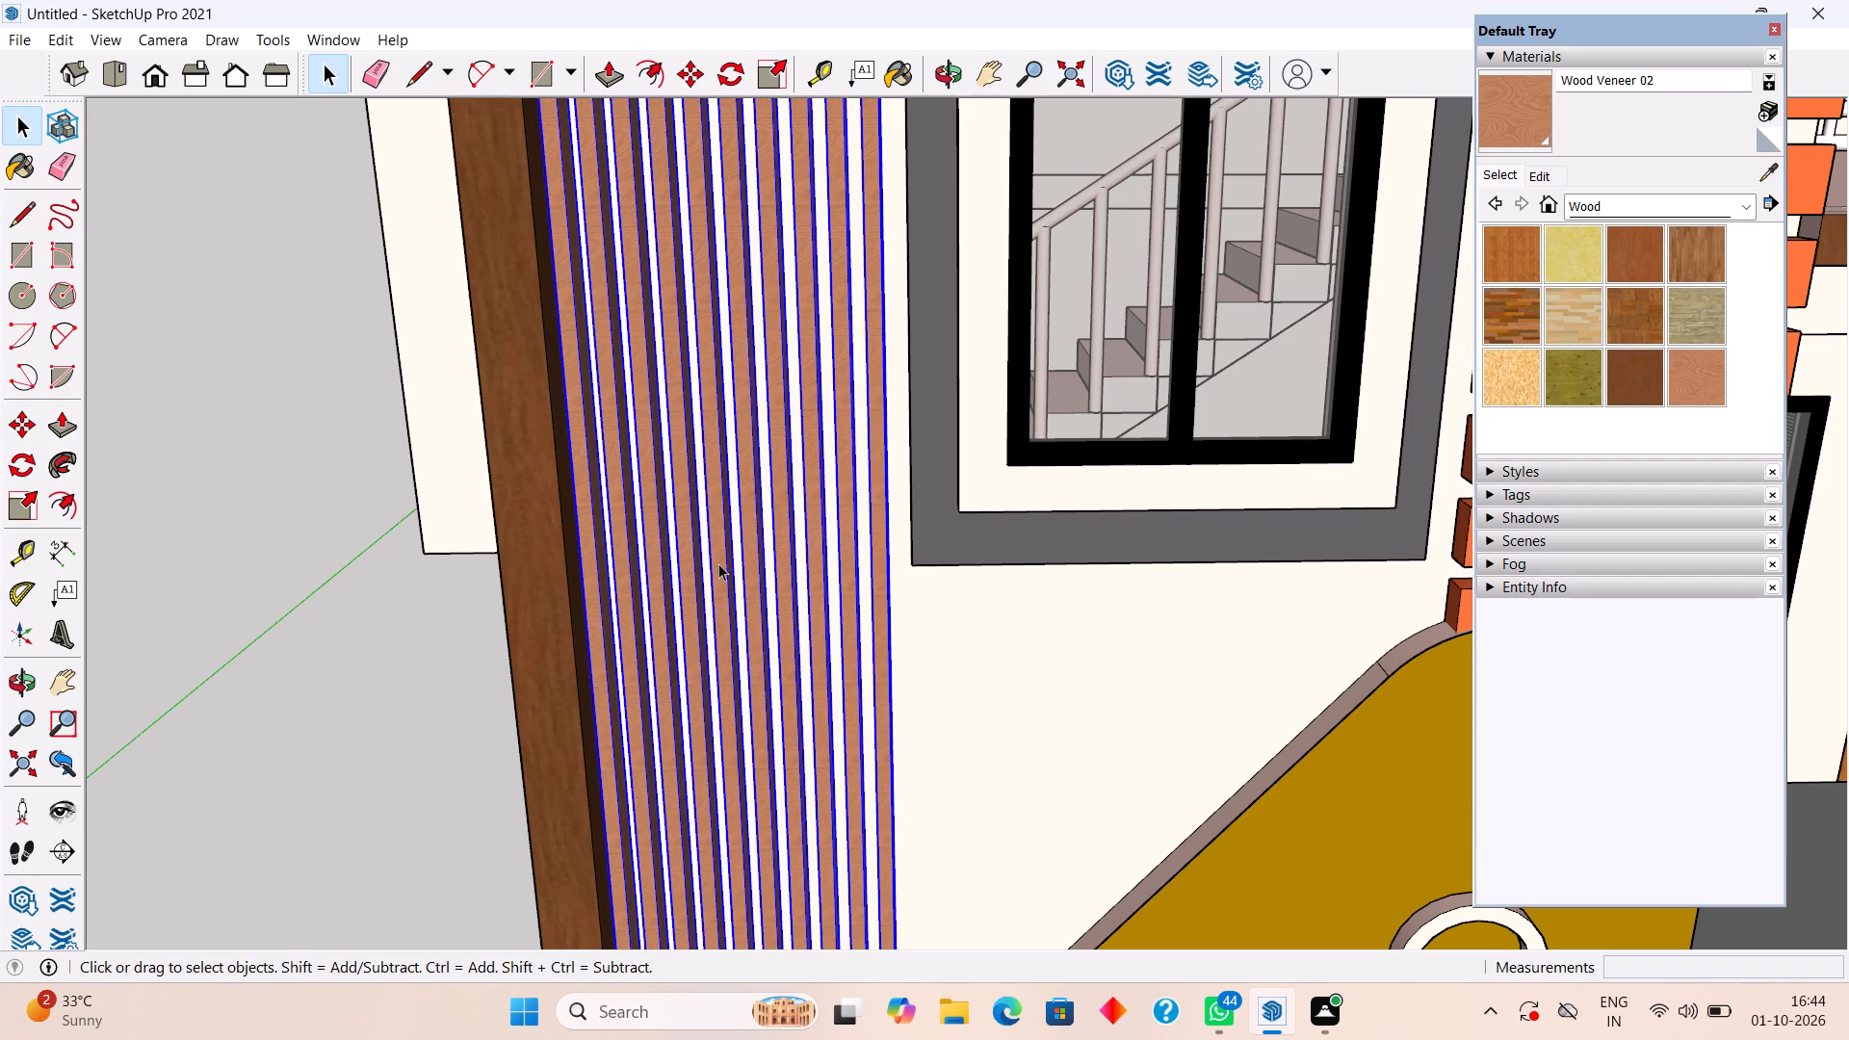
# Hide the grouped vertical slats.
pyautogui.rightClick(718, 563)
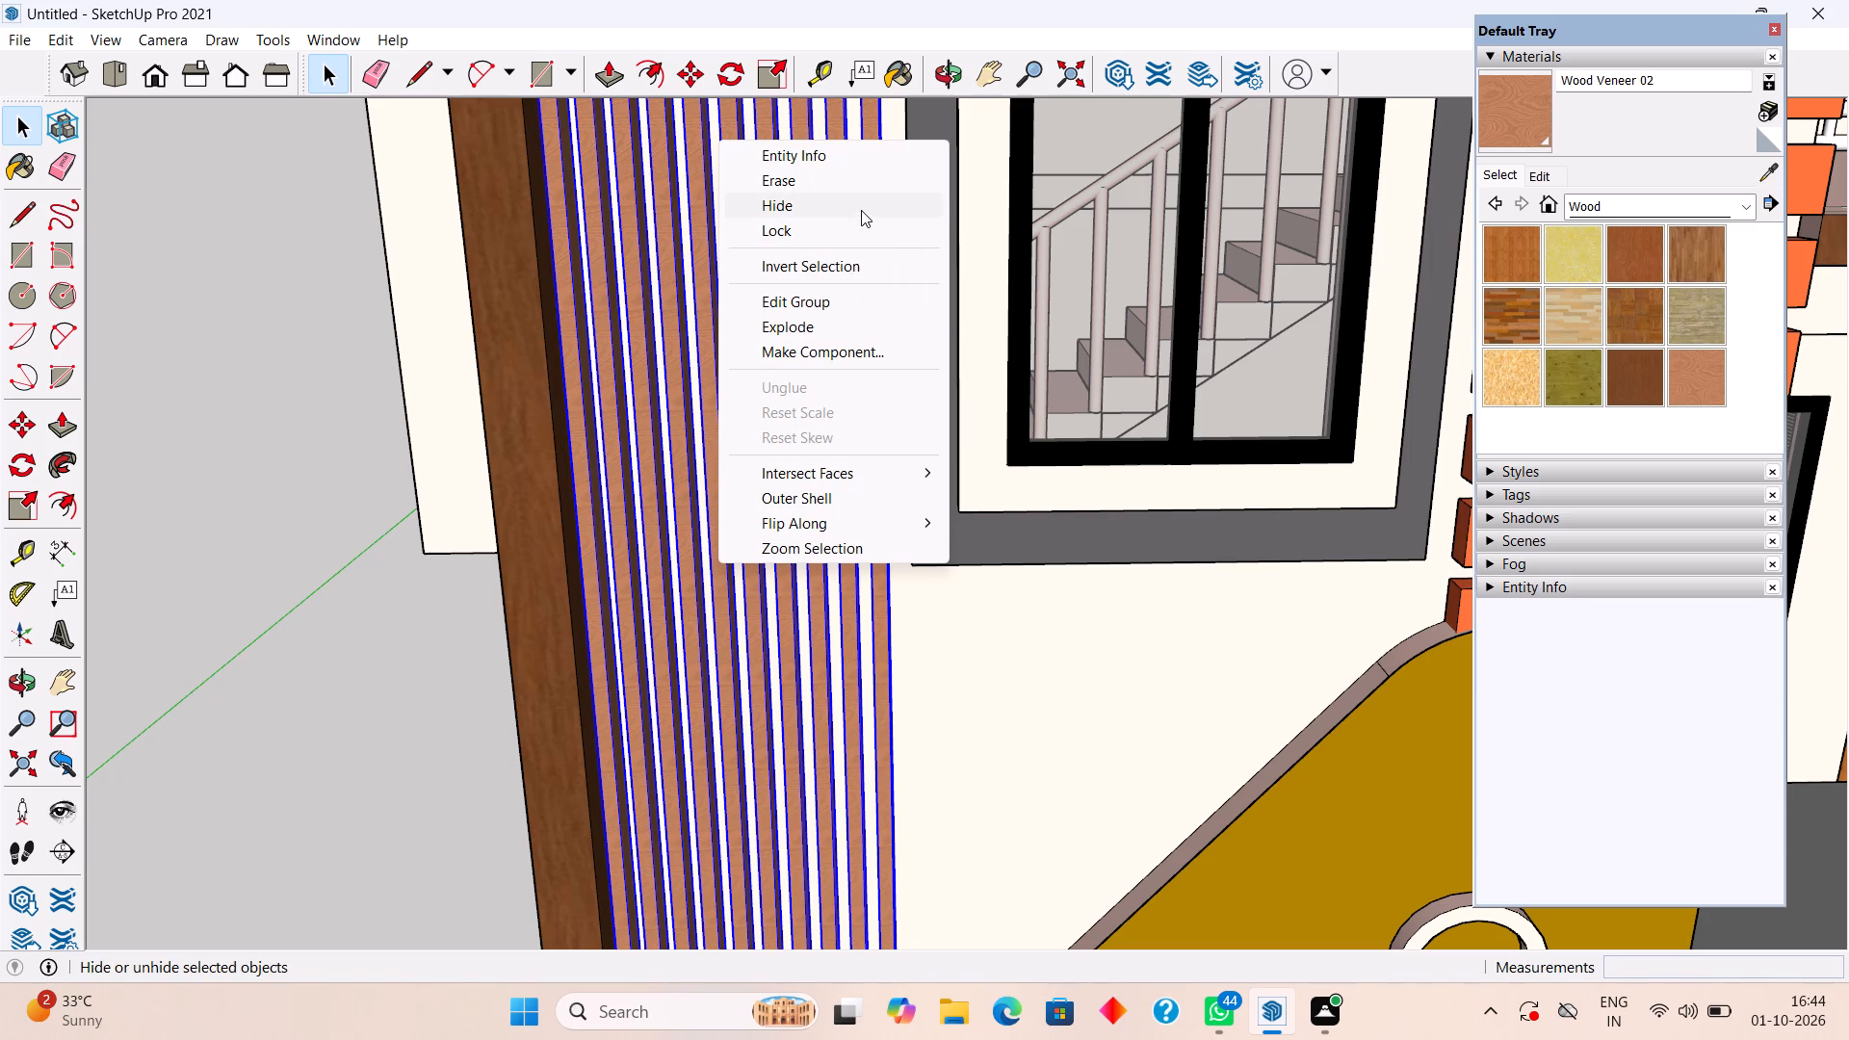
pyautogui.click(861, 210)
# Examine the front facade and the wall behind the hidden slats.
pyautogui.scroll(-11, 861, 265)
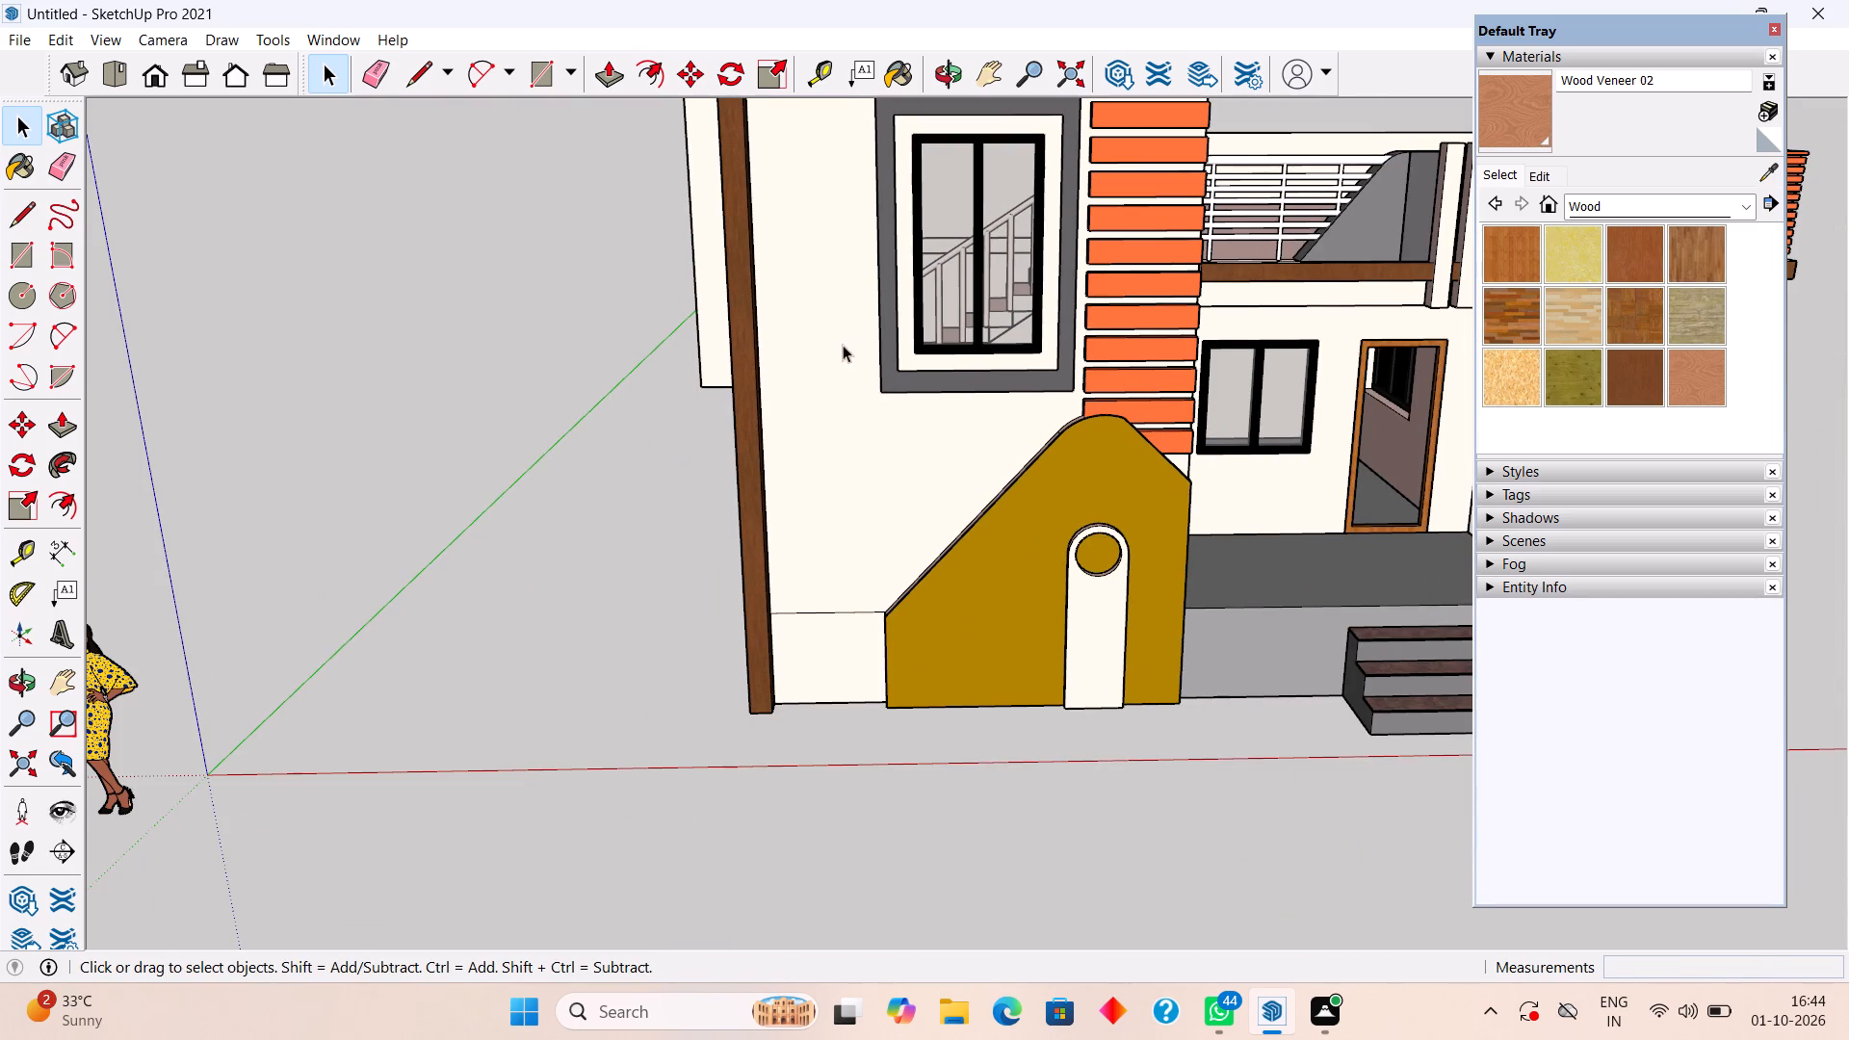
pyautogui.scroll(-3, 905, 301)
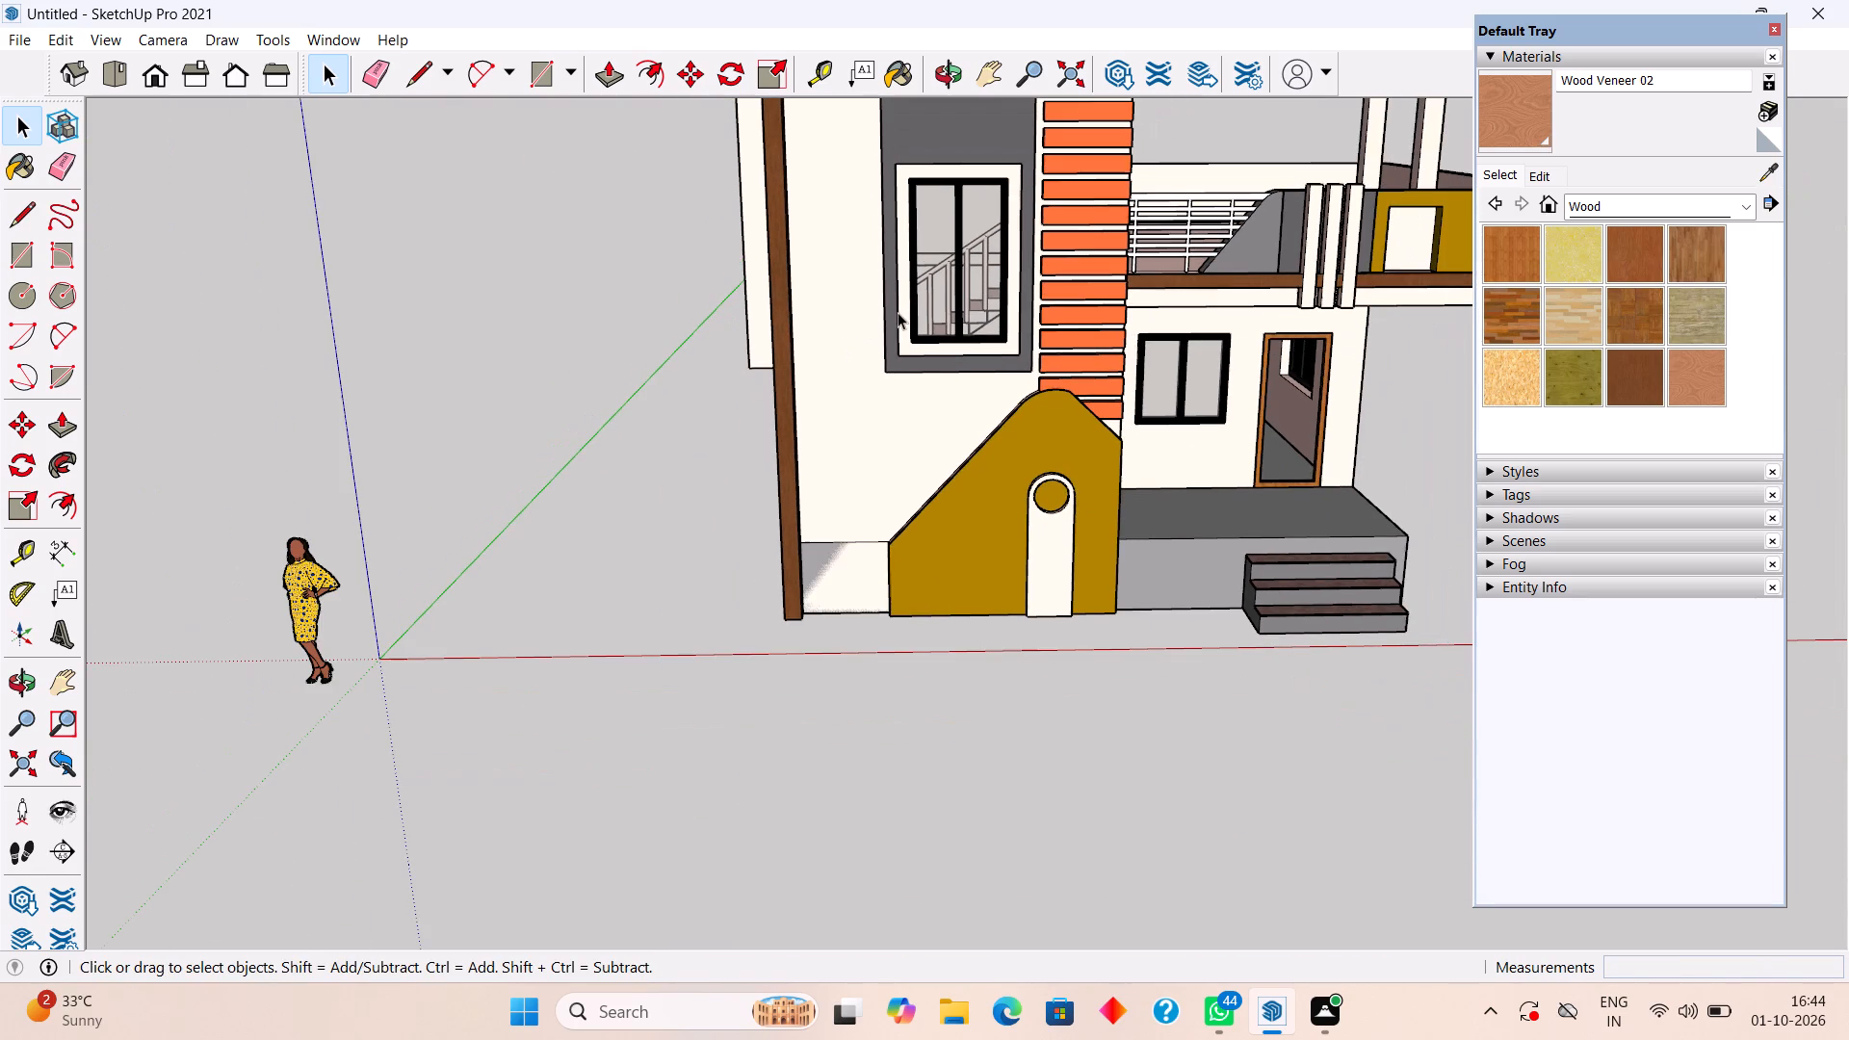
pyautogui.scroll(-7, 898, 312)
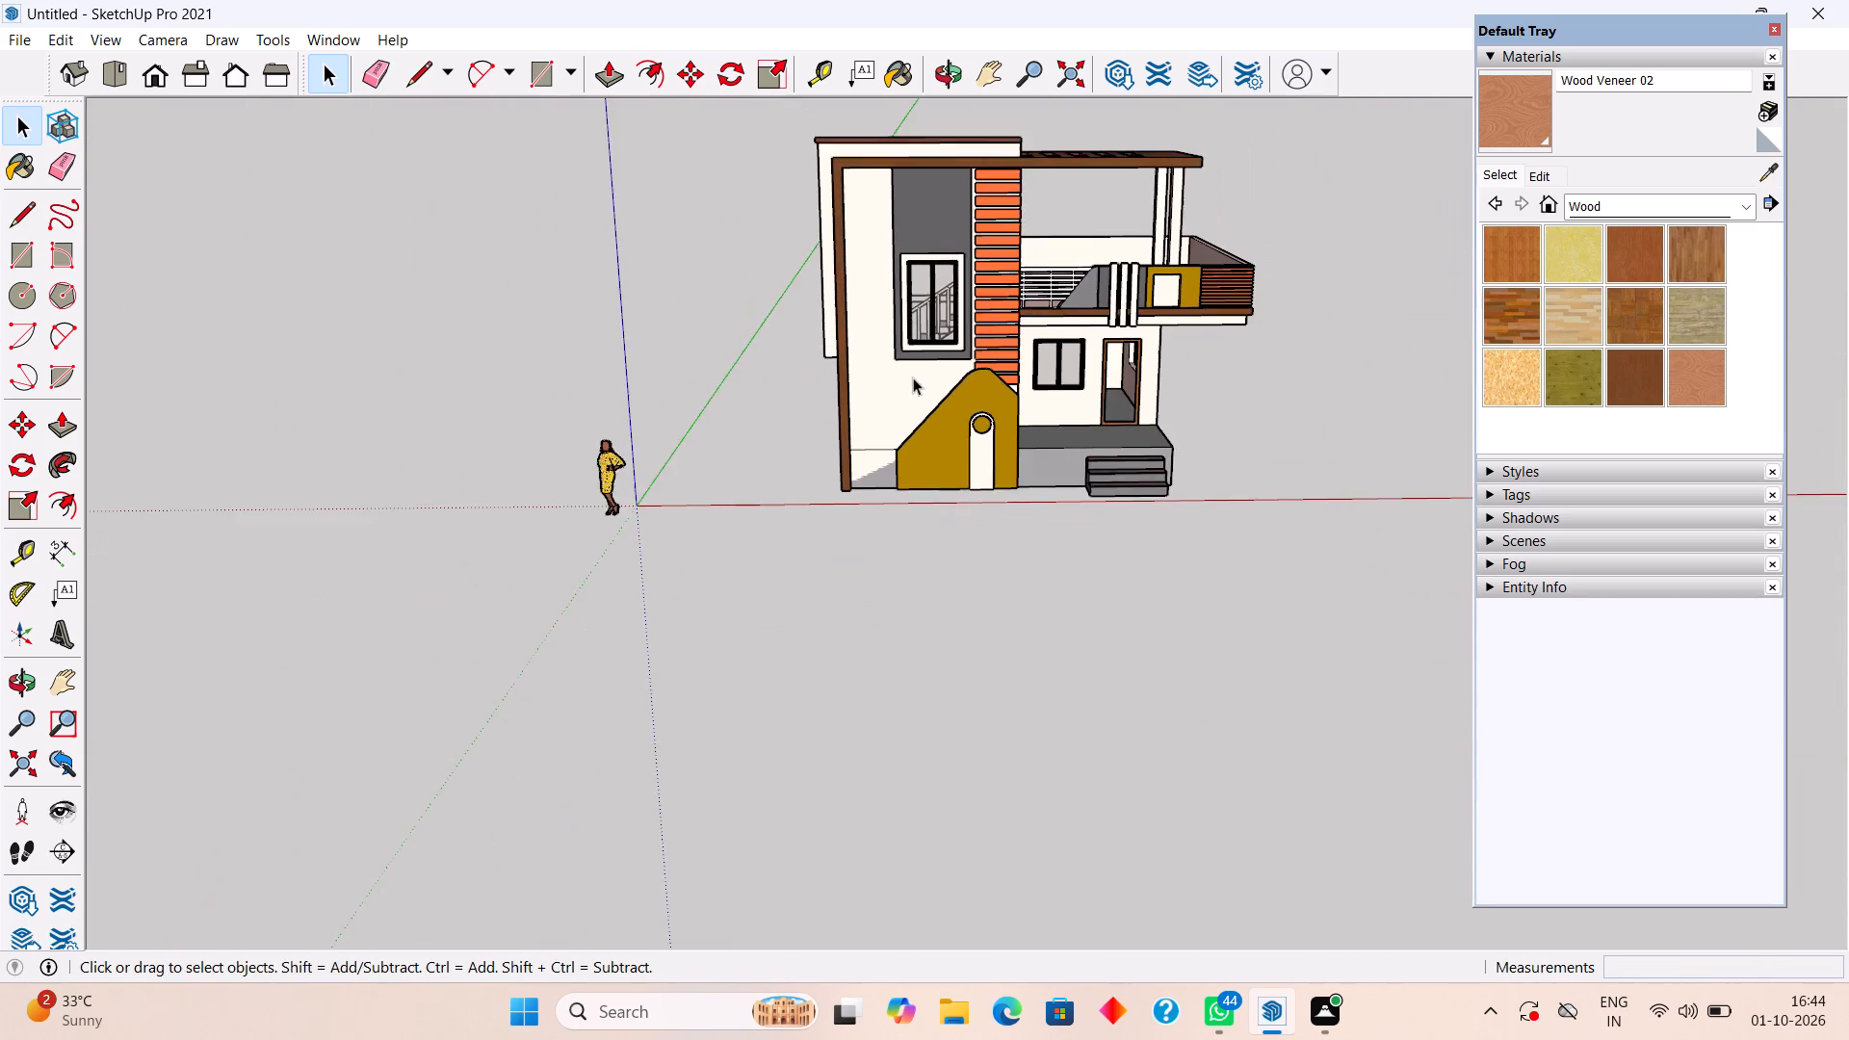
pyautogui.scroll(-2, 913, 377)
pyautogui.moveTo(863, 196); pyautogui.dragTo(879, 153, button='middle')
pyautogui.scroll(8, 953, 288)
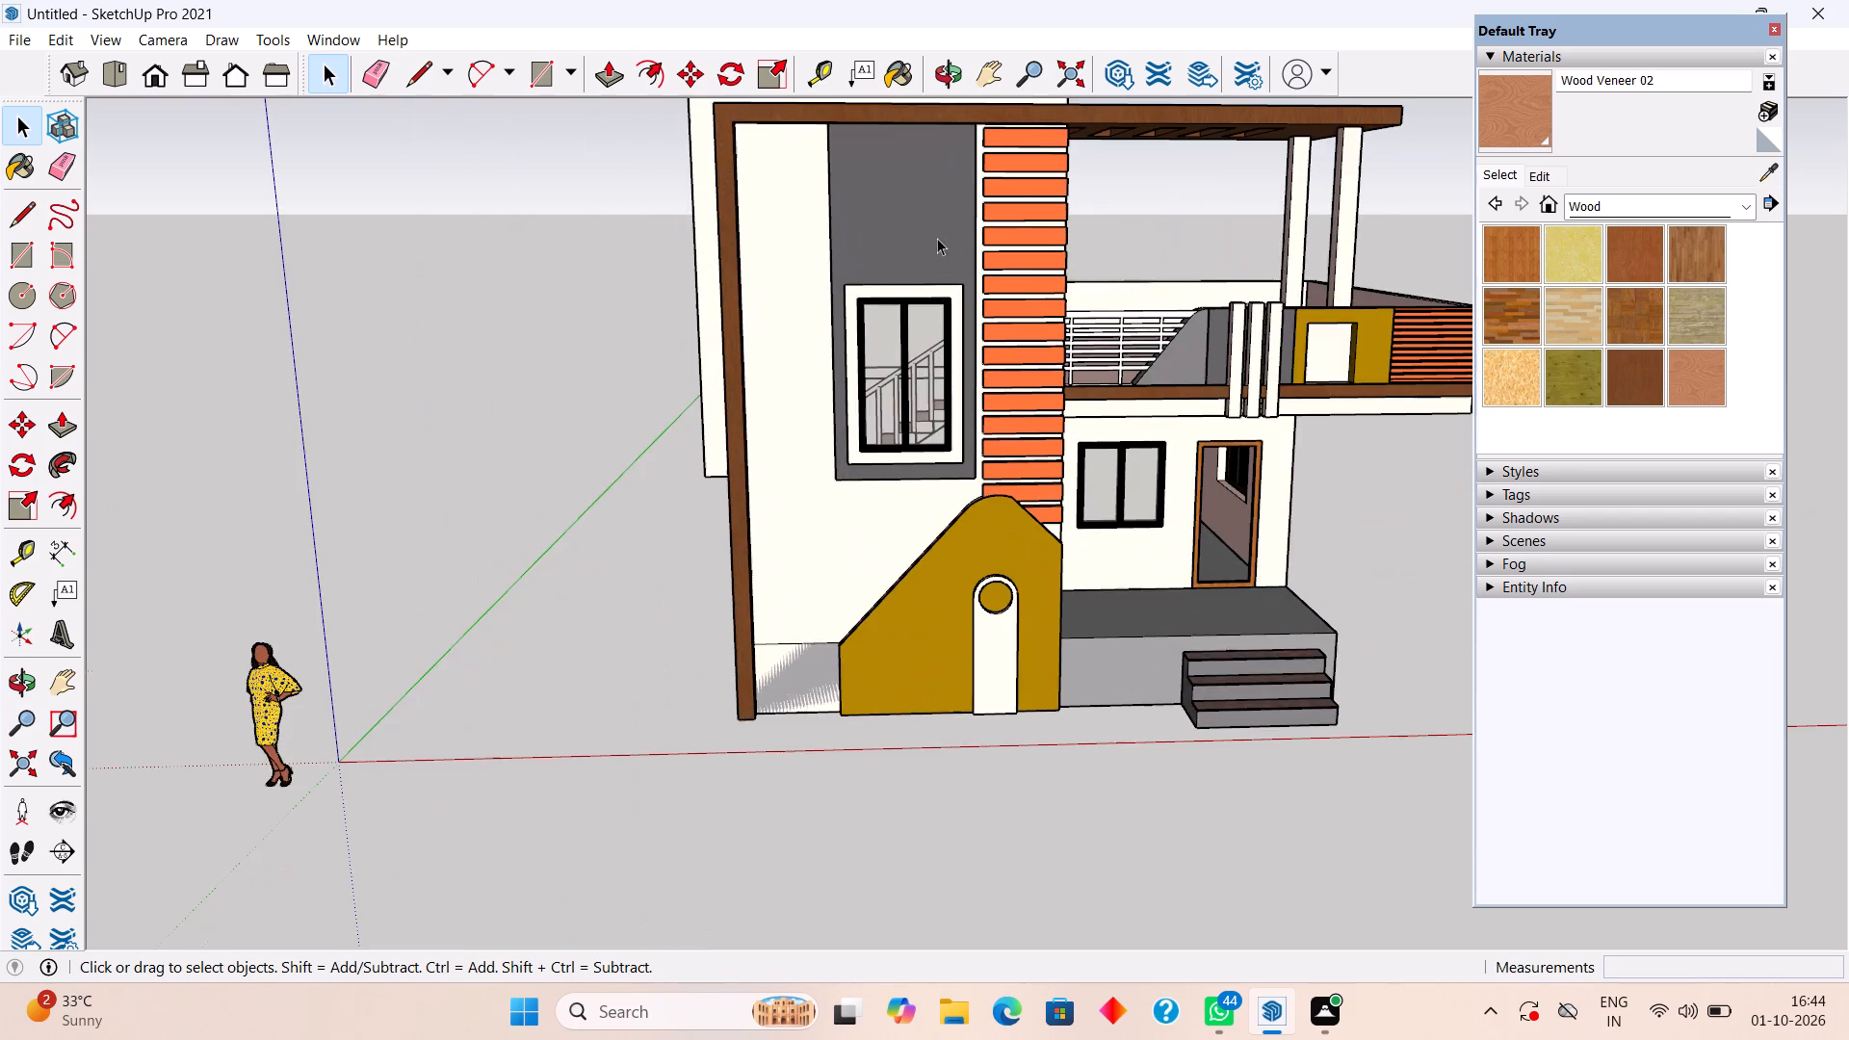
pyautogui.moveTo(937, 268); pyautogui.dragTo(914, 197, button='middle')
pyautogui.scroll(1, 937, 268)
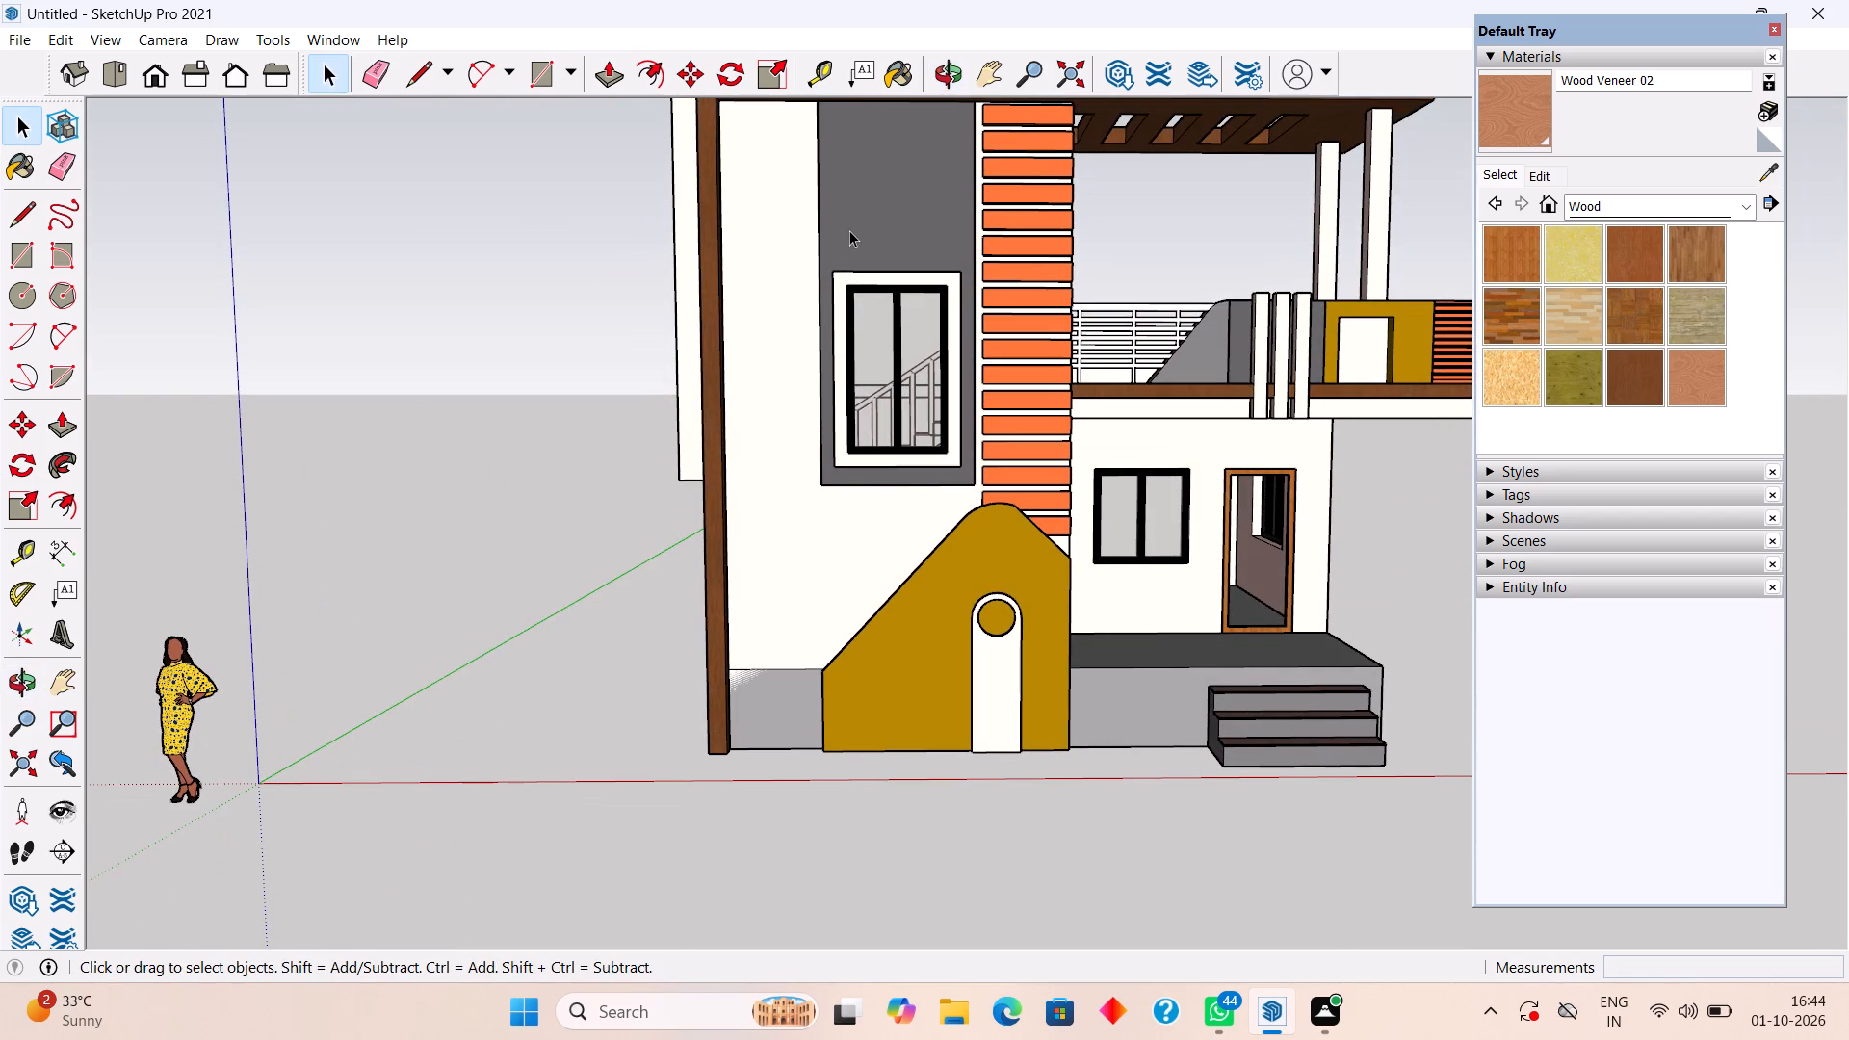
pyautogui.scroll(-5, 844, 241)
pyautogui.scroll(2, 802, 208)
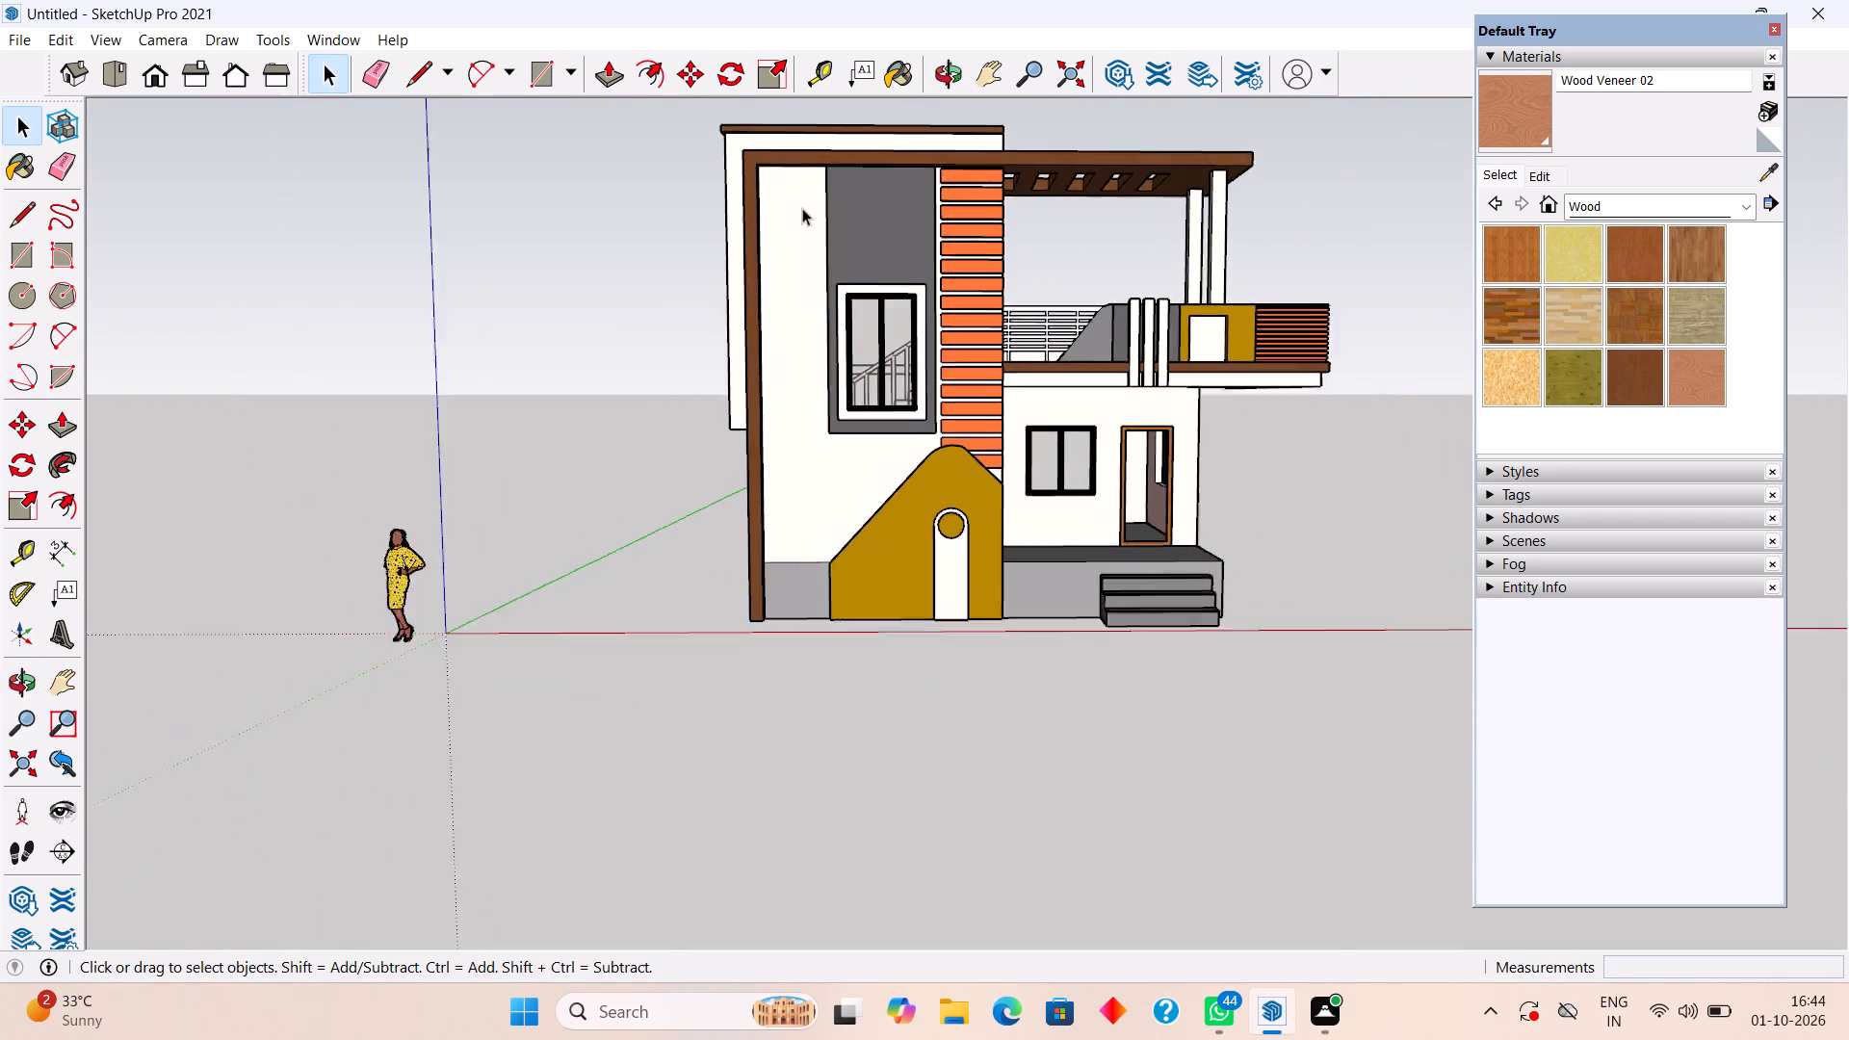
# Draw a 3' 6" by 23' 6" rectangle on the front wall, from the tall frame's inner top corner to the base beside the ochre wall.
pyautogui.scroll(3, 802, 208)
pyautogui.moveTo(747, 132); pyautogui.dragTo(726, 93, button='middle')
pyautogui.scroll(6, 752, 180)
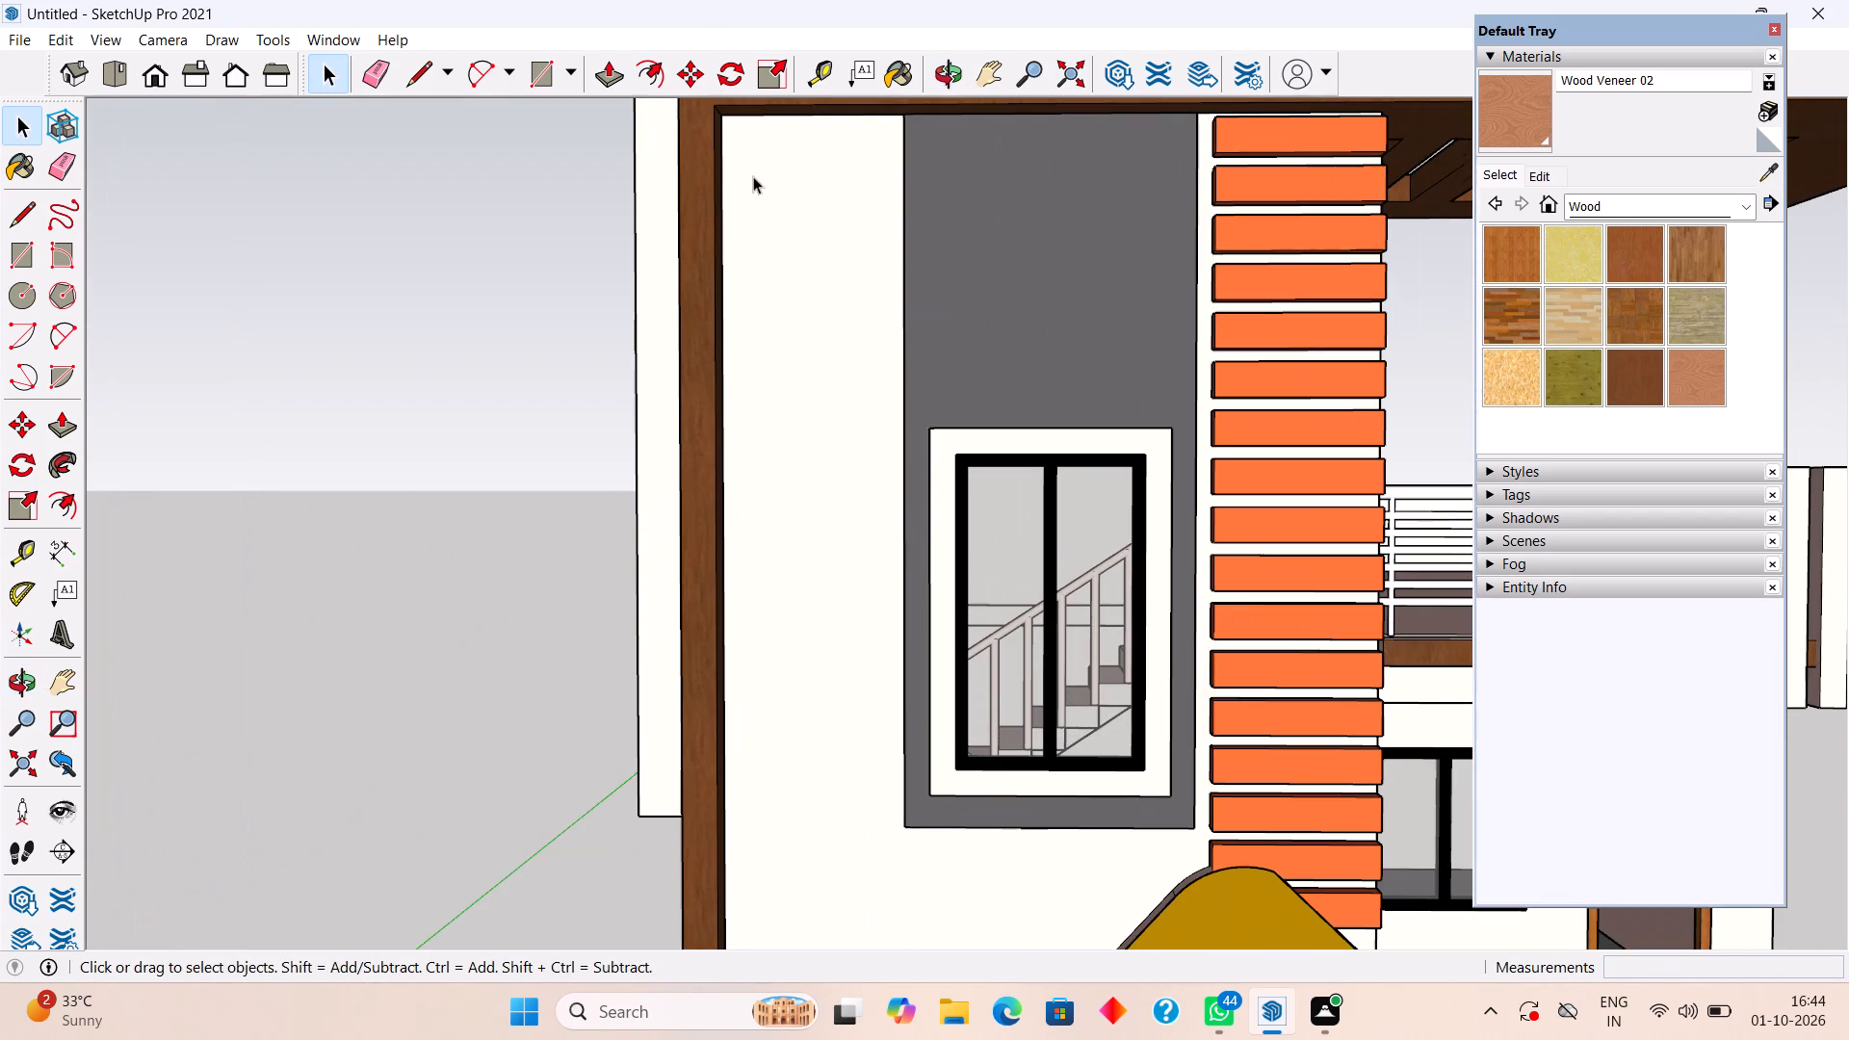
pyautogui.press('r')
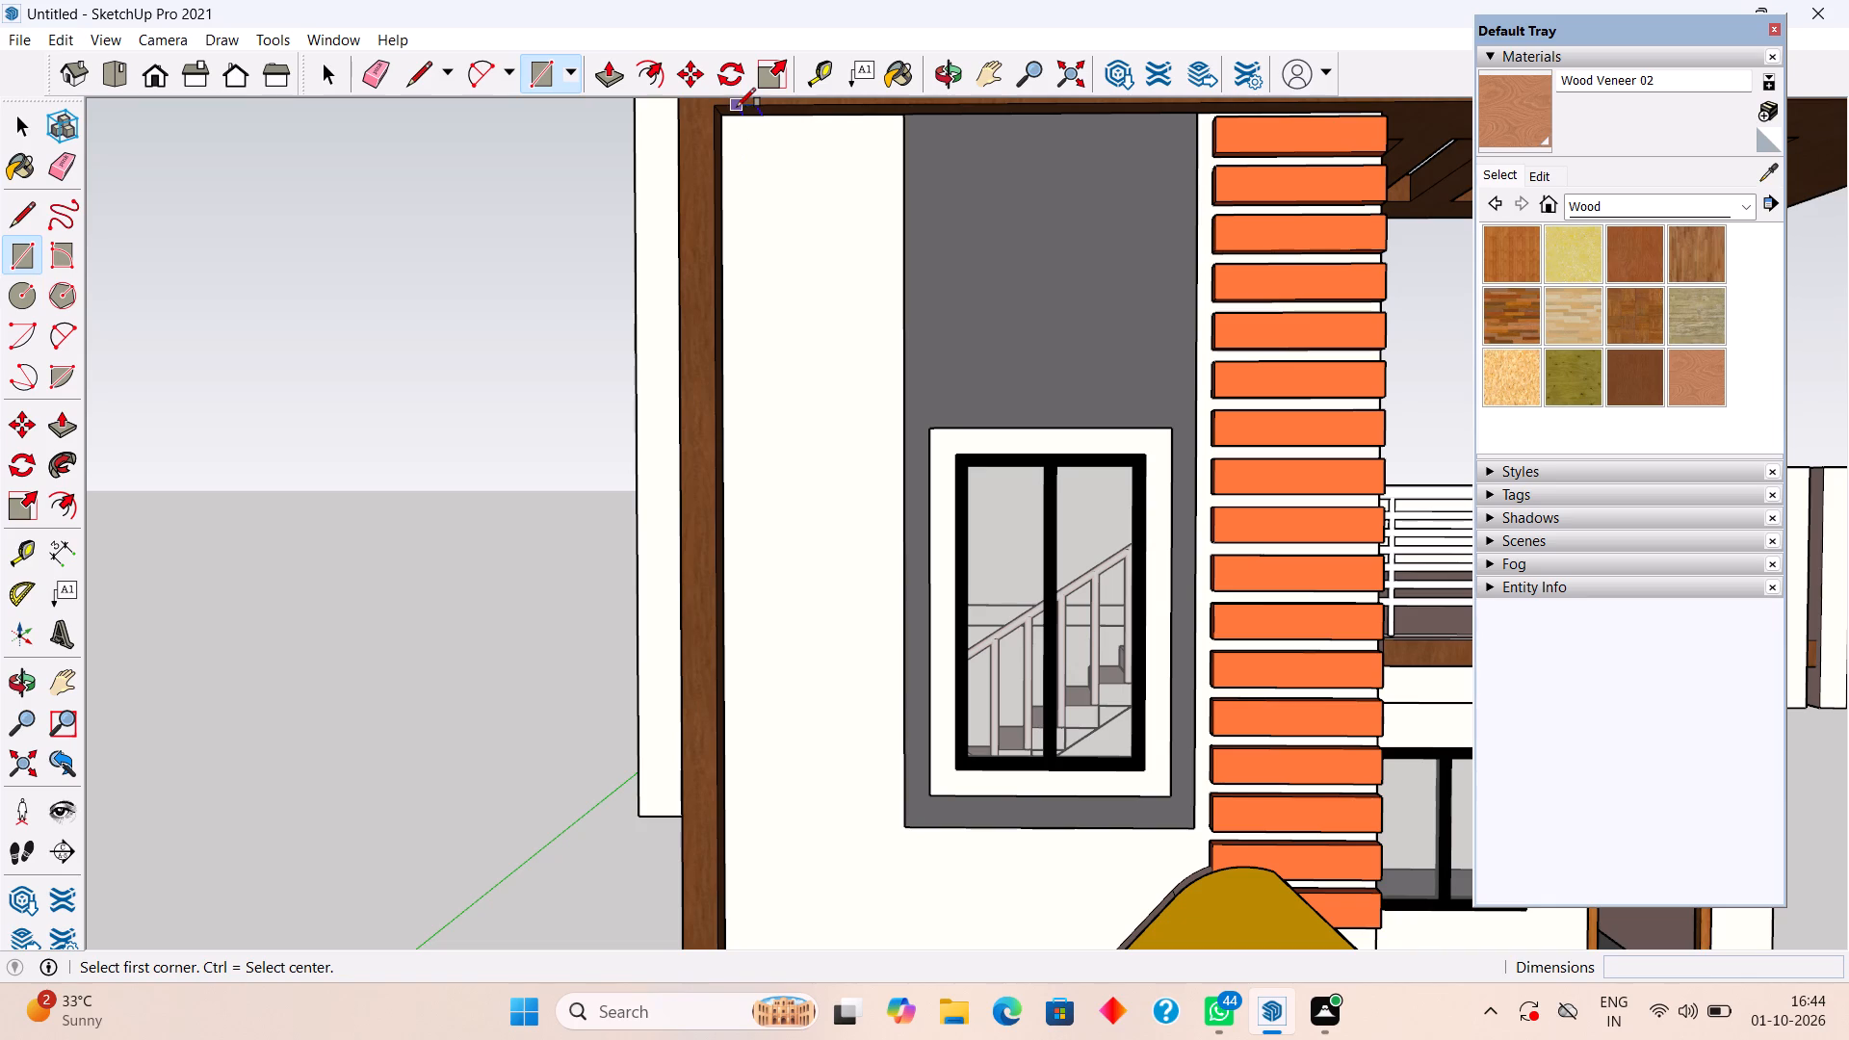
pyautogui.scroll(9, 722, 119)
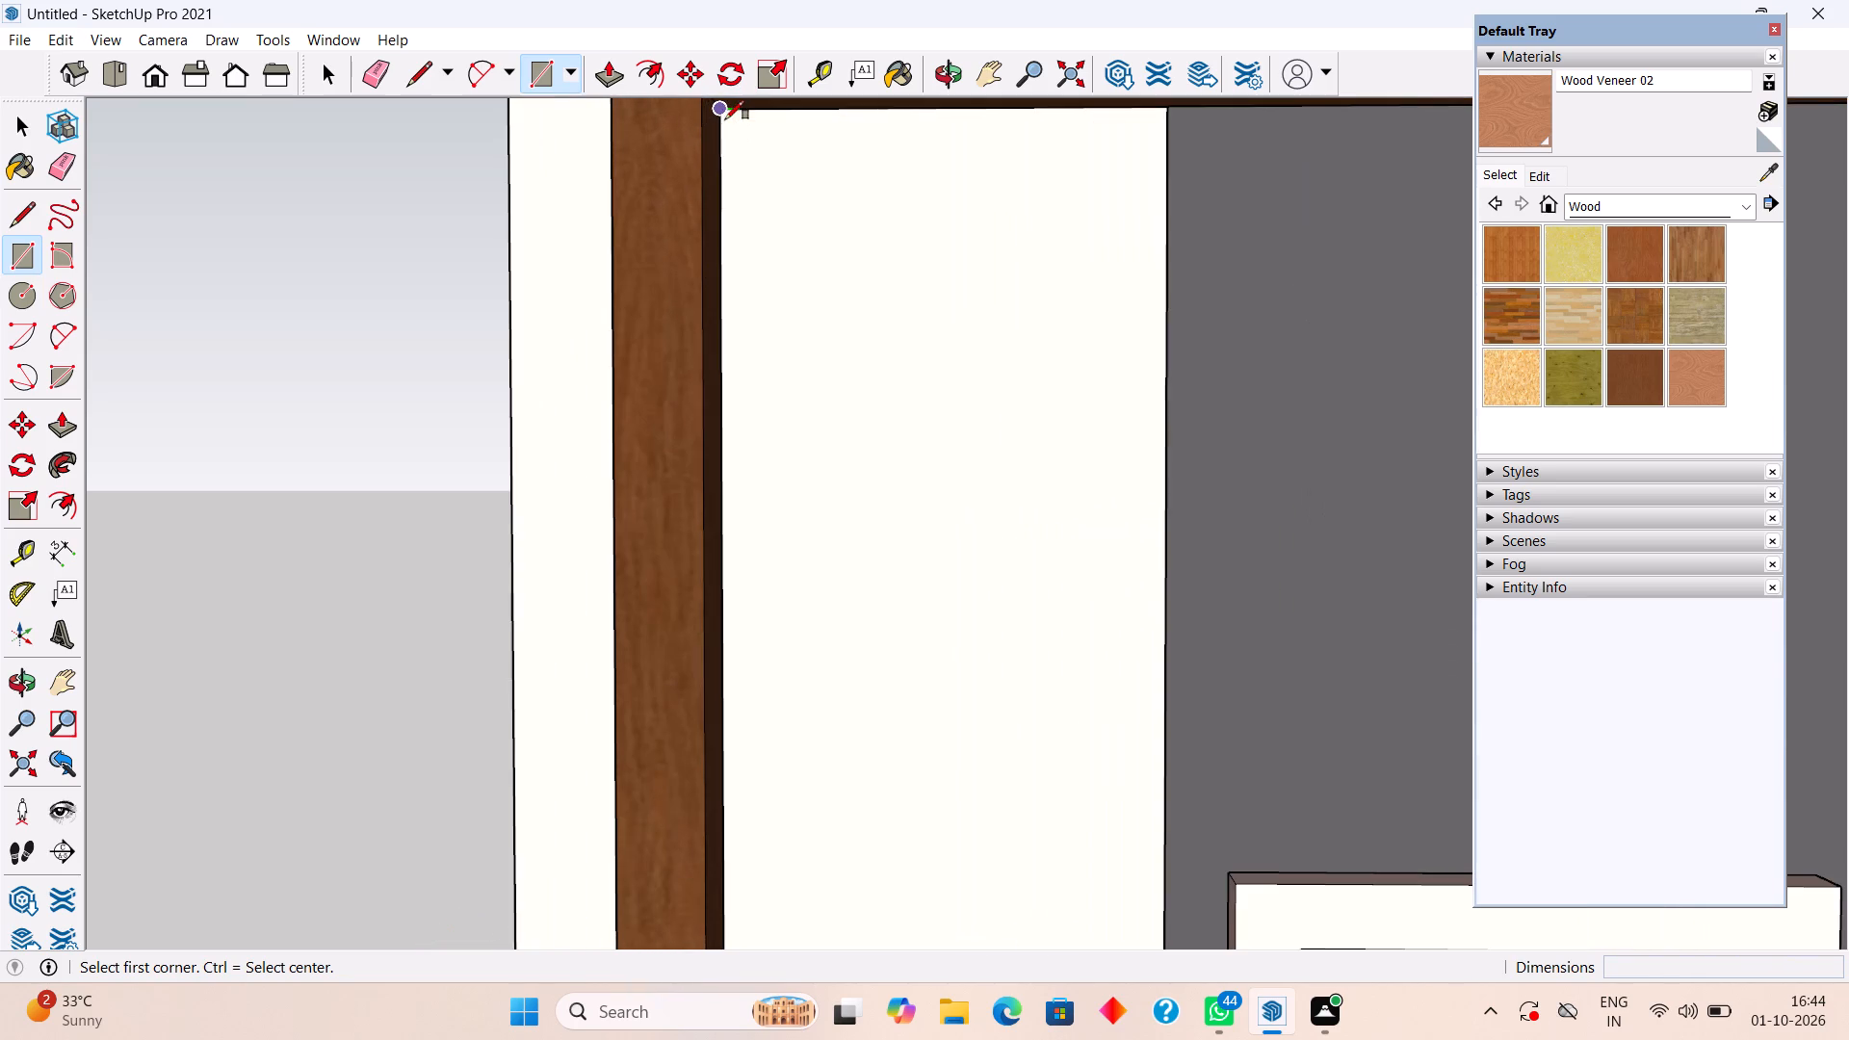
pyautogui.click(723, 111)
pyautogui.scroll(-12, 743, 226)
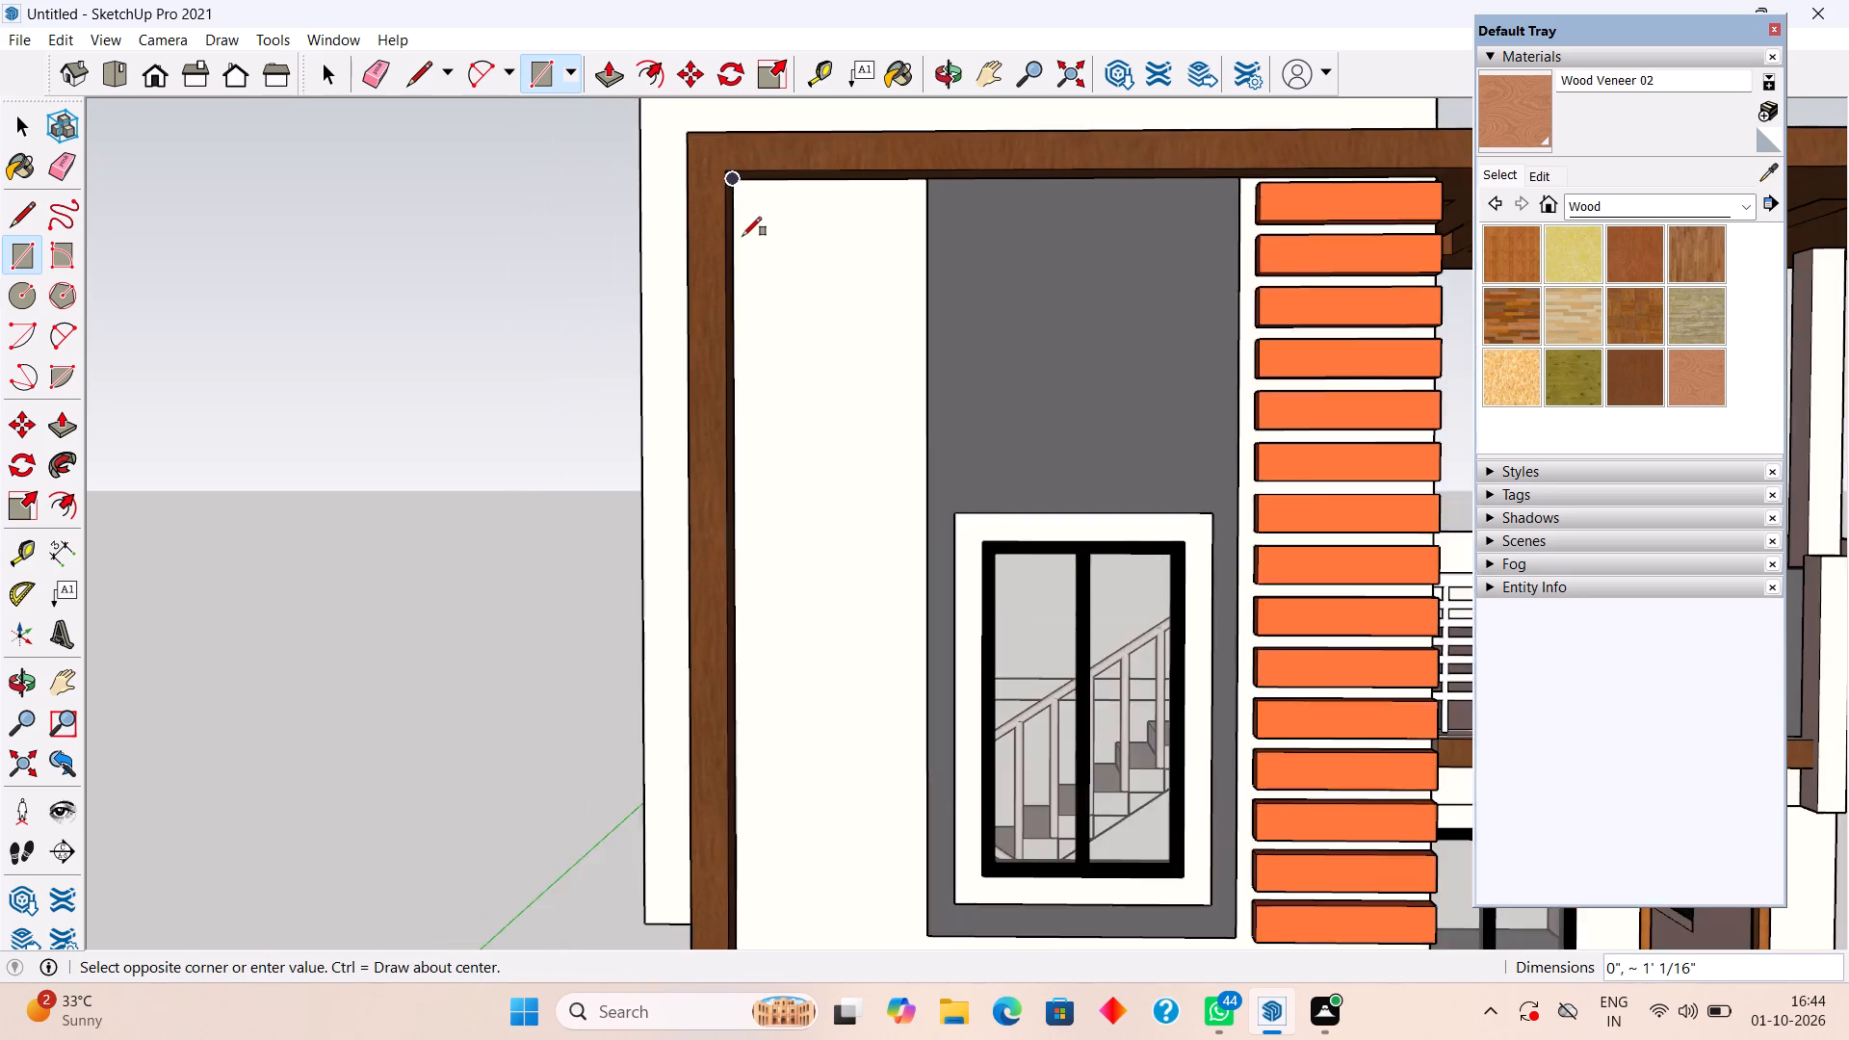
pyautogui.scroll(-11, 742, 236)
pyautogui.scroll(3, 846, 686)
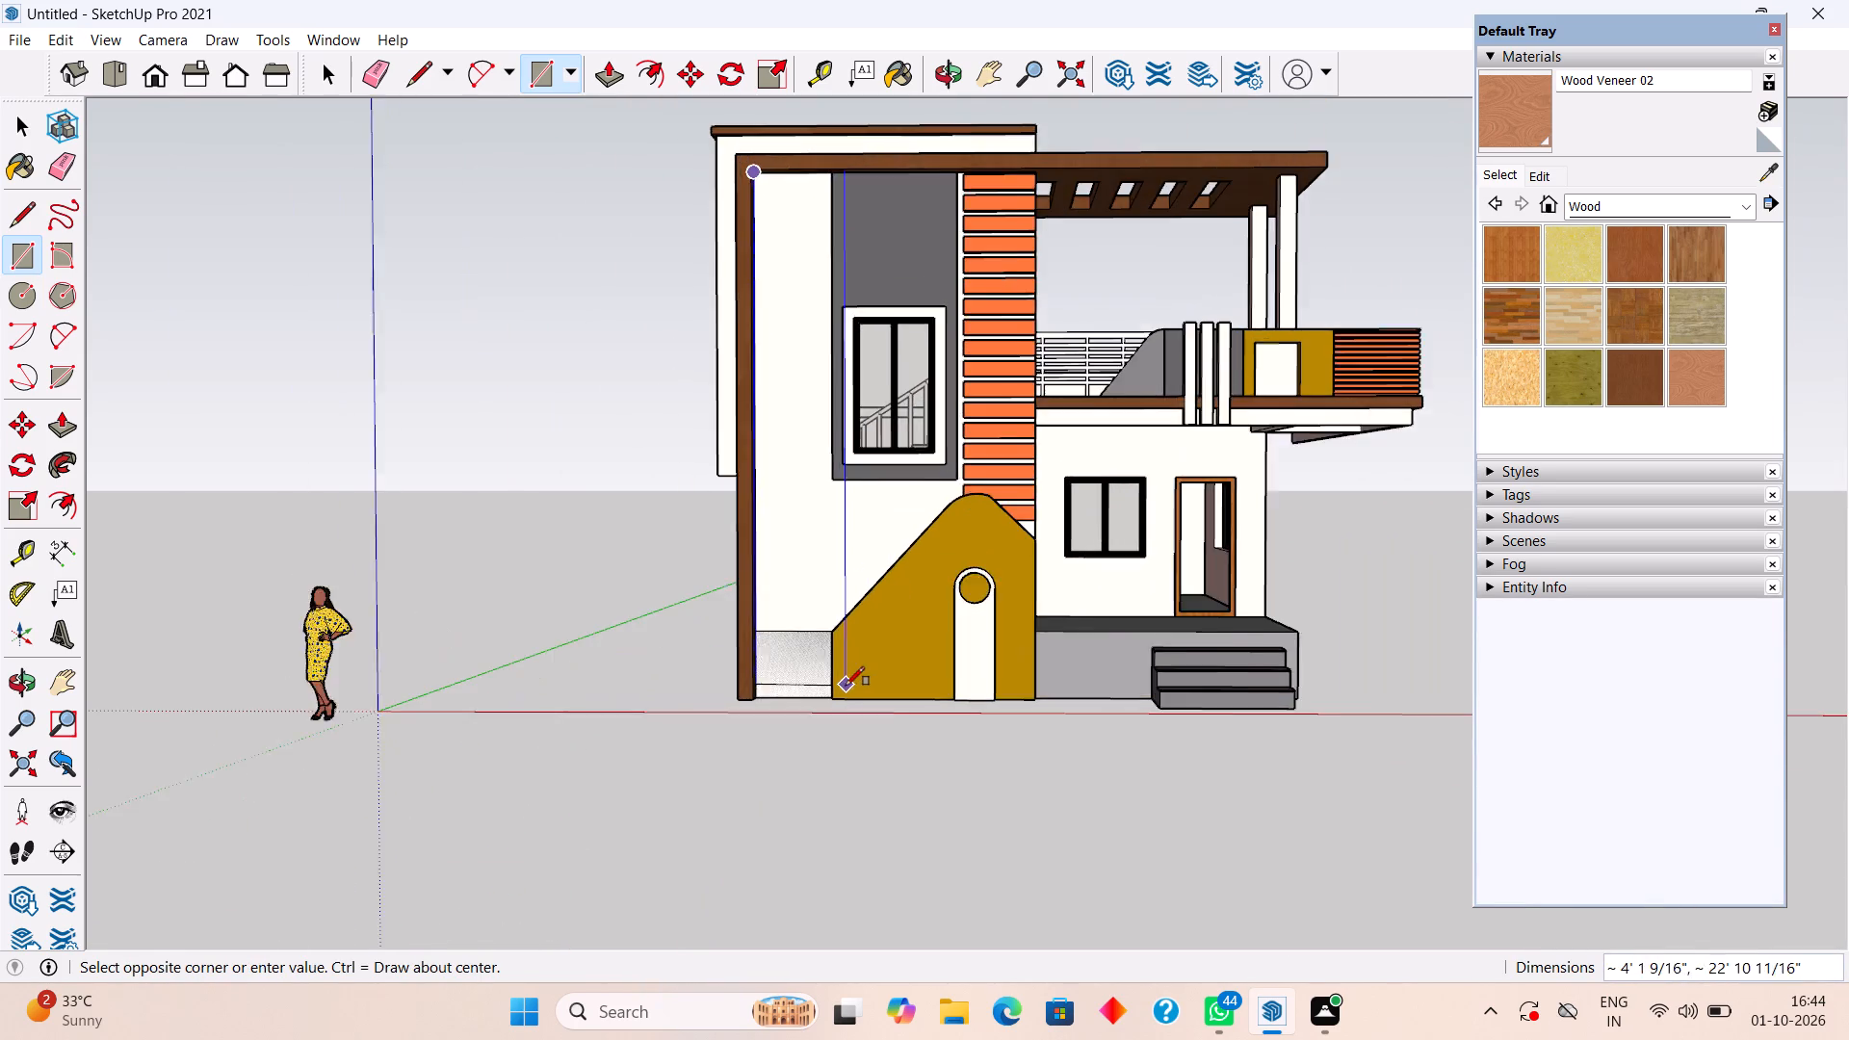
pyautogui.scroll(12, 836, 689)
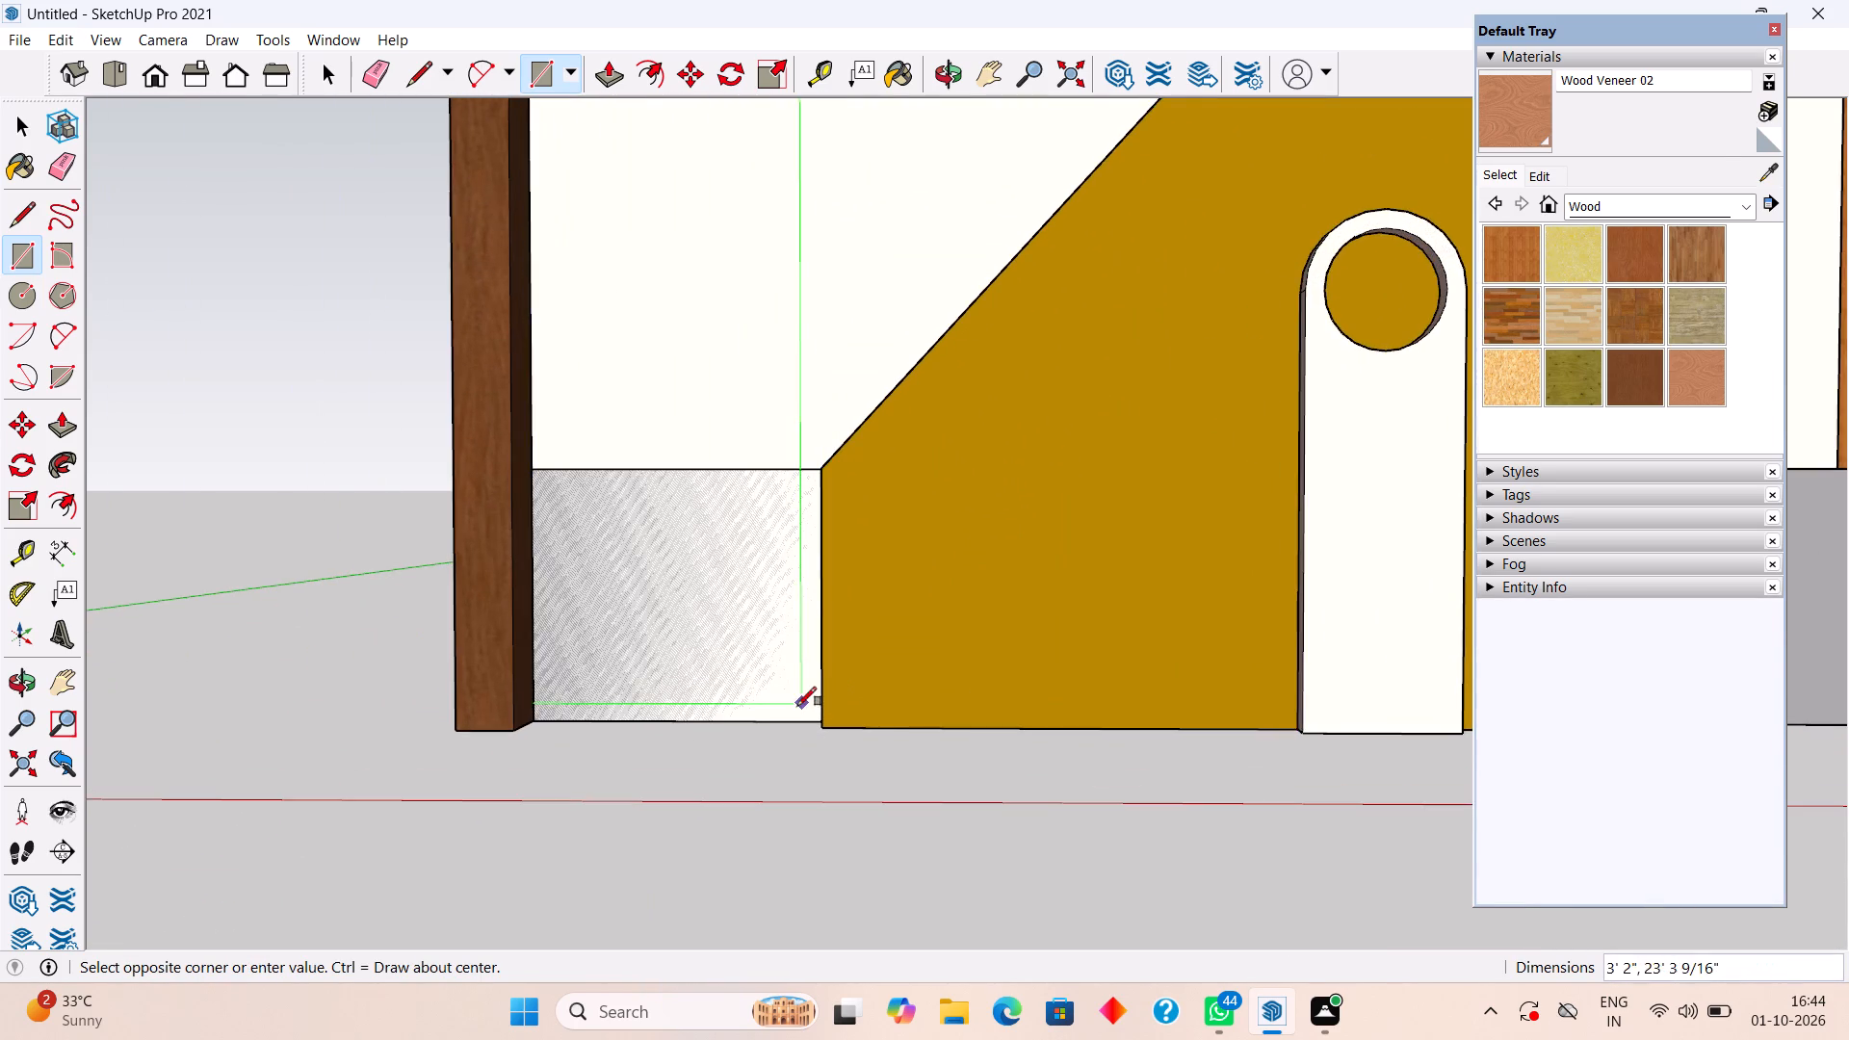
pyautogui.scroll(7, 797, 706)
pyautogui.moveTo(880, 729); pyautogui.dragTo(963, 765, button='middle')
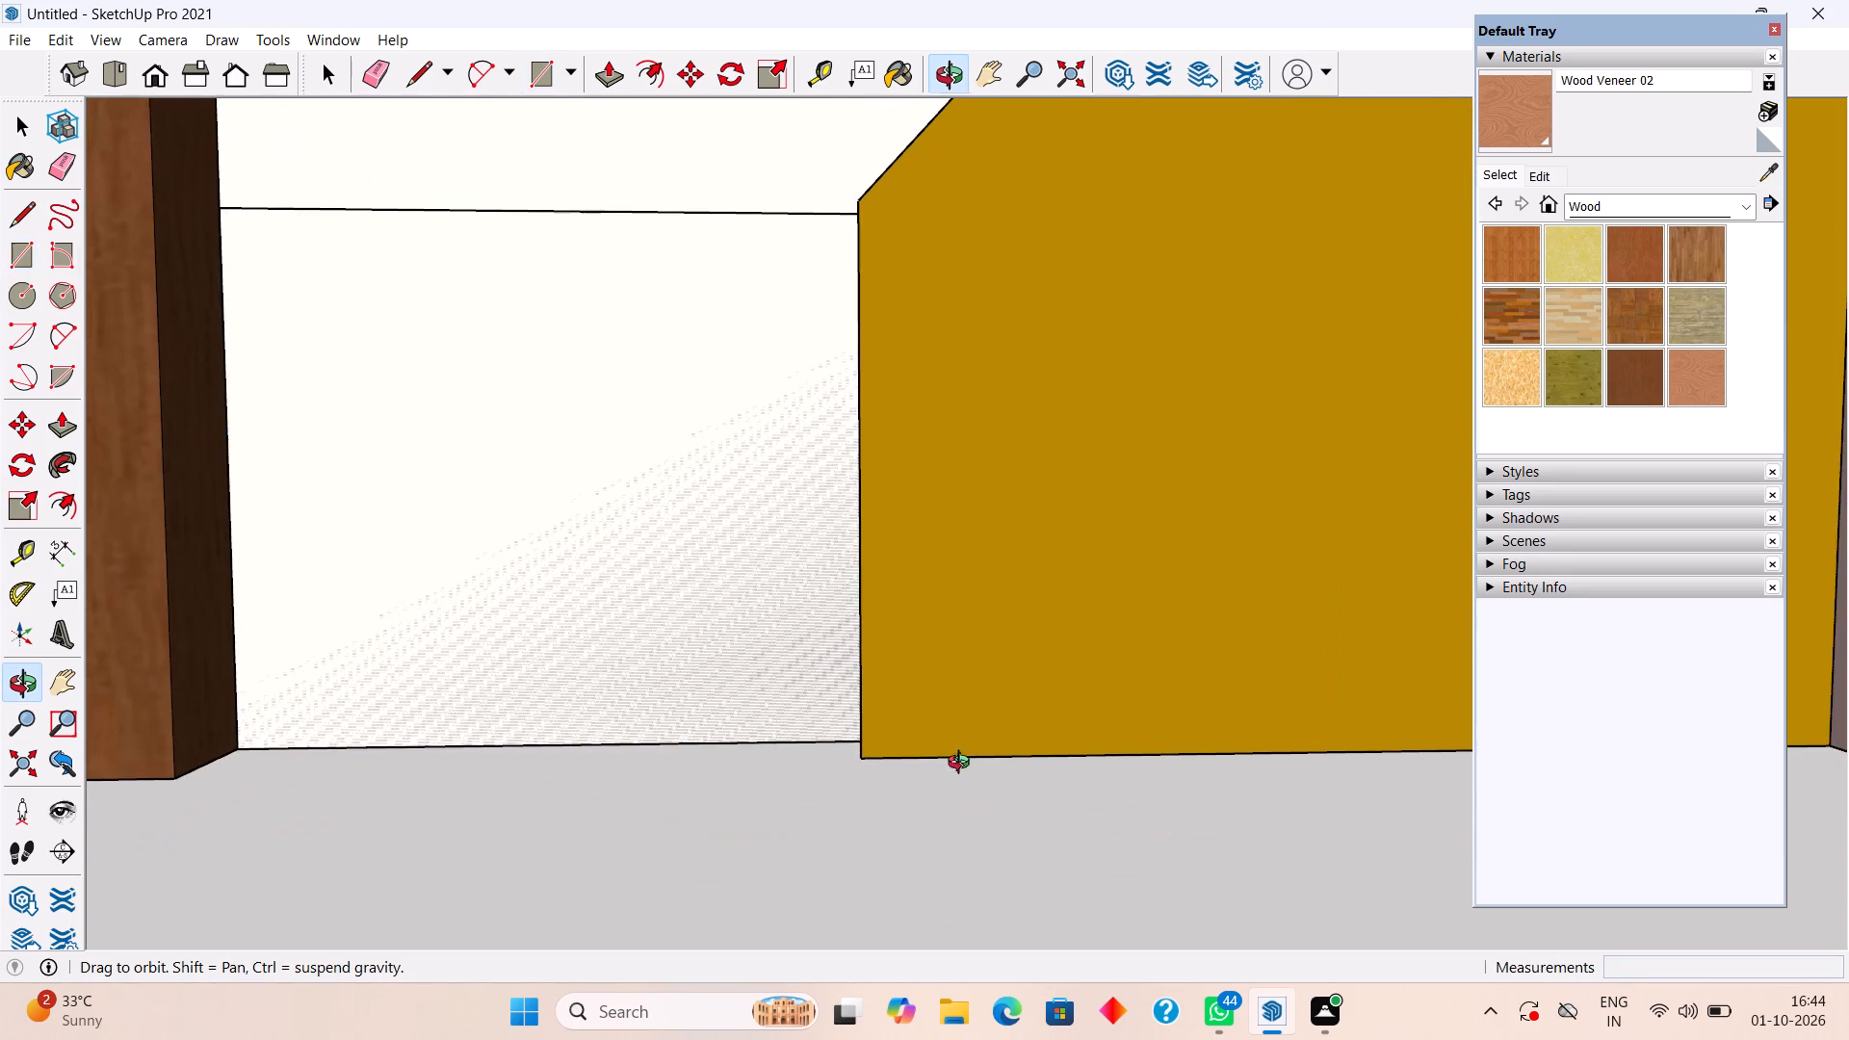
pyautogui.moveTo(963, 765); pyautogui.dragTo(1134, 823, button='middle')
pyautogui.click(903, 751)
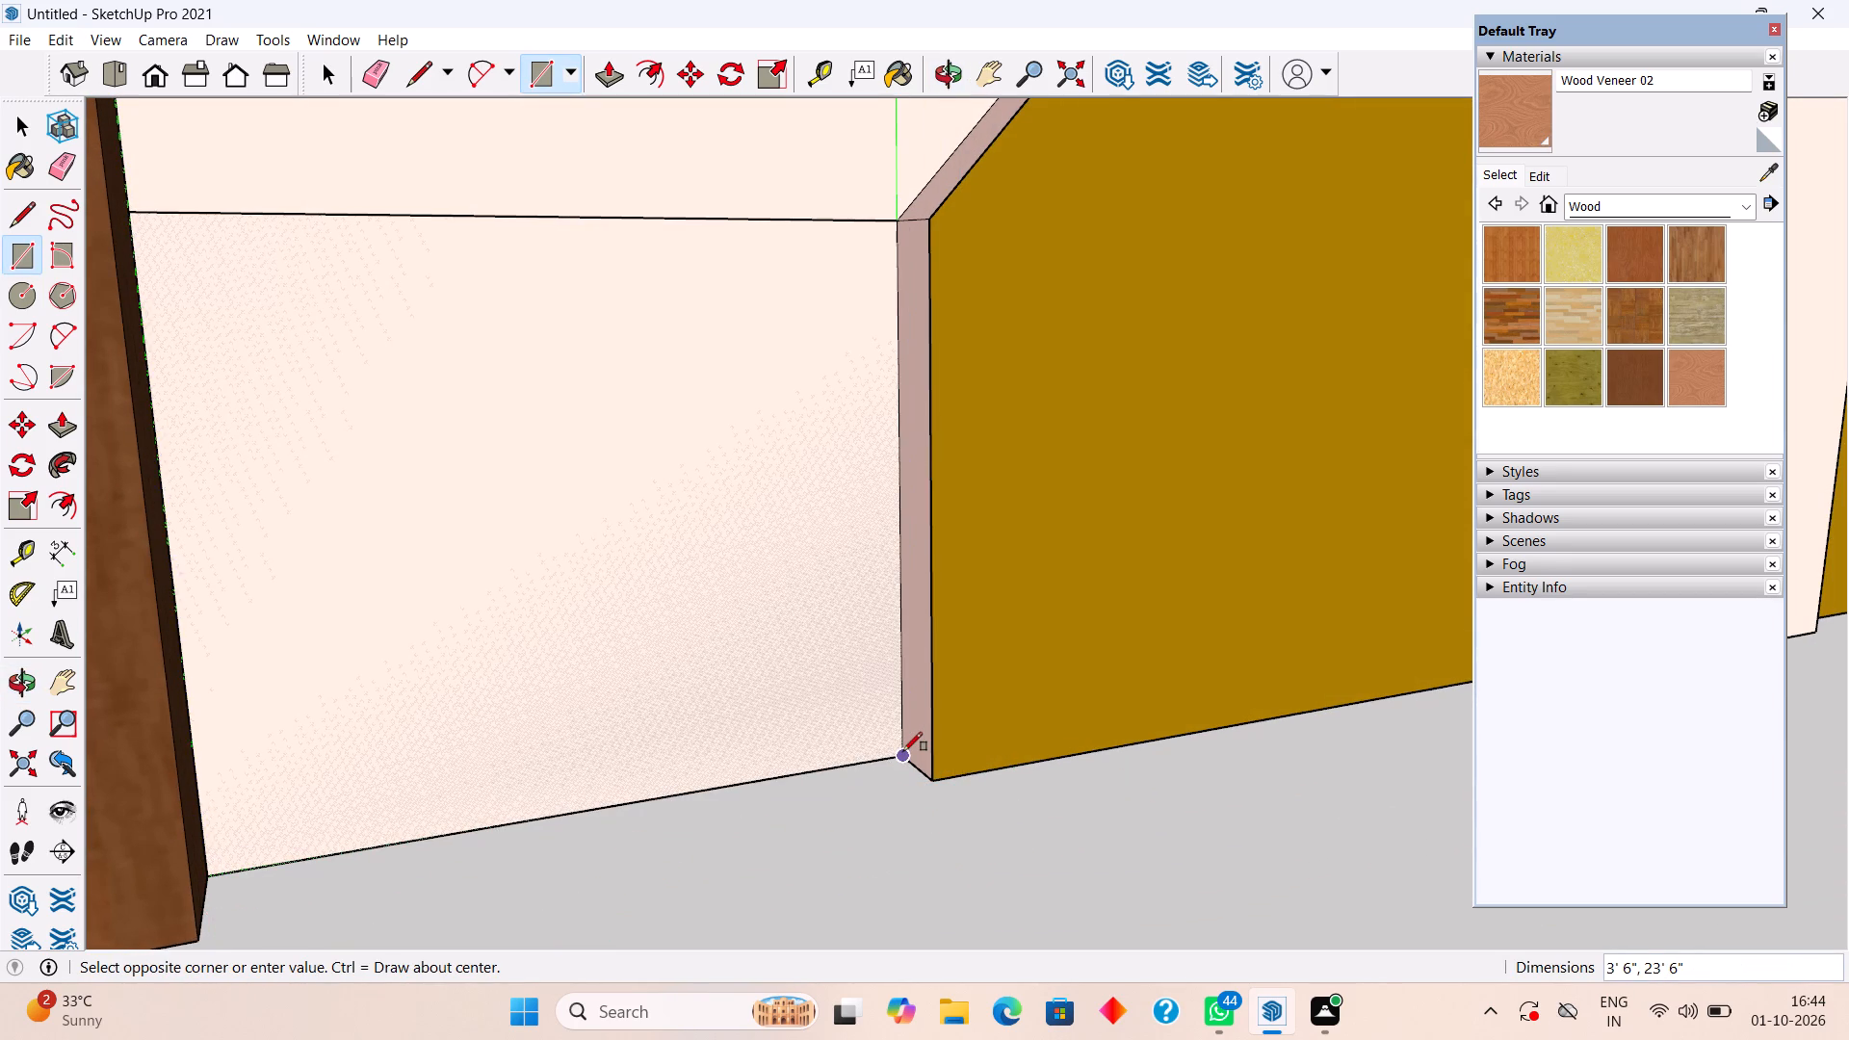
pyautogui.press('space')
# Push/Pull the new tall rectangle outward by .3" to make a thin backing panel.
pyautogui.scroll(-10, 918, 740)
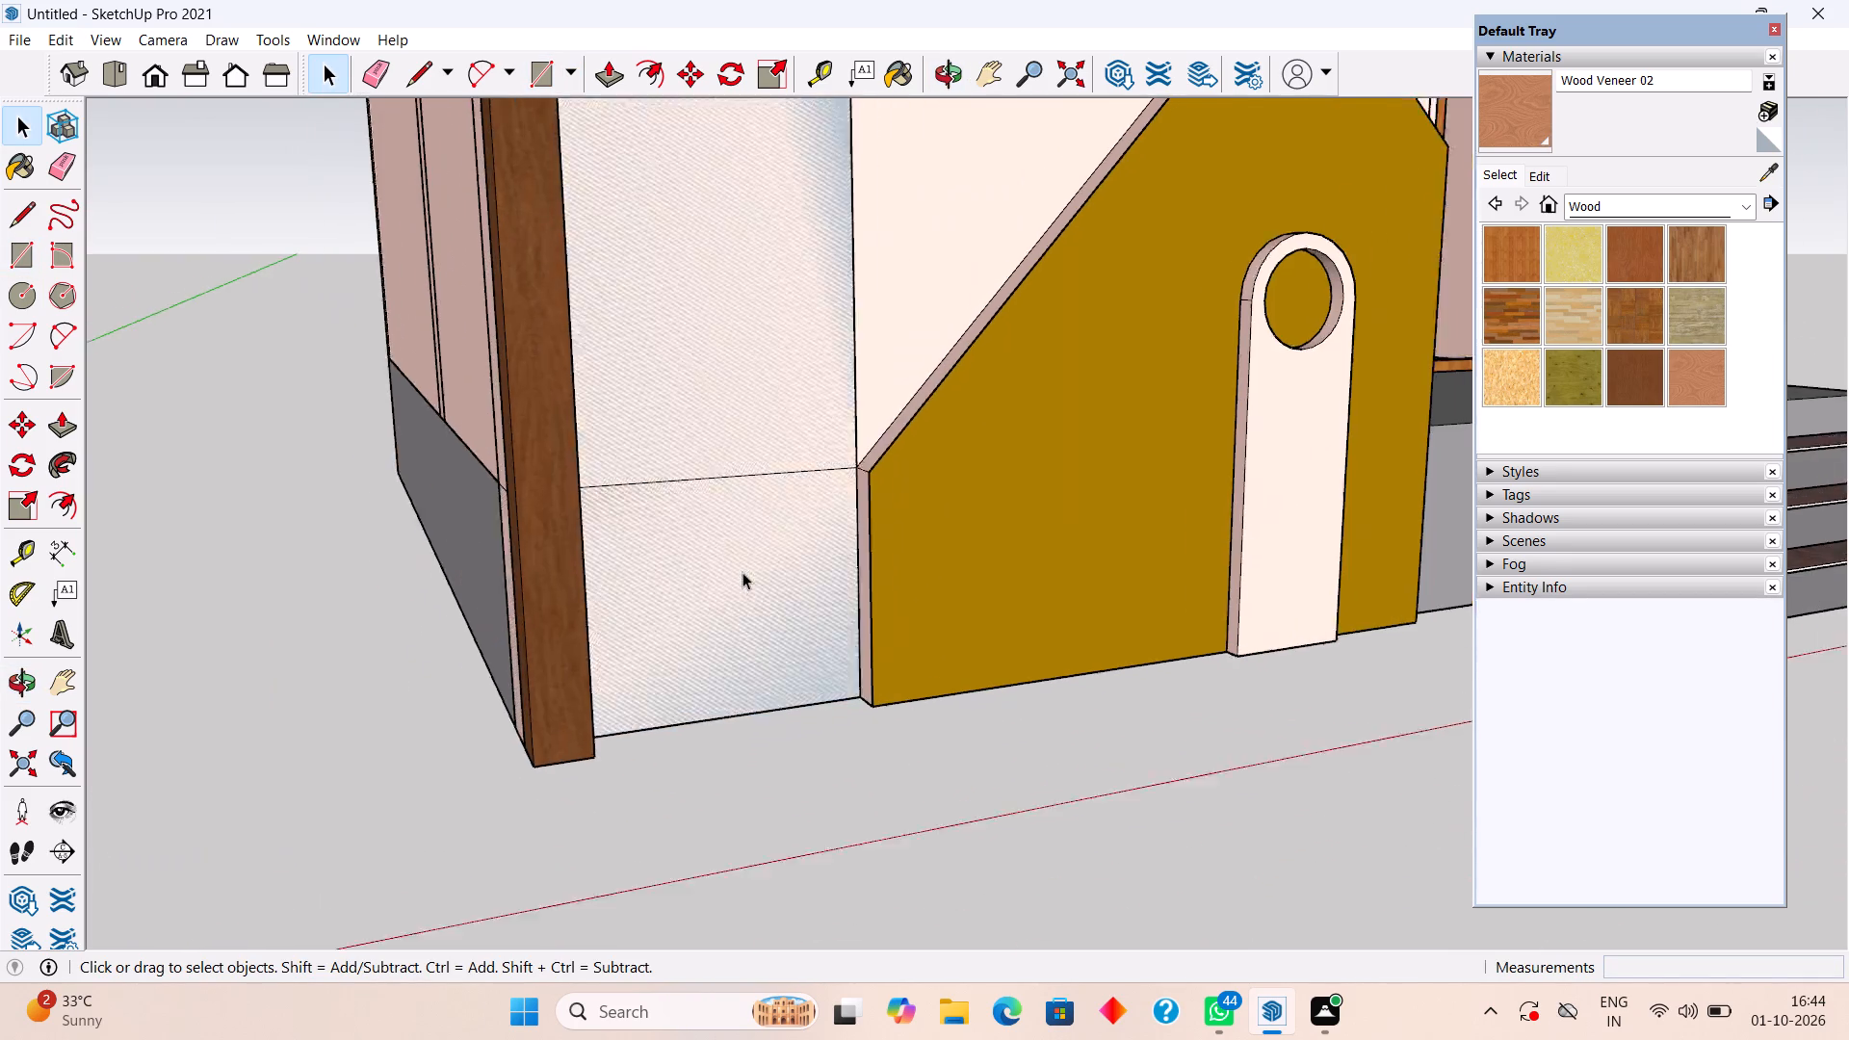
pyautogui.moveTo(611, 463); pyautogui.dragTo(441, 489, button='middle')
pyautogui.scroll(-3, 444, 487)
pyautogui.click(576, 423)
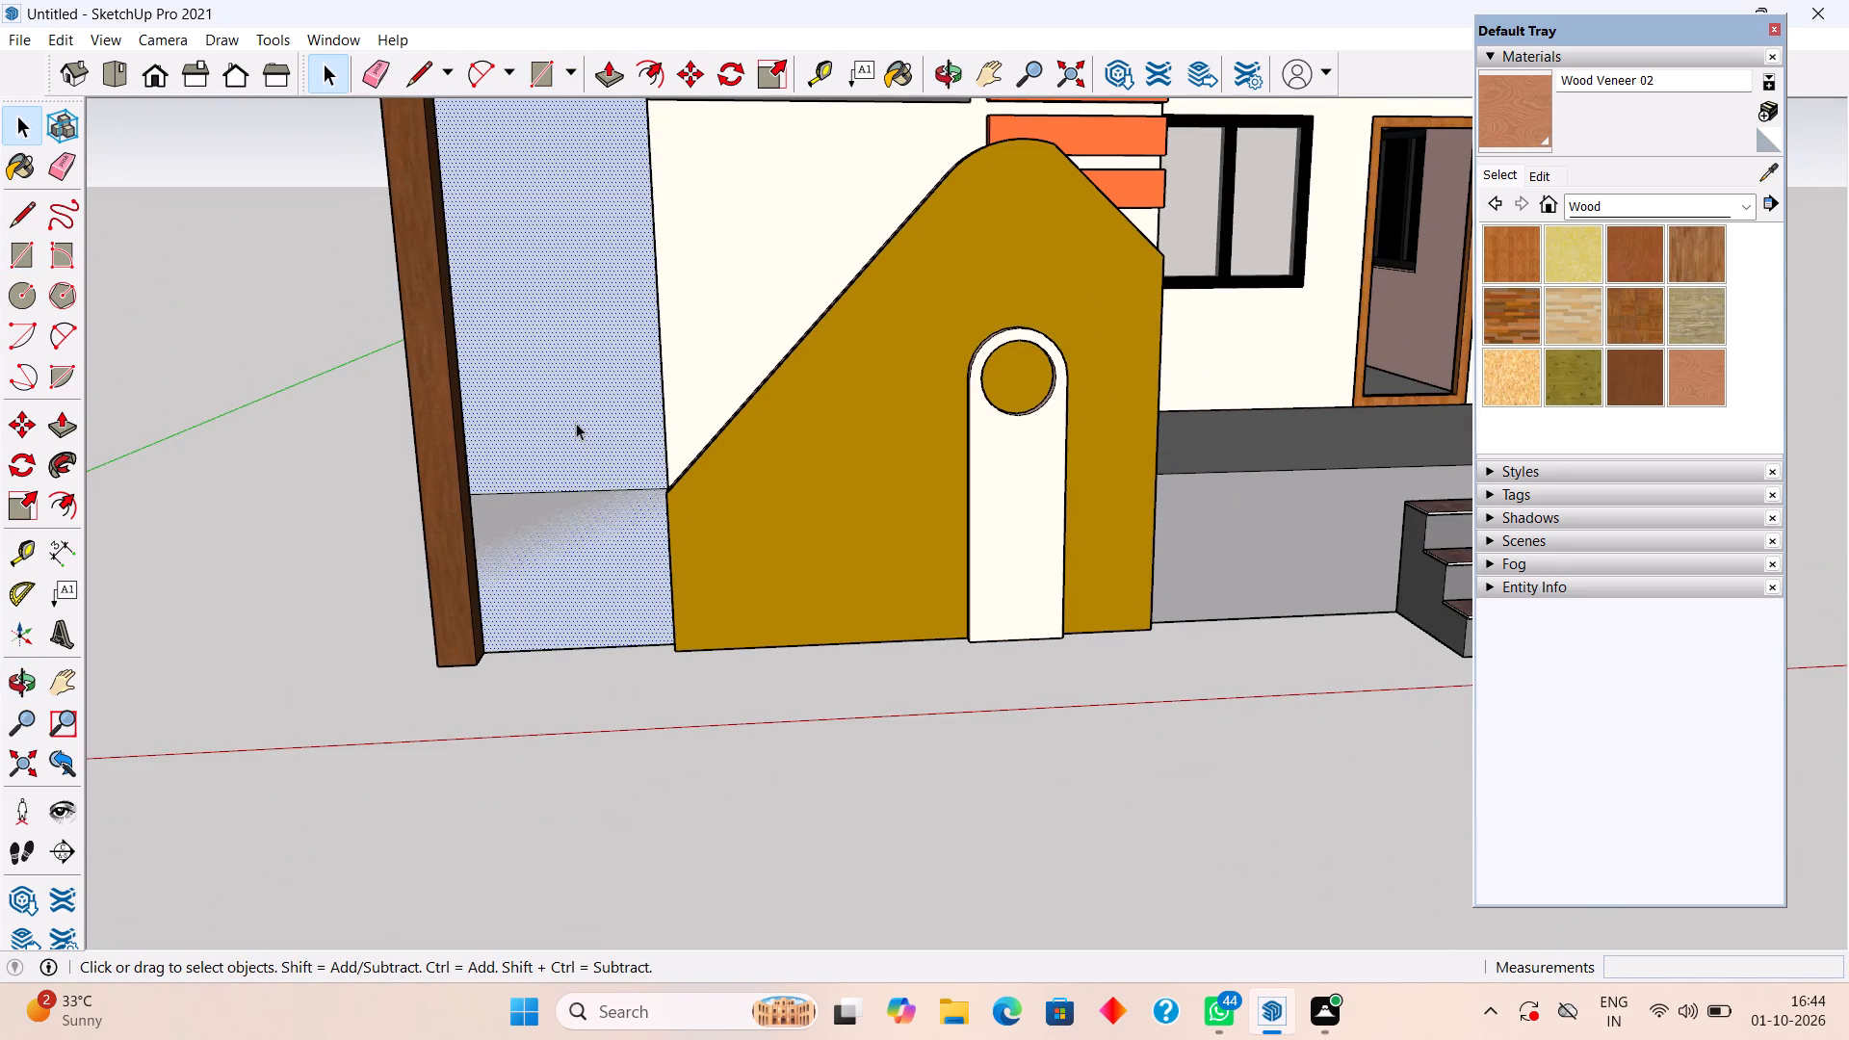
pyautogui.press('p')
pyautogui.click(588, 402)
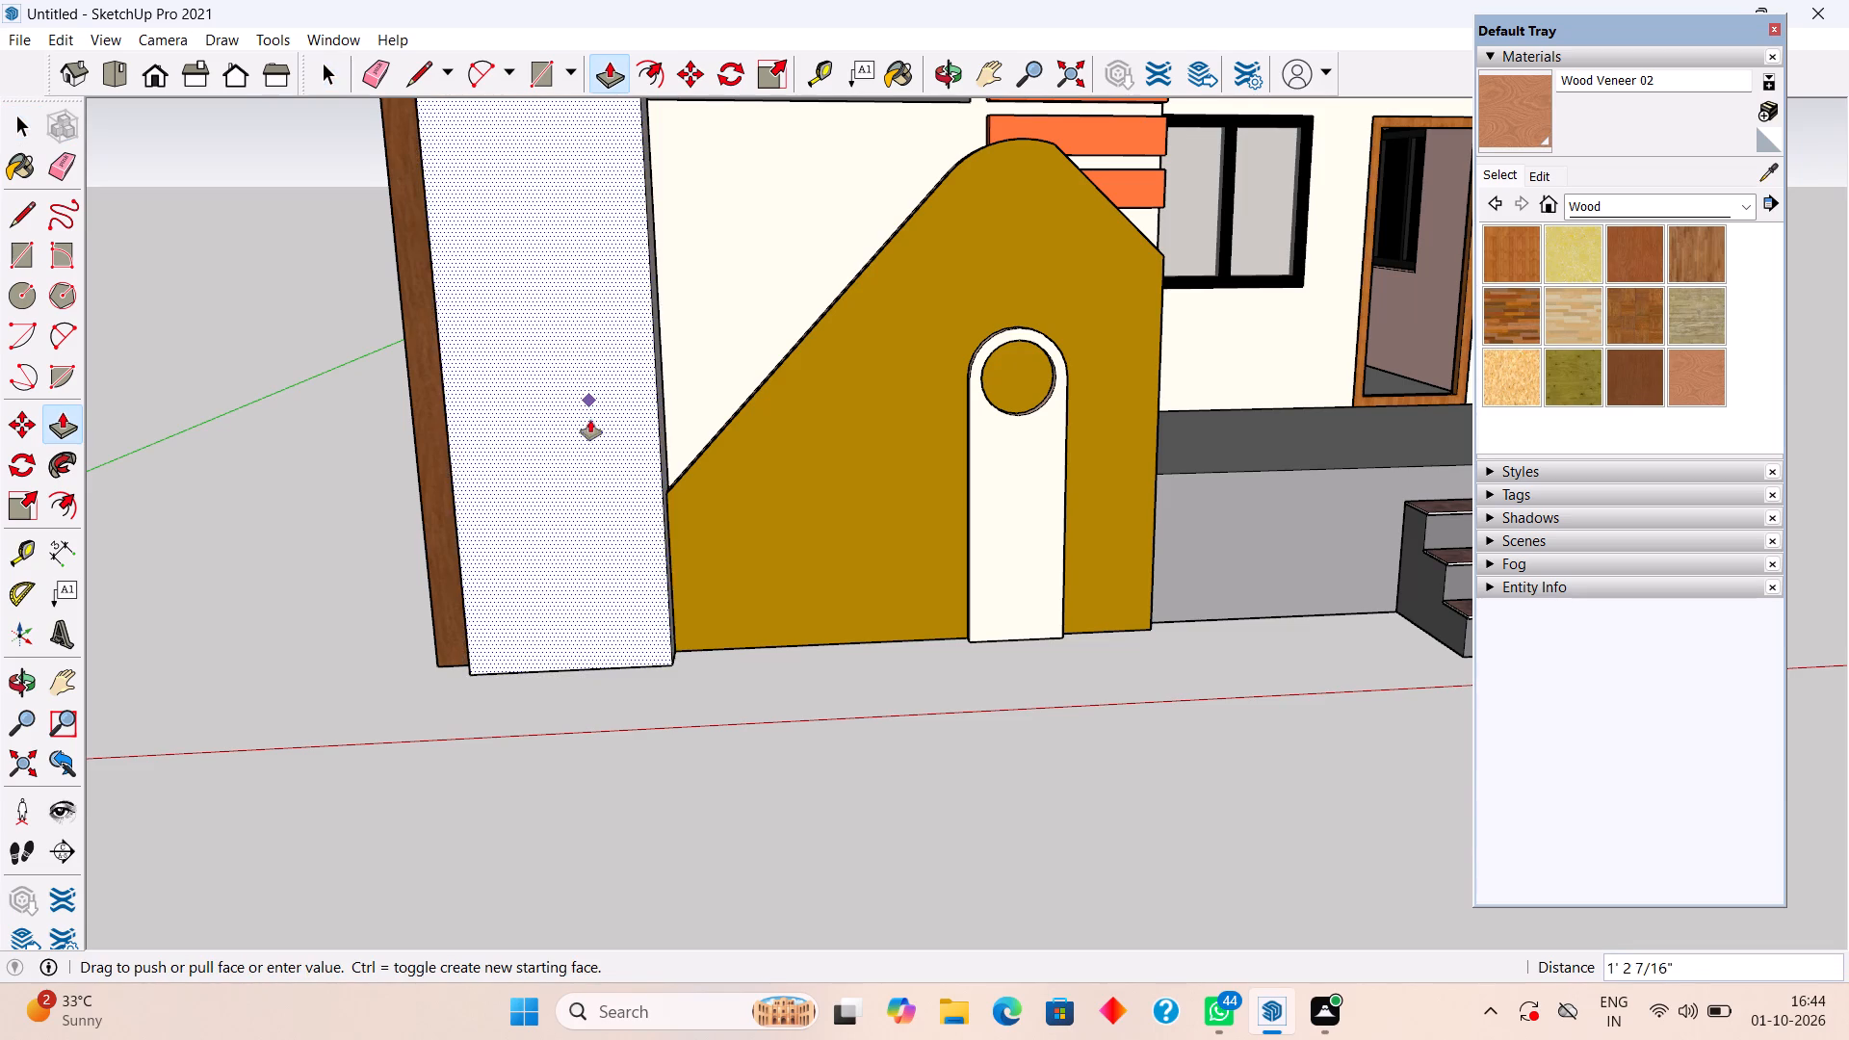
pyautogui.write('.3"')
pyautogui.press('Return')
pyautogui.press('space')
# Select the whole thin backing panel and make it a group.
pyautogui.tripleClick(598, 414)
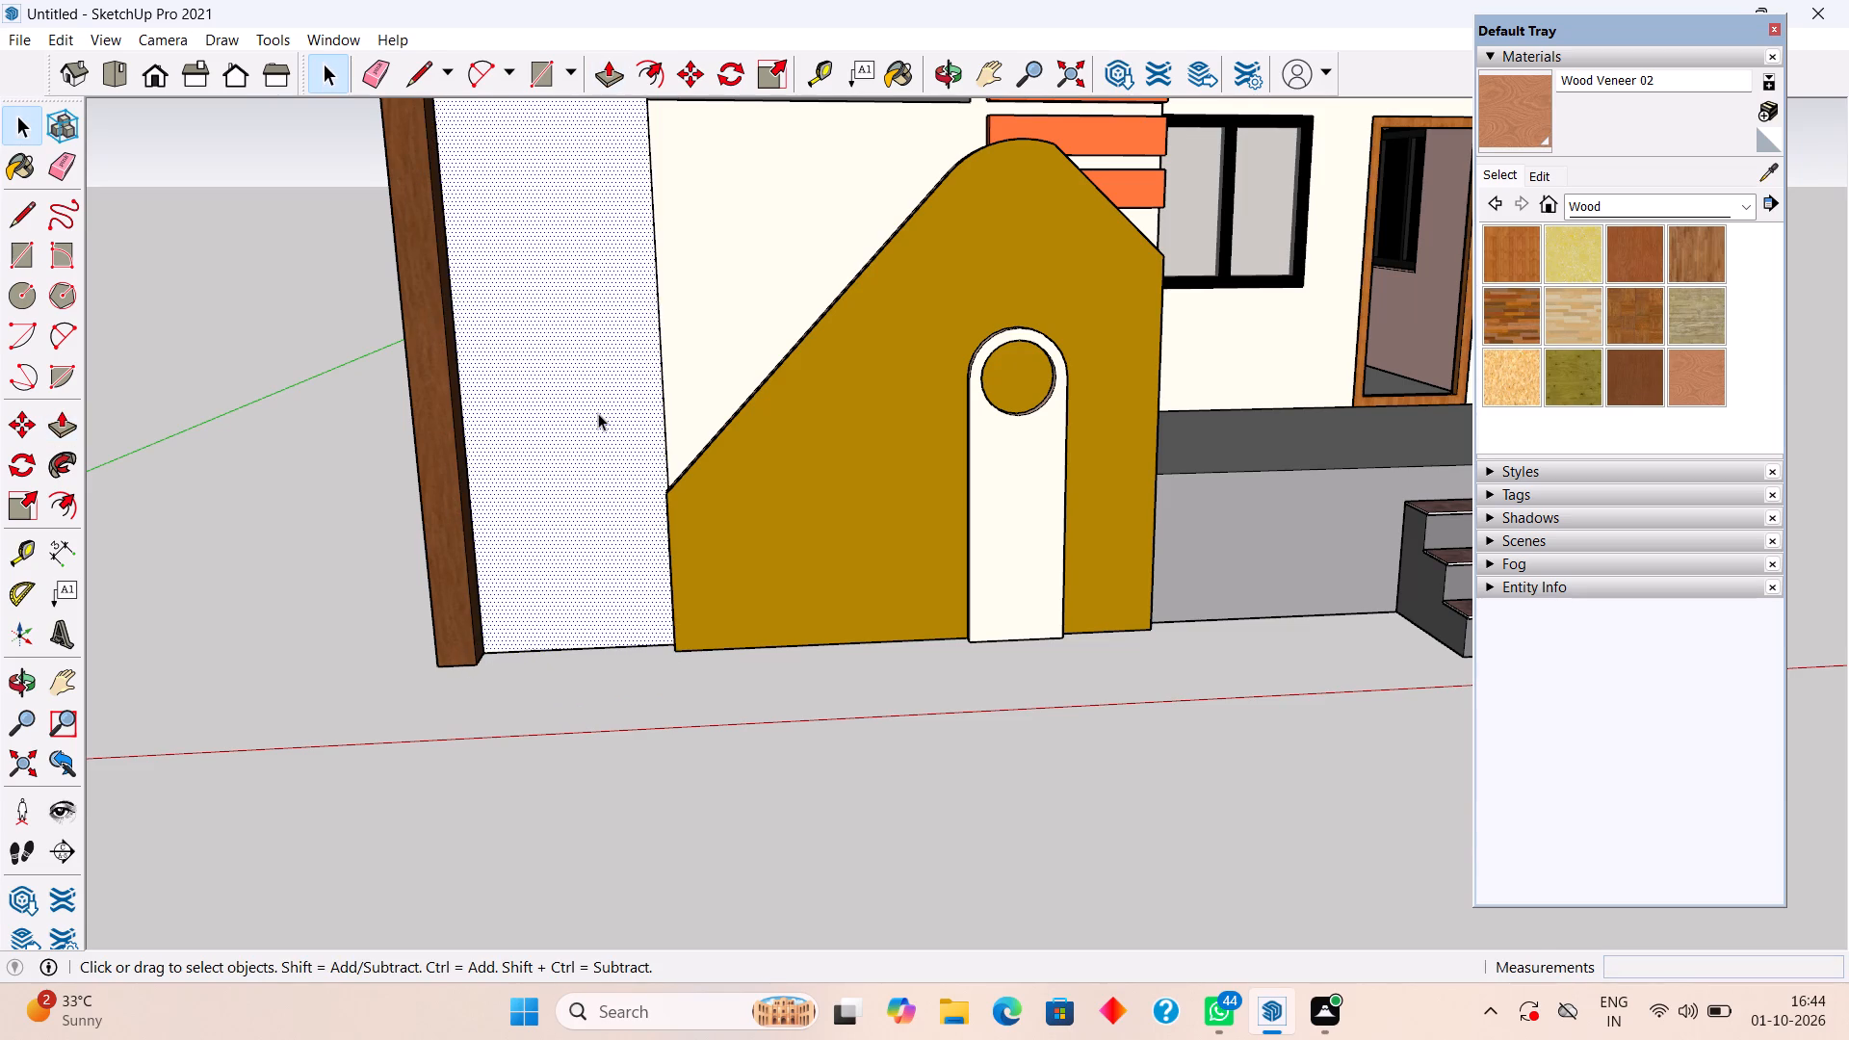
pyautogui.rightClick(598, 413)
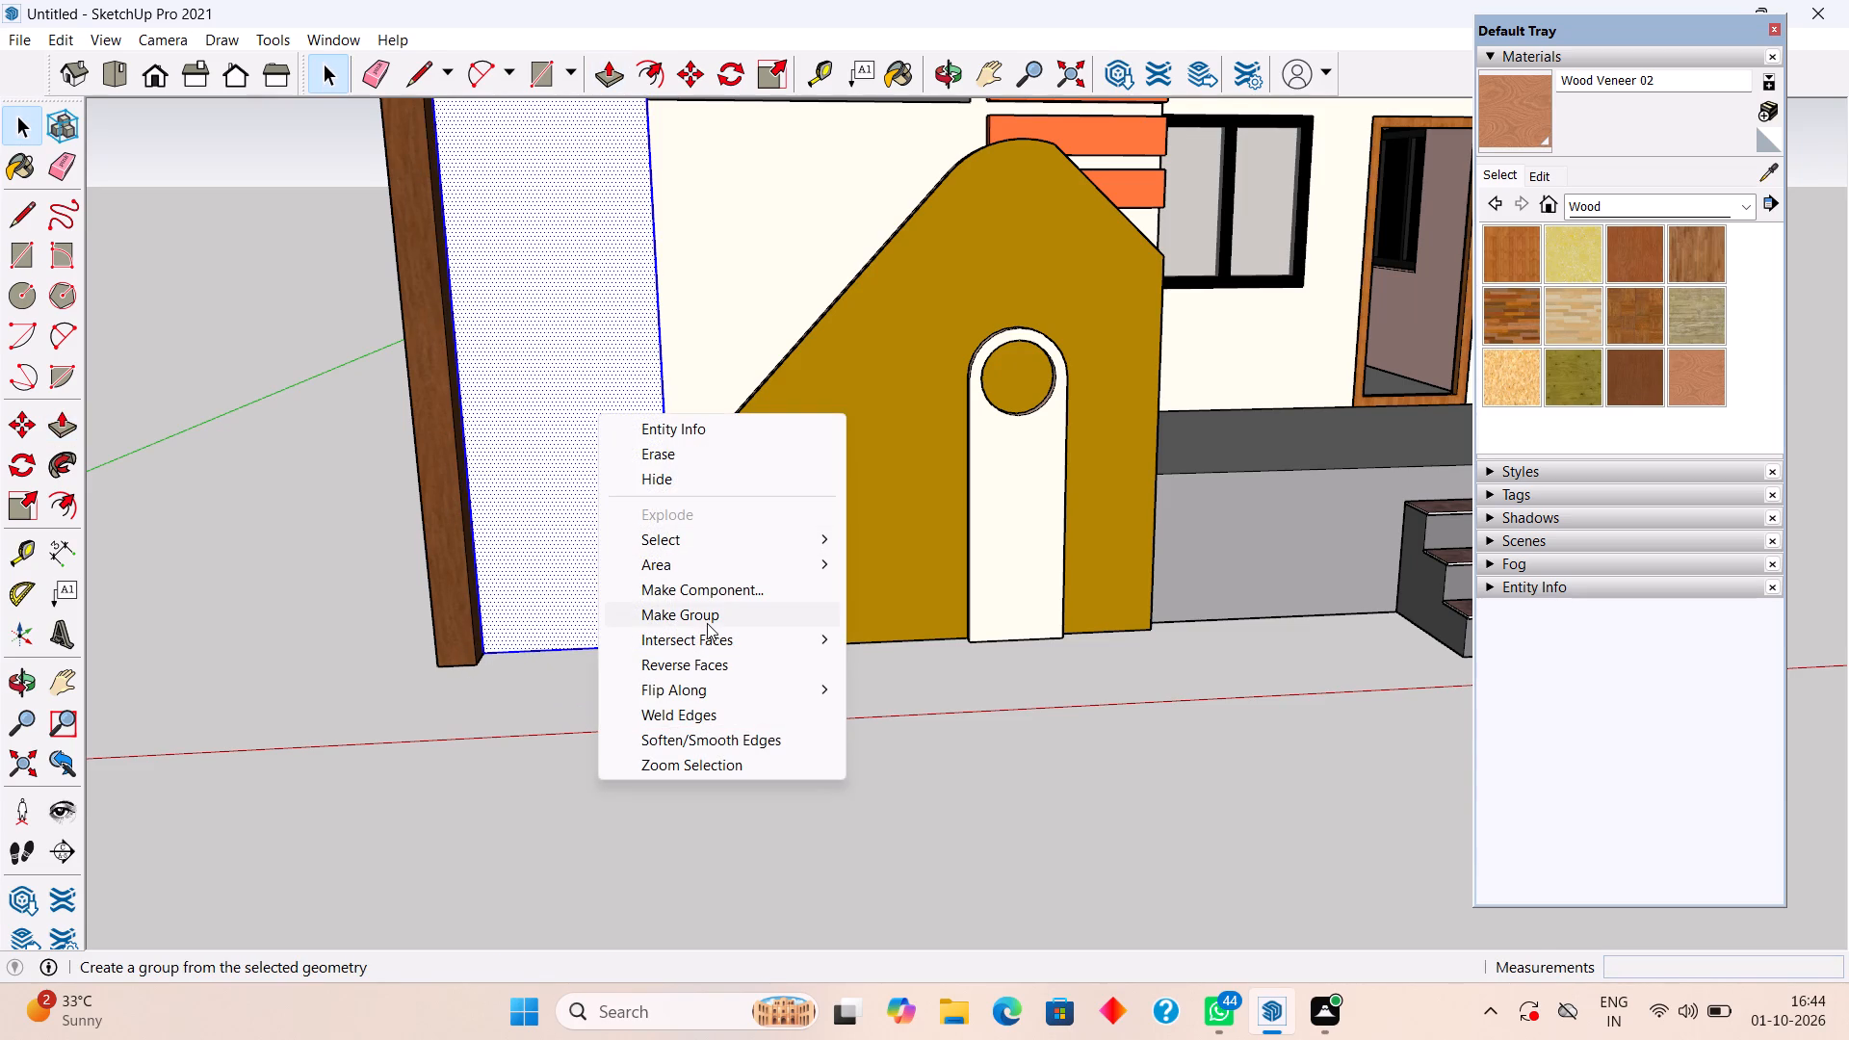
pyautogui.click(708, 618)
# Unhide all hidden geometry to bring back the vertical slats.
pyautogui.scroll(-13, 521, 464)
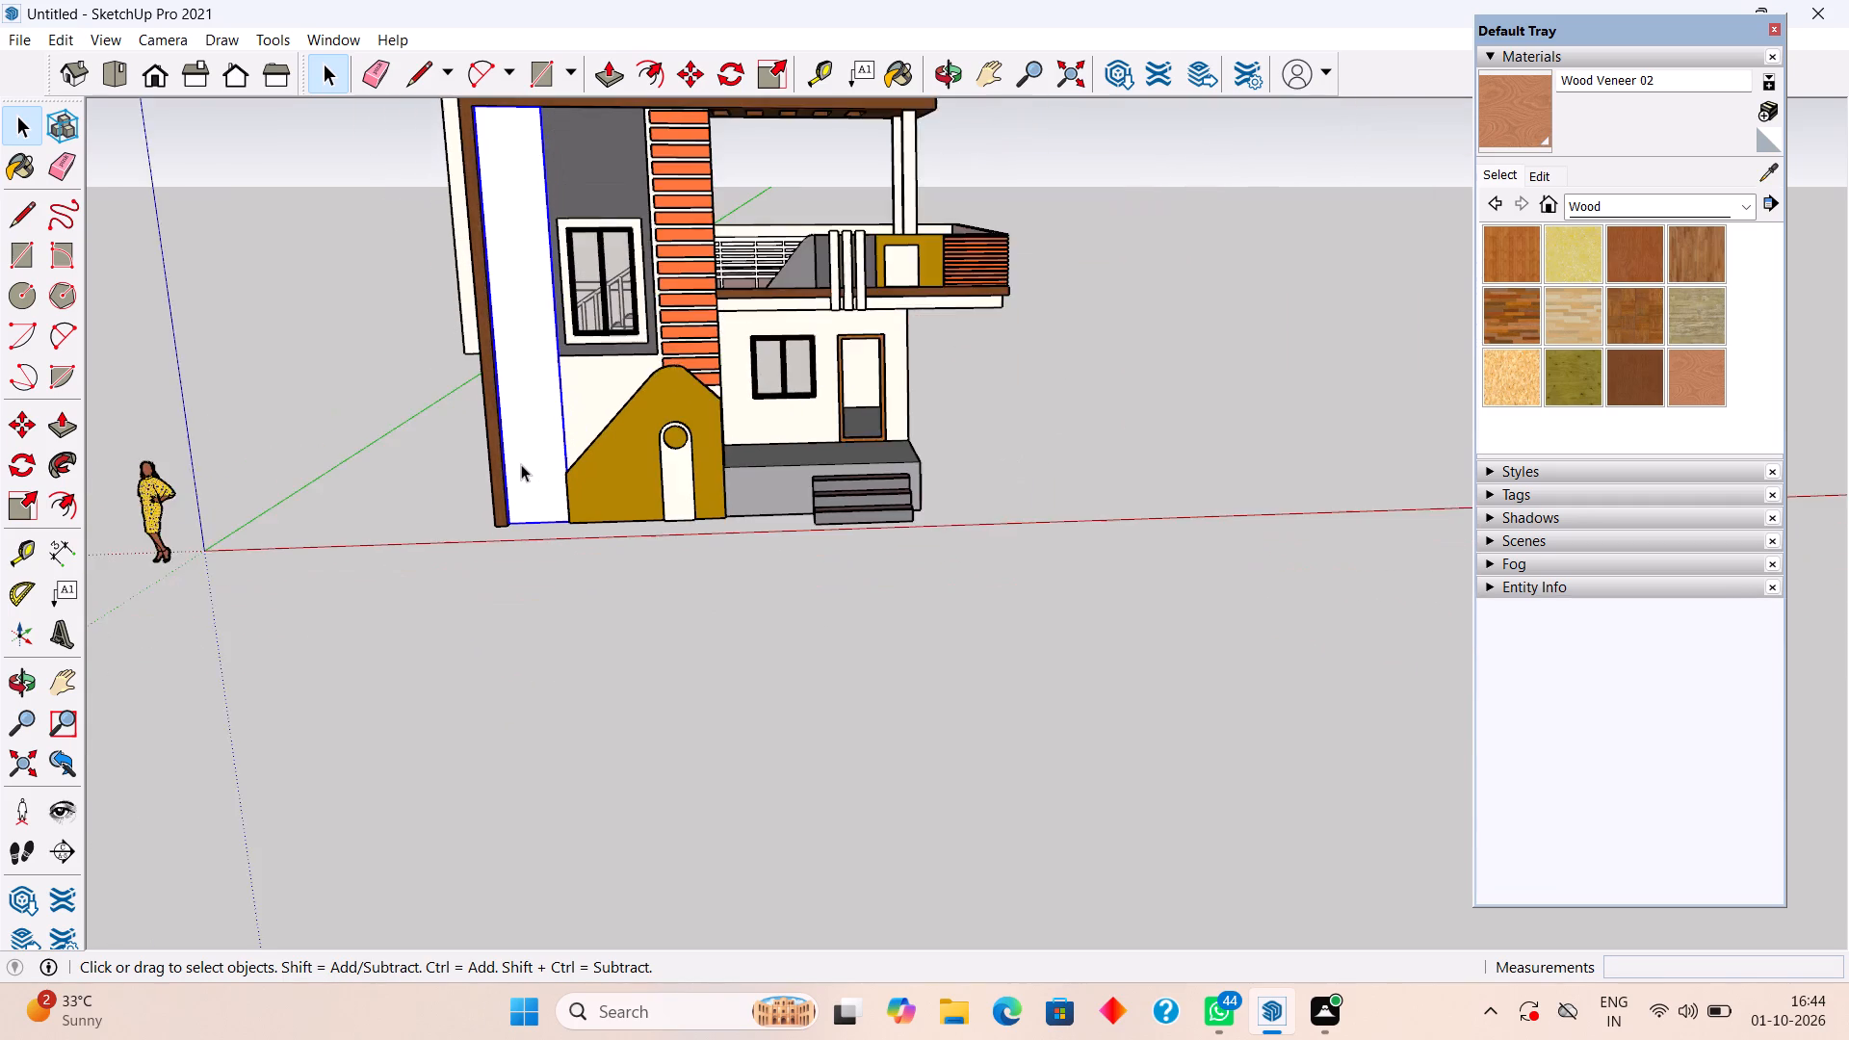
pyautogui.scroll(-2, 521, 464)
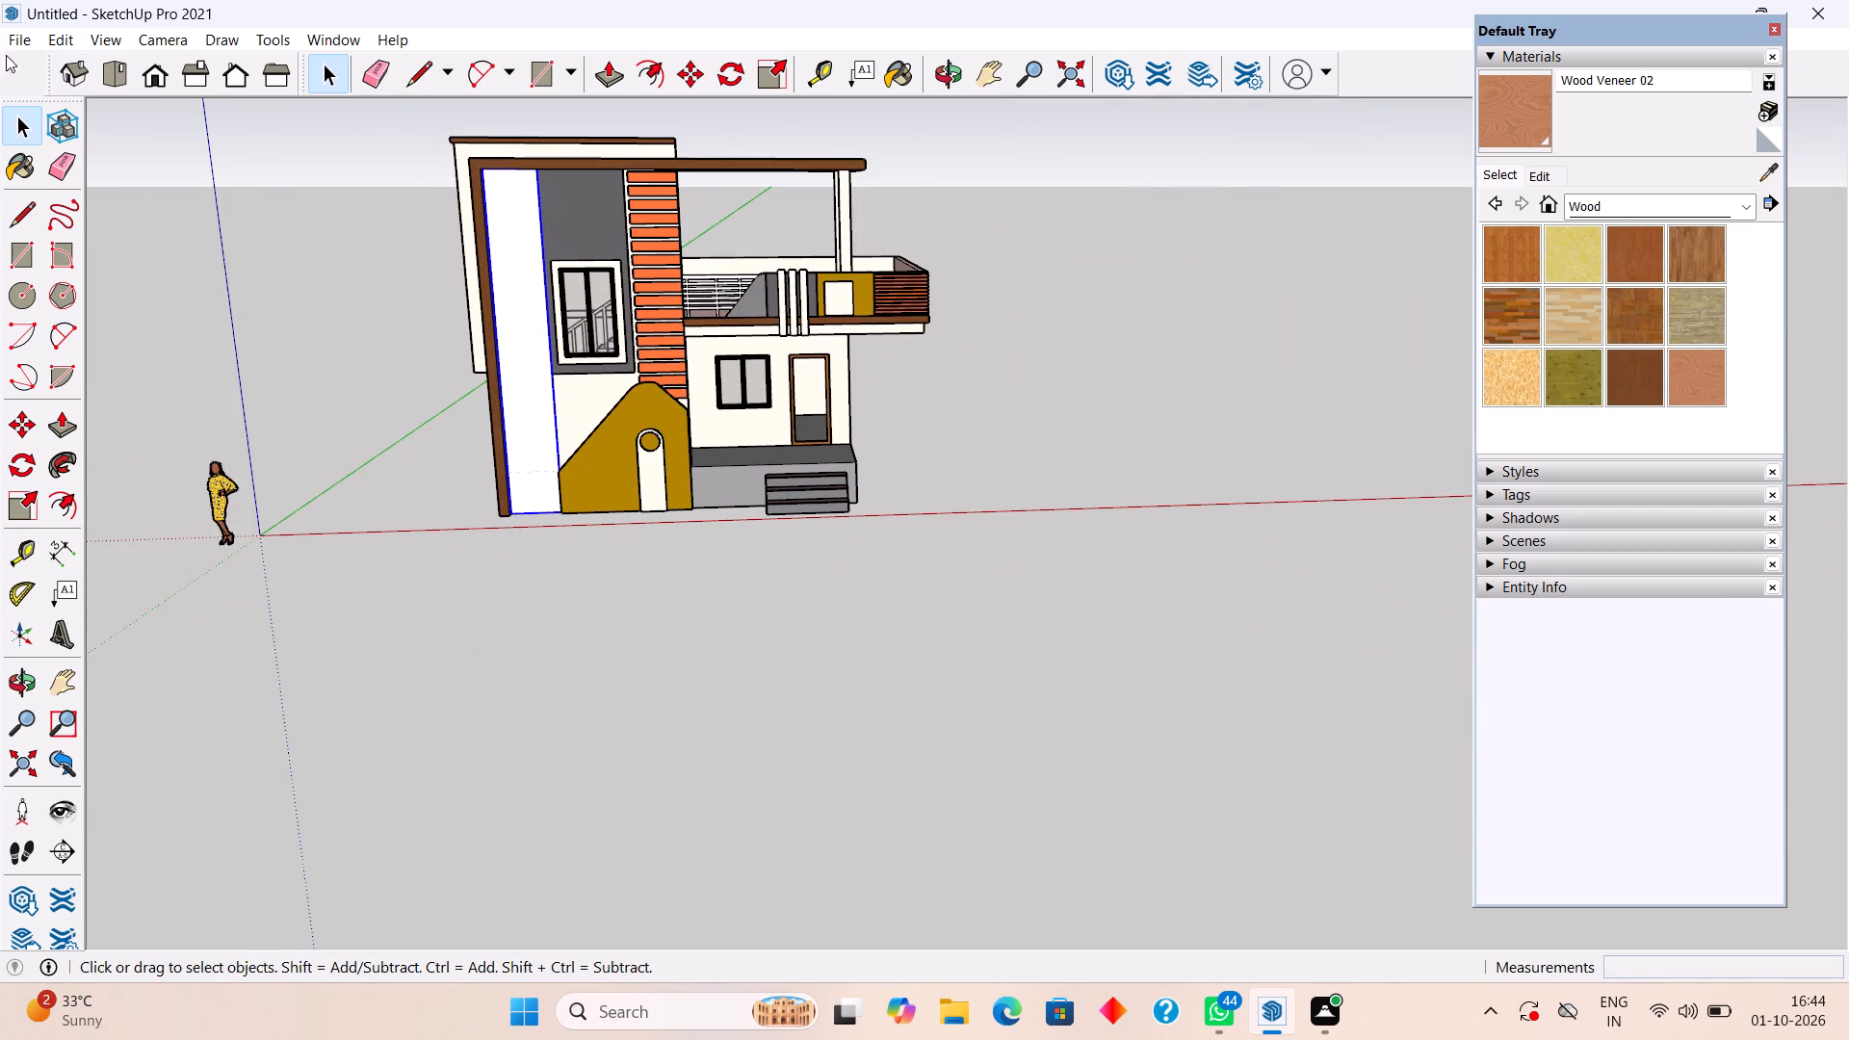
pyautogui.click(48, 37)
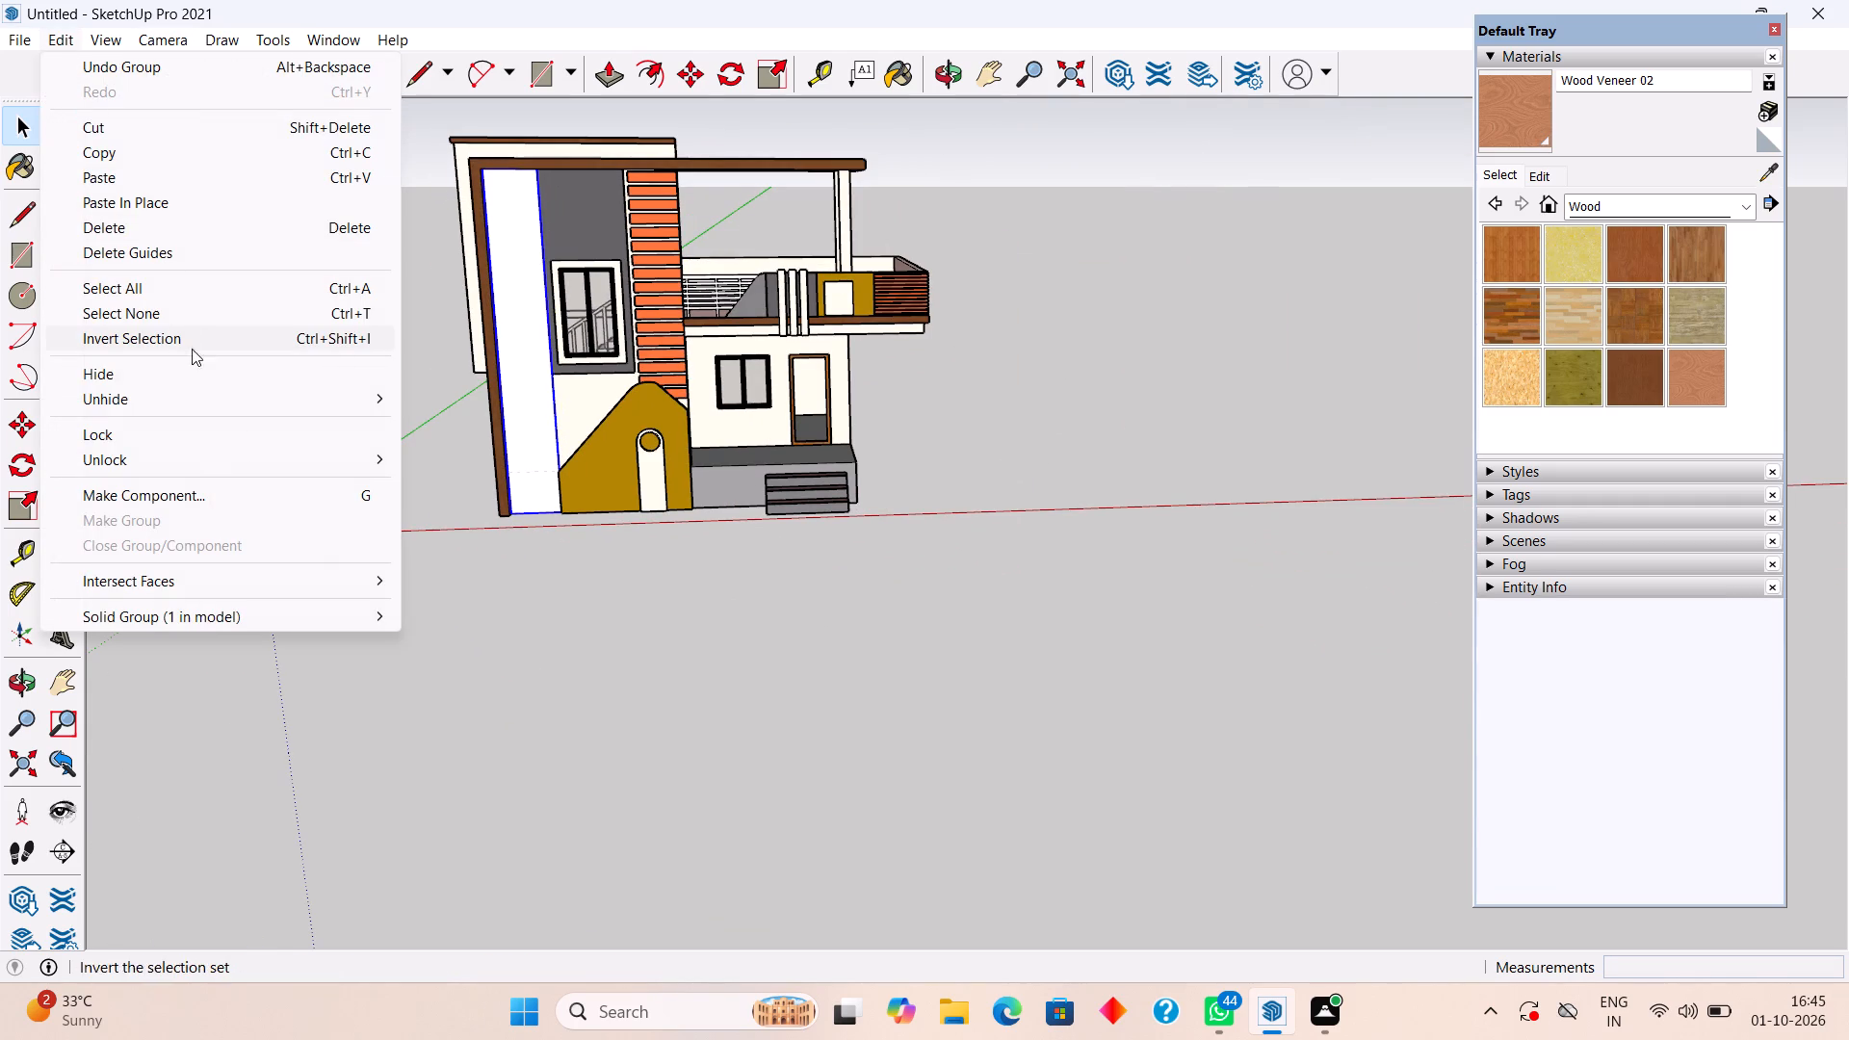
pyautogui.click(211, 394)
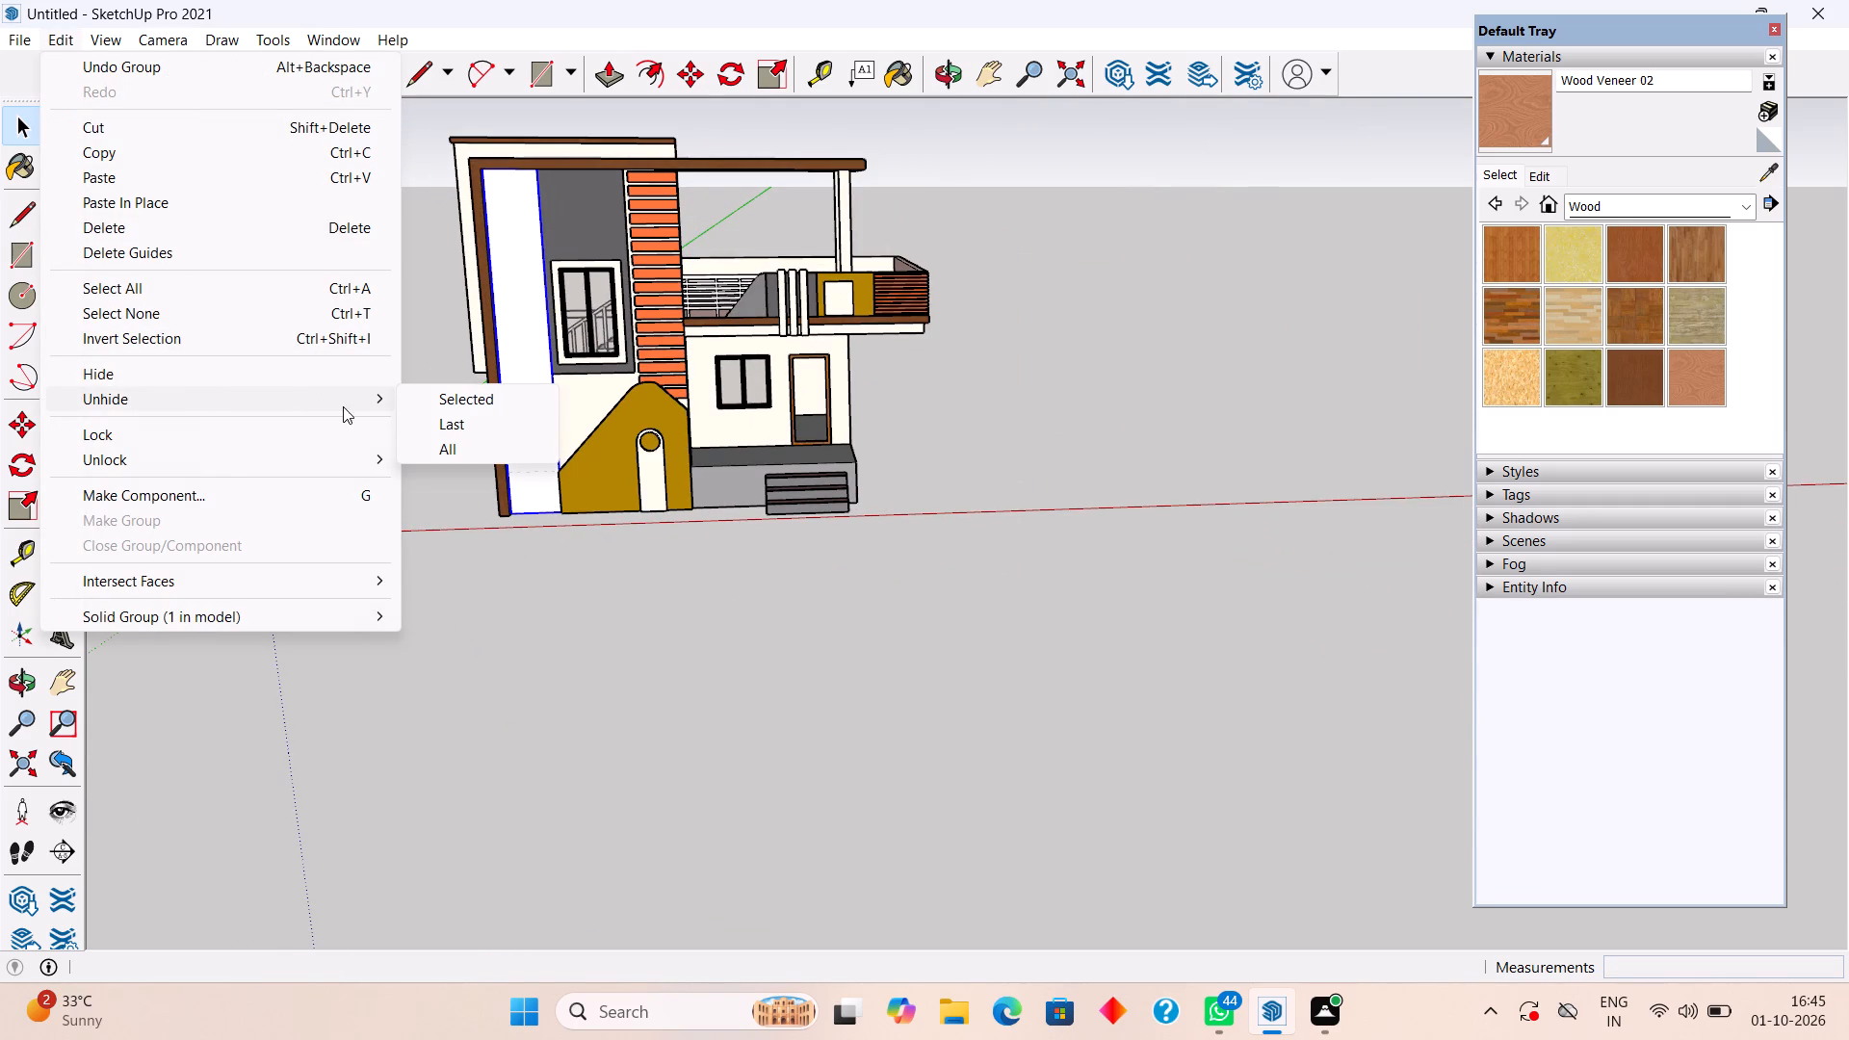
pyautogui.click(371, 398)
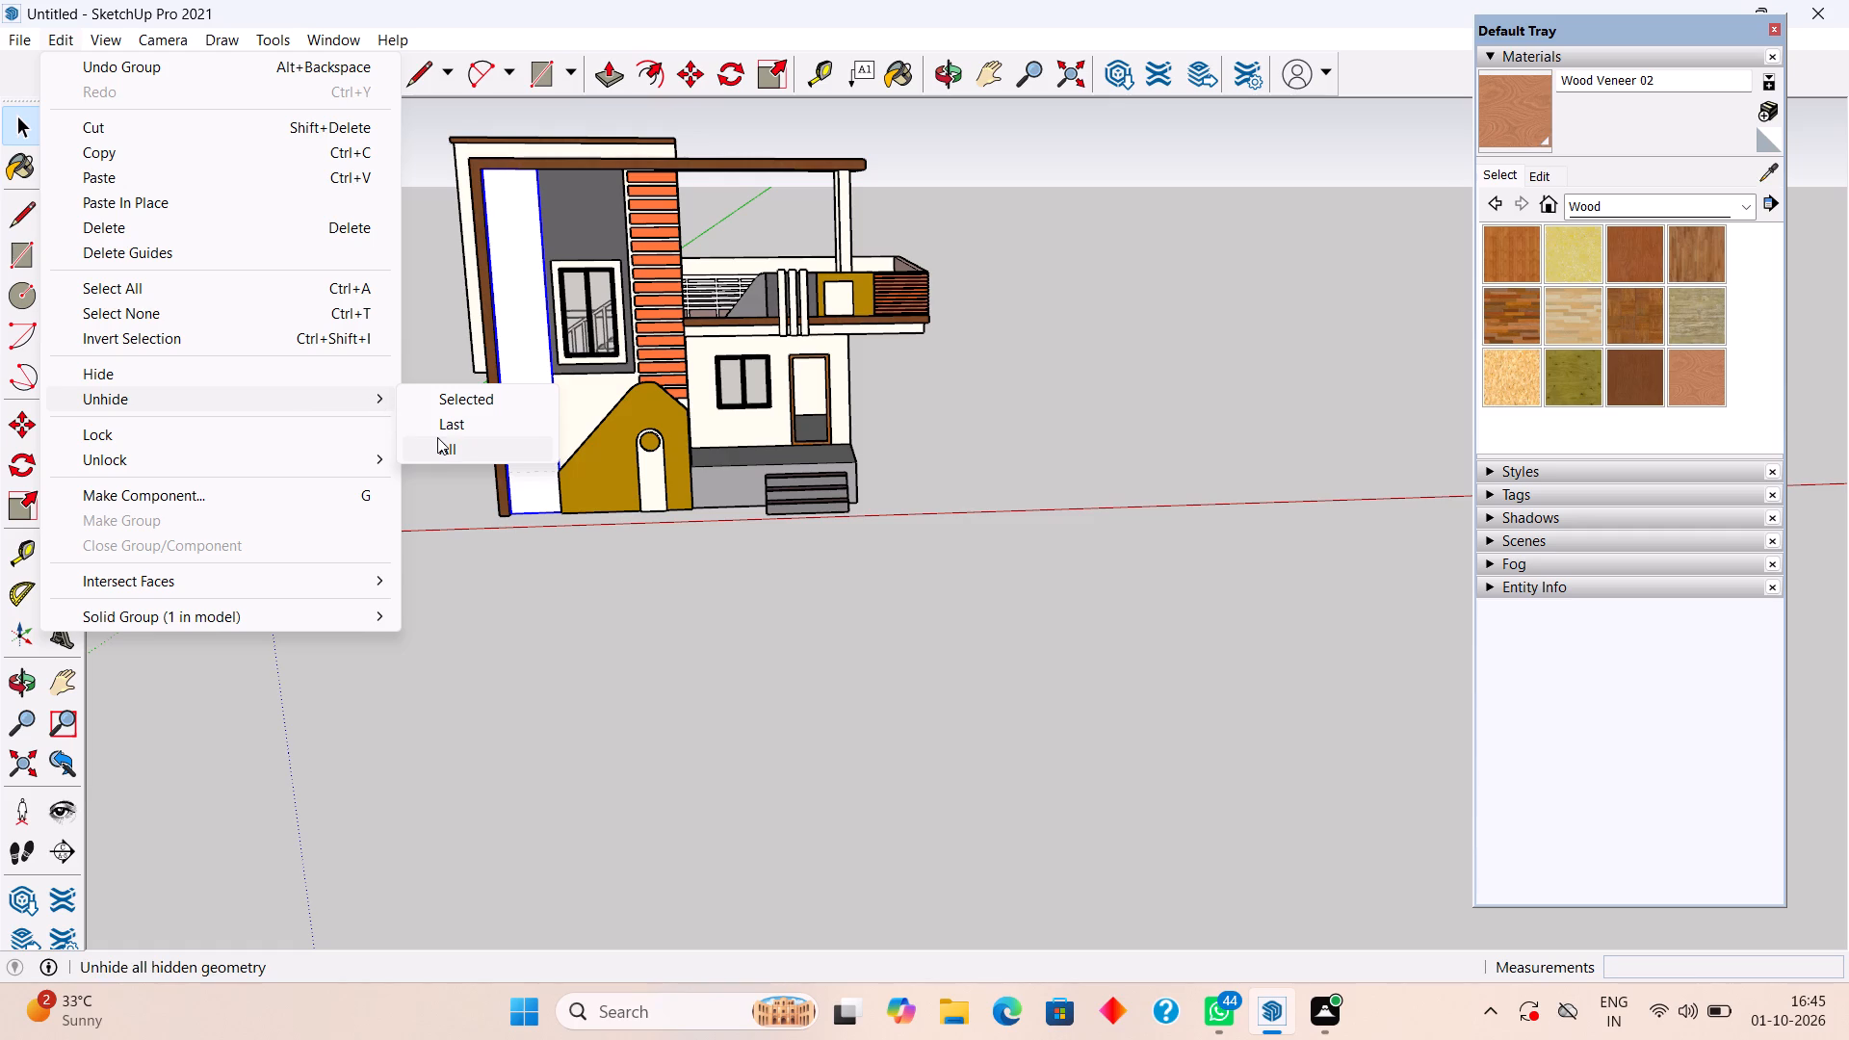
pyautogui.click(437, 437)
# Move the vertical slat group about 1 7/16" sideways toward the ochre wall, centring it over the backing panel, and clear the selection.
pyautogui.scroll(4, 520, 395)
pyautogui.scroll(1, 637, 404)
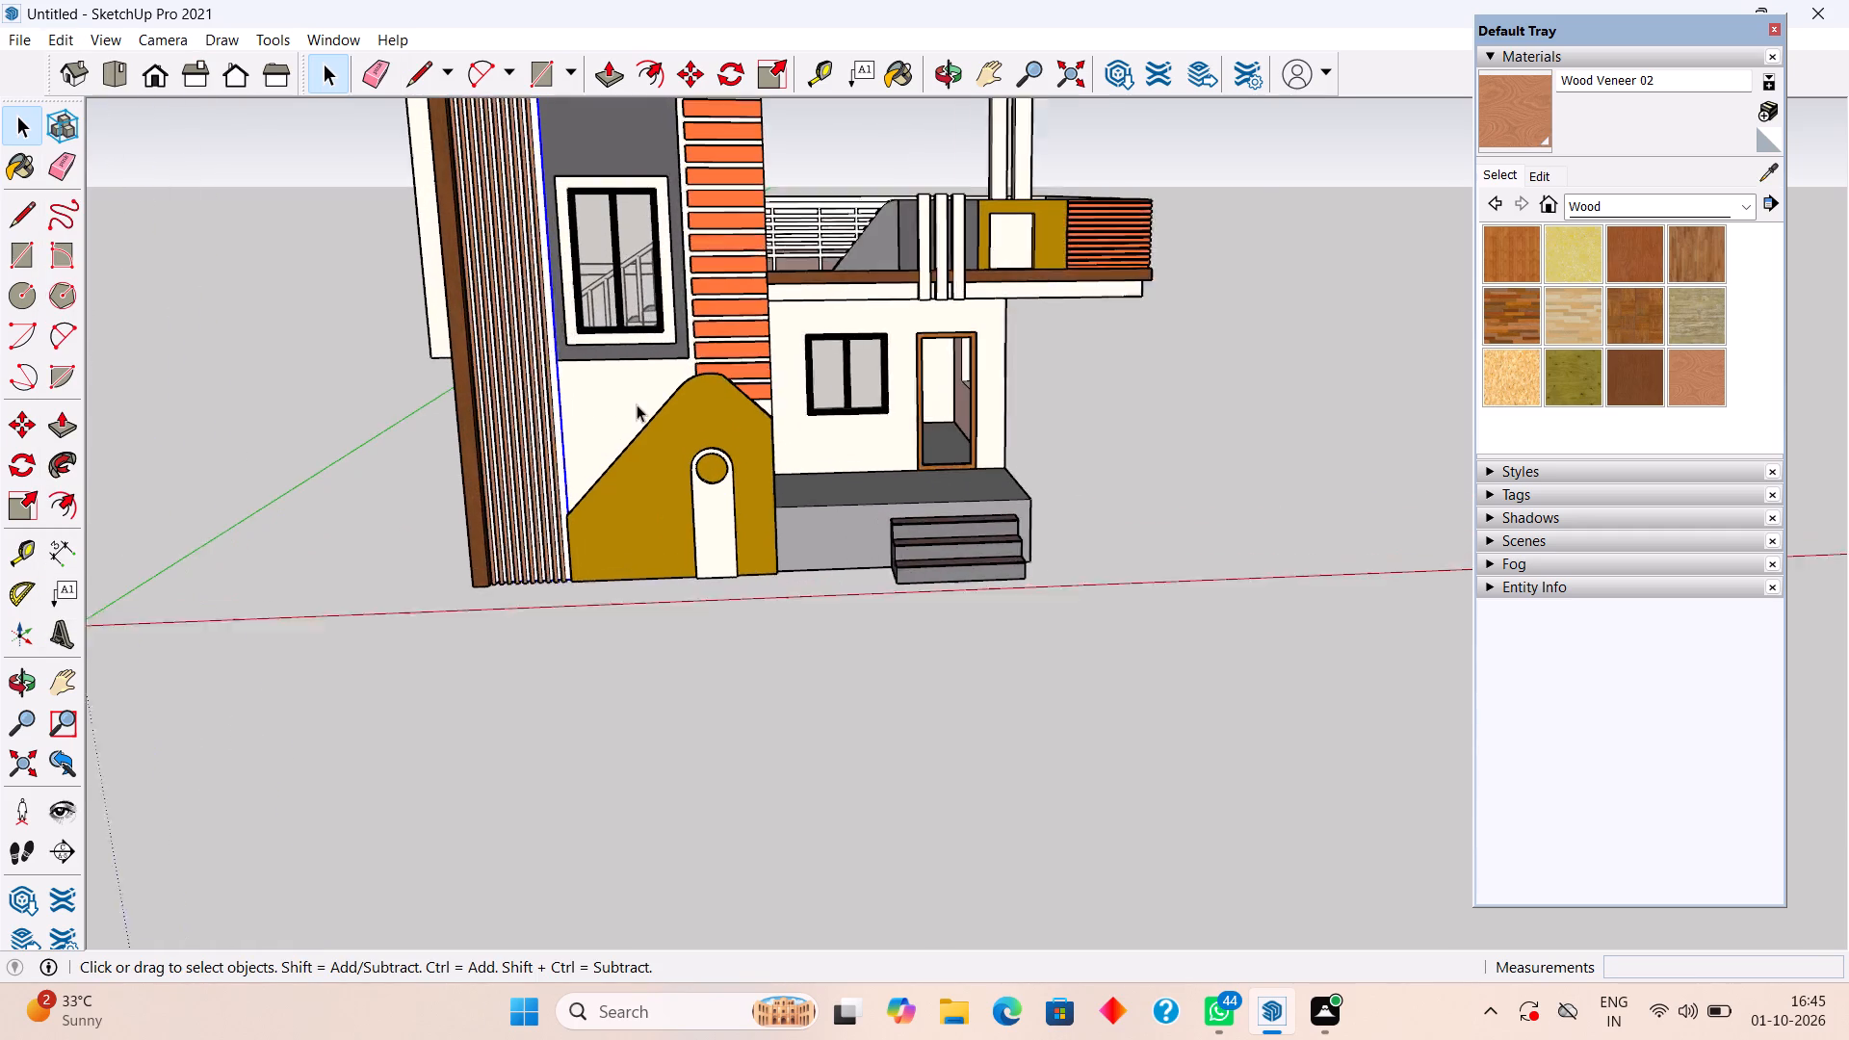
pyautogui.scroll(2, 637, 404)
pyautogui.moveTo(606, 417); pyautogui.dragTo(667, 400, button='middle')
pyautogui.scroll(3, 540, 512)
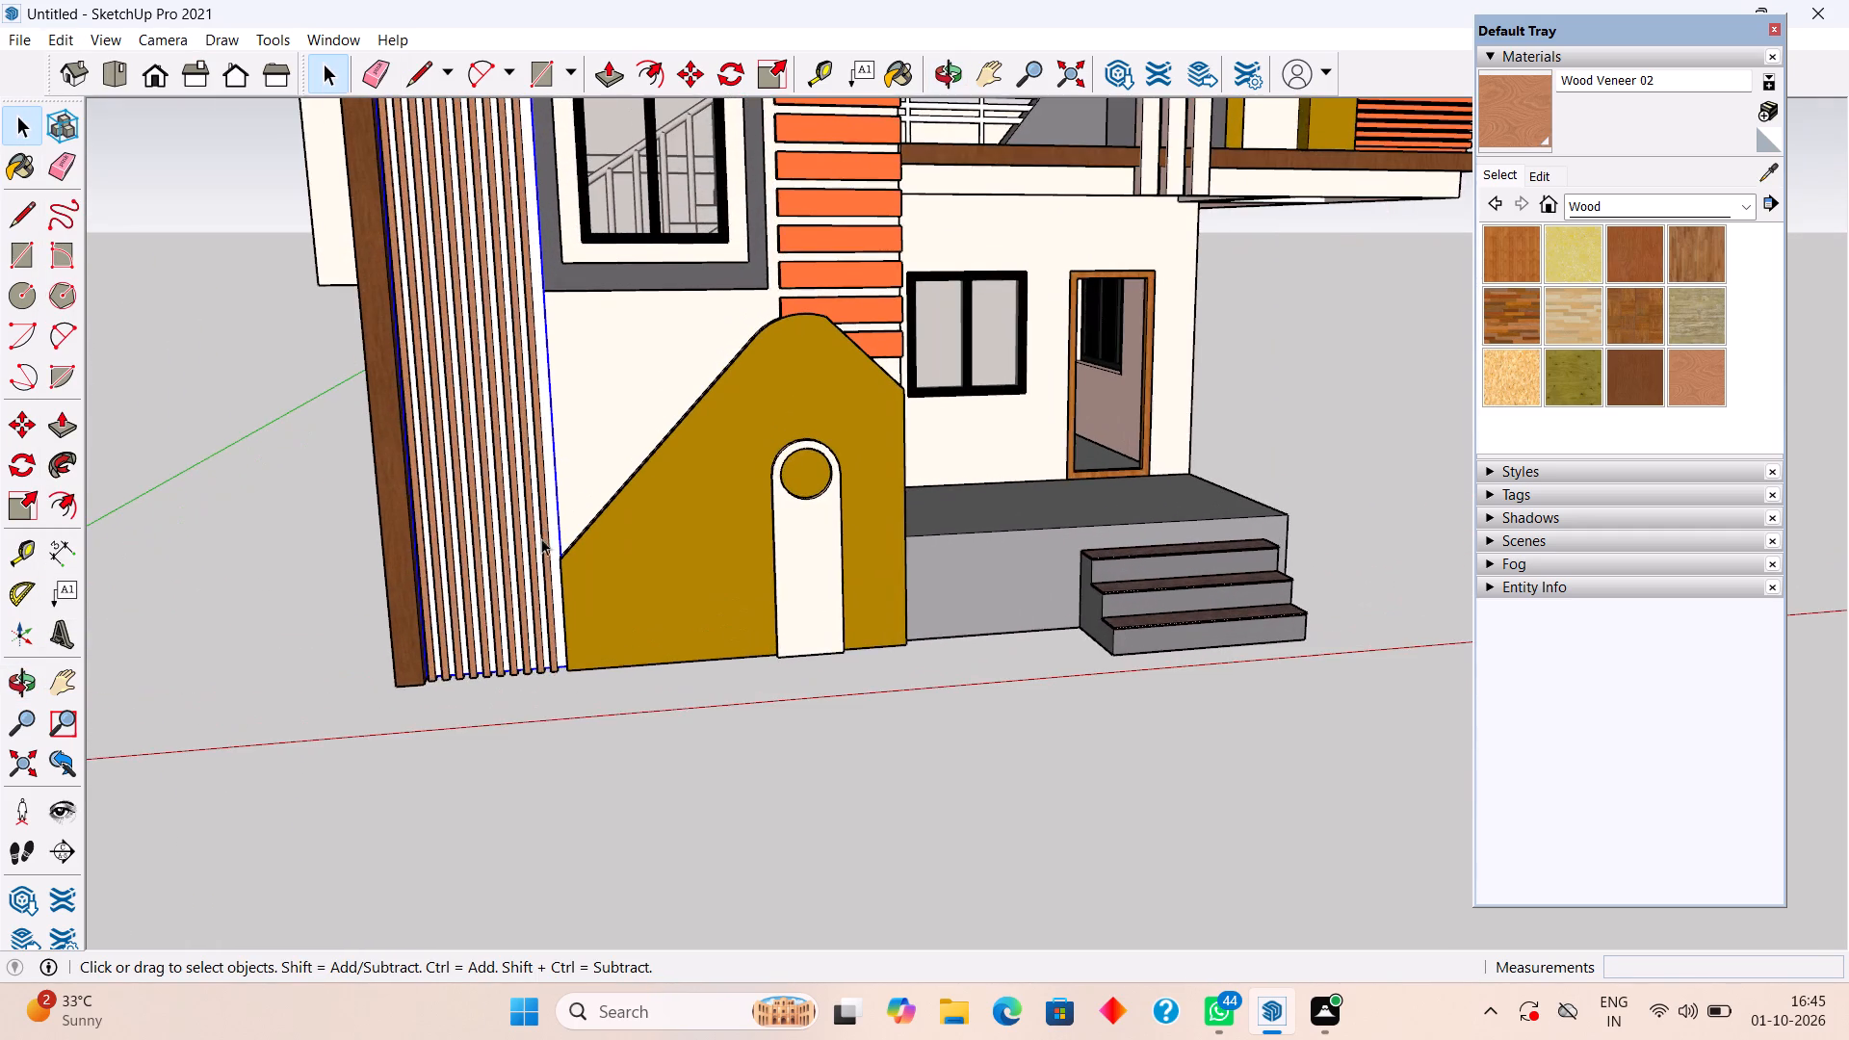
pyautogui.scroll(5, 541, 555)
pyautogui.click(557, 634)
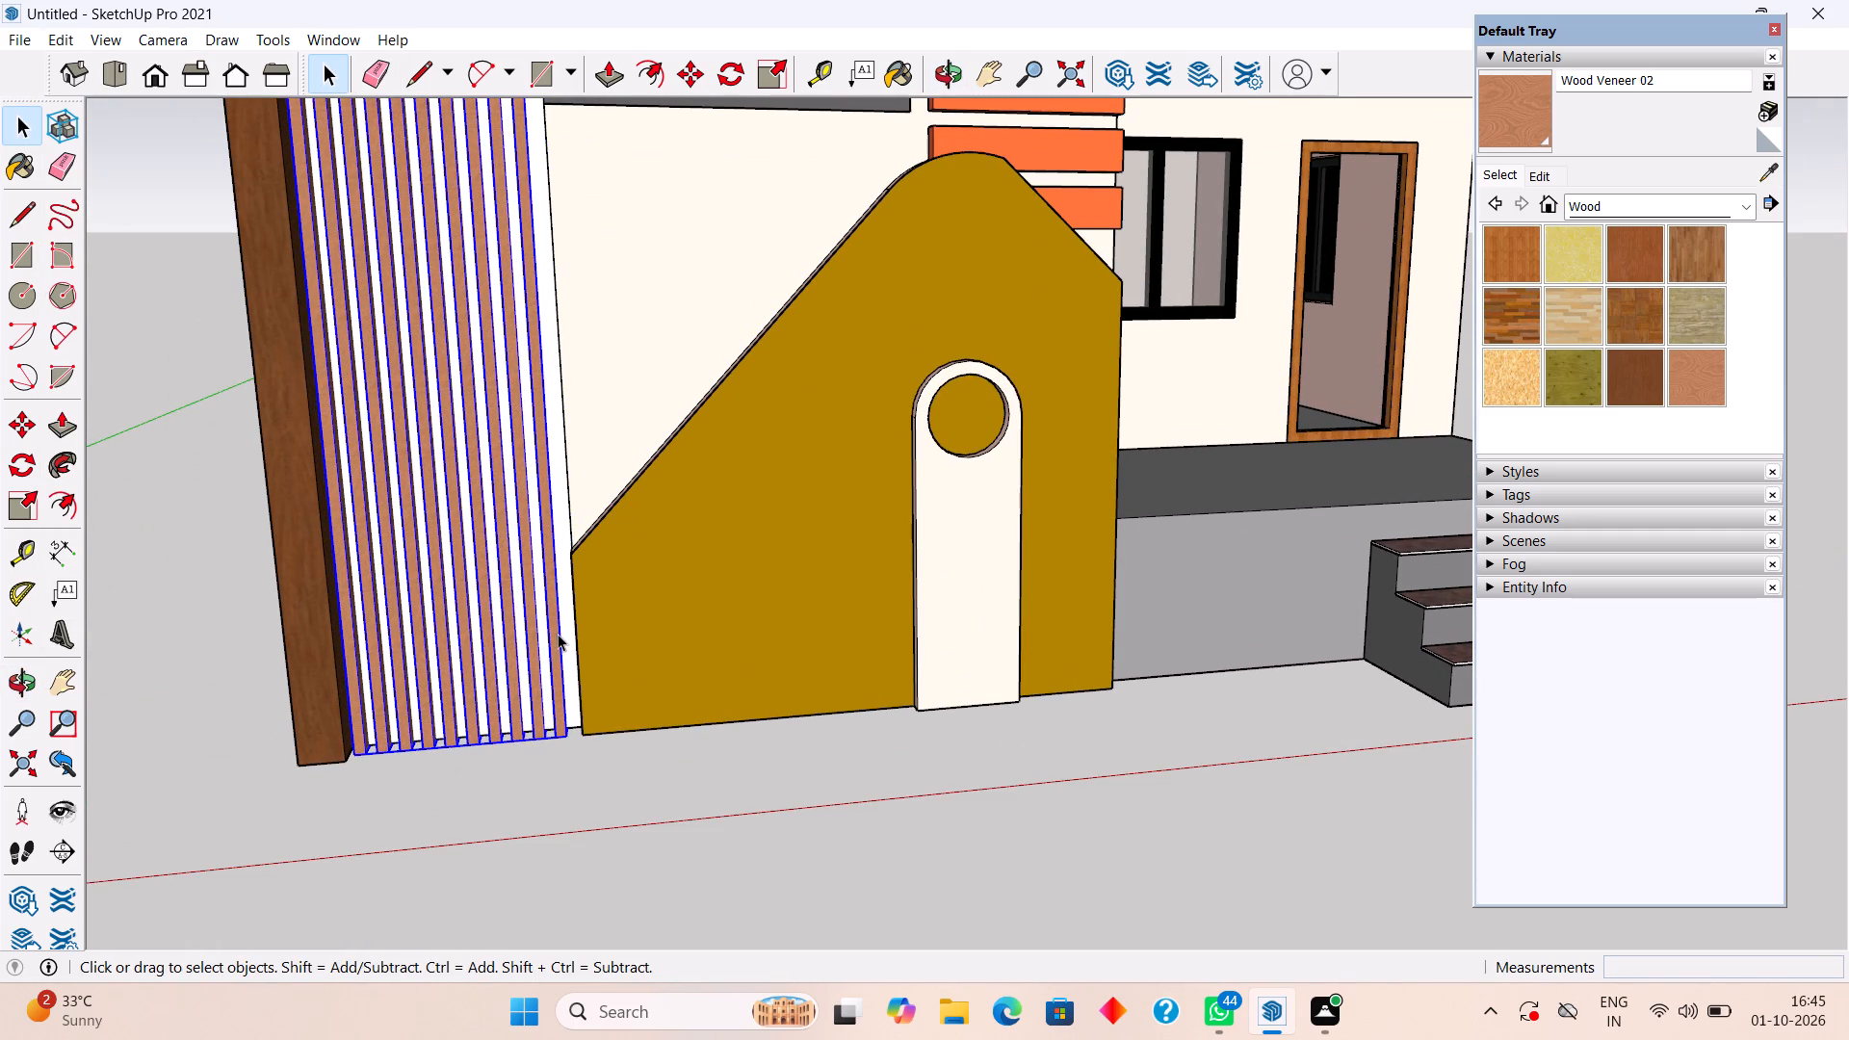
pyautogui.press('m')
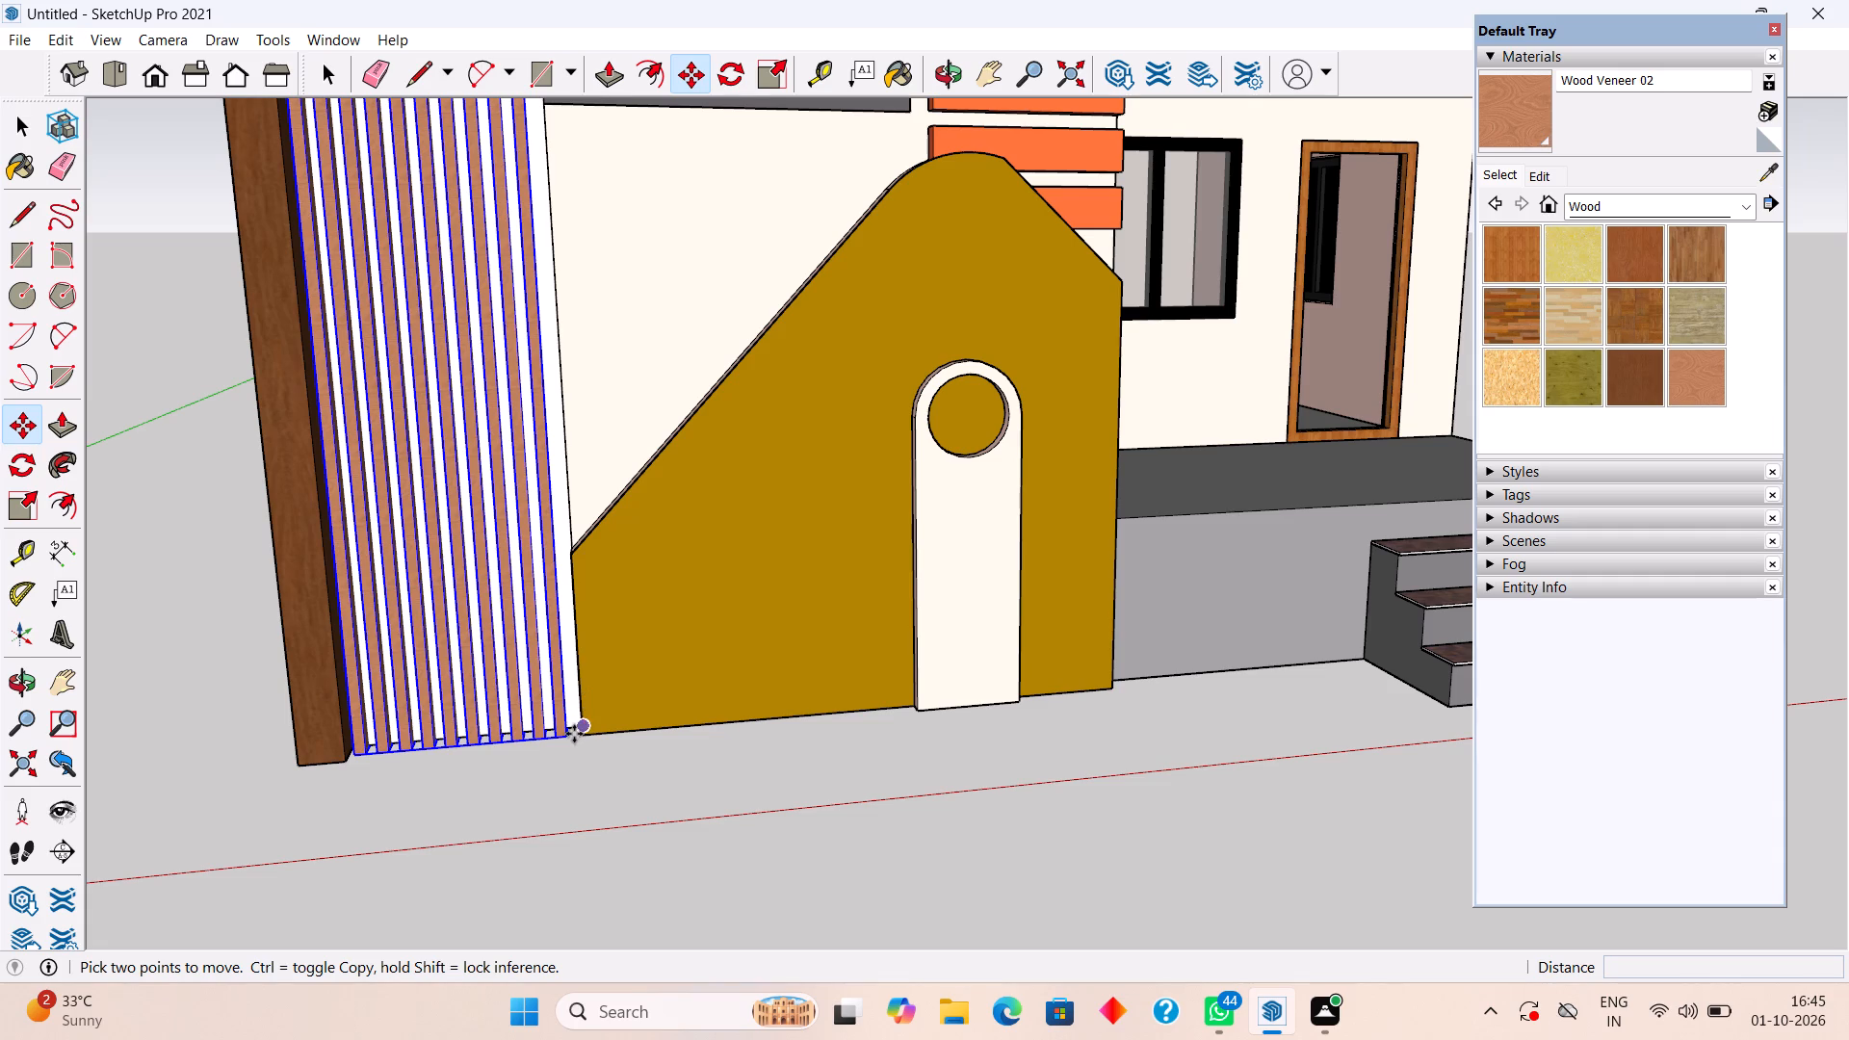
pyautogui.click(574, 734)
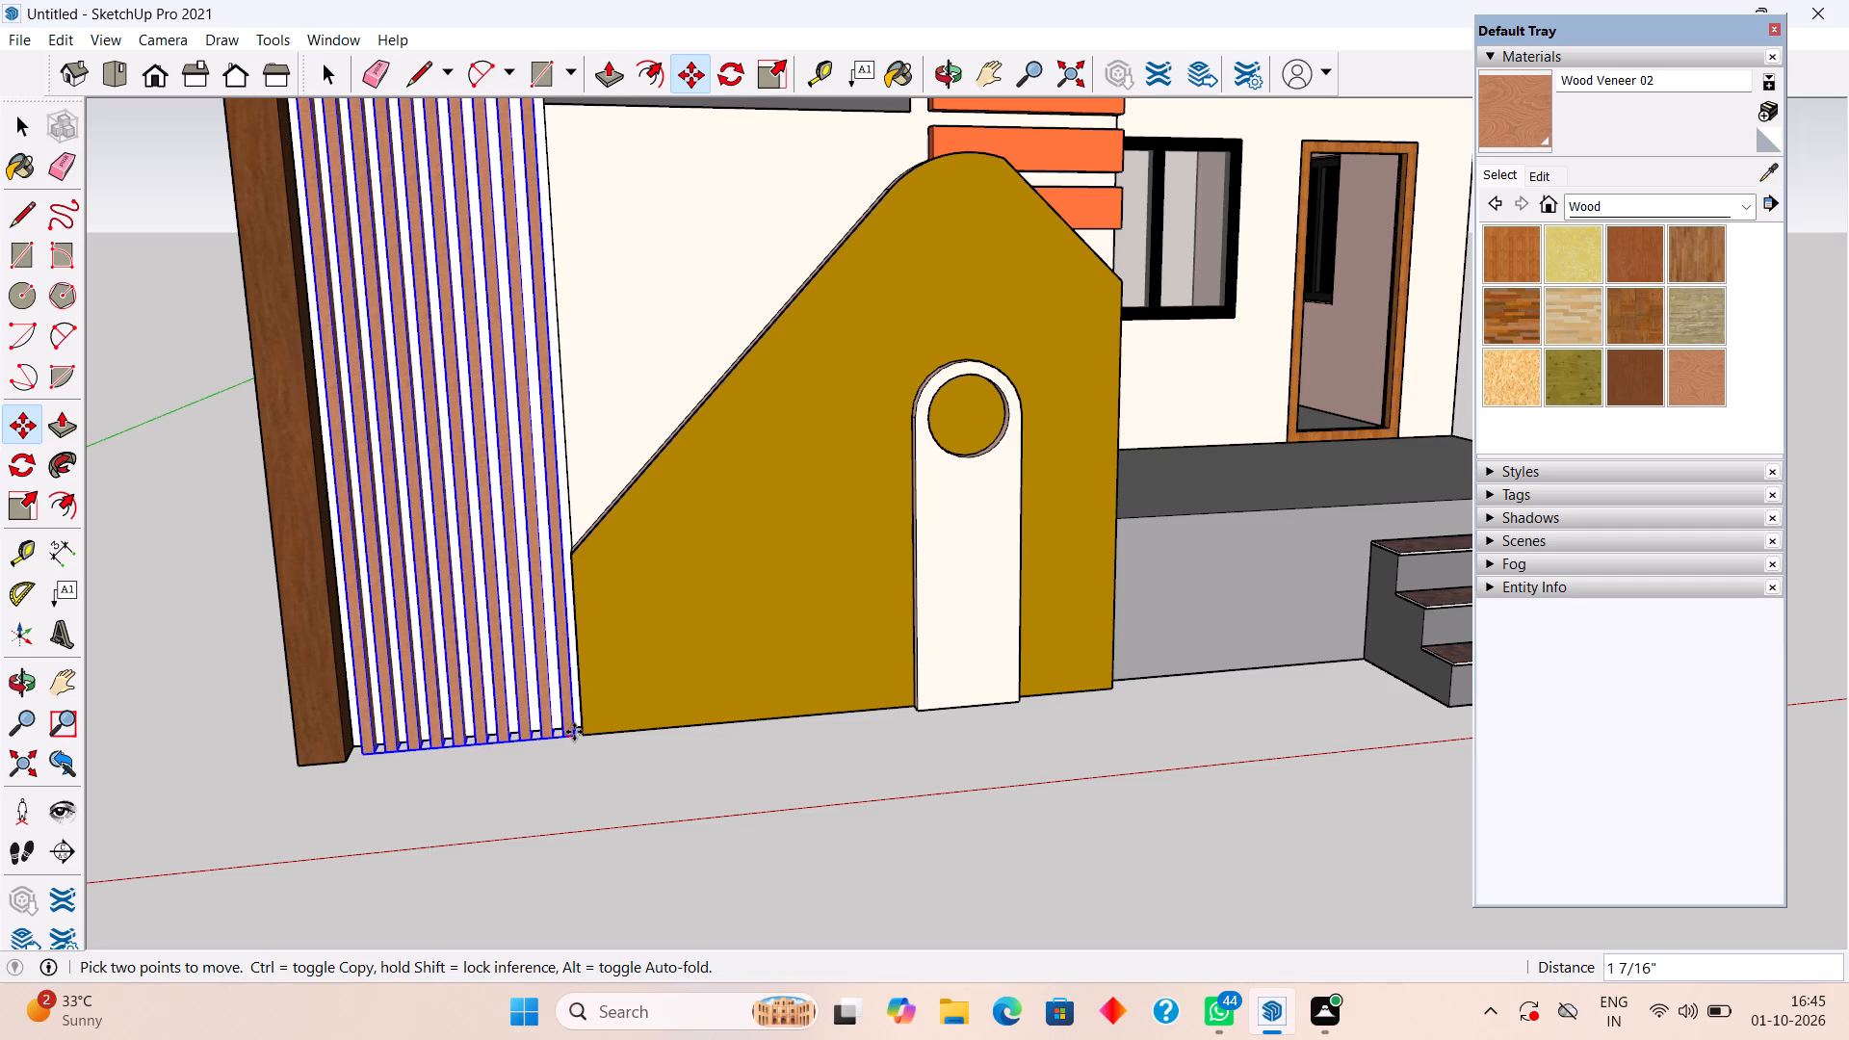
pyautogui.click(574, 732)
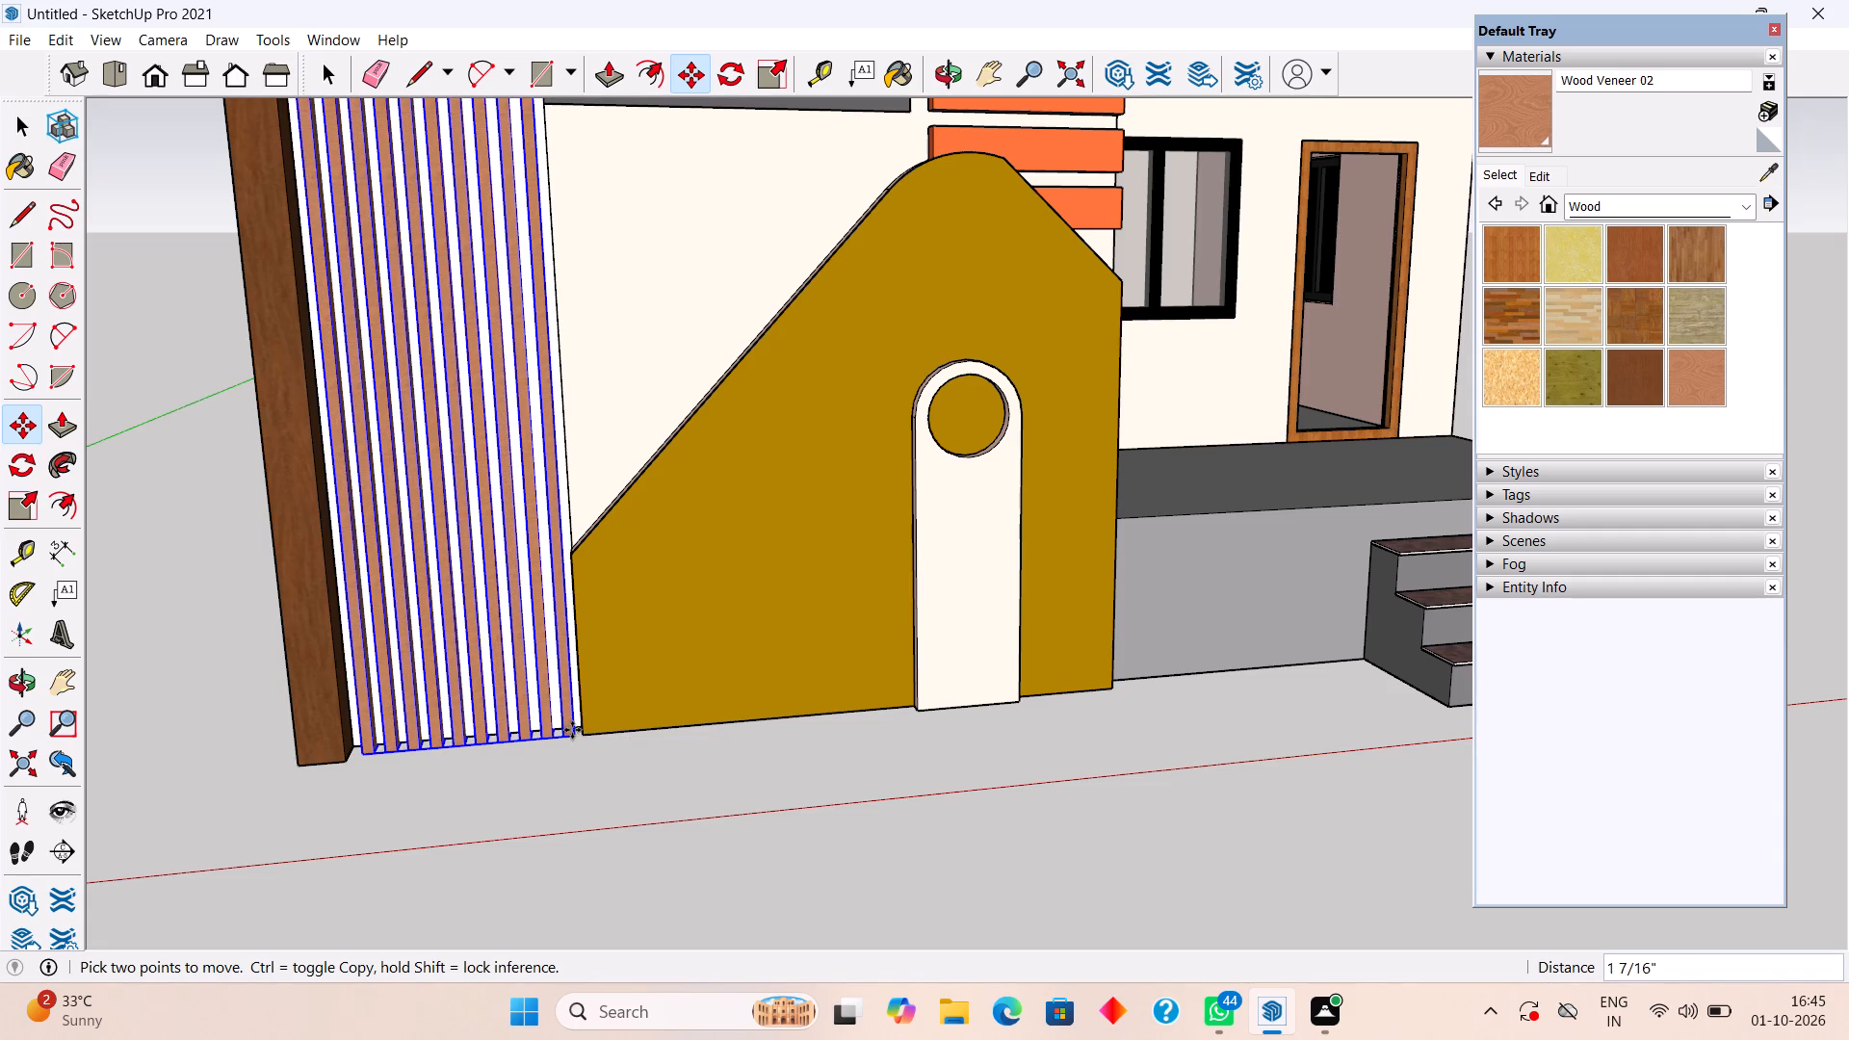
pyautogui.press('space')
pyautogui.scroll(-4, 481, 689)
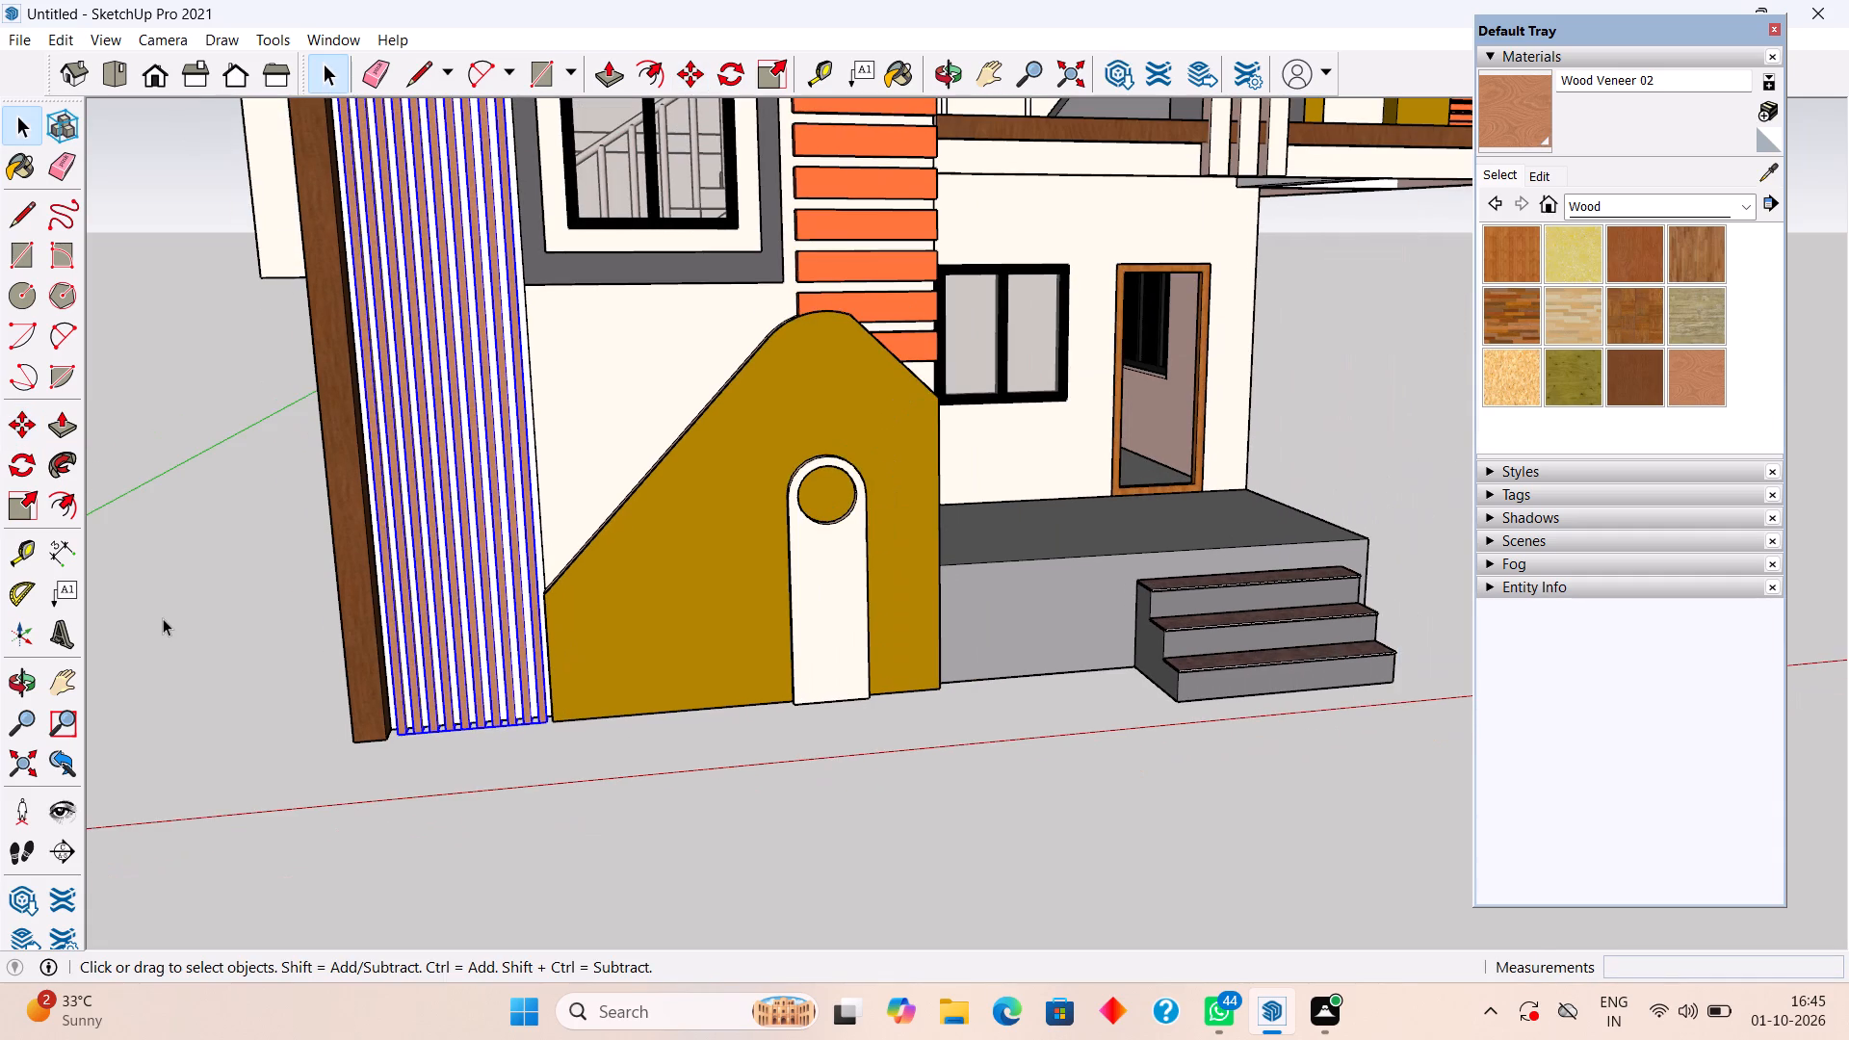
pyautogui.click(163, 618)
# Paint the backing panel group behind the slats with Wood Veneer 02.
pyautogui.scroll(-2, 465, 539)
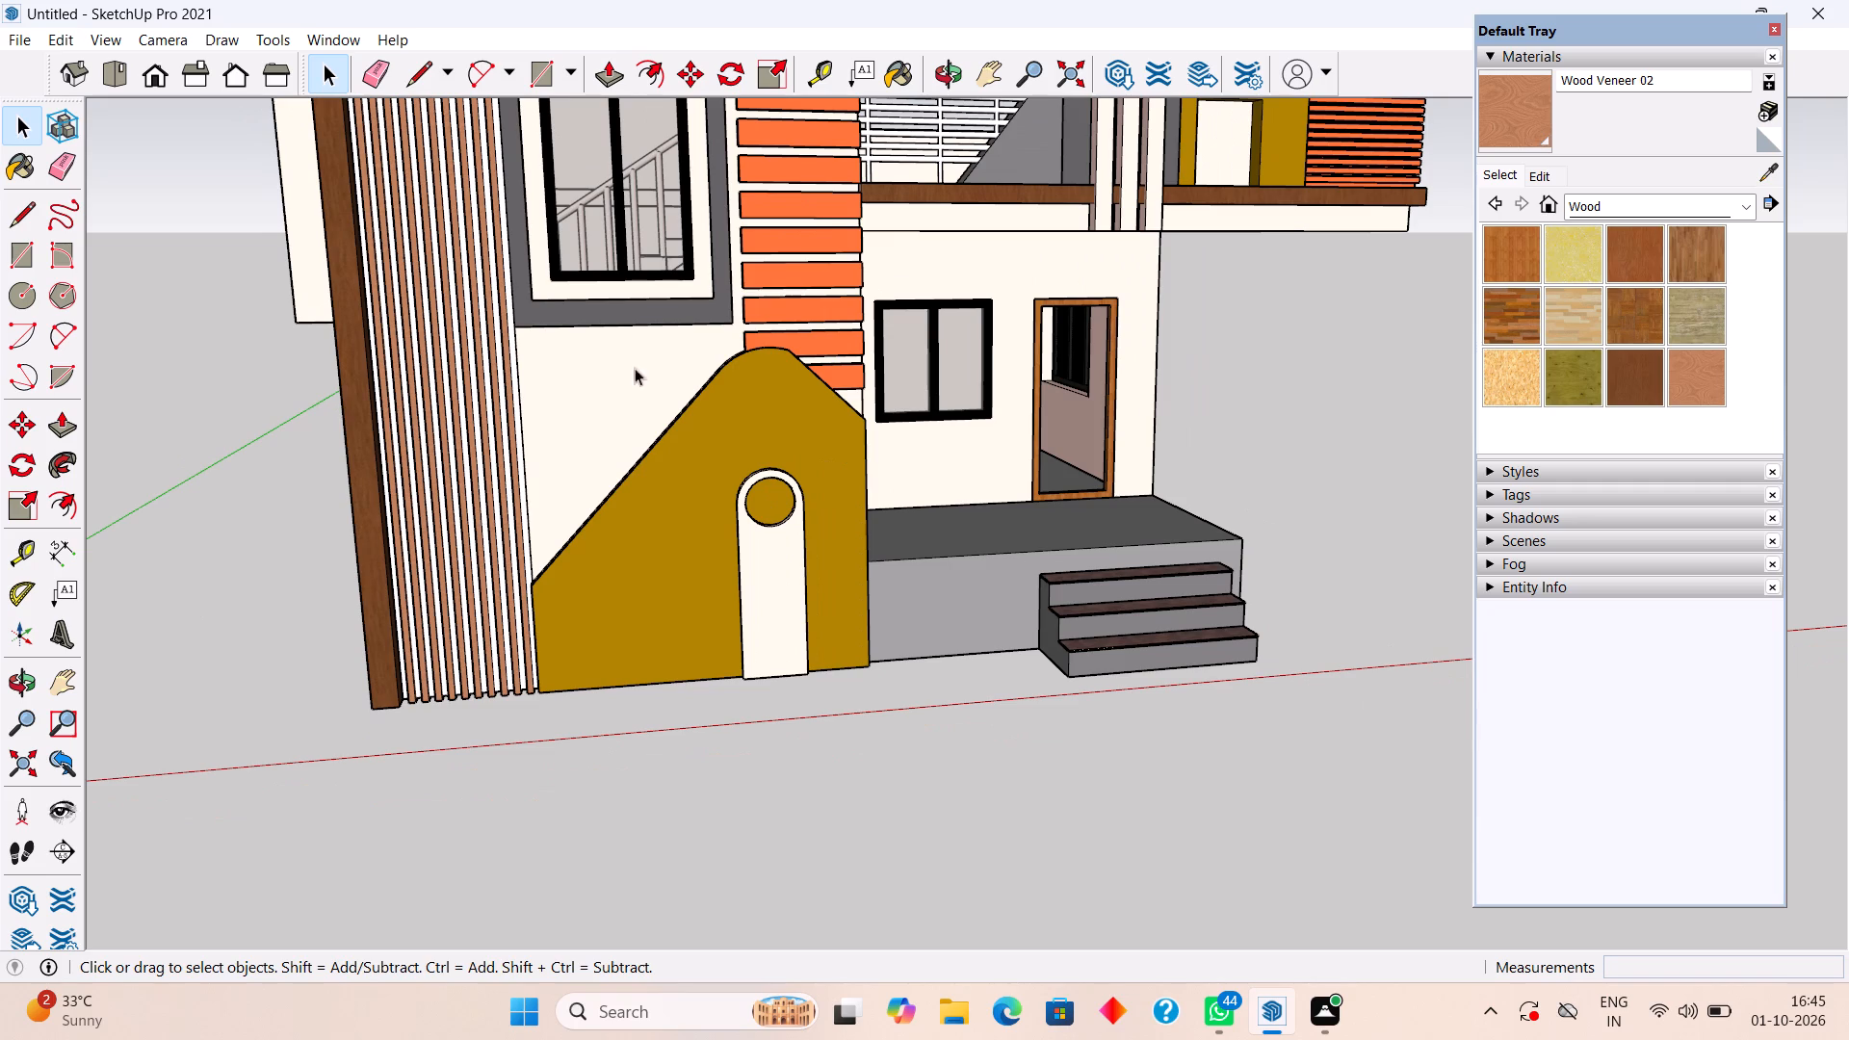
pyautogui.click(1510, 91)
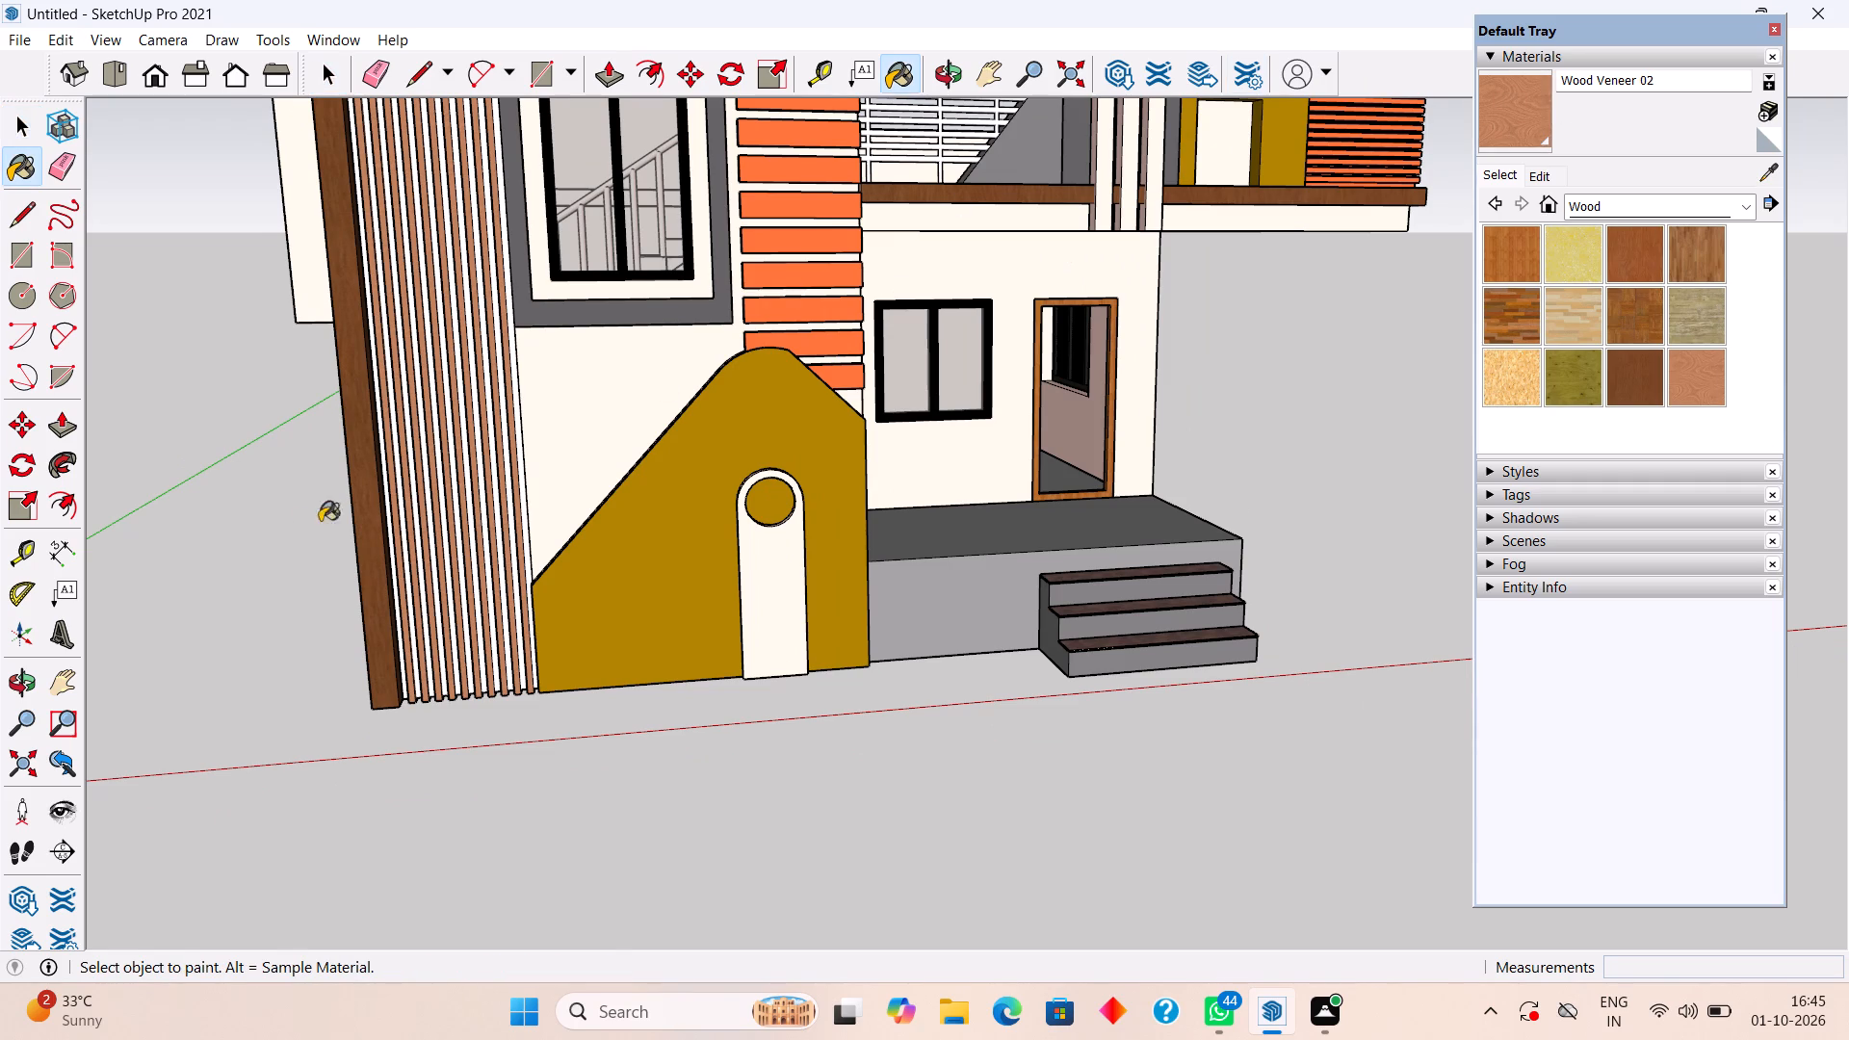
pyautogui.scroll(14, 539, 456)
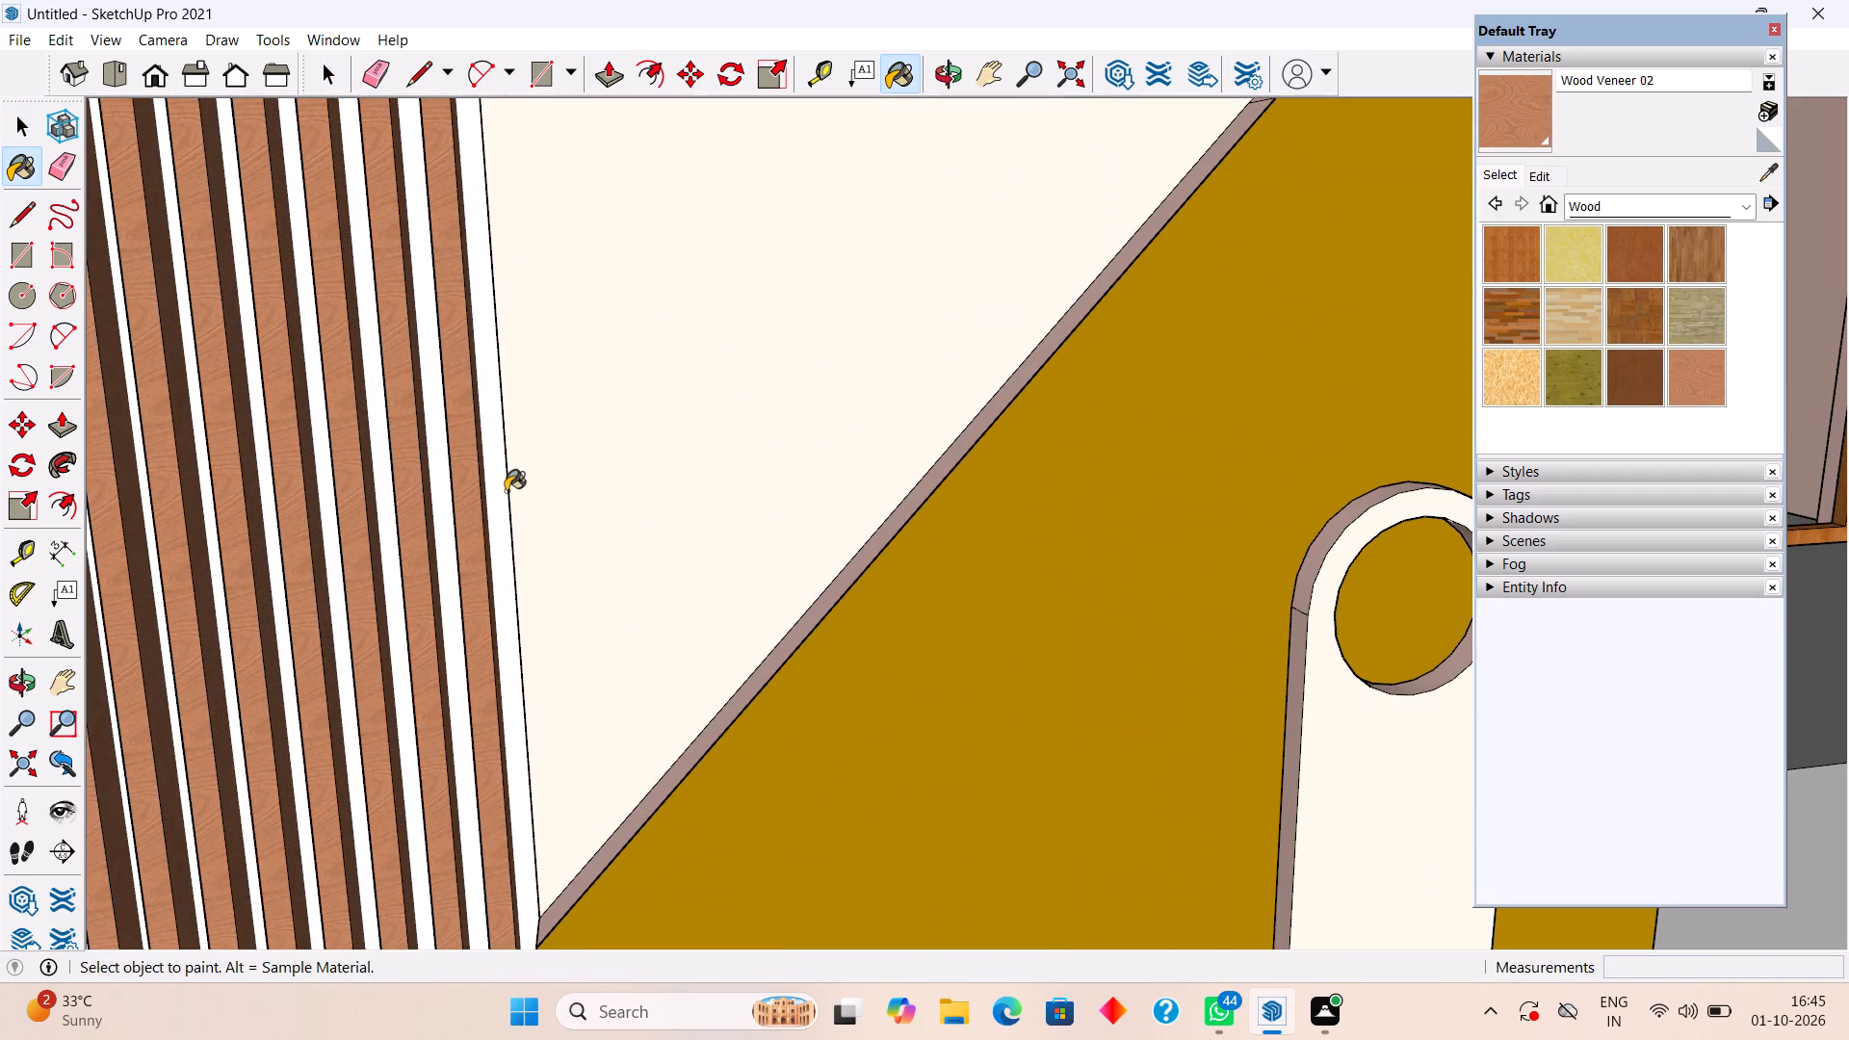
pyautogui.click(502, 495)
pyautogui.scroll(-19, 502, 495)
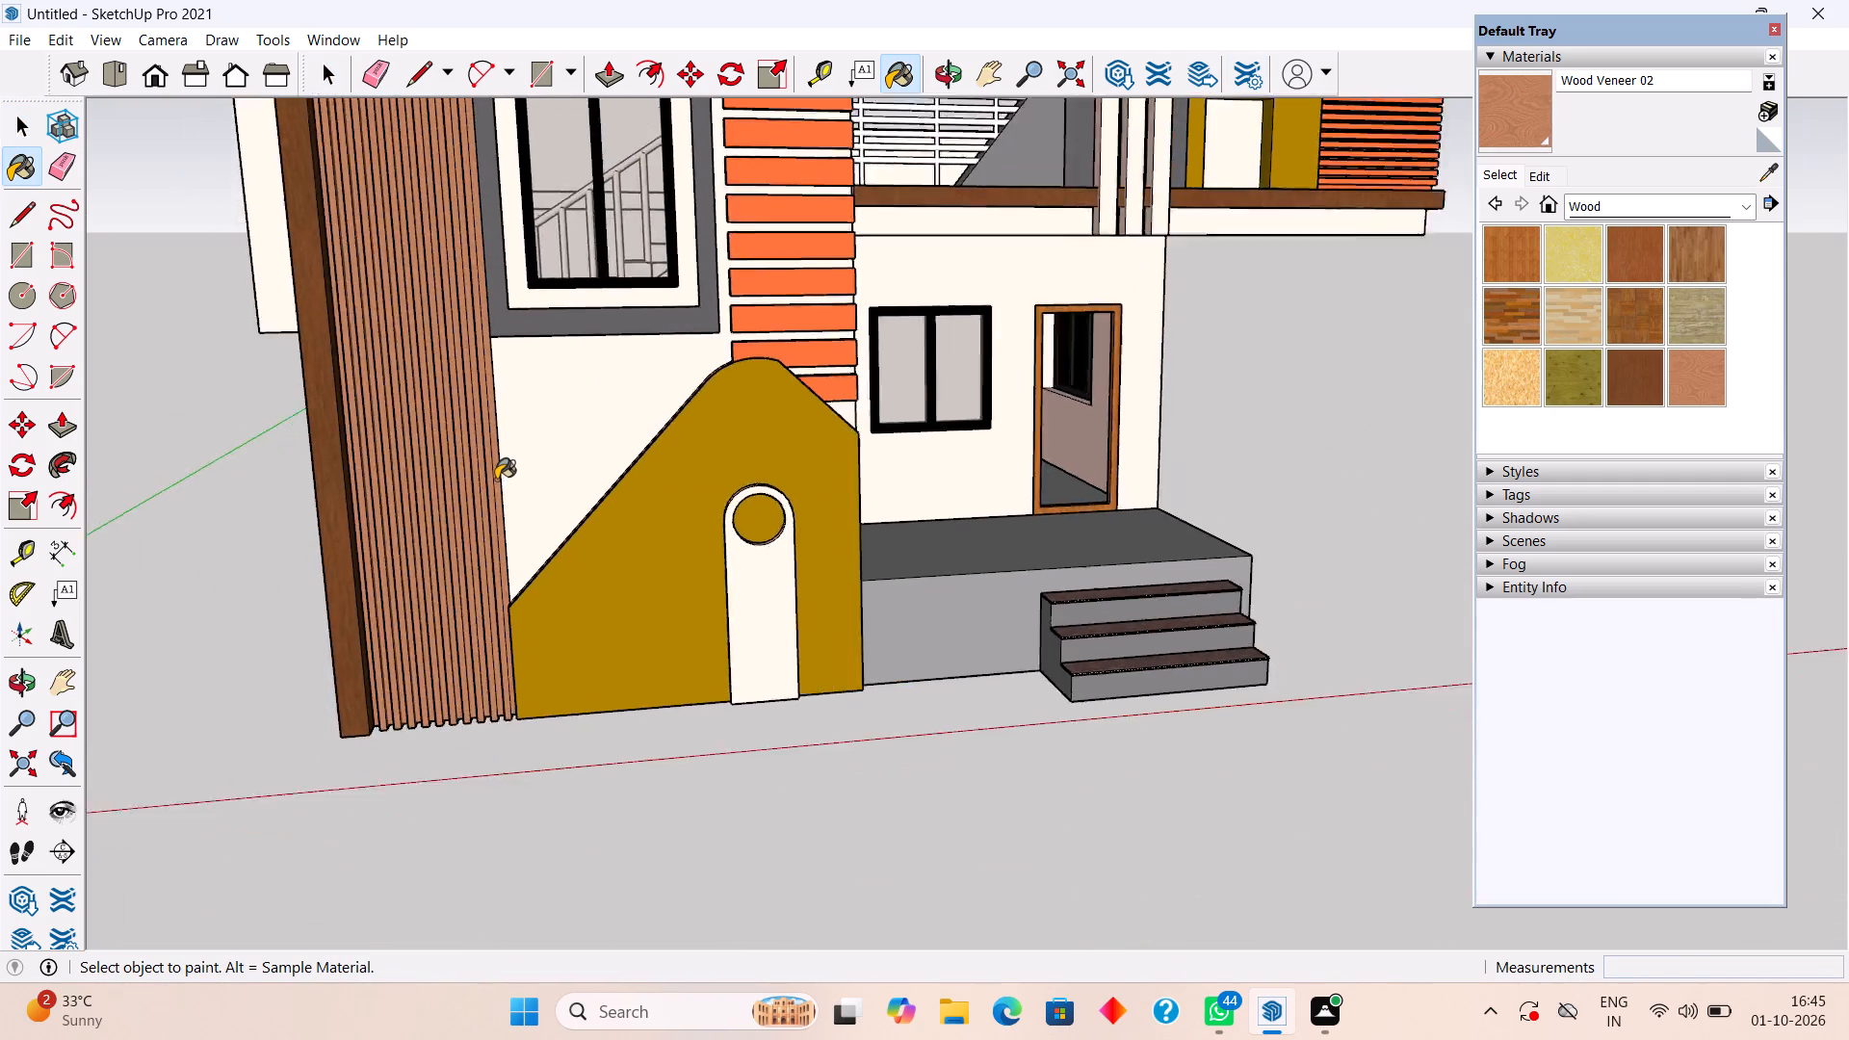
pyautogui.scroll(-1, 496, 480)
pyautogui.press('space')
# Examine the wood-clad slat panel and the whole front facade from different angles and distances.
pyautogui.scroll(-10, 496, 480)
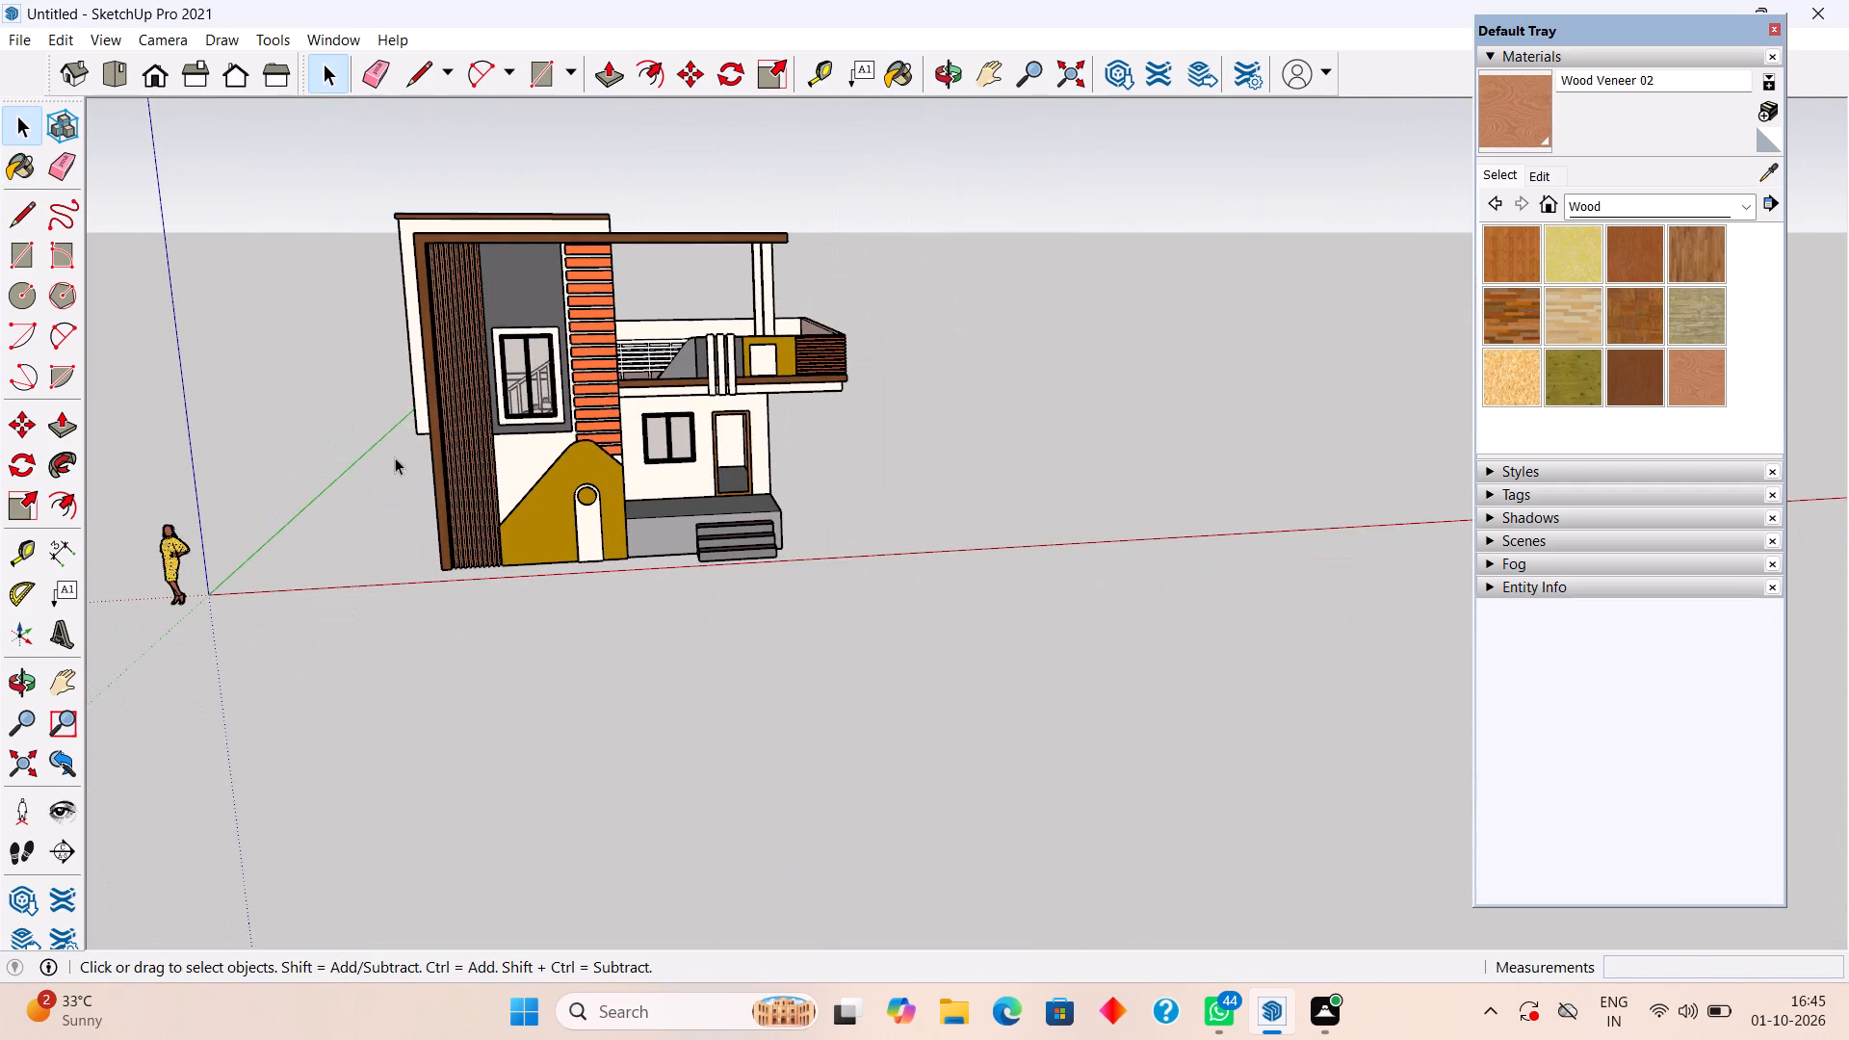
pyautogui.scroll(9, 395, 457)
pyautogui.moveTo(523, 413); pyautogui.dragTo(630, 421, button='middle')
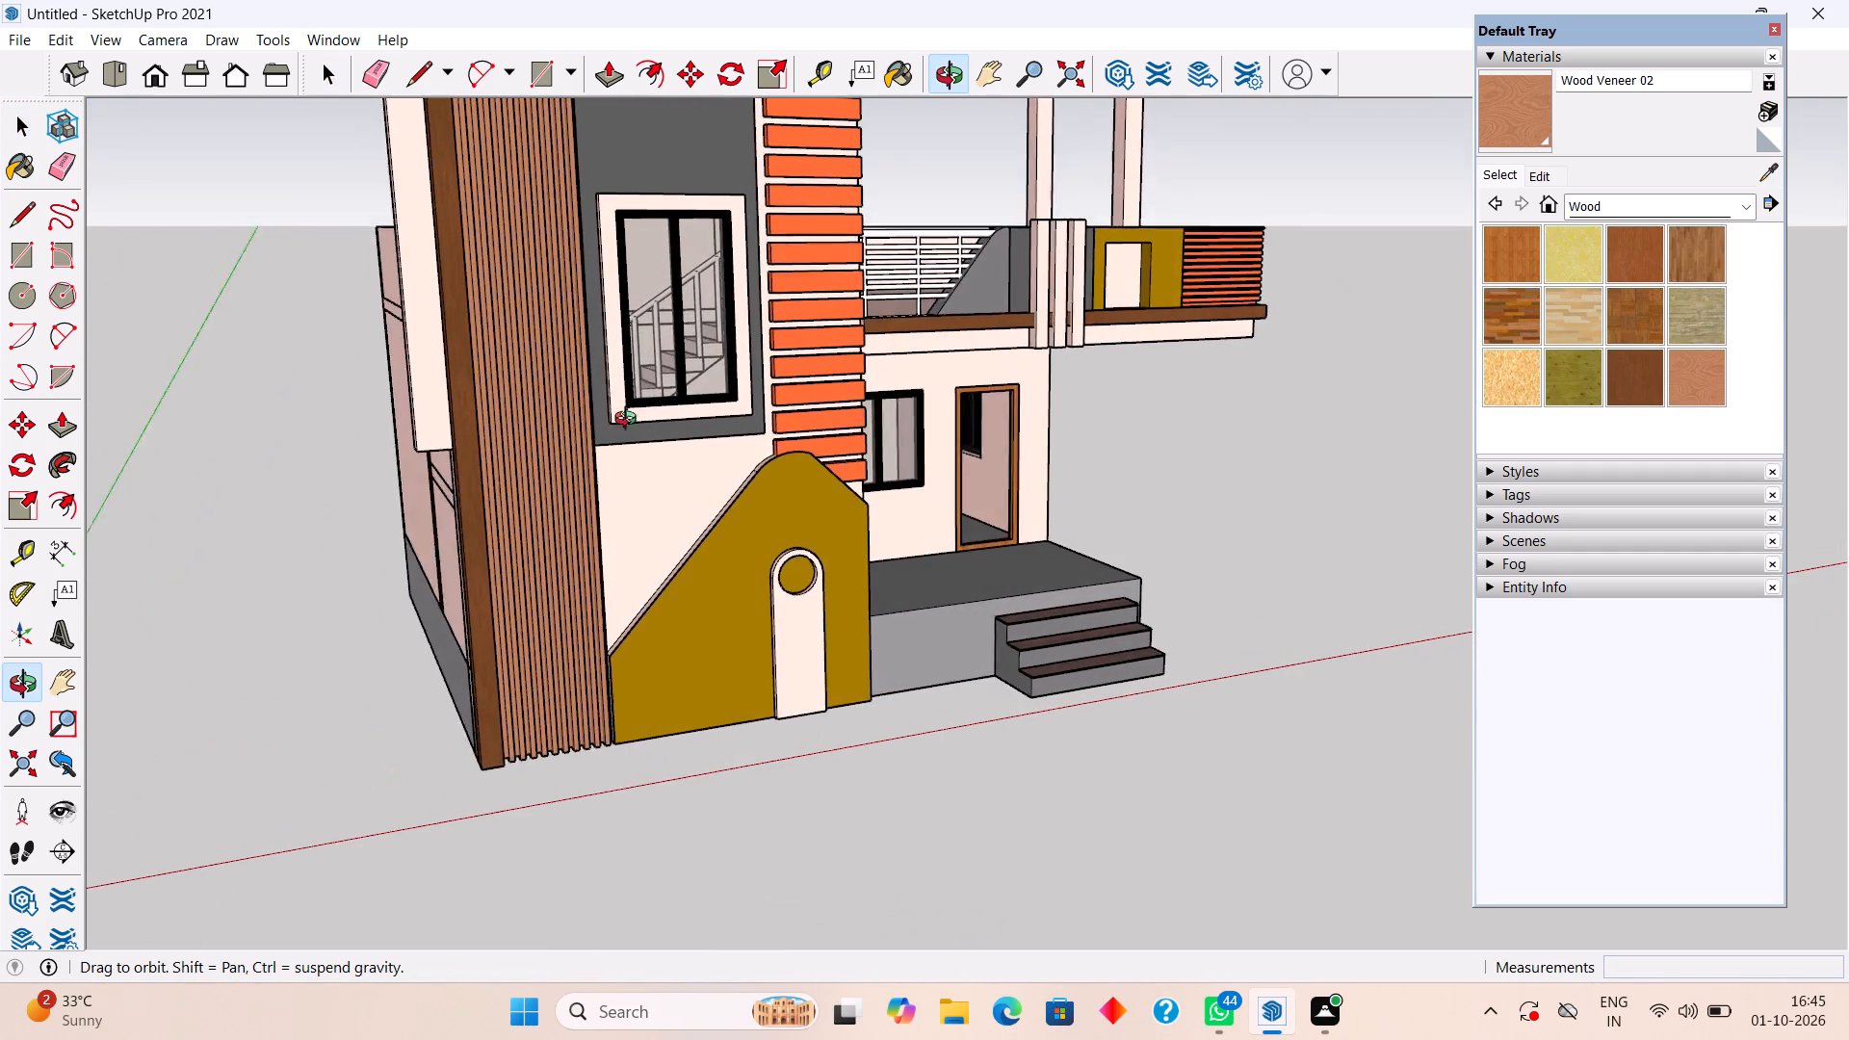
pyautogui.moveTo(630, 421); pyautogui.dragTo(491, 457, button='middle')
pyautogui.scroll(6, 489, 457)
pyautogui.moveTo(486, 460); pyautogui.dragTo(406, 477, button='middle')
pyautogui.scroll(-3, 406, 477)
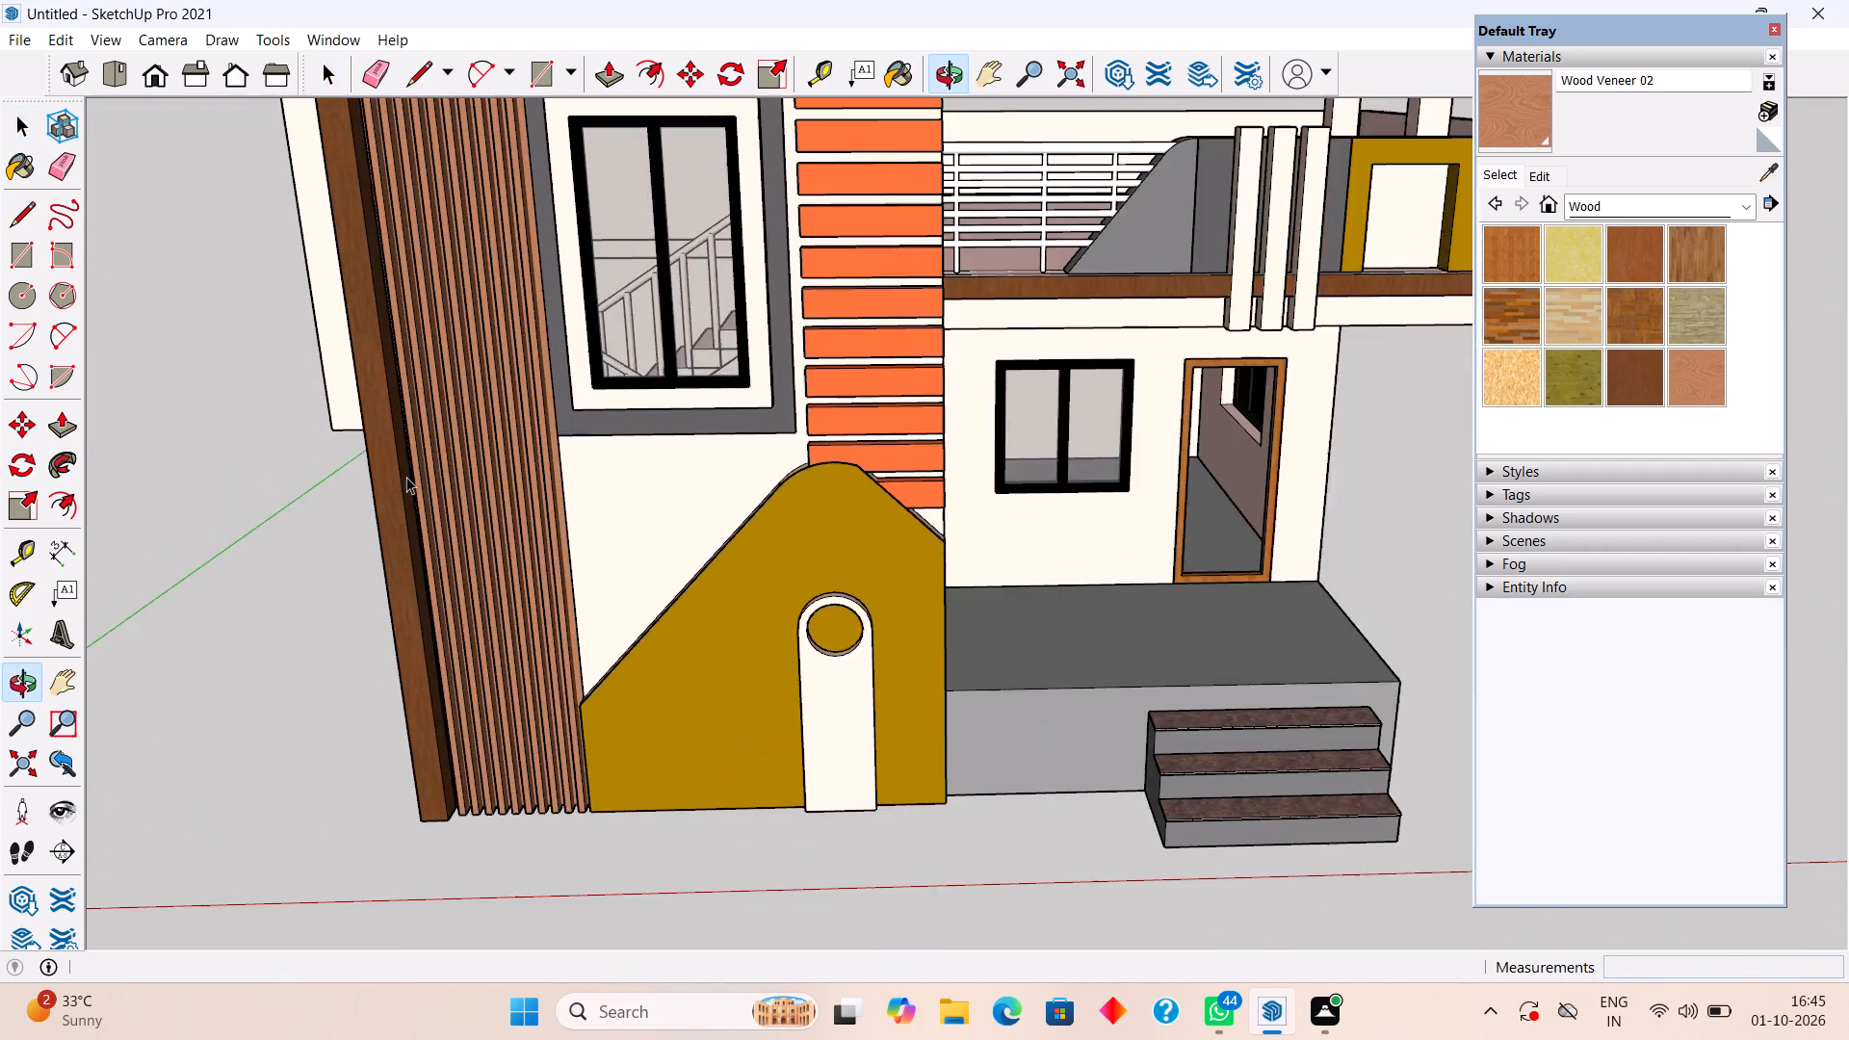
pyautogui.scroll(-12, 406, 477)
pyautogui.moveTo(535, 476); pyautogui.dragTo(745, 389, button='middle')
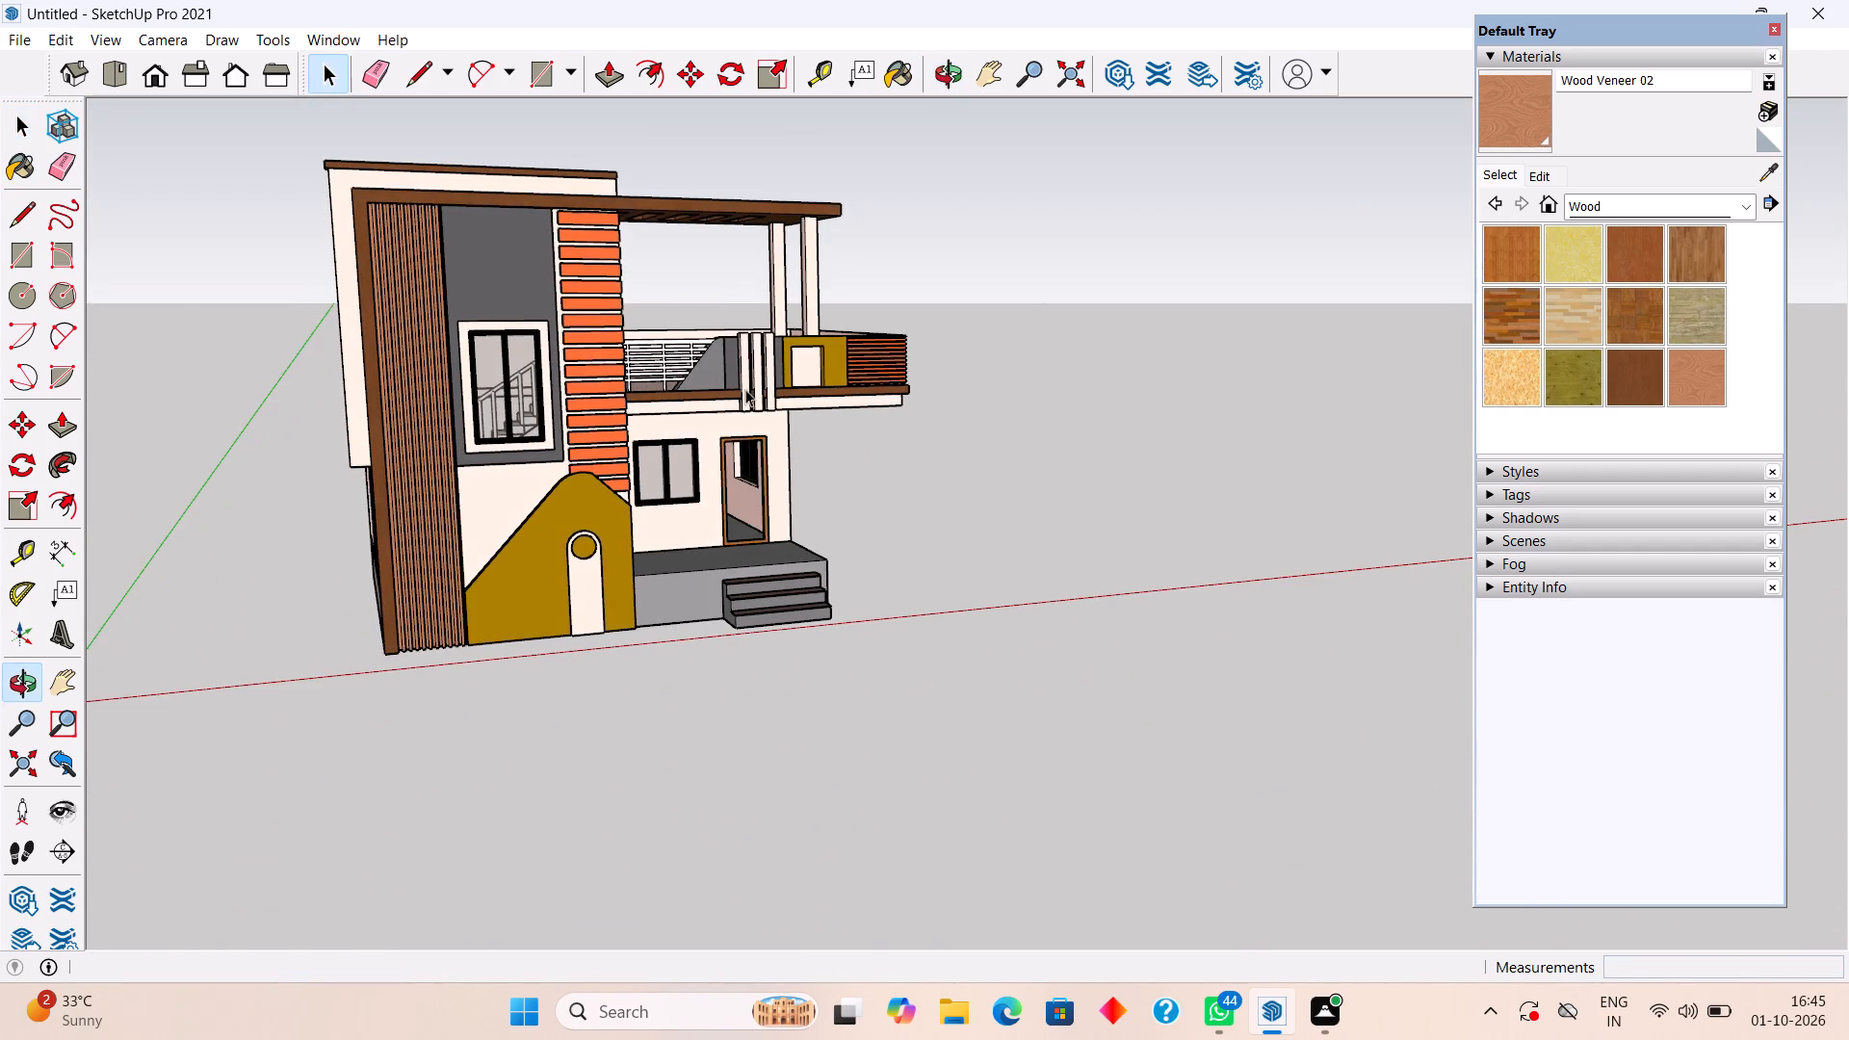
pyautogui.scroll(3, 944, 306)
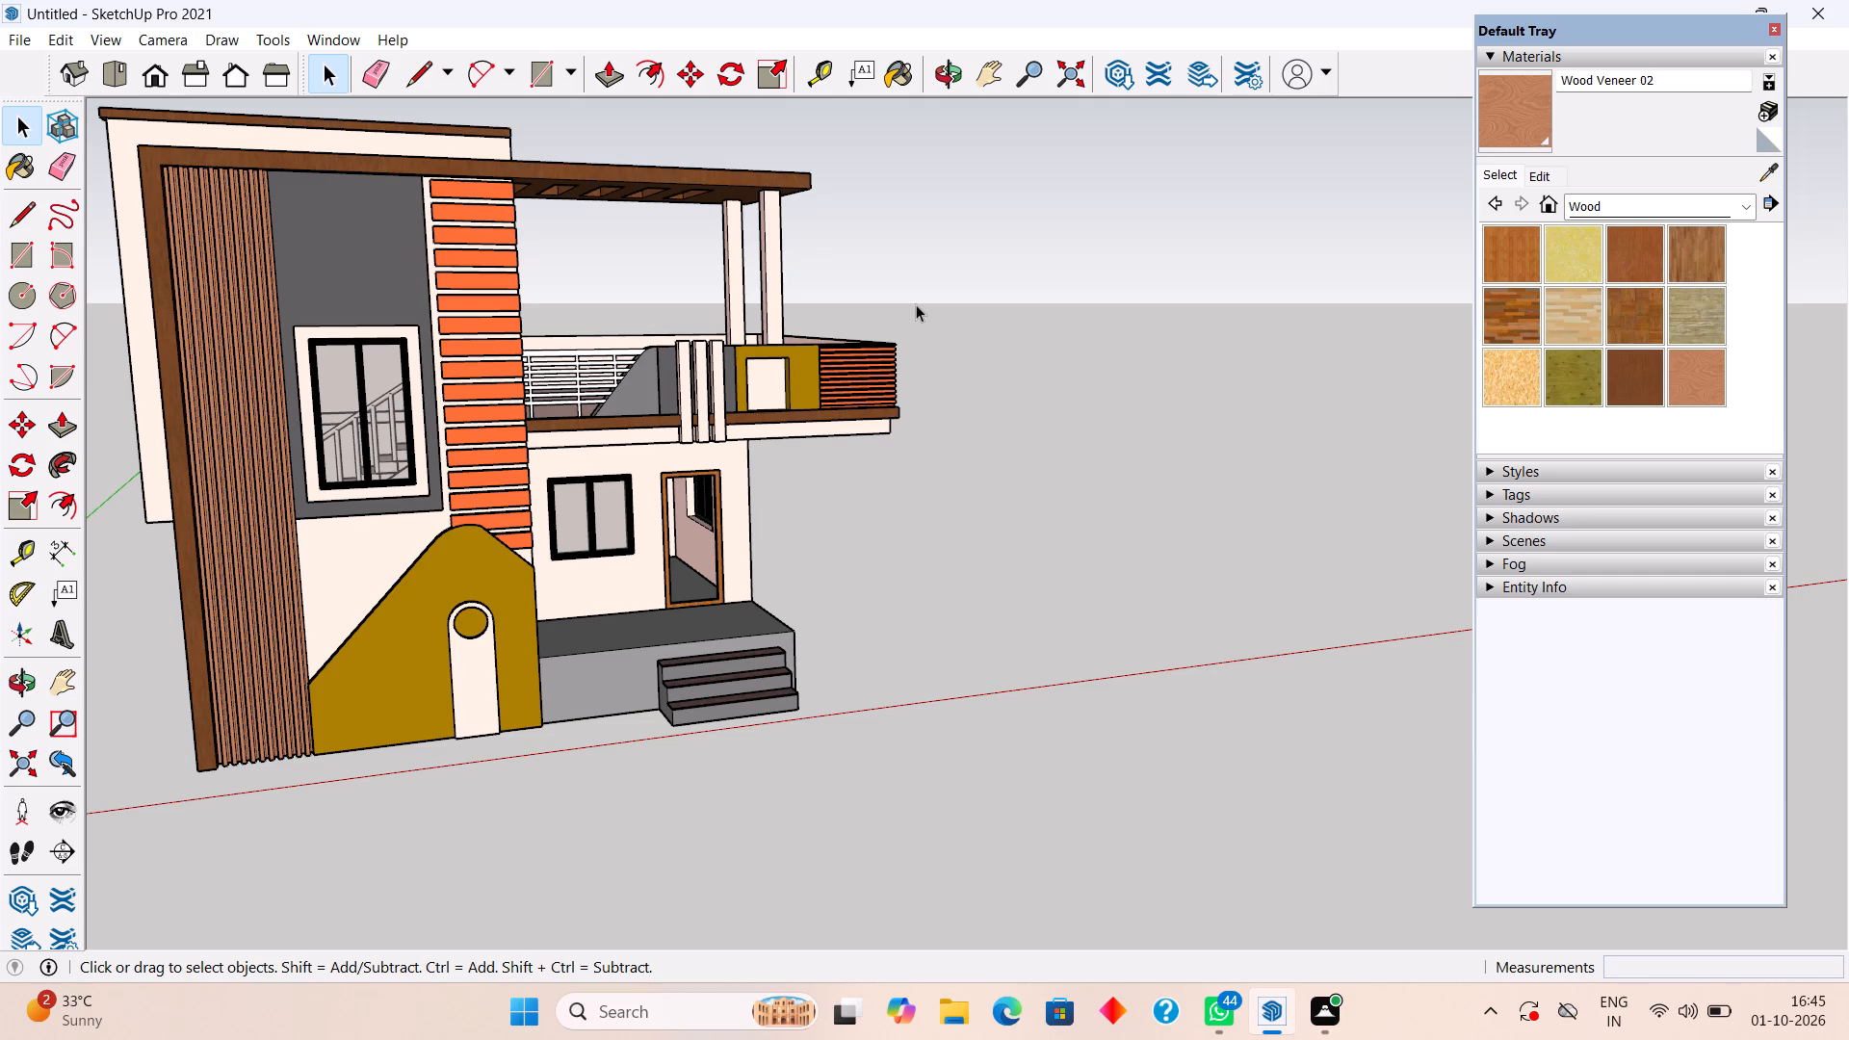
pyautogui.scroll(-5, 510, 641)
pyautogui.scroll(-4, 355, 562)
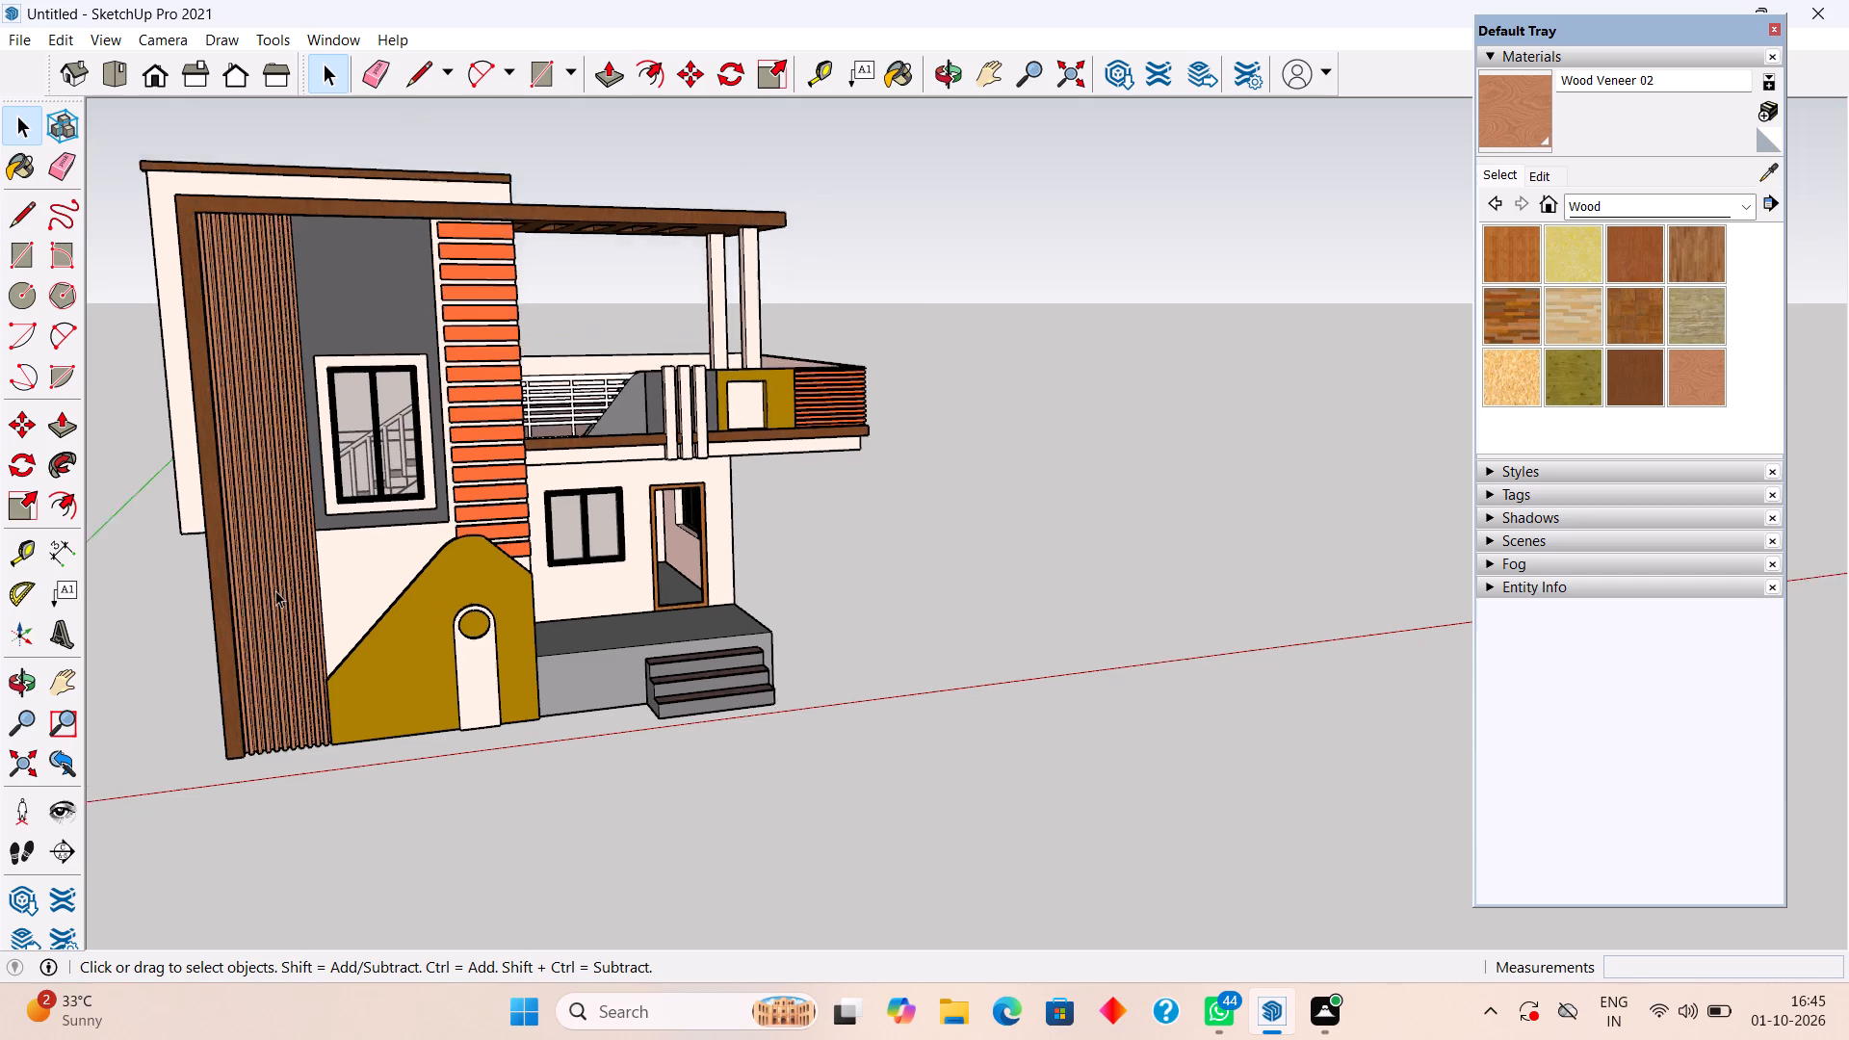
# Examine the house exterior from the front, above the roof and the window side.
pyautogui.scroll(-2, 349, 455)
pyautogui.moveTo(302, 362); pyautogui.dragTo(632, 477, button='middle')
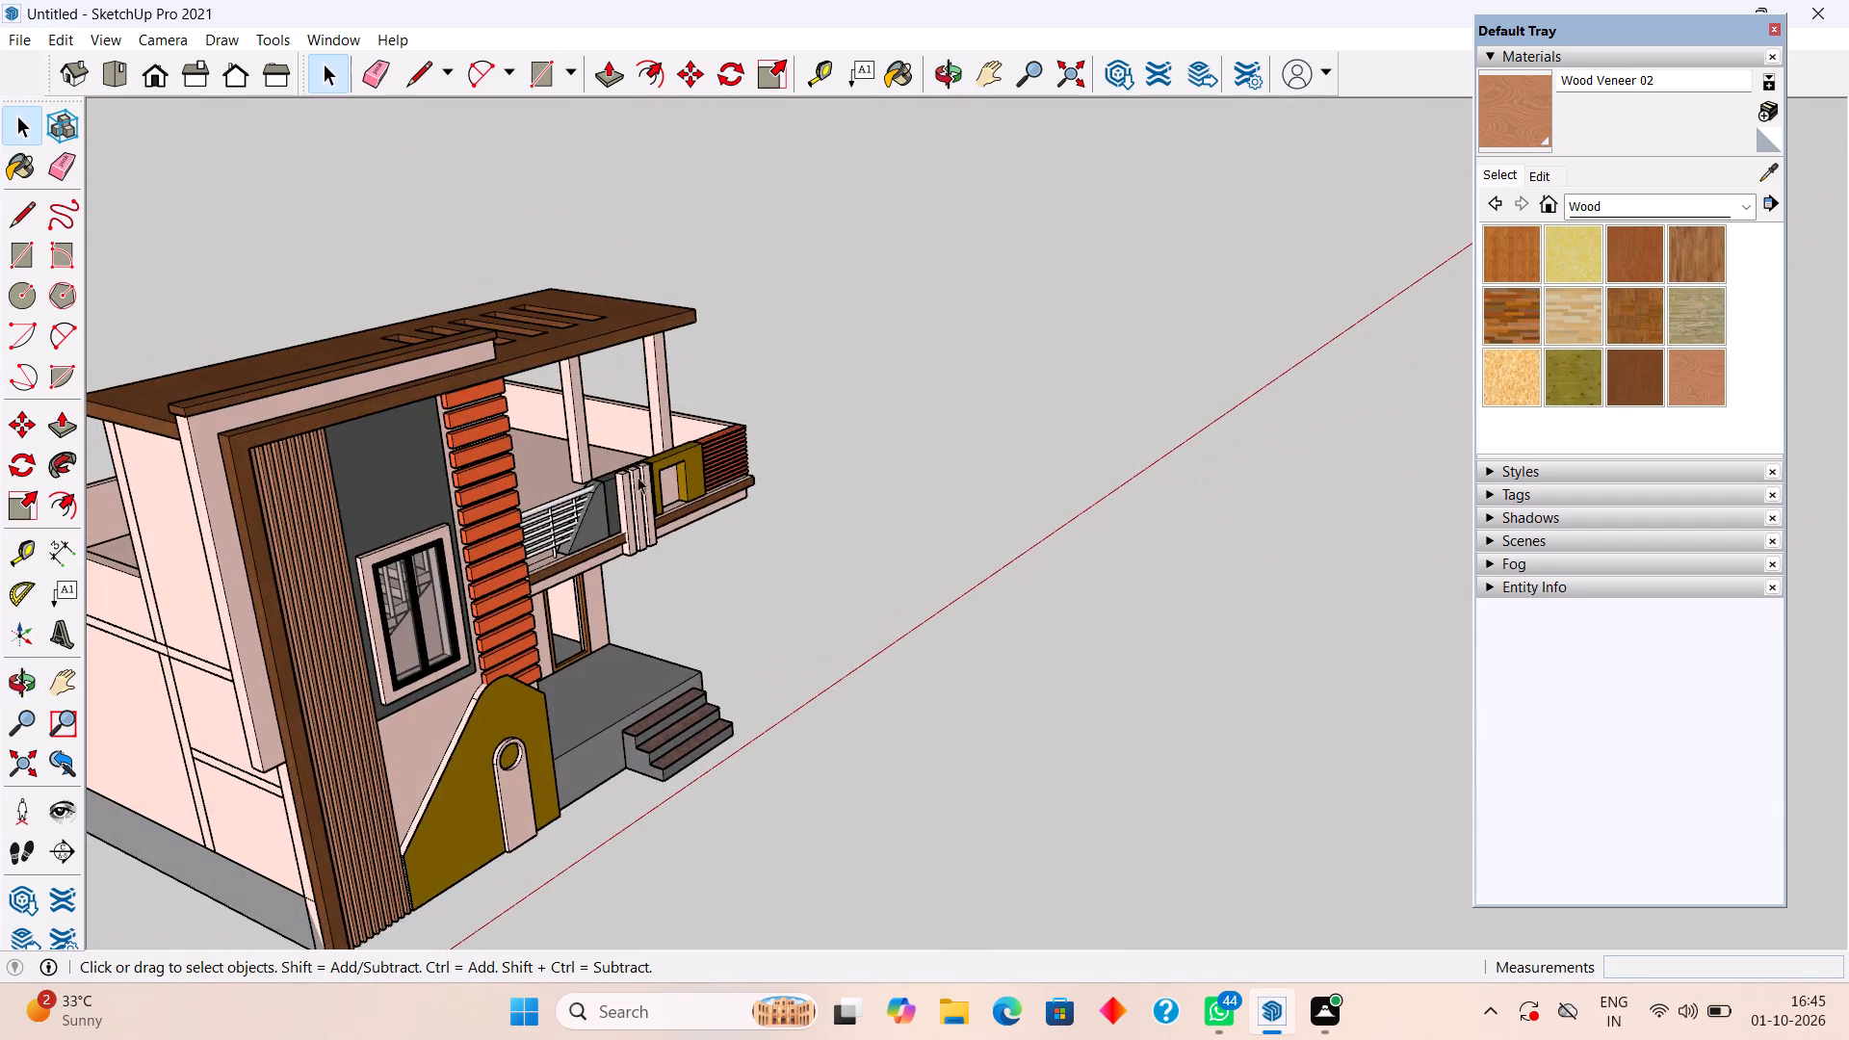
pyautogui.scroll(-4, 641, 470)
pyautogui.moveTo(531, 474); pyautogui.dragTo(336, 543, button='middle')
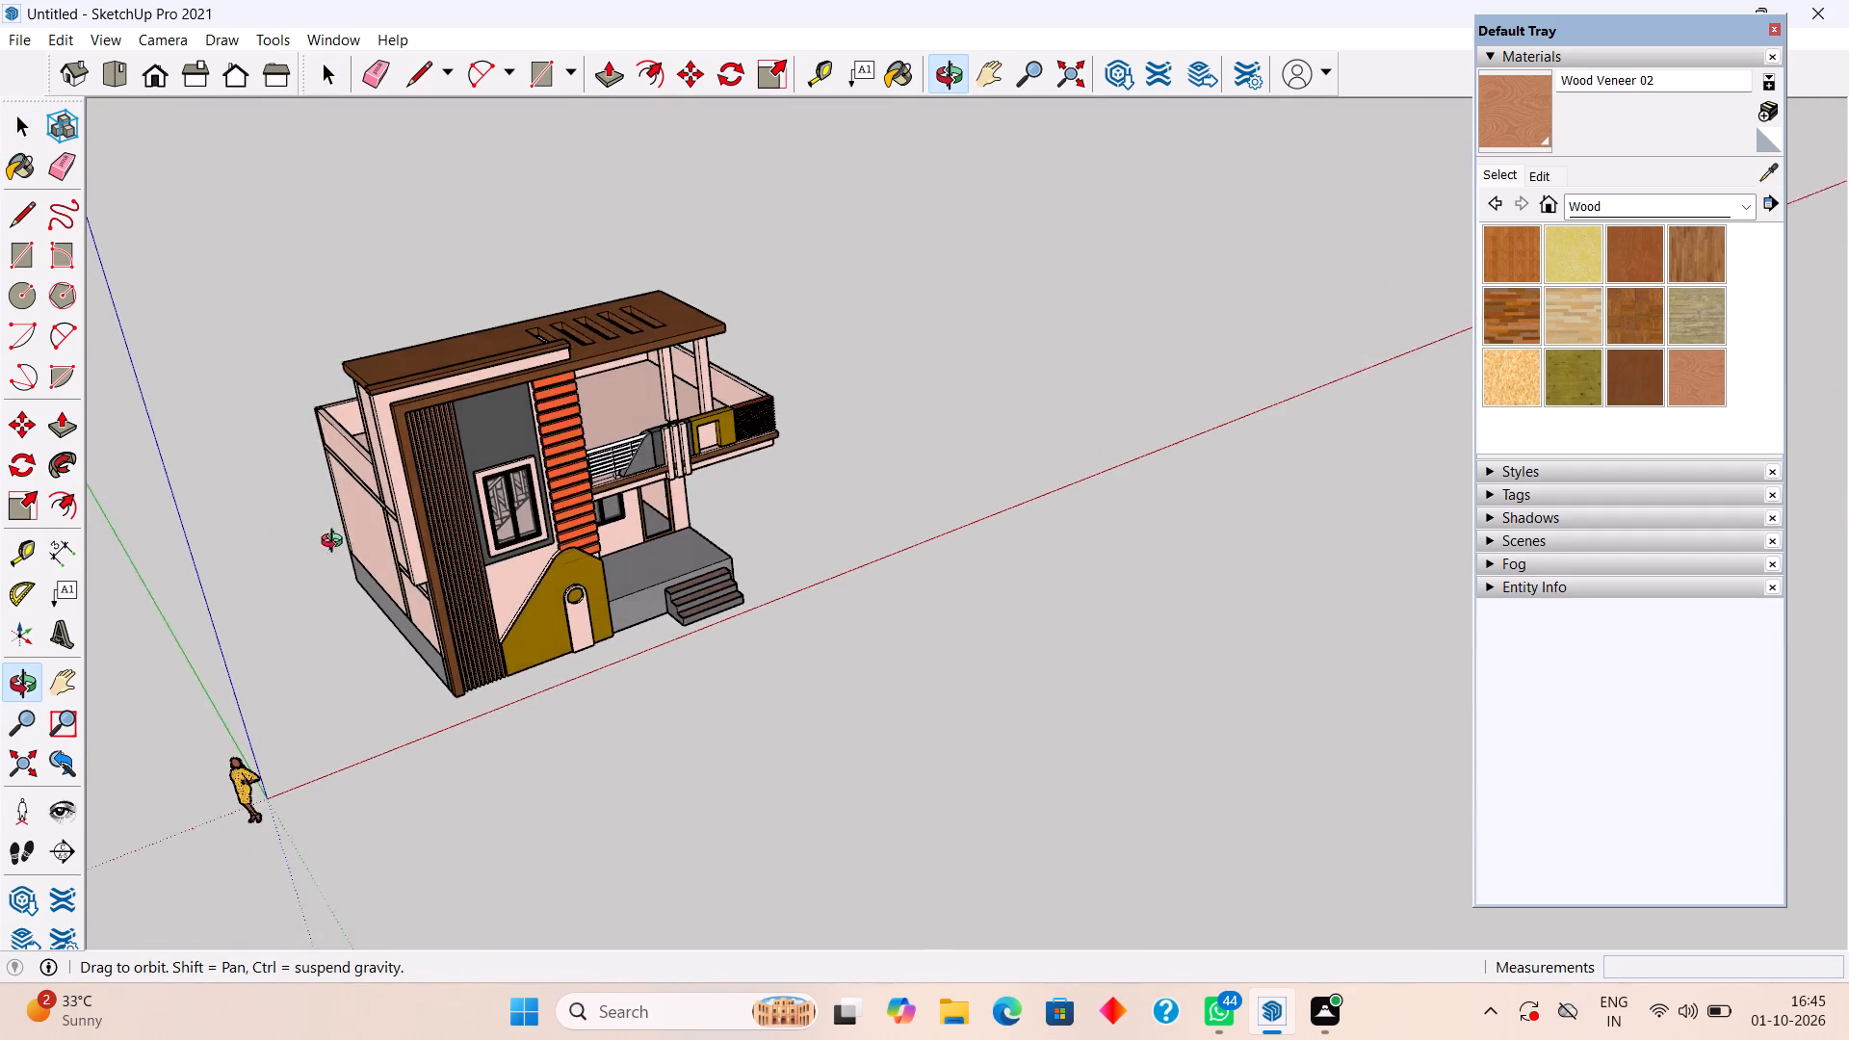
pyautogui.moveTo(336, 543); pyautogui.dragTo(321, 549, button='middle')
pyautogui.moveTo(645, 411); pyautogui.dragTo(339, 491, button='middle')
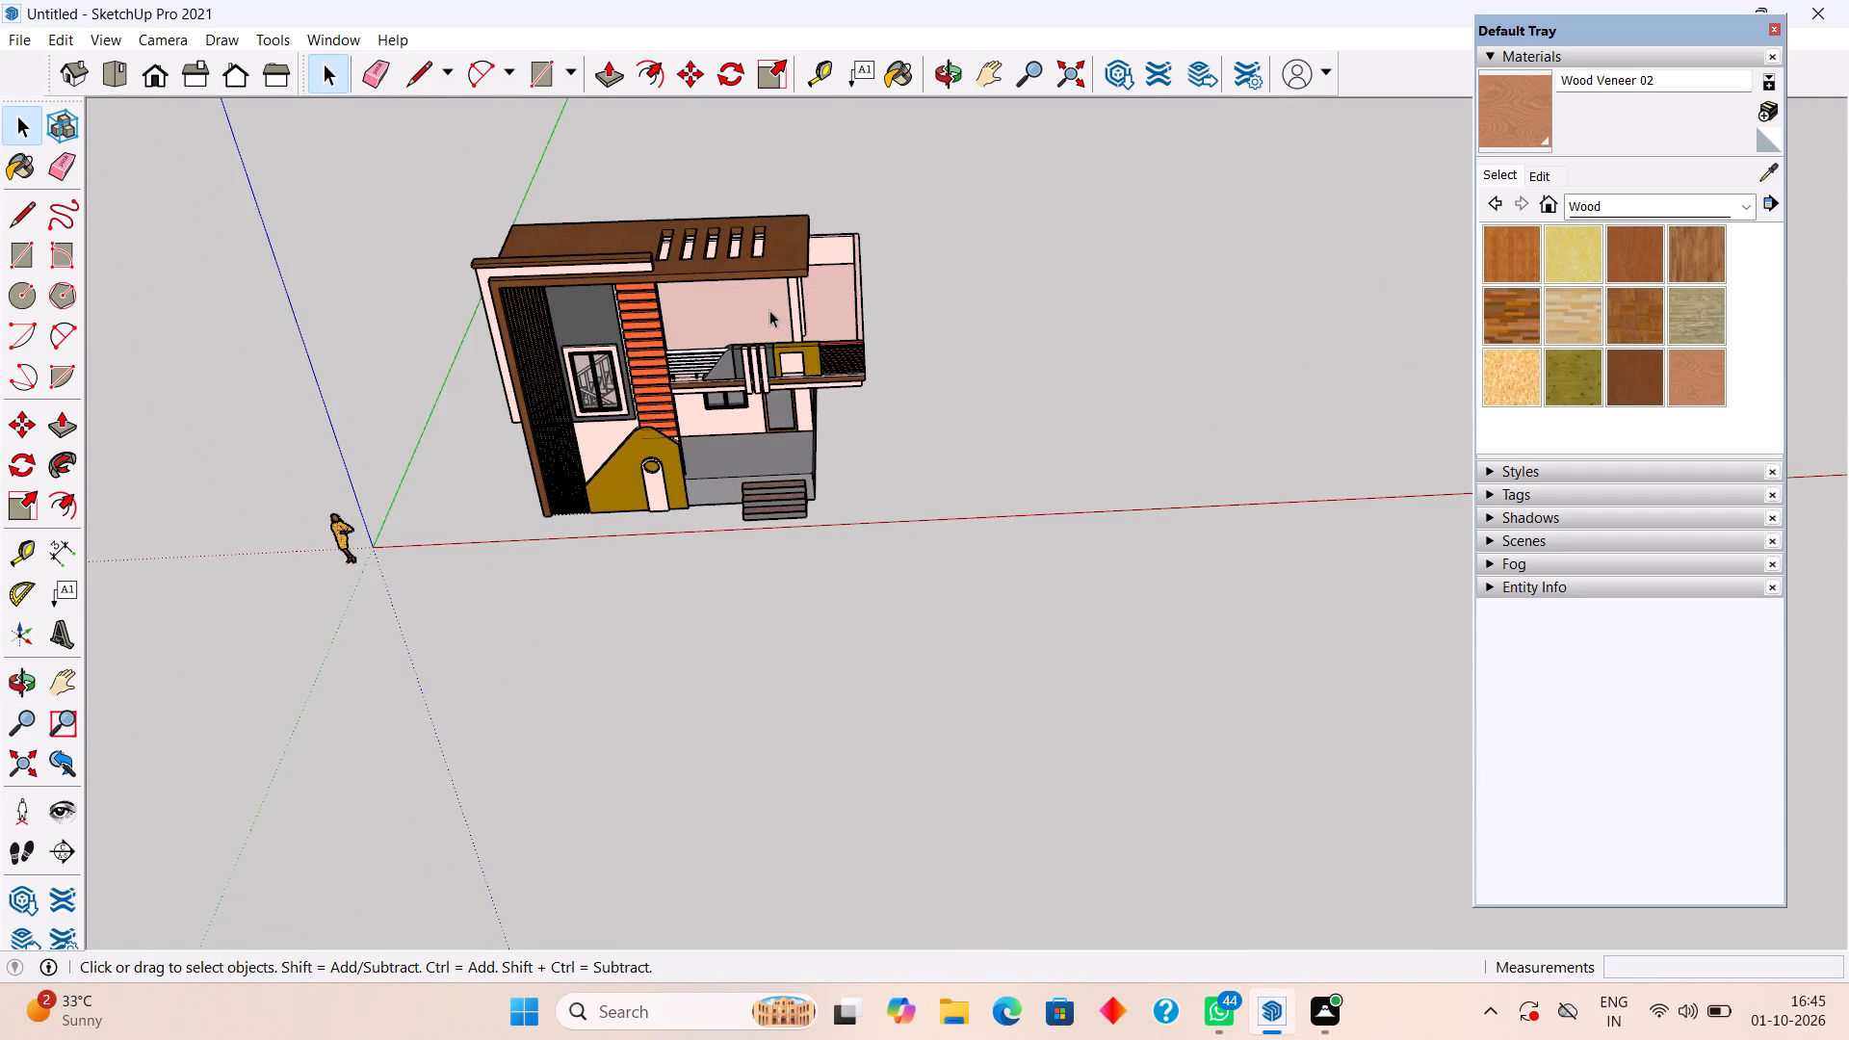
pyautogui.scroll(4, 770, 310)
pyautogui.moveTo(701, 558); pyautogui.dragTo(385, 507, button='middle')
pyautogui.moveTo(634, 360); pyautogui.dragTo(83, 424, button='middle')
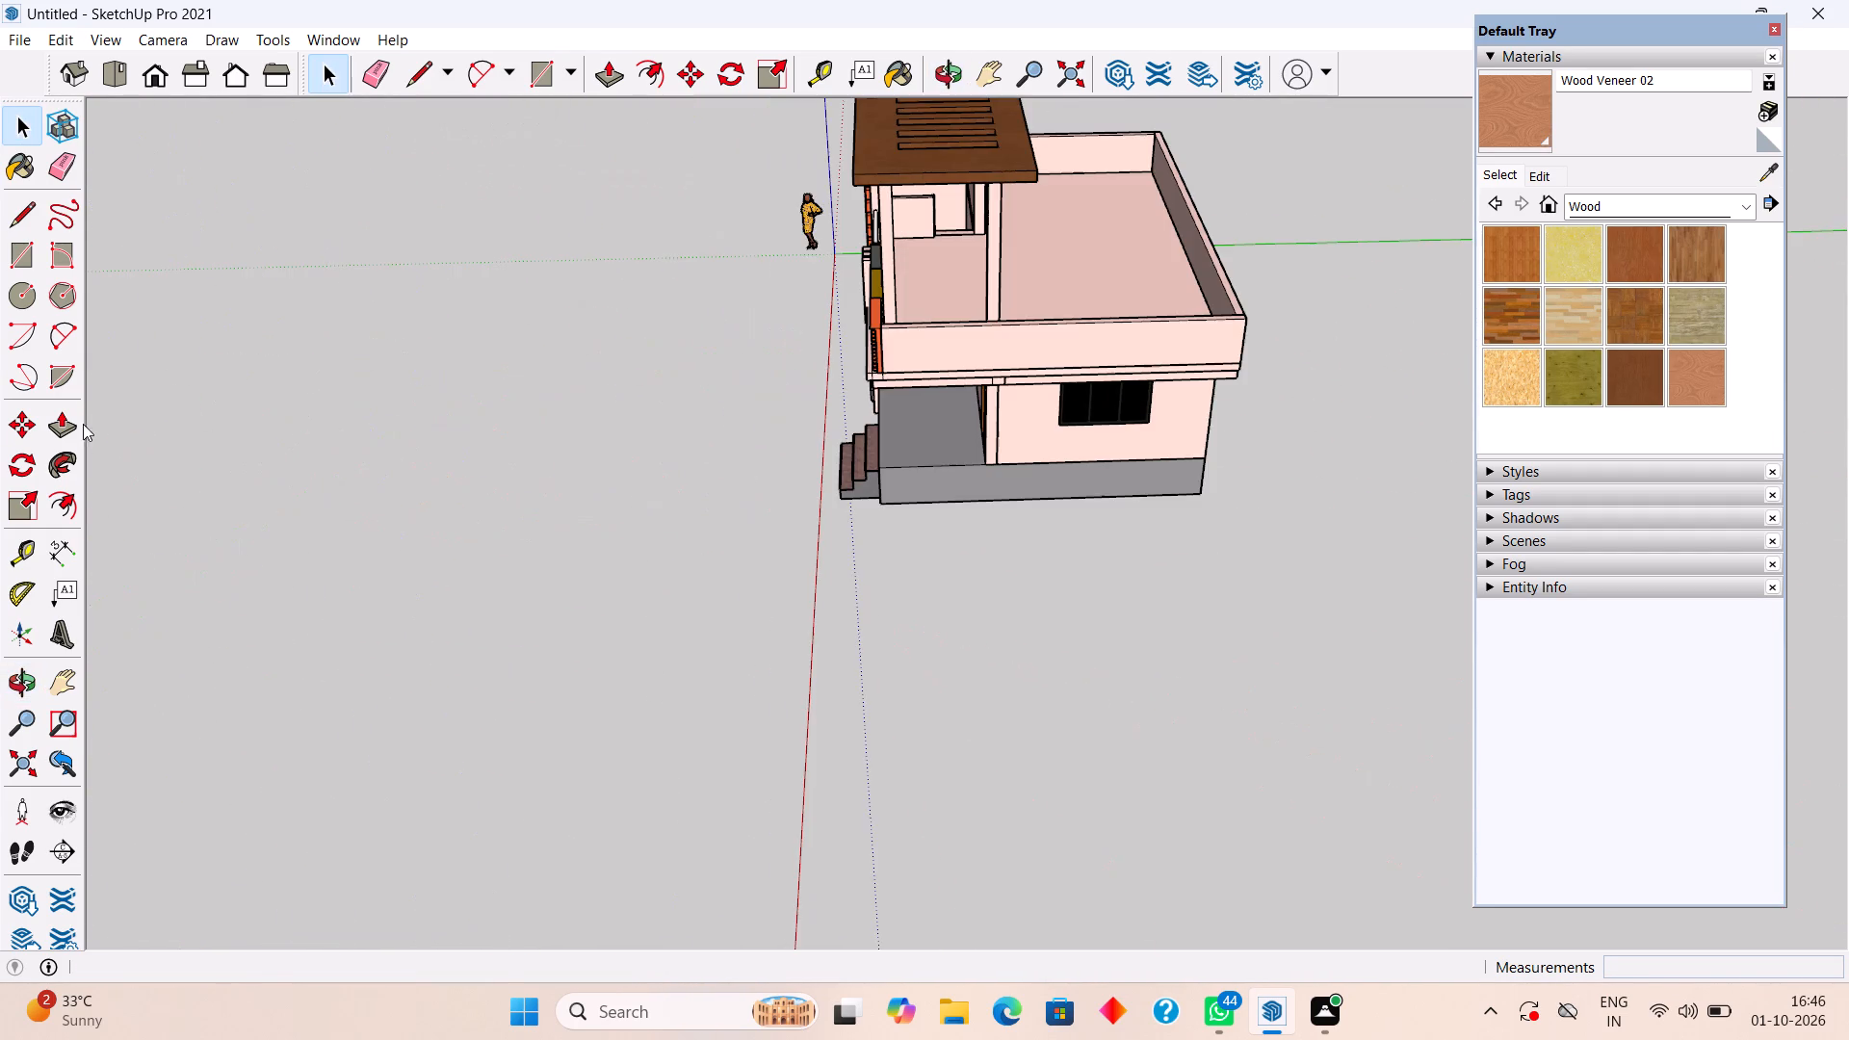
pyautogui.scroll(4, 1122, 386)
pyautogui.moveTo(1082, 481); pyautogui.dragTo(1001, 320, button='middle')
pyautogui.scroll(3, 1000, 314)
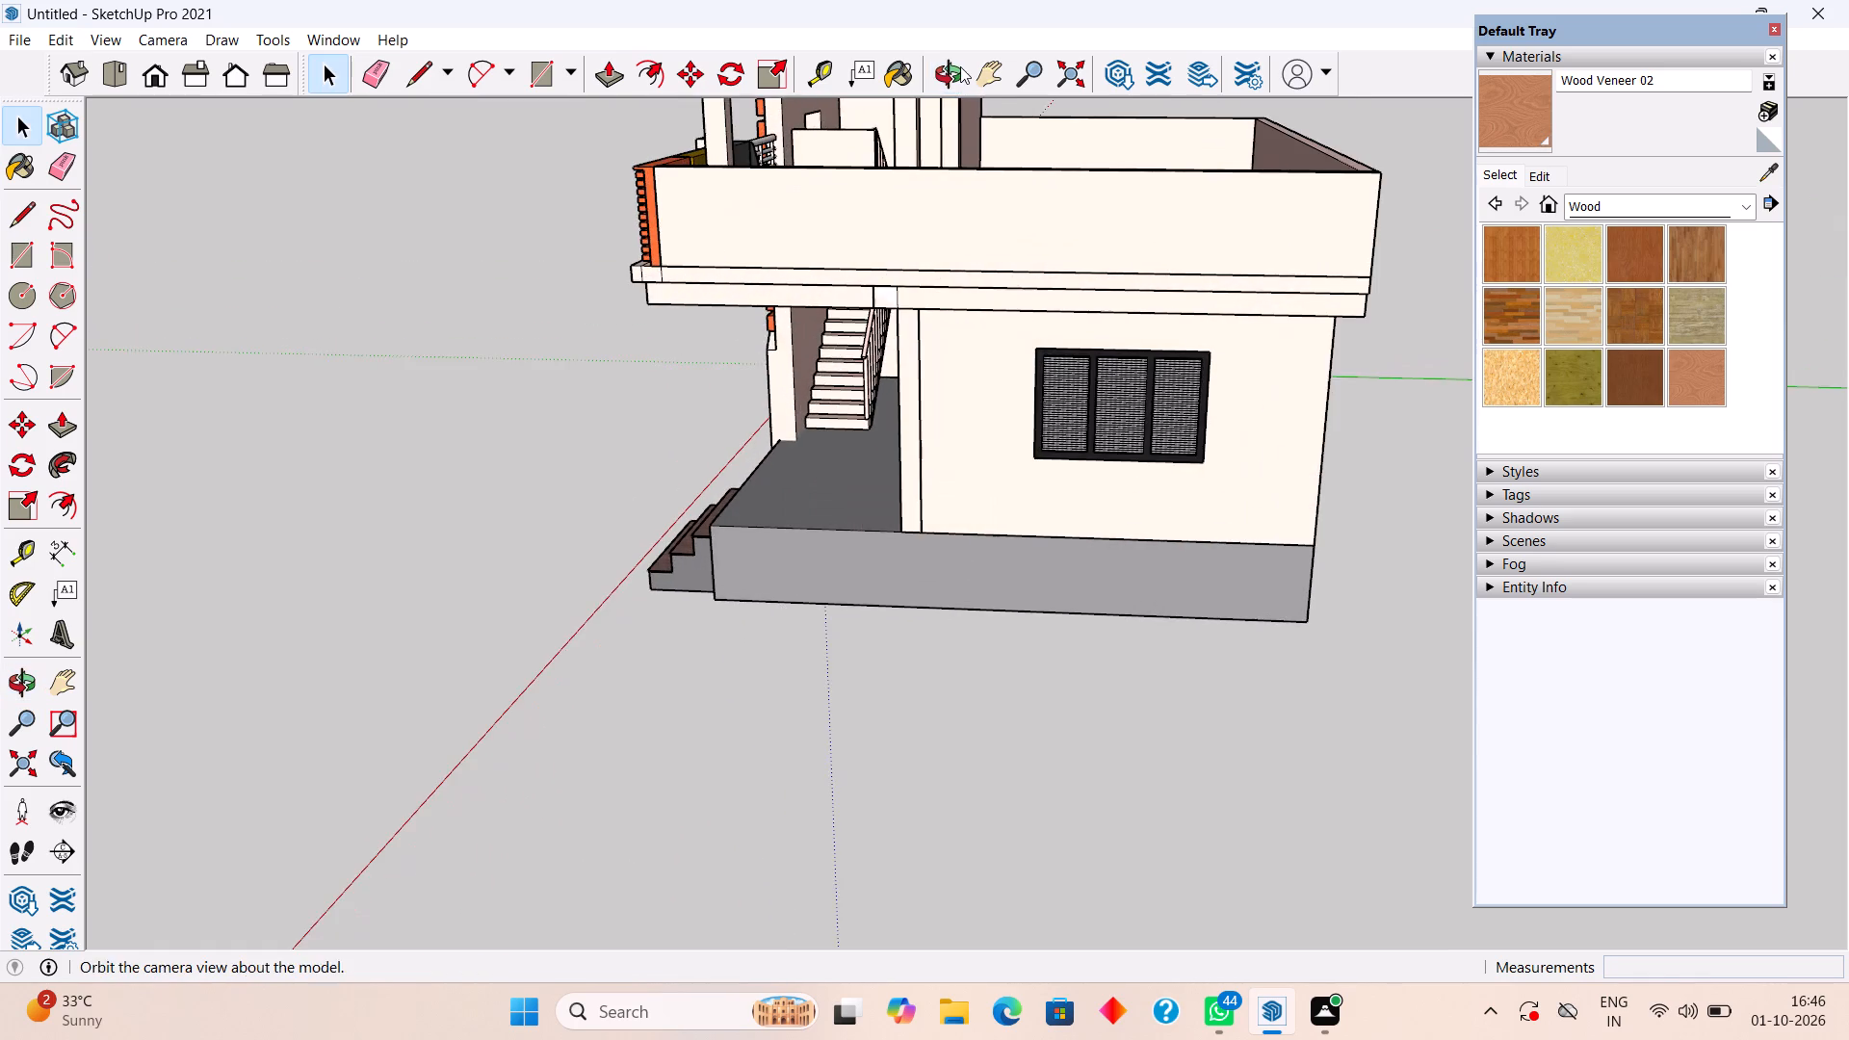
# Examine the porch staircase and its railing up close, and bring the whole model back into view.
pyautogui.scroll(4, 723, 341)
pyautogui.scroll(5, 820, 303)
pyautogui.moveTo(889, 370); pyautogui.dragTo(937, 253, button='middle')
pyautogui.scroll(1, 938, 253)
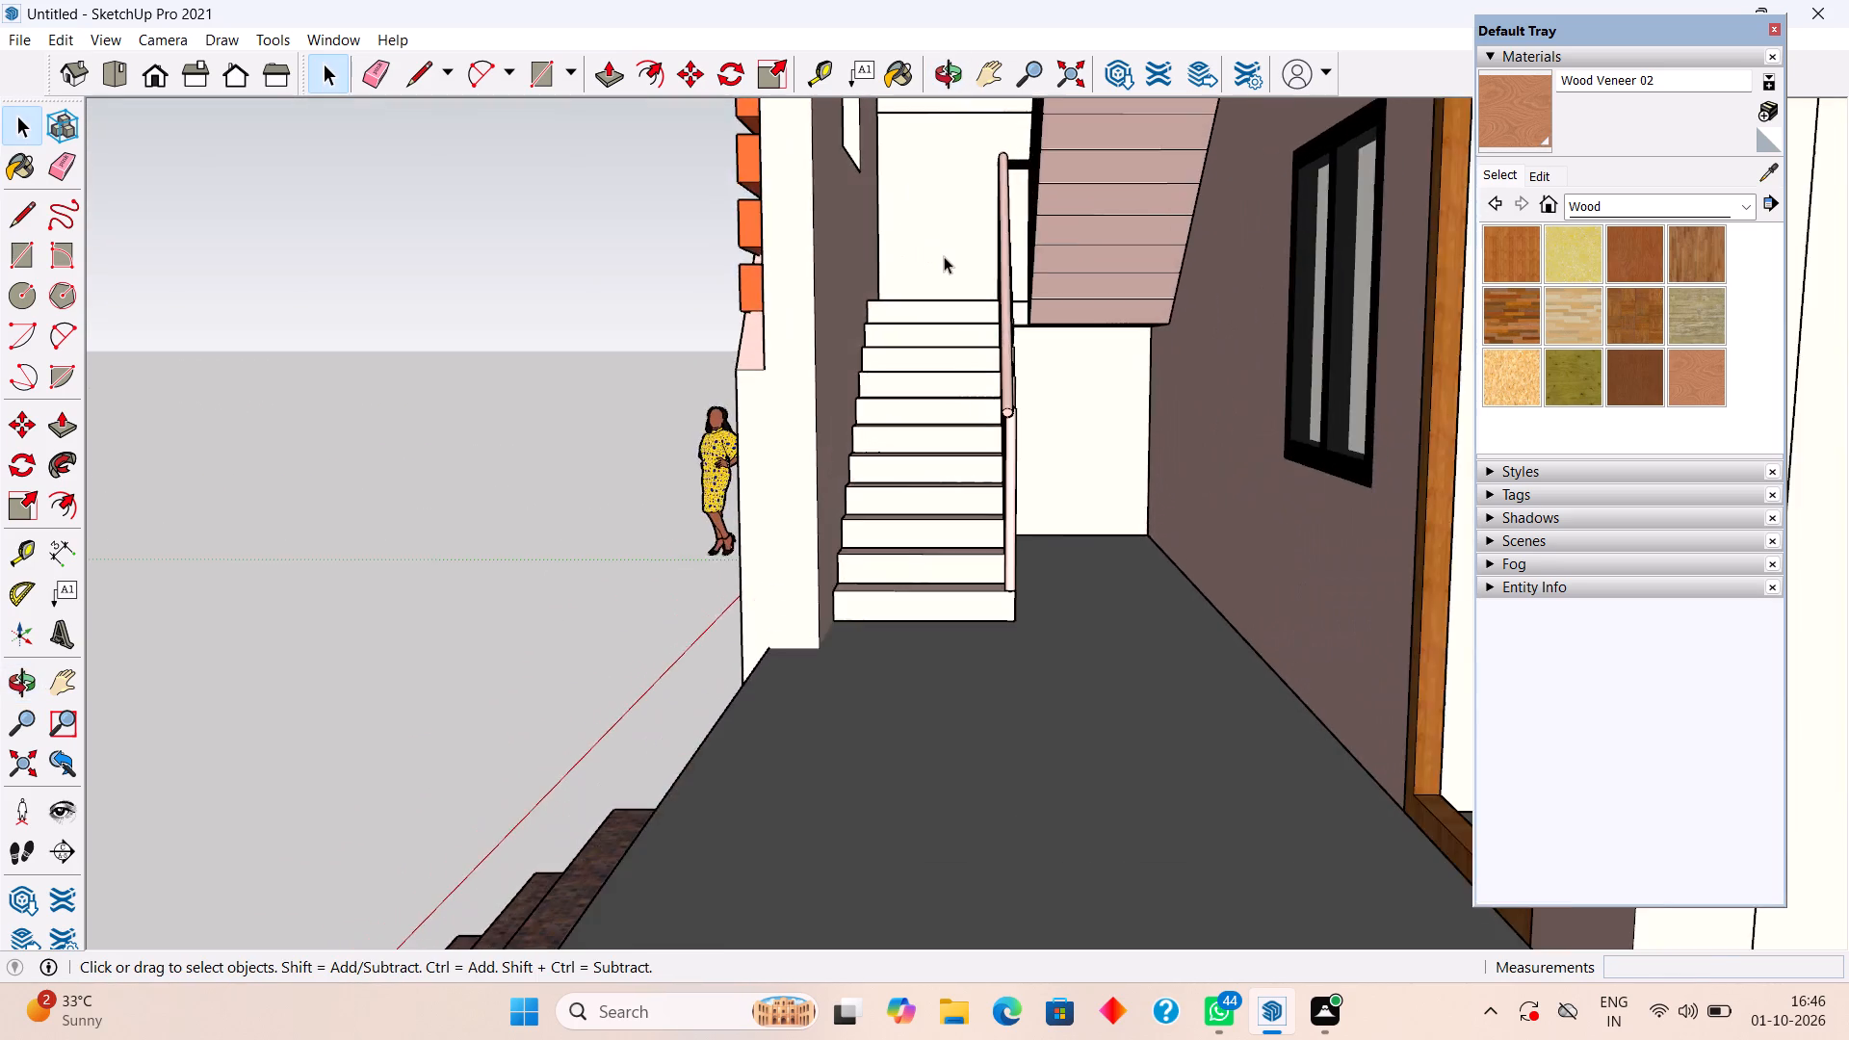
pyautogui.scroll(4, 944, 256)
pyautogui.moveTo(946, 256); pyautogui.dragTo(948, 379, button='middle')
pyautogui.scroll(8, 949, 376)
pyautogui.moveTo(960, 352); pyautogui.dragTo(1073, 481, button='middle')
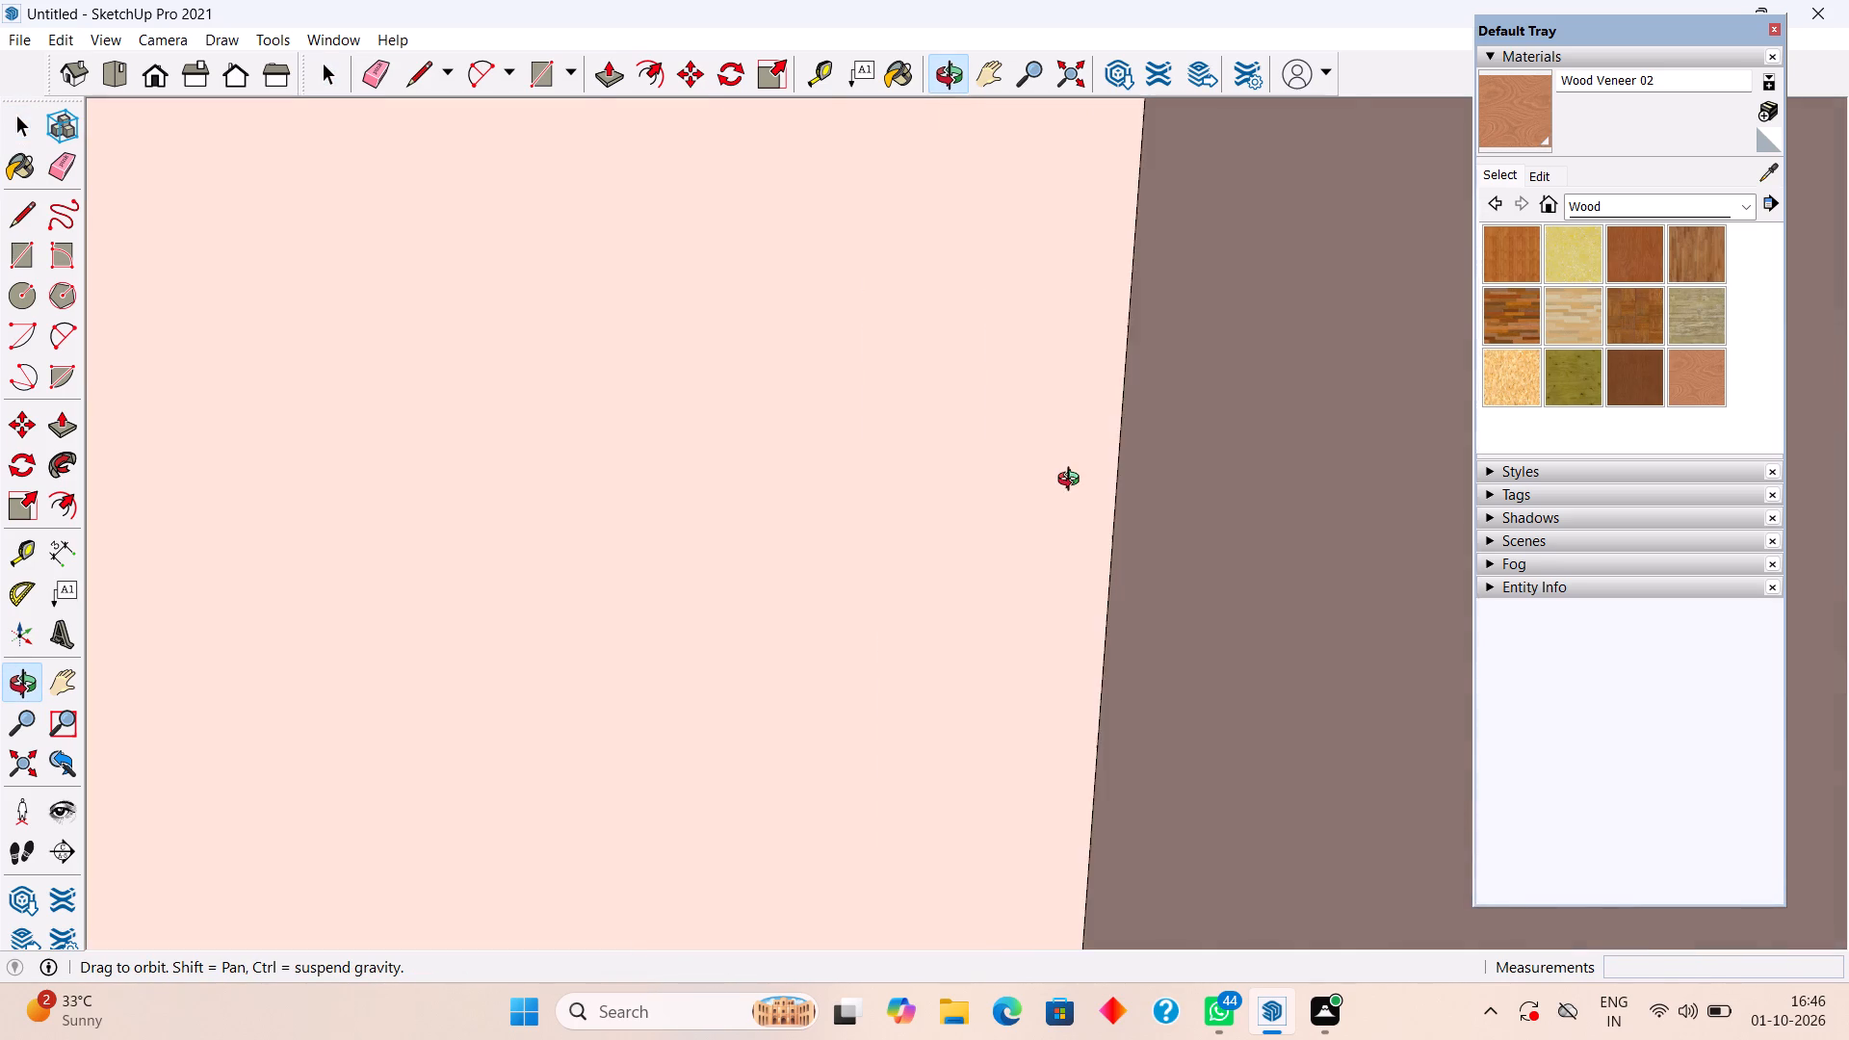
pyautogui.moveTo(1073, 481); pyautogui.dragTo(998, 482, button='middle')
pyautogui.scroll(5, 1128, 425)
pyautogui.moveTo(1189, 440); pyautogui.dragTo(1177, 725, button='middle')
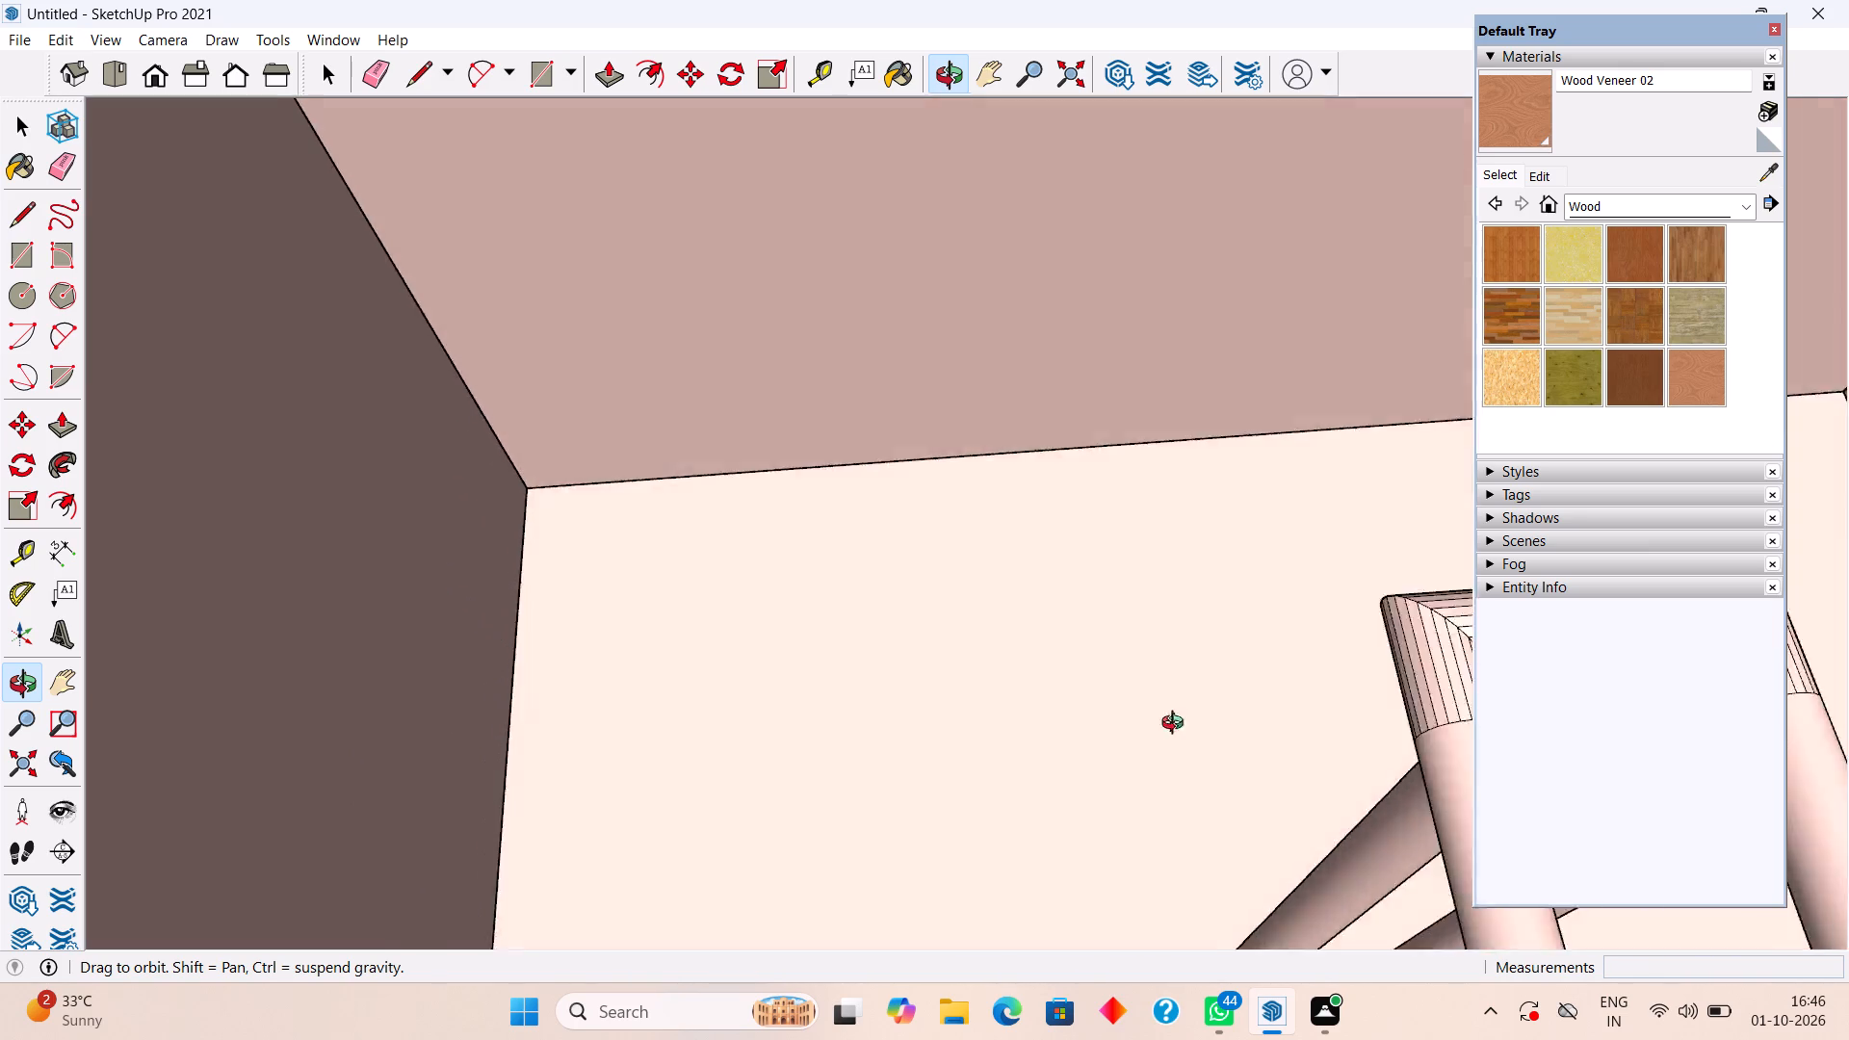
pyautogui.moveTo(1177, 725); pyautogui.dragTo(844, 560, button='middle')
pyautogui.scroll(-5, 843, 549)
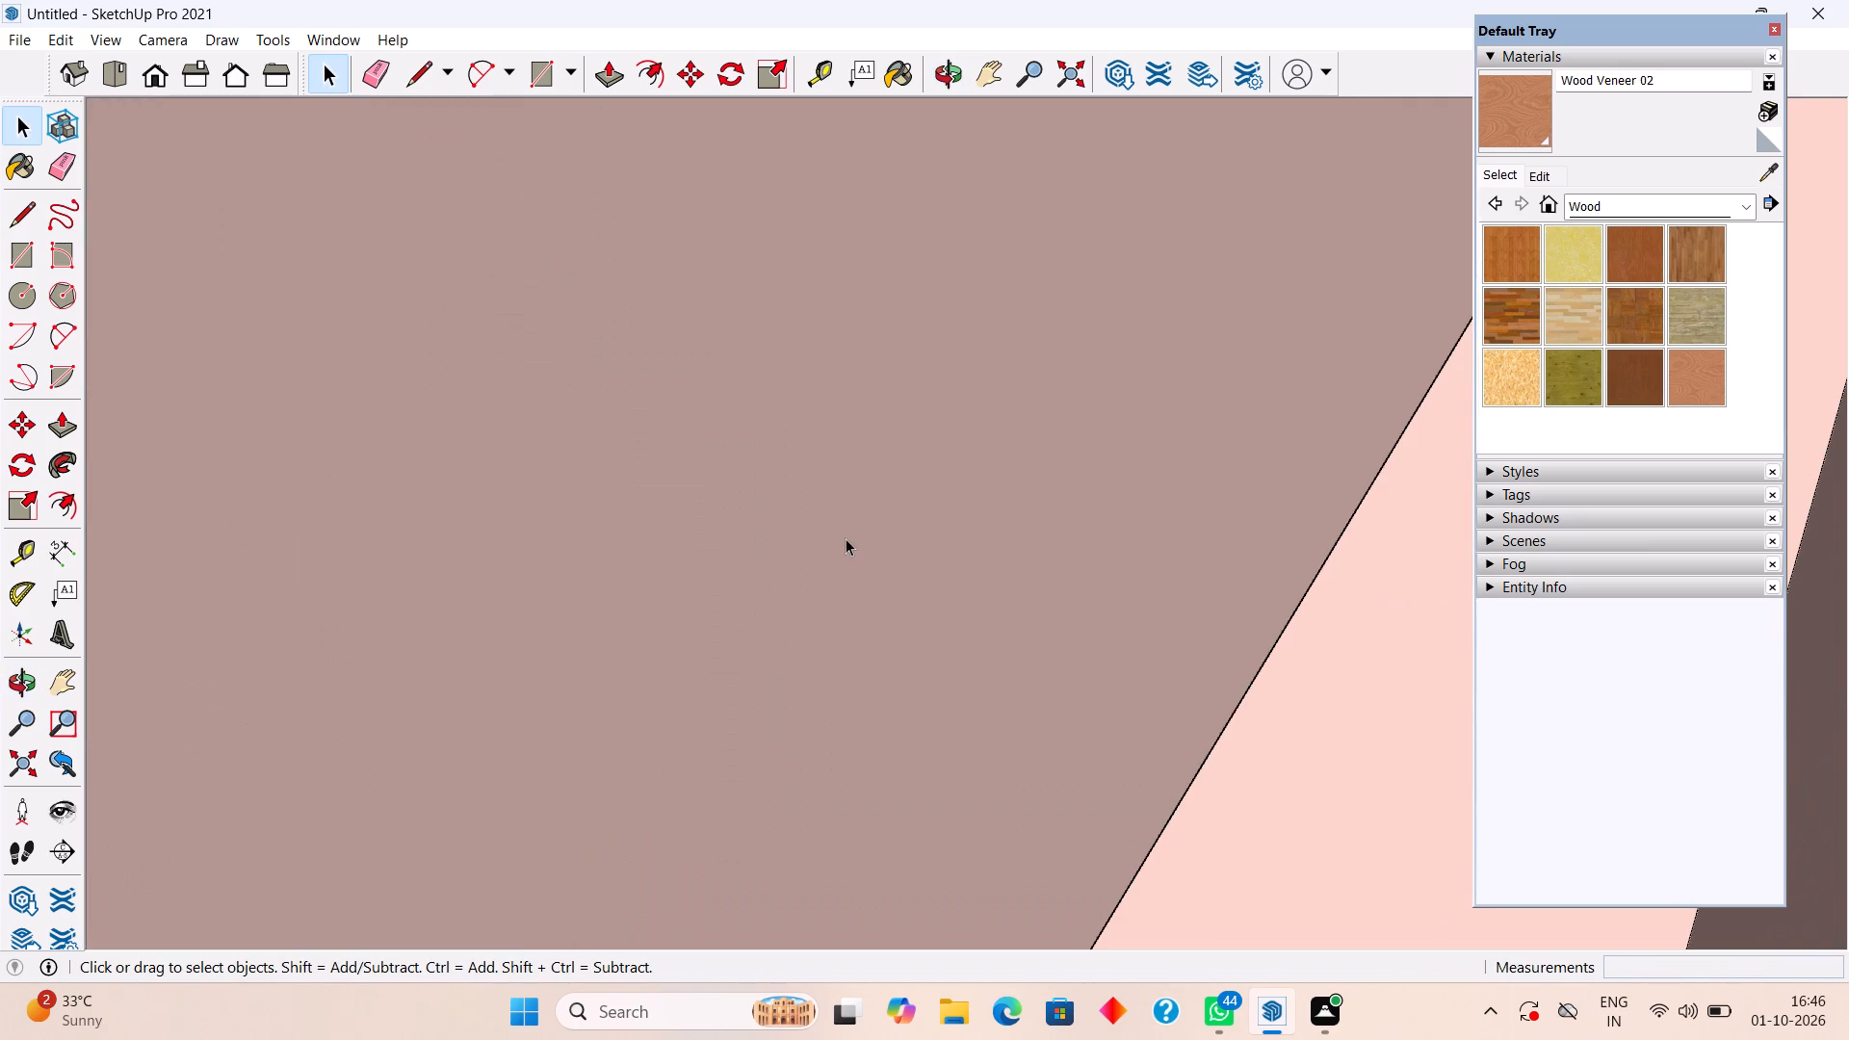
pyautogui.moveTo(846, 538); pyautogui.dragTo(859, 481, button='middle')
pyautogui.scroll(8, 855, 493)
pyautogui.scroll(-11, 891, 470)
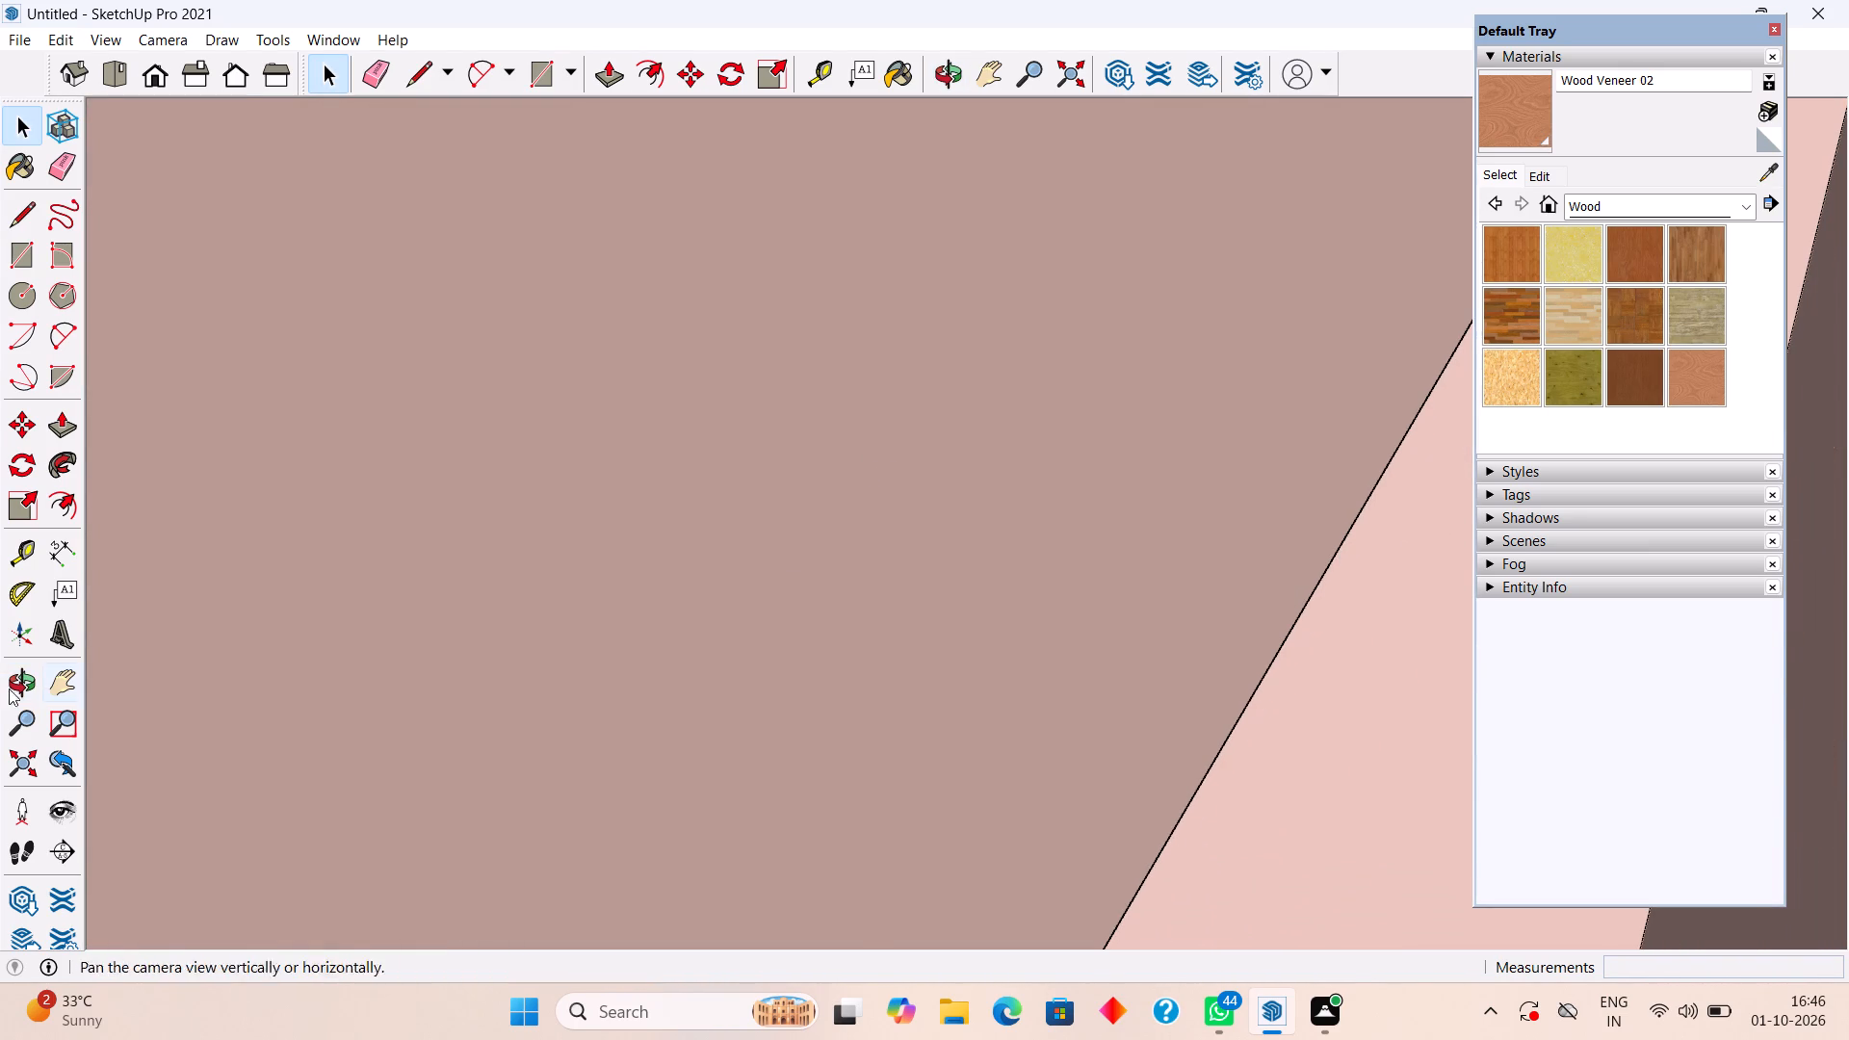
pyautogui.click(39, 767)
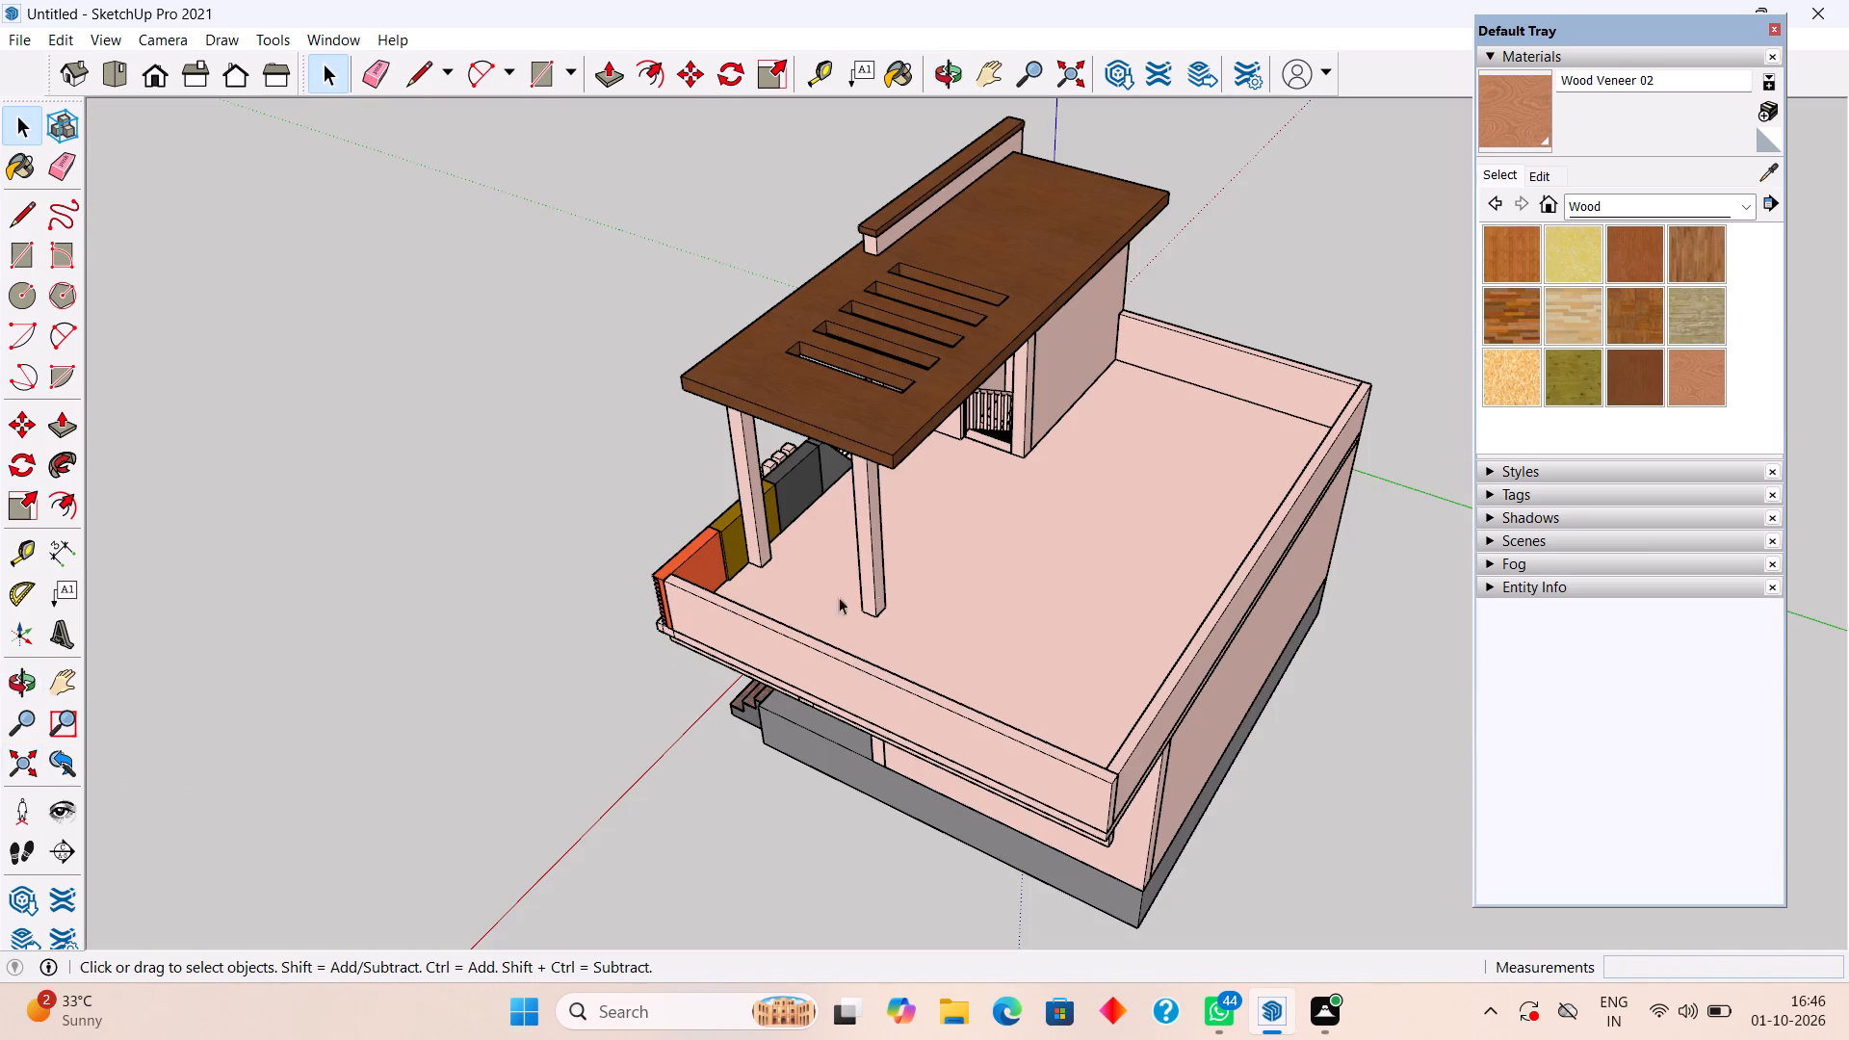
# Examine the slotted roof, the upper terrace and the coloured balcony parapet from several sides.
pyautogui.moveTo(925, 496); pyautogui.dragTo(1225, 349, button='middle')
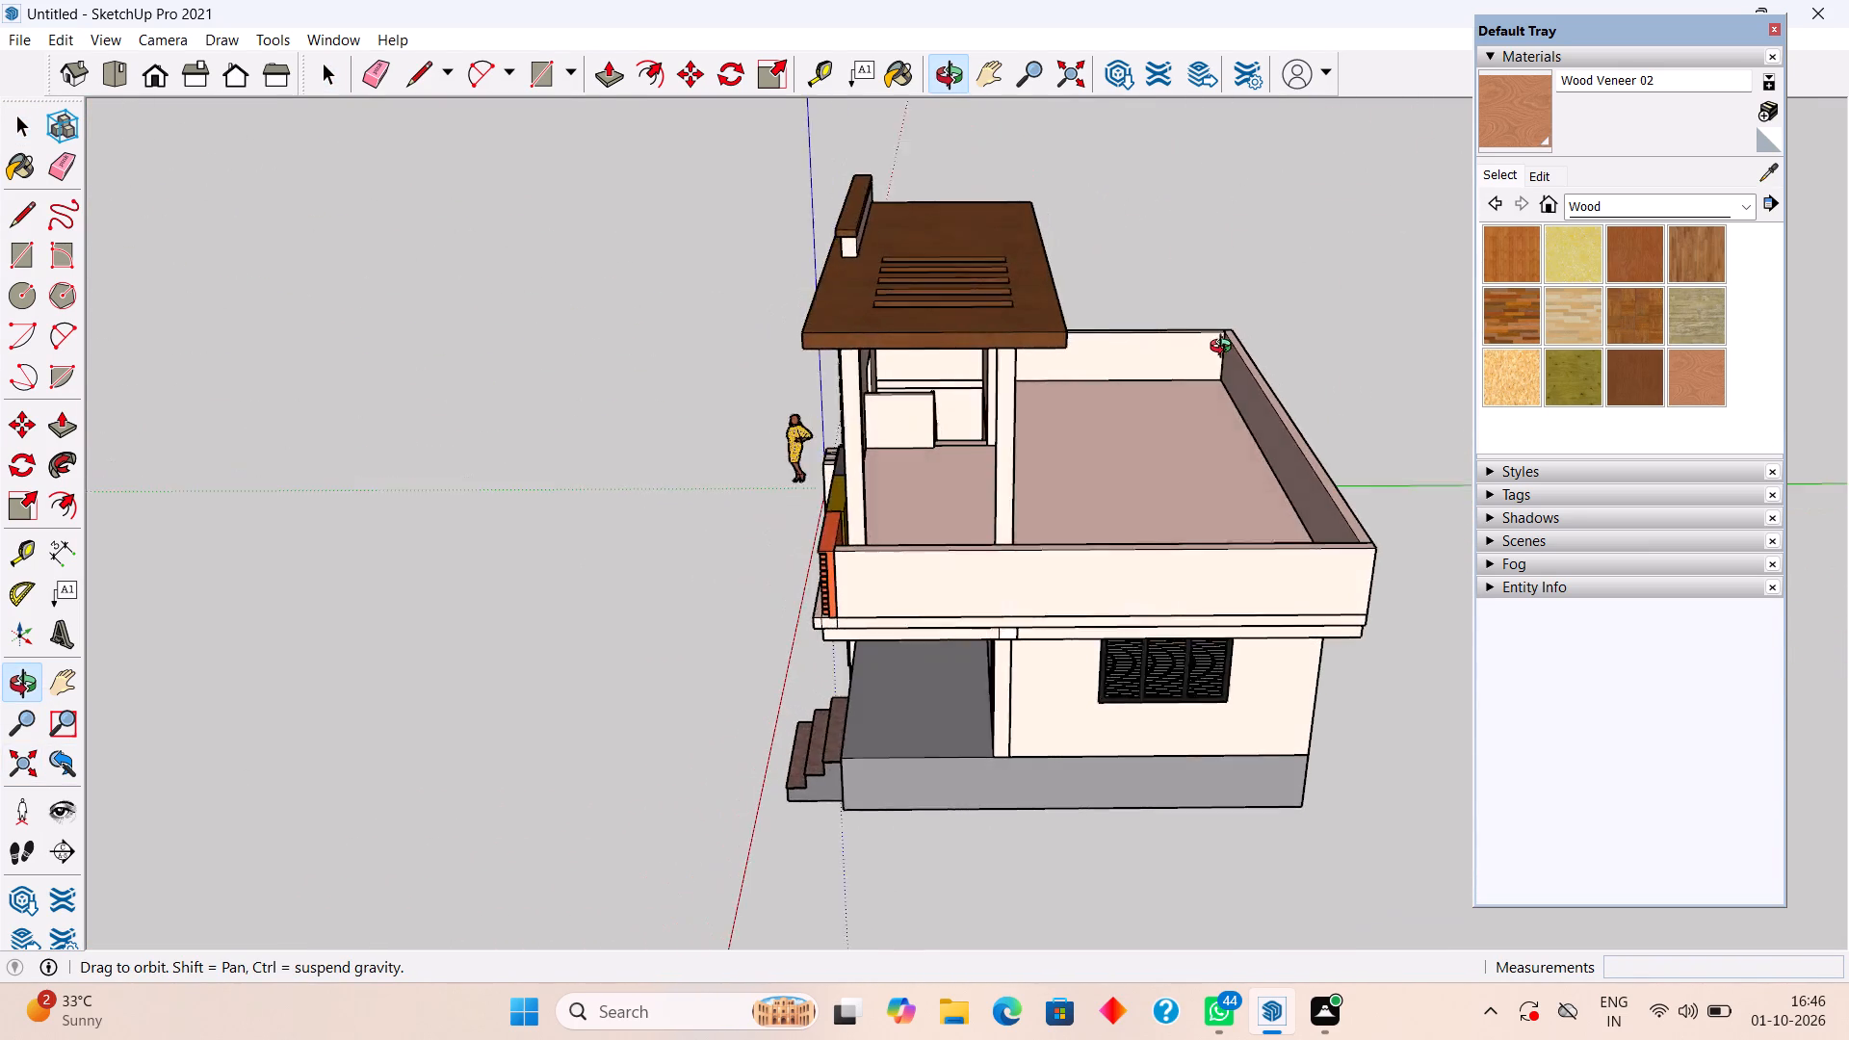
pyautogui.moveTo(1225, 349); pyautogui.dragTo(450, 390, button='middle')
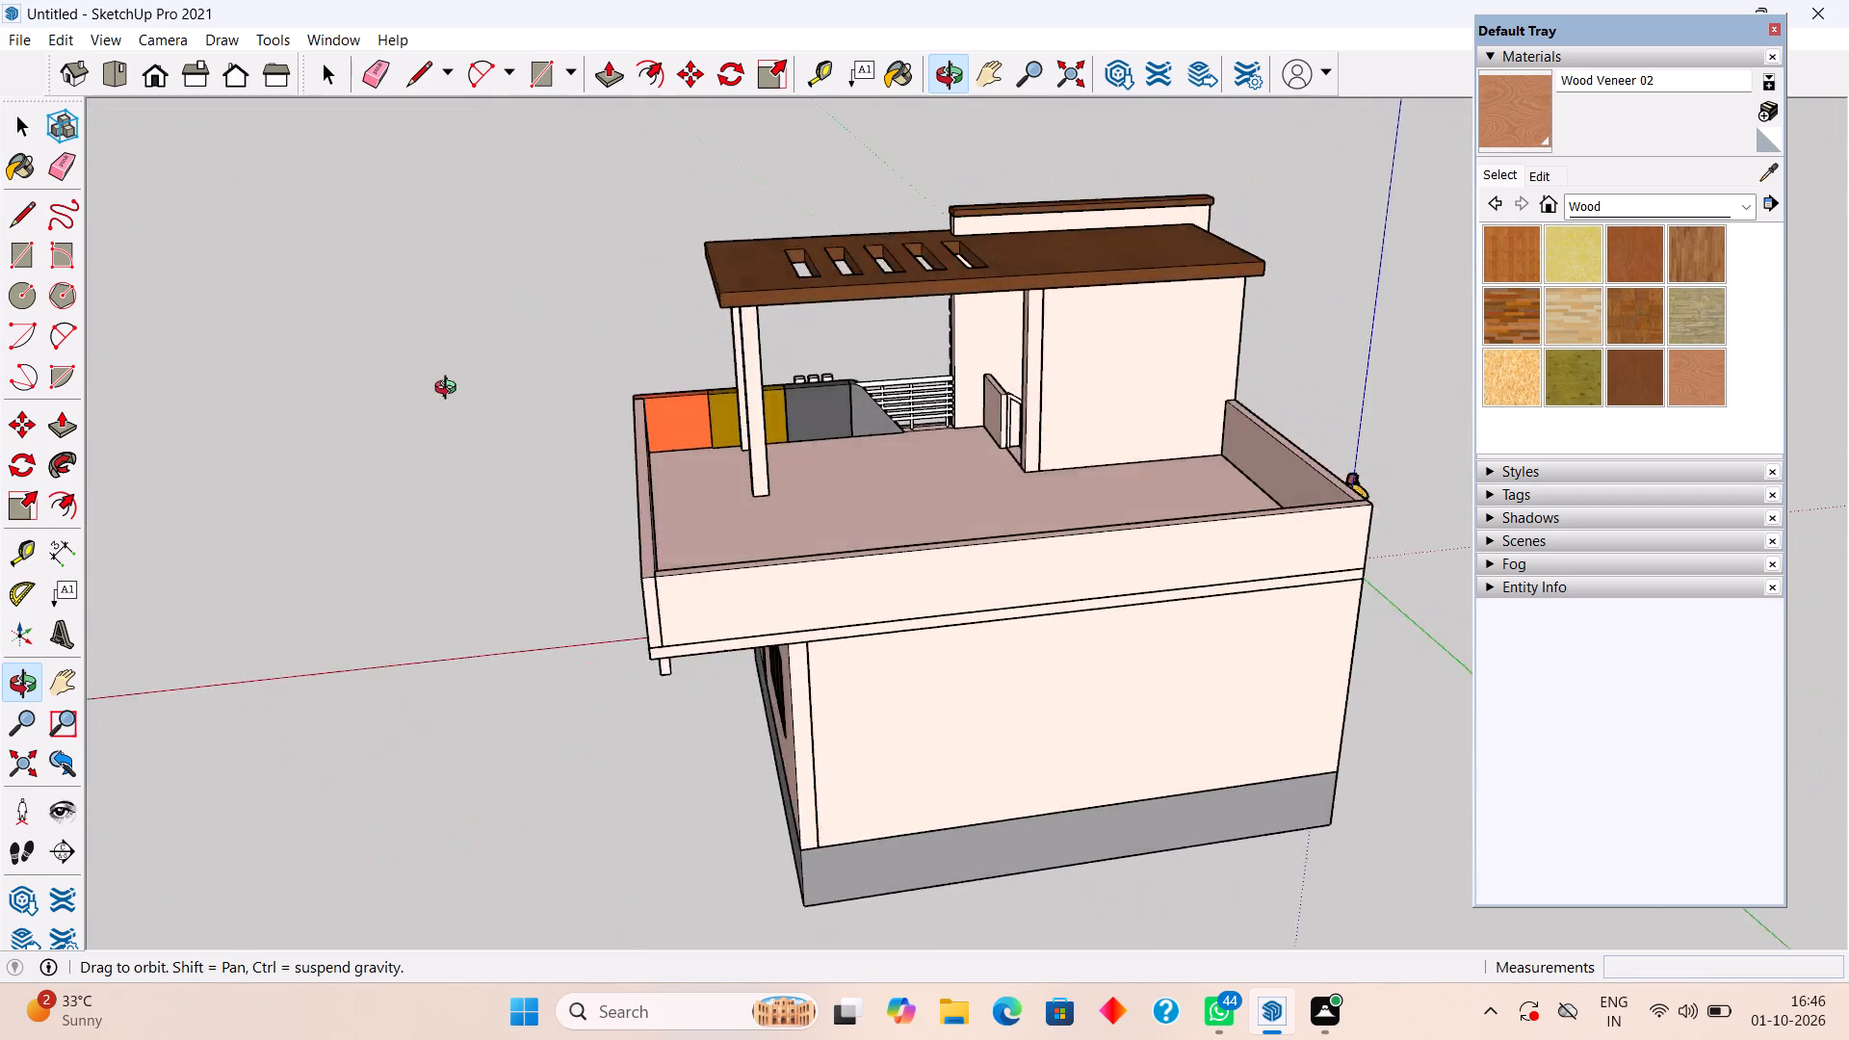
pyautogui.moveTo(450, 390); pyautogui.dragTo(1130, 420, button='middle')
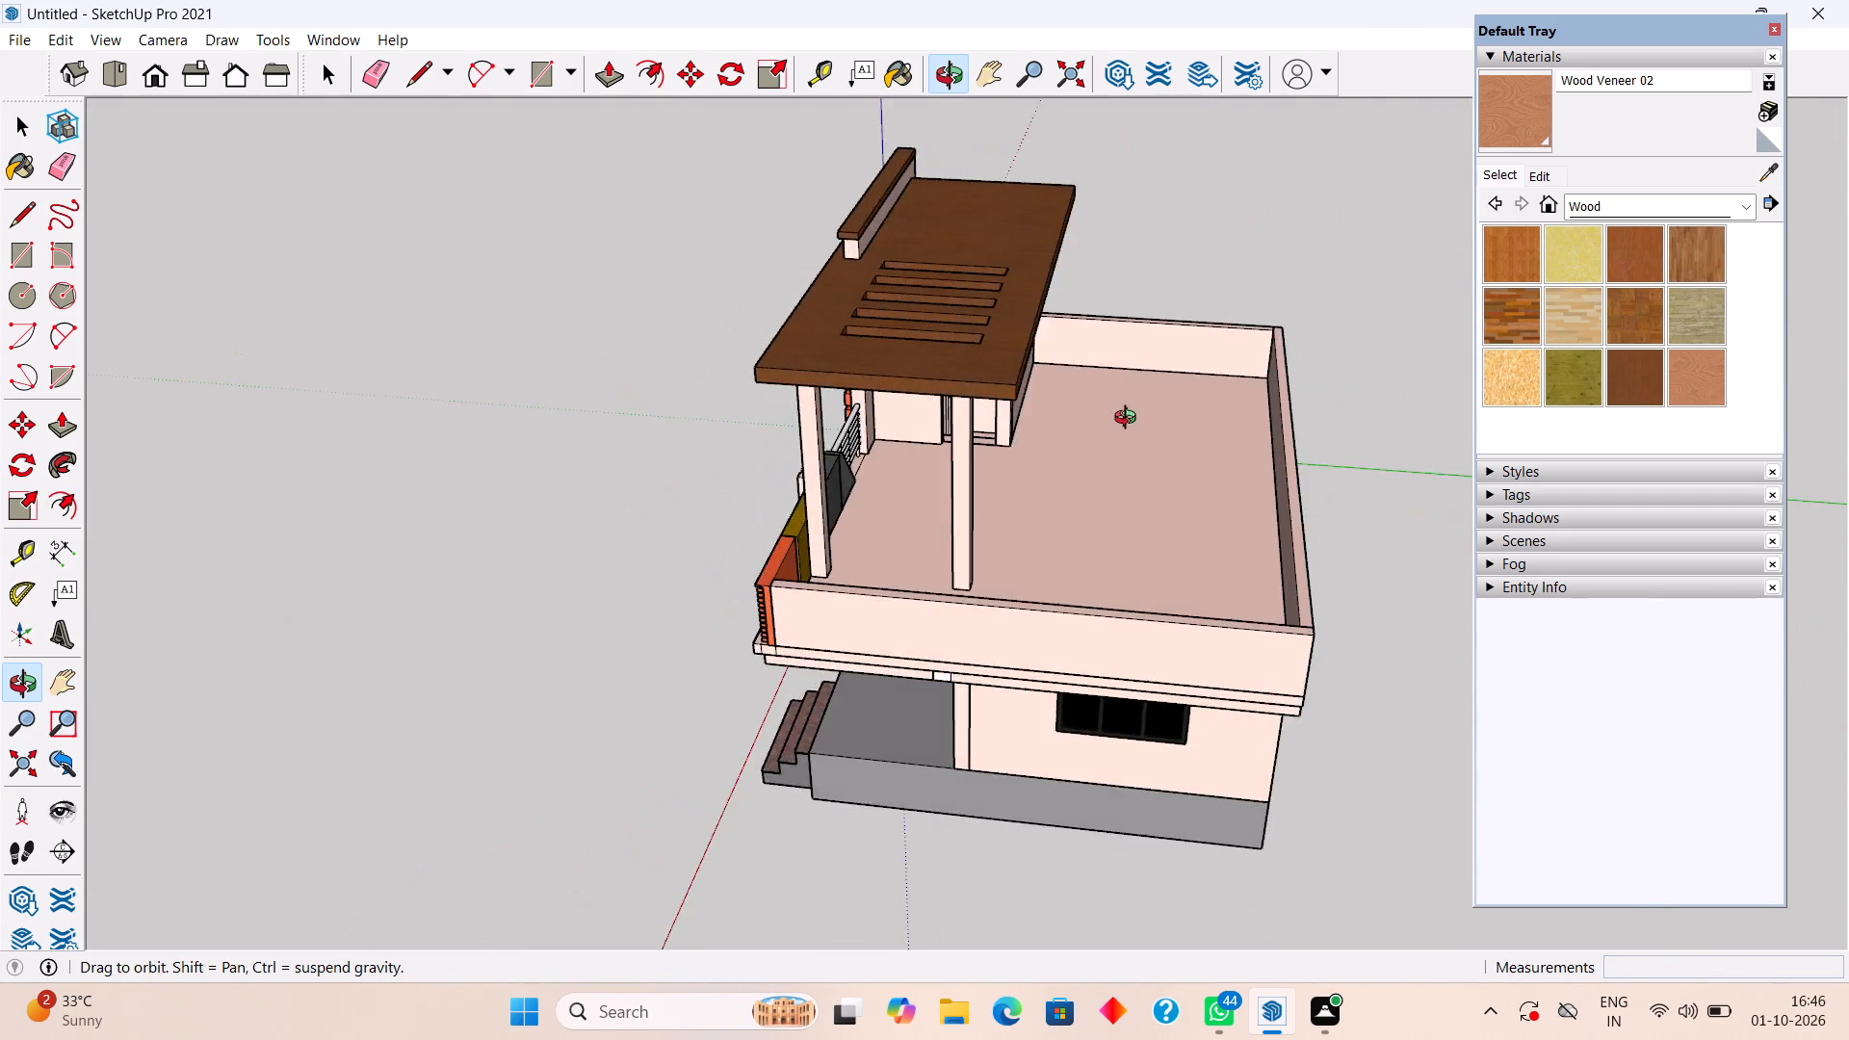
pyautogui.moveTo(1130, 420); pyautogui.dragTo(1291, 456, button='middle')
pyautogui.scroll(6, 910, 573)
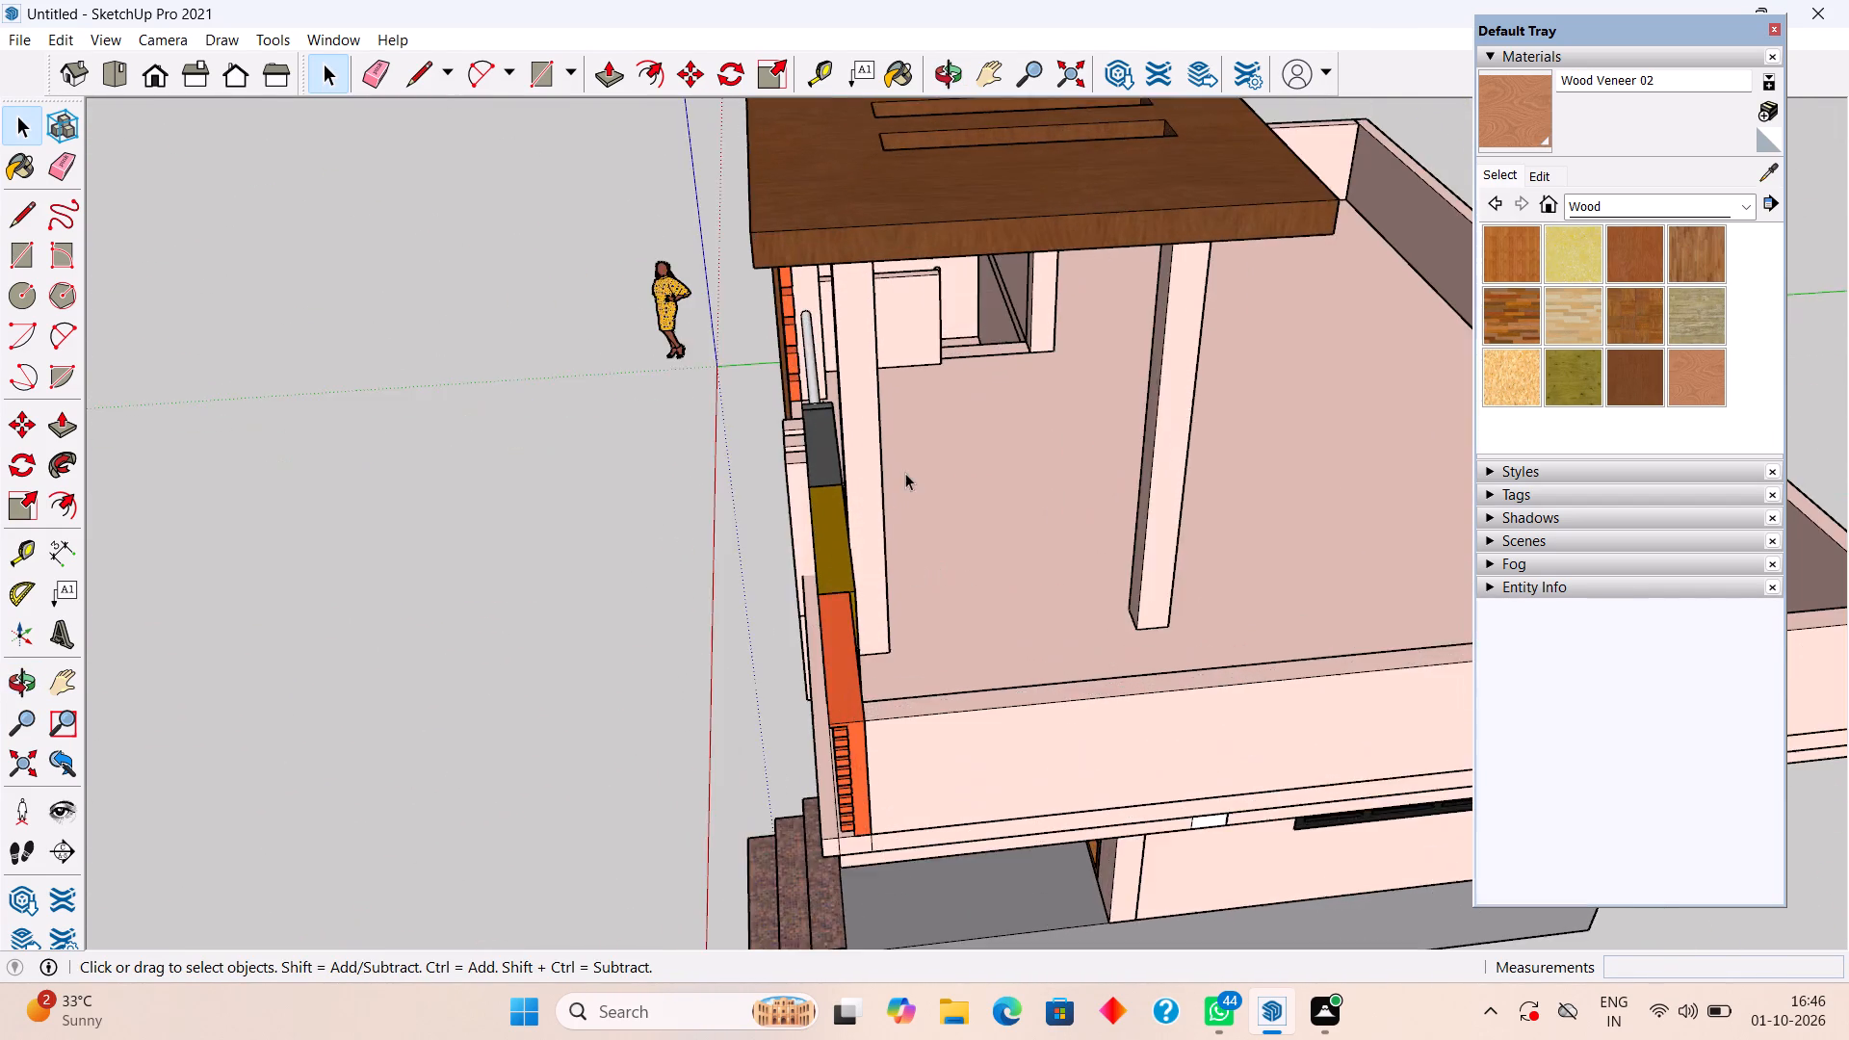
pyautogui.scroll(7, 893, 484)
pyautogui.moveTo(831, 592); pyautogui.dragTo(596, 507, button='middle')
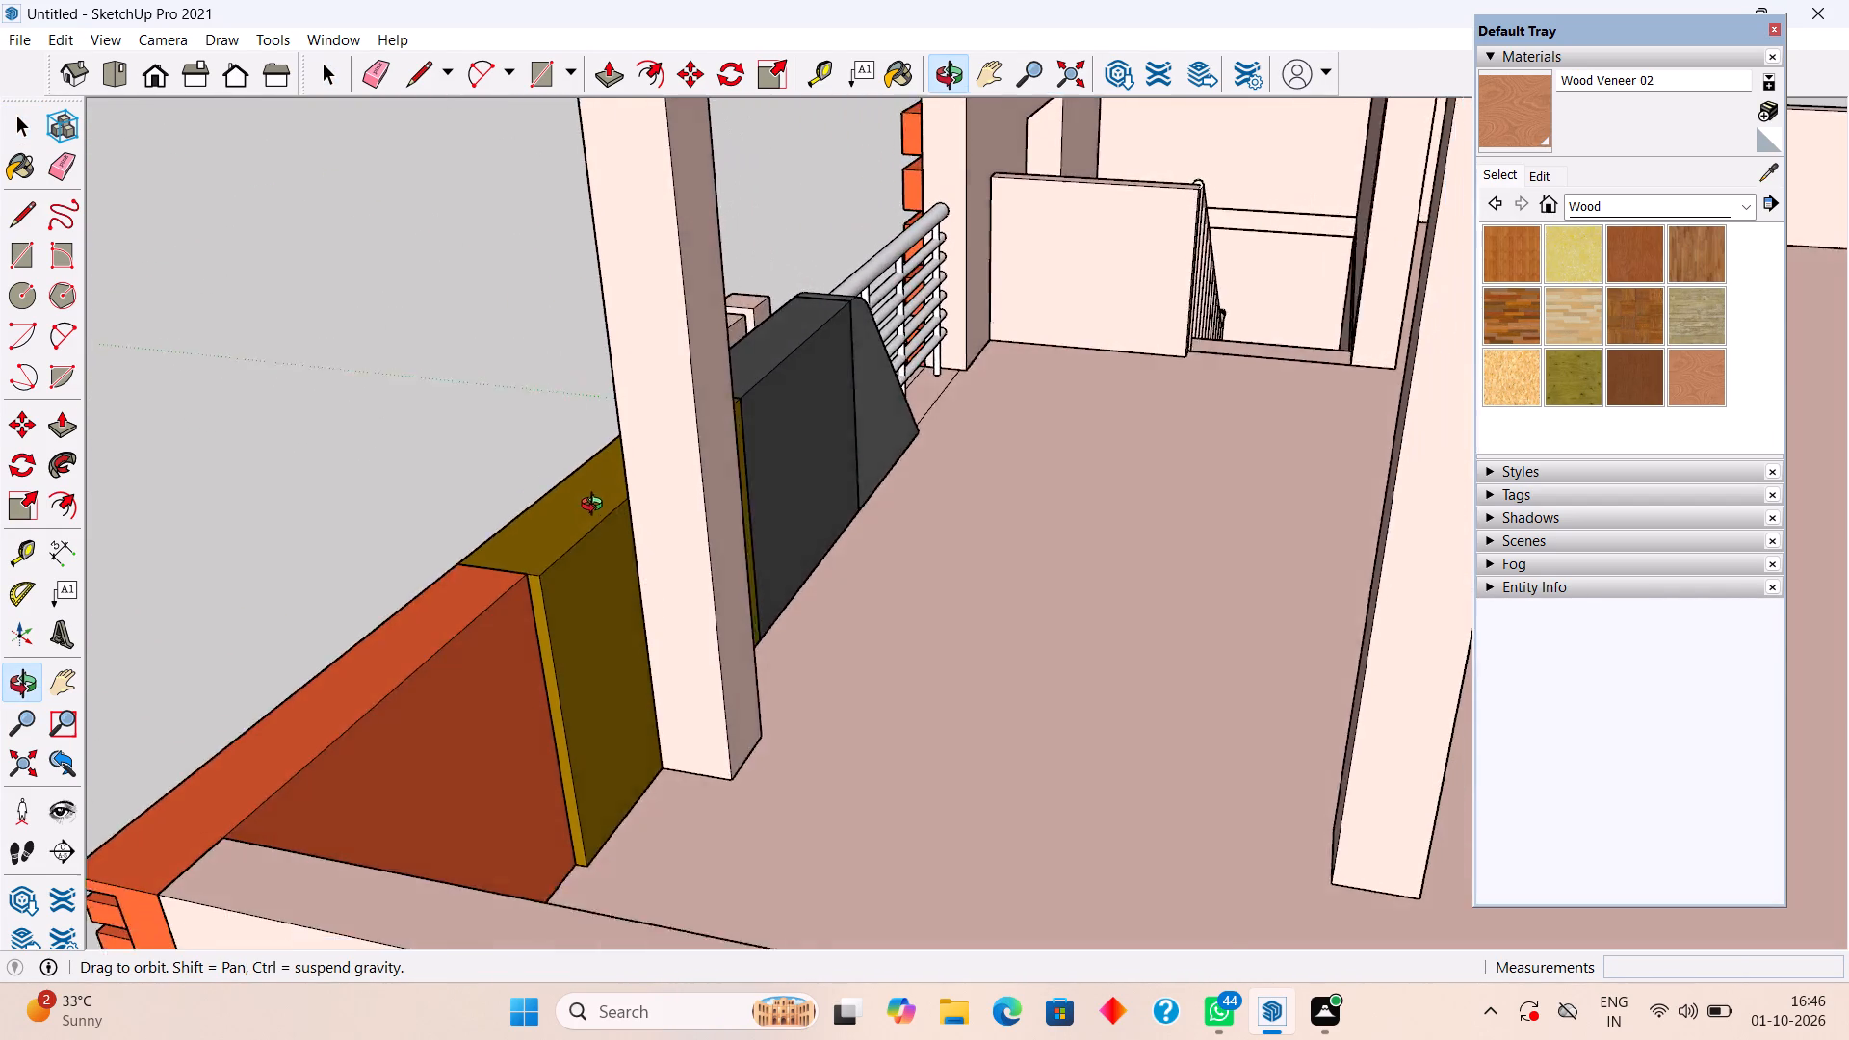
pyautogui.moveTo(596, 507); pyautogui.dragTo(540, 507, button='middle')
pyautogui.scroll(7, 626, 535)
pyautogui.moveTo(634, 531); pyautogui.dragTo(861, 475, button='middle')
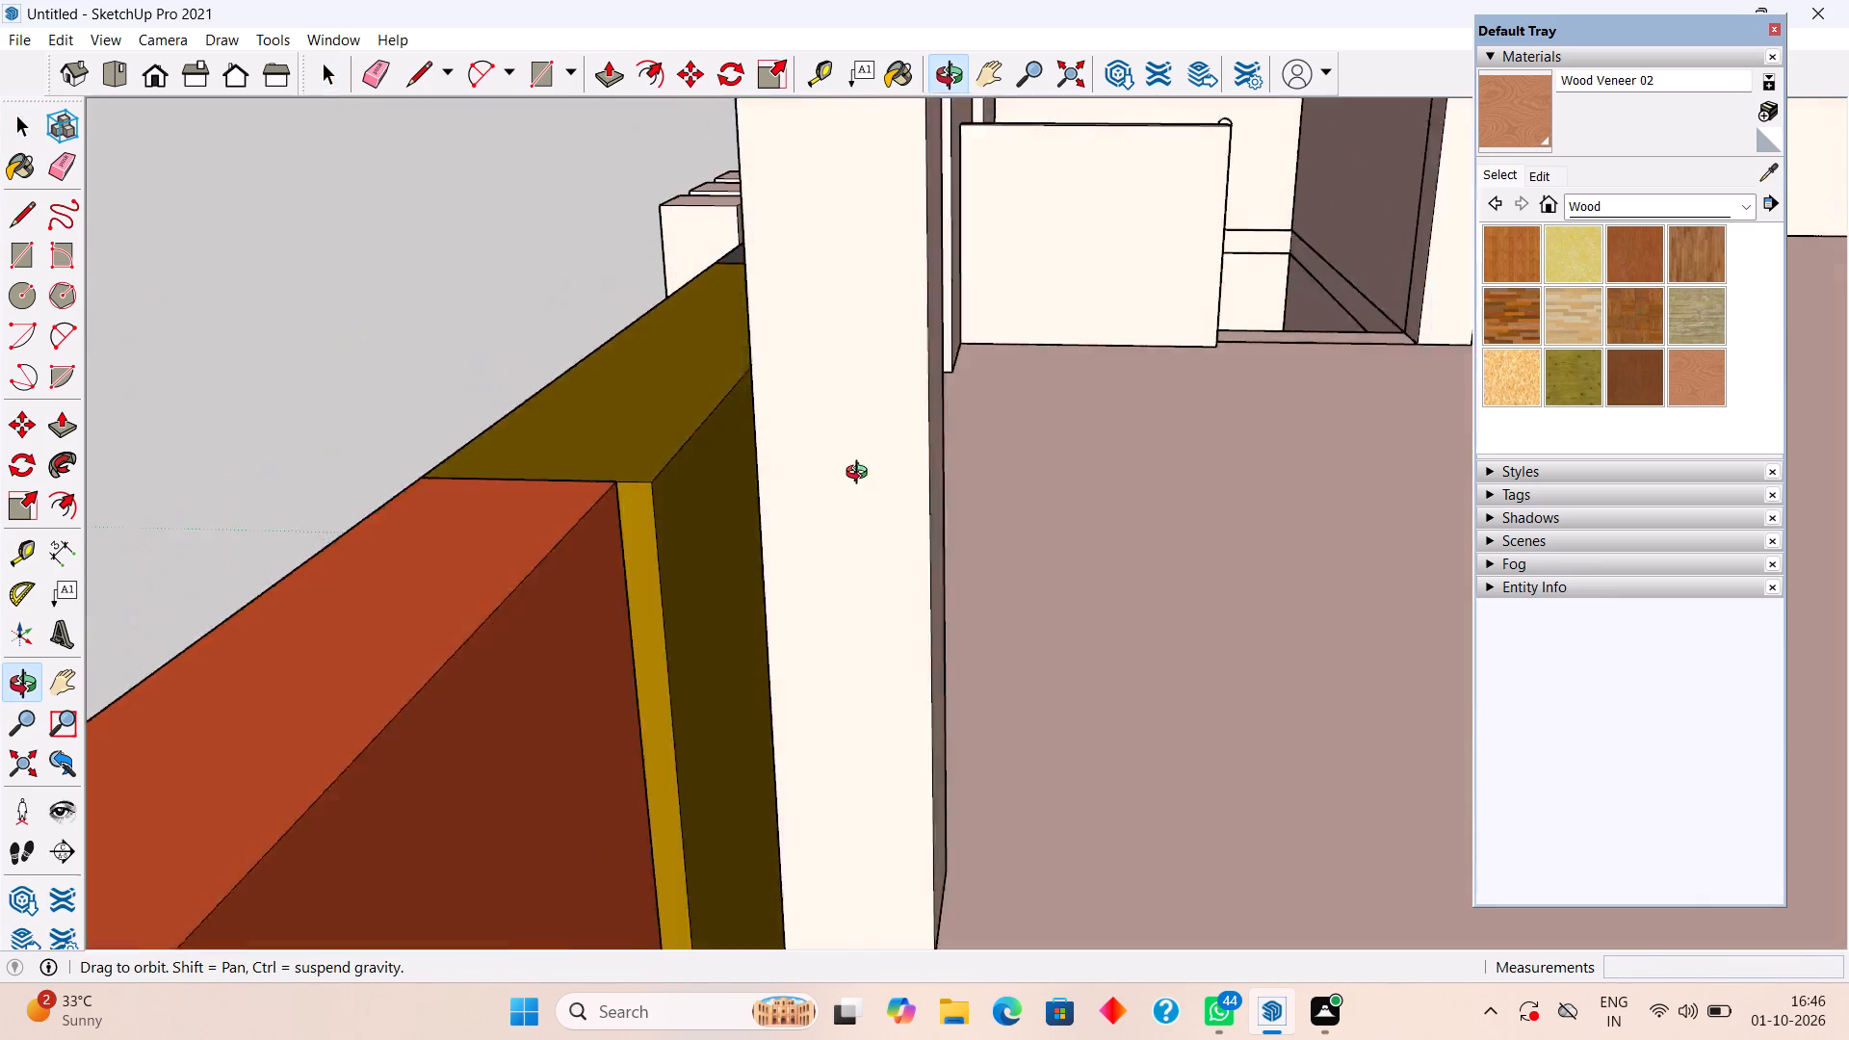
pyautogui.moveTo(861, 475); pyautogui.dragTo(792, 456, button='middle')
pyautogui.scroll(-5, 809, 476)
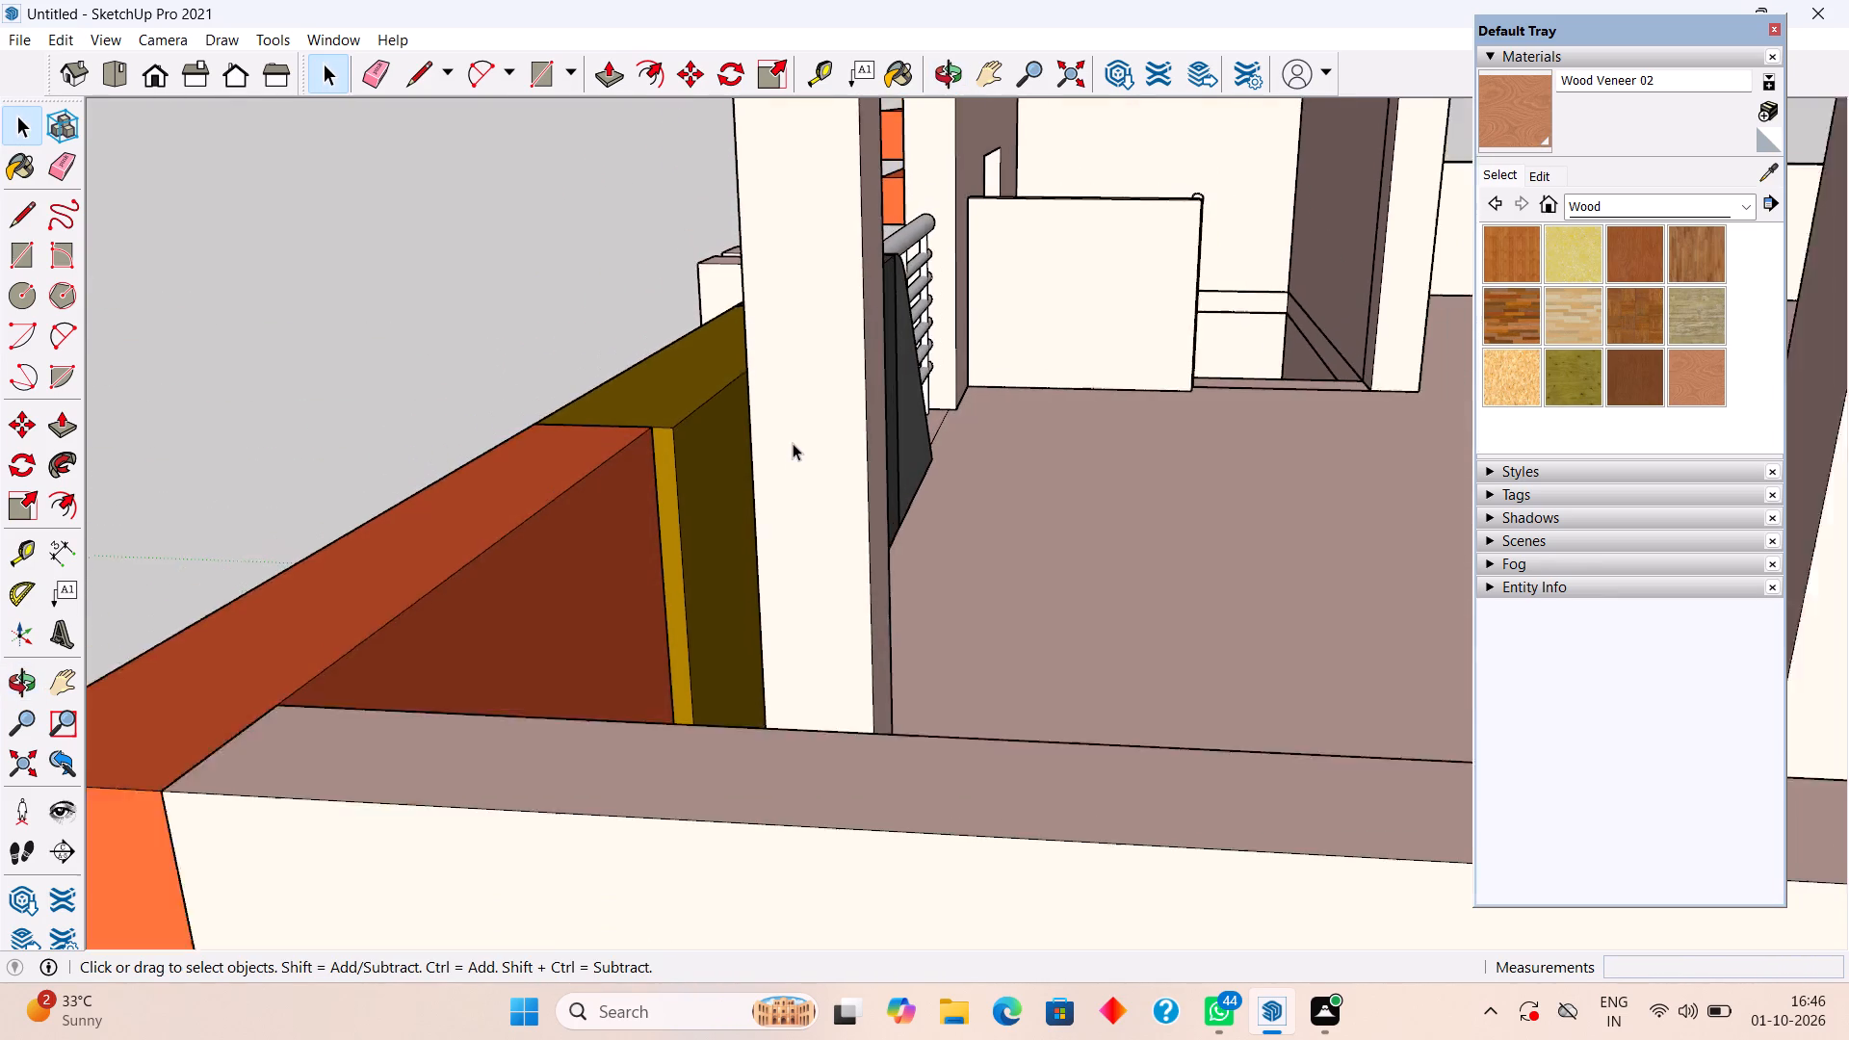
pyautogui.scroll(-2, 793, 443)
pyautogui.moveTo(791, 441); pyautogui.dragTo(1074, 487, button='middle')
pyautogui.scroll(-1, 791, 441)
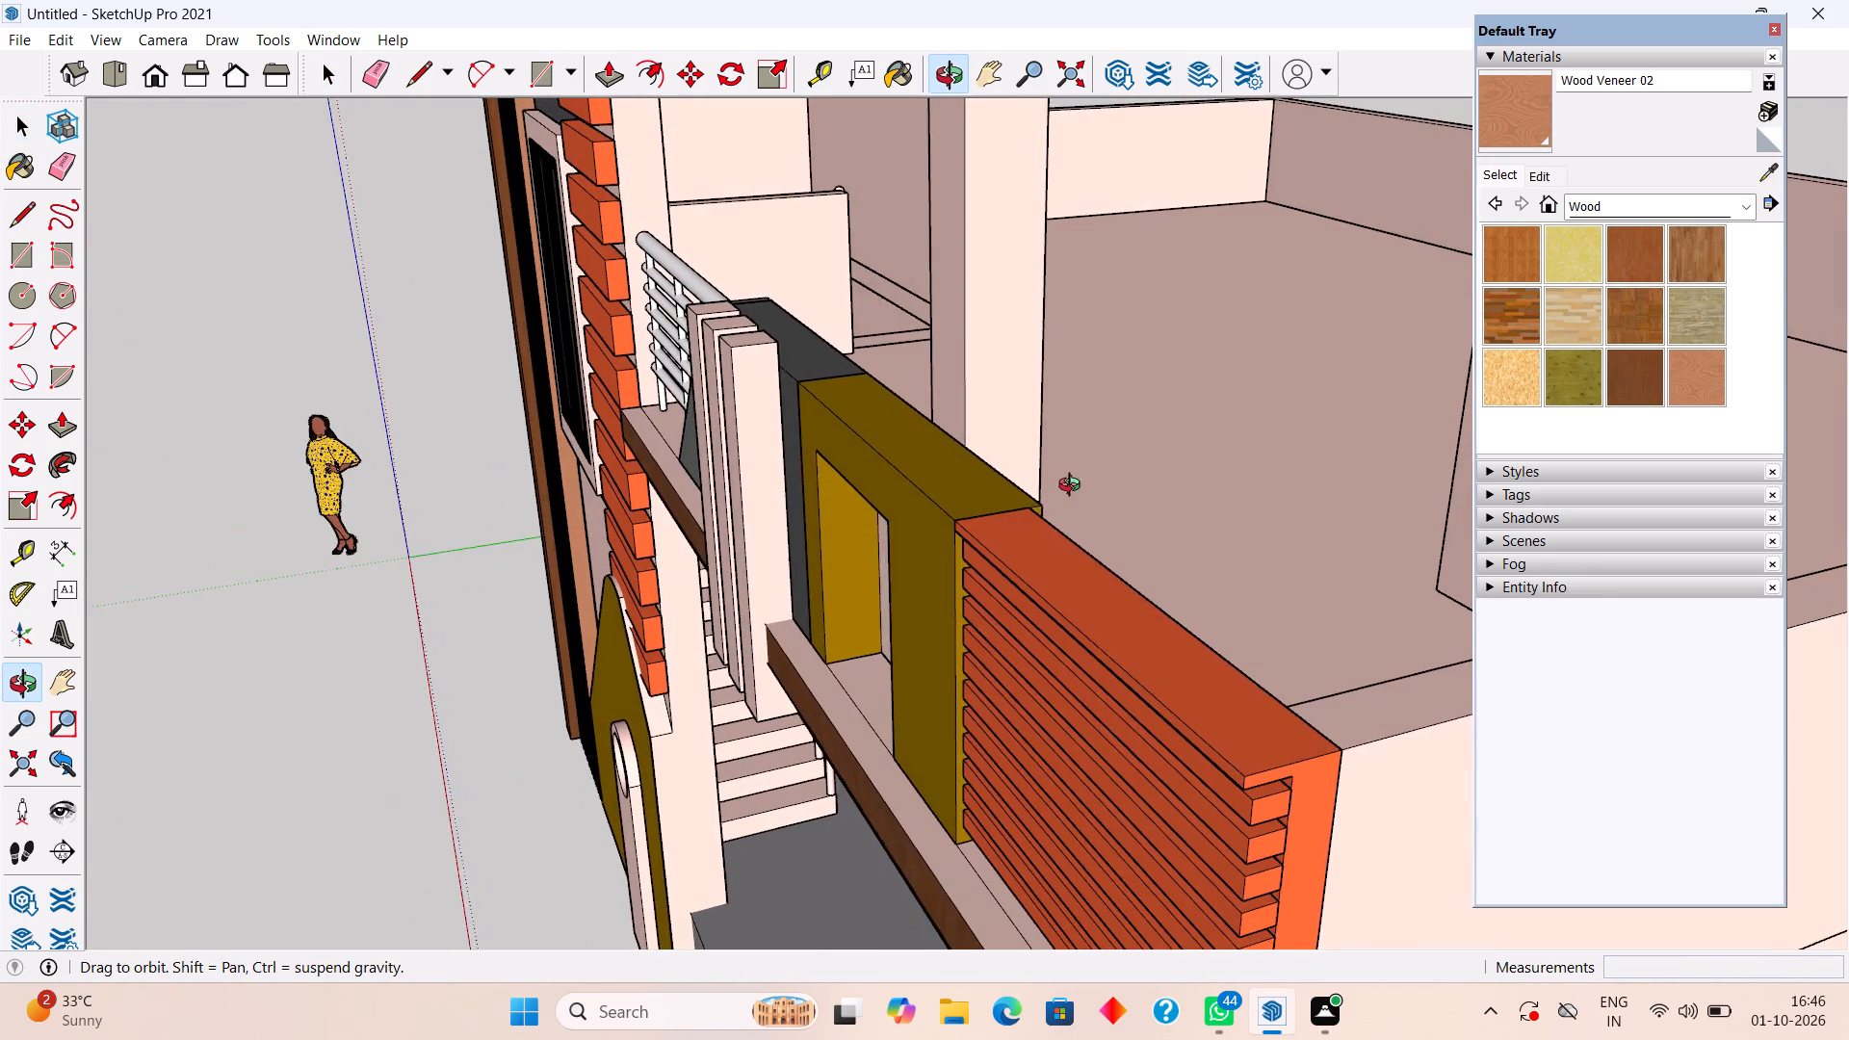
pyautogui.moveTo(1074, 487); pyautogui.dragTo(1075, 484, button='middle')
pyautogui.scroll(-5, 1090, 433)
pyautogui.moveTo(1132, 611); pyautogui.dragTo(1244, 383, button='middle')
pyautogui.scroll(-11, 1244, 383)
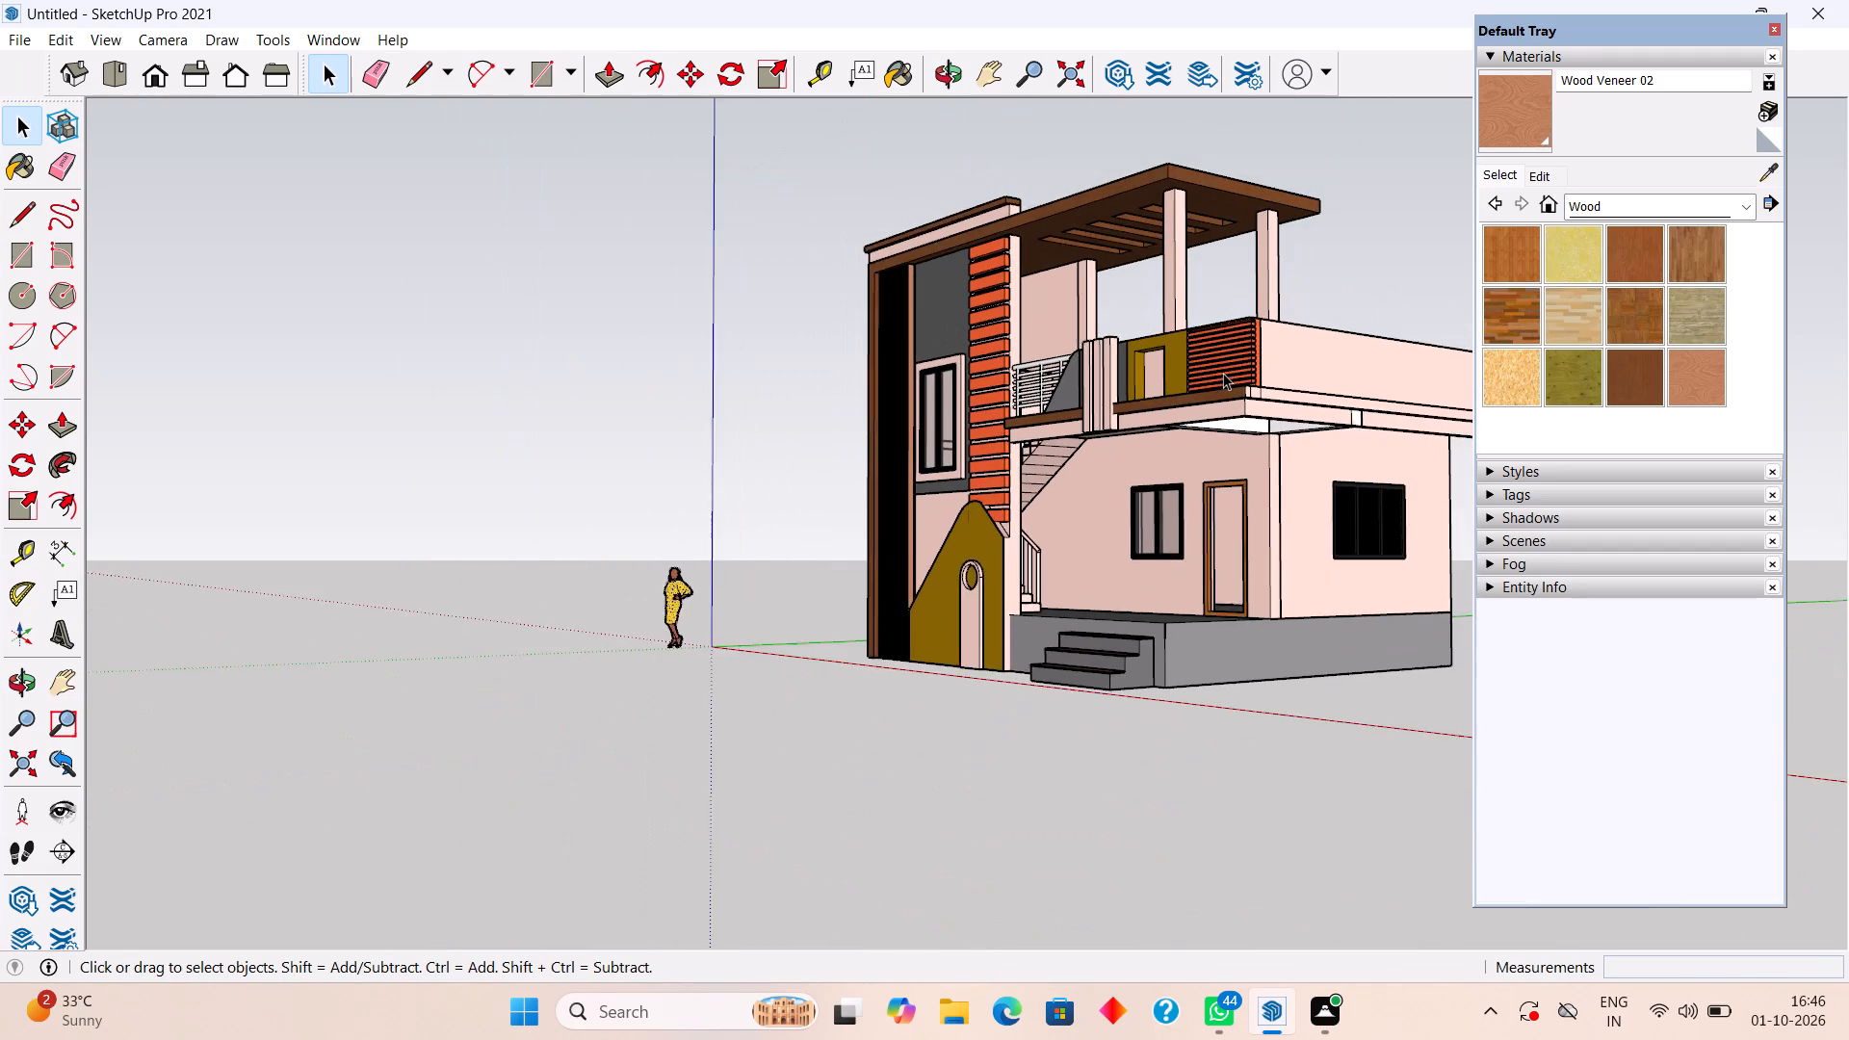
# Examine the front facade, the base of the wood slats and the plain side wall.
pyautogui.moveTo(1080, 427); pyautogui.dragTo(1593, 378, button='middle')
pyautogui.moveTo(794, 489); pyautogui.dragTo(949, 486, button='middle')
pyautogui.scroll(-1, 949, 485)
pyautogui.scroll(7, 850, 542)
pyautogui.moveTo(875, 527); pyautogui.dragTo(815, 686, button='middle')
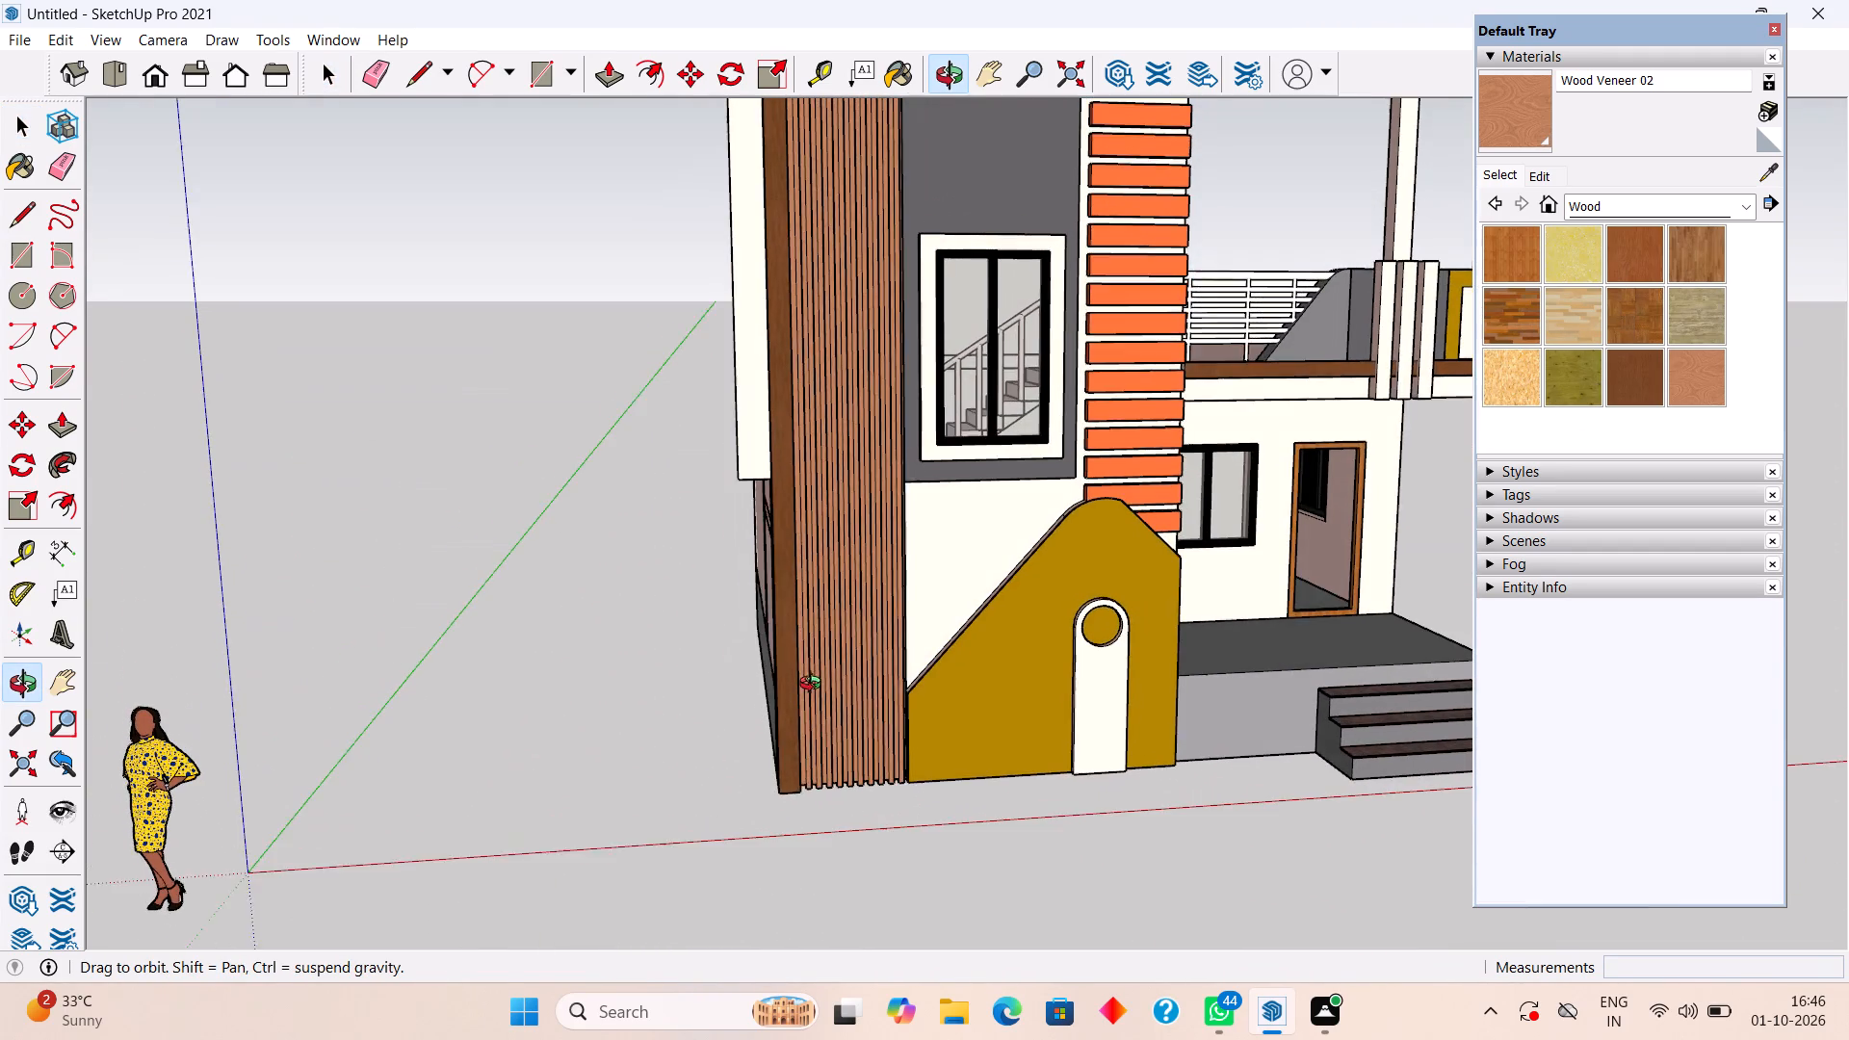
pyautogui.moveTo(815, 686); pyautogui.dragTo(815, 693, button='middle')
pyautogui.moveTo(827, 680); pyautogui.dragTo(808, 756, button='middle')
pyautogui.scroll(4, 817, 770)
pyautogui.click(817, 790)
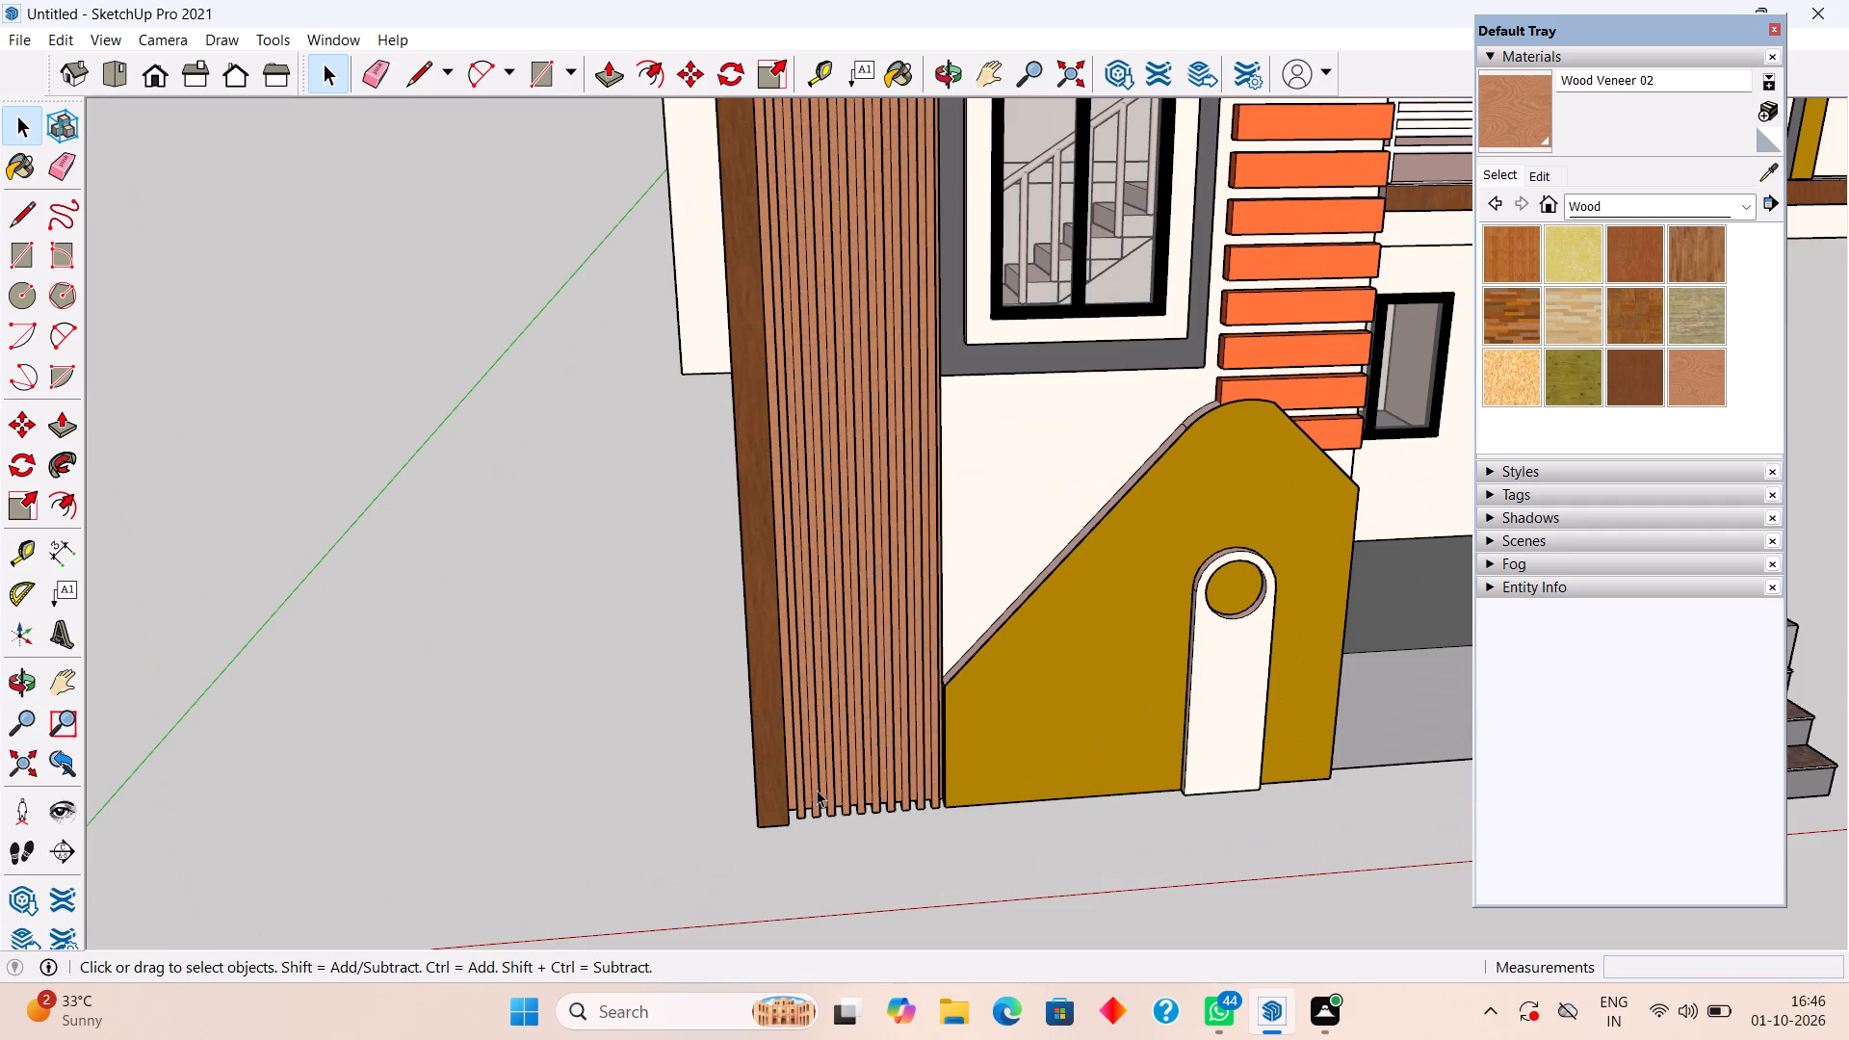
pyautogui.scroll(-5, 817, 780)
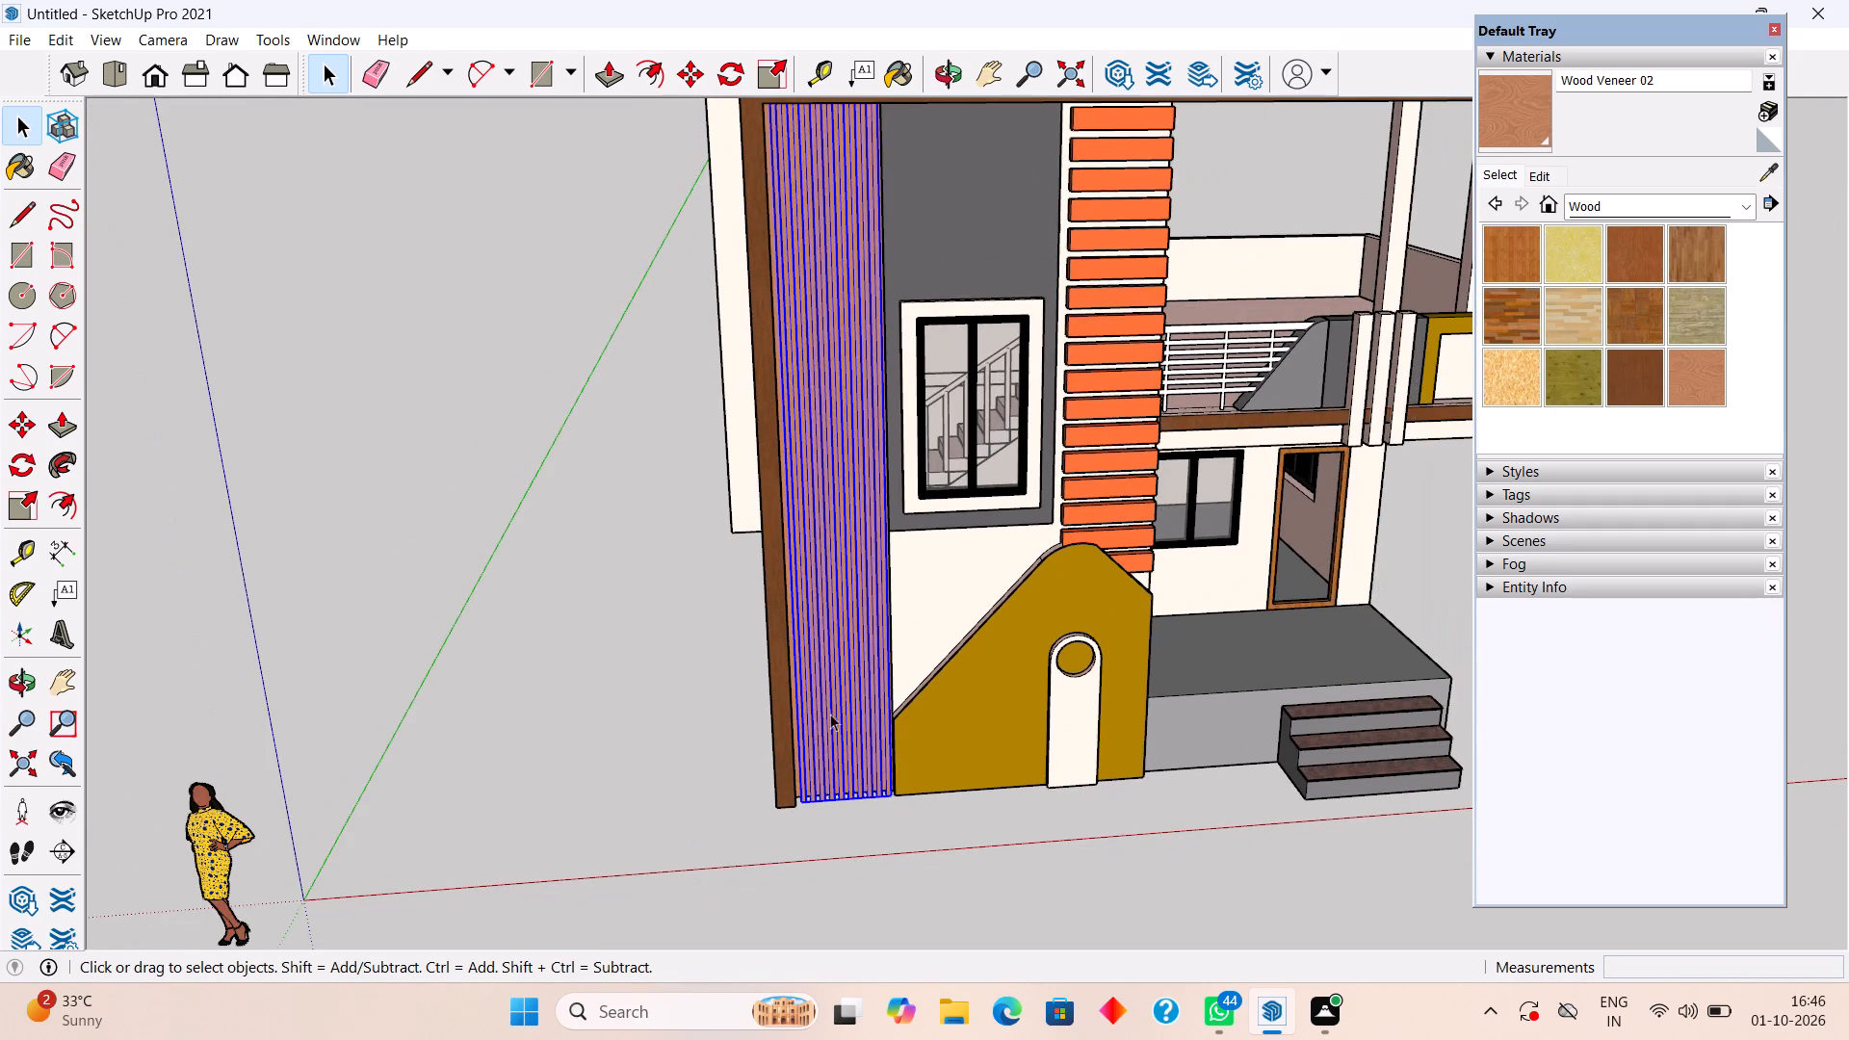
pyautogui.scroll(3, 835, 701)
pyautogui.moveTo(842, 684); pyautogui.dragTo(589, 690, button='middle')
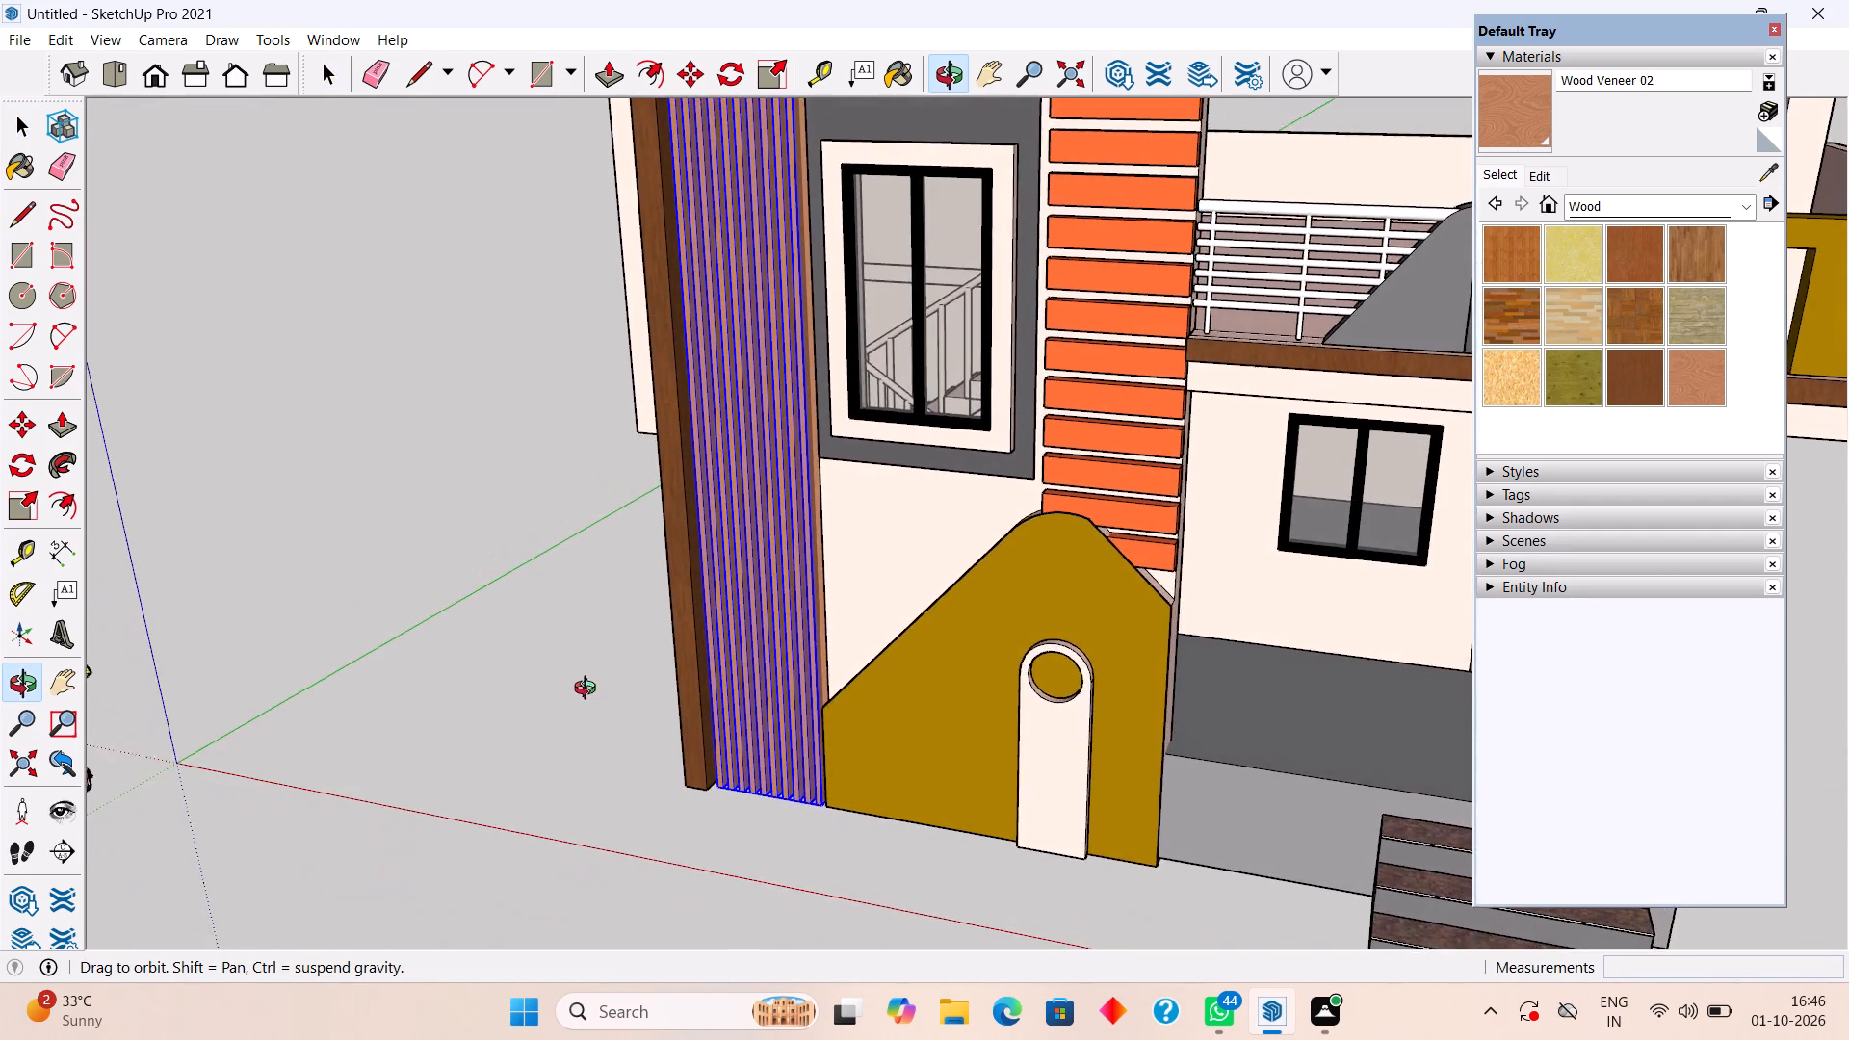
pyautogui.moveTo(589, 690); pyautogui.dragTo(756, 622, button='middle')
pyautogui.click(593, 661)
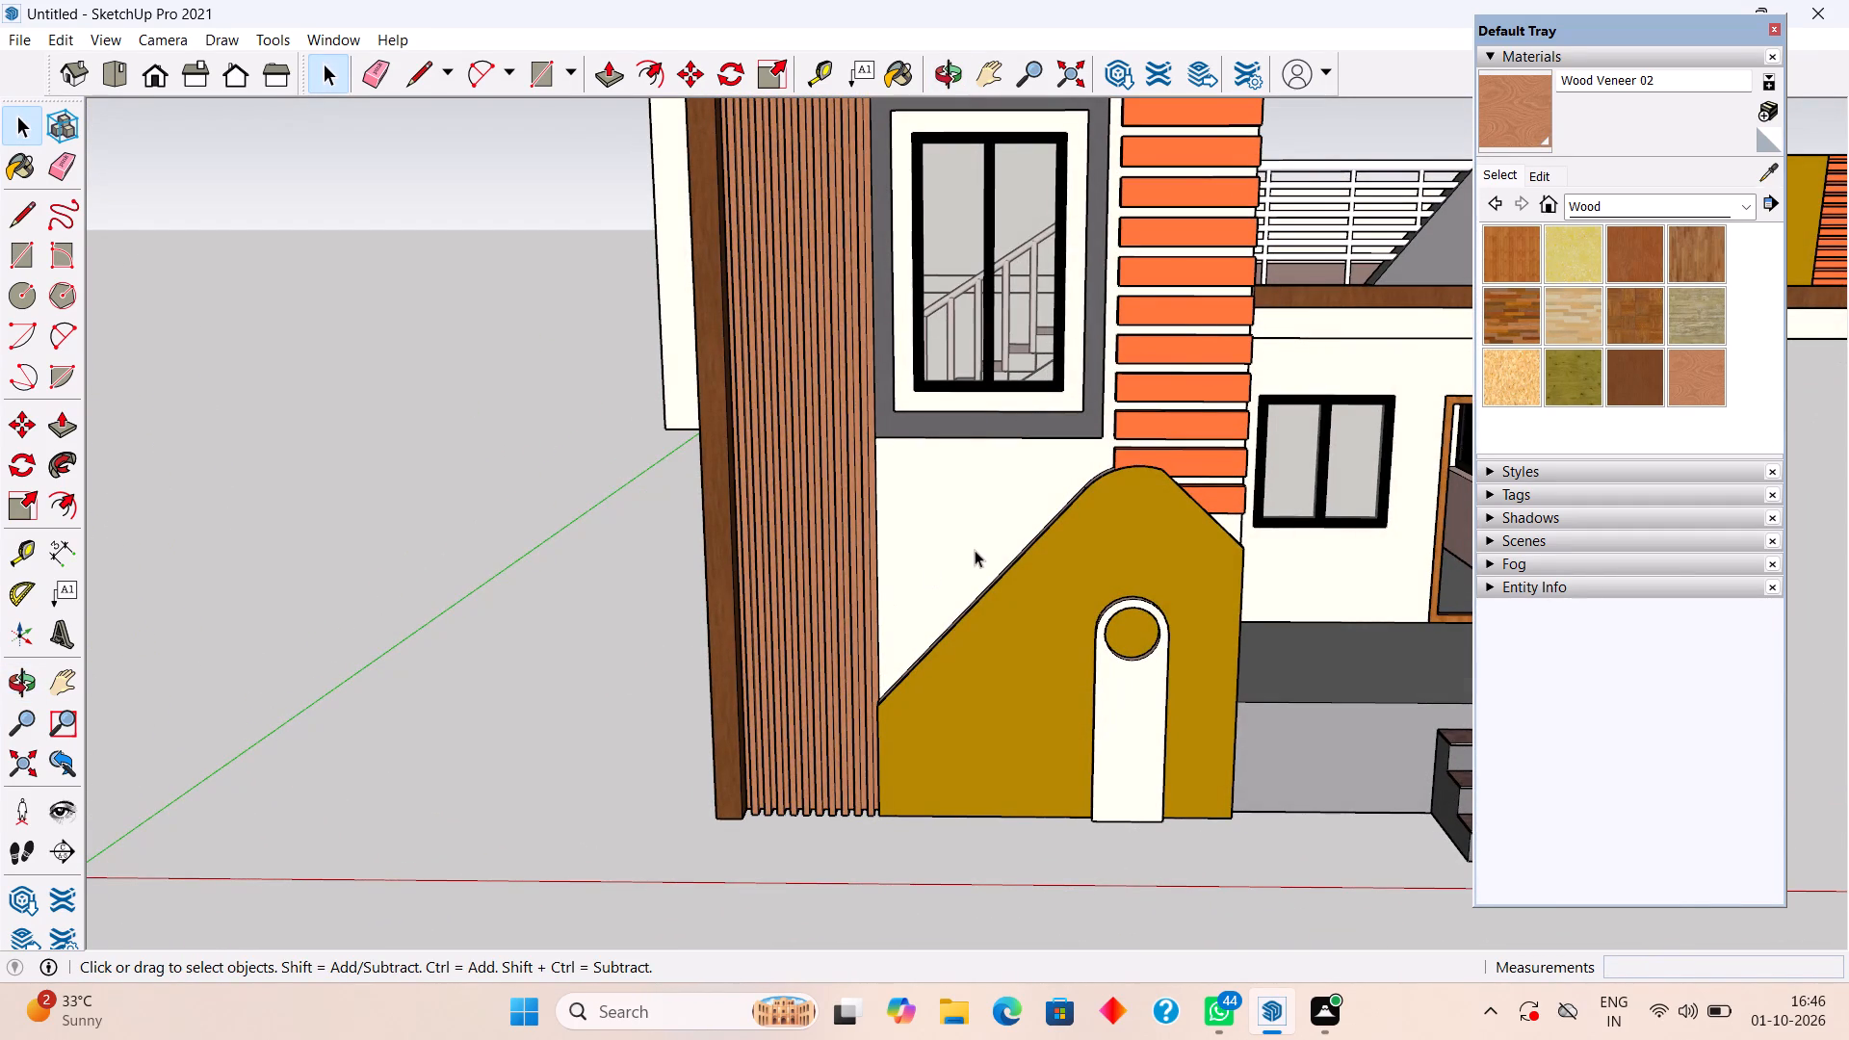
pyautogui.scroll(-6, 970, 553)
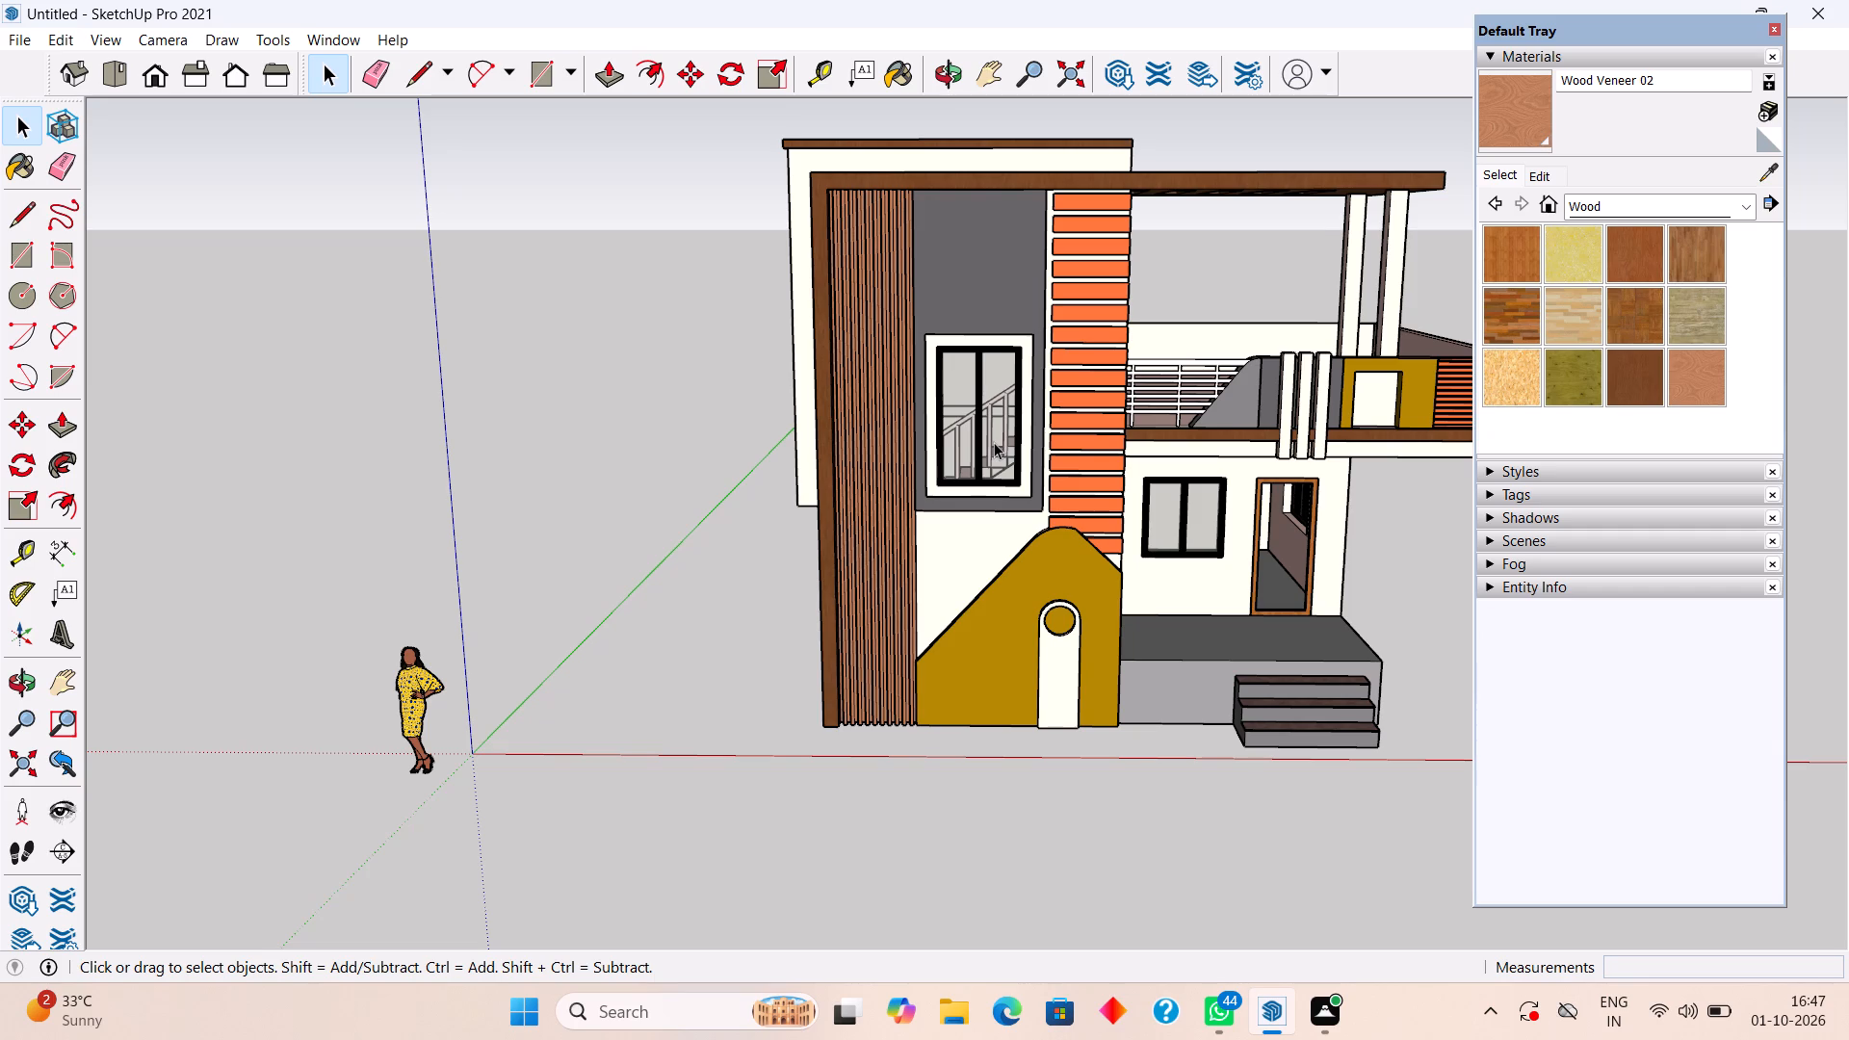
pyautogui.moveTo(977, 583); pyautogui.dragTo(1525, 456, button='middle')
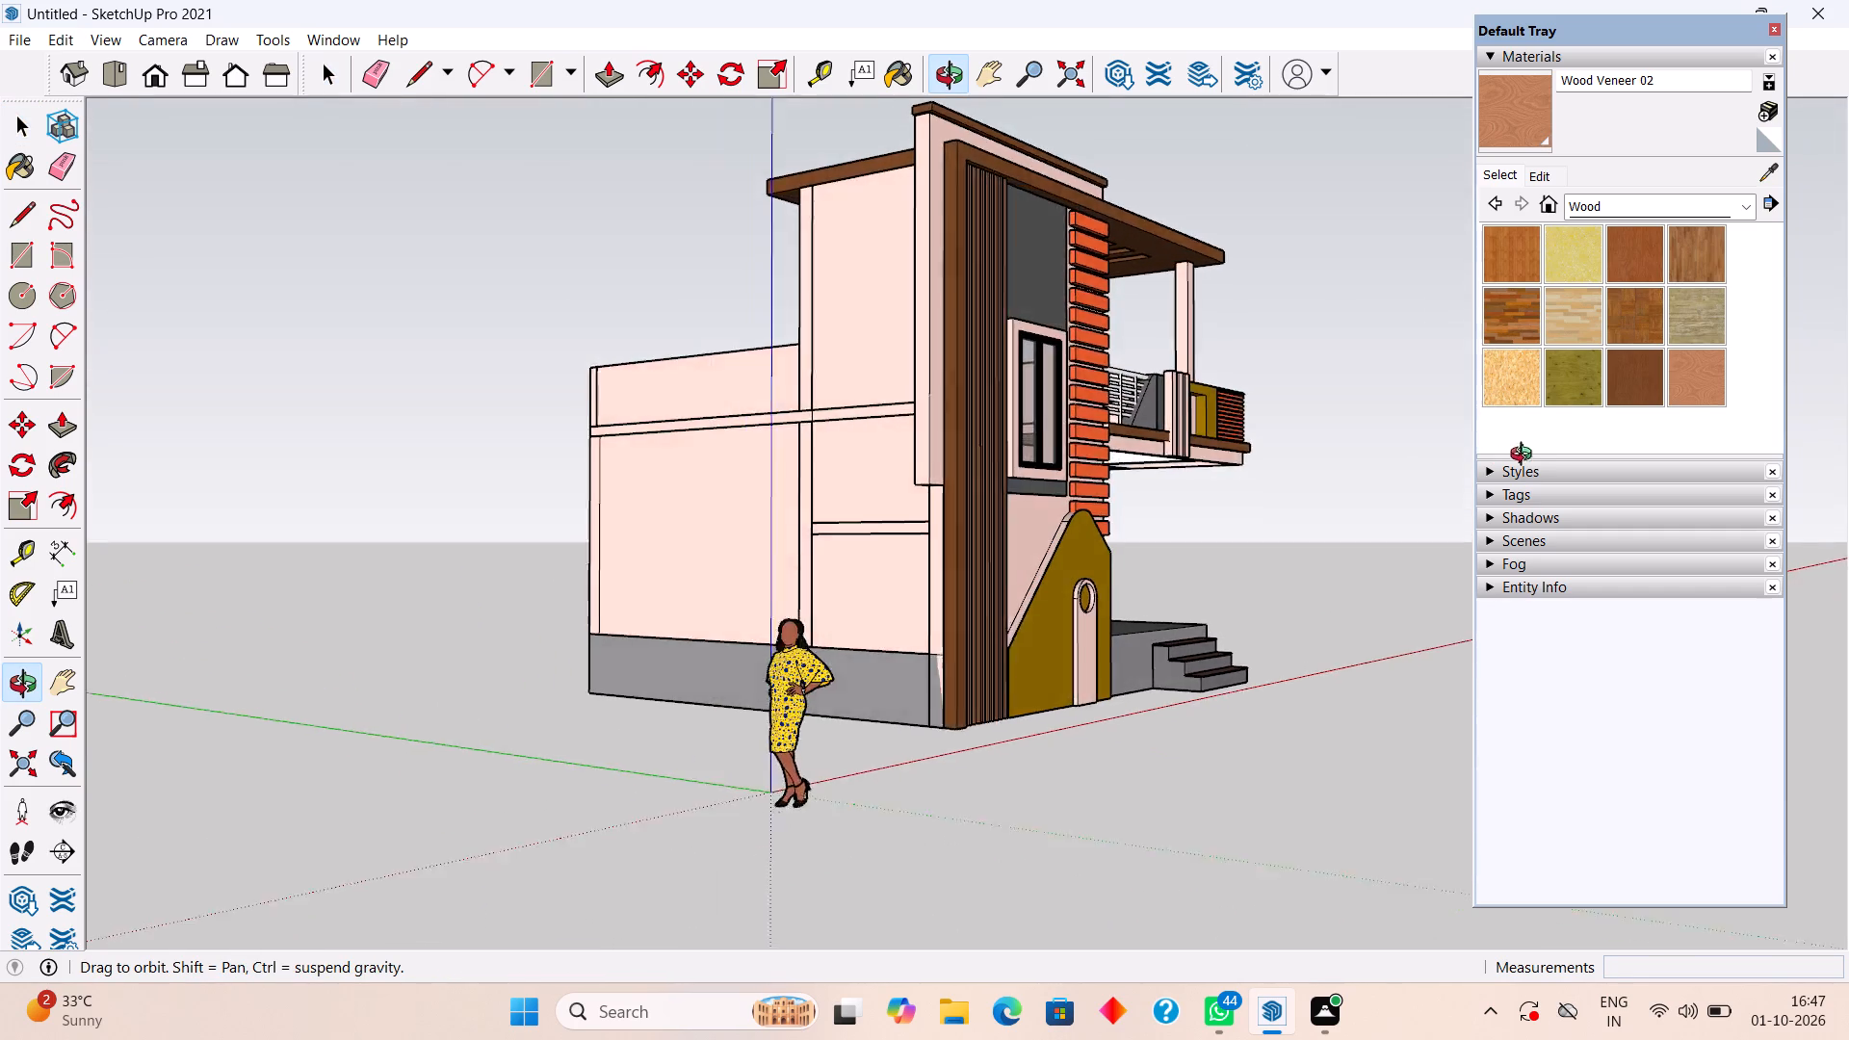
pyautogui.moveTo(1525, 456); pyautogui.dragTo(1482, 591, button='middle')
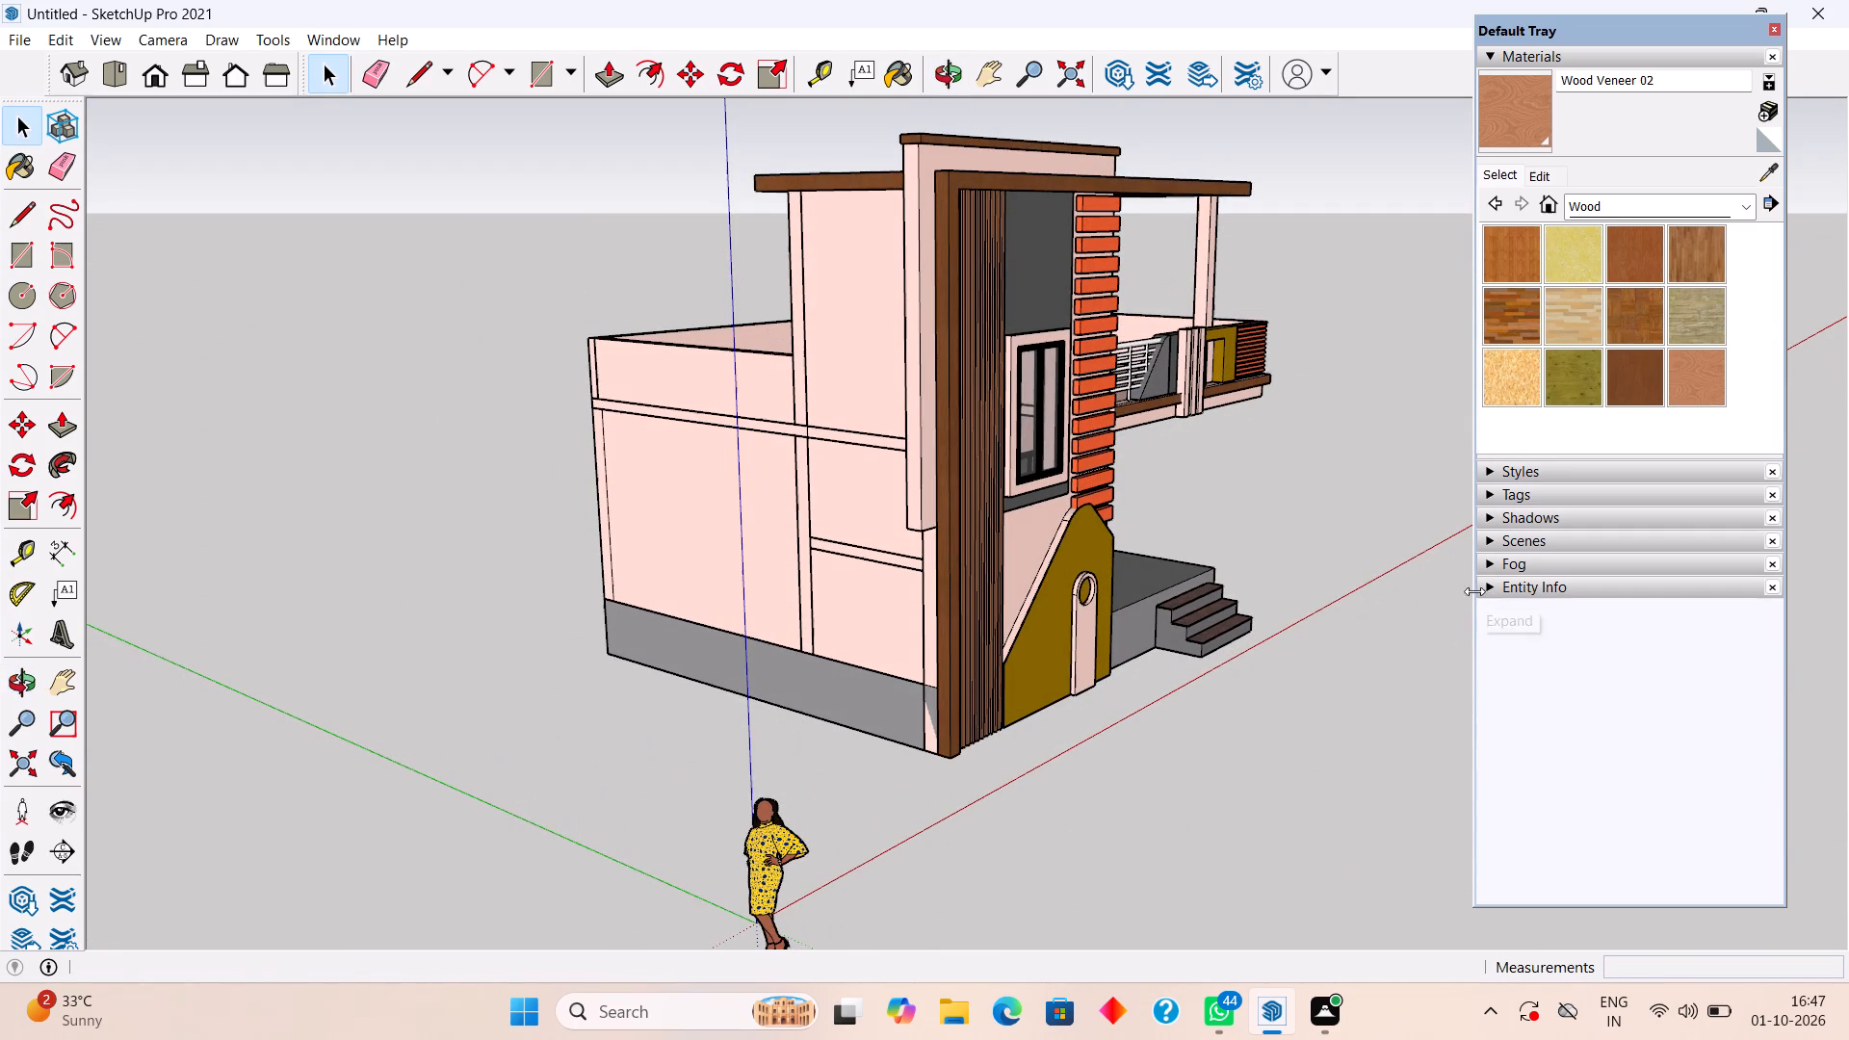
pyautogui.moveTo(1074, 530); pyautogui.dragTo(1083, 530, button='middle')
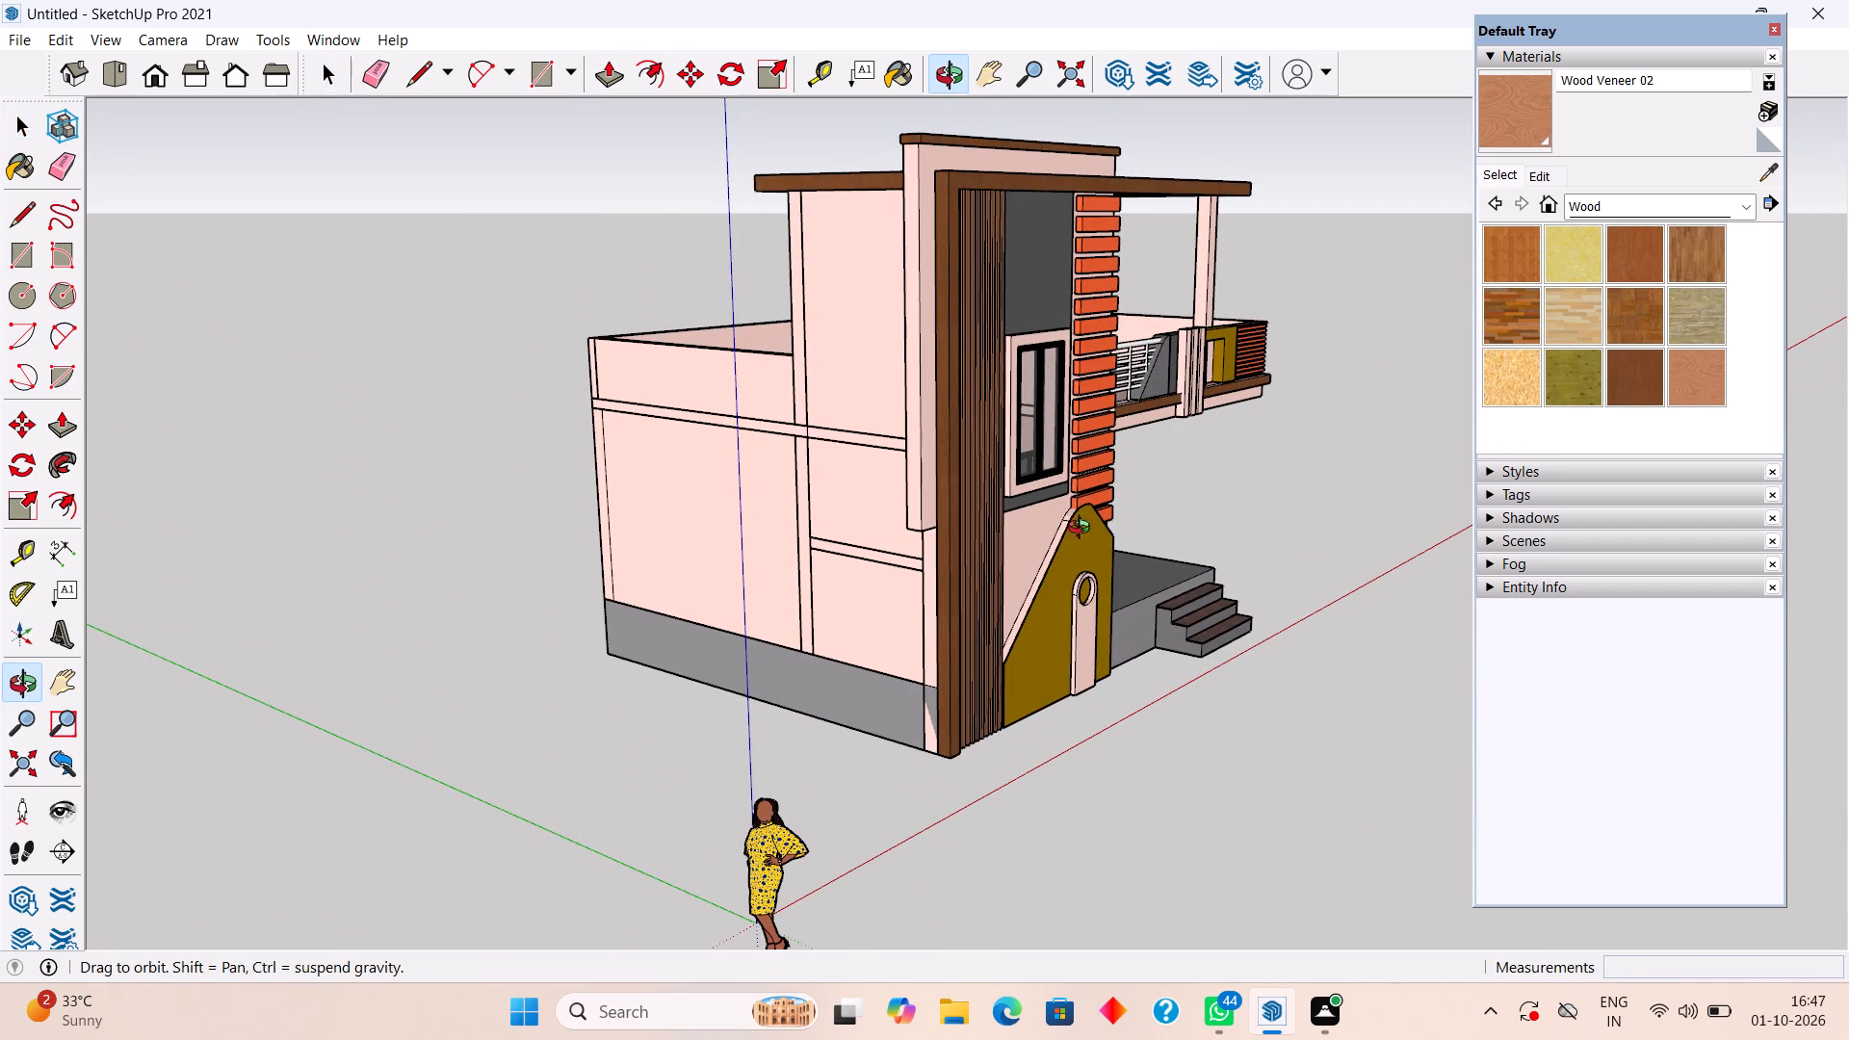
pyautogui.moveTo(1083, 530); pyautogui.dragTo(1342, 612, button='middle')
pyautogui.scroll(-1, 1342, 612)
# Push/pull the grey plinth's side face outward by 0.1" where it overlaps the wall at the front corner.
pyautogui.scroll(5, 1139, 787)
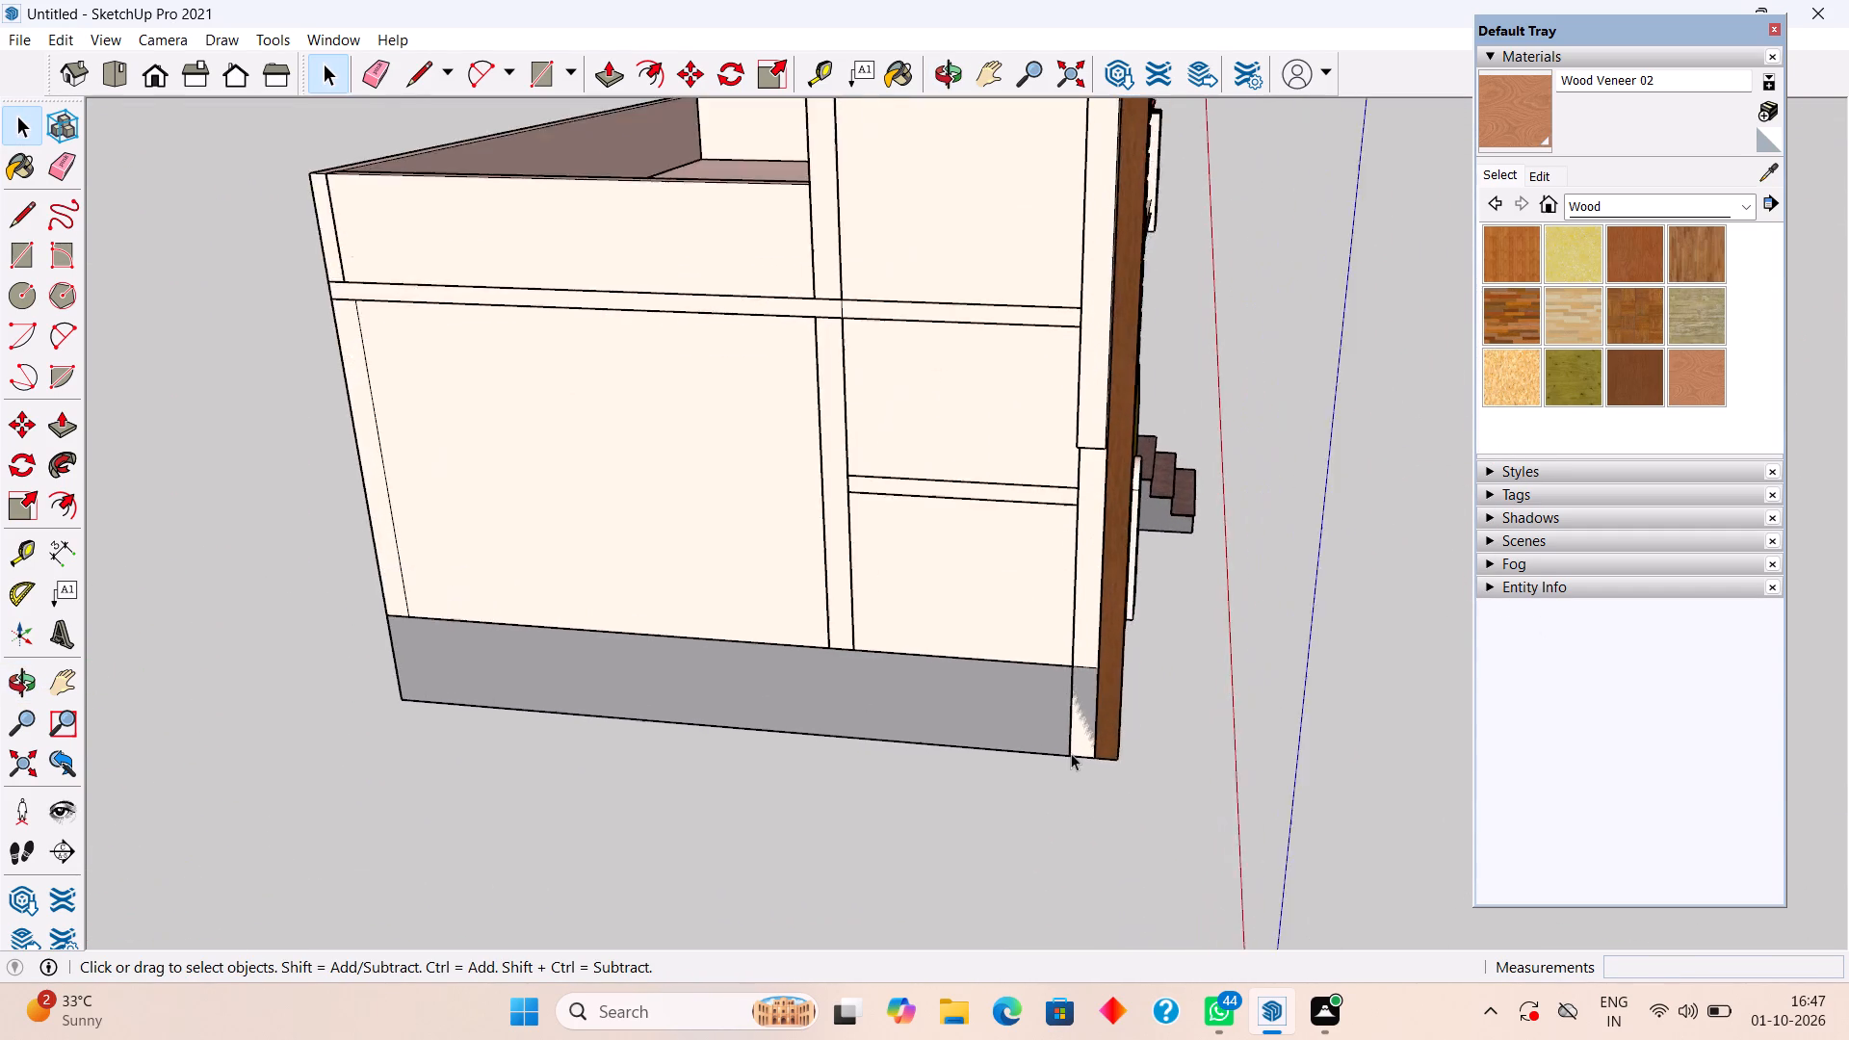
pyautogui.scroll(8, 1071, 753)
pyautogui.click(1096, 695)
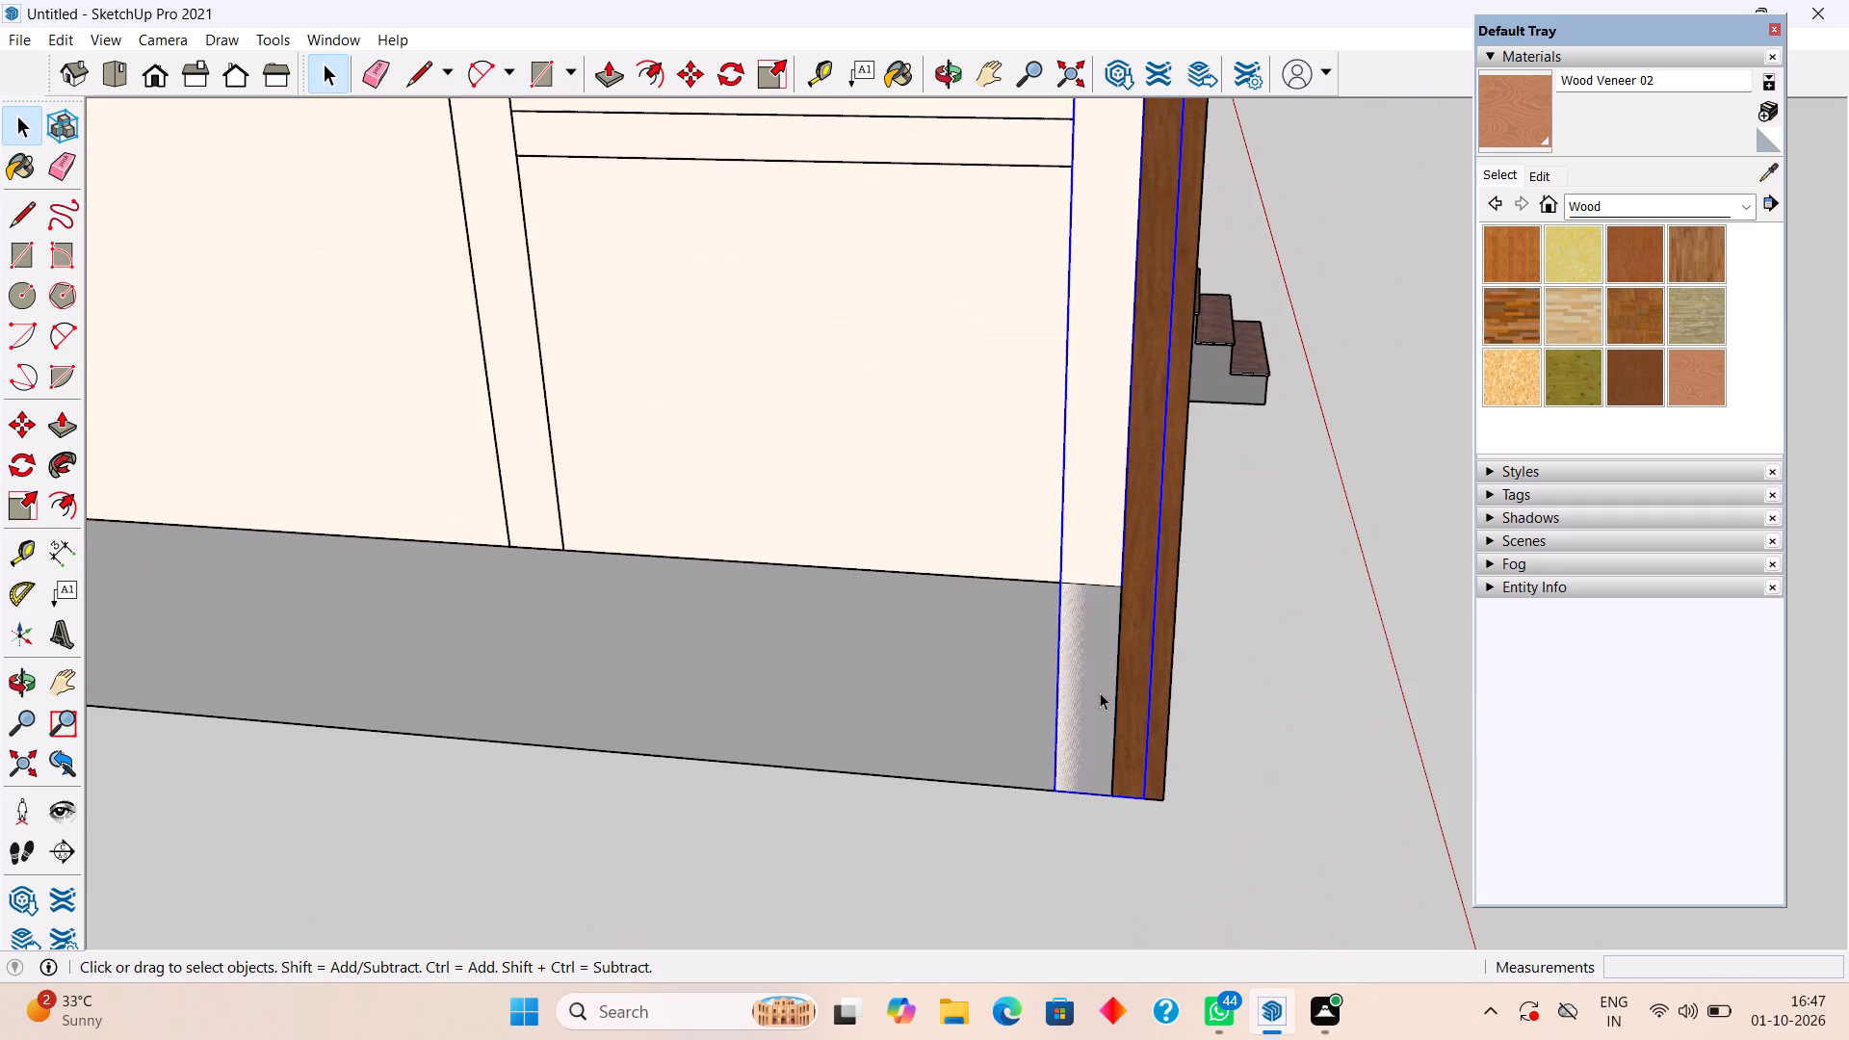
pyautogui.moveTo(1116, 663); pyautogui.dragTo(619, 837, button='middle')
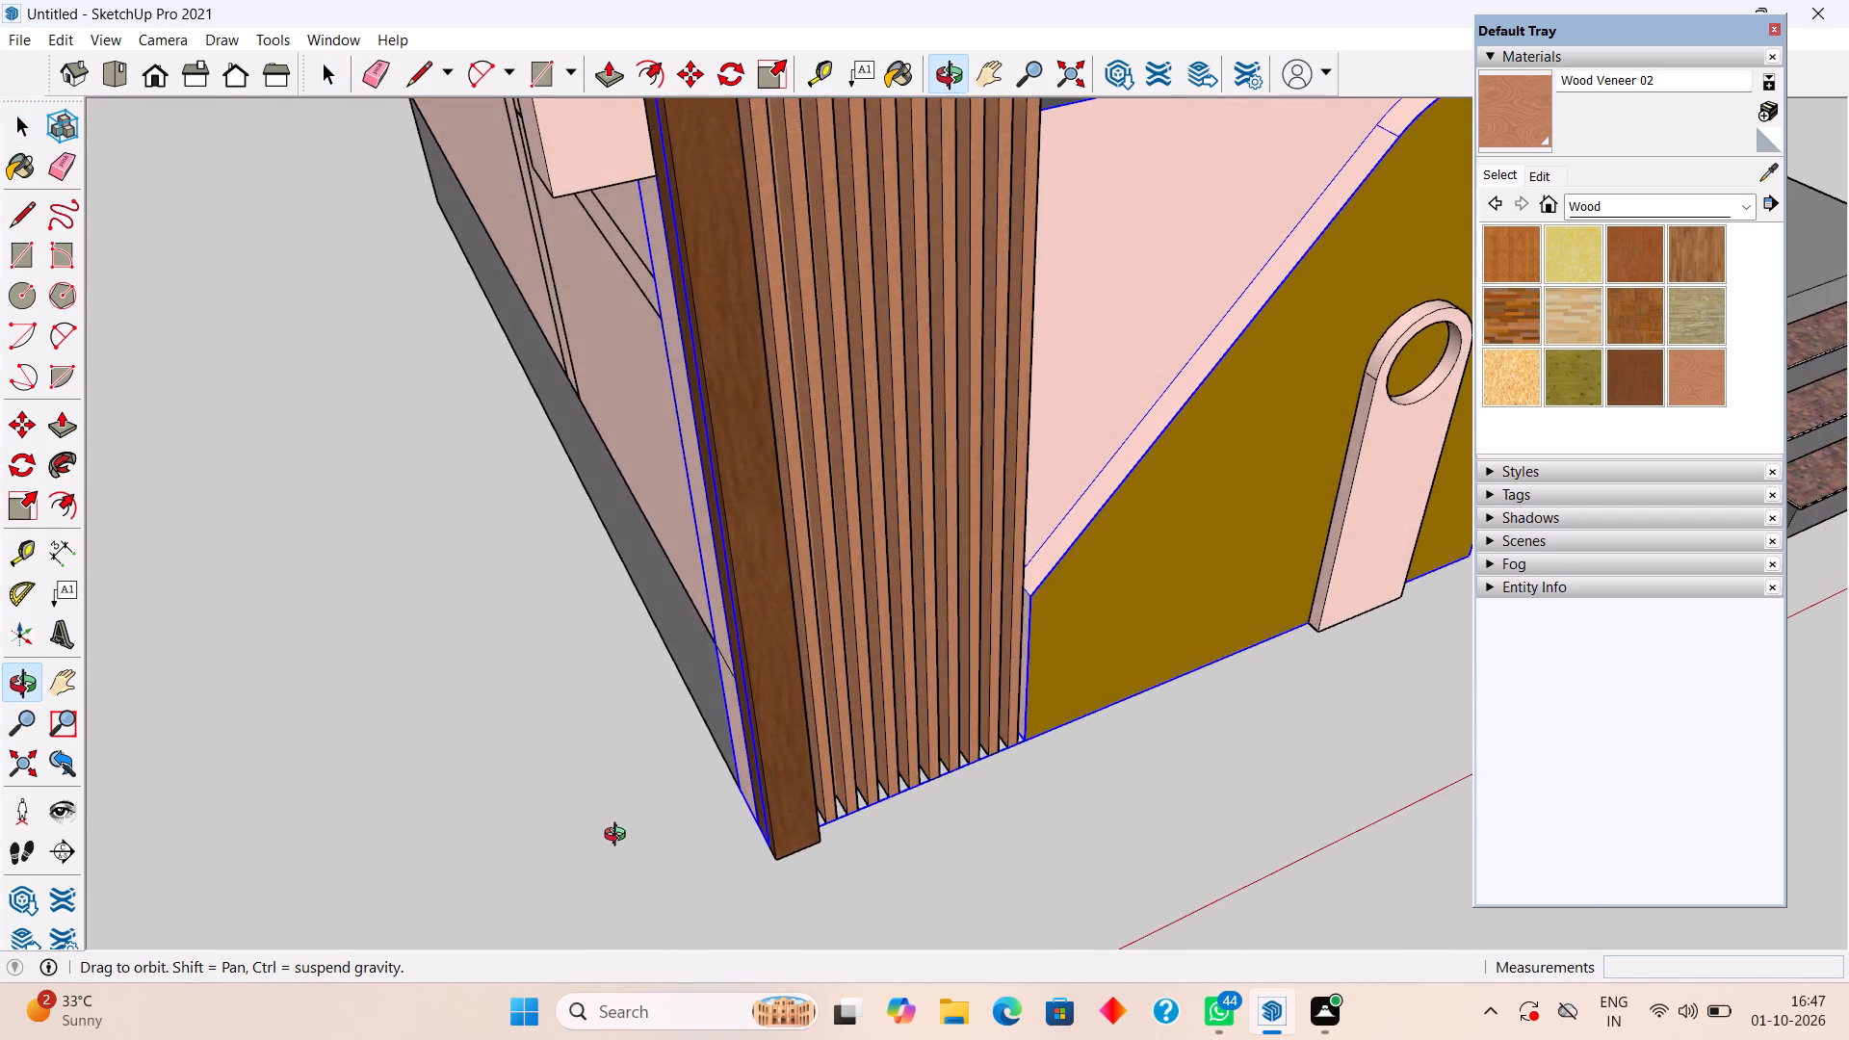
pyautogui.moveTo(619, 837); pyautogui.dragTo(881, 731, button='middle')
pyautogui.click(884, 730)
pyautogui.tripleClick(898, 718)
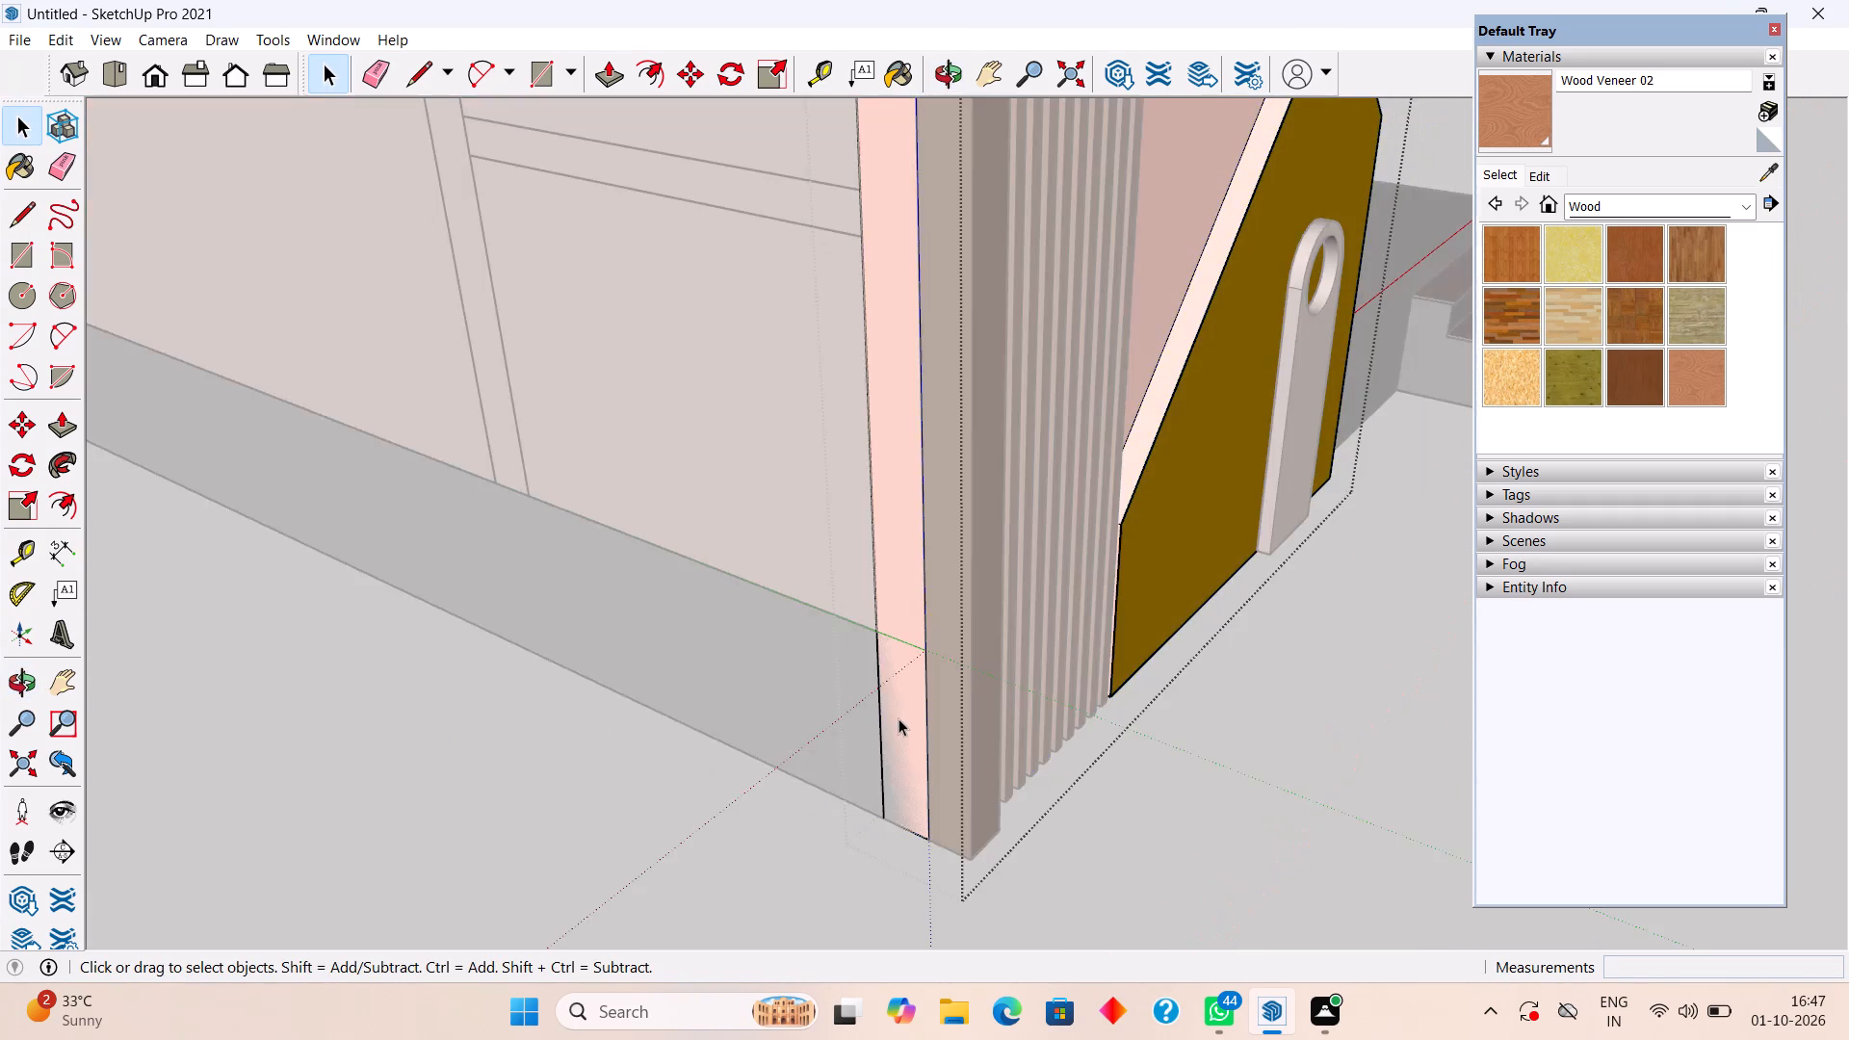
pyautogui.click(898, 718)
pyautogui.click(898, 718)
pyautogui.click(899, 718)
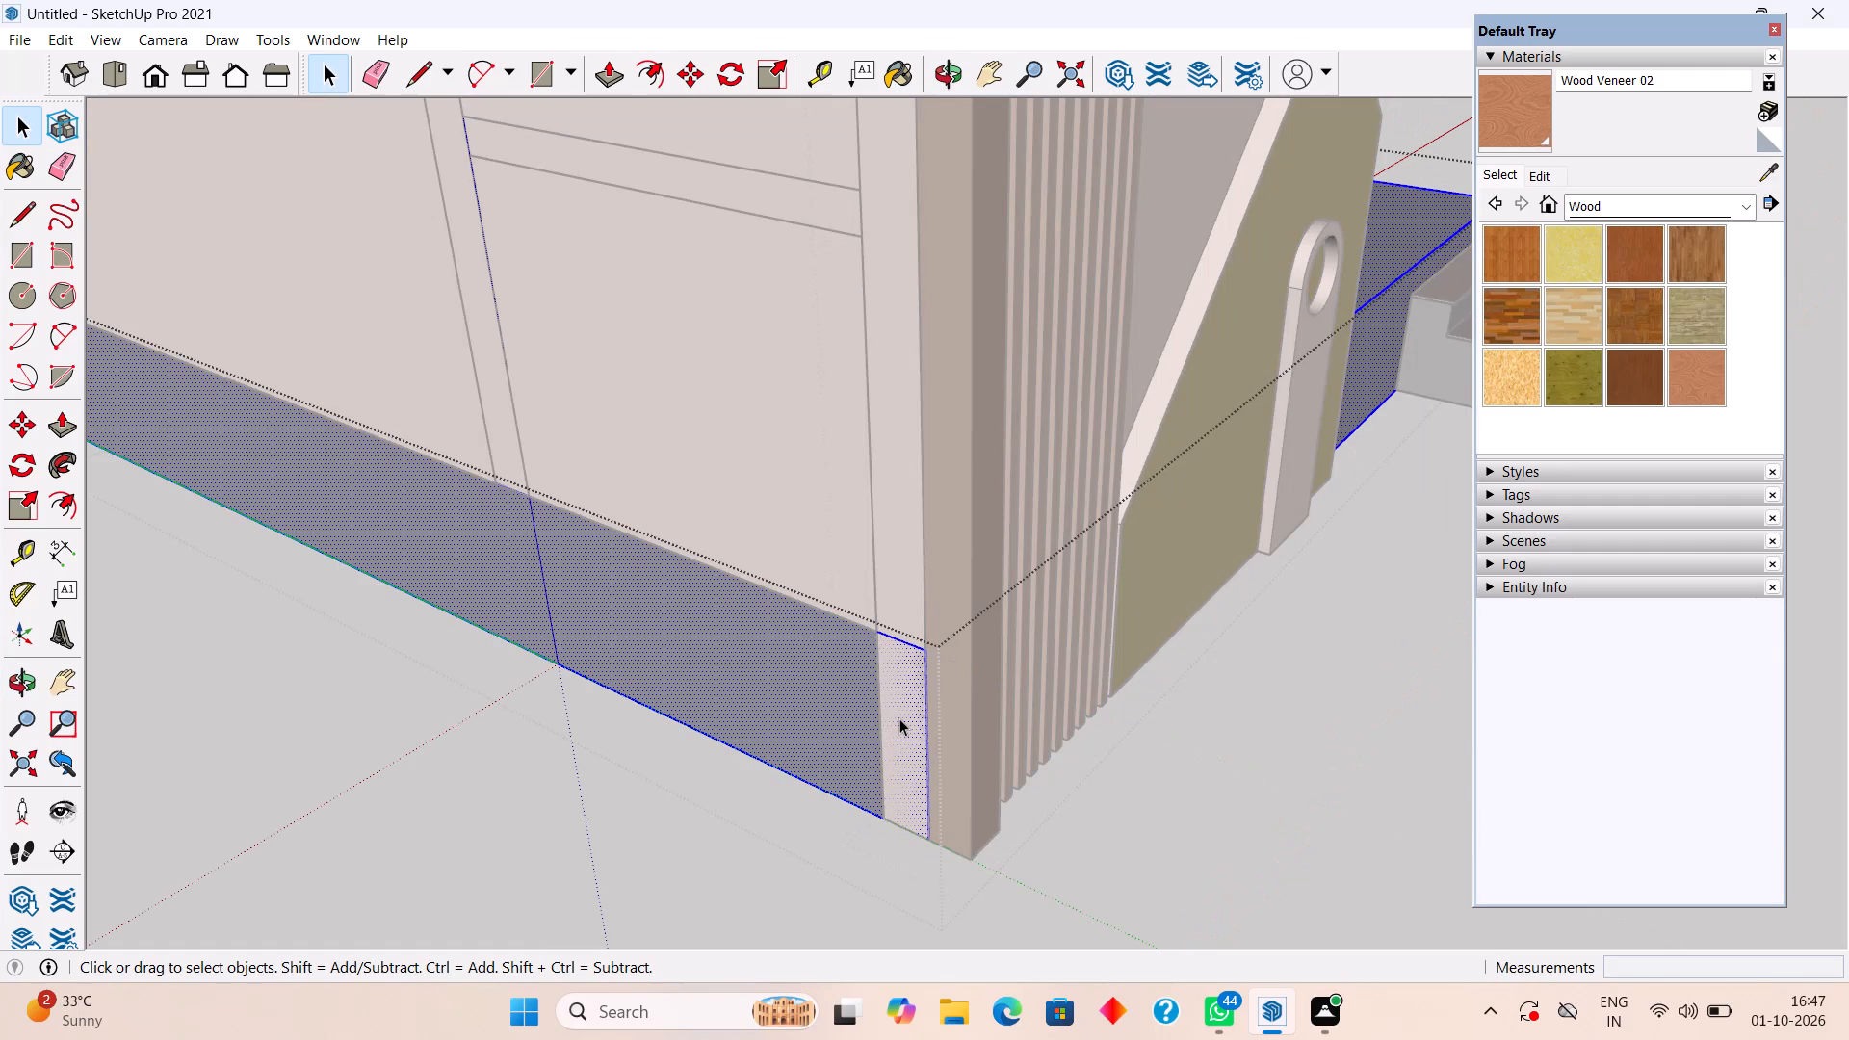
pyautogui.press('p')
pyautogui.click(899, 718)
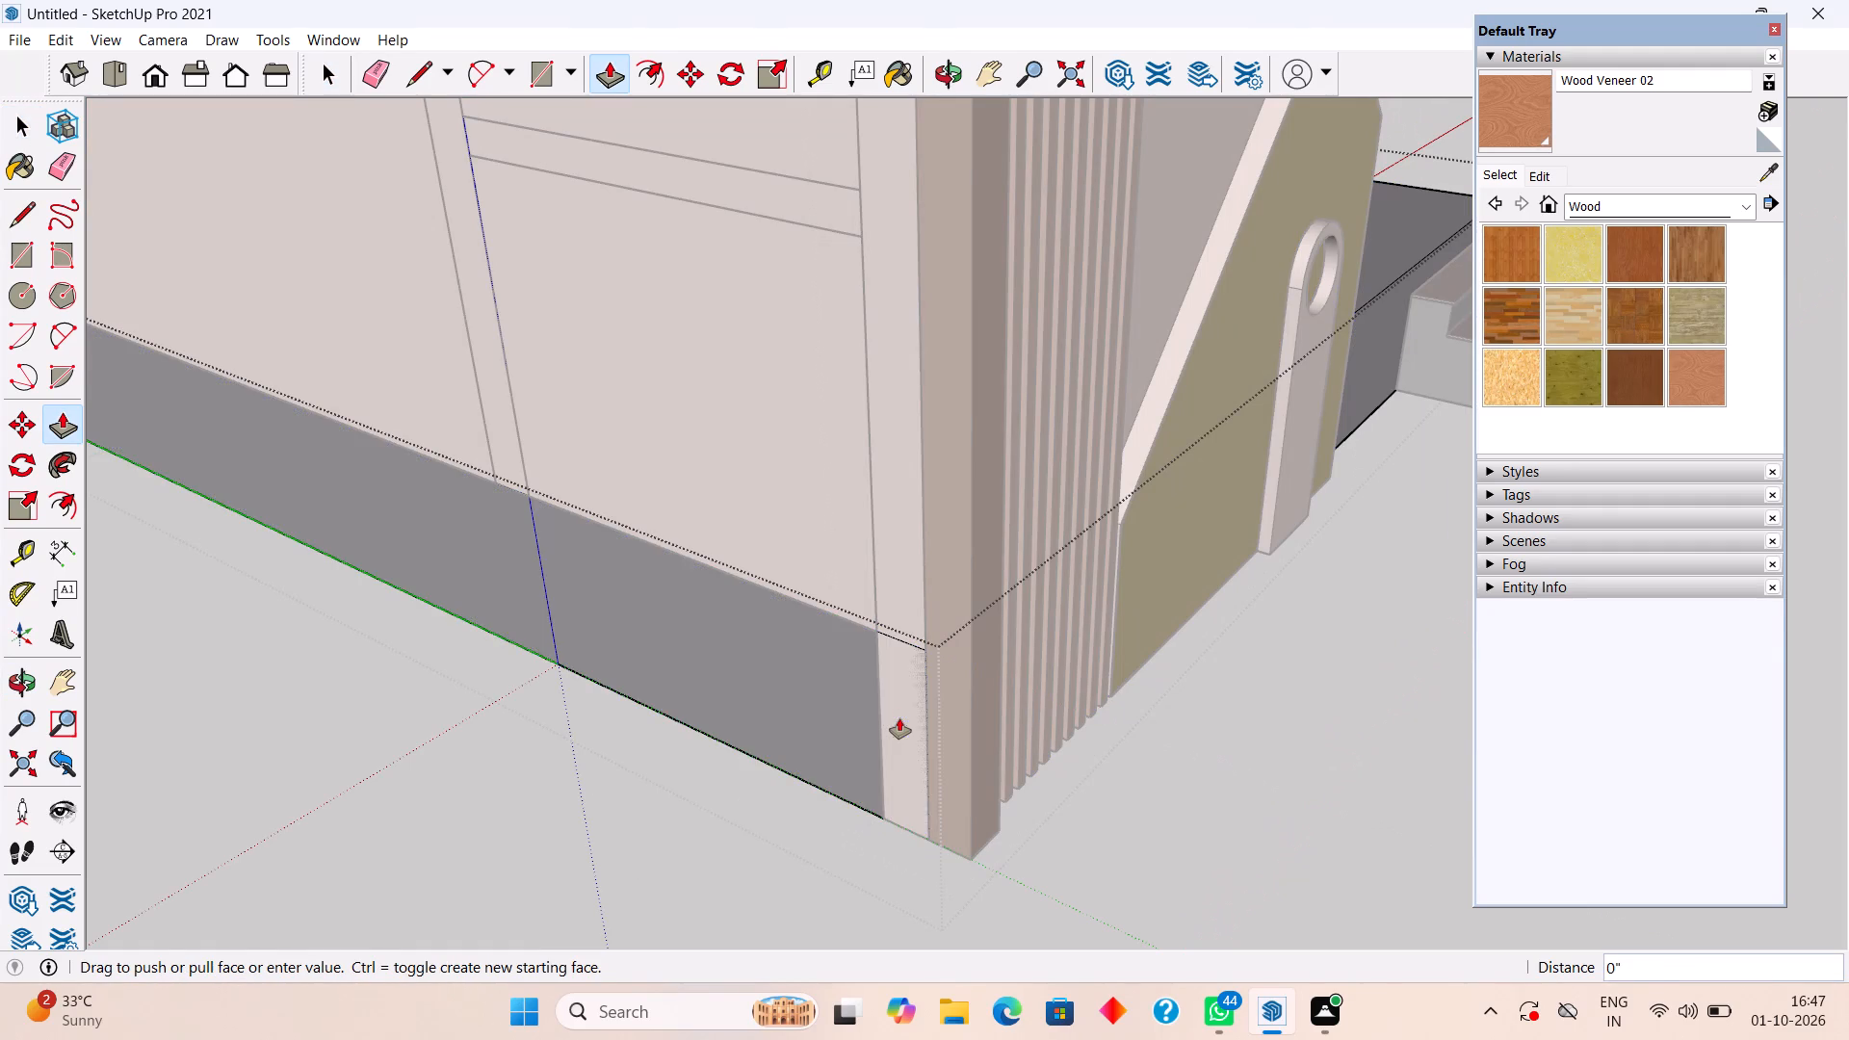
pyautogui.write('.1"')
pyautogui.press('Return')
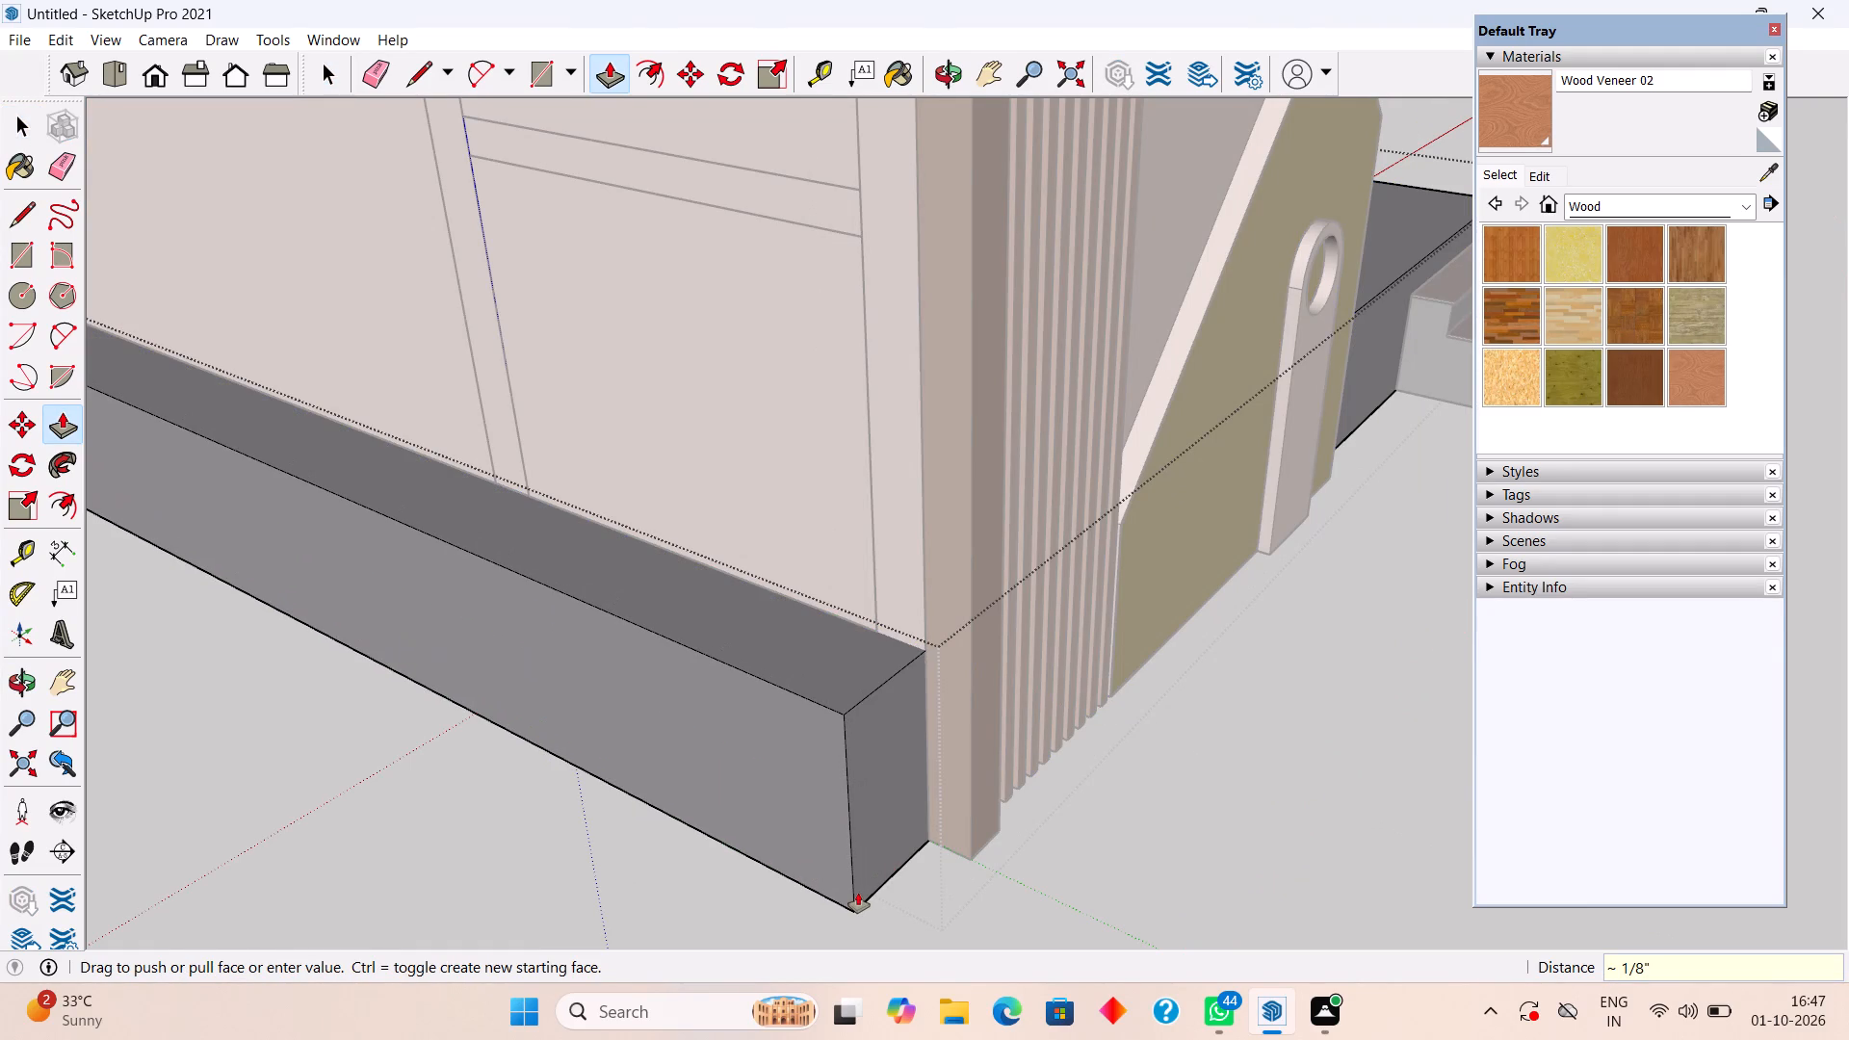
pyautogui.press('space')
pyautogui.click(861, 890)
pyautogui.click(1106, 793)
# Push/pull the underside face of the front wall, beneath the wood slats and ochre gable, by 0.1".
pyautogui.moveTo(1079, 773); pyautogui.dragTo(890, 822, button='middle')
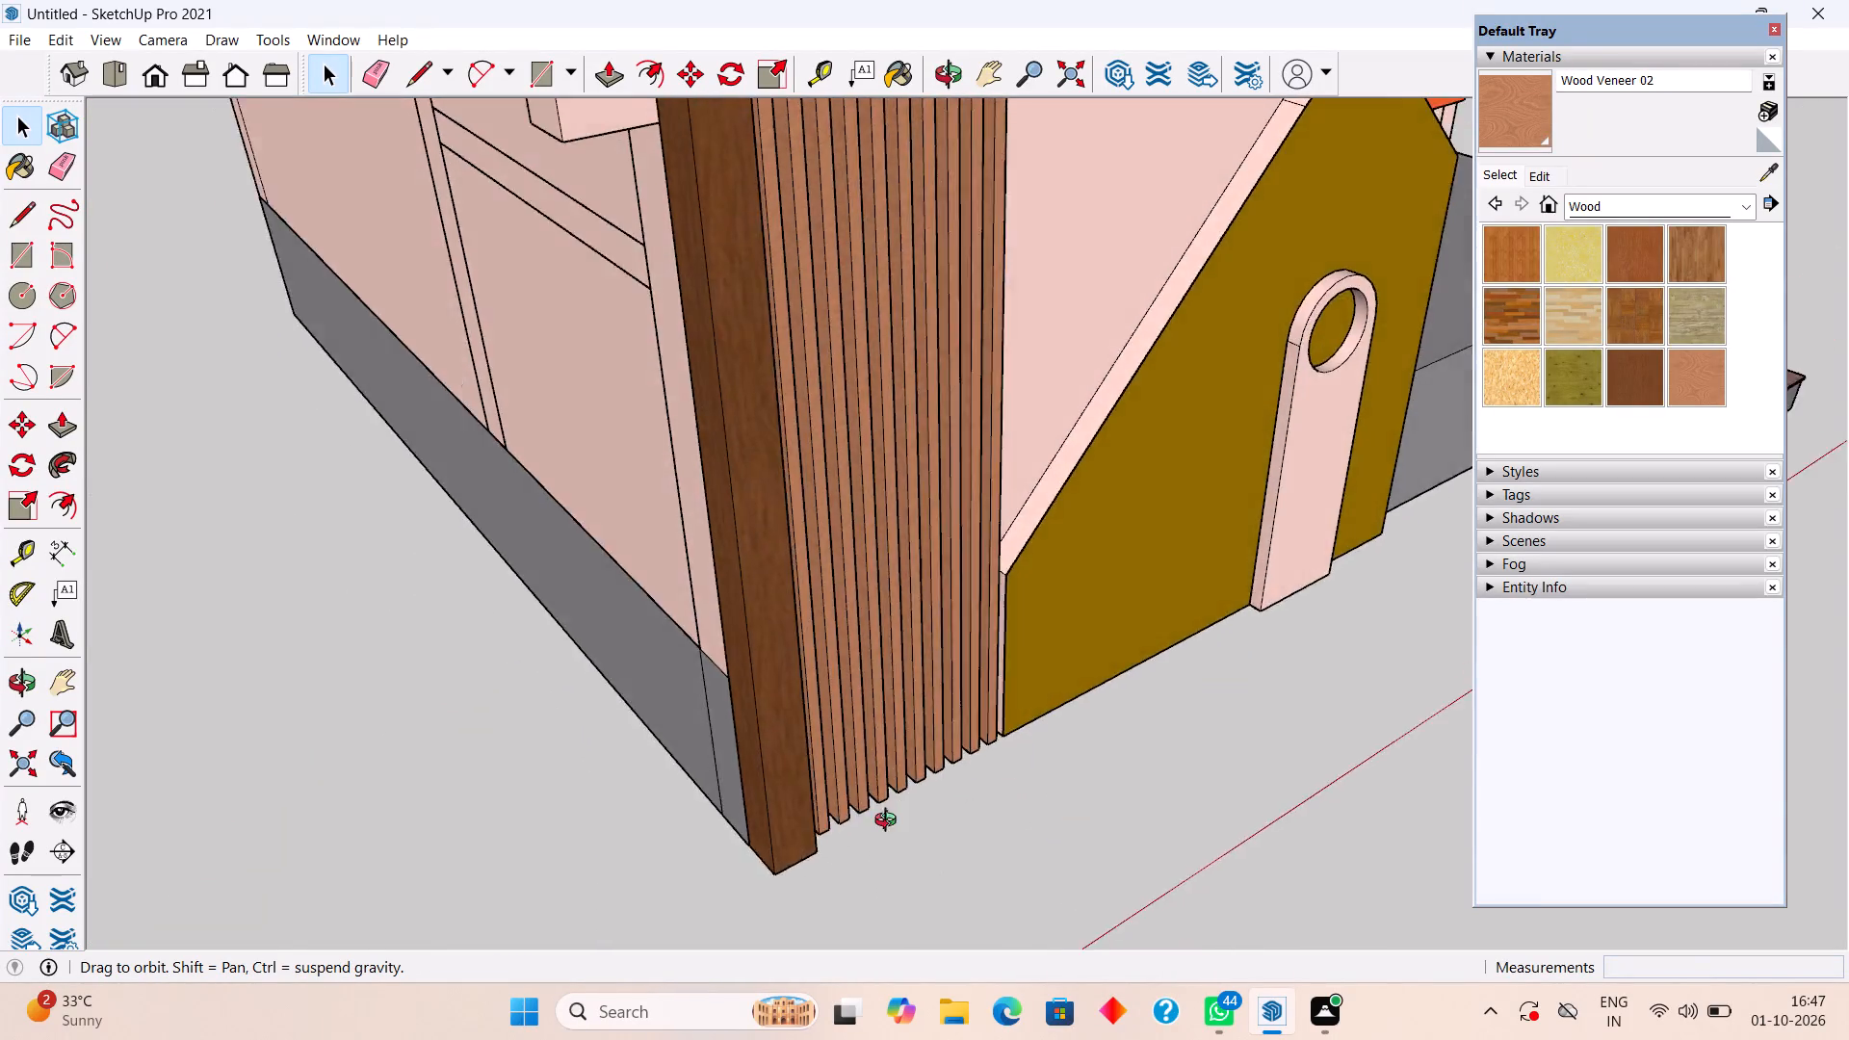
pyautogui.moveTo(890, 822); pyautogui.dragTo(1197, 436, button='middle')
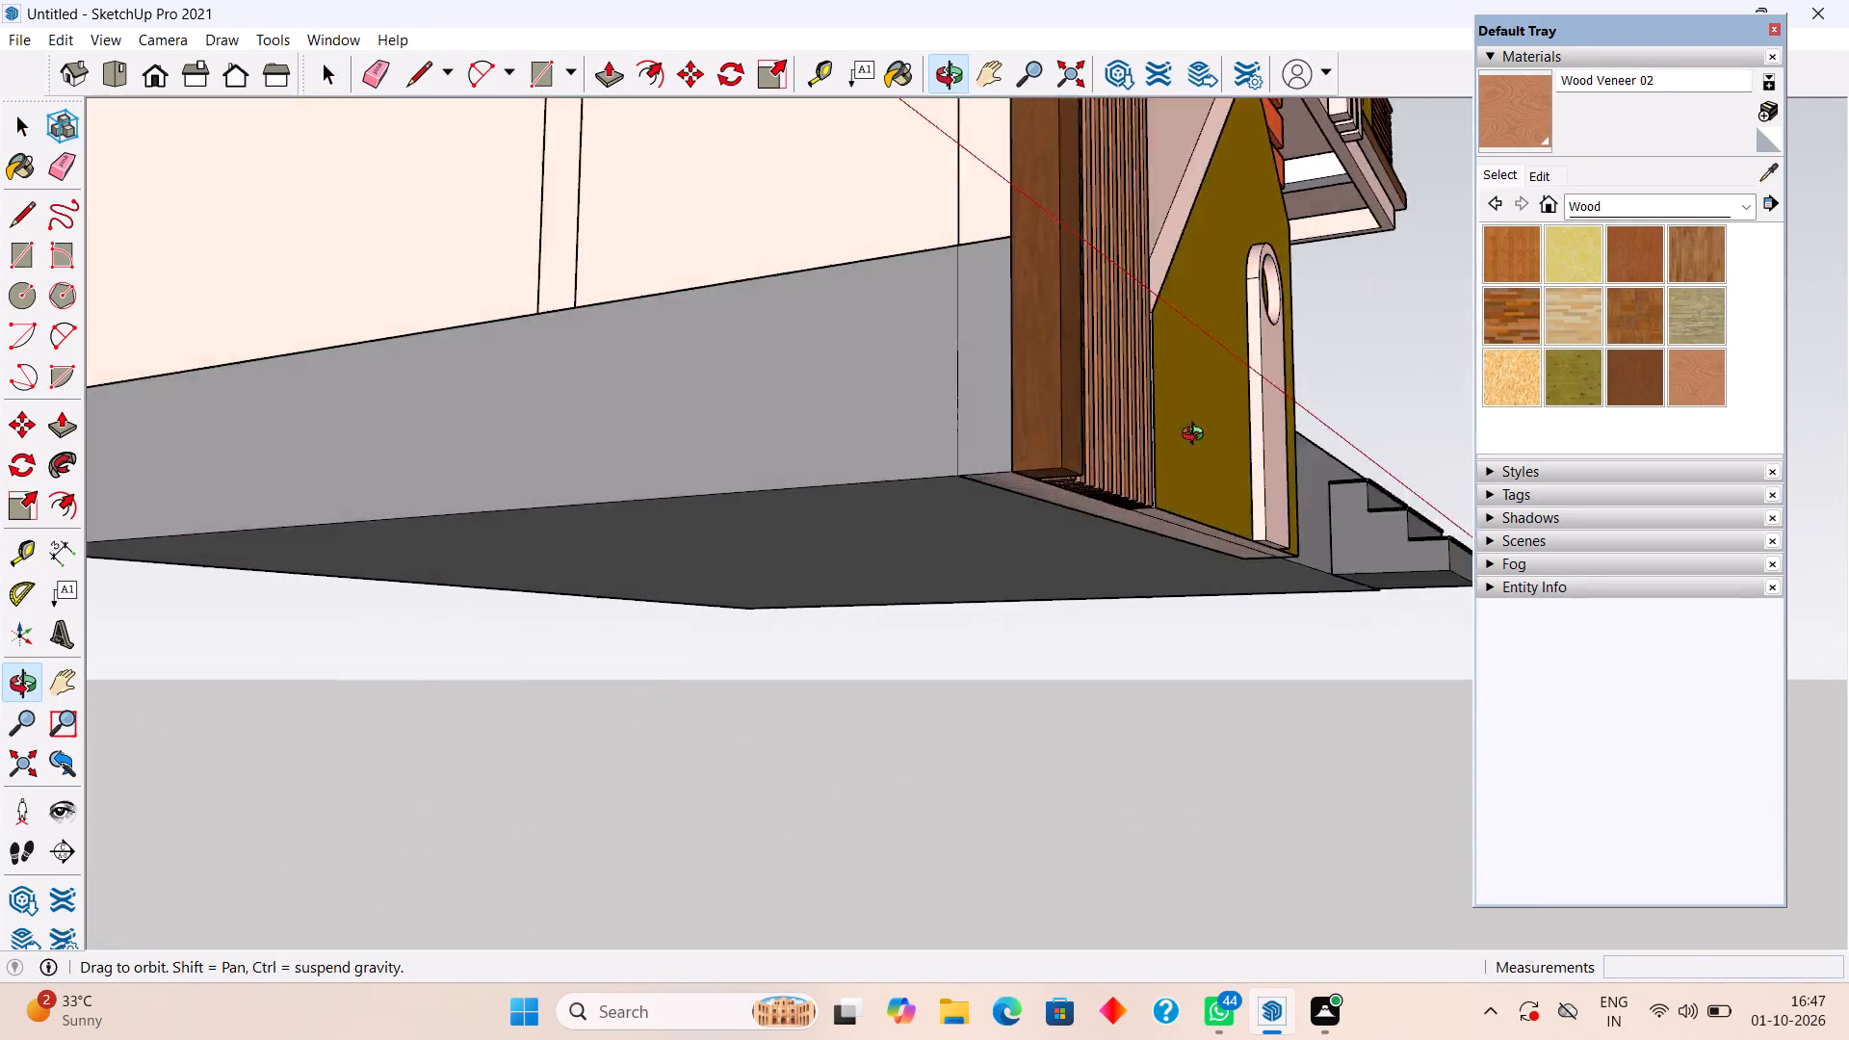
pyautogui.moveTo(1197, 436); pyautogui.dragTo(1073, 125, button='middle')
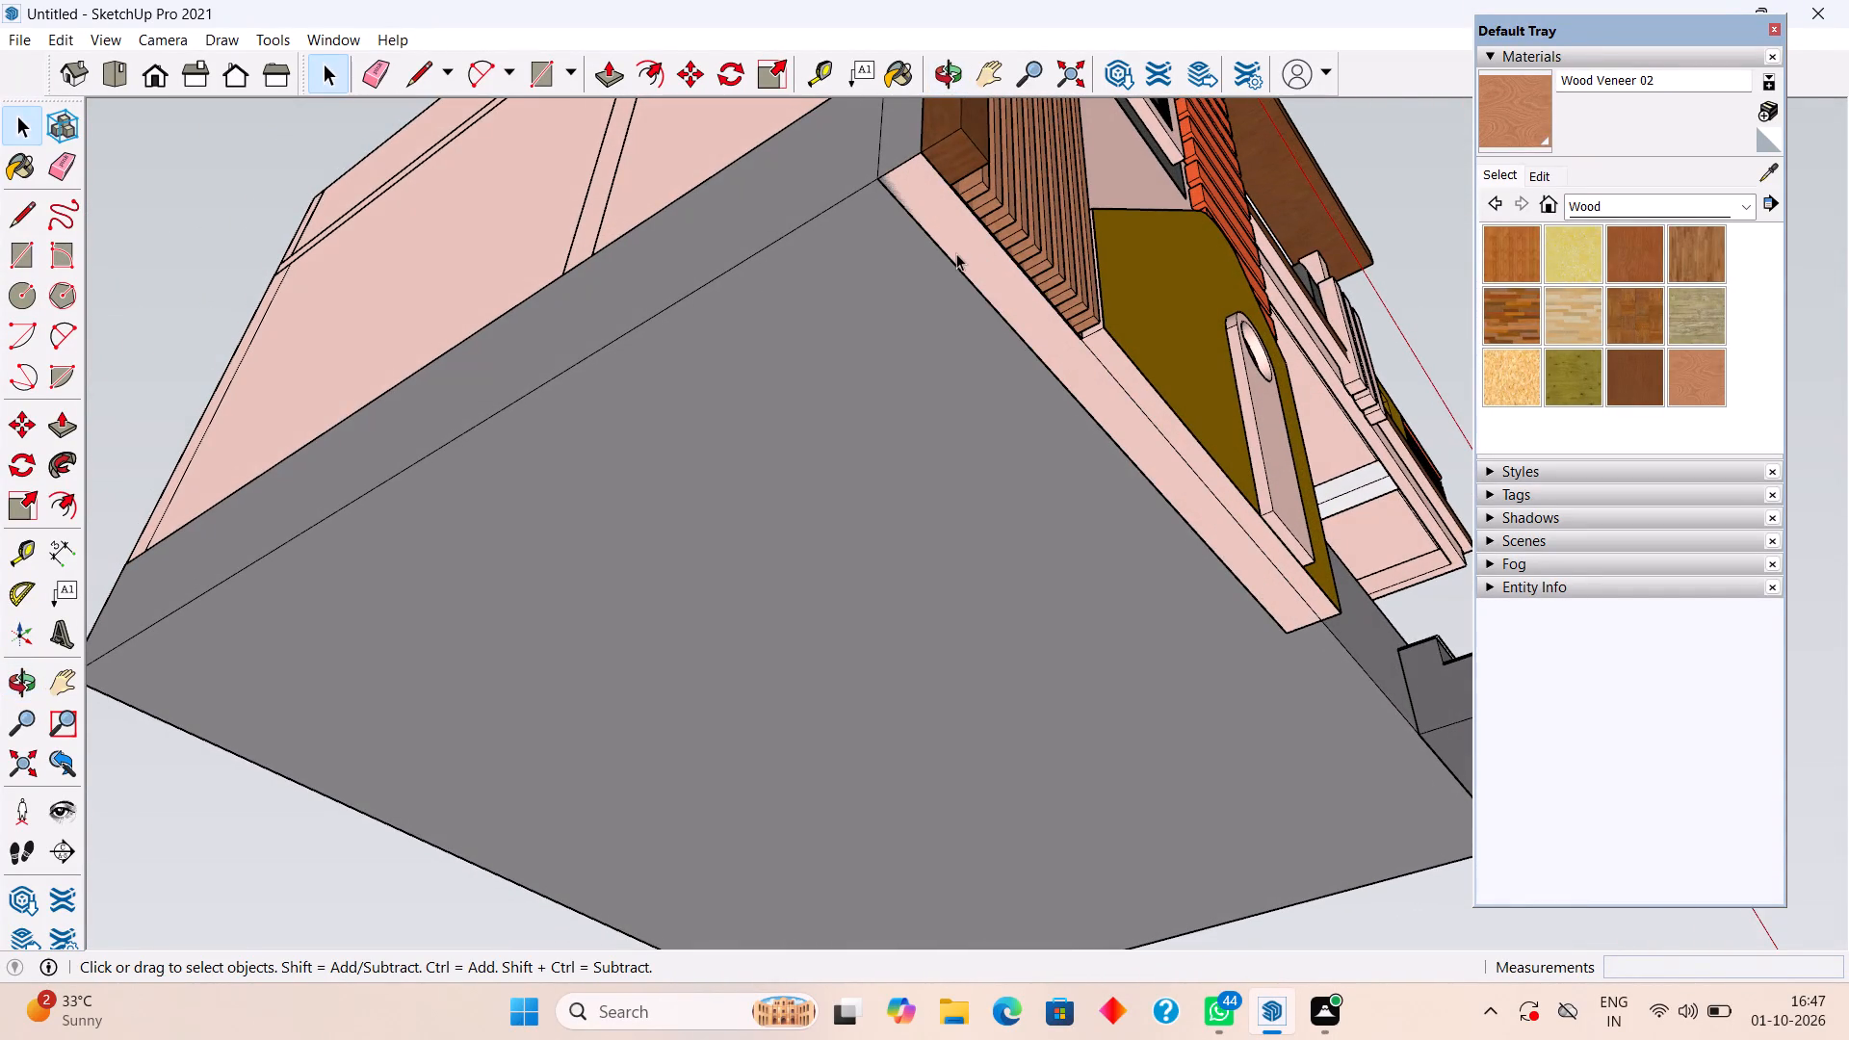
pyautogui.click(956, 253)
pyautogui.scroll(6, 974, 260)
pyautogui.tripleClick(995, 283)
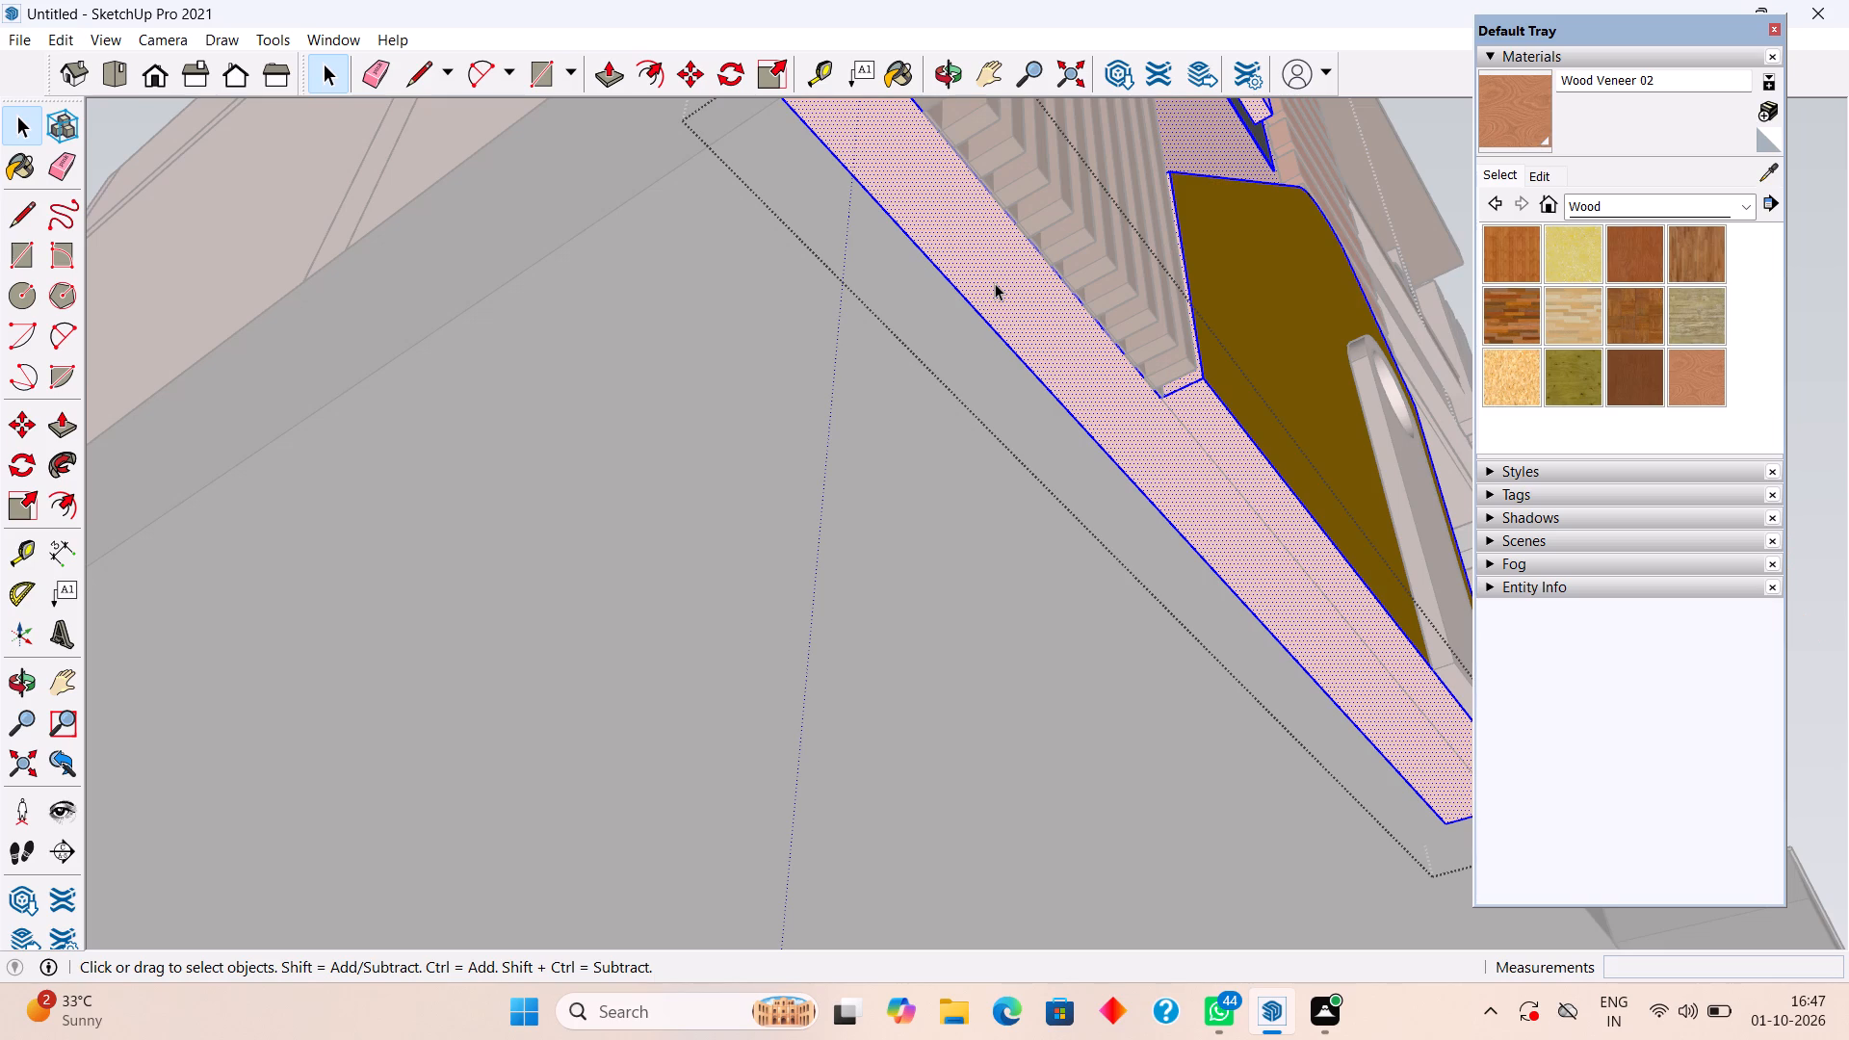
pyautogui.press('p')
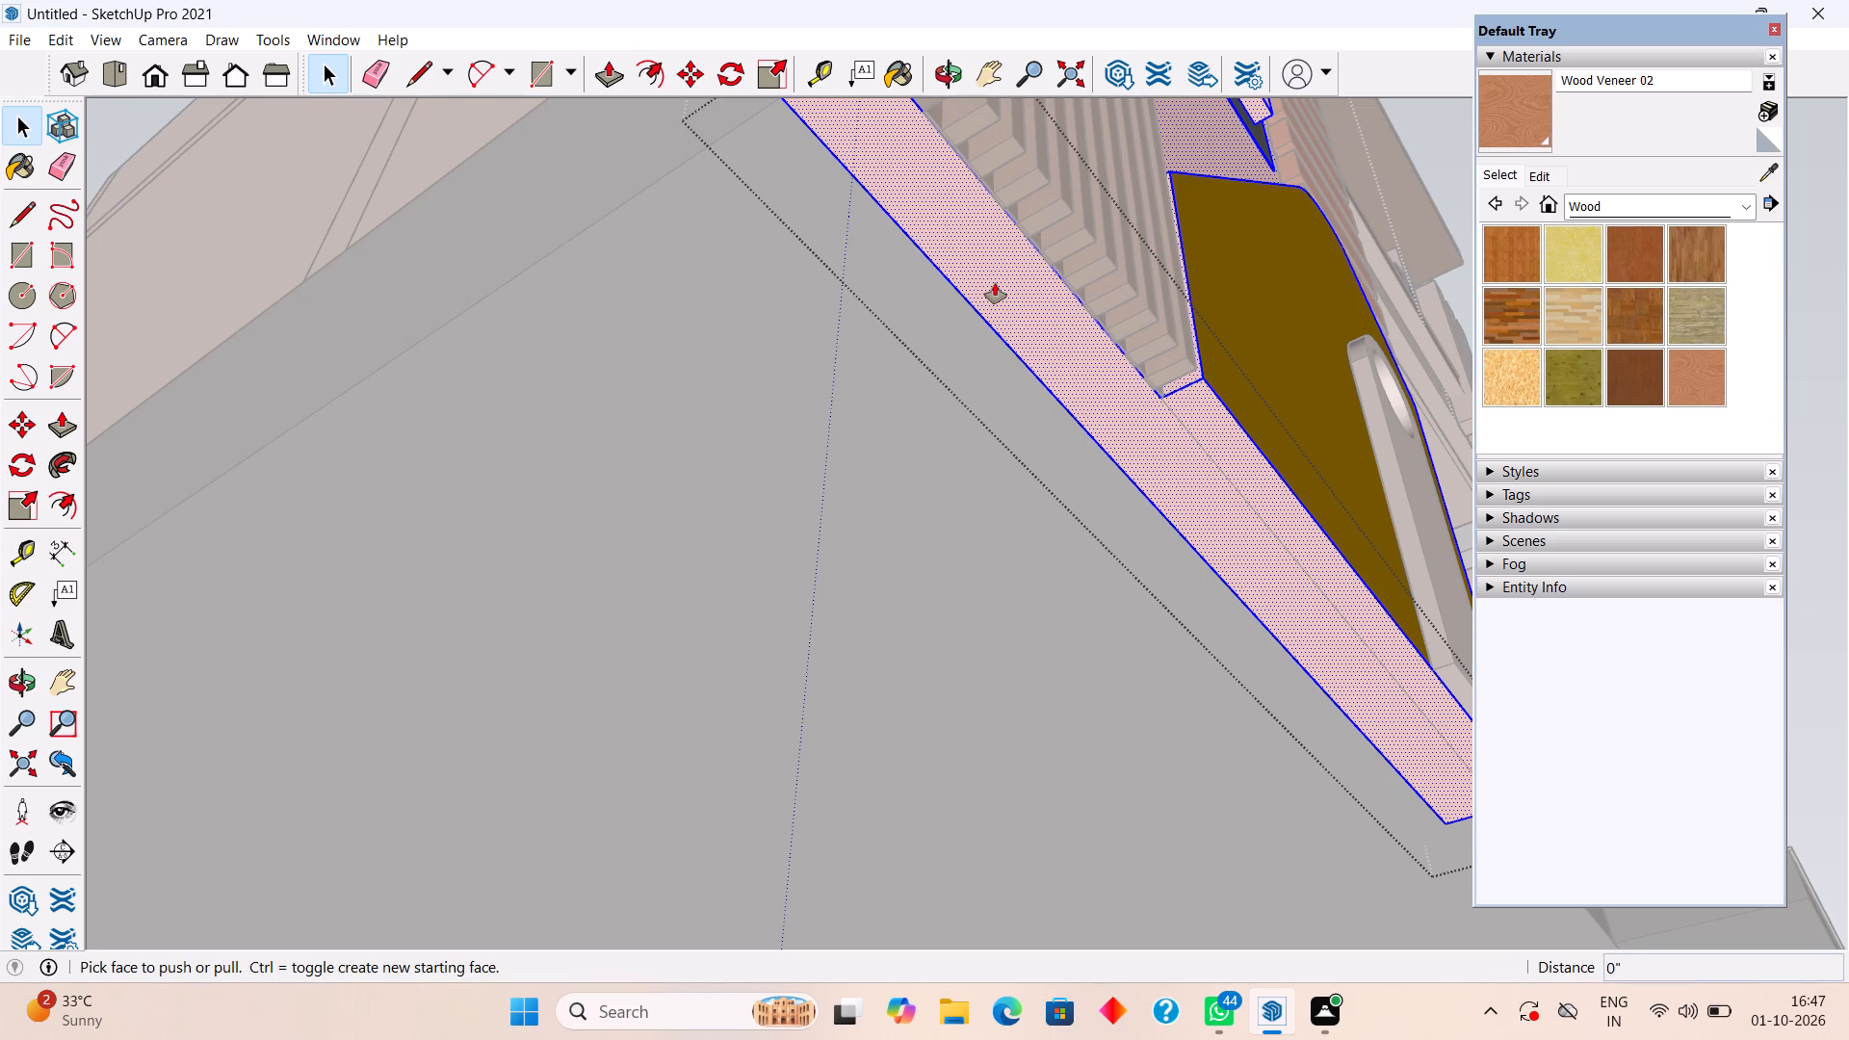
pyautogui.click(1048, 306)
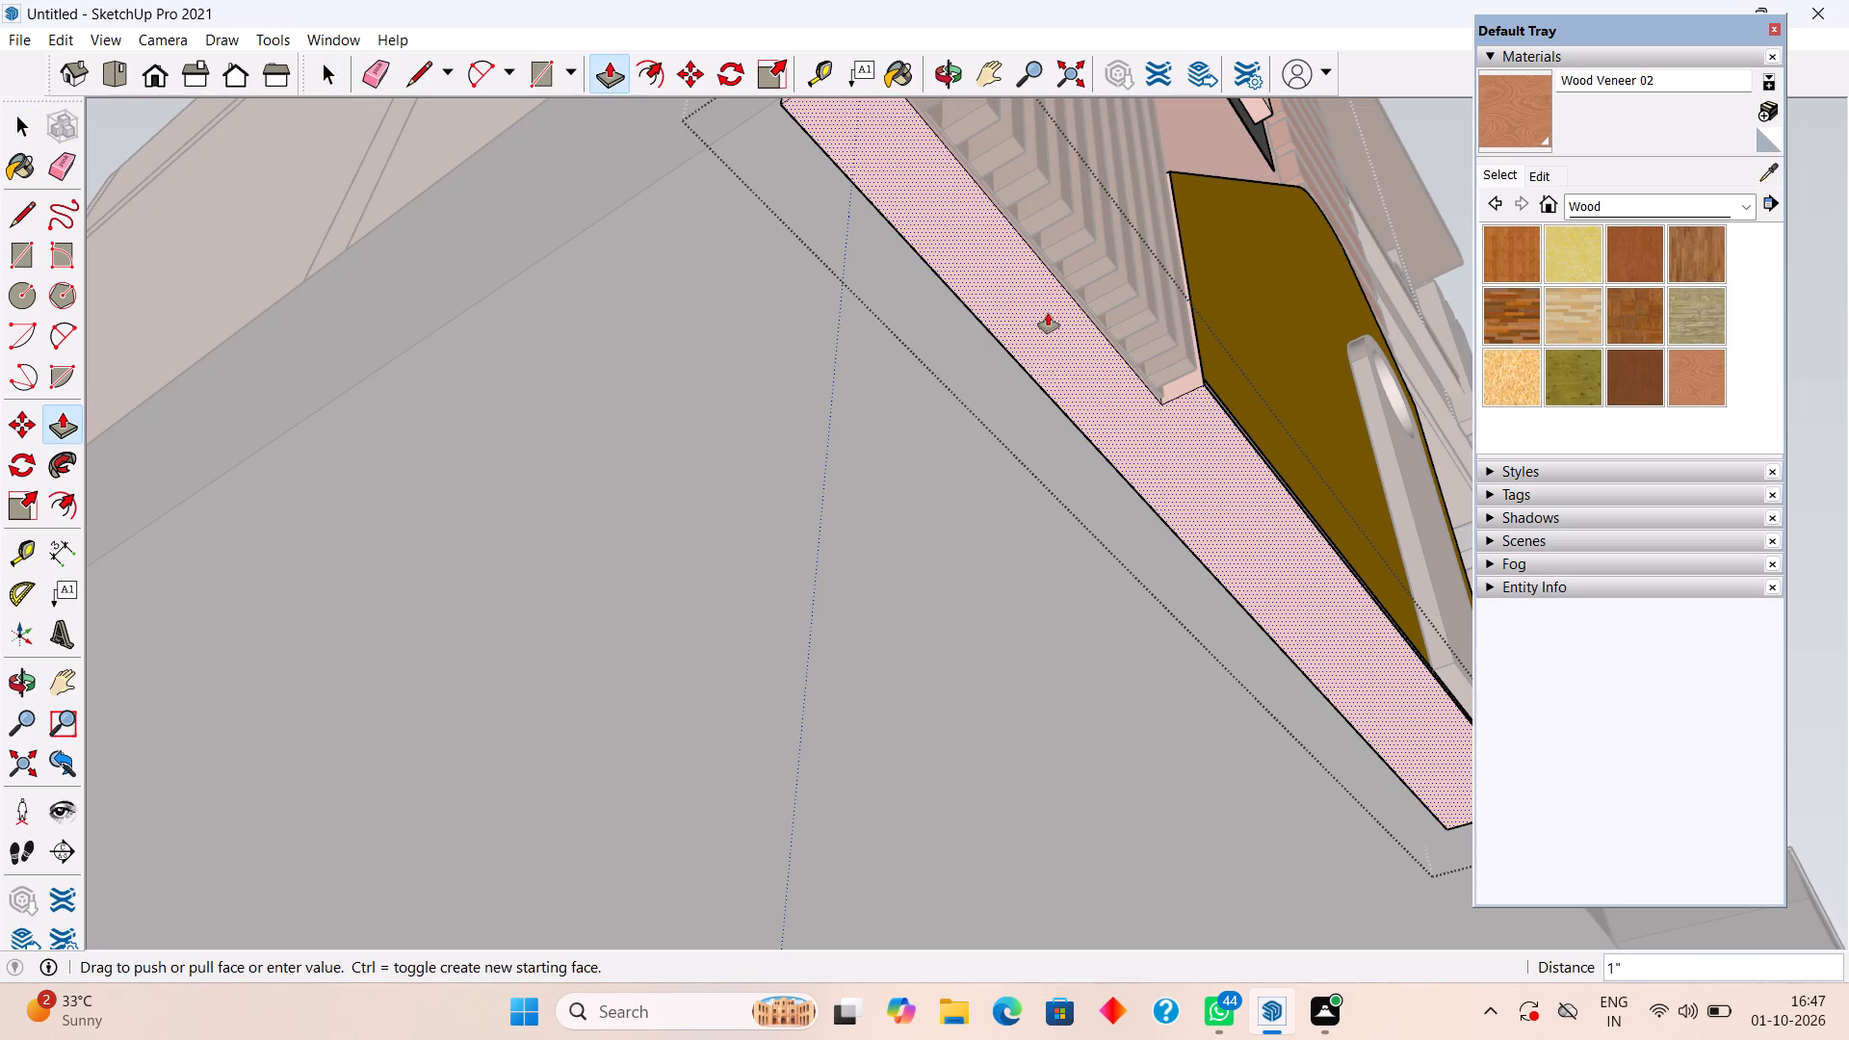
pyautogui.write('.1"')
pyautogui.press('Return')
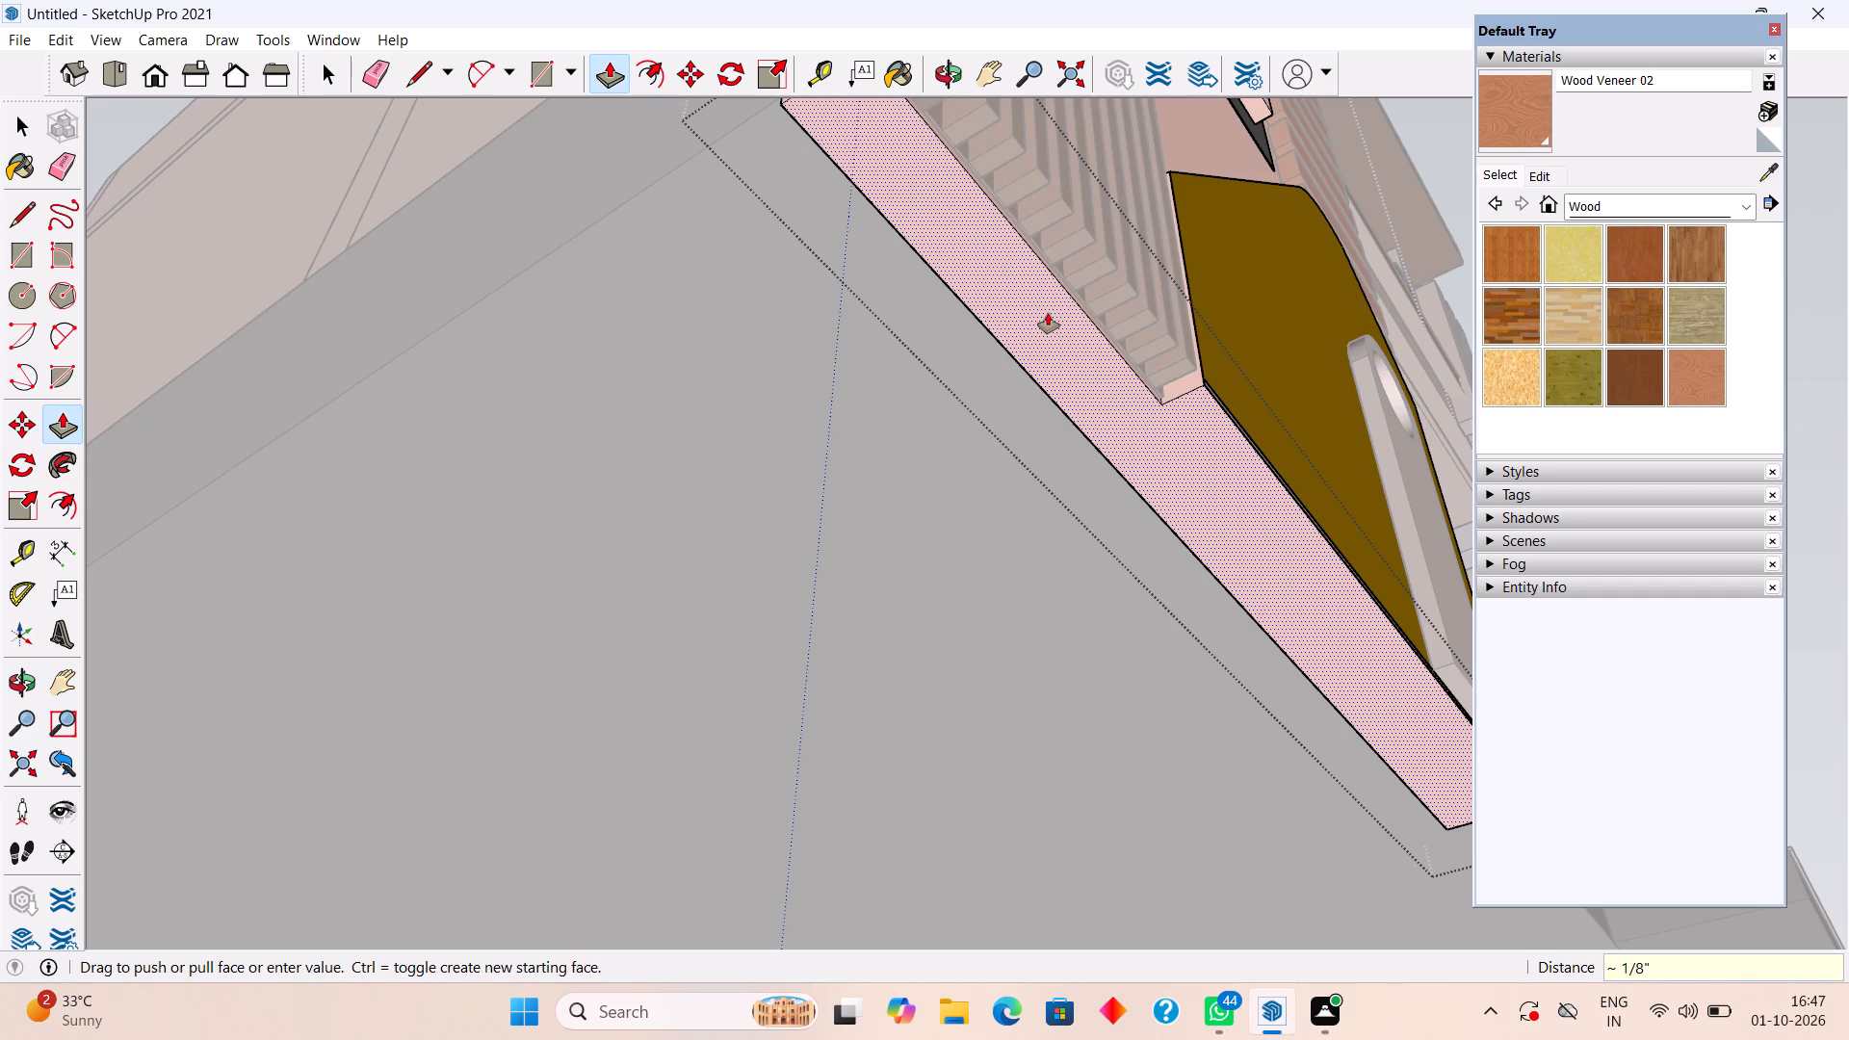
pyautogui.press('space')
pyautogui.scroll(-7, 1048, 314)
pyautogui.scroll(-5, 984, 451)
pyautogui.click(1379, 193)
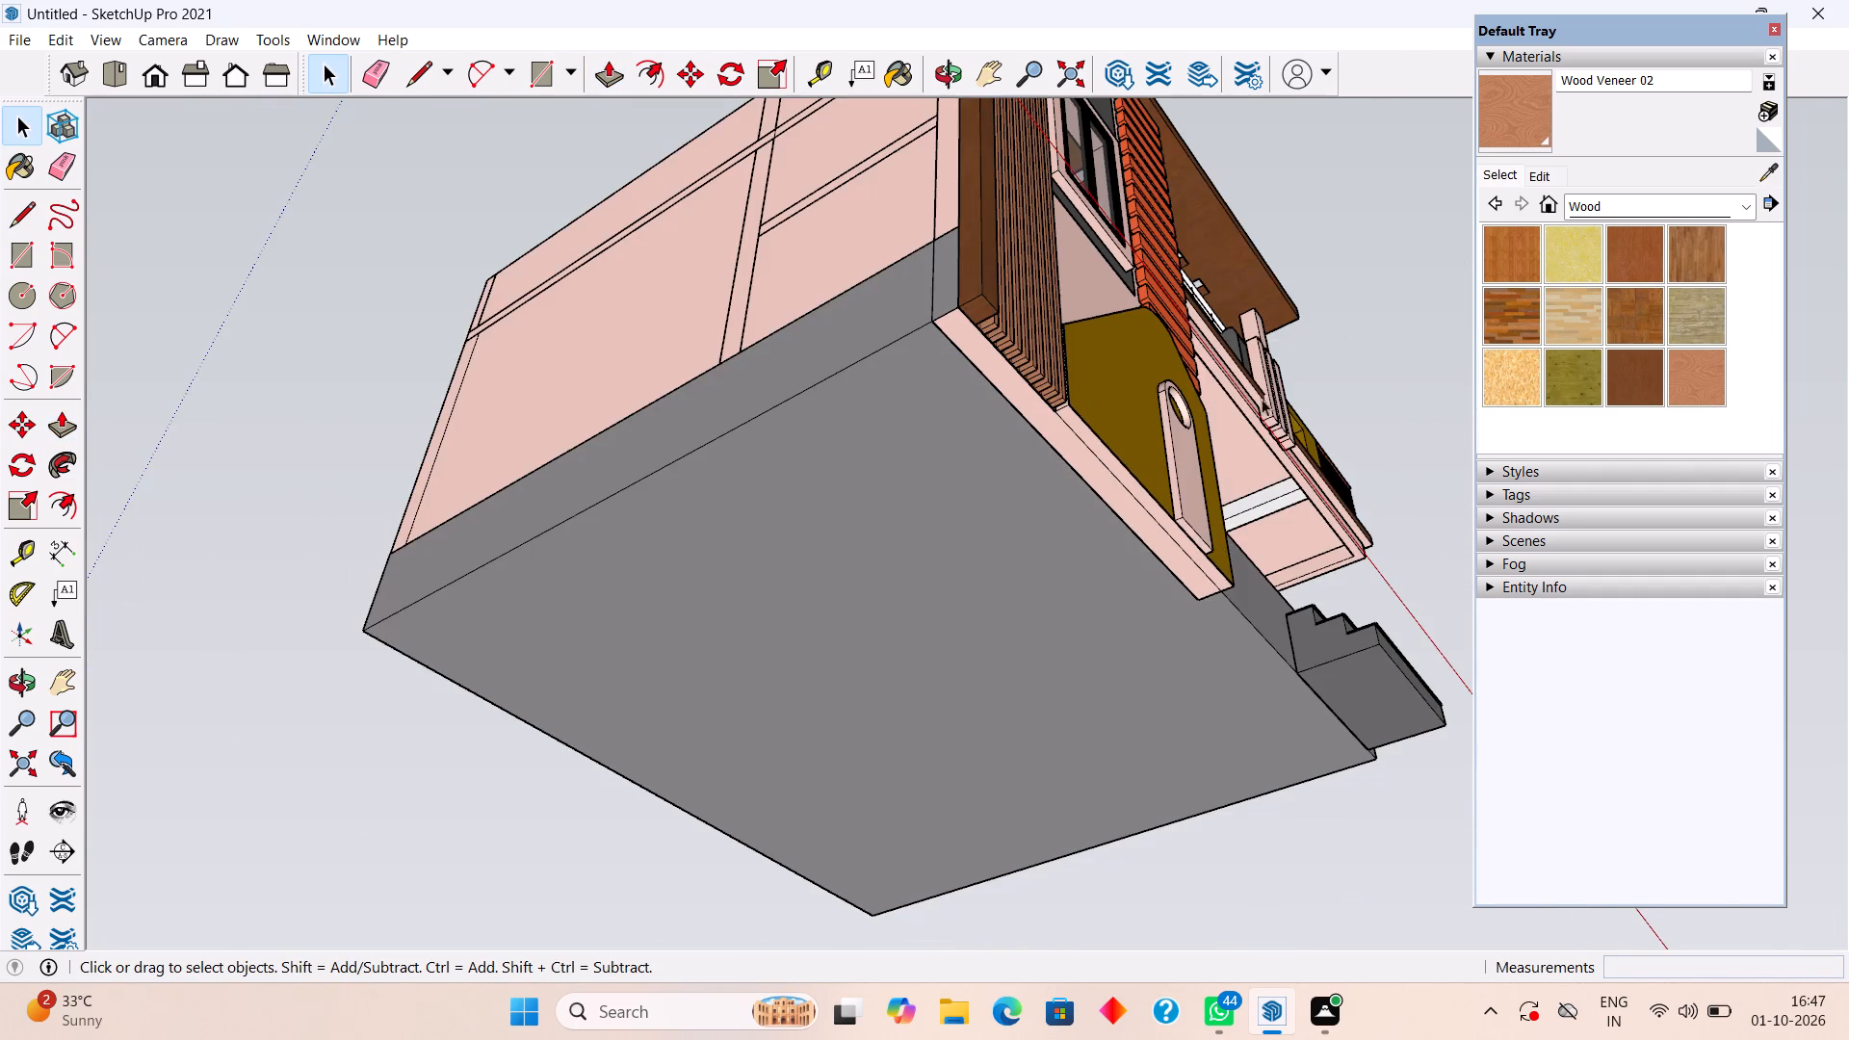
# Sample Color B01 from the ceiling under the balcony and paint the grey and white beam faces below it.
pyautogui.moveTo(1251, 411); pyautogui.dragTo(651, 540, button='middle')
pyautogui.scroll(-1, 1211, 457)
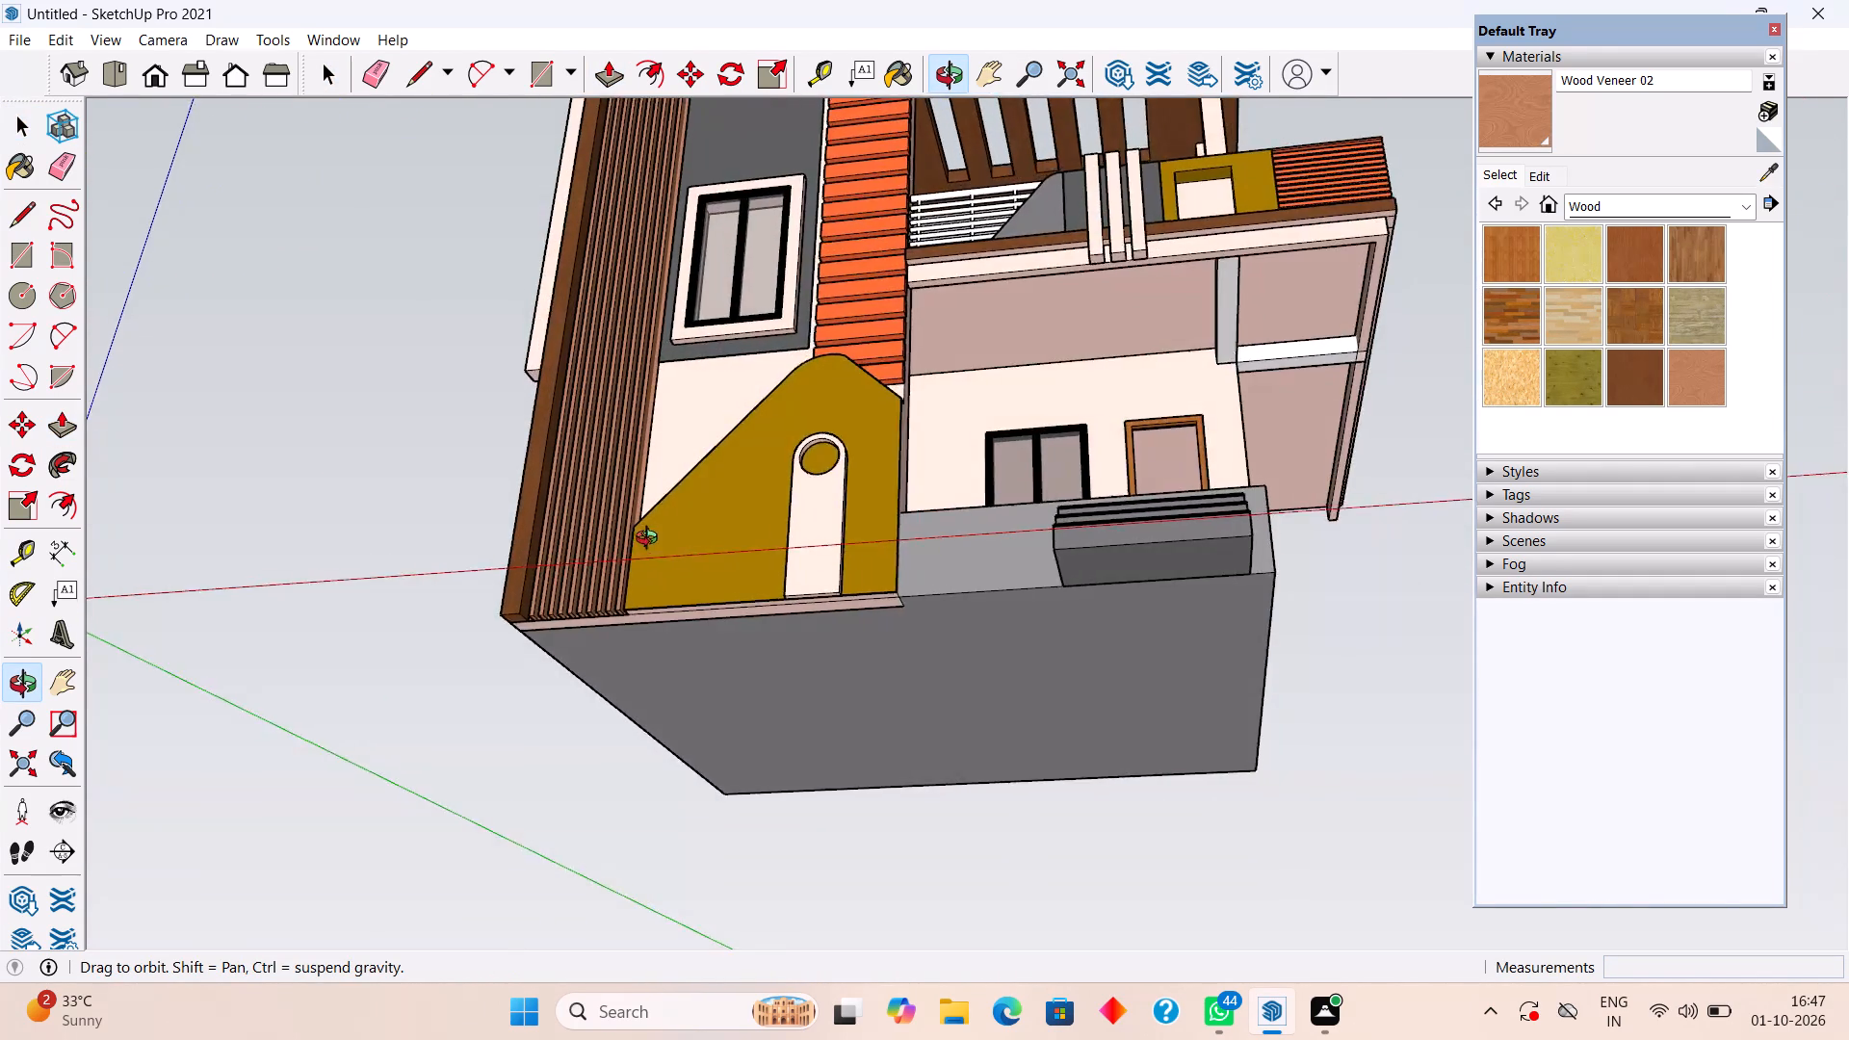
pyautogui.moveTo(651, 540); pyautogui.dragTo(627, 531, button='middle')
pyautogui.scroll(2, 1288, 299)
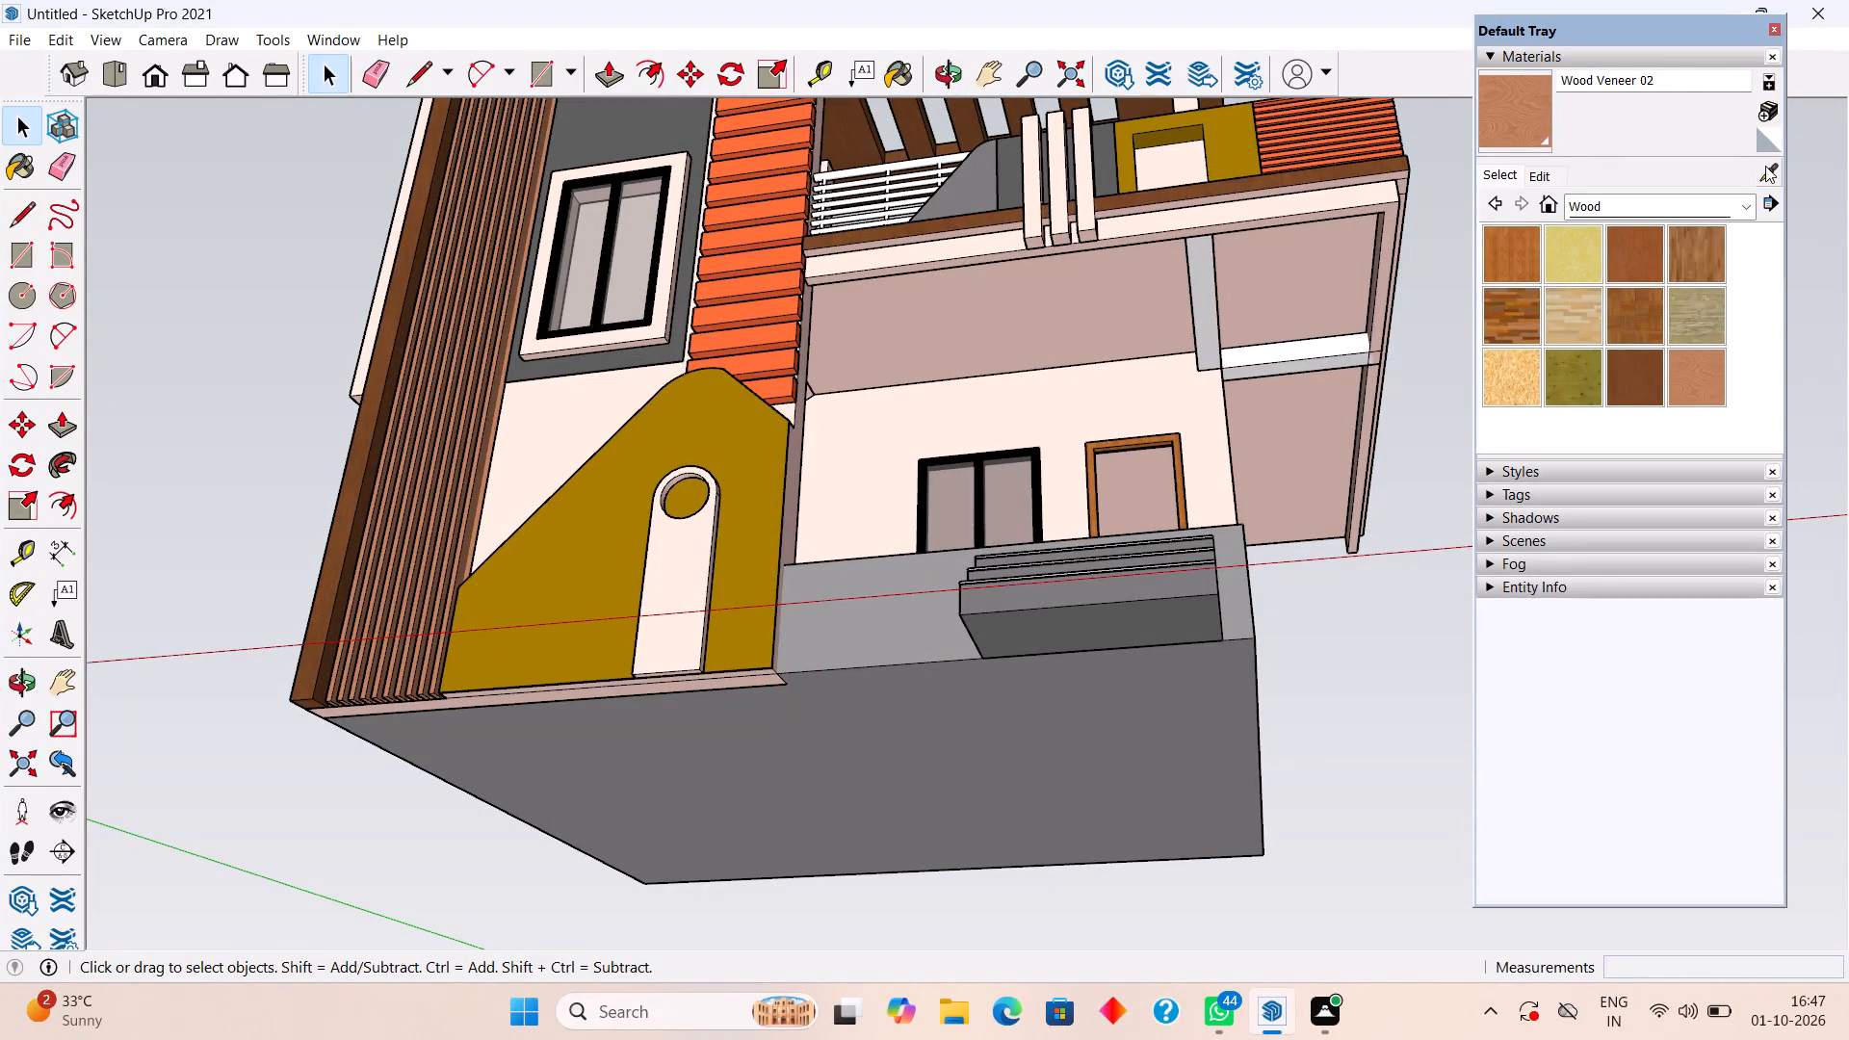
pyautogui.click(1765, 166)
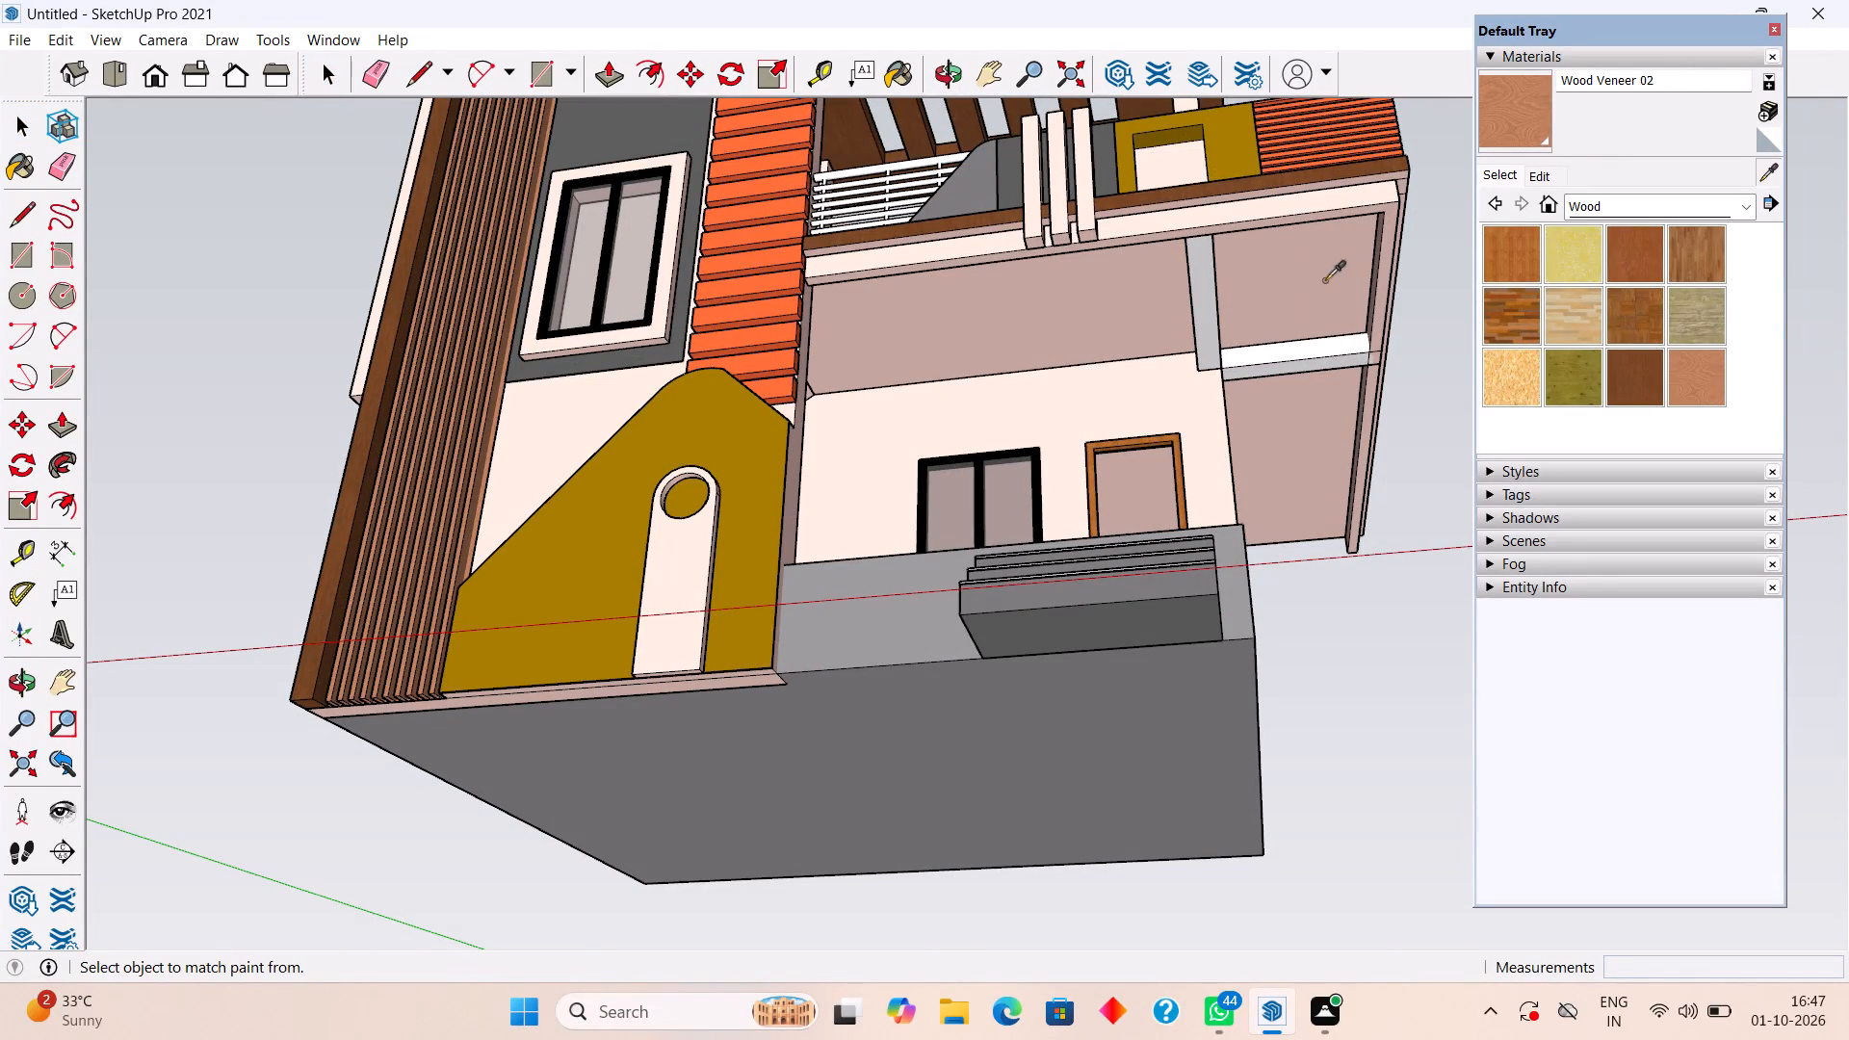
pyautogui.click(1325, 280)
pyautogui.click(1318, 344)
pyautogui.click(1207, 322)
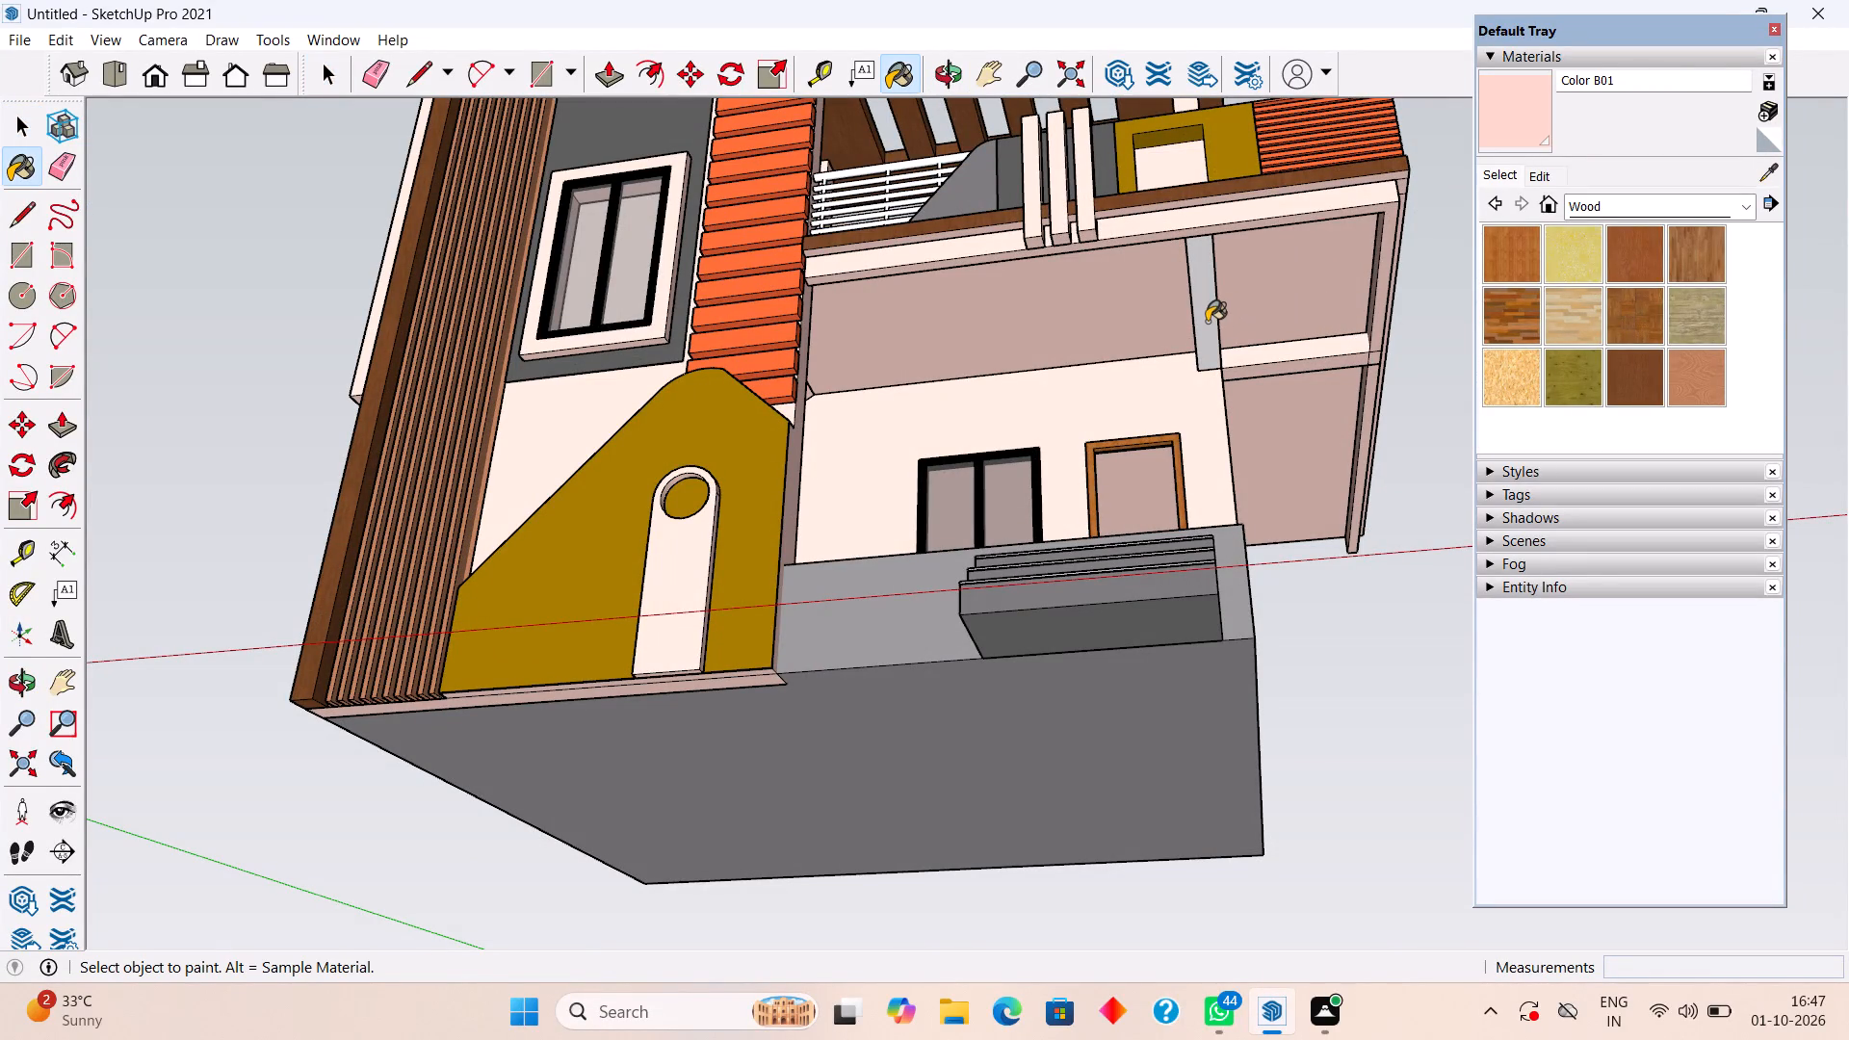
pyautogui.moveTo(1276, 301); pyautogui.dragTo(1276, 452, button='middle')
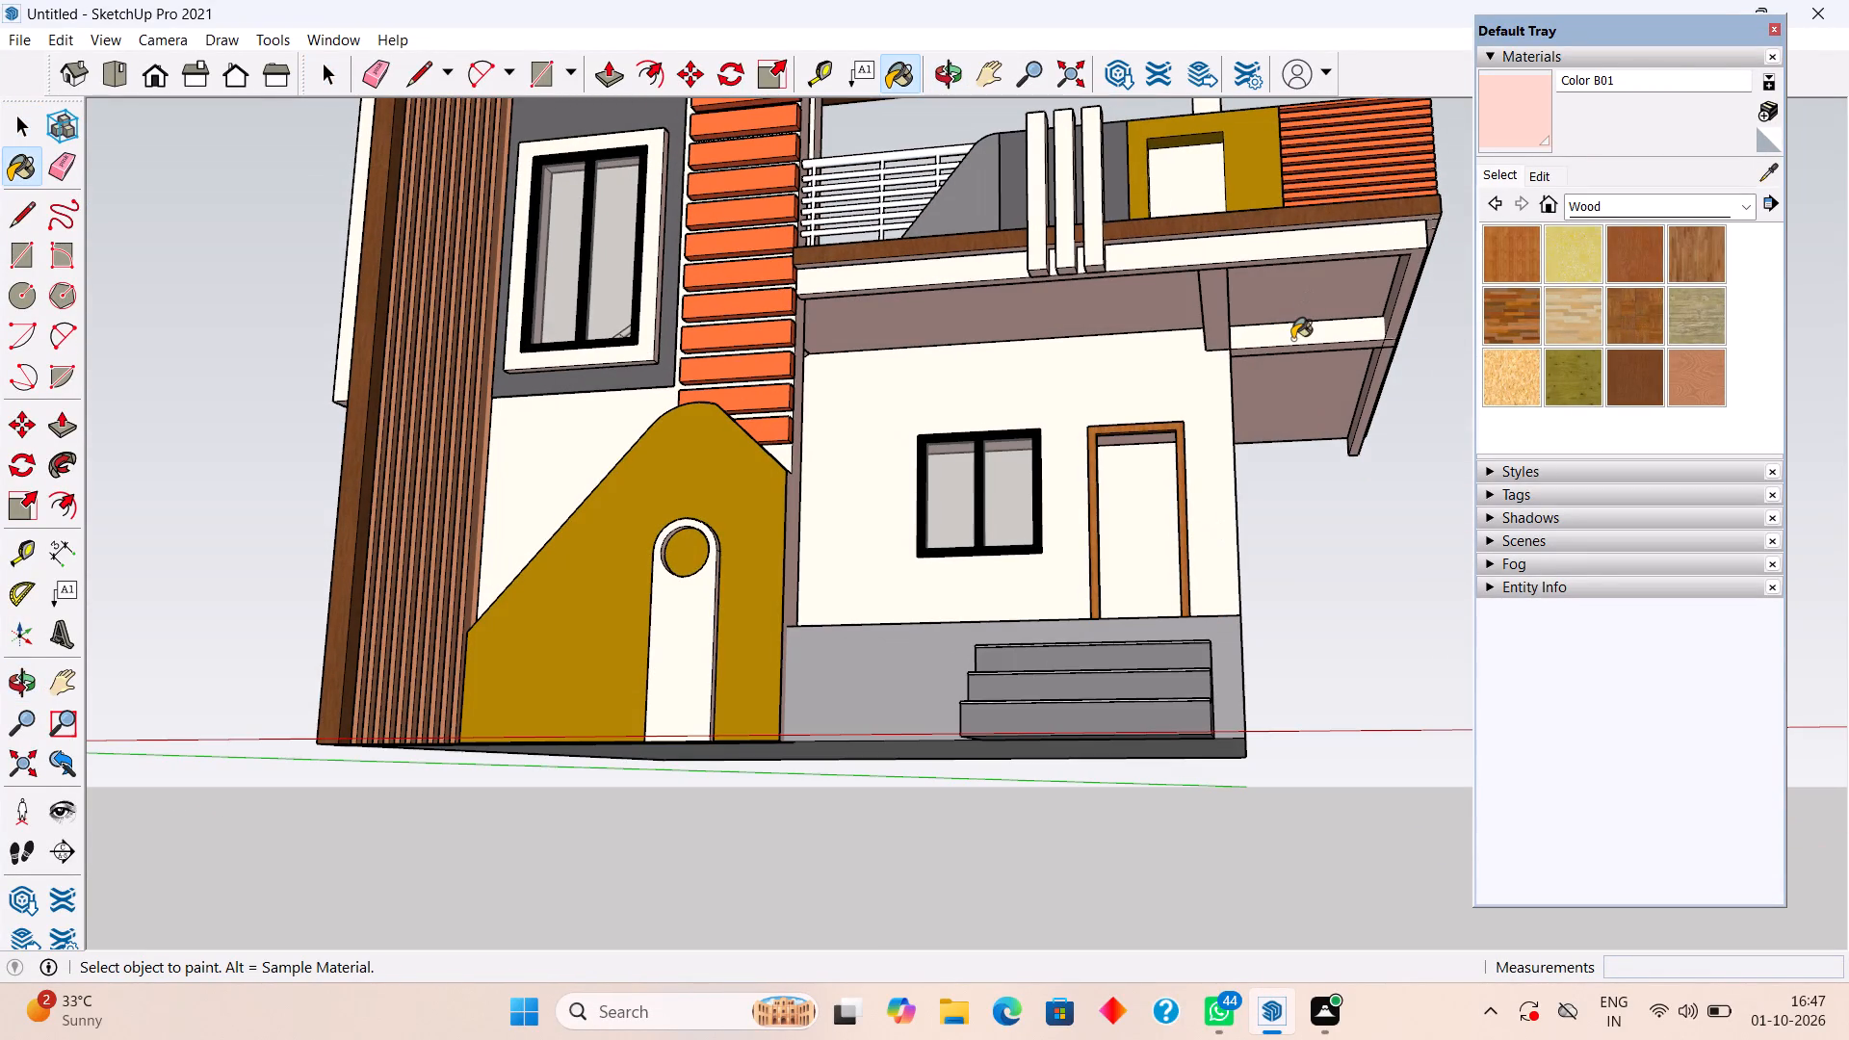
pyautogui.click(1292, 339)
pyautogui.scroll(2, 1300, 336)
pyautogui.click(1300, 336)
pyautogui.moveTo(1300, 336); pyautogui.dragTo(1292, 478, button='middle')
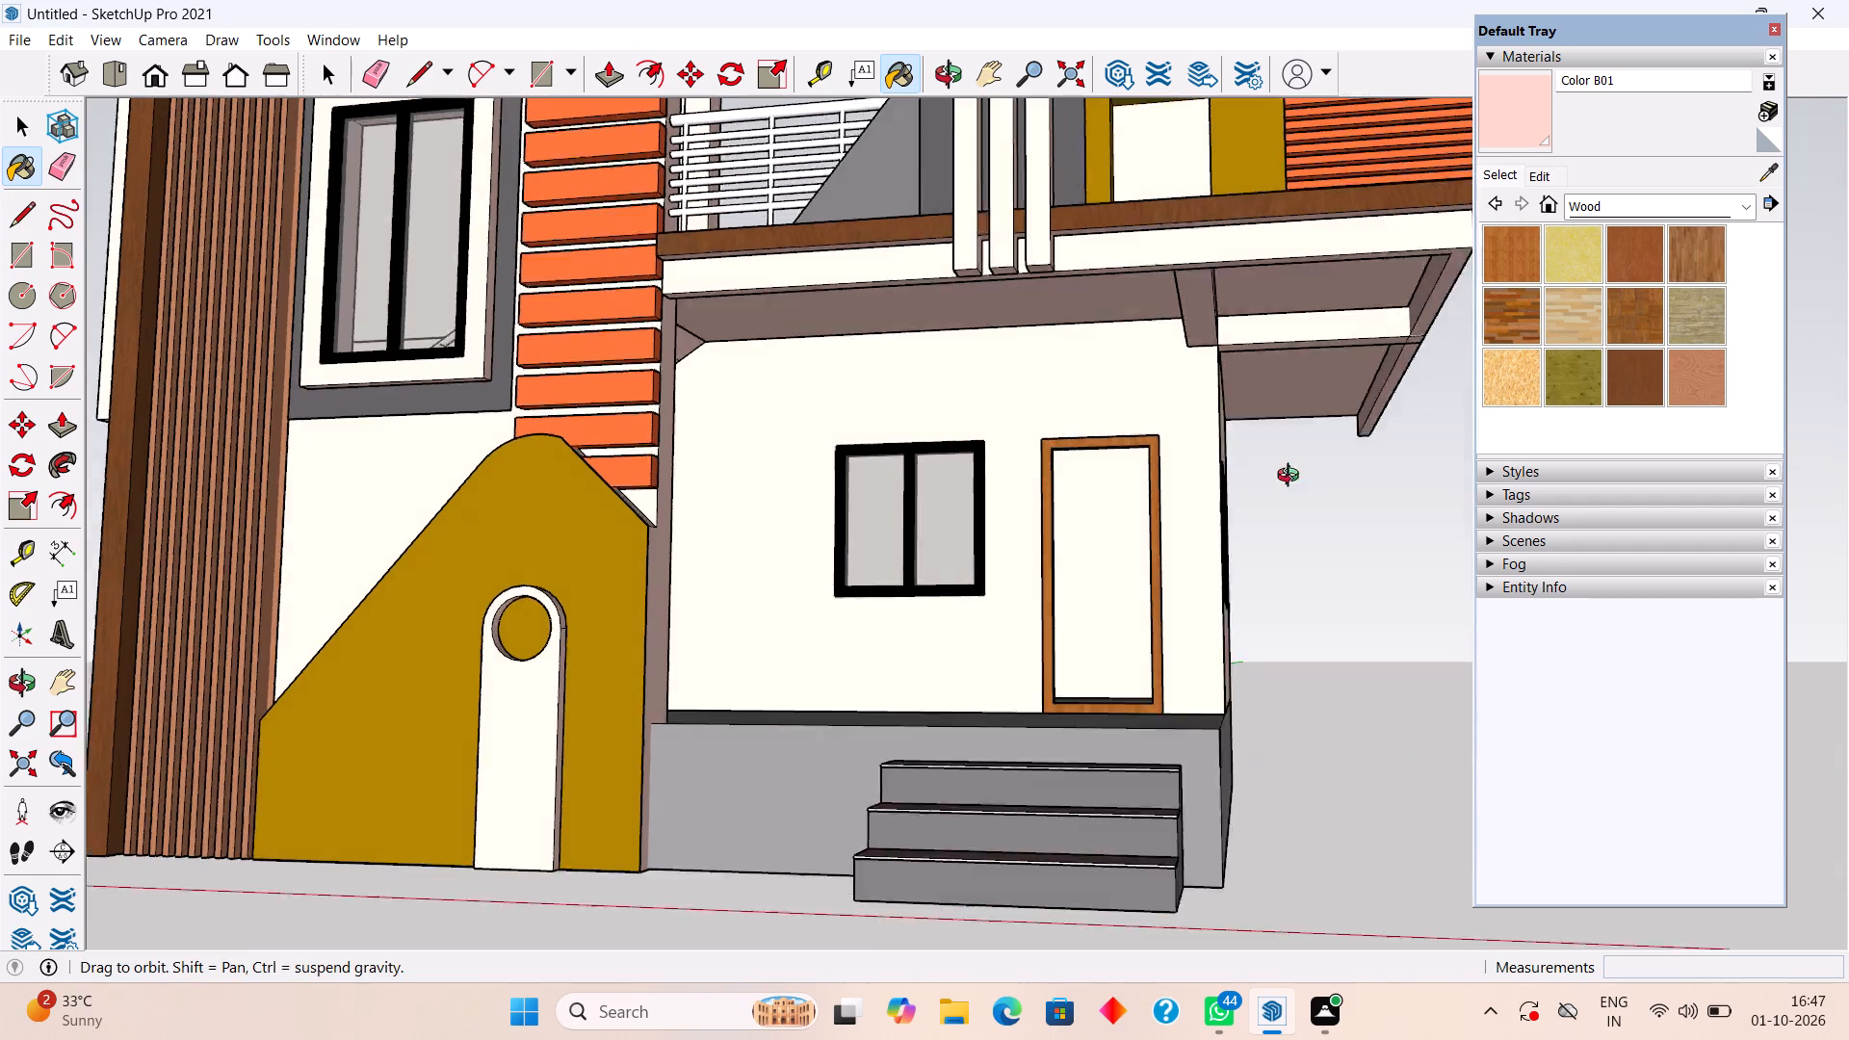
pyautogui.moveTo(1292, 478); pyautogui.dragTo(1316, 624, button='middle')
pyautogui.scroll(-7, 1294, 586)
pyautogui.scroll(-3, 1358, 542)
pyautogui.press('space')
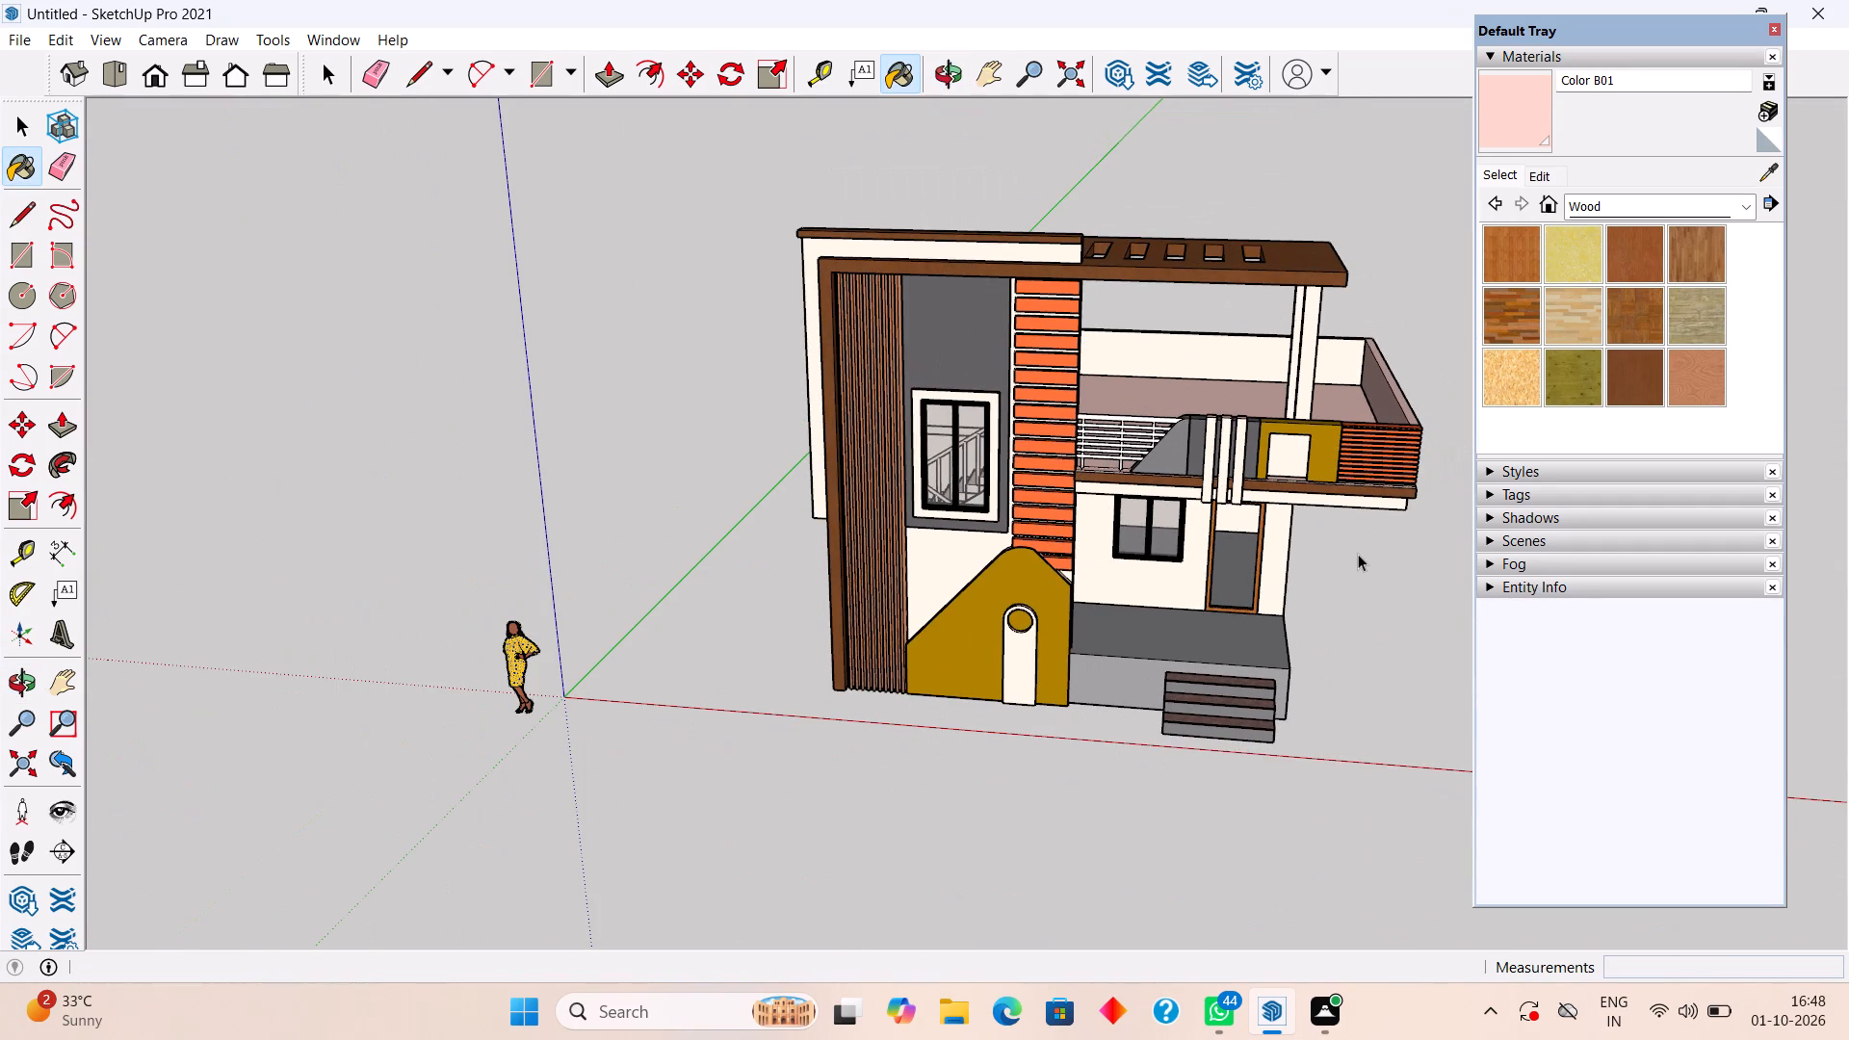
# Examine the whole front facade with its balcony, porch and slotted roof from a distance and at eye level.
pyautogui.scroll(-1, 1101, 758)
pyautogui.scroll(-4, 1111, 629)
pyautogui.moveTo(1263, 704); pyautogui.dragTo(1320, 671, button='middle')
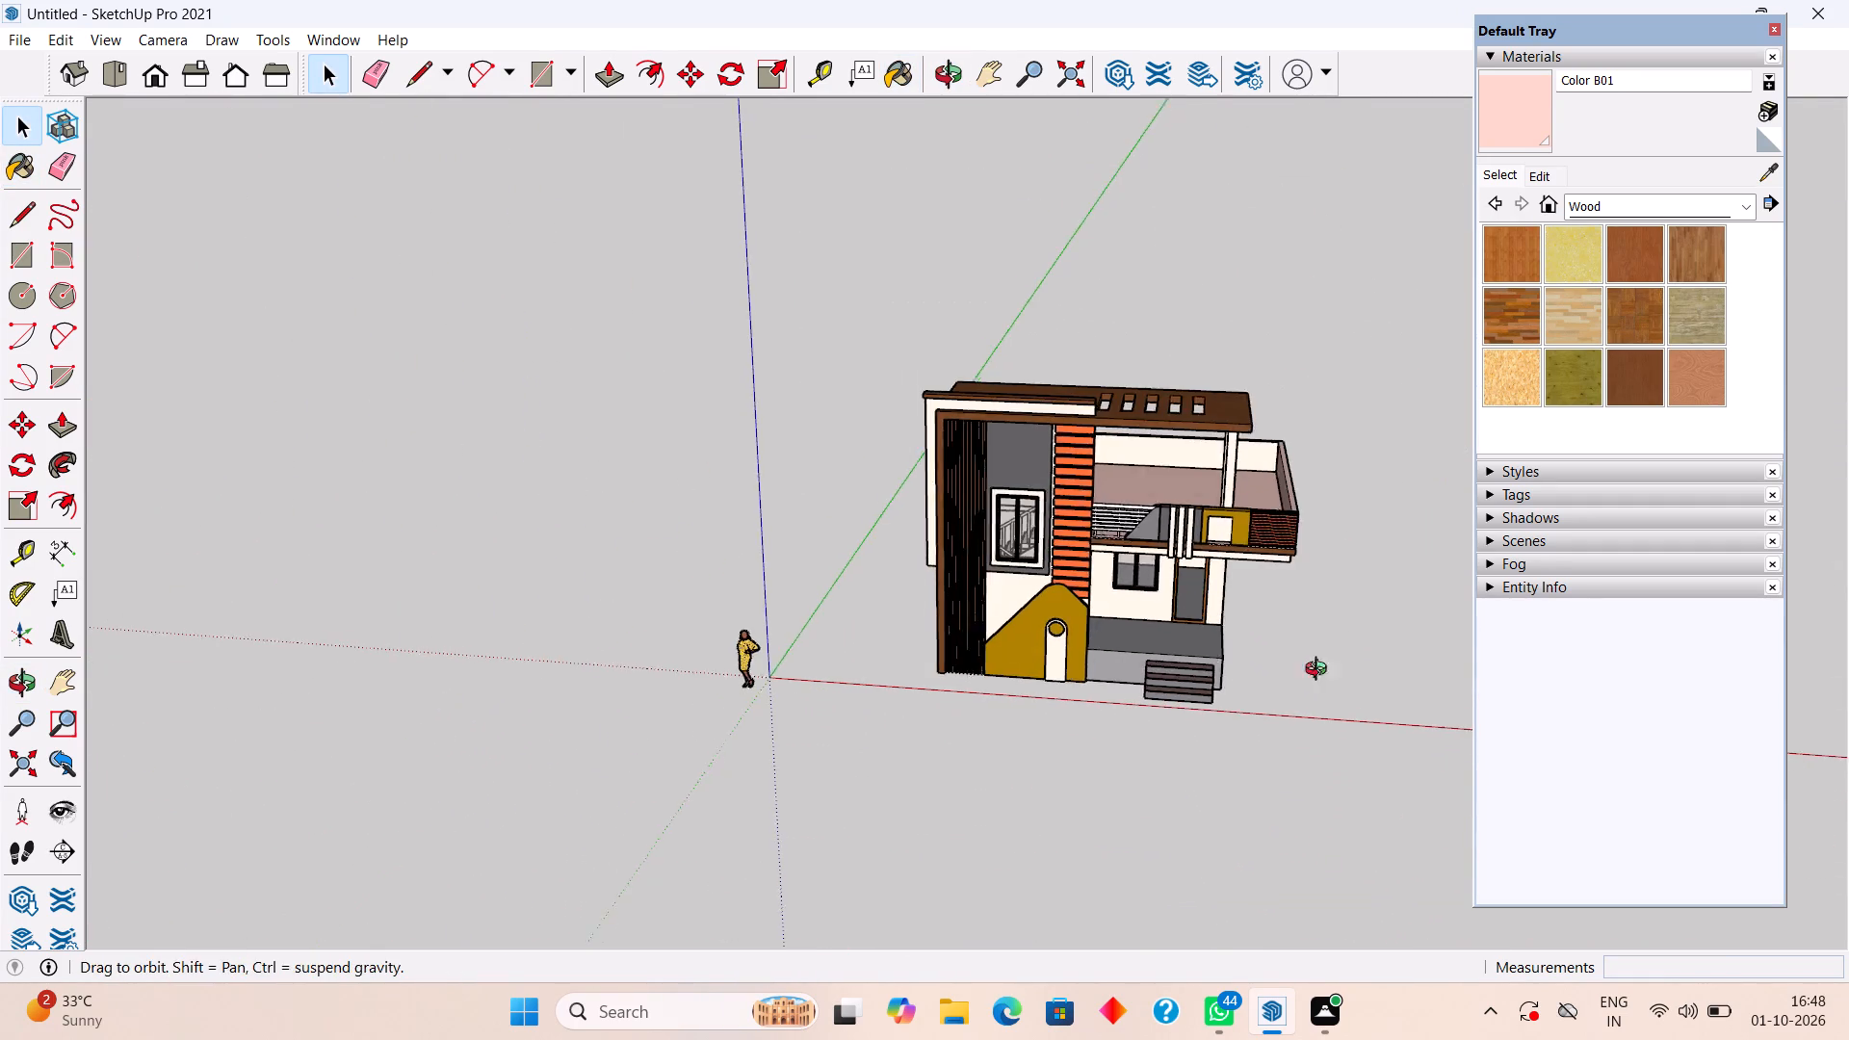
pyautogui.moveTo(1320, 671); pyautogui.dragTo(1457, 485, button='middle')
pyautogui.scroll(10, 1393, 534)
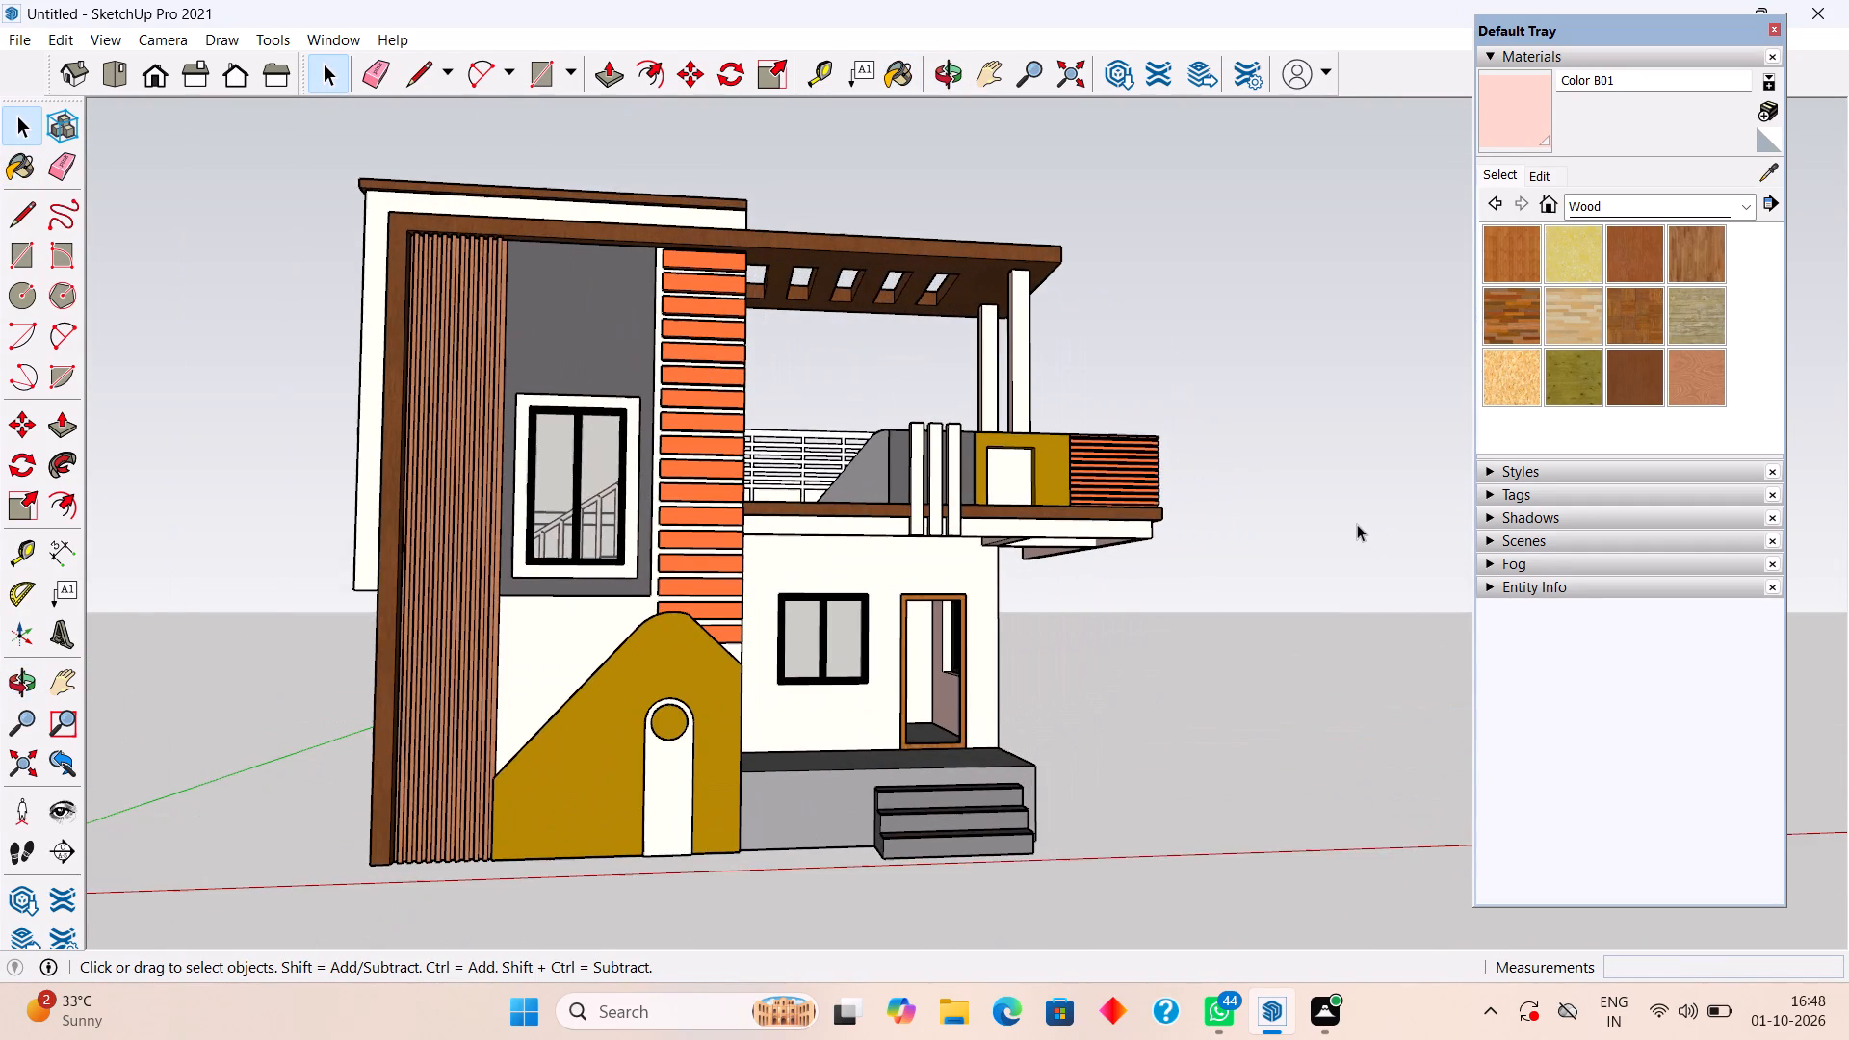
pyautogui.scroll(1, 1357, 524)
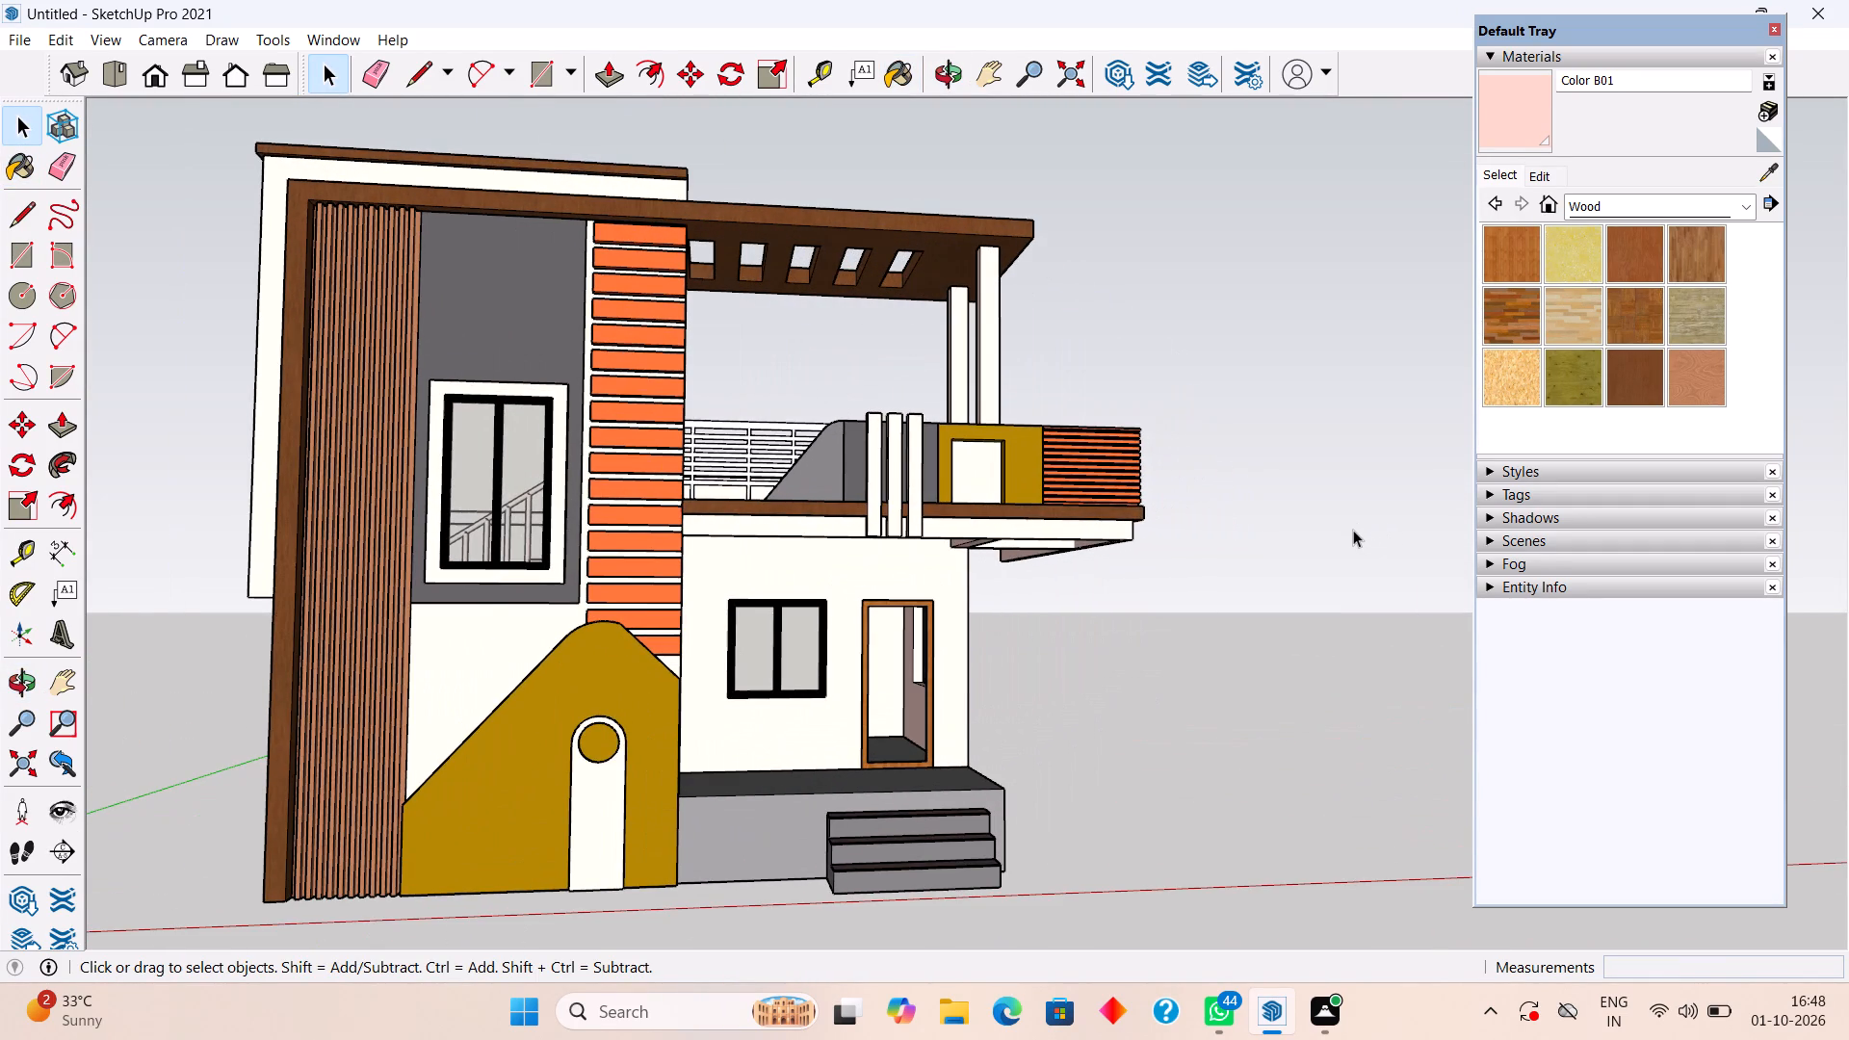
pyautogui.scroll(-1, 1353, 530)
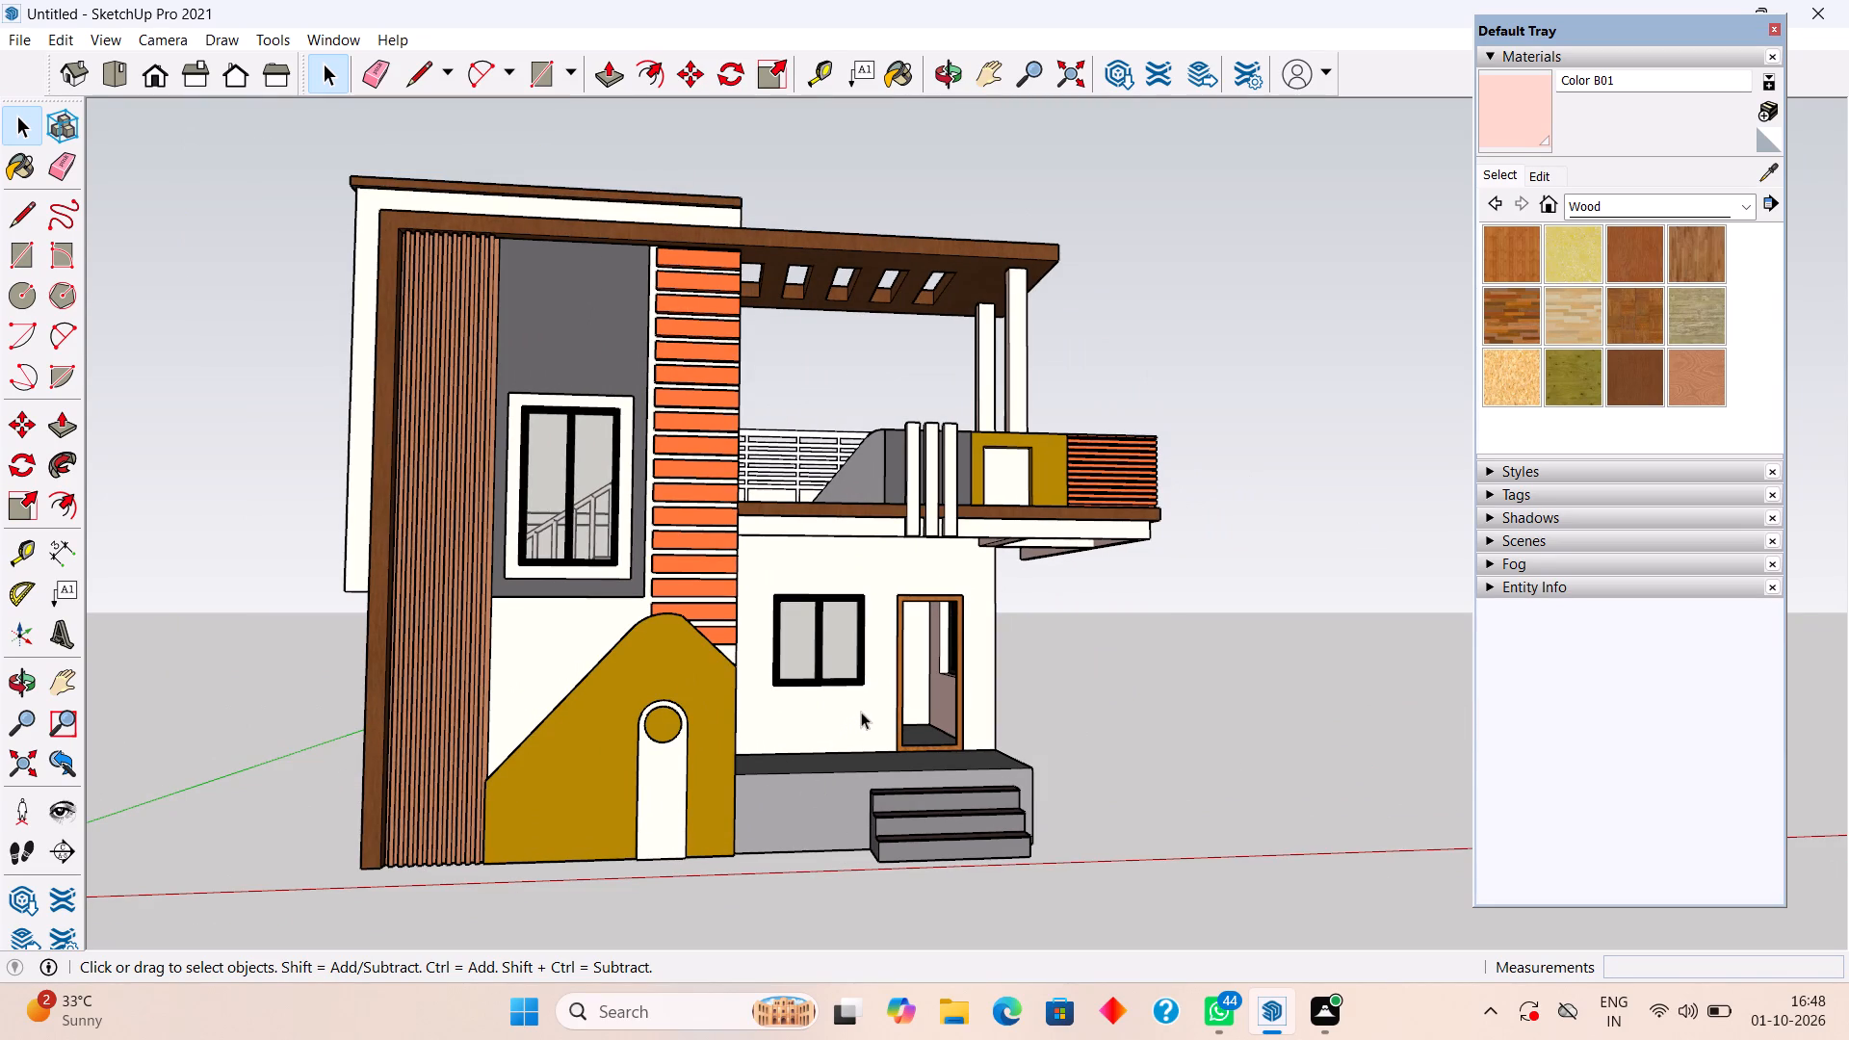
pyautogui.scroll(1, 872, 703)
pyautogui.moveTo(872, 703); pyautogui.dragTo(781, 806, button='middle')
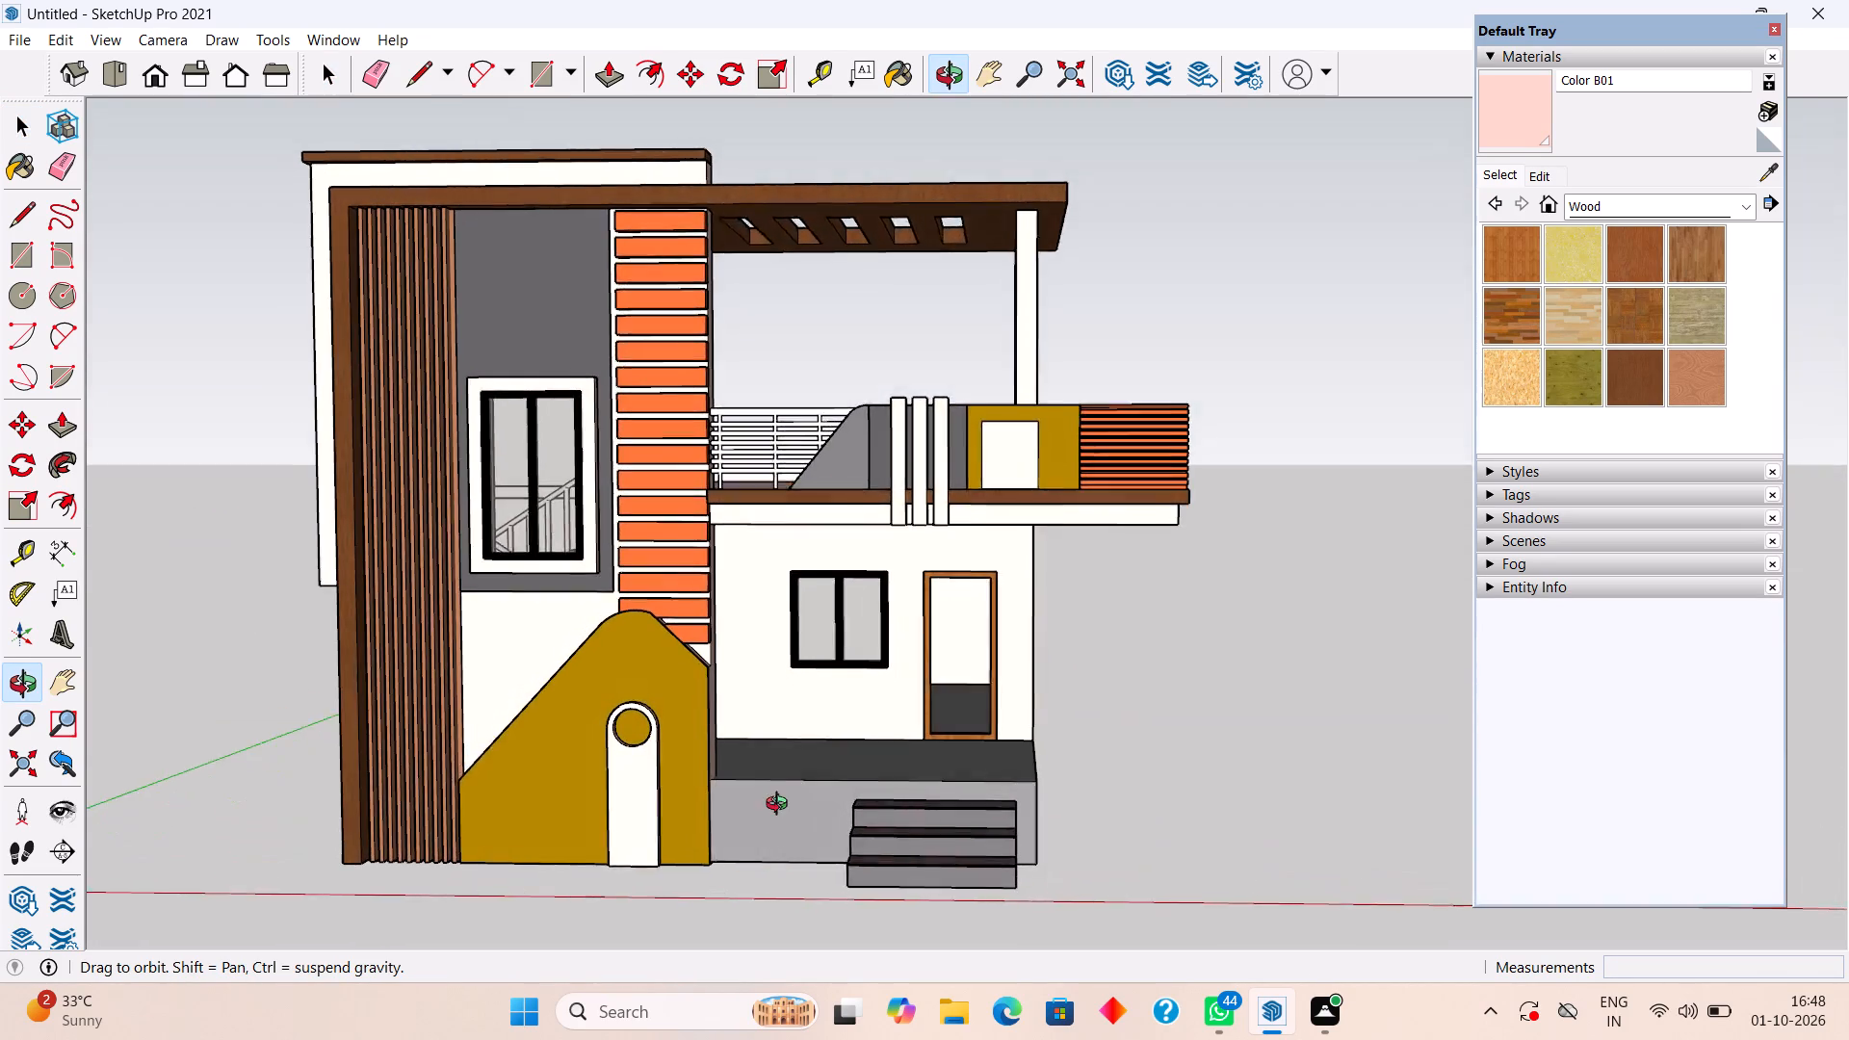
pyautogui.moveTo(781, 806); pyautogui.dragTo(782, 808, button='middle')
# Paint the balcony's horizontal-bar railing with the Metal Corrugated Shiny material from the Metal collection.
pyautogui.scroll(6, 954, 351)
pyautogui.moveTo(597, 475); pyautogui.dragTo(712, 507, button='middle')
pyautogui.scroll(4, 713, 507)
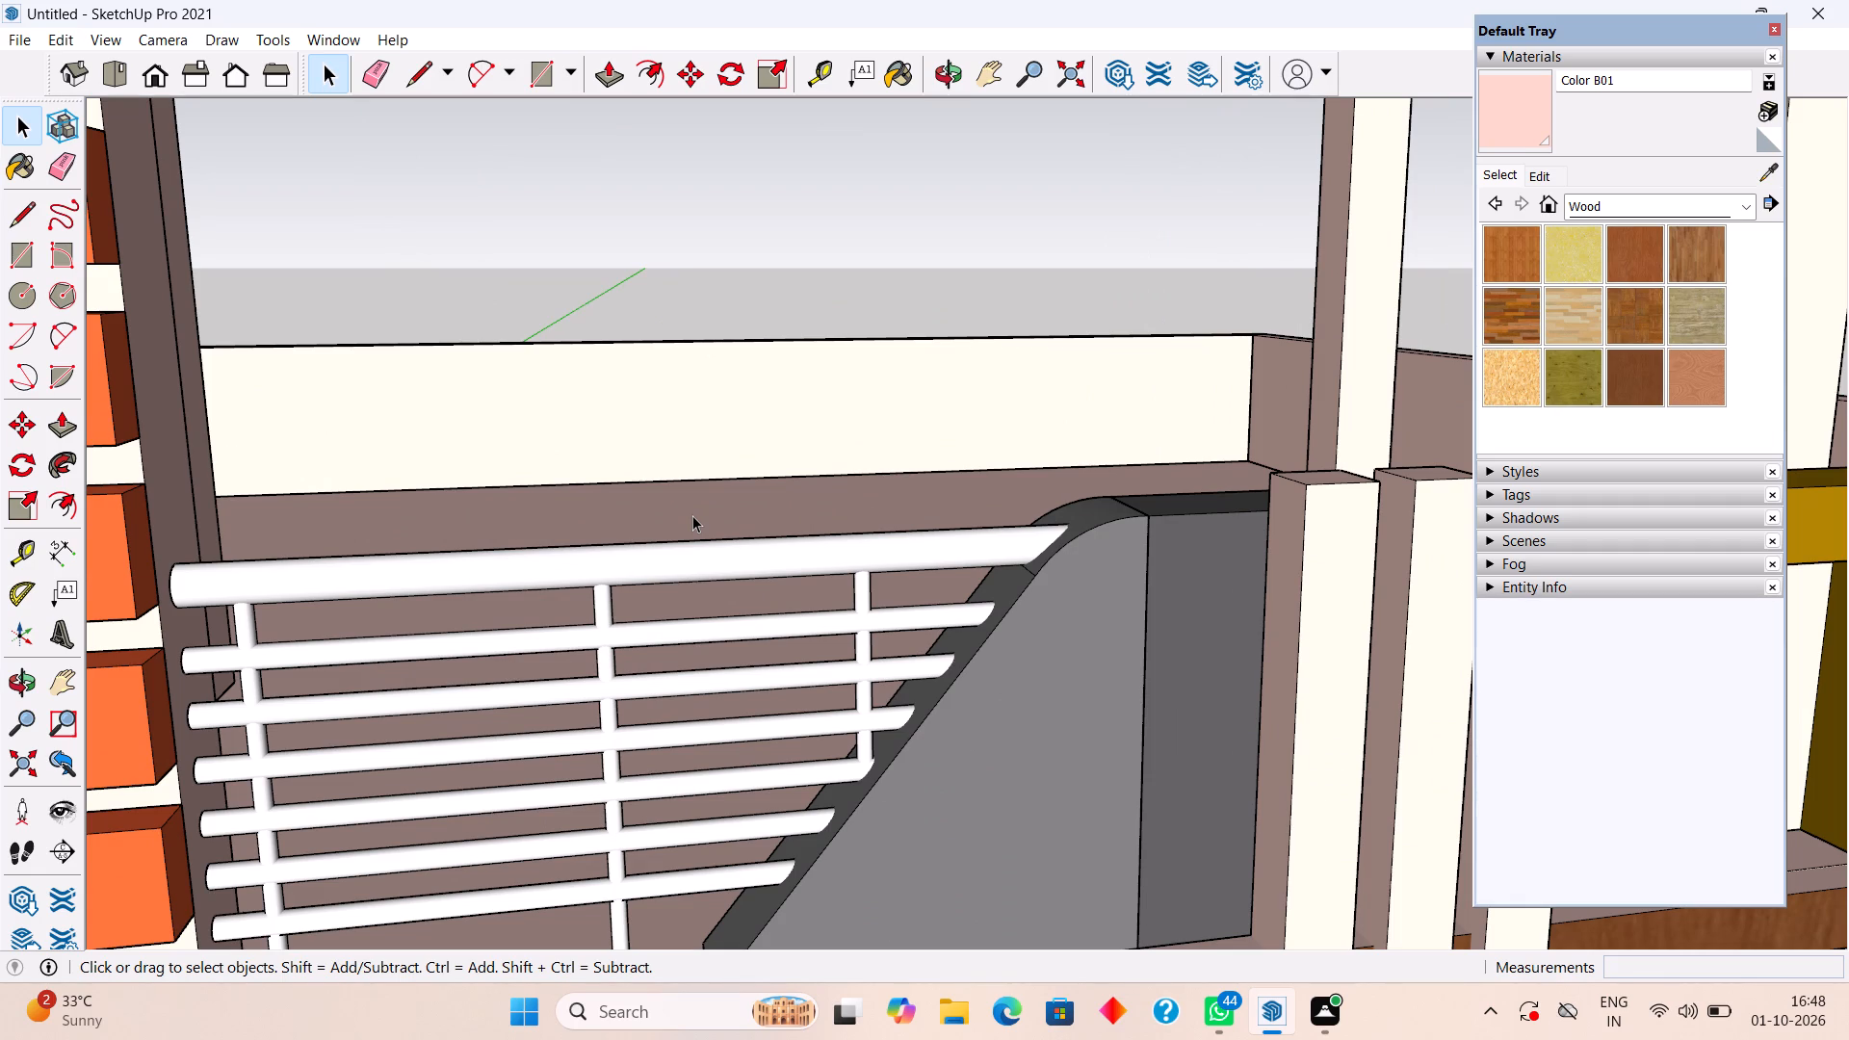
pyautogui.scroll(-1, 690, 523)
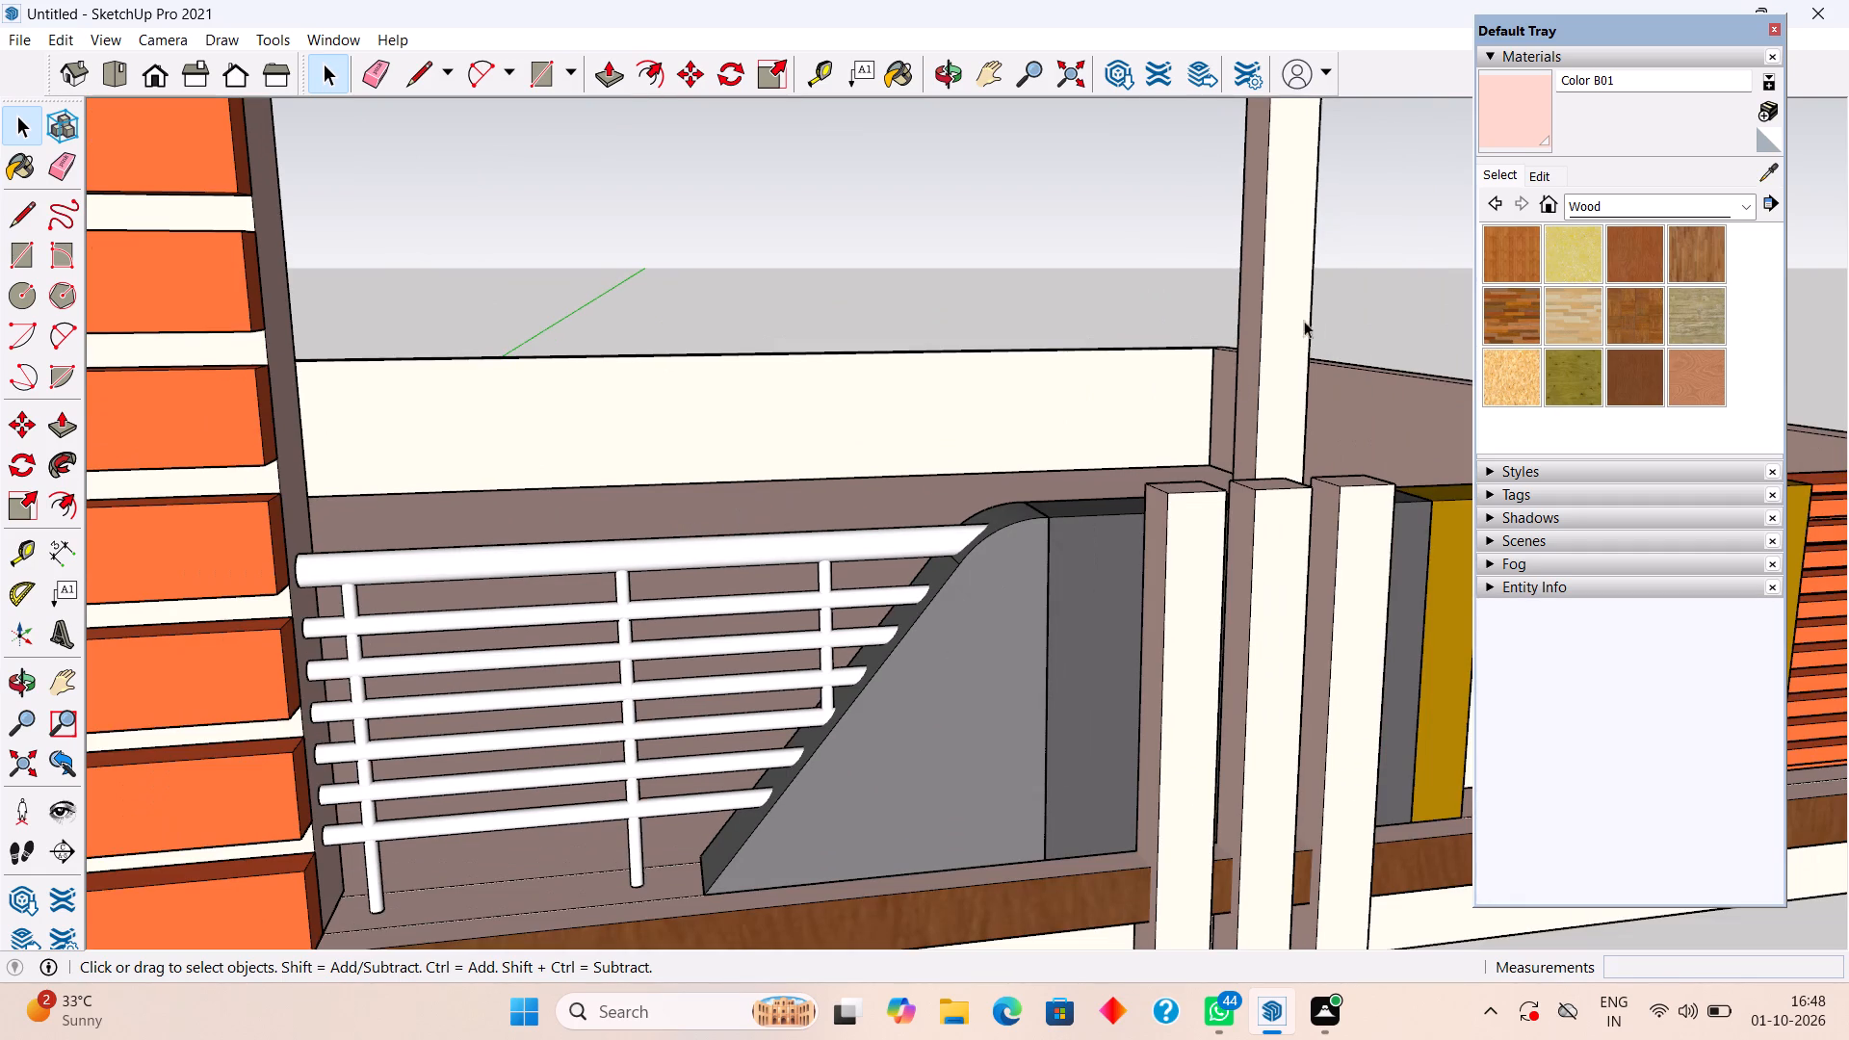
pyautogui.click(1580, 200)
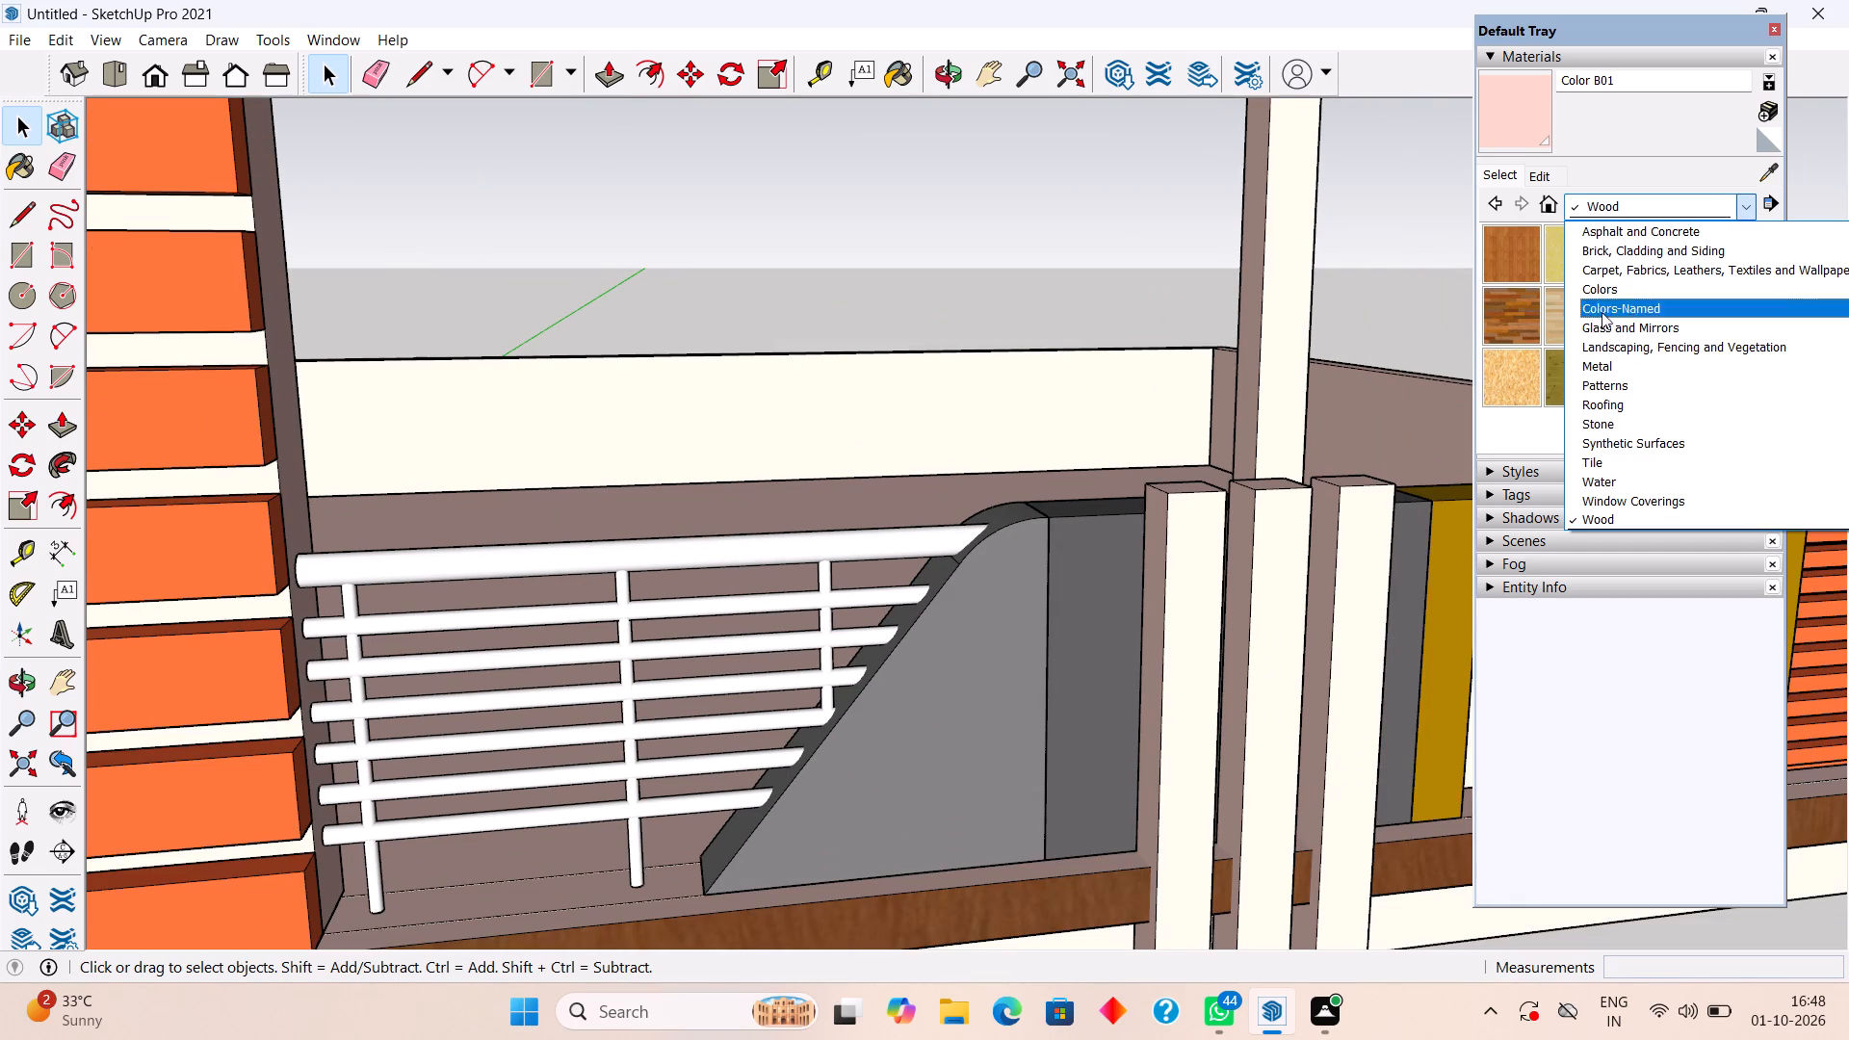
pyautogui.click(1609, 360)
pyautogui.click(1636, 260)
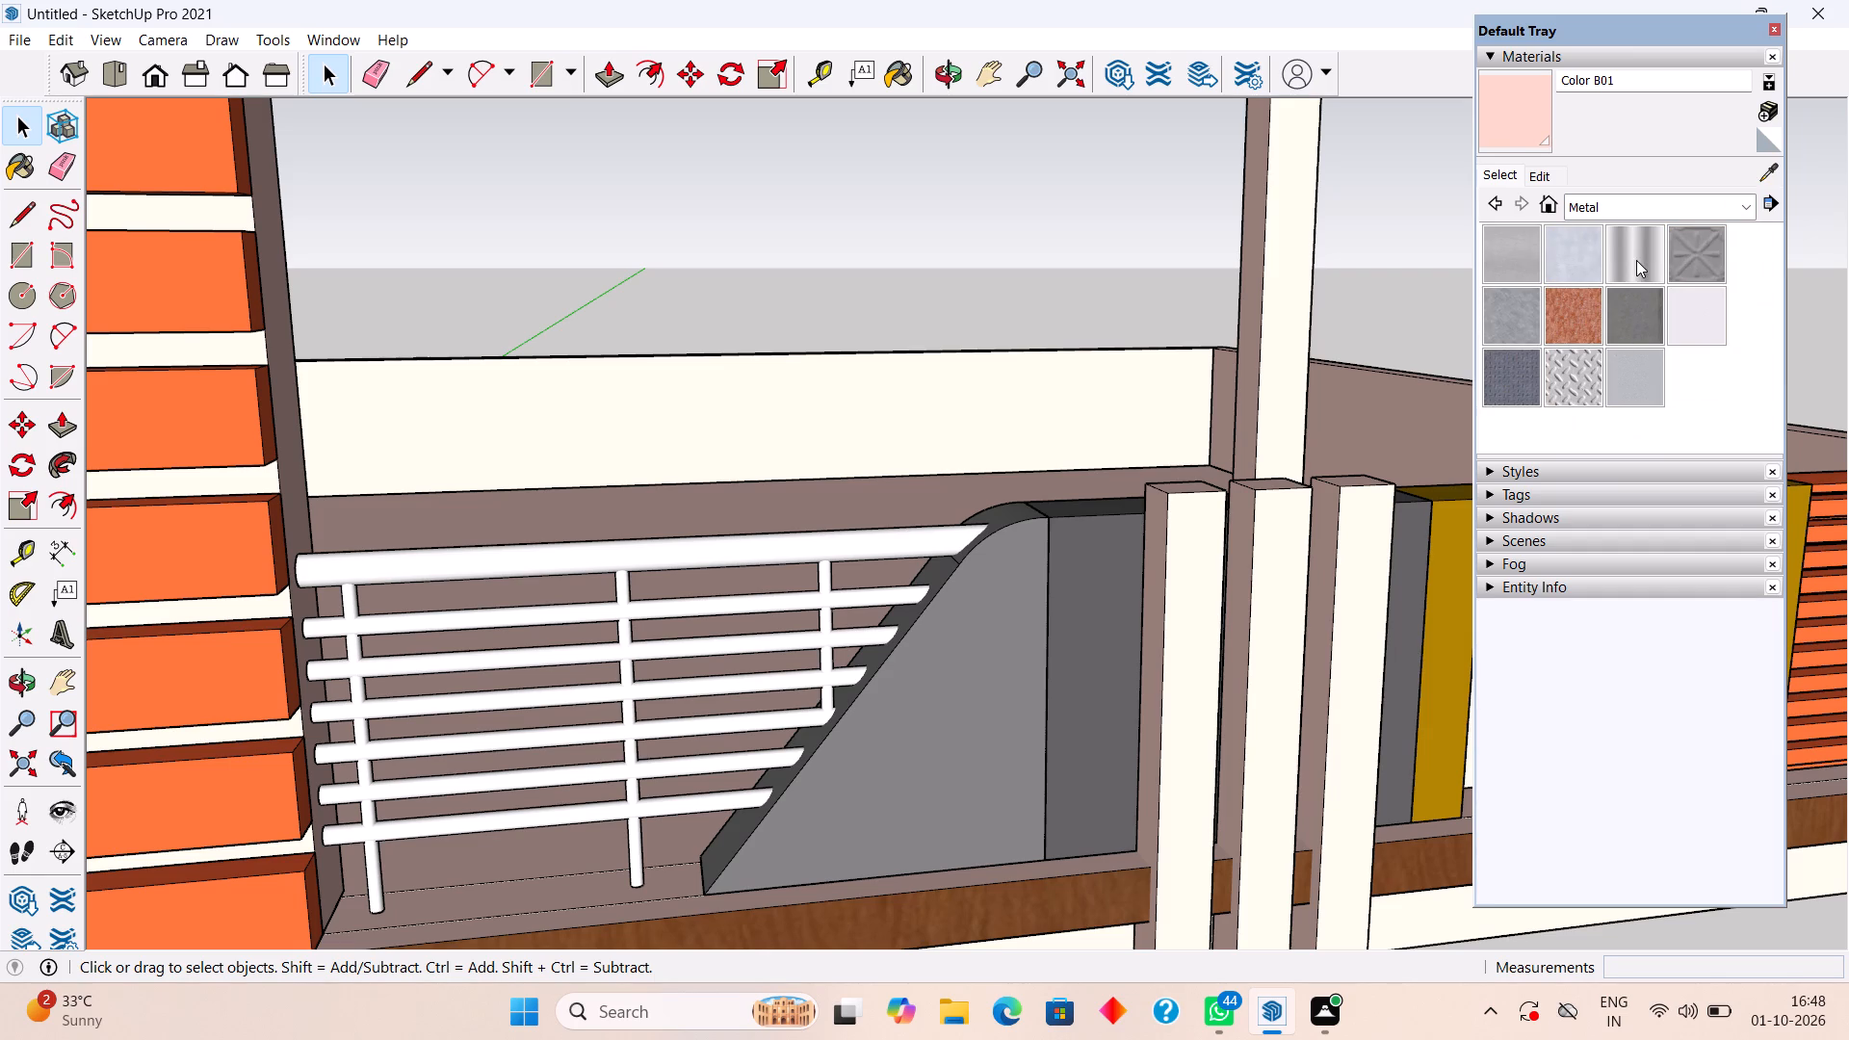
pyautogui.click(791, 552)
pyautogui.scroll(-5, 781, 495)
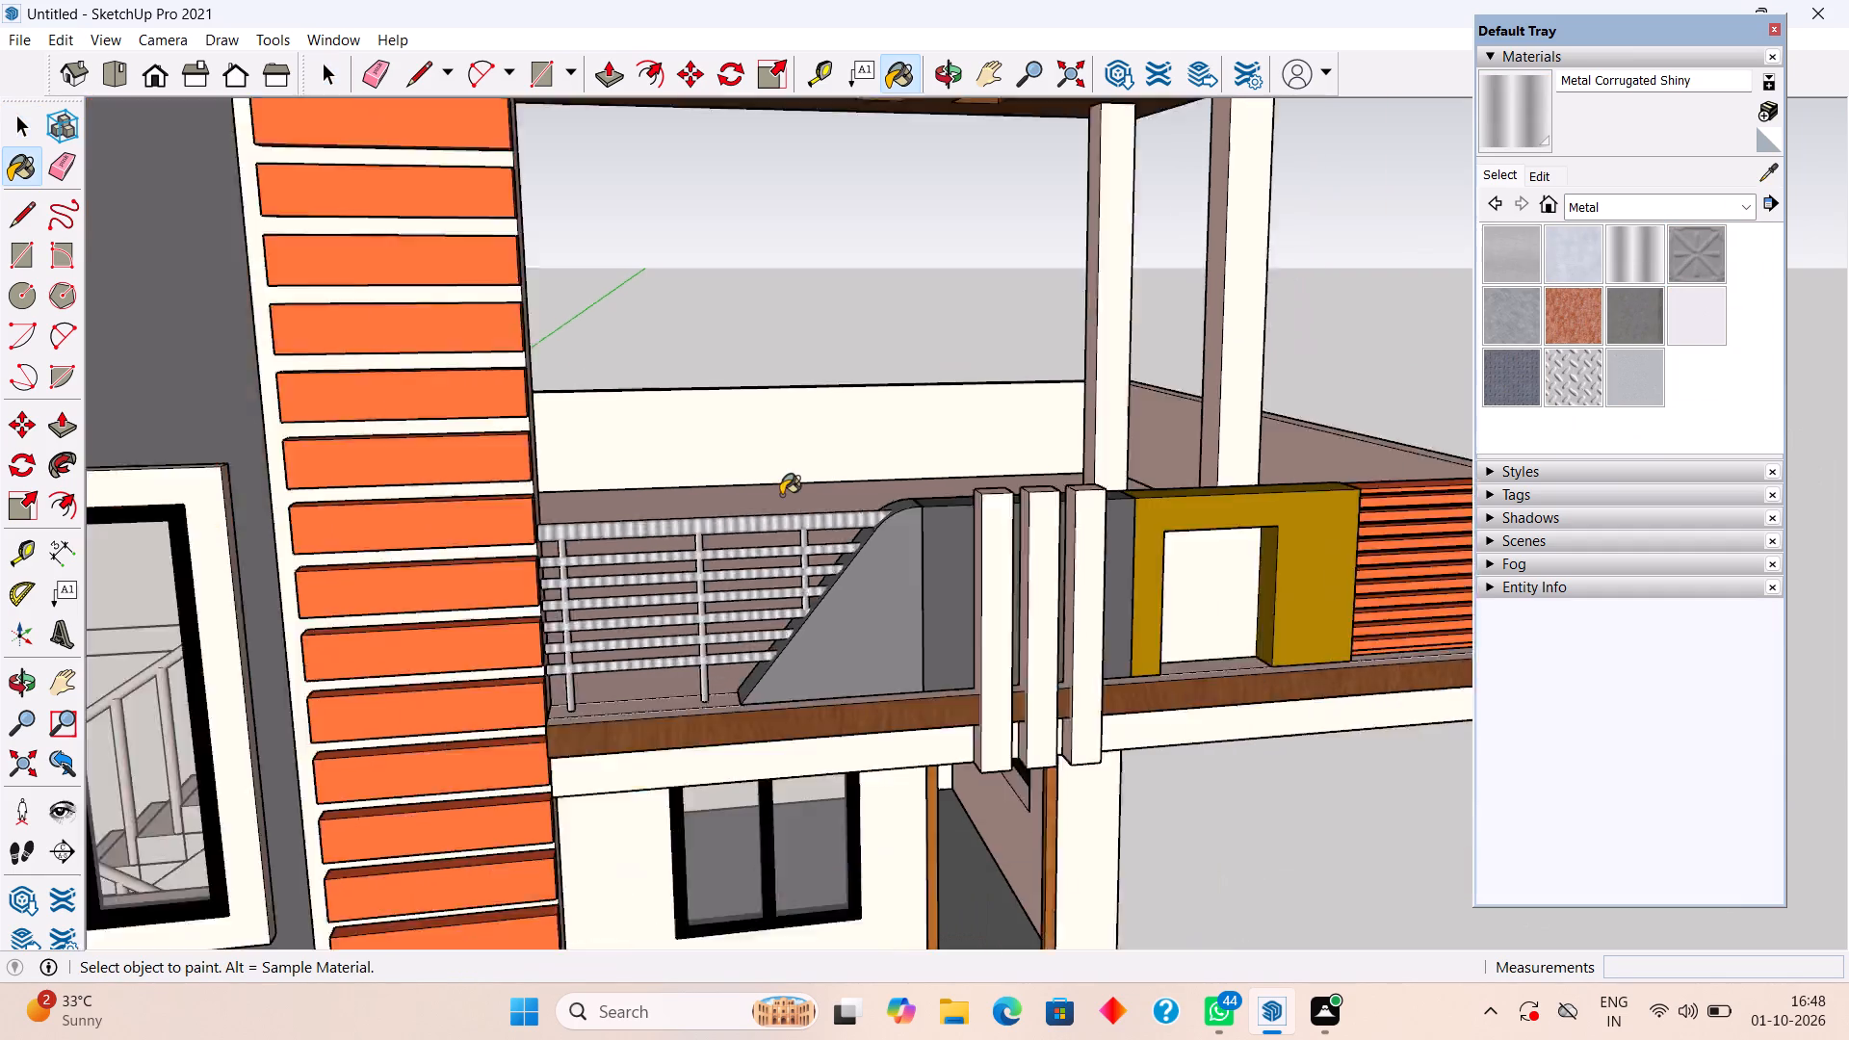
pyautogui.scroll(-1, 781, 495)
pyautogui.scroll(-3, 1089, 515)
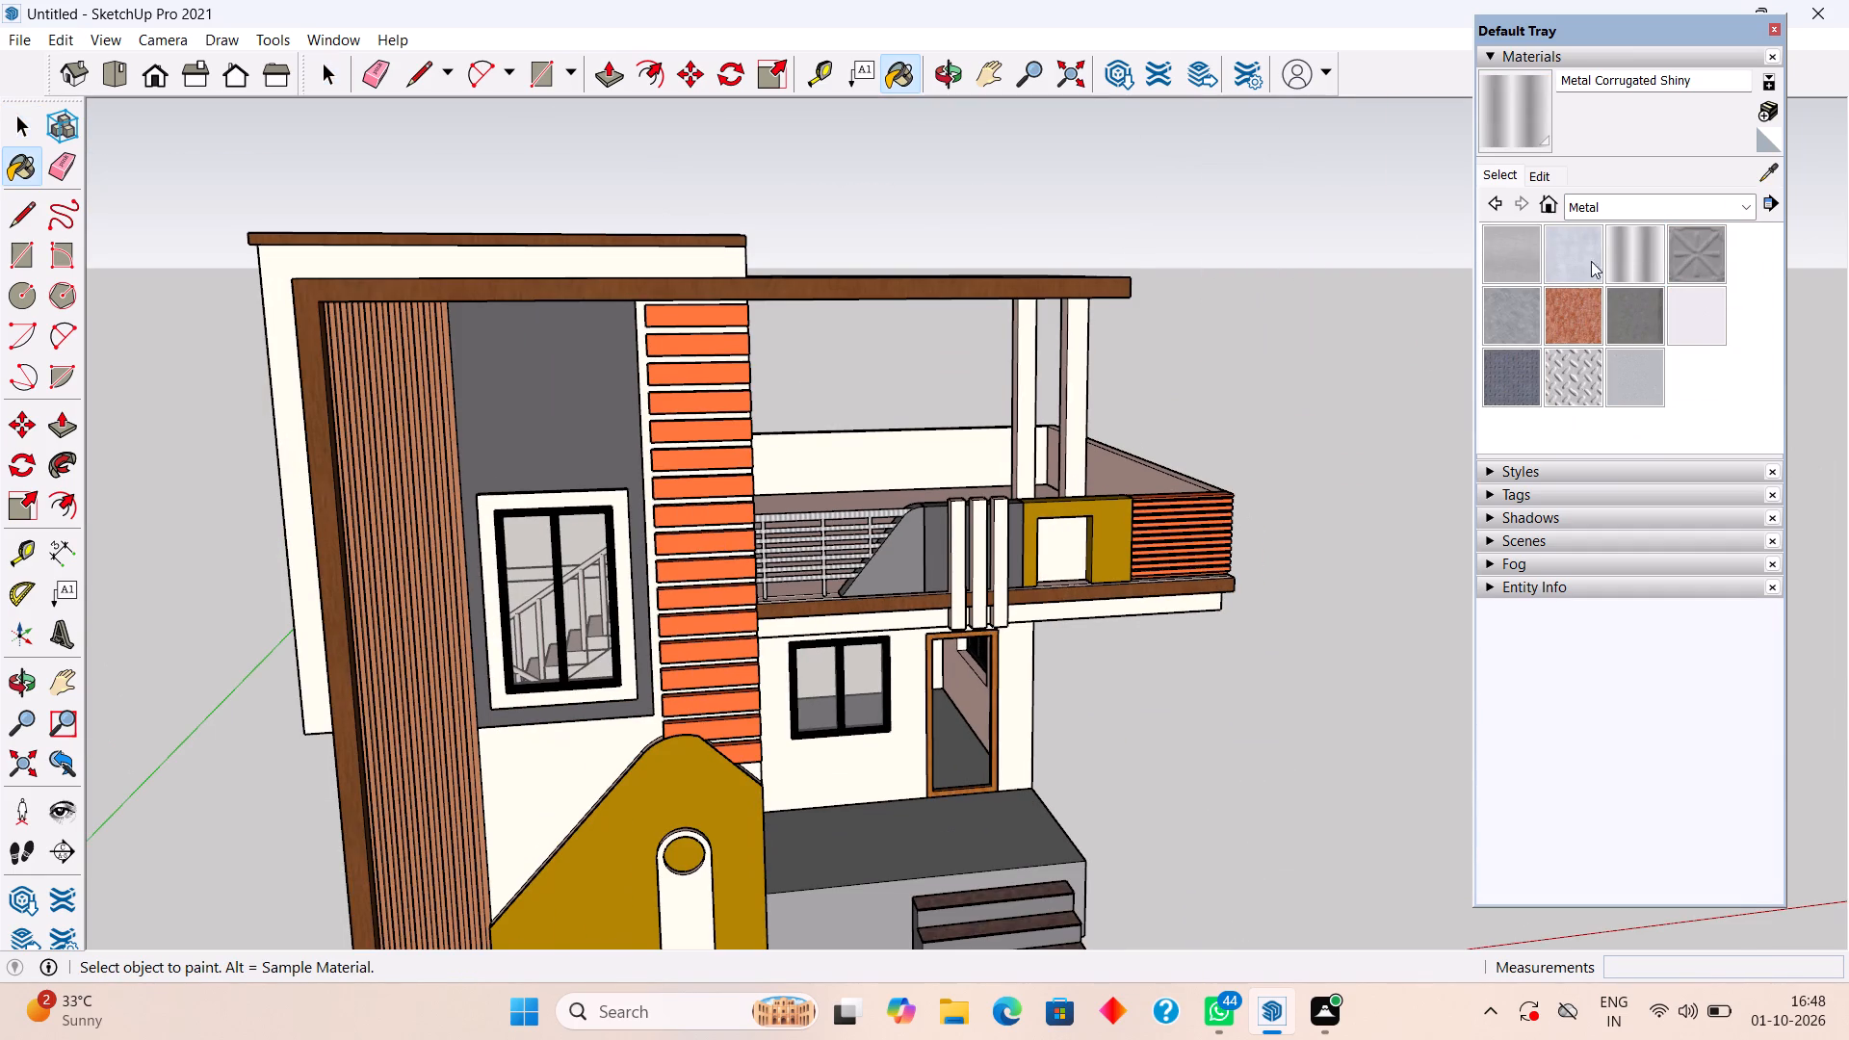
# Apply the Aluminum material to the balcony railing.
pyautogui.scroll(2, 1591, 289)
pyautogui.click(1518, 248)
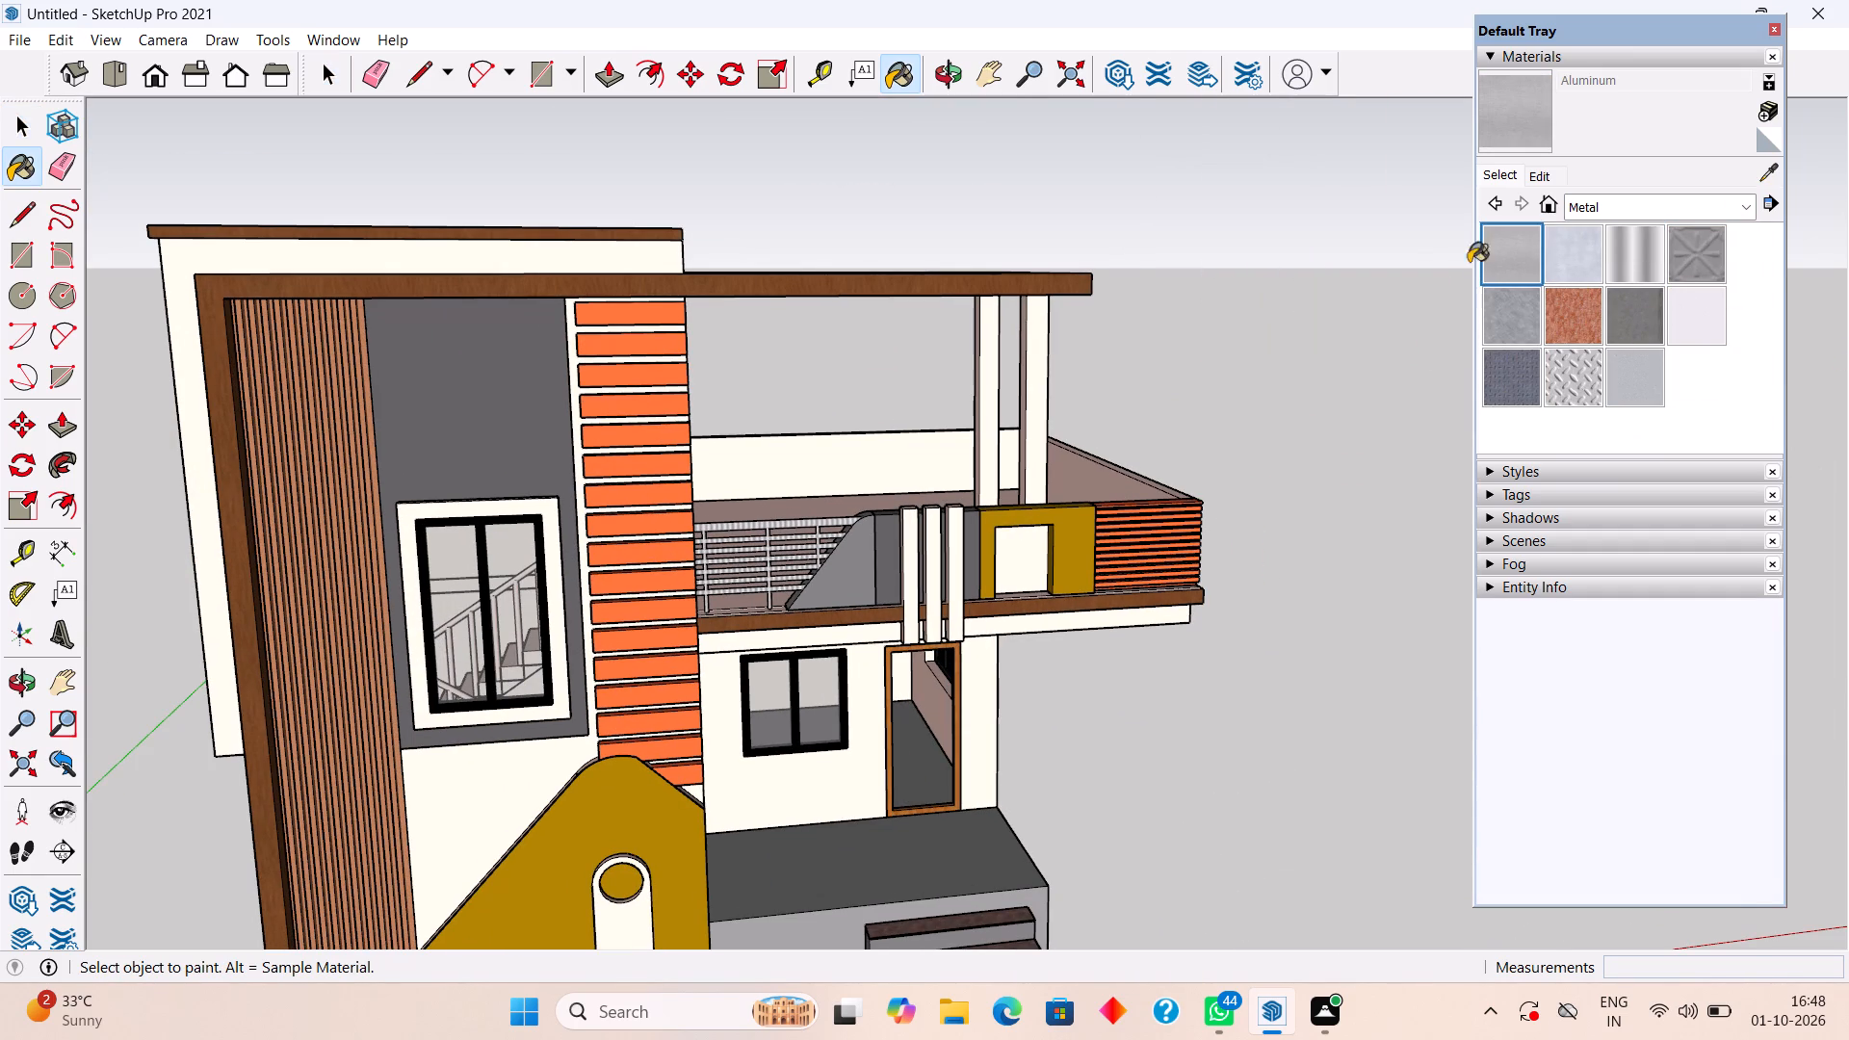
pyautogui.scroll(6, 770, 526)
pyautogui.click(778, 521)
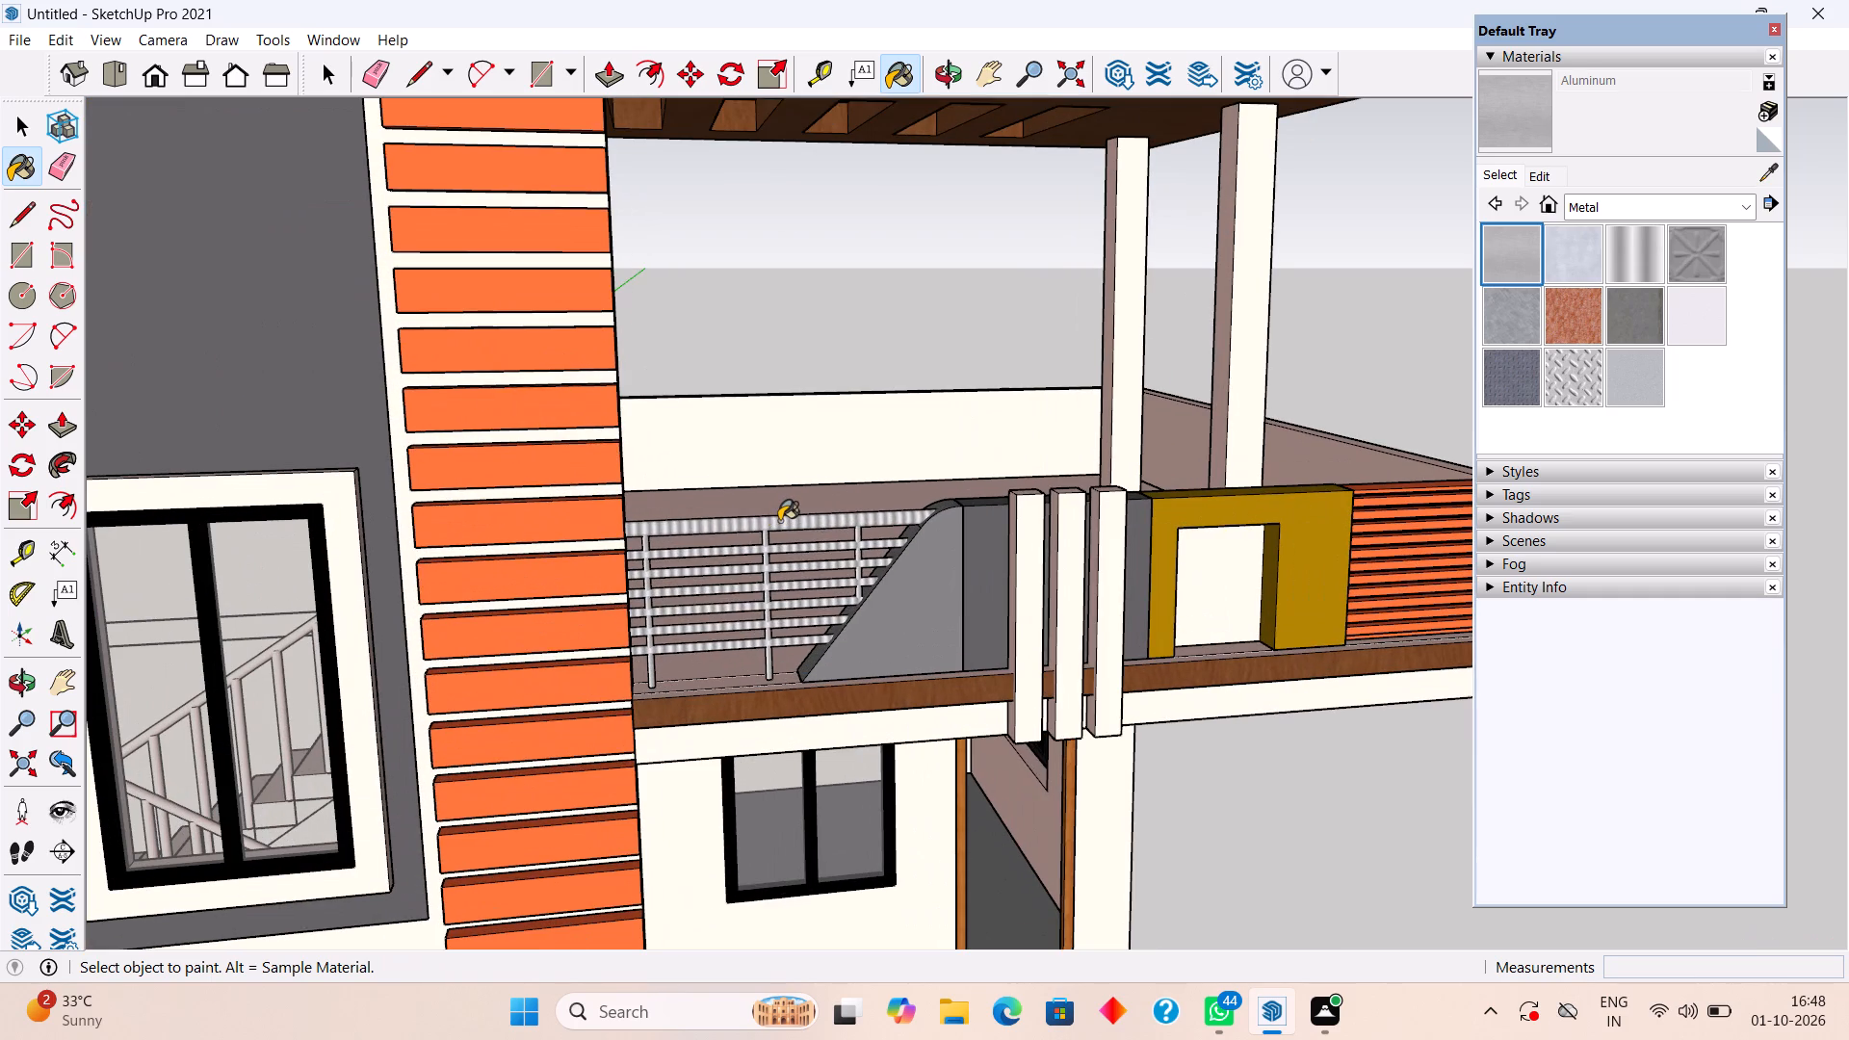
# Examine the front facade with its slatted screen, balcony railing and porch from close up and from a distance.
pyautogui.scroll(-4, 779, 521)
pyautogui.scroll(-3, 1617, 508)
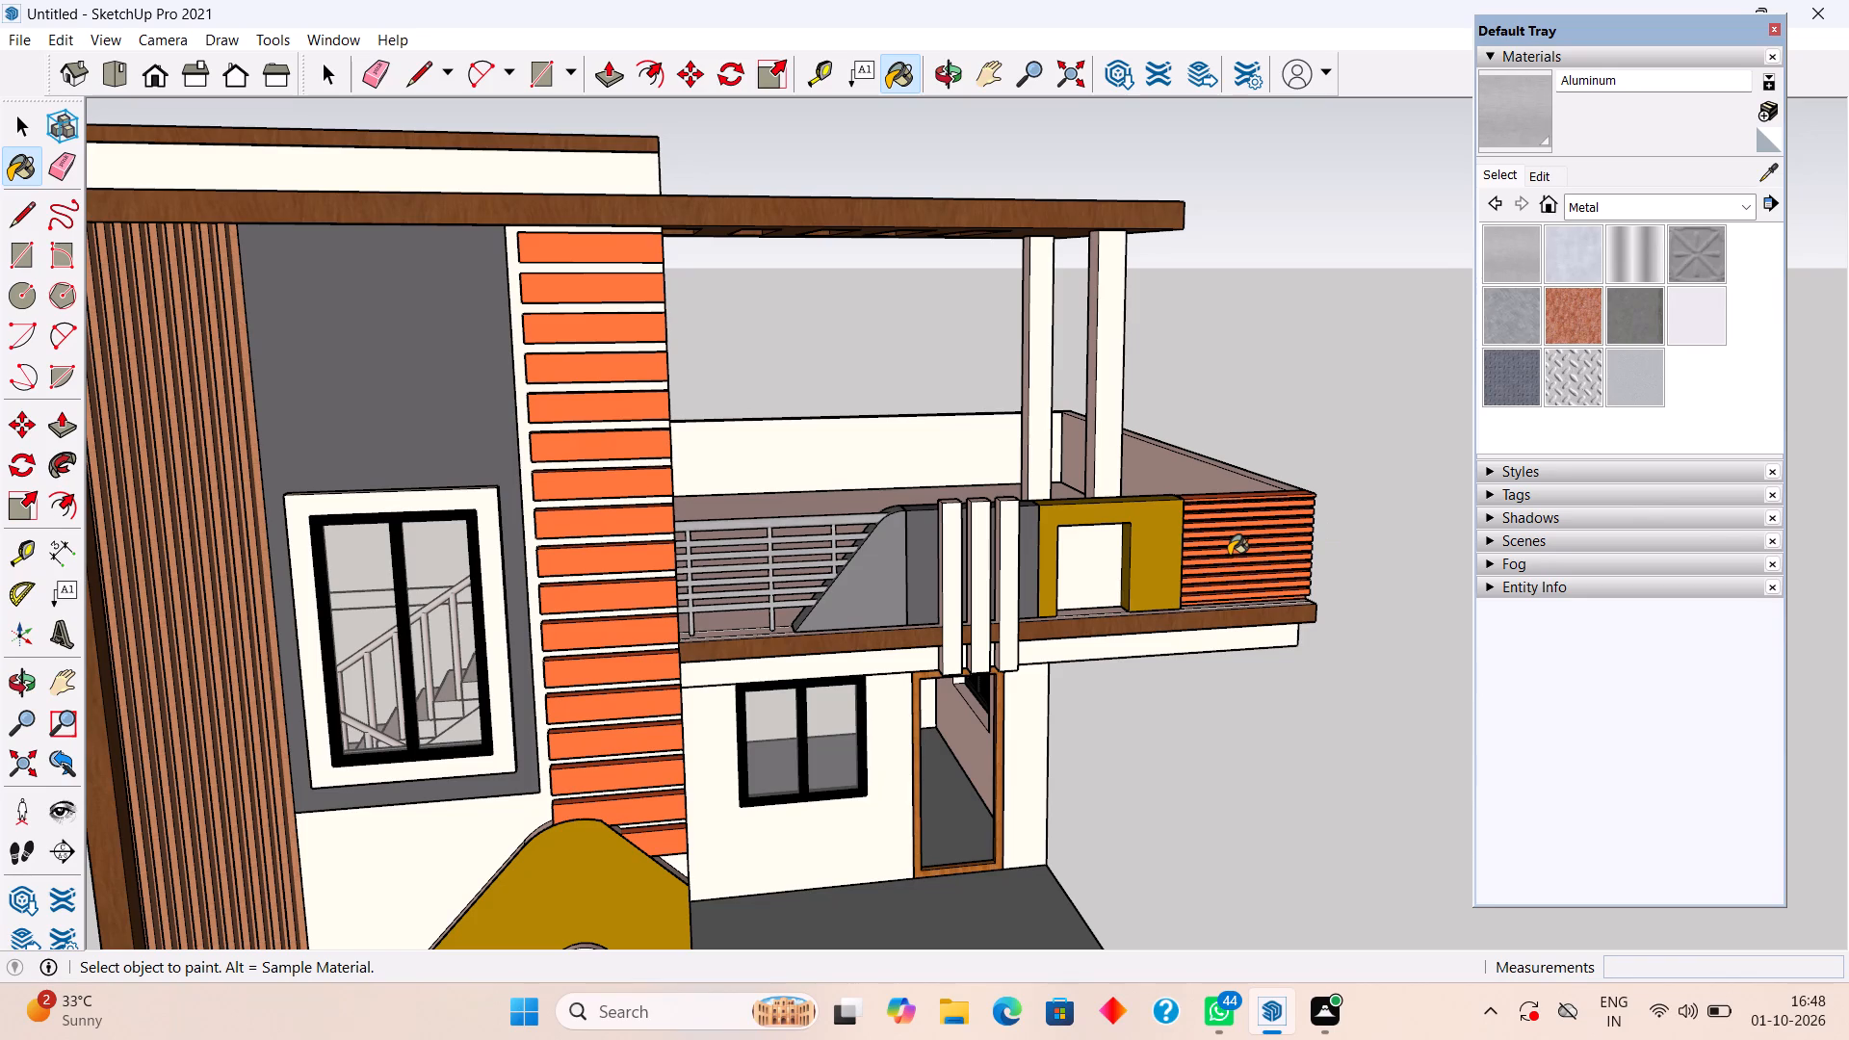
pyautogui.press('space')
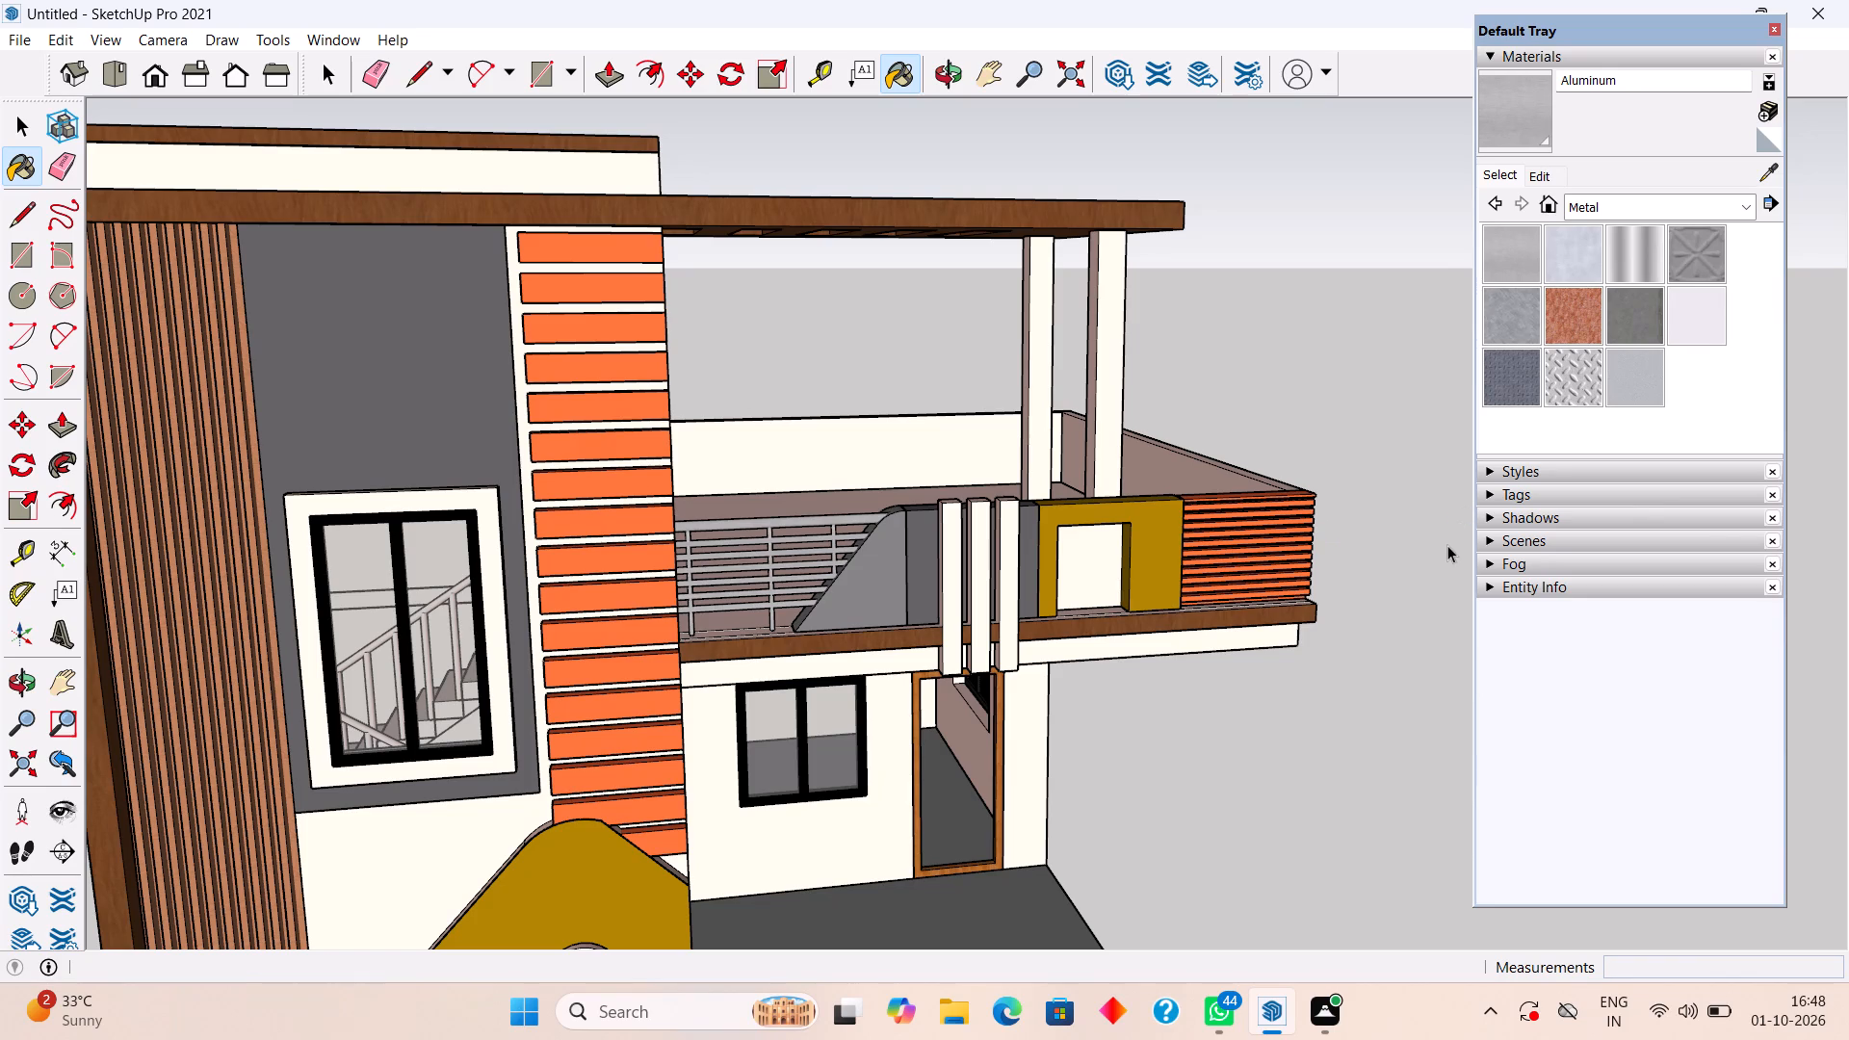
pyautogui.press('space')
pyautogui.scroll(-4, 1263, 580)
pyautogui.moveTo(1048, 588); pyautogui.dragTo(904, 462, button='middle')
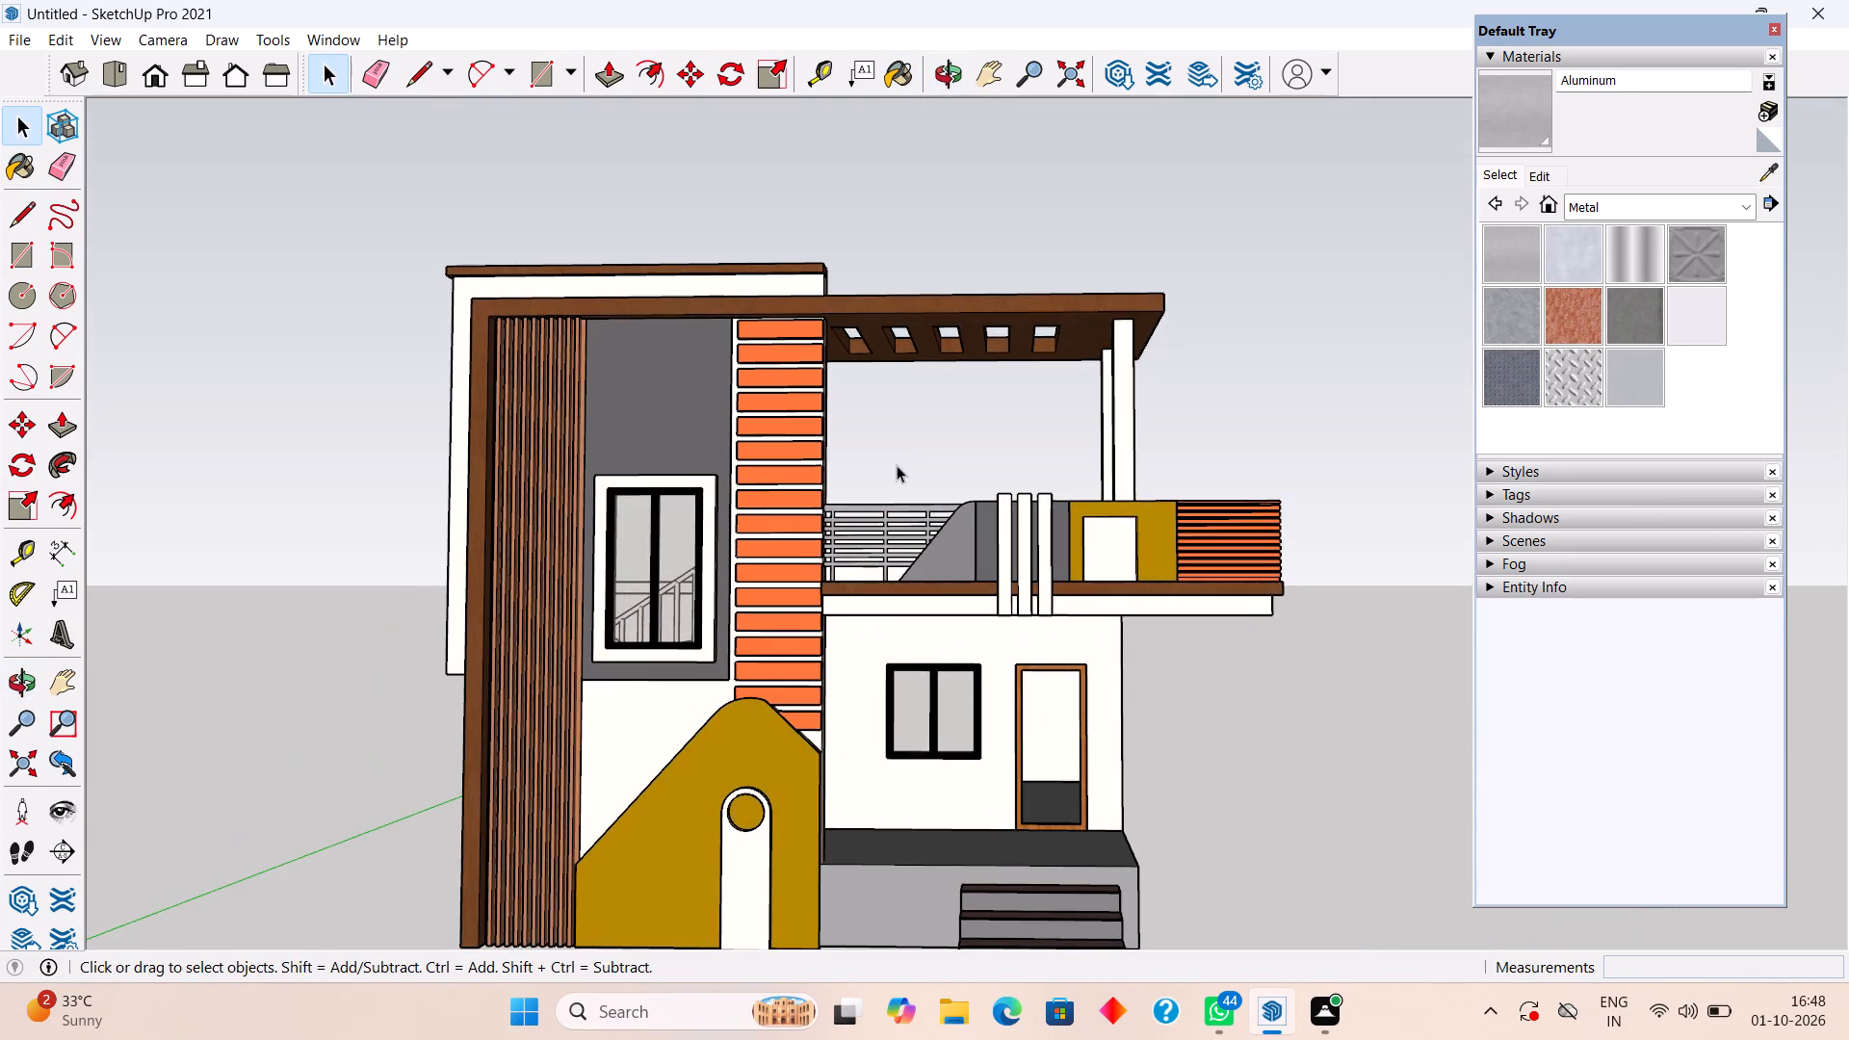
pyautogui.scroll(-4, 896, 474)
pyautogui.scroll(4, 930, 712)
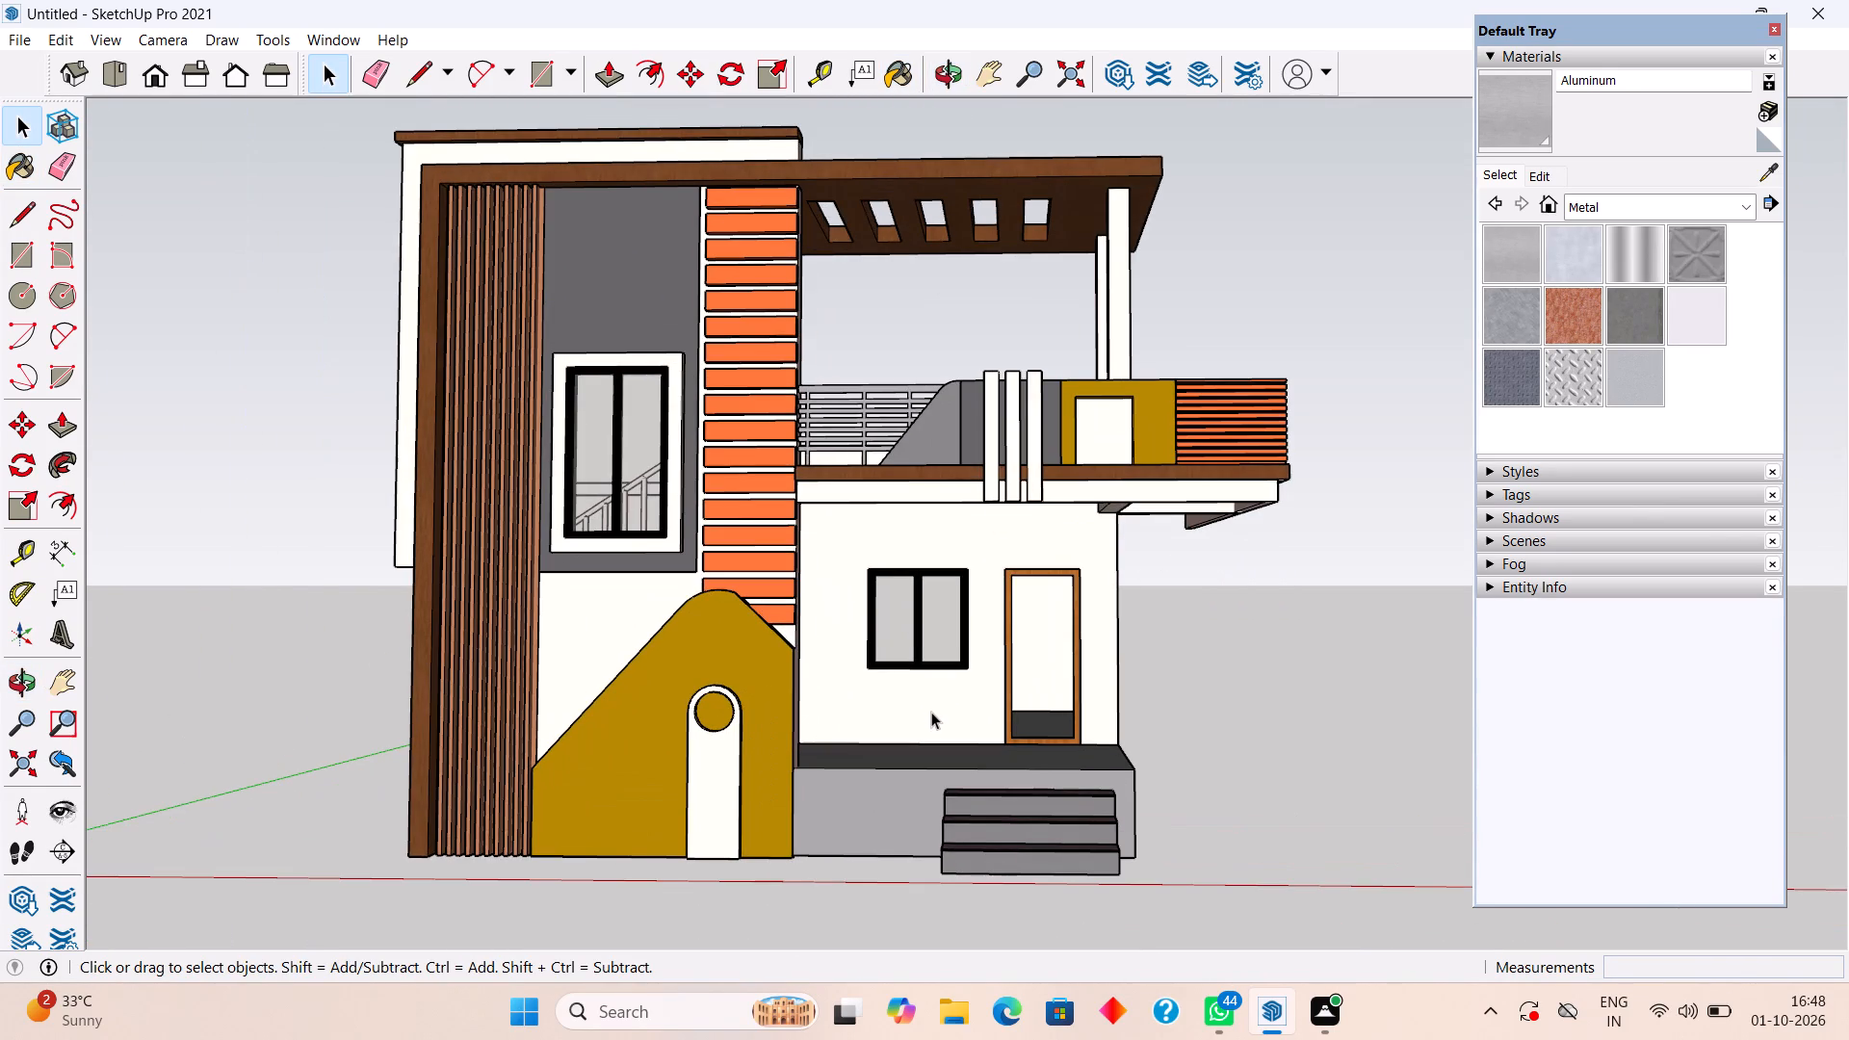
pyautogui.scroll(-3, 950, 712)
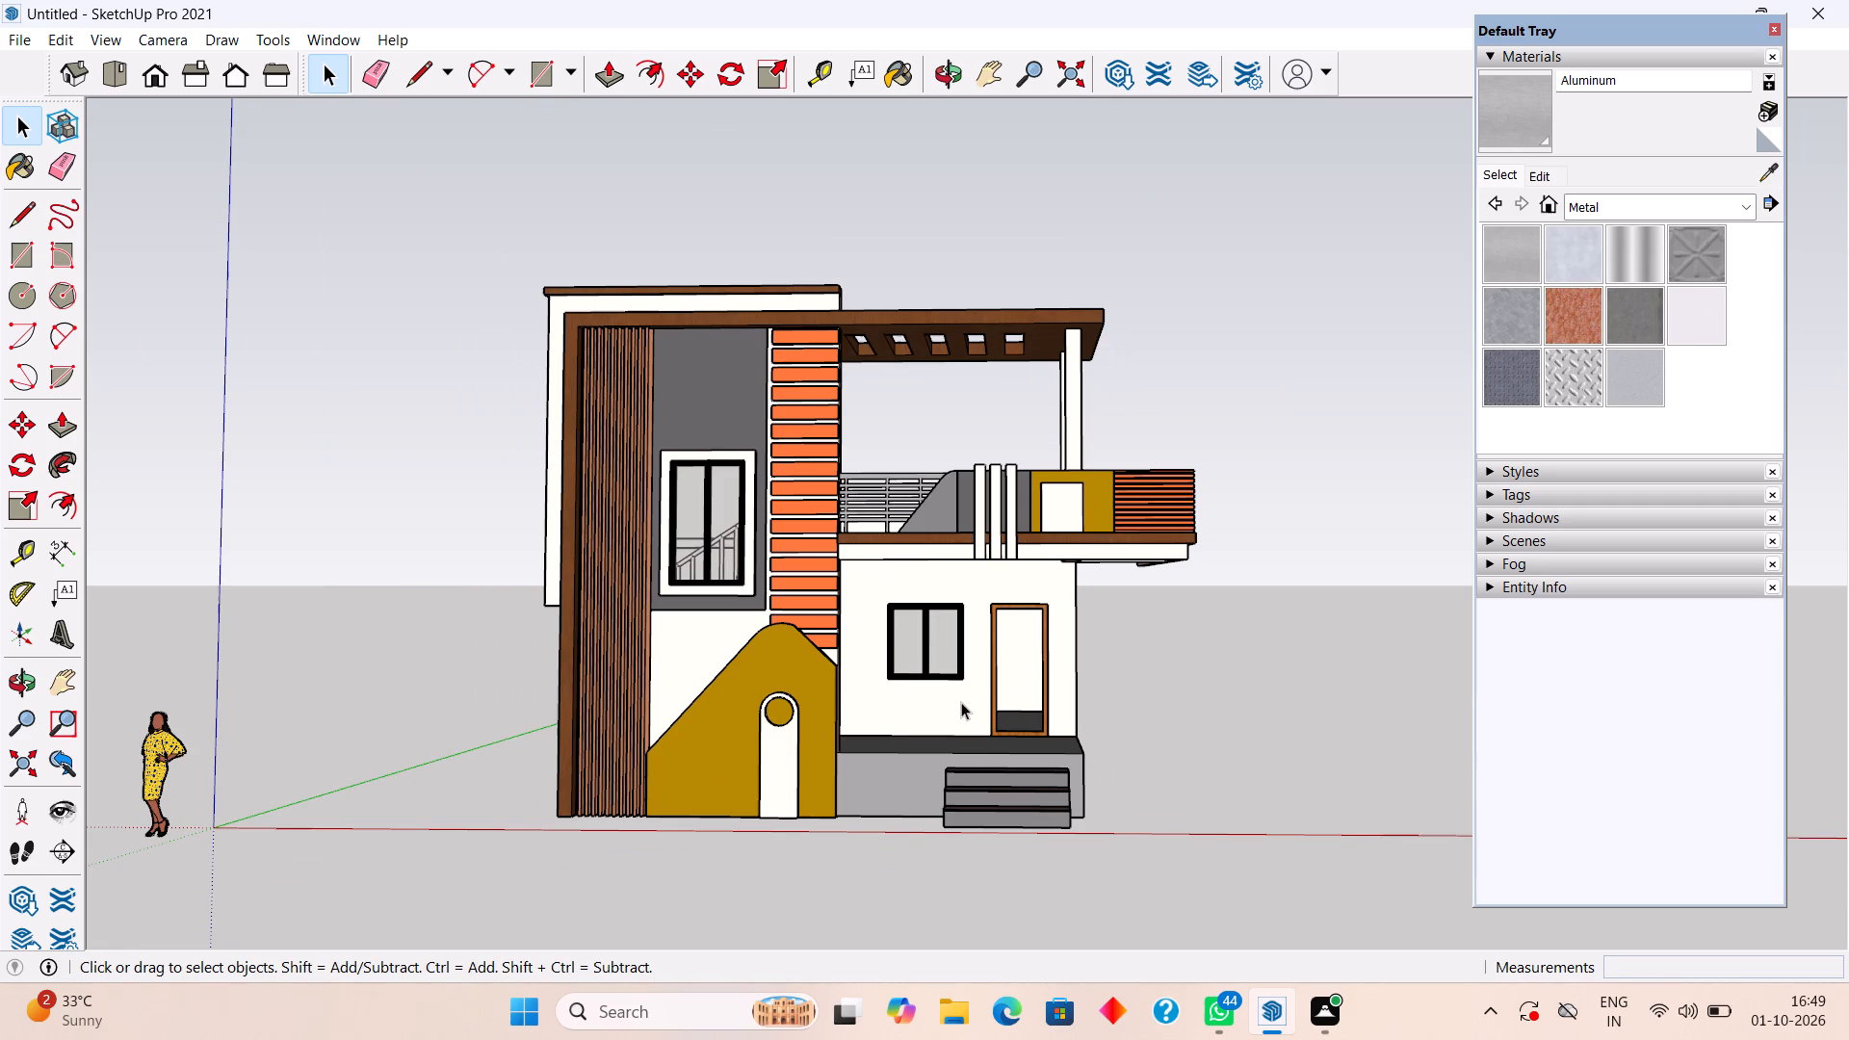
# Delete the last vertical wooden slat of the slatted screen, the one nearest the stair window.
pyautogui.scroll(3, 736, 676)
pyautogui.scroll(8, 673, 588)
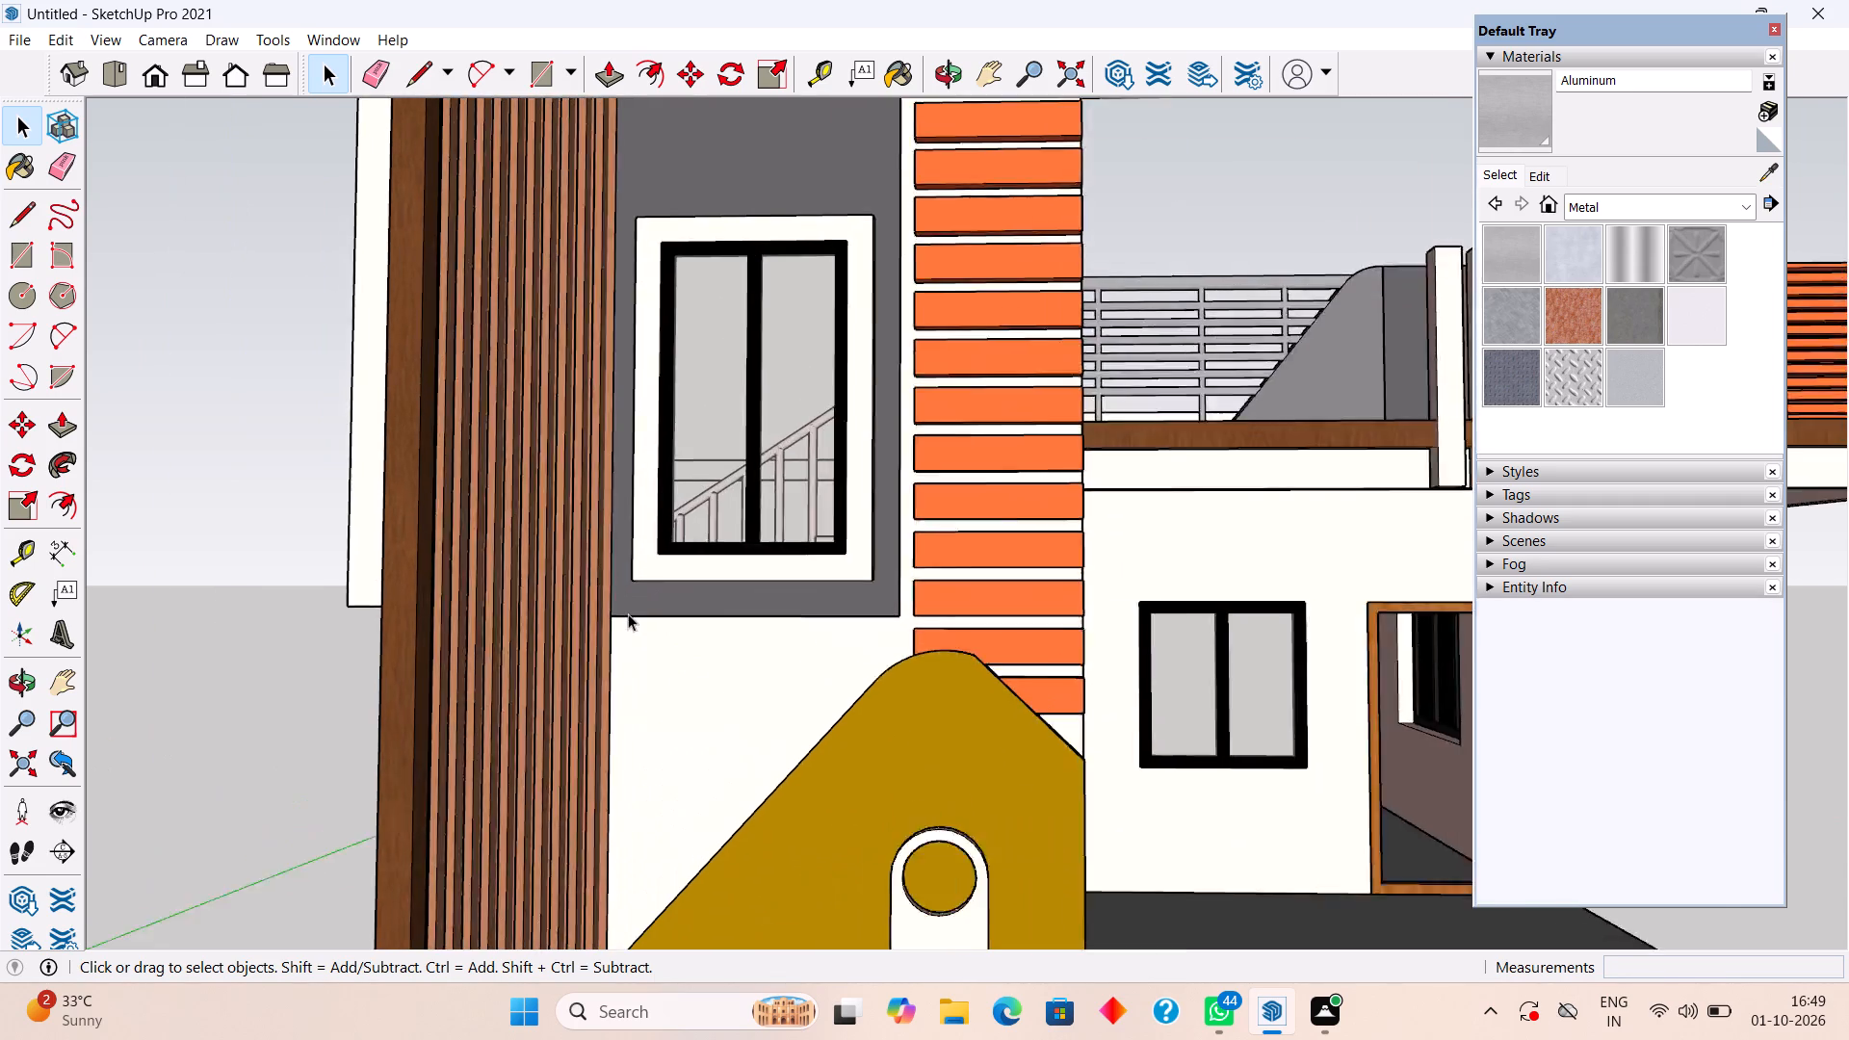
pyautogui.scroll(4, 628, 613)
pyautogui.moveTo(601, 629); pyautogui.dragTo(752, 683, button='middle')
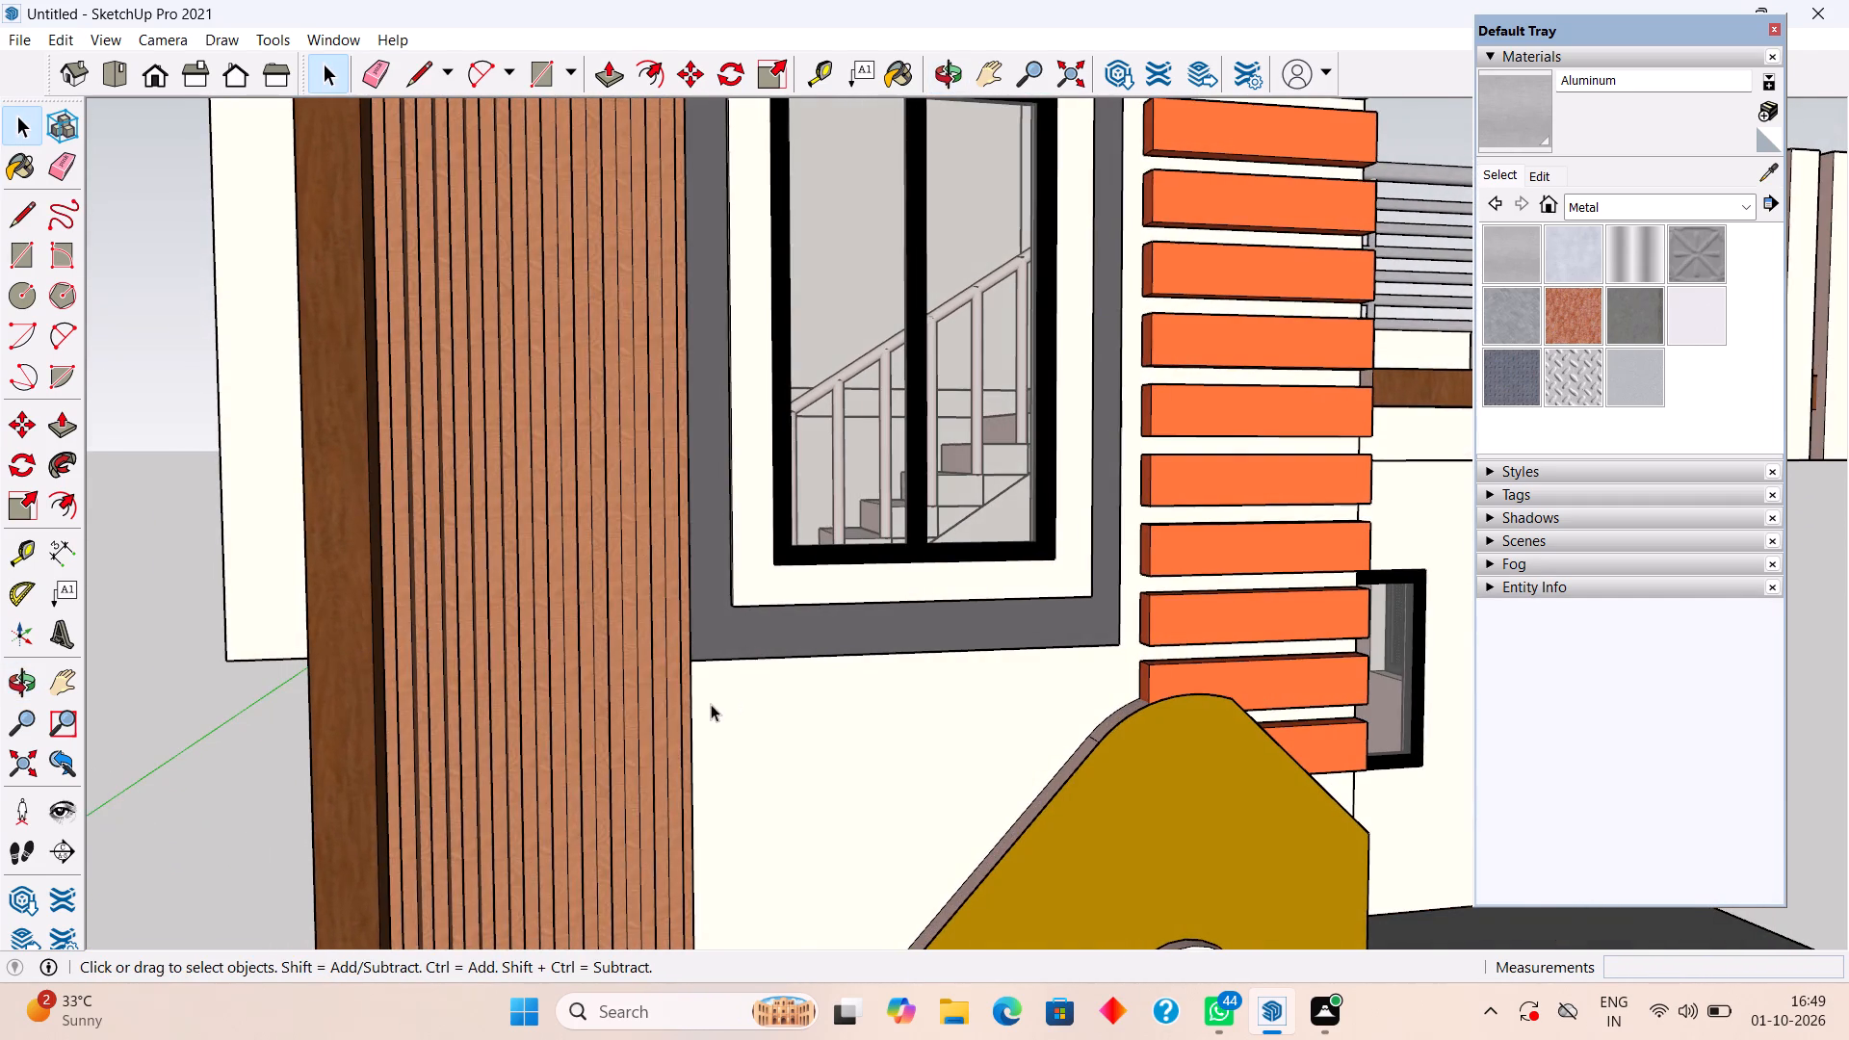
pyautogui.scroll(6, 703, 706)
pyautogui.click(661, 698)
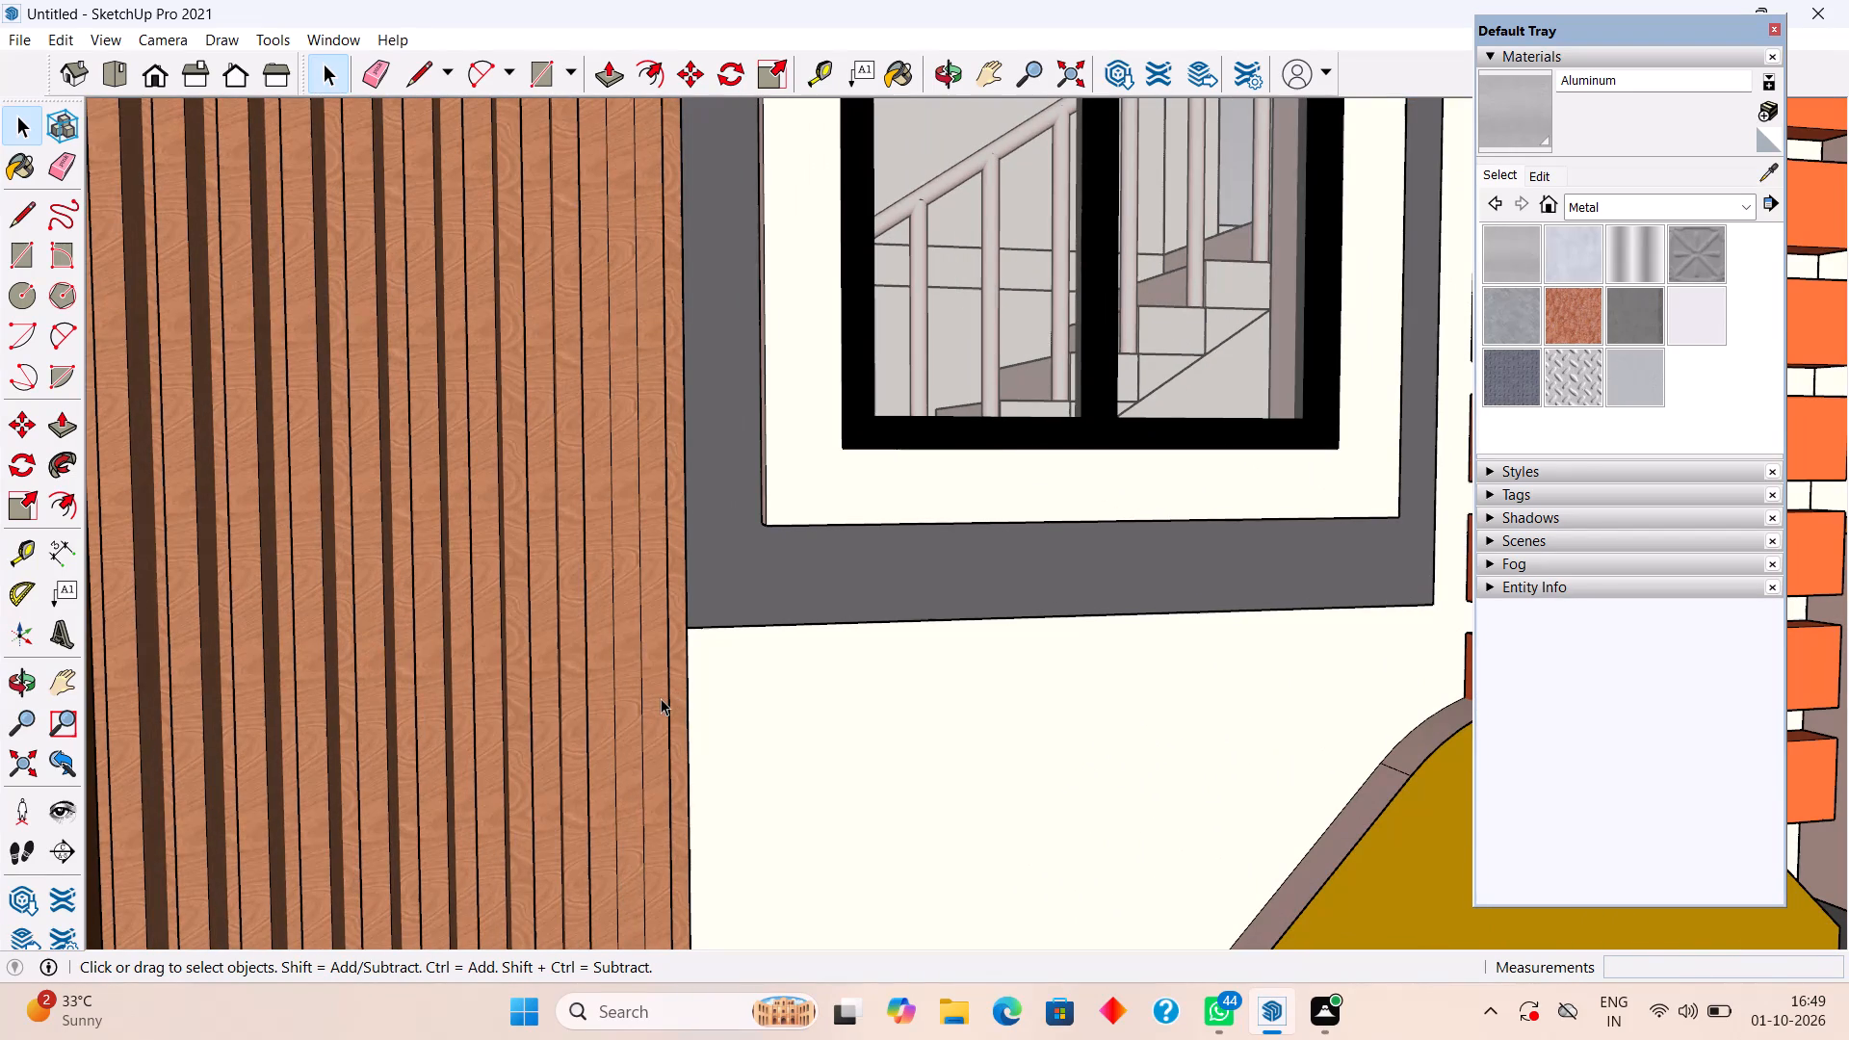
pyautogui.tripleClick(661, 698)
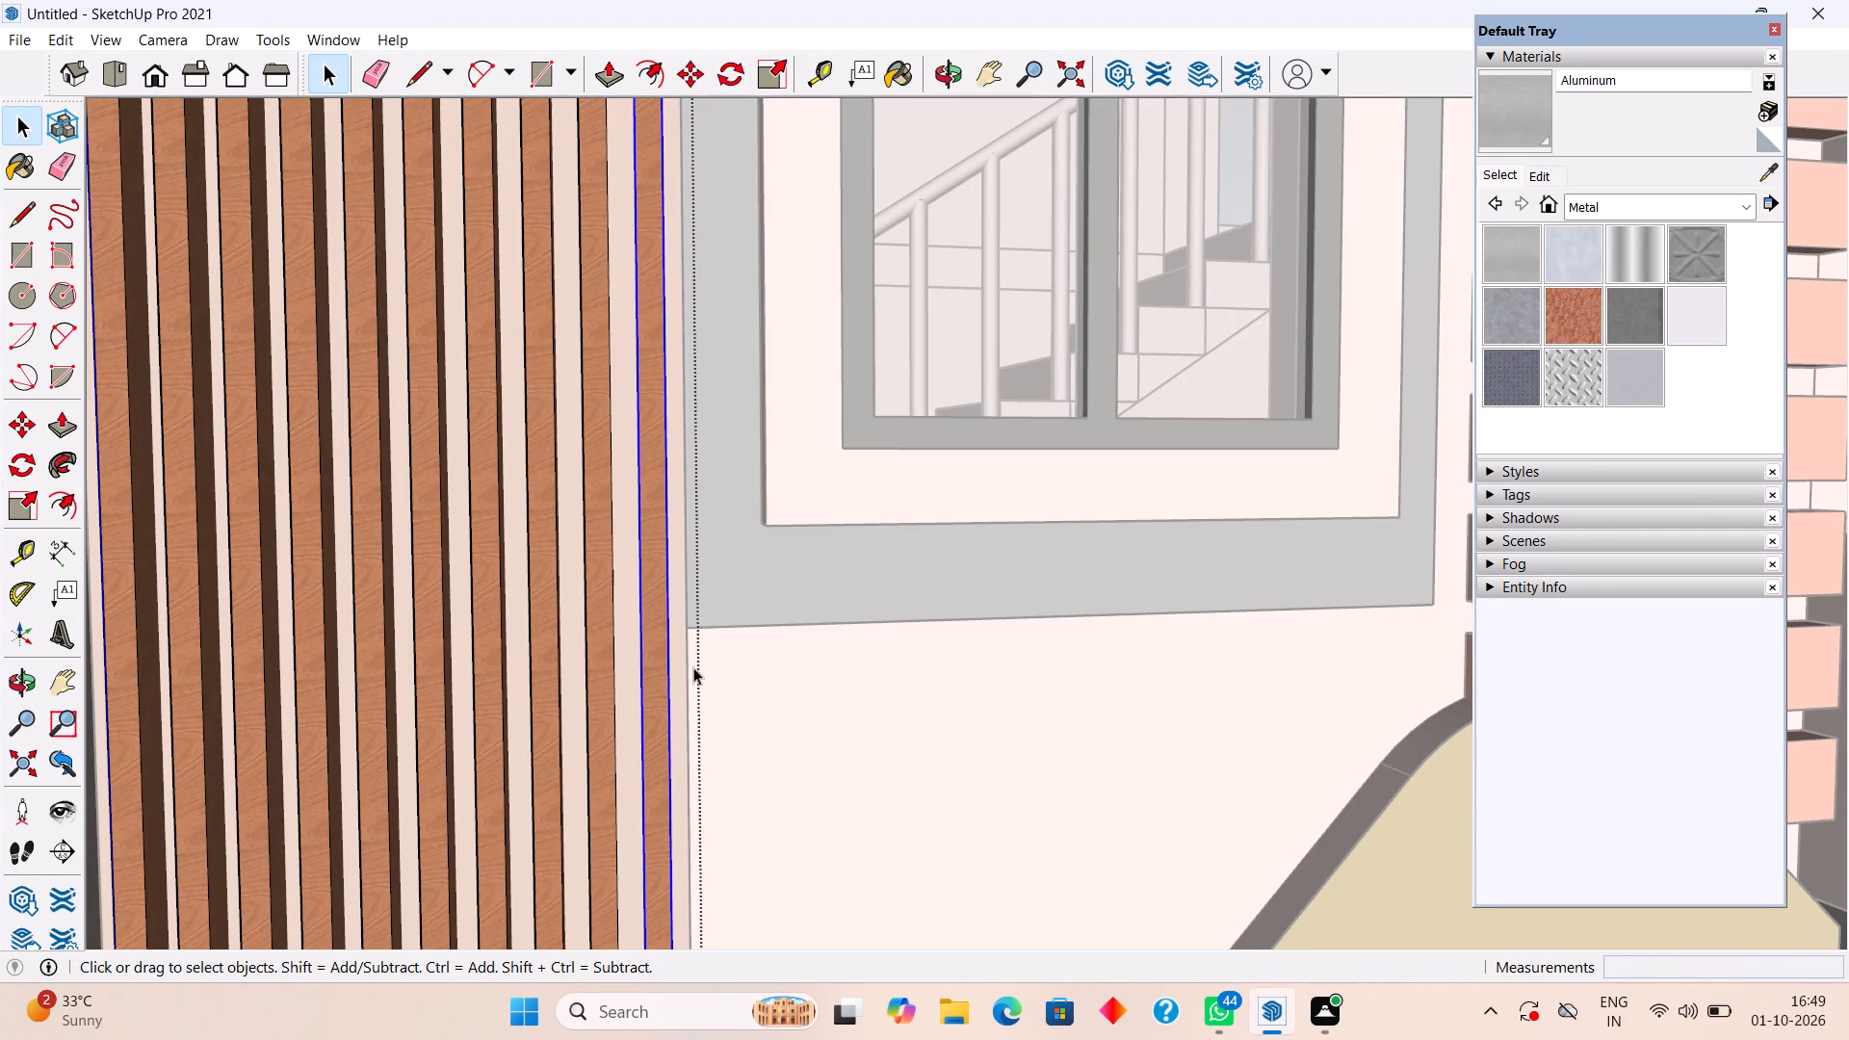
pyautogui.press('Delete')
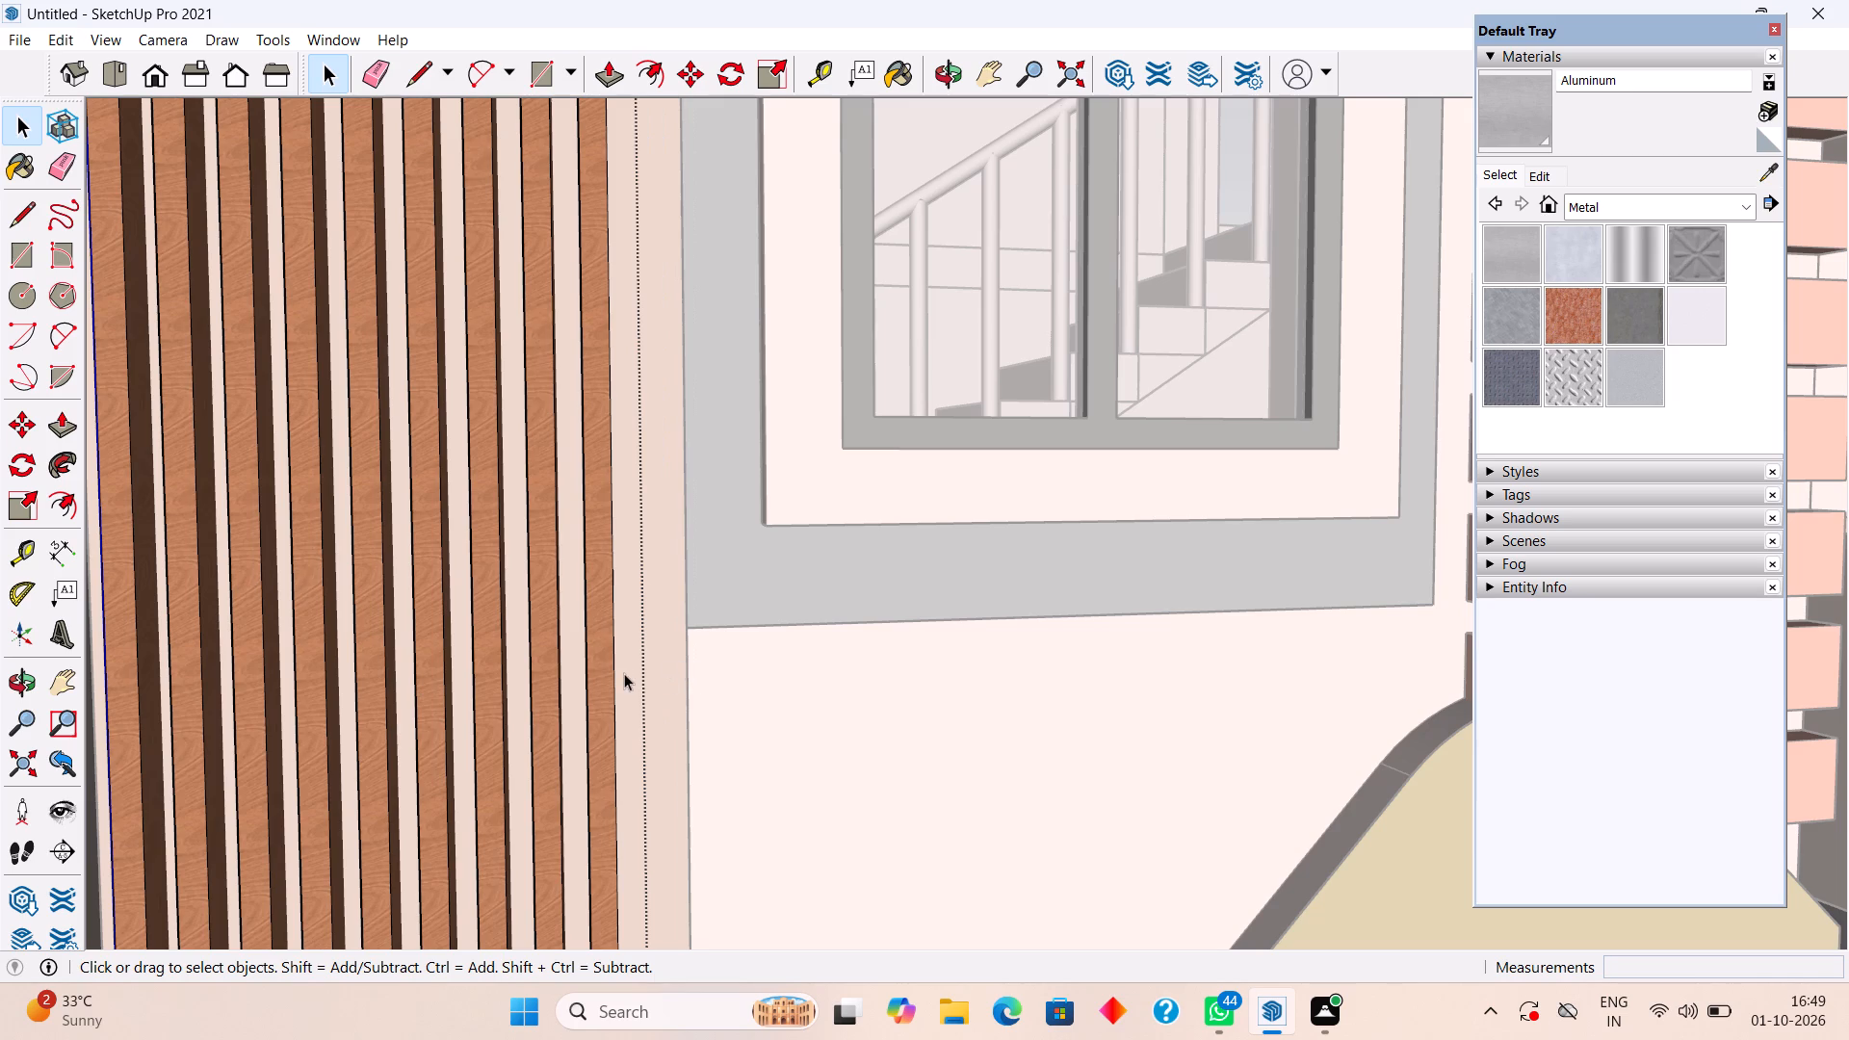
pyautogui.click(649, 653)
pyautogui.scroll(-8, 649, 648)
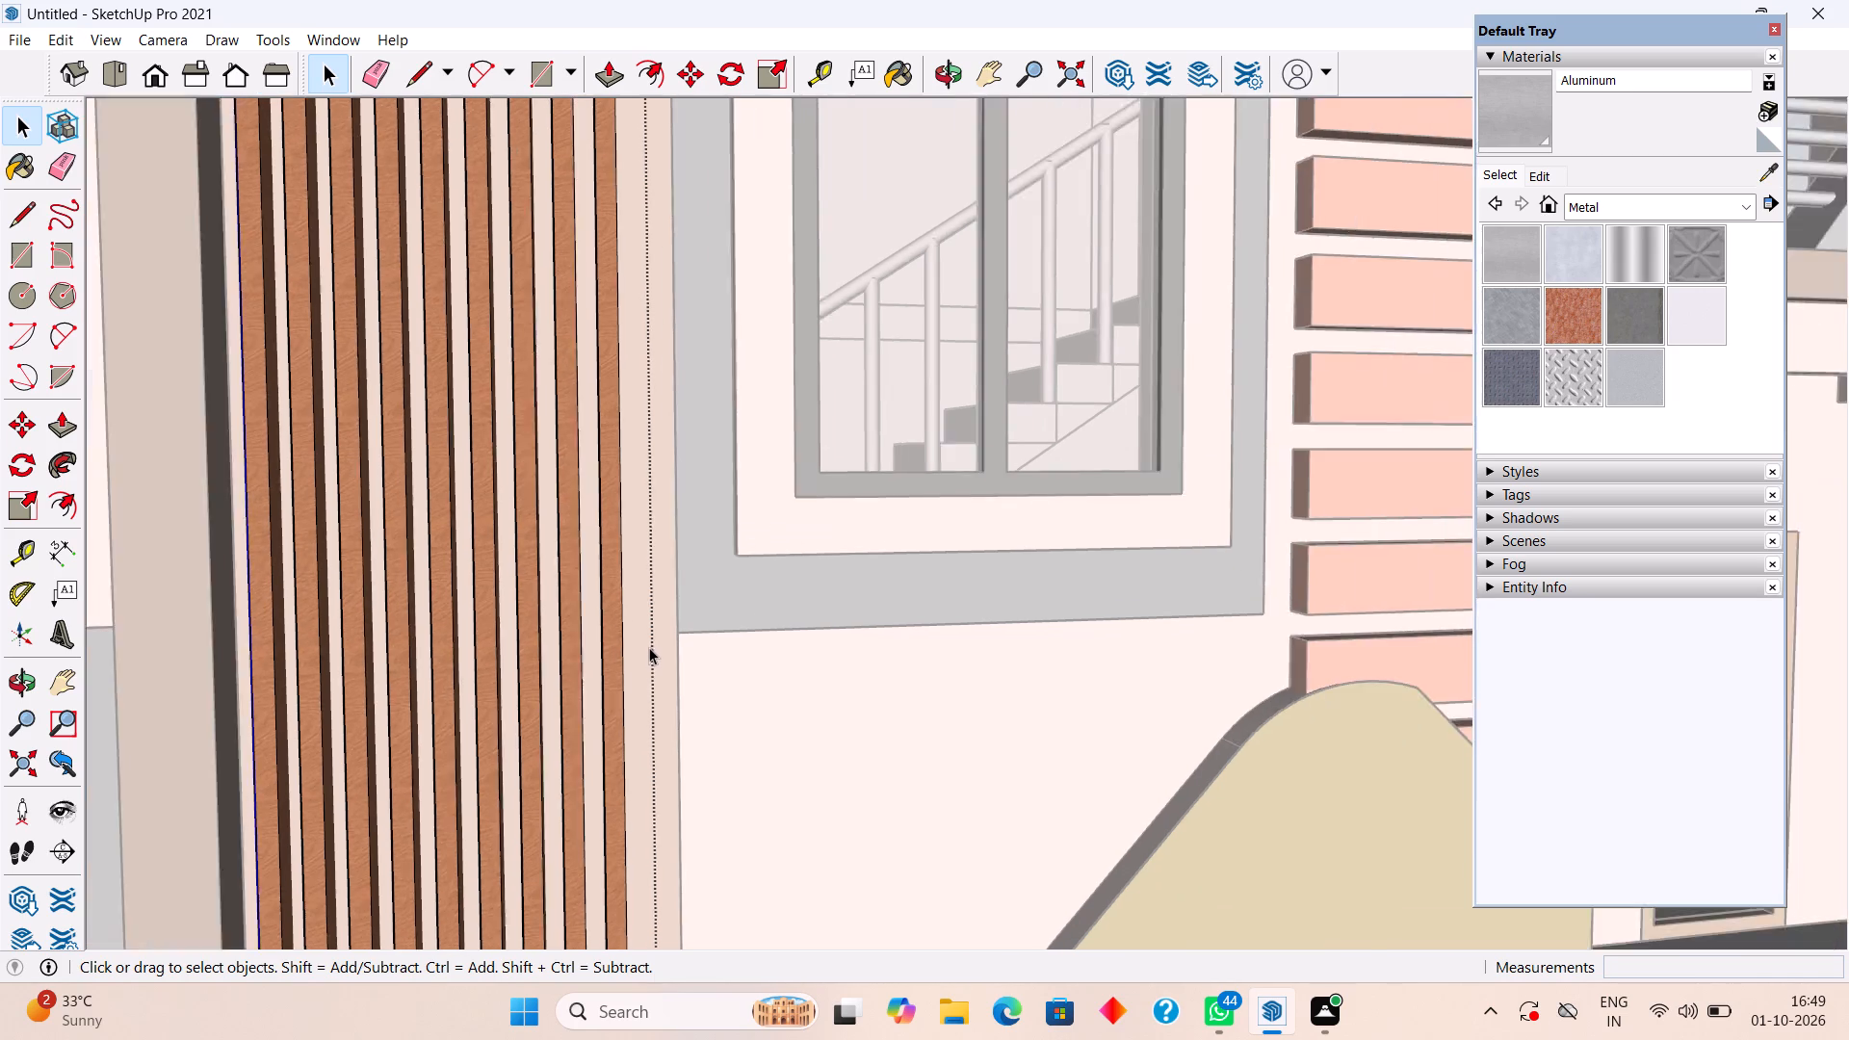
pyautogui.scroll(-3, 649, 647)
pyautogui.click(286, 615)
# Push the side edge of the slatted screen's wooden backing panel inward 2 1/16", away from the window surround.
pyautogui.moveTo(725, 643); pyautogui.dragTo(643, 652, button='middle')
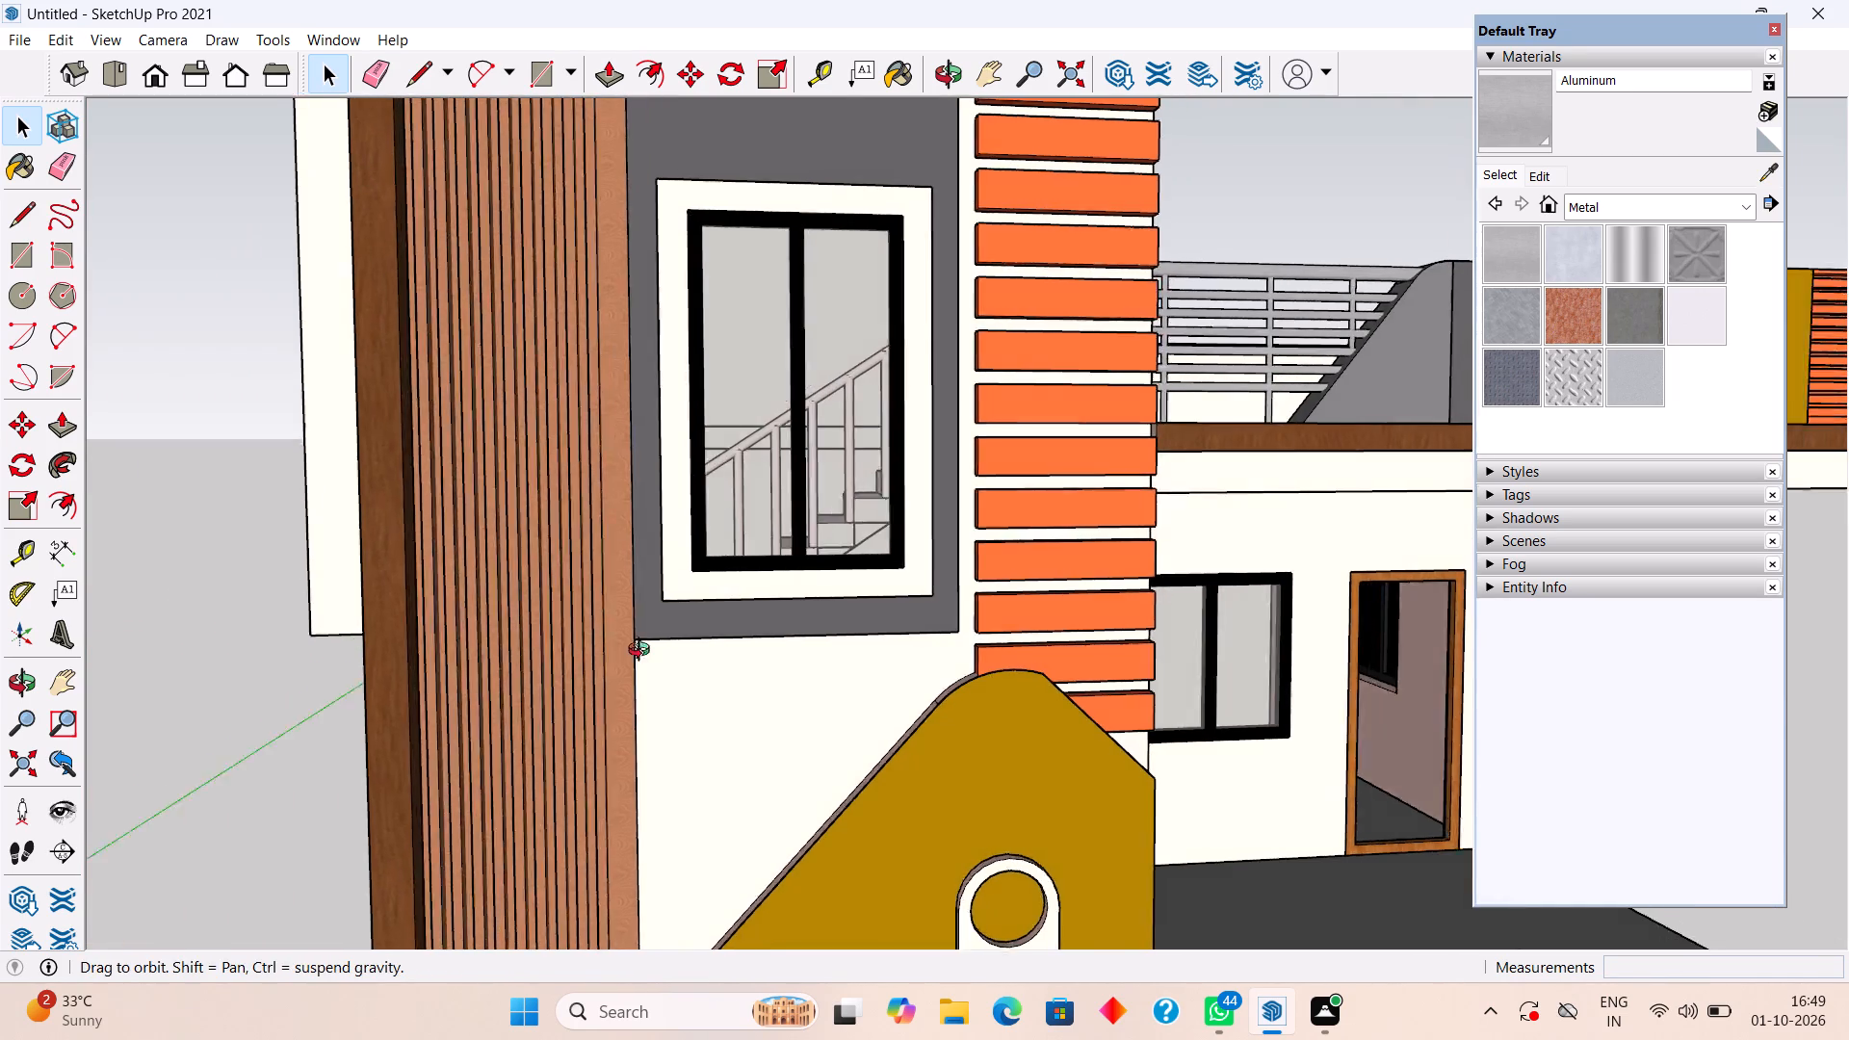
pyautogui.moveTo(643, 652); pyautogui.dragTo(592, 655, button='middle')
pyautogui.scroll(5, 574, 658)
pyautogui.tripleClick(575, 659)
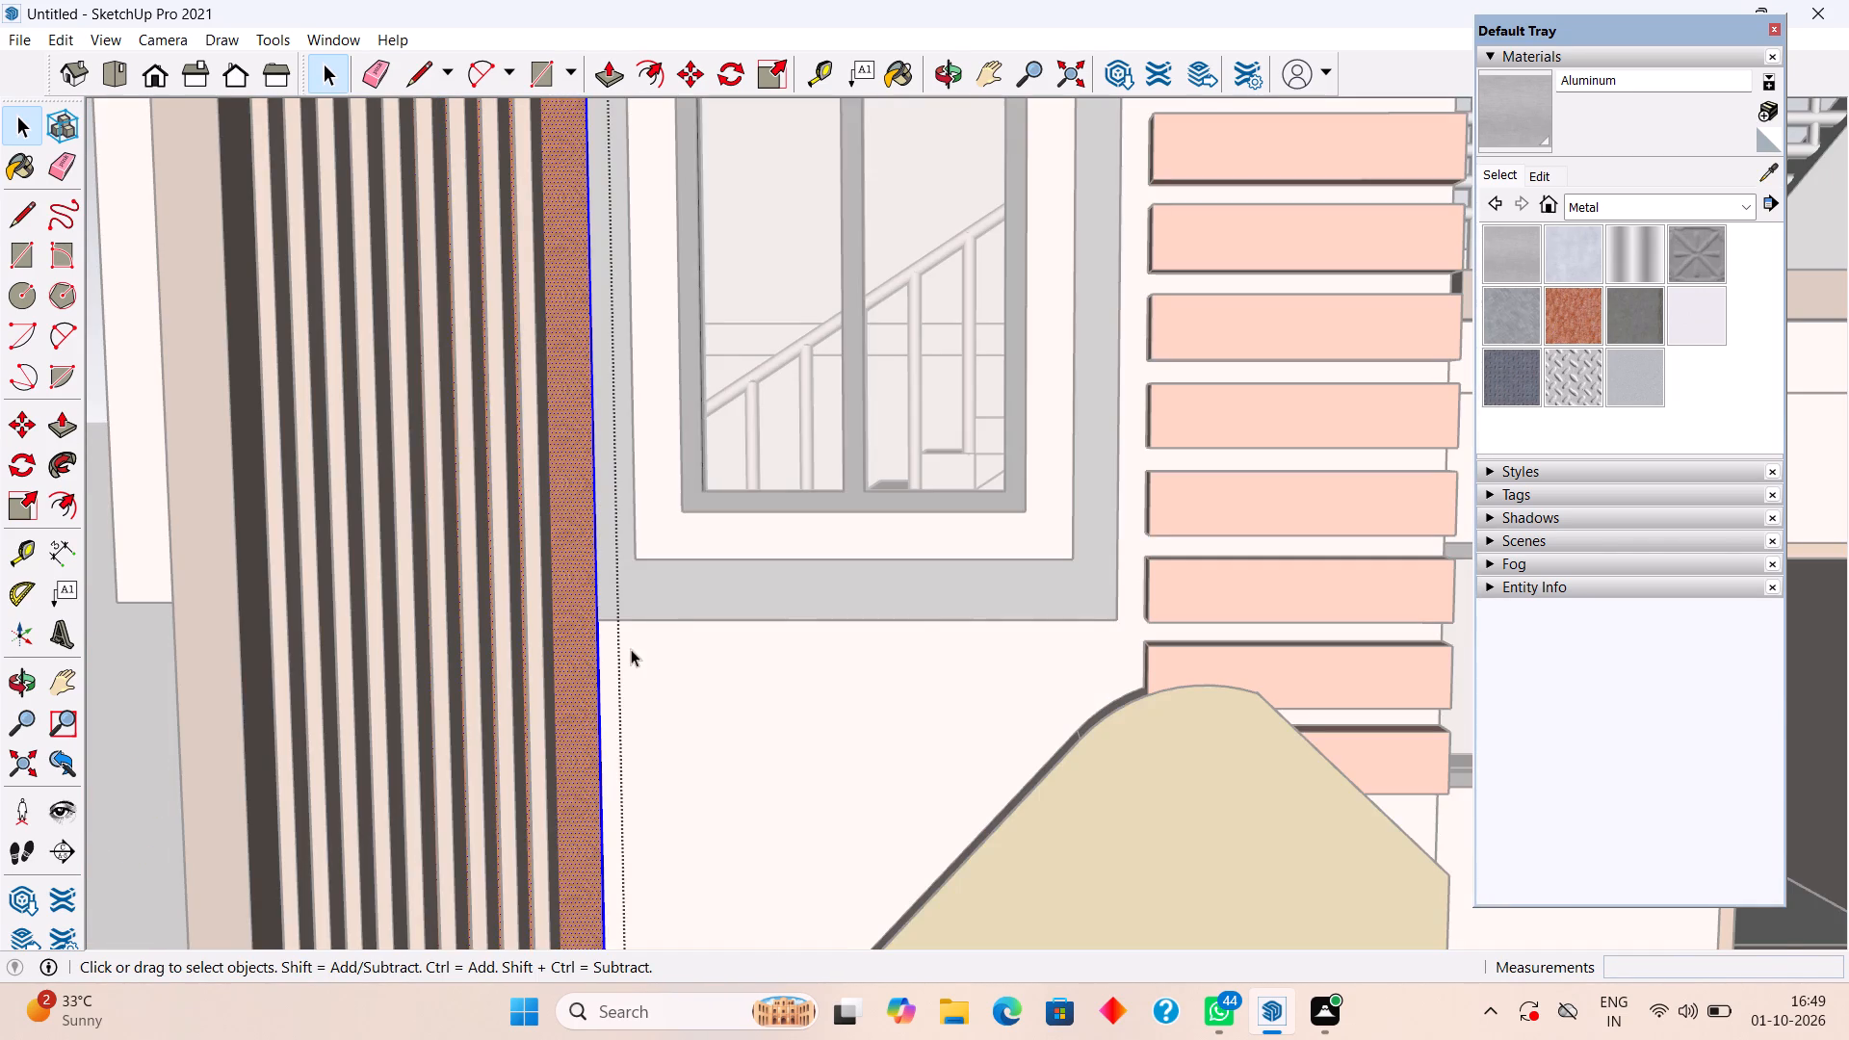
pyautogui.moveTo(631, 648); pyautogui.dragTo(466, 677, button='middle')
pyautogui.scroll(12, 472, 678)
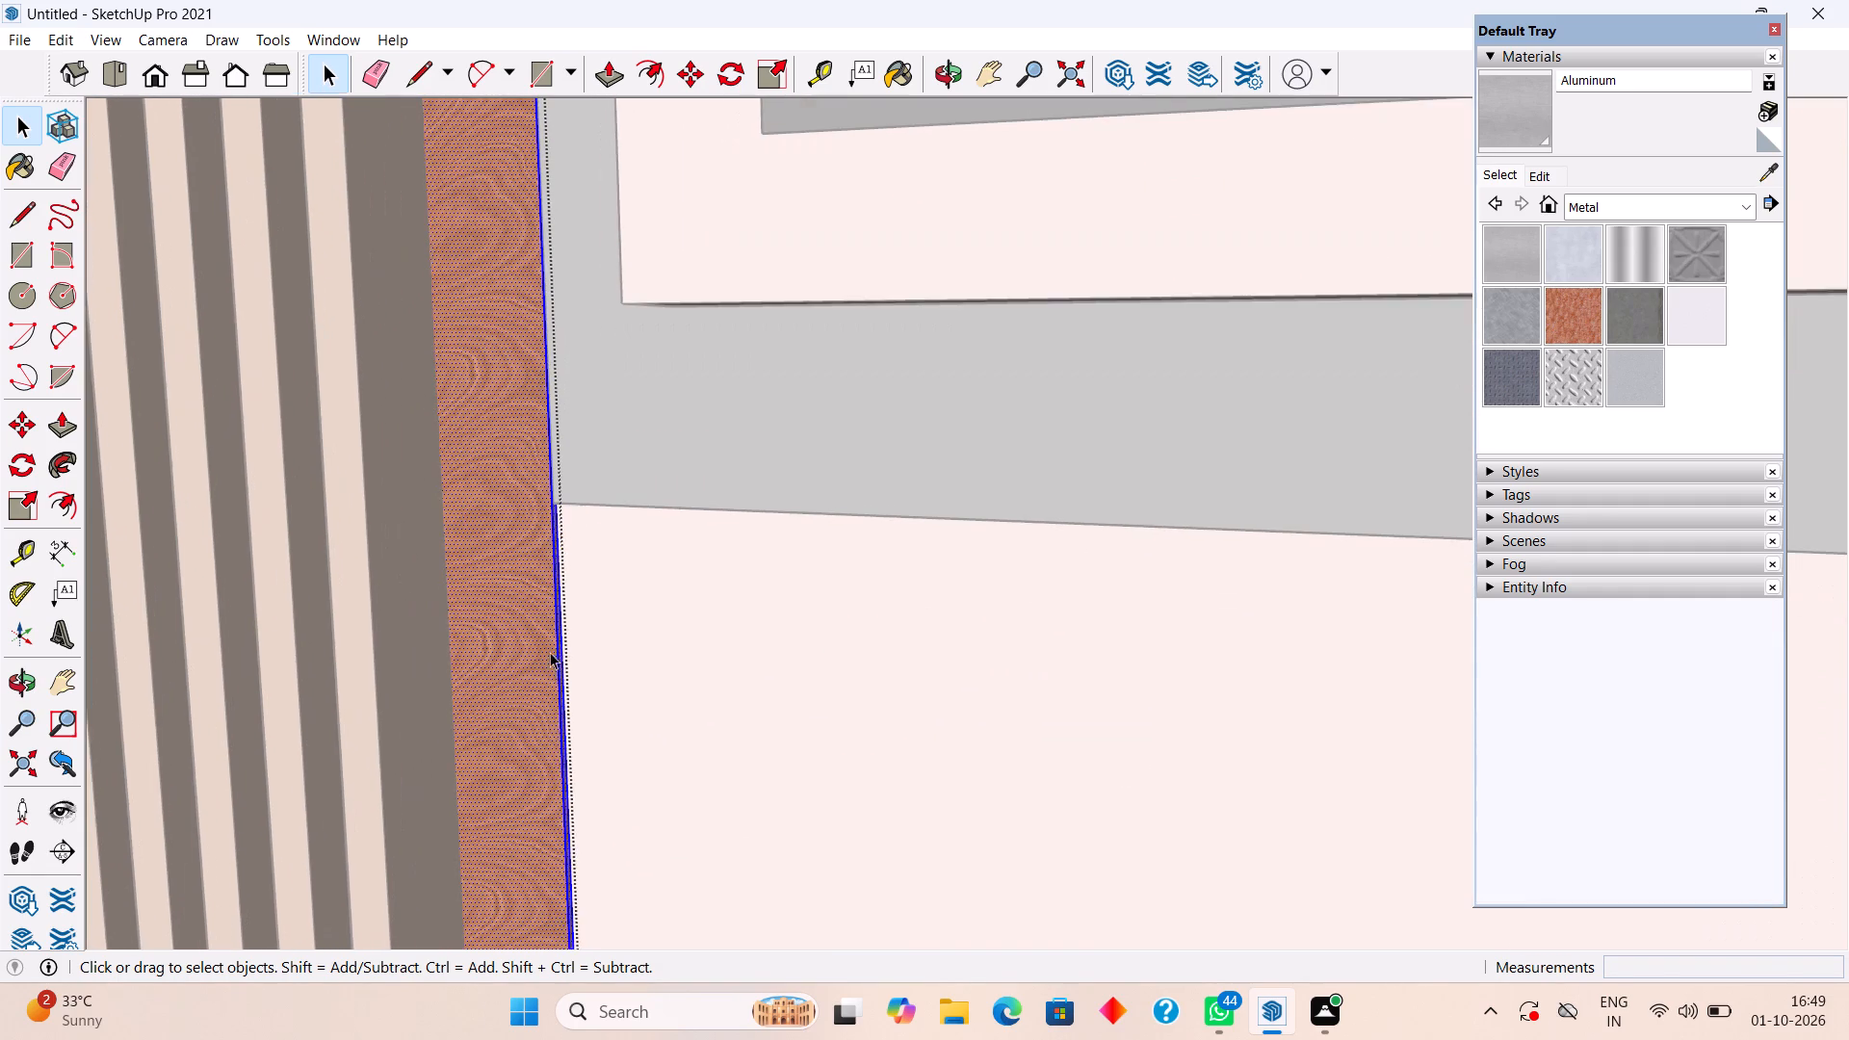
pyautogui.moveTo(549, 653); pyautogui.dragTo(441, 686, button='middle')
pyautogui.scroll(8, 719, 611)
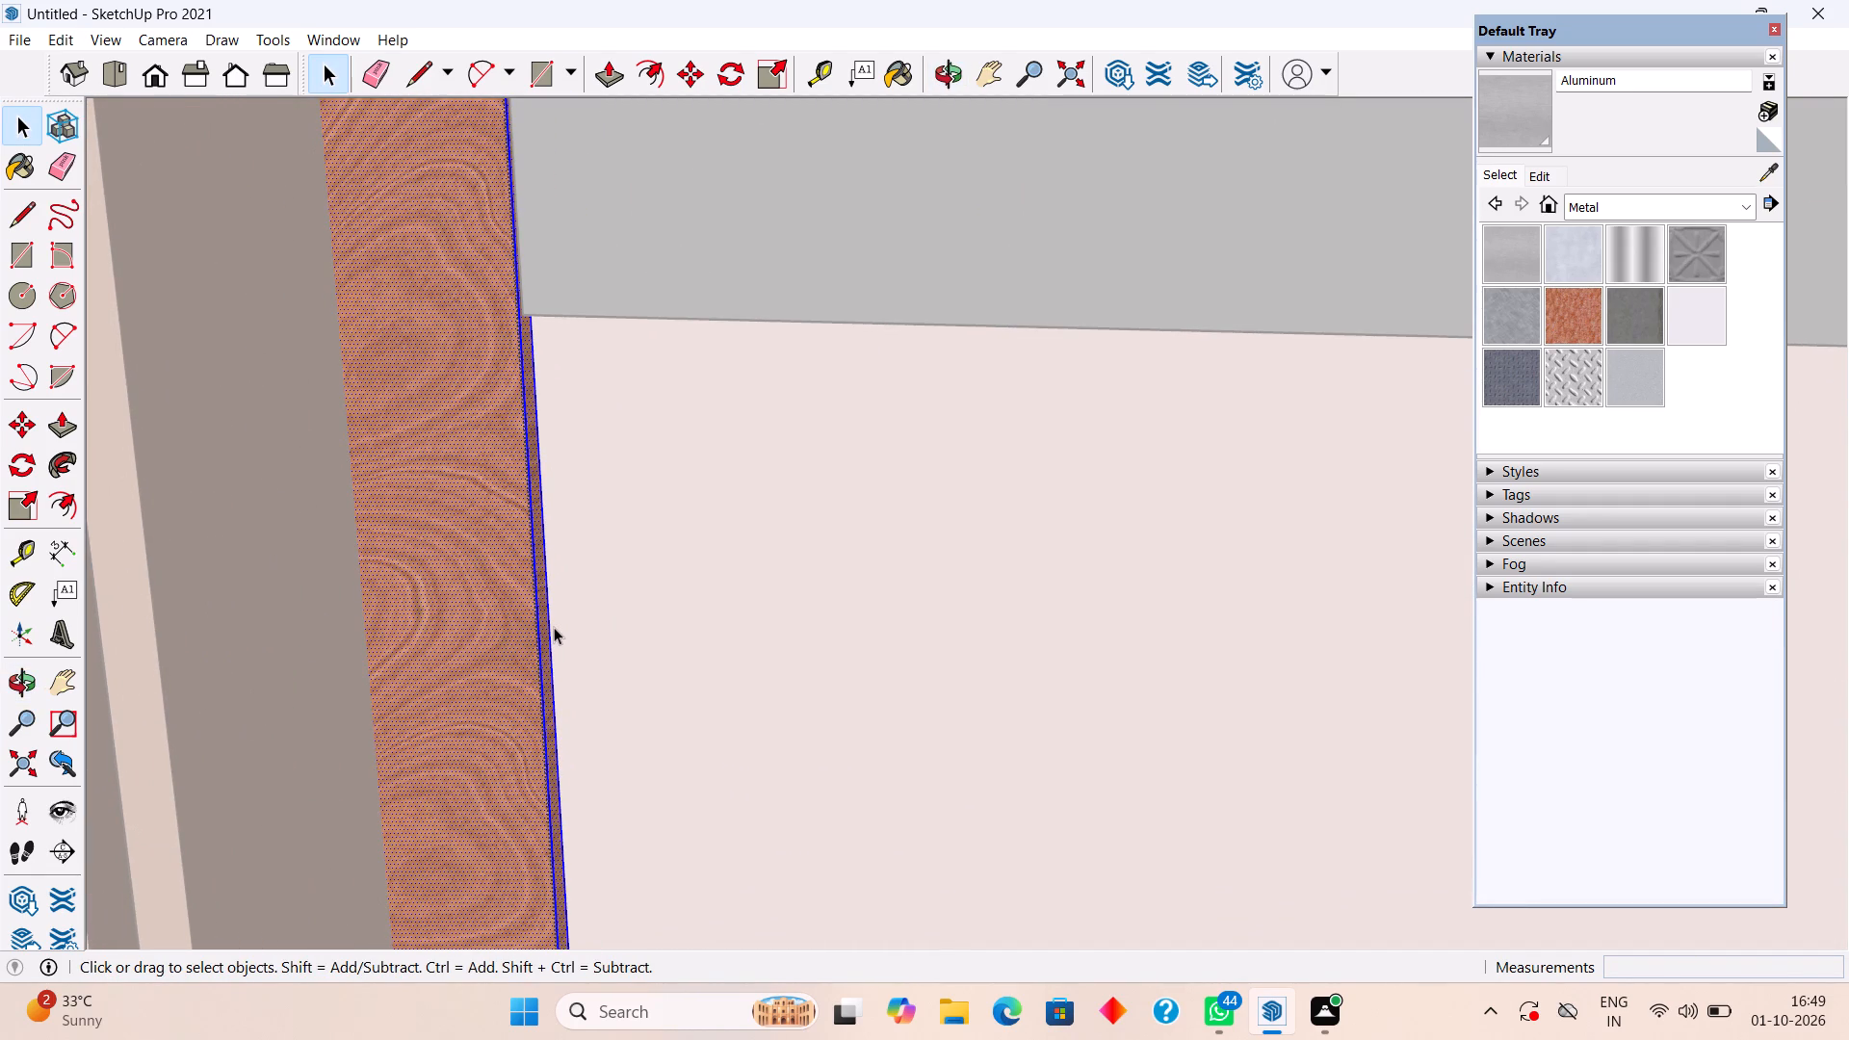
pyautogui.press('p')
pyautogui.click(542, 634)
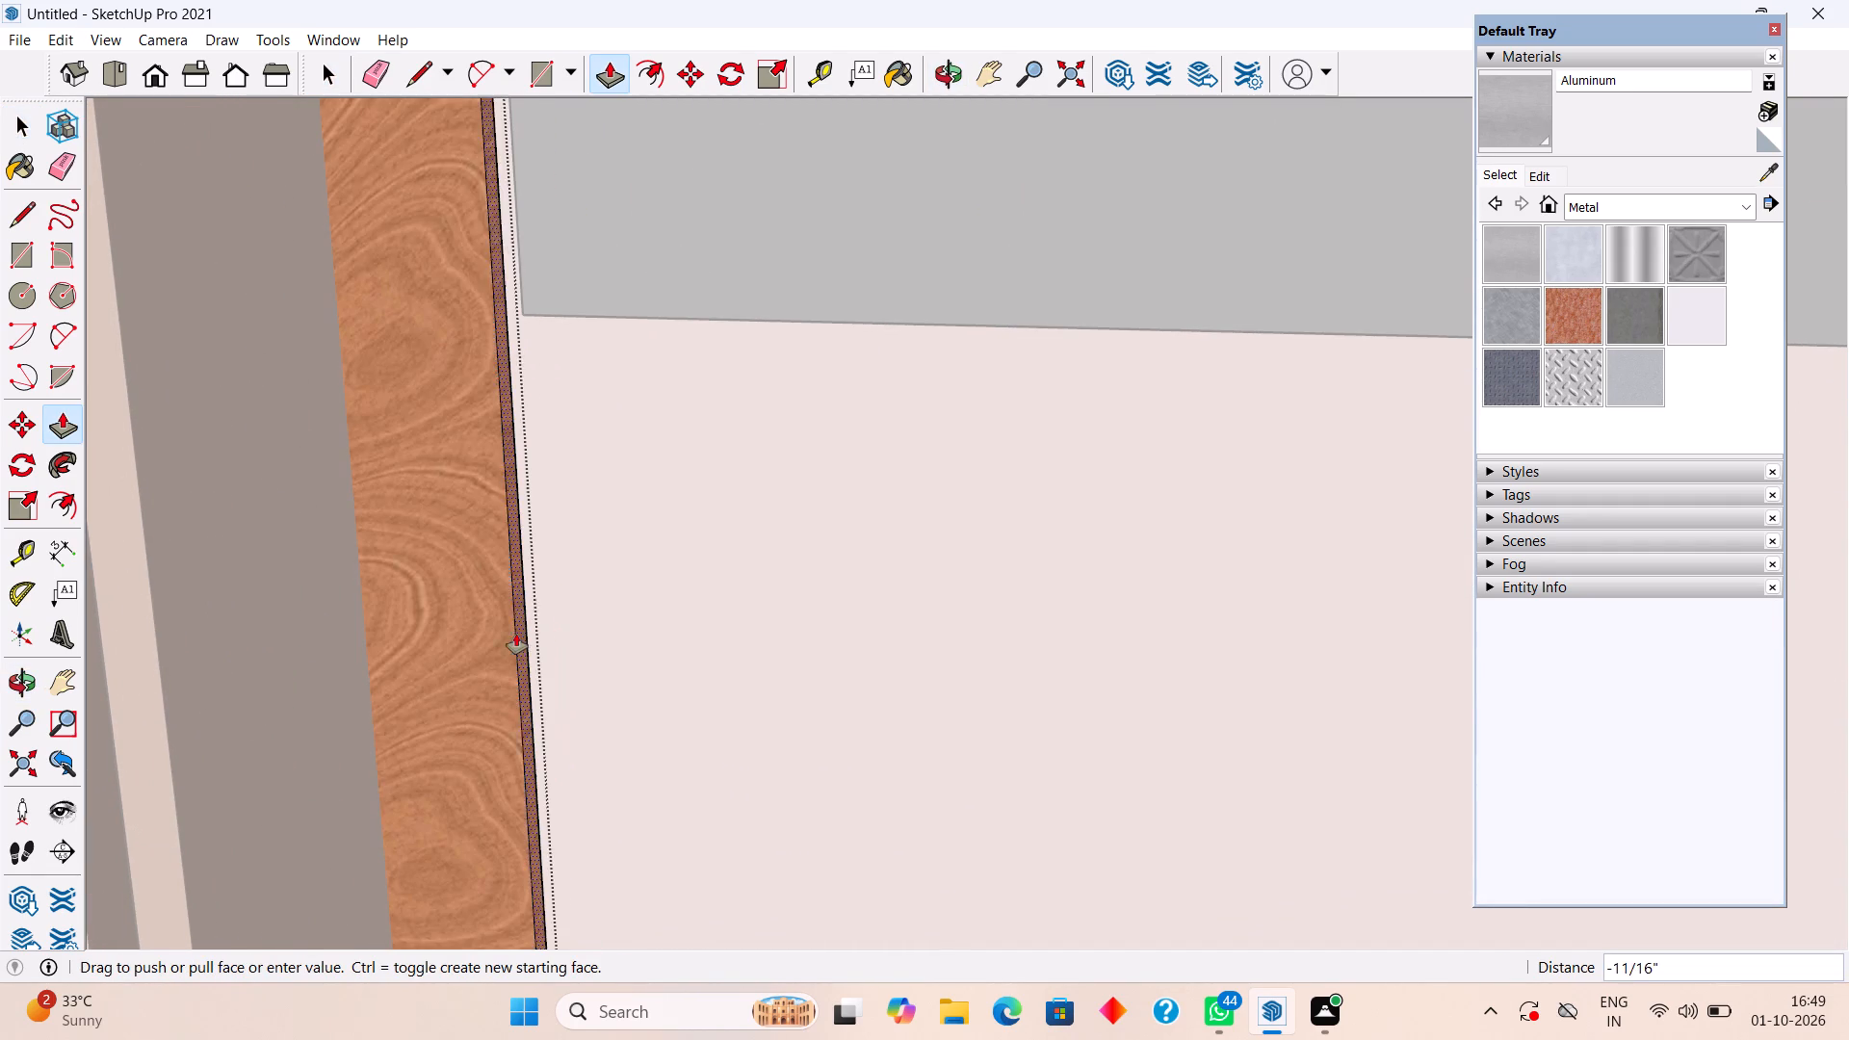
pyautogui.click(473, 627)
pyautogui.scroll(-7, 470, 630)
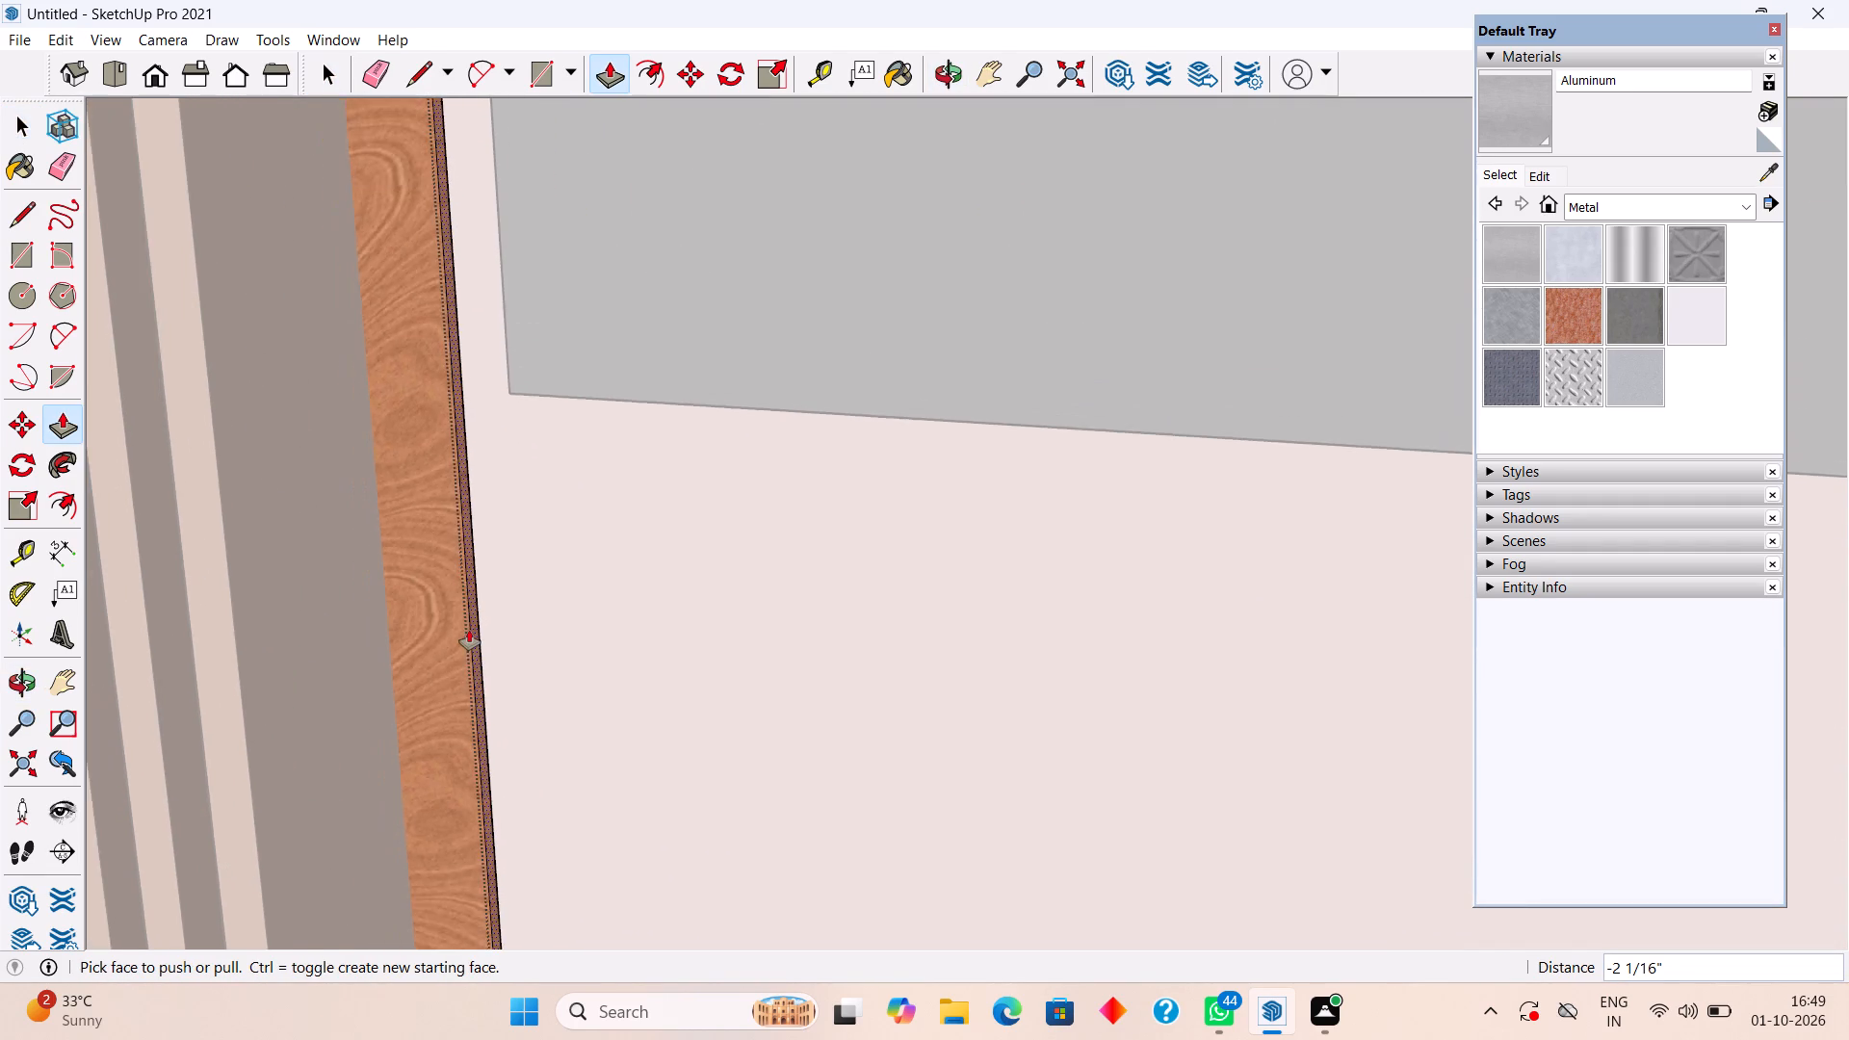
pyautogui.scroll(-3, 469, 630)
pyautogui.press('space')
pyautogui.scroll(-9, 469, 630)
pyautogui.moveTo(601, 665); pyautogui.dragTo(928, 662, button='middle')
pyautogui.scroll(-7, 928, 662)
pyautogui.click(194, 577)
pyautogui.scroll(-6, 719, 638)
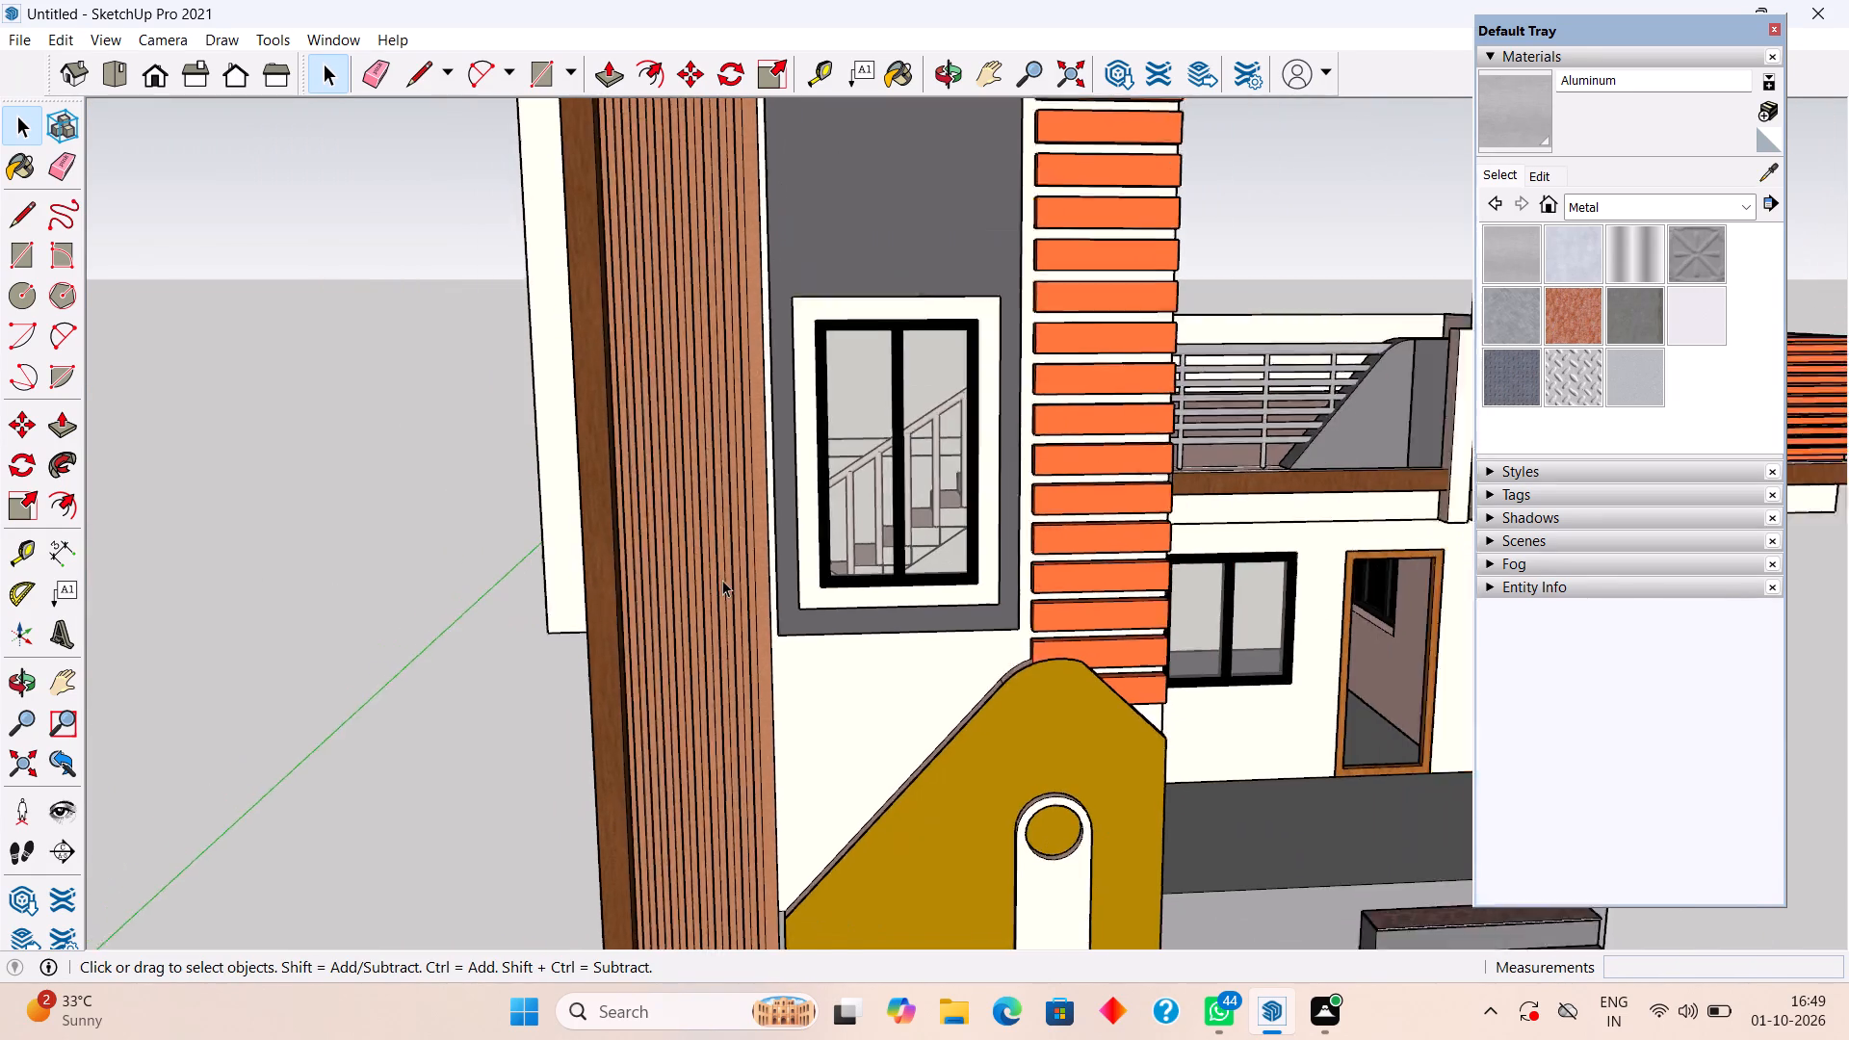
# Push the backing panel's side edge beside the stair window inward another 11/16".
pyautogui.scroll(-1, 722, 580)
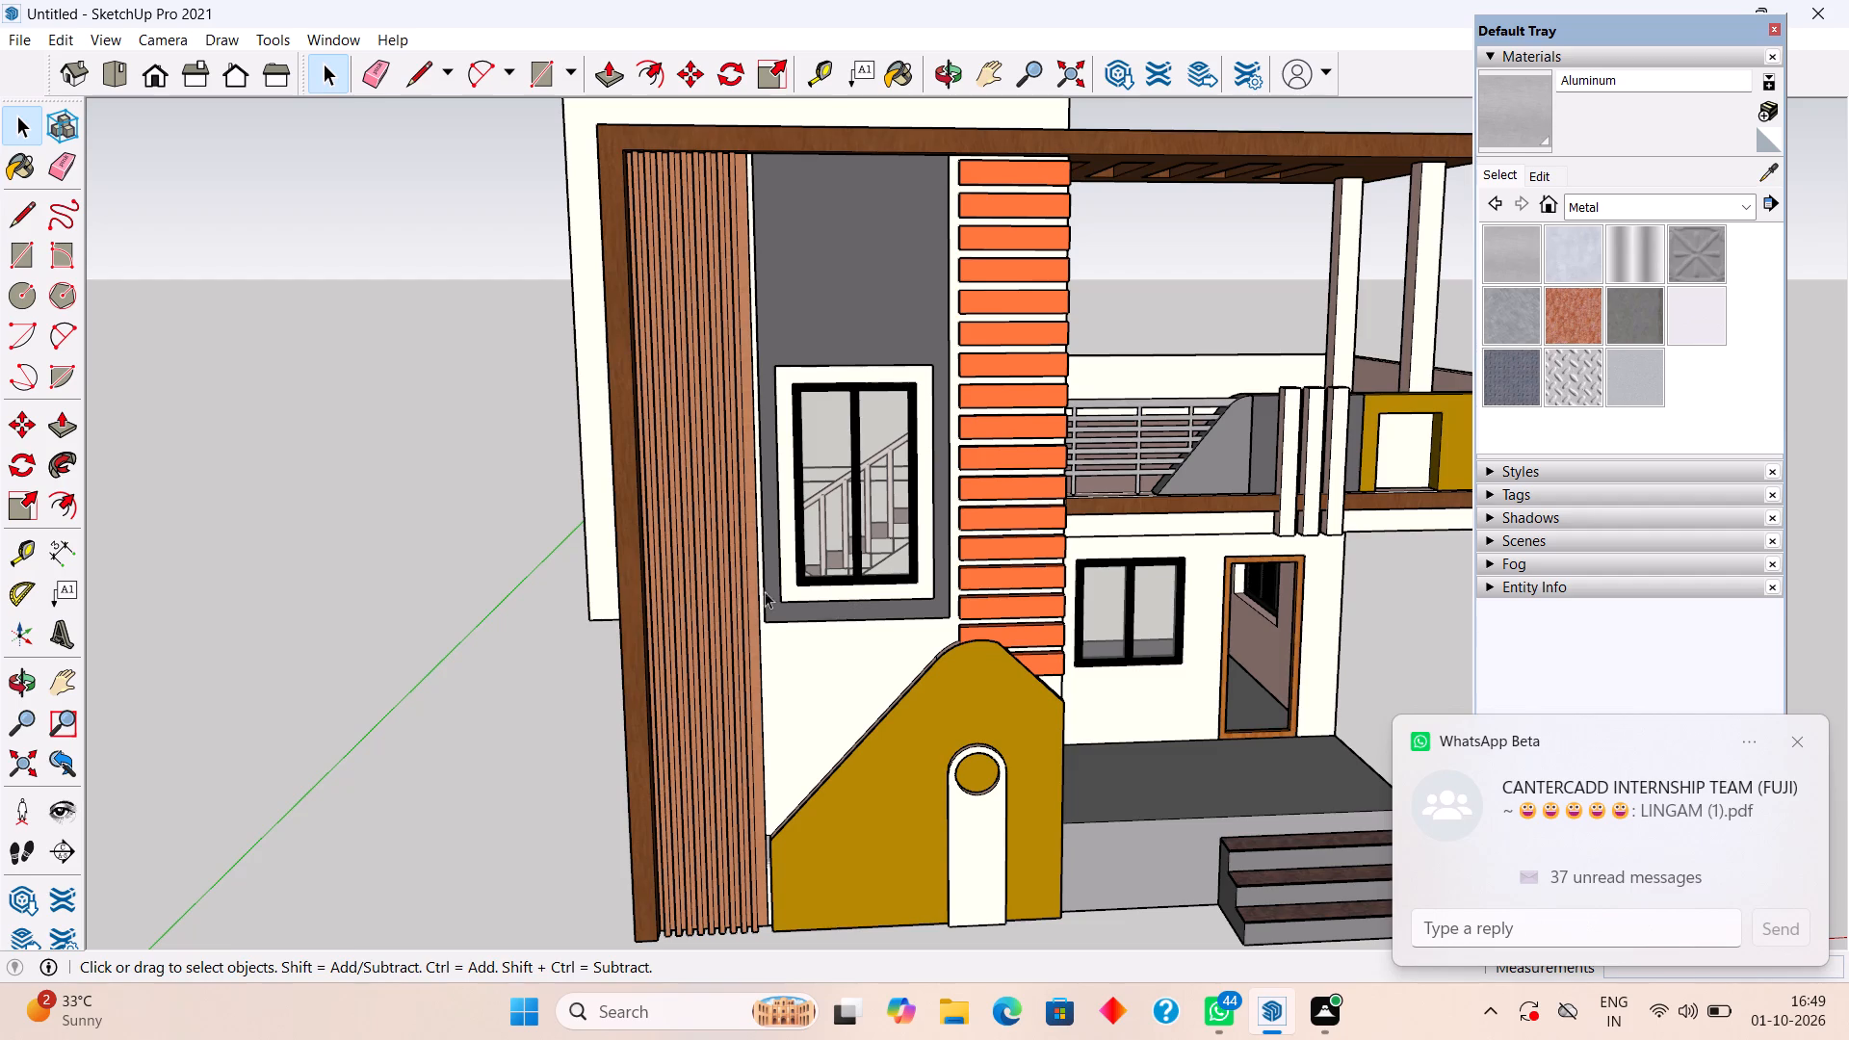
pyautogui.moveTo(738, 594); pyautogui.dragTo(657, 562, button='middle')
pyautogui.scroll(9, 770, 550)
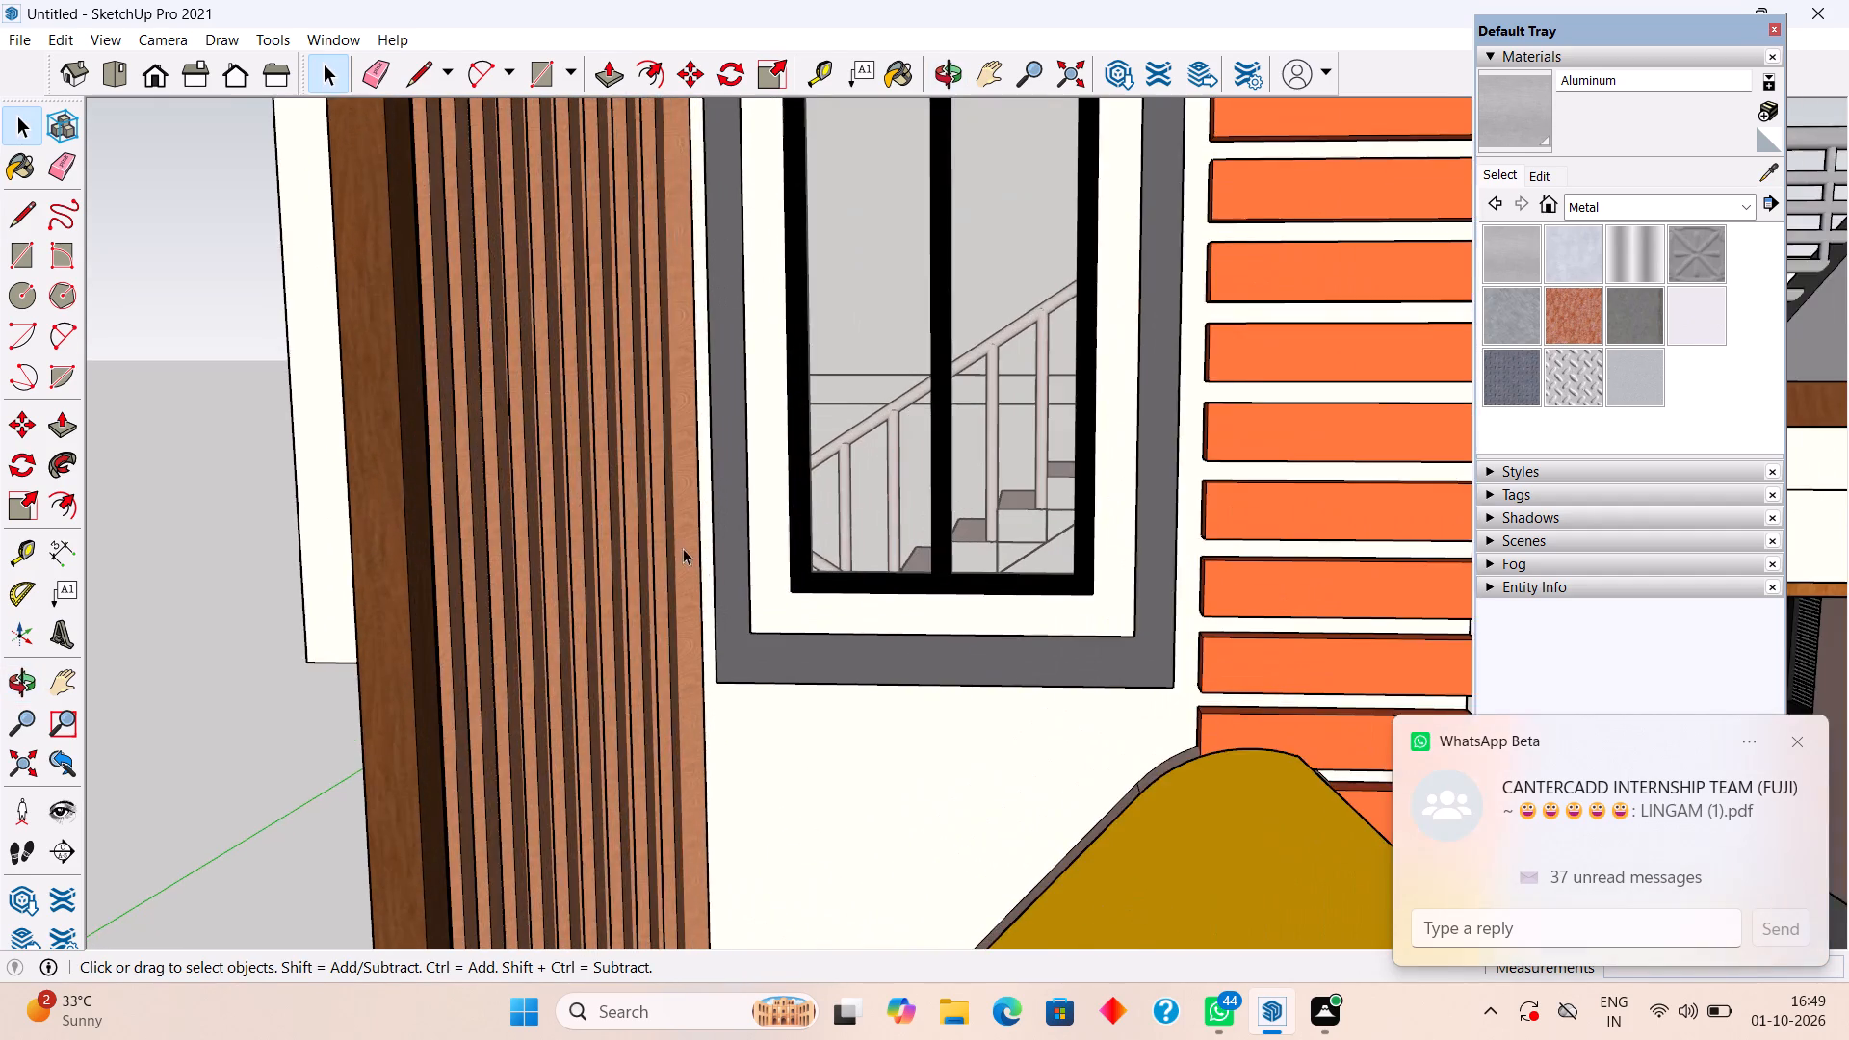
pyautogui.scroll(1, 681, 548)
pyautogui.moveTo(660, 547); pyautogui.dragTo(537, 547, button='middle')
pyautogui.scroll(9, 585, 501)
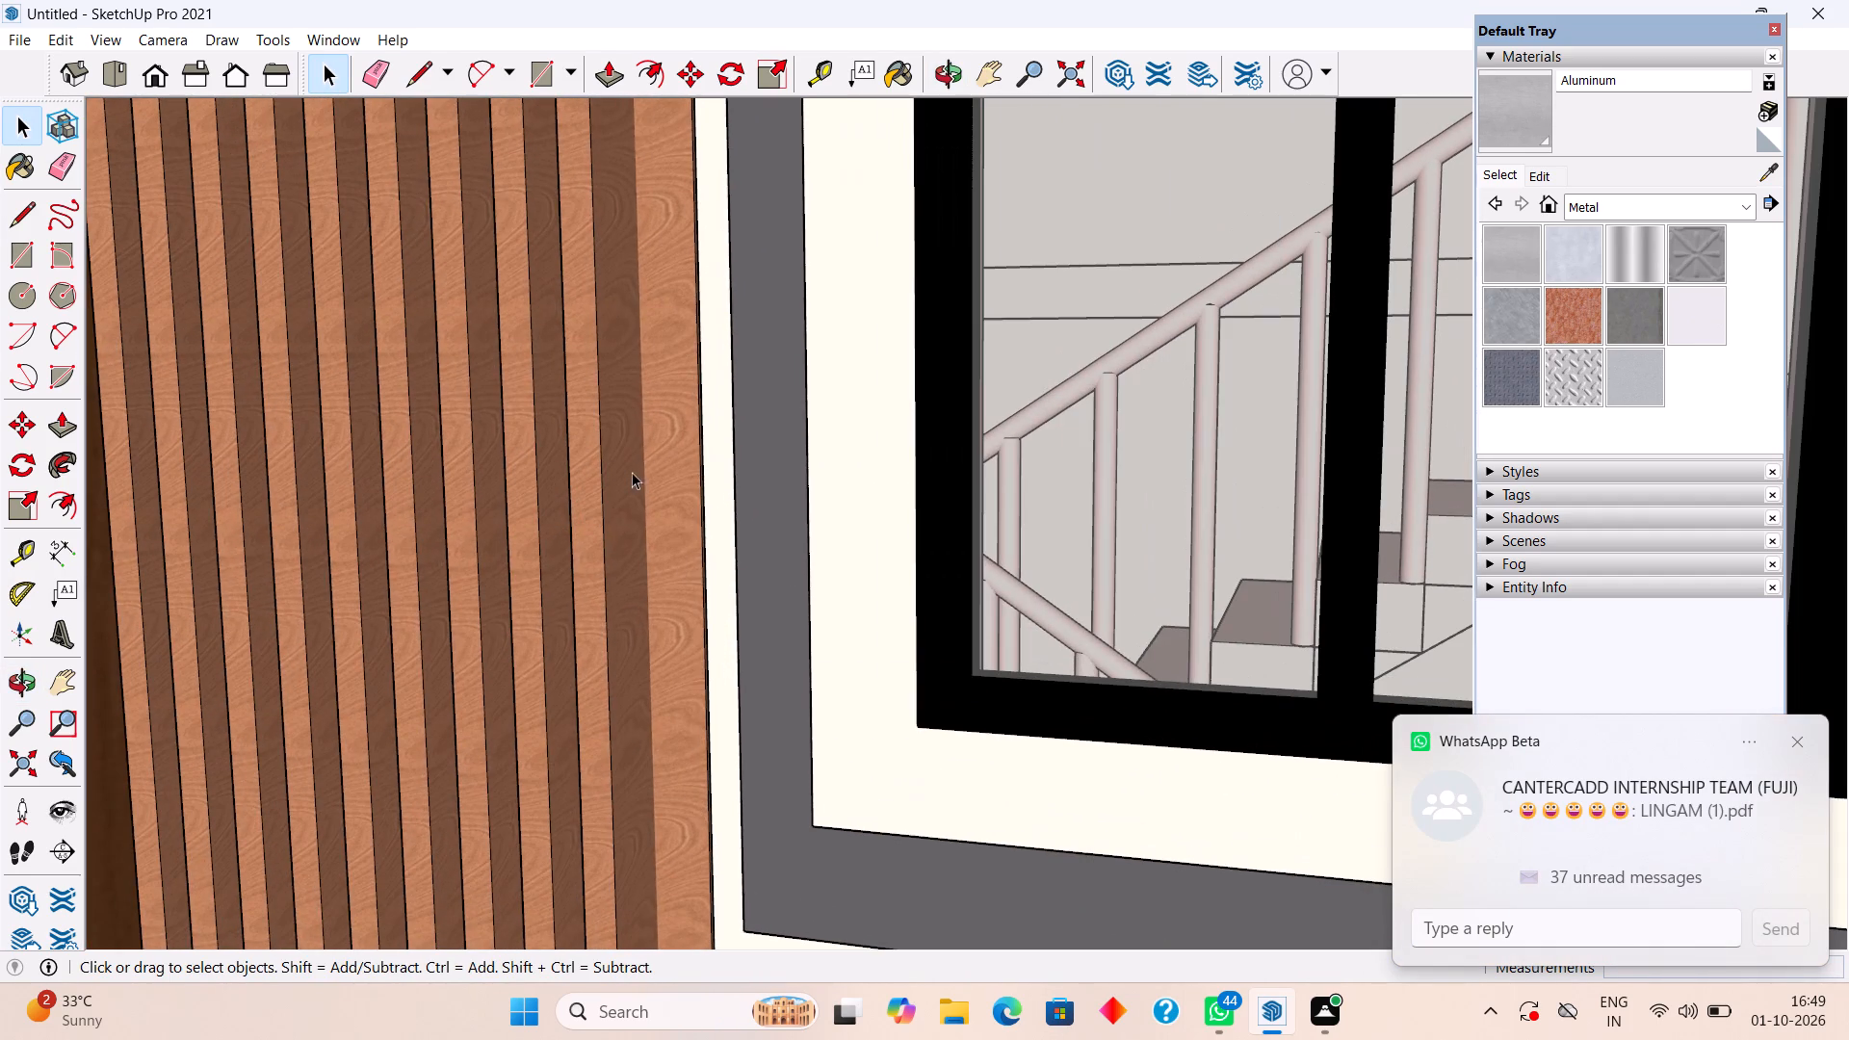
pyautogui.doubleClick(680, 445)
pyautogui.click(680, 445)
pyautogui.moveTo(711, 430); pyautogui.dragTo(685, 447, button='middle')
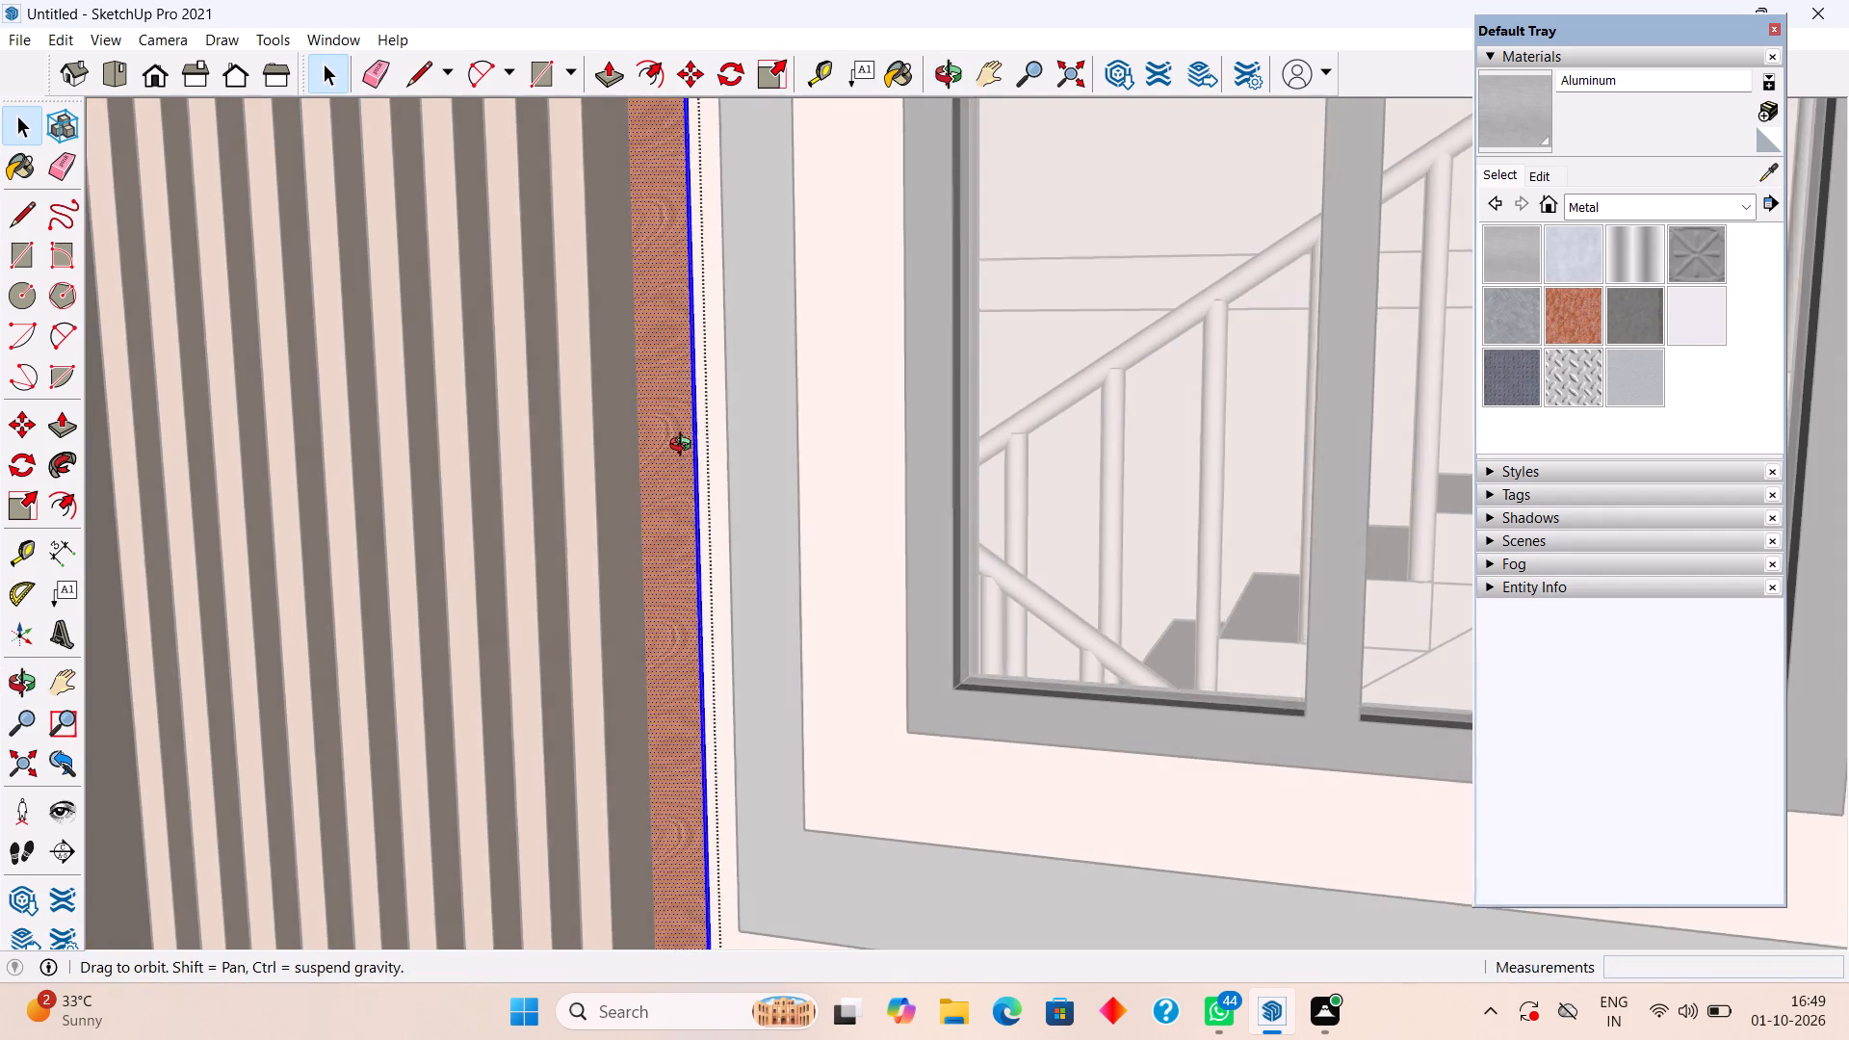
pyautogui.moveTo(685, 447); pyautogui.dragTo(670, 455, button='middle')
pyautogui.scroll(-9, 728, 547)
pyautogui.scroll(3, 725, 792)
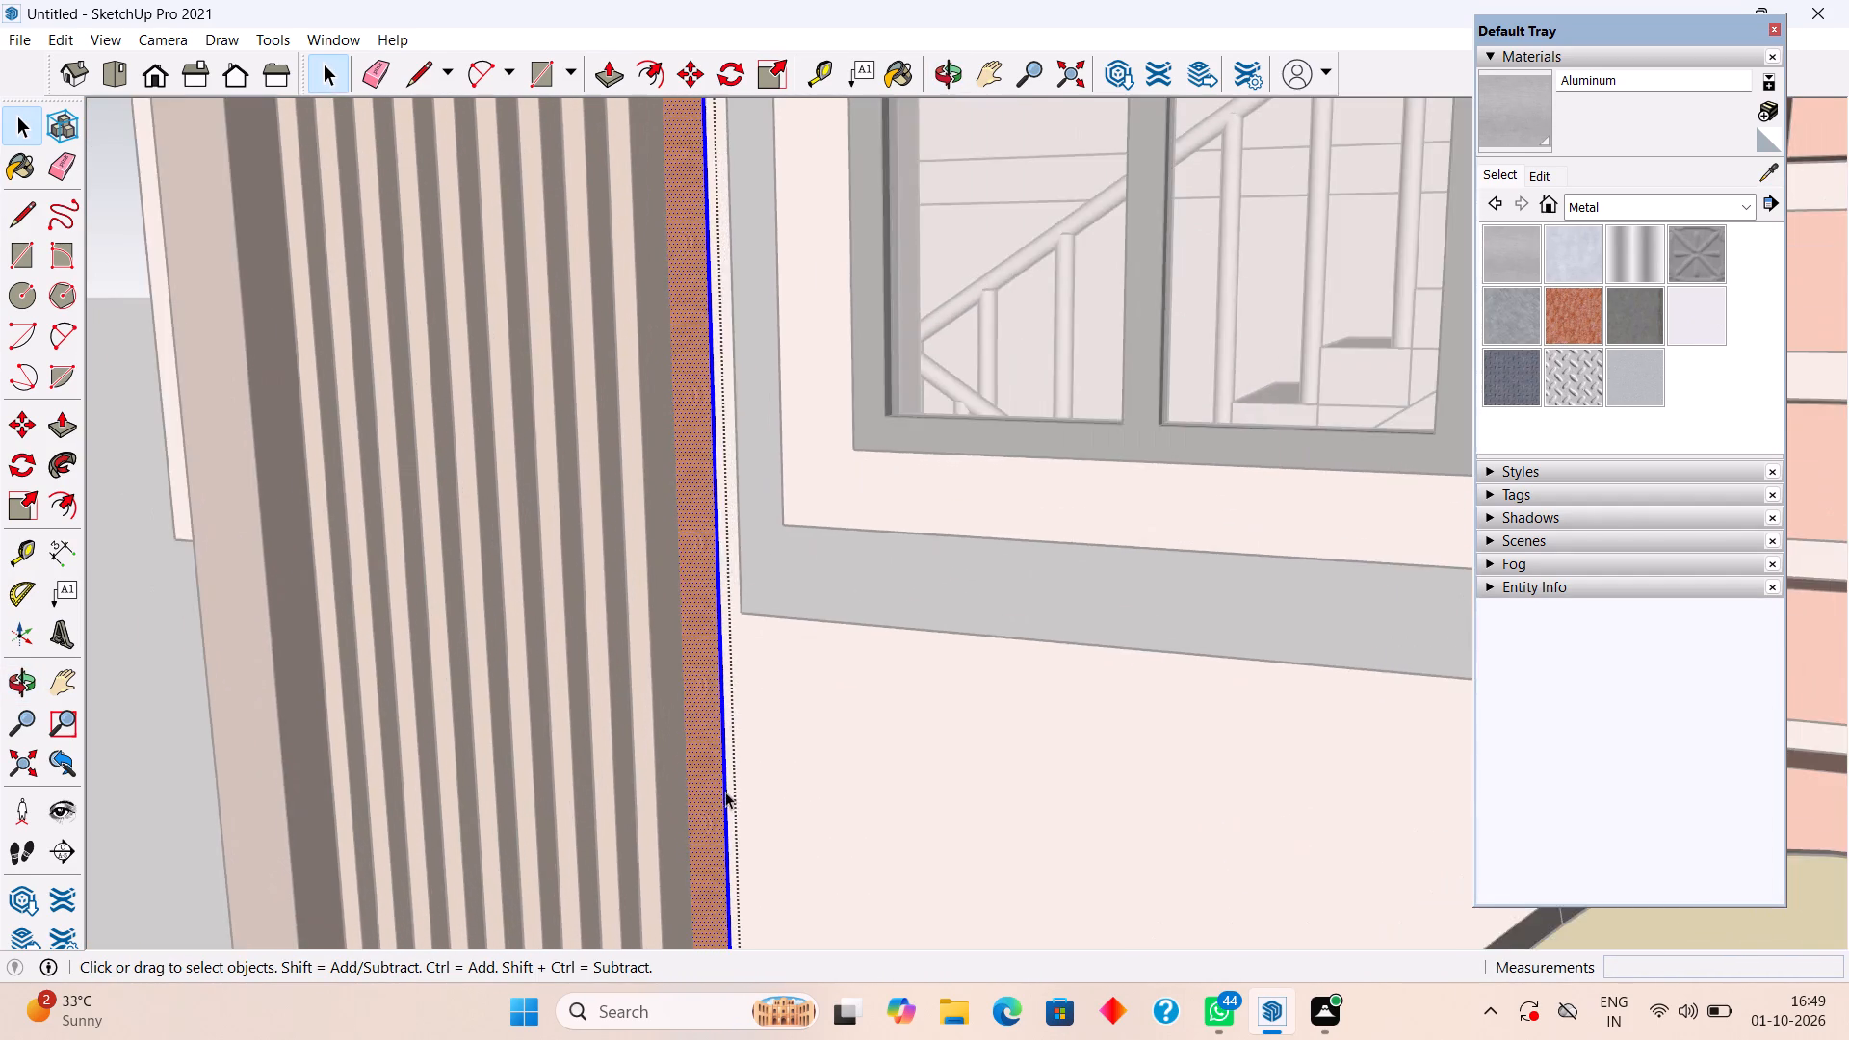
pyautogui.scroll(9, 725, 792)
pyautogui.middleClick(715, 775)
pyautogui.moveTo(714, 768); pyautogui.dragTo(664, 792, button='middle')
pyautogui.scroll(16, 683, 776)
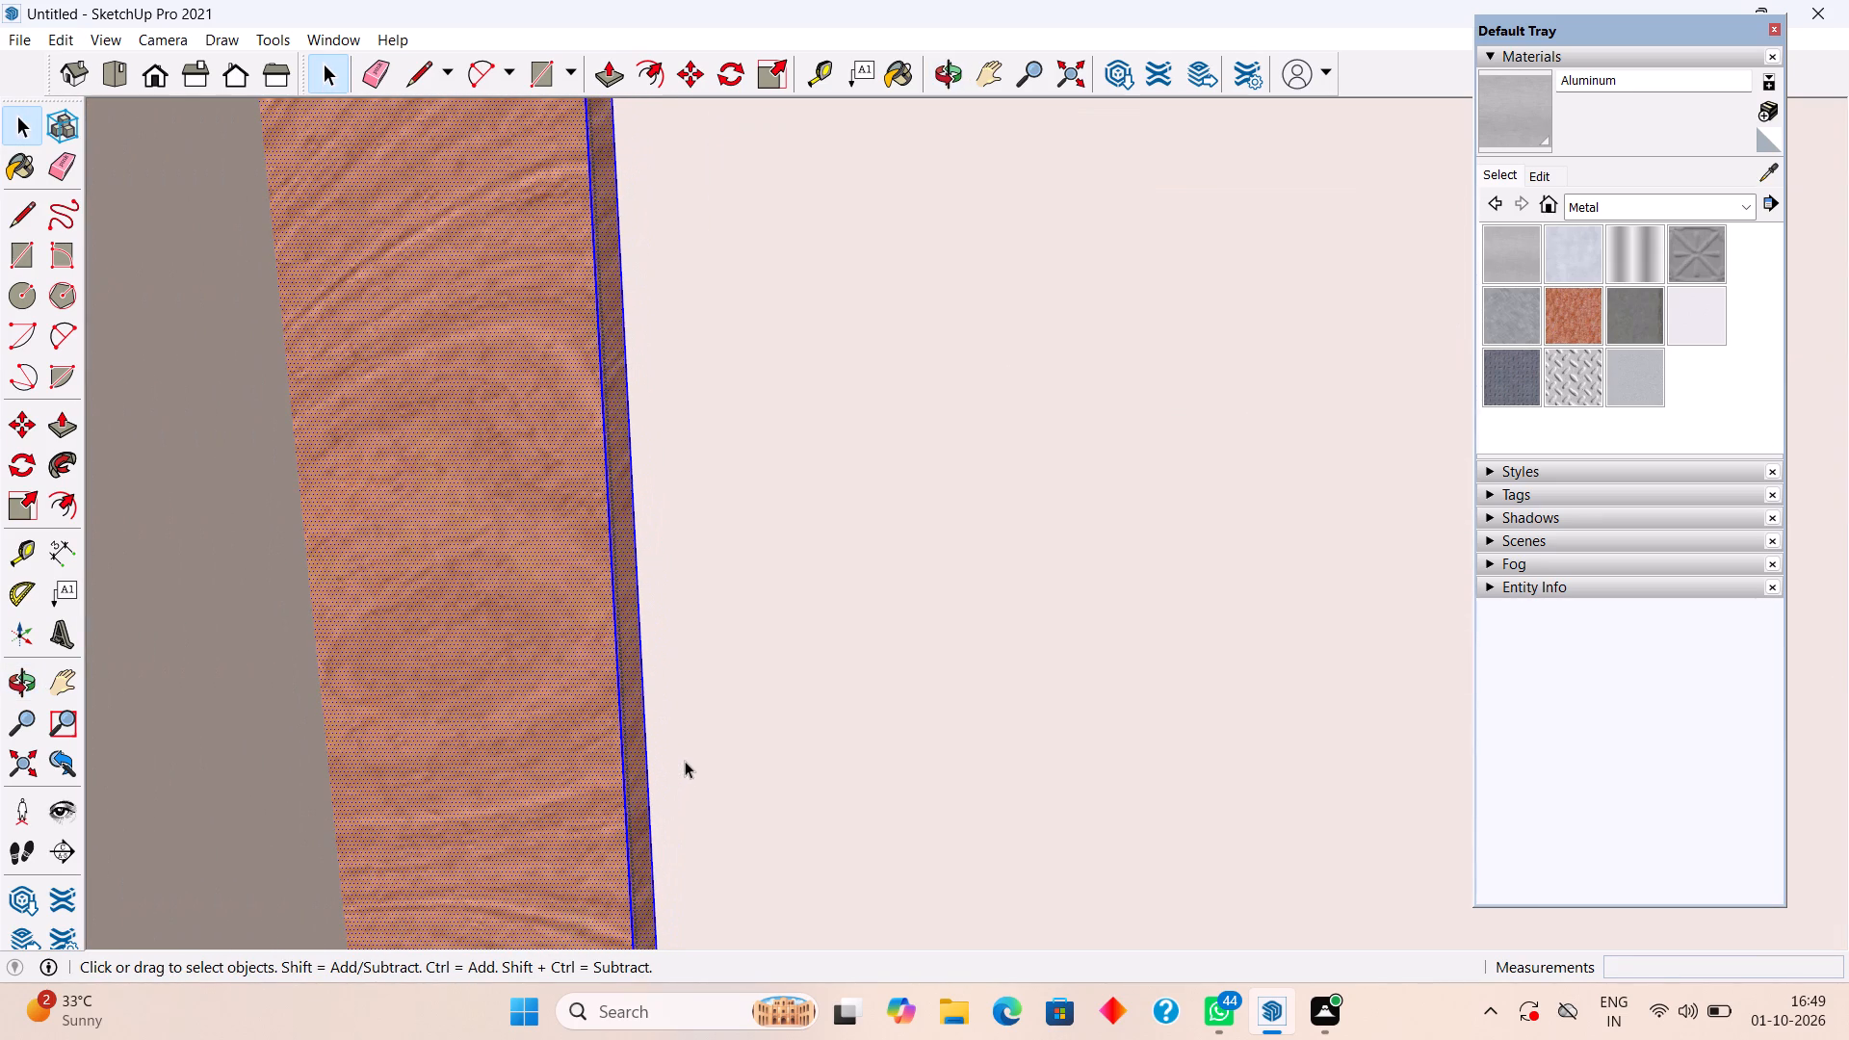
pyautogui.press('p')
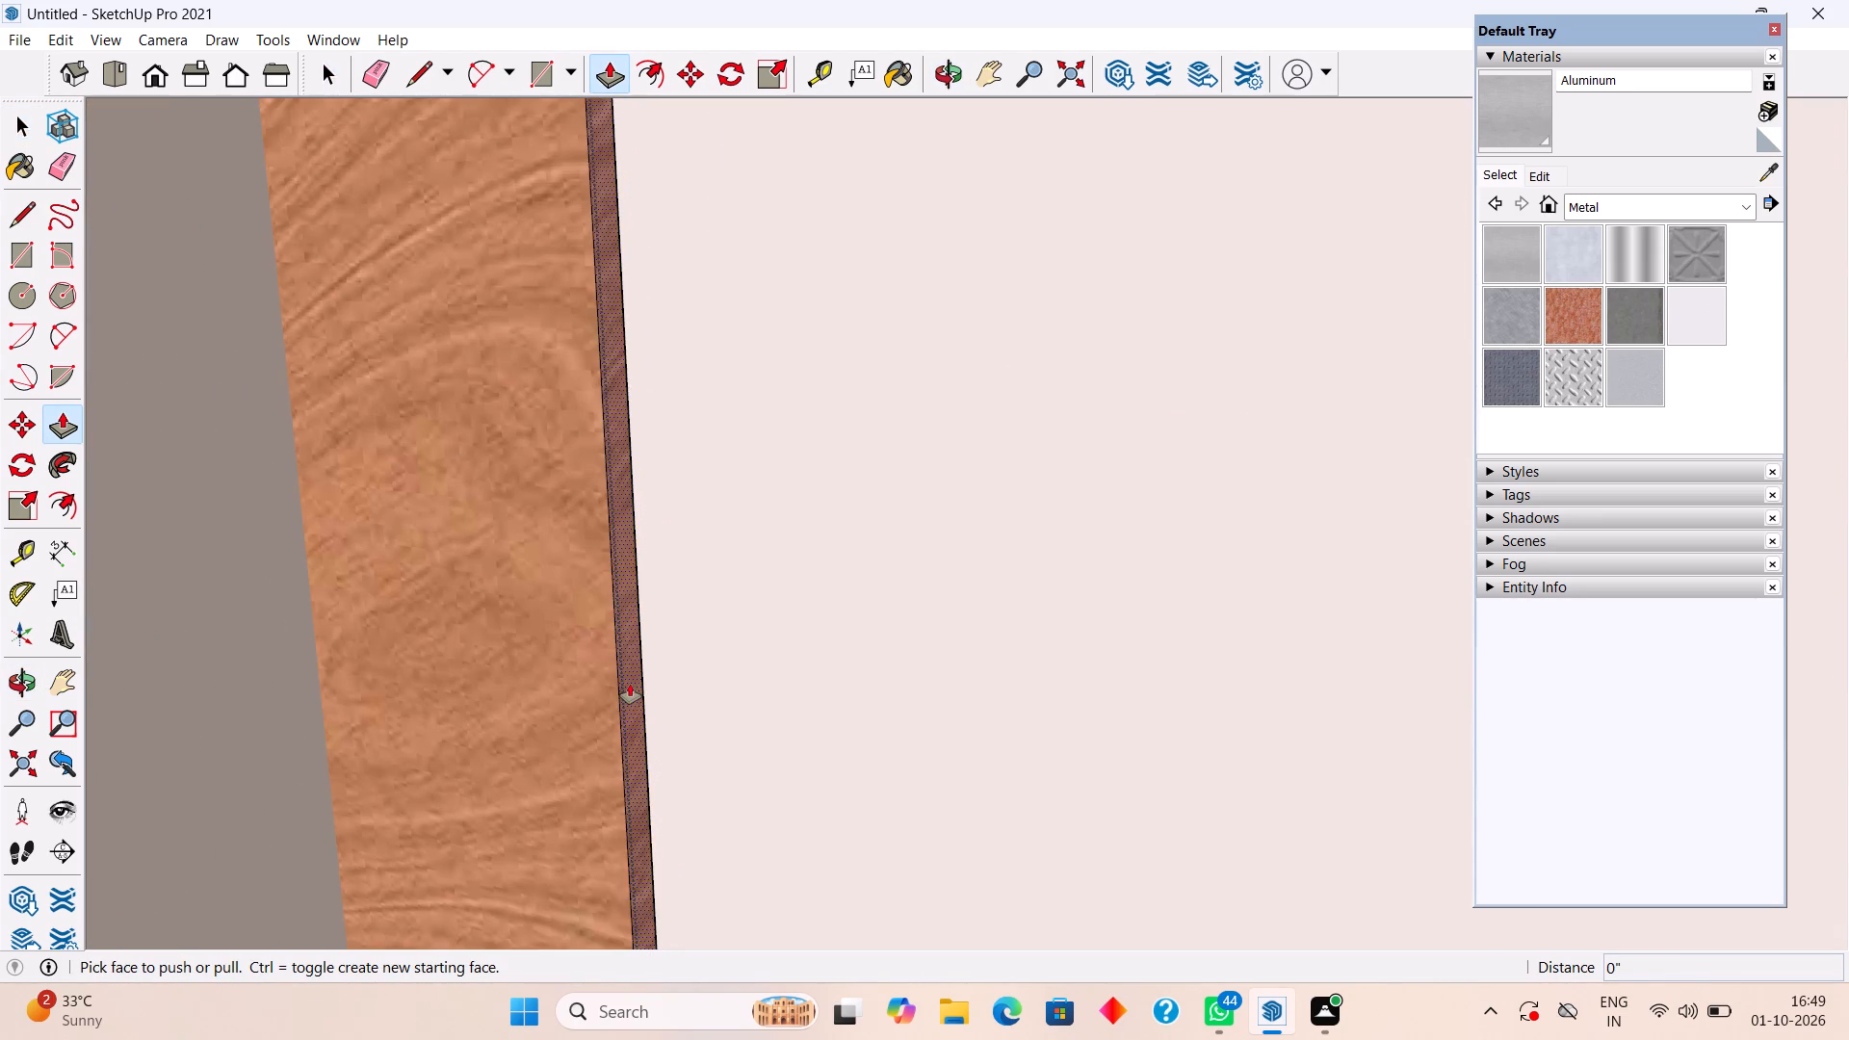
pyautogui.click(630, 684)
pyautogui.click(570, 654)
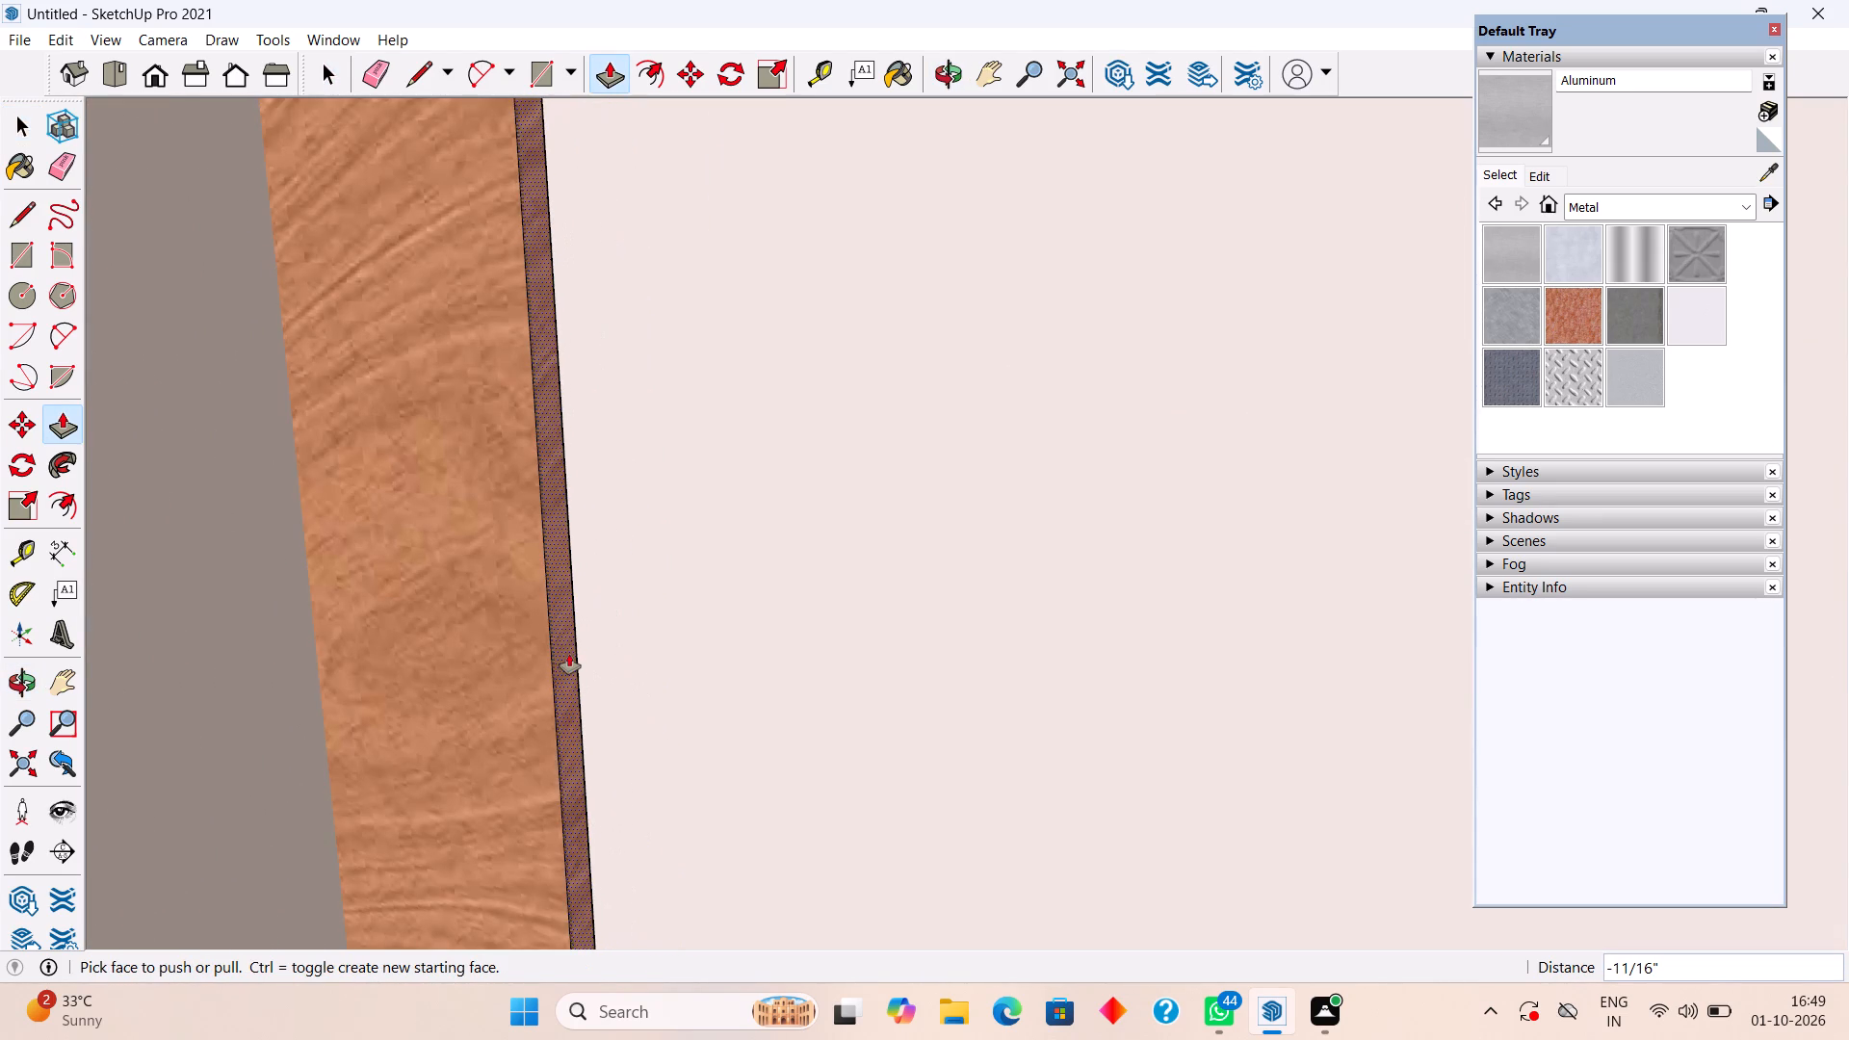
pyautogui.scroll(-12, 569, 654)
pyautogui.press('space')
pyautogui.scroll(-18, 586, 628)
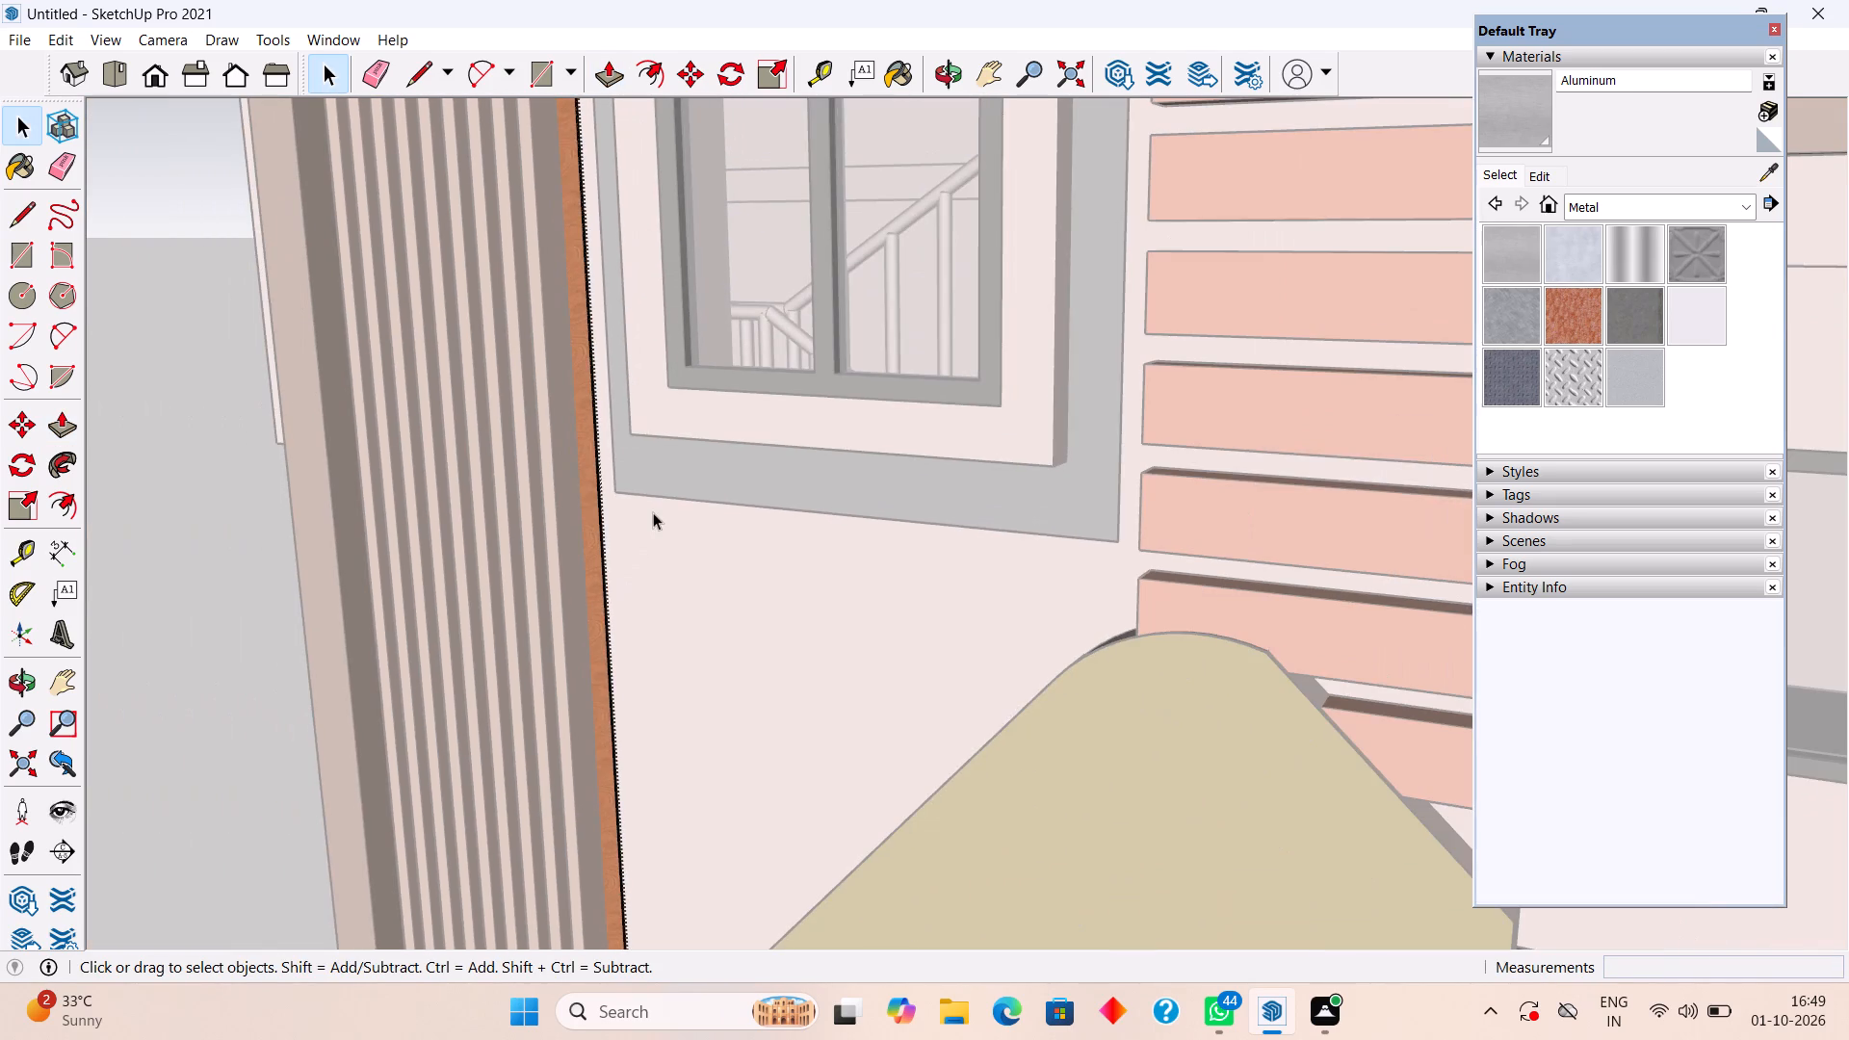
pyautogui.moveTo(653, 511); pyautogui.dragTo(1045, 0, button='middle')
pyautogui.scroll(-4, 1045, 0)
pyautogui.scroll(-1, 775, 604)
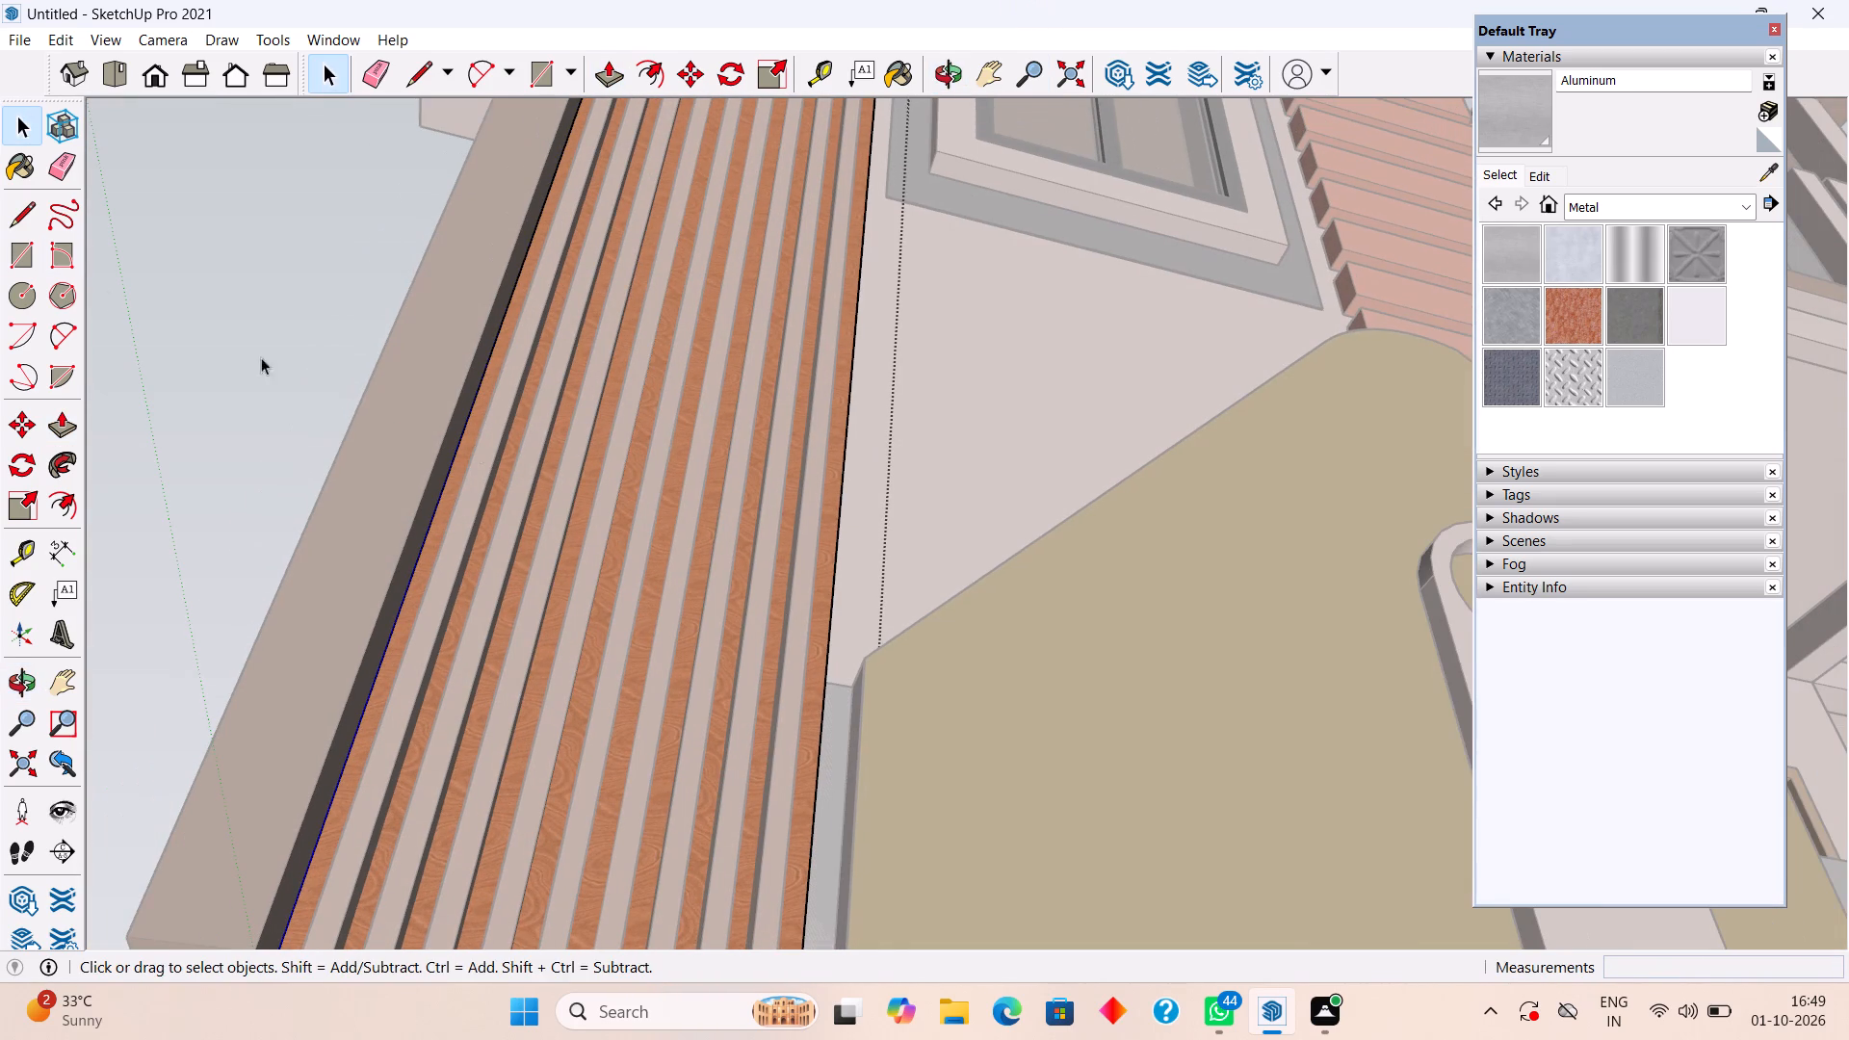
pyautogui.click(126, 286)
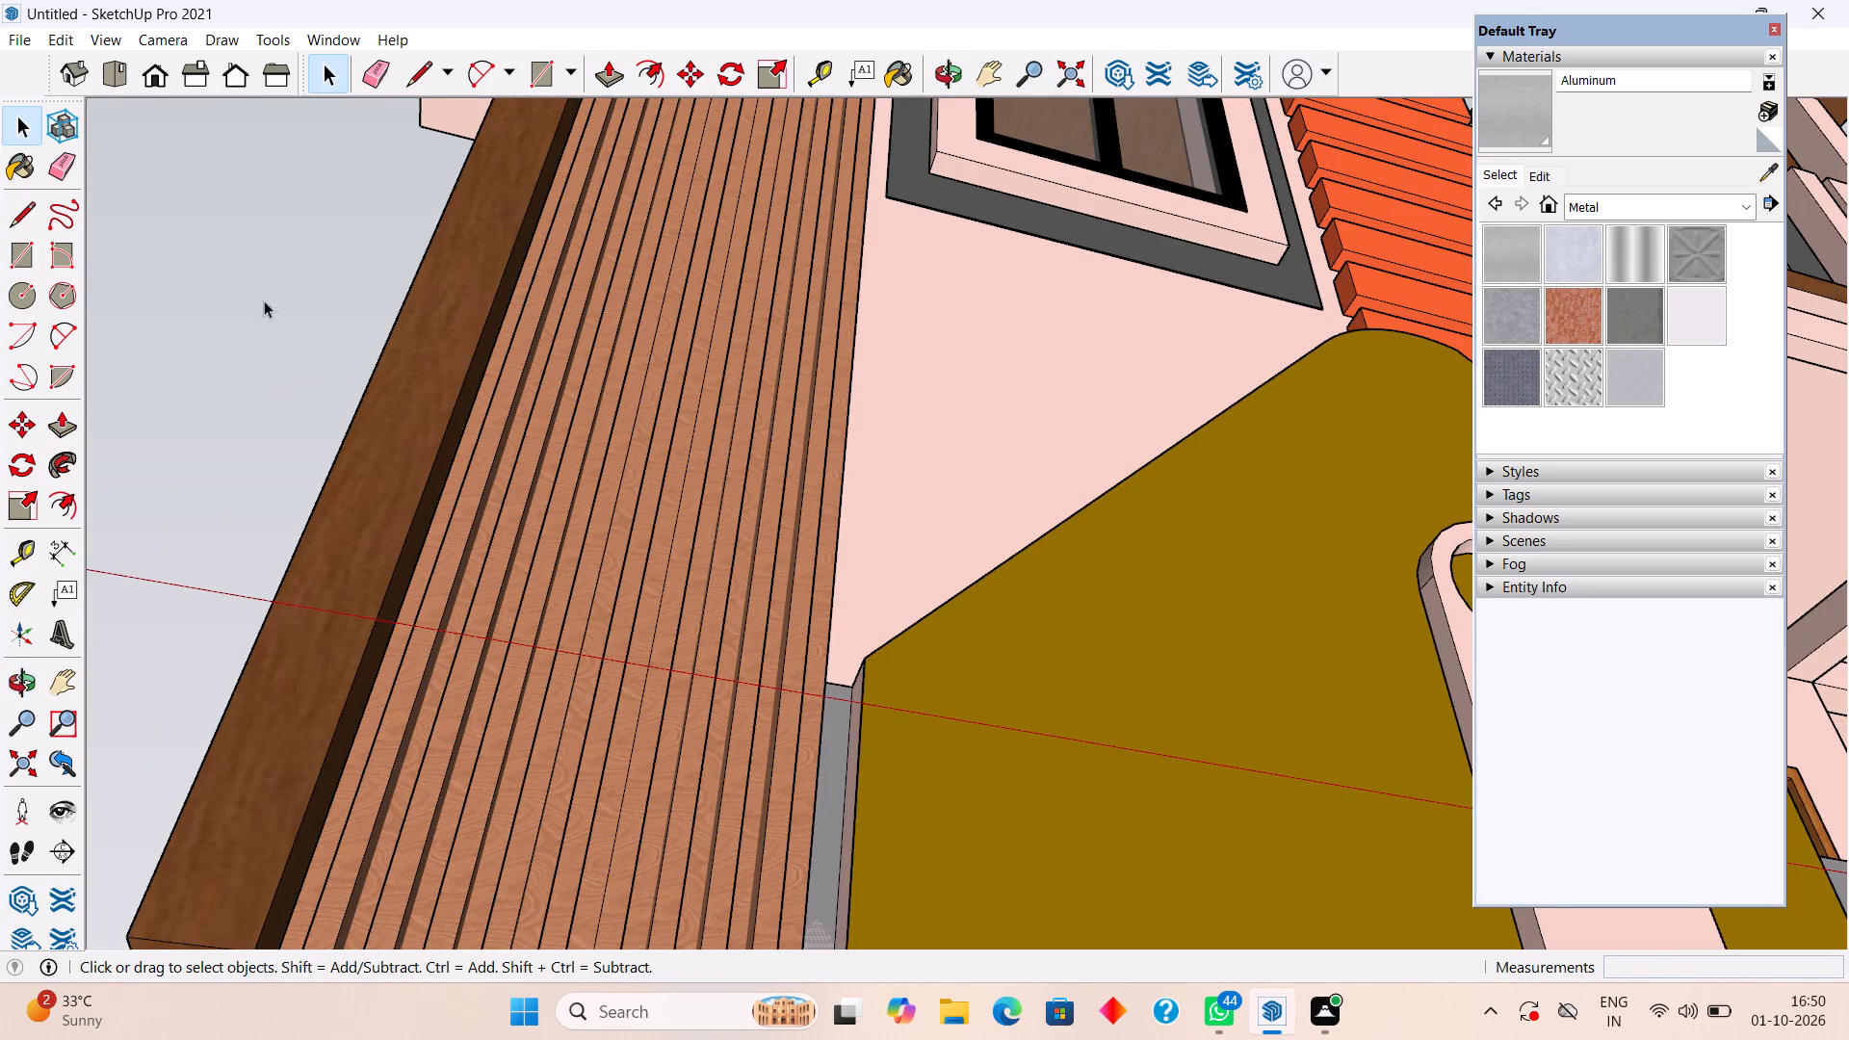
pyautogui.click(231, 268)
# Open the group holding the front wall and mustard panel for editing at the panel's narrow side face.
pyautogui.moveTo(501, 426); pyautogui.dragTo(625, 340, button='middle')
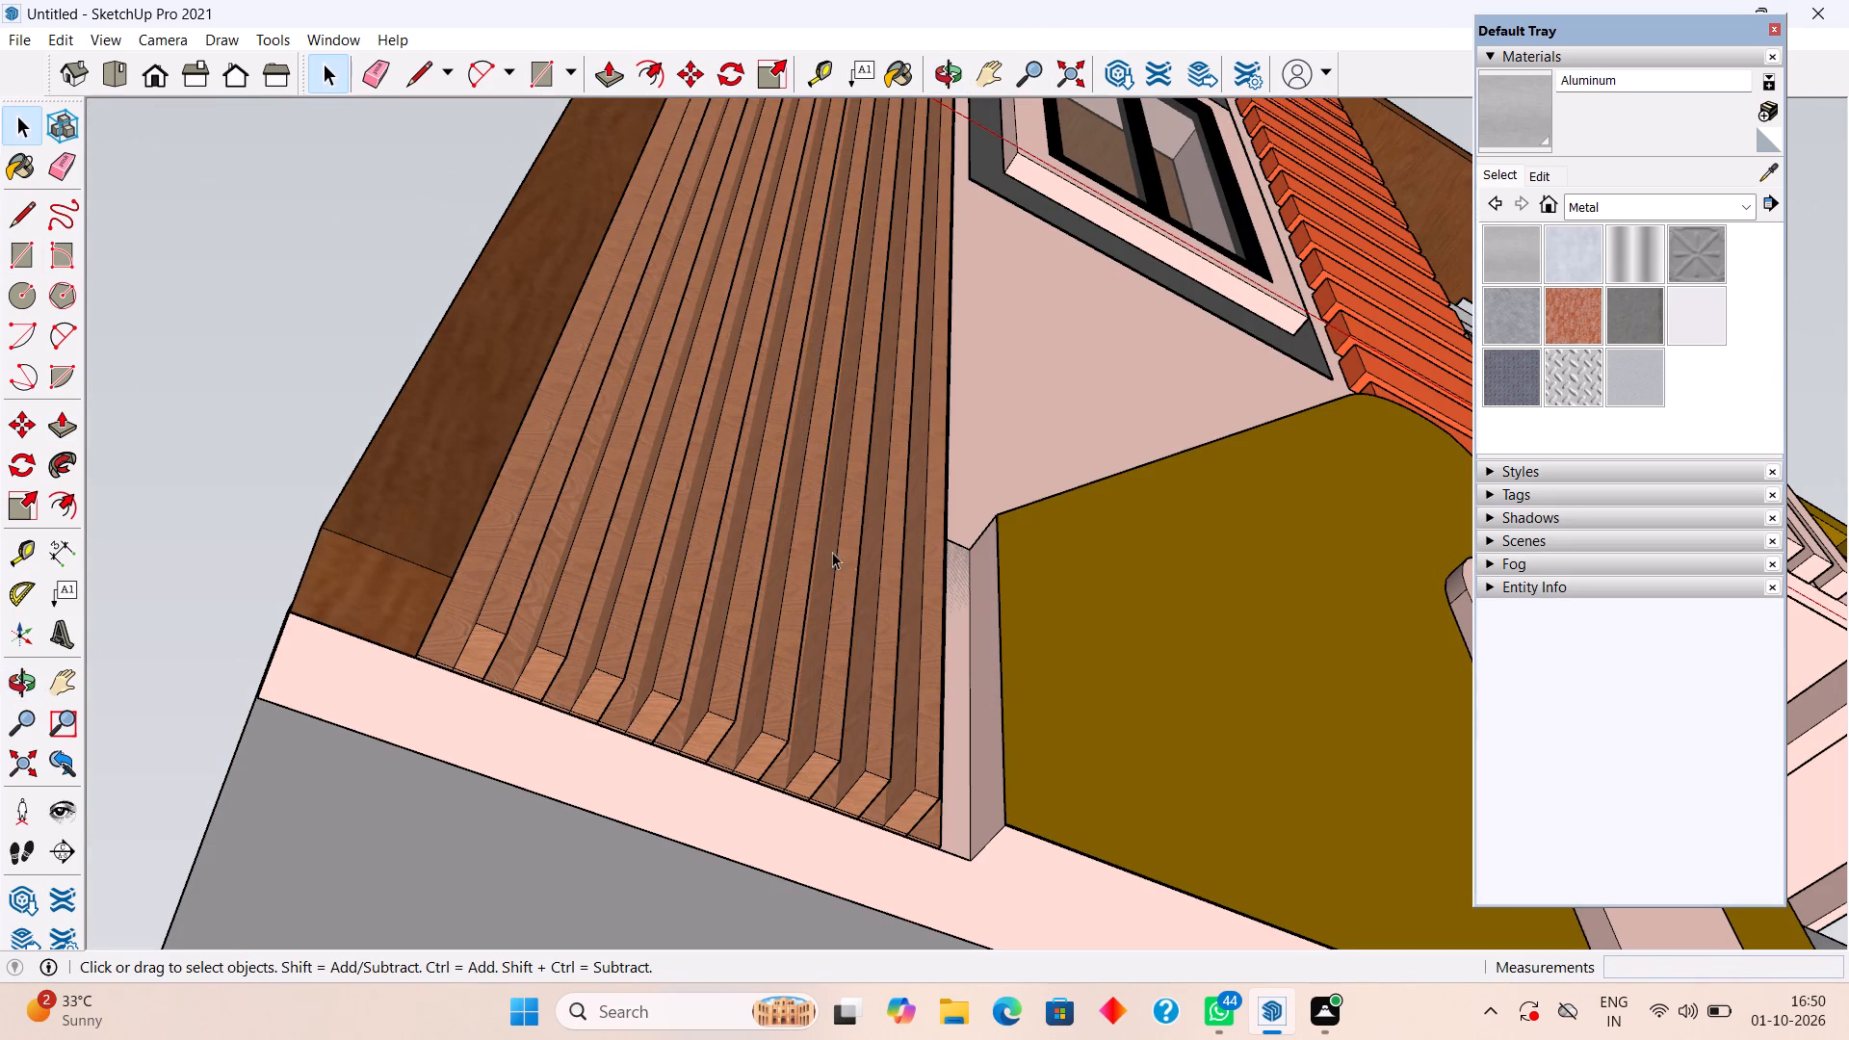
pyautogui.moveTo(972, 630); pyautogui.dragTo(1018, 763, button='middle')
pyautogui.tripleClick(1006, 759)
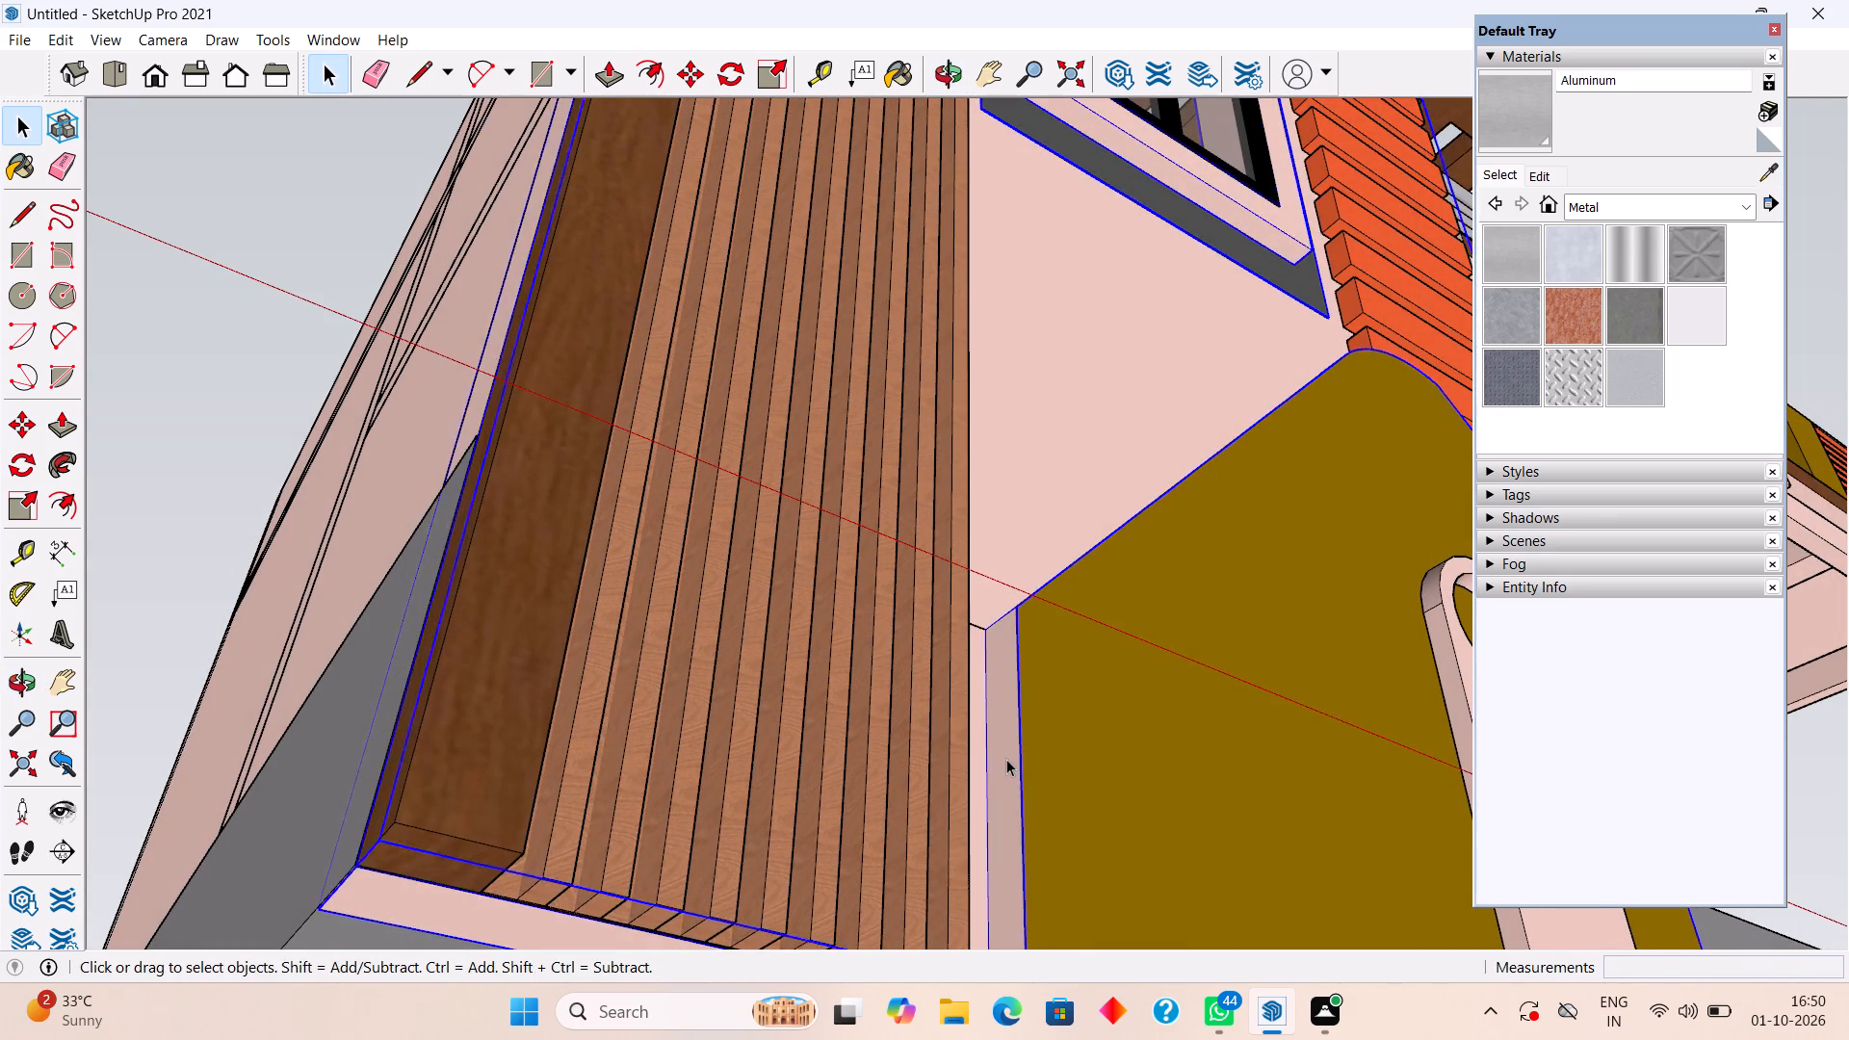
pyautogui.click(1006, 759)
pyautogui.click(1006, 759)
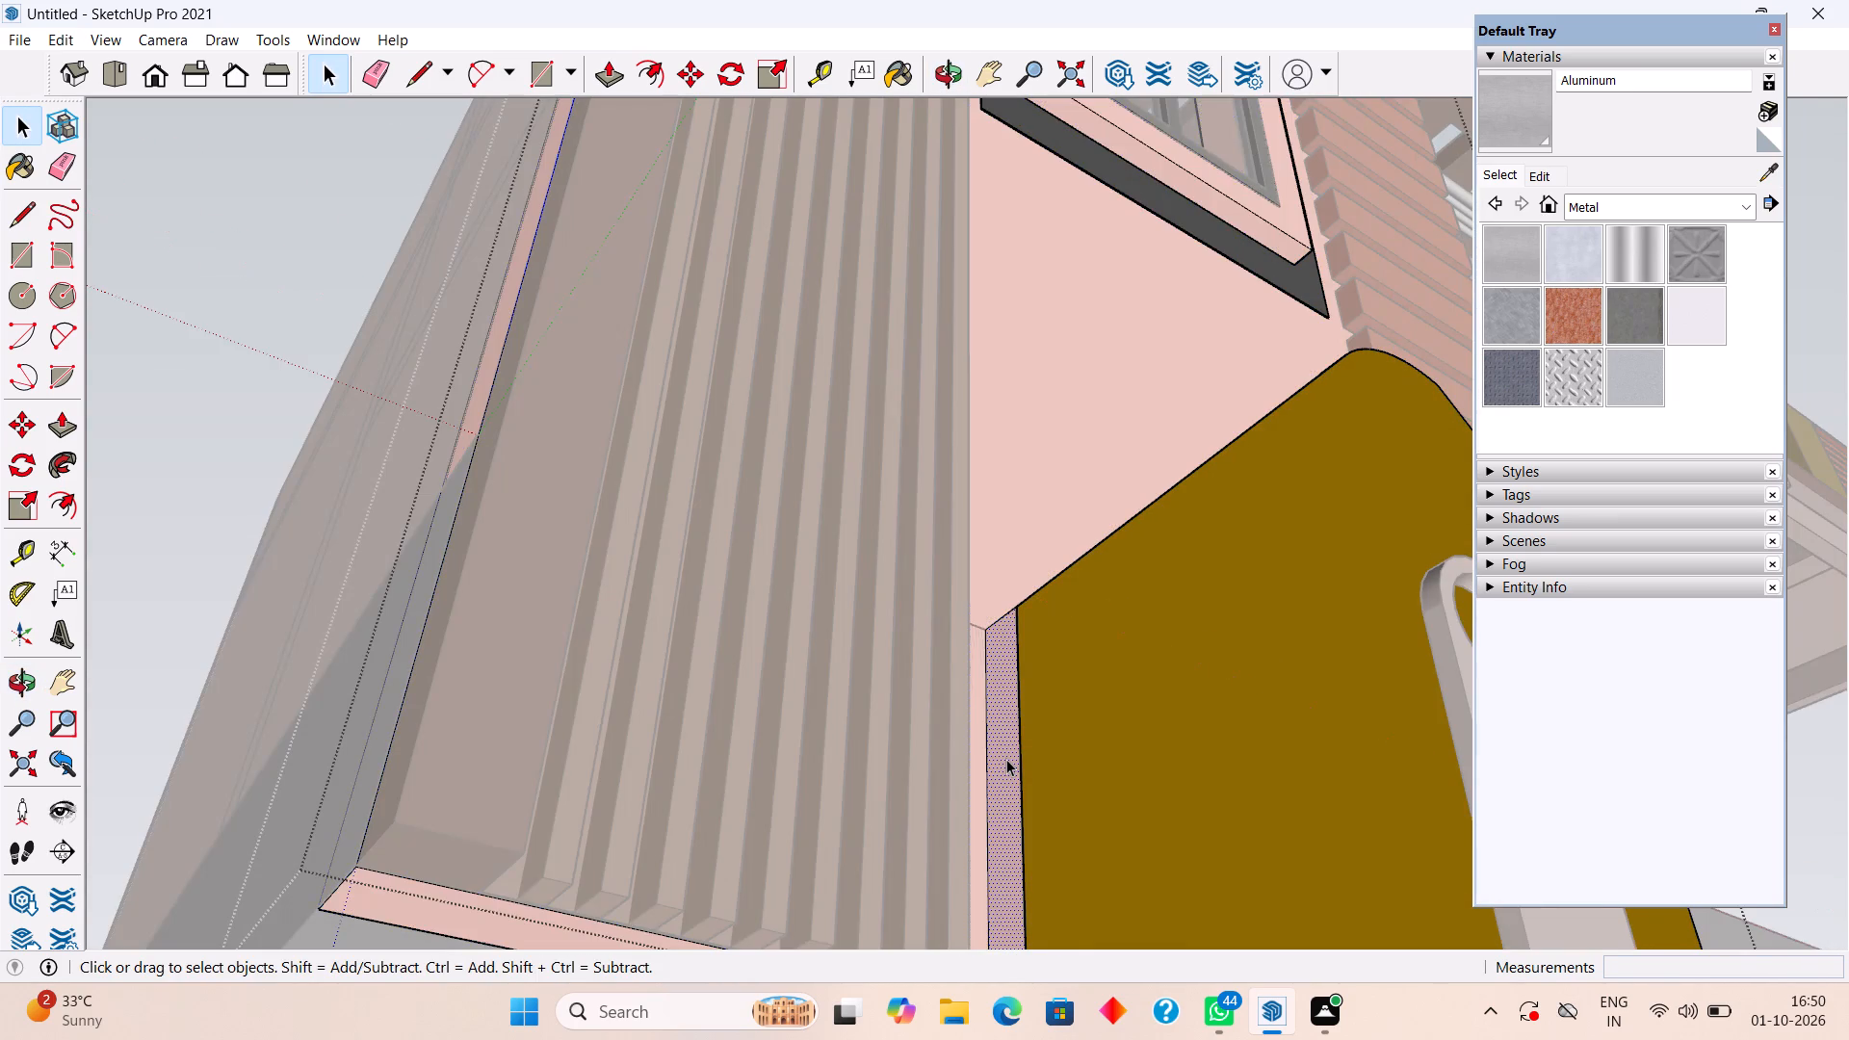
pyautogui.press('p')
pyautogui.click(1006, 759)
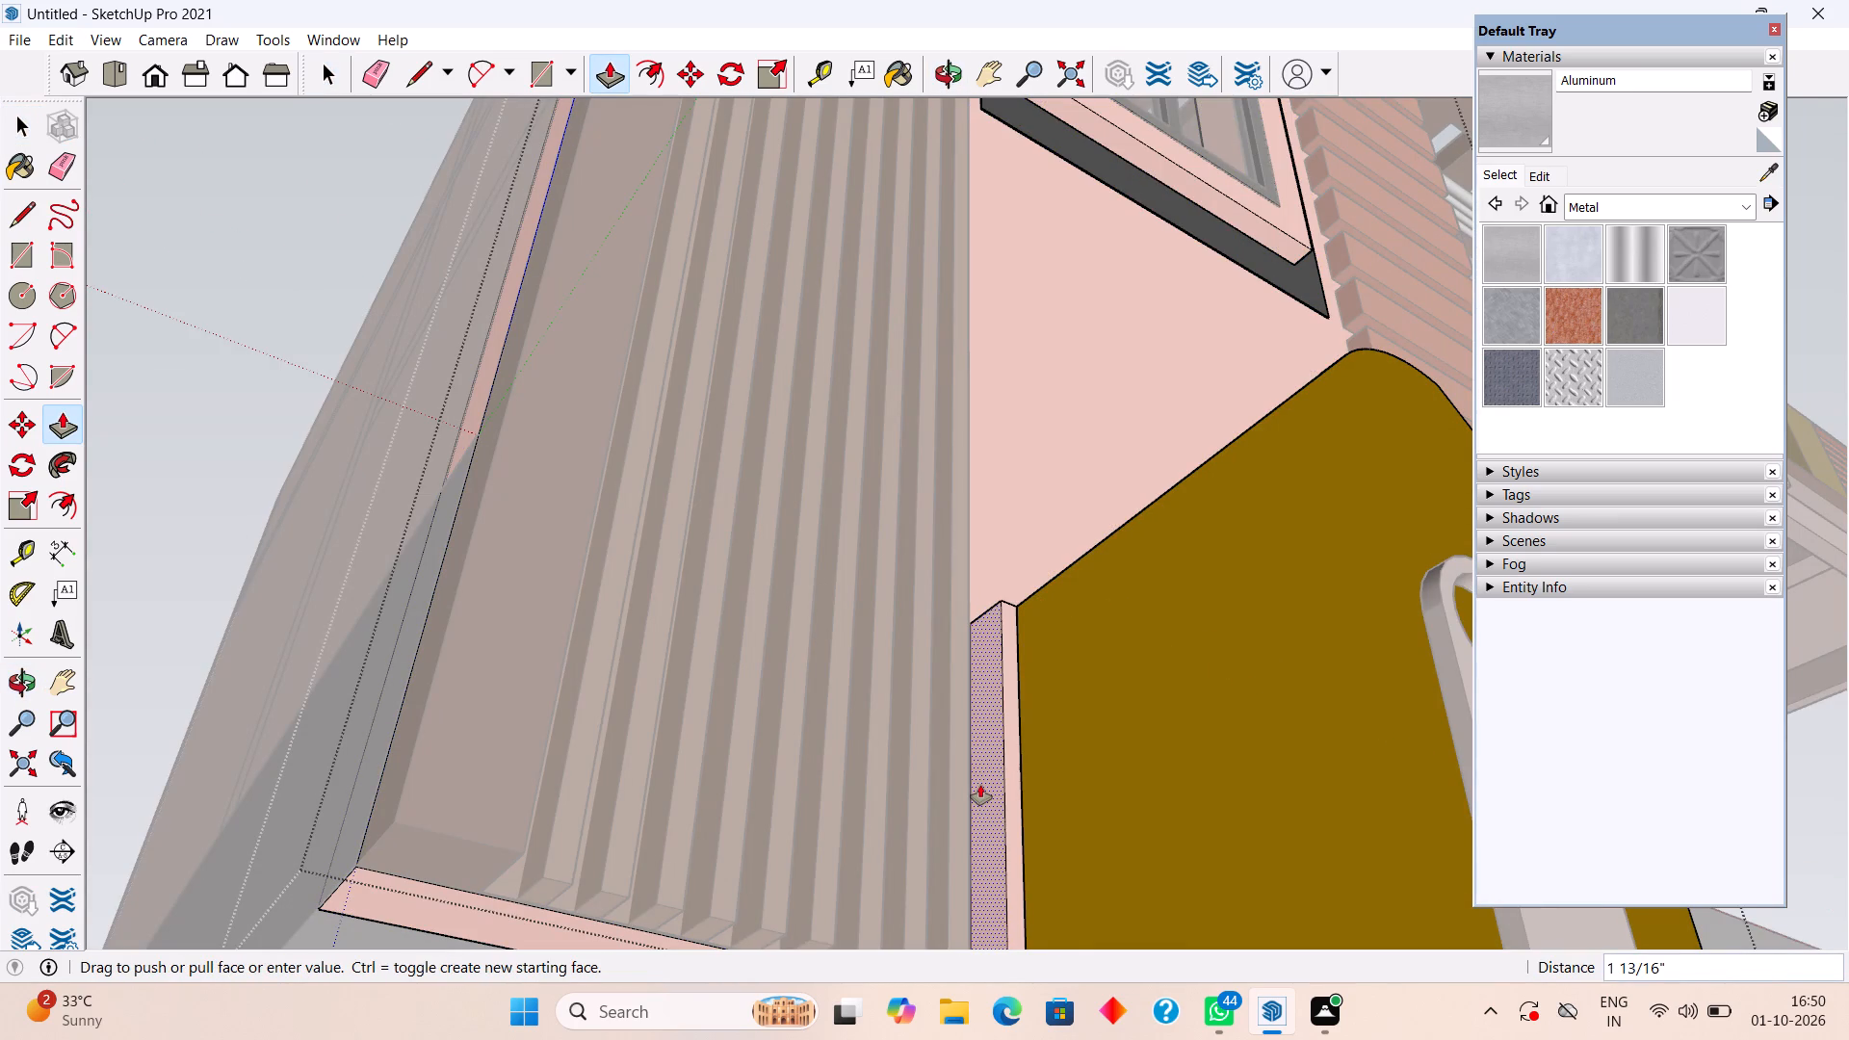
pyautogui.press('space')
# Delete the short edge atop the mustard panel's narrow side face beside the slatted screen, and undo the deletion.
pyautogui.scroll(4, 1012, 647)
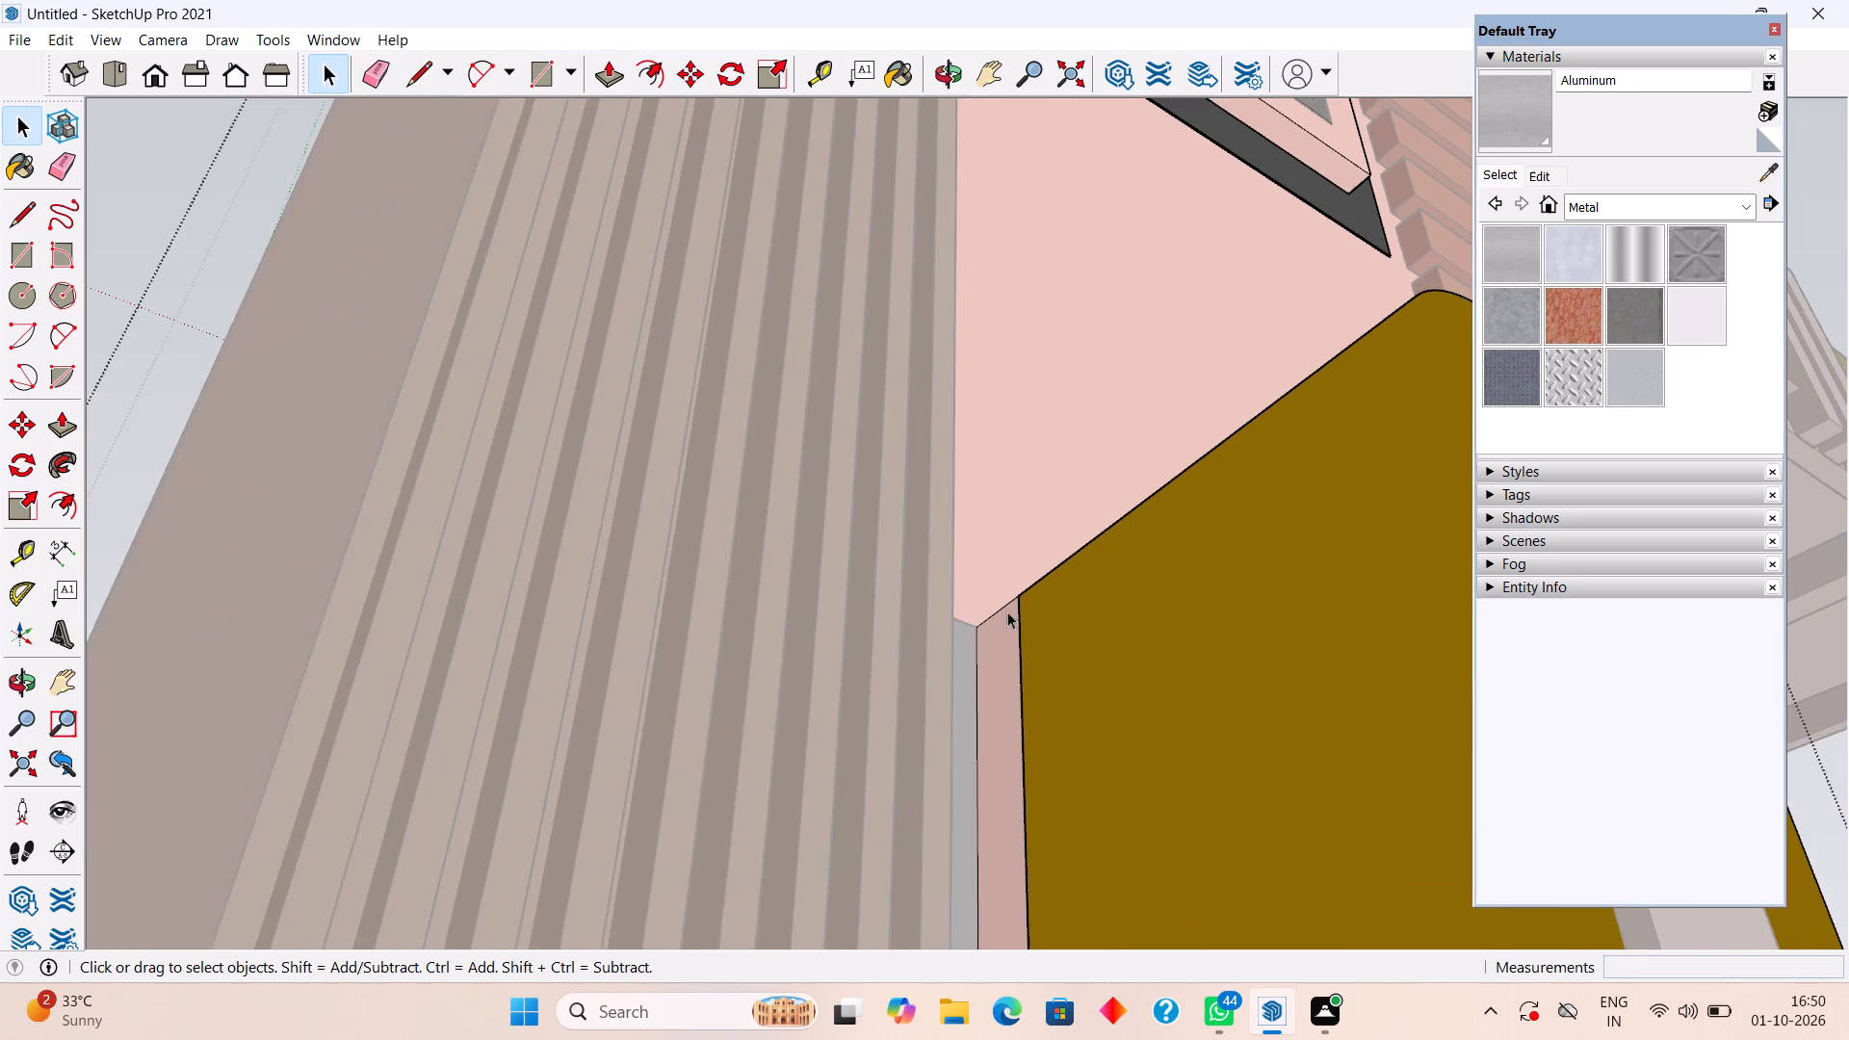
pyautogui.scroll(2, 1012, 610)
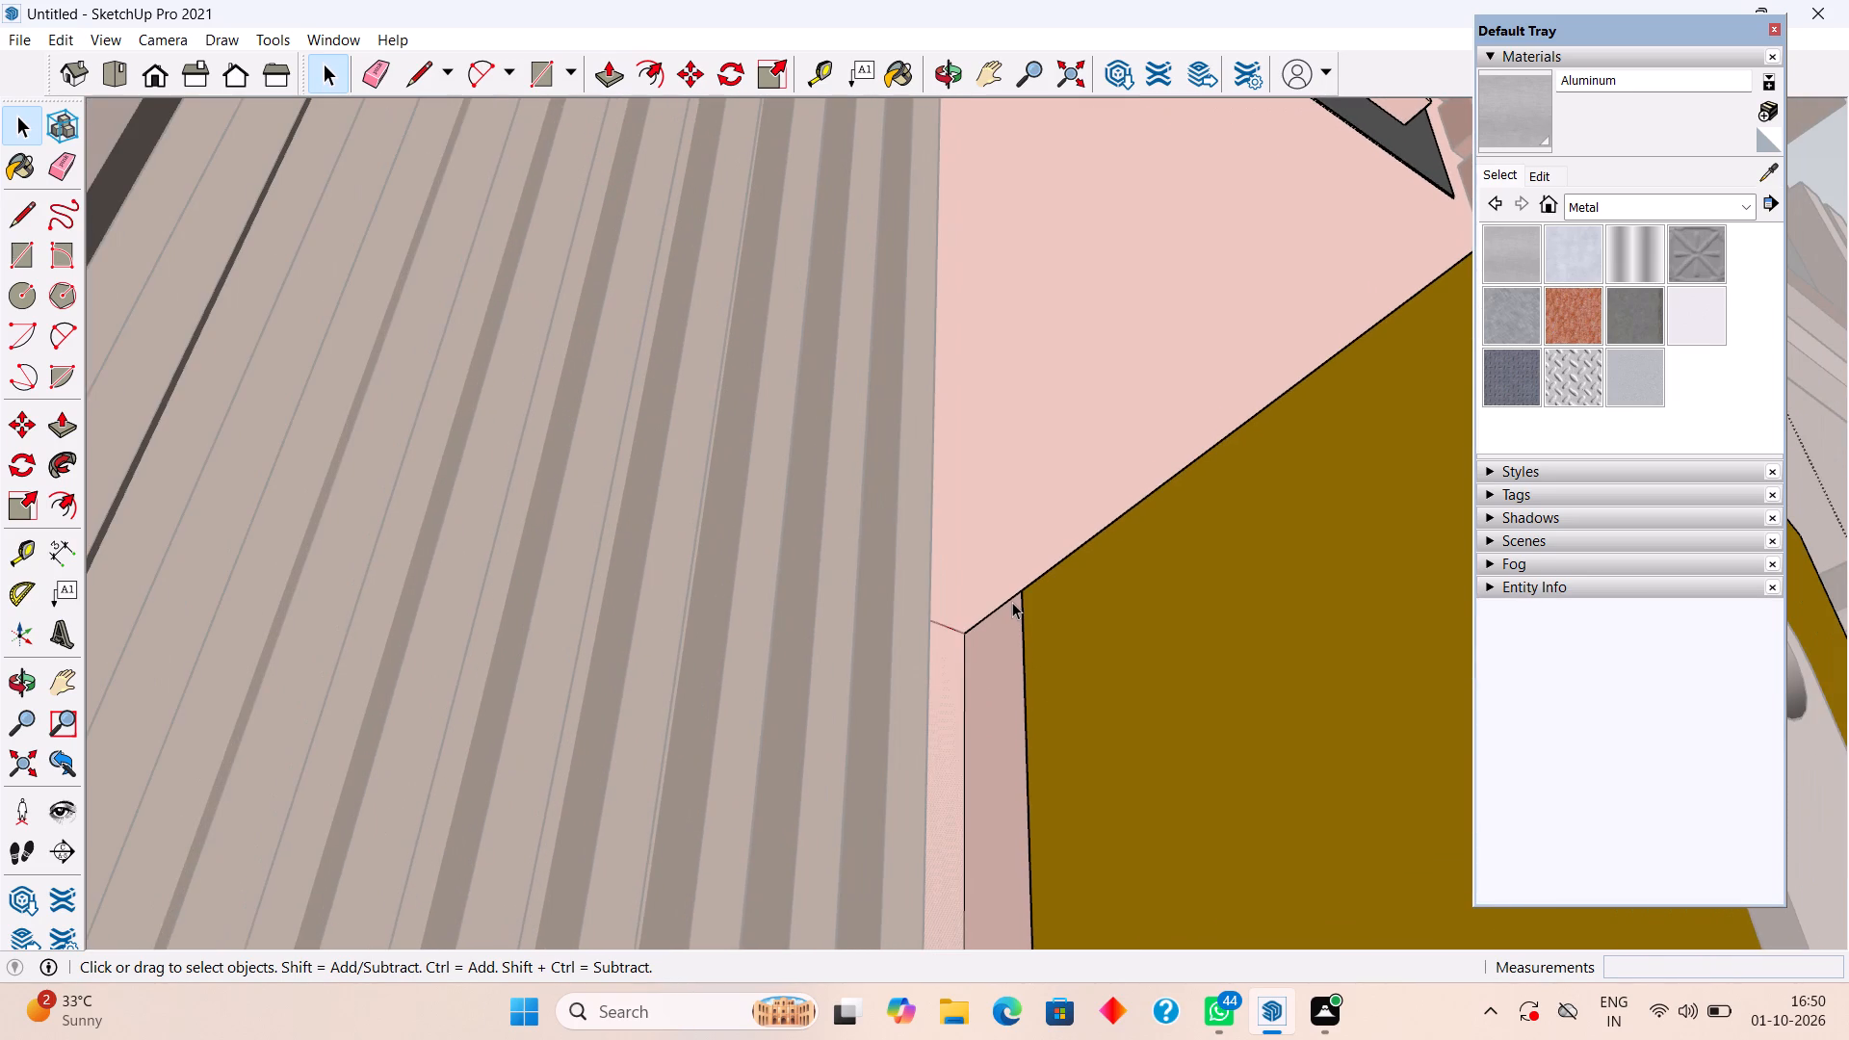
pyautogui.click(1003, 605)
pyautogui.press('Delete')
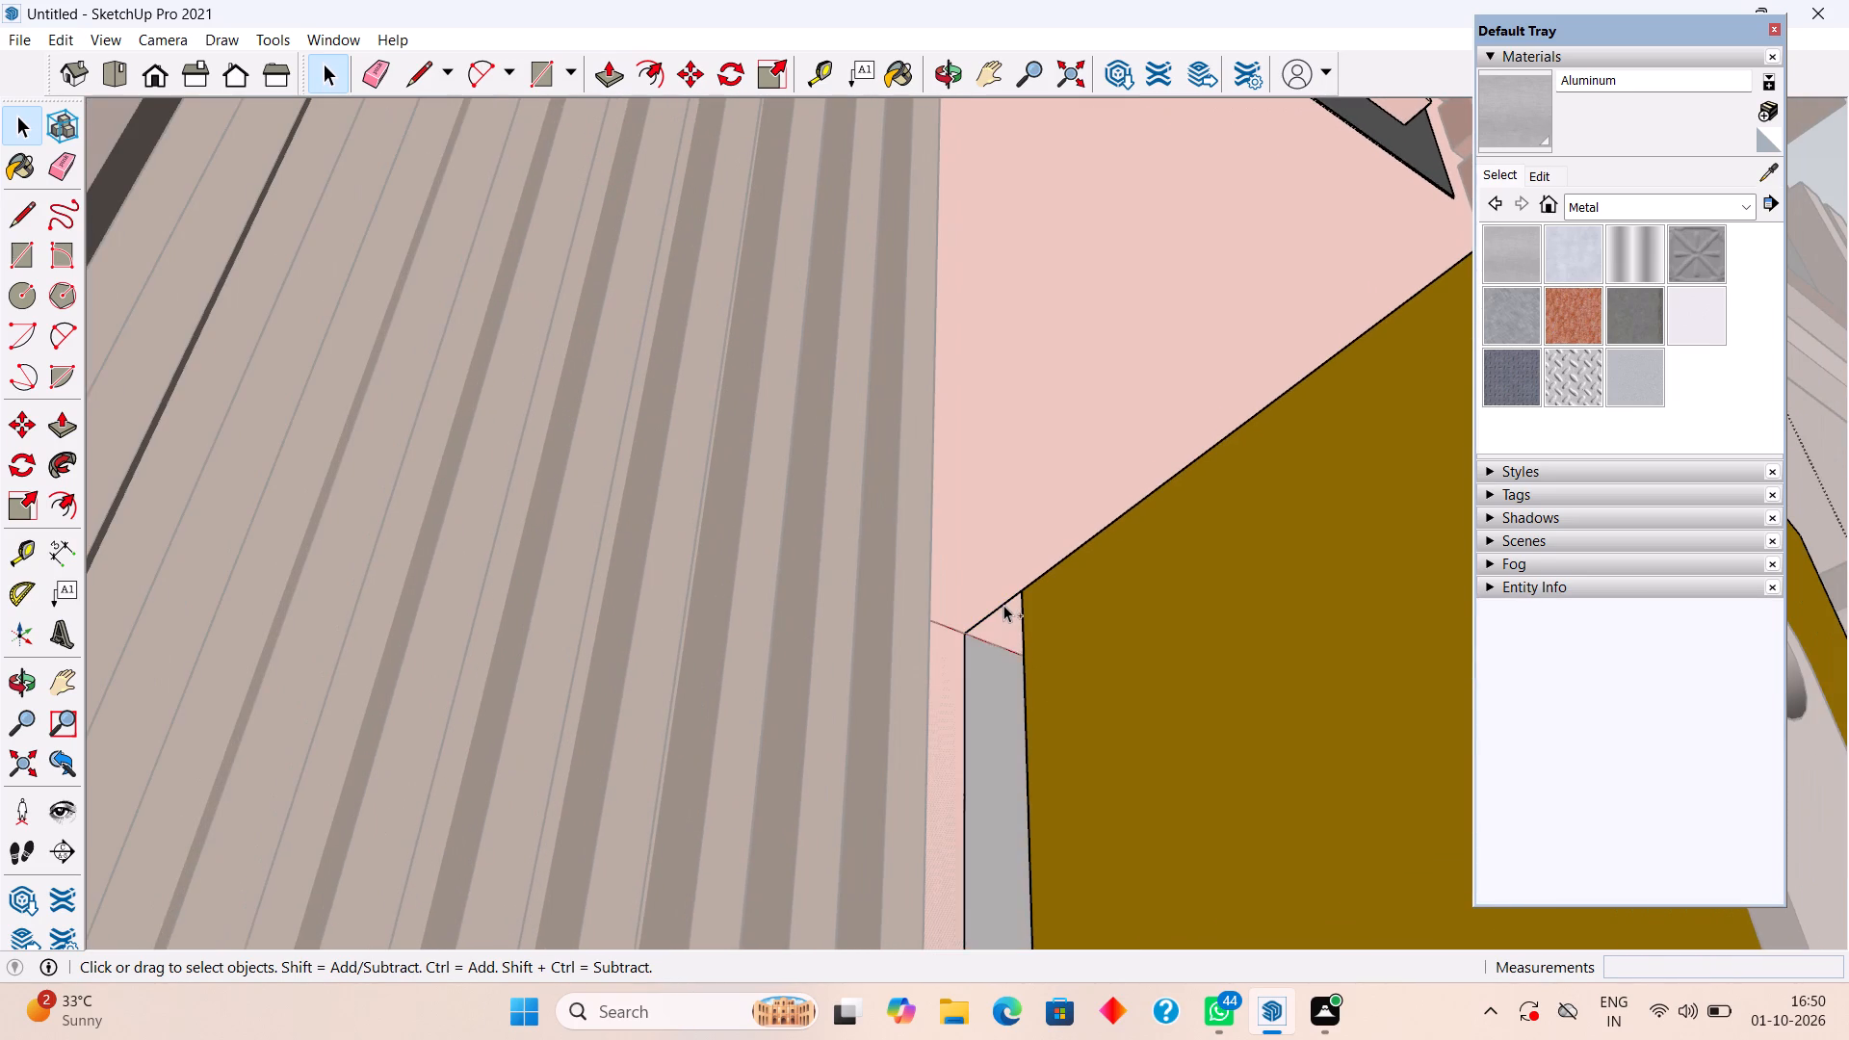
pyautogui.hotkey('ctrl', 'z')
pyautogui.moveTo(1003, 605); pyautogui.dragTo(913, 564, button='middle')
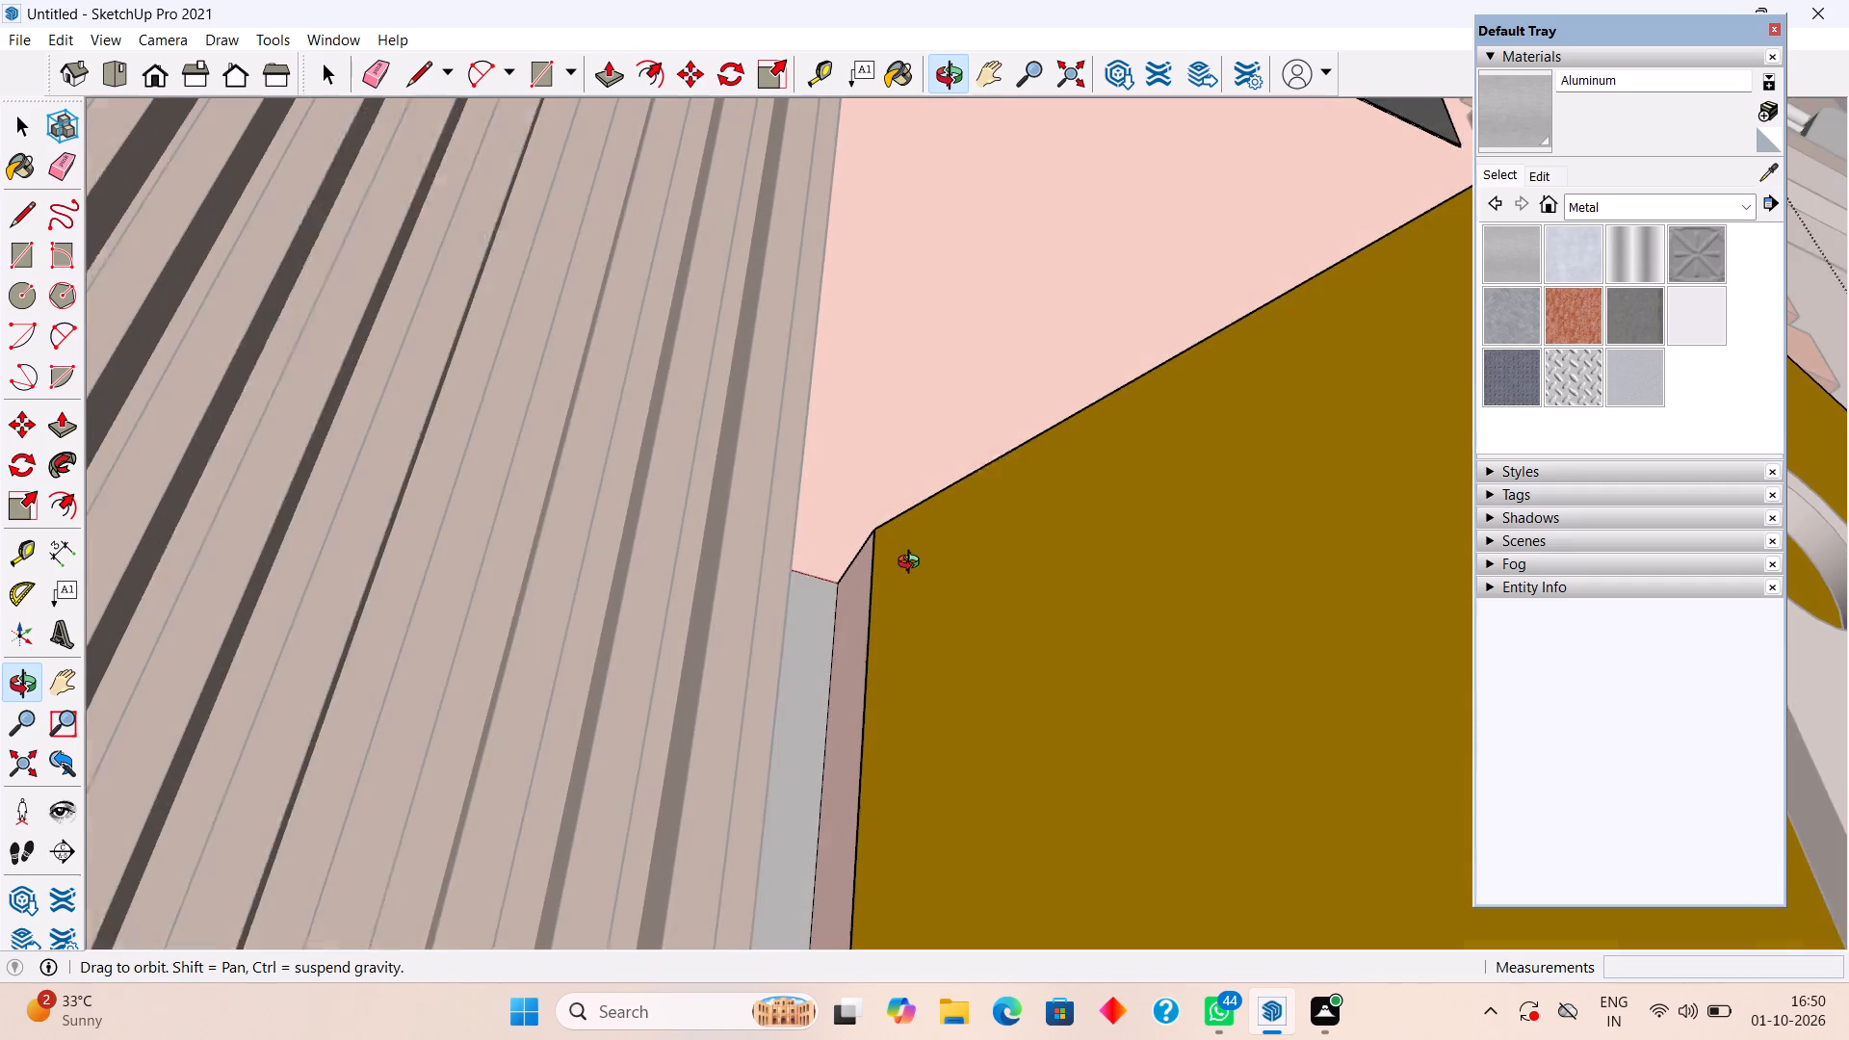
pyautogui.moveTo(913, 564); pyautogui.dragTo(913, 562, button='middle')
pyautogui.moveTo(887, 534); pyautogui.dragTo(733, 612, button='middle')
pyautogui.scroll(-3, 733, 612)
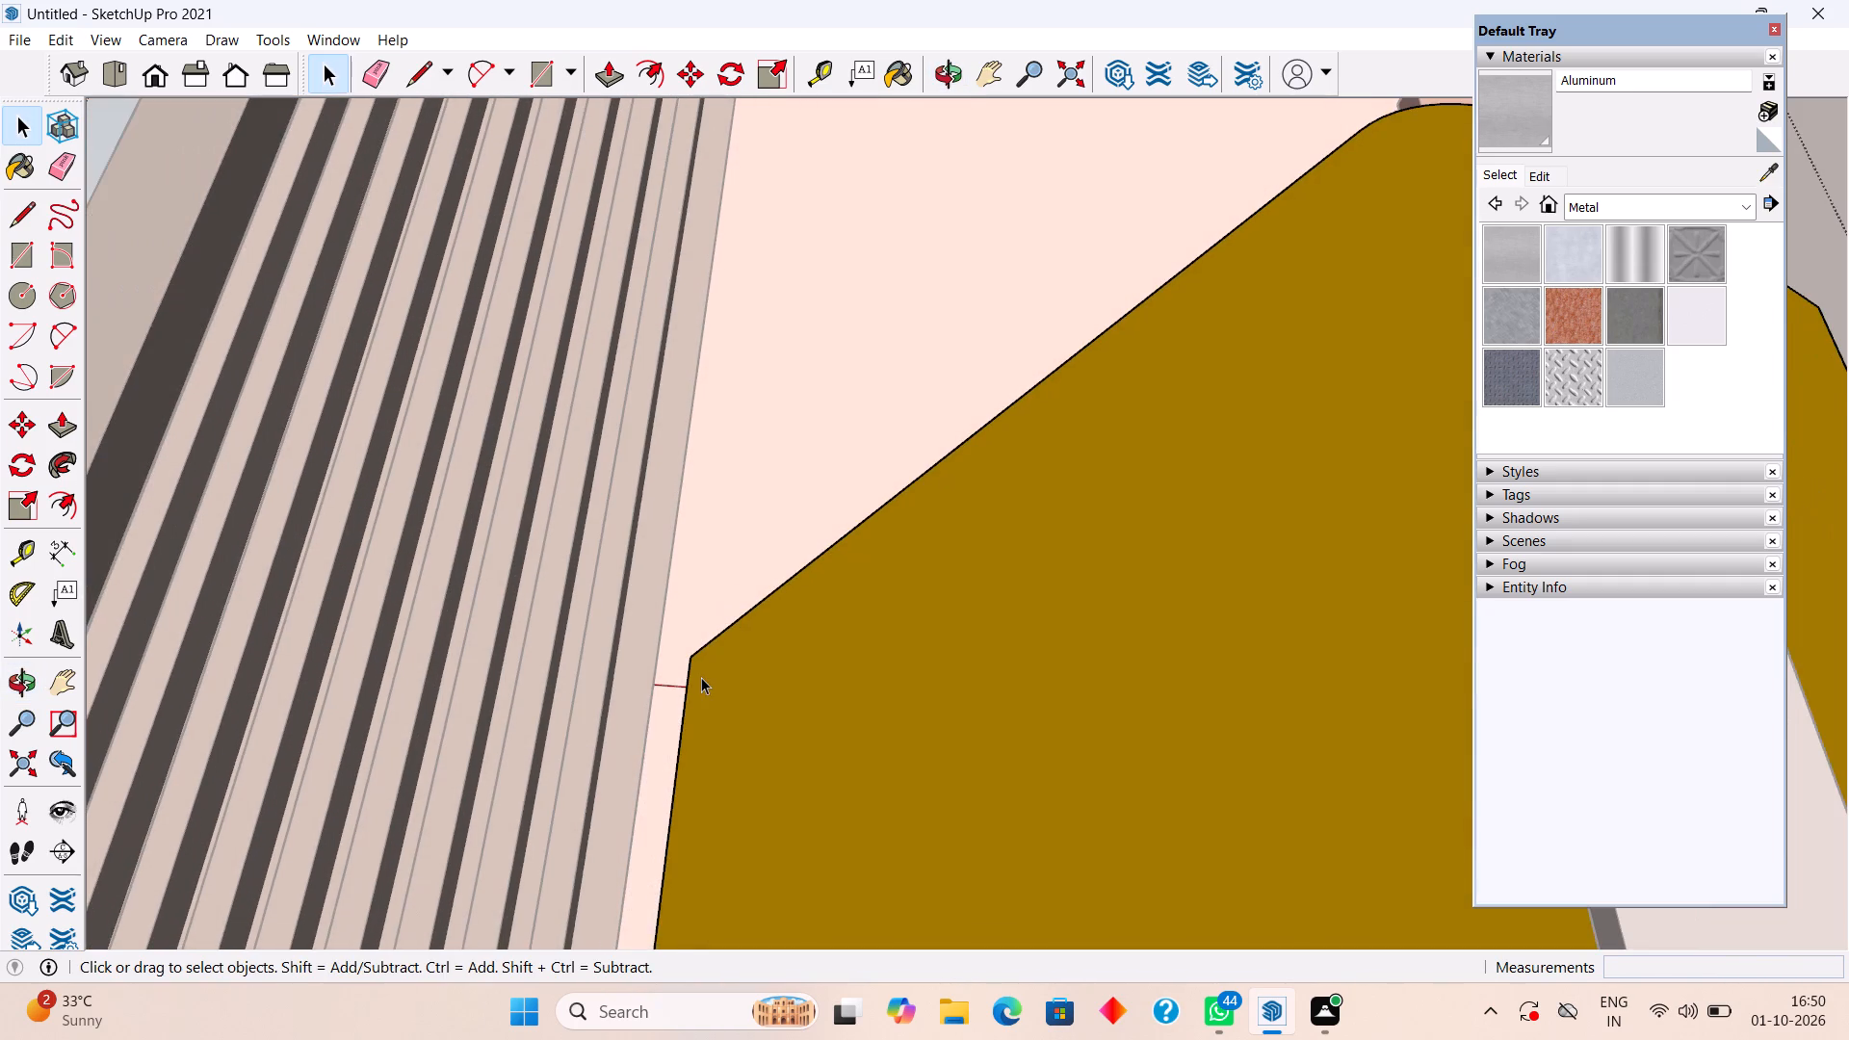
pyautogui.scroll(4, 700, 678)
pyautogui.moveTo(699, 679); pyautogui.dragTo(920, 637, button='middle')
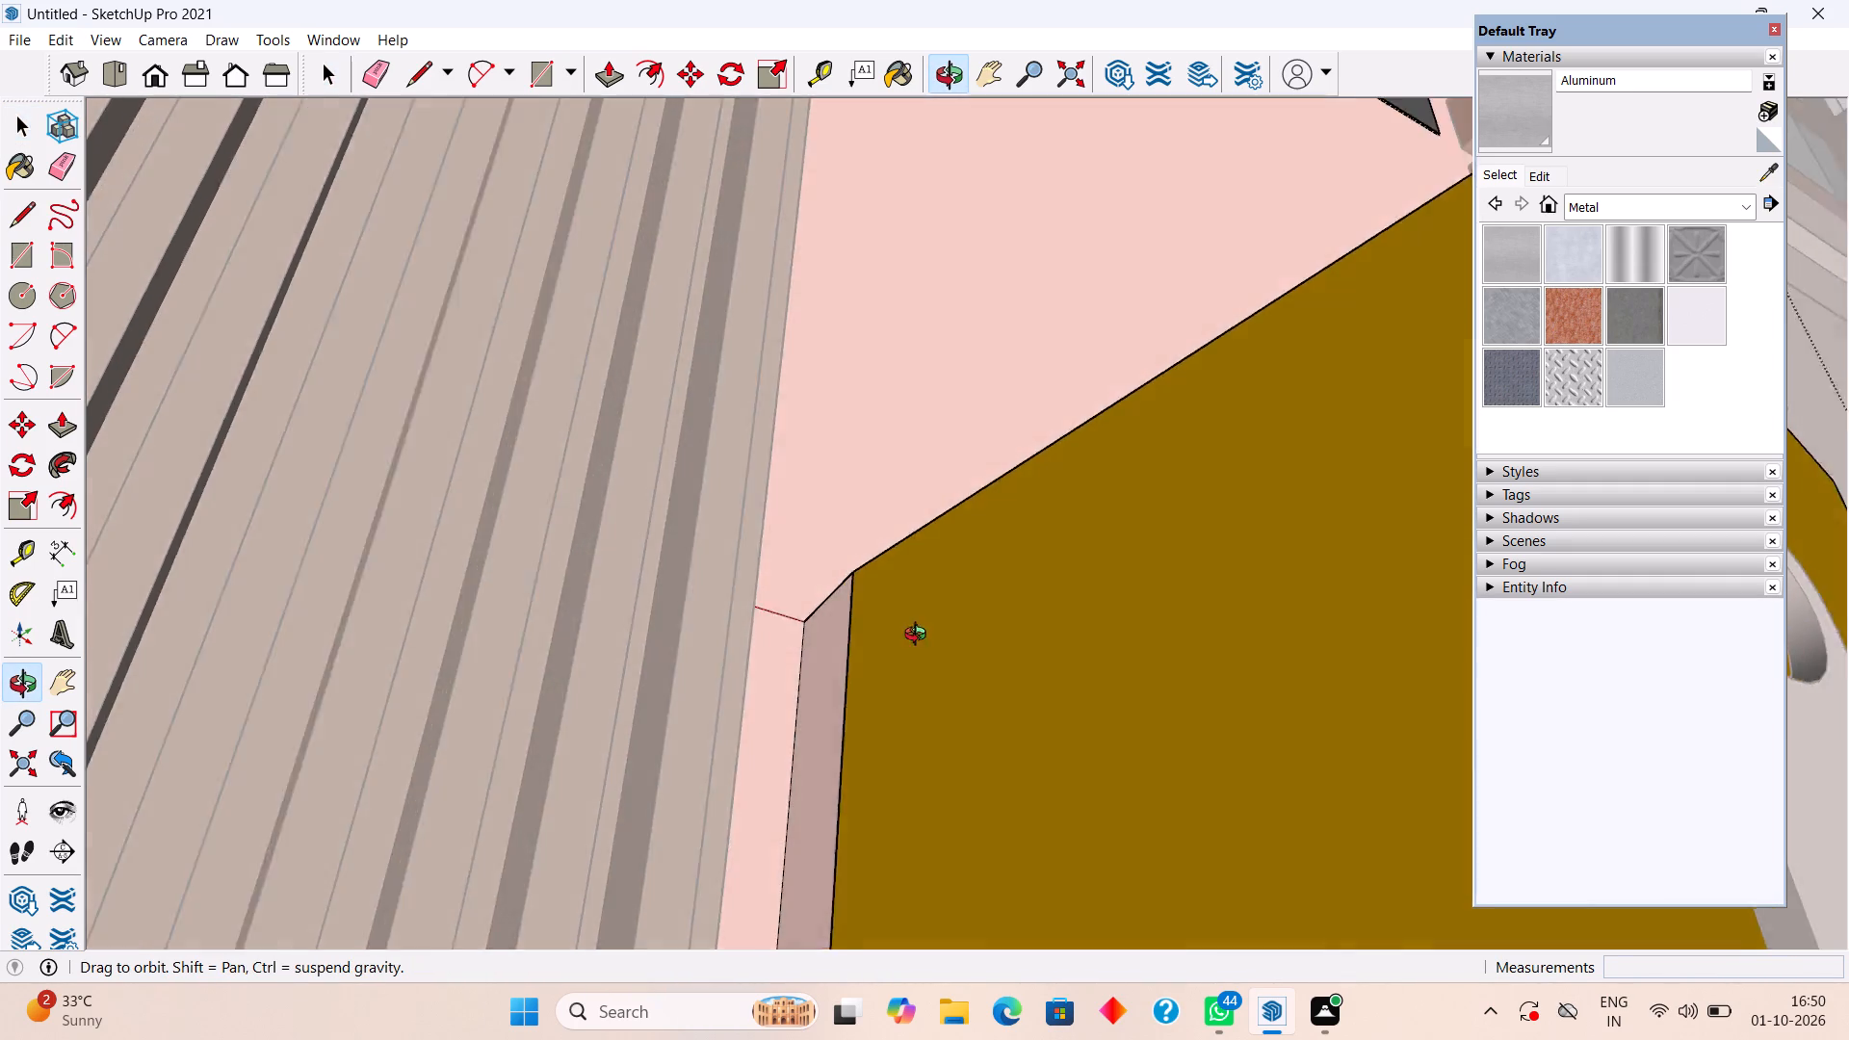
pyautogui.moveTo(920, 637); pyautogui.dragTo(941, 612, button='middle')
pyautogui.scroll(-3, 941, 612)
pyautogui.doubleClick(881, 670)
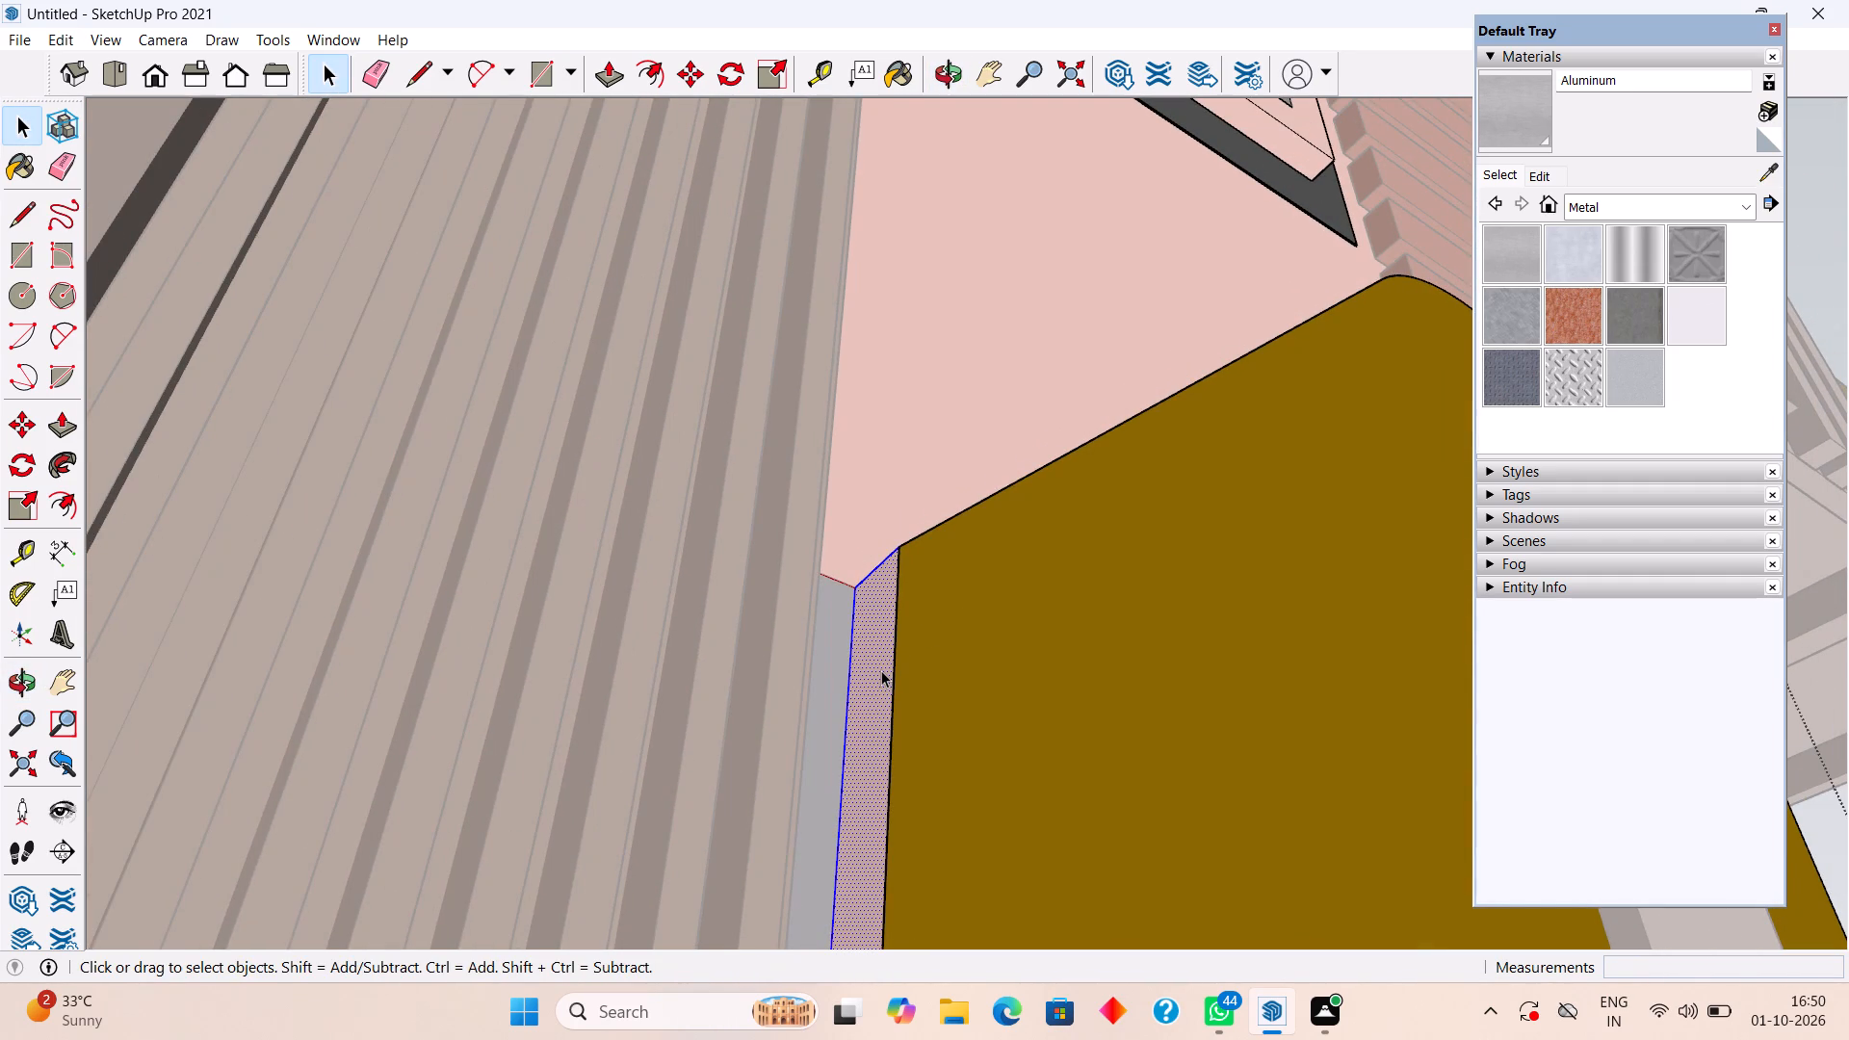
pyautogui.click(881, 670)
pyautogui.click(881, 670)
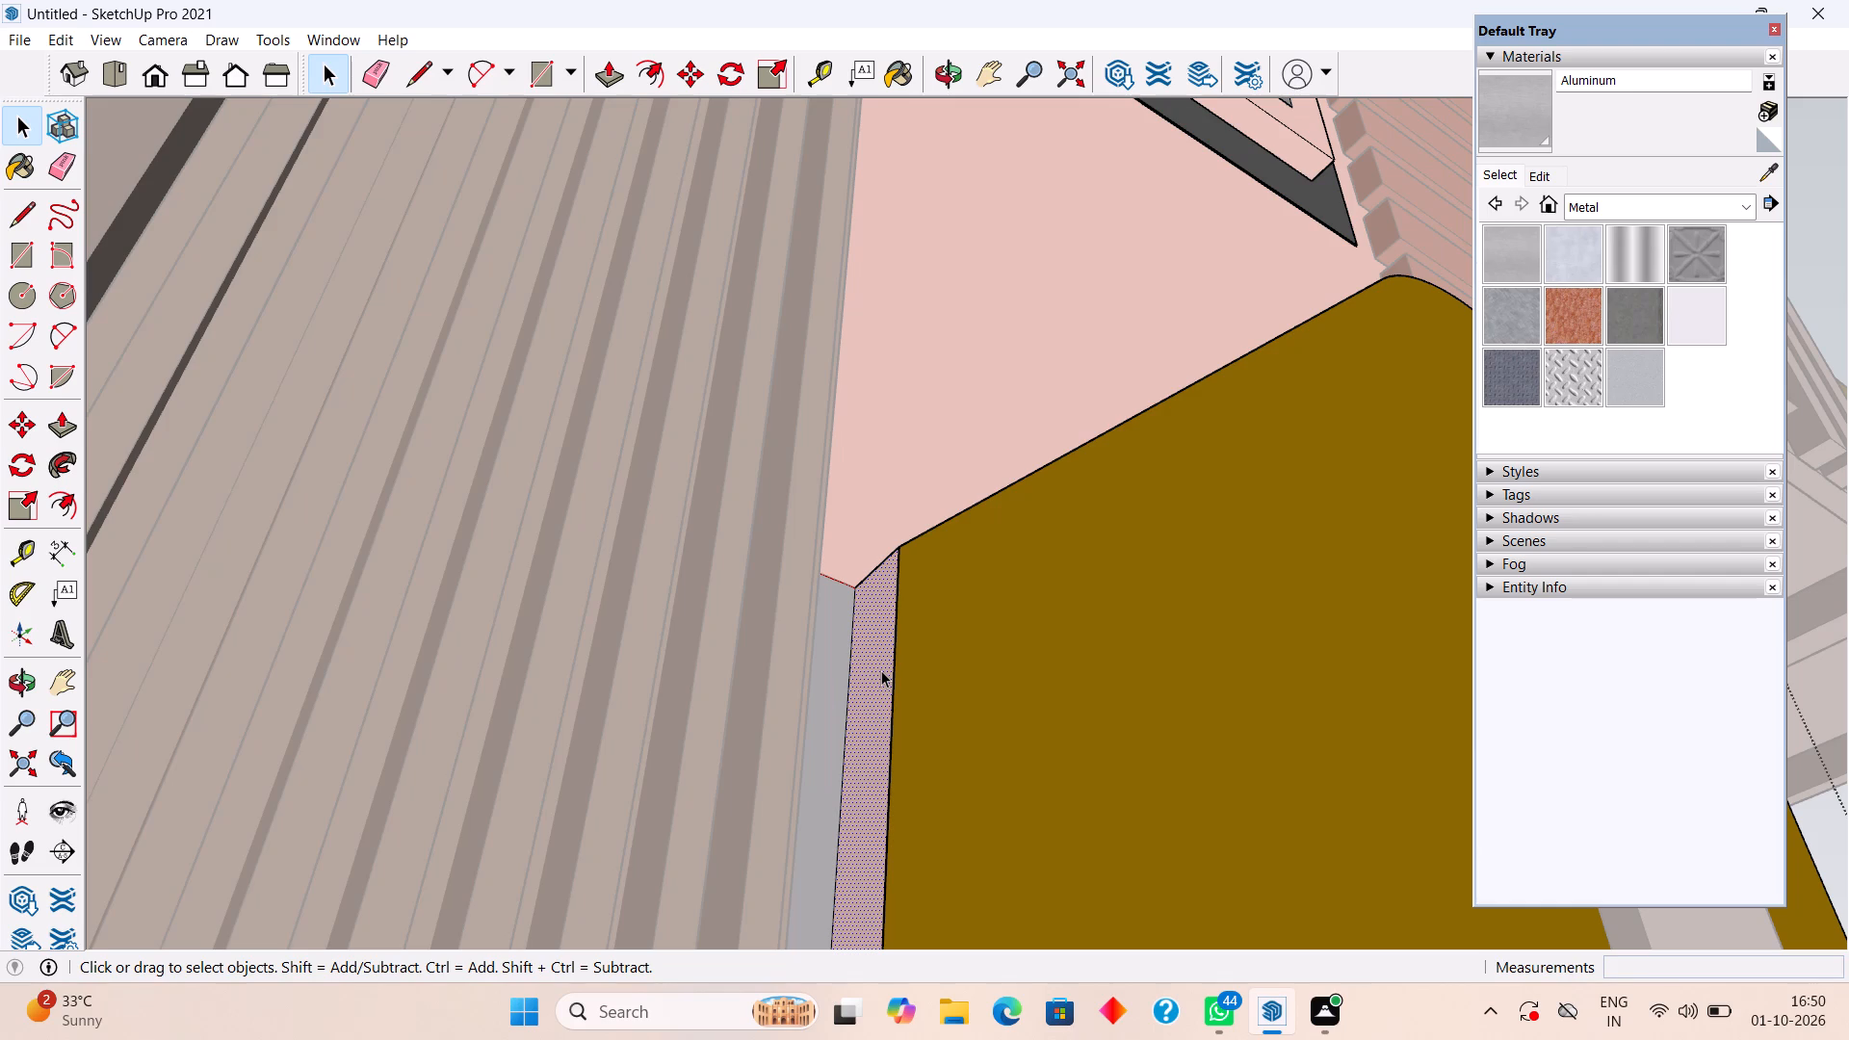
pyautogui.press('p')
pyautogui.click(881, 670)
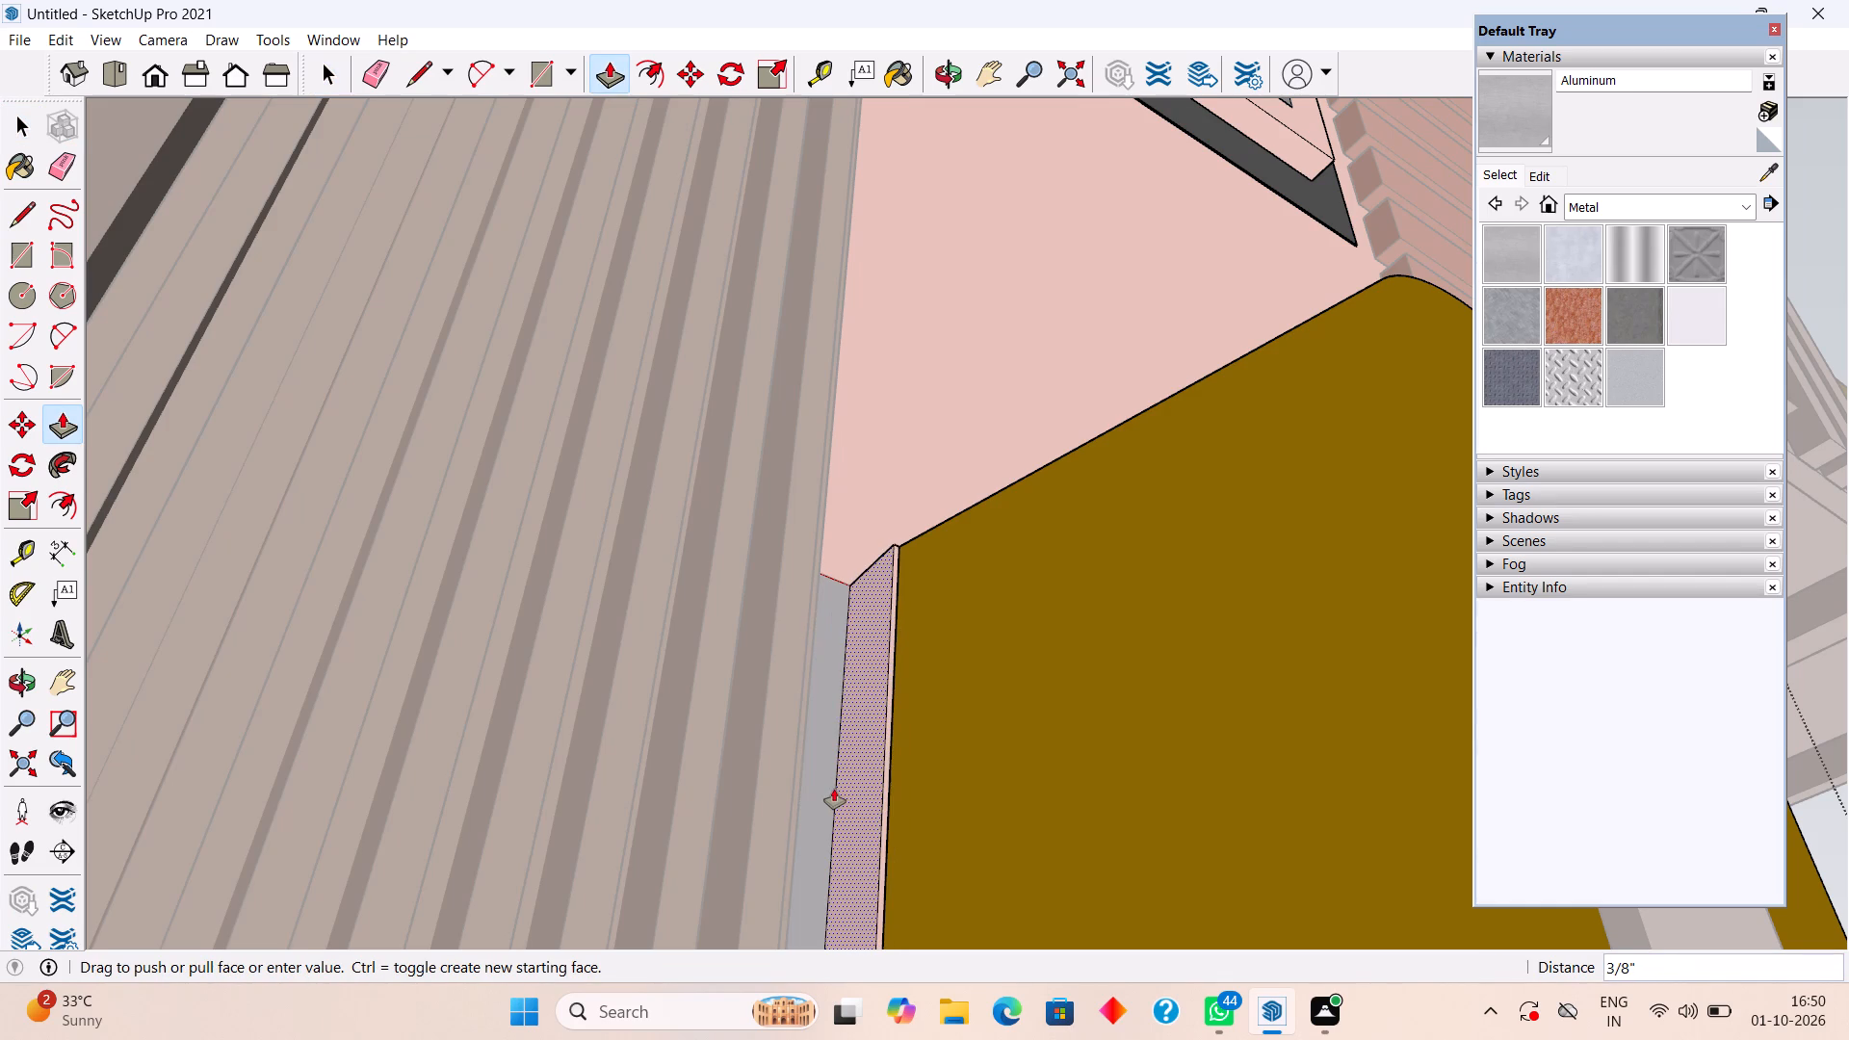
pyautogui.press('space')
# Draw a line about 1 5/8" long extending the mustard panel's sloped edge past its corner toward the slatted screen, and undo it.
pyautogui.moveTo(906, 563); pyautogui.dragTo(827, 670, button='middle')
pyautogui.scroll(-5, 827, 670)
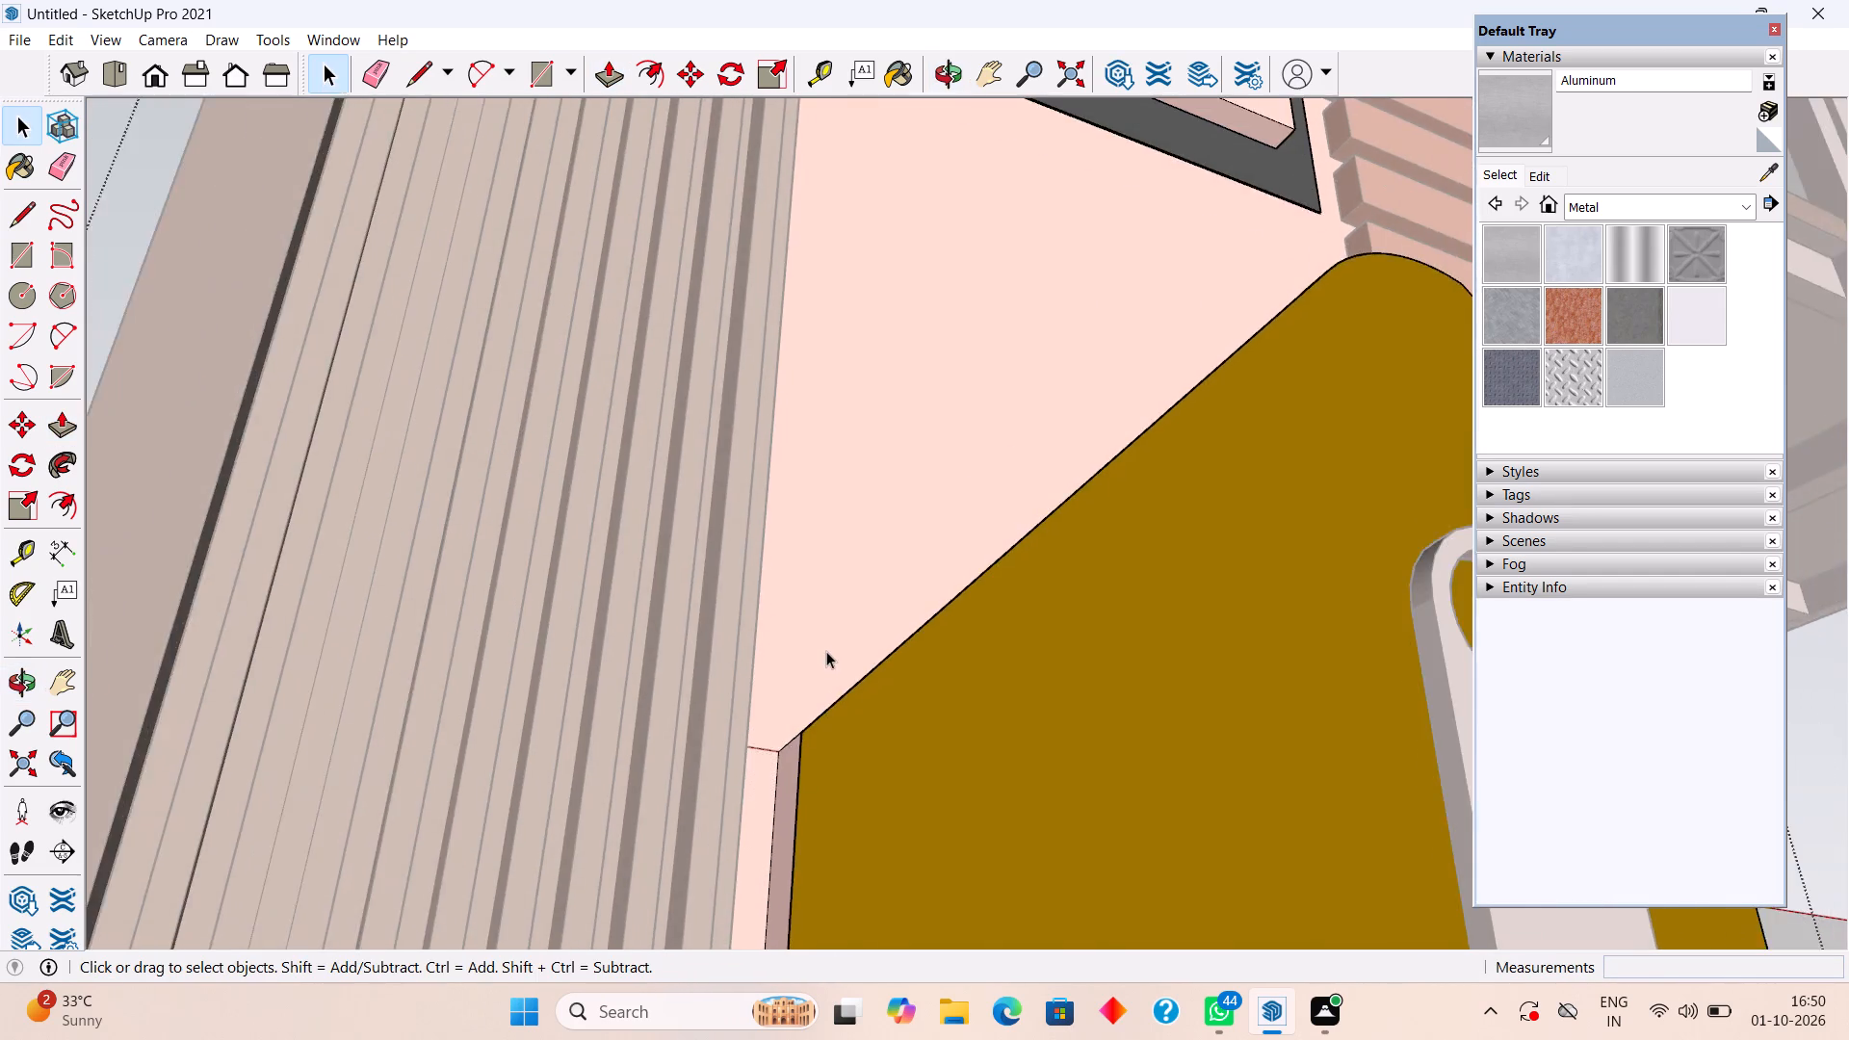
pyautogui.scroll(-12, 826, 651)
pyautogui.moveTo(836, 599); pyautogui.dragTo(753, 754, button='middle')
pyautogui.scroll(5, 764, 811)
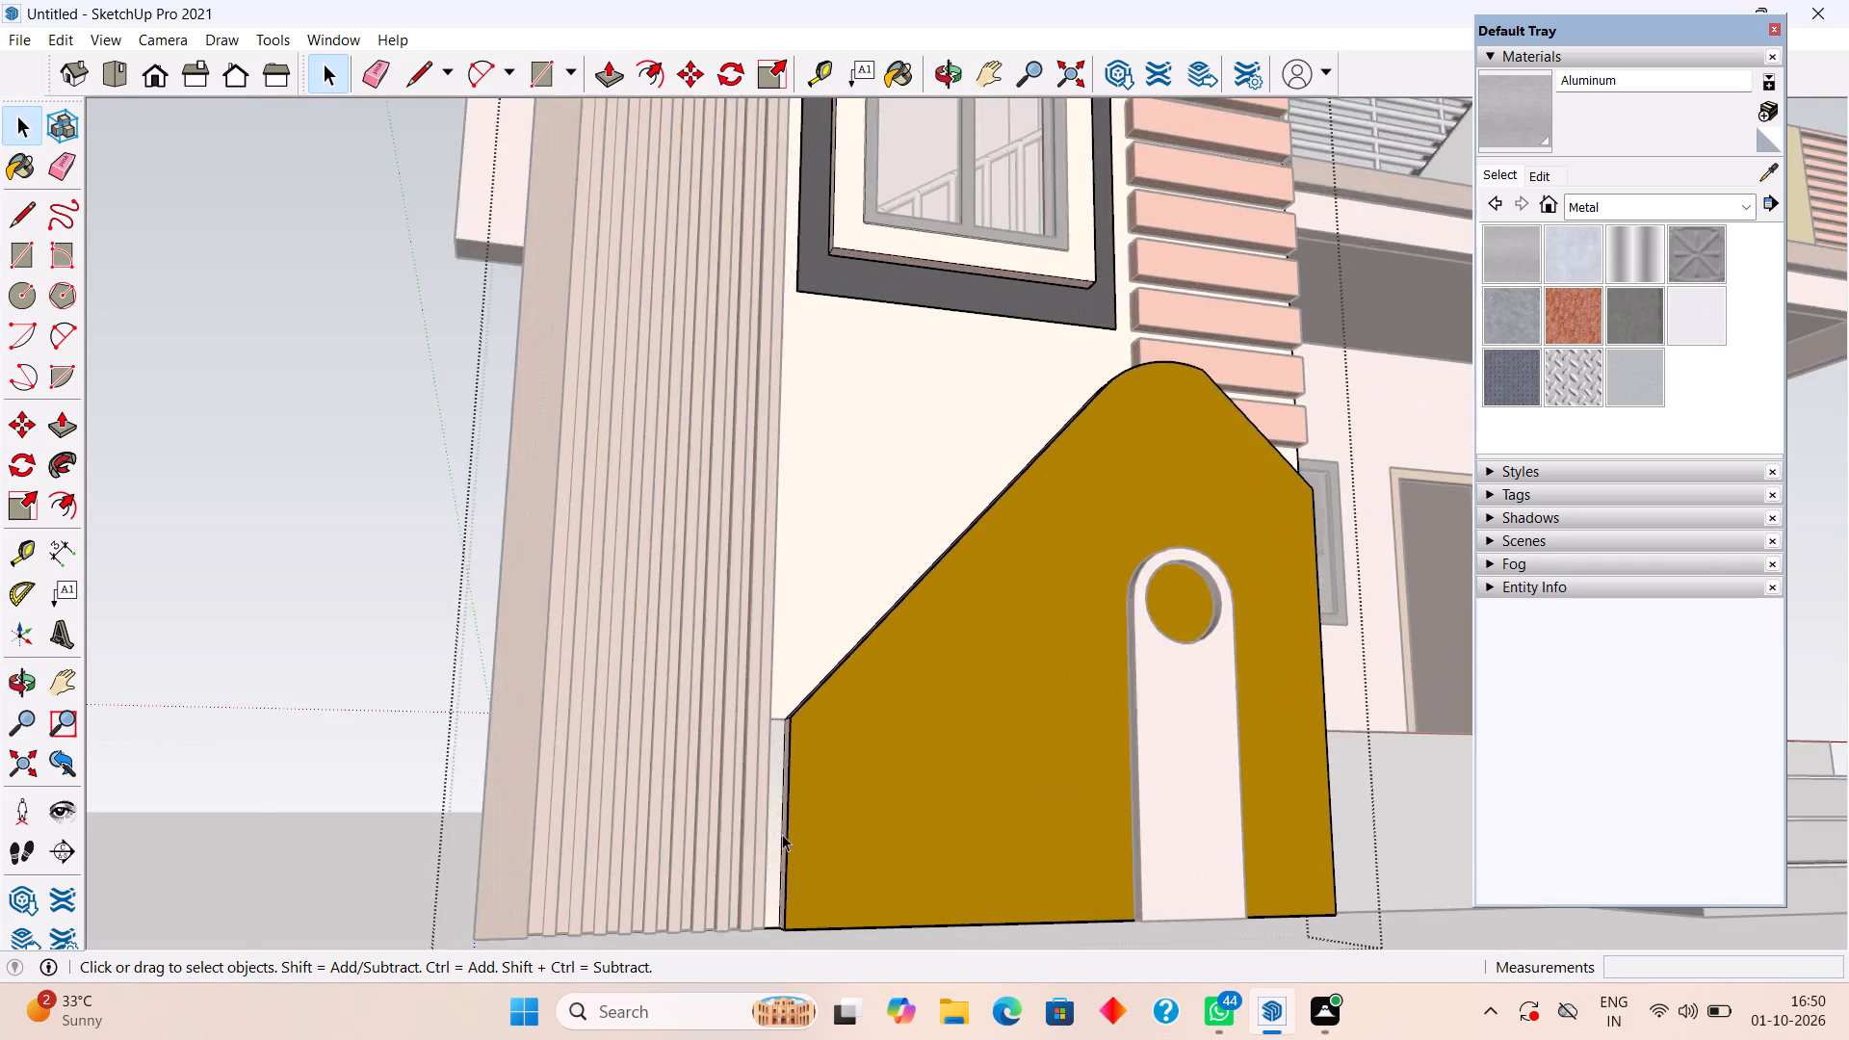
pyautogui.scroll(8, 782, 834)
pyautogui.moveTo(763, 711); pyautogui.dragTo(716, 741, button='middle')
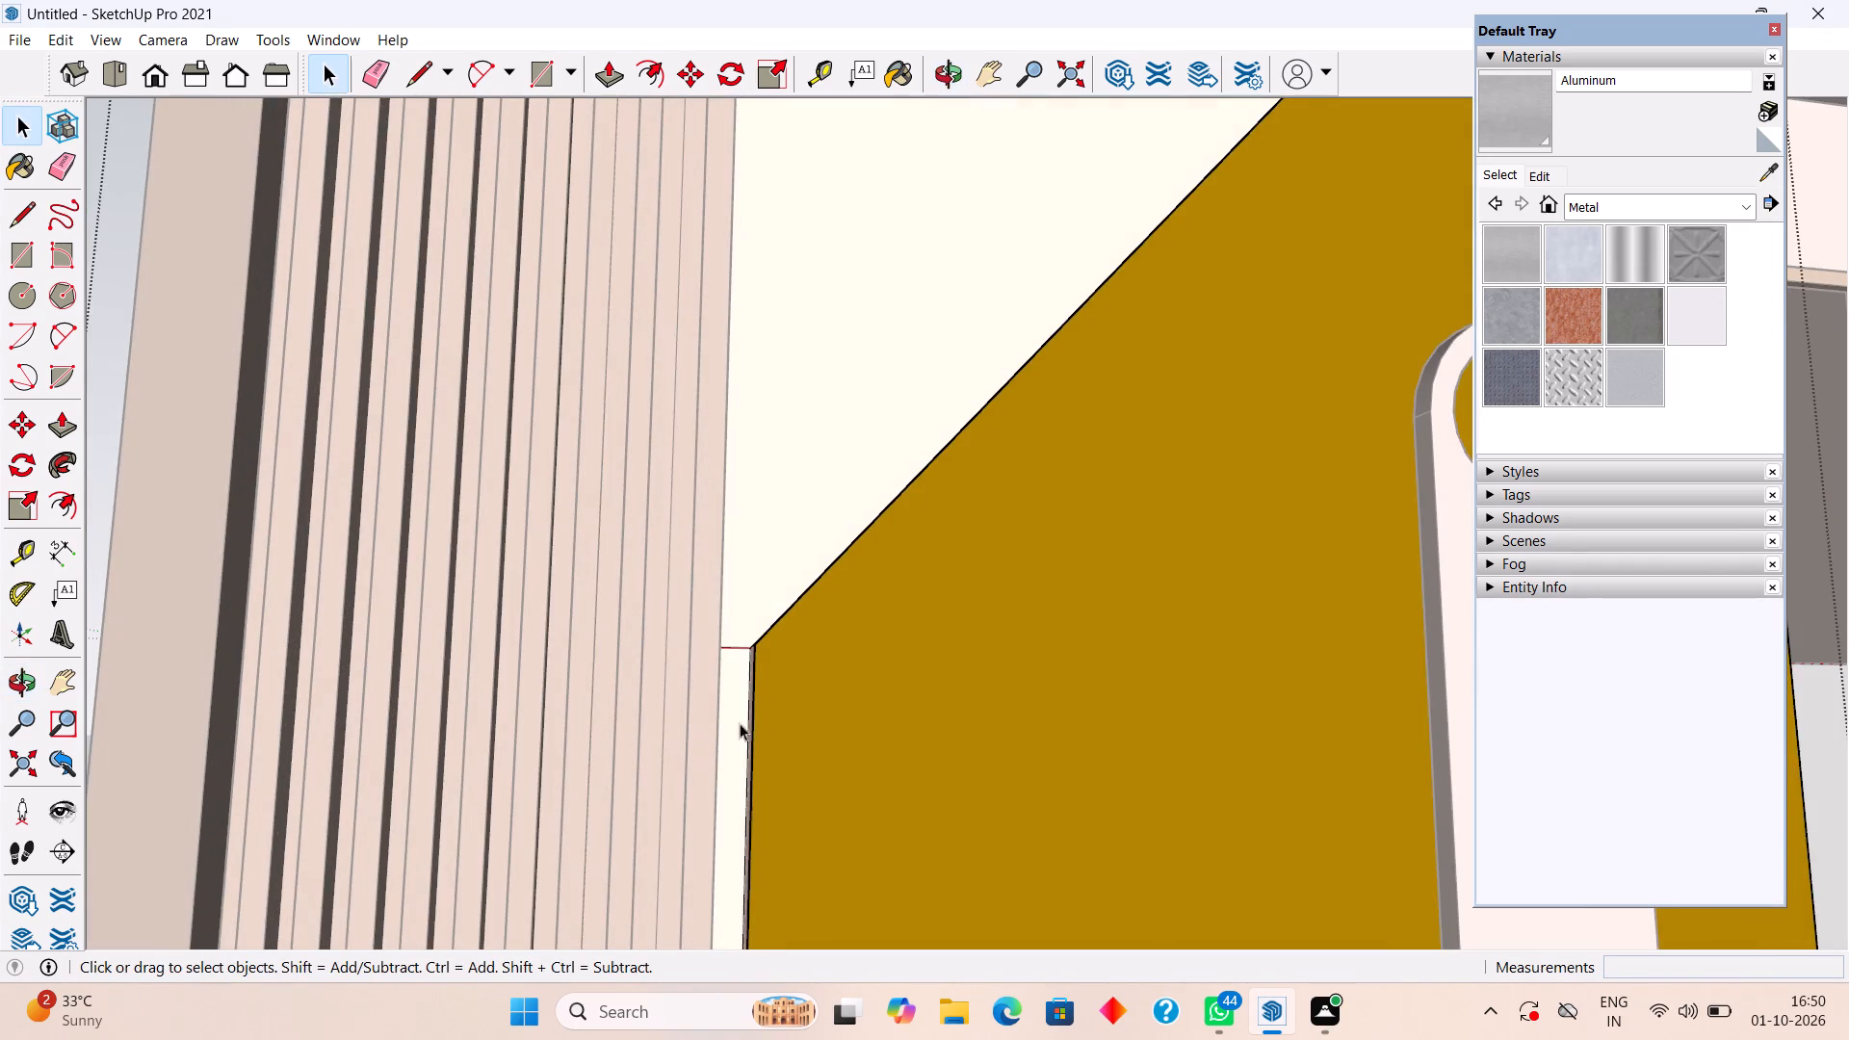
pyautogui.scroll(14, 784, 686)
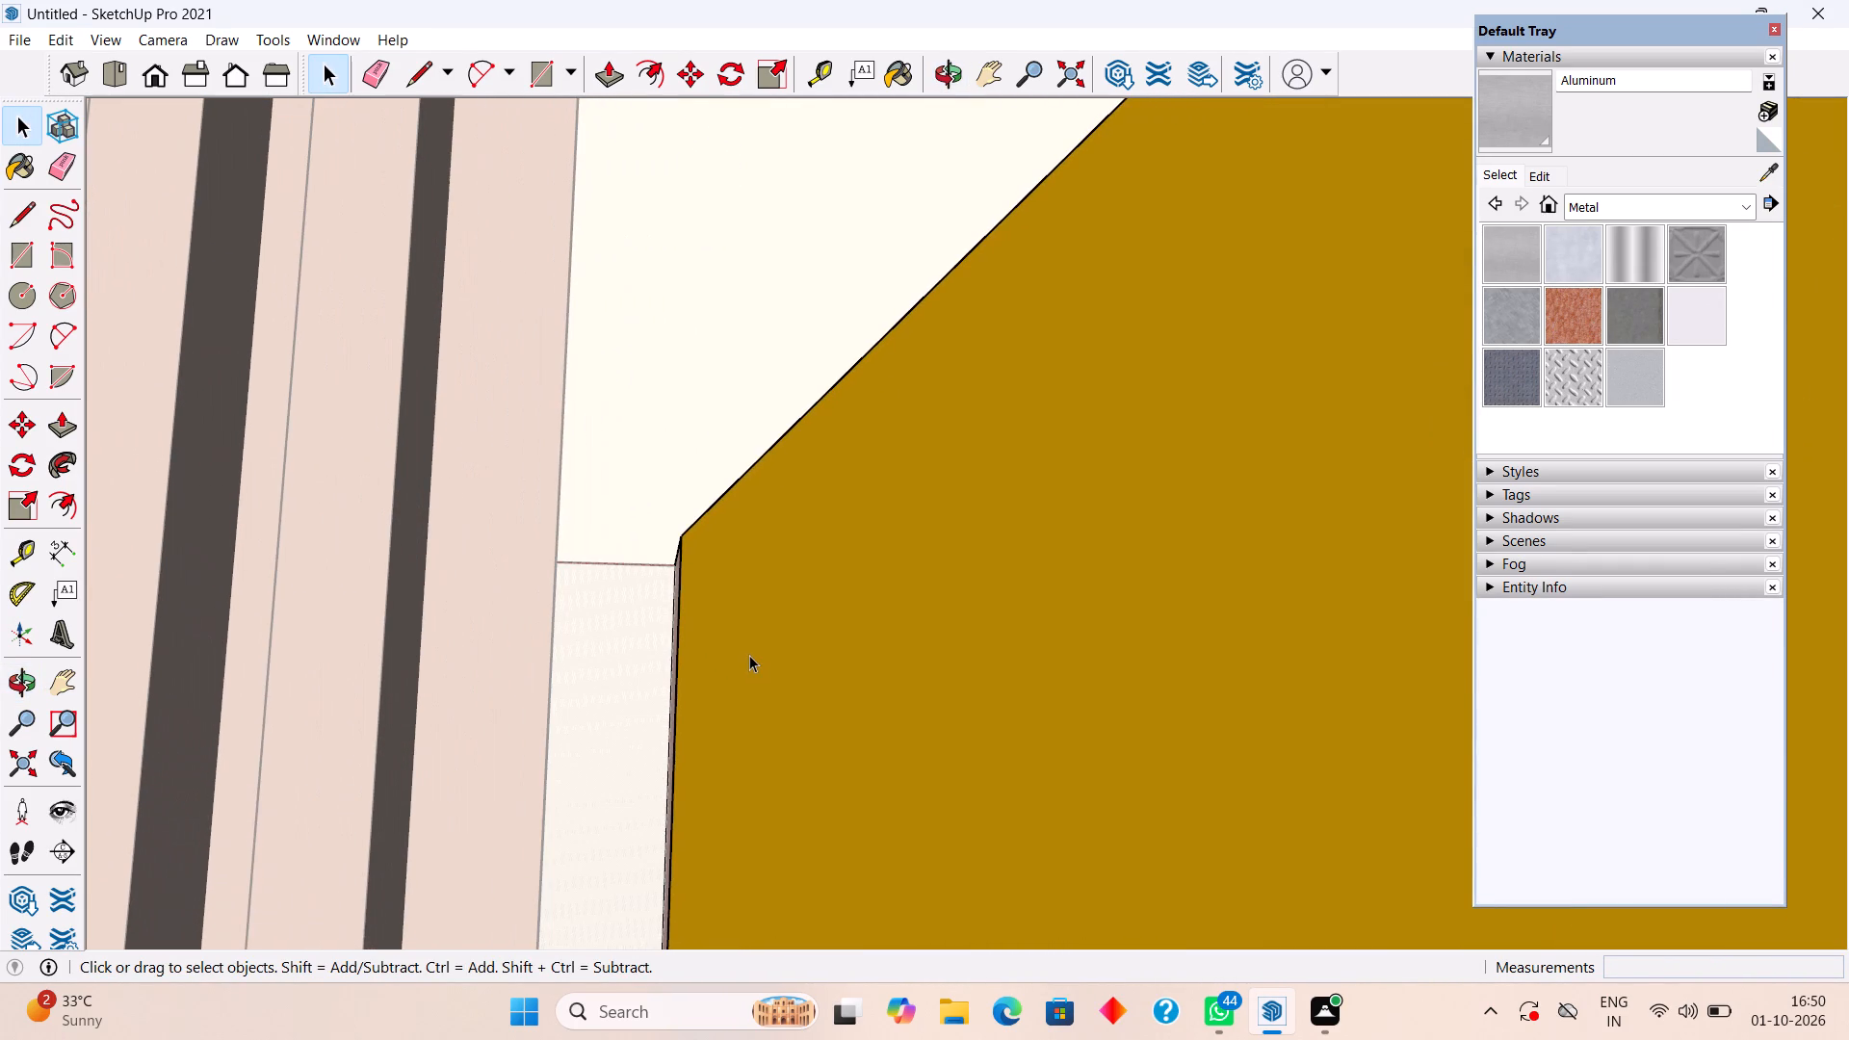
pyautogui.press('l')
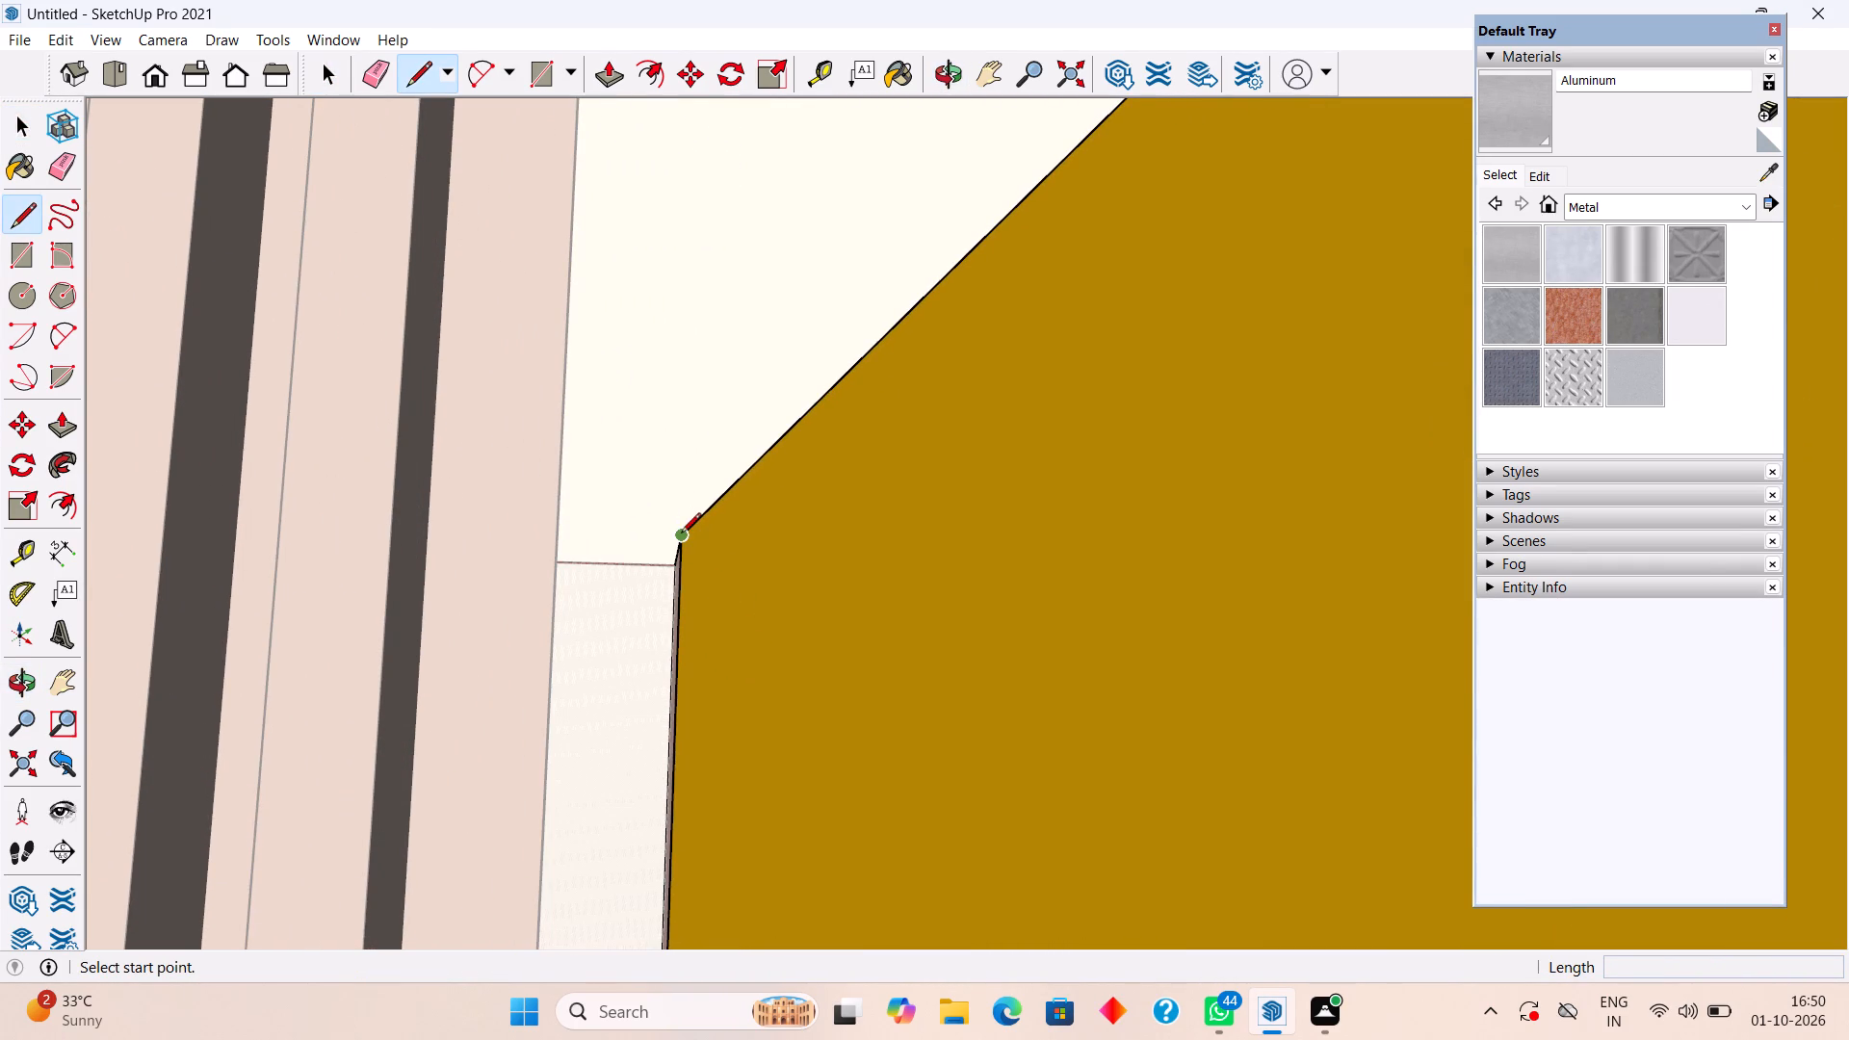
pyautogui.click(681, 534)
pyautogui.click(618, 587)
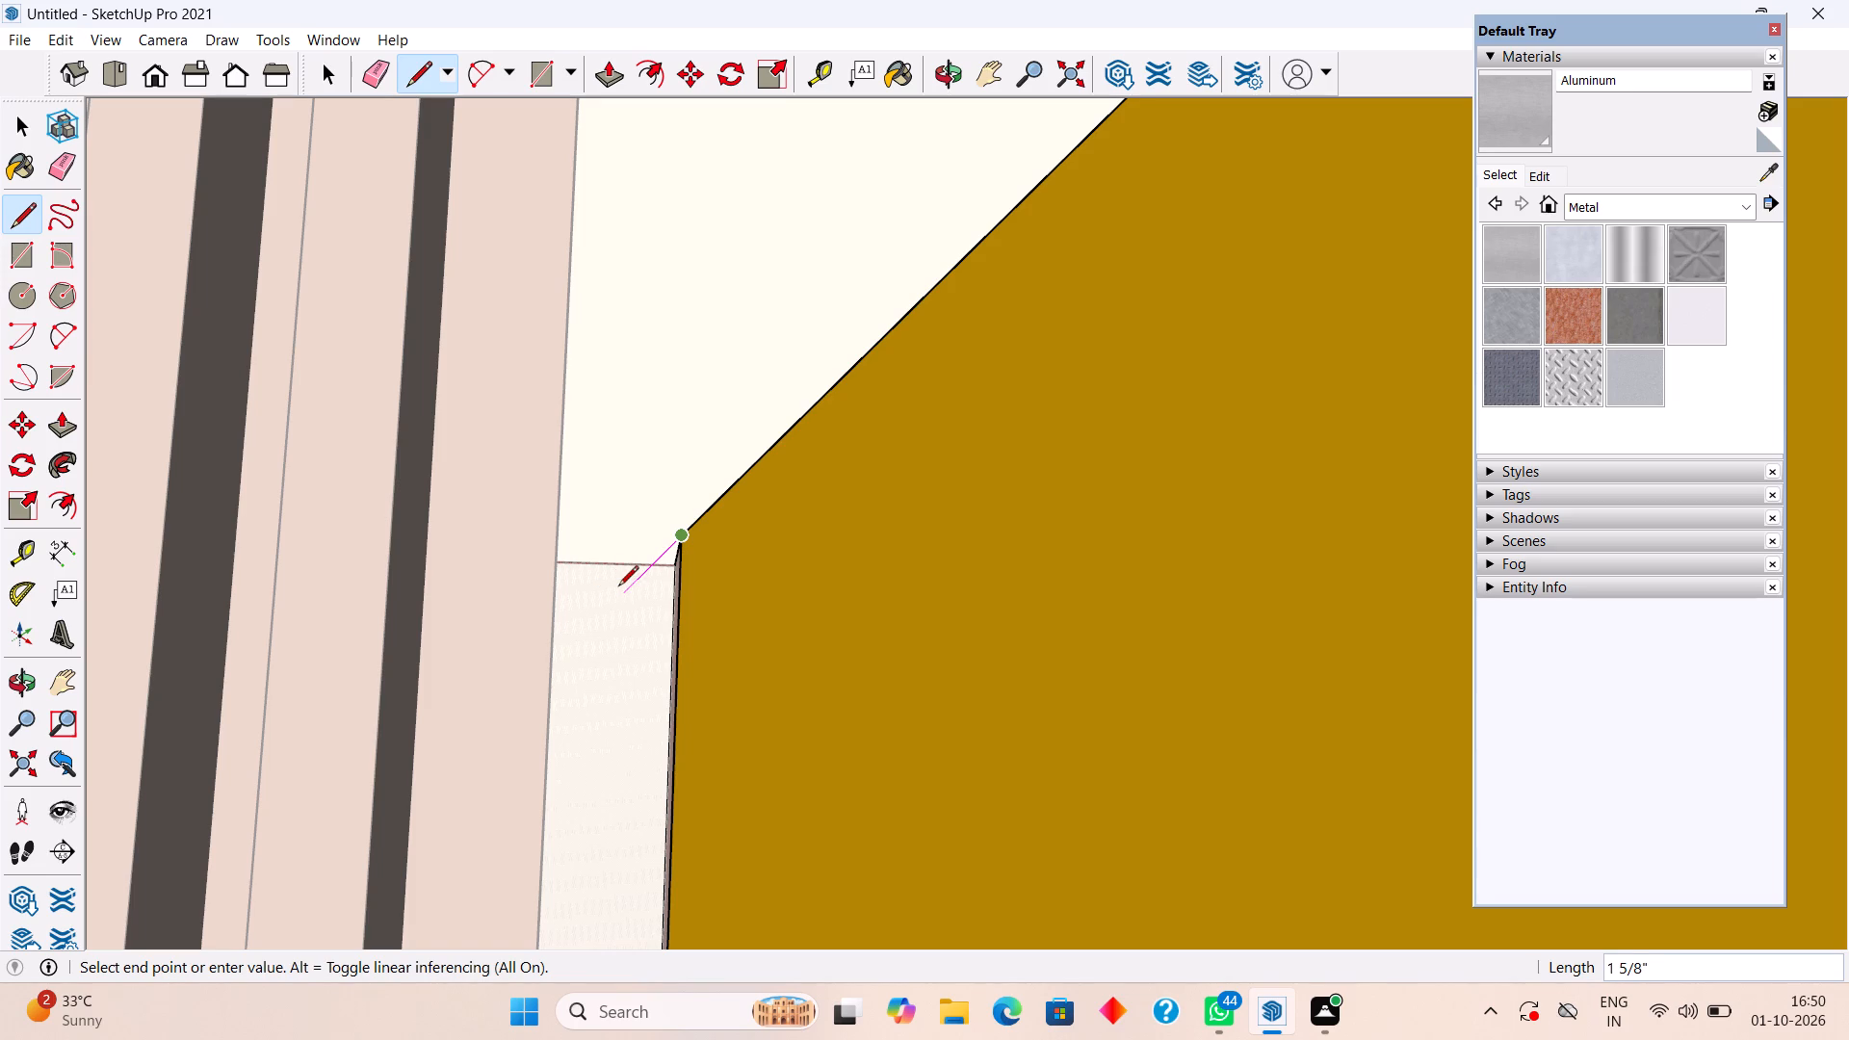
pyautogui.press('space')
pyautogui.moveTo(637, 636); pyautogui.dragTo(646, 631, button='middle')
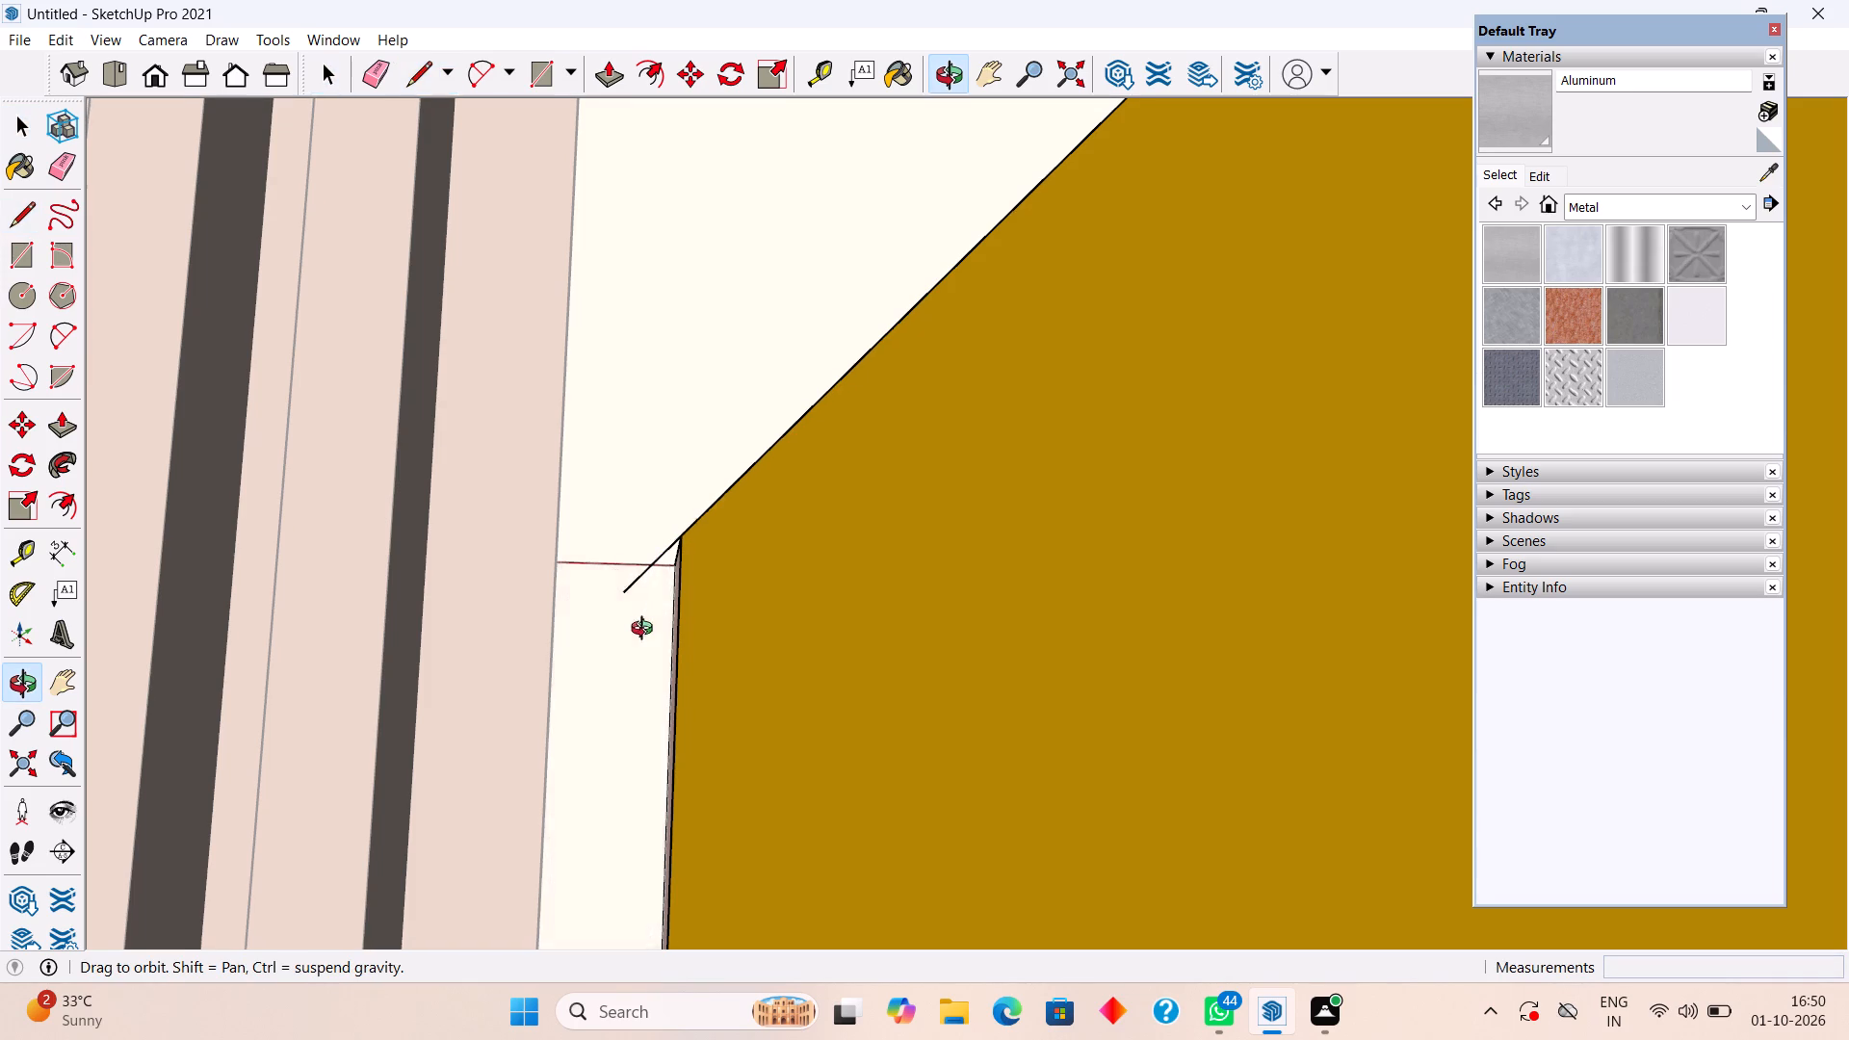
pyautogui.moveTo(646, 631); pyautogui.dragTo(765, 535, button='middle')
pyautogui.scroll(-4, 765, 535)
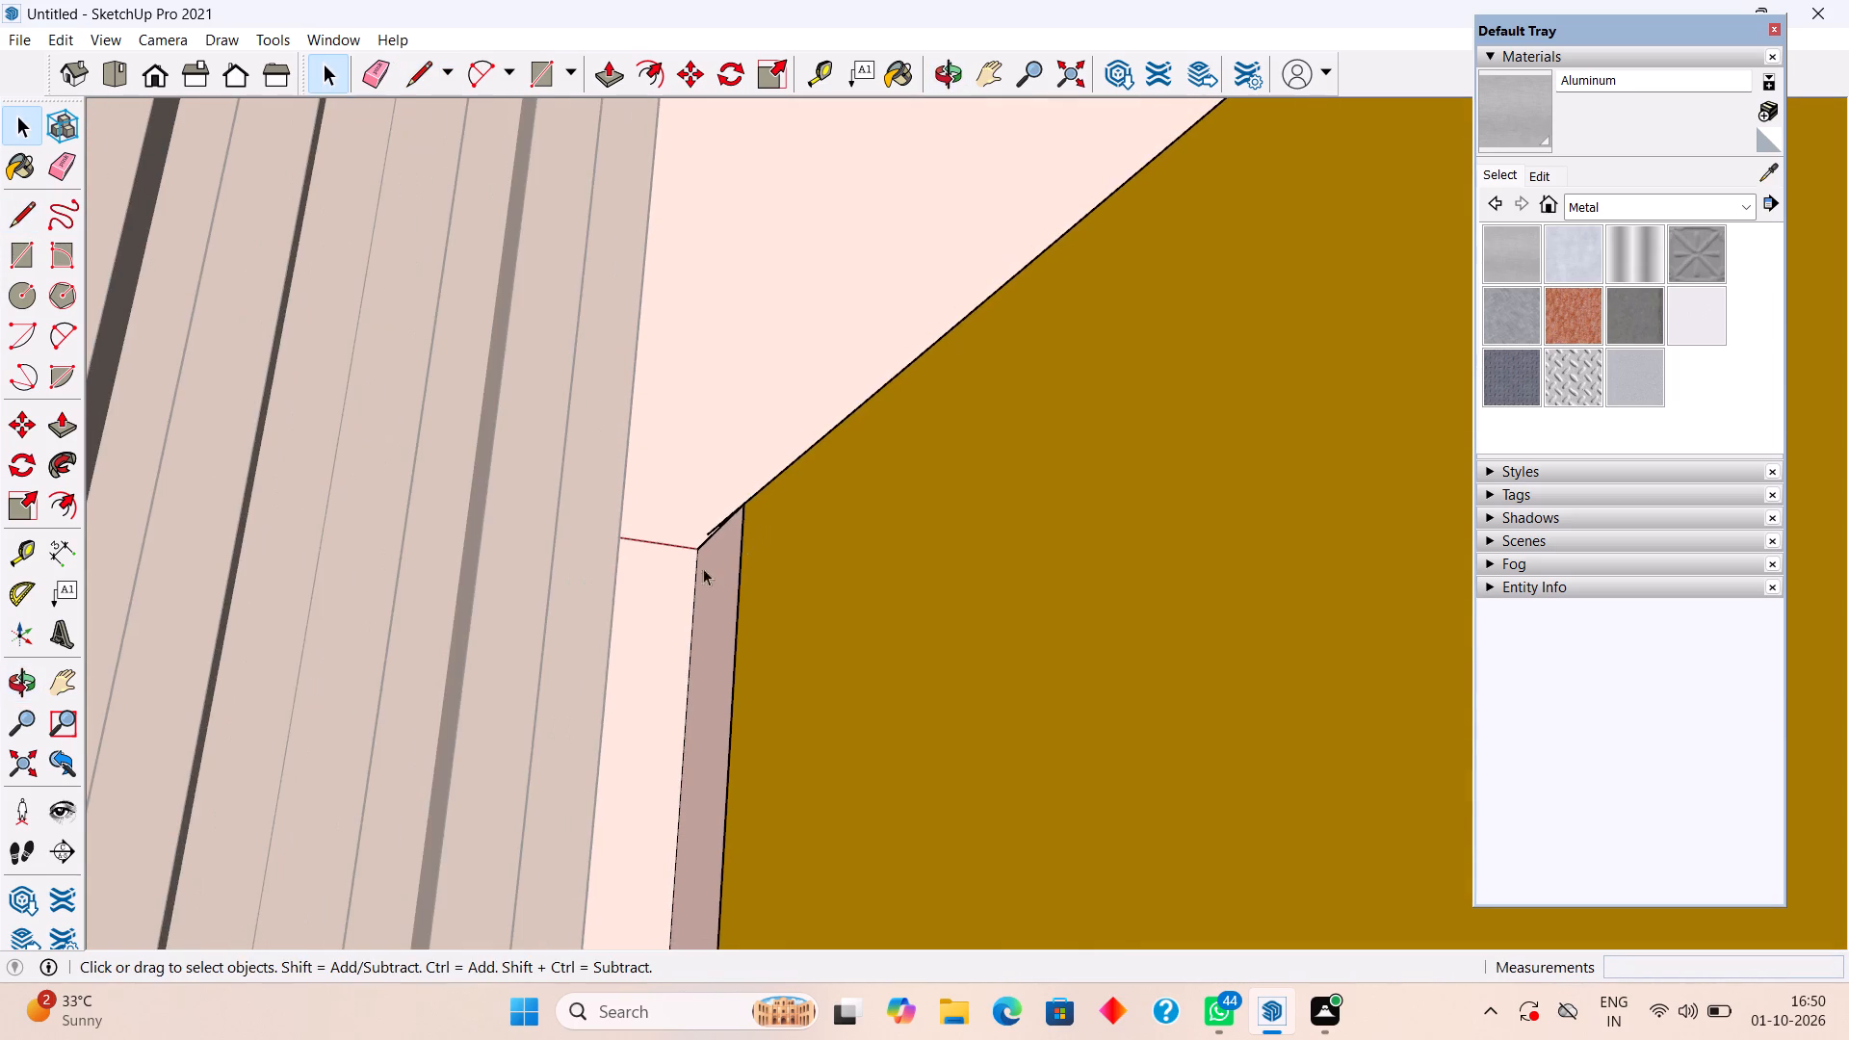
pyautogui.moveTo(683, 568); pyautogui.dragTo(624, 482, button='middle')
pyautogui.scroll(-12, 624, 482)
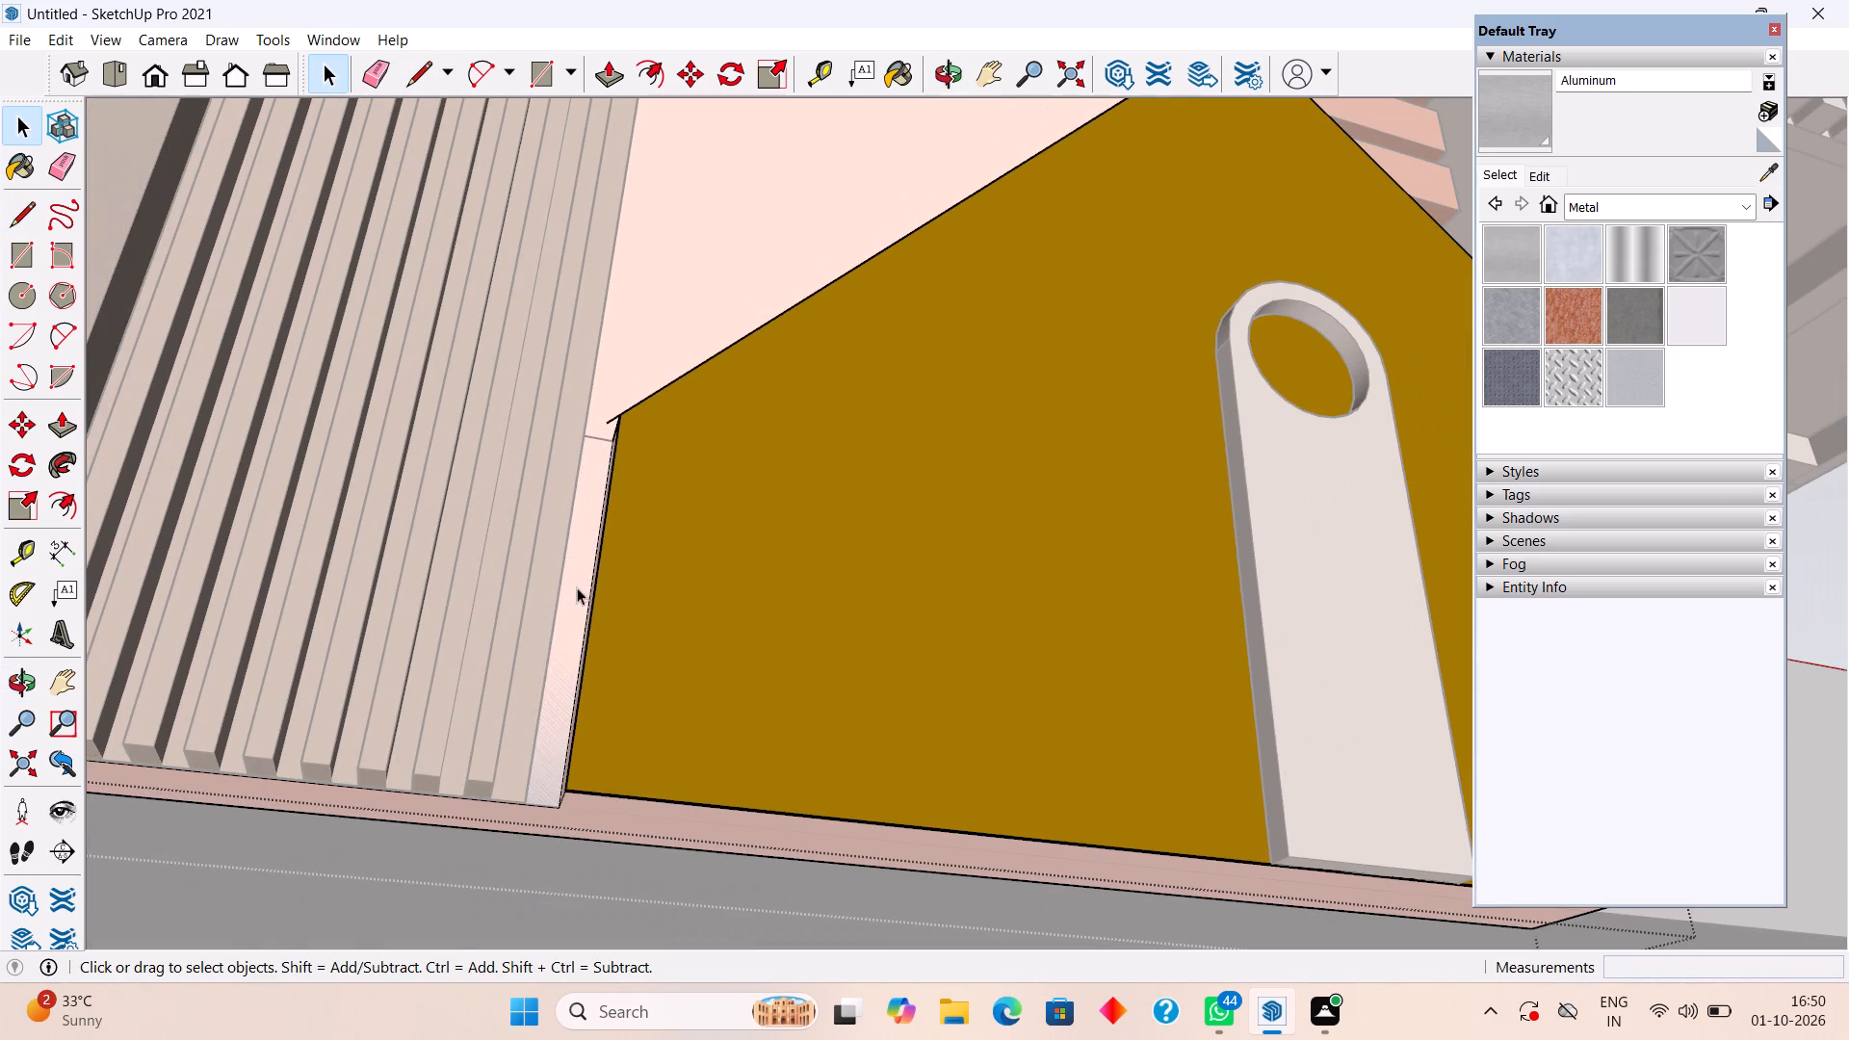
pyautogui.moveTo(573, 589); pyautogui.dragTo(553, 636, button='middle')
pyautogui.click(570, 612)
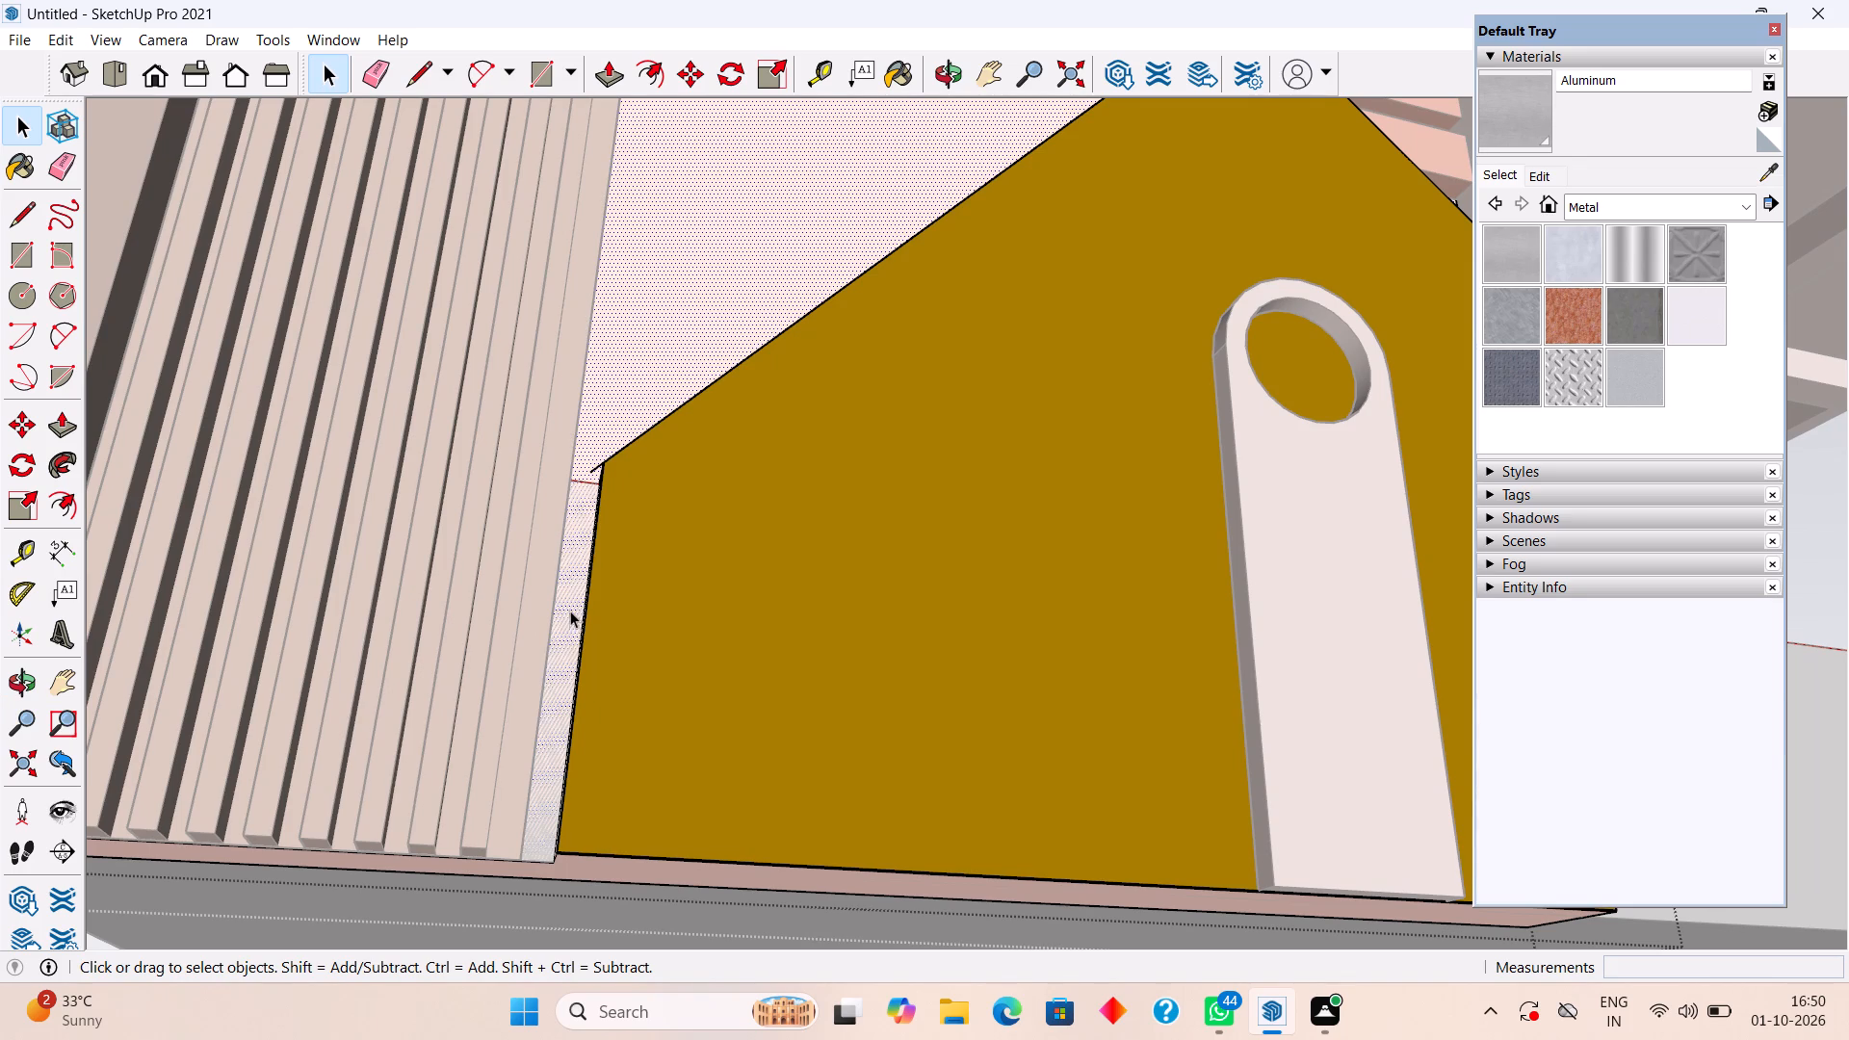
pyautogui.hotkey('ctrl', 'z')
# Pull the mustard panel's narrow side face 1 1/2" outward toward the slatted screen.
pyautogui.moveTo(570, 607); pyautogui.dragTo(613, 655, button='middle')
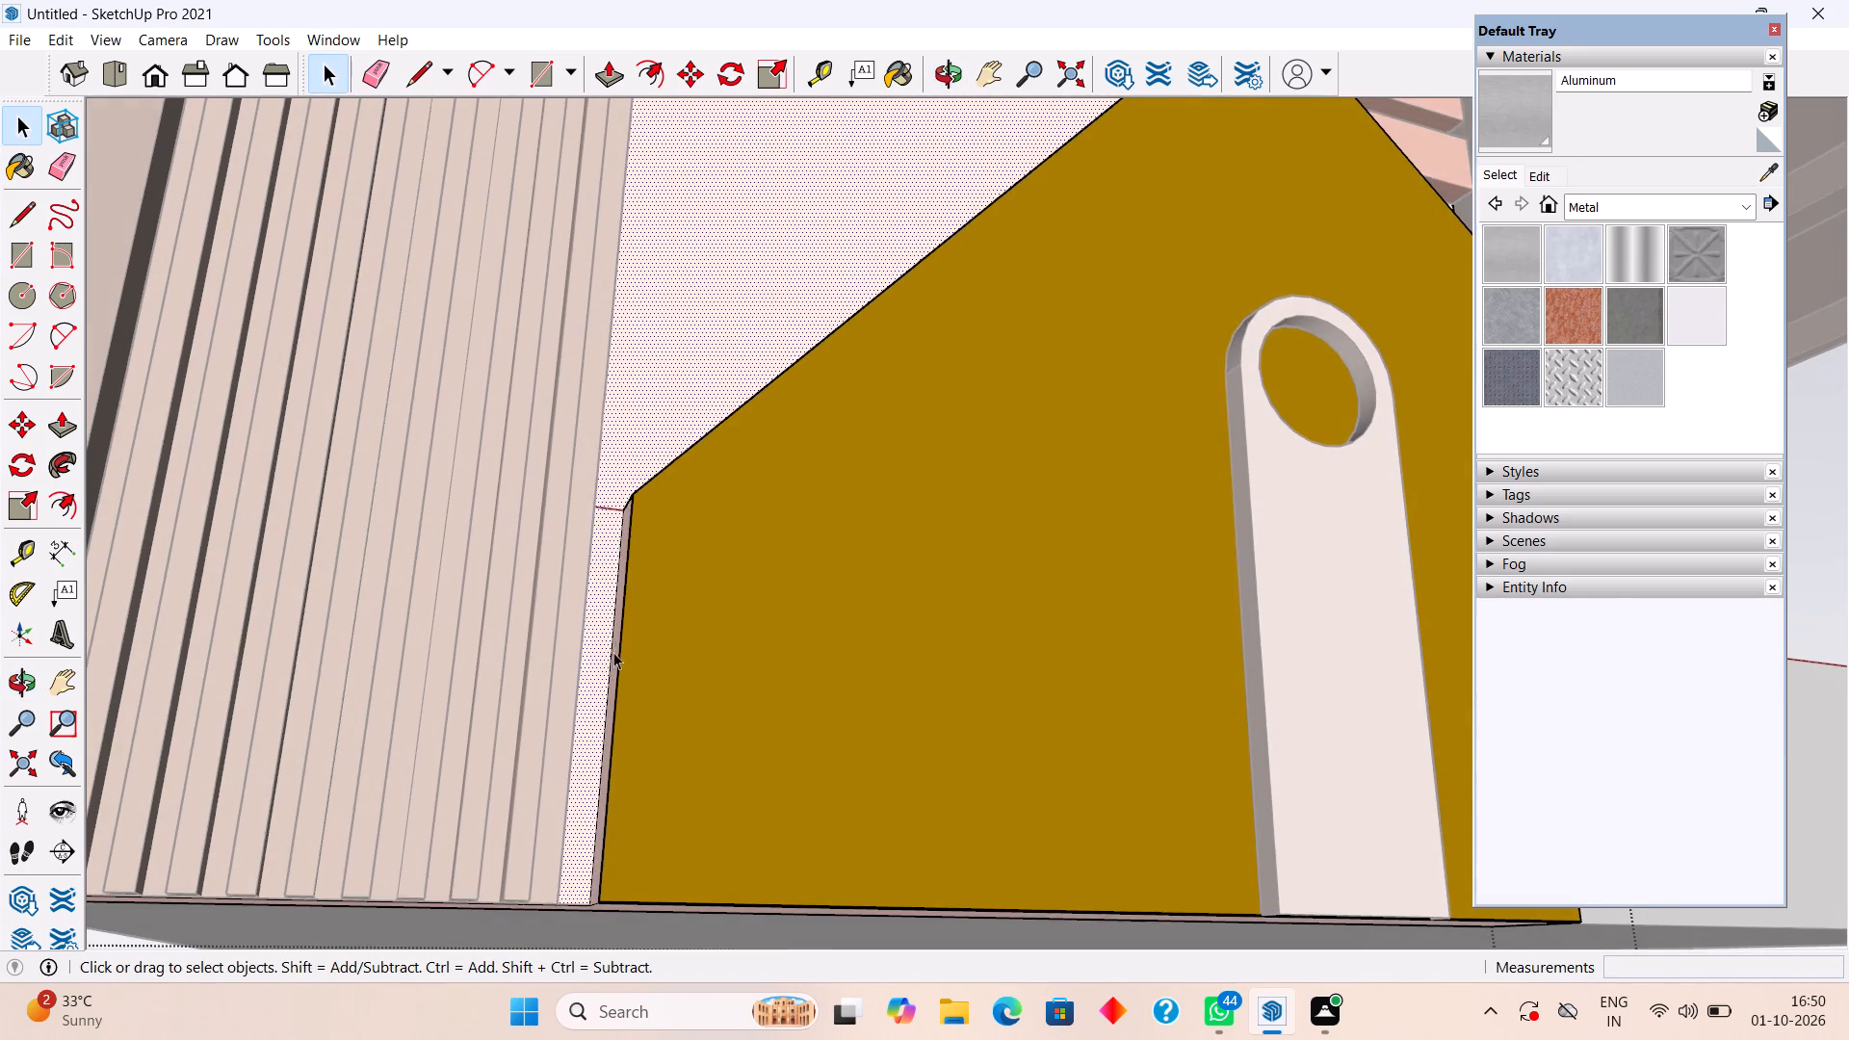
pyautogui.scroll(6, 618, 631)
pyautogui.moveTo(627, 531); pyautogui.dragTo(649, 535)
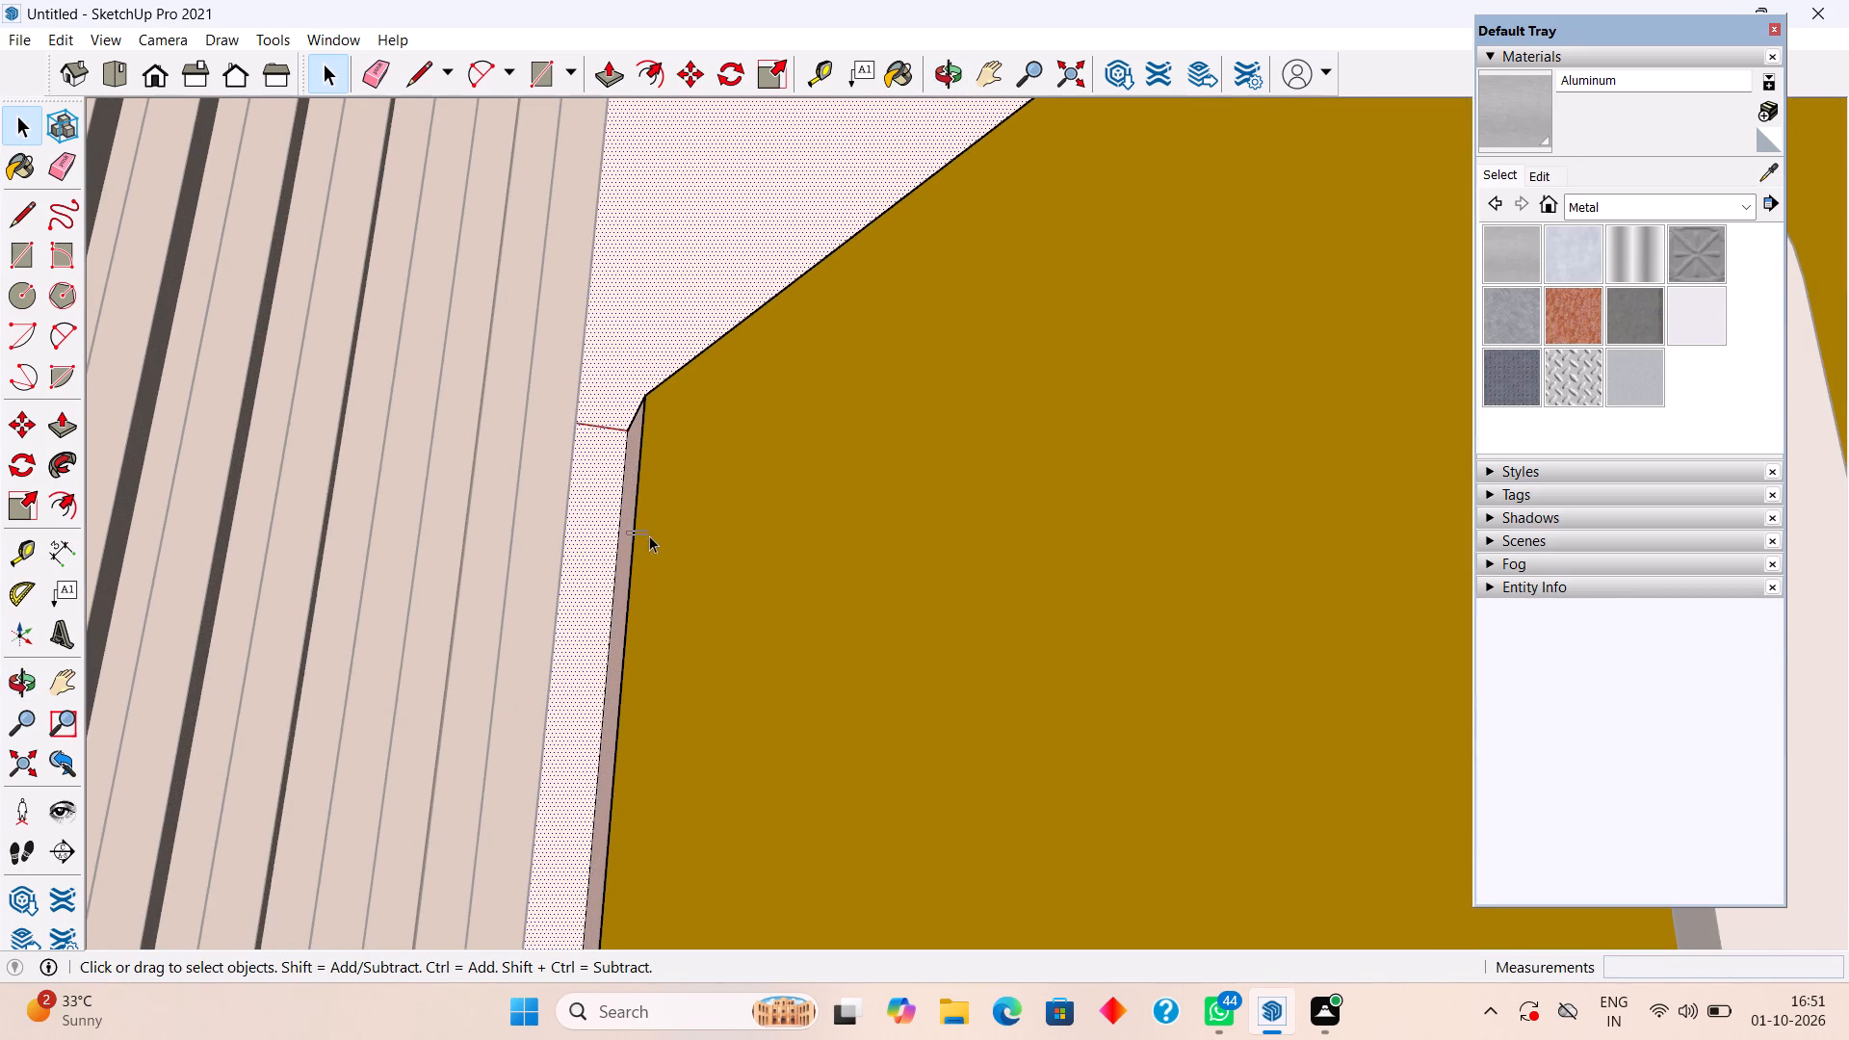
pyautogui.moveTo(649, 535); pyautogui.dragTo(653, 535)
pyautogui.moveTo(635, 535); pyautogui.dragTo(726, 554, button='middle')
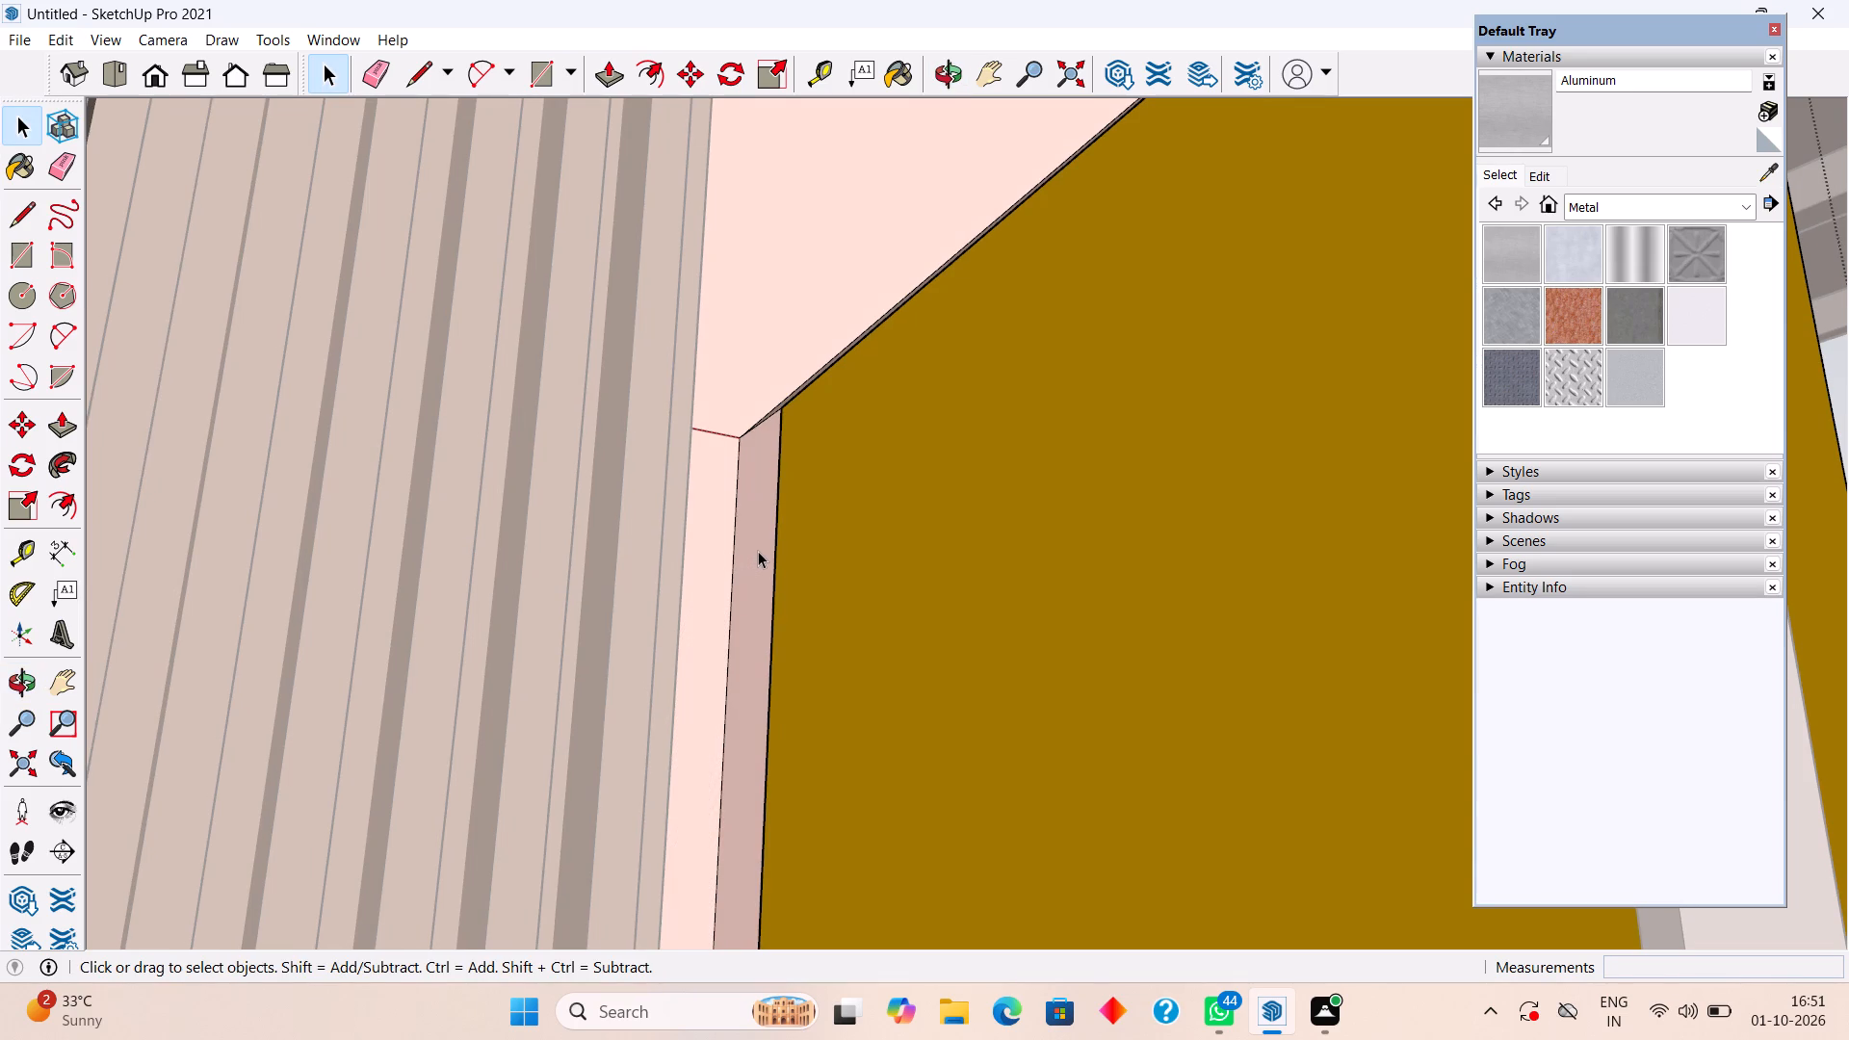
pyautogui.tripleClick(757, 551)
pyautogui.click(758, 551)
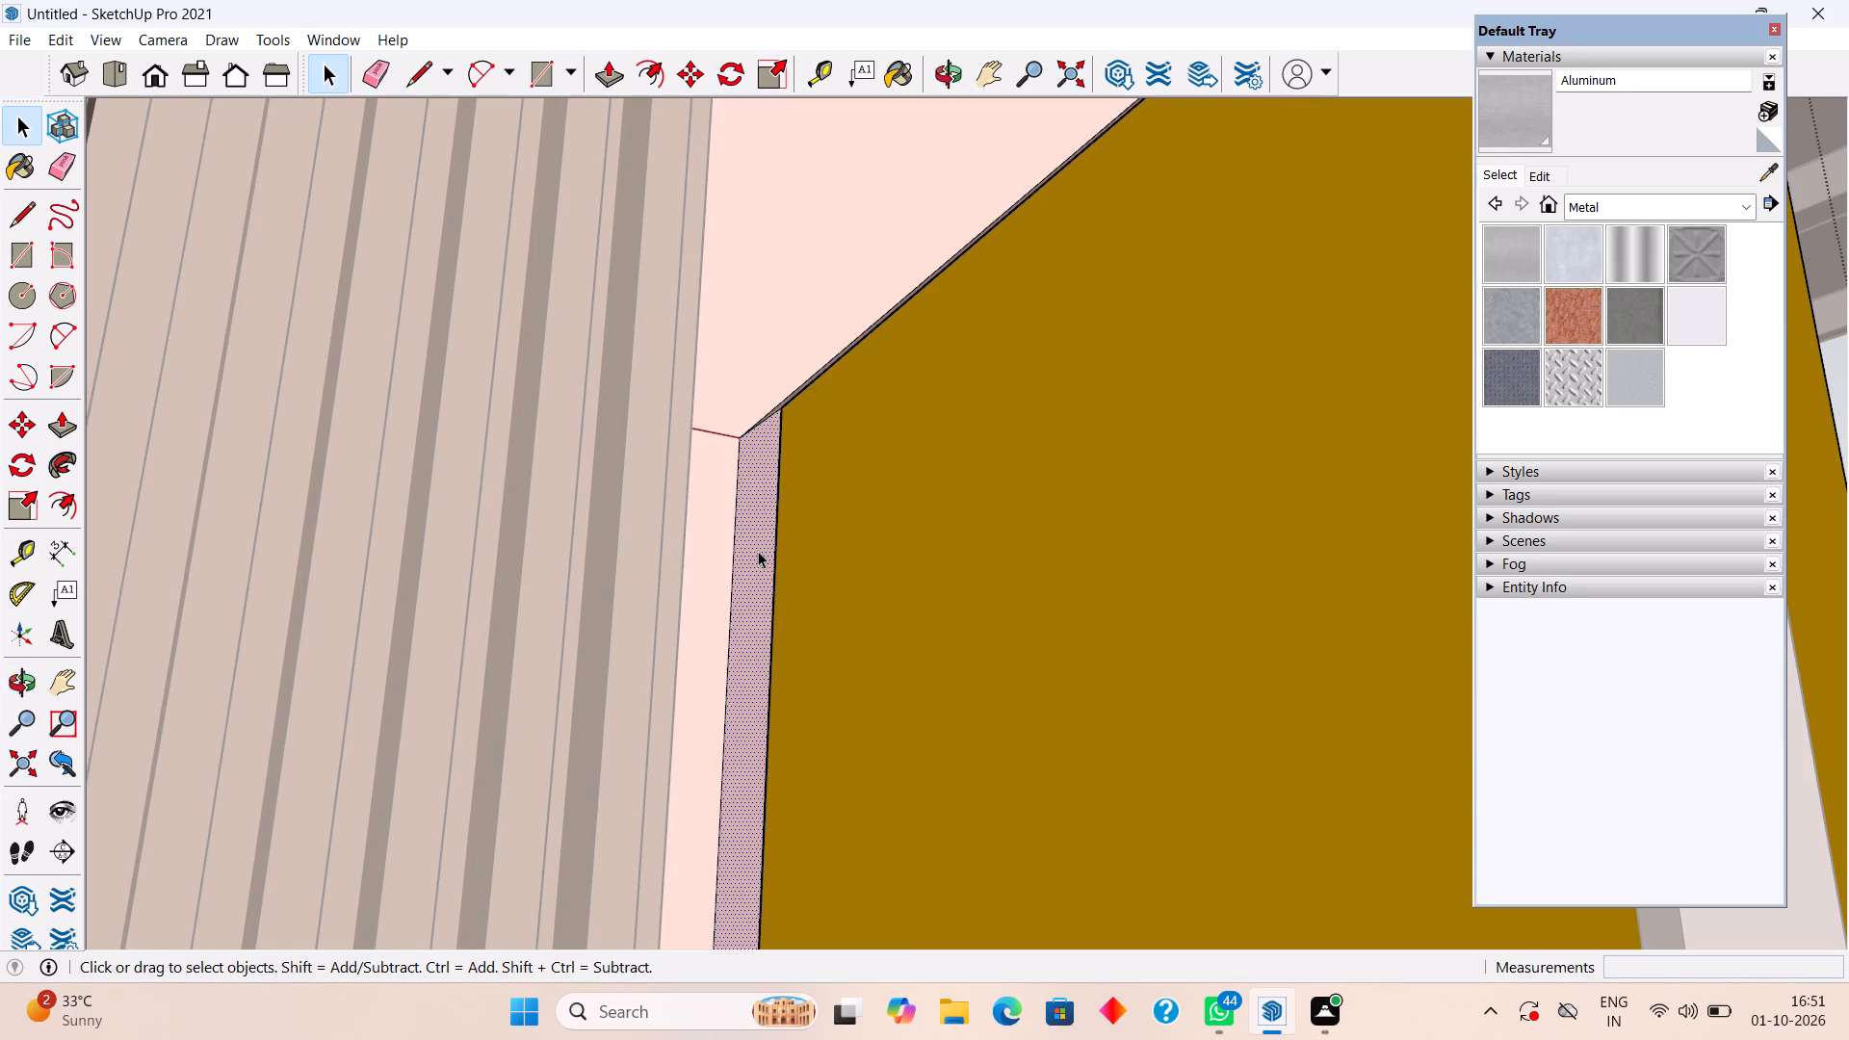
pyautogui.press('p')
pyautogui.click(758, 551)
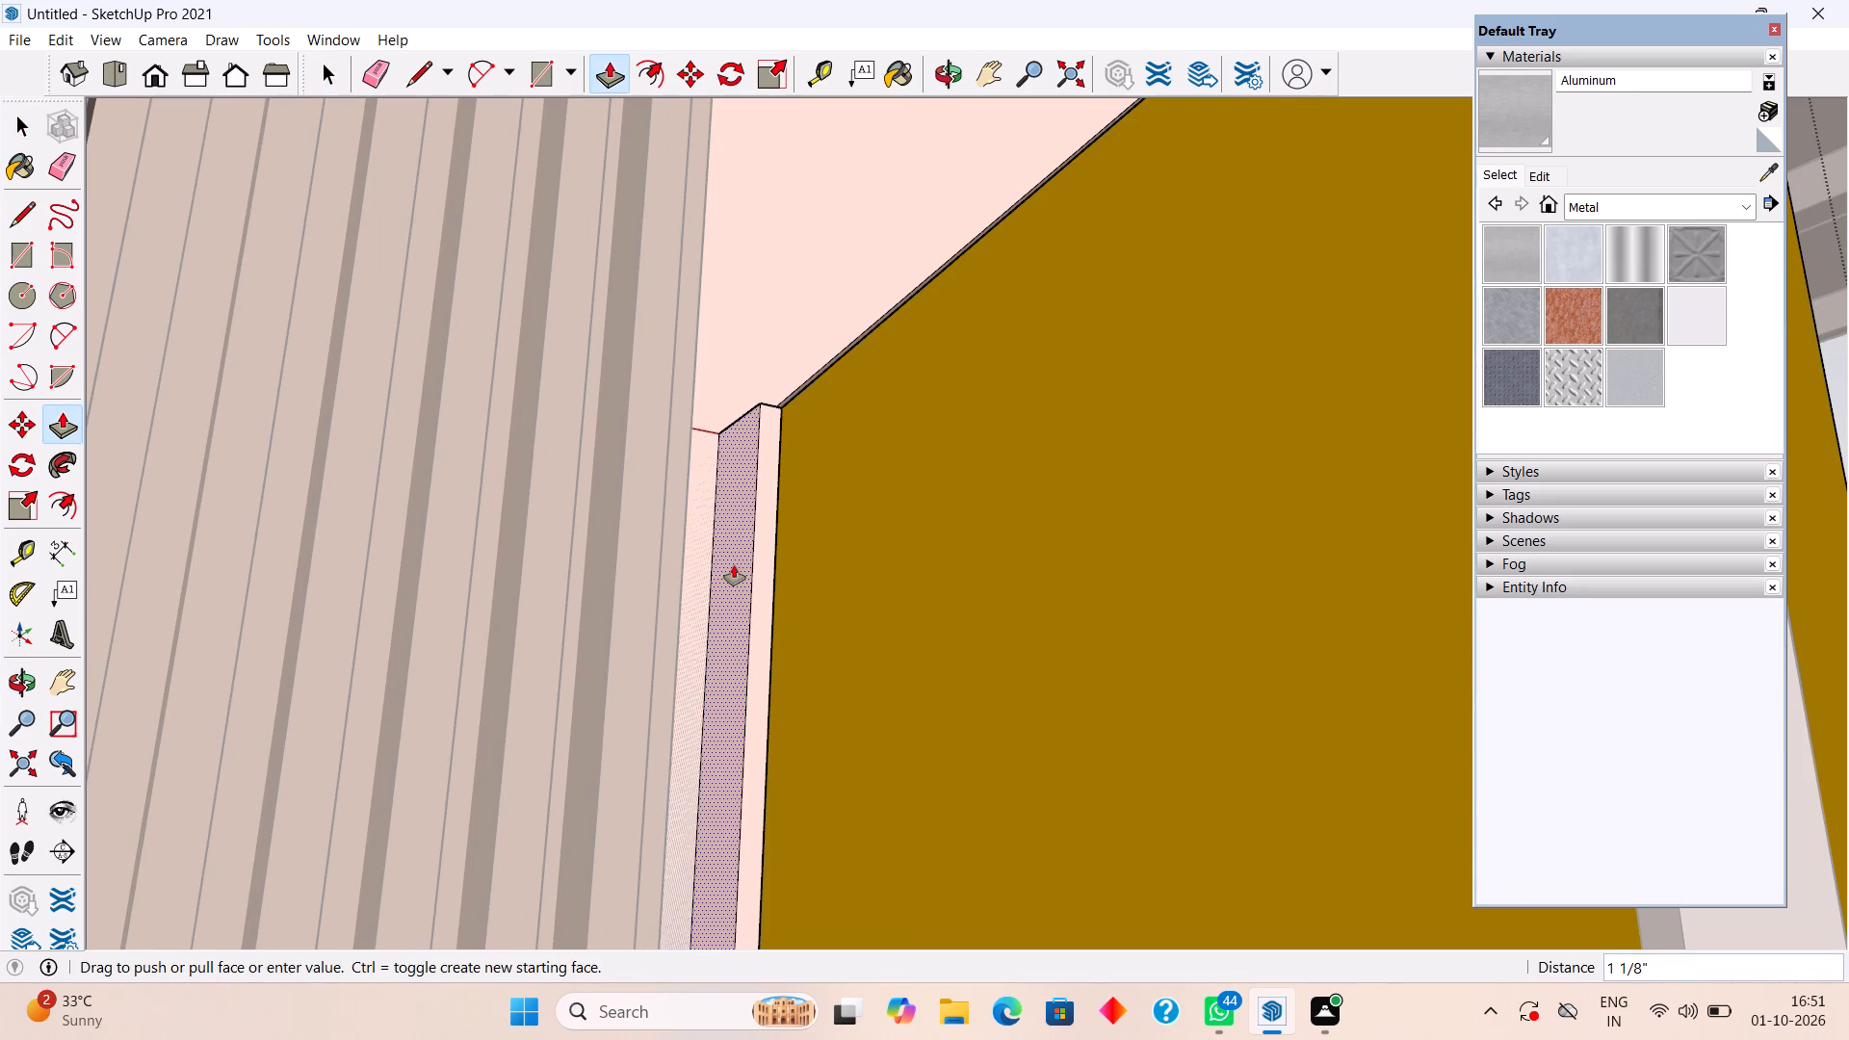
pyautogui.press('space')
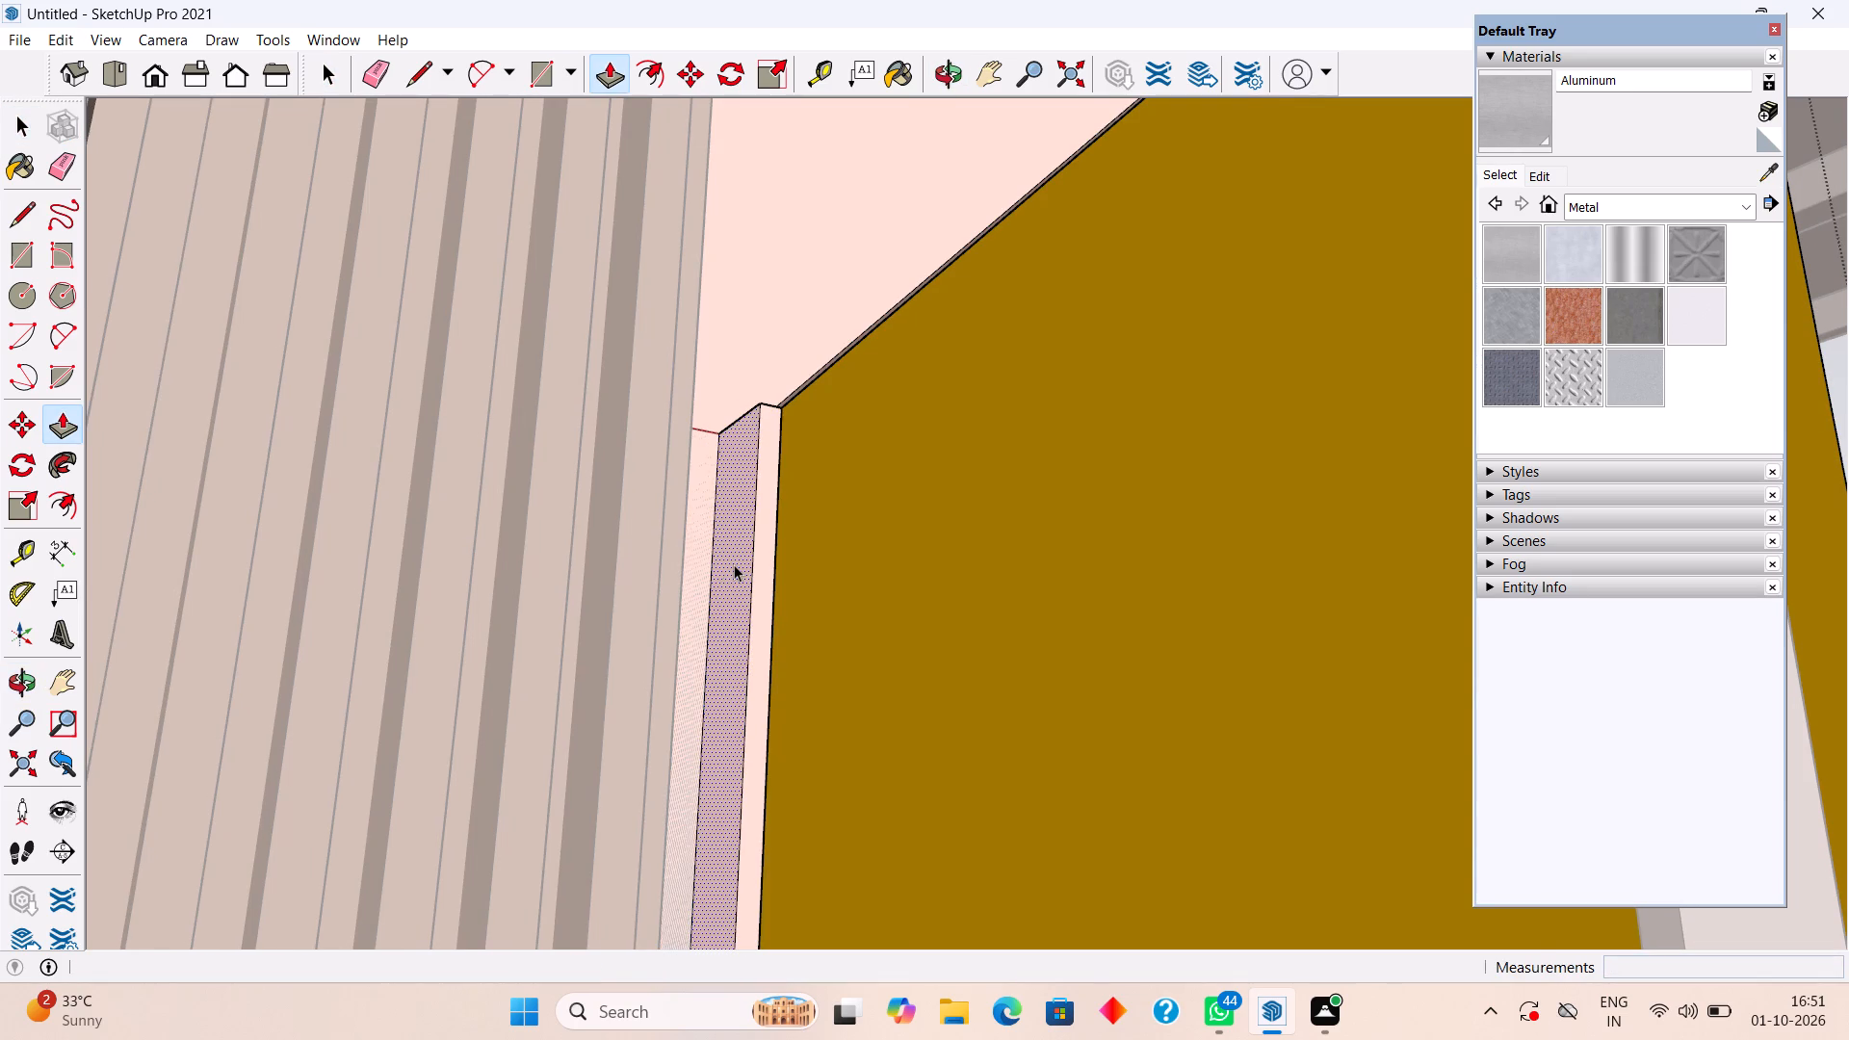
pyautogui.press('p')
pyautogui.click(757, 548)
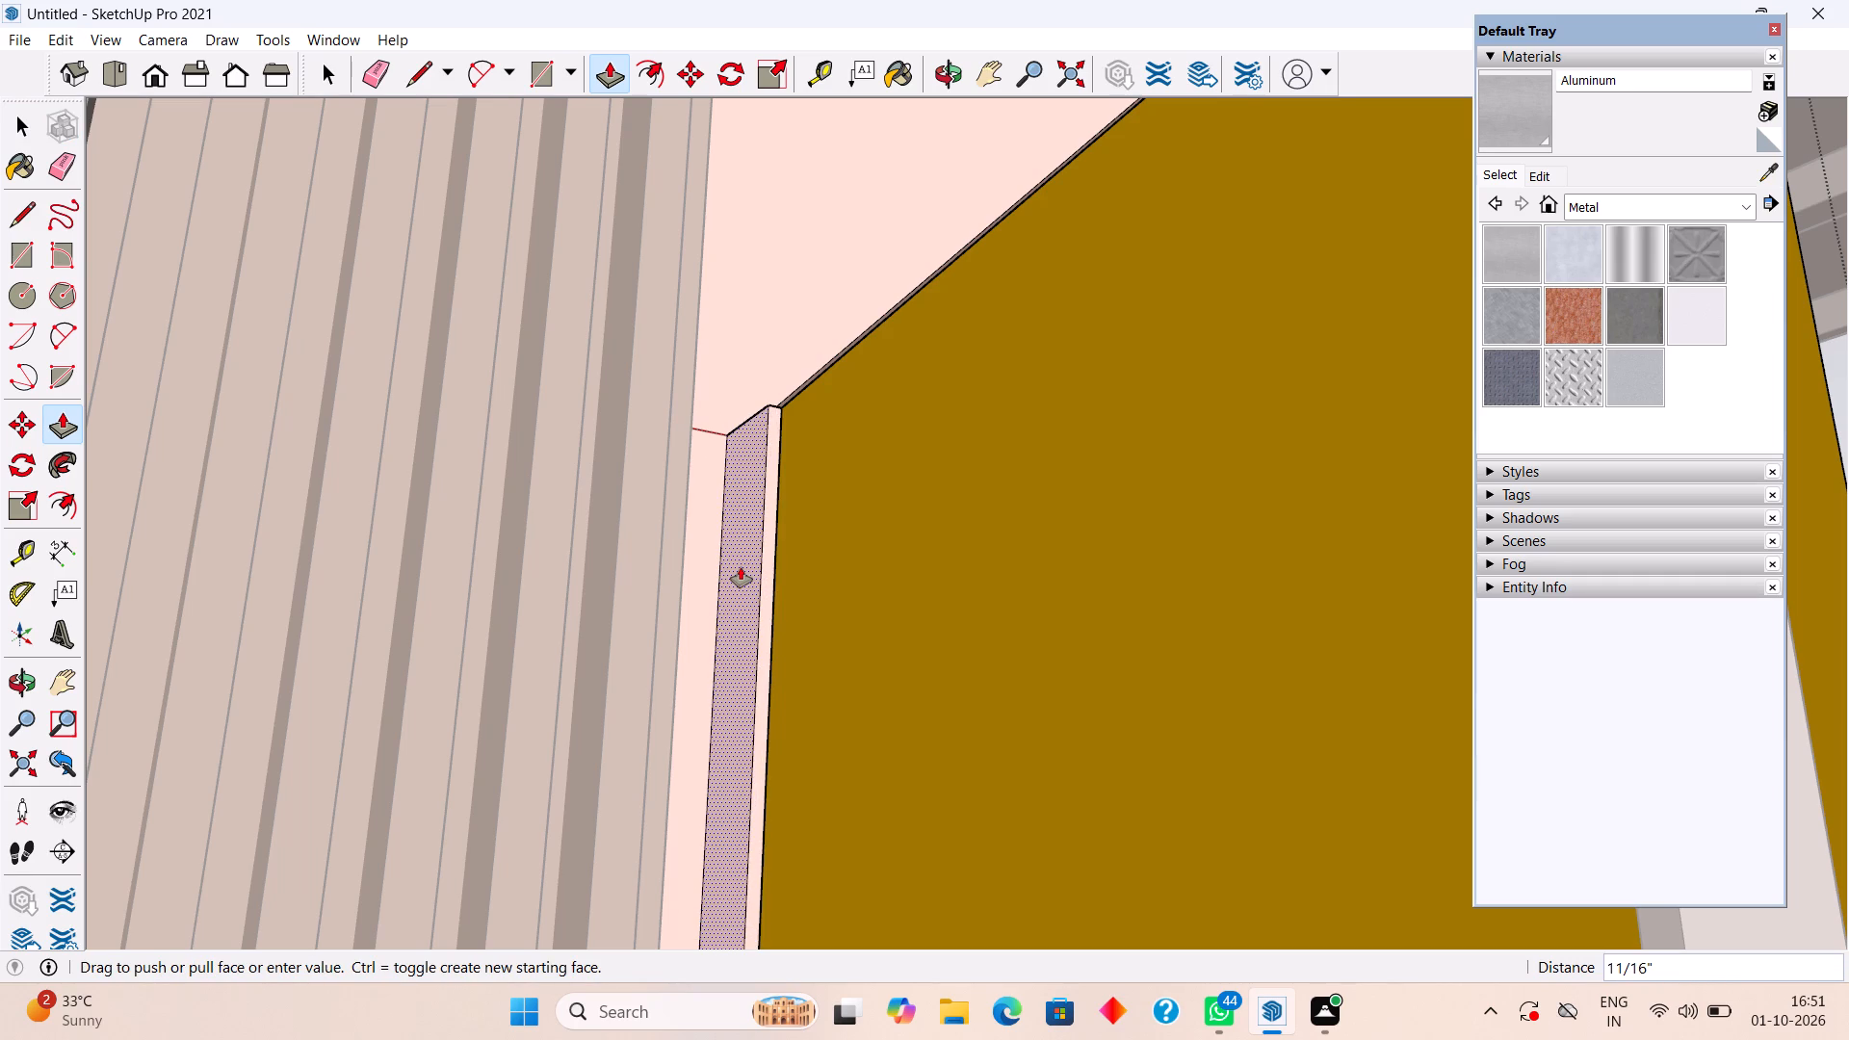
pyautogui.click(721, 590)
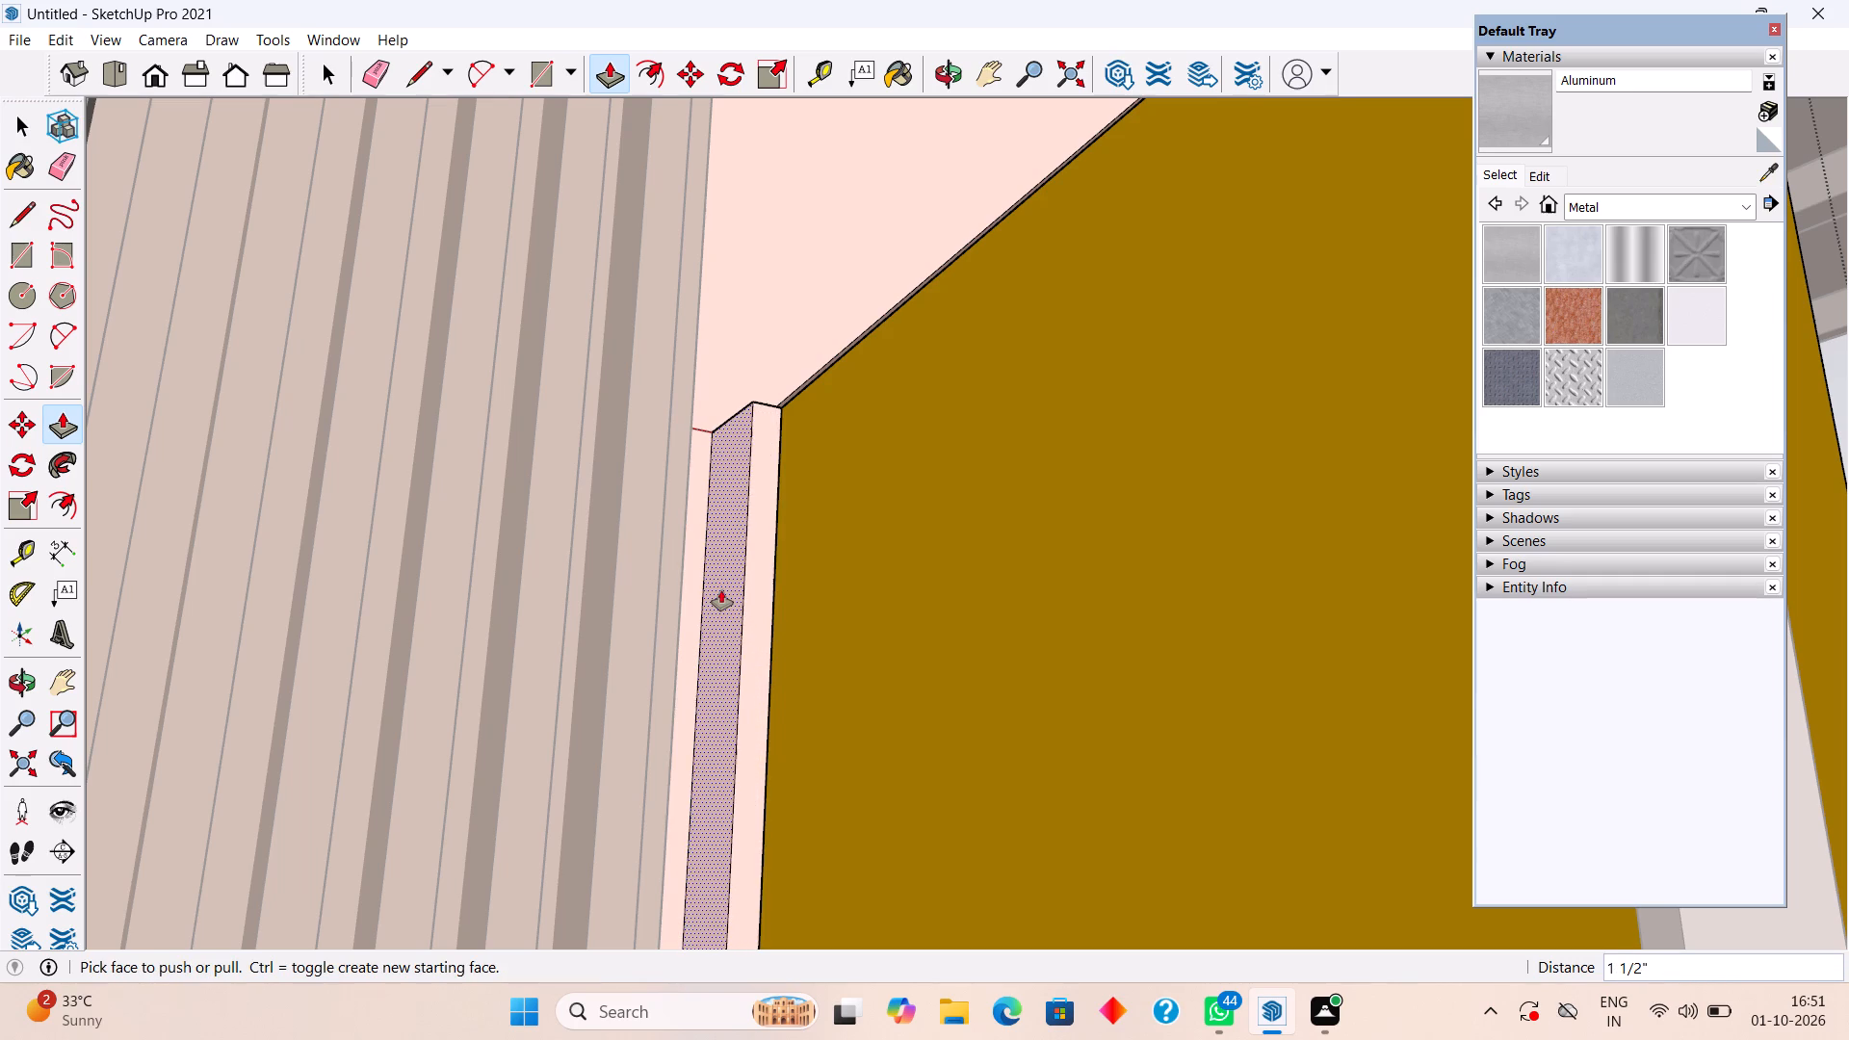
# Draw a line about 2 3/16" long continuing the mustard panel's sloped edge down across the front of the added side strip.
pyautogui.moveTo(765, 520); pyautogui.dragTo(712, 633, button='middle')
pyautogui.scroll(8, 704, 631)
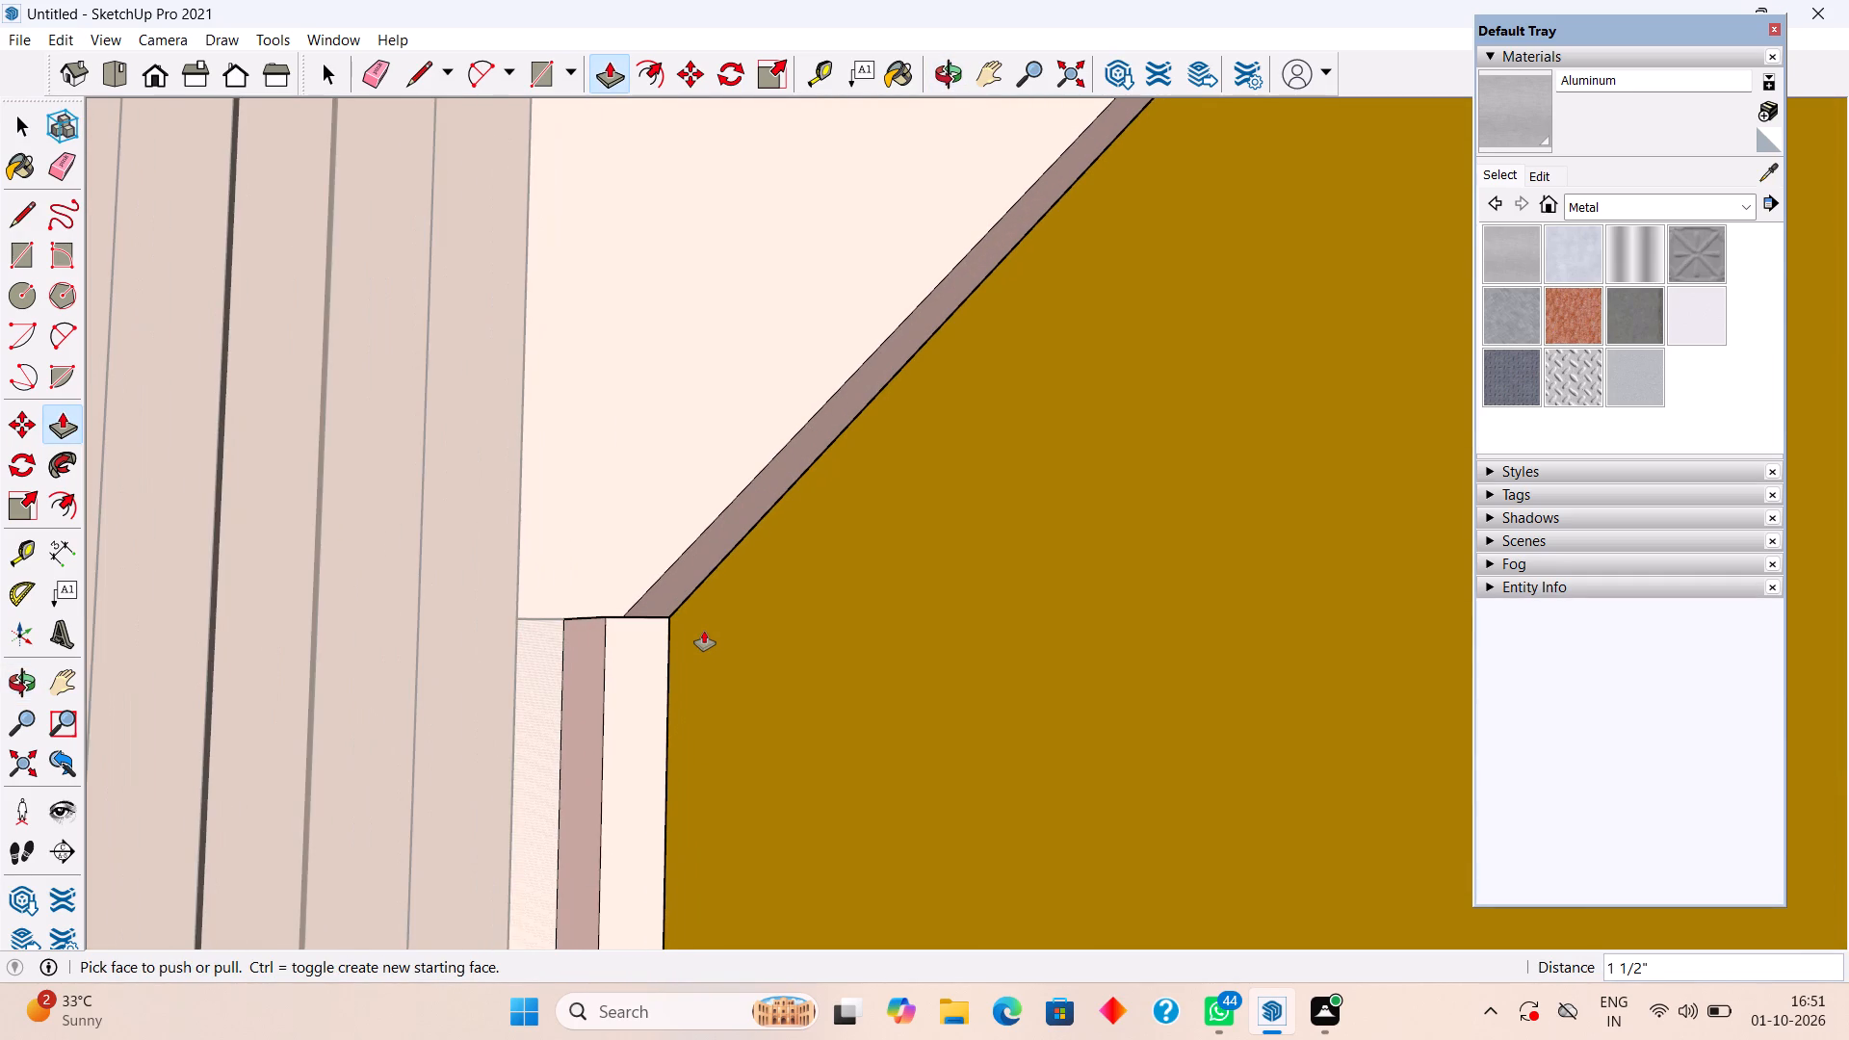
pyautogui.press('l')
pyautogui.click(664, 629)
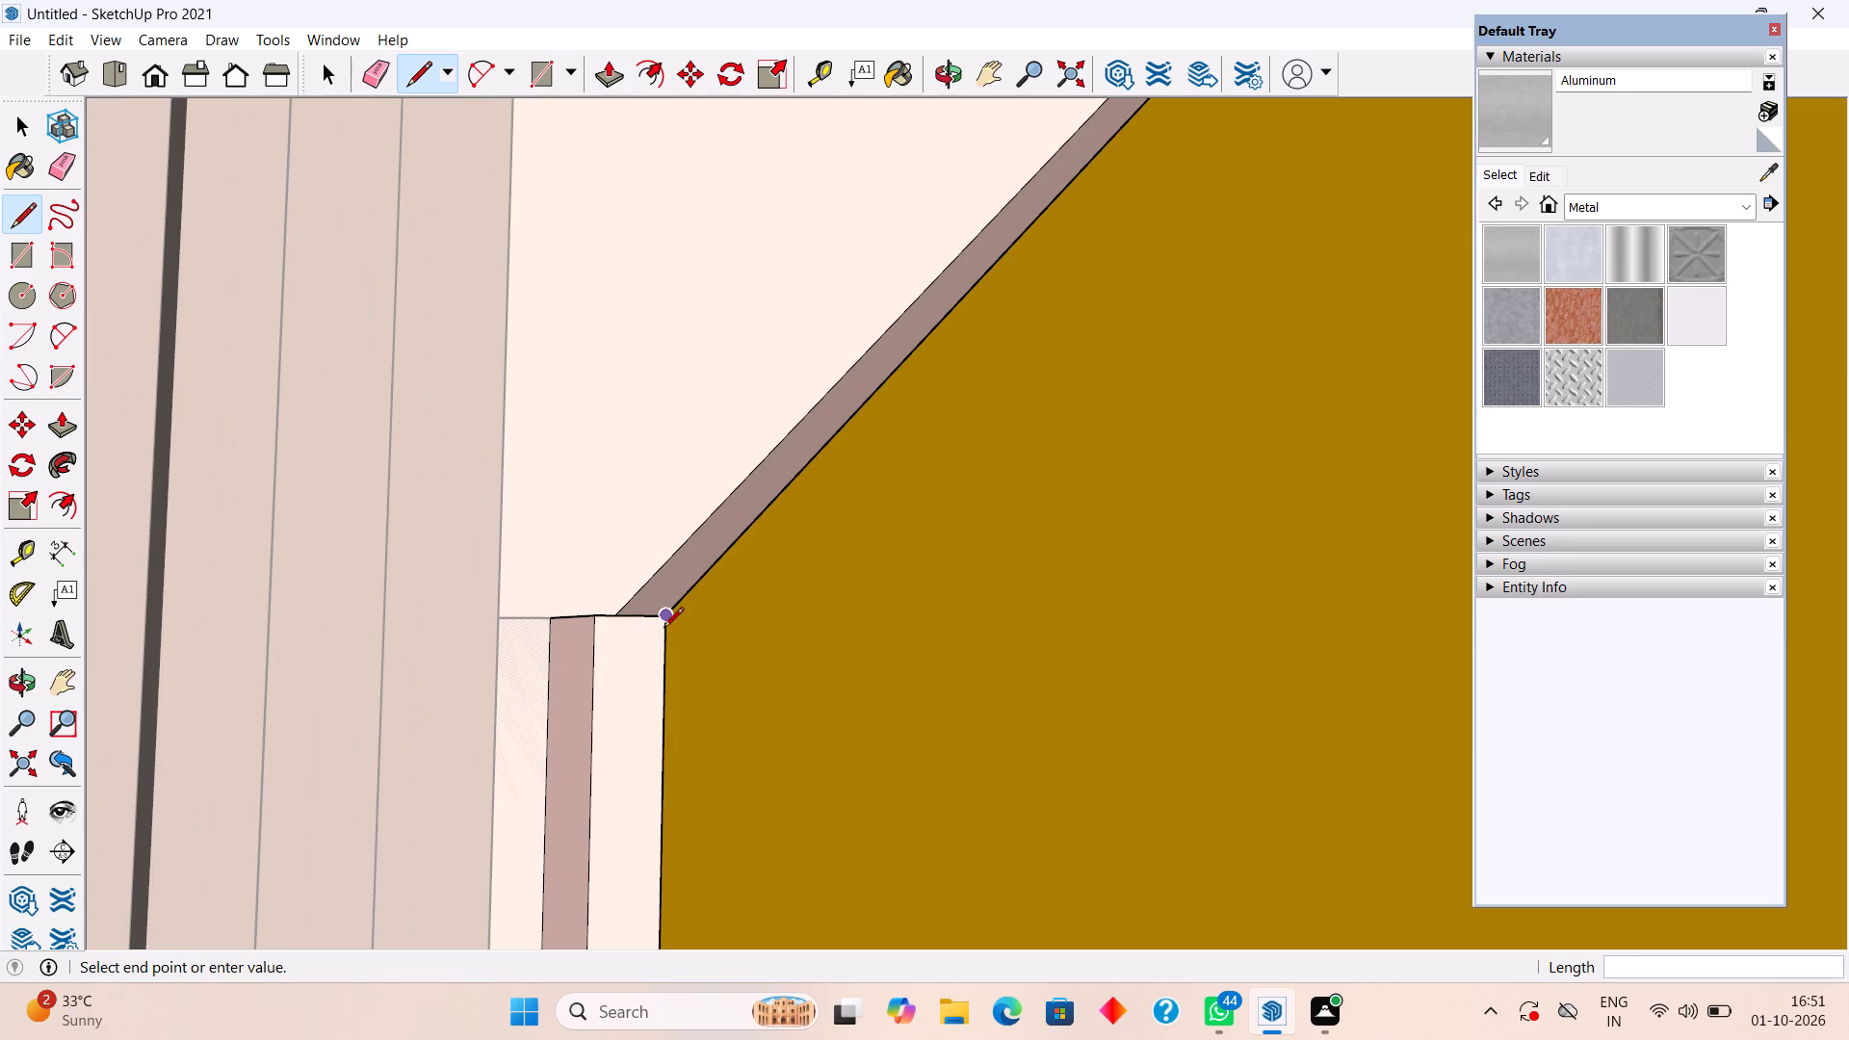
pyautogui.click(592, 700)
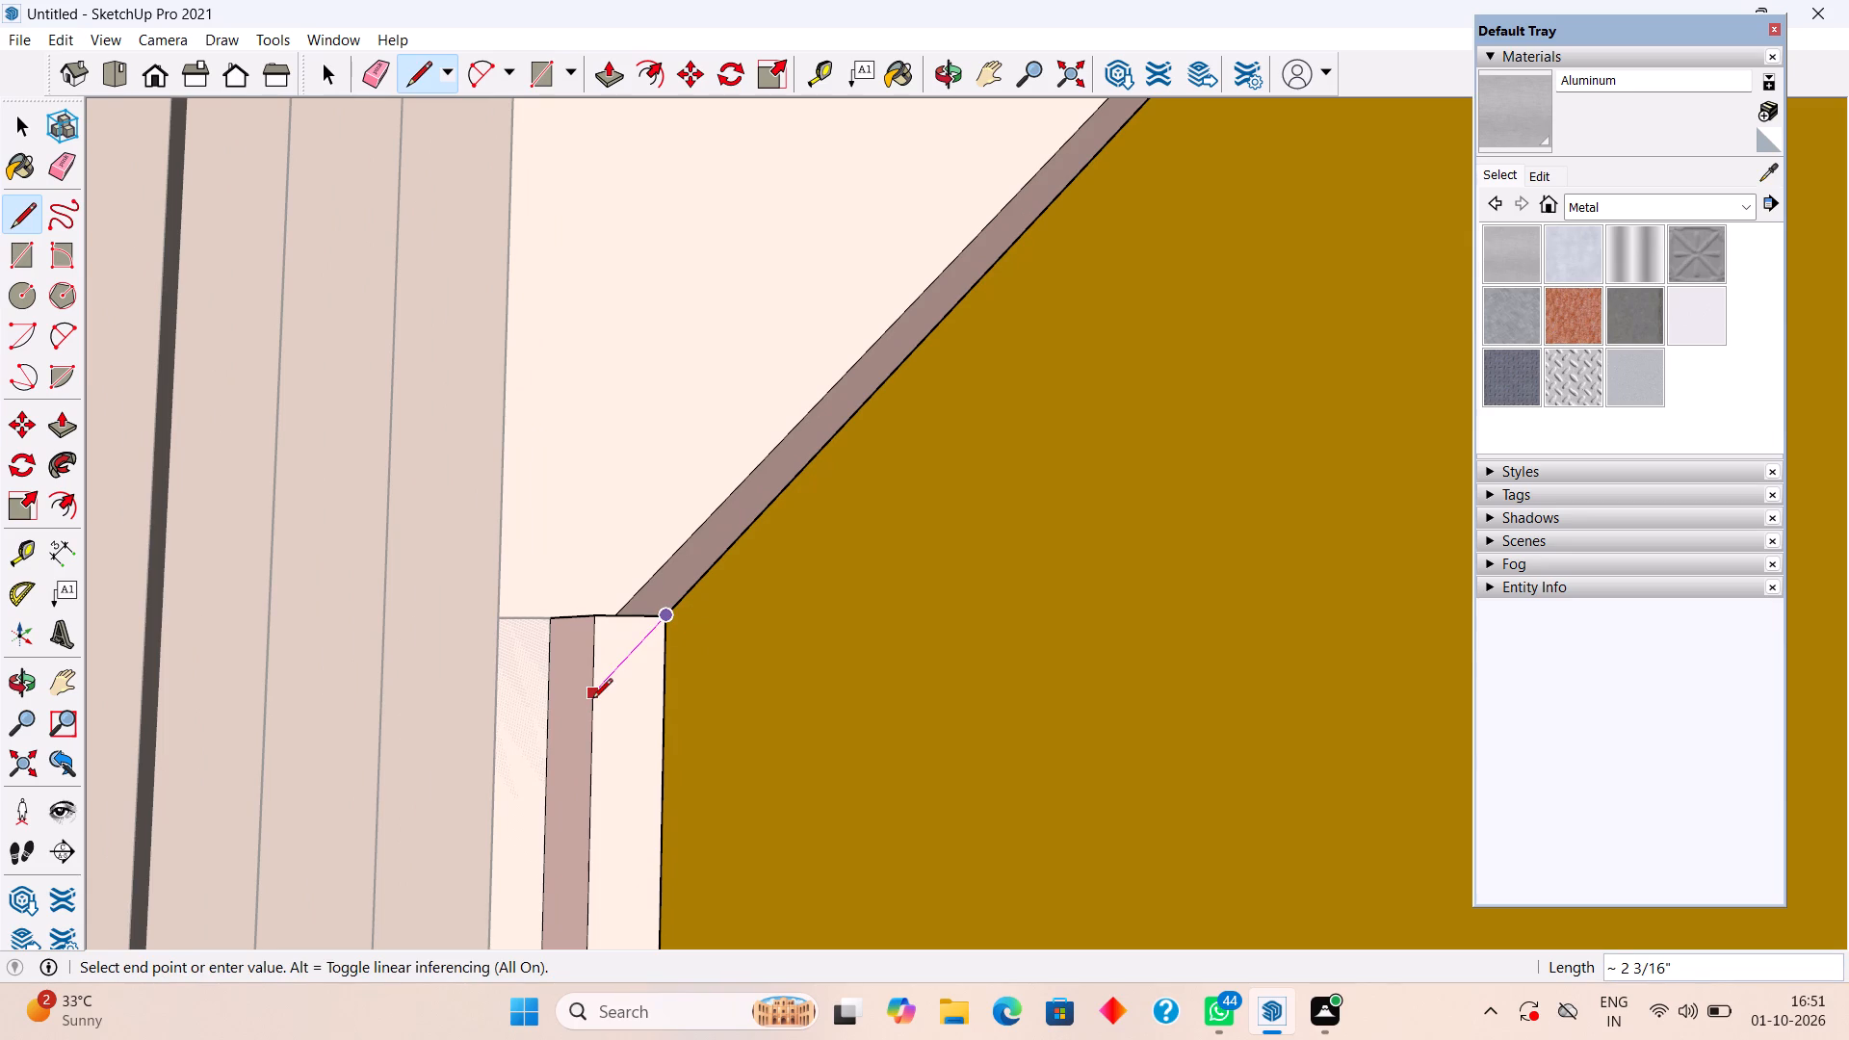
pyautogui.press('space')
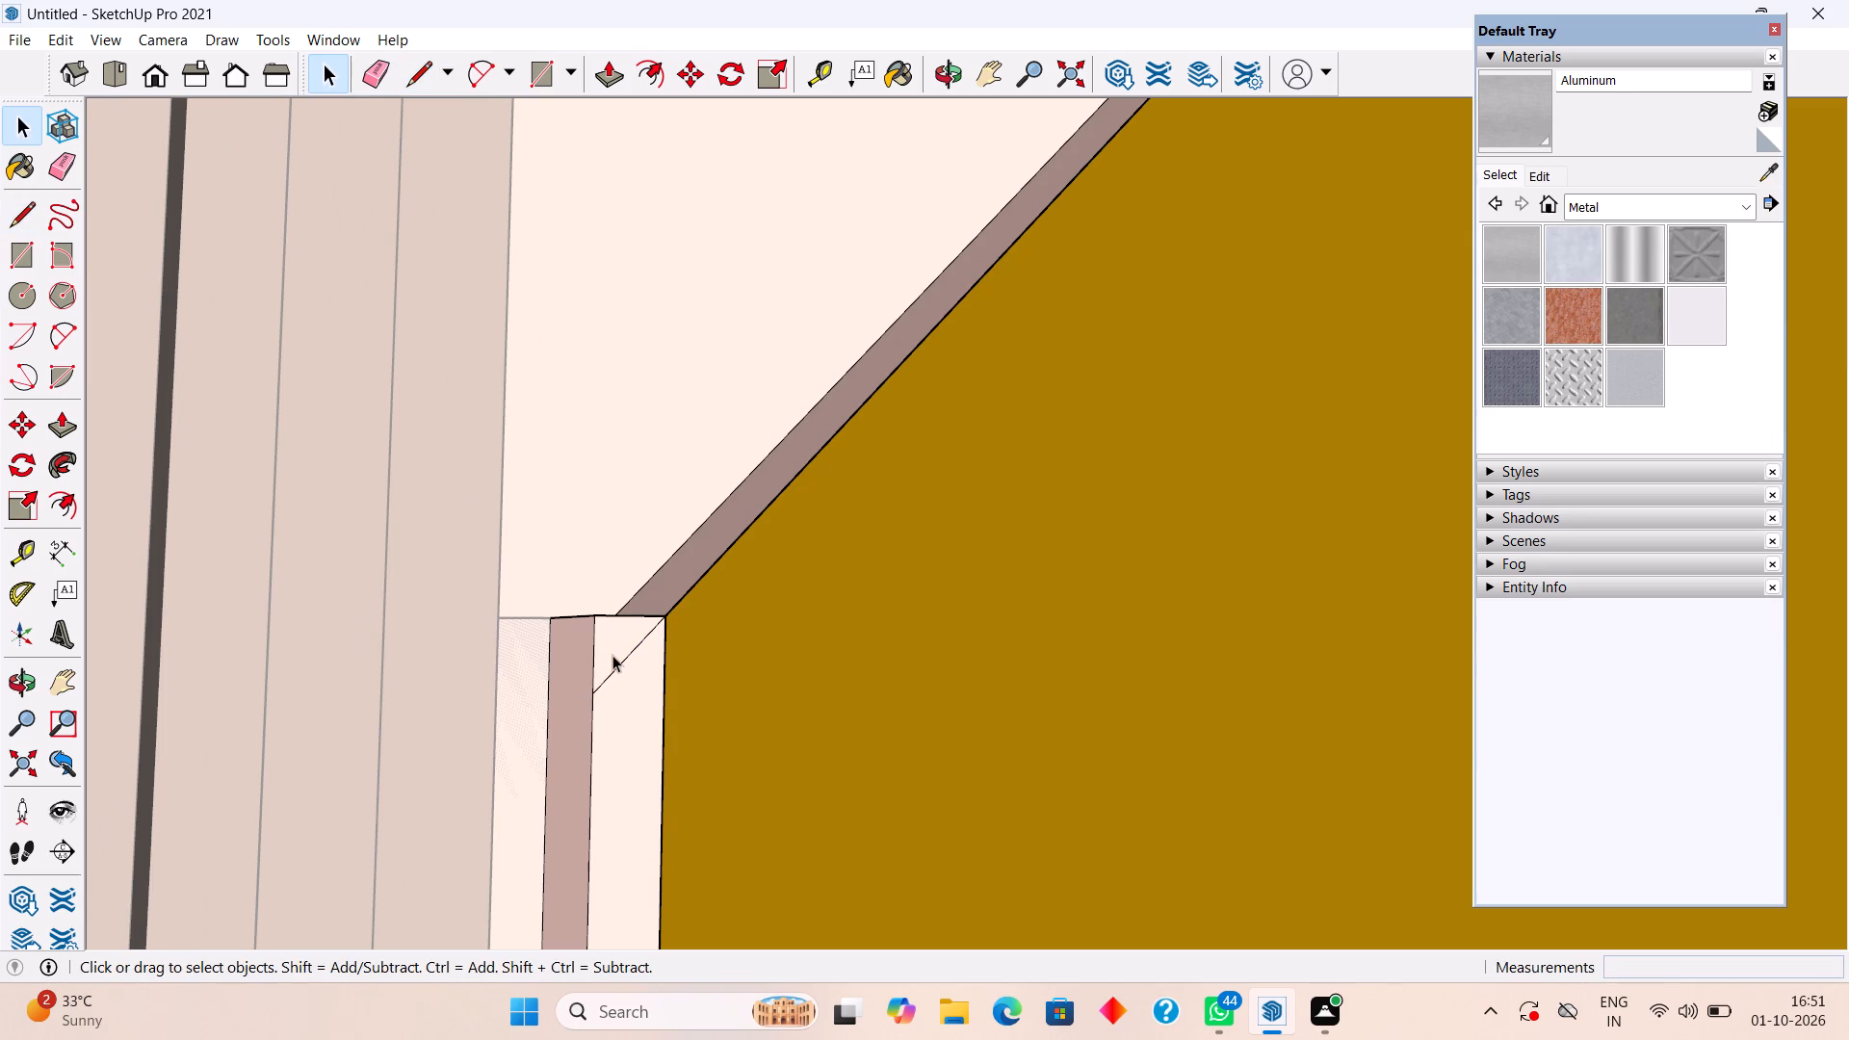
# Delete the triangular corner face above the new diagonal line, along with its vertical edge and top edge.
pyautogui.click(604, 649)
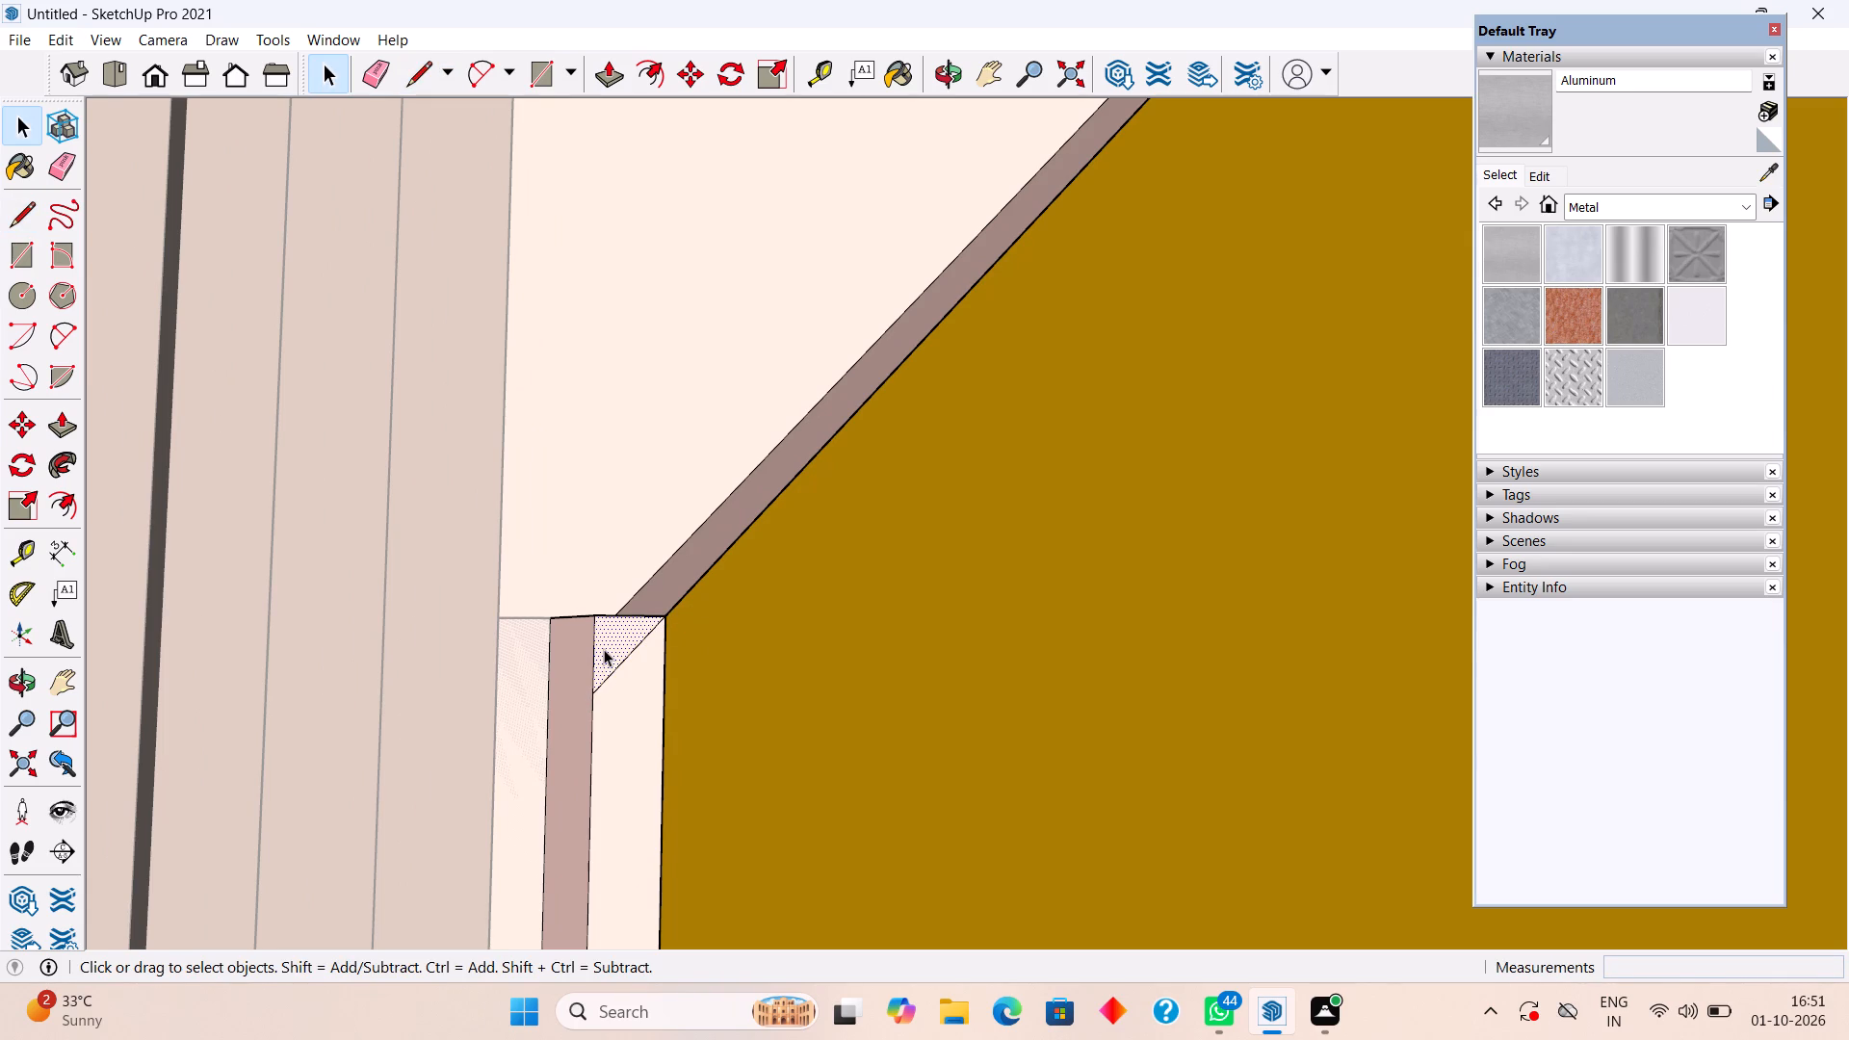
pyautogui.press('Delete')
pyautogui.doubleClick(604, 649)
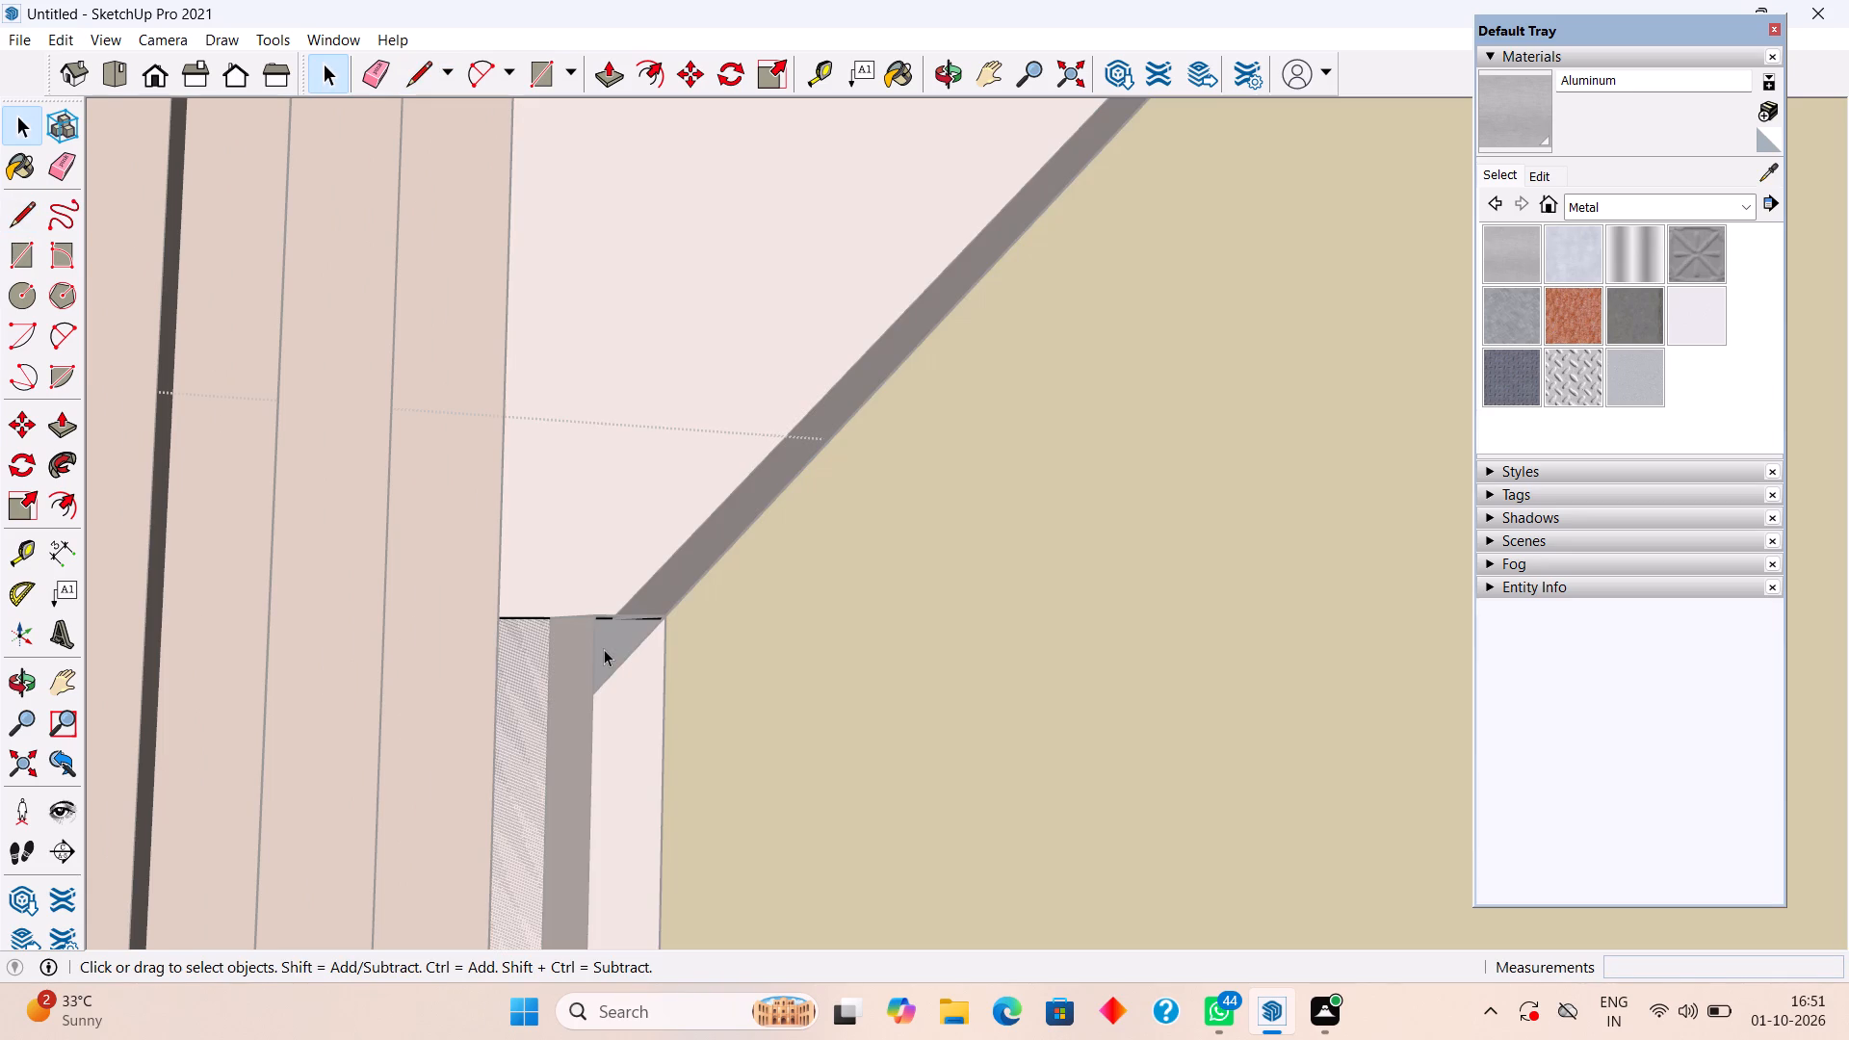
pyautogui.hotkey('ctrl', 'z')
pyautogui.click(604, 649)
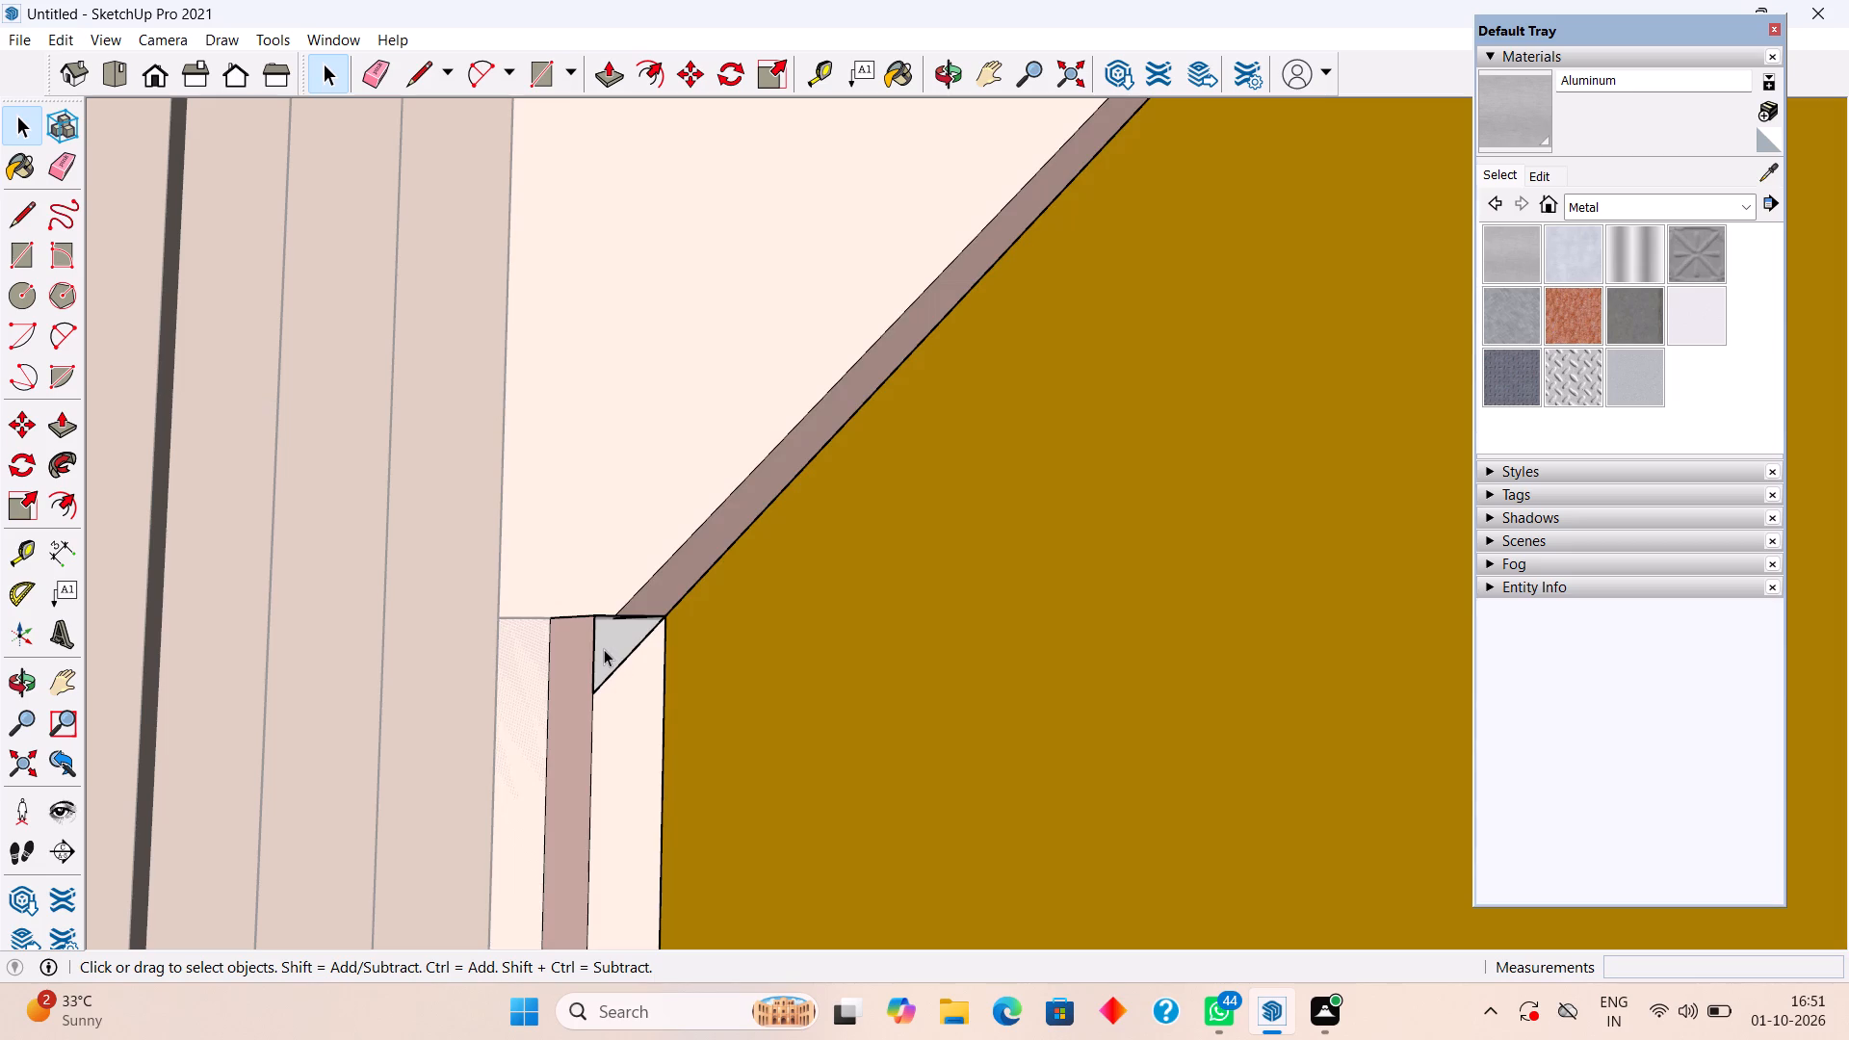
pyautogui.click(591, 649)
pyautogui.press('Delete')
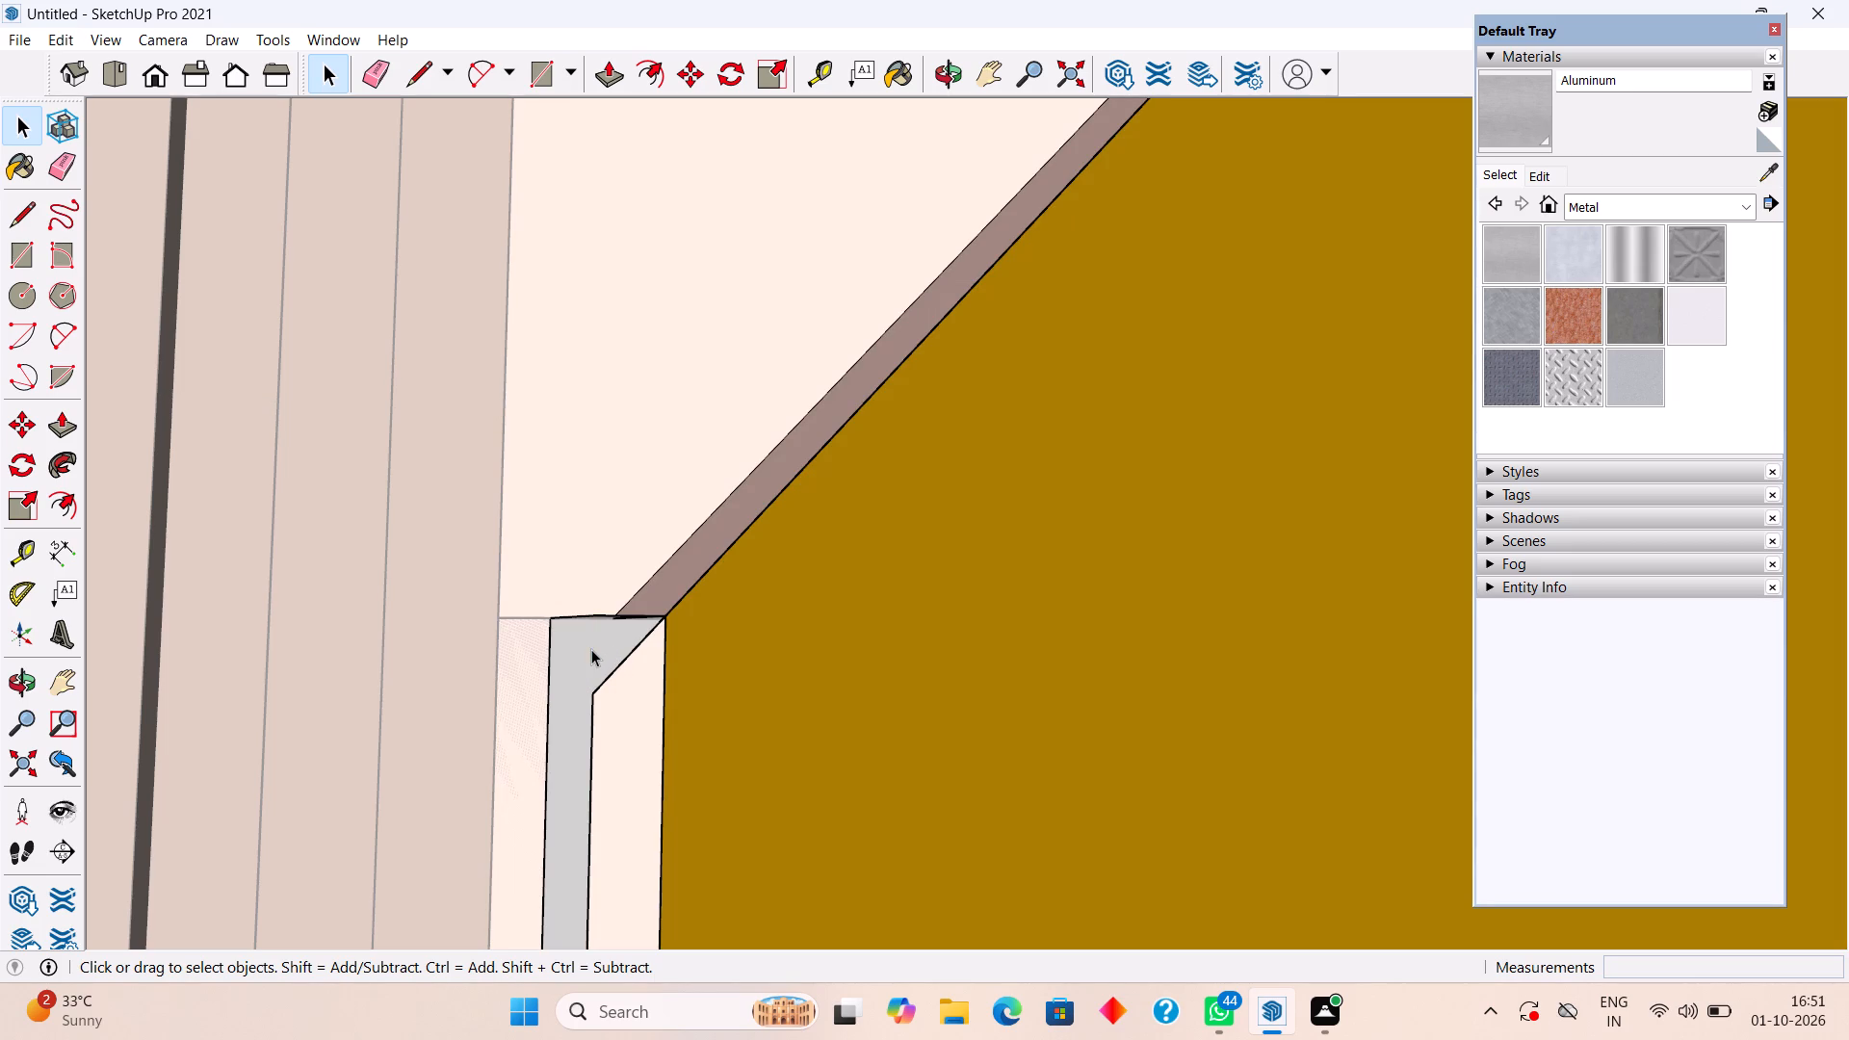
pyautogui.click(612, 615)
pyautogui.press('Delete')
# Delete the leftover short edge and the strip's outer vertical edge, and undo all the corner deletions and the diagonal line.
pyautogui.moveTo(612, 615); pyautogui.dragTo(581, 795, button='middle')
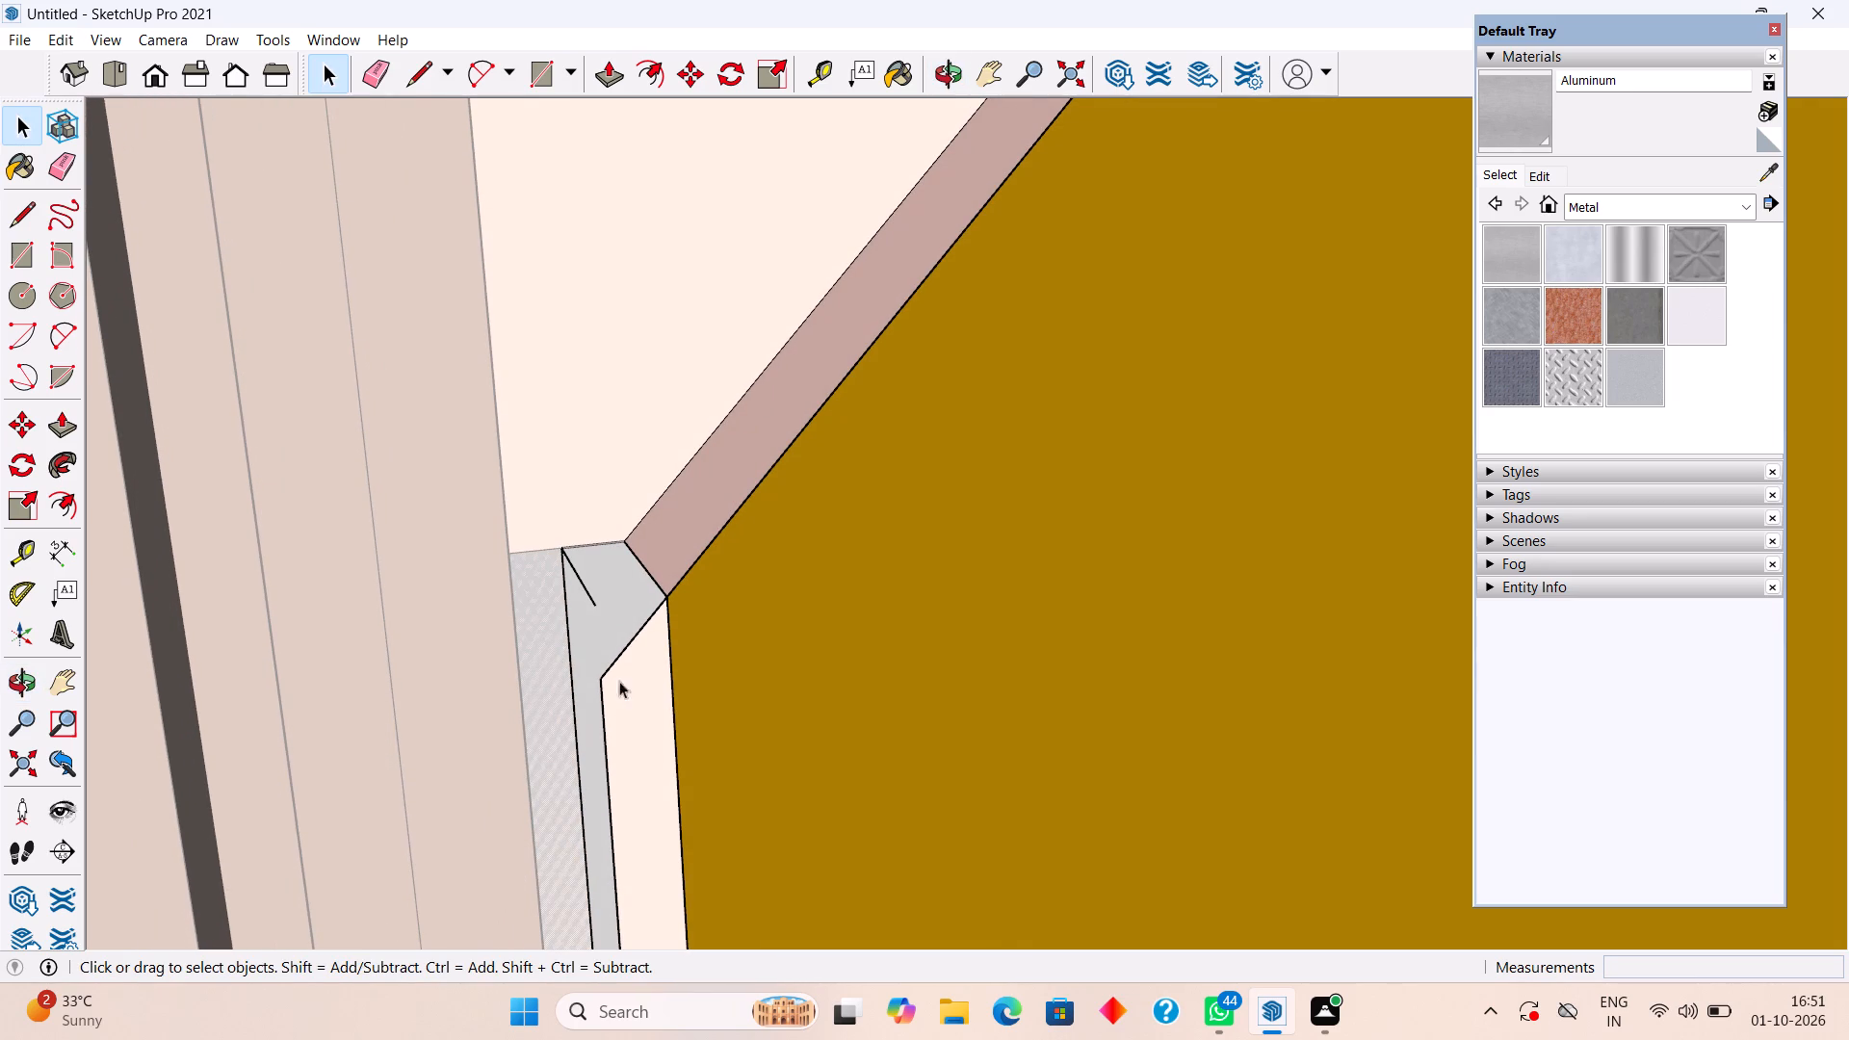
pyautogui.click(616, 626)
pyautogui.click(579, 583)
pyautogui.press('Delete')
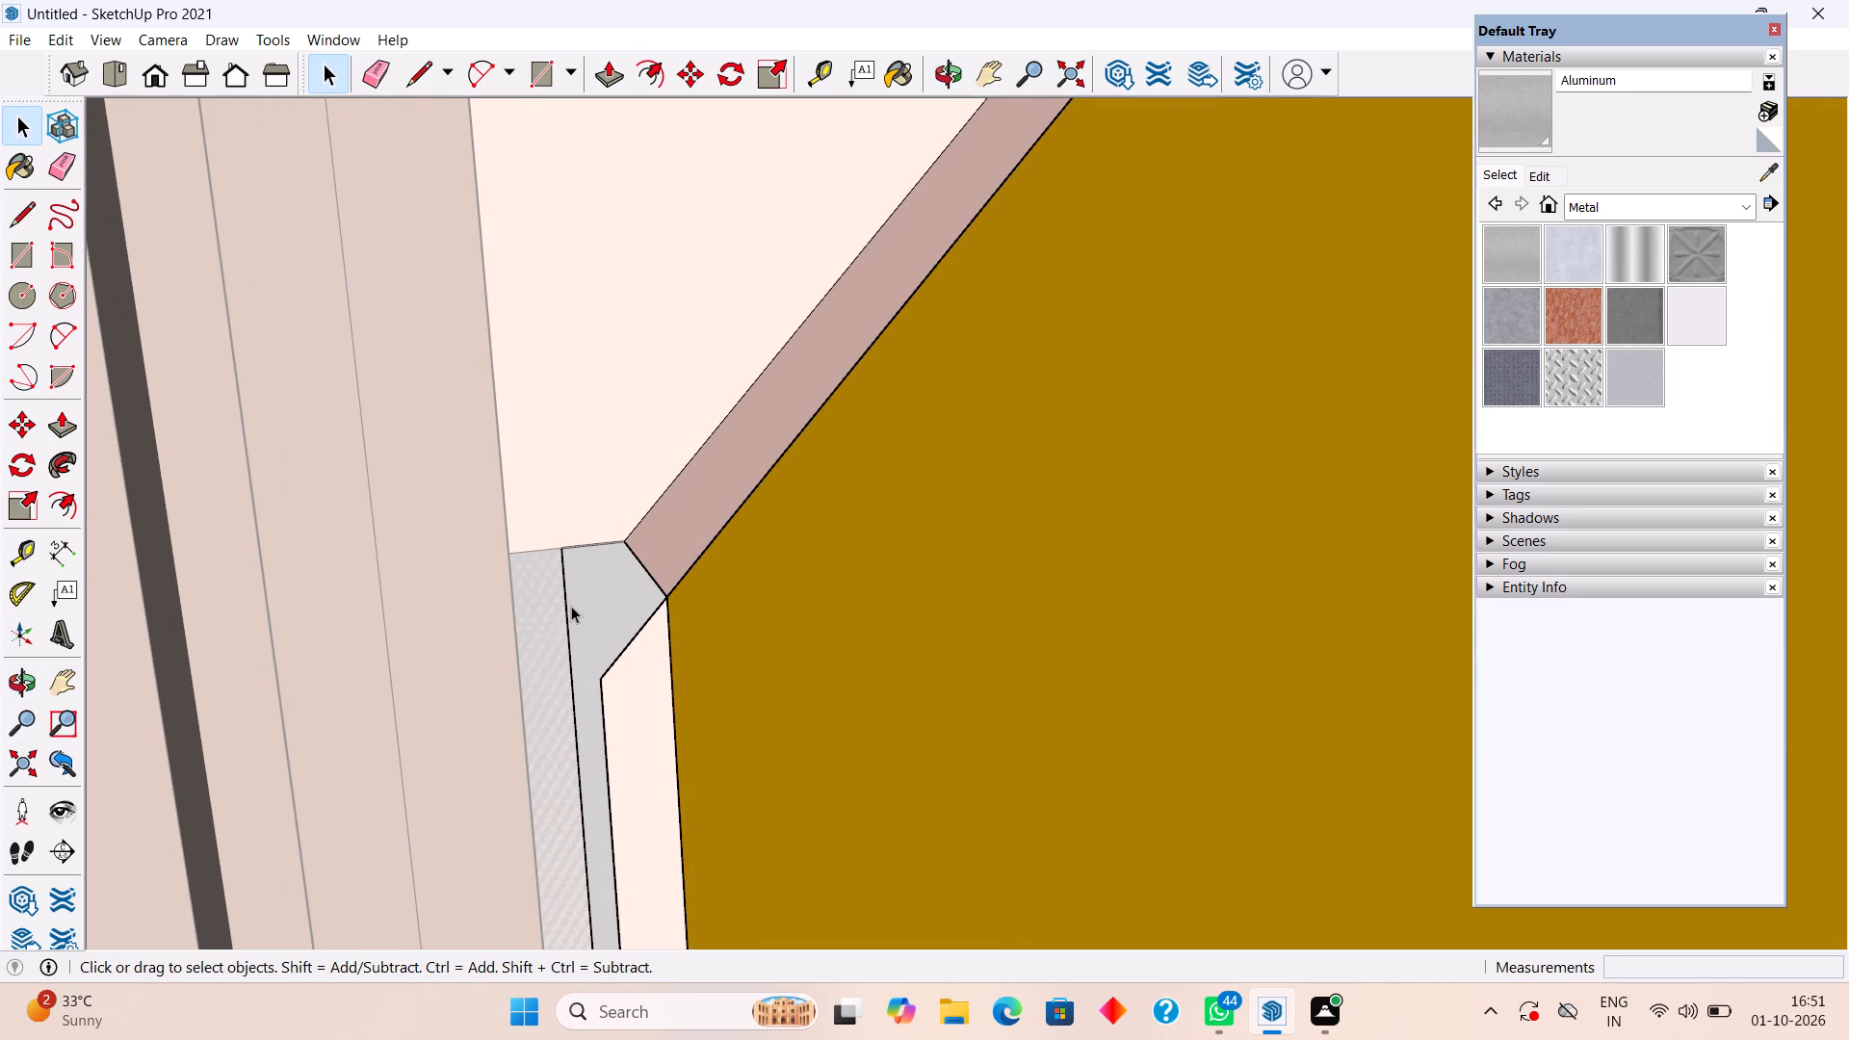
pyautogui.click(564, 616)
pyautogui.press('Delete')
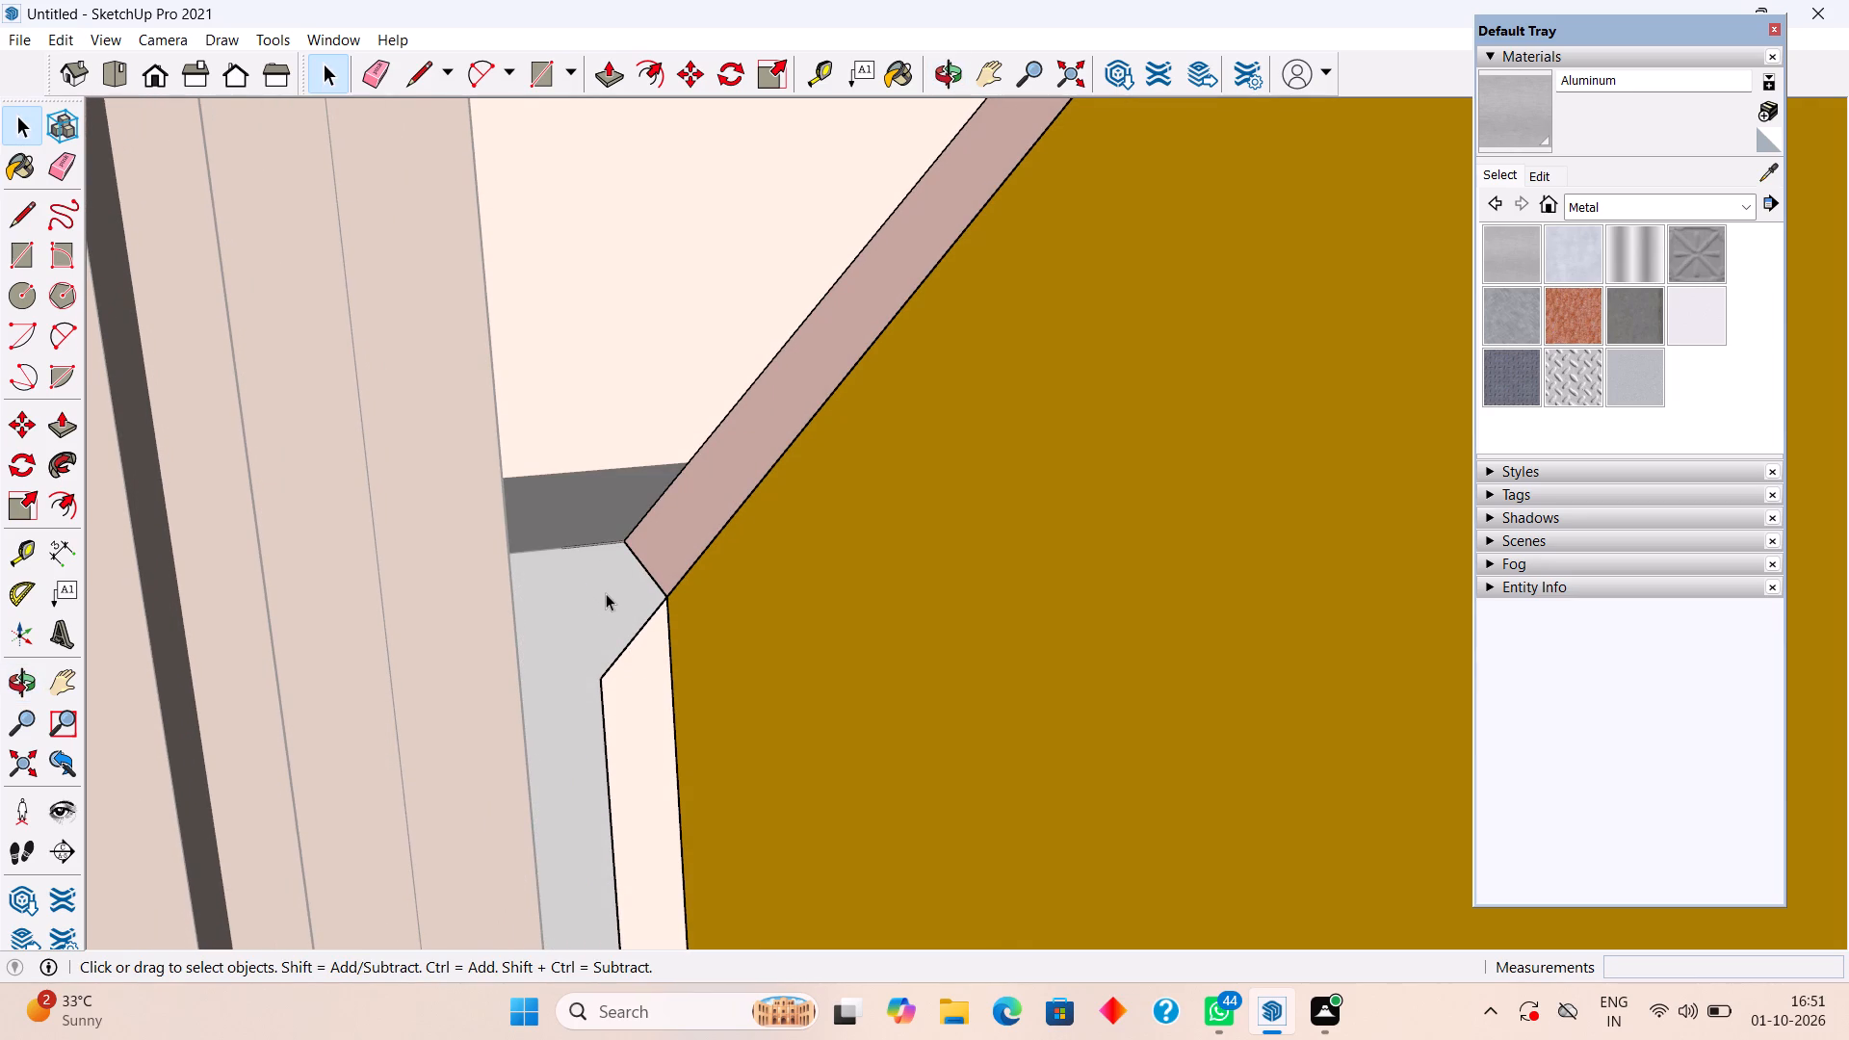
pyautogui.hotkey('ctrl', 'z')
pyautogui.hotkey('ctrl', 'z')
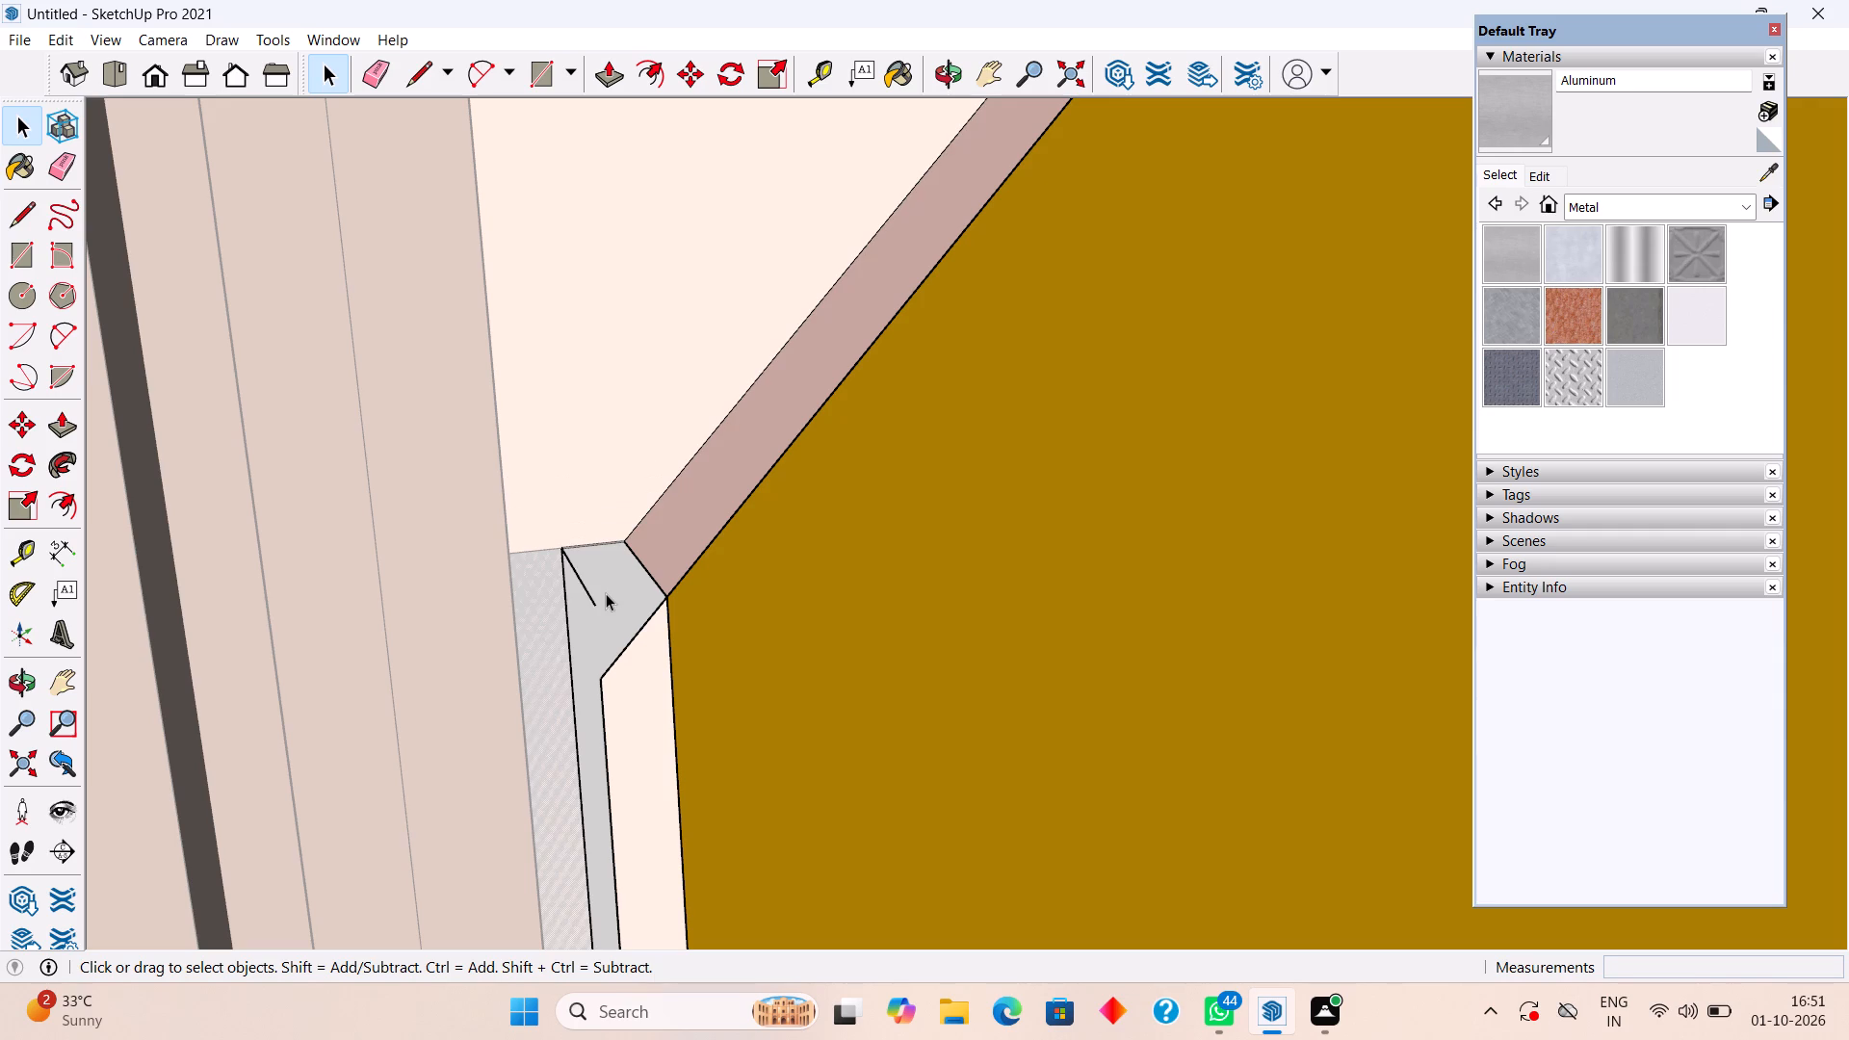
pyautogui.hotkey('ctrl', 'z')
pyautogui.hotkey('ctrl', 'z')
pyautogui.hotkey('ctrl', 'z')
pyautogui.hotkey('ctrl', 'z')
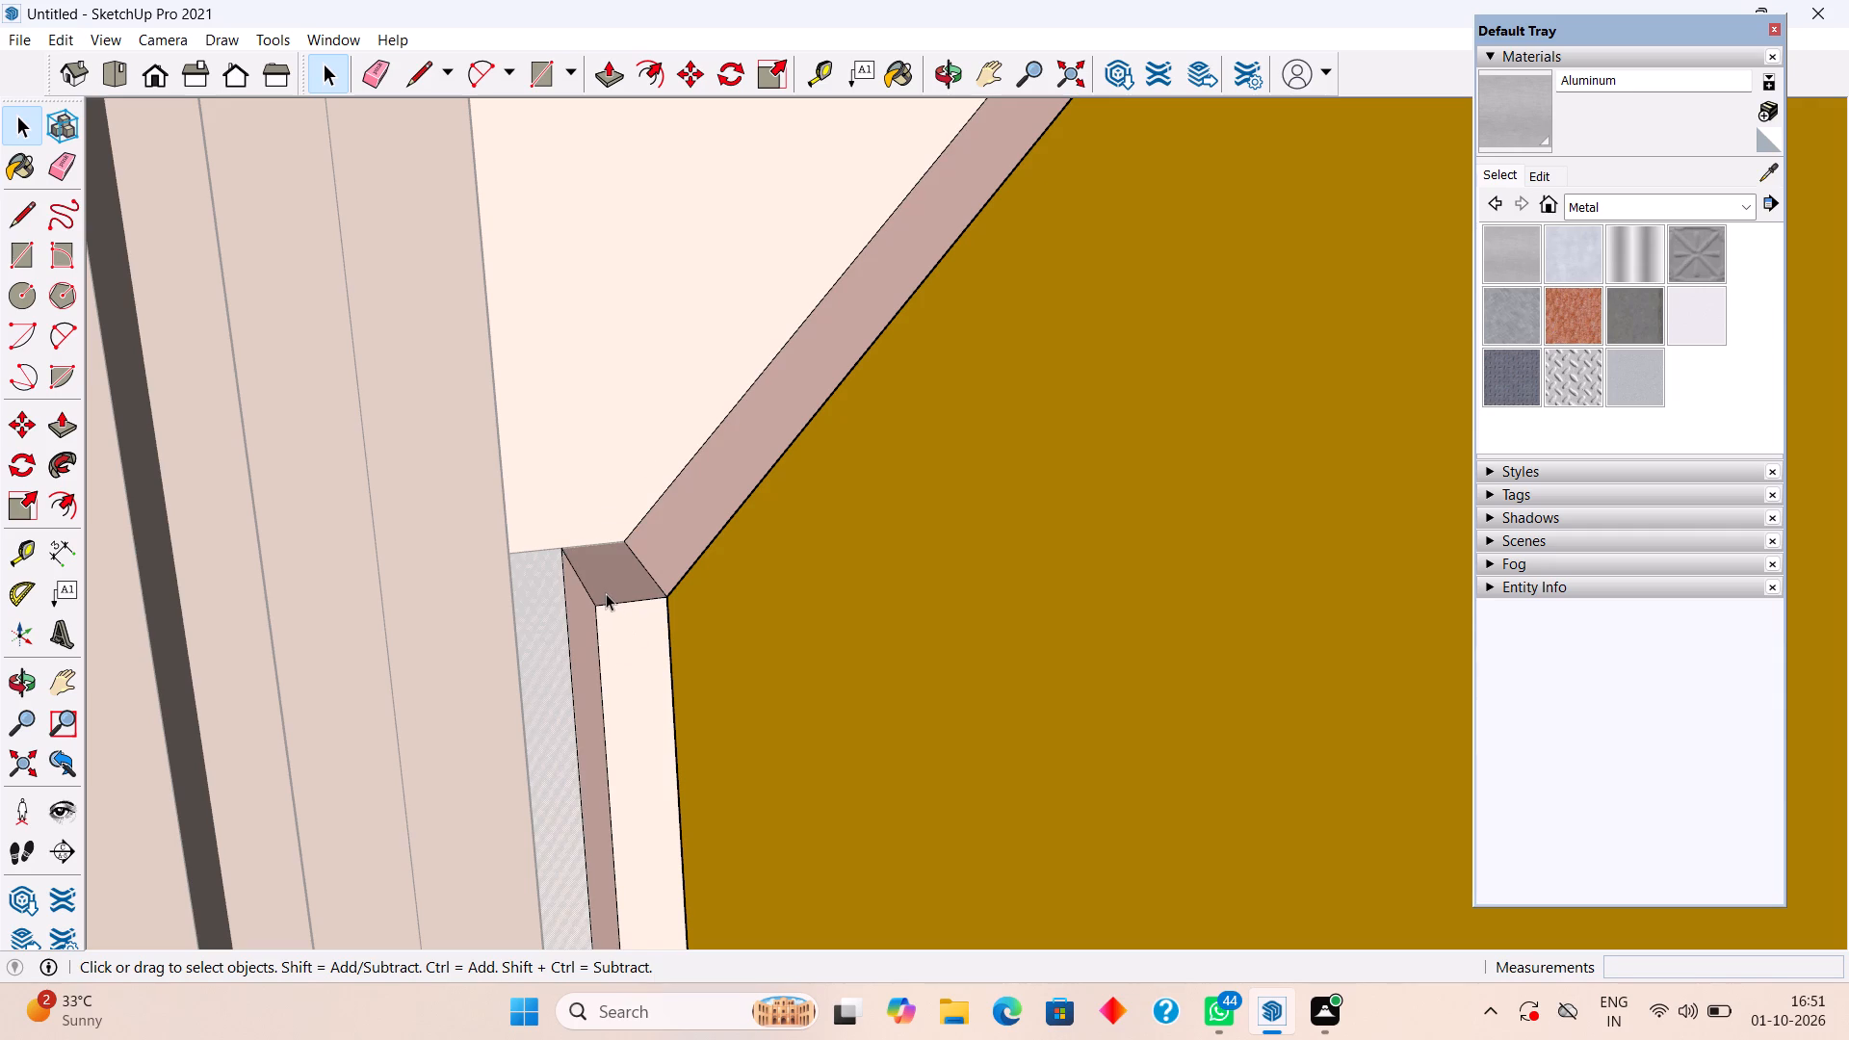
# Leave the front wall group and examine the junction between the slatted screen and the mustard panel from the front.
pyautogui.press('z')
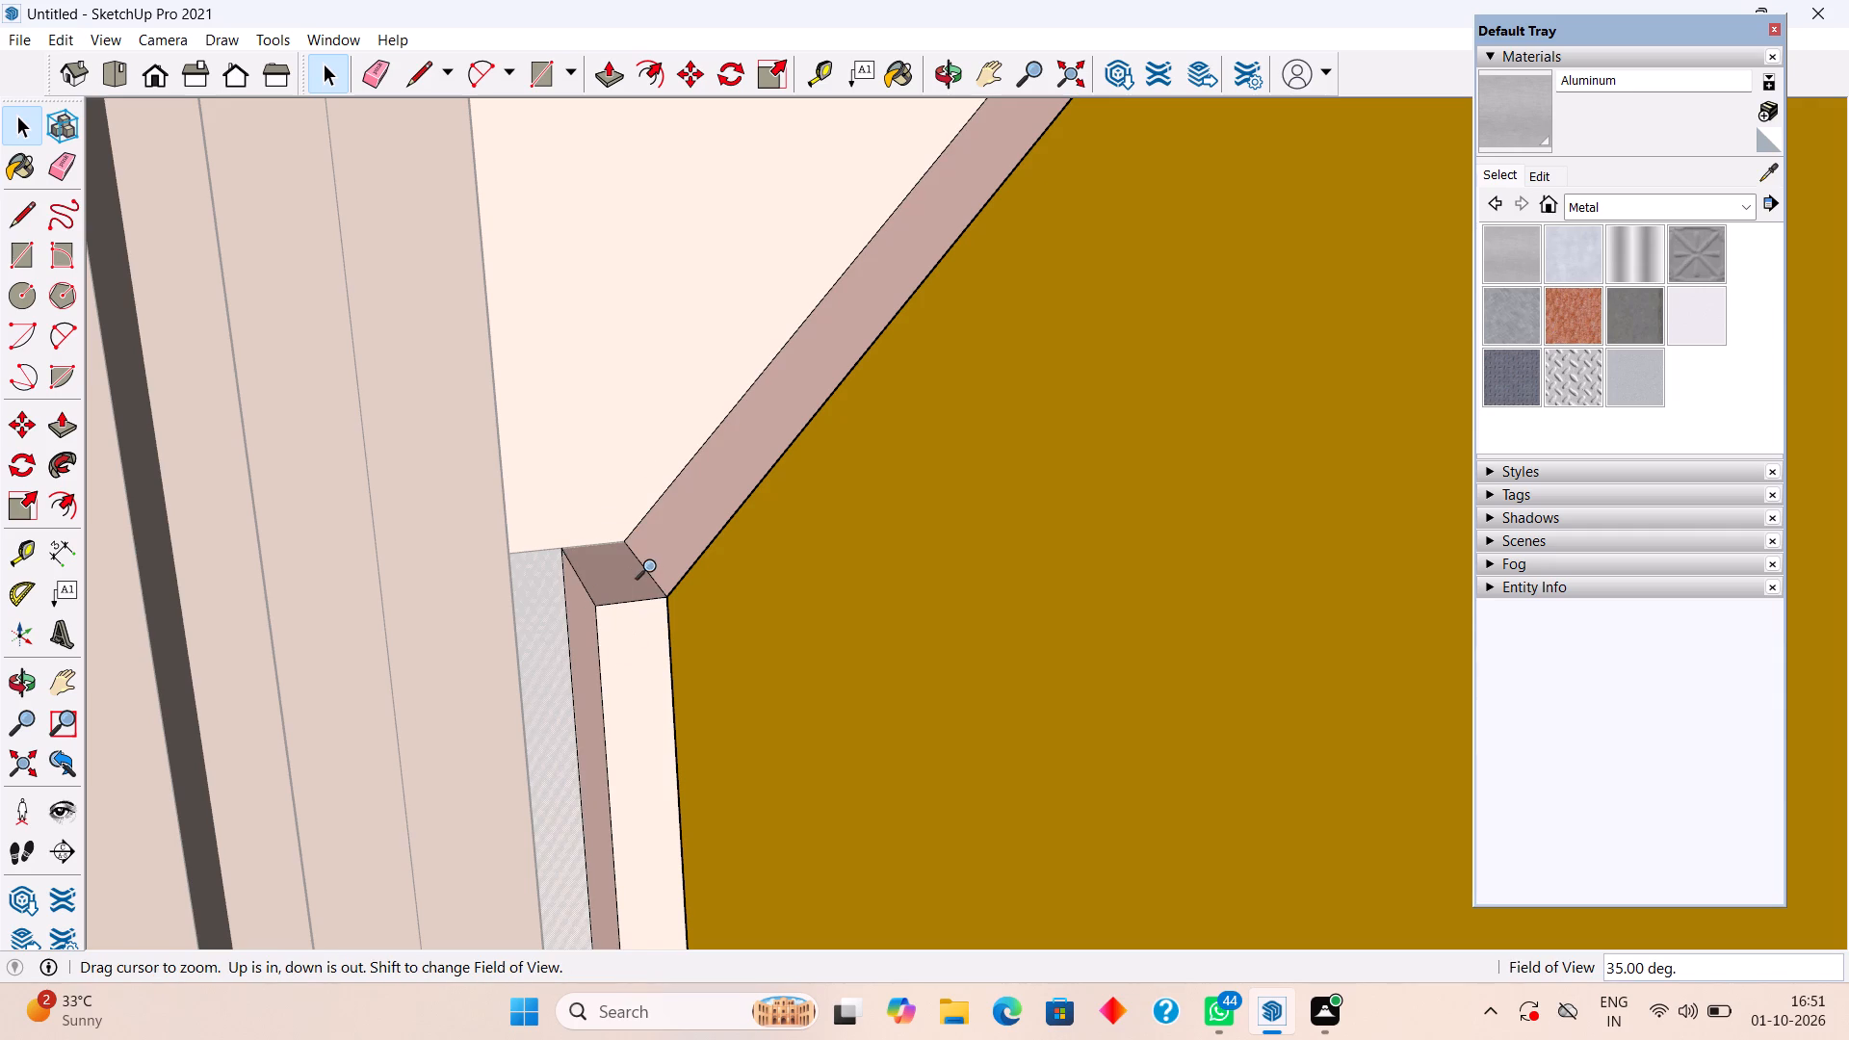
pyautogui.moveTo(653, 585); pyautogui.dragTo(713, 524, button='middle')
pyautogui.scroll(-7, 639, 564)
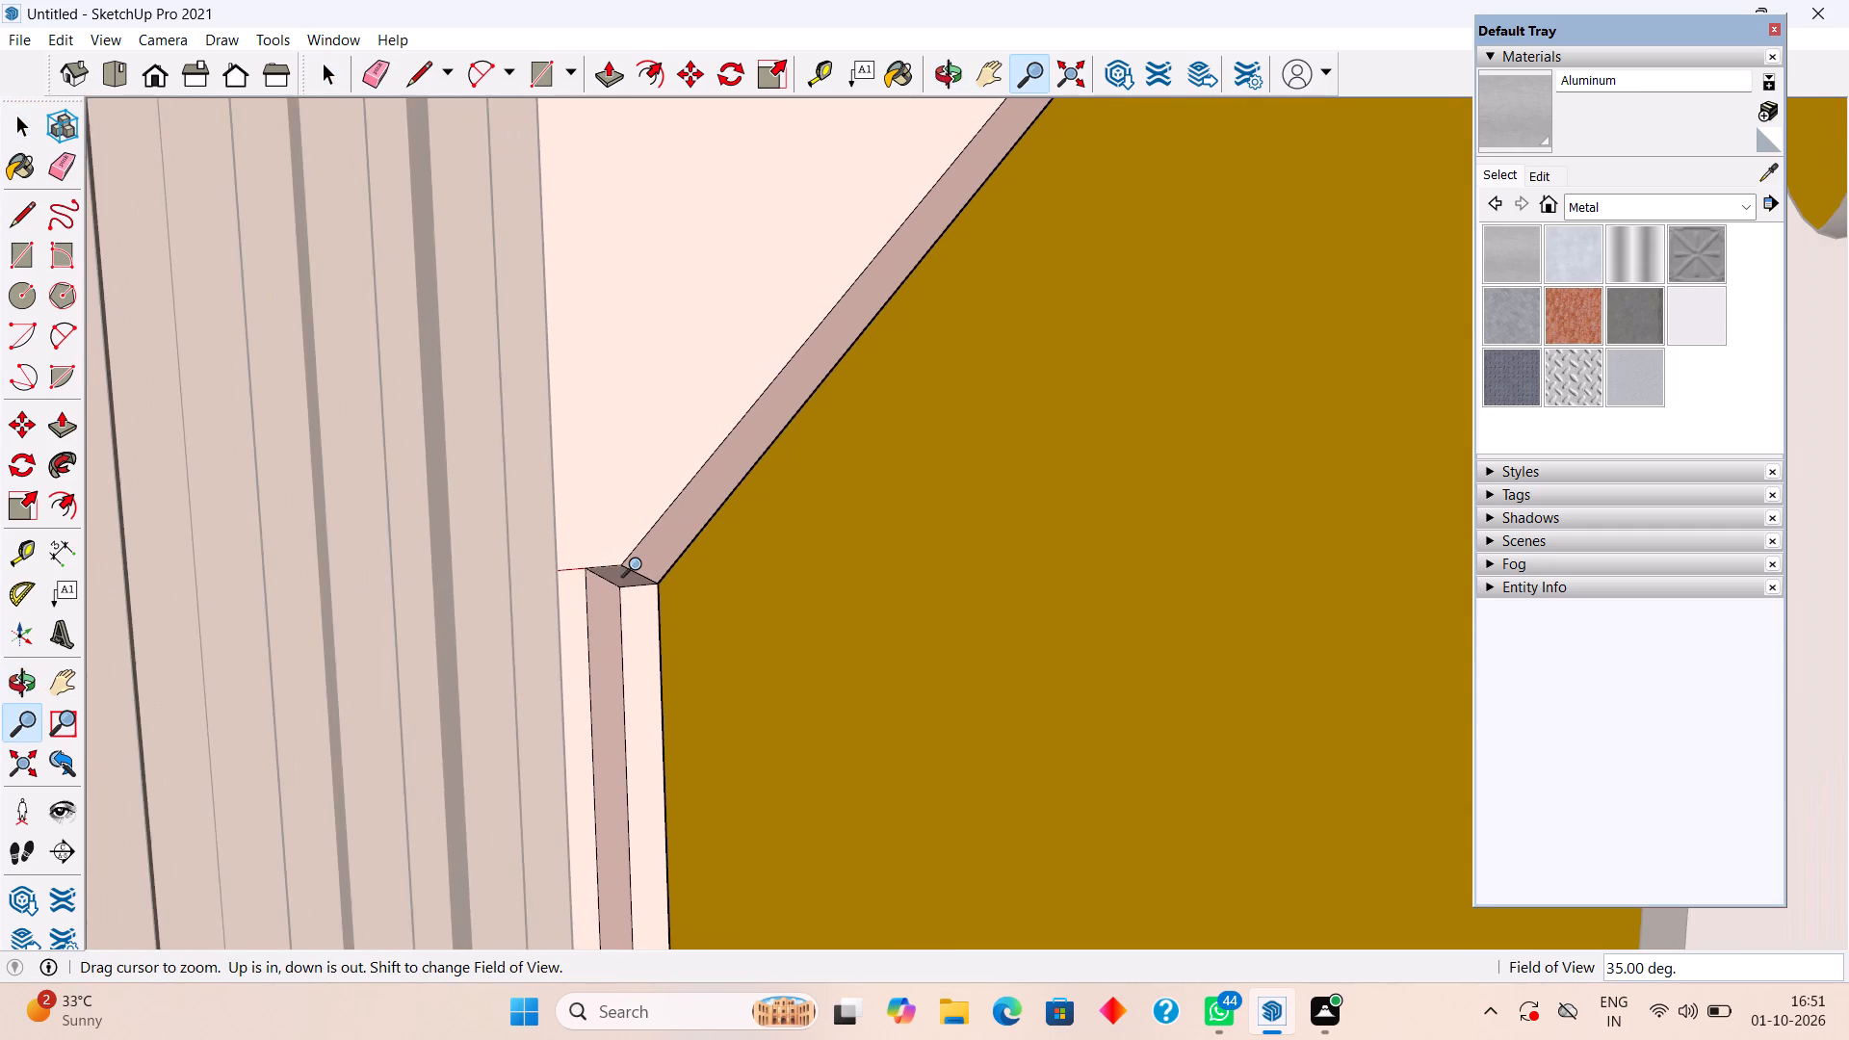
pyautogui.scroll(-8, 636, 639)
pyautogui.scroll(1, 636, 628)
pyautogui.scroll(-3, 636, 627)
pyautogui.moveTo(478, 549); pyautogui.dragTo(473, 546, button='middle')
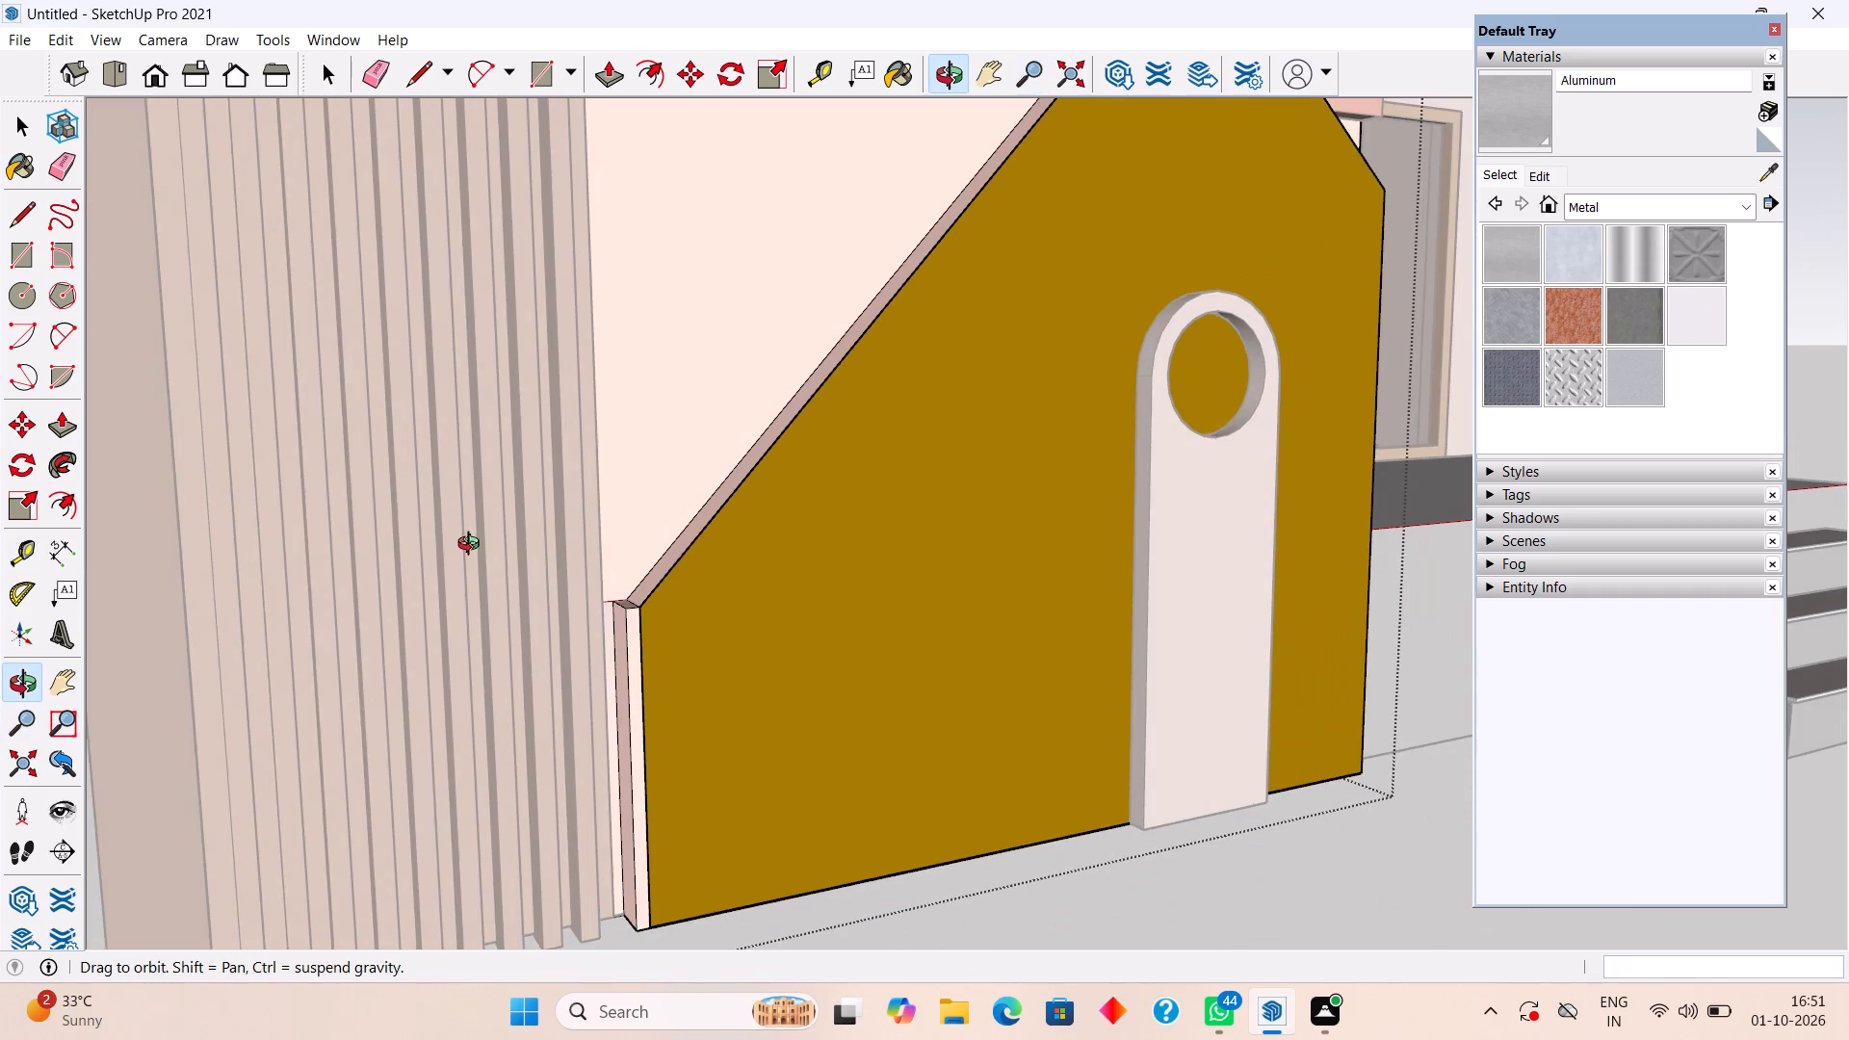
pyautogui.moveTo(473, 546); pyautogui.dragTo(299, 476, button='middle')
pyautogui.scroll(-1, 435, 501)
pyautogui.scroll(-13, 299, 476)
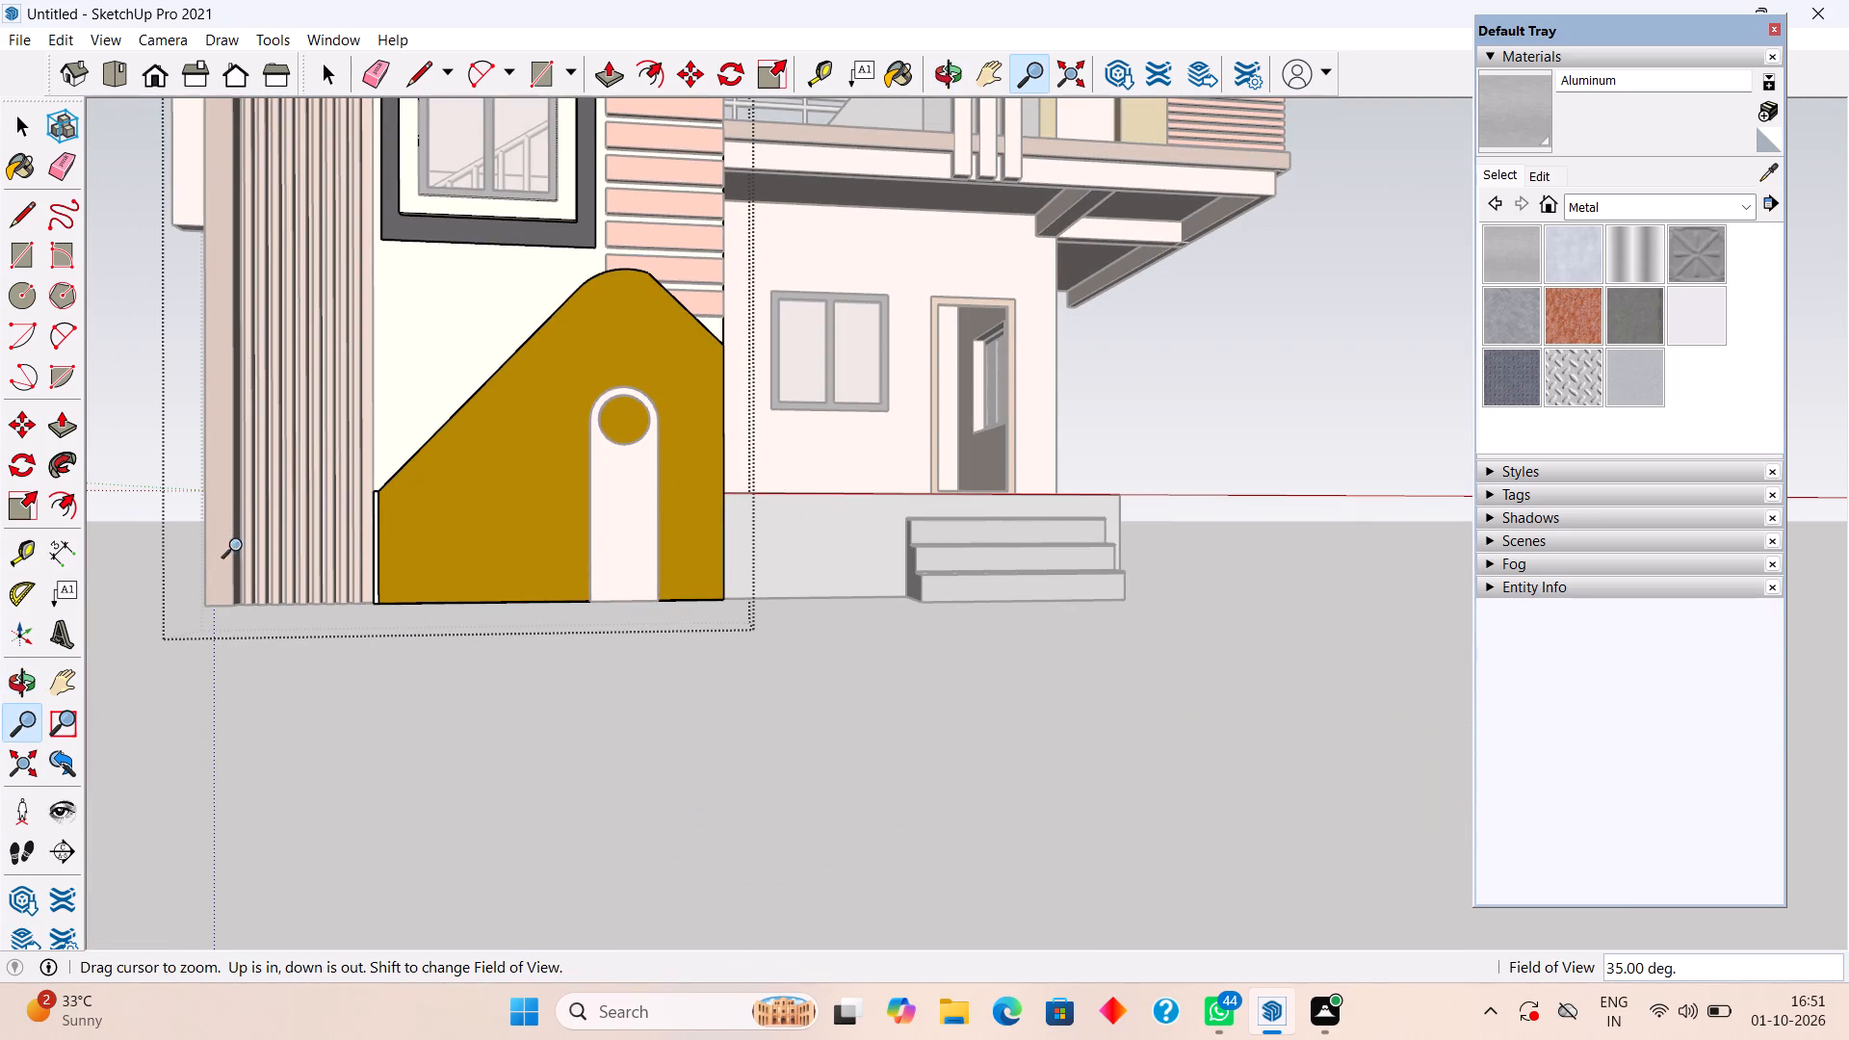
pyautogui.click(299, 724)
pyautogui.press('space')
pyautogui.doubleClick(299, 724)
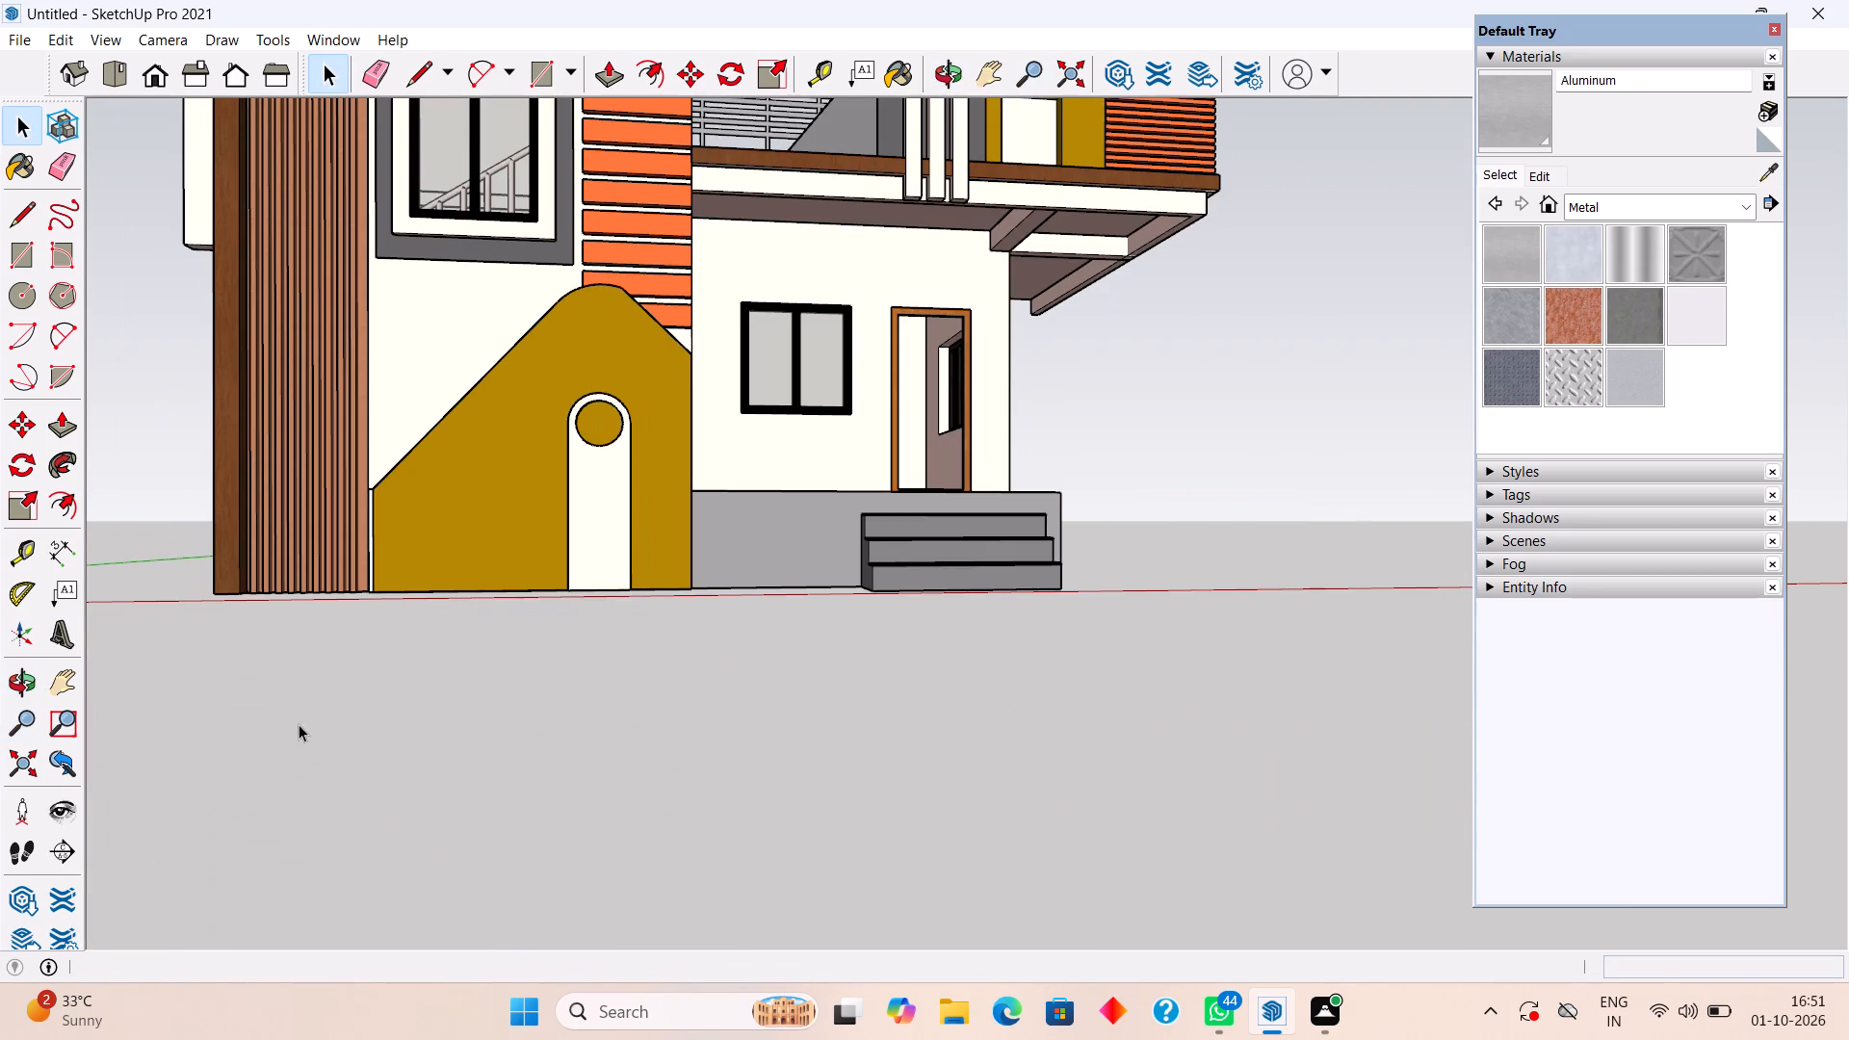
pyautogui.scroll(-4, 321, 680)
pyautogui.moveTo(329, 639); pyautogui.dragTo(273, 676, button='middle')
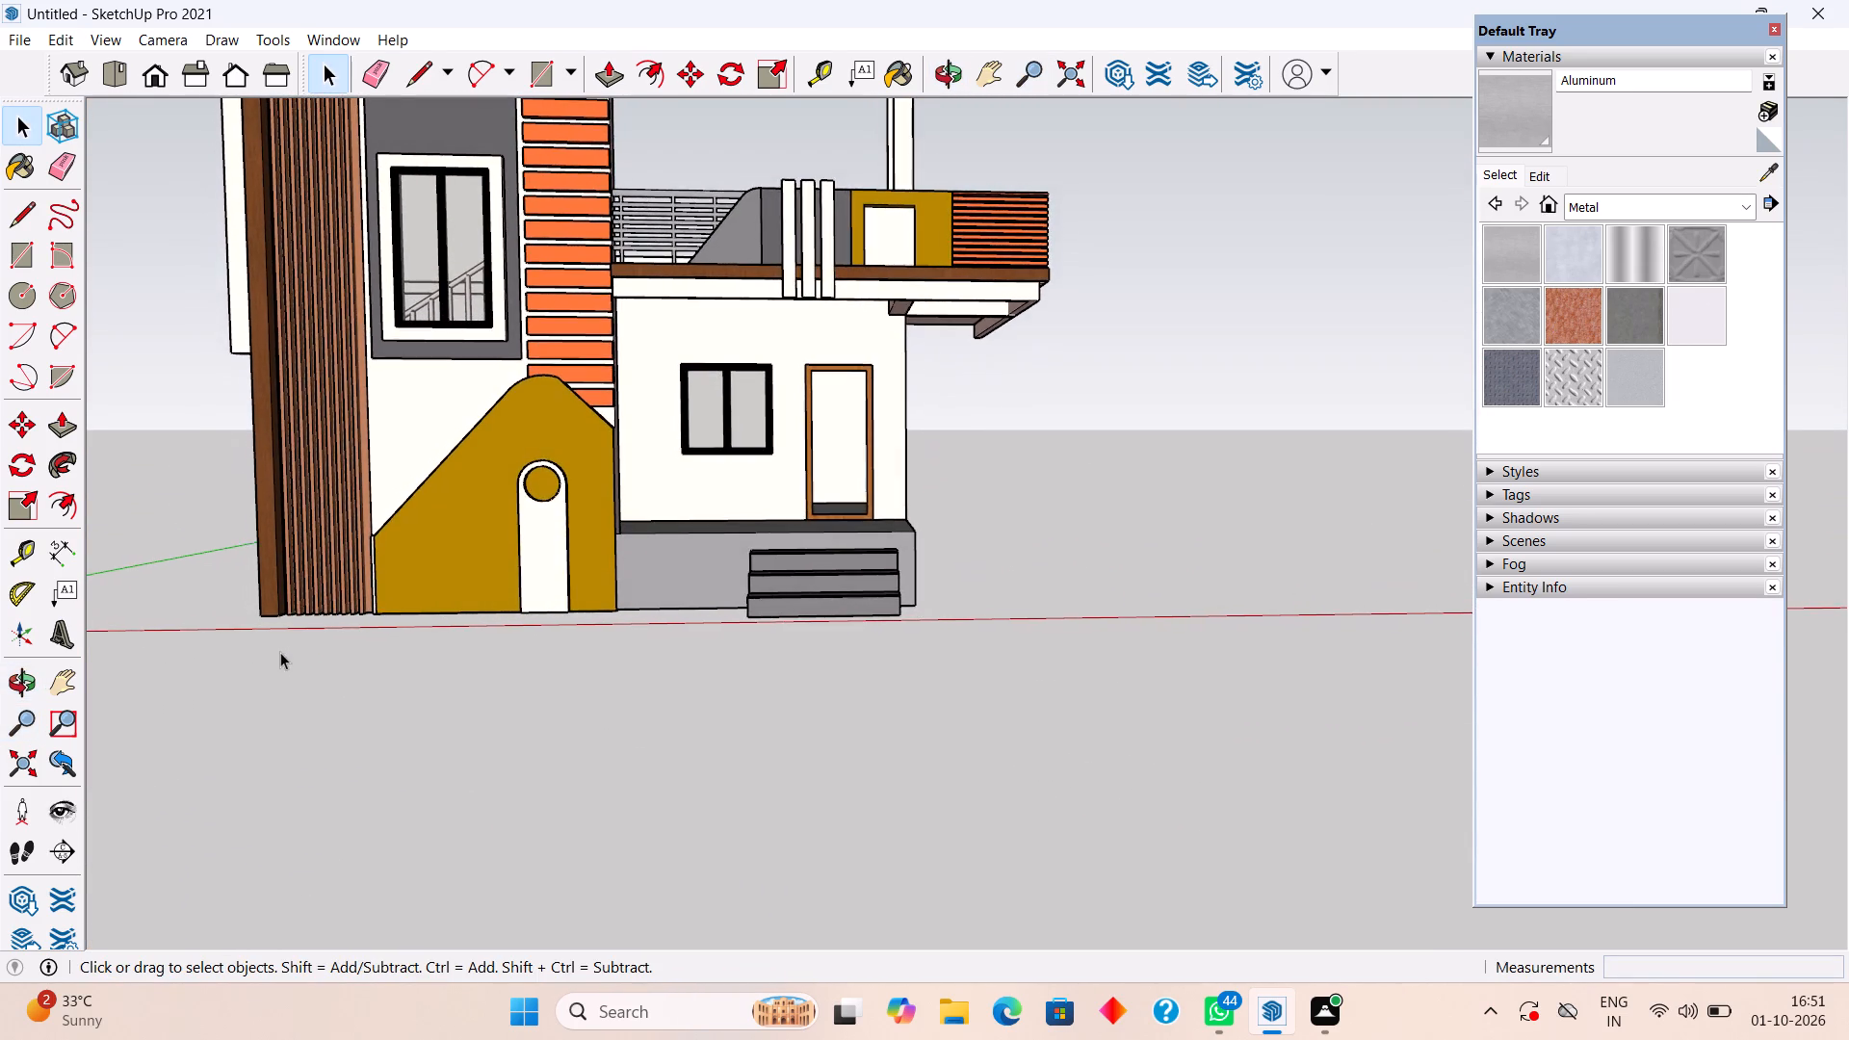
pyautogui.scroll(15, 315, 583)
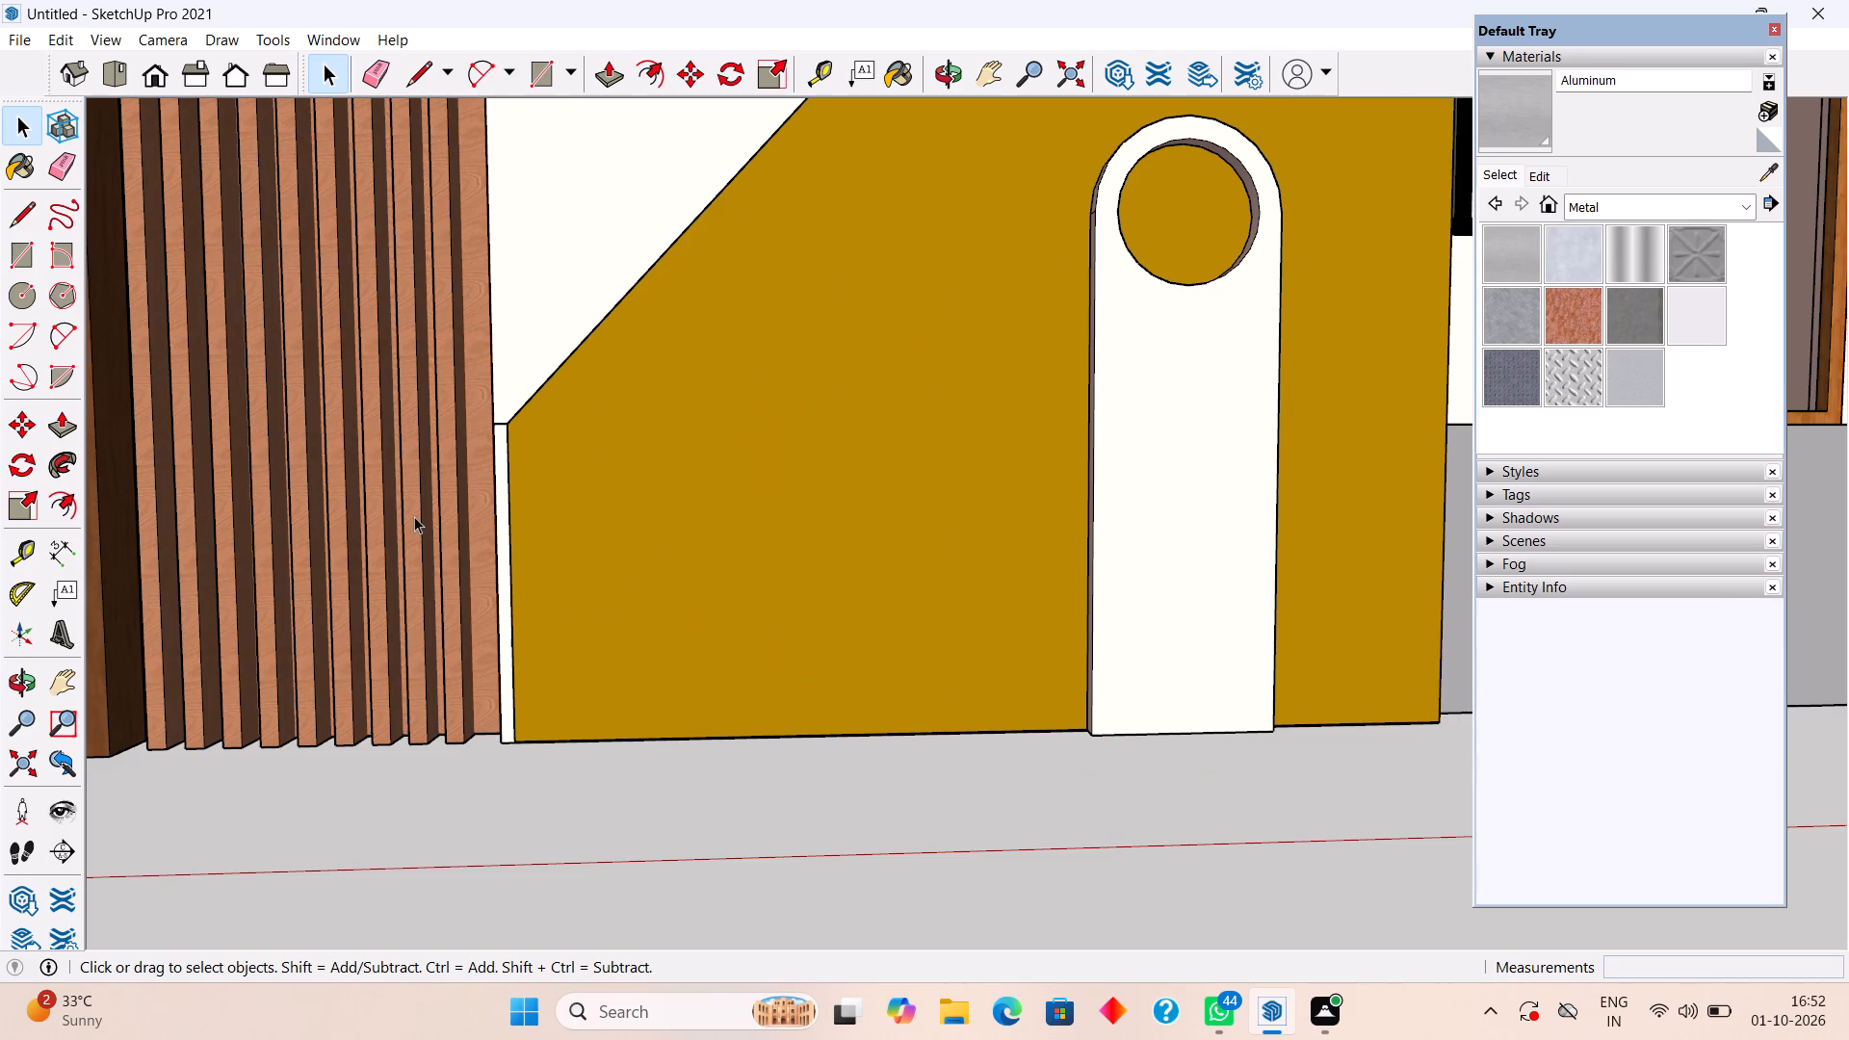
# Undo the mustard panel's side-face extension and the earlier trim of the slatted screen's backing.
pyautogui.hotkey('ctrl', 'z')
pyautogui.hotkey('ctrl', 'z')
pyautogui.hotkey('ctrl', 'z')
pyautogui.hotkey('ctrl', 'z')
pyautogui.hotkey('ctrl', 'z')
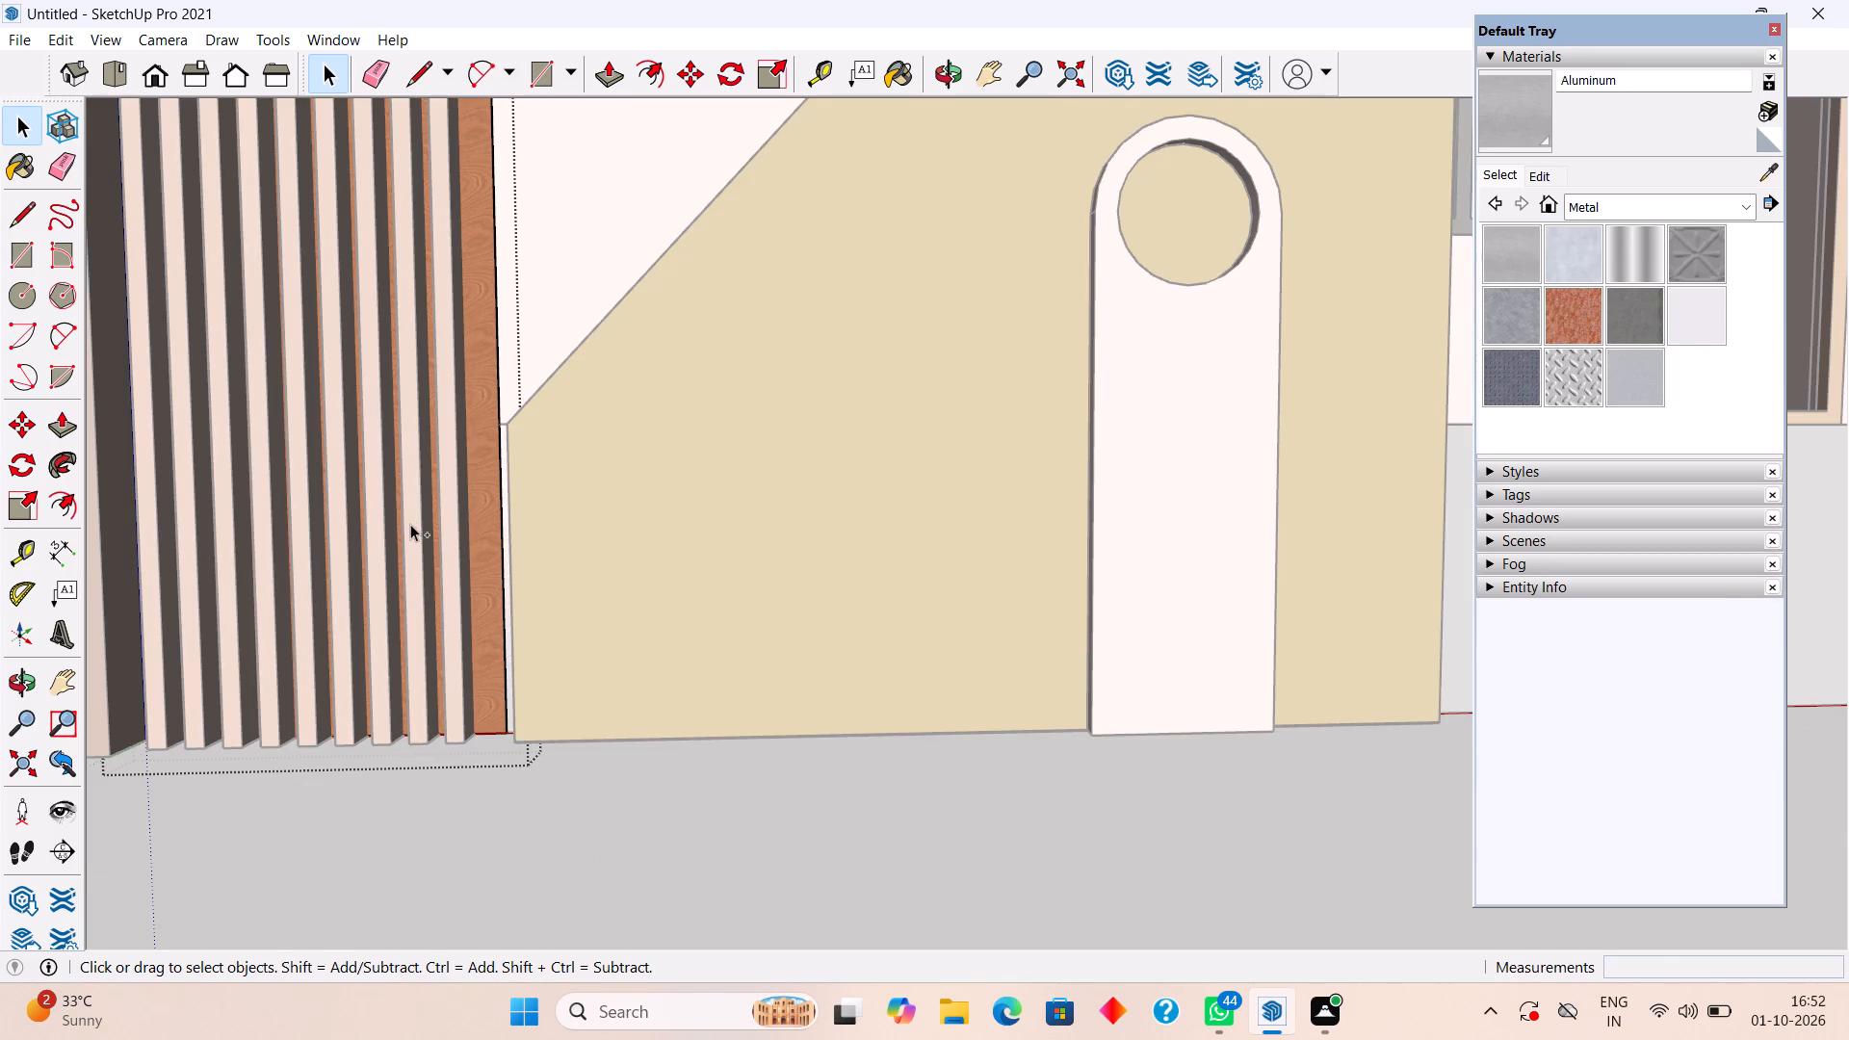
pyautogui.press('z')
pyautogui.hotkey('ctrl', 'z')
# Open the slatted screen's group for editing at the backing board's narrow side face beside the mustard panel.
pyautogui.scroll(-8, 410, 525)
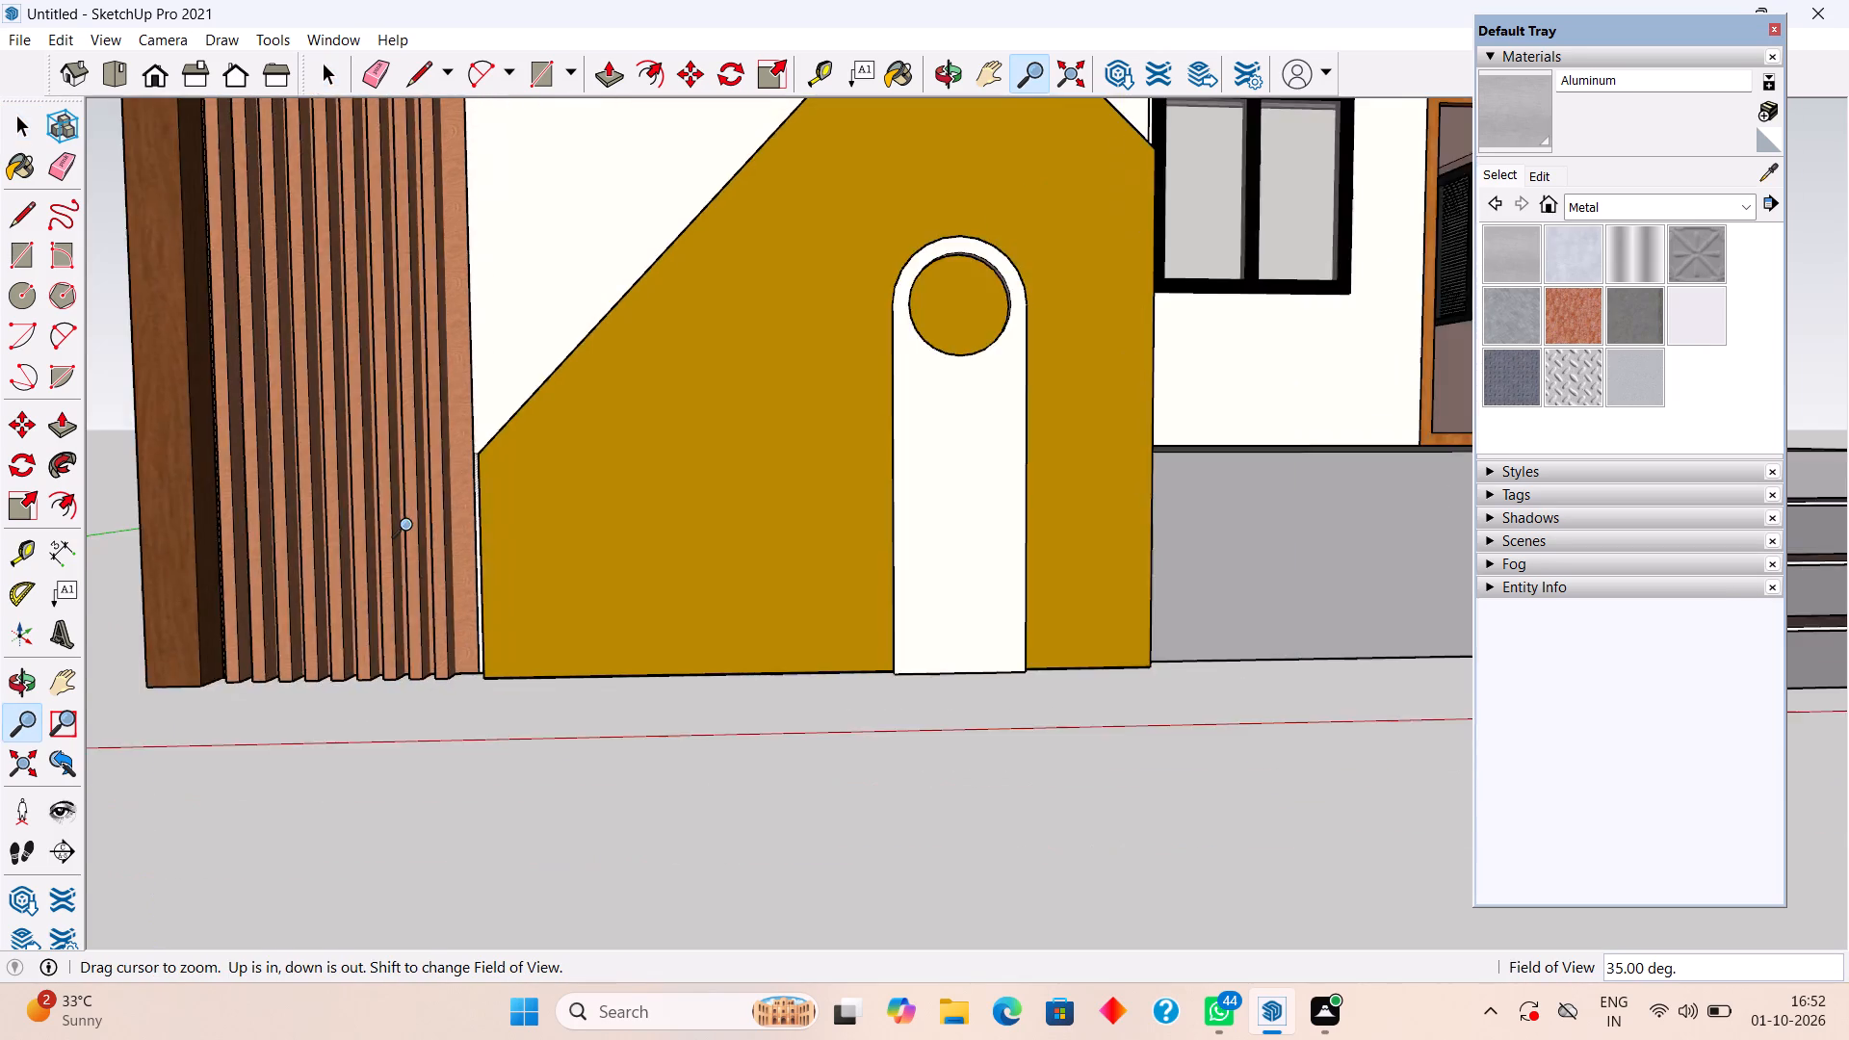
pyautogui.scroll(-5, 410, 525)
pyautogui.moveTo(388, 472); pyautogui.dragTo(375, 611, button='middle')
pyautogui.scroll(-4, 375, 611)
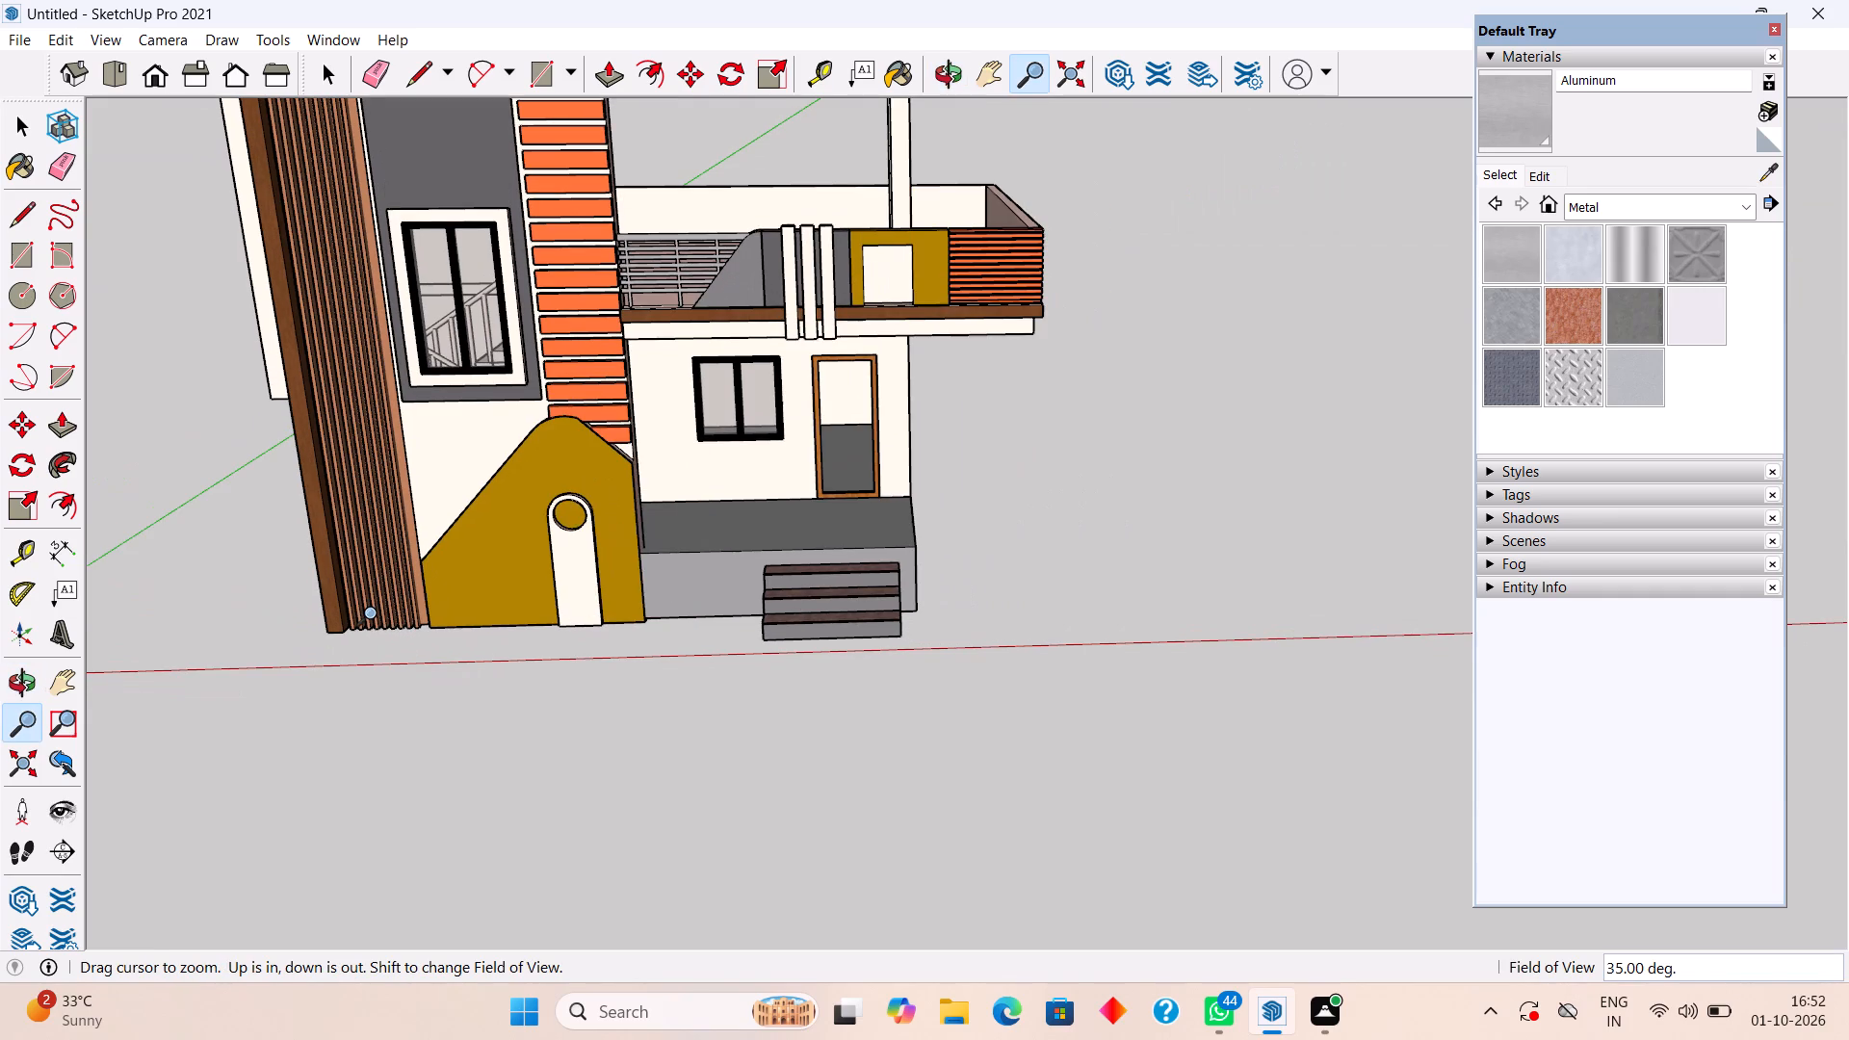
pyautogui.scroll(18, 440, 474)
pyautogui.scroll(1, 379, 546)
pyautogui.moveTo(364, 562); pyautogui.dragTo(299, 617, button='middle')
pyautogui.scroll(16, 285, 620)
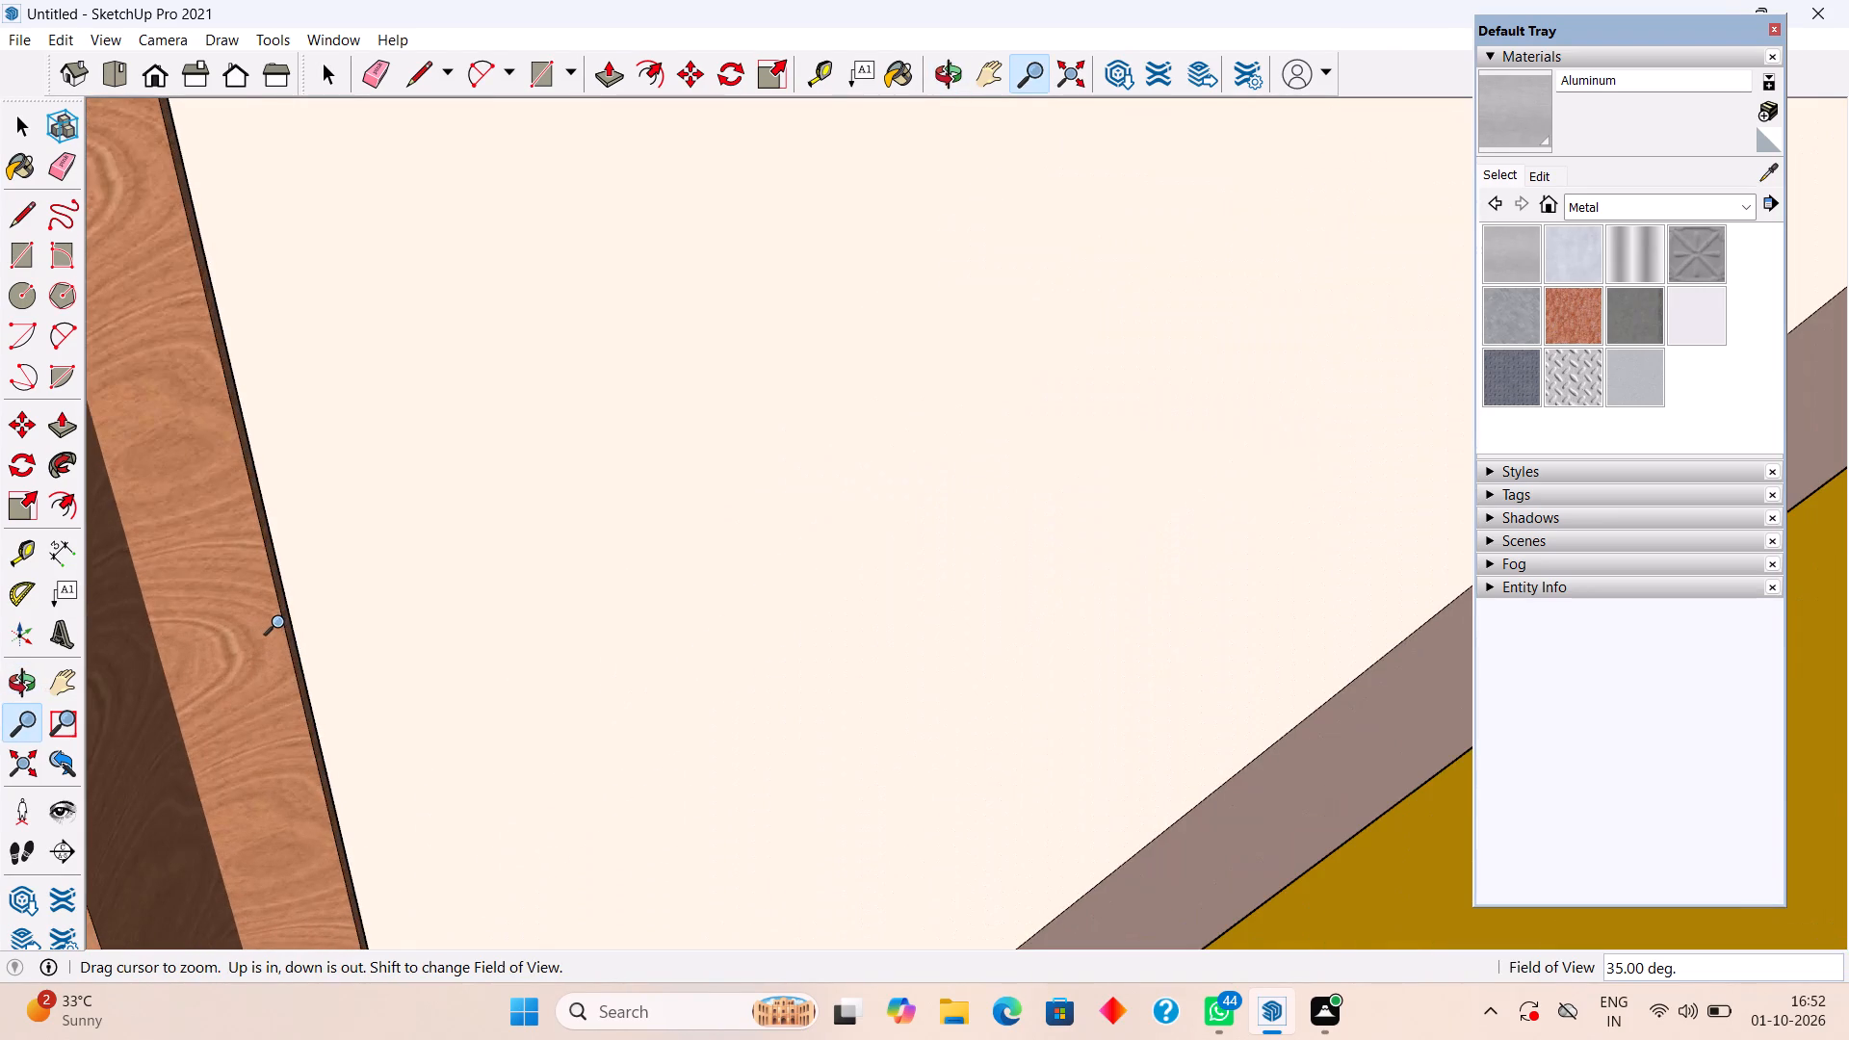
pyautogui.click(282, 622)
pyautogui.press('space')
pyautogui.click(280, 622)
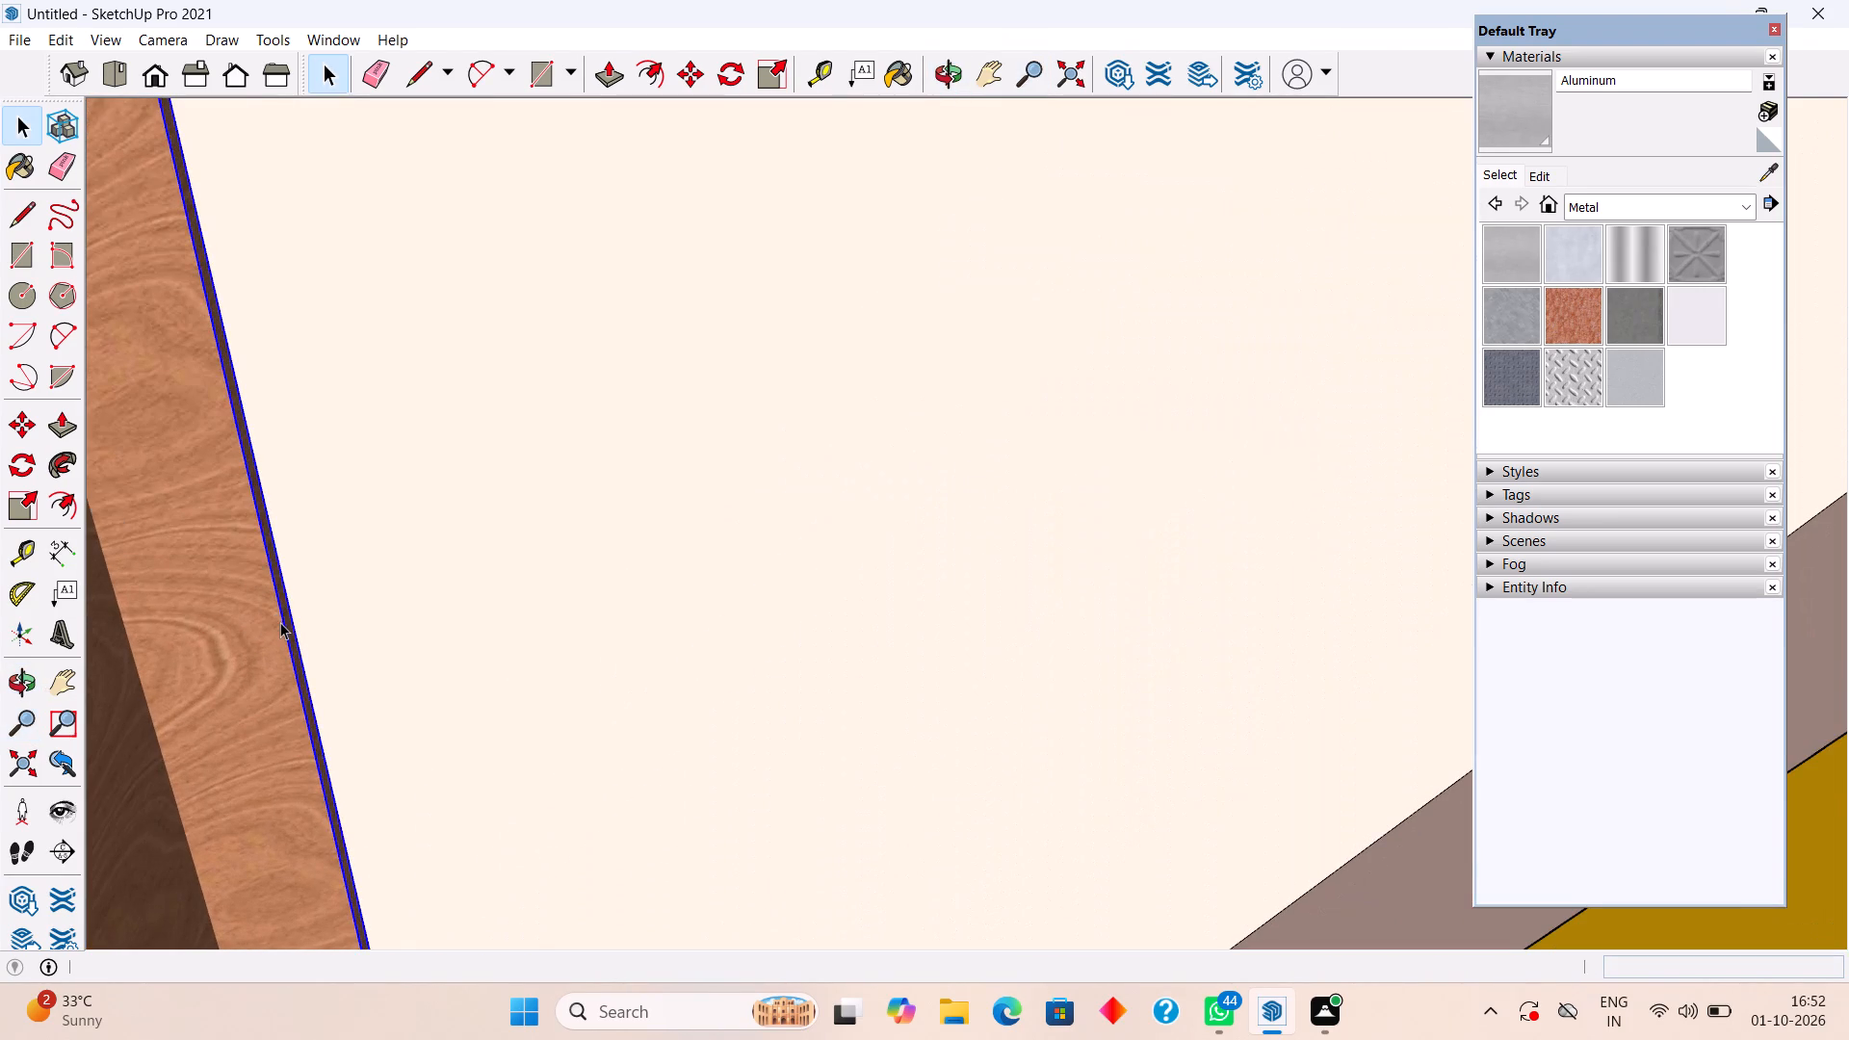
pyautogui.doubleClick(280, 622)
# Push the backing board's narrow side face 7/16" inward, away from the mustard panel, and close the slatted screen's group.
pyautogui.scroll(10, 280, 622)
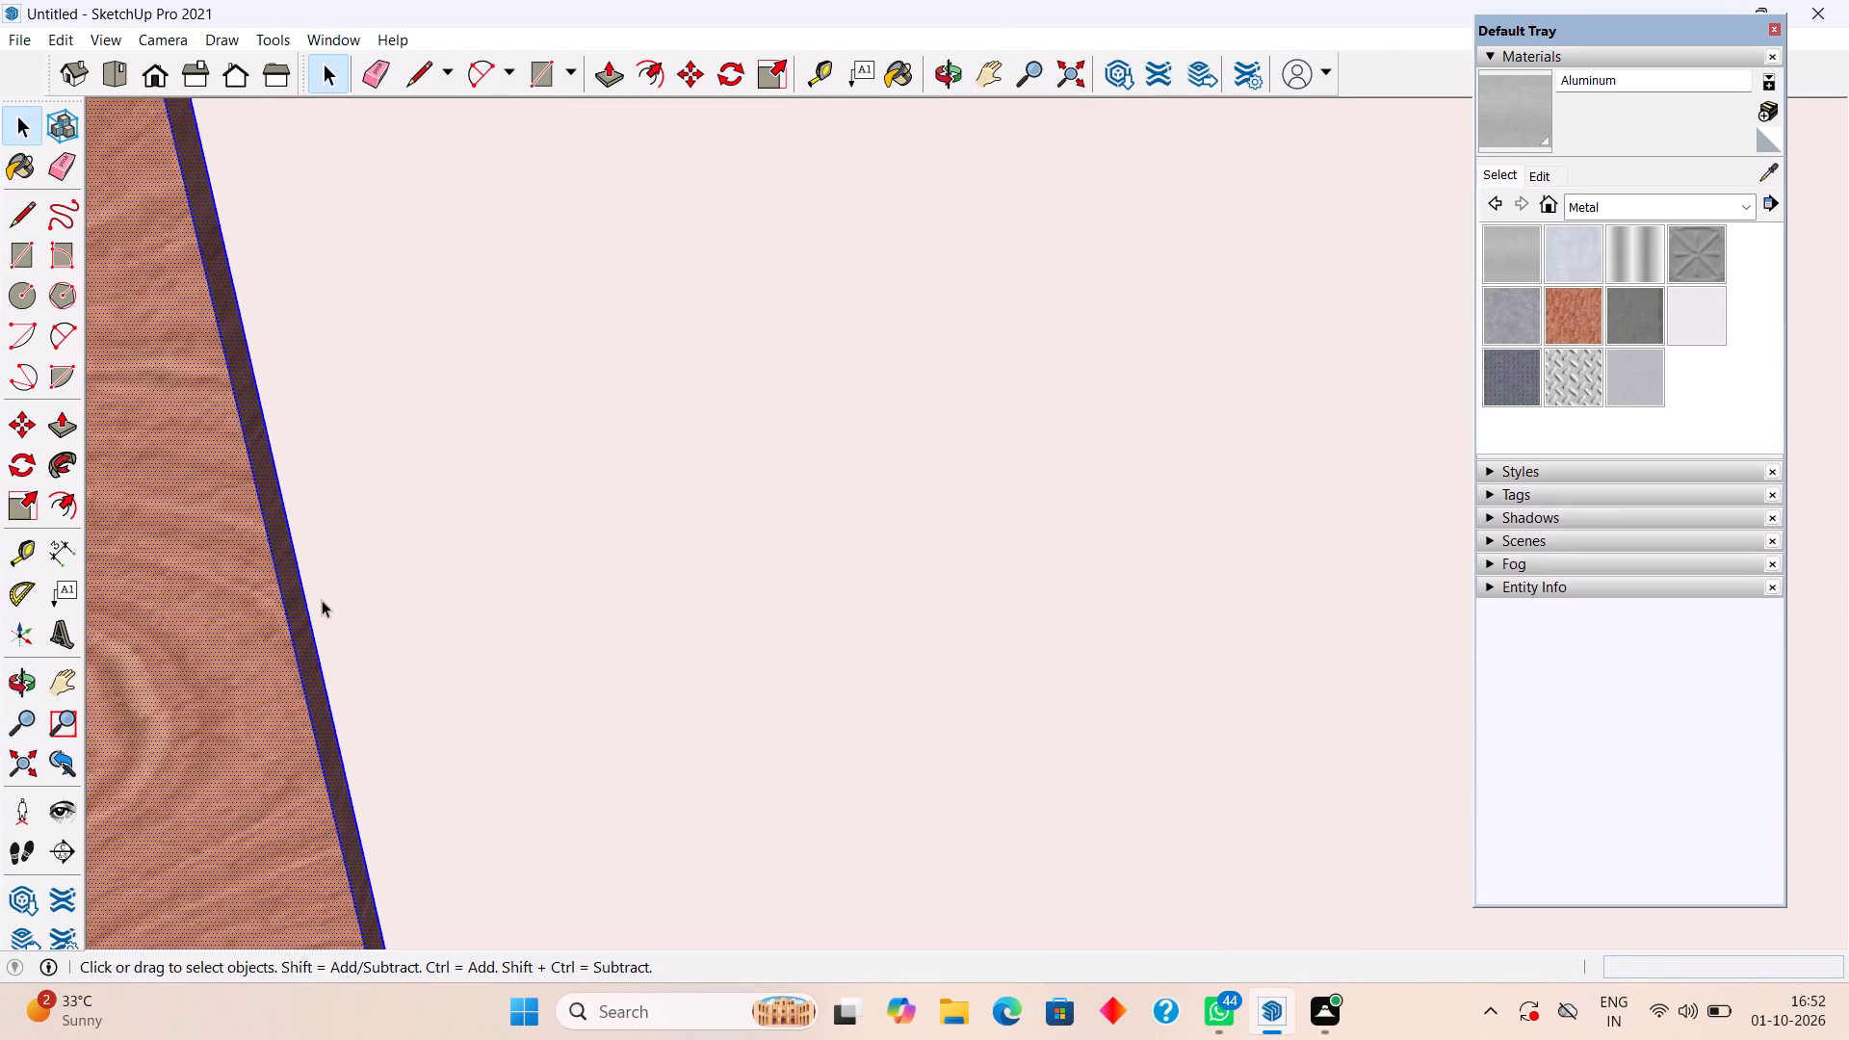
pyautogui.press('p')
pyautogui.click(302, 620)
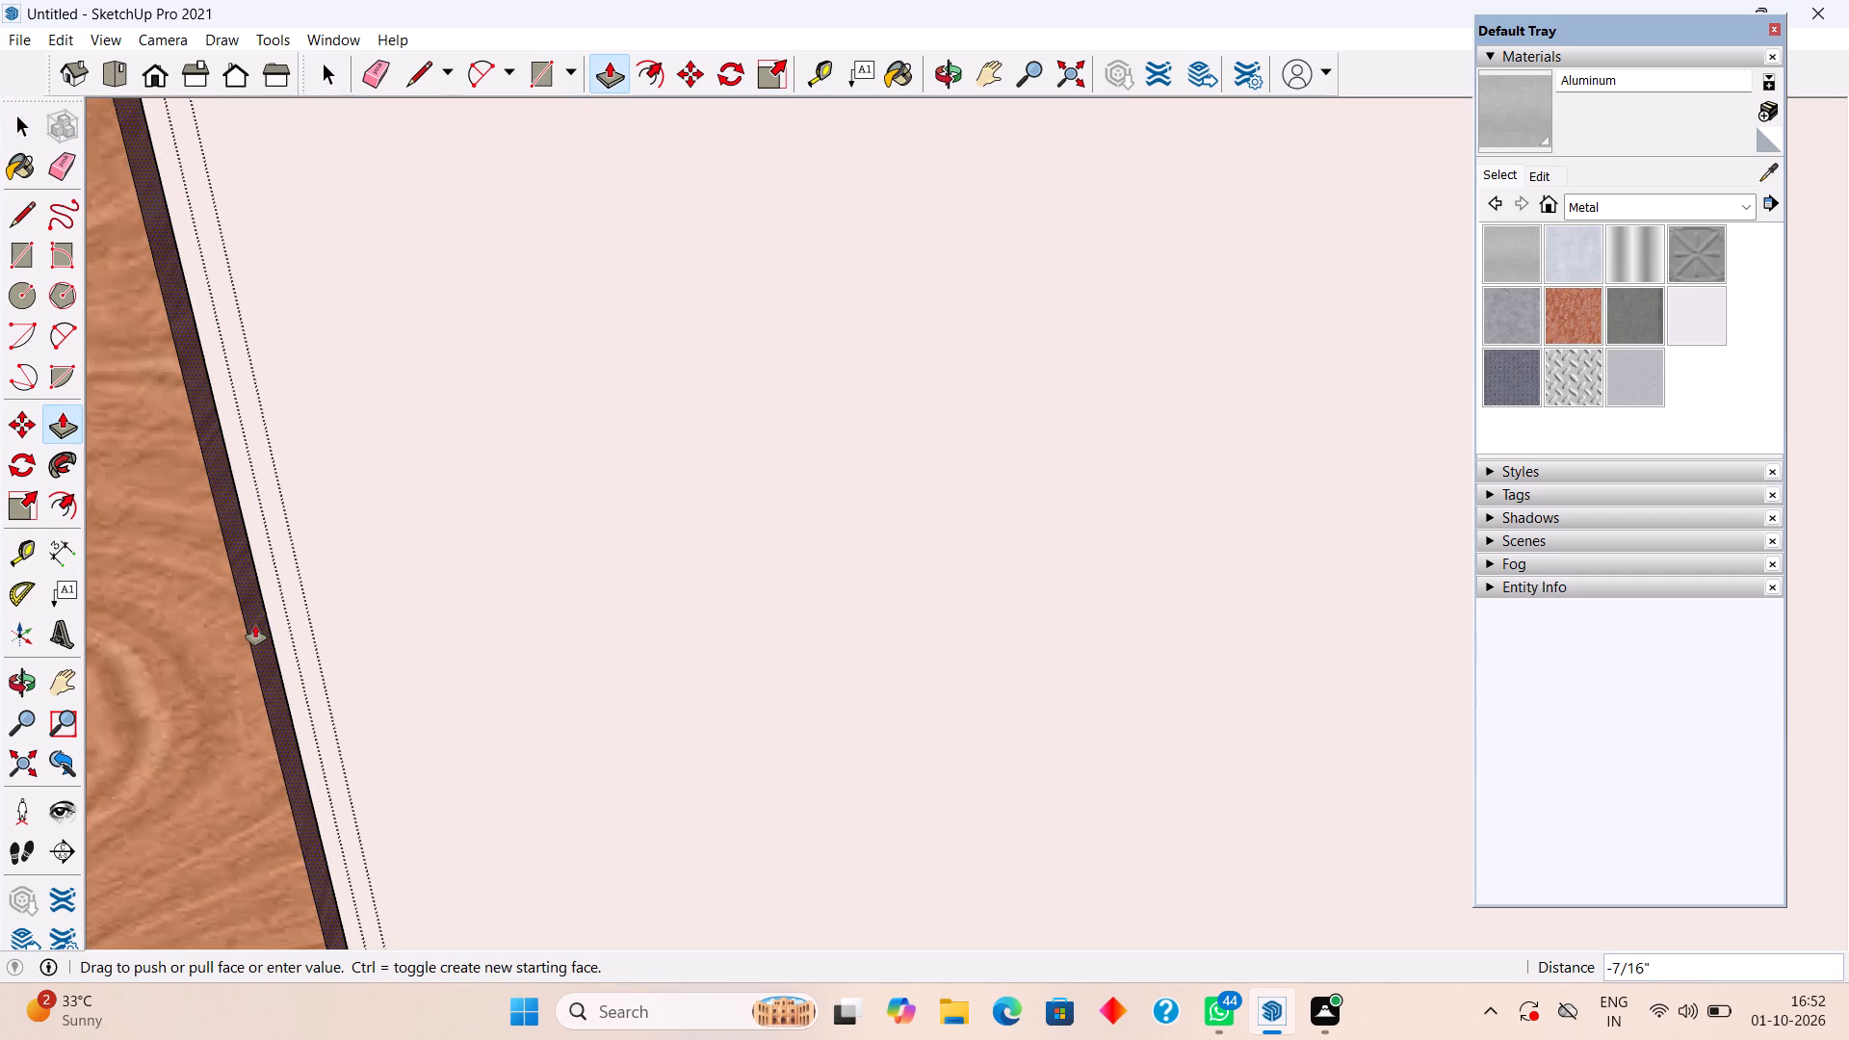
pyautogui.click(254, 626)
pyautogui.scroll(-20, 254, 626)
pyautogui.scroll(-7, 254, 626)
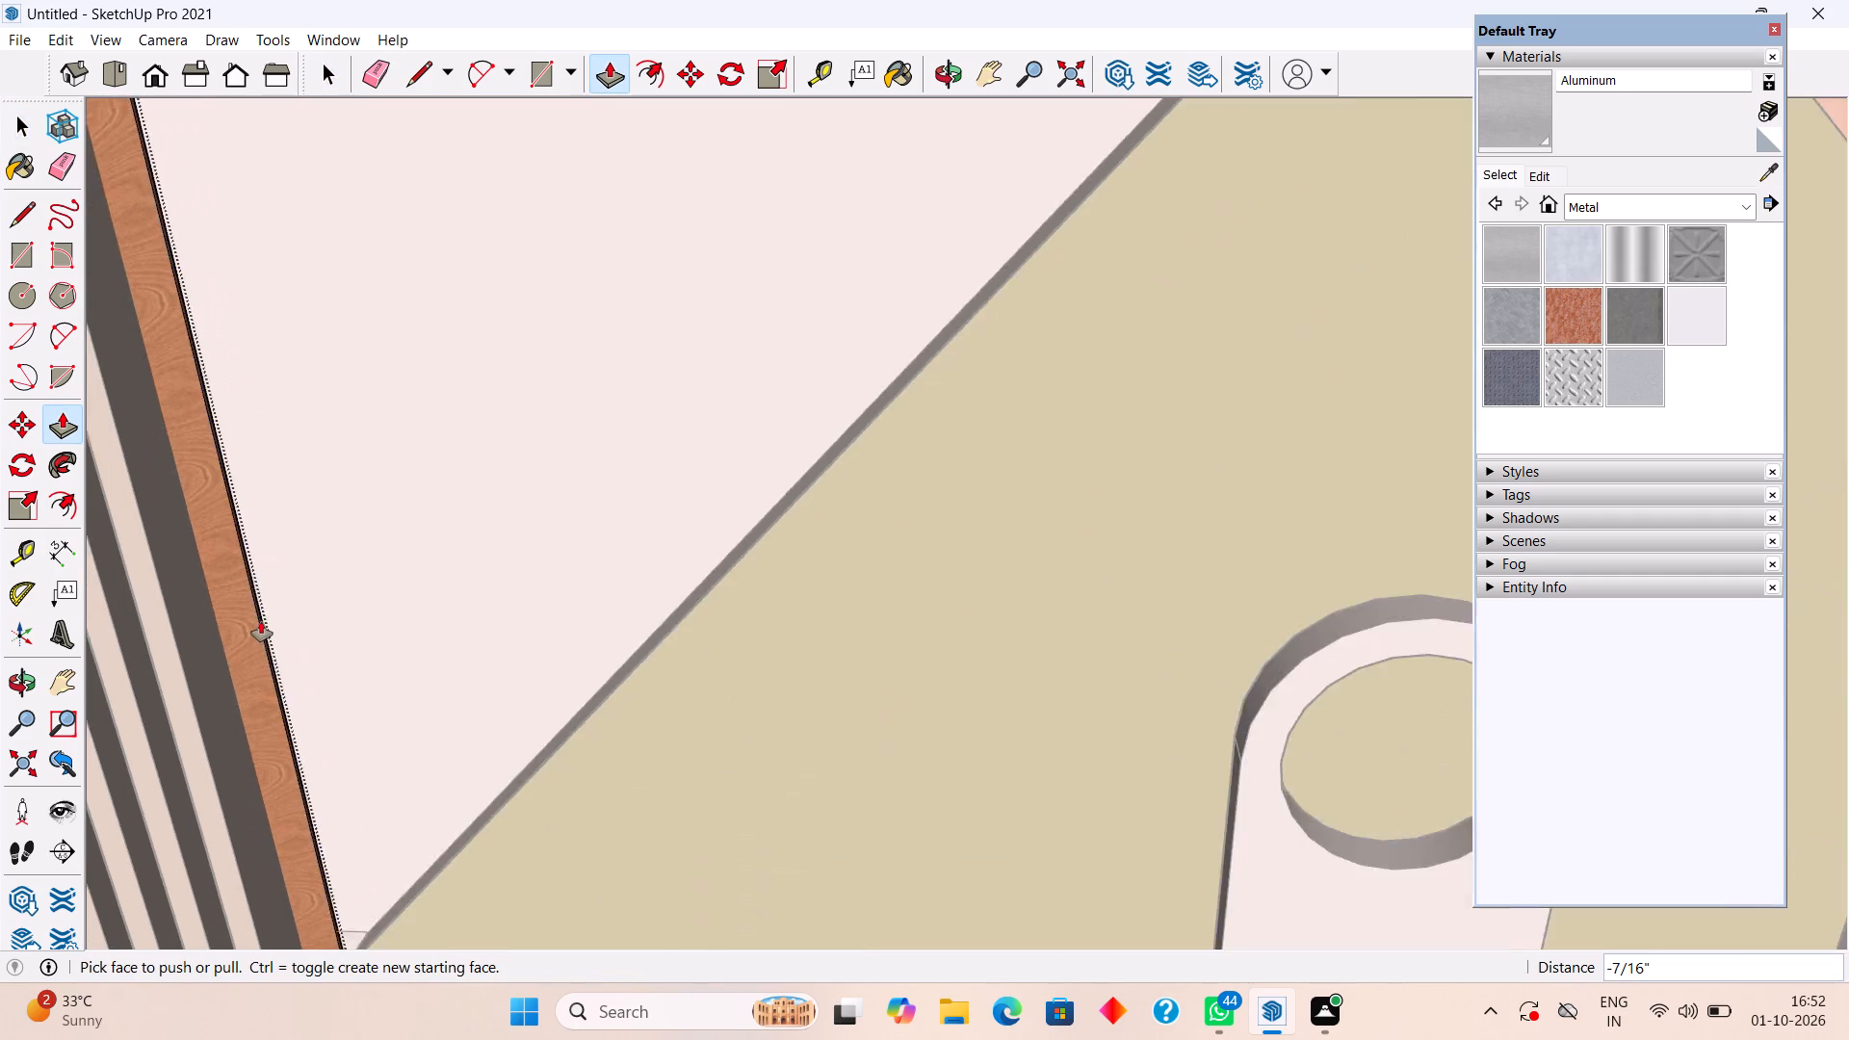
pyautogui.scroll(-7, 261, 621)
pyautogui.press('space')
pyautogui.scroll(-13, 266, 623)
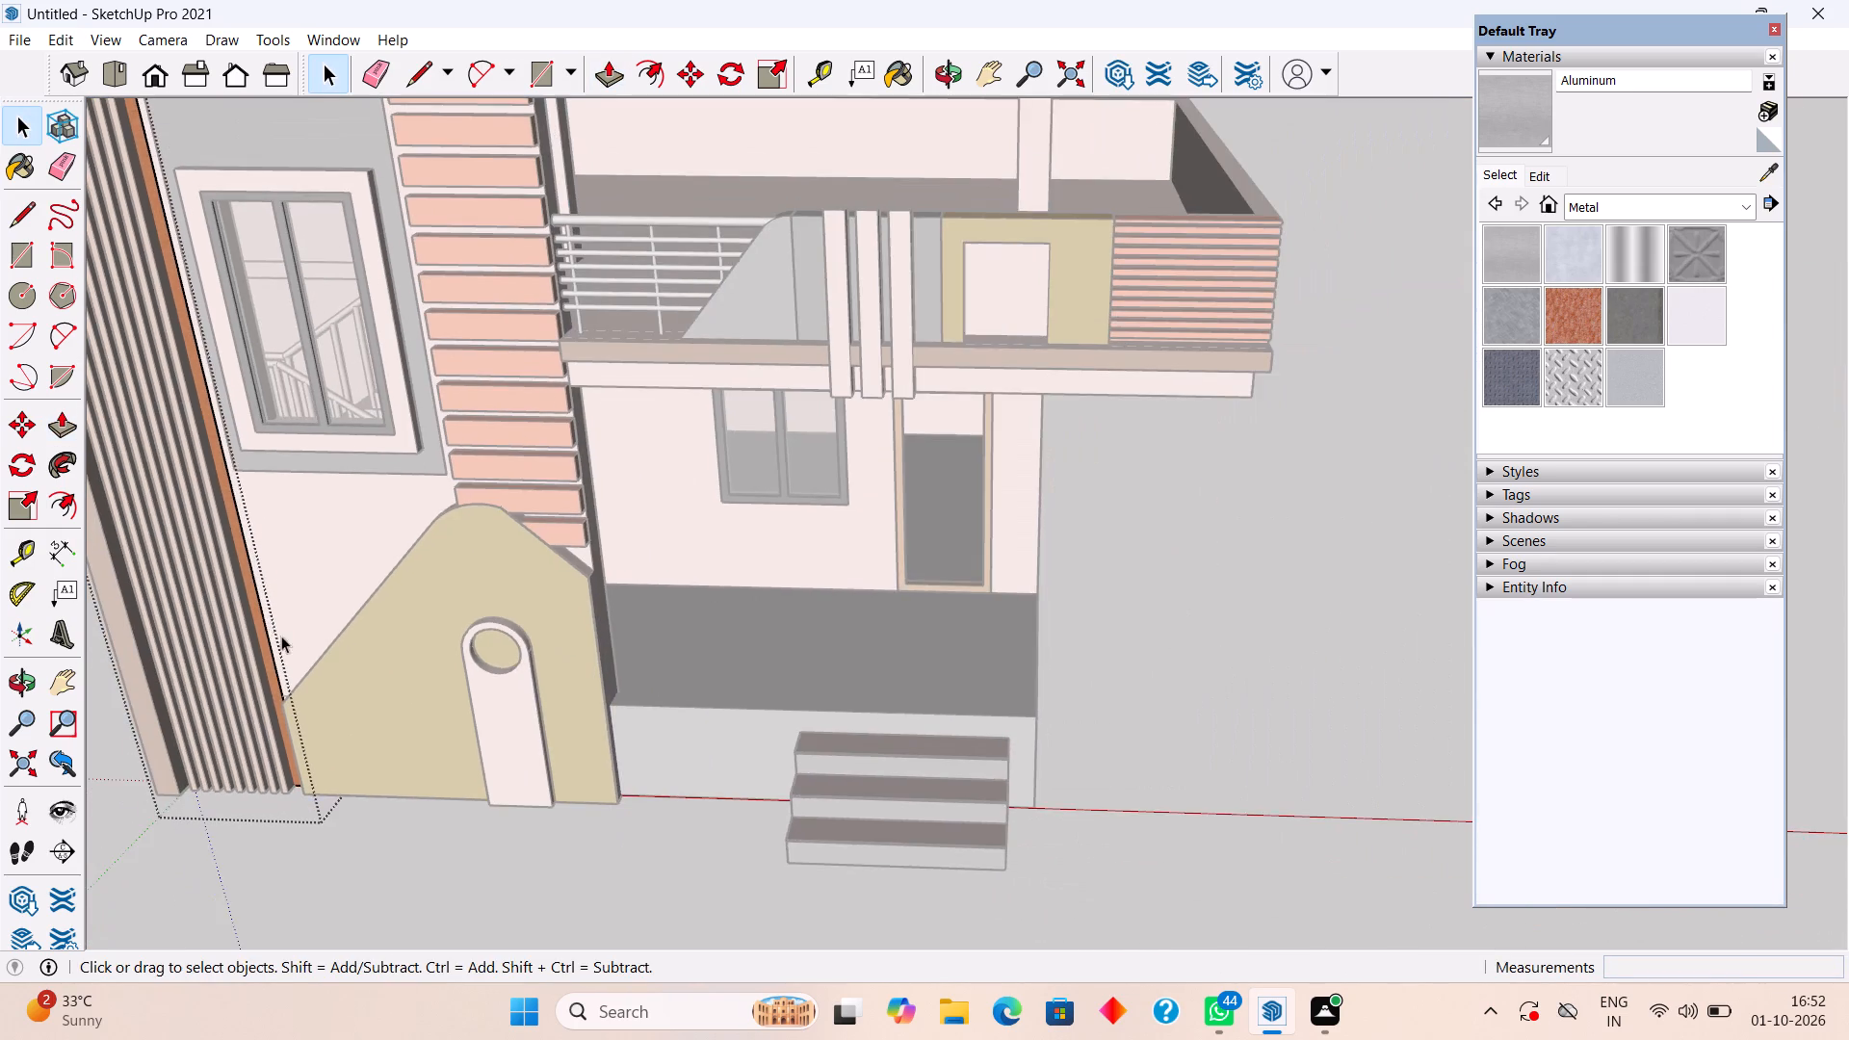
pyautogui.moveTo(281, 636); pyautogui.dragTo(474, 576, button='middle')
pyautogui.scroll(-9, 474, 576)
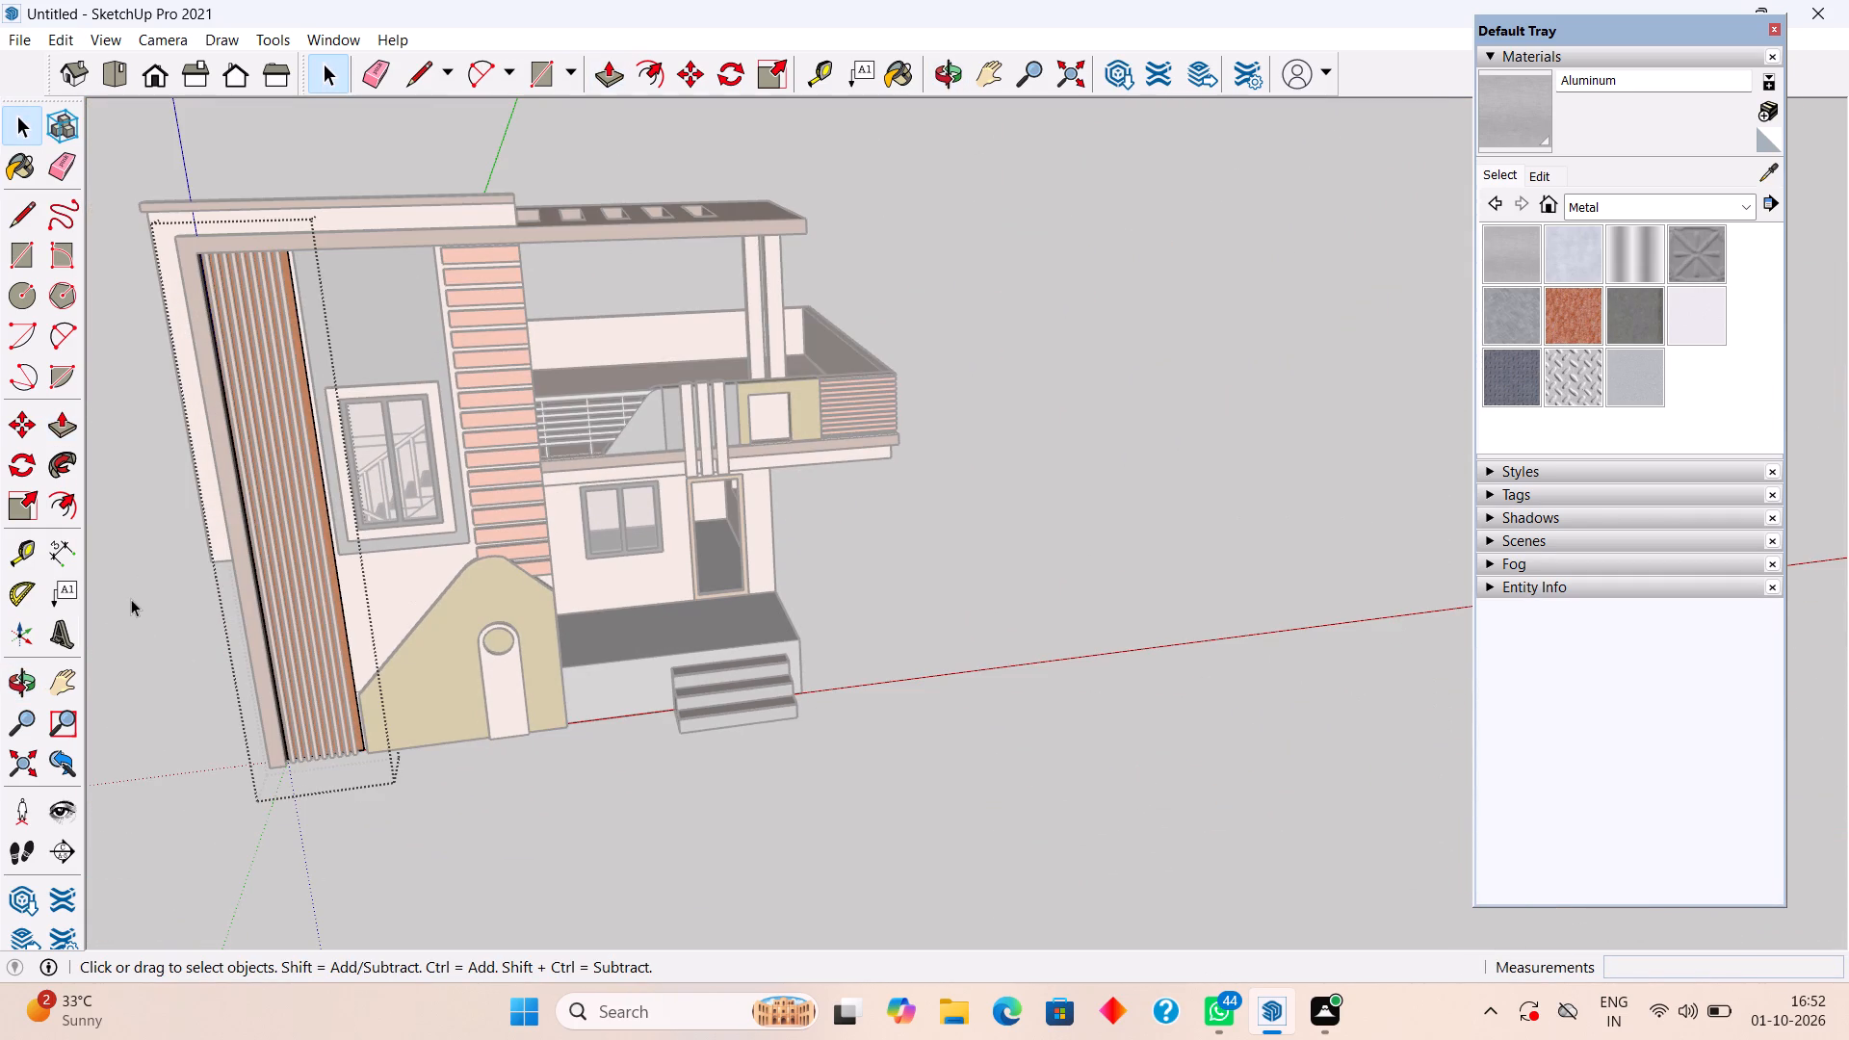
pyautogui.click(132, 598)
pyautogui.scroll(11, 221, 612)
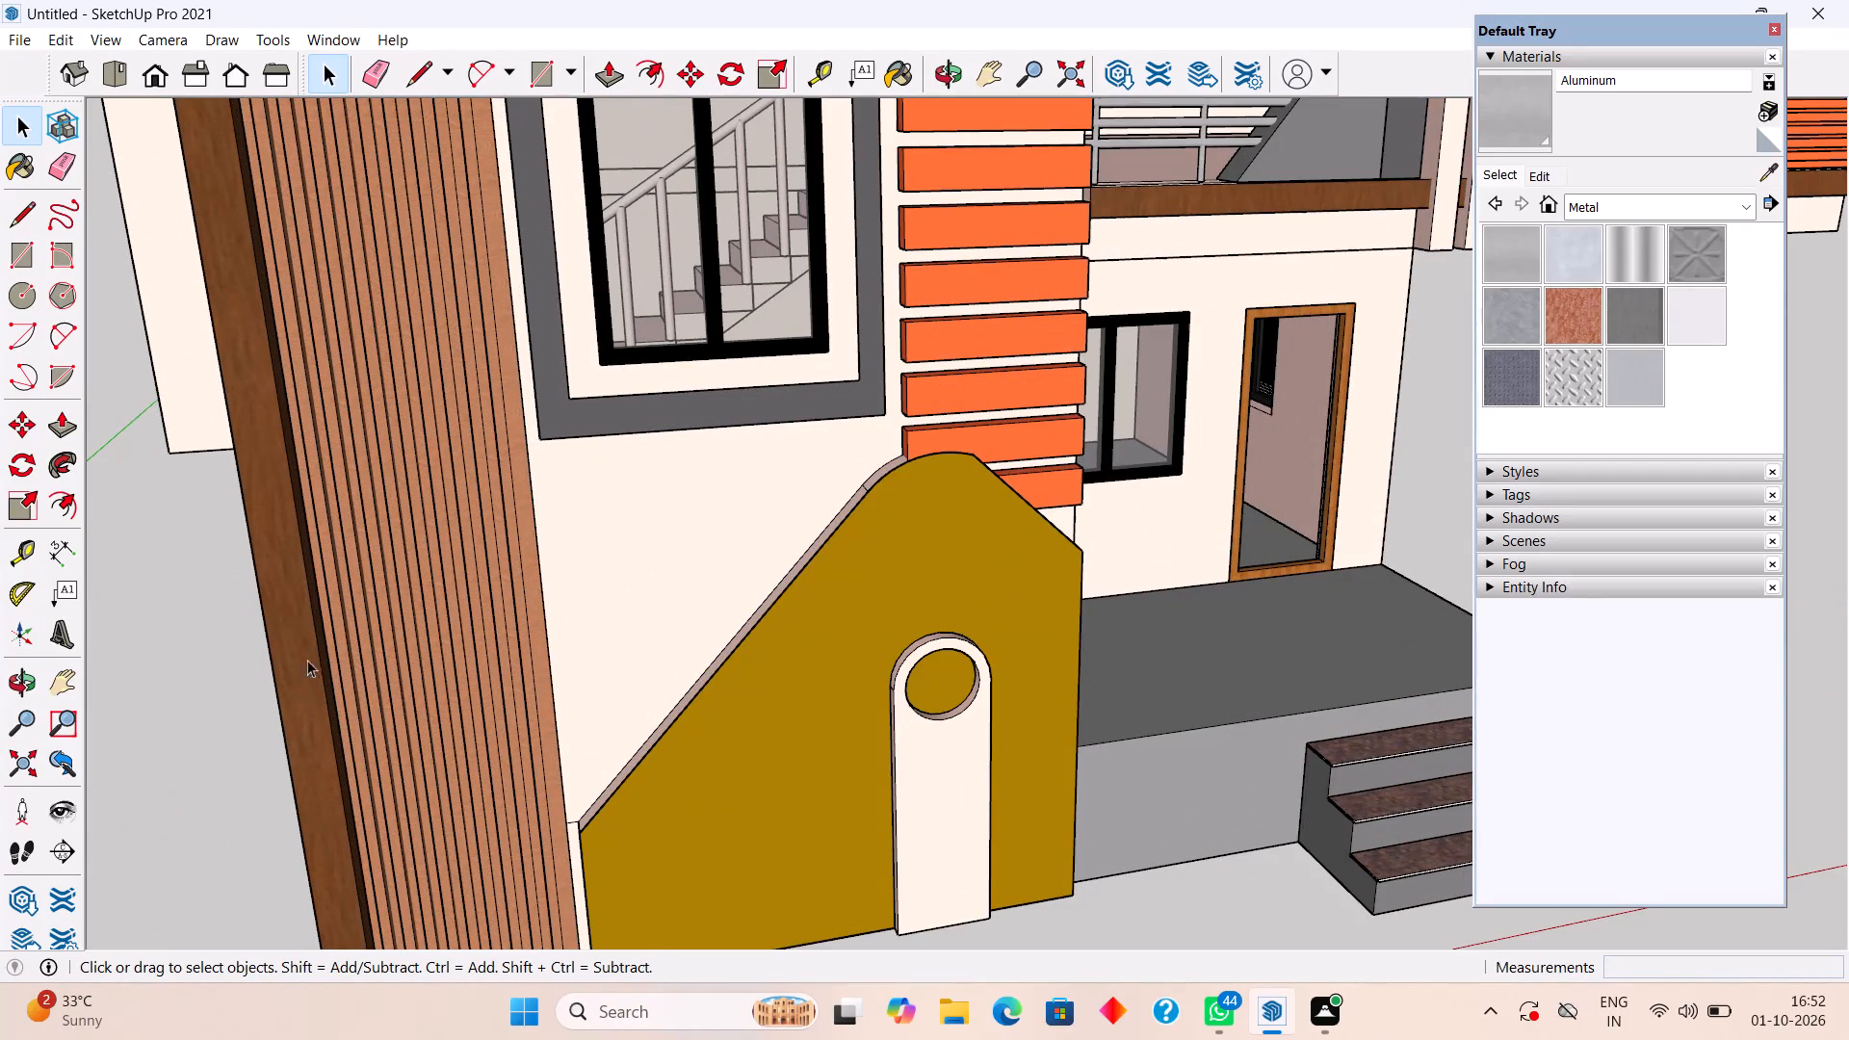
# Push/Pull the narrow front wall strip between the slatted screen and the mustard panel by 0.1", and close the wall's group.
pyautogui.scroll(5, 444, 781)
pyautogui.moveTo(622, 818); pyautogui.dragTo(560, 572, button='middle')
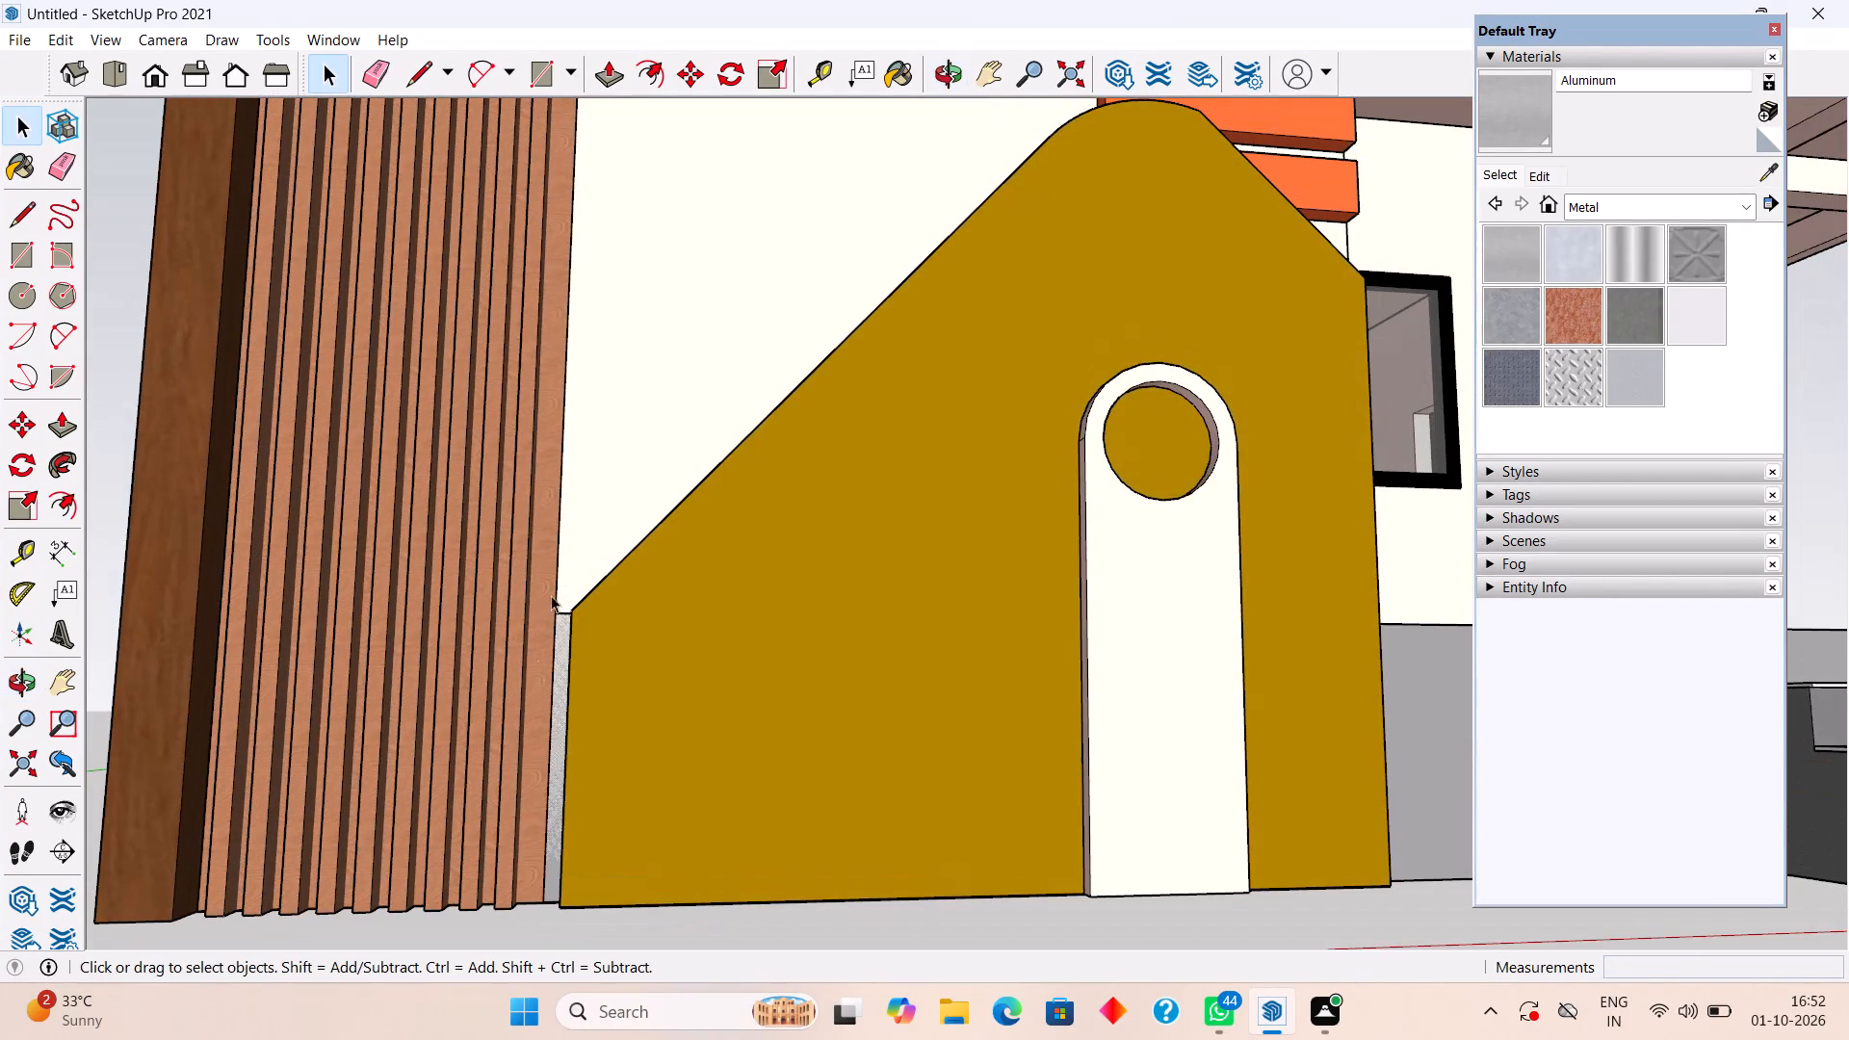
pyautogui.scroll(11, 557, 717)
pyautogui.click(561, 712)
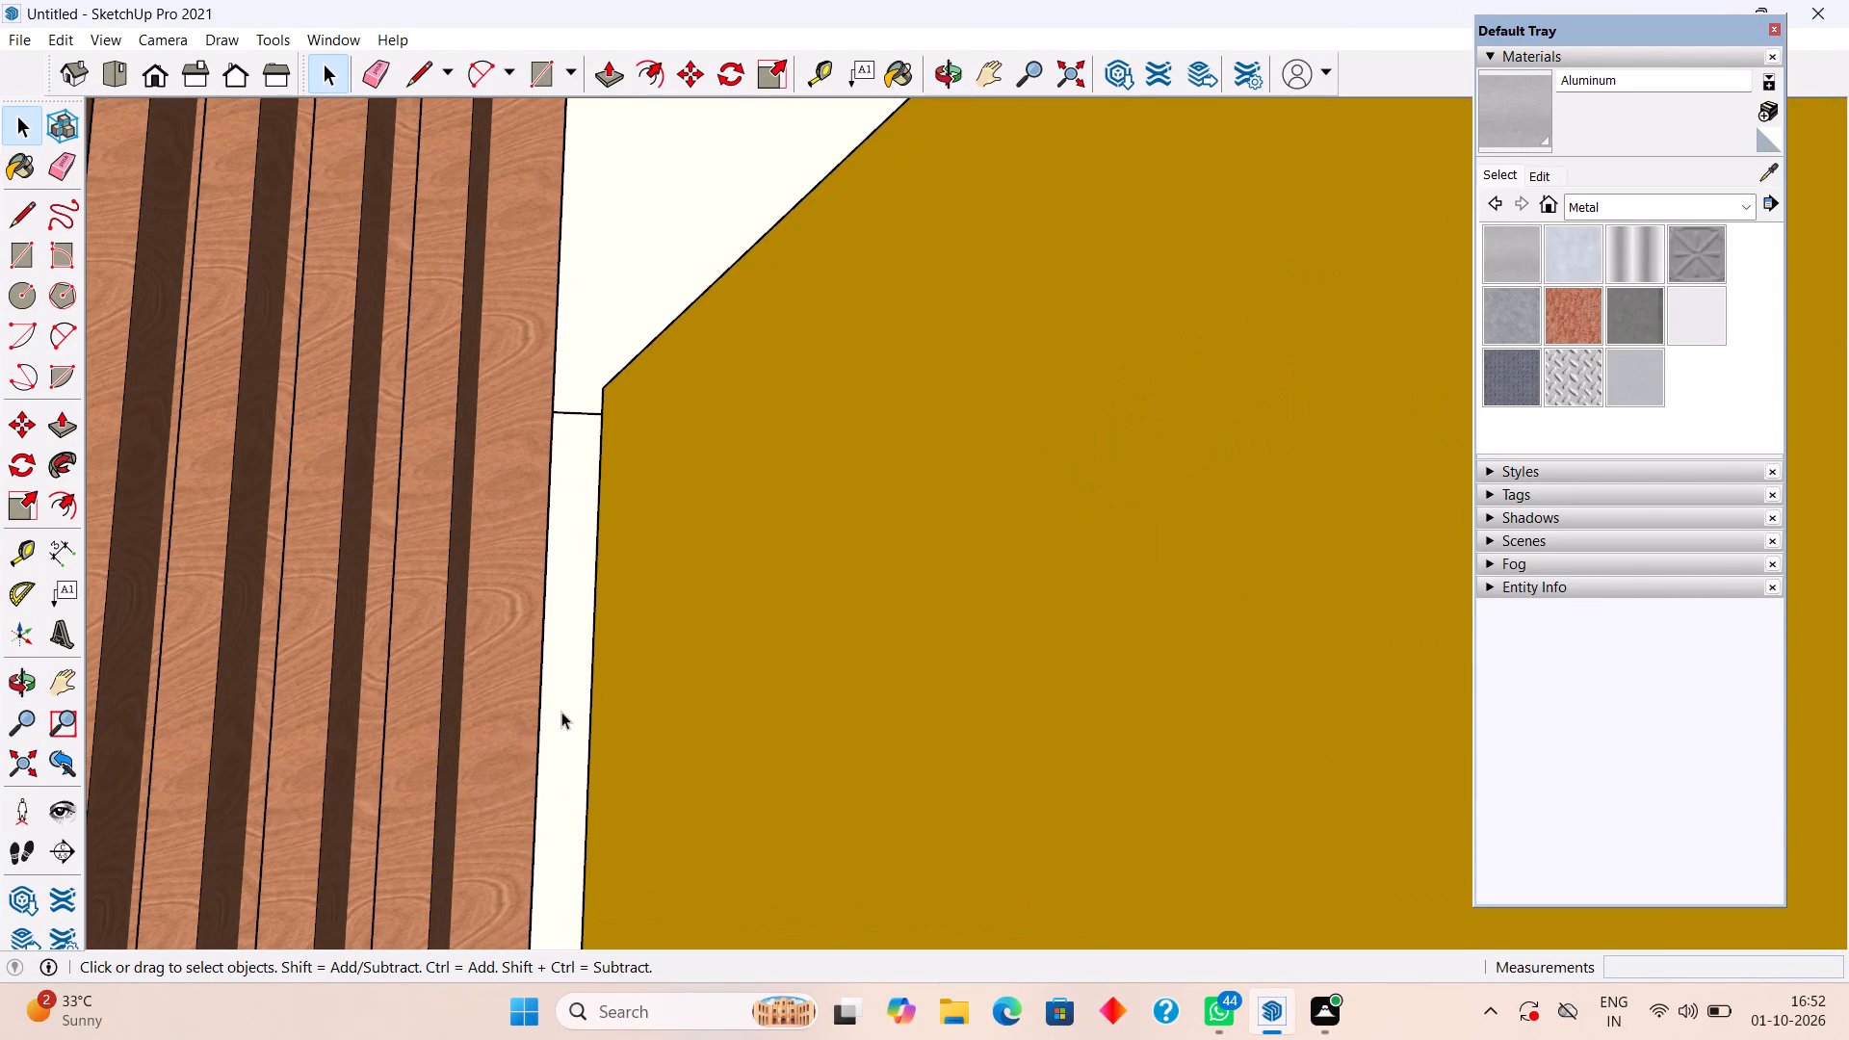
pyautogui.tripleClick(561, 712)
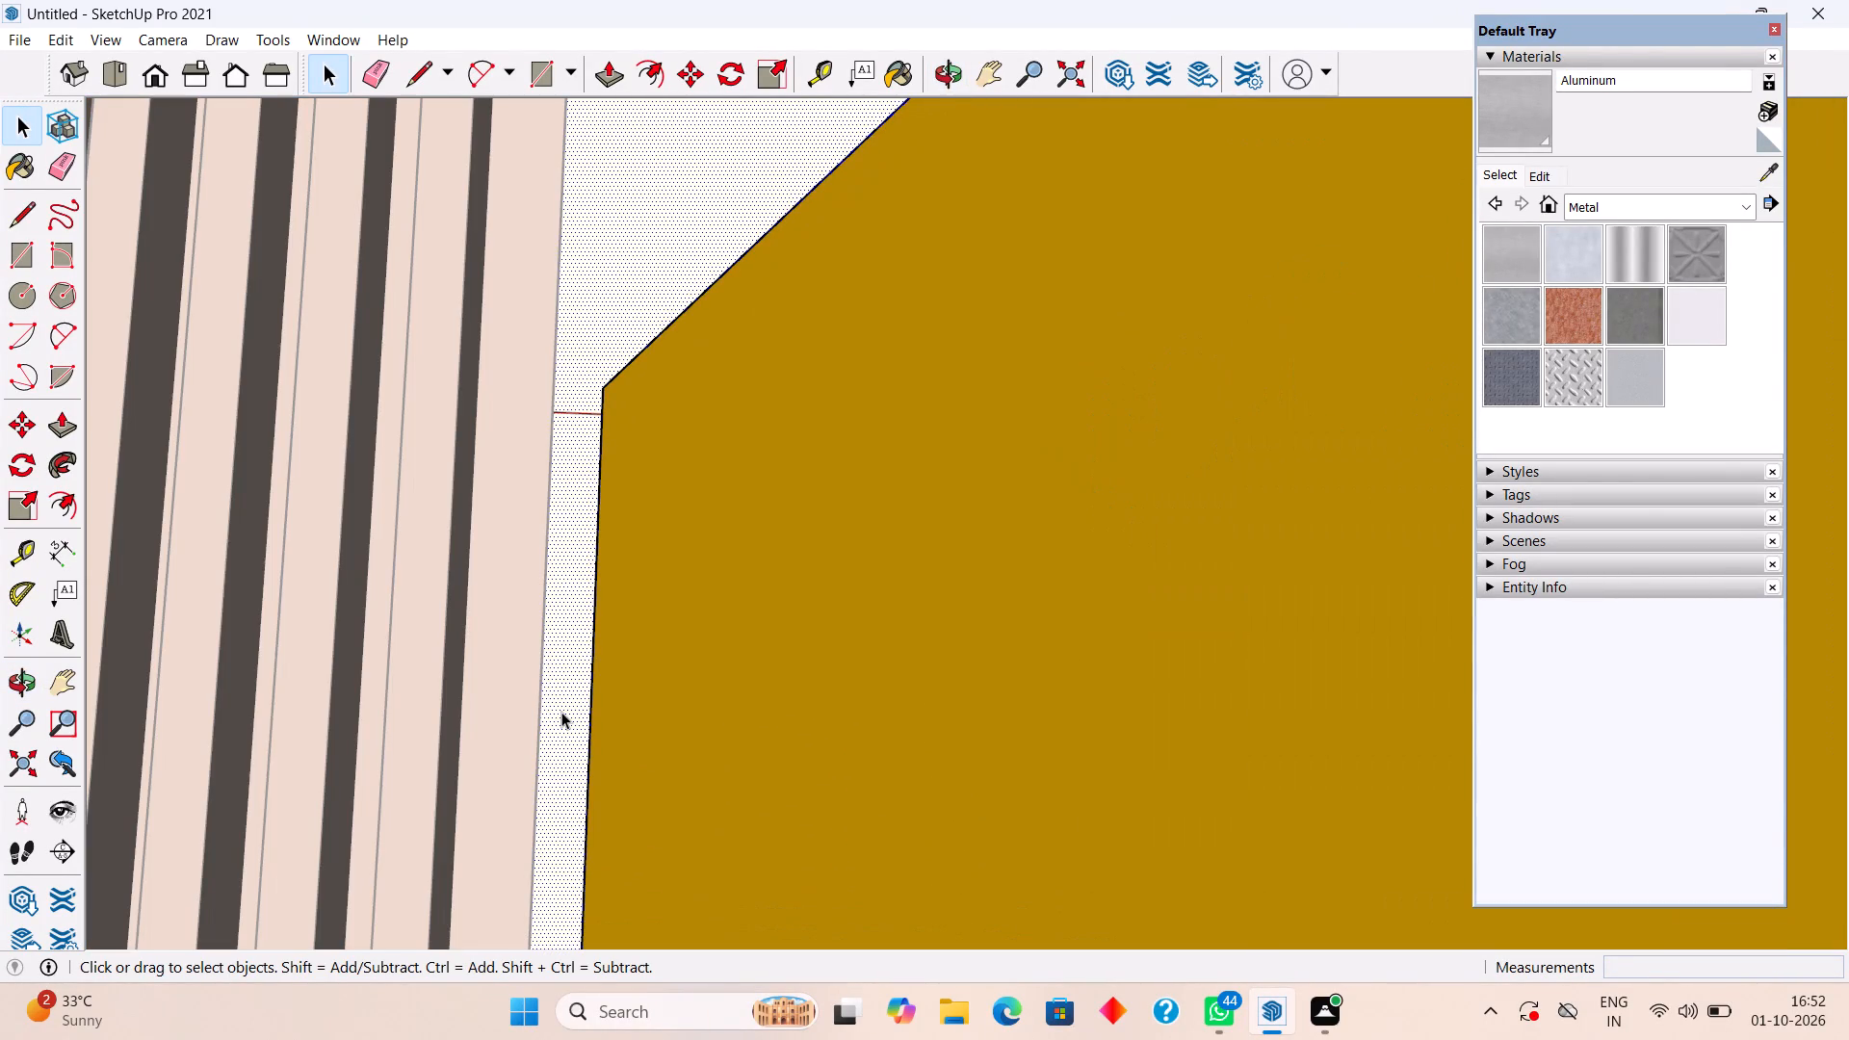
pyautogui.press('p')
pyautogui.click(561, 712)
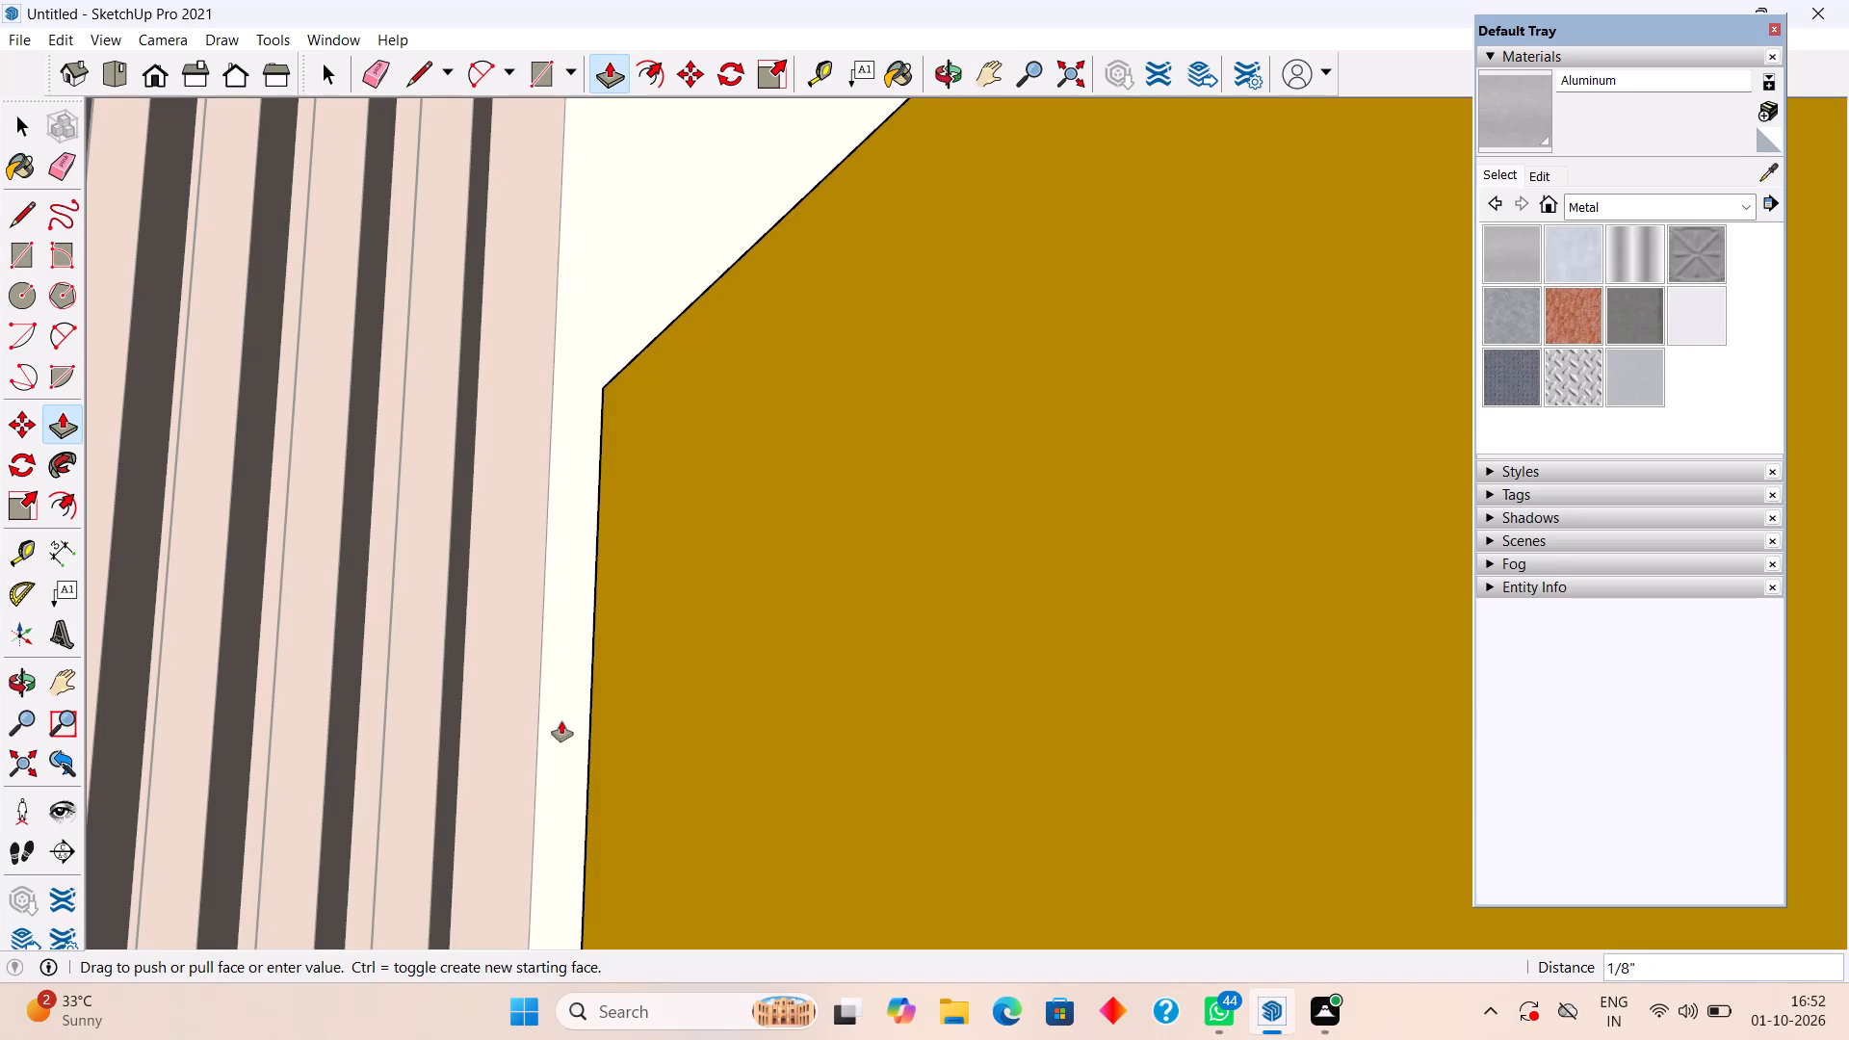
pyautogui.write('.1"')
pyautogui.press('Return')
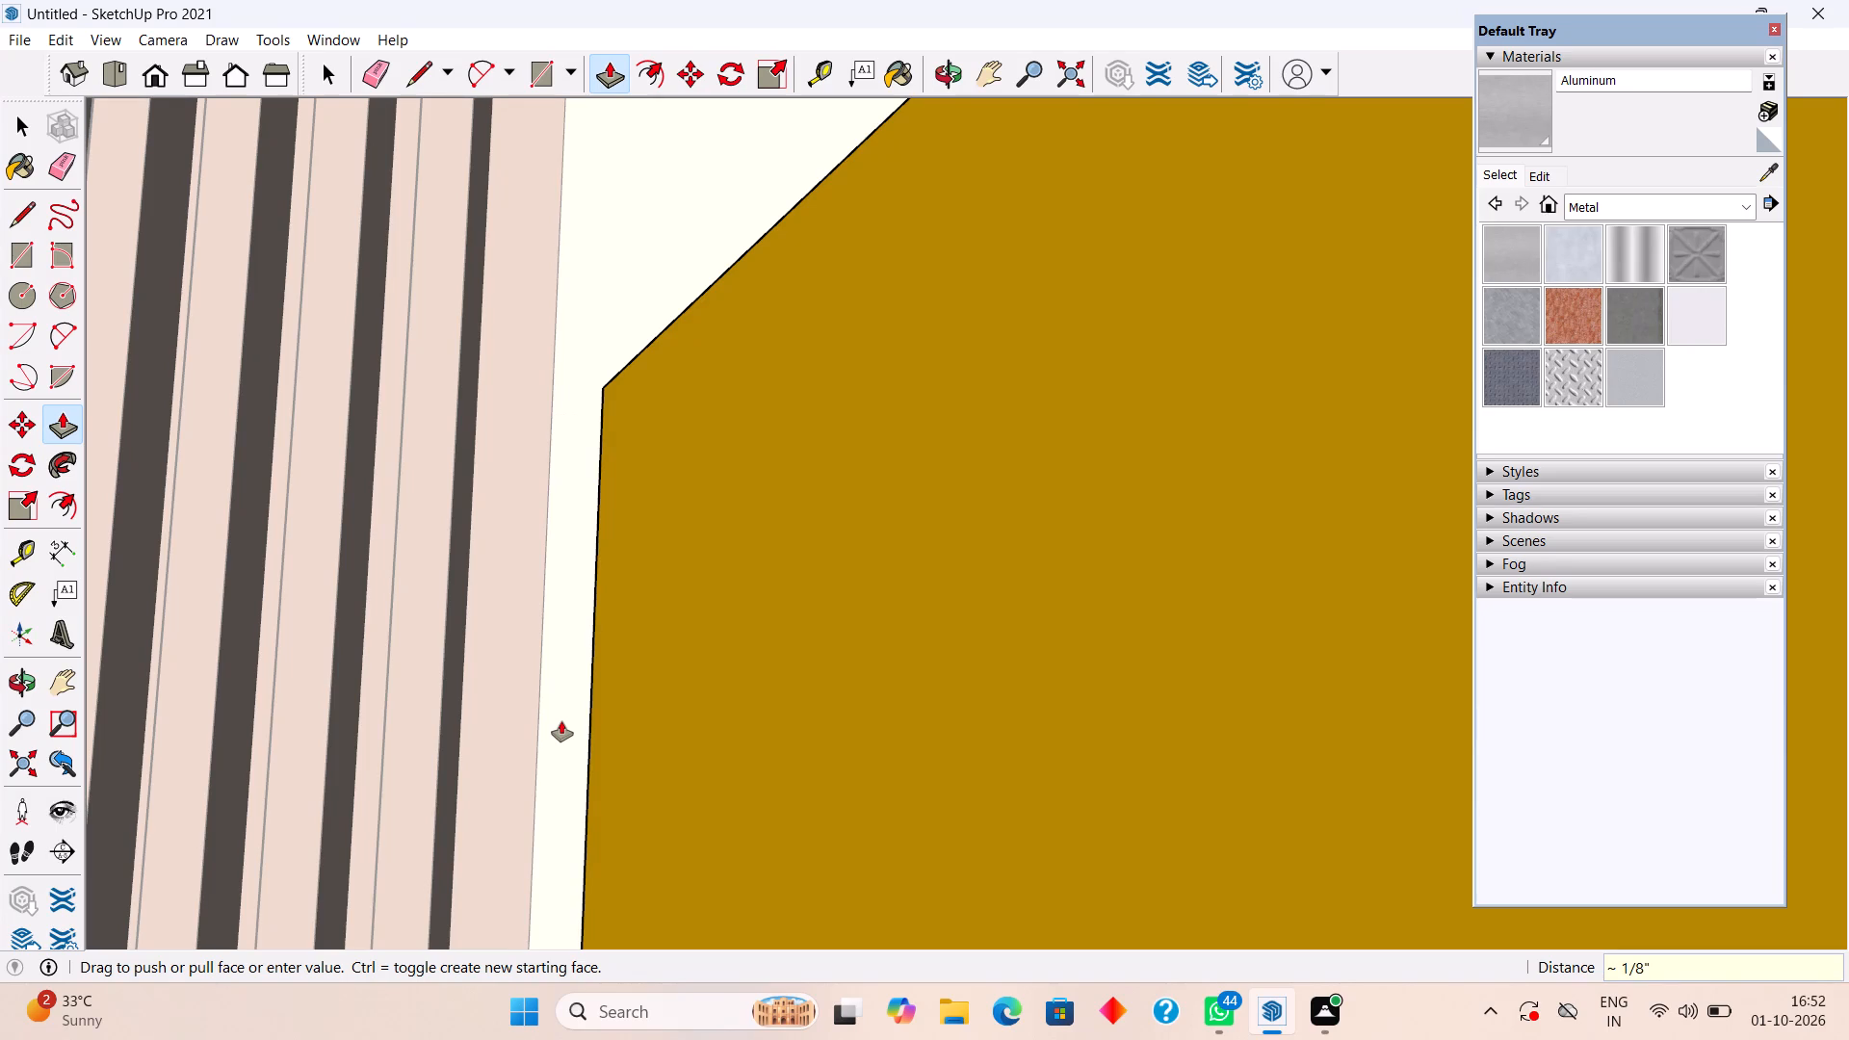
pyautogui.press('space')
pyautogui.scroll(-9, 690, 781)
pyautogui.scroll(-5, 693, 704)
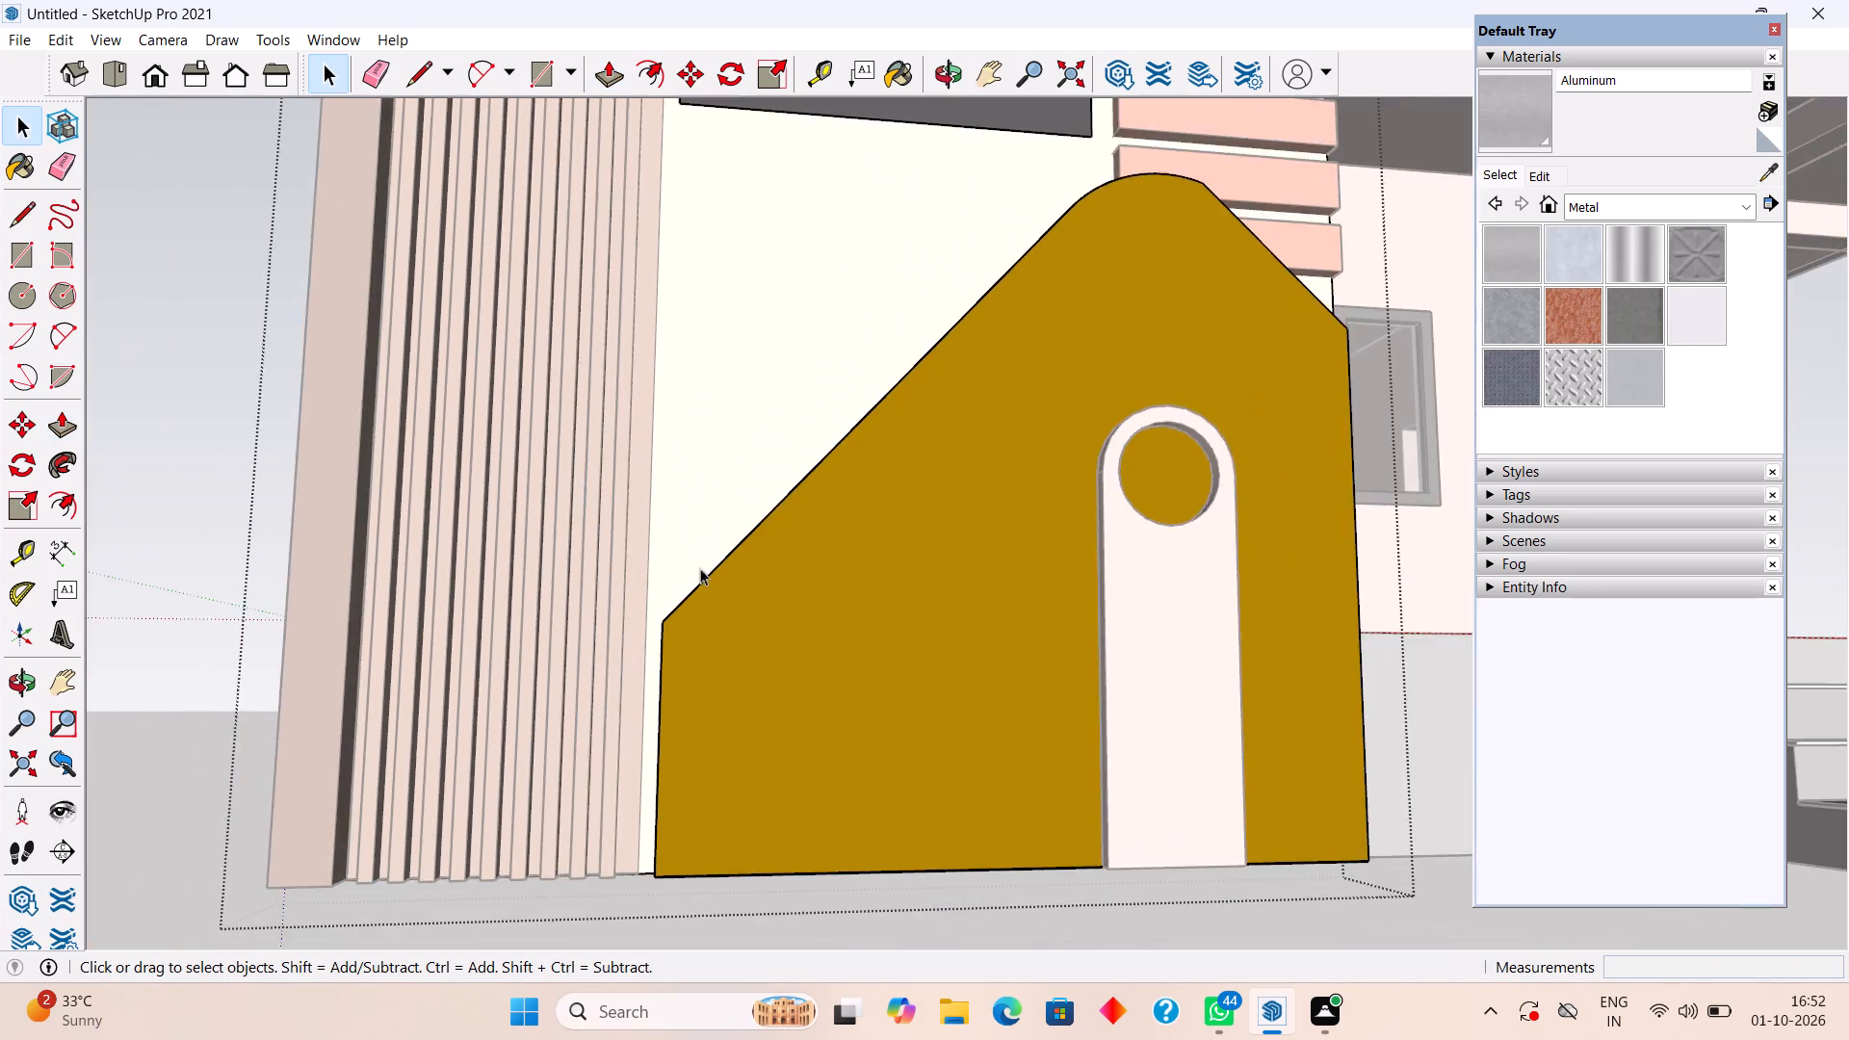
pyautogui.scroll(-6, 700, 568)
pyautogui.moveTo(719, 519); pyautogui.dragTo(958, 674, button='middle')
pyautogui.scroll(-3, 956, 677)
pyautogui.click(578, 836)
# Examine the house's exterior from below, from the side and from the front, including the junction between the slatted screen and mustard panel.
pyautogui.moveTo(947, 596); pyautogui.dragTo(948, 591, button='middle')
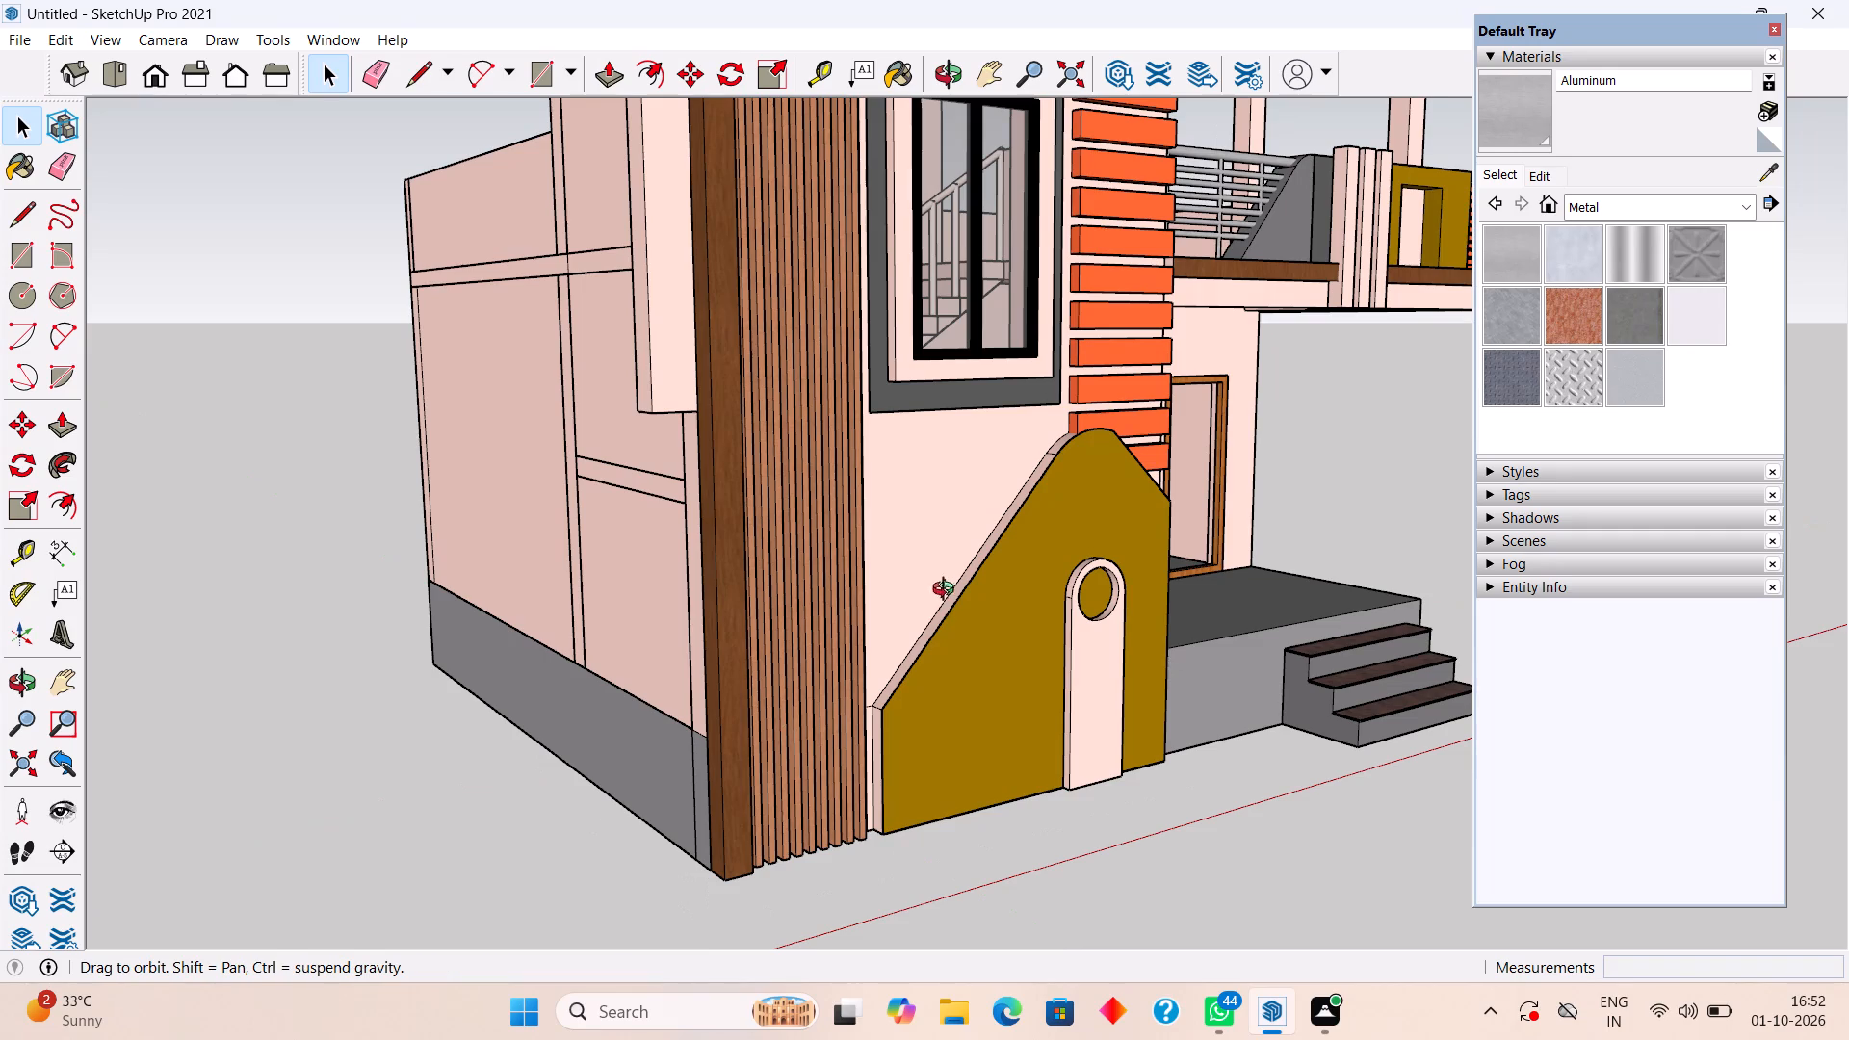
pyautogui.moveTo(948, 591); pyautogui.dragTo(692, 97, button='middle')
pyautogui.scroll(-1, 953, 571)
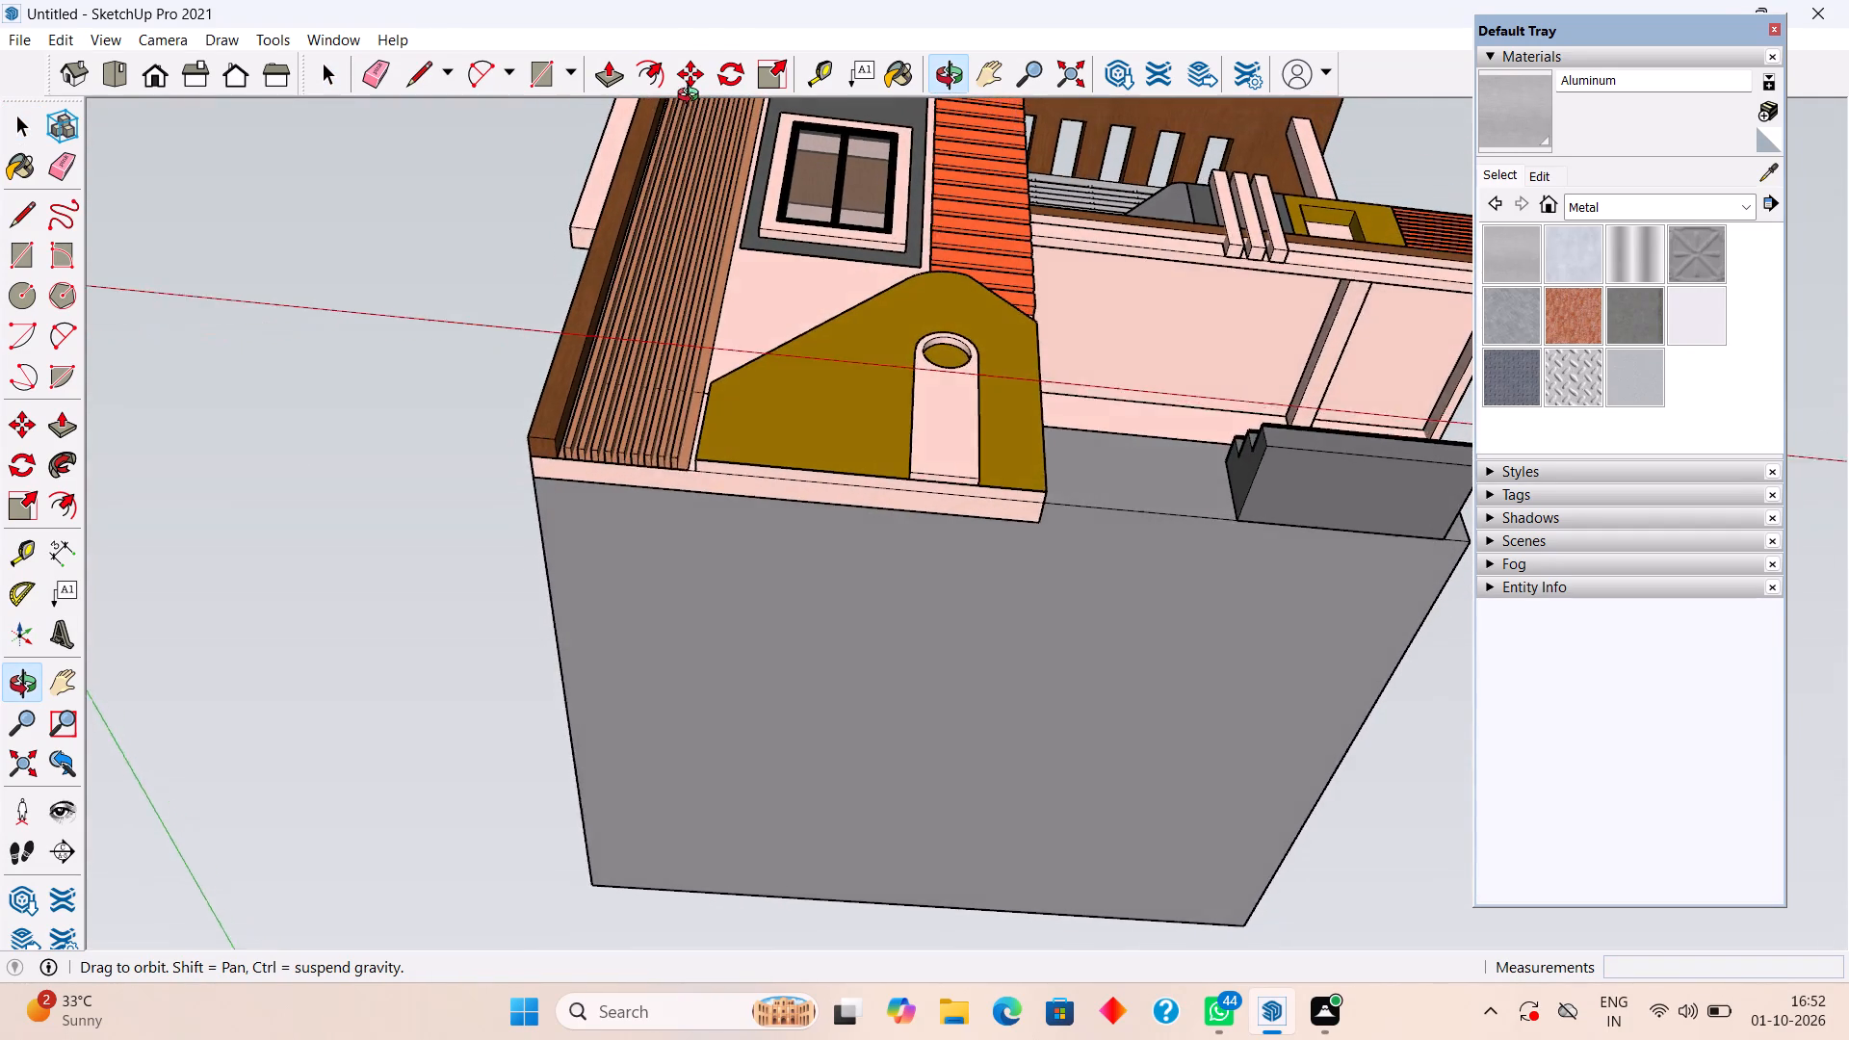
pyautogui.moveTo(692, 97); pyautogui.dragTo(612, 327, button='middle')
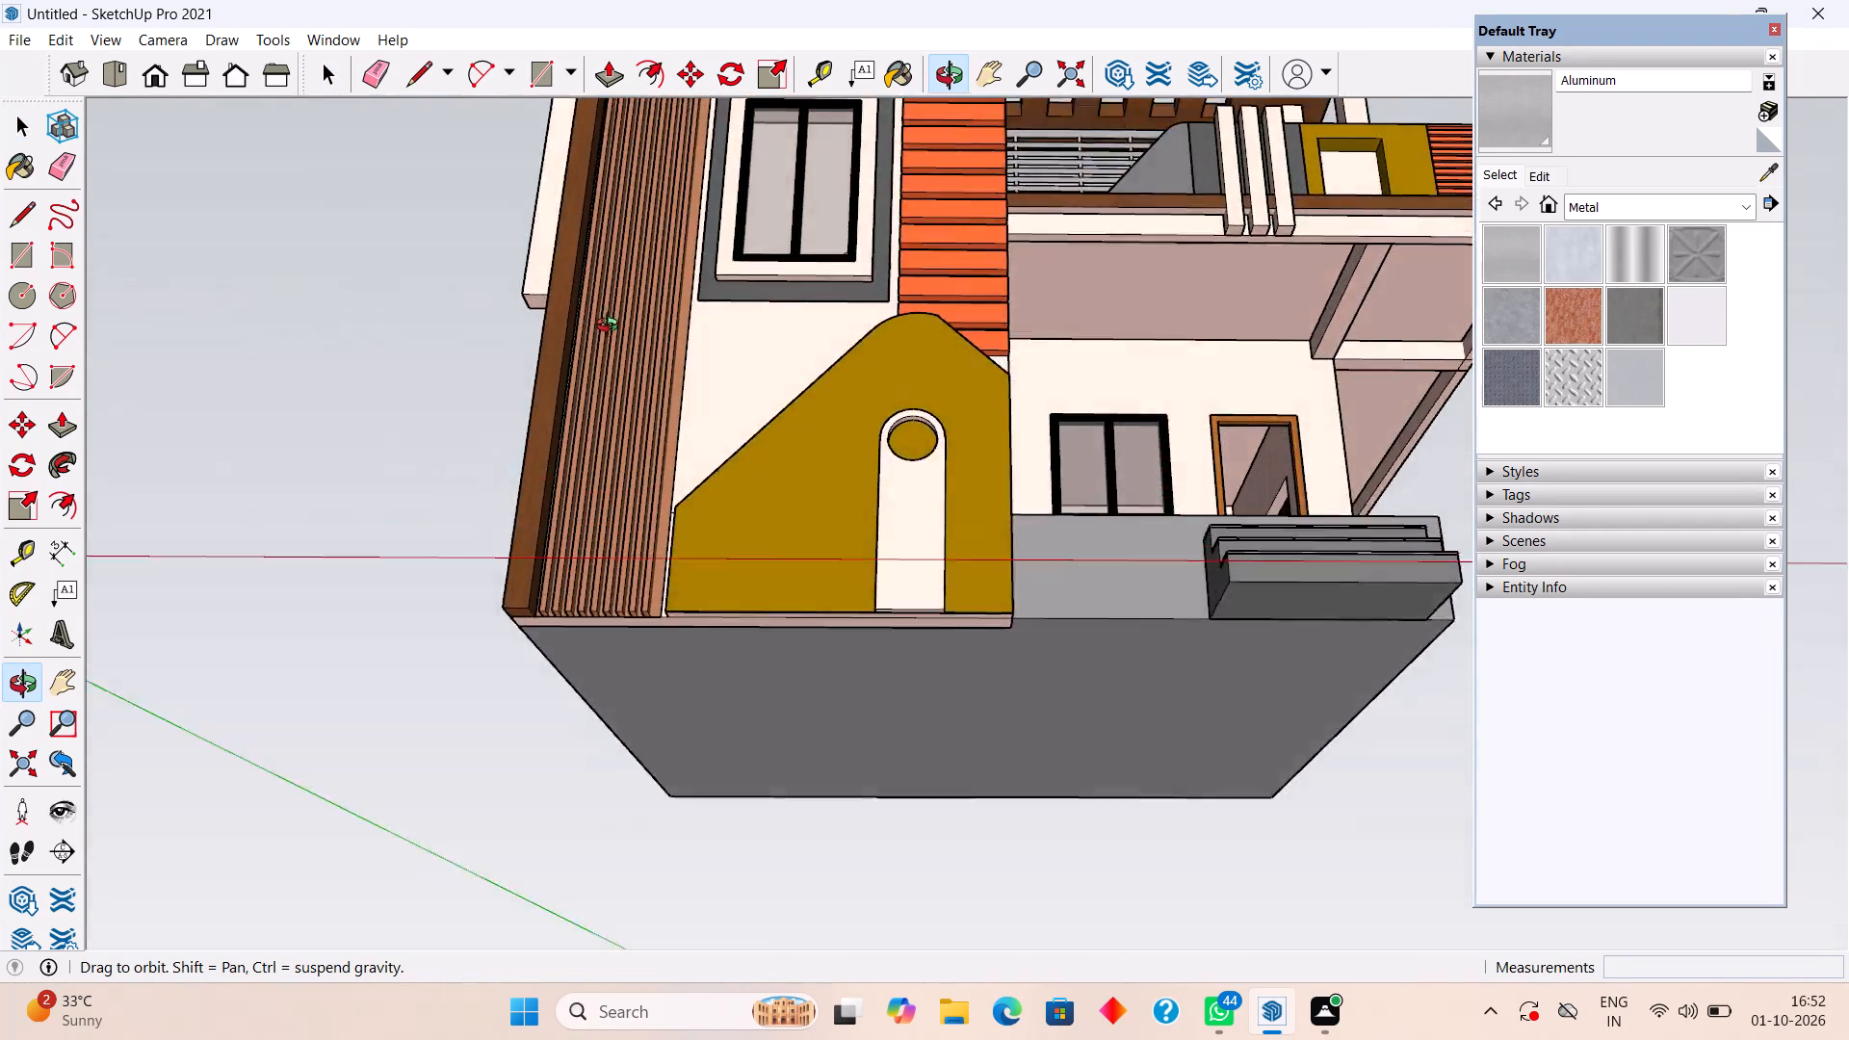
pyautogui.moveTo(612, 327); pyautogui.dragTo(549, 735, button='middle')
pyautogui.scroll(-3, 549, 735)
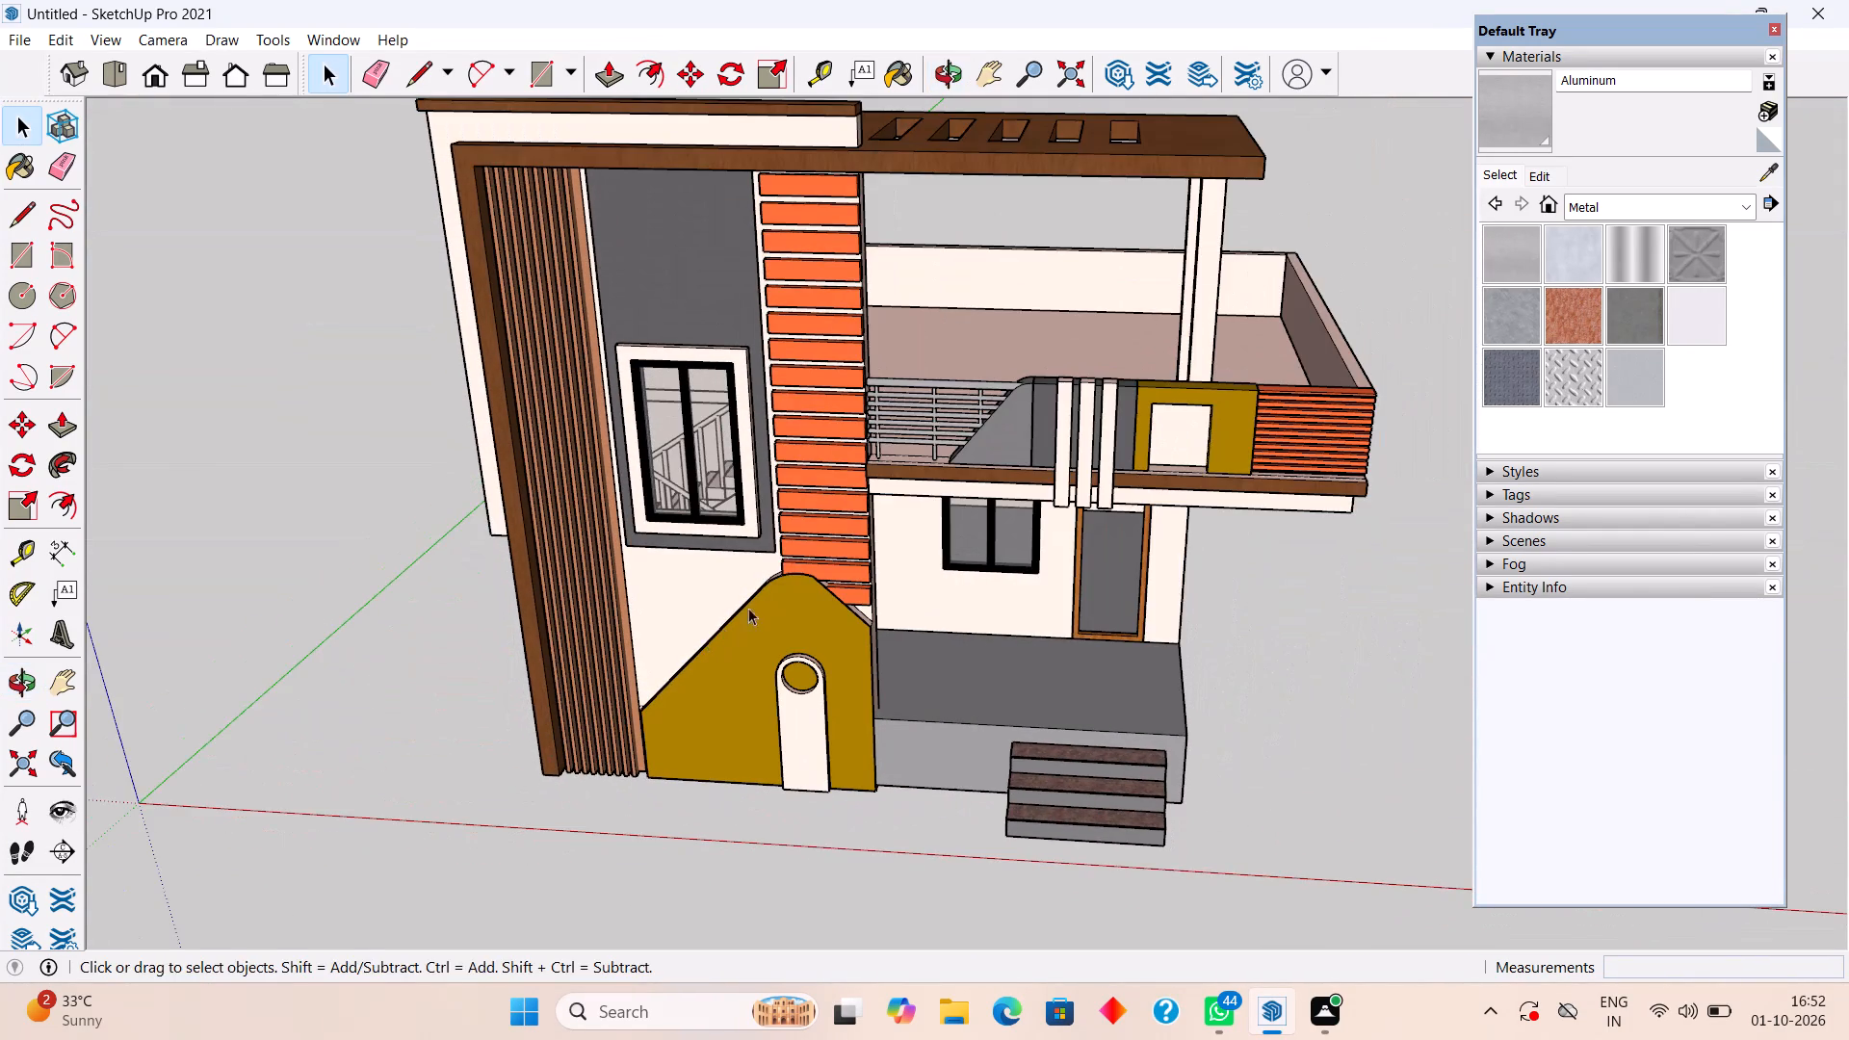
pyautogui.moveTo(797, 540); pyautogui.dragTo(251, 416, button='middle')
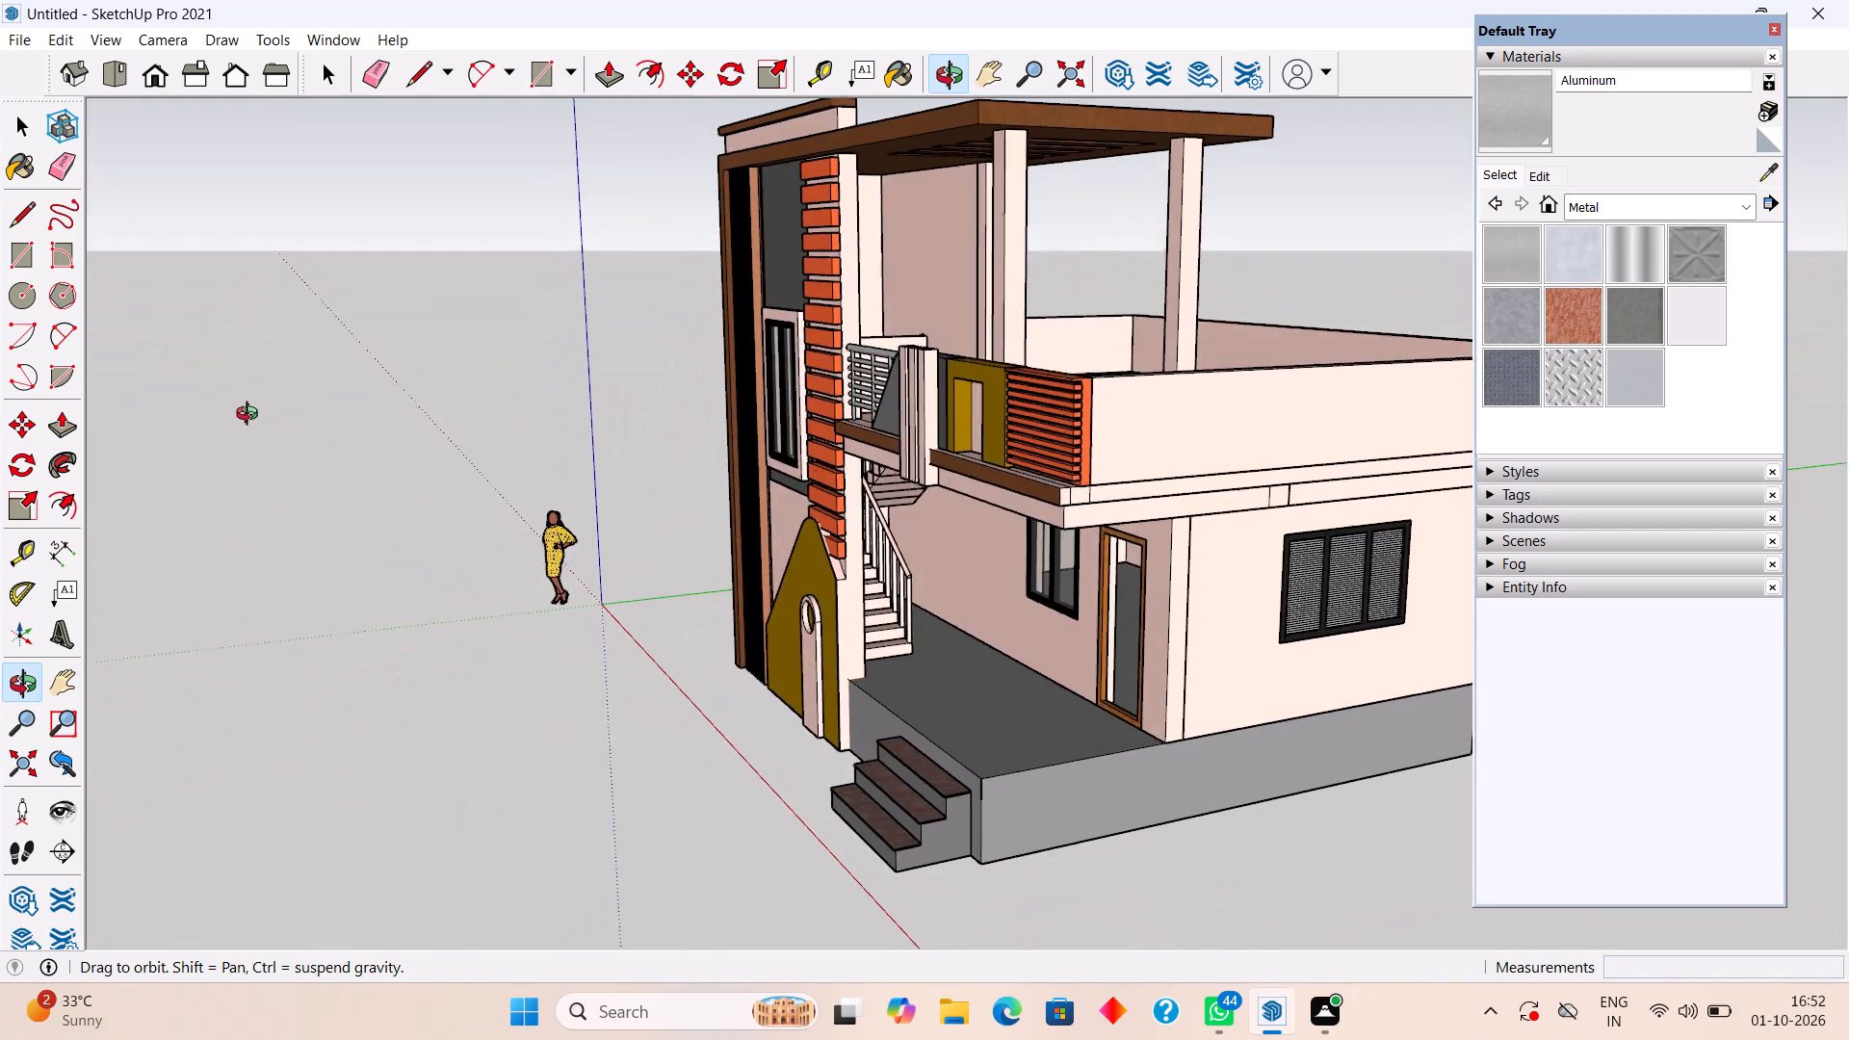
pyautogui.moveTo(251, 416); pyautogui.dragTo(567, 598, button='middle')
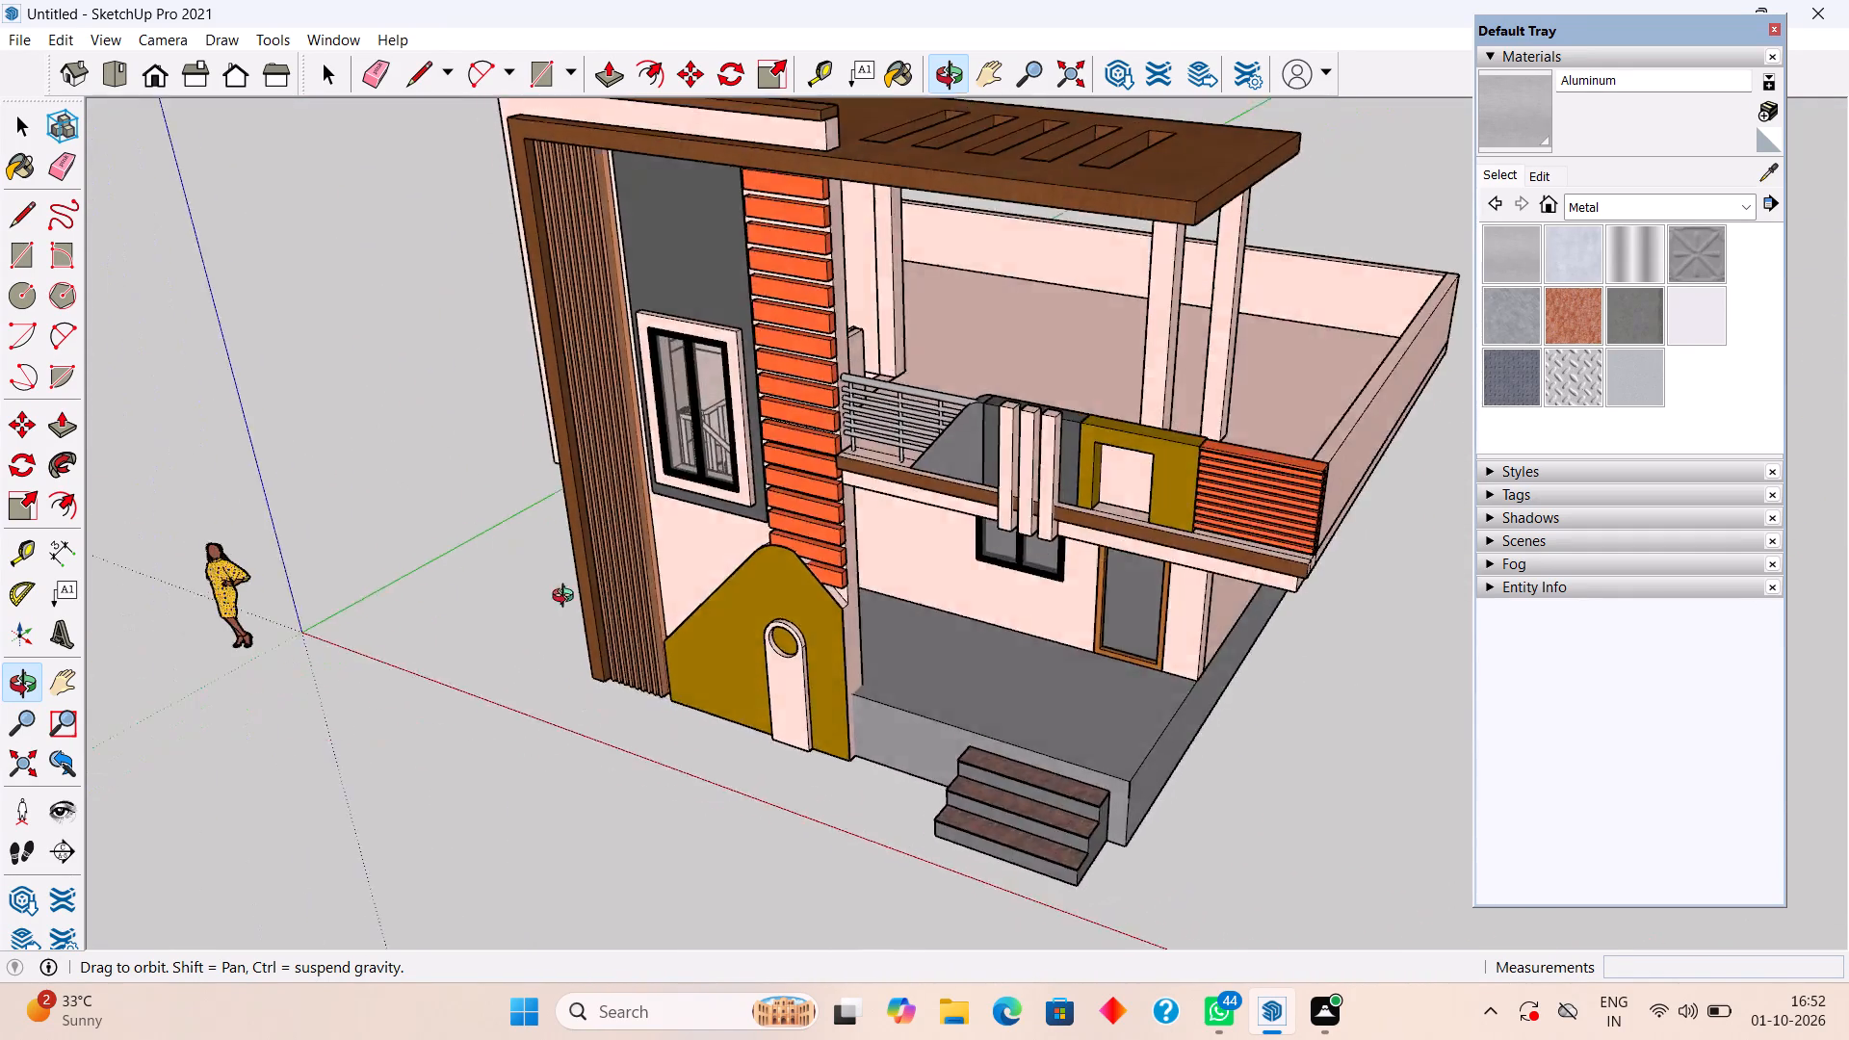
pyautogui.moveTo(567, 598); pyautogui.dragTo(987, 388, button='middle')
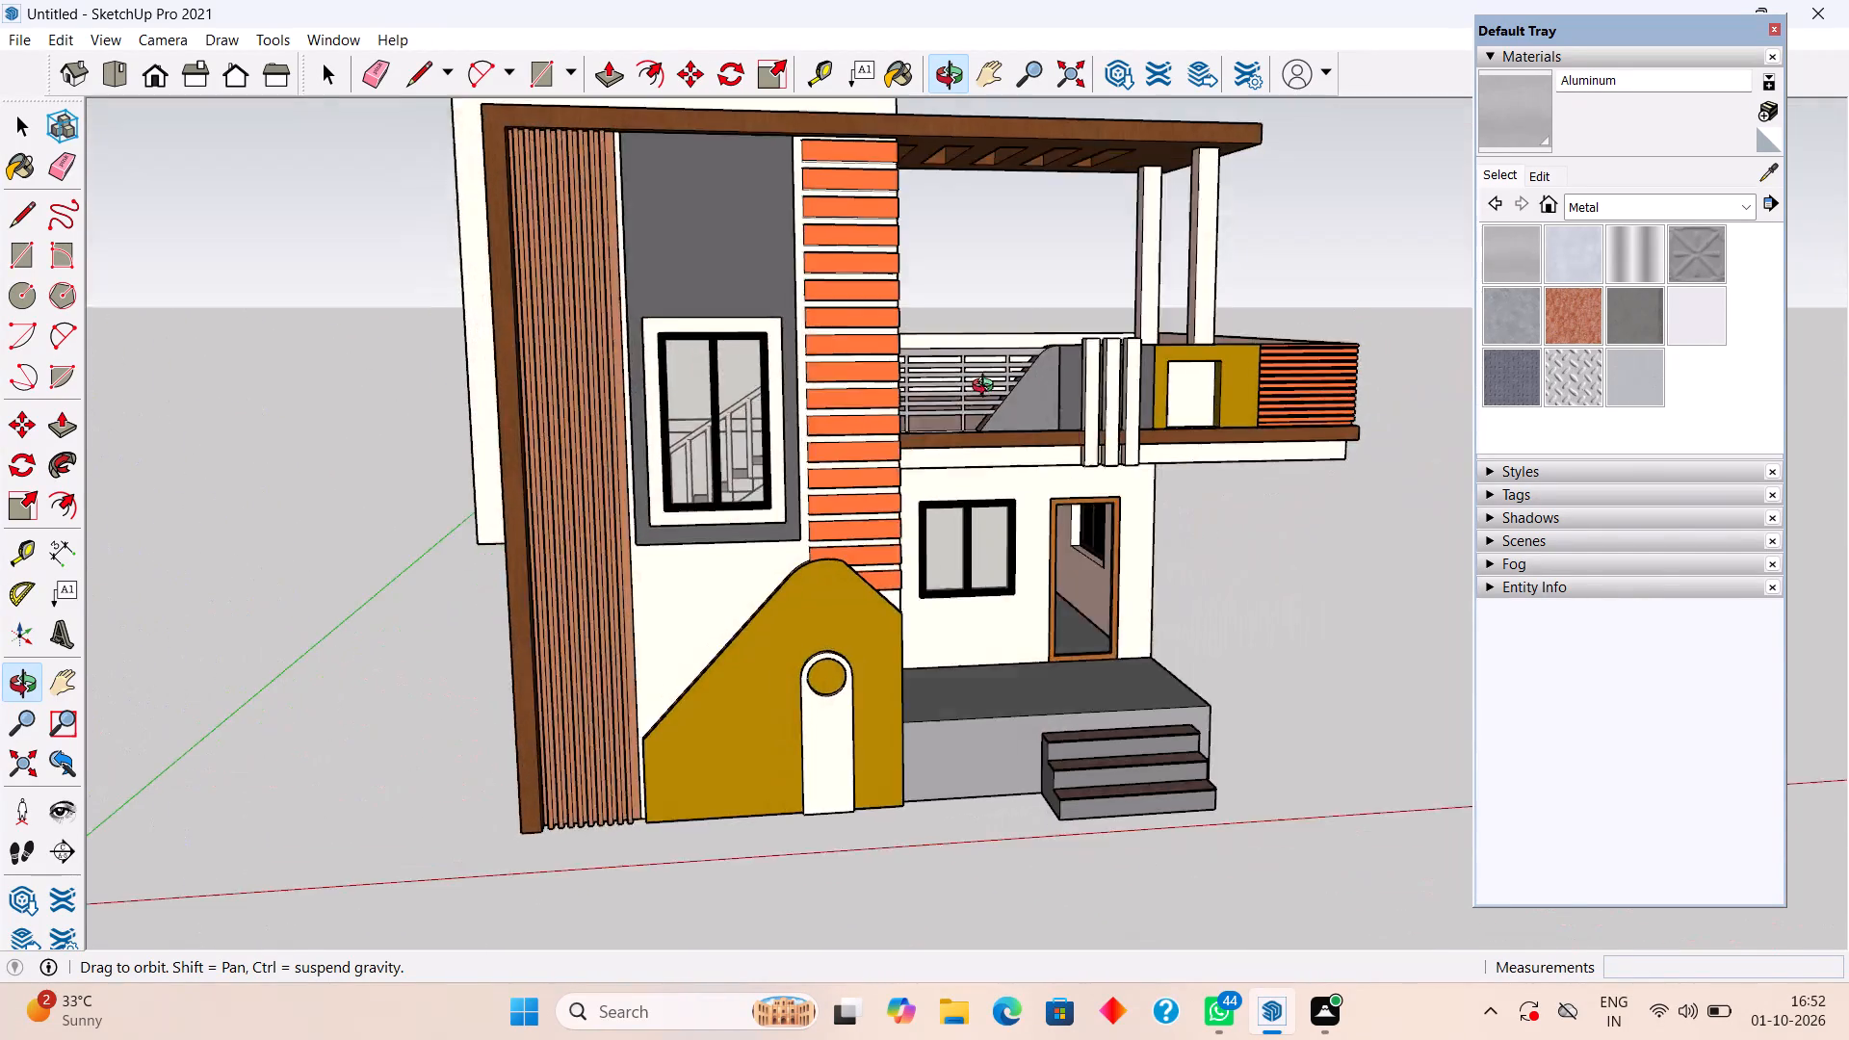
pyautogui.moveTo(987, 388); pyautogui.dragTo(794, 348, button='middle')
pyautogui.scroll(2, 798, 348)
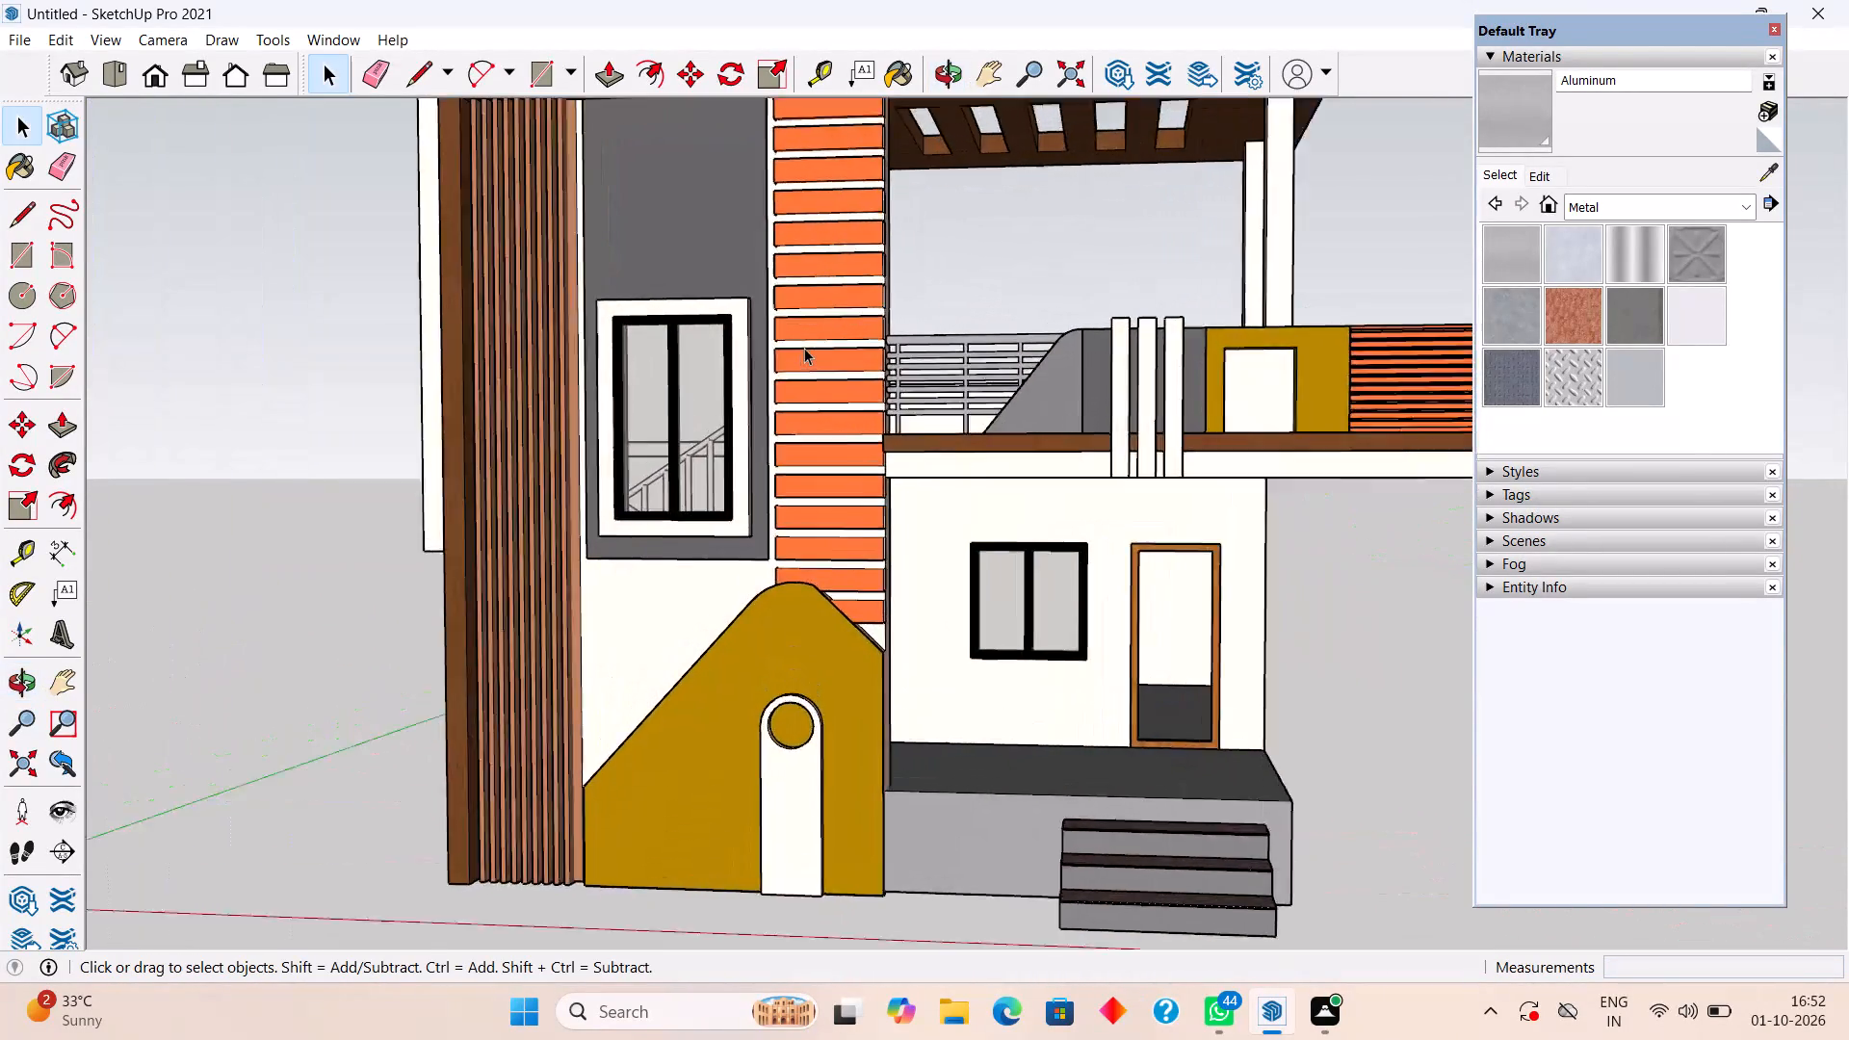
pyautogui.scroll(2, 804, 348)
pyautogui.scroll(-9, 806, 346)
pyautogui.scroll(3, 902, 149)
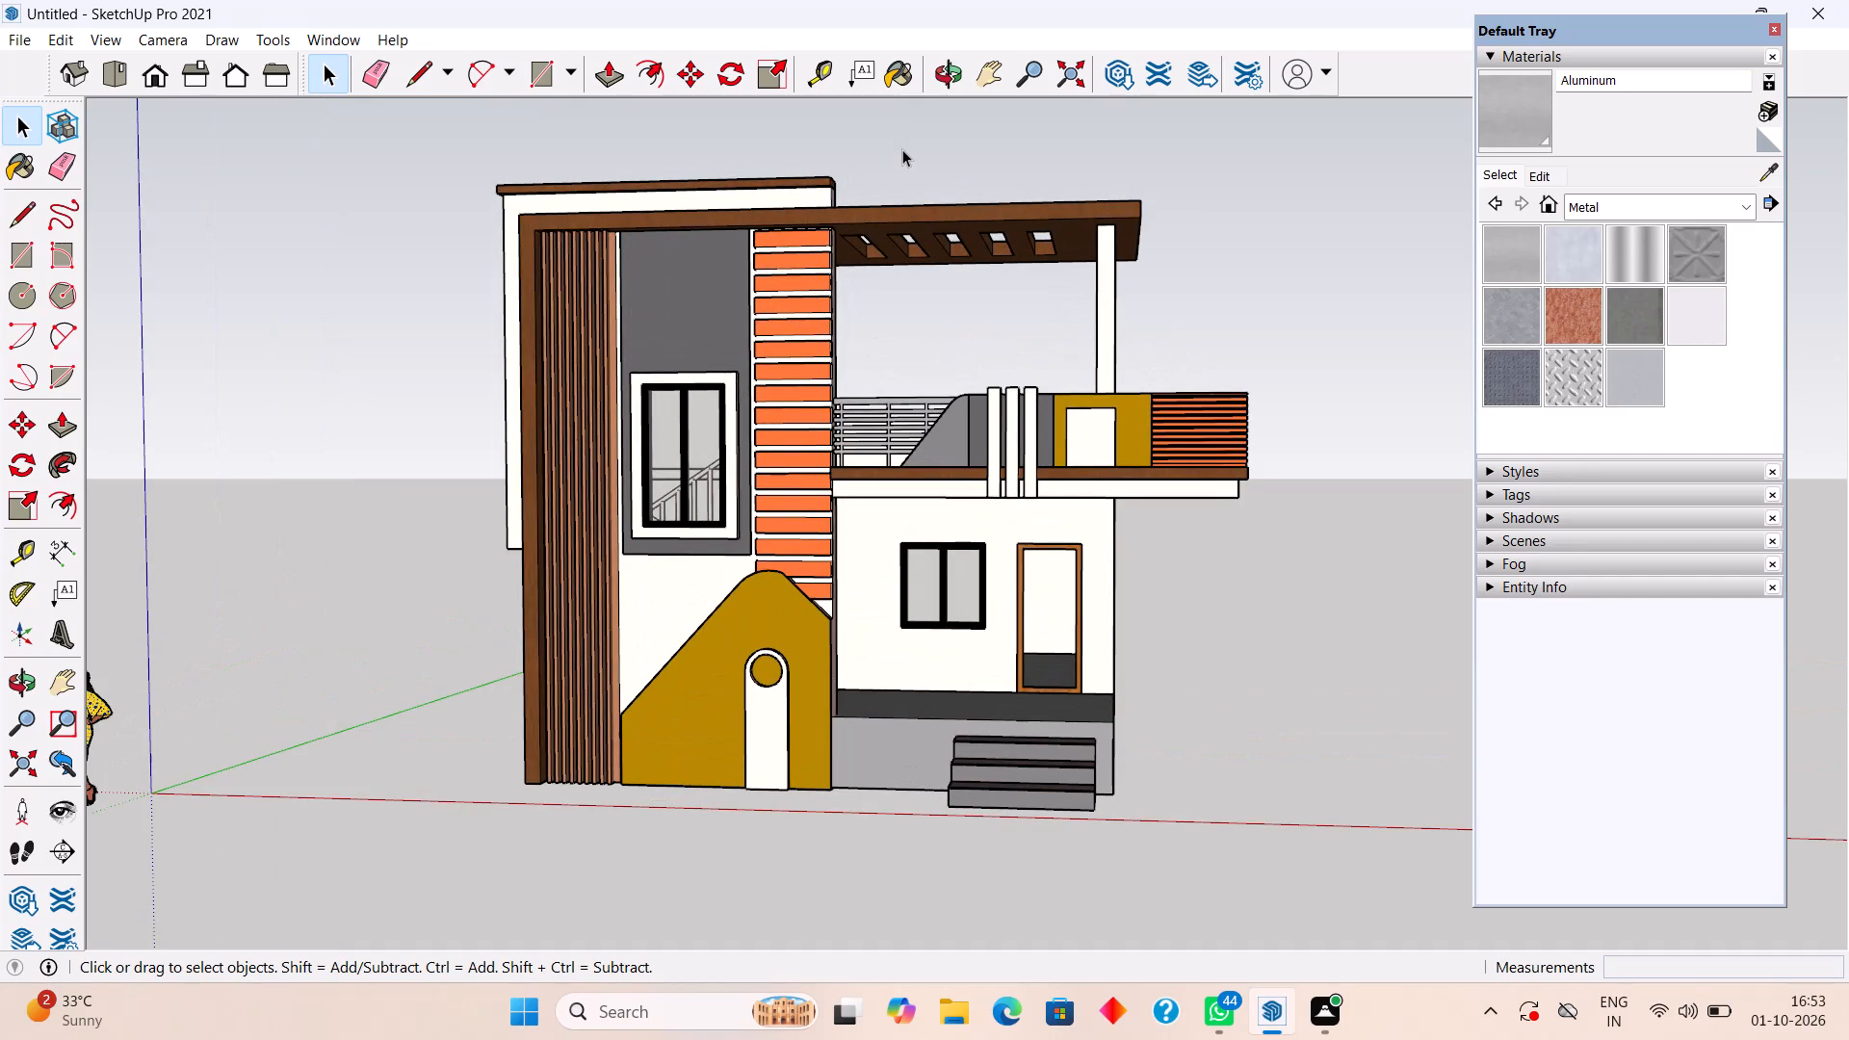
pyautogui.scroll(-2, 890, 161)
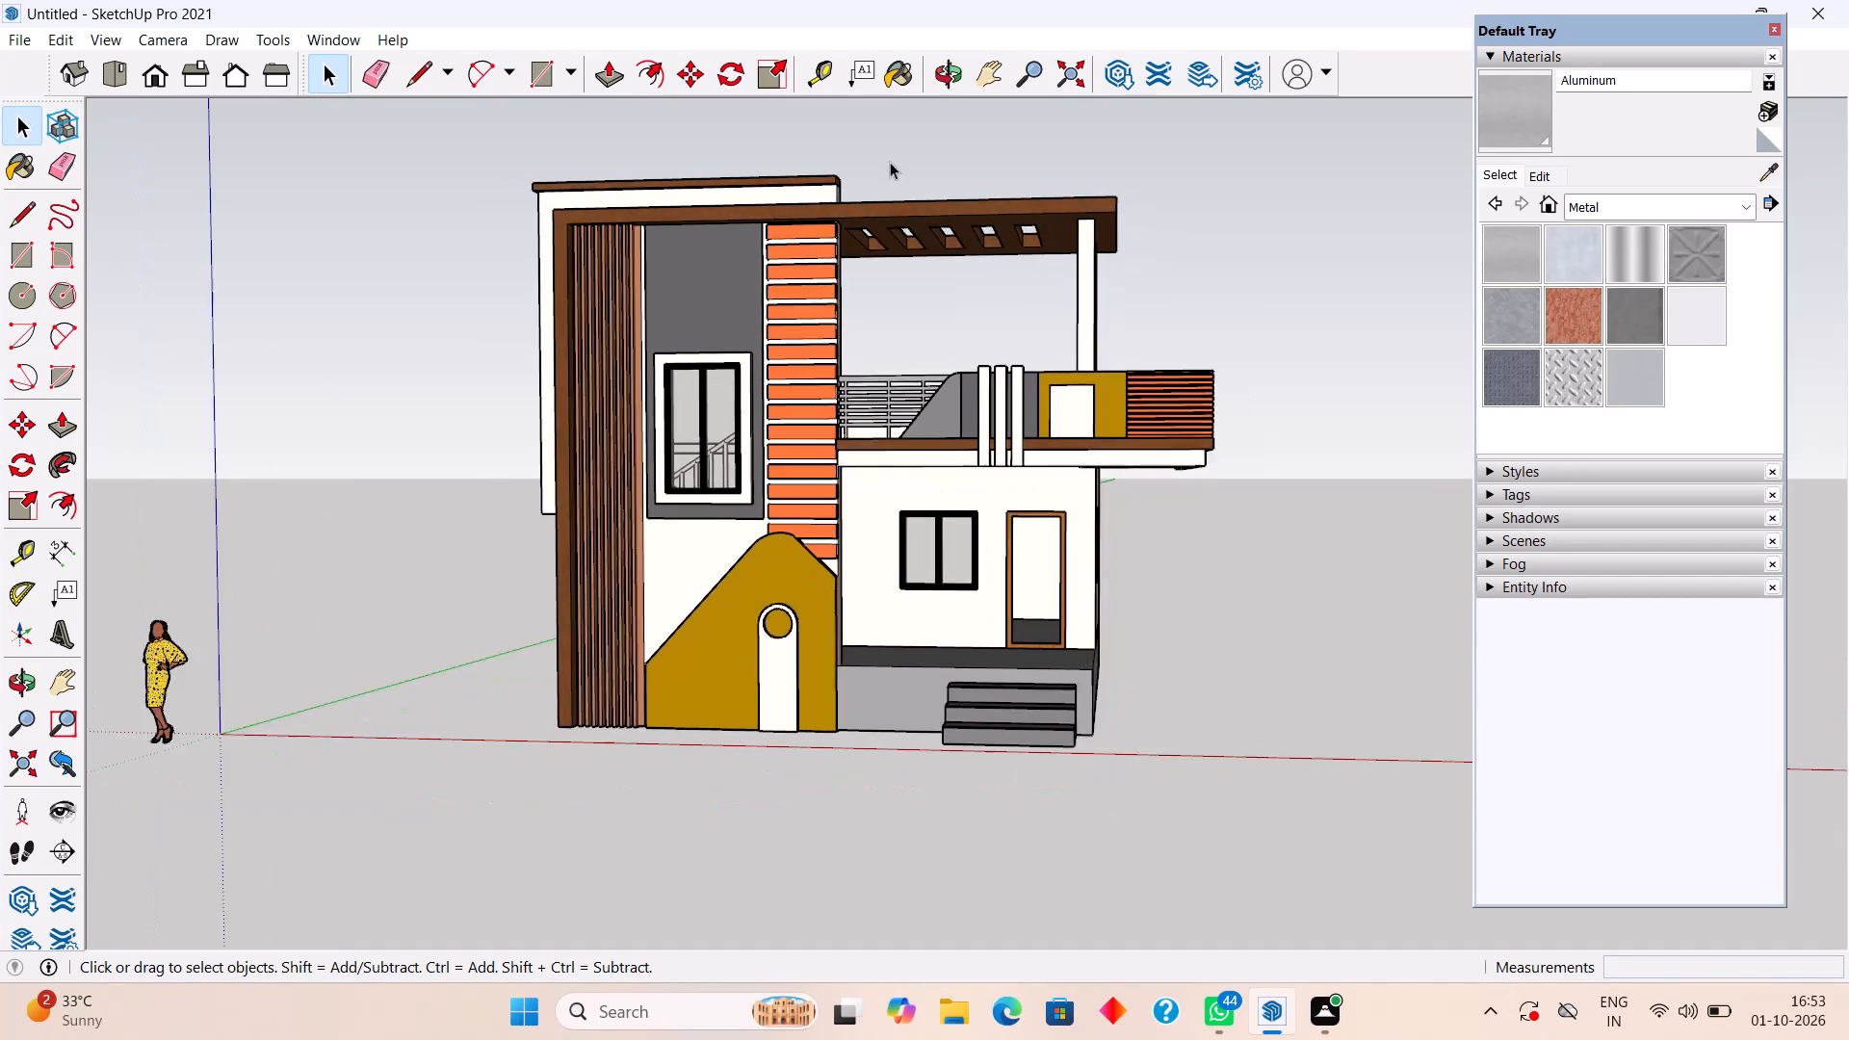
pyautogui.scroll(-2, 890, 162)
pyautogui.moveTo(964, 316); pyautogui.dragTo(1105, 312, button='middle')
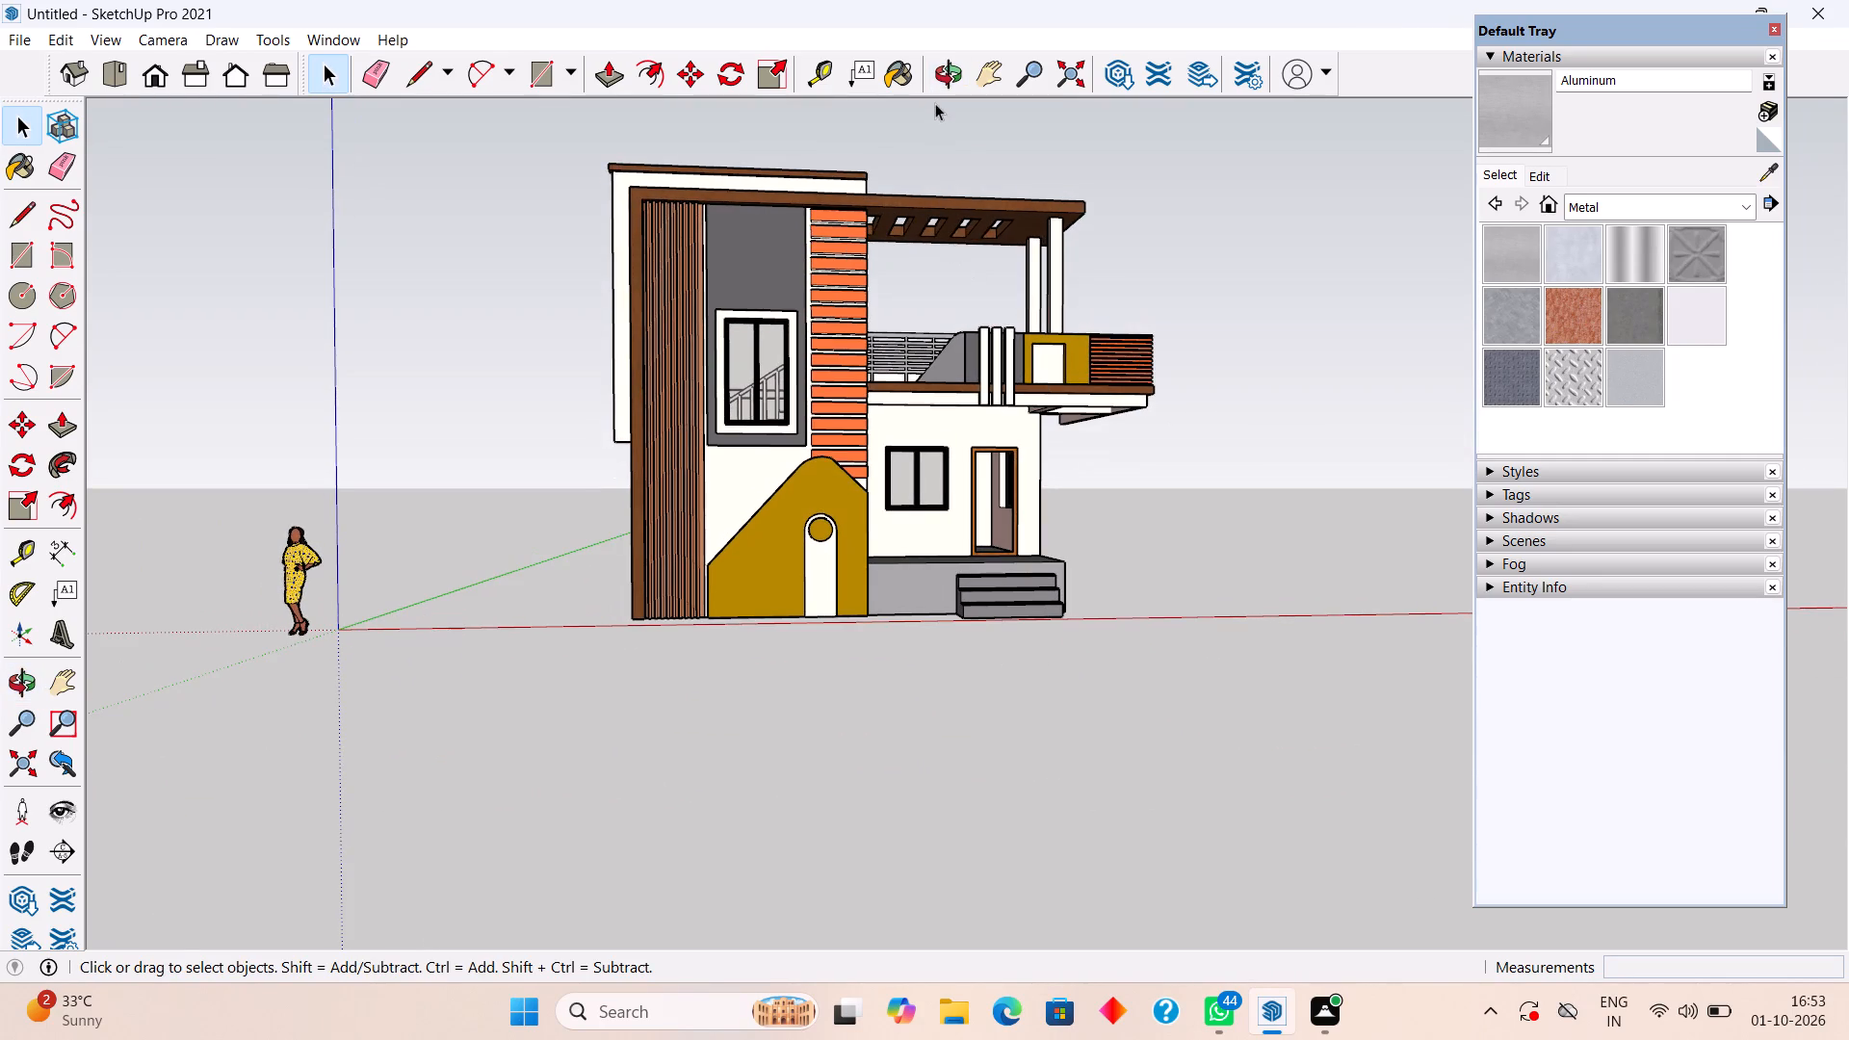
pyautogui.scroll(5, 927, 124)
pyautogui.moveTo(919, 145); pyautogui.dragTo(907, 172, button='middle')
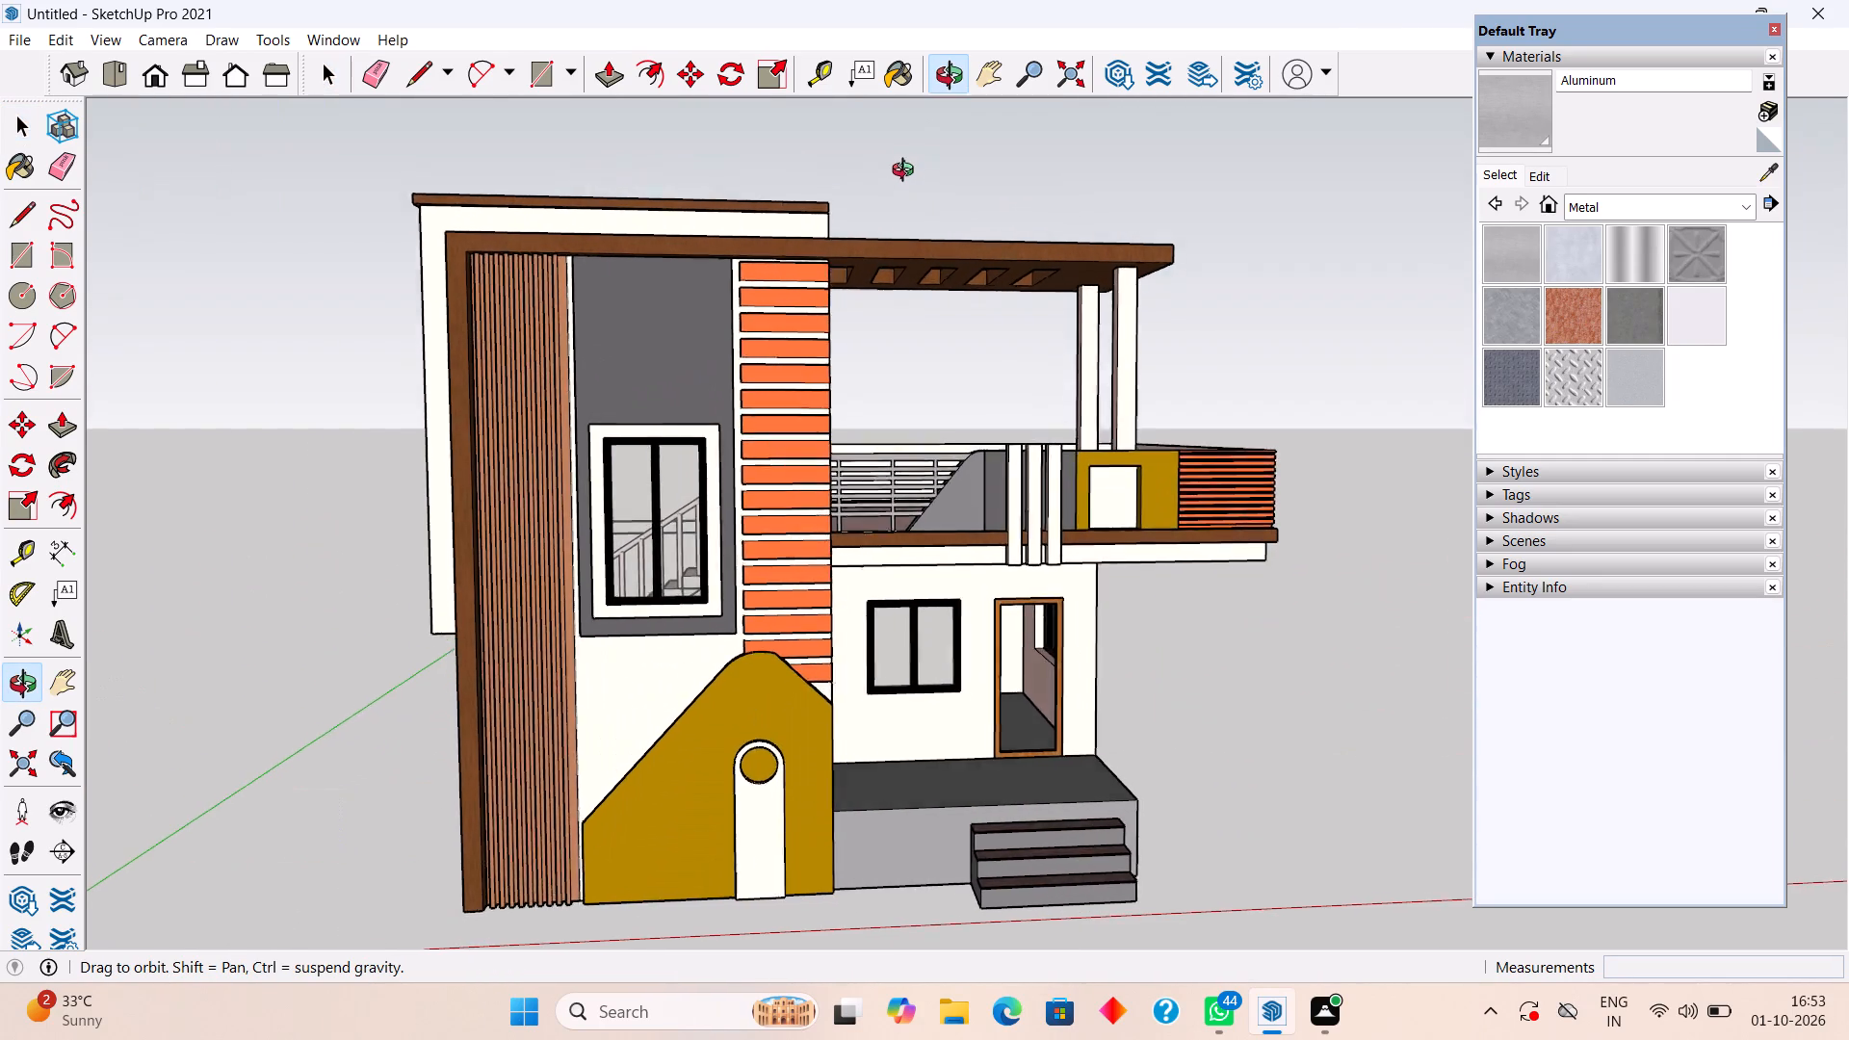
pyautogui.moveTo(907, 172); pyautogui.dragTo(809, 190, button='middle')
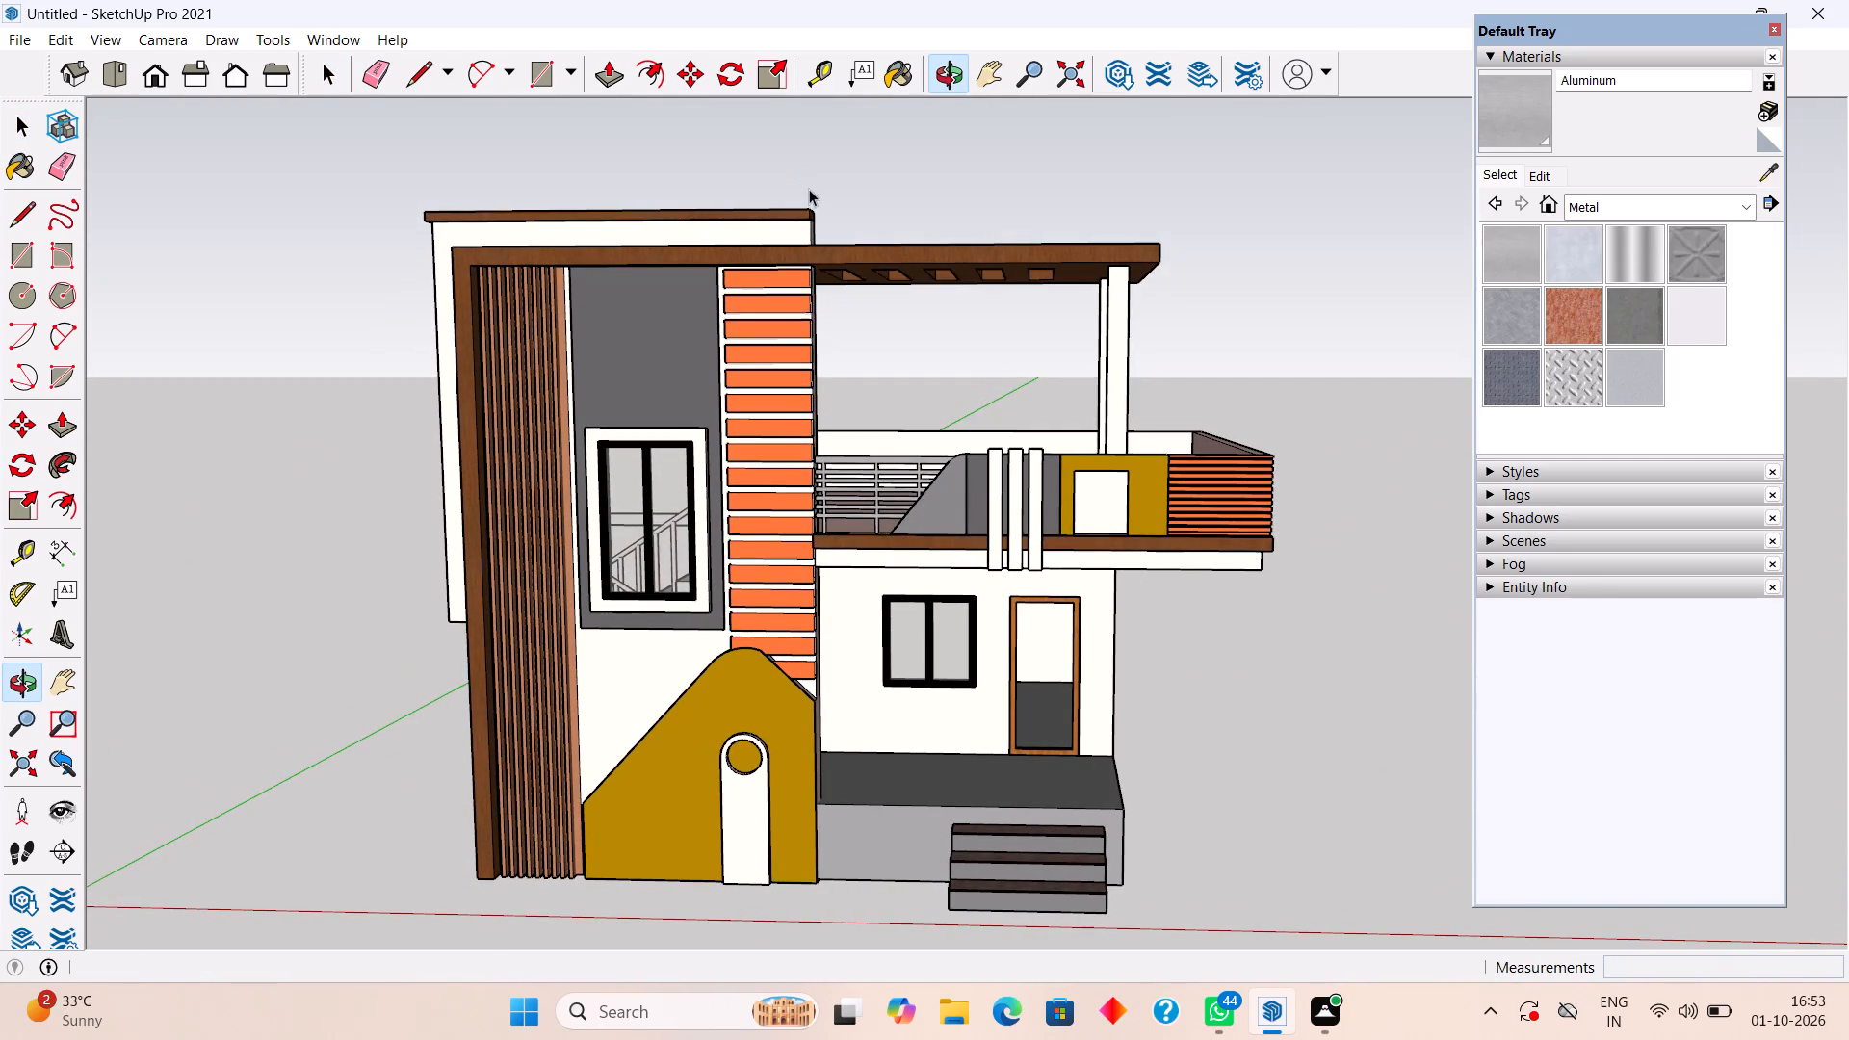
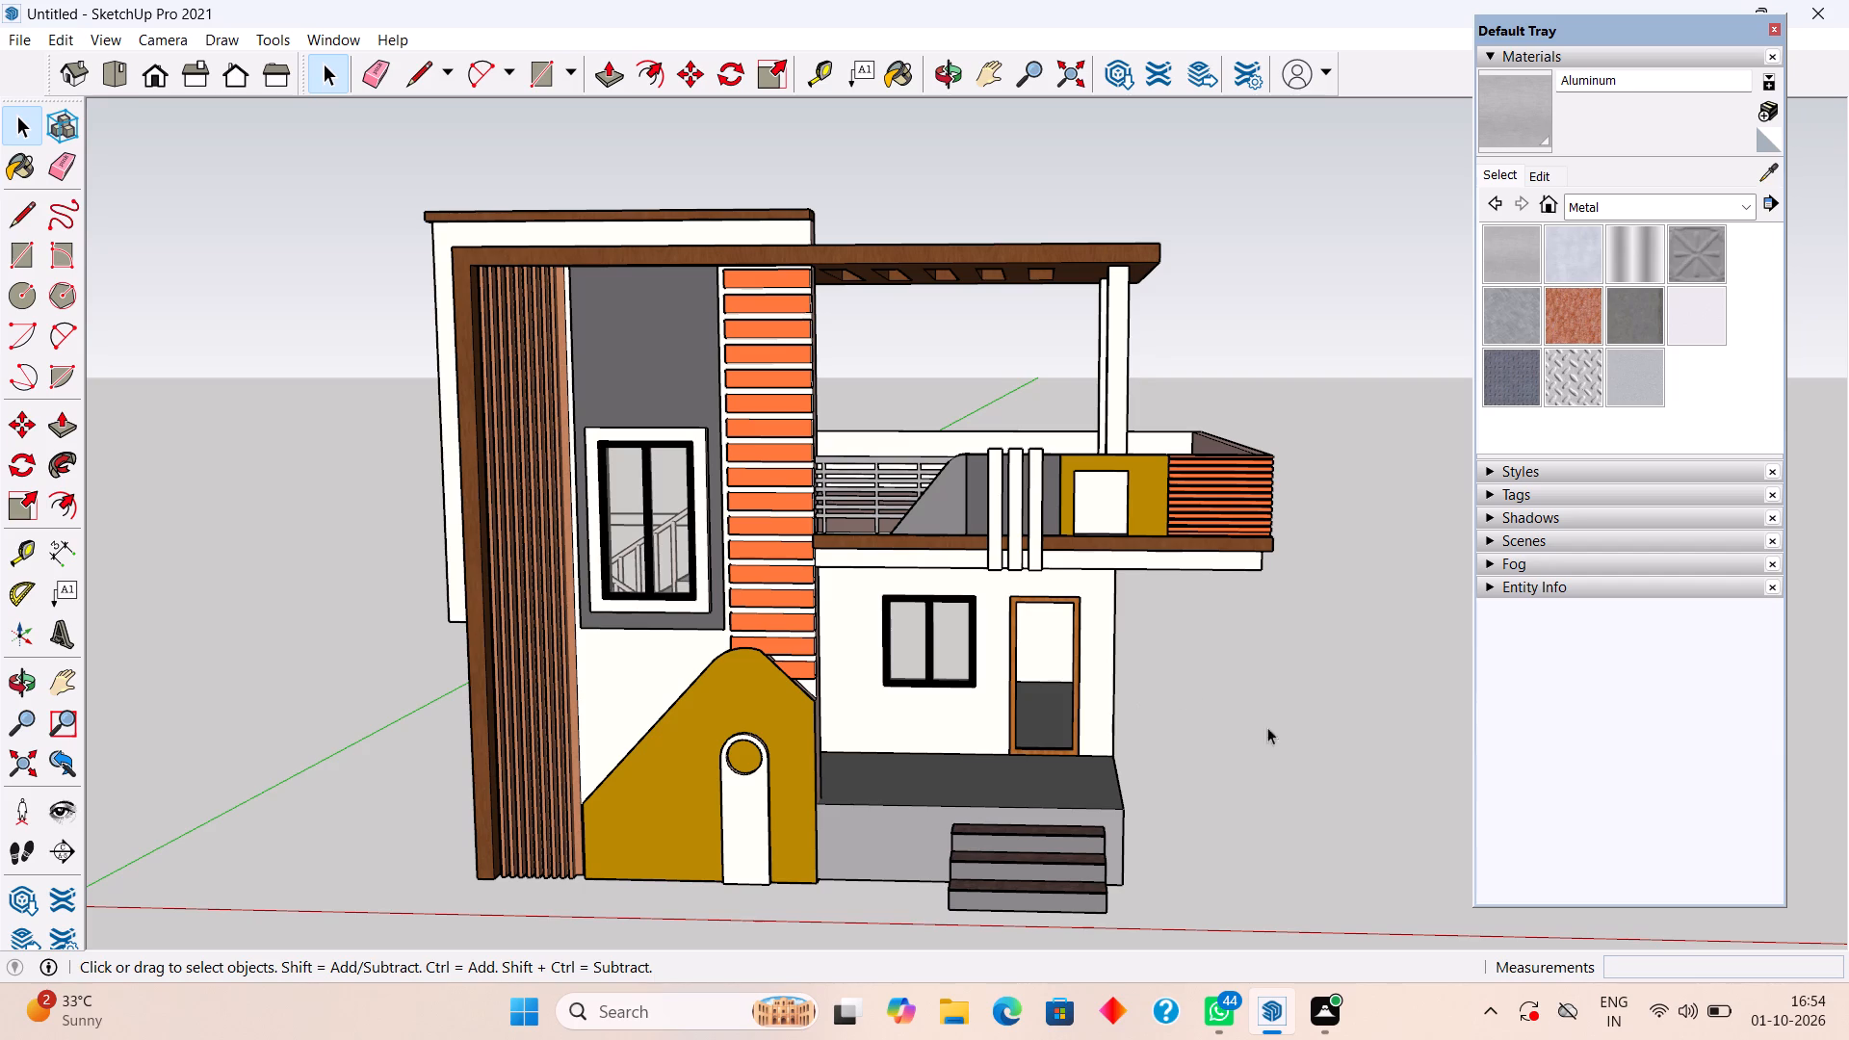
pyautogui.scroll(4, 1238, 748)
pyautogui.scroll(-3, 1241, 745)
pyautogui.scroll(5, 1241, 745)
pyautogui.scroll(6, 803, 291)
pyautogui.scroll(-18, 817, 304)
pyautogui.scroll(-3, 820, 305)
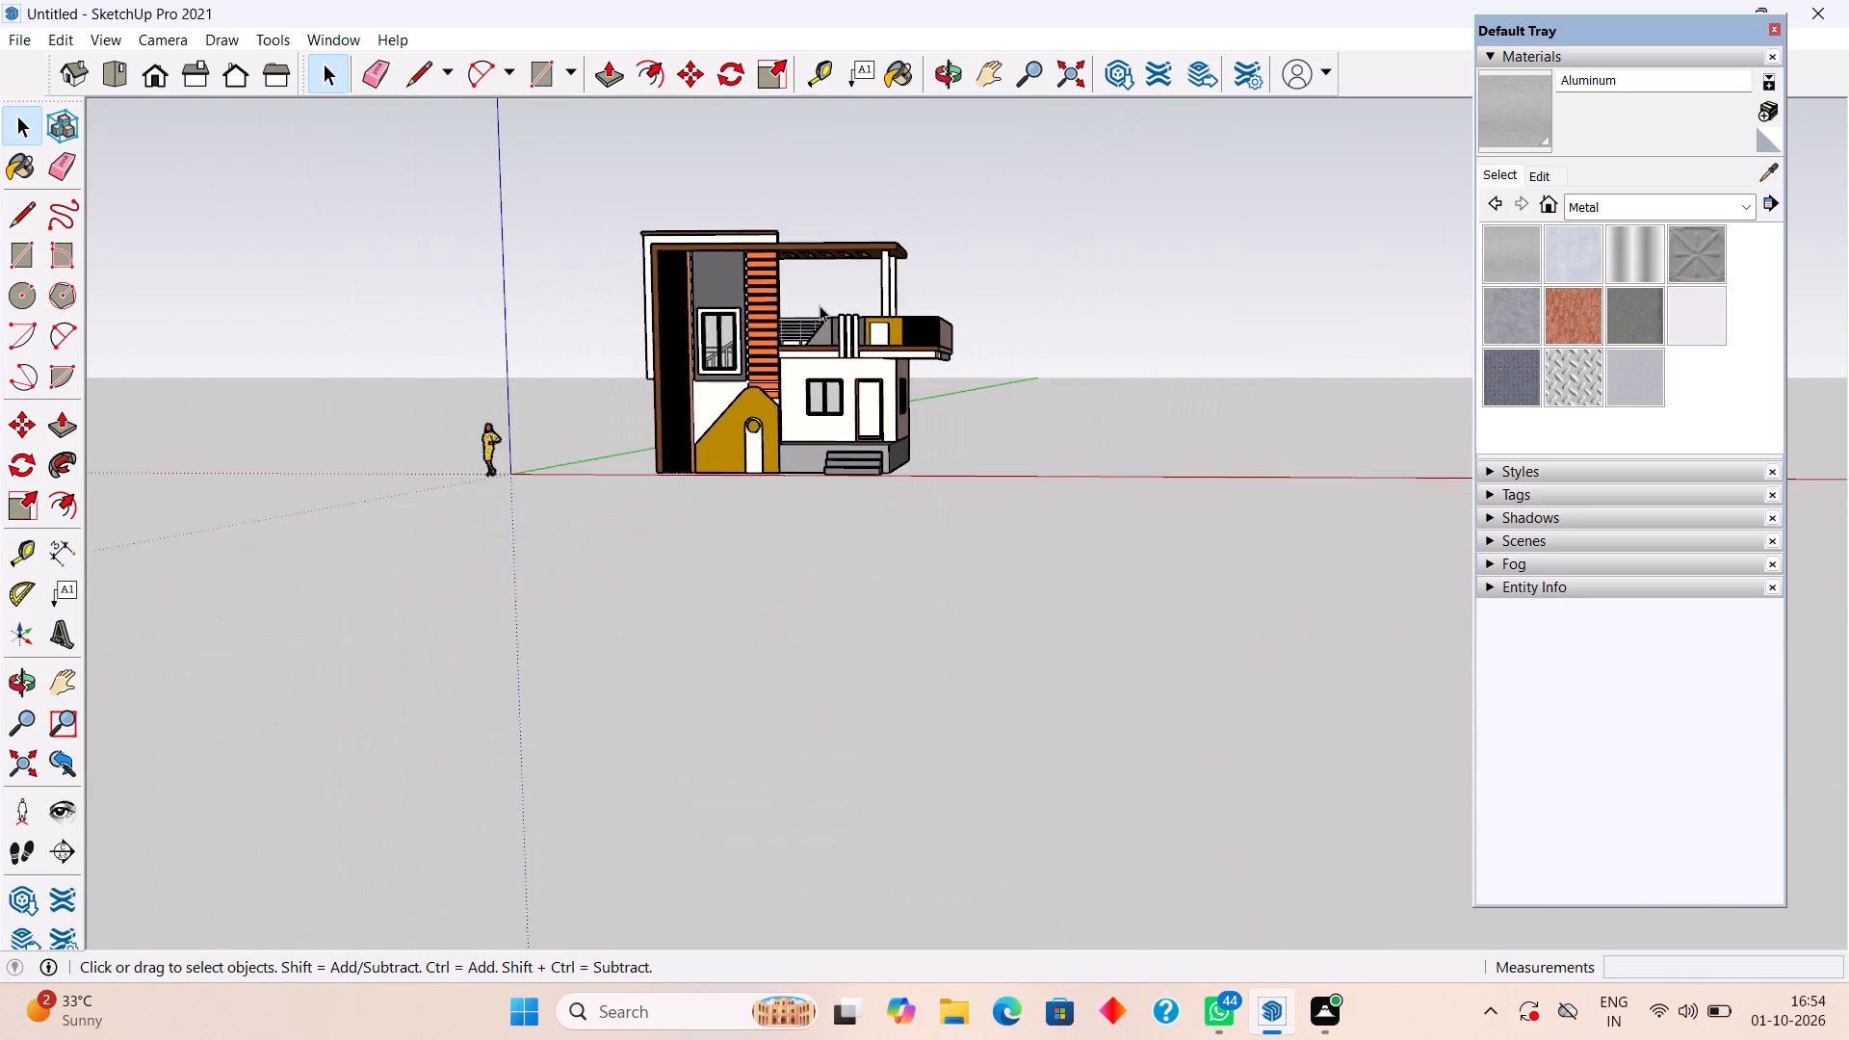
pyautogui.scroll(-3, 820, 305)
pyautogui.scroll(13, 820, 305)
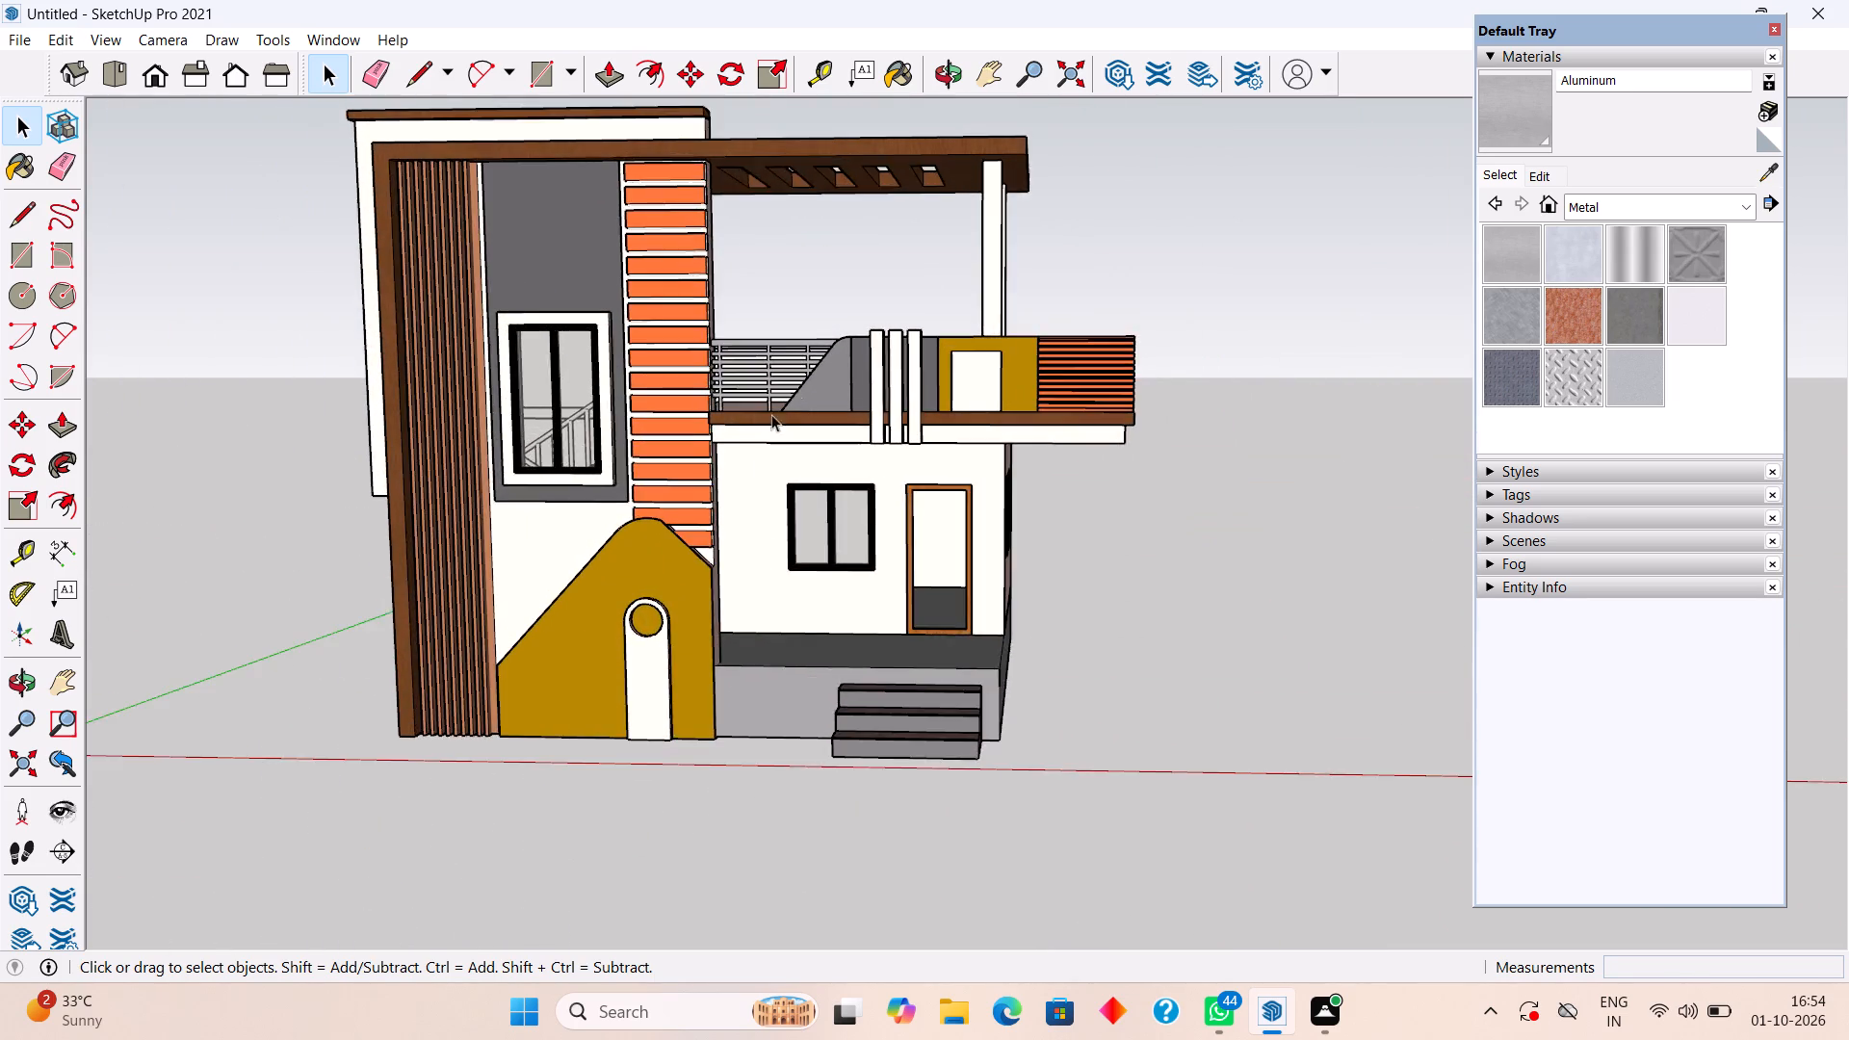
# Examine the porch and the staircase with its handrail and balusters, from the entrance side and from above.
pyautogui.scroll(3, 768, 418)
pyautogui.scroll(3, 815, 518)
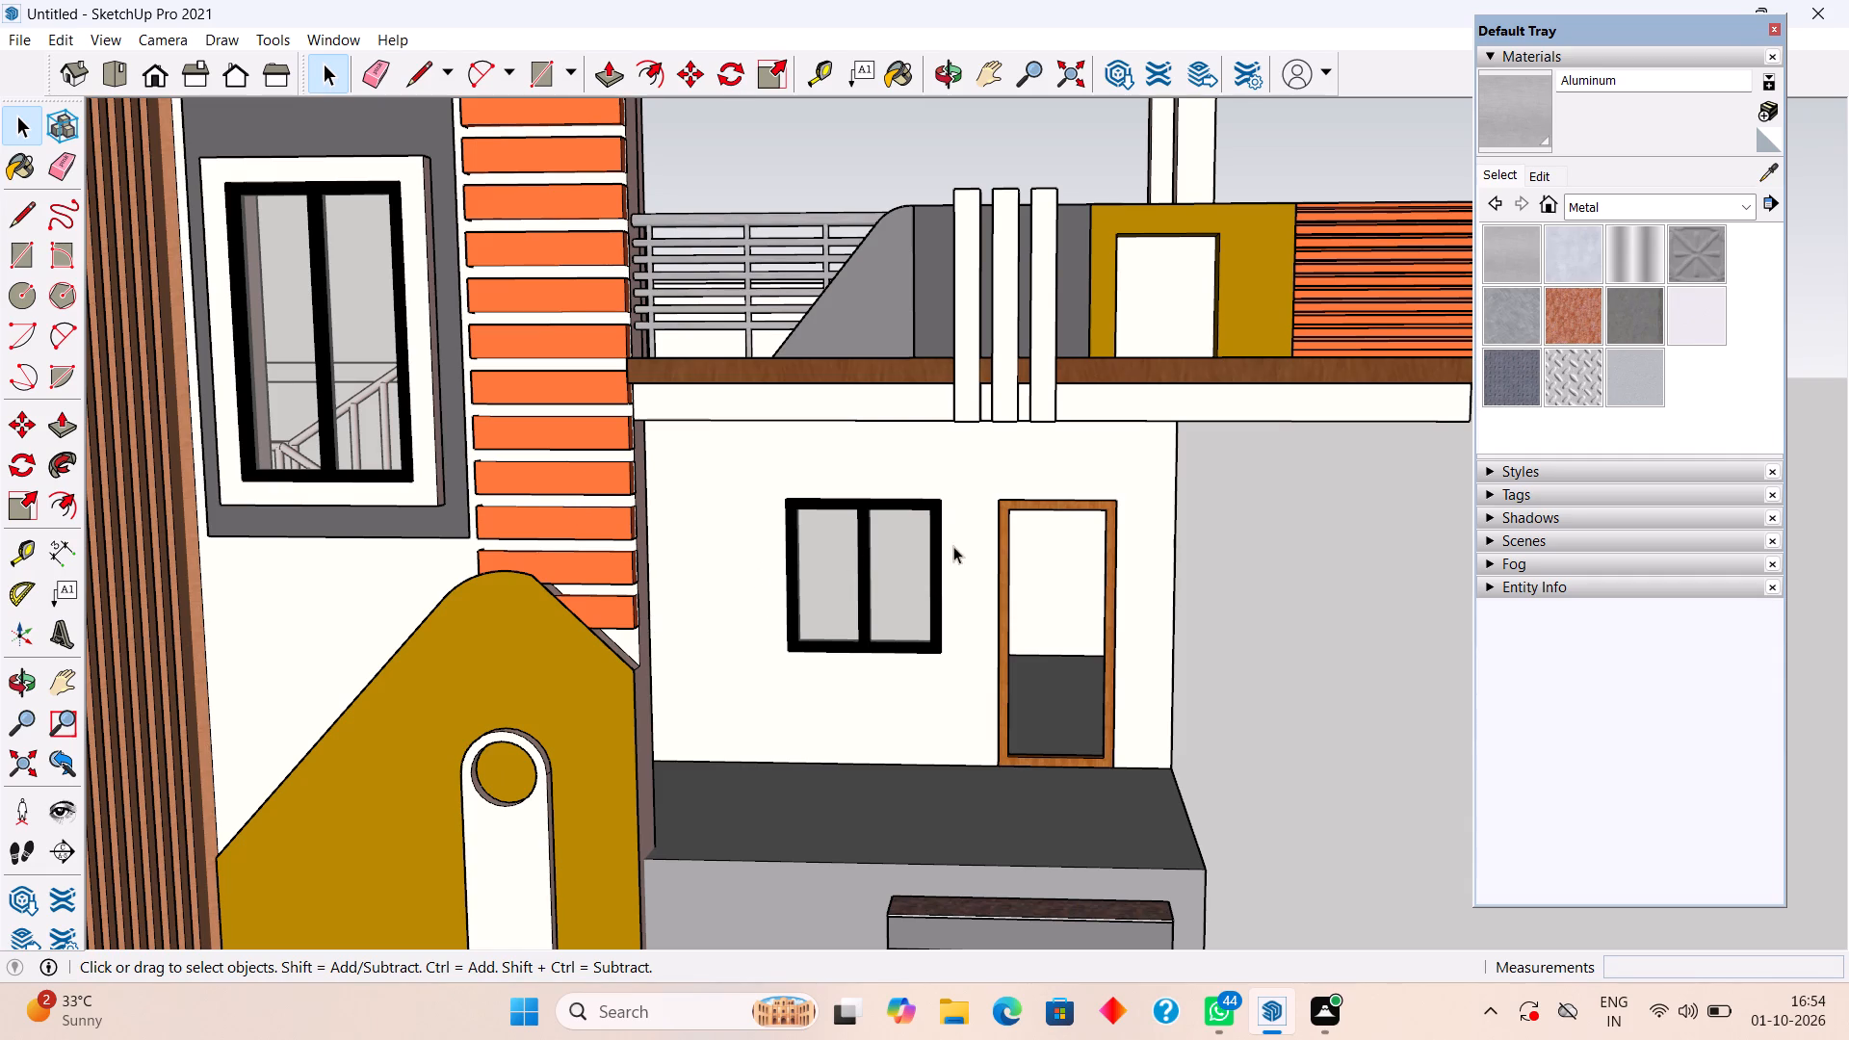
pyautogui.moveTo(932, 487); pyautogui.dragTo(918, 524, button='middle')
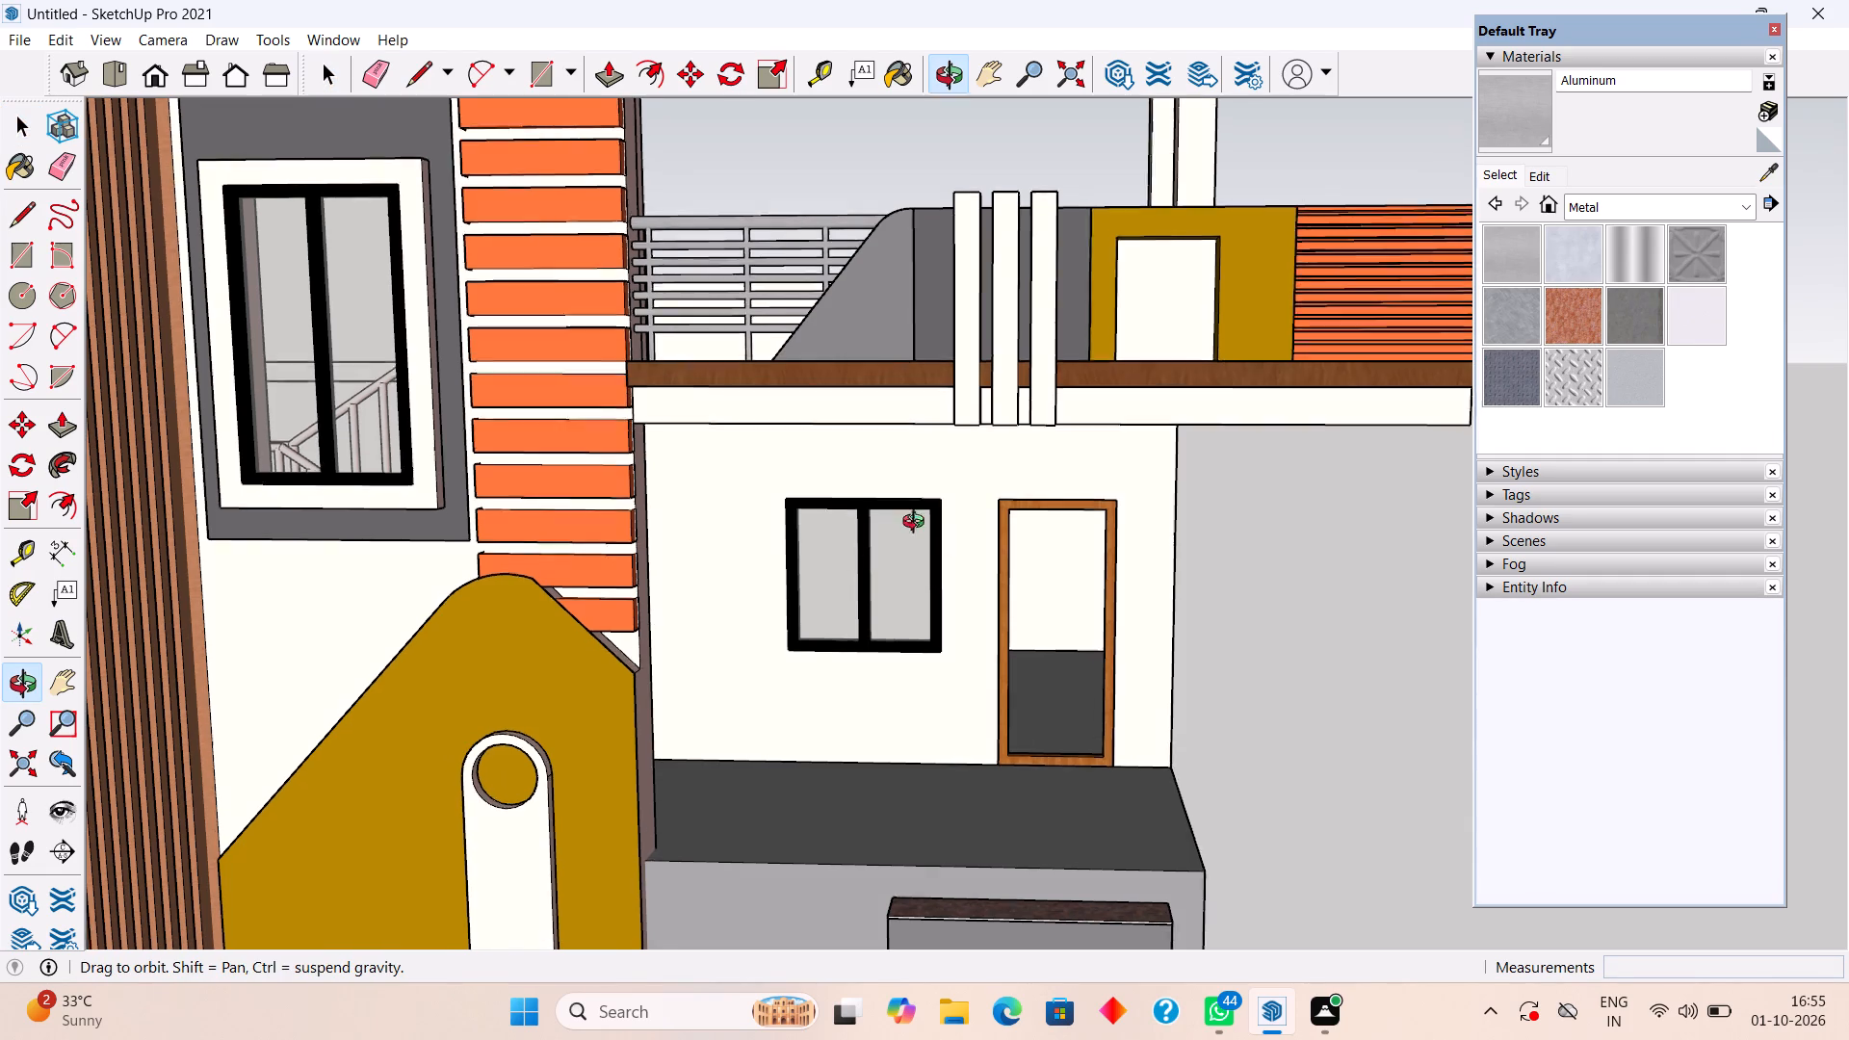
pyautogui.moveTo(918, 524); pyautogui.dragTo(568, 473, button='middle')
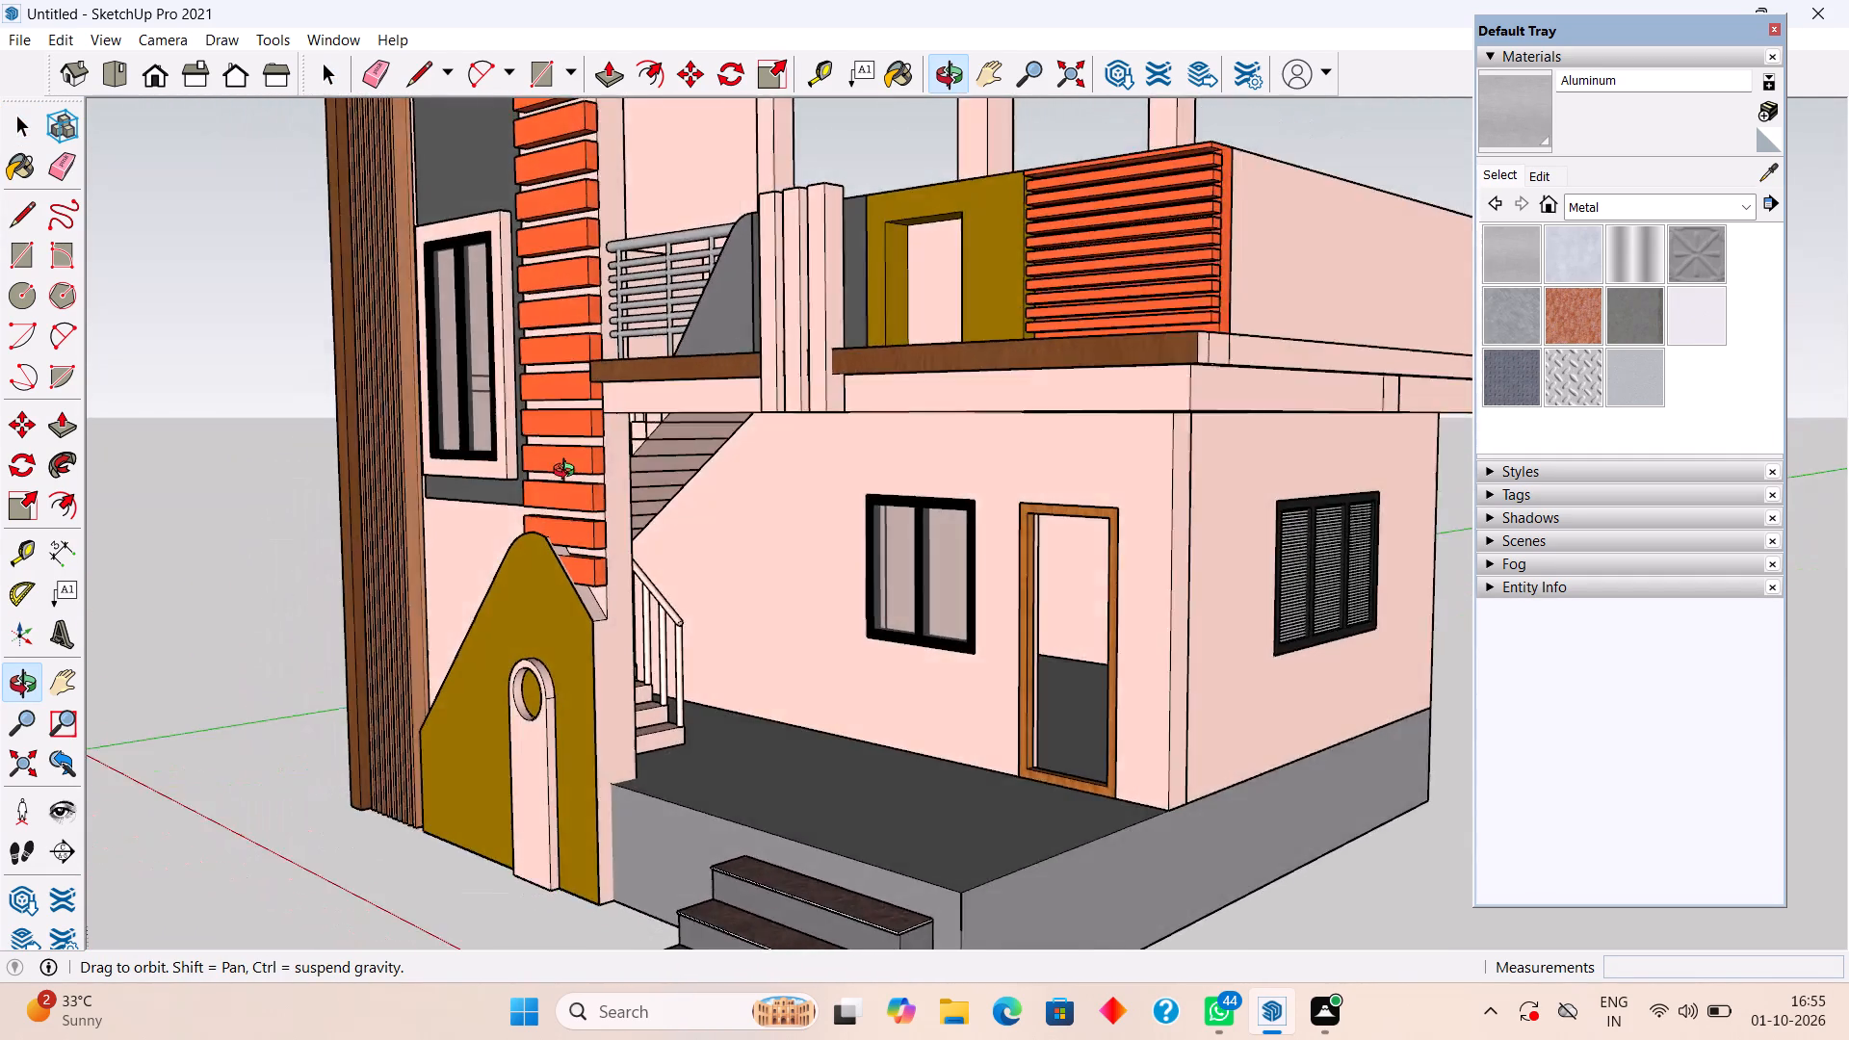
pyautogui.moveTo(568, 473); pyautogui.dragTo(318, 508, button='middle')
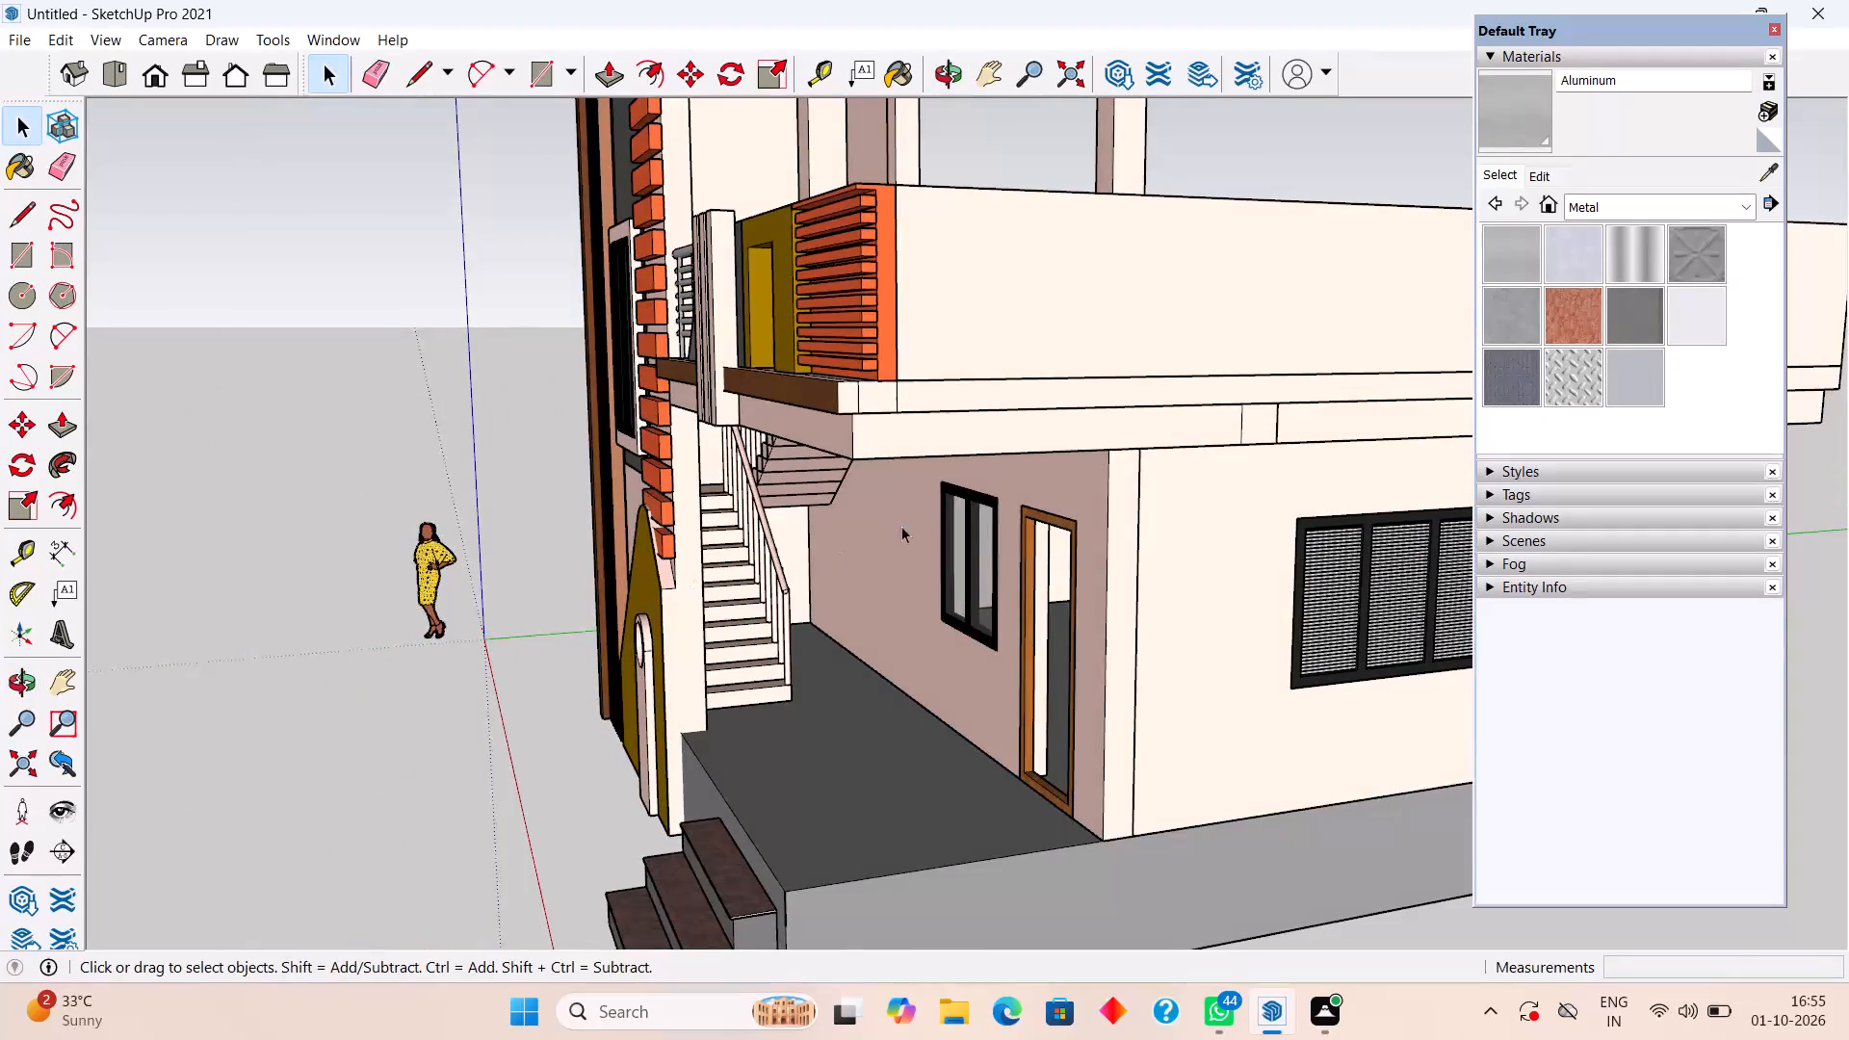
pyautogui.scroll(5, 908, 531)
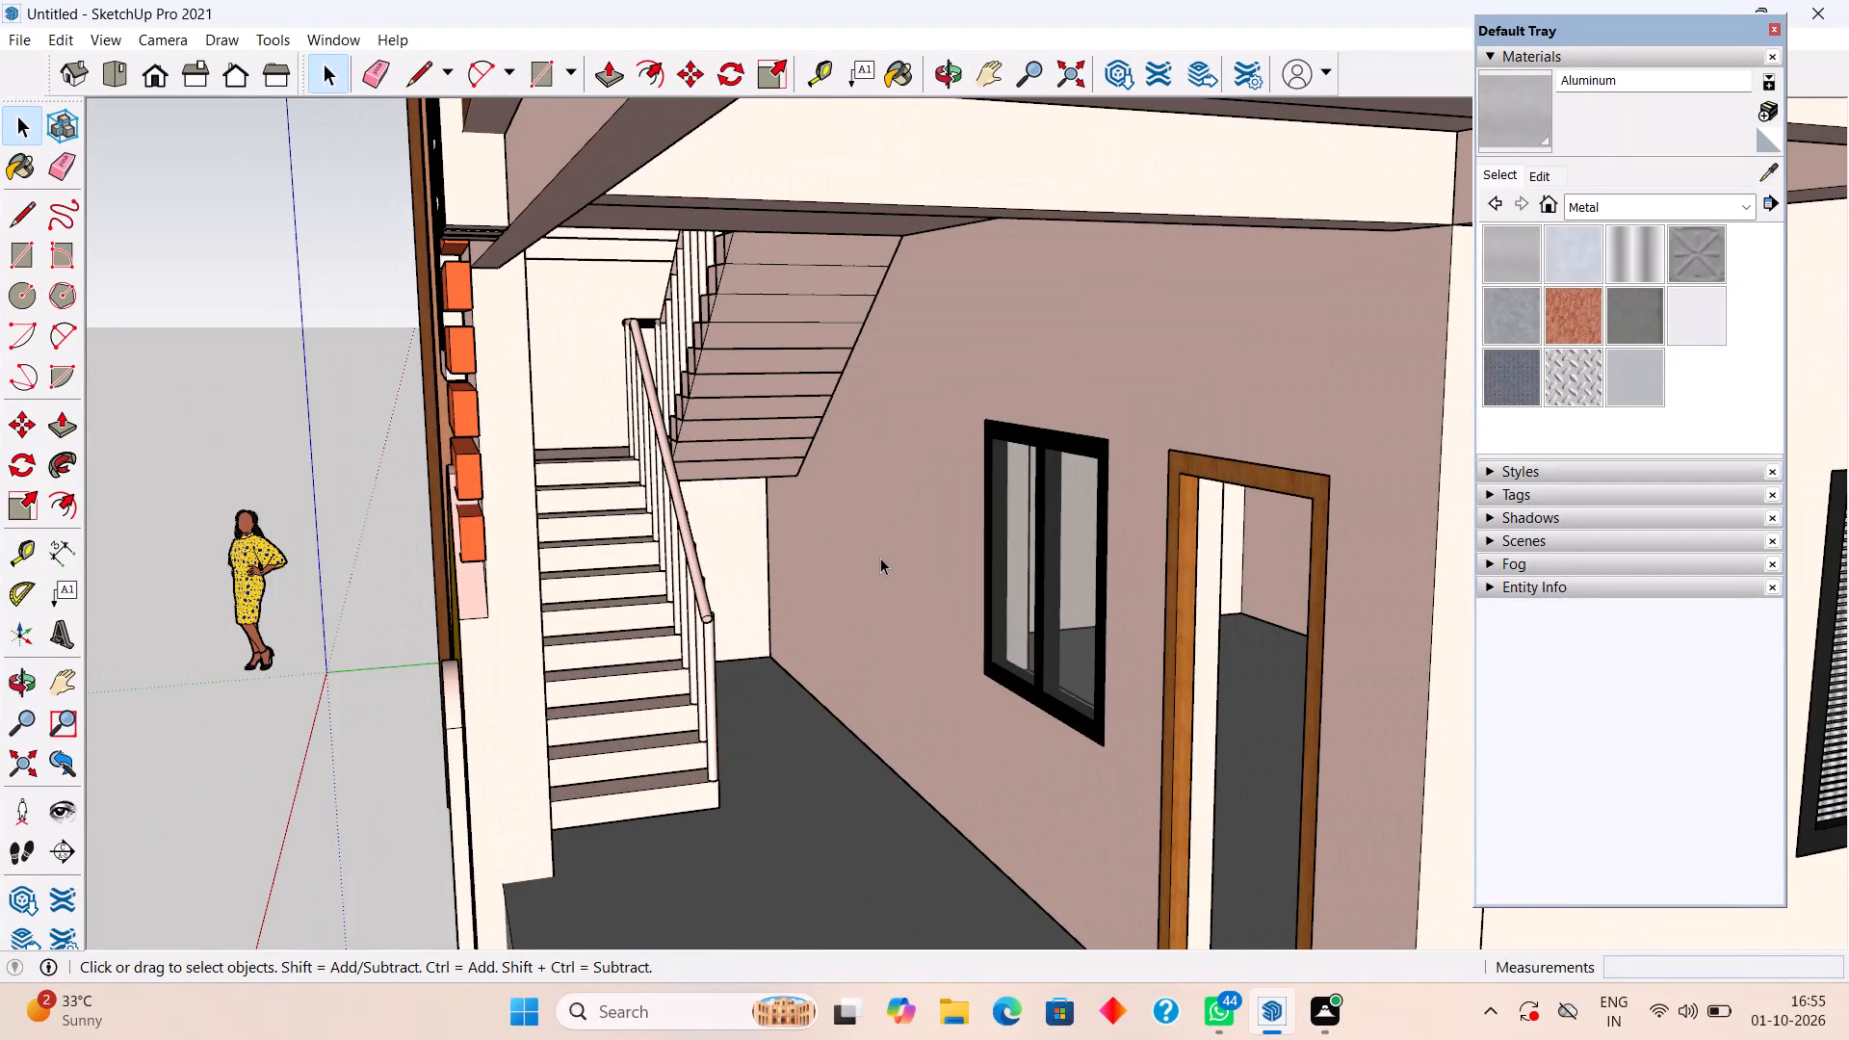
pyautogui.scroll(1, 879, 554)
pyautogui.scroll(1, 798, 554)
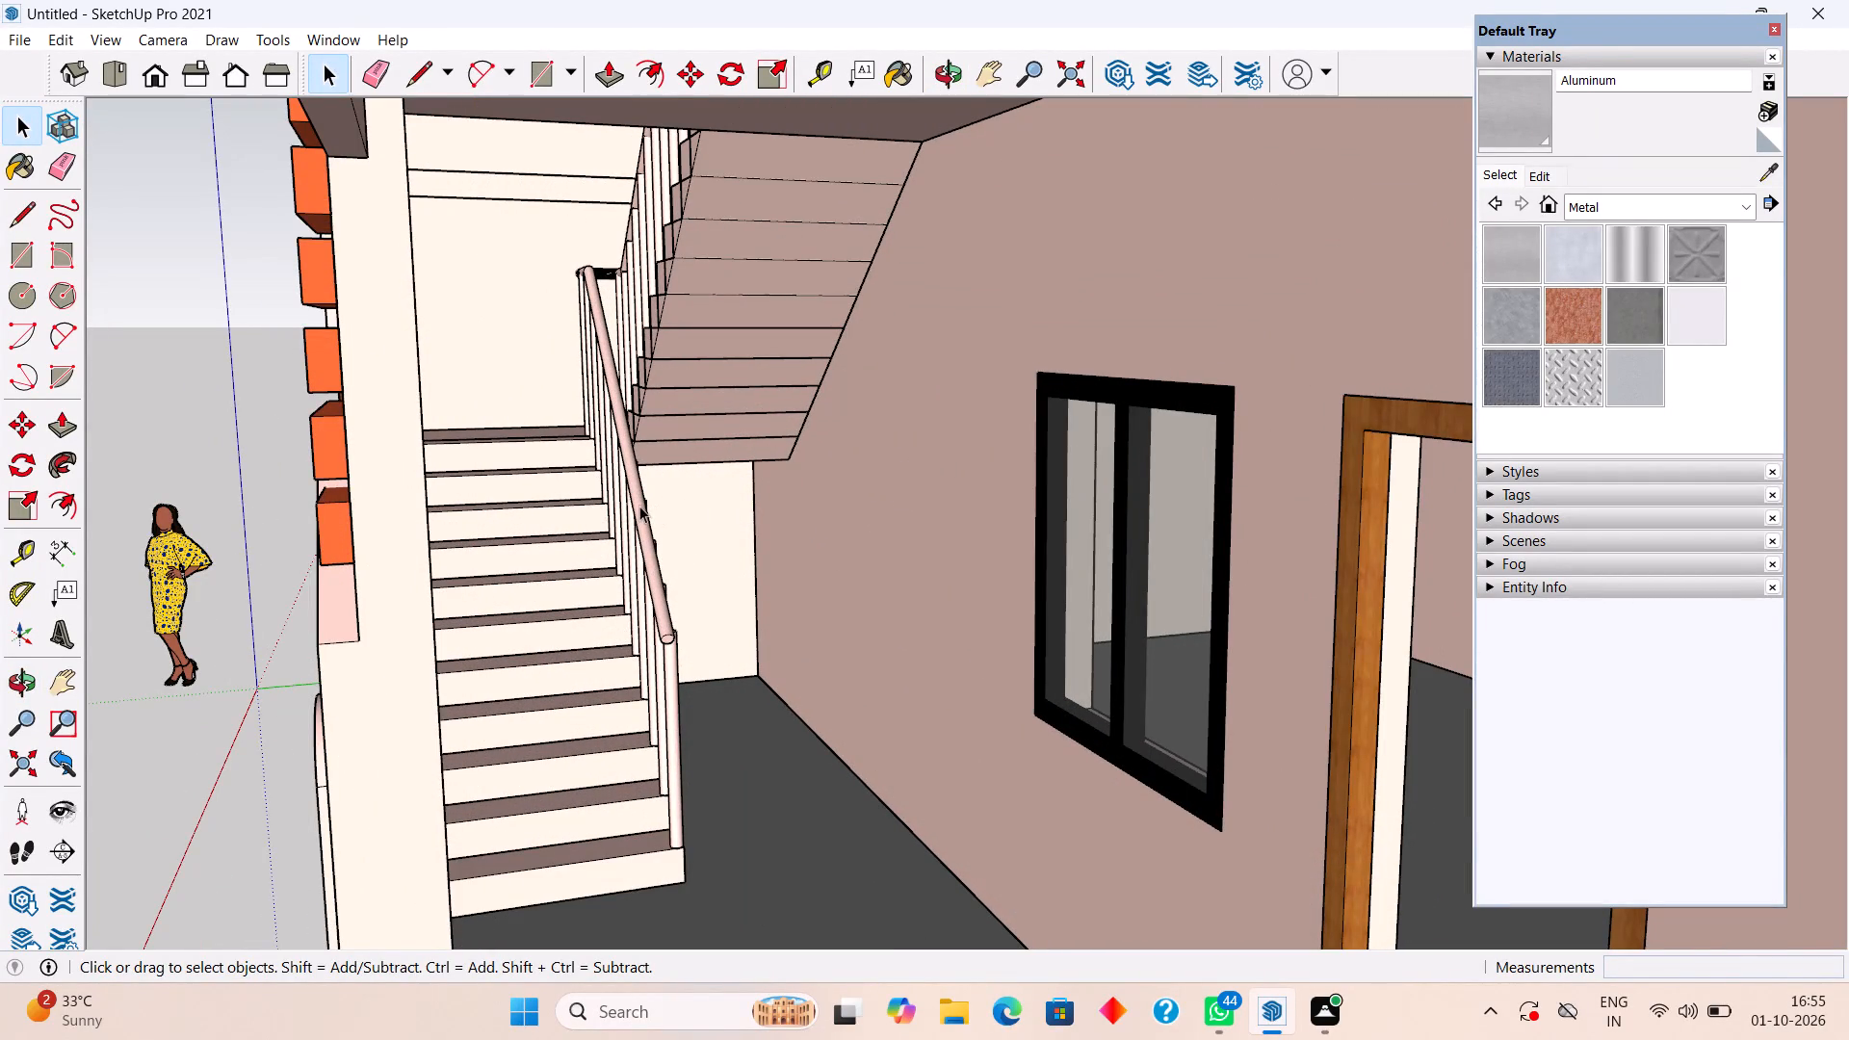
pyautogui.moveTo(639, 506); pyautogui.dragTo(661, 515, button='middle')
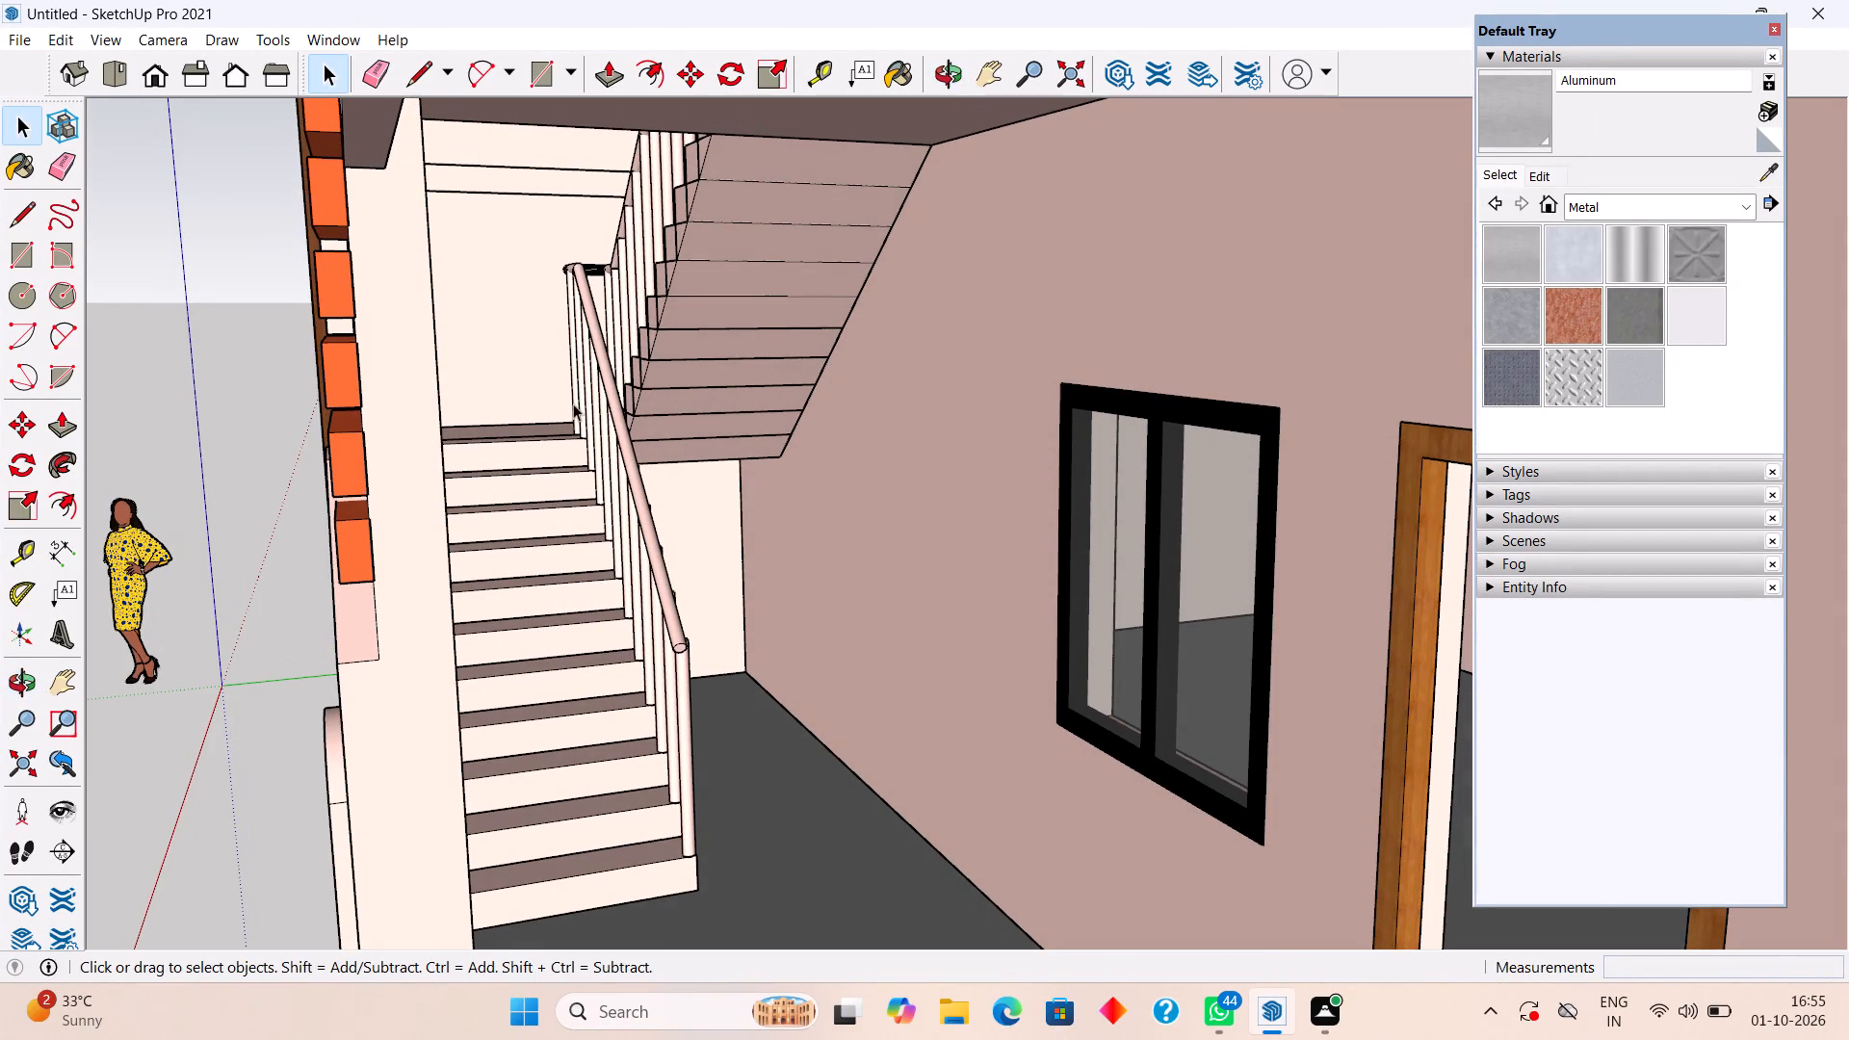
pyautogui.scroll(2, 572, 399)
pyautogui.scroll(-1, 572, 399)
pyautogui.scroll(3, 572, 399)
pyautogui.middleClick(572, 399)
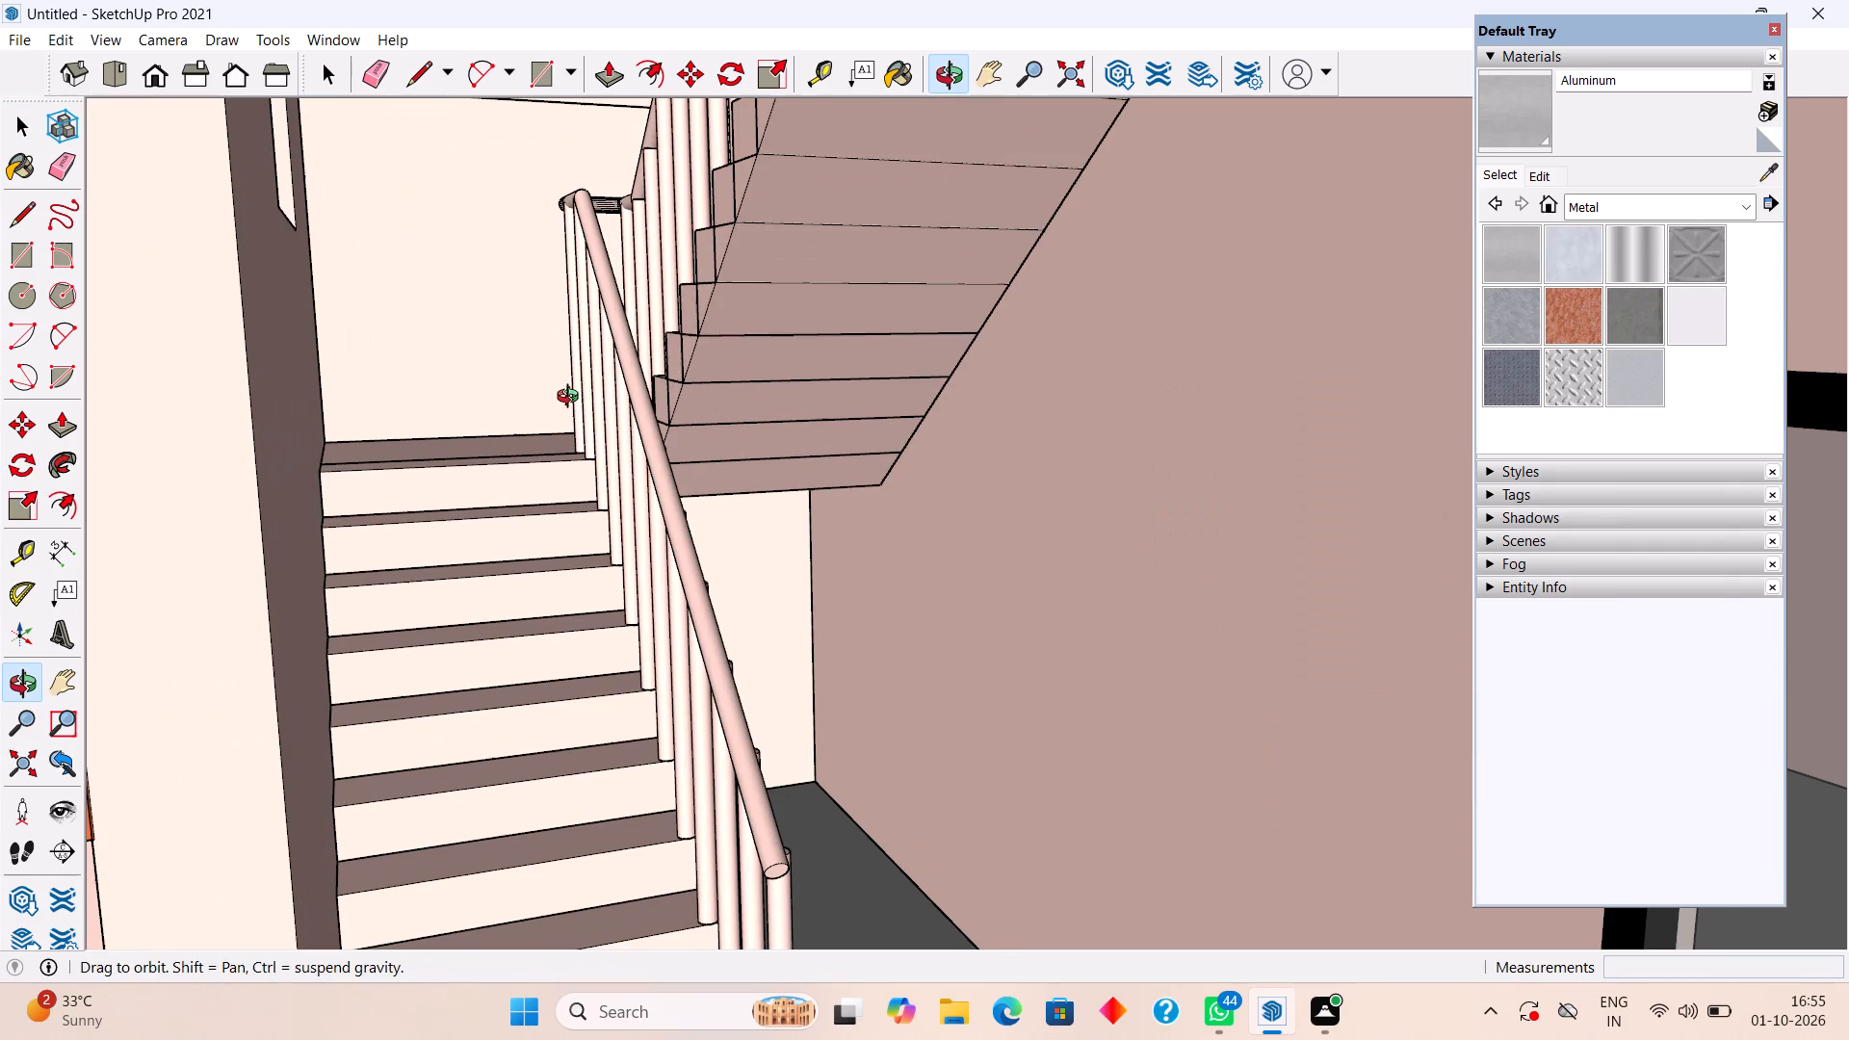
pyautogui.moveTo(572, 399); pyautogui.dragTo(702, 524, button='middle')
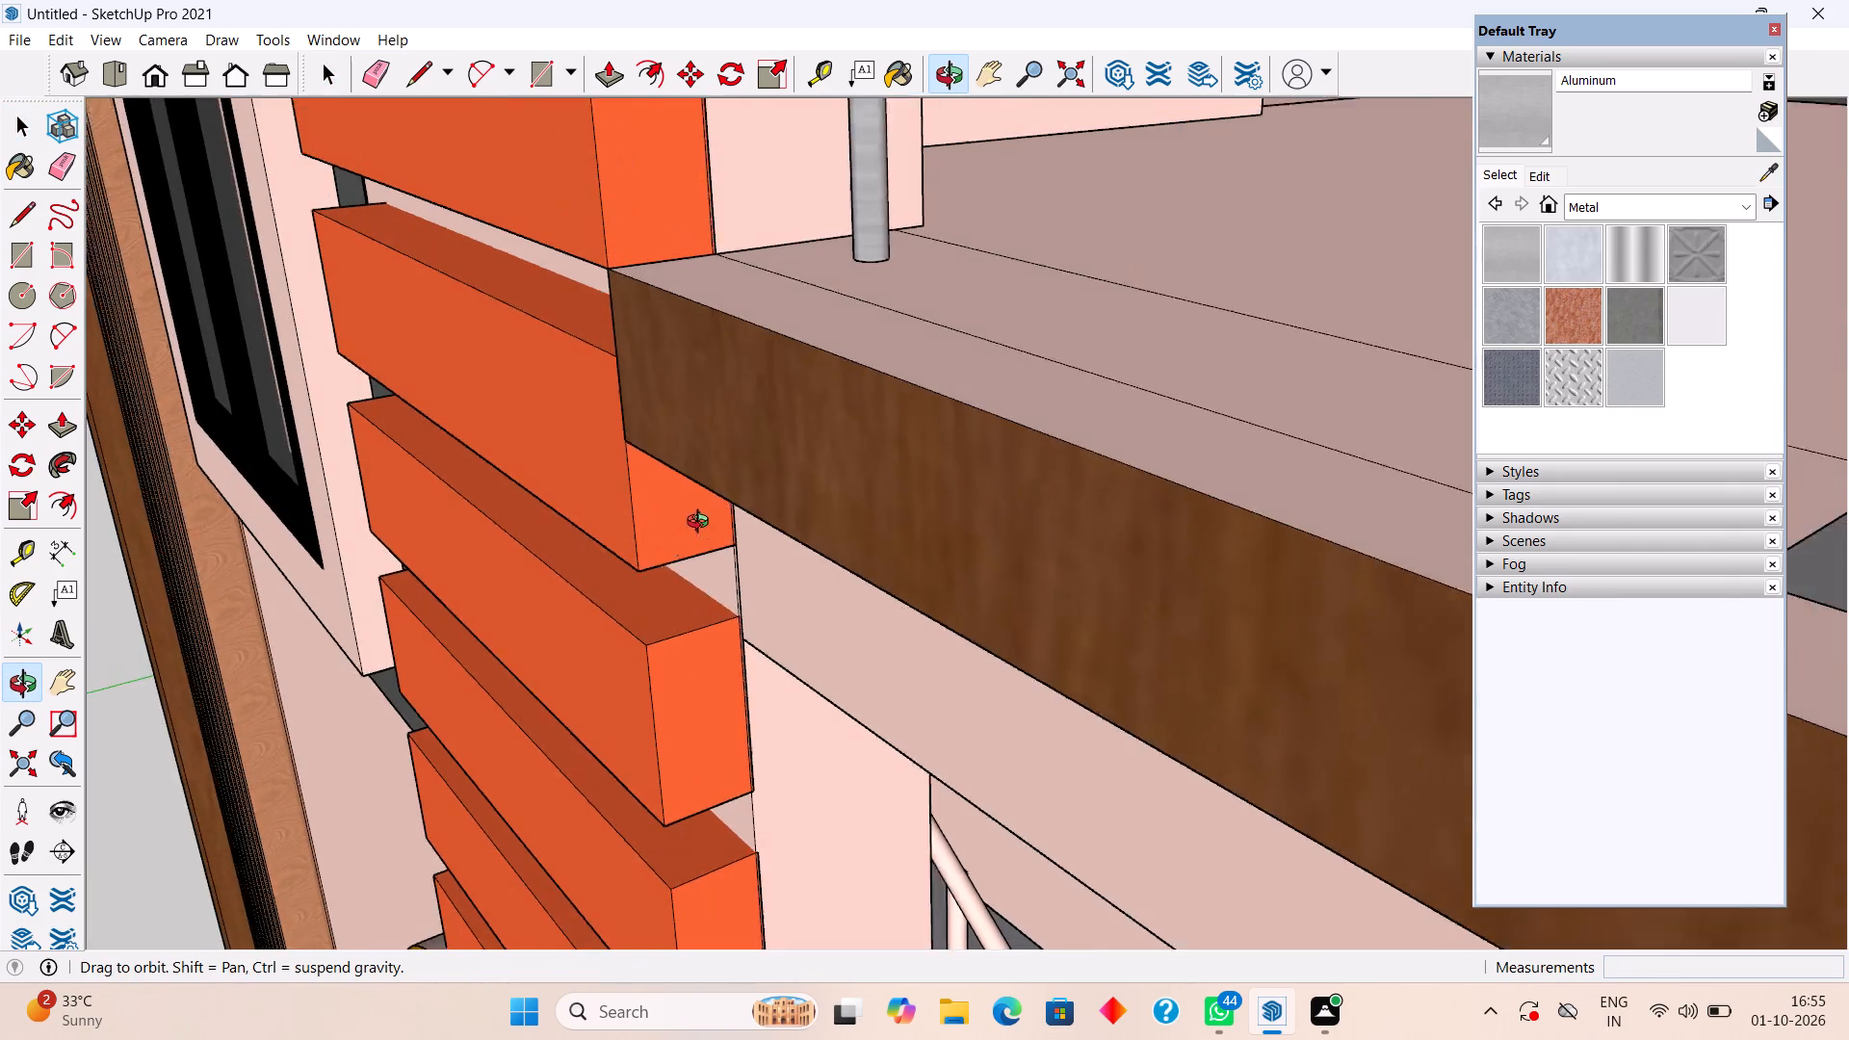
pyautogui.moveTo(702, 524); pyautogui.dragTo(463, 554, button='middle')
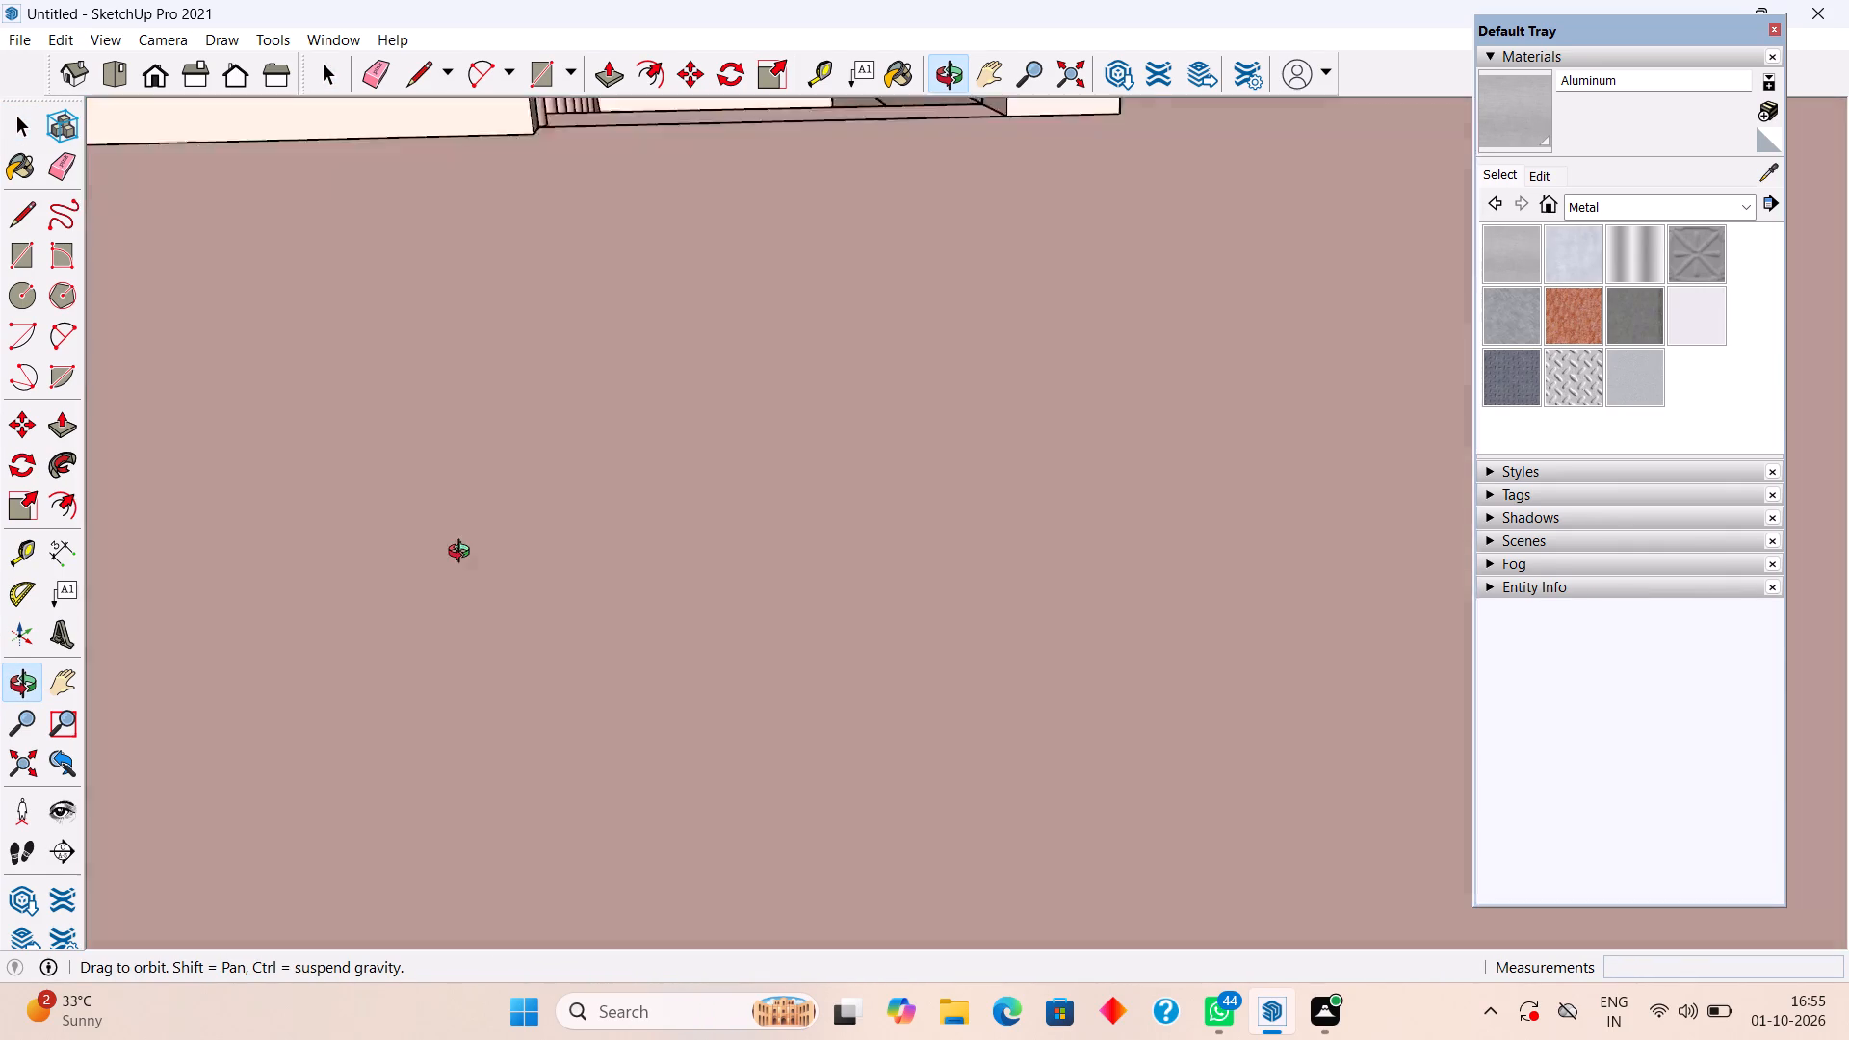
pyautogui.moveTo(463, 554); pyautogui.dragTo(683, 765, button='middle')
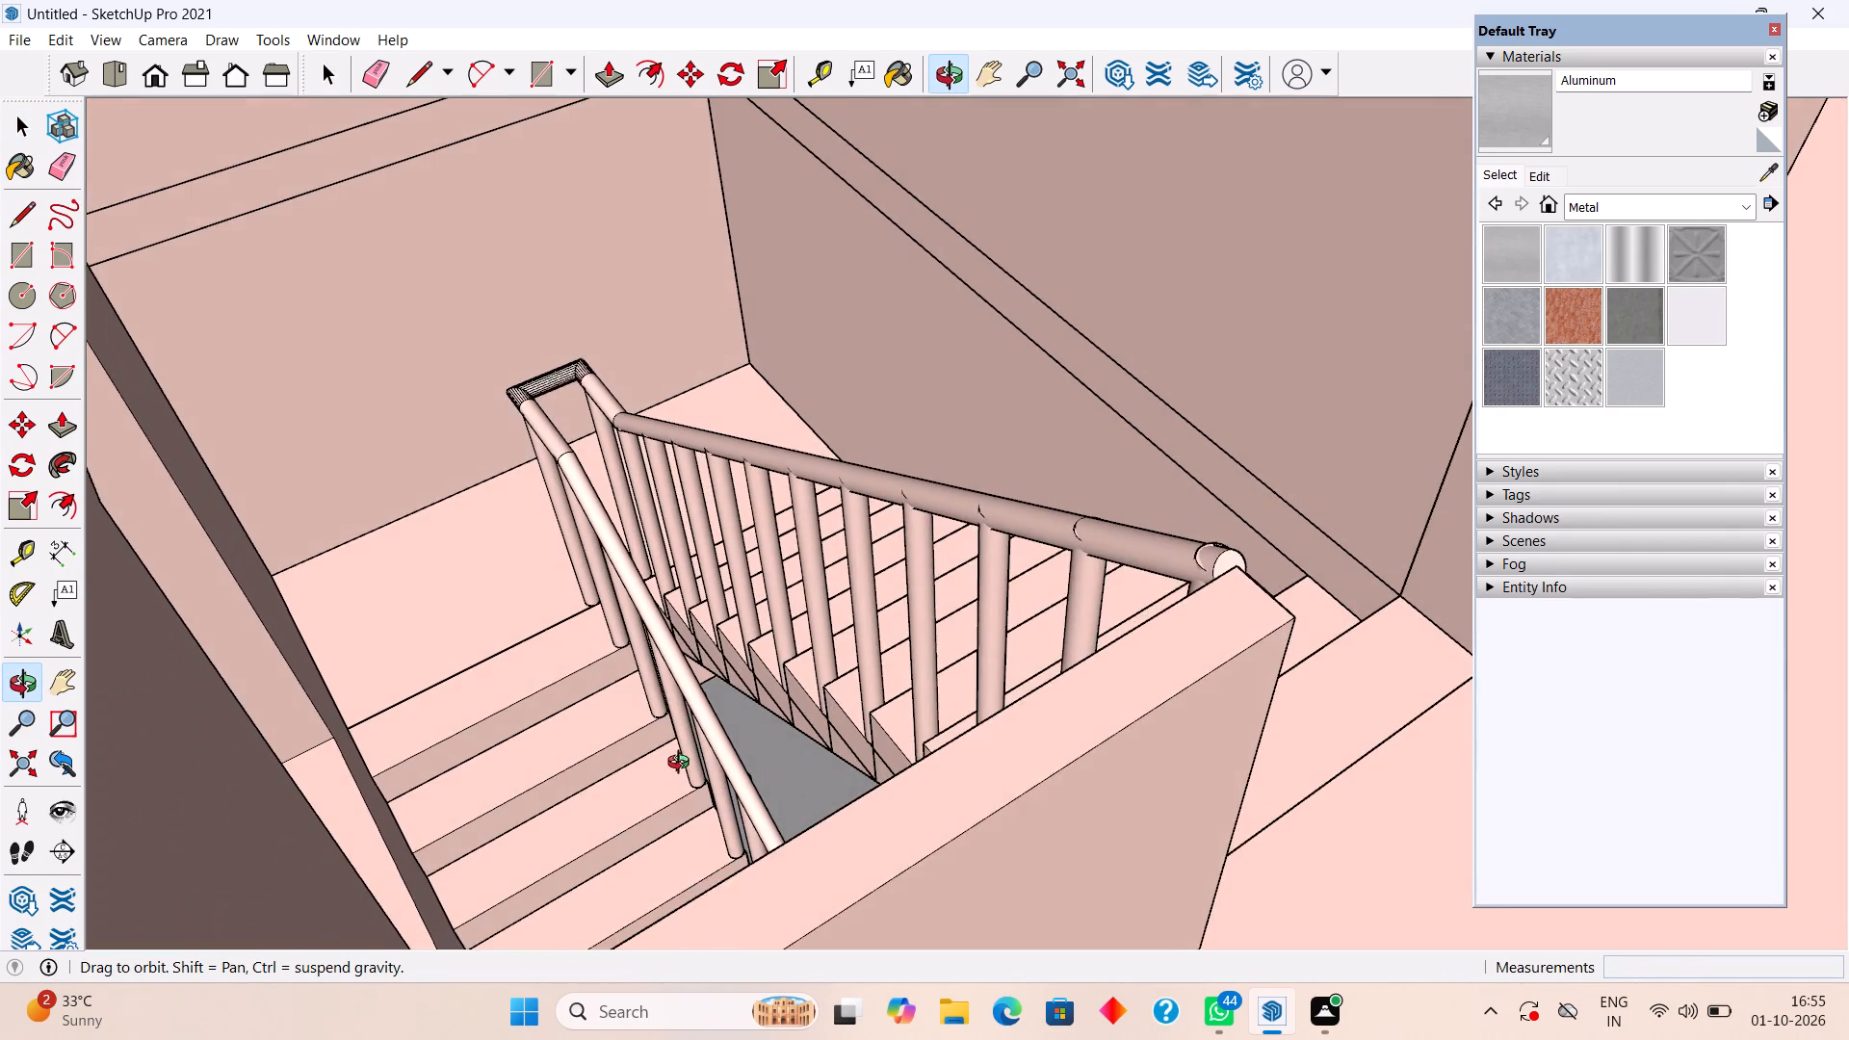
pyautogui.moveTo(683, 765); pyautogui.dragTo(791, 842, button='middle')
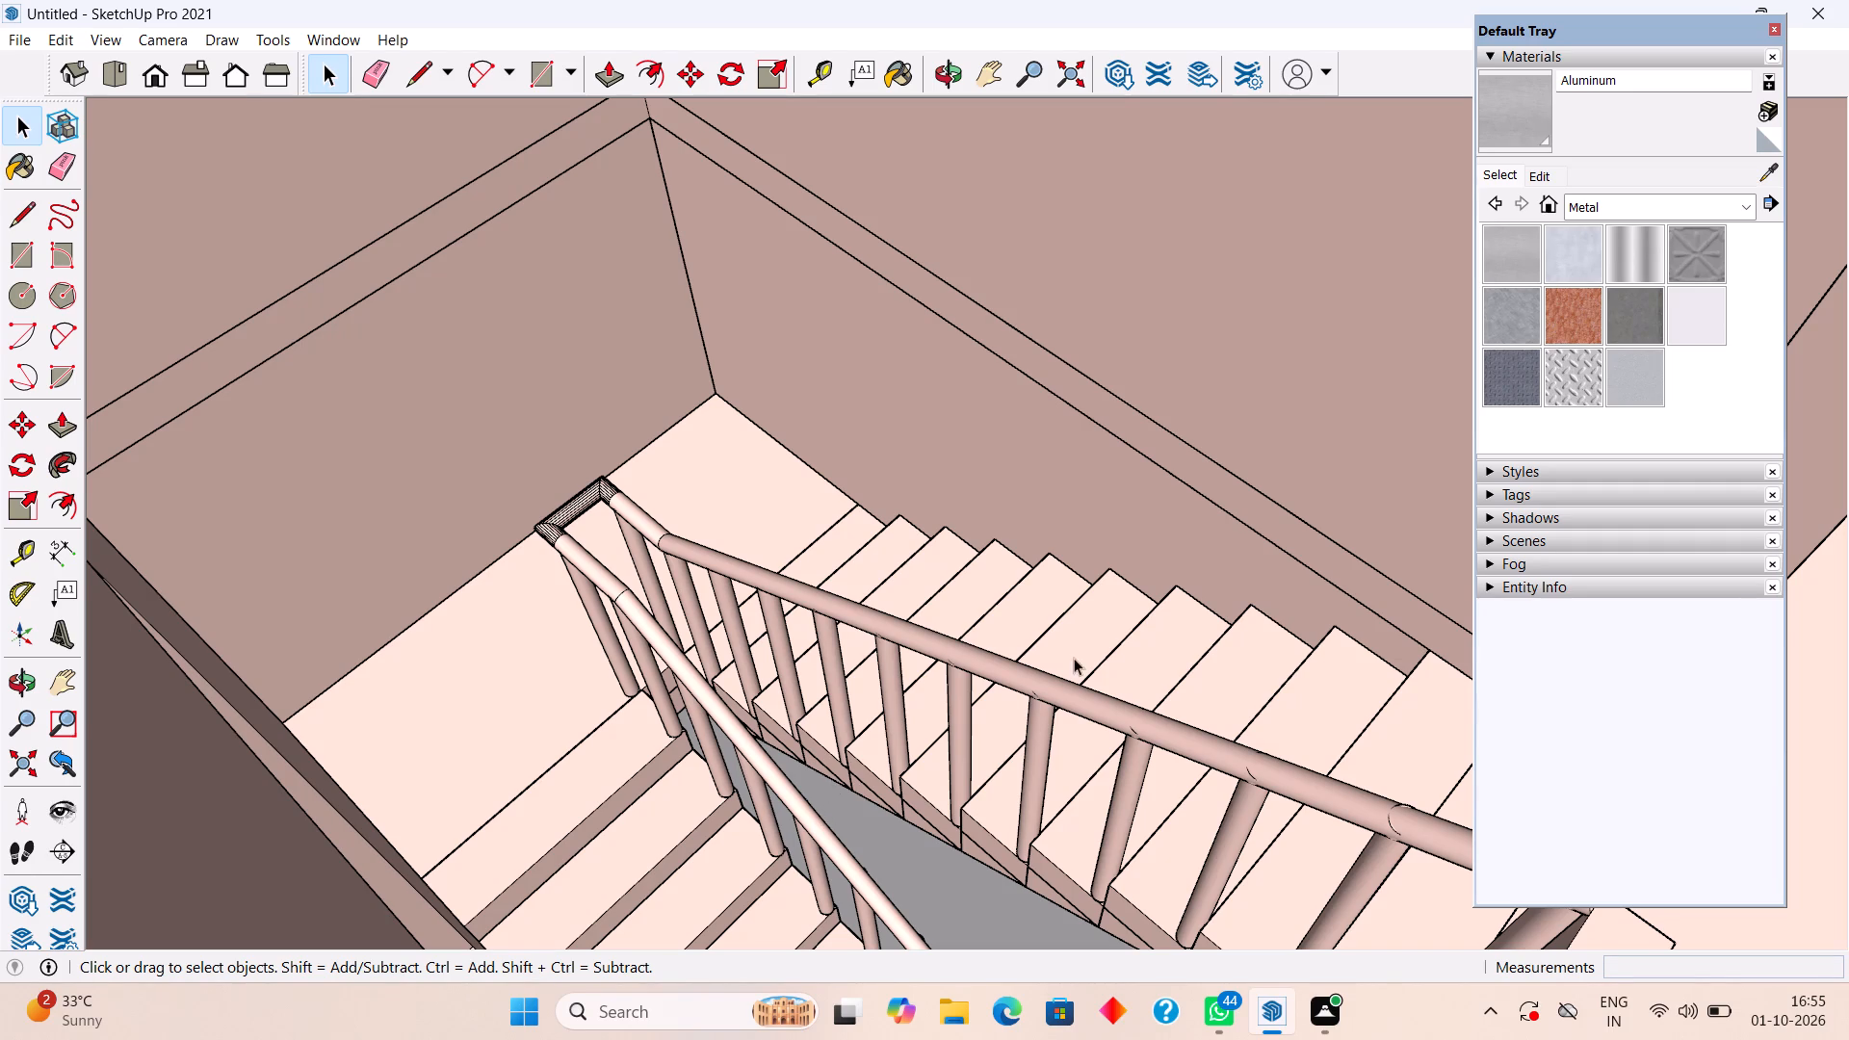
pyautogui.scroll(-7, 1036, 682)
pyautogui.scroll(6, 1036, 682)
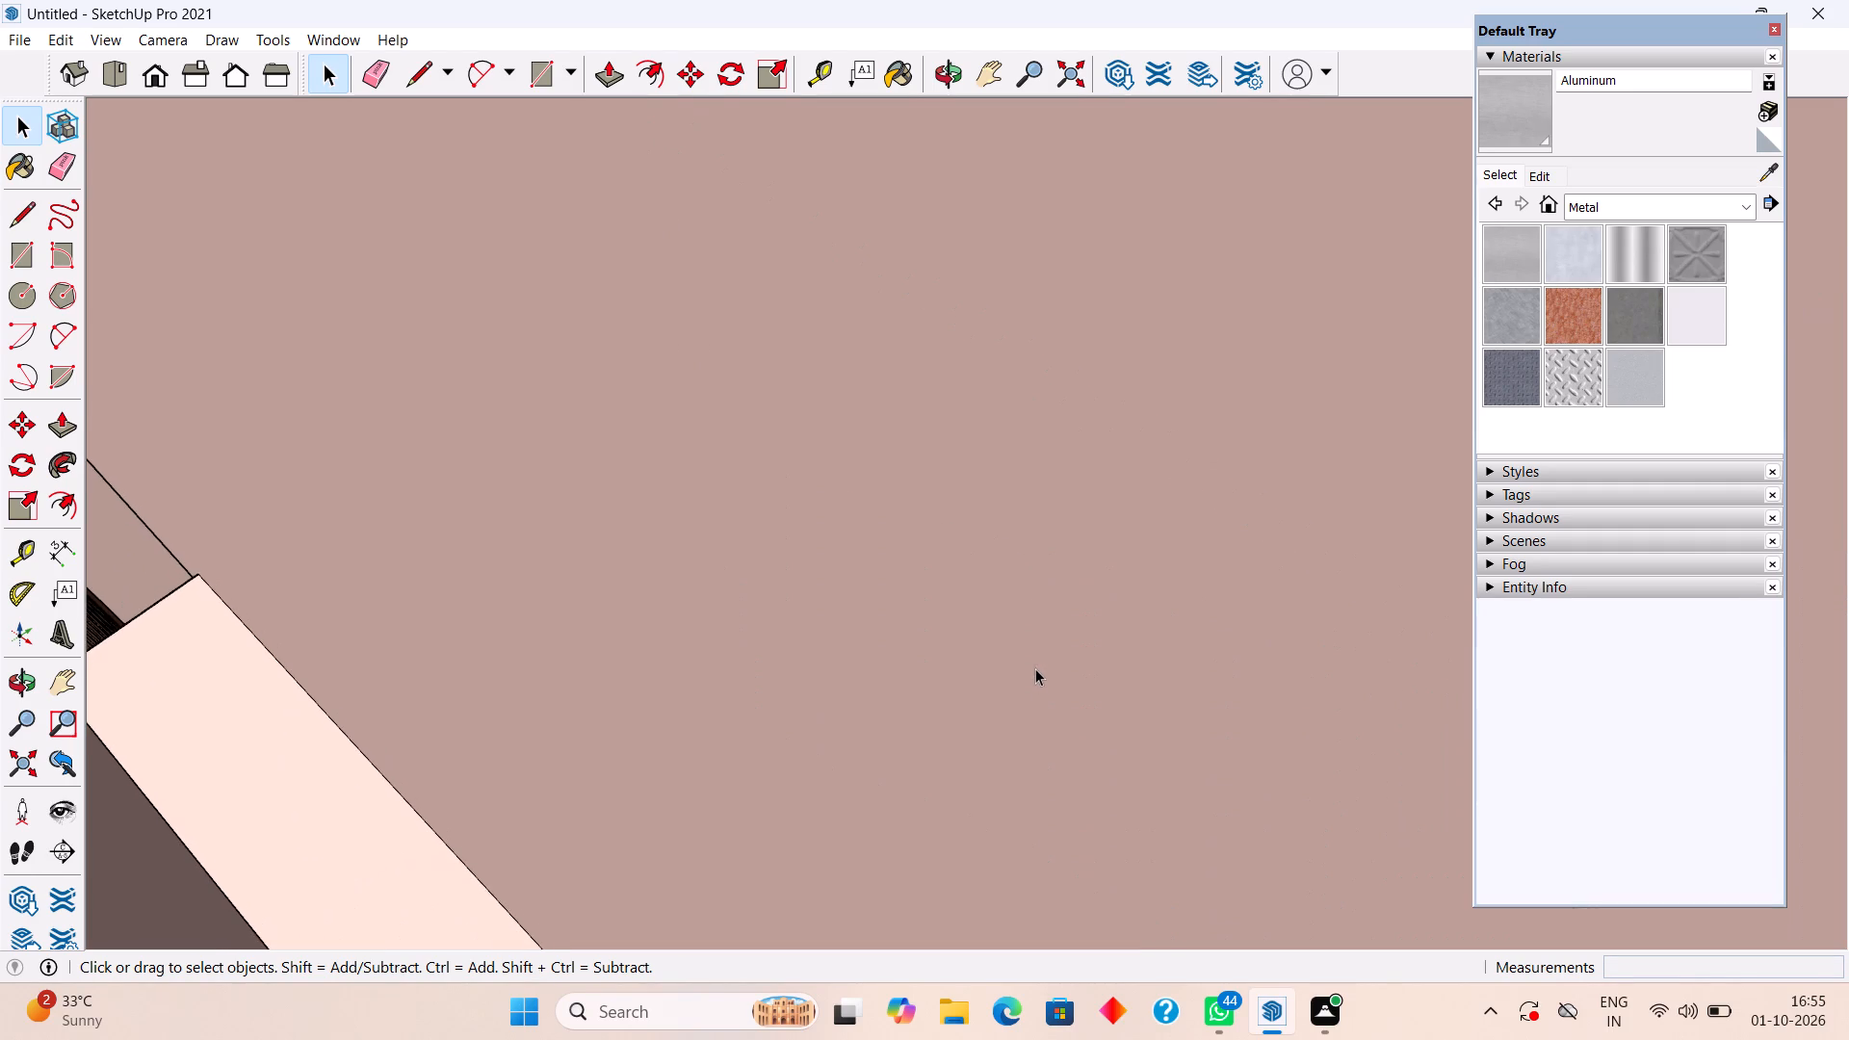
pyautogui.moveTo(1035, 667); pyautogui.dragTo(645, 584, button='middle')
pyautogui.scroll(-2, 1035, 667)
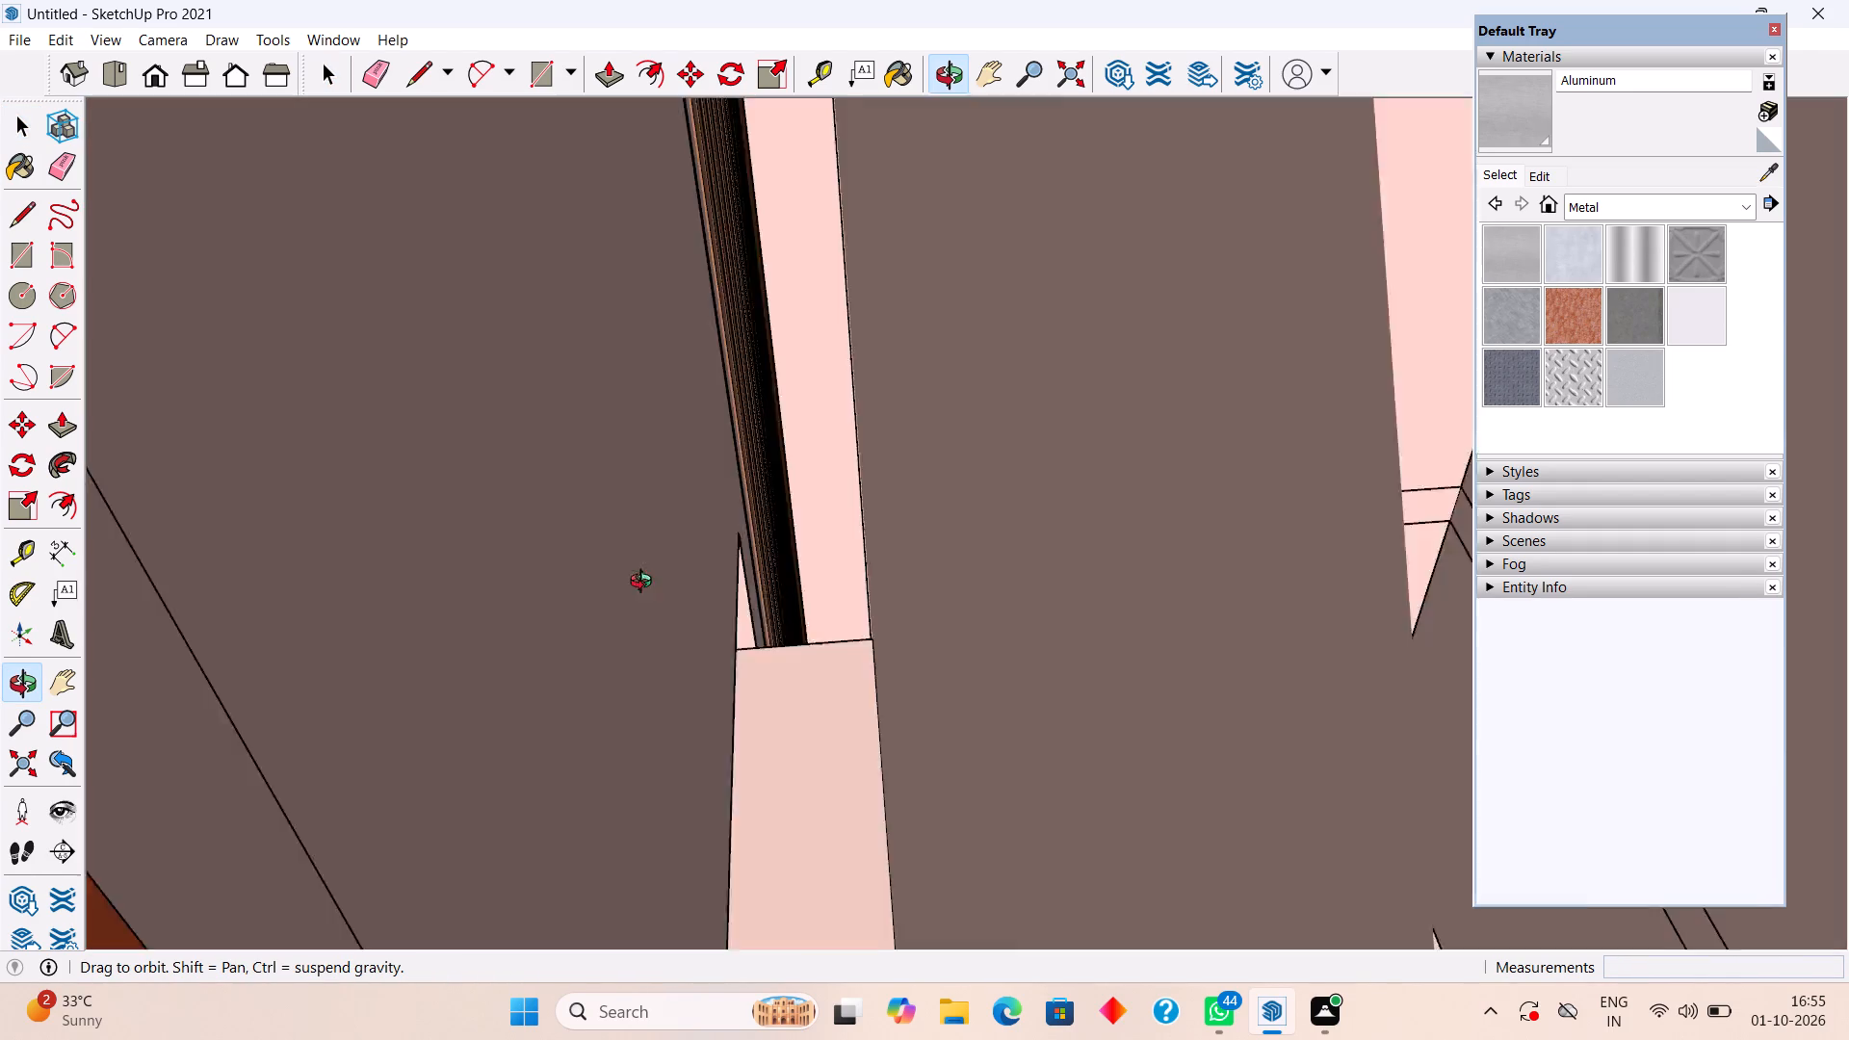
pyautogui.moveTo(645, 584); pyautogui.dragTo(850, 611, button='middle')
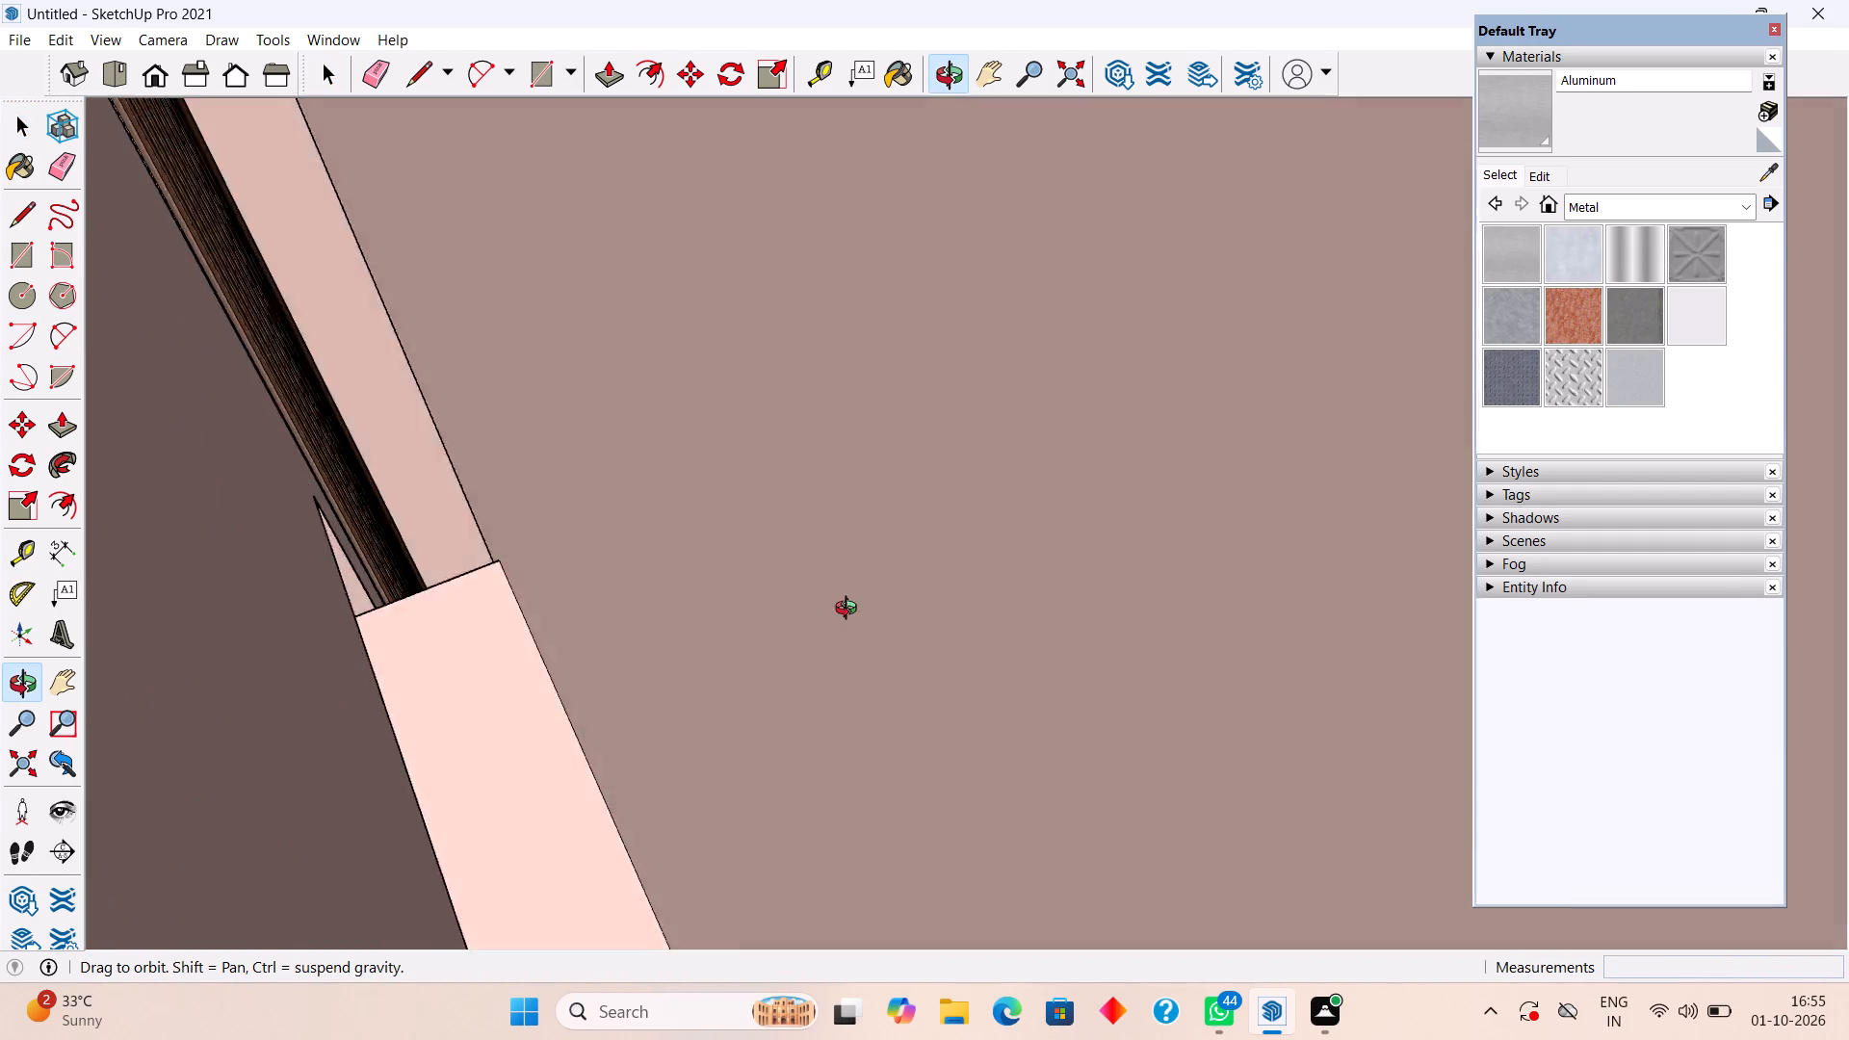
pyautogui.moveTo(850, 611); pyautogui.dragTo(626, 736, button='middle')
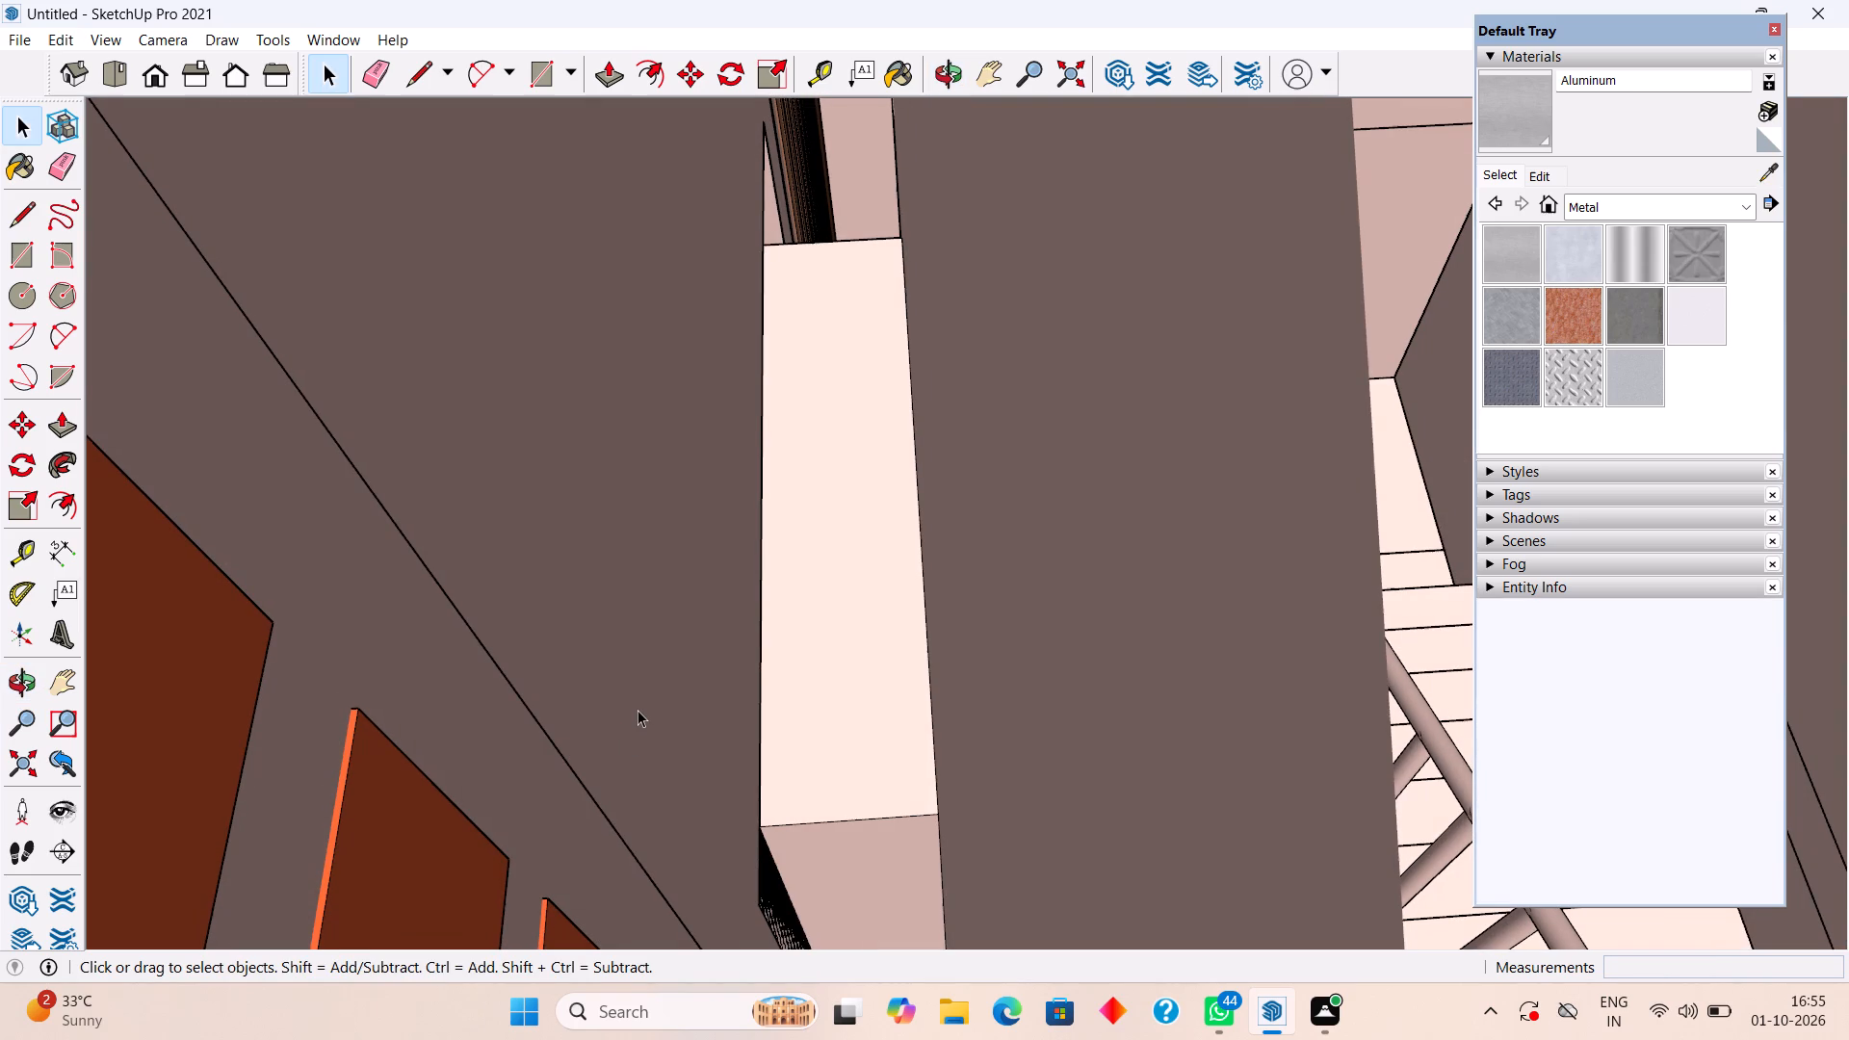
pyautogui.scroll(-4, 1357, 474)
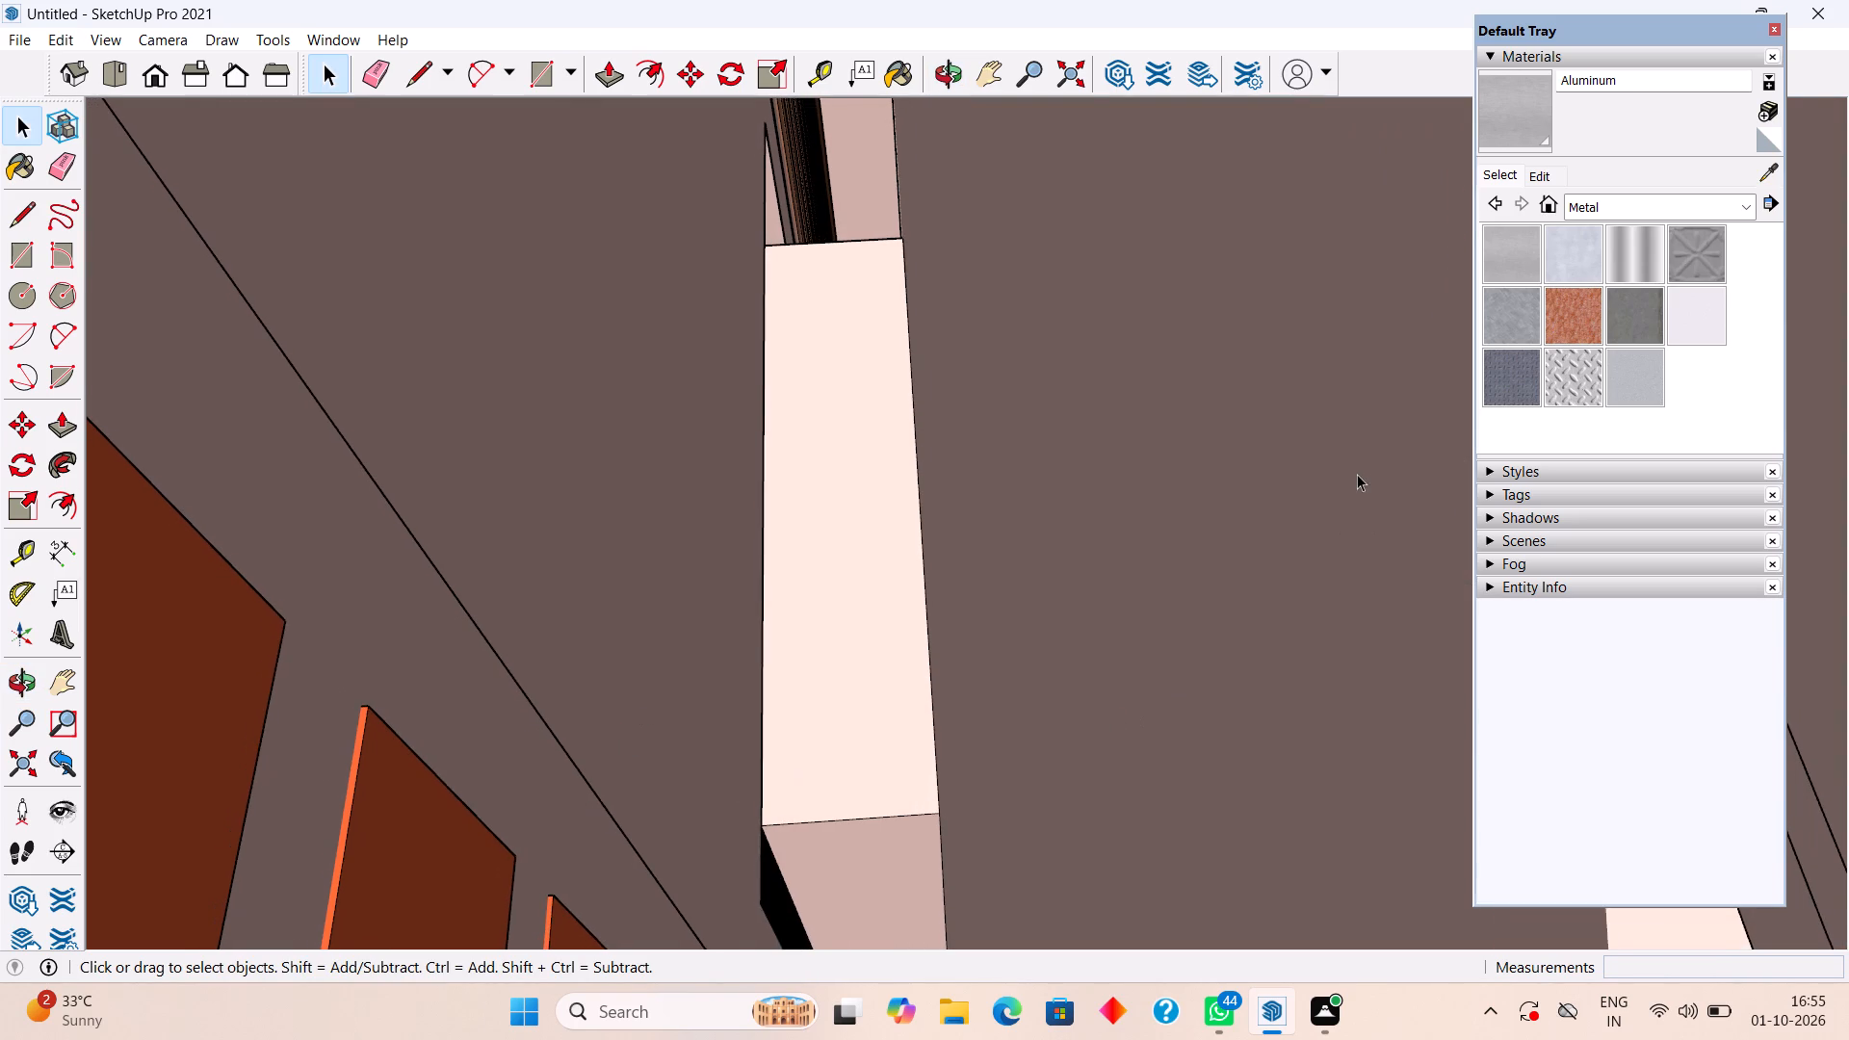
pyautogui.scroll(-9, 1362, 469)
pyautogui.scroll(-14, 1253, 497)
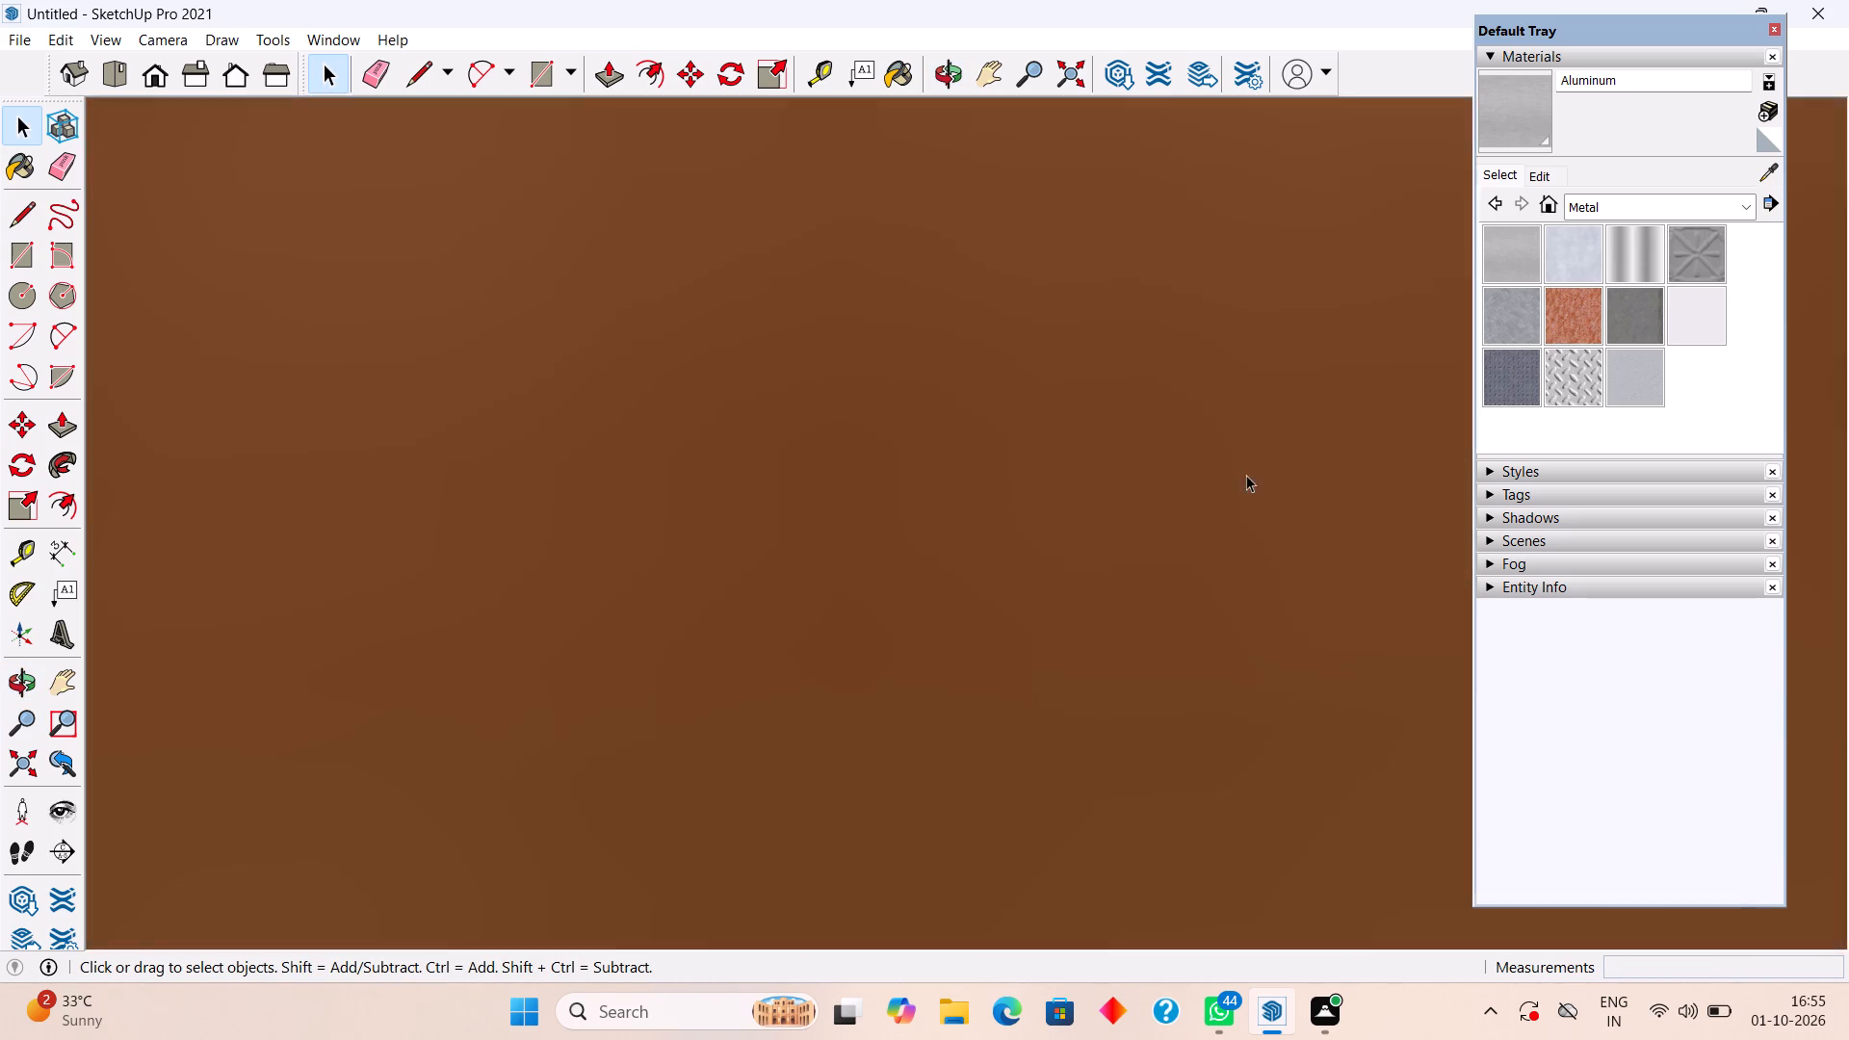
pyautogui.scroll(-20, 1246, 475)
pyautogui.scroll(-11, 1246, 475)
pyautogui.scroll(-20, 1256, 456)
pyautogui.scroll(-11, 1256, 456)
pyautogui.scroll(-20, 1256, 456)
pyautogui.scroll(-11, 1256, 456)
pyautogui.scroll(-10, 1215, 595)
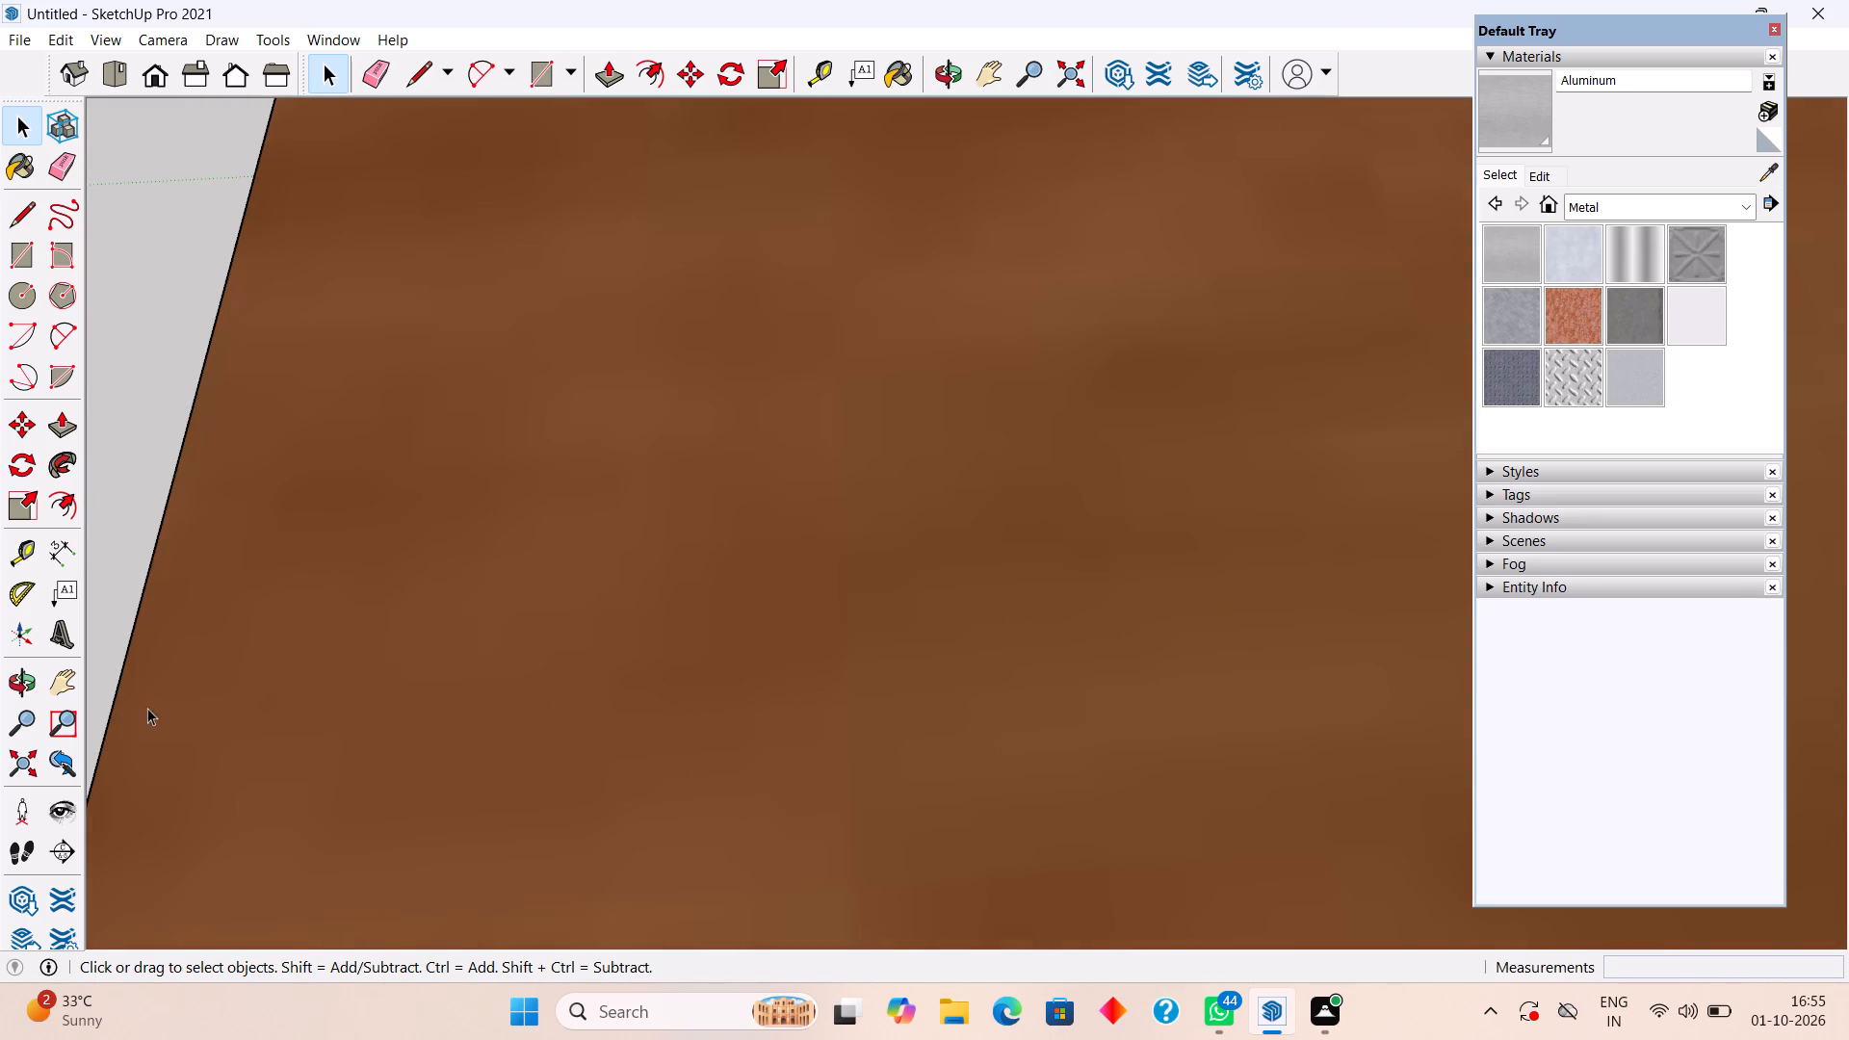
# Bring the whole house back into view and examine its exterior from above, from below and from the front.
pyautogui.click(24, 747)
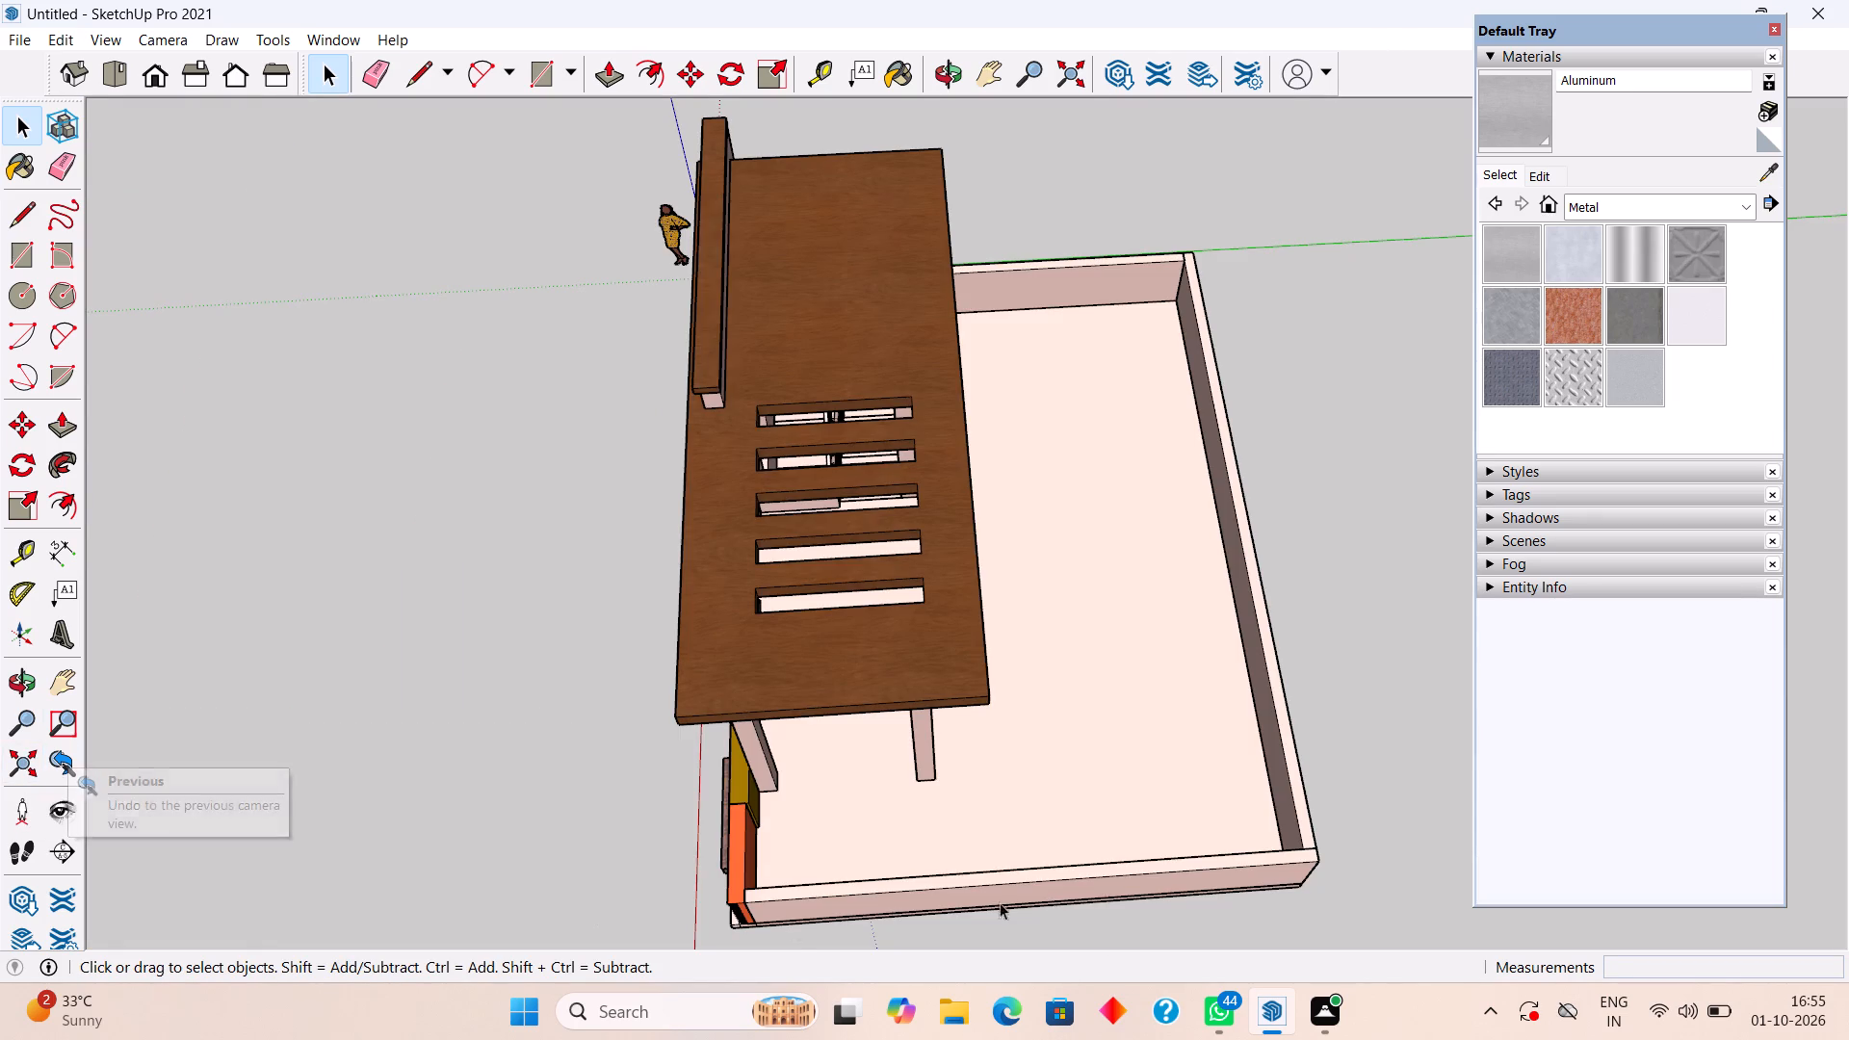
pyautogui.moveTo(1227, 700); pyautogui.dragTo(1617, 287, button='middle')
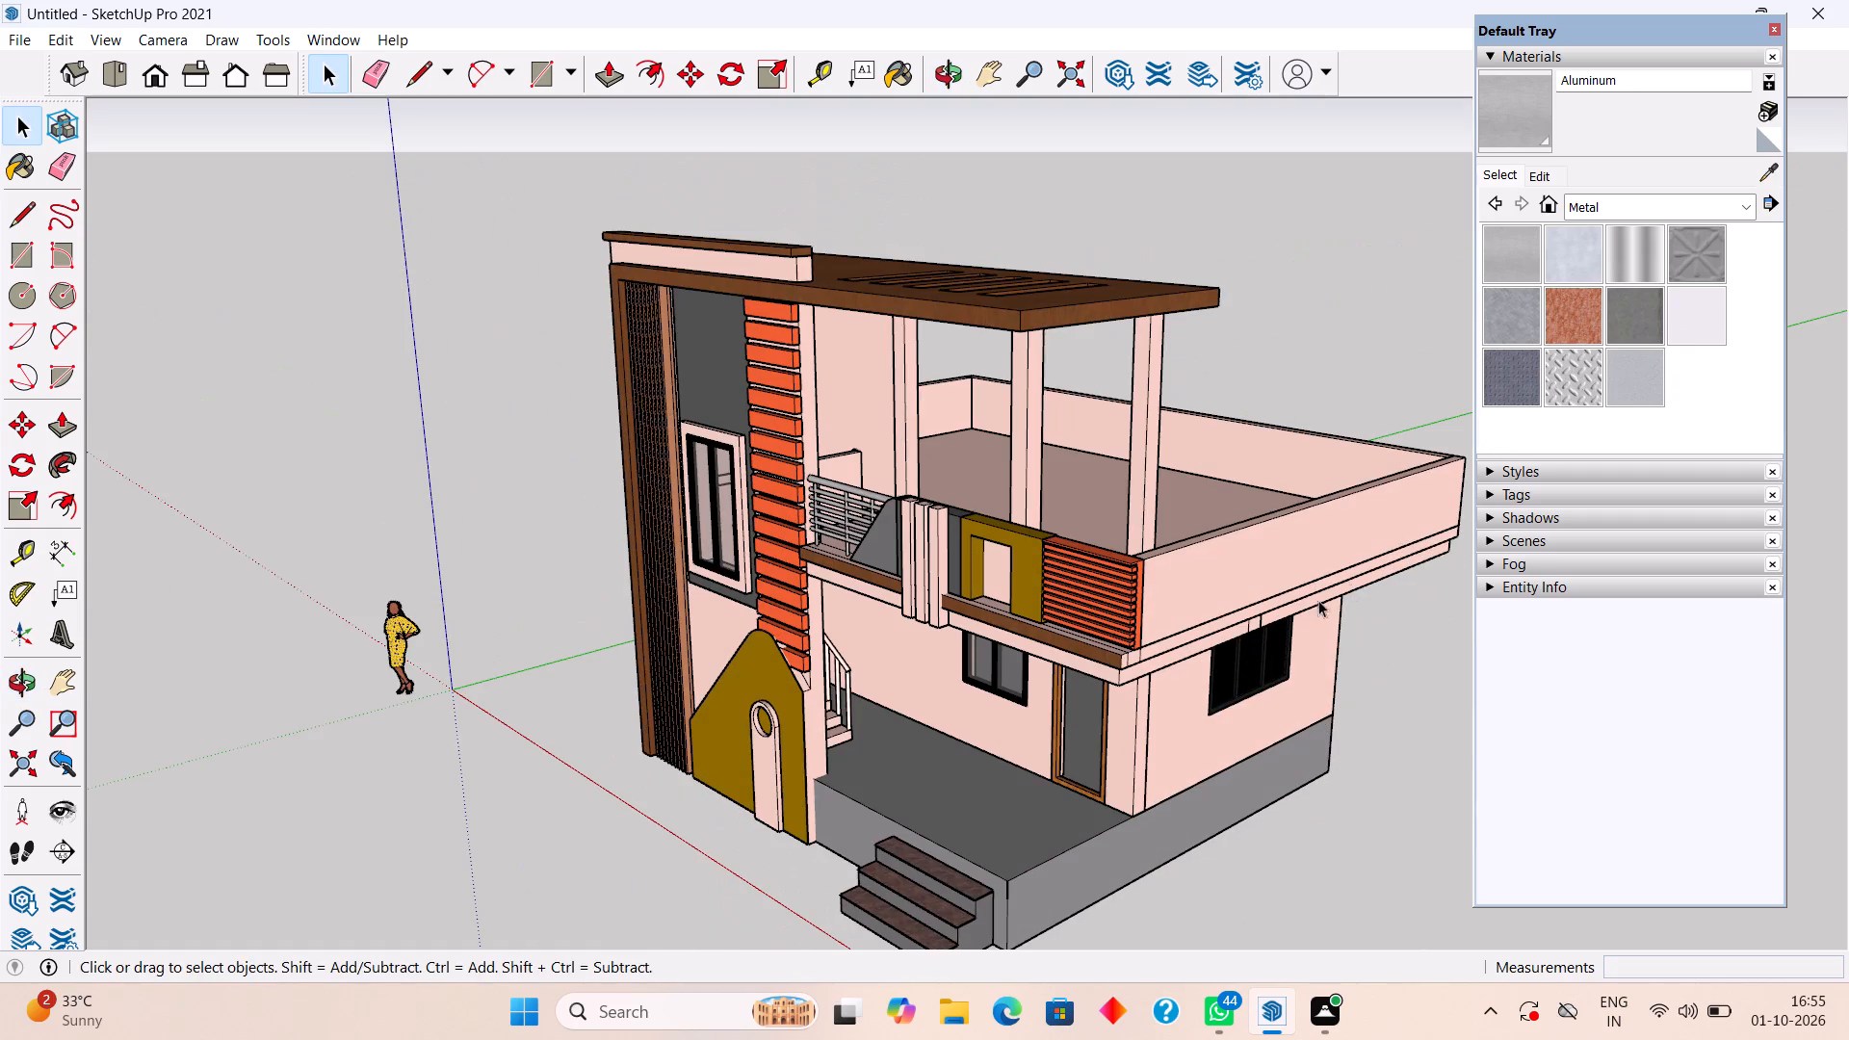
pyautogui.moveTo(1280, 618); pyautogui.dragTo(1585, 314, button='middle')
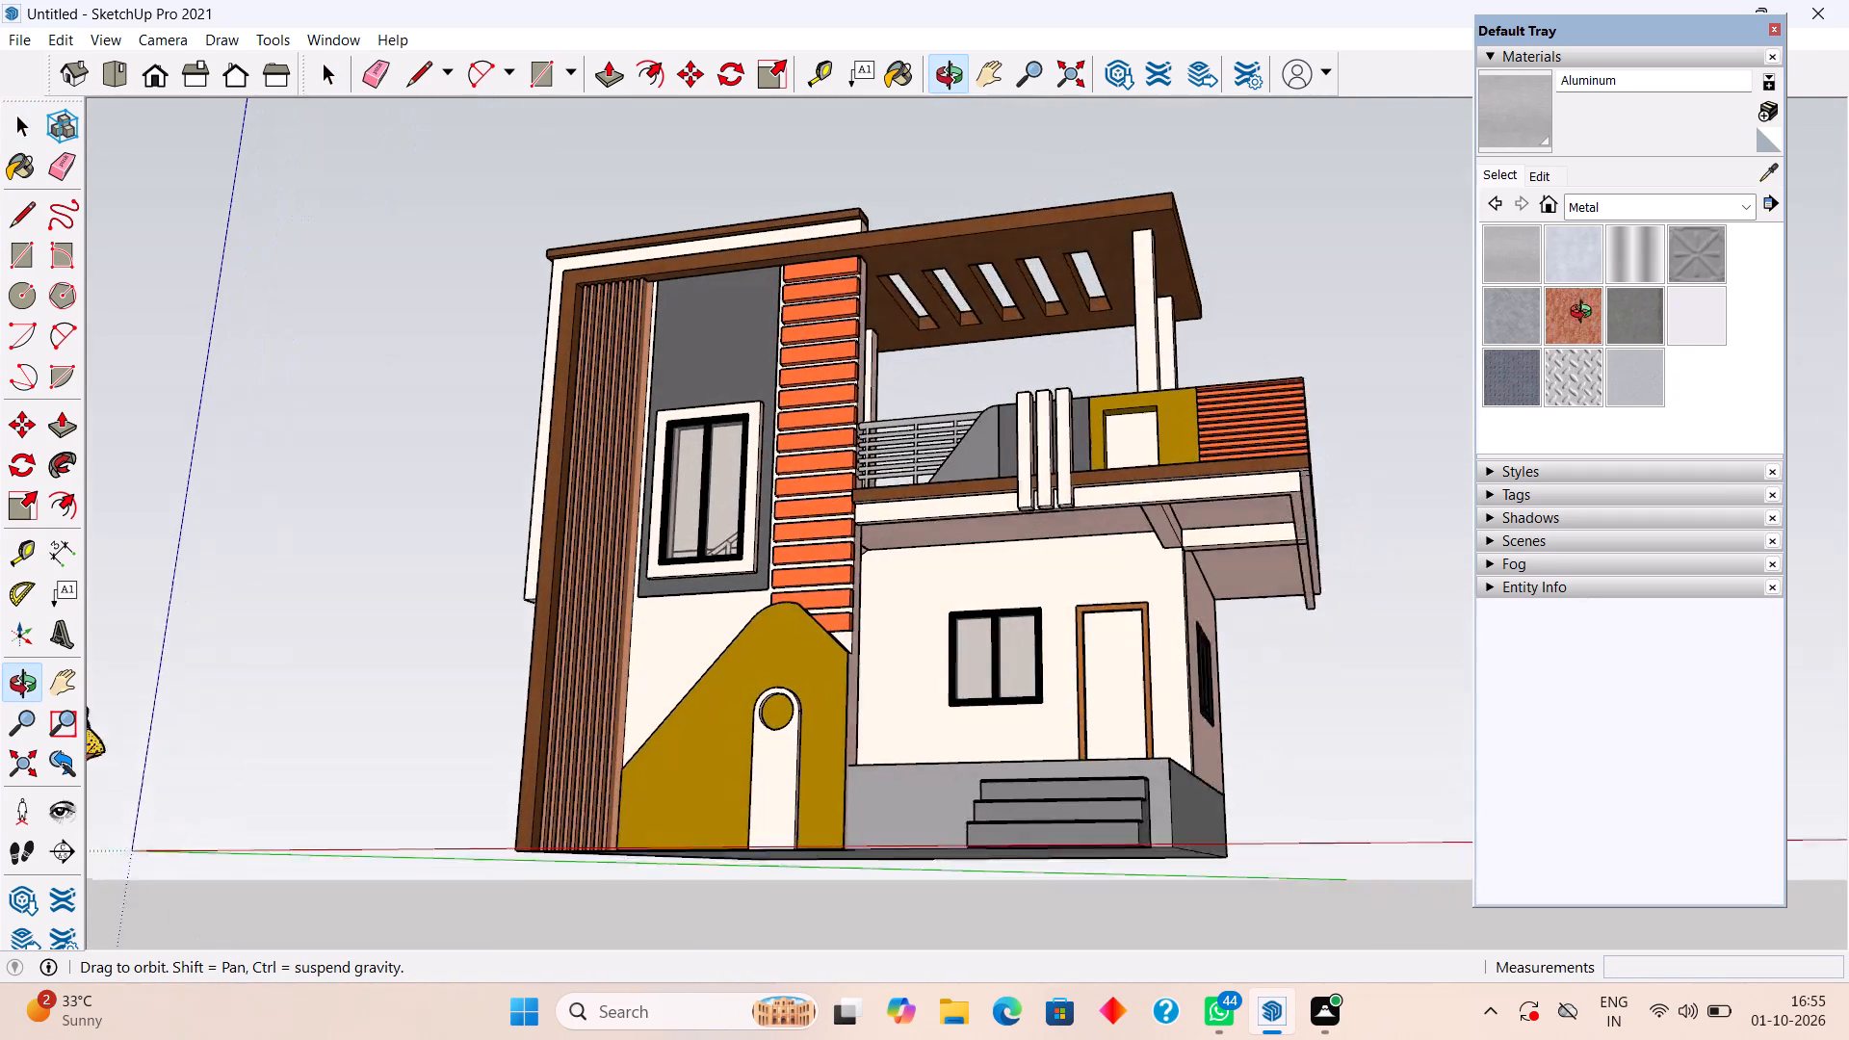
pyautogui.moveTo(1585, 314); pyautogui.dragTo(1592, 284, button='middle')
pyautogui.moveTo(1307, 481); pyautogui.dragTo(1457, 324, button='middle')
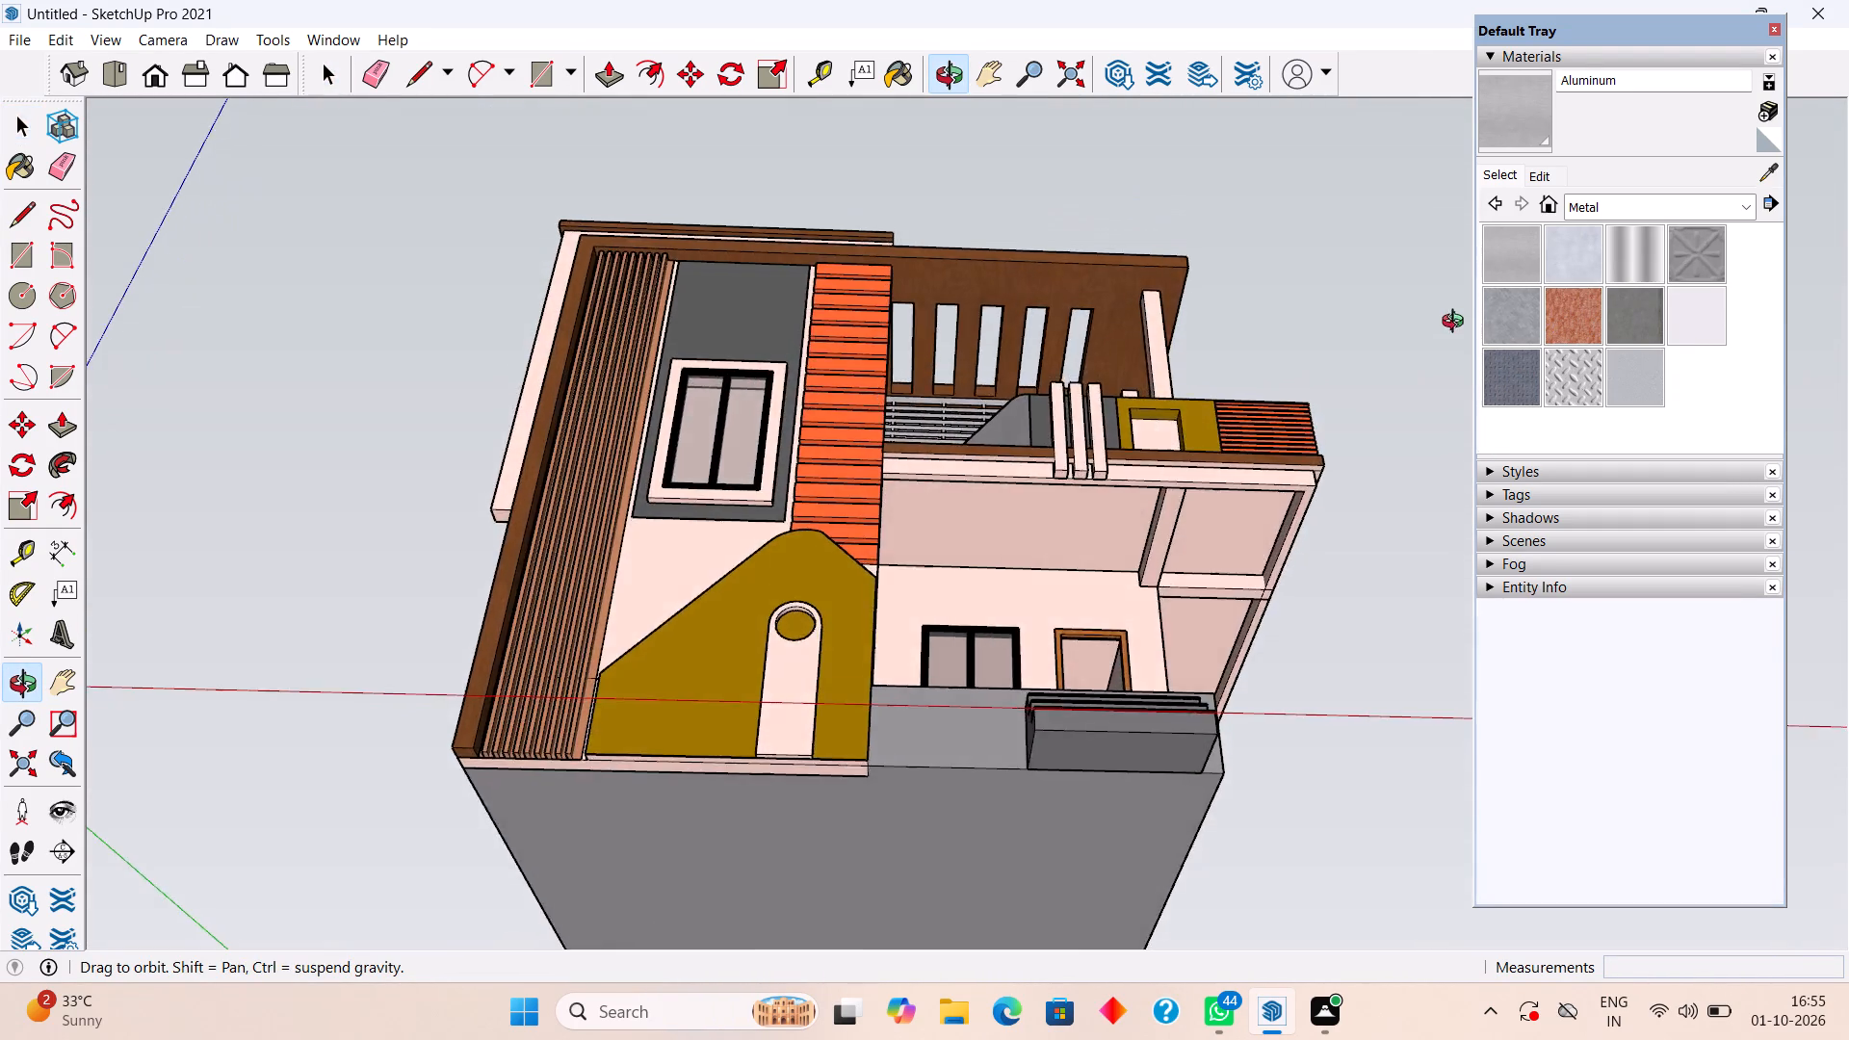
pyautogui.moveTo(1457, 324); pyautogui.dragTo(1327, 785, button='middle')
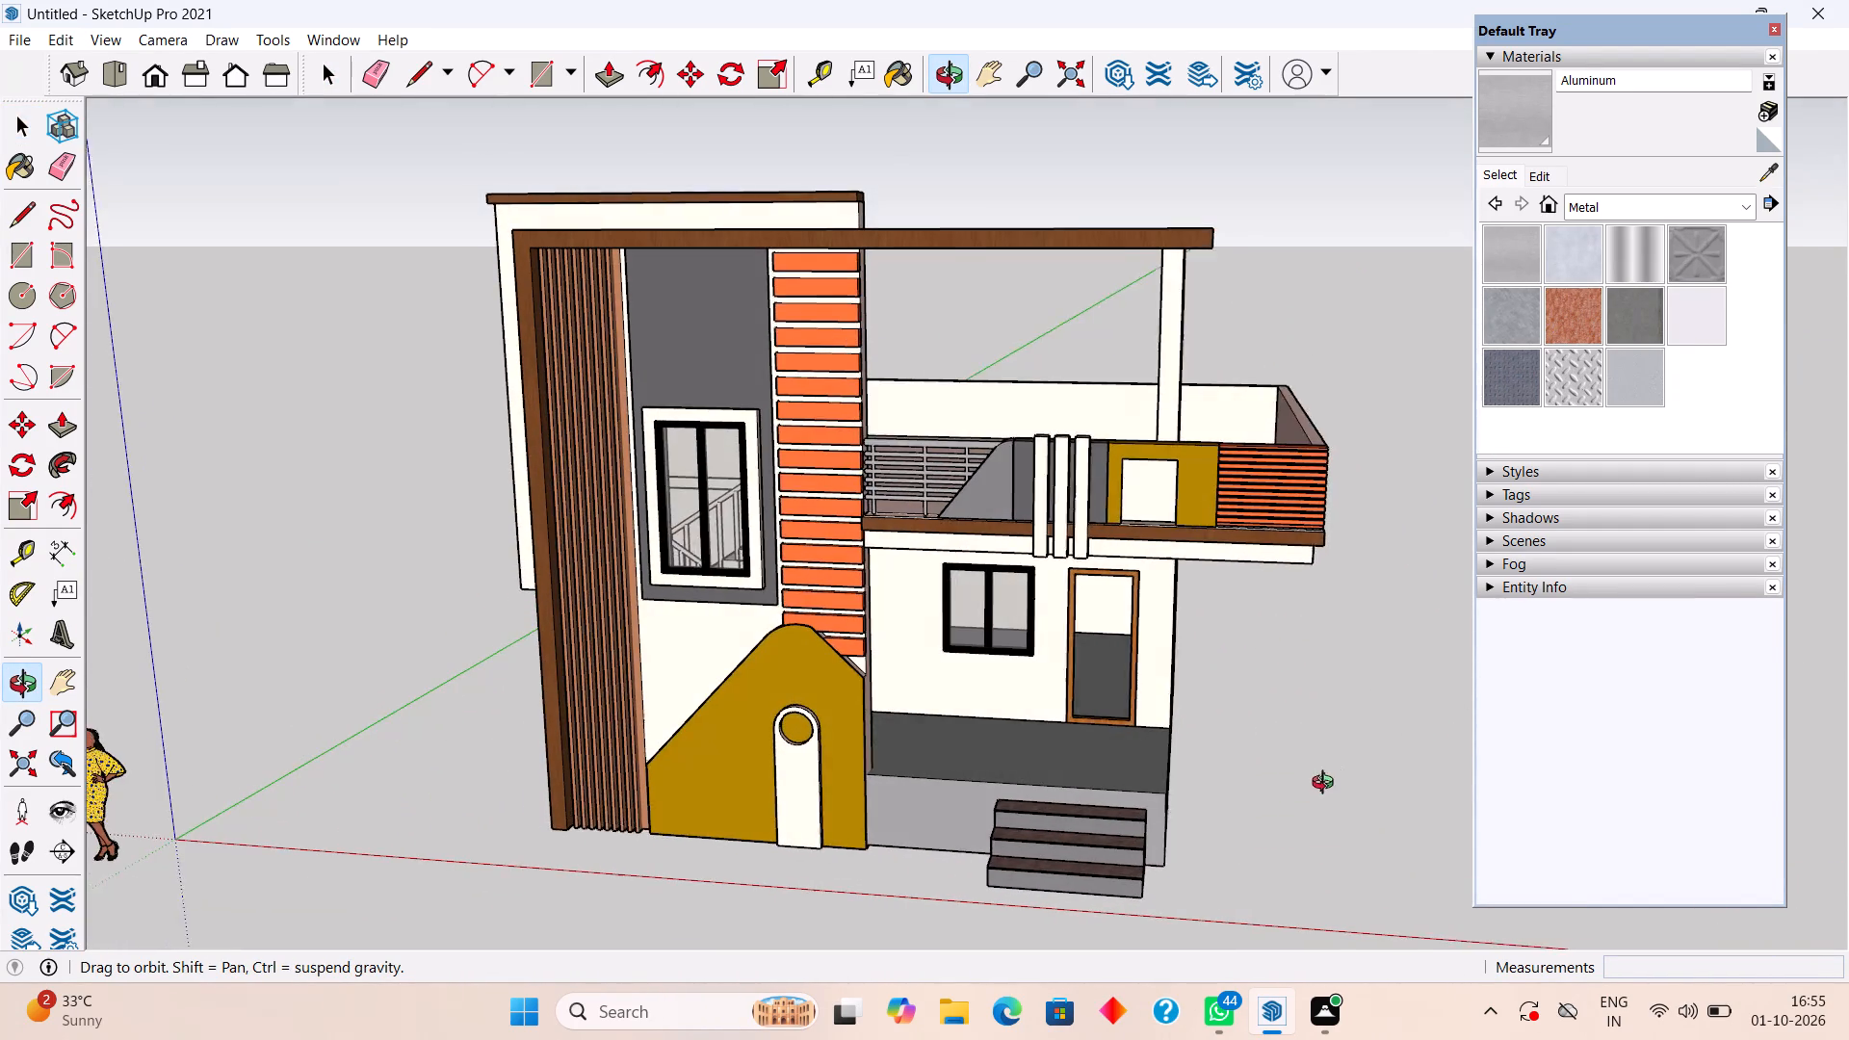
pyautogui.moveTo(1327, 785); pyautogui.dragTo(1312, 793, button='middle')
pyautogui.moveTo(1391, 719); pyautogui.dragTo(1439, 688, button='middle')
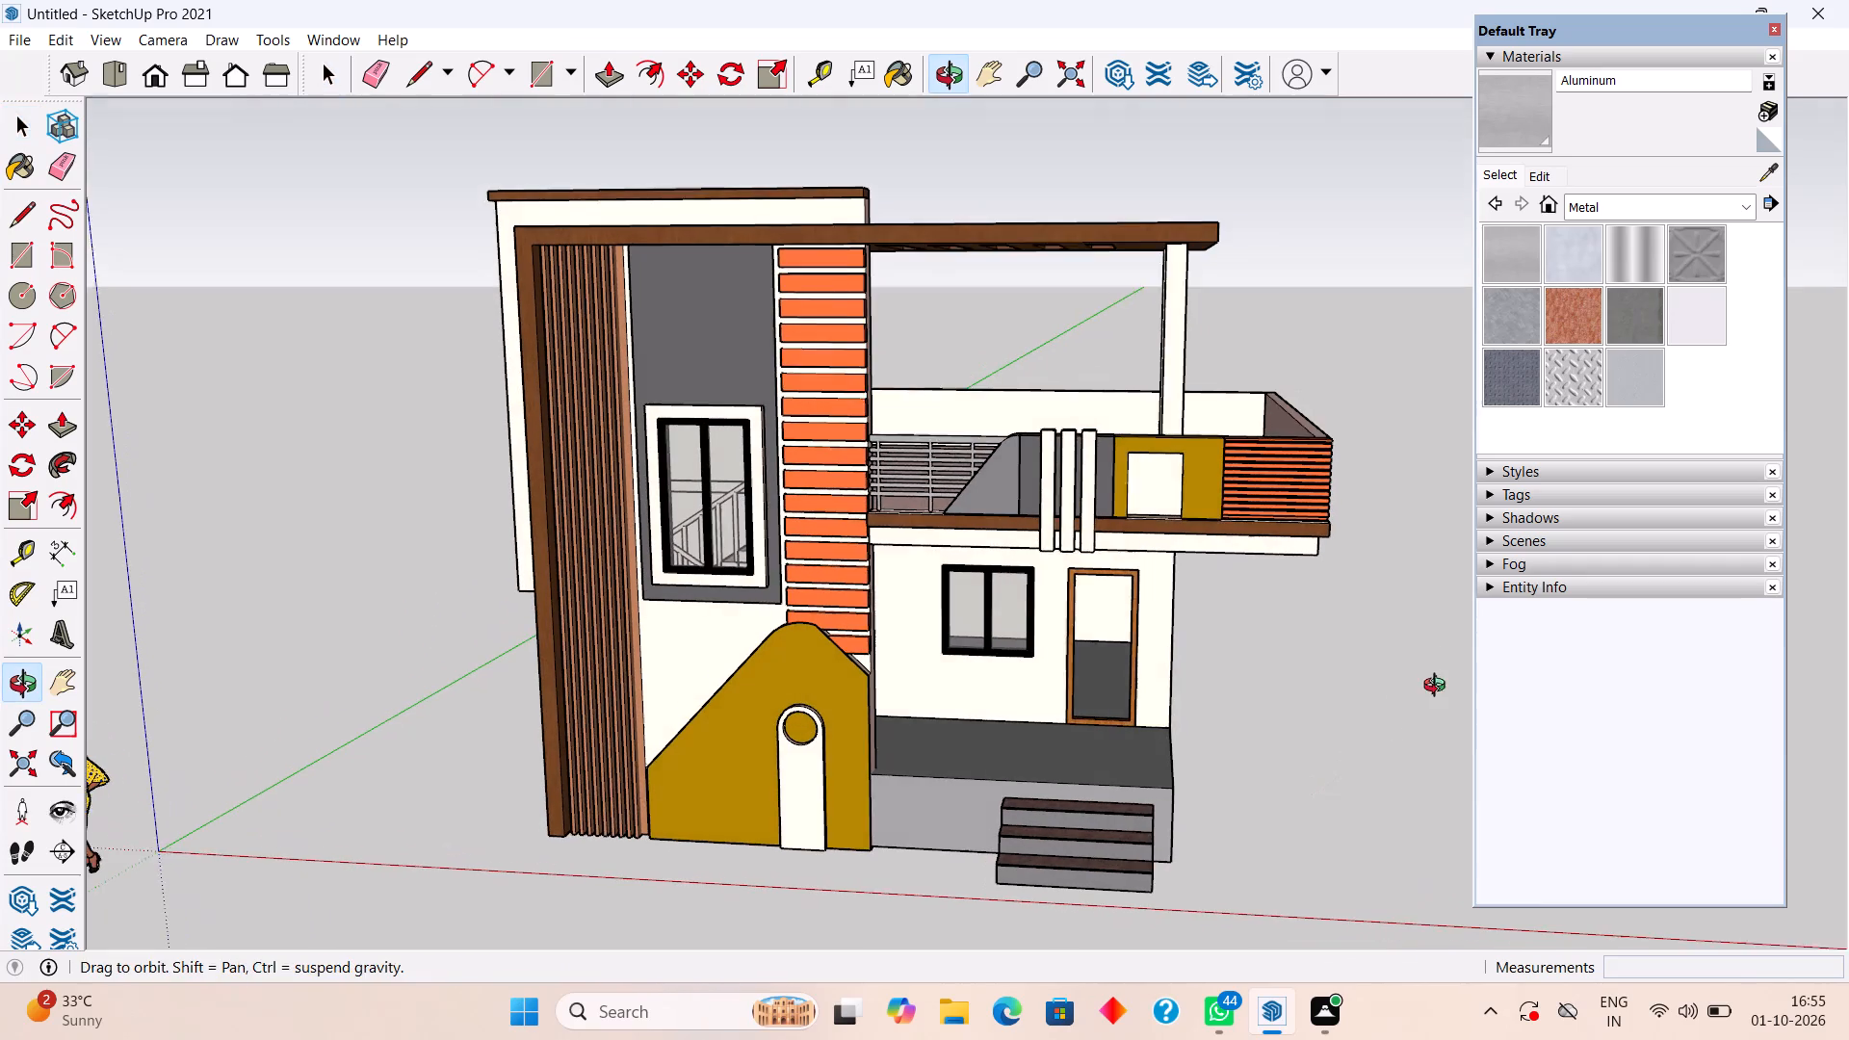
pyautogui.moveTo(1439, 688); pyautogui.dragTo(1444, 685, button='middle')
pyautogui.scroll(1, 1219, 832)
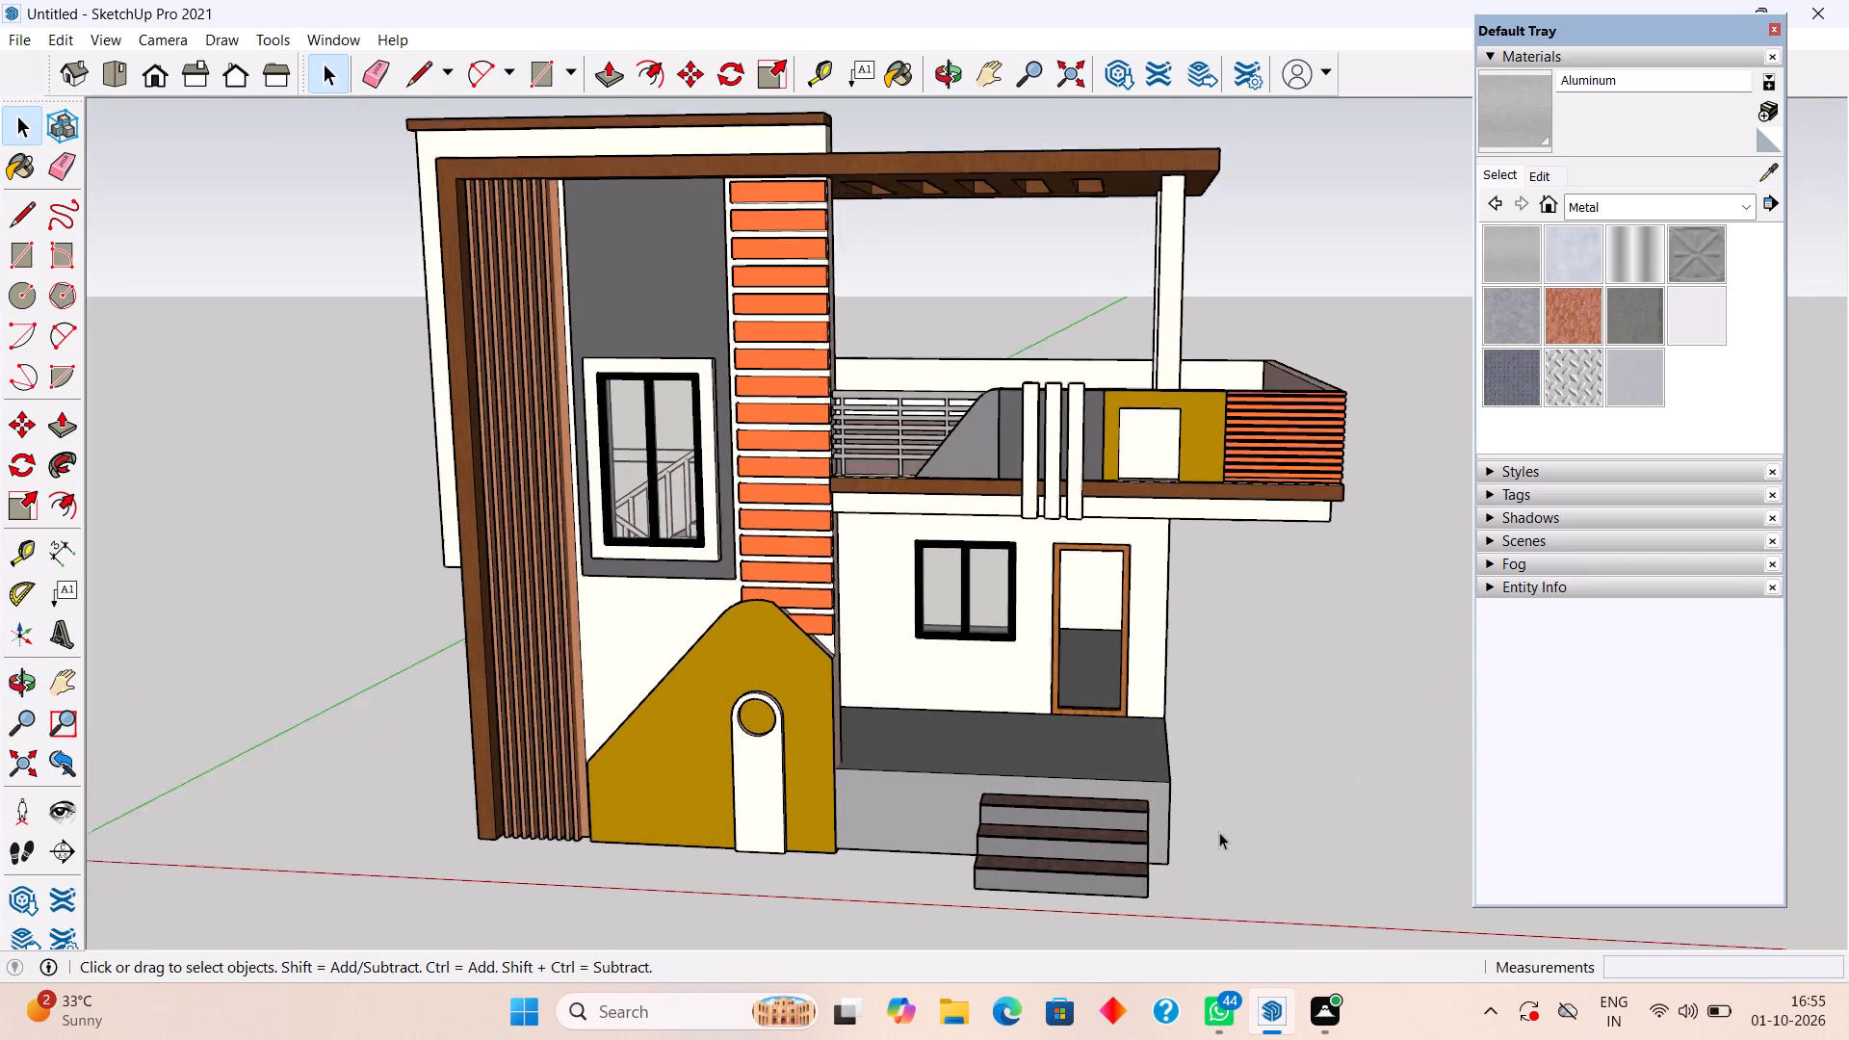
pyautogui.scroll(1, 1219, 832)
pyautogui.scroll(-2, 1219, 832)
pyautogui.moveTo(1251, 823); pyautogui.dragTo(1340, 840, button='middle')
pyautogui.scroll(1, 1340, 840)
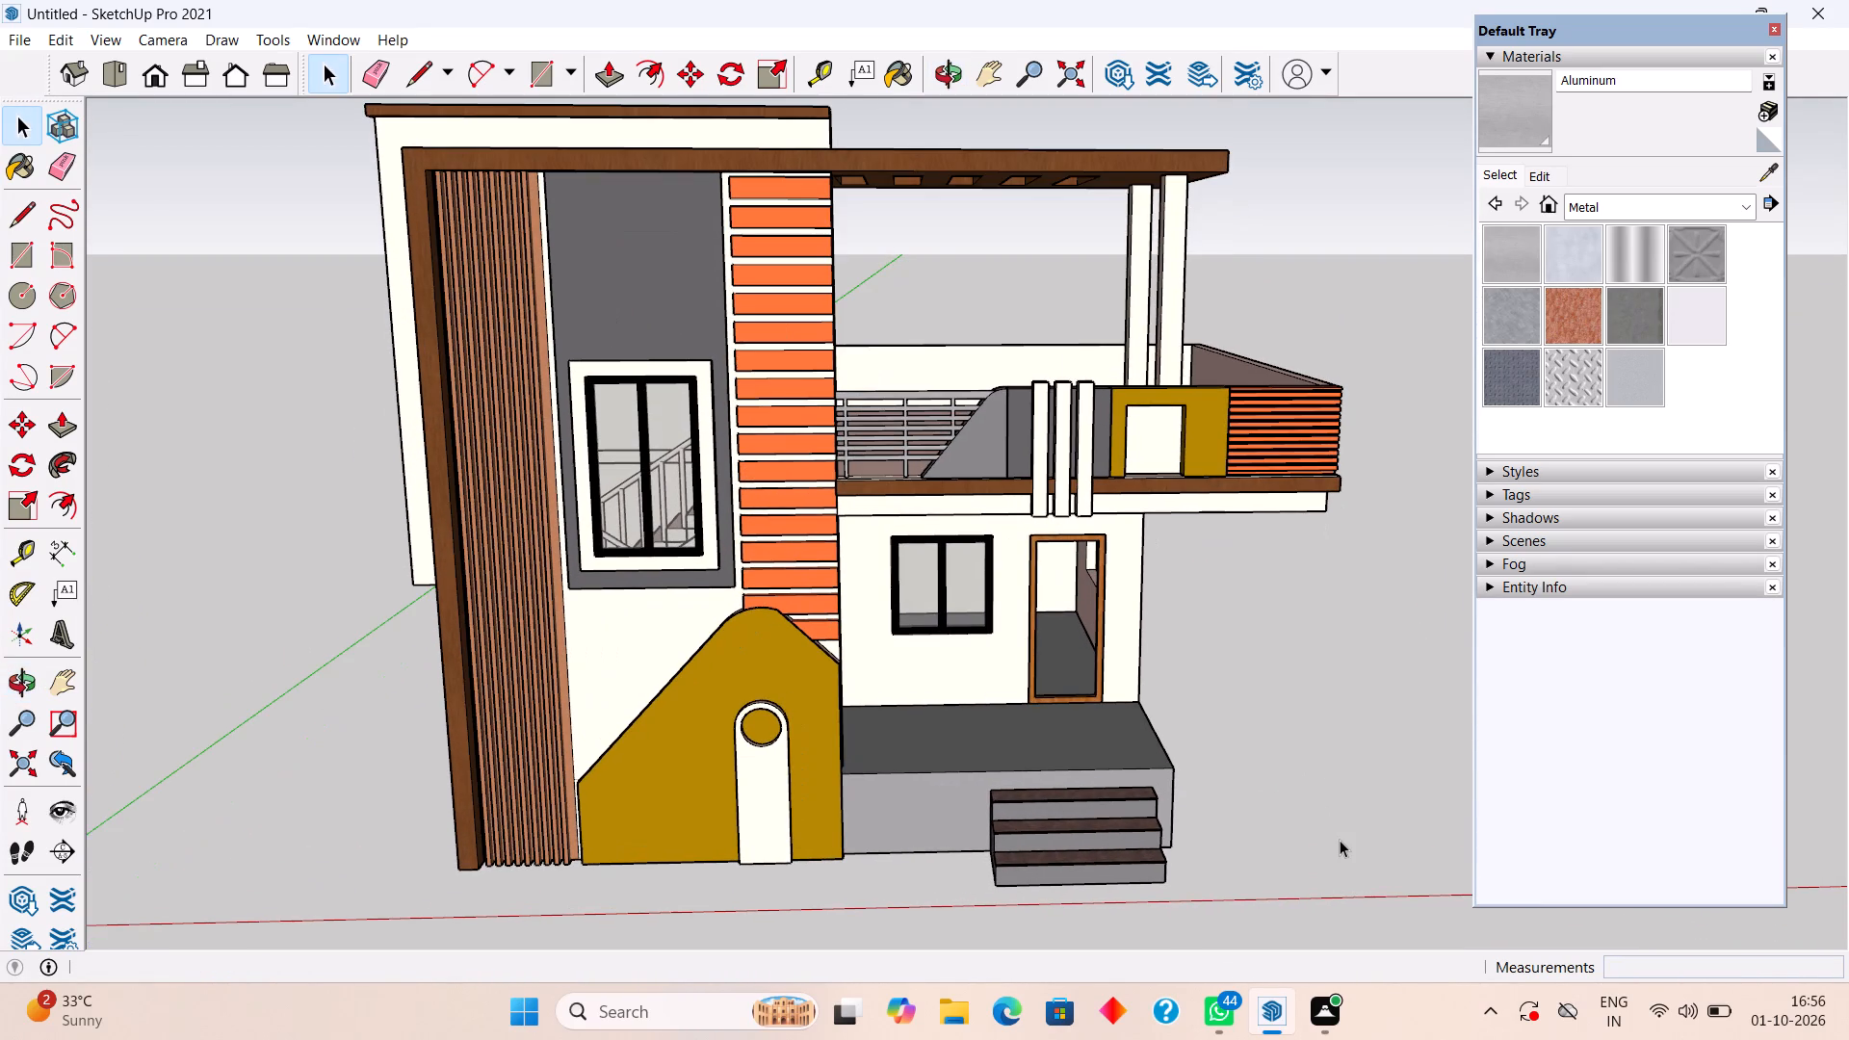
pyautogui.scroll(-1, 1340, 840)
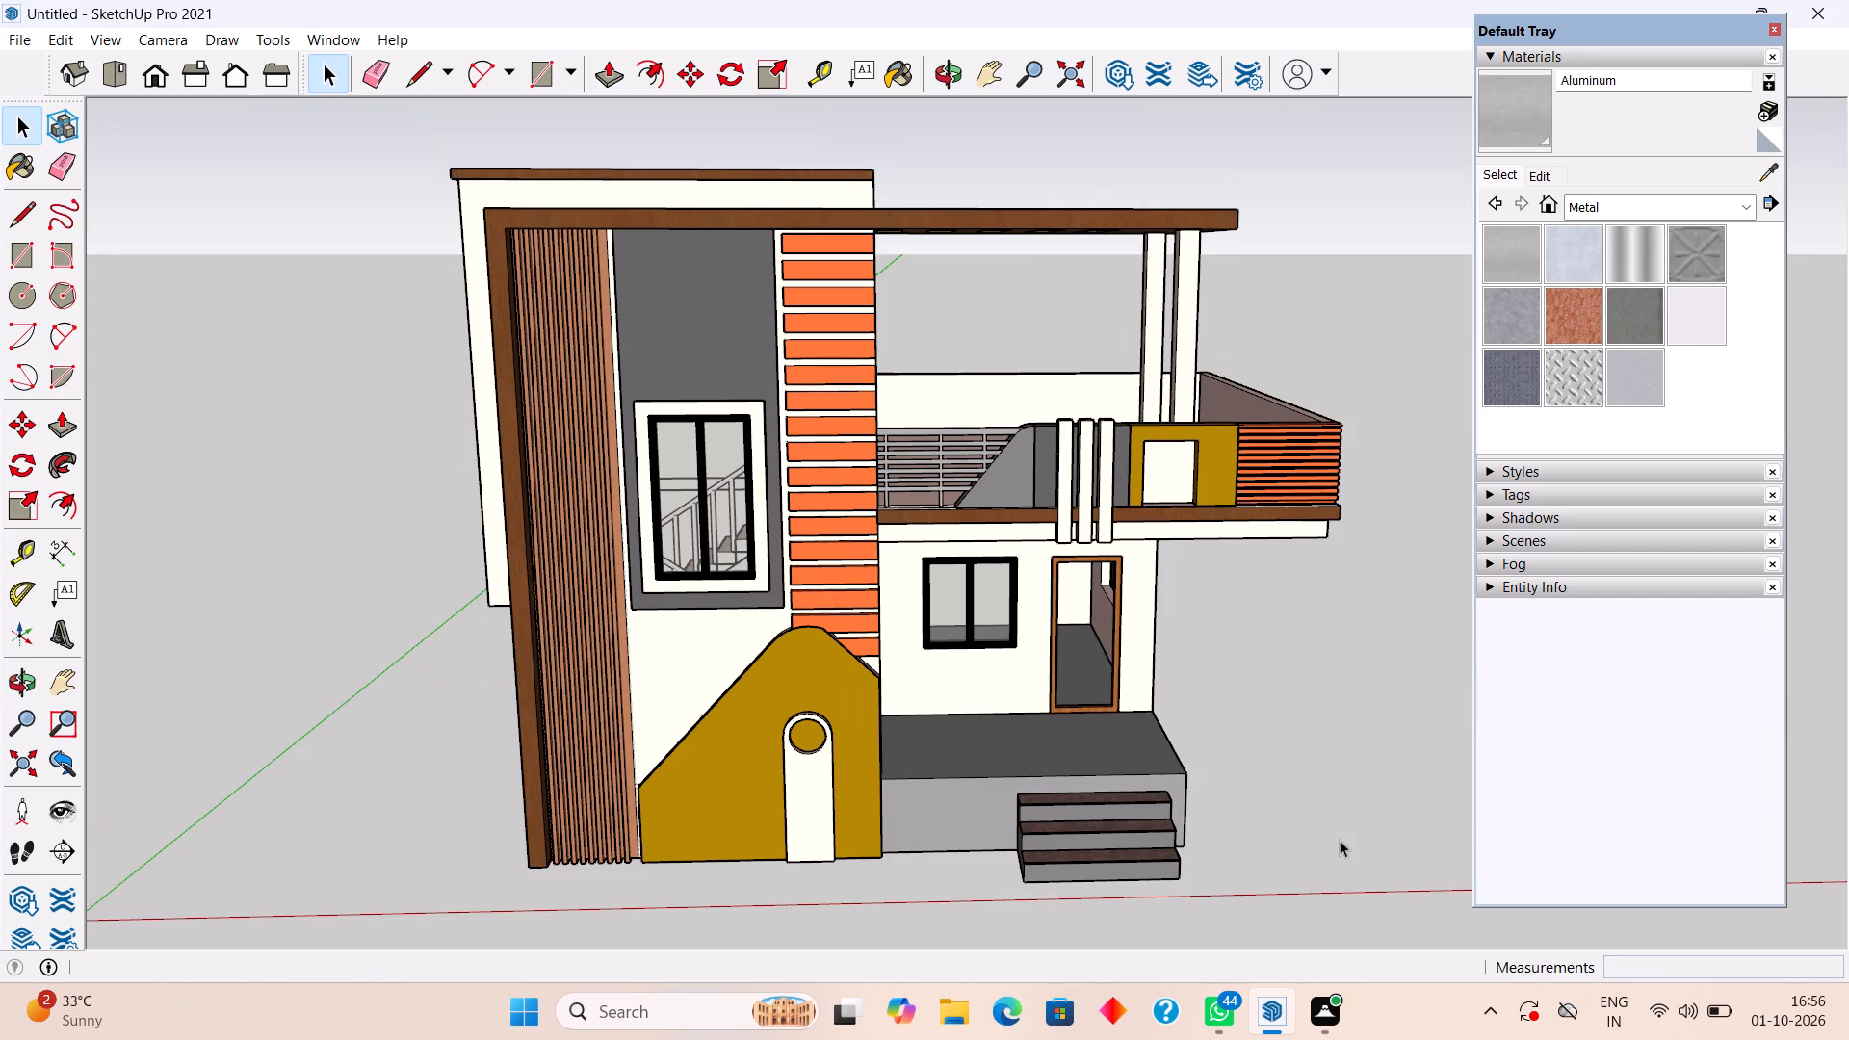
pyautogui.scroll(1, 1340, 840)
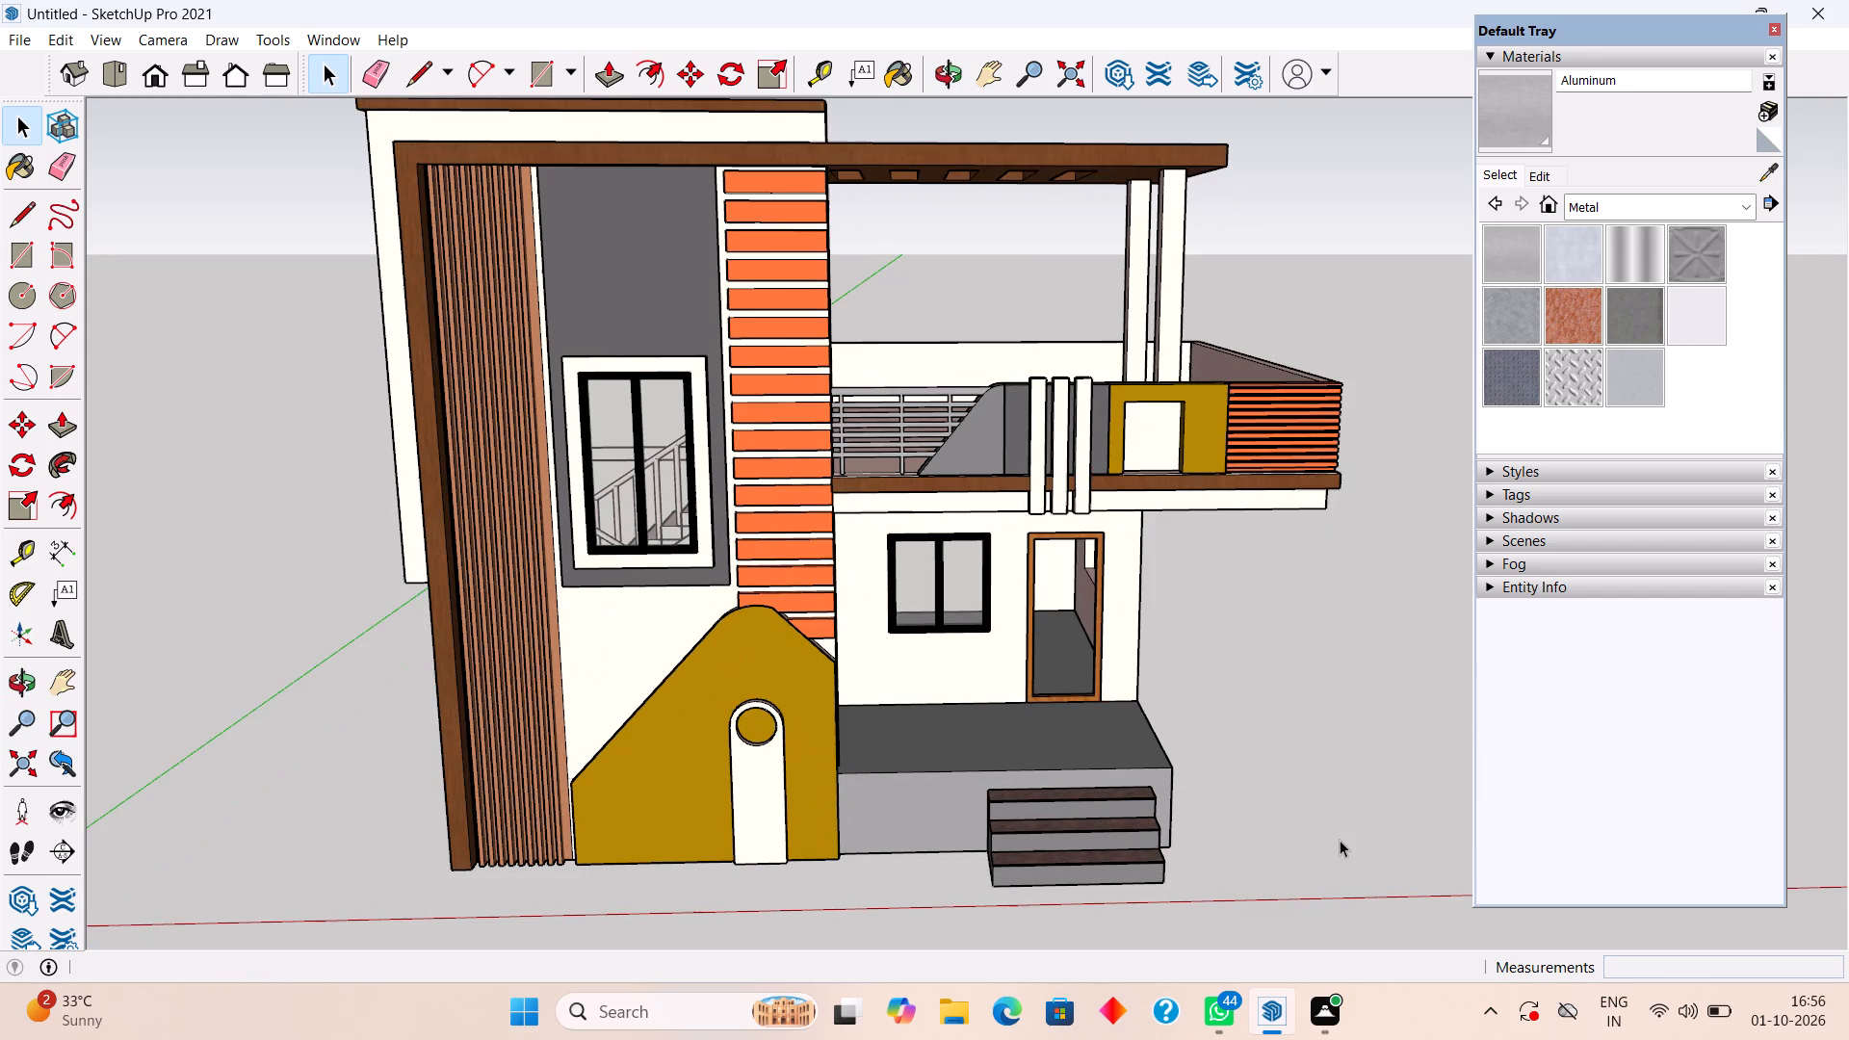
# Examine the house's whole front elevation from slightly above, from ground level and from below the slotted roof canopy.
pyautogui.scroll(-1, 1340, 840)
pyautogui.scroll(1, 1361, 306)
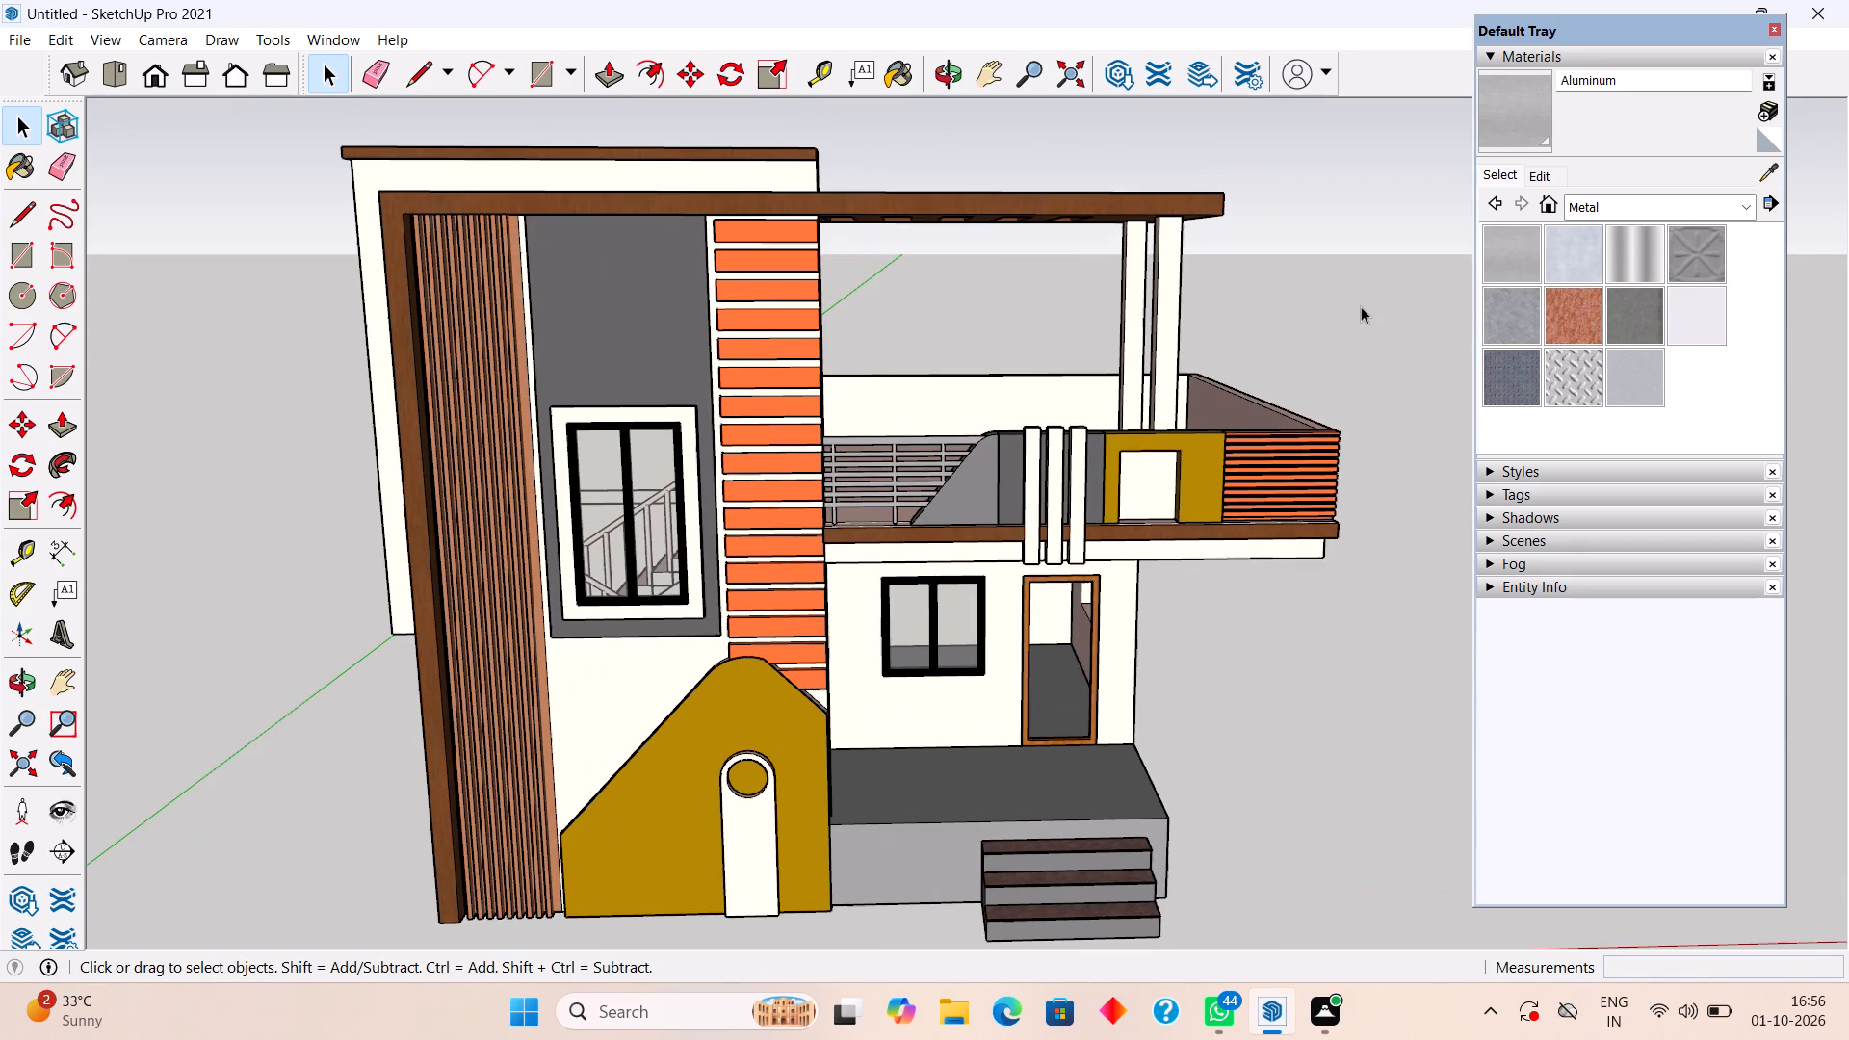
pyautogui.scroll(-1, 1361, 306)
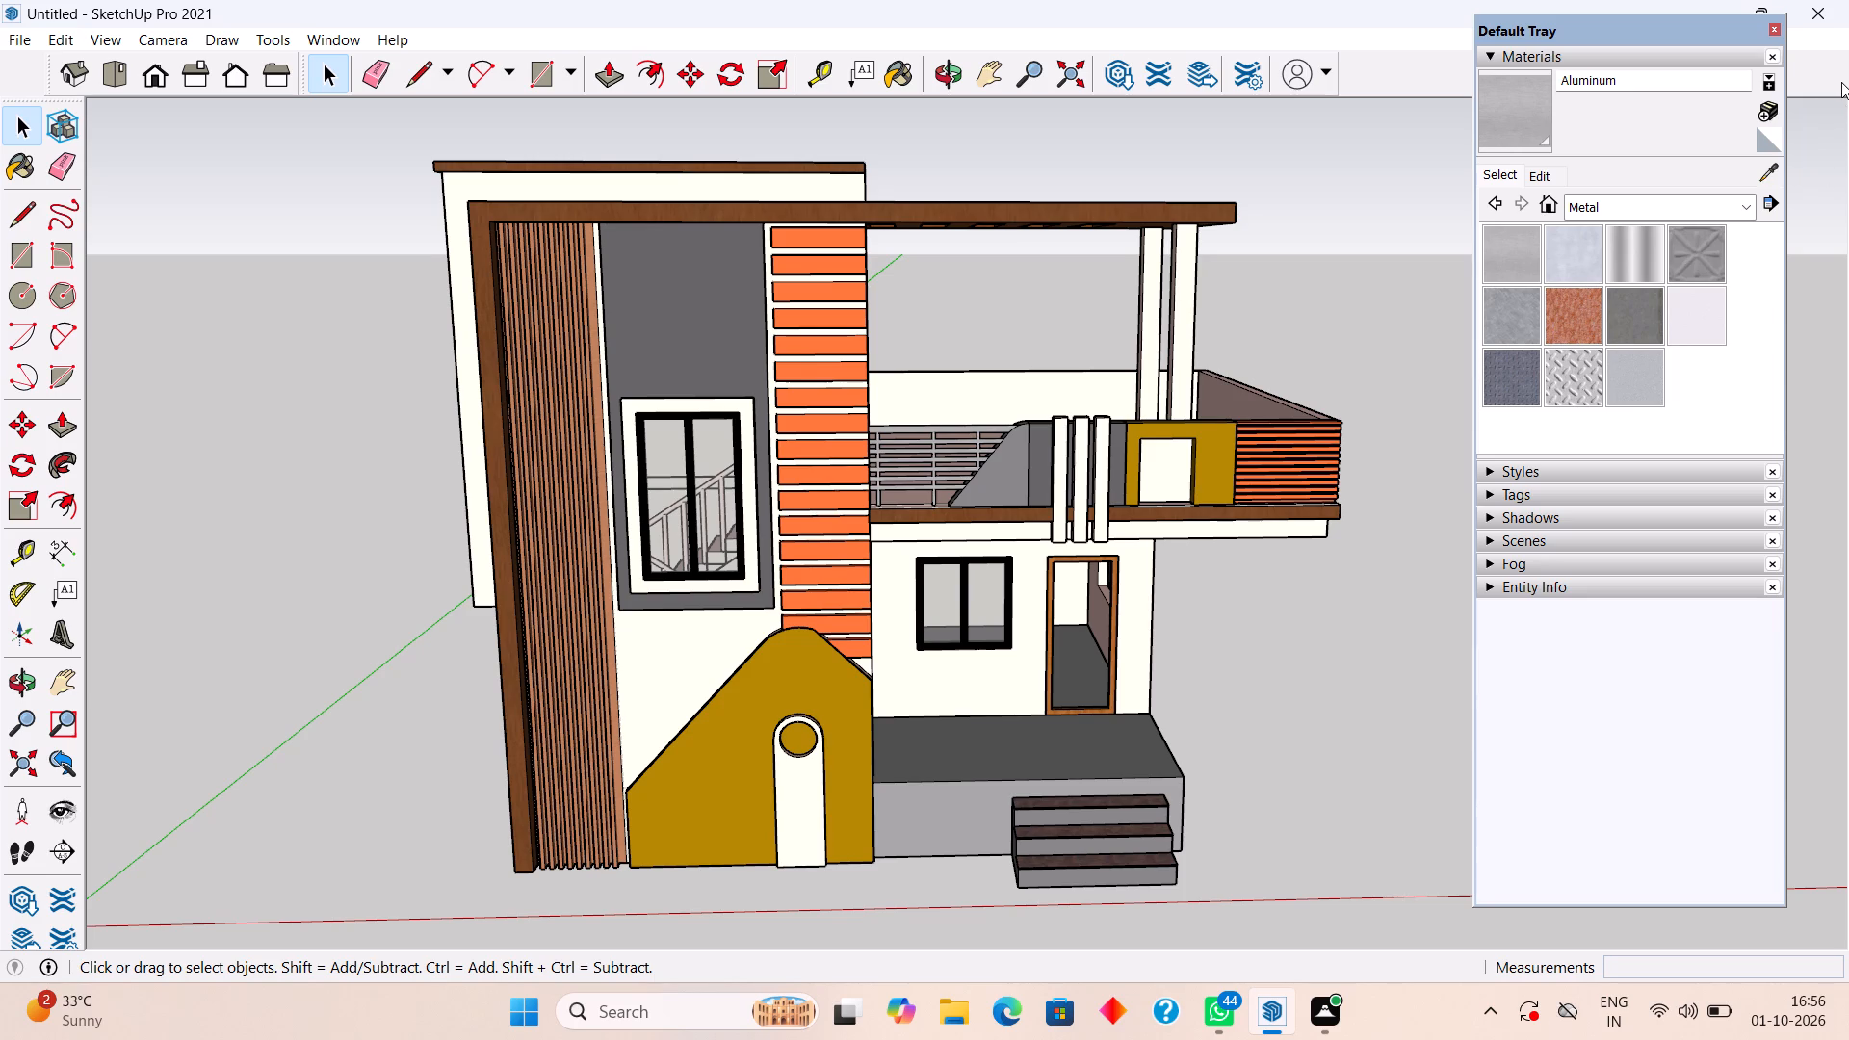
pyautogui.scroll(-4, 1812, 86)
pyautogui.scroll(-2, 1091, 303)
pyautogui.scroll(-6, 937, 434)
pyautogui.scroll(-4, 511, 446)
pyautogui.scroll(5, 794, 490)
pyautogui.moveTo(803, 485); pyautogui.dragTo(915, 399, button='middle')
pyautogui.scroll(1, 885, 518)
pyautogui.scroll(-5, 885, 518)
pyautogui.moveTo(813, 287); pyautogui.dragTo(787, 208, button='middle')
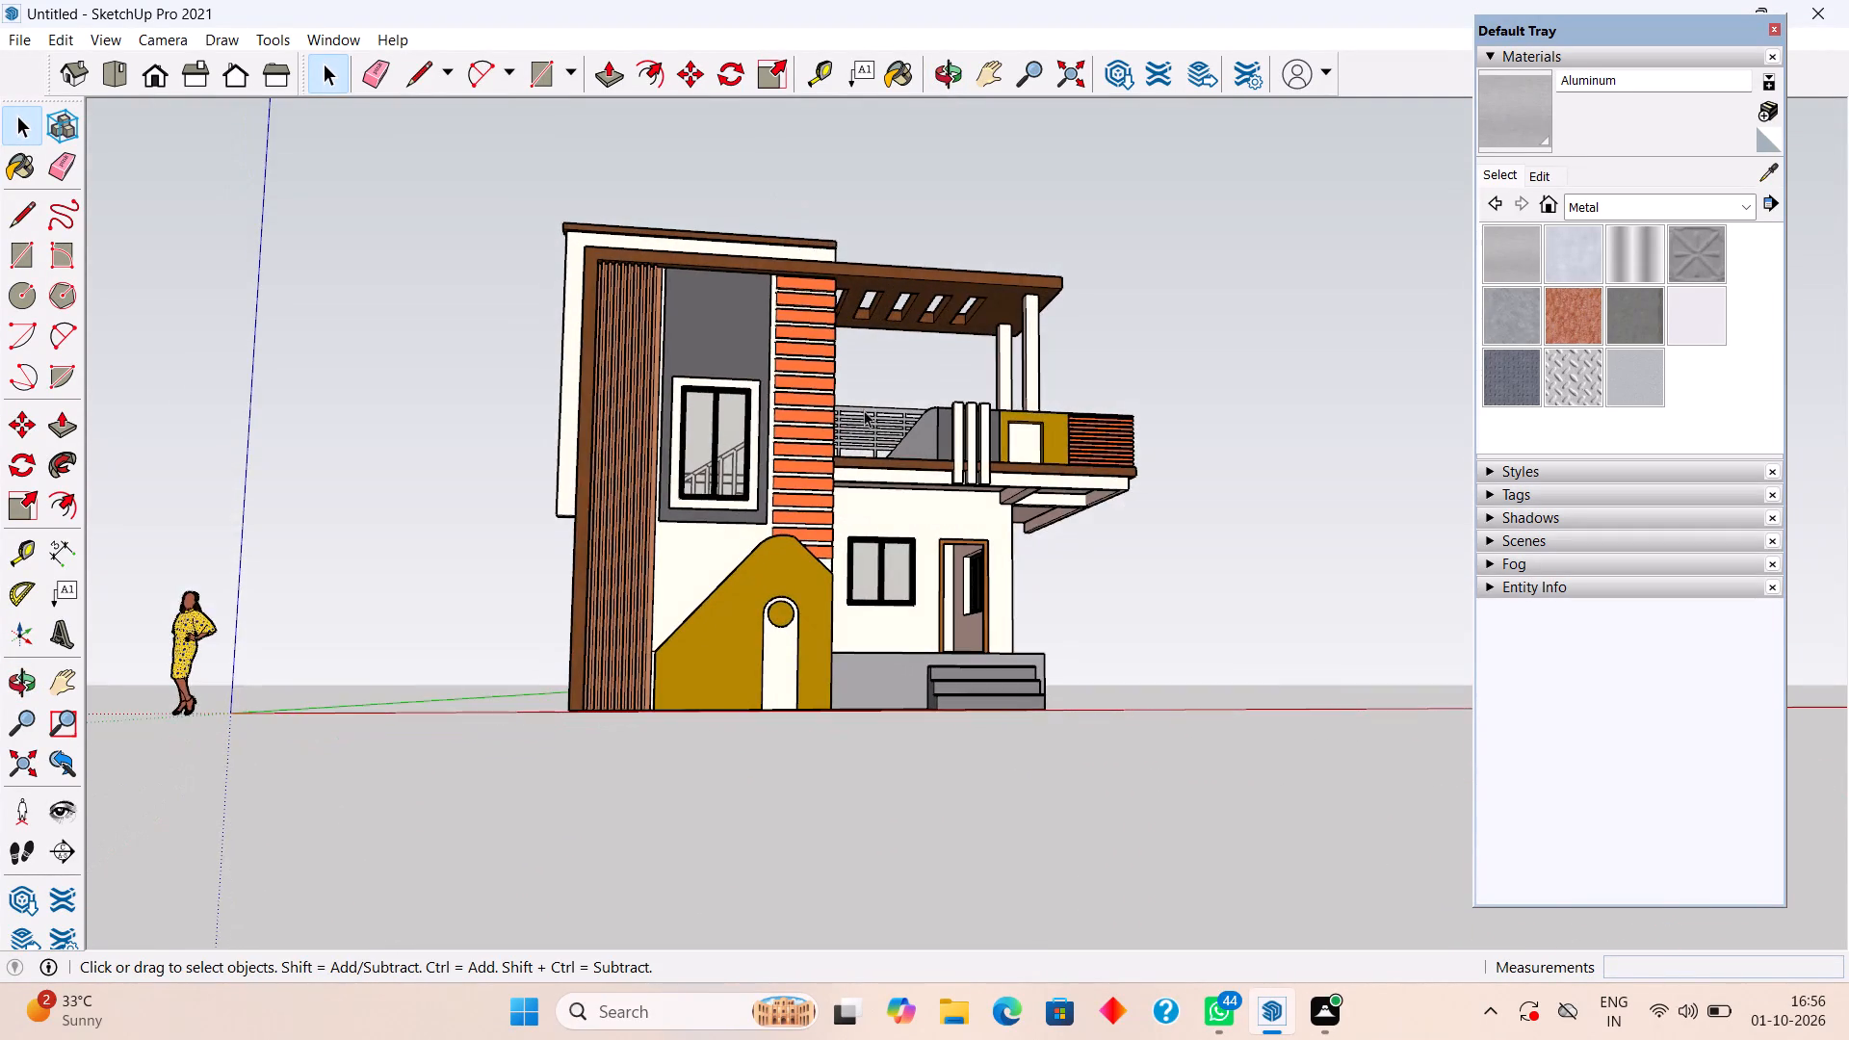
pyautogui.scroll(5, 864, 410)
pyautogui.moveTo(812, 403); pyautogui.dragTo(604, 382, button='middle')
pyautogui.scroll(-1, 627, 372)
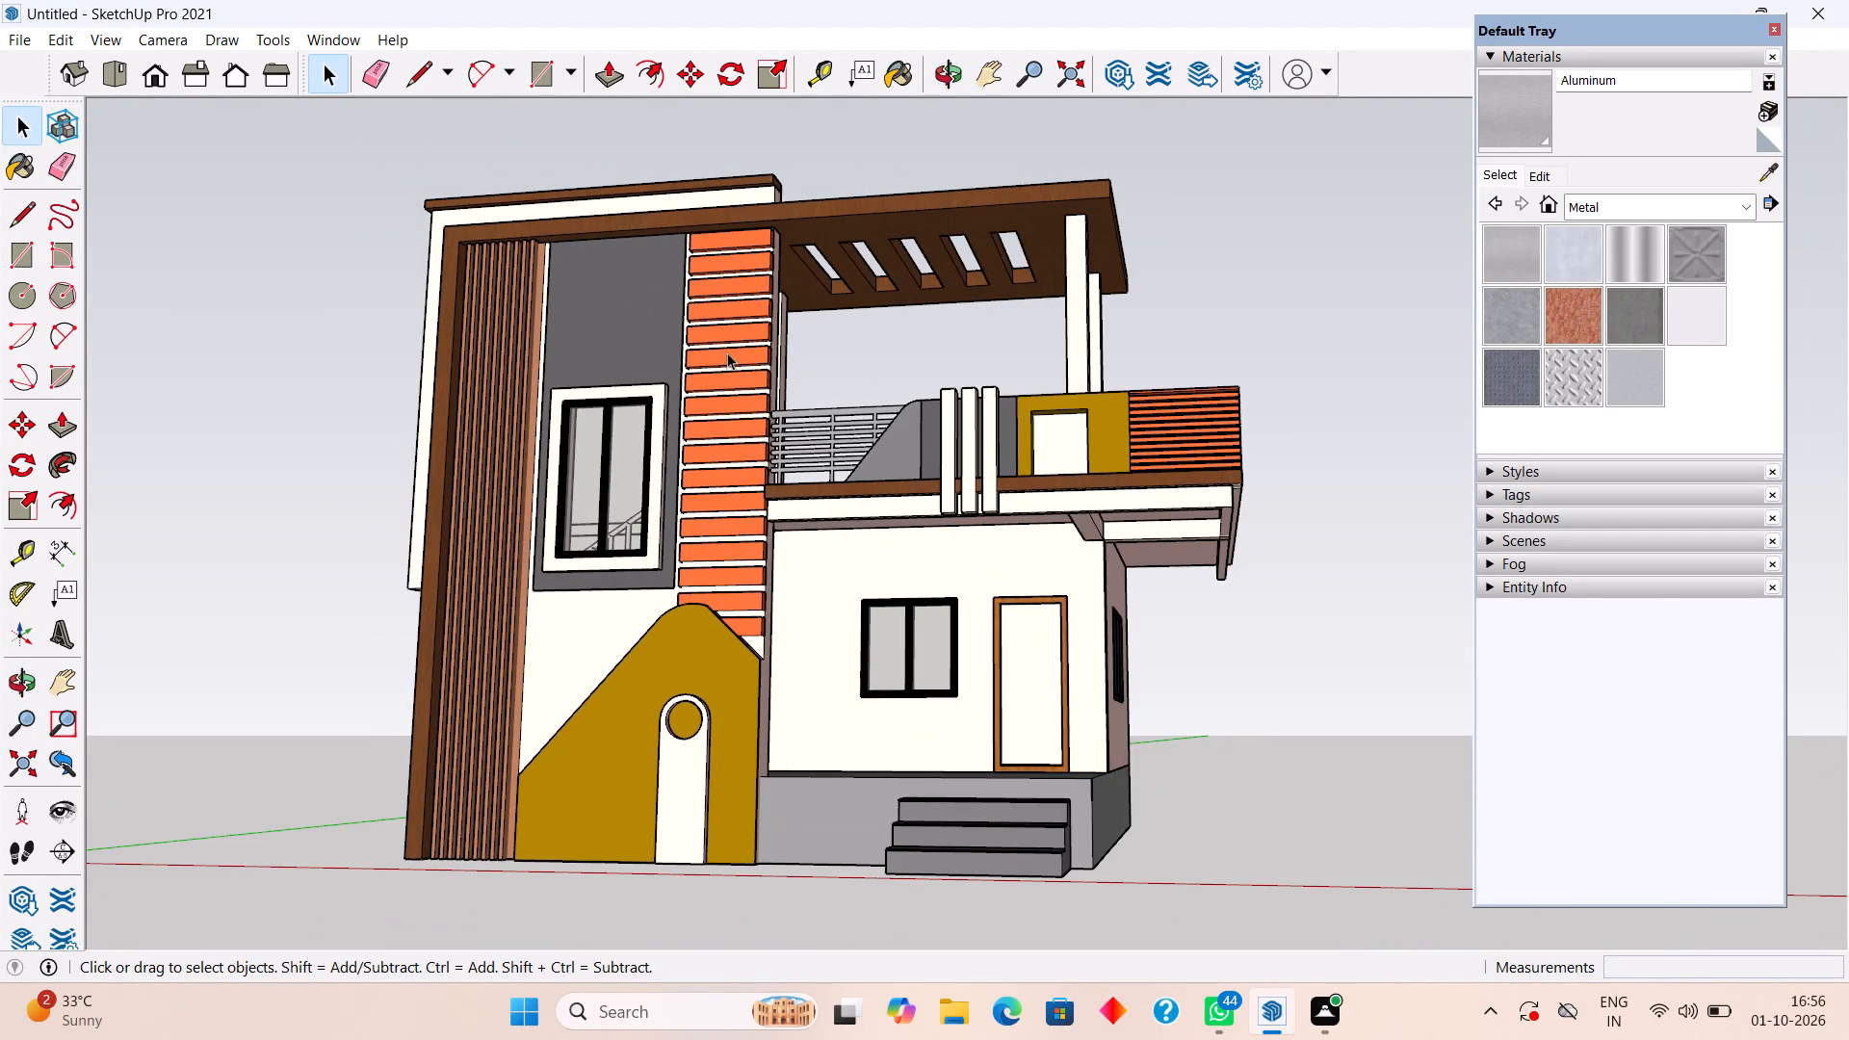
pyautogui.scroll(1, 737, 349)
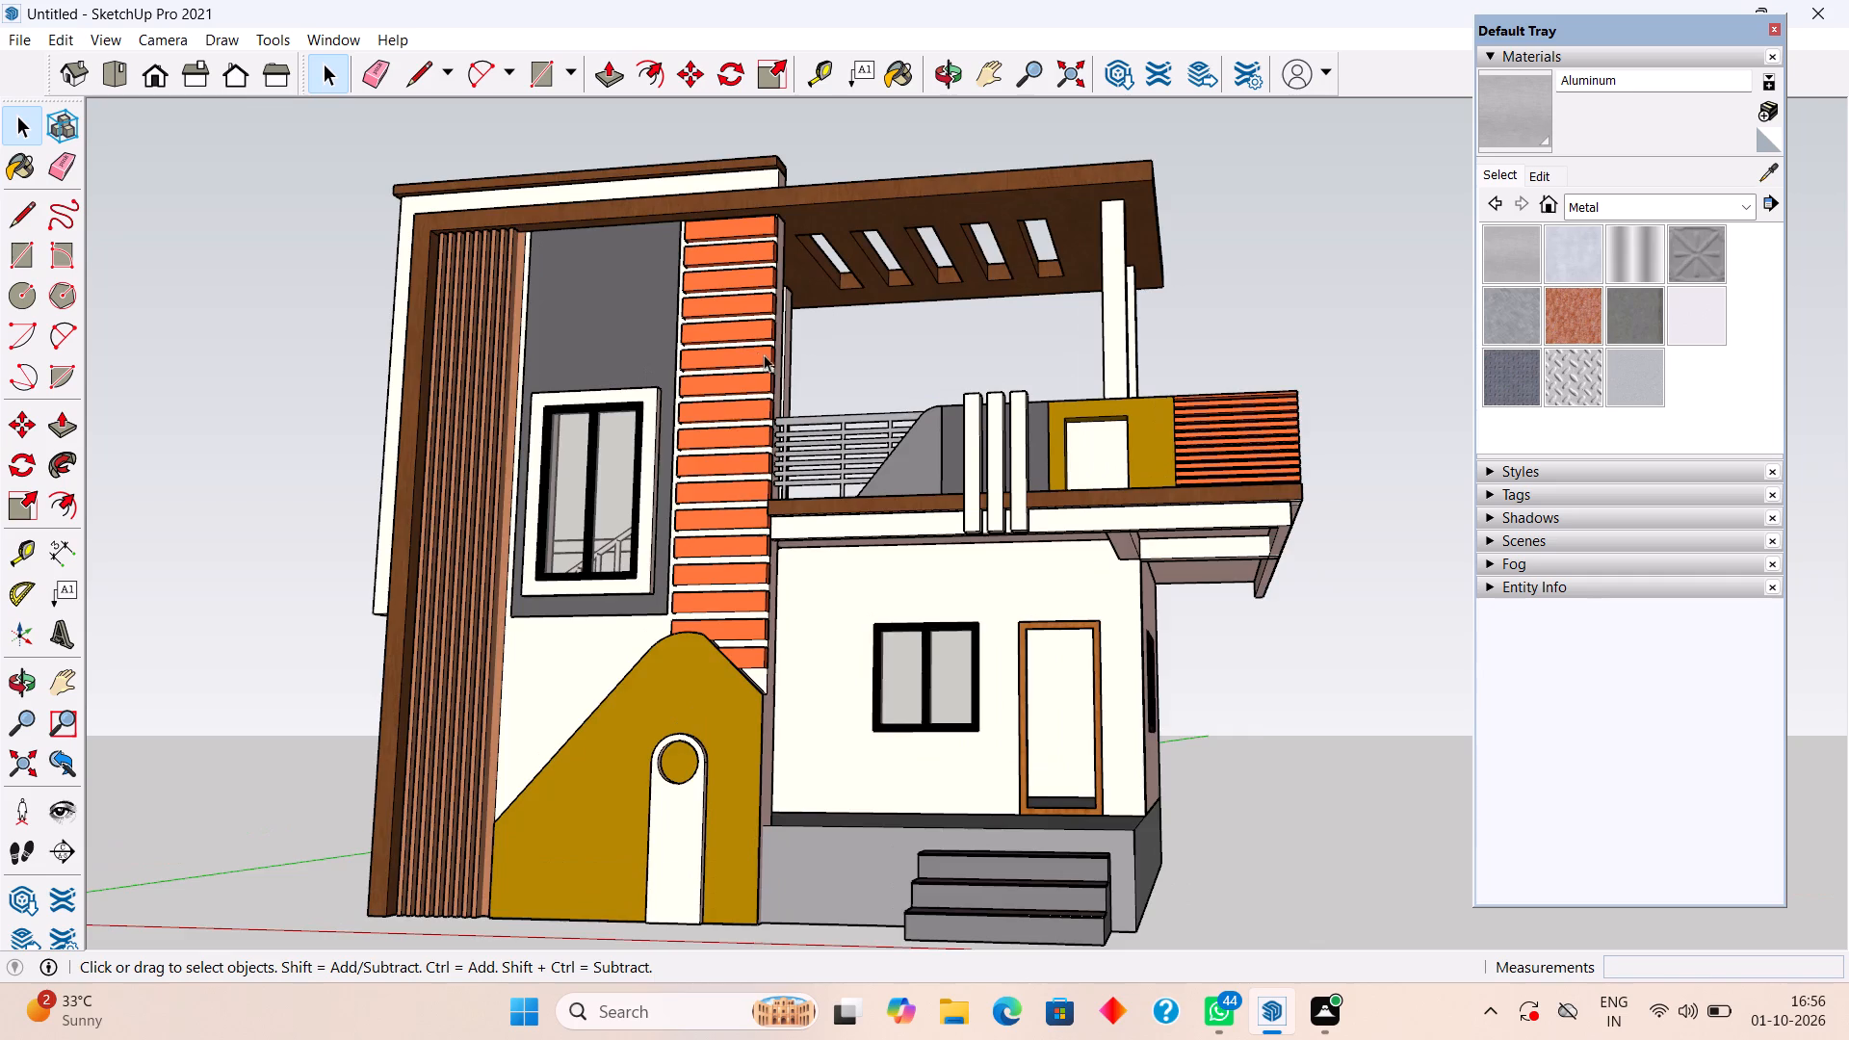
pyautogui.scroll(4, 768, 354)
pyautogui.scroll(-8, 773, 352)
pyautogui.scroll(3, 998, 317)
# Examine the upper-floor balcony front, its railing and the slotted canopy up close, and bring the whole front back into view.
pyautogui.middleClick(998, 317)
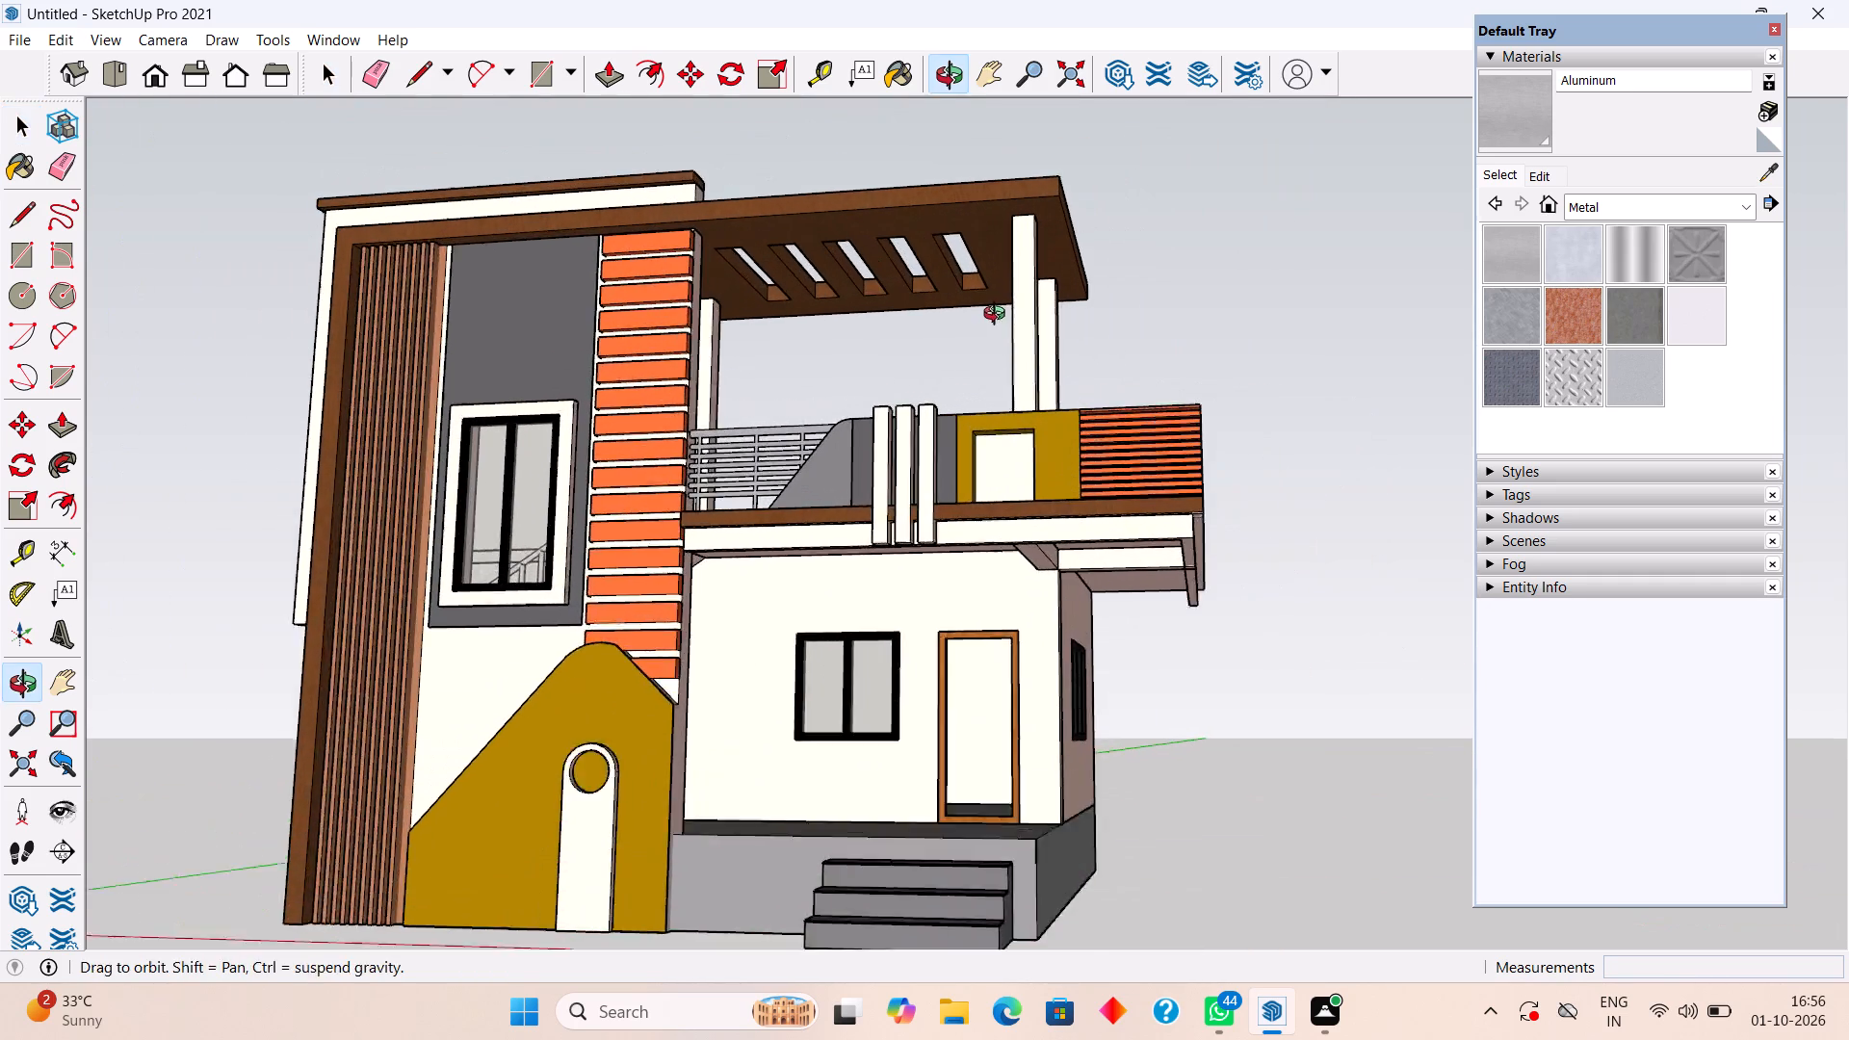
pyautogui.scroll(2, 999, 316)
pyautogui.moveTo(1012, 325); pyautogui.dragTo(1216, 403, button='middle')
pyautogui.scroll(1, 1012, 325)
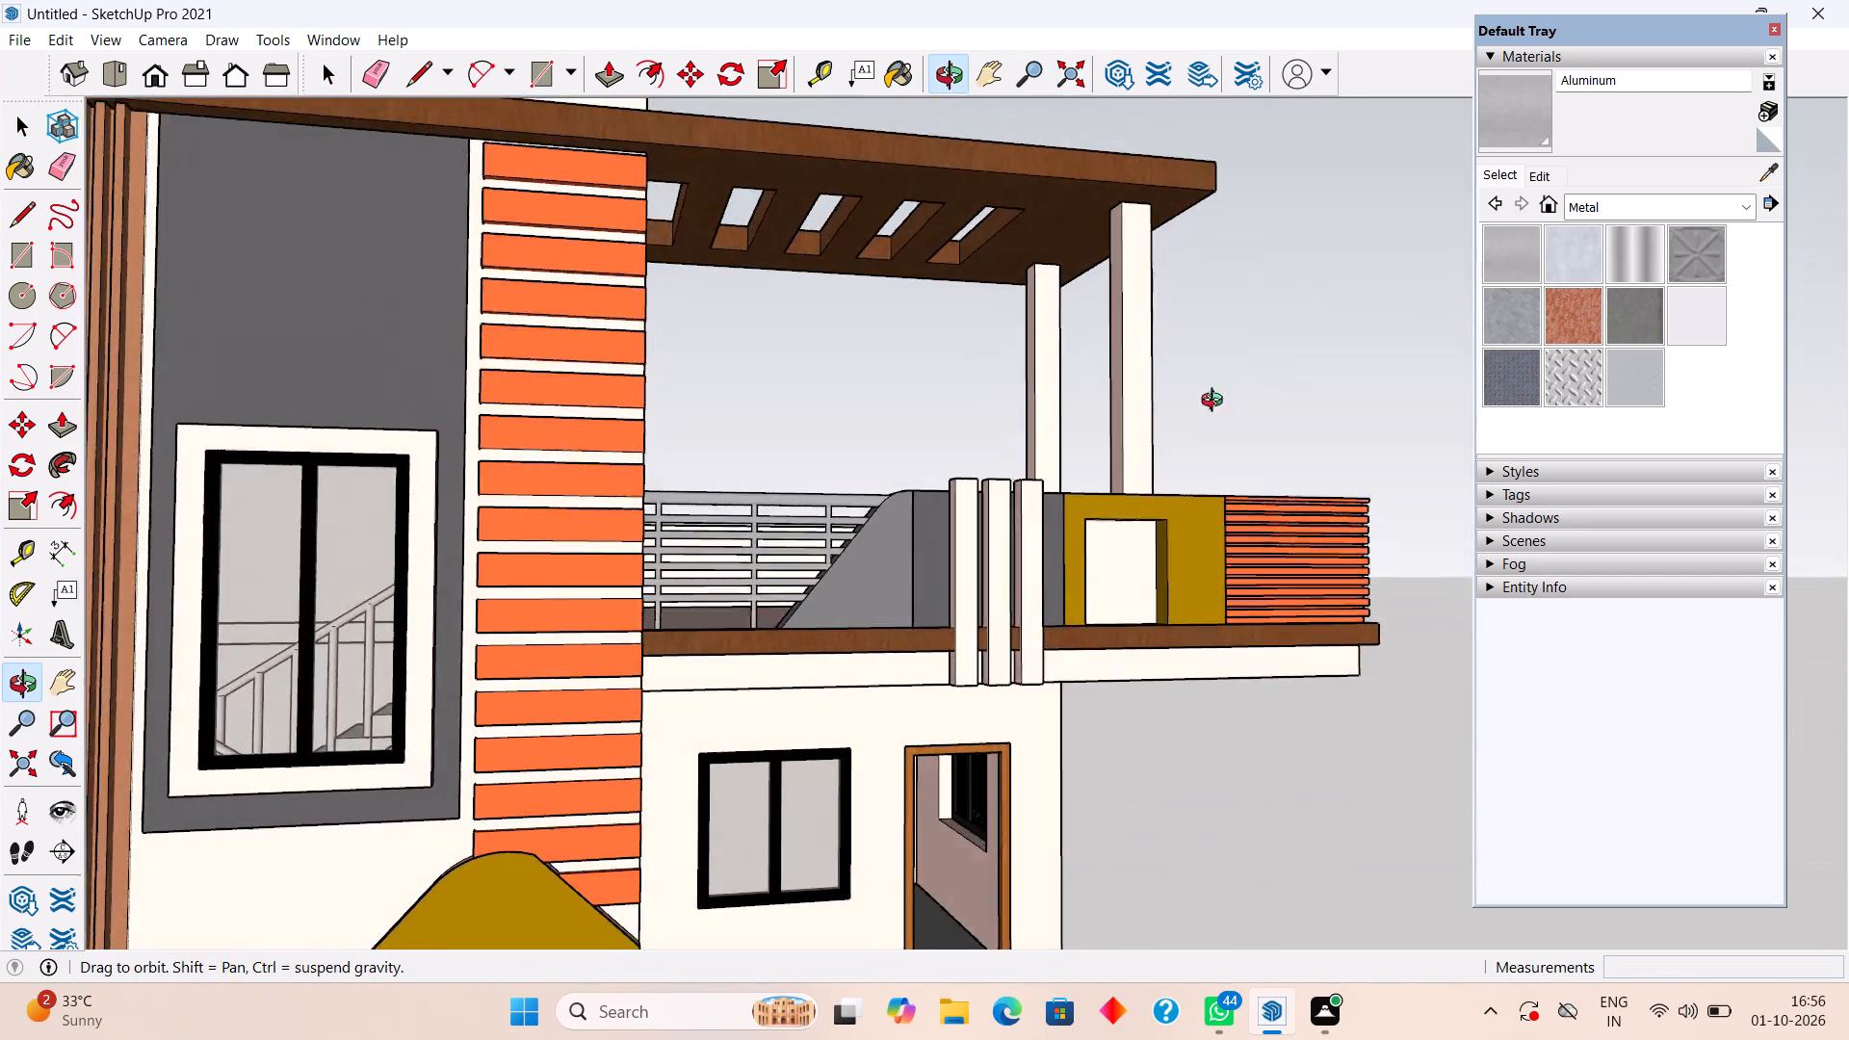
pyautogui.moveTo(1216, 403); pyautogui.dragTo(1165, 406, button='middle')
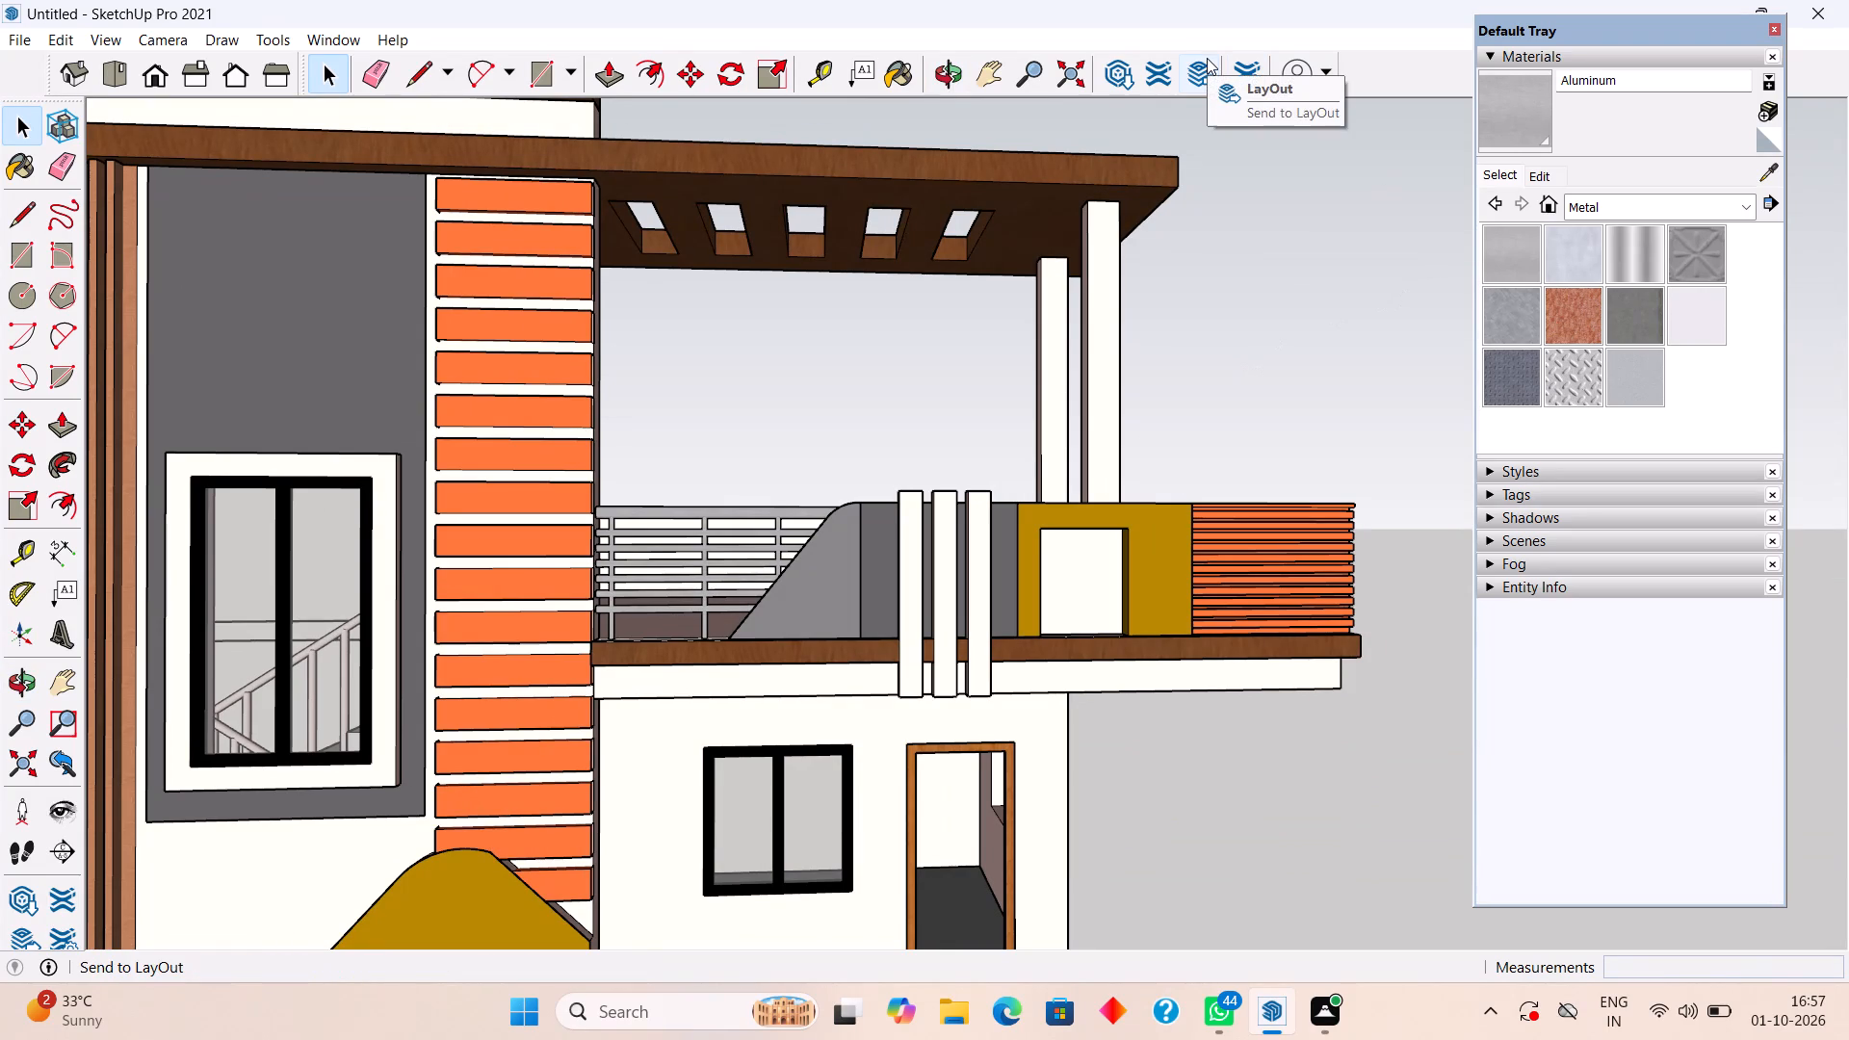
pyautogui.scroll(-2, 1244, 35)
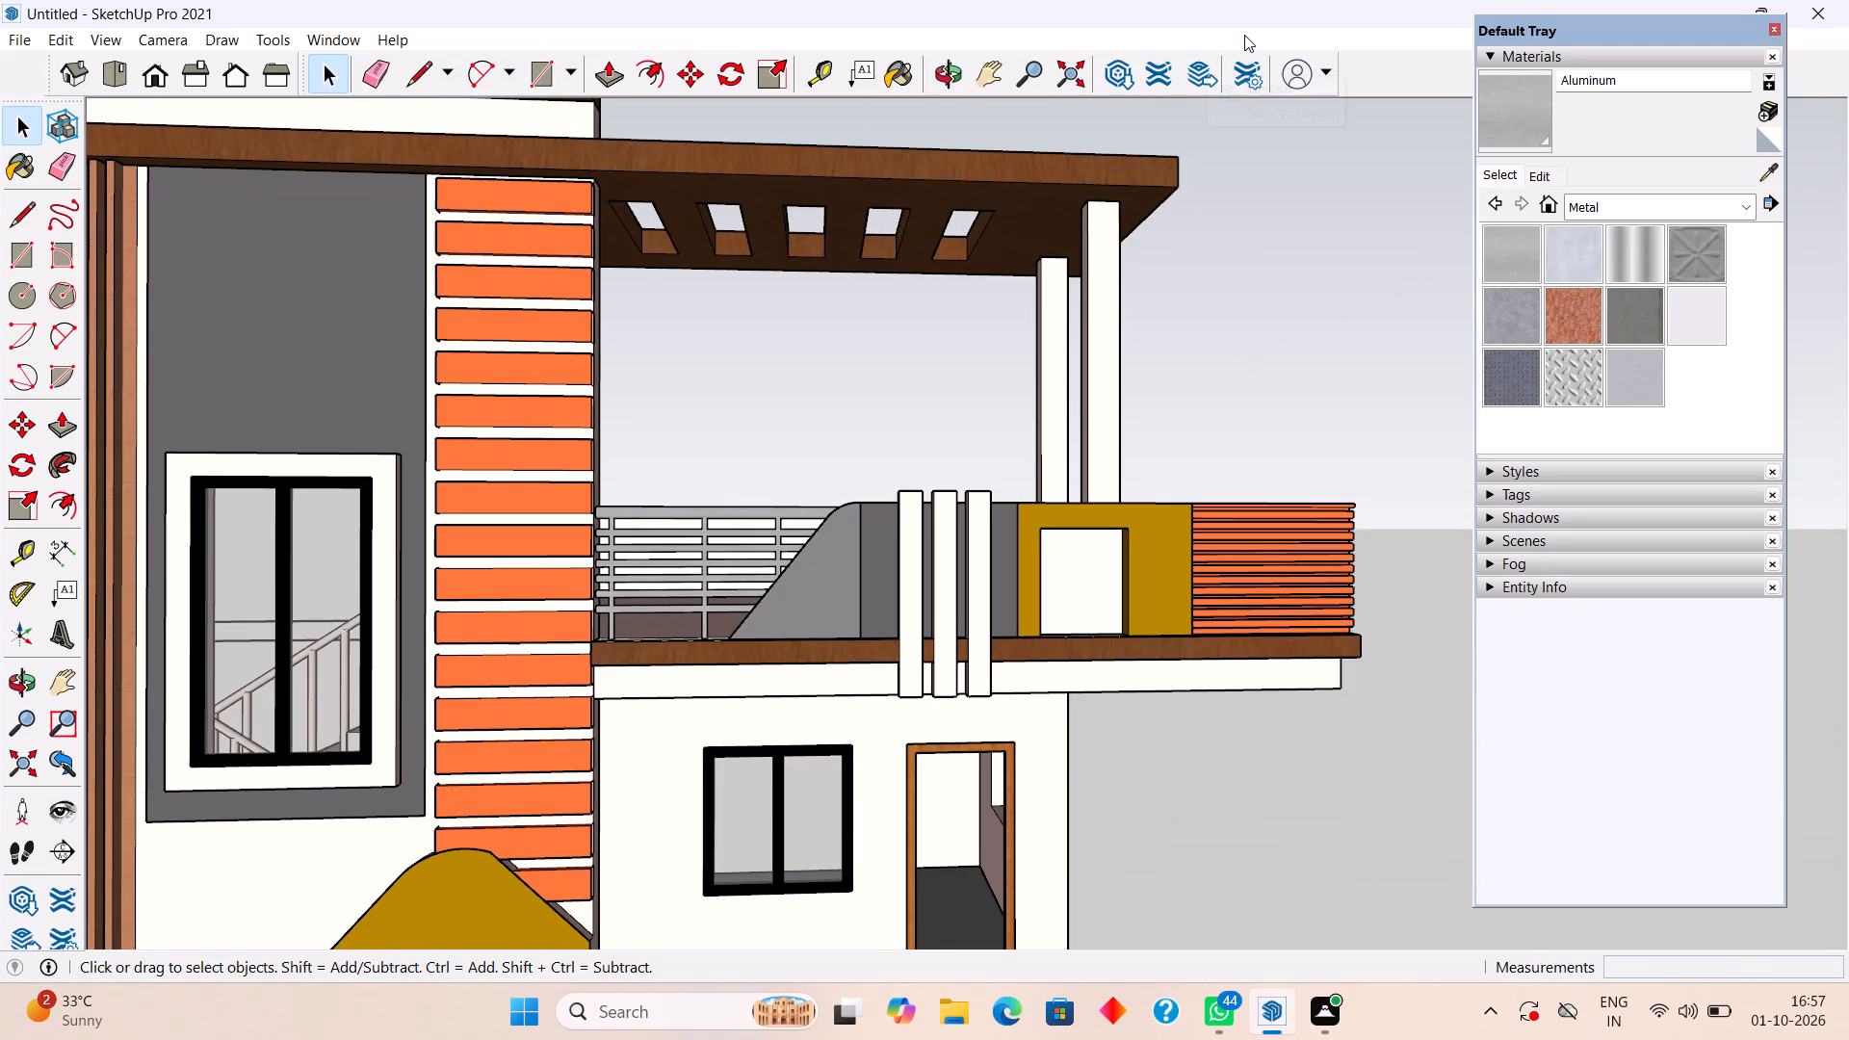
pyautogui.scroll(-6, 1244, 35)
pyautogui.scroll(-4, 1177, 76)
pyautogui.scroll(-8, 966, 384)
pyautogui.scroll(5, 871, 427)
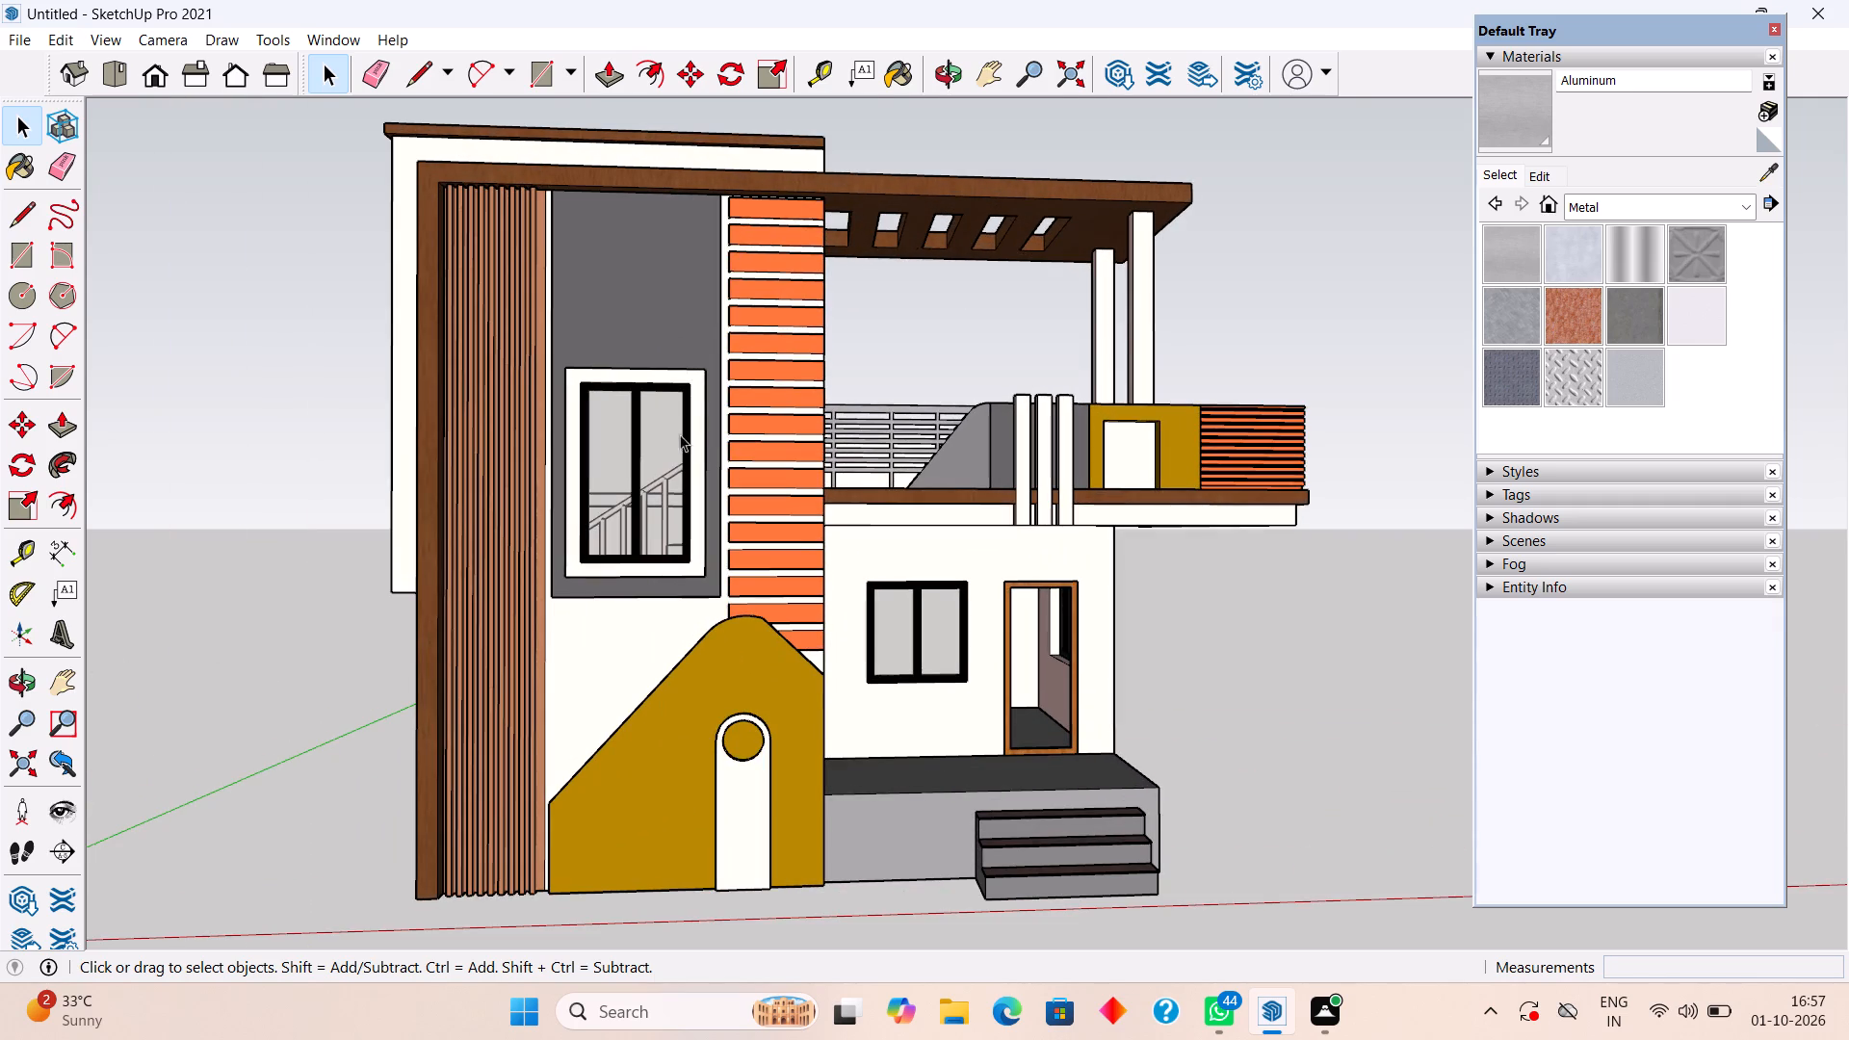
# Examine the house from the plain side wall, across the front corner and round to the open porch side.
pyautogui.moveTo(655, 439); pyautogui.dragTo(1371, 321, button='middle')
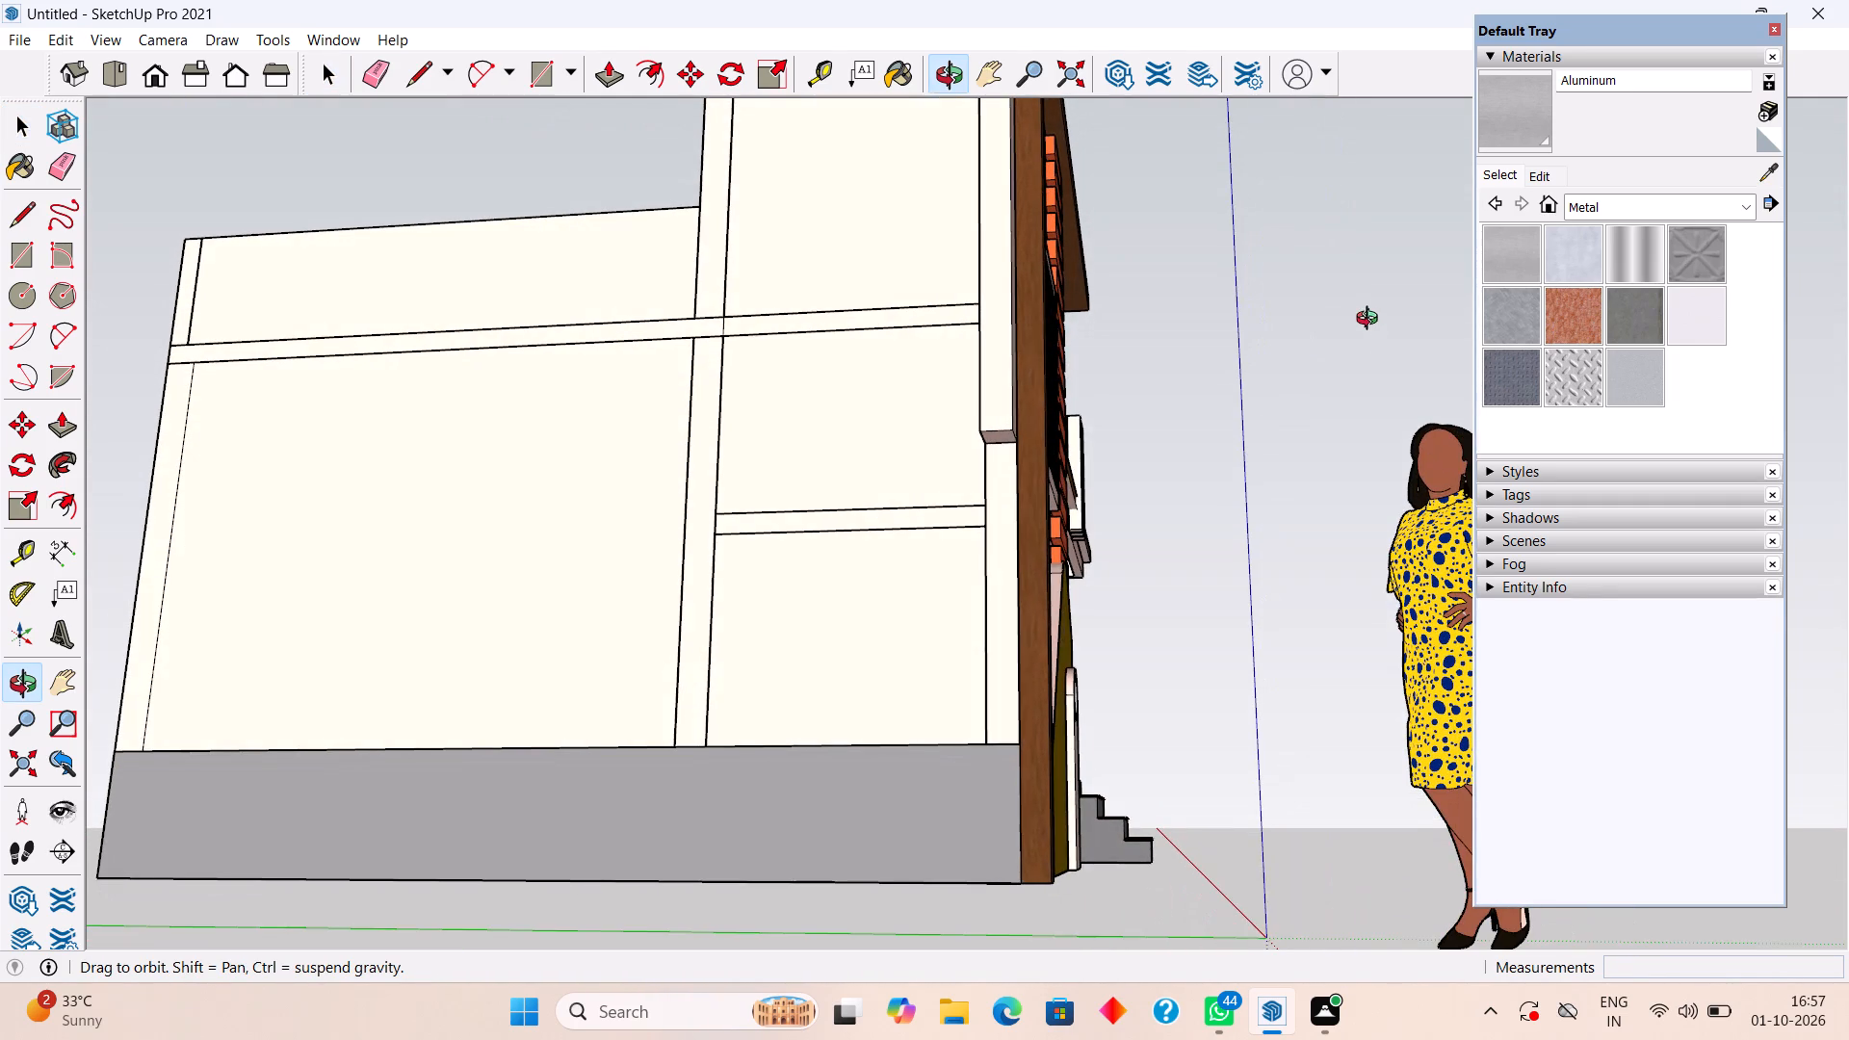
pyautogui.moveTo(1371, 321); pyautogui.dragTo(863, 486, button='middle')
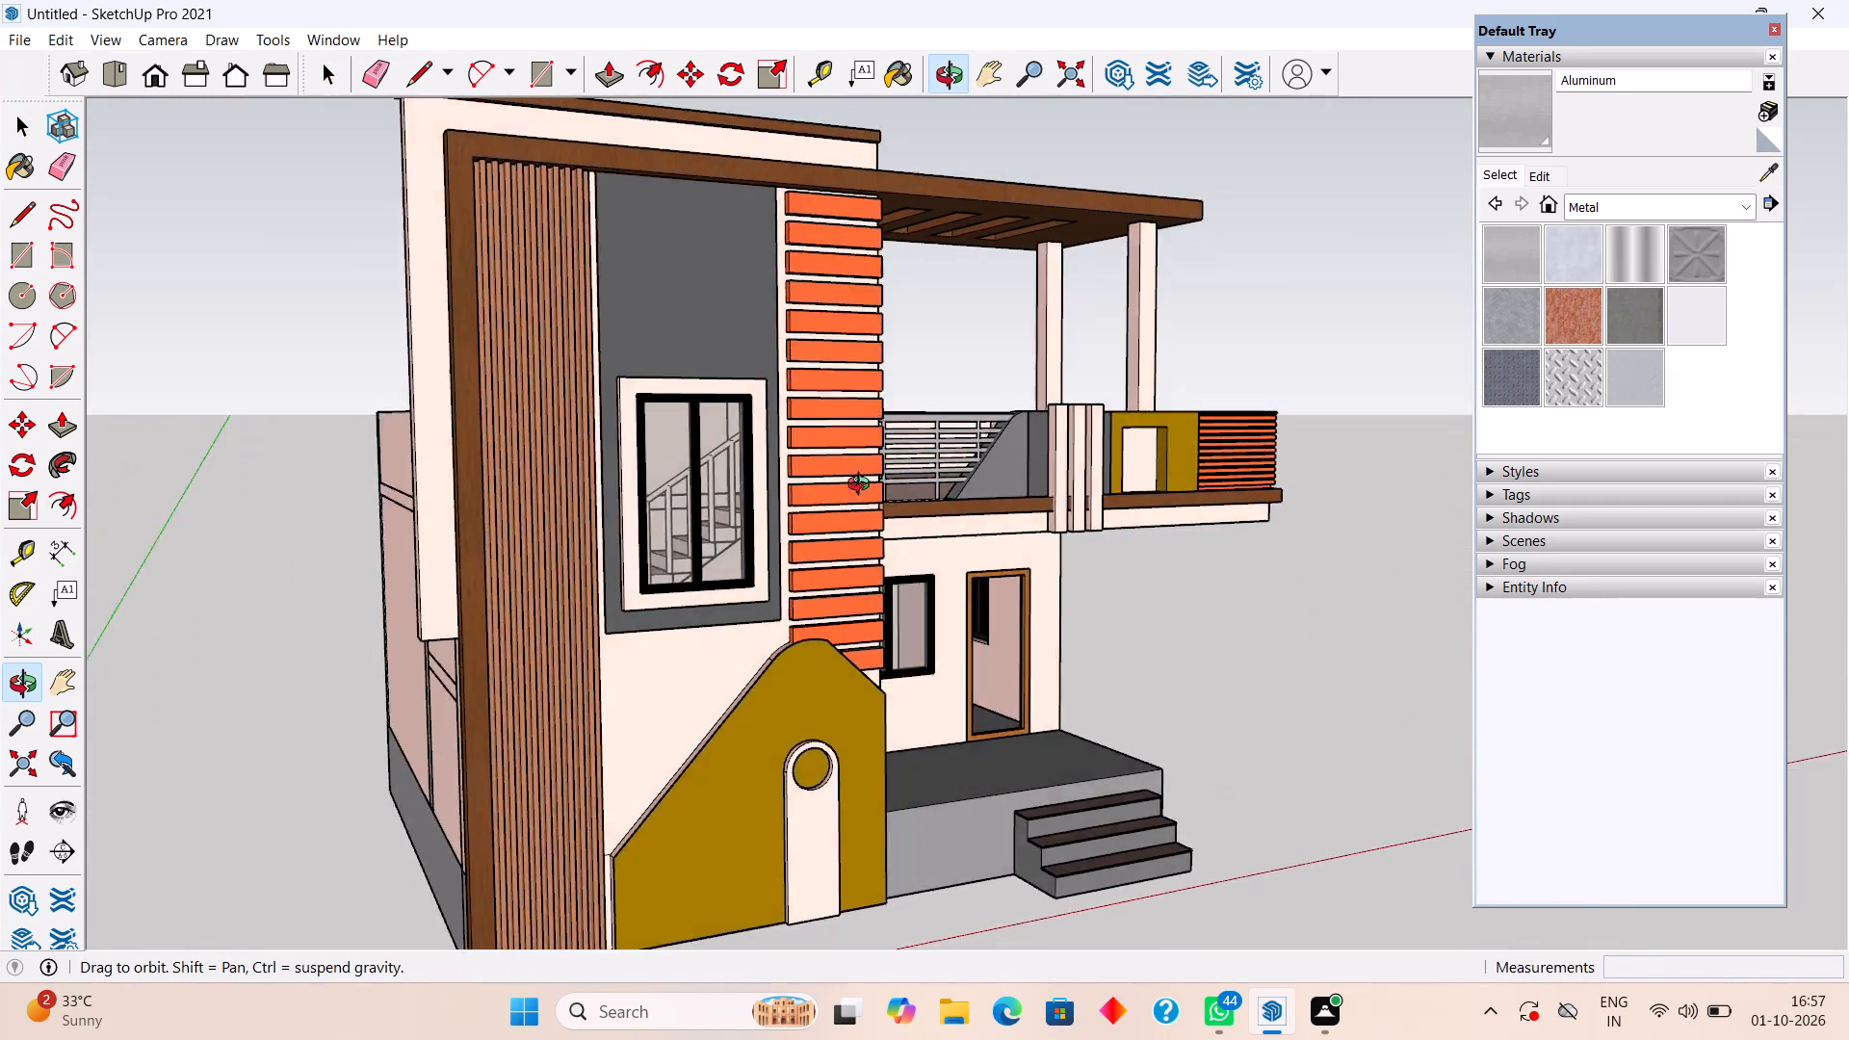
pyautogui.moveTo(863, 486); pyautogui.dragTo(861, 487, button='middle')
pyautogui.scroll(-7, 861, 487)
pyautogui.moveTo(851, 461); pyautogui.dragTo(662, 435, button='middle')
pyautogui.scroll(5, 1044, 400)
pyautogui.moveTo(969, 377); pyautogui.dragTo(617, 398, button='middle')
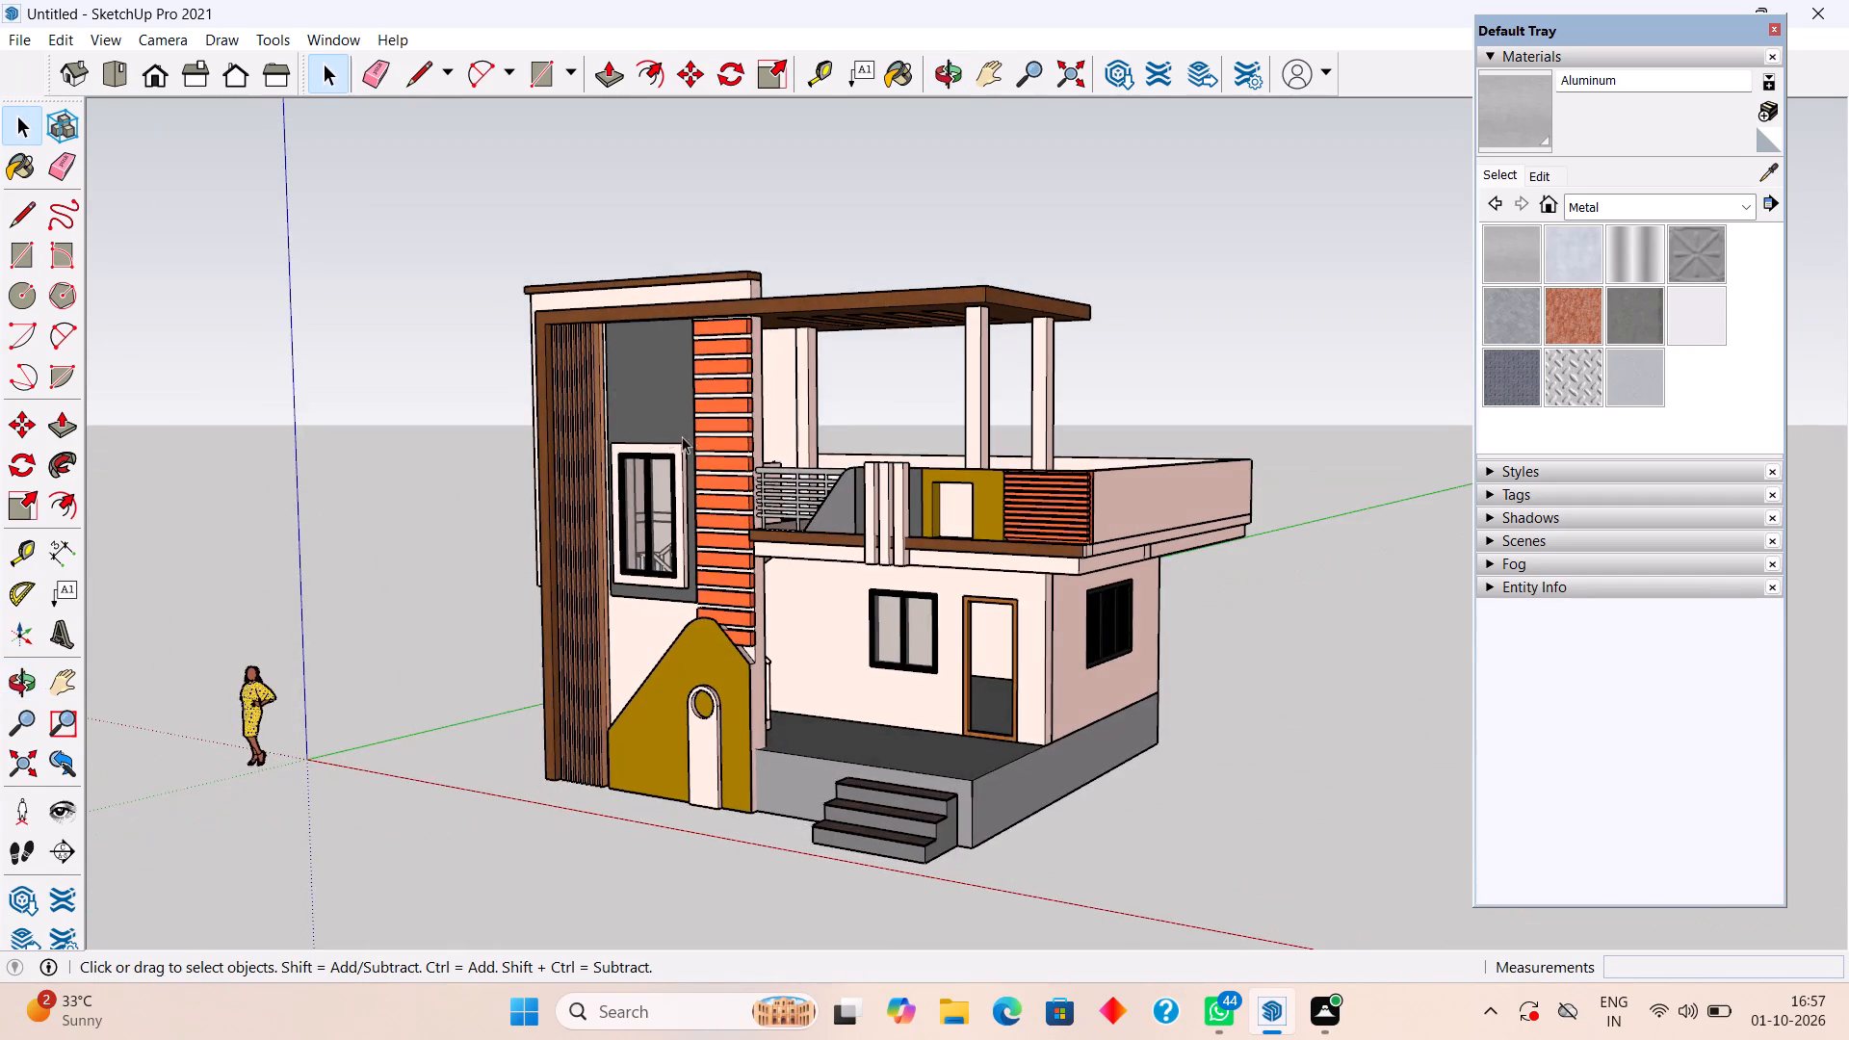
pyautogui.scroll(4, 708, 444)
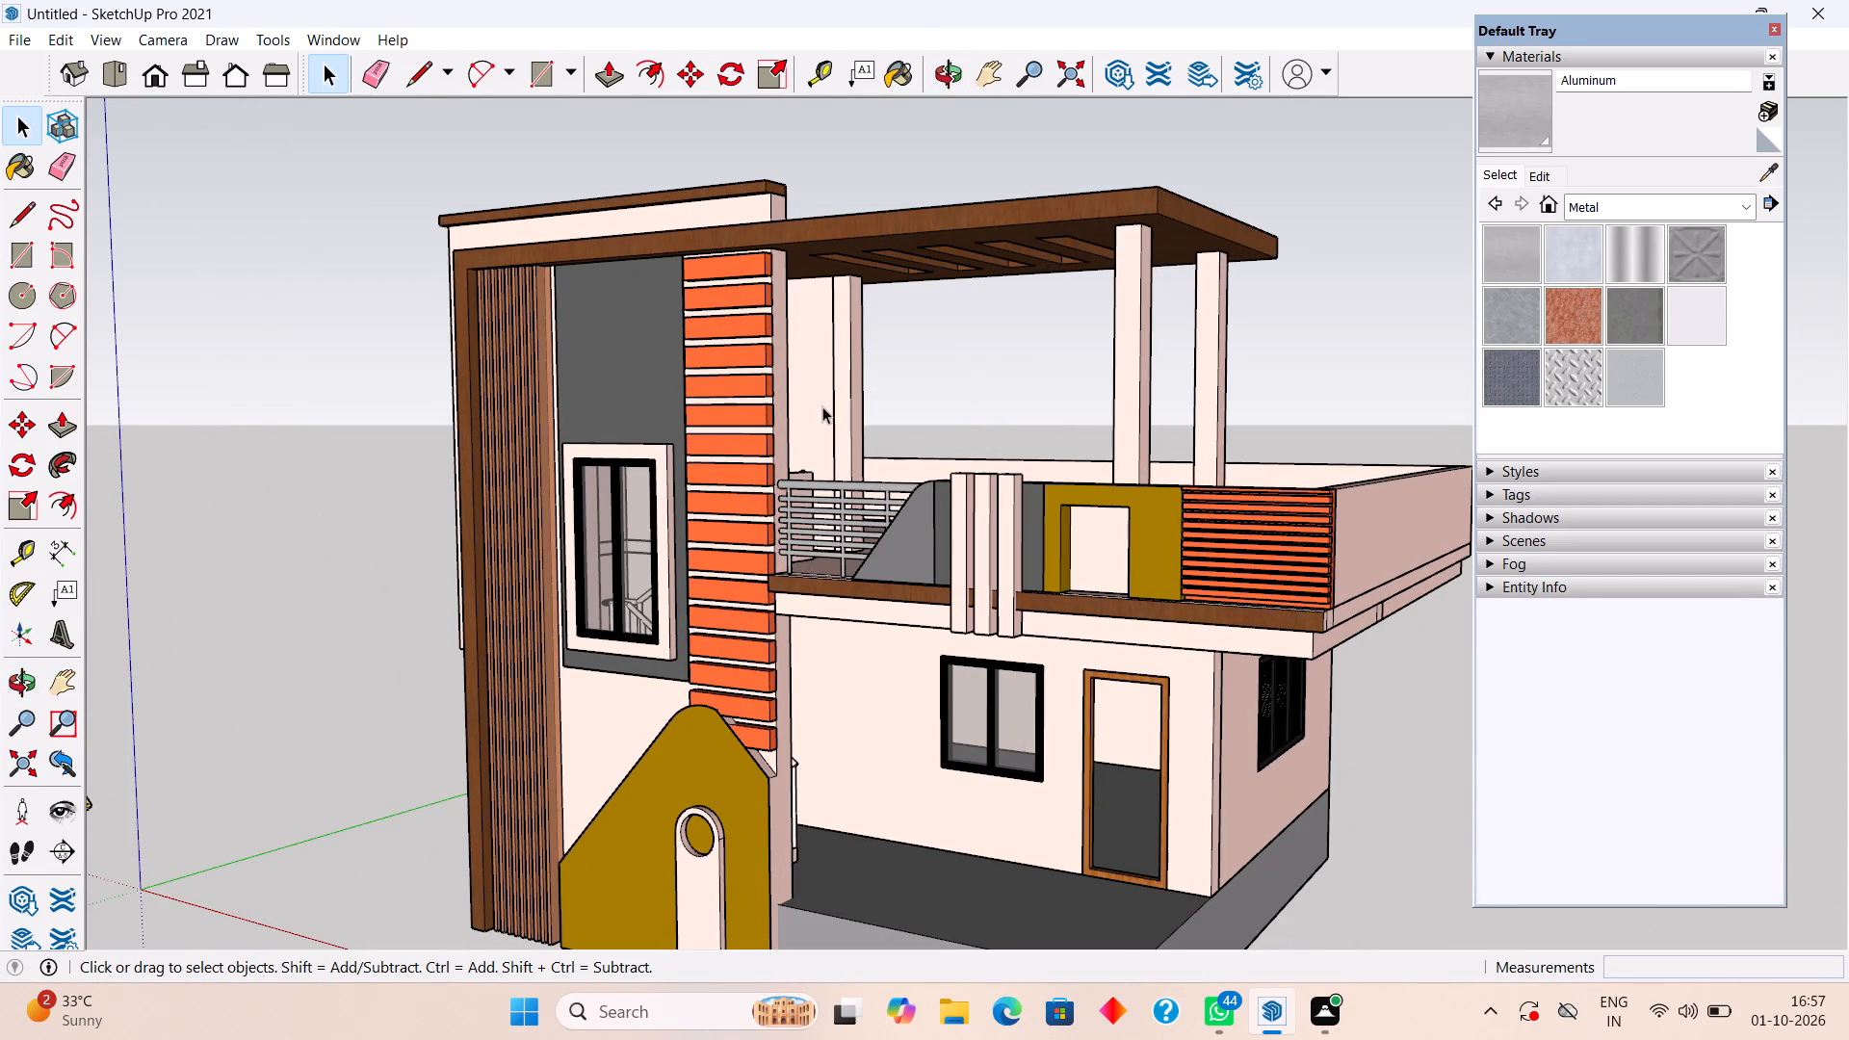
pyautogui.scroll(2, 873, 382)
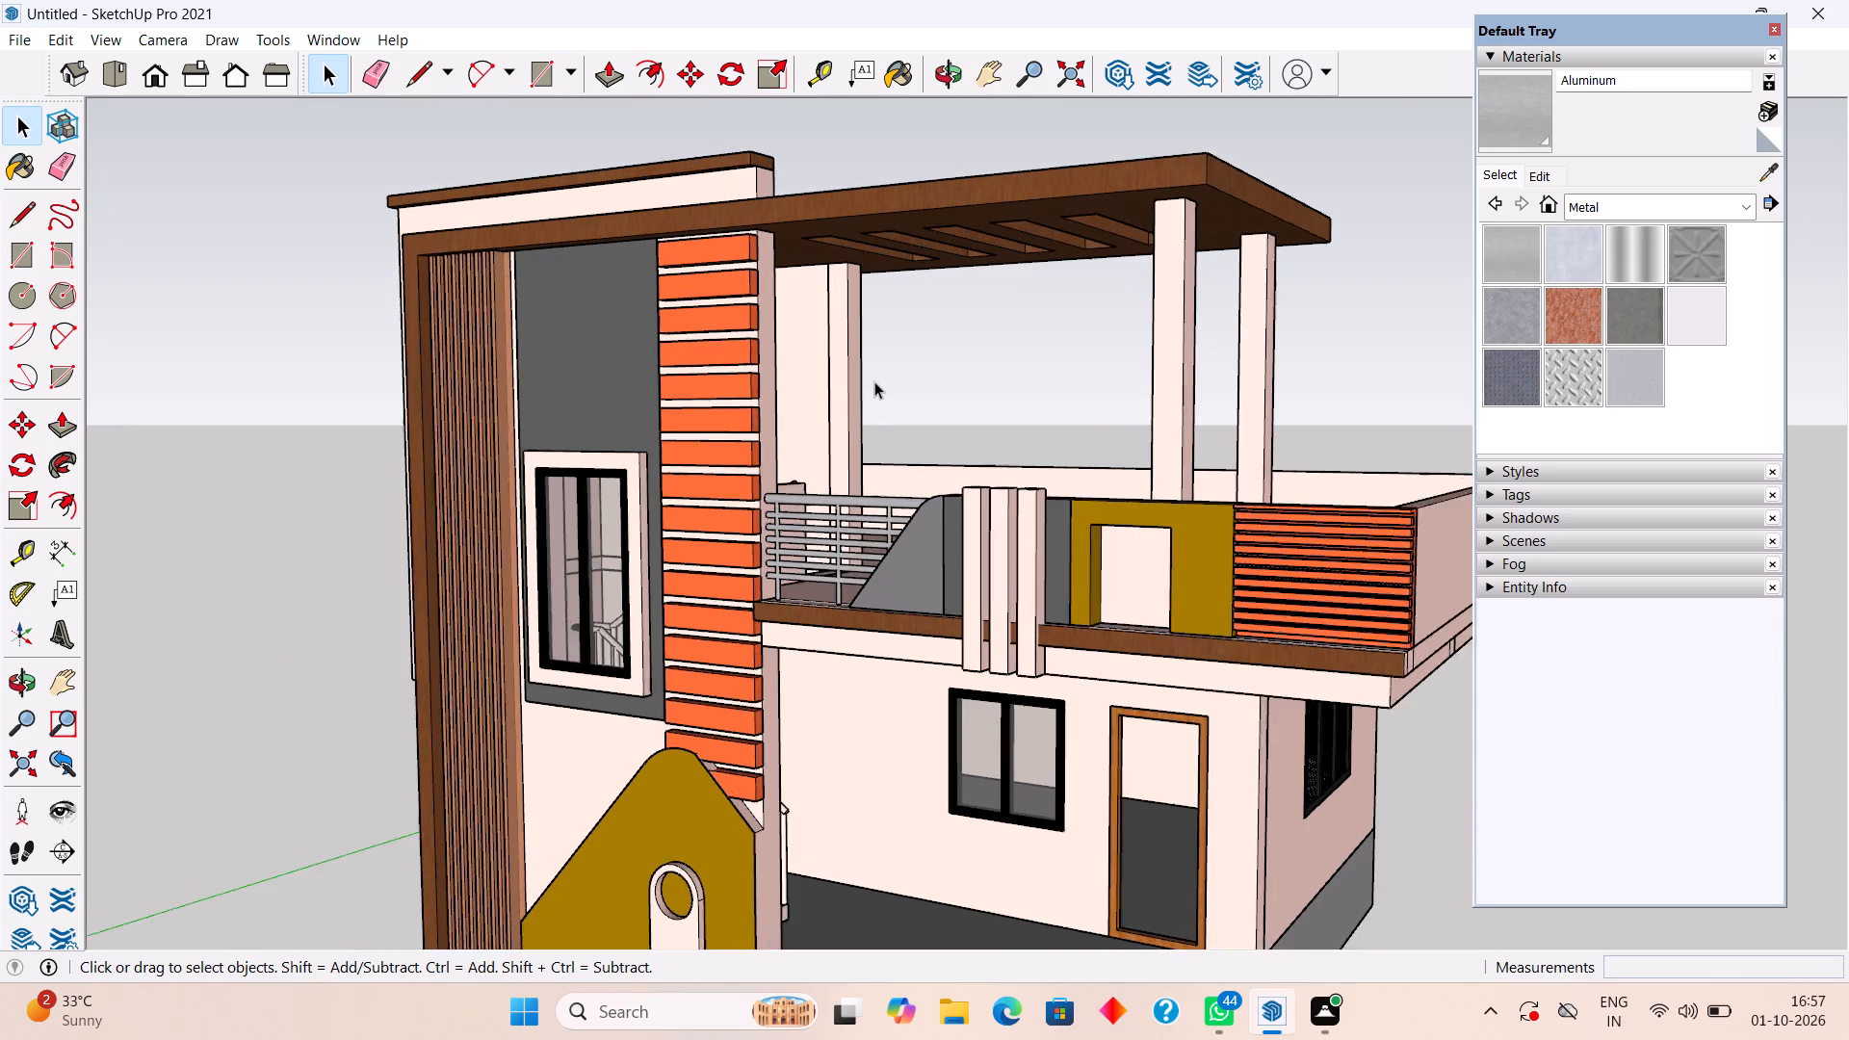
pyautogui.scroll(1, 874, 381)
pyautogui.scroll(-8, 875, 381)
pyautogui.moveTo(919, 385); pyautogui.dragTo(562, 481, button='middle')
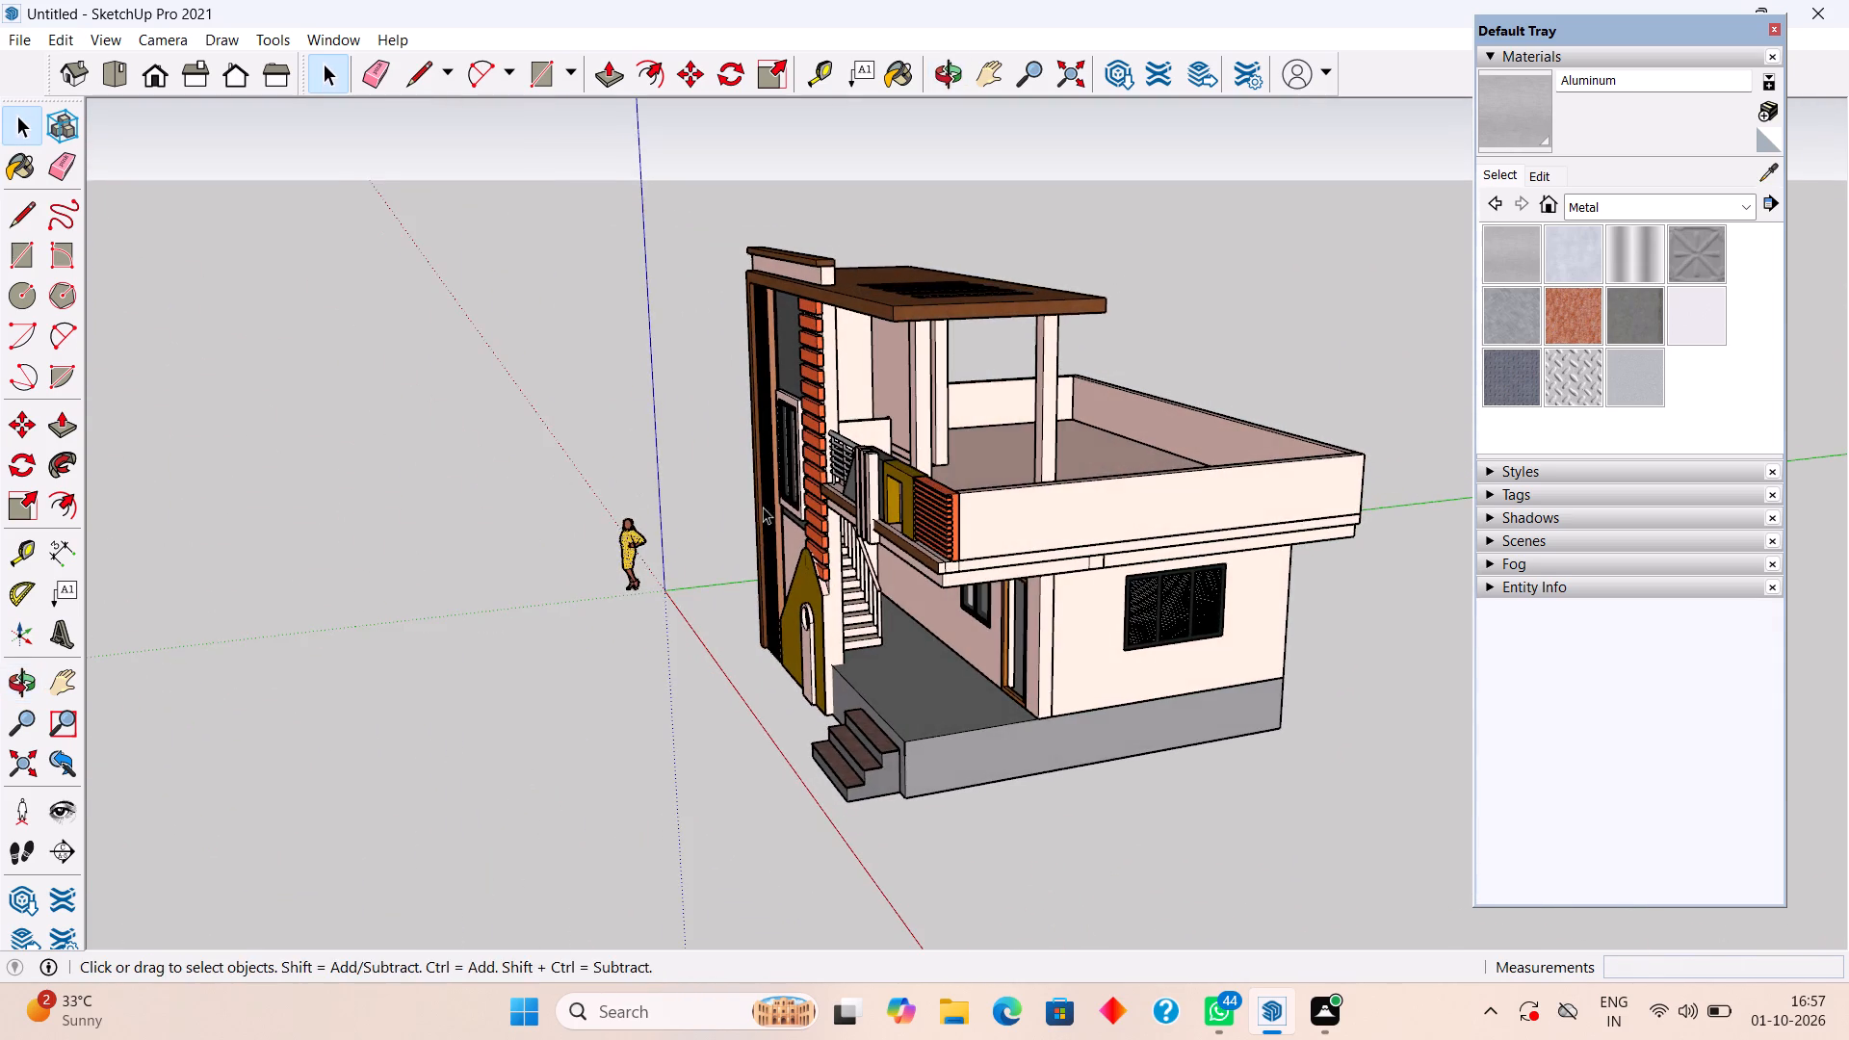
# Examine the three-panel louvred window on the porch-side wall up close, from straight on and from oblique angles.
pyautogui.moveTo(1010, 576); pyautogui.dragTo(836, 352, button='middle')
pyautogui.scroll(3, 1124, 555)
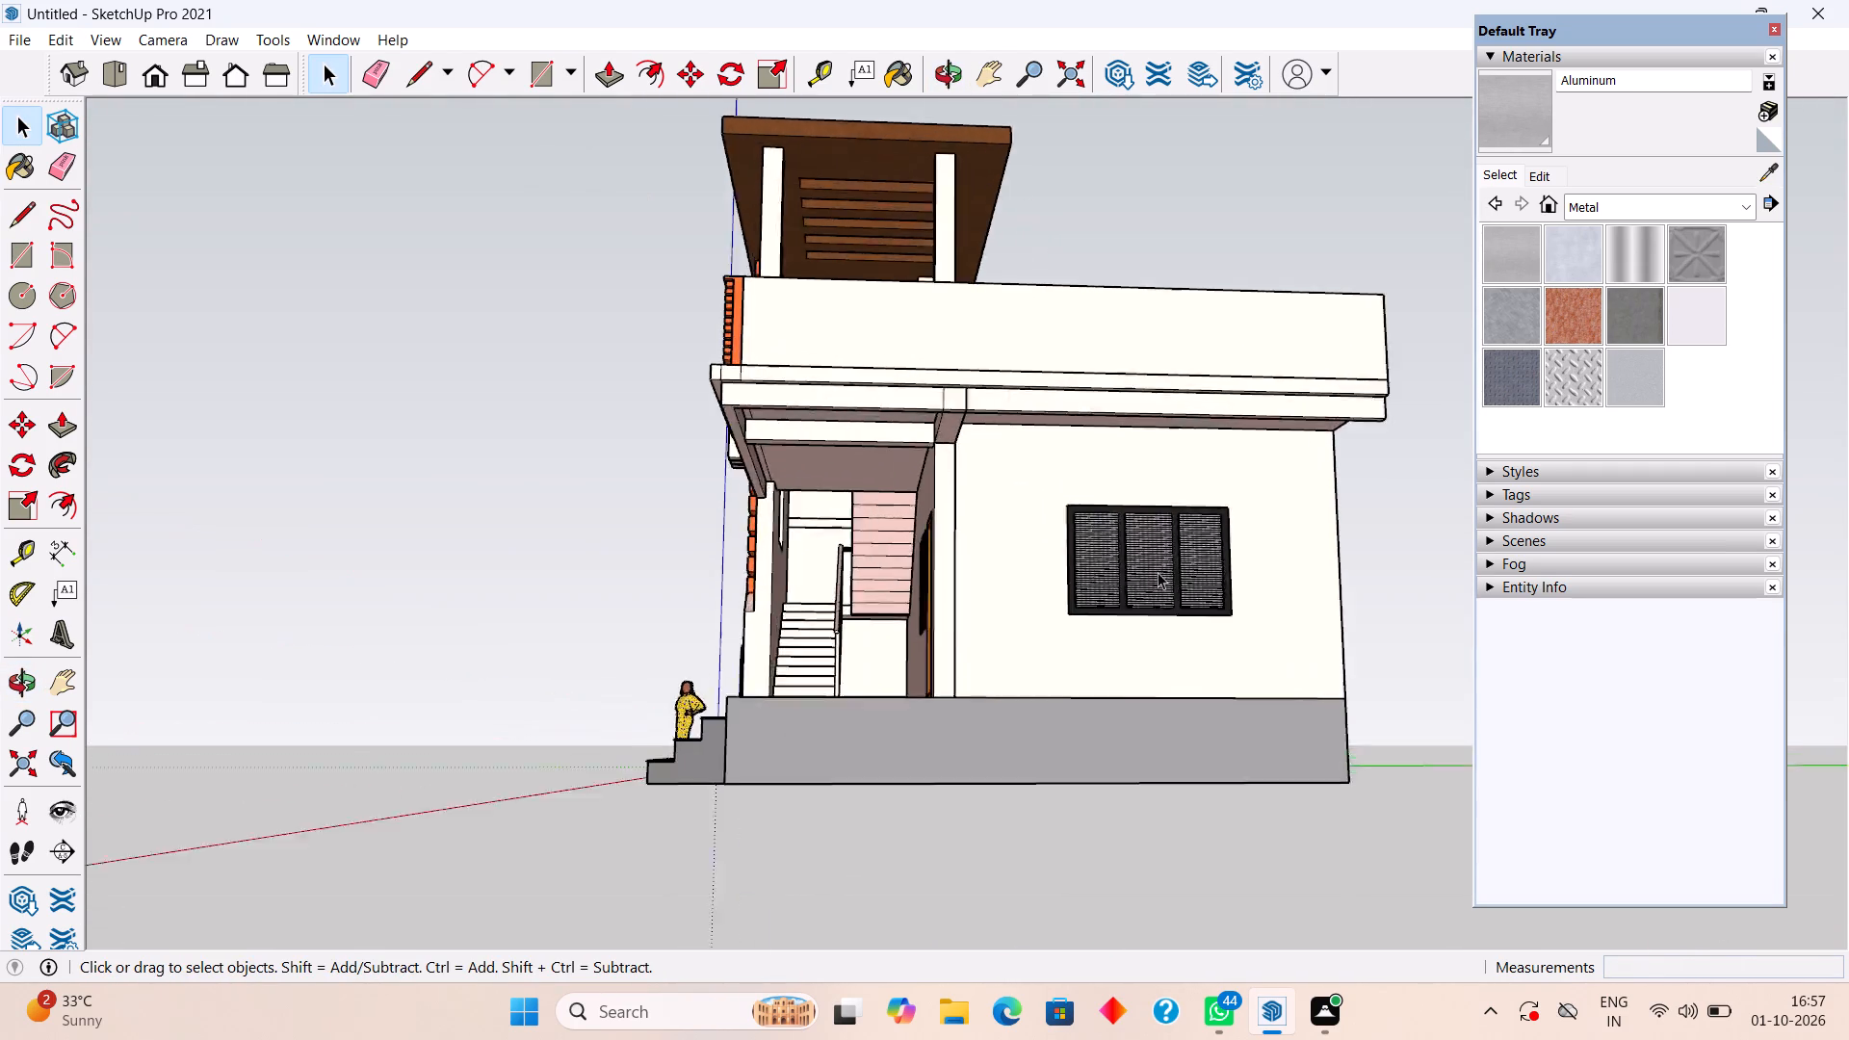
pyautogui.scroll(5, 1158, 572)
pyautogui.scroll(9, 1251, 559)
pyautogui.scroll(1, 1151, 561)
pyautogui.moveTo(1138, 565); pyautogui.dragTo(1133, 640, button='middle')
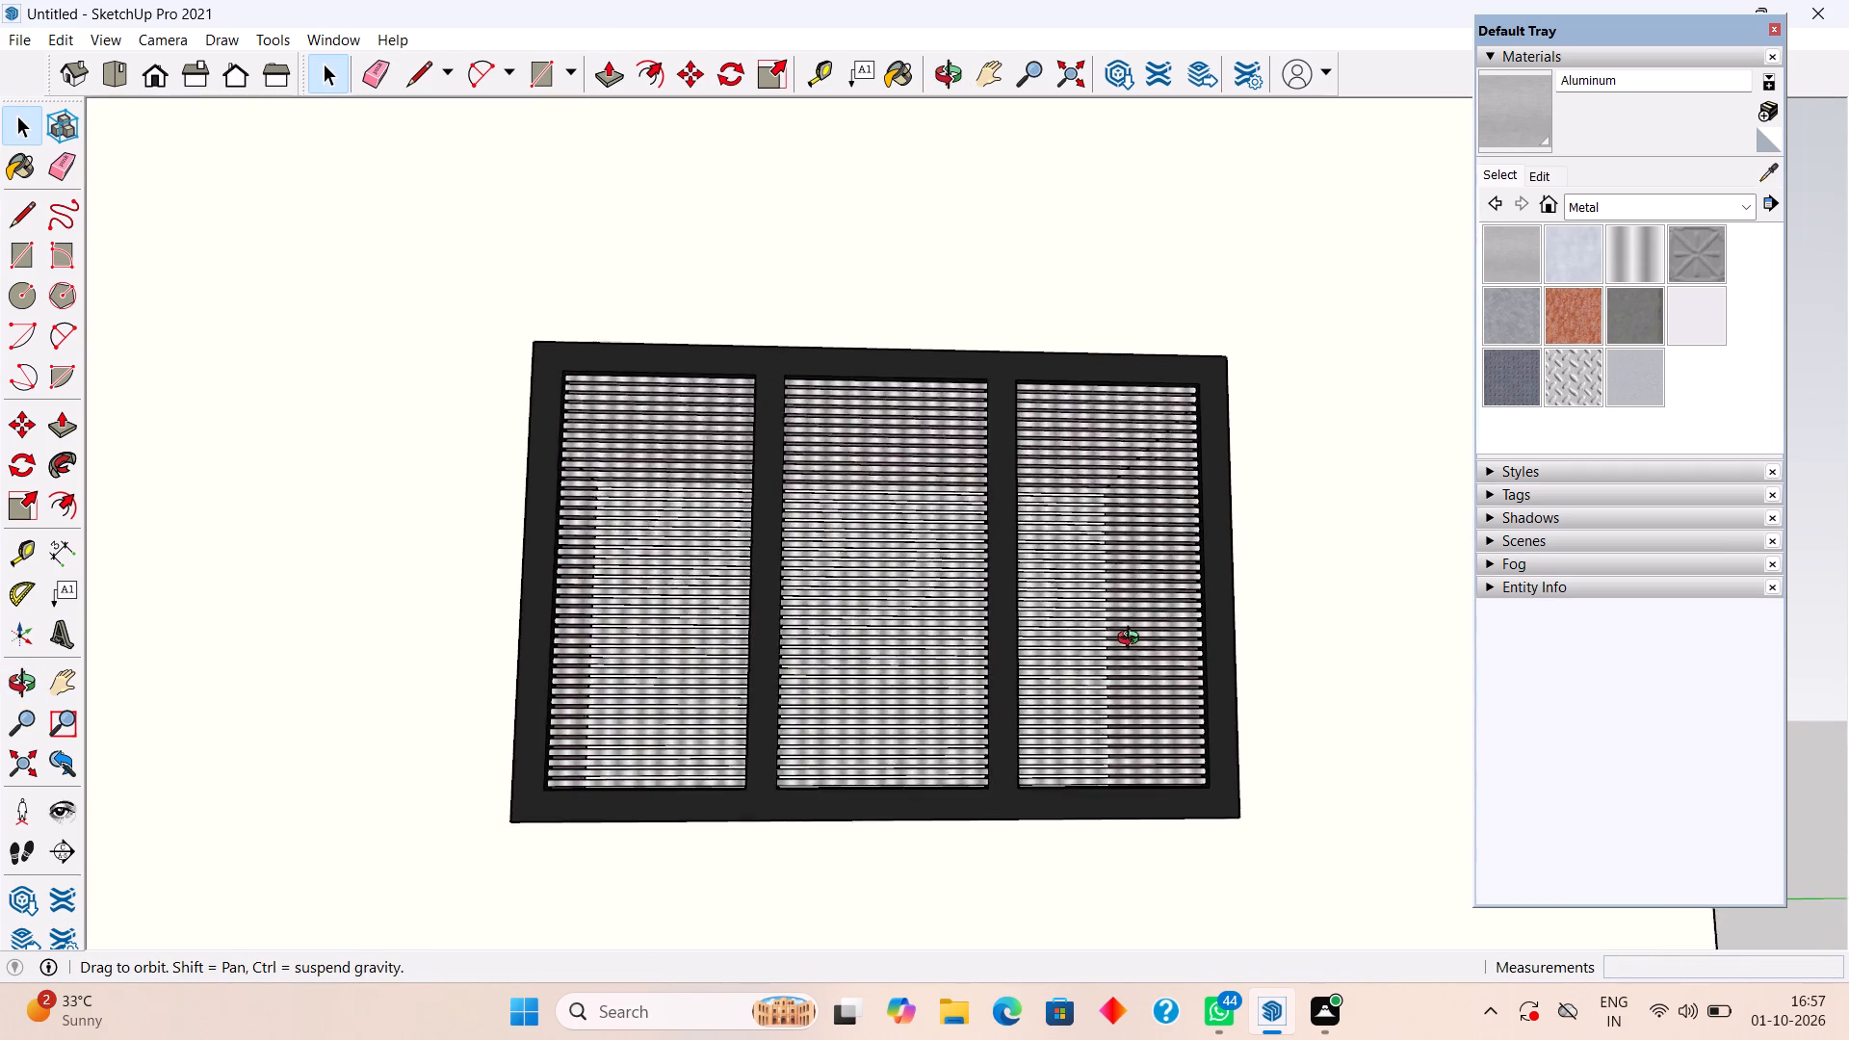
pyautogui.moveTo(1133, 640); pyautogui.dragTo(1190, 655, button='middle')
pyautogui.scroll(3, 1195, 657)
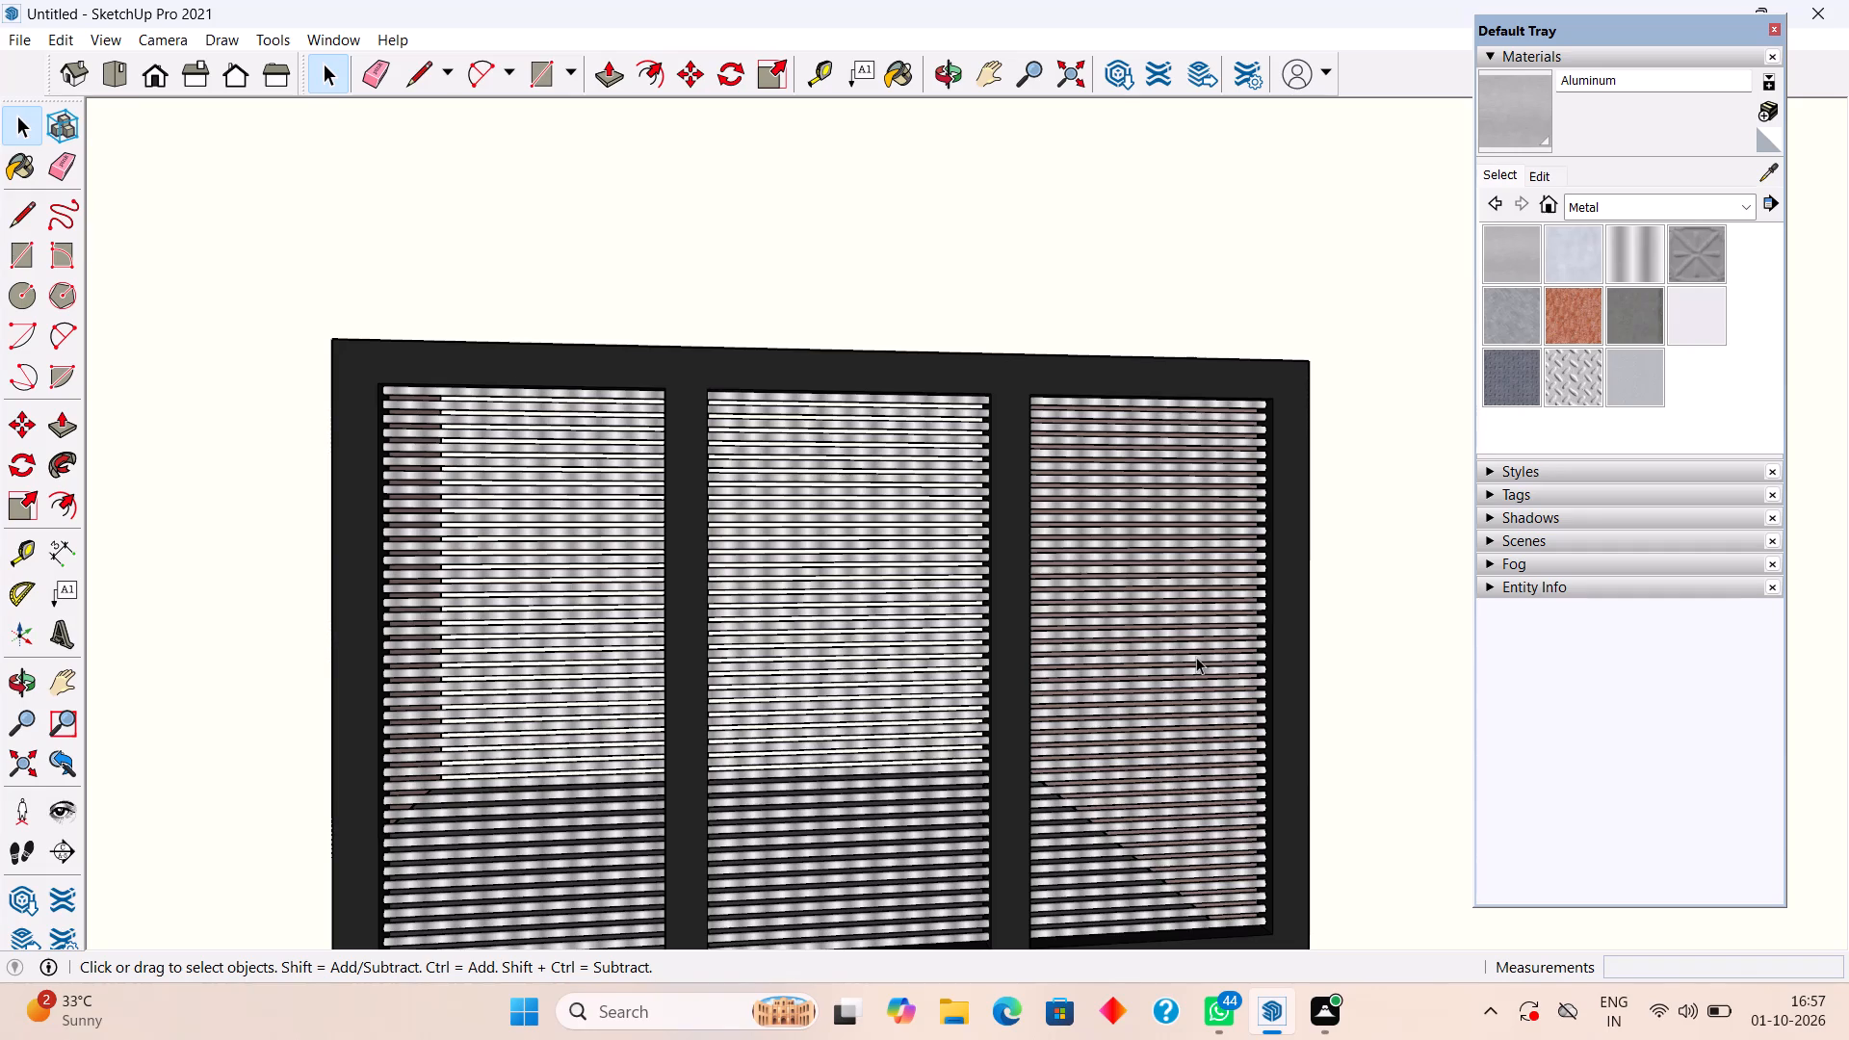
pyautogui.scroll(2, 1198, 655)
pyautogui.scroll(-2, 1200, 643)
pyautogui.moveTo(1156, 607); pyautogui.dragTo(850, 568, button='middle')
pyautogui.scroll(2, 850, 568)
pyautogui.scroll(-5, 850, 568)
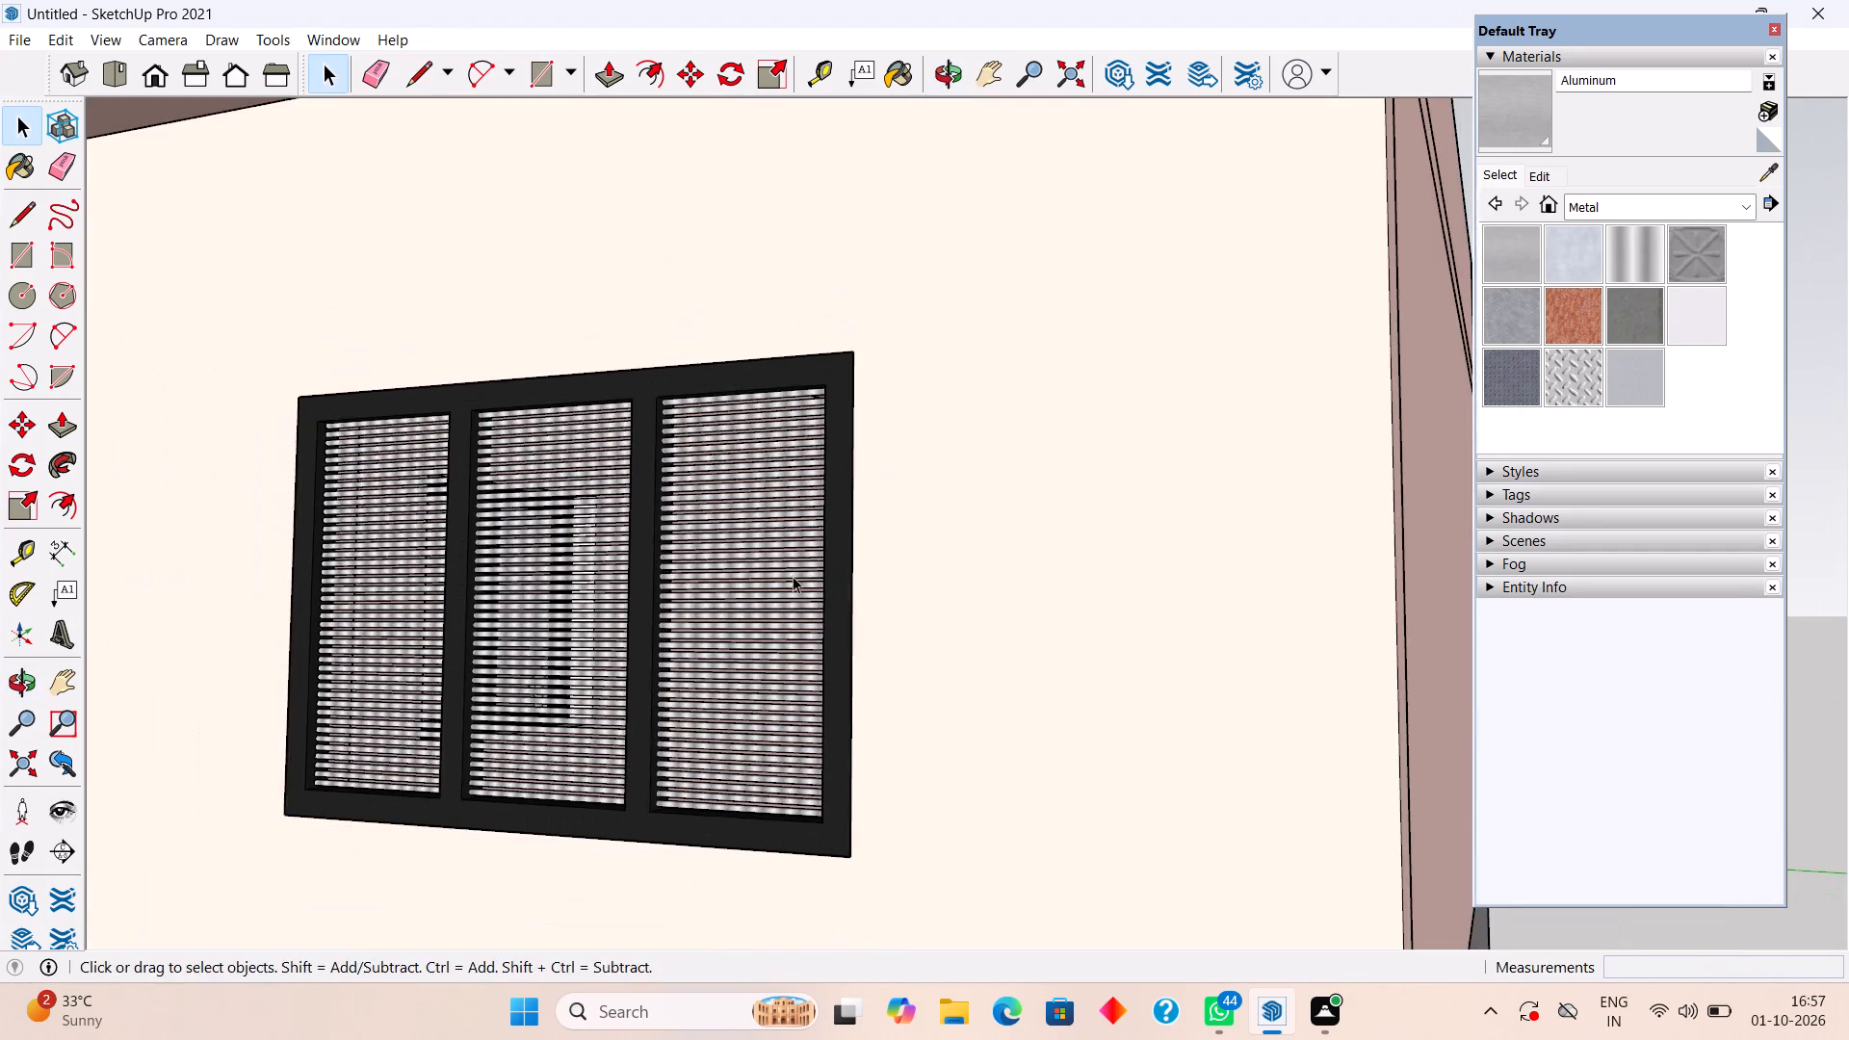
pyautogui.moveTo(789, 578); pyautogui.dragTo(912, 574, button='middle')
pyautogui.scroll(3, 951, 583)
pyautogui.scroll(1, 843, 556)
pyautogui.moveTo(773, 529); pyautogui.dragTo(863, 533, button='middle')
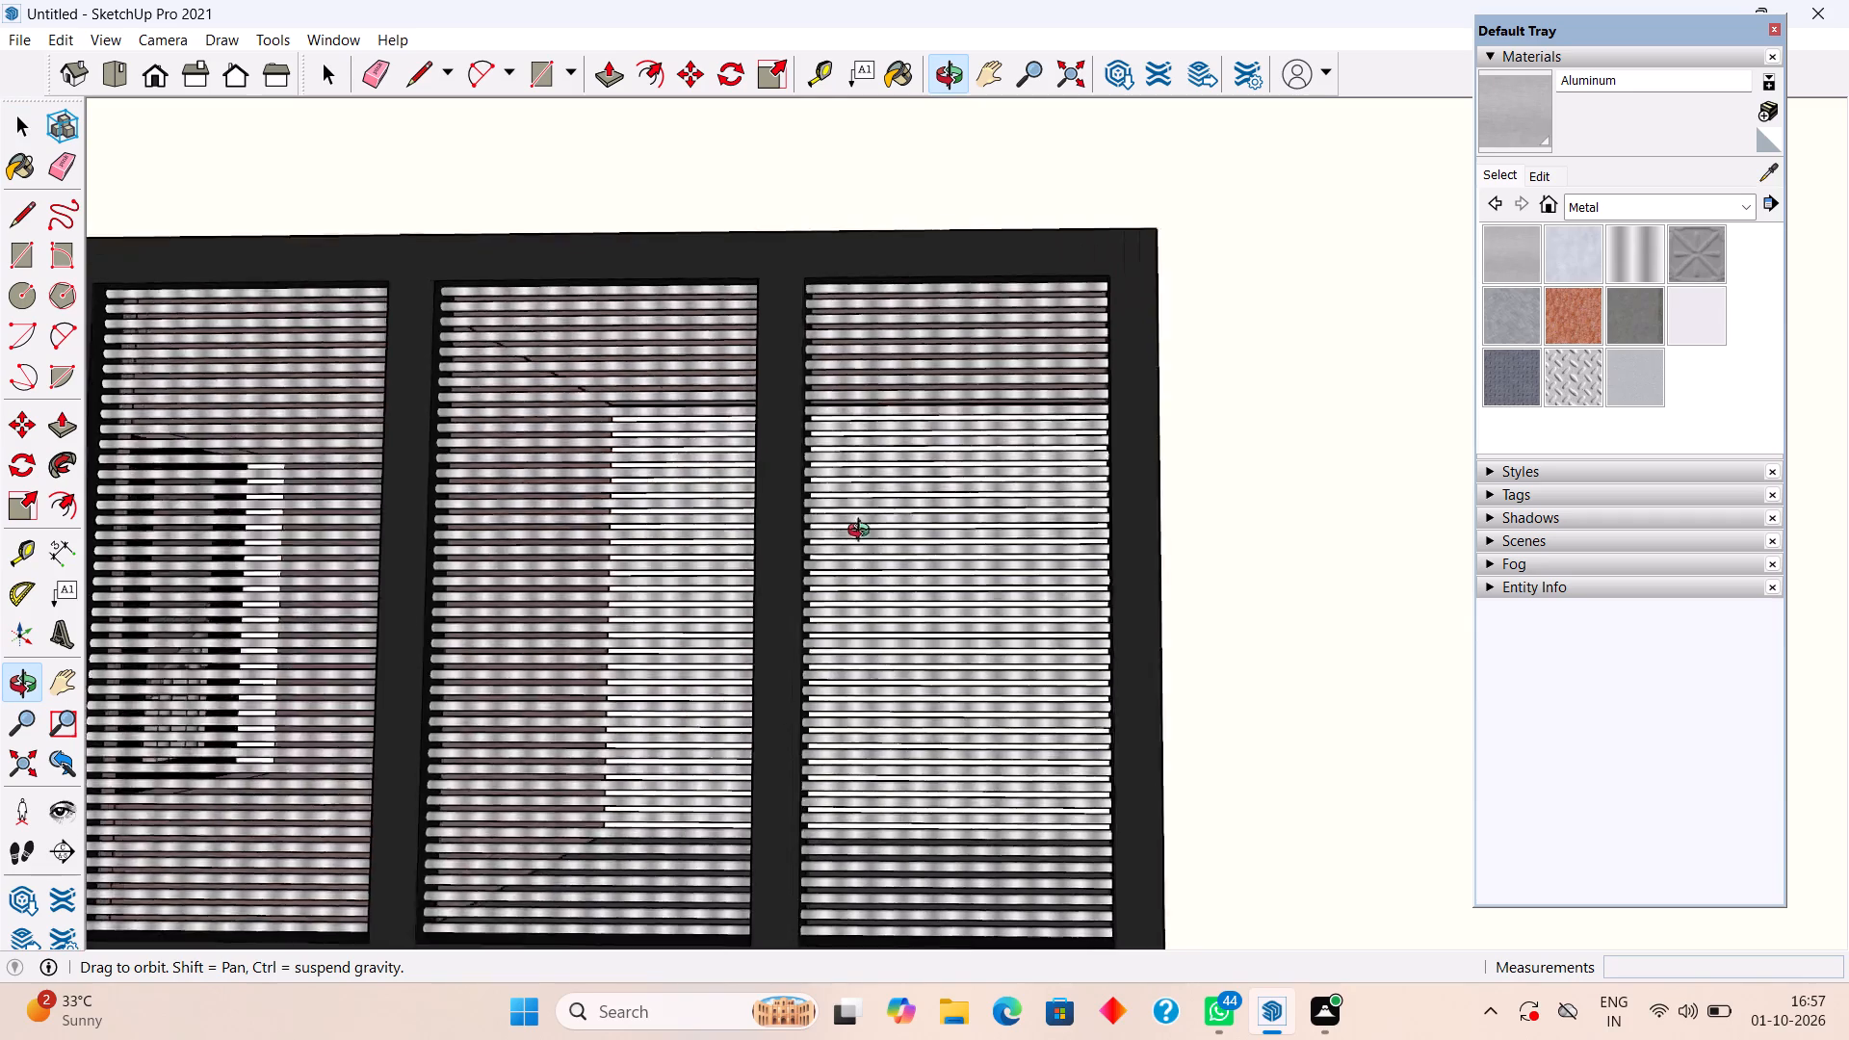
pyautogui.moveTo(863, 533); pyautogui.dragTo(1299, 524, button='middle')
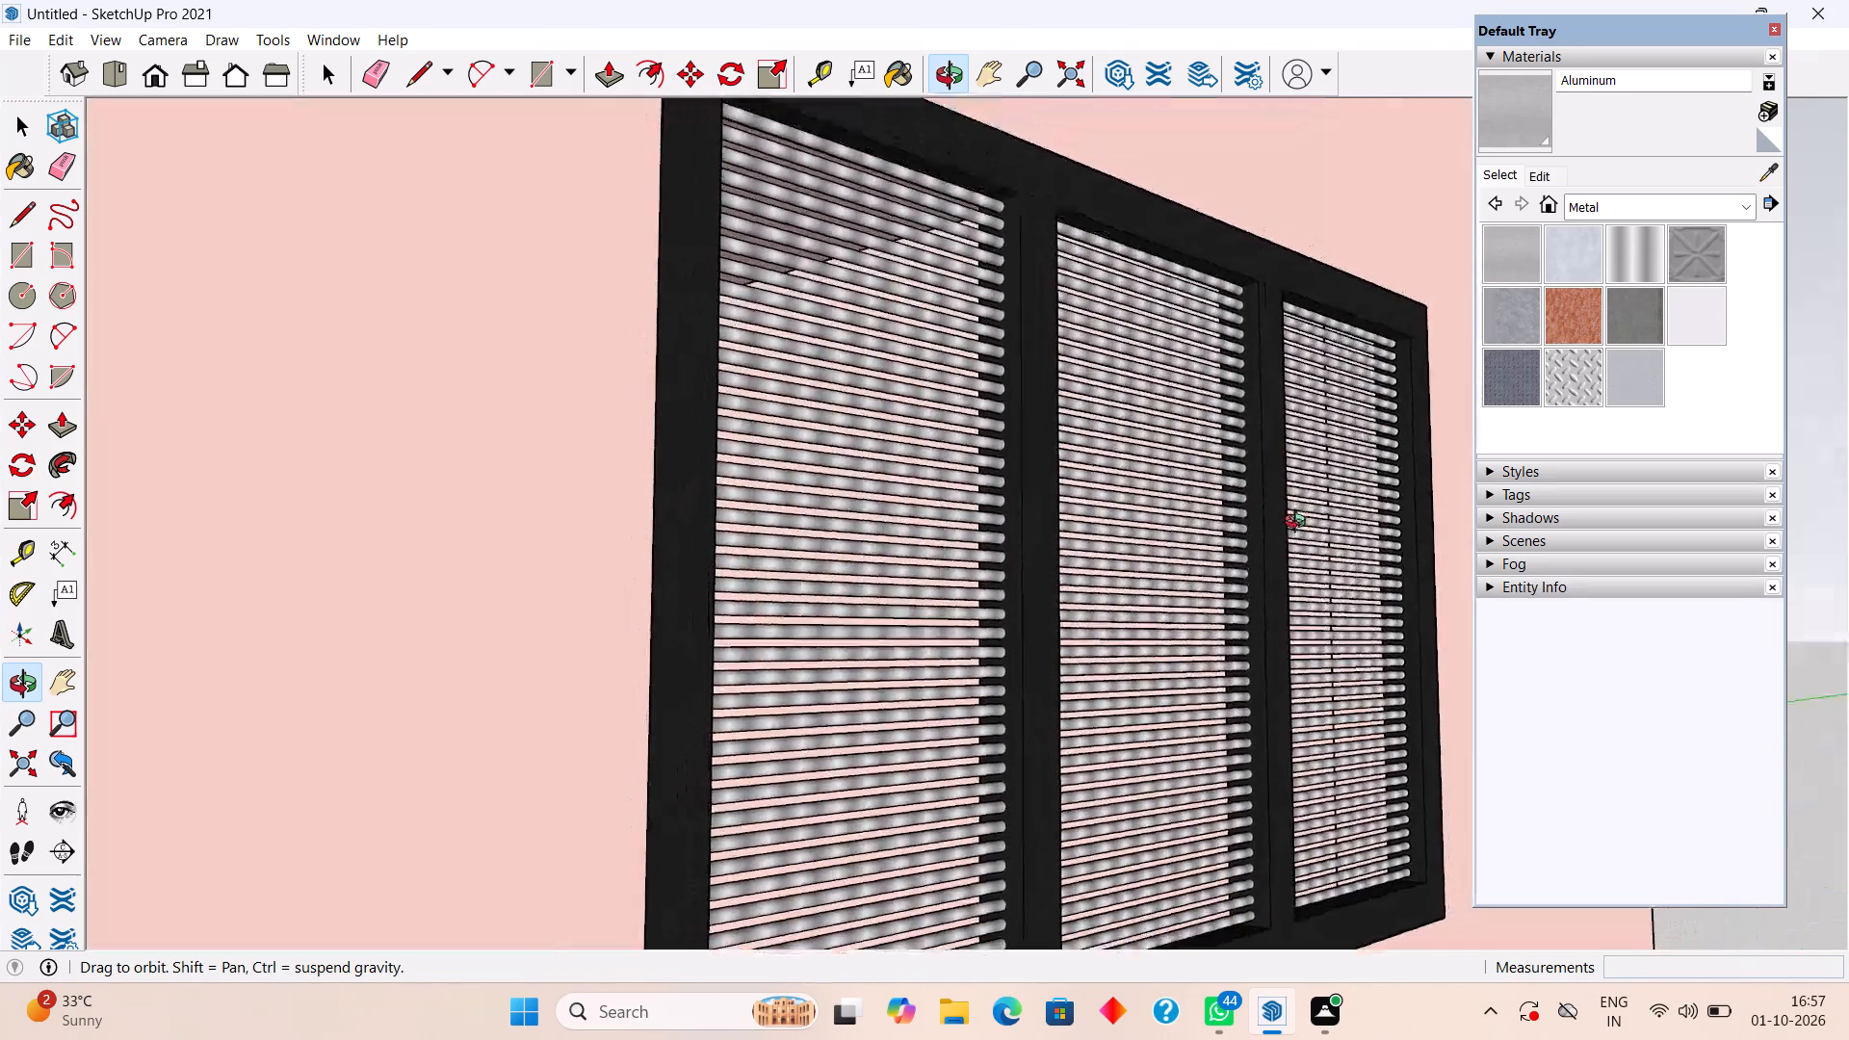
pyautogui.moveTo(1299, 524); pyautogui.dragTo(1417, 460, button='middle')
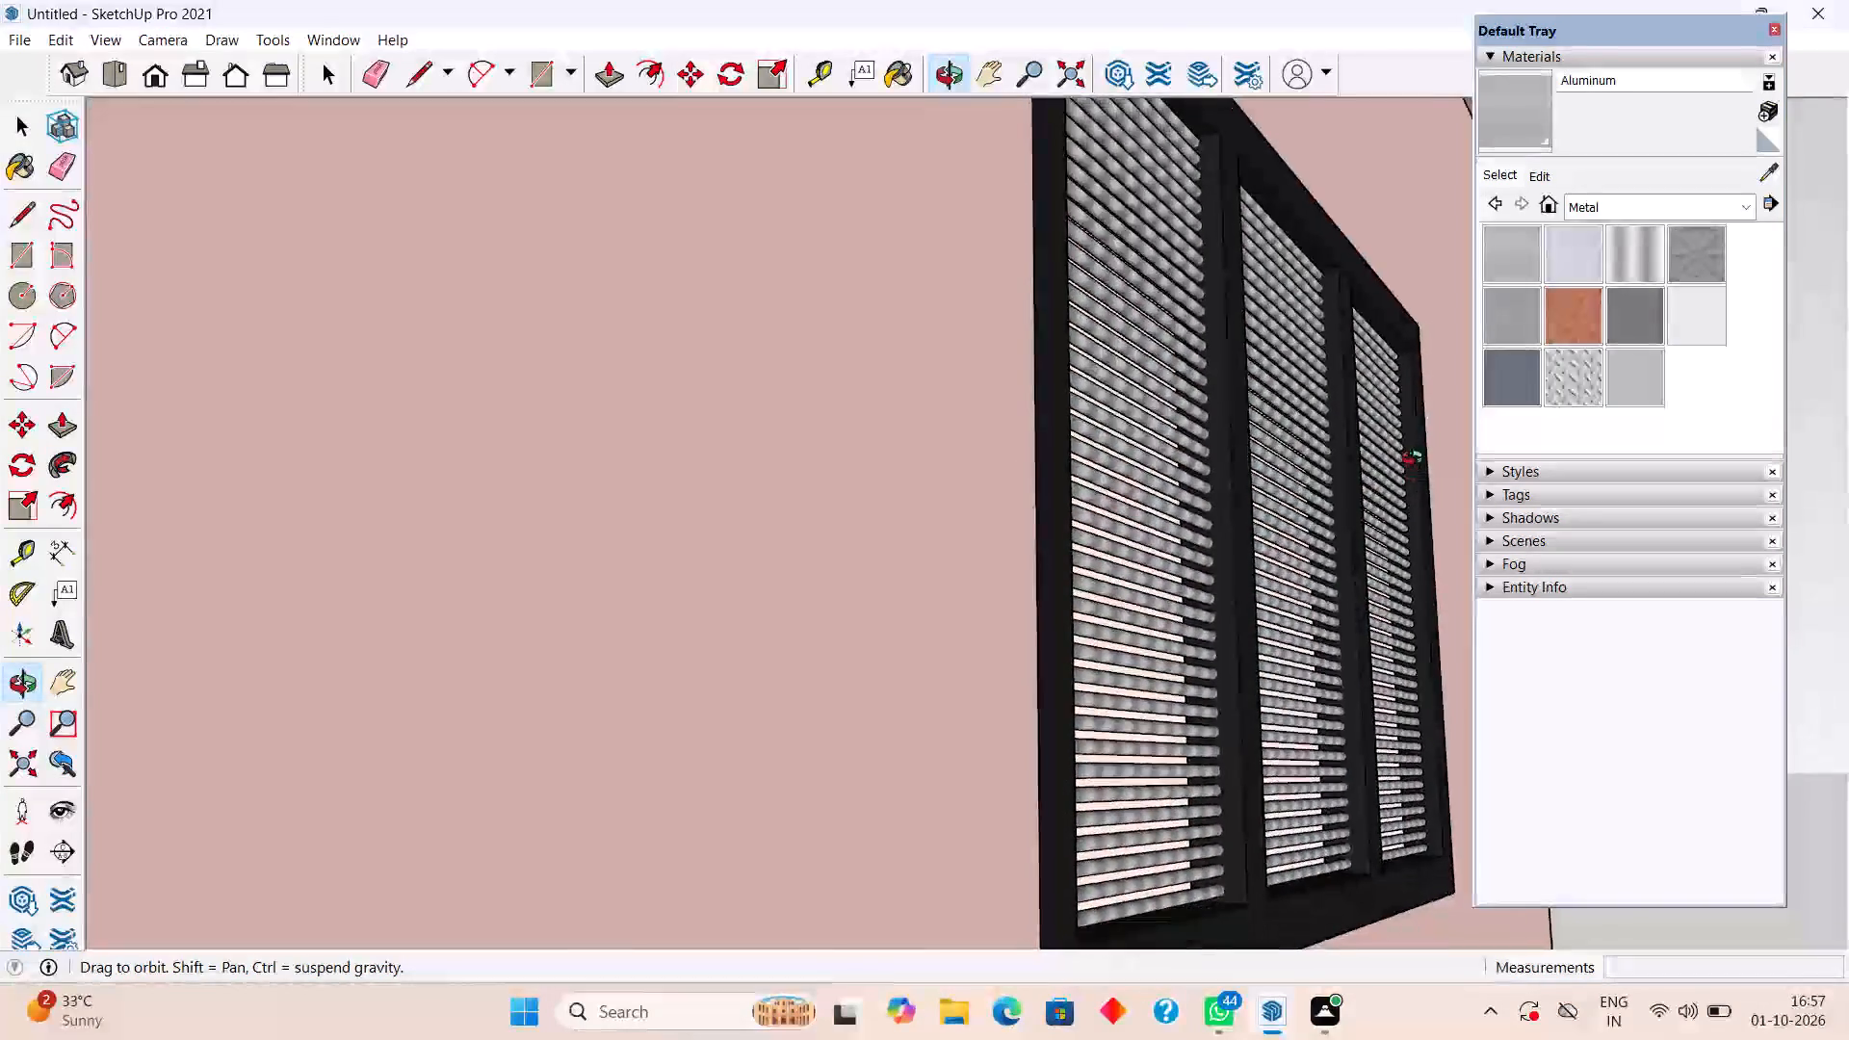
pyautogui.moveTo(1417, 460); pyautogui.dragTo(1364, 429, button='middle')
# Examine the louvred side window's horizontal bars and black frame from both sides and from above.
pyautogui.scroll(-2, 1364, 429)
pyautogui.scroll(-1, 1219, 402)
pyautogui.moveTo(1205, 446); pyautogui.dragTo(1133, 582, button='middle')
pyautogui.scroll(-1, 1184, 534)
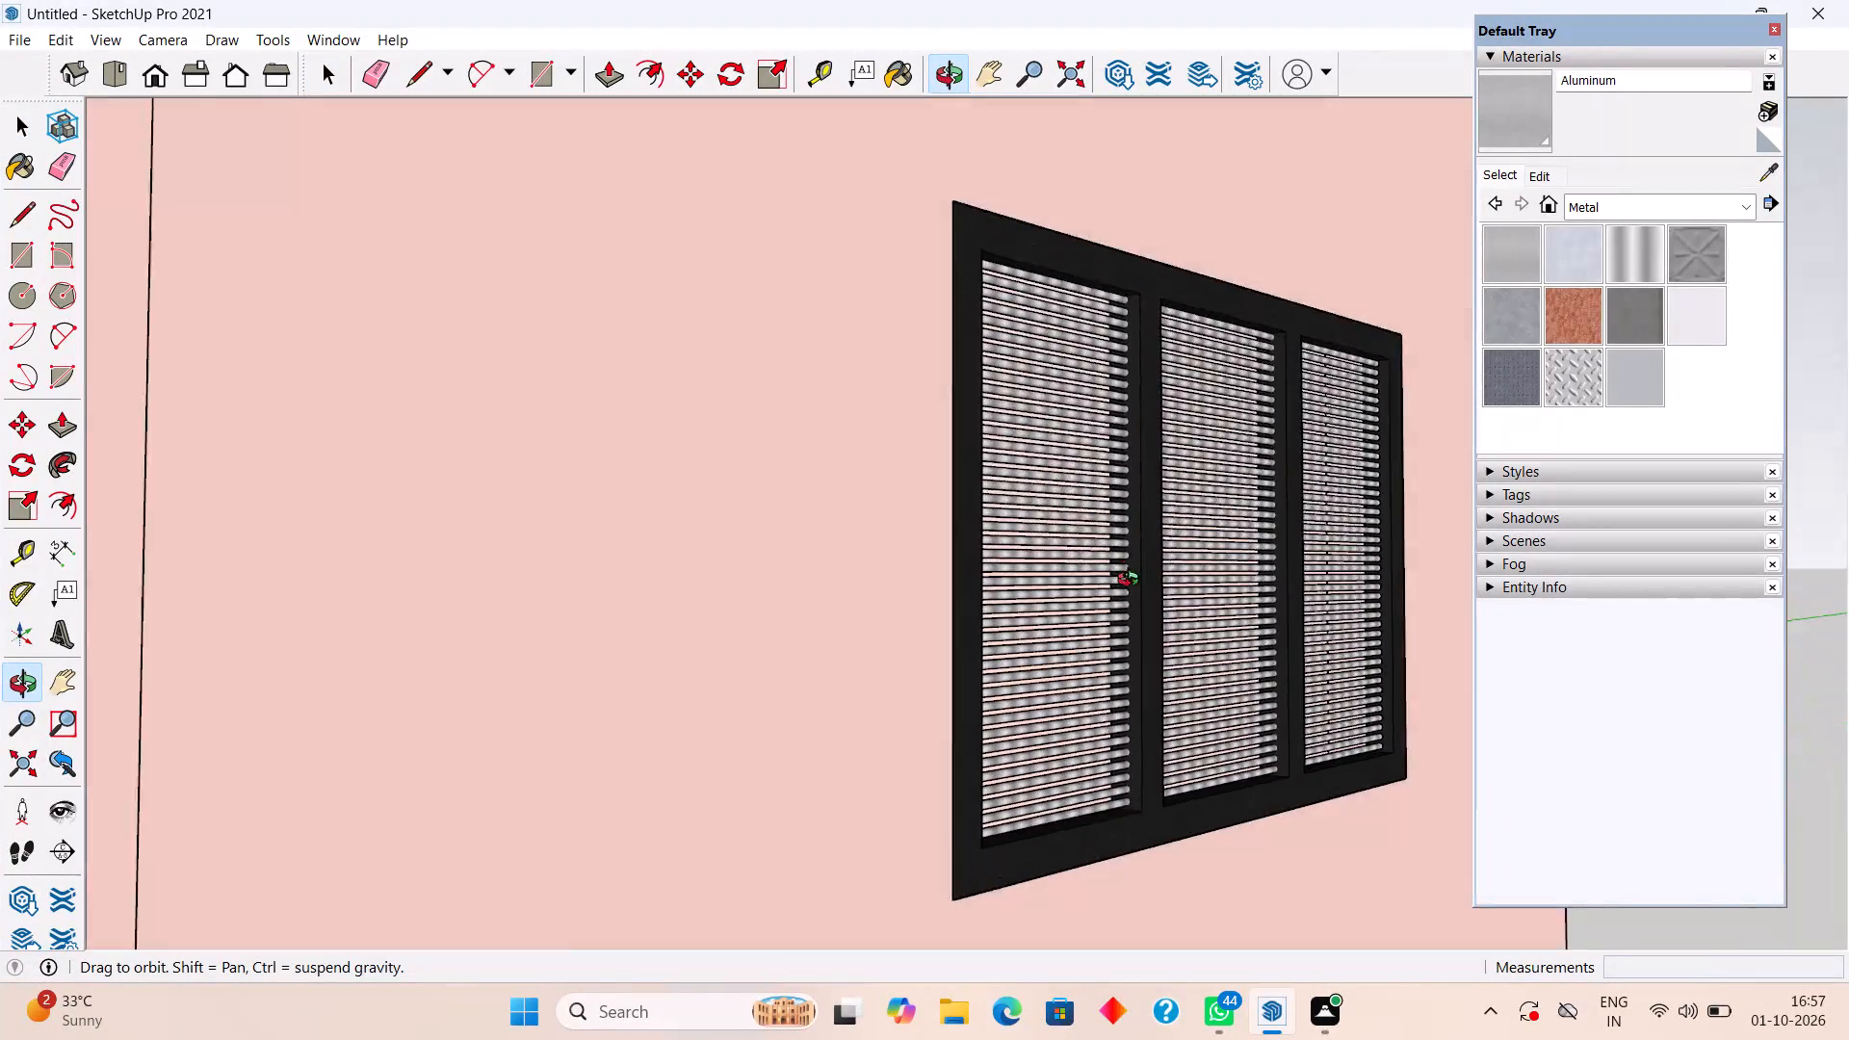
pyautogui.moveTo(1133, 582); pyautogui.dragTo(974, 592, button='middle')
pyautogui.scroll(4, 974, 592)
pyautogui.scroll(3, 933, 522)
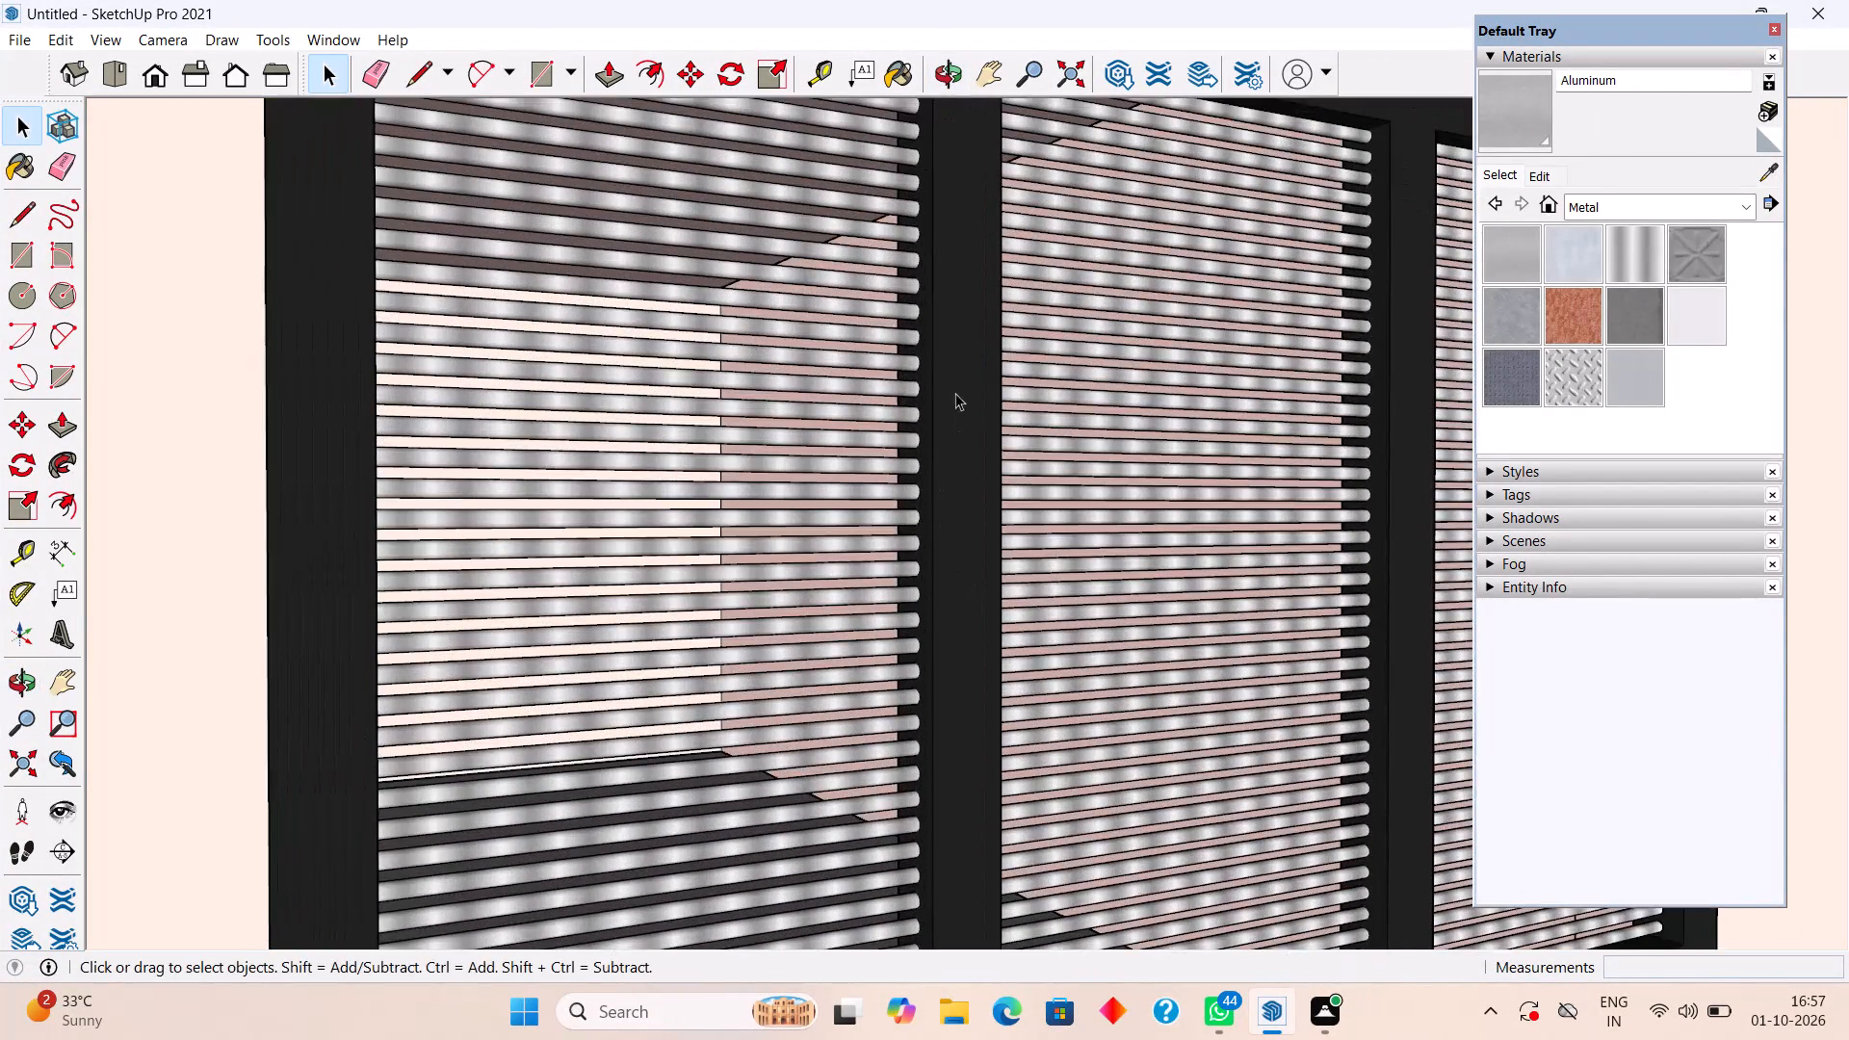
pyautogui.moveTo(918, 379); pyautogui.dragTo(509, 614, button='middle')
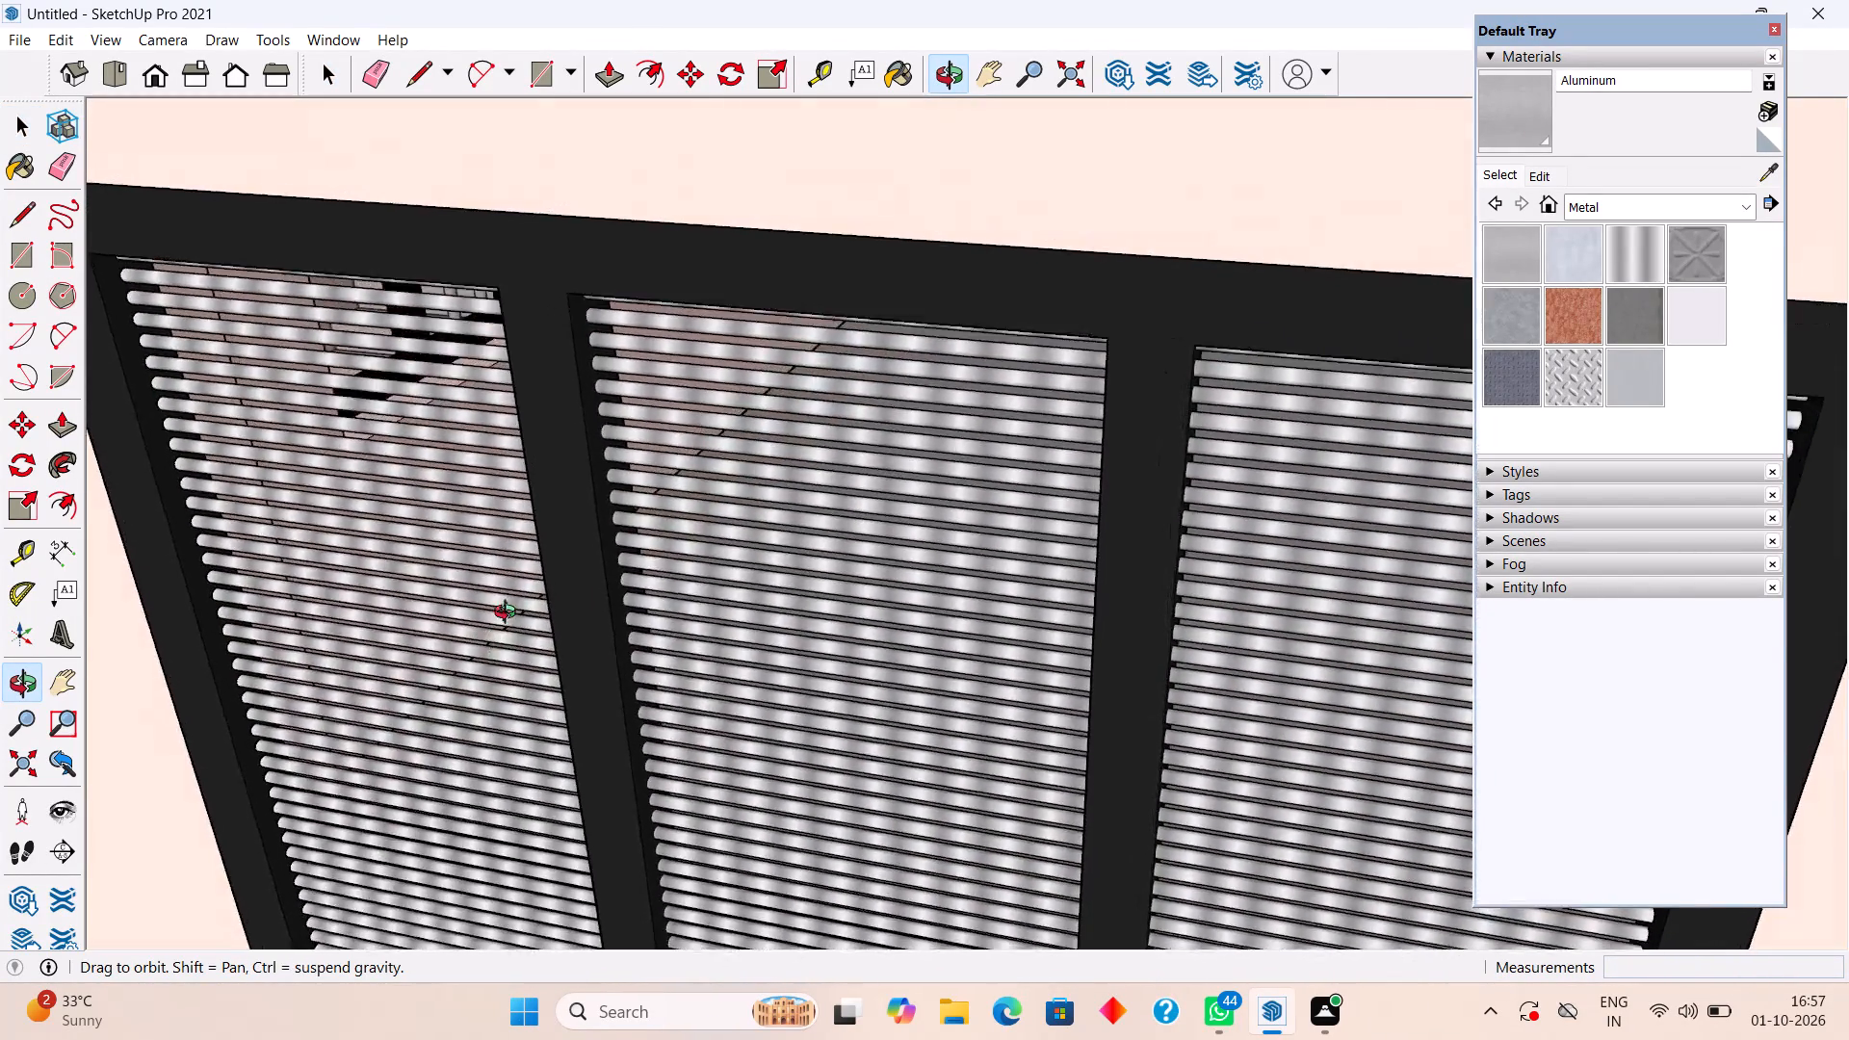
pyautogui.moveTo(509, 614); pyautogui.dragTo(520, 543, button='middle')
pyautogui.scroll(-8, 520, 545)
pyautogui.scroll(-1, 780, 429)
pyautogui.moveTo(780, 429); pyautogui.dragTo(524, 423, button='middle')
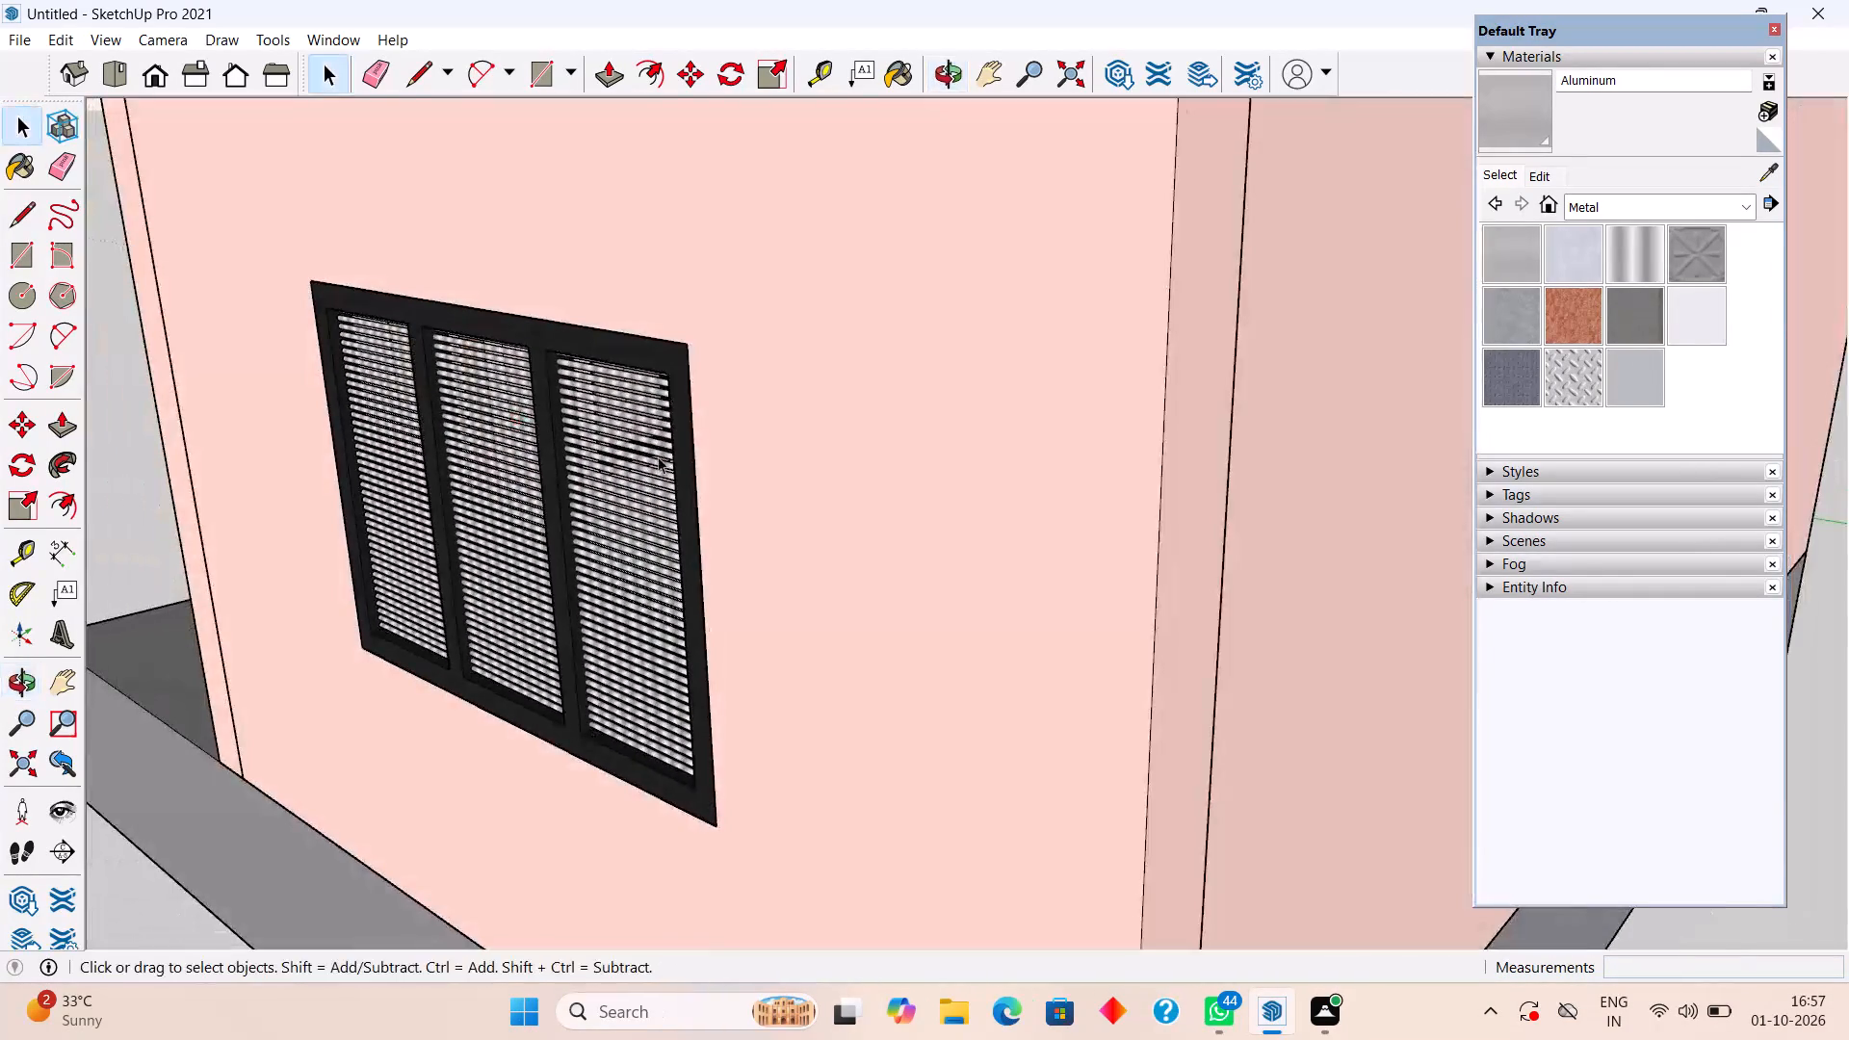
pyautogui.scroll(5, 769, 485)
pyautogui.scroll(4, 606, 443)
pyautogui.moveTo(652, 391); pyautogui.dragTo(480, 458, button='middle')
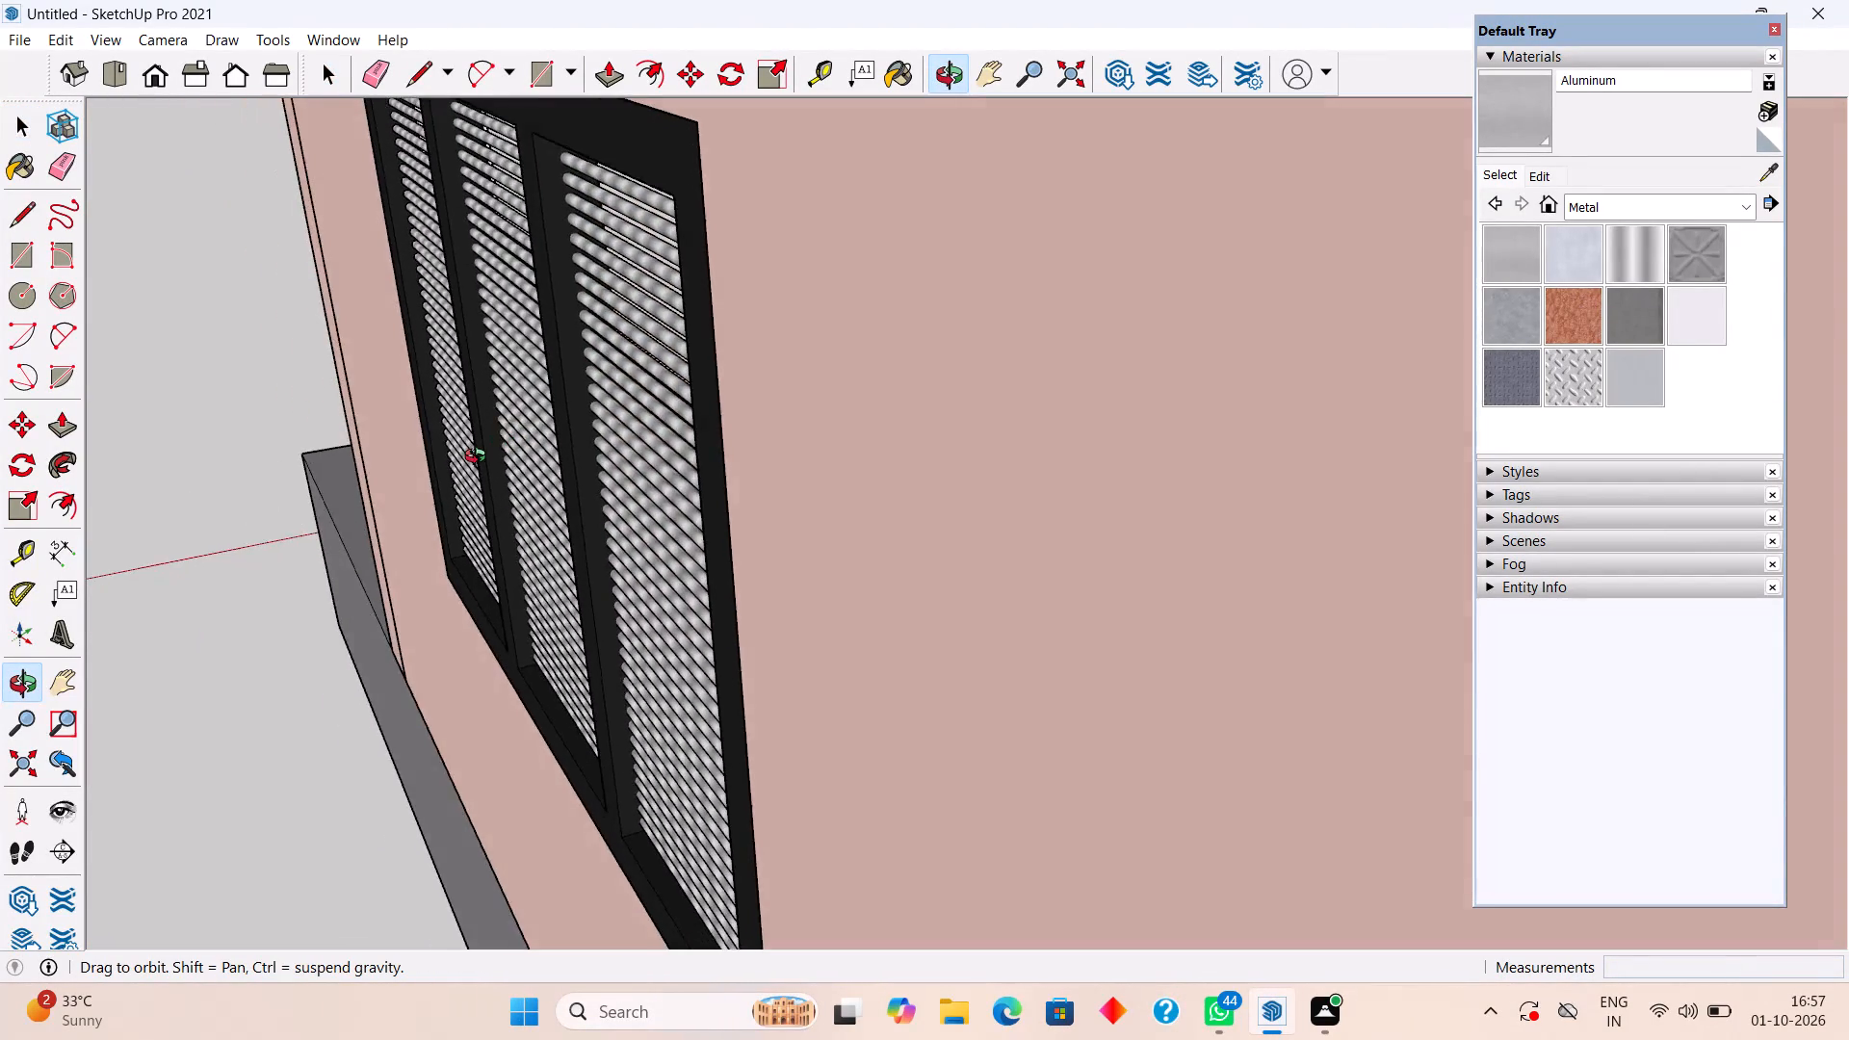
pyautogui.moveTo(480, 458); pyautogui.dragTo(663, 493, button='middle')
pyautogui.scroll(-13, 664, 493)
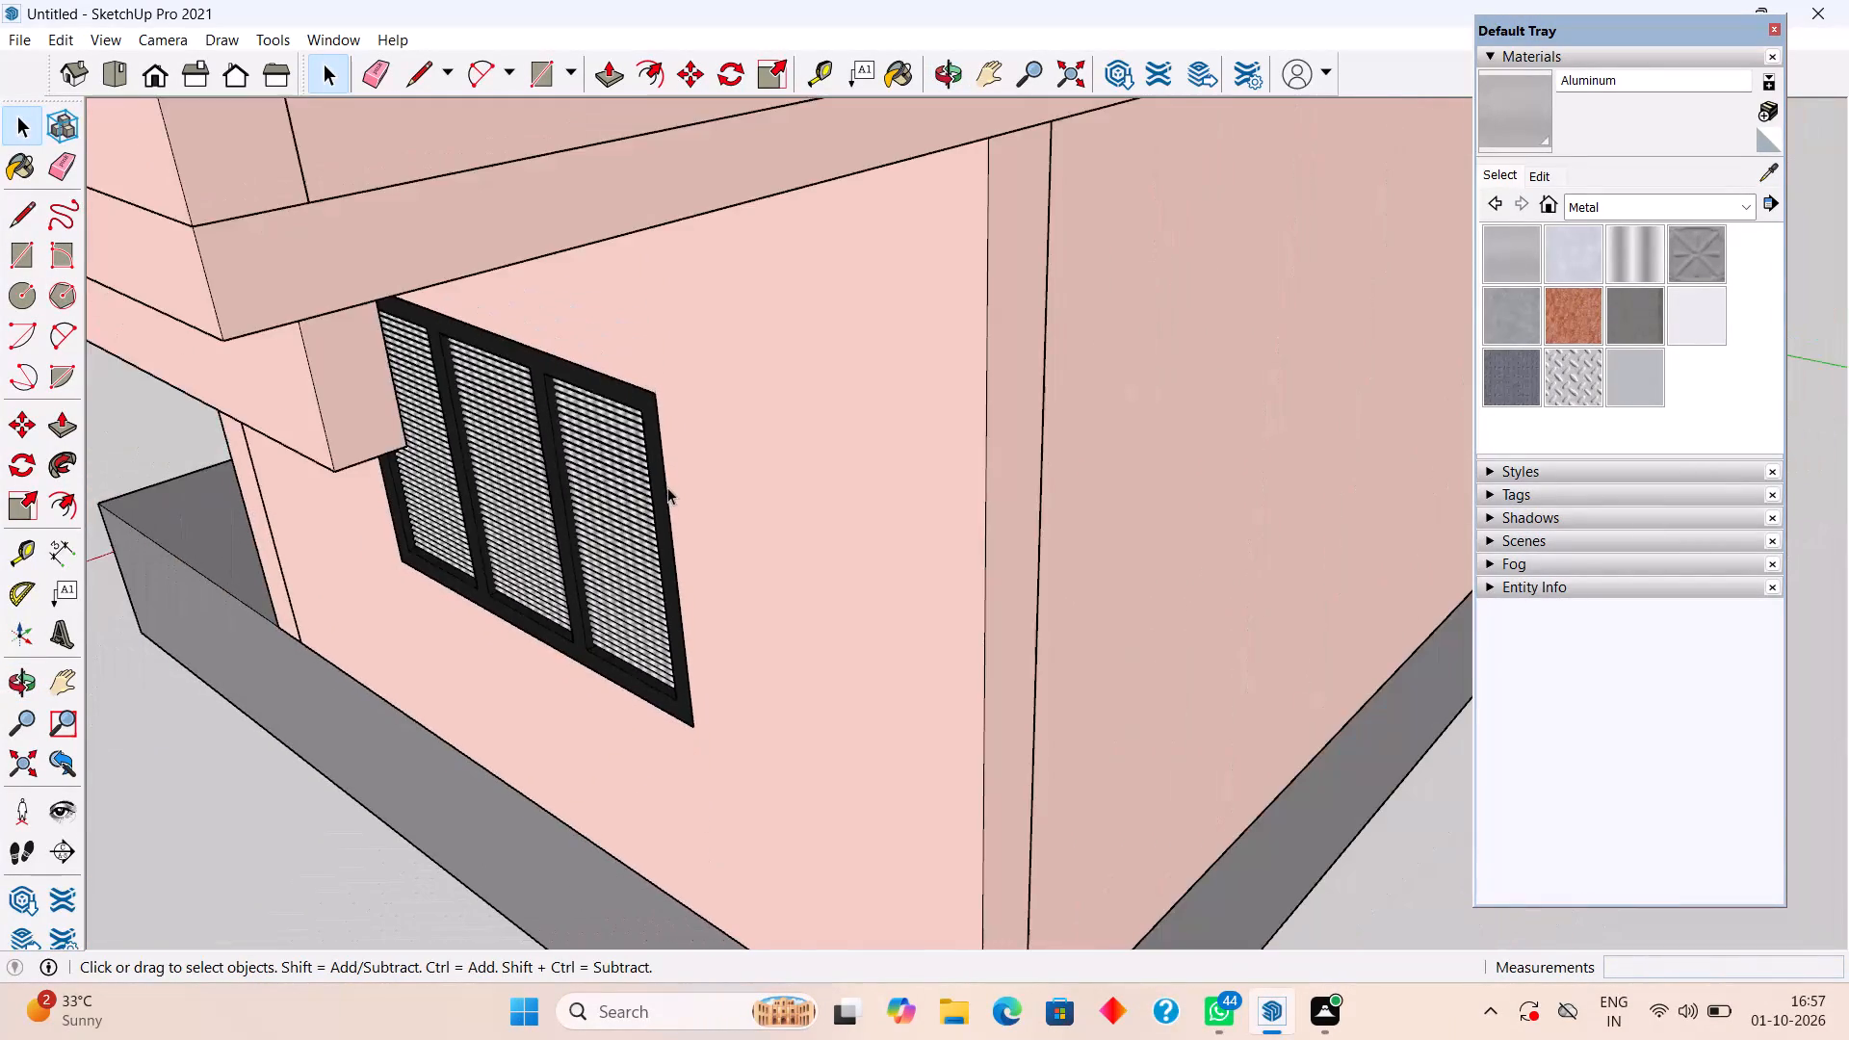
# Examine the louvred window within the side wall, from the rear corner, up close and with the porch and staircase in view.
pyautogui.scroll(-12, 667, 487)
pyautogui.moveTo(589, 468); pyautogui.dragTo(630, 218, button='middle')
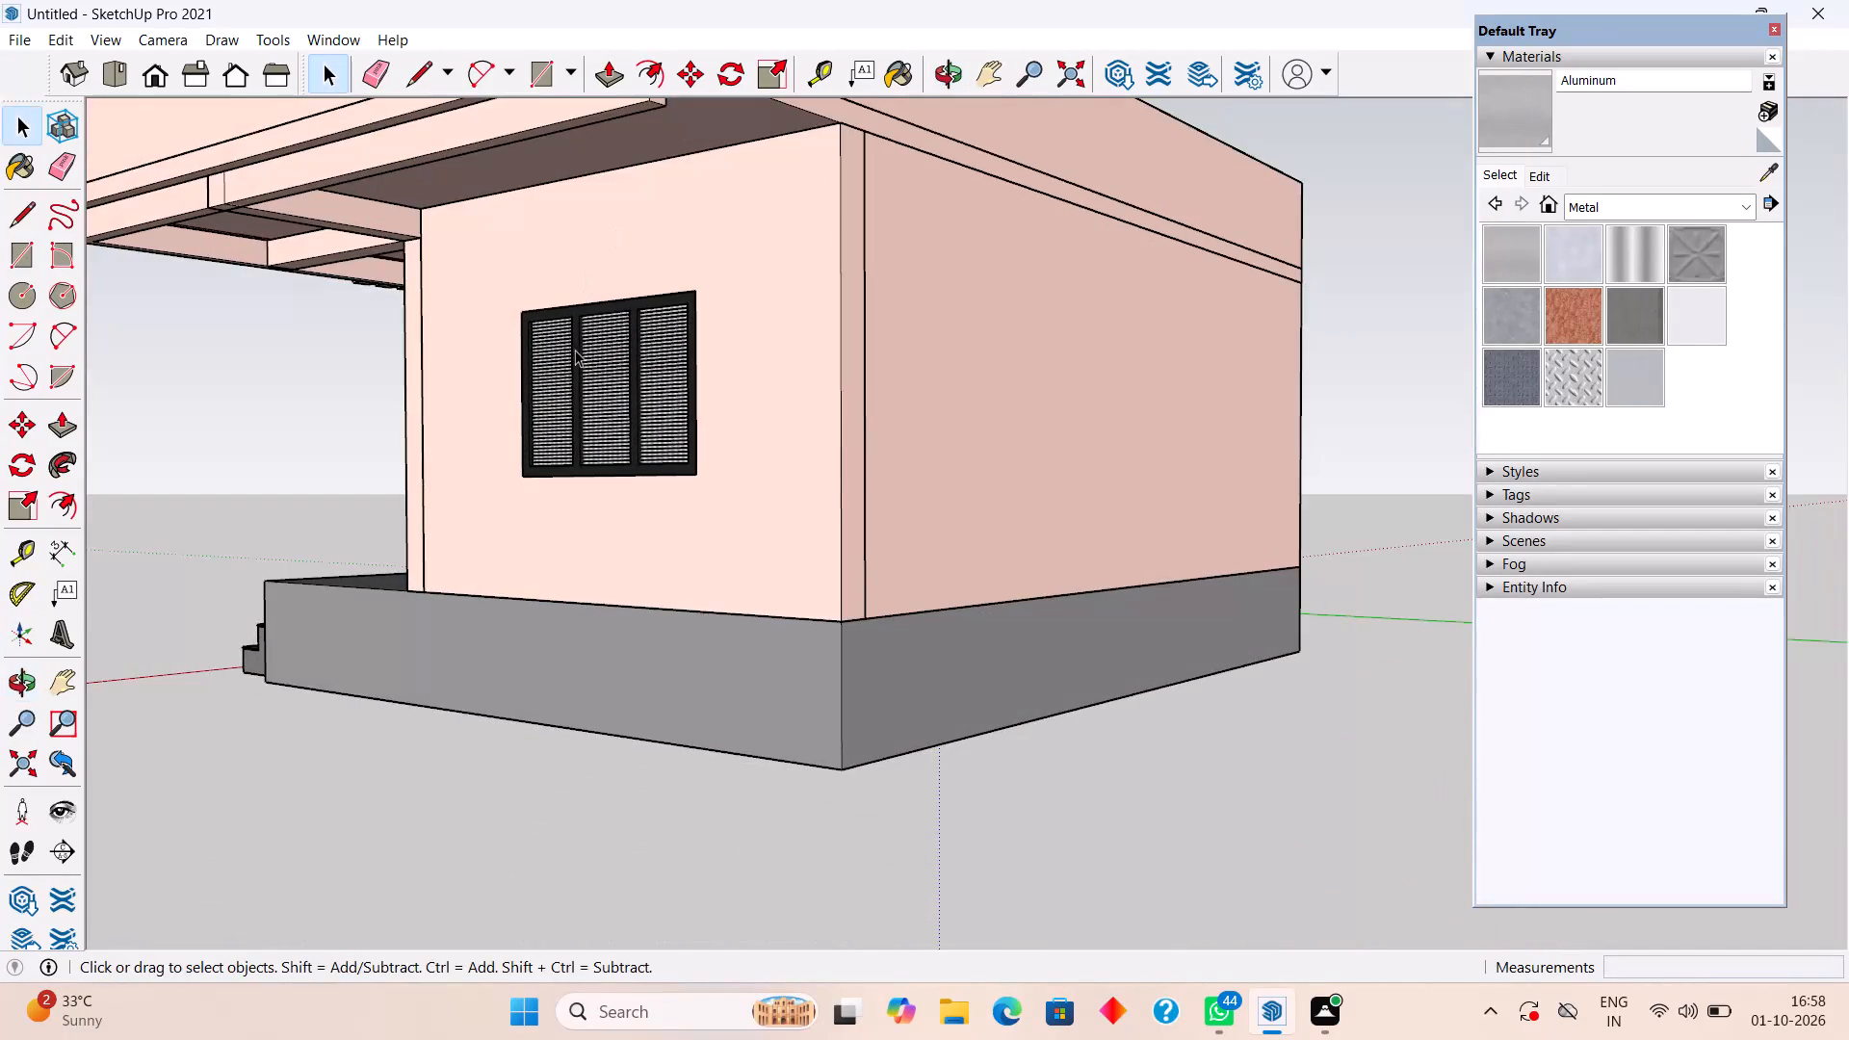
pyautogui.scroll(9, 591, 364)
pyautogui.moveTo(667, 341); pyautogui.dragTo(873, 400, button='middle')
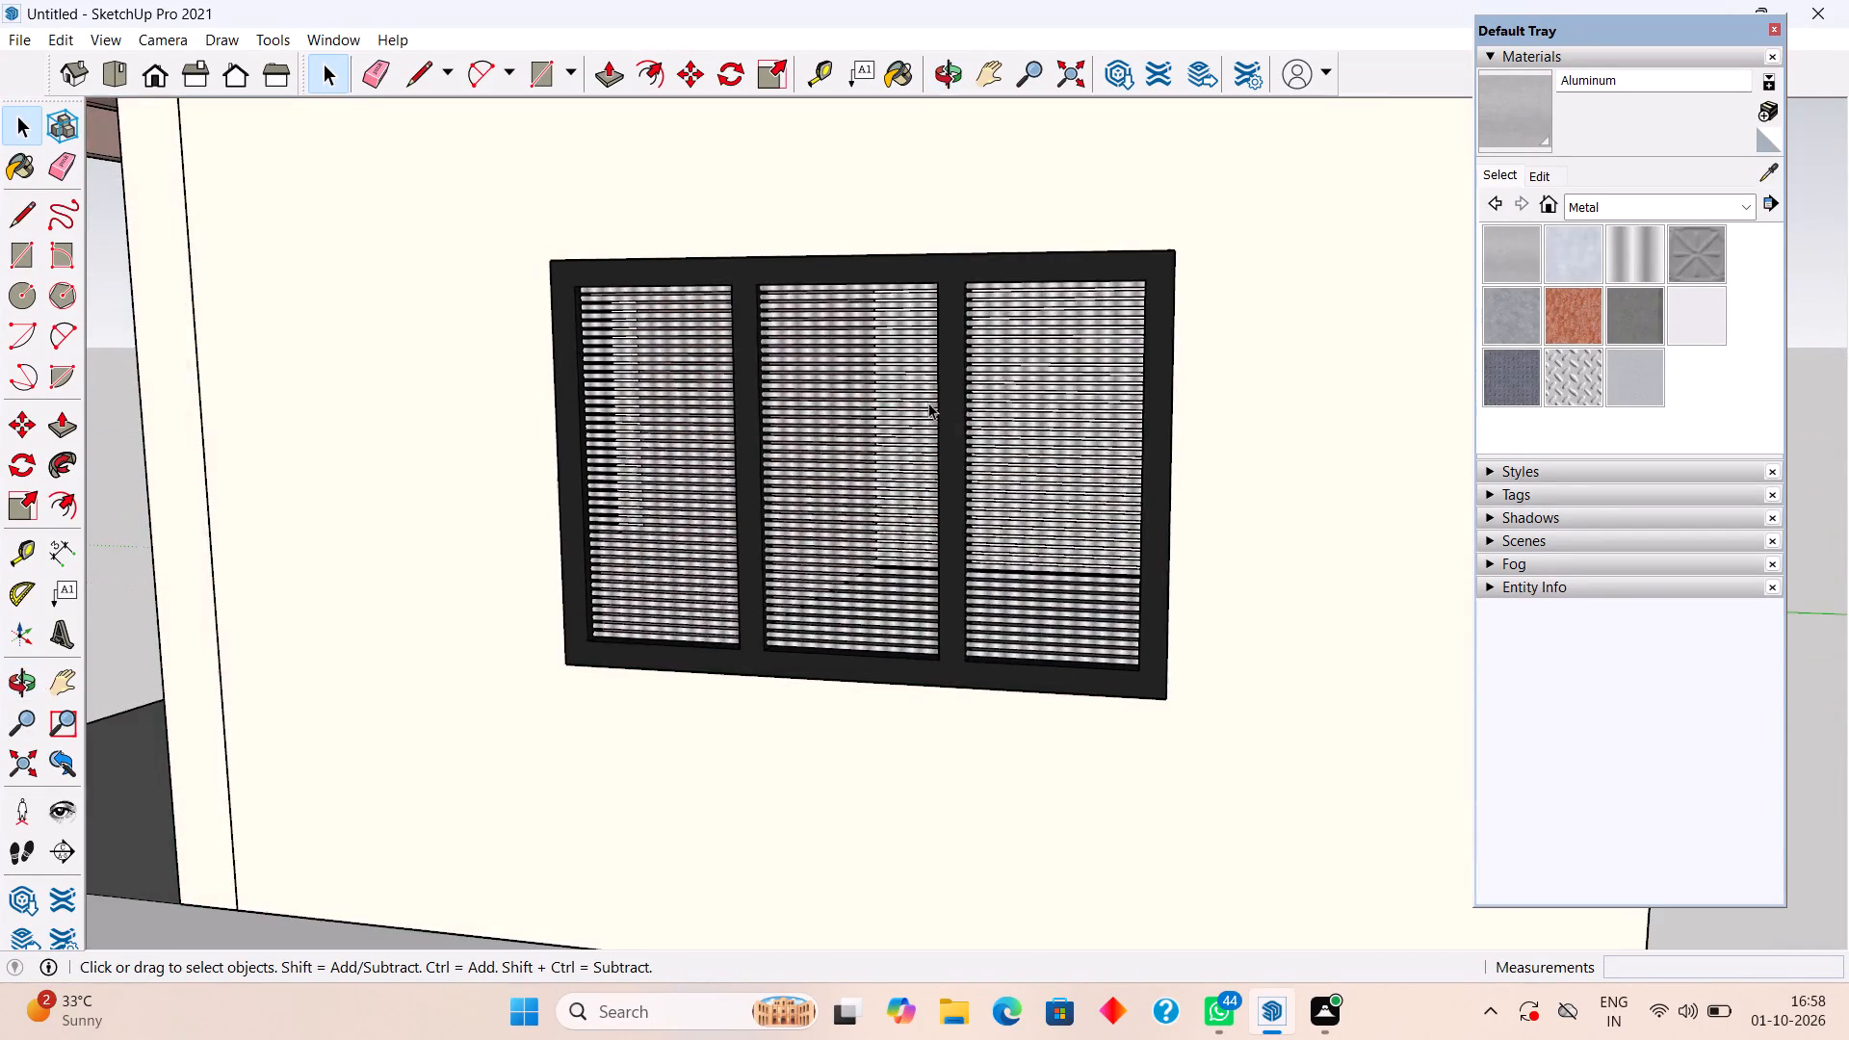
pyautogui.scroll(4, 929, 373)
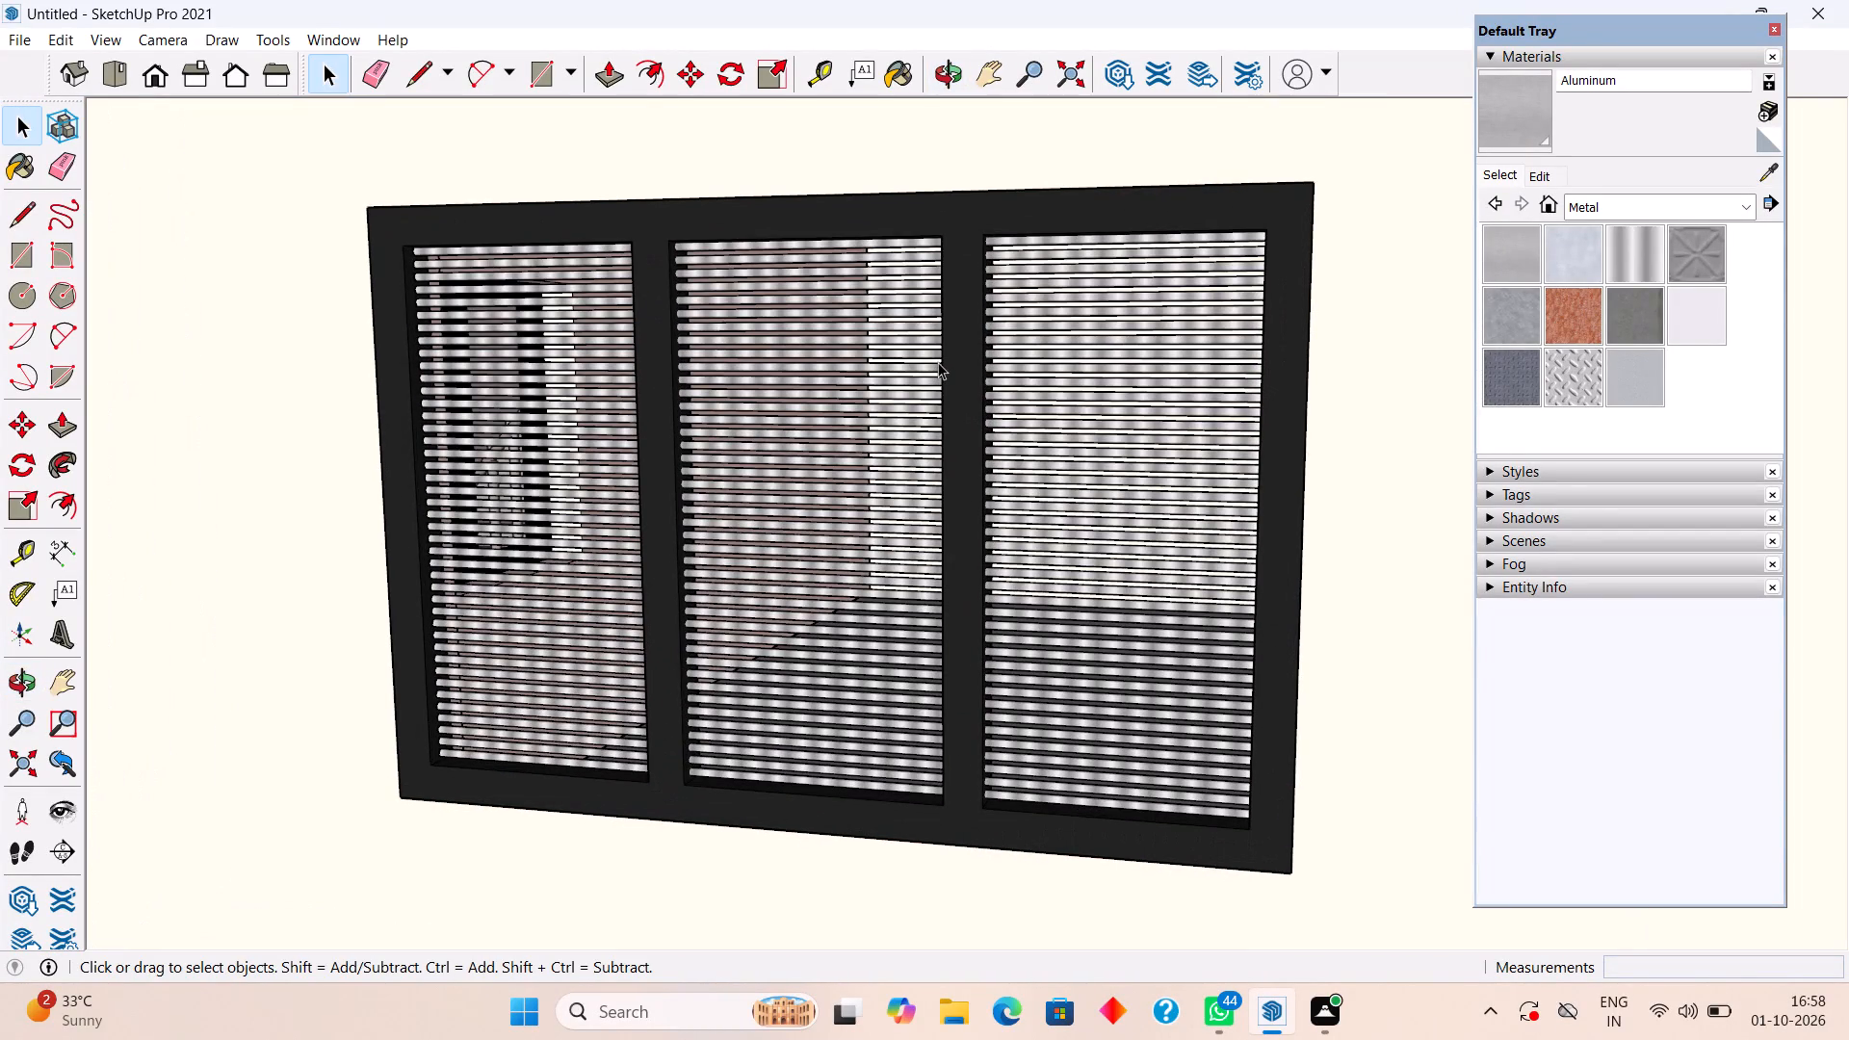
pyautogui.scroll(4, 940, 360)
pyautogui.scroll(-5, 941, 359)
pyautogui.scroll(-16, 941, 359)
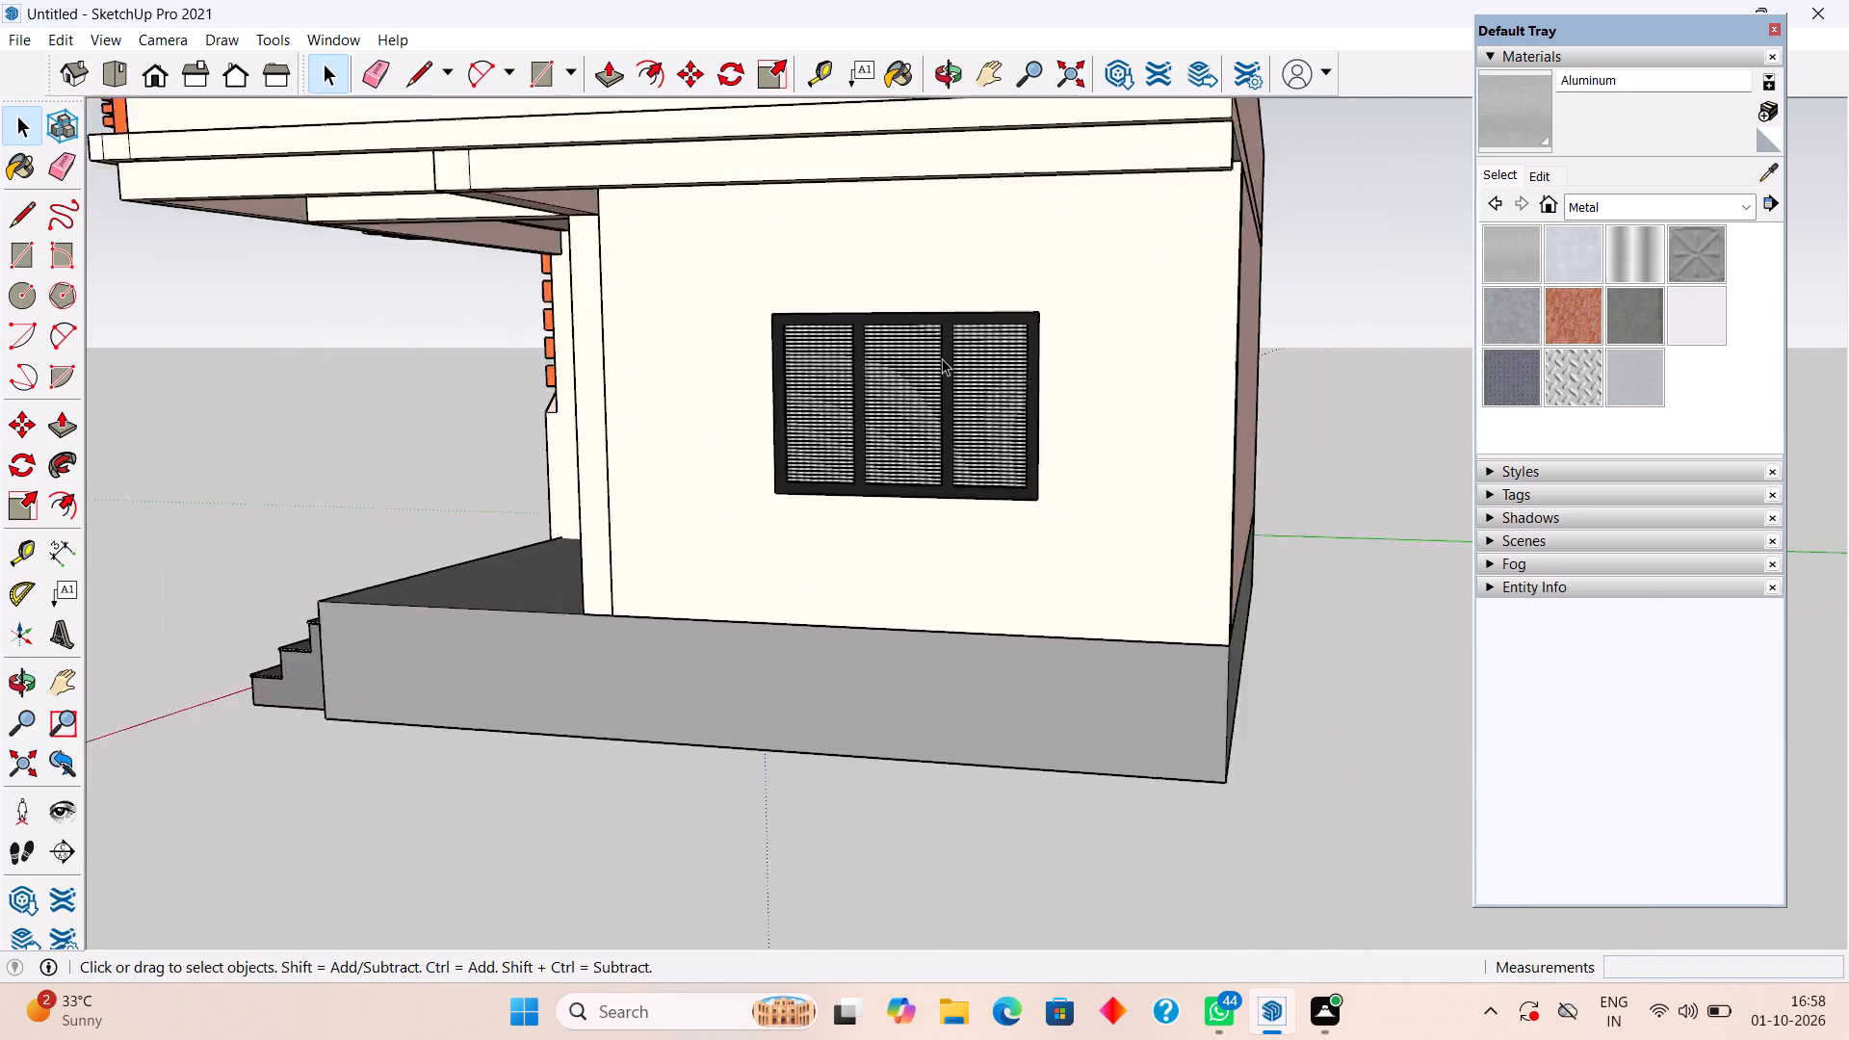
pyautogui.scroll(-4, 942, 358)
pyautogui.moveTo(932, 362); pyautogui.dragTo(1156, 357, button='middle')
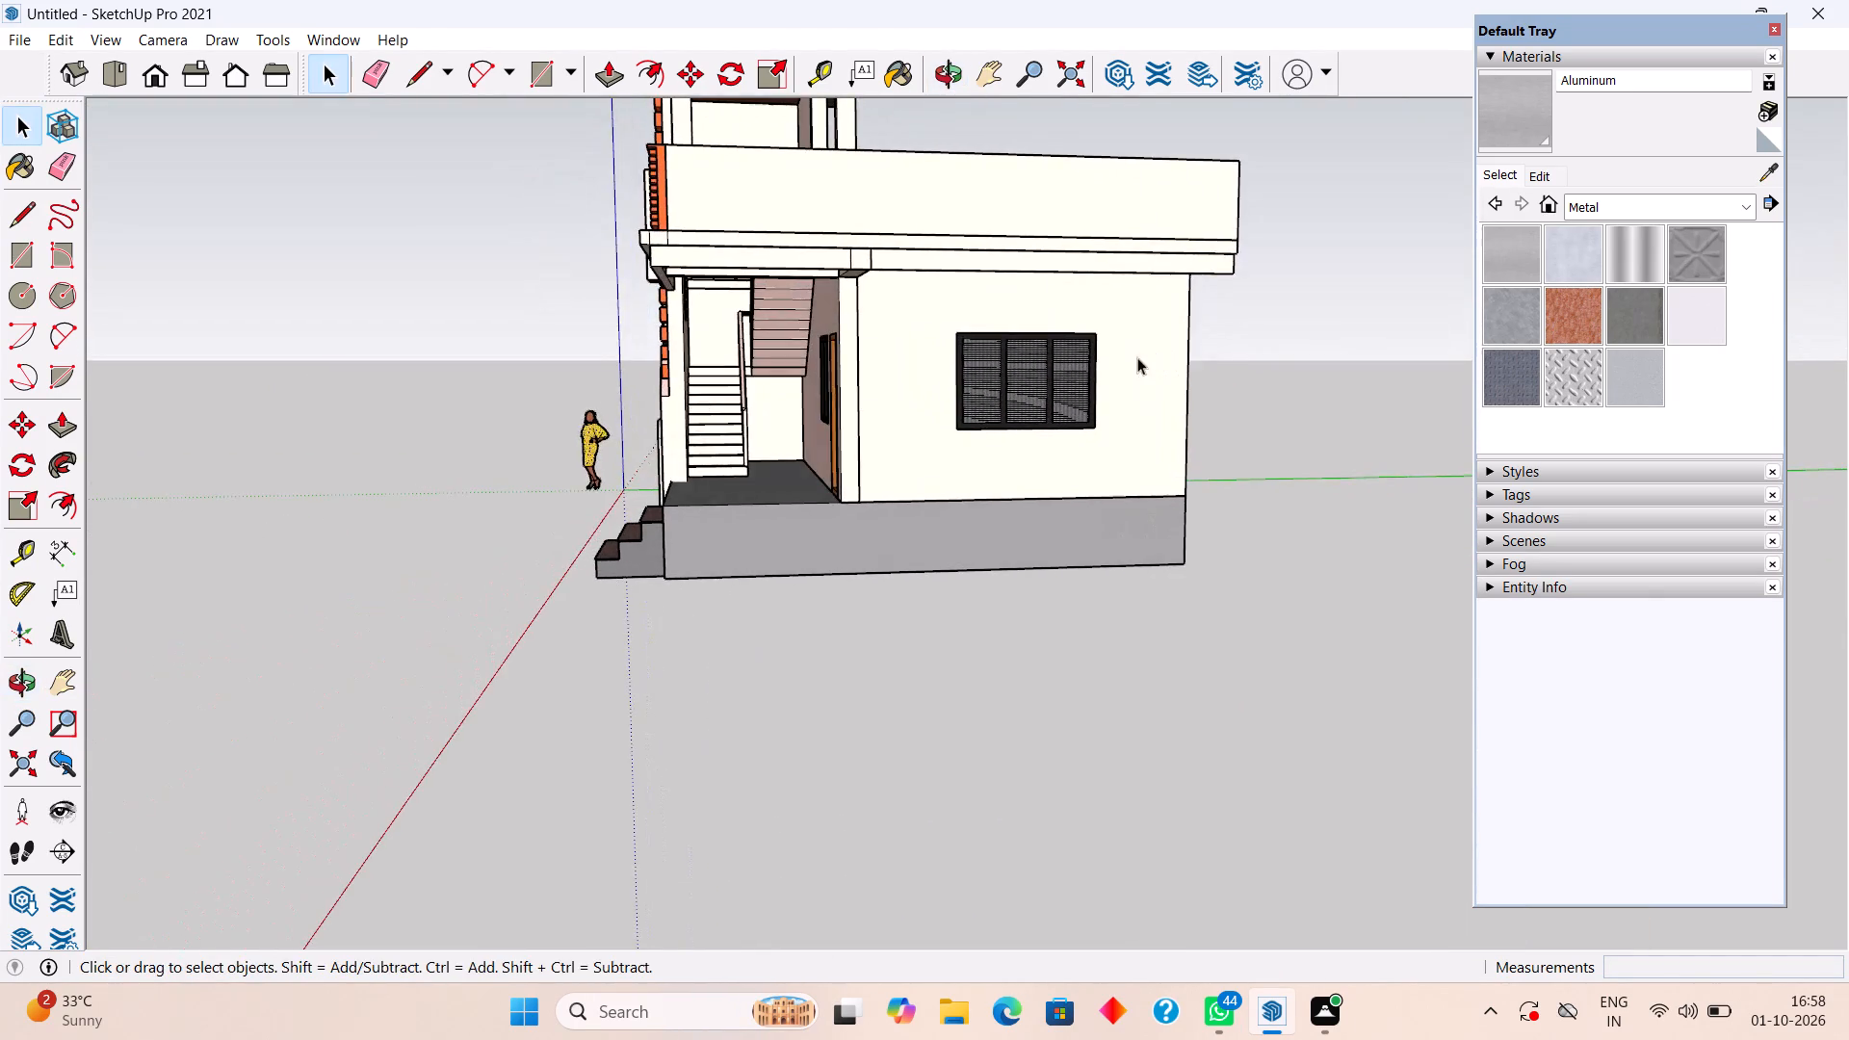
# Examine the louvred side window up close, and in context with the porch, entrance door and staircase from the front corner.
pyautogui.scroll(4, 1088, 351)
pyautogui.scroll(1, 945, 323)
pyautogui.moveTo(945, 323); pyautogui.dragTo(1003, 325, button='middle')
pyautogui.scroll(10, 1107, 344)
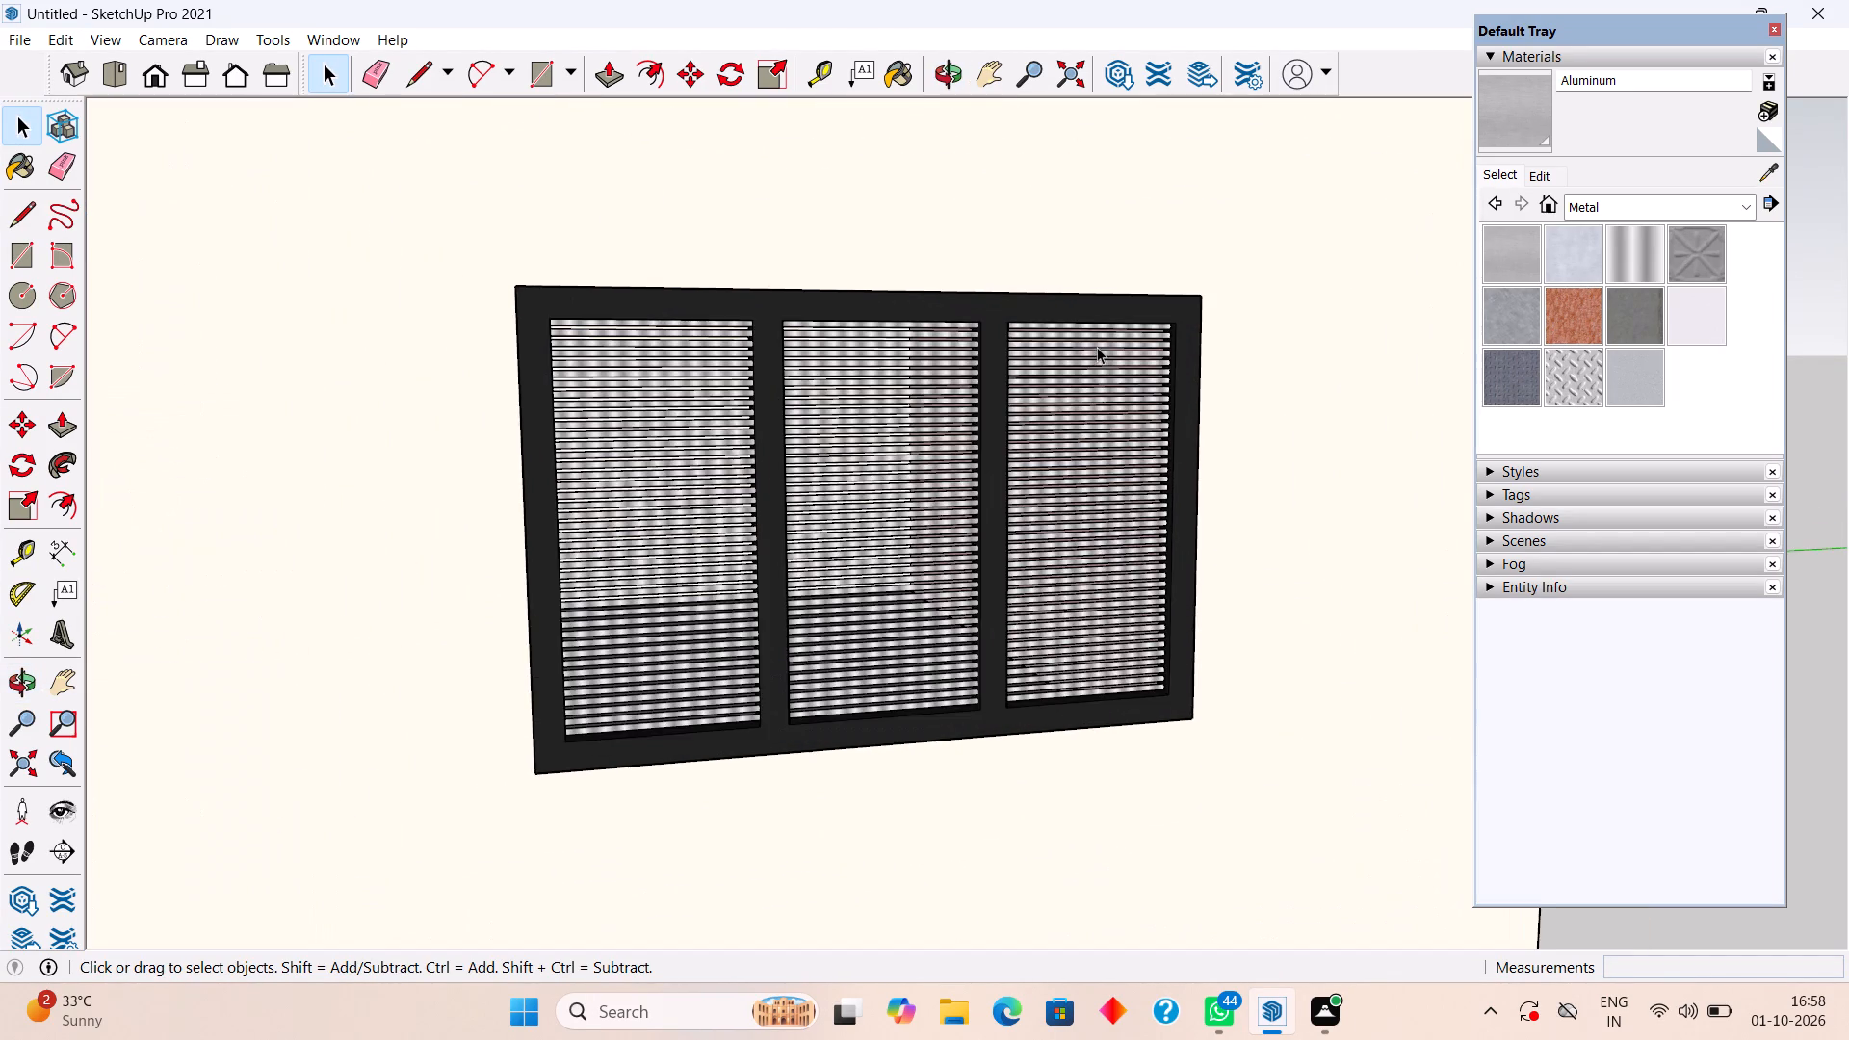
pyautogui.moveTo(1010, 371); pyautogui.dragTo(1296, 401, button='middle')
pyautogui.scroll(-11, 1296, 401)
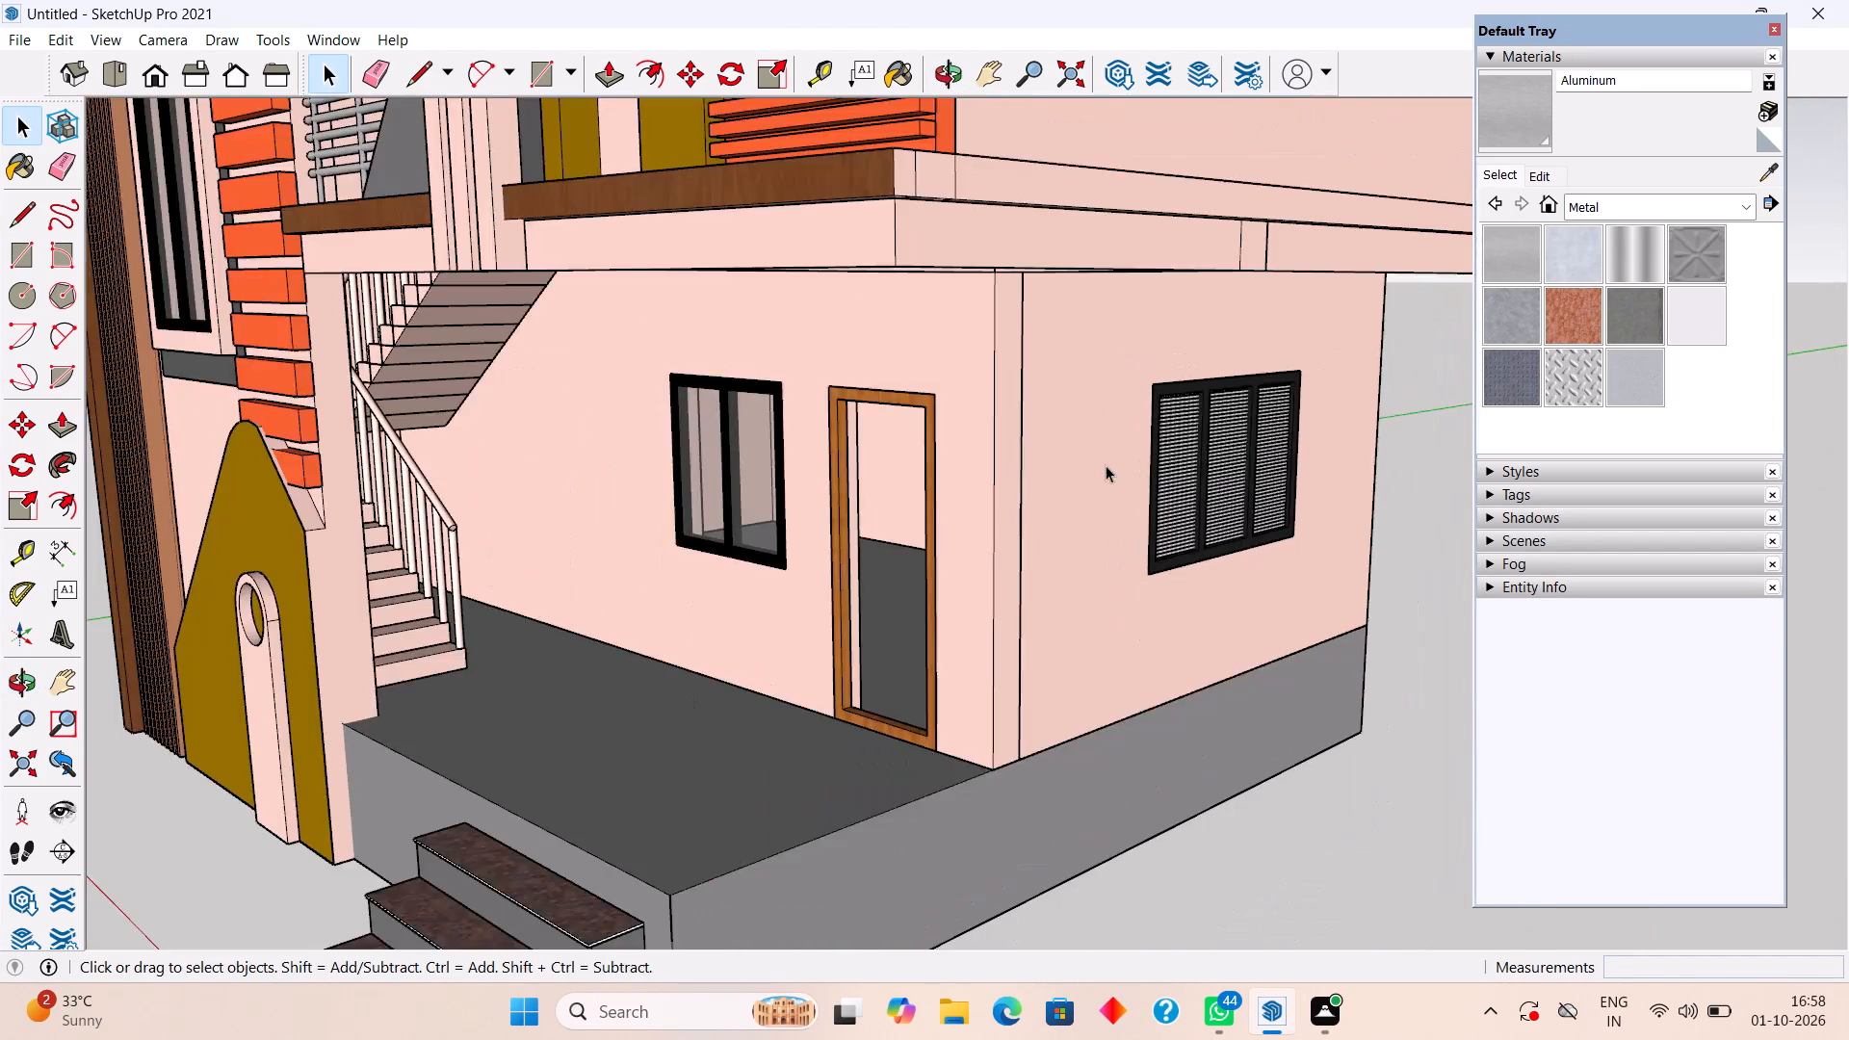
pyautogui.scroll(-11, 1105, 465)
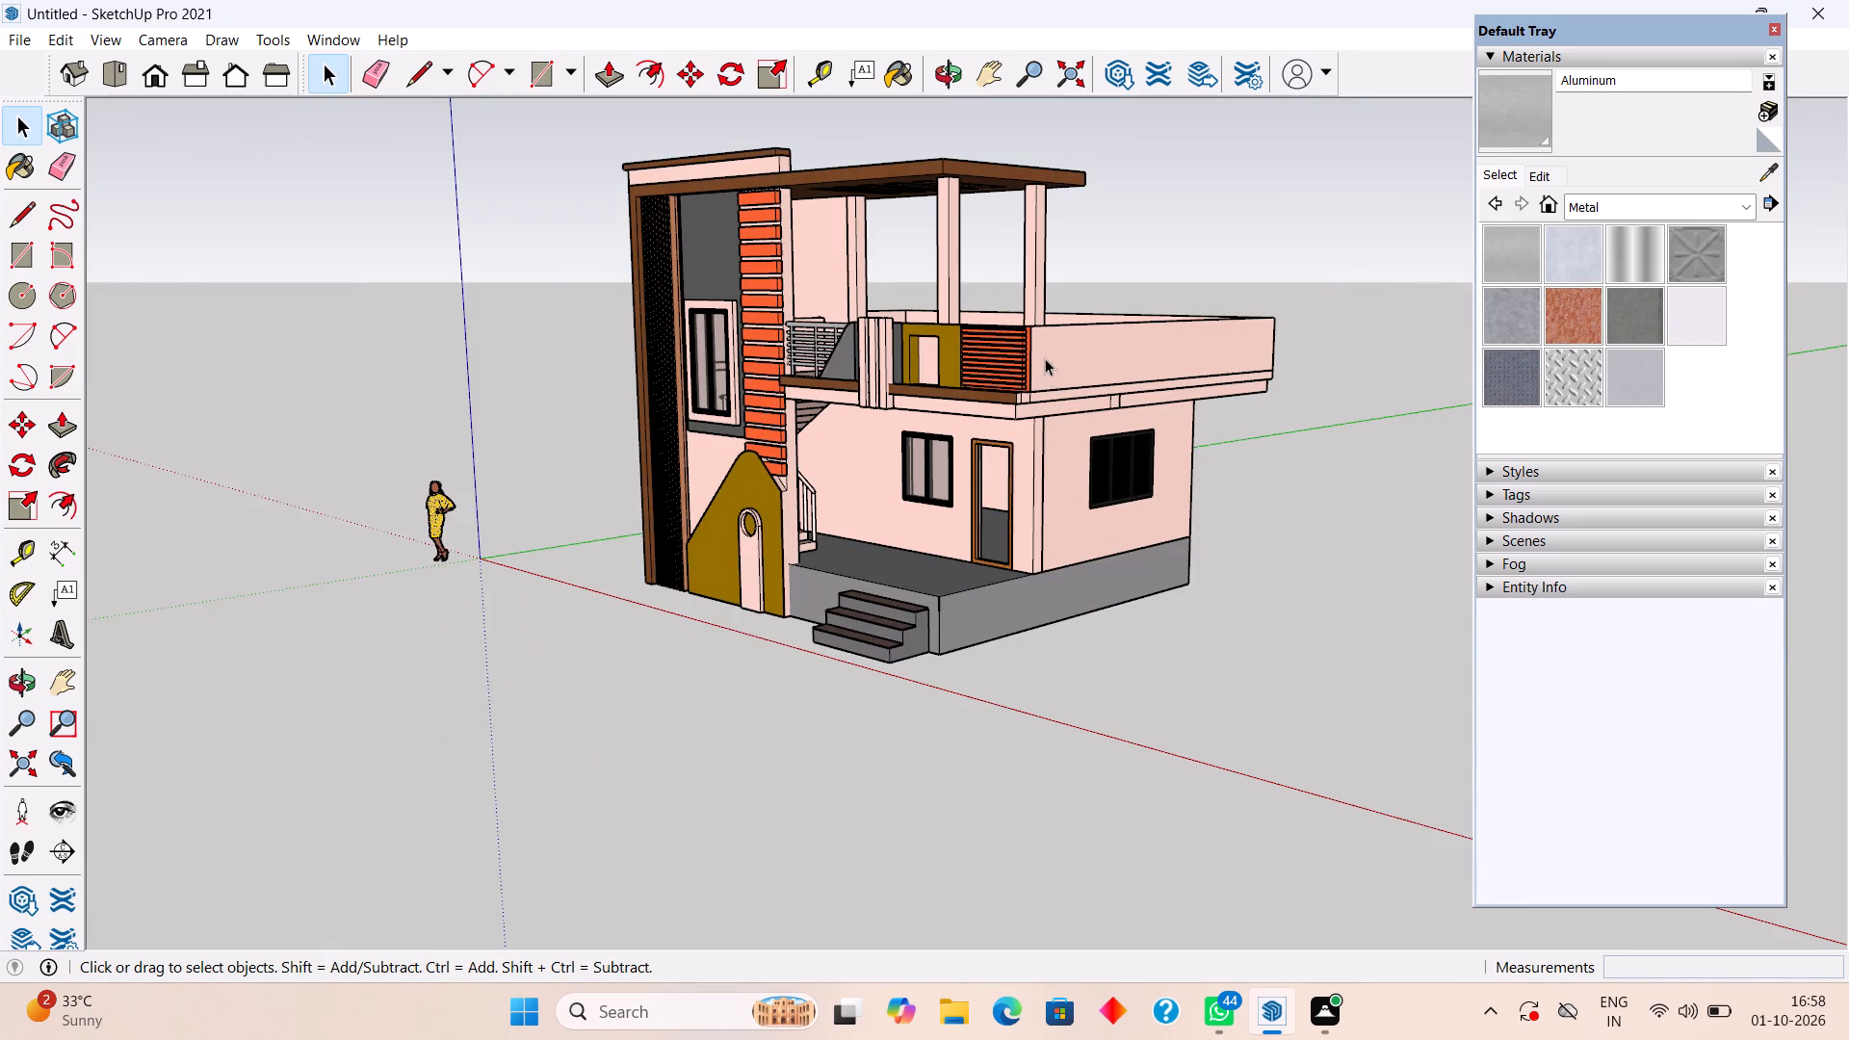
# Examine the whole house from the porch corner across the front elevation to the vertical wood slats' side.
pyautogui.scroll(2, 1045, 358)
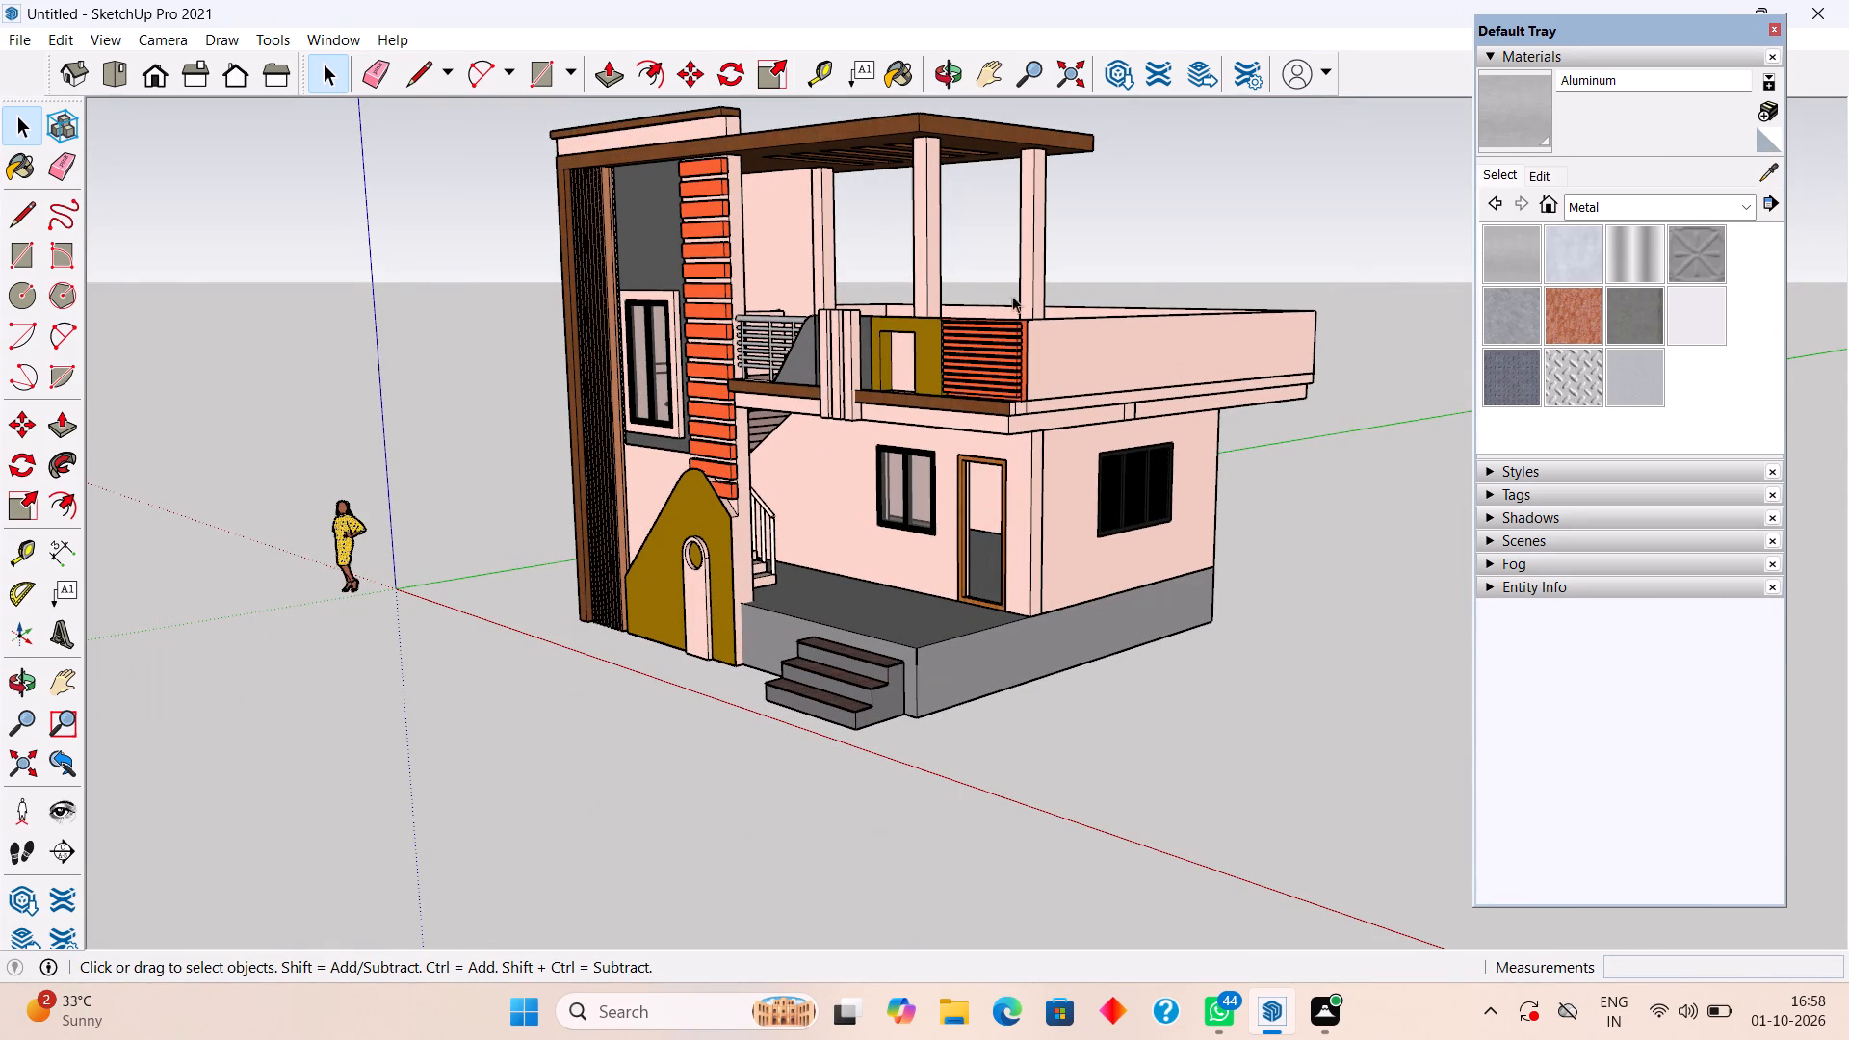
pyautogui.moveTo(934, 359); pyautogui.dragTo(1123, 402, button='middle')
pyautogui.scroll(-3, 1115, 400)
pyautogui.scroll(-1, 957, 363)
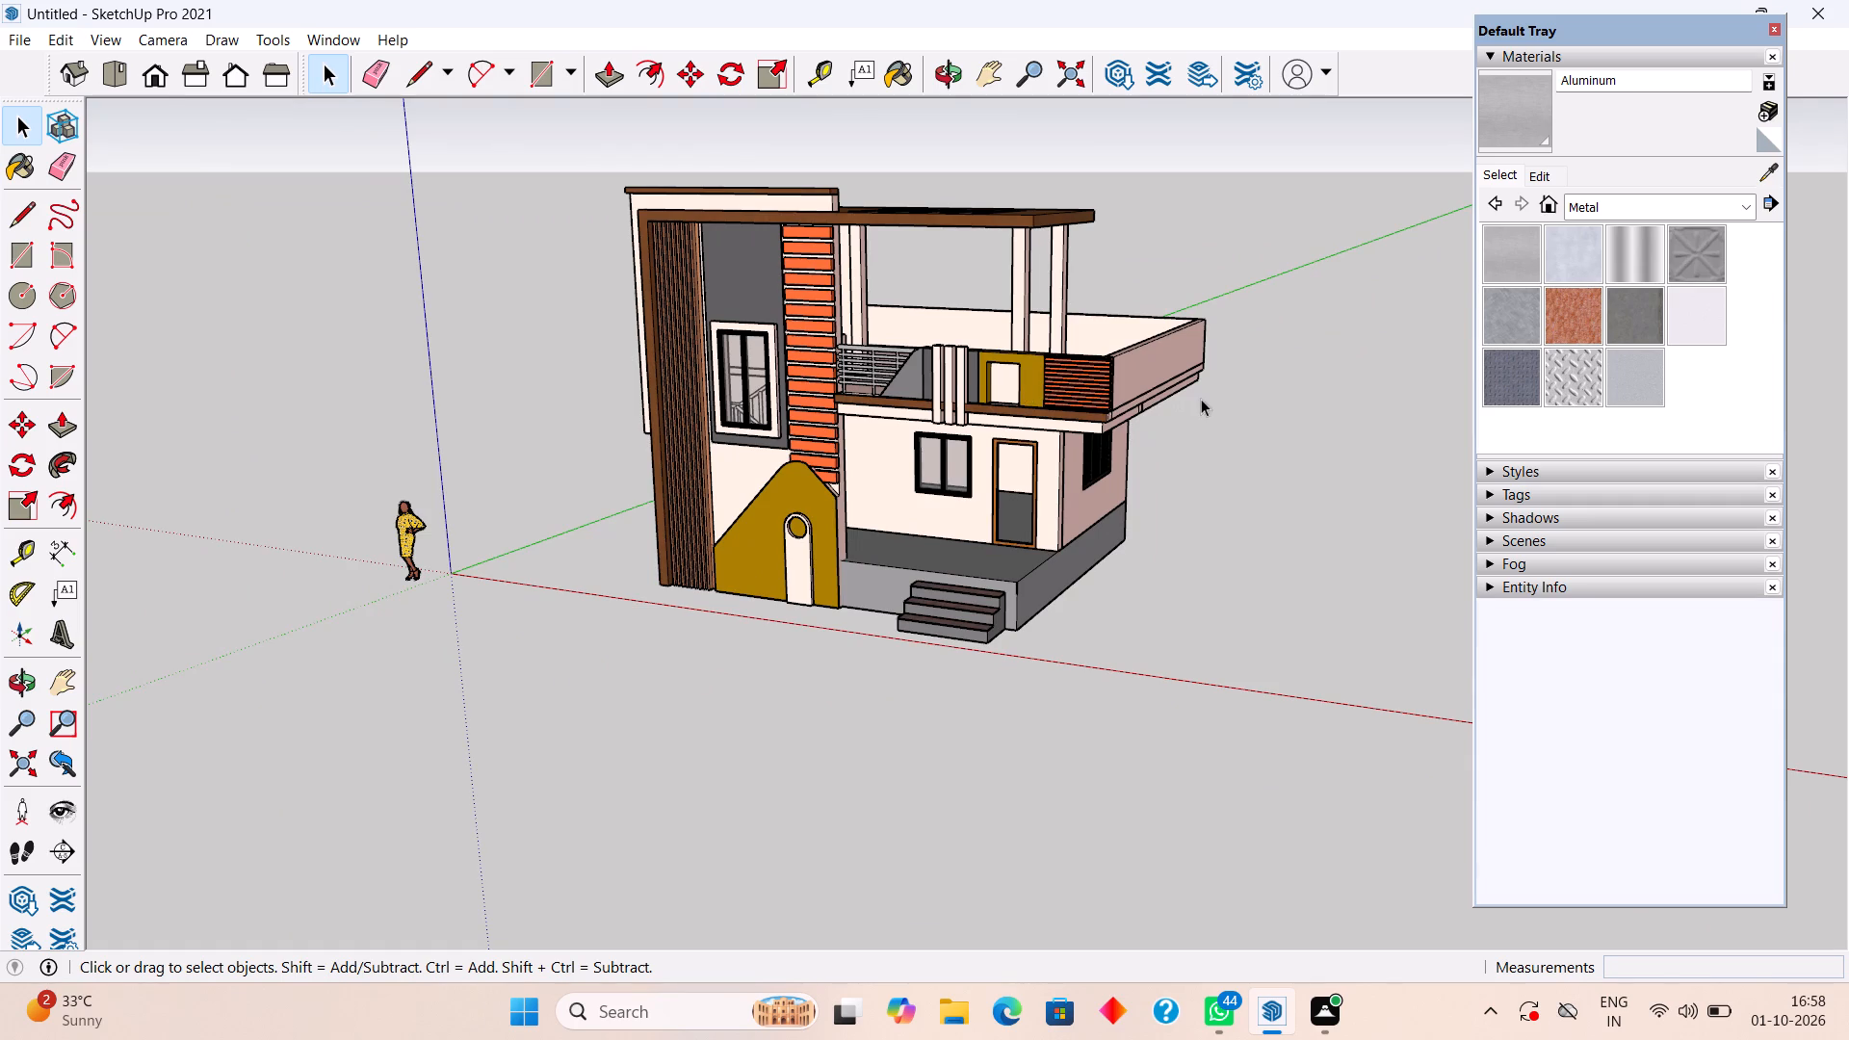
pyautogui.scroll(-1, 985, 360)
pyautogui.moveTo(983, 360); pyautogui.dragTo(1188, 361, button='middle')
pyautogui.scroll(4, 947, 235)
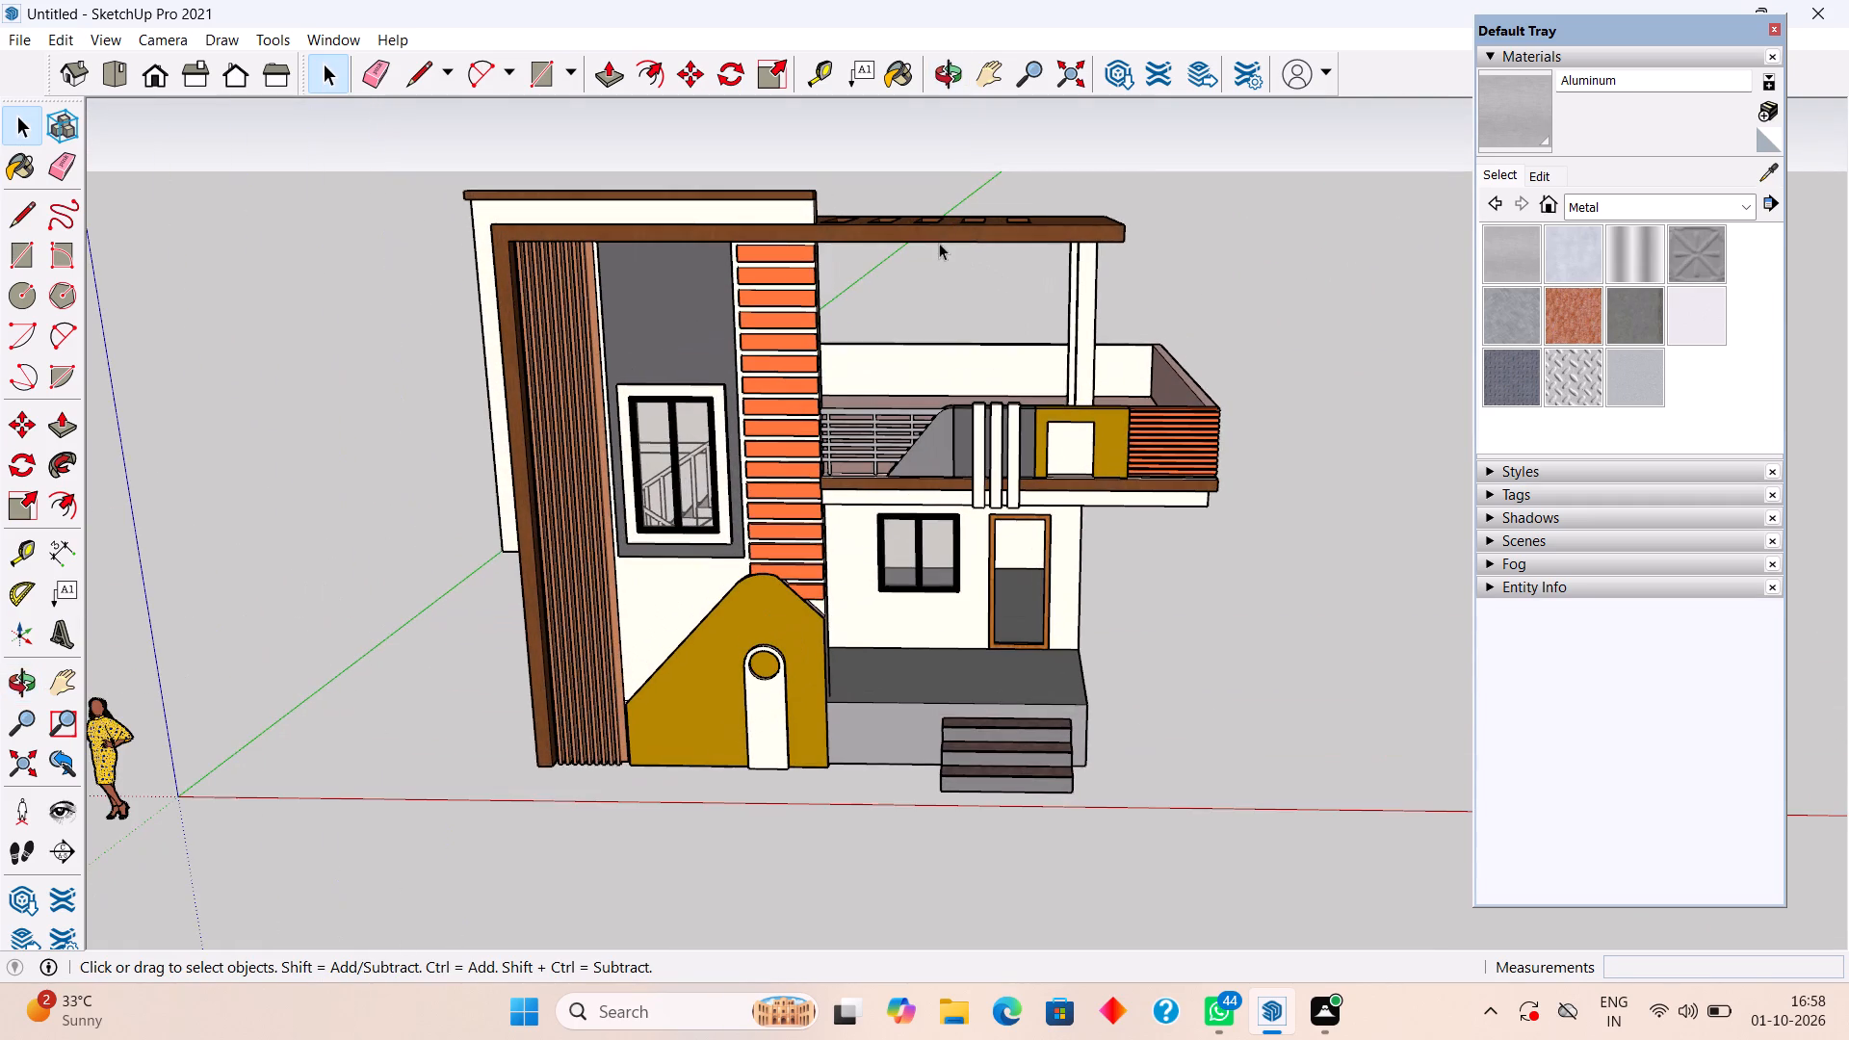
pyautogui.scroll(2, 930, 252)
pyautogui.moveTo(782, 317); pyautogui.dragTo(1159, 192, button='middle')
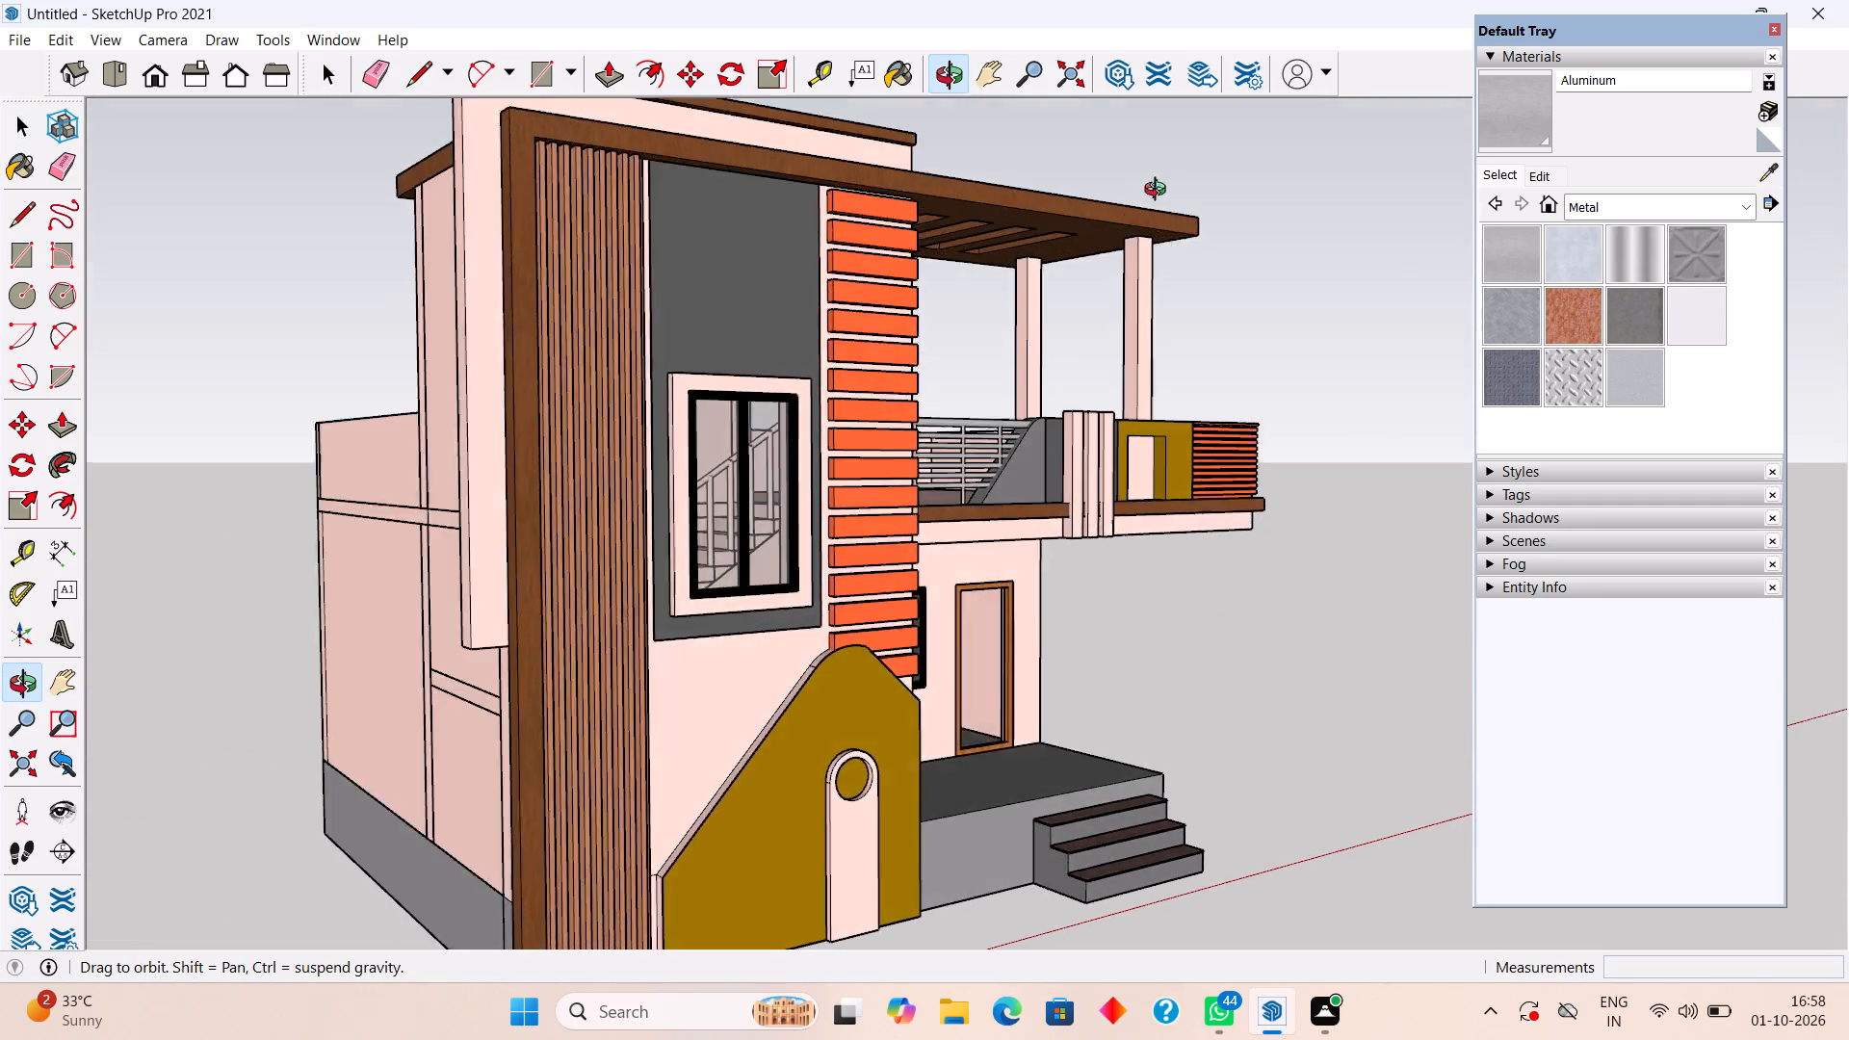
pyautogui.moveTo(1159, 192); pyautogui.dragTo(1162, 172, button='middle')
pyautogui.scroll(5, 654, 789)
pyautogui.scroll(-6, 674, 755)
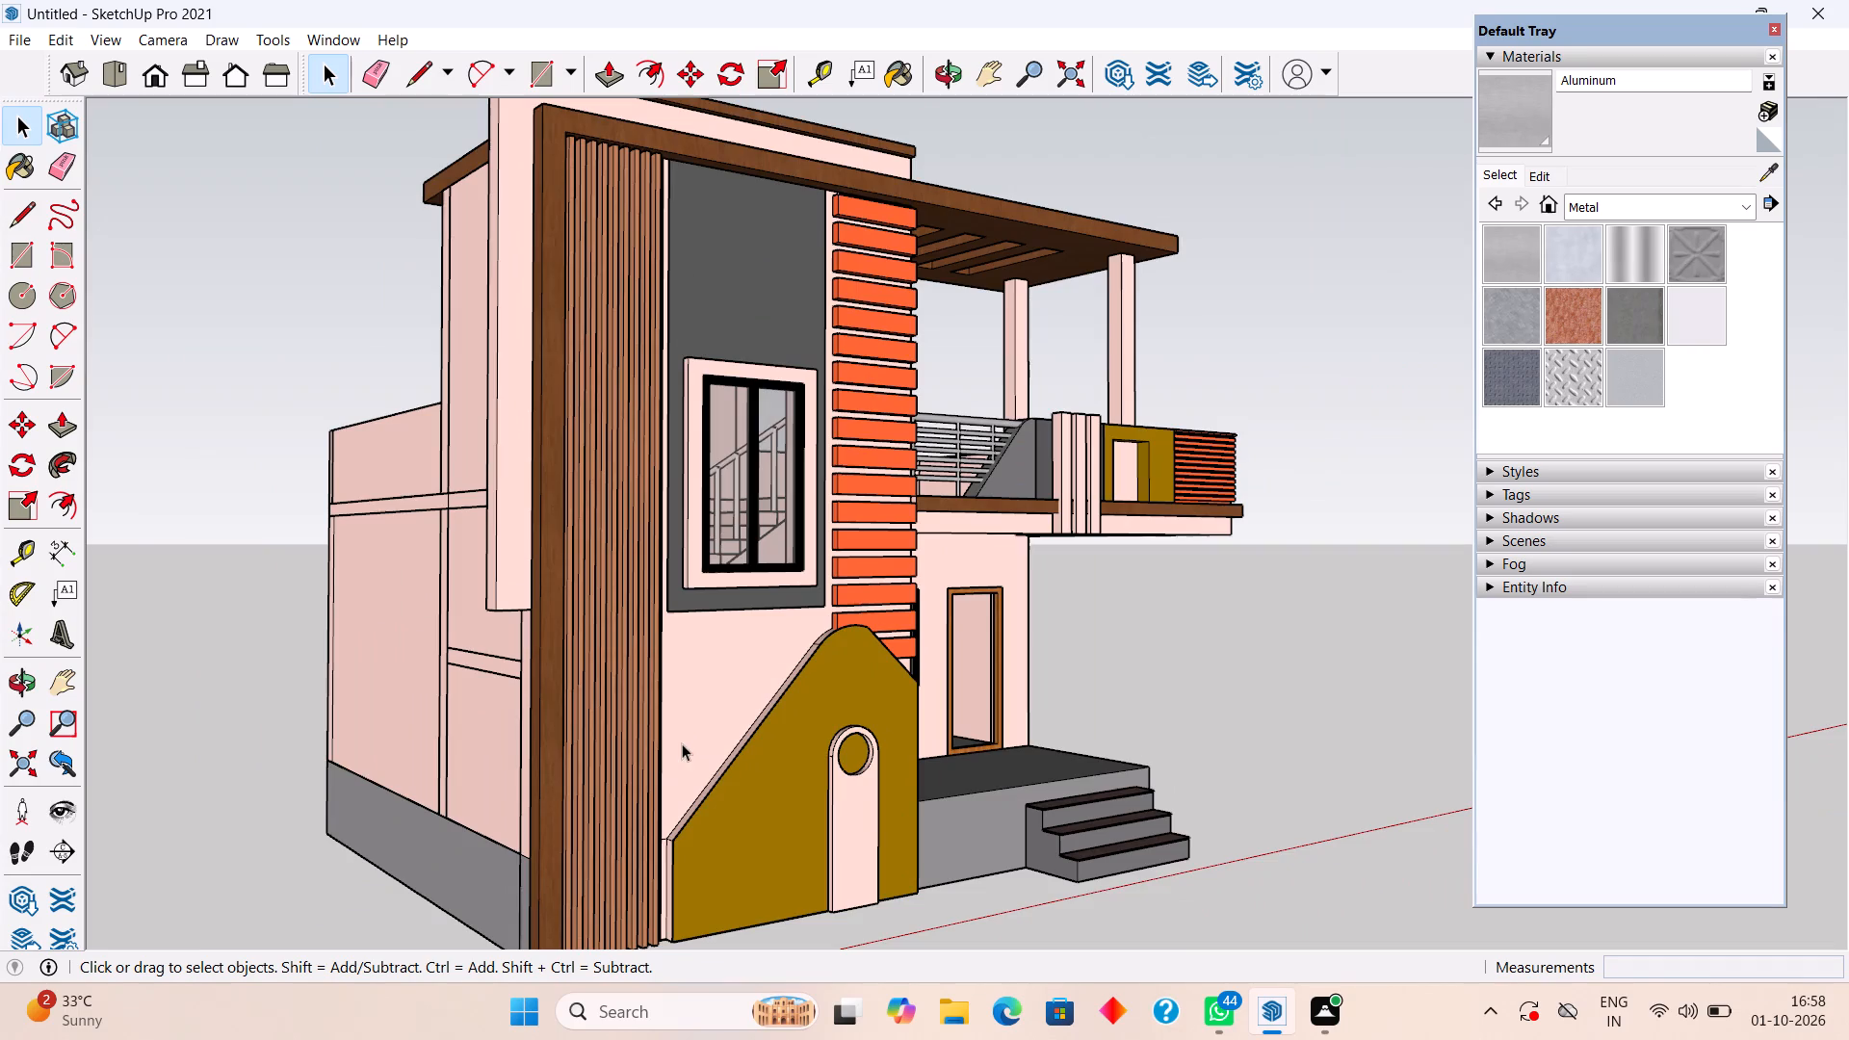
# Examine the base of the mustard gabled panel and wood slats, including the plinth's underside and the plain side wall.
pyautogui.scroll(-4, 684, 780)
pyautogui.scroll(7, 690, 879)
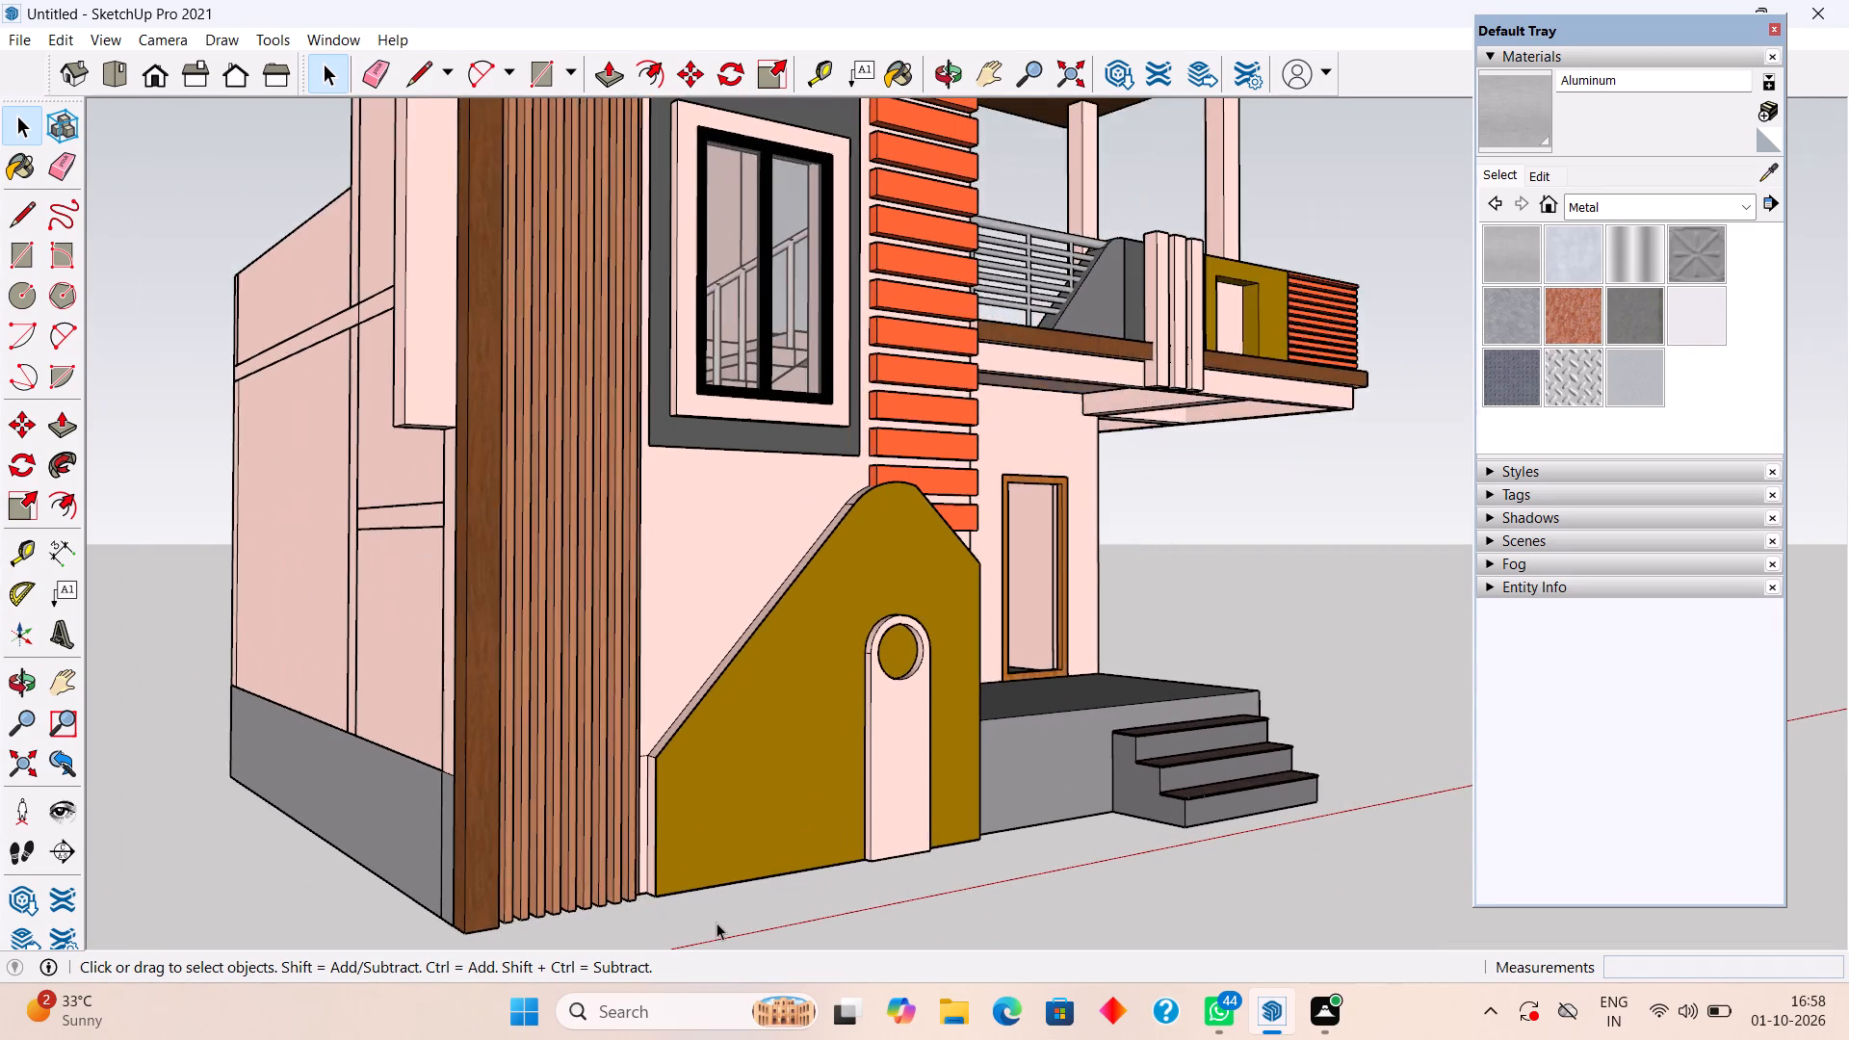
pyautogui.scroll(3, 716, 923)
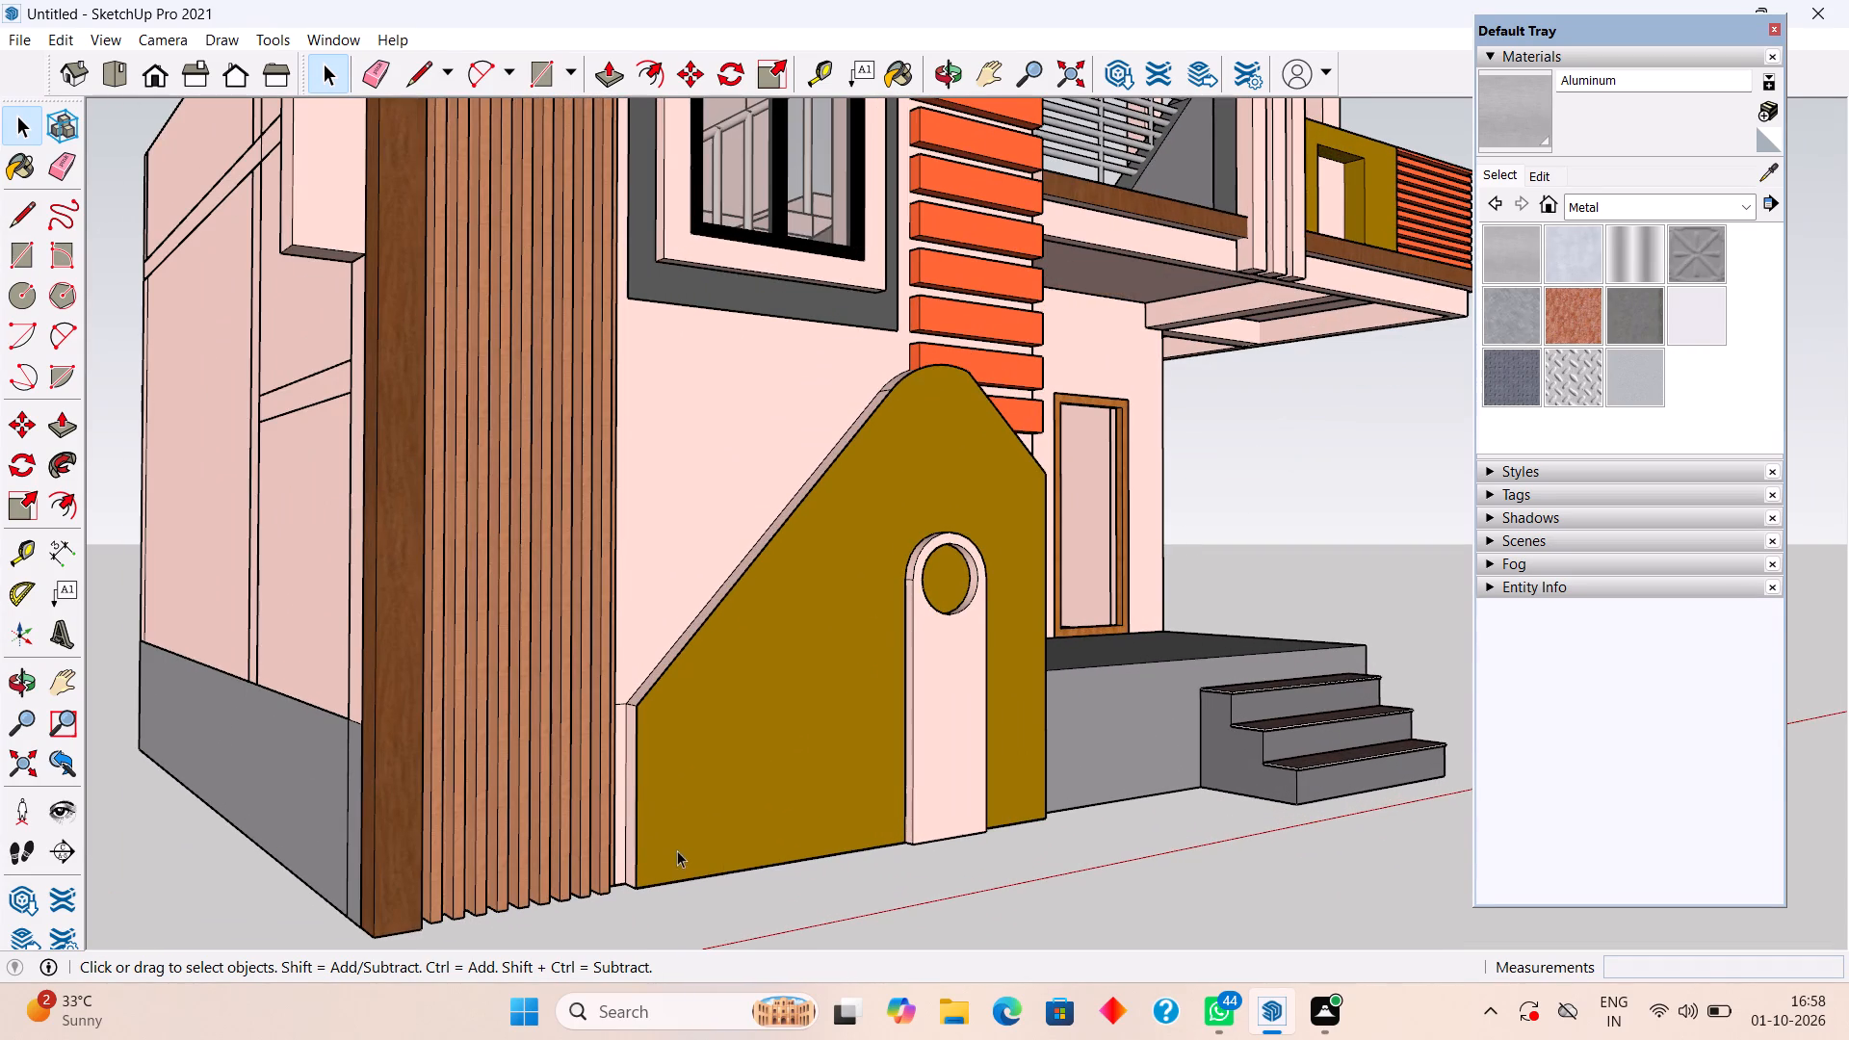
pyautogui.moveTo(675, 850); pyautogui.dragTo(774, 454, button='middle')
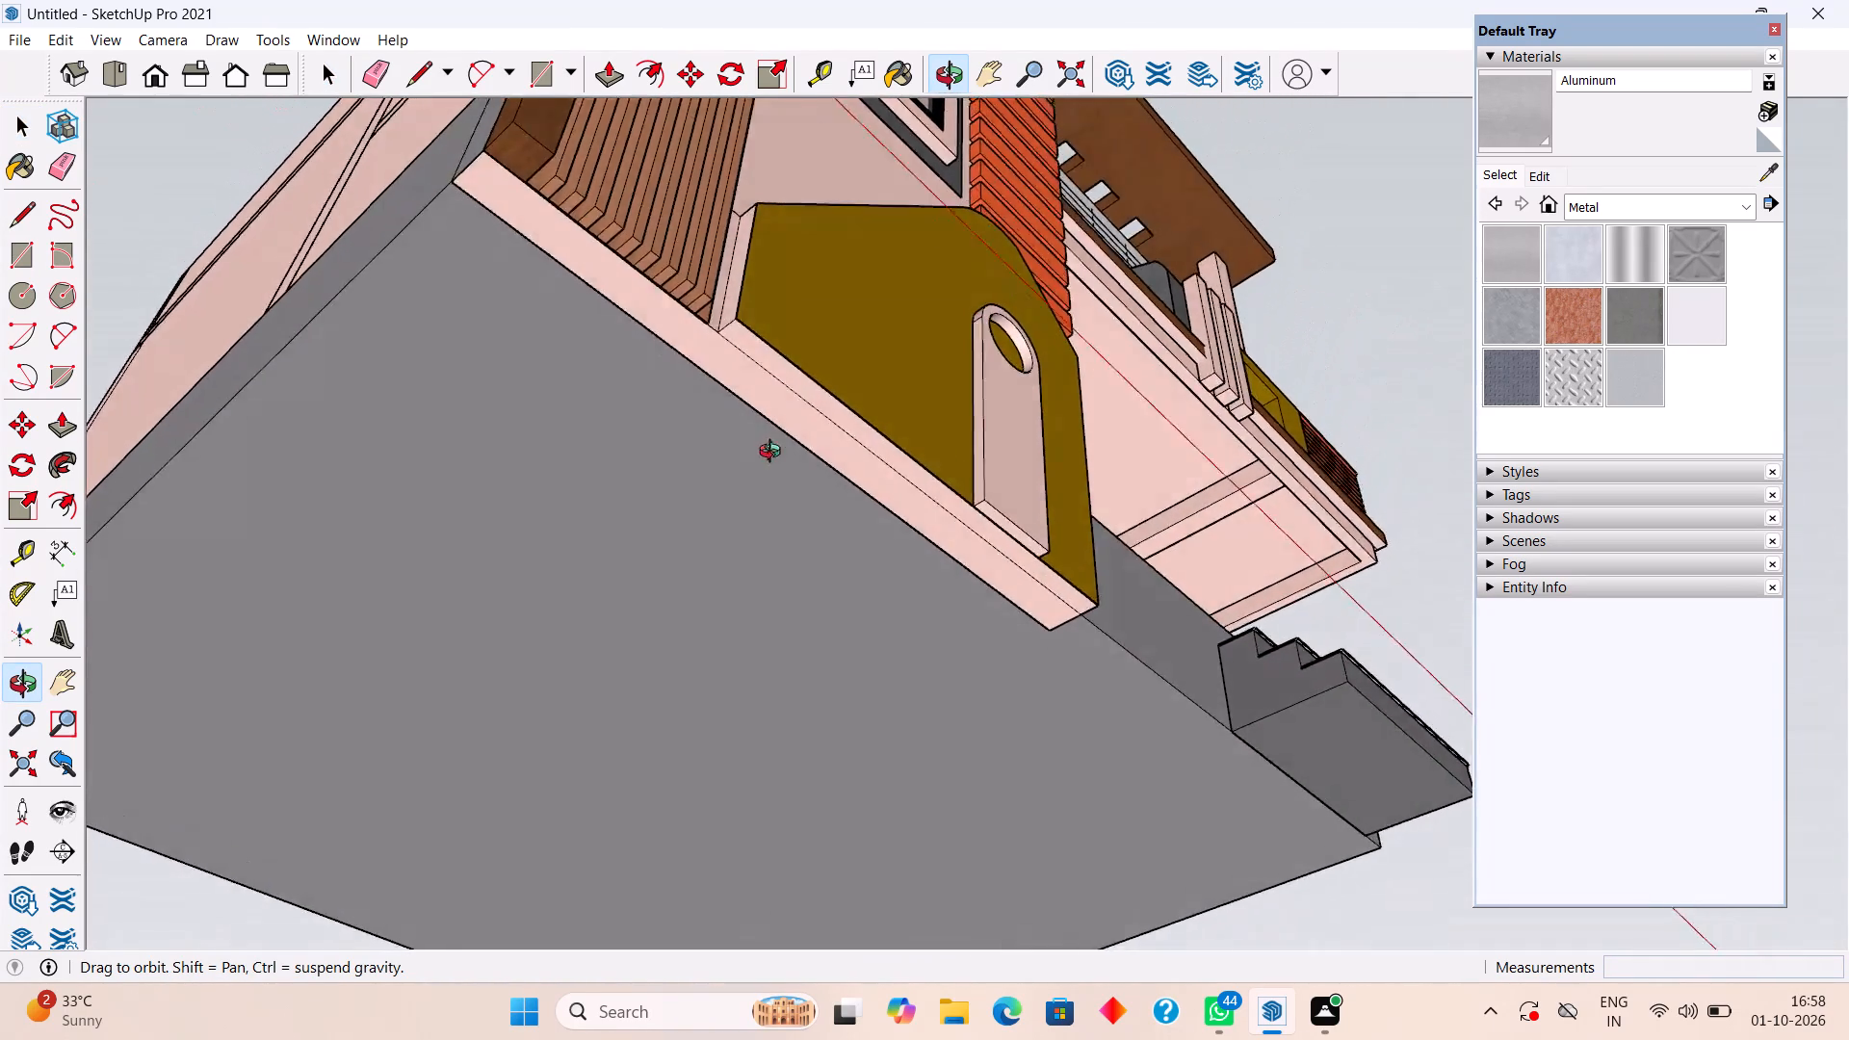
pyautogui.moveTo(774, 454); pyautogui.dragTo(1064, 644, button='middle')
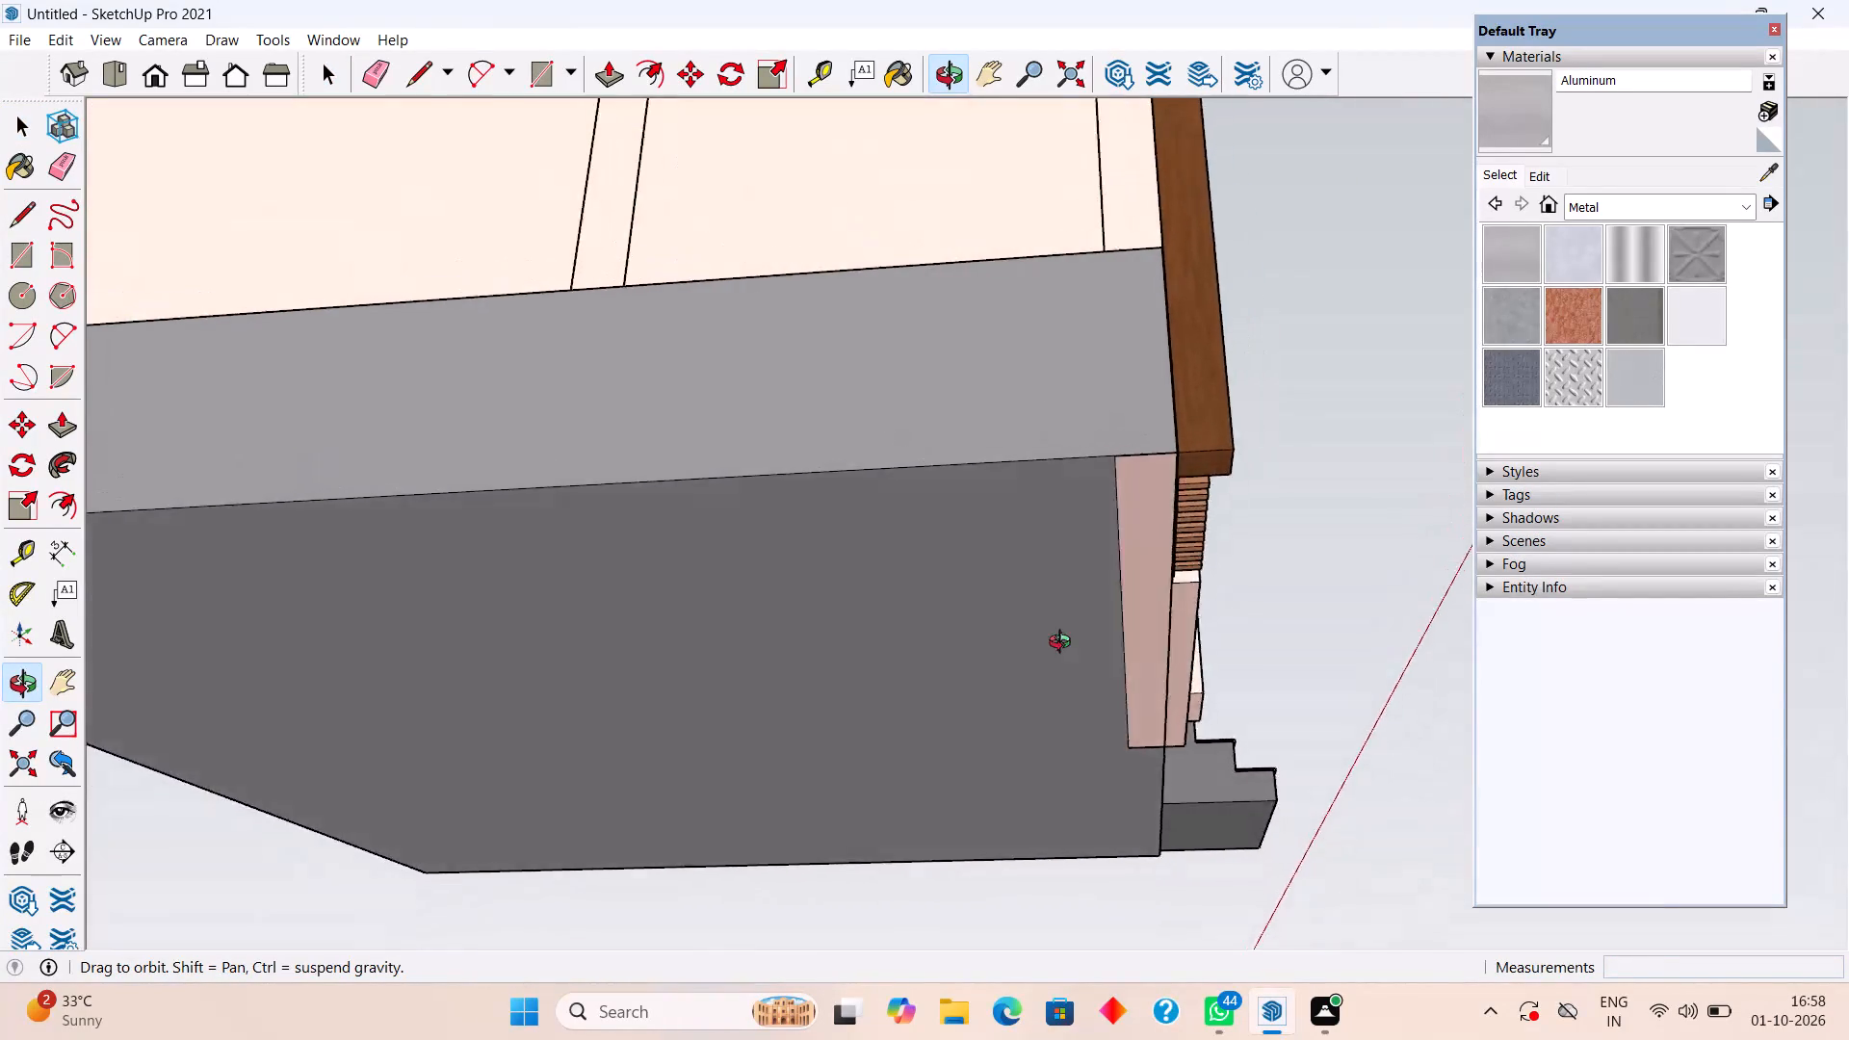
pyautogui.moveTo(1064, 644); pyautogui.dragTo(842, 846, button='middle')
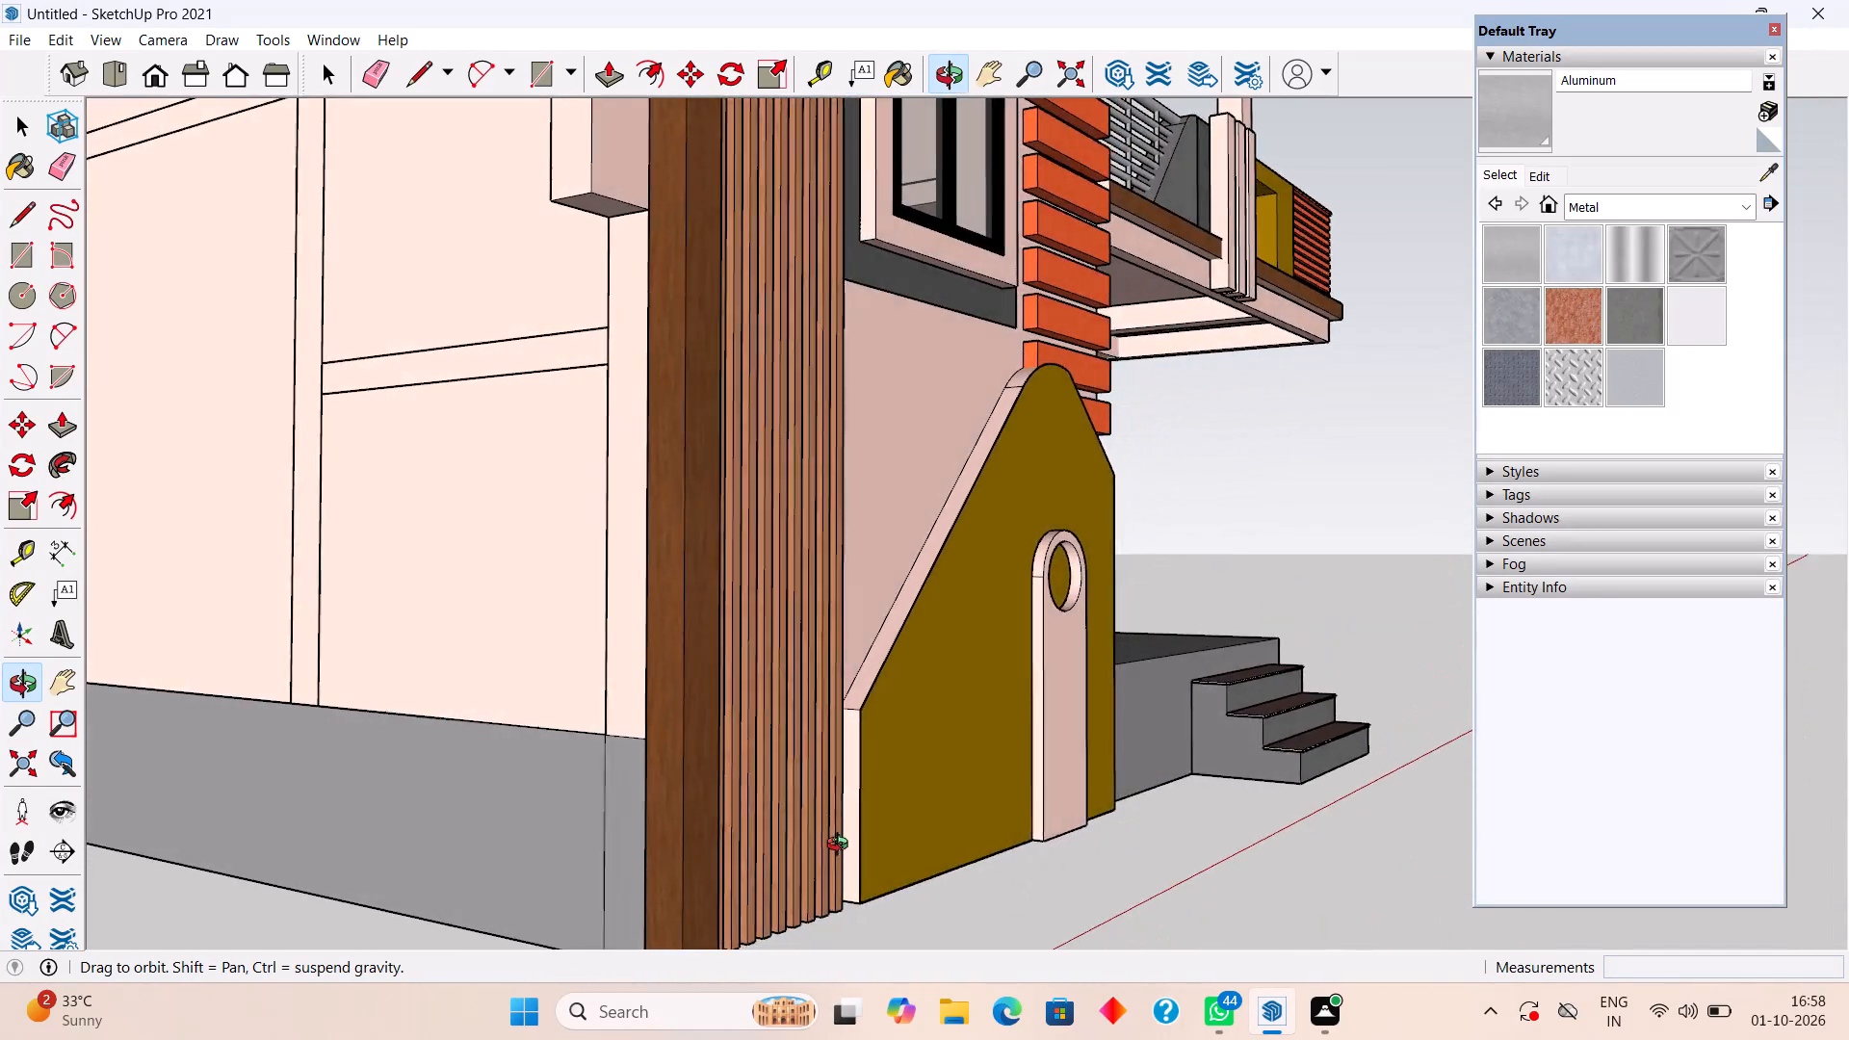
pyautogui.moveTo(842, 846); pyautogui.dragTo(889, 795, button='middle')
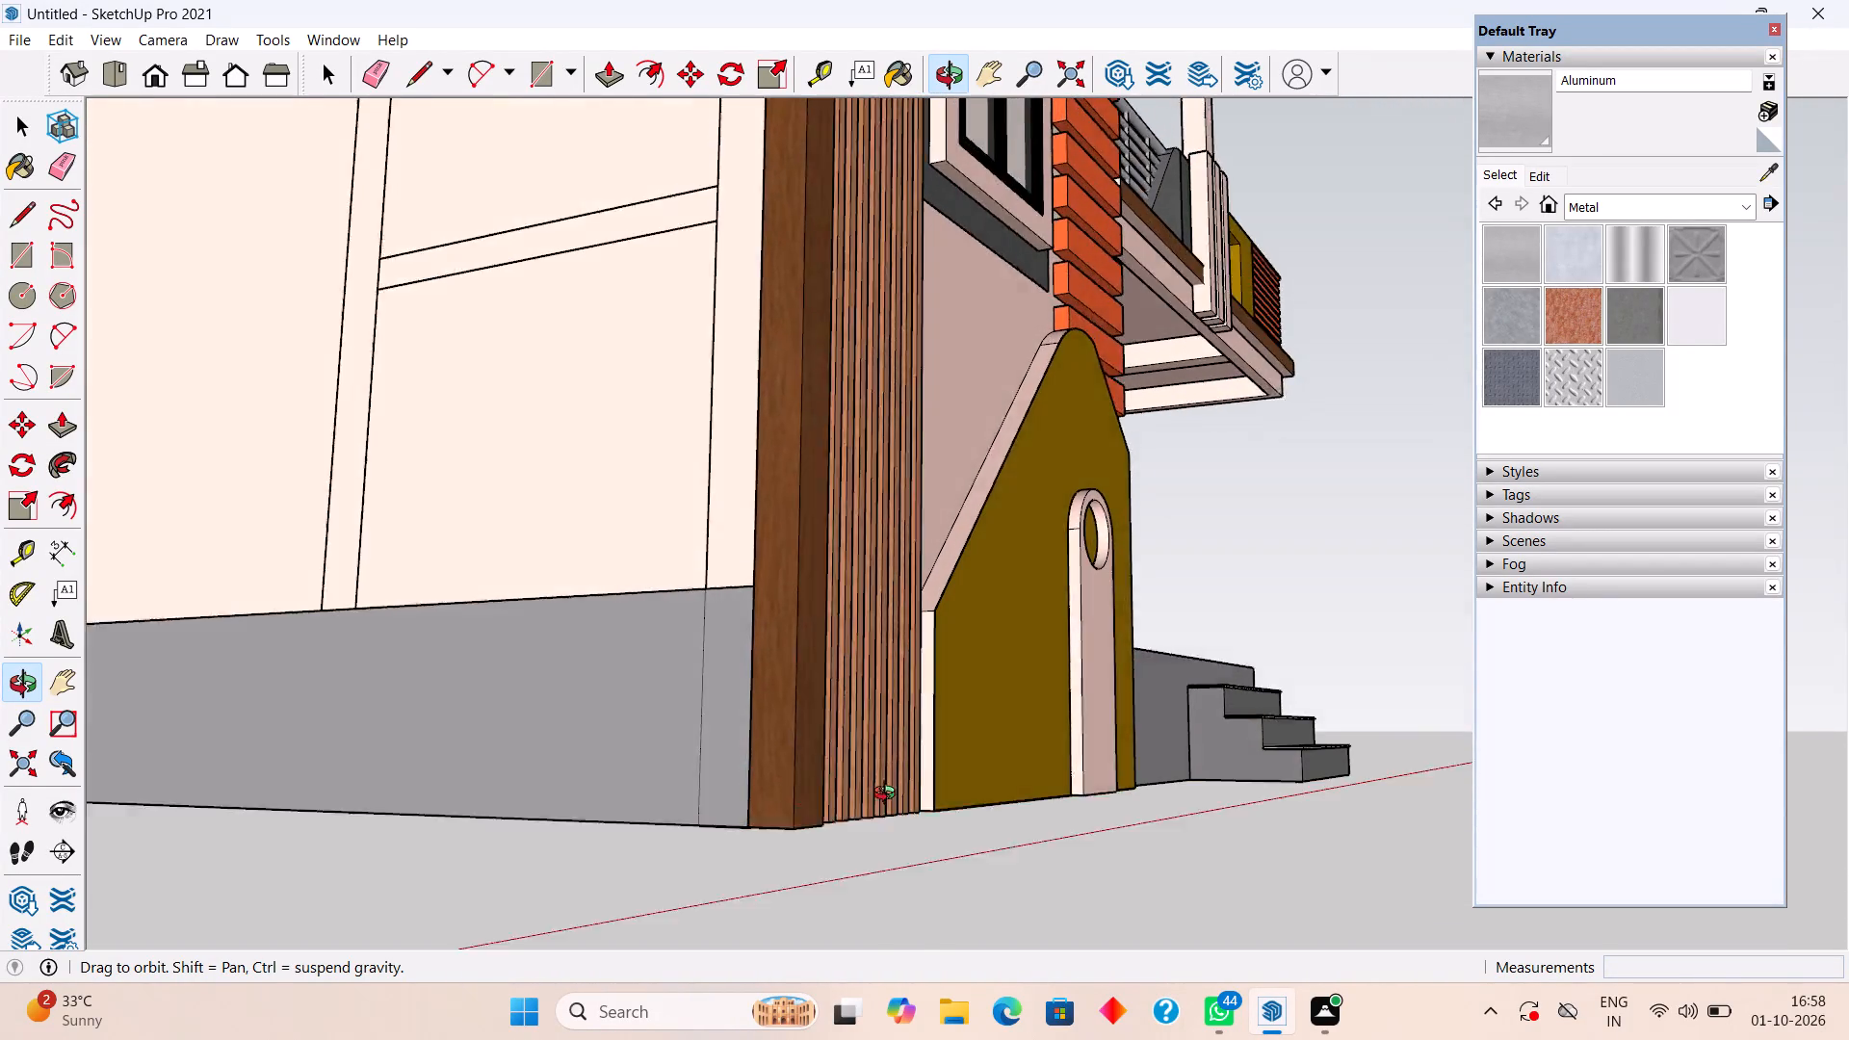
pyautogui.moveTo(889, 795); pyautogui.dragTo(878, 805, button='middle')
pyautogui.scroll(-5, 897, 793)
pyautogui.scroll(-4, 957, 717)
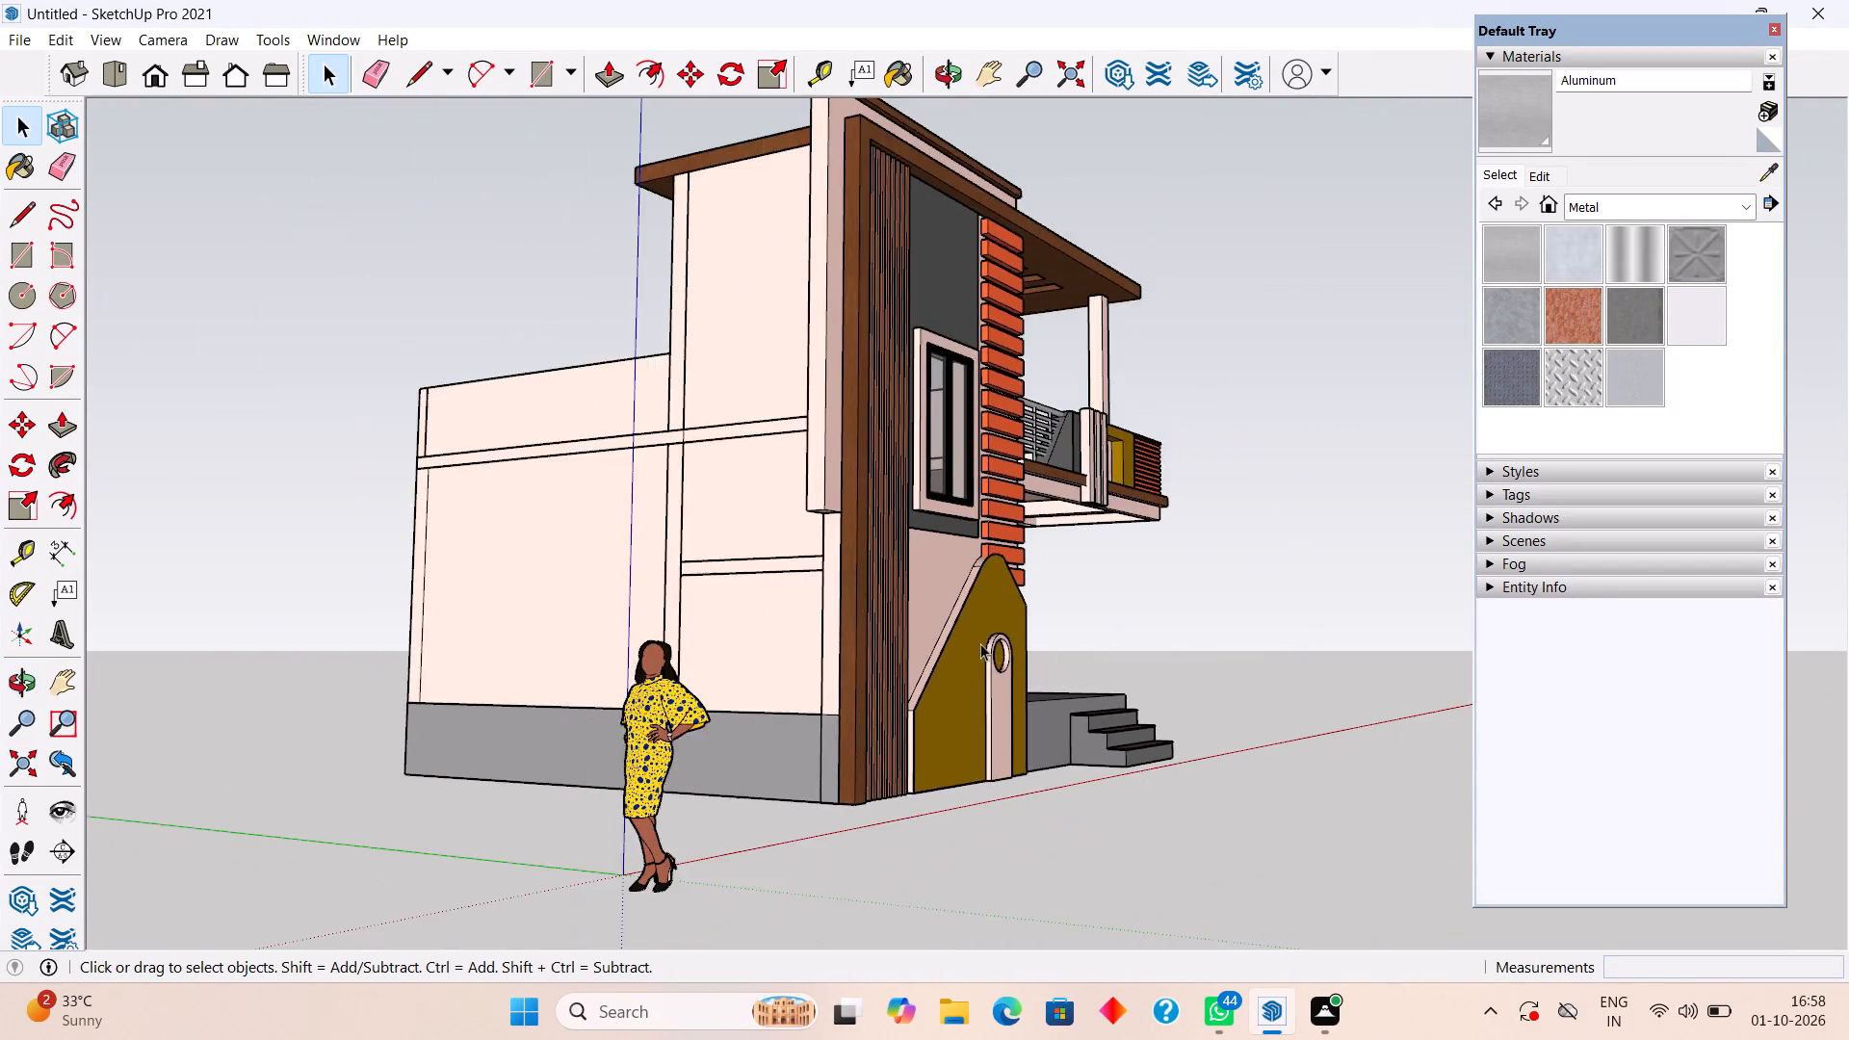
# Examine the tall framed window, orange horizontal bands and slotted roof canopy from both front corners and from below.
pyautogui.scroll(-1, 981, 593)
pyautogui.moveTo(981, 593); pyautogui.dragTo(709, 678, button='middle')
pyautogui.scroll(5, 968, 486)
pyautogui.moveTo(936, 500); pyautogui.dragTo(932, 522, button='middle')
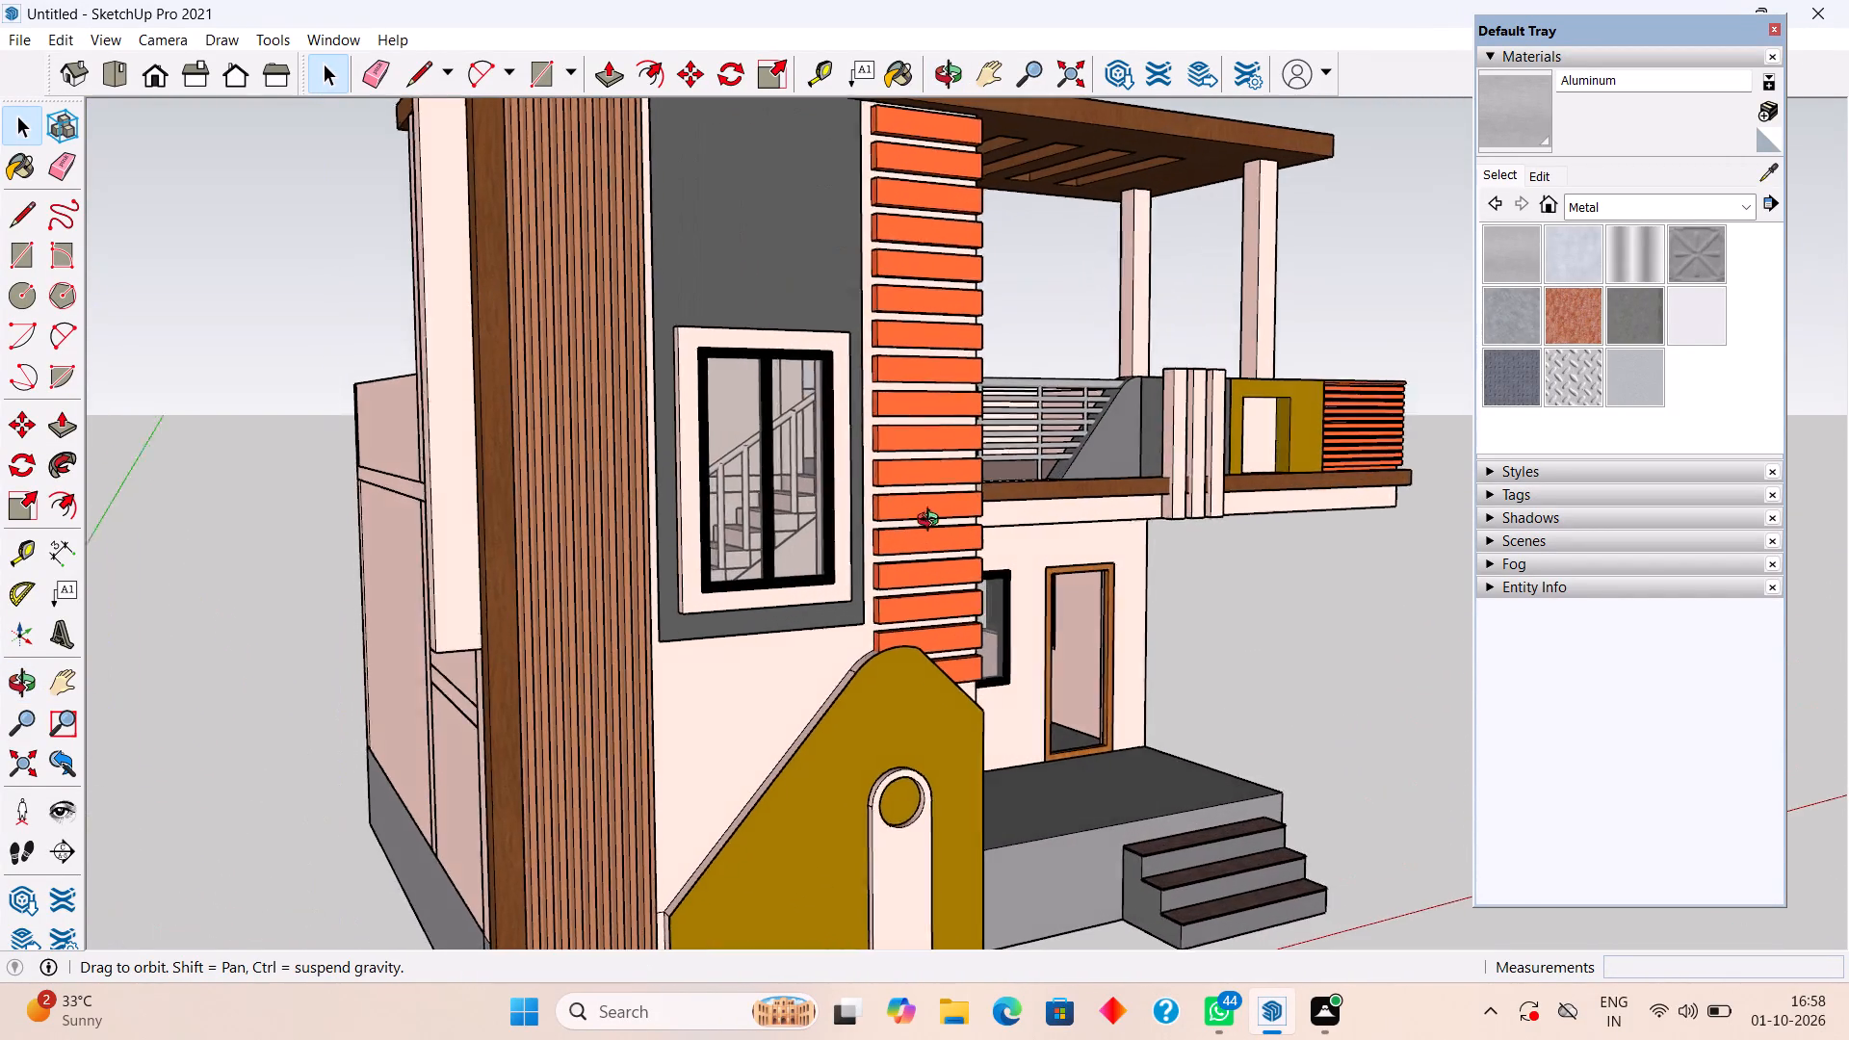
pyautogui.moveTo(932, 522); pyautogui.dragTo(344, 529, button='middle')
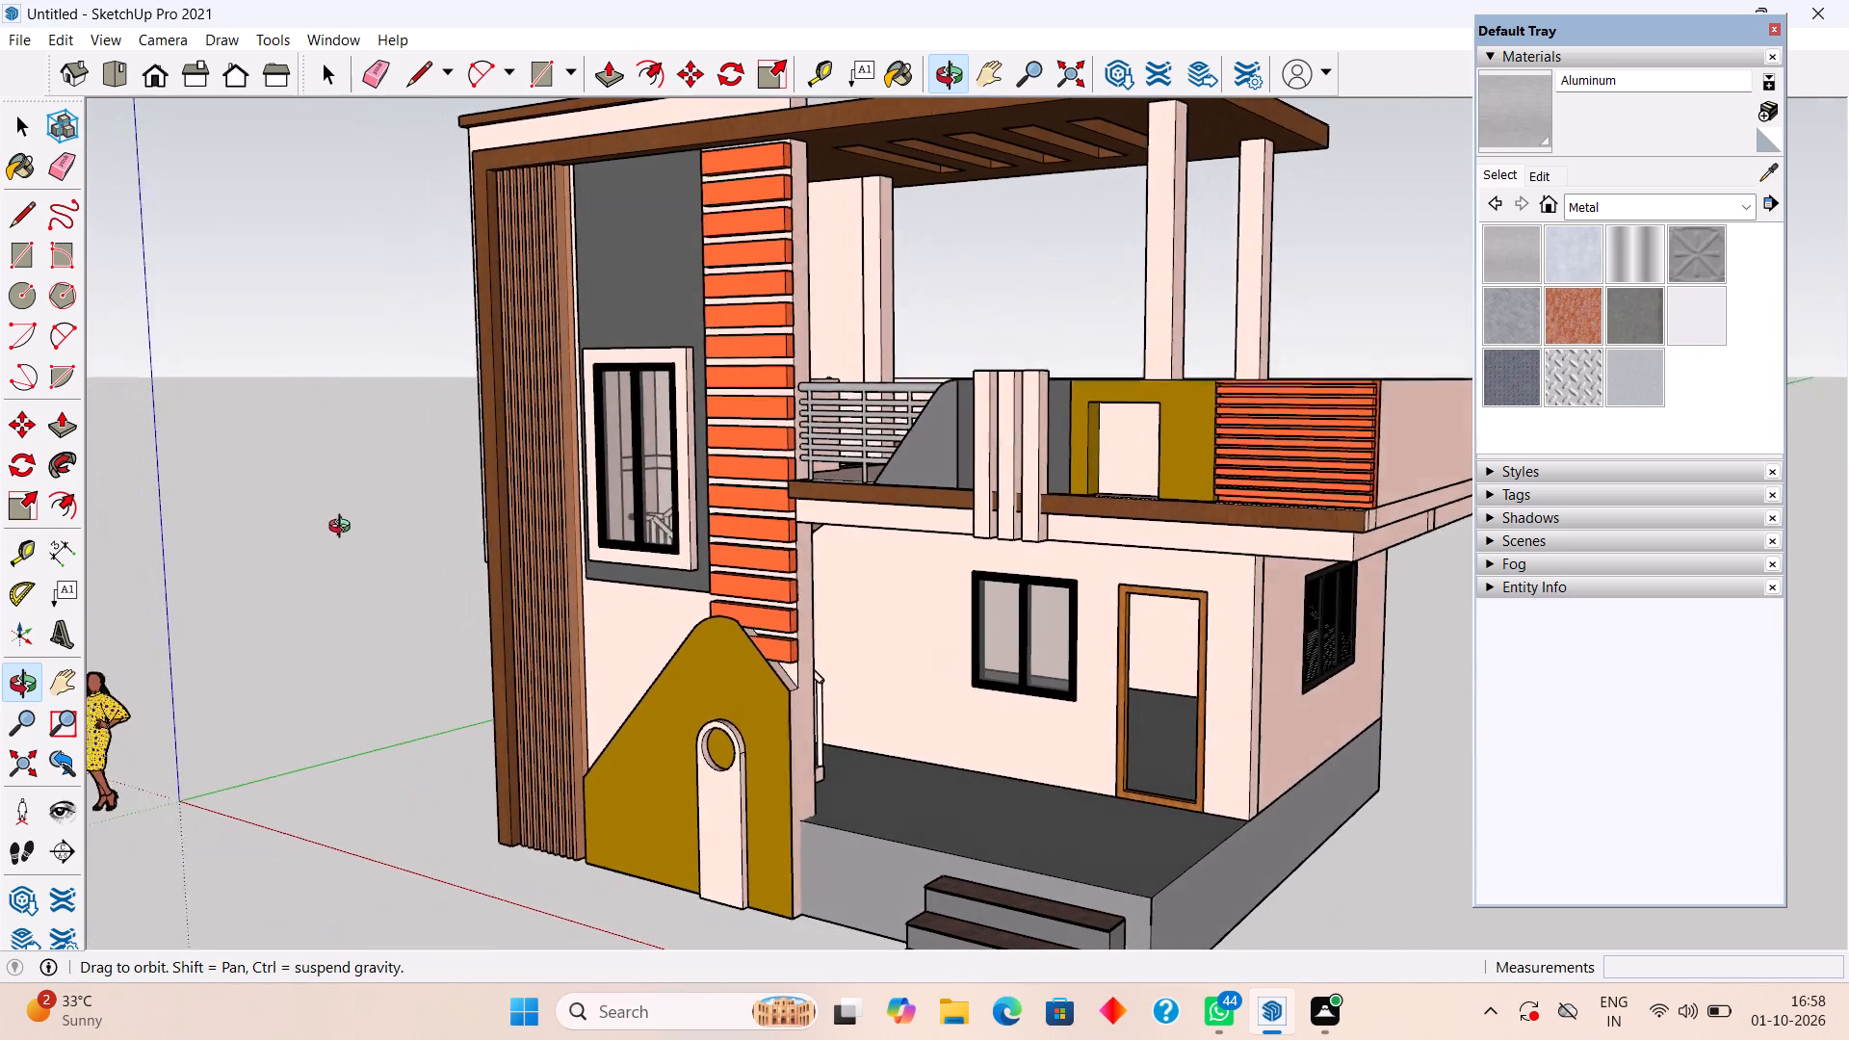
pyautogui.moveTo(344, 529); pyautogui.dragTo(574, 591, button='middle')
pyautogui.scroll(-4, 574, 591)
pyautogui.moveTo(668, 365); pyautogui.dragTo(692, 270, button='middle')
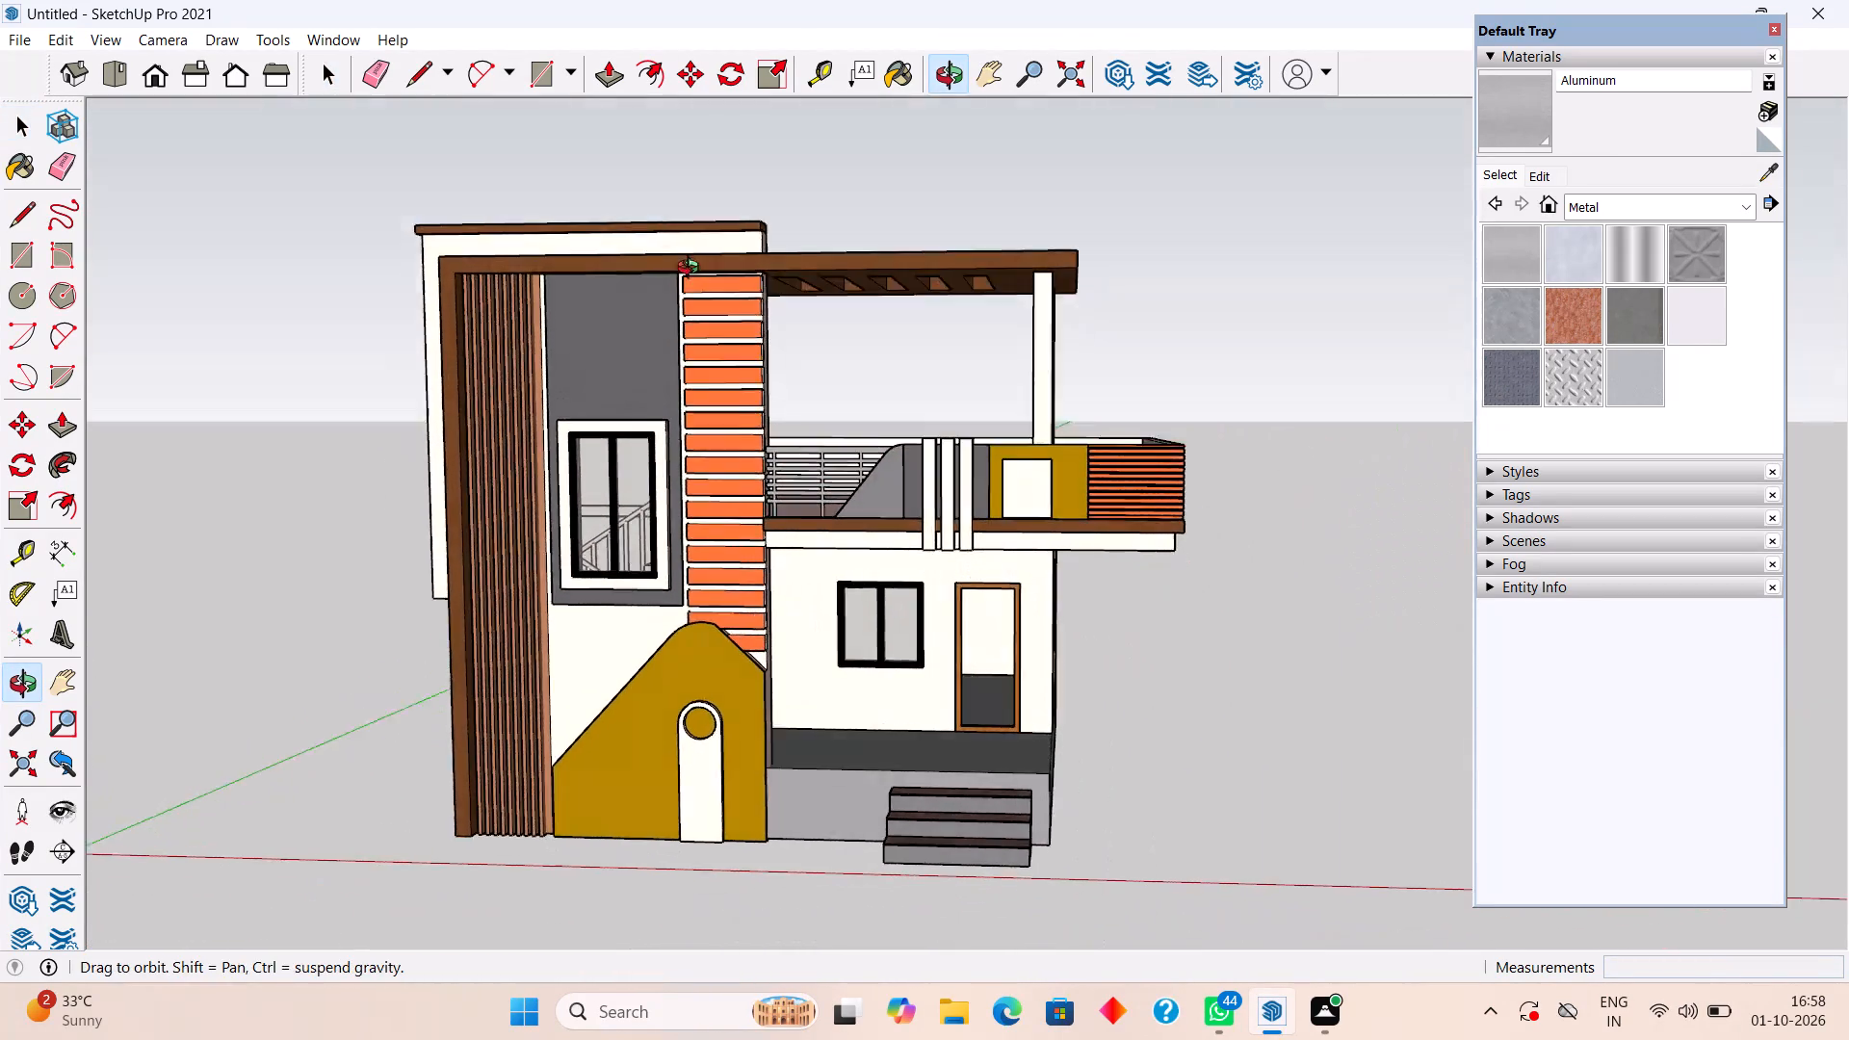
pyautogui.moveTo(692, 270); pyautogui.dragTo(693, 269, button='middle')
pyautogui.scroll(3, 693, 269)
pyautogui.moveTo(690, 320); pyautogui.dragTo(749, 201, button='middle')
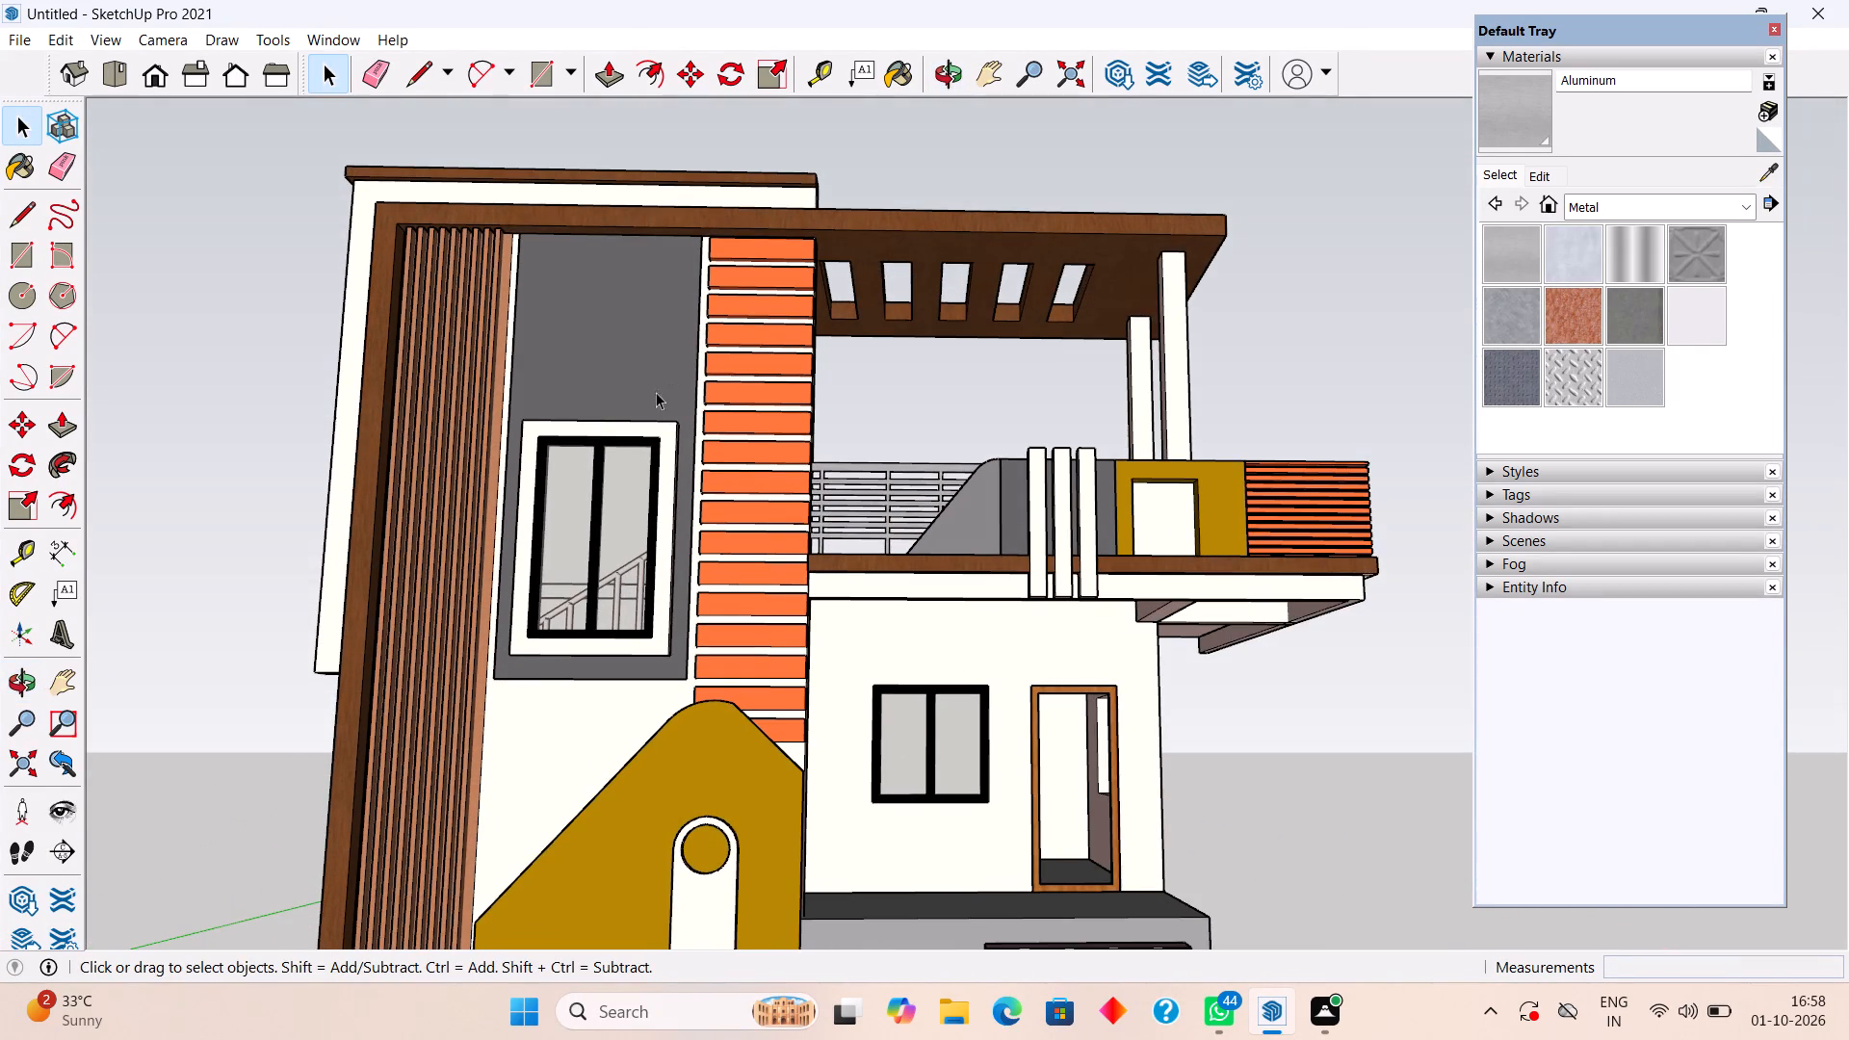
pyautogui.moveTo(646, 405); pyautogui.dragTo(785, 415, button='middle')
pyautogui.scroll(4, 785, 426)
pyautogui.scroll(-3, 811, 408)
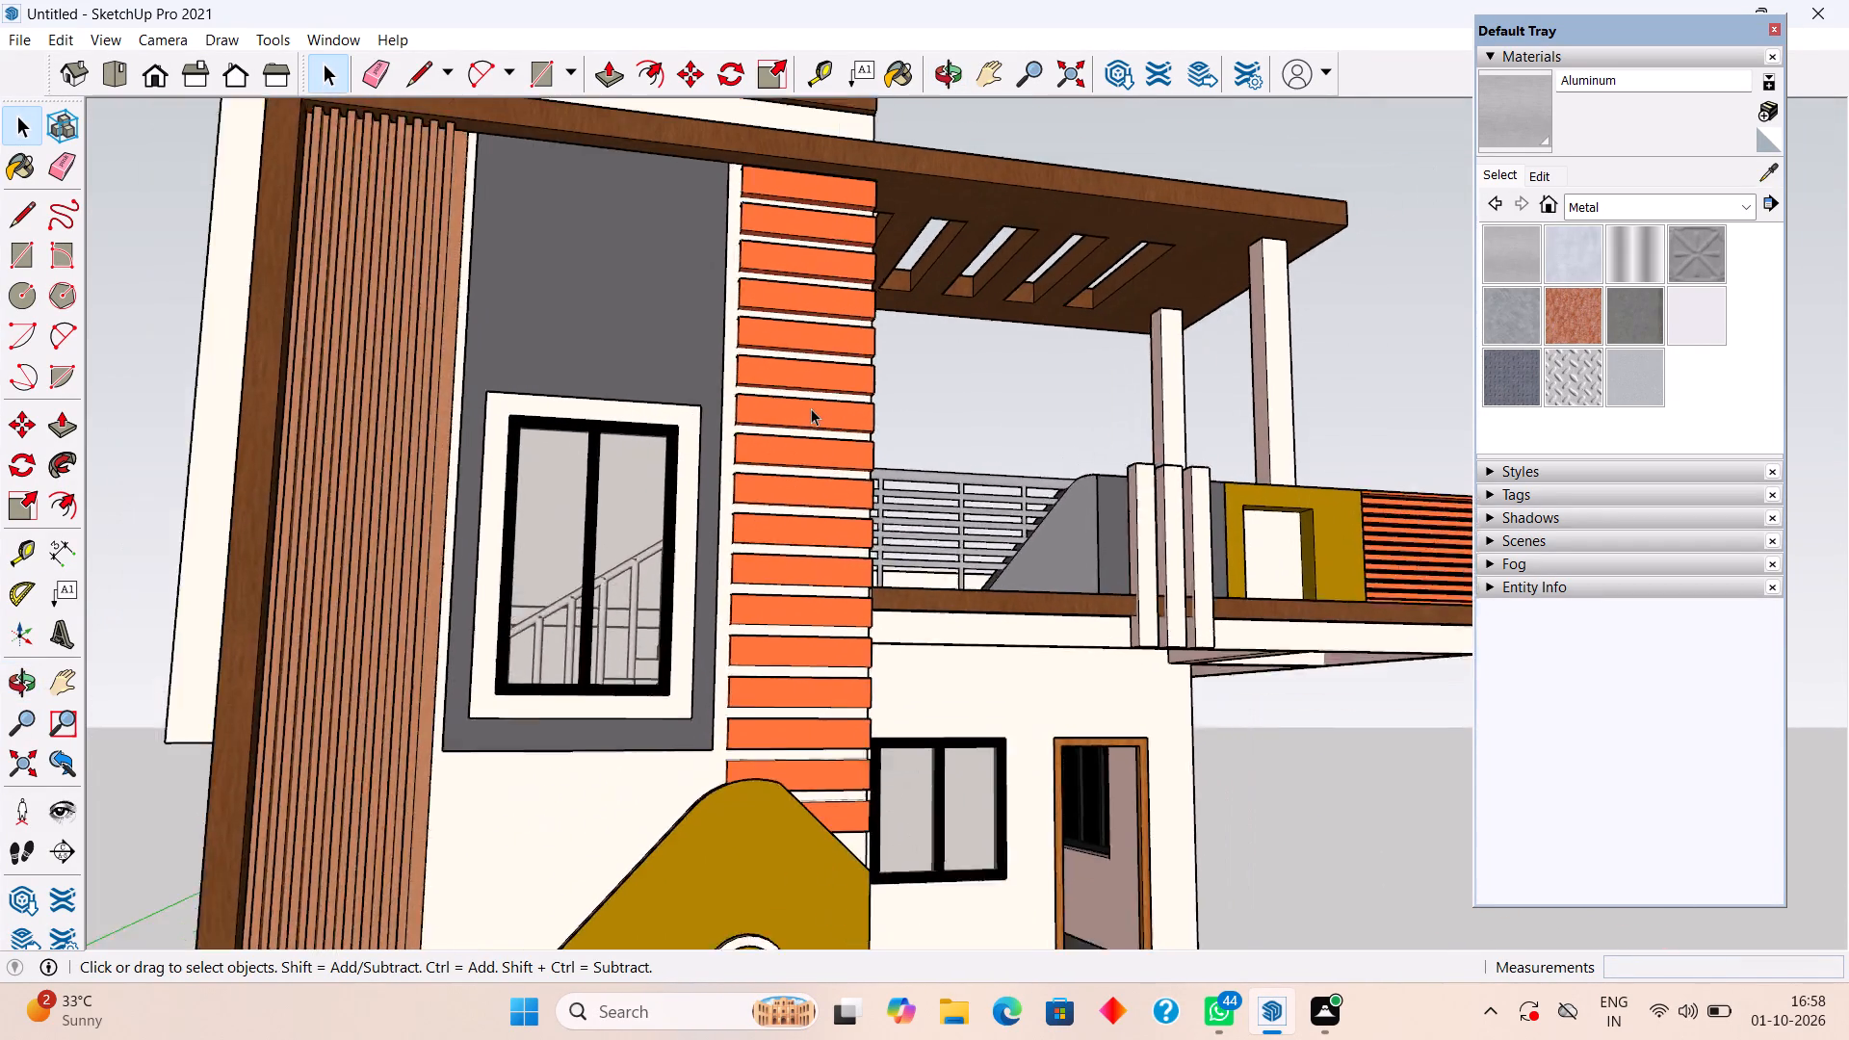
pyautogui.scroll(-6, 811, 408)
pyautogui.scroll(4, 809, 612)
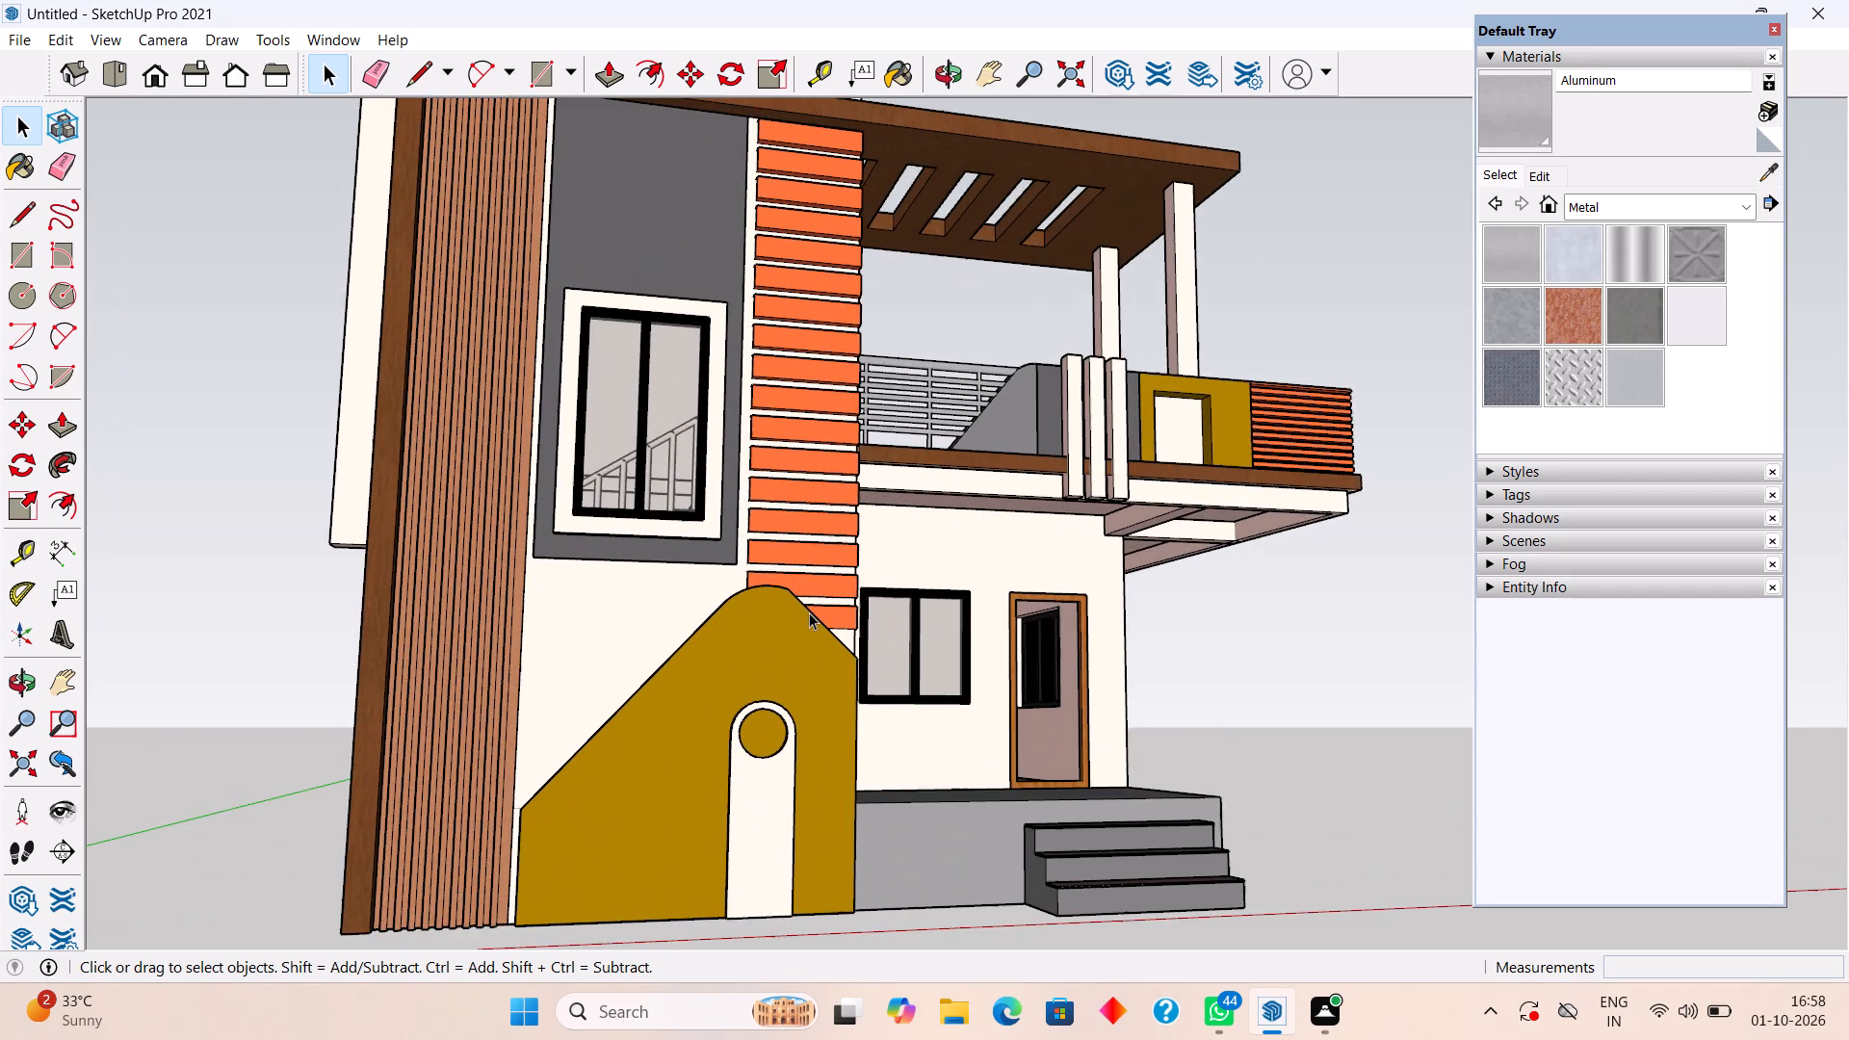
# Examine the wooden roof canopy, its supporting columns and the terrace behind it from the front and the open side.
pyautogui.moveTo(813, 589); pyautogui.dragTo(742, 728, button='middle')
pyautogui.scroll(-4, 742, 728)
pyautogui.scroll(5, 721, 334)
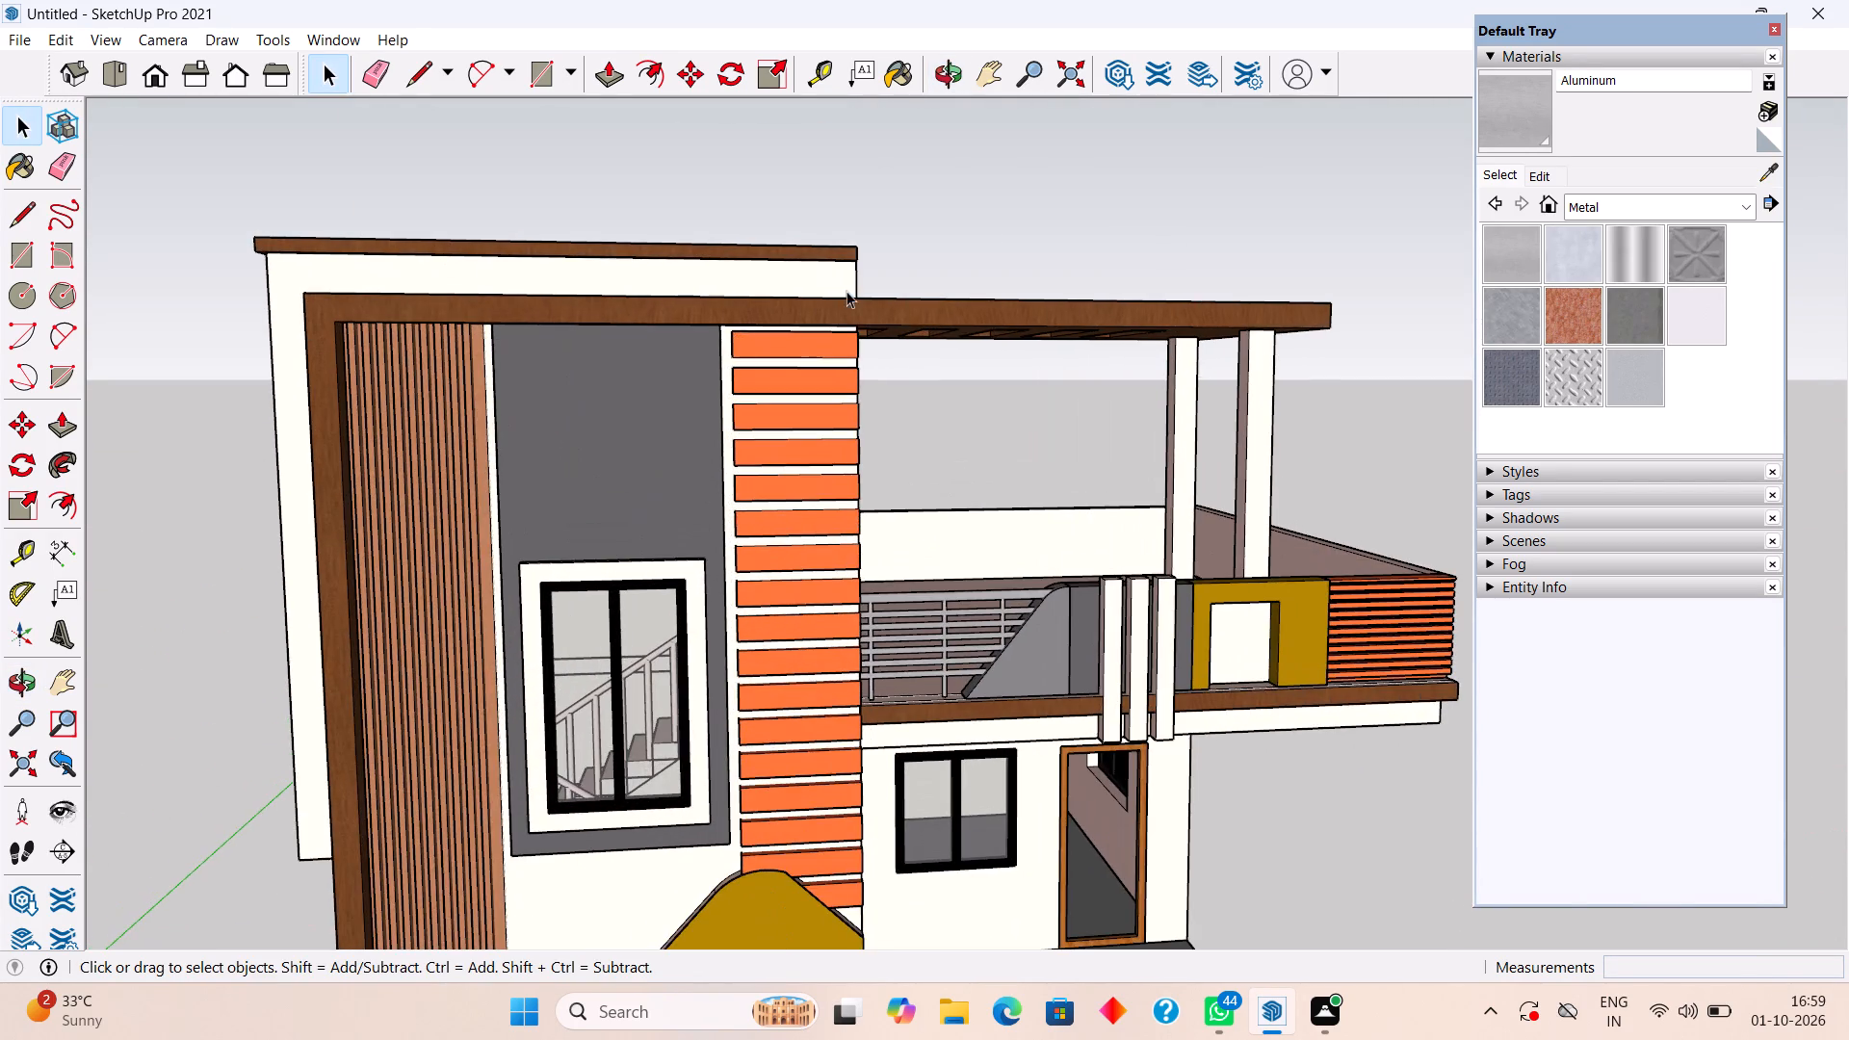
pyautogui.scroll(3, 852, 287)
pyautogui.moveTo(858, 284); pyautogui.dragTo(531, 346, button='middle')
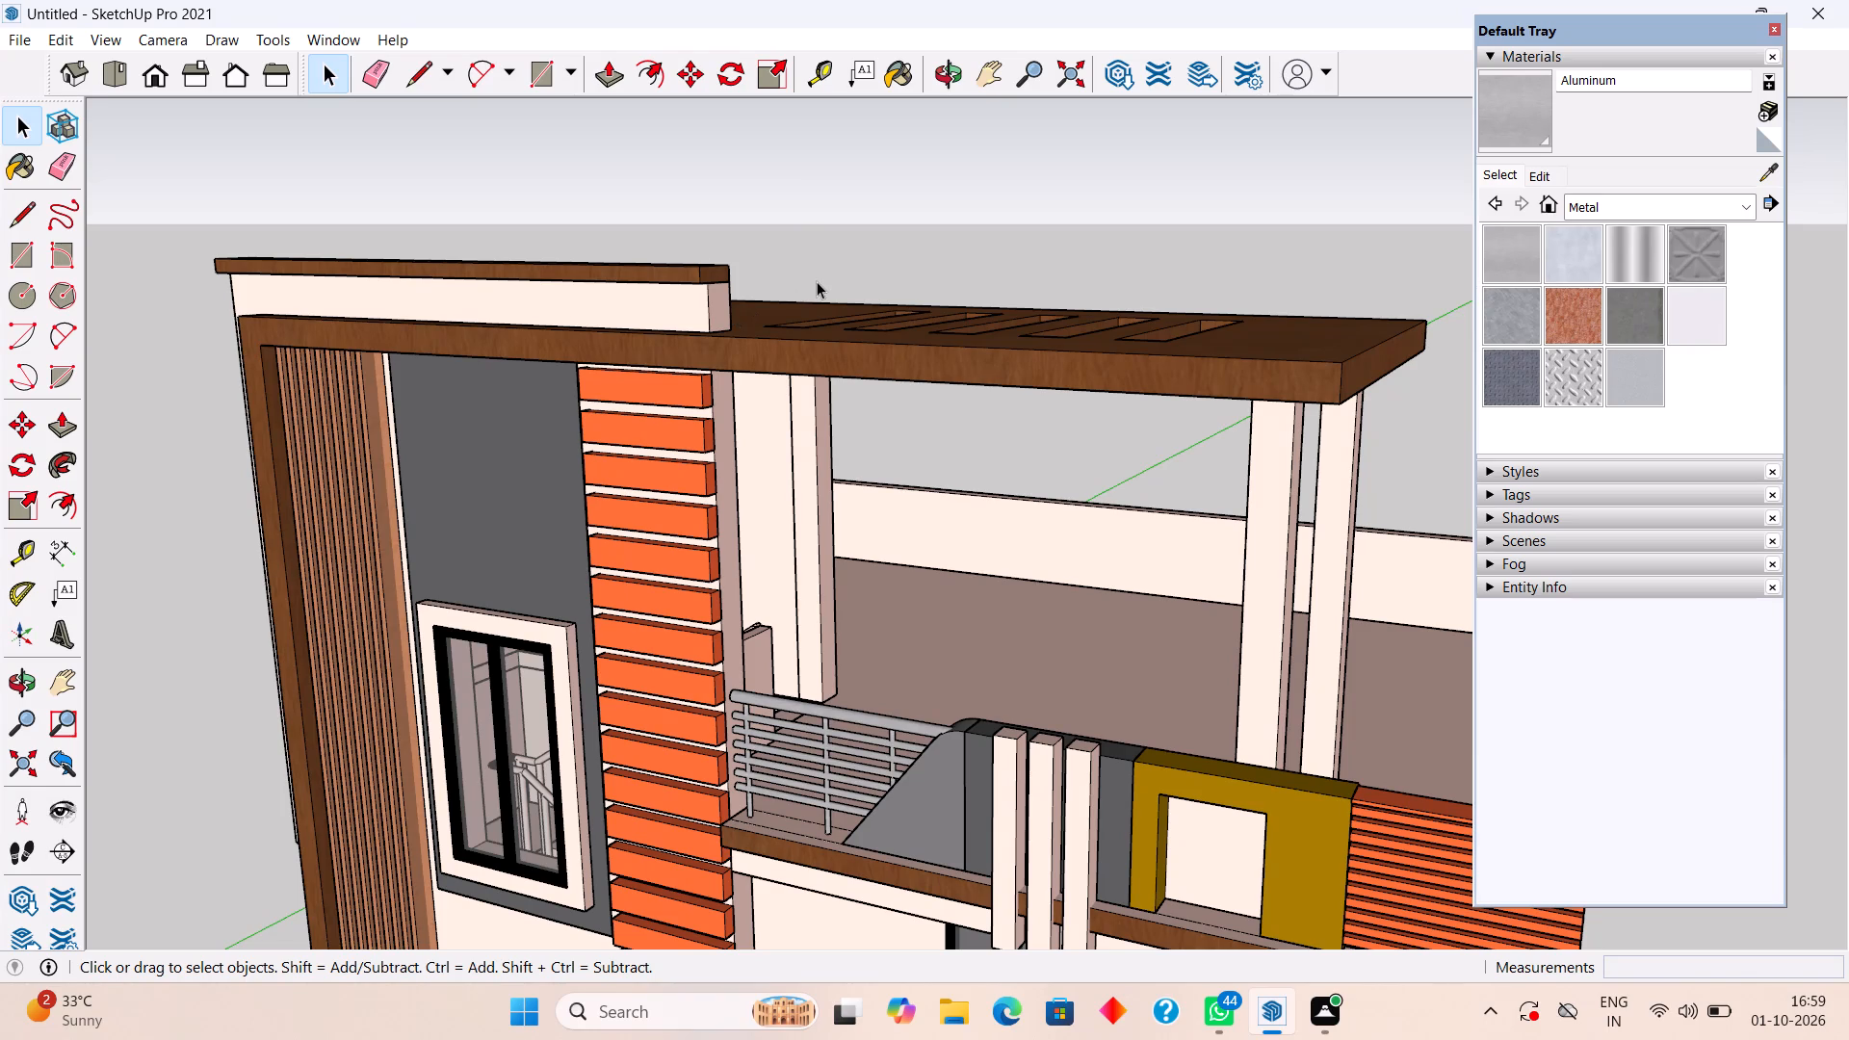
pyautogui.scroll(4, 899, 345)
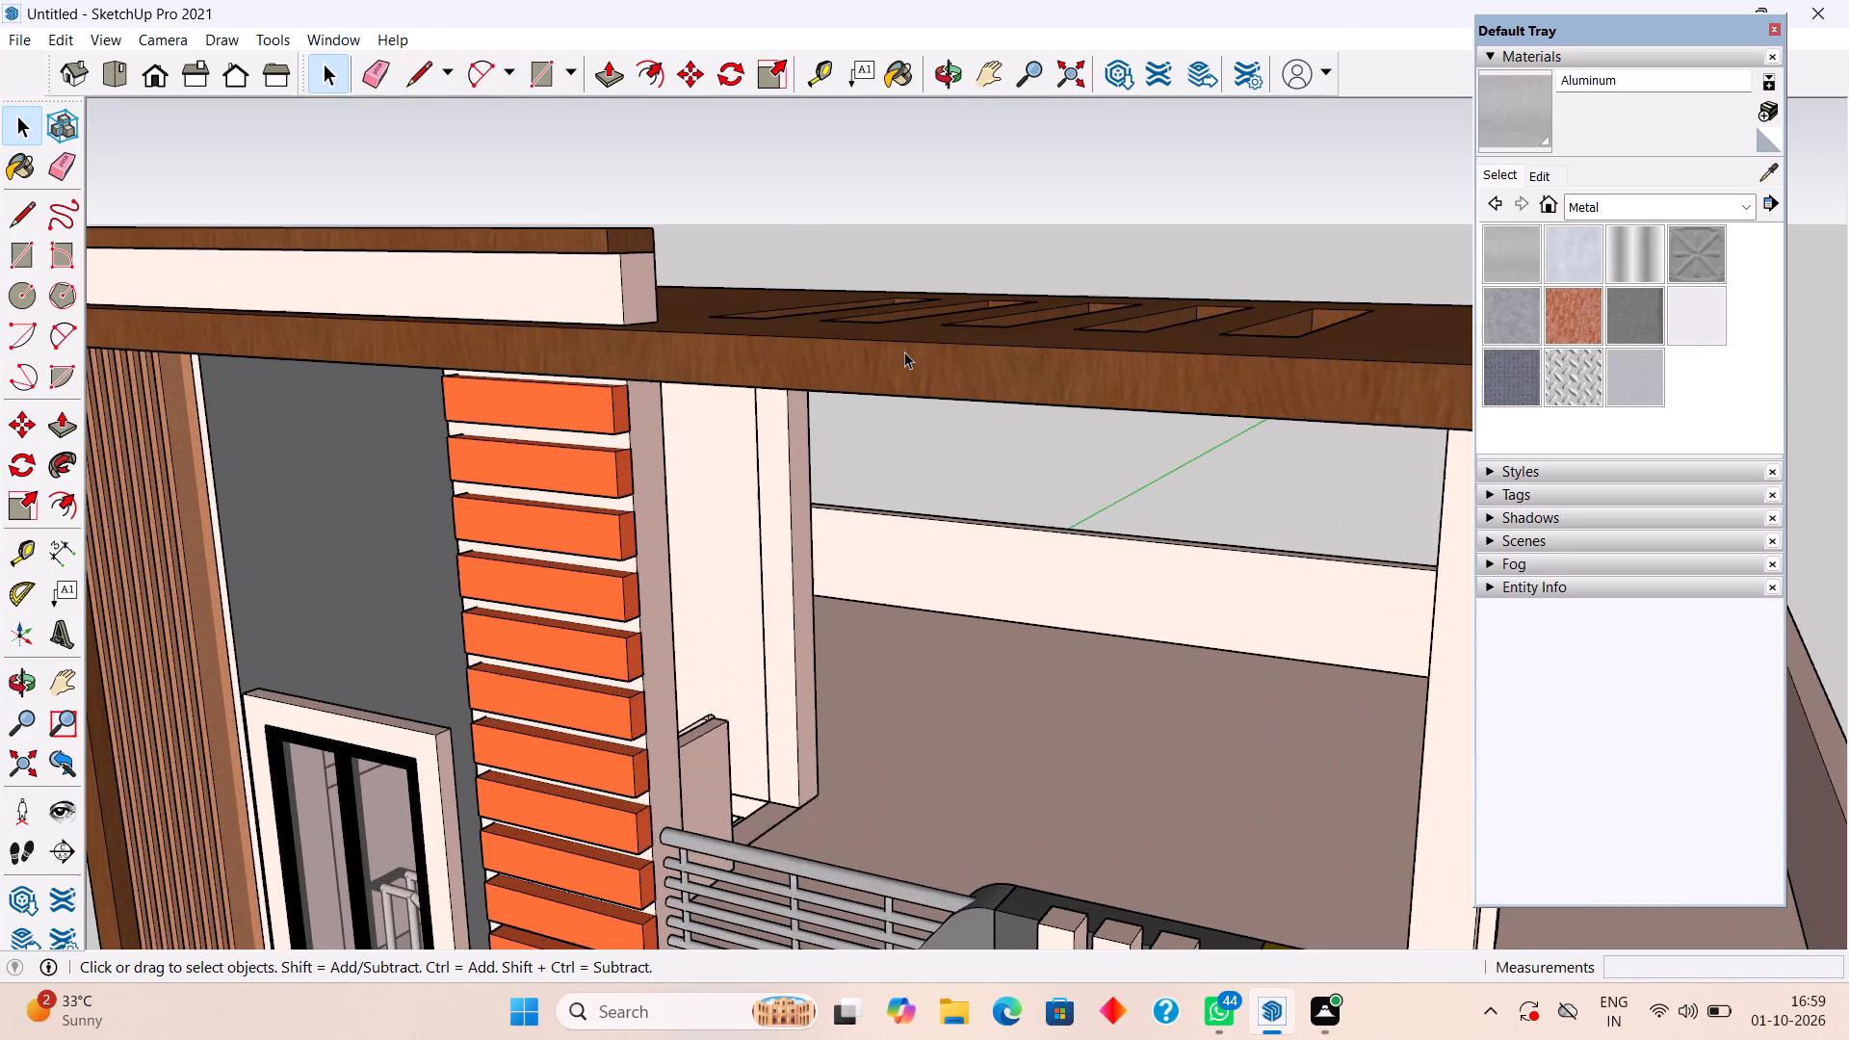
pyautogui.moveTo(883, 356); pyautogui.dragTo(203, 325, button='middle')
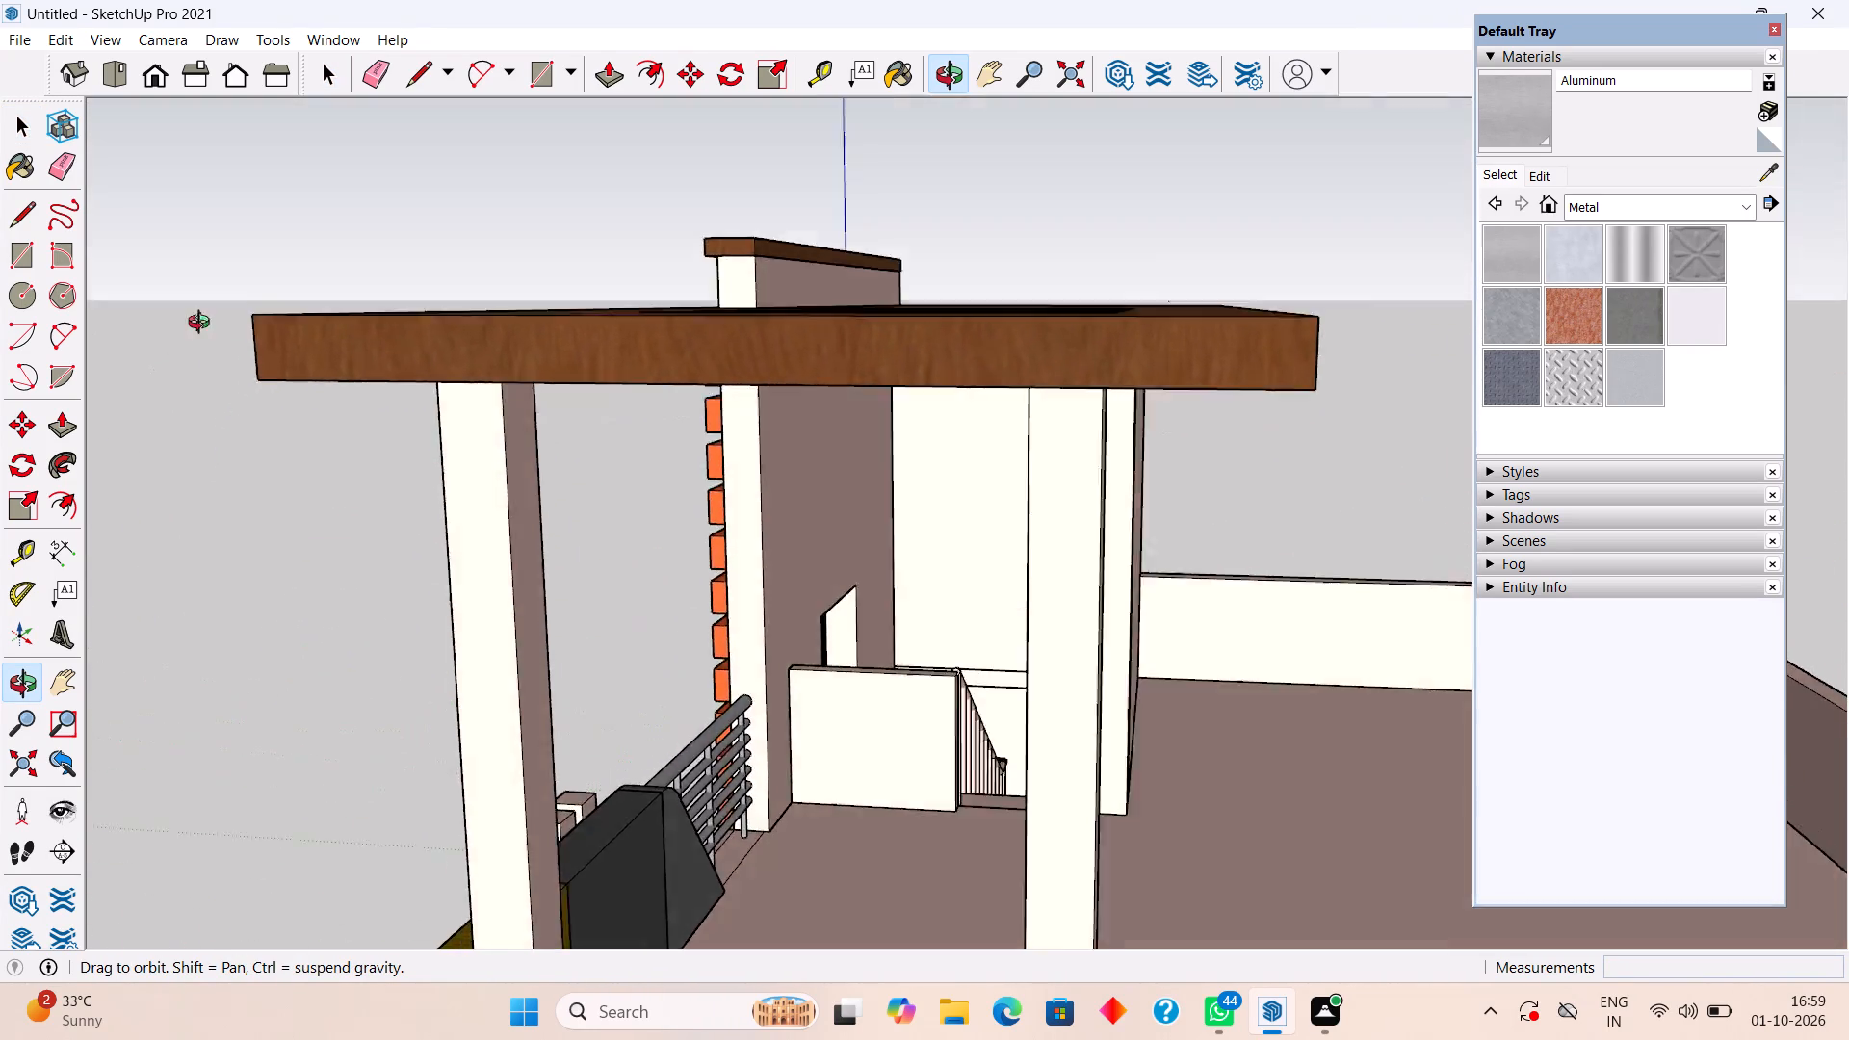
pyautogui.moveTo(203, 325); pyautogui.dragTo(716, 266, button='middle')
pyautogui.scroll(-13, 716, 253)
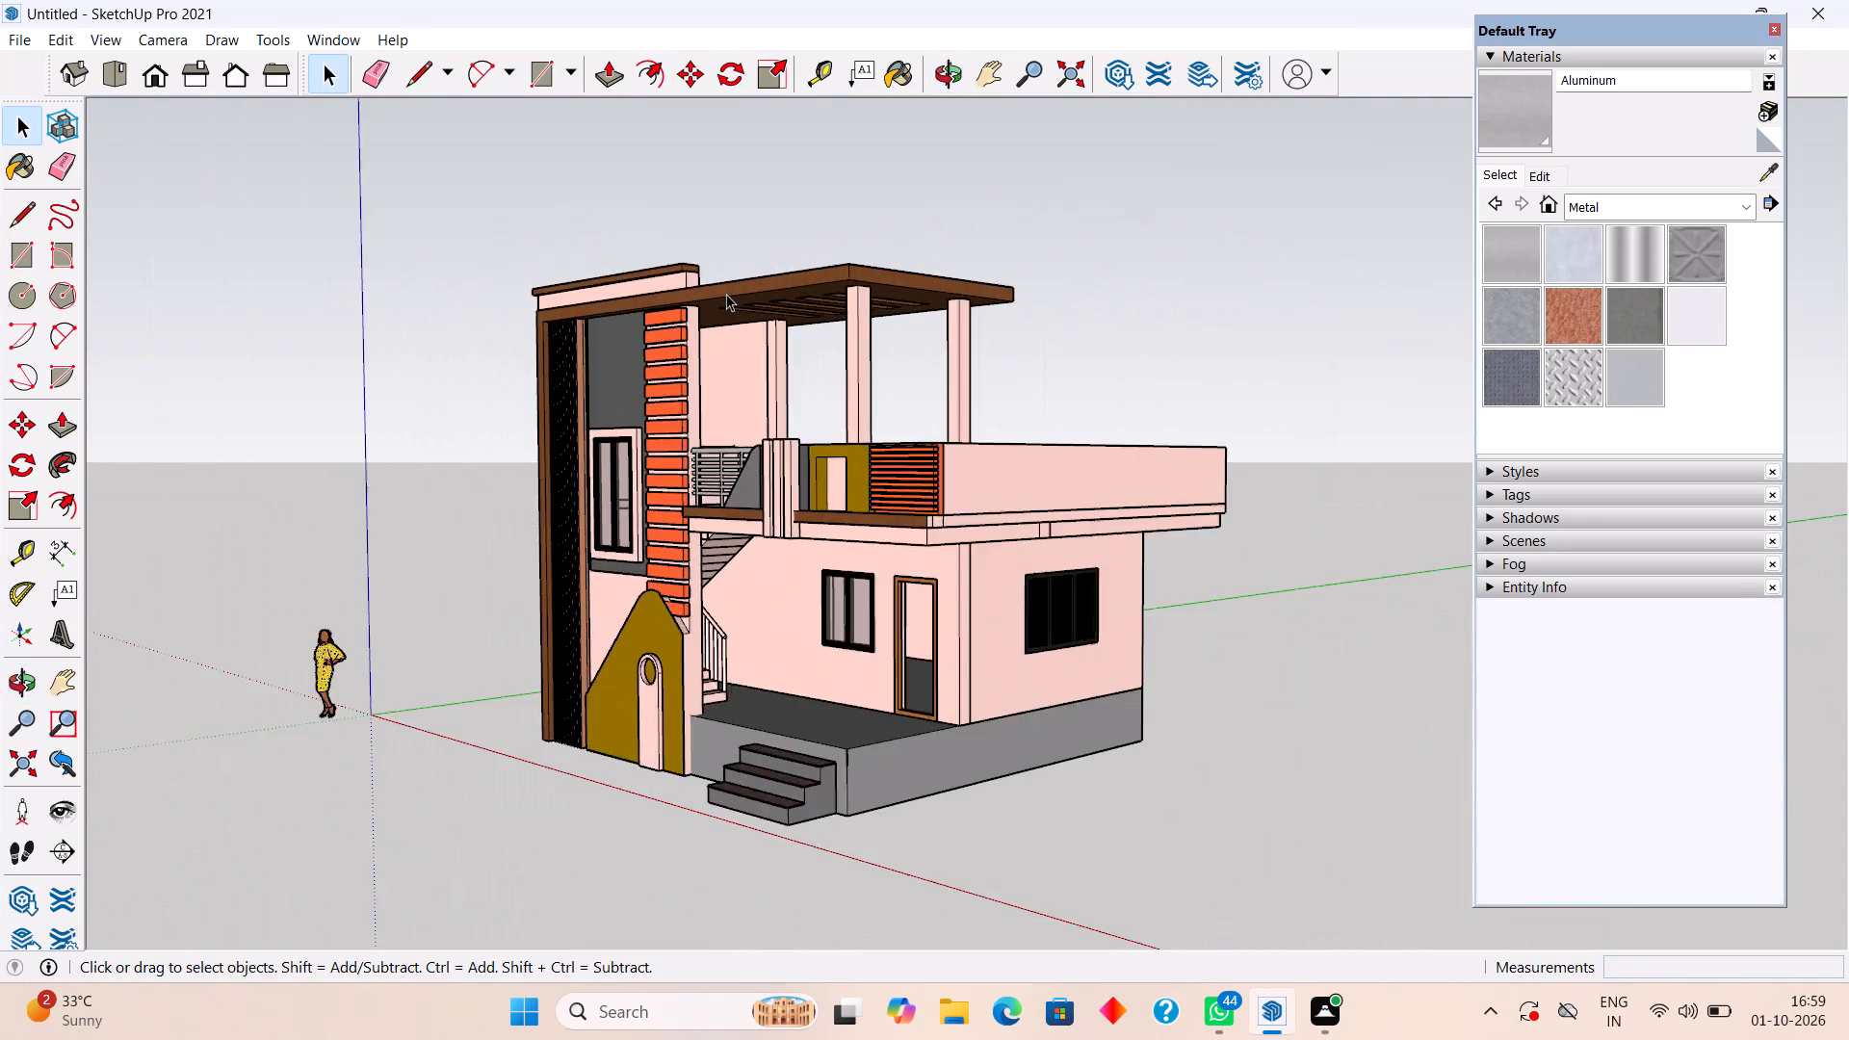
pyautogui.scroll(-4, 726, 294)
# Examine the full house from the porch-side corner round to a straight-on view of the front elevation.
pyautogui.scroll(6, 830, 545)
pyautogui.moveTo(847, 537); pyautogui.dragTo(1050, 555, button='middle')
pyautogui.scroll(-6, 1050, 555)
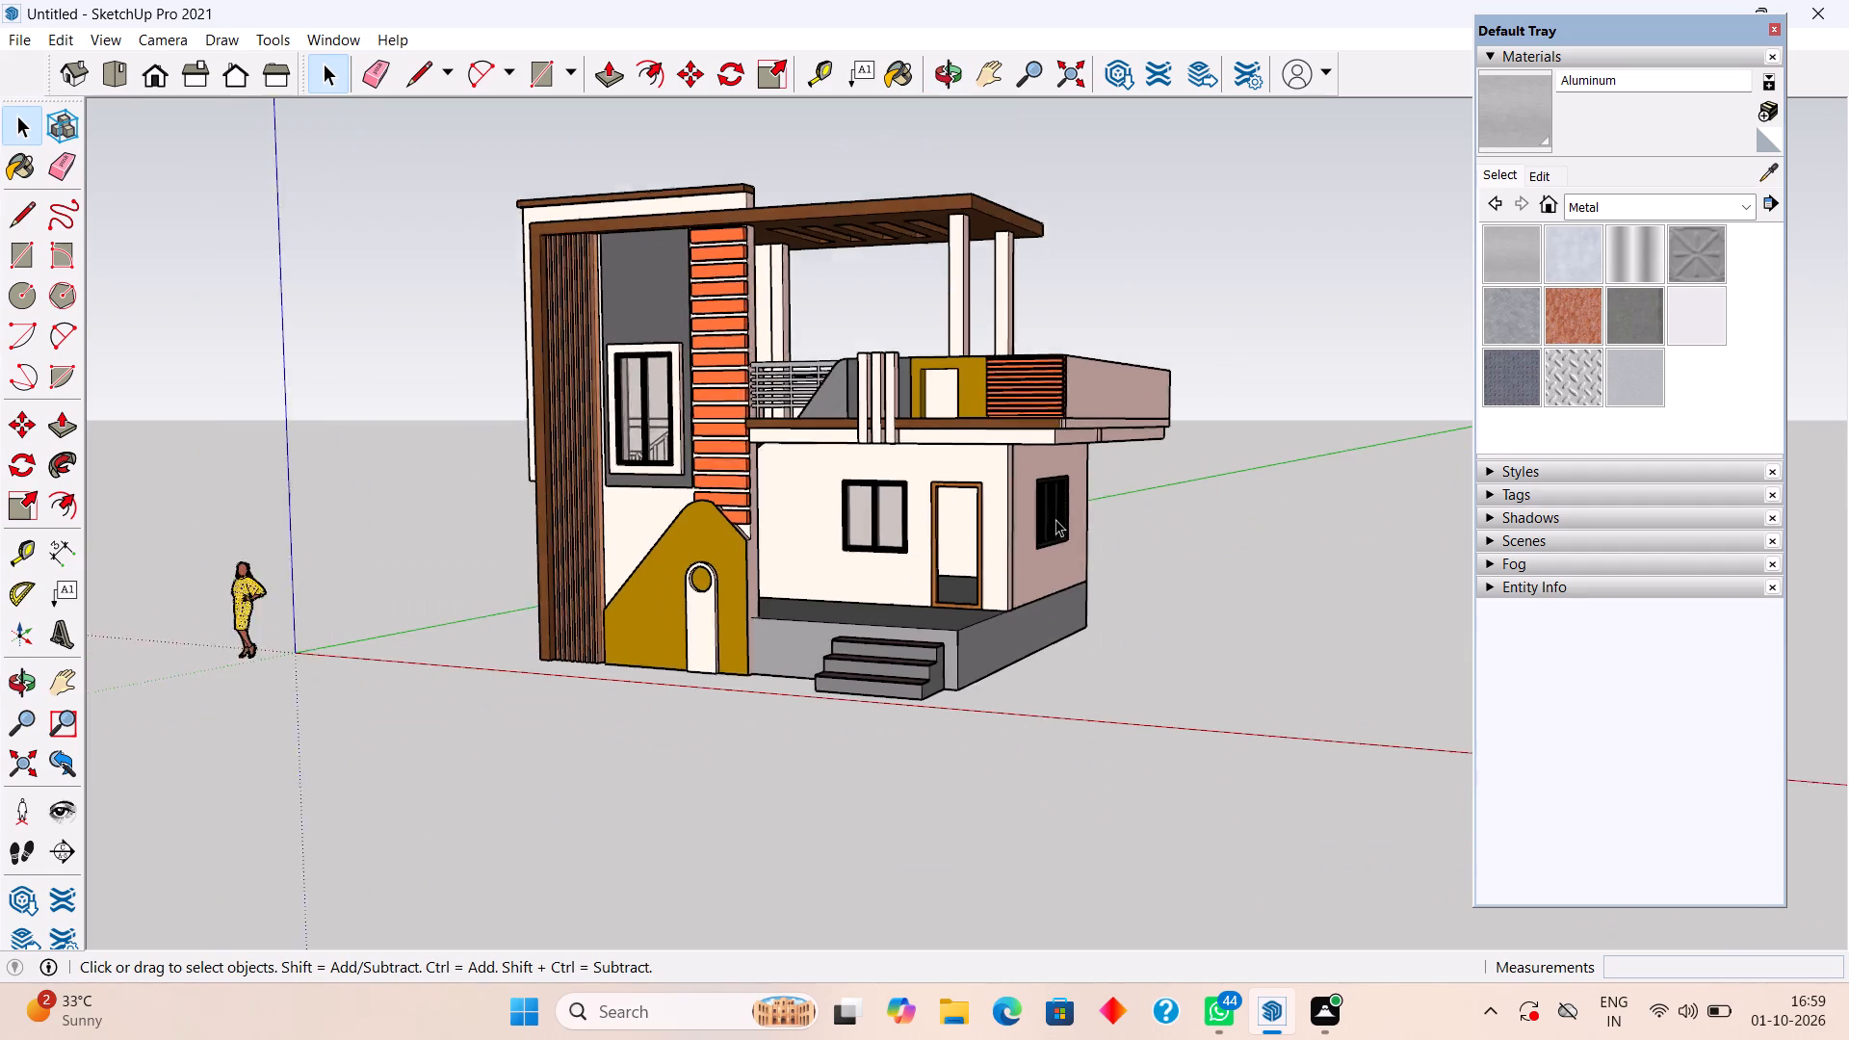
pyautogui.scroll(-1, 1055, 519)
pyautogui.moveTo(1052, 505); pyautogui.dragTo(1151, 454, button='middle')
pyautogui.scroll(1, 1151, 454)
pyautogui.scroll(5, 1029, 410)
pyautogui.moveTo(1004, 414); pyautogui.dragTo(1039, 433, button='middle')
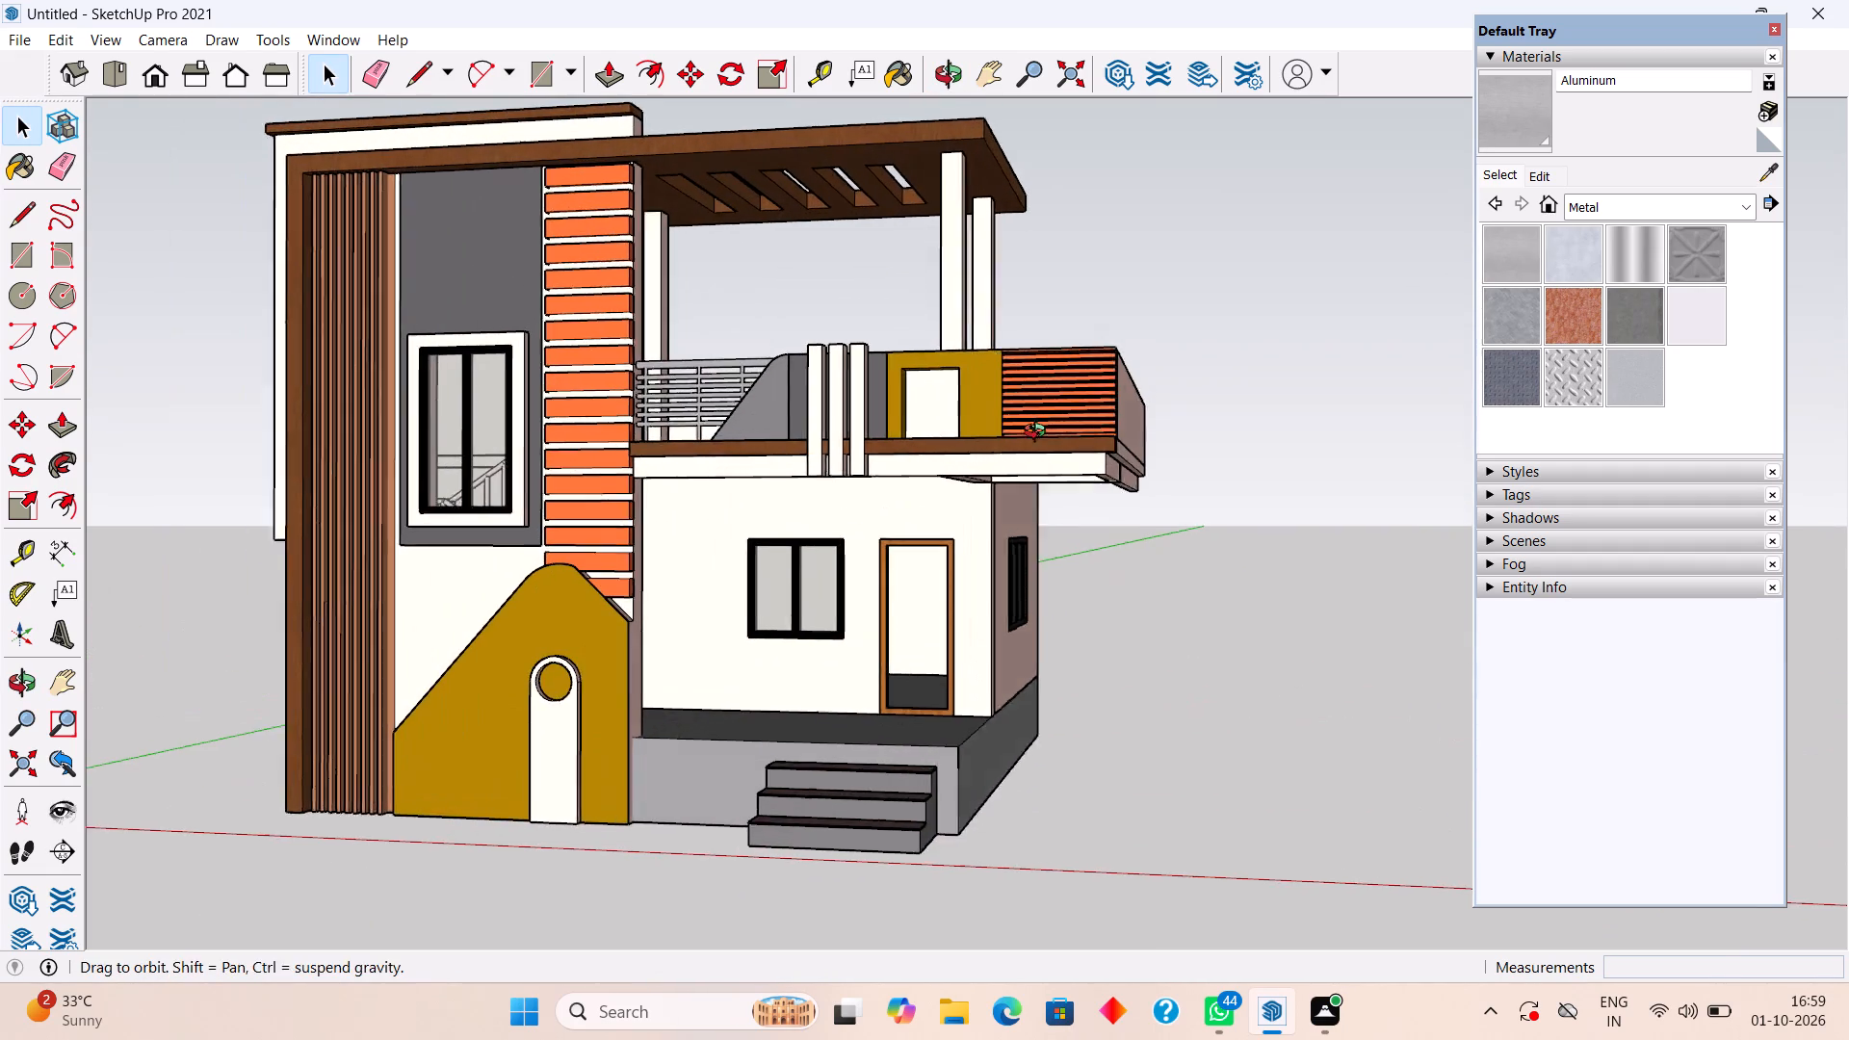
pyautogui.moveTo(1039, 433); pyautogui.dragTo(1145, 454, button='middle')
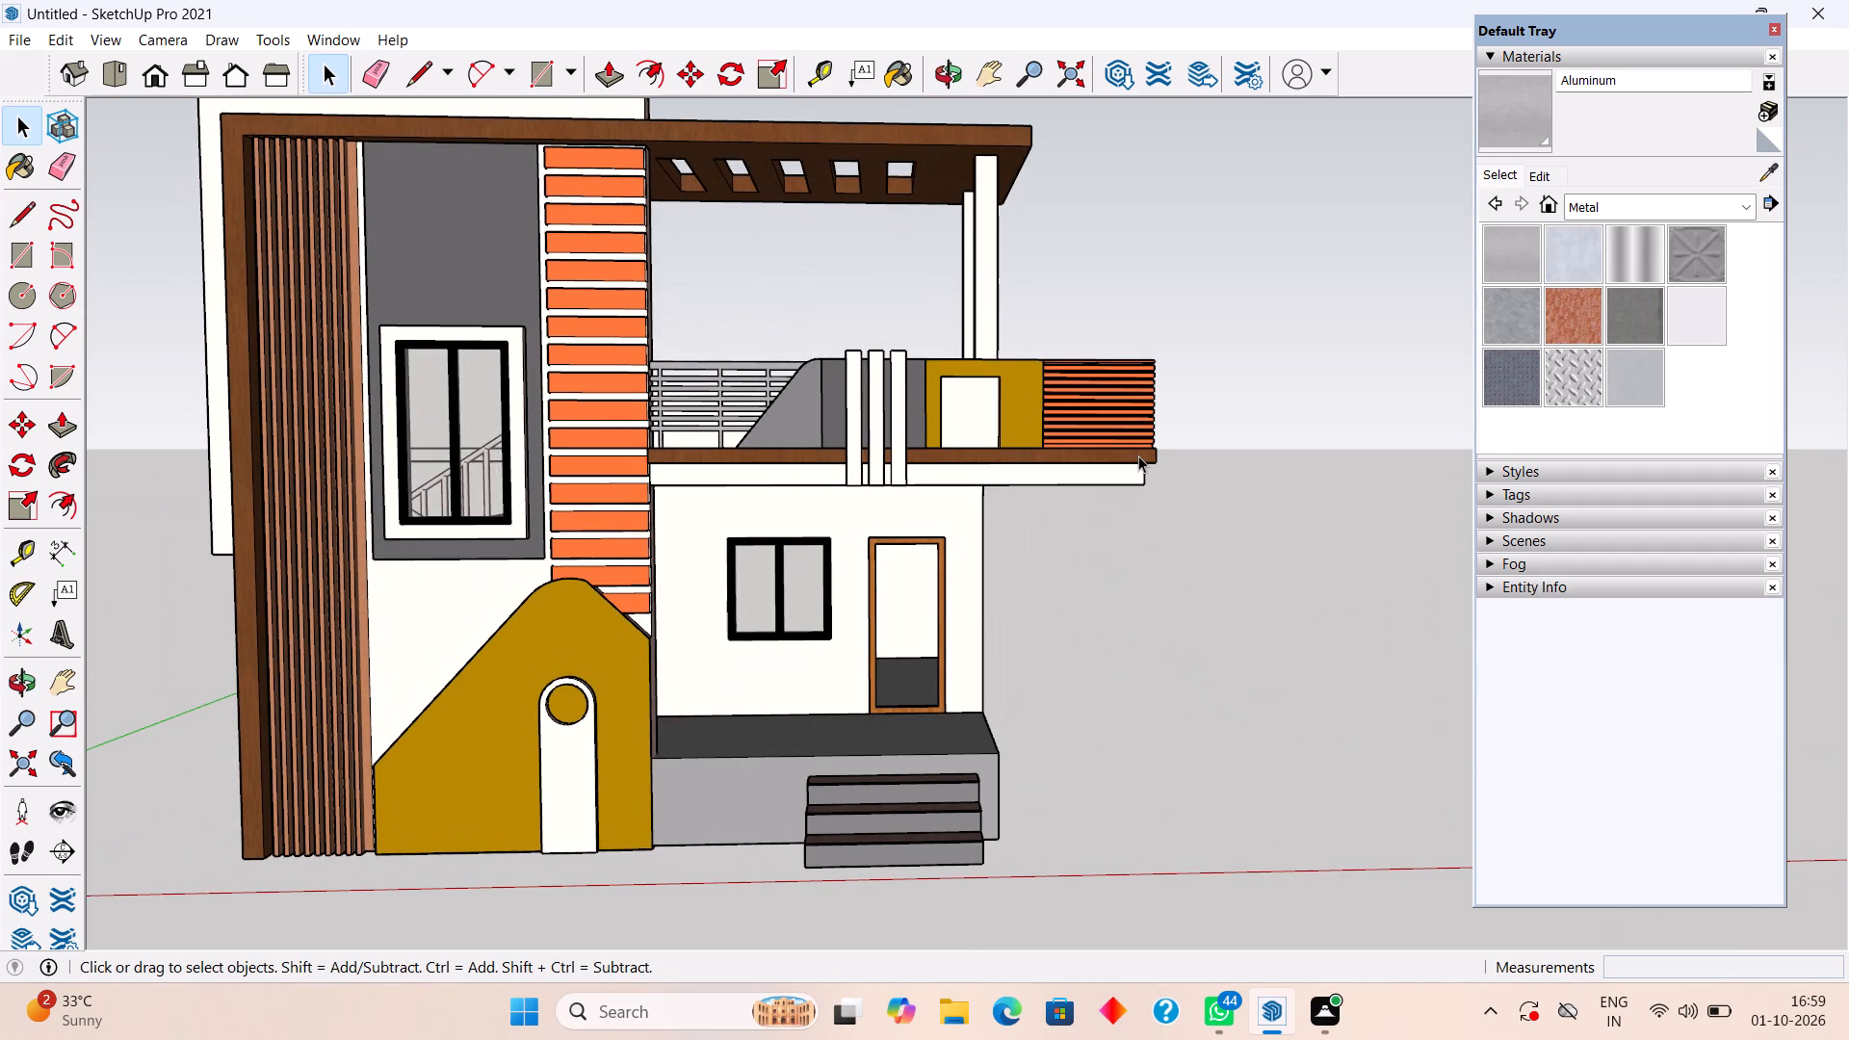
# Examine the balcony front's white fins, mustard frame and orange louvres up close, from straight on and from above.
pyautogui.scroll(2, 1138, 455)
pyautogui.scroll(-2, 1138, 455)
pyautogui.scroll(3, 1138, 455)
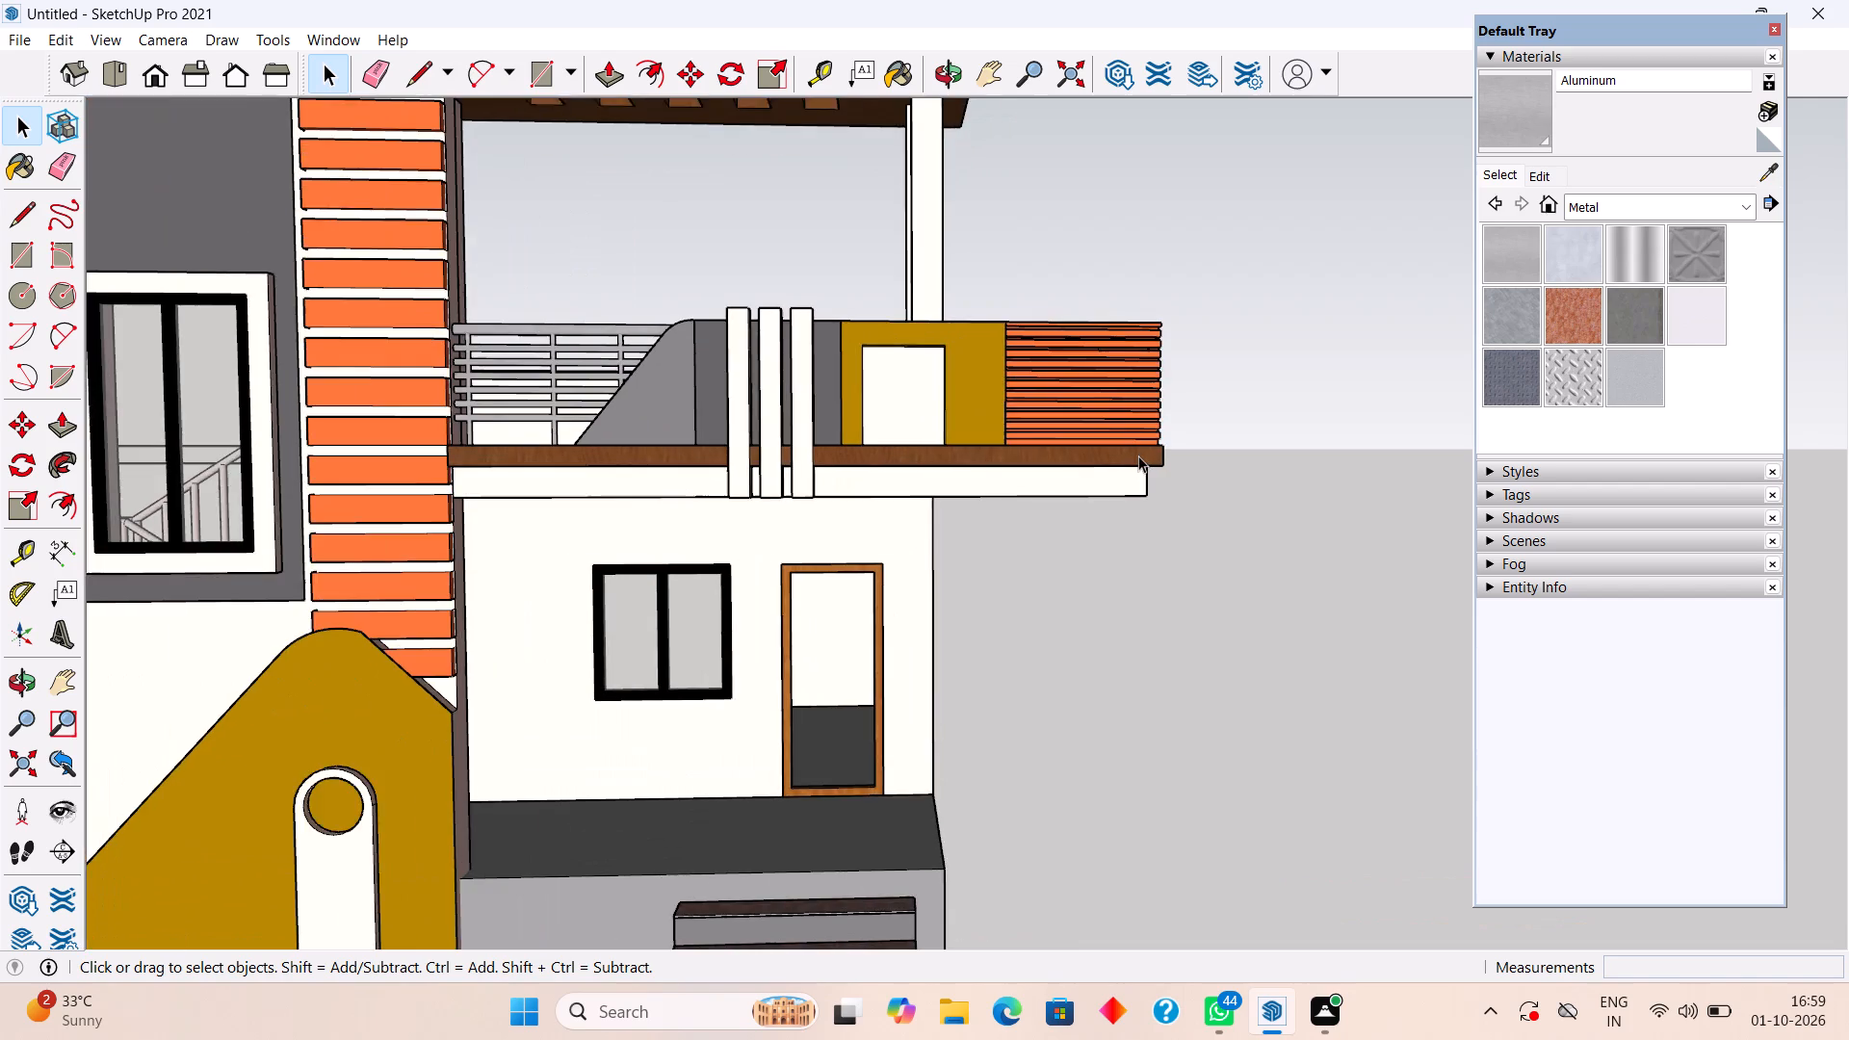
pyautogui.scroll(3, 1138, 455)
pyautogui.moveTo(1097, 428); pyautogui.dragTo(1041, 557, button='middle')
pyautogui.scroll(-1, 1041, 557)
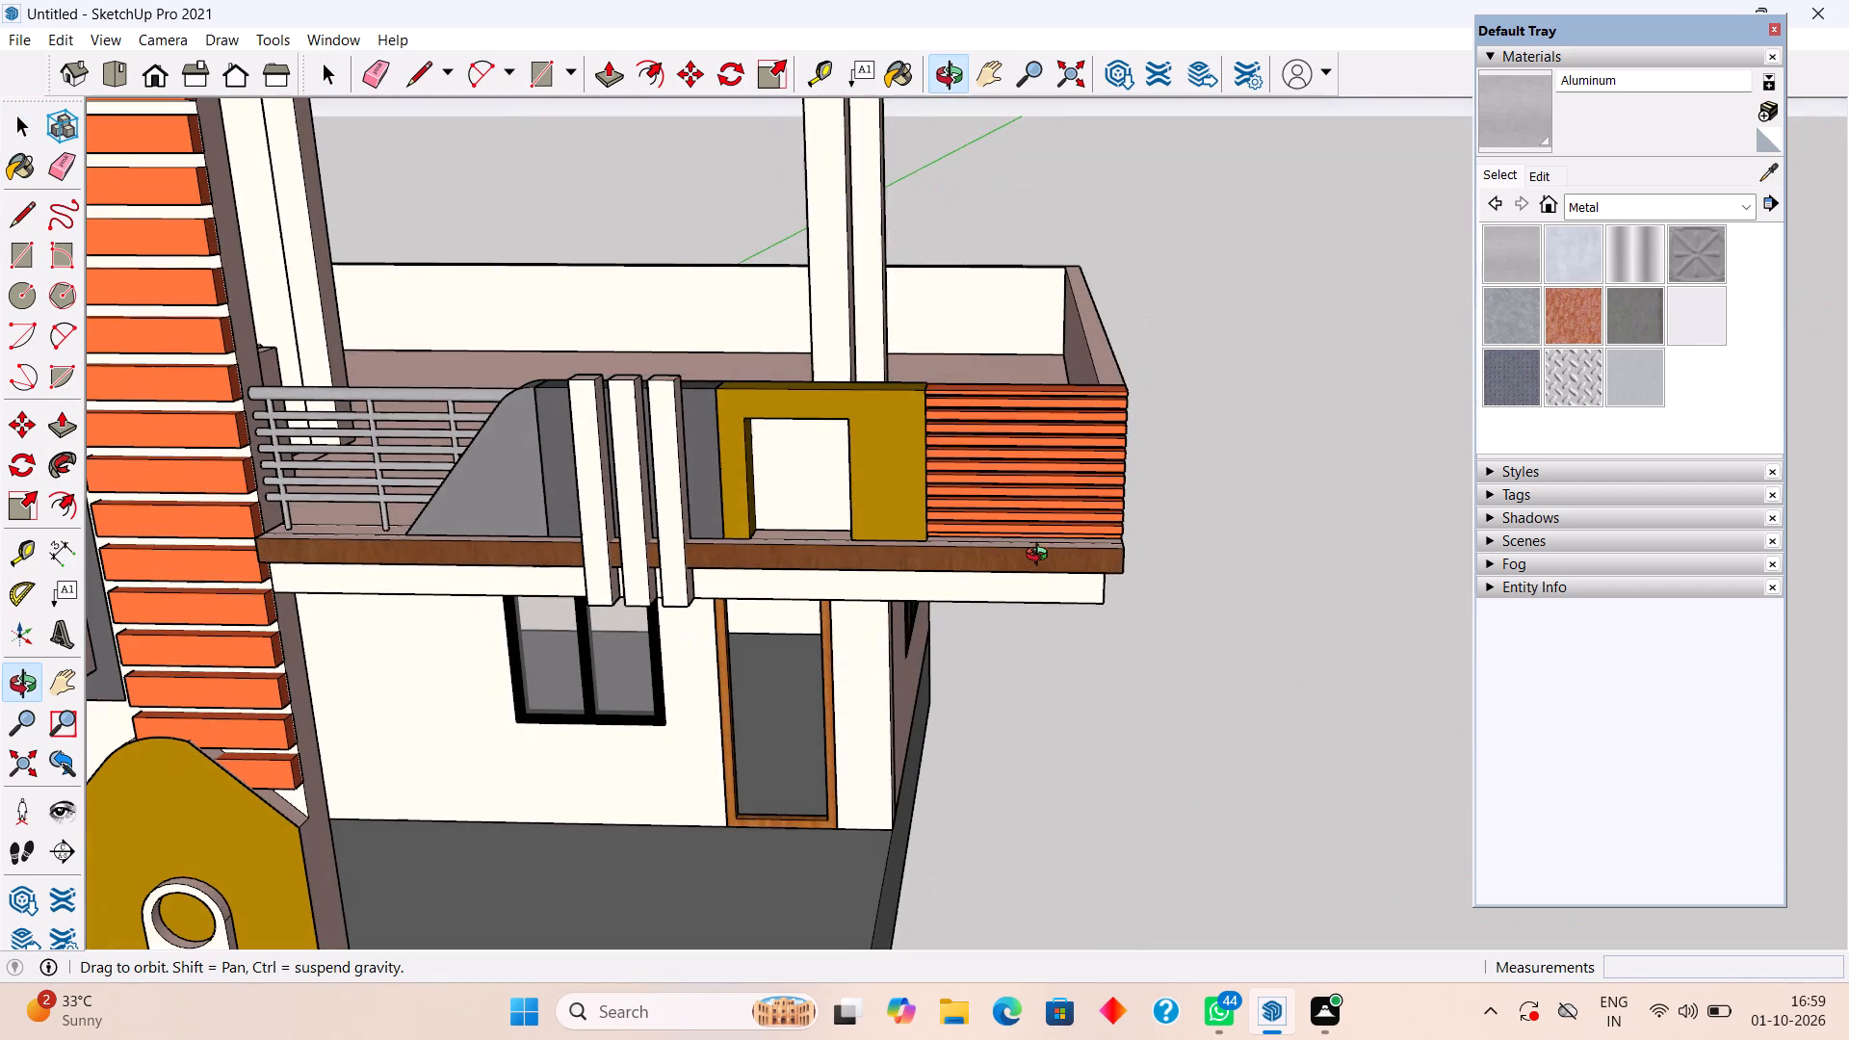
pyautogui.moveTo(1041, 557); pyautogui.dragTo(1038, 559, button='middle')
pyautogui.scroll(3, 1075, 341)
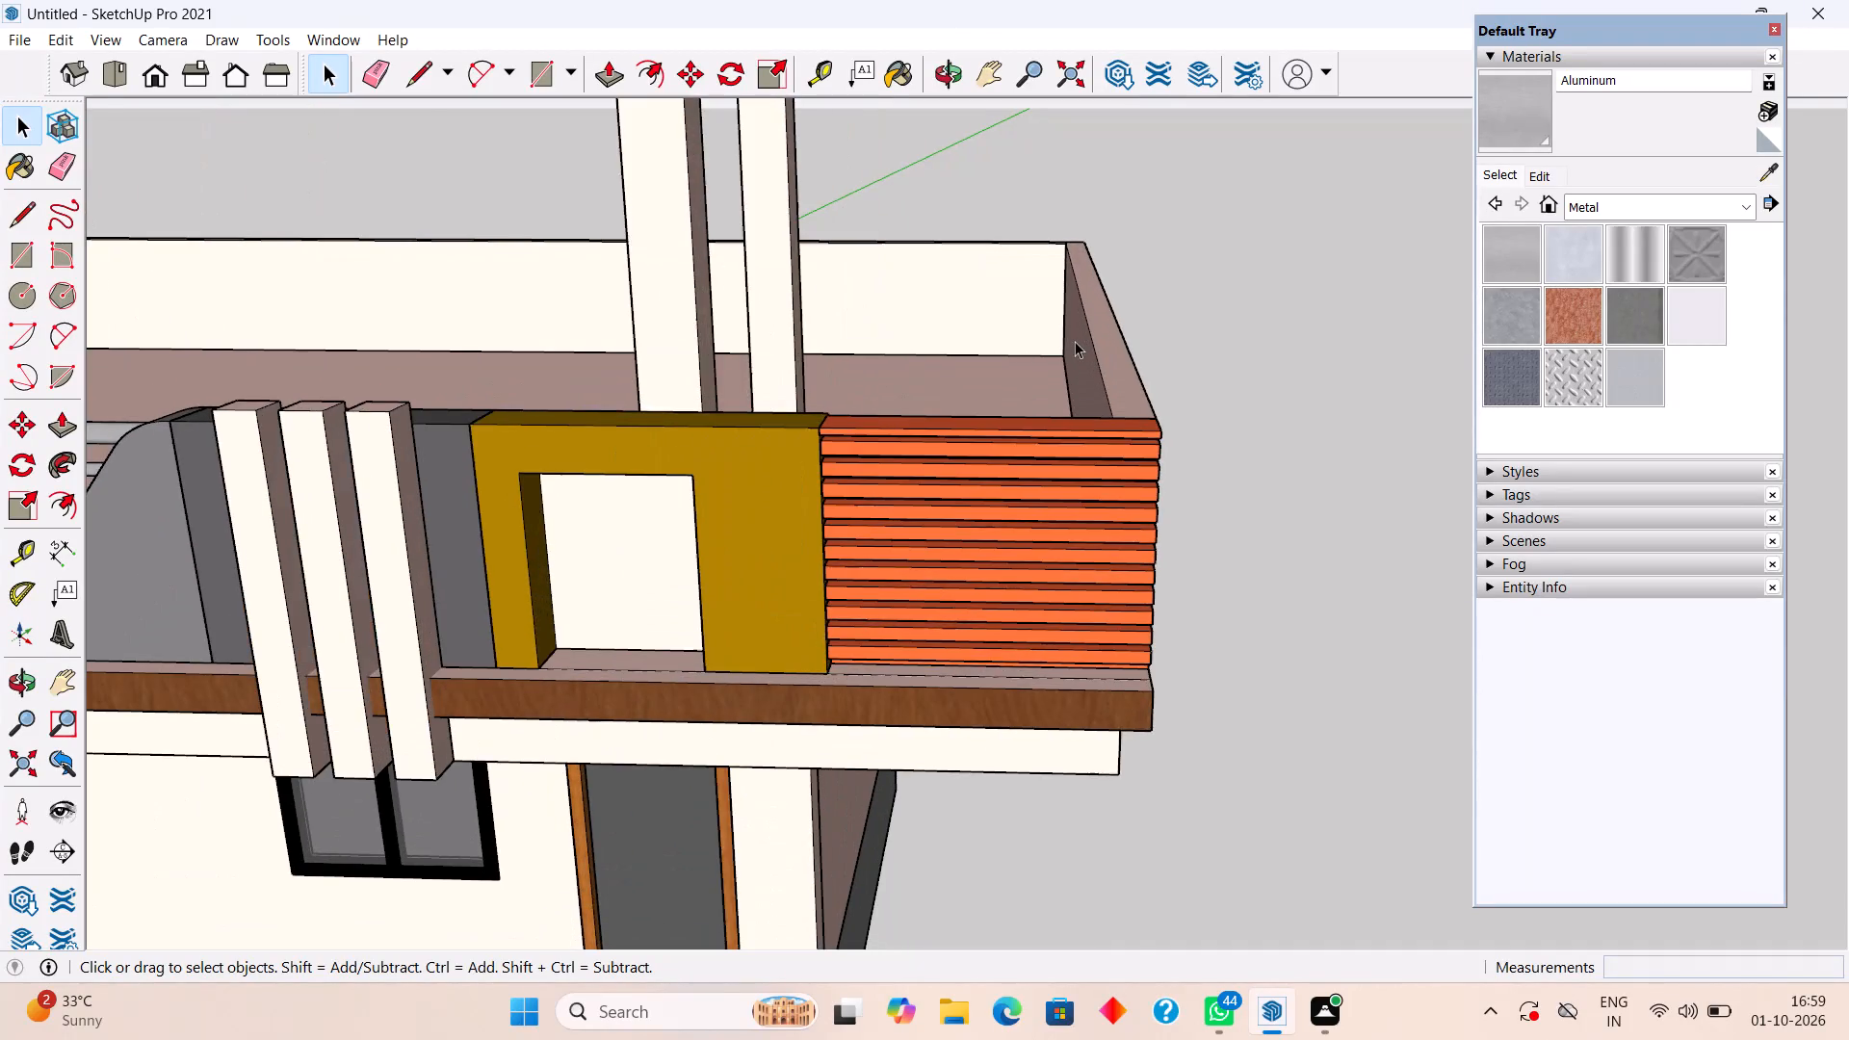
pyautogui.scroll(-9, 1075, 341)
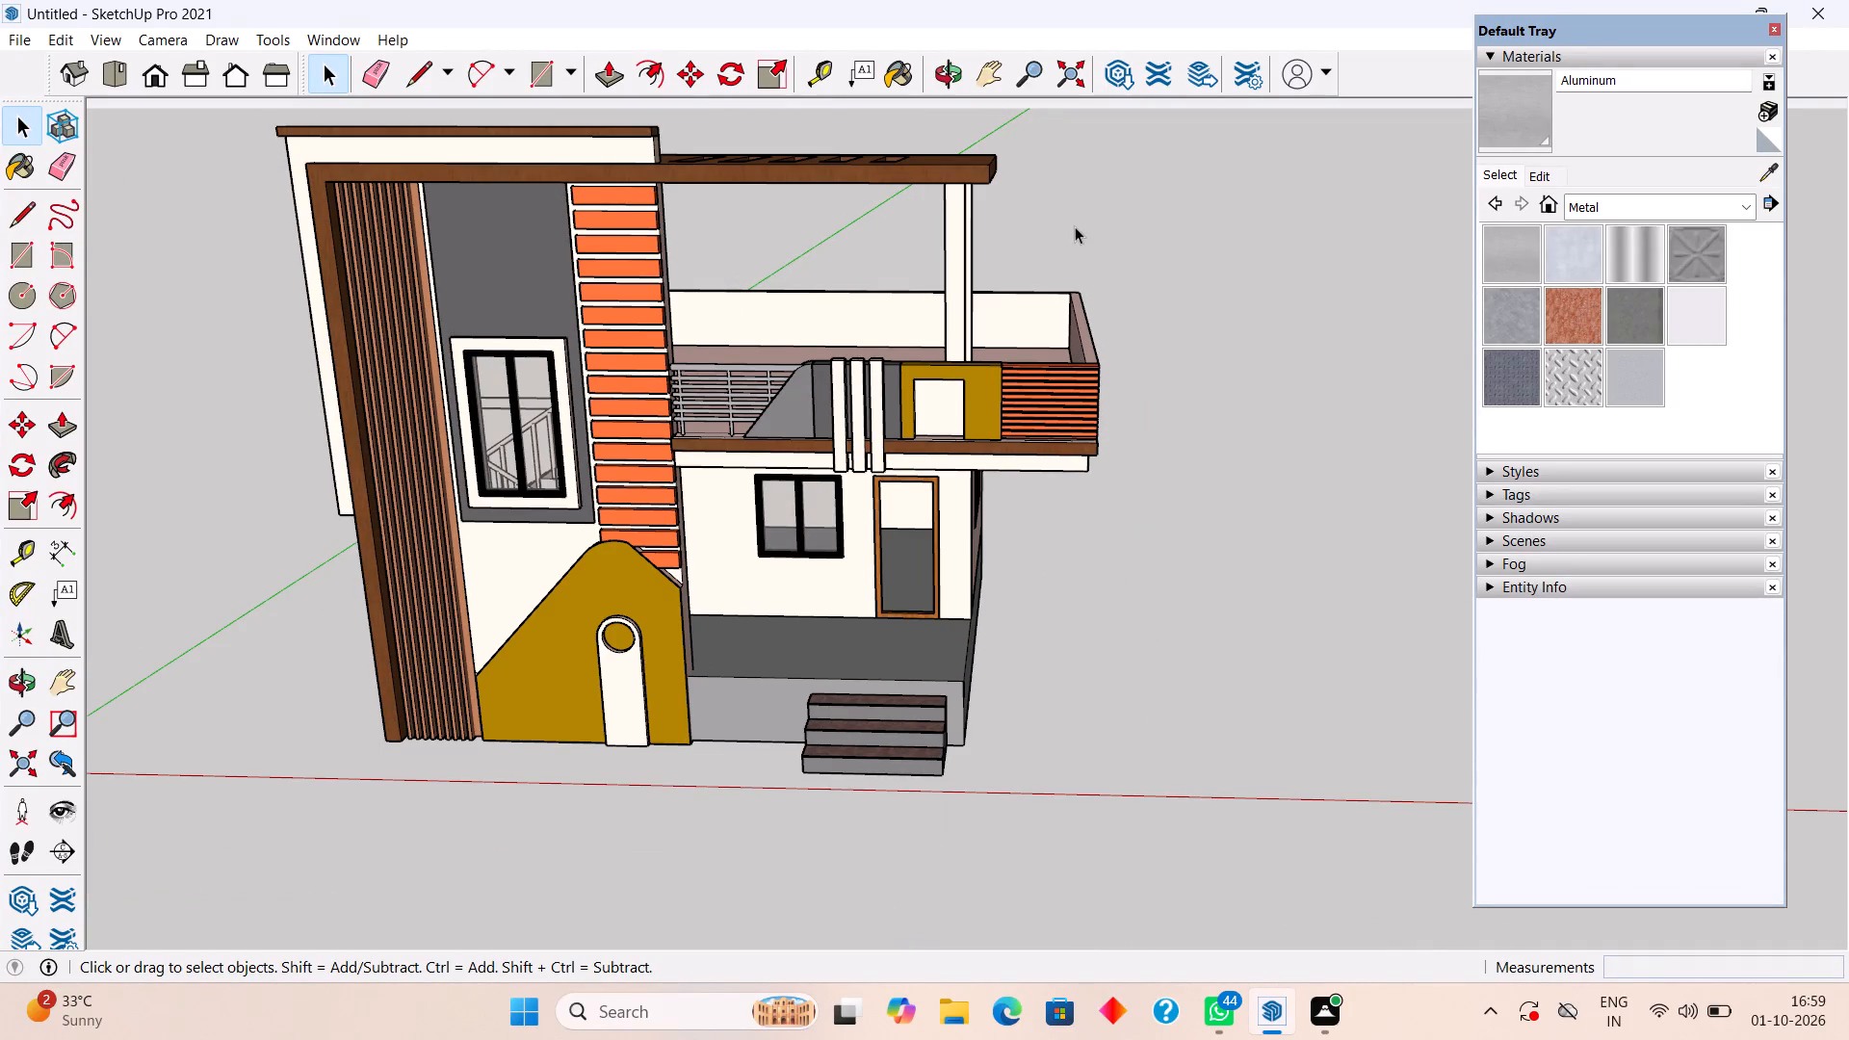
# Examine the canopy's slots, terrace and porch steps from above, and the full front elevation from a low angle.
pyautogui.scroll(2, 1071, 224)
pyautogui.moveTo(925, 183); pyautogui.dragTo(876, 372, button='middle')
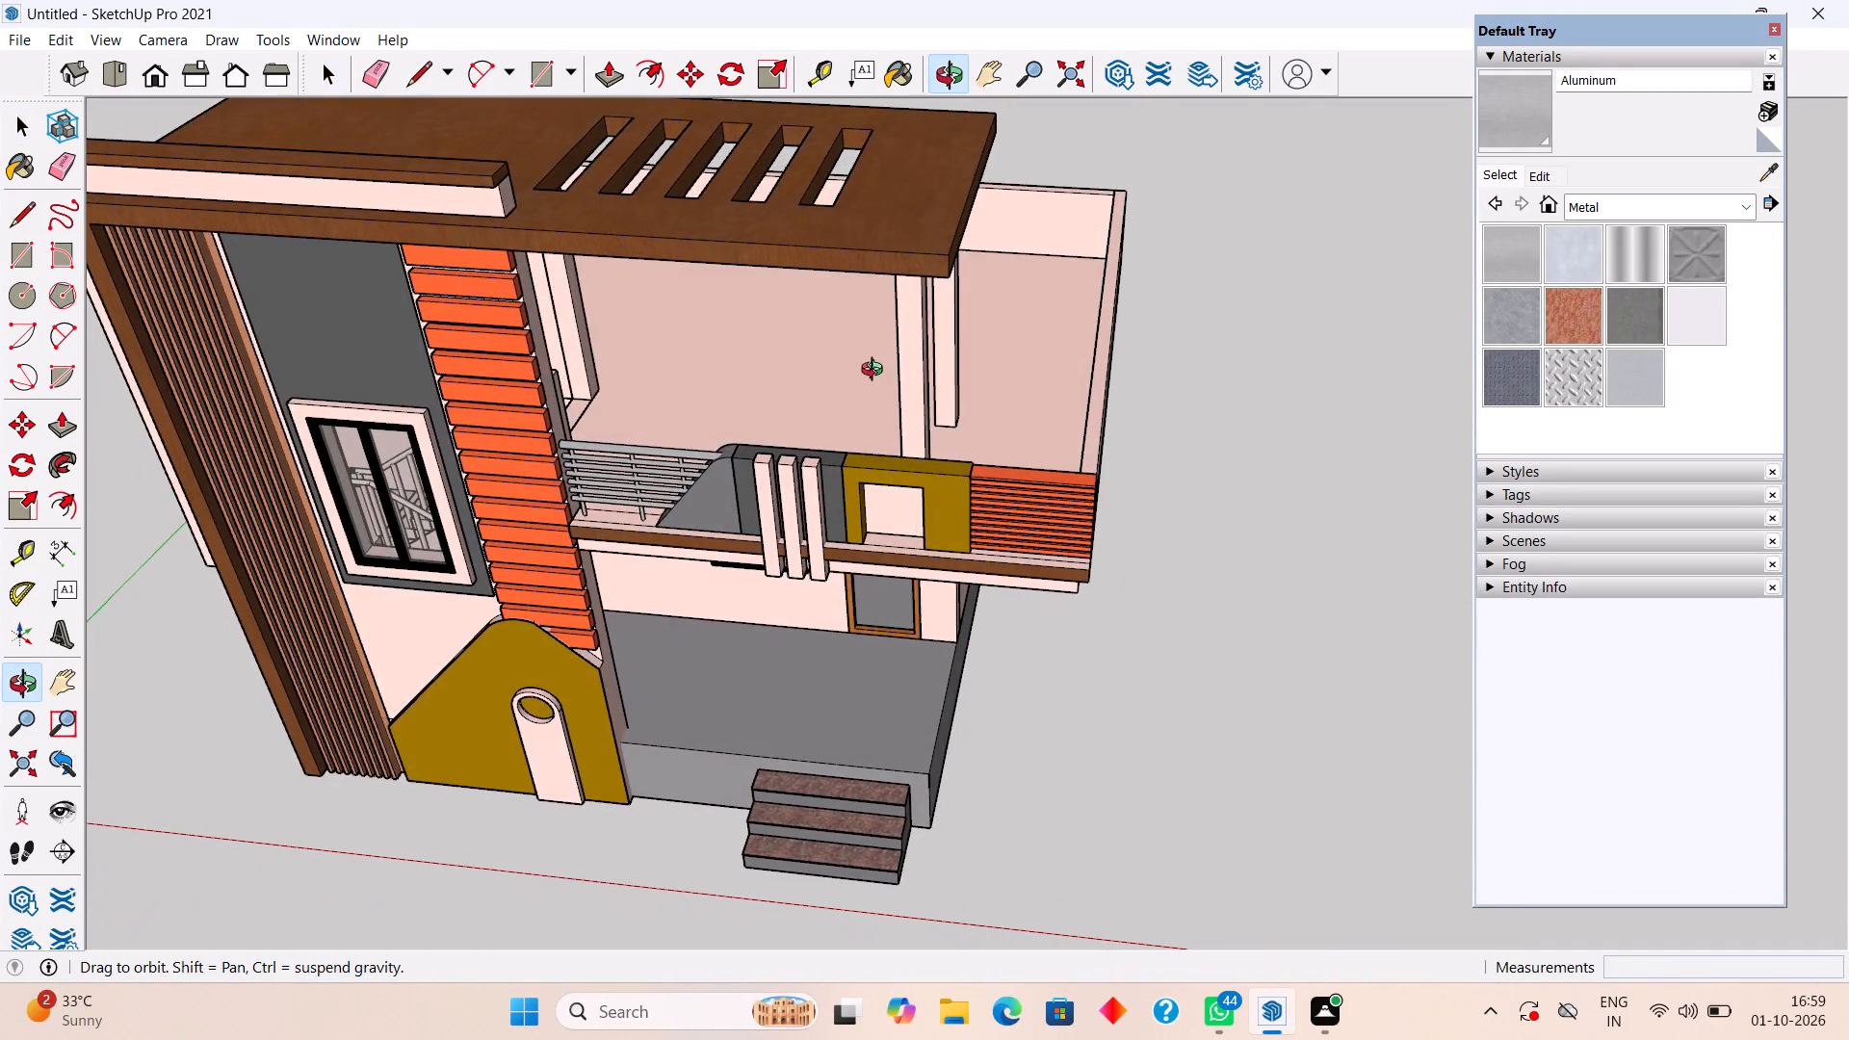
pyautogui.moveTo(876, 372); pyautogui.dragTo(1011, 253, button='middle')
pyautogui.scroll(3, 1011, 253)
pyautogui.moveTo(990, 725); pyautogui.dragTo(1020, 569, button='middle')
pyautogui.scroll(-7, 1029, 561)
pyautogui.moveTo(881, 532); pyautogui.dragTo(862, 461, button='middle')
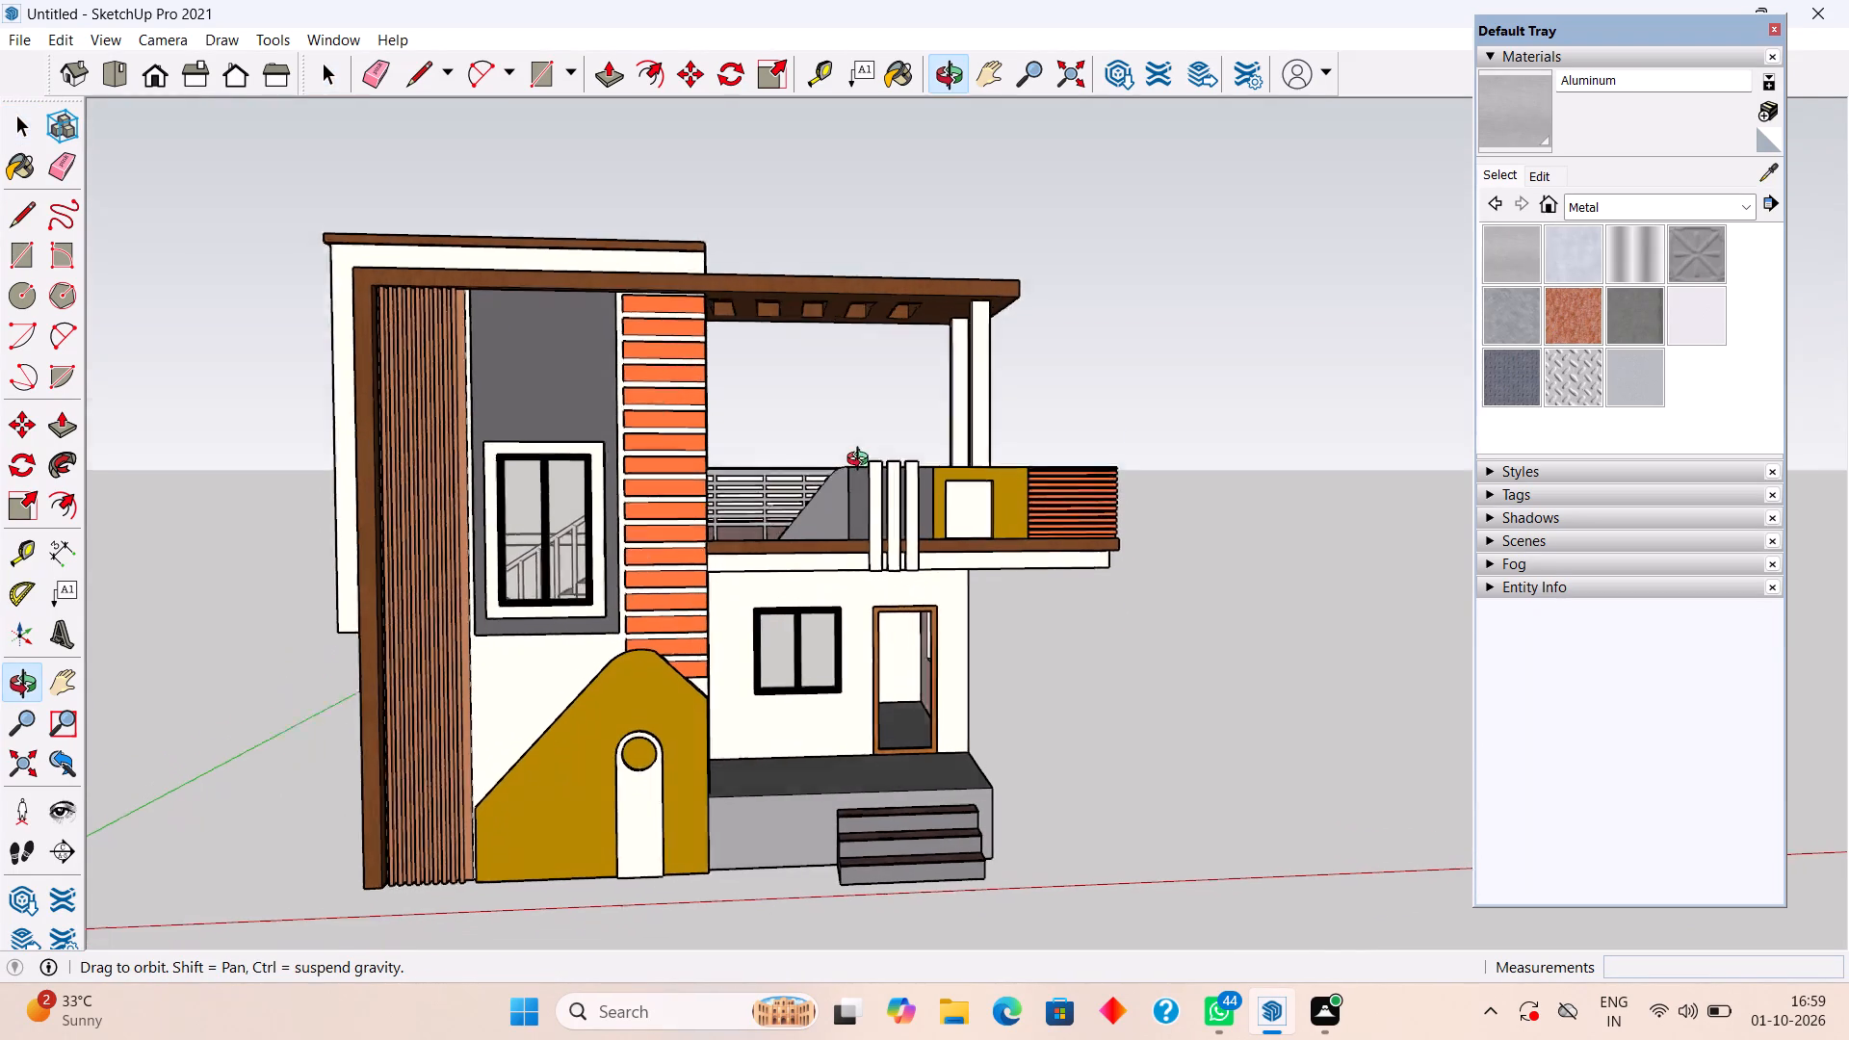
# Examine the balcony front and the underside of the slotted canopy up close from a low angle, and the overall front elevation.
pyautogui.moveTo(862, 461); pyautogui.dragTo(834, 428, button='middle')
pyautogui.scroll(5, 1072, 411)
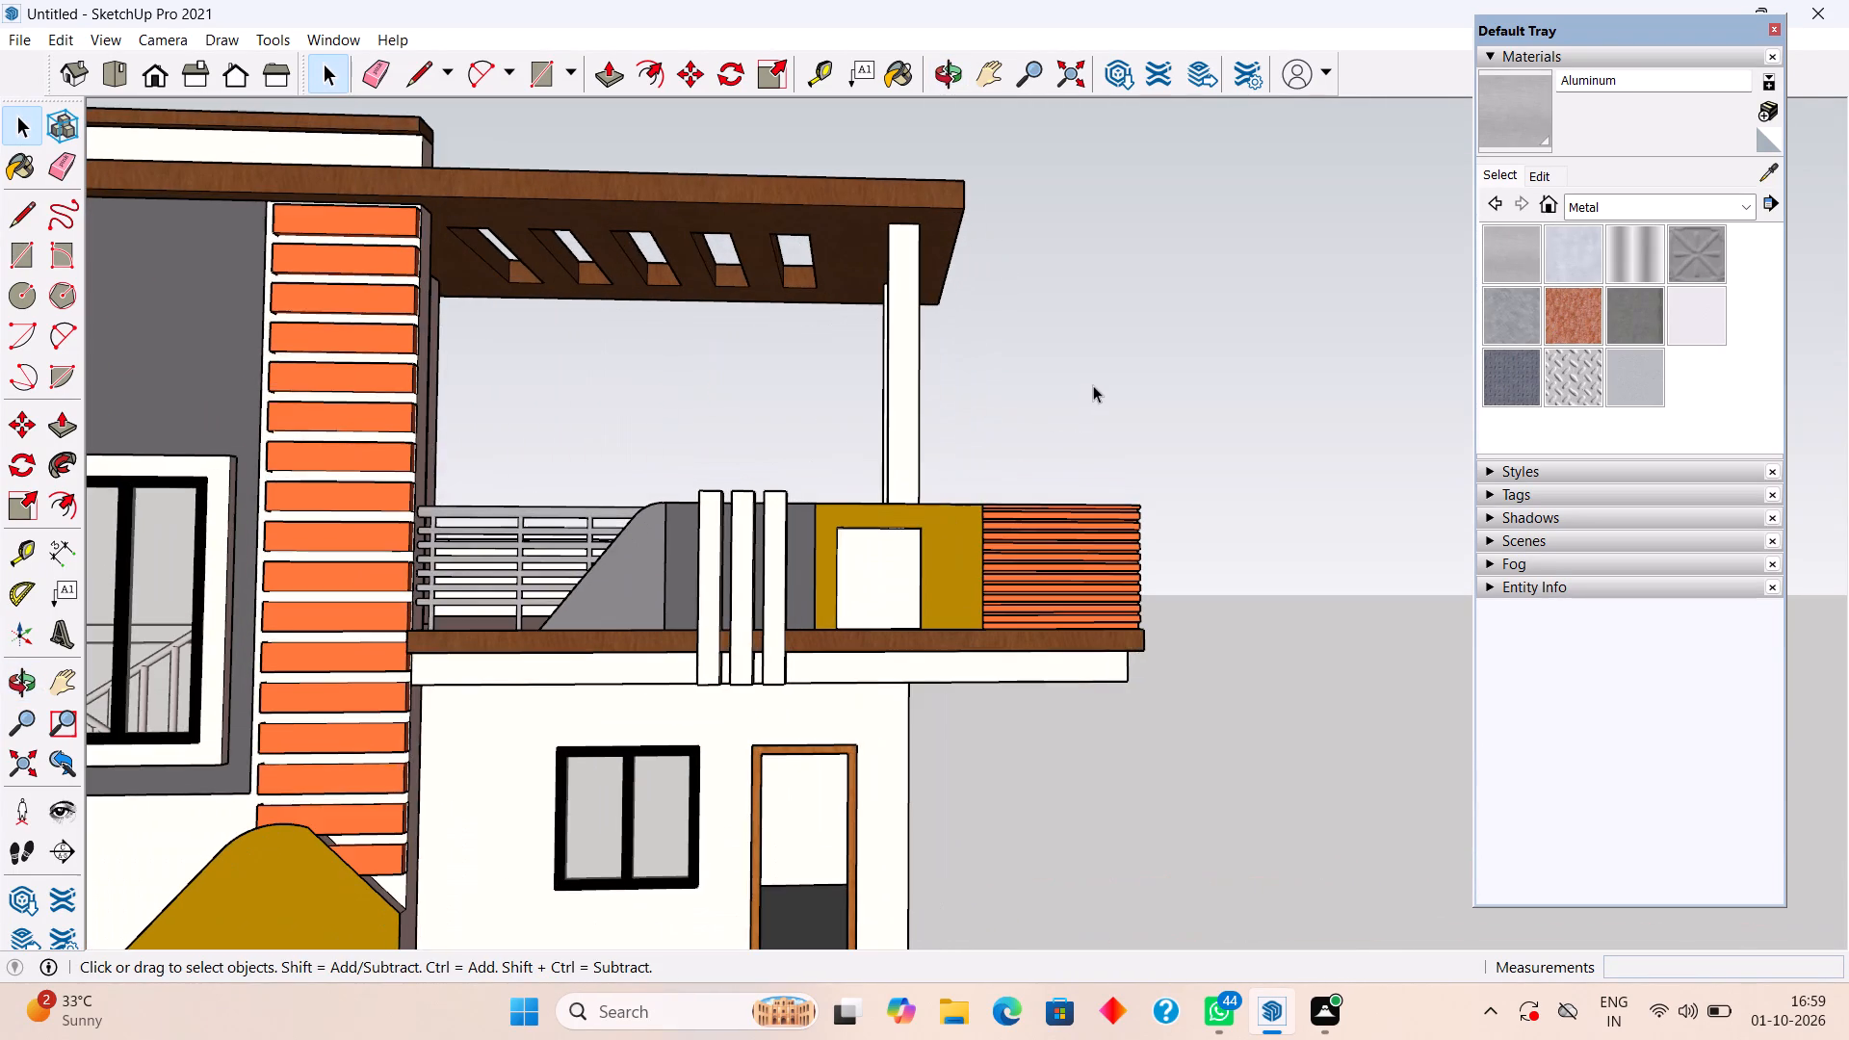
pyautogui.scroll(4, 1214, 510)
pyautogui.moveTo(1205, 478); pyautogui.dragTo(1172, 397, button='middle')
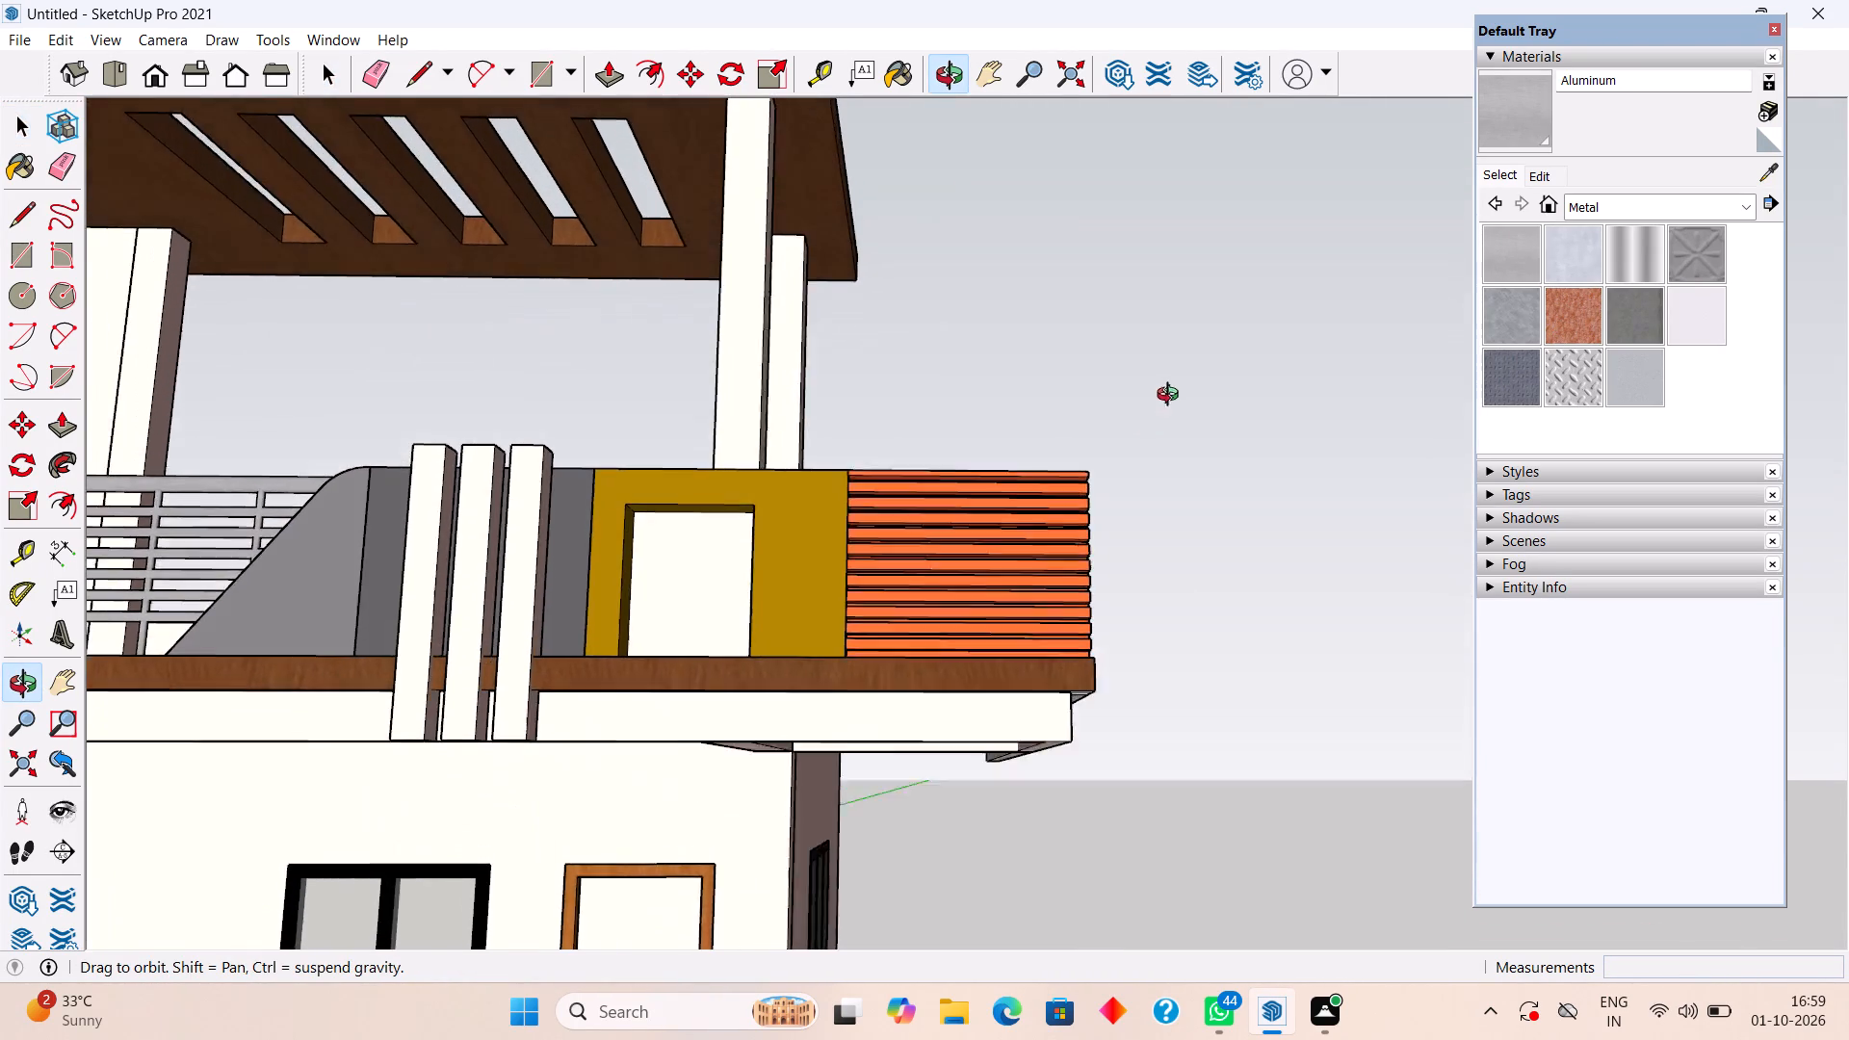
pyautogui.moveTo(1172, 397); pyautogui.dragTo(1124, 481, button='middle')
pyautogui.scroll(-10, 1042, 451)
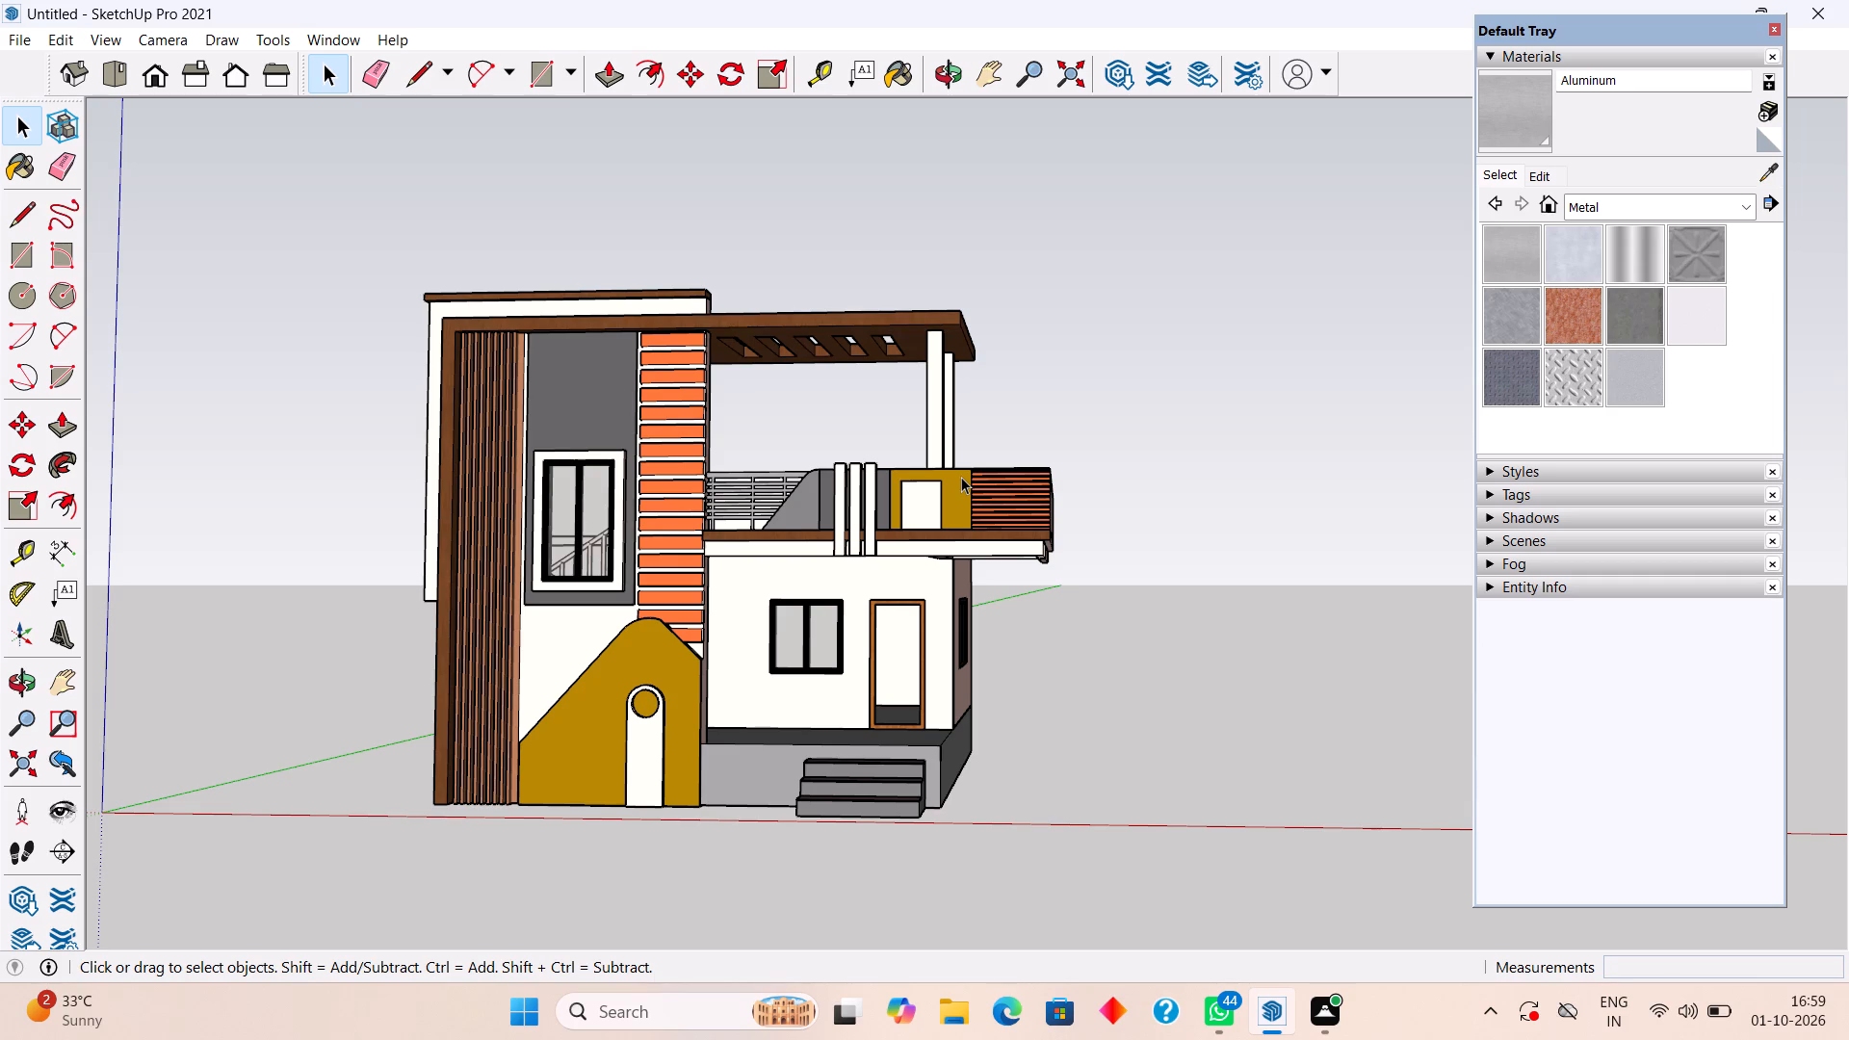
pyautogui.scroll(1, 990, 388)
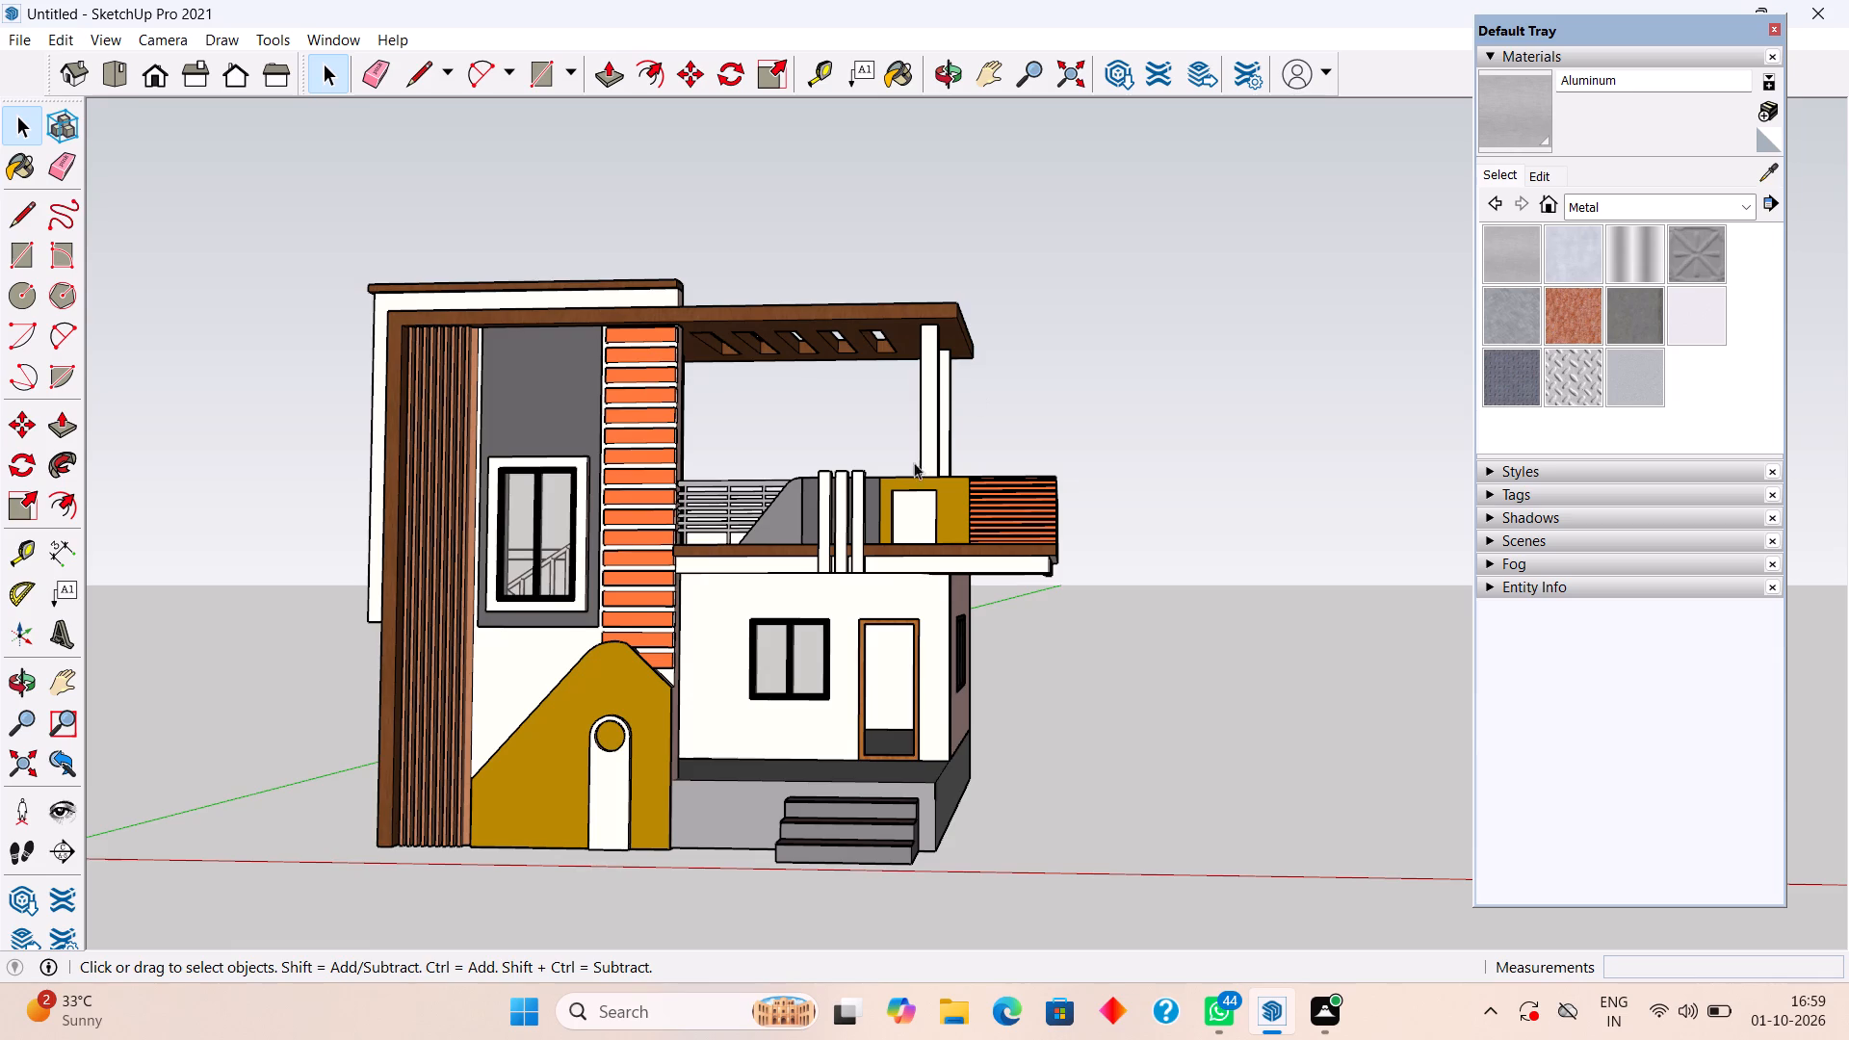
# Examine the porch side of the house, with its staircase, side window, terrace parapet and canopy, round to the rear corner.
pyautogui.moveTo(884, 510); pyautogui.dragTo(557, 585, button='middle')
pyautogui.moveTo(888, 588); pyautogui.dragTo(862, 588, button='middle')
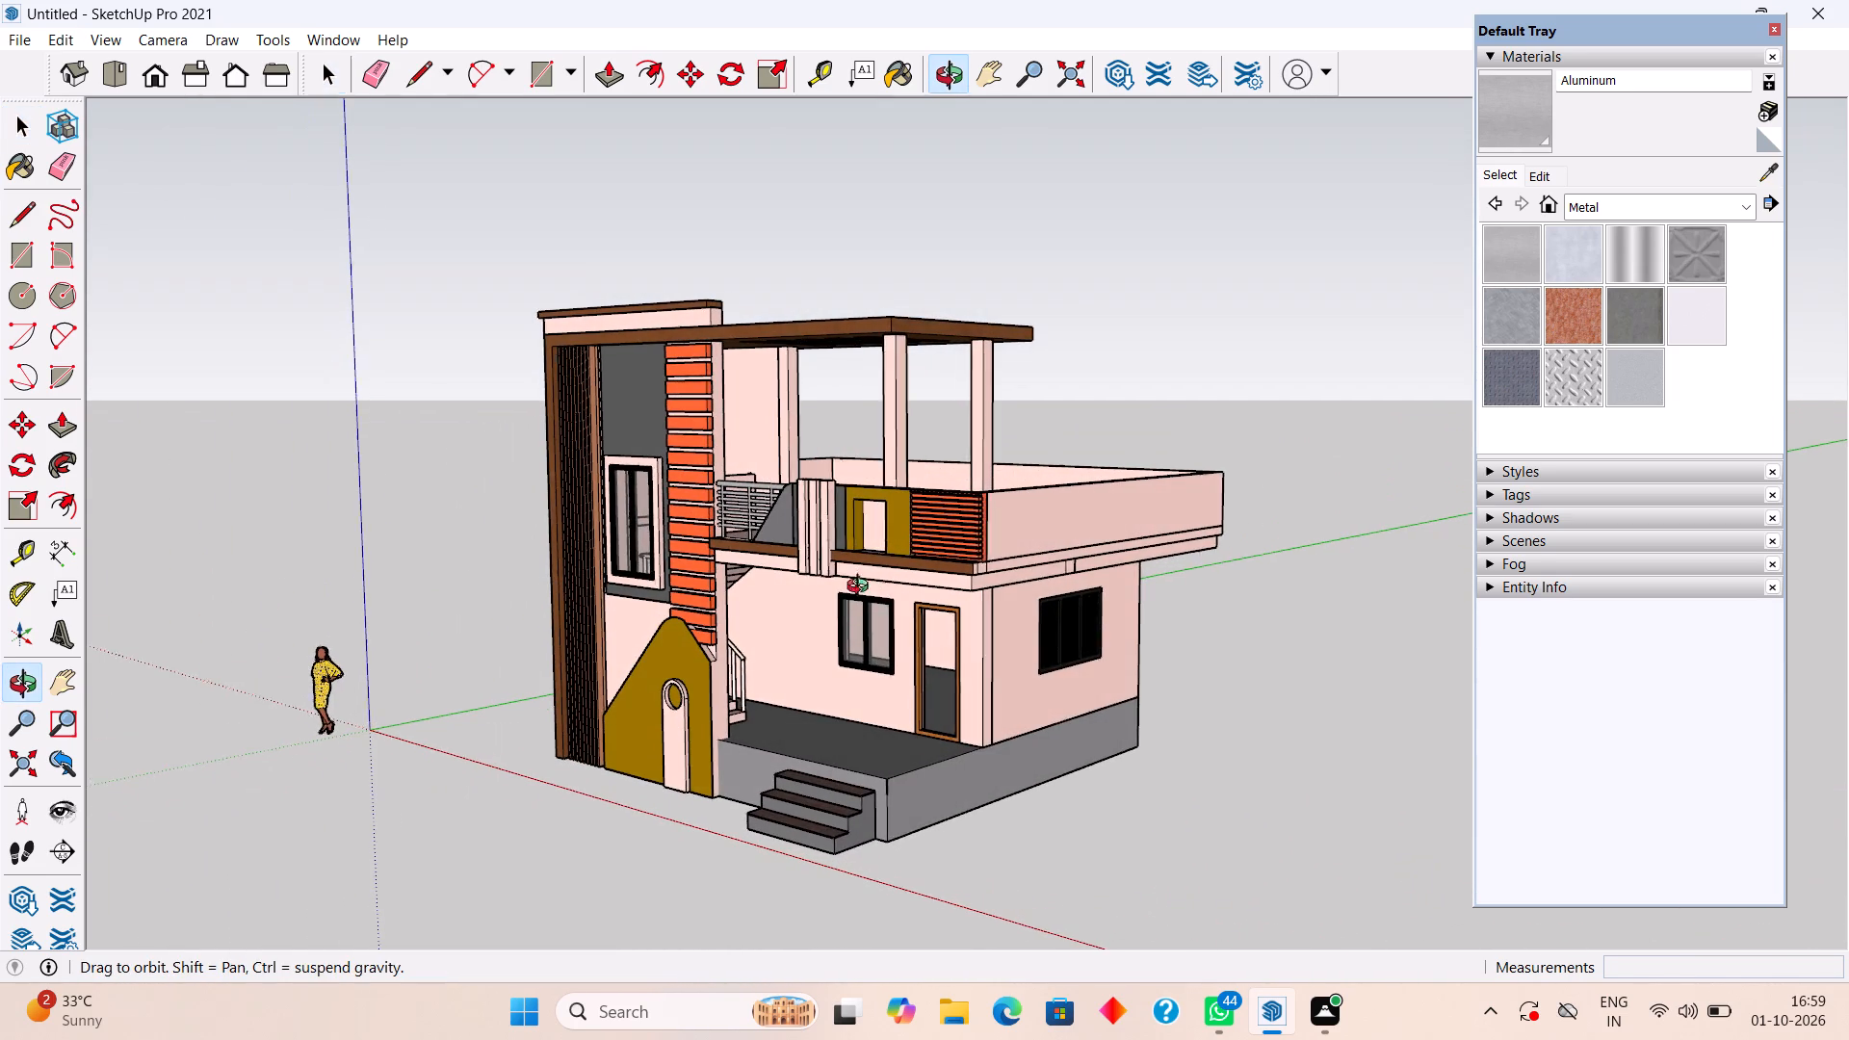
pyautogui.moveTo(862, 588); pyautogui.dragTo(608, 530, button='middle')
pyautogui.scroll(3, 1120, 689)
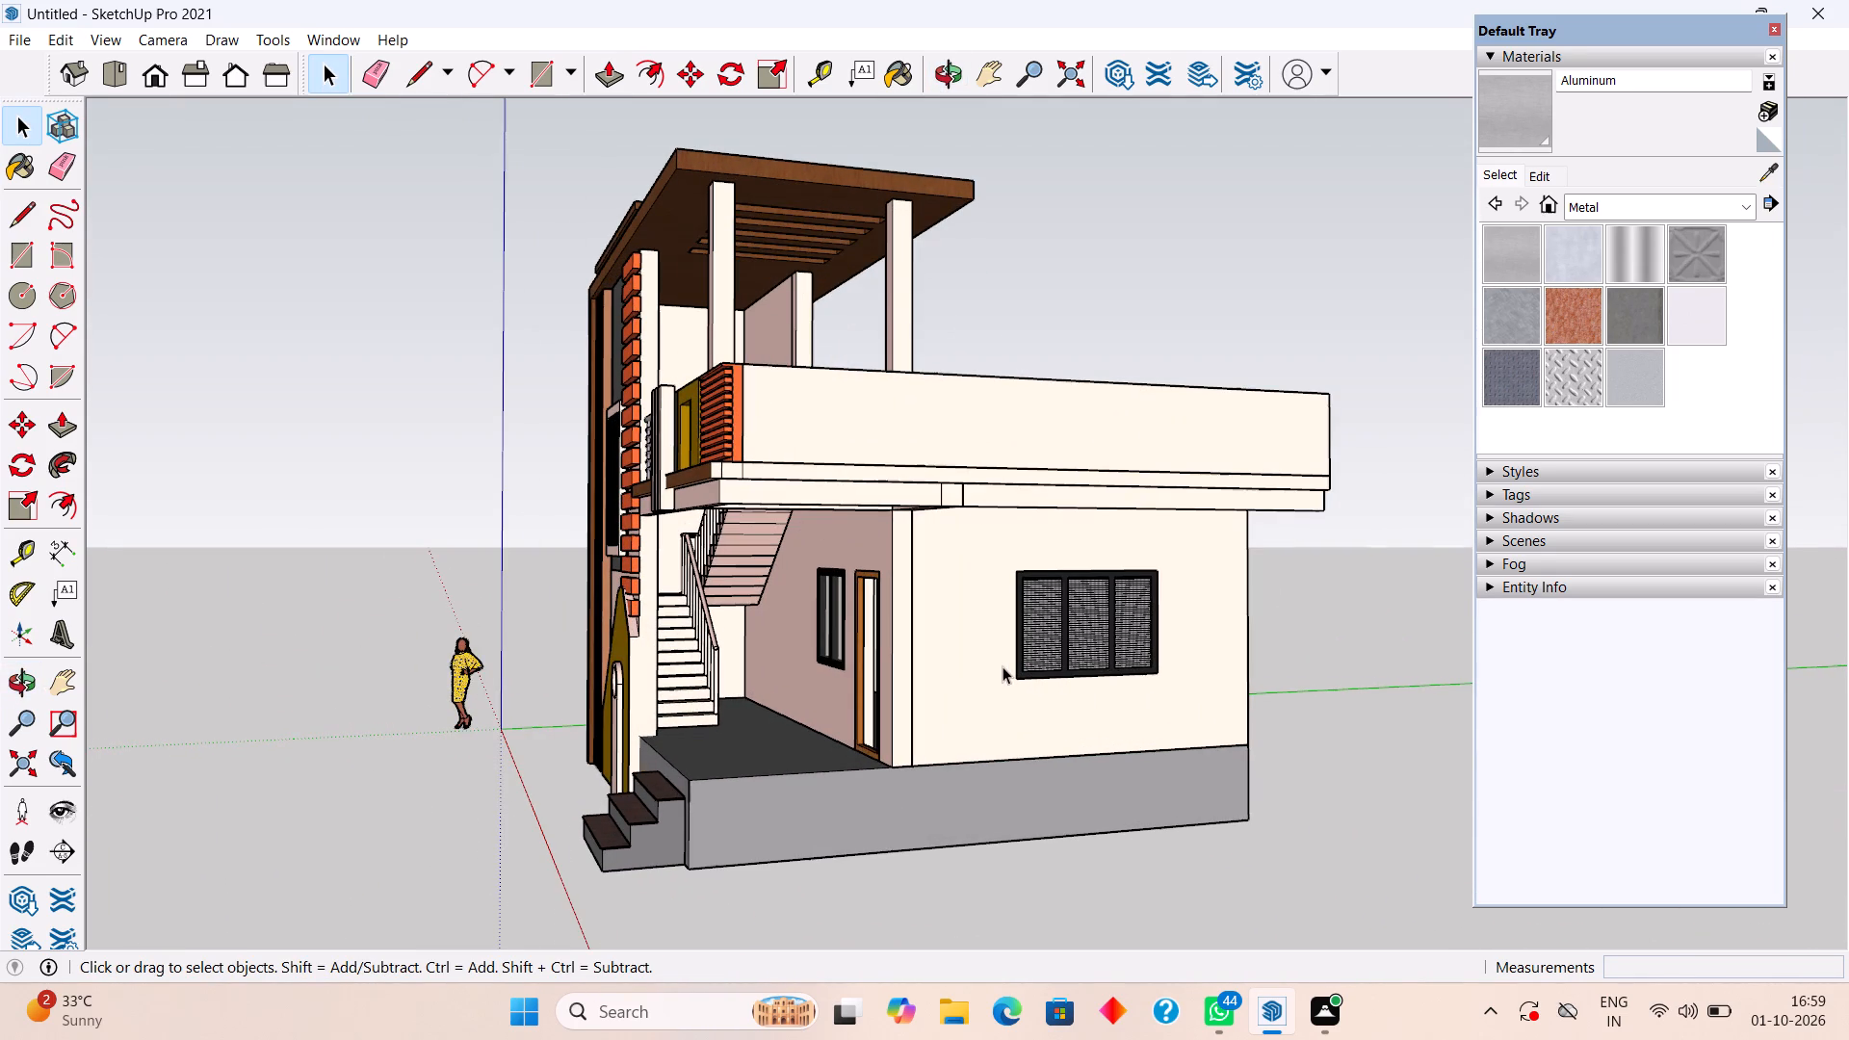
pyautogui.moveTo(815, 628); pyautogui.dragTo(798, 531, button='middle')
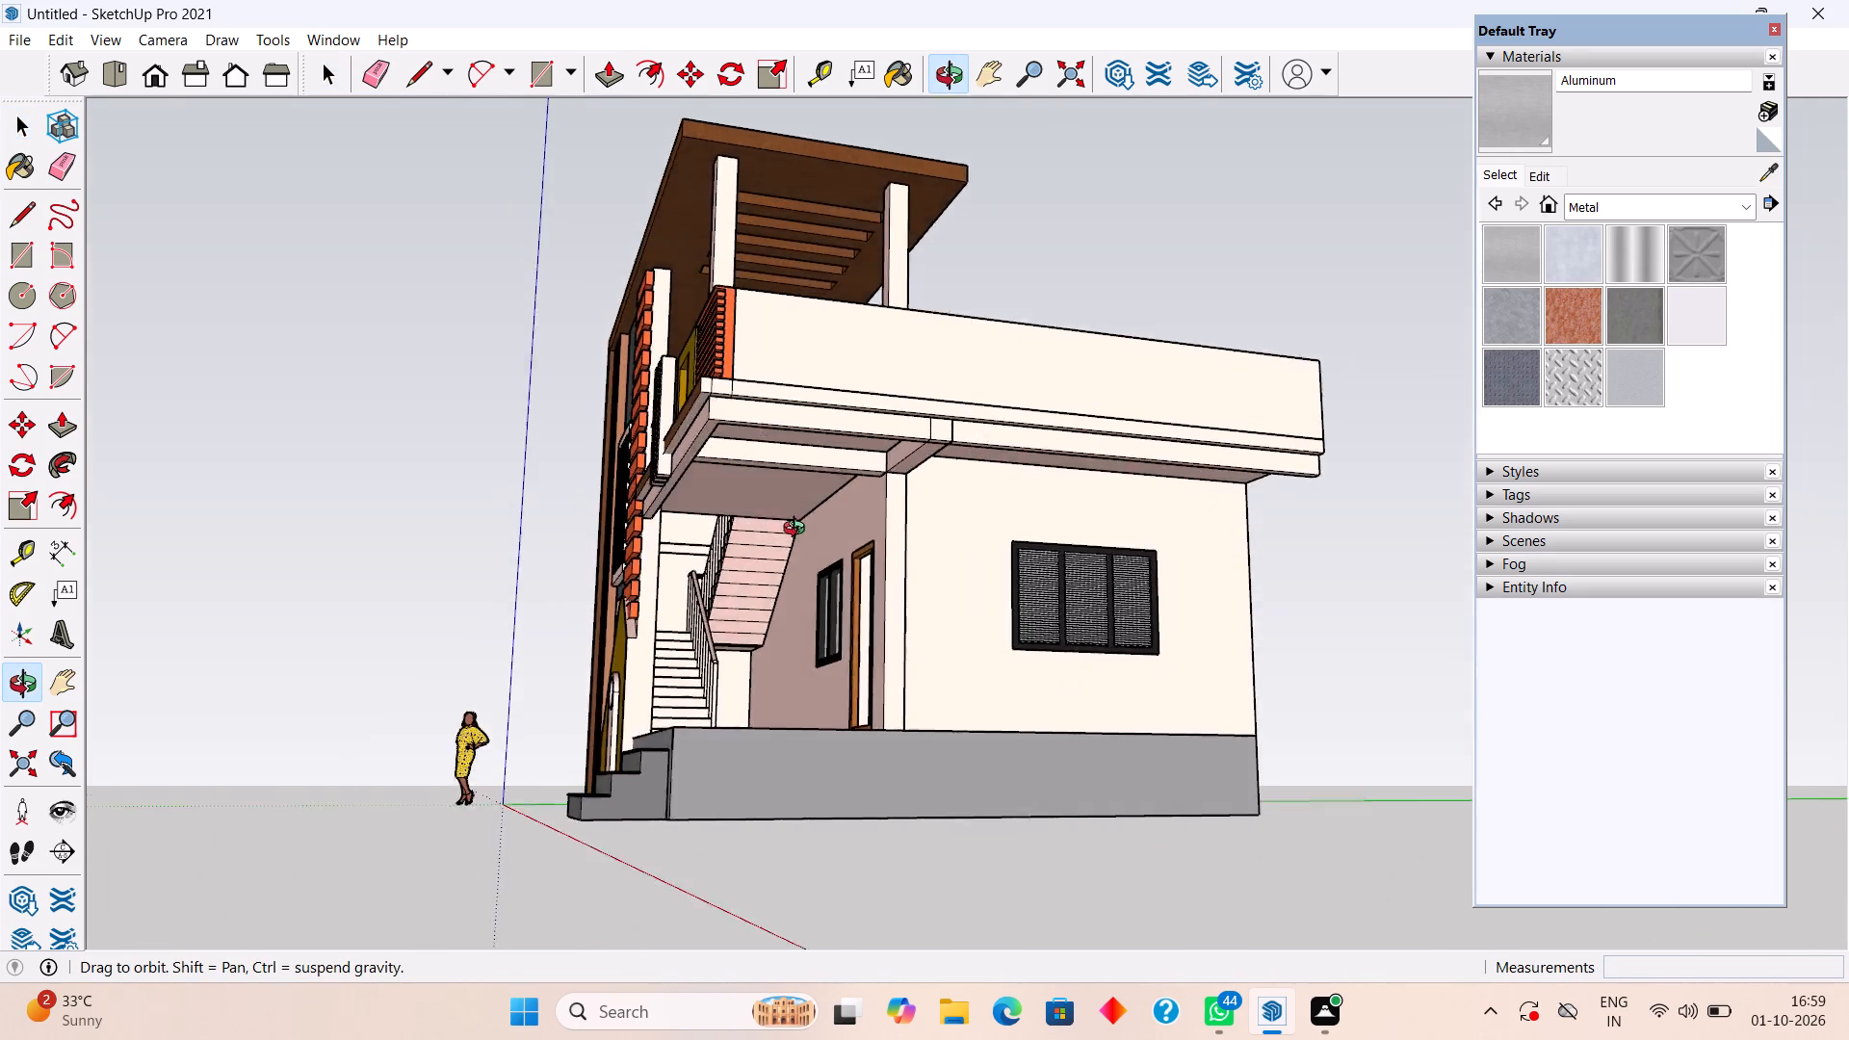
pyautogui.moveTo(798, 531); pyautogui.dragTo(734, 761, button='middle')
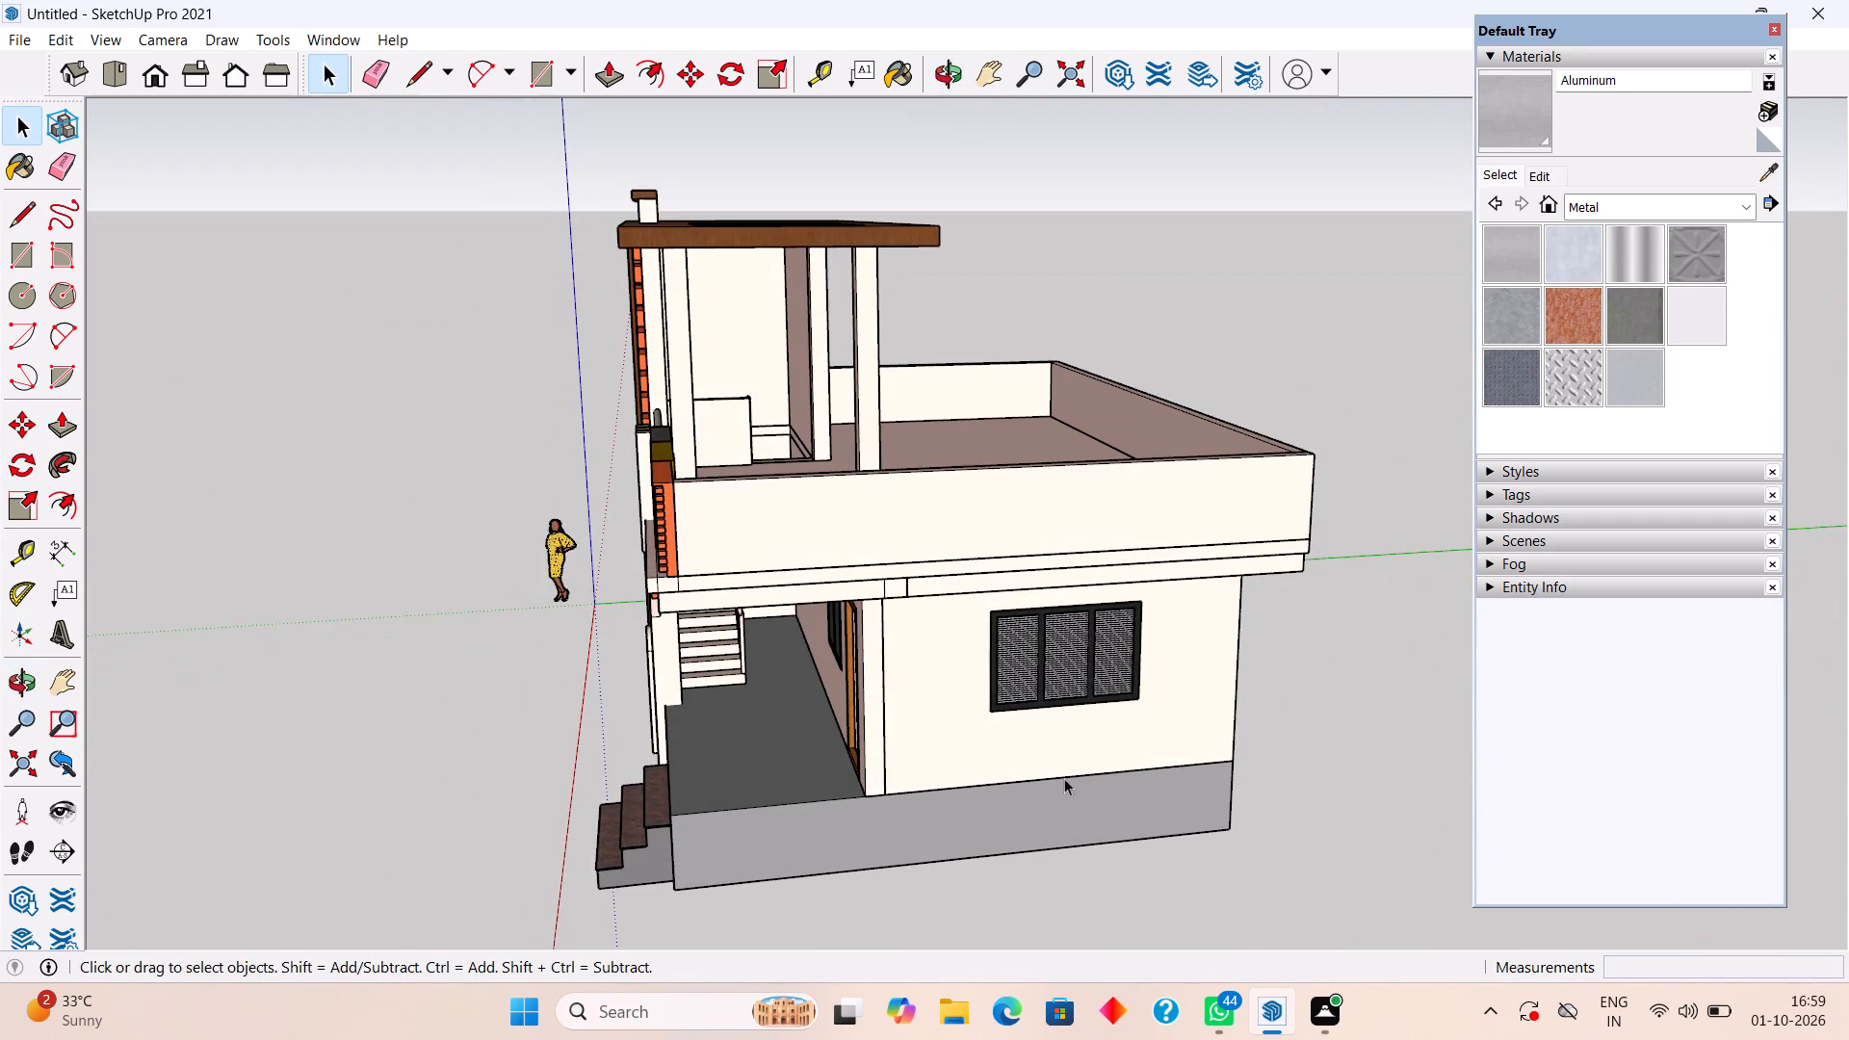
pyautogui.moveTo(1206, 774); pyautogui.dragTo(777, 646, button='middle')
pyautogui.scroll(1, 775, 649)
pyautogui.middleClick(949, 818)
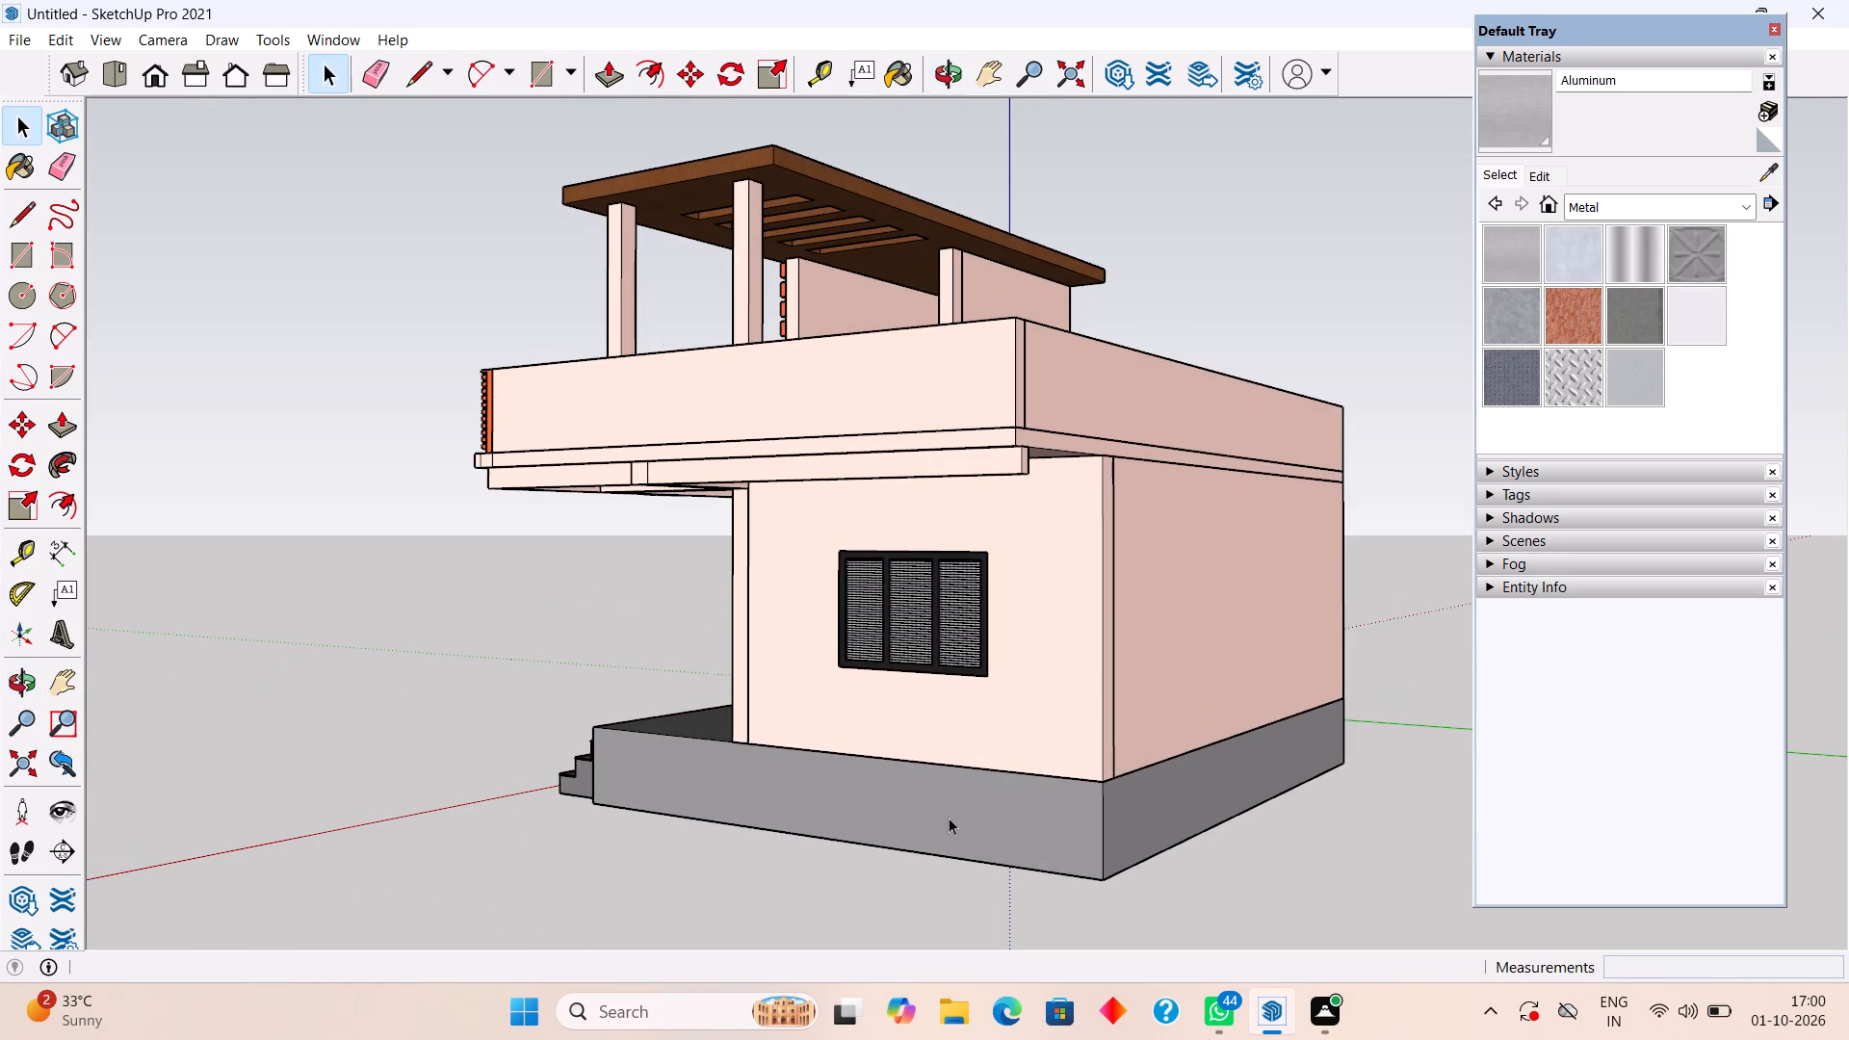
# Check the grey plinth and porch steps from a low angle, and examine the full front elevation from above and from ground level.
pyautogui.click(949, 818)
pyautogui.moveTo(949, 819); pyautogui.dragTo(1477, 675, button='middle')
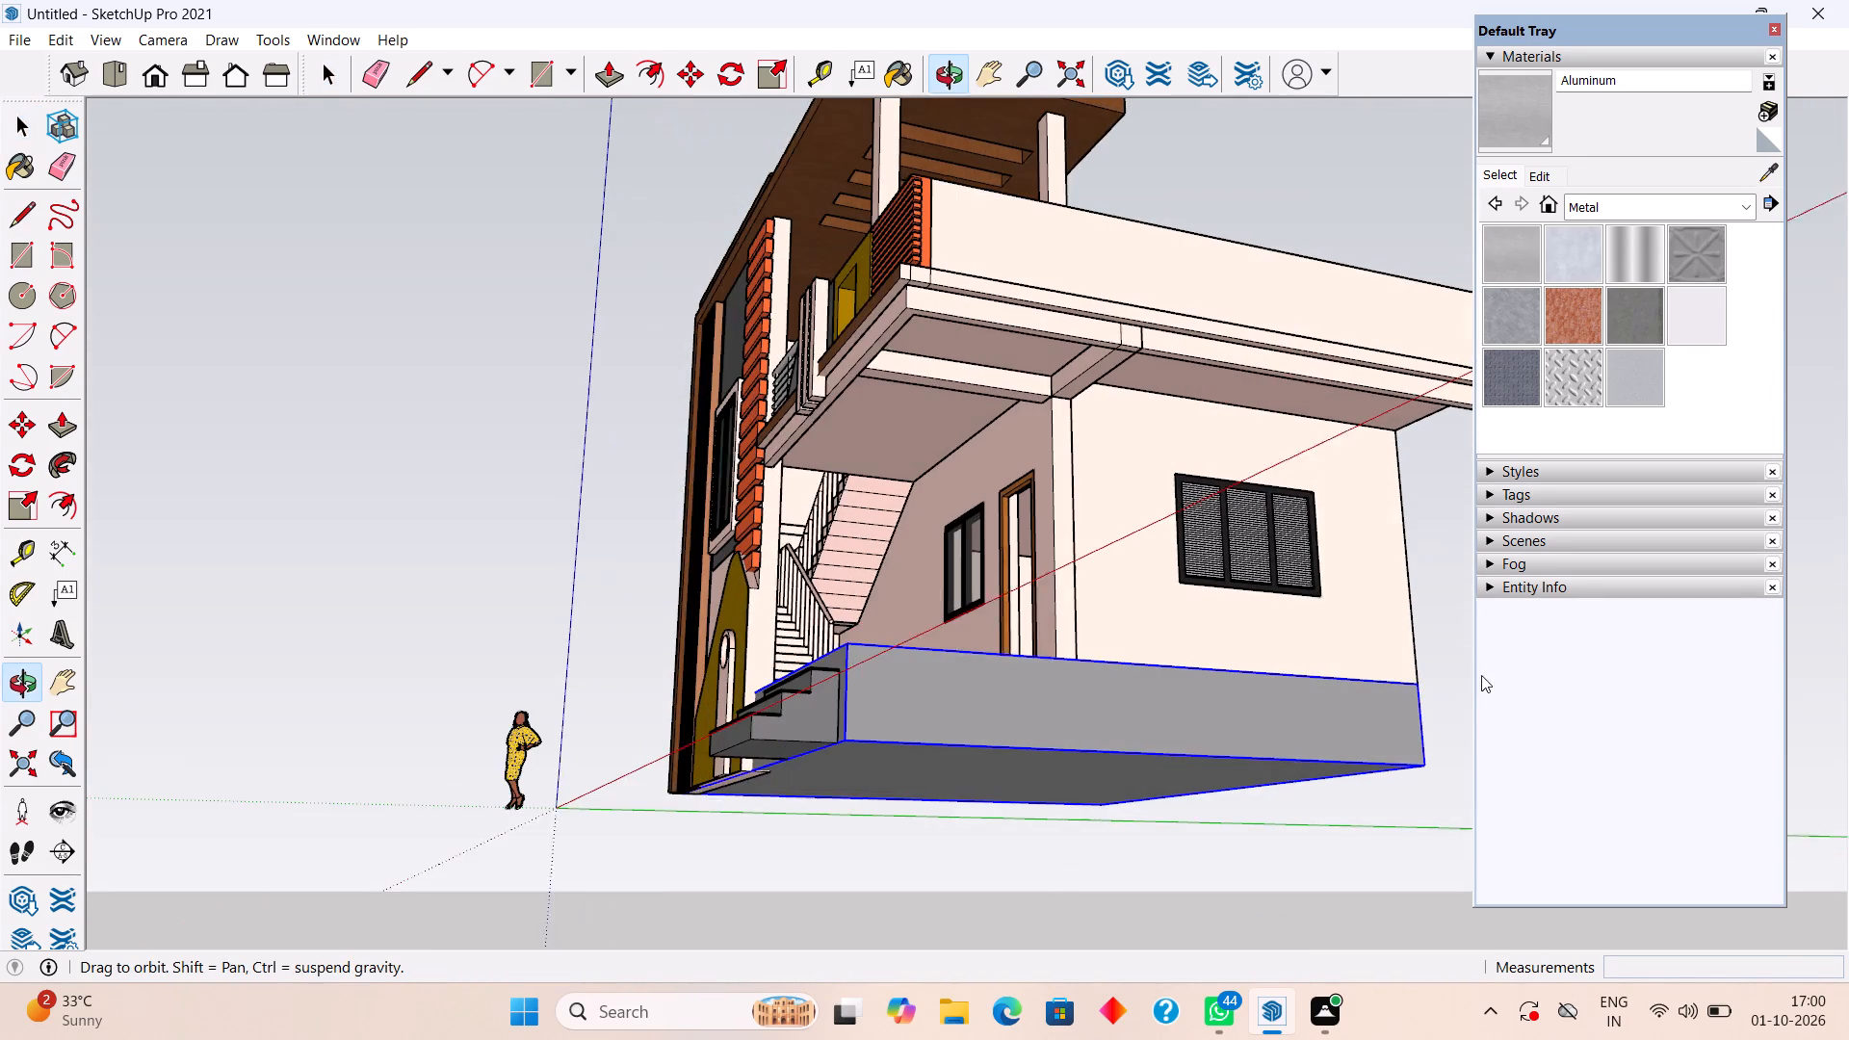
pyautogui.click(812, 703)
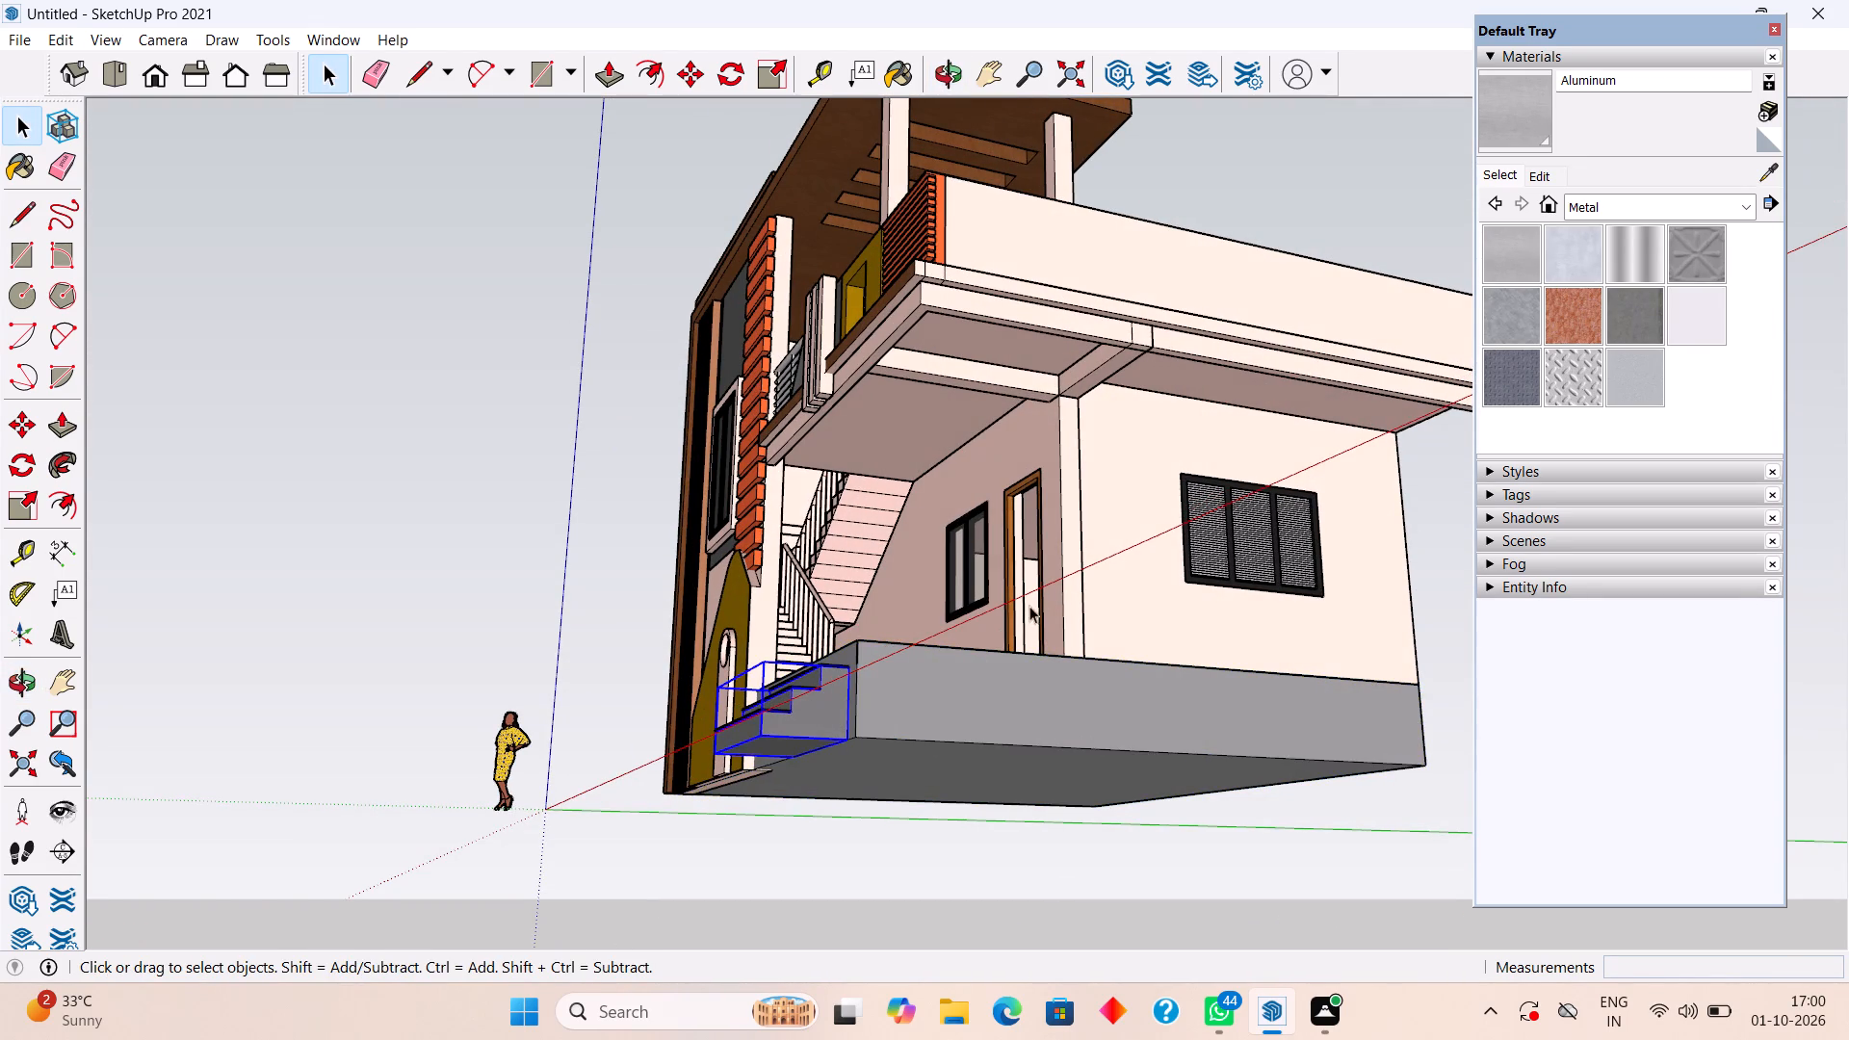
pyautogui.moveTo(1033, 607); pyautogui.dragTo(1601, 862, button='middle')
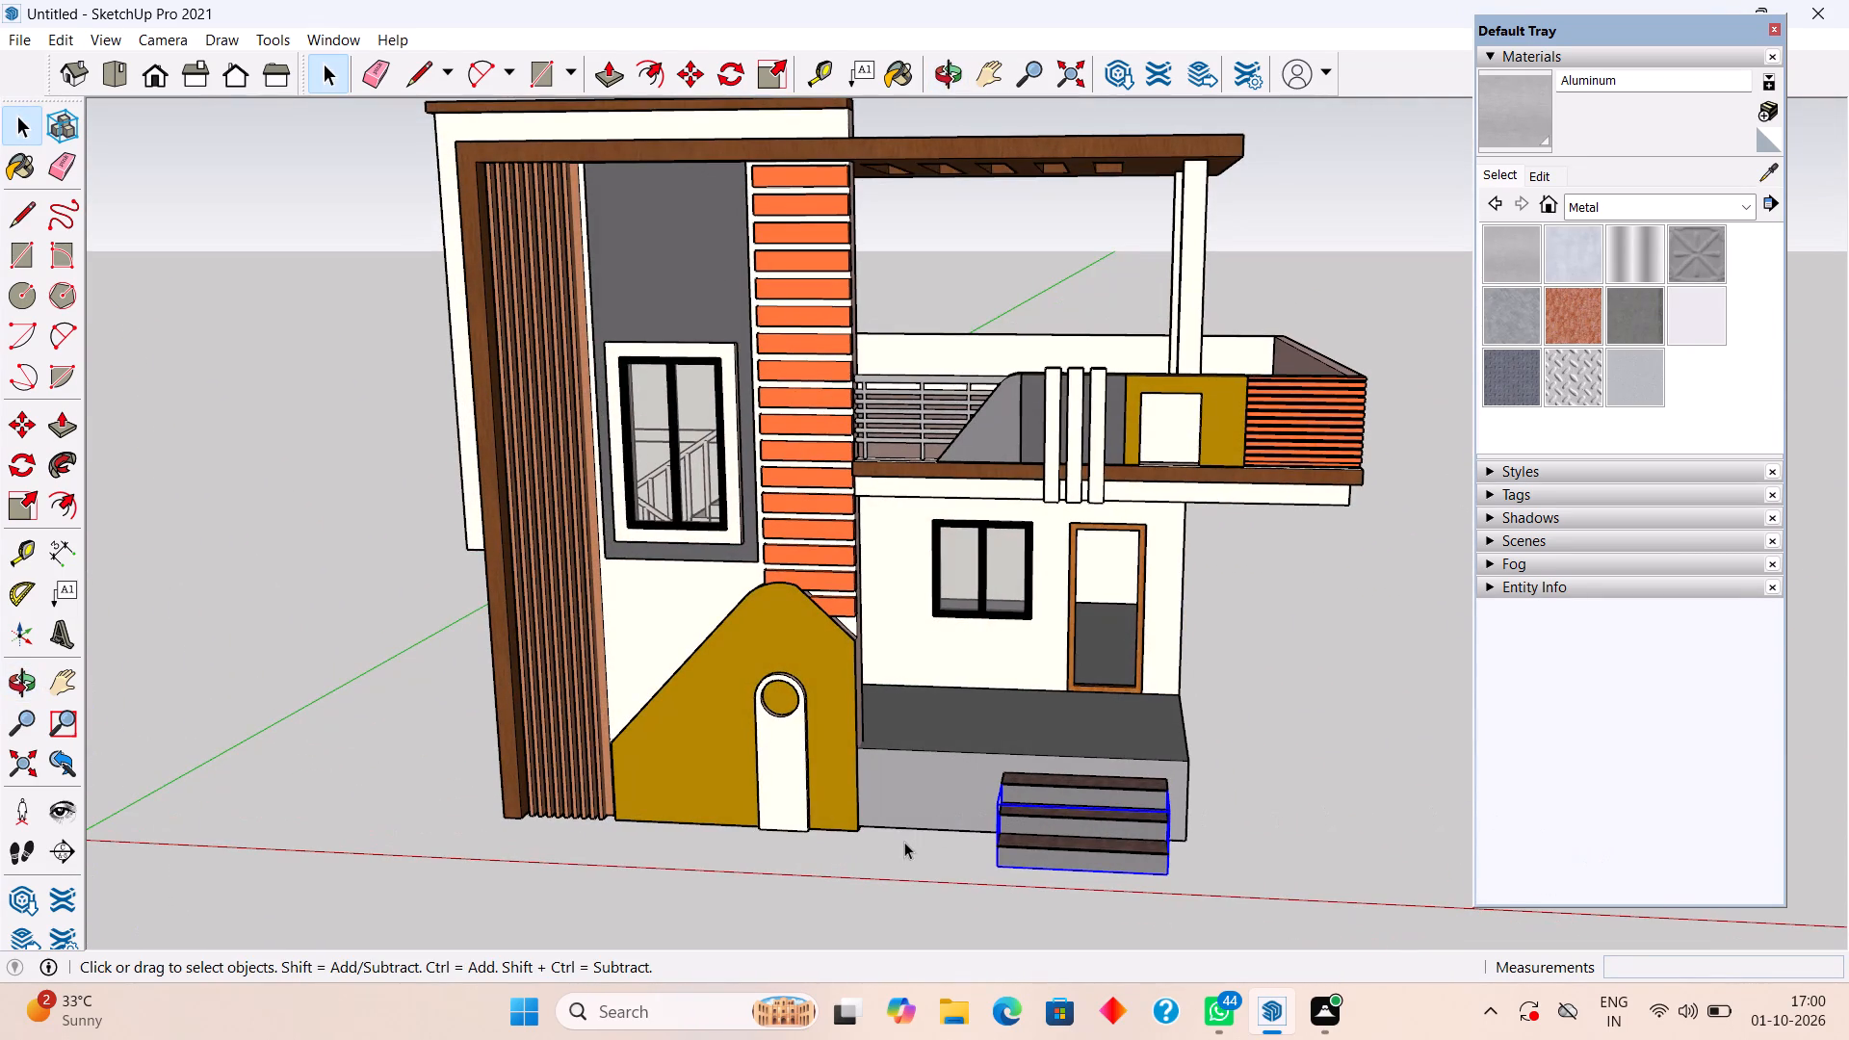
pyautogui.click(906, 842)
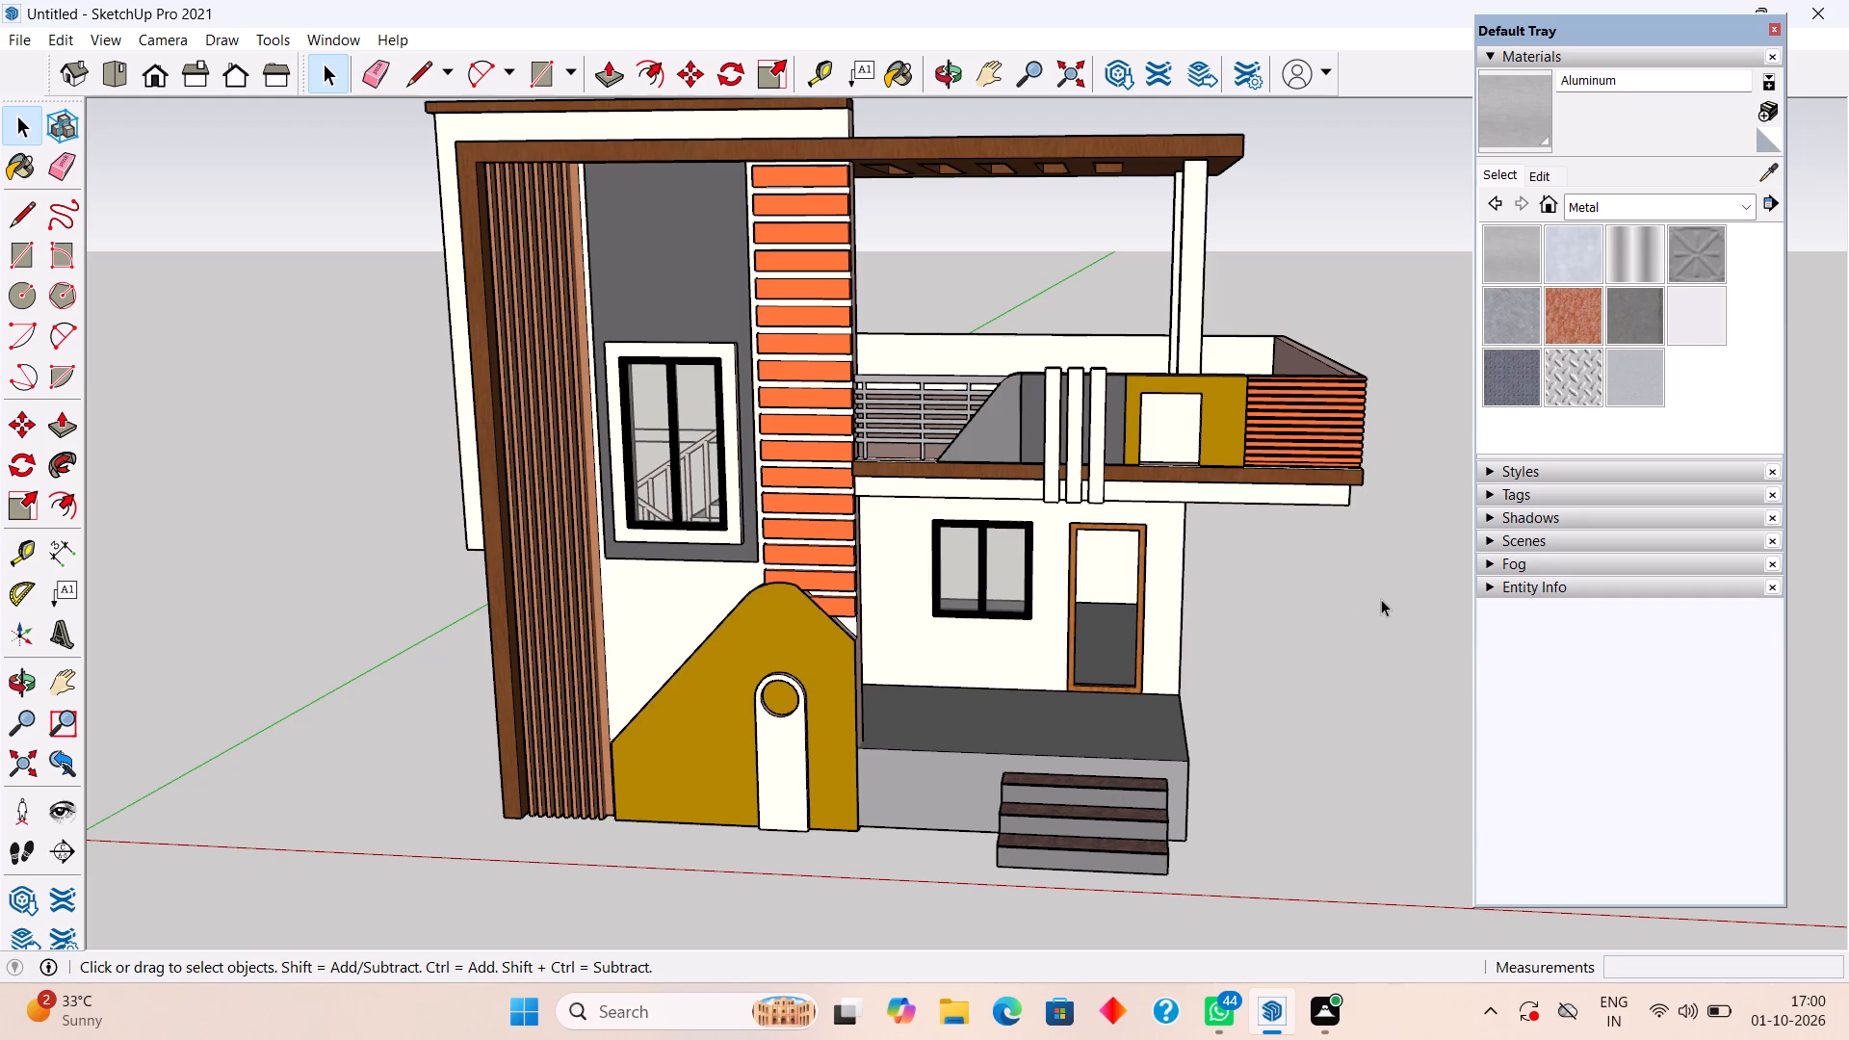
pyautogui.scroll(-5, 1414, 572)
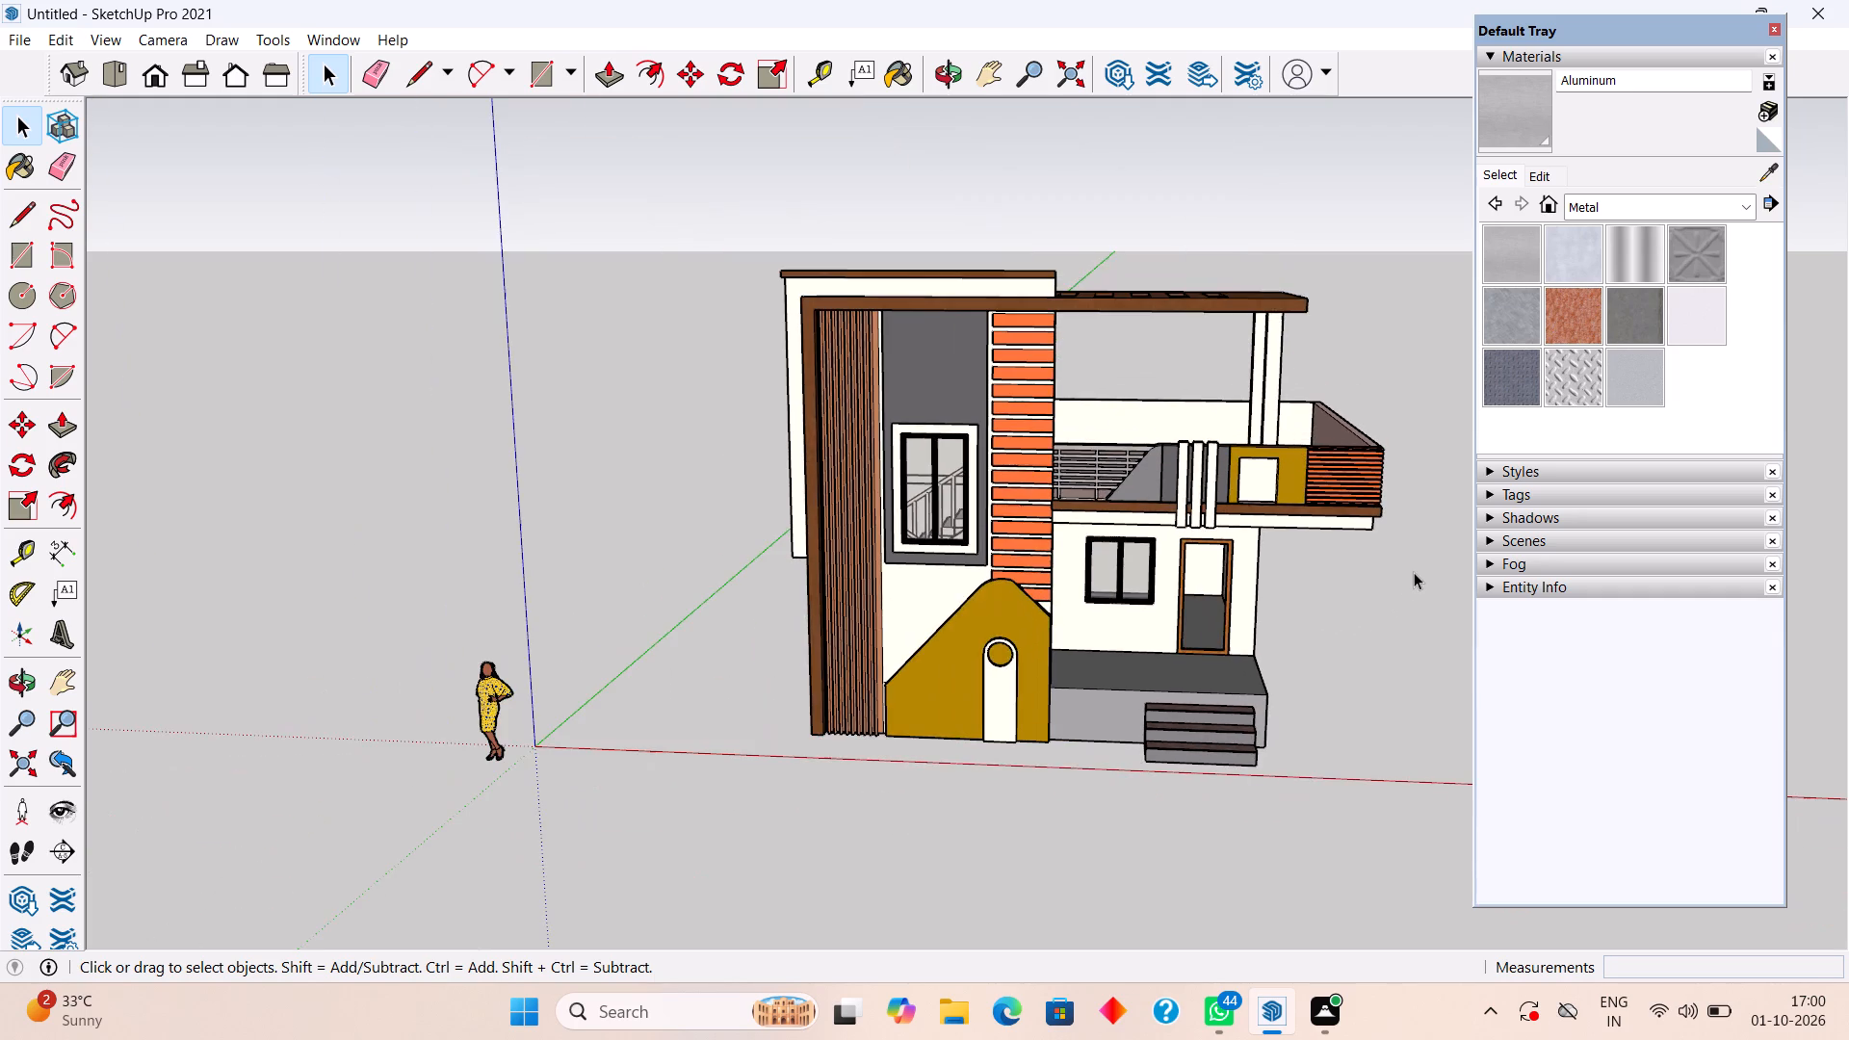
pyautogui.moveTo(1206, 519); pyautogui.dragTo(1207, 374, button='middle')
pyautogui.scroll(4, 1188, 376)
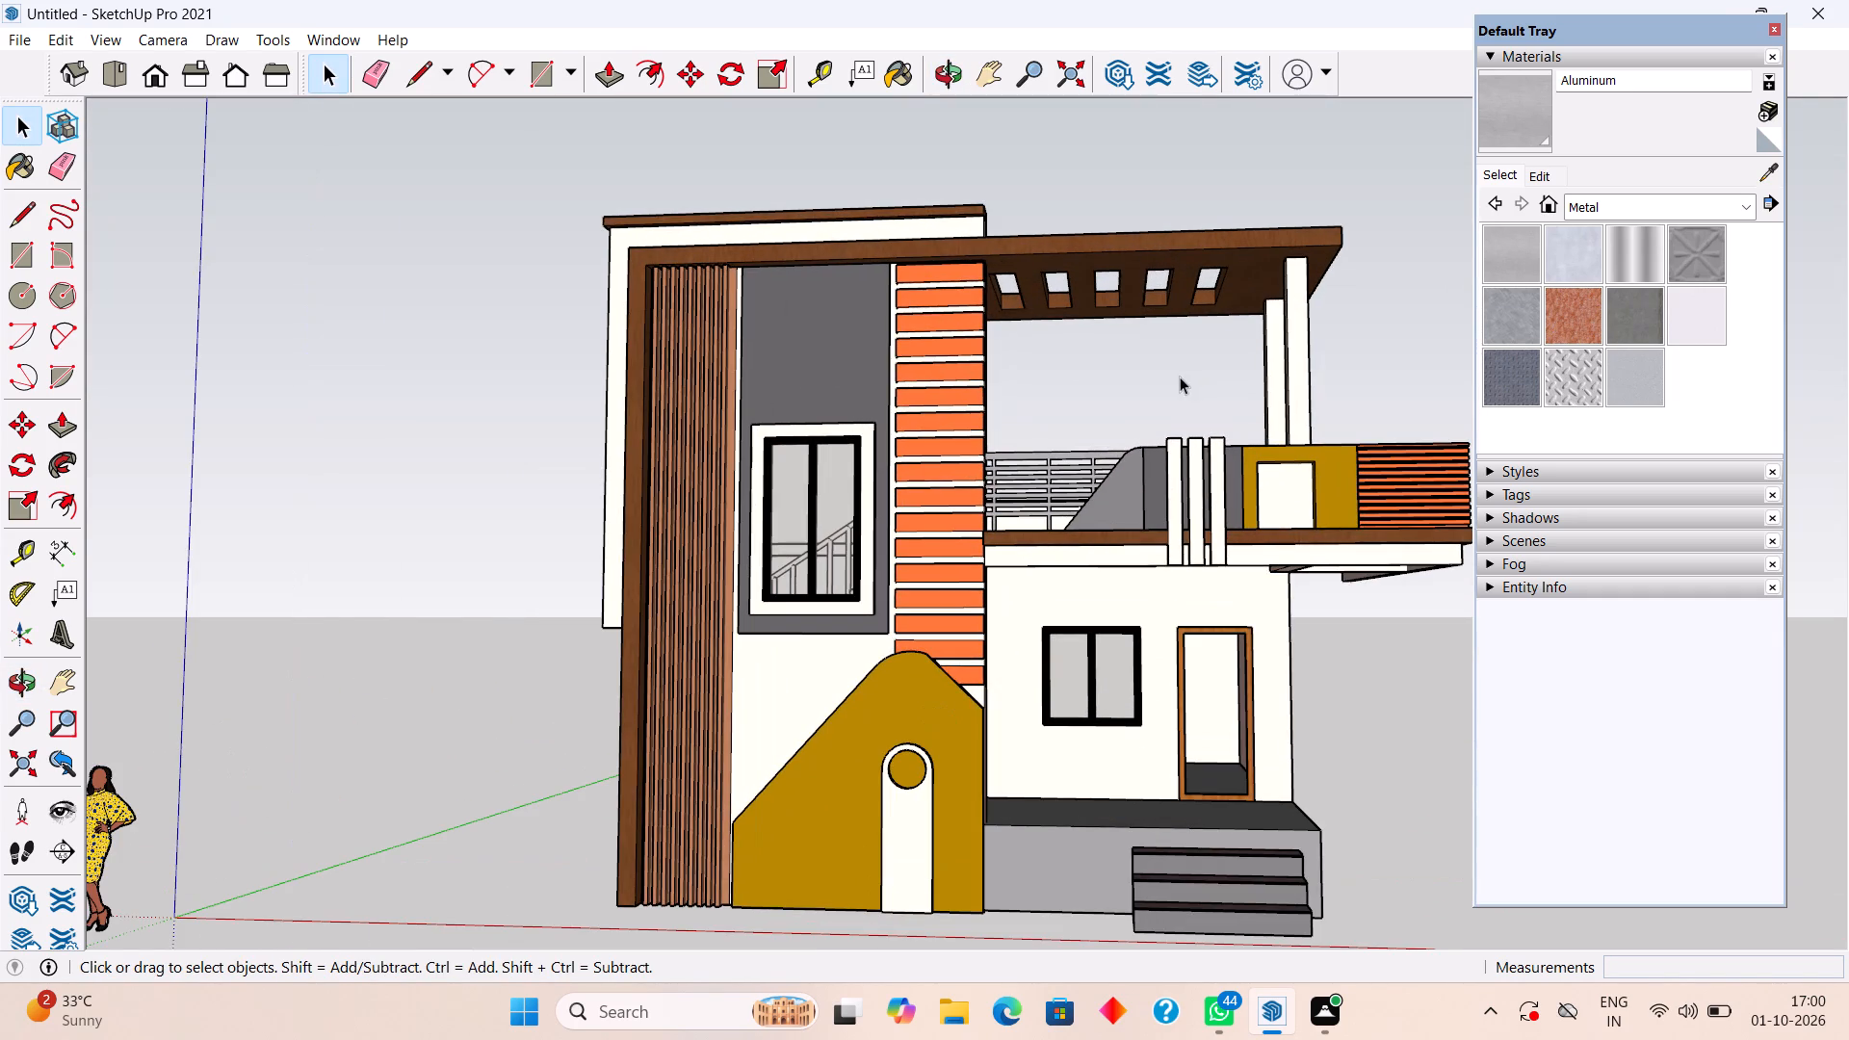
pyautogui.scroll(-3, 1324, 438)
pyautogui.scroll(3, 1436, 436)
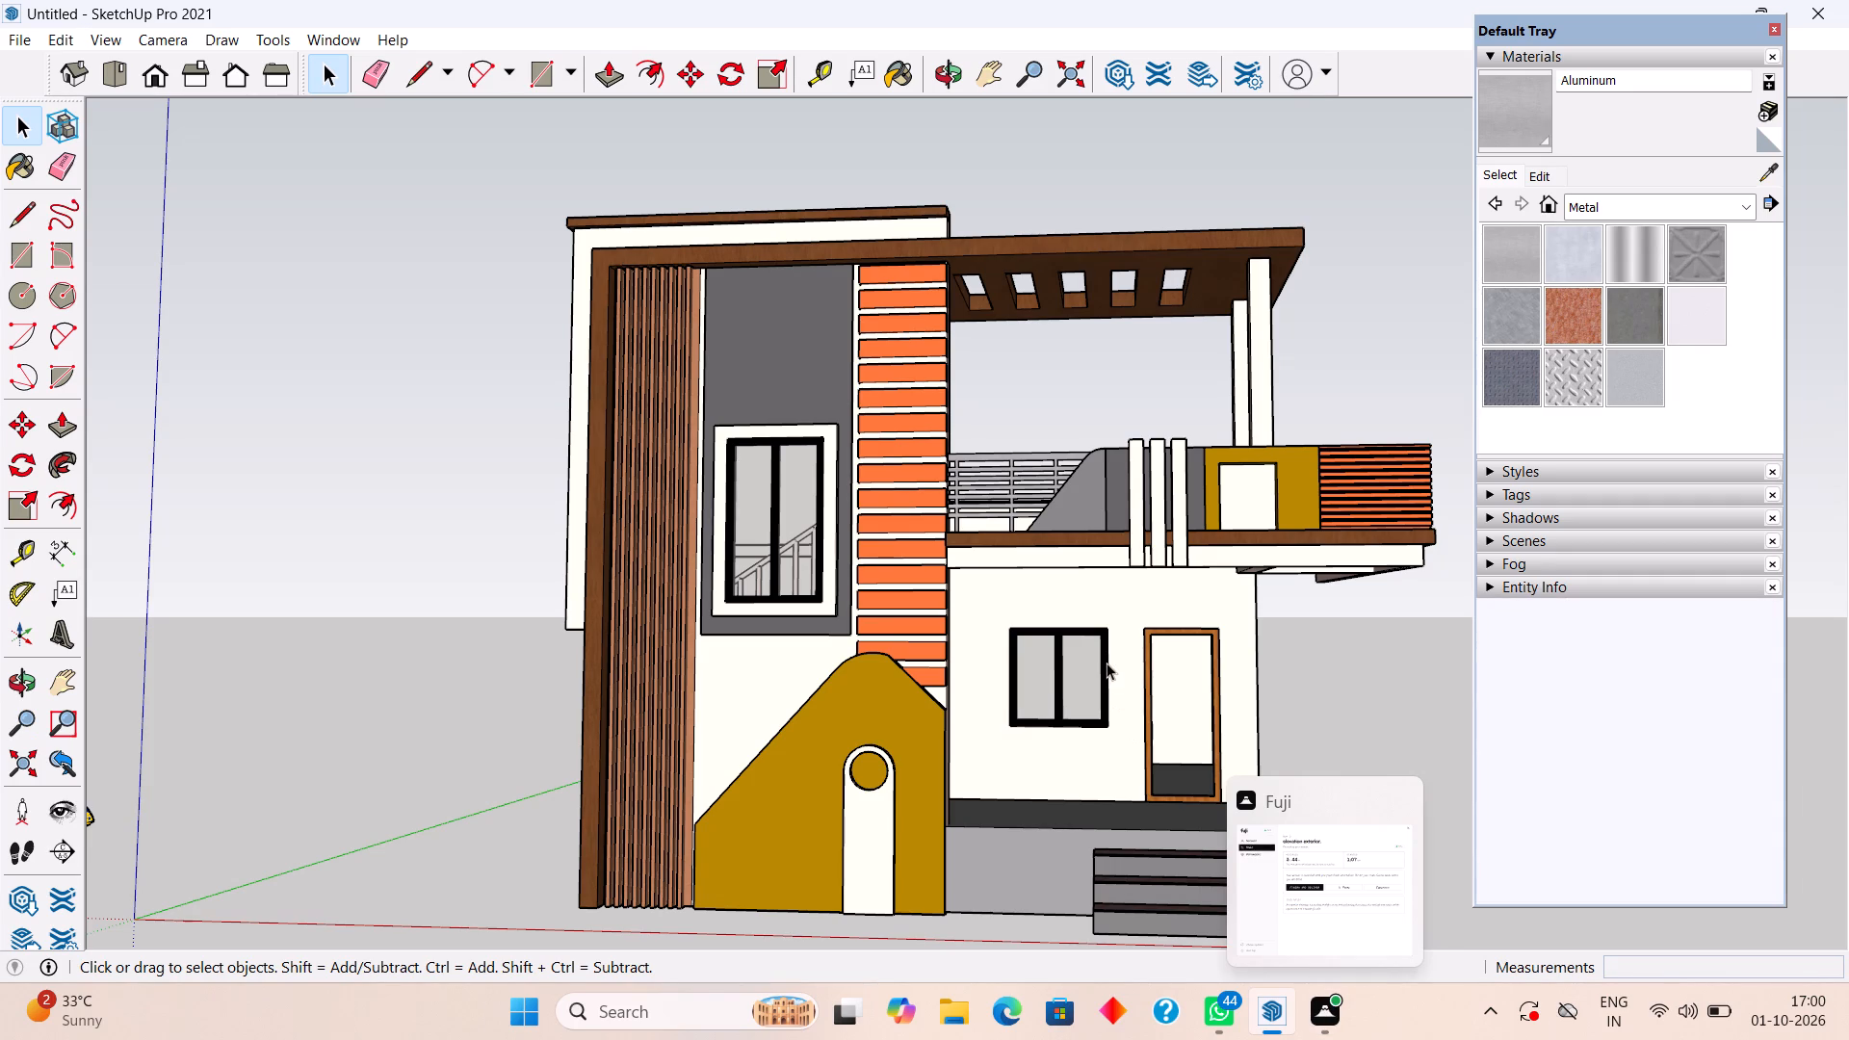
pyautogui.scroll(-5, 1106, 661)
pyautogui.scroll(-3, 1155, 369)
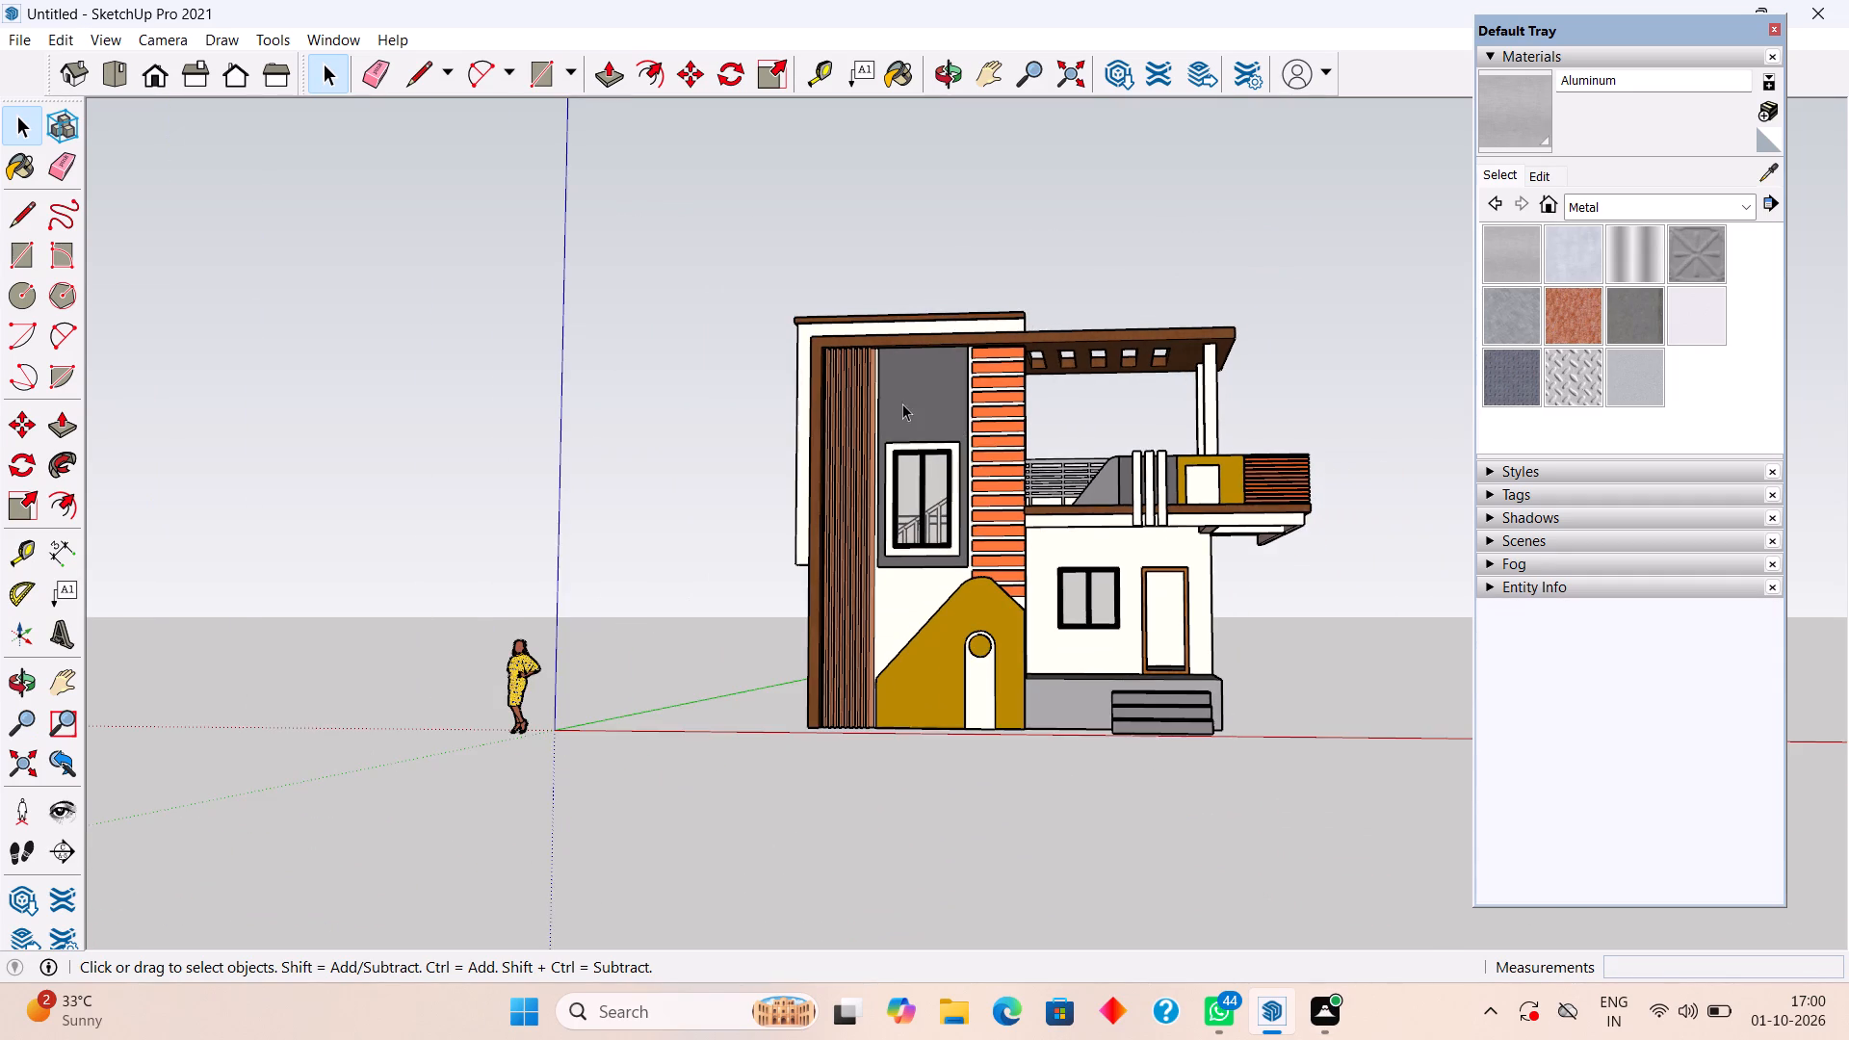
# Examine the tower front's vertical wooden slats, grey panel, framed window and orange bands up close from above and below.
pyautogui.scroll(8, 902, 400)
pyautogui.moveTo(951, 369); pyautogui.dragTo(962, 494, button='middle')
pyautogui.scroll(4, 996, 412)
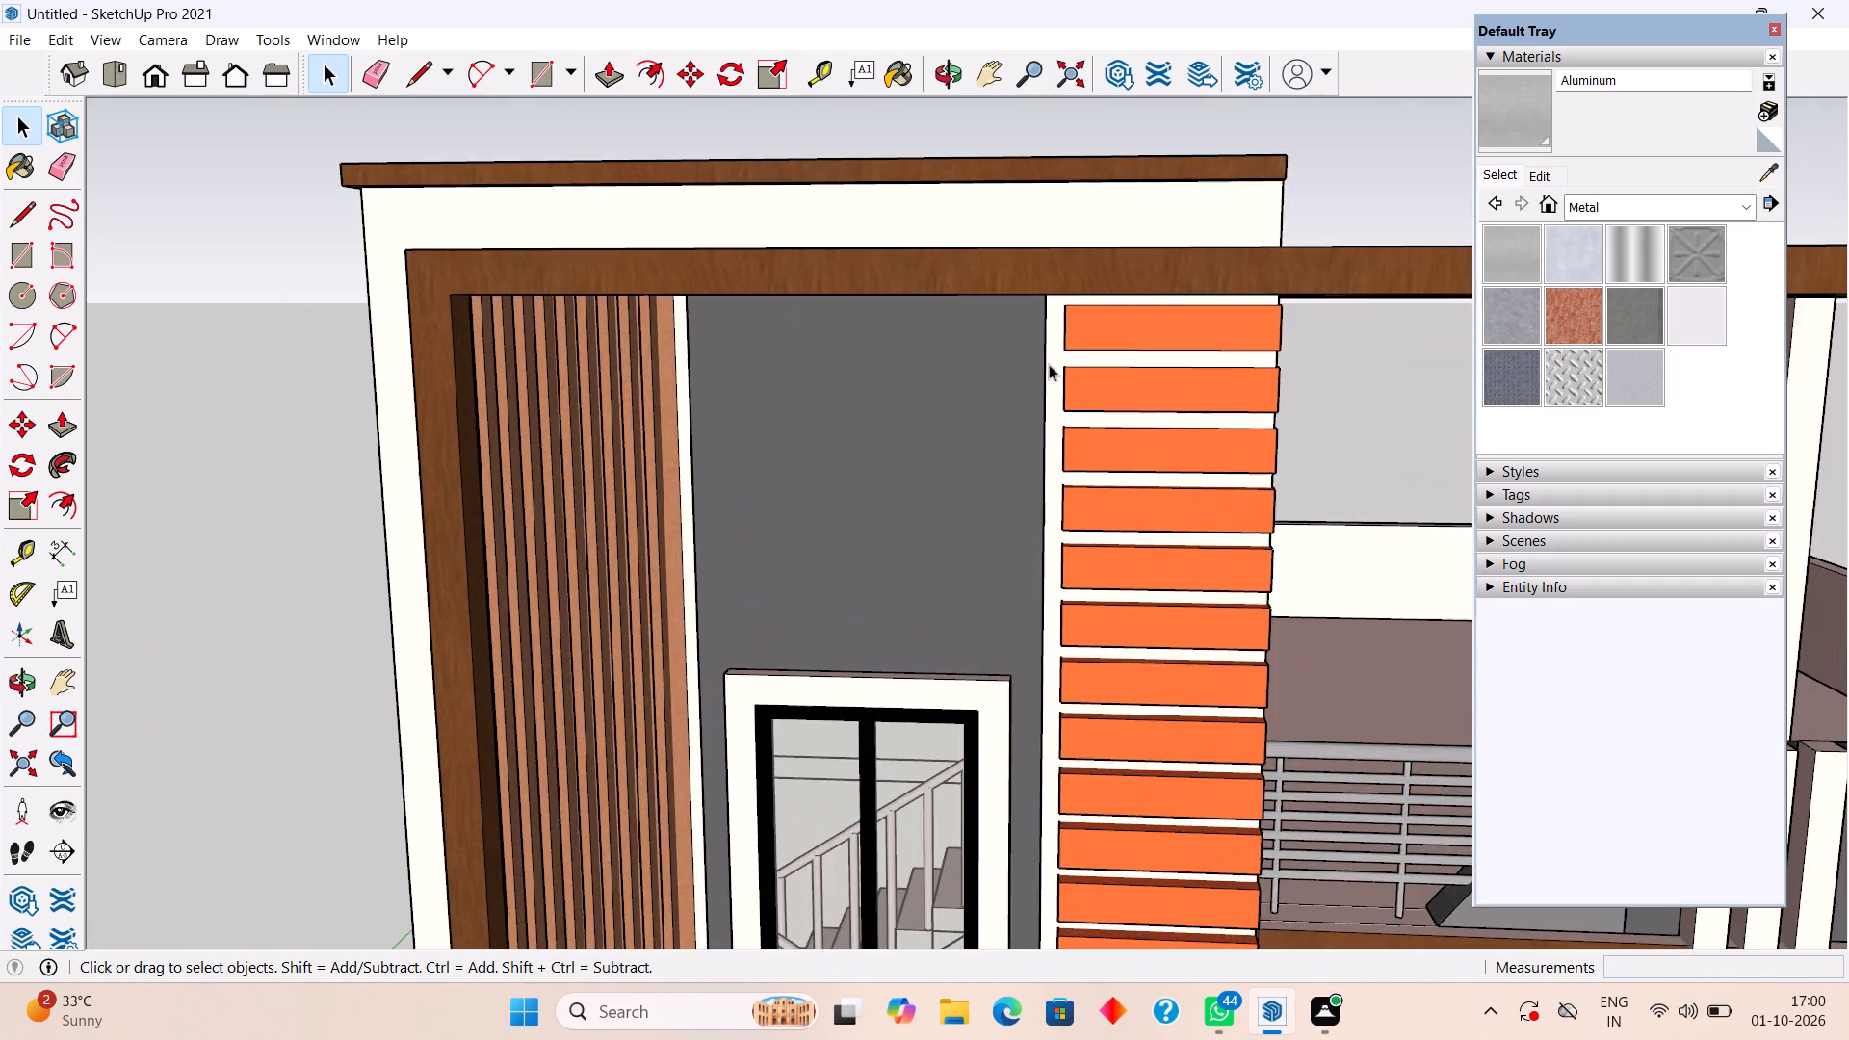
pyautogui.scroll(4, 1049, 364)
pyautogui.moveTo(1072, 357); pyautogui.dragTo(1267, 347, button='middle')
pyautogui.scroll(7, 1060, 328)
pyautogui.scroll(-8, 1062, 374)
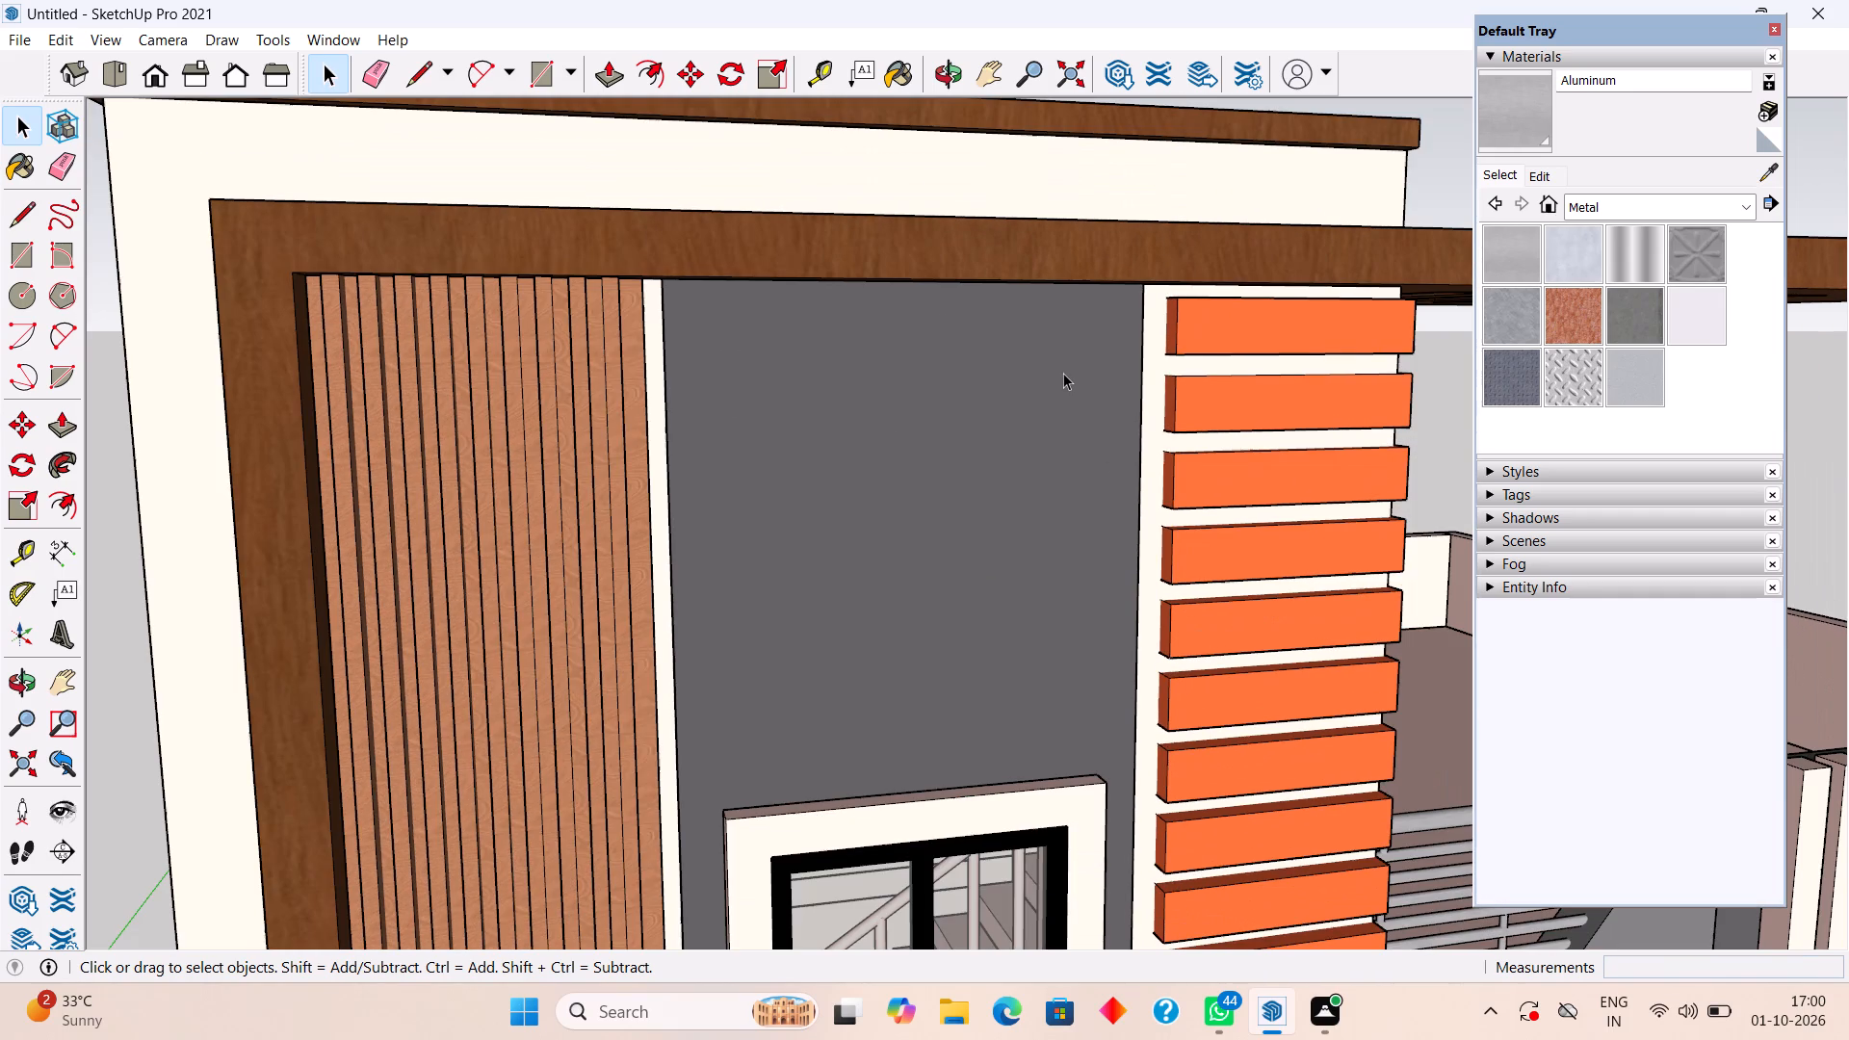
pyautogui.moveTo(1083, 373); pyautogui.dragTo(1176, 236, button='middle')
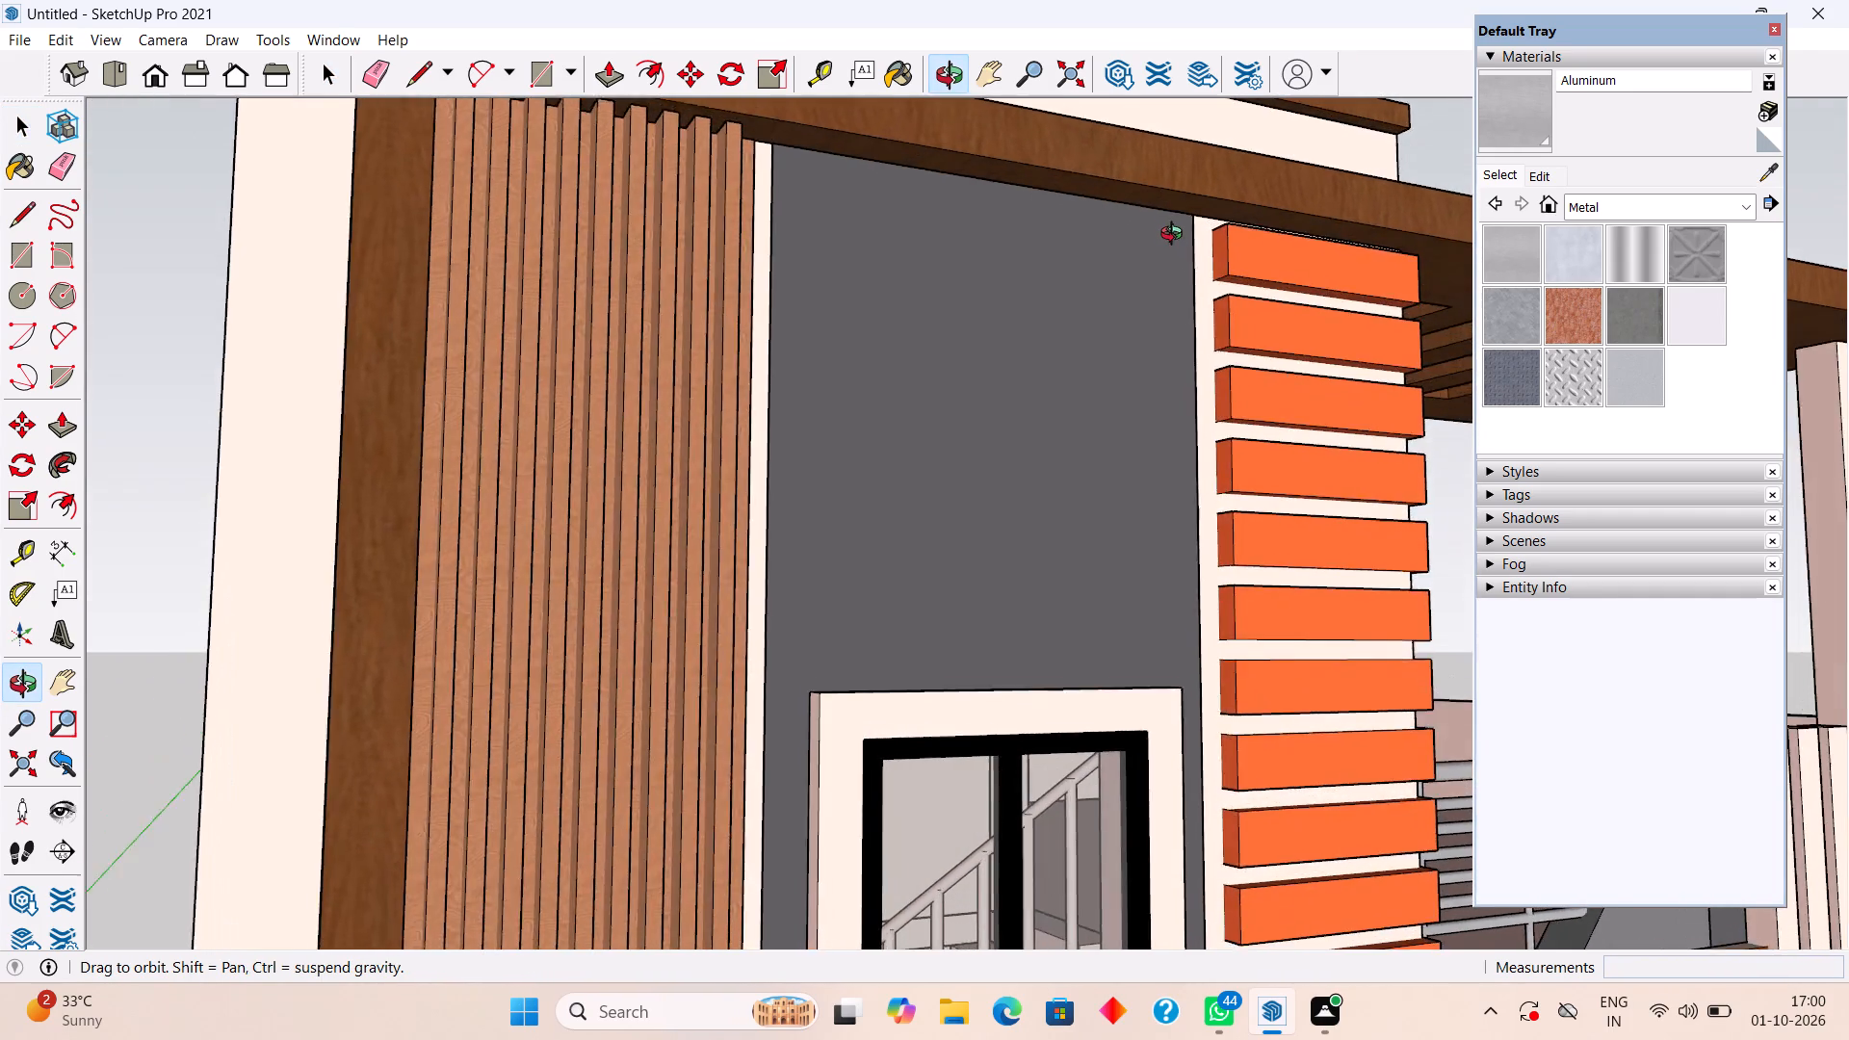
pyautogui.moveTo(1176, 236); pyautogui.dragTo(998, 422, button='middle')
pyautogui.scroll(-9, 998, 422)
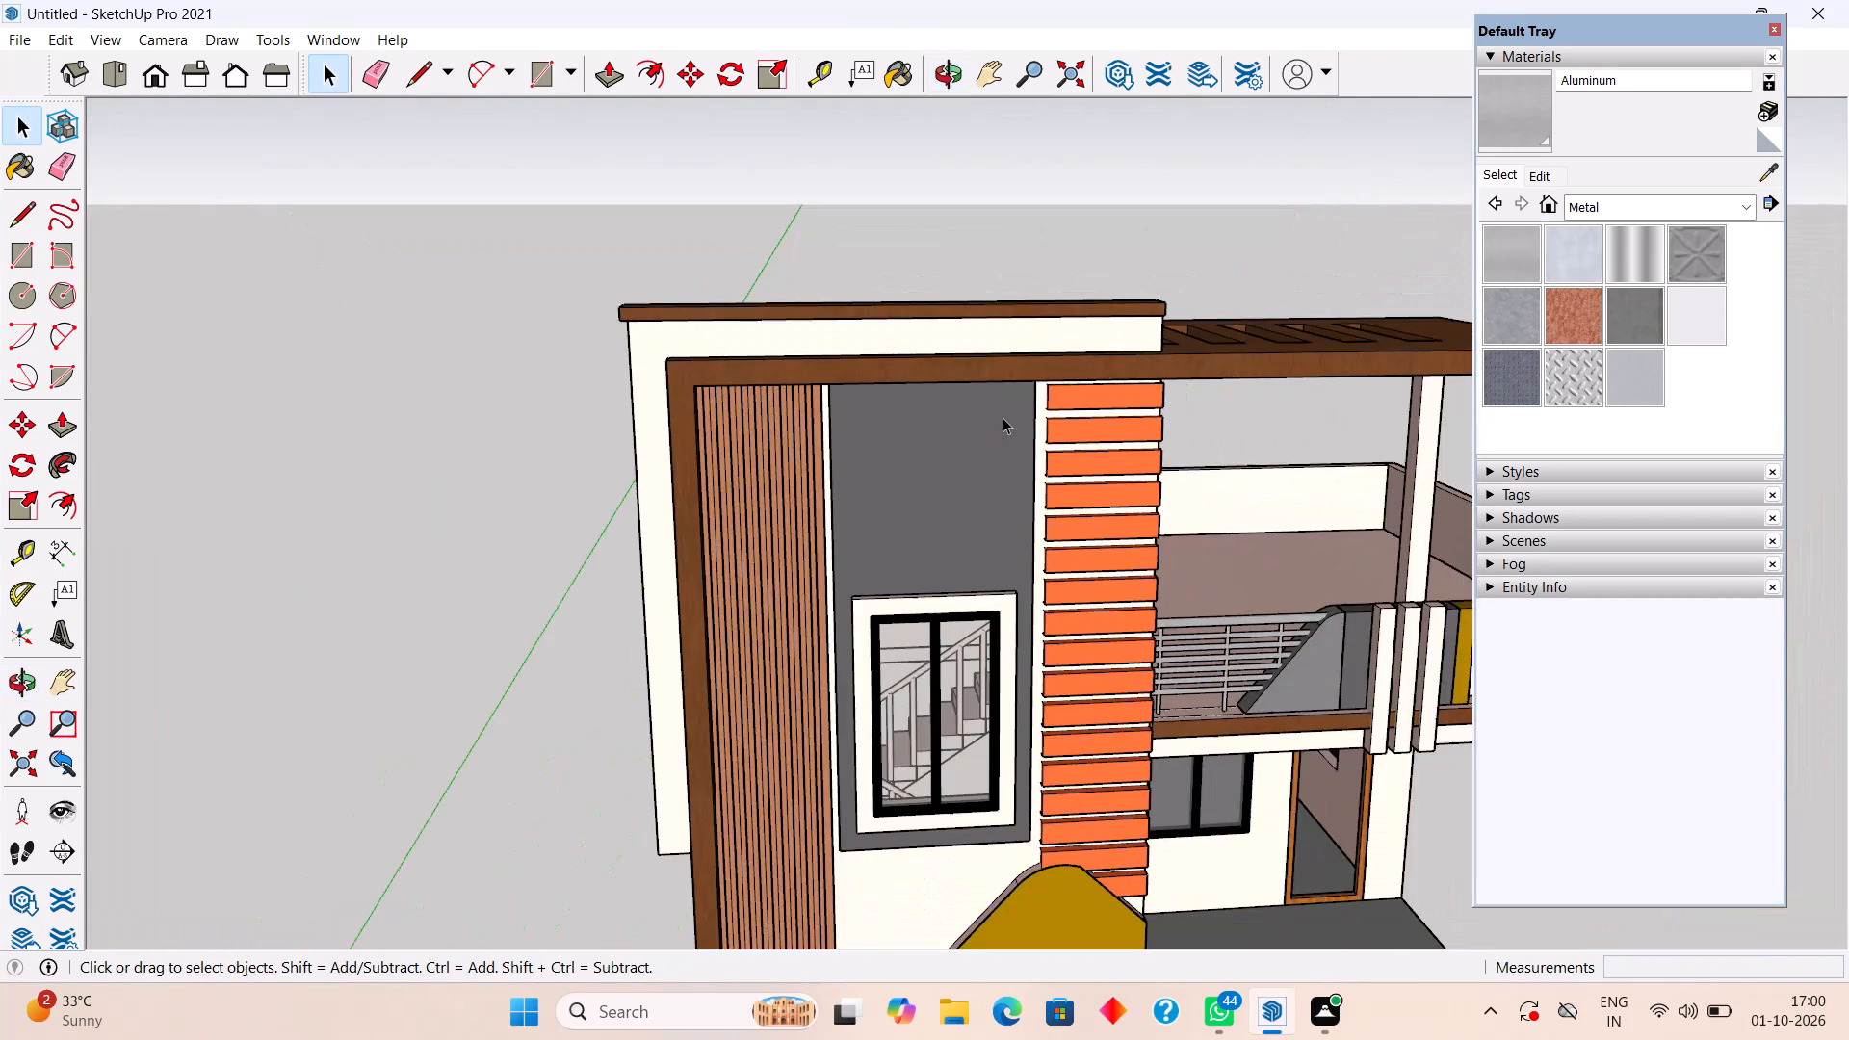
pyautogui.scroll(-6, 1059, 349)
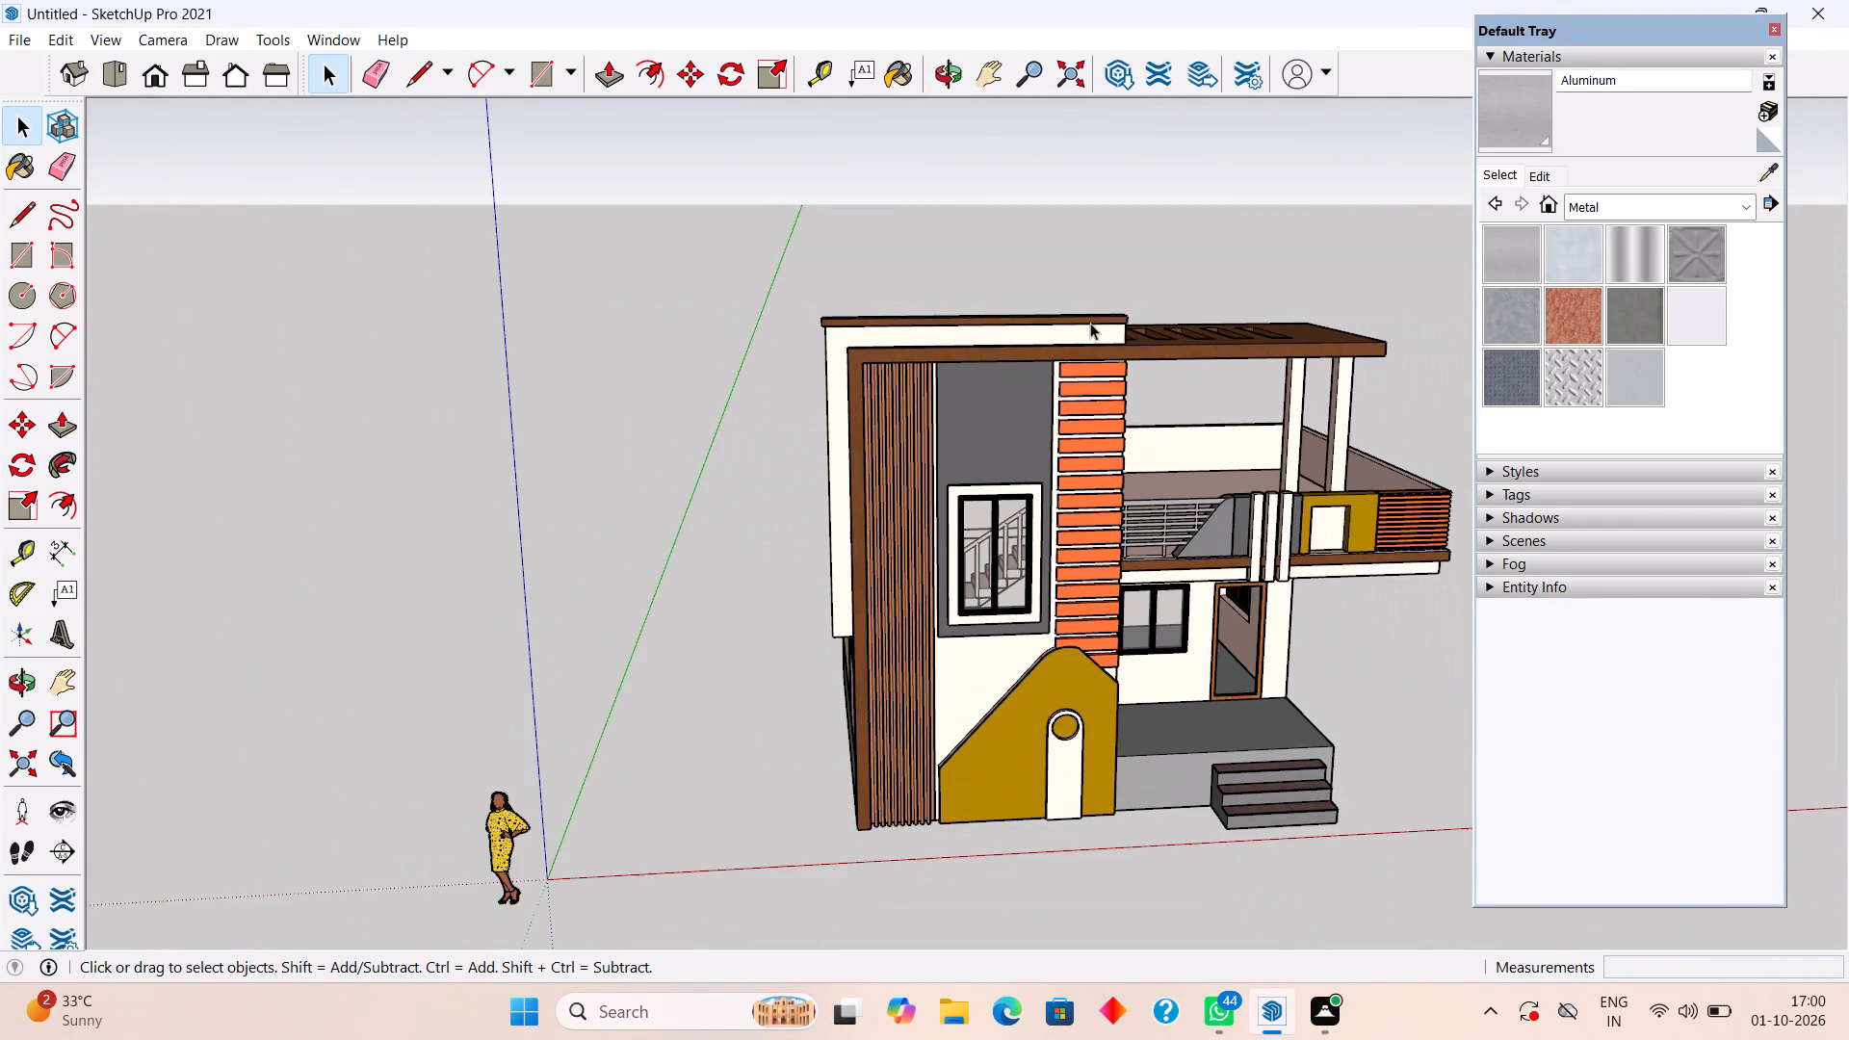
# Examine the balcony front, railing and slotted wooden canopy up close from a straight-on, slightly low angle.
pyautogui.scroll(3, 1428, 398)
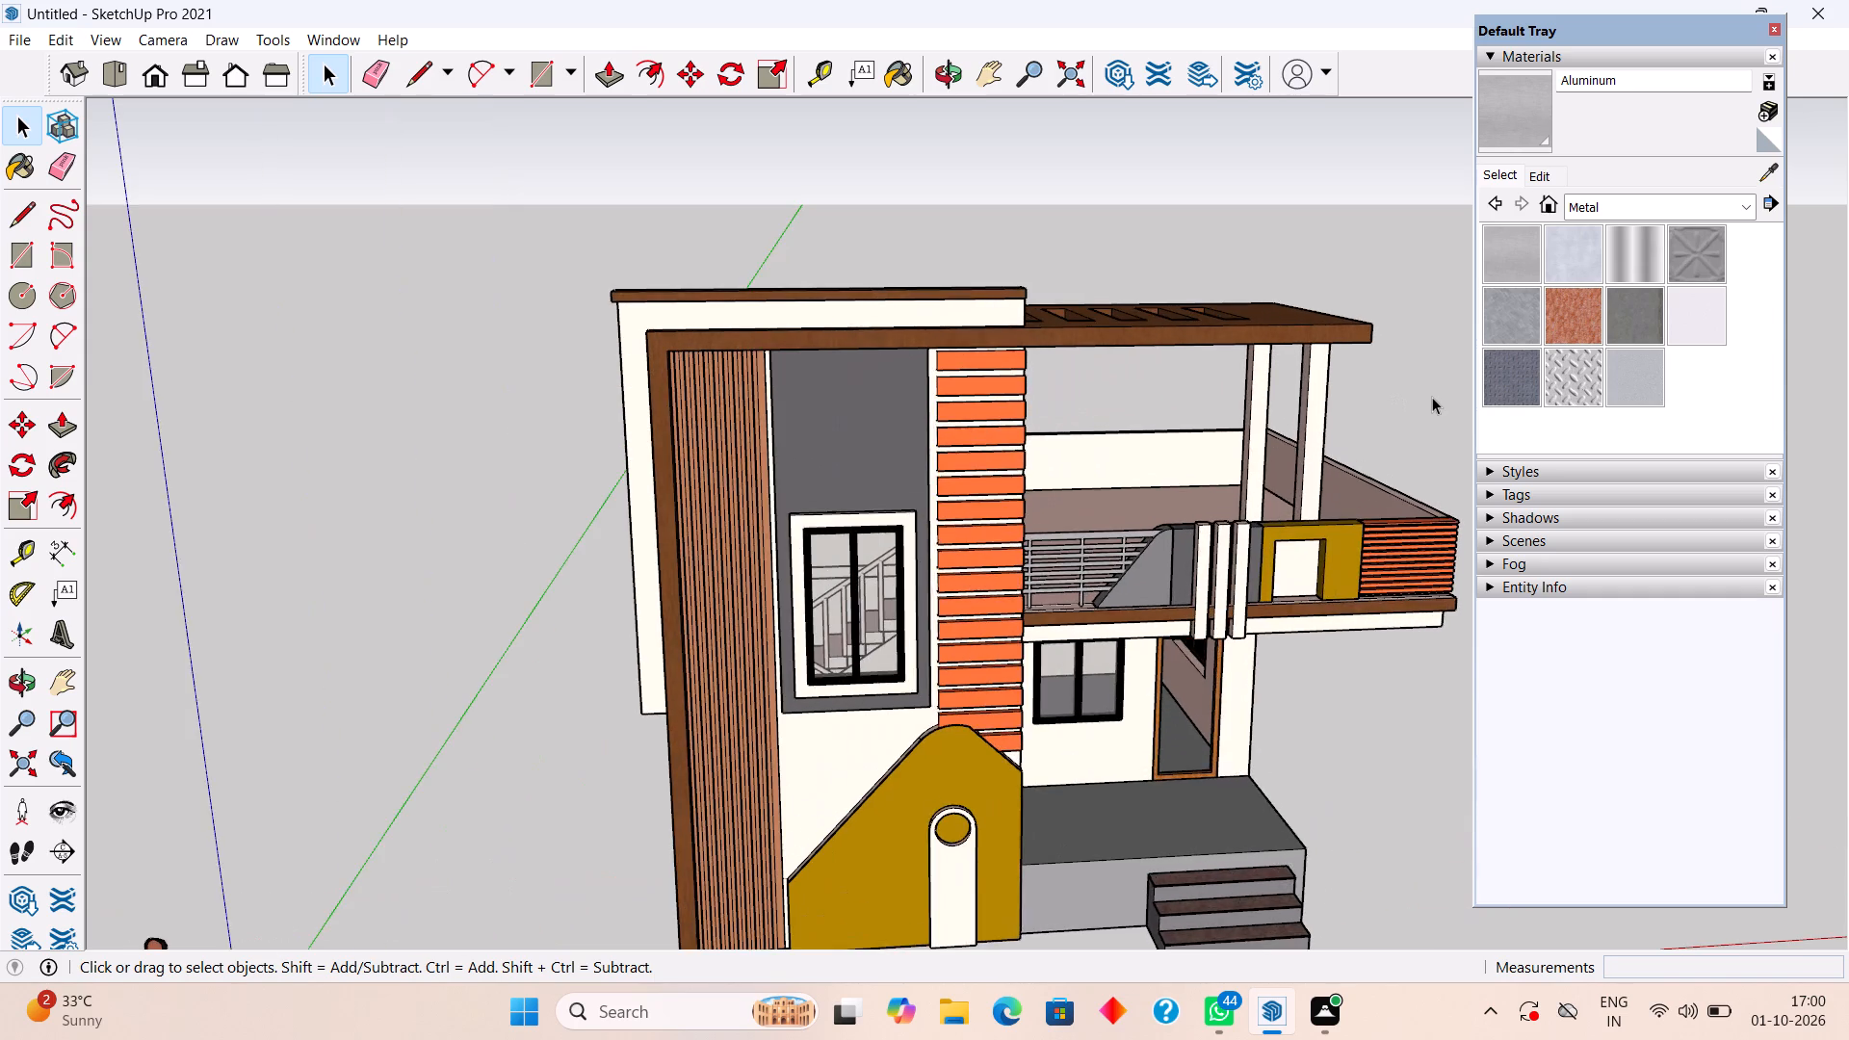
pyautogui.scroll(6, 1432, 397)
pyautogui.moveTo(1253, 395); pyautogui.dragTo(1208, 249, button='middle')
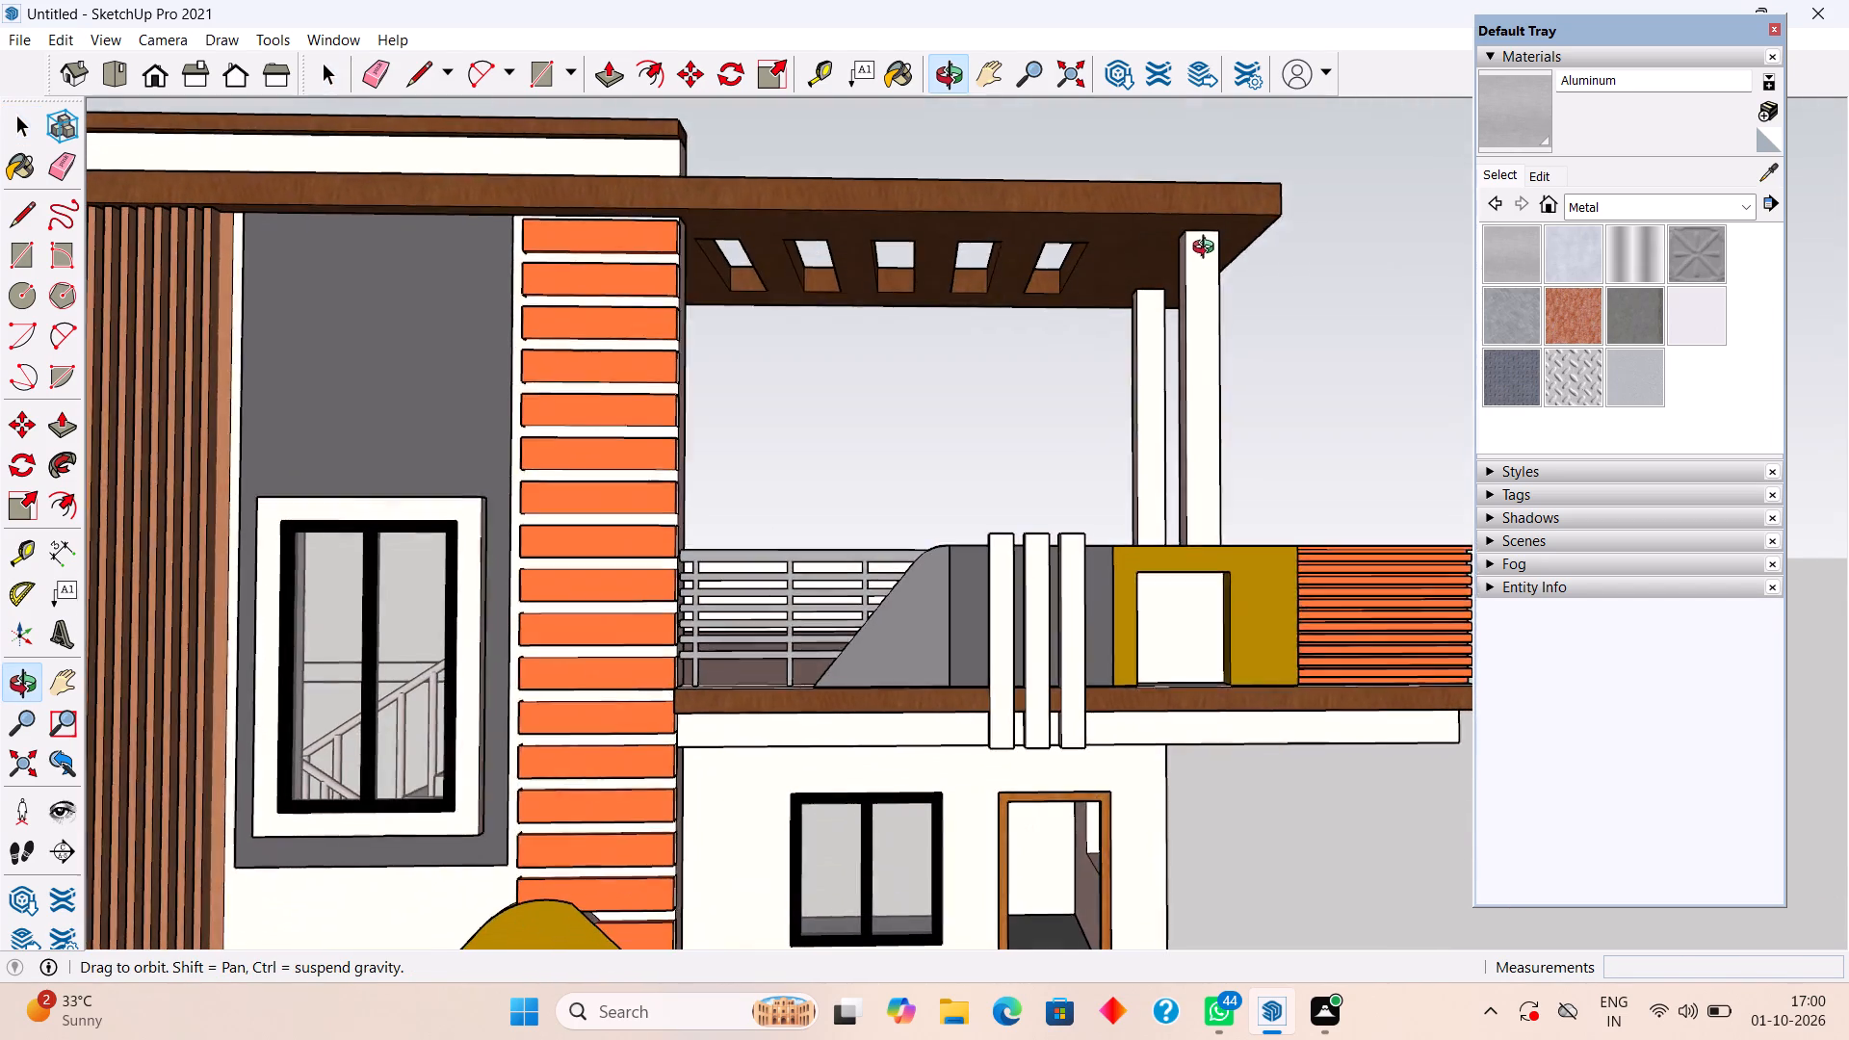
pyautogui.moveTo(1208, 249); pyautogui.dragTo(1195, 238, button='middle')
pyautogui.scroll(1, 1129, 575)
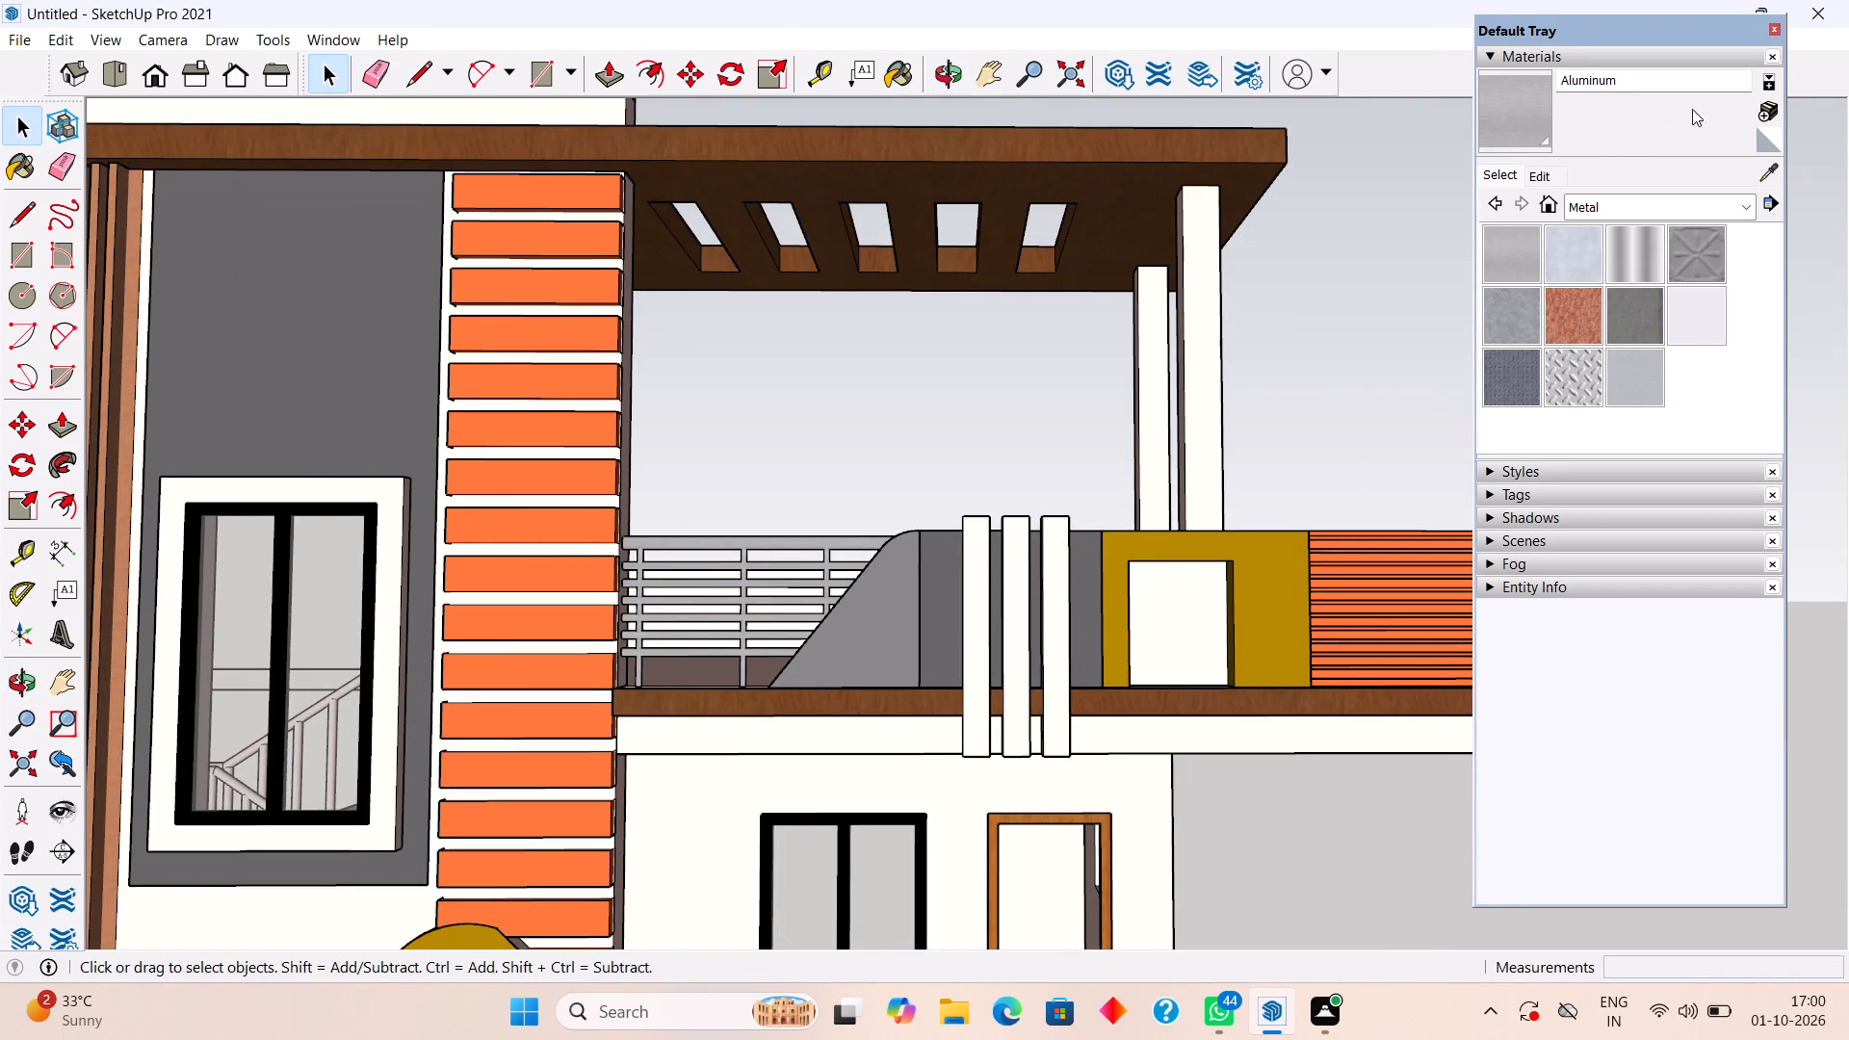
# Close the Default Tray and frame the complete front elevation of the house in the clear view.
pyautogui.click(1775, 27)
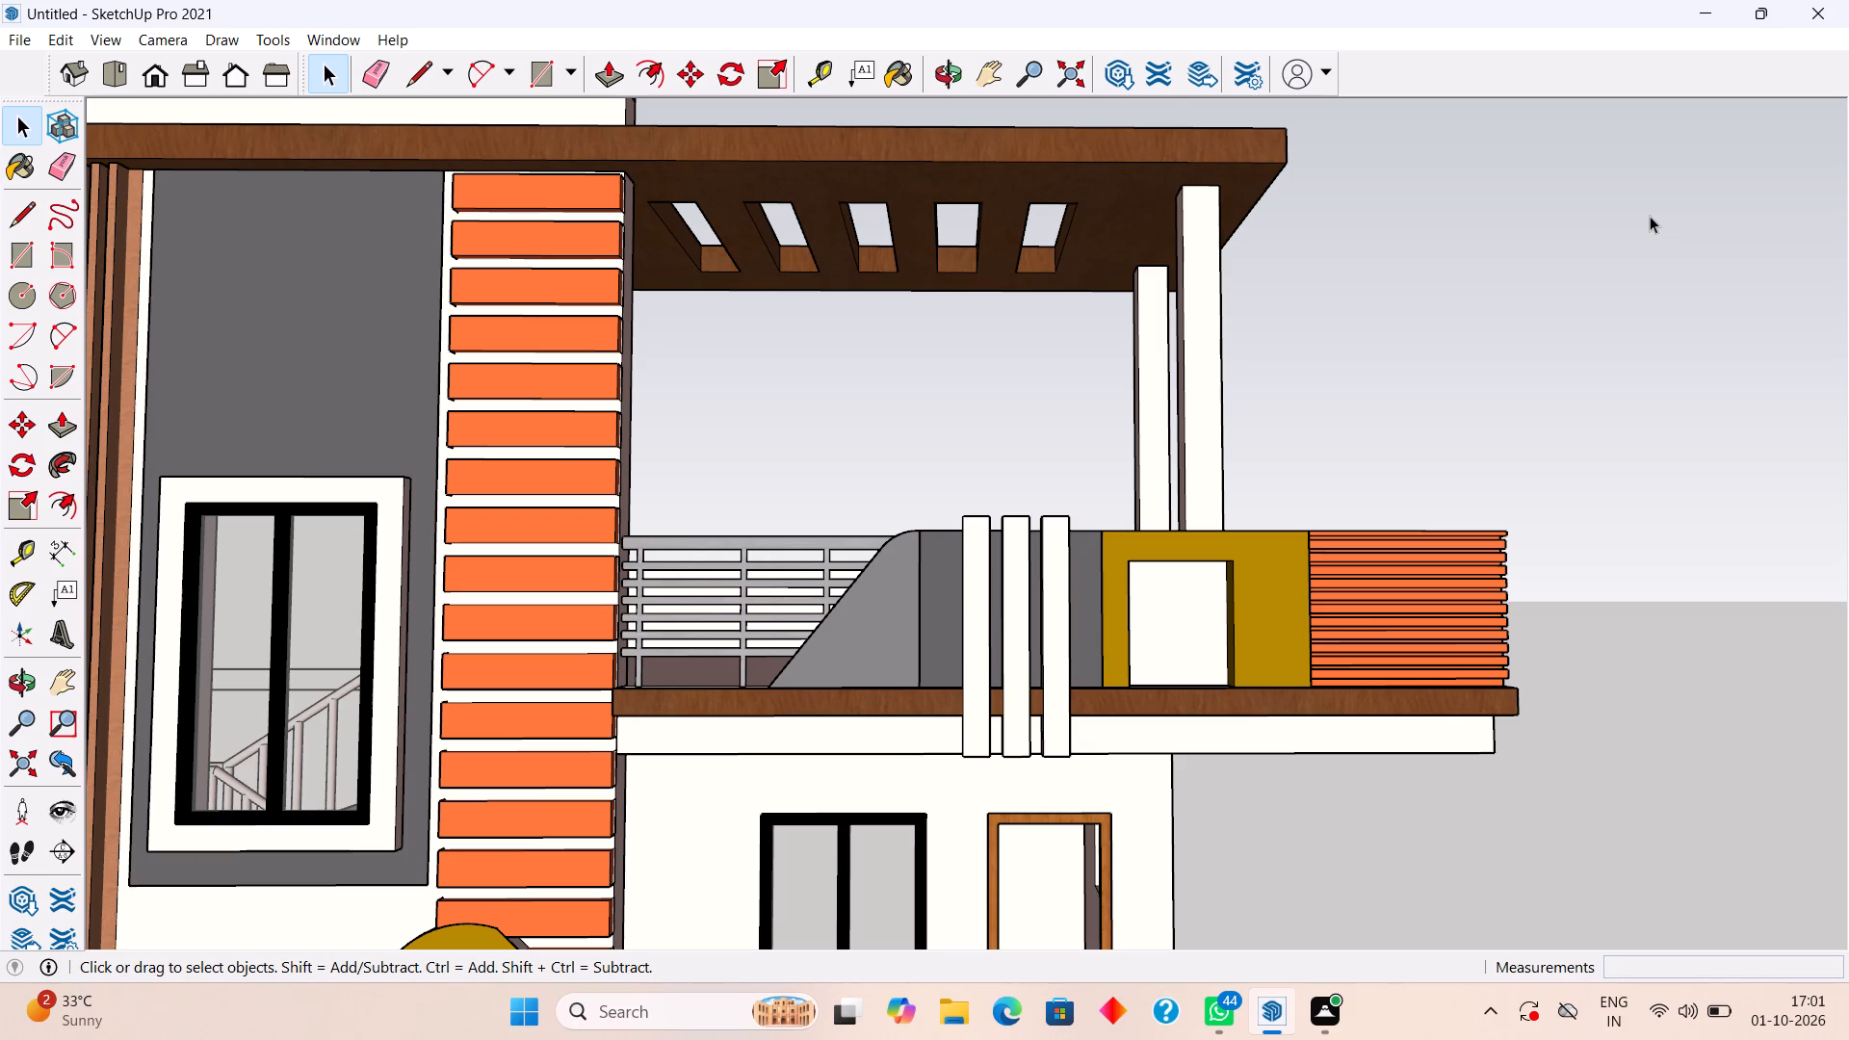
pyautogui.scroll(-5, 1650, 216)
pyautogui.scroll(-2, 1737, 177)
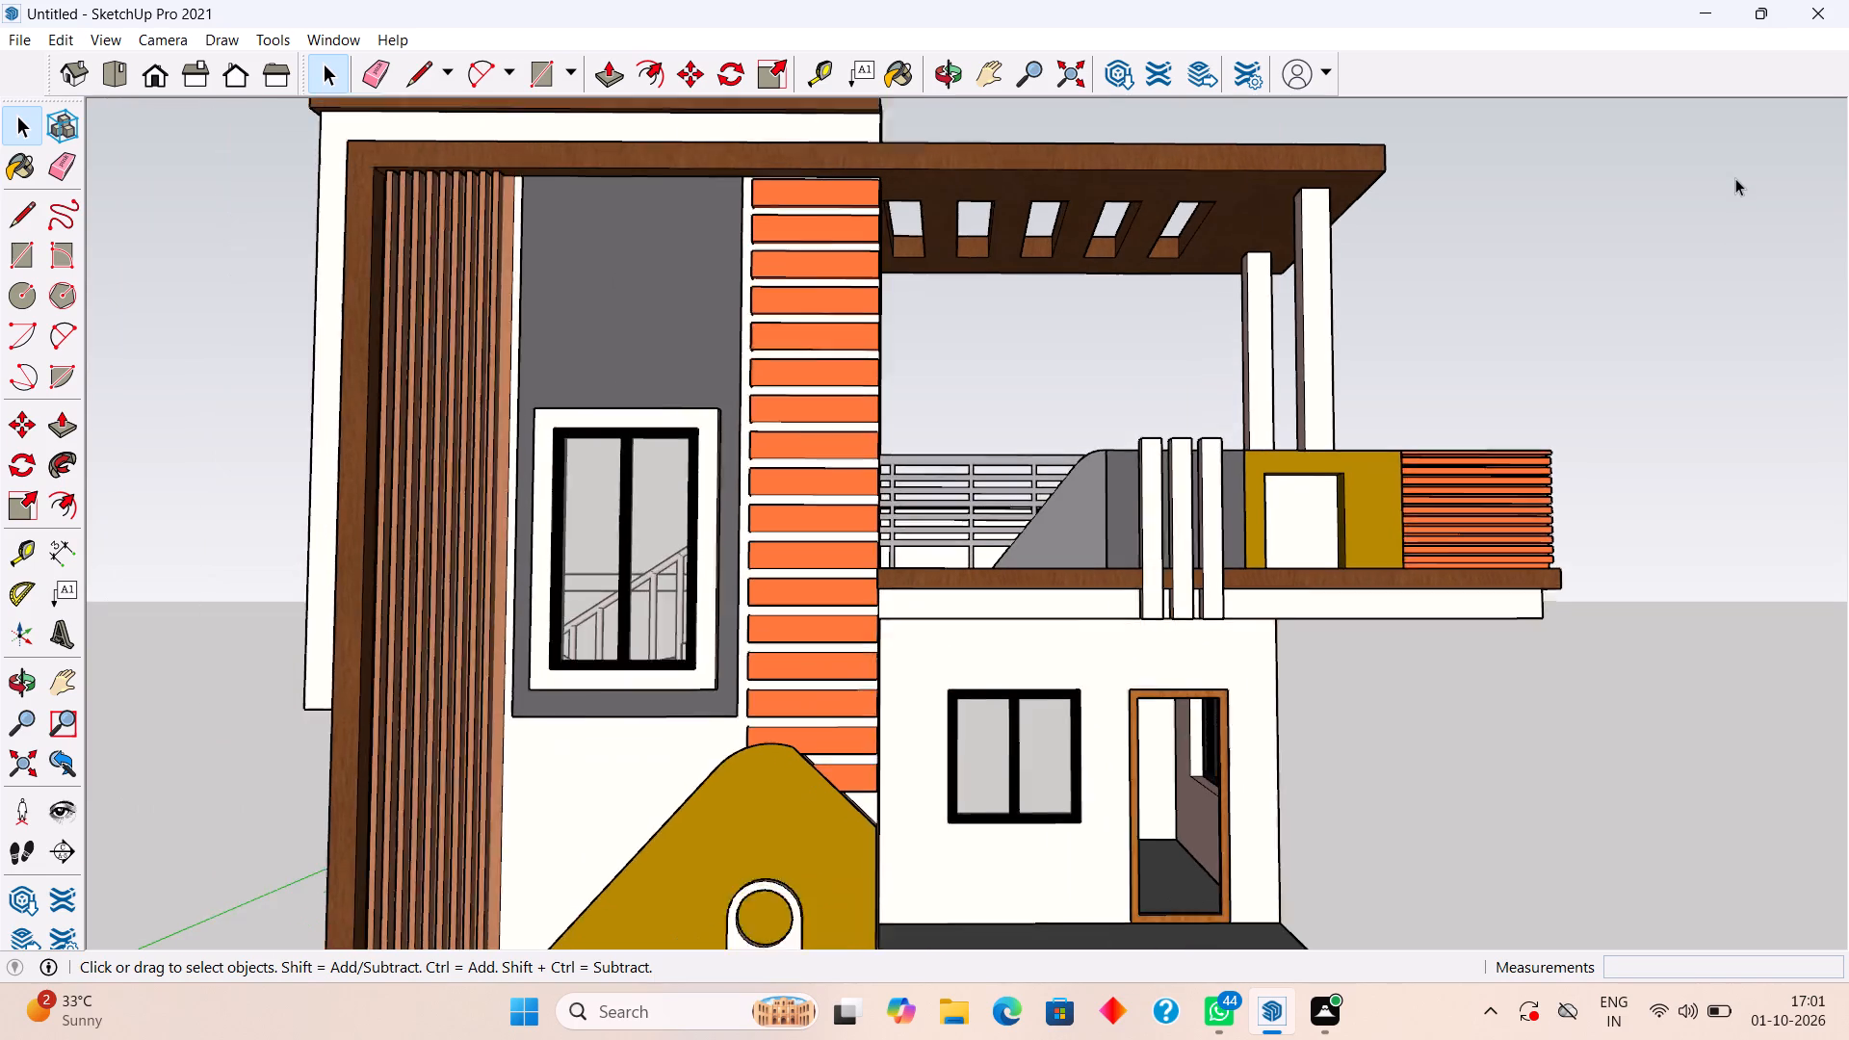
pyautogui.scroll(-5, 1735, 178)
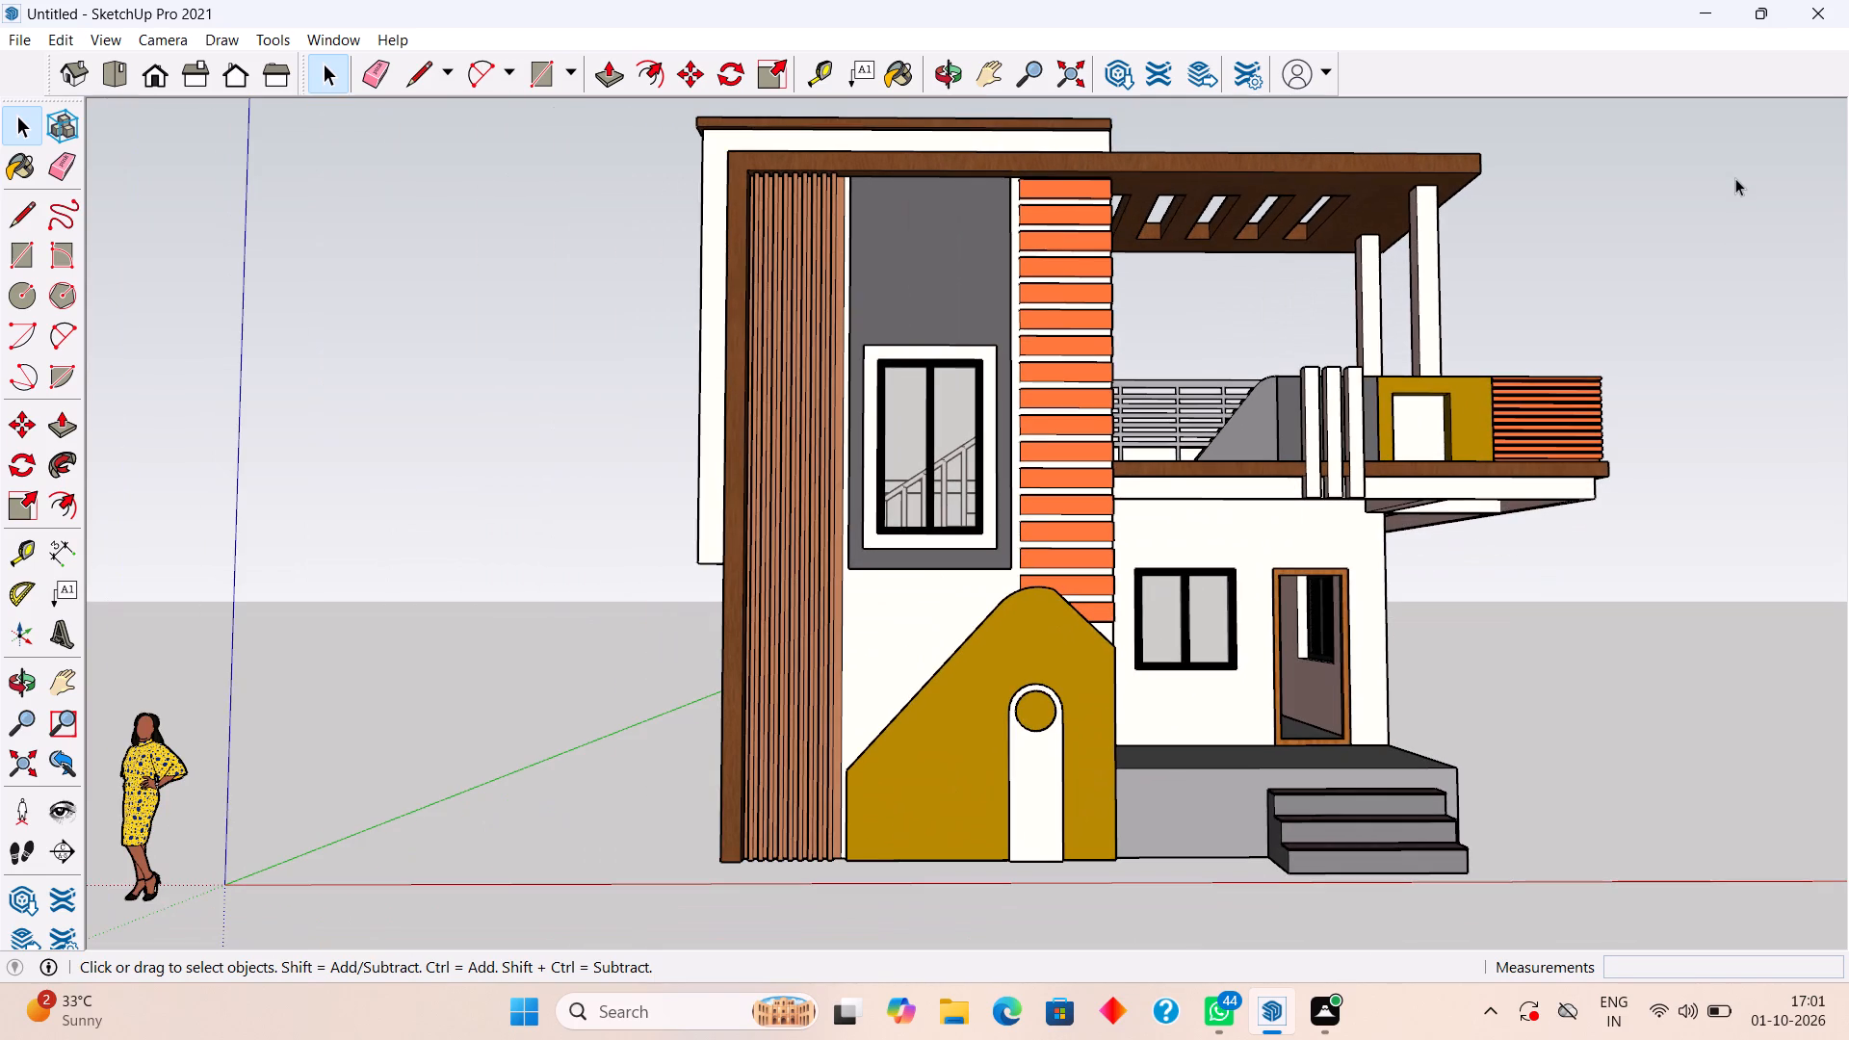
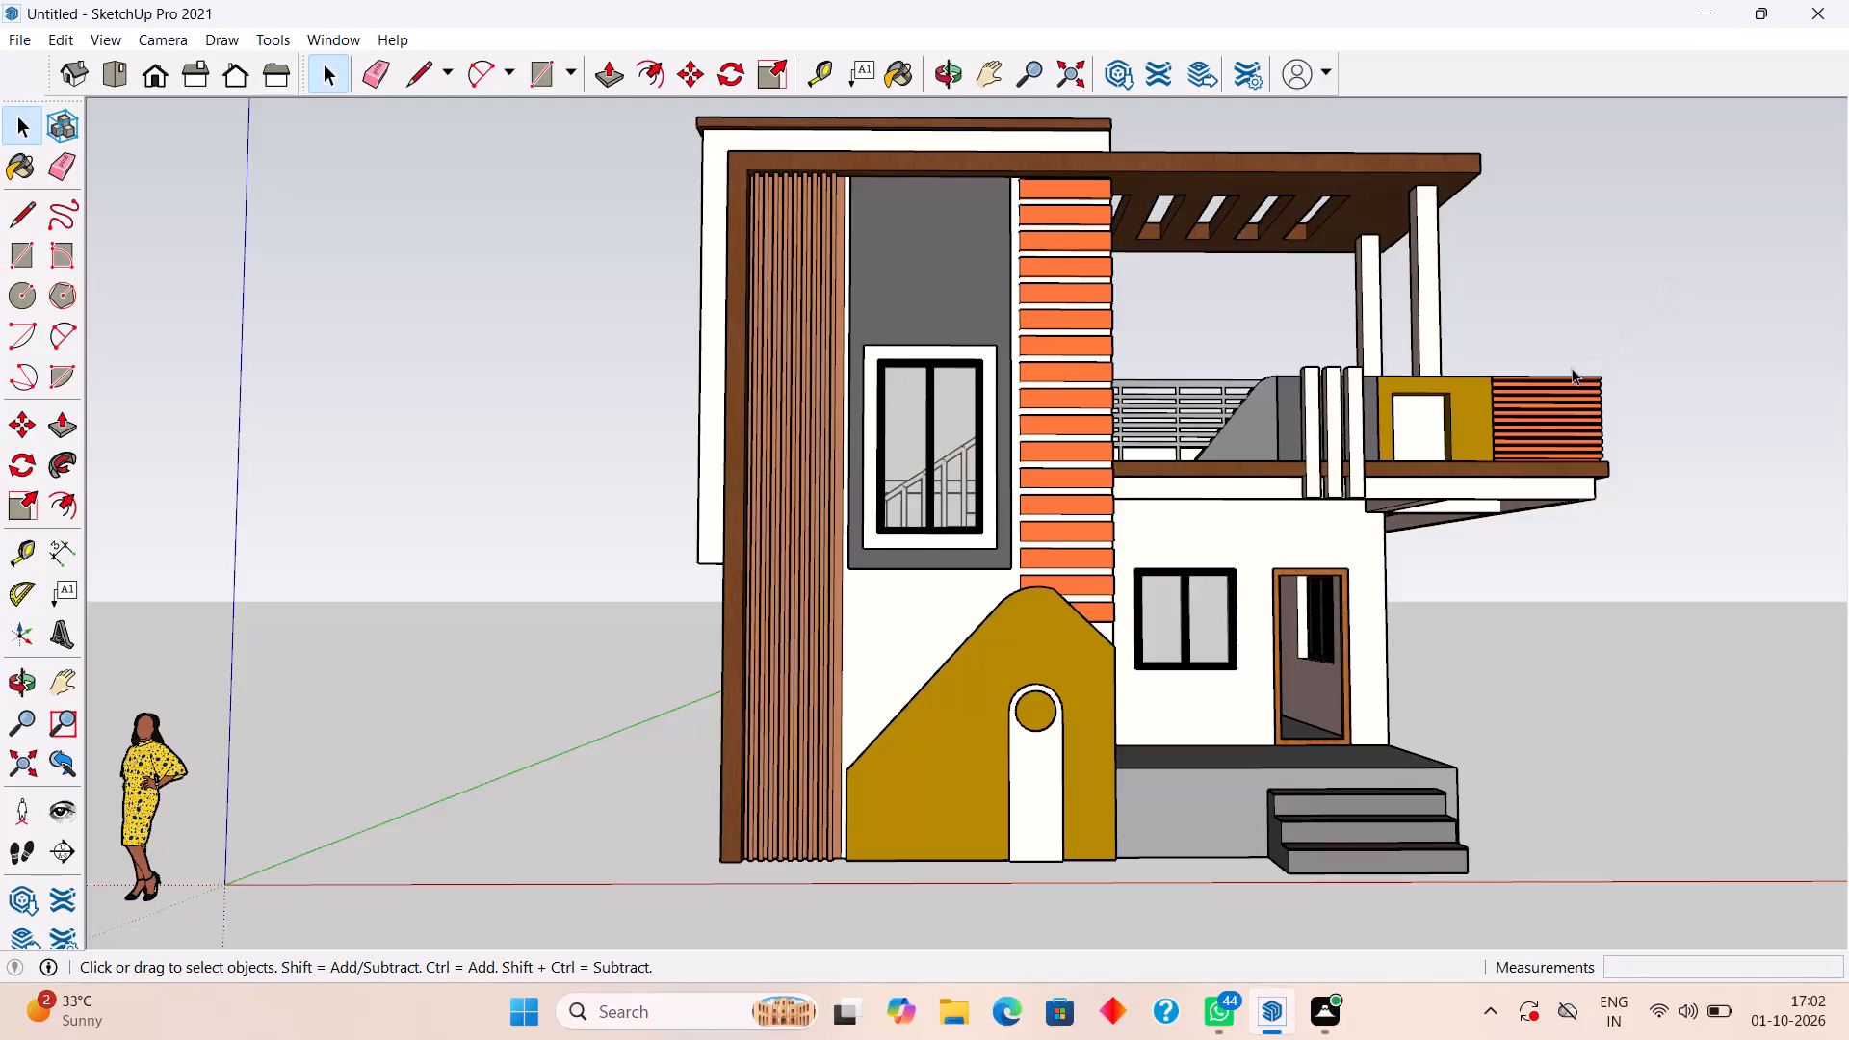
# Examine the upper facade, slotted wooden canopy and balcony front from straight on, both up close and within the full elevation.
pyautogui.scroll(-3, 1362, 451)
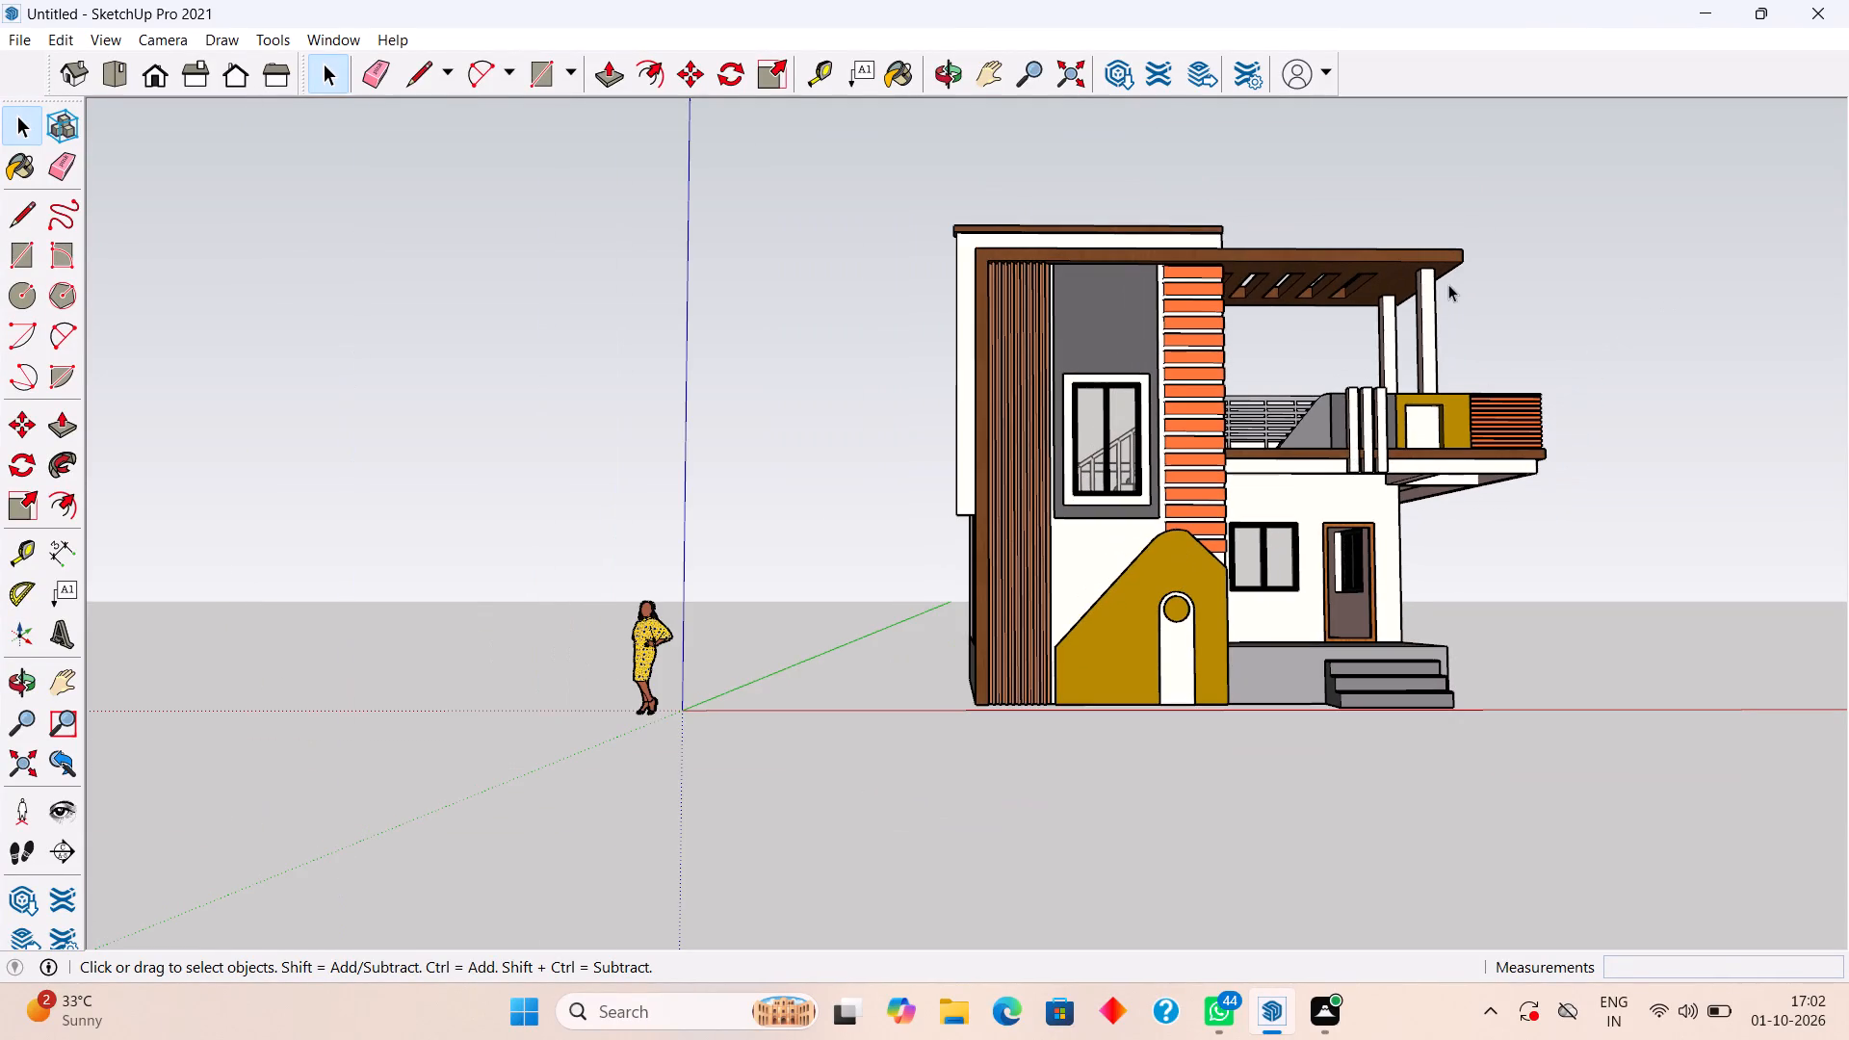
pyautogui.scroll(4, 1469, 262)
pyautogui.scroll(-1, 1471, 232)
pyautogui.scroll(6, 1471, 230)
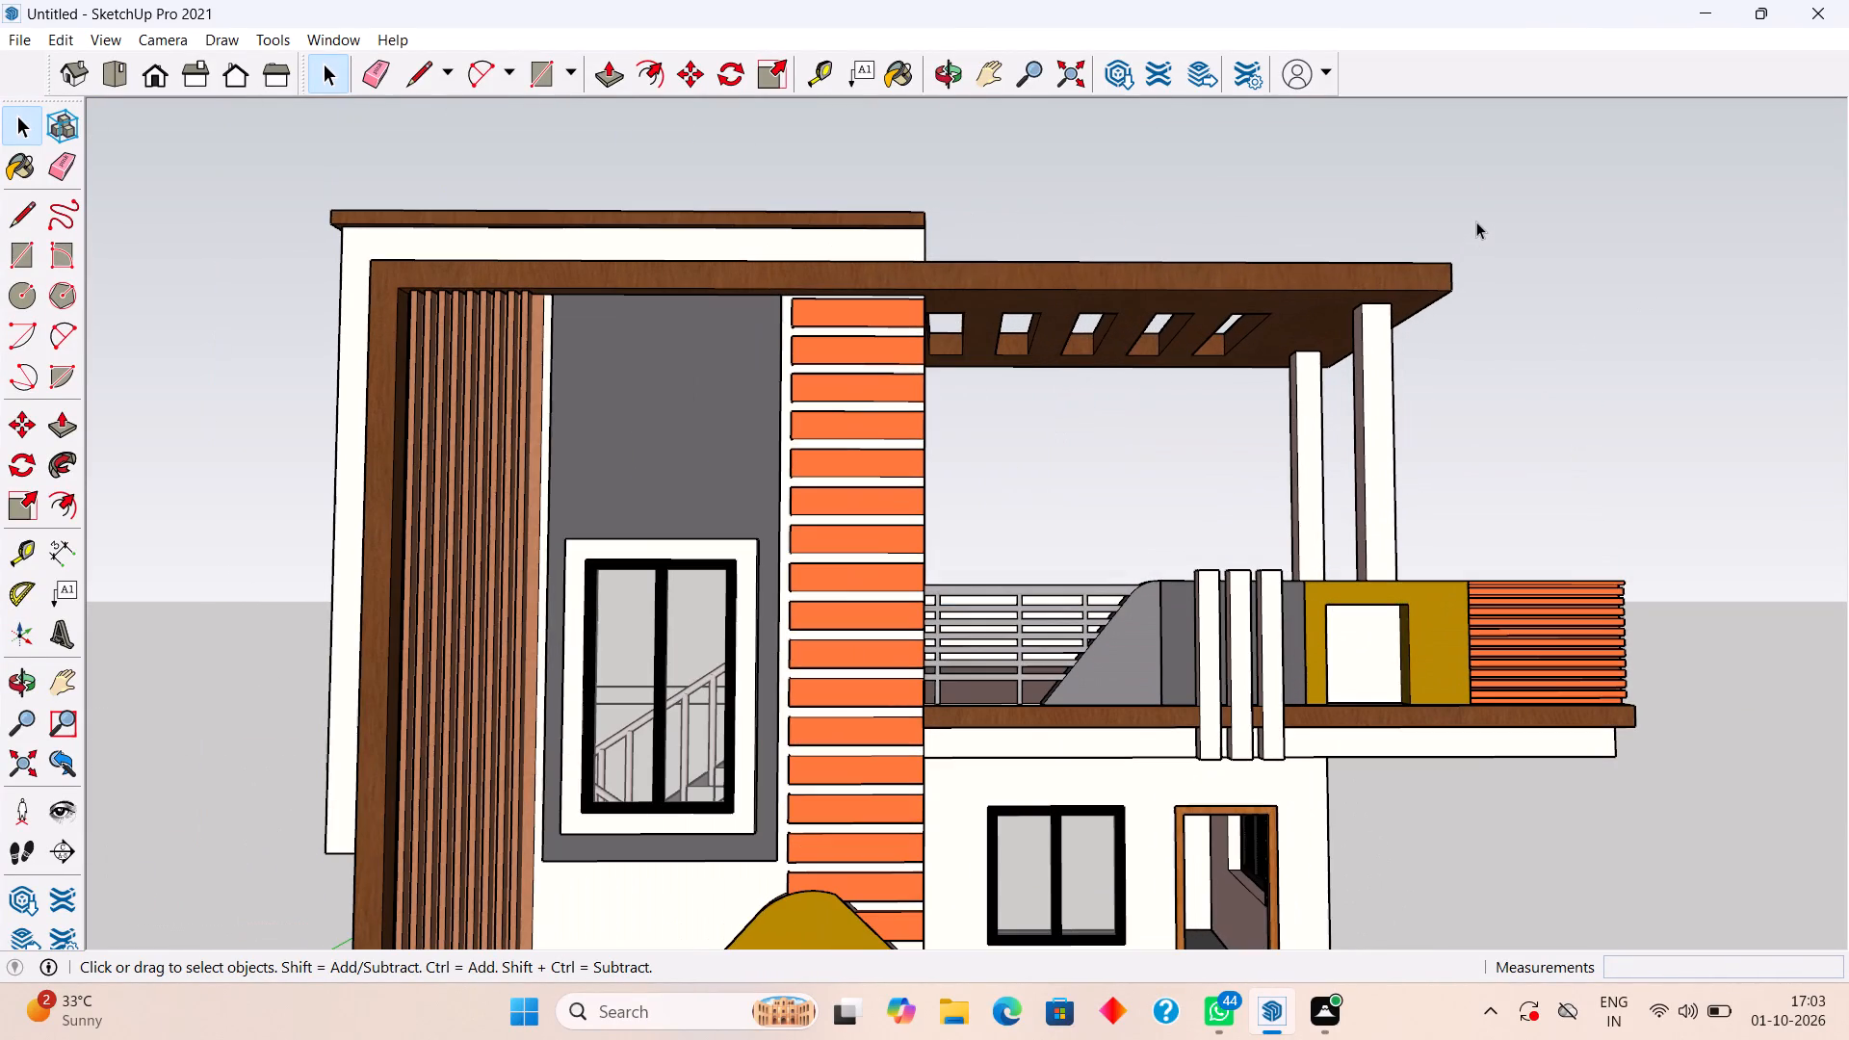
pyautogui.scroll(1, 1476, 221)
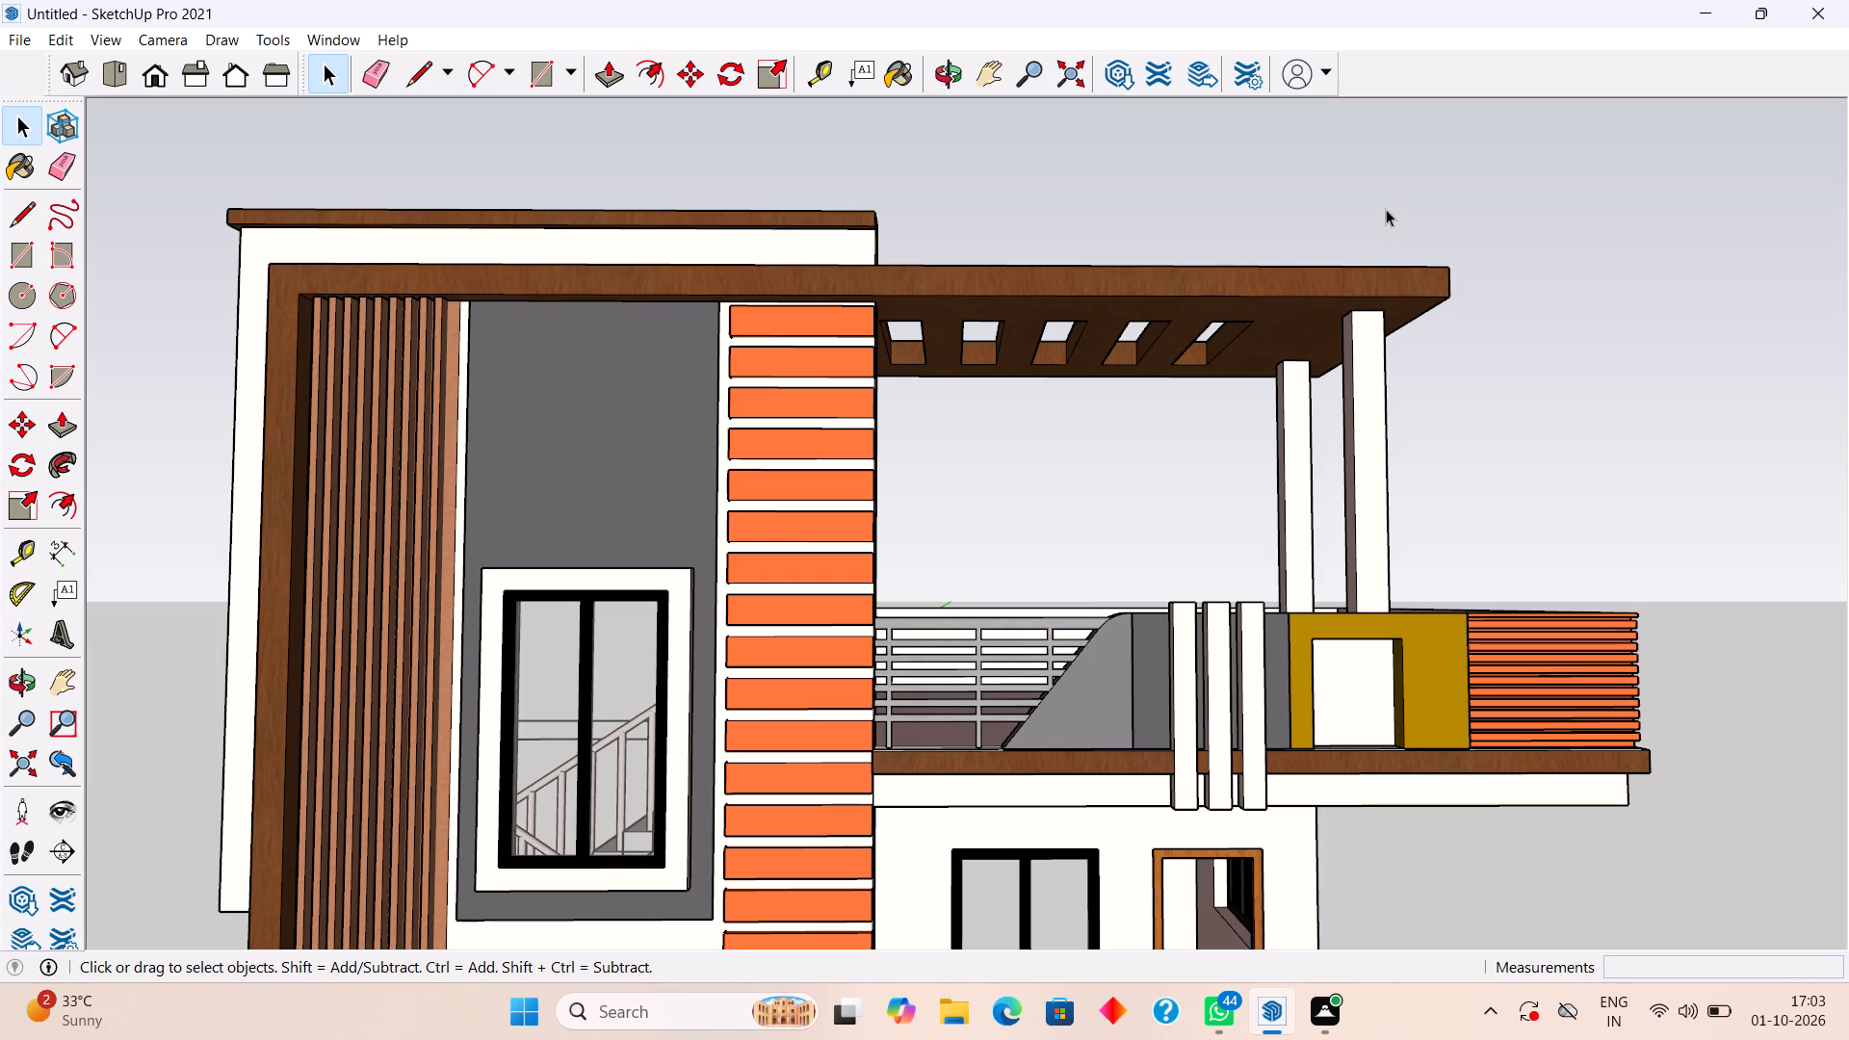
pyautogui.scroll(1, 1386, 209)
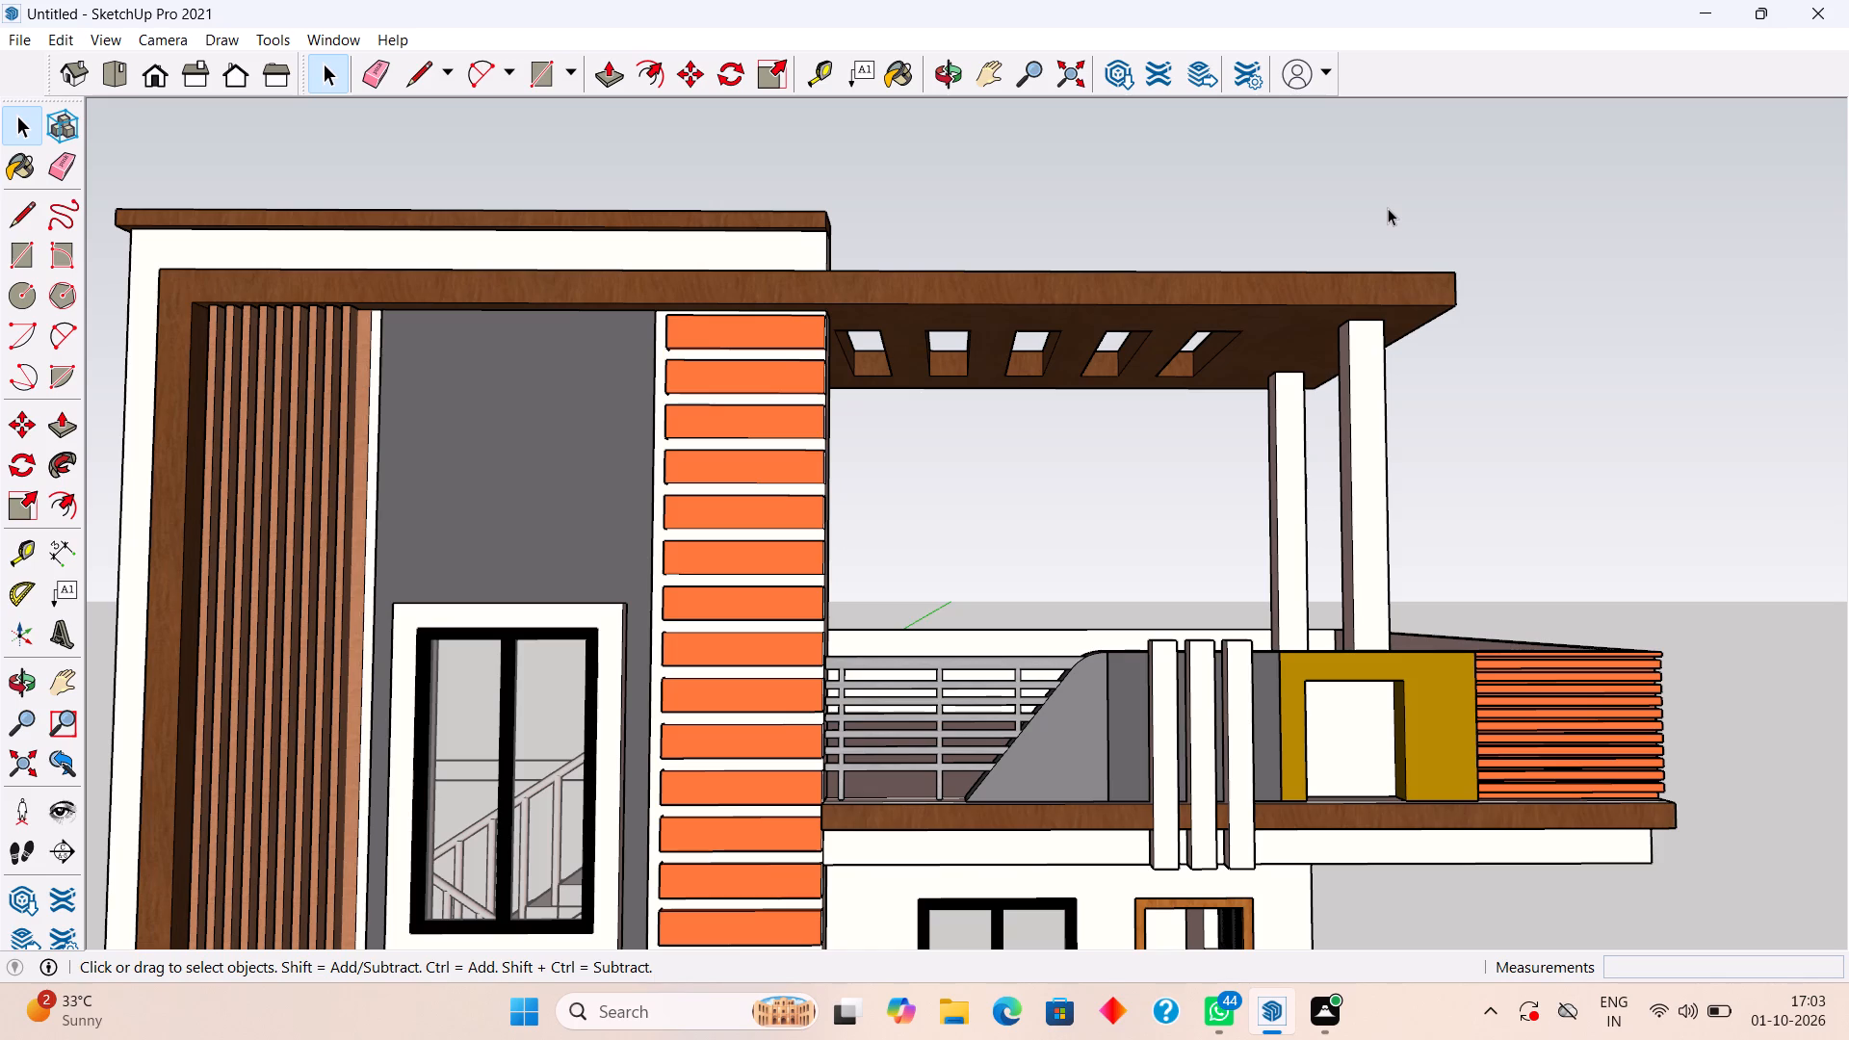
pyautogui.scroll(-10, 1422, 236)
pyautogui.scroll(-10, 1152, 536)
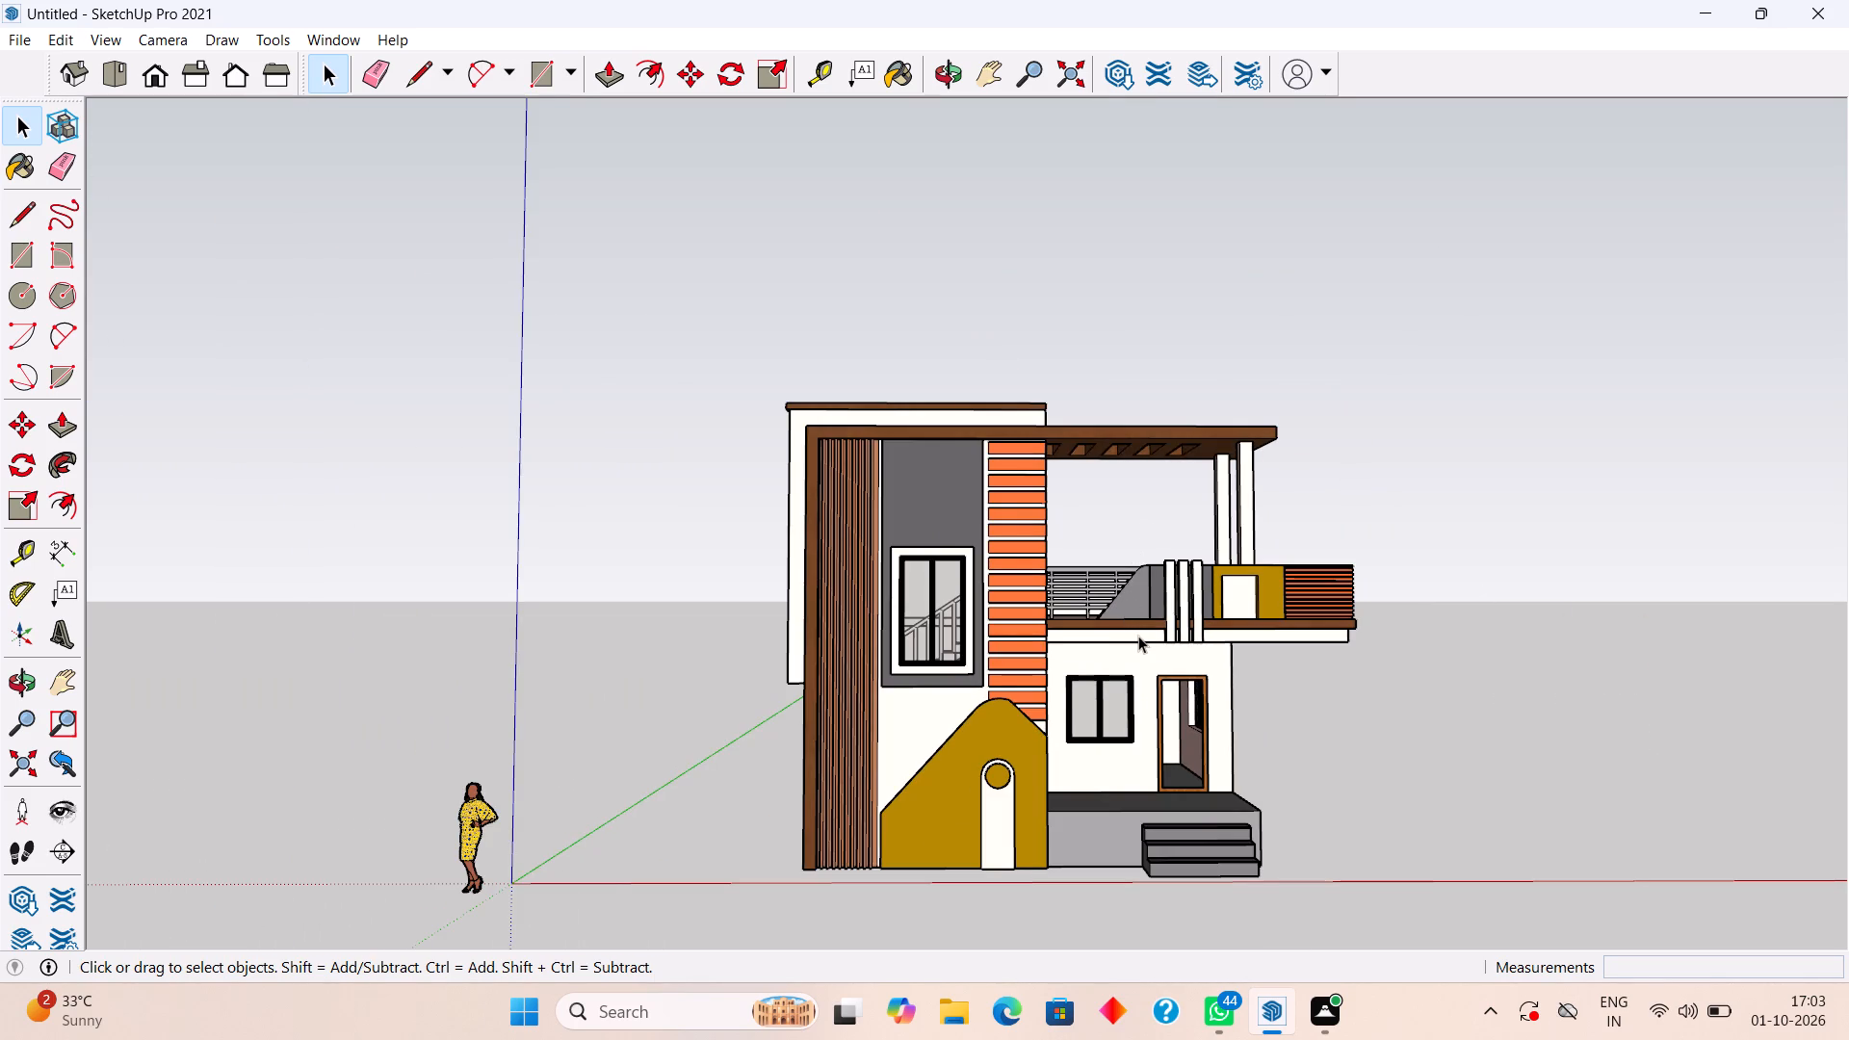
pyautogui.scroll(-3, 1138, 636)
# Inspect the front elevation from the porch steps and ground-floor openings up to the balcony railing and roof band.
pyautogui.scroll(4, 1230, 842)
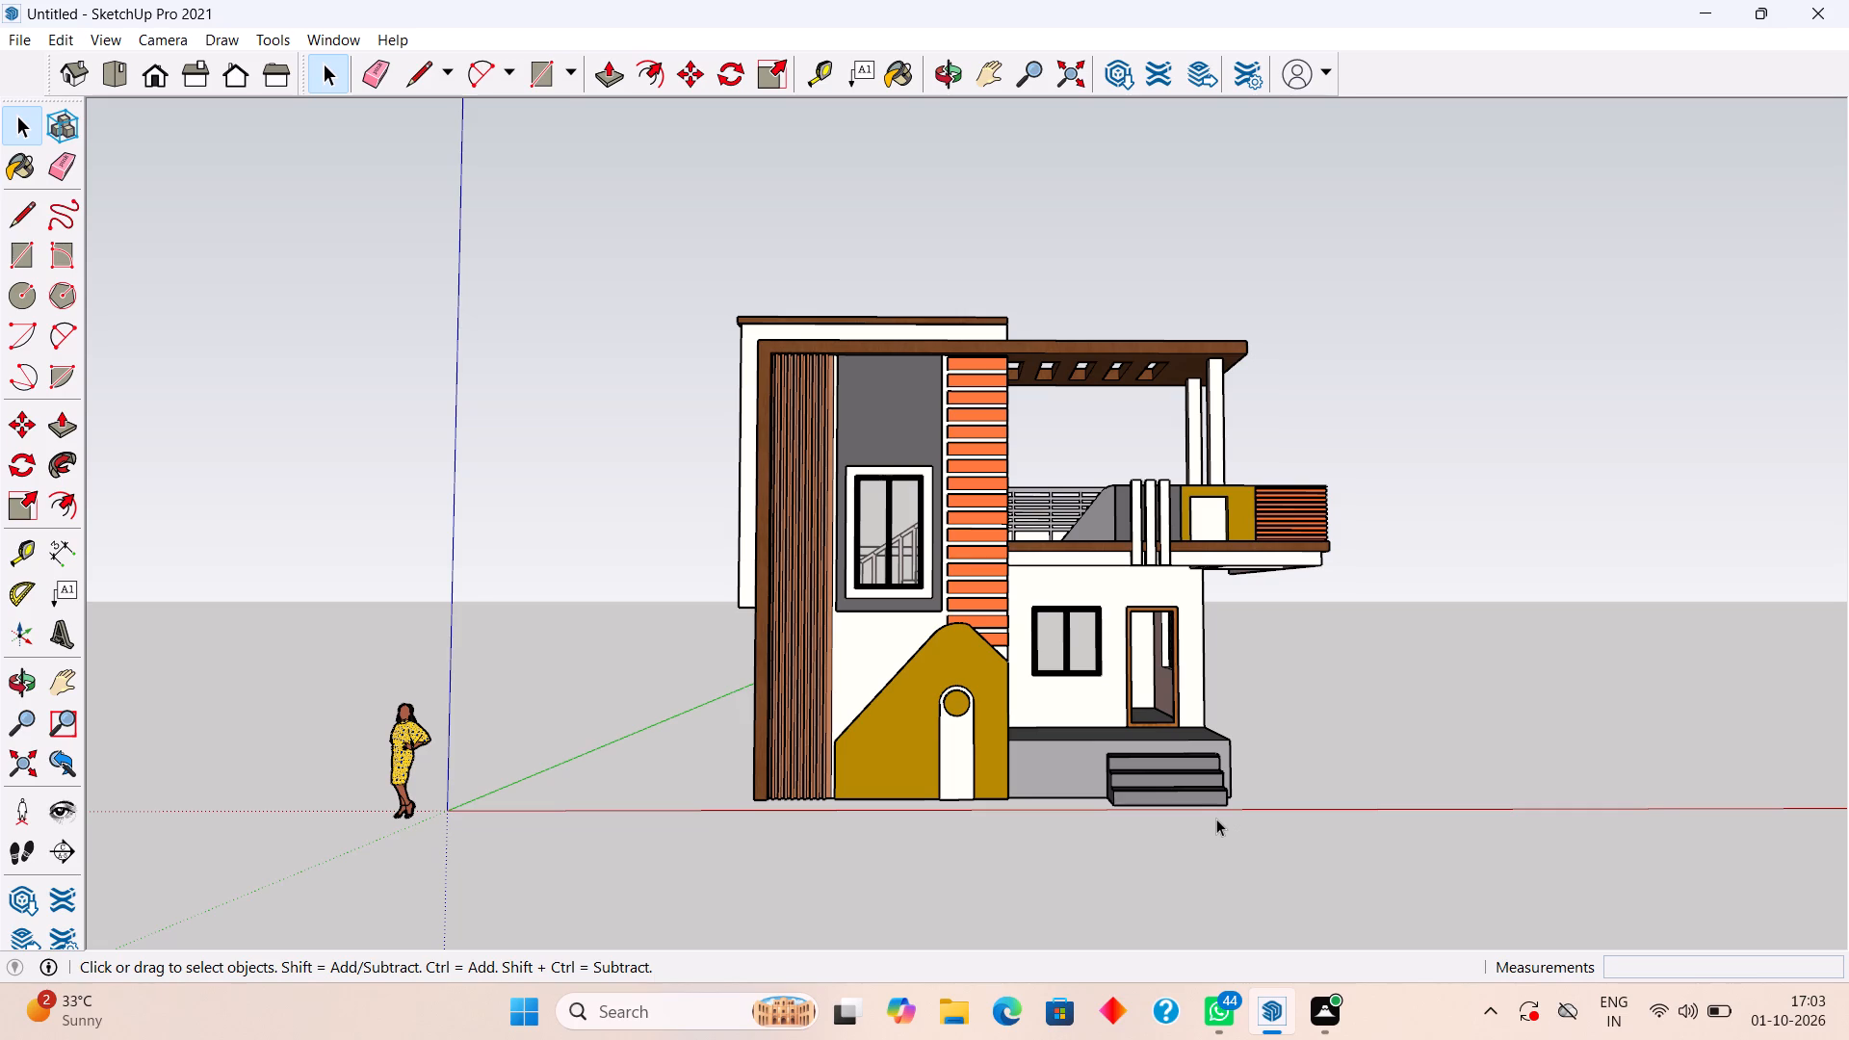
pyautogui.scroll(3, 1194, 749)
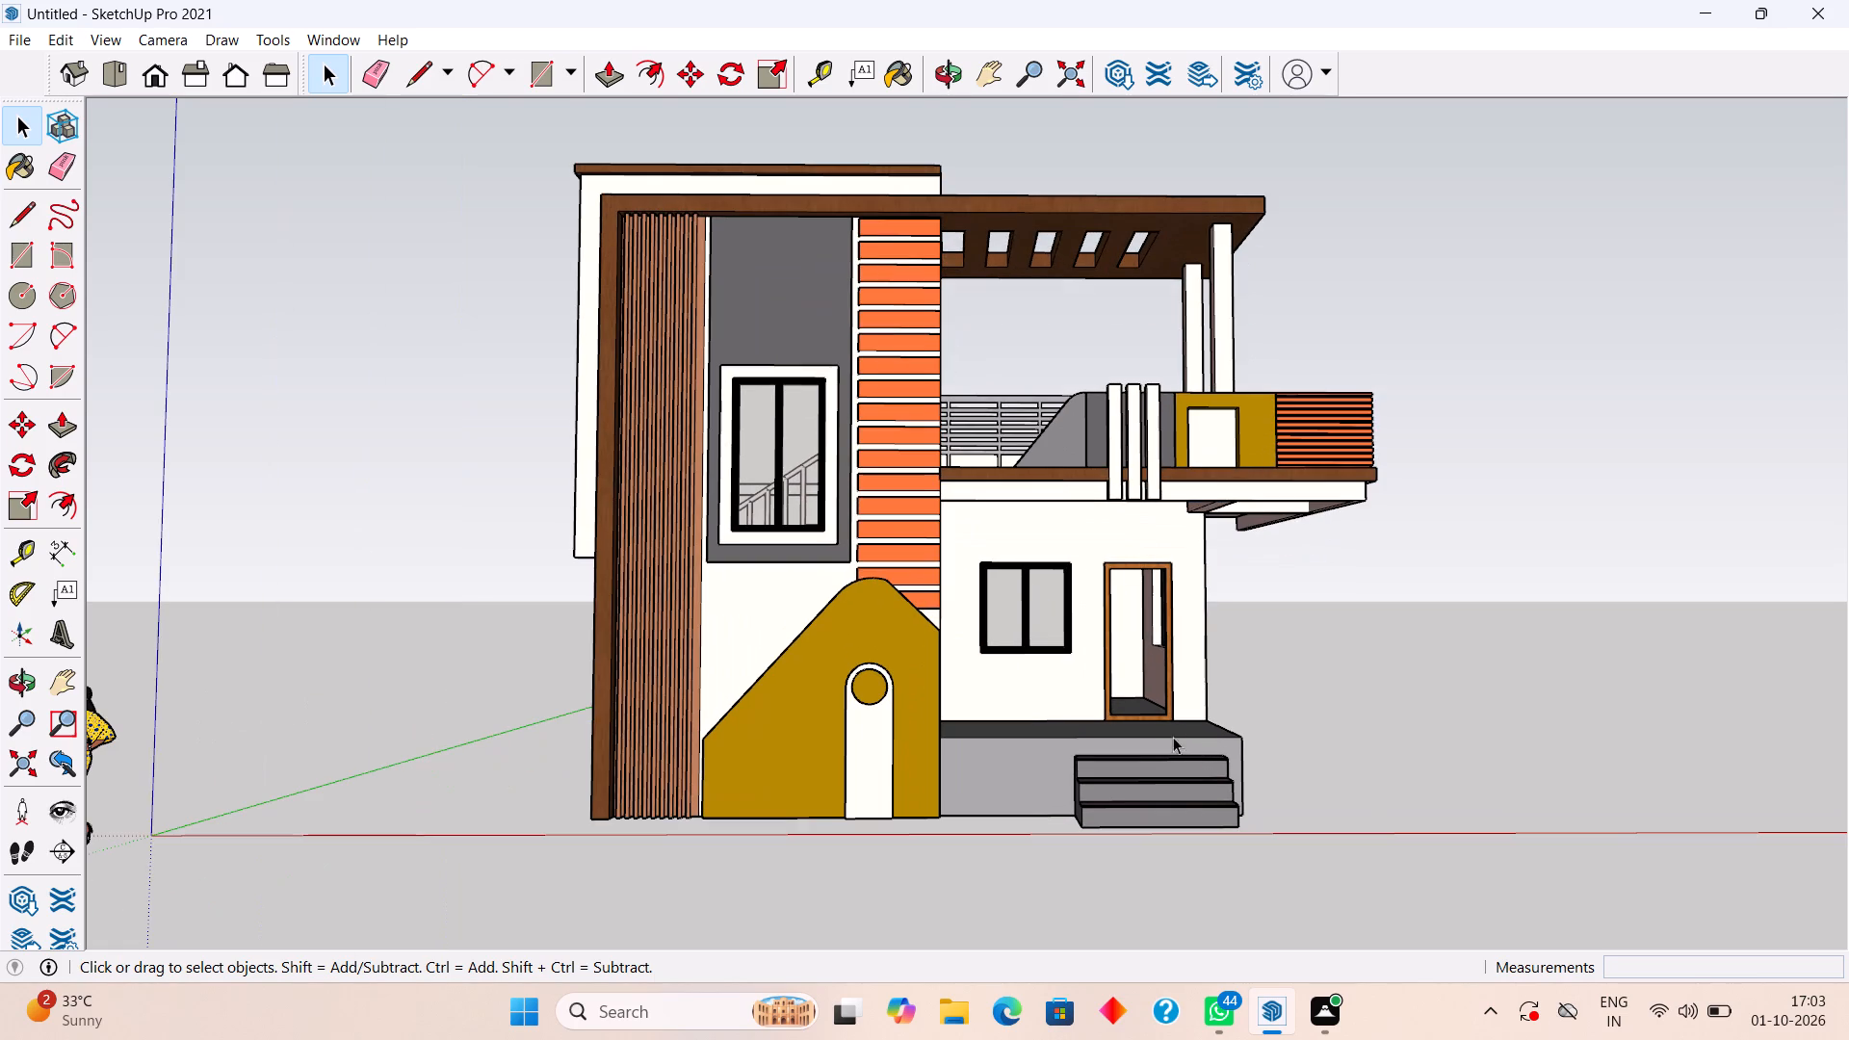
pyautogui.scroll(2, 941, 420)
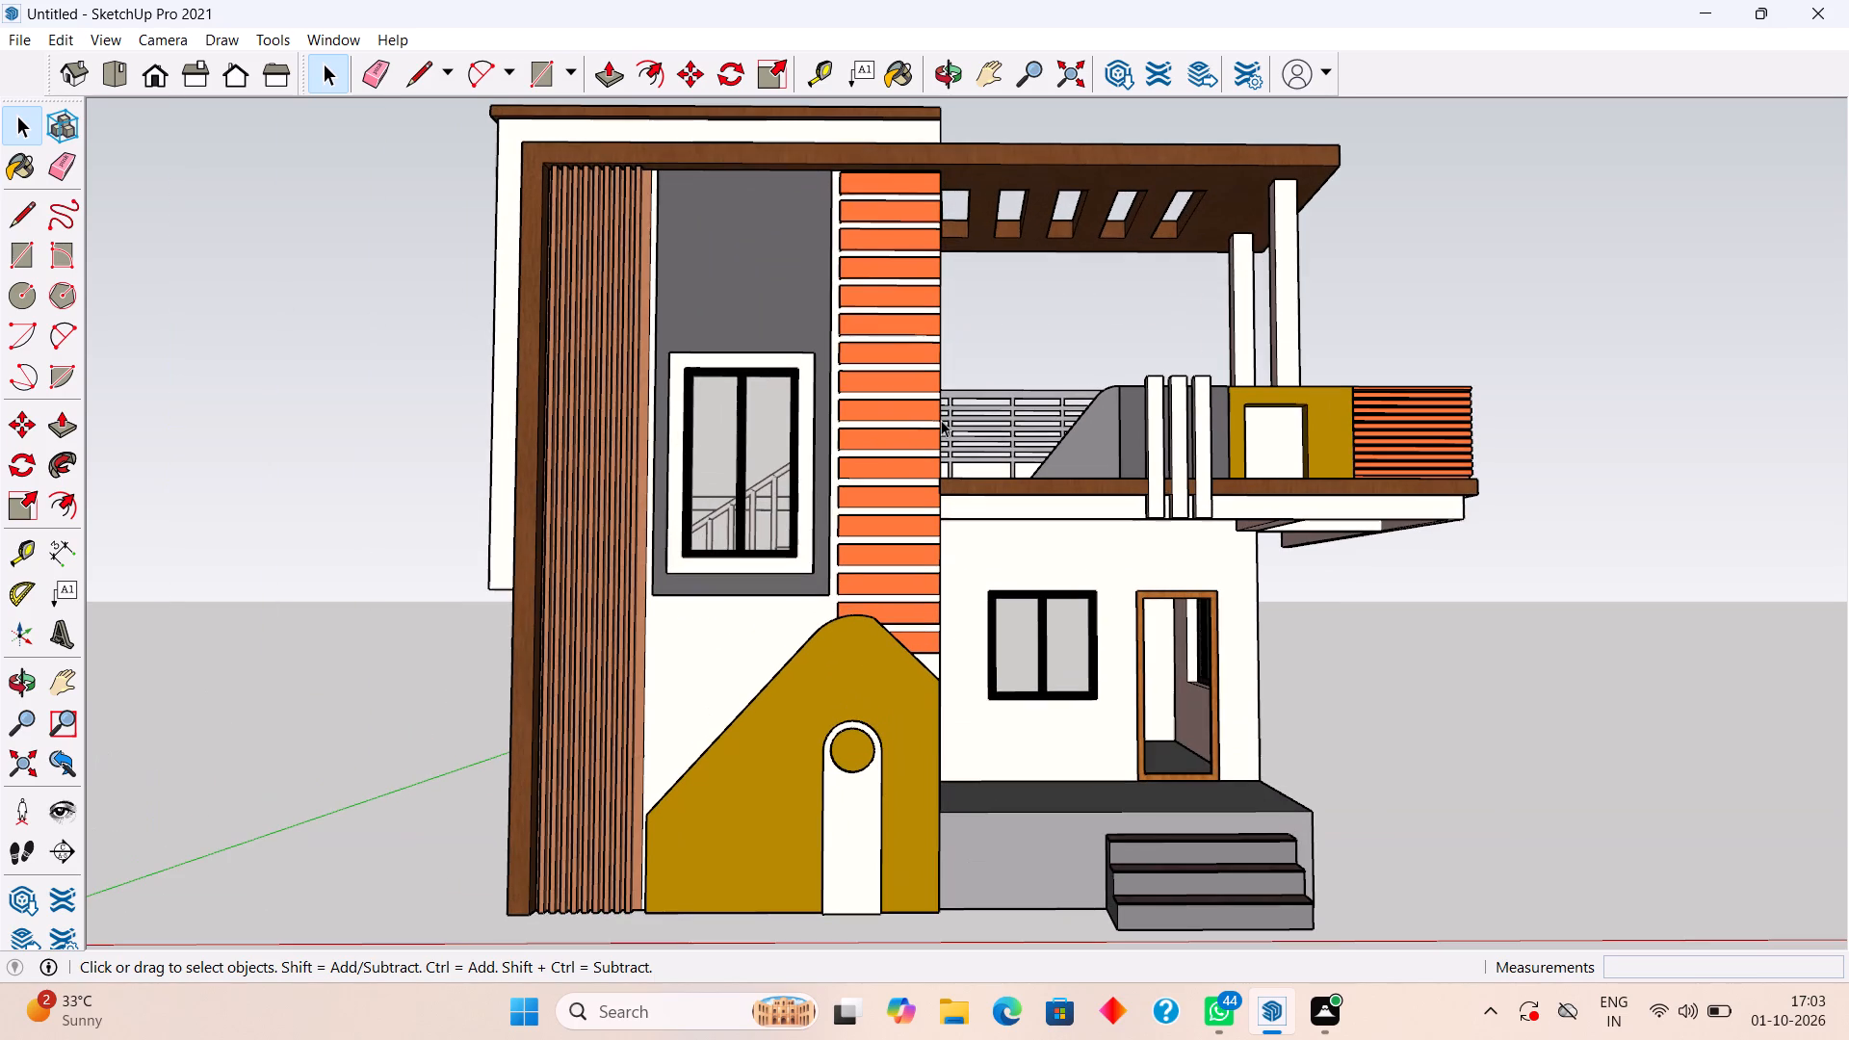
pyautogui.scroll(2, 947, 432)
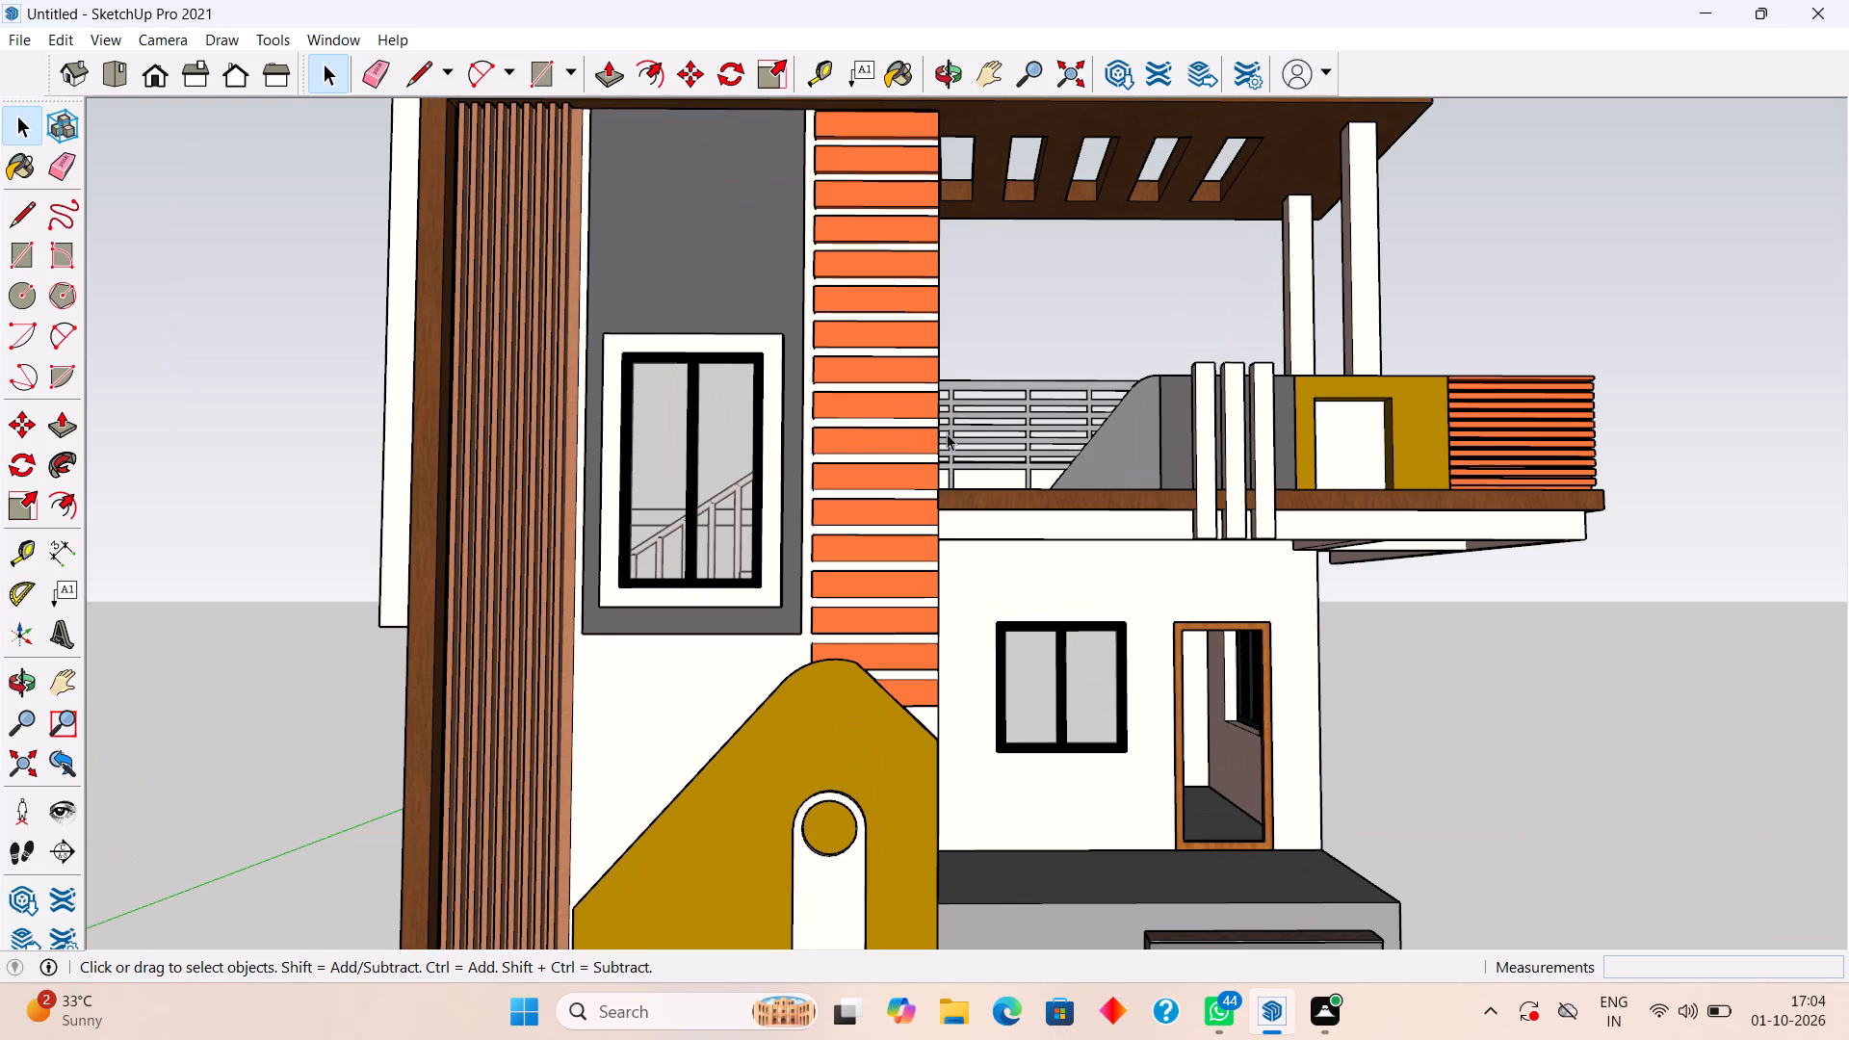
pyautogui.scroll(-4, 953, 435)
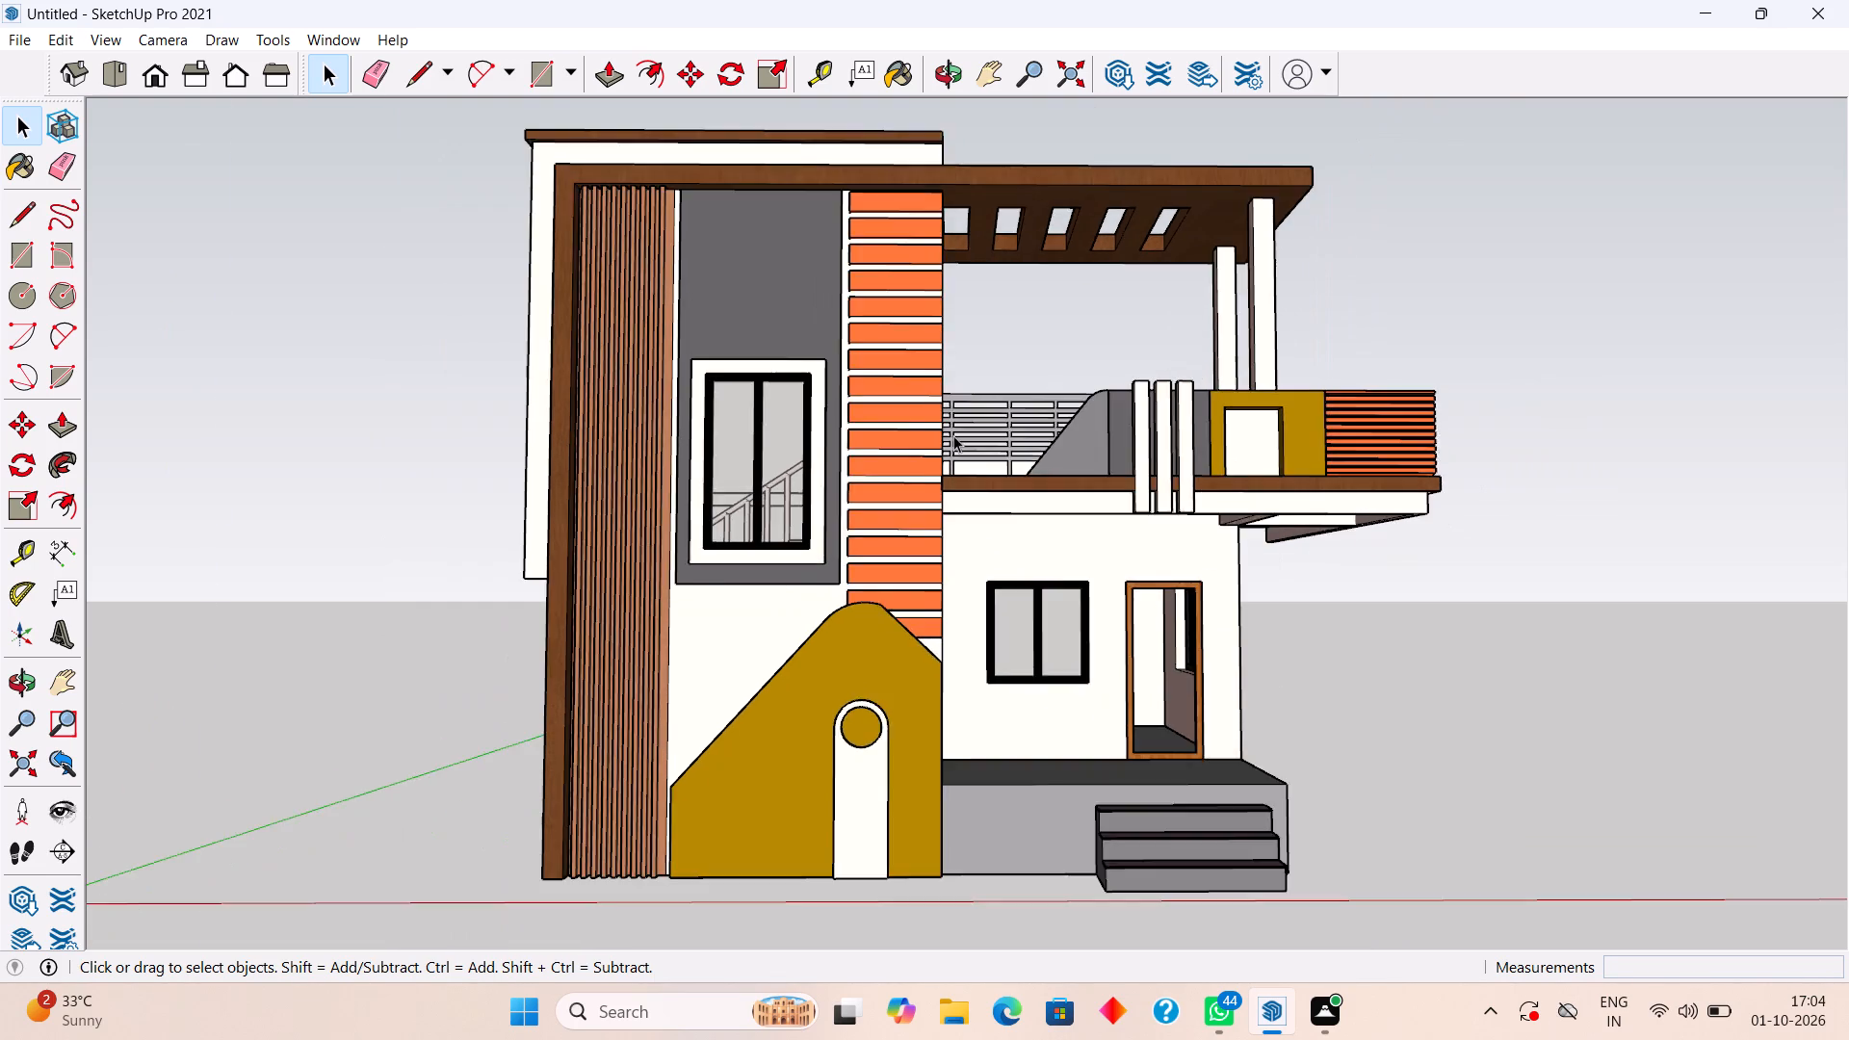
pyautogui.scroll(-4, 953, 435)
pyautogui.scroll(8, 1230, 167)
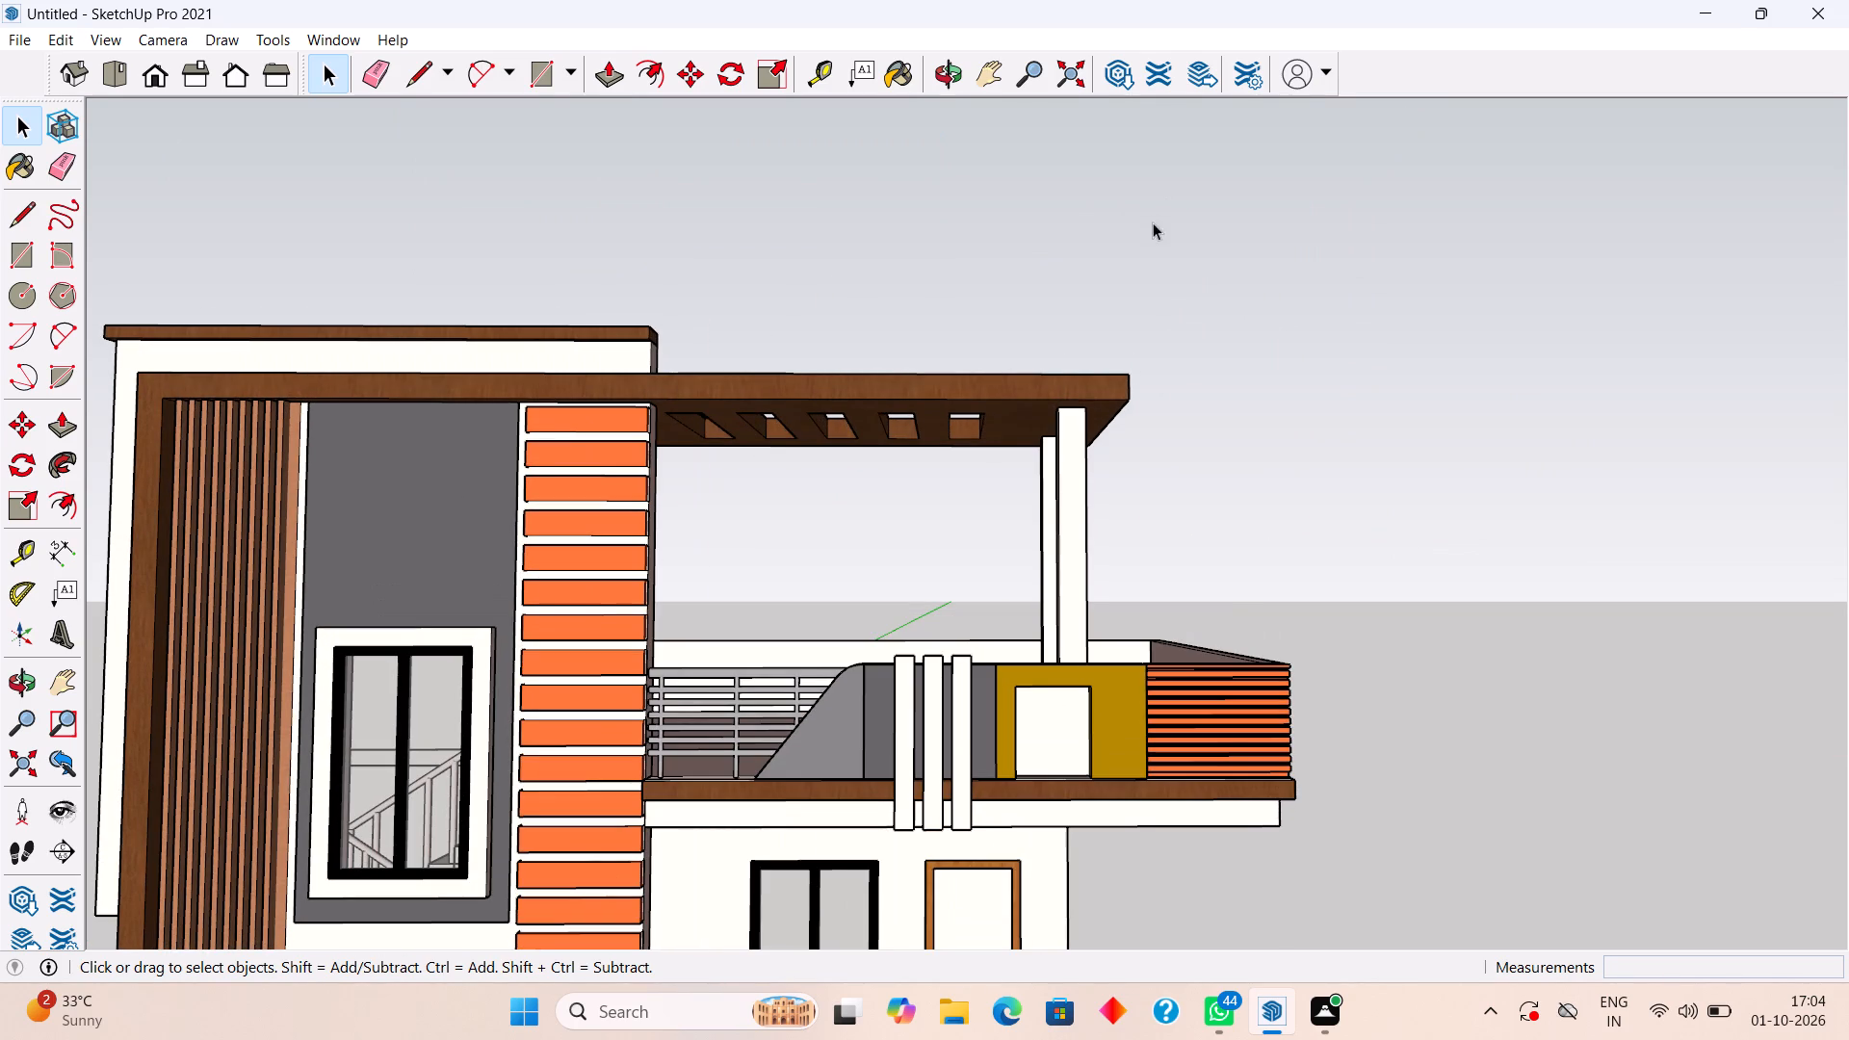
# Examine the canopy's outer end, its white posts and the balcony's mustard frame and orange slats up close.
pyautogui.moveTo(1118, 326); pyautogui.dragTo(1170, 343, button='middle')
pyautogui.scroll(1, 1170, 343)
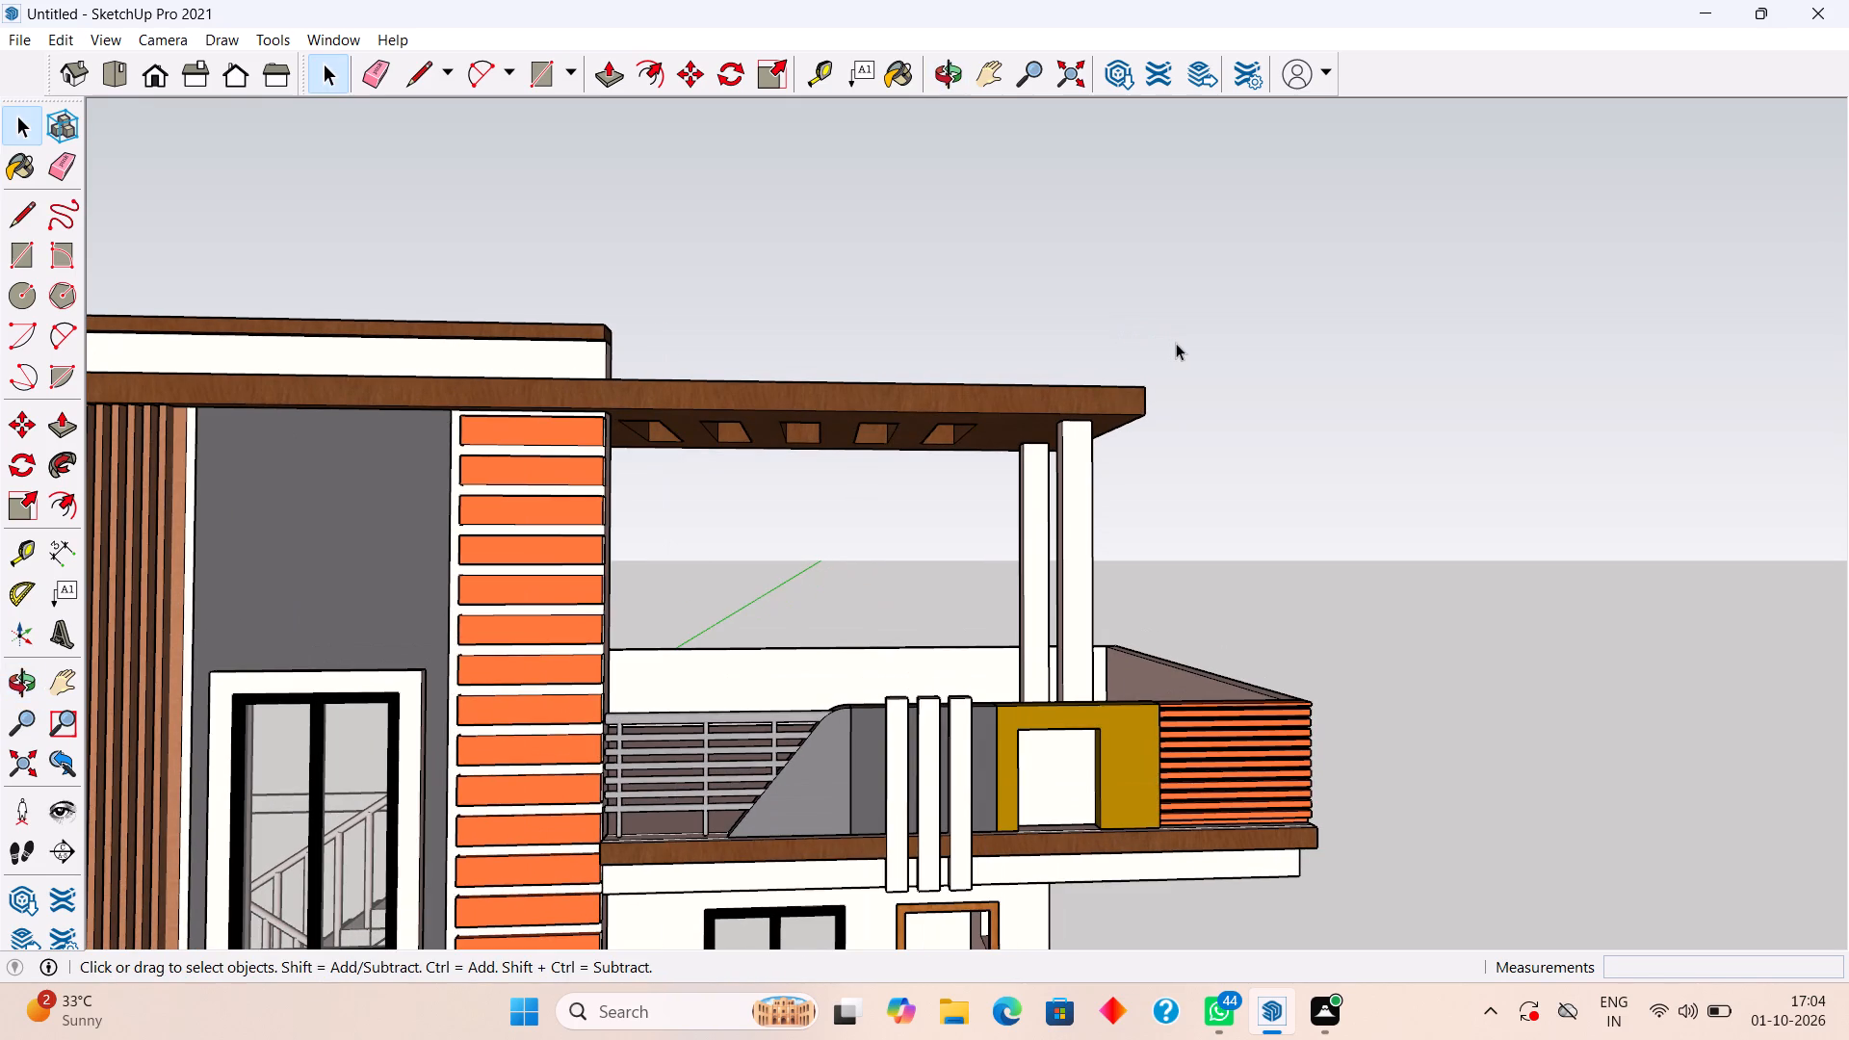
pyautogui.scroll(-4, 1176, 343)
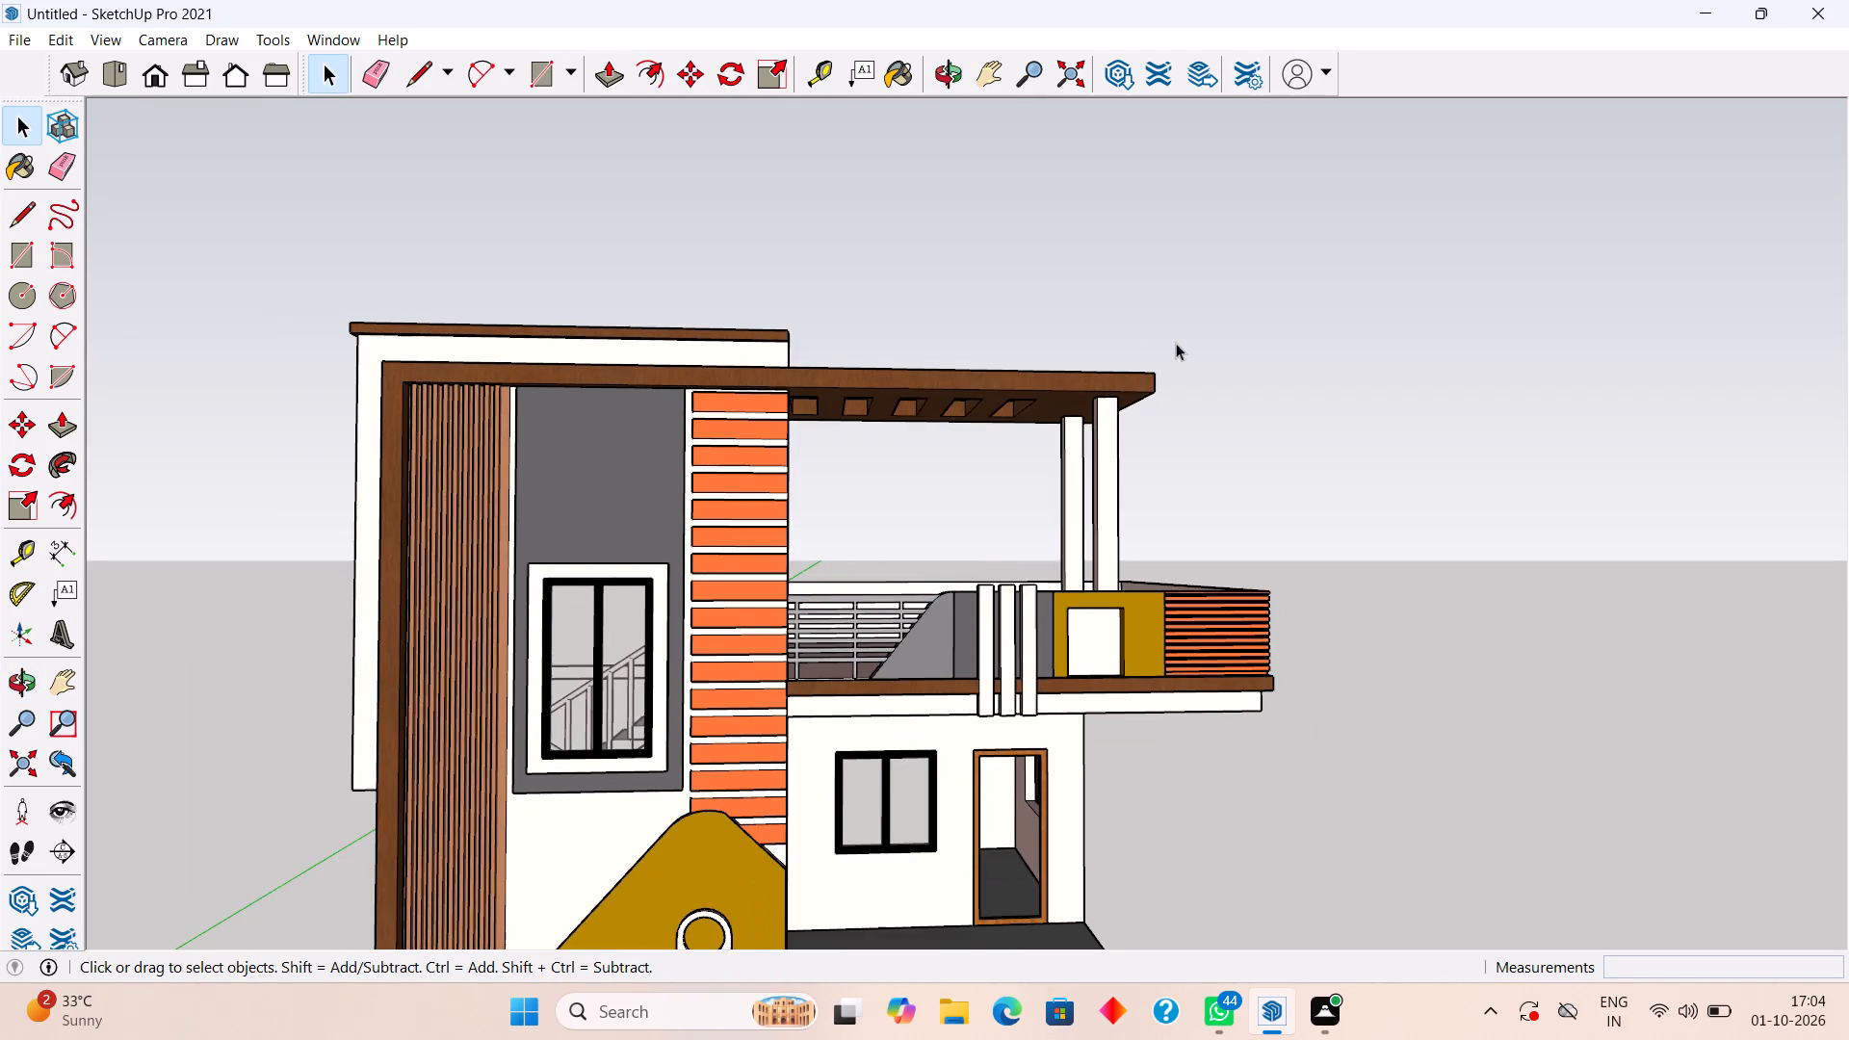
pyautogui.scroll(-6, 1176, 343)
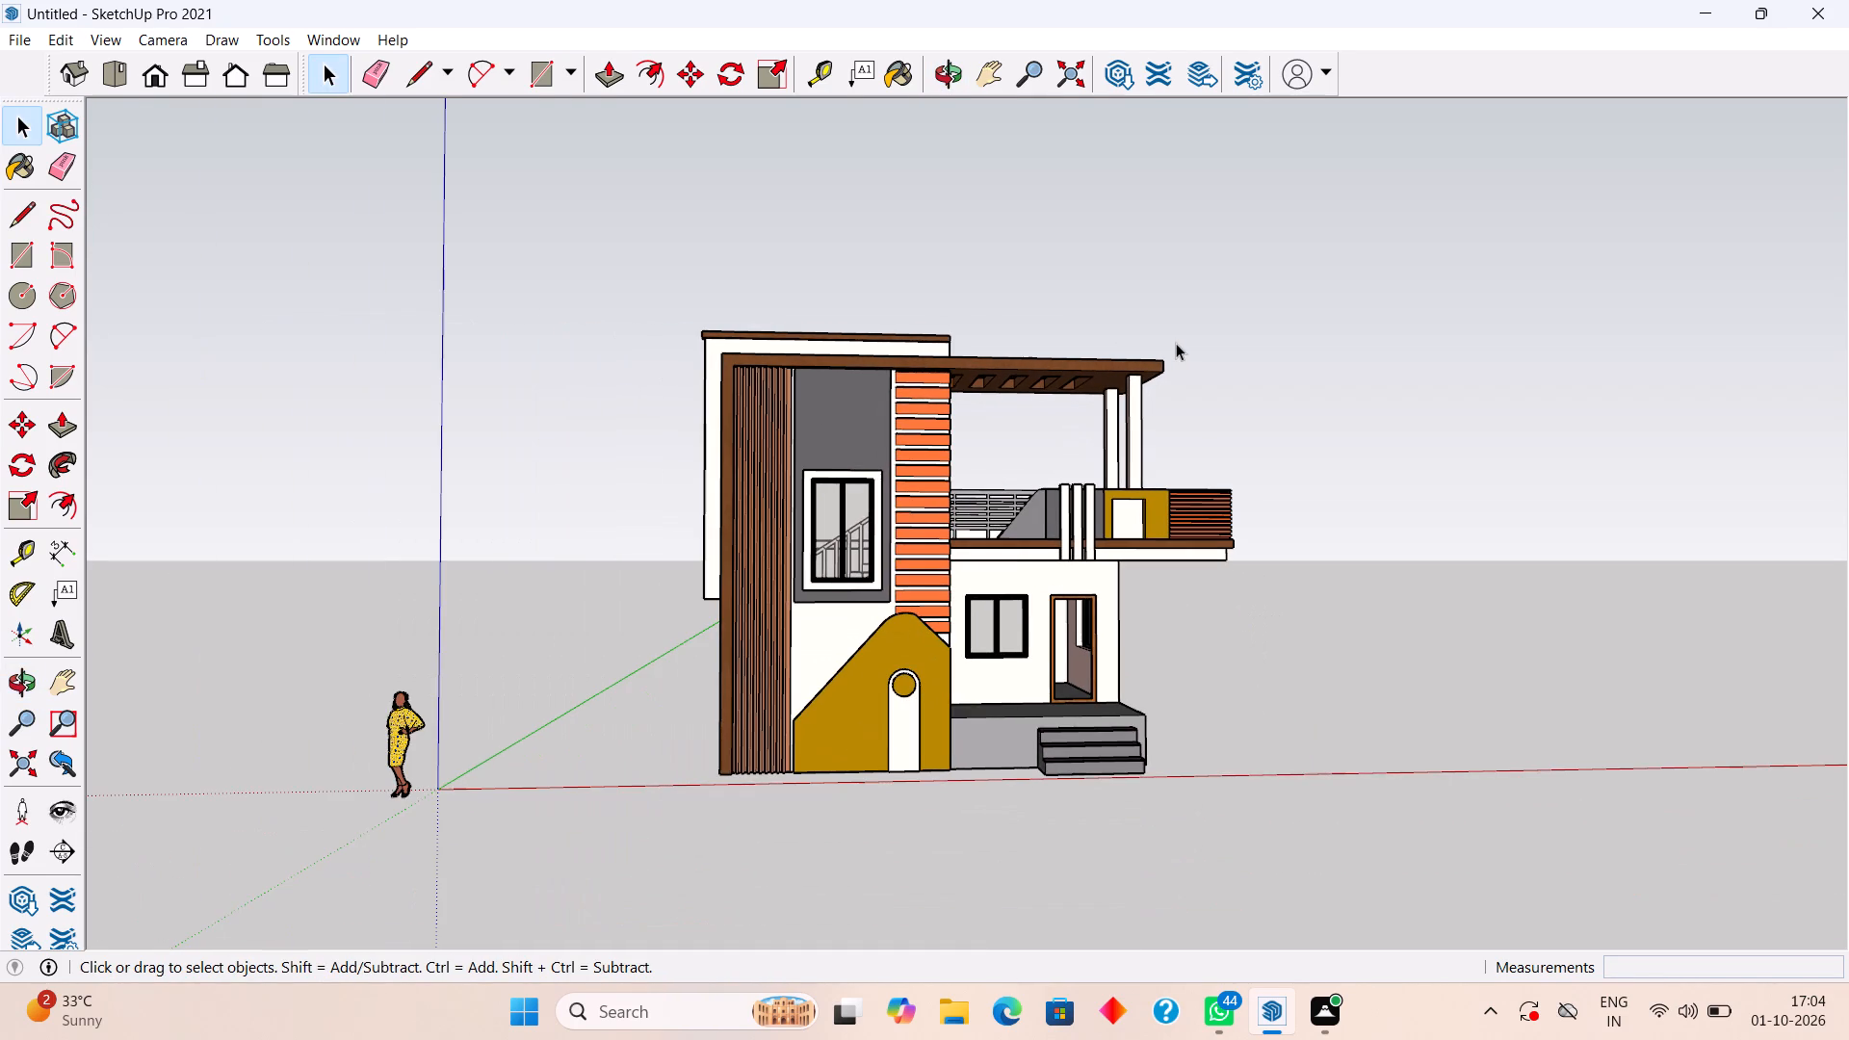
pyautogui.scroll(2, 1176, 343)
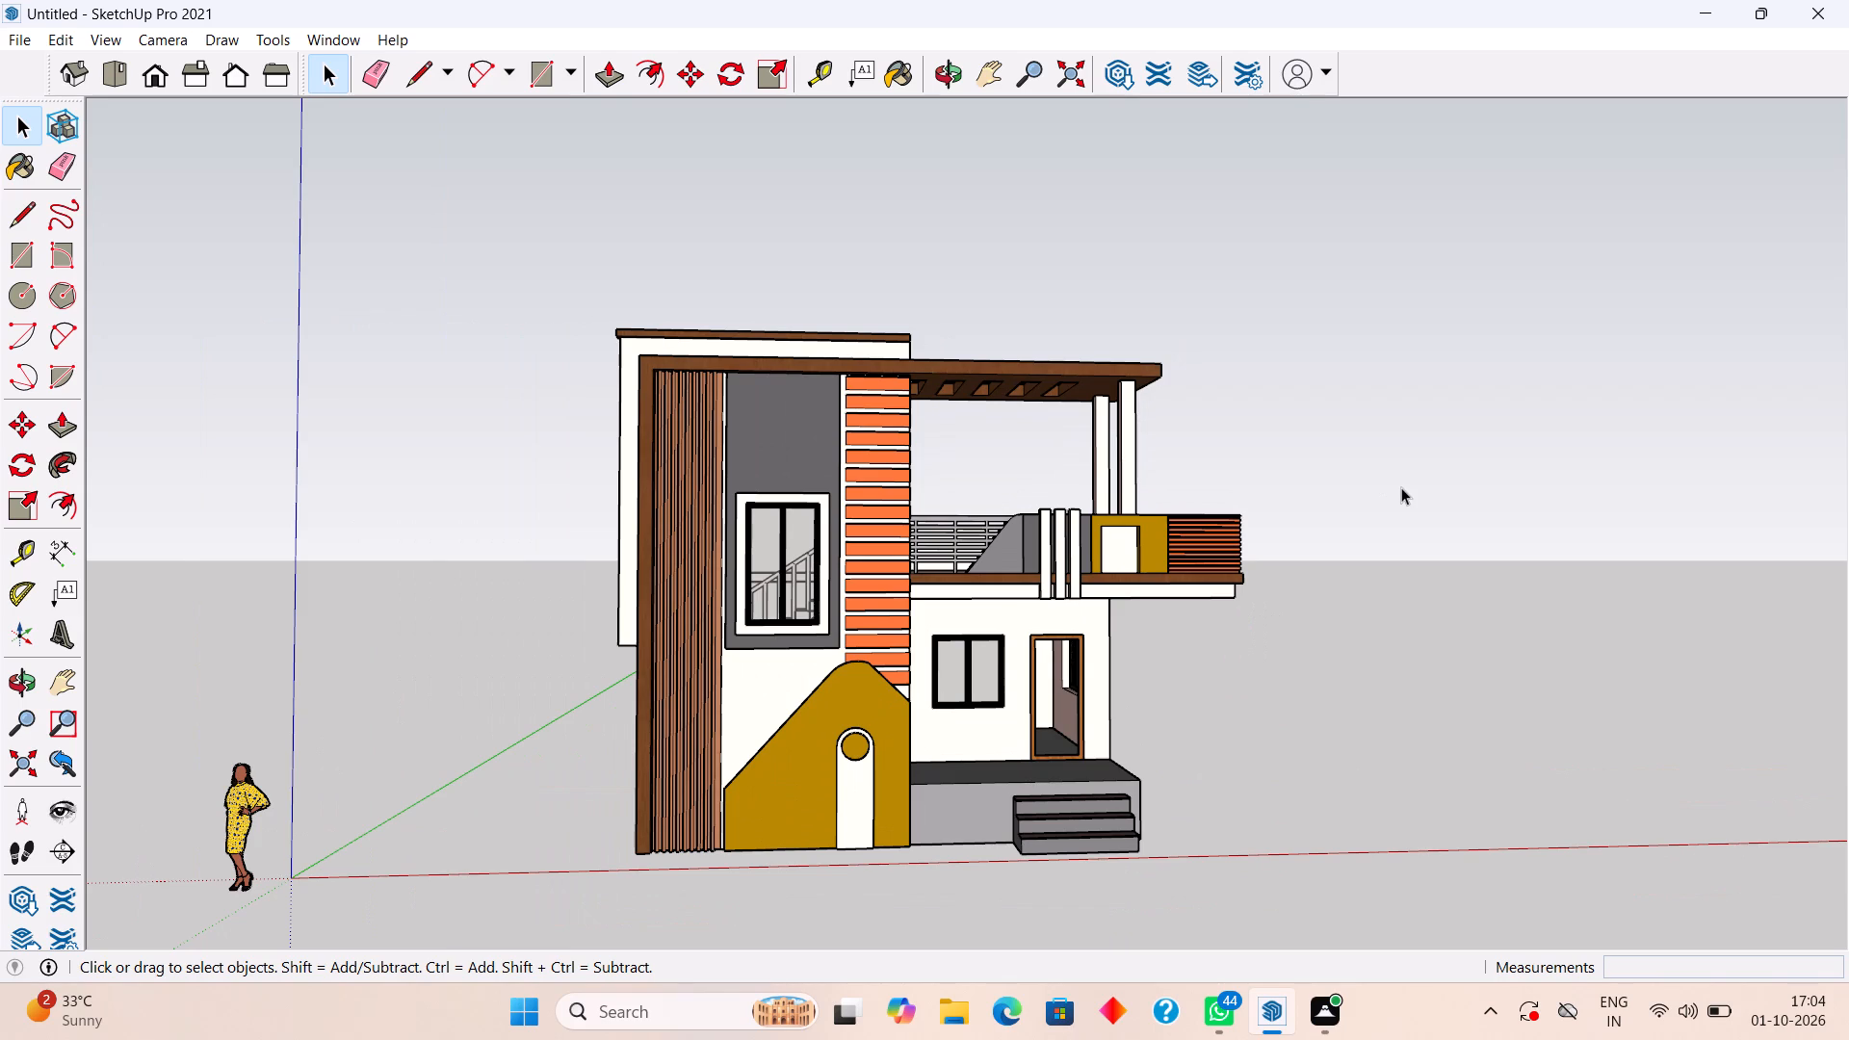
pyautogui.scroll(7, 1401, 487)
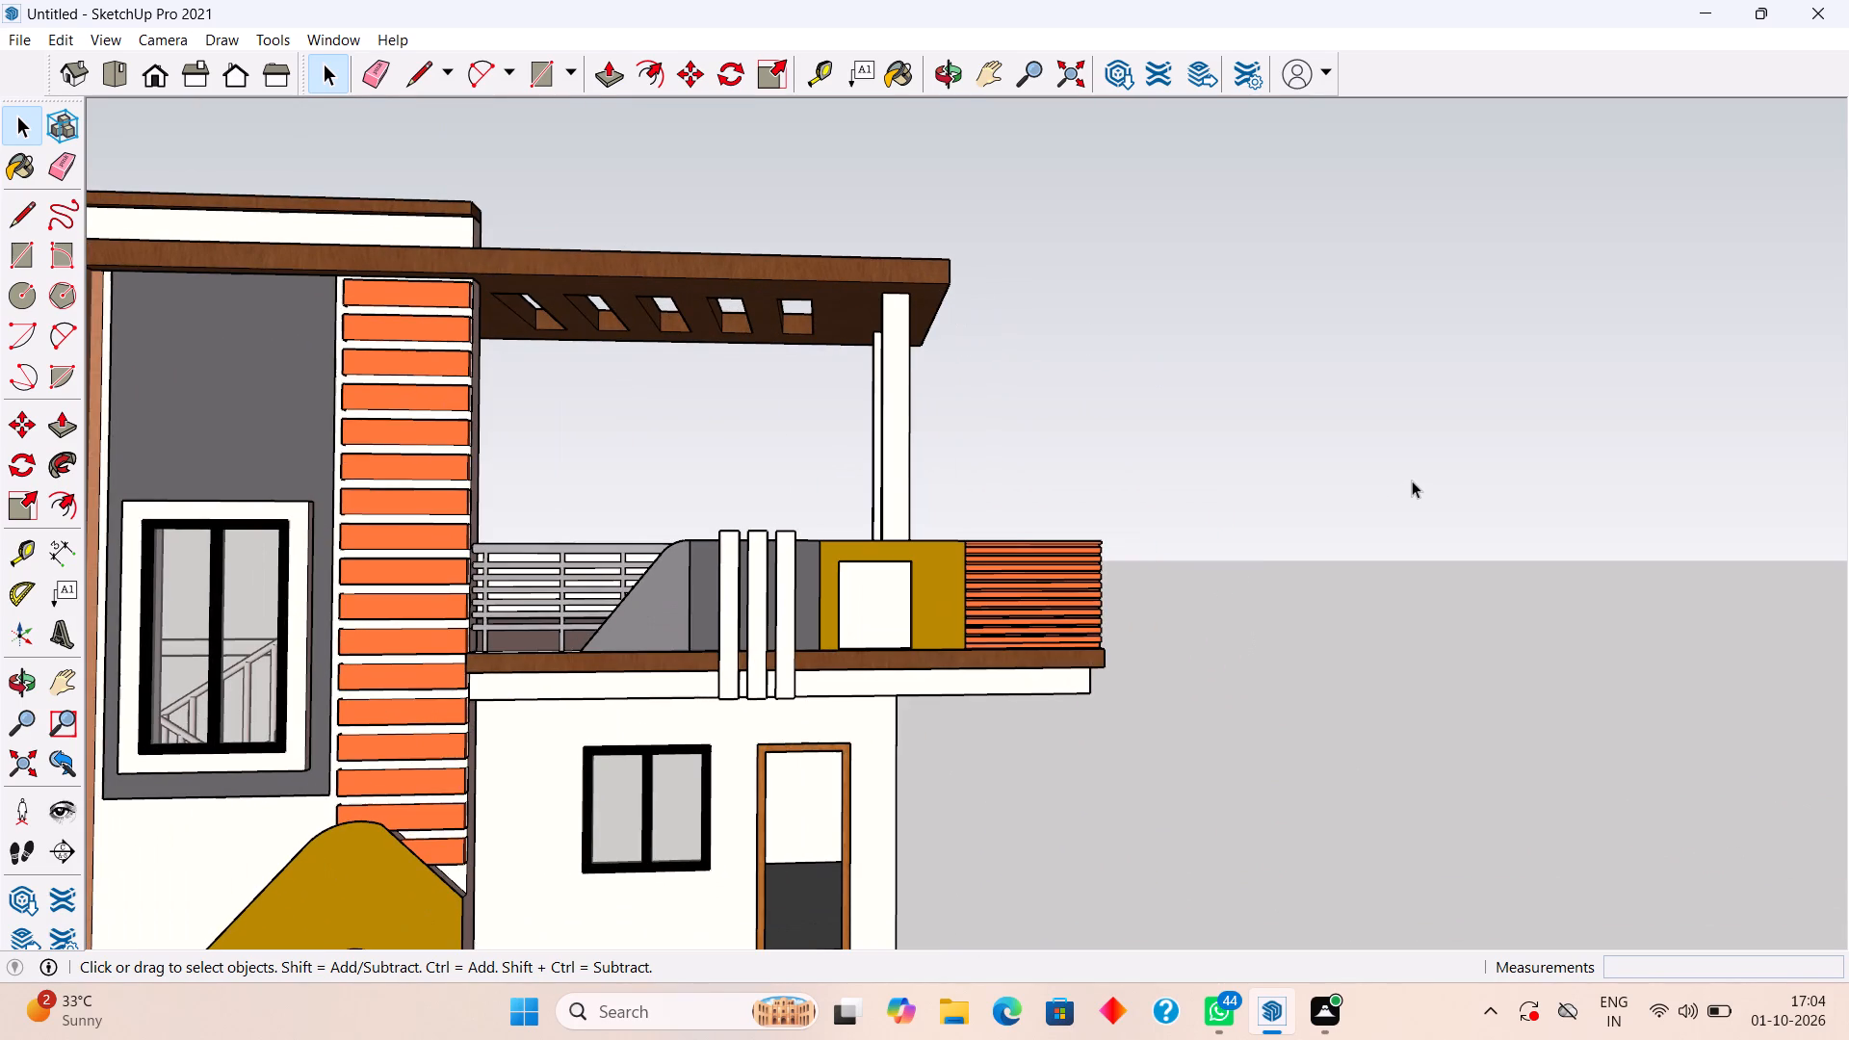
pyautogui.scroll(4, 1132, 367)
pyautogui.scroll(2, 1035, 357)
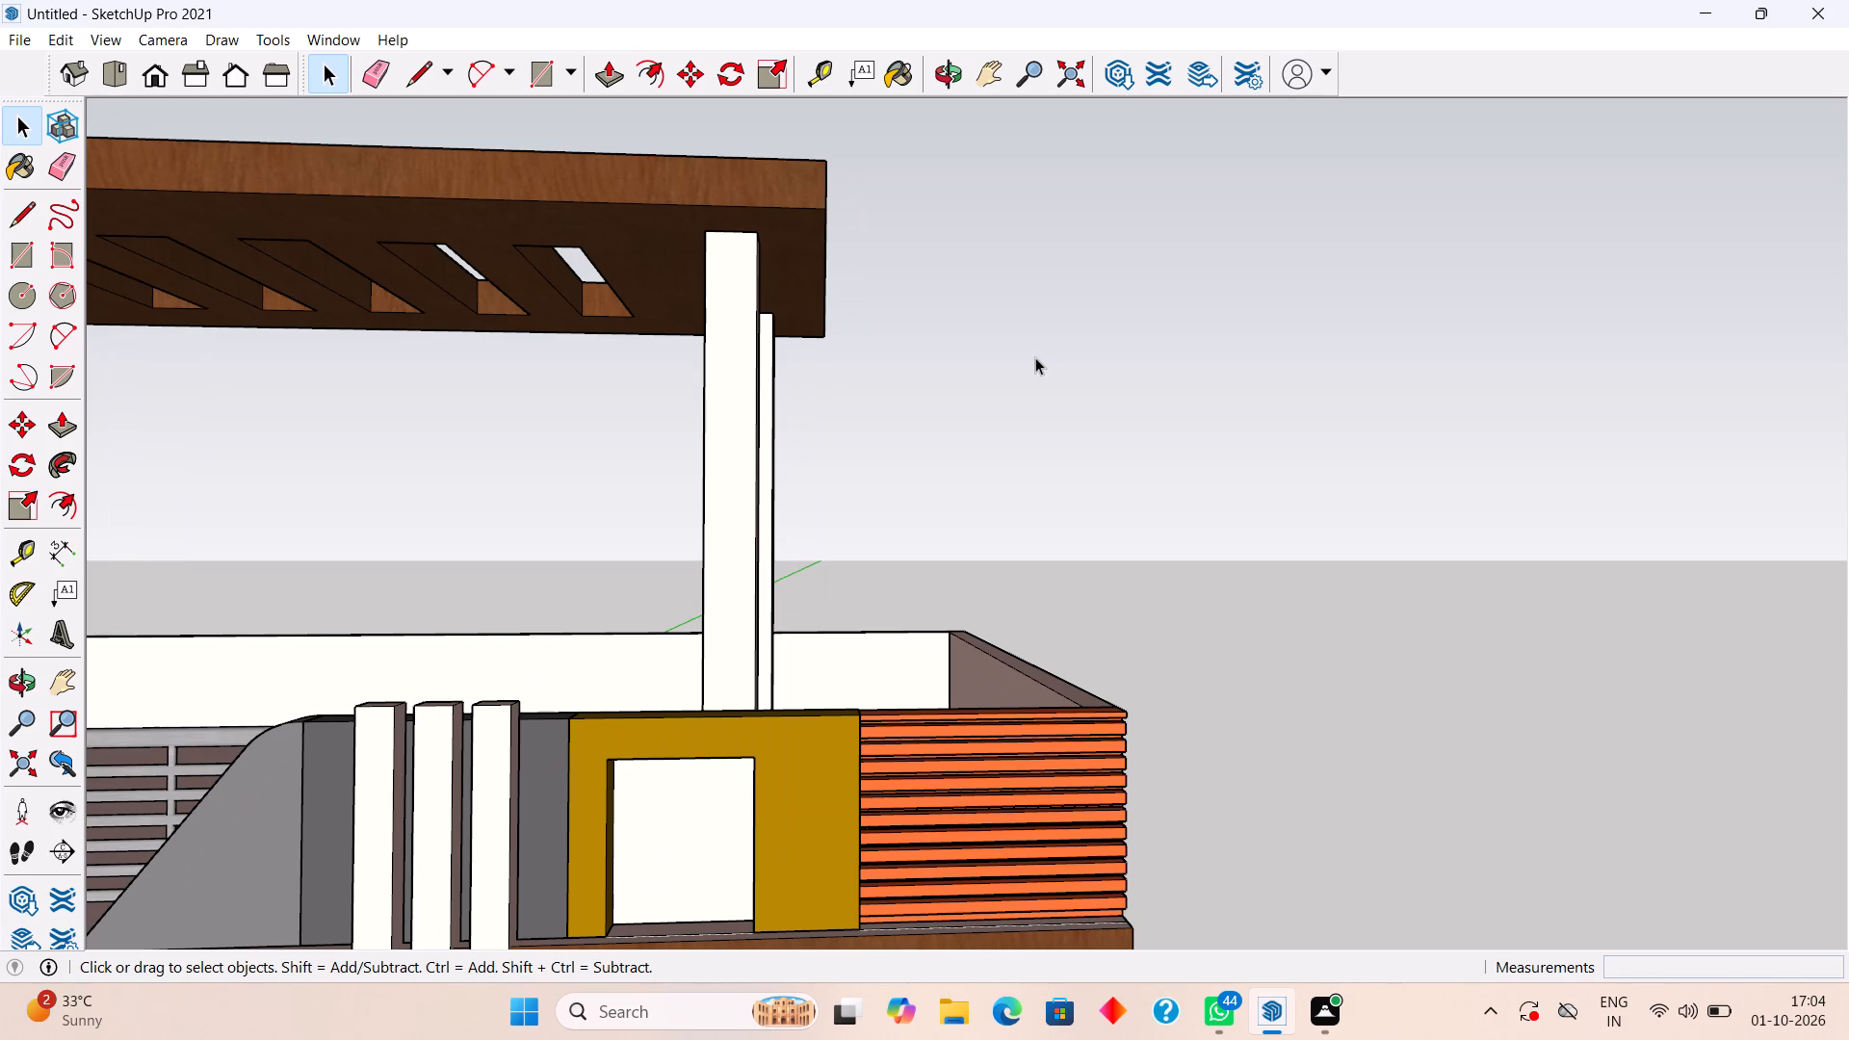
pyautogui.scroll(-5, 1037, 355)
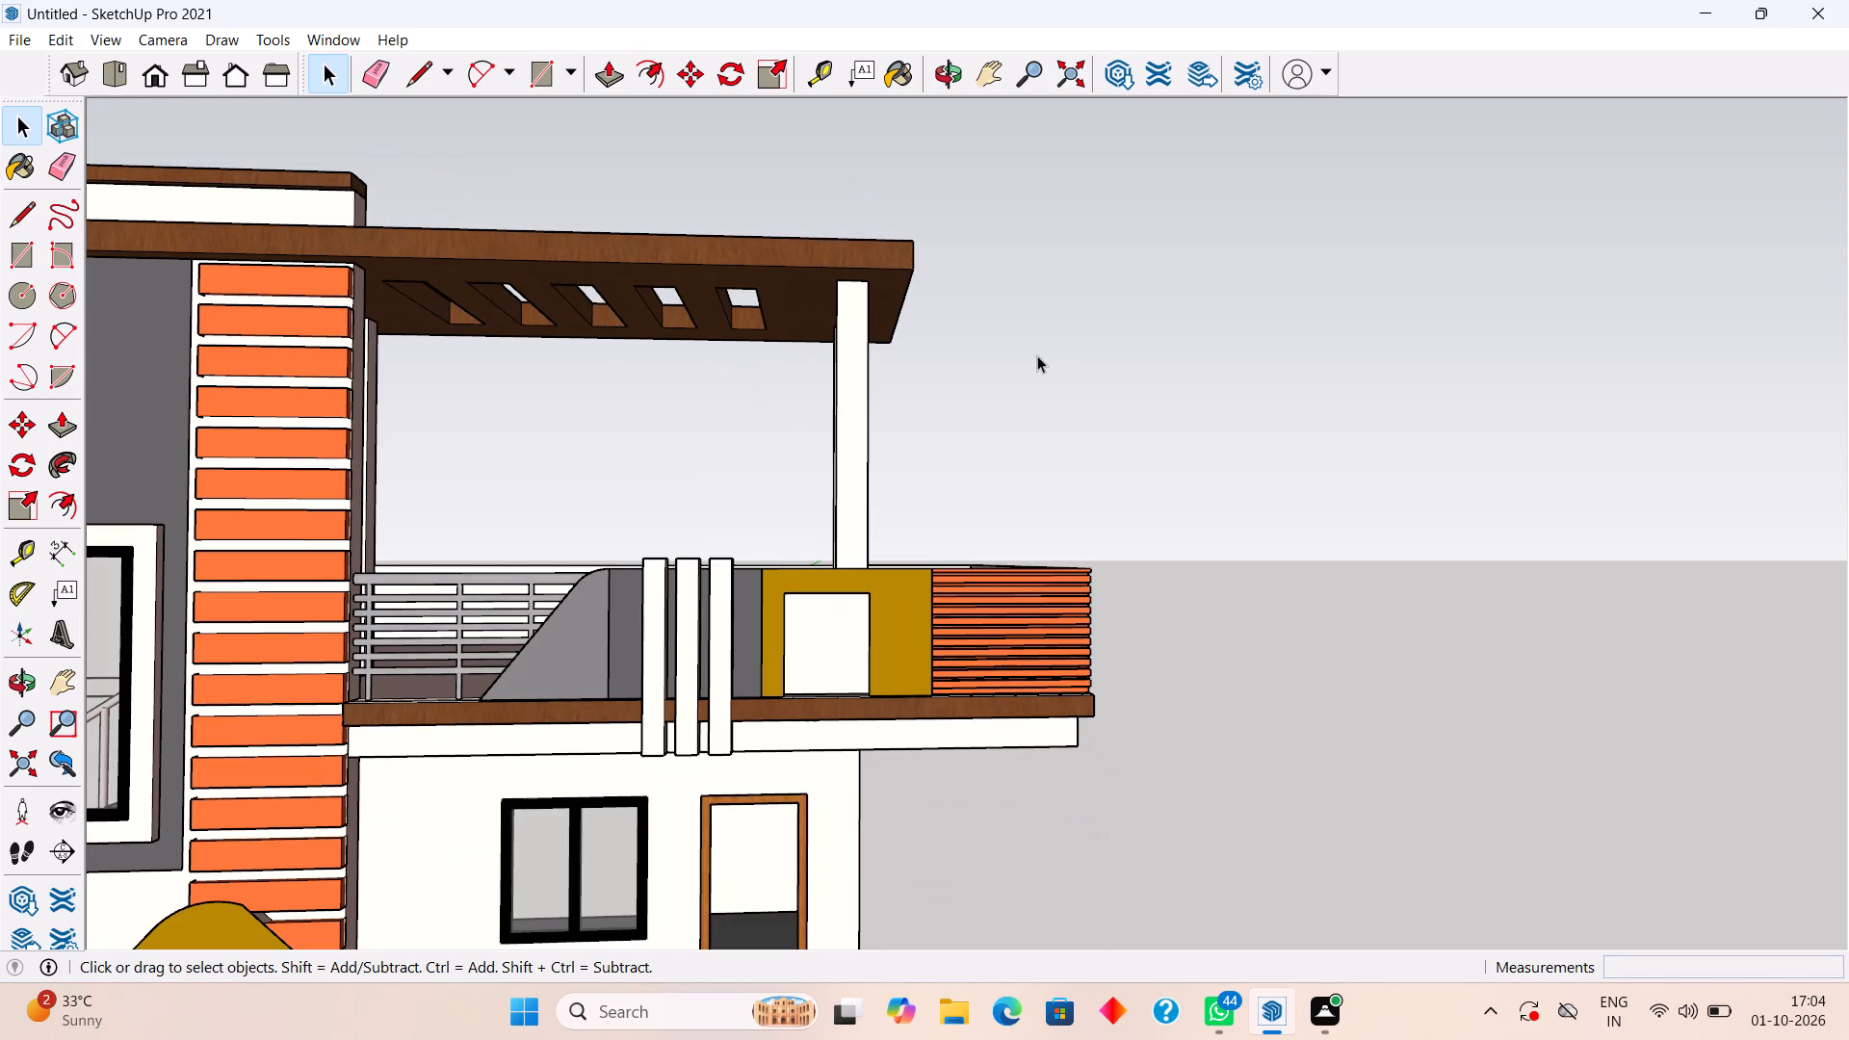
# Inspect the balcony's side wall and the undersides of the balcony slab, canopy and porch from low angles.
pyautogui.moveTo(929, 308); pyautogui.dragTo(892, 307, button='middle')
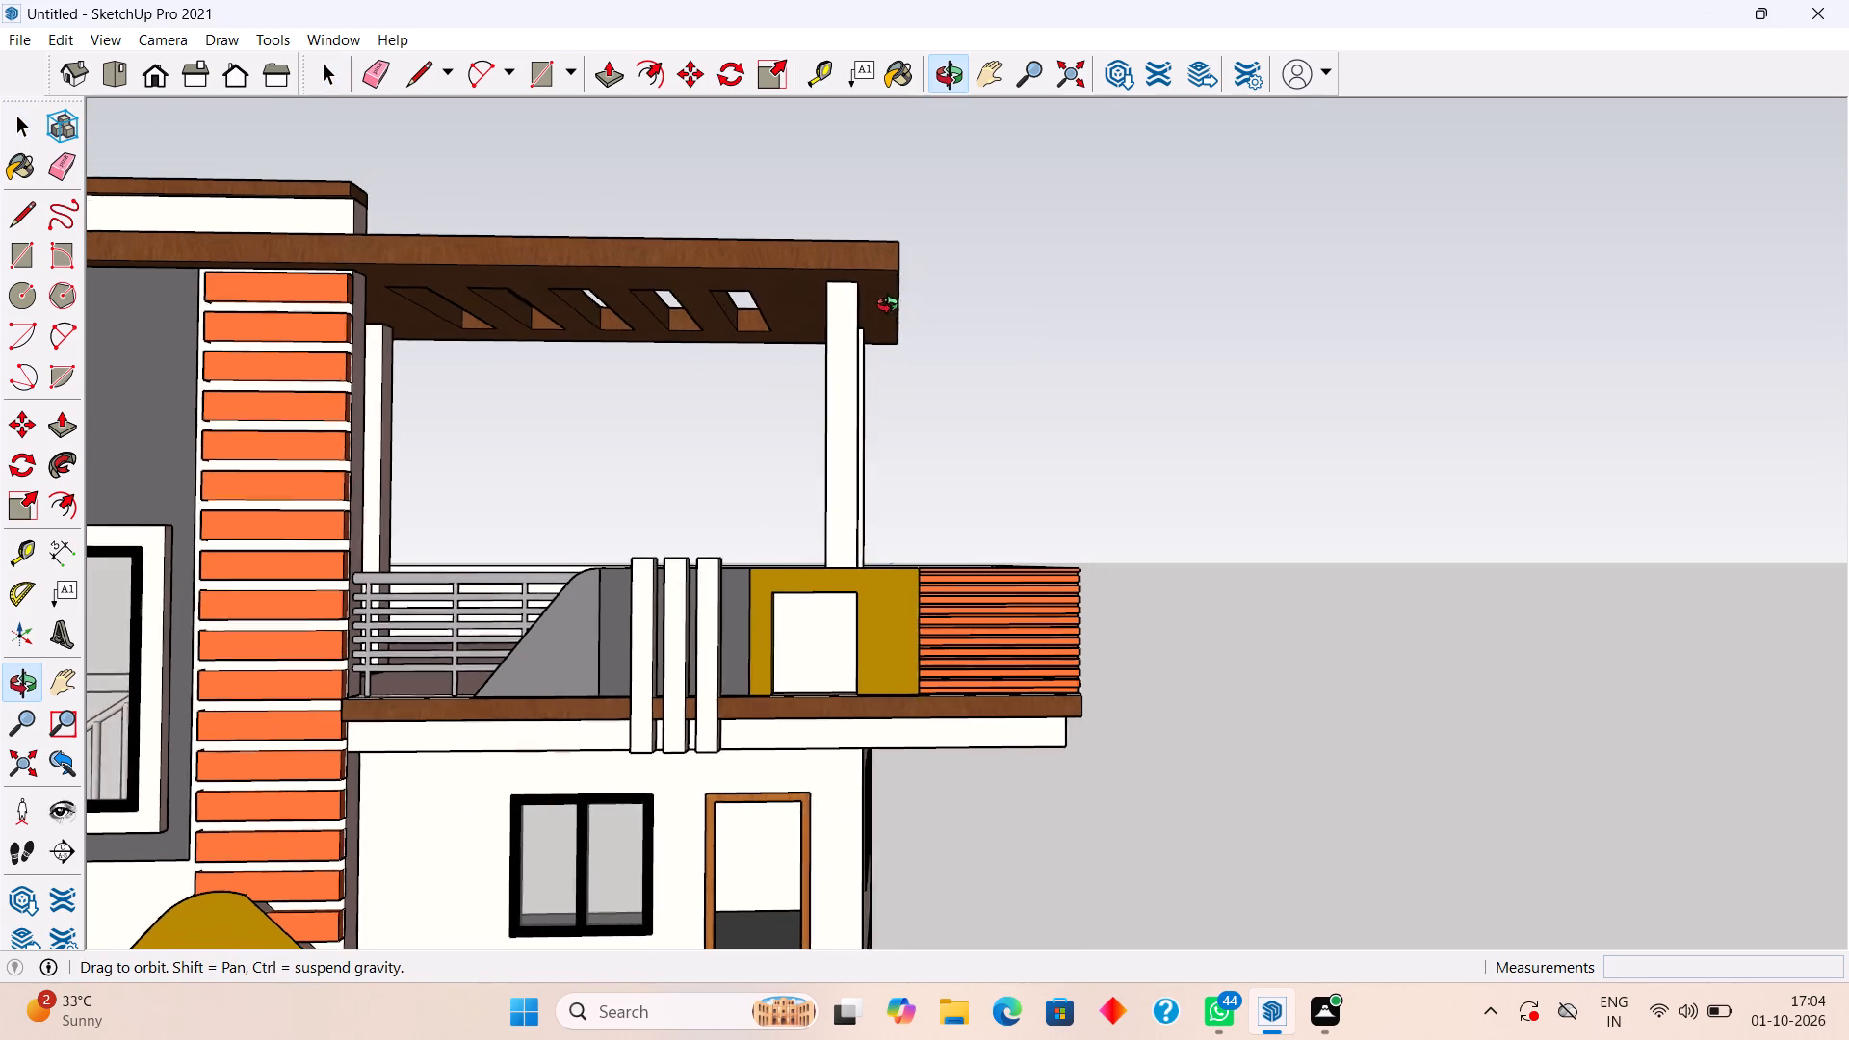
pyautogui.moveTo(892, 307); pyautogui.dragTo(755, 264, button='middle')
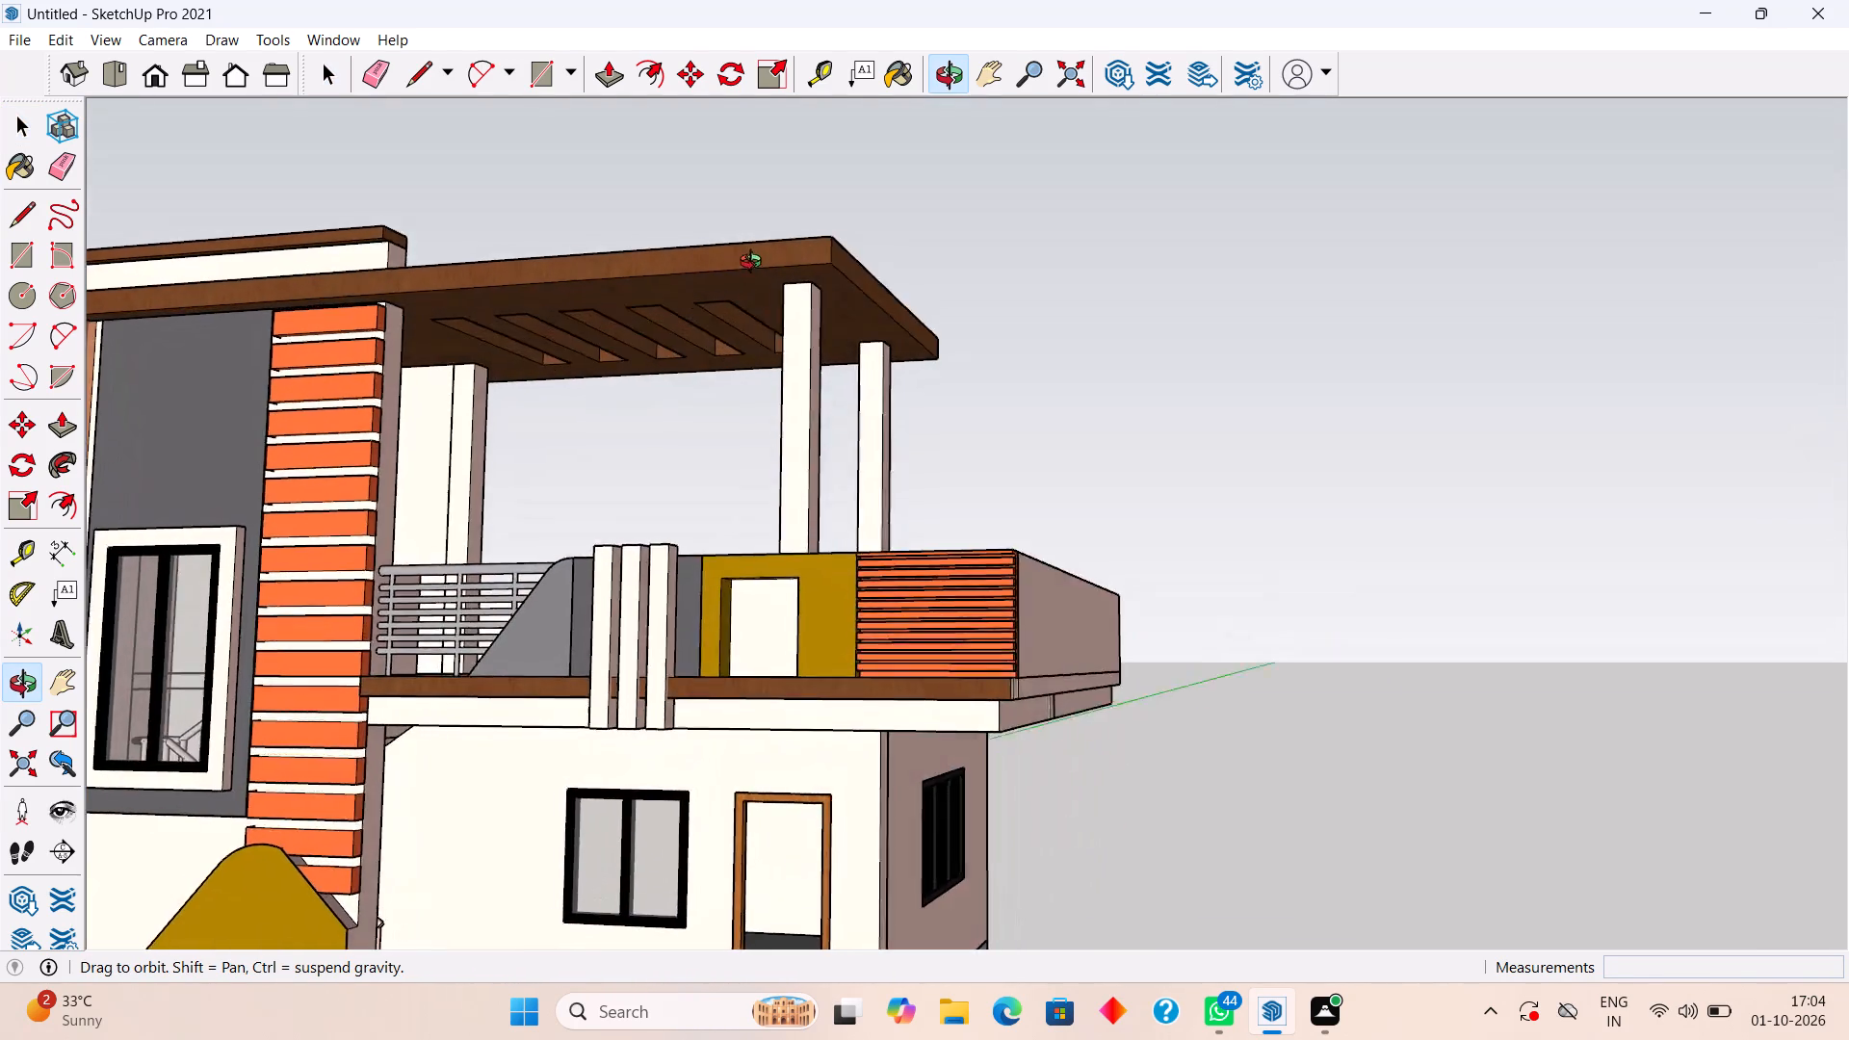
pyautogui.moveTo(755, 264); pyautogui.dragTo(892, 209, button='middle')
pyautogui.moveTo(872, 354); pyautogui.dragTo(526, 358, button='middle')
pyautogui.scroll(-3, 504, 349)
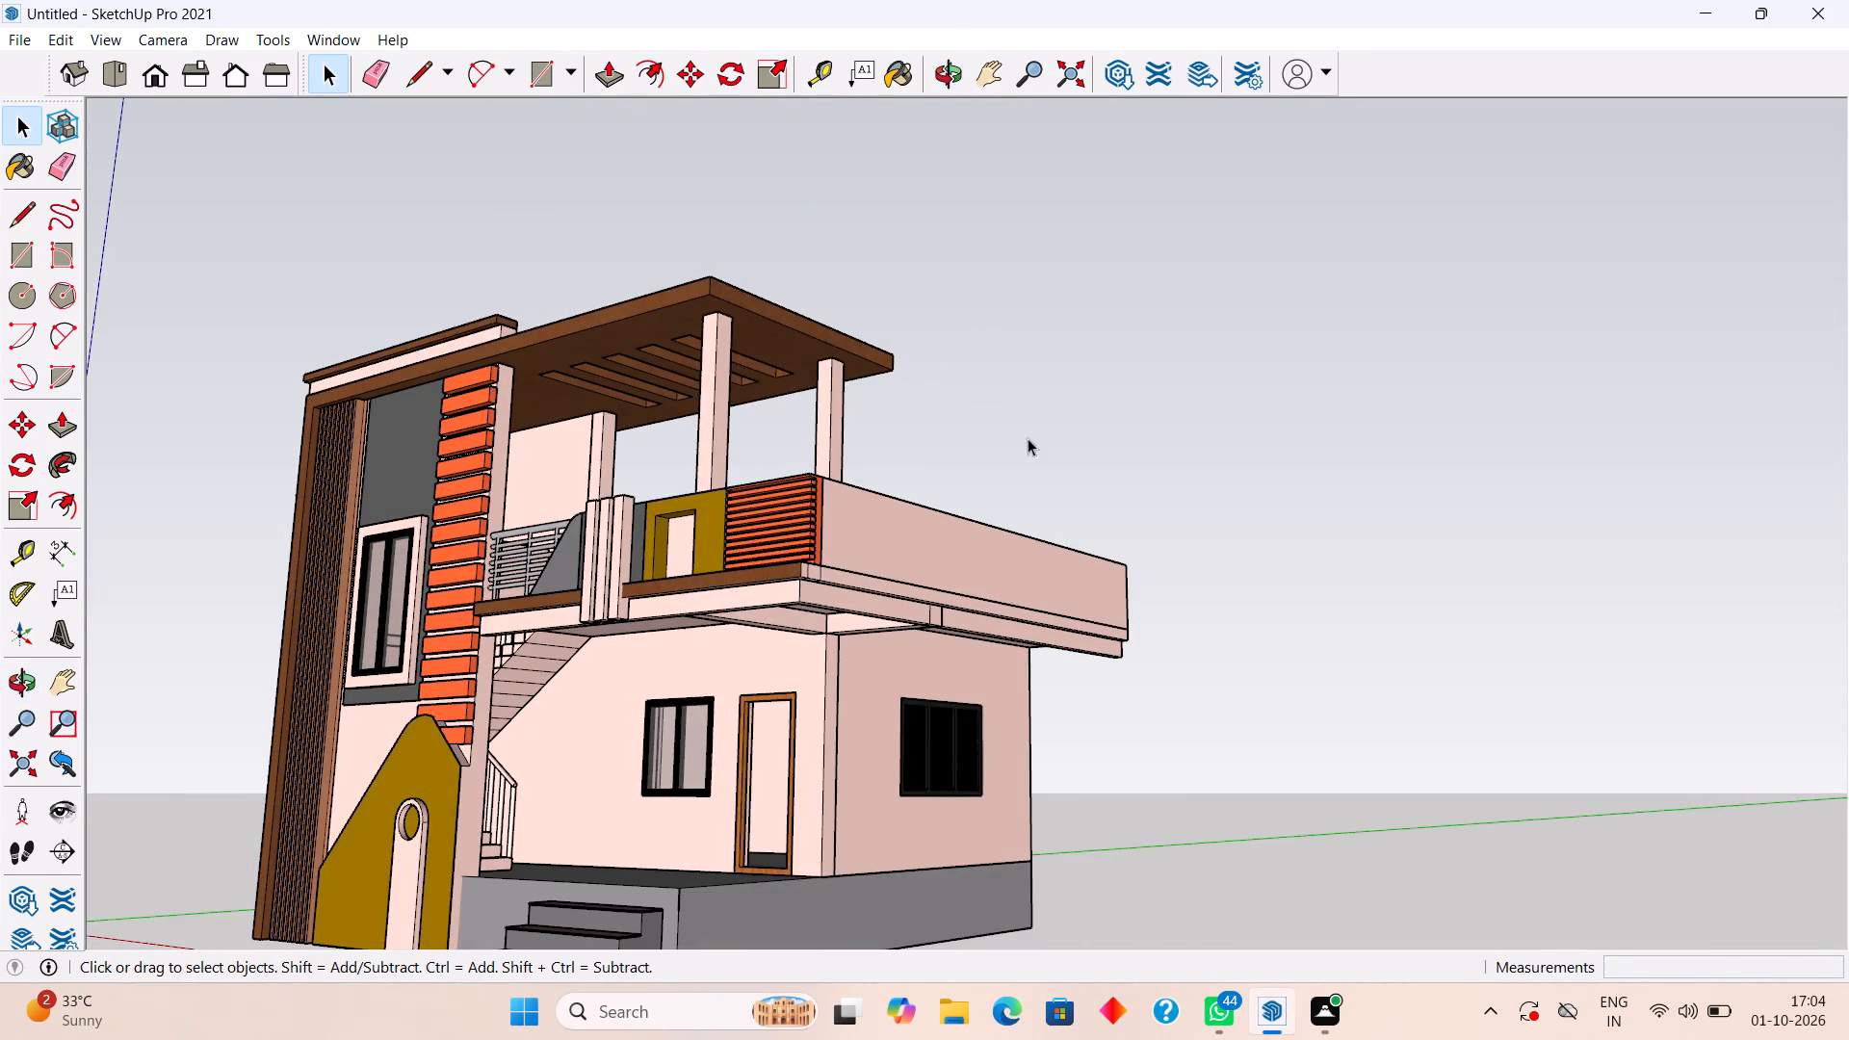
pyautogui.moveTo(876, 424); pyautogui.dragTo(702, 257, button='middle')
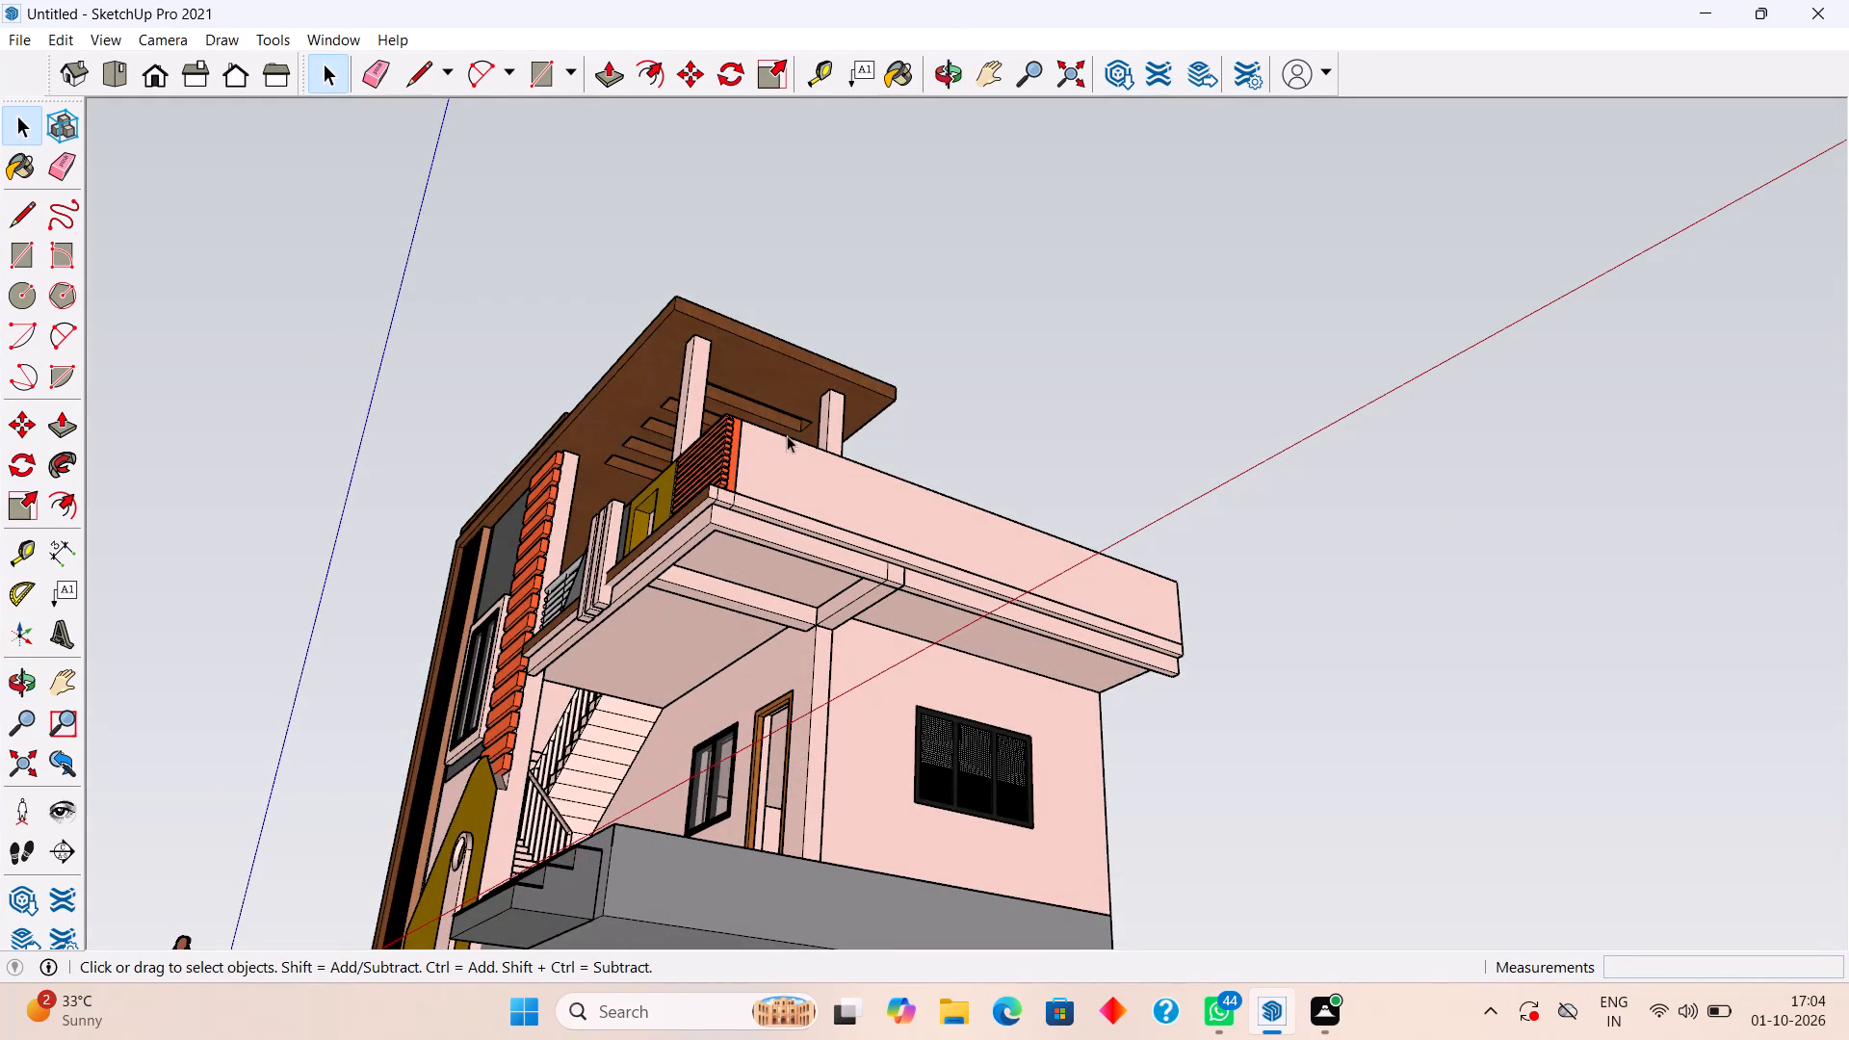
pyautogui.moveTo(792, 432); pyautogui.dragTo(751, 267, button='middle')
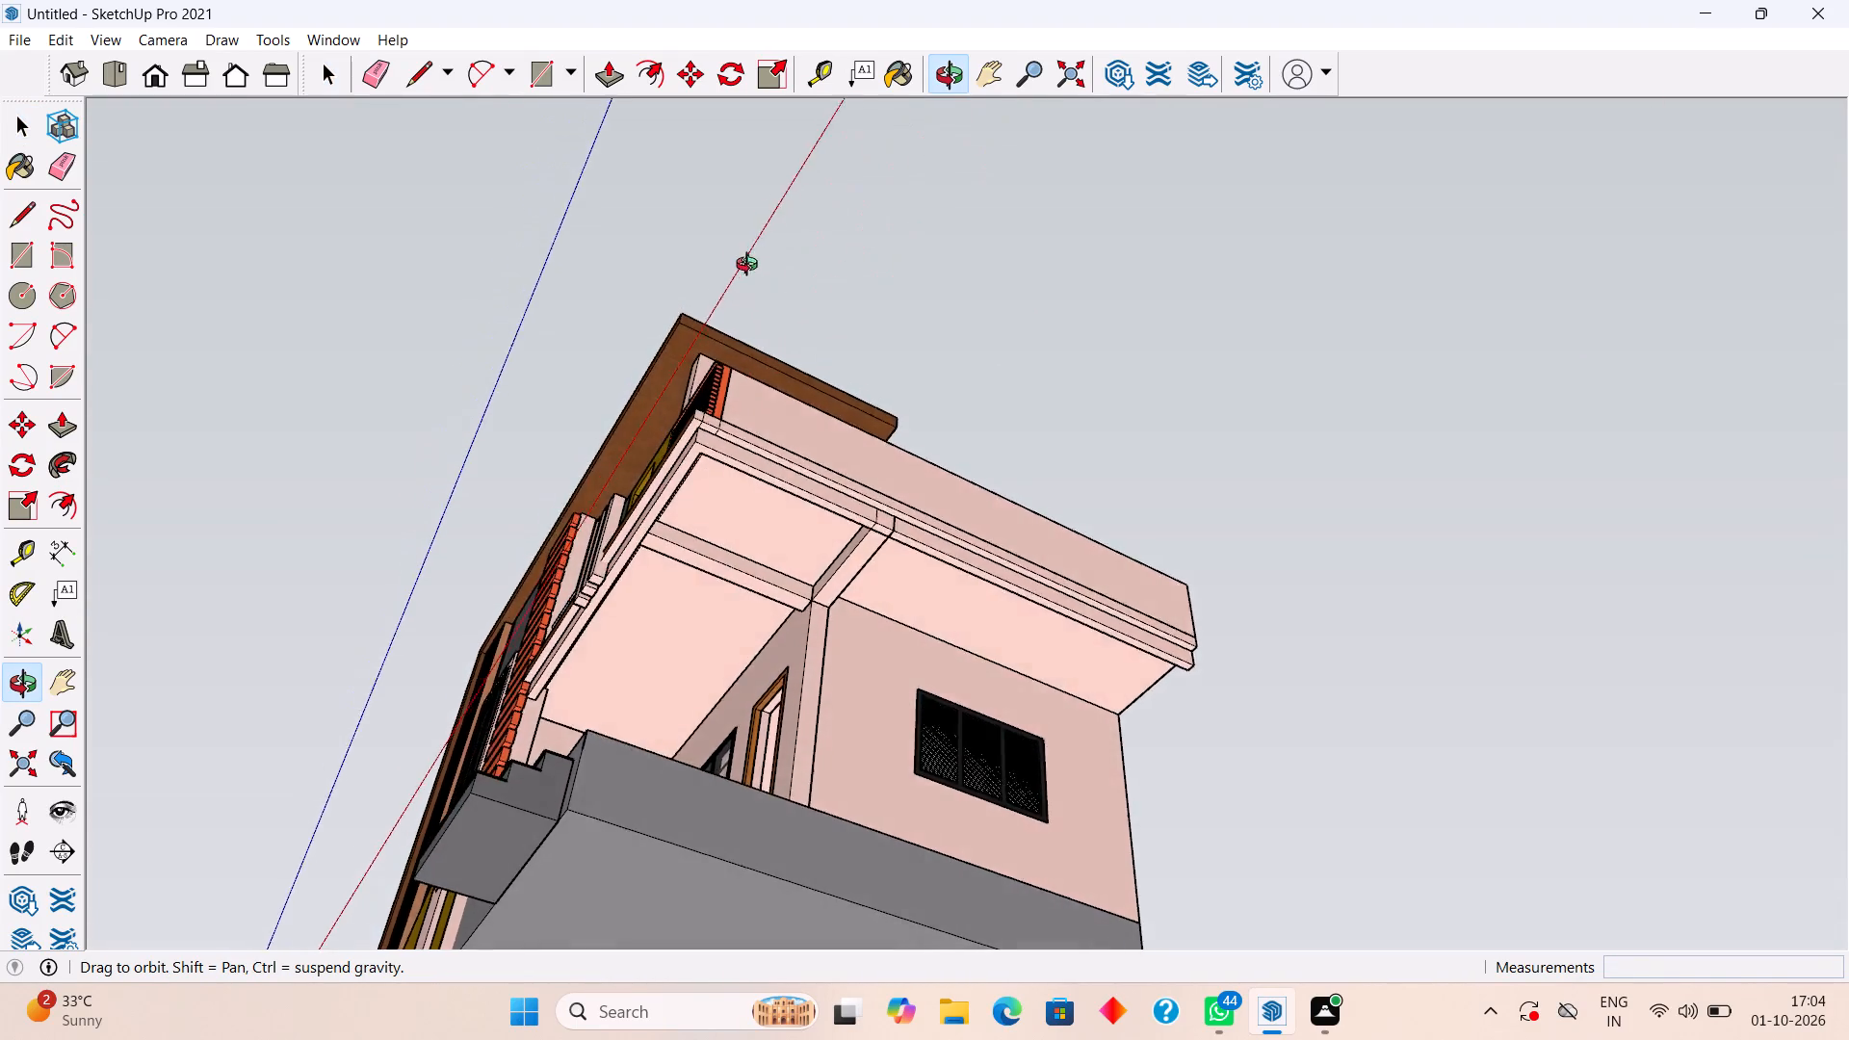
pyautogui.moveTo(751, 267); pyautogui.dragTo(1188, 361, button='middle')
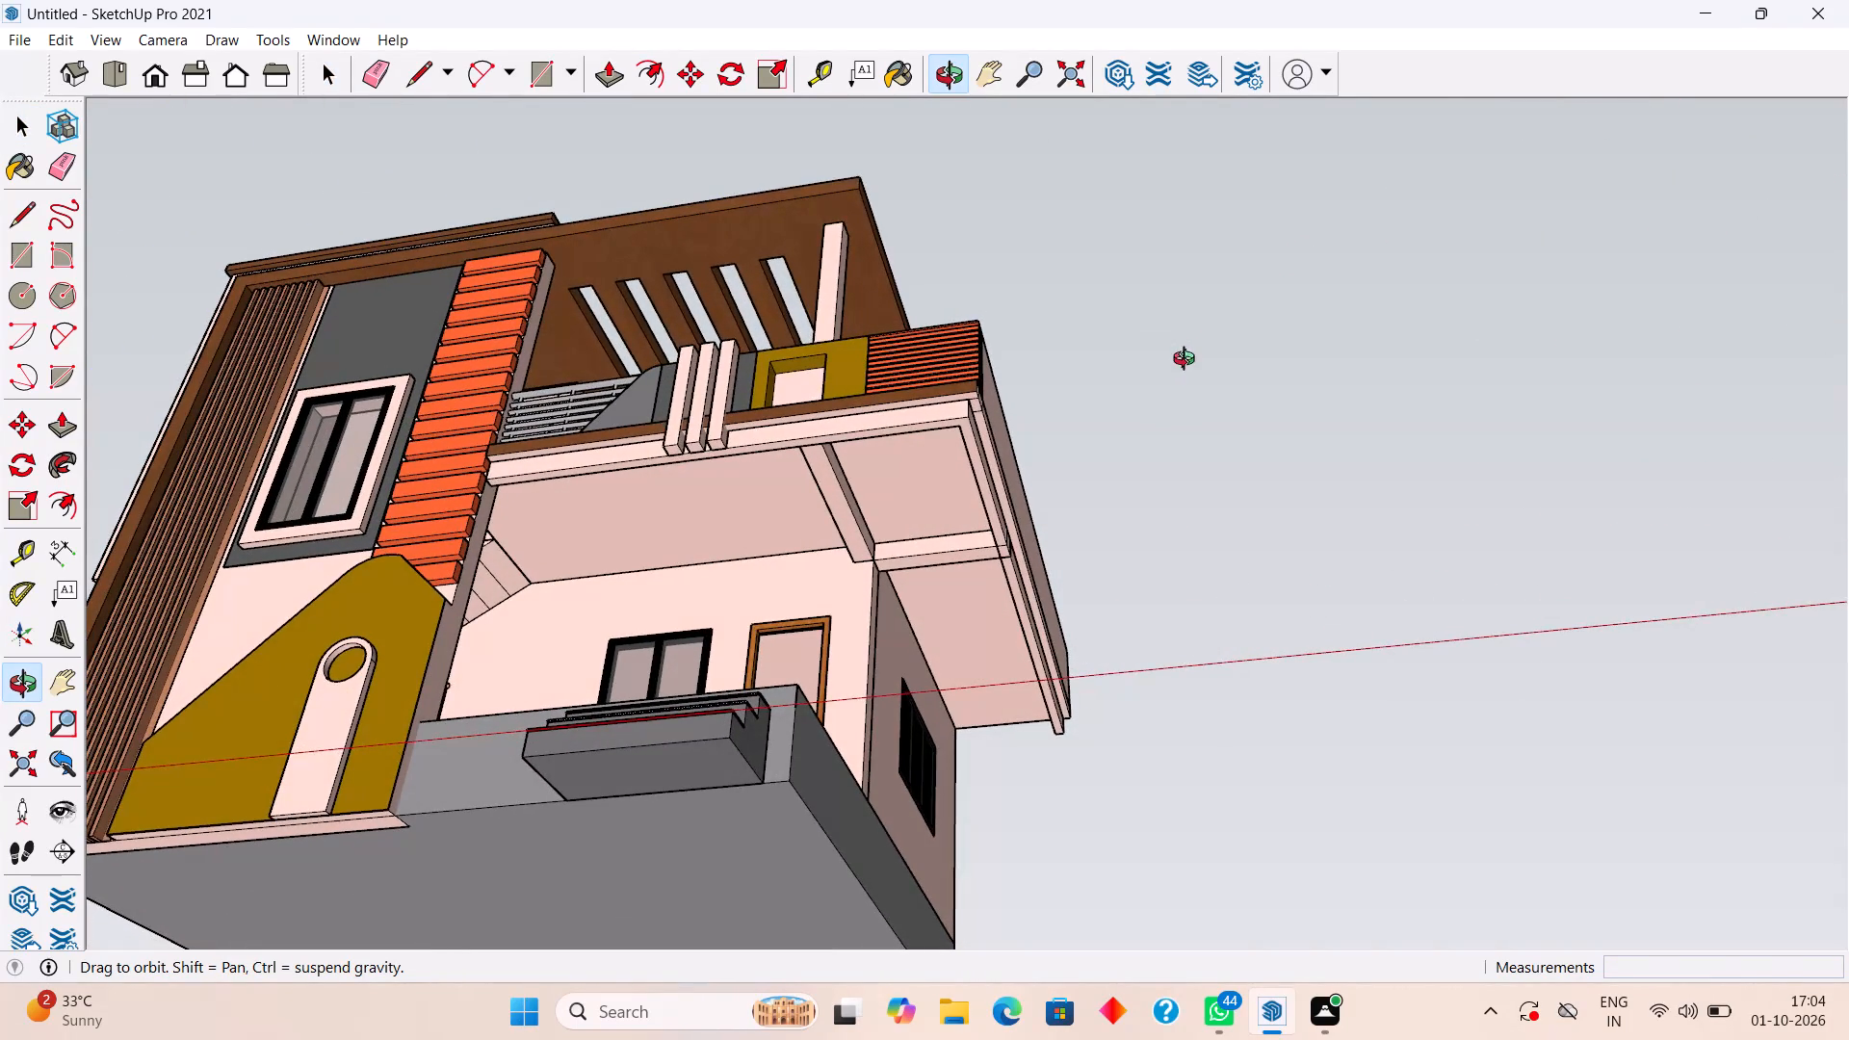
pyautogui.moveTo(1188, 361); pyautogui.dragTo(1189, 361, button='middle')
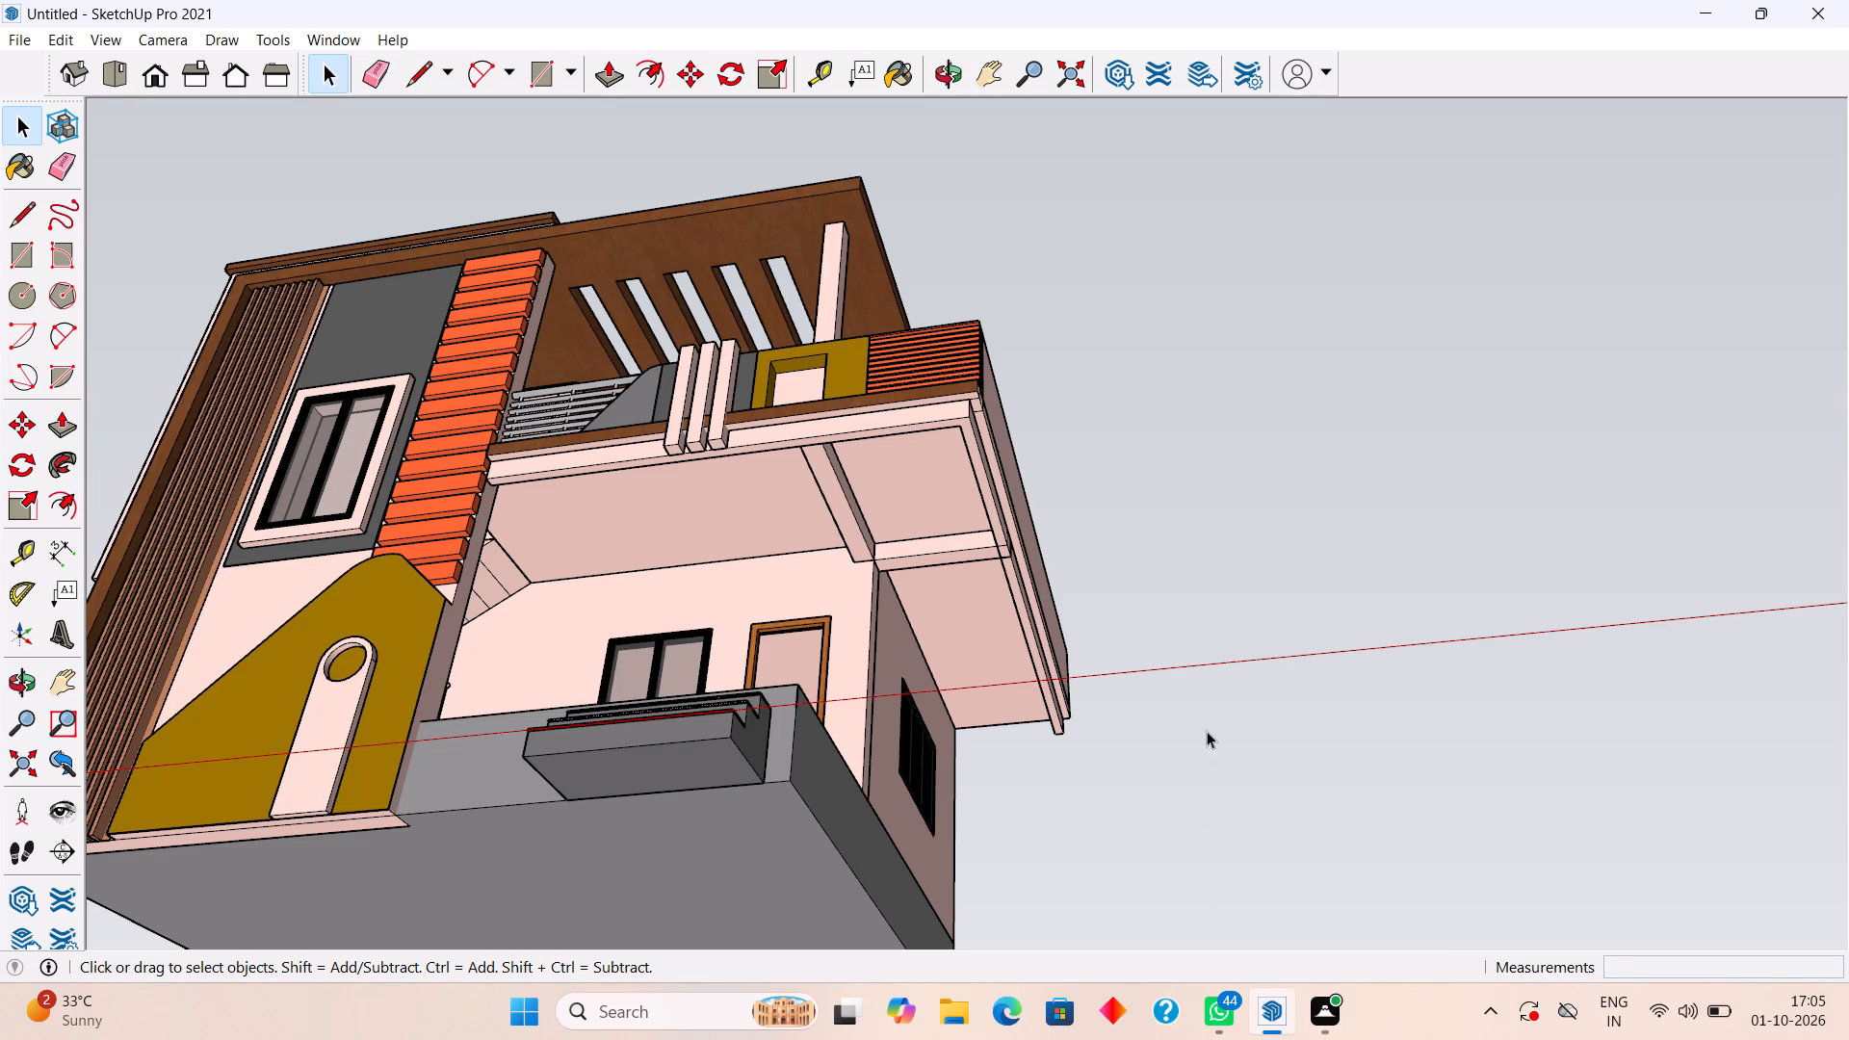
# Return from the underside to a ground-level front view and check the complete elevation.
pyautogui.scroll(-8, 830, 527)
pyautogui.scroll(-4, 1139, 483)
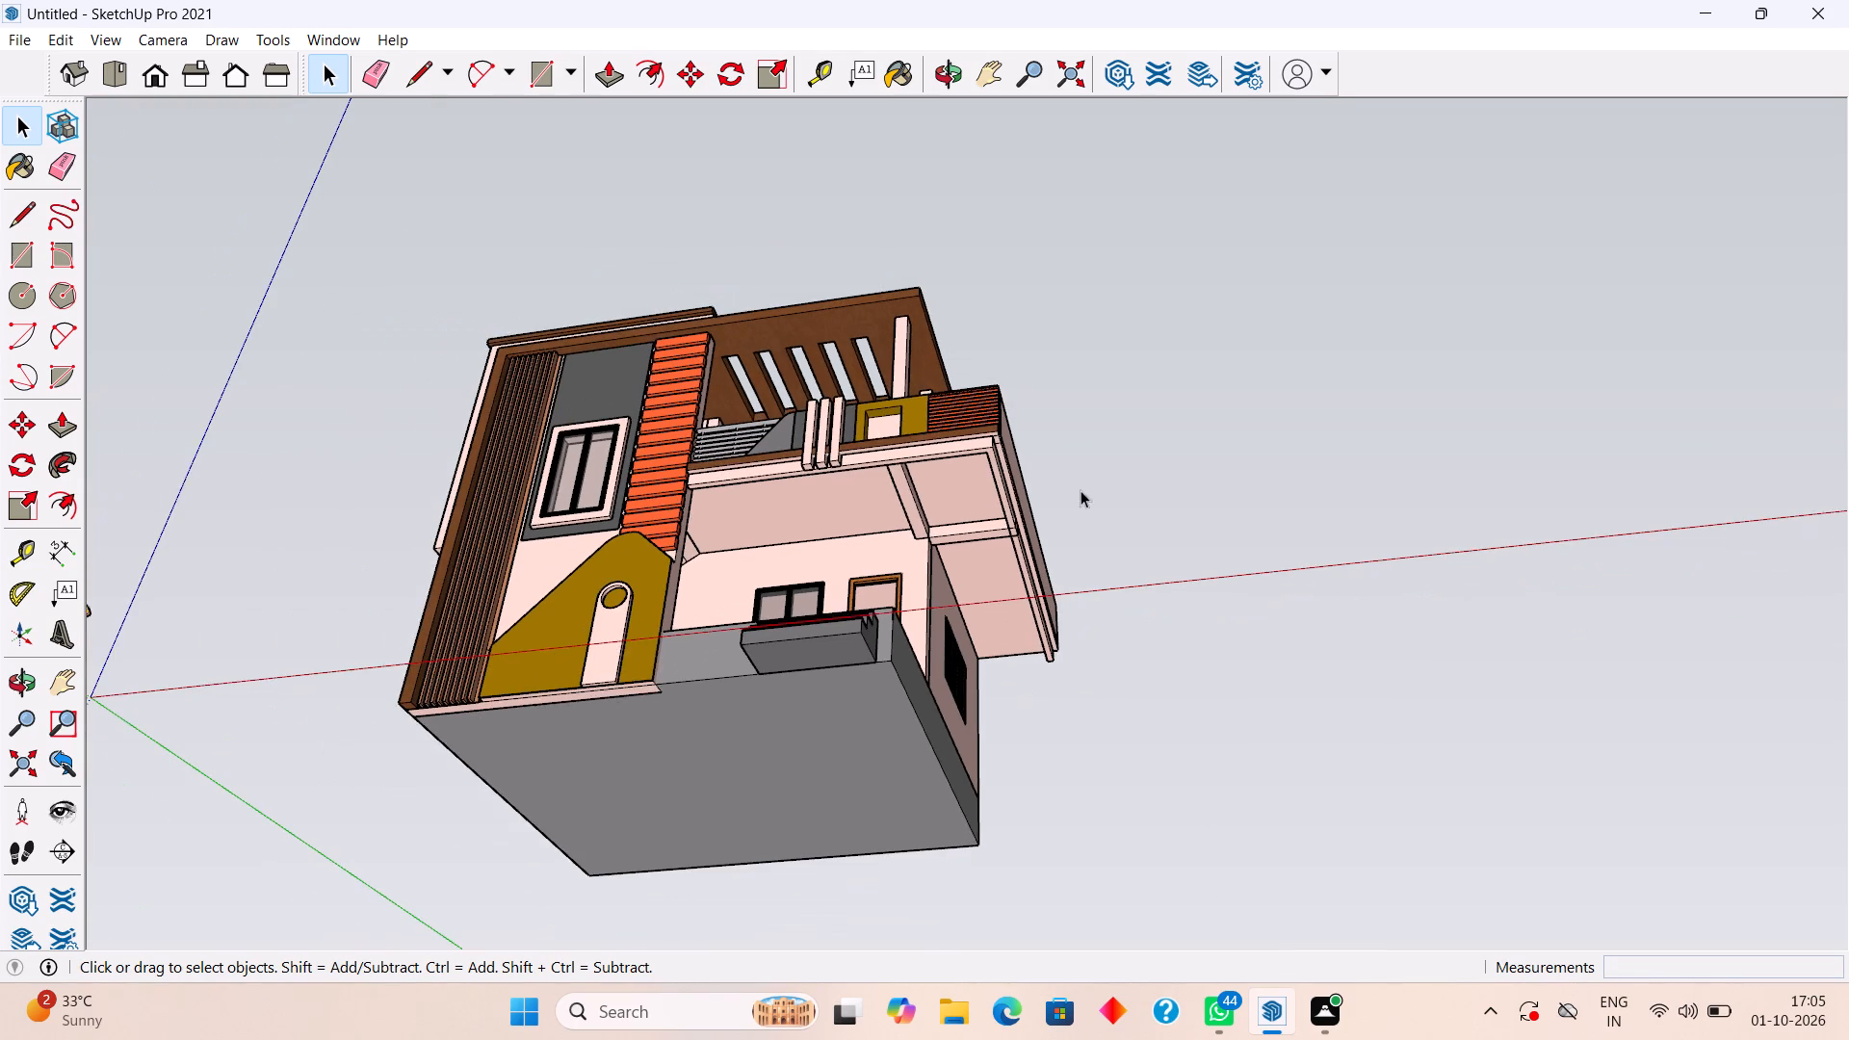
pyautogui.moveTo(1036, 511); pyautogui.dragTo(1058, 620, button='middle')
pyautogui.scroll(-4, 1058, 614)
pyautogui.moveTo(947, 406); pyautogui.dragTo(1005, 644, button='middle')
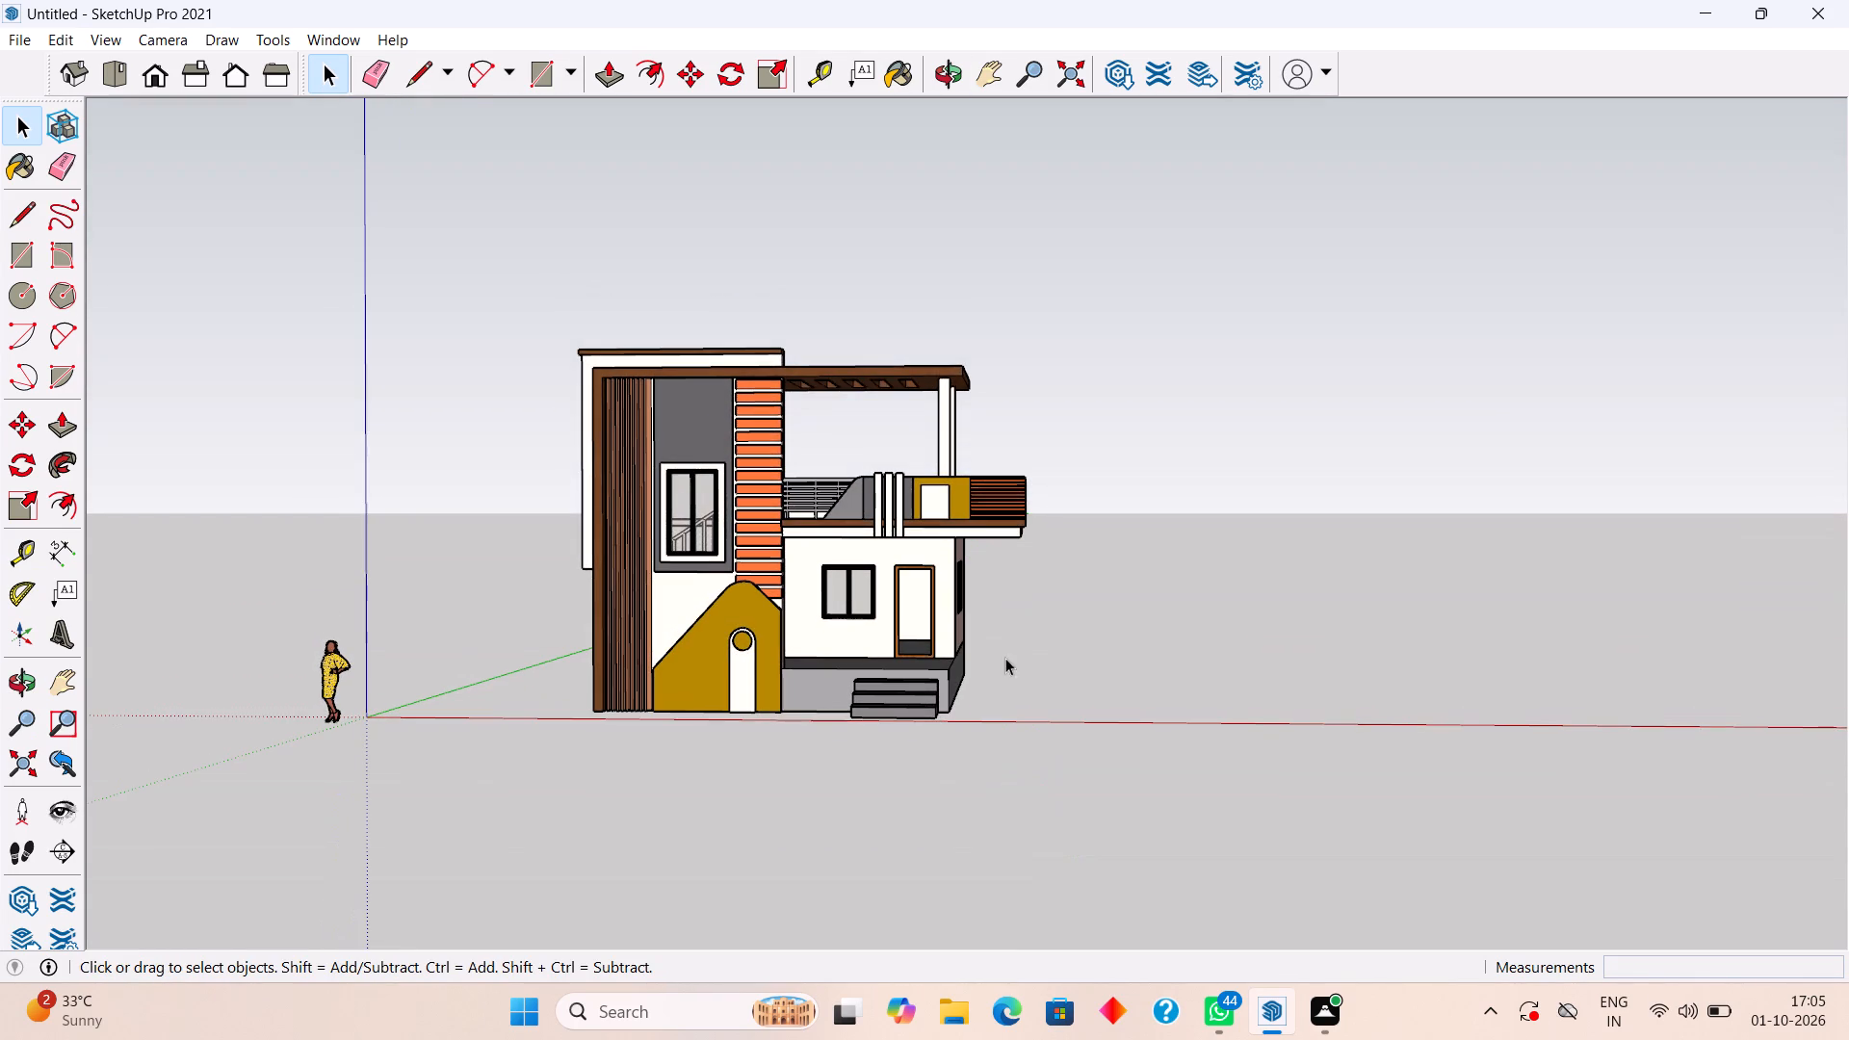
pyautogui.scroll(2, 912, 395)
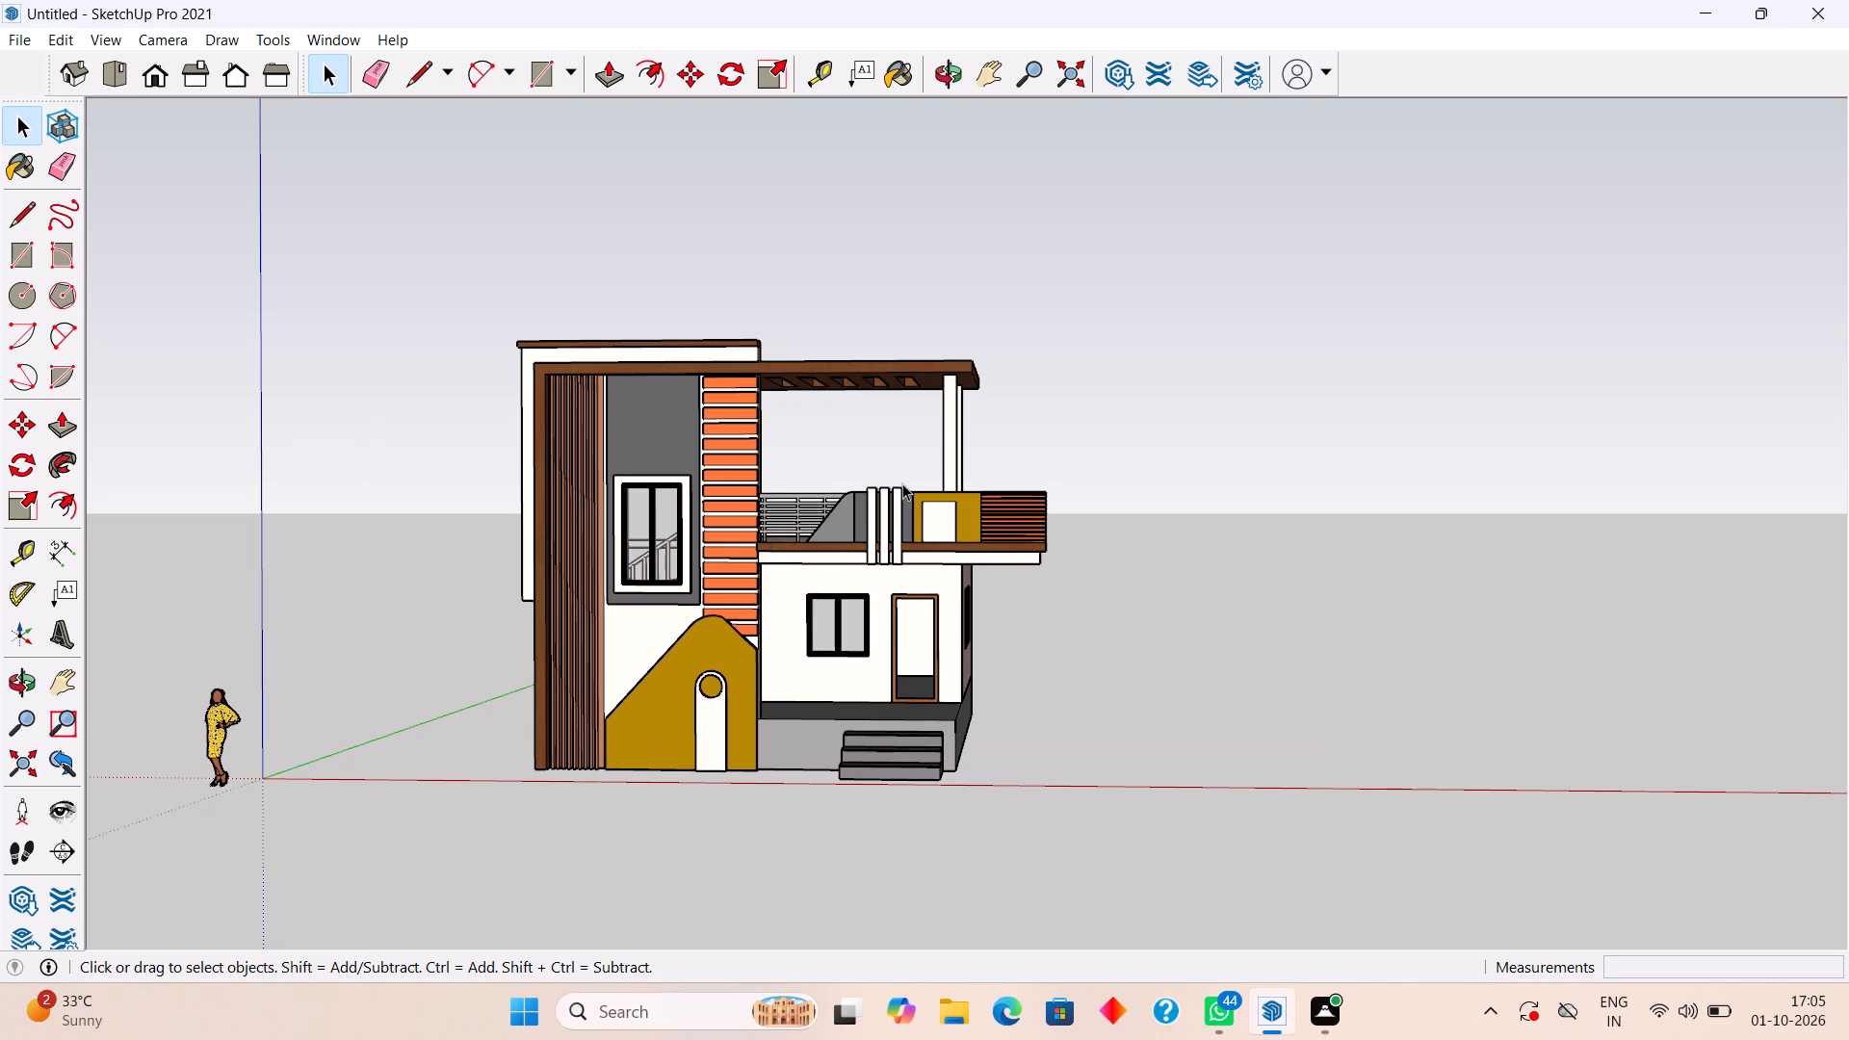
pyautogui.scroll(5, 902, 483)
# Examine the house from the slatted tower's corner, including its side wall and plinth, and return to the front elevation.
pyautogui.moveTo(1019, 520); pyautogui.dragTo(1200, 494, button='middle')
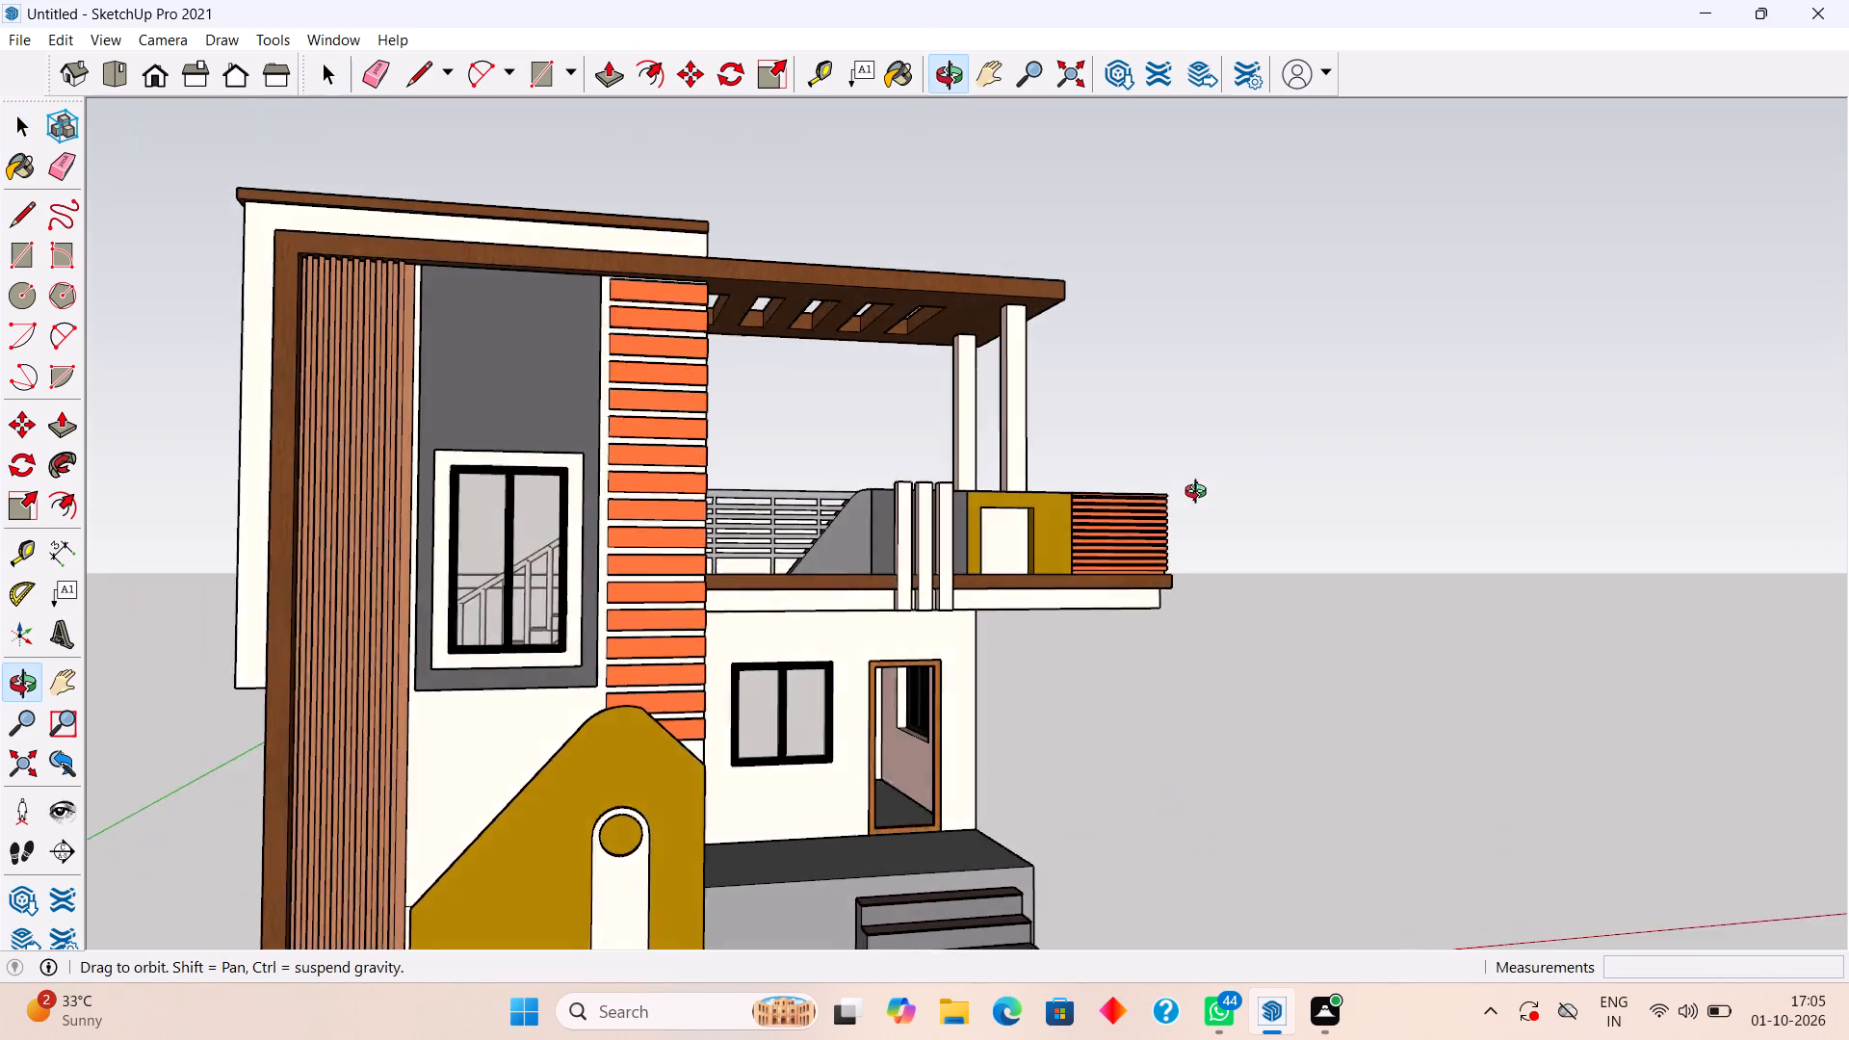
pyautogui.moveTo(1200, 494); pyautogui.dragTo(1237, 477, button='middle')
pyautogui.scroll(-4, 1234, 478)
pyautogui.moveTo(1043, 514); pyautogui.dragTo(1240, 470, button='middle')
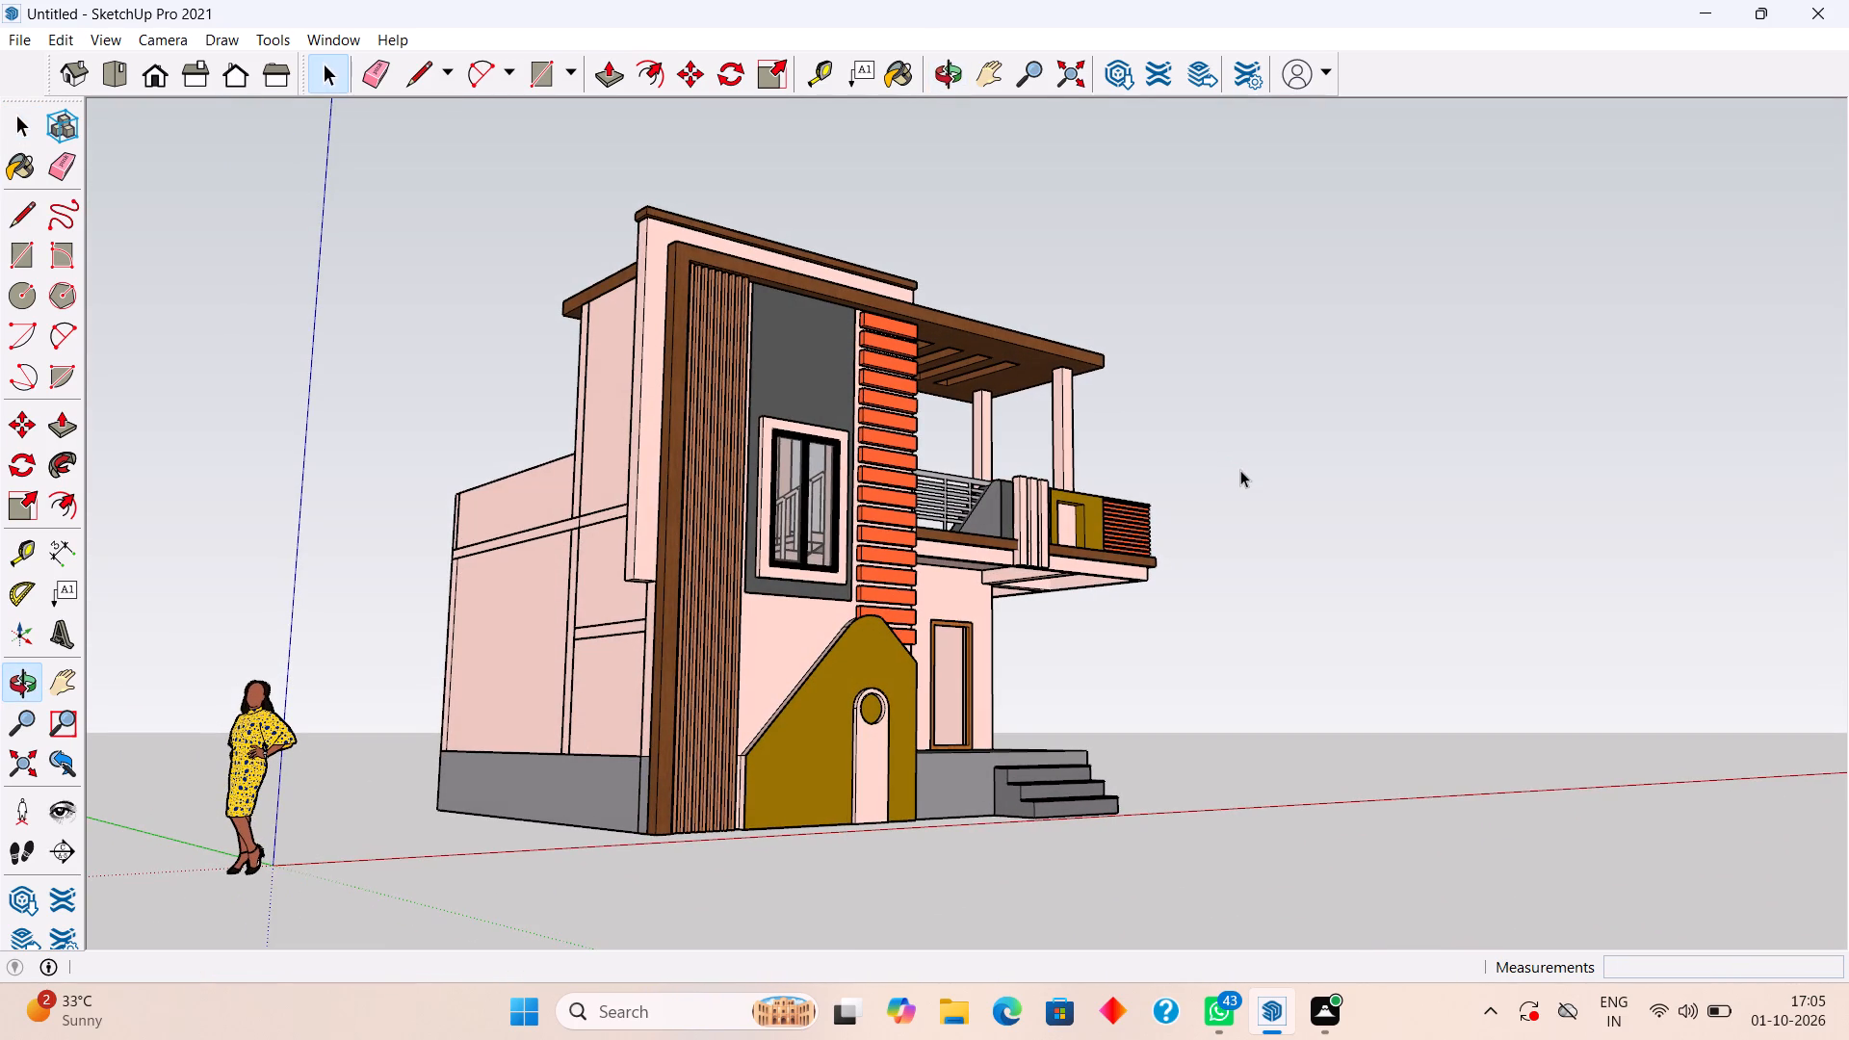
pyautogui.scroll(1, 1240, 470)
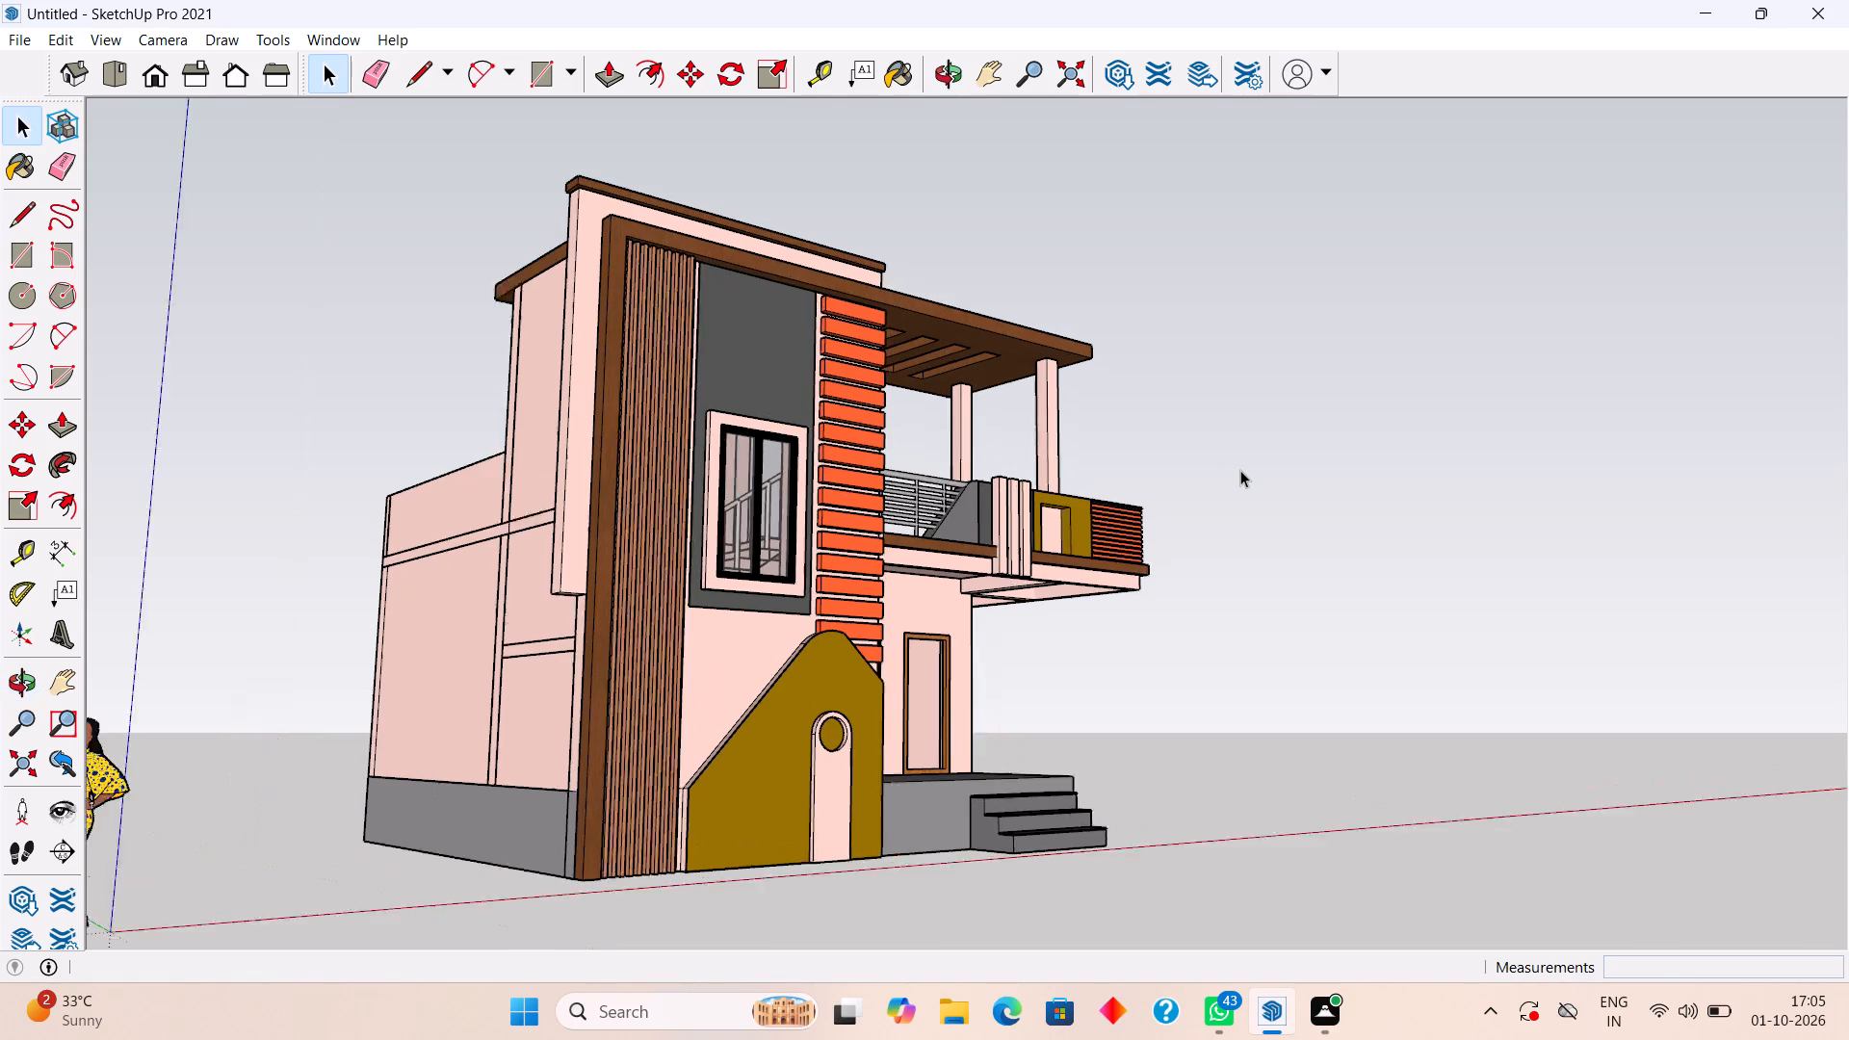
pyautogui.scroll(1, 1240, 470)
pyautogui.scroll(-4, 1240, 472)
pyautogui.moveTo(1240, 472); pyautogui.dragTo(1043, 551, button='middle')
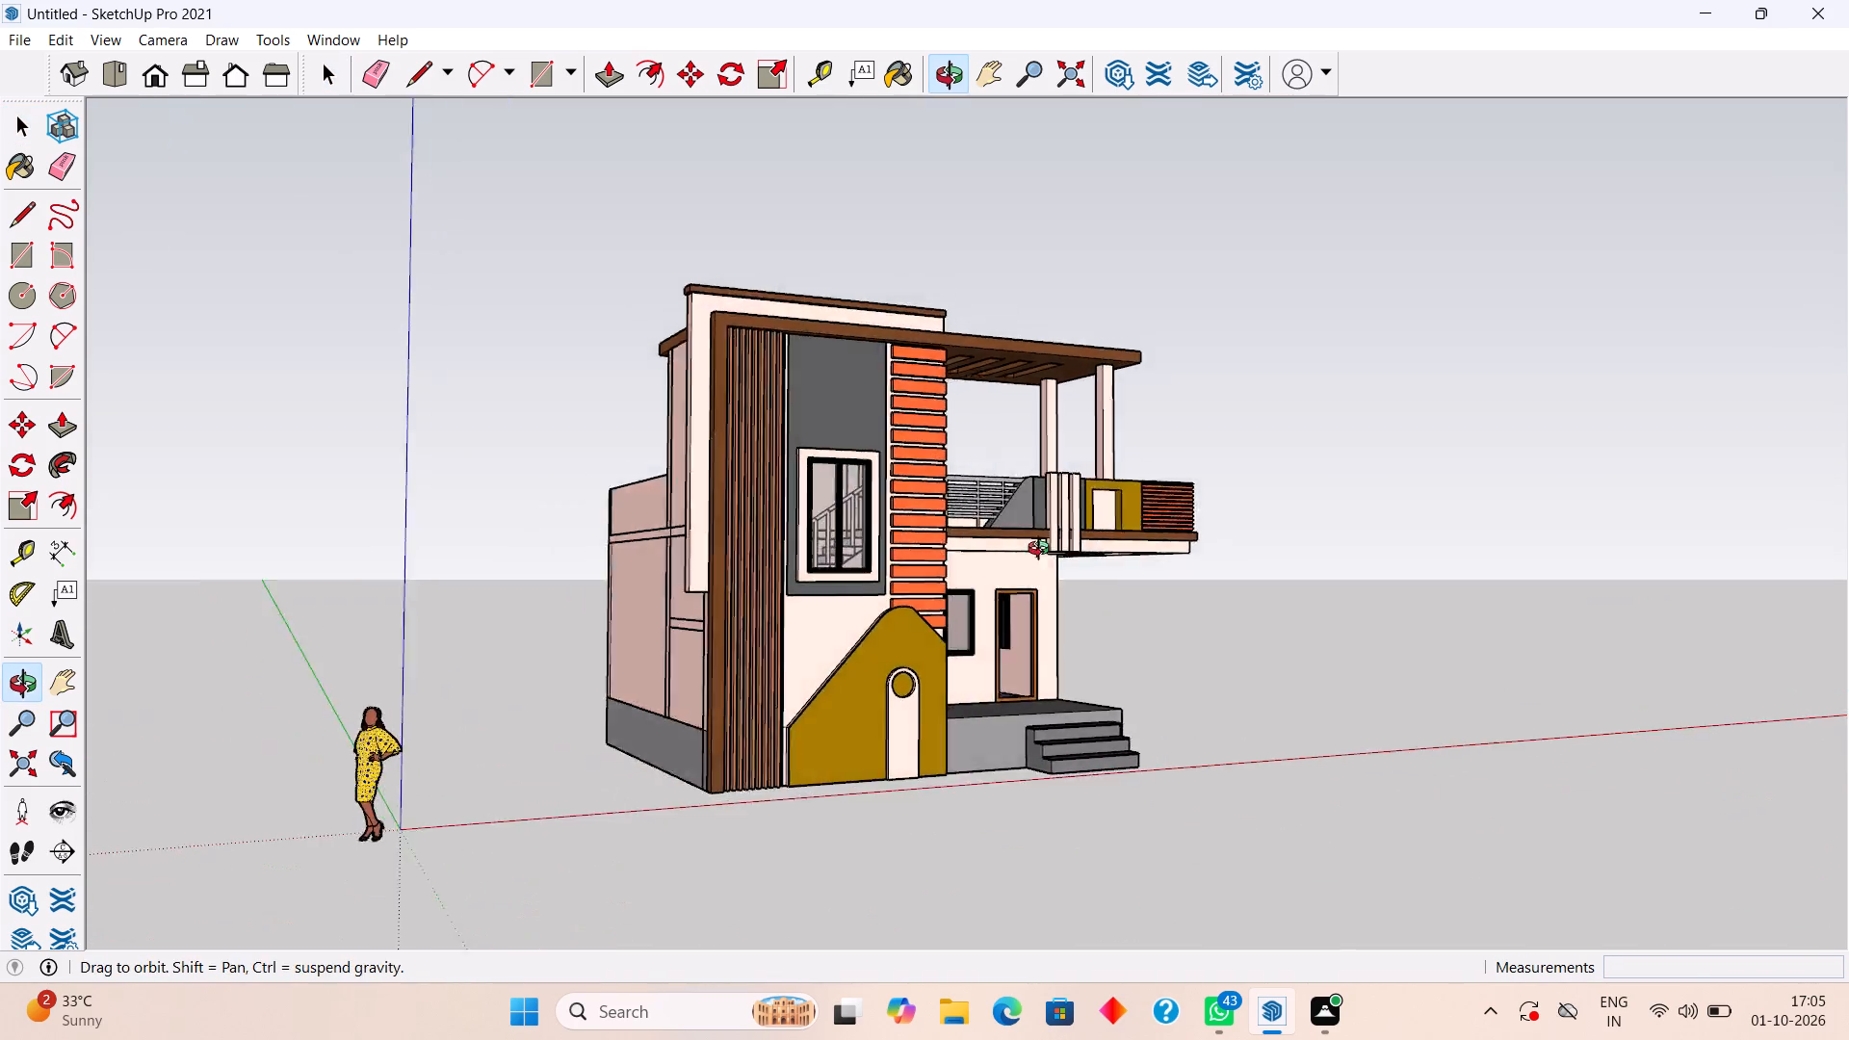
pyautogui.moveTo(1043, 551); pyautogui.dragTo(879, 577, button='middle')
pyautogui.scroll(8, 883, 573)
pyautogui.scroll(-4, 886, 571)
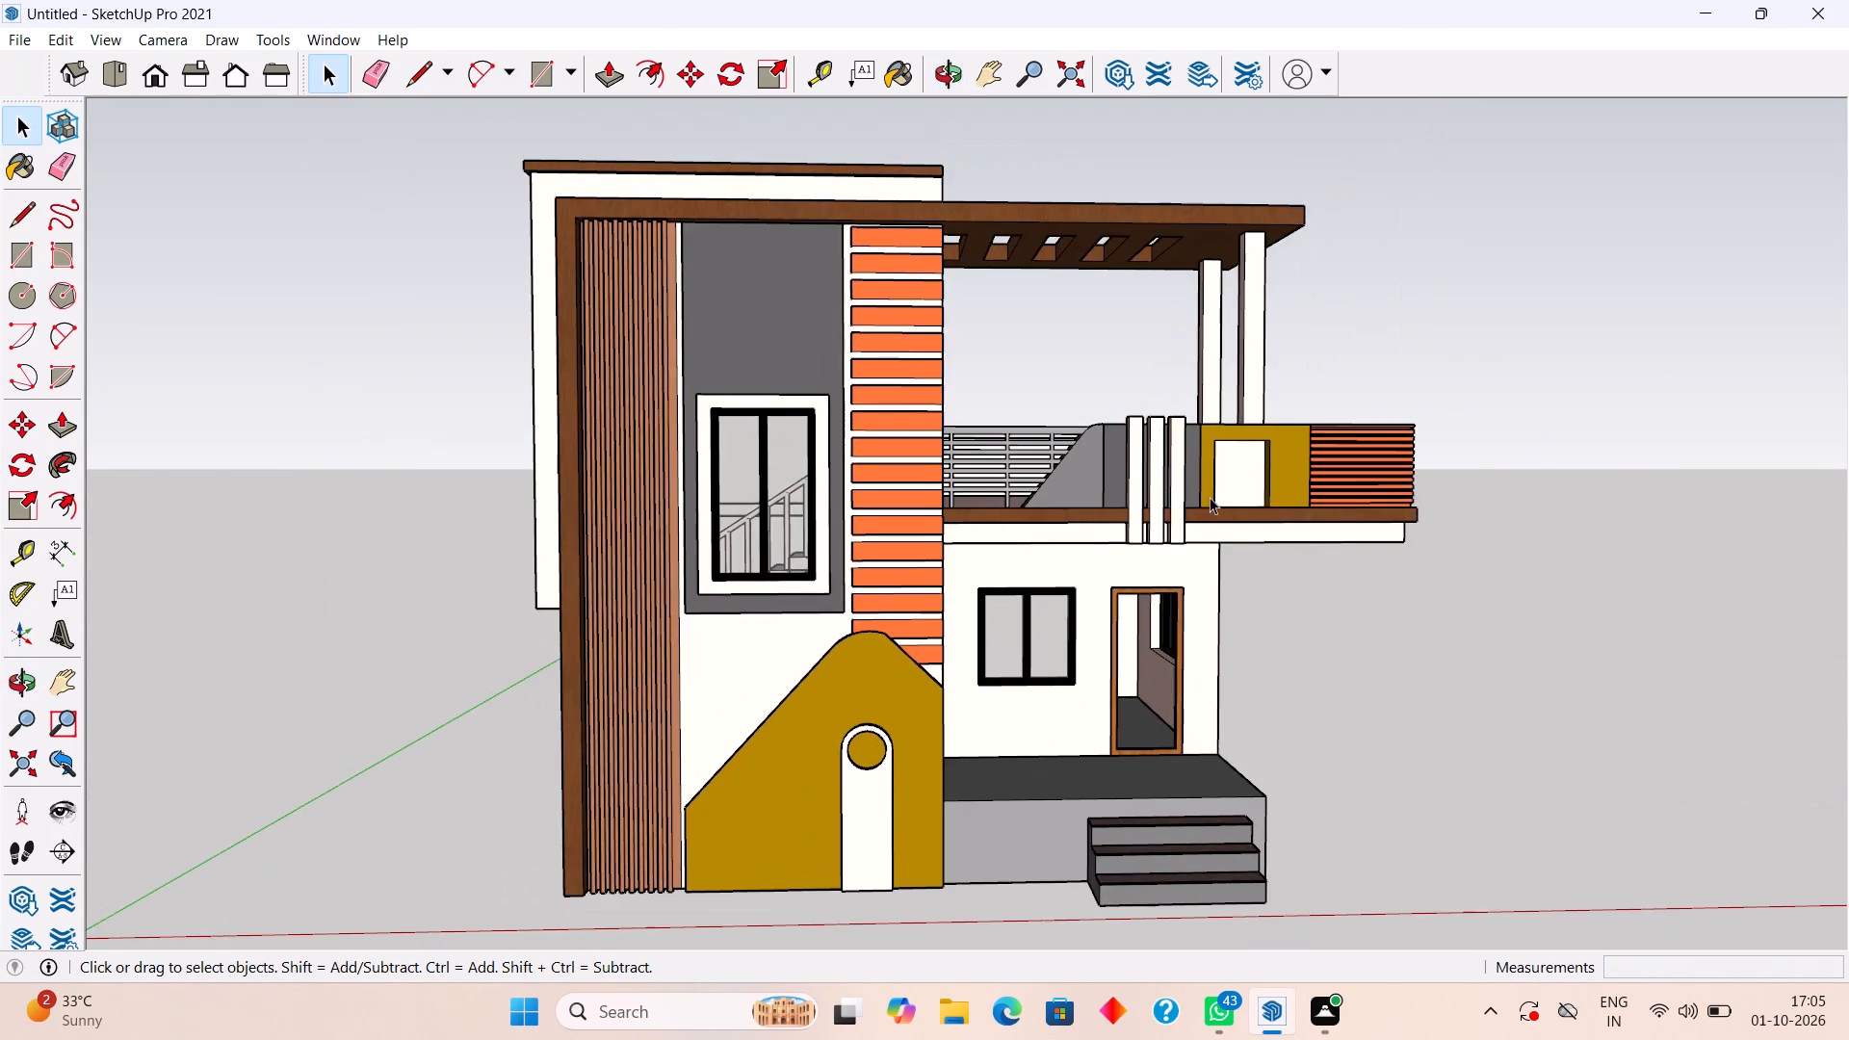
# Examine the house from the balcony-end side, the front corner and the blank side wall, and return to the front view.
pyautogui.moveTo(1210, 497); pyautogui.dragTo(680, 539, button='middle')
pyautogui.moveTo(1283, 537); pyautogui.dragTo(1102, 647, button='middle')
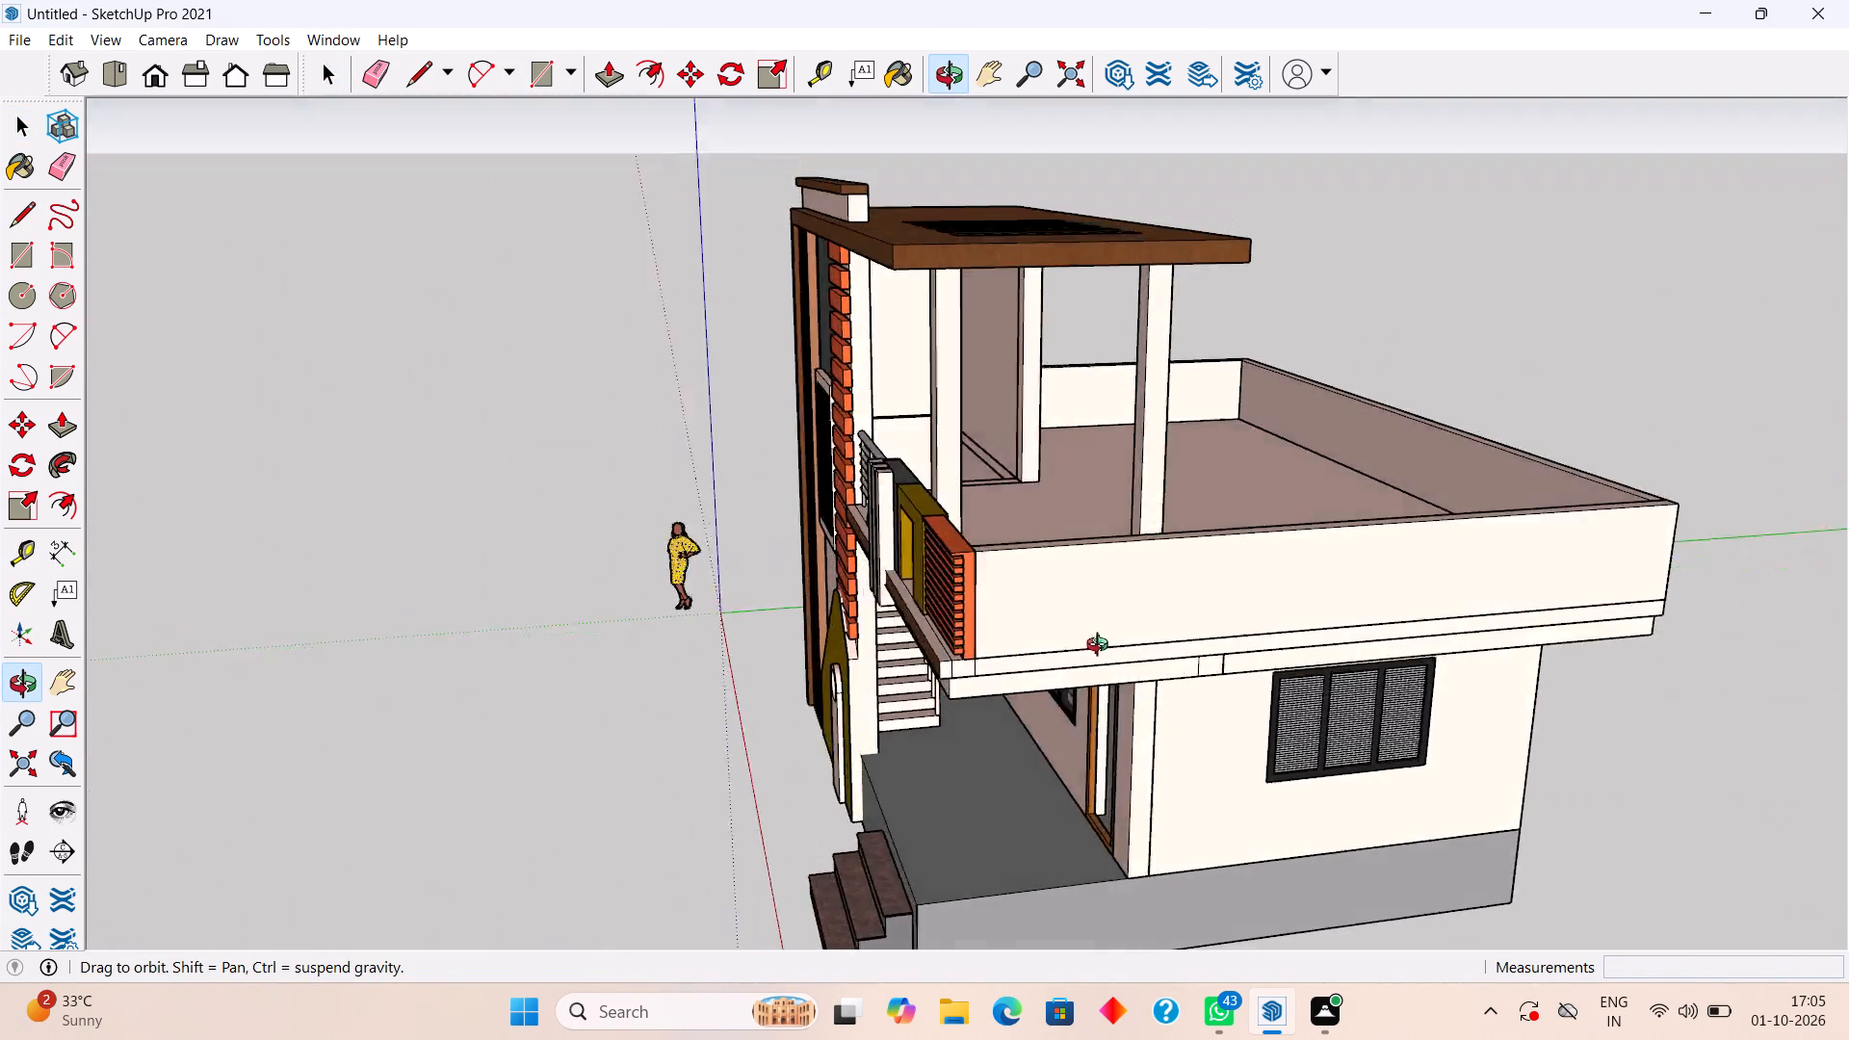
pyautogui.moveTo(1102, 647); pyautogui.dragTo(1842, 369, button='middle')
pyautogui.moveTo(838, 753); pyautogui.dragTo(1079, 709, button='middle')
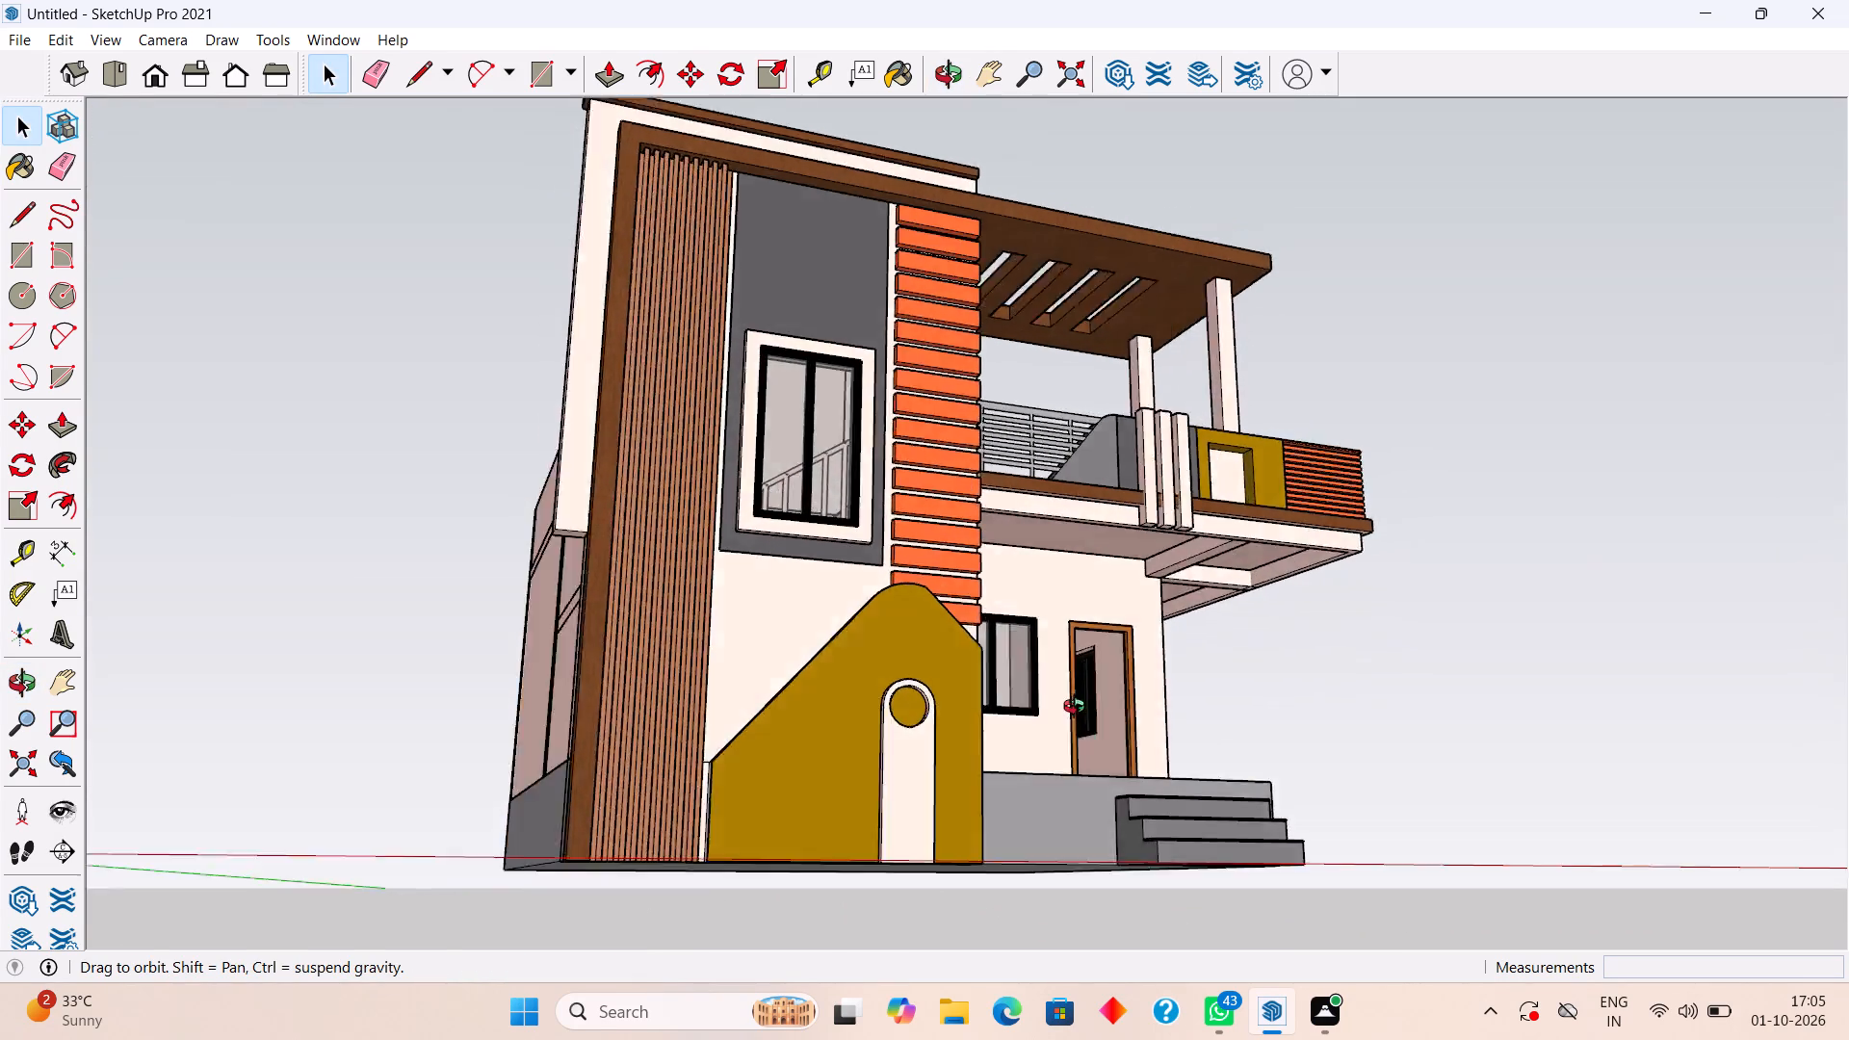
pyautogui.moveTo(1079, 709); pyautogui.dragTo(1378, 783, button='middle')
pyautogui.moveTo(901, 720); pyautogui.dragTo(1320, 833, button='middle')
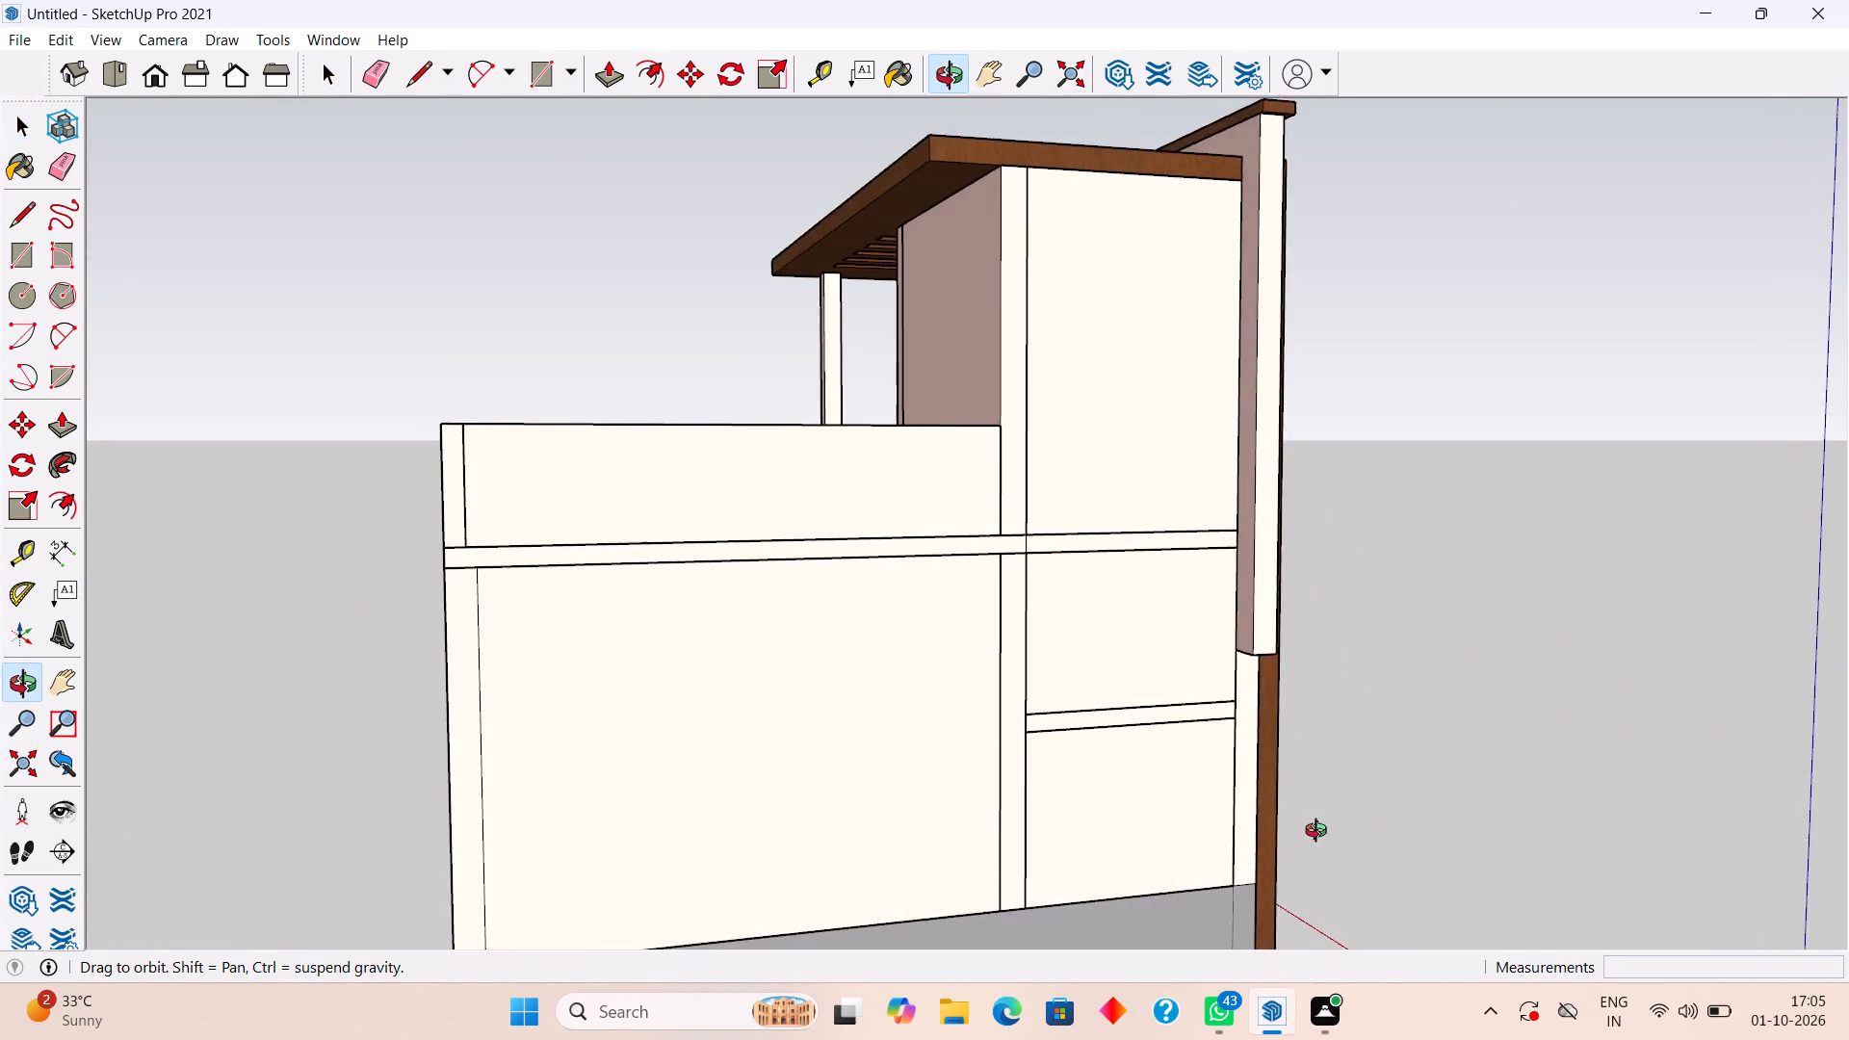
pyautogui.moveTo(1320, 833); pyautogui.dragTo(844, 739, button='middle')
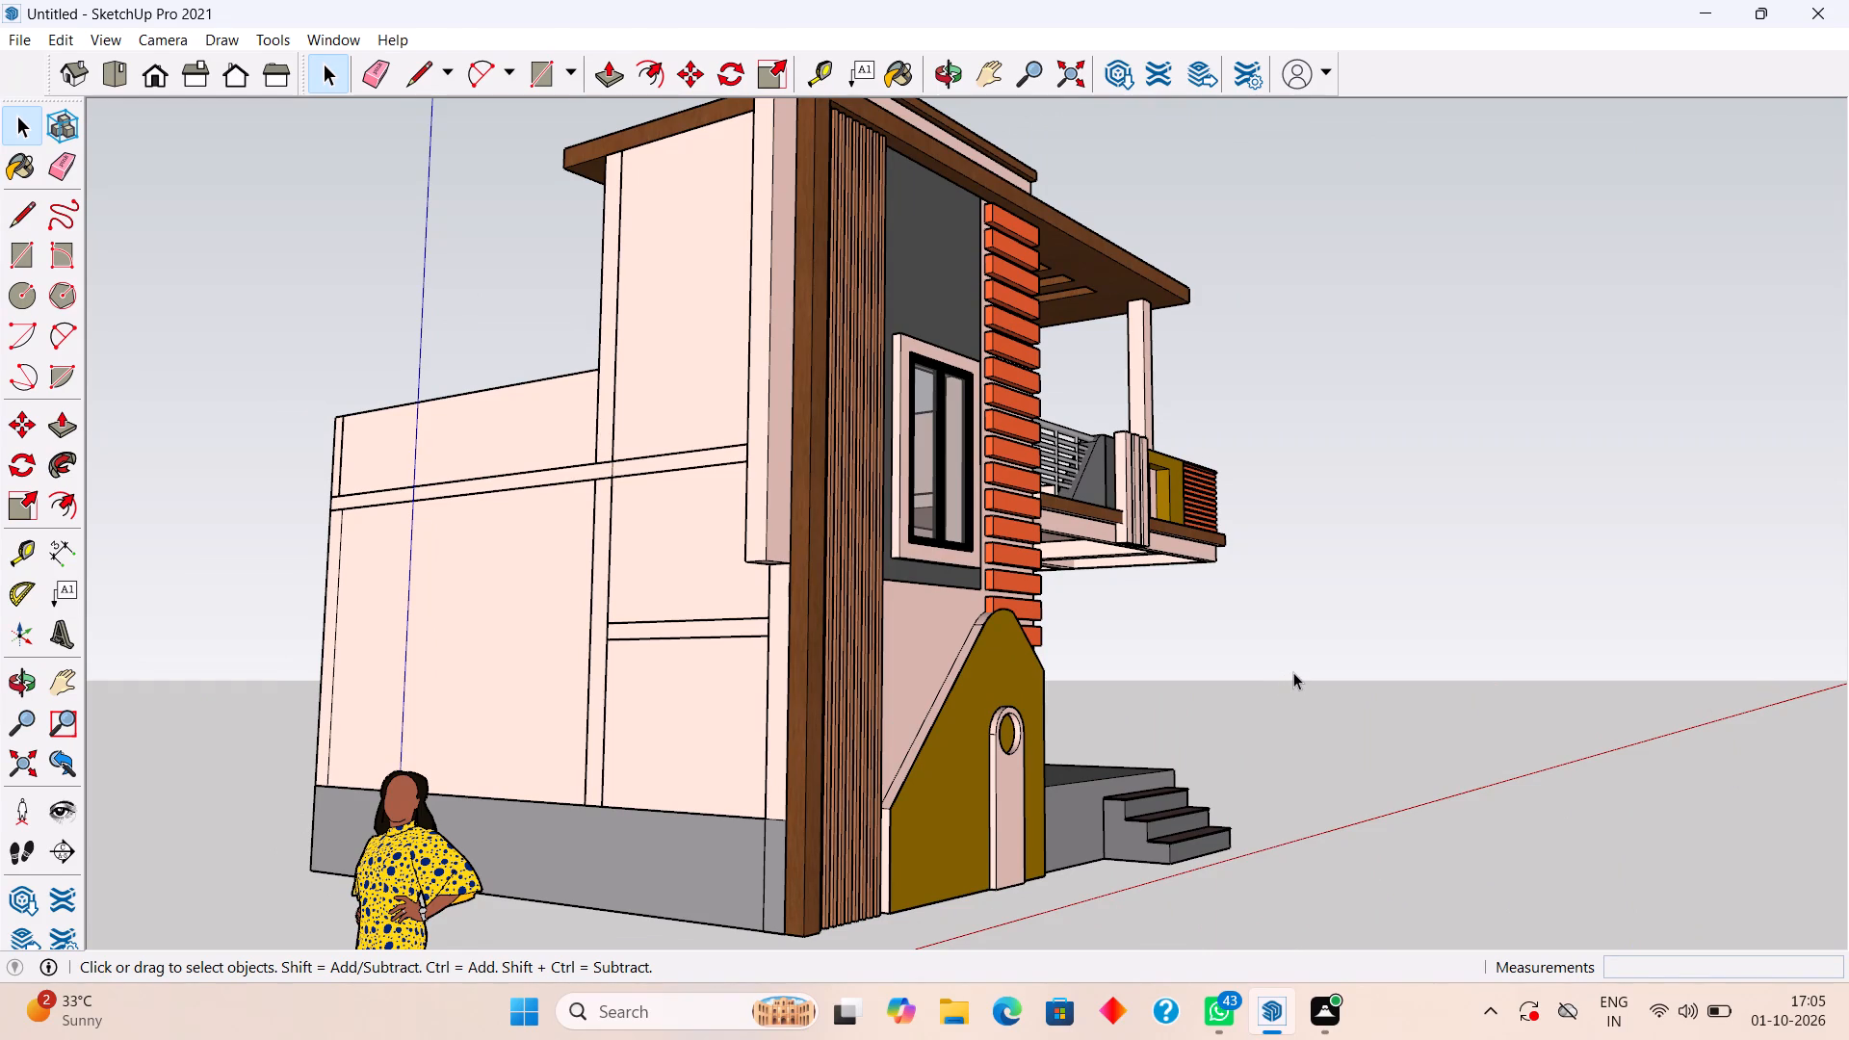
pyautogui.moveTo(1132, 639); pyautogui.dragTo(855, 749, button='middle')
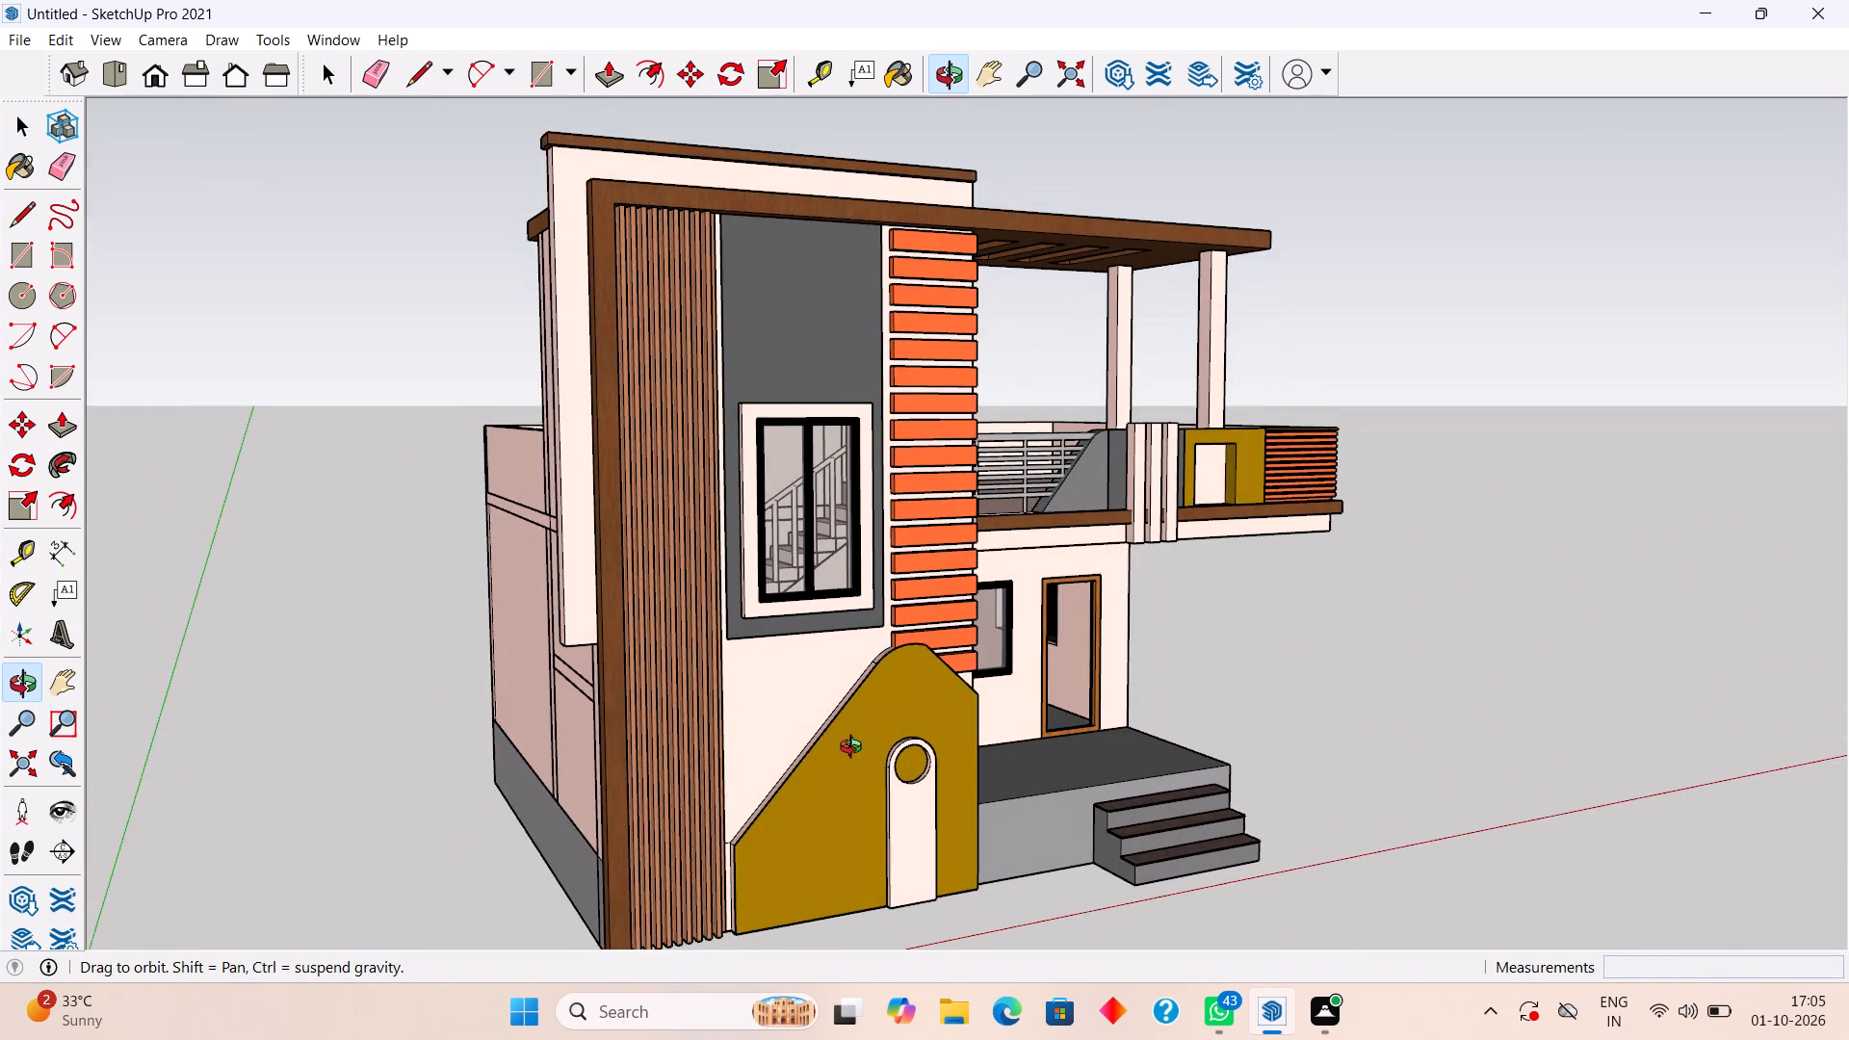
pyautogui.moveTo(855, 749); pyautogui.dragTo(770, 781, button='middle')
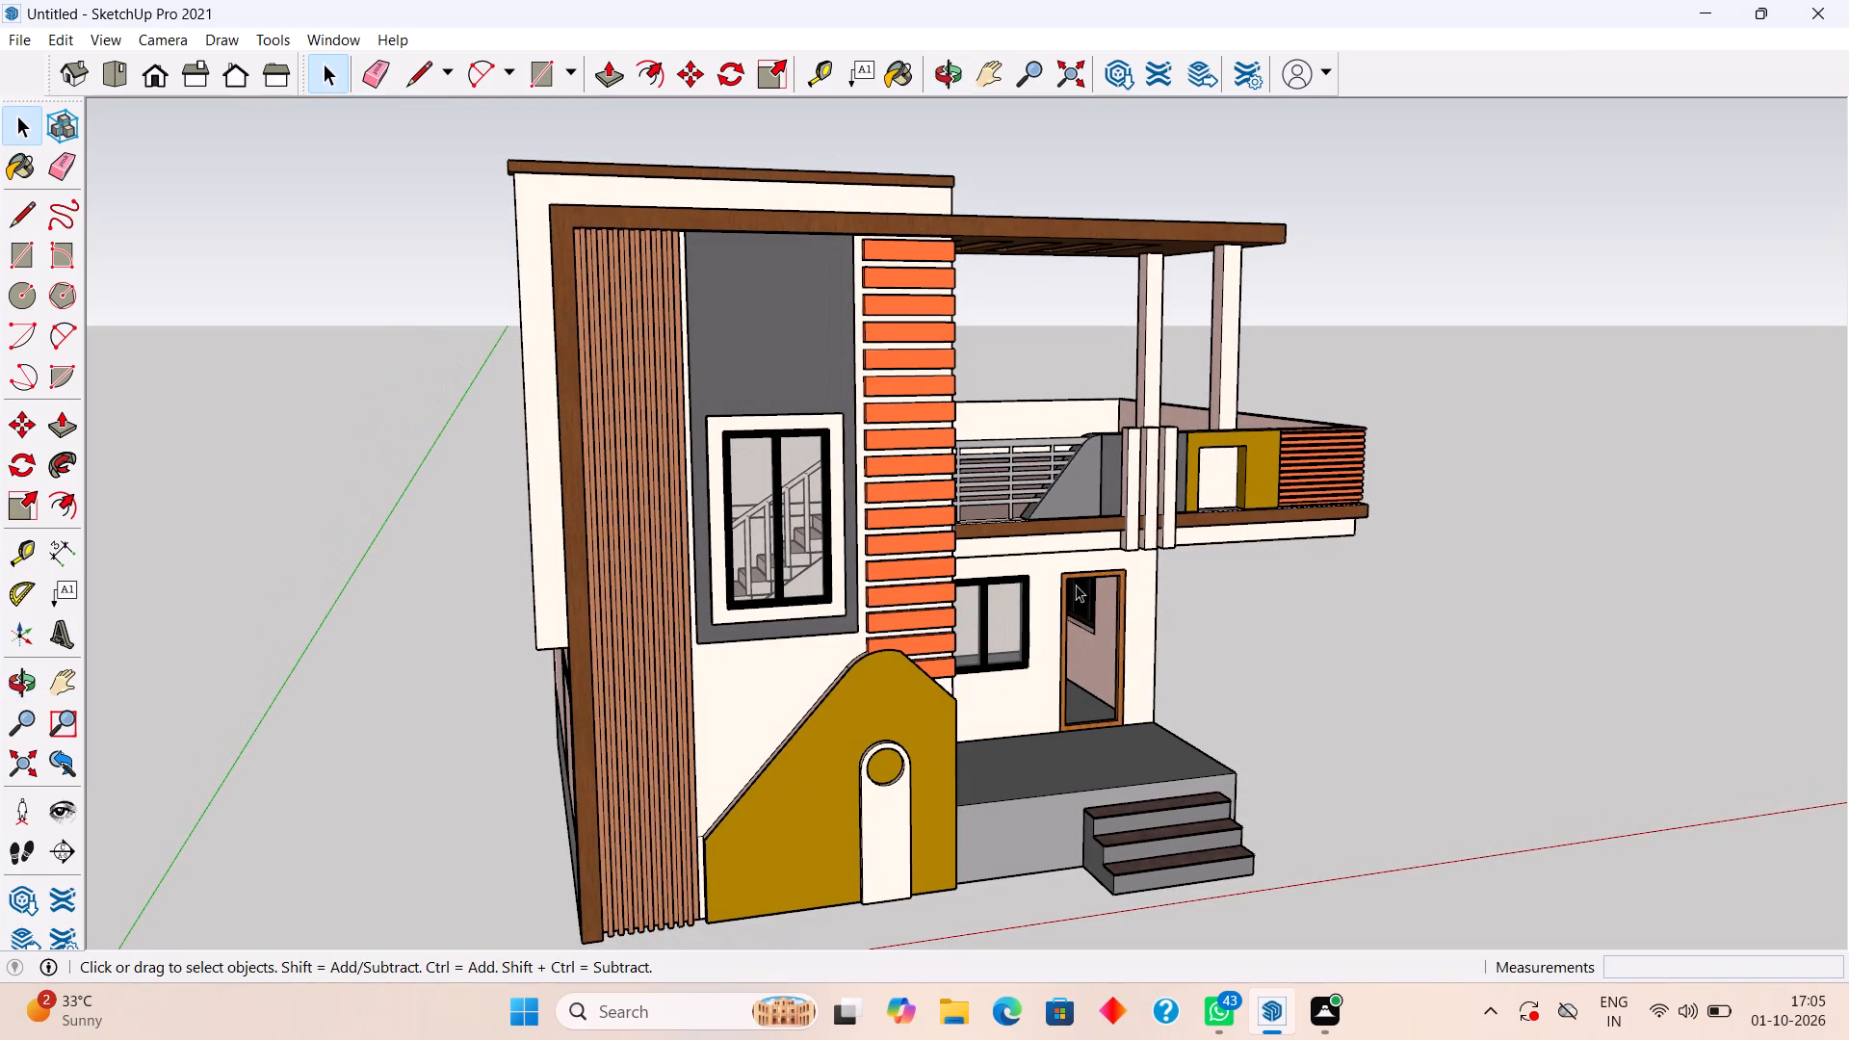
# Inspect the underside of the slotted brown canopy and its white posts up close, and return to the full front elevation.
pyautogui.moveTo(1106, 552); pyautogui.dragTo(1055, 316, button='middle')
pyautogui.scroll(2, 1076, 293)
pyautogui.moveTo(1094, 327); pyautogui.dragTo(1114, 244, button='middle')
pyautogui.scroll(2, 1134, 282)
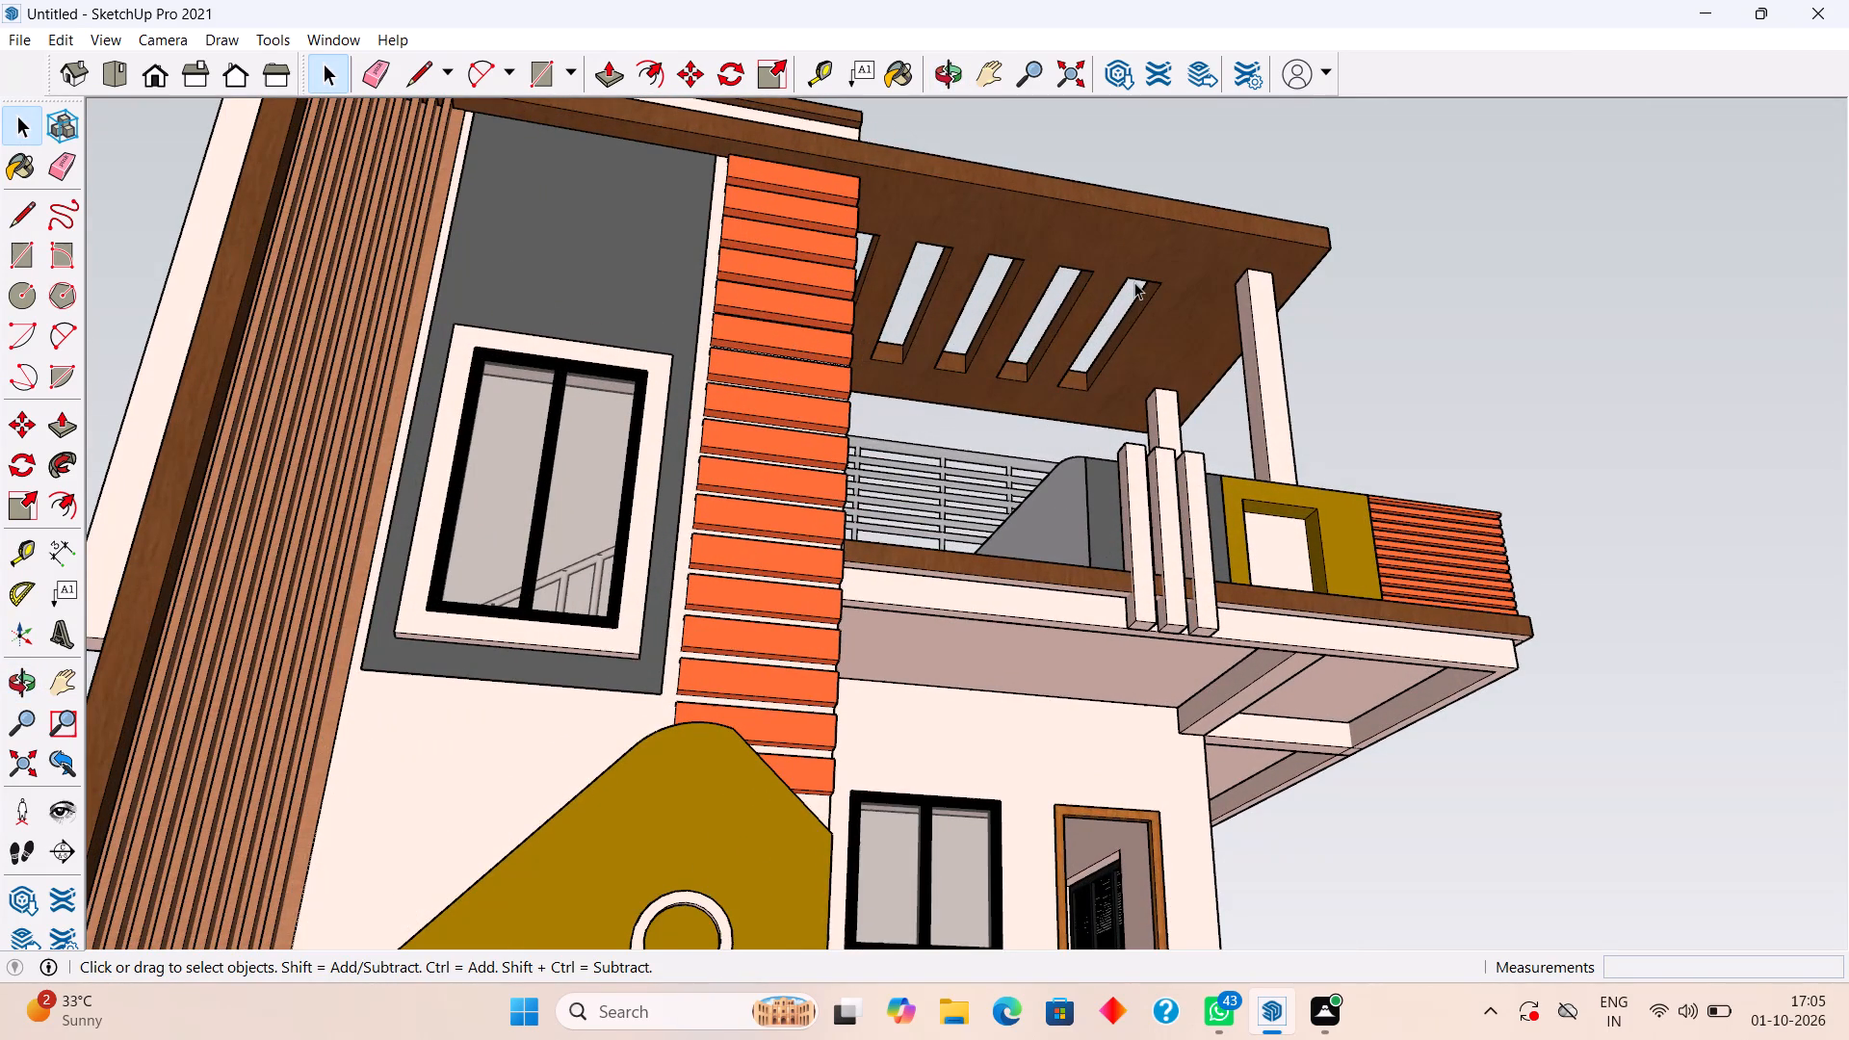
pyautogui.scroll(7, 1152, 302)
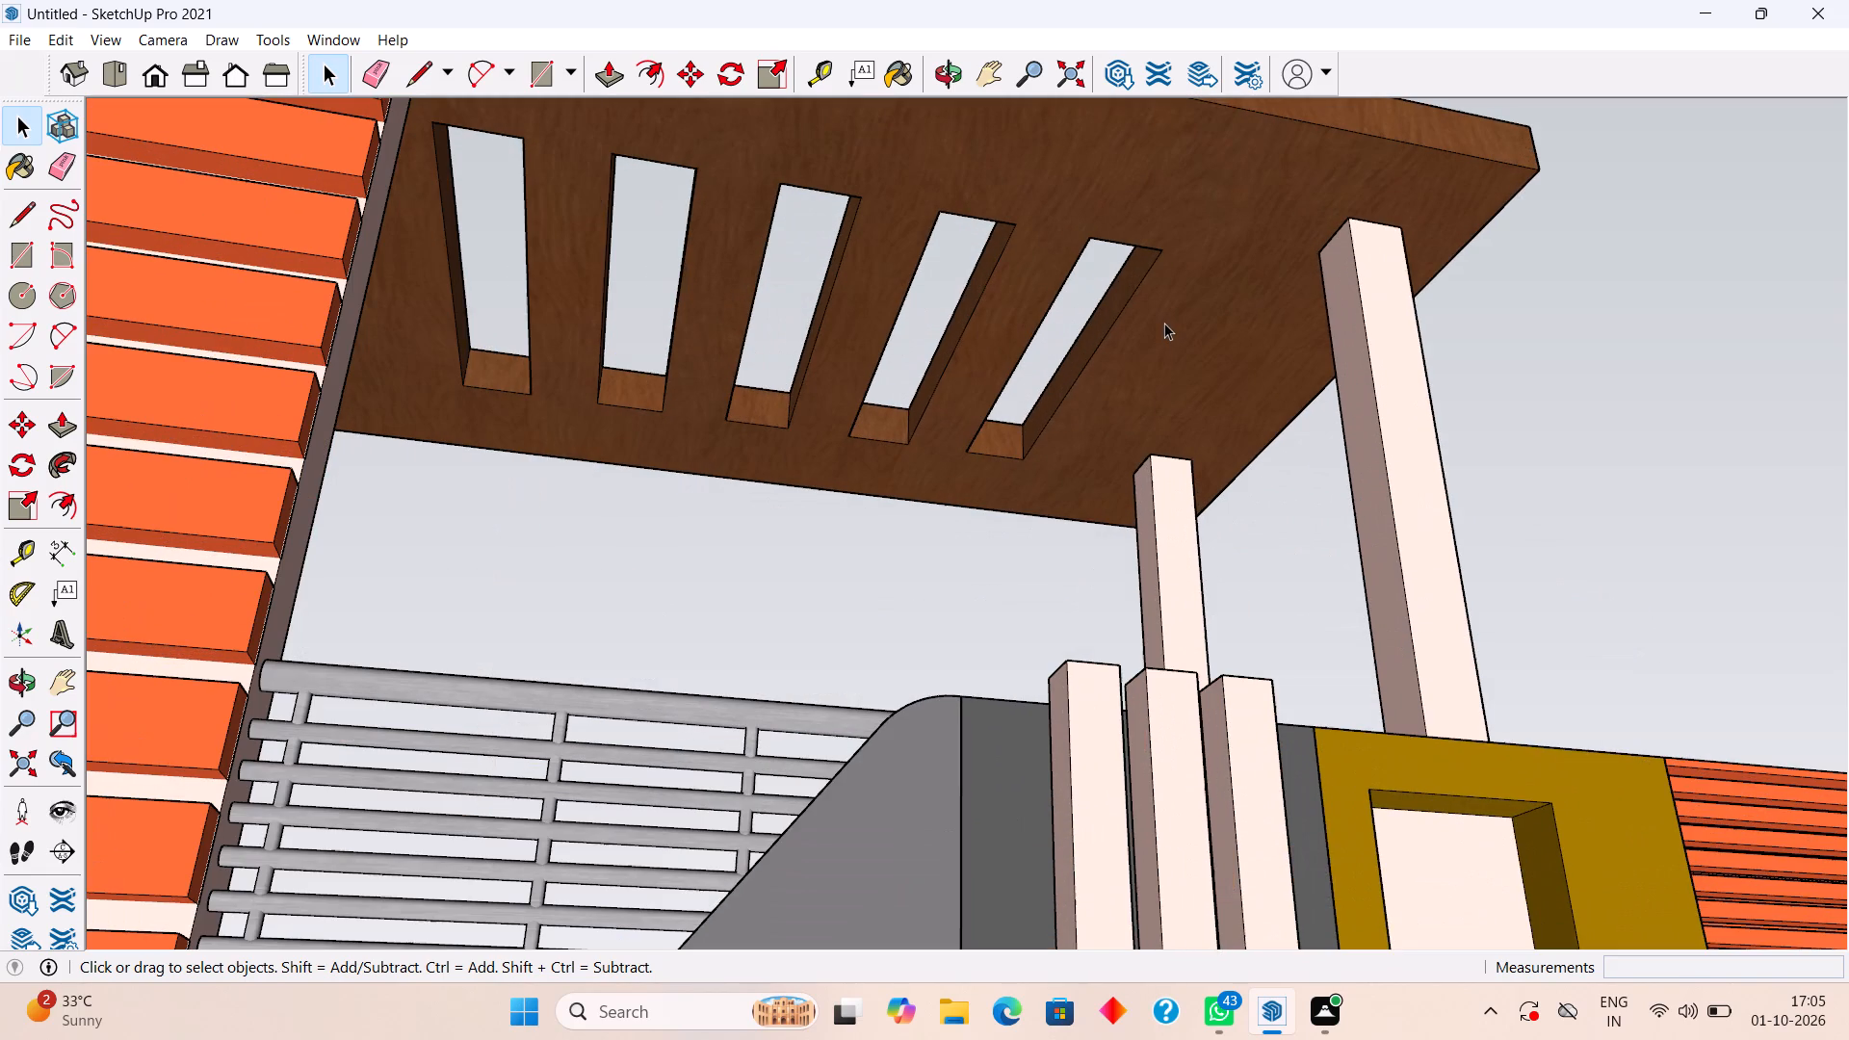
pyautogui.scroll(-7, 1164, 323)
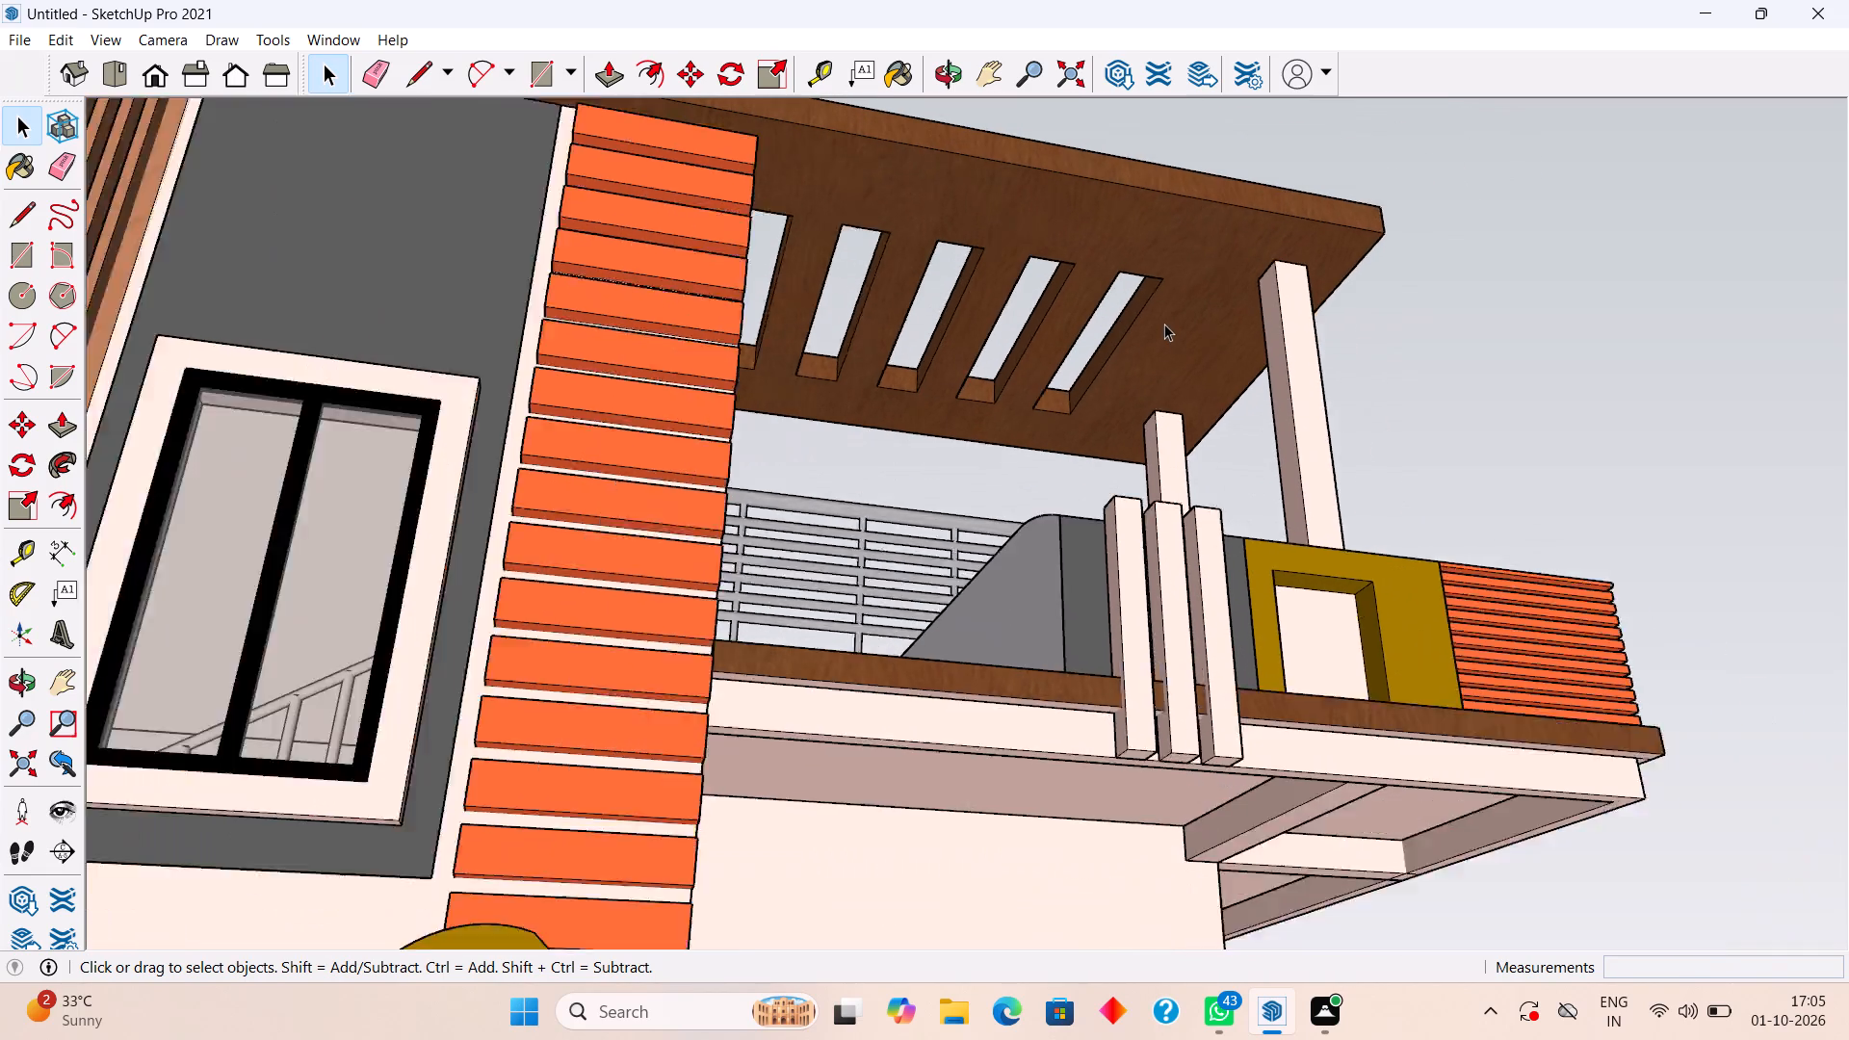
pyautogui.scroll(-4, 1164, 324)
pyautogui.moveTo(1165, 326); pyautogui.dragTo(1141, 497, button='middle')
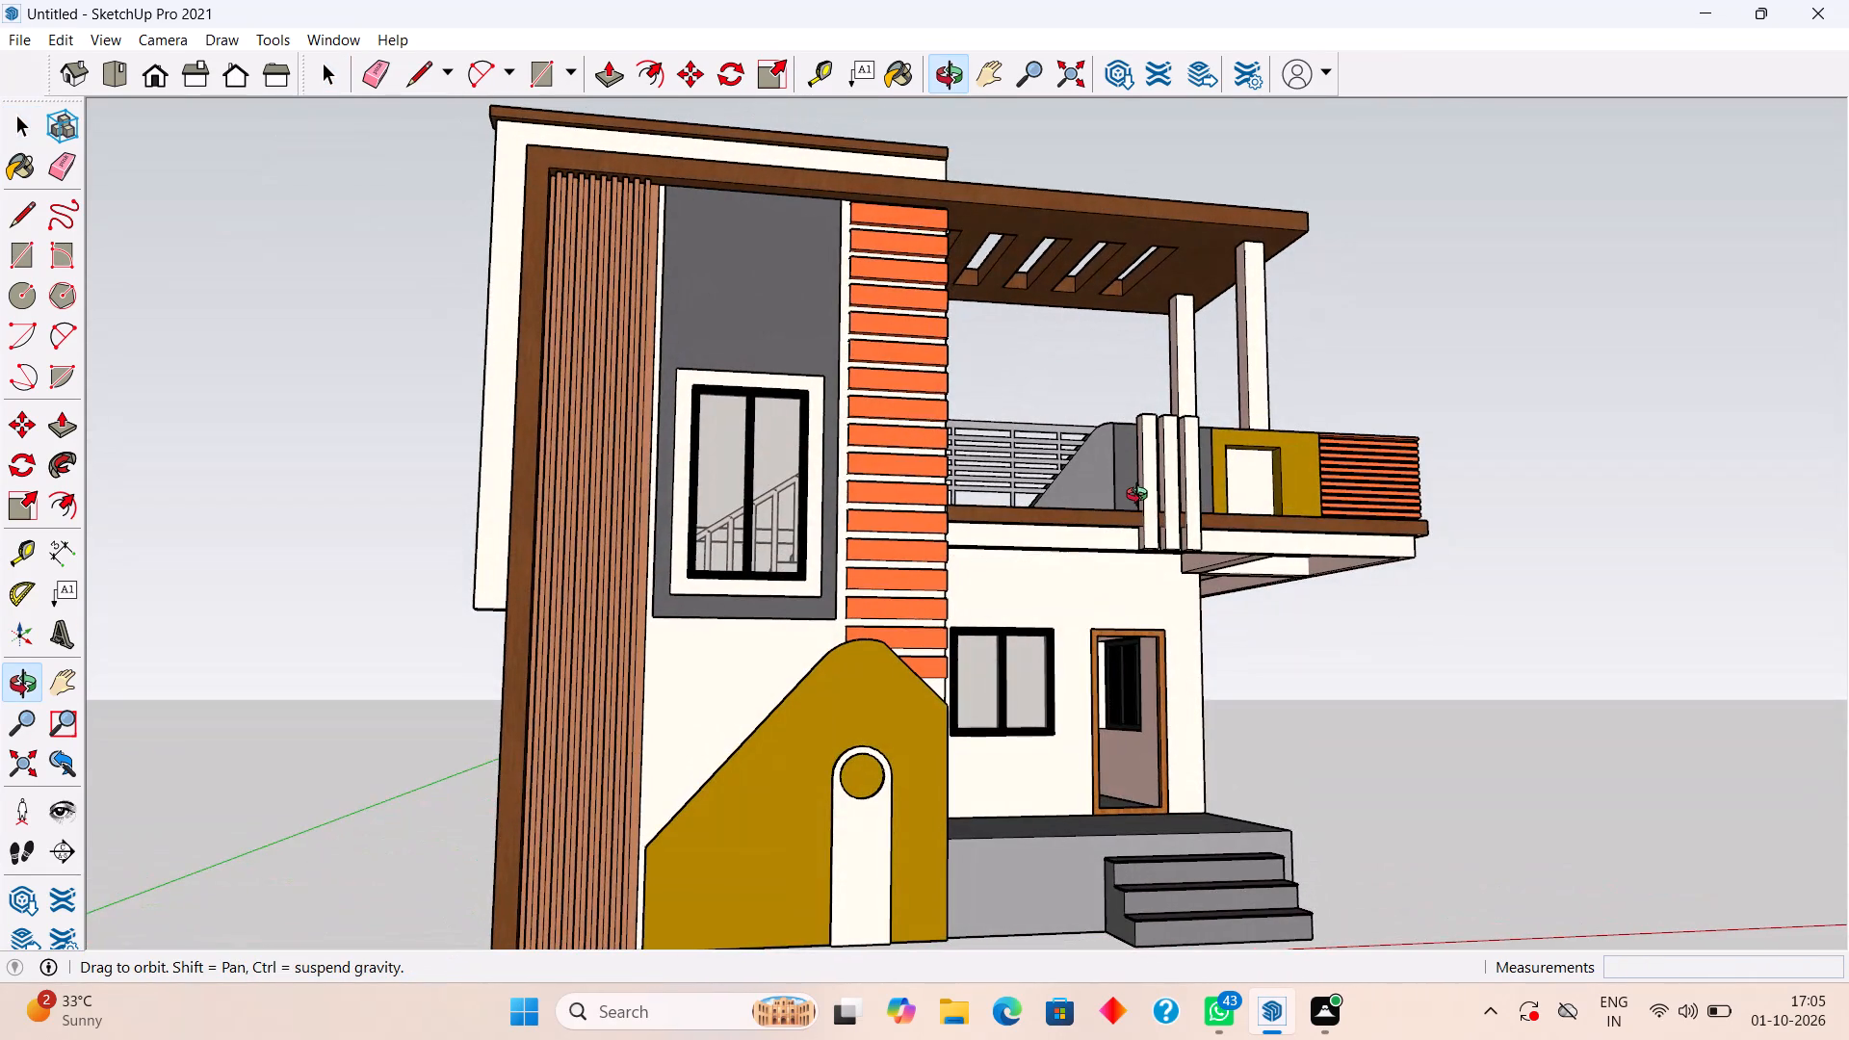
pyautogui.moveTo(1141, 497); pyautogui.dragTo(1154, 494, button='middle')
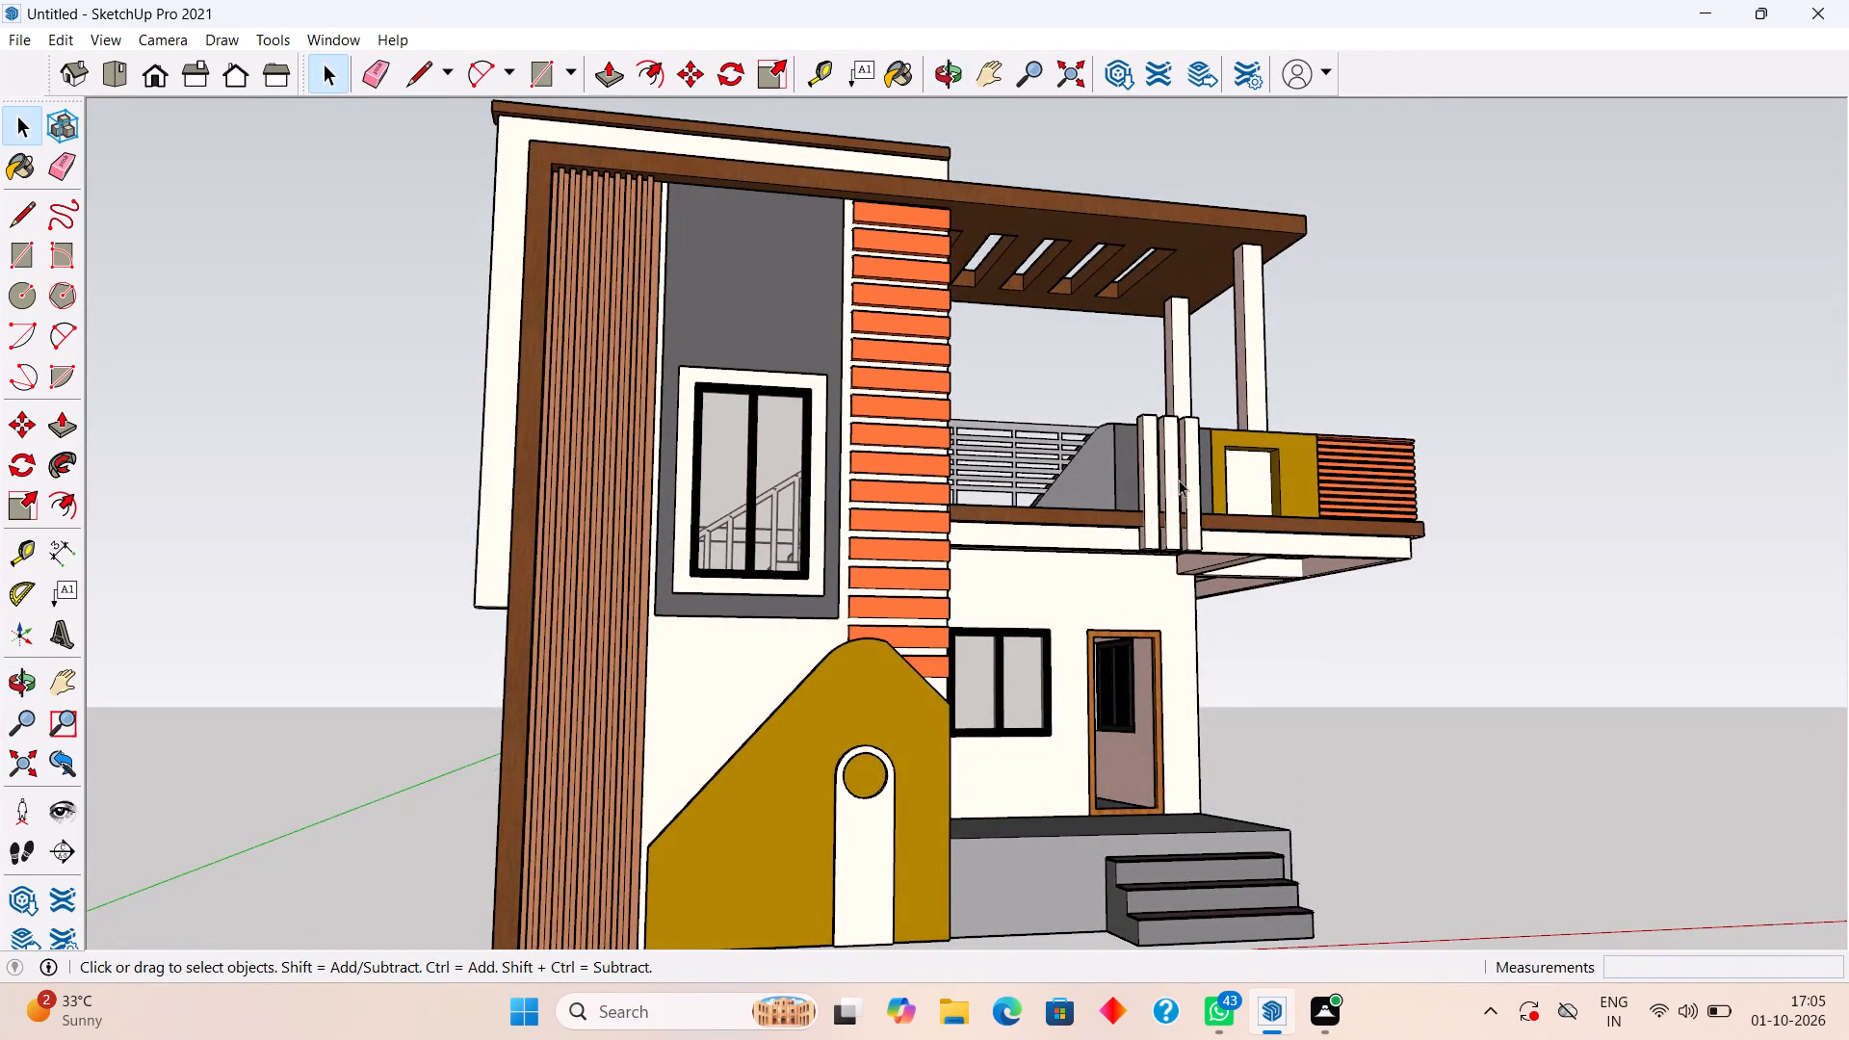
pyautogui.scroll(-3, 1179, 480)
pyautogui.scroll(2, 1268, 269)
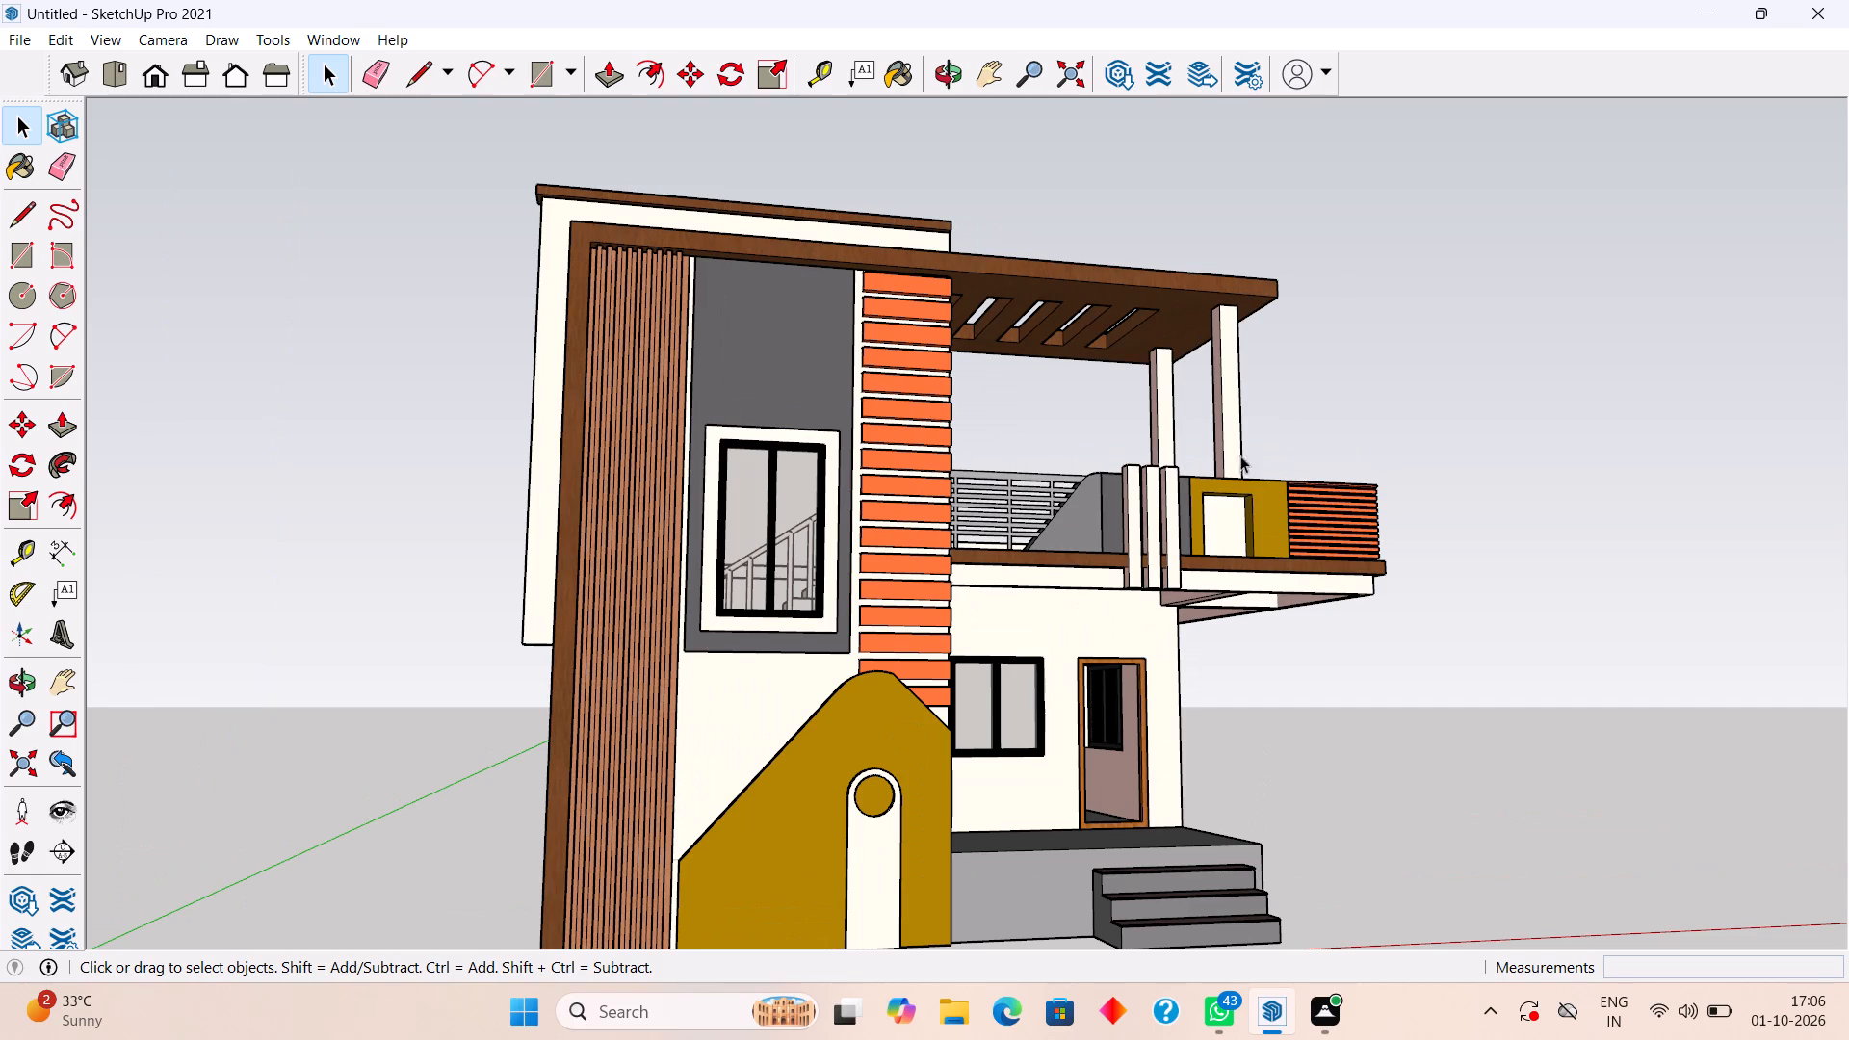
# Examine the house from the balcony end, the rear corner above the terrace, and the side with the porch staircase.
pyautogui.moveTo(1228, 477); pyautogui.dragTo(863, 467, button='middle')
pyautogui.scroll(1, 874, 467)
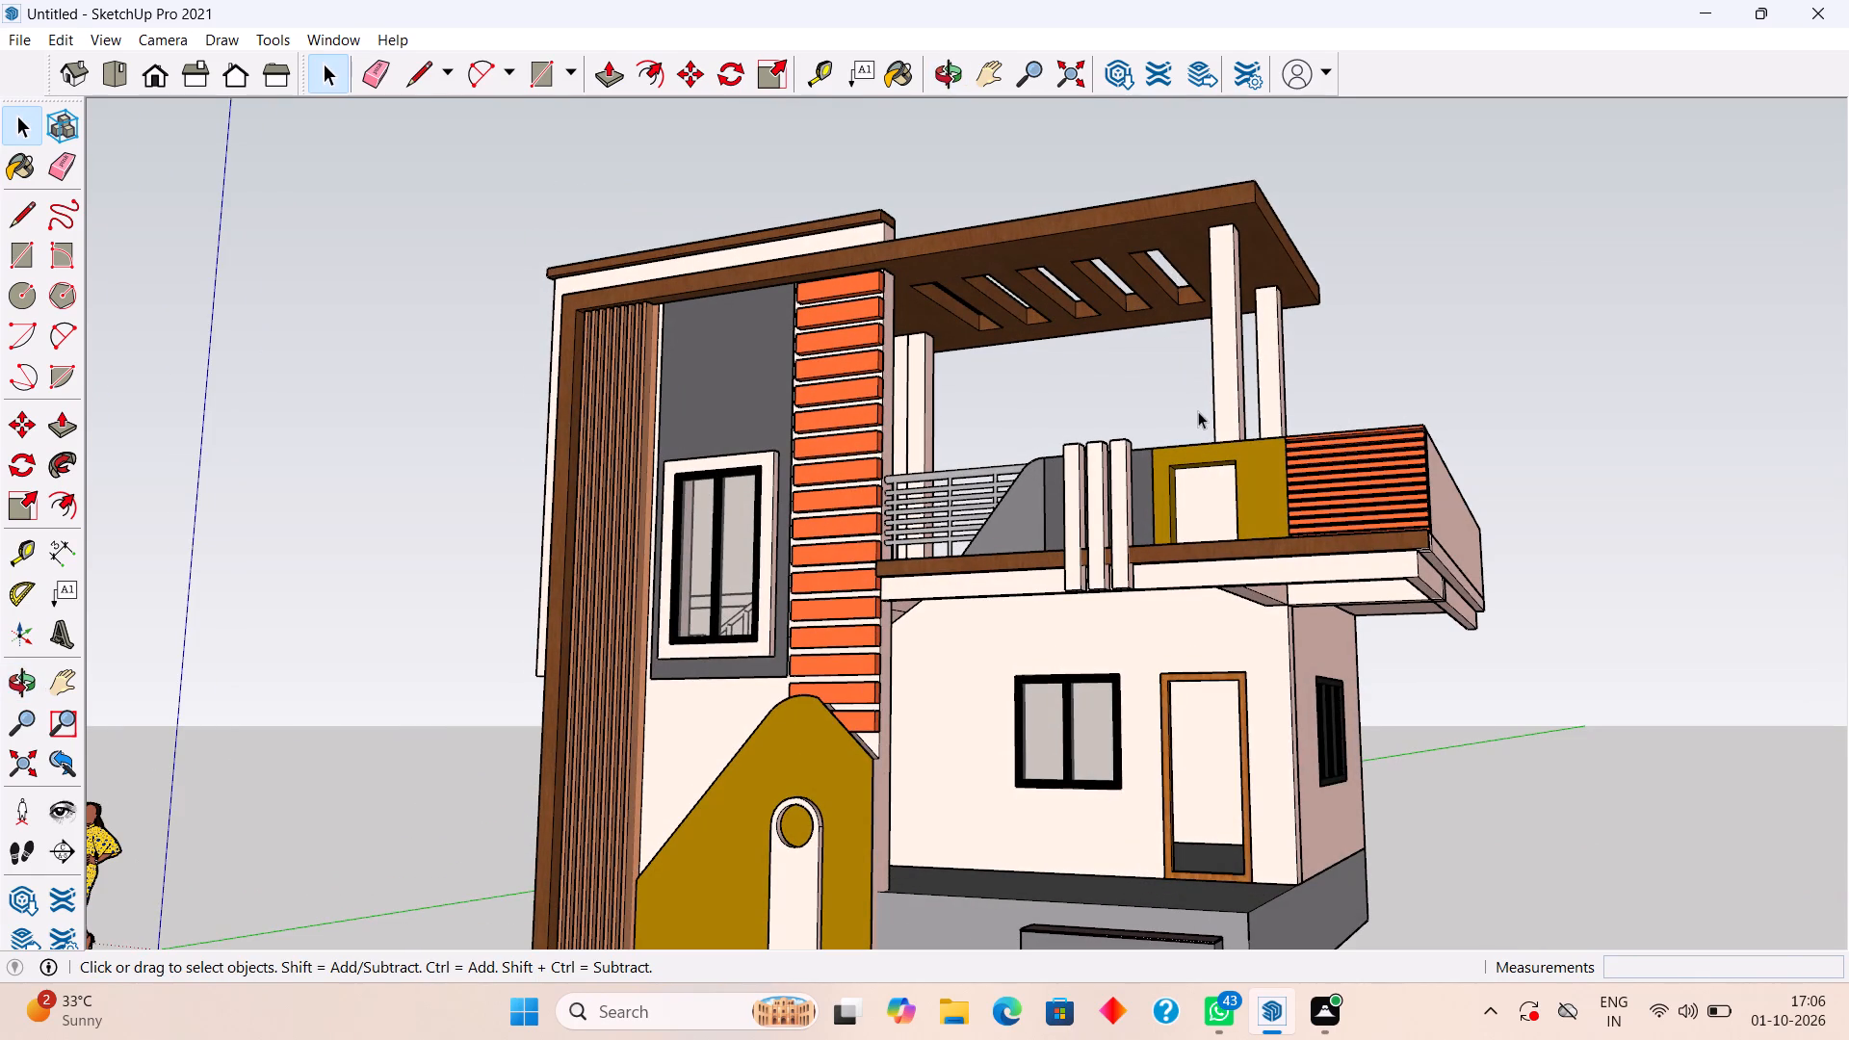
pyautogui.scroll(-5, 1232, 382)
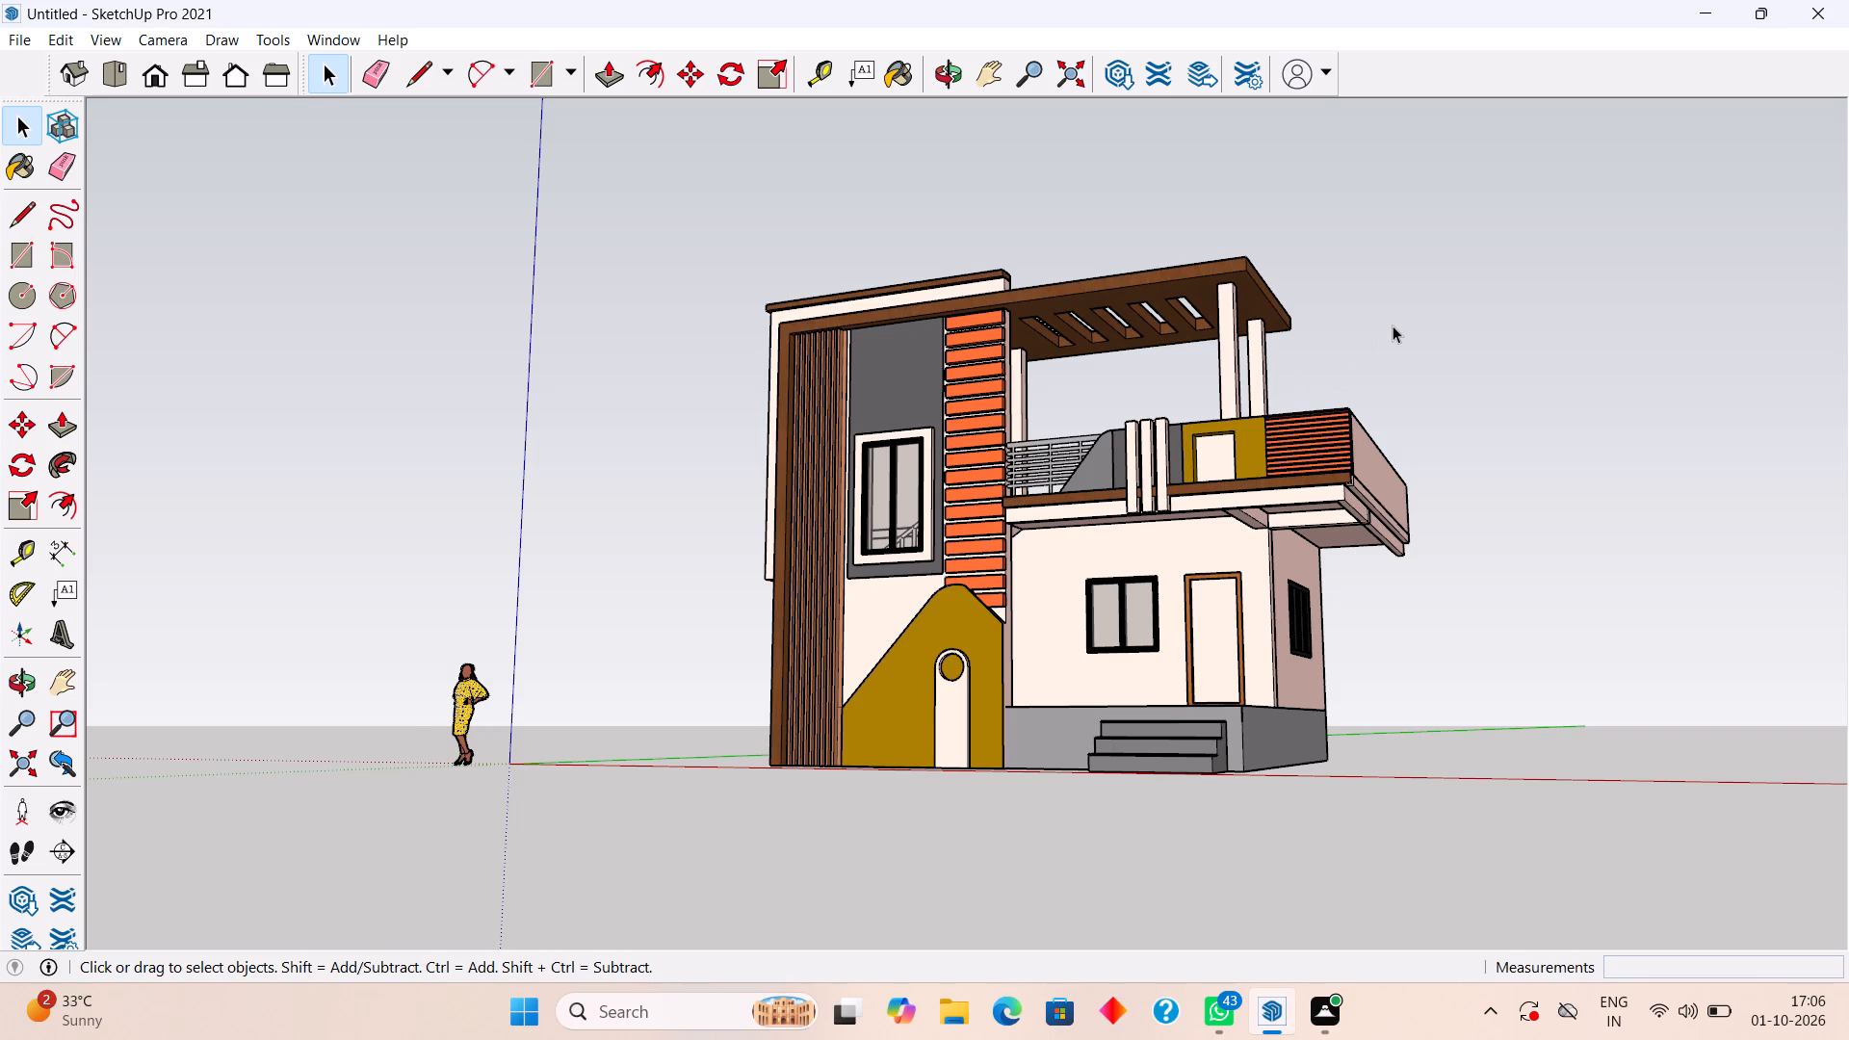
pyautogui.scroll(1, 1393, 326)
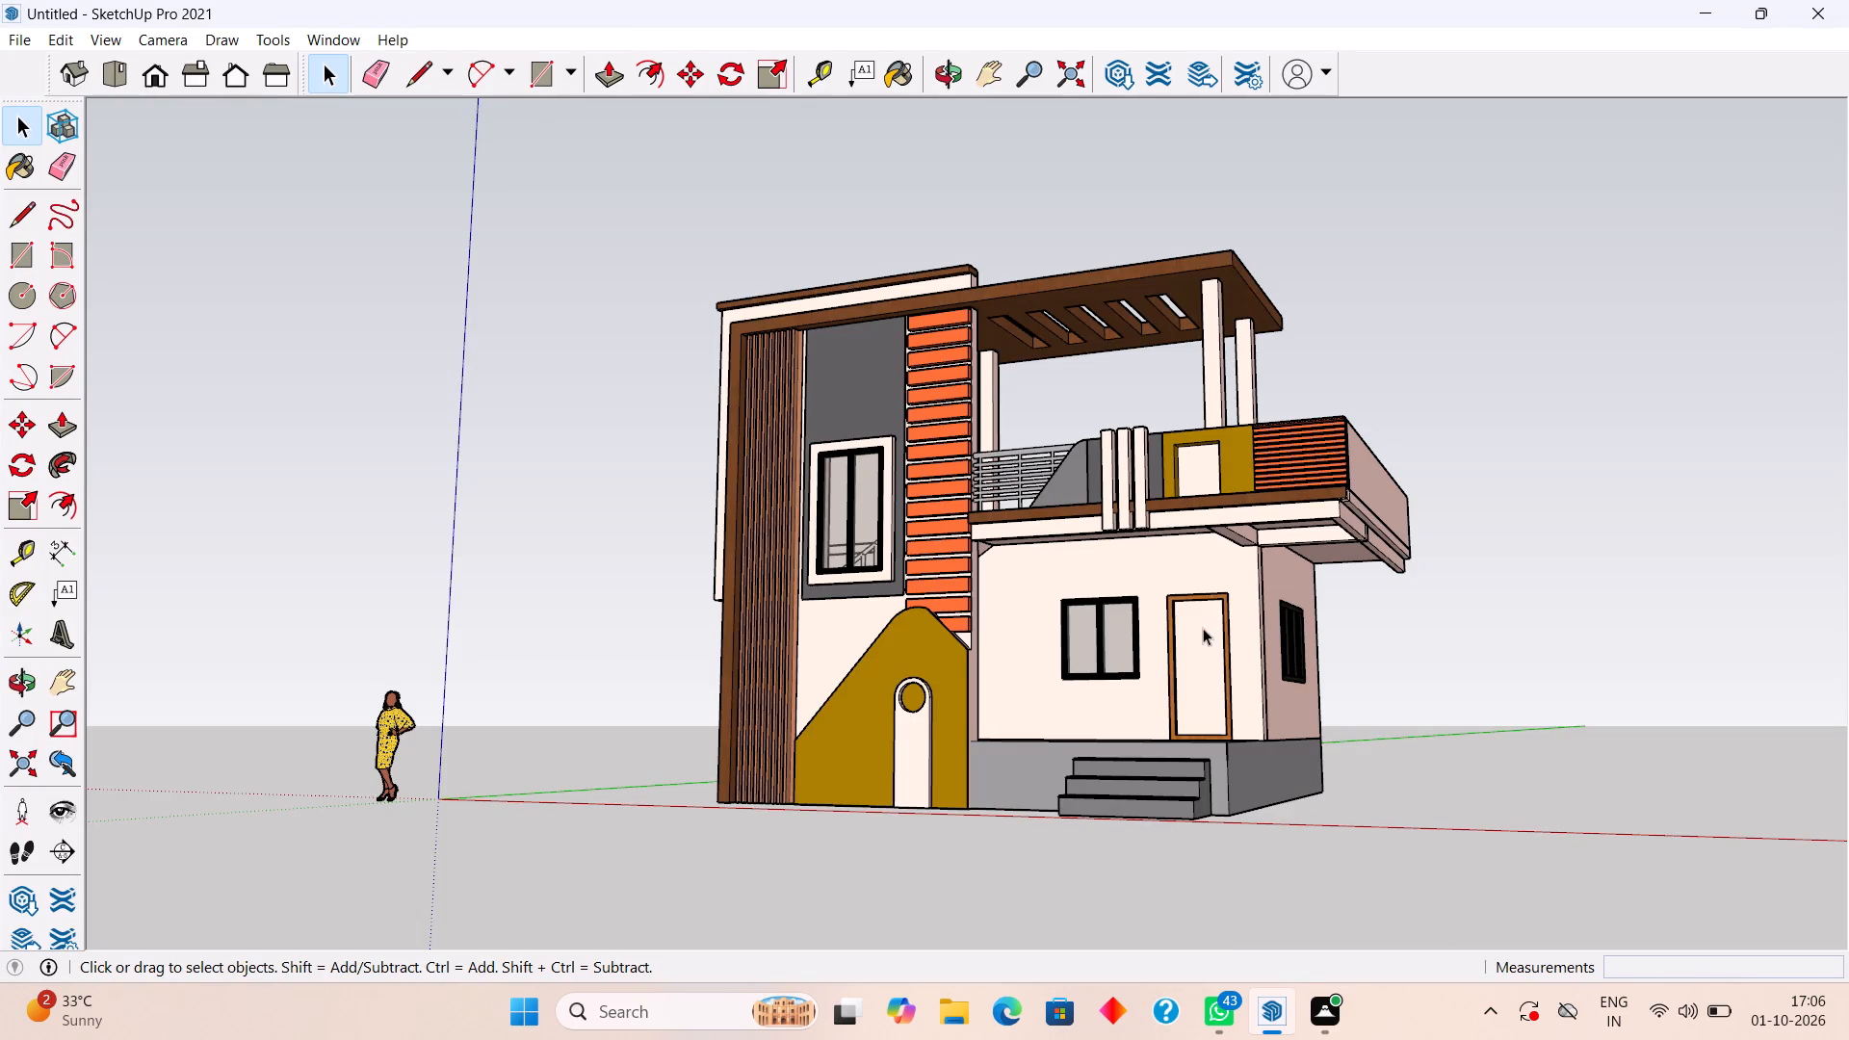
pyautogui.moveTo(1161, 589); pyautogui.dragTo(843, 688, button='middle')
pyautogui.scroll(-4, 841, 689)
pyautogui.moveTo(1303, 458); pyautogui.dragTo(1147, 484, button='middle')
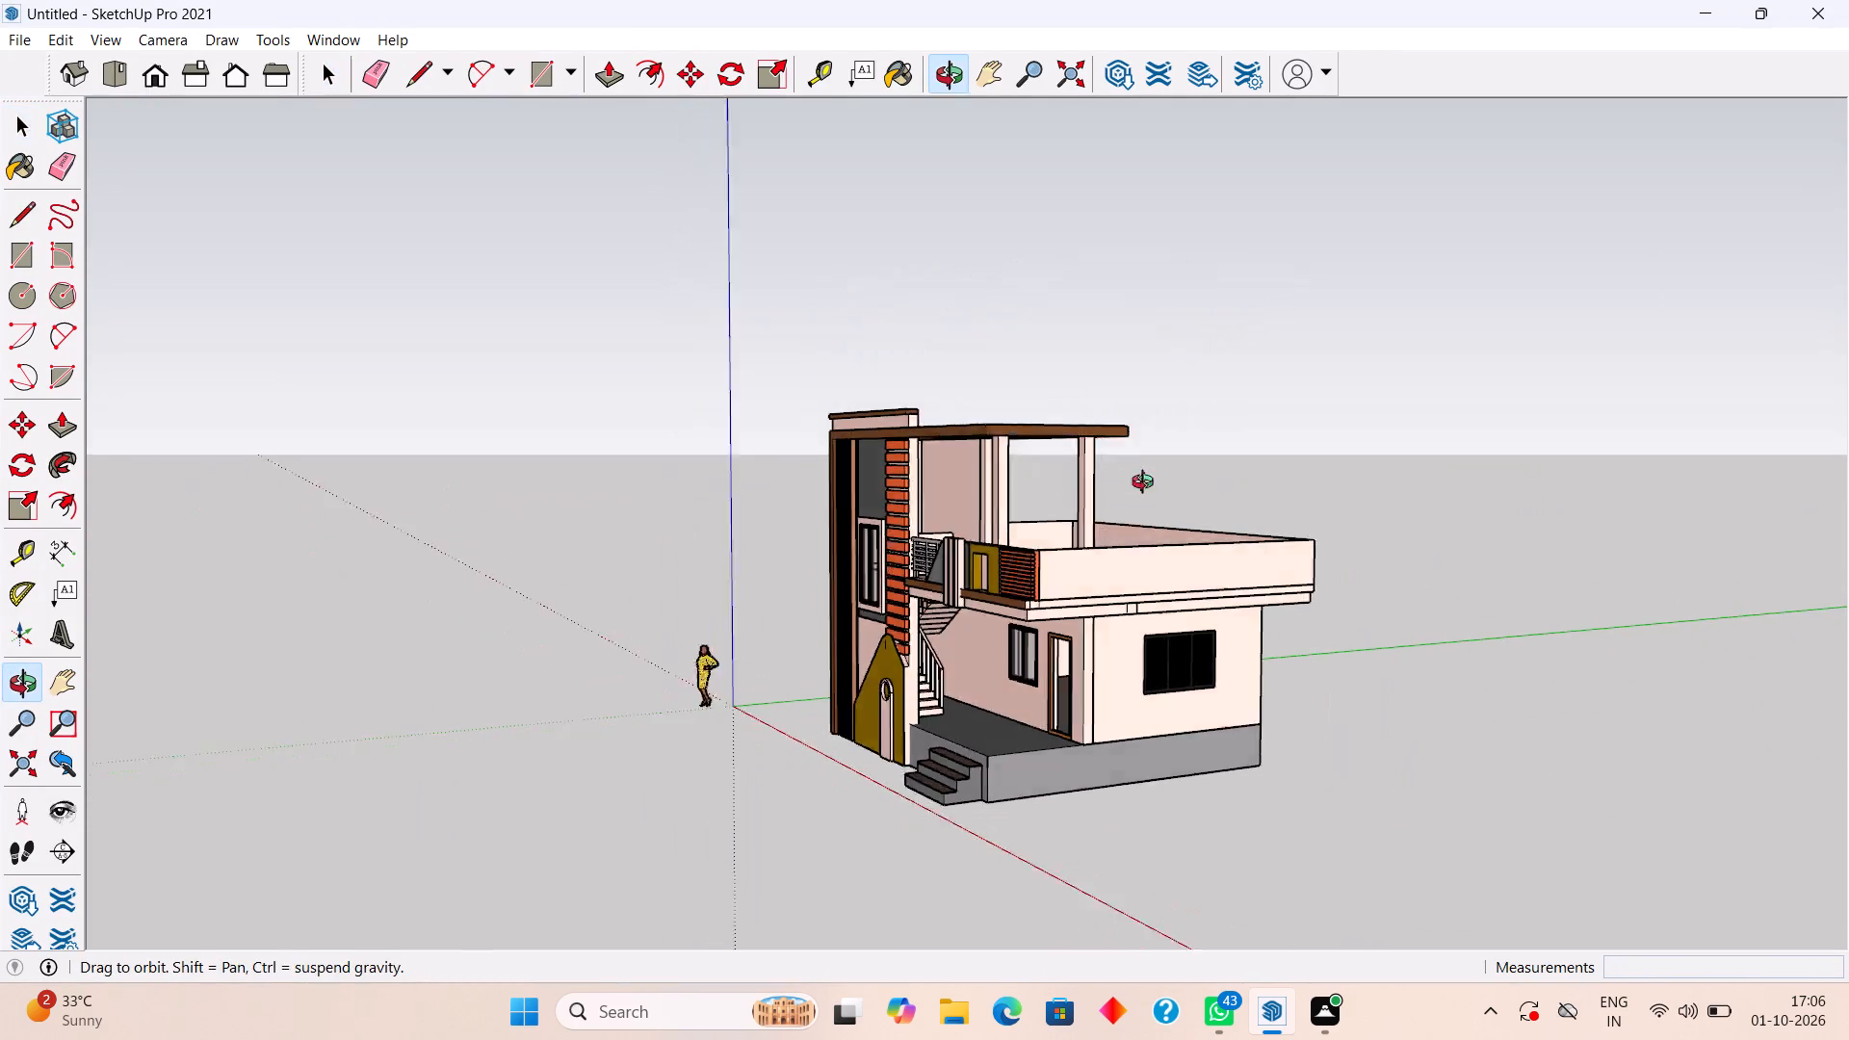
pyautogui.moveTo(1147, 484); pyautogui.dragTo(832, 502, button='middle')
pyautogui.moveTo(1259, 501); pyautogui.dragTo(1078, 618, button='middle')
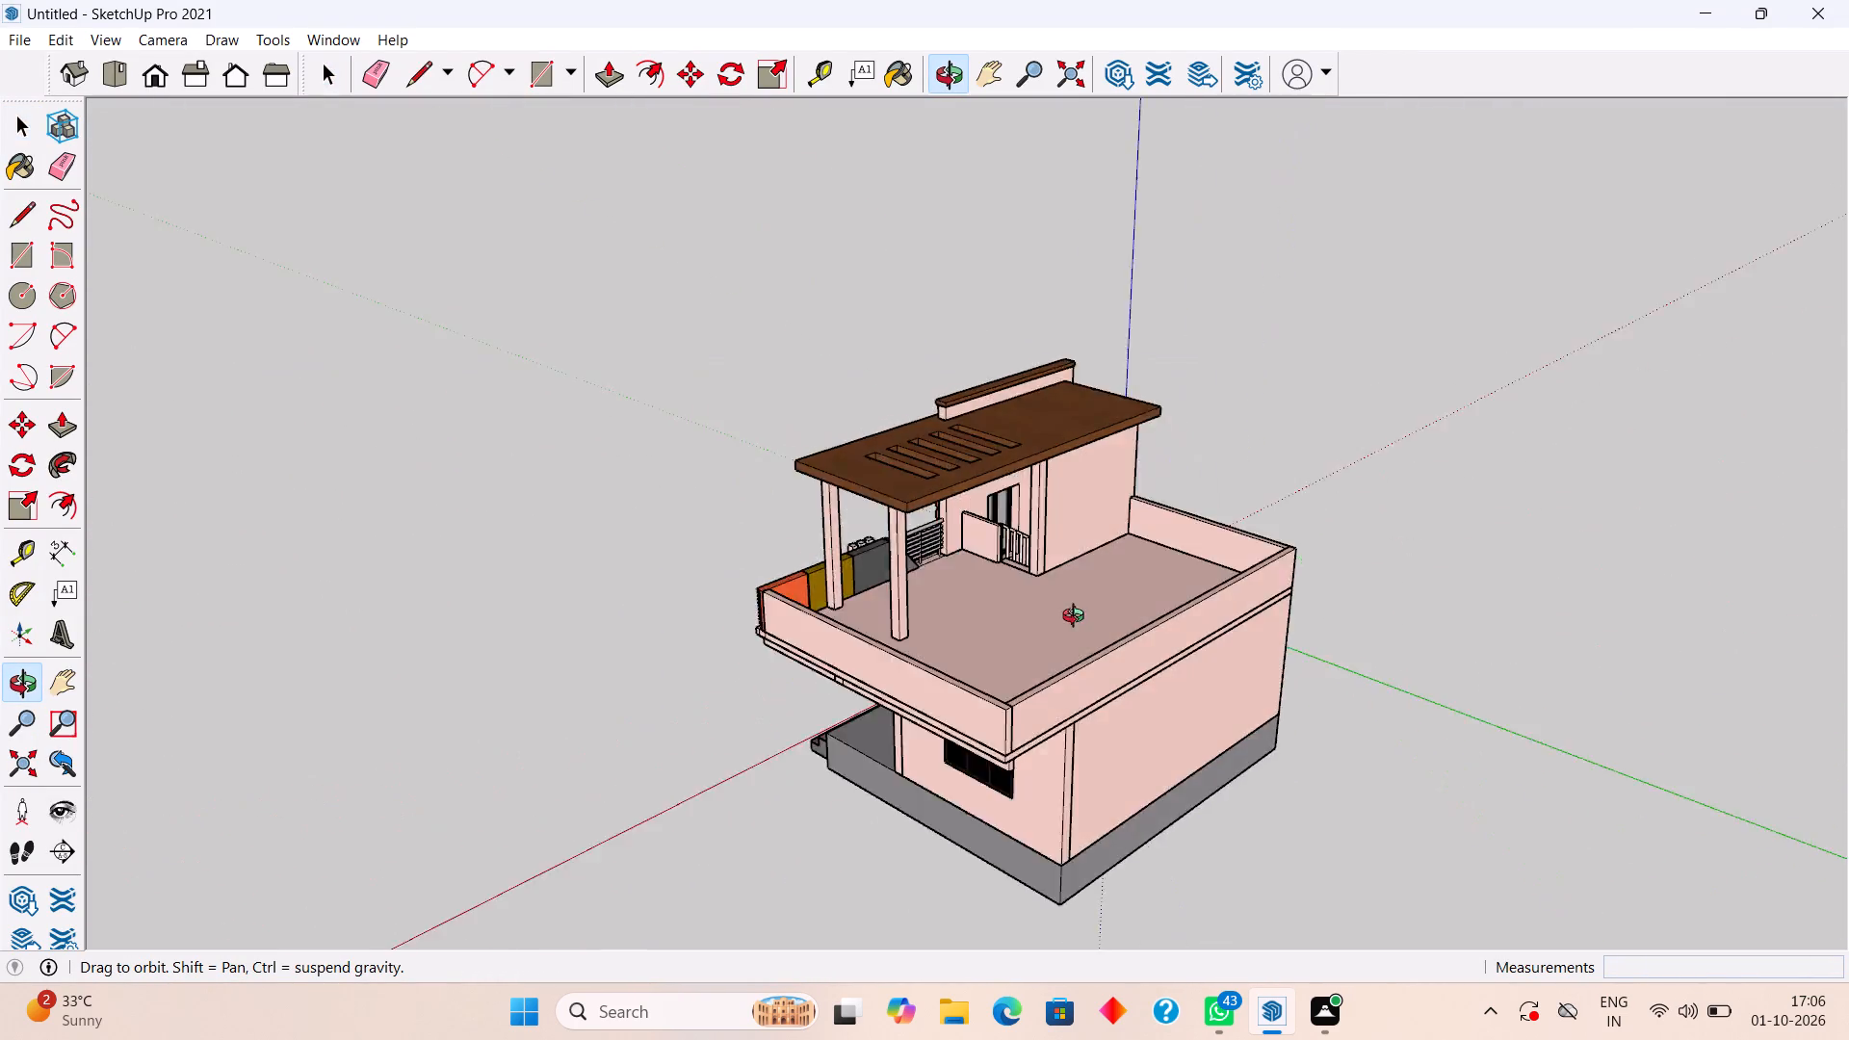
pyautogui.moveTo(1078, 618); pyautogui.dragTo(1273, 451, button='middle')
pyautogui.moveTo(1020, 595); pyautogui.dragTo(1159, 560, button='middle')
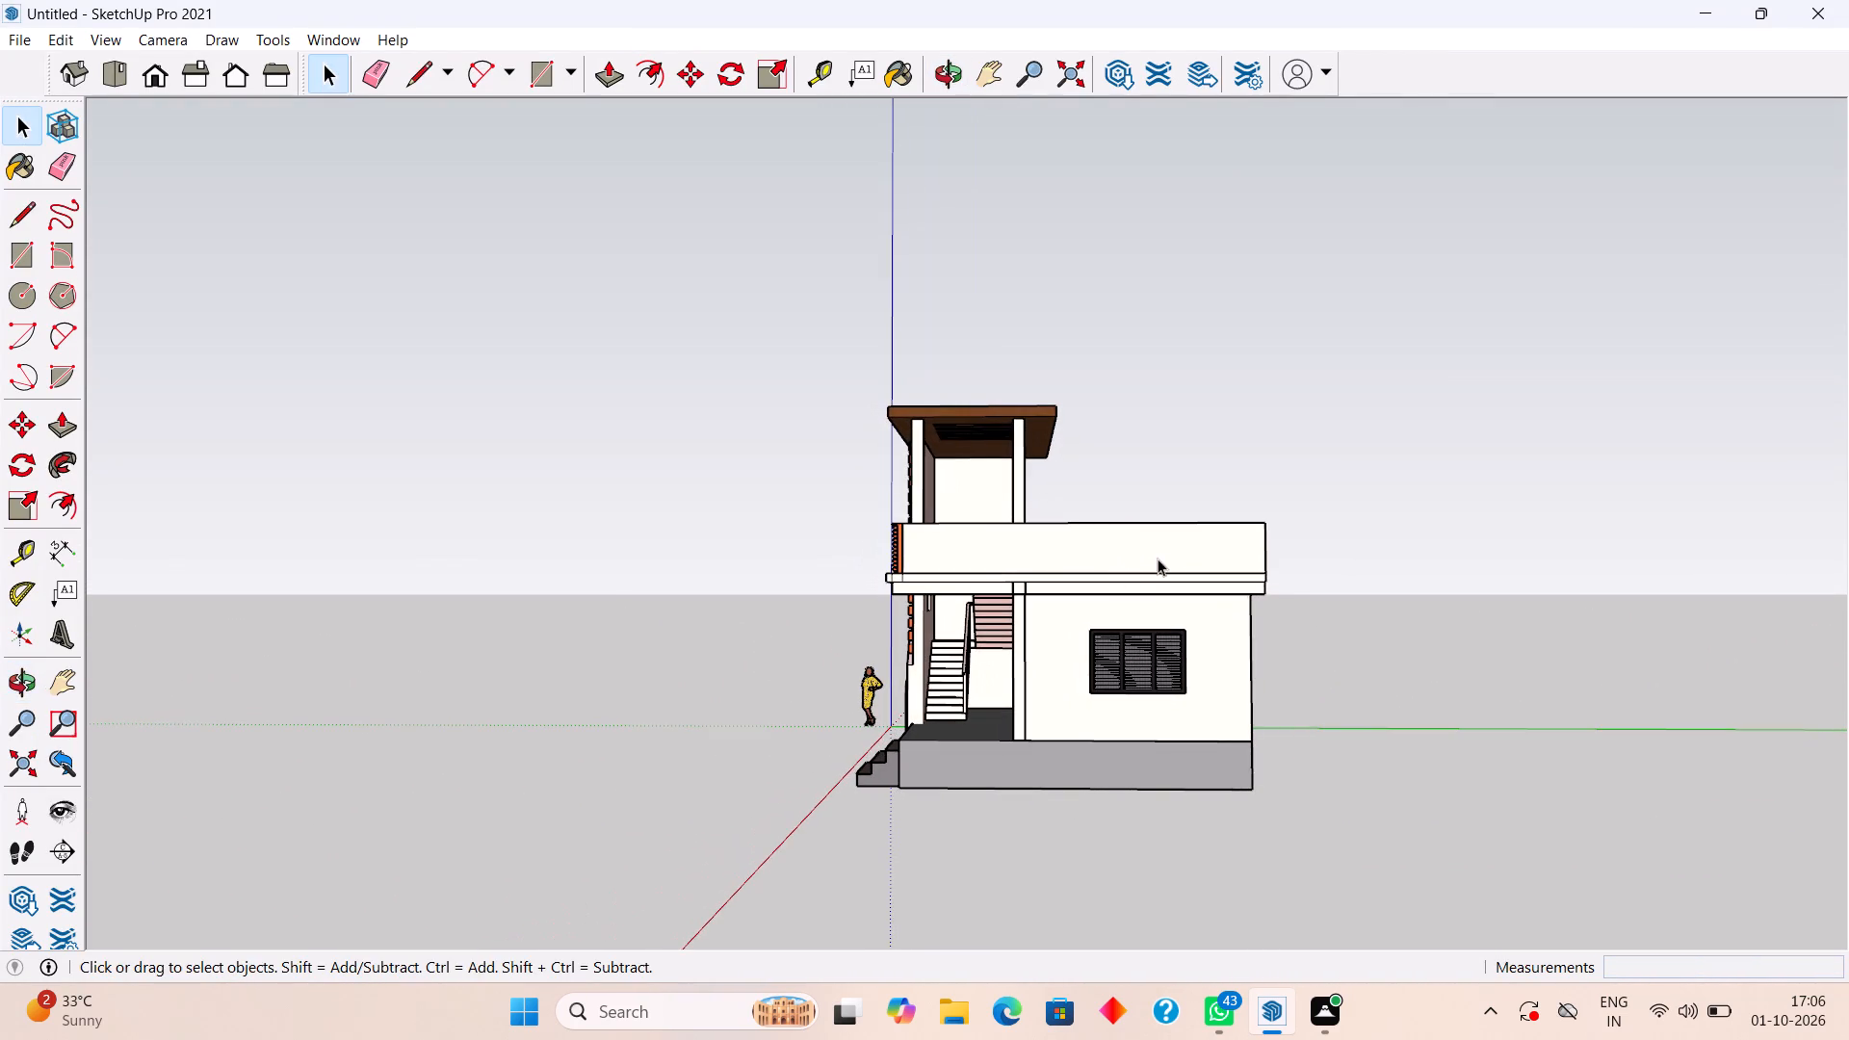
# Return to a low front view and check the complete elevation with the canopy, balcony and entrance steps.
pyautogui.moveTo(1017, 606); pyautogui.dragTo(1416, 659, button='middle')
pyautogui.moveTo(1155, 631); pyautogui.dragTo(1282, 639, button='middle')
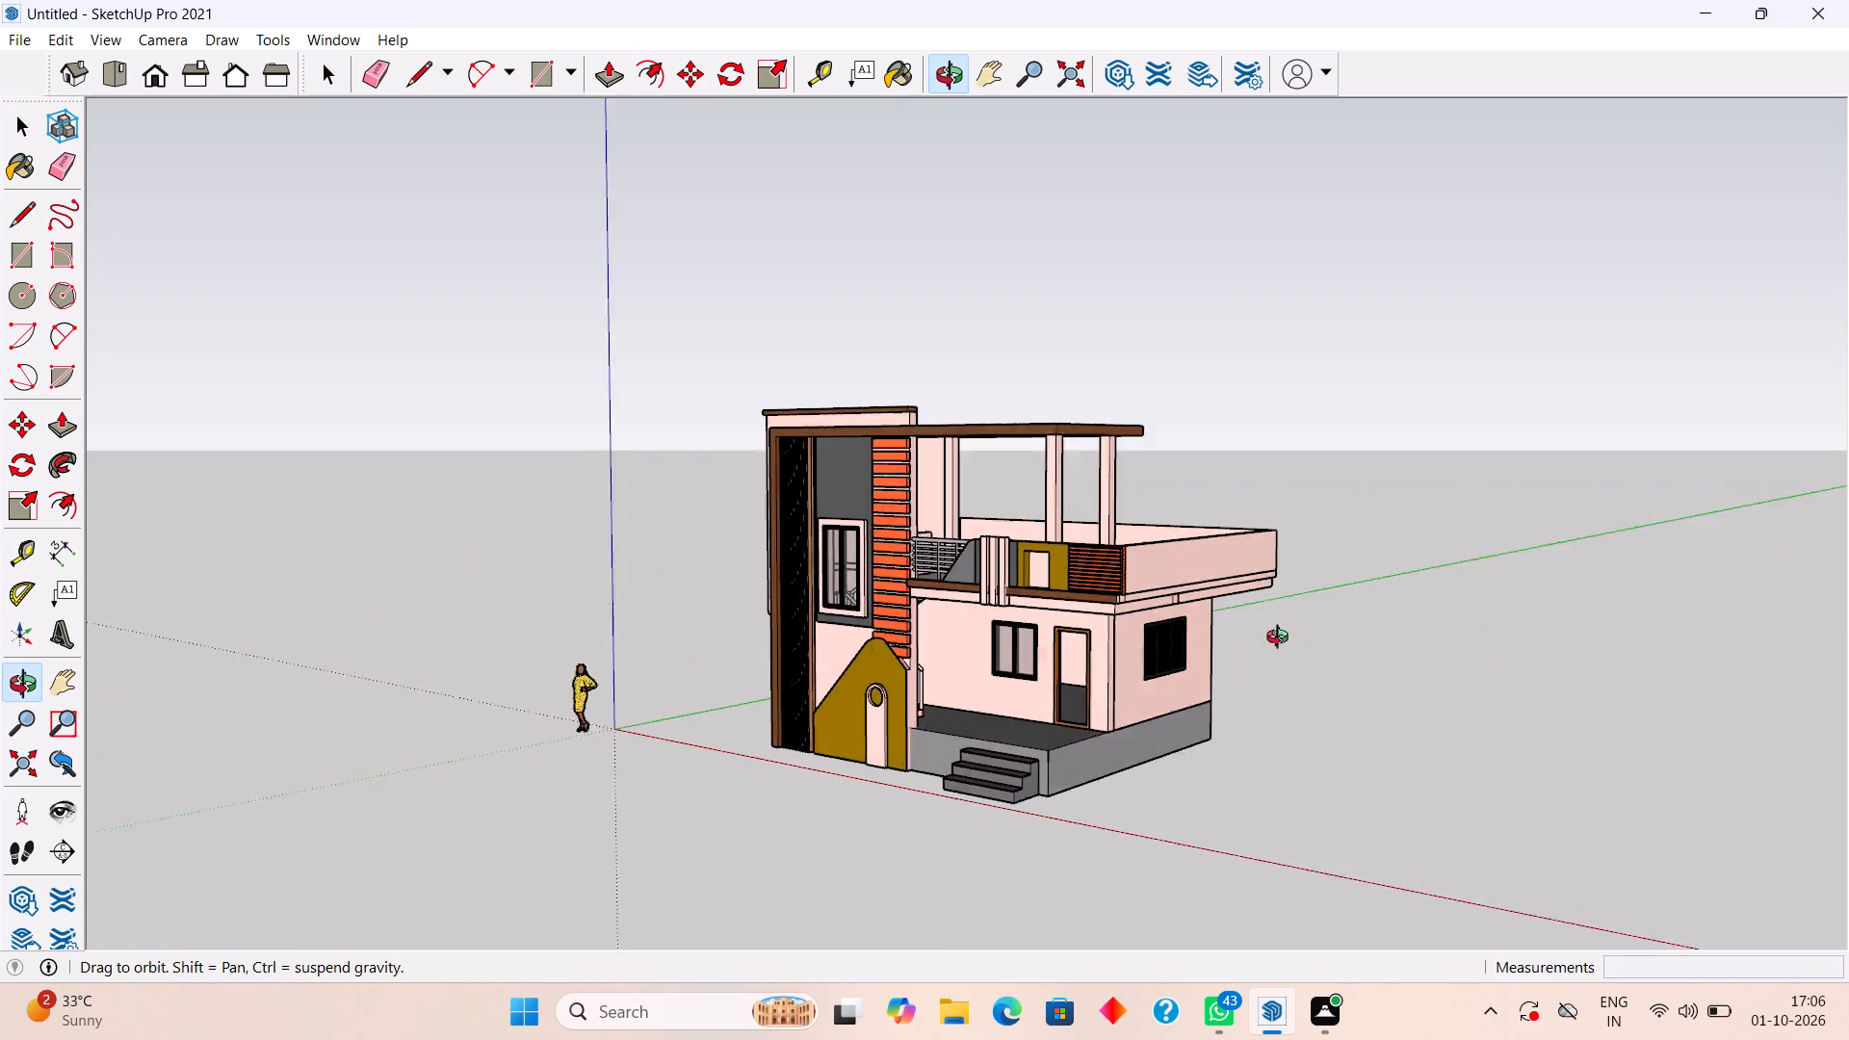
pyautogui.moveTo(1282, 639); pyautogui.dragTo(1638, 690, button='middle')
pyautogui.scroll(4, 1107, 593)
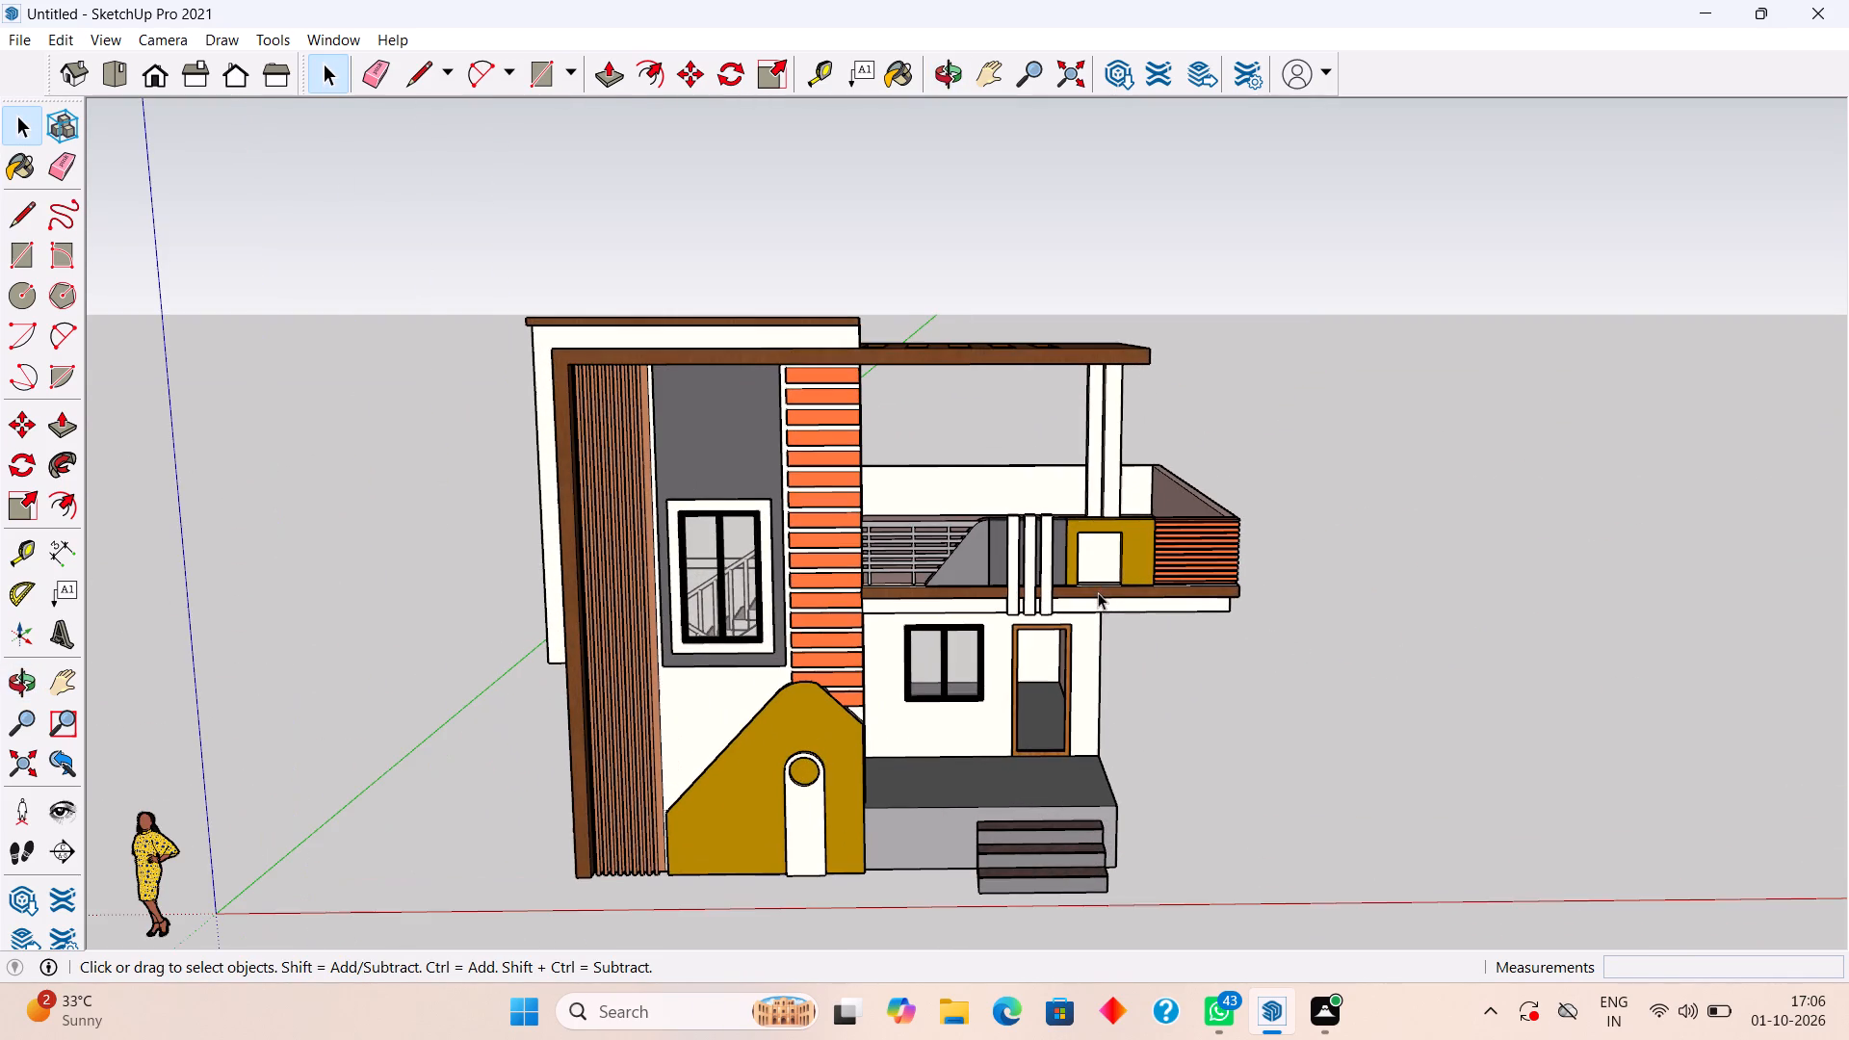
pyautogui.moveTo(1111, 605); pyautogui.dragTo(1131, 473, button='middle')
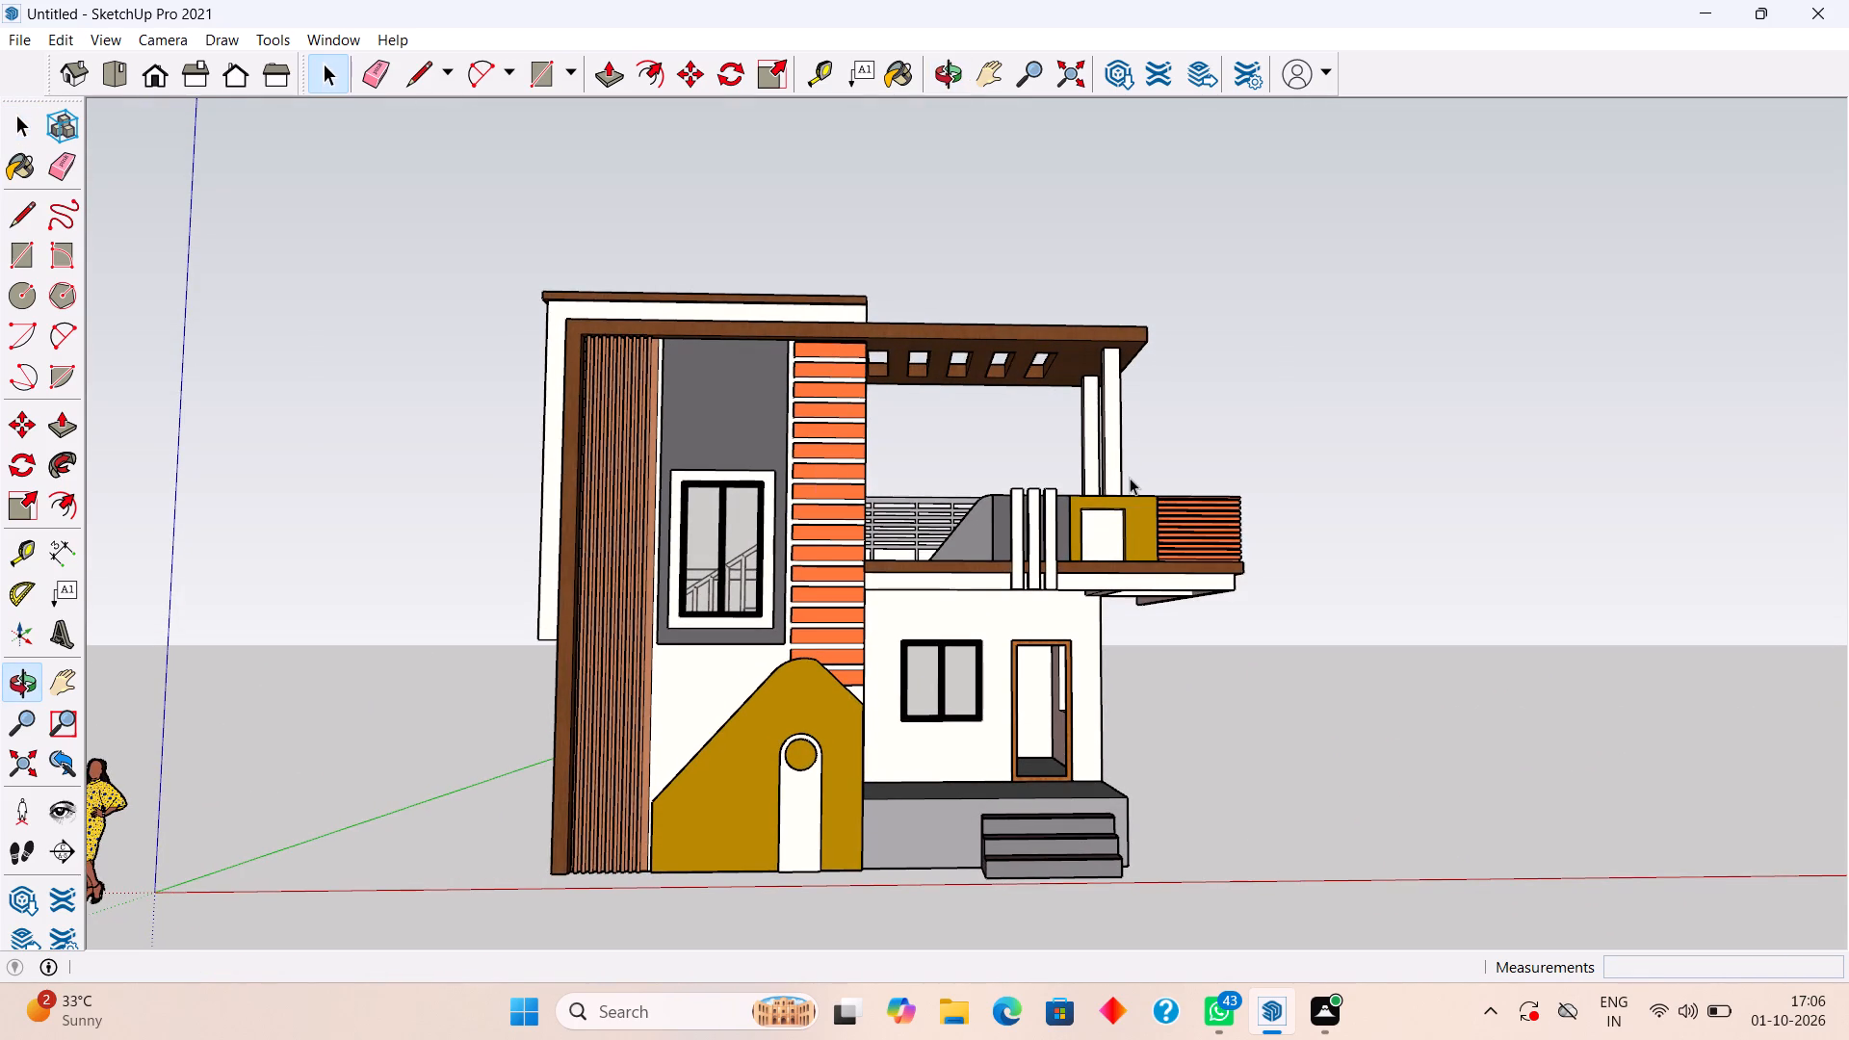
pyautogui.scroll(1, 1056, 591)
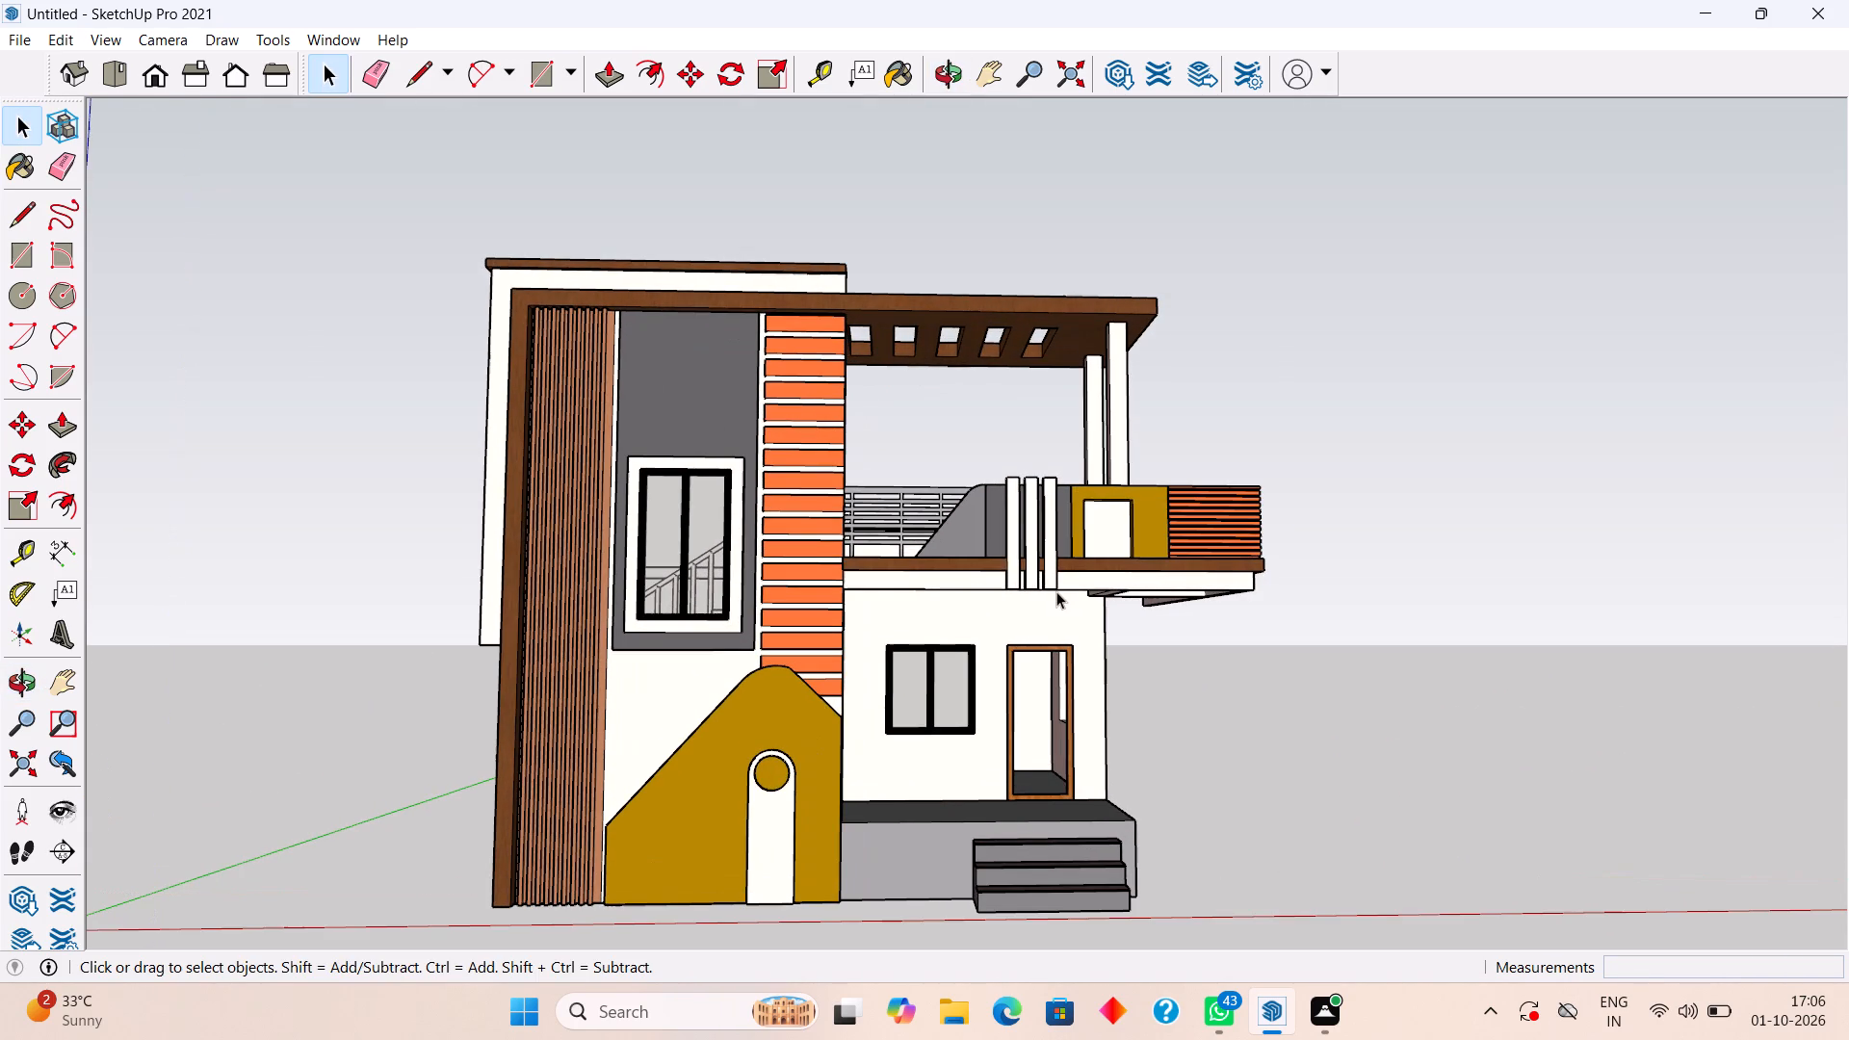
pyautogui.moveTo(1056, 591); pyautogui.dragTo(1060, 544, button='middle')
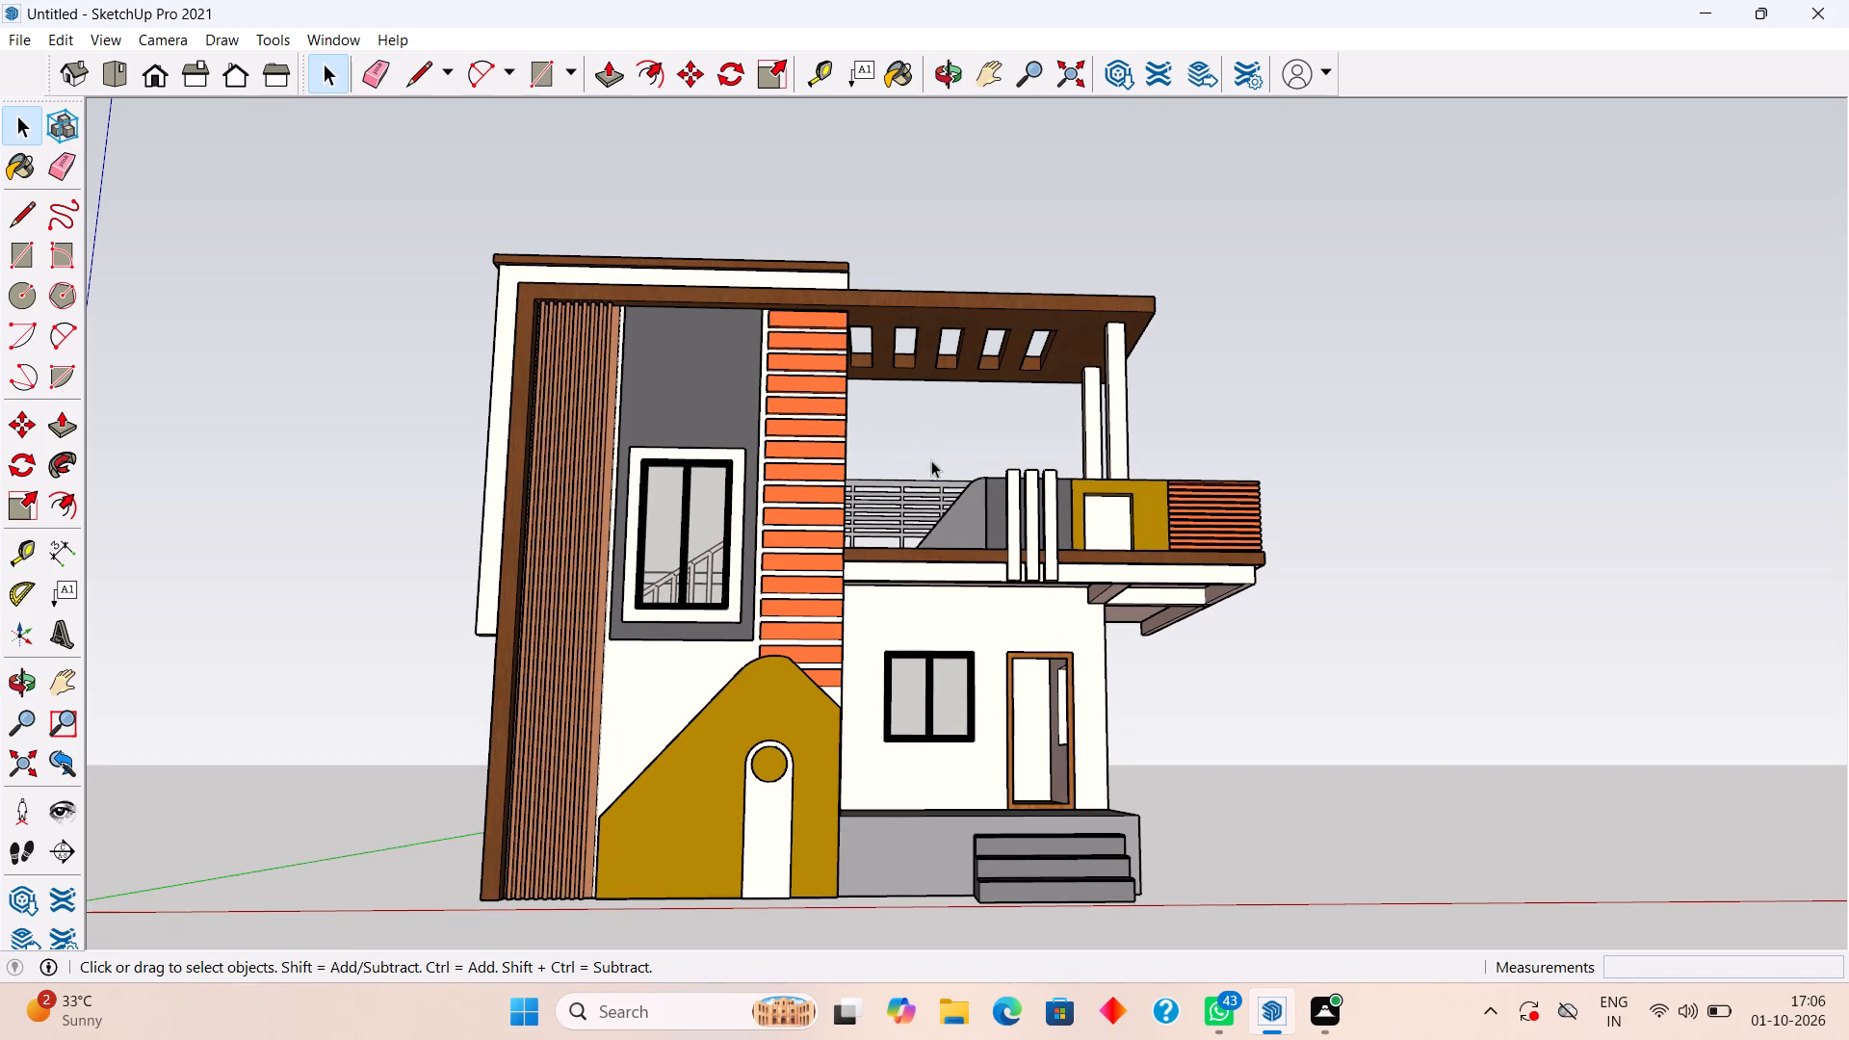
# Examine the plain grey wall panel above the tower's tall window, between the brown vertical slats and the orange bands.
pyautogui.scroll(8, 694, 374)
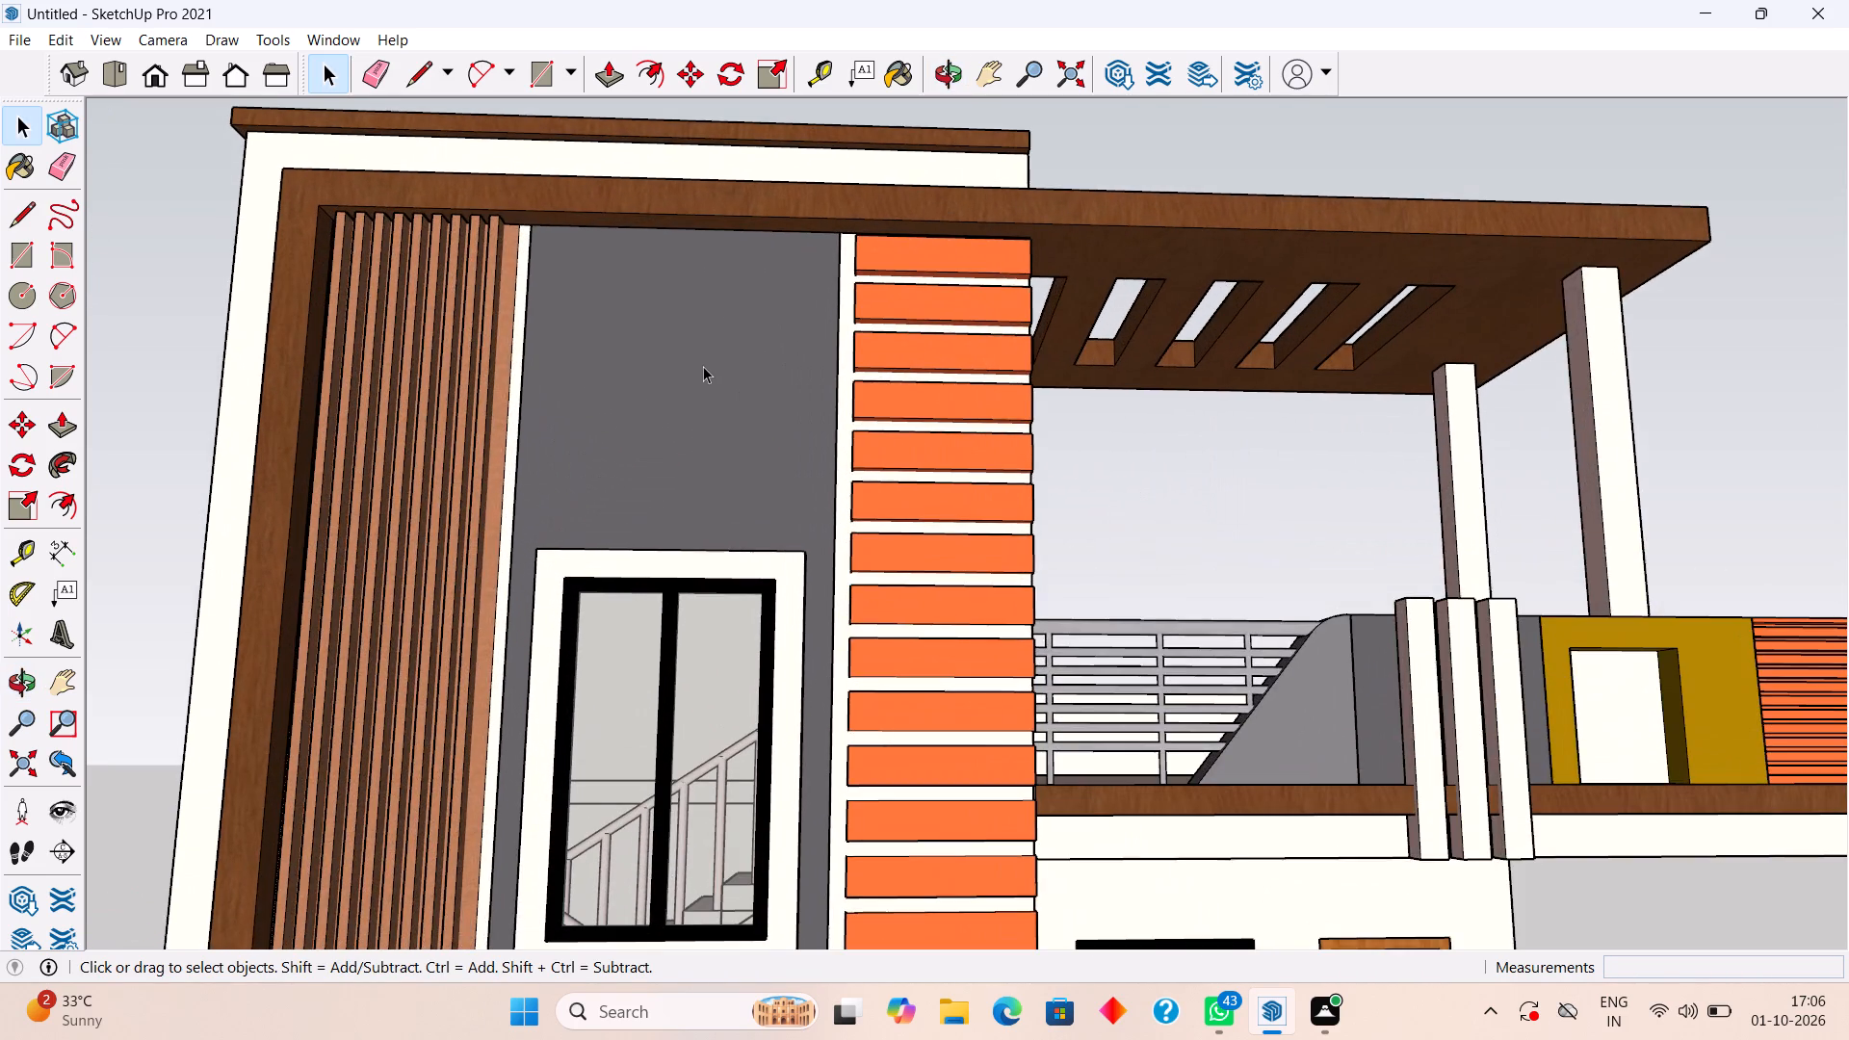
pyautogui.moveTo(703, 366); pyautogui.dragTo(766, 394, button='middle')
pyautogui.scroll(3, 711, 270)
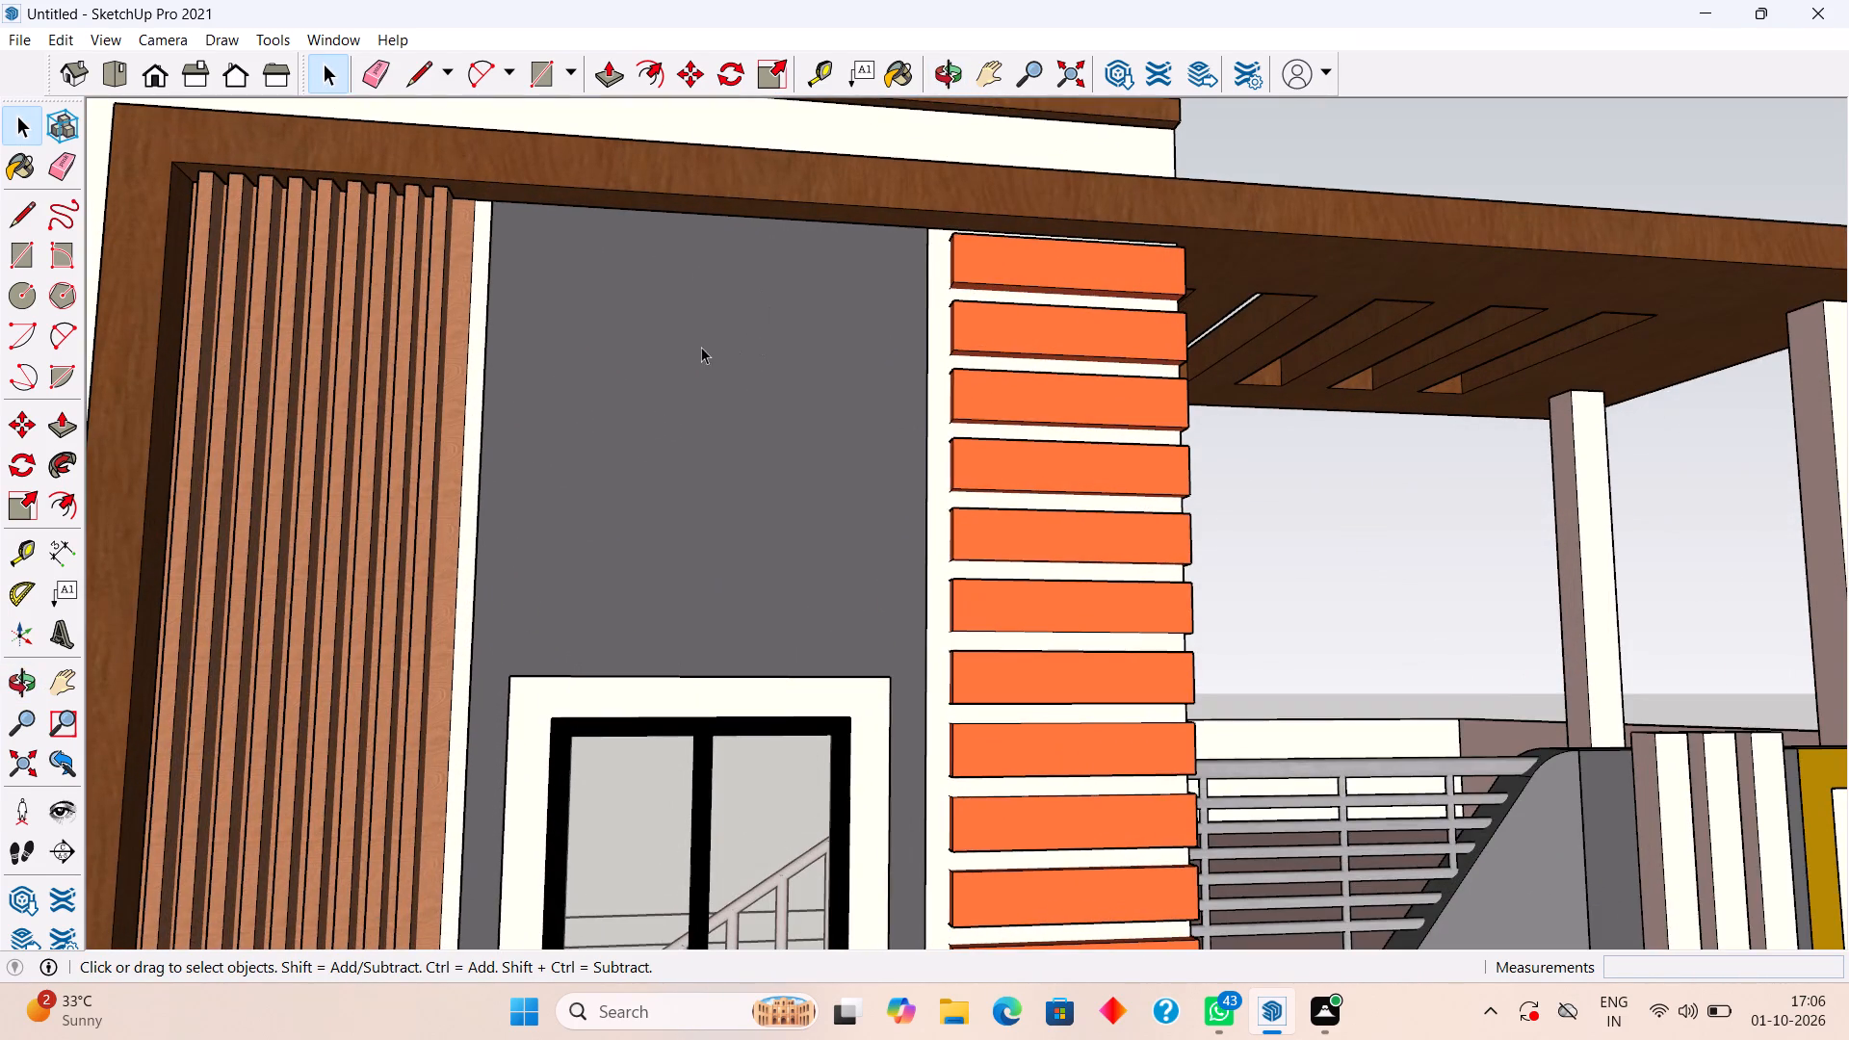
pyautogui.scroll(3, 678, 363)
pyautogui.scroll(-5, 653, 365)
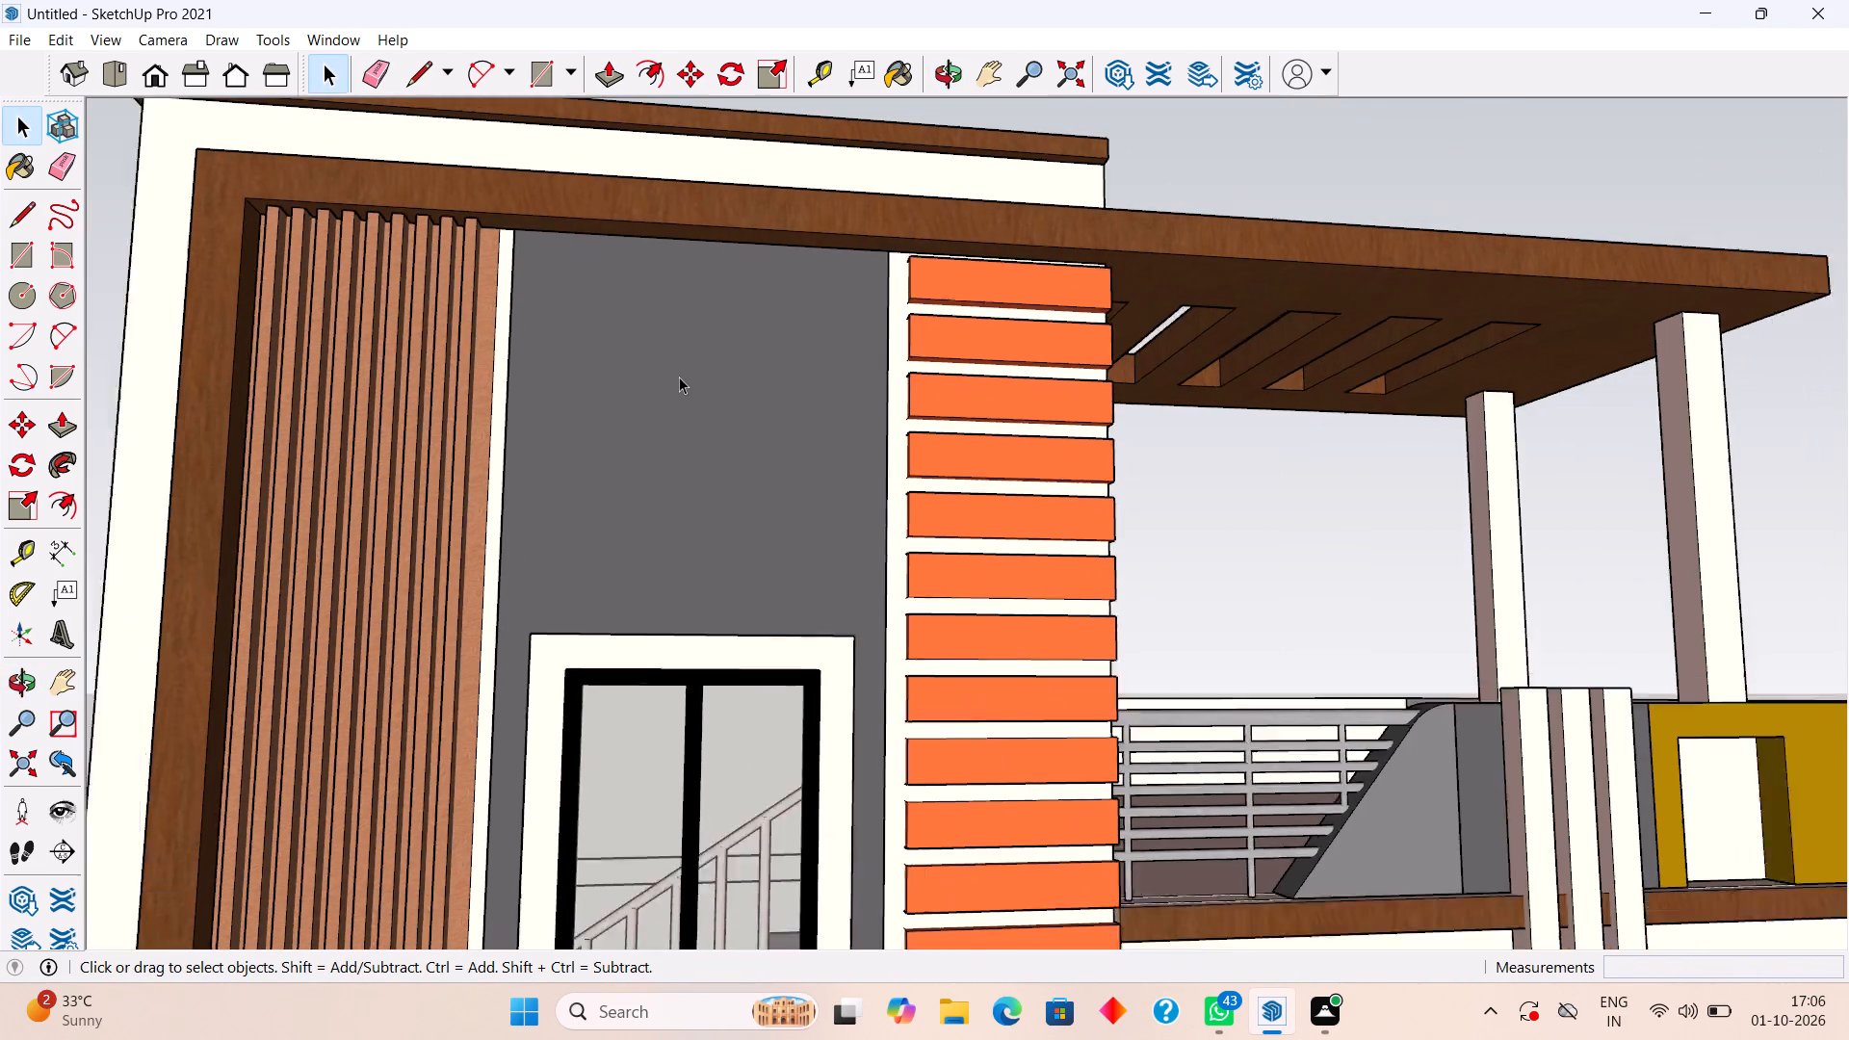
pyautogui.scroll(-7, 679, 377)
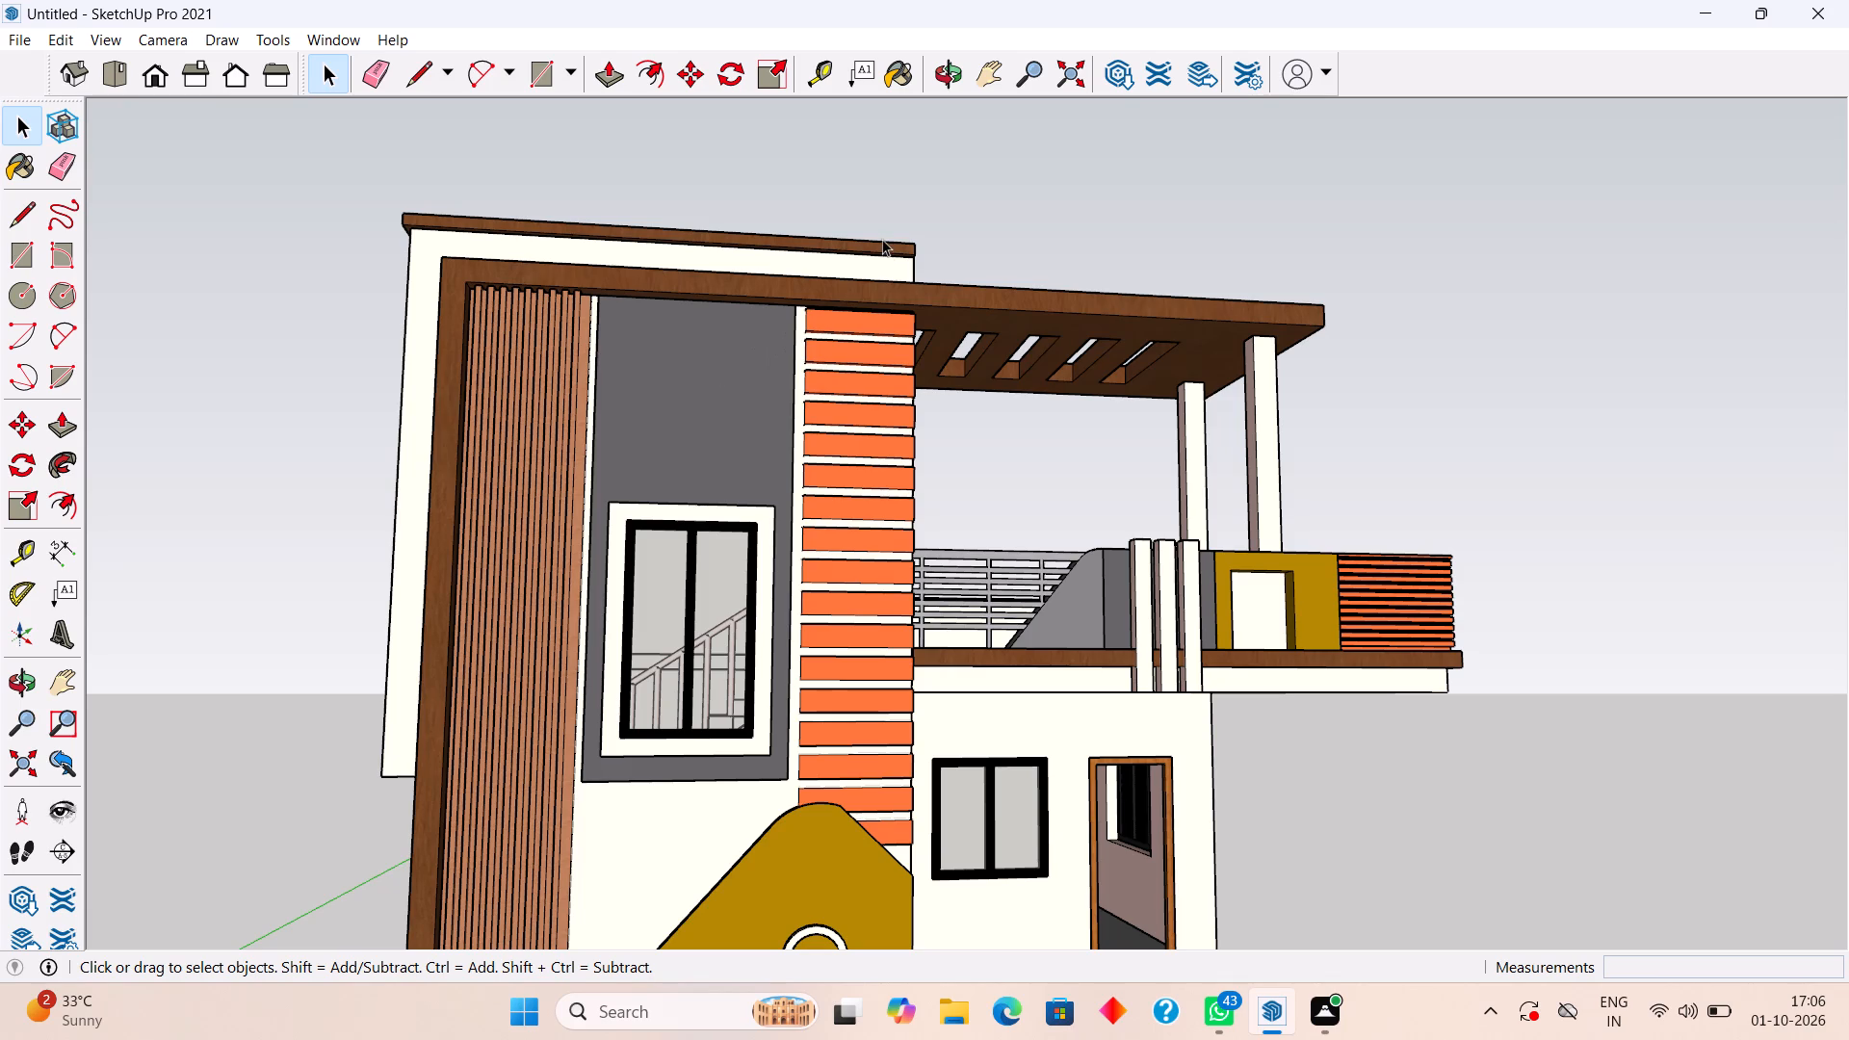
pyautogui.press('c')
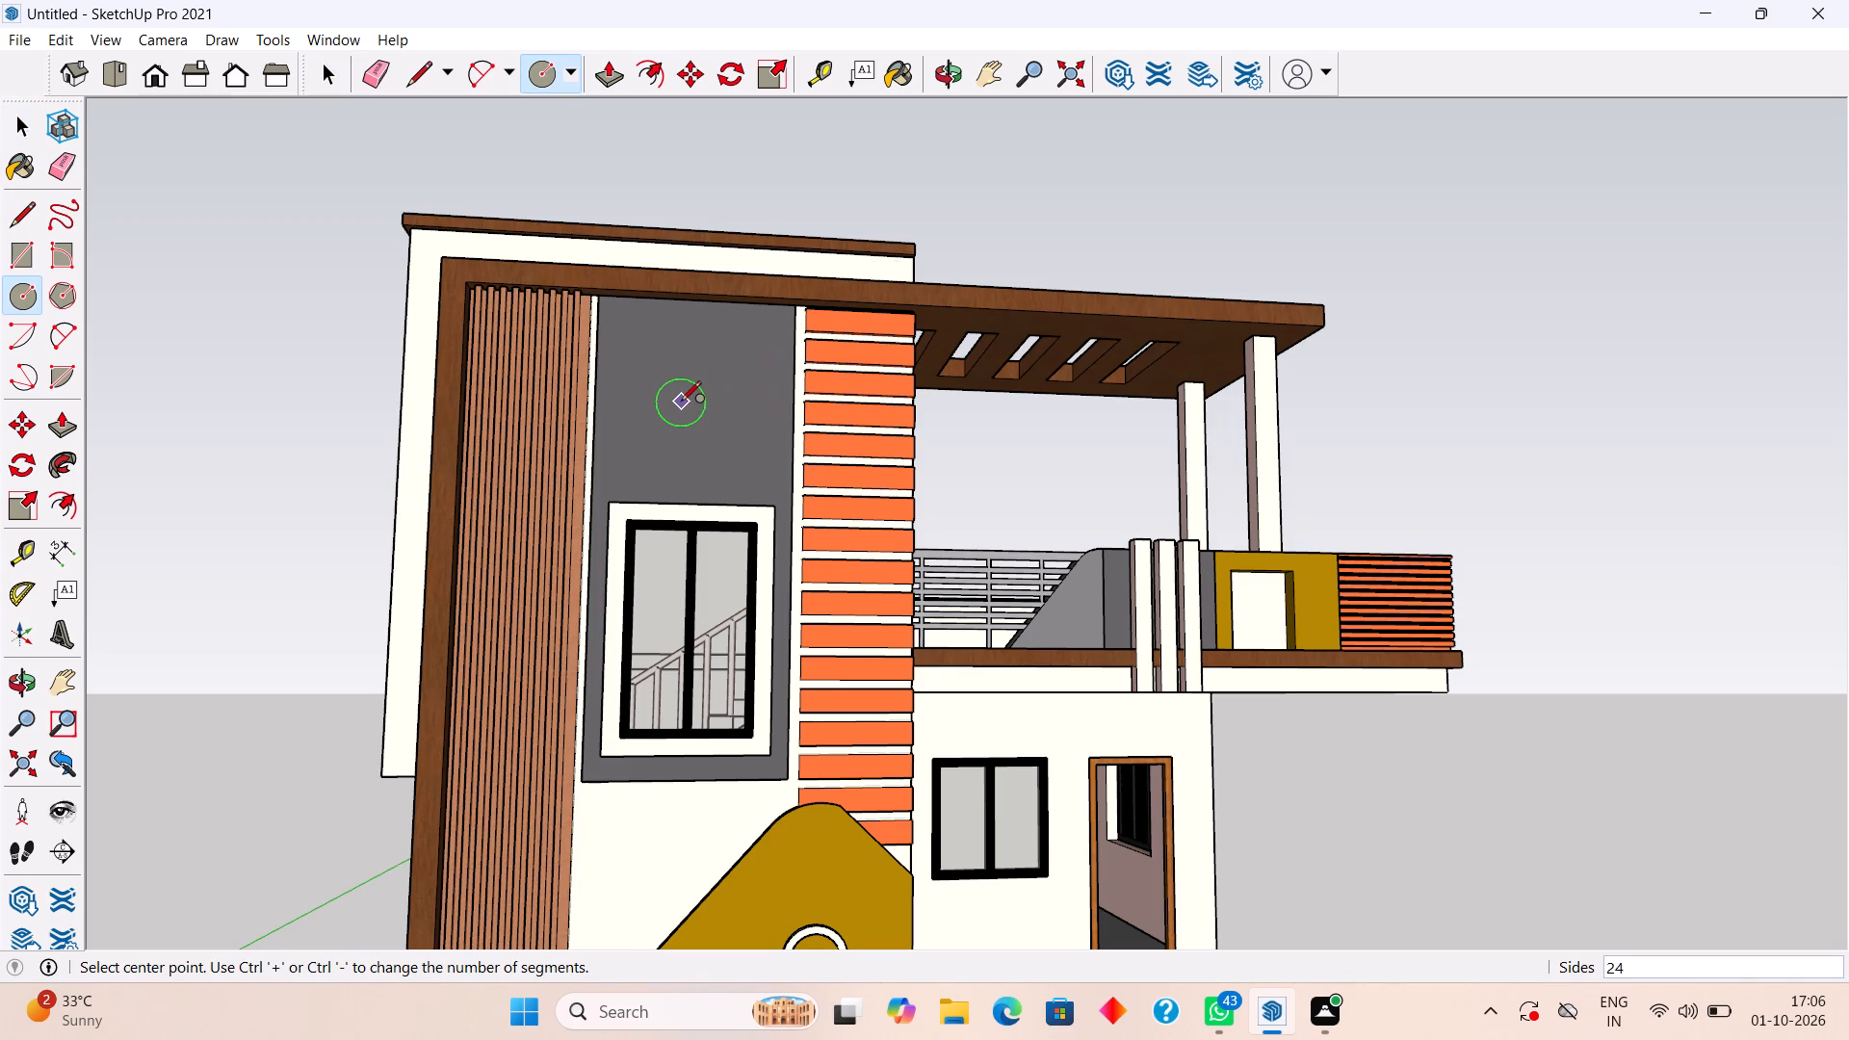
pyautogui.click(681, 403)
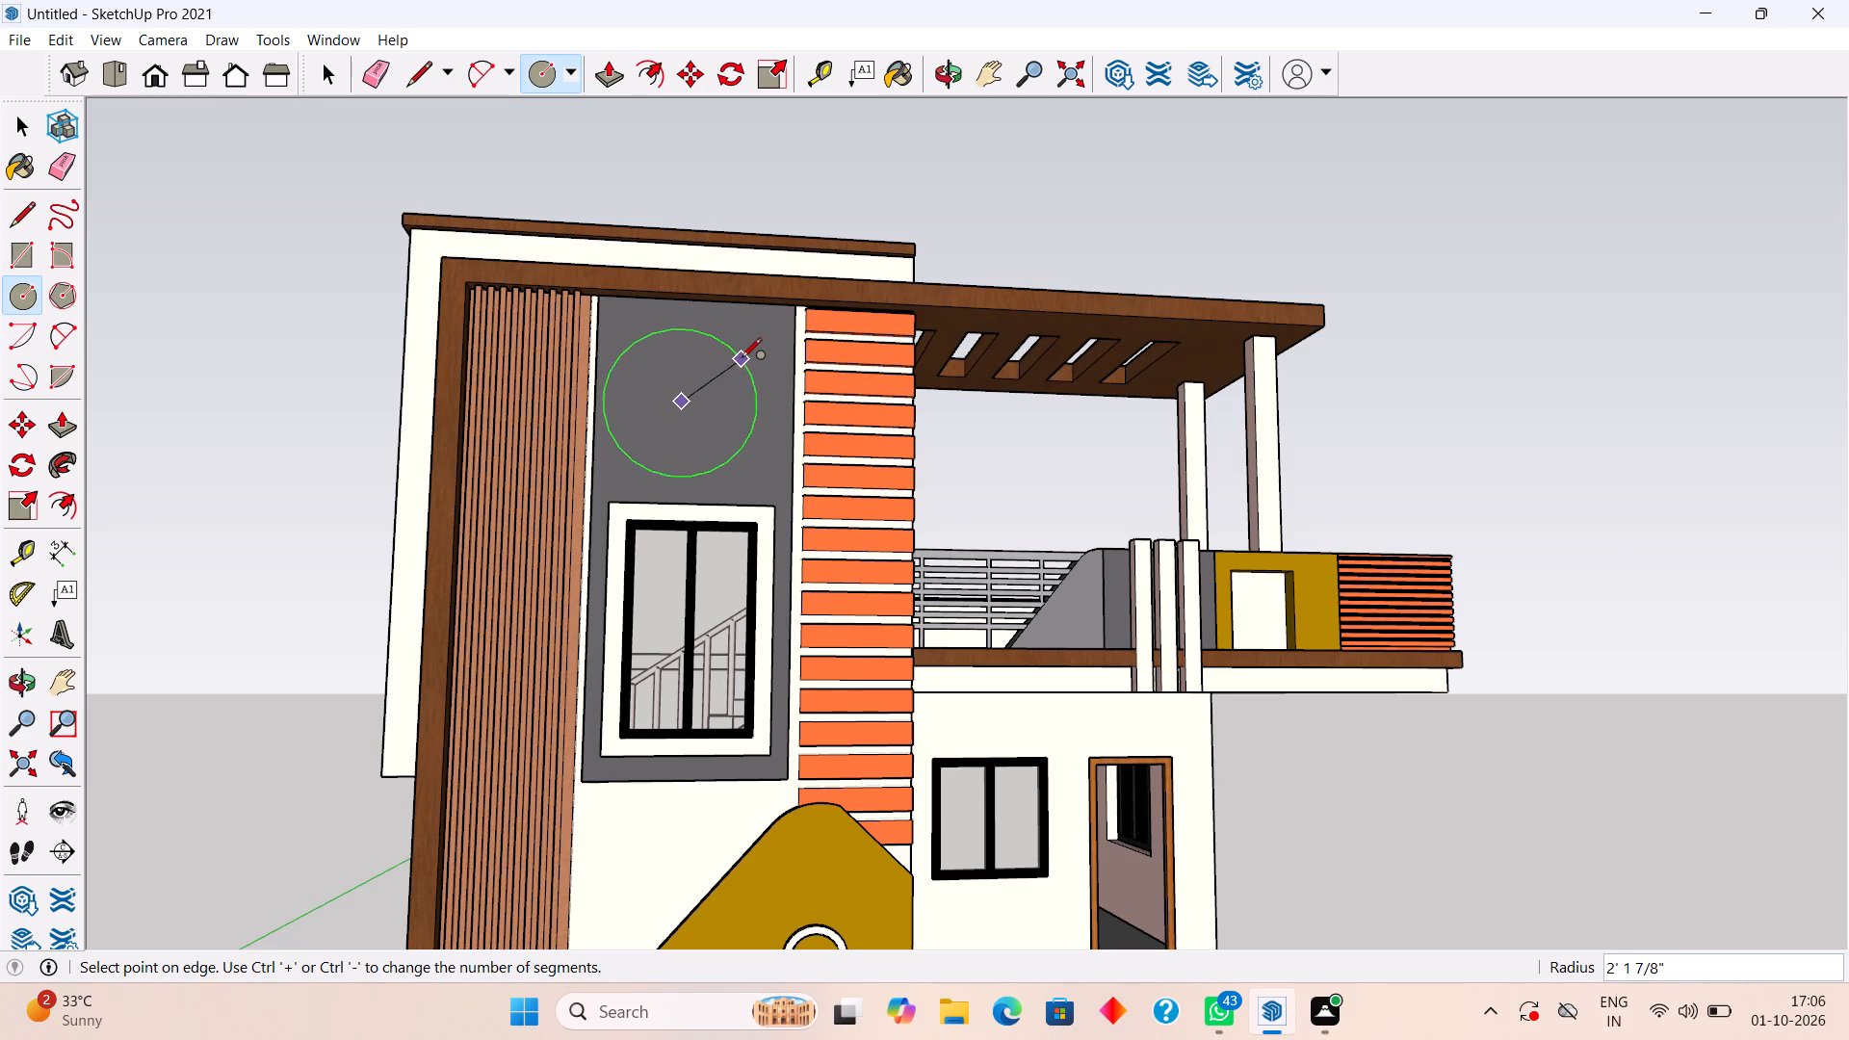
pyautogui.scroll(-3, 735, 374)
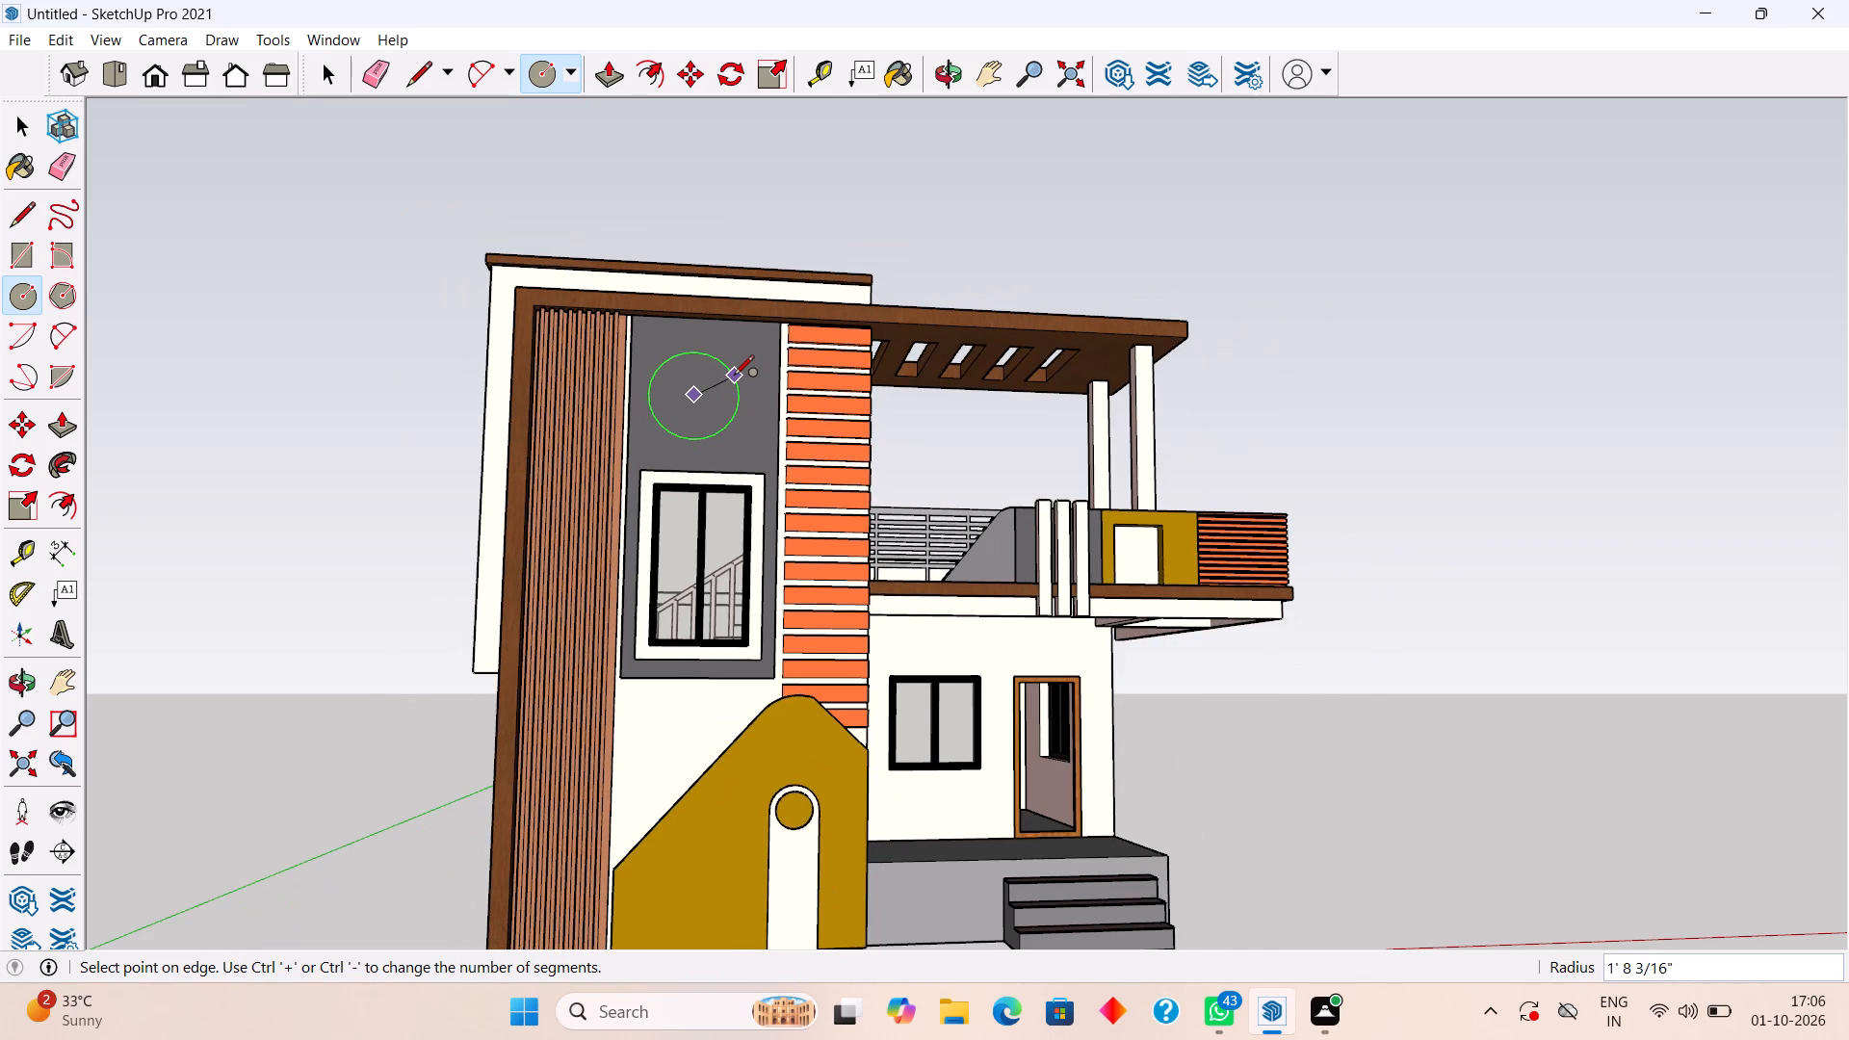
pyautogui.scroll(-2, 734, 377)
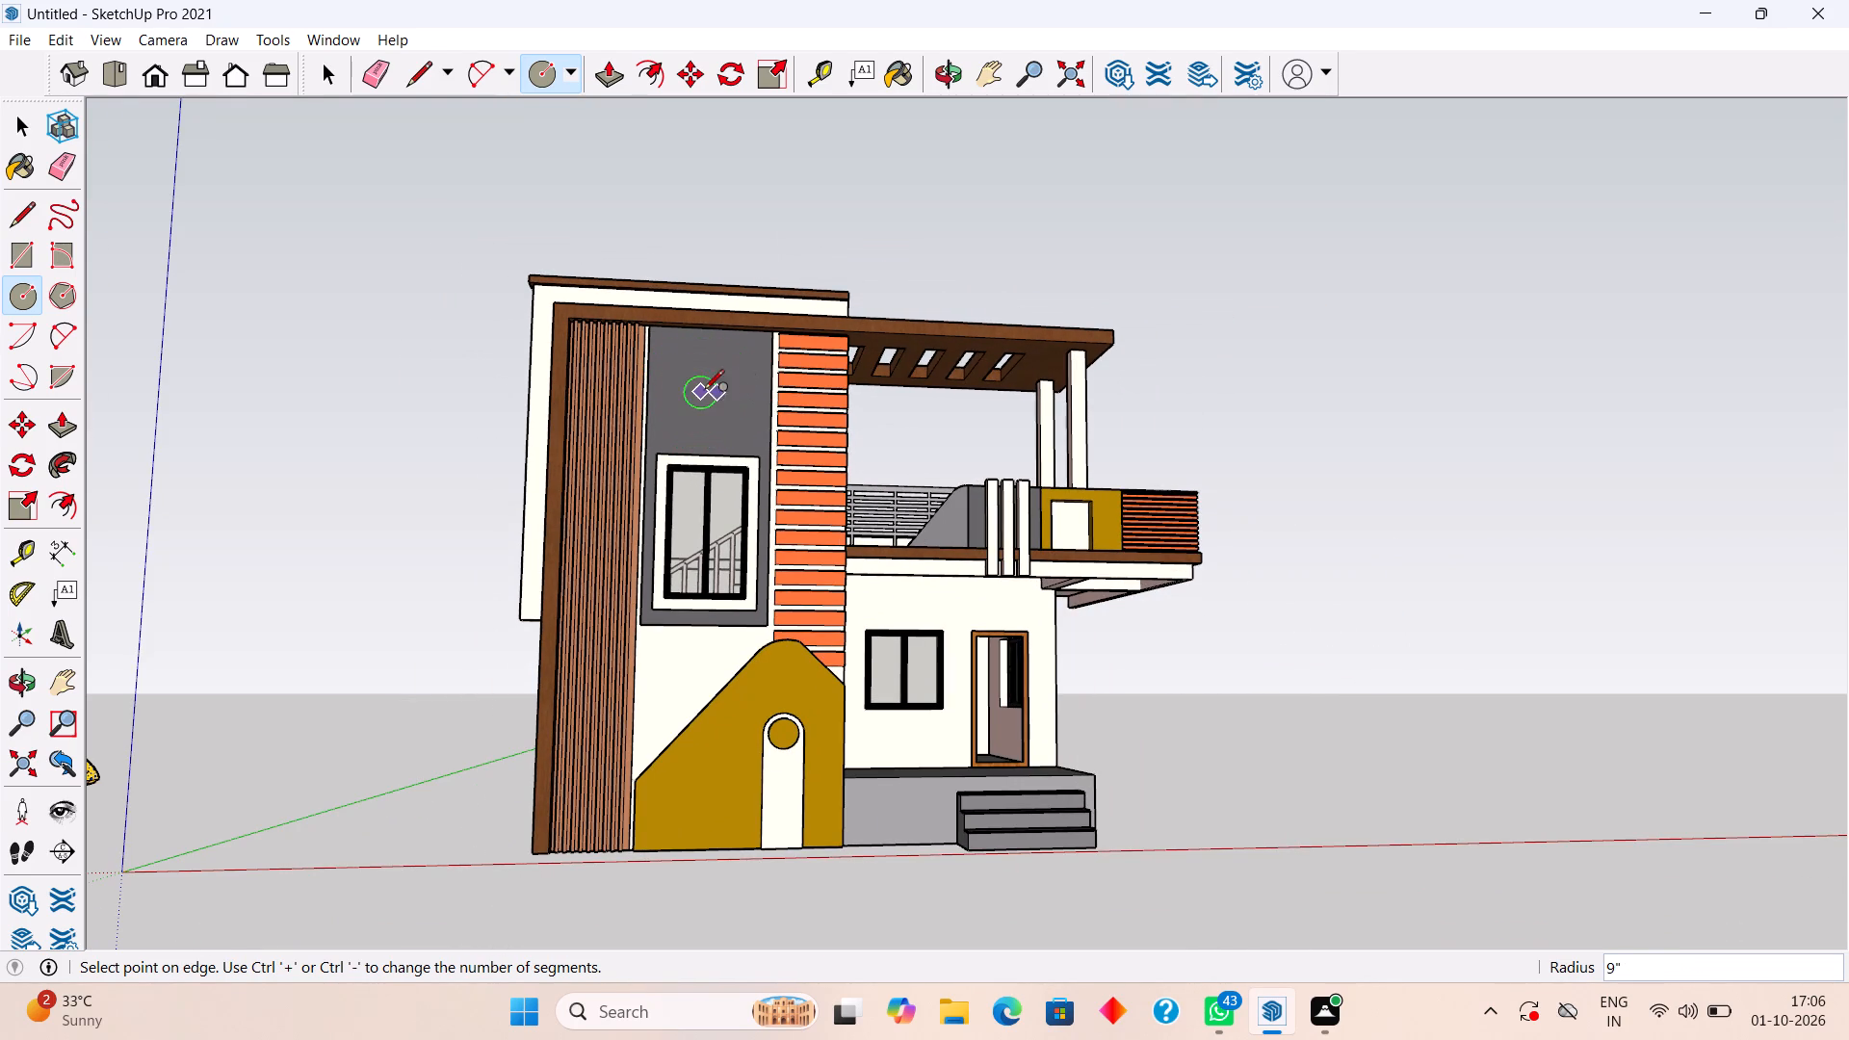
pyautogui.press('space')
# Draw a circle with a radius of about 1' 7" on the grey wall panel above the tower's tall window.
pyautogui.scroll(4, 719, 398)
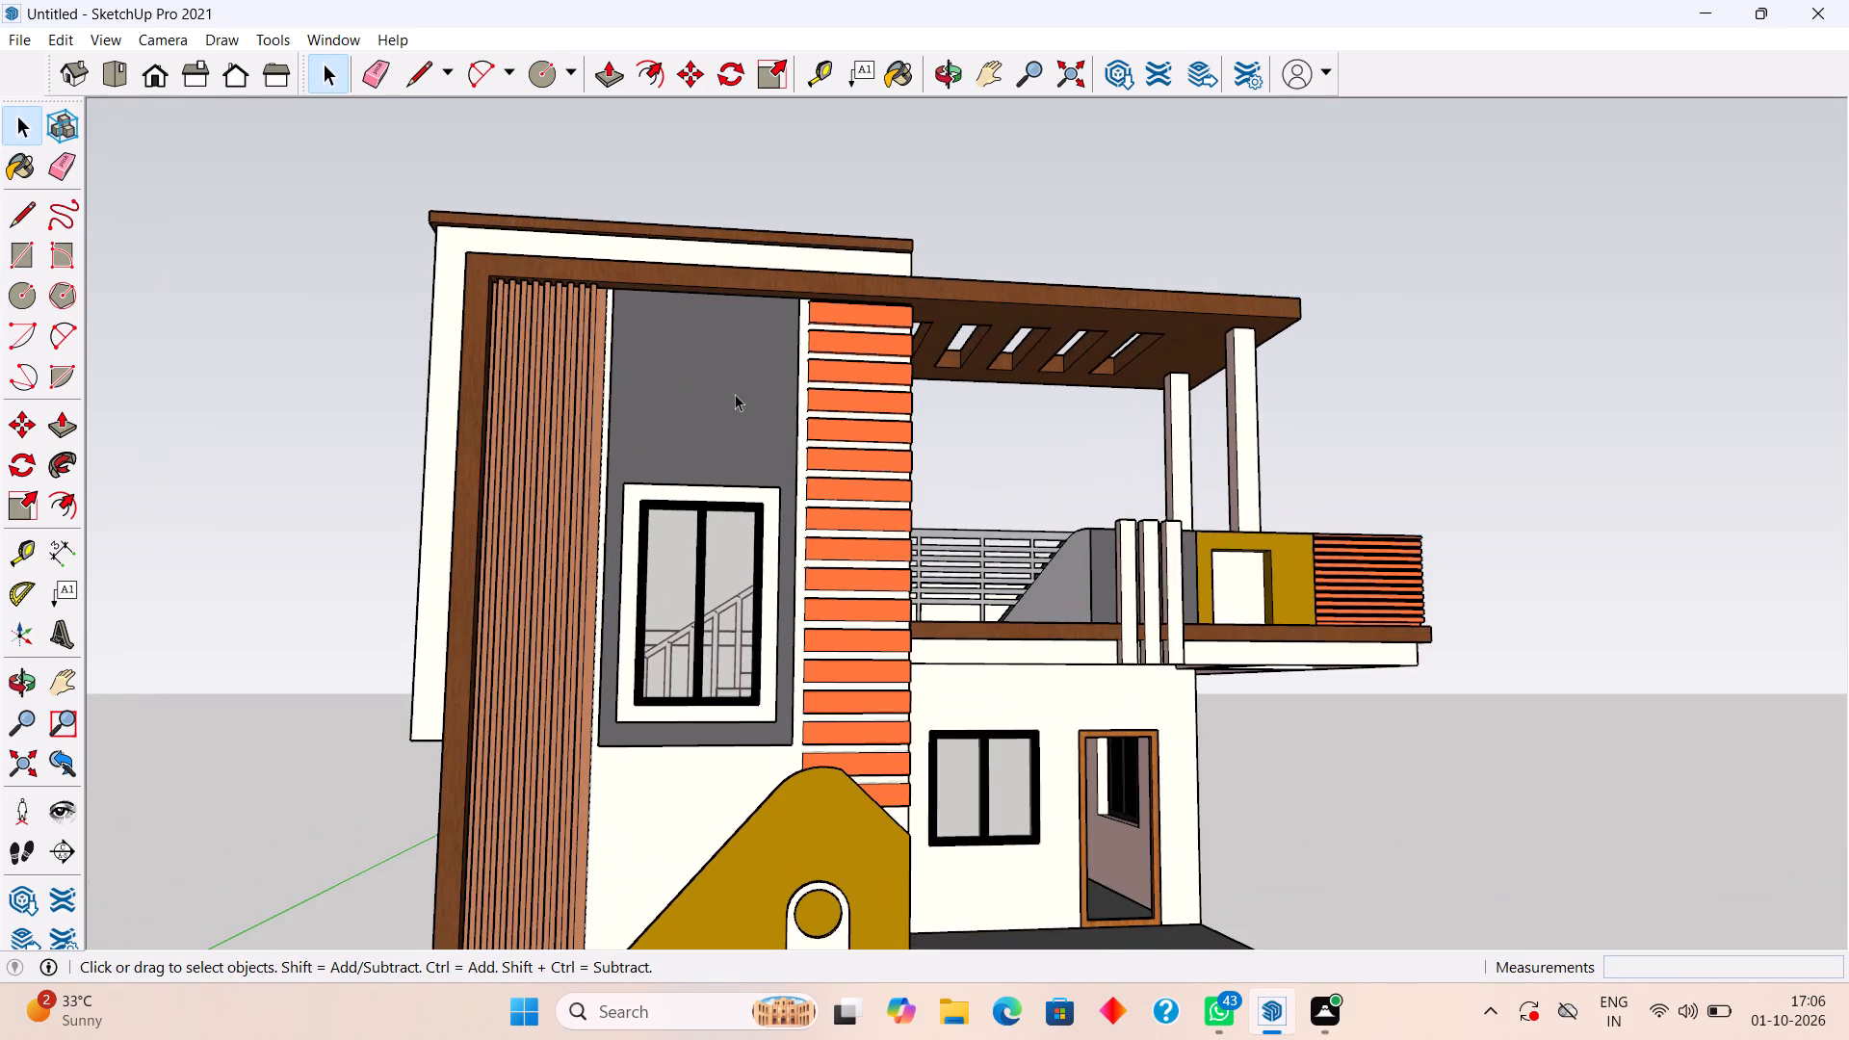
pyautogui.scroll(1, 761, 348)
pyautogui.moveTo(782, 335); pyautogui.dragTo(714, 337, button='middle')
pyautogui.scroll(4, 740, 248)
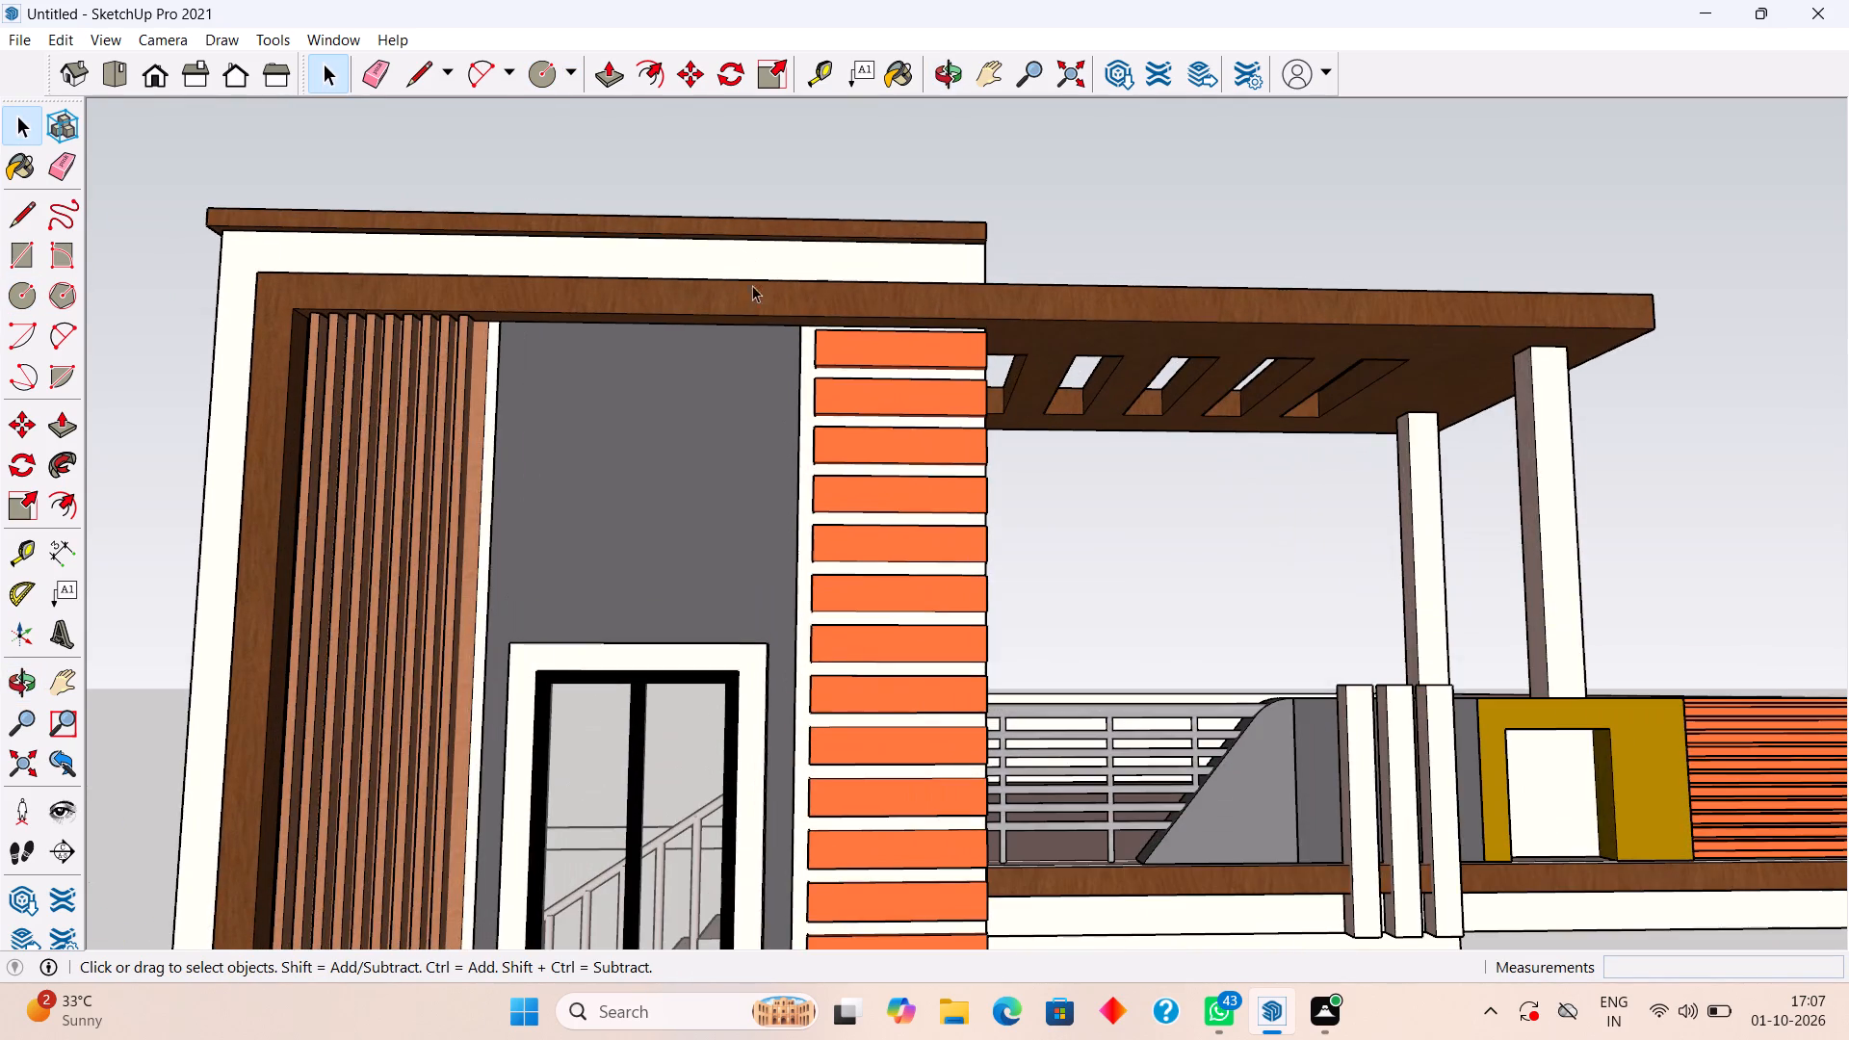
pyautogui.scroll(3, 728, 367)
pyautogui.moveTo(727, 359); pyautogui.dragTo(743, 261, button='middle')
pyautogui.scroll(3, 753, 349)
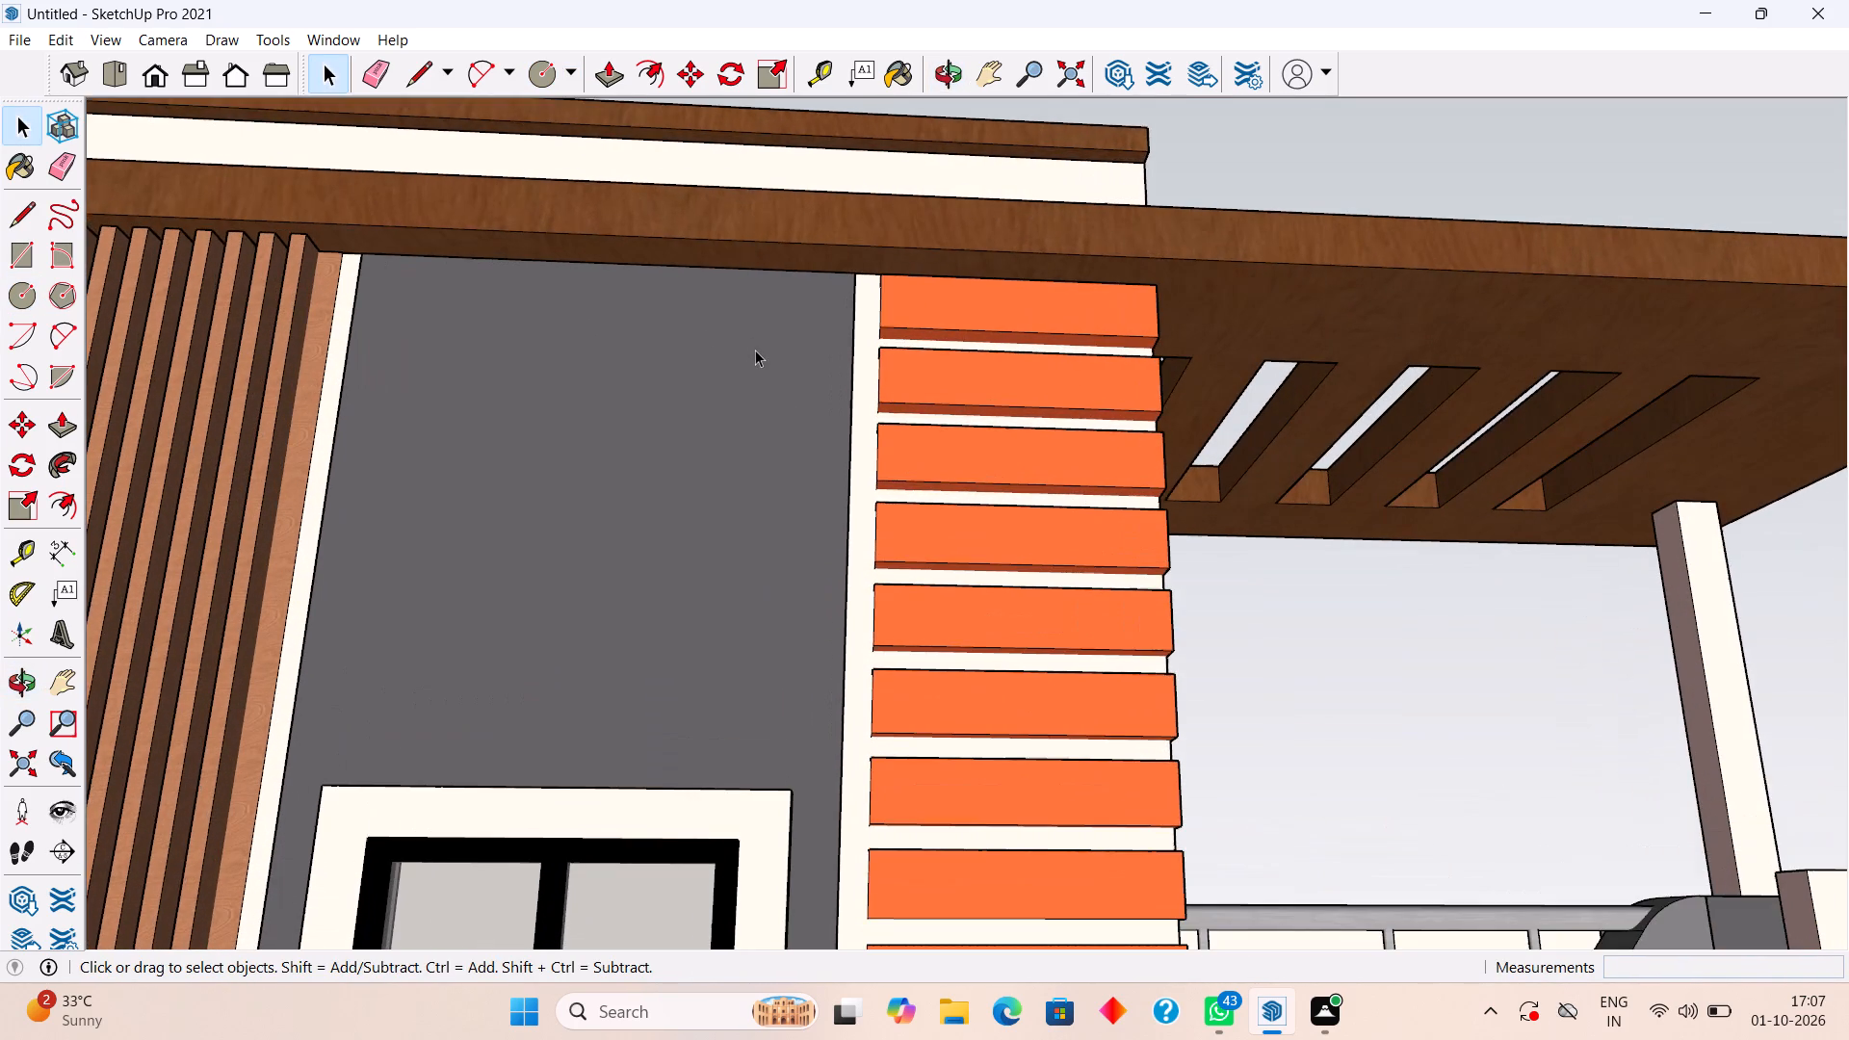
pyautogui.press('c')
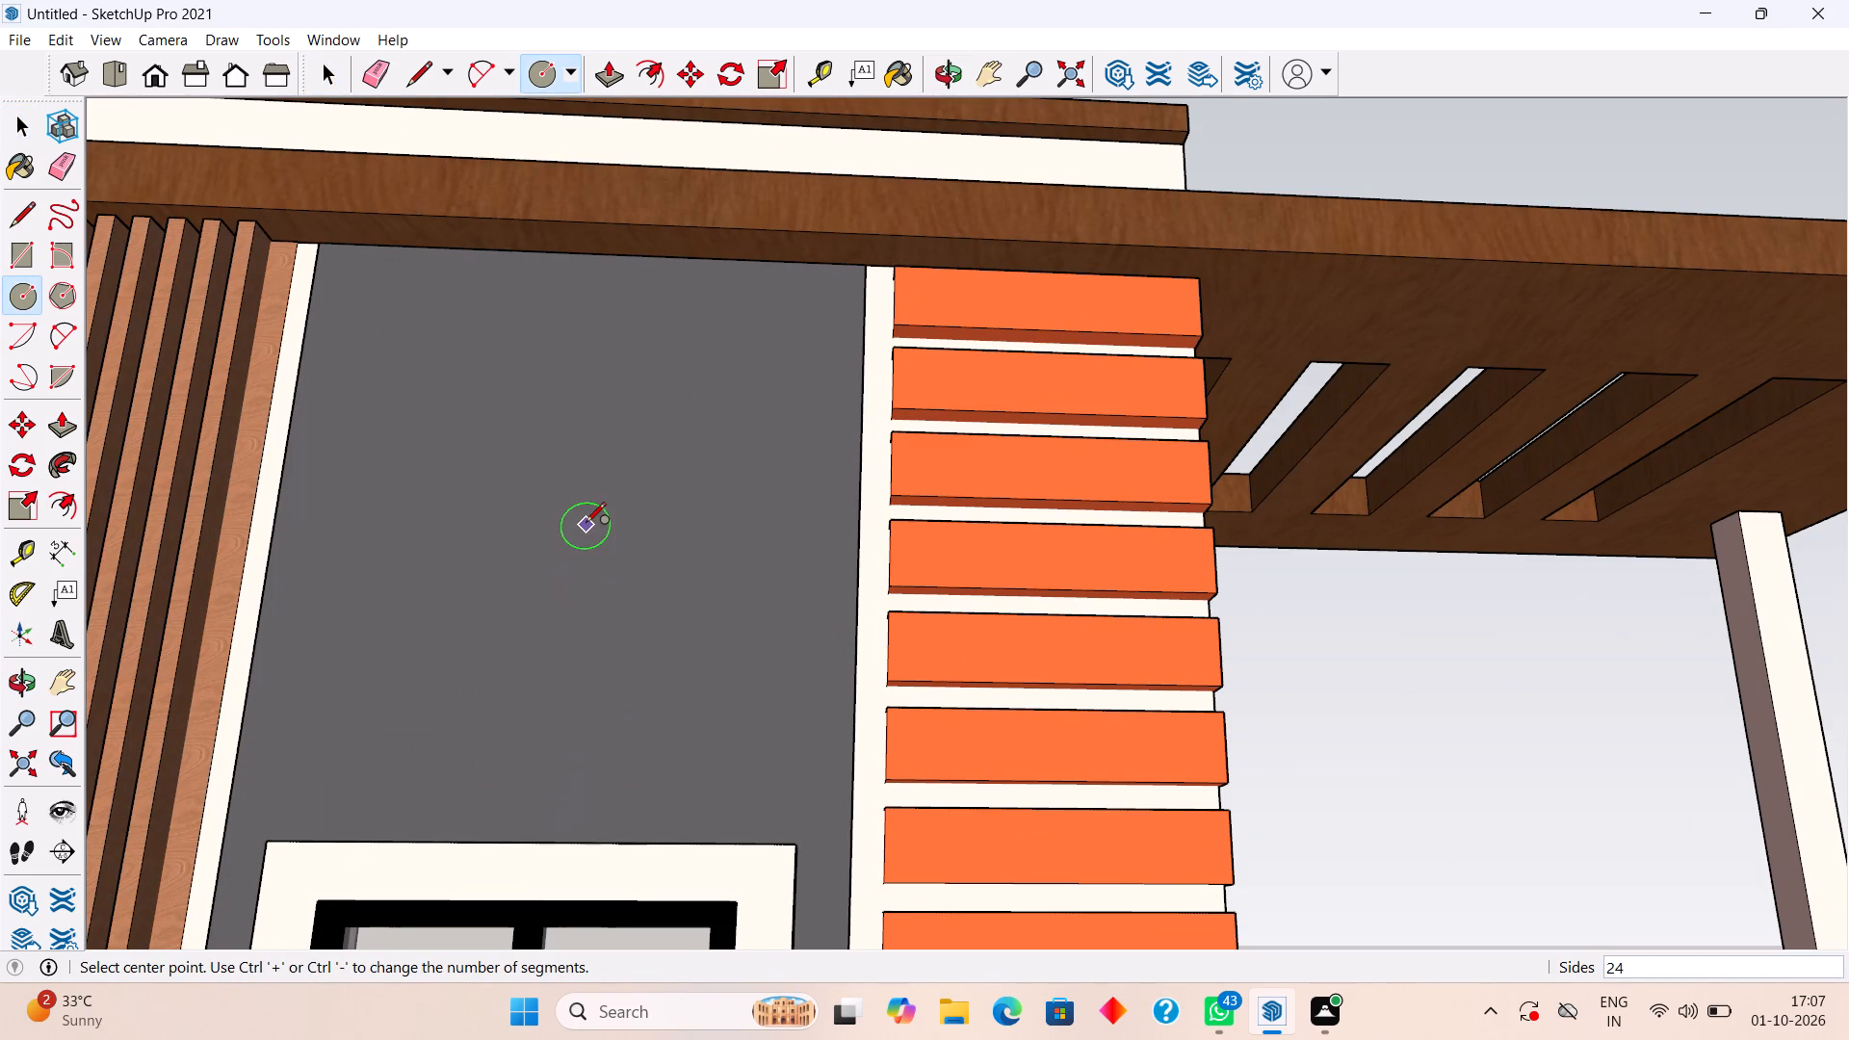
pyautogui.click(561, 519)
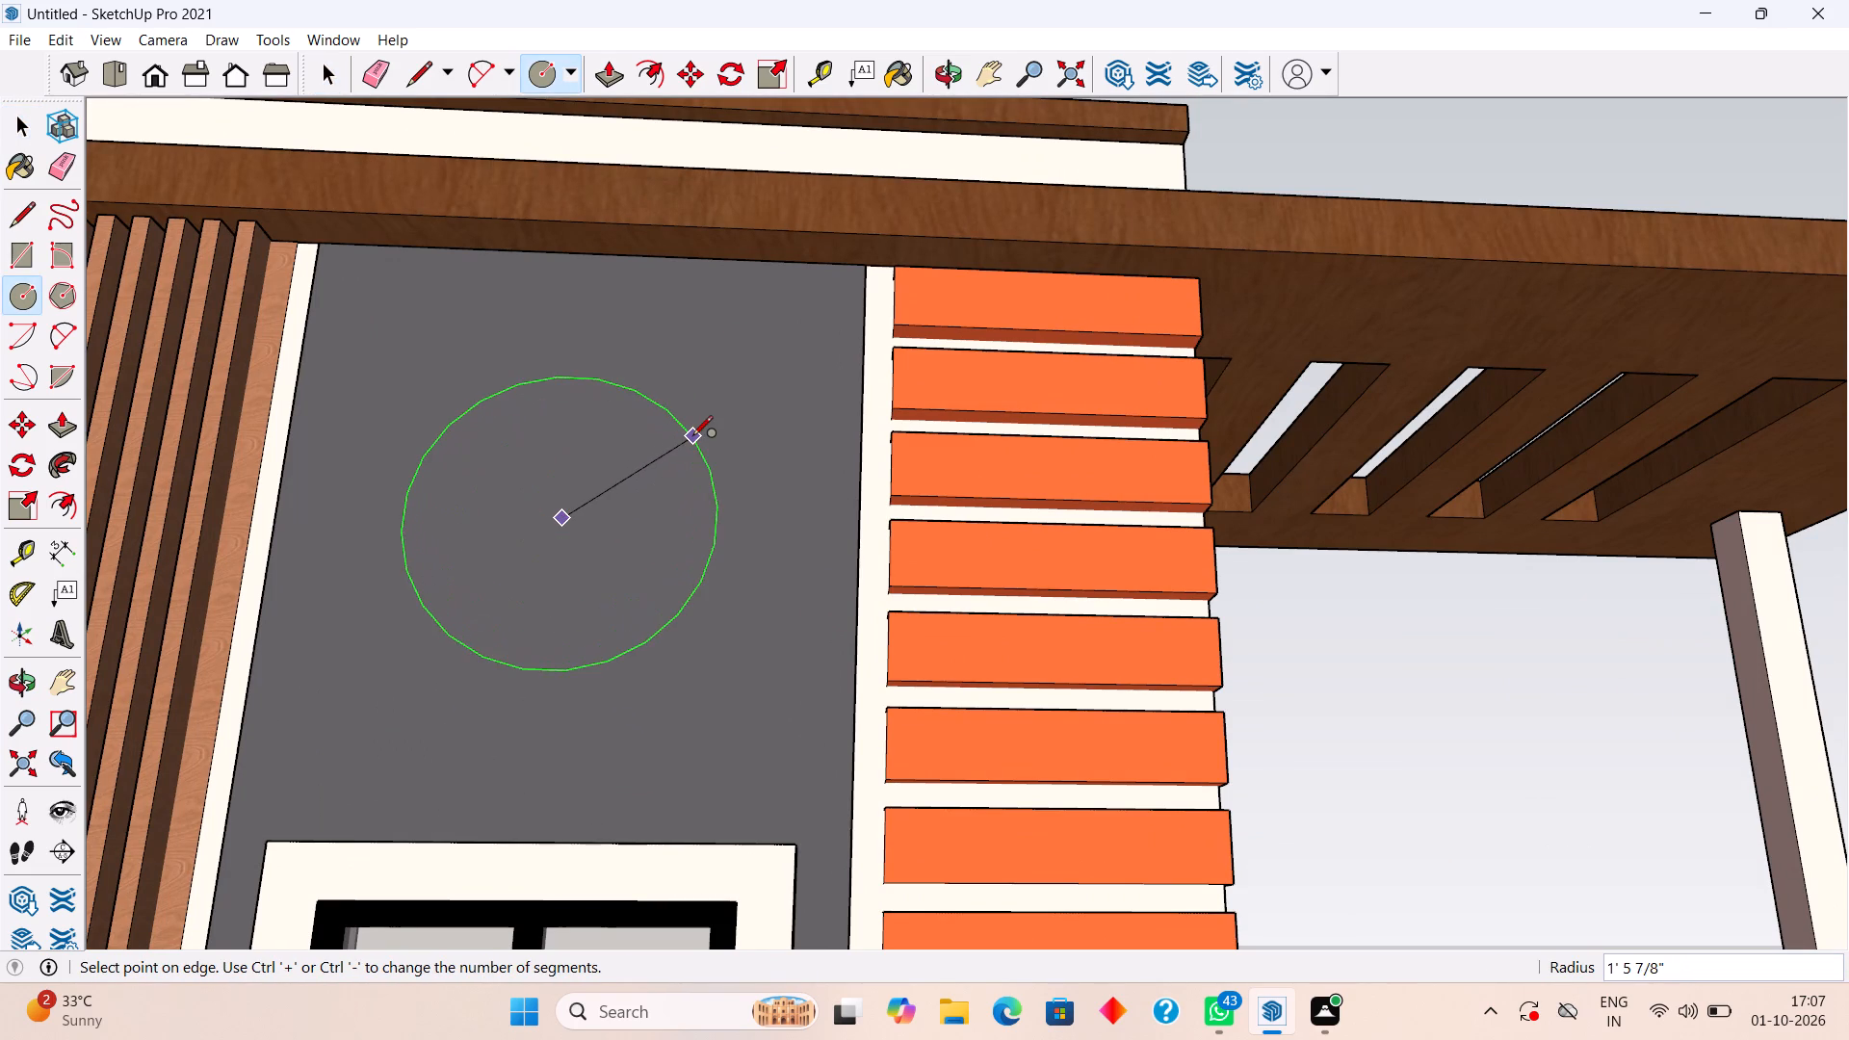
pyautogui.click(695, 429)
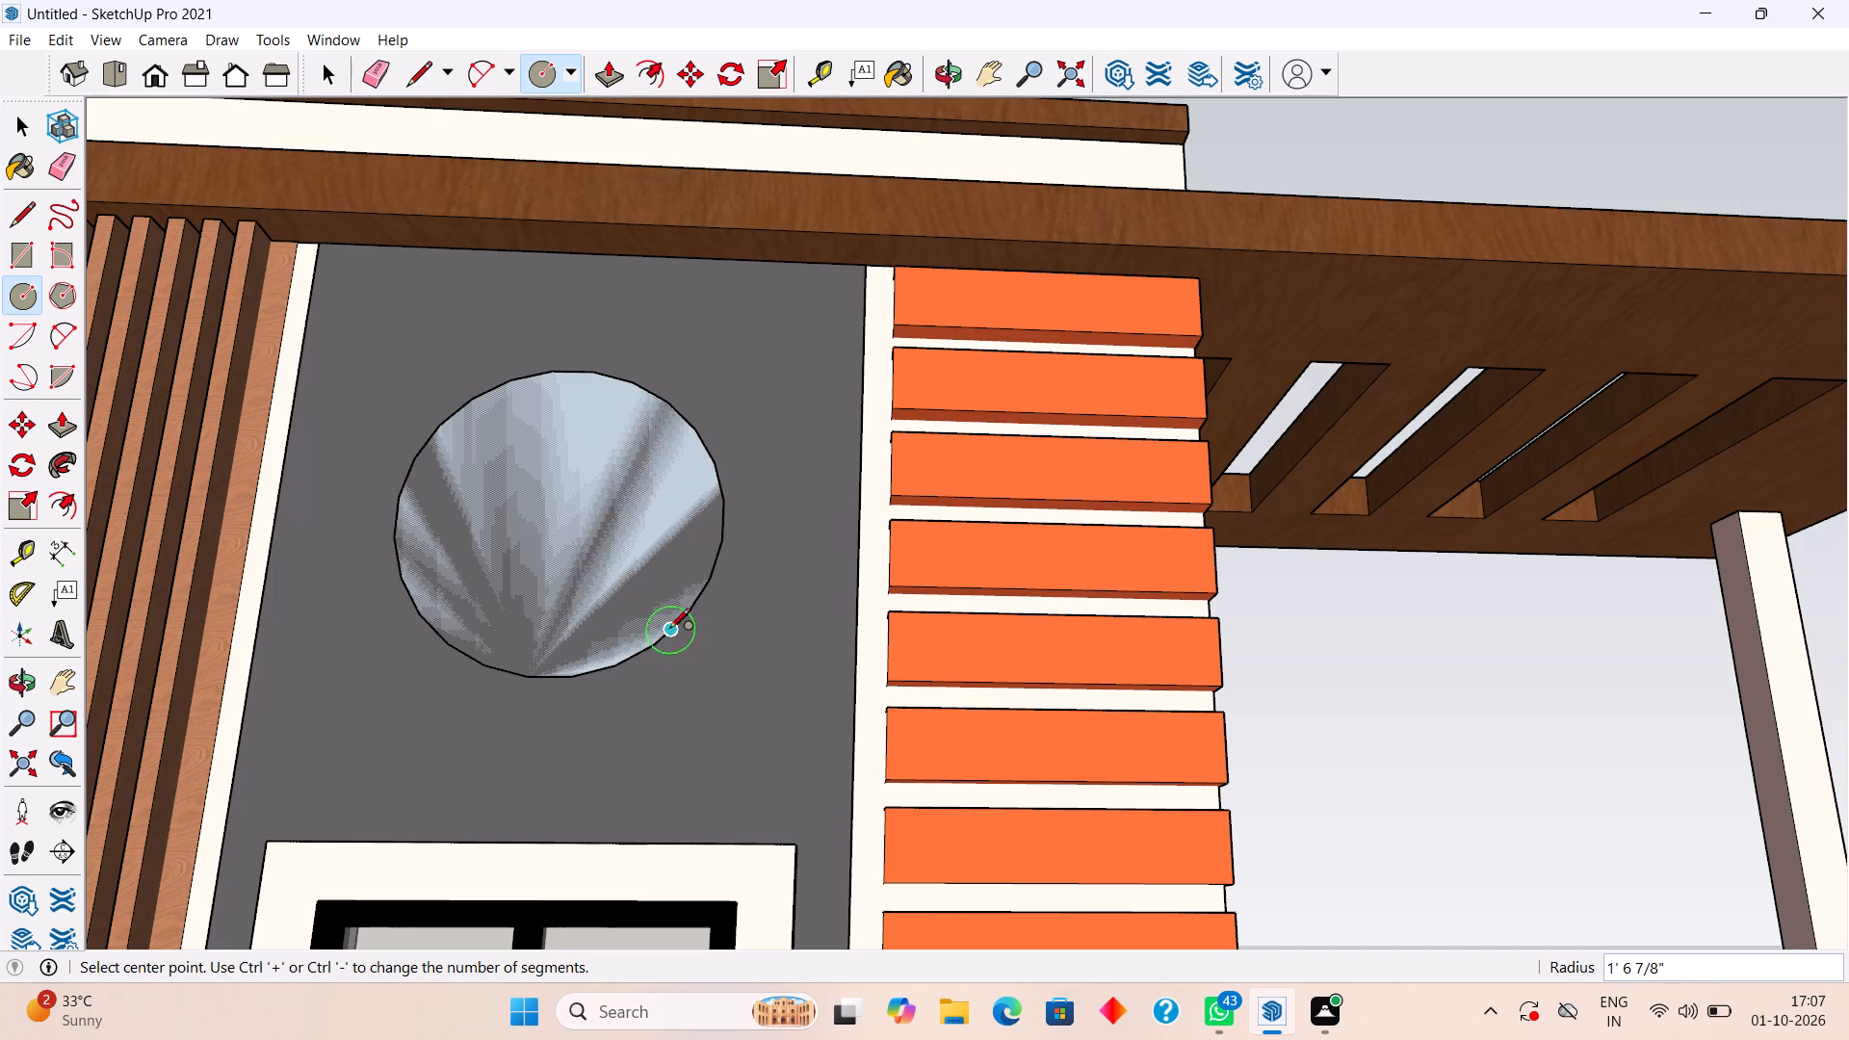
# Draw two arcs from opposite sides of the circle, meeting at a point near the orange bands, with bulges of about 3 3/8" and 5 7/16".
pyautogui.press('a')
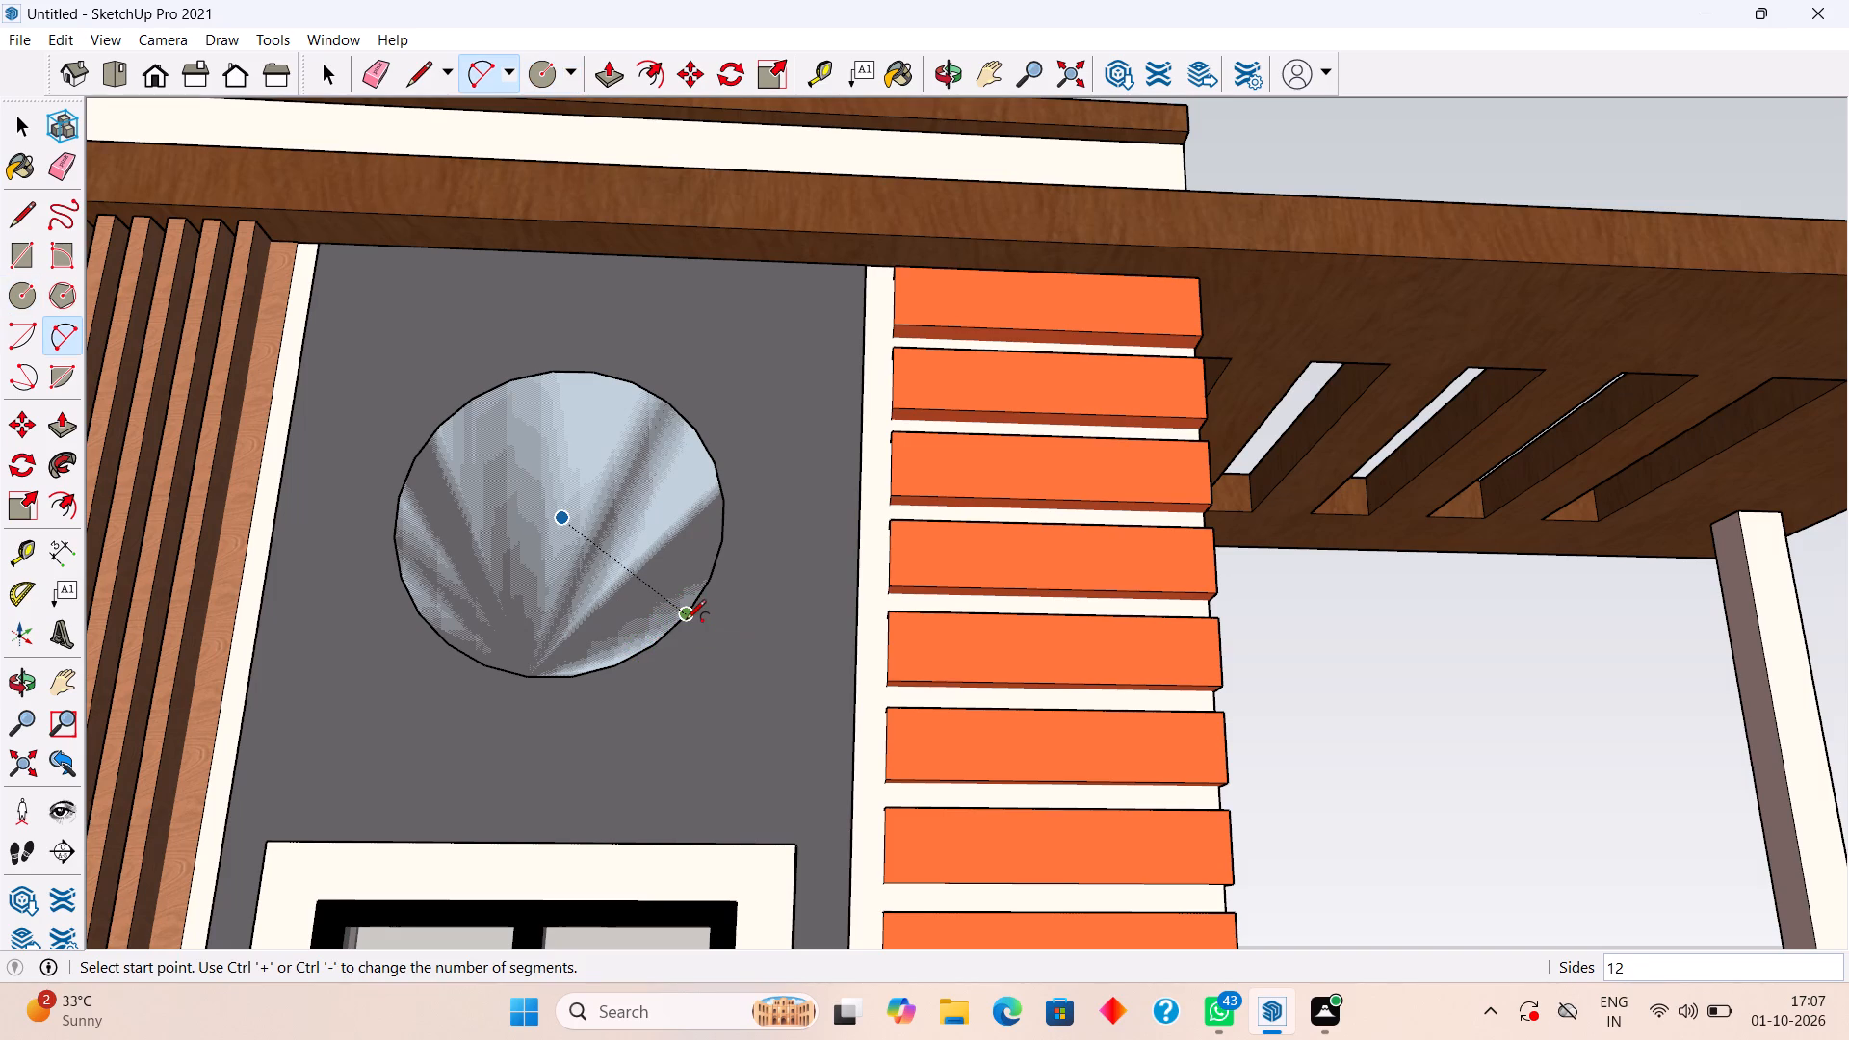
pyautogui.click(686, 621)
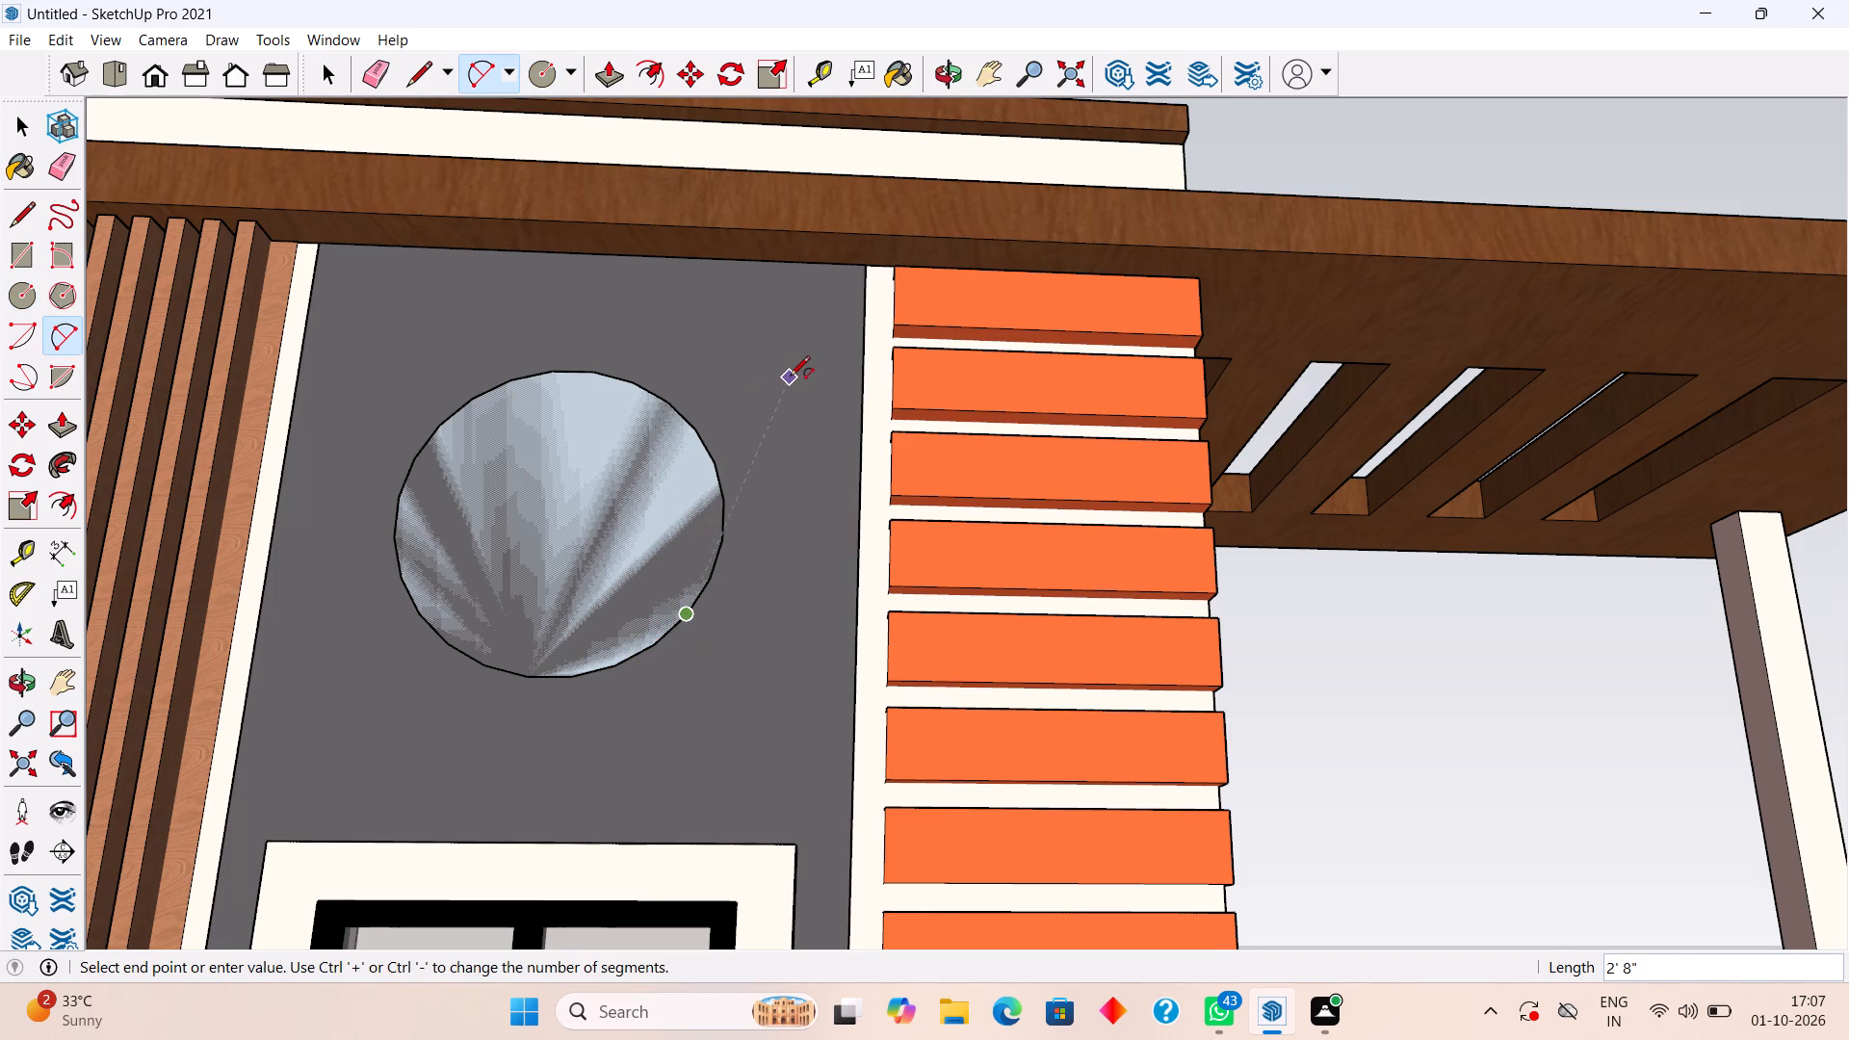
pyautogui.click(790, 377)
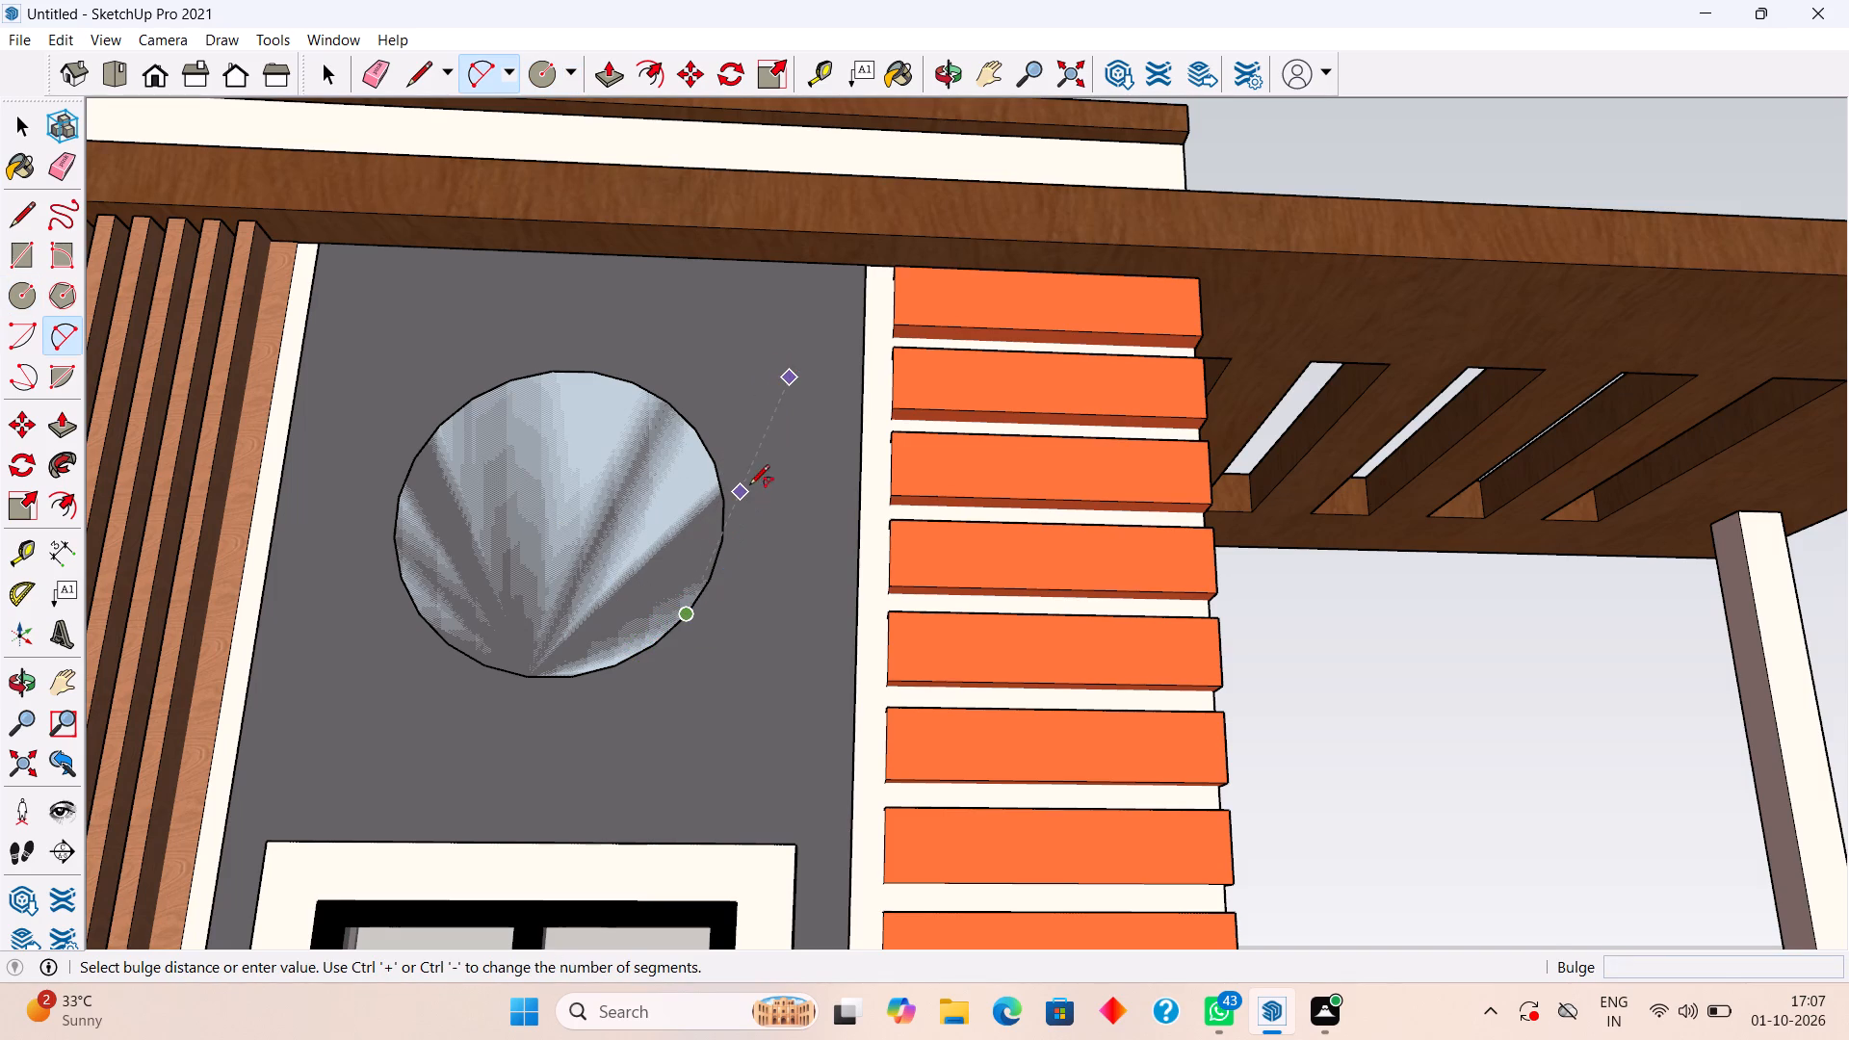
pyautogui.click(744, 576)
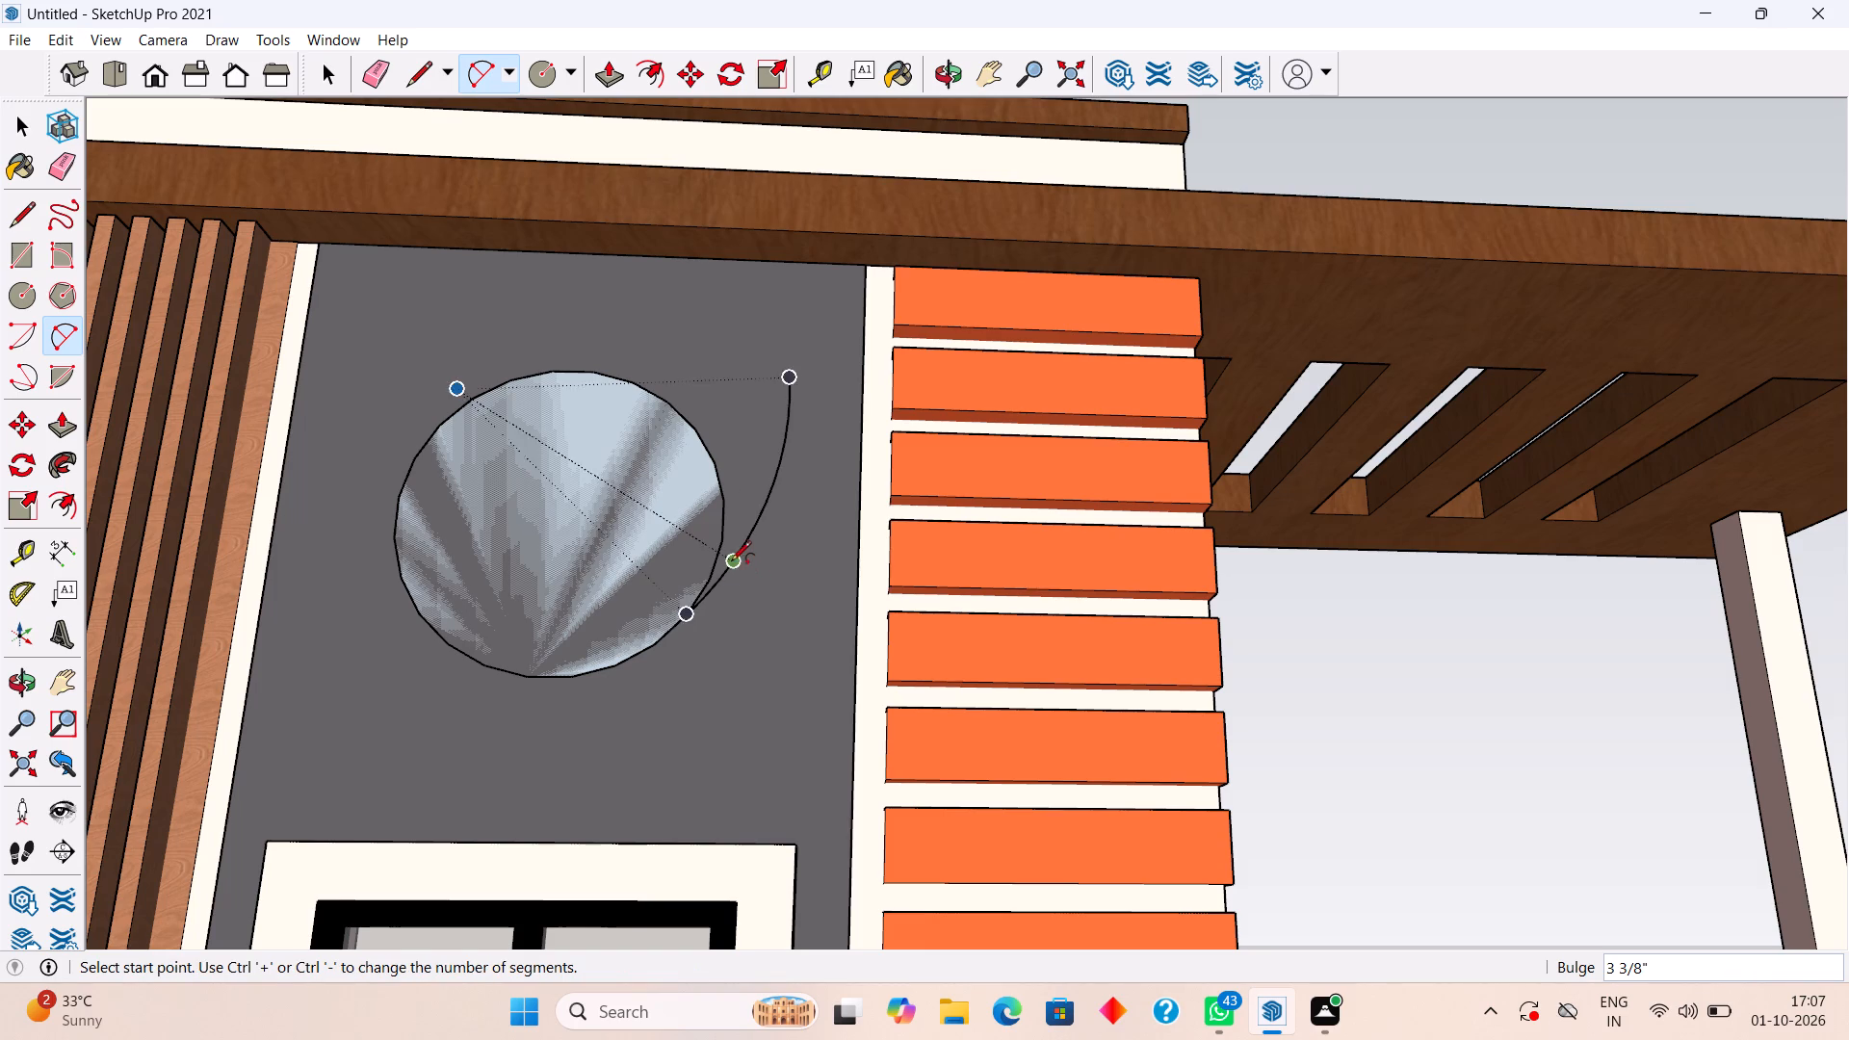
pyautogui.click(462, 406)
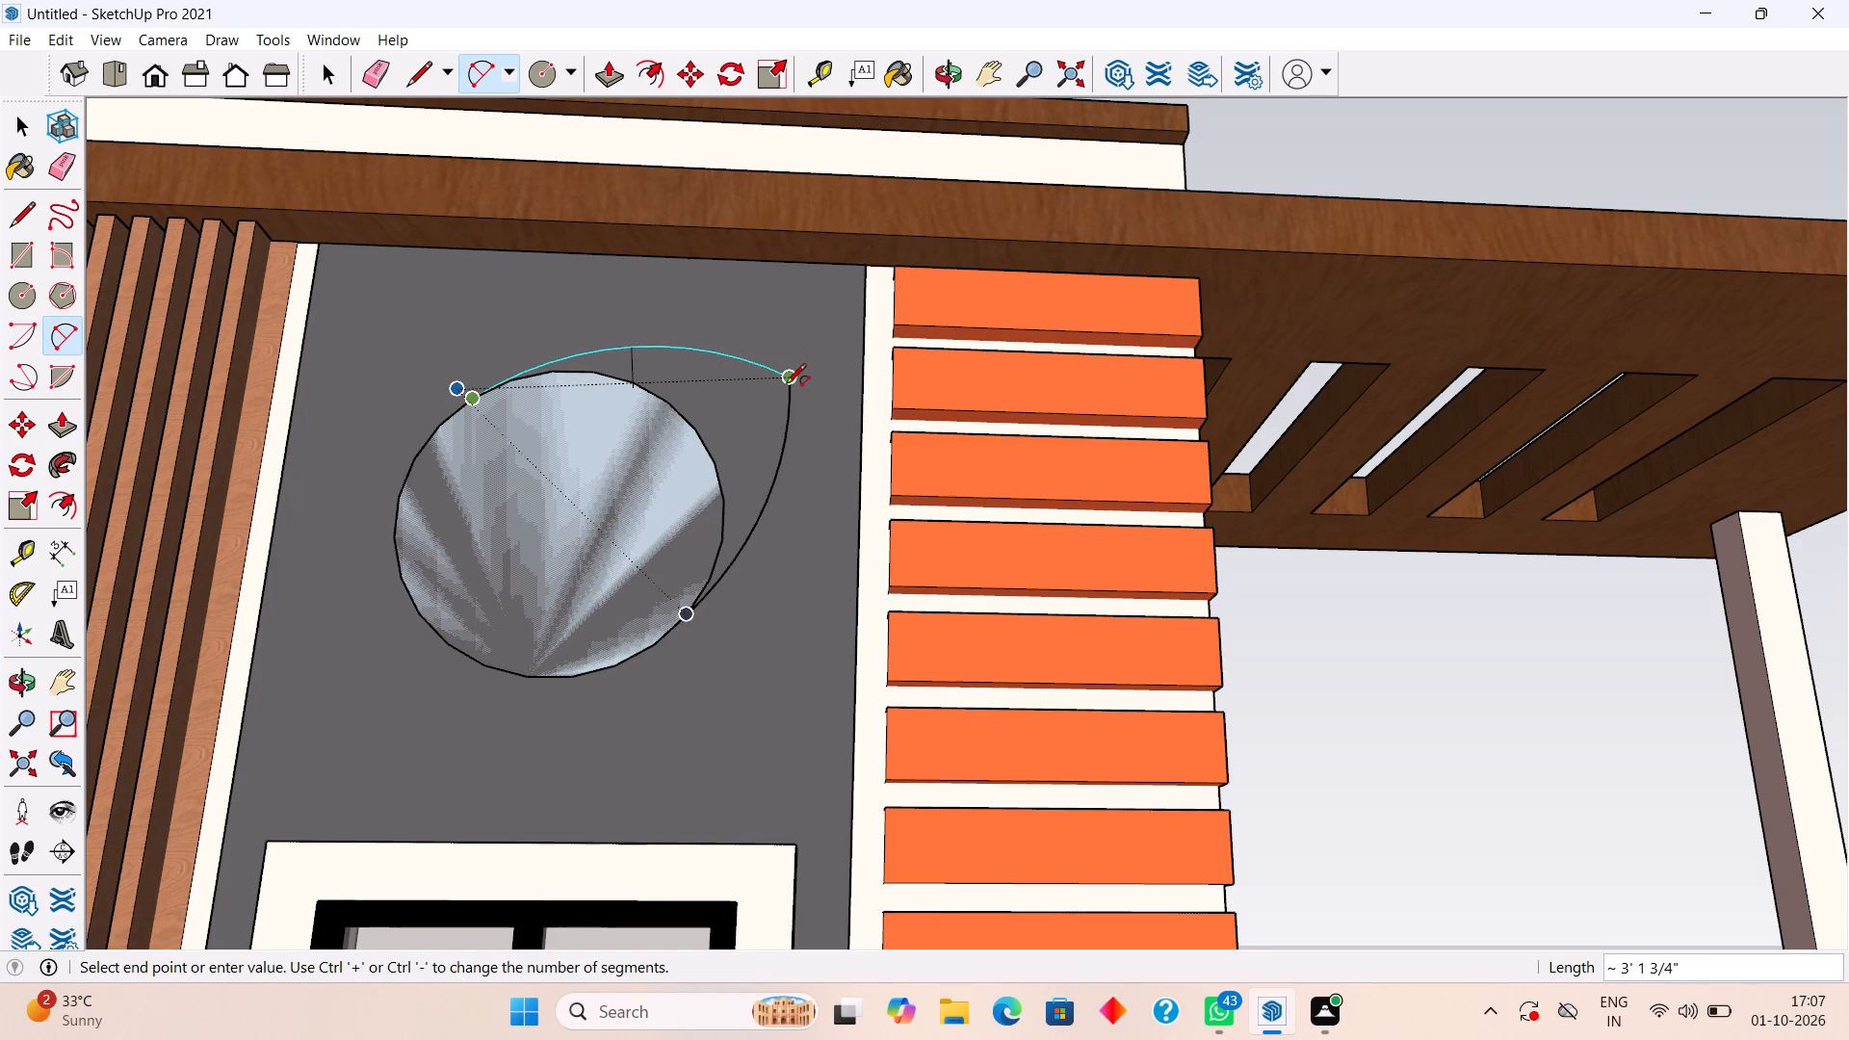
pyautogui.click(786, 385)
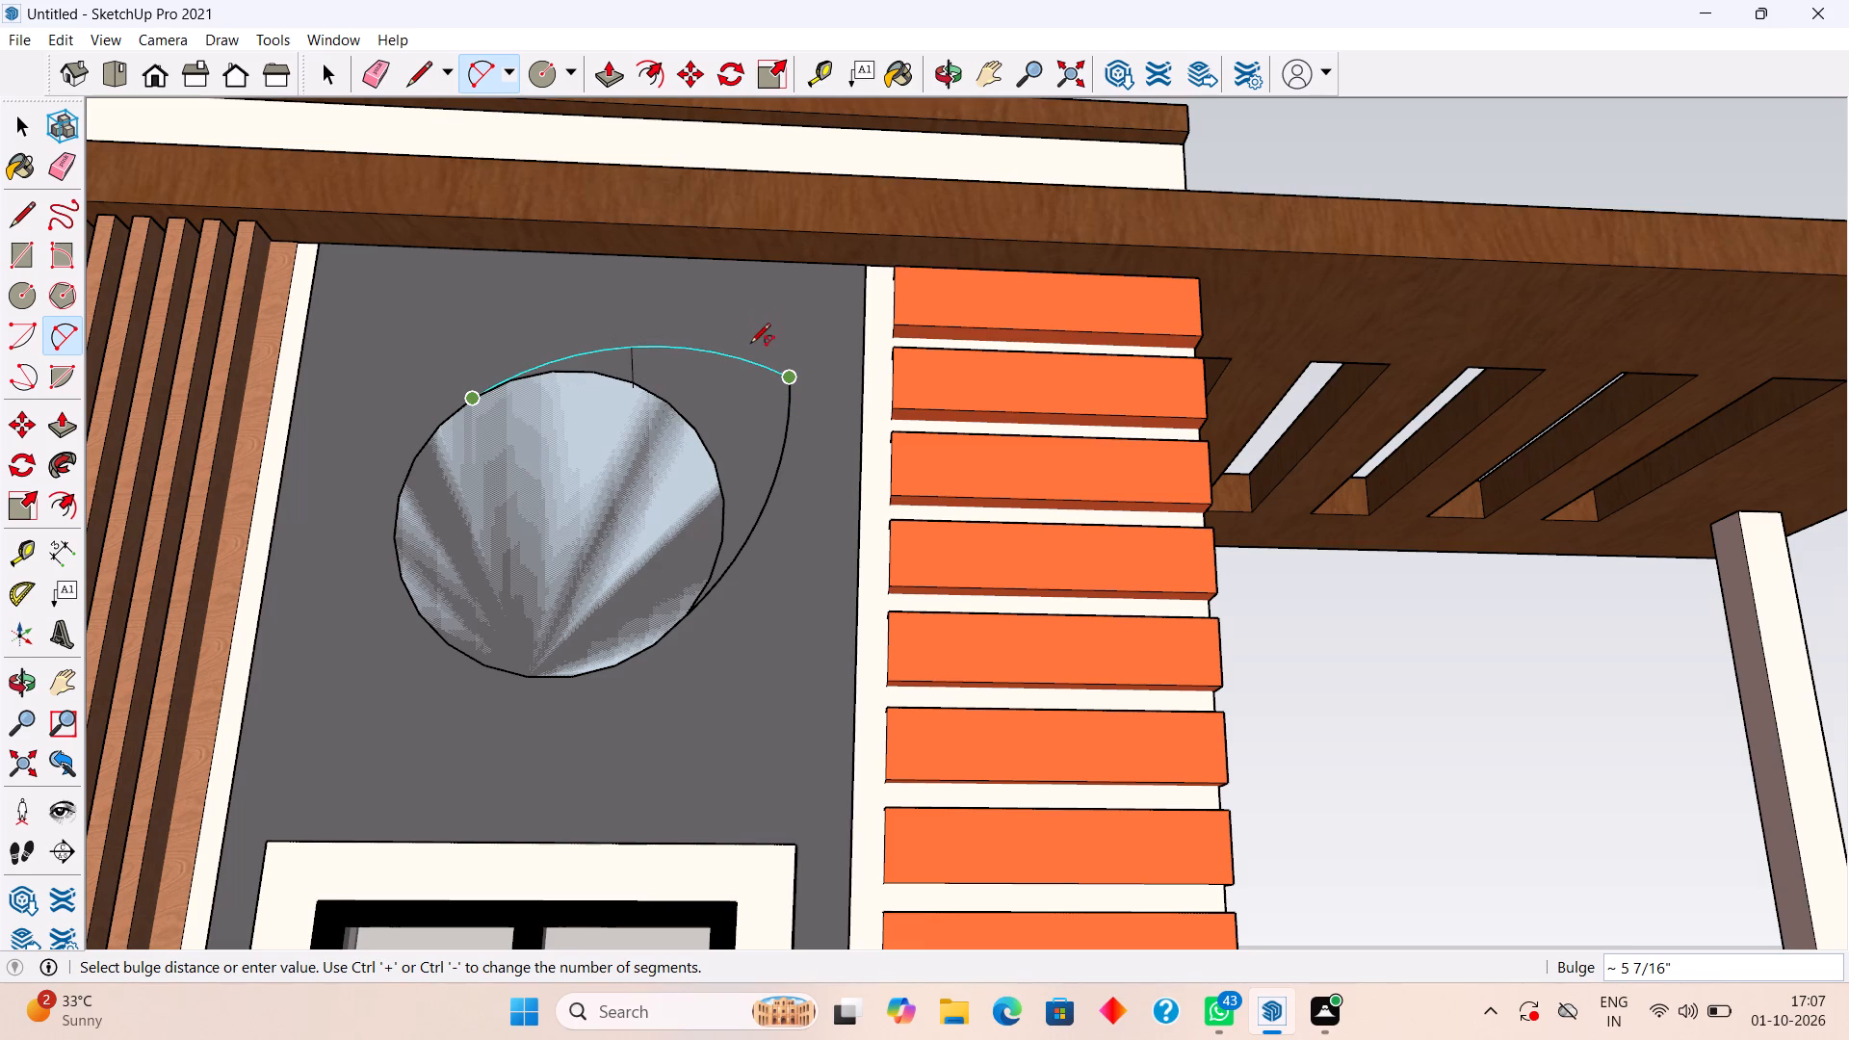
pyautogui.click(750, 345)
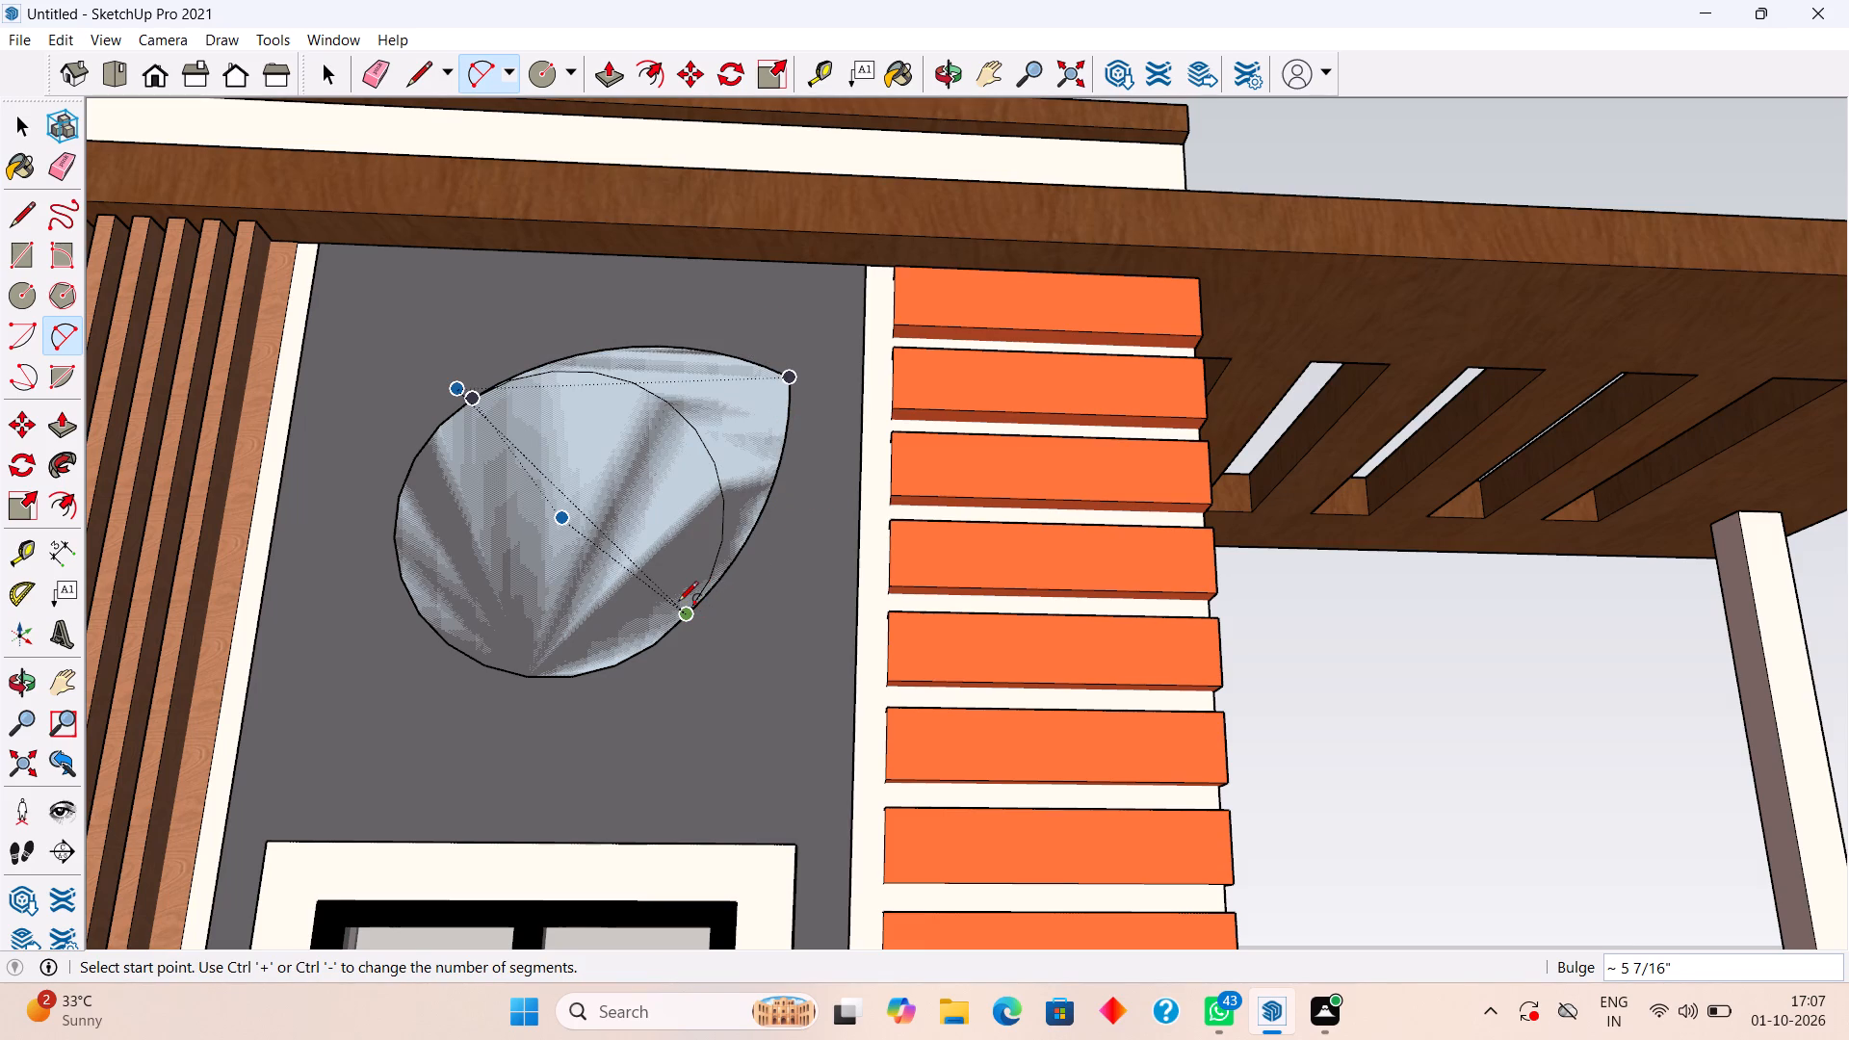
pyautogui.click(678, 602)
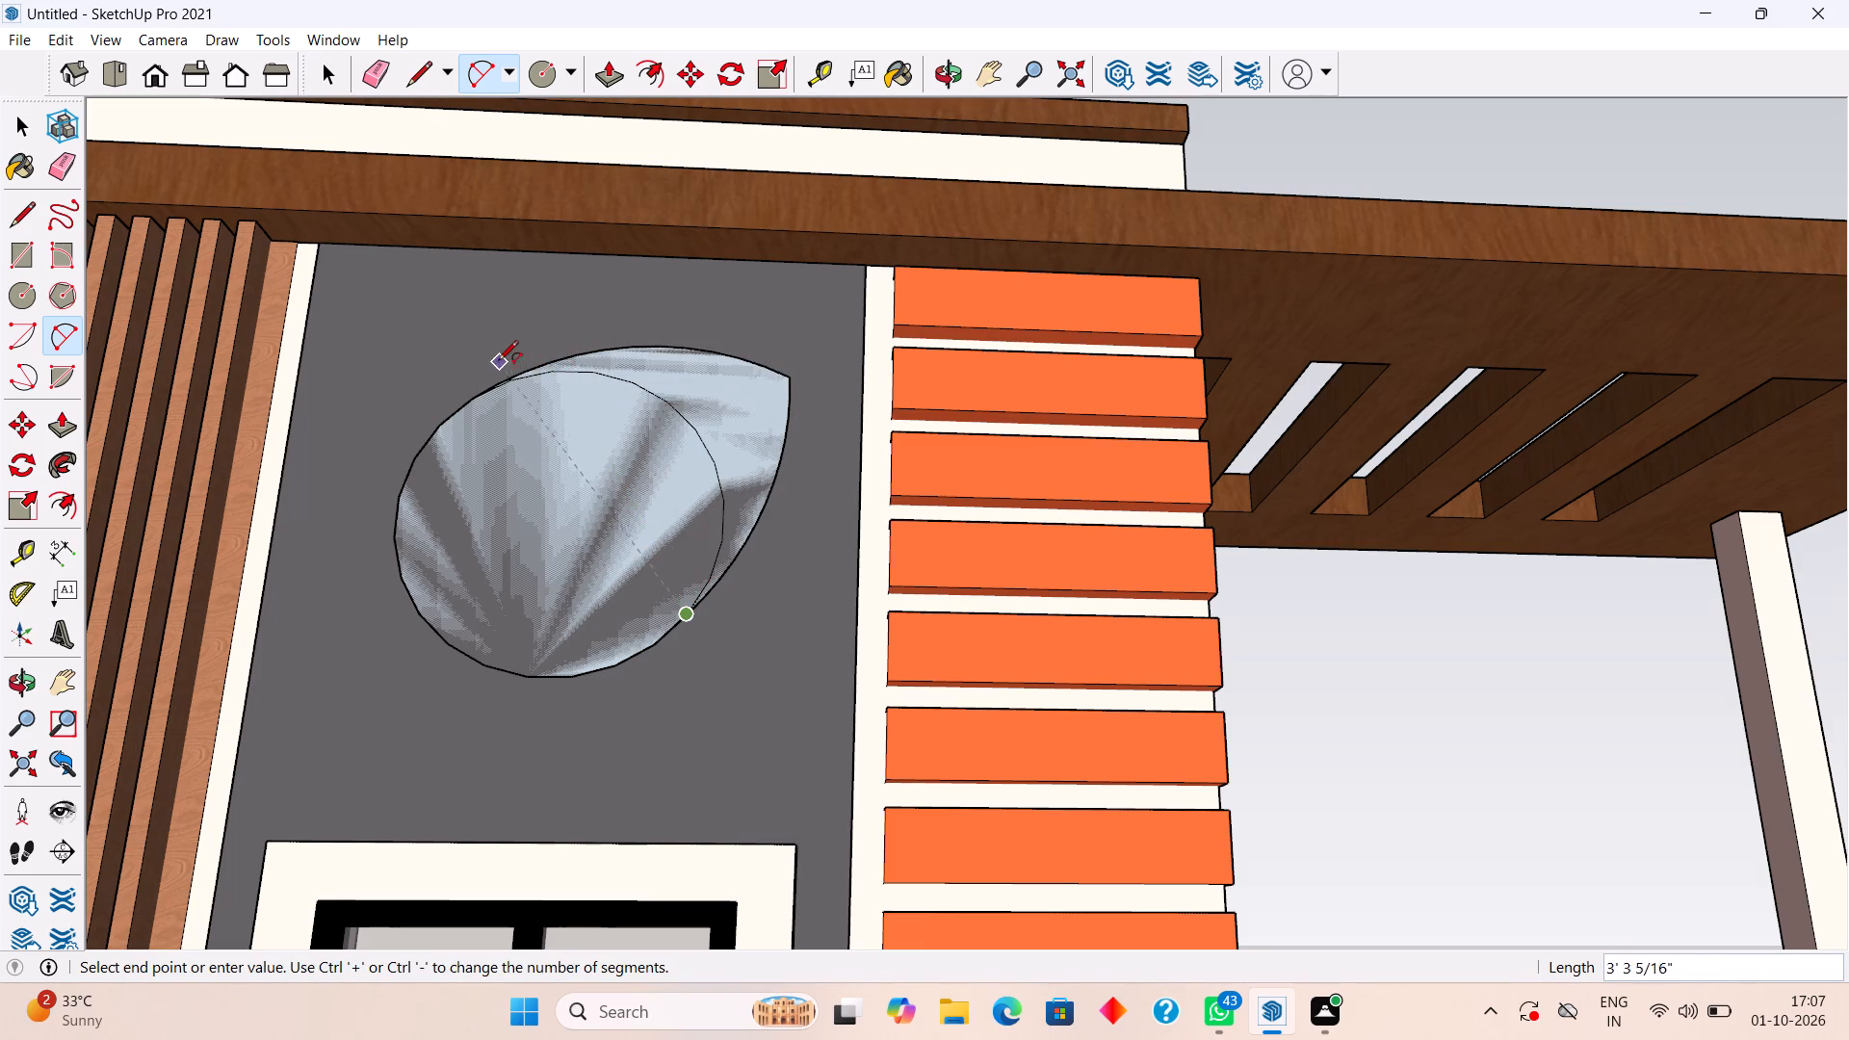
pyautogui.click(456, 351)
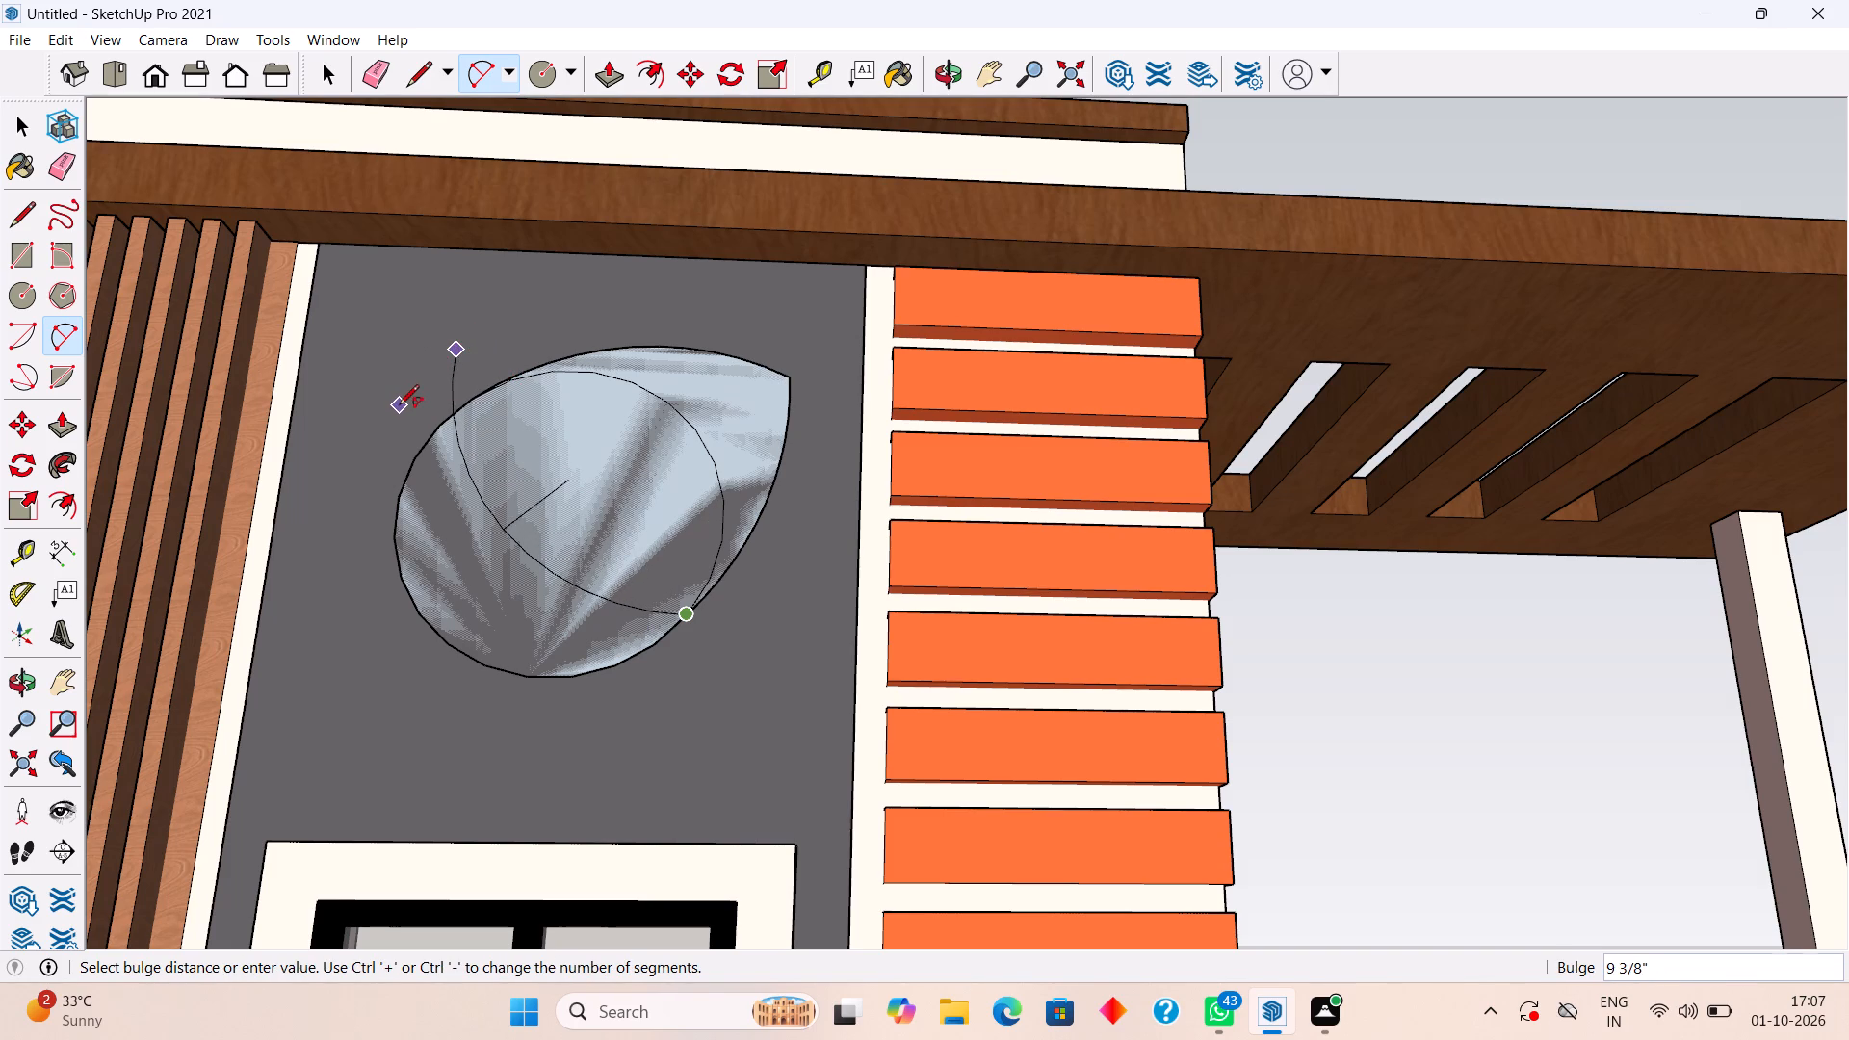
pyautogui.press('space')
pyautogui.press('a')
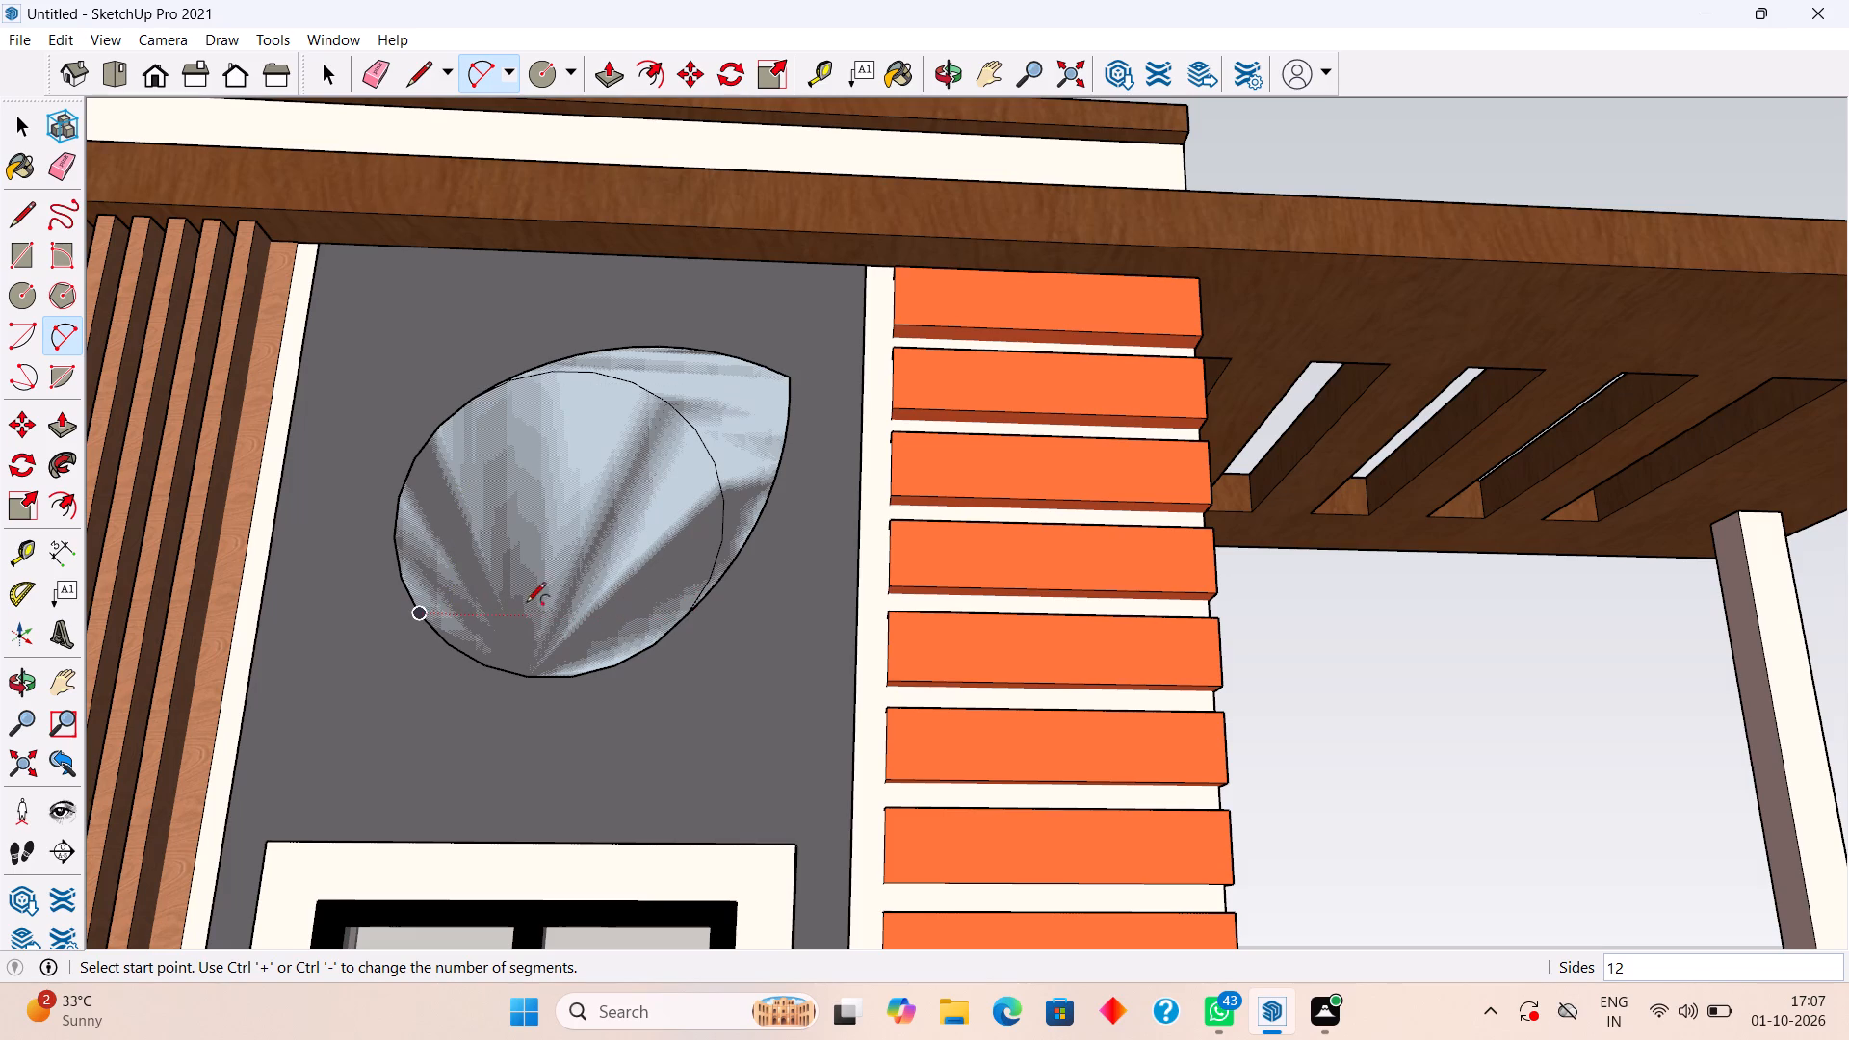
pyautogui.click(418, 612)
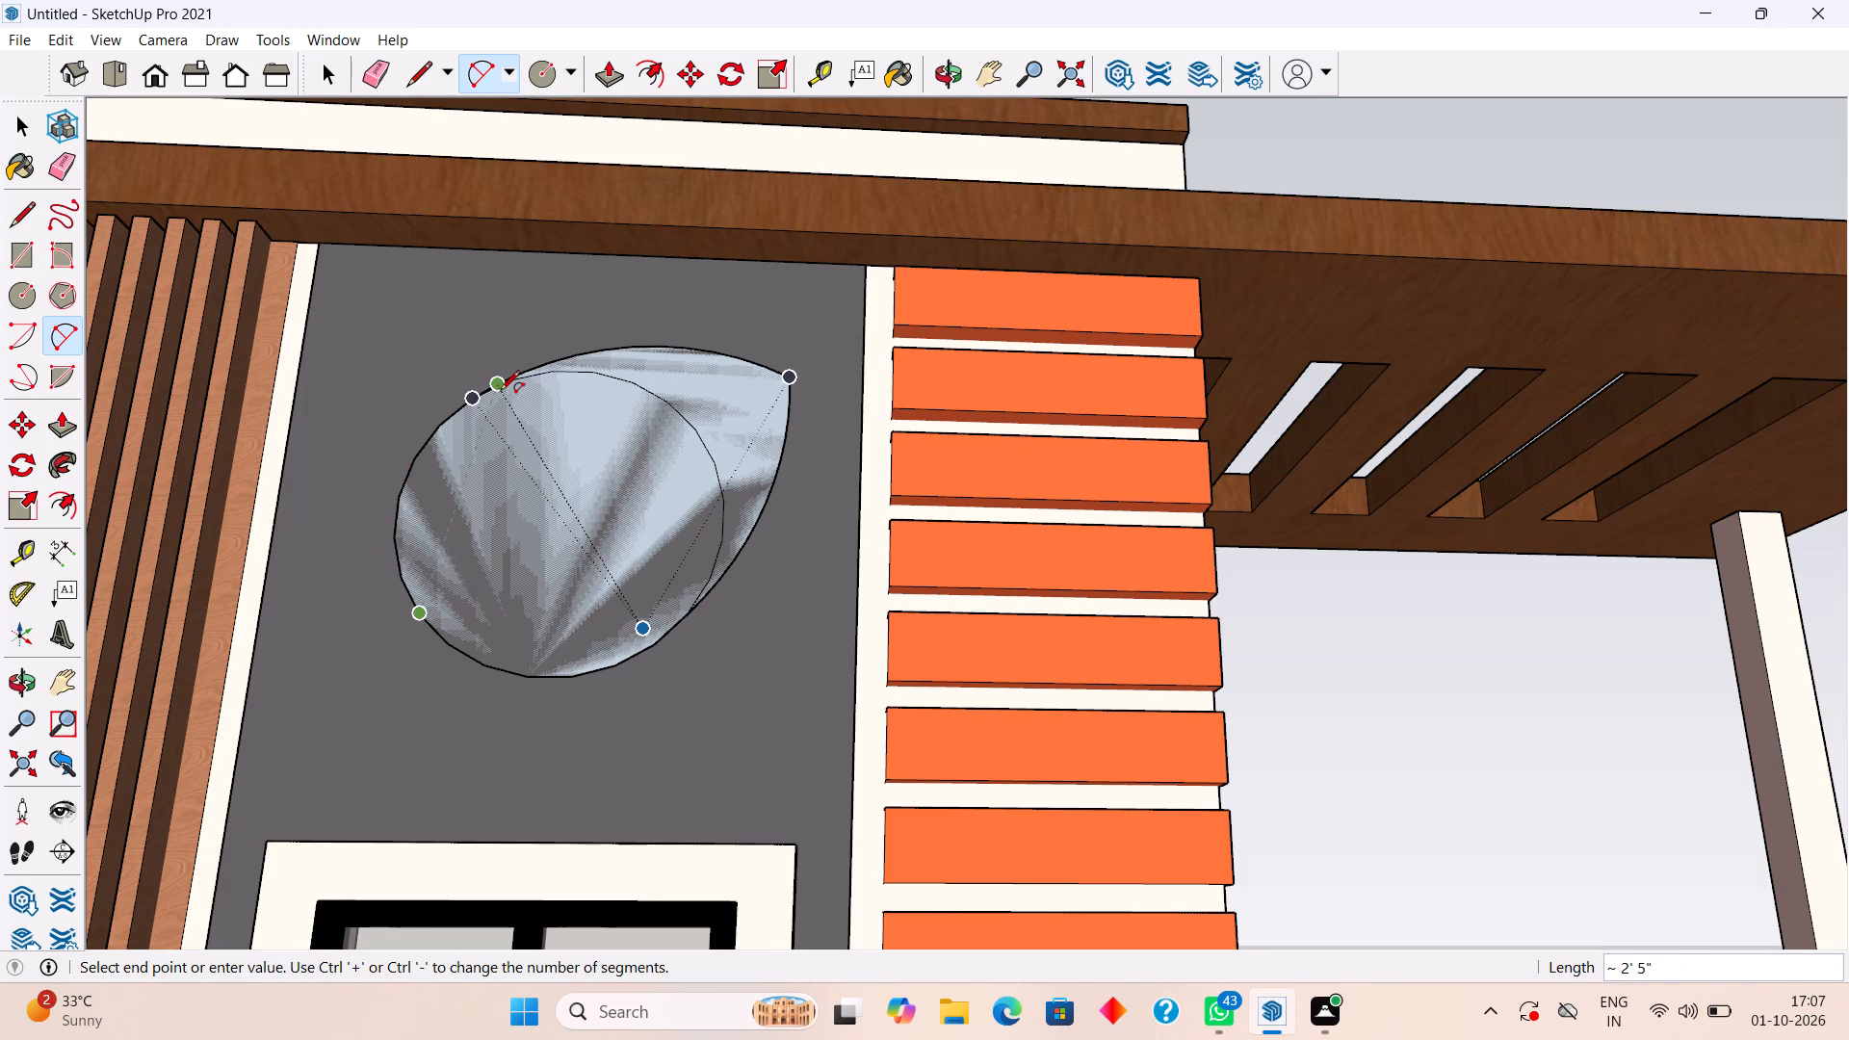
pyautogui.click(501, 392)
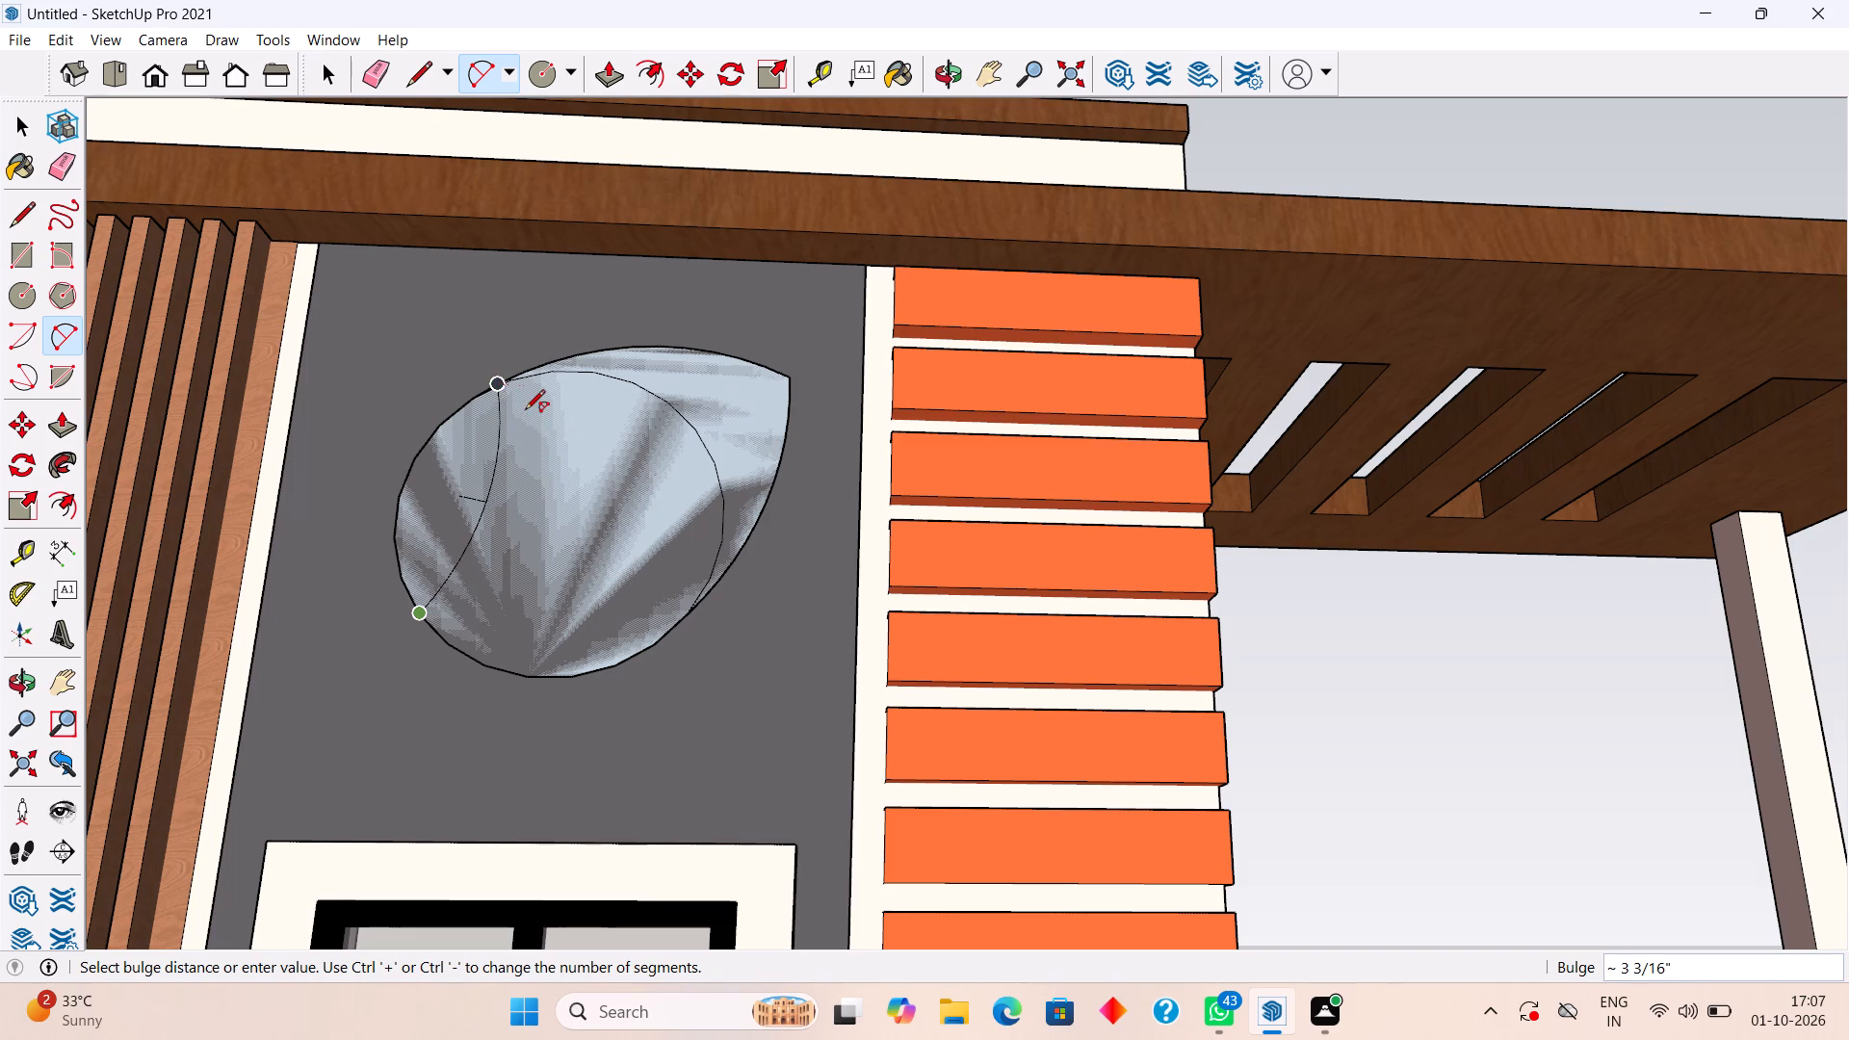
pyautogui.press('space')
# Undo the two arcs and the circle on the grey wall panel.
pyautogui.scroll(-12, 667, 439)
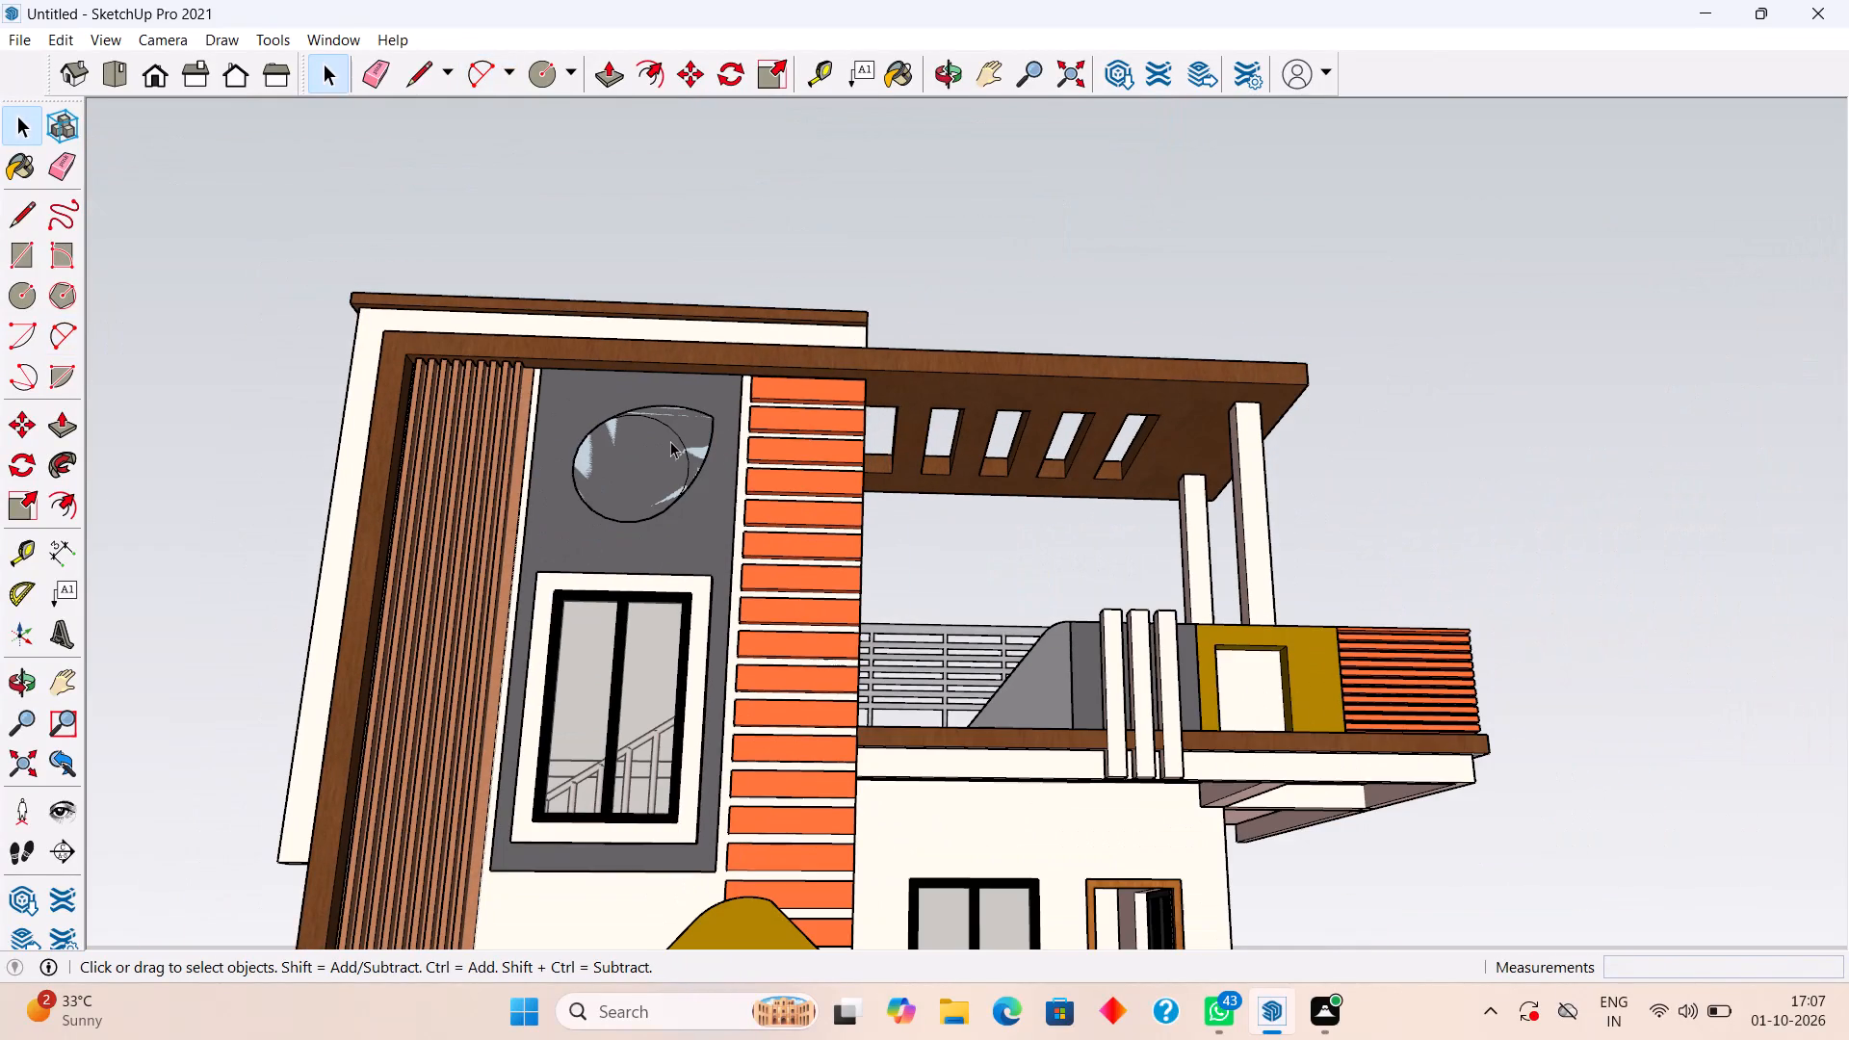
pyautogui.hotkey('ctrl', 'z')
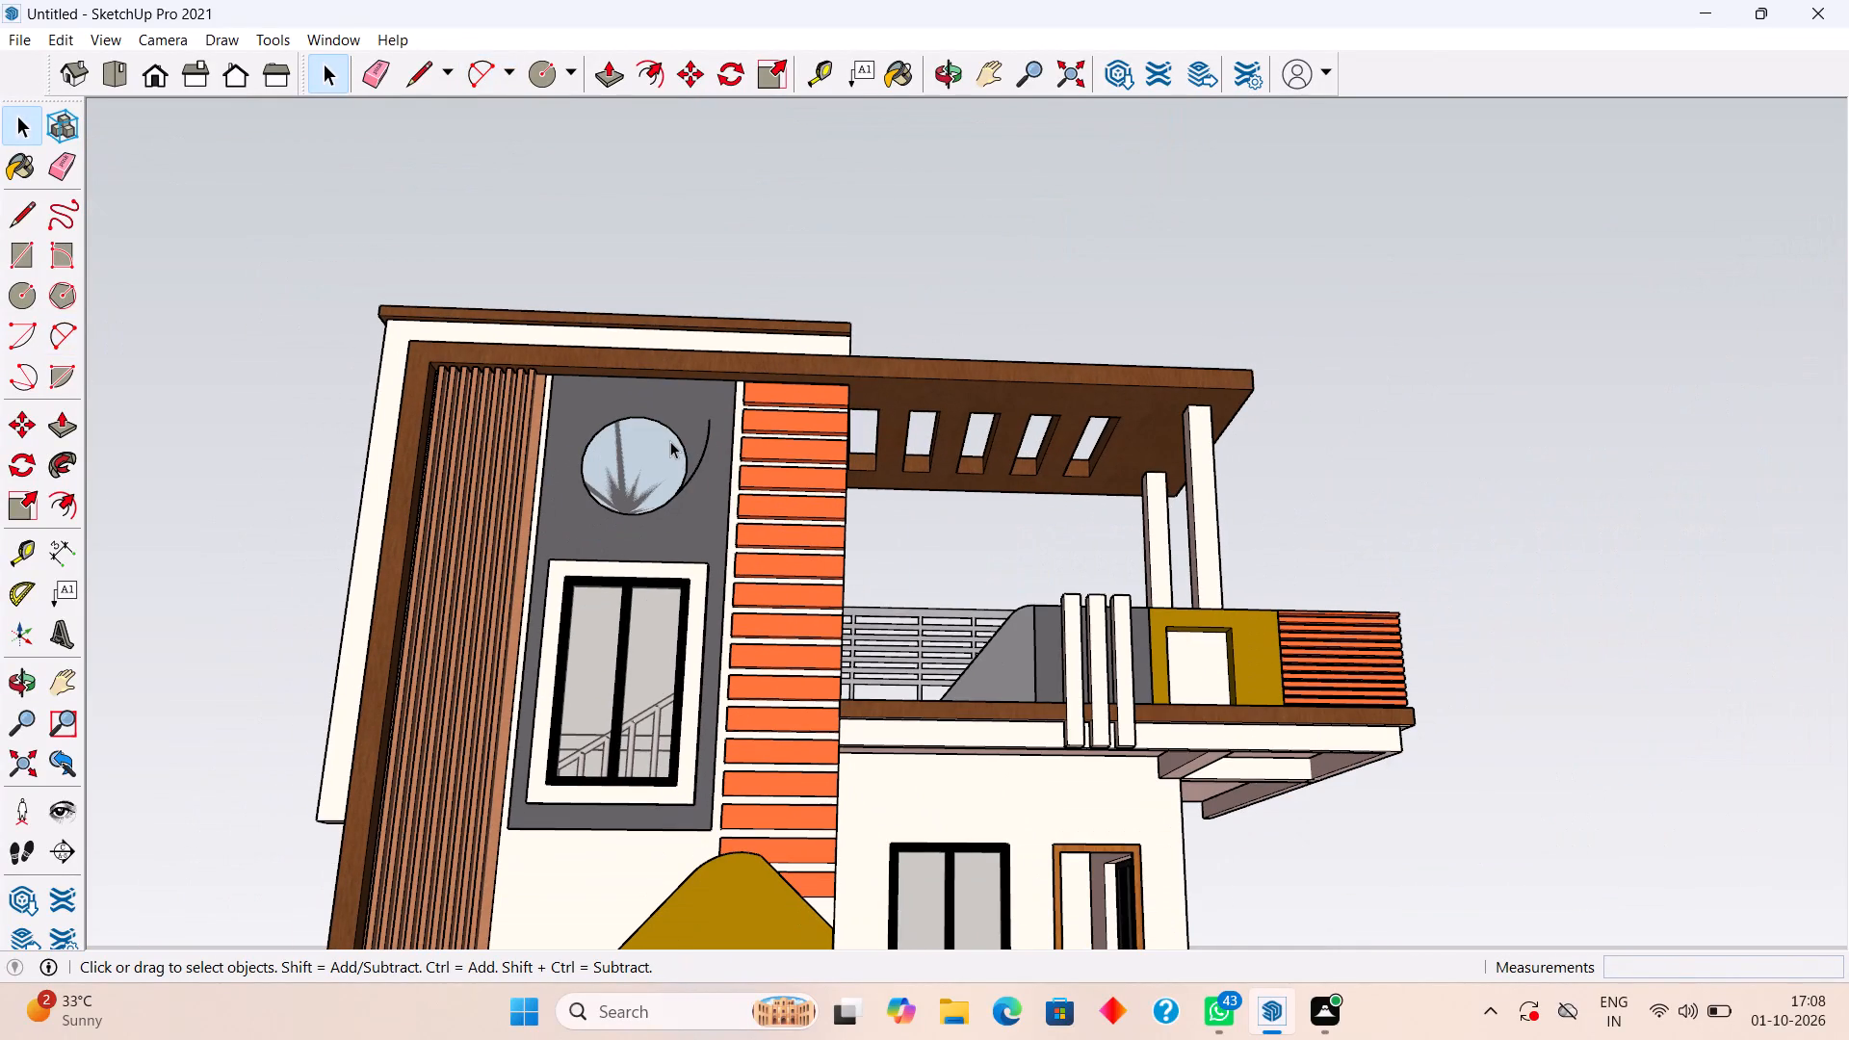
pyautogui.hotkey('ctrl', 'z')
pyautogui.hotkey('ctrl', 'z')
# Examine the whole house from a raised front view, a low front view and the balcony corner.
pyautogui.moveTo(666, 487); pyautogui.dragTo(666, 534, button='middle')
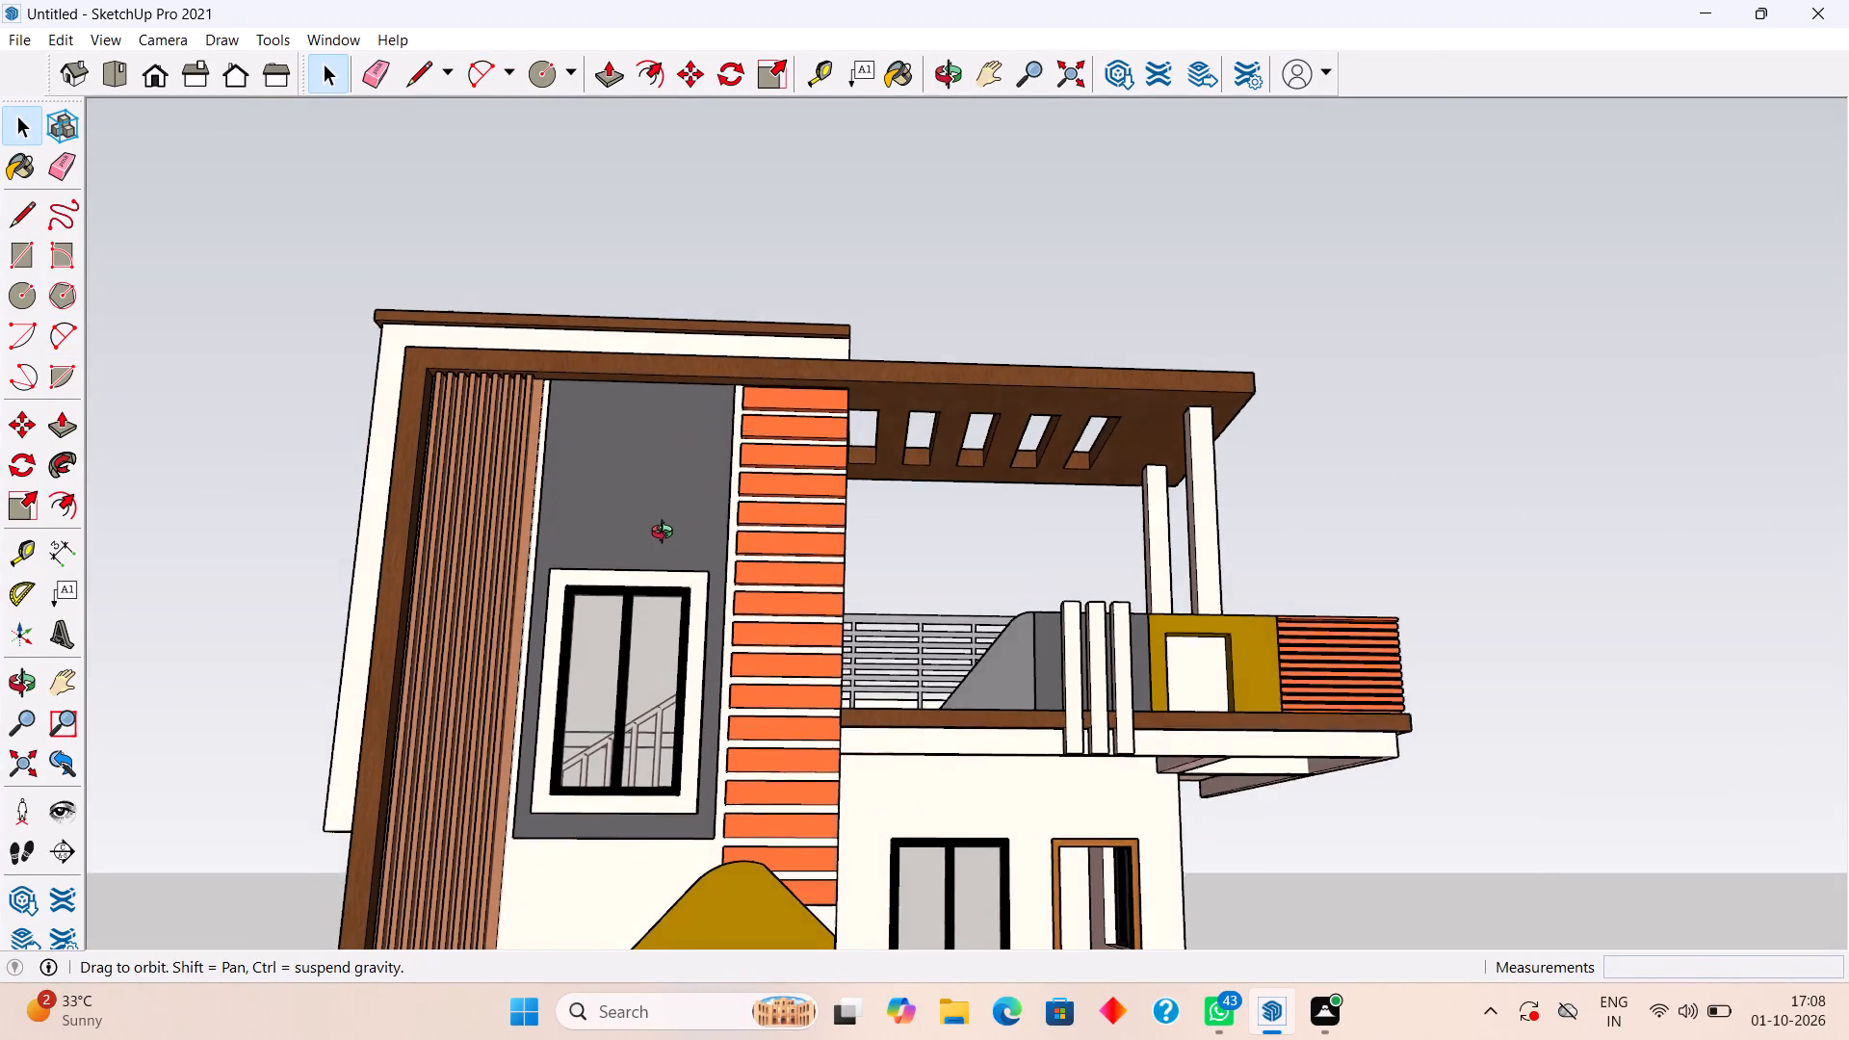
pyautogui.moveTo(666, 534); pyautogui.dragTo(681, 633, button='middle')
pyautogui.scroll(-3, 678, 627)
pyautogui.scroll(-8, 660, 424)
pyautogui.moveTo(642, 533); pyautogui.dragTo(661, 609, button='middle')
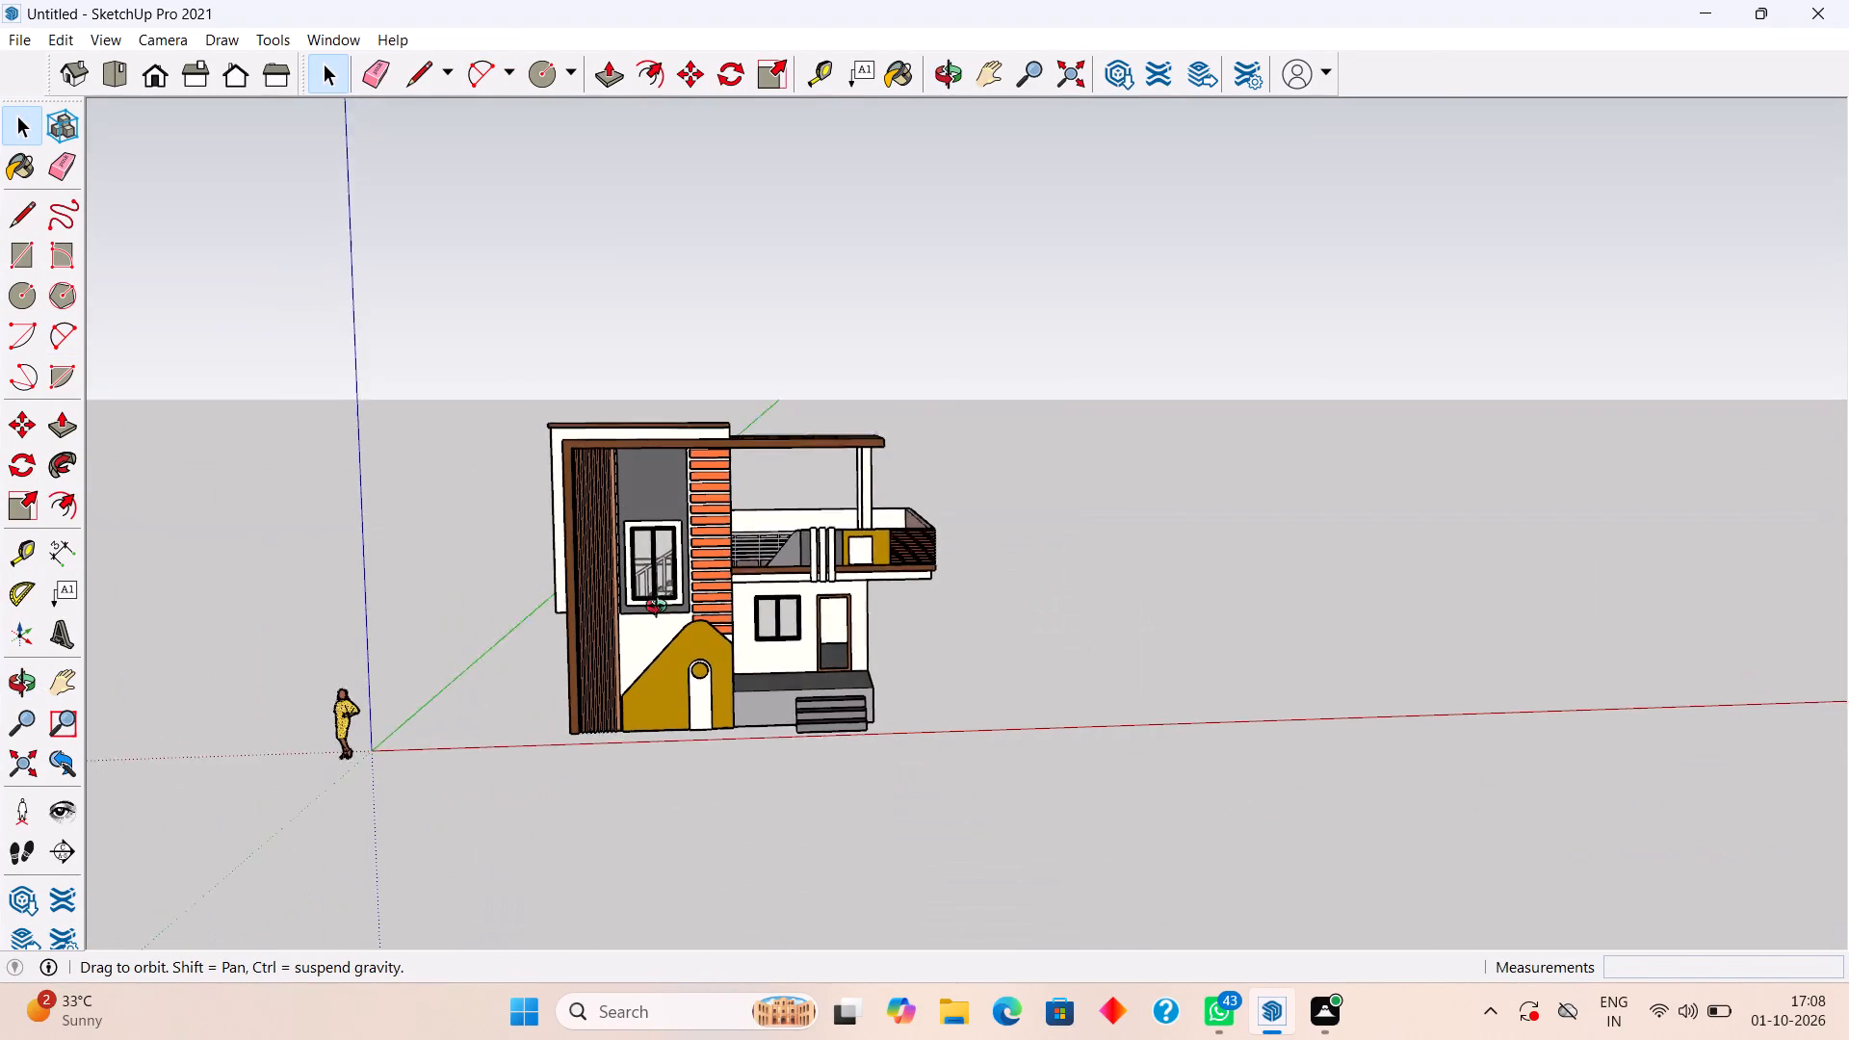
pyautogui.moveTo(661, 609); pyautogui.dragTo(668, 629, button='middle')
pyautogui.scroll(5, 719, 467)
pyautogui.scroll(-3, 722, 500)
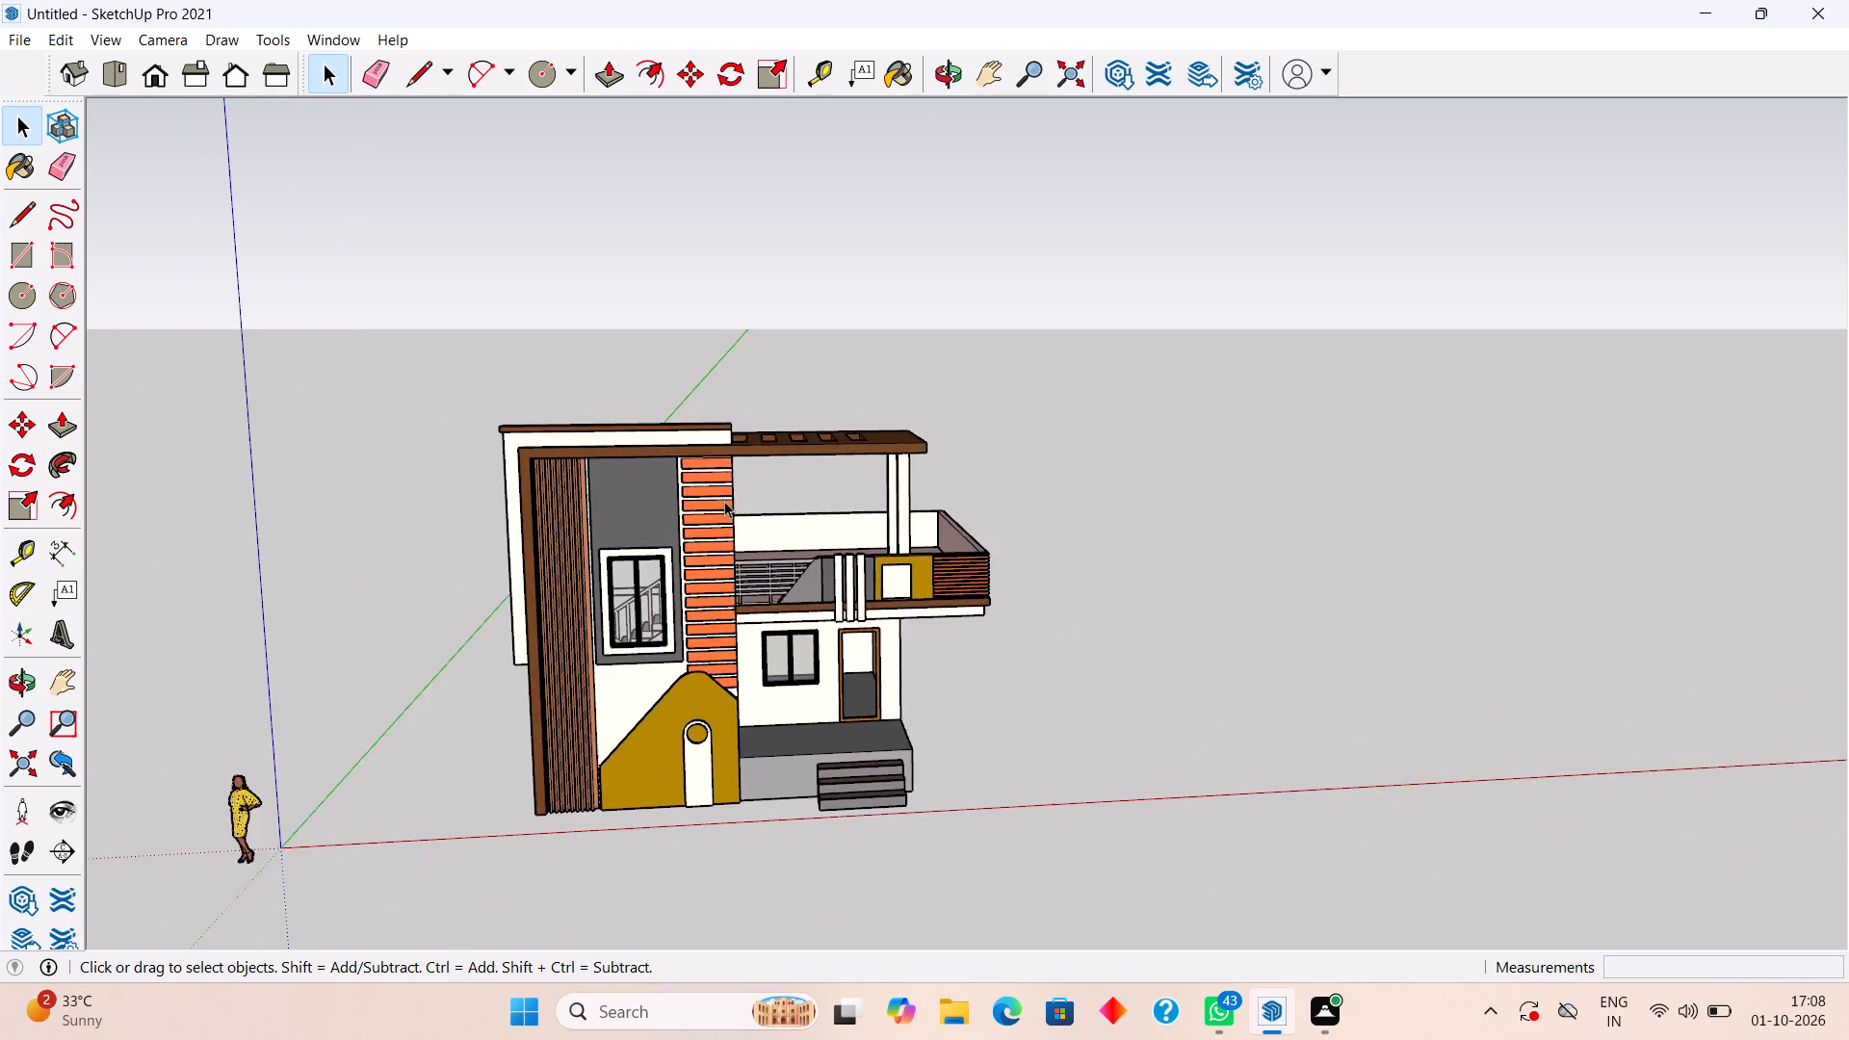
pyautogui.scroll(-3, 724, 501)
pyautogui.moveTo(686, 726); pyautogui.dragTo(593, 610, button='middle')
pyautogui.scroll(6, 632, 581)
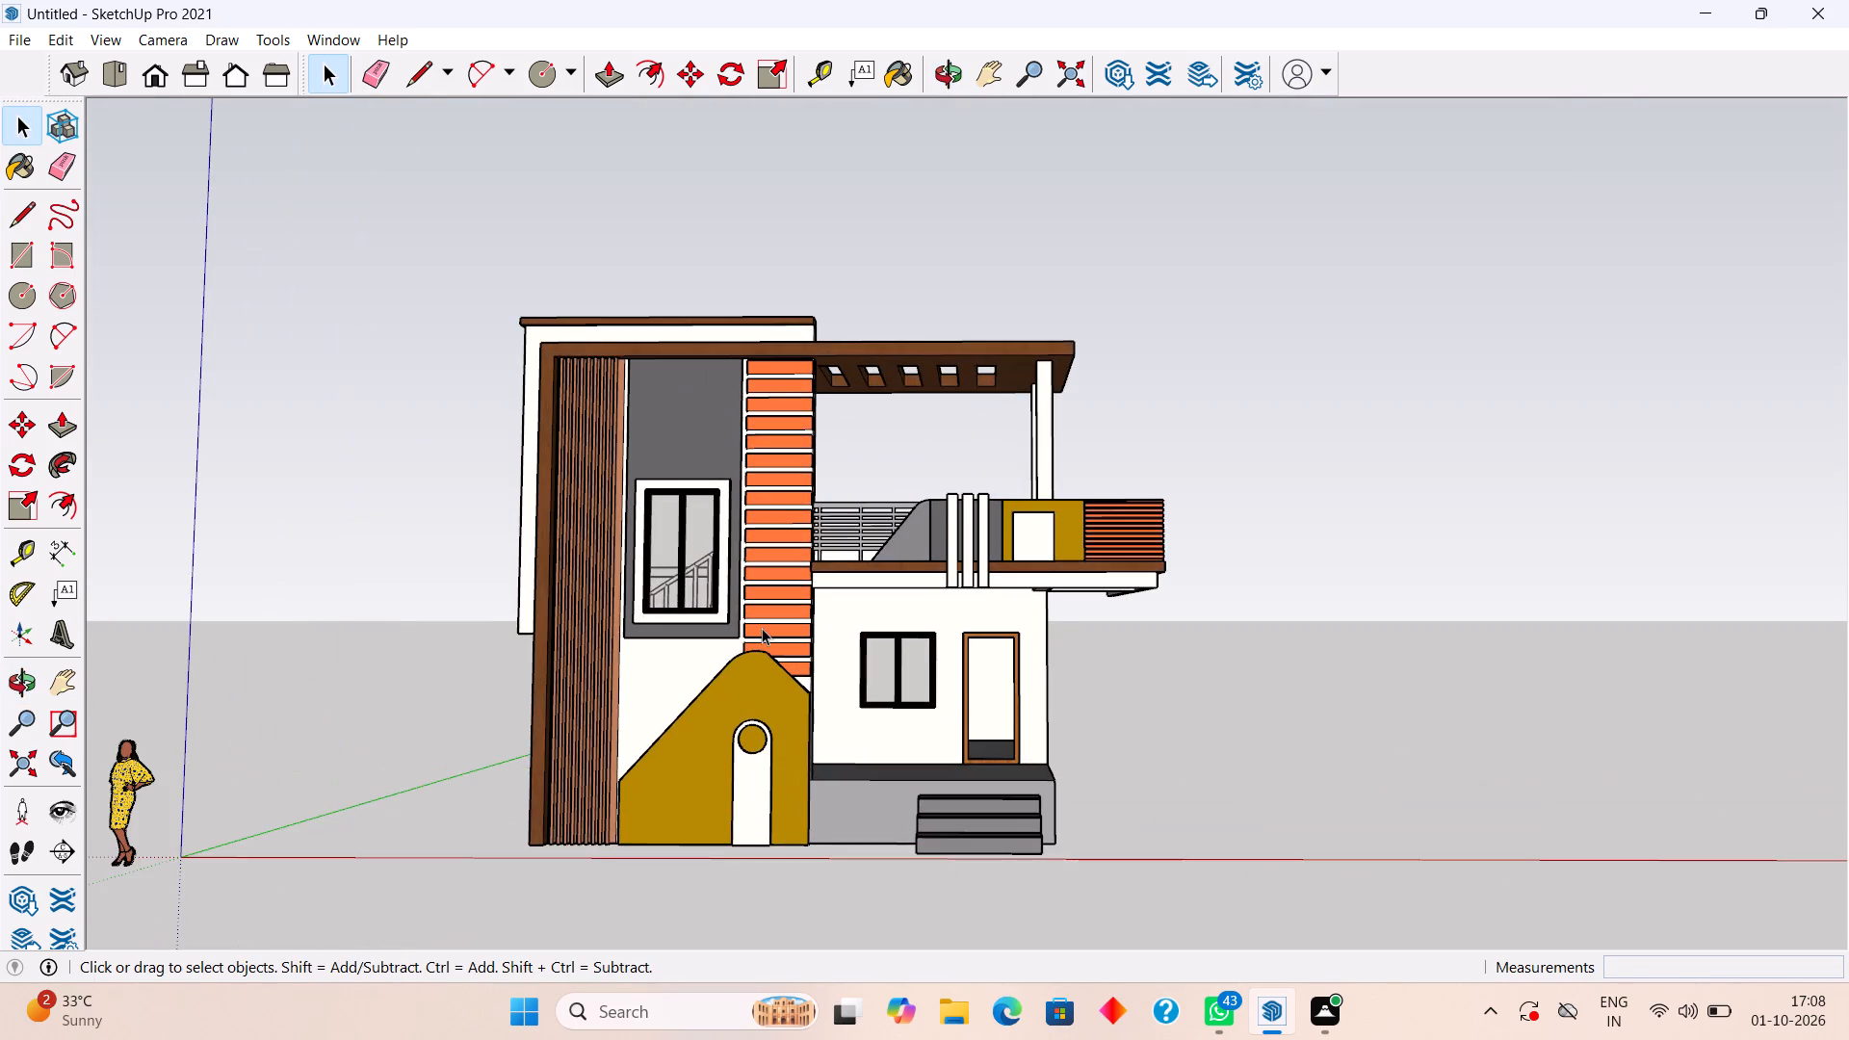
pyautogui.moveTo(762, 596); pyautogui.dragTo(688, 416, button='middle')
pyautogui.moveTo(860, 569); pyautogui.dragTo(528, 579, button='middle')
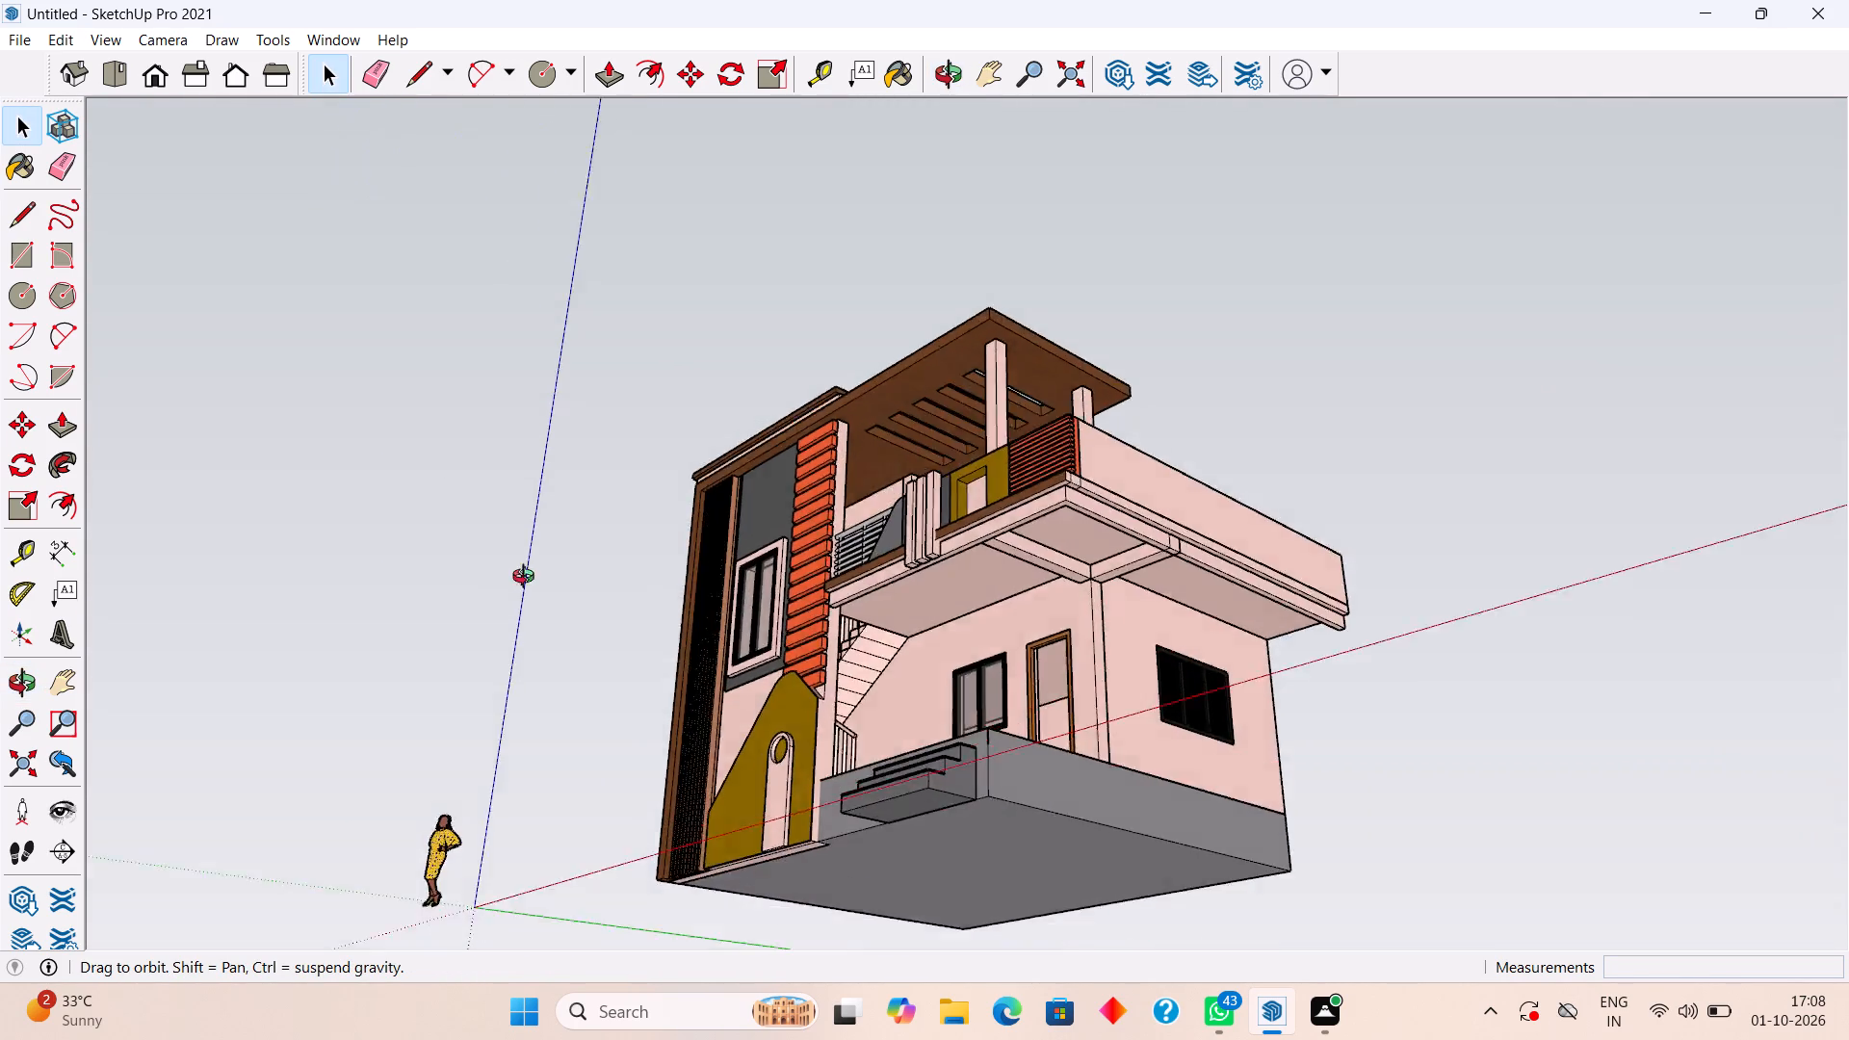
pyautogui.moveTo(528, 579); pyautogui.dragTo(1061, 687, button='middle')
pyautogui.scroll(-1, 1061, 692)
pyautogui.moveTo(869, 524); pyautogui.dragTo(541, 520, button='middle')
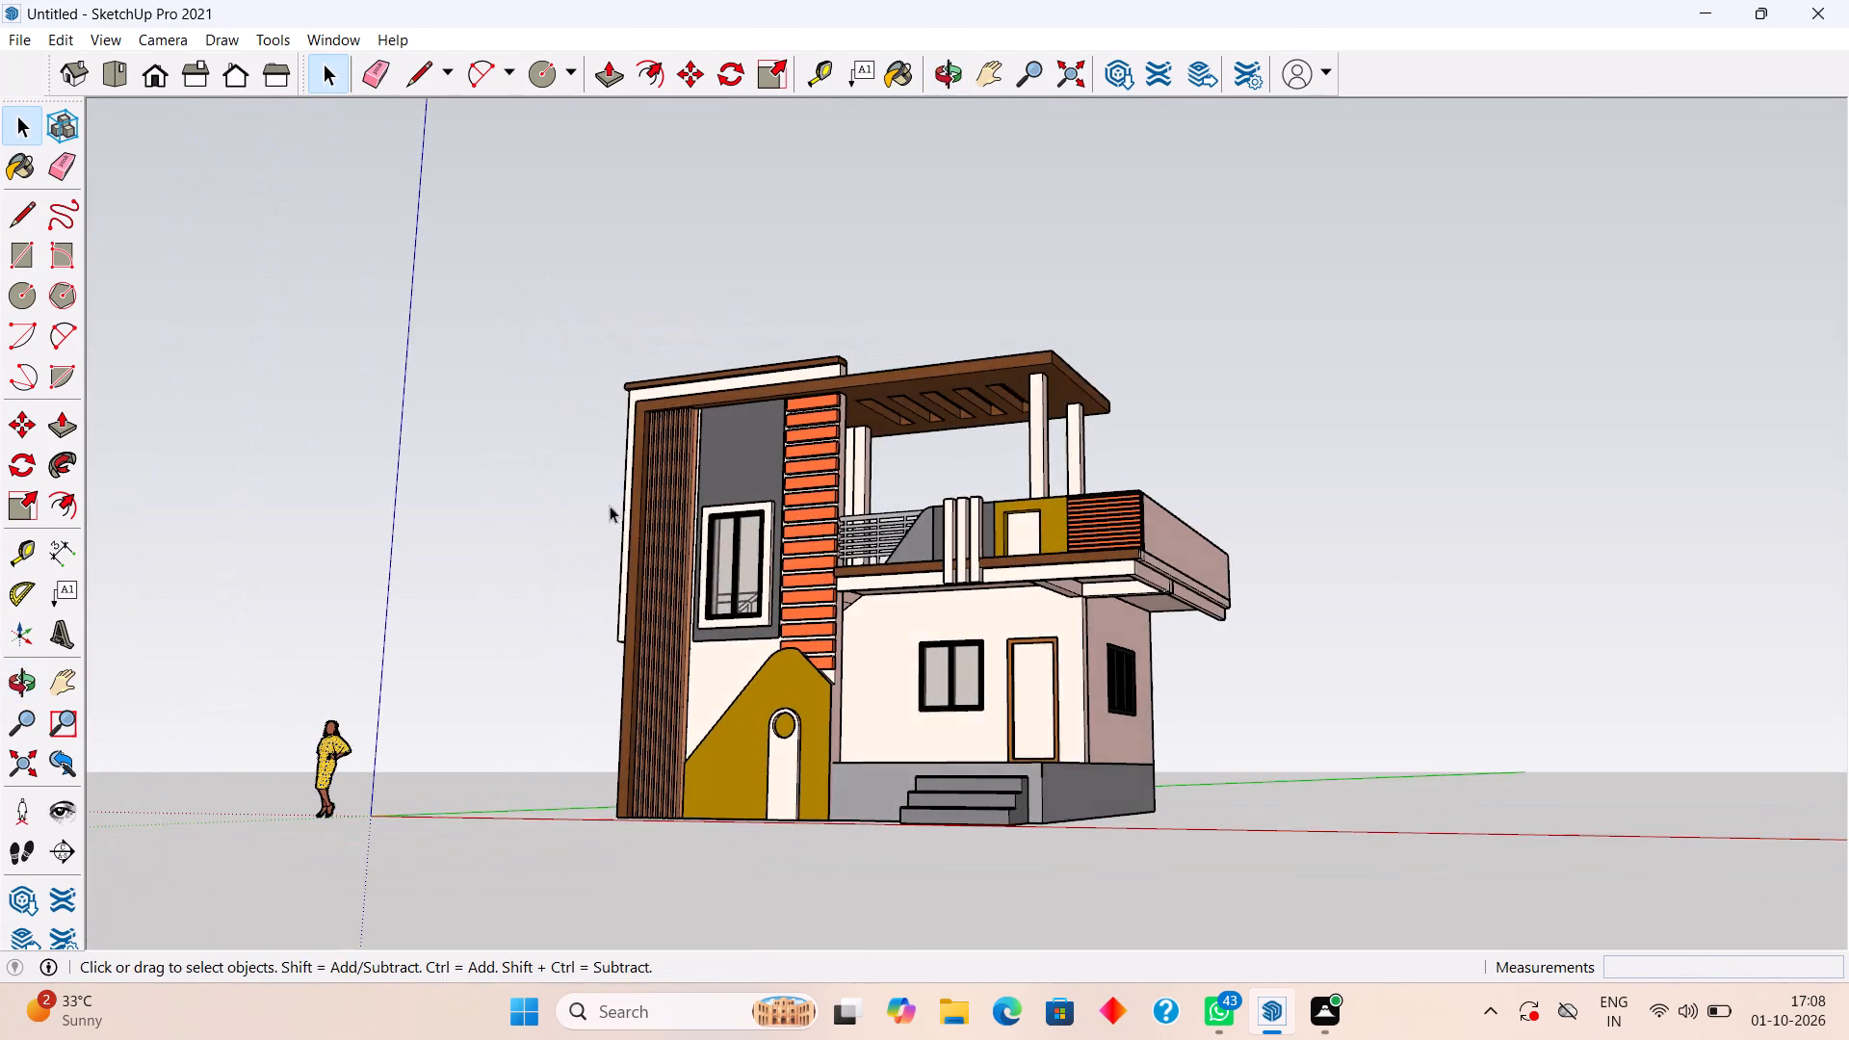
pyautogui.moveTo(974, 502); pyautogui.dragTo(532, 477, button='middle')
# Inspect the upper stair flight under the balcony, opening its nested groups down to a single step and leaving them again.
pyautogui.scroll(5, 915, 628)
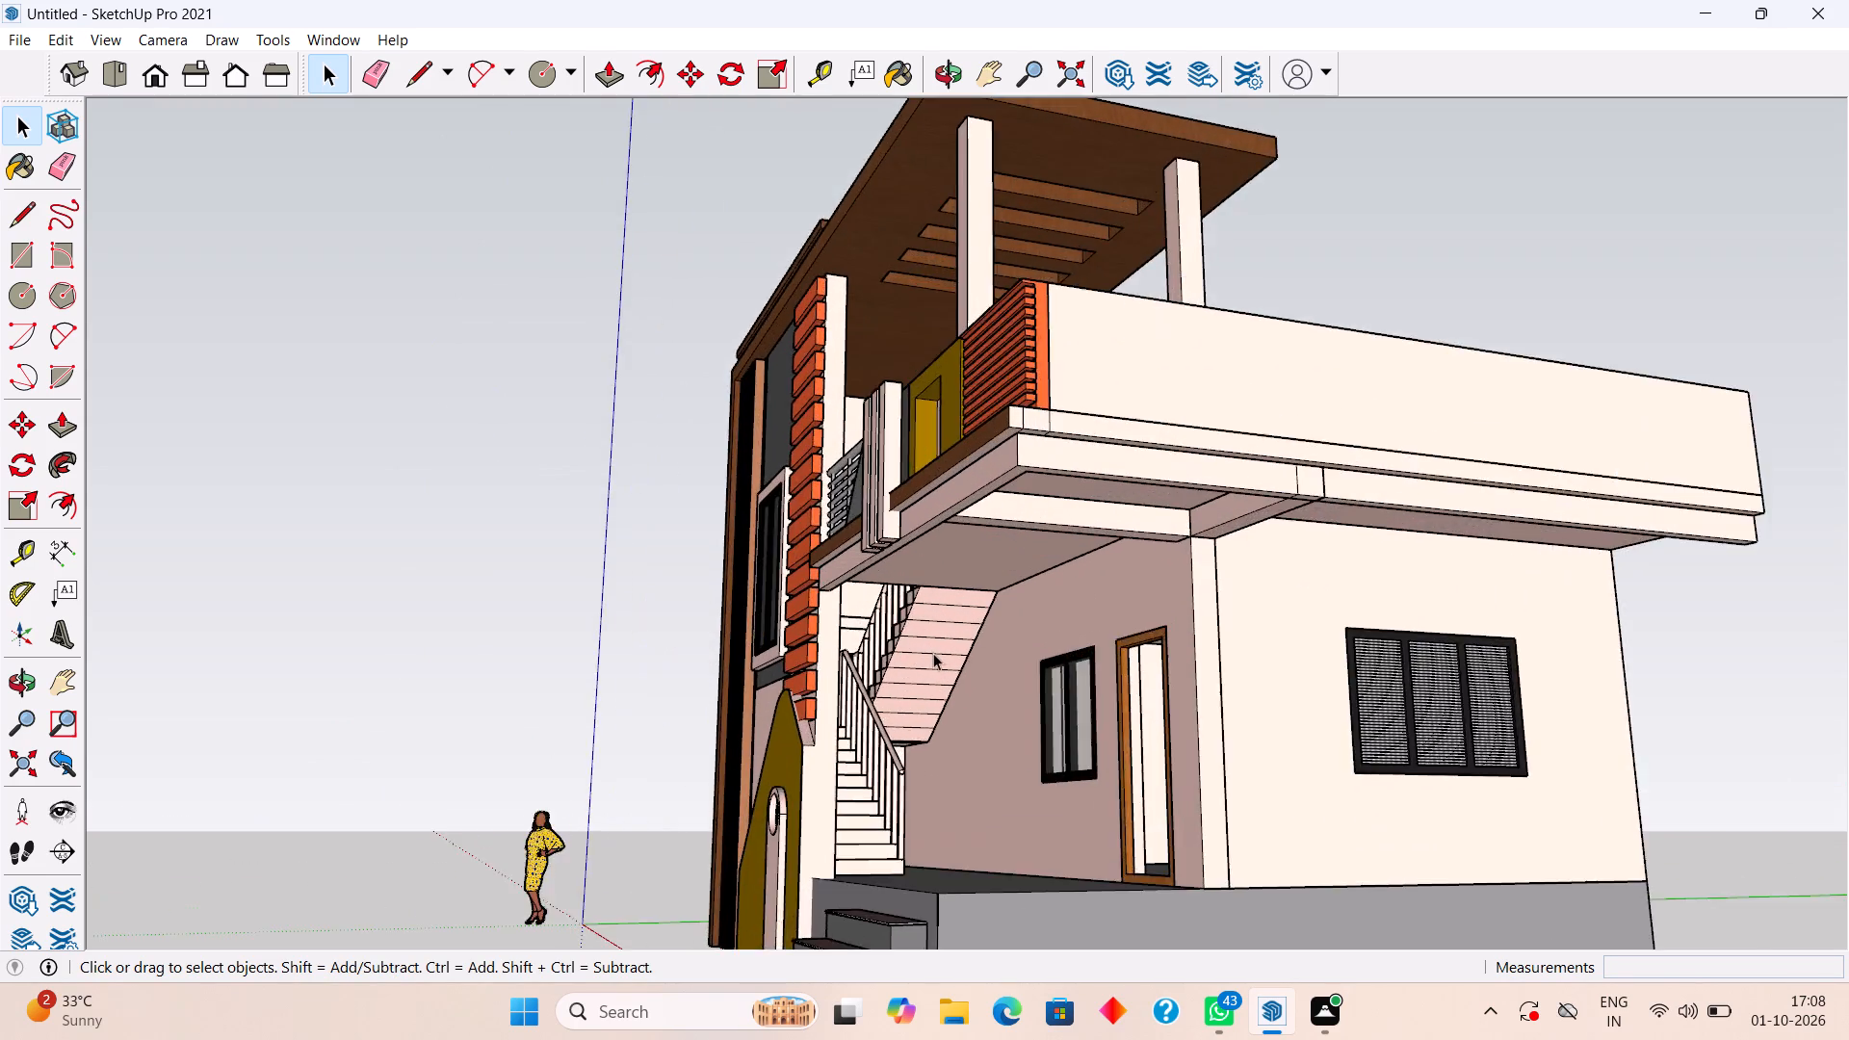
pyautogui.scroll(8, 933, 653)
pyautogui.moveTo(924, 651); pyautogui.dragTo(994, 626, button='middle')
pyautogui.scroll(4, 892, 643)
pyautogui.scroll(3, 800, 650)
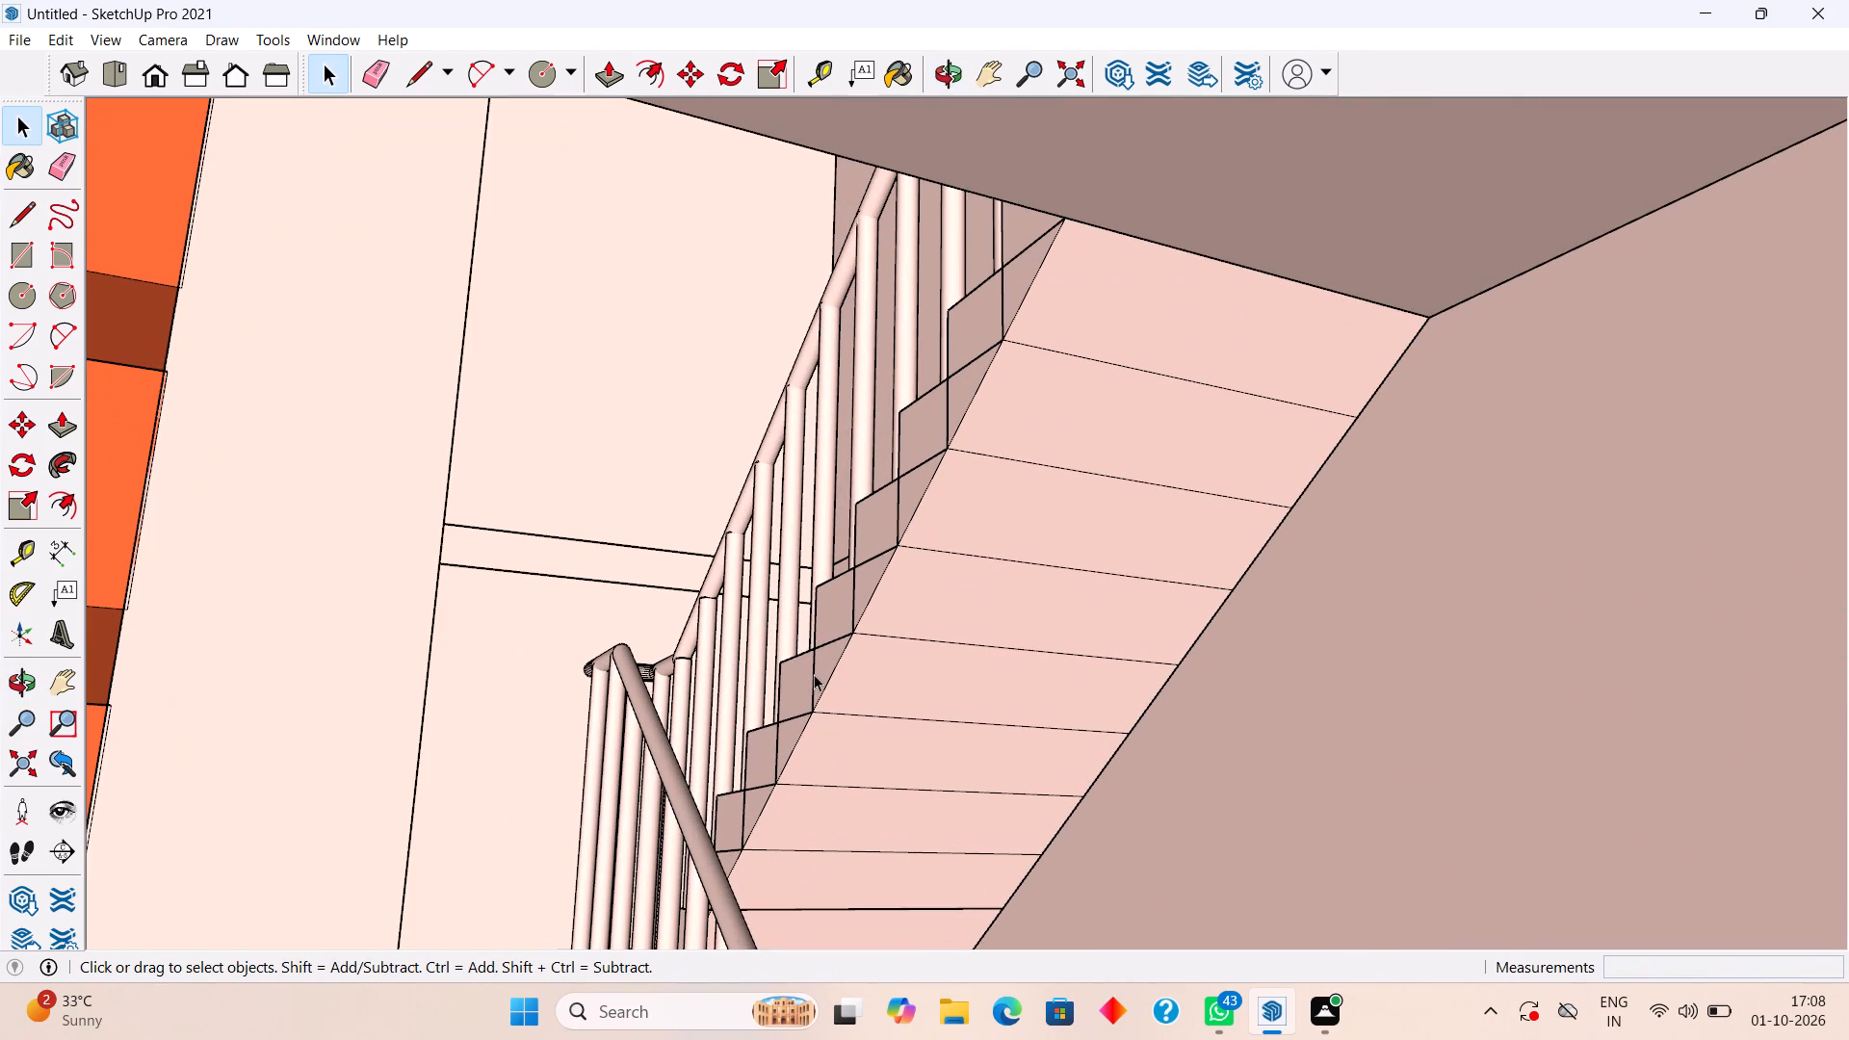
pyautogui.click(812, 675)
pyautogui.tripleClick(812, 677)
pyautogui.tripleClick(812, 677)
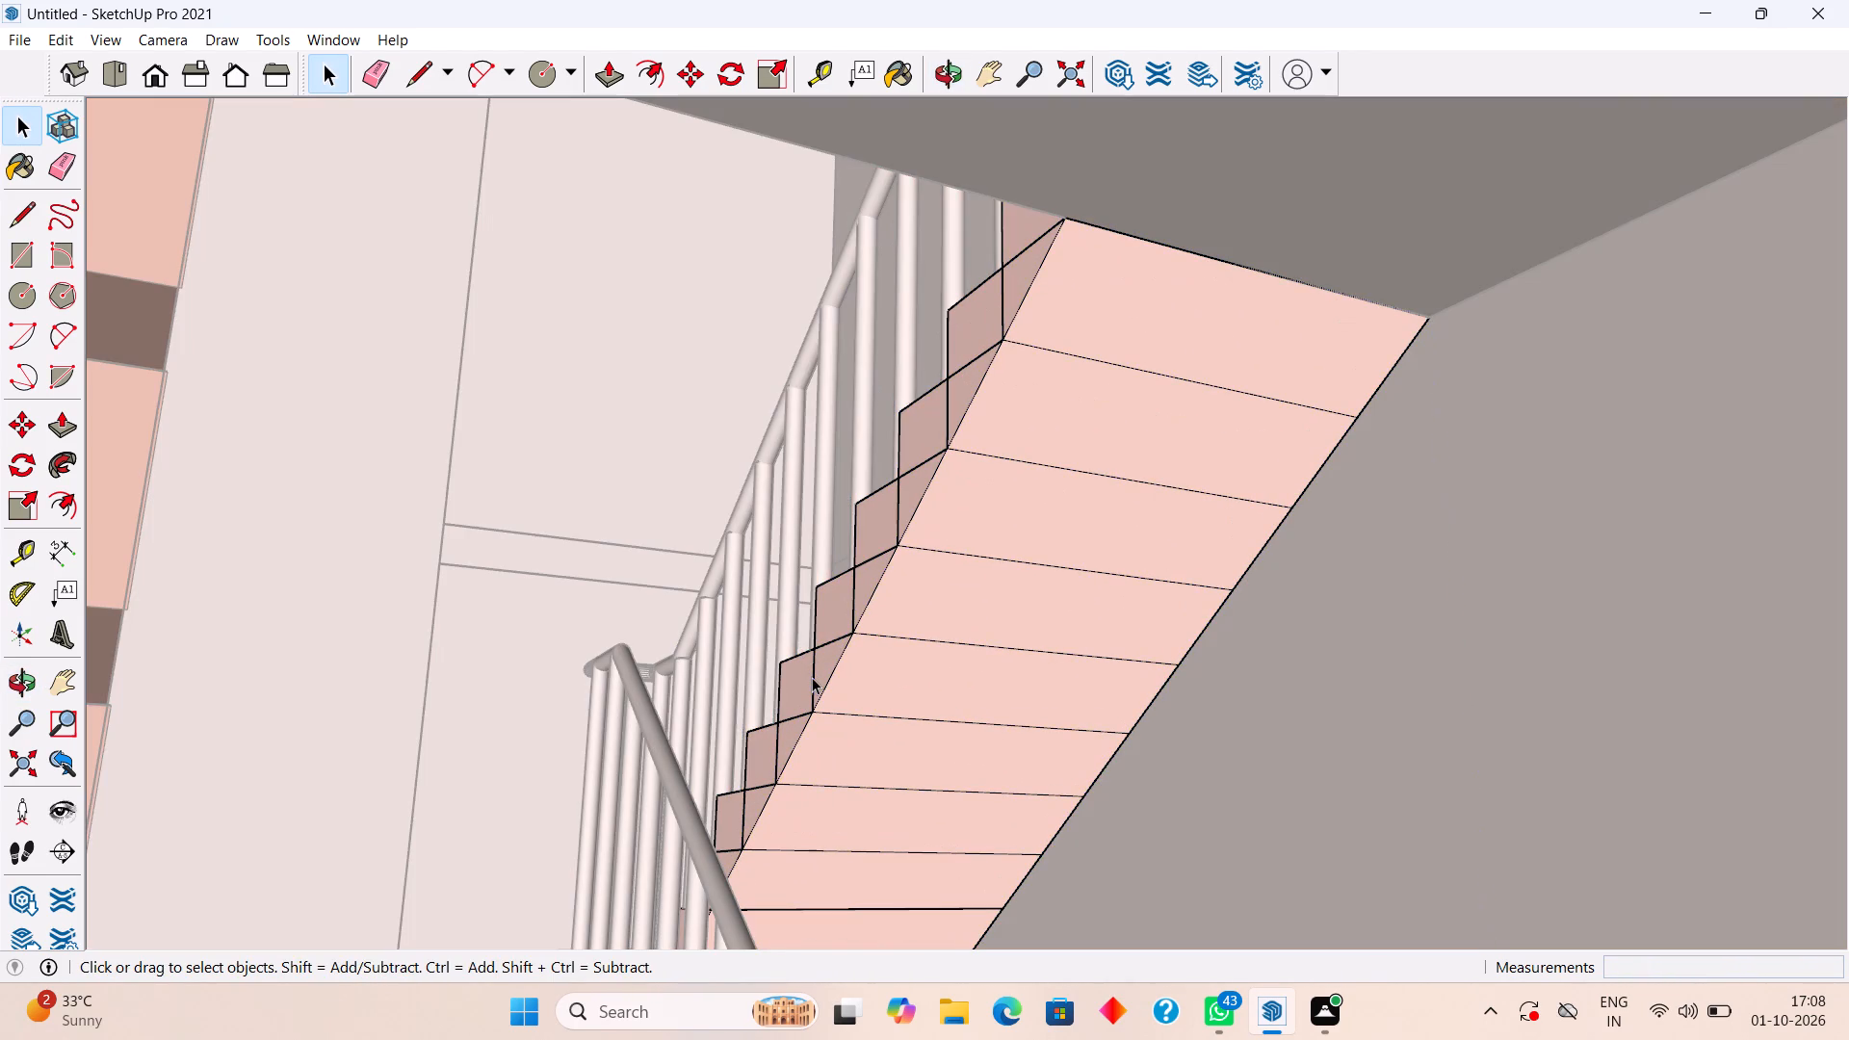
pyautogui.tripleClick(812, 677)
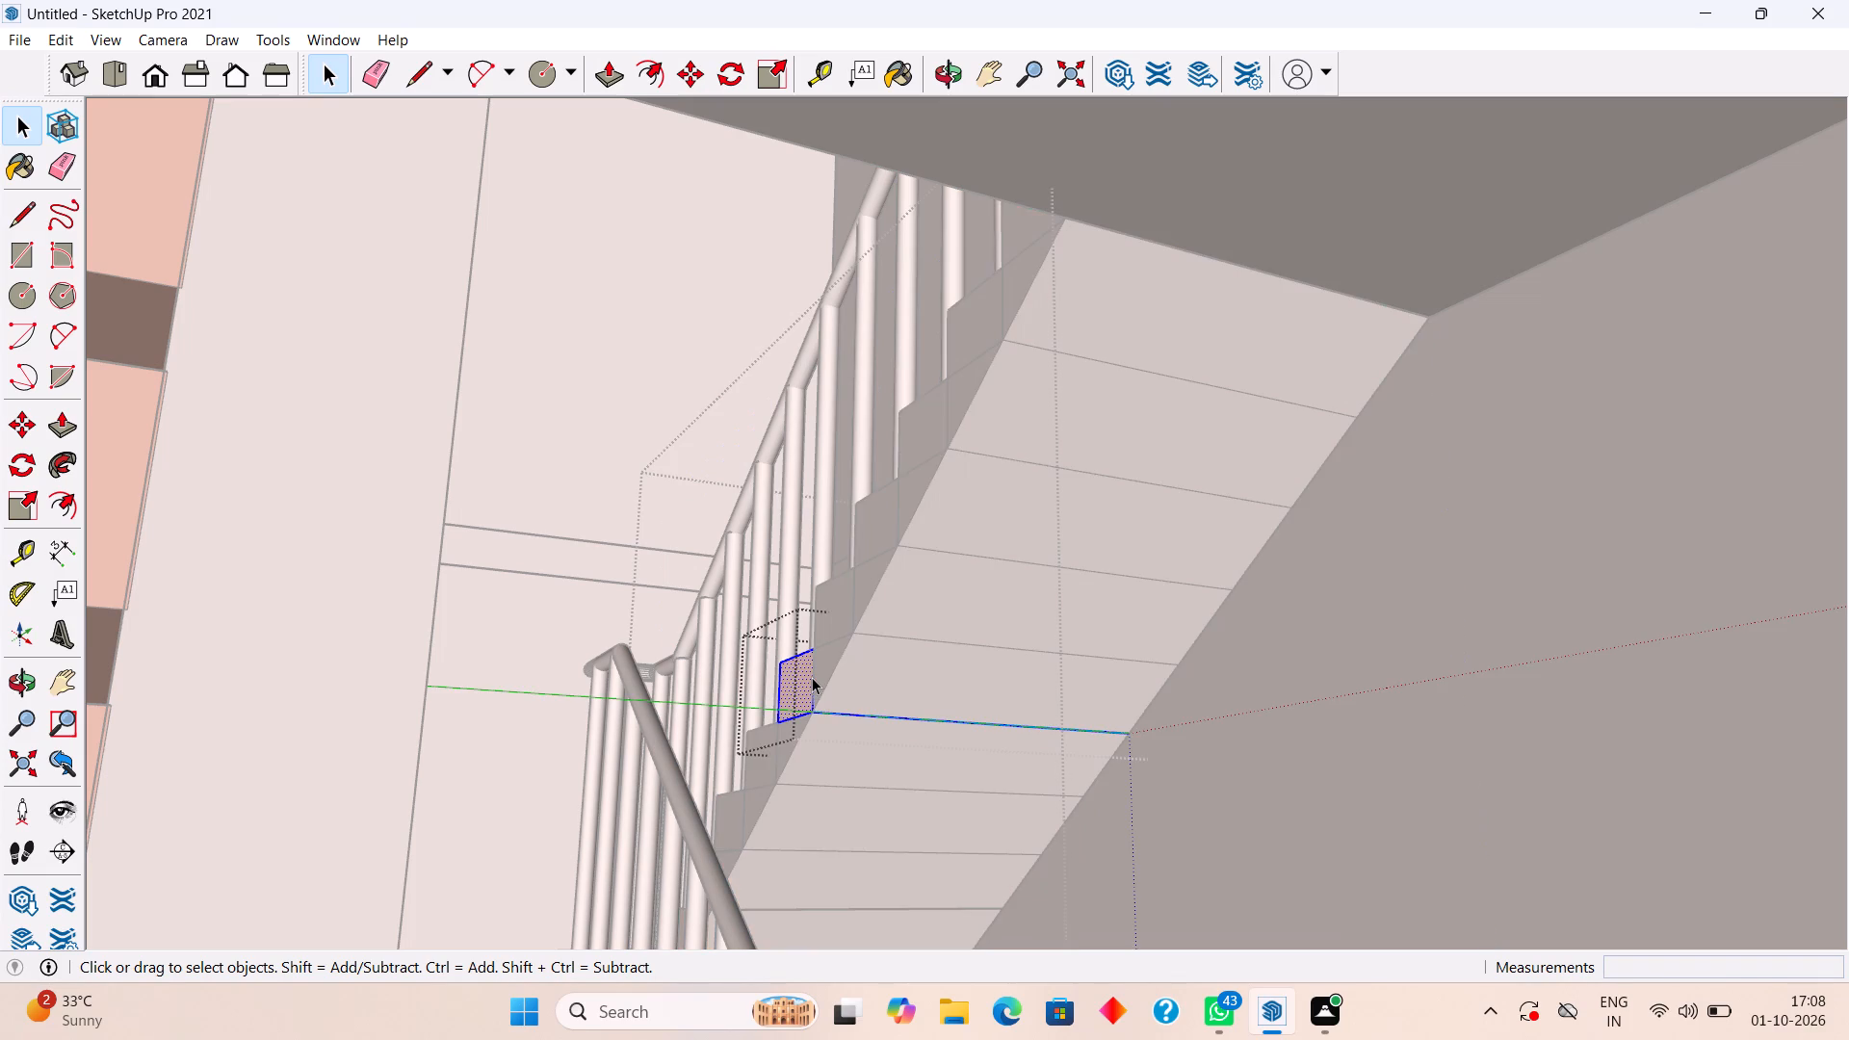
pyautogui.doubleClick(812, 677)
pyautogui.scroll(-20, 812, 677)
pyautogui.scroll(-1, 812, 677)
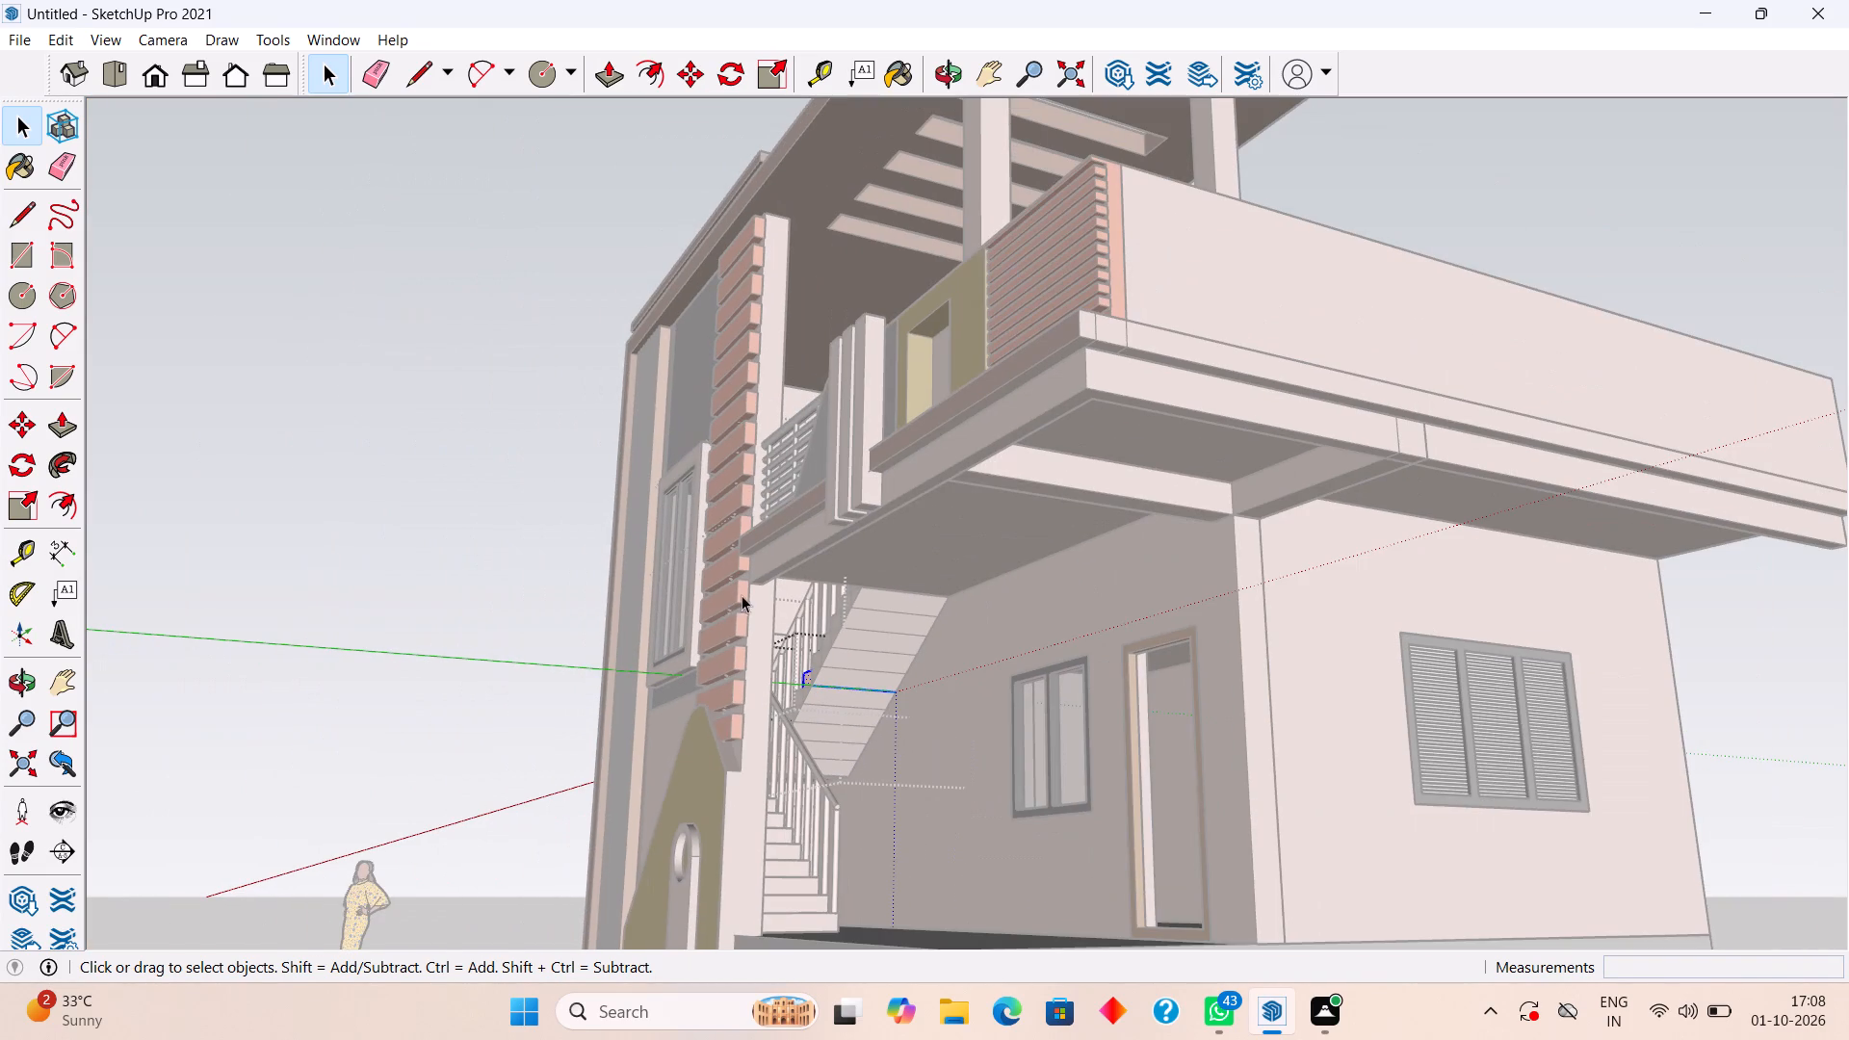
pyautogui.click(491, 461)
pyautogui.scroll(-1, 880, 573)
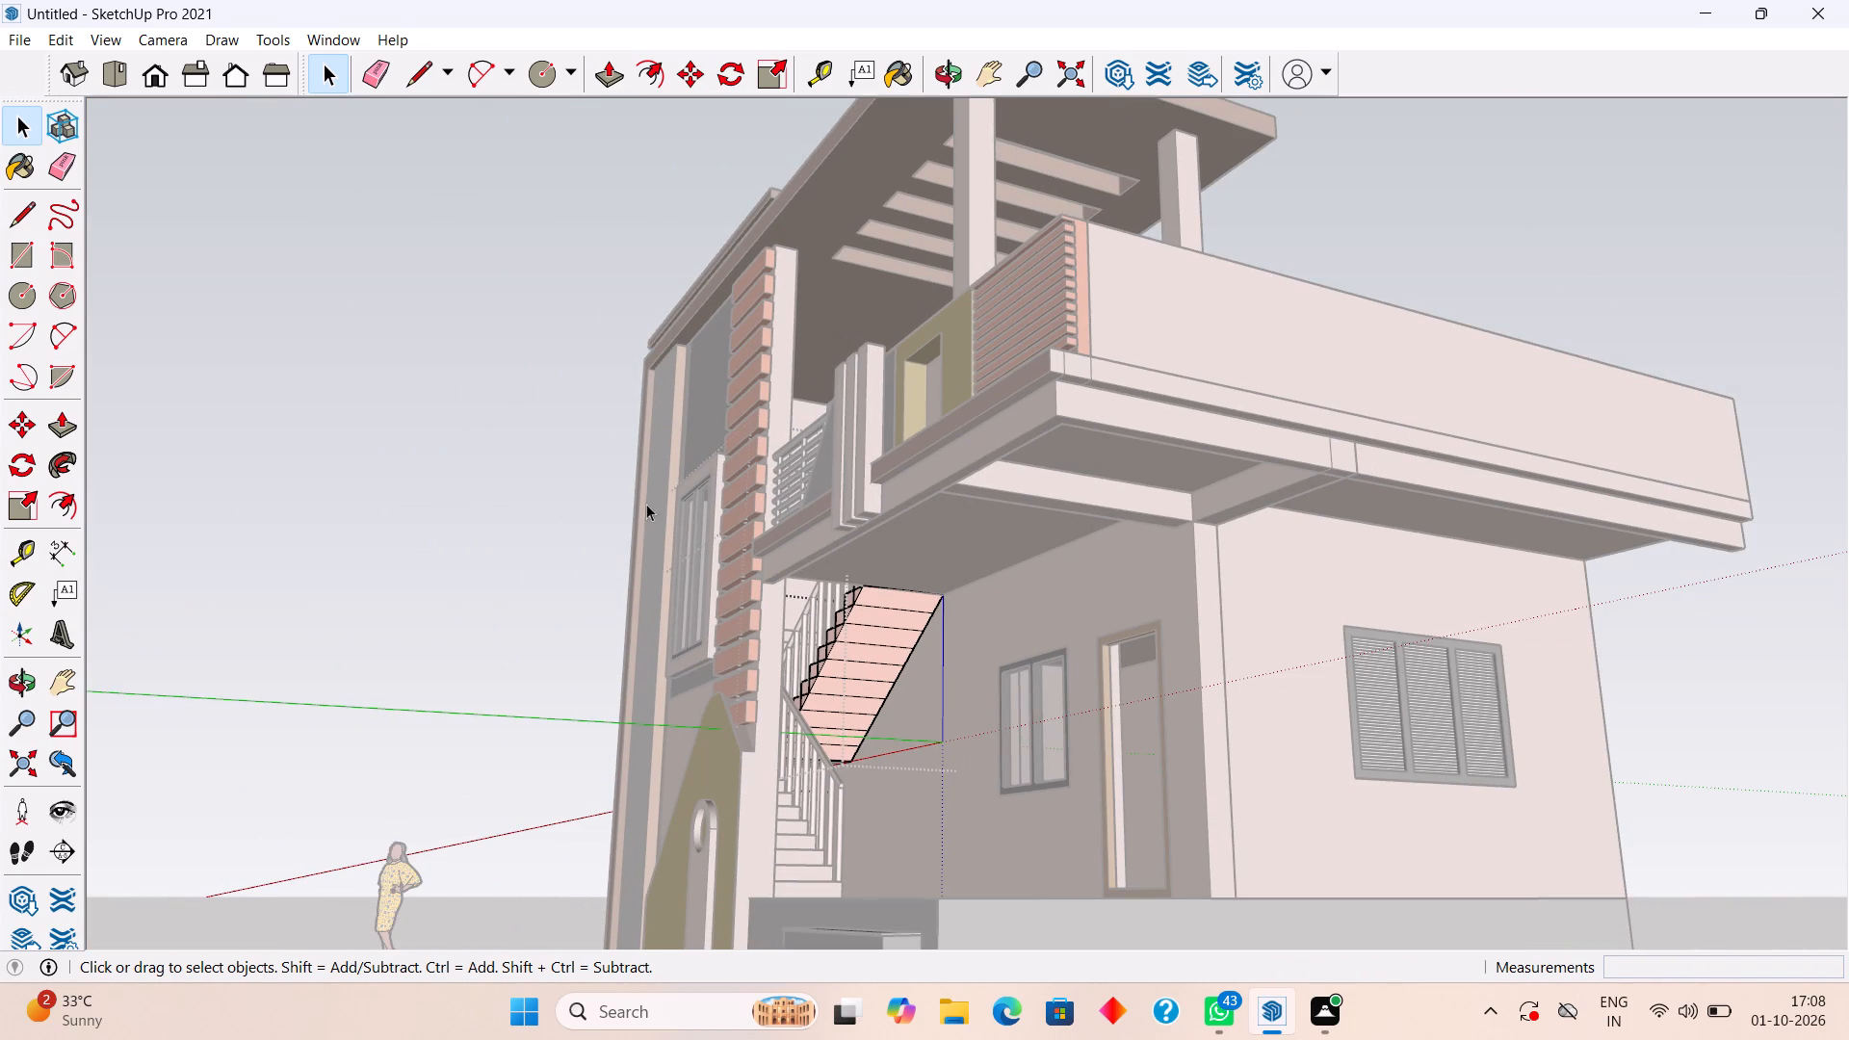
pyautogui.click(481, 456)
pyautogui.click(543, 428)
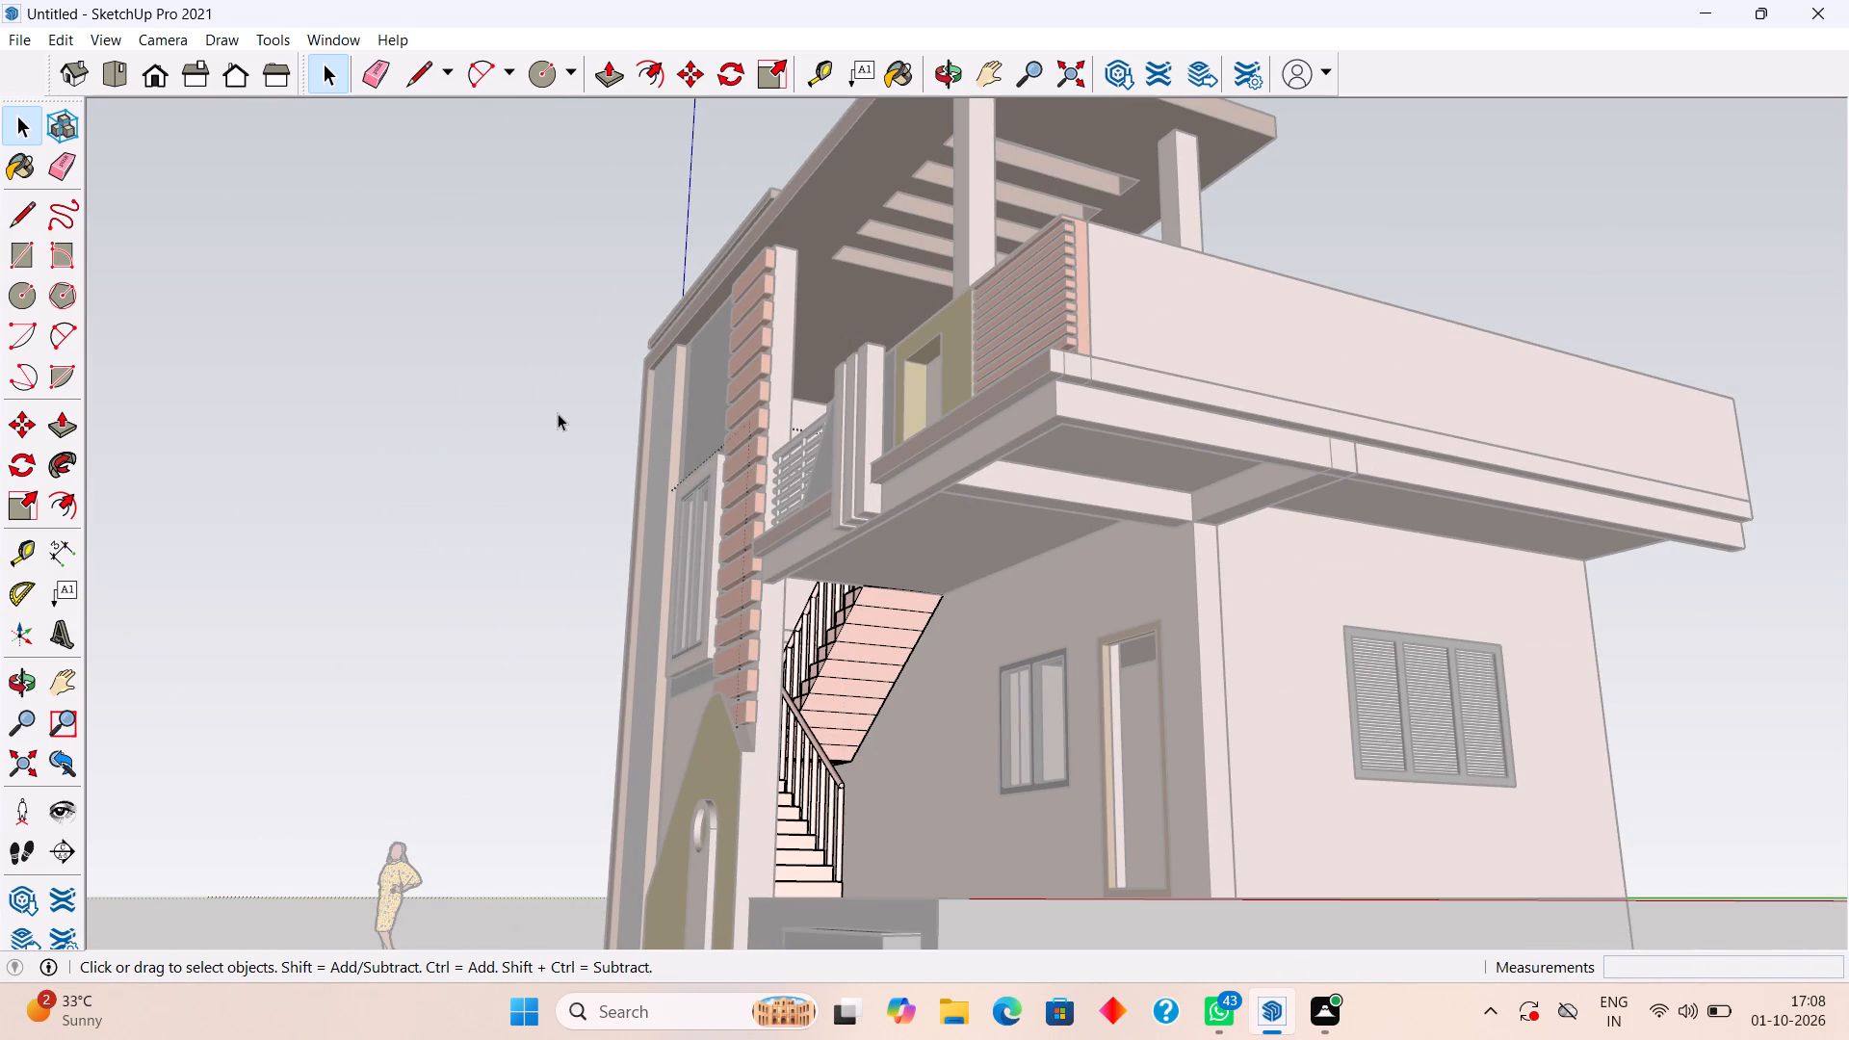
pyautogui.click(558, 413)
# Examine the staircase from the porch side, and look down on both flights and the central handrail from the upper floor.
pyautogui.moveTo(846, 678); pyautogui.dragTo(784, 724, button='middle')
pyautogui.scroll(-2, 758, 660)
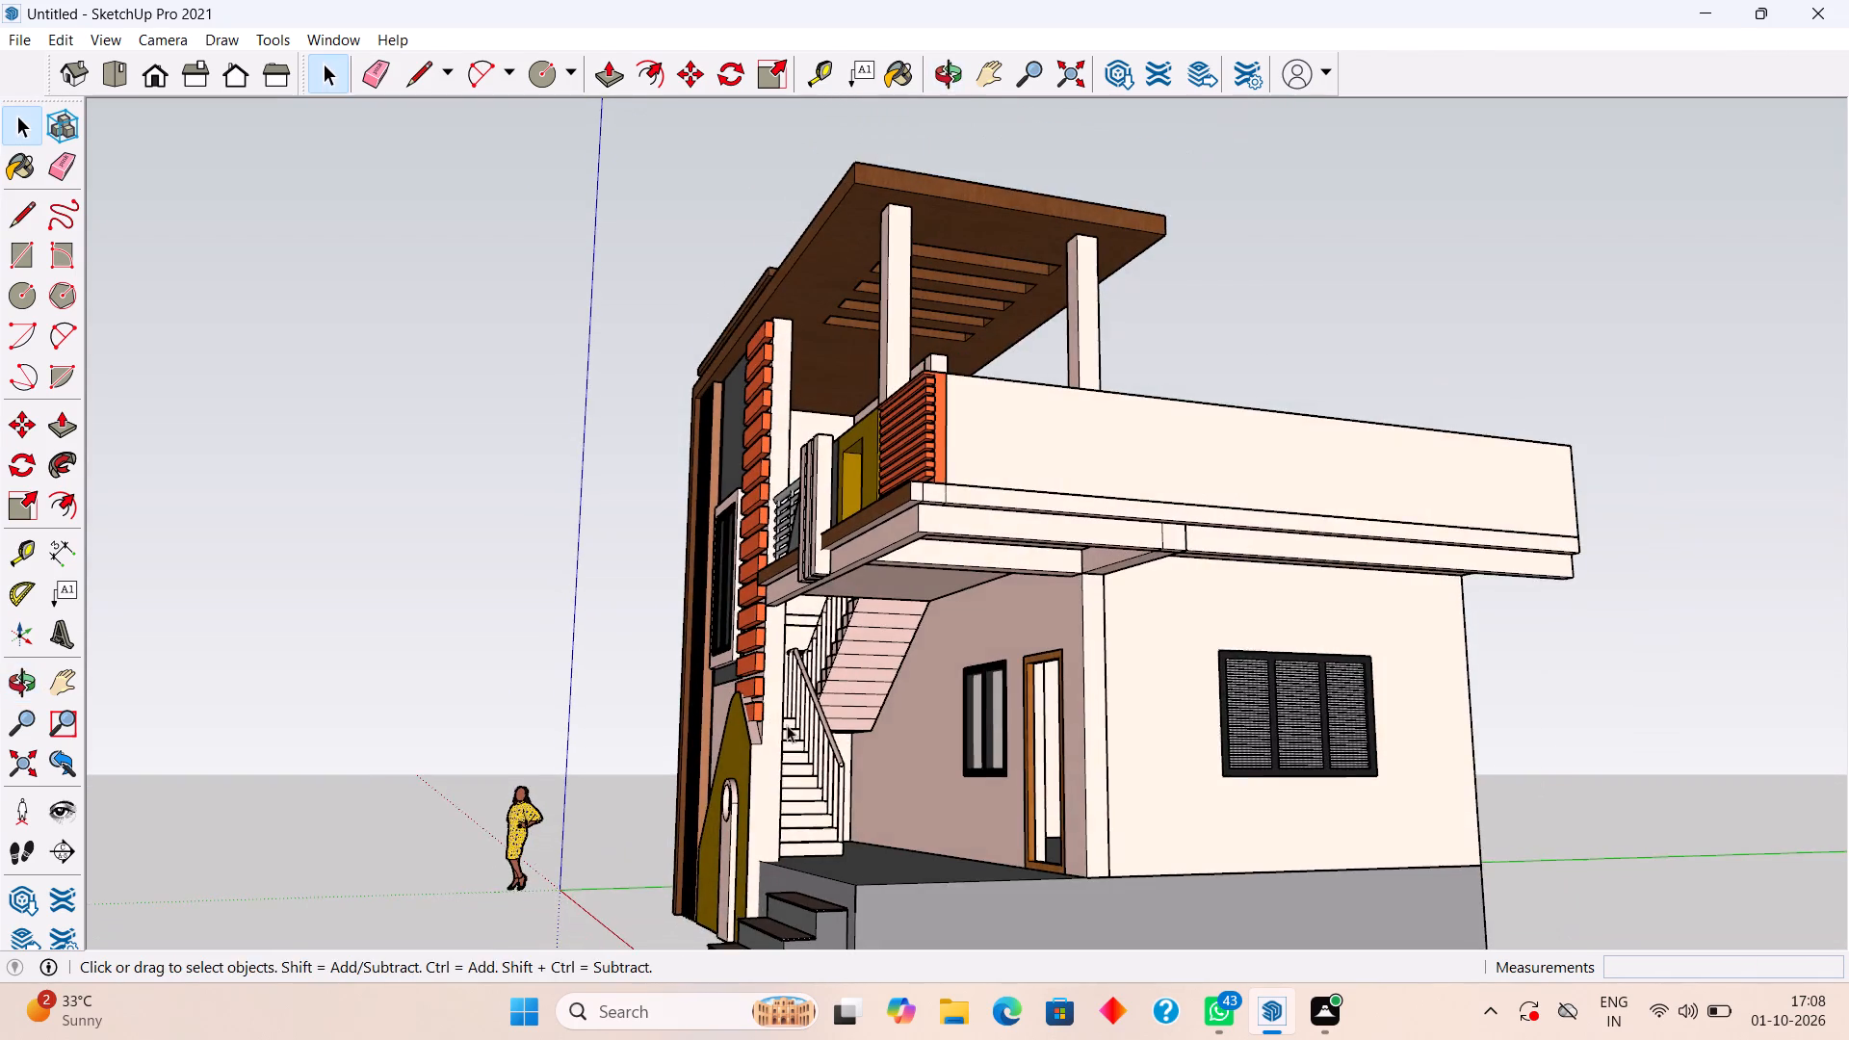
pyautogui.scroll(1, 913, 758)
pyautogui.moveTo(914, 758); pyautogui.dragTo(743, 826, button='middle')
pyautogui.scroll(-1, 743, 826)
pyautogui.scroll(5, 781, 817)
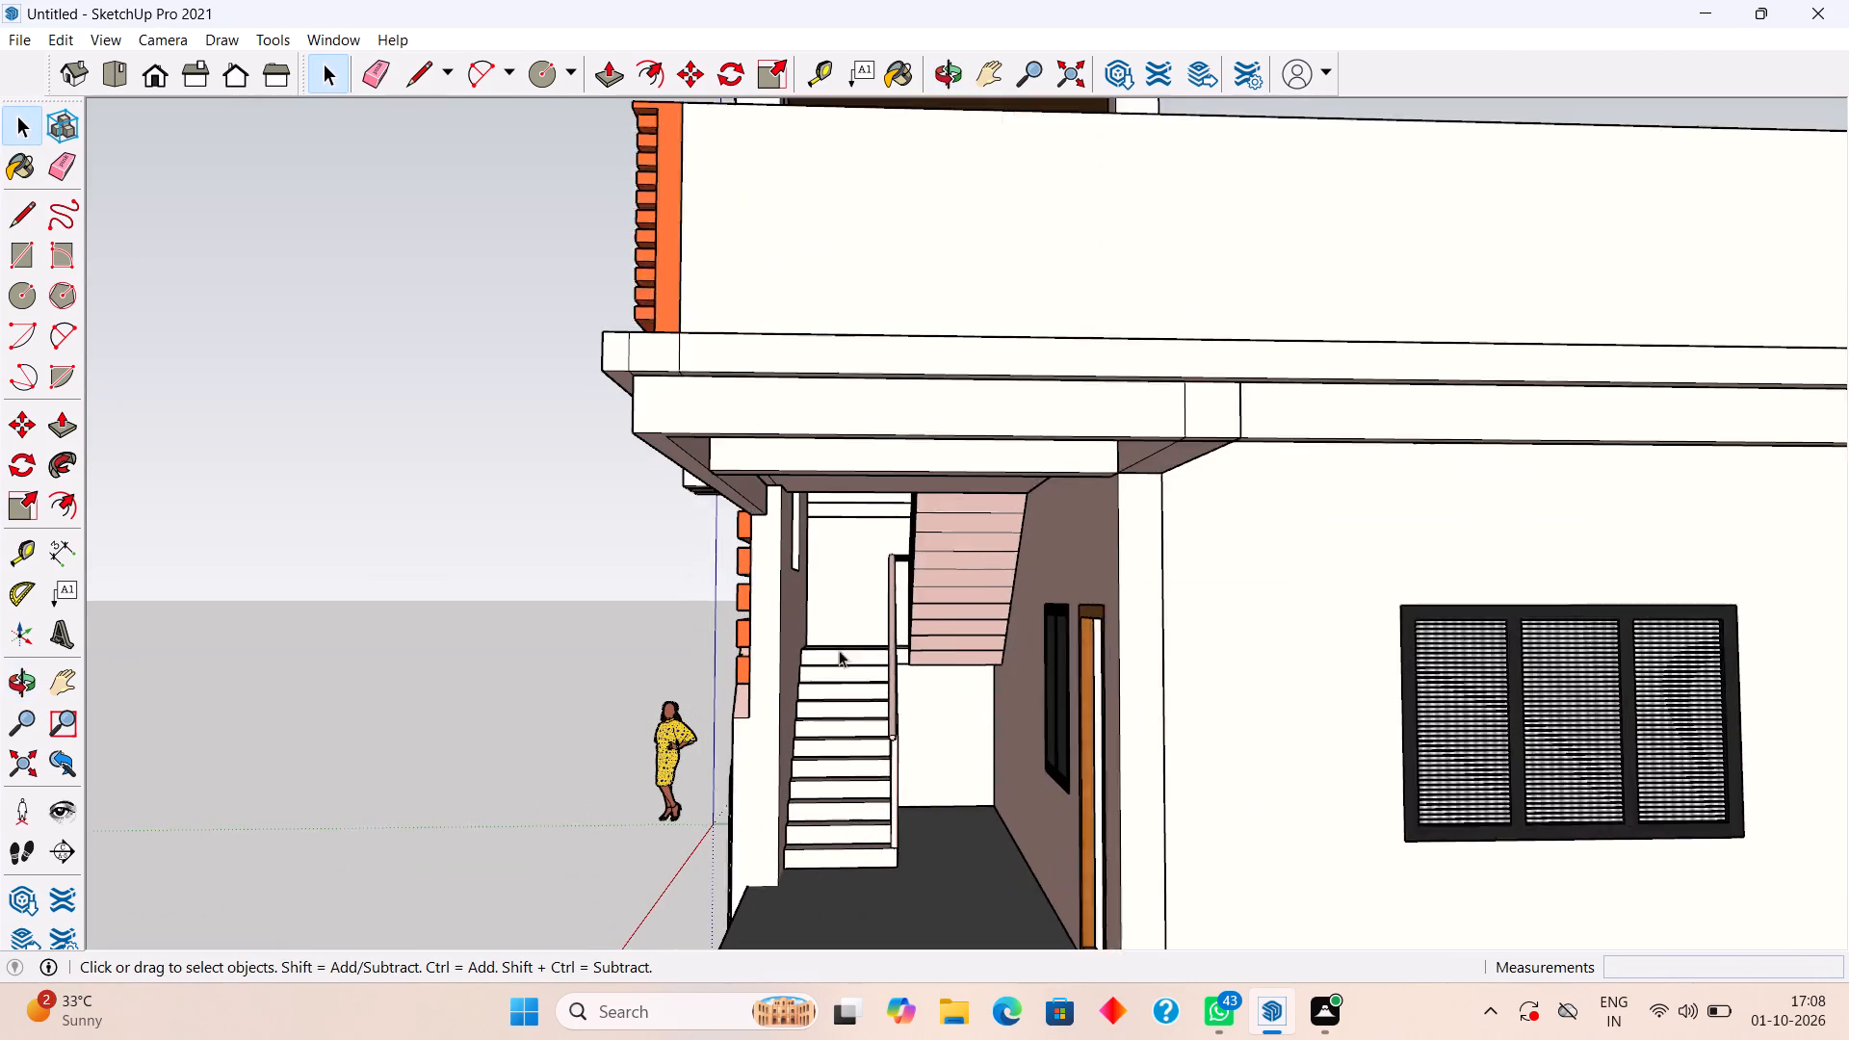
pyautogui.scroll(3, 858, 645)
pyautogui.moveTo(851, 602); pyautogui.dragTo(892, 764, button='middle')
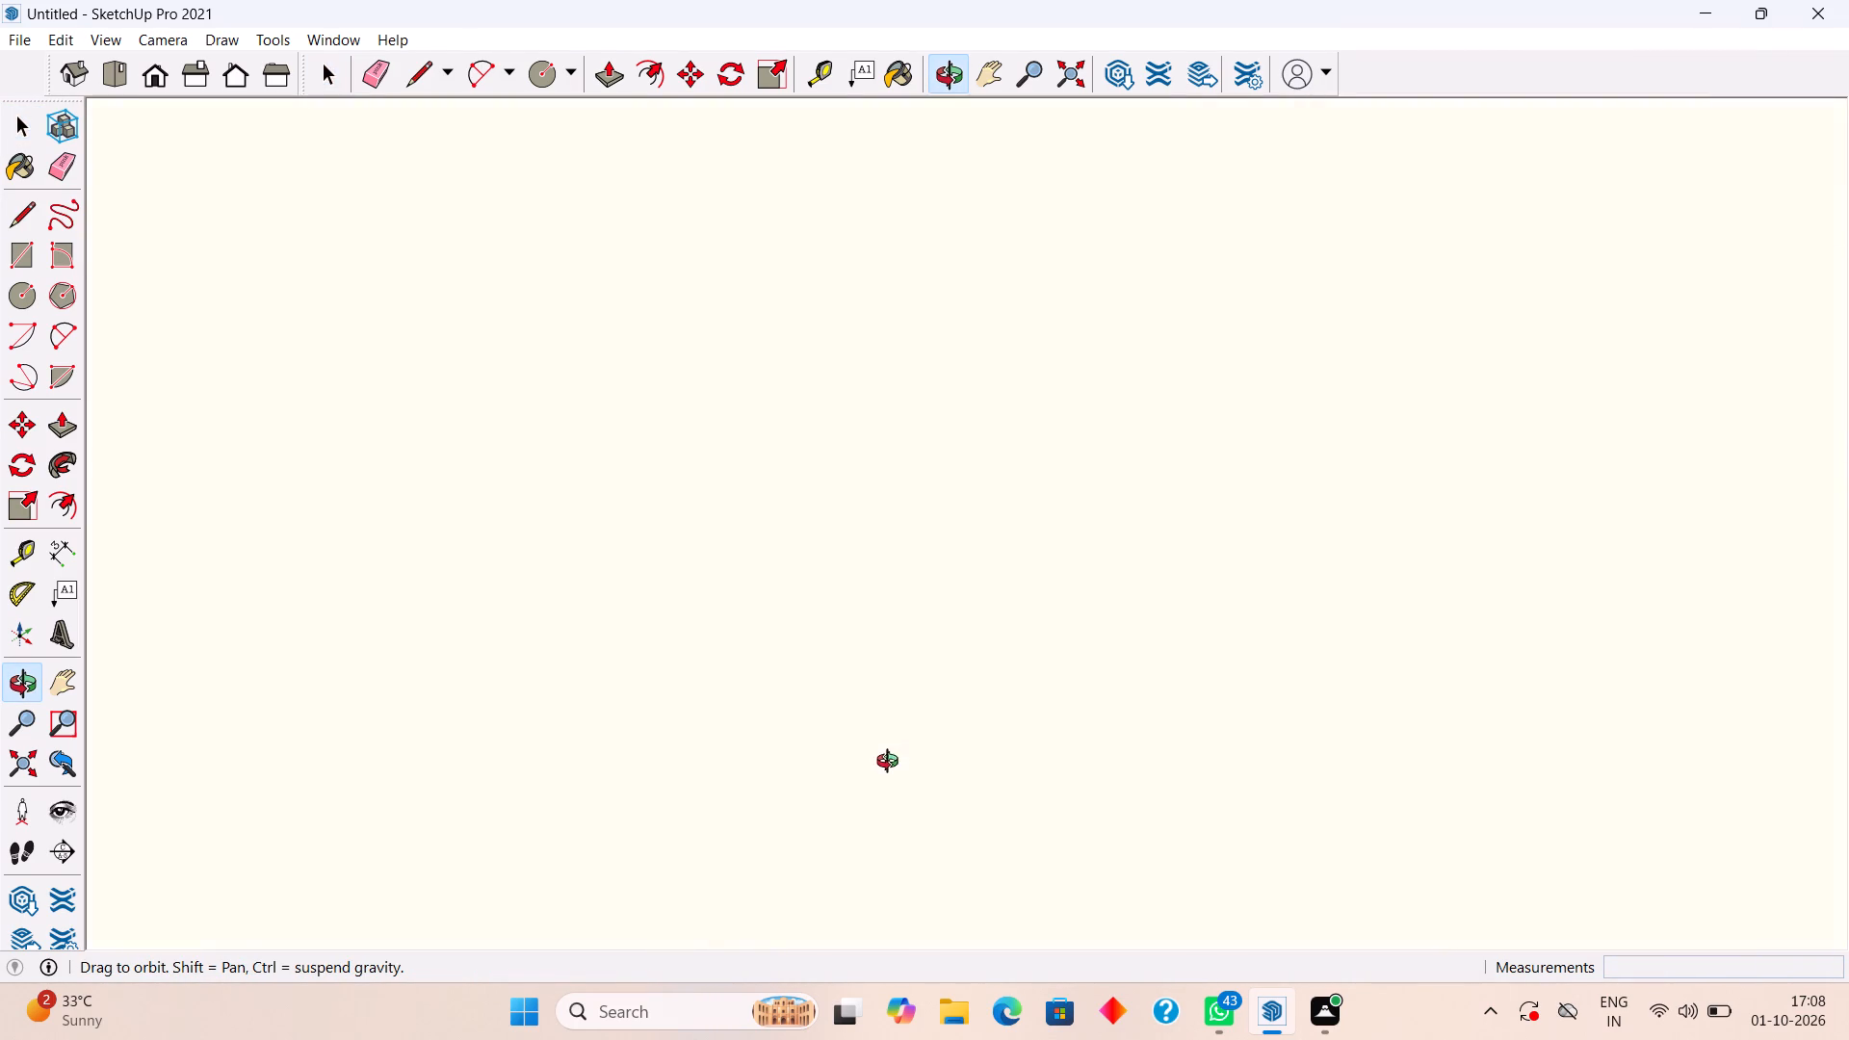
pyautogui.moveTo(892, 764); pyautogui.dragTo(815, 903, button='middle')
pyautogui.moveTo(926, 292); pyautogui.dragTo(928, 461, button='middle')
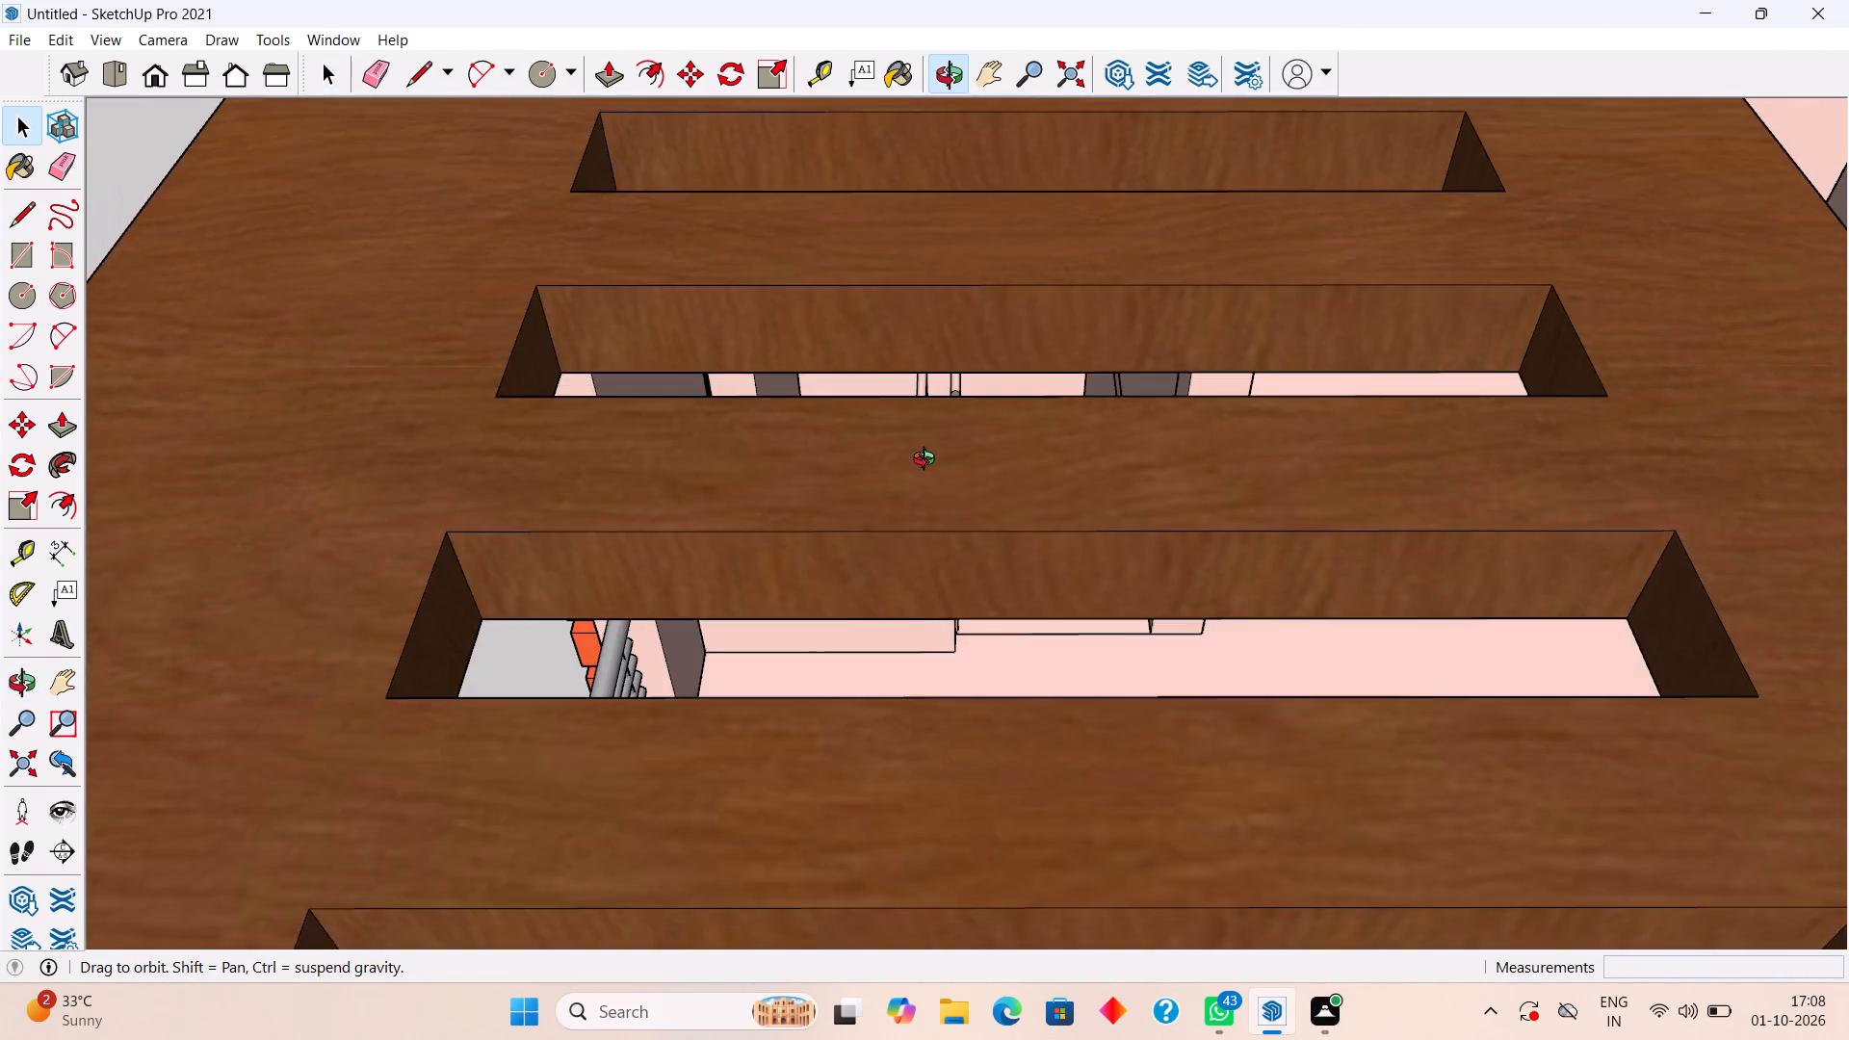
pyautogui.moveTo(928, 461); pyautogui.dragTo(972, 633, button='middle')
pyautogui.scroll(11, 967, 637)
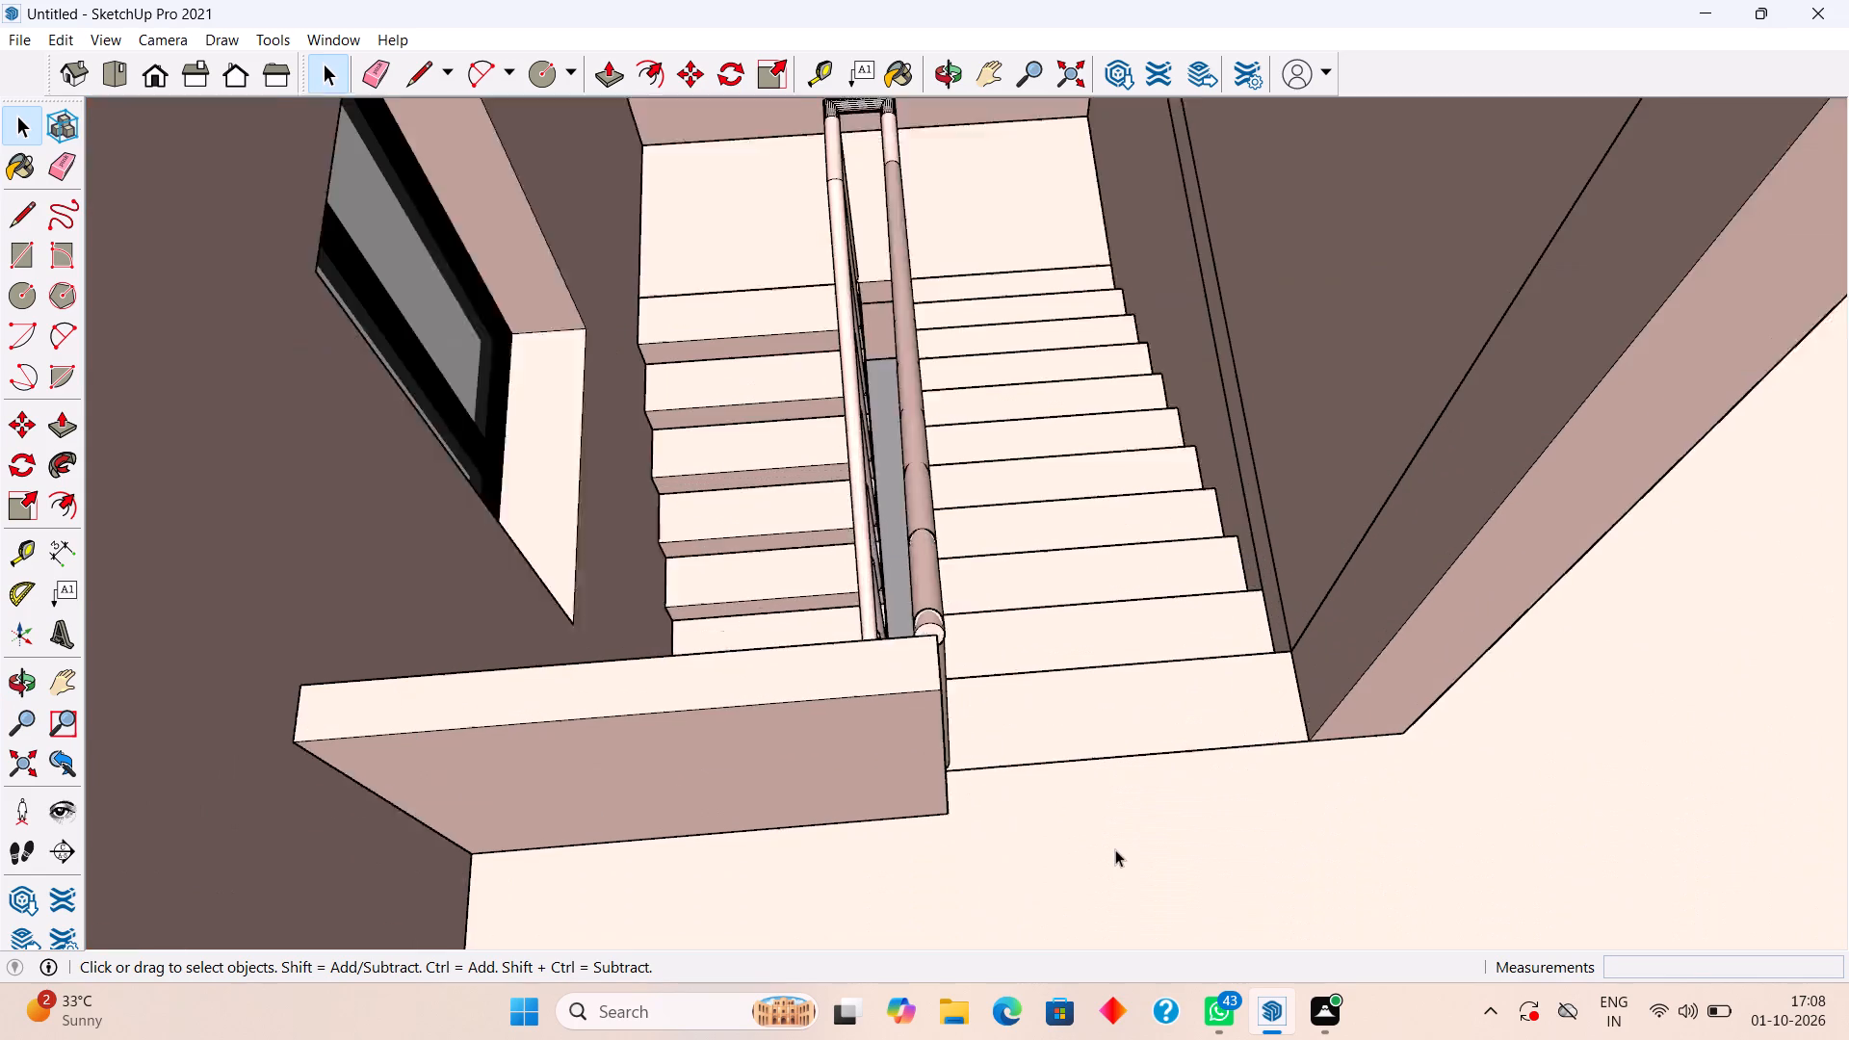
pyautogui.scroll(4, 1115, 849)
pyautogui.moveTo(1085, 704); pyautogui.dragTo(1100, 779, button='middle')
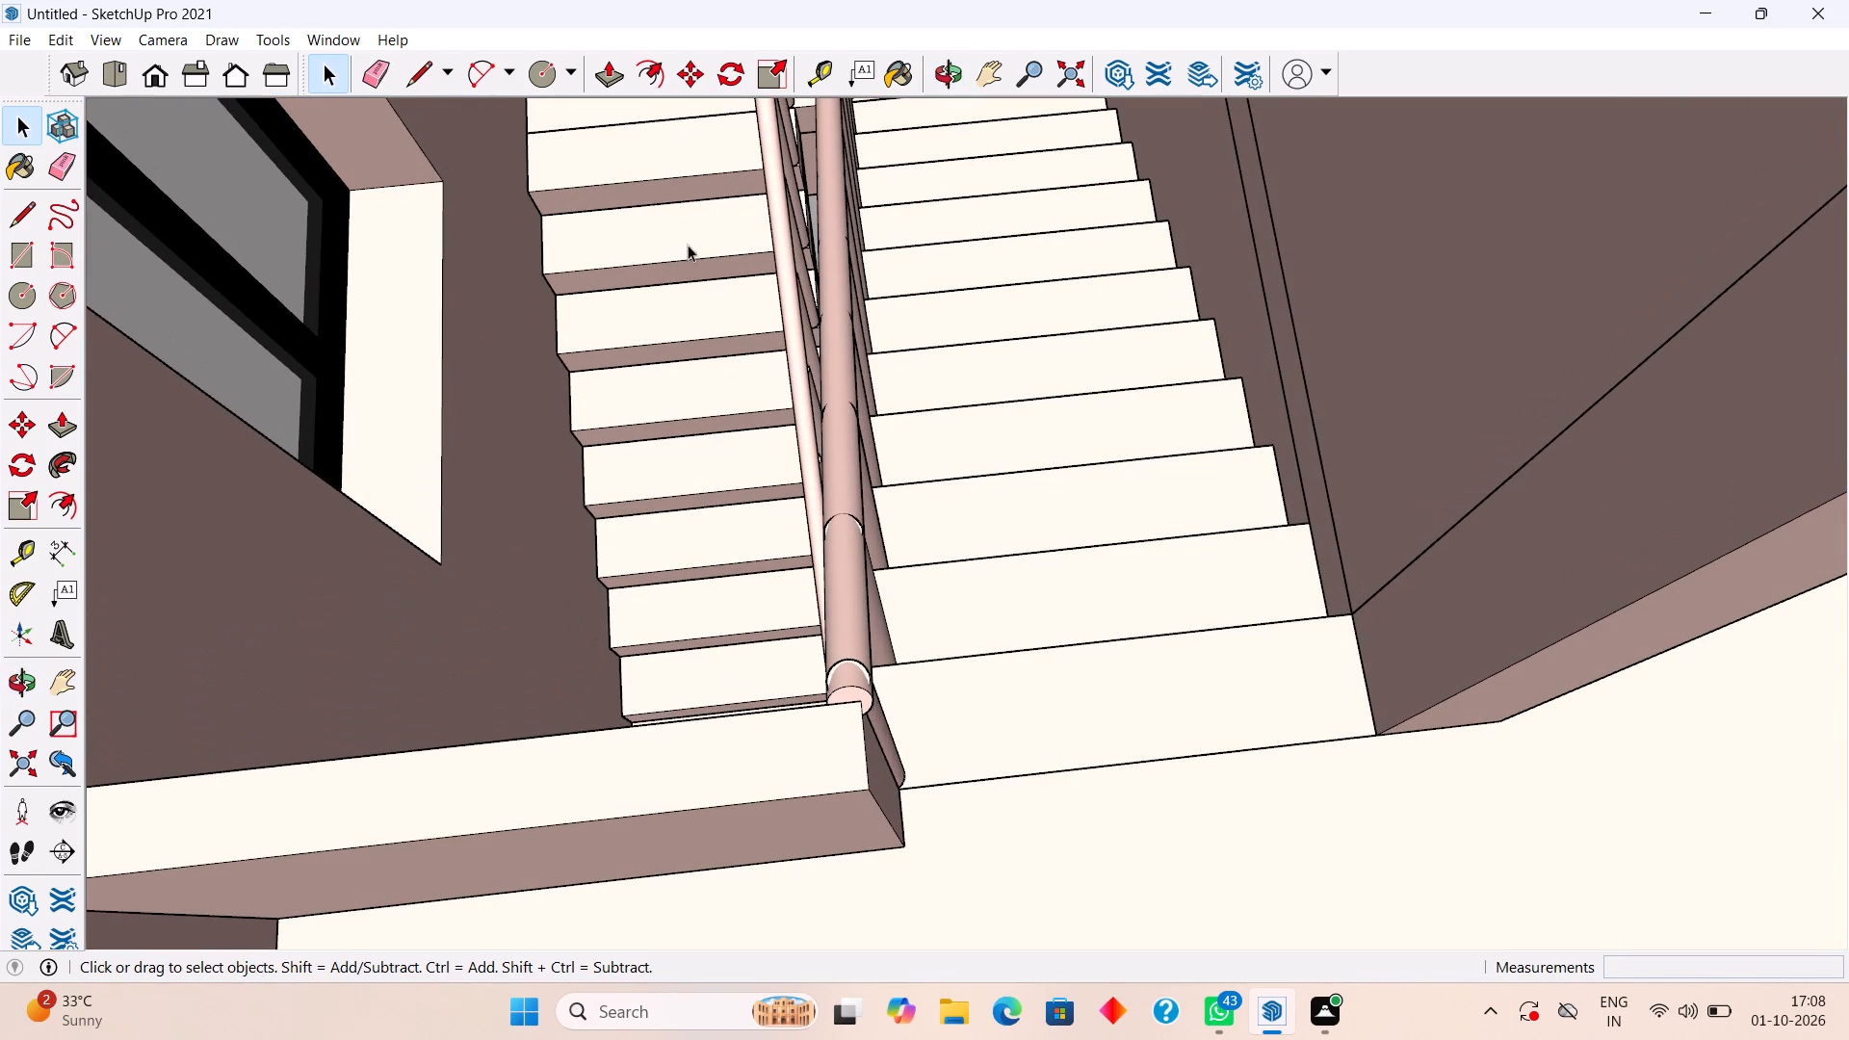
# Examine the slotted wooden roof slab from above, the open terrace with its columns, and the balcony corner from the side.
pyautogui.scroll(-5, 1166, 483)
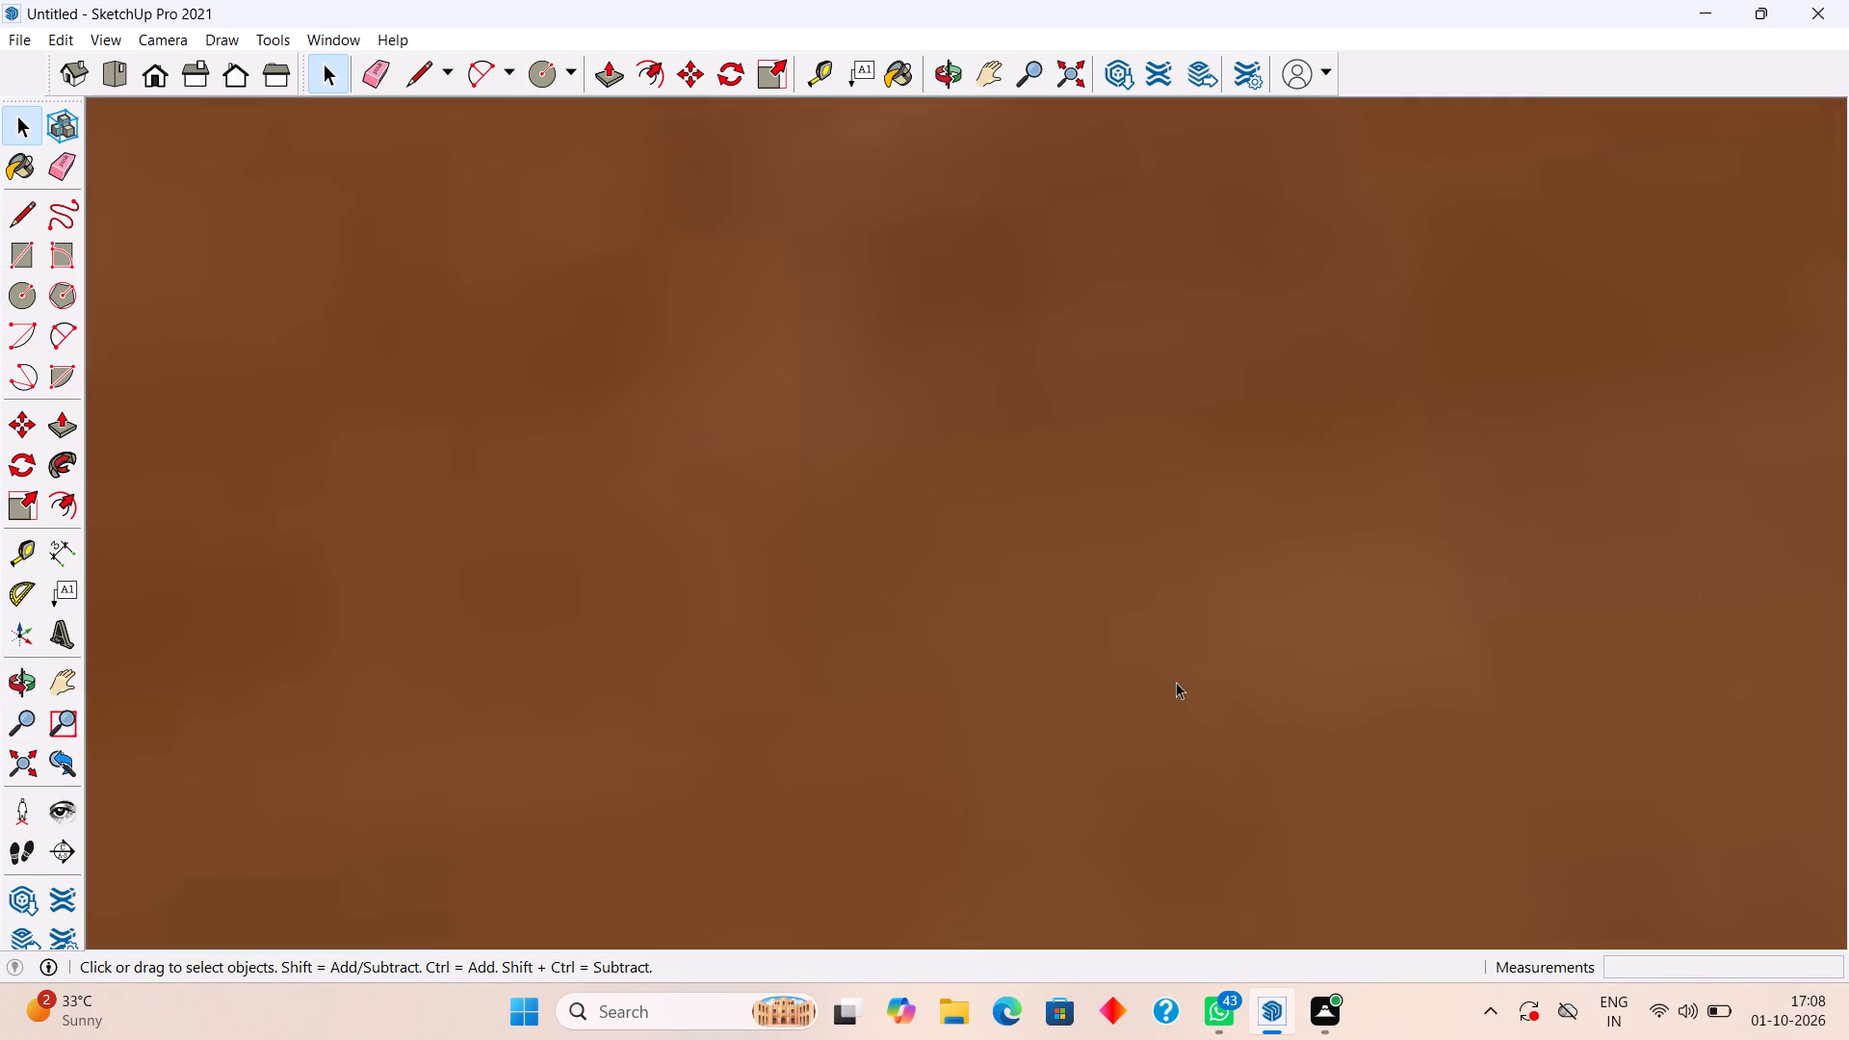
pyautogui.scroll(-20, 1179, 674)
pyautogui.scroll(-20, 1179, 674)
pyautogui.scroll(-1, 1179, 674)
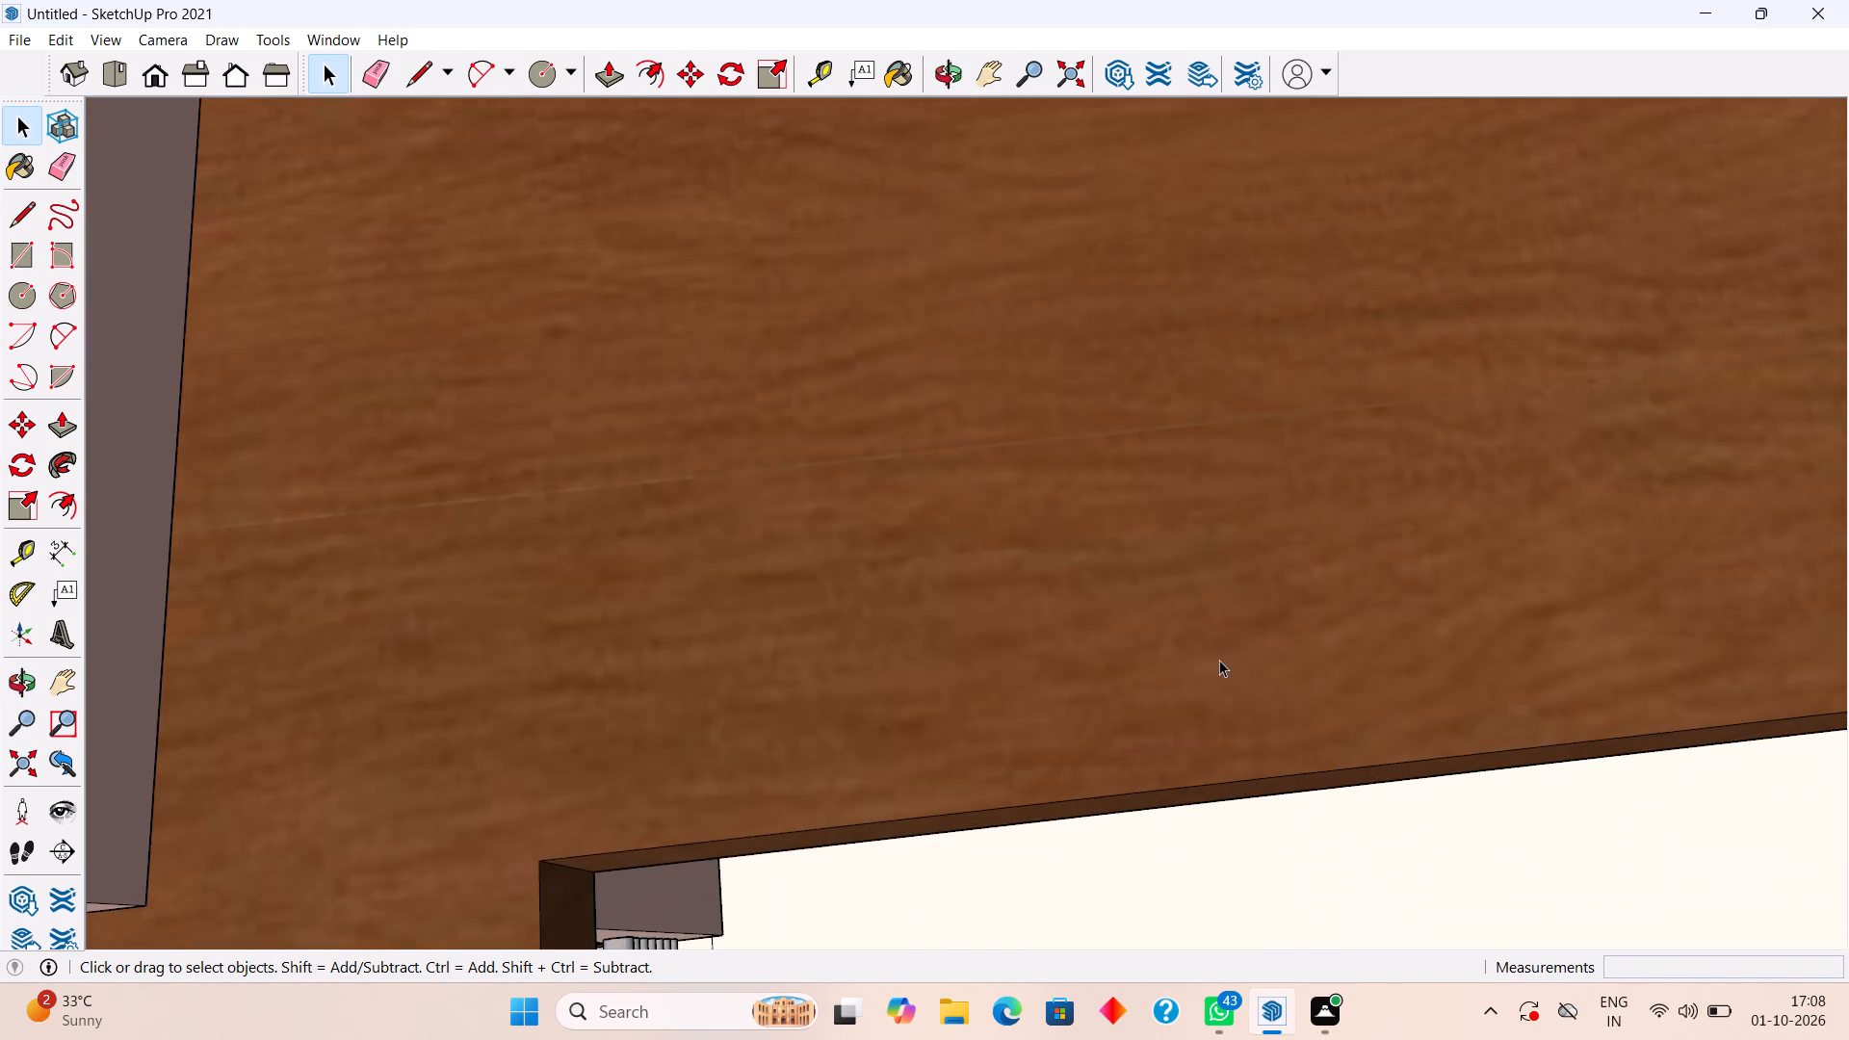
pyautogui.scroll(-17, 1219, 660)
pyautogui.moveTo(1455, 710); pyautogui.dragTo(1284, 513, button='middle')
pyautogui.scroll(-10, 1284, 513)
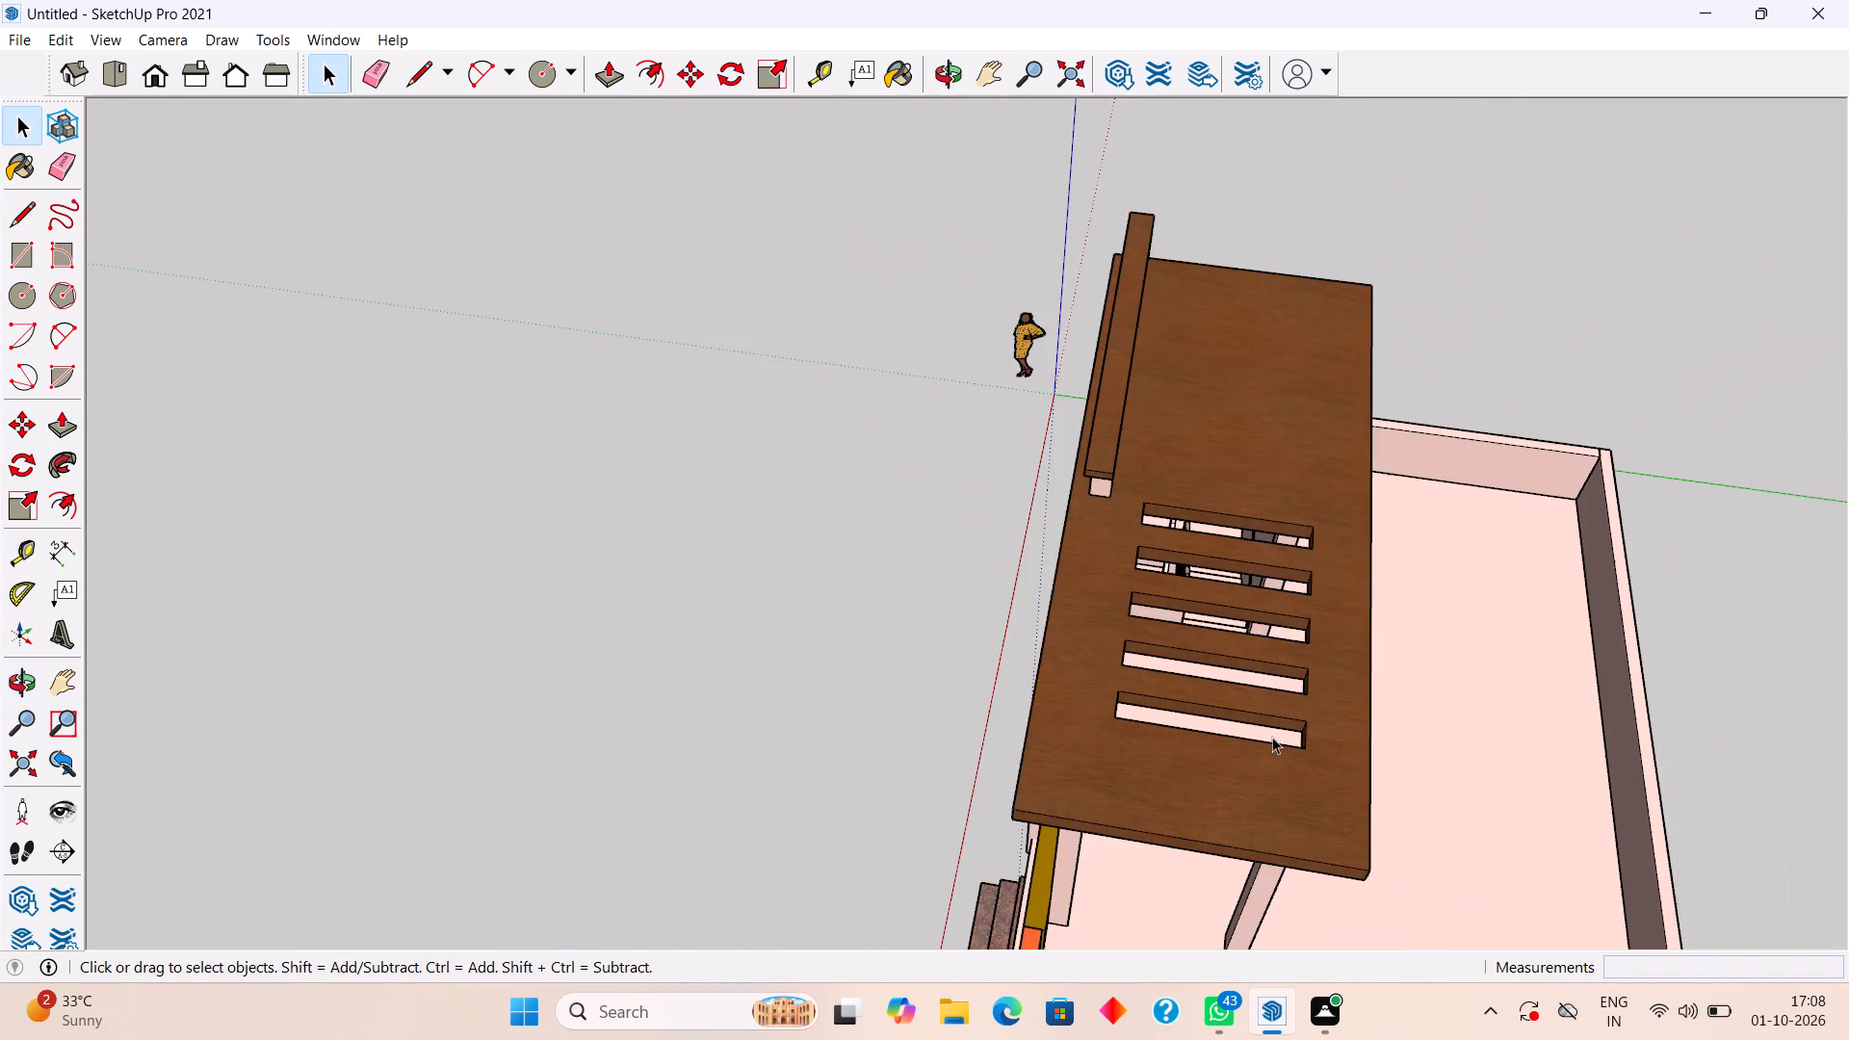
pyautogui.moveTo(1327, 763); pyautogui.dragTo(1339, 563, button='middle')
pyautogui.scroll(1, 1341, 559)
pyautogui.moveTo(1350, 689); pyautogui.dragTo(1397, 481, button='middle')
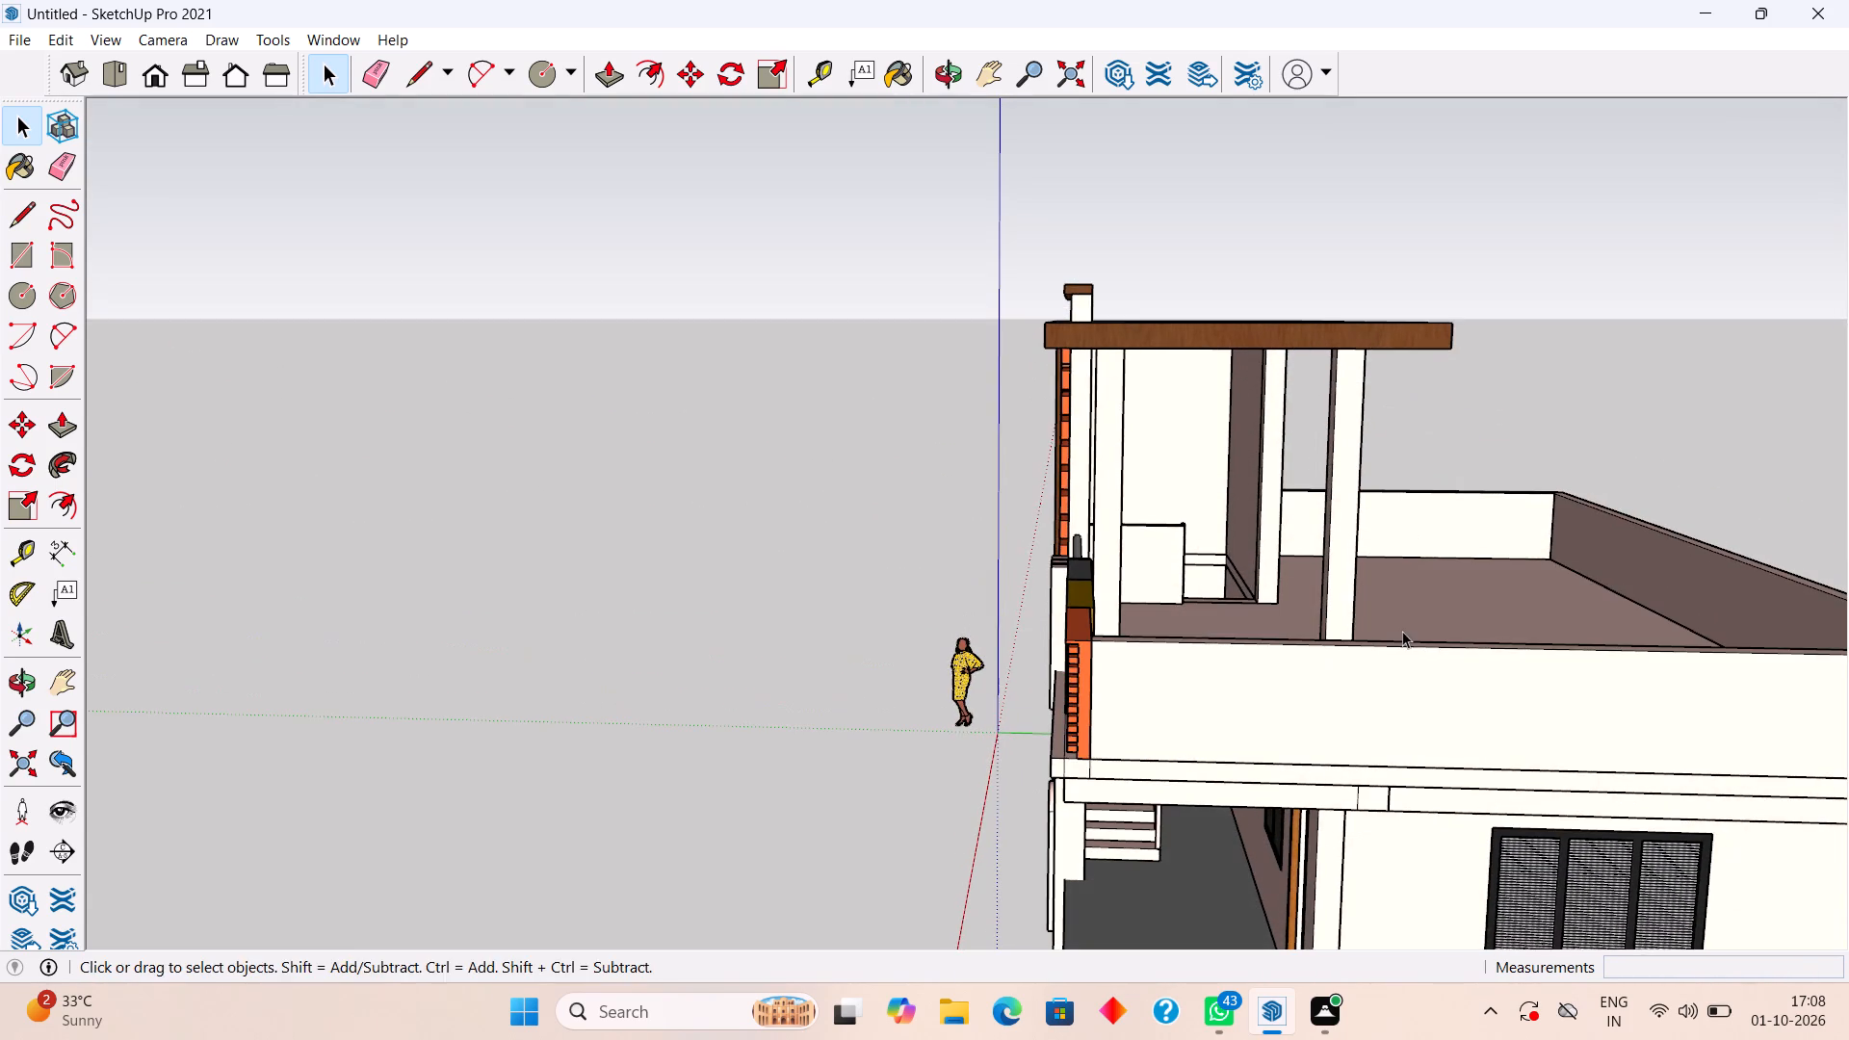
pyautogui.moveTo(1402, 631); pyautogui.dragTo(1503, 553, button='middle')
pyautogui.moveTo(1368, 570); pyautogui.dragTo(1567, 570, button='middle')
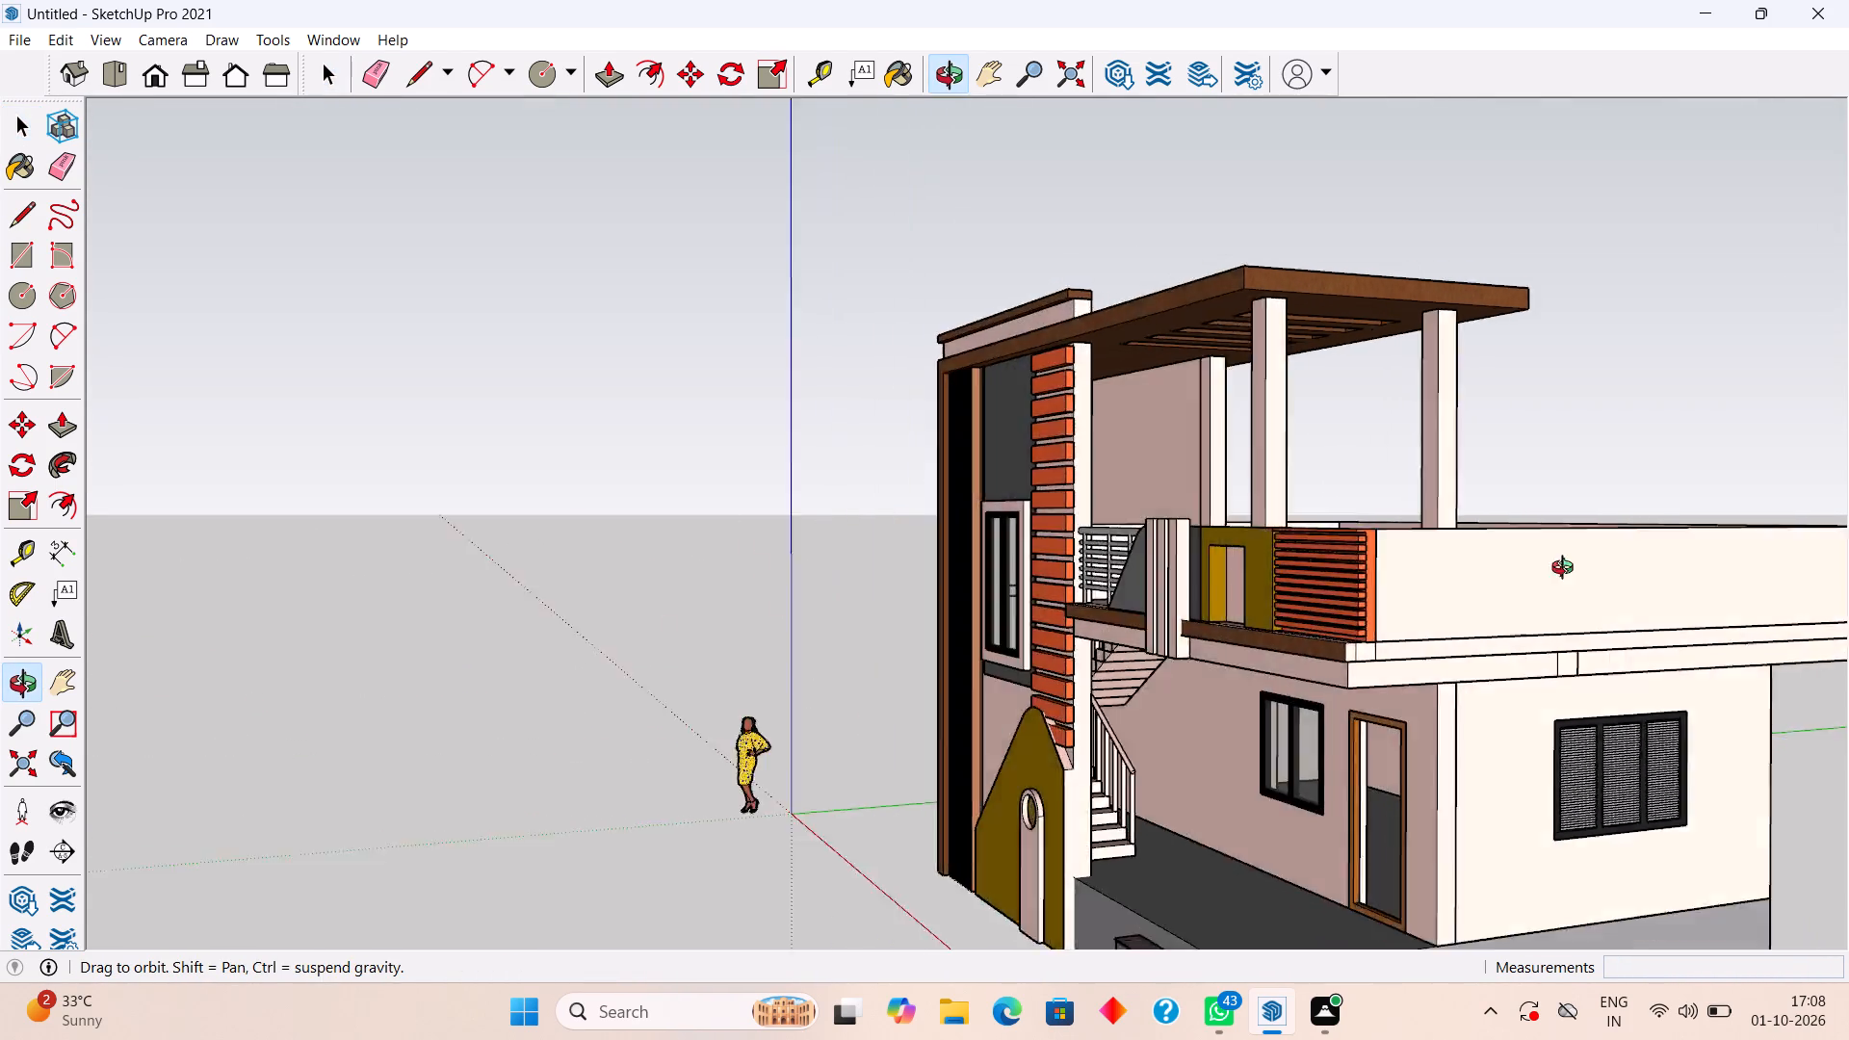
pyautogui.moveTo(1567, 570); pyautogui.dragTo(1800, 597, button='middle')
# Examine the whole front elevation from a low viewpoint, including the tower's grey panel, orange bands, pergola roof and balcony.
pyautogui.scroll(-3, 1797, 597)
pyautogui.scroll(-4, 1494, 599)
pyautogui.moveTo(1318, 805); pyautogui.dragTo(1848, 549, button='middle')
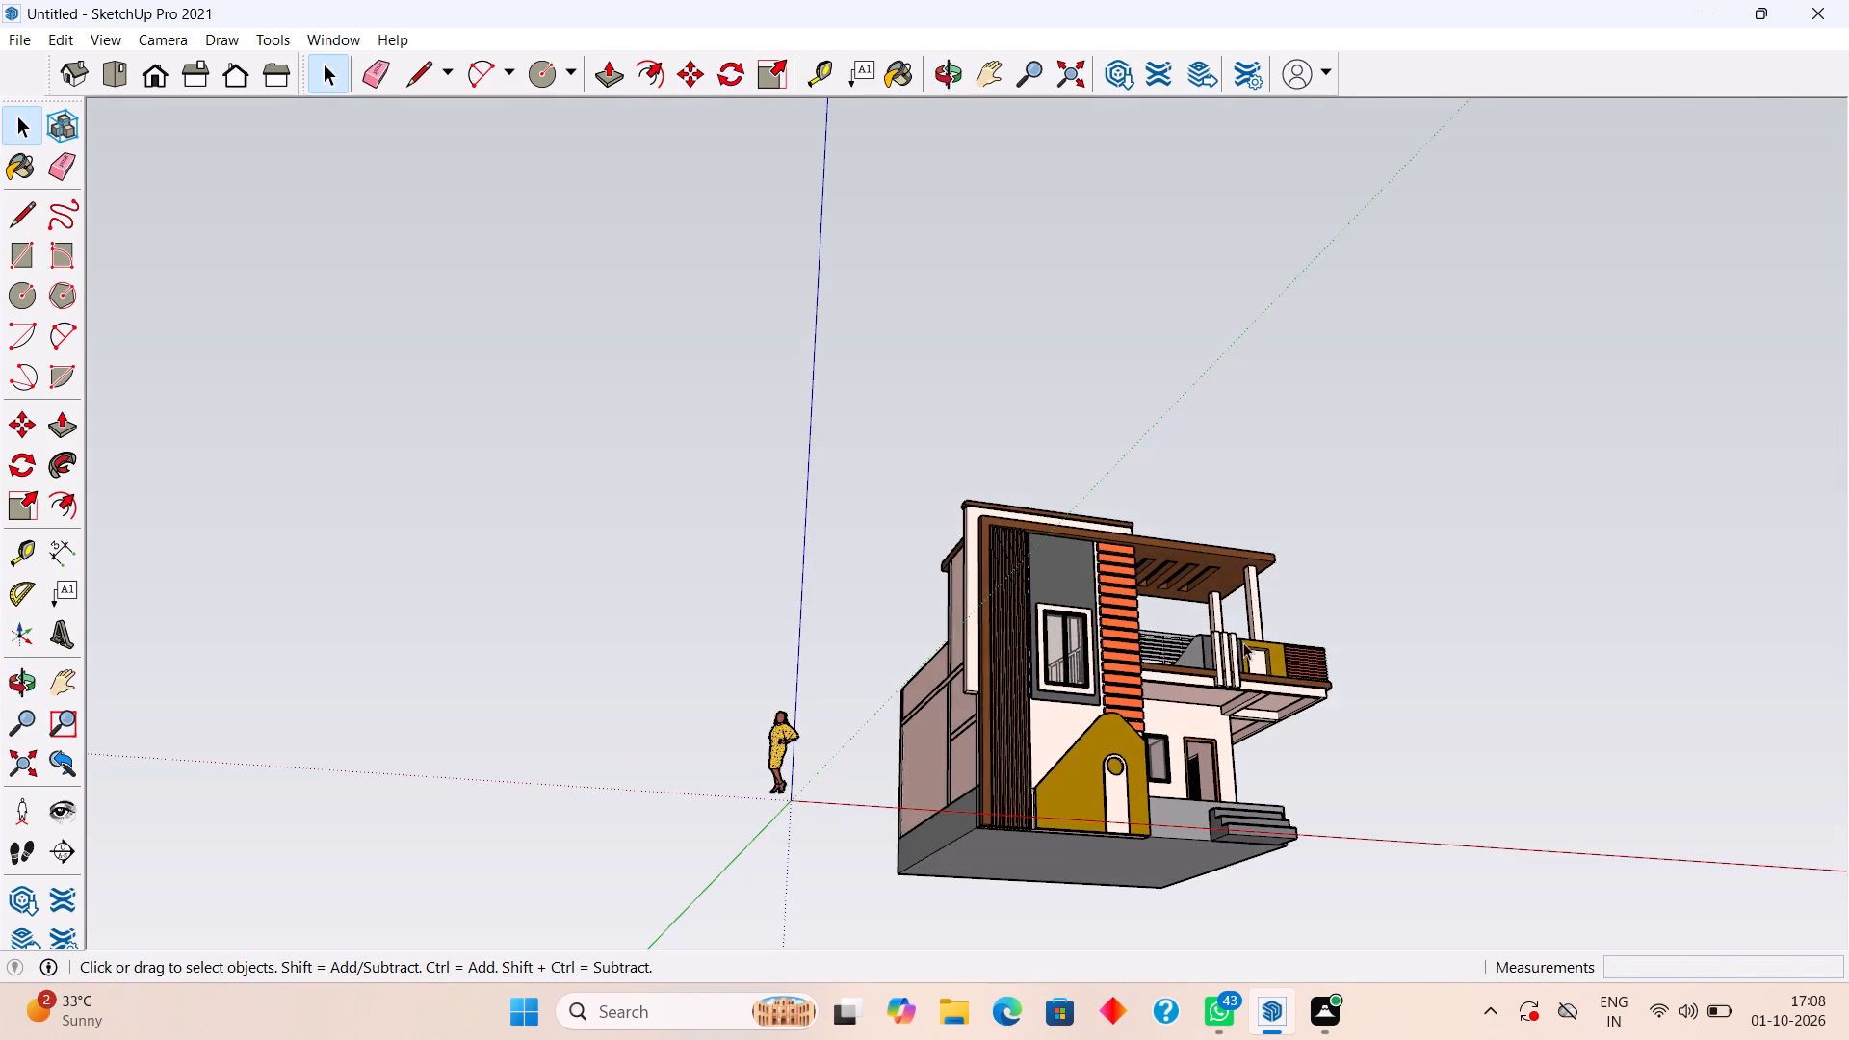
pyautogui.scroll(5, 1244, 643)
pyautogui.scroll(-4, 1398, 655)
pyautogui.moveTo(1404, 819); pyautogui.dragTo(1341, 940, button='middle')
pyautogui.scroll(-1, 1341, 940)
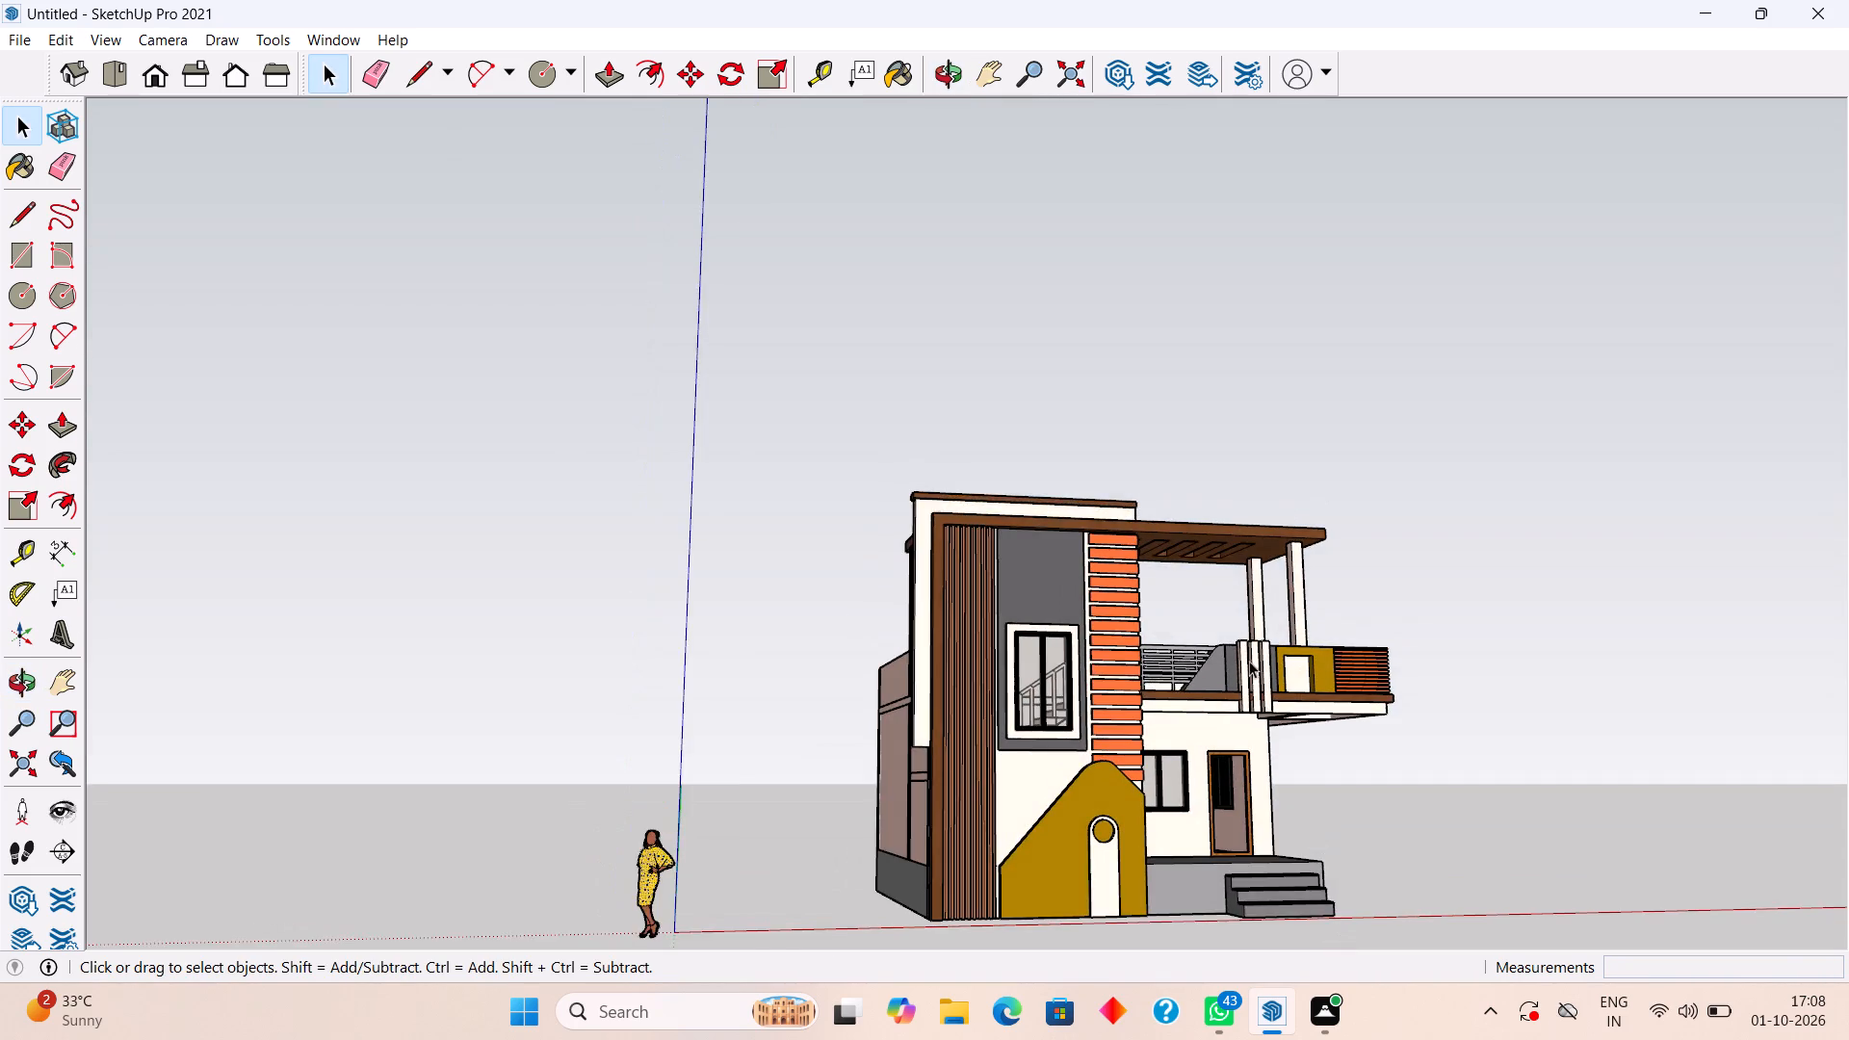
pyautogui.scroll(-2, 1249, 661)
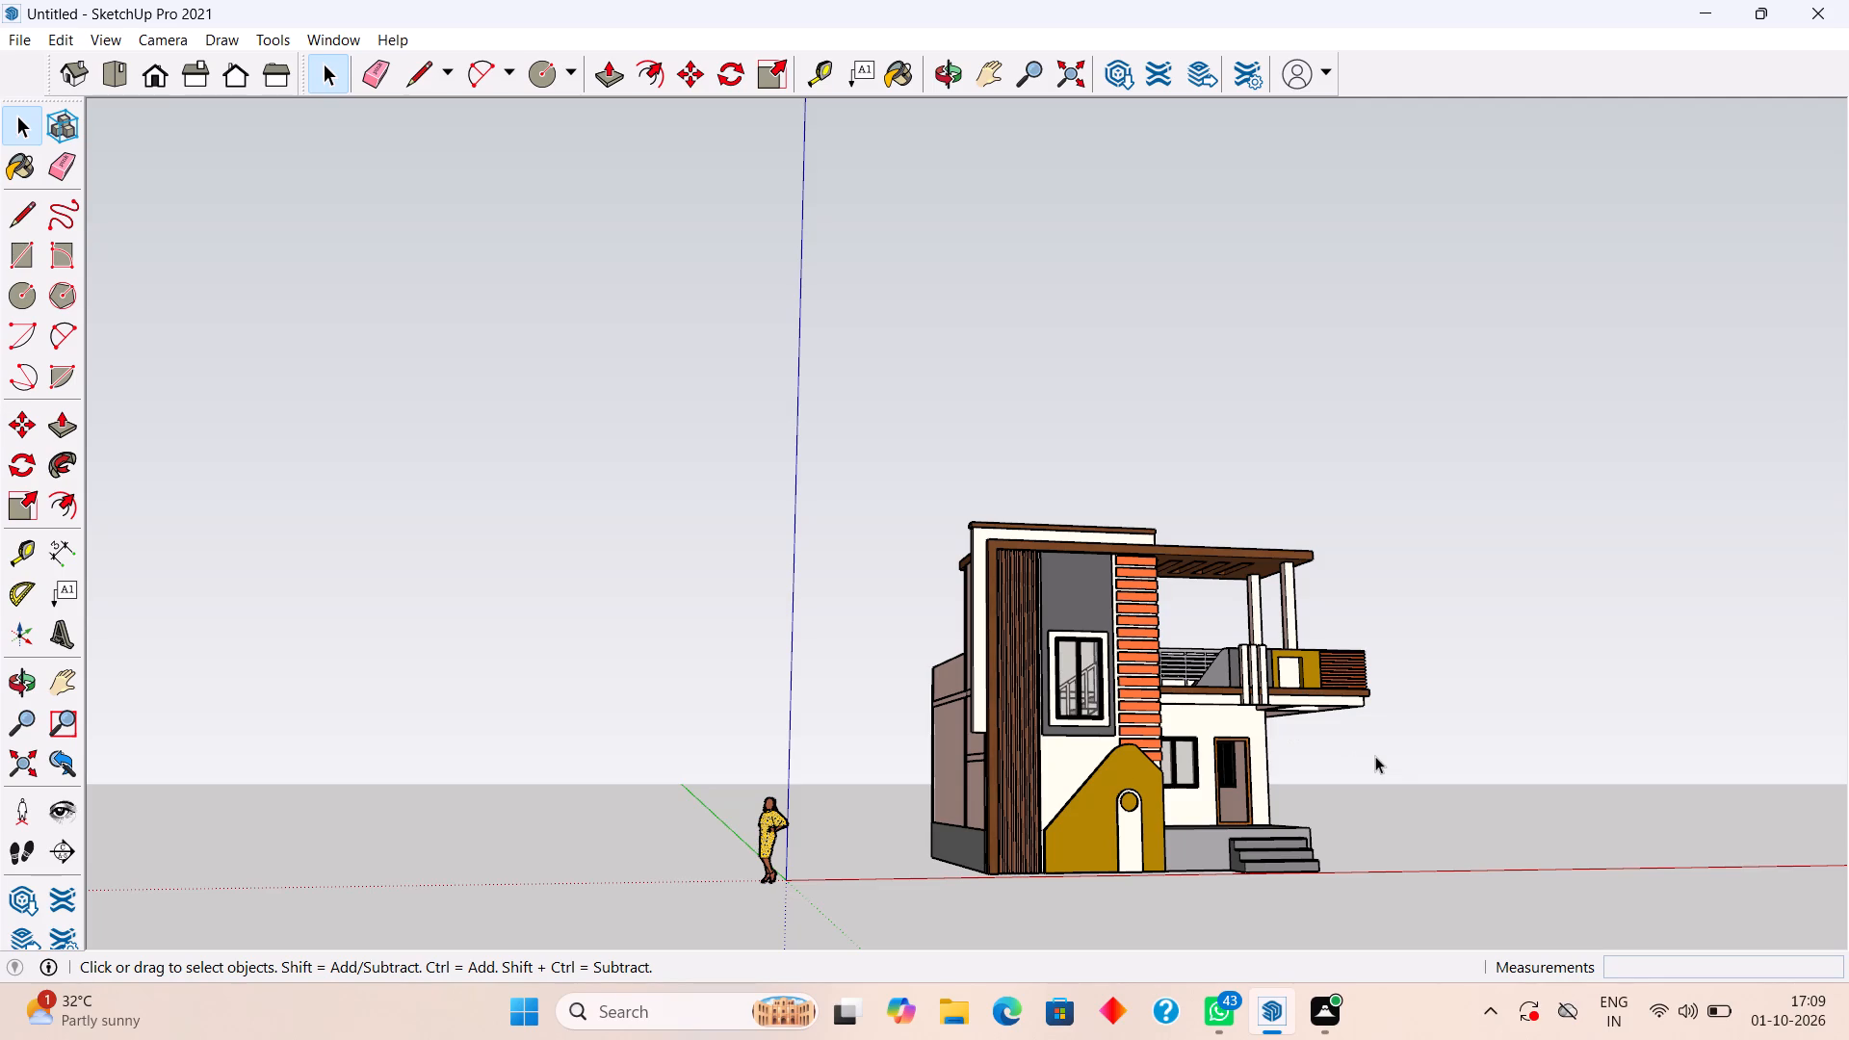
pyautogui.scroll(5, 1390, 746)
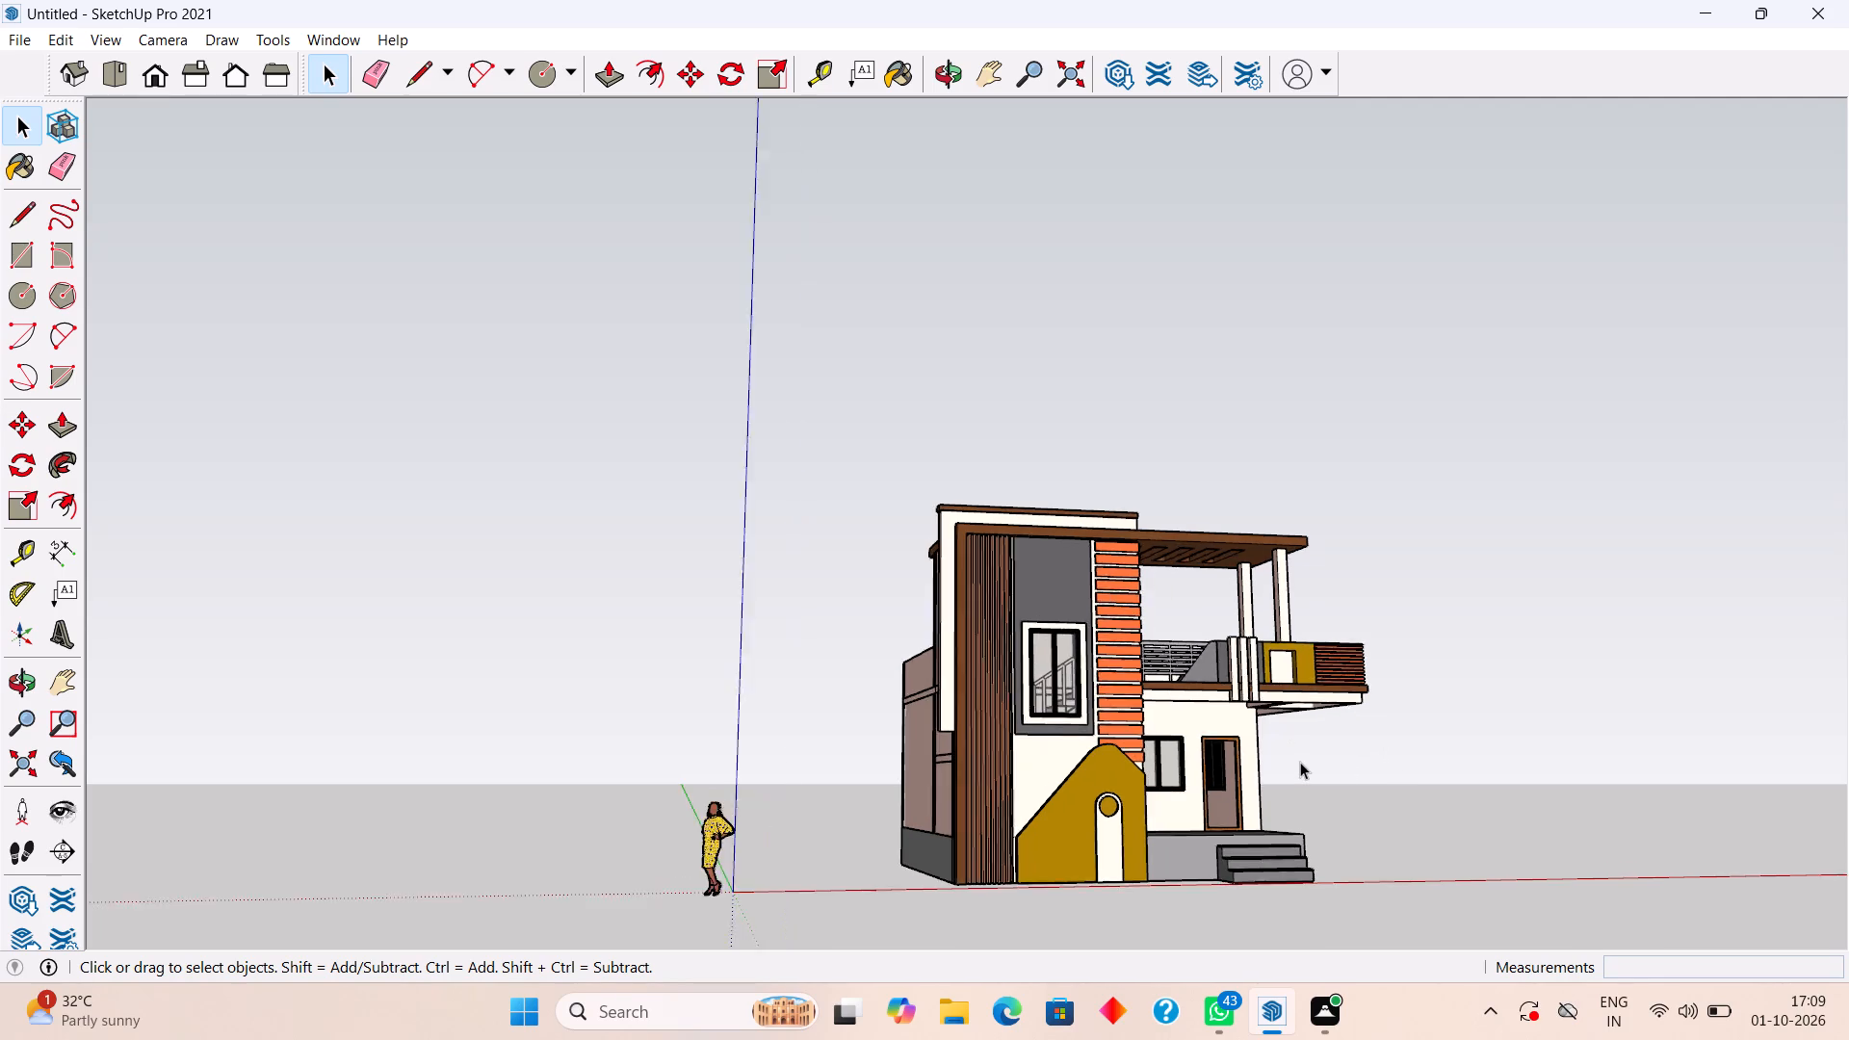
pyautogui.scroll(3, 1300, 762)
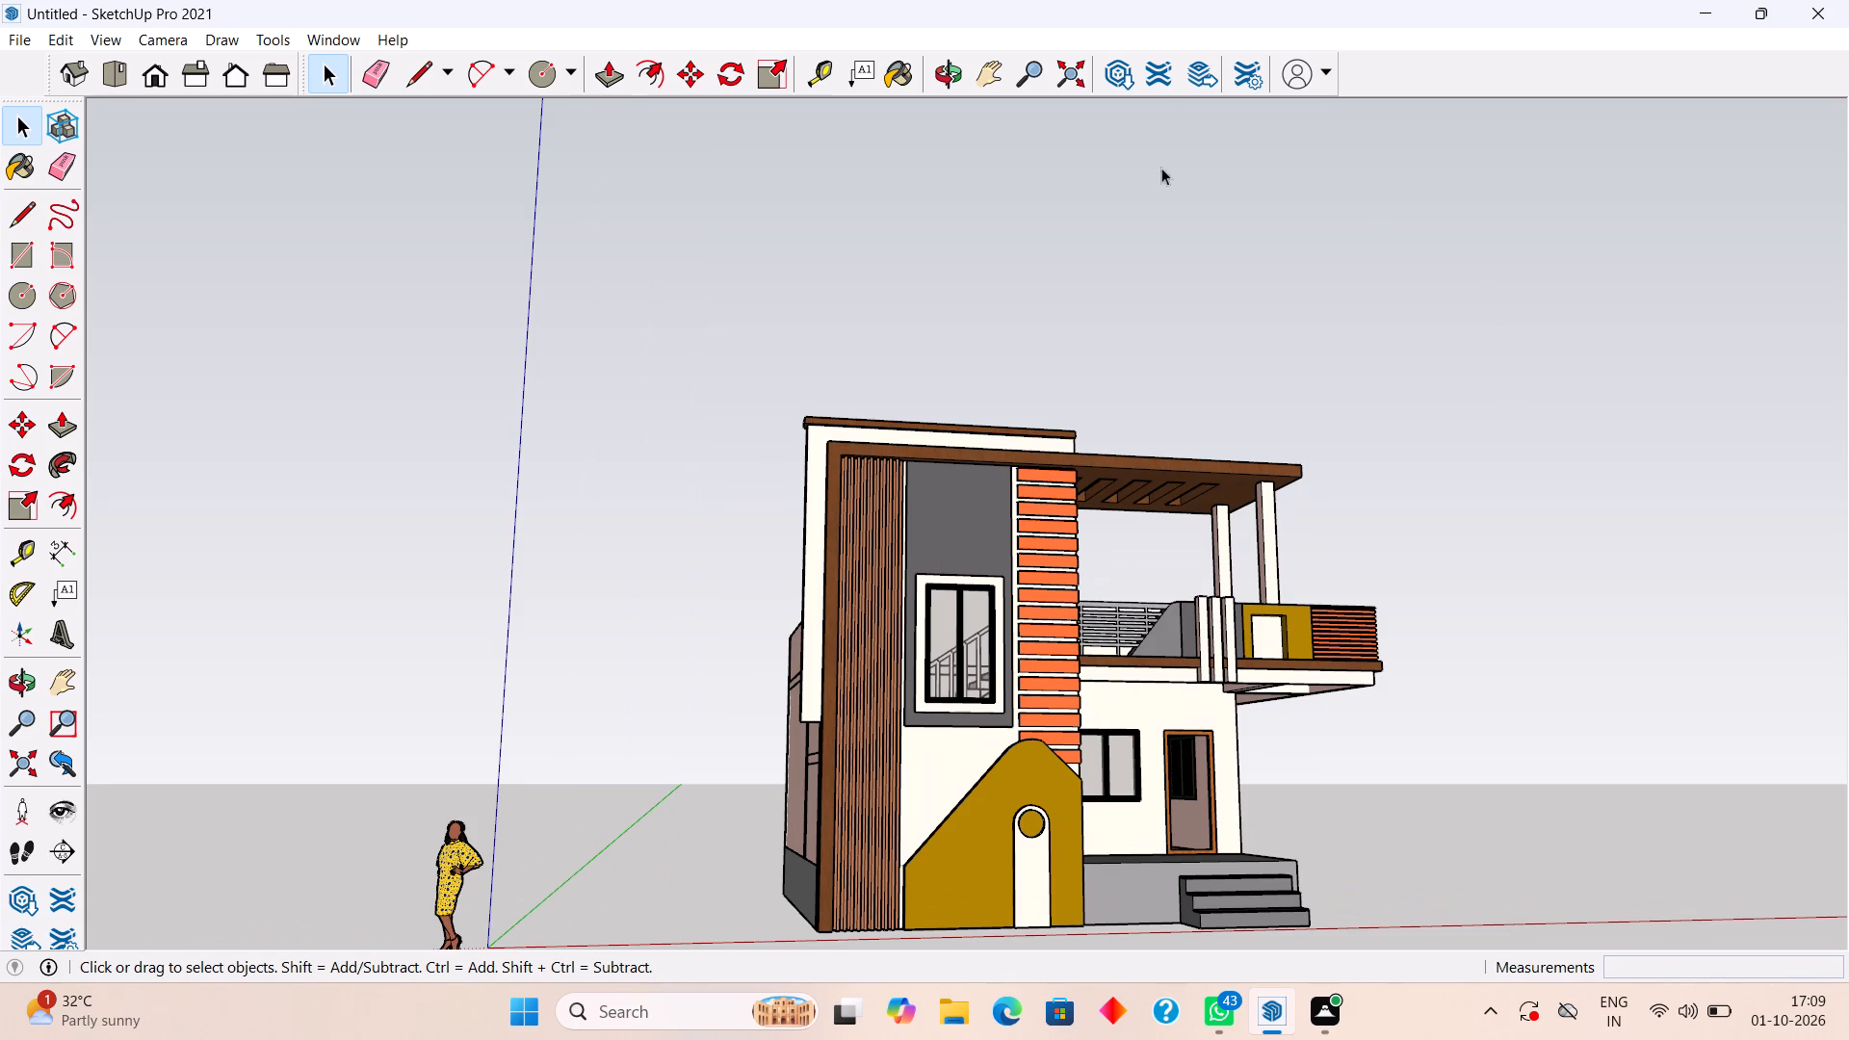
pyautogui.scroll(-2, 1046, 261)
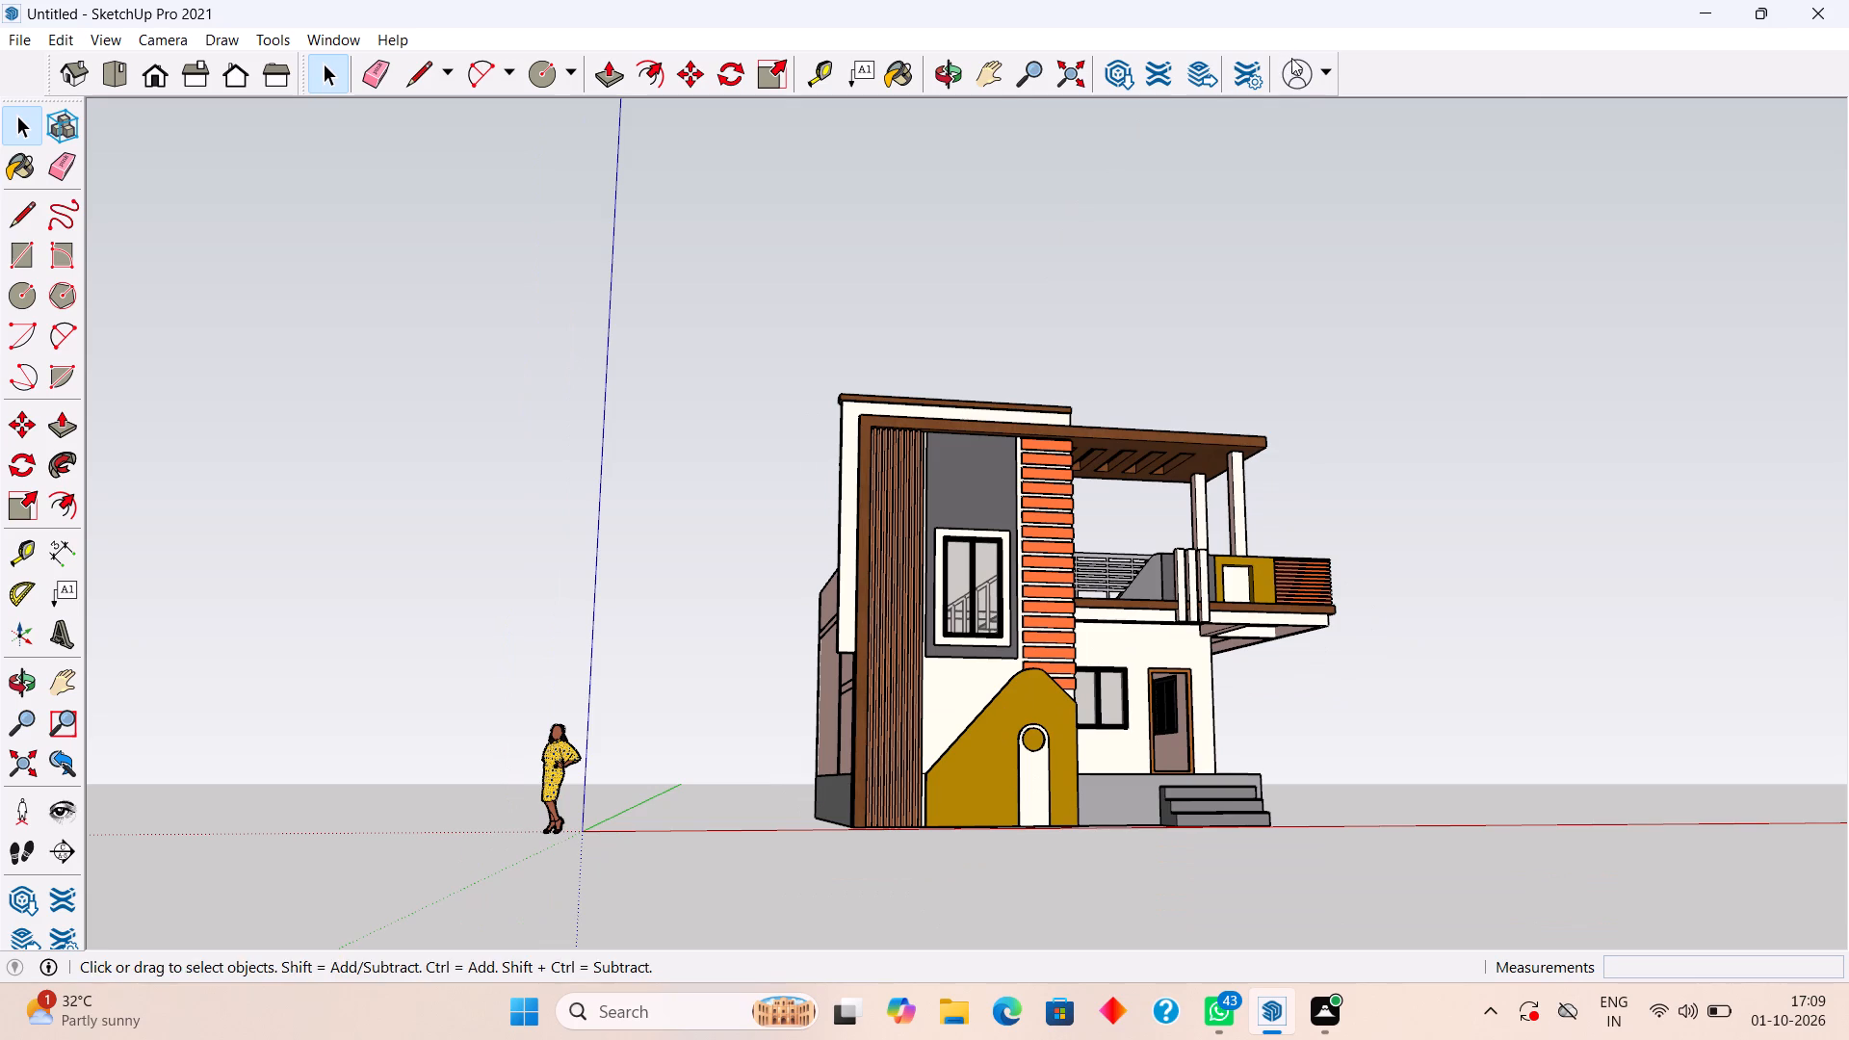
pyautogui.scroll(2, 1129, 507)
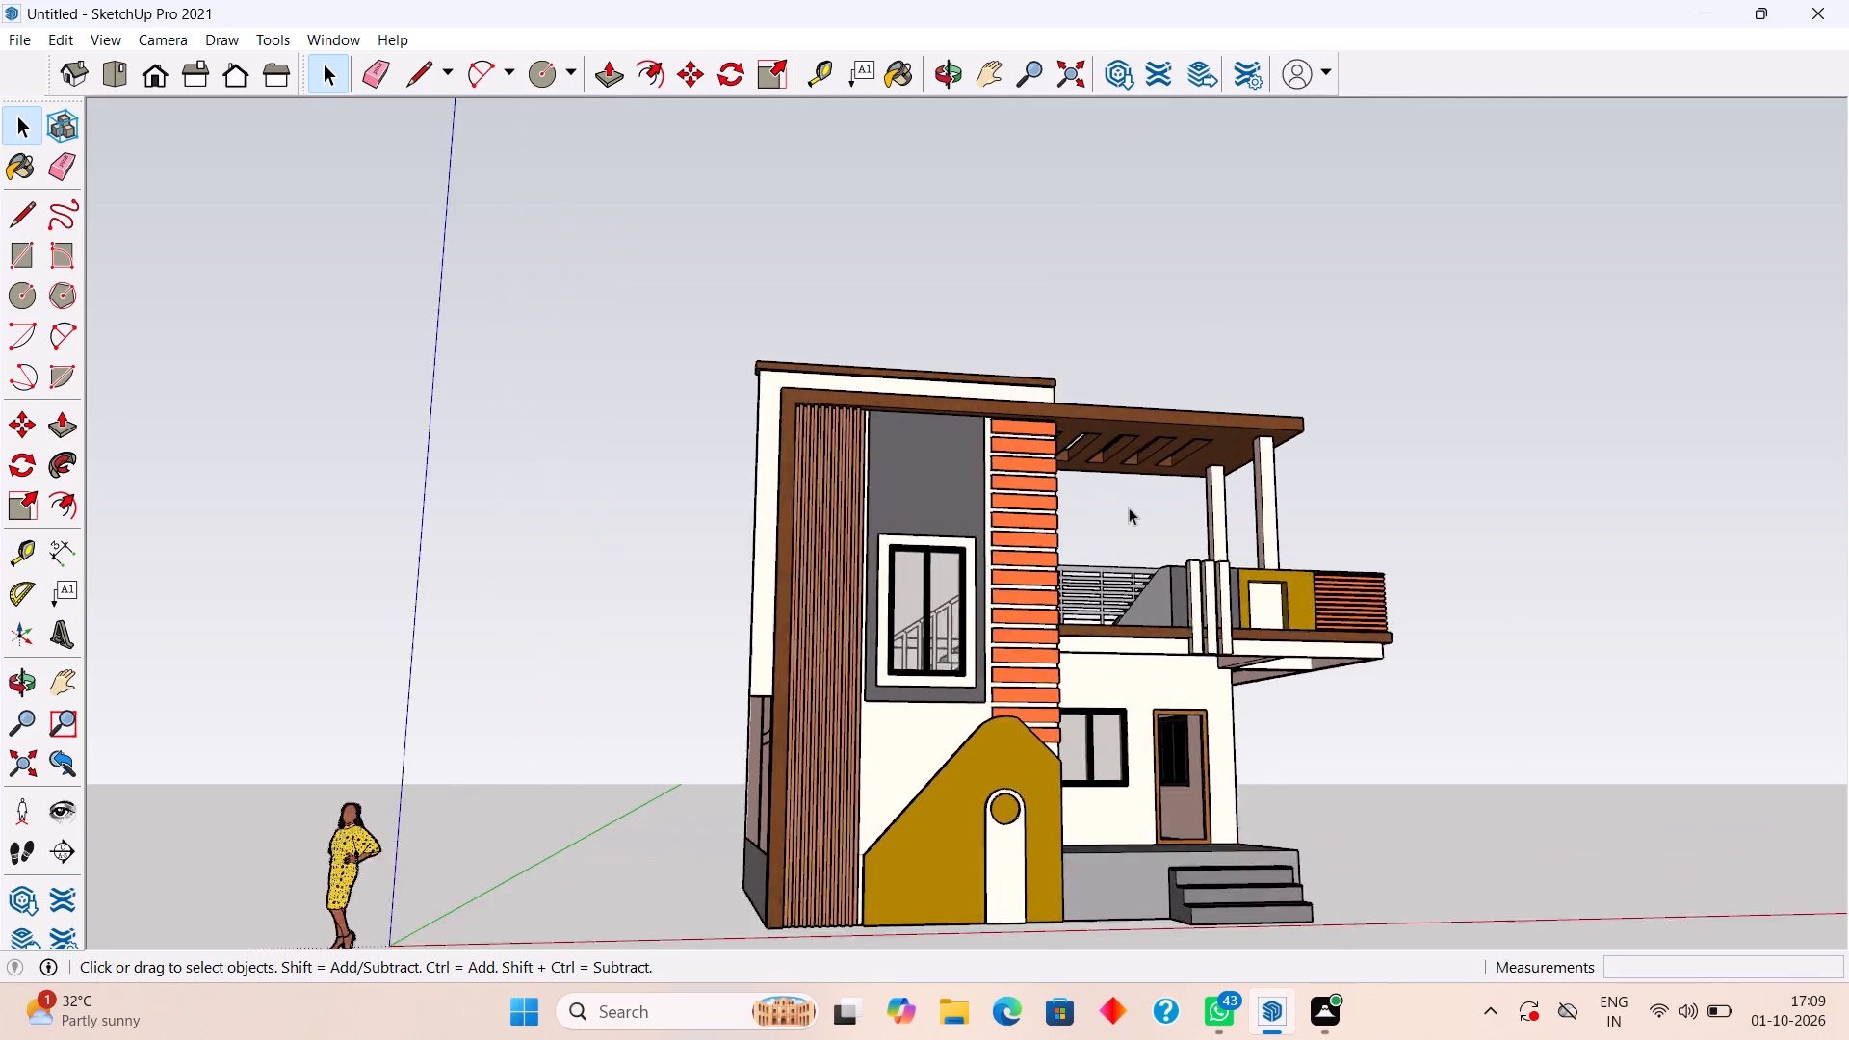
pyautogui.scroll(8, 1129, 507)
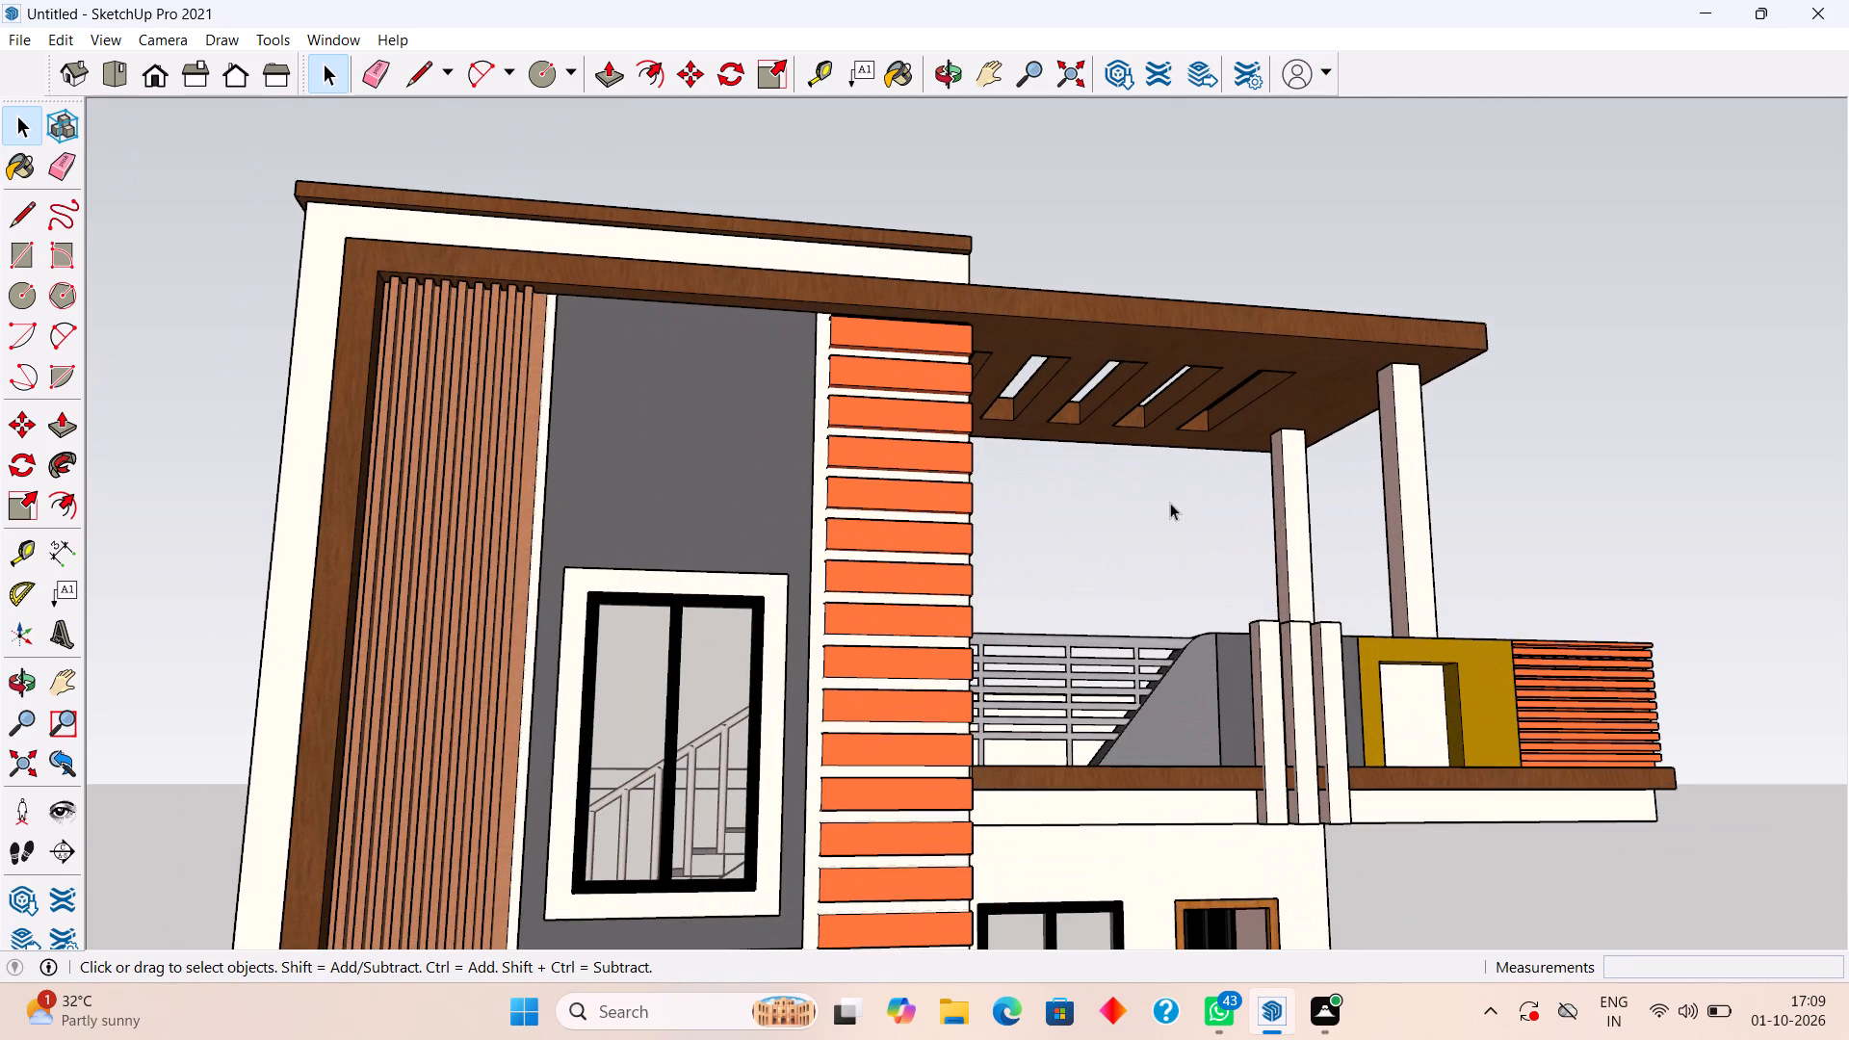
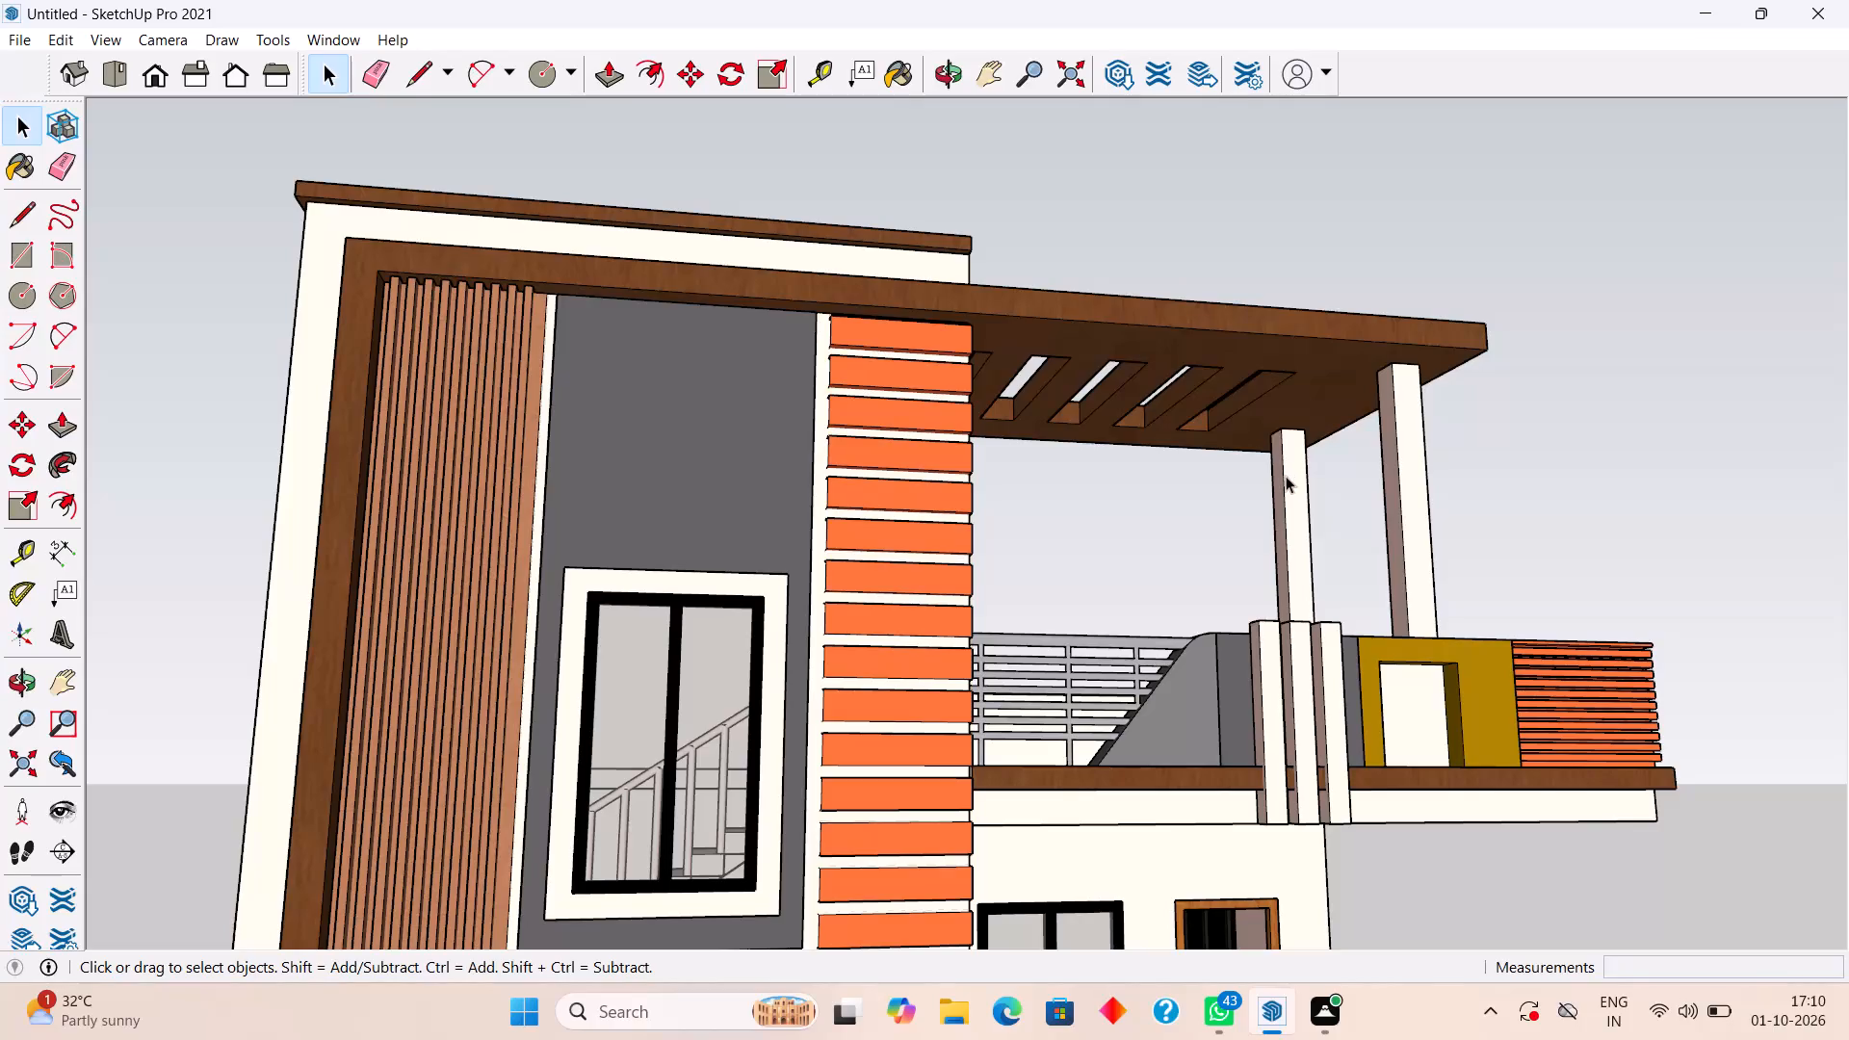
# Examine the house's exterior from a low viewpoint, from the front elevation around to the side wall and its window.
pyautogui.scroll(4, 1286, 476)
pyautogui.scroll(-5, 1282, 504)
pyautogui.scroll(-8, 1023, 550)
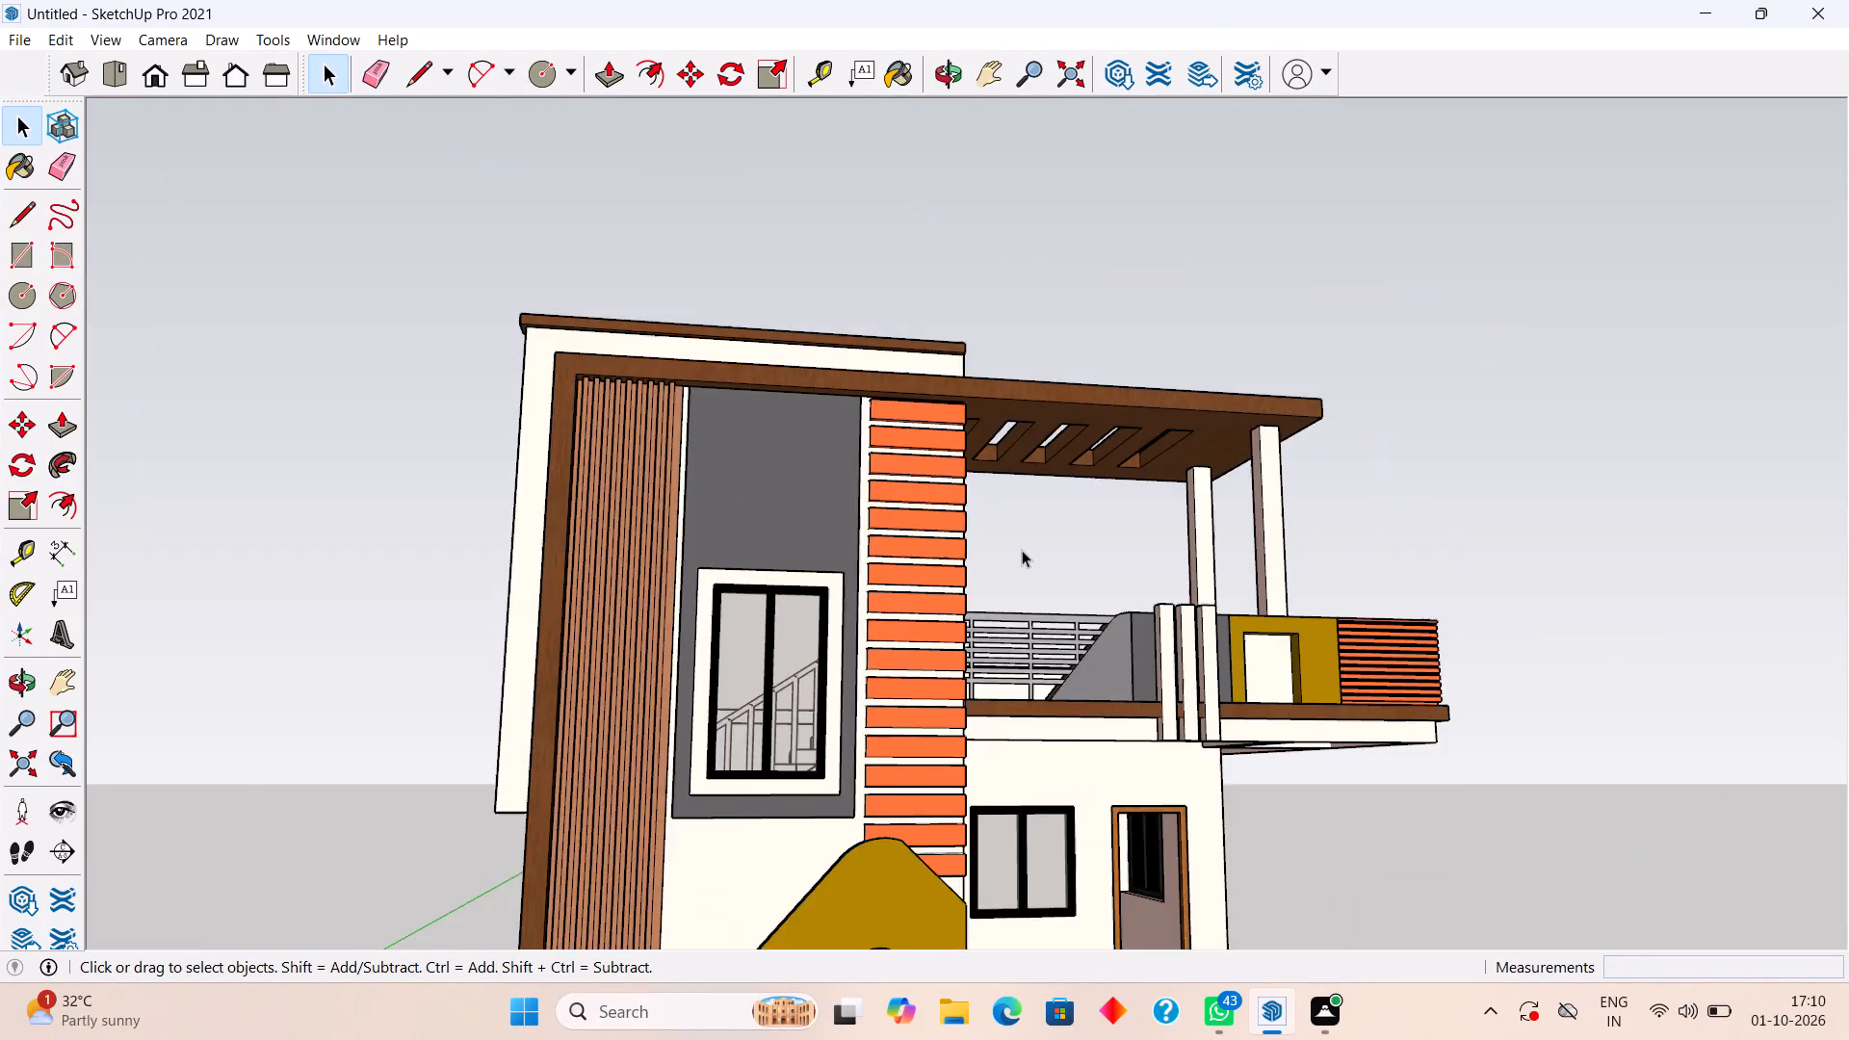
pyautogui.scroll(-4, 1022, 550)
pyautogui.moveTo(952, 800); pyautogui.dragTo(1267, 795, button='middle')
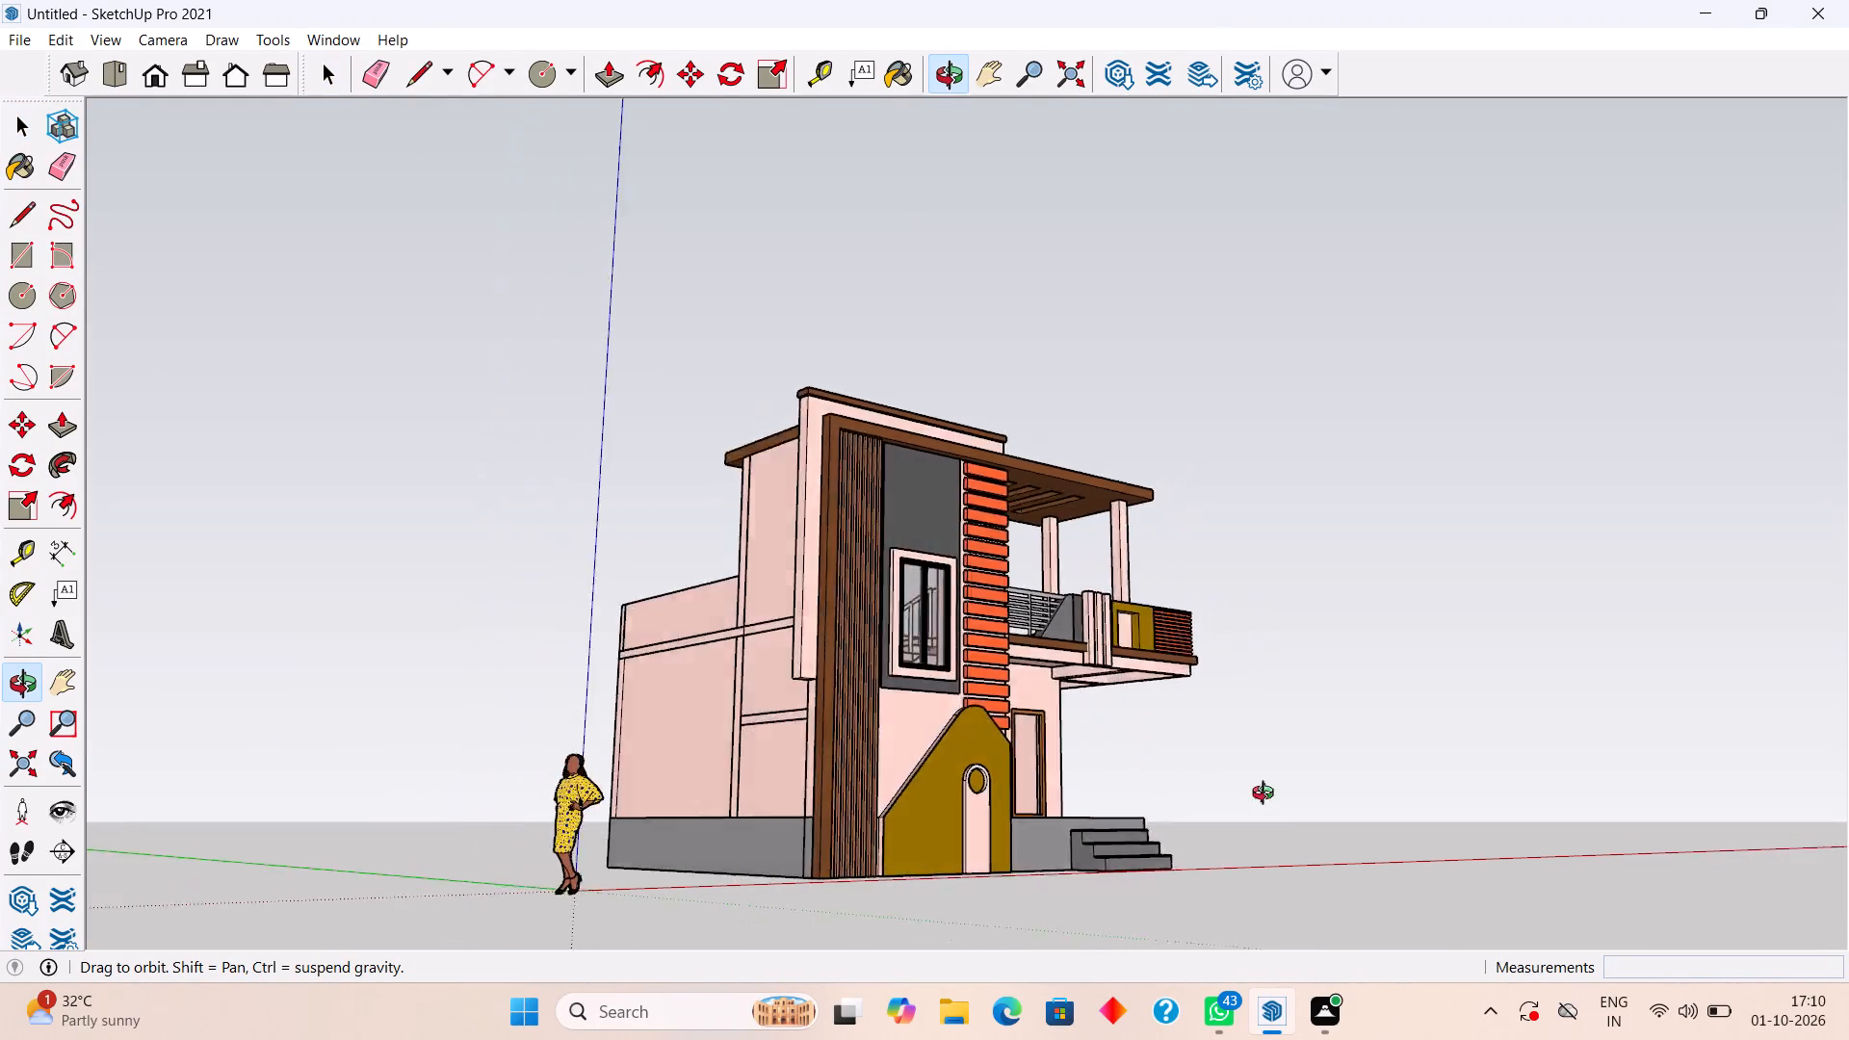
pyautogui.moveTo(1267, 795); pyautogui.dragTo(966, 743, button='middle')
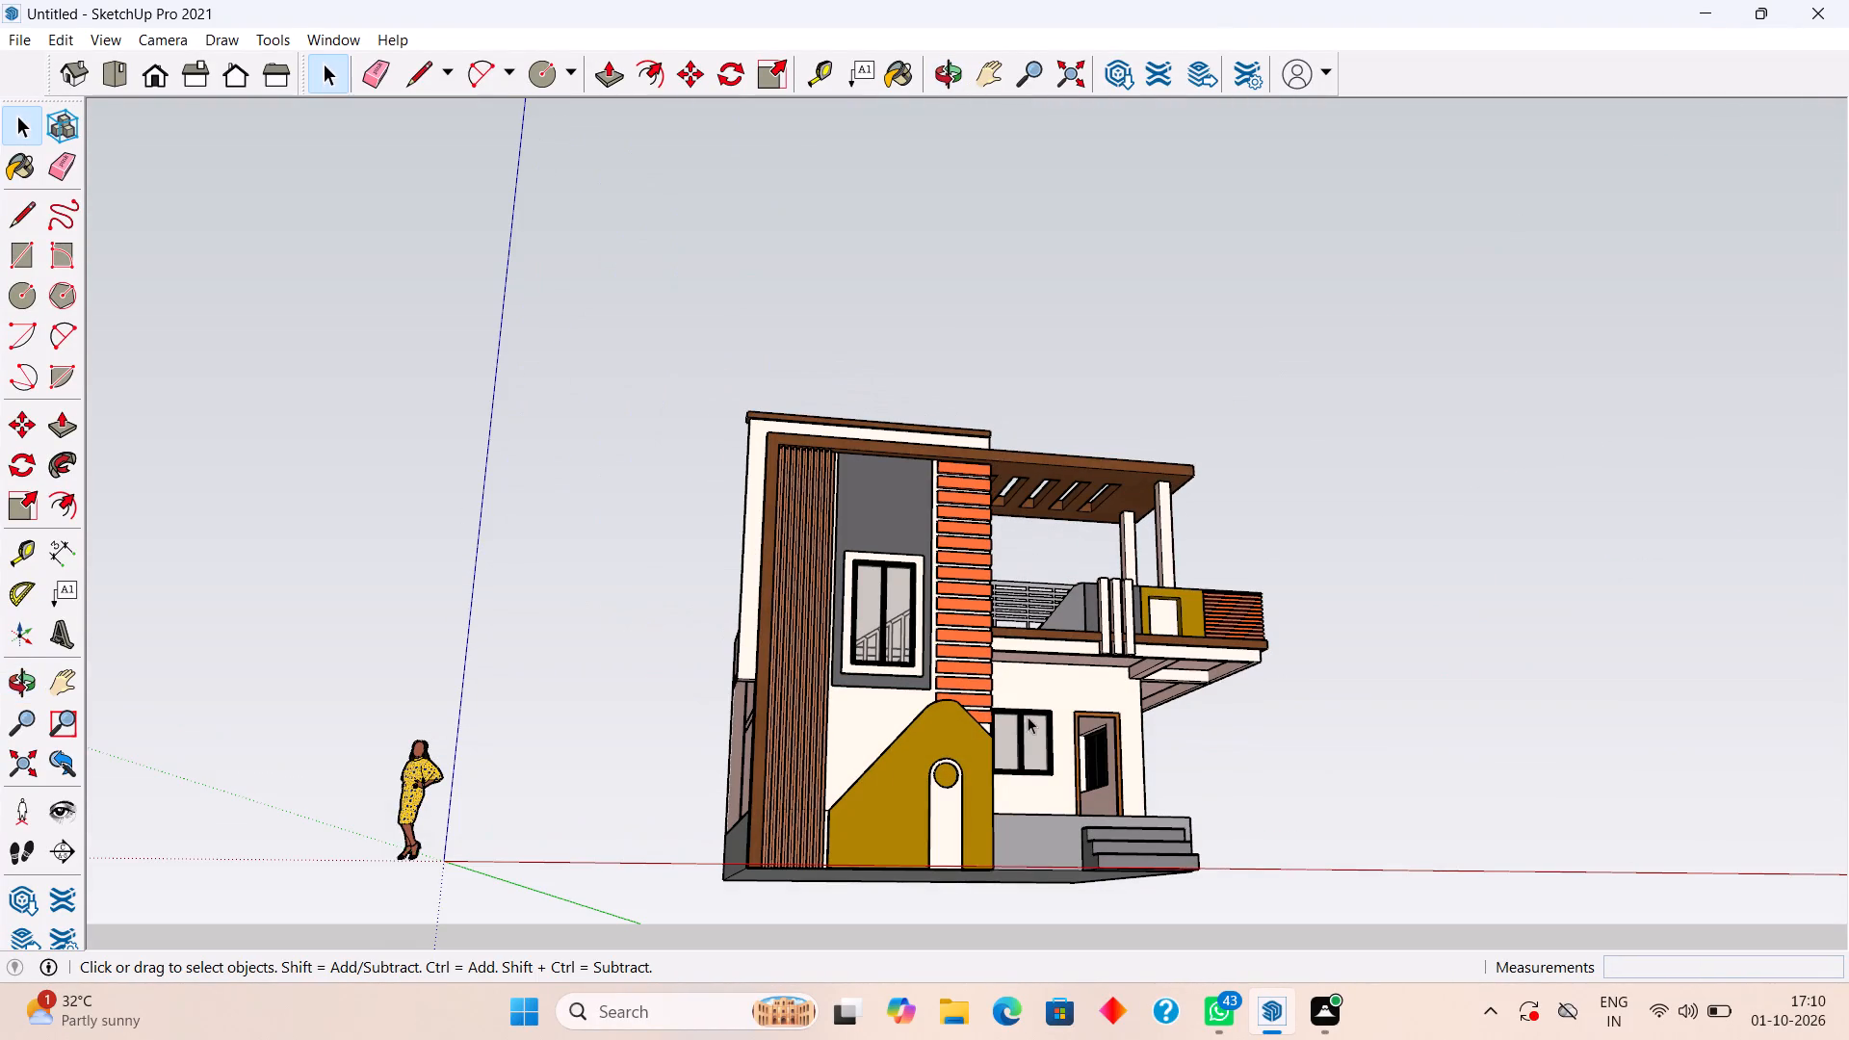
pyautogui.moveTo(1055, 688); pyautogui.dragTo(695, 680, button='middle')
pyautogui.scroll(5, 1392, 749)
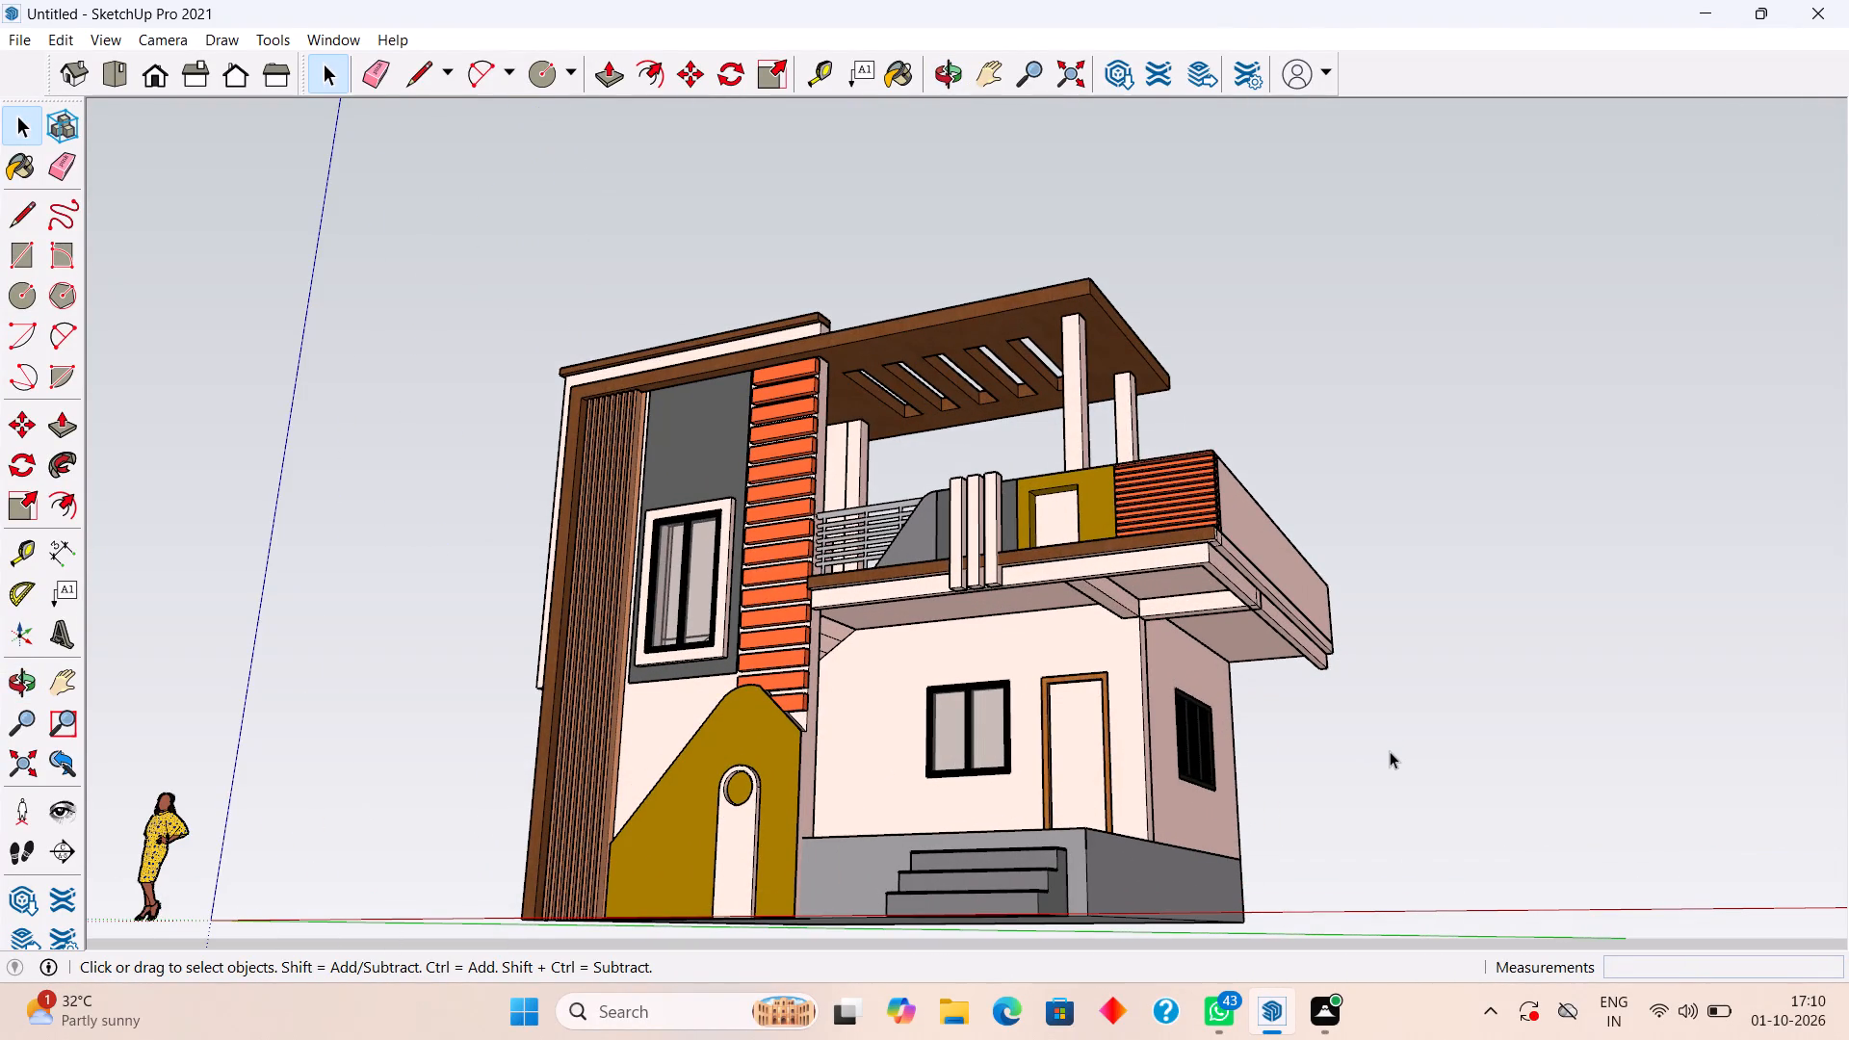
pyautogui.moveTo(1385, 751); pyautogui.dragTo(739, 775, button='middle')
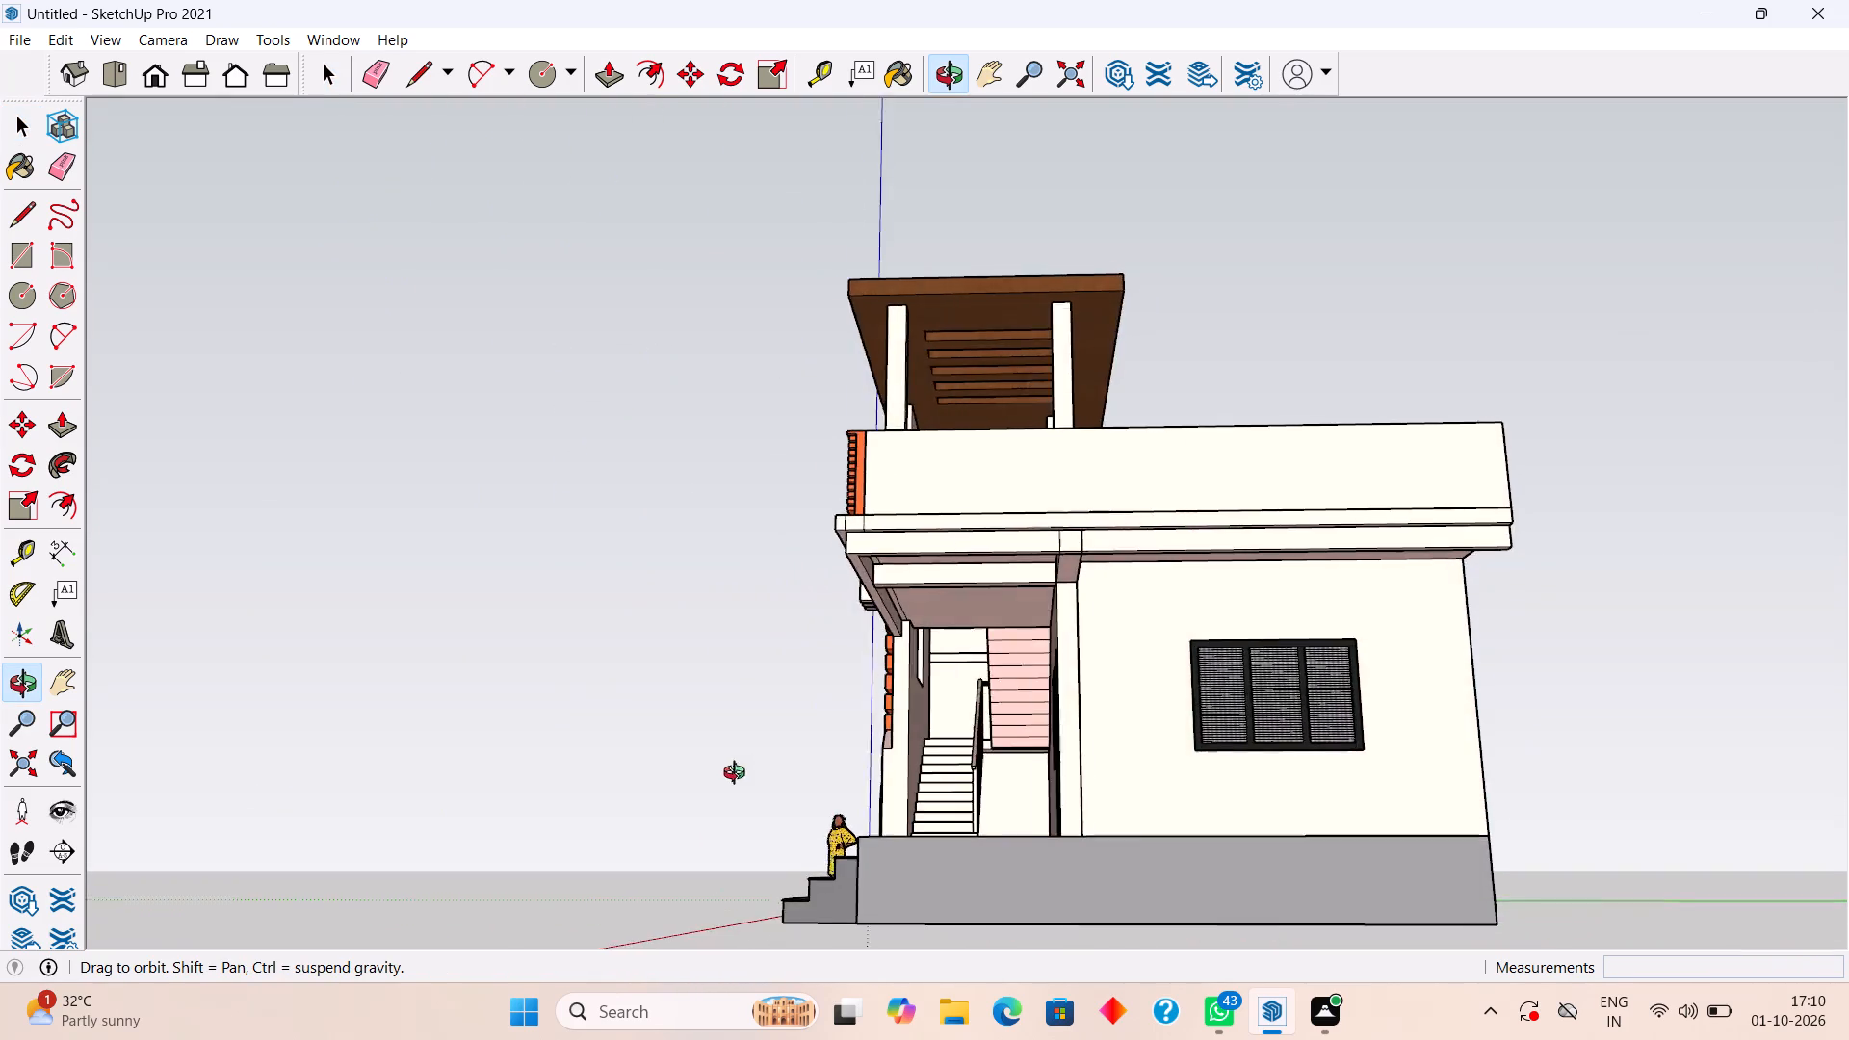
pyautogui.moveTo(739, 775); pyautogui.dragTo(1062, 796, button='middle')
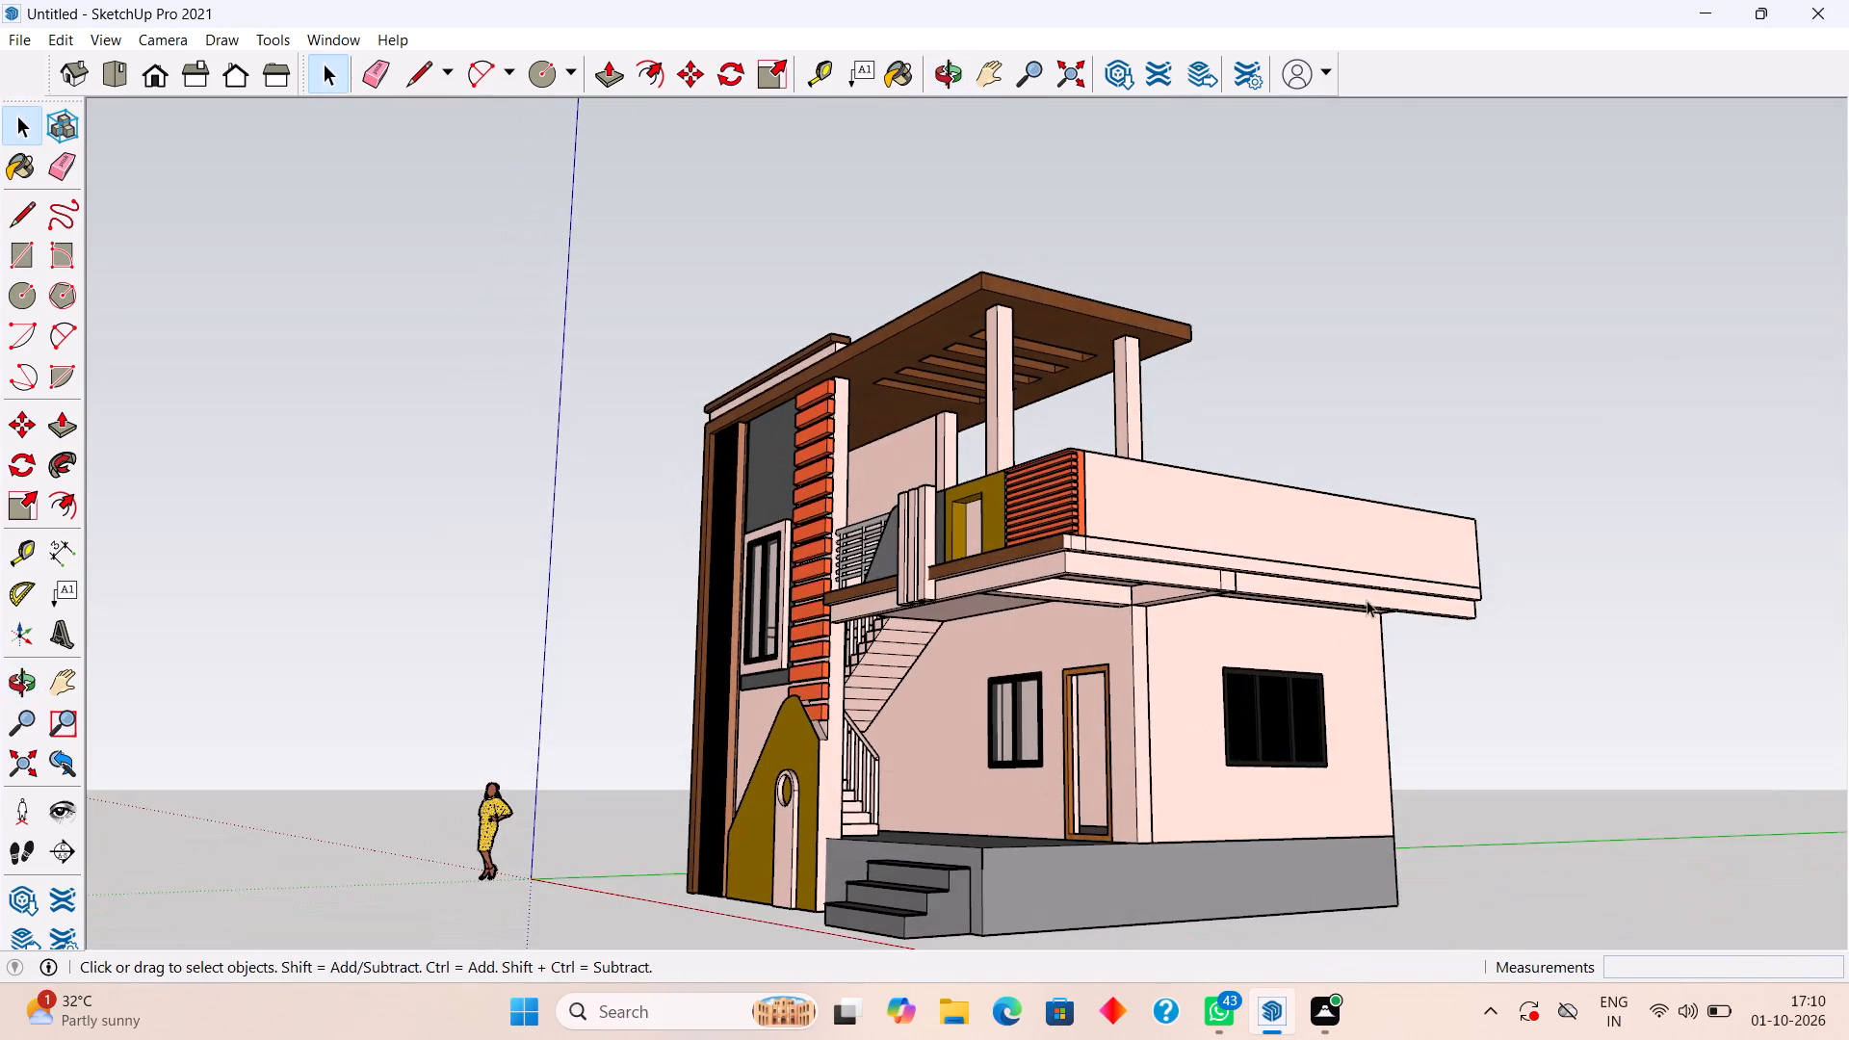
# Inspect the three-panel louvred window on the side wall up close, and review the front elevation with the tower and balcony.
pyautogui.moveTo(1367, 598); pyautogui.dragTo(1062, 596, button='middle')
pyautogui.scroll(7, 1337, 796)
pyautogui.scroll(4, 1211, 546)
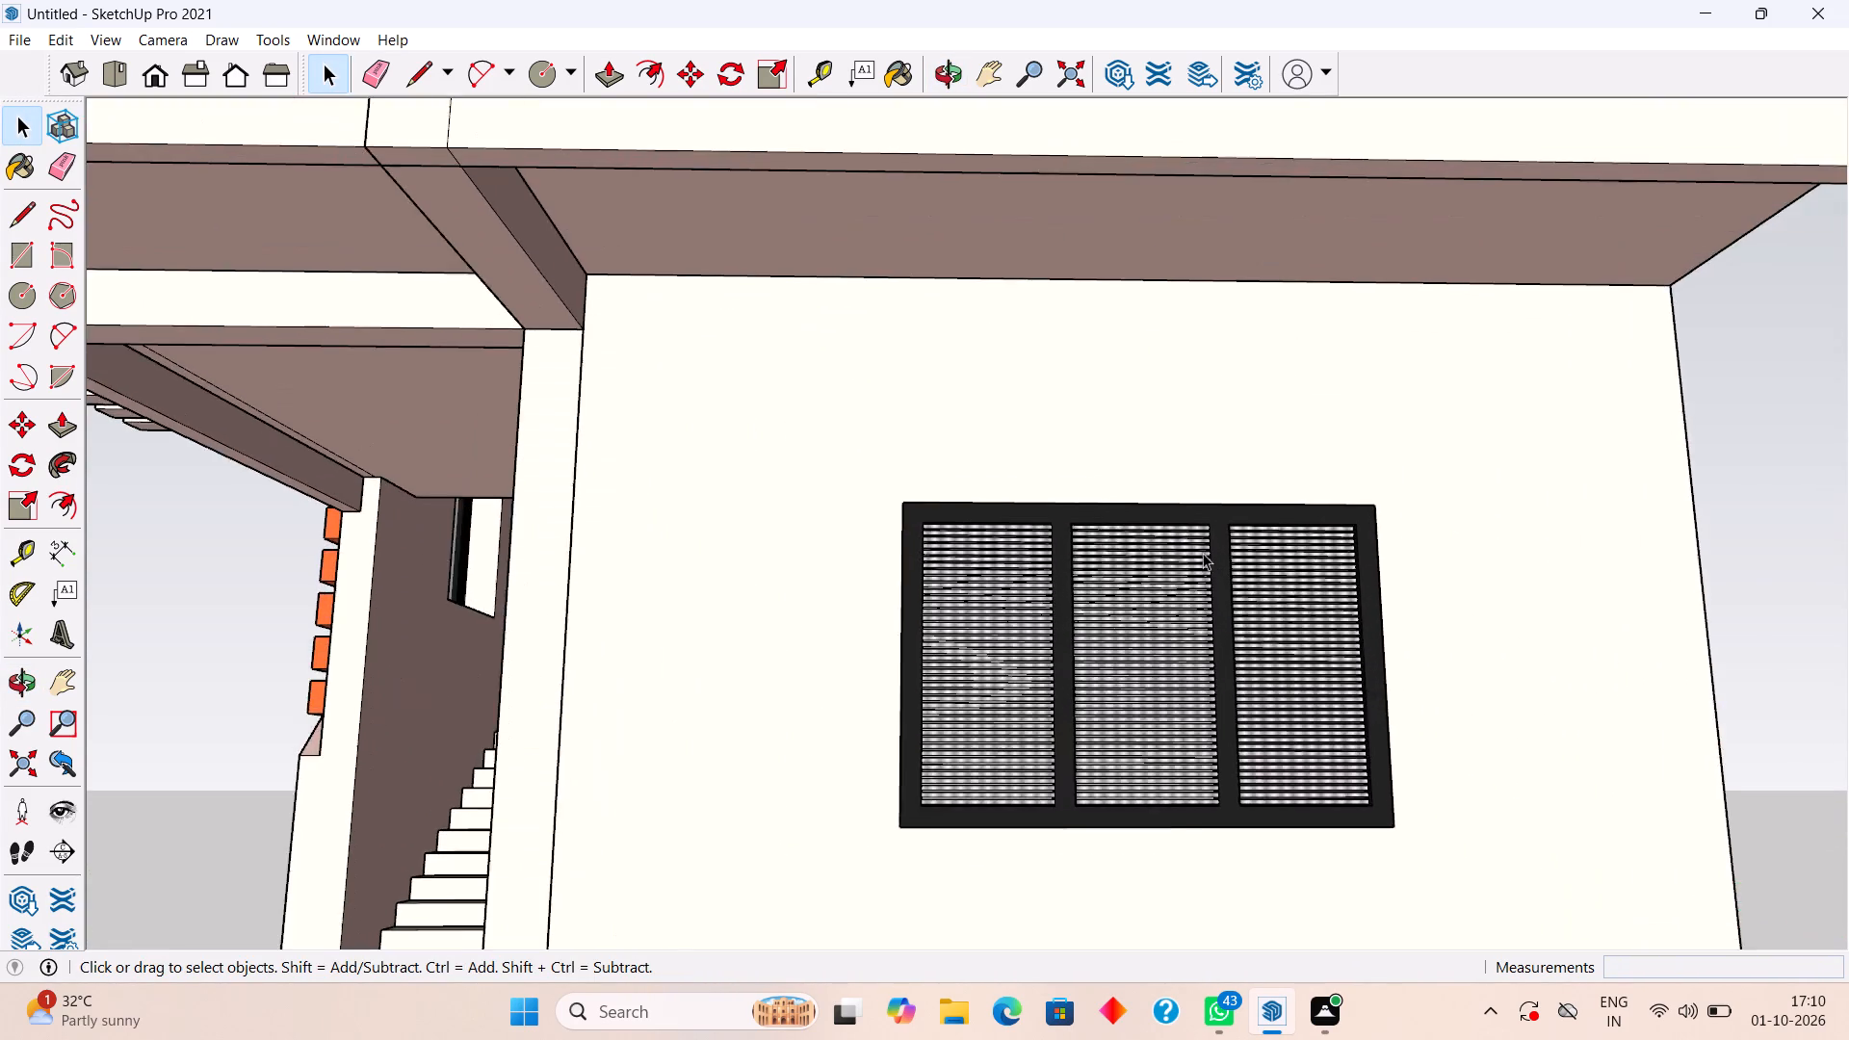
pyautogui.scroll(4, 1201, 576)
pyautogui.moveTo(1207, 597); pyautogui.dragTo(1137, 728, button='middle')
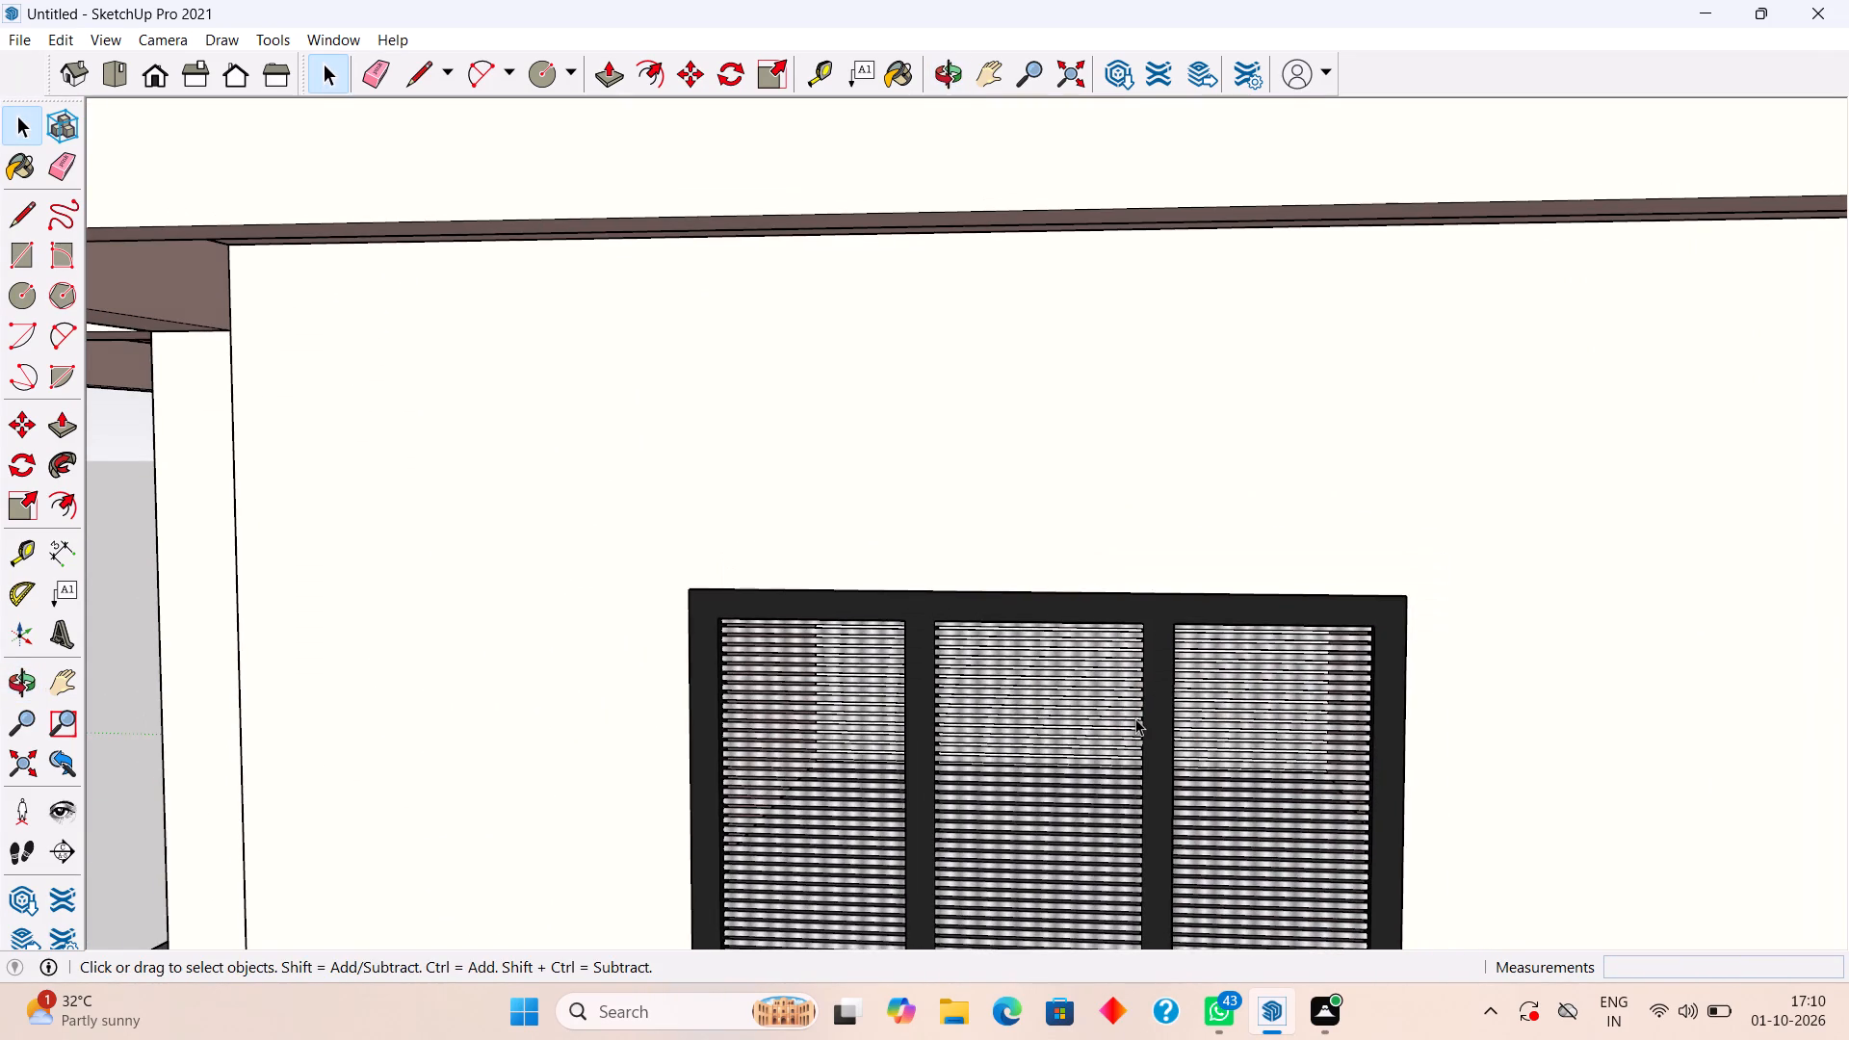
pyautogui.click(1135, 718)
pyautogui.scroll(-14, 1131, 718)
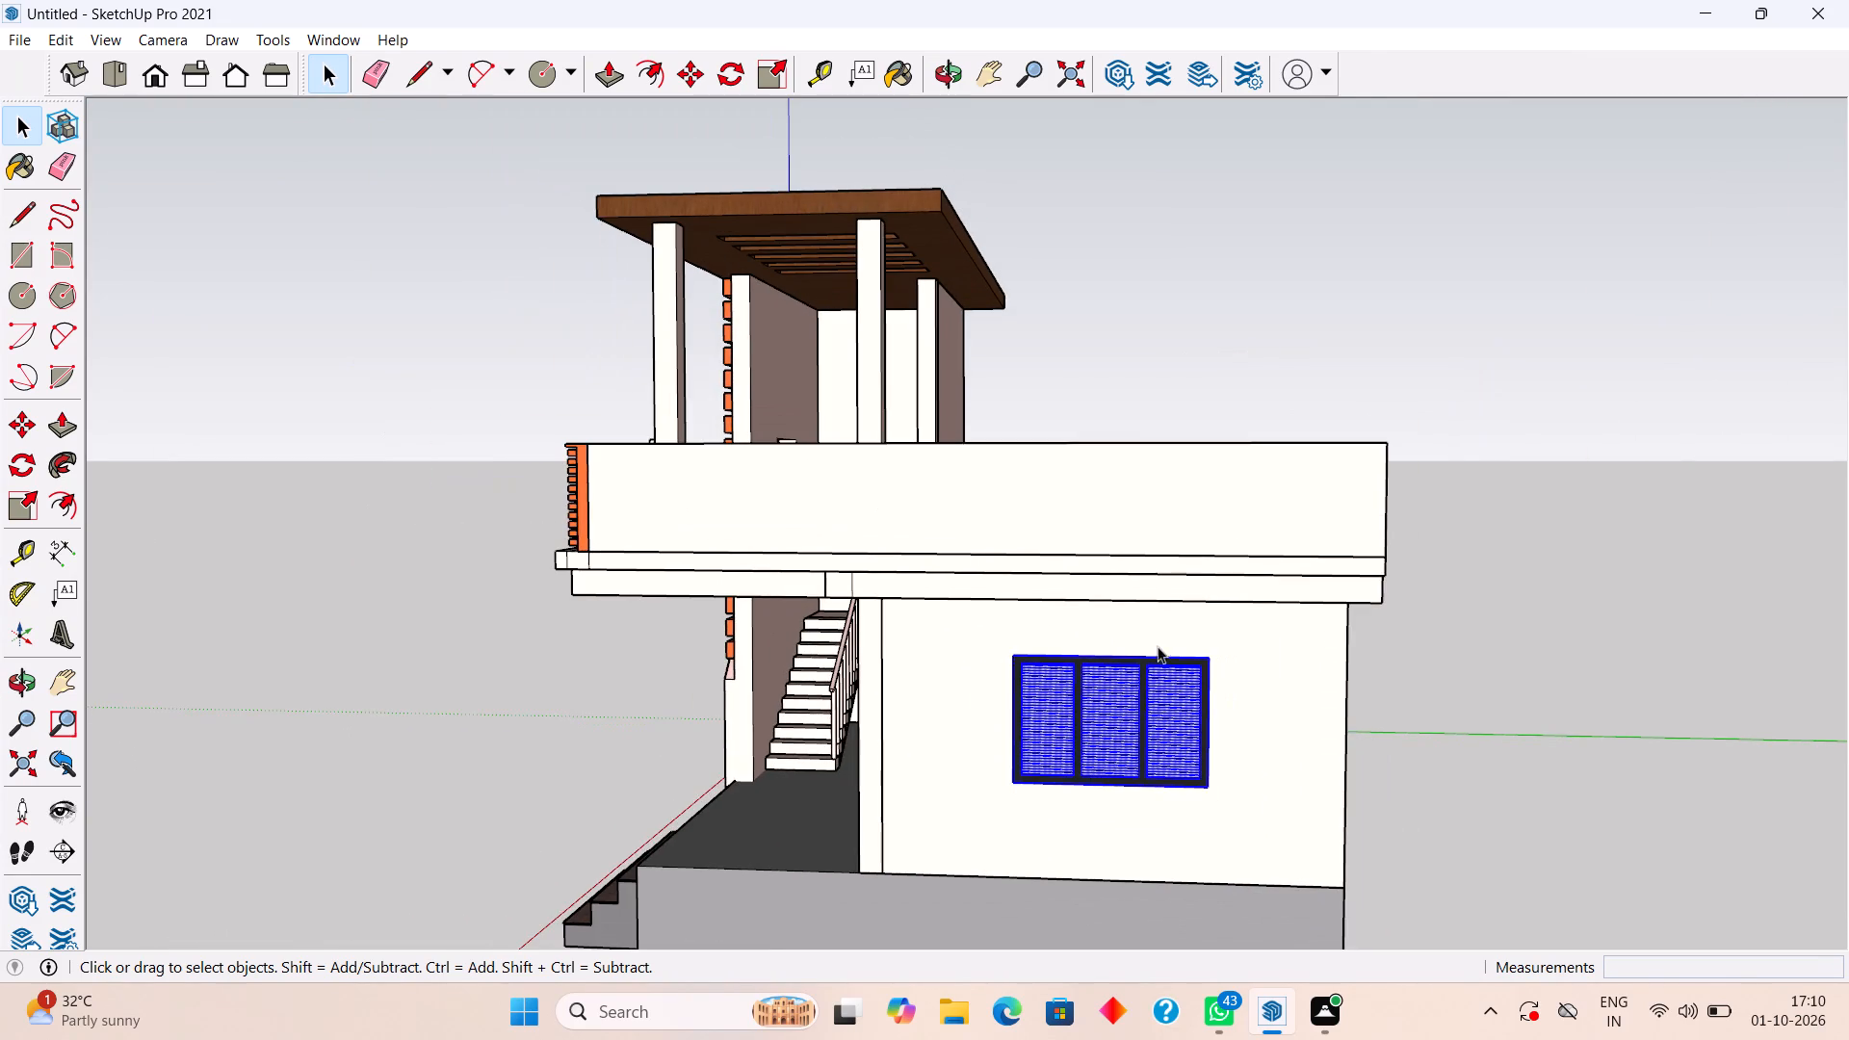
pyautogui.moveTo(1064, 631); pyautogui.dragTo(1139, 628, button='middle')
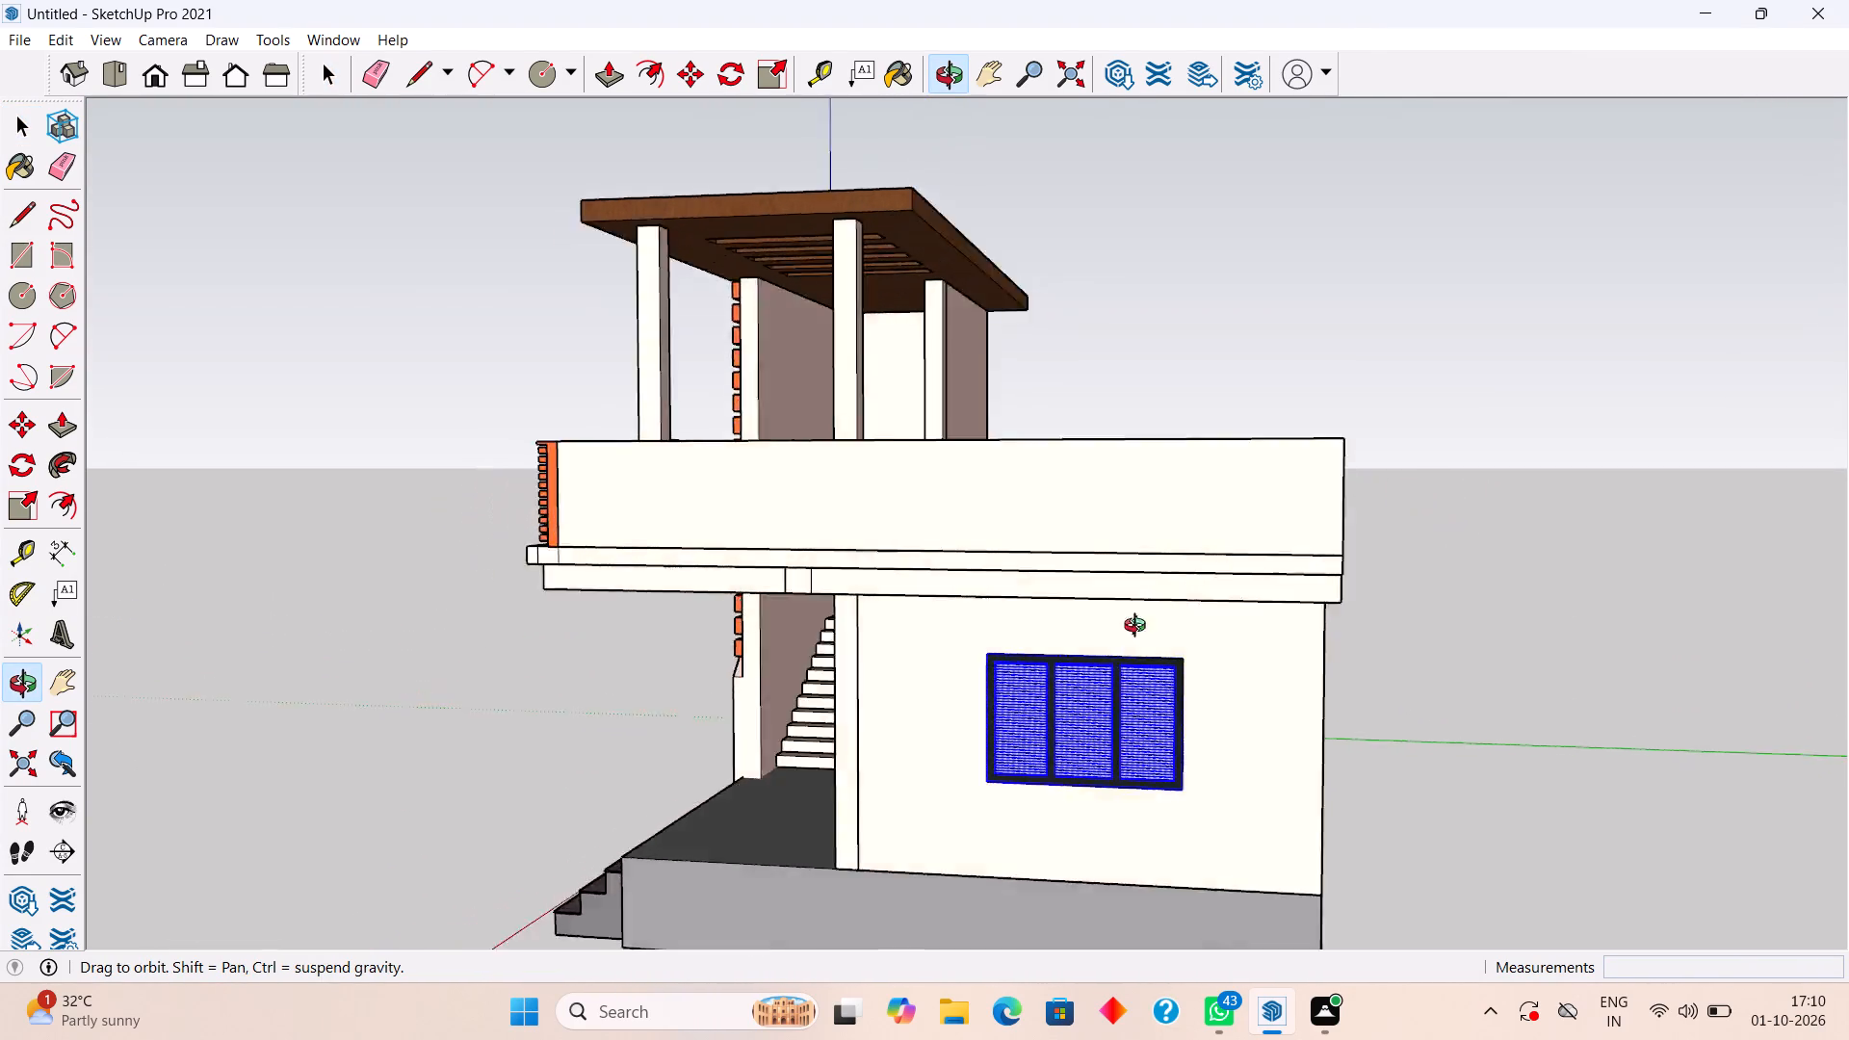
pyautogui.moveTo(1139, 628); pyautogui.dragTo(1729, 672, button='middle')
pyautogui.scroll(-4, 1785, 663)
pyautogui.moveTo(1276, 688); pyautogui.dragTo(1289, 689, button='middle')
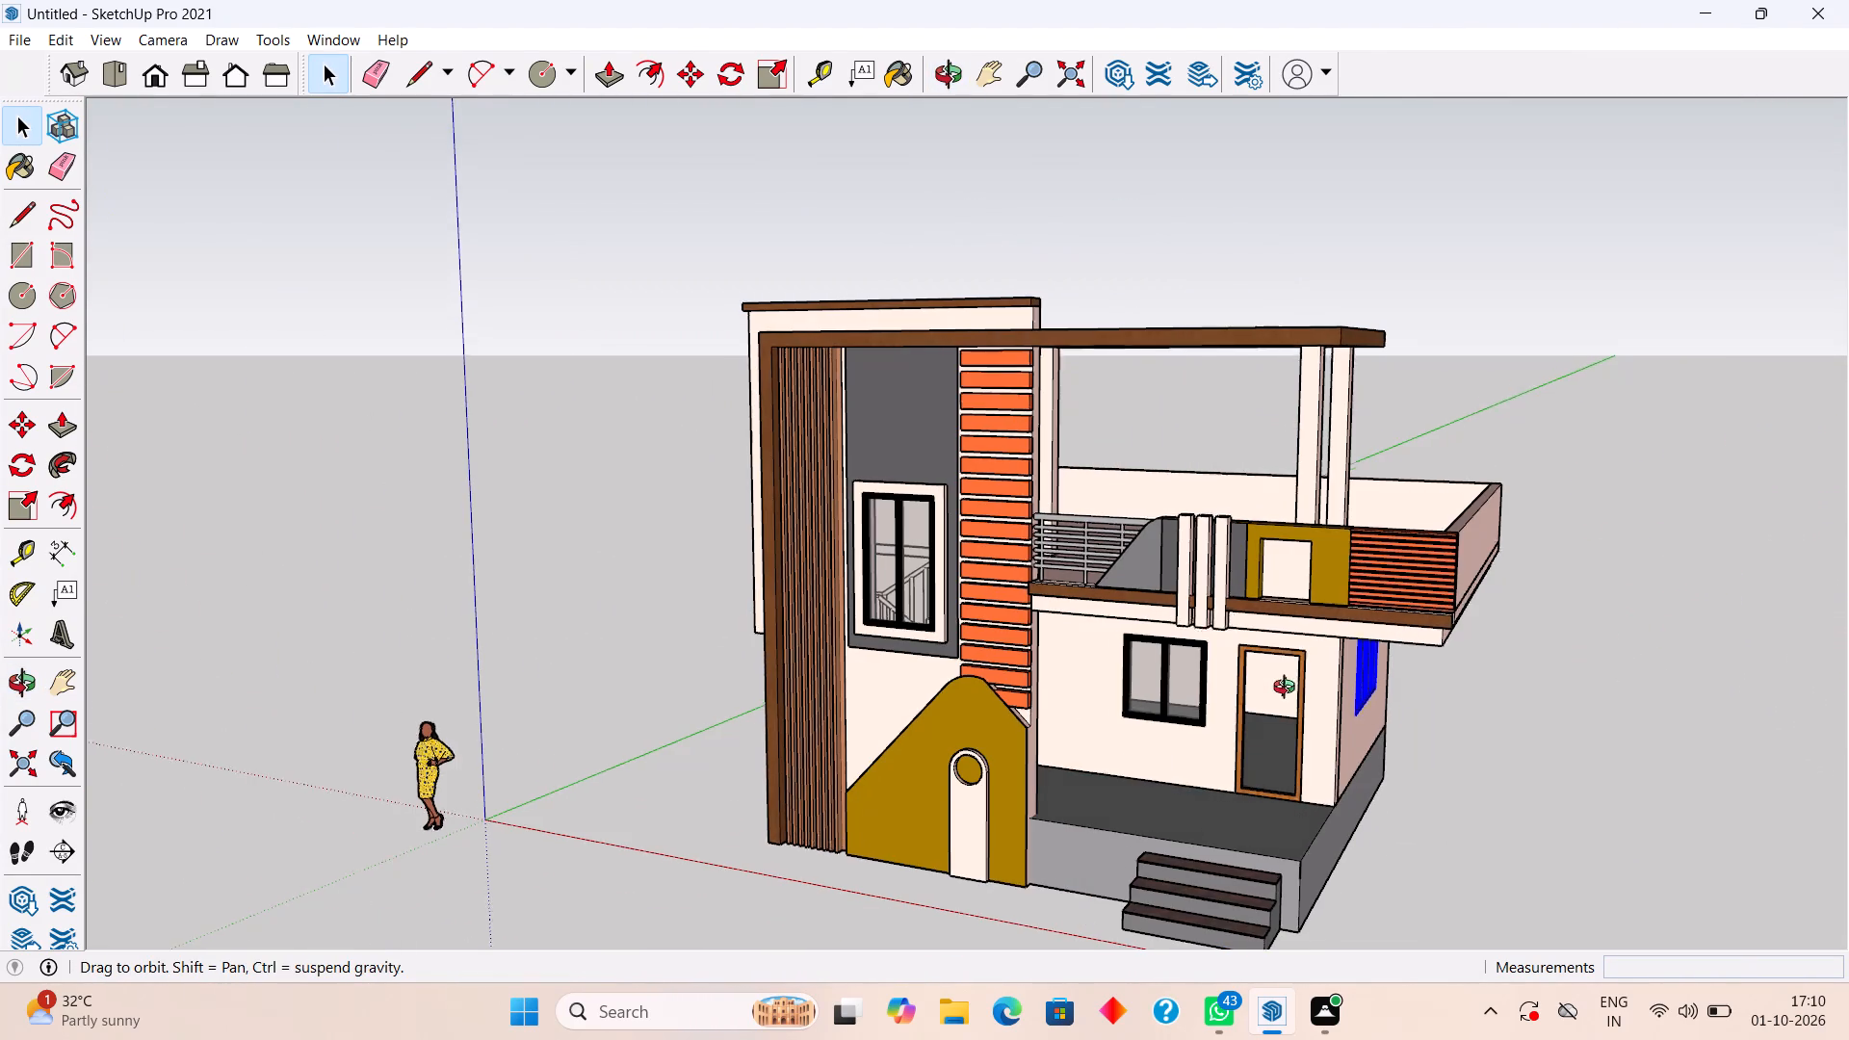
pyautogui.moveTo(1289, 689); pyautogui.dragTo(1501, 544, button='middle')
pyautogui.scroll(-9, 1379, 458)
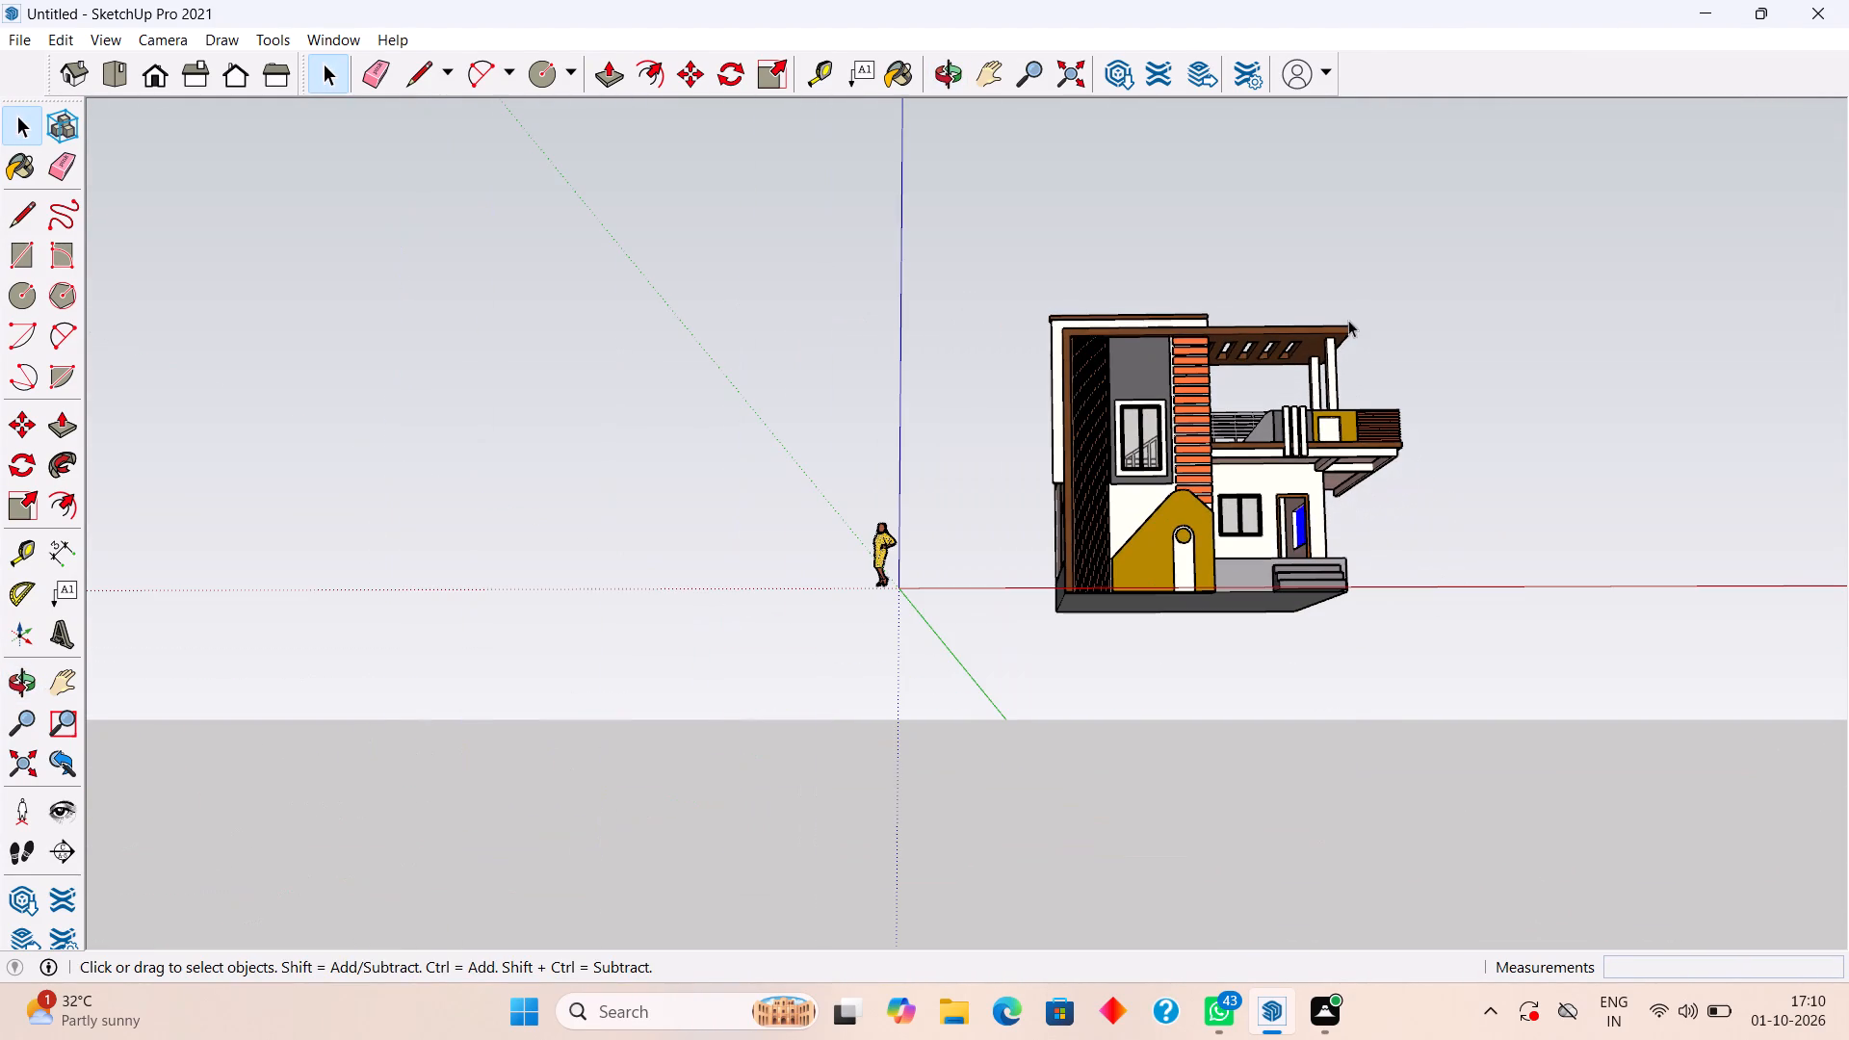
pyautogui.click(1398, 324)
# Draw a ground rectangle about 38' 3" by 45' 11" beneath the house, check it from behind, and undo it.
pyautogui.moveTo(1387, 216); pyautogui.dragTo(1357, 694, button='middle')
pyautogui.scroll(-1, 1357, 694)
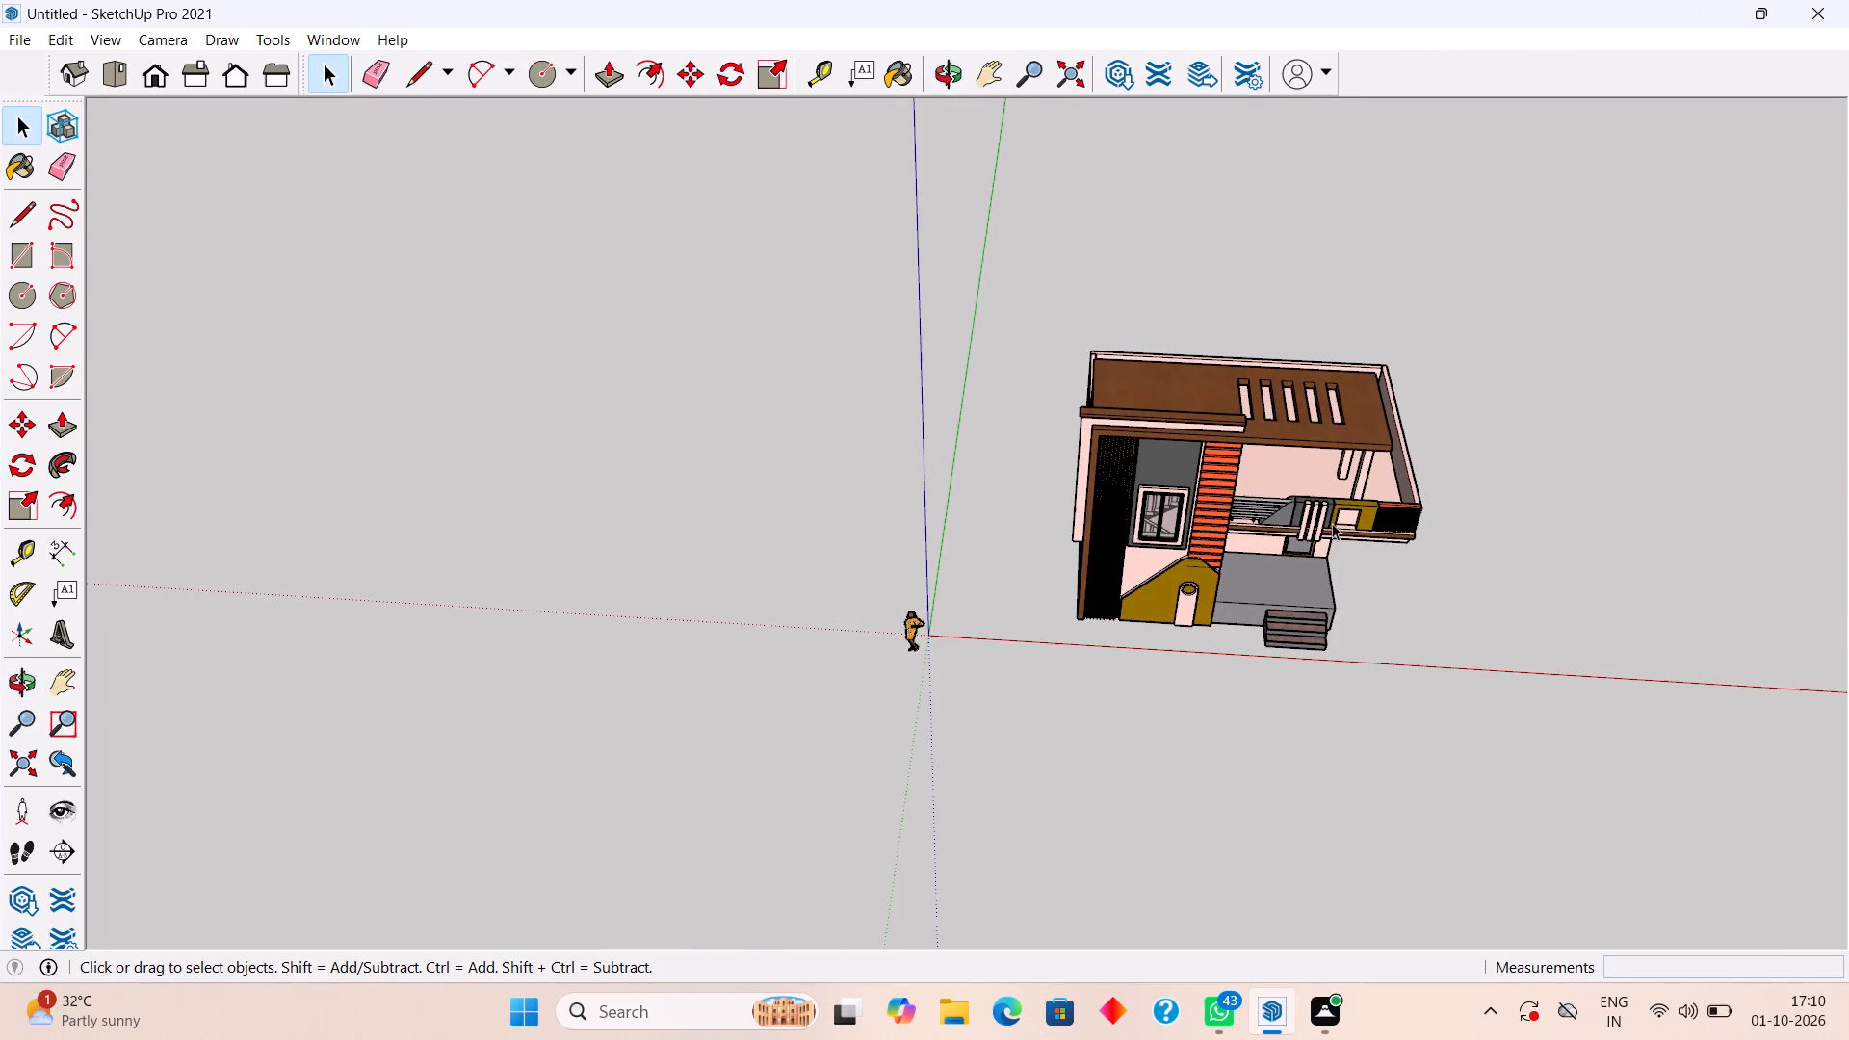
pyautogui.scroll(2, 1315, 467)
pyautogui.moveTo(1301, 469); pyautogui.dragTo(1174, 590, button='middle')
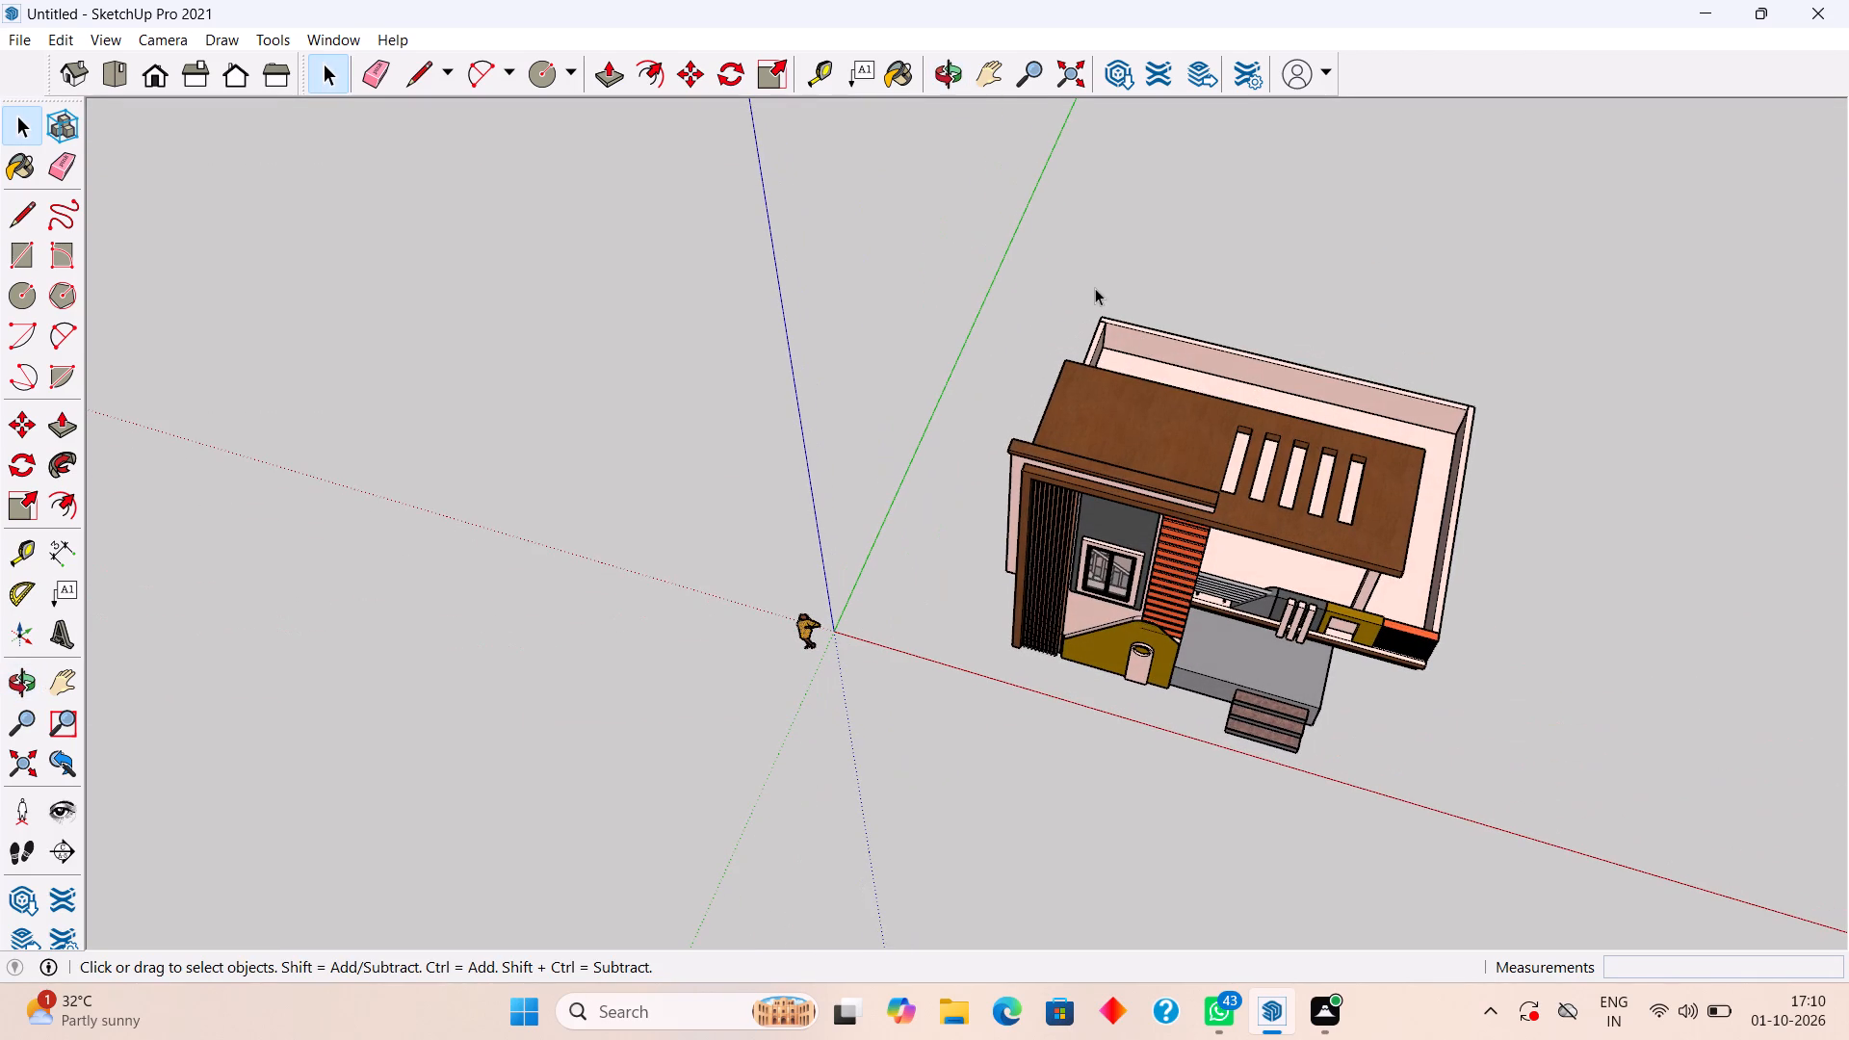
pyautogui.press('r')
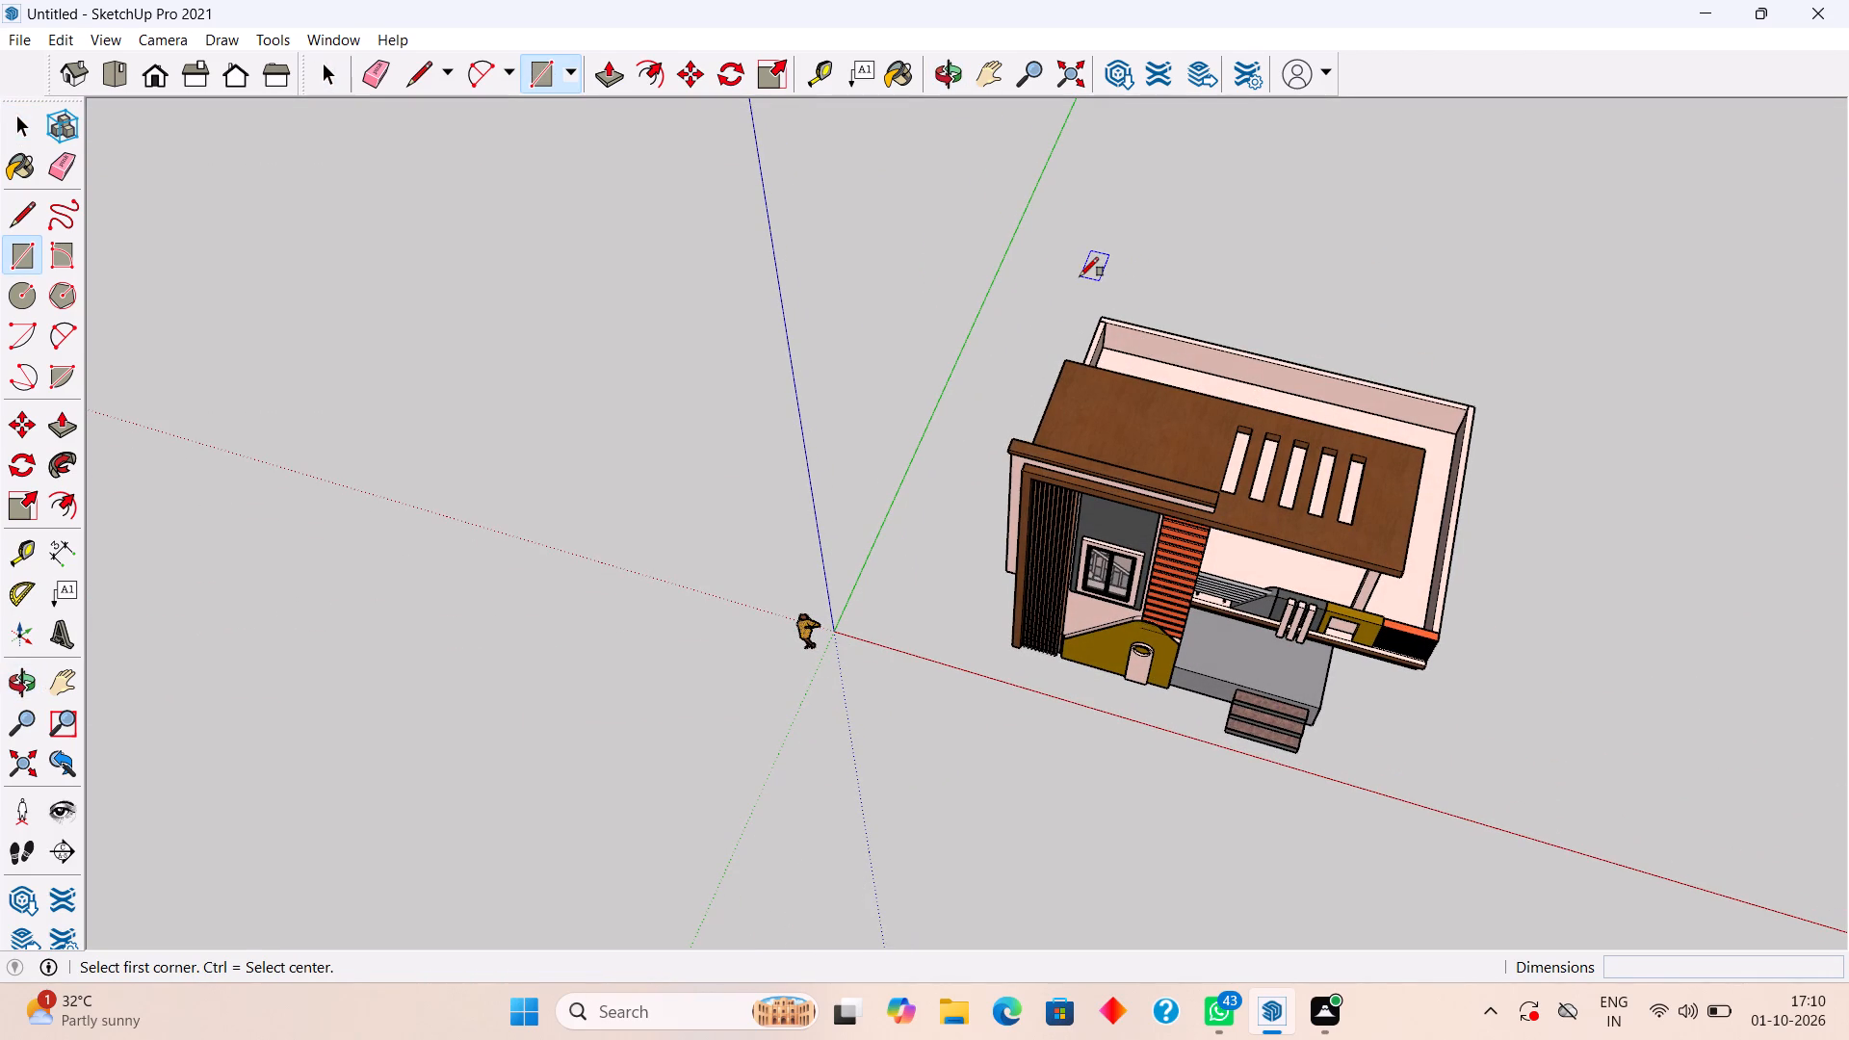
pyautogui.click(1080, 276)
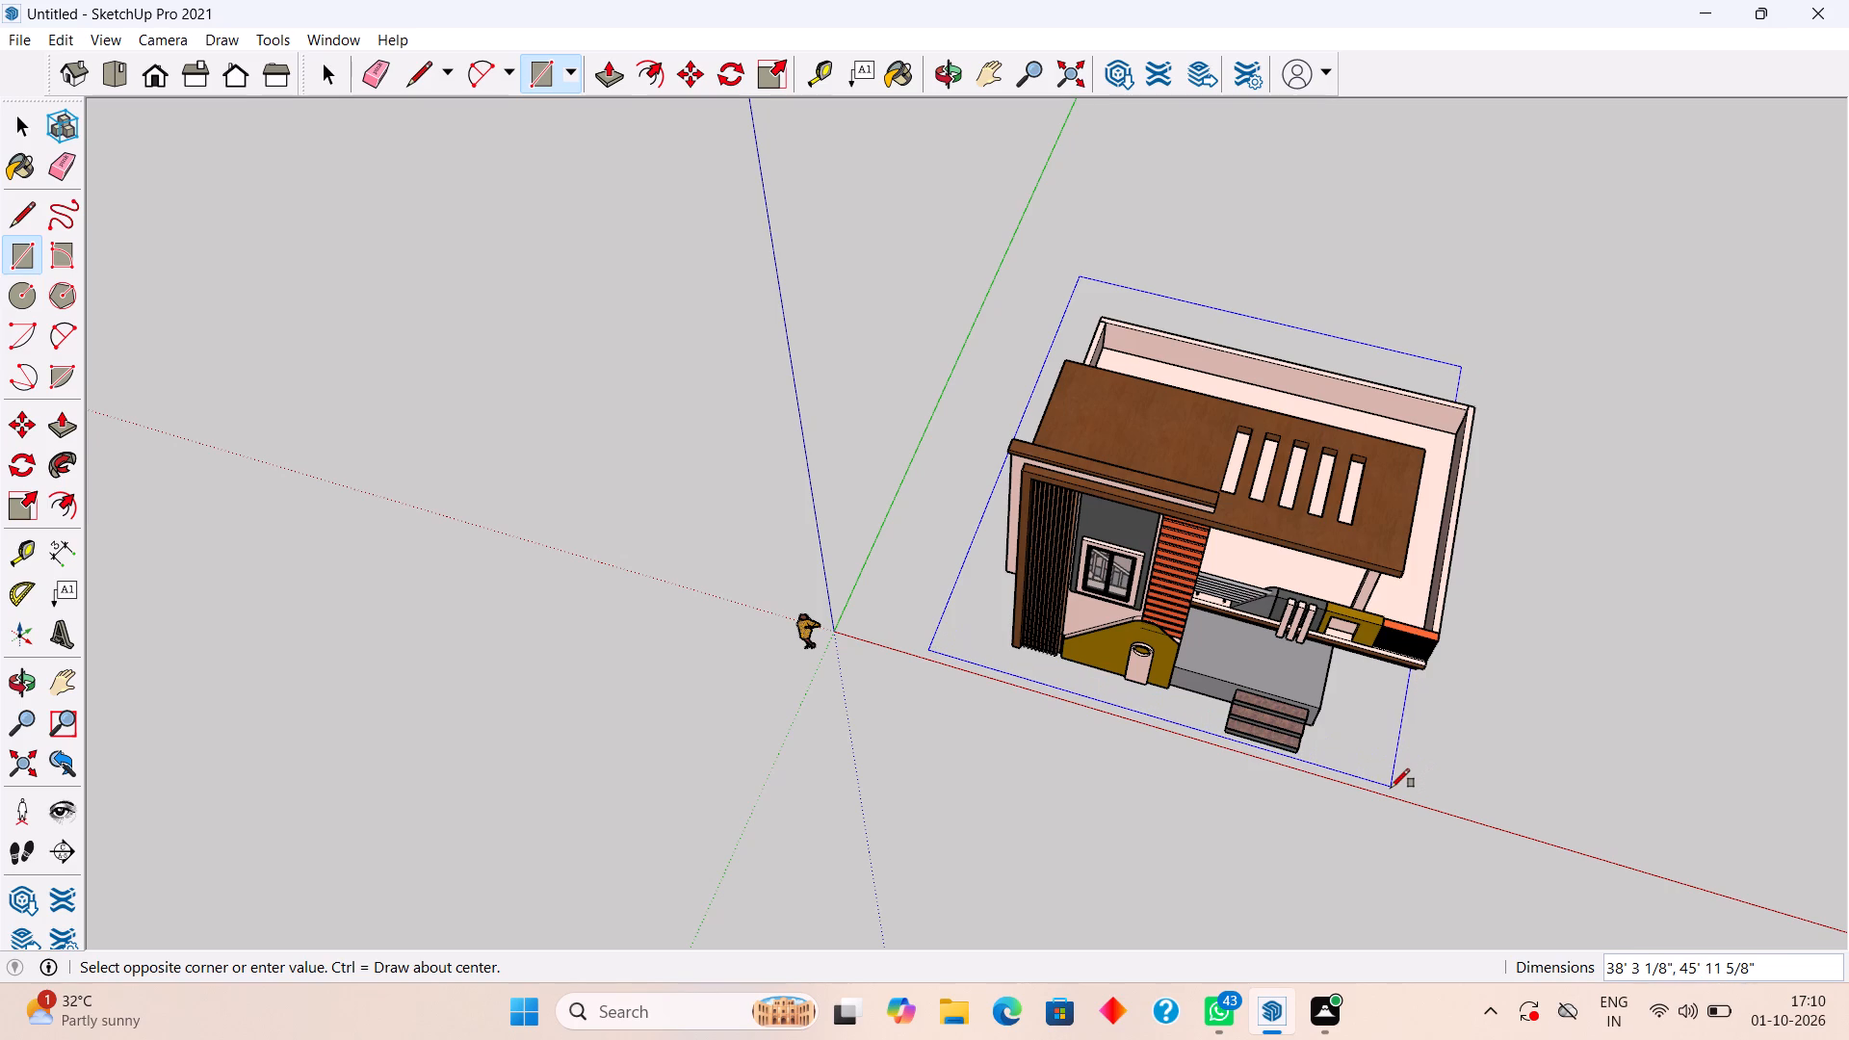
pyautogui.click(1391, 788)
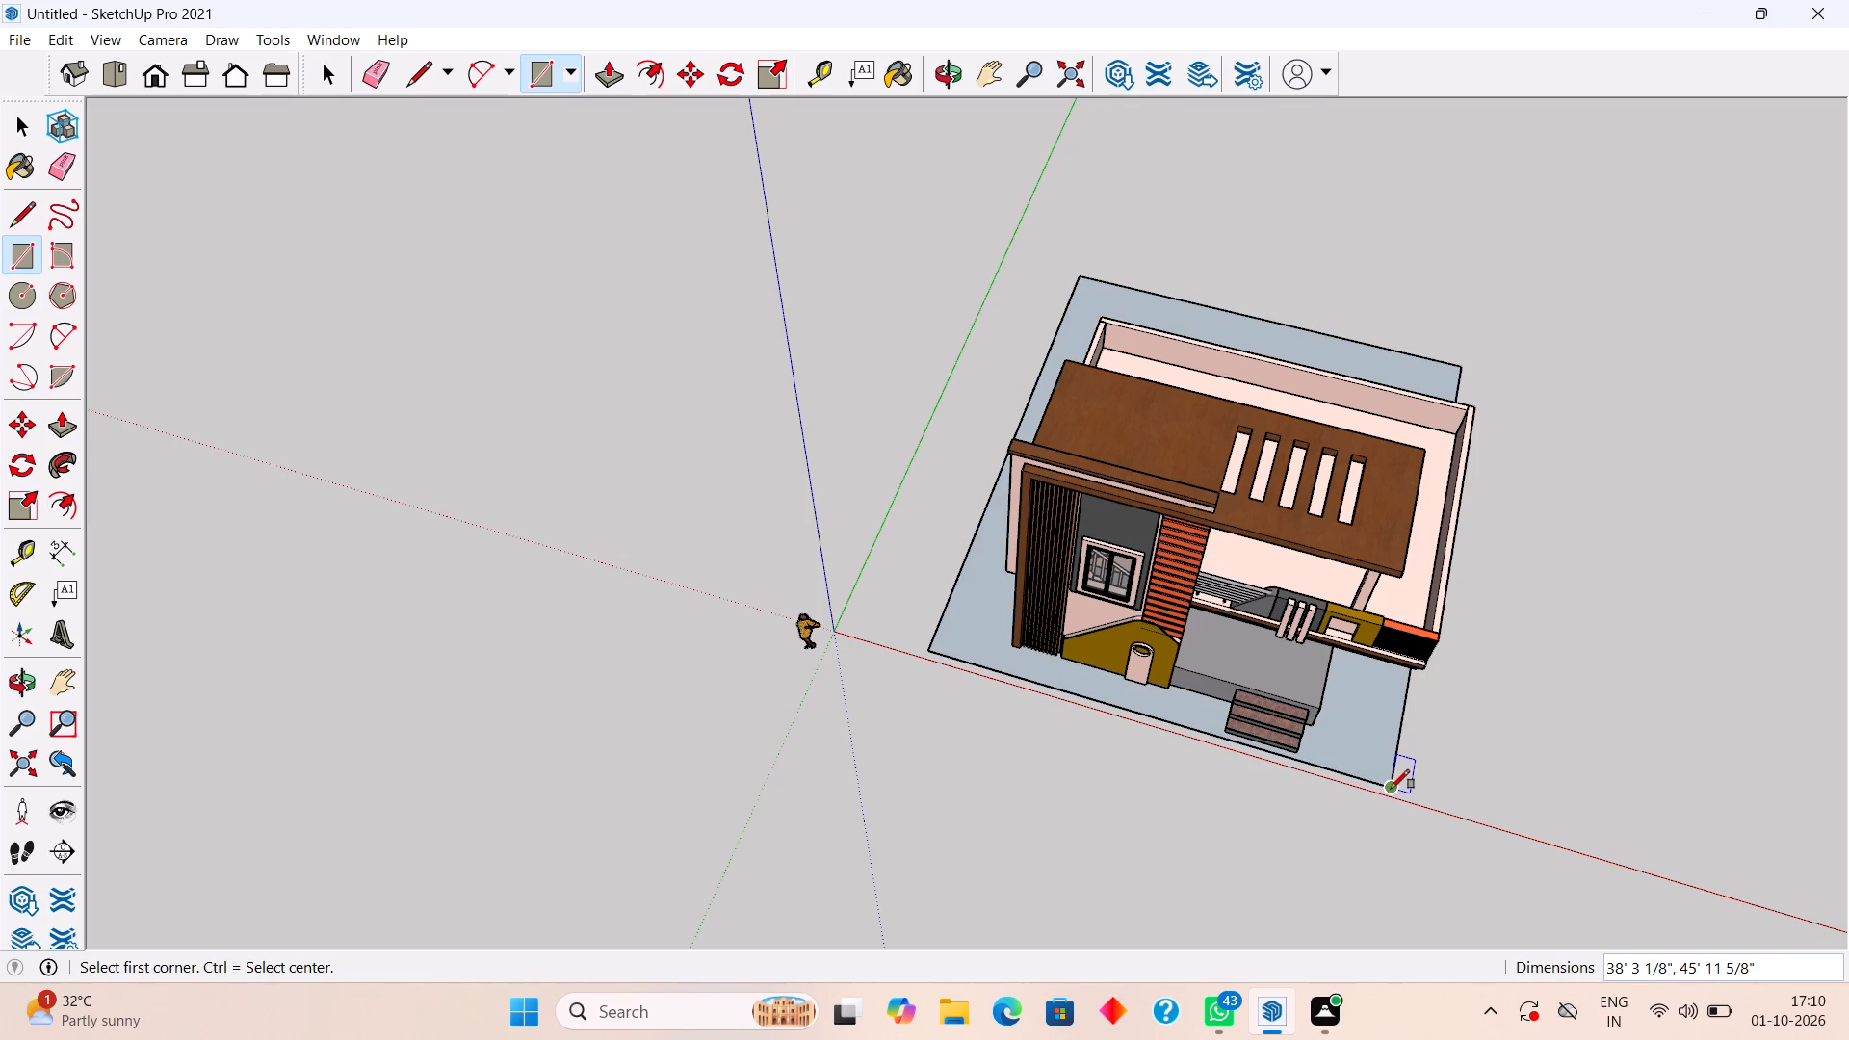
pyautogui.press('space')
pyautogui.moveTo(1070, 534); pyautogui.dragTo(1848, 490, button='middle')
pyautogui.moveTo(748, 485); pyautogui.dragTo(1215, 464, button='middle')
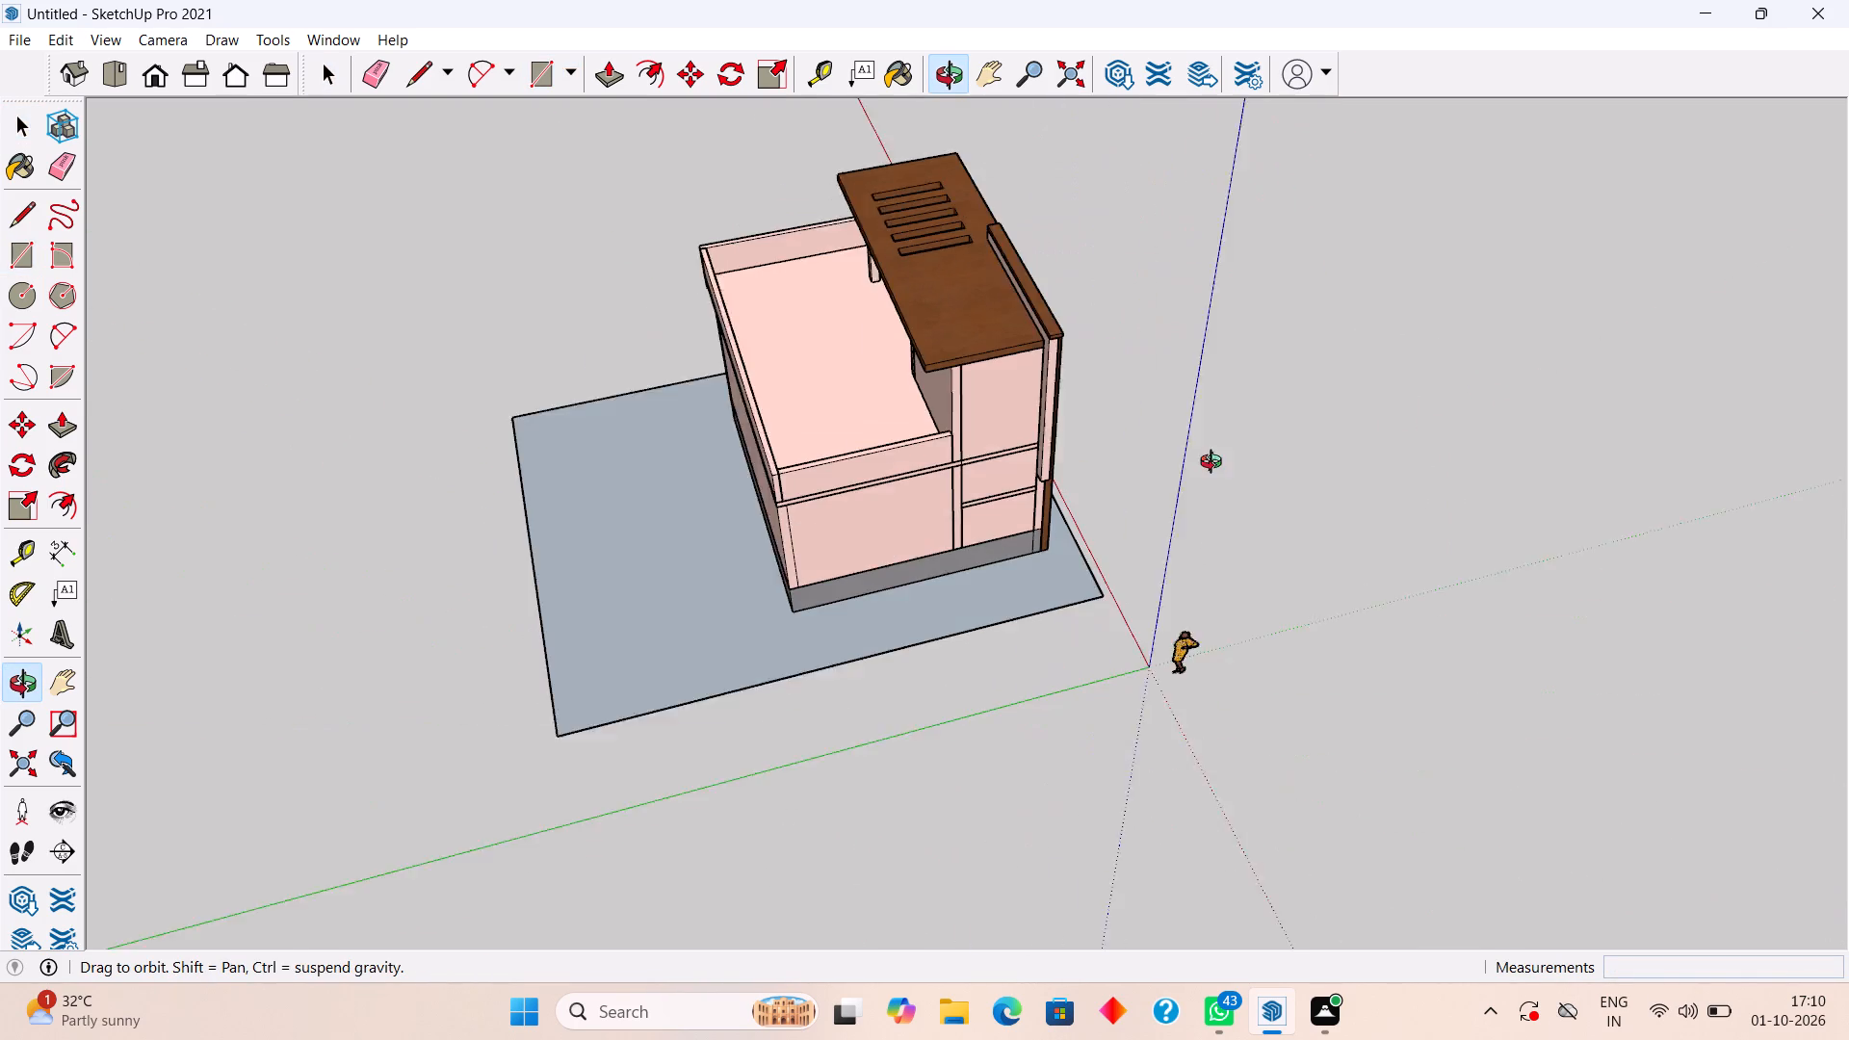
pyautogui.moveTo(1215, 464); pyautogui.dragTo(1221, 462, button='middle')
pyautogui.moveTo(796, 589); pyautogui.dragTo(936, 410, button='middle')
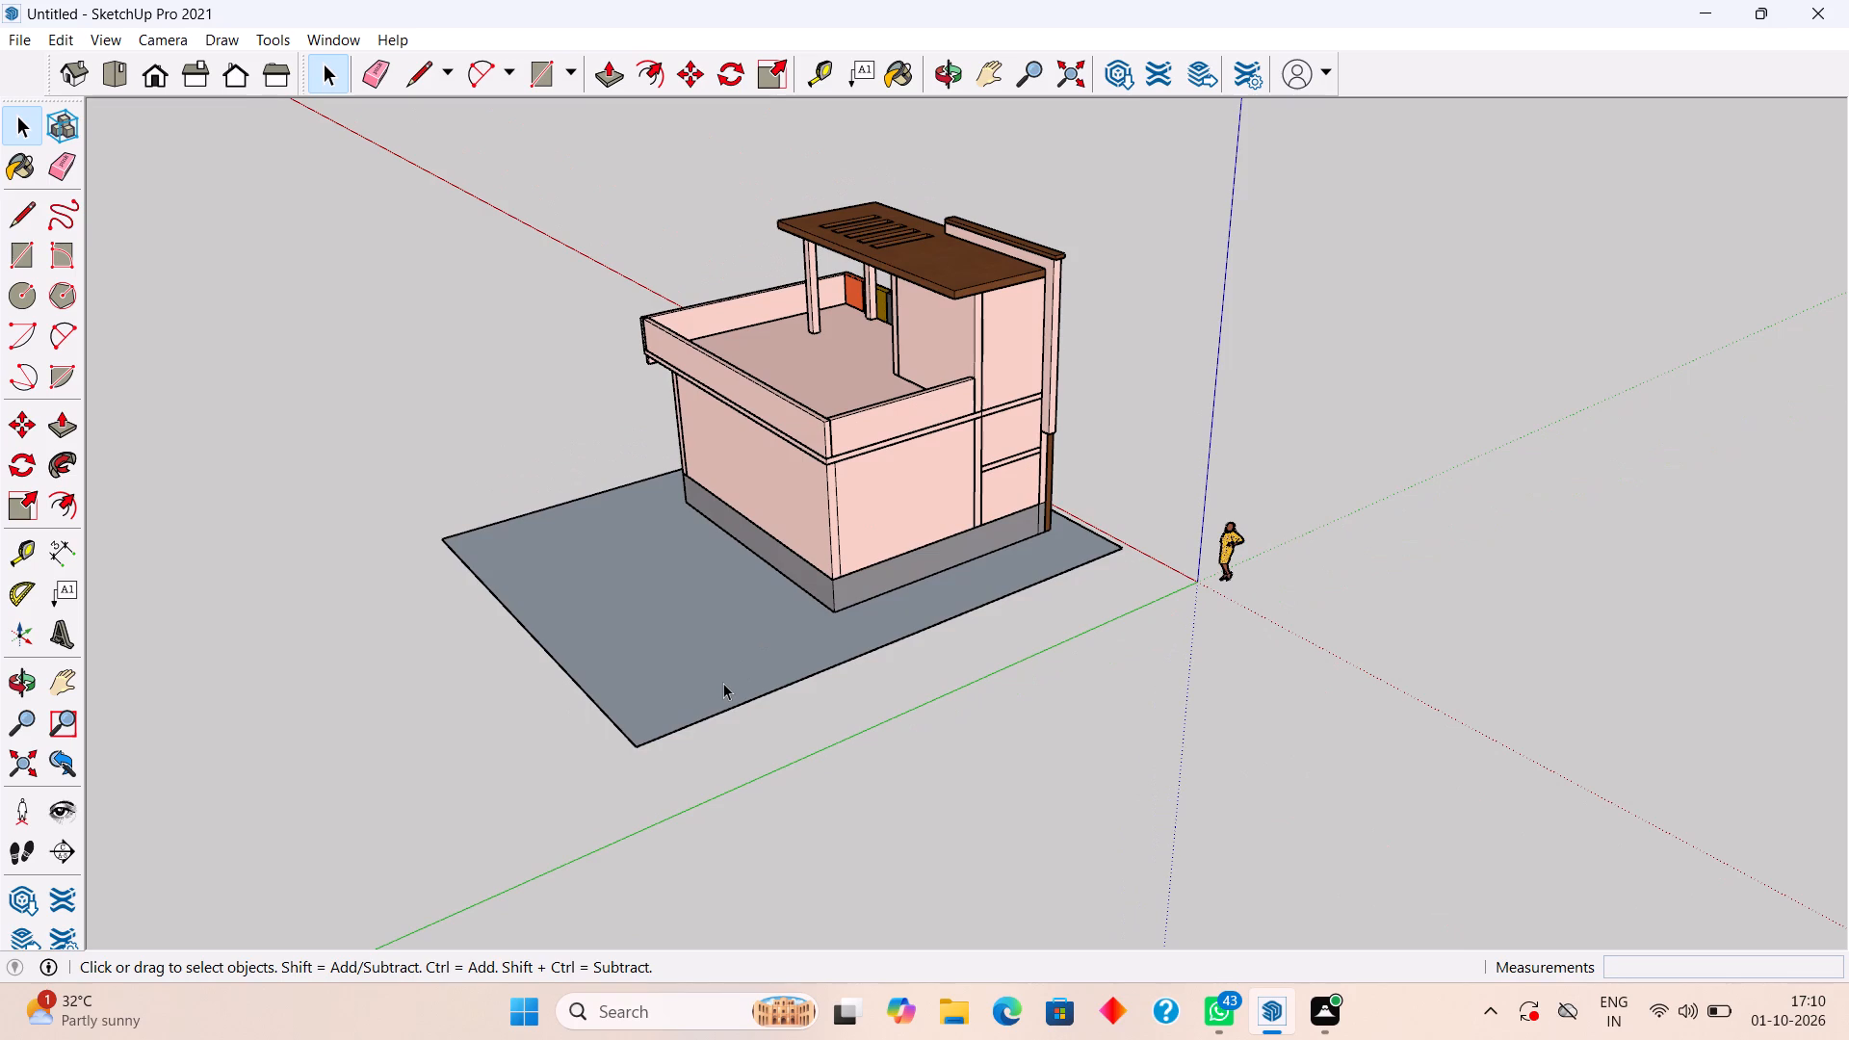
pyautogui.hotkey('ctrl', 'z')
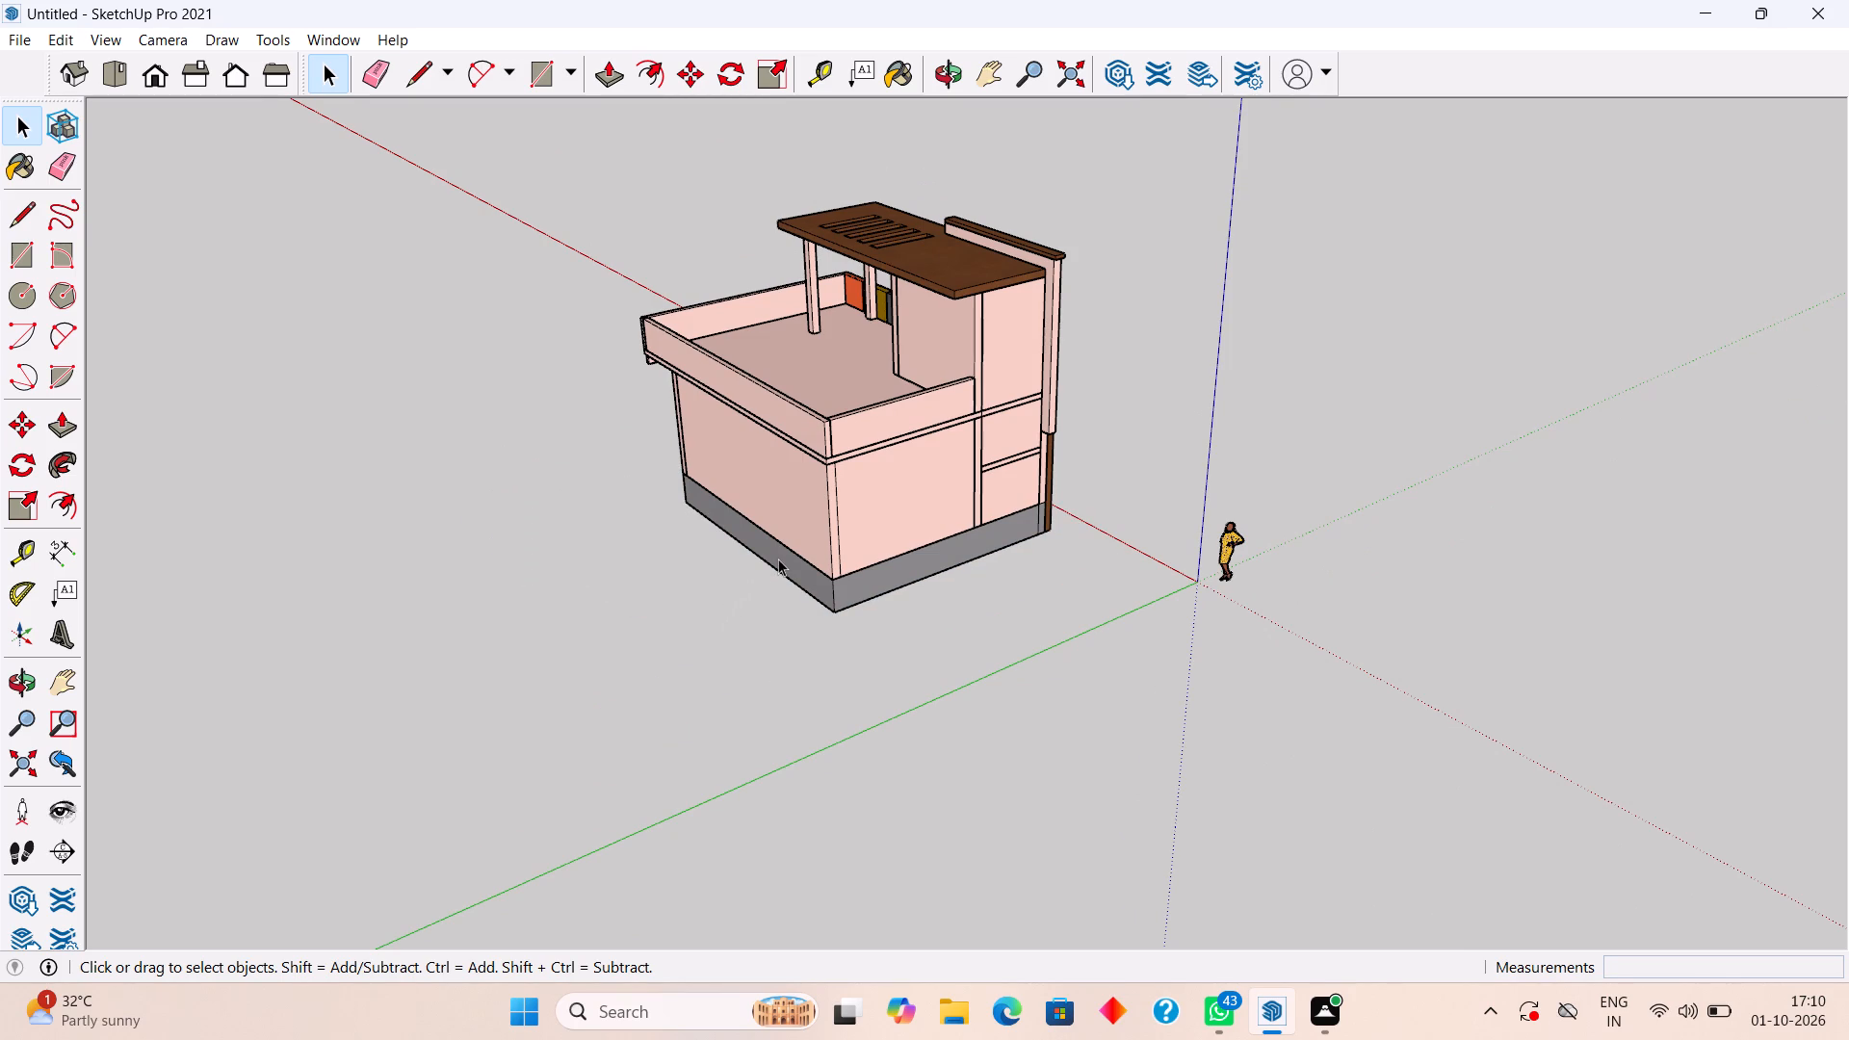
# Draw a ground rectangle about 32' 3" by 30' 7" around the house, from behind its rear corner to beyond the front steps.
pyautogui.press('r')
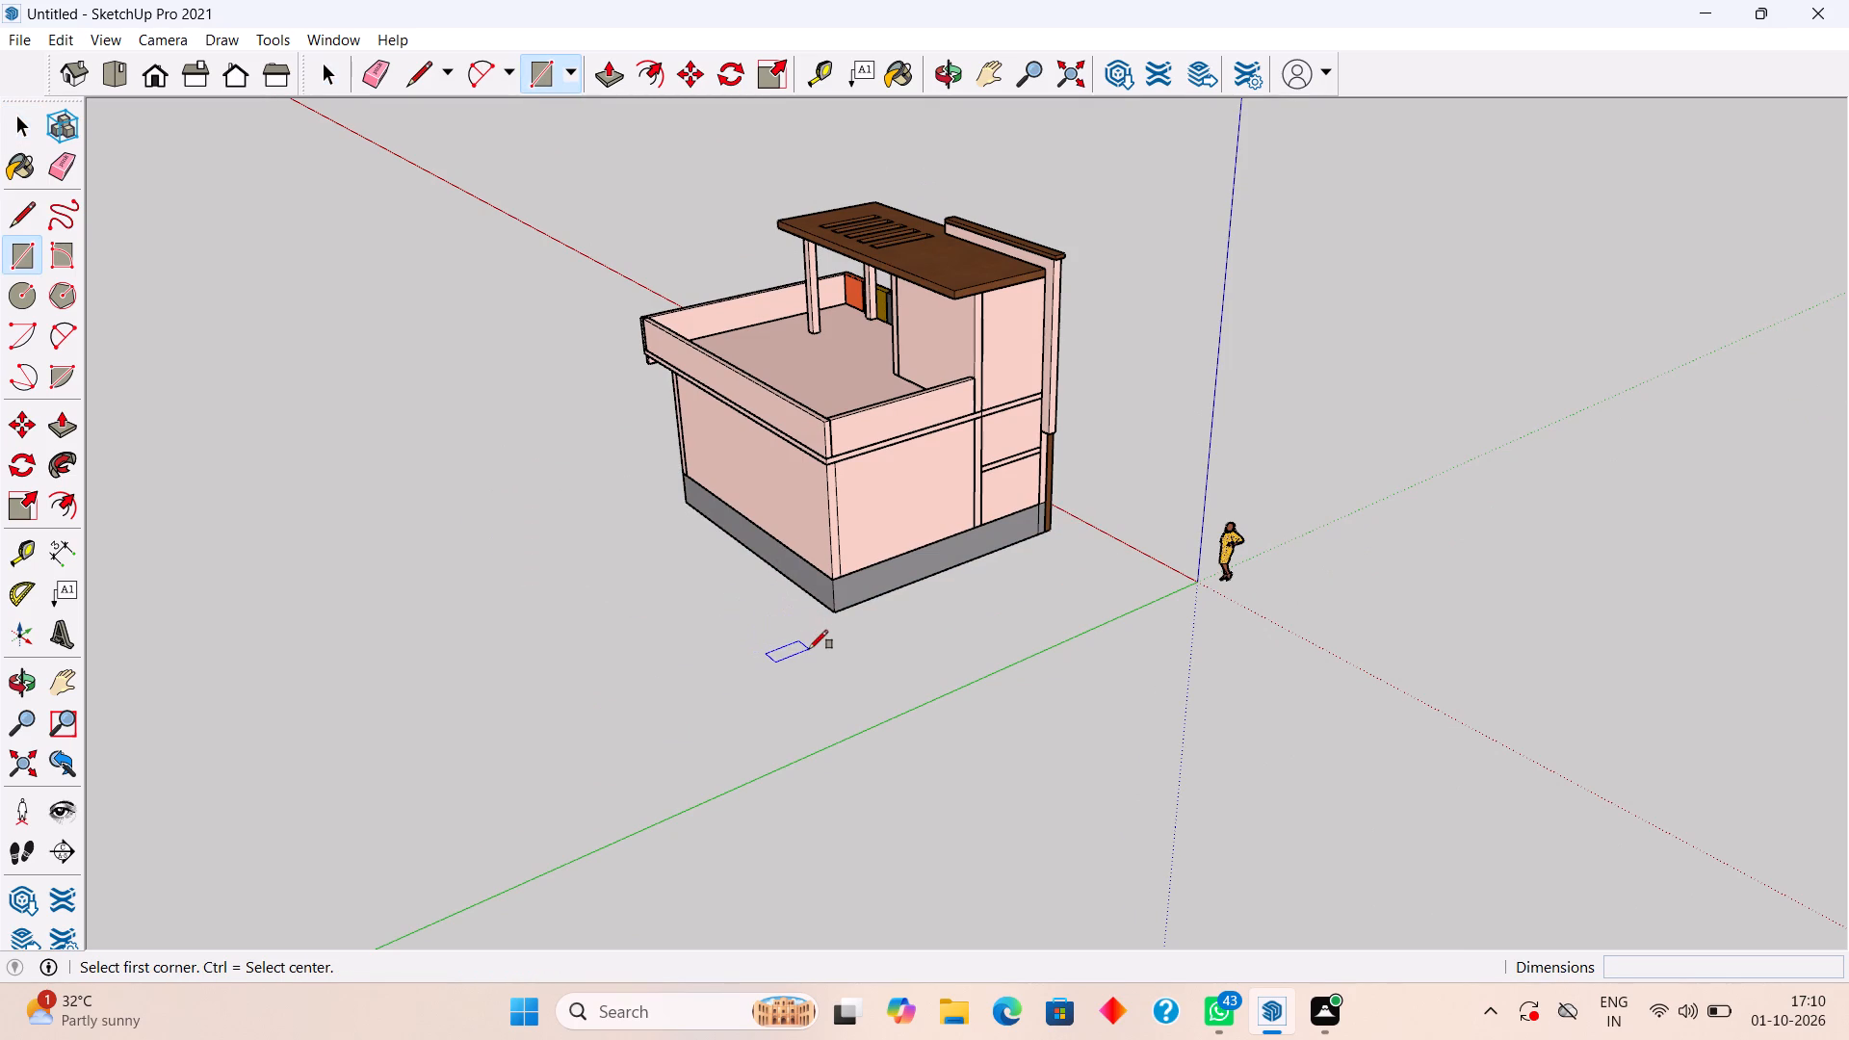
pyautogui.click(811, 652)
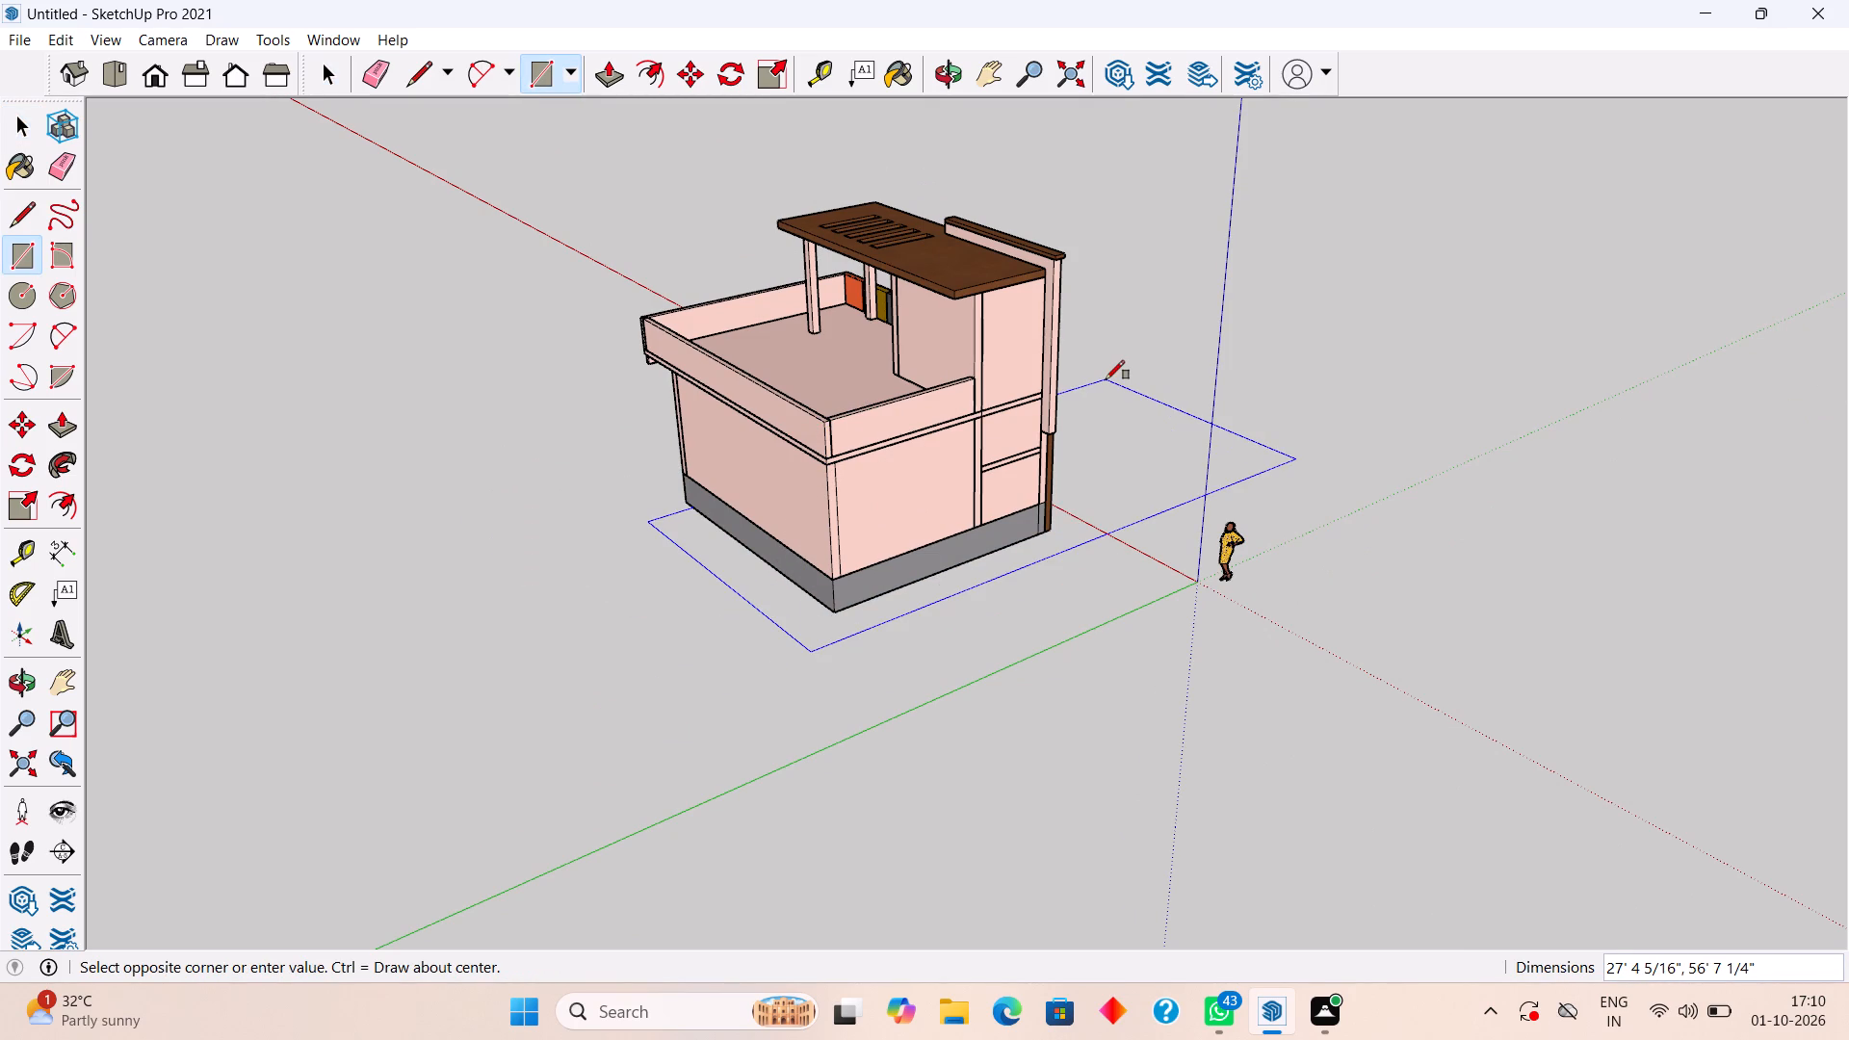
pyautogui.moveTo(1106, 378); pyautogui.dragTo(225, 515, button='middle')
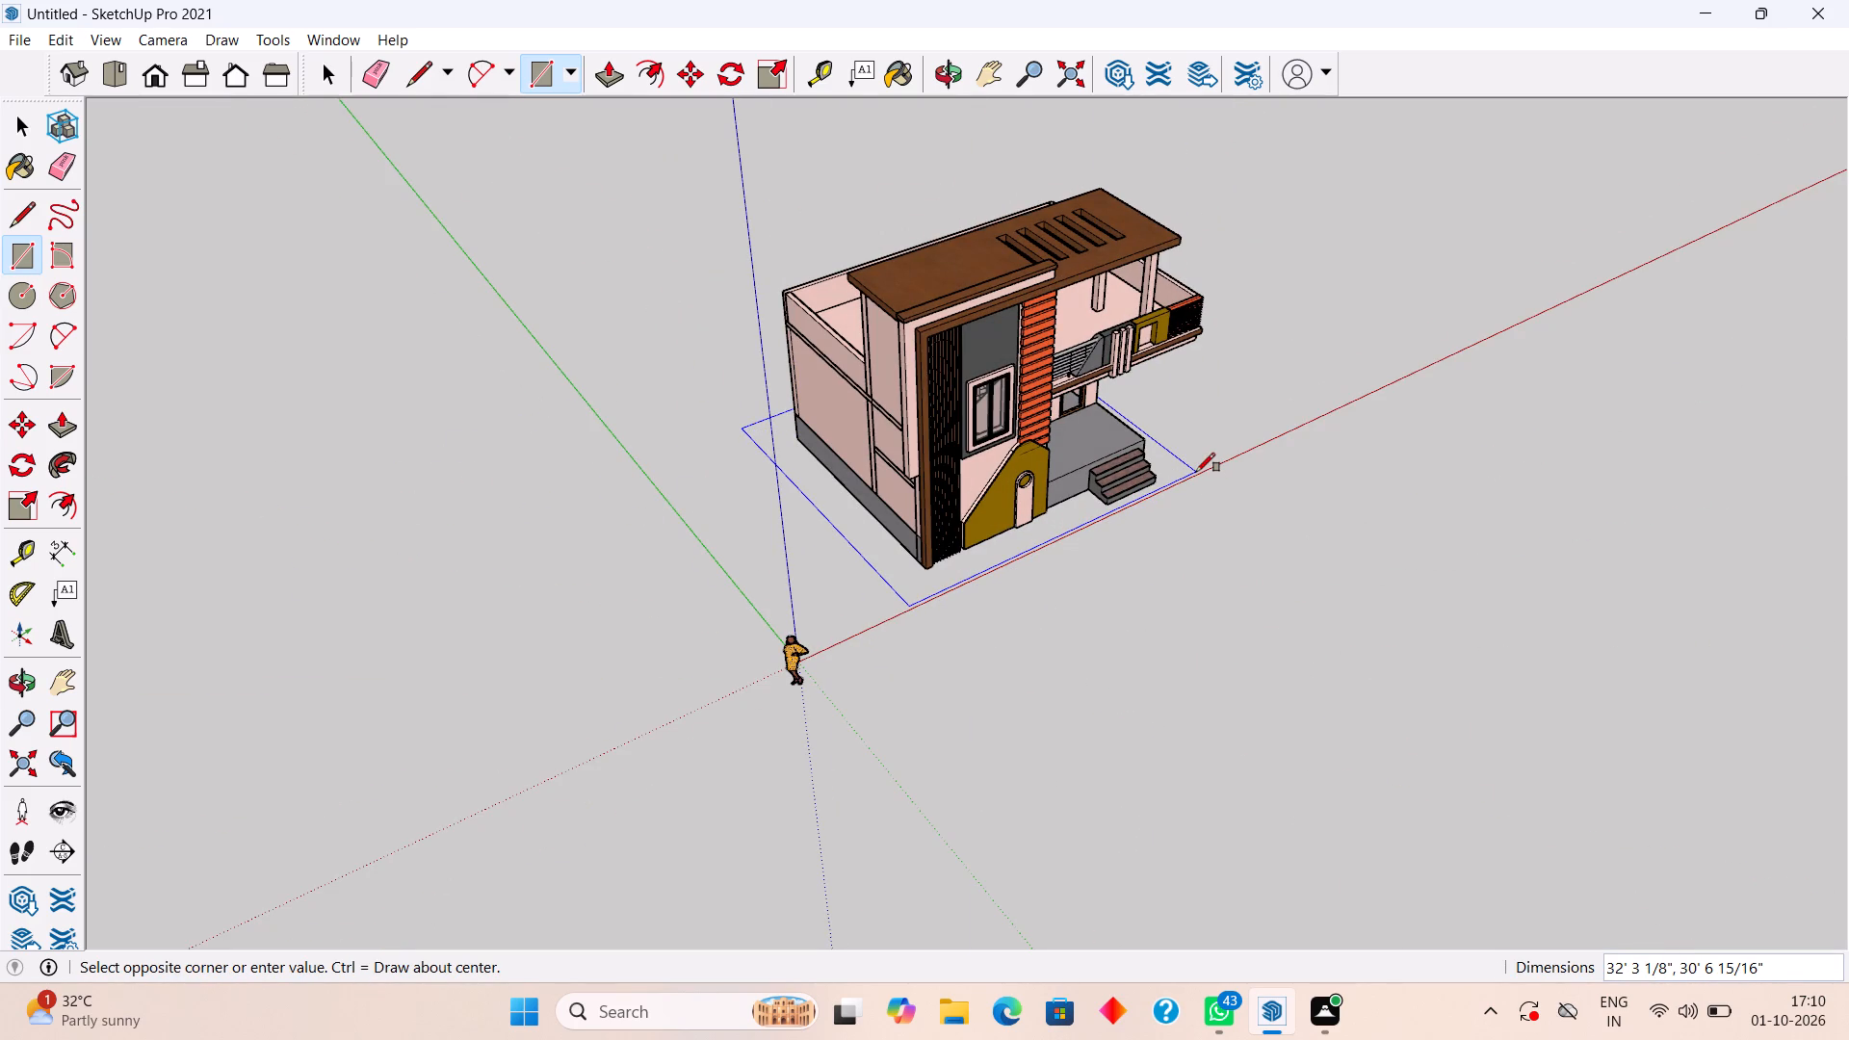
pyautogui.click(1196, 472)
pyautogui.press('space')
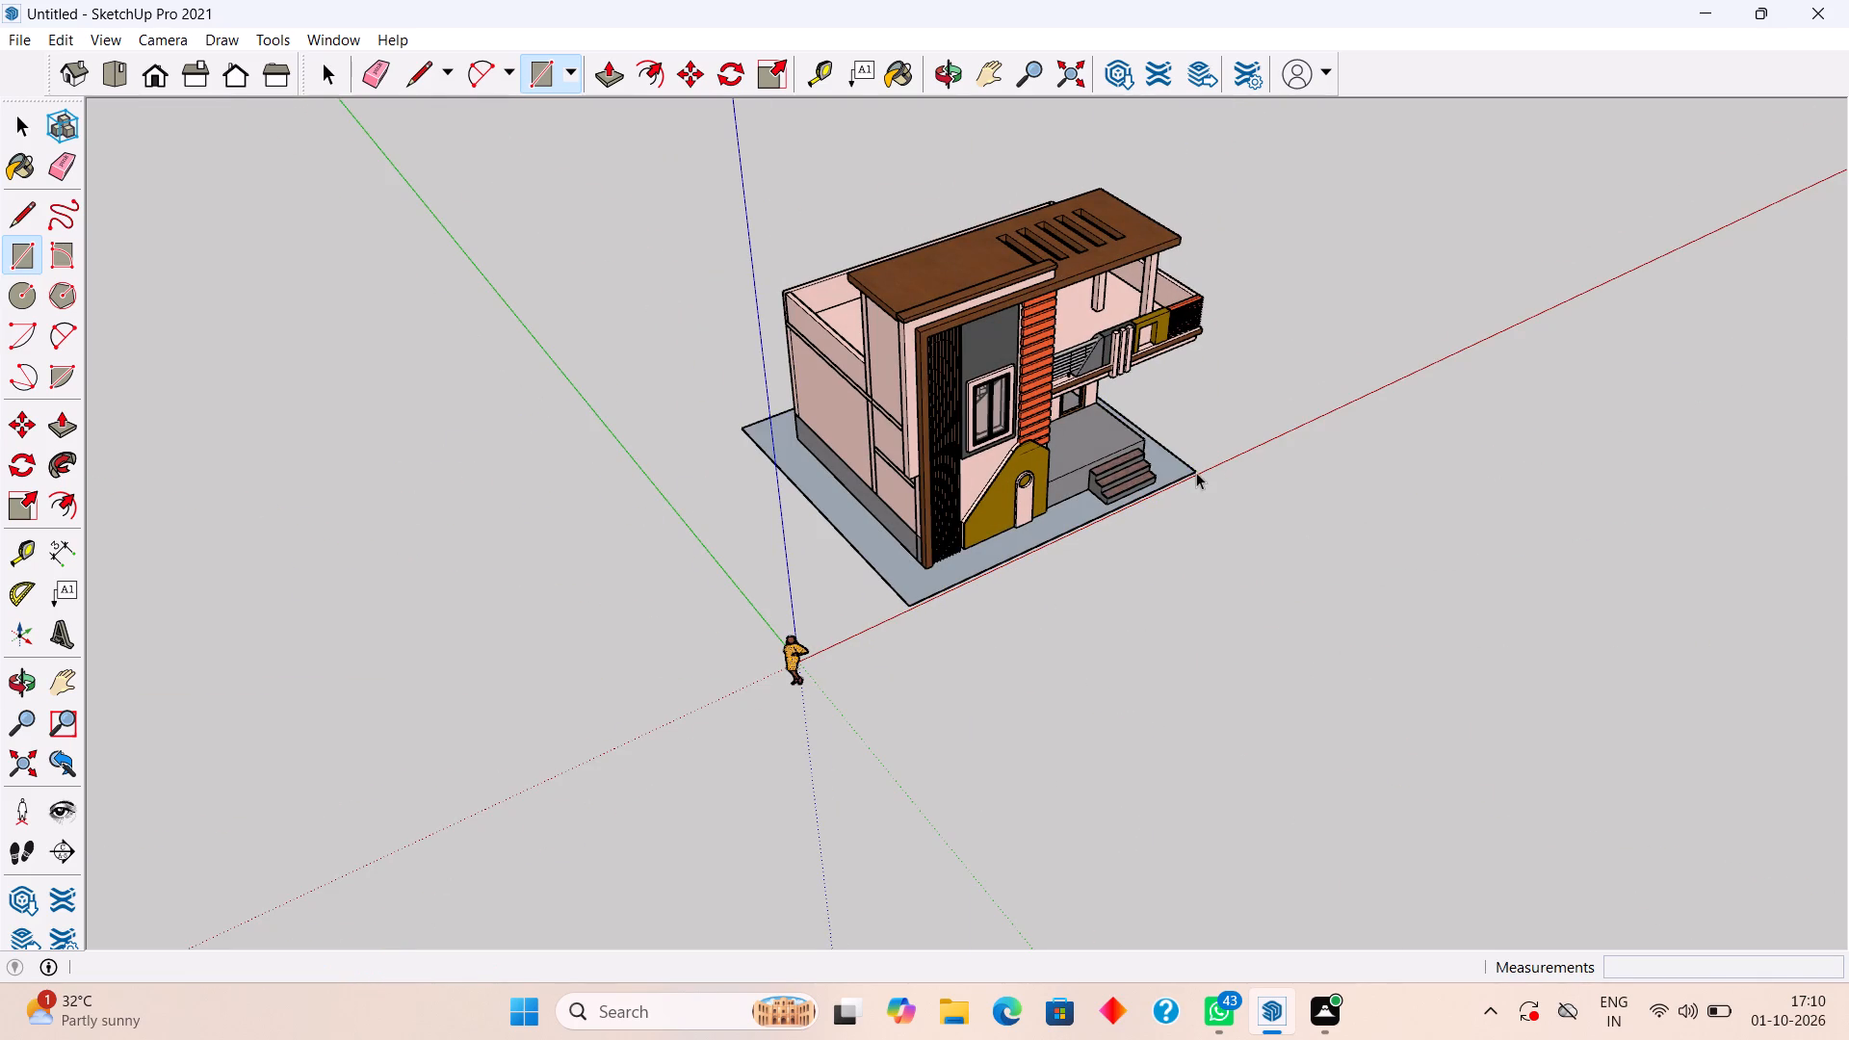
# Push/Pull the ground rectangle's top face by 0.1" to form a thin base slab.
pyautogui.moveTo(1196, 472); pyautogui.dragTo(789, 491, button='middle')
pyautogui.scroll(5, 901, 509)
pyautogui.moveTo(968, 603); pyautogui.dragTo(971, 561, button='middle')
pyautogui.click(974, 591)
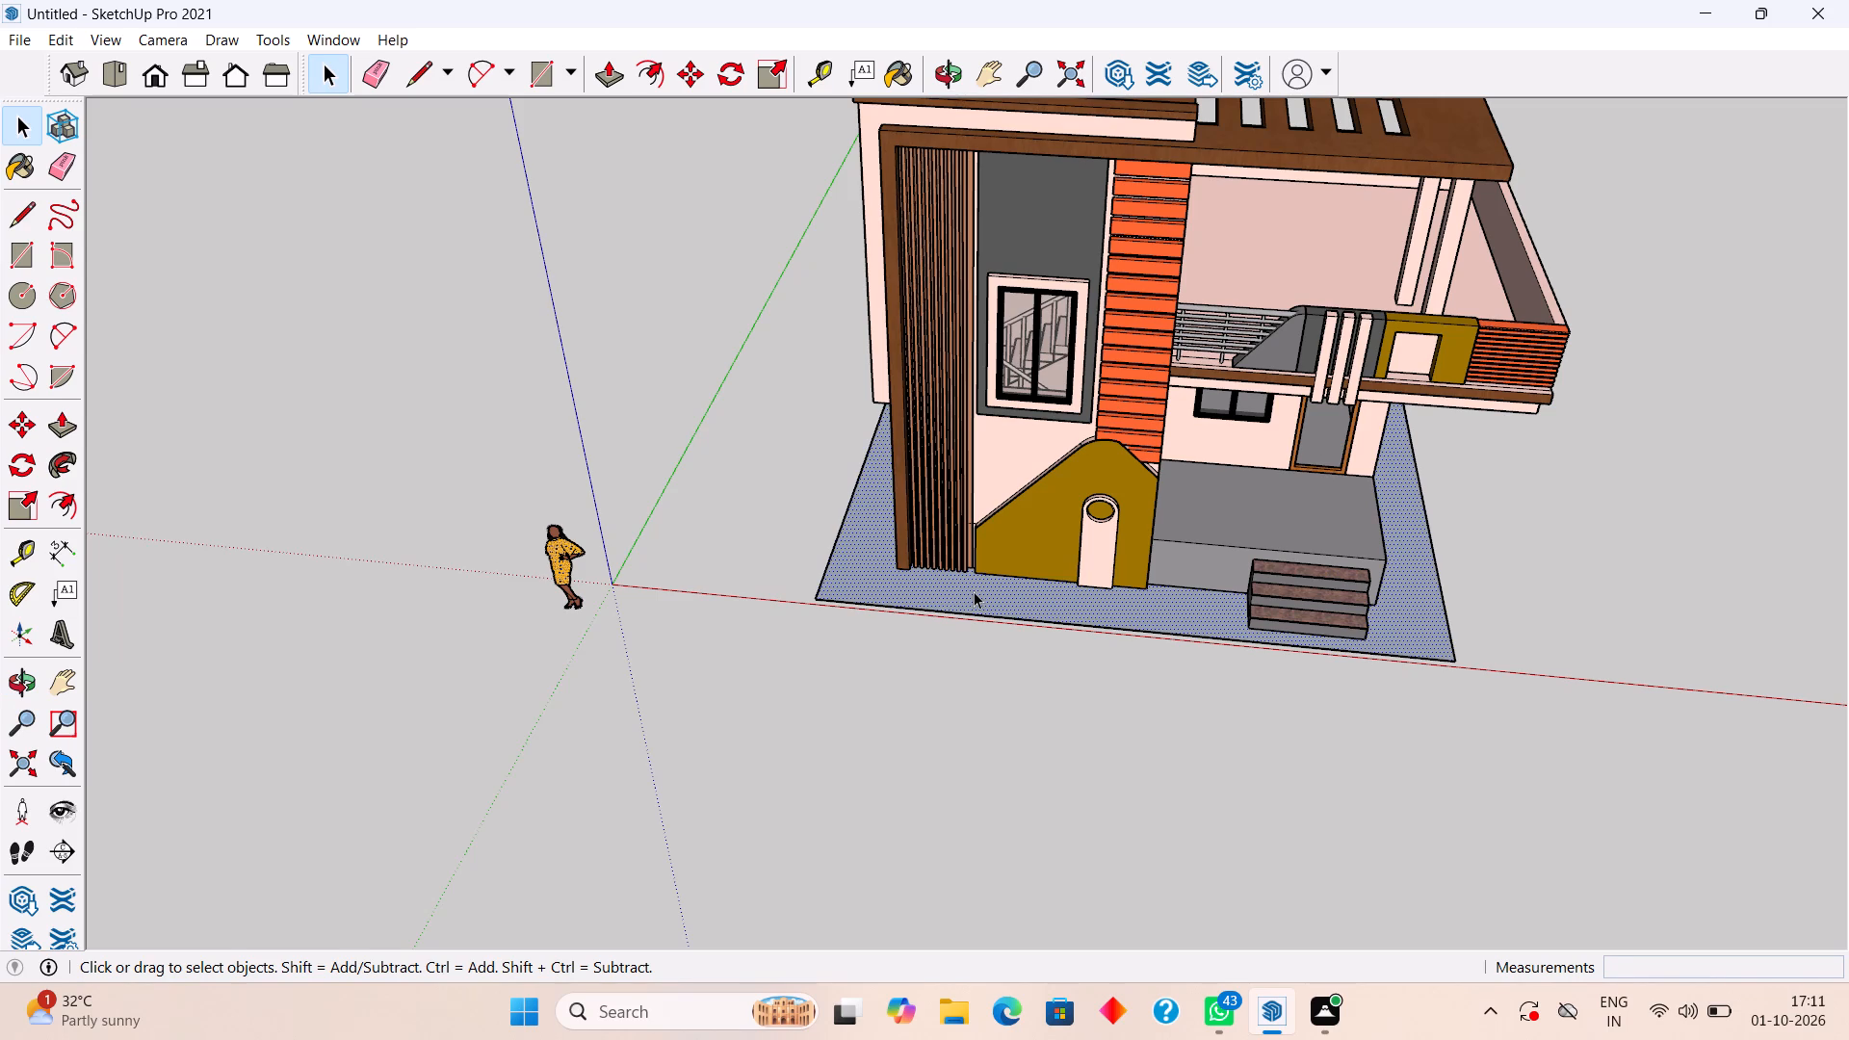
pyautogui.press('p')
pyautogui.click(974, 591)
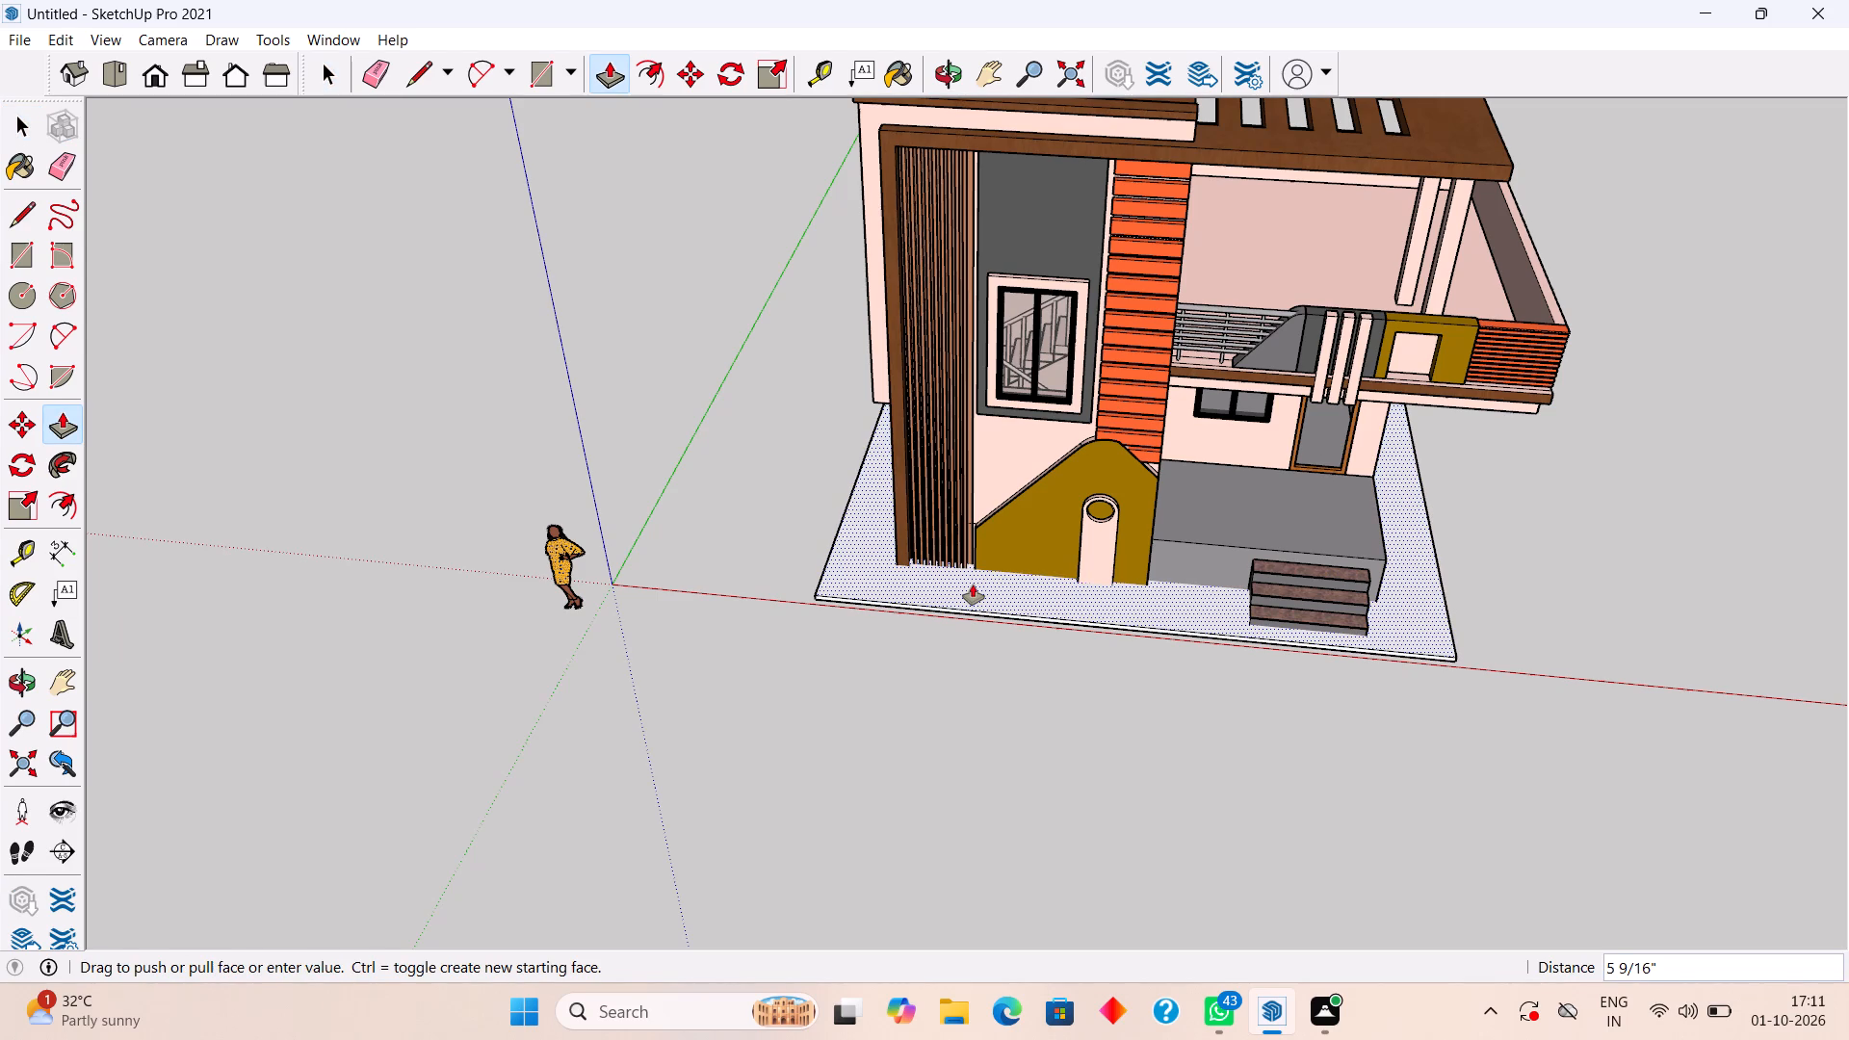
pyautogui.write('.1"')
pyautogui.press('Return')
pyautogui.press('space')
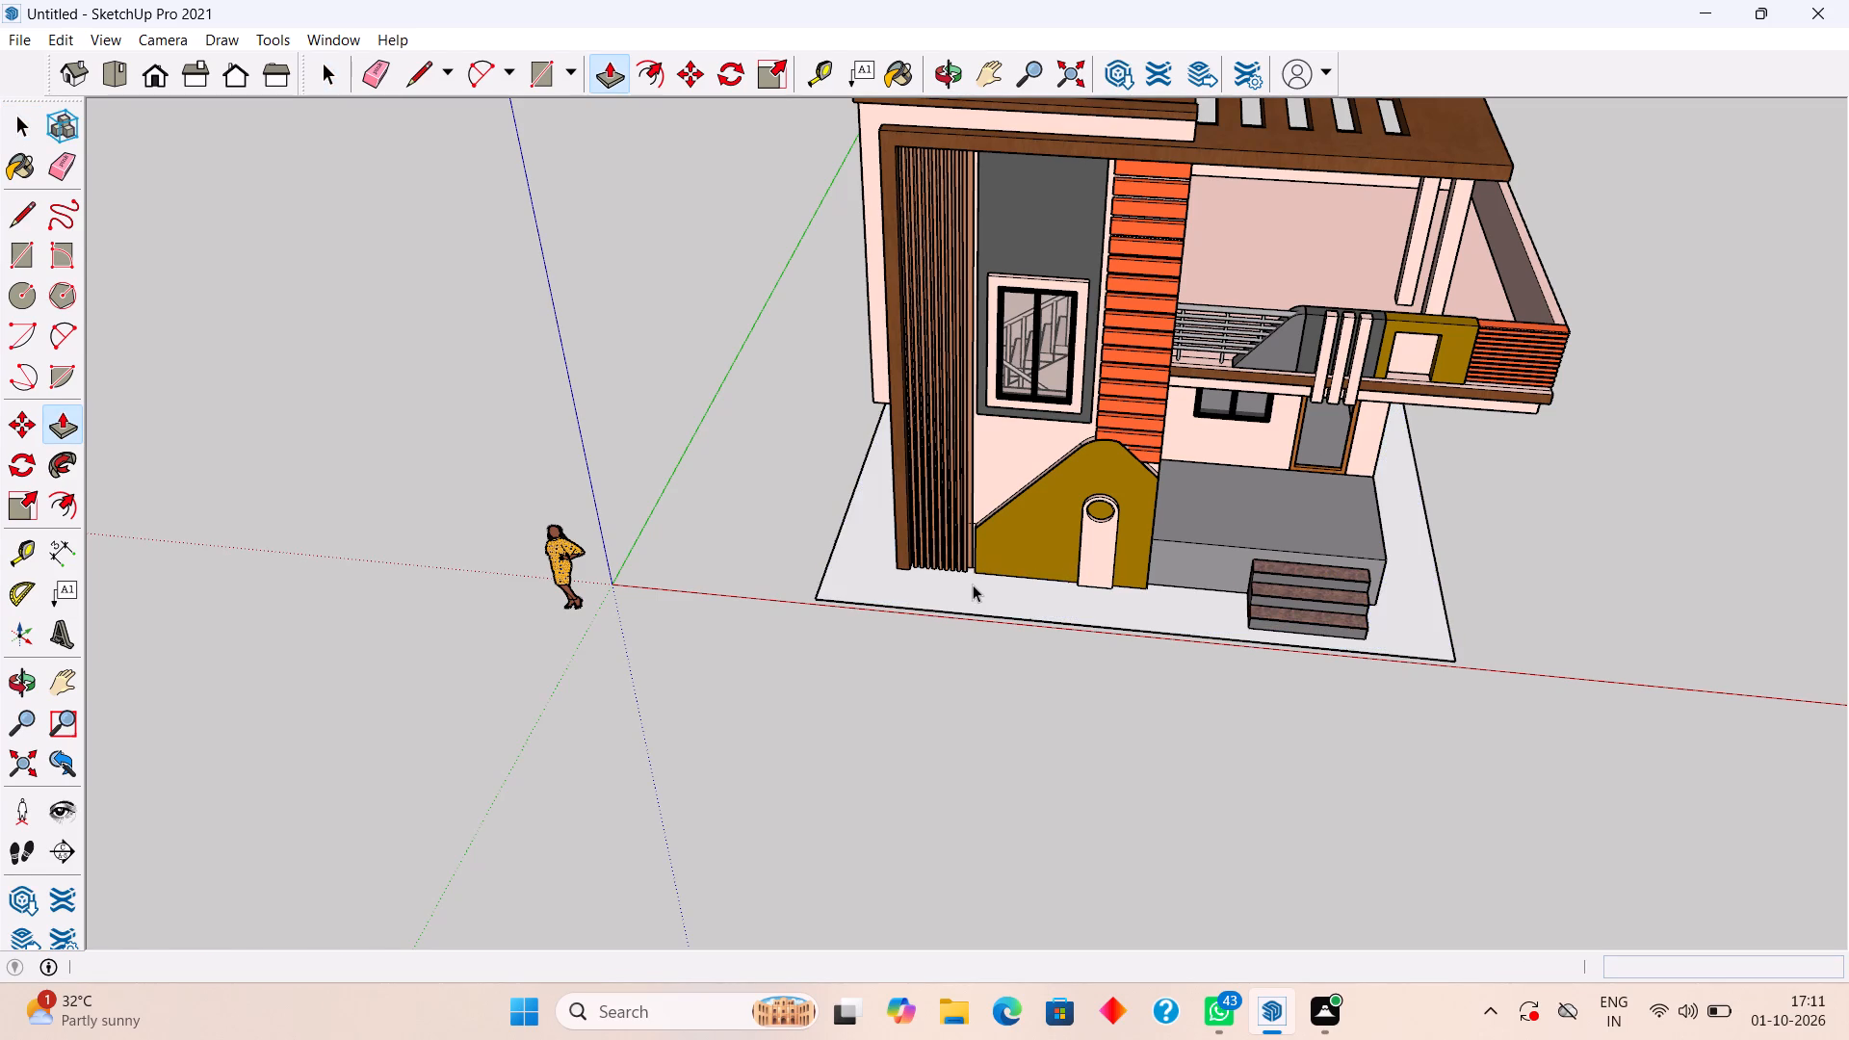
# Push/Pull the base slab's underside downward by 0.1", and again by 1'.
pyautogui.scroll(-1, 974, 583)
pyautogui.moveTo(1012, 580); pyautogui.dragTo(931, 301, button='middle')
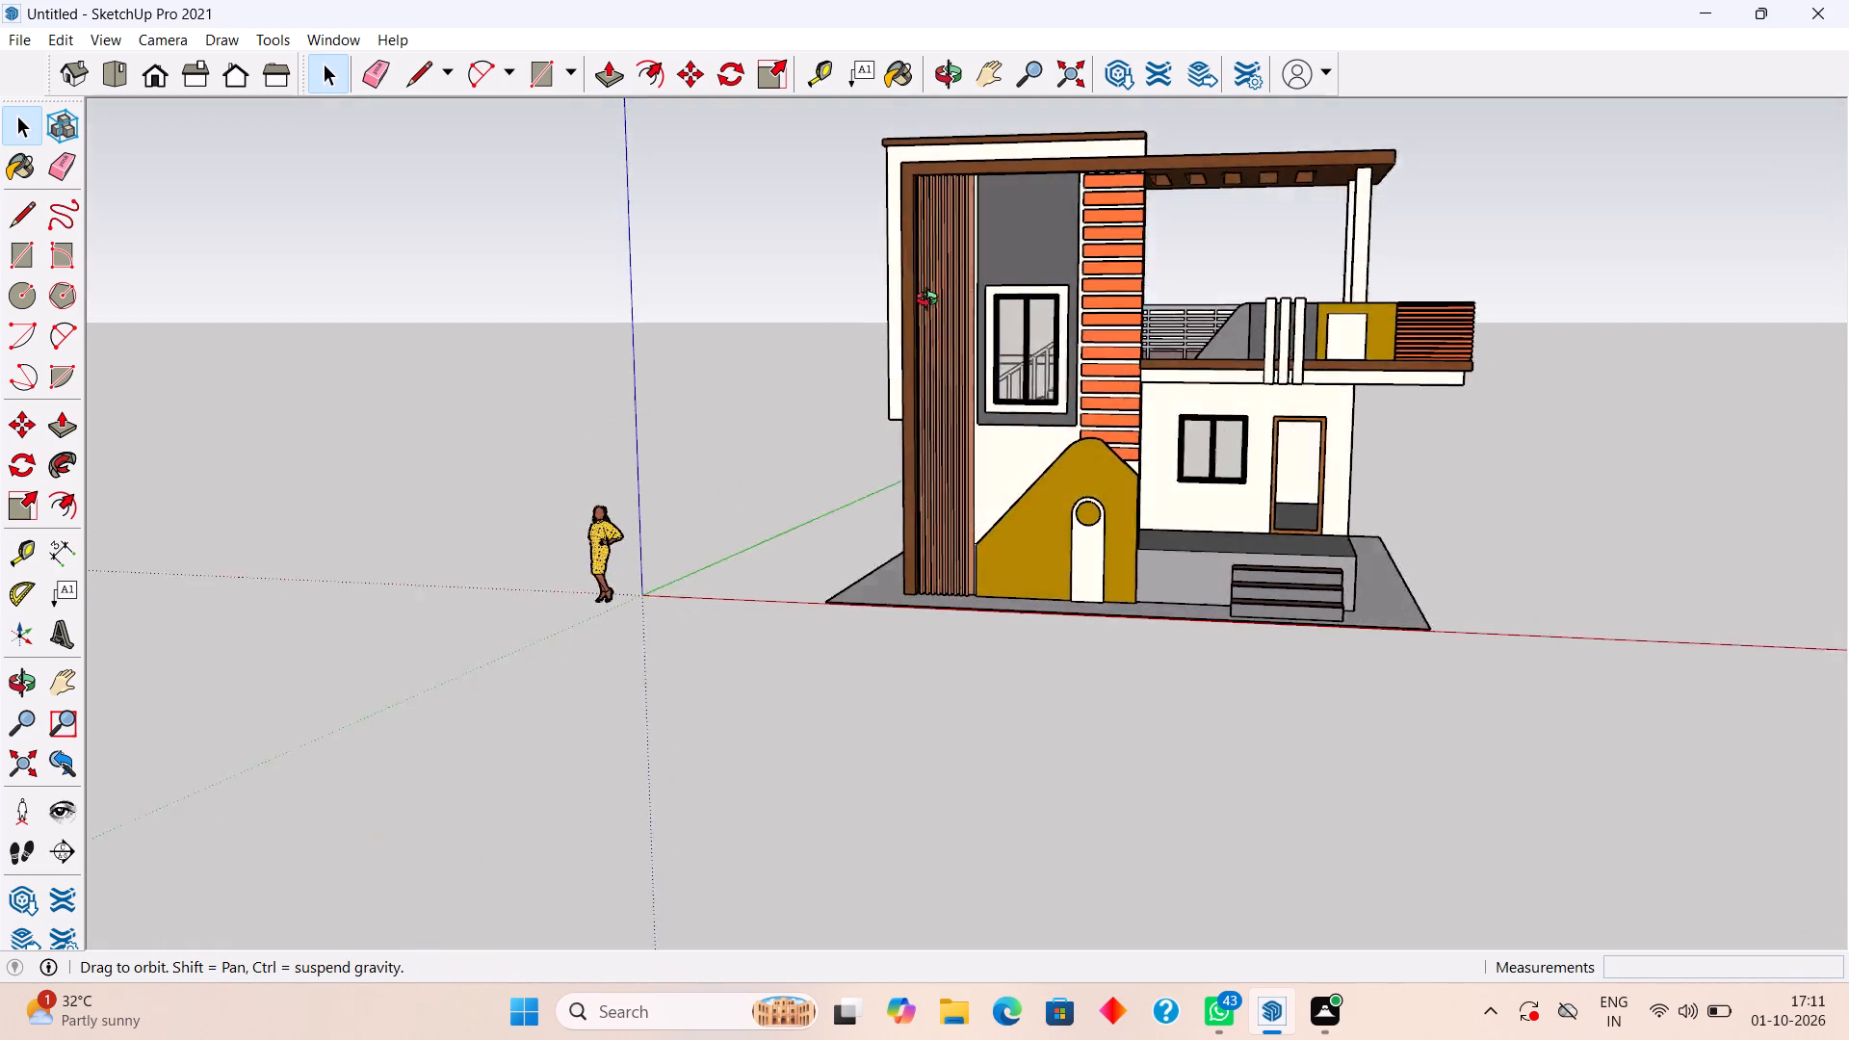
pyautogui.moveTo(931, 301); pyautogui.dragTo(1259, 367, button='middle')
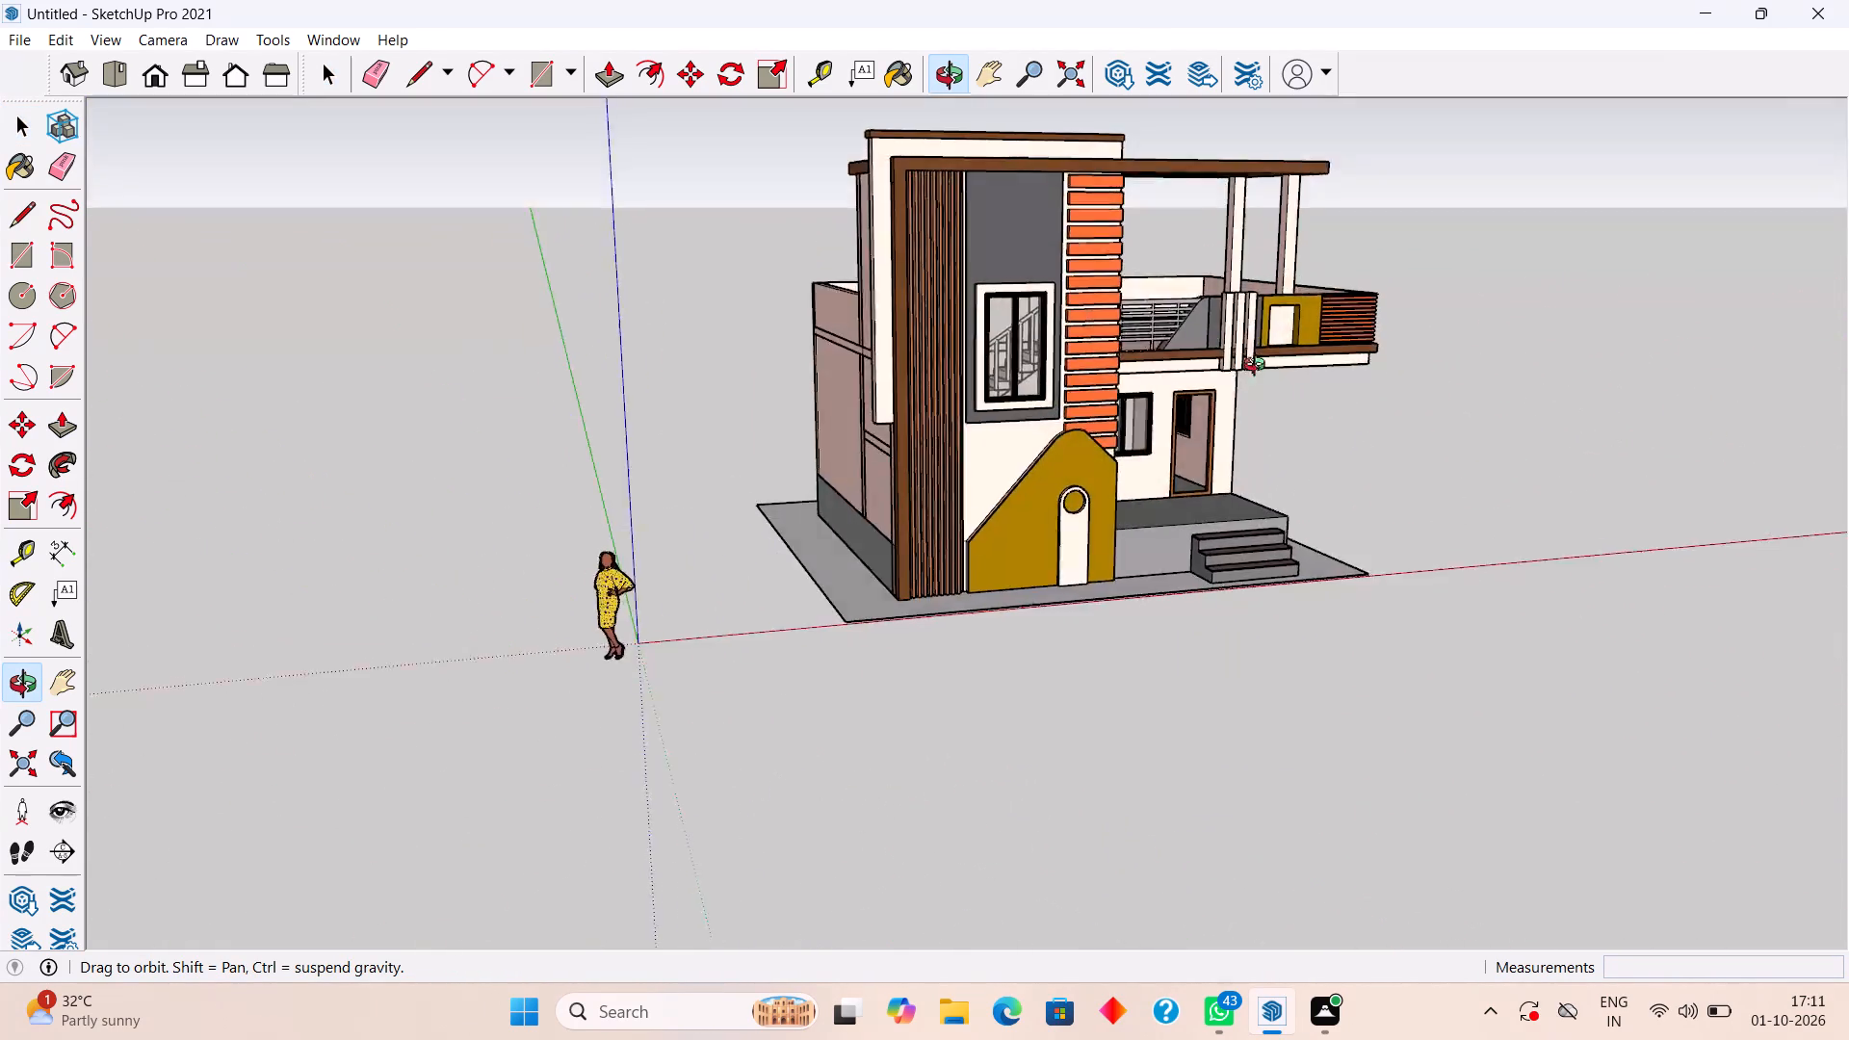
pyautogui.moveTo(1259, 367); pyautogui.dragTo(1252, 47, button='middle')
pyautogui.moveTo(892, 655); pyautogui.dragTo(951, 302, button='middle')
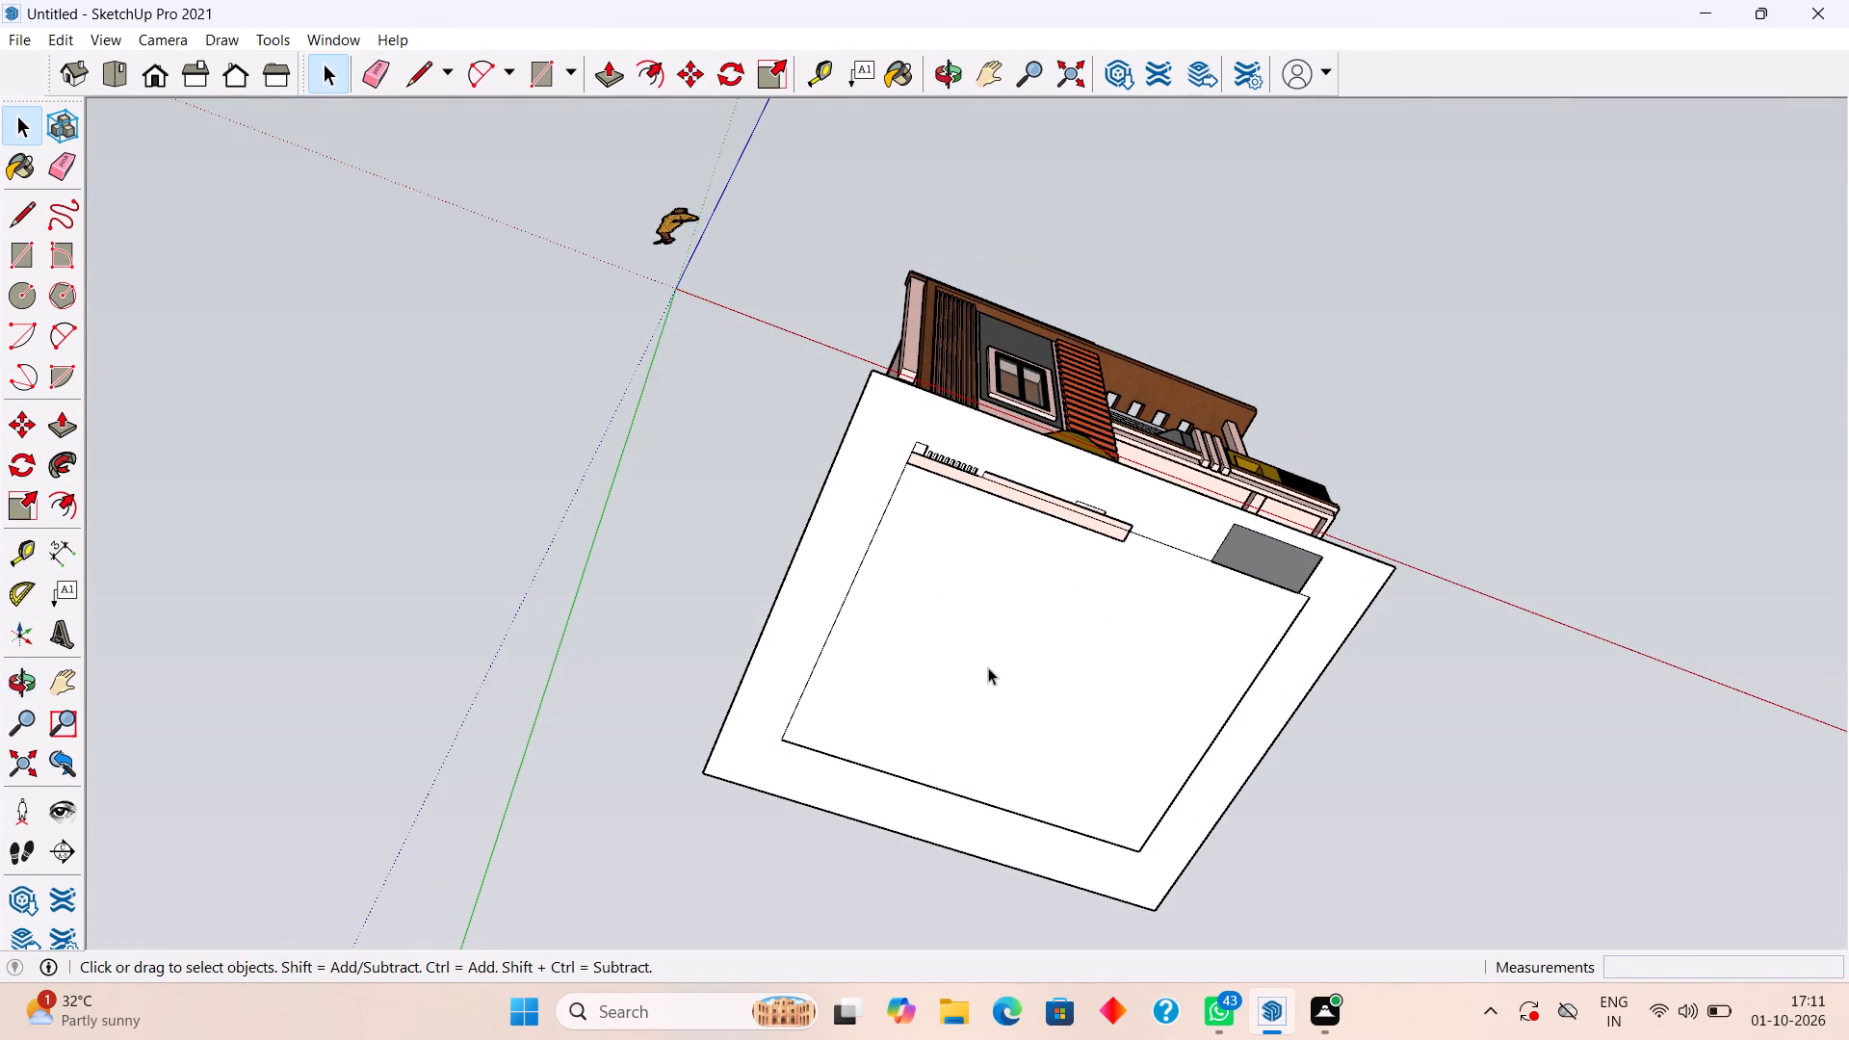
pyautogui.click(988, 667)
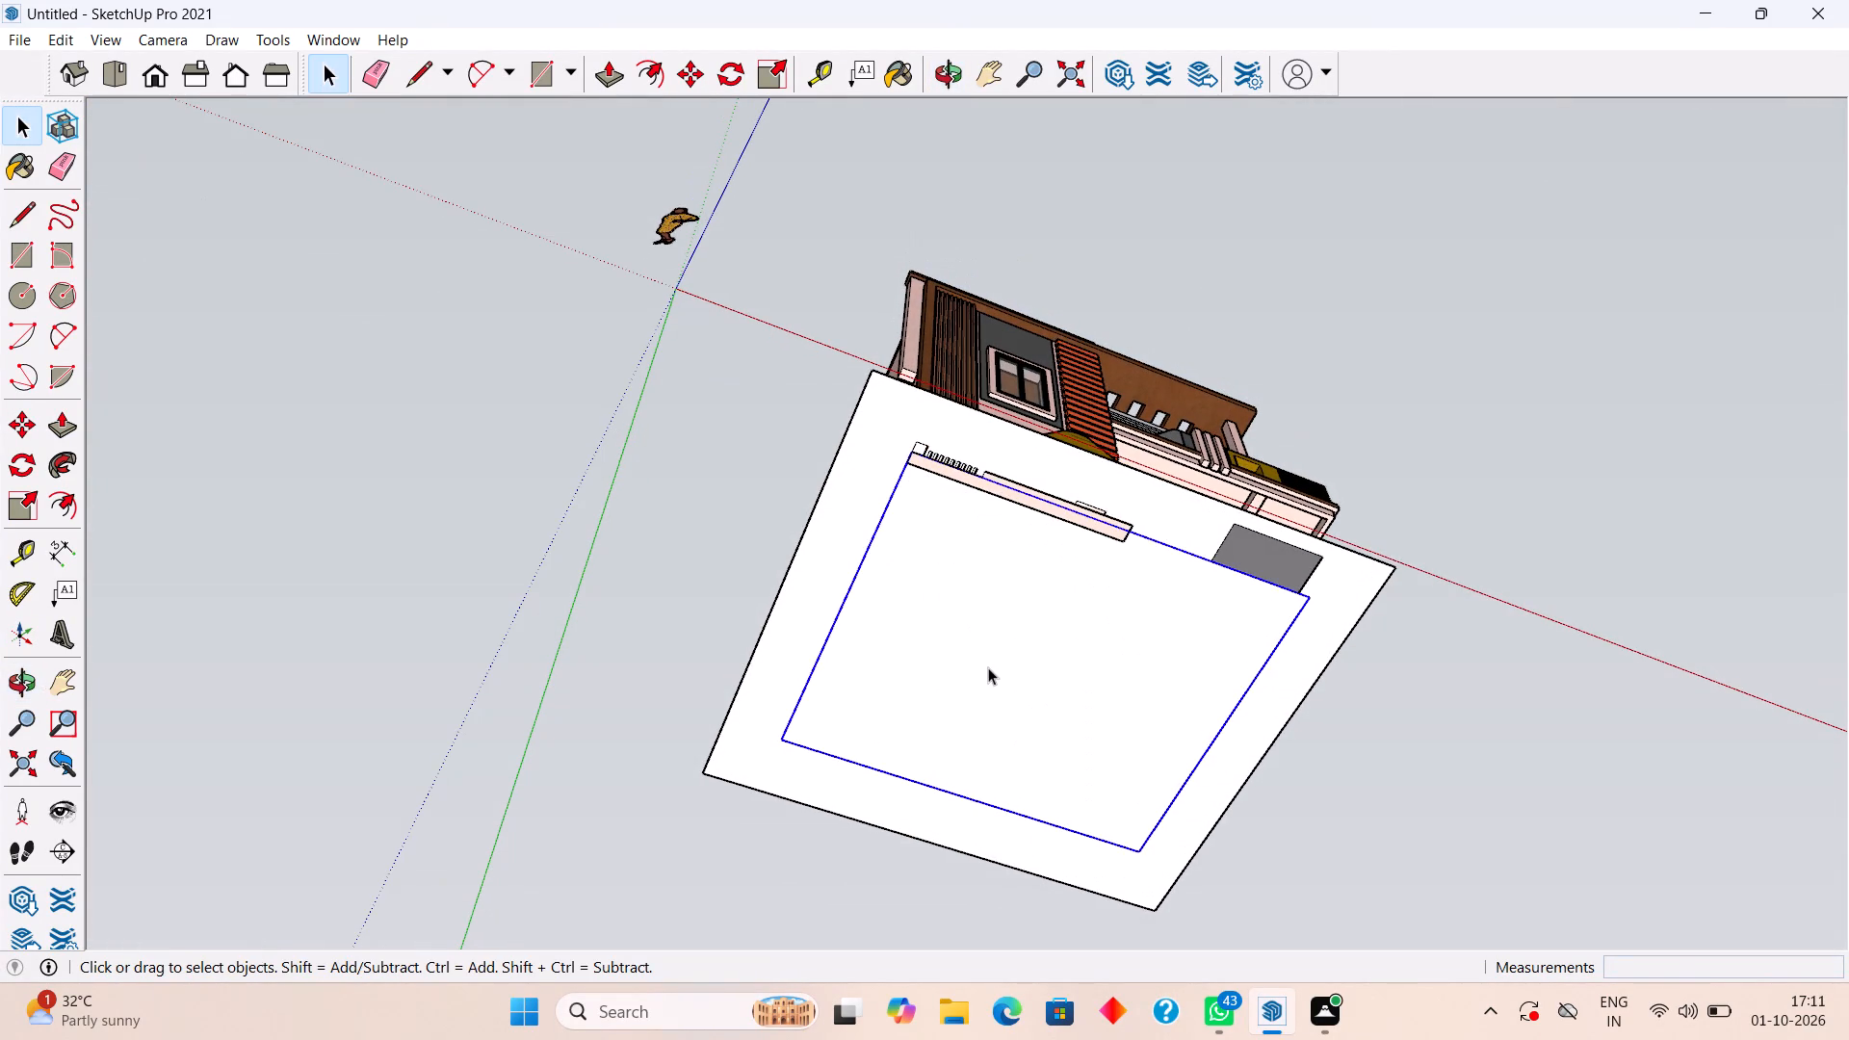
pyautogui.press('p')
pyautogui.click(988, 667)
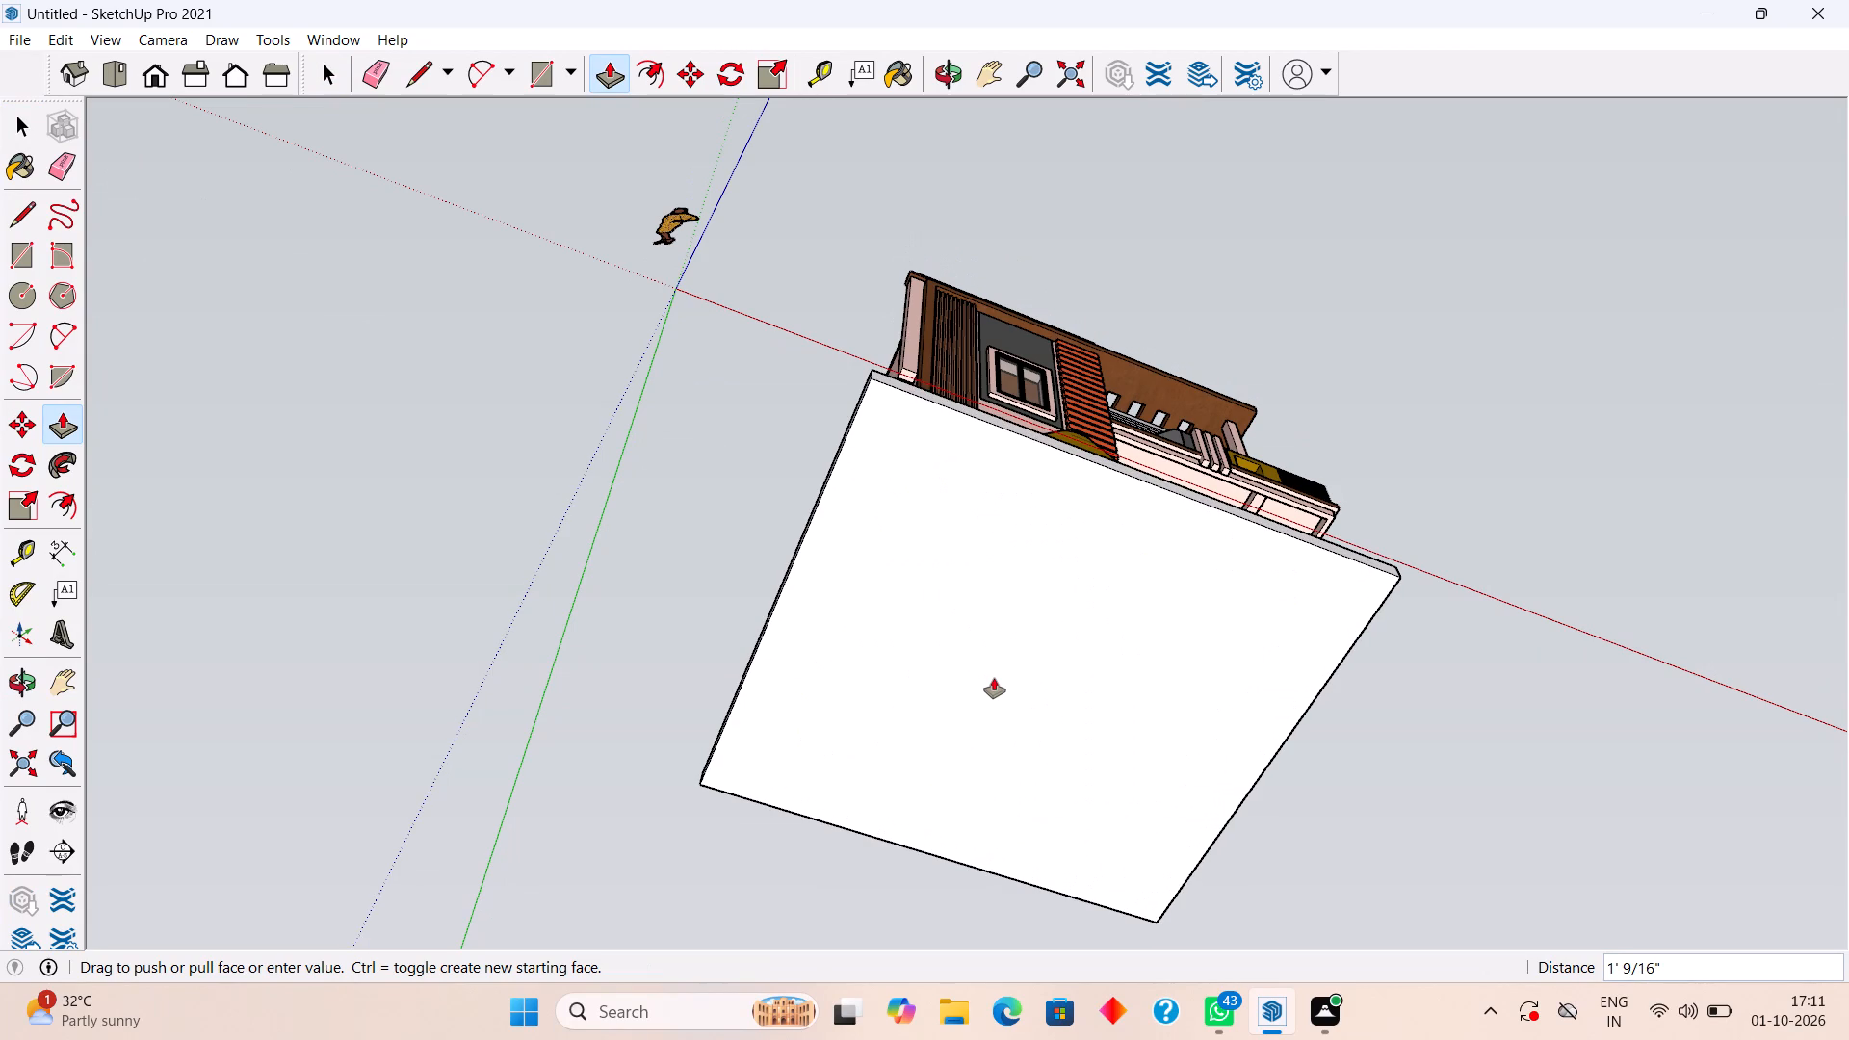
pyautogui.write('.1"')
pyautogui.press('Return')
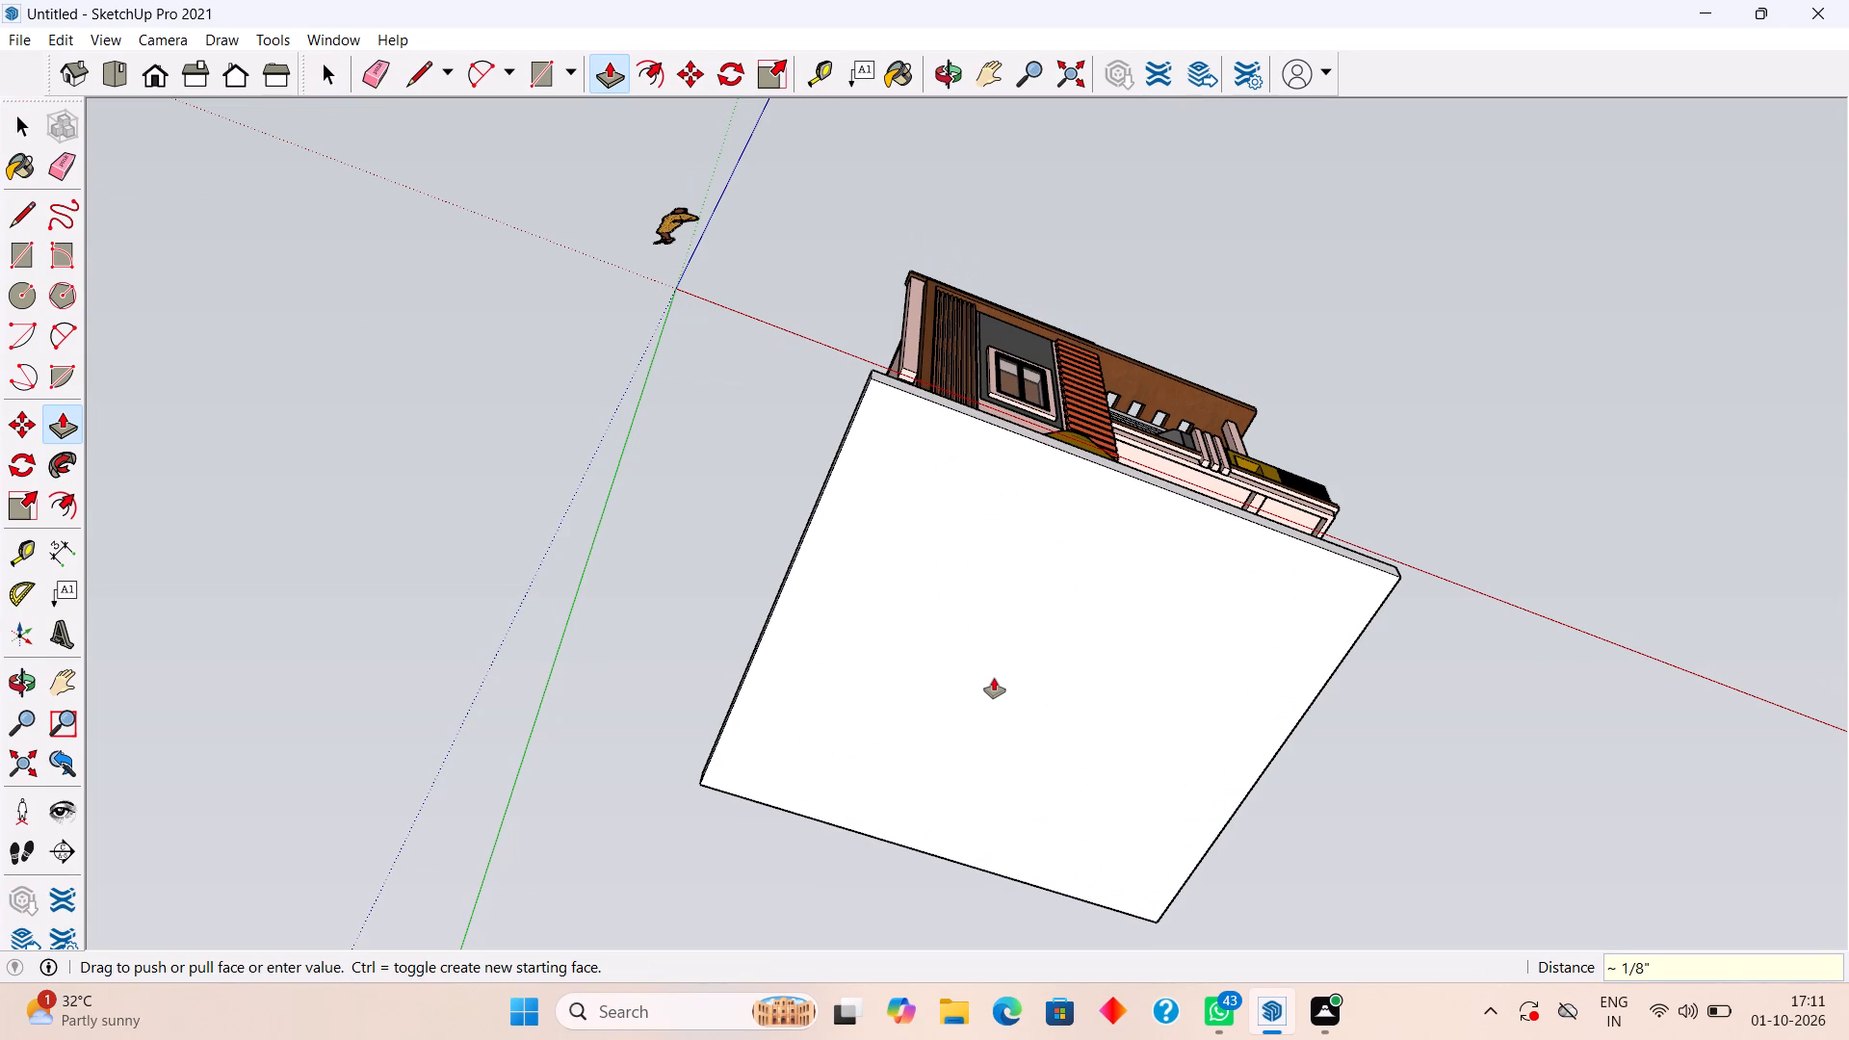
pyautogui.click(994, 678)
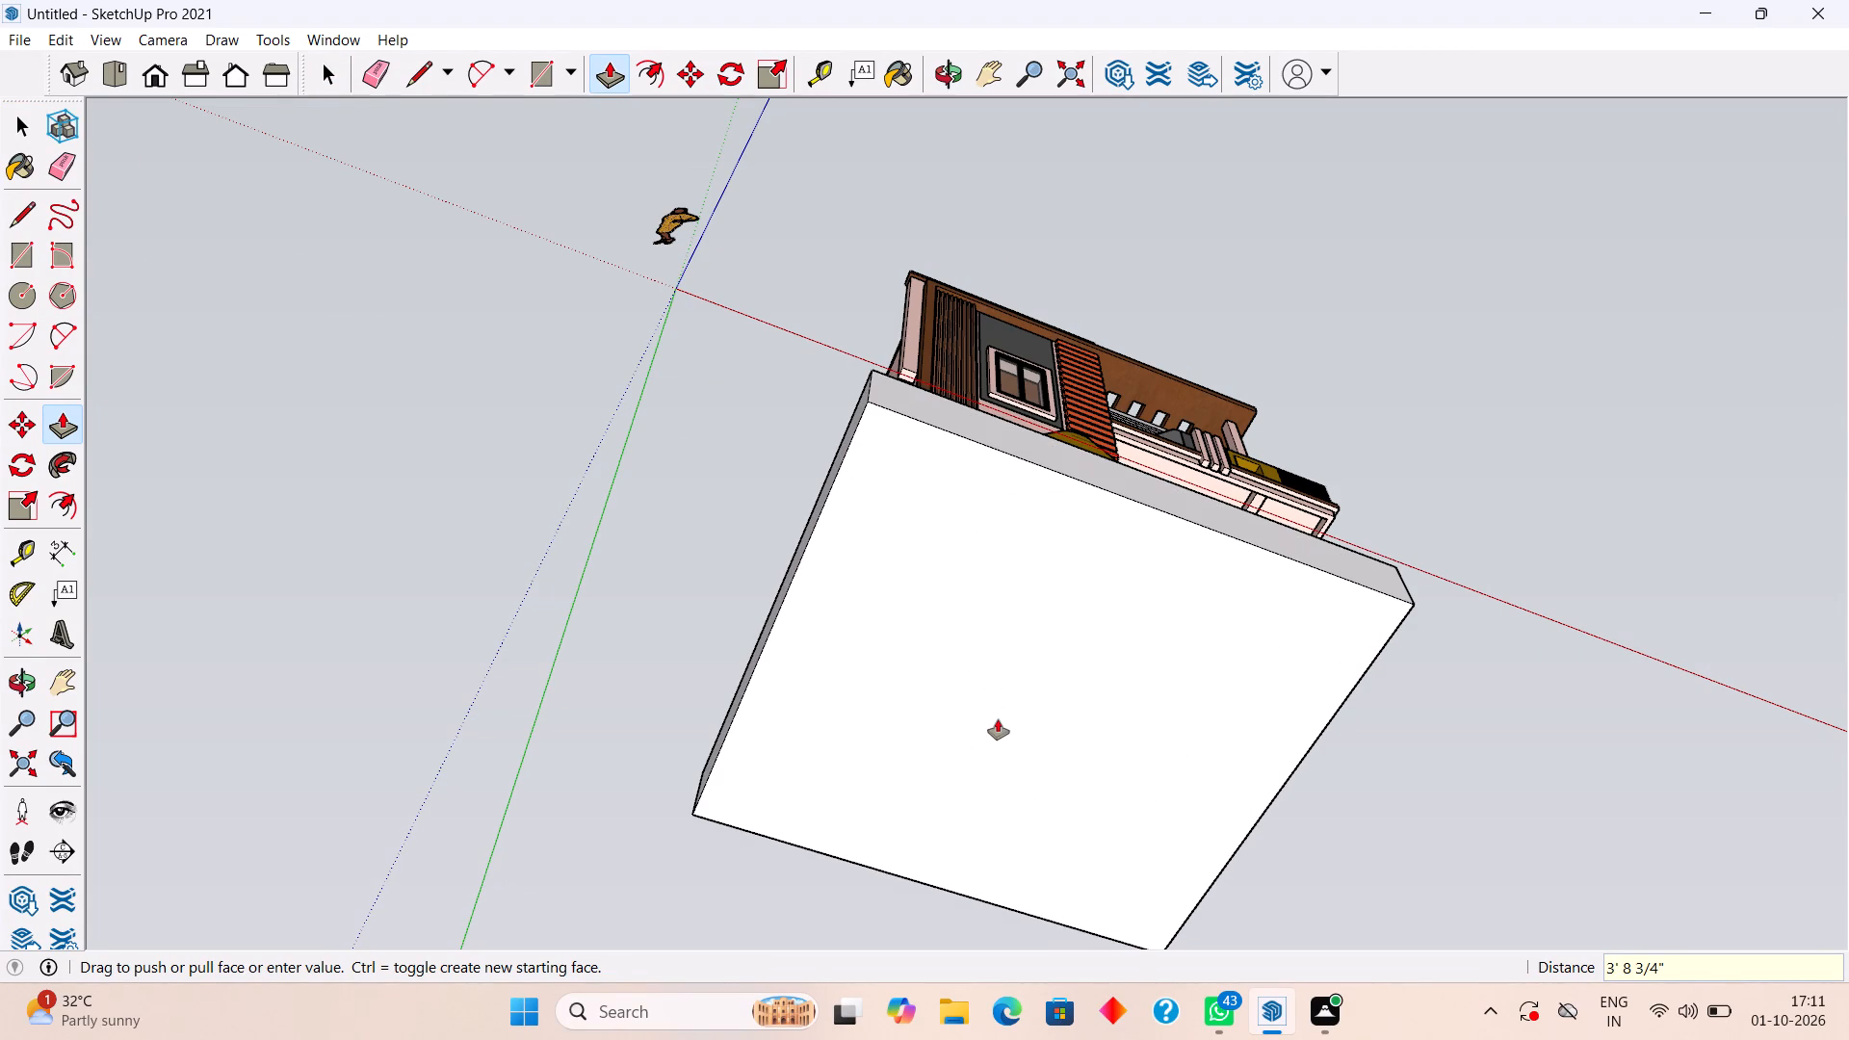
pyautogui.write("1'")
pyautogui.press('Return')
pyautogui.press('space')
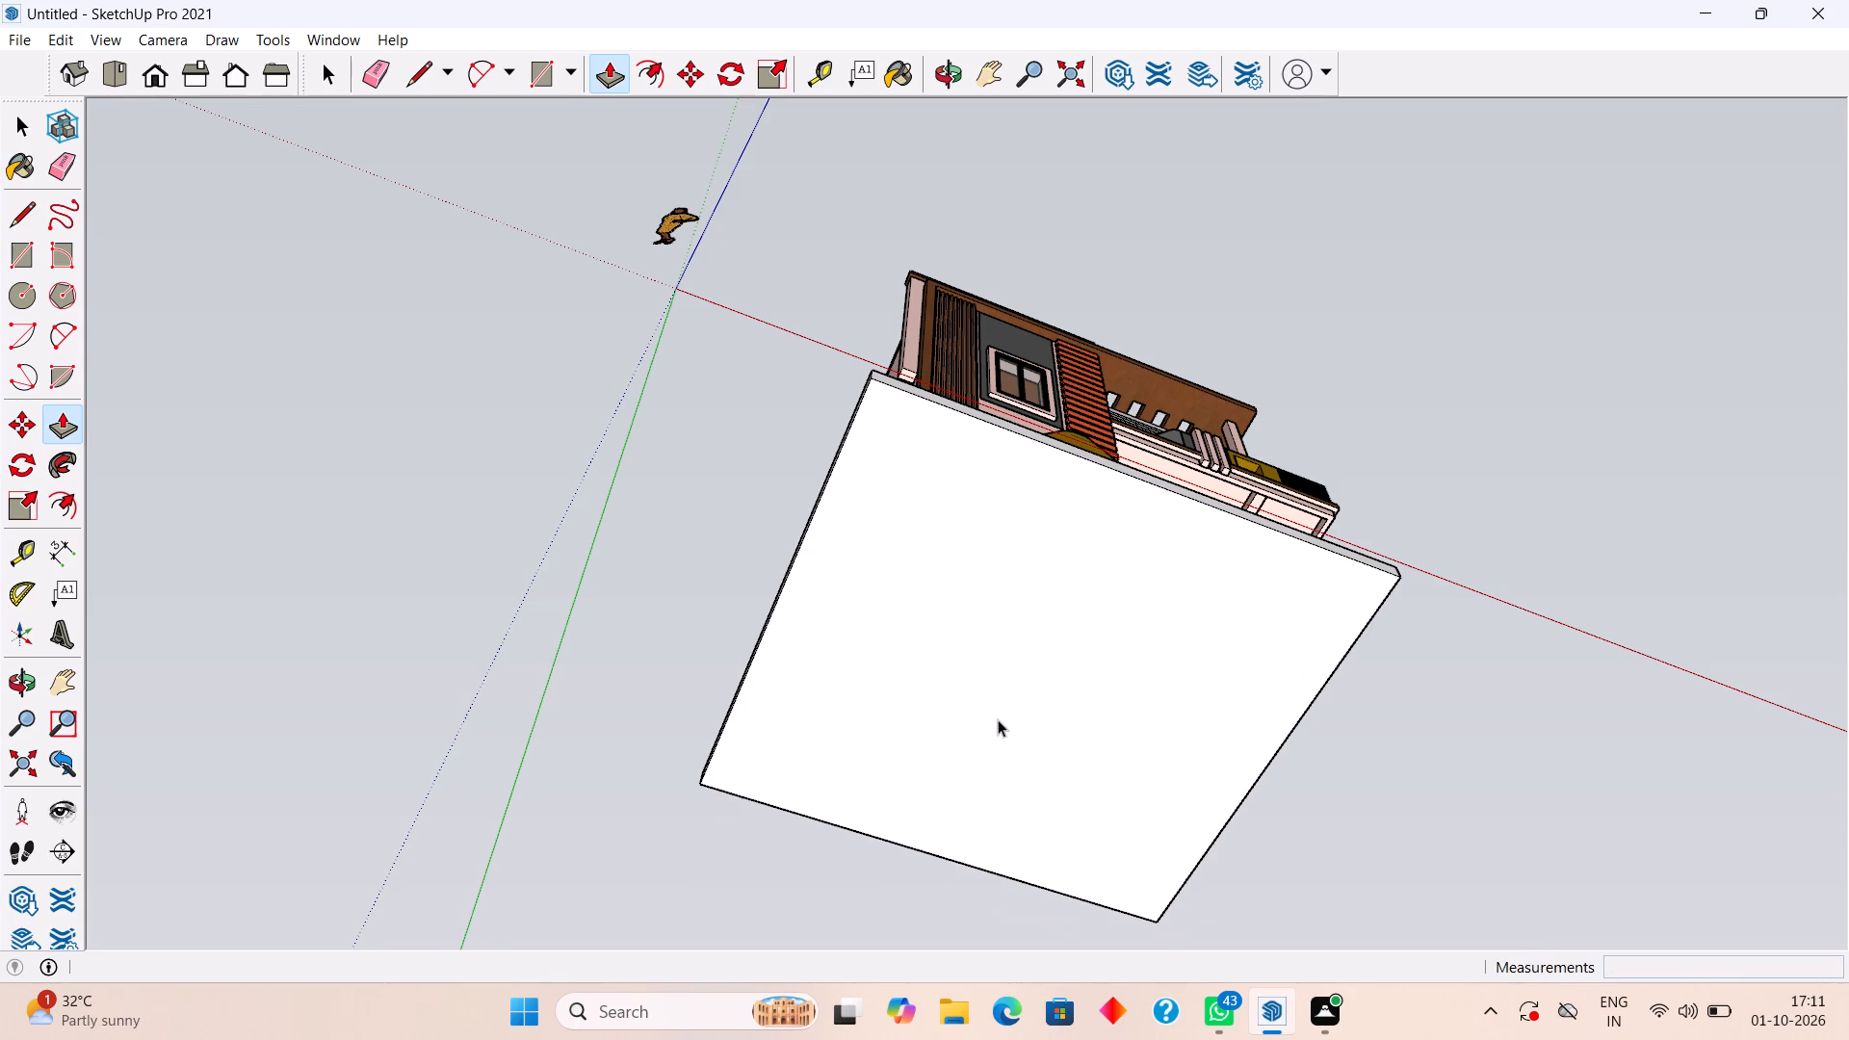
# Inspect the thickened base slab around the house, including its front edge, the entrance steps and both front corners.
pyautogui.moveTo(1201, 394); pyautogui.dragTo(1026, 927, button='middle')
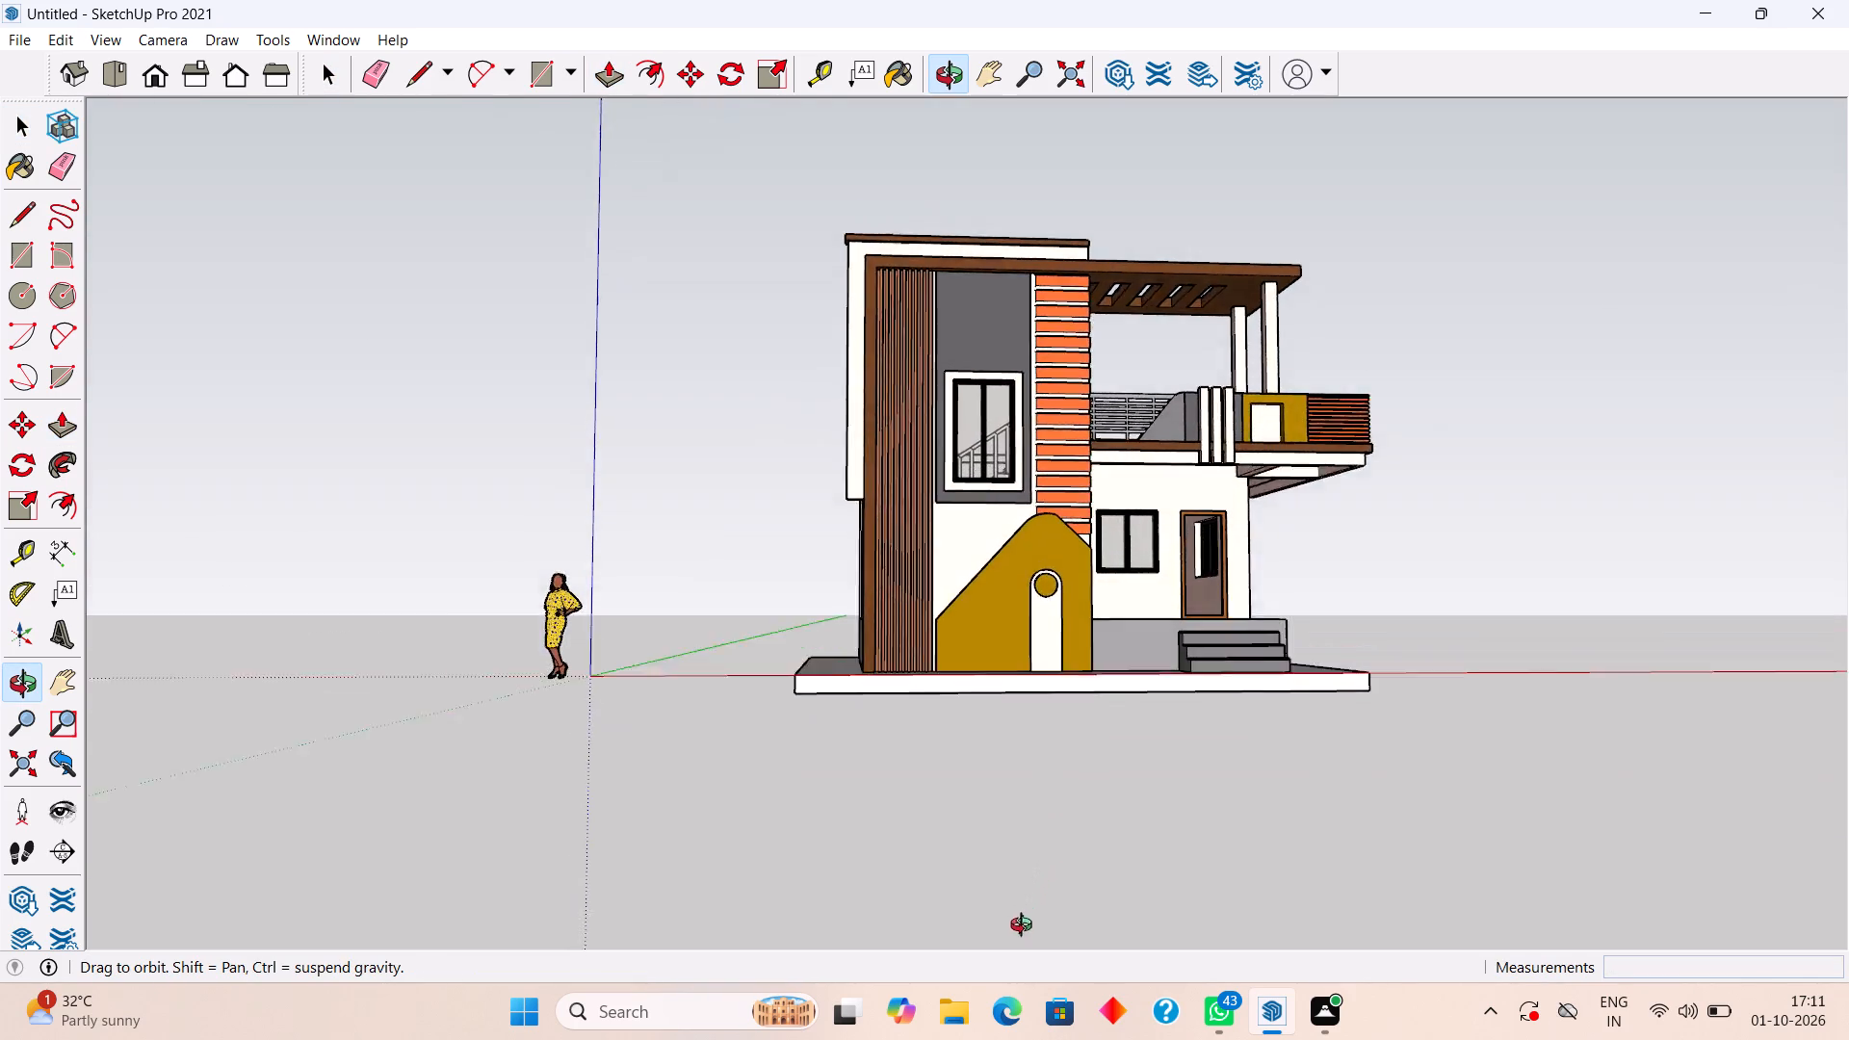
pyautogui.moveTo(1026, 927); pyautogui.dragTo(1021, 954, button='middle')
pyautogui.scroll(-1, 1099, 247)
pyautogui.moveTo(1098, 262); pyautogui.dragTo(1056, 465, button='middle')
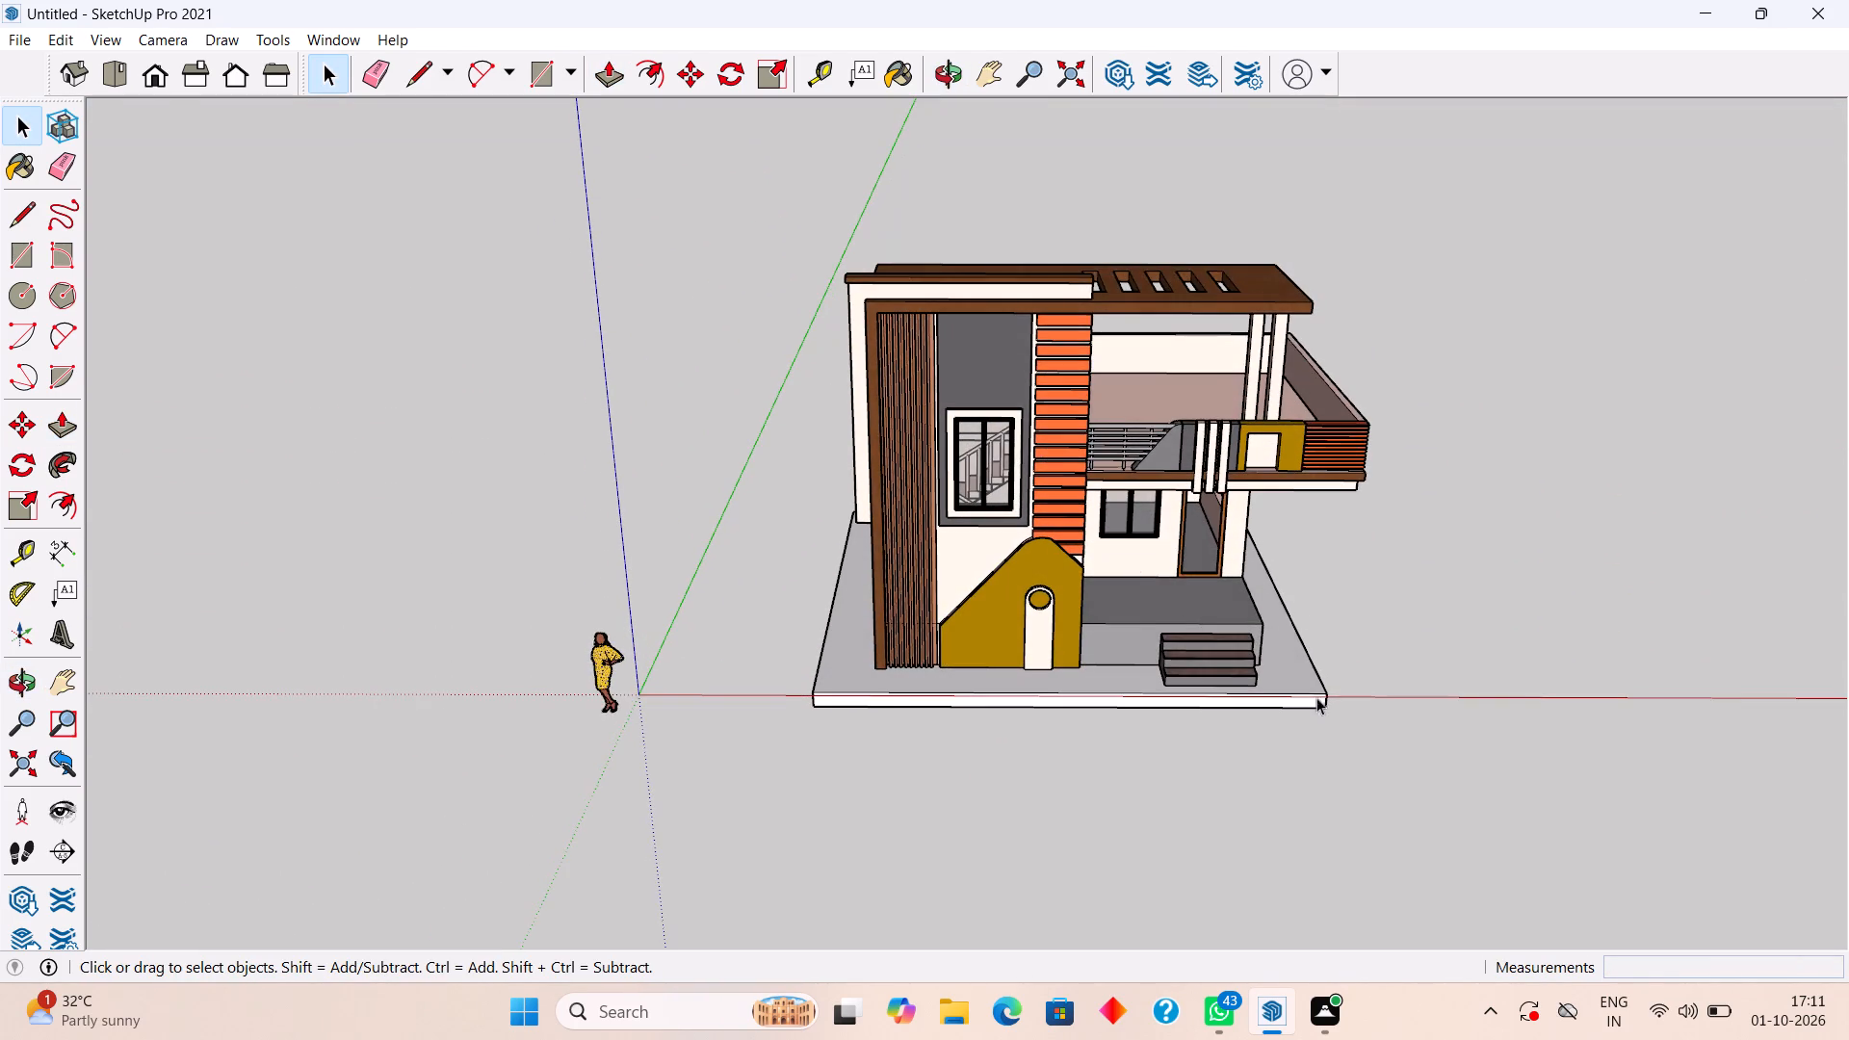
pyautogui.scroll(3, 1353, 718)
pyautogui.middleClick(1357, 684)
pyautogui.moveTo(1362, 682); pyautogui.dragTo(1384, 512, button='middle')
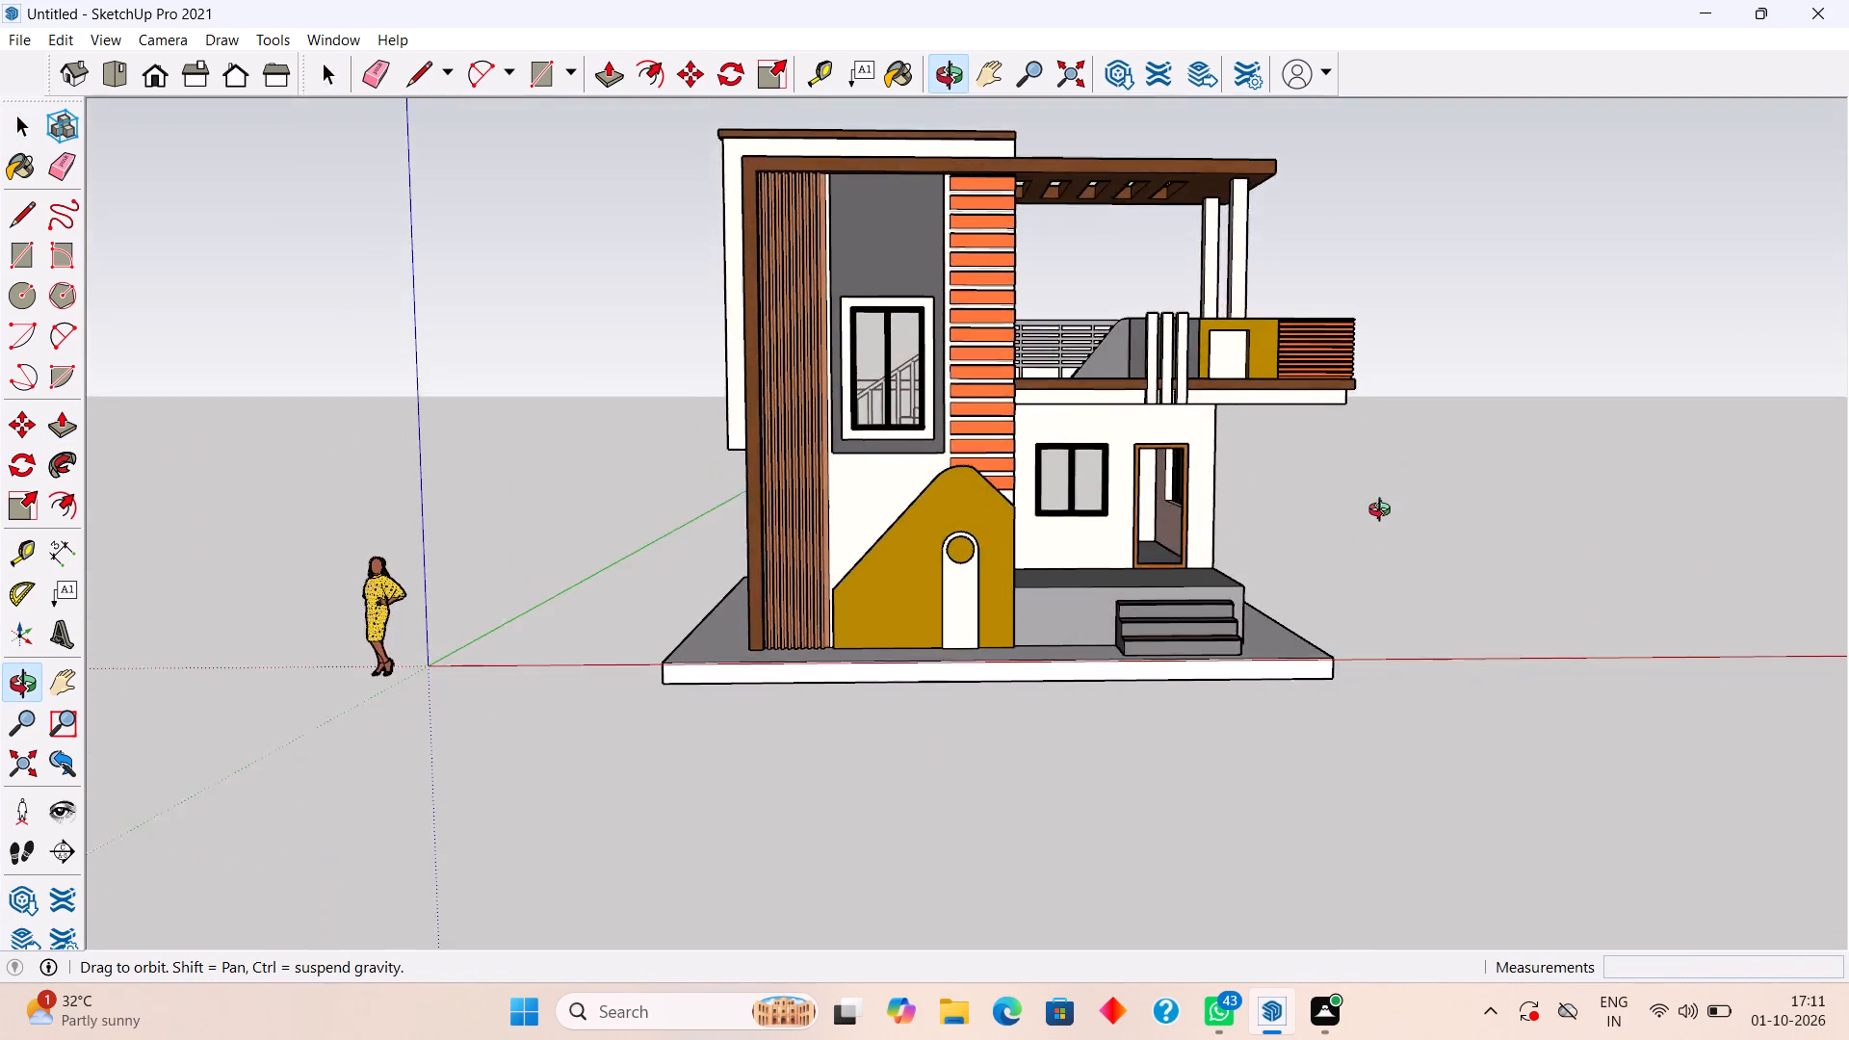
pyautogui.moveTo(1384, 512); pyautogui.dragTo(755, 586, button='middle')
pyautogui.scroll(4, 959, 692)
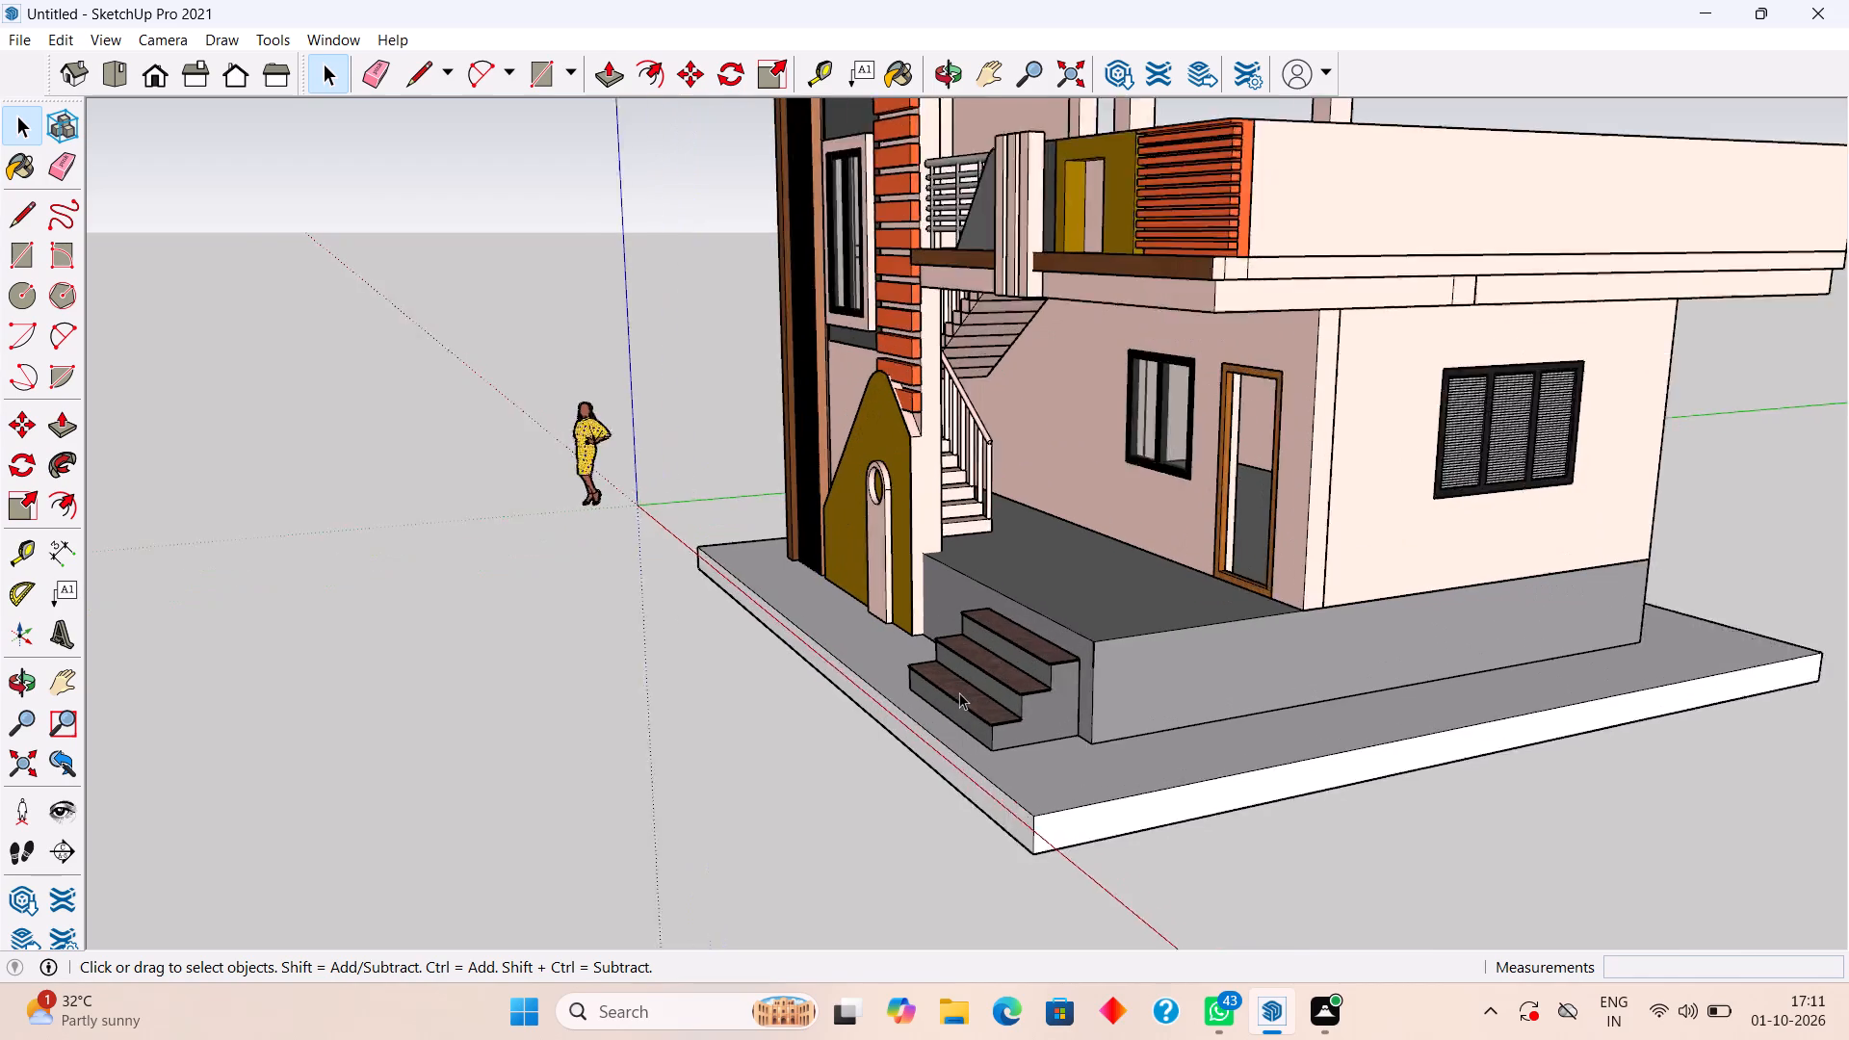
pyautogui.scroll(5, 959, 692)
pyautogui.moveTo(994, 705); pyautogui.dragTo(1588, 788, button='middle')
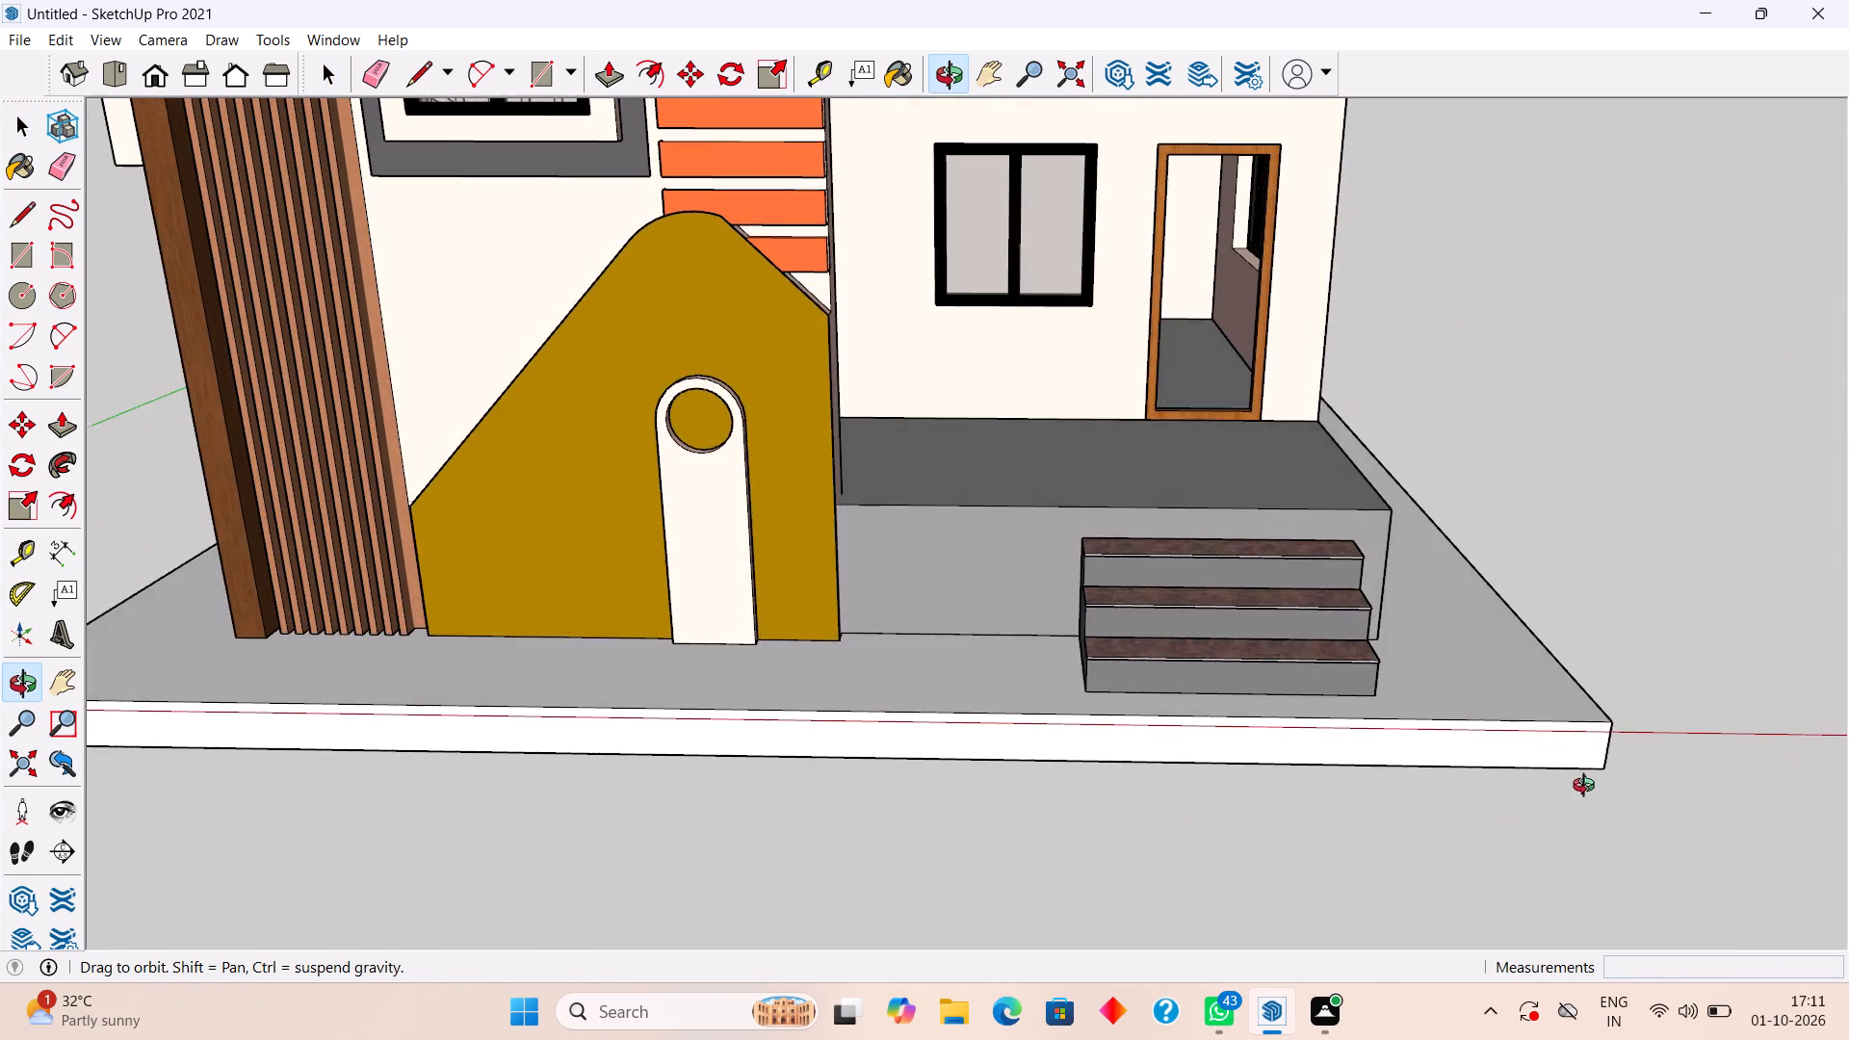
pyautogui.moveTo(1588, 788); pyautogui.dragTo(1589, 825, button='middle')
pyautogui.scroll(-4, 1529, 819)
pyautogui.moveTo(691, 544); pyautogui.dragTo(826, 514, button='middle')
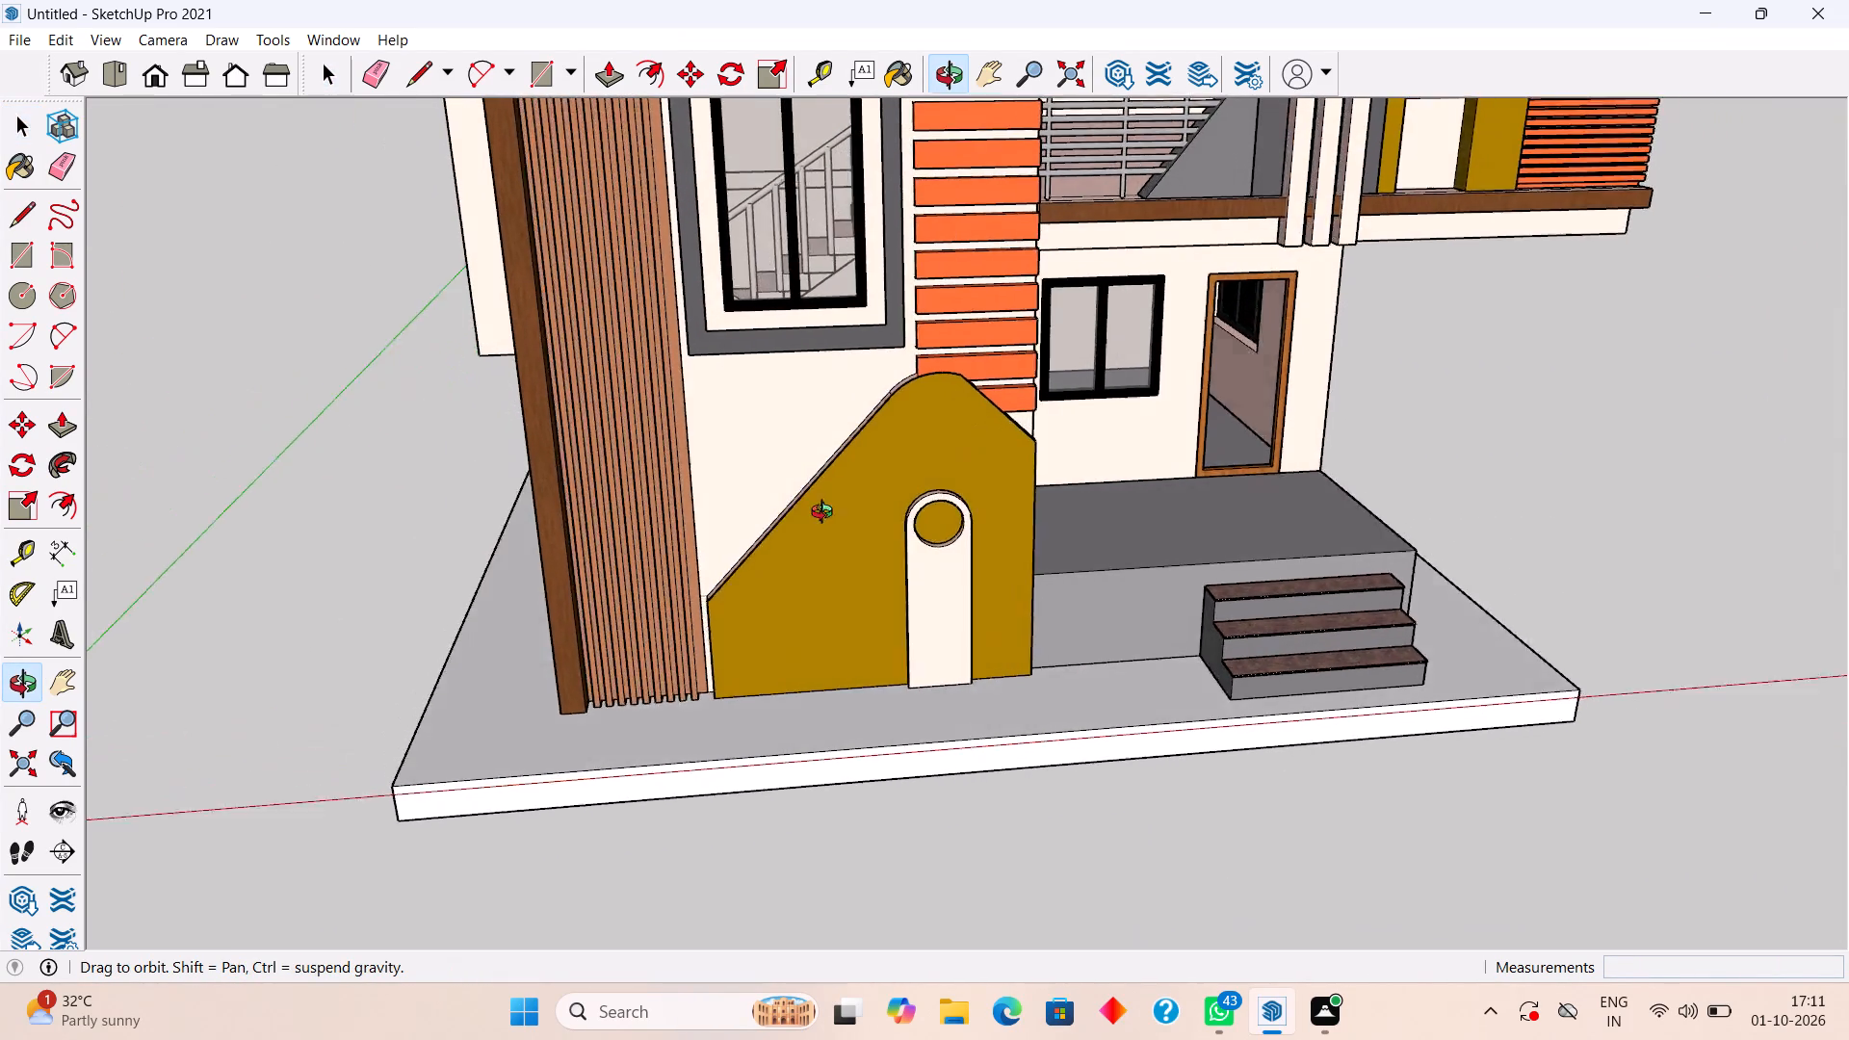
pyautogui.moveTo(826, 514); pyautogui.dragTo(960, 541, button='middle')
pyautogui.scroll(-1, 960, 541)
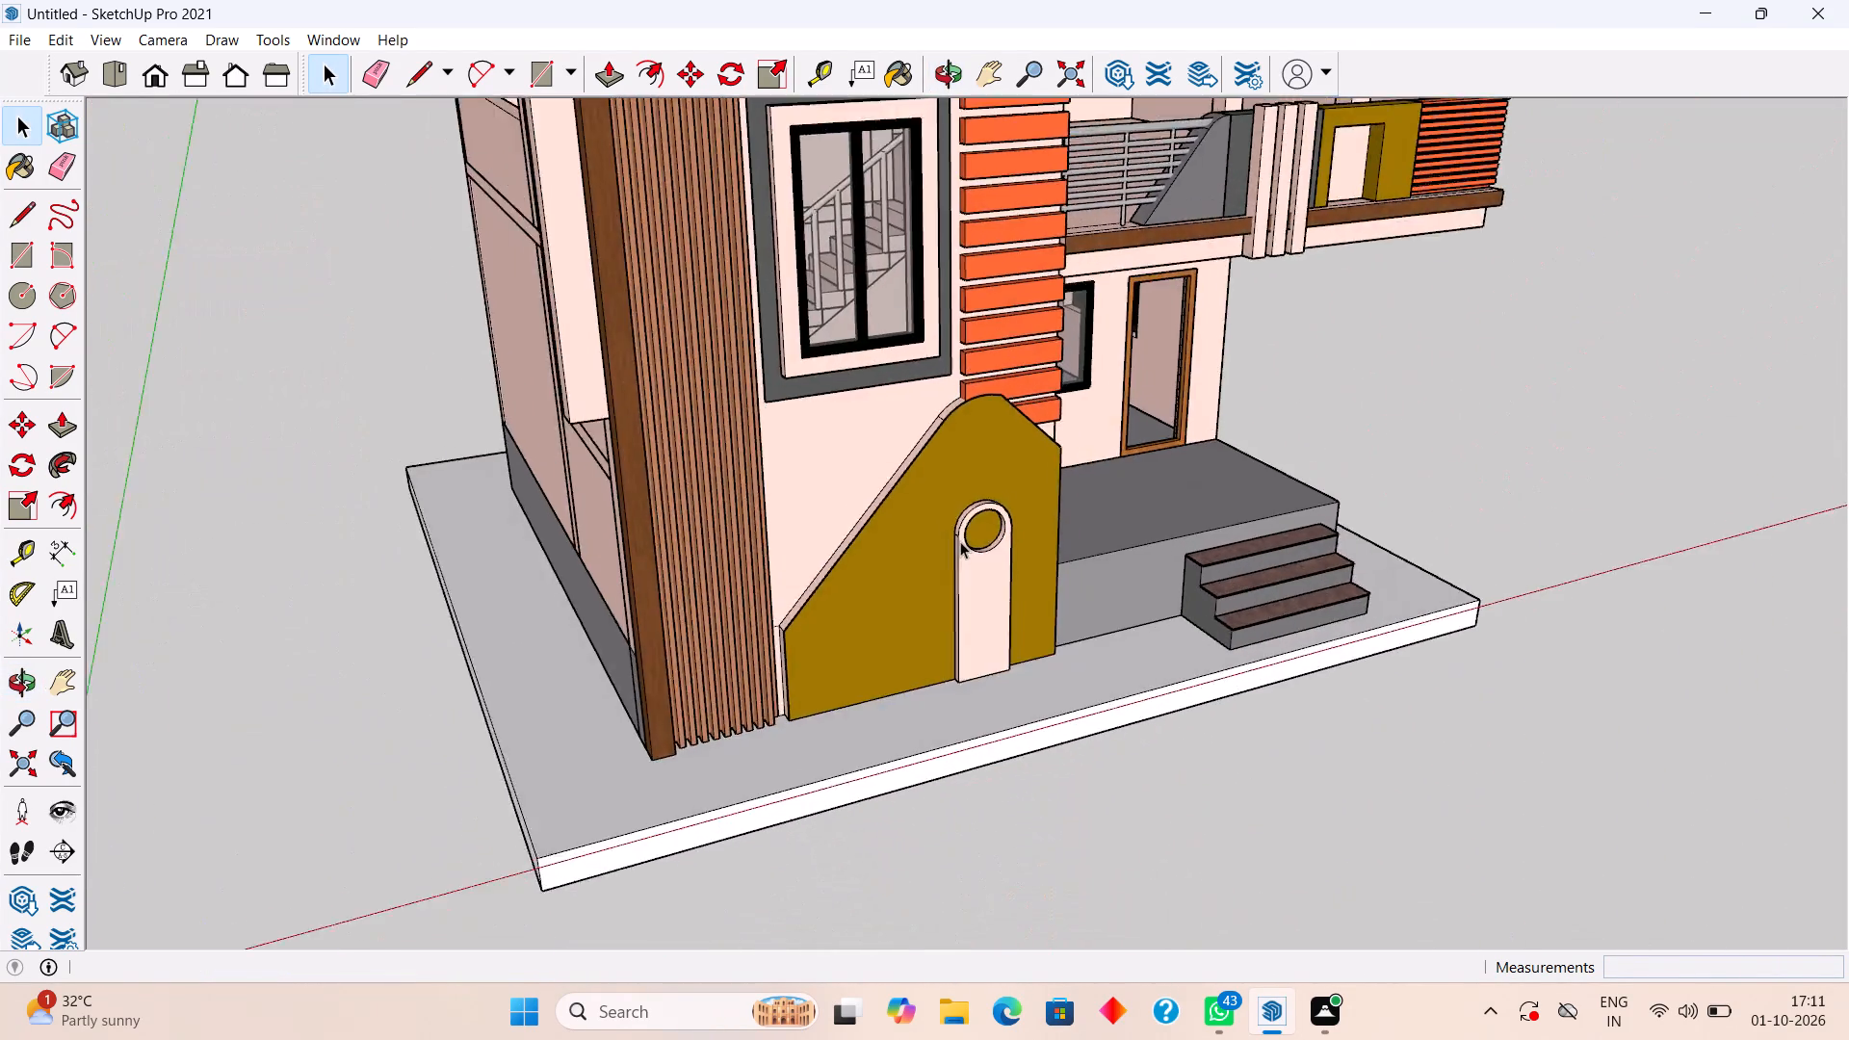
pyautogui.scroll(-13, 960, 541)
# Review the whole front elevation with its base slab from a distance and from several angles.
pyautogui.moveTo(971, 438); pyautogui.dragTo(917, 260, button='middle')
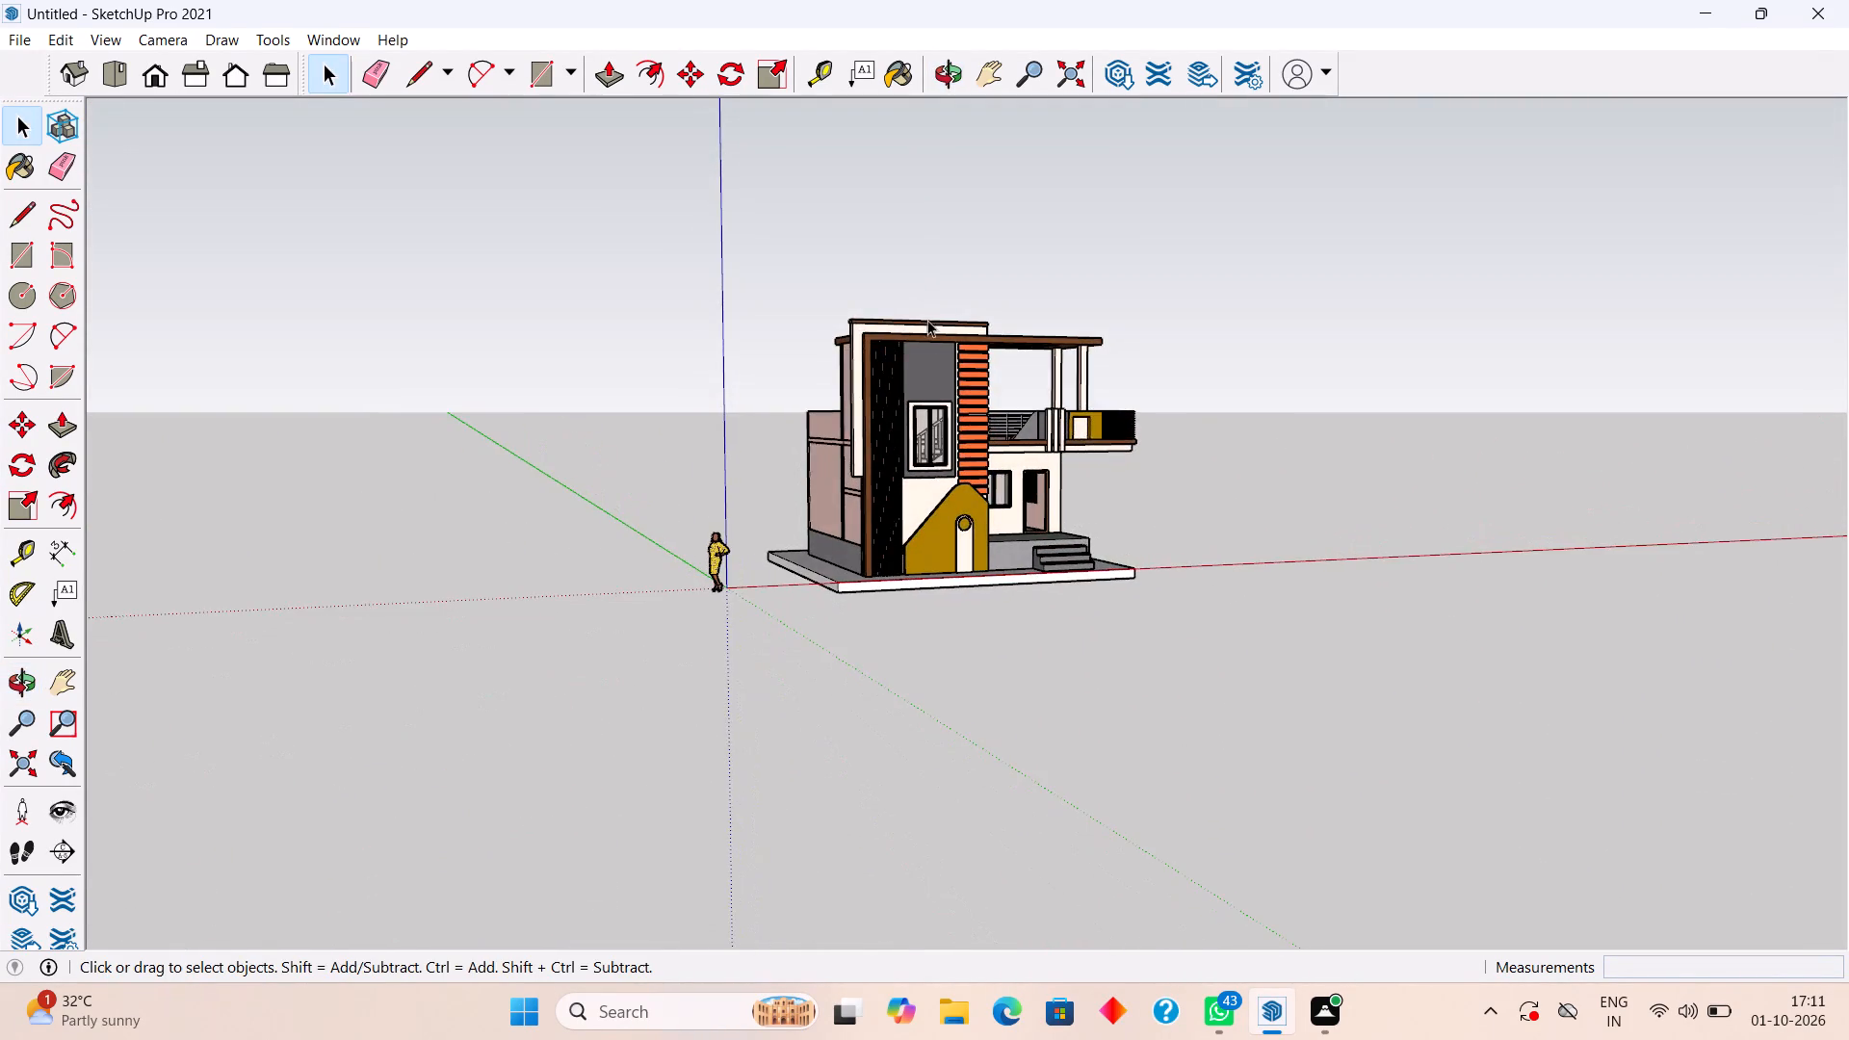
pyautogui.scroll(4, 934, 344)
pyautogui.moveTo(956, 365); pyautogui.dragTo(703, 273, button='middle')
pyautogui.scroll(3, 986, 534)
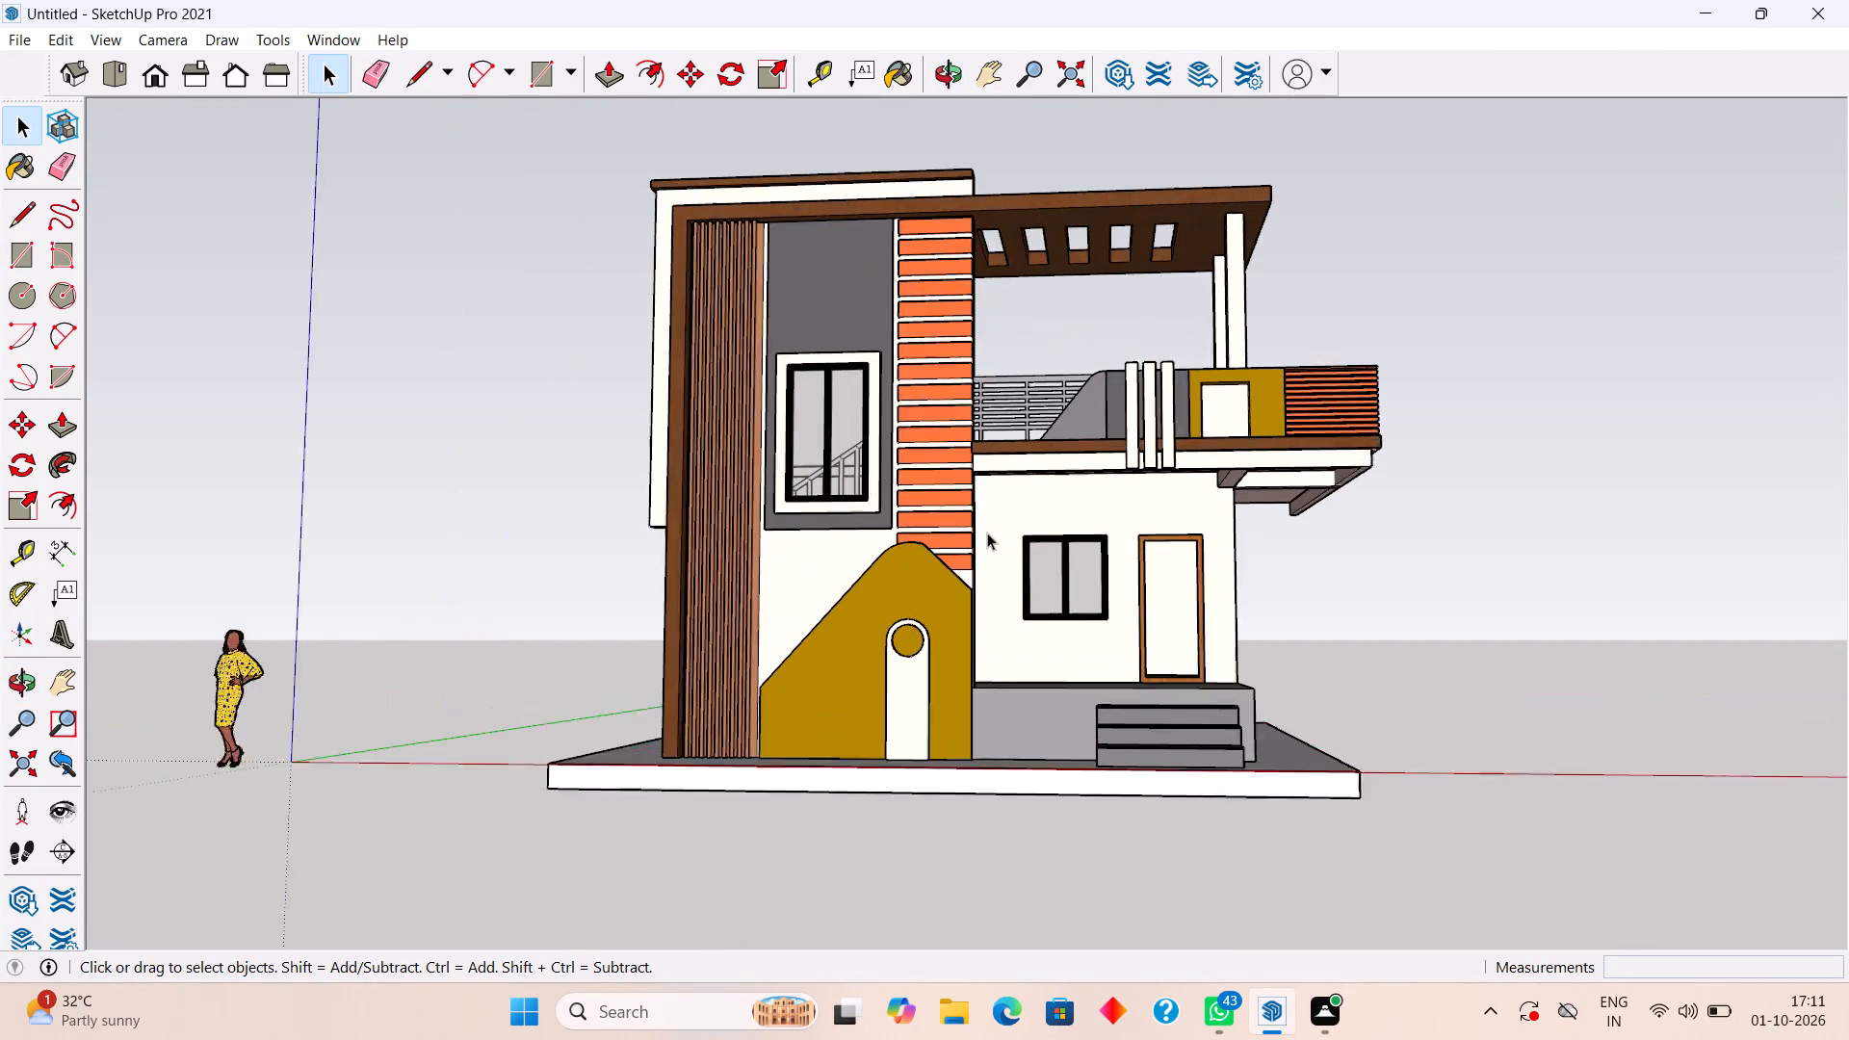
pyautogui.scroll(2, 987, 533)
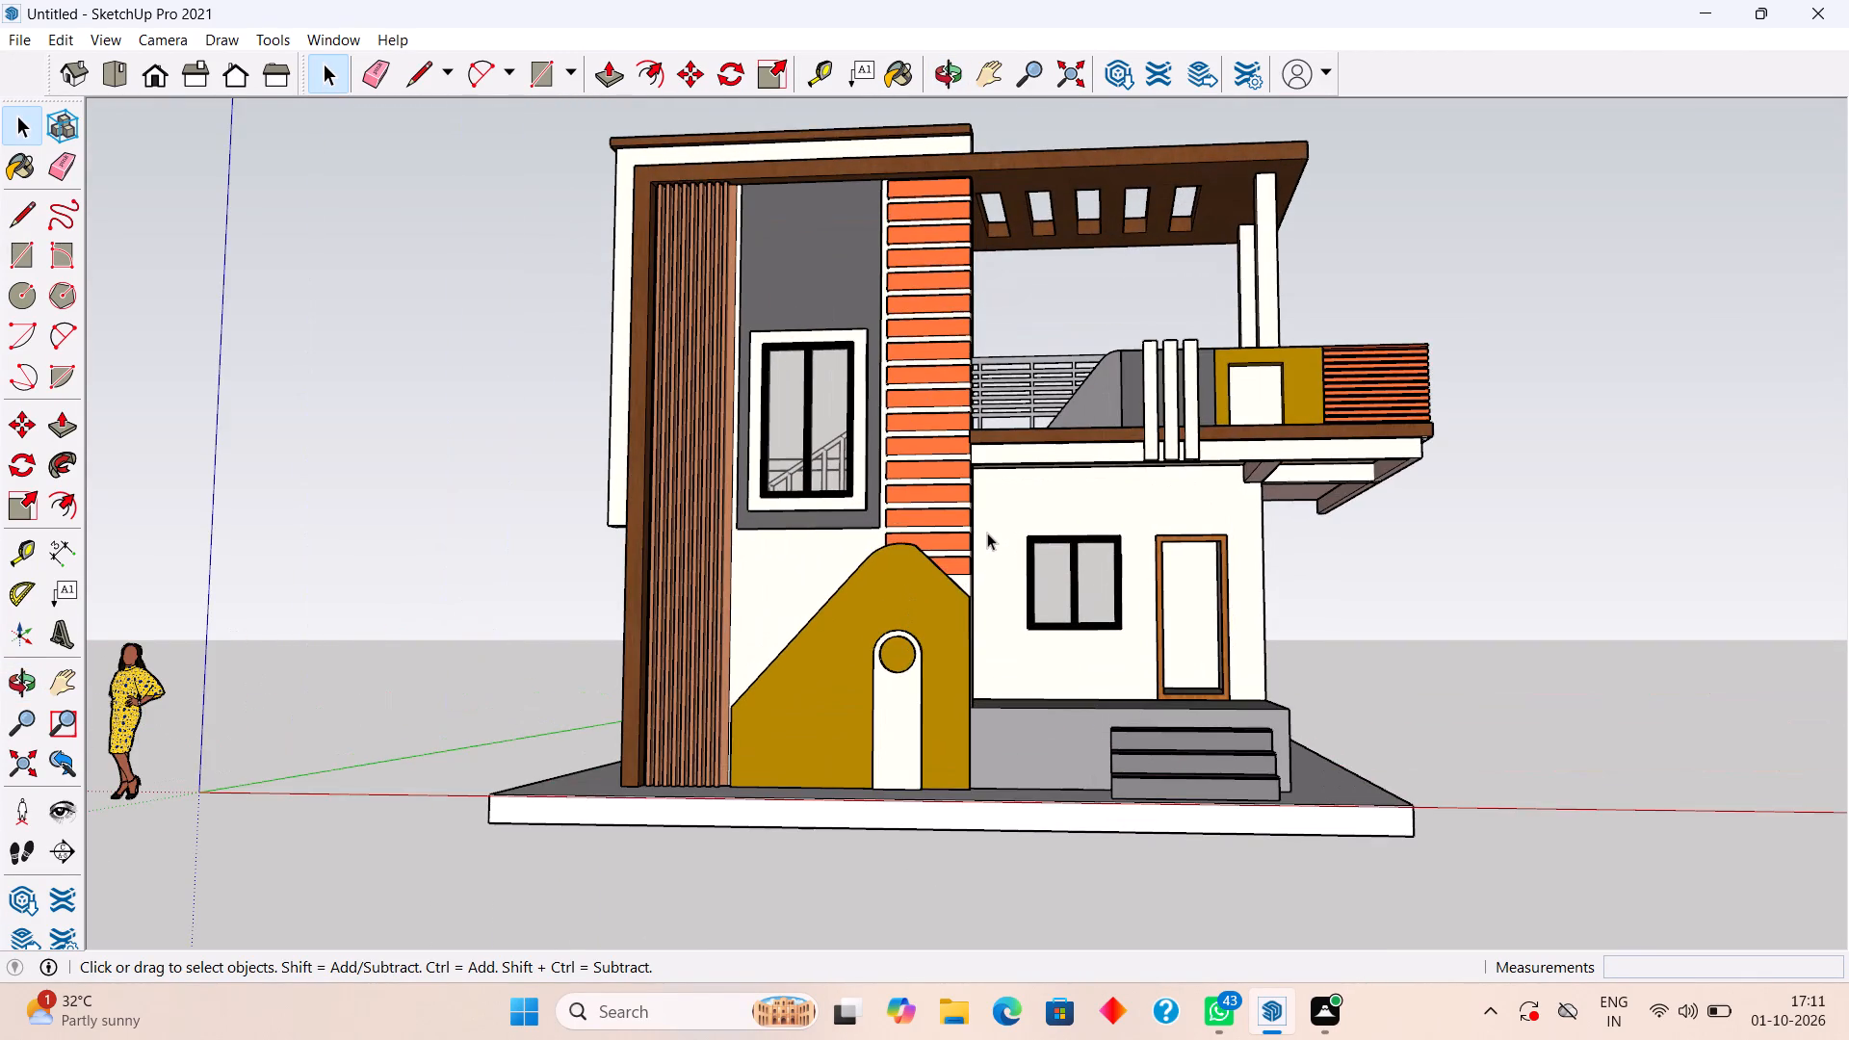
pyautogui.scroll(-1, 987, 533)
pyautogui.moveTo(1134, 470); pyautogui.dragTo(1235, 446, button='middle')
pyautogui.scroll(2, 1247, 188)
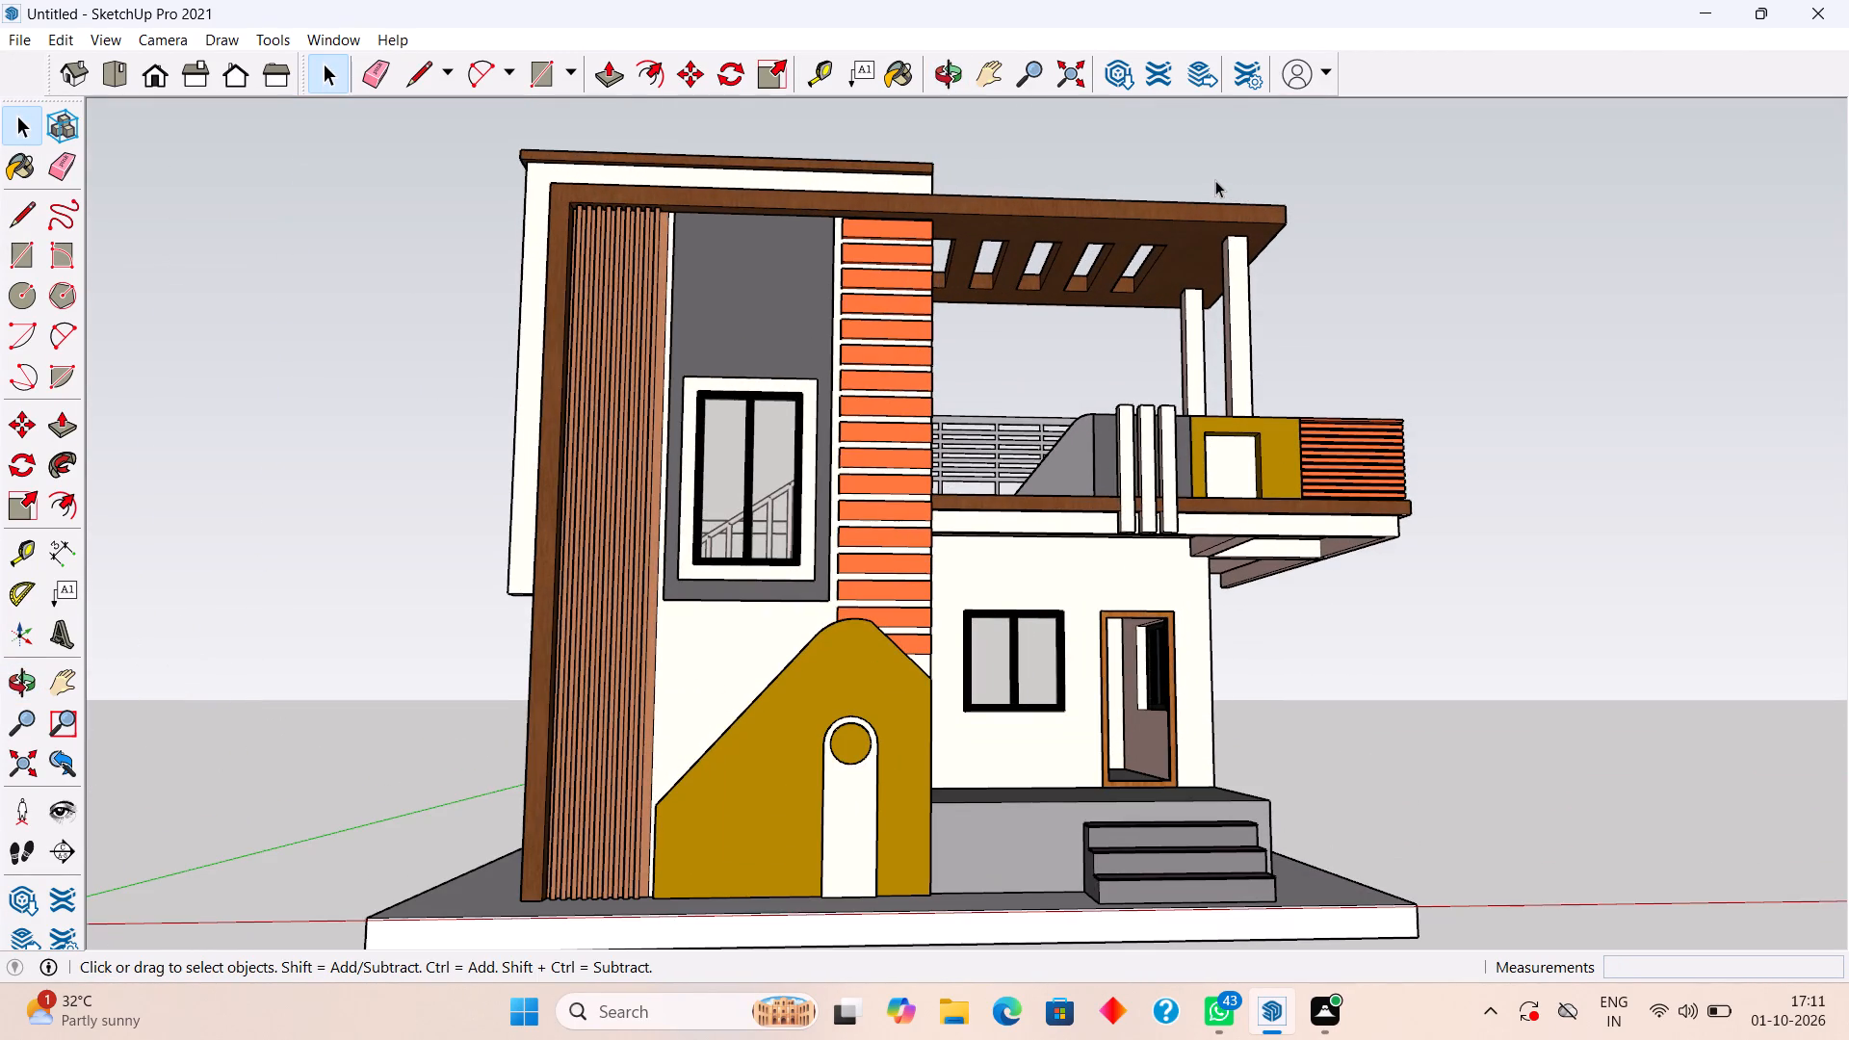
pyautogui.scroll(-2, 1215, 180)
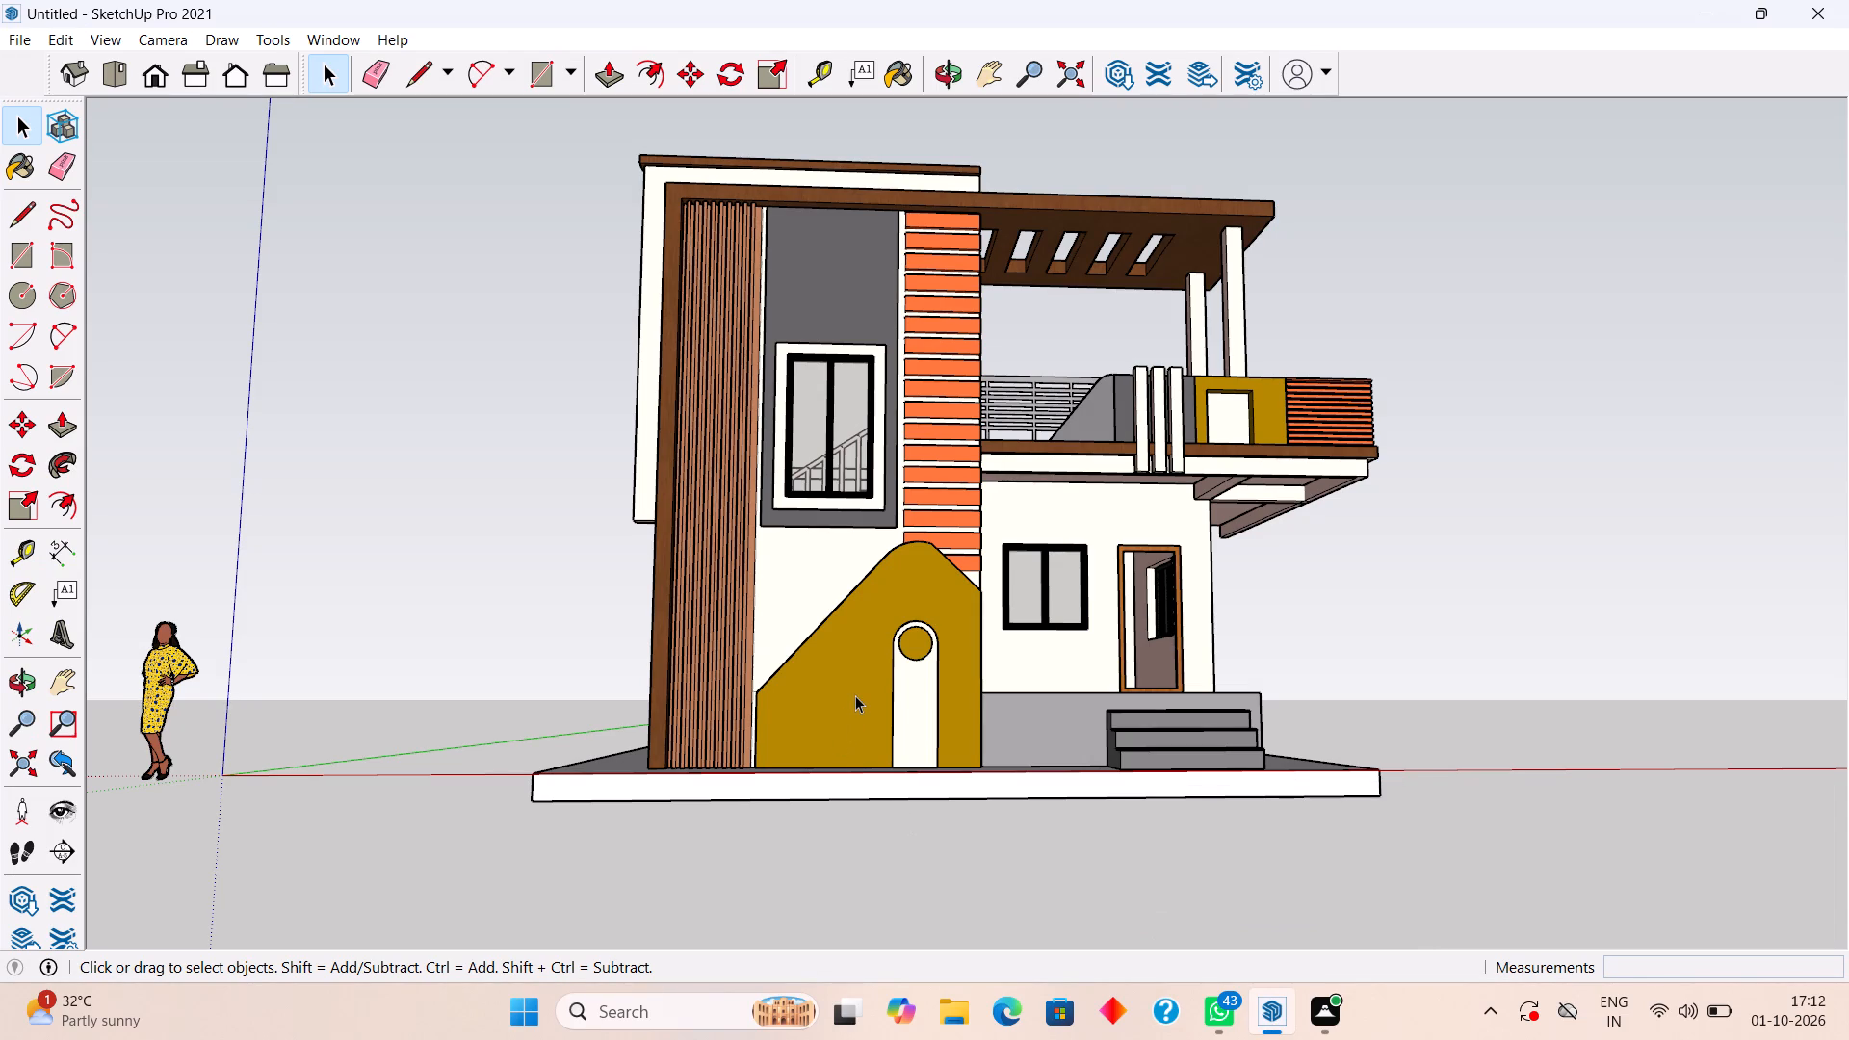
pyautogui.scroll(2, 854, 694)
pyautogui.scroll(-3, 827, 636)
pyautogui.moveTo(925, 575); pyautogui.dragTo(578, 841, button='middle')
pyautogui.scroll(-1, 1157, 611)
pyautogui.moveTo(1157, 612); pyautogui.dragTo(419, 615, button='middle')
pyautogui.moveTo(1039, 611); pyautogui.dragTo(478, 559, button='middle')
pyautogui.moveTo(843, 580); pyautogui.dragTo(1600, 574, button='middle')
pyautogui.moveTo(1162, 553); pyautogui.dragTo(1798, 569, button='middle')
pyautogui.moveTo(956, 492); pyautogui.dragTo(1152, 402, button='middle')
# Inspect the first-floor balcony railing up close and check the extent of the balcony floor slab by selecting its connected geometry.
pyautogui.scroll(2, 1046, 464)
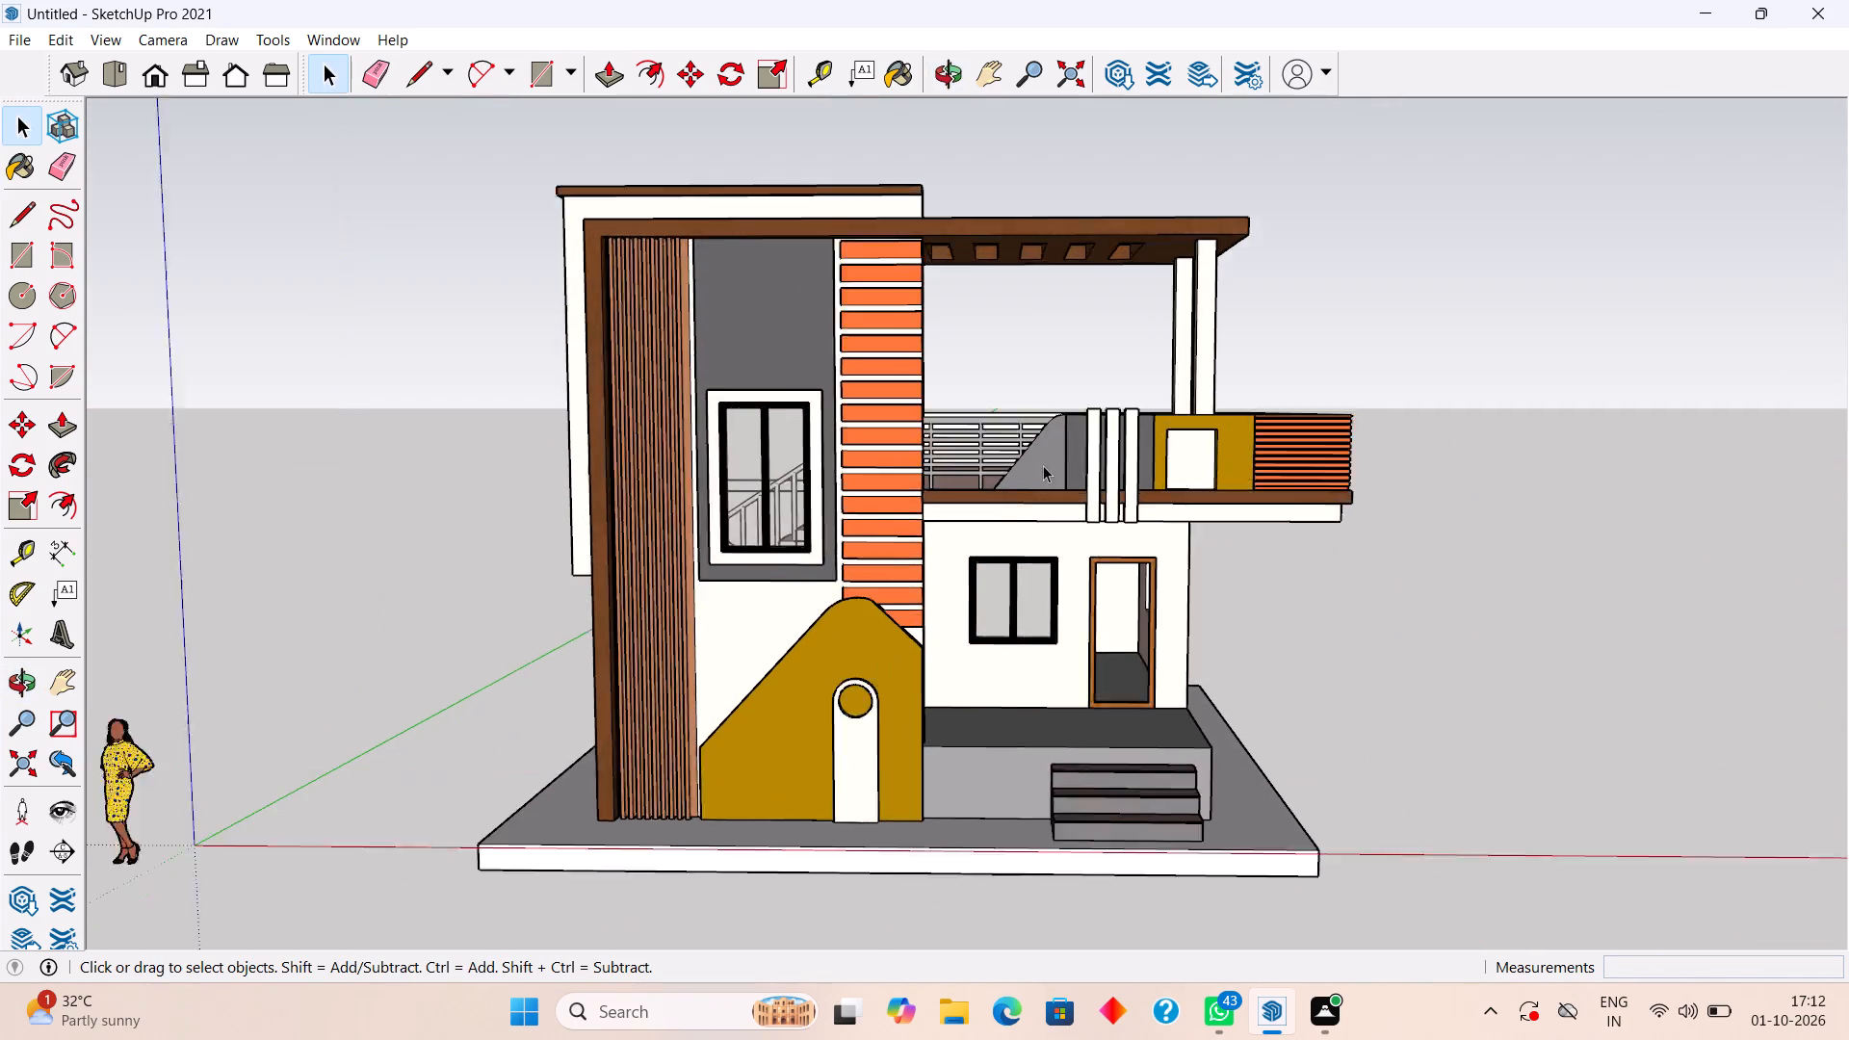
pyautogui.scroll(7, 1043, 465)
pyautogui.scroll(4, 940, 378)
pyautogui.moveTo(908, 454); pyautogui.dragTo(891, 586, button='middle')
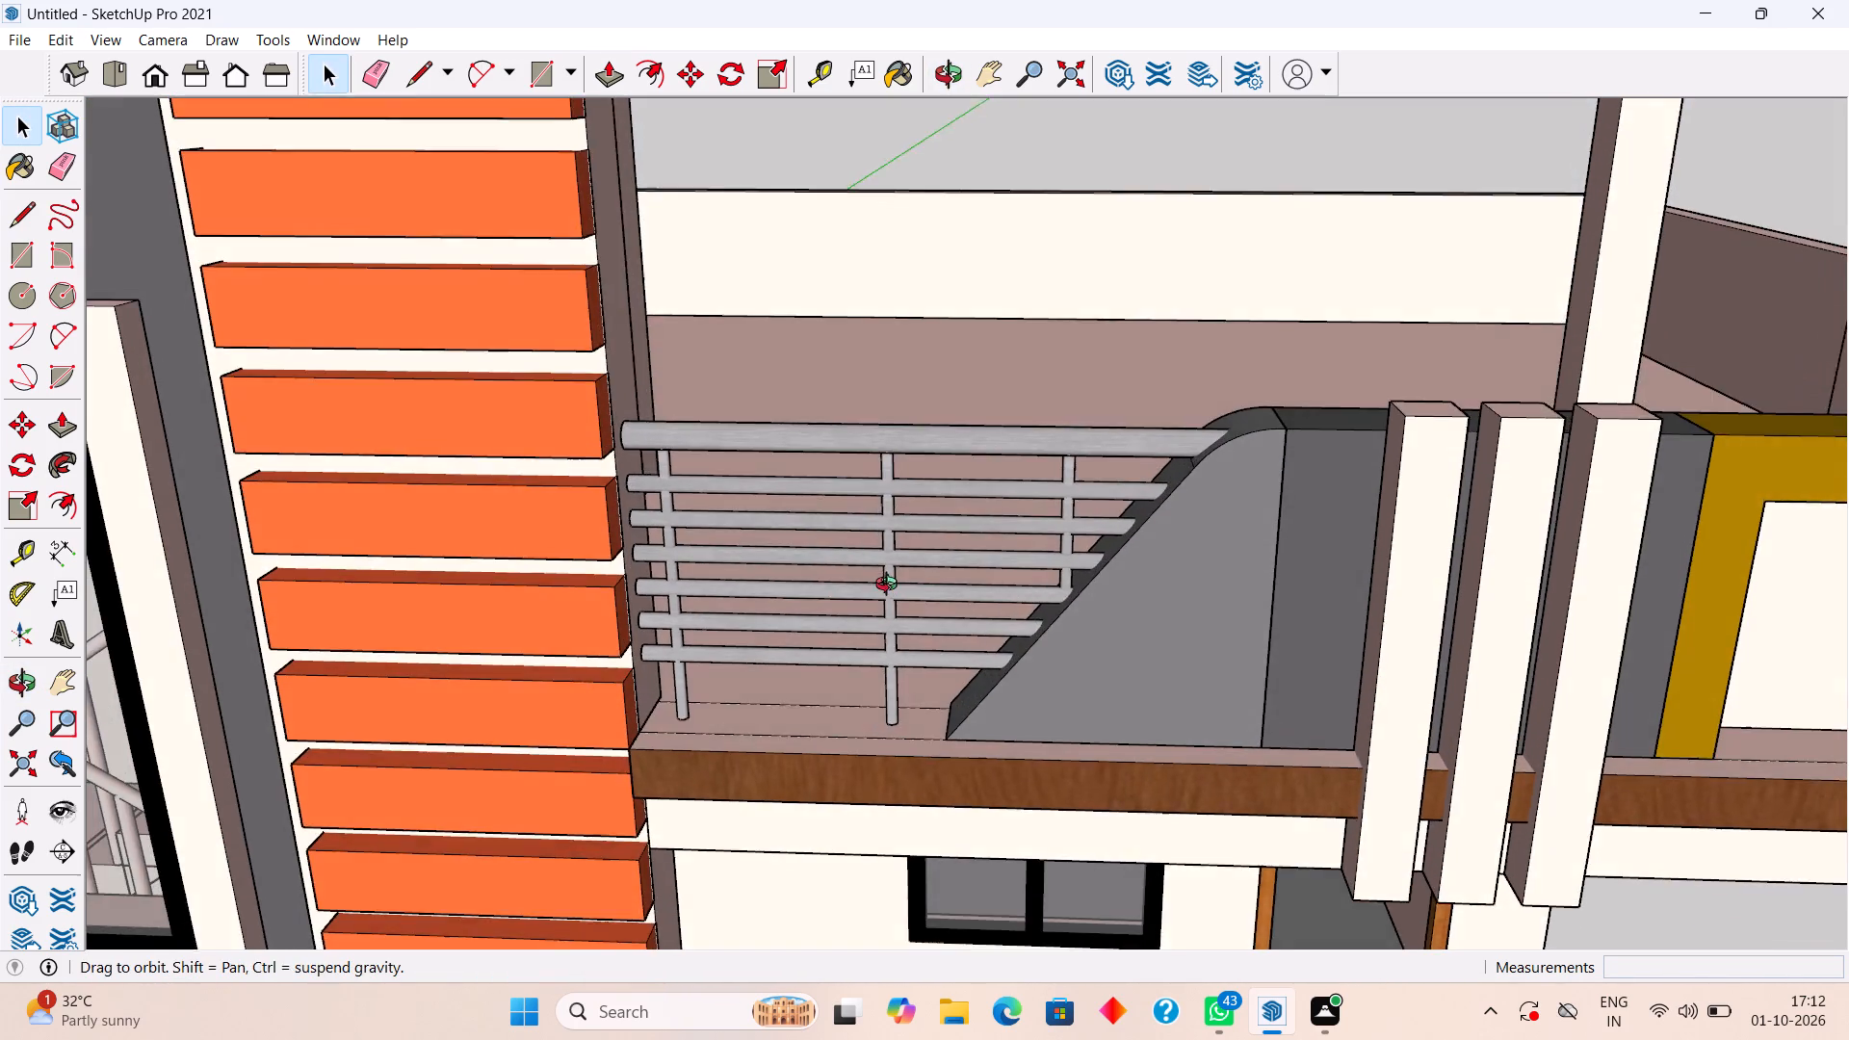
pyautogui.moveTo(891, 586); pyautogui.dragTo(889, 596, button='middle')
pyautogui.scroll(5, 858, 715)
pyautogui.scroll(4, 839, 846)
pyautogui.scroll(4, 784, 712)
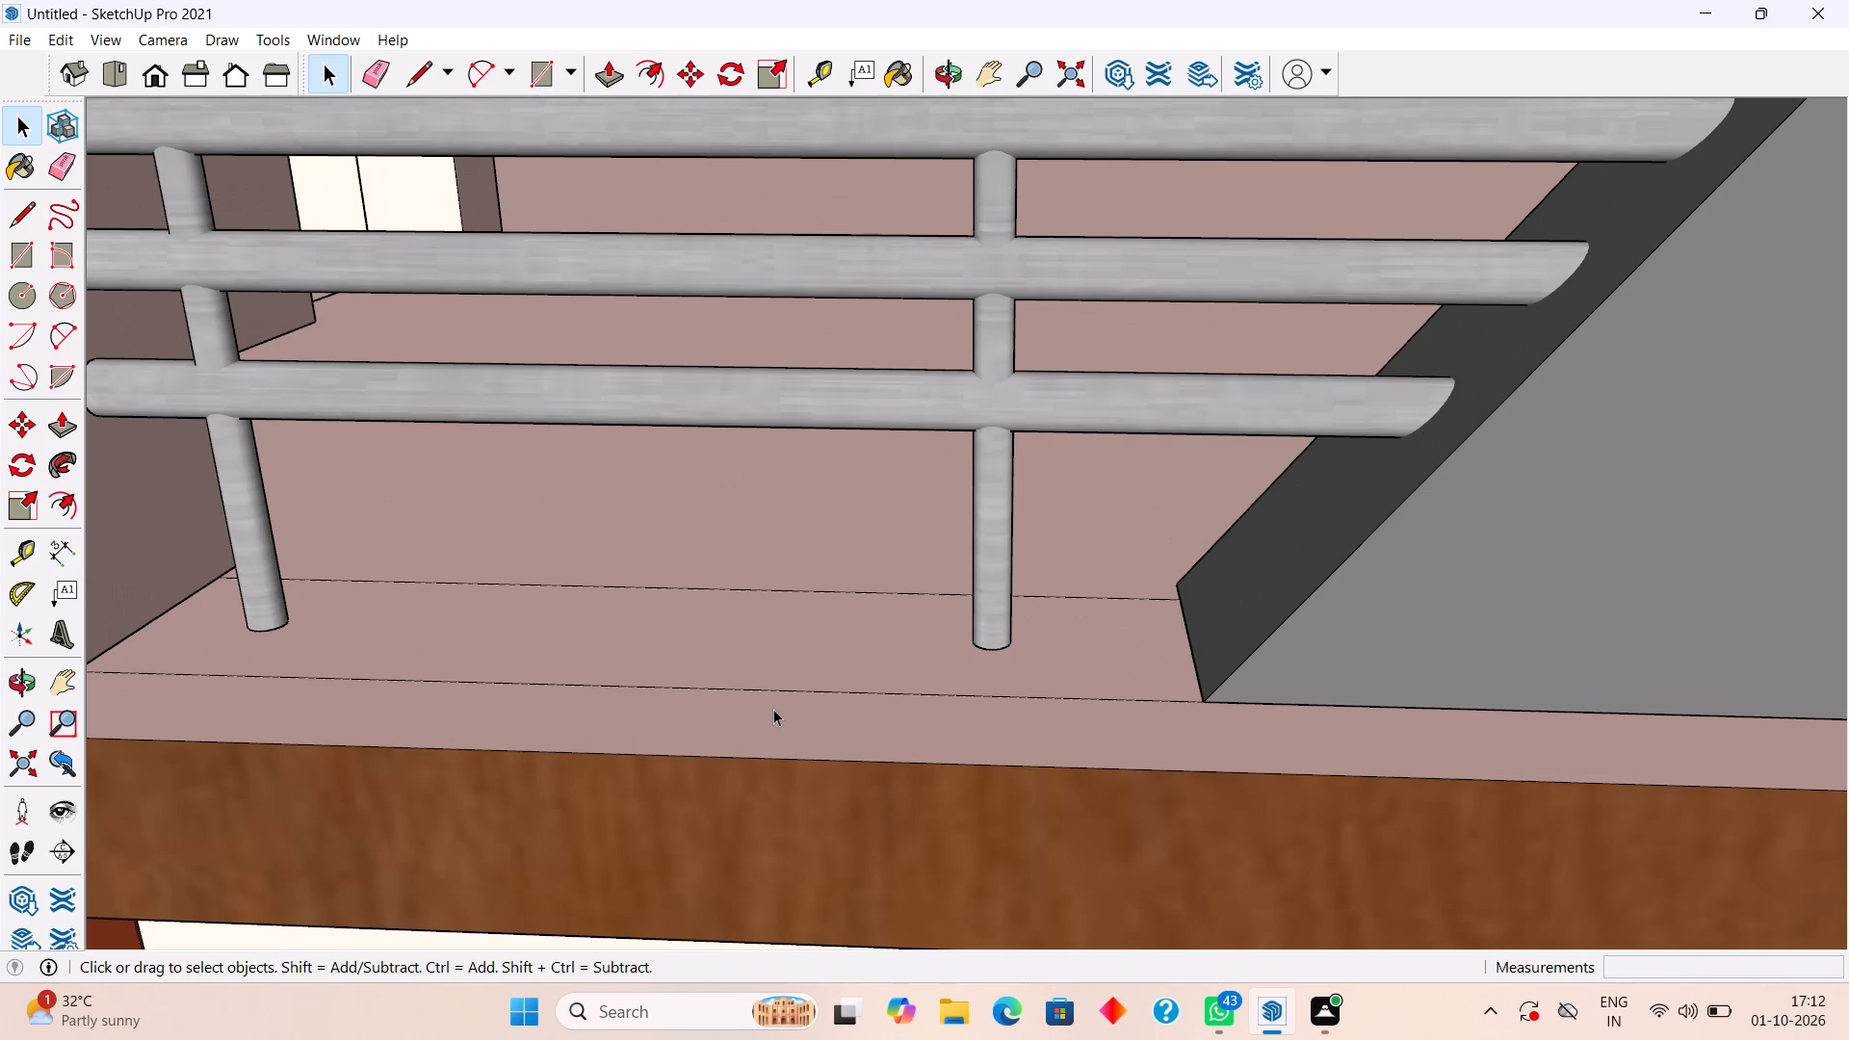
pyautogui.scroll(-4, 773, 709)
pyautogui.scroll(1, 785, 689)
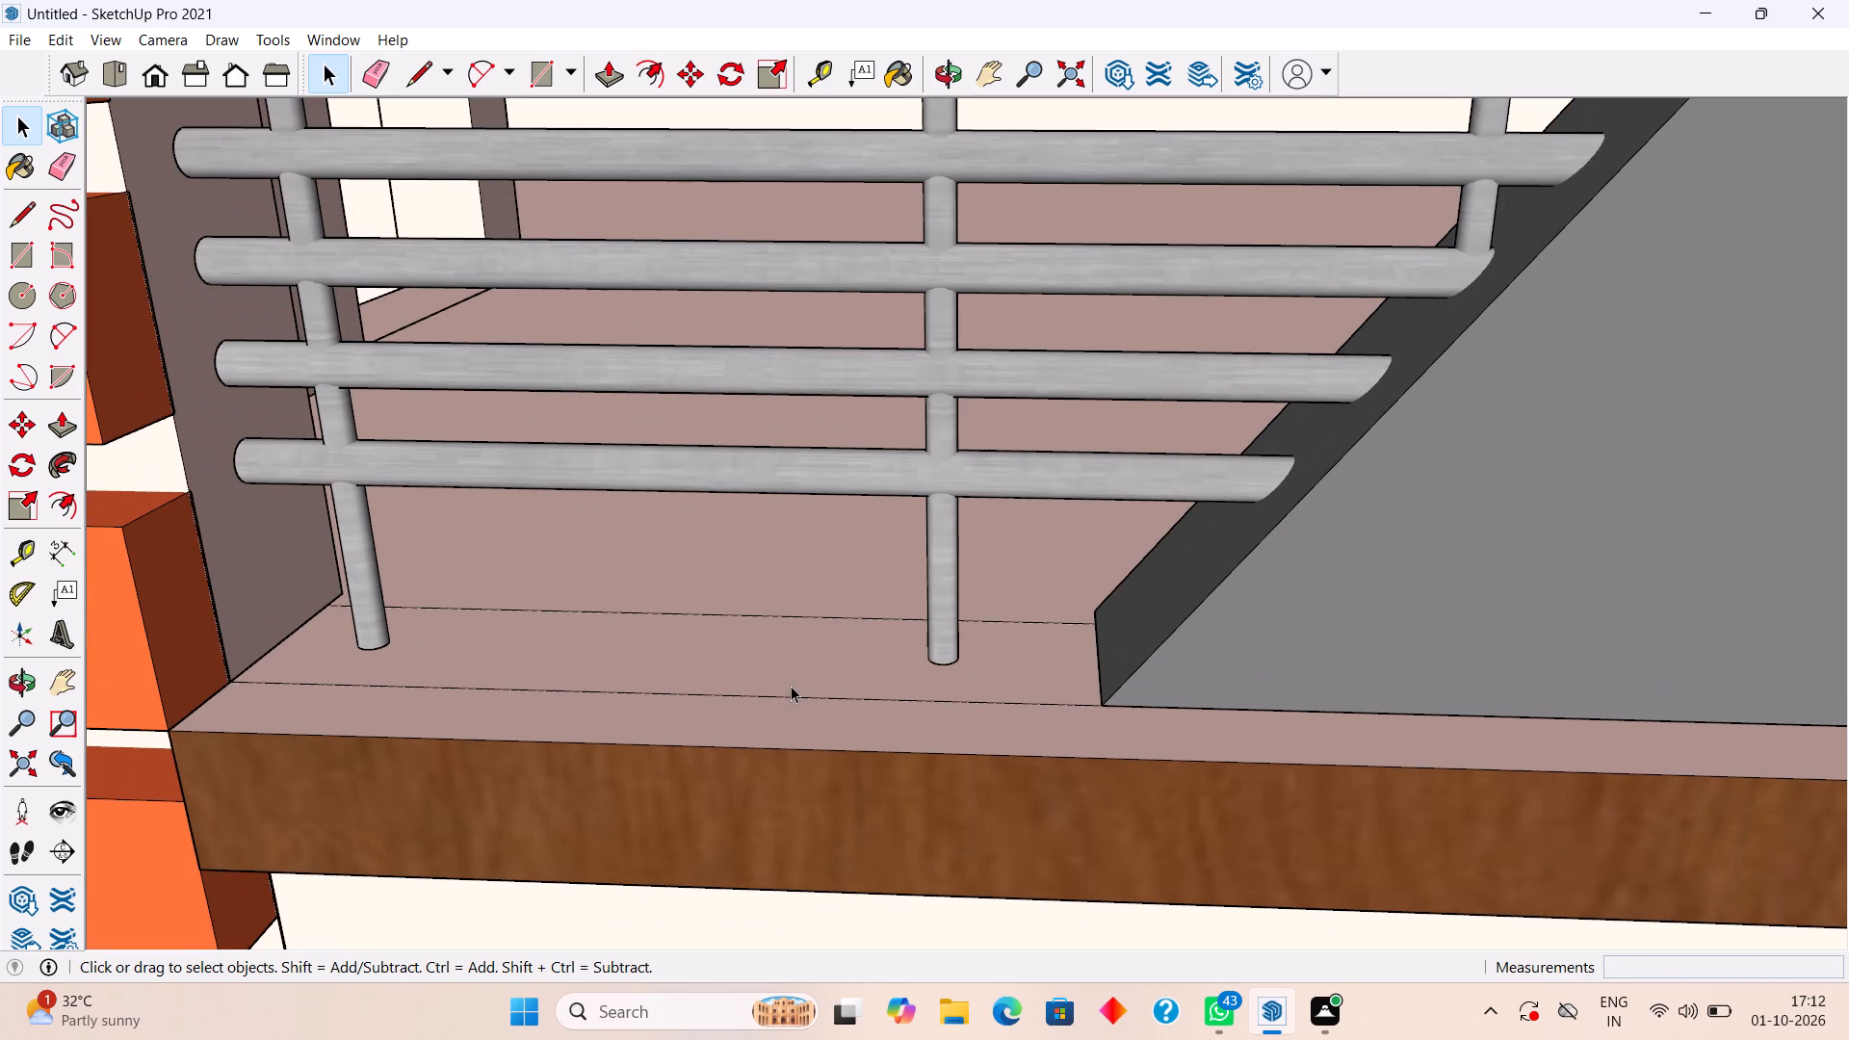
pyautogui.click(769, 616)
pyautogui.doubleClick(769, 616)
pyautogui.click(769, 616)
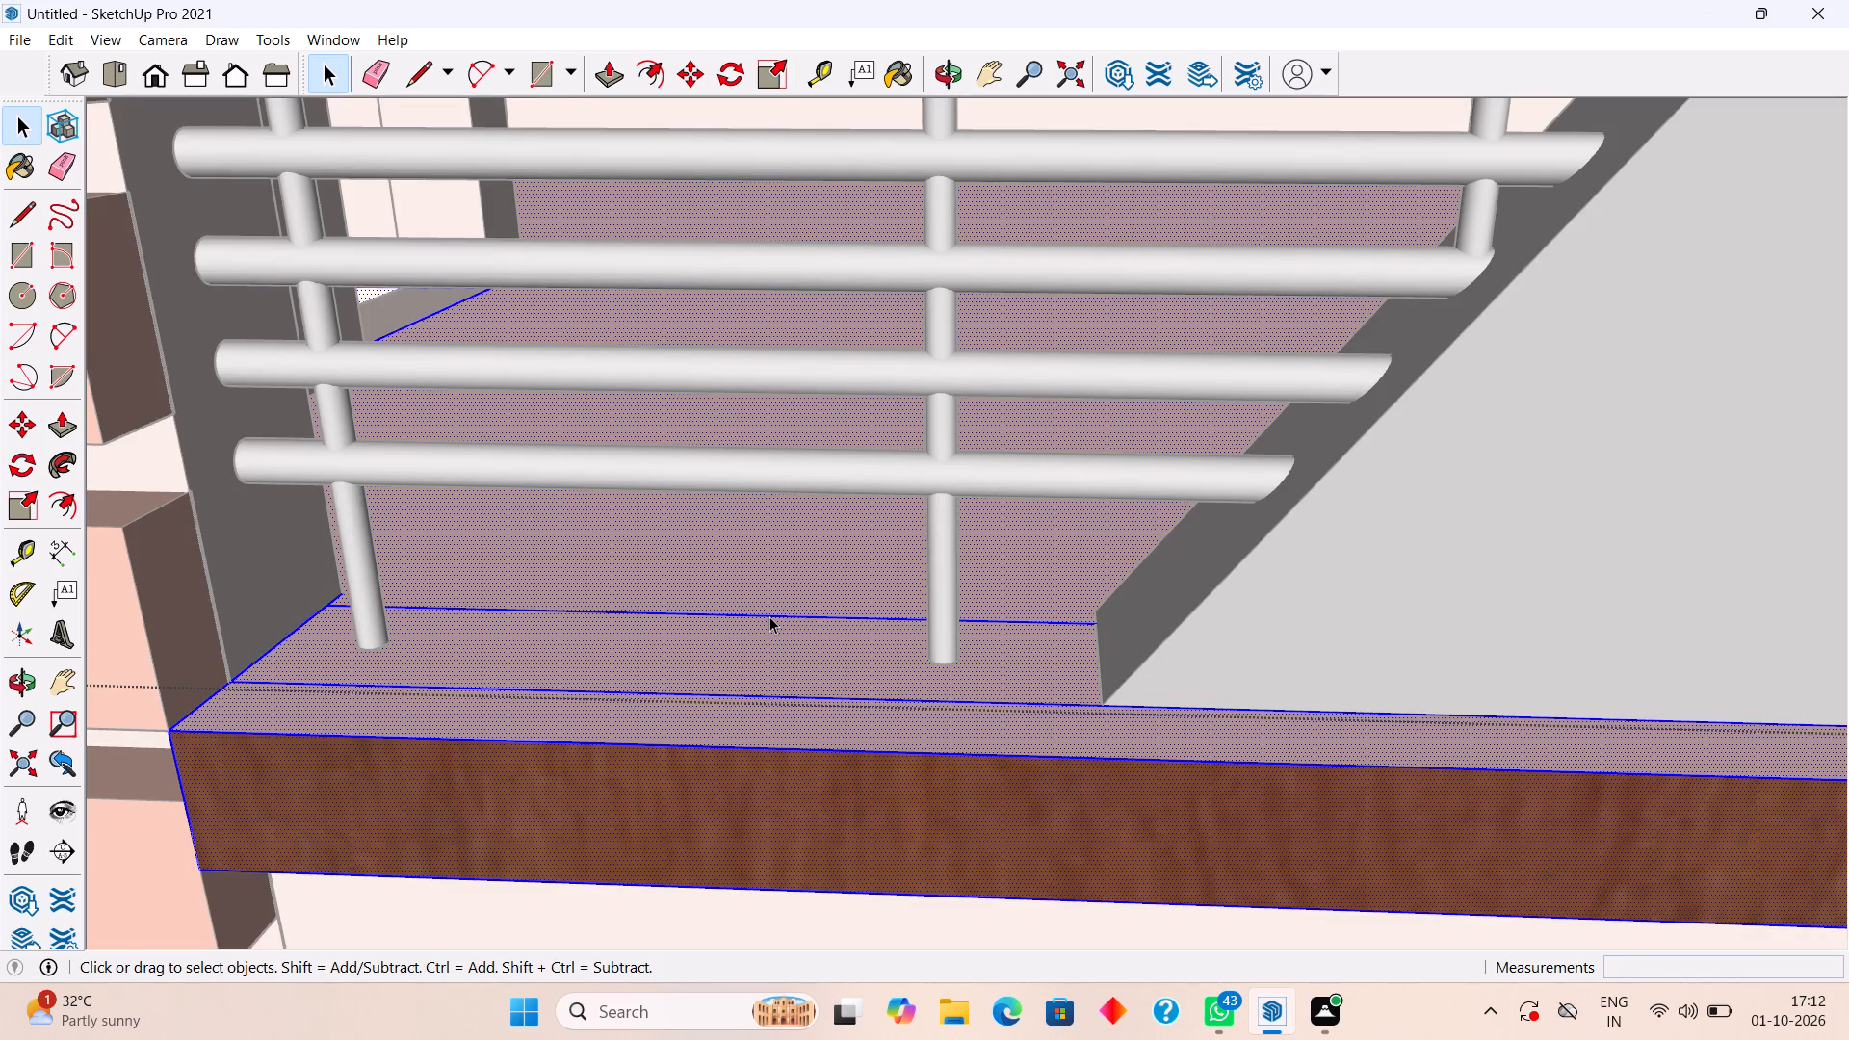
pyautogui.click(769, 616)
pyautogui.scroll(-19, 769, 616)
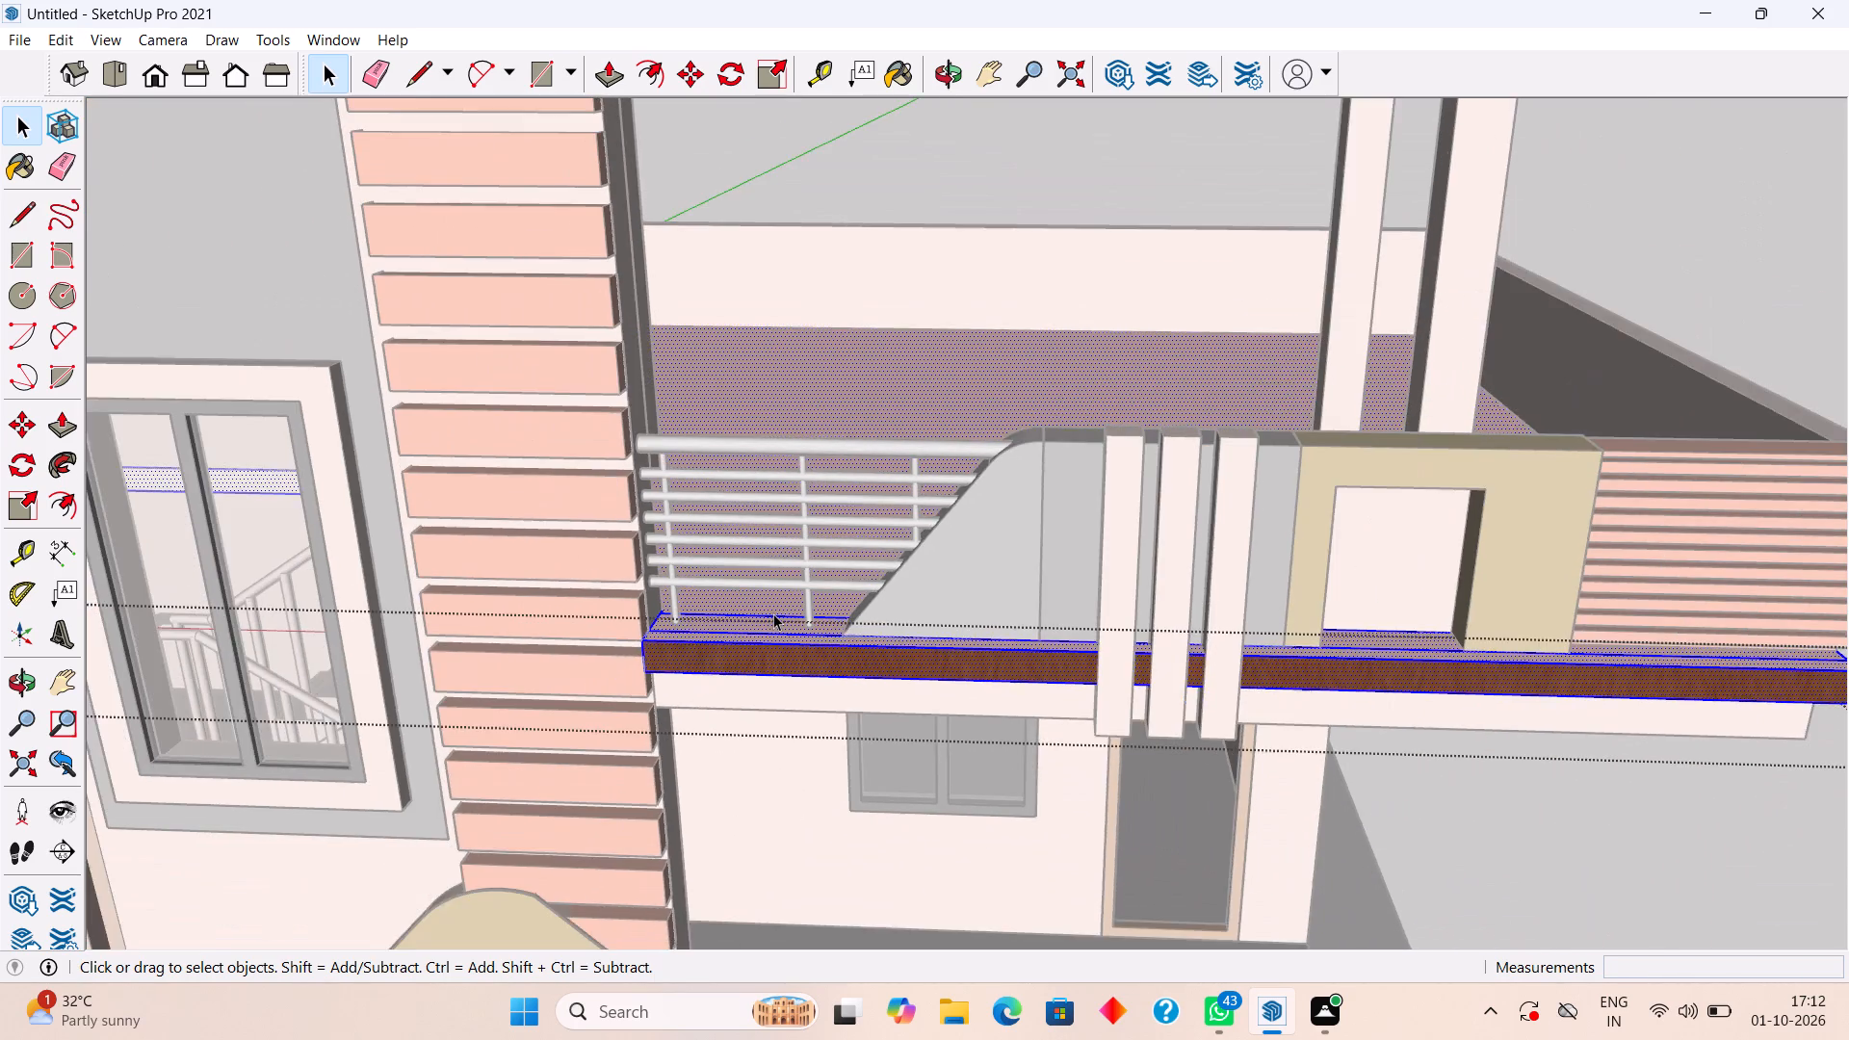
pyautogui.scroll(-3, 773, 613)
pyautogui.moveTo(789, 609); pyautogui.dragTo(1470, 407, button='middle')
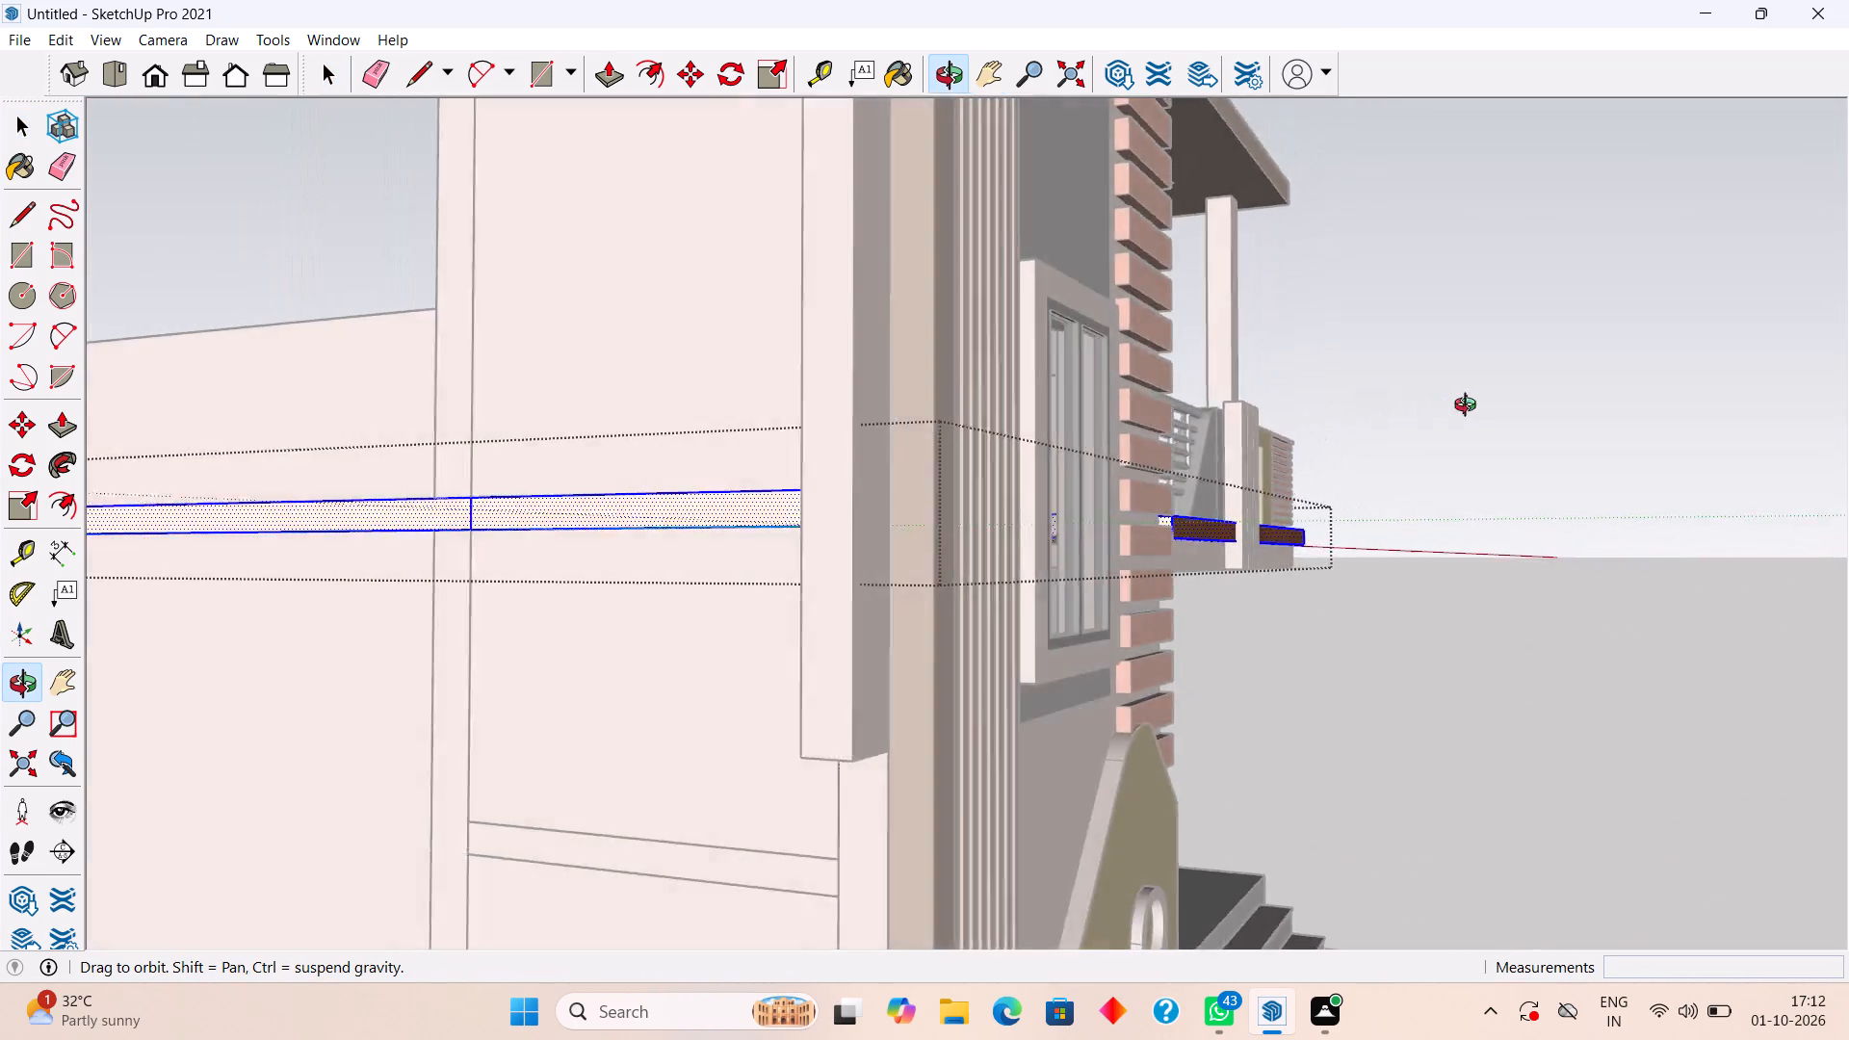
pyautogui.moveTo(1470, 407); pyautogui.dragTo(937, 518, button='middle')
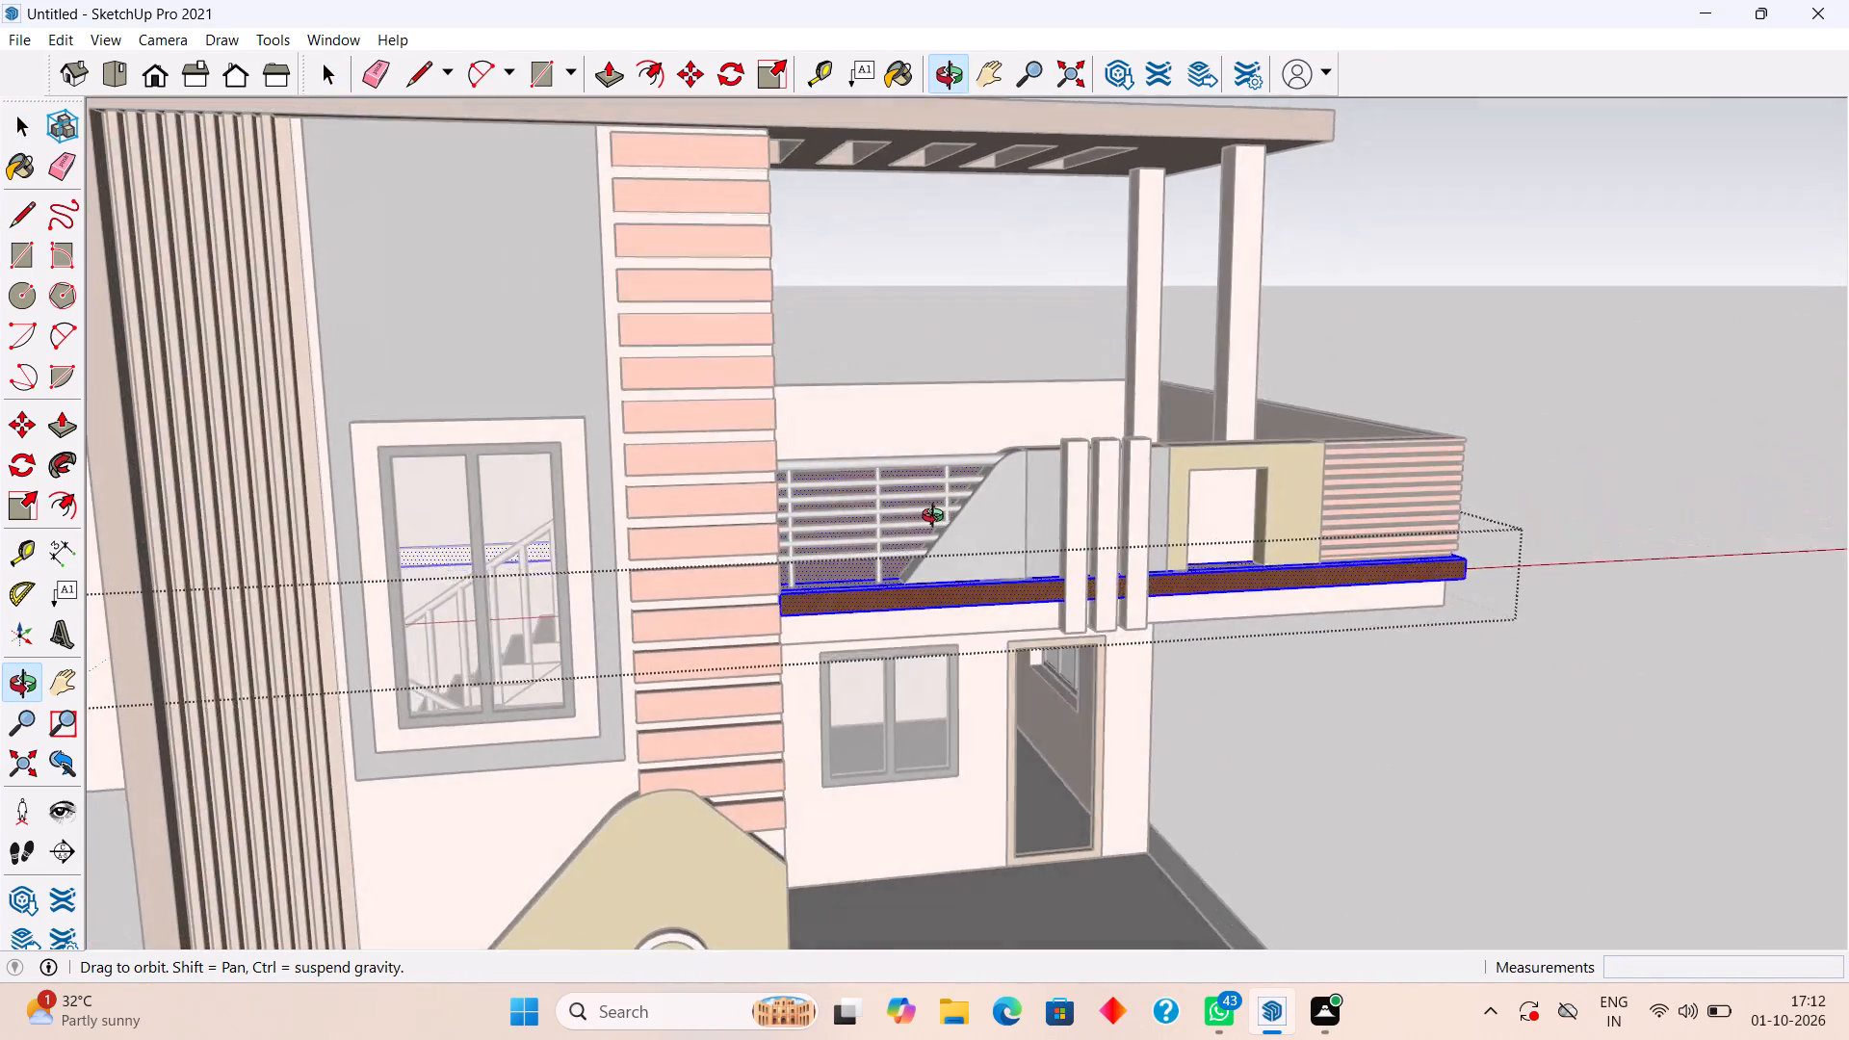
pyautogui.moveTo(937, 518); pyautogui.dragTo(873, 529, button='middle')
pyautogui.click(1664, 361)
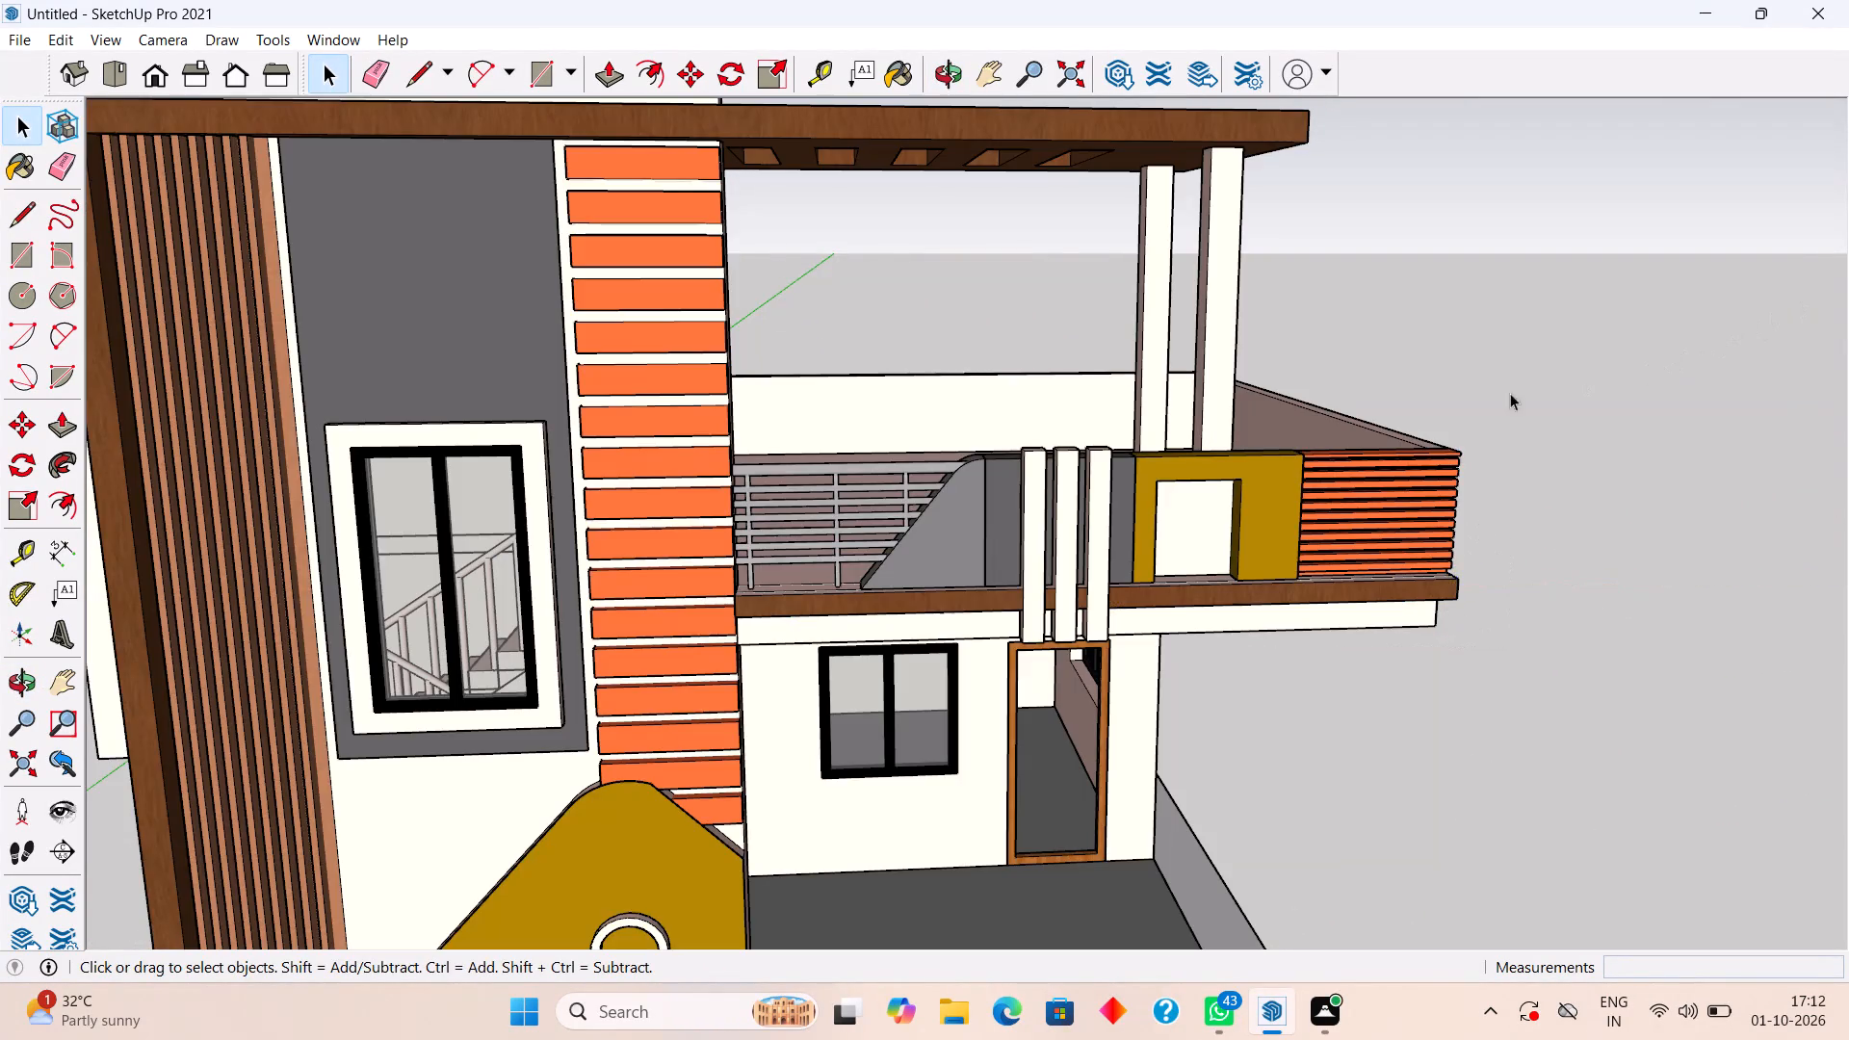
# Examine the pergola, the balcony's side parapet, and the porch with its staircase from the front and side.
pyautogui.scroll(-5, 1355, 440)
pyautogui.moveTo(1277, 453); pyautogui.dragTo(1082, 296, button='middle')
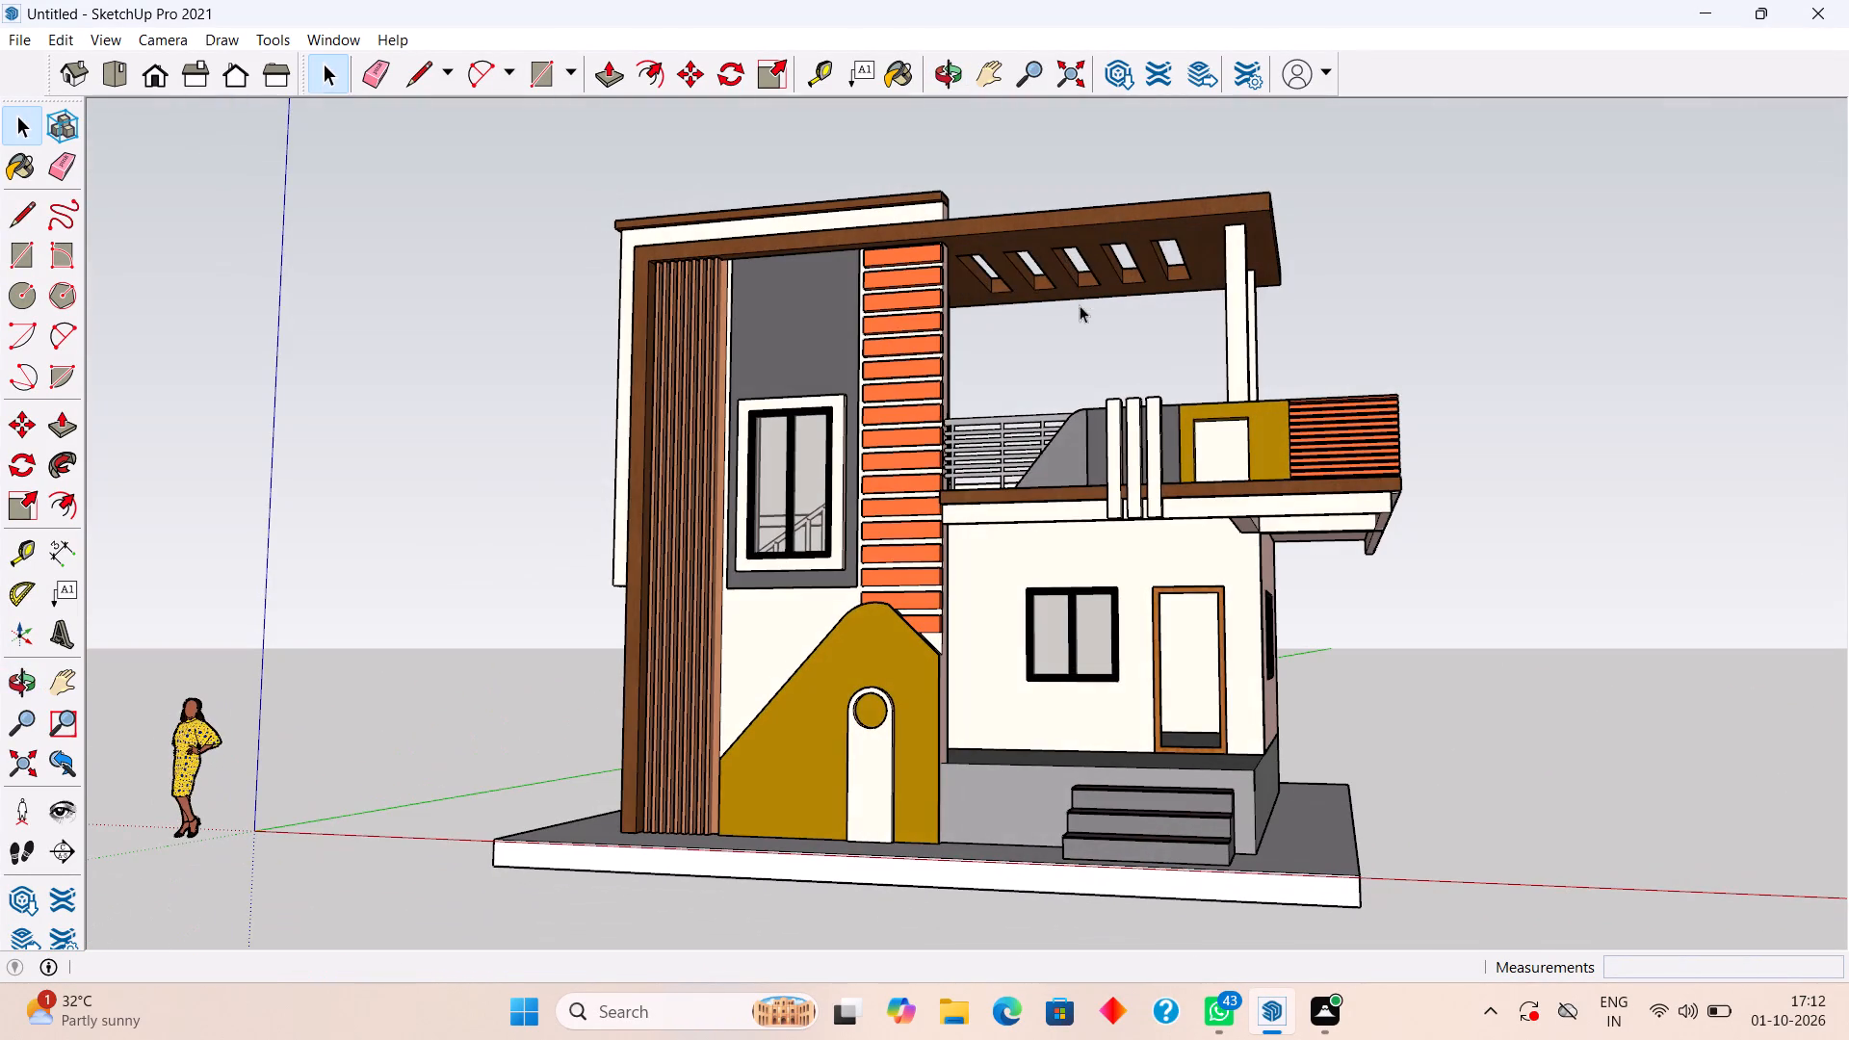
pyautogui.scroll(3, 989, 438)
pyautogui.moveTo(951, 434); pyautogui.dragTo(633, 482, button='middle')
pyautogui.moveTo(820, 455); pyautogui.dragTo(653, 522, button='middle')
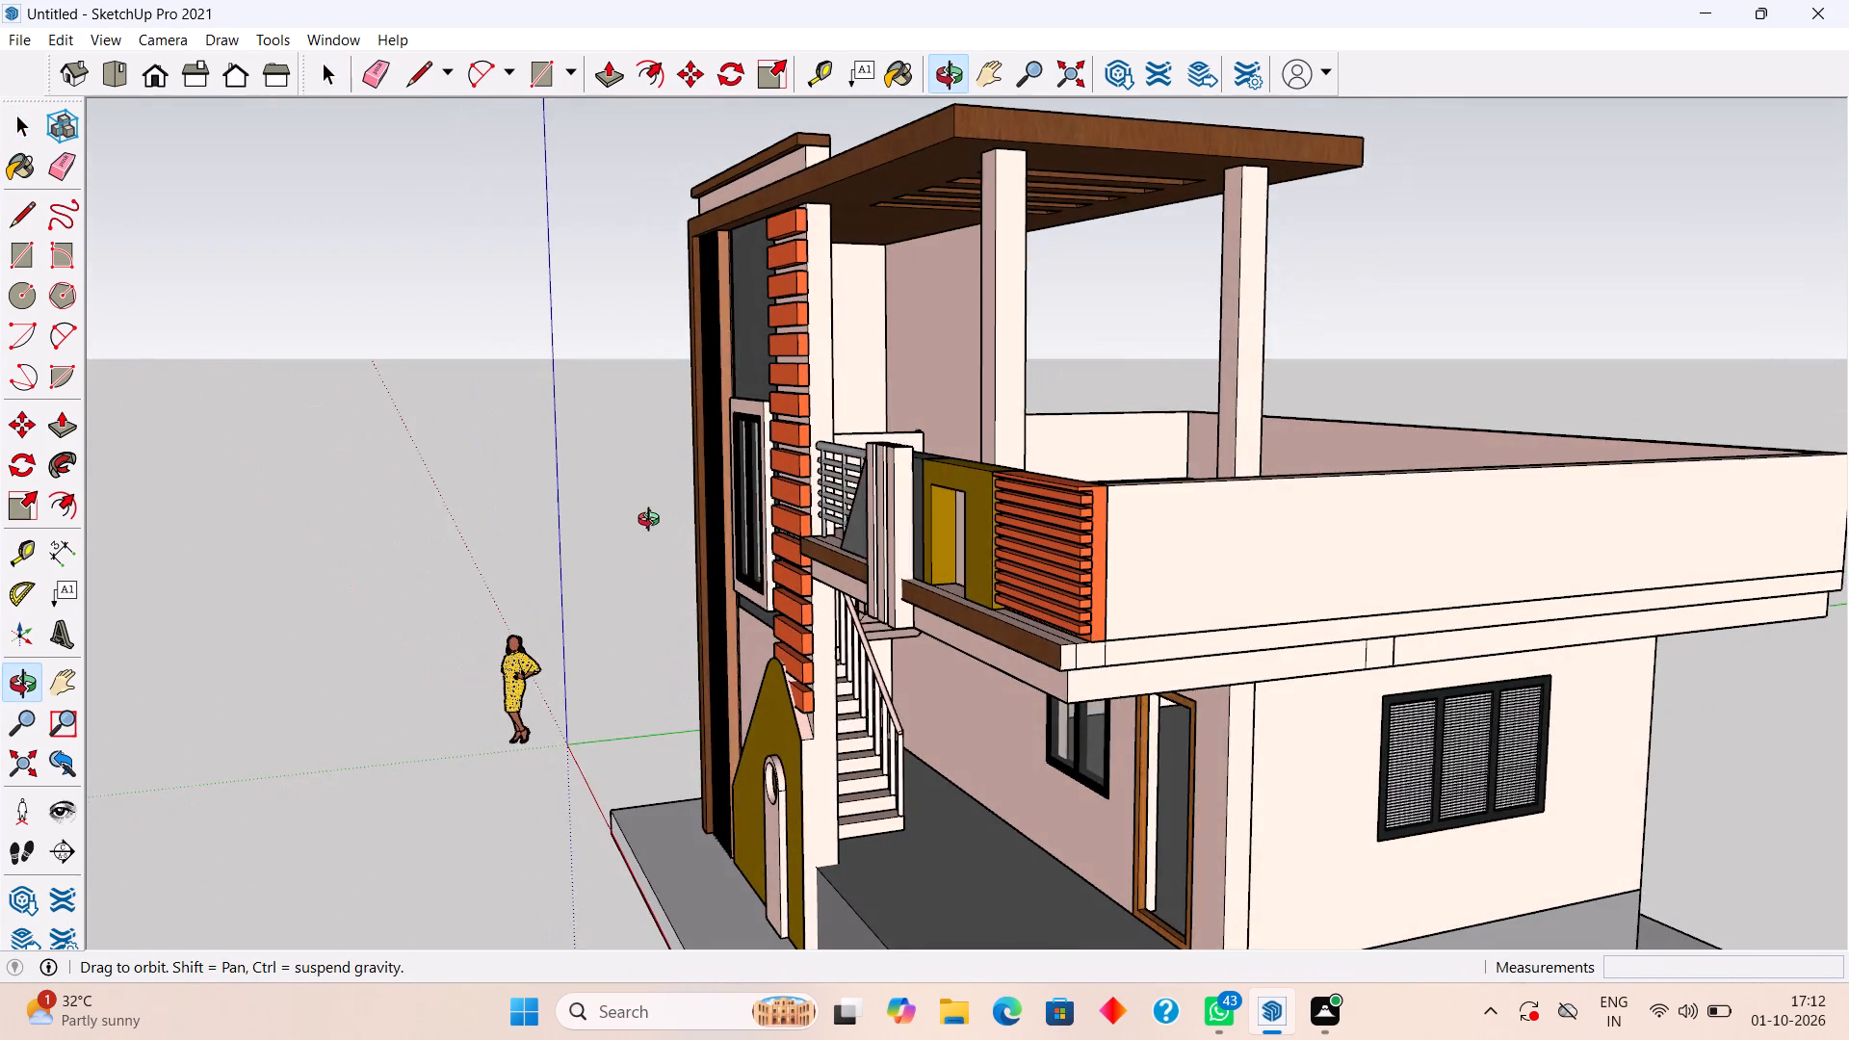
pyautogui.moveTo(653, 522); pyautogui.dragTo(849, 508, button='middle')
pyautogui.scroll(-3, 855, 516)
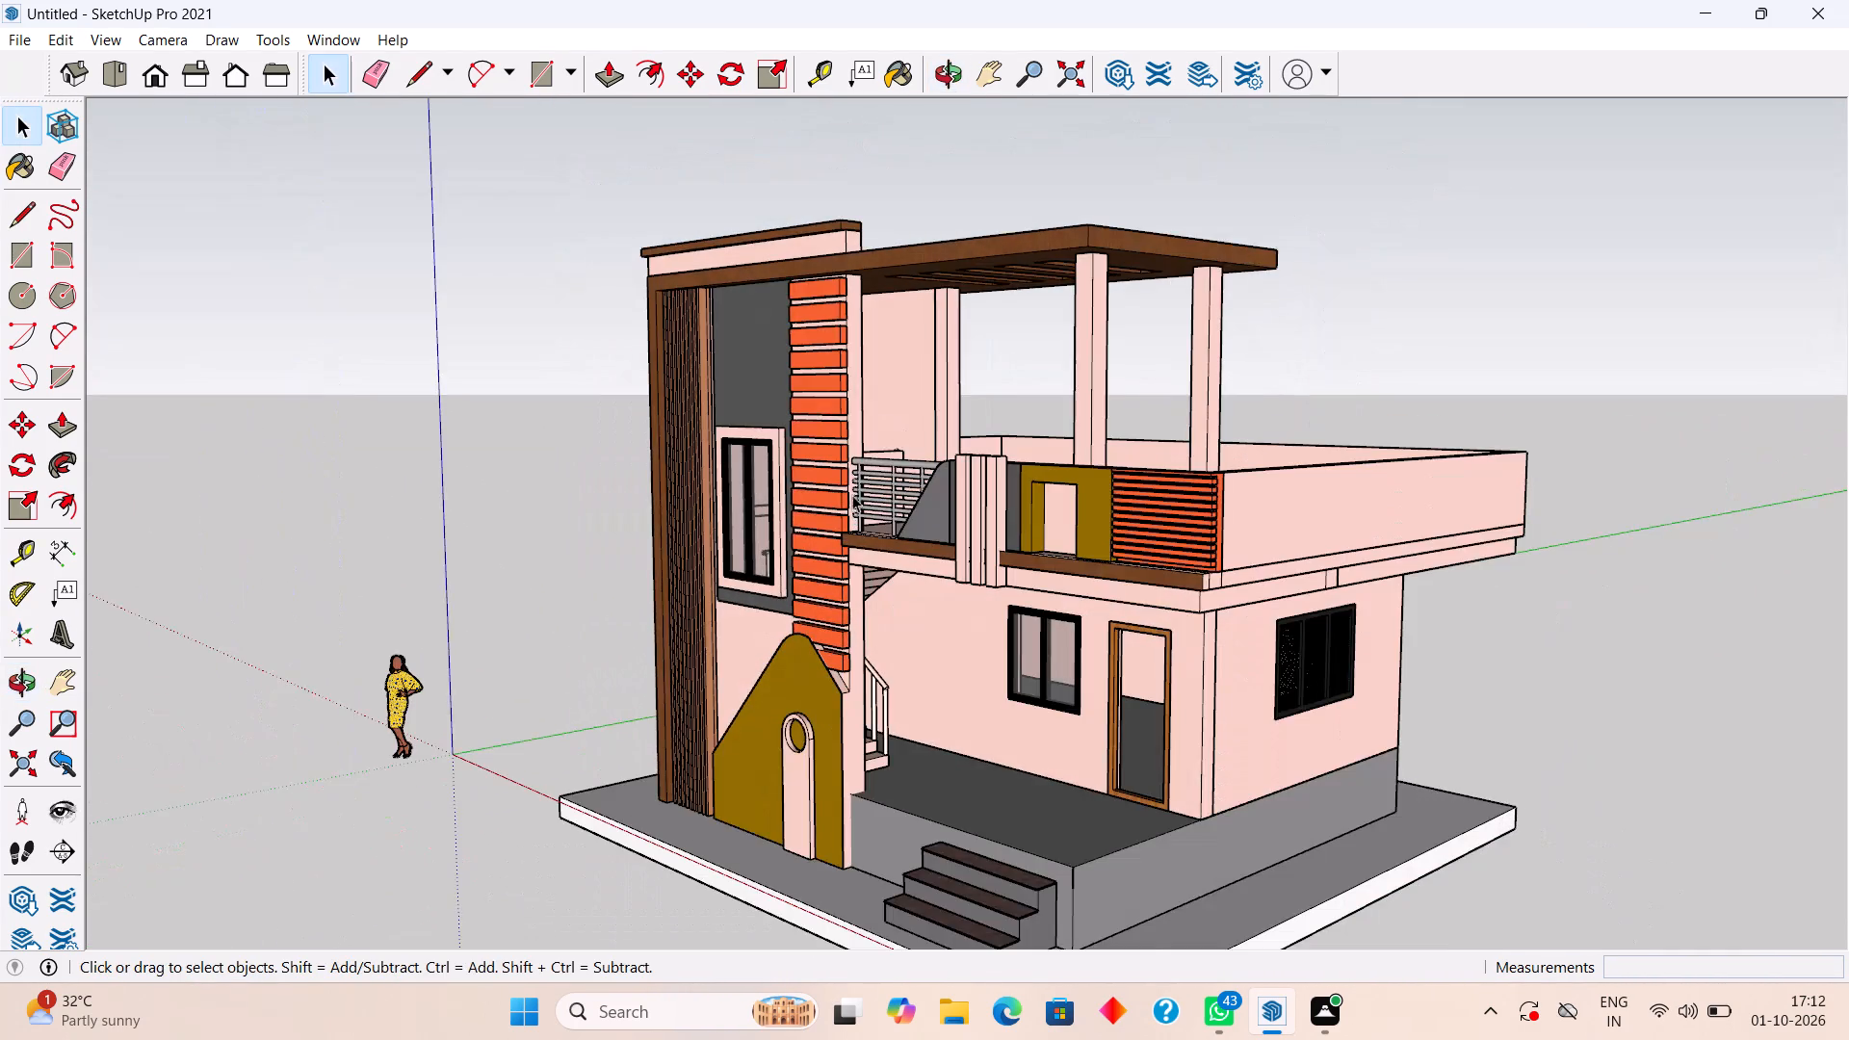
pyautogui.scroll(-1, 860, 491)
pyautogui.moveTo(902, 802); pyautogui.dragTo(822, 783, button='middle')
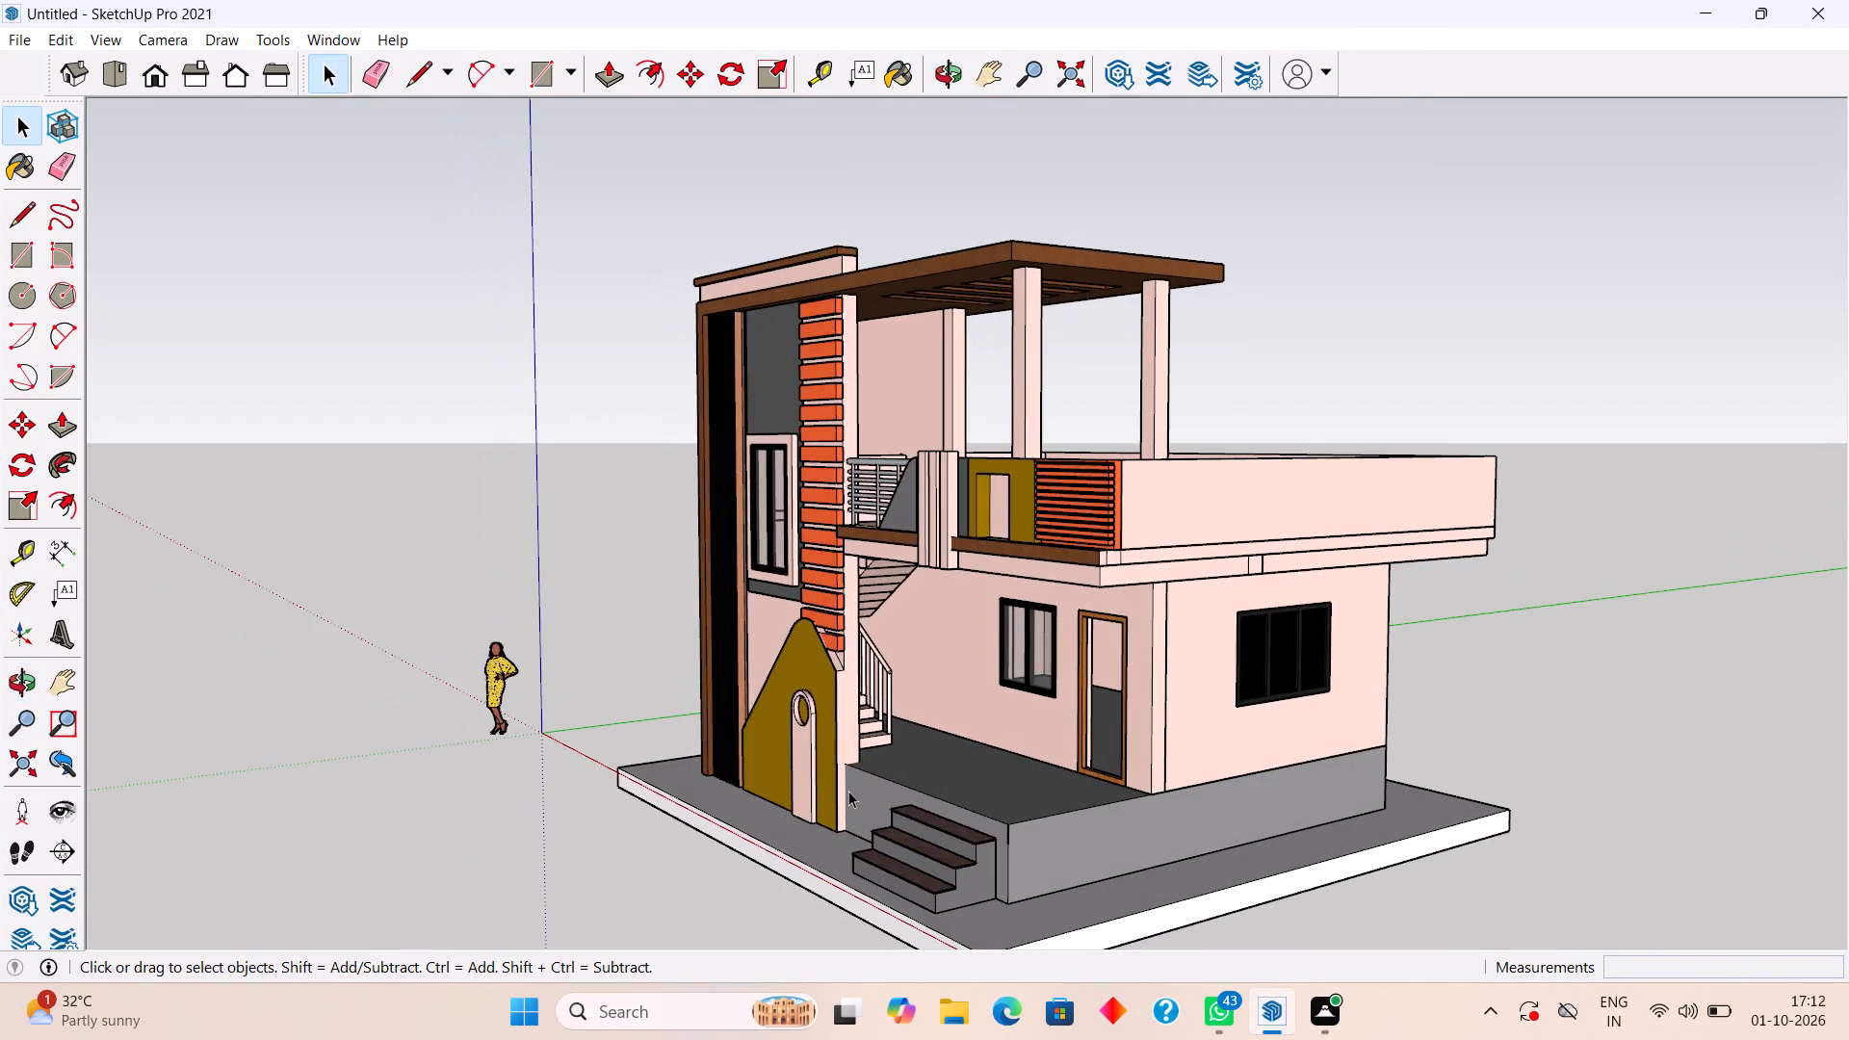
pyautogui.scroll(4, 913, 796)
pyautogui.moveTo(961, 791); pyautogui.dragTo(716, 692, button='middle')
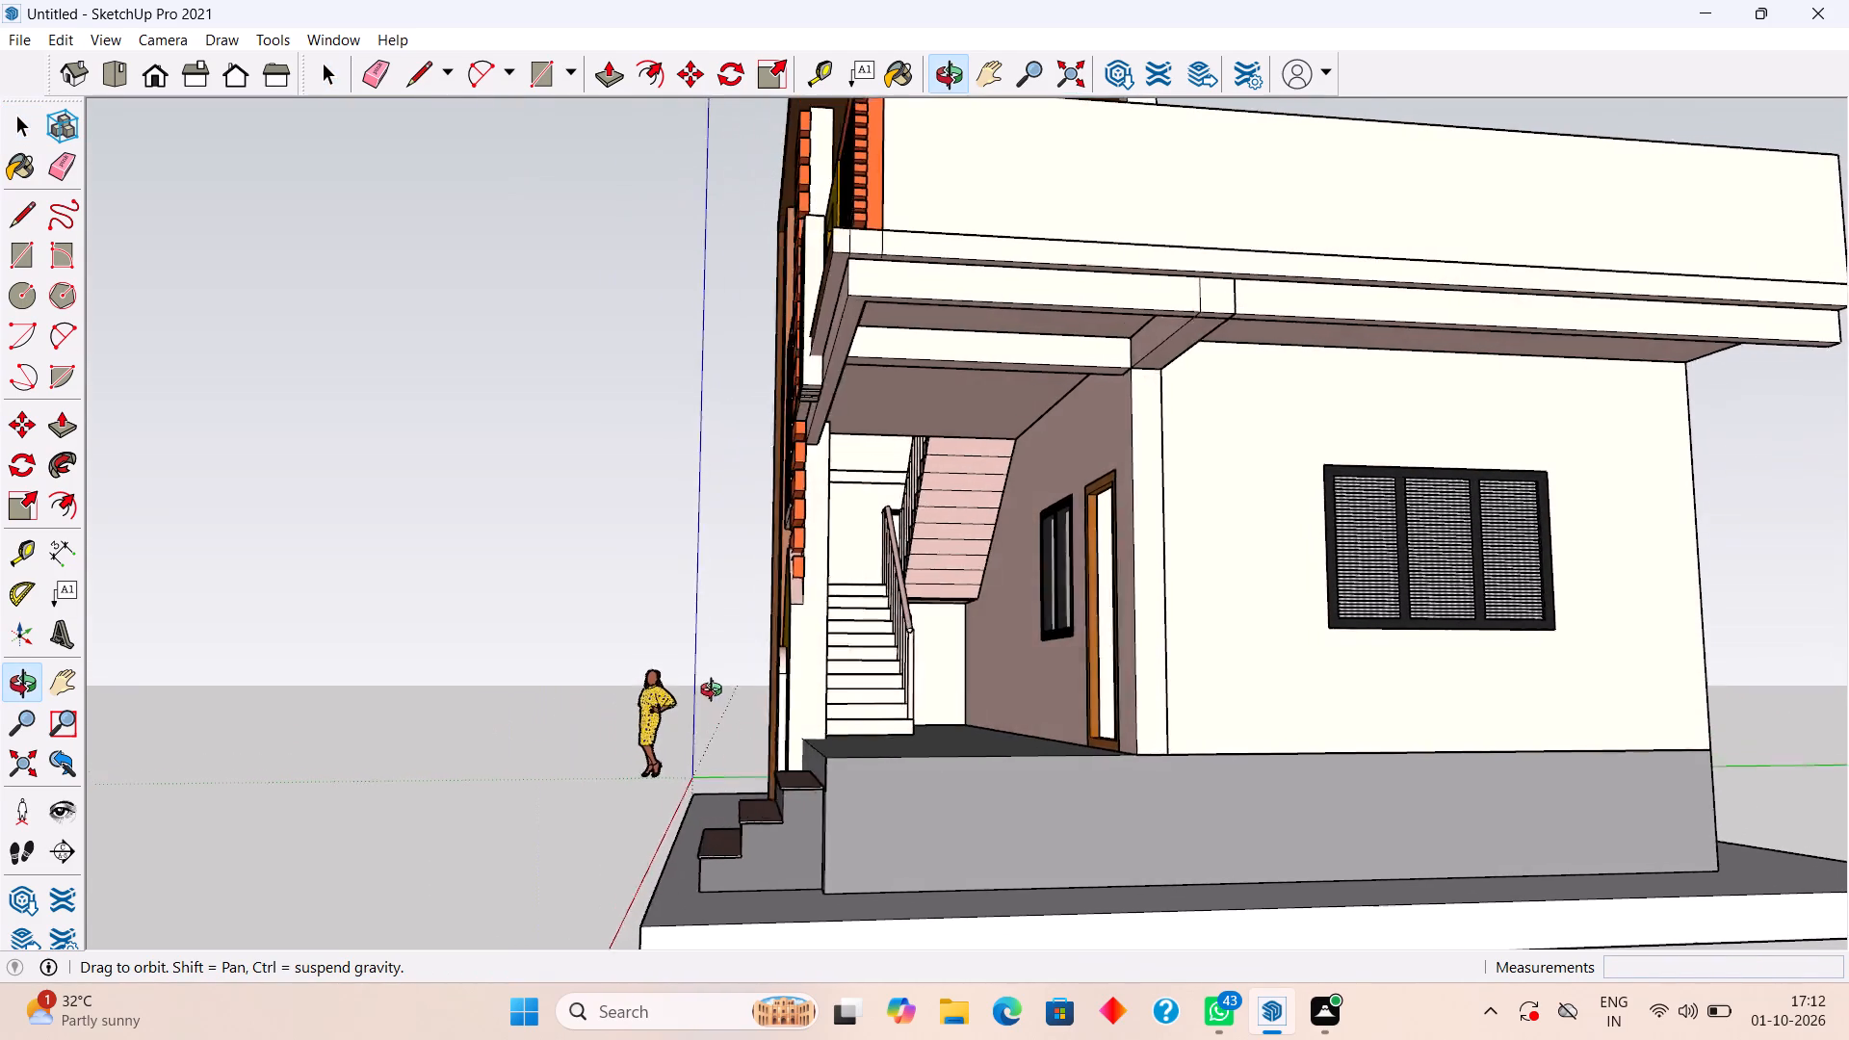
pyautogui.moveTo(716, 692); pyautogui.dragTo(1648, 811, button='middle')
# Review the complete house on its base slab from both front corners and straight on.
pyautogui.scroll(-2, 1650, 819)
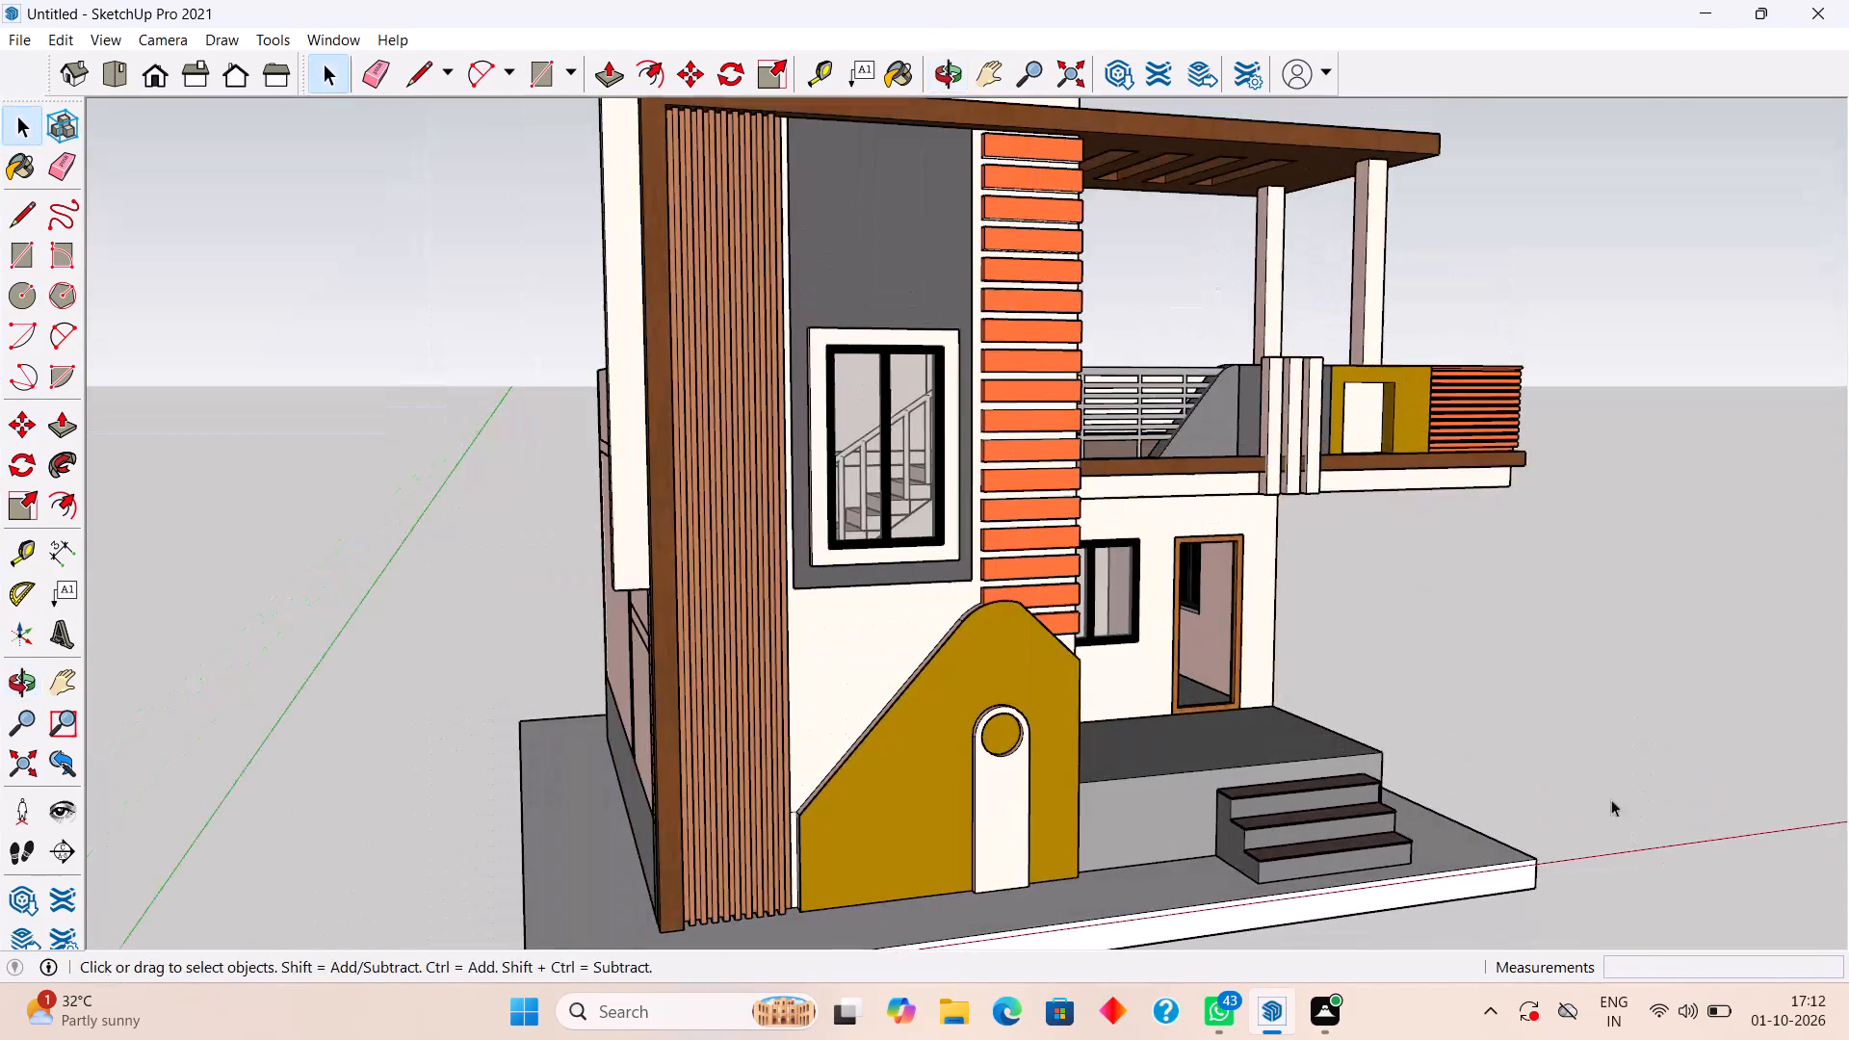
pyautogui.scroll(-4, 1077, 289)
pyautogui.moveTo(1074, 289); pyautogui.dragTo(1071, 298, button='middle')
pyautogui.scroll(-3, 1117, 120)
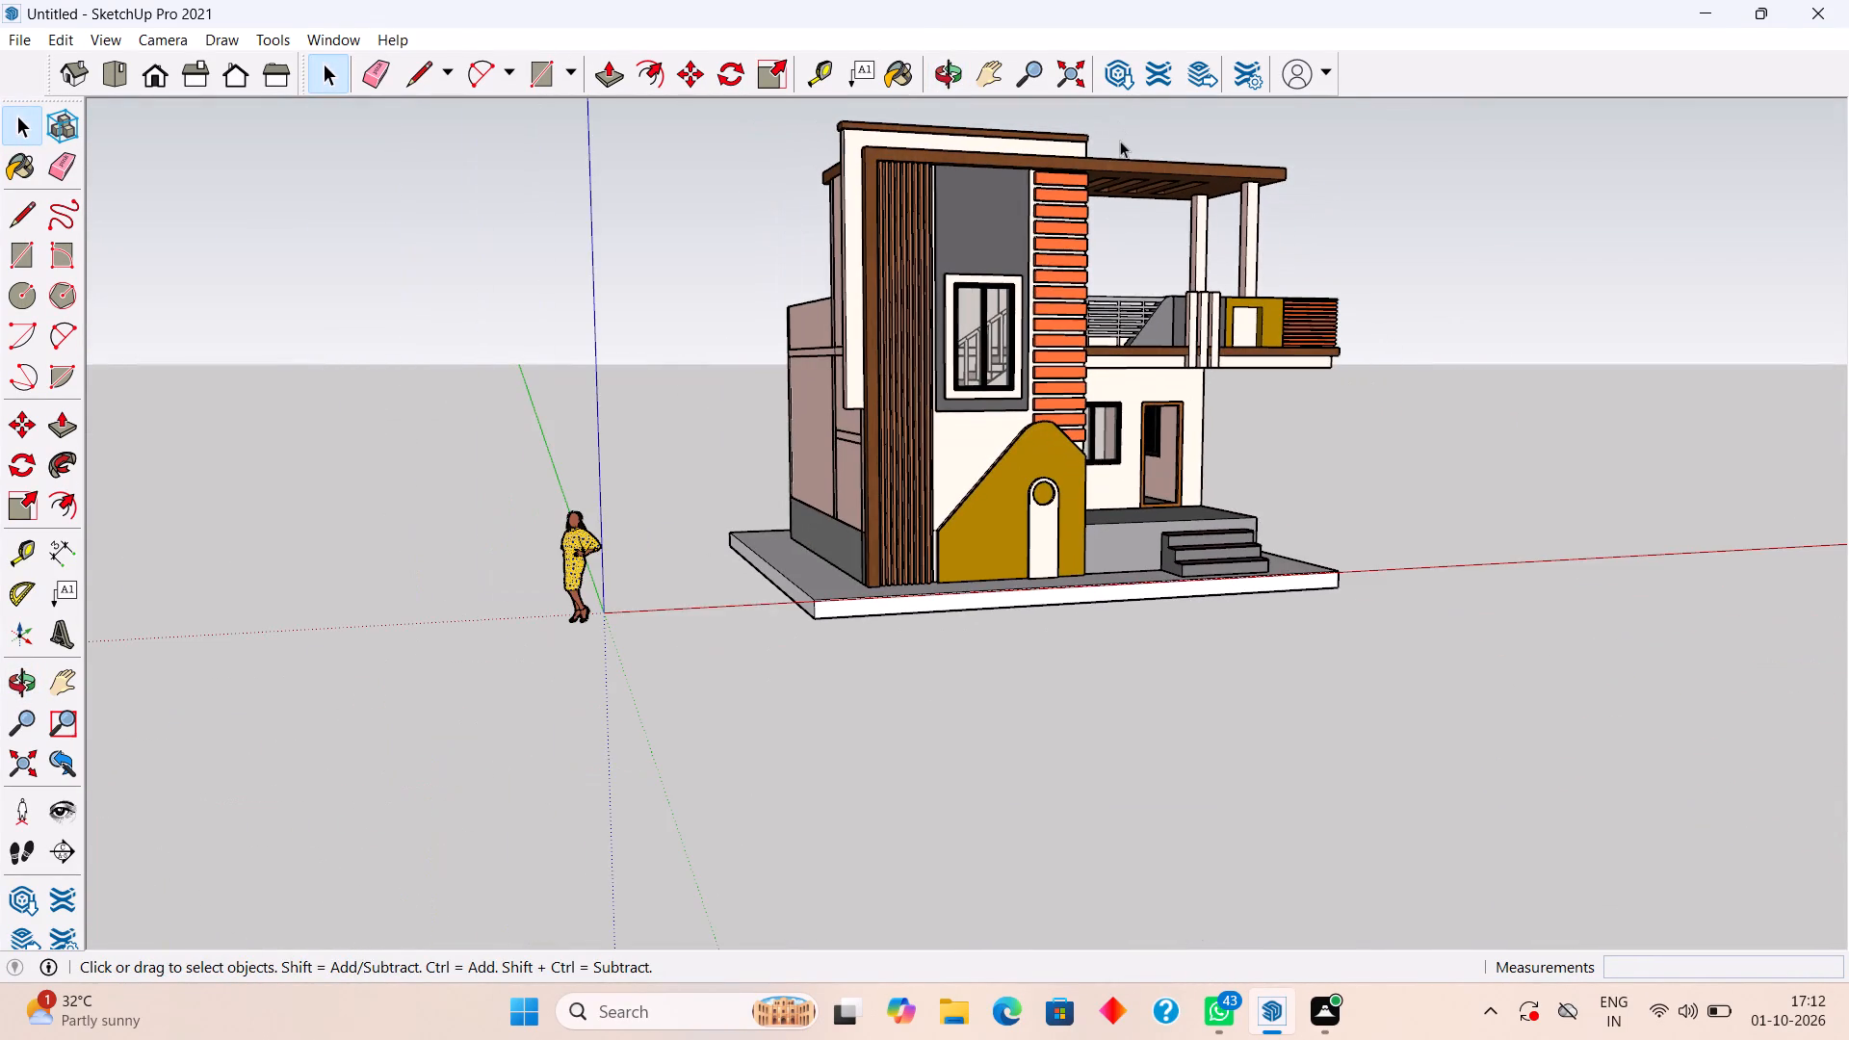
pyautogui.scroll(-3, 1123, 147)
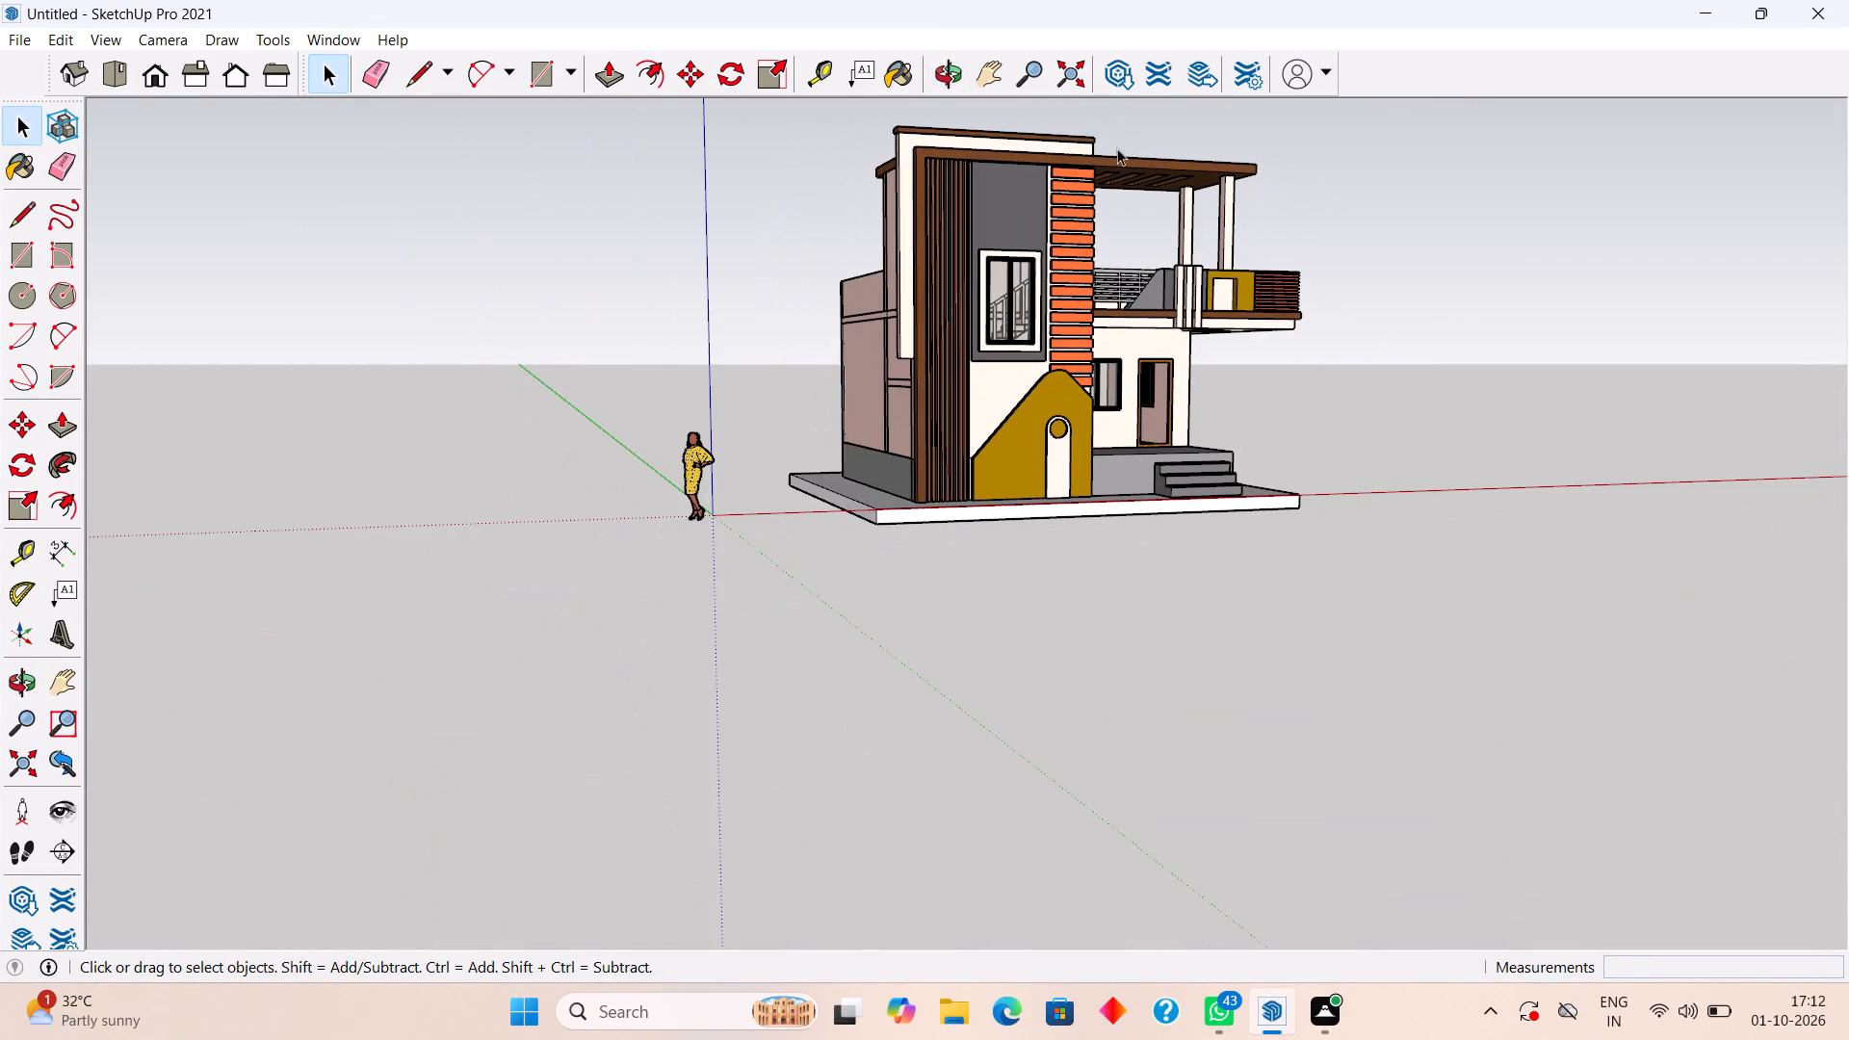
pyautogui.keyDown('shift'); pyautogui.moveTo(1117, 148); pyautogui.dragTo(1120, 379, button='middle'); pyautogui.keyUp('shift')
pyautogui.scroll(1, 1048, 627)
pyautogui.moveTo(942, 613); pyautogui.dragTo(543, 601, button='middle')
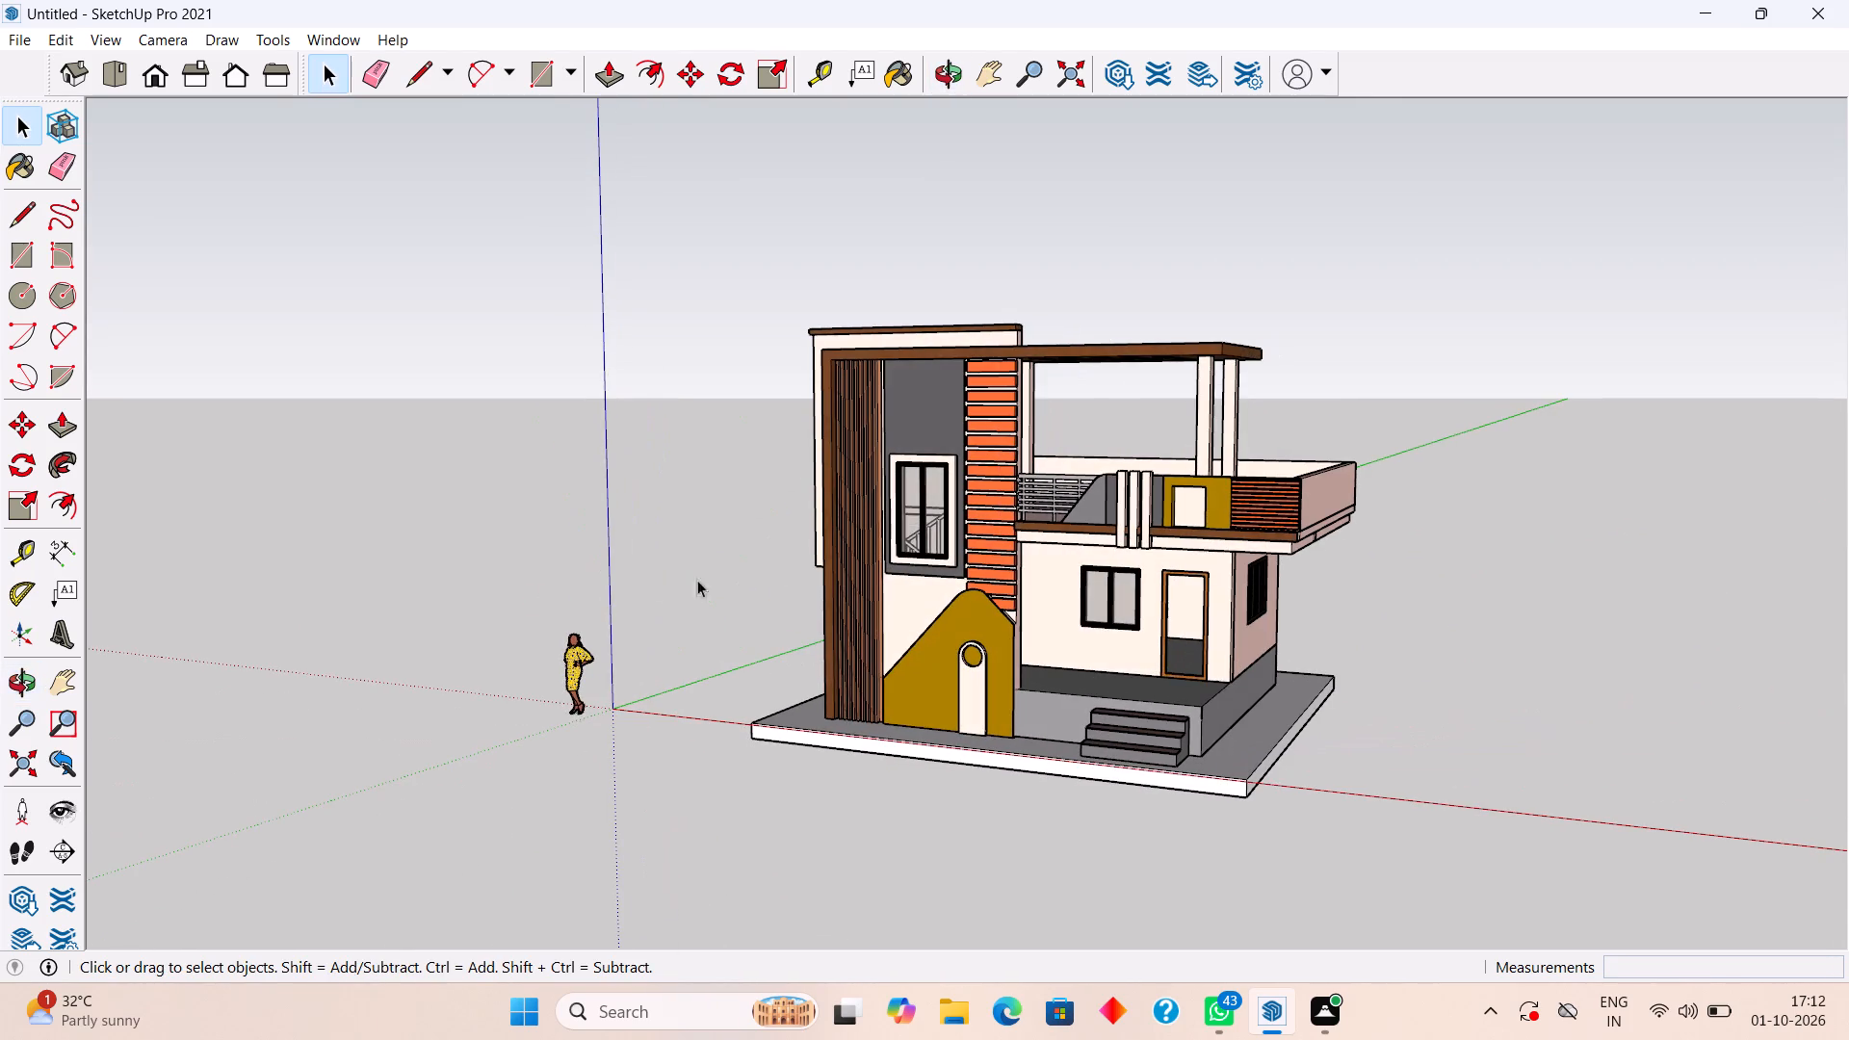
pyautogui.scroll(2, 820, 558)
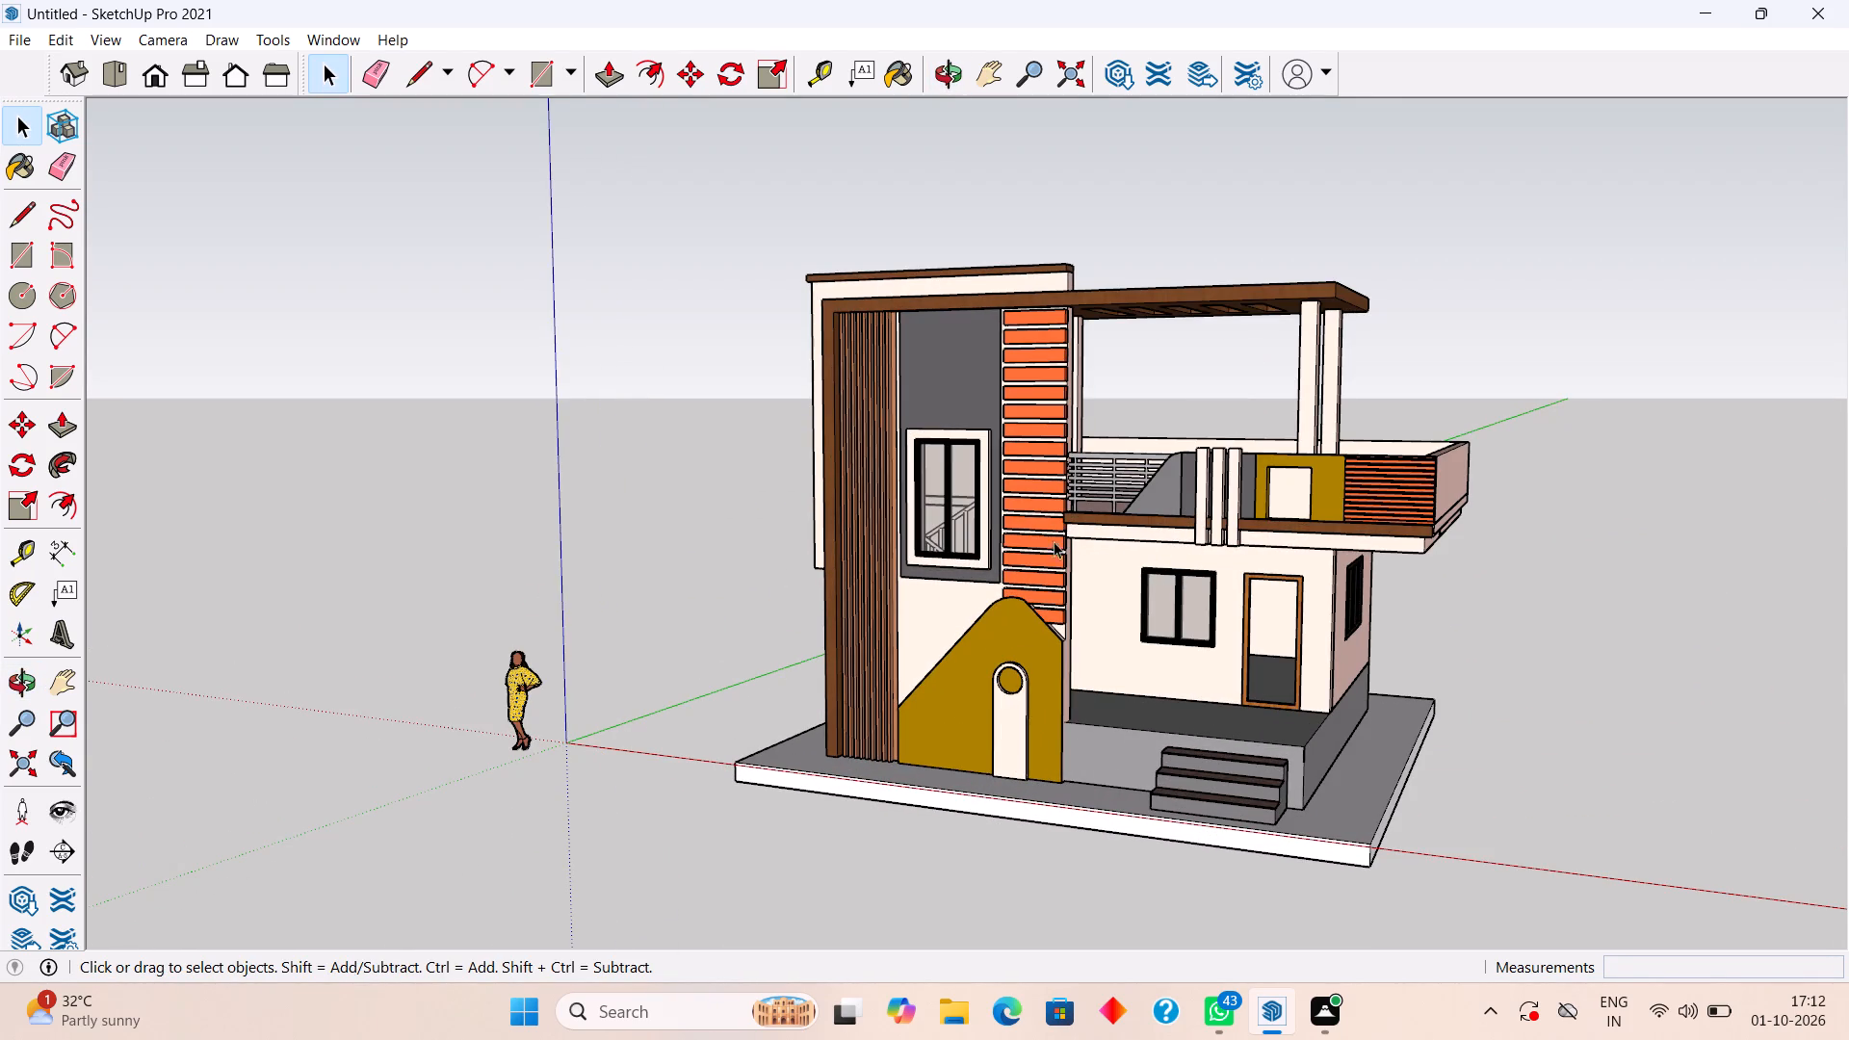
pyautogui.moveTo(1141, 514); pyautogui.dragTo(1385, 517, button='middle')
pyautogui.scroll(4, 1387, 518)
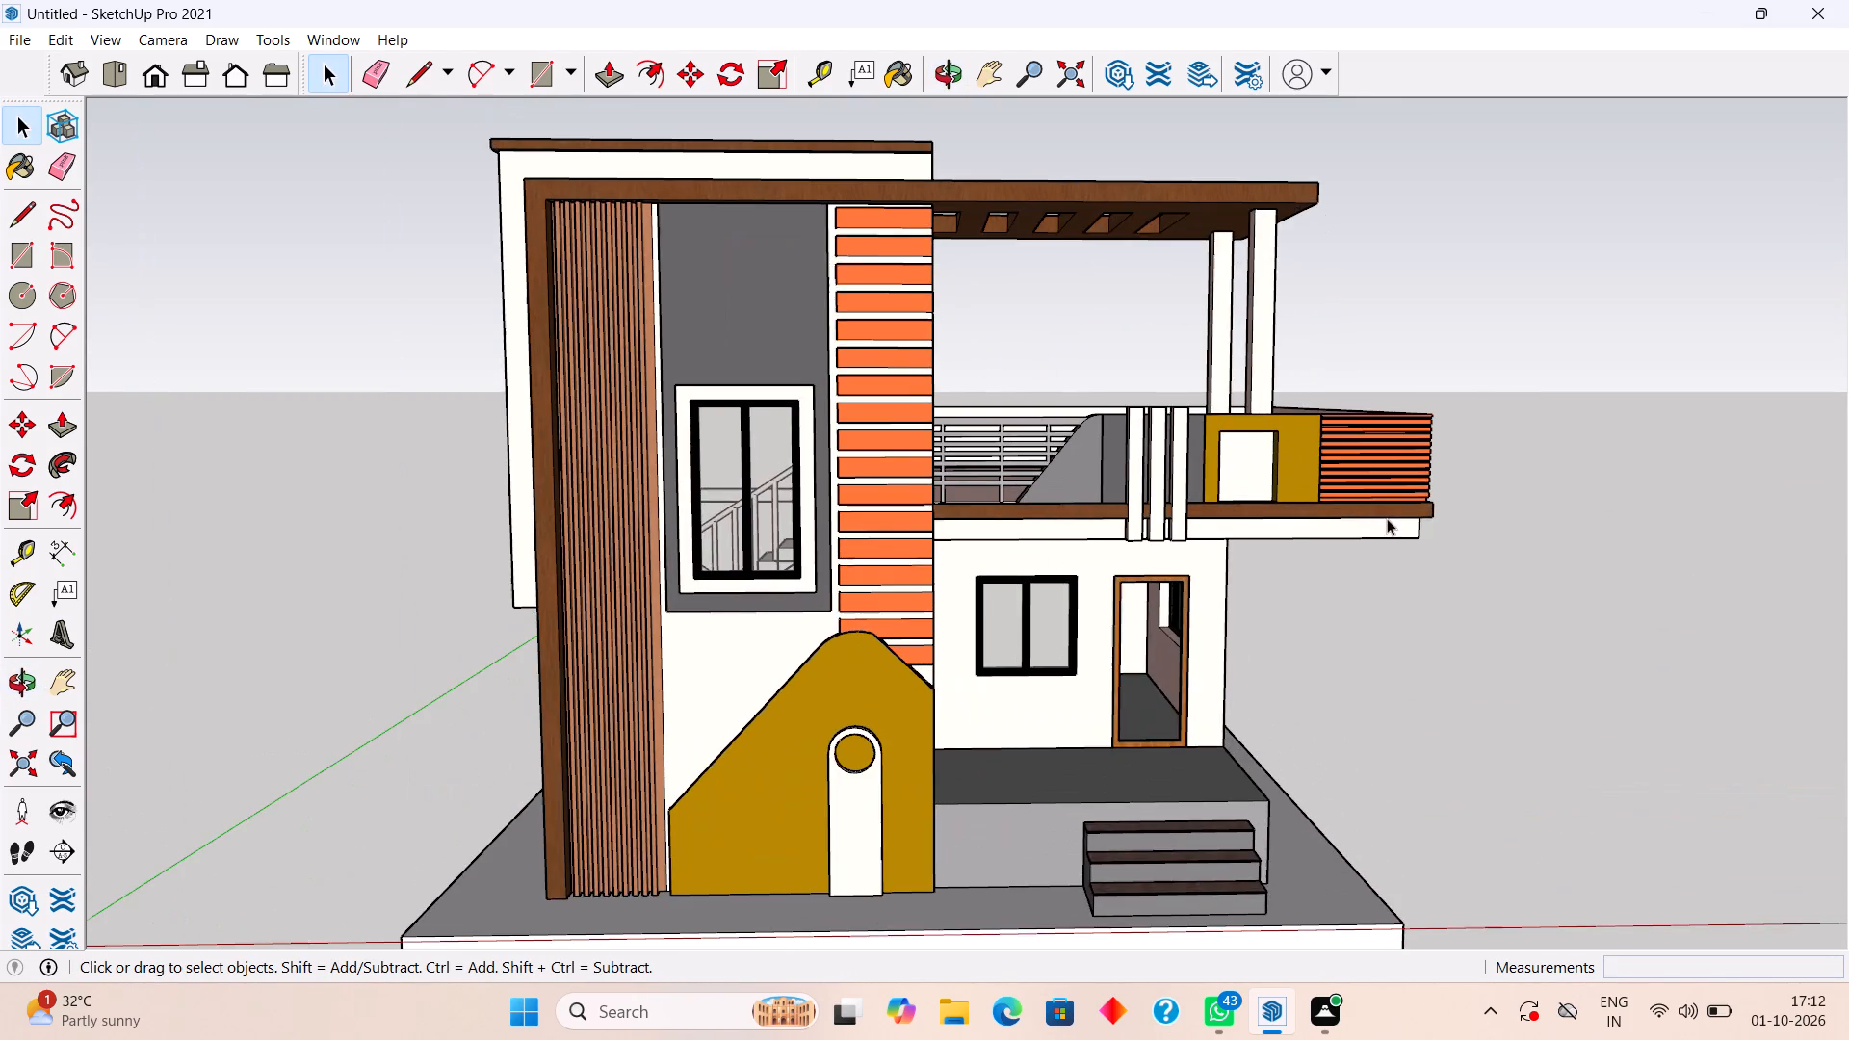
pyautogui.moveTo(1365, 527); pyautogui.dragTo(1418, 507, button='middle')
pyautogui.scroll(-3, 1418, 507)
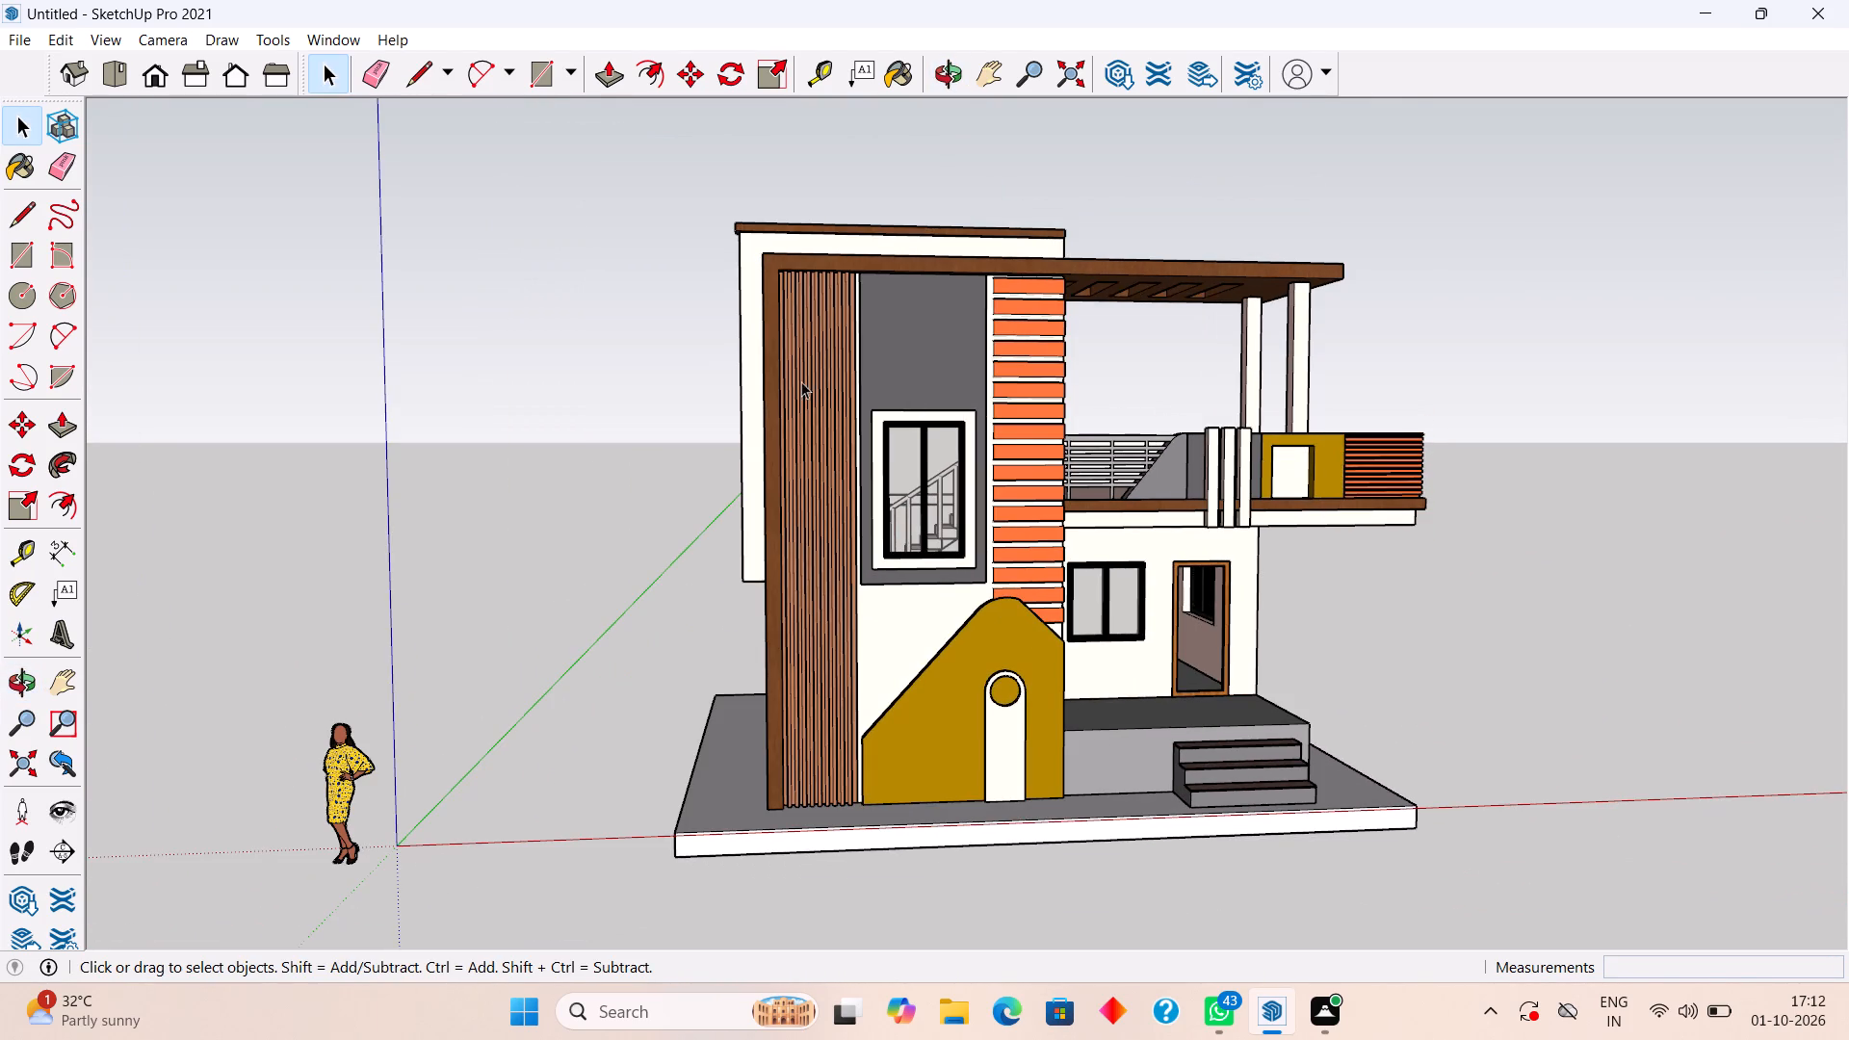
# Inspect the tower facade's vertical wooden louvres, grey window panel, brown frame and orange bands up close, checking the front wall face's extent.
pyautogui.moveTo(843, 357); pyautogui.dragTo(880, 337, button='middle')
pyautogui.scroll(6, 880, 337)
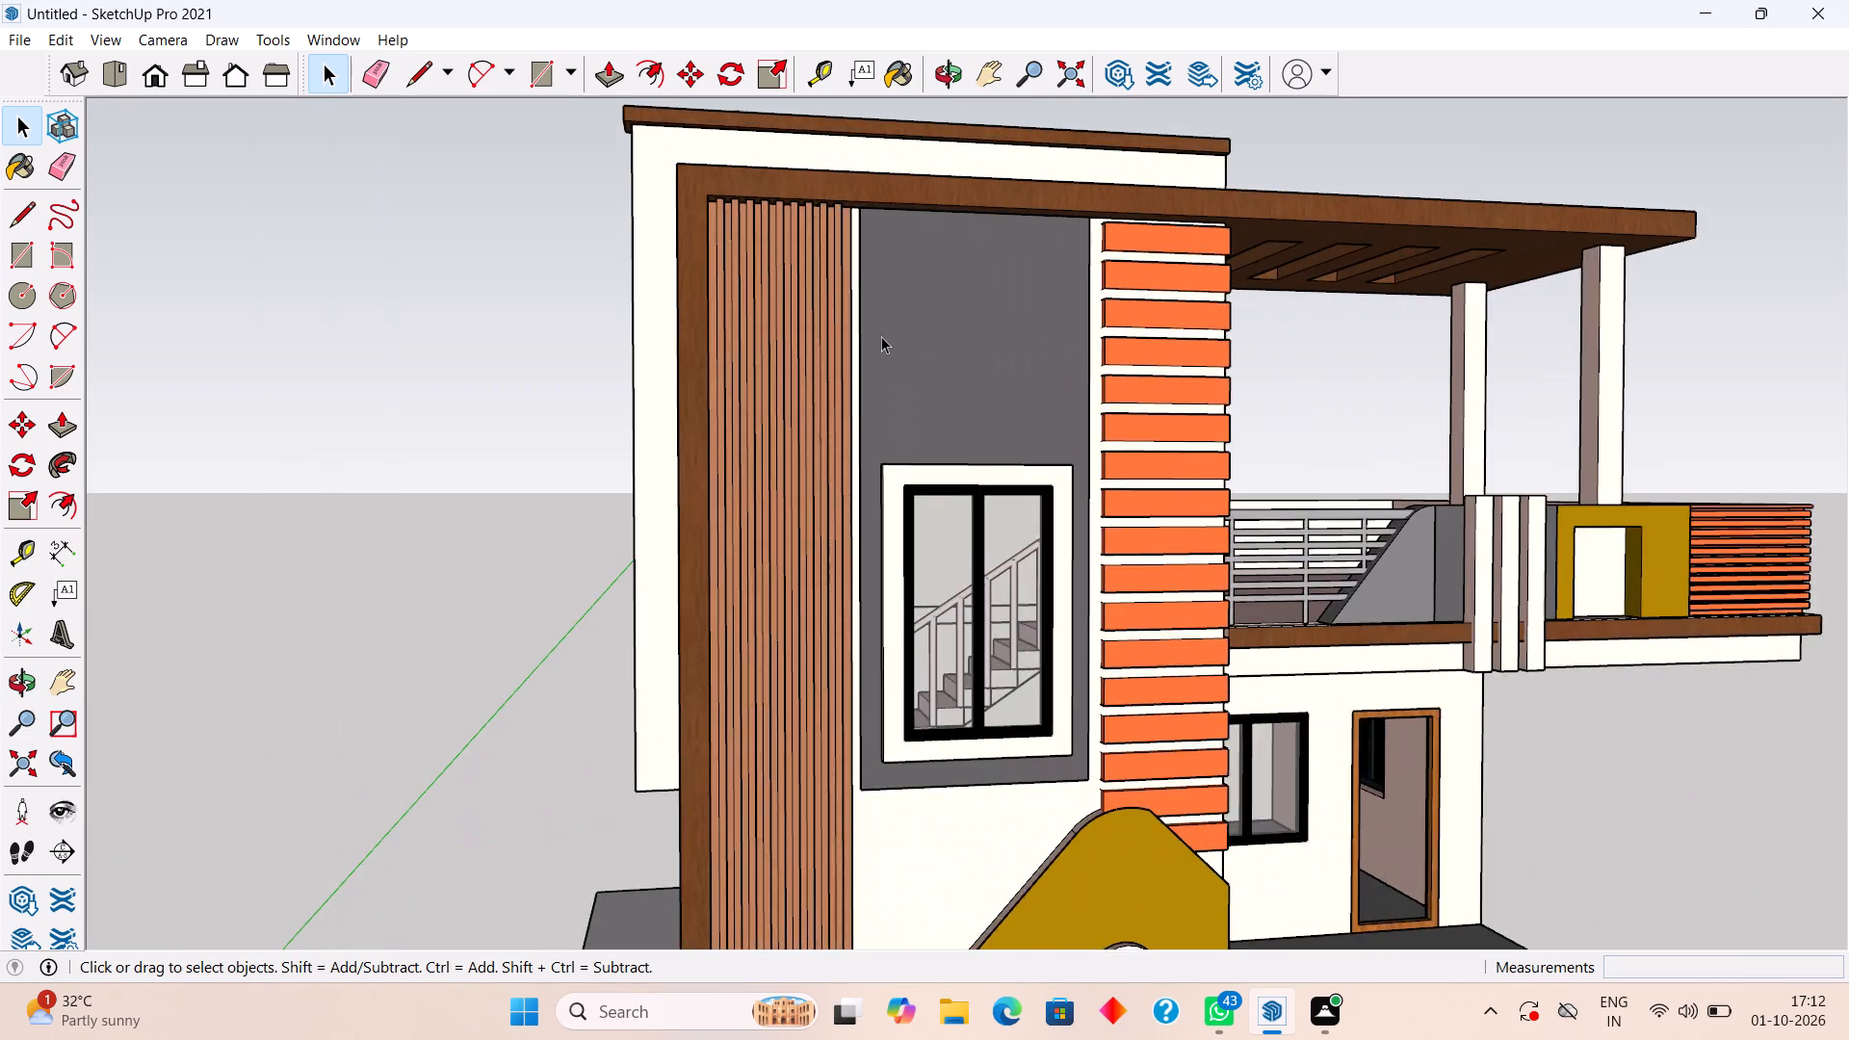
pyautogui.scroll(7, 881, 336)
pyautogui.moveTo(775, 337); pyautogui.dragTo(605, 418, button='middle')
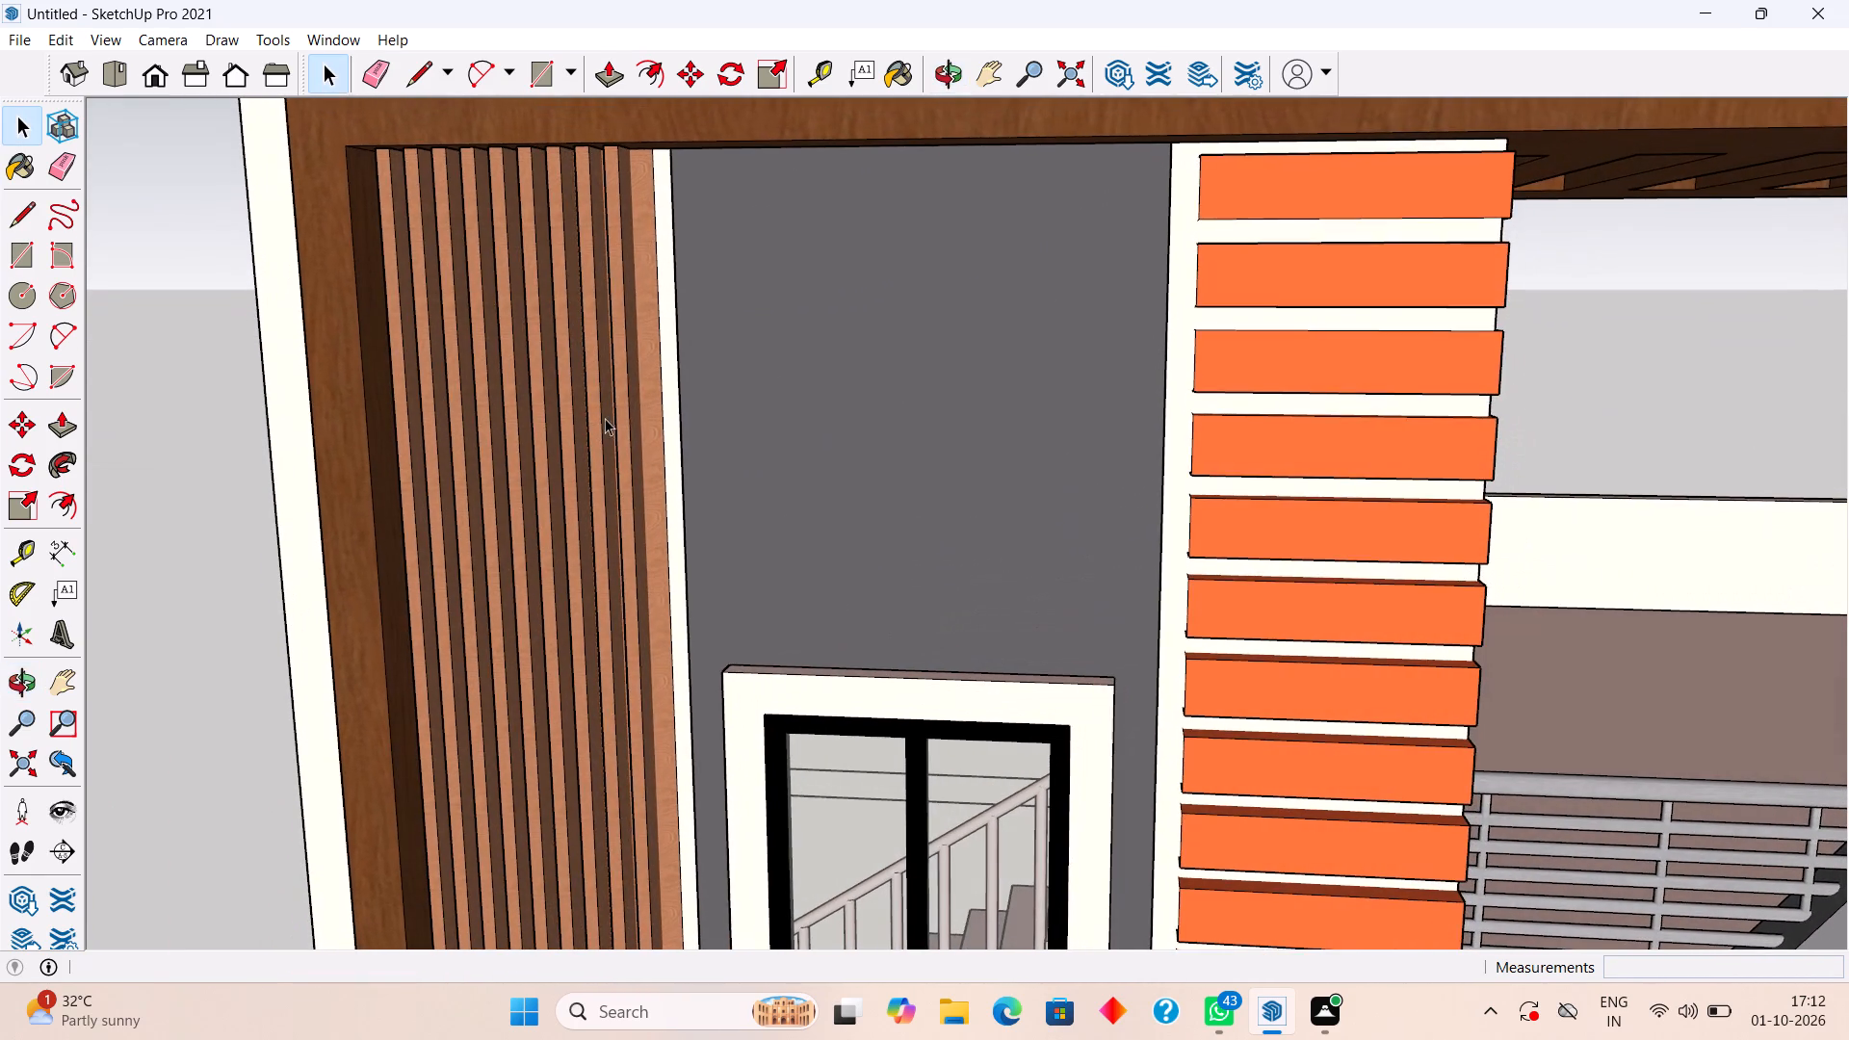
pyautogui.moveTo(663, 417); pyautogui.dragTo(981, 481, button='middle')
pyautogui.click(970, 543)
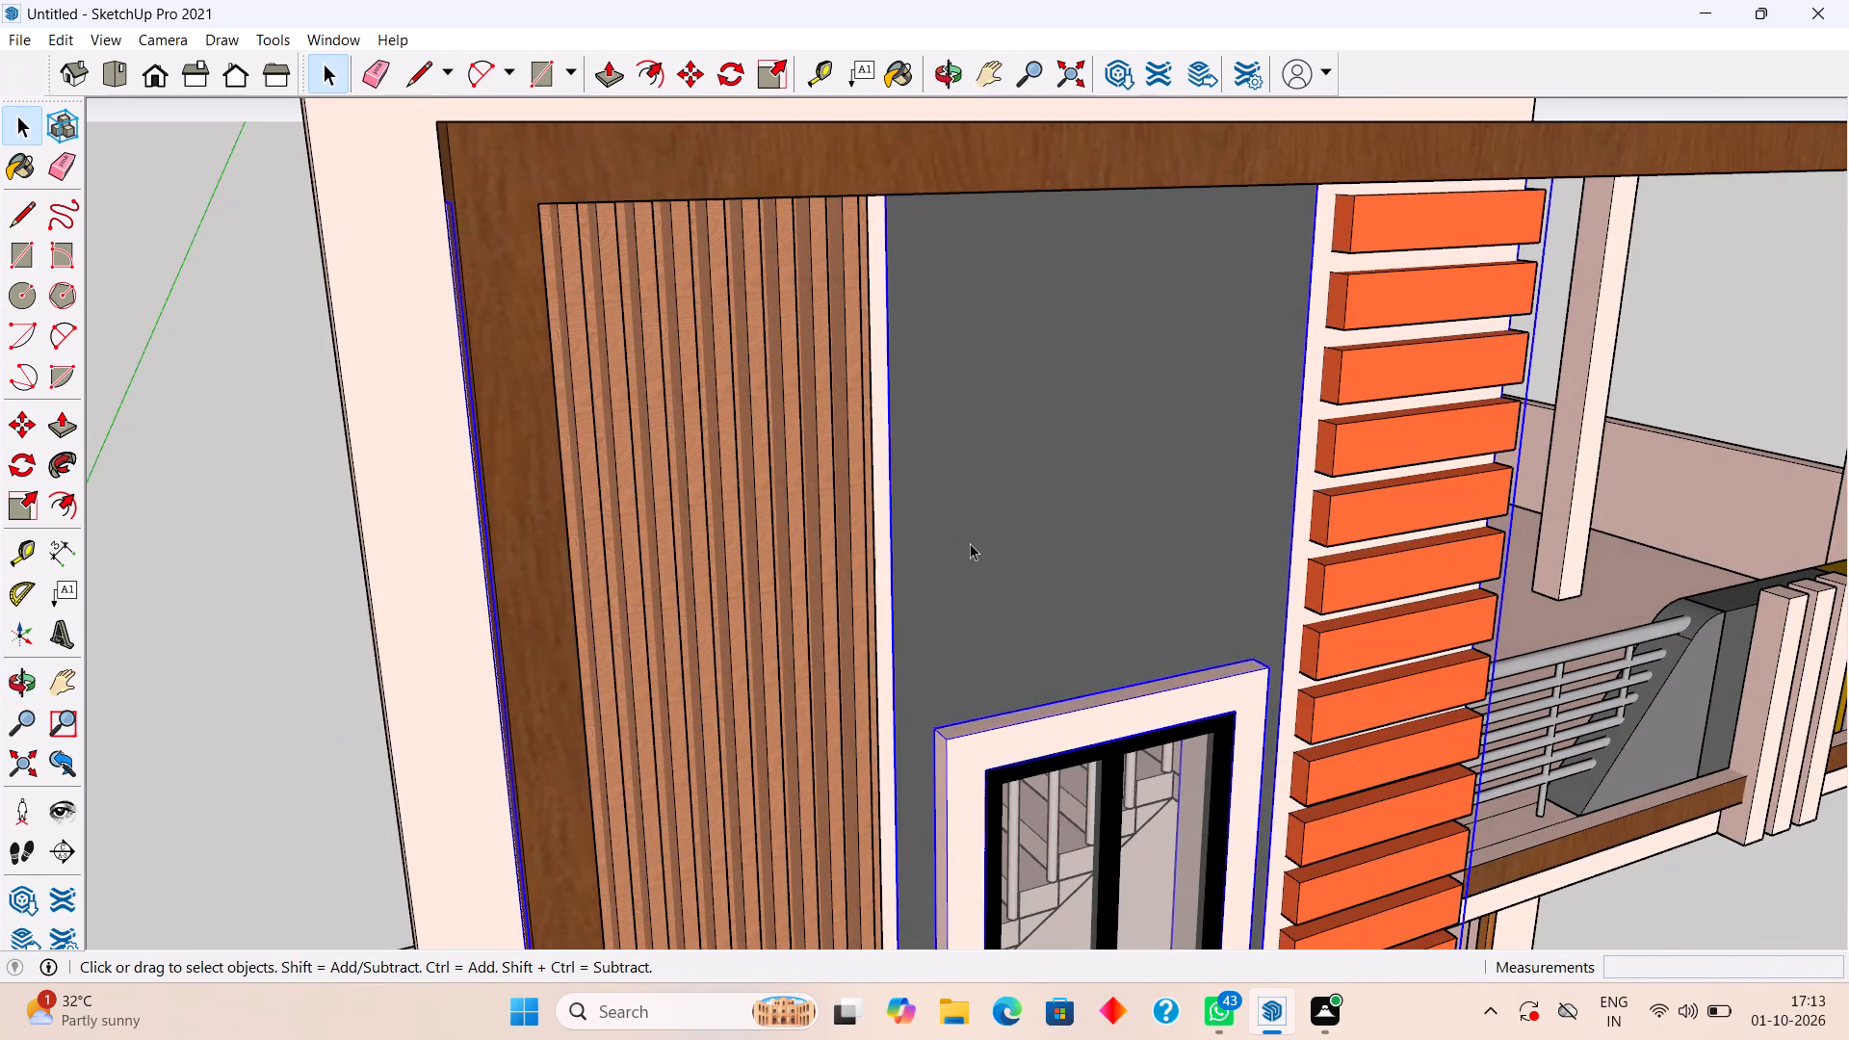
pyautogui.scroll(-5, 768, 490)
pyautogui.click(309, 405)
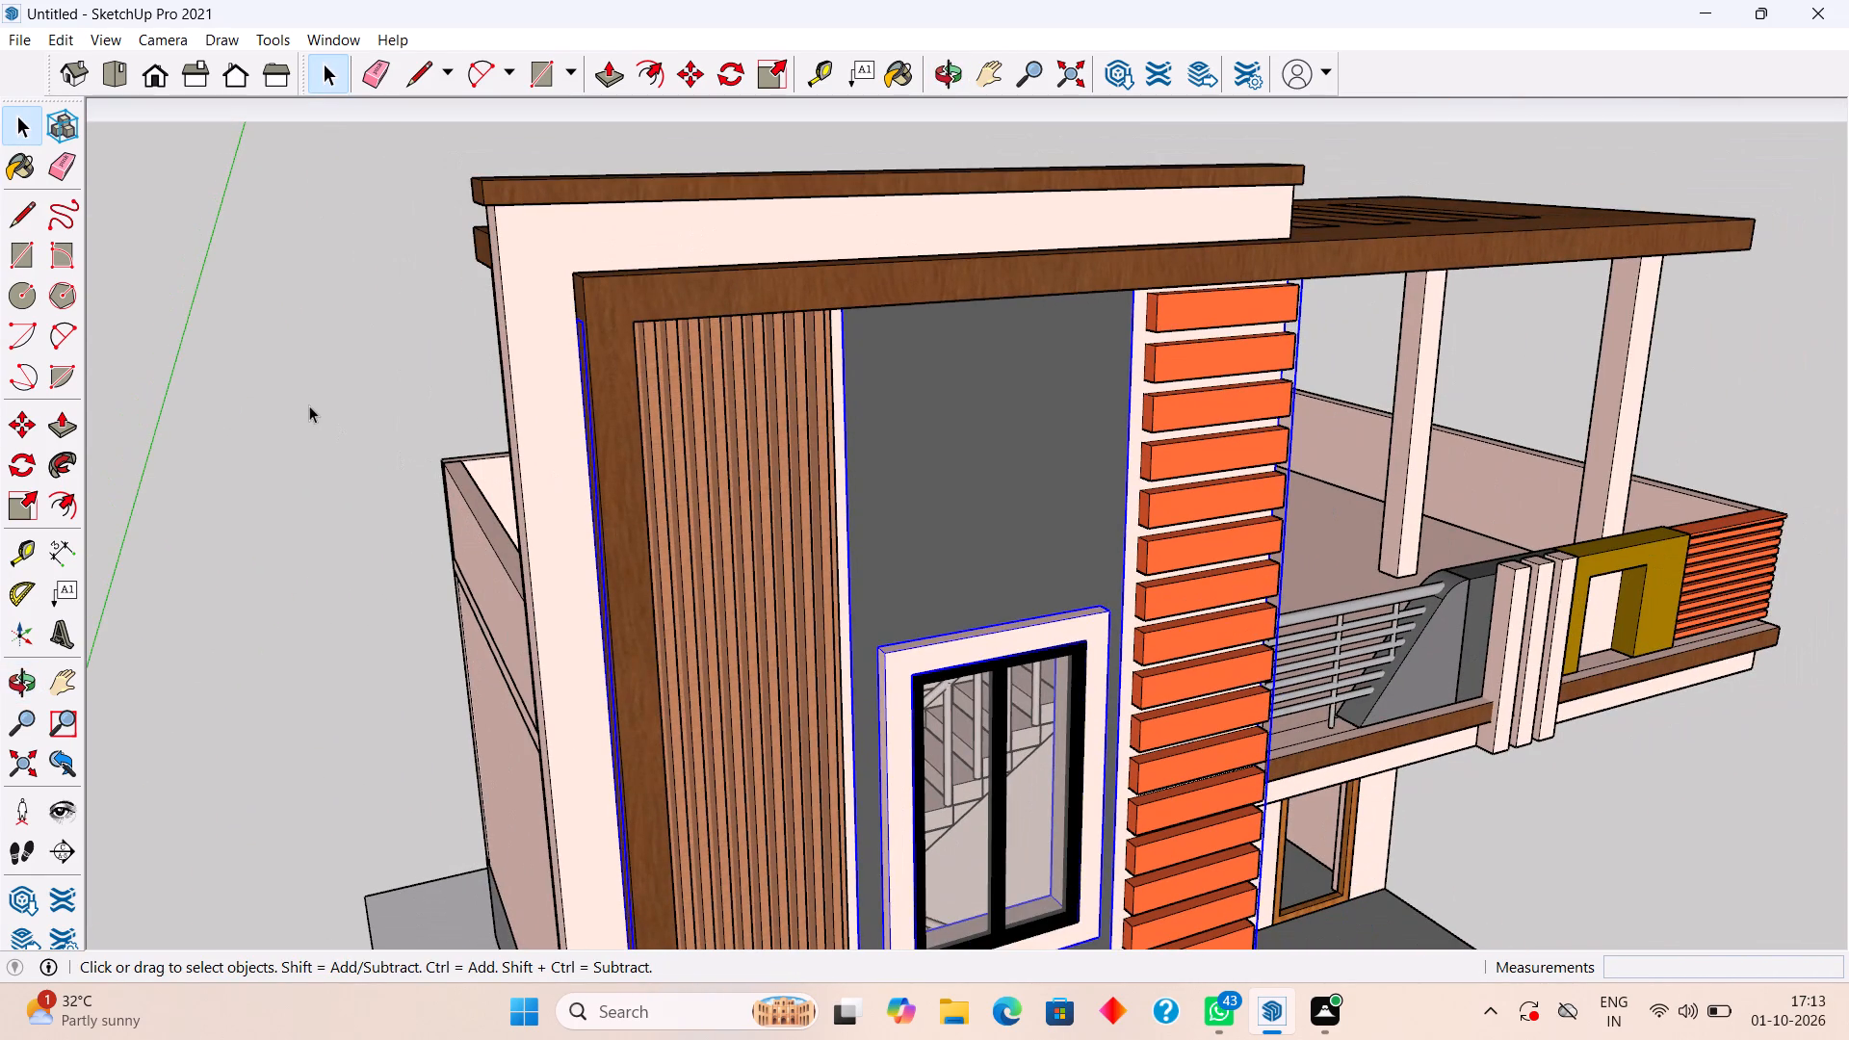
pyautogui.moveTo(754, 450); pyautogui.dragTo(611, 486, button='middle')
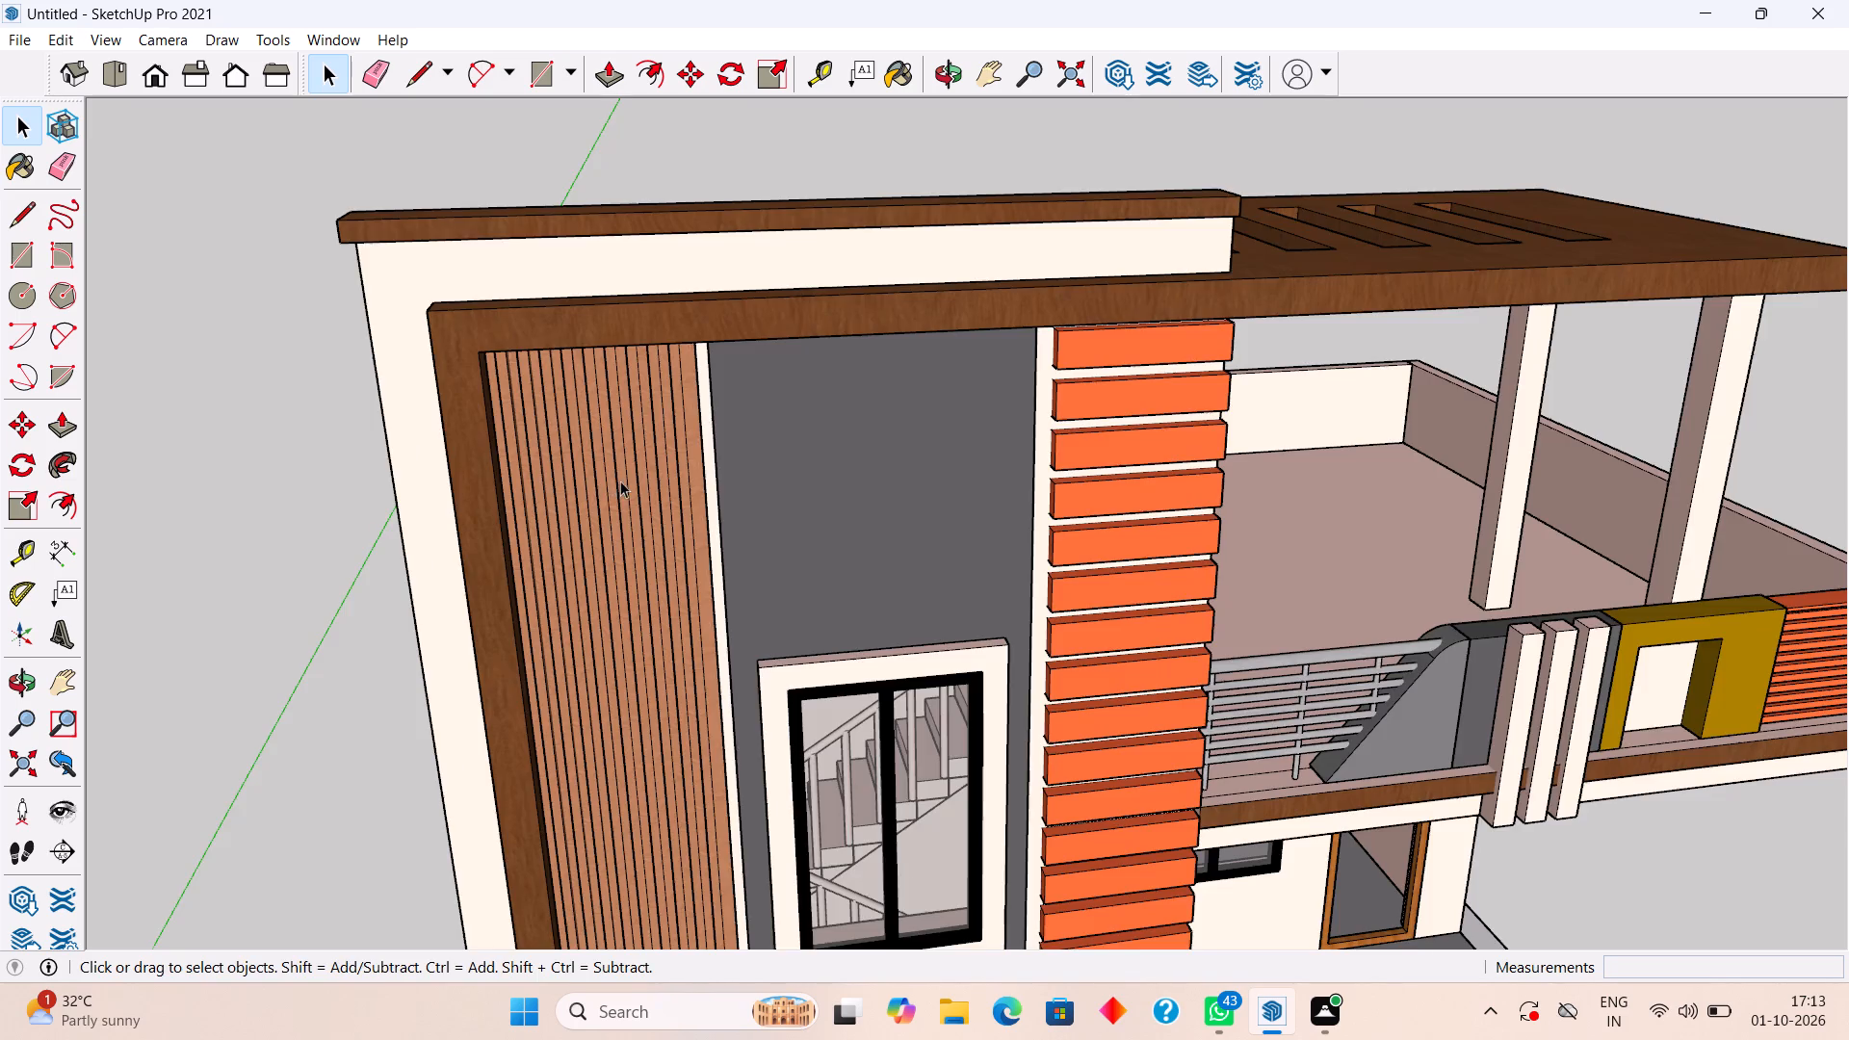
pyautogui.scroll(-5, 620, 481)
pyautogui.scroll(-7, 798, 481)
# Examine the interior staircase and its handrail through the tall window in the tower facade.
pyautogui.moveTo(796, 617); pyautogui.dragTo(843, 473, button='middle')
pyautogui.scroll(1, 843, 473)
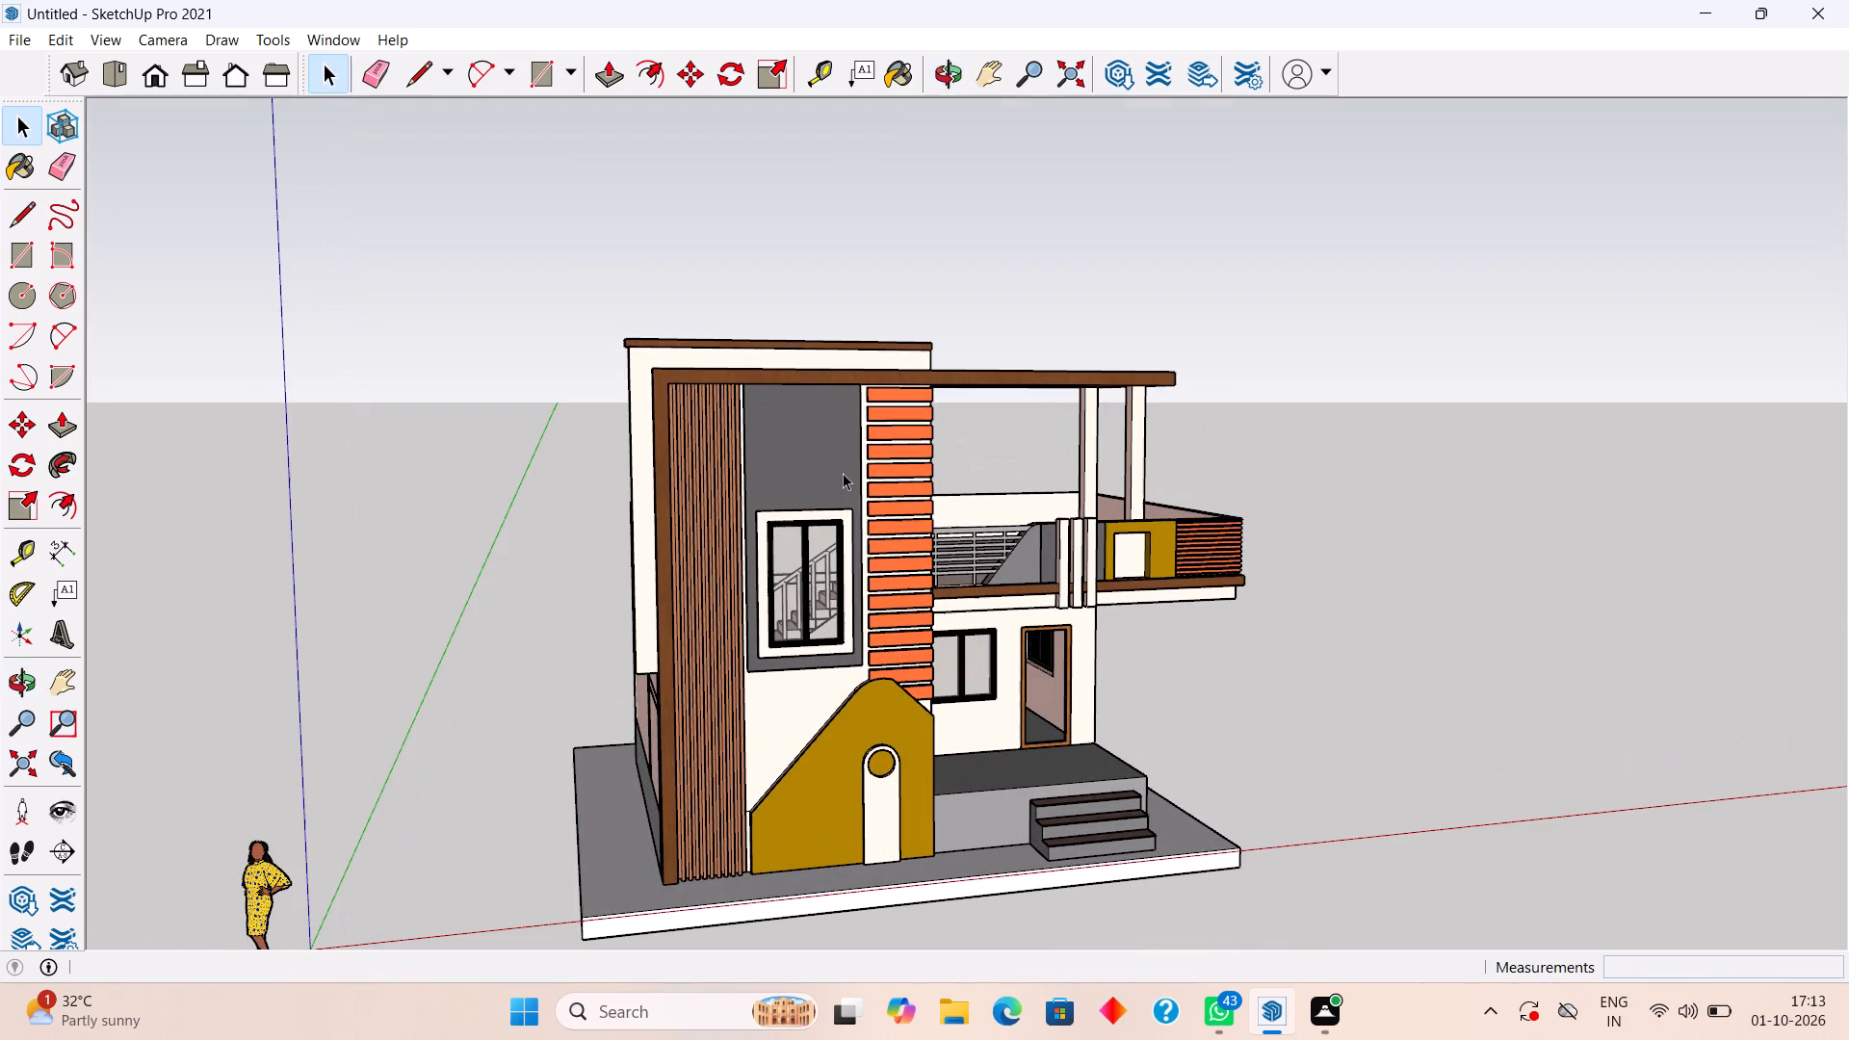
pyautogui.scroll(14, 838, 572)
pyautogui.scroll(6, 745, 621)
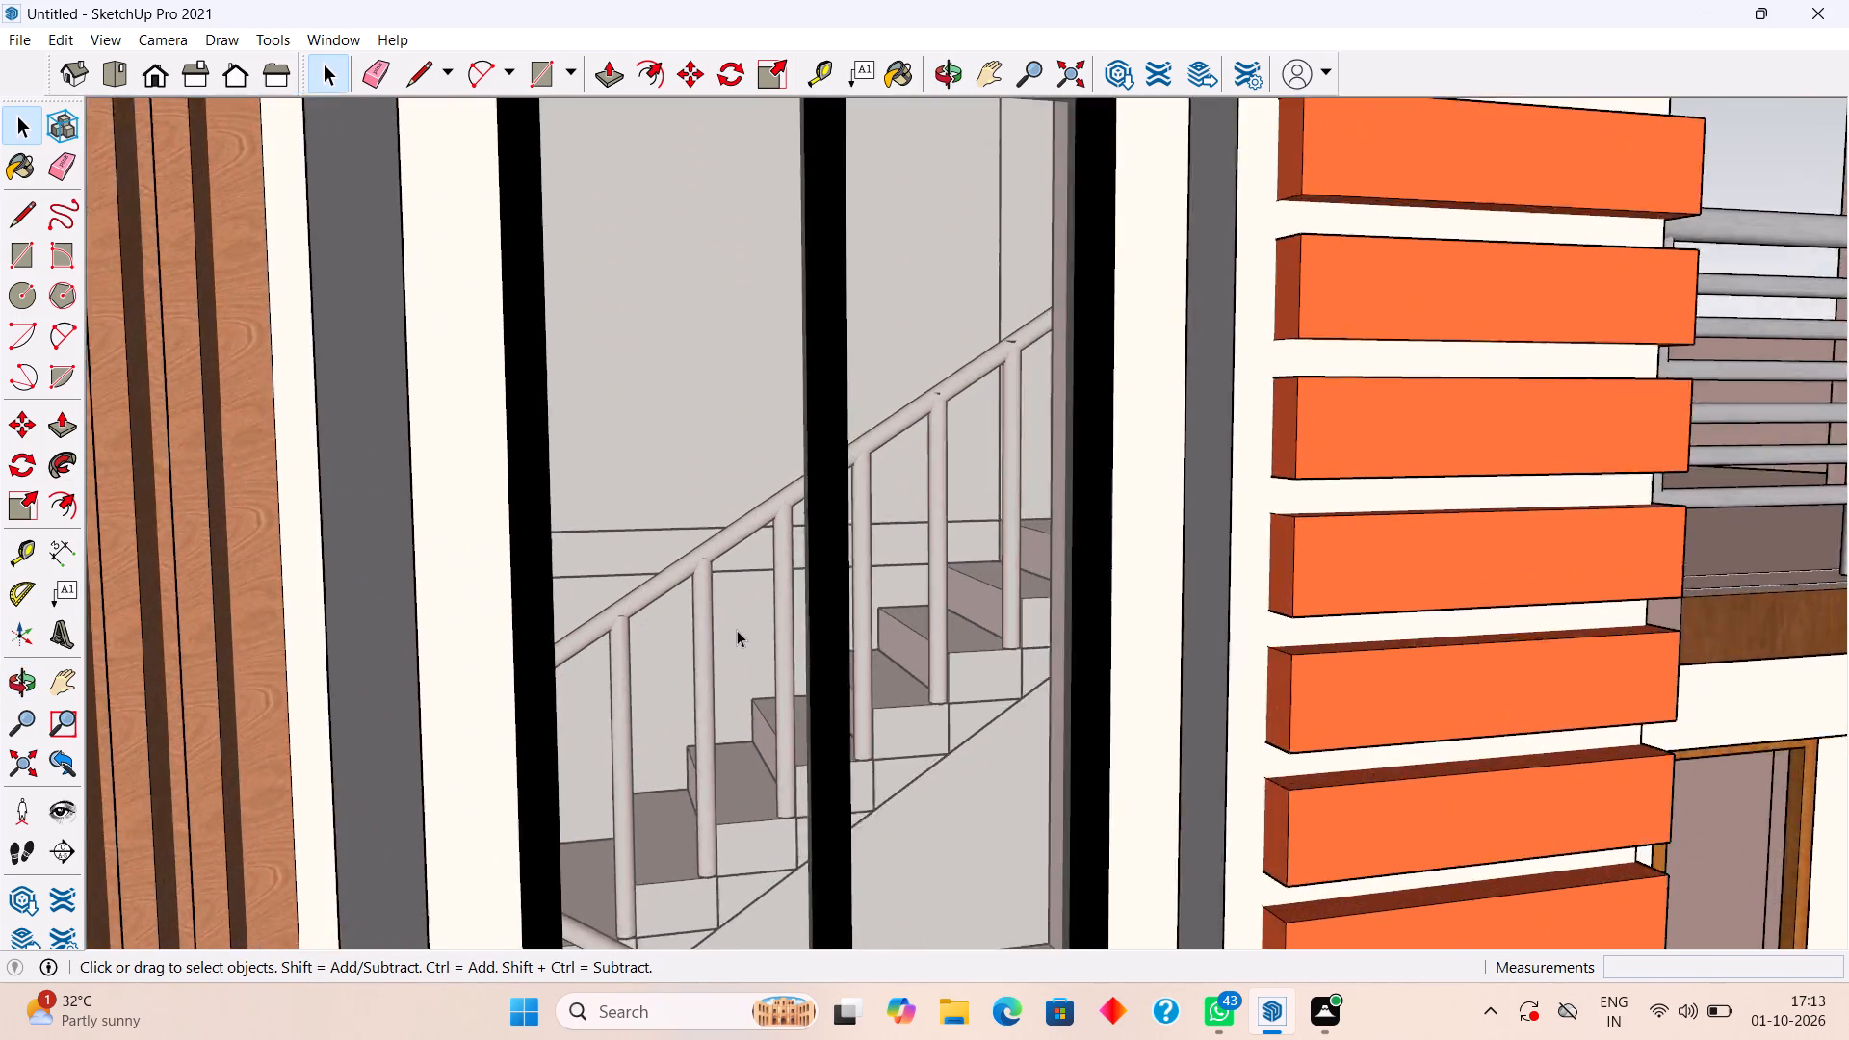
pyautogui.scroll(20, 737, 630)
pyautogui.scroll(10, 737, 630)
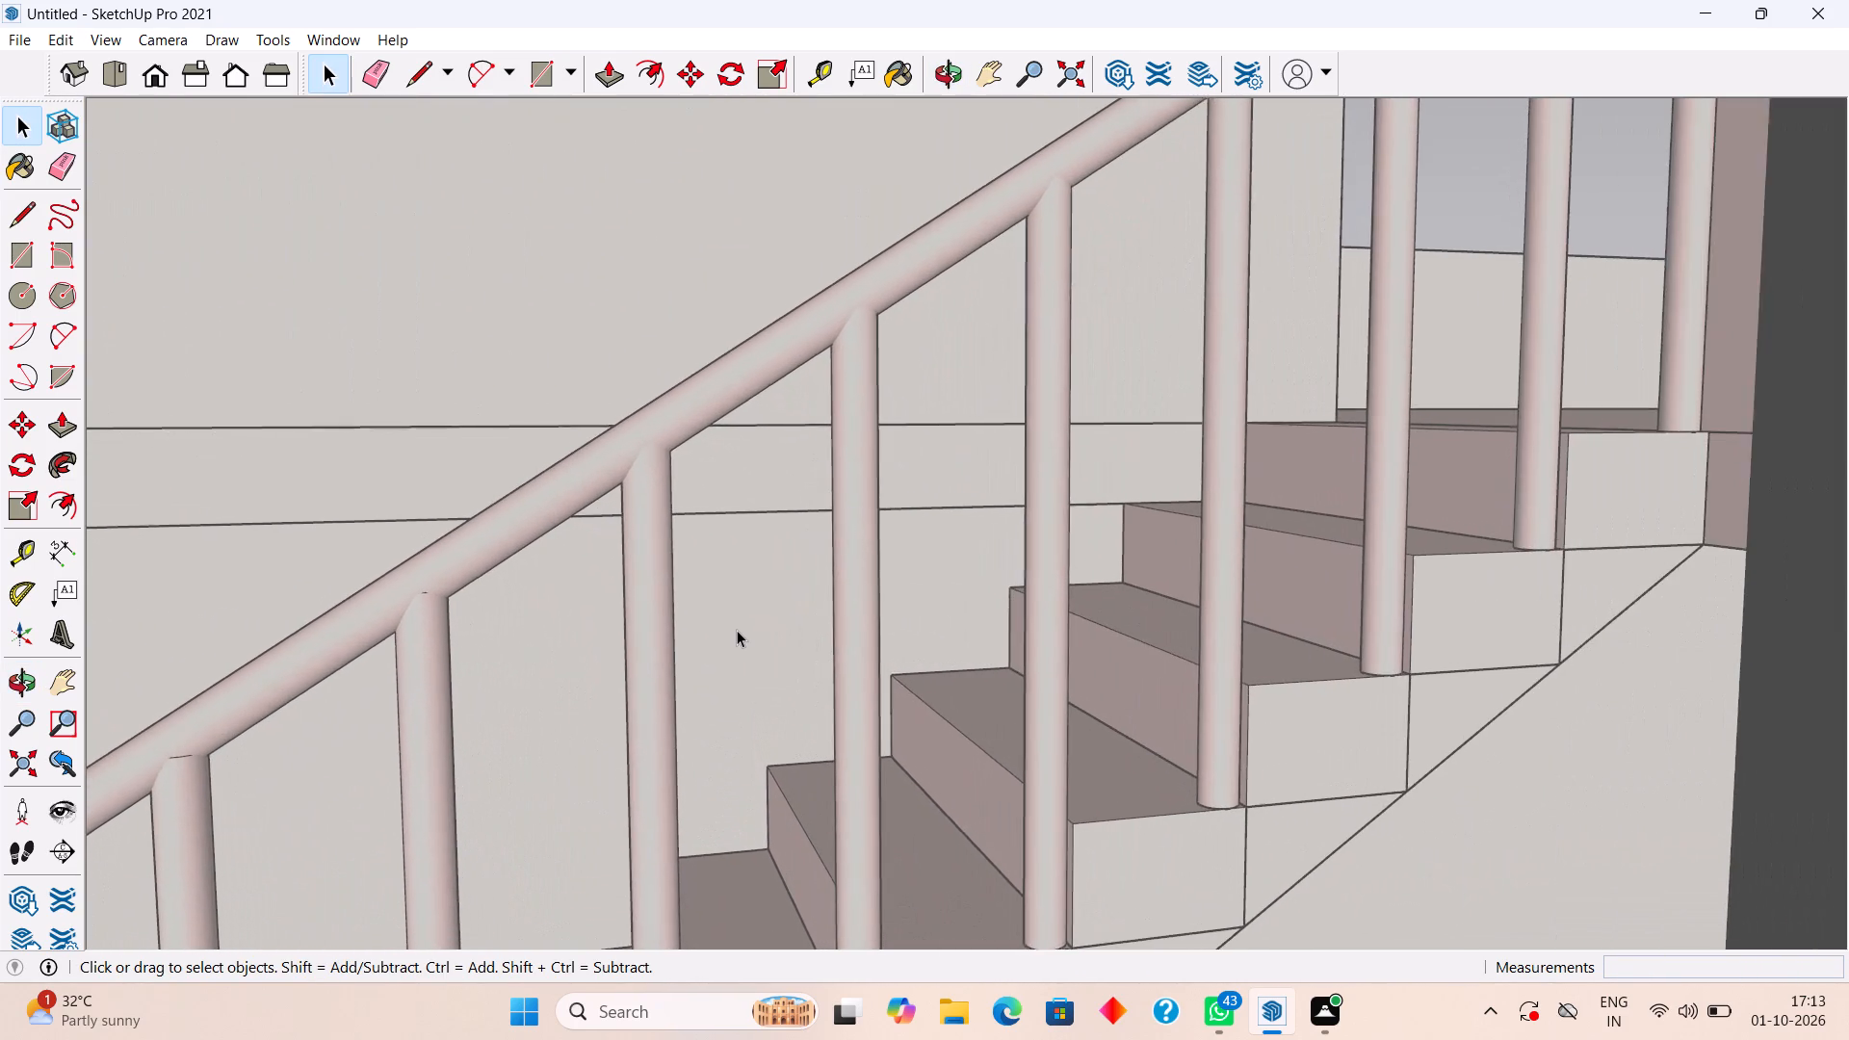
pyautogui.scroll(17, 737, 630)
pyautogui.scroll(-14, 731, 634)
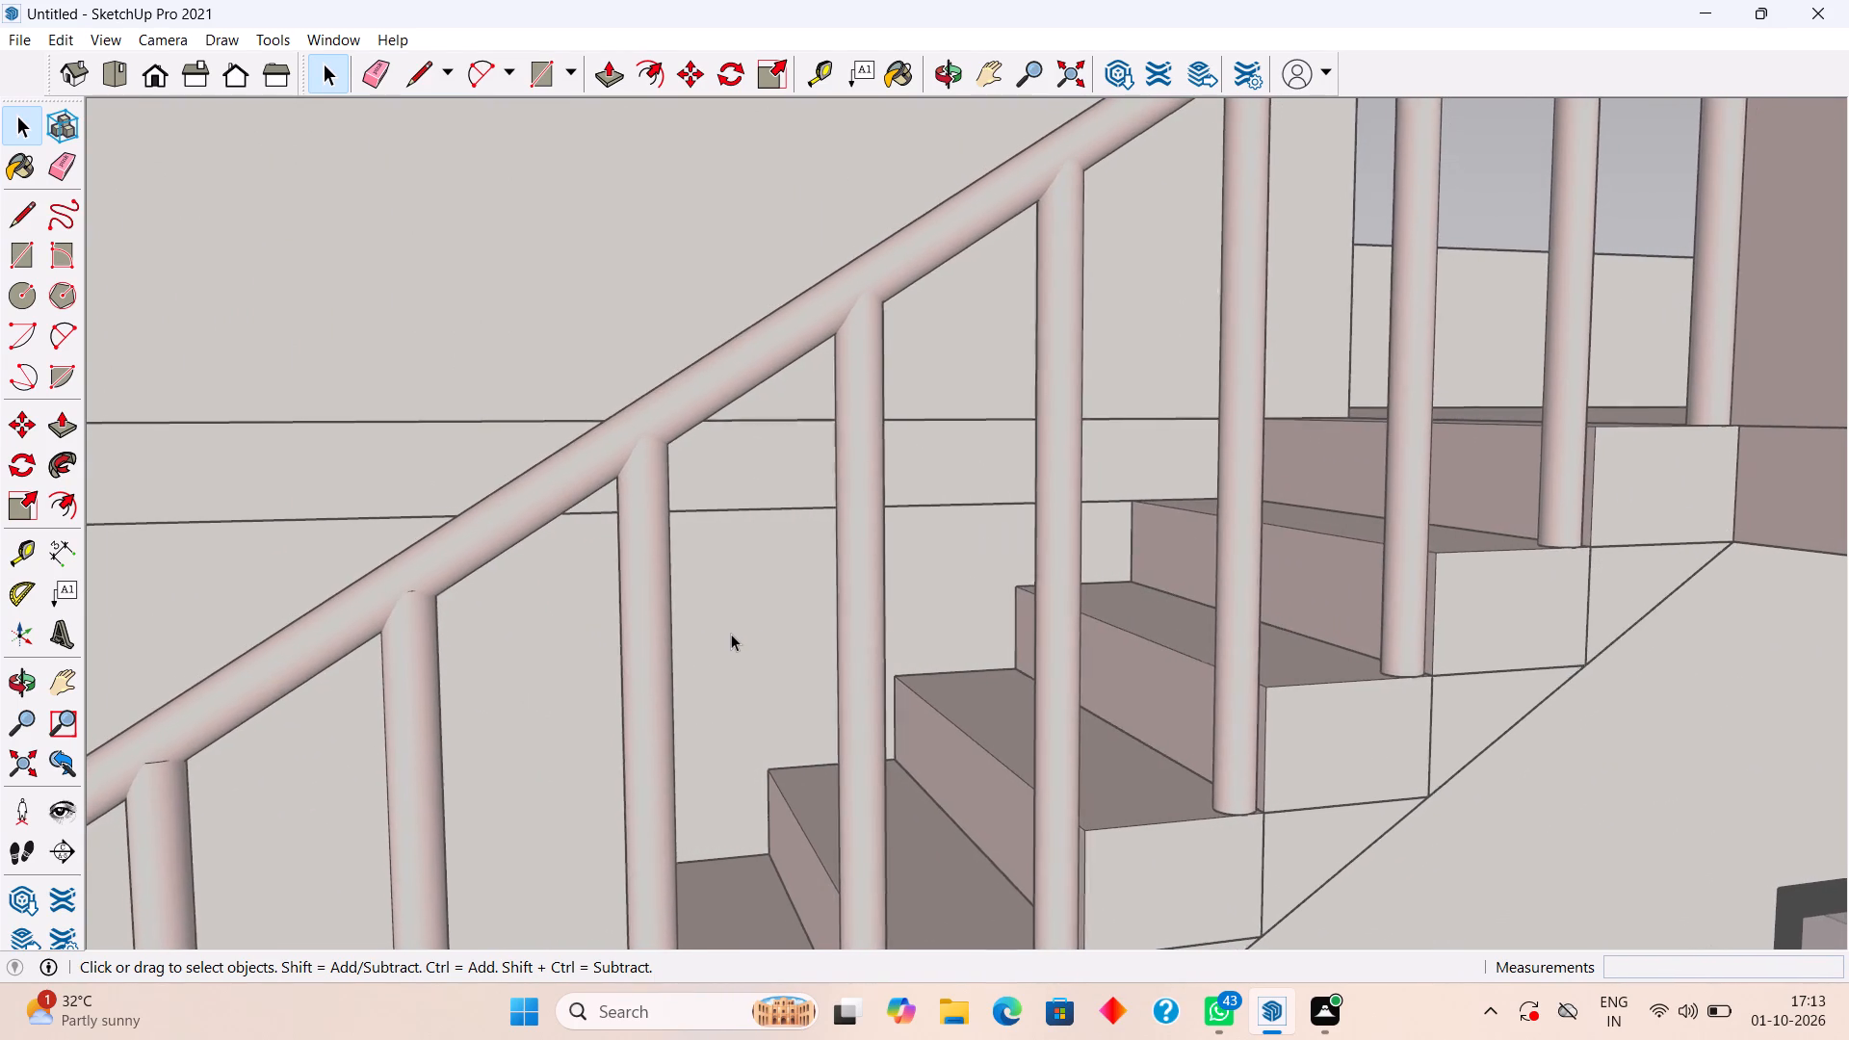
pyautogui.scroll(-20, 731, 634)
pyautogui.scroll(-18, 731, 634)
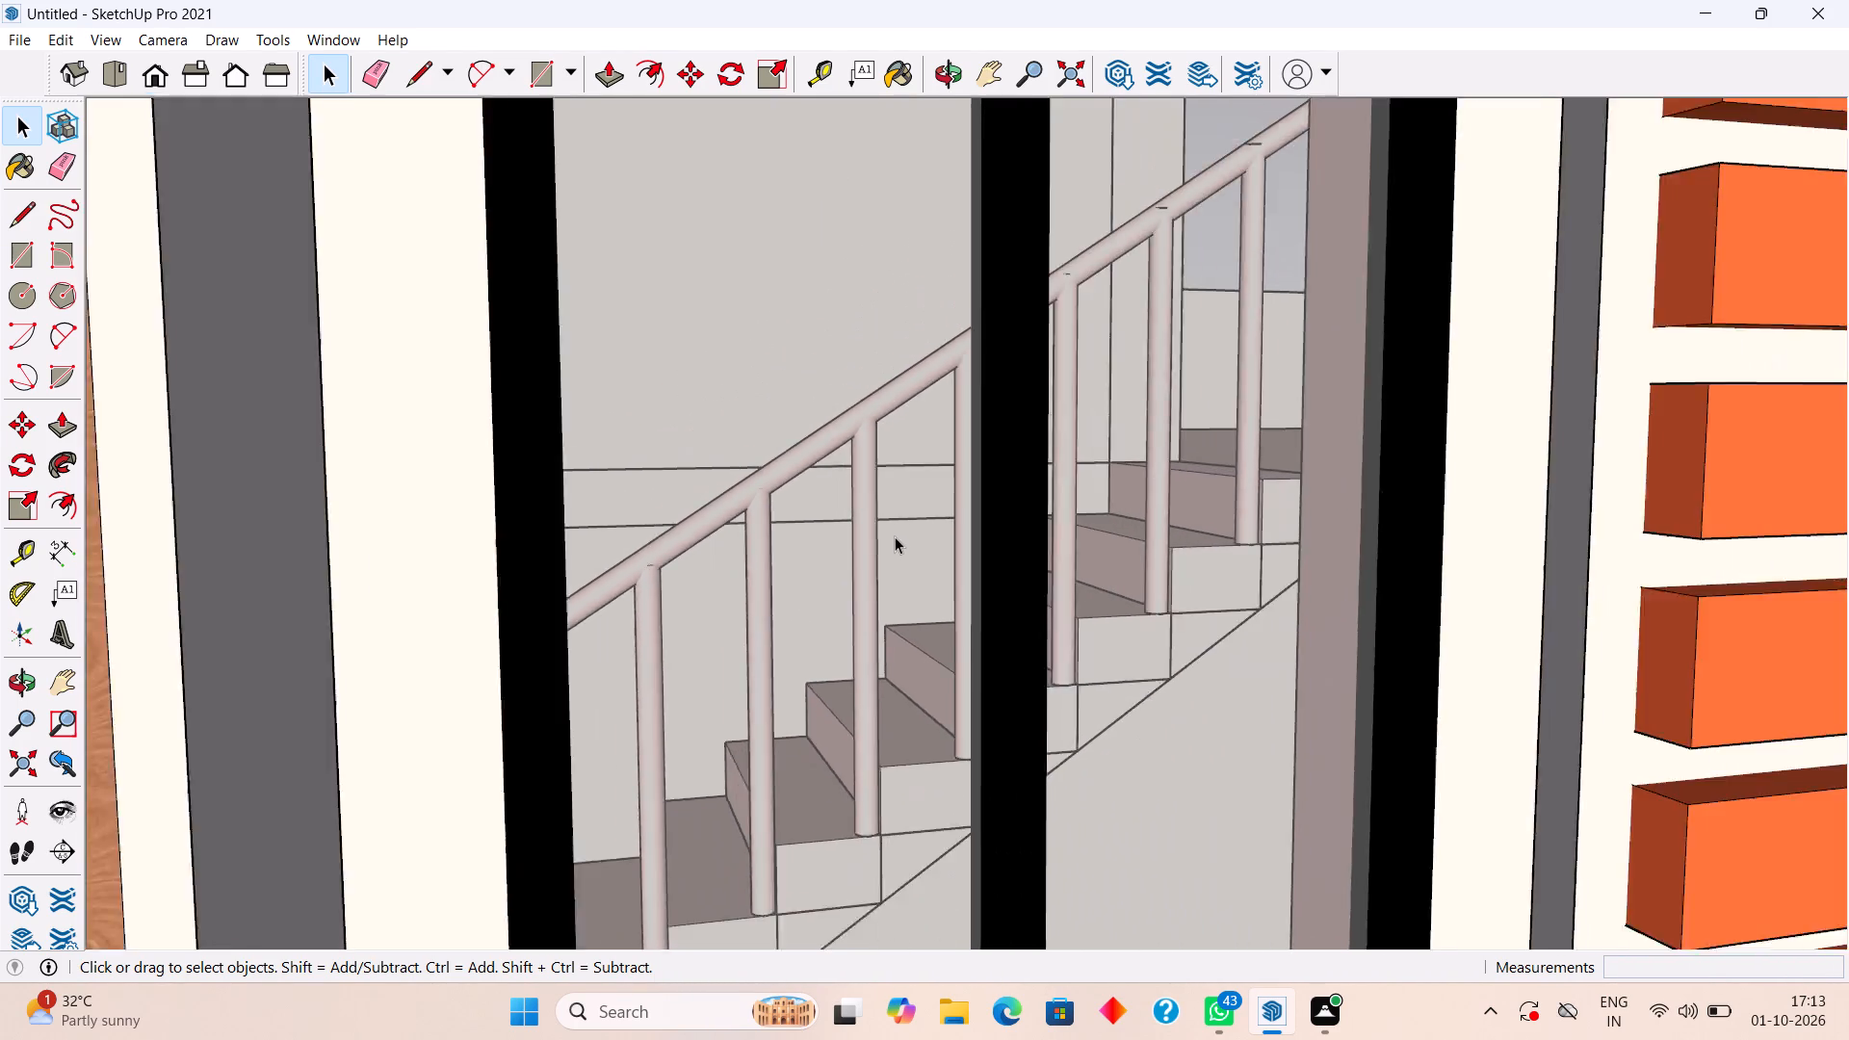
pyautogui.scroll(-17, 895, 536)
pyautogui.scroll(-16, 903, 529)
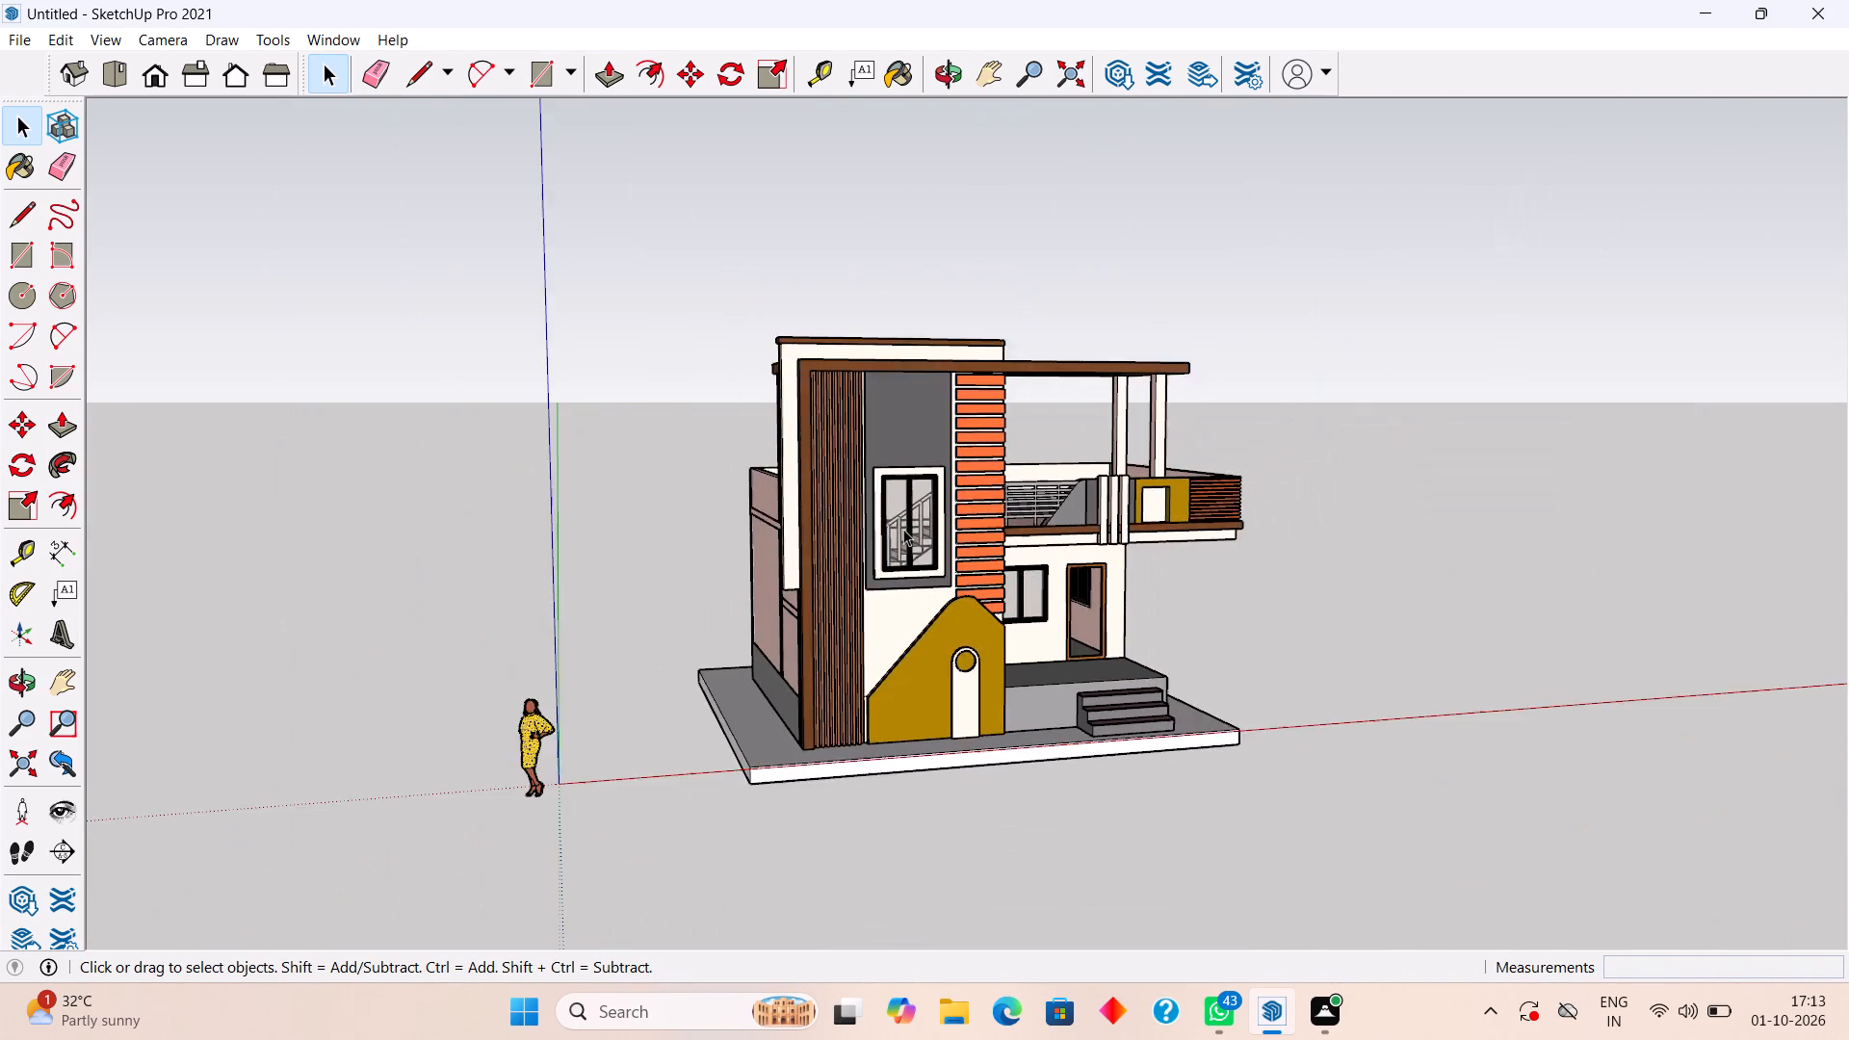
# Review the complete house from the front and the porch-side corner, including the tower window, pergola and balcony front.
pyautogui.scroll(4, 1196, 497)
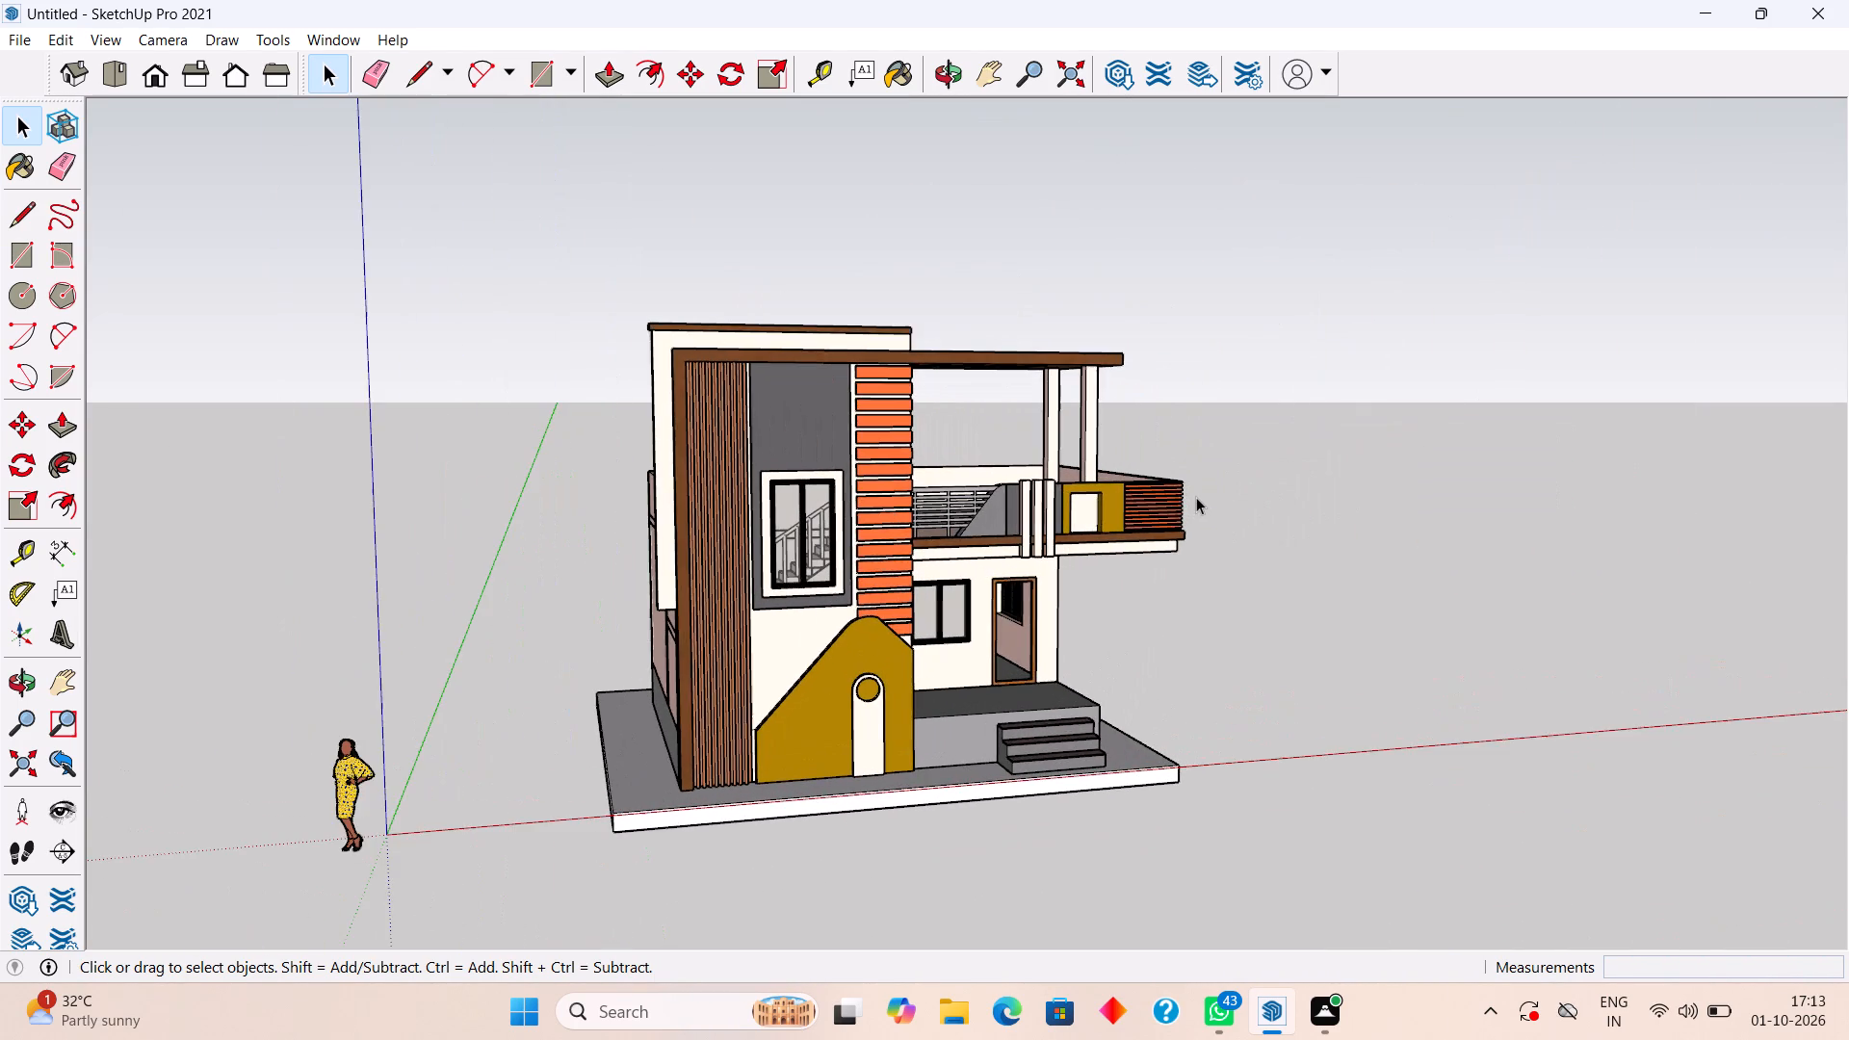
pyautogui.moveTo(1196, 496); pyautogui.dragTo(609, 494, button='middle')
pyautogui.scroll(1, 859, 497)
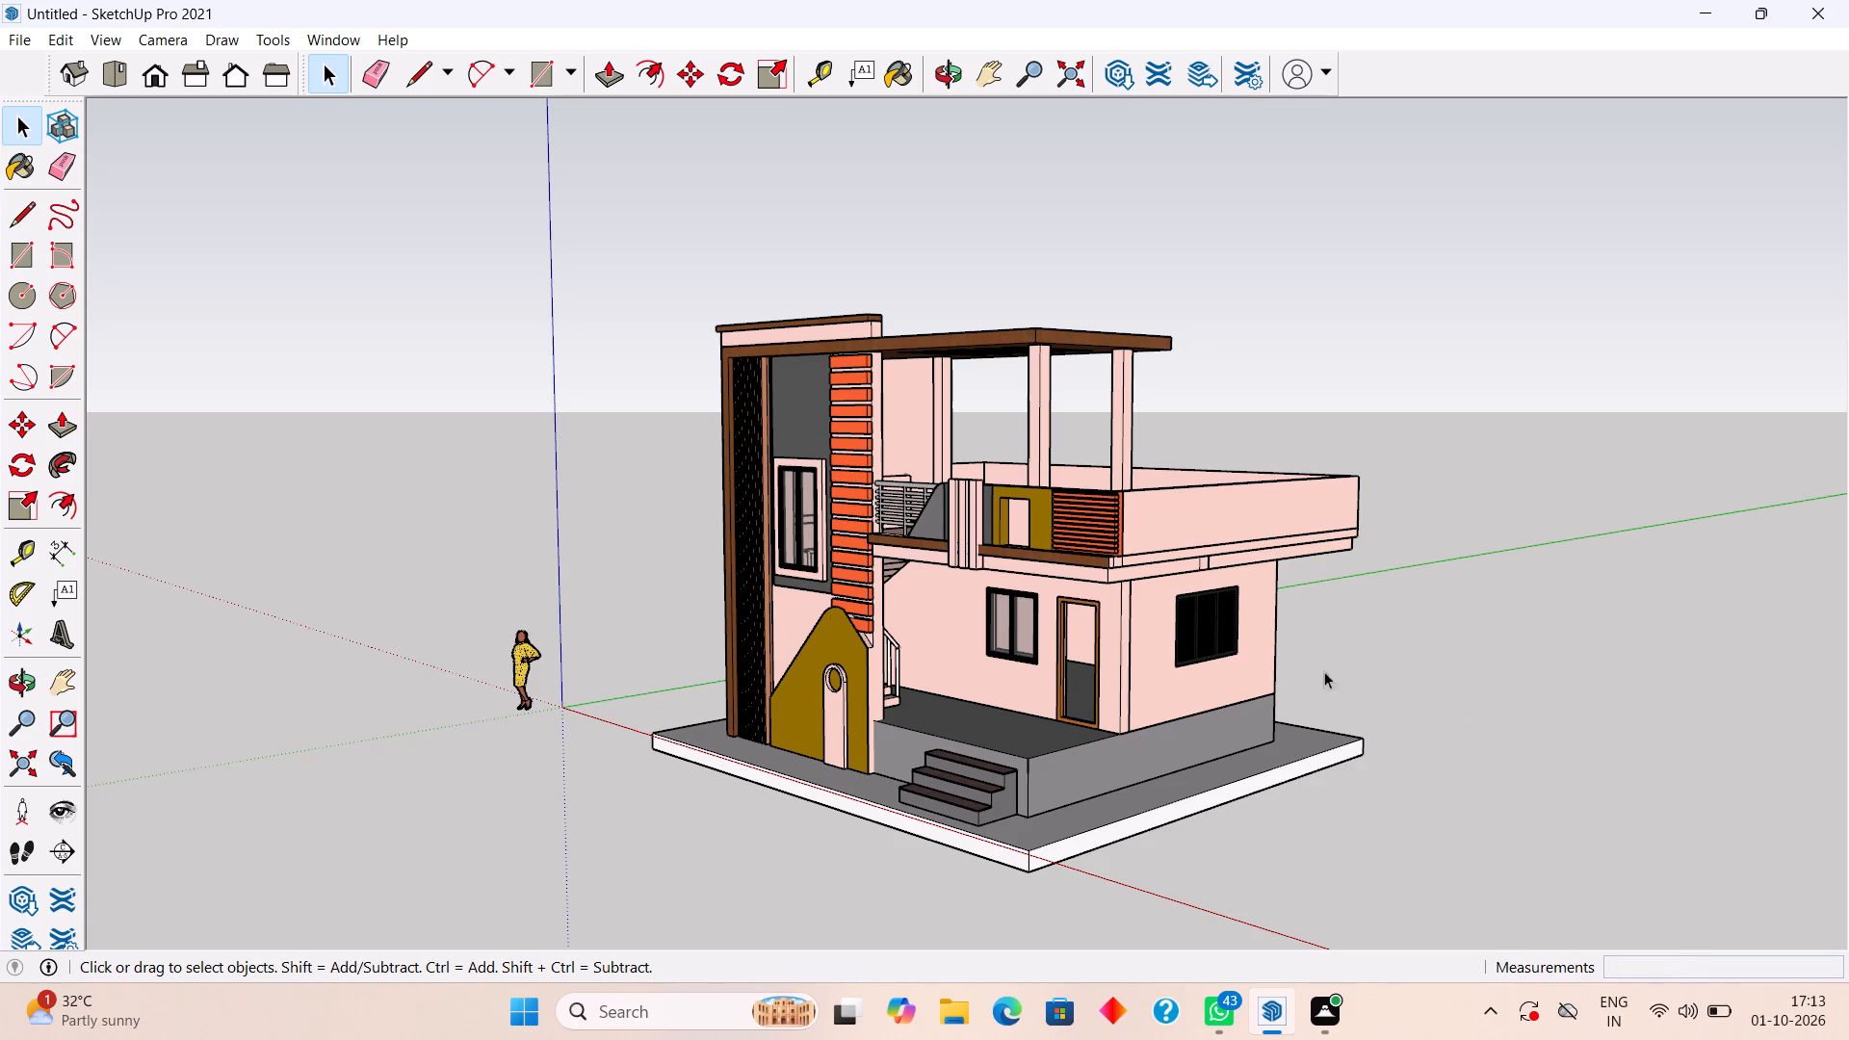
pyautogui.scroll(-3, 833, 681)
pyautogui.moveTo(843, 748); pyautogui.dragTo(1026, 717, button='middle')
pyautogui.moveTo(1026, 717); pyautogui.dragTo(1217, 686, button='middle')
pyautogui.moveTo(731, 455); pyautogui.dragTo(849, 489, button='middle')
pyautogui.scroll(1, 850, 489)
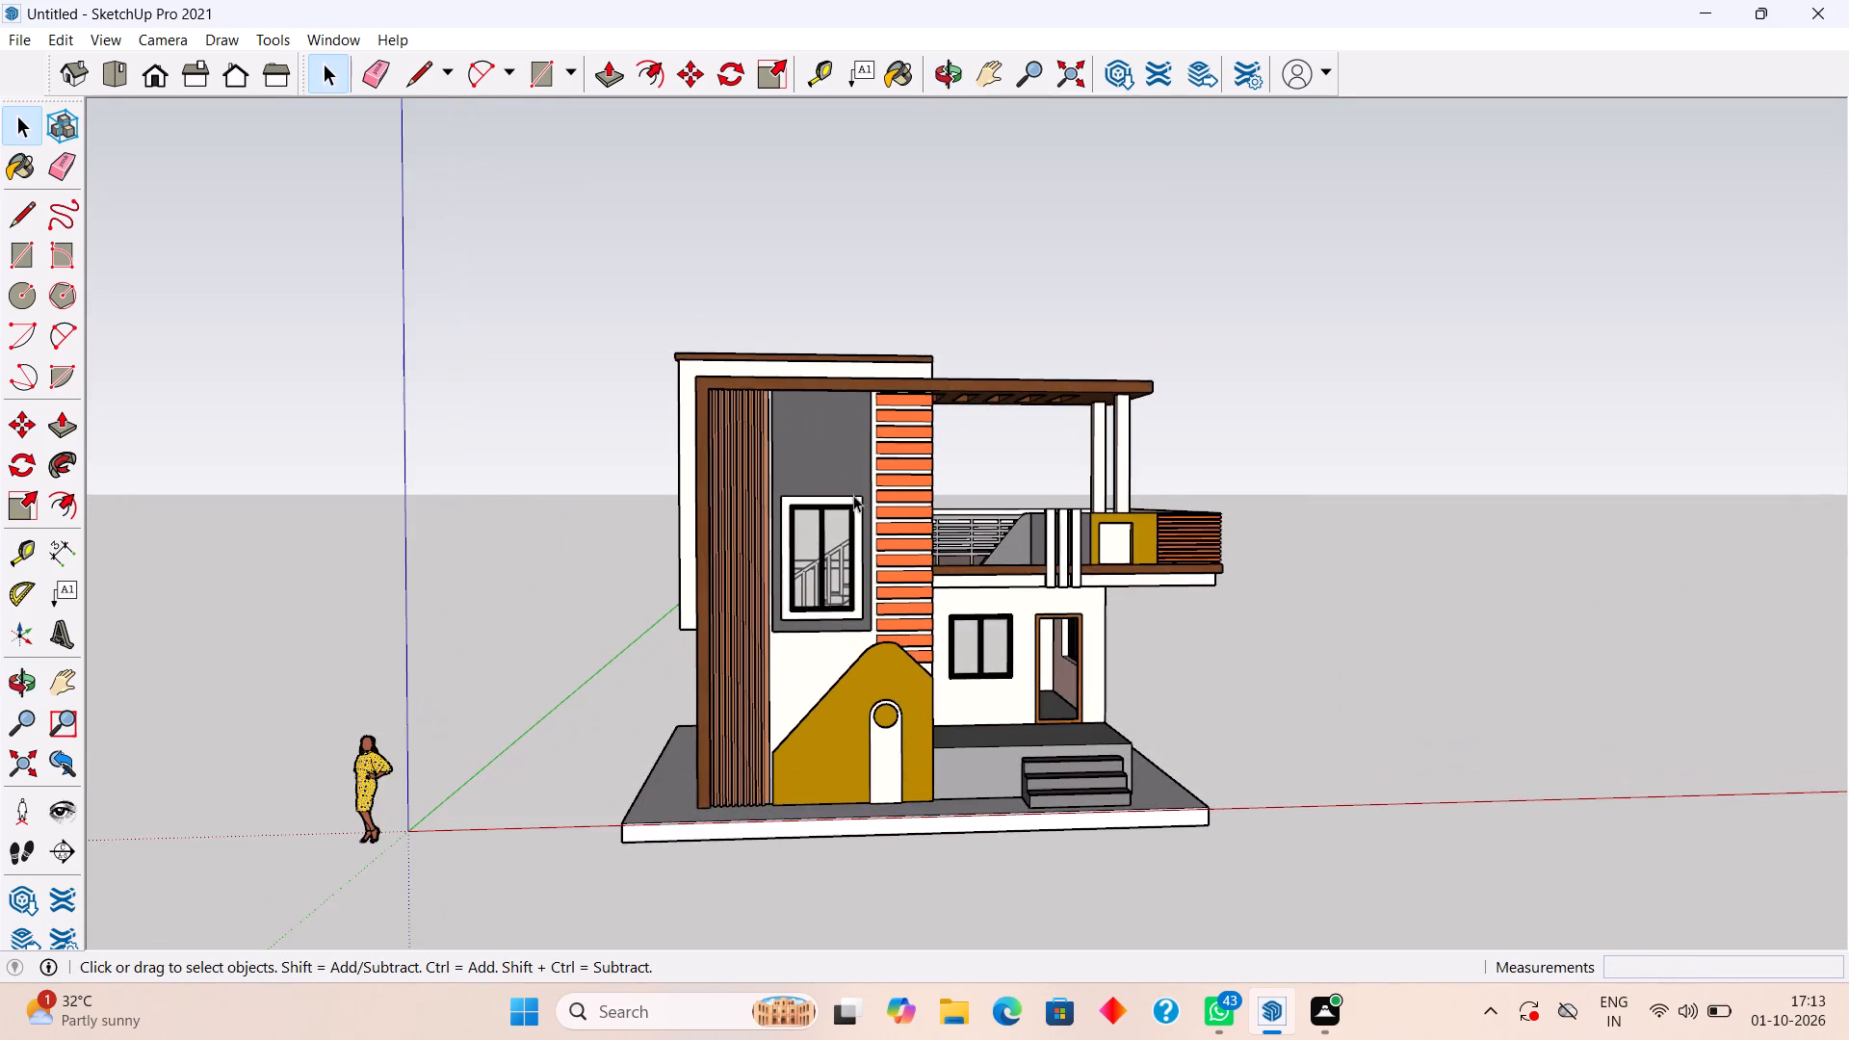
pyautogui.scroll(11, 851, 496)
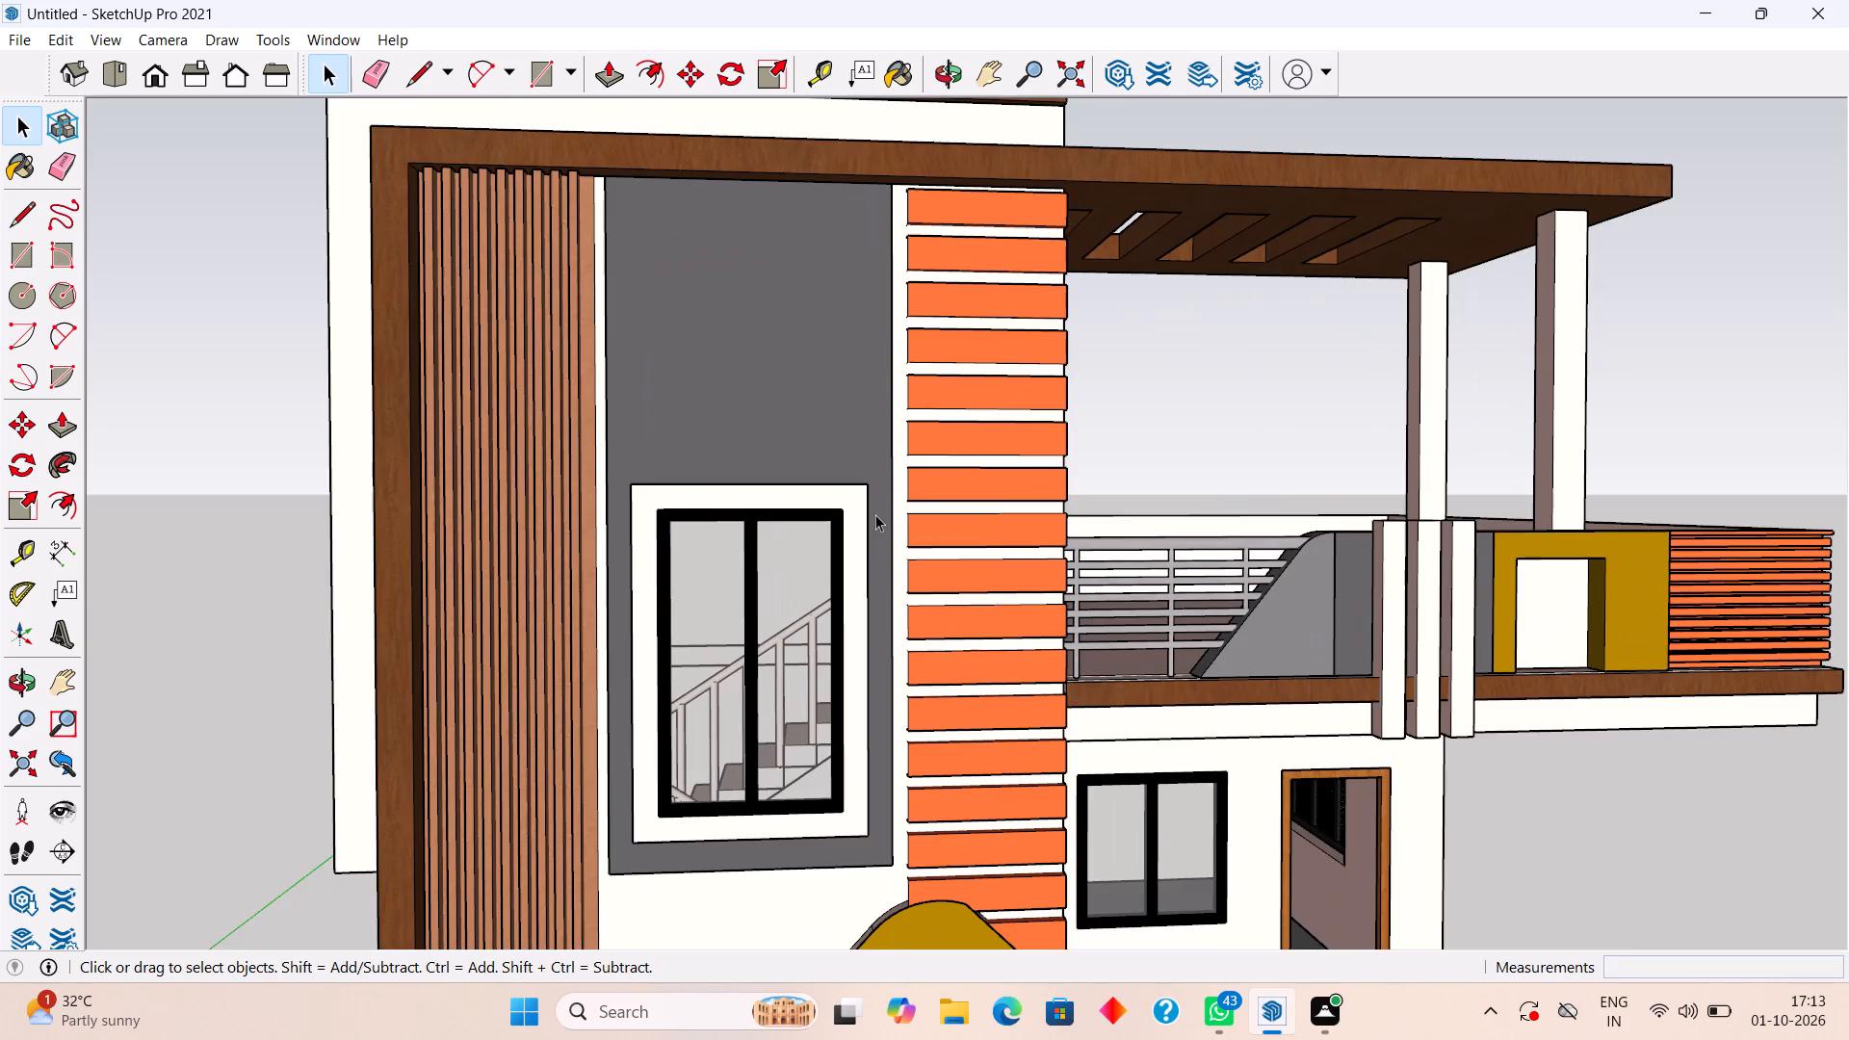
pyautogui.scroll(4, 875, 514)
pyautogui.scroll(-19, 875, 514)
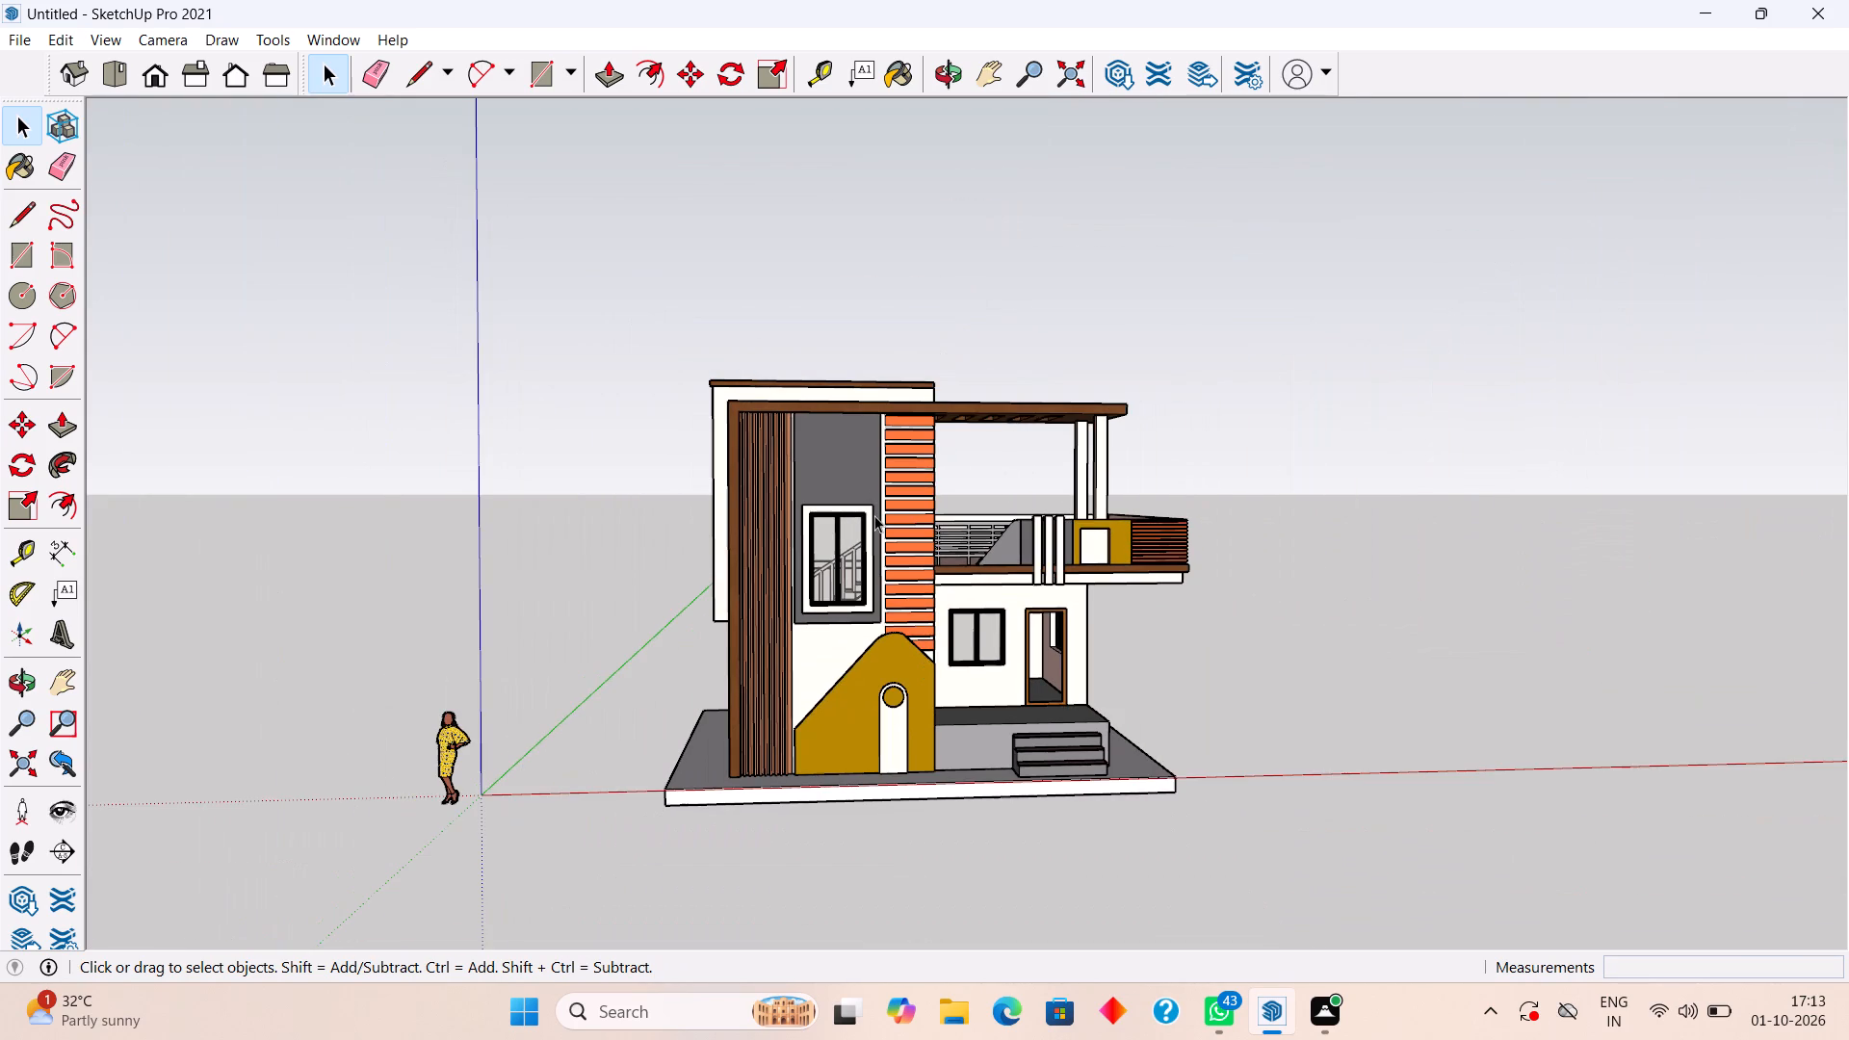
pyautogui.moveTo(873, 515); pyautogui.dragTo(951, 510, button='middle')
pyautogui.scroll(5, 951, 510)
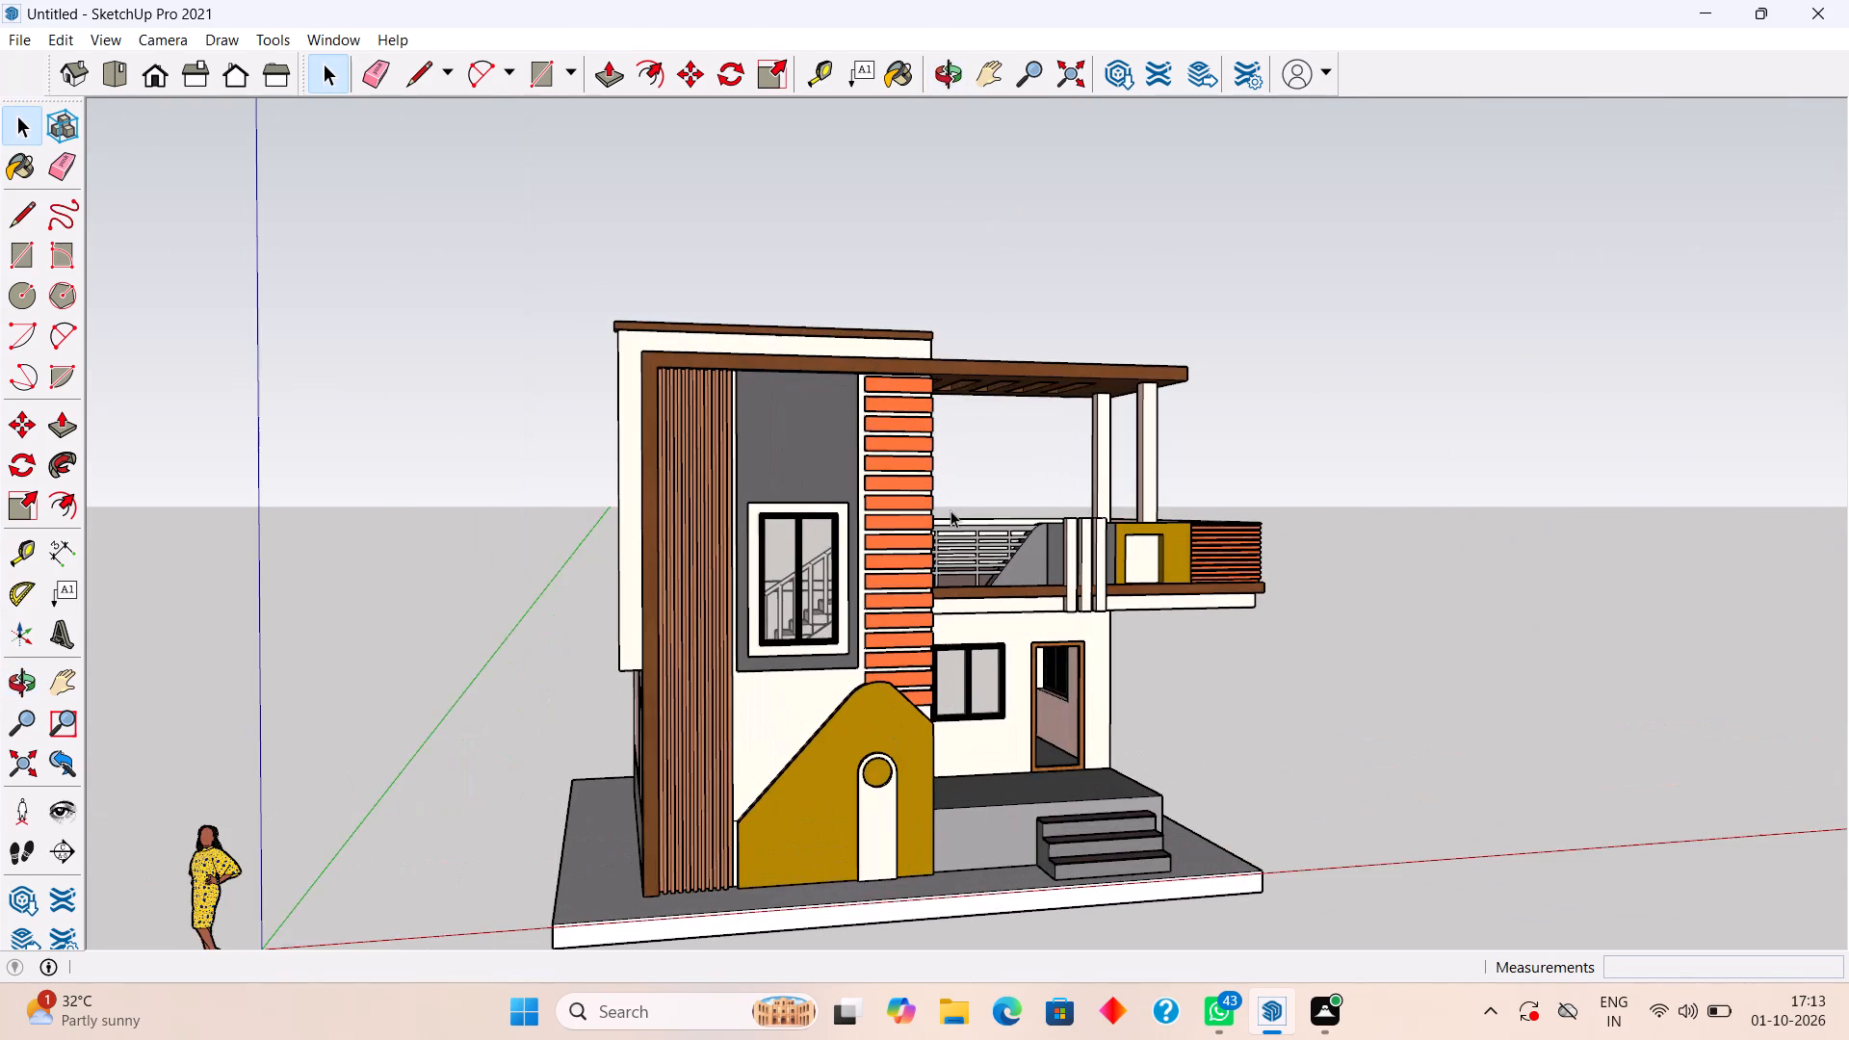
pyautogui.scroll(5, 951, 510)
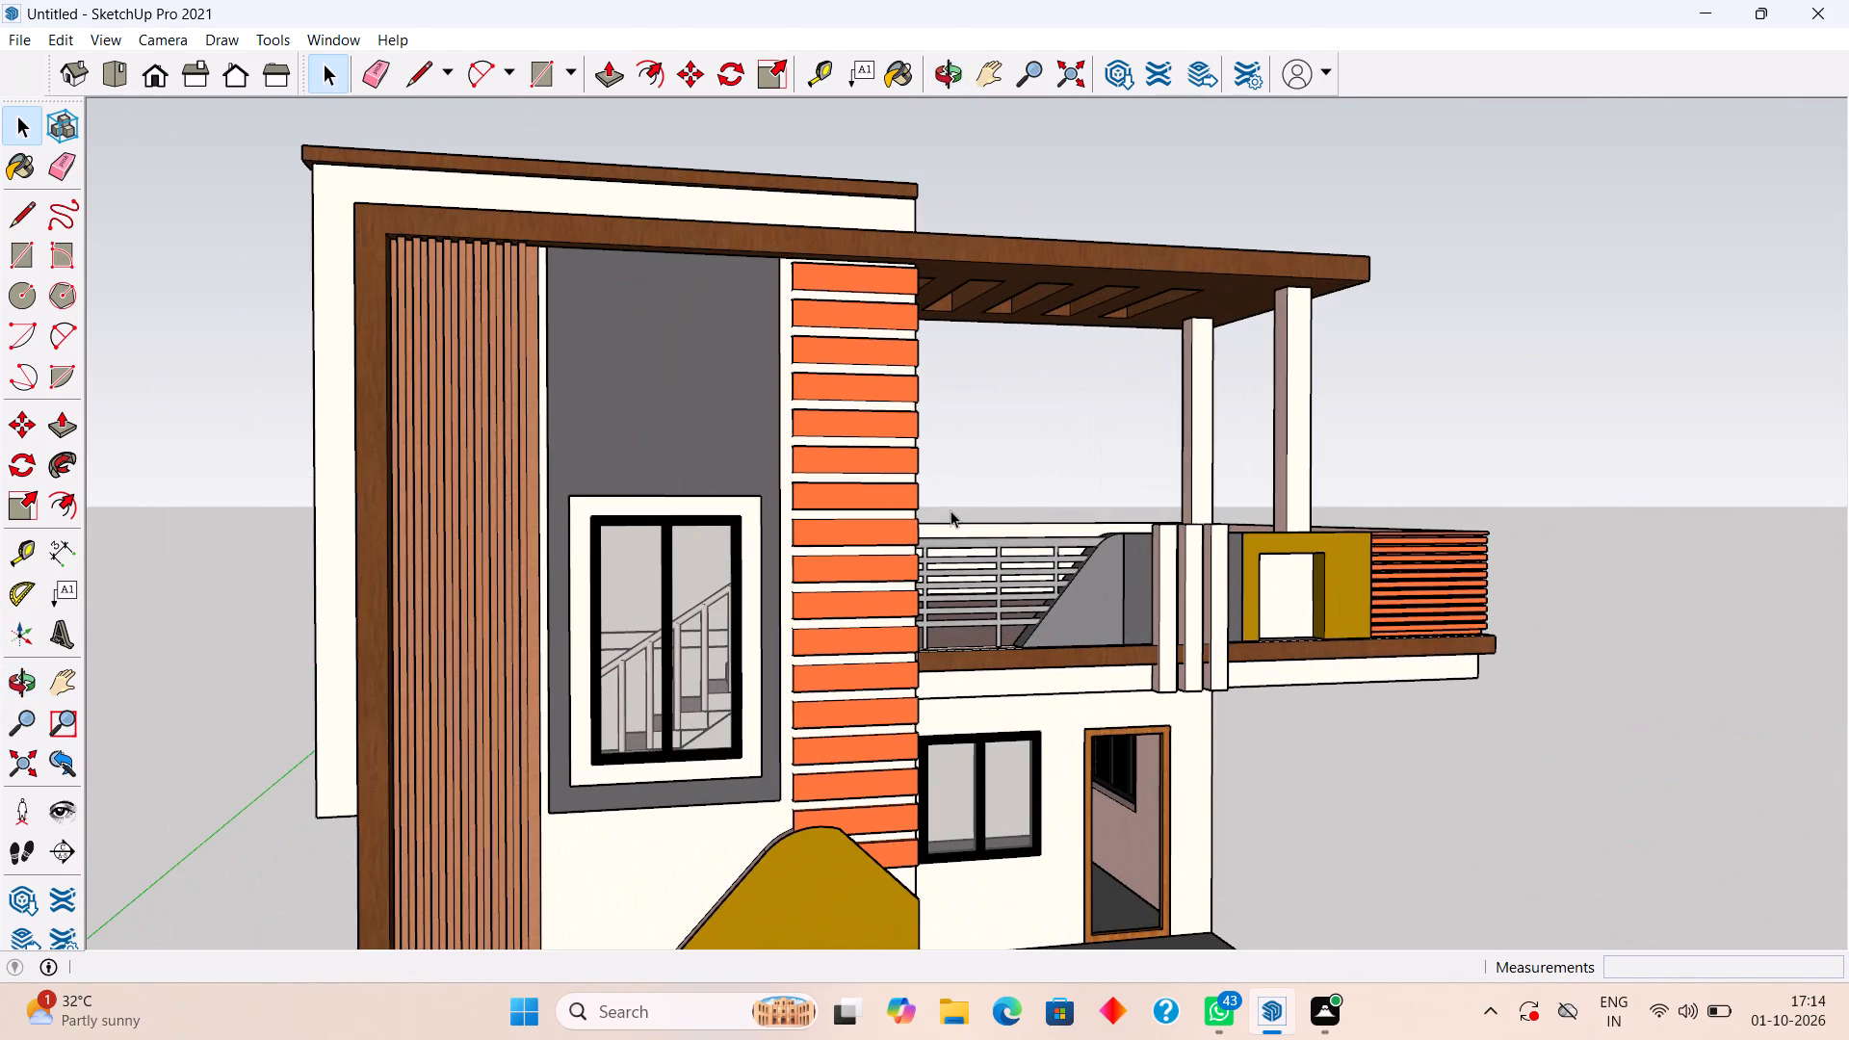
pyautogui.scroll(4, 951, 510)
pyautogui.scroll(-5, 951, 510)
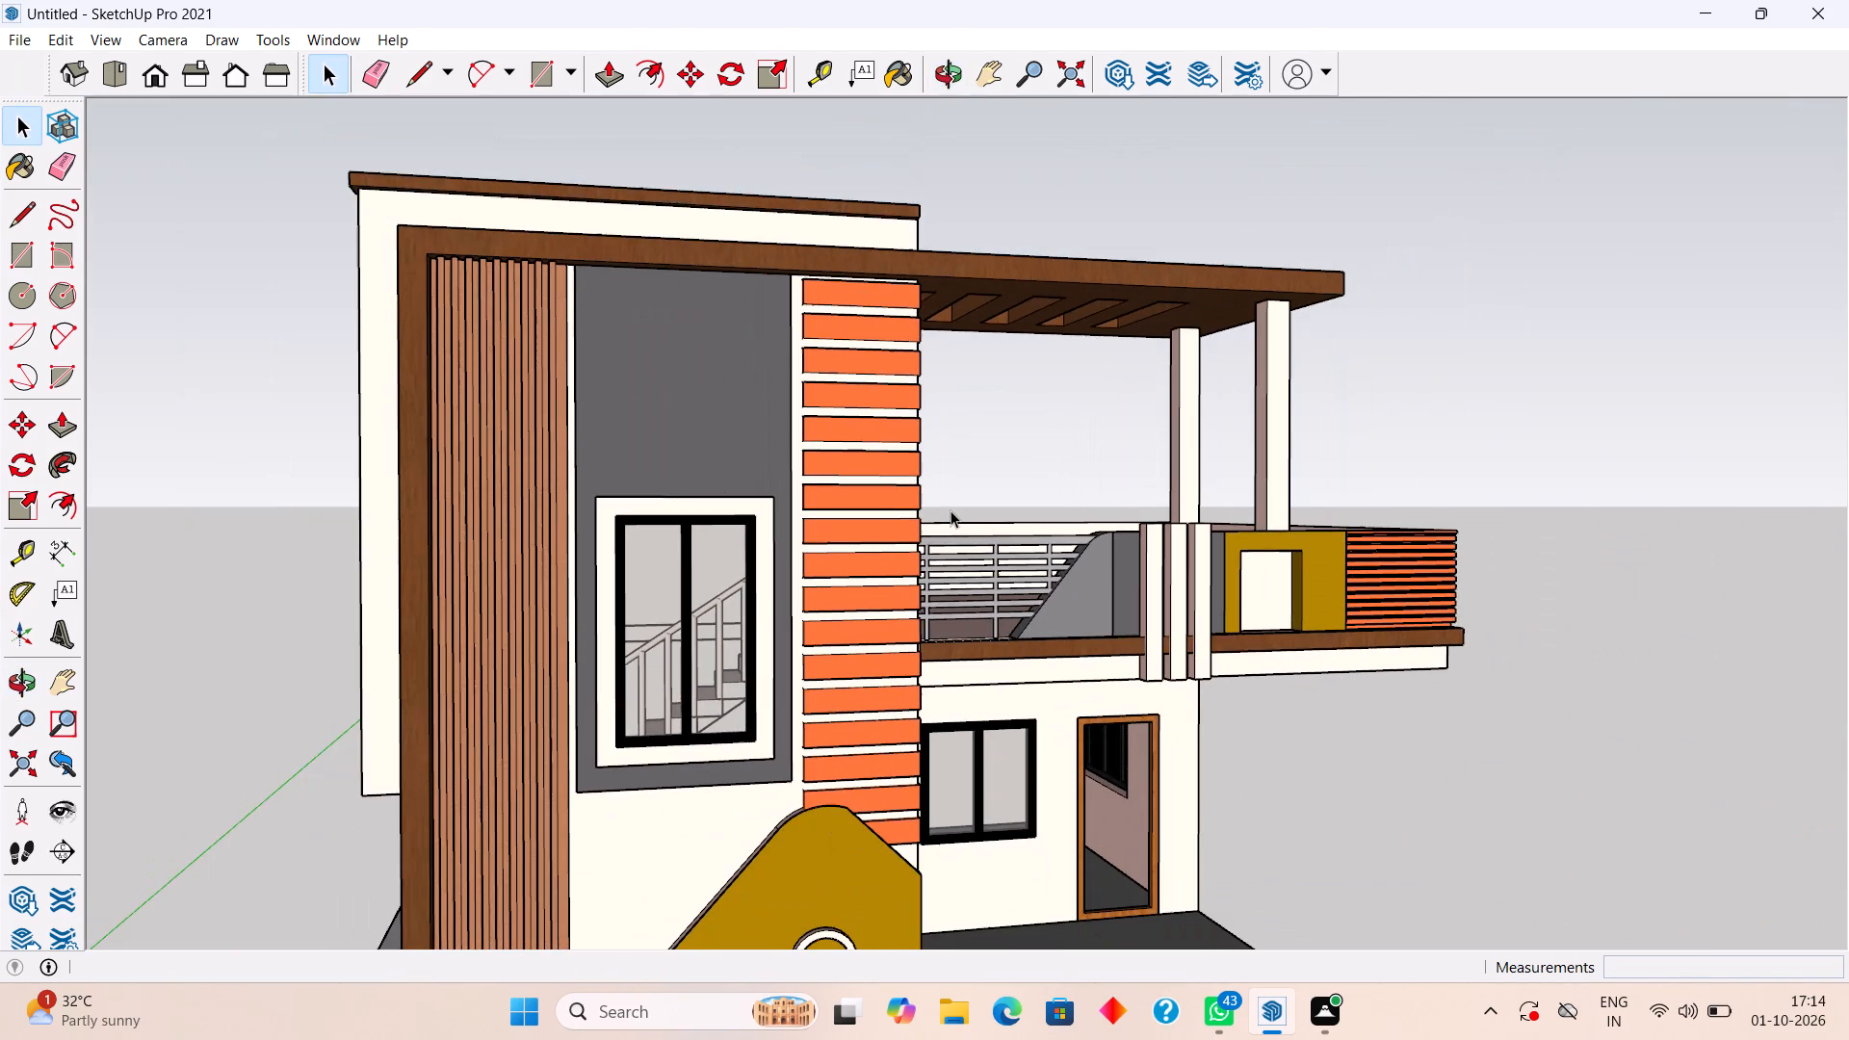
pyautogui.scroll(-5, 951, 510)
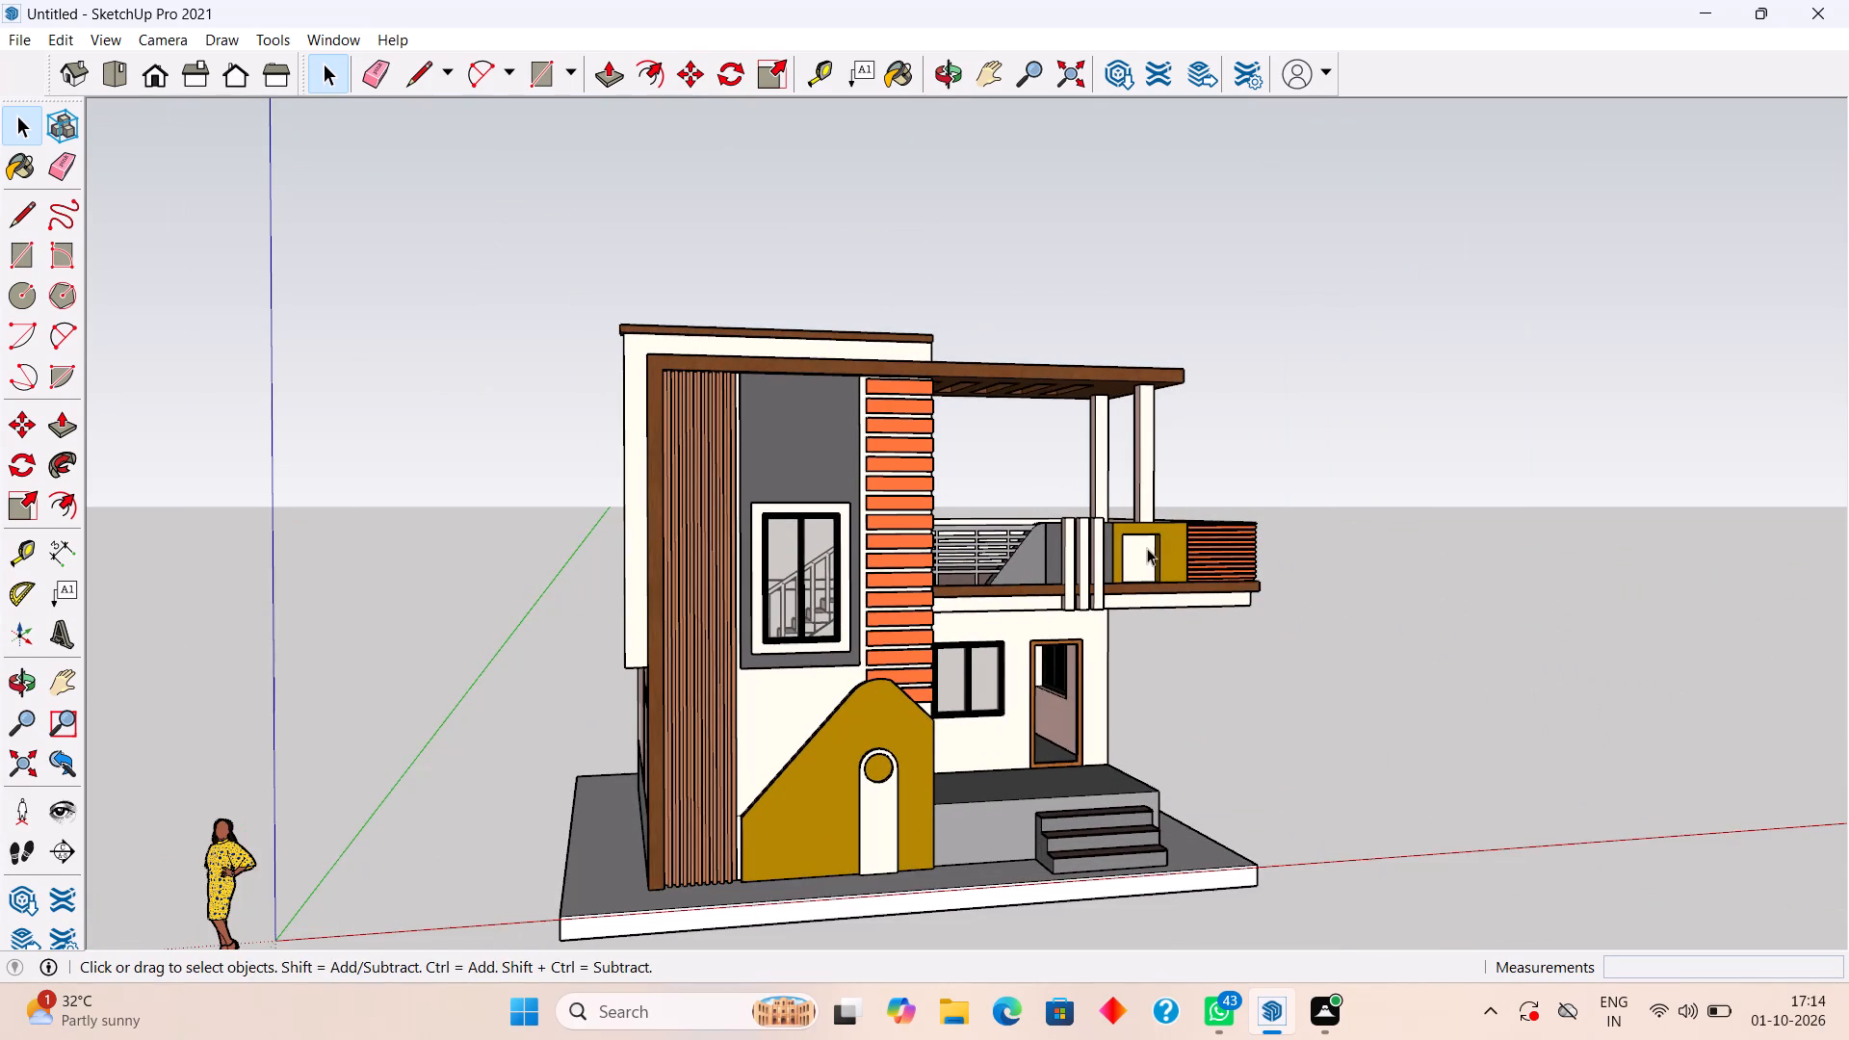
# Examine the tower window and balcony railing obliquely, and the porch and inner staircase beneath the balcony from the side.
pyautogui.moveTo(1151, 553); pyautogui.dragTo(779, 592, button='middle')
pyautogui.scroll(7, 742, 603)
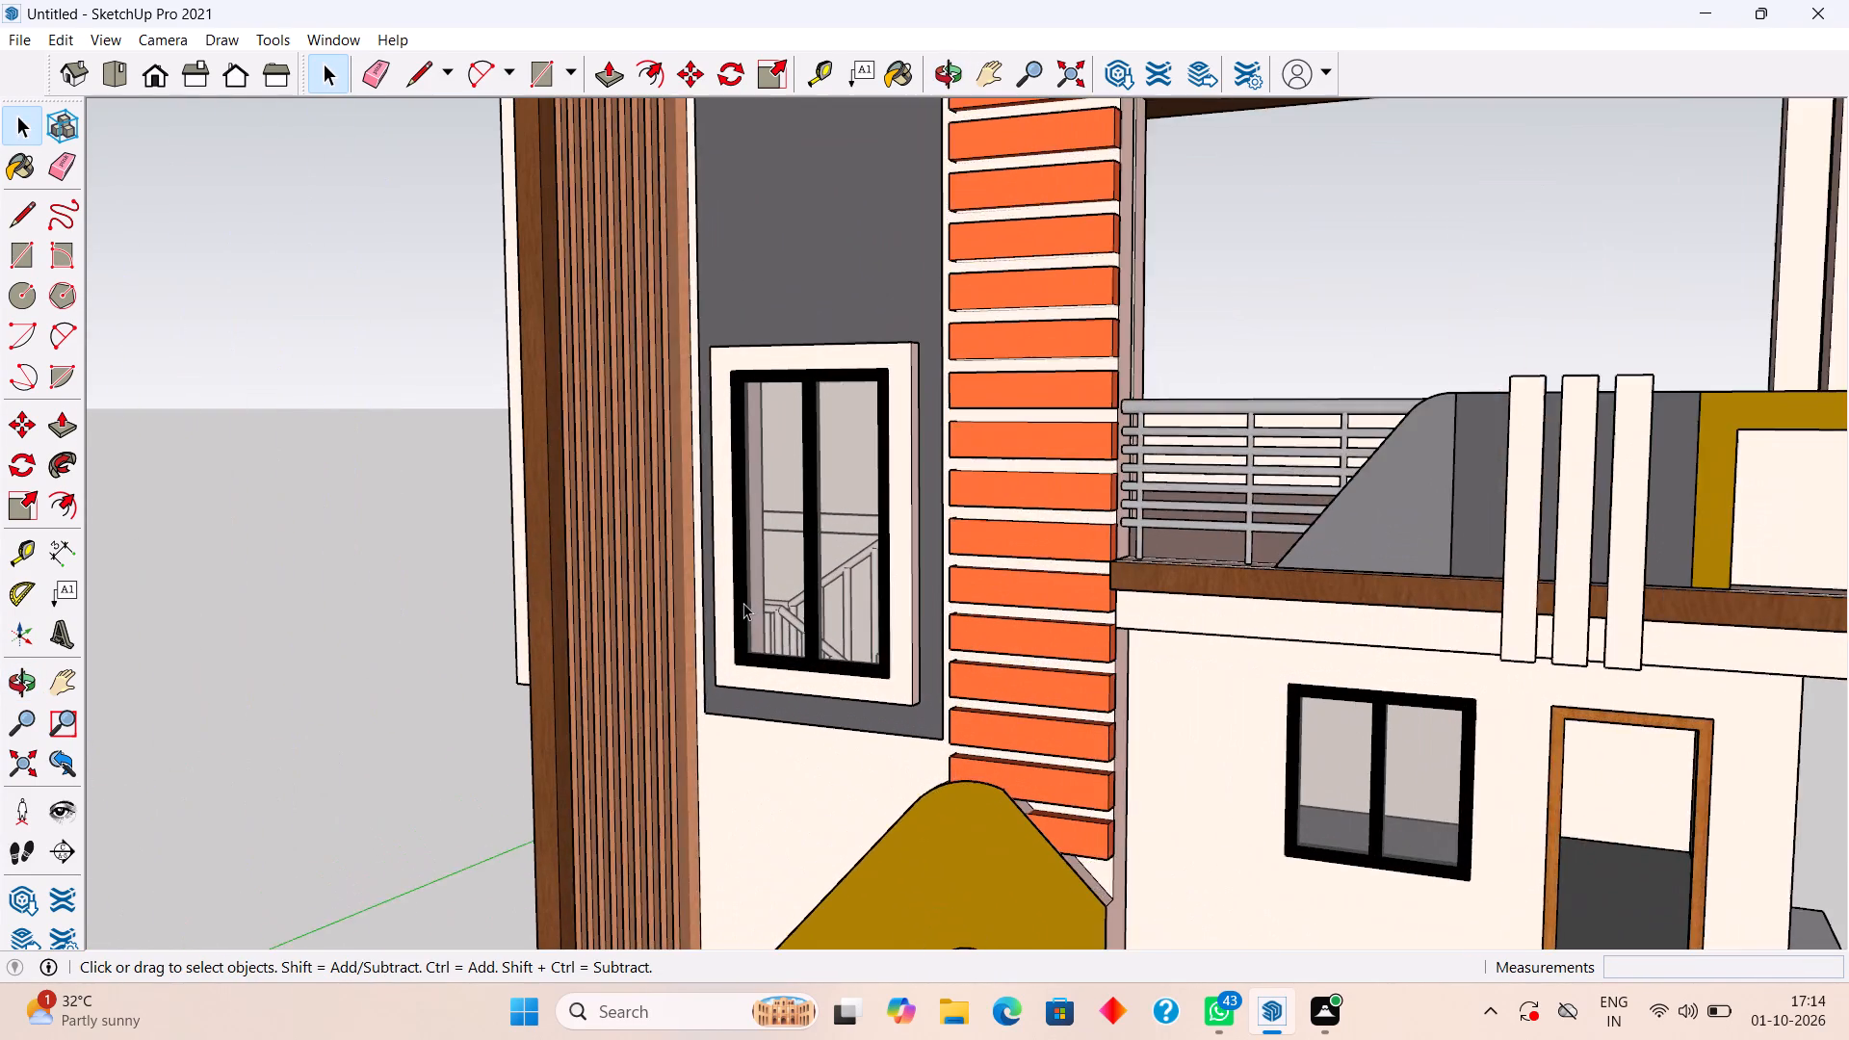
pyautogui.scroll(3, 743, 603)
pyautogui.moveTo(711, 601); pyautogui.dragTo(554, 622, button='middle')
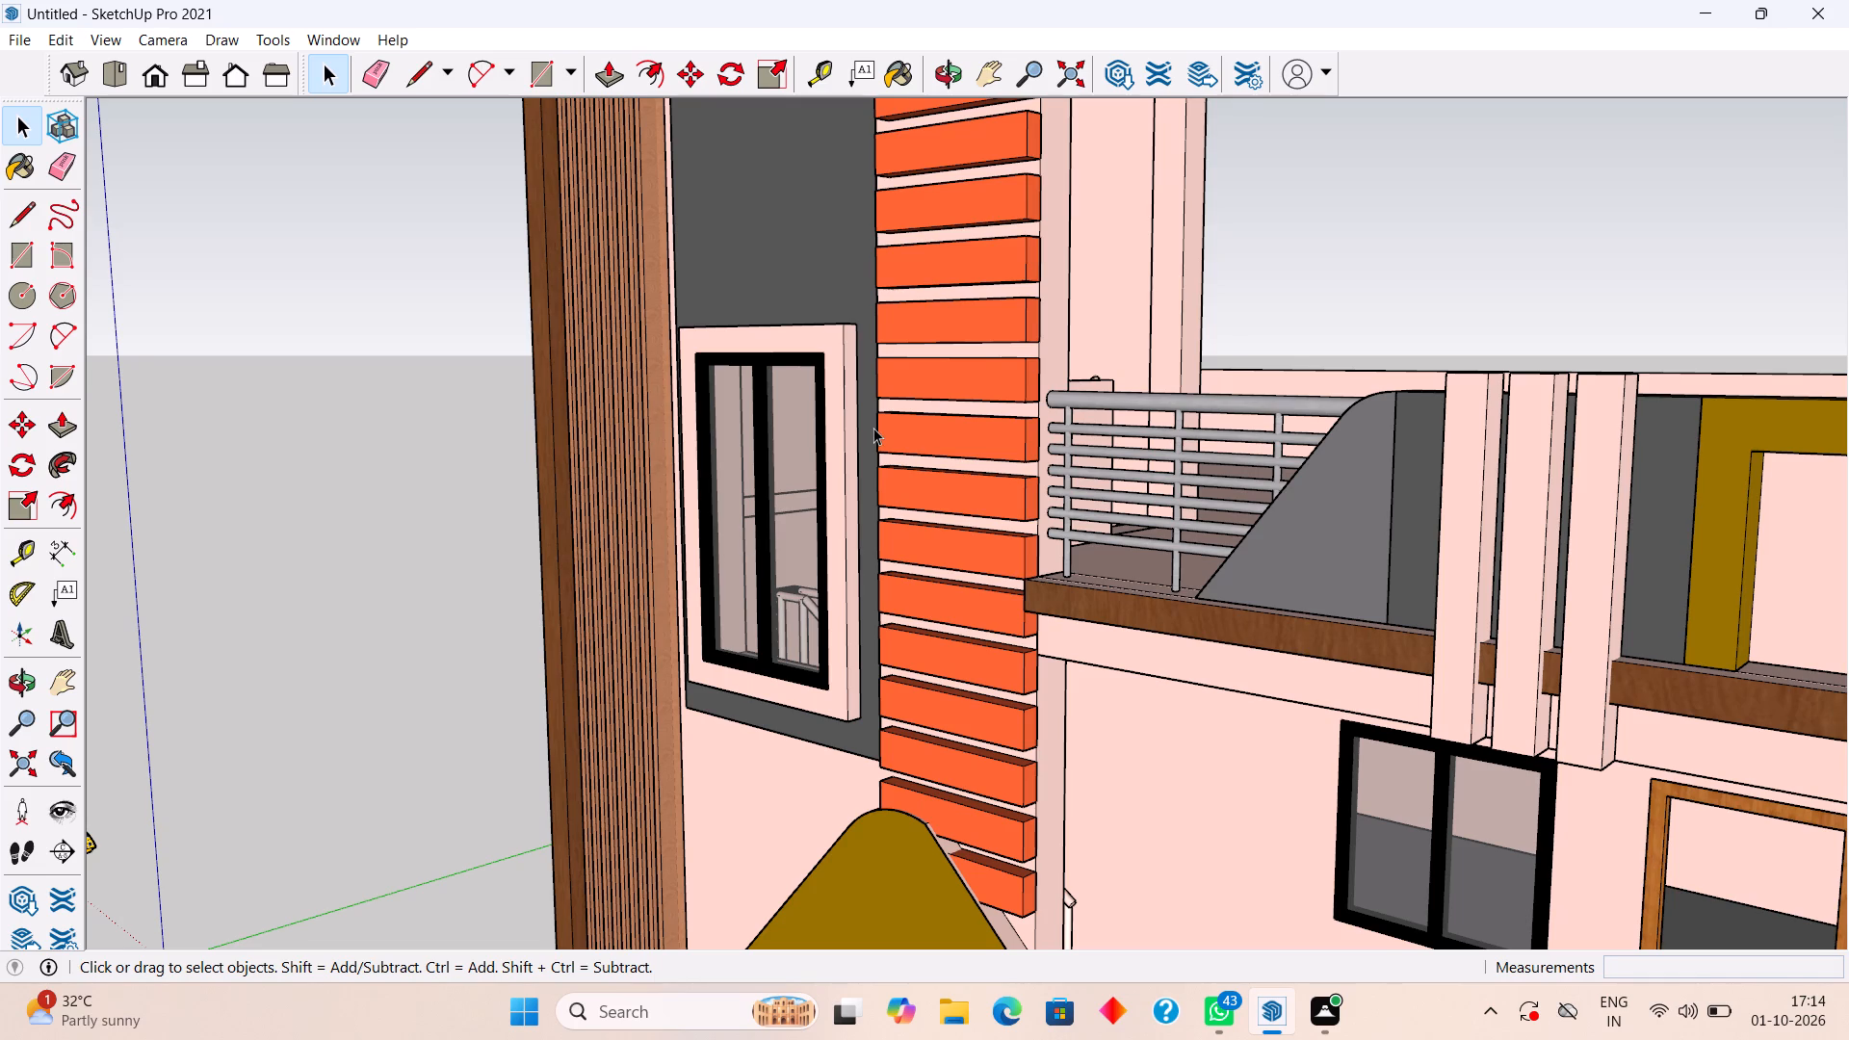
pyautogui.scroll(-14, 873, 428)
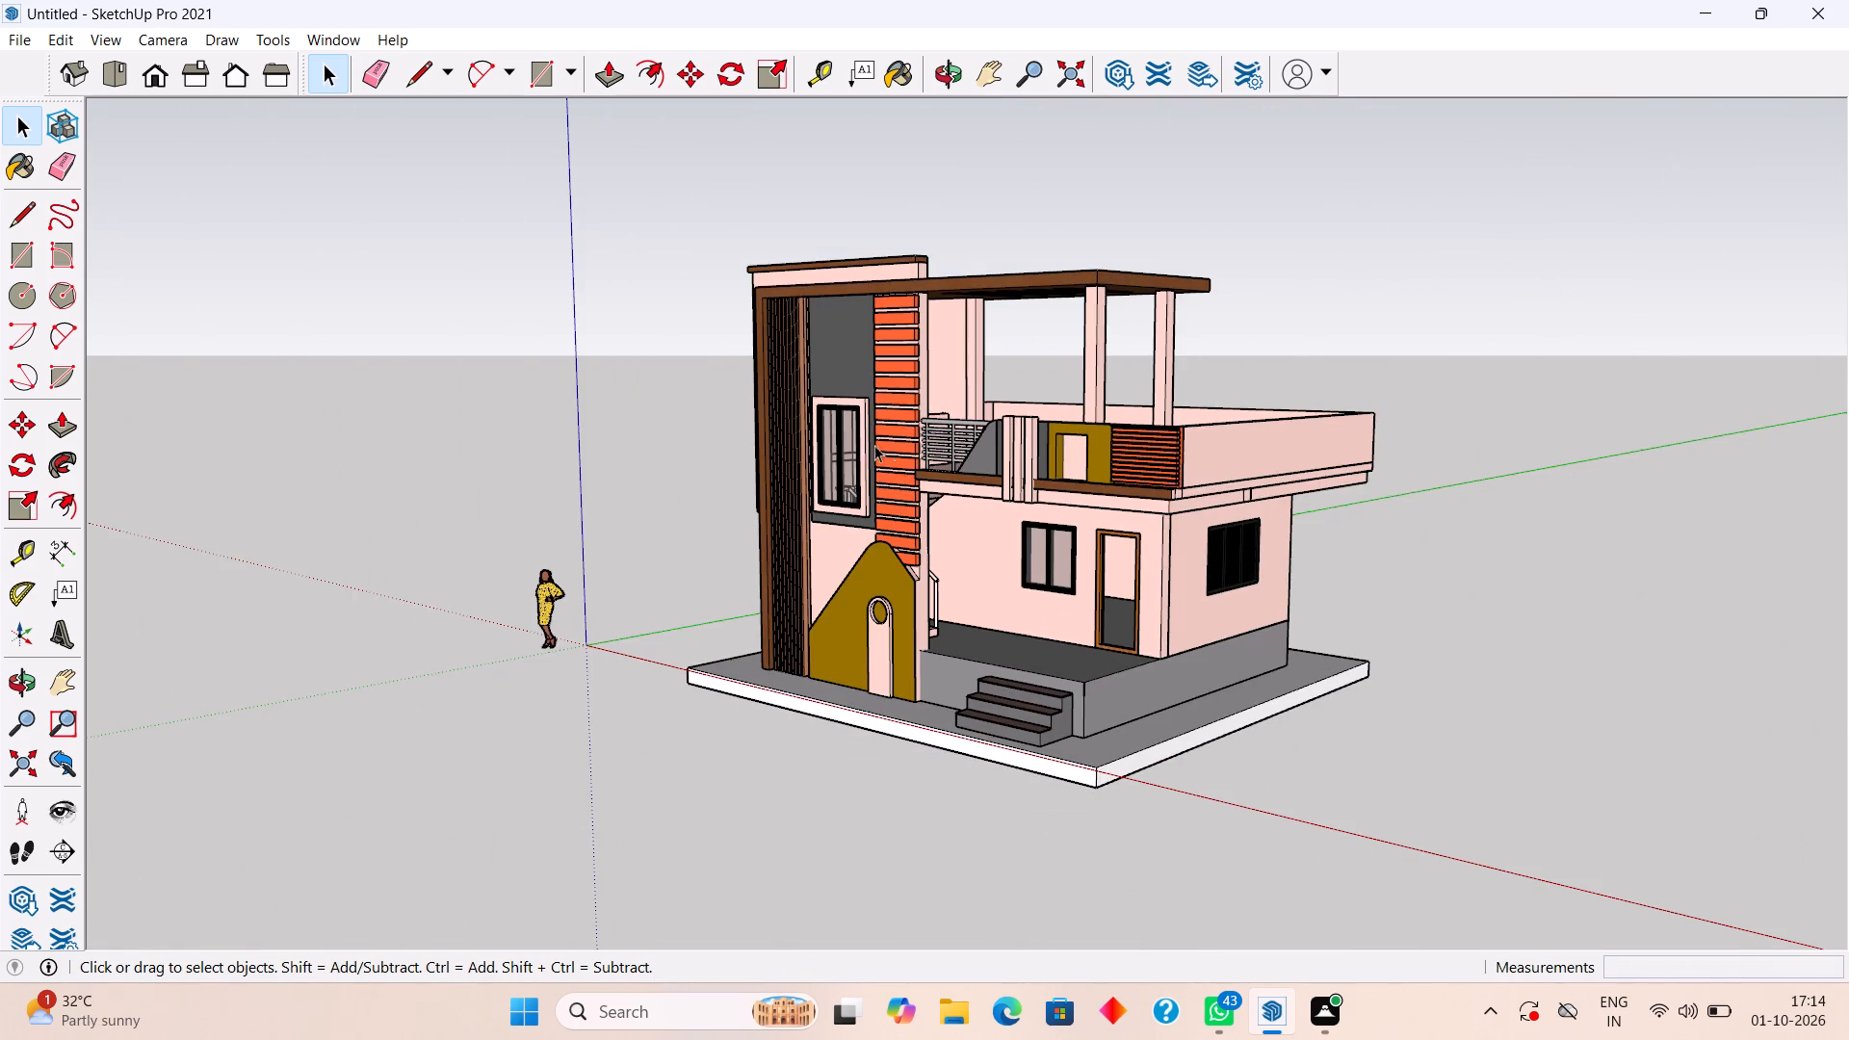
pyautogui.moveTo(893, 481); pyautogui.dragTo(743, 581, button='middle')
pyautogui.scroll(7, 945, 589)
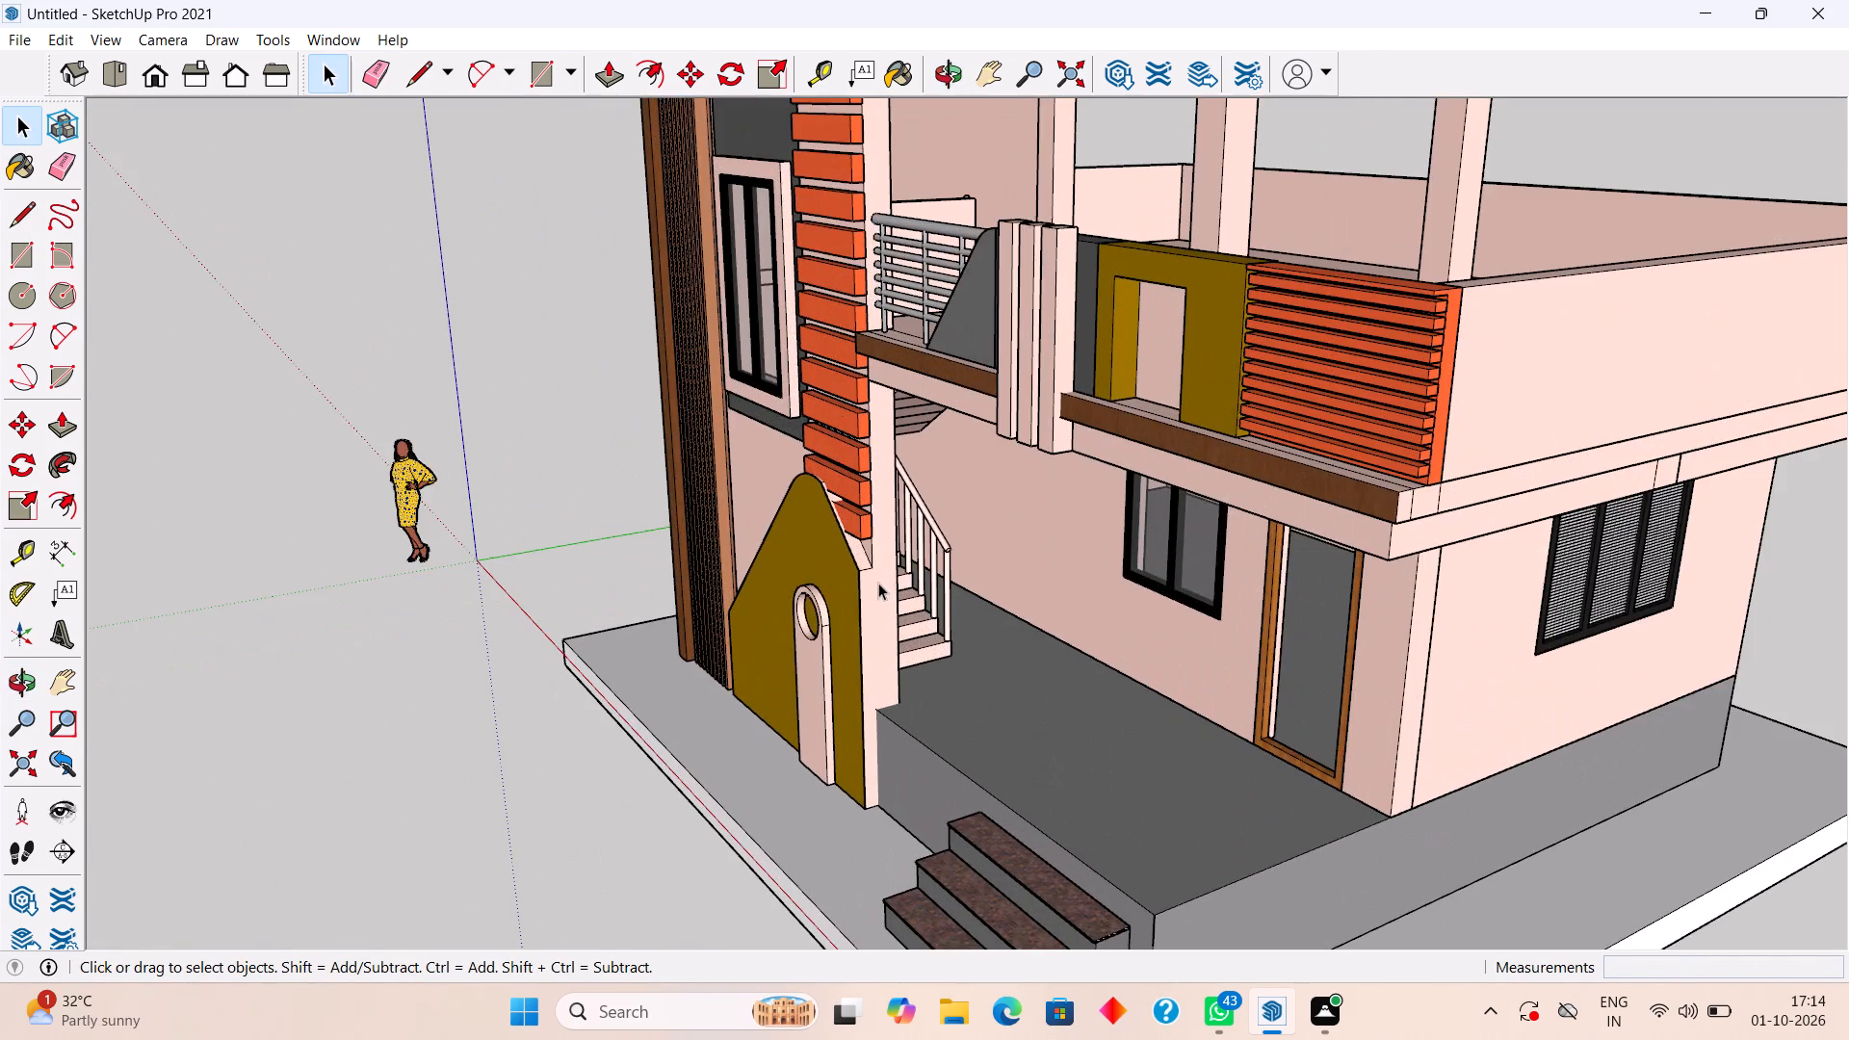
pyautogui.moveTo(871, 581); pyautogui.dragTo(695, 590, button='middle')
pyautogui.scroll(3, 992, 584)
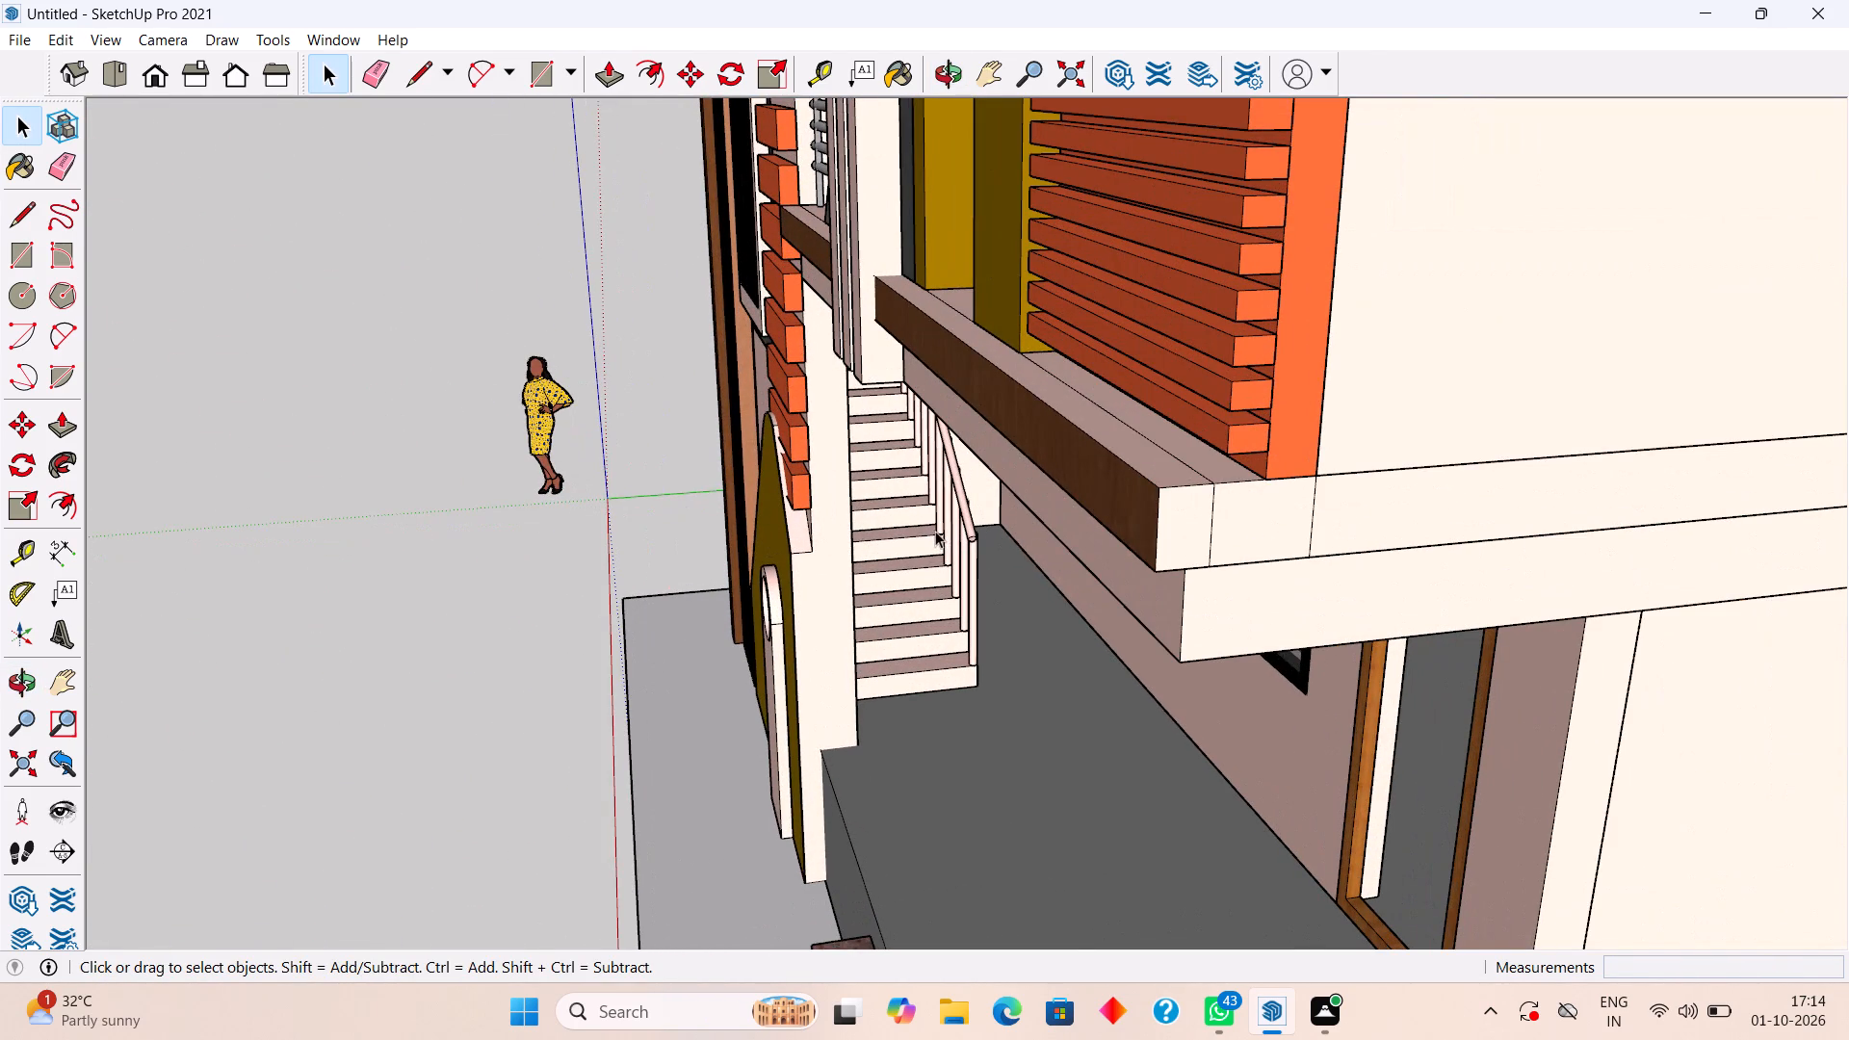
# Check the extents of the inner staircase, balcony slab edge, beam below it and side wall by selecting each.
pyautogui.click(935, 531)
pyautogui.scroll(-5, 916, 542)
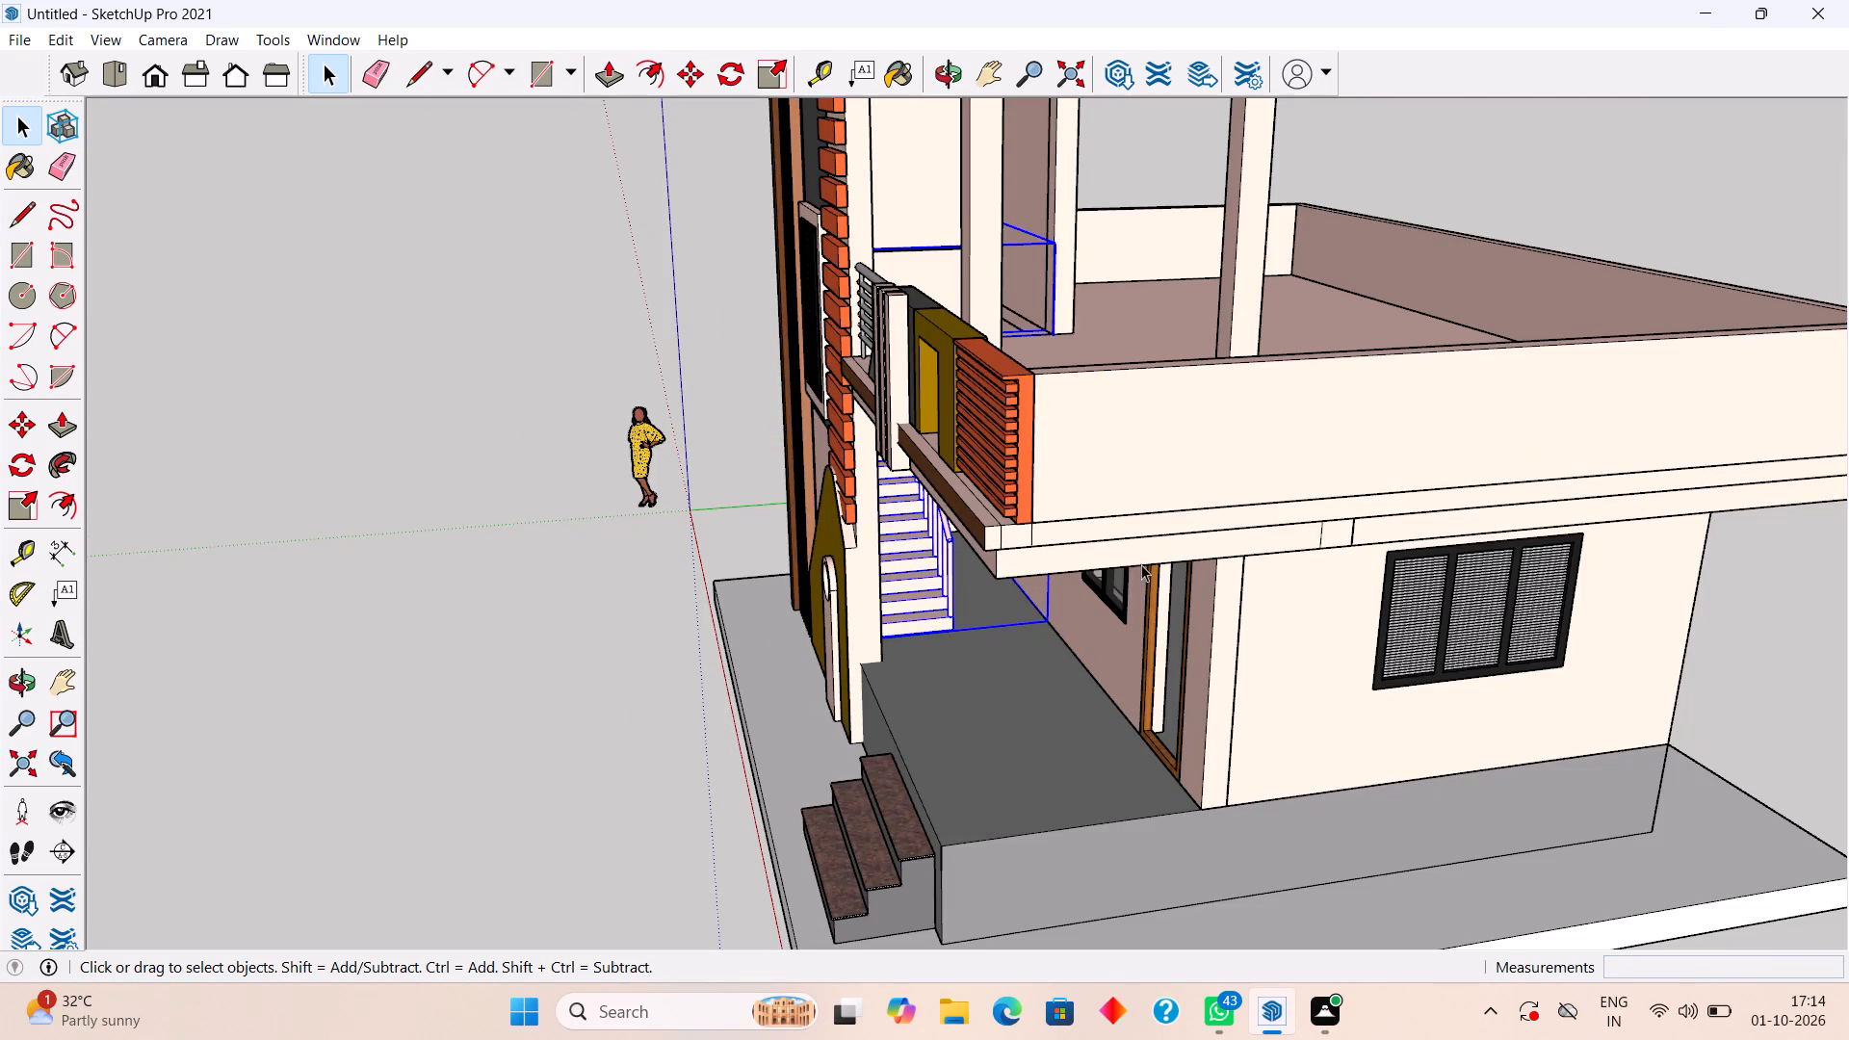
pyautogui.click(1127, 524)
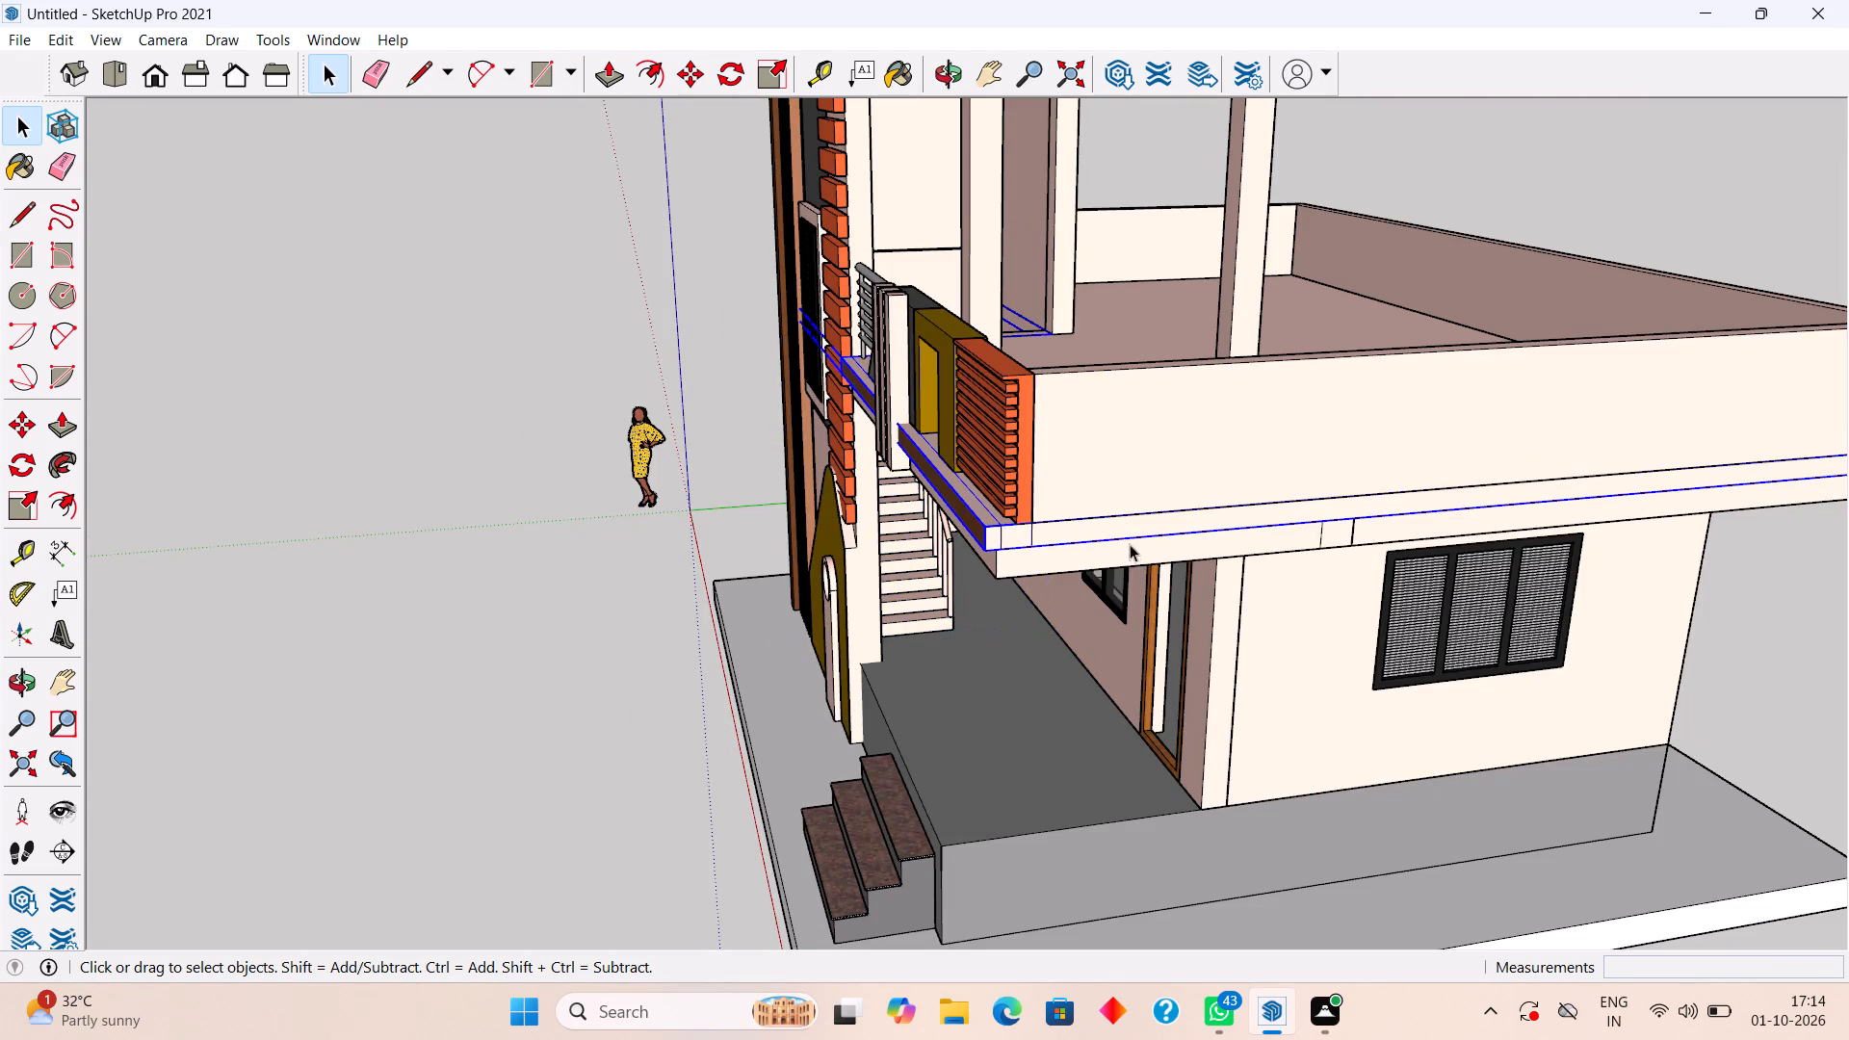
pyautogui.click(1130, 552)
pyautogui.click(1322, 659)
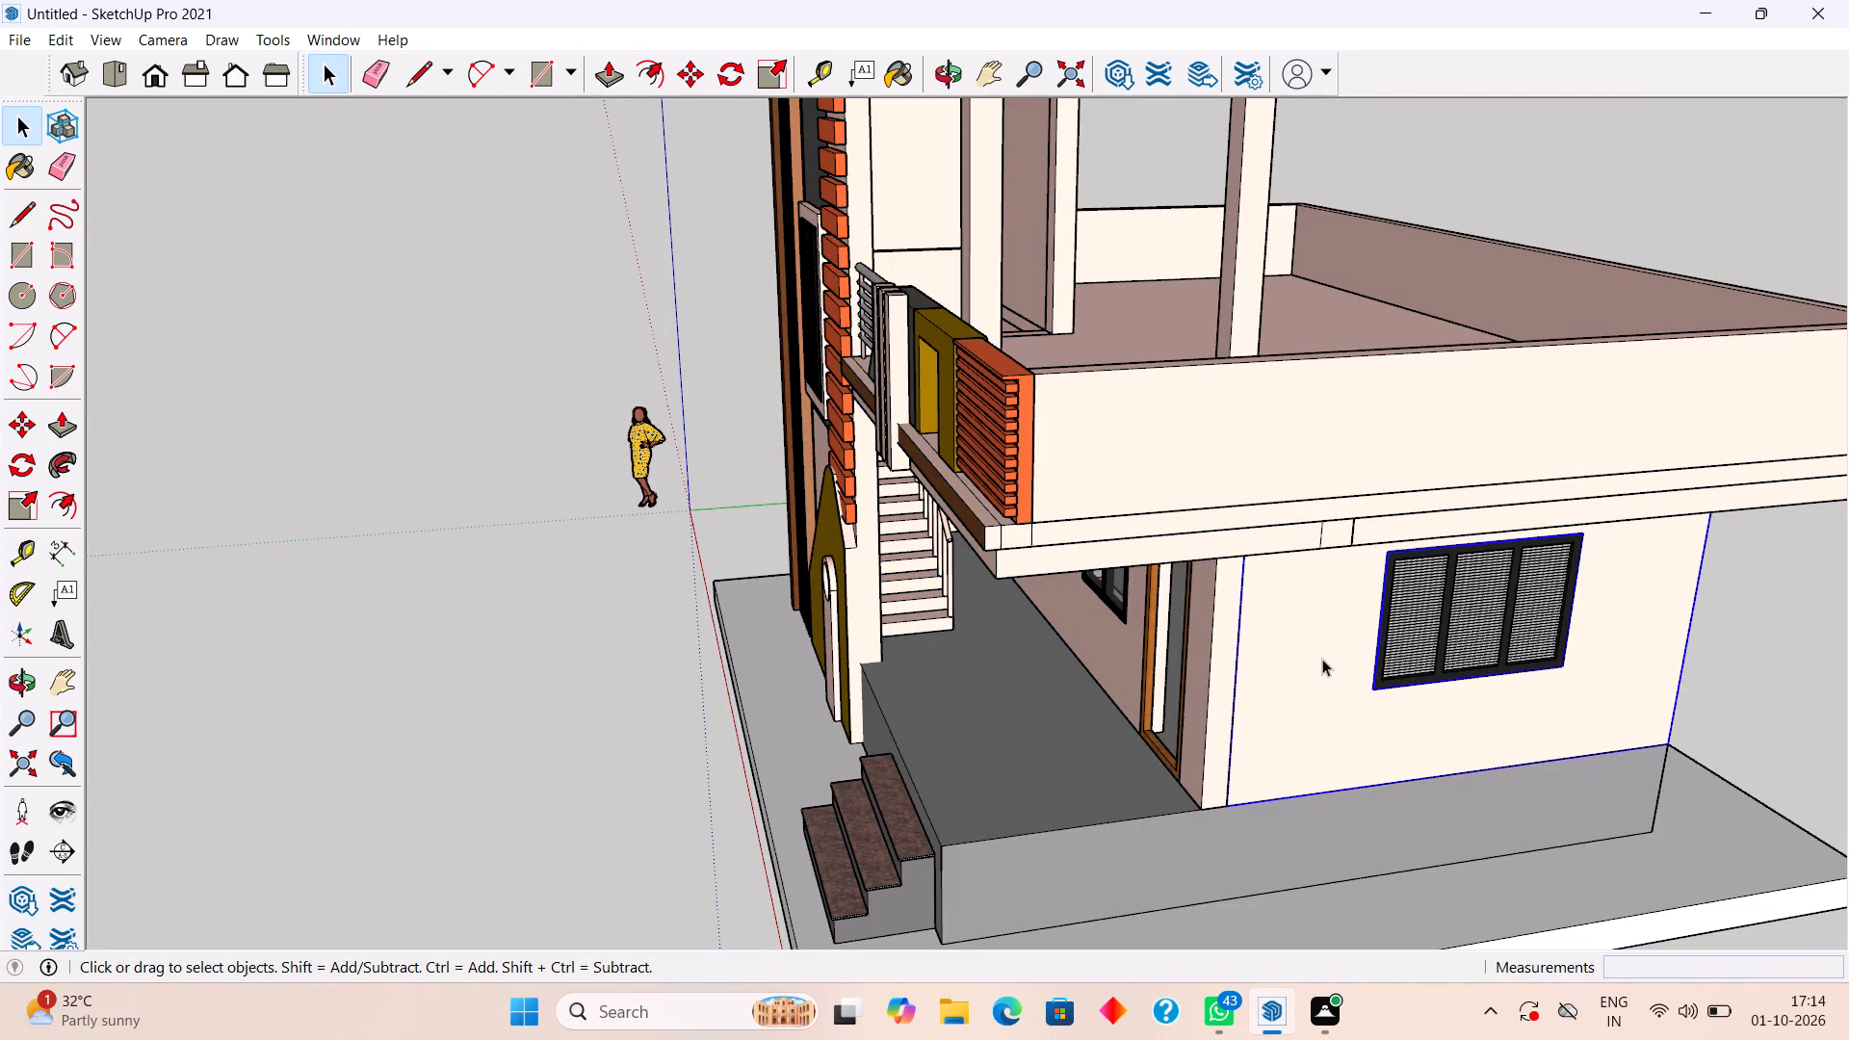
# Combine the three entrance steps and their brown stone treads into one group.
pyautogui.moveTo(1322, 659); pyautogui.dragTo(1804, 500, button='middle')
pyautogui.moveTo(1025, 740); pyautogui.dragTo(1111, 740, button='middle')
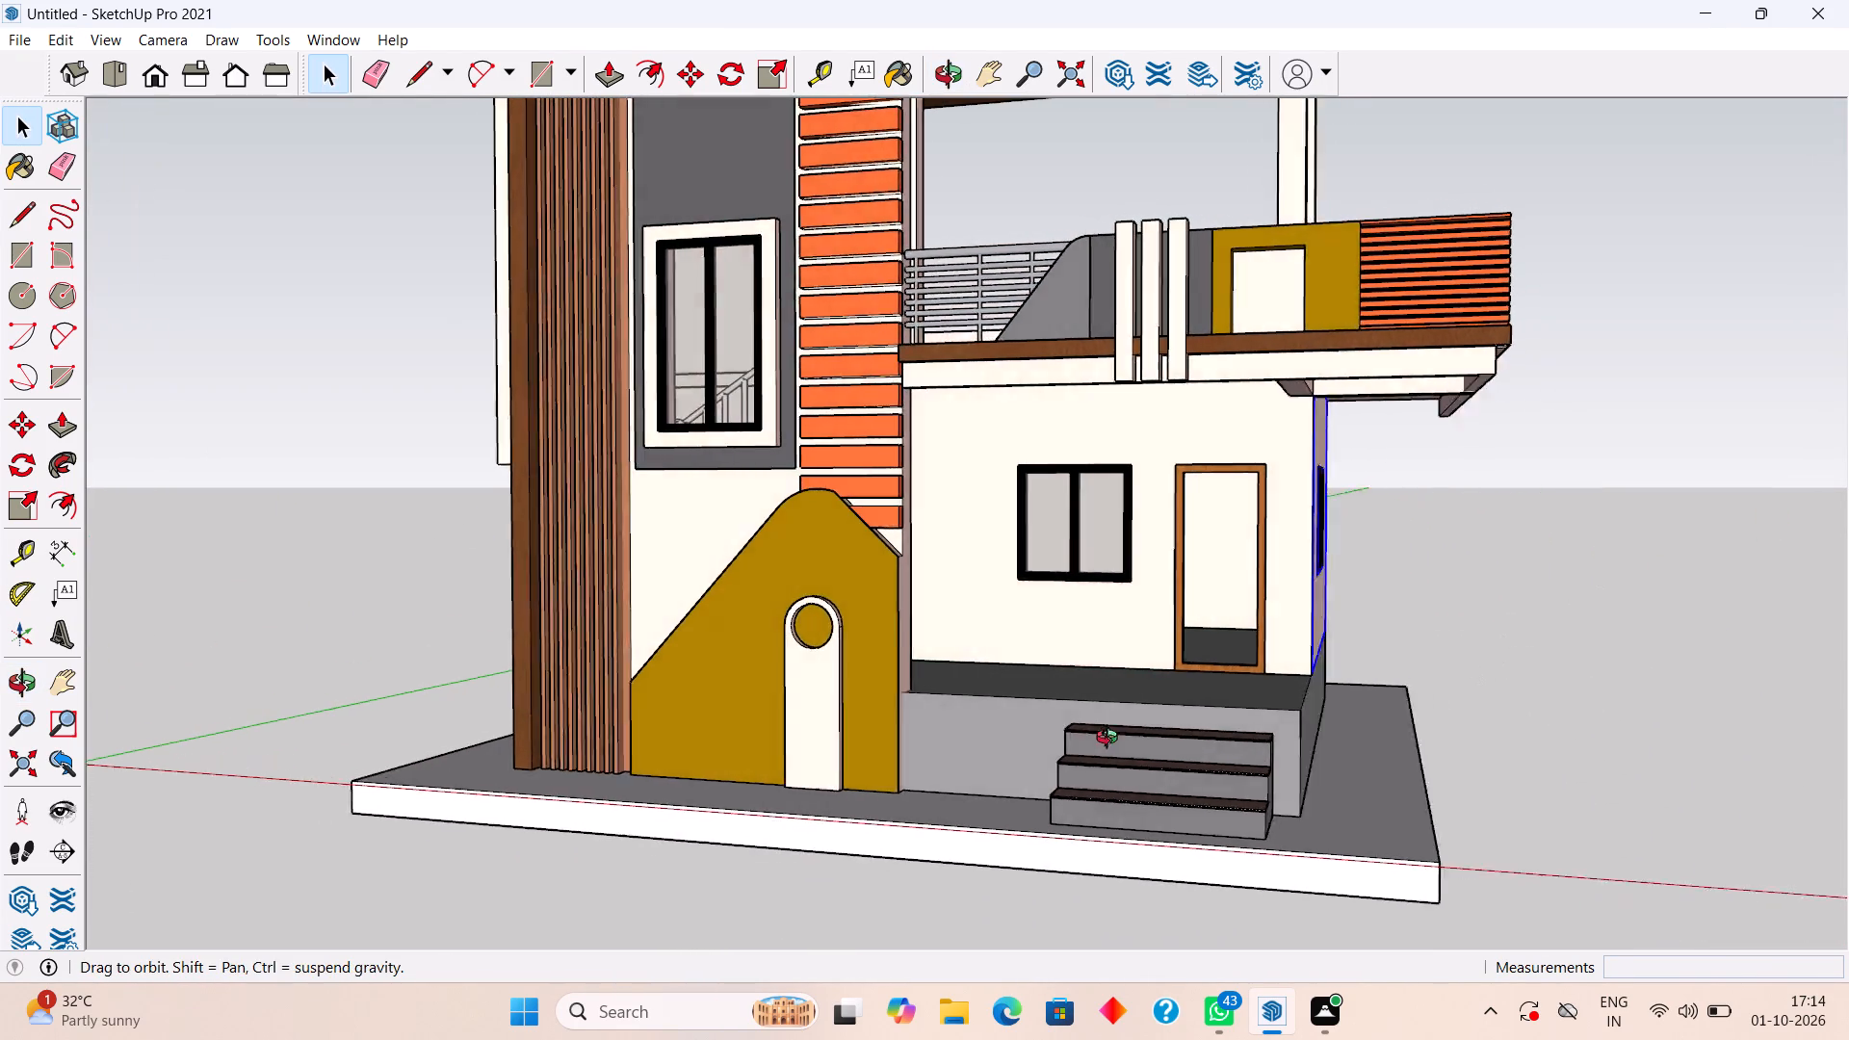
pyautogui.moveTo(1111, 740); pyautogui.dragTo(1231, 757, button='middle')
pyautogui.click(1073, 731)
pyautogui.click(1113, 794)
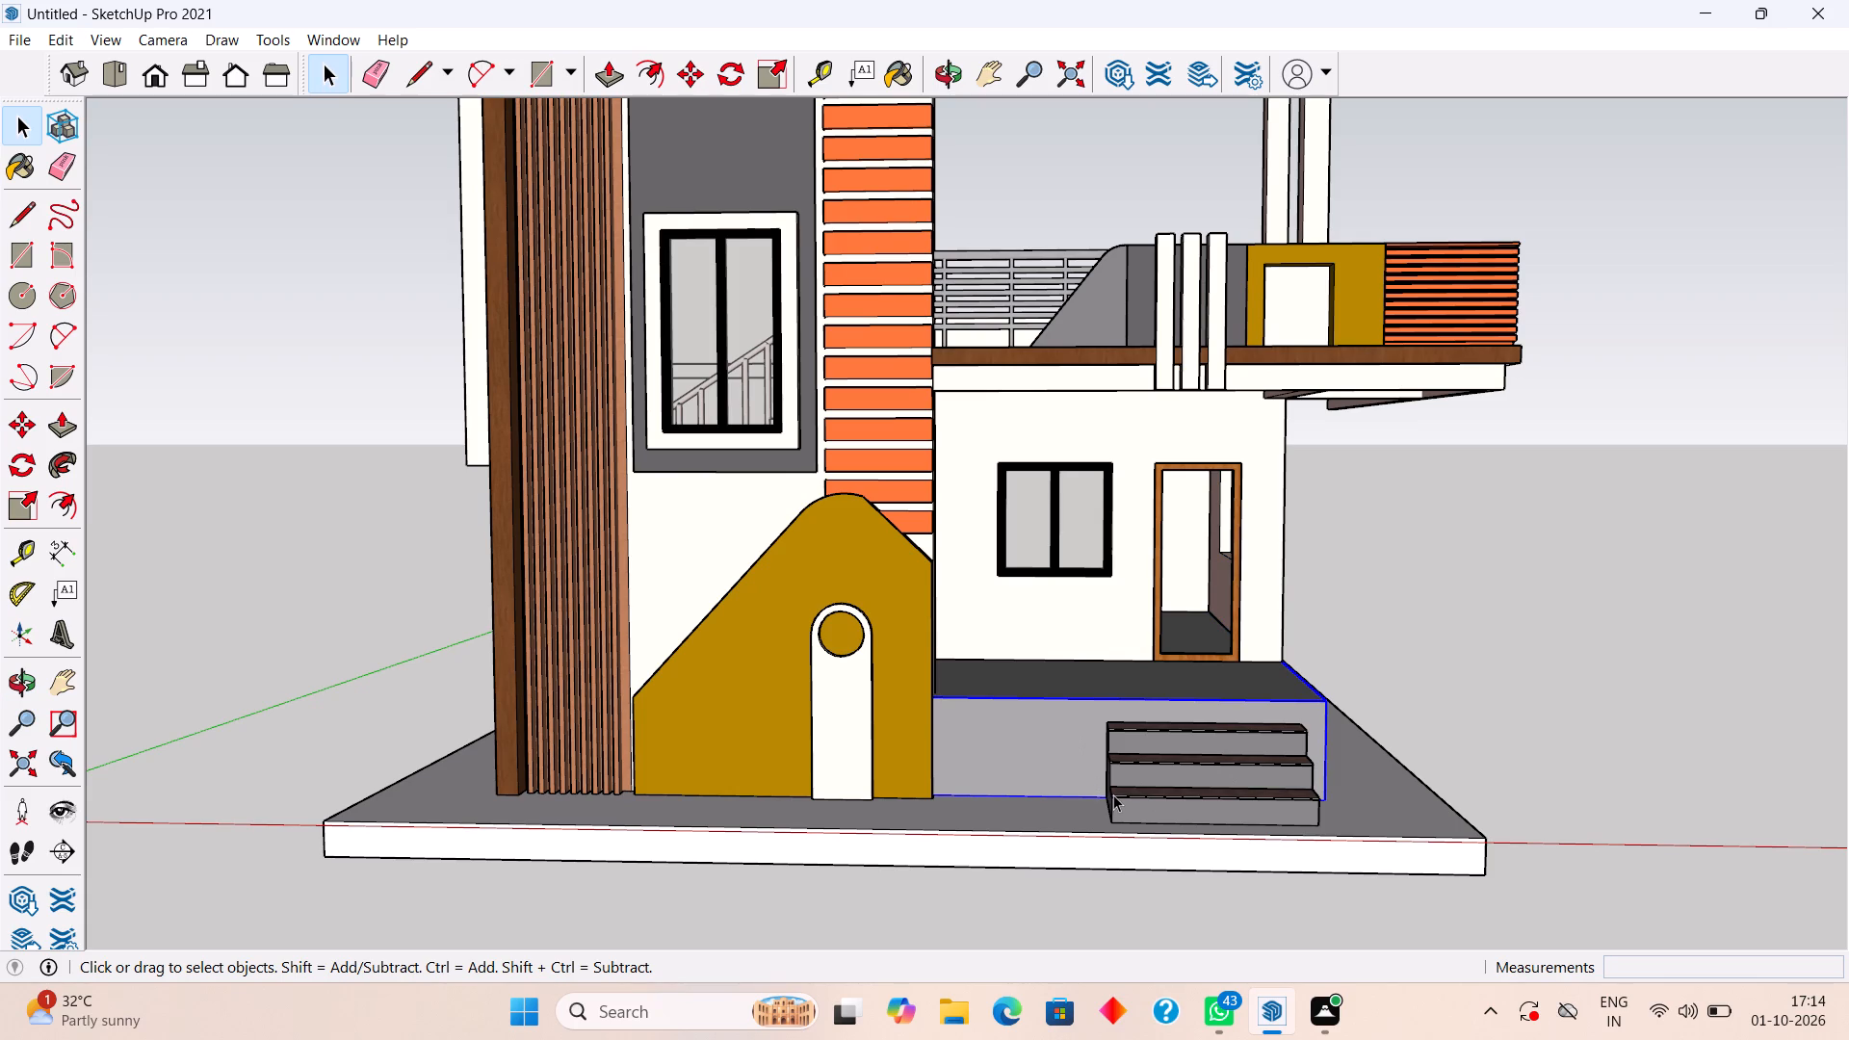
pyautogui.click(1151, 770)
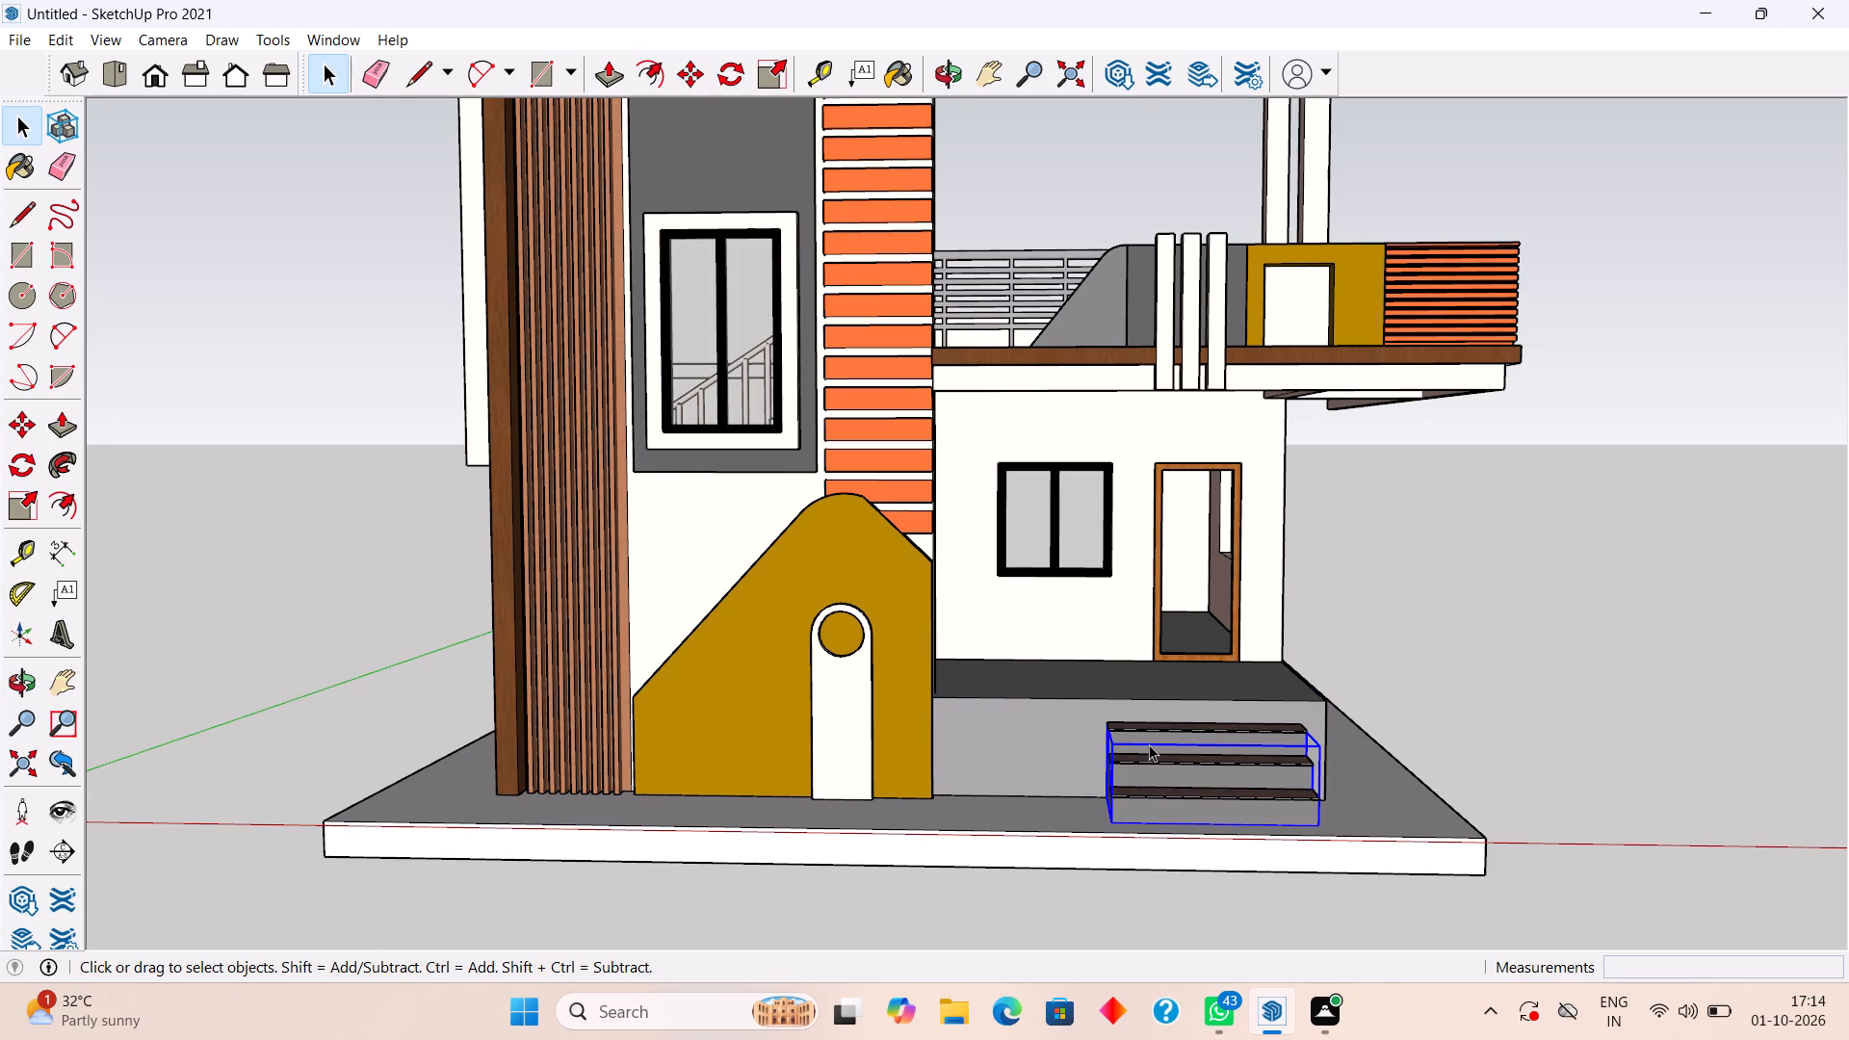
pyautogui.moveTo(1149, 744); pyautogui.dragTo(1132, 871, button='middle')
pyautogui.scroll(4, 1056, 749)
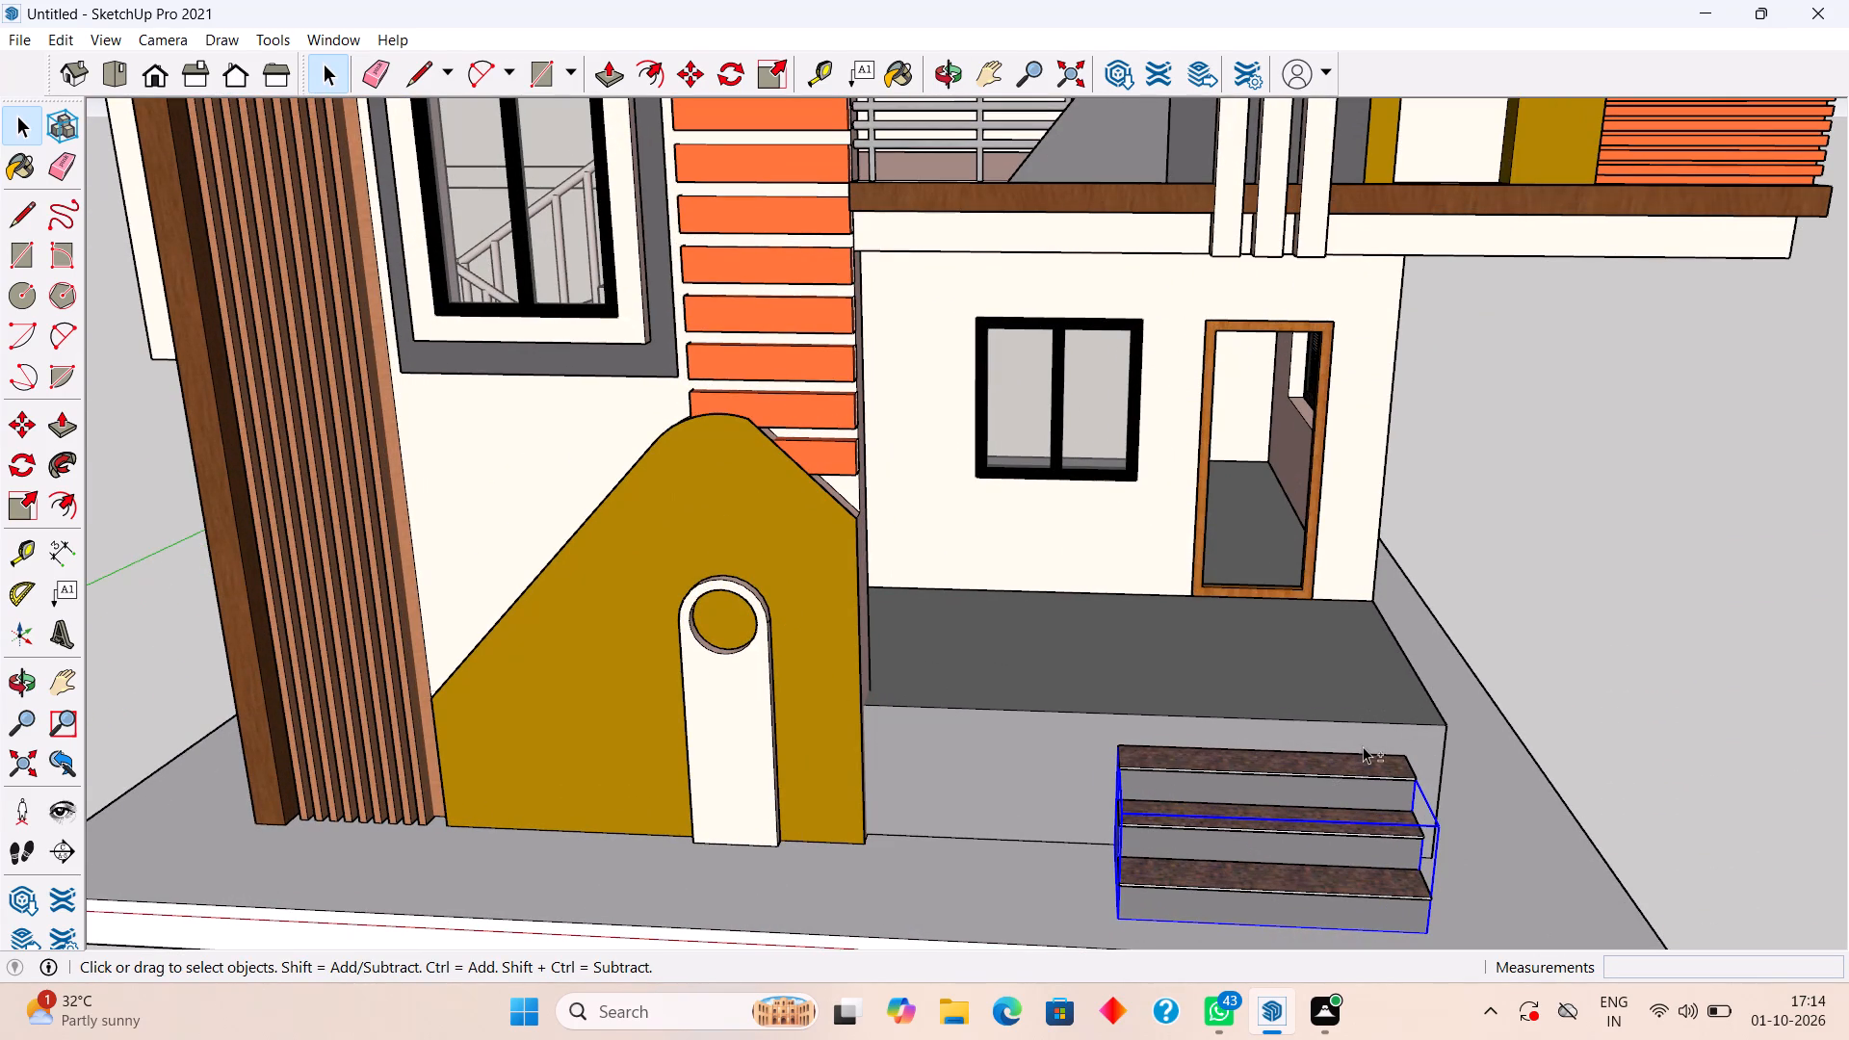
pyautogui.keyDown('shift'); pyautogui.click(1357, 765); pyautogui.keyUp('shift')
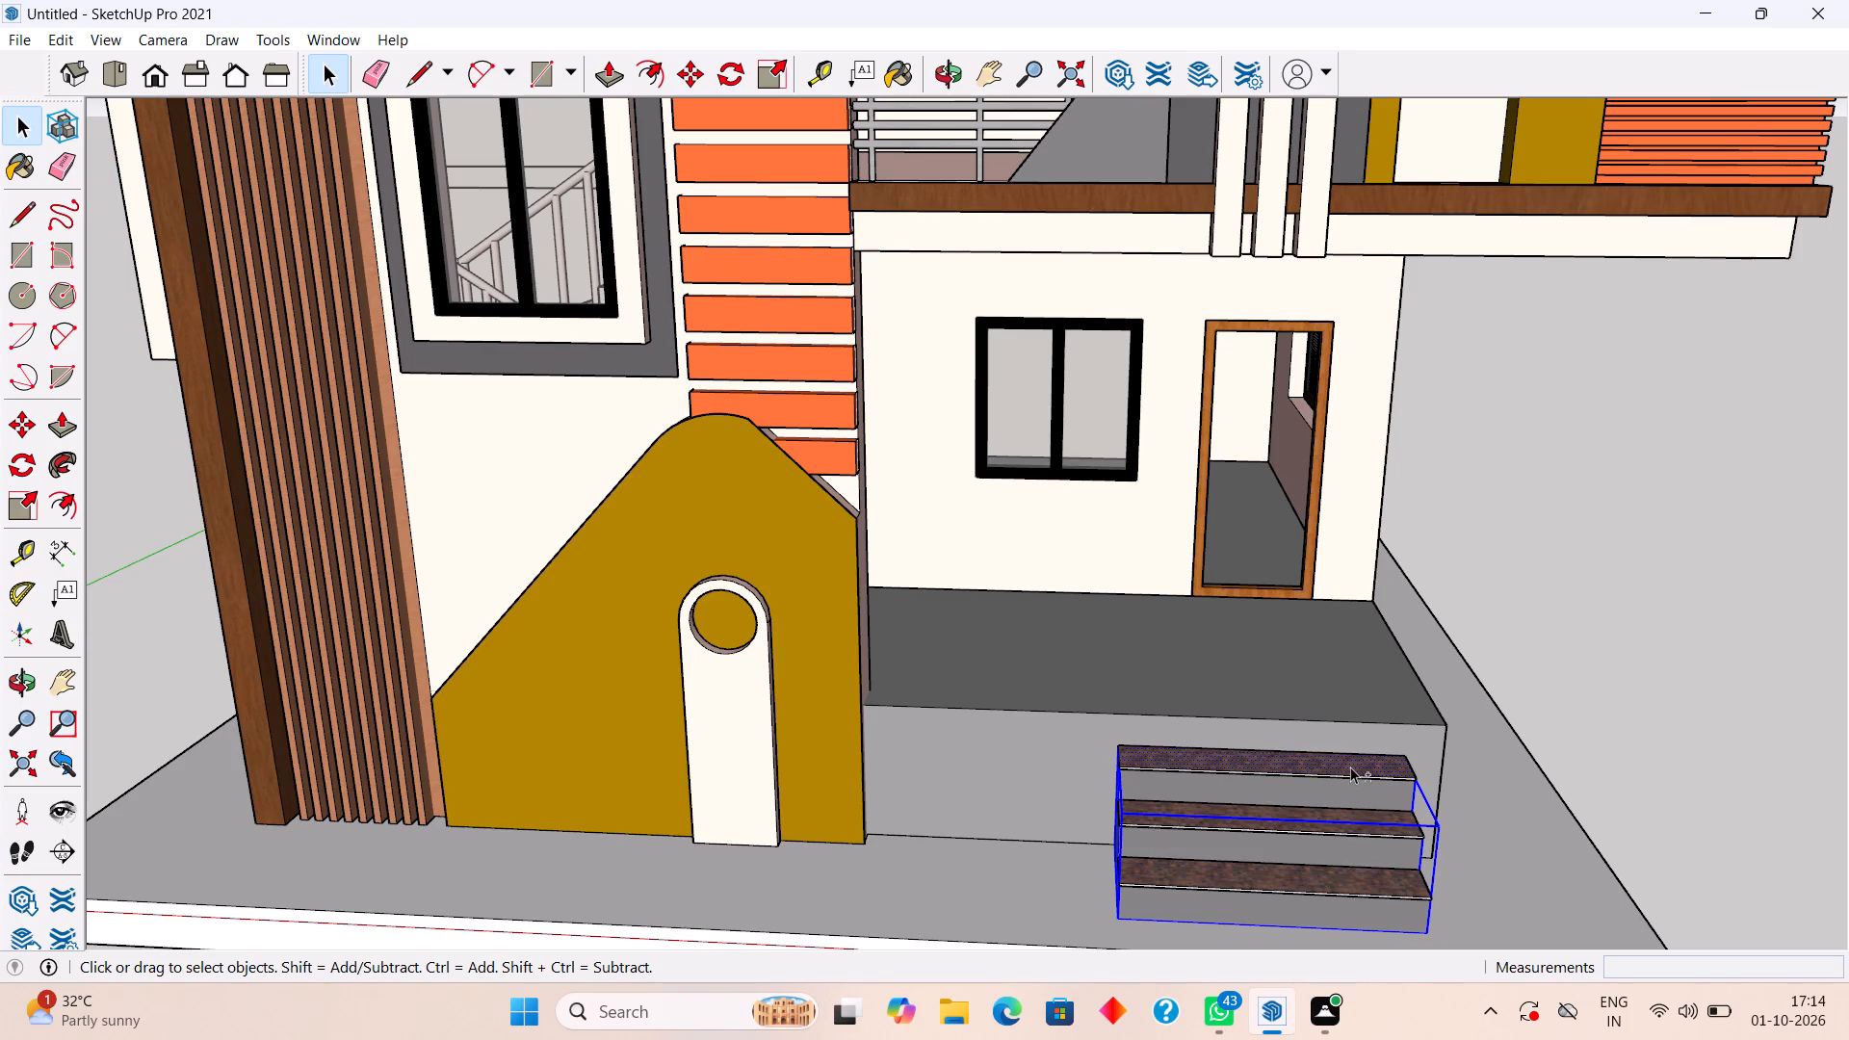
pyautogui.keyDown('shift'); pyautogui.tripleClick(1350, 767); pyautogui.keyUp('shift')
pyautogui.keyDown('shift'); pyautogui.click(1350, 767); pyautogui.keyUp('shift')
pyautogui.keyDown('shift'); pyautogui.scroll(6, 1350, 767); pyautogui.keyUp('shift')
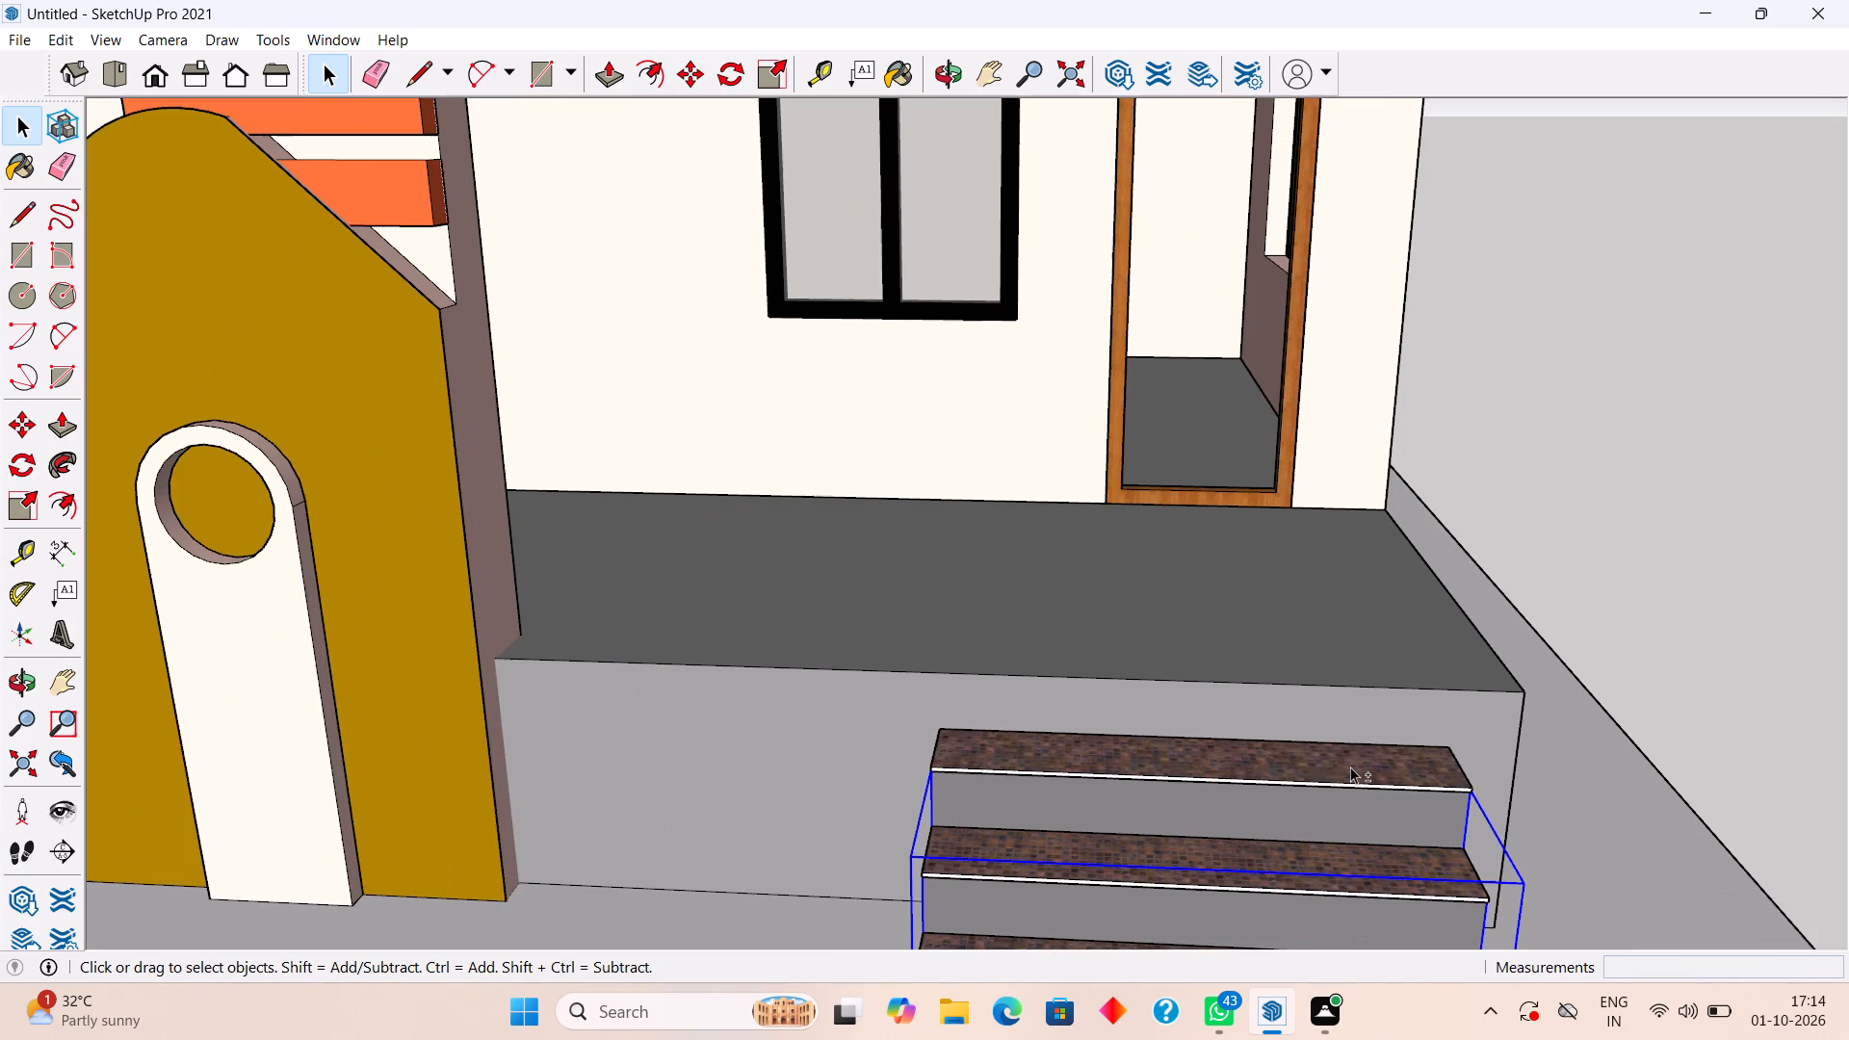
pyautogui.keyDown('shift'); pyautogui.tripleClick(1350, 767); pyautogui.keyUp('shift')
pyautogui.keyDown('shift'); pyautogui.tripleClick(1333, 871); pyautogui.keyUp('shift')
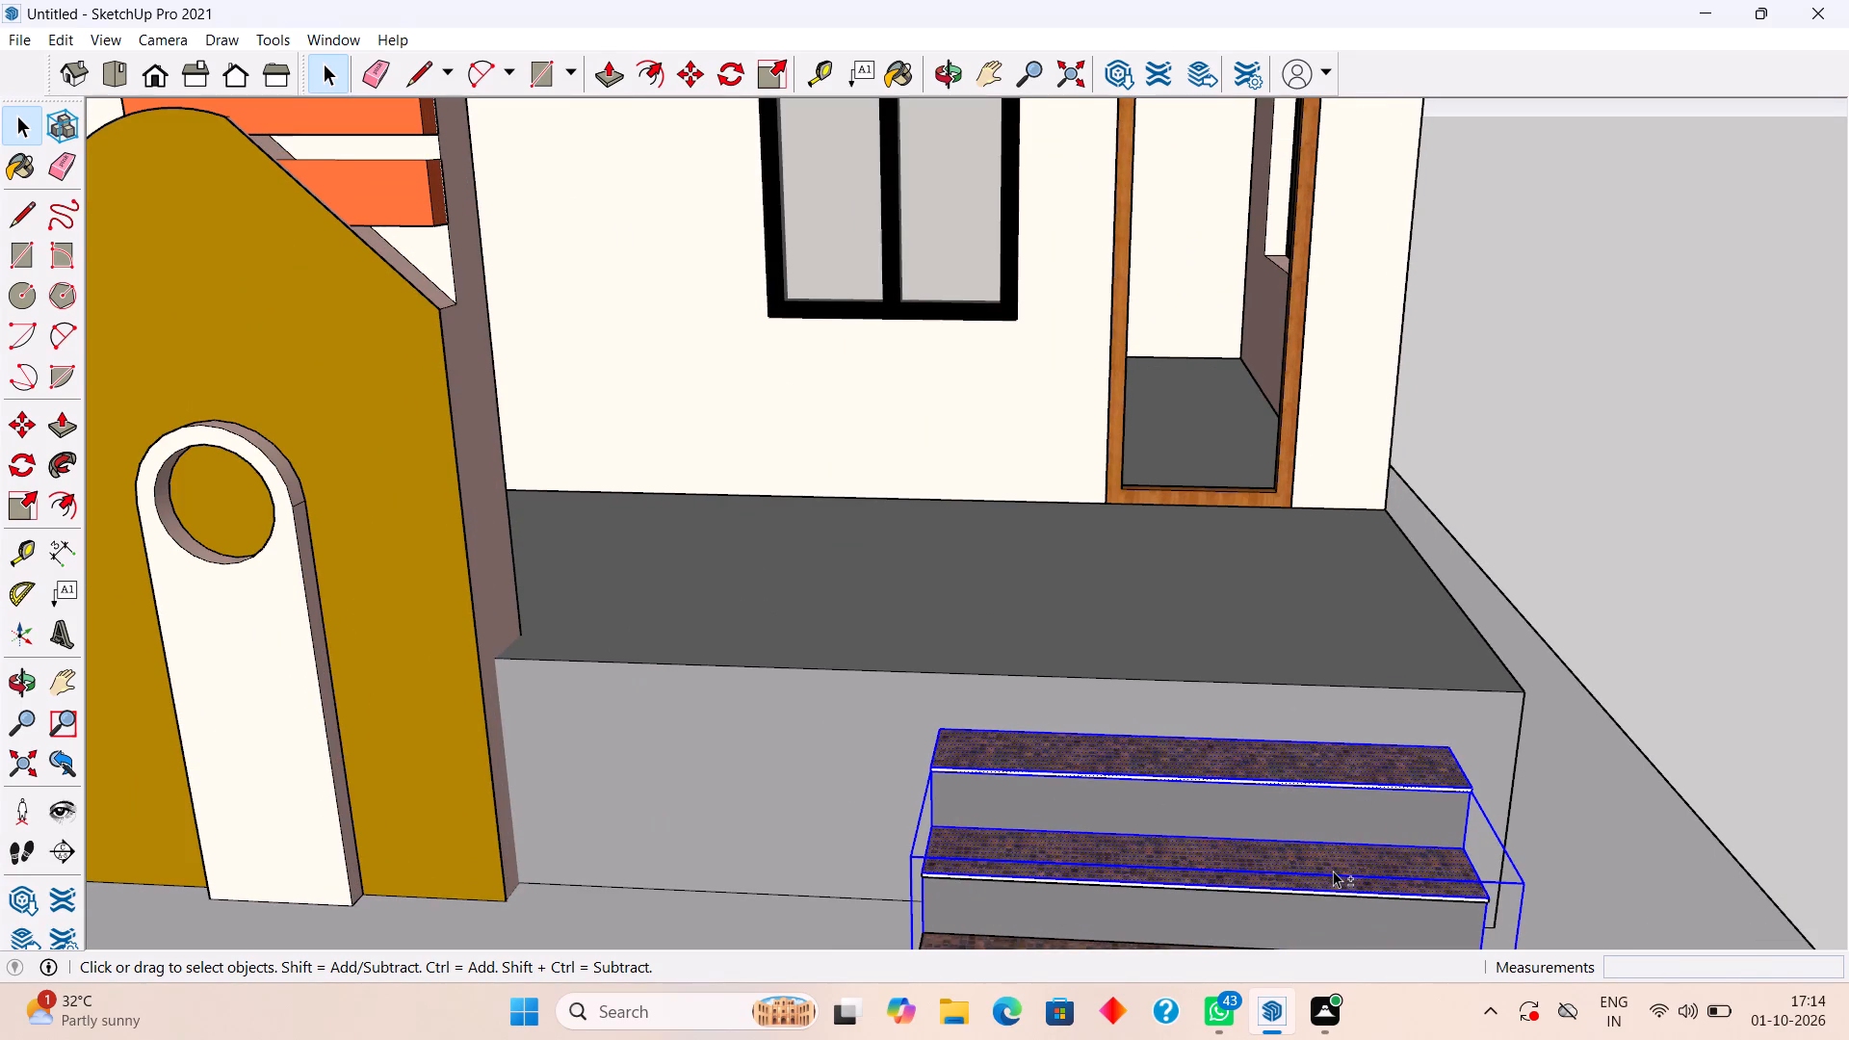
pyautogui.keyDown('shift'); pyautogui.moveTo(1341, 953); pyautogui.dragTo(1343, 866, button='middle'); pyautogui.keyUp('shift')
pyautogui.keyDown('shift'); pyautogui.scroll(-11, 1343, 866); pyautogui.keyUp('shift')
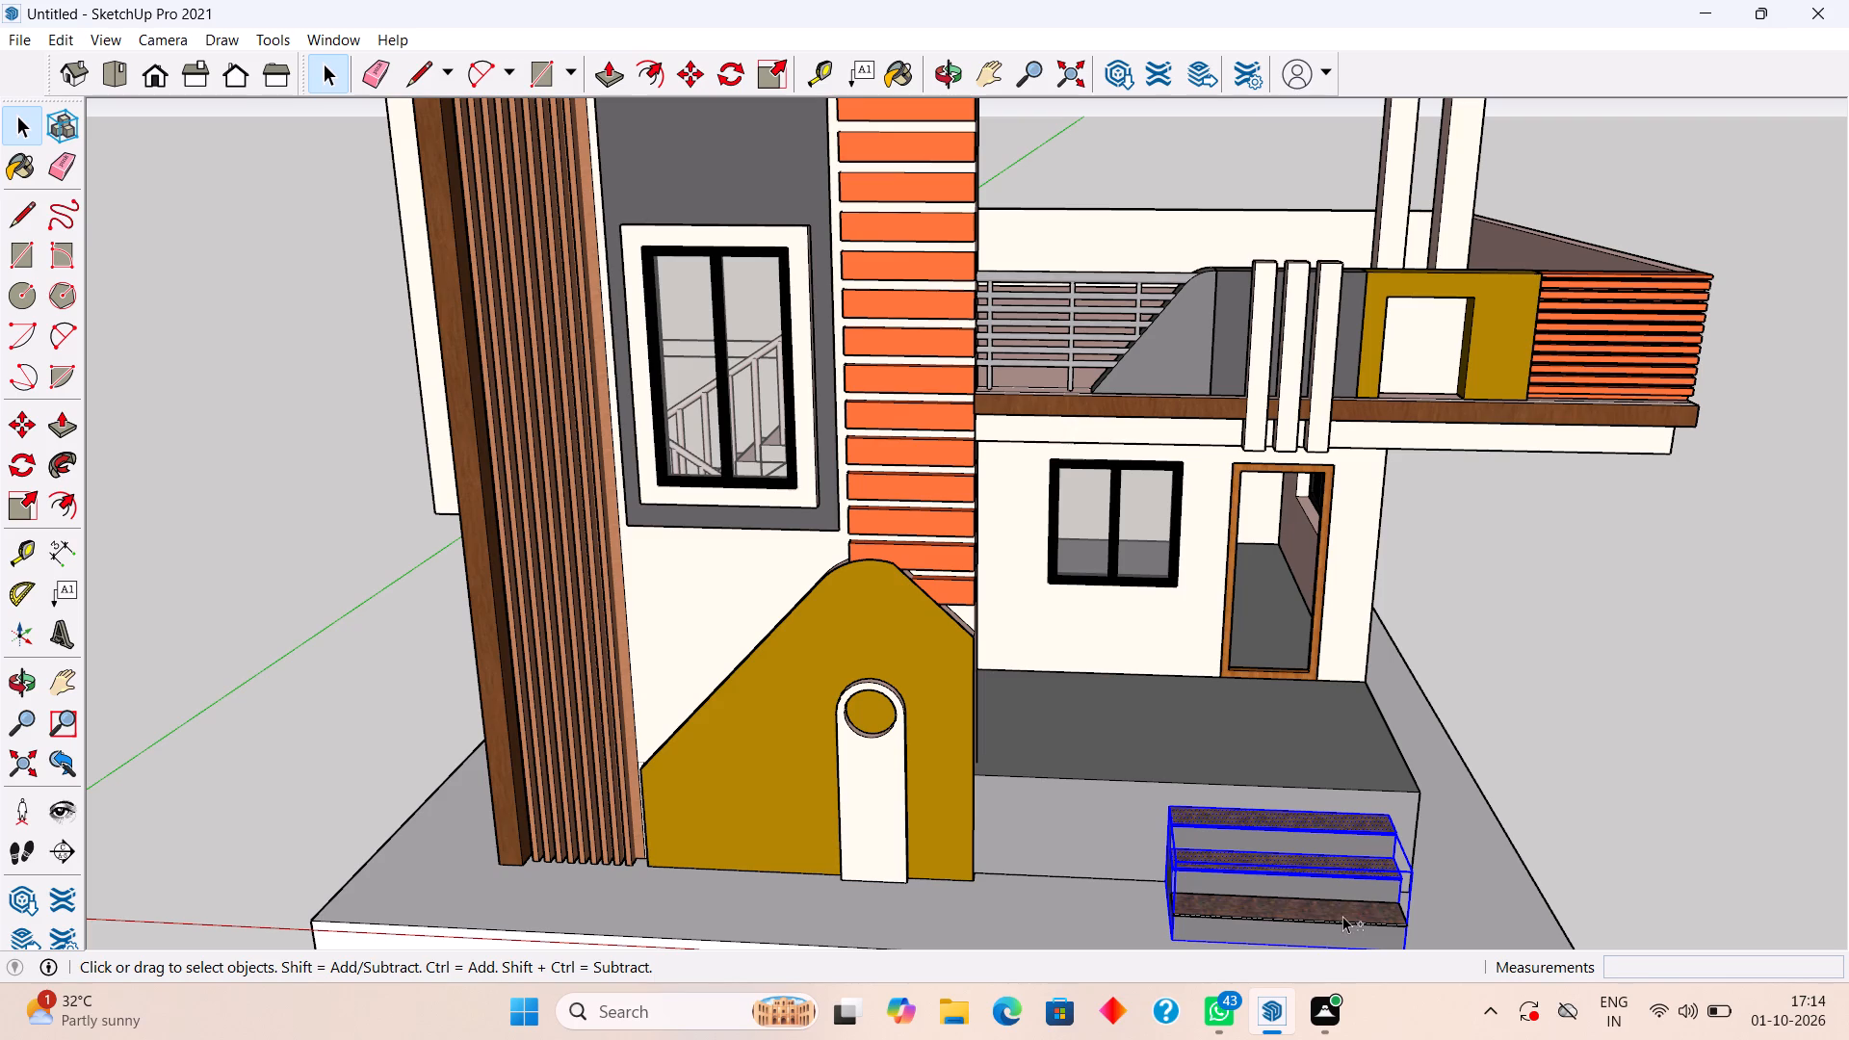
pyautogui.keyDown('shift'); pyautogui.tripleClick(1342, 916); pyautogui.keyUp('shift')
pyautogui.keyDown('shift'); pyautogui.rightClick(1341, 915); pyautogui.keyUp('shift')
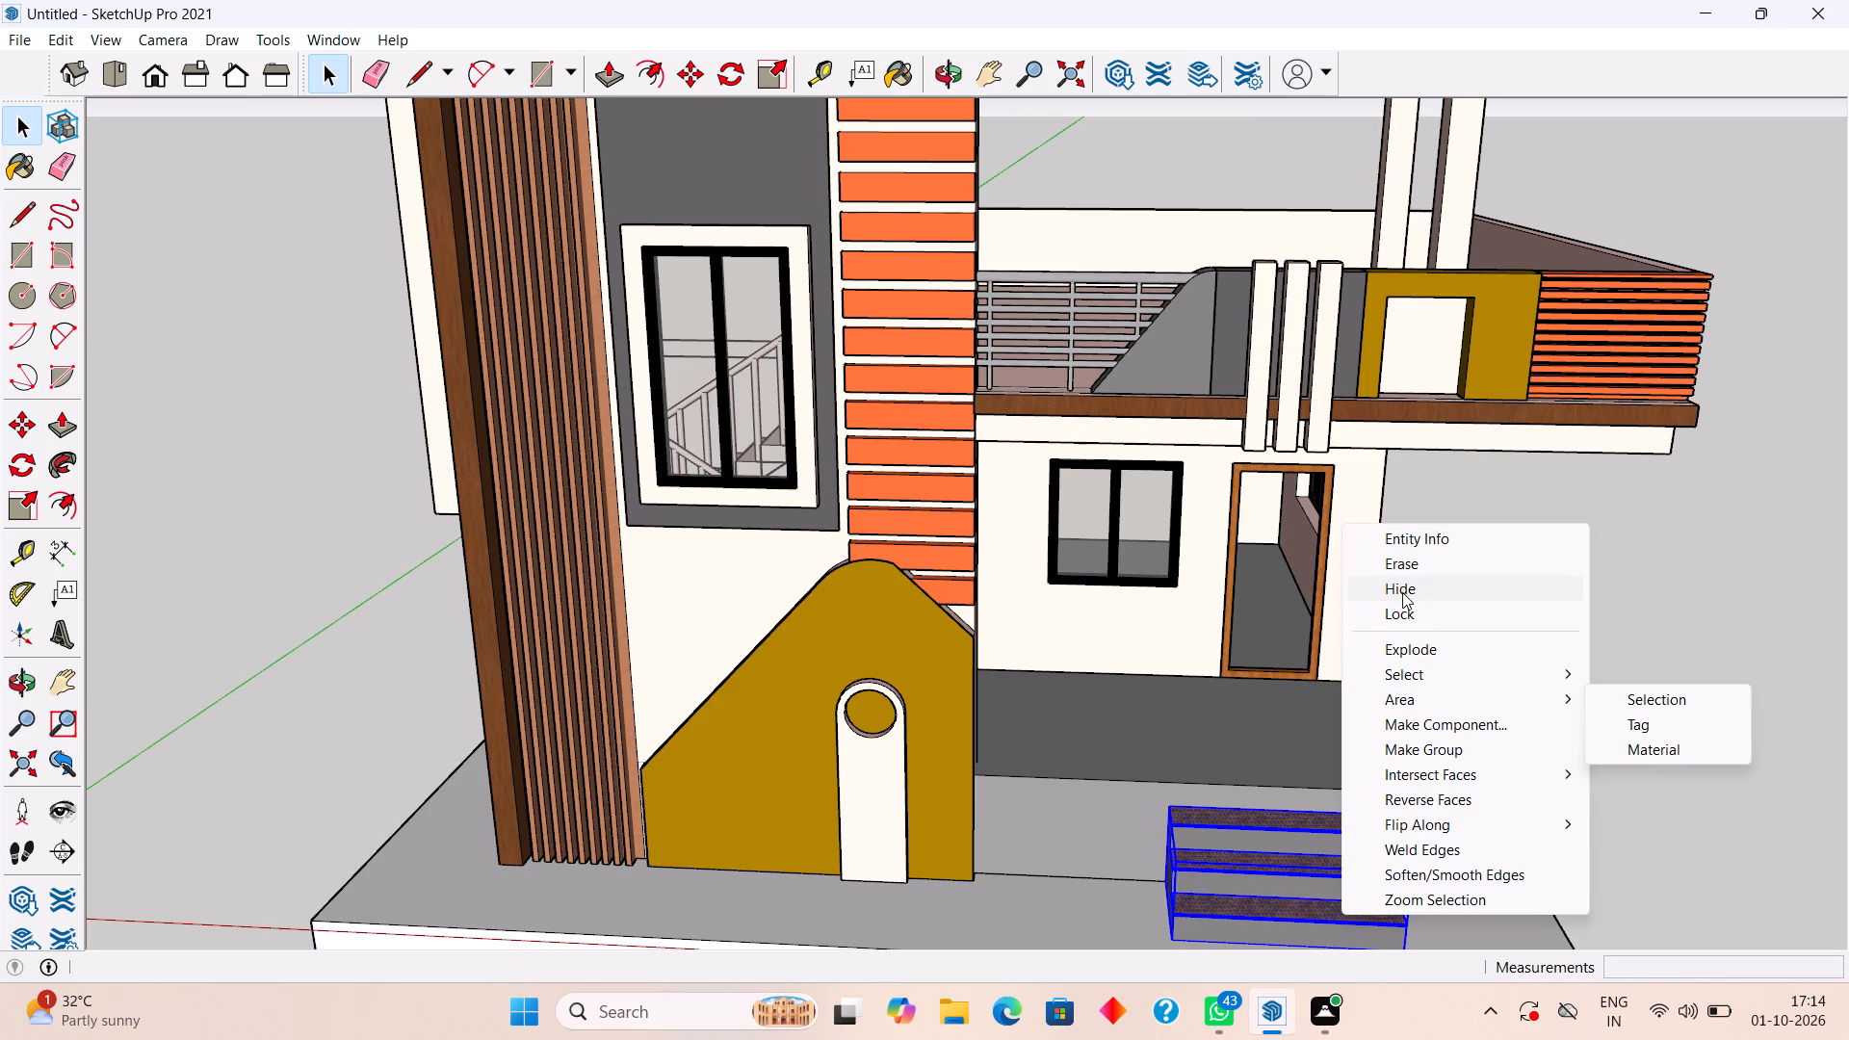
pyautogui.click(1428, 748)
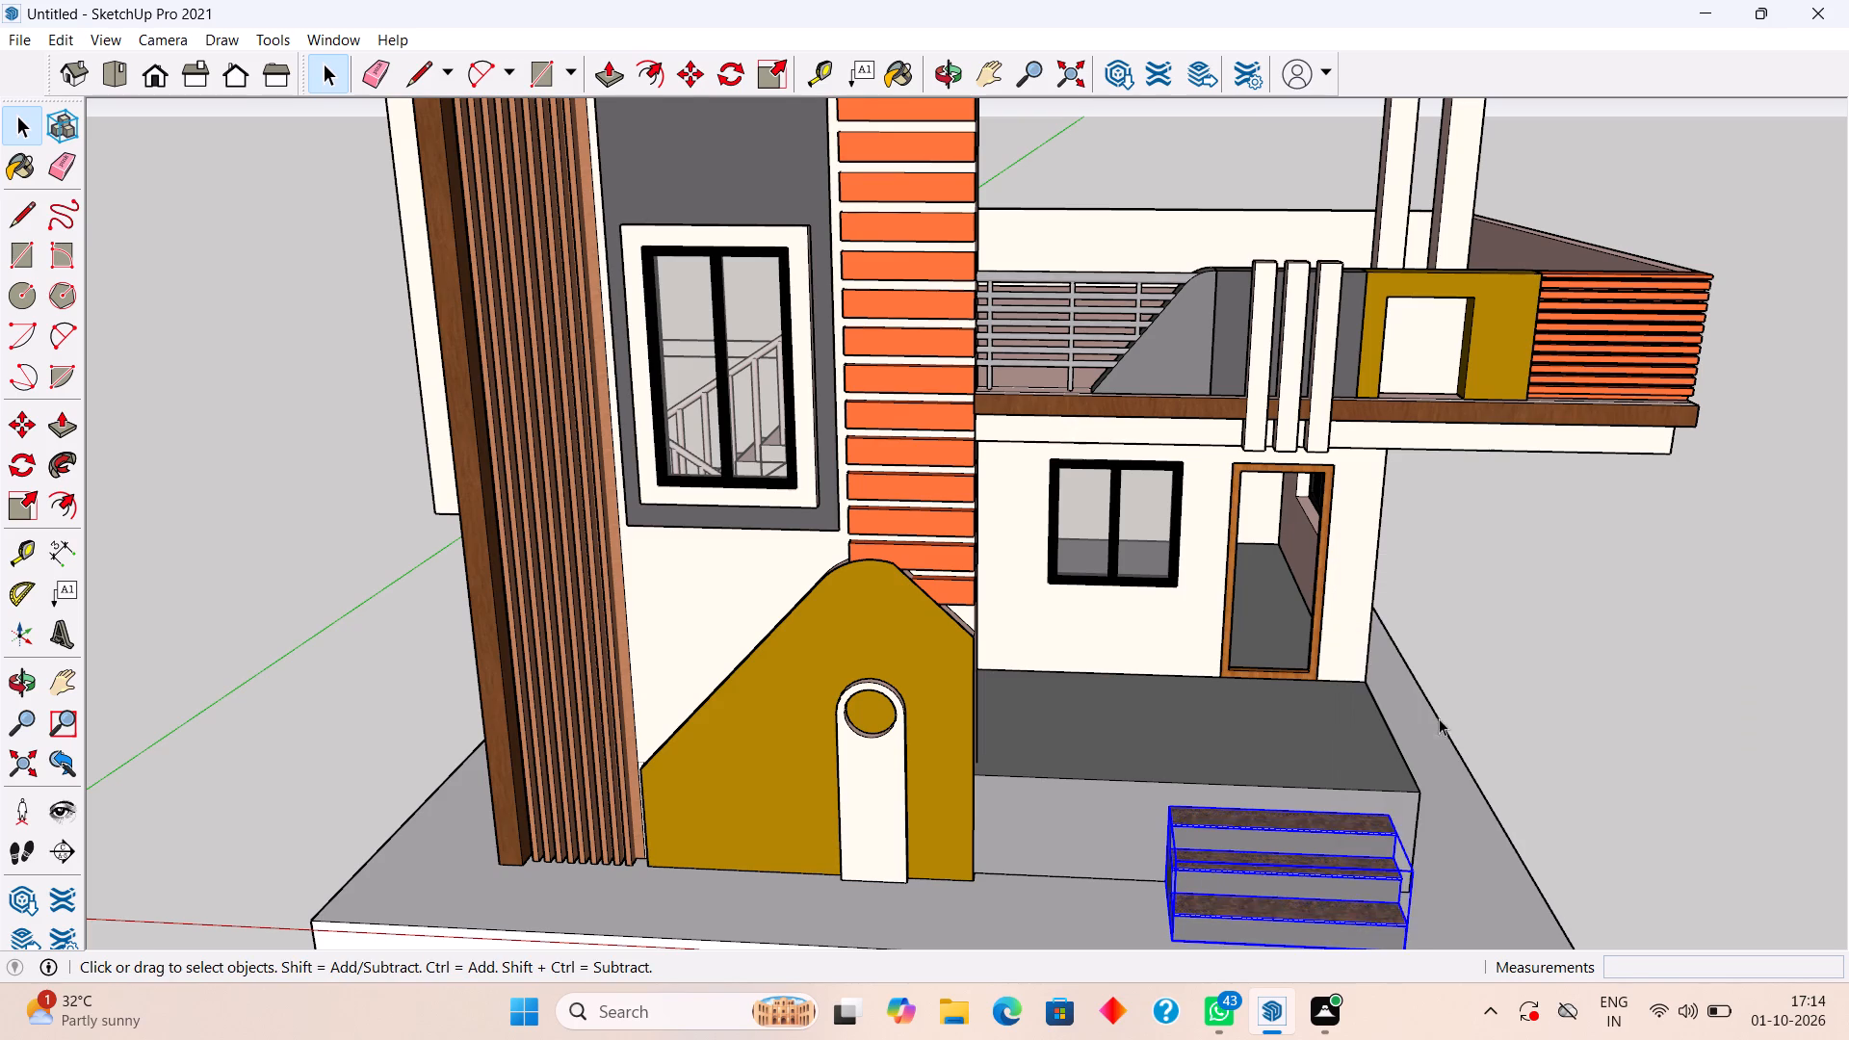
pyautogui.scroll(-7, 1439, 718)
pyautogui.click(1506, 680)
# Examine the whole house from outside, including the porch's door, window and staircase under the balcony and the plain outer wall.
pyautogui.moveTo(1261, 748); pyautogui.dragTo(892, 639, button='middle')
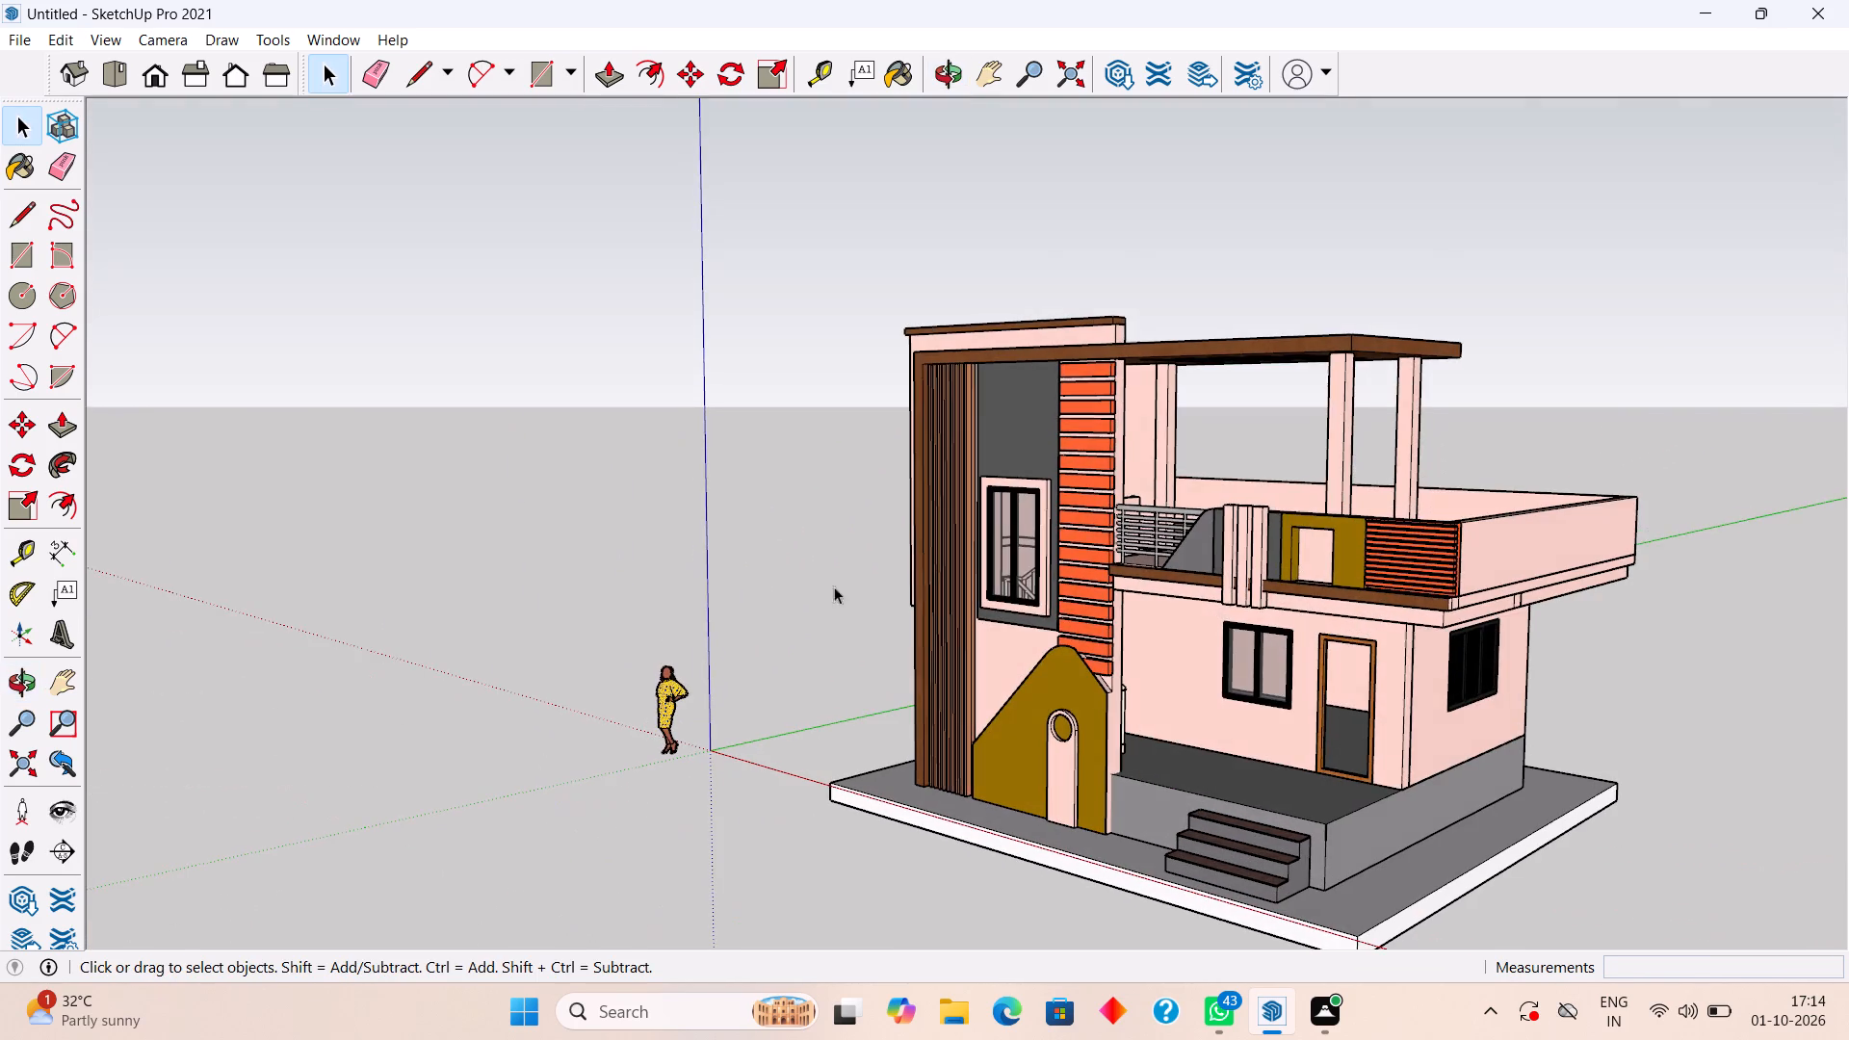
pyautogui.scroll(-5, 1248, 859)
pyautogui.moveTo(1217, 821); pyautogui.dragTo(1137, 631, button='middle')
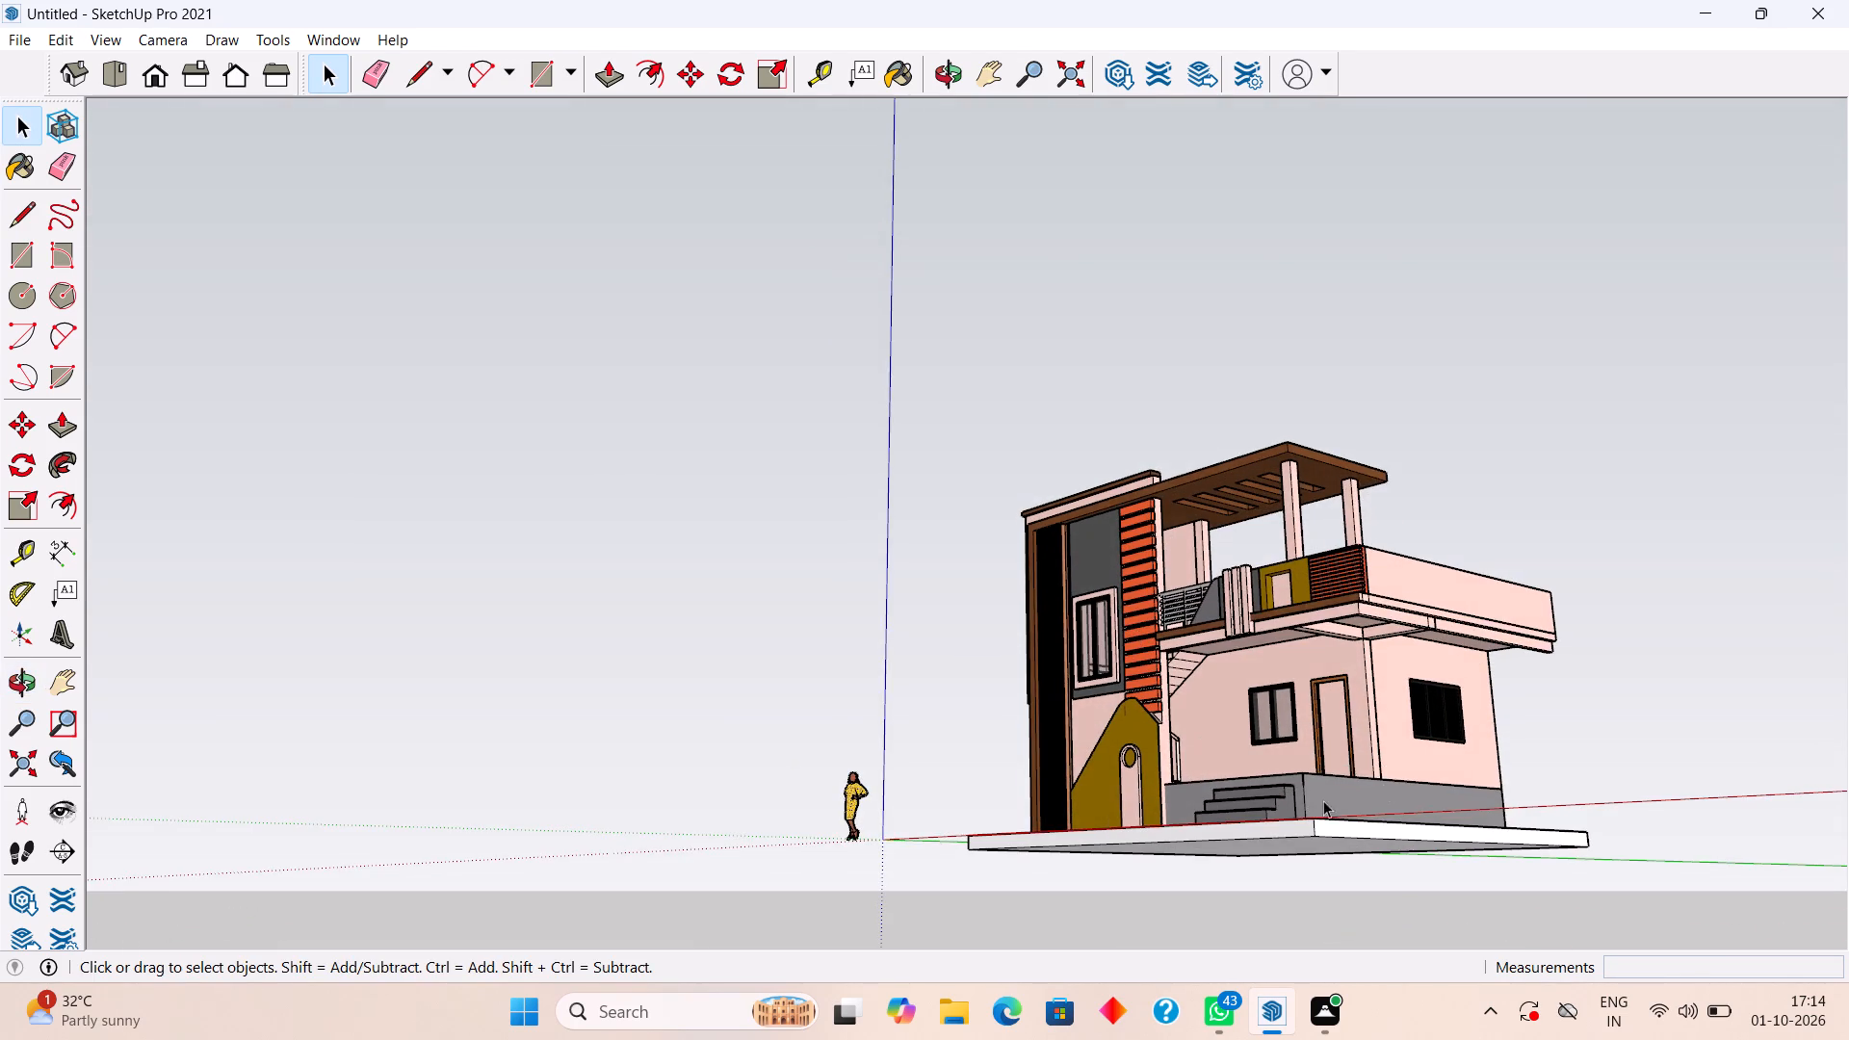
pyautogui.scroll(13, 1399, 766)
pyautogui.scroll(4, 1245, 680)
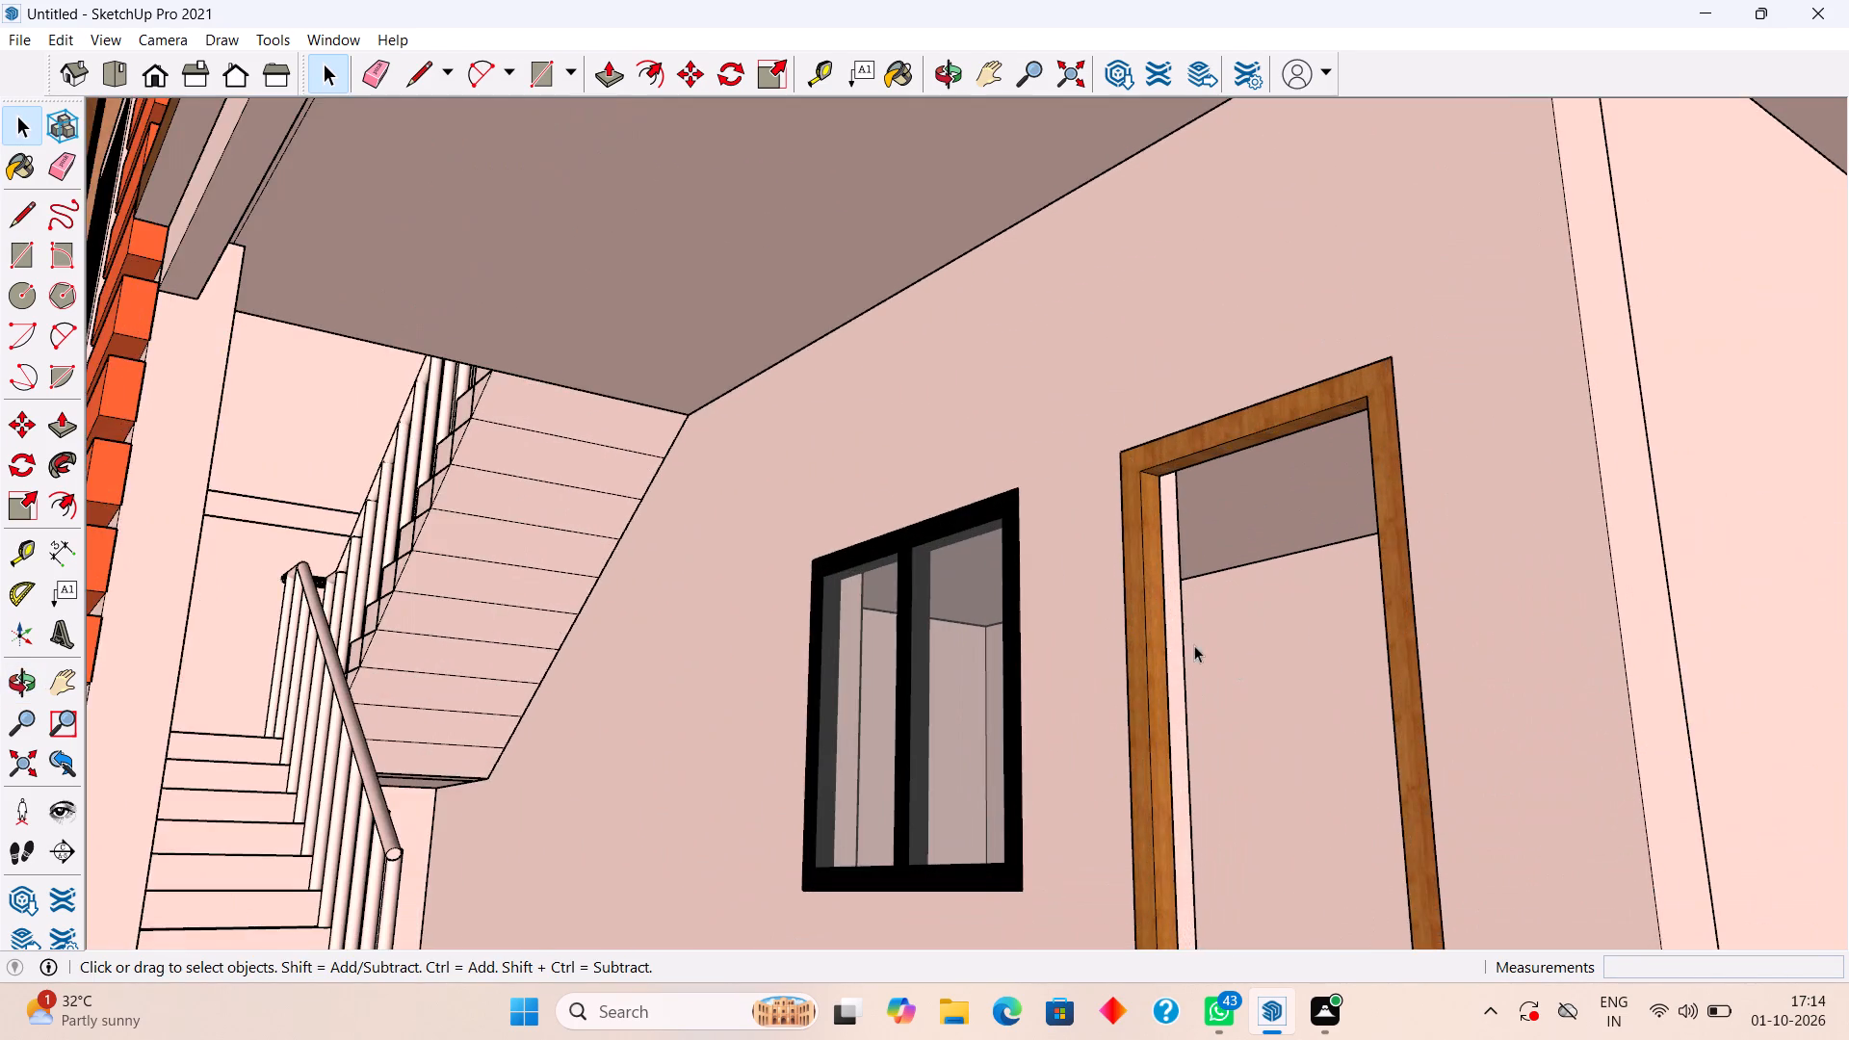
pyautogui.moveTo(1191, 645); pyautogui.dragTo(1081, 673, button='middle')
pyautogui.scroll(-3, 1081, 673)
pyautogui.moveTo(1038, 660); pyautogui.dragTo(1201, 723, button='middle')
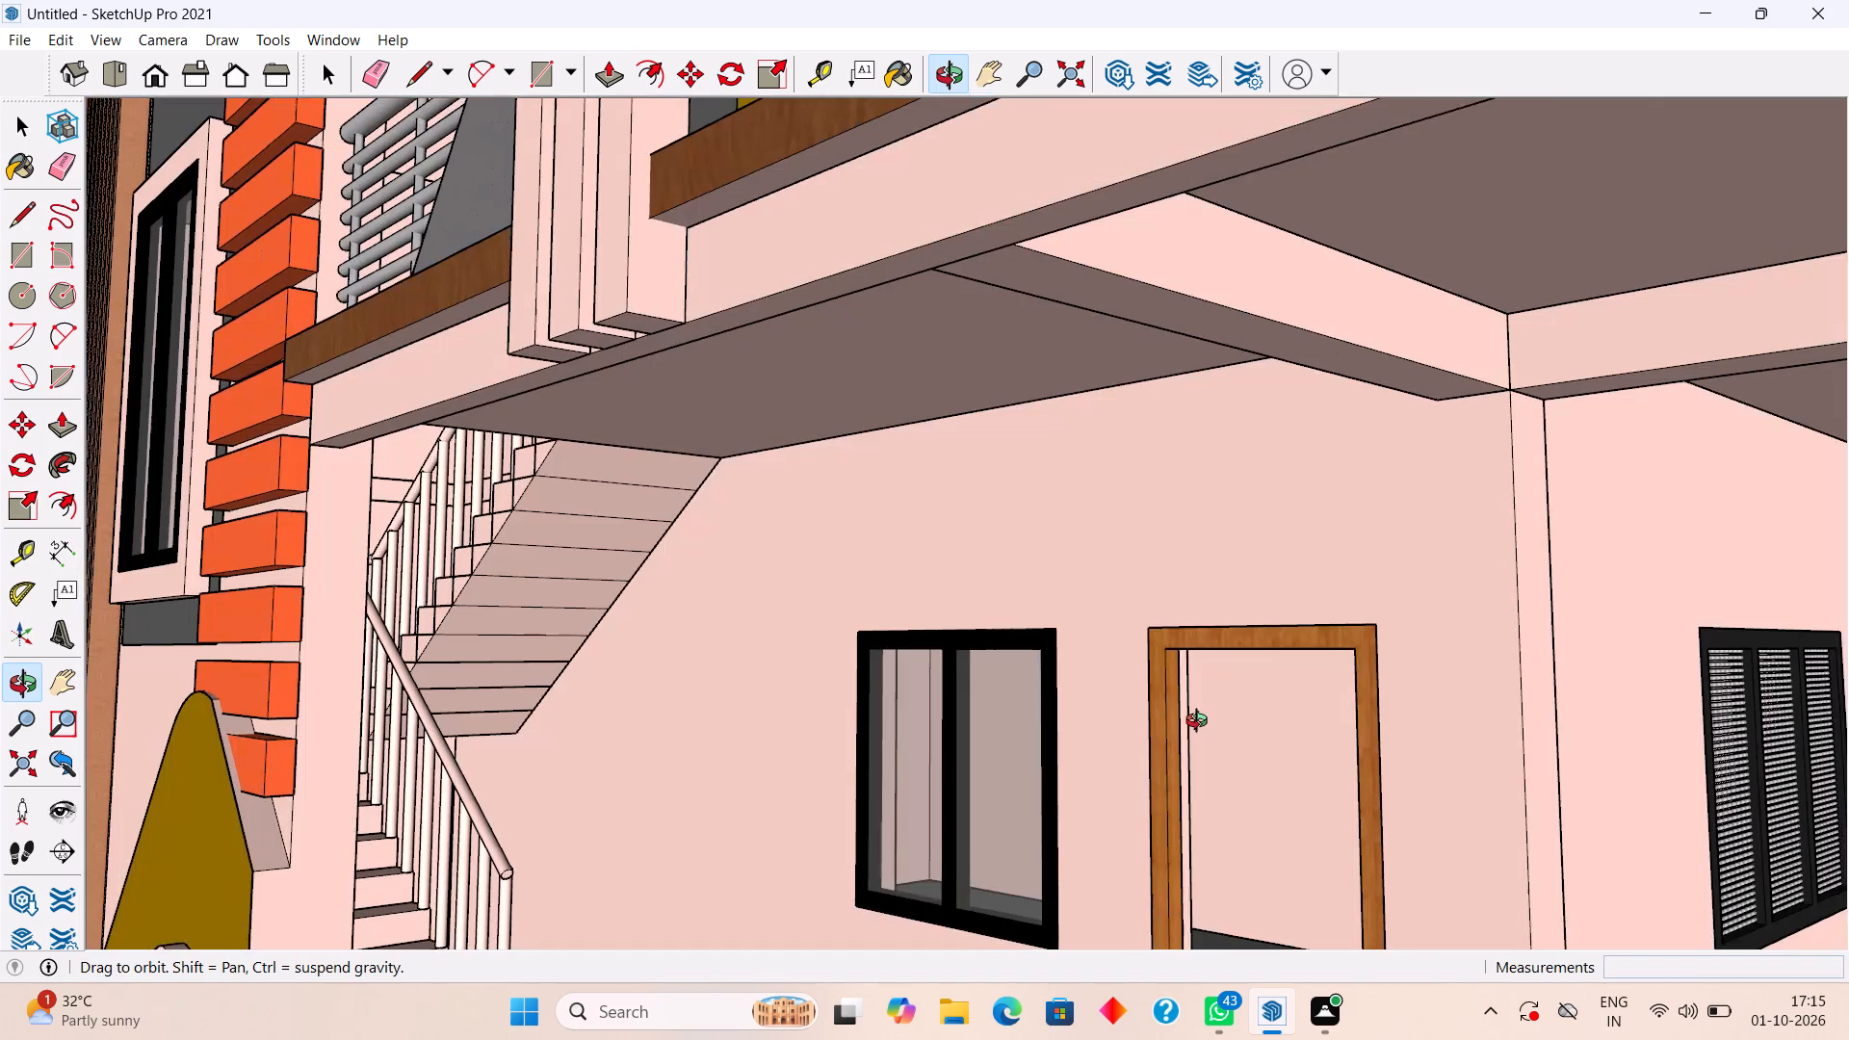
pyautogui.moveTo(1201, 723); pyautogui.dragTo(1204, 724, button='middle')
pyautogui.scroll(9, 1297, 823)
pyautogui.moveTo(1245, 769); pyautogui.dragTo(862, 763, button='middle')
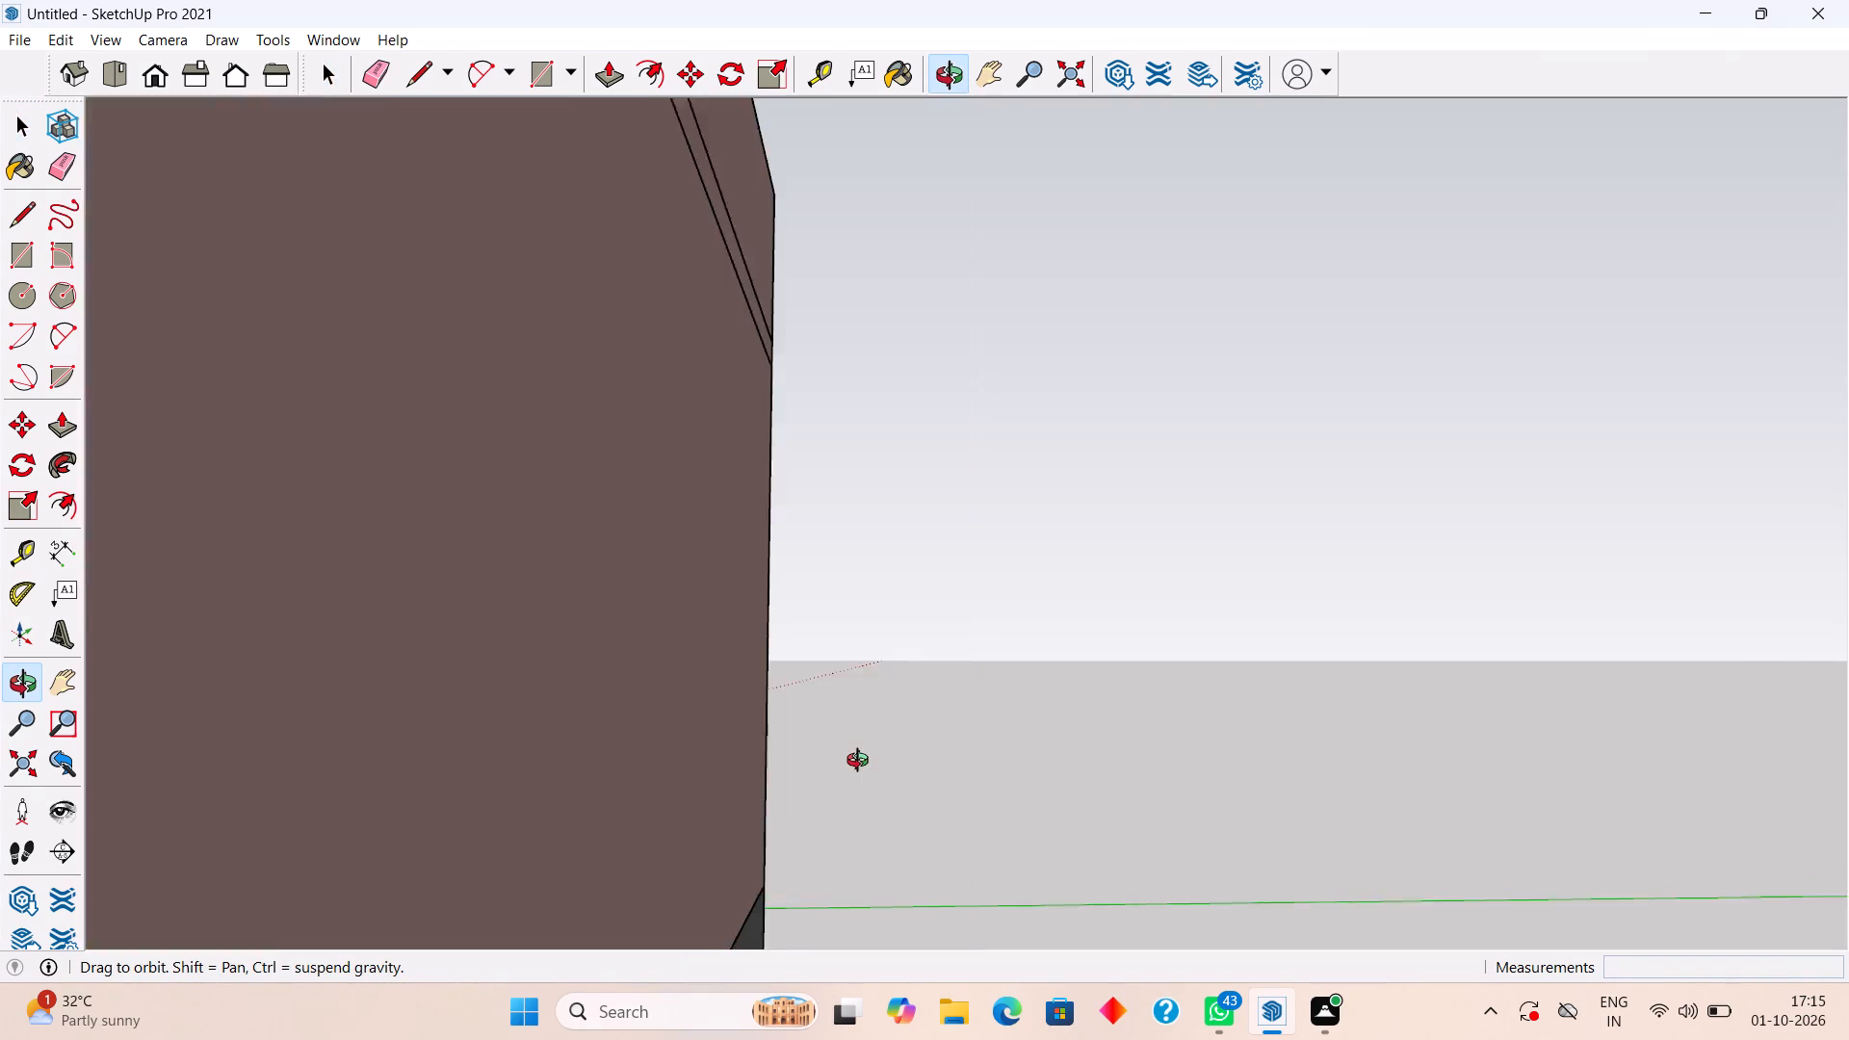
pyautogui.moveTo(862, 763); pyautogui.dragTo(359, 748, button='middle')
pyautogui.scroll(-1, 862, 763)
pyautogui.scroll(16, 332, 746)
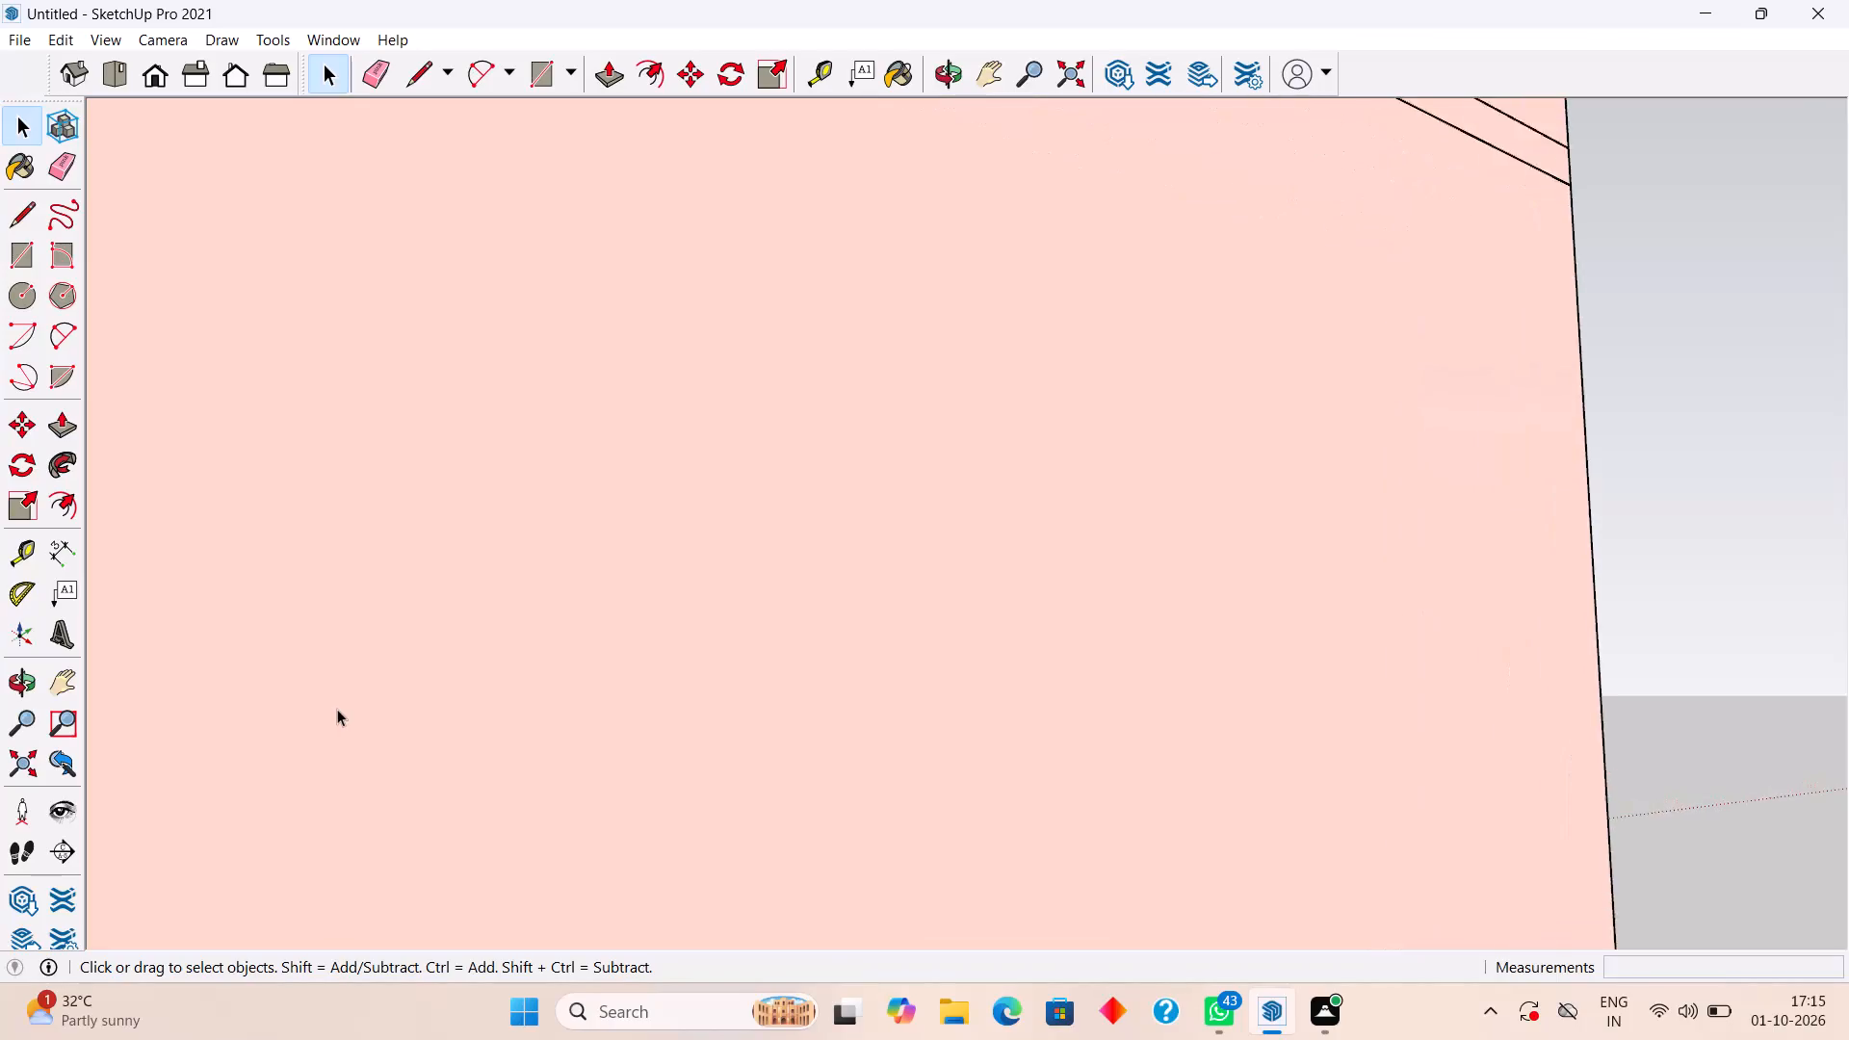
pyautogui.scroll(8, 337, 709)
pyautogui.scroll(-20, 345, 677)
pyautogui.scroll(-16, 345, 677)
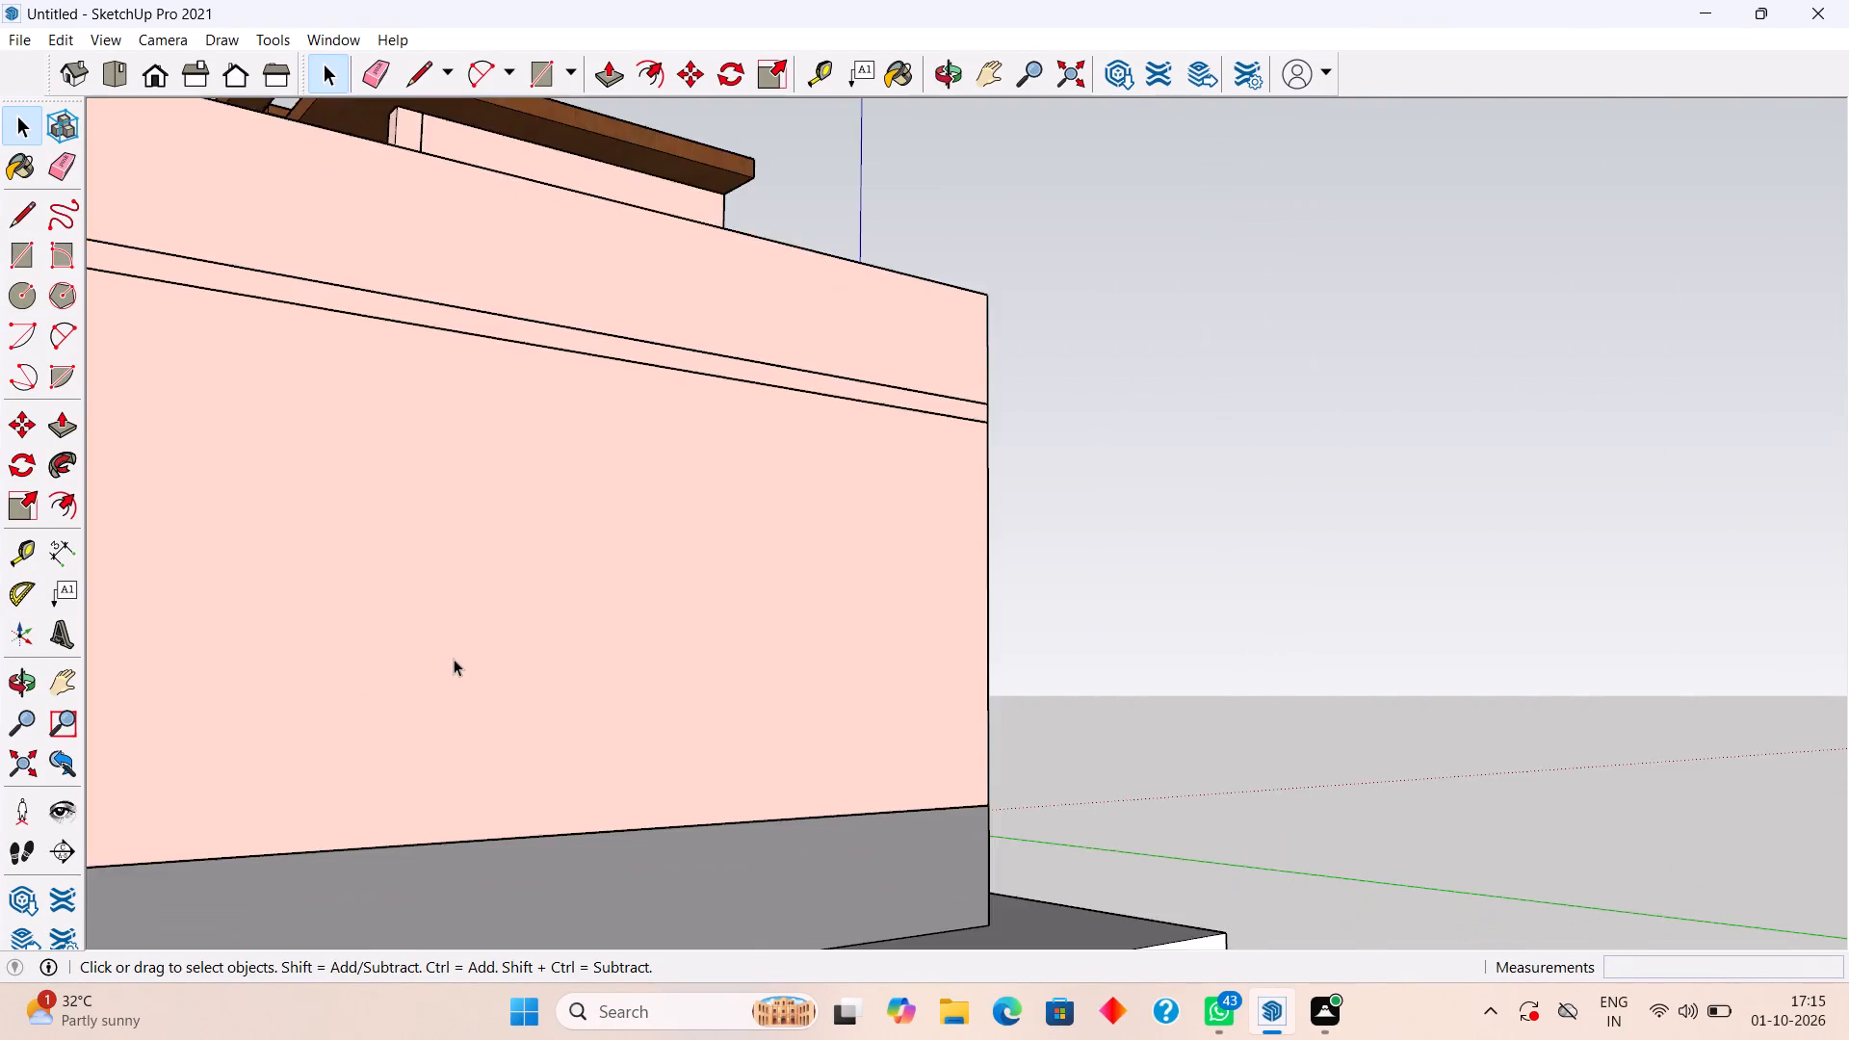
pyautogui.scroll(-11, 454, 659)
pyautogui.moveTo(472, 685); pyautogui.dragTo(978, 677, button='middle')
pyautogui.moveTo(542, 595); pyautogui.dragTo(1108, 639, button='middle')
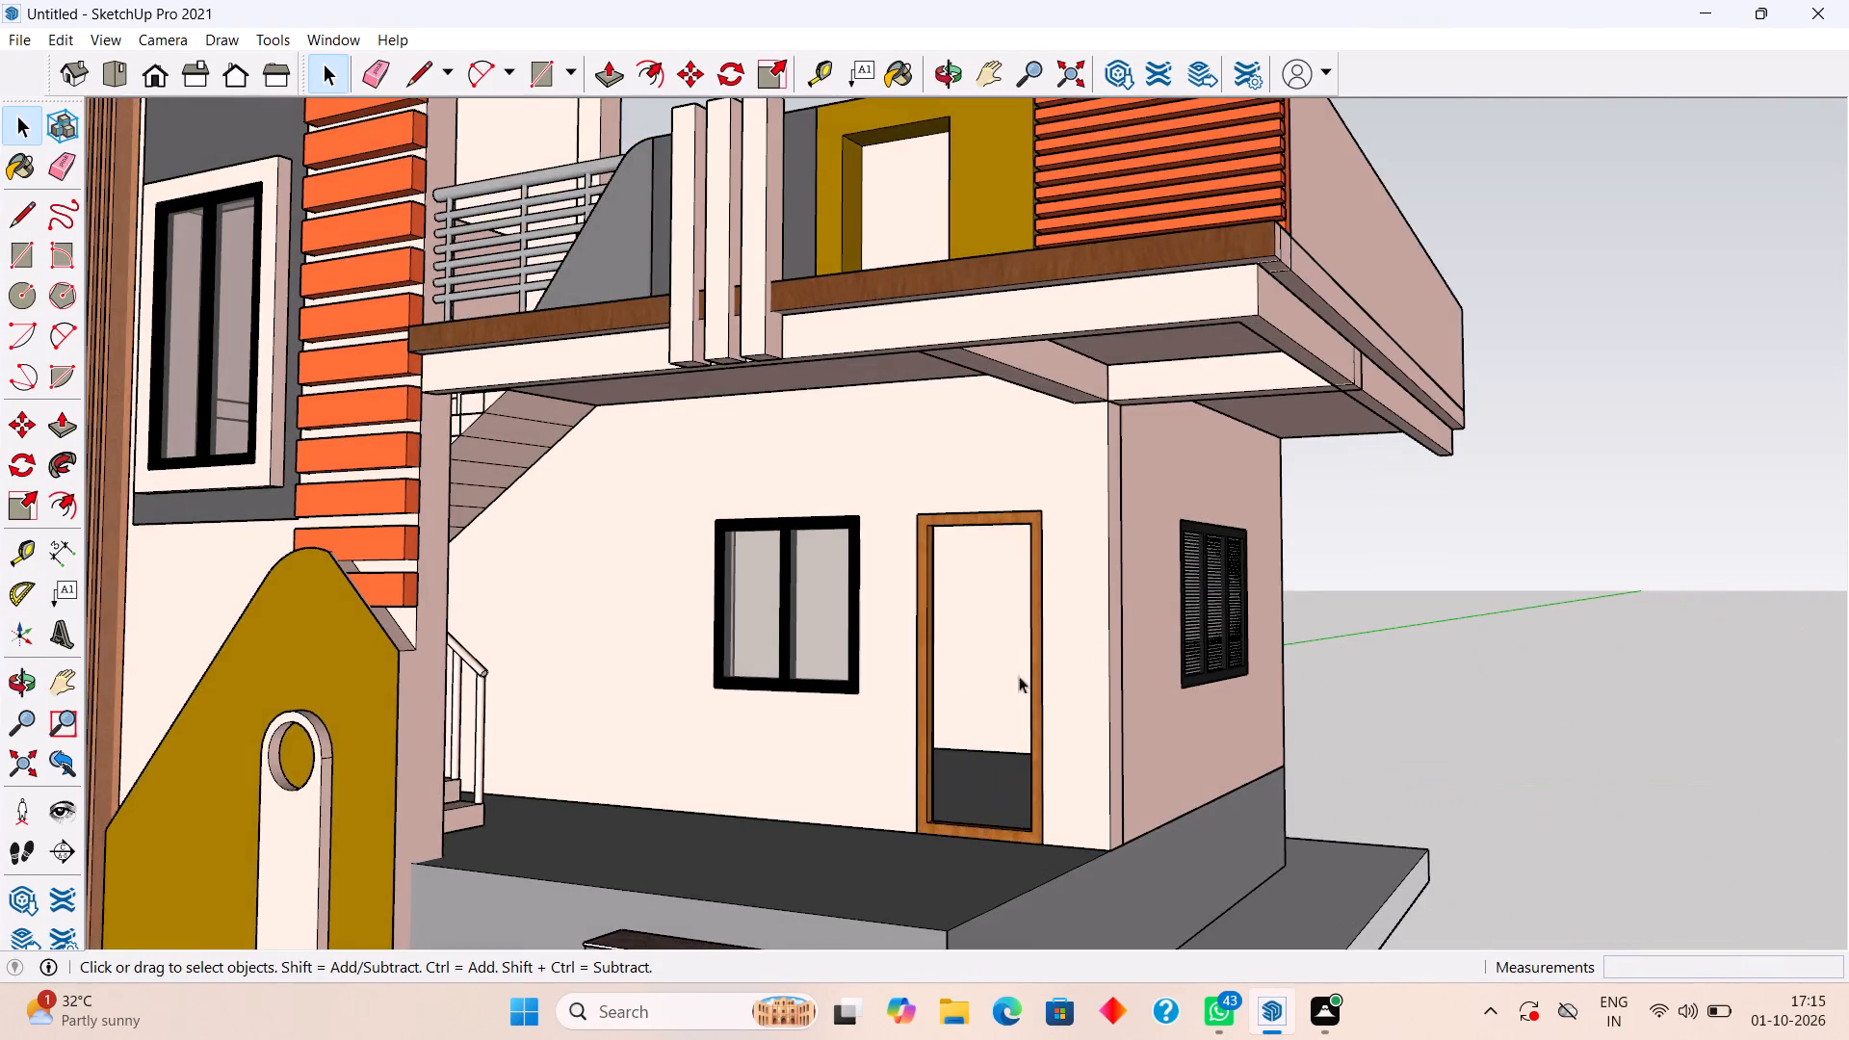
# Examine the ochre gable panel and orange strips beside the porch, and the room's windows from inside.
pyautogui.scroll(4, 954, 698)
pyautogui.moveTo(1003, 698); pyautogui.dragTo(1440, 659, button='middle')
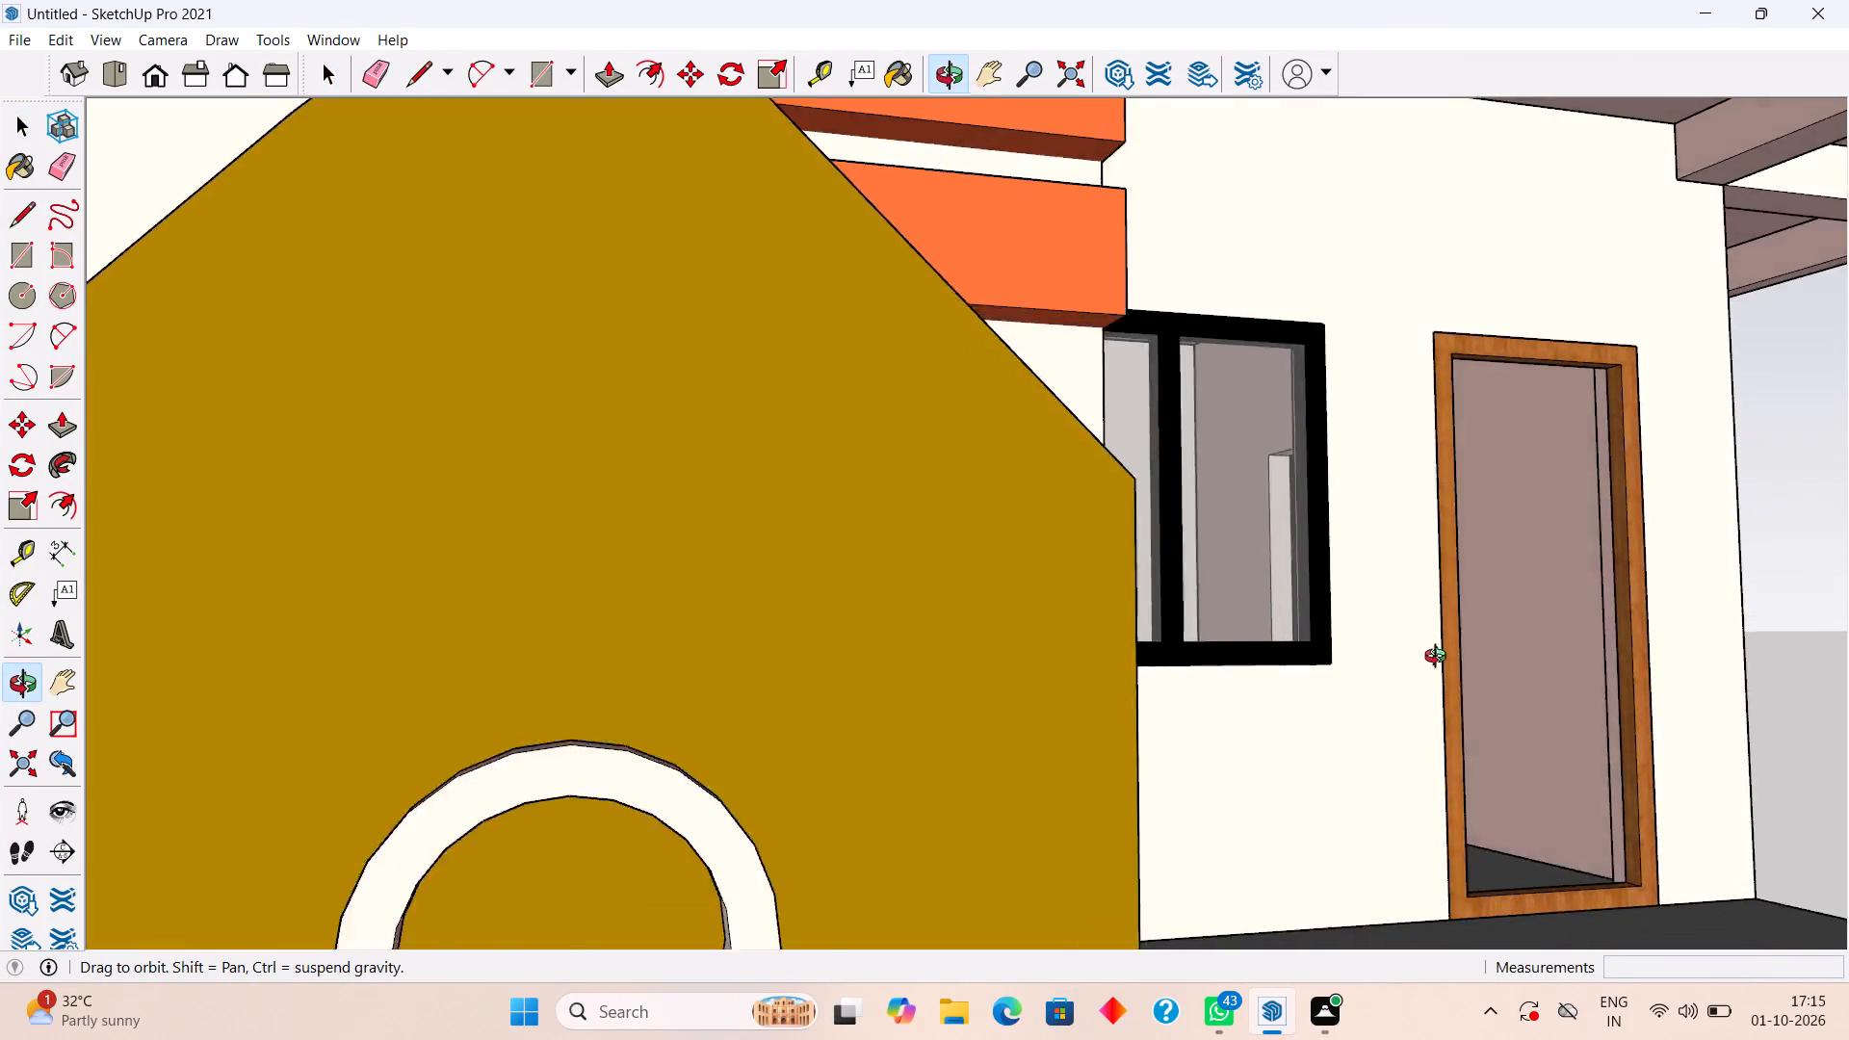
pyautogui.moveTo(1440, 659); pyautogui.dragTo(1523, 712, button='middle')
pyautogui.moveTo(1532, 714); pyautogui.dragTo(1001, 732, button='middle')
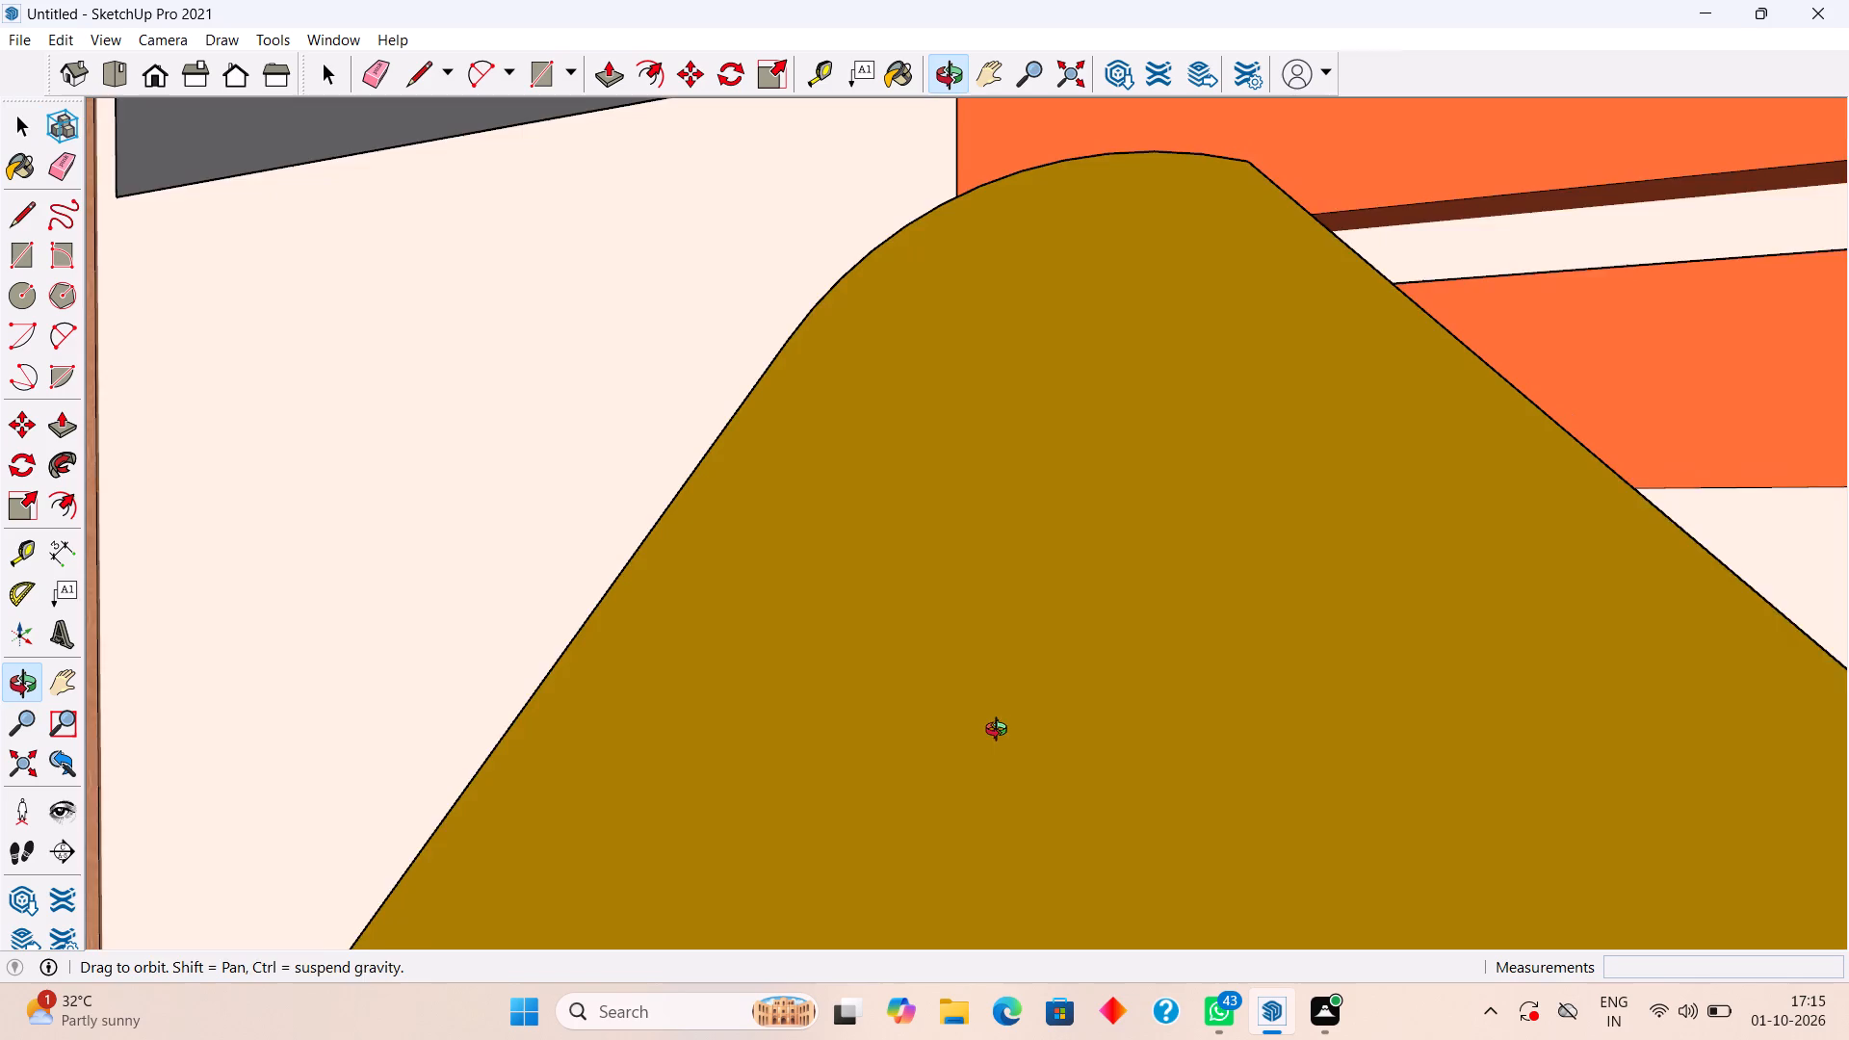
pyautogui.moveTo(1001, 732); pyautogui.dragTo(994, 743, button='middle')
pyautogui.scroll(-13, 1017, 764)
pyautogui.scroll(3, 1719, 711)
pyautogui.scroll(4, 1660, 642)
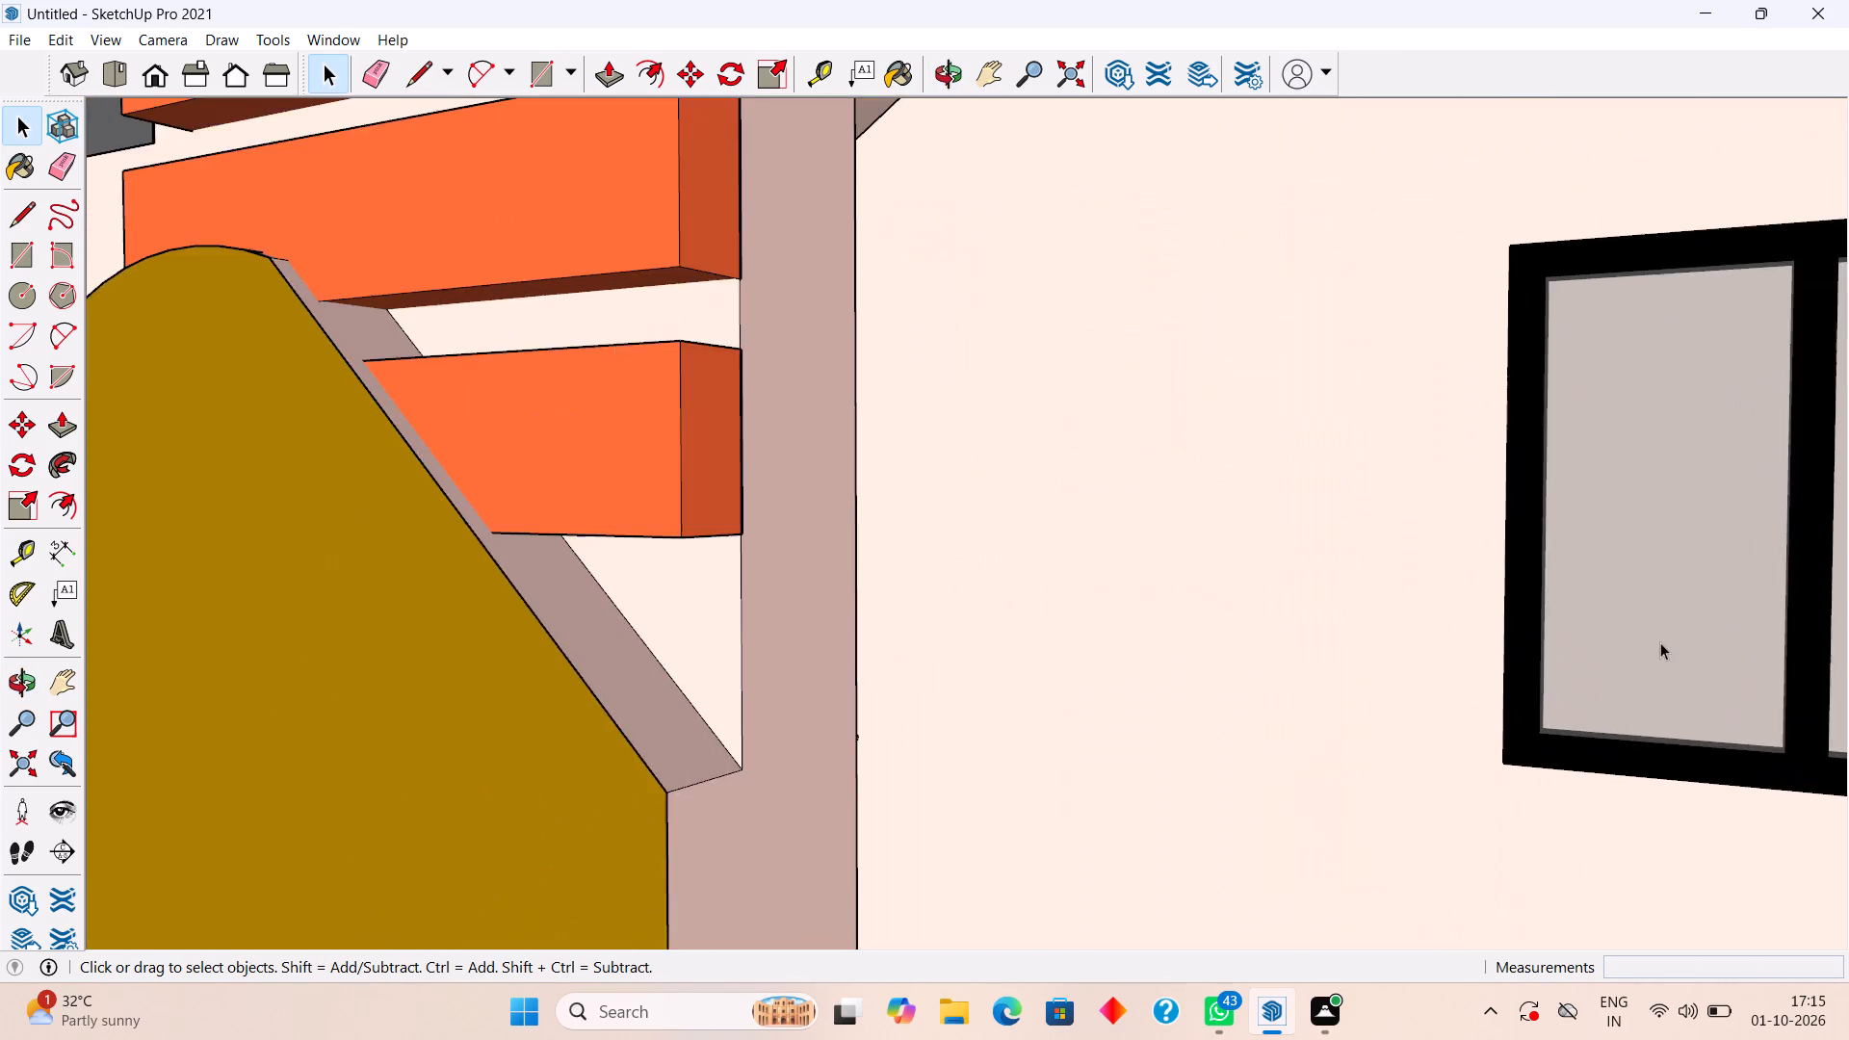
pyautogui.moveTo(1660, 641); pyautogui.dragTo(837, 667, button='middle')
pyautogui.scroll(-4, 842, 670)
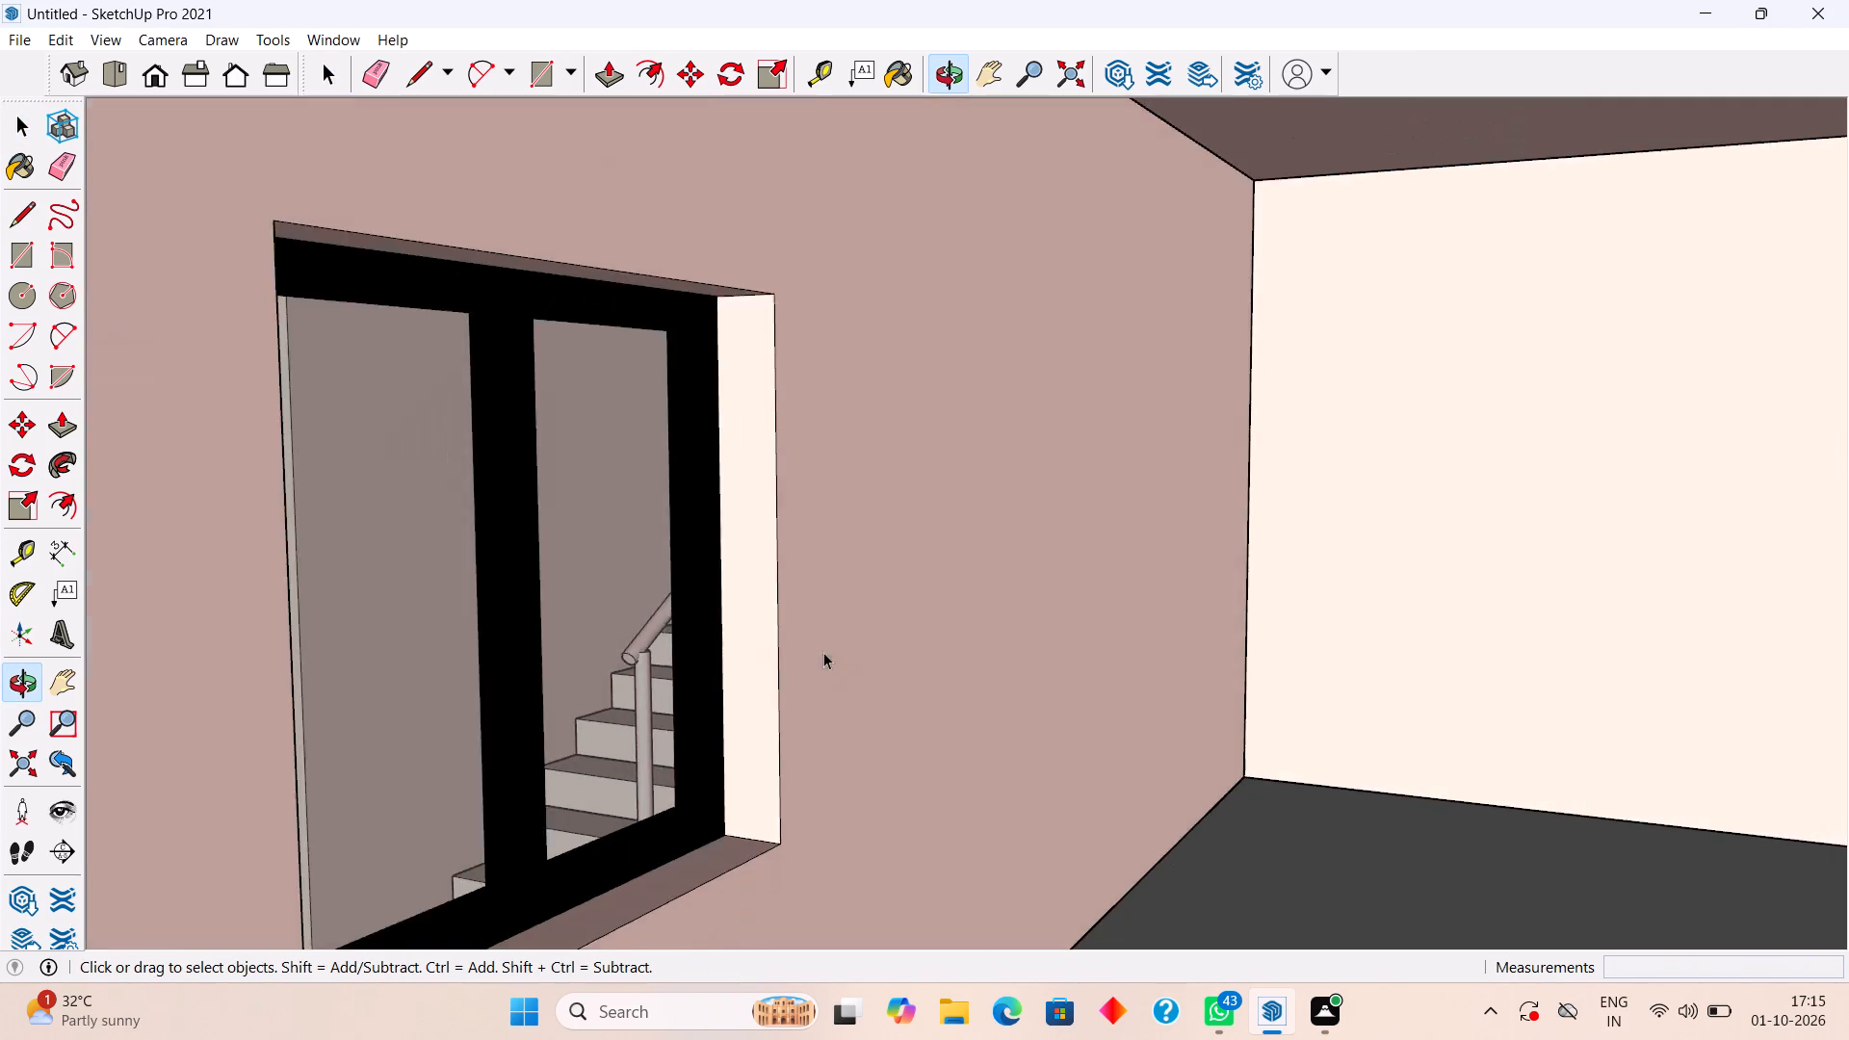
pyautogui.scroll(-6, 816, 636)
pyautogui.moveTo(848, 608); pyautogui.dragTo(562, 631, button='middle')
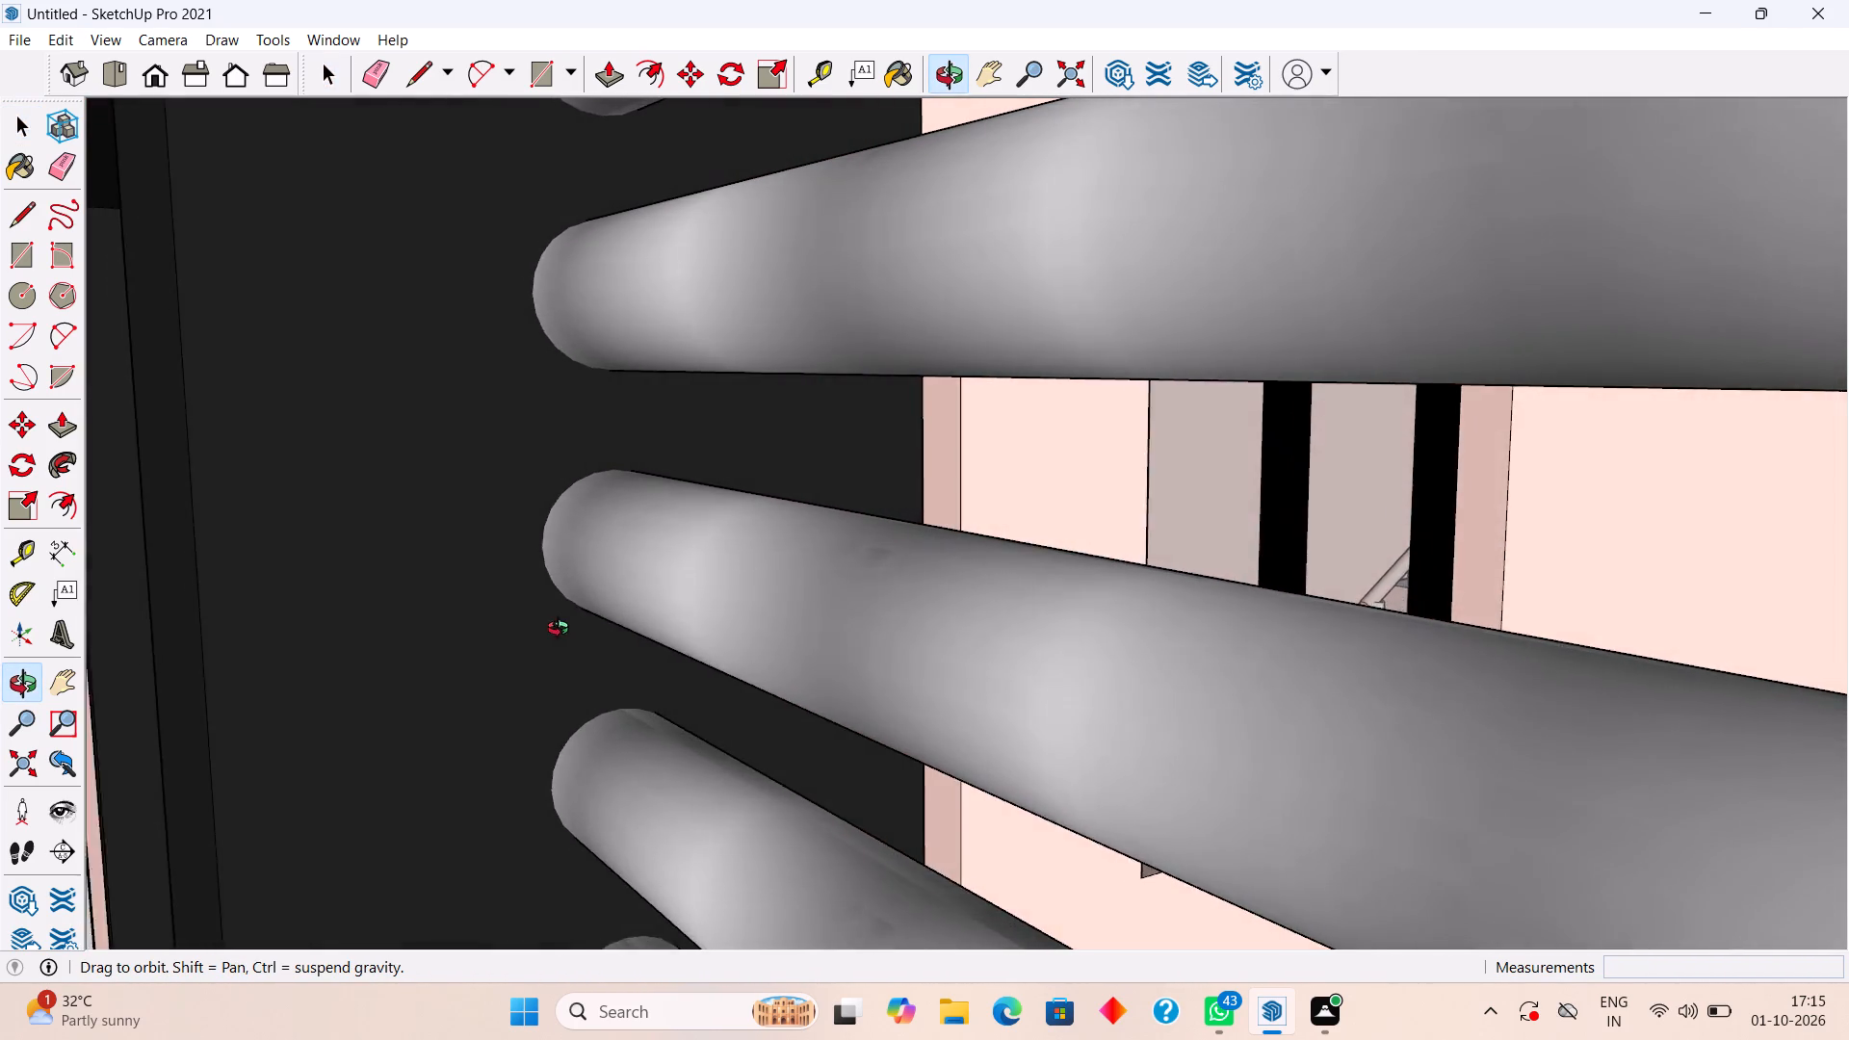
pyautogui.moveTo(562, 631); pyautogui.dragTo(594, 629, button='middle')
pyautogui.moveTo(1159, 564); pyautogui.dragTo(770, 561, button='middle')
pyautogui.scroll(-4, 1593, 551)
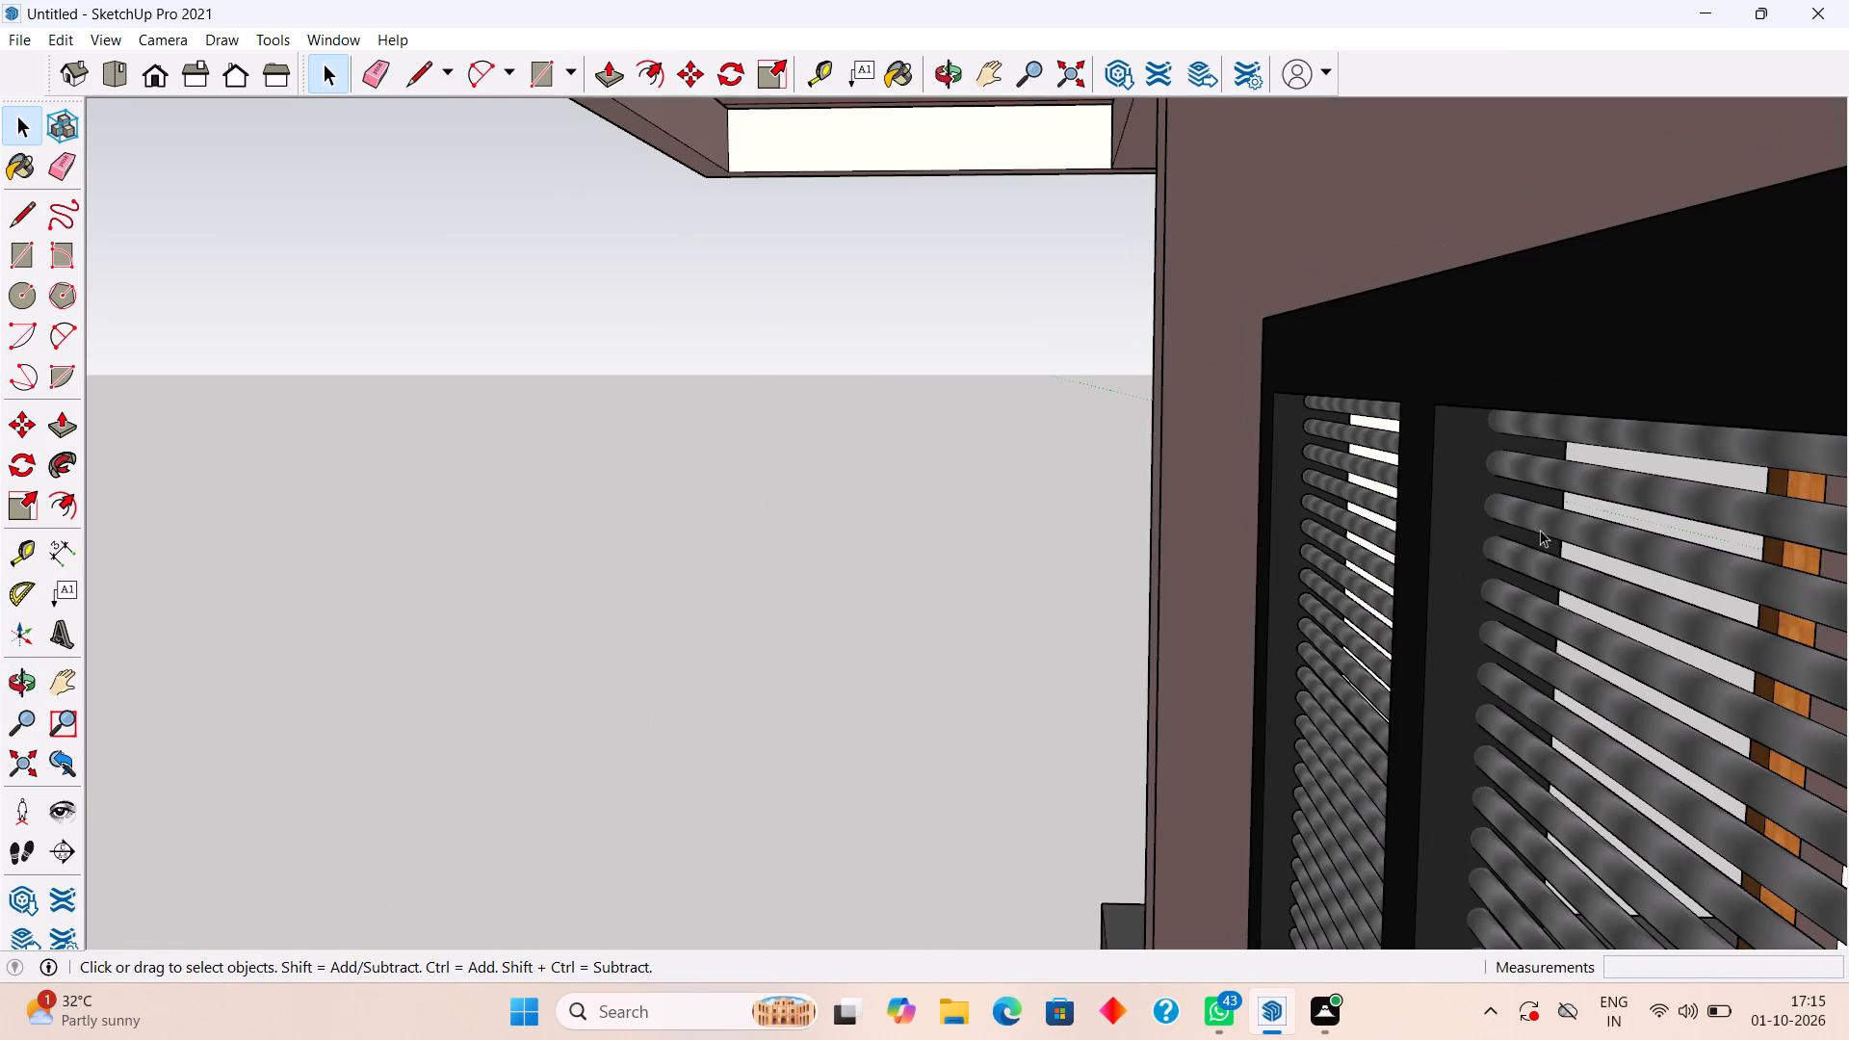
pyautogui.scroll(-1, 1763, 646)
pyautogui.moveTo(1763, 647); pyautogui.dragTo(1531, 626, button='middle')
pyautogui.moveTo(1692, 613); pyautogui.dragTo(1595, 592, button='middle')
pyautogui.scroll(-3, 1595, 592)
pyautogui.scroll(-20, 1595, 592)
pyautogui.scroll(-8, 1595, 592)
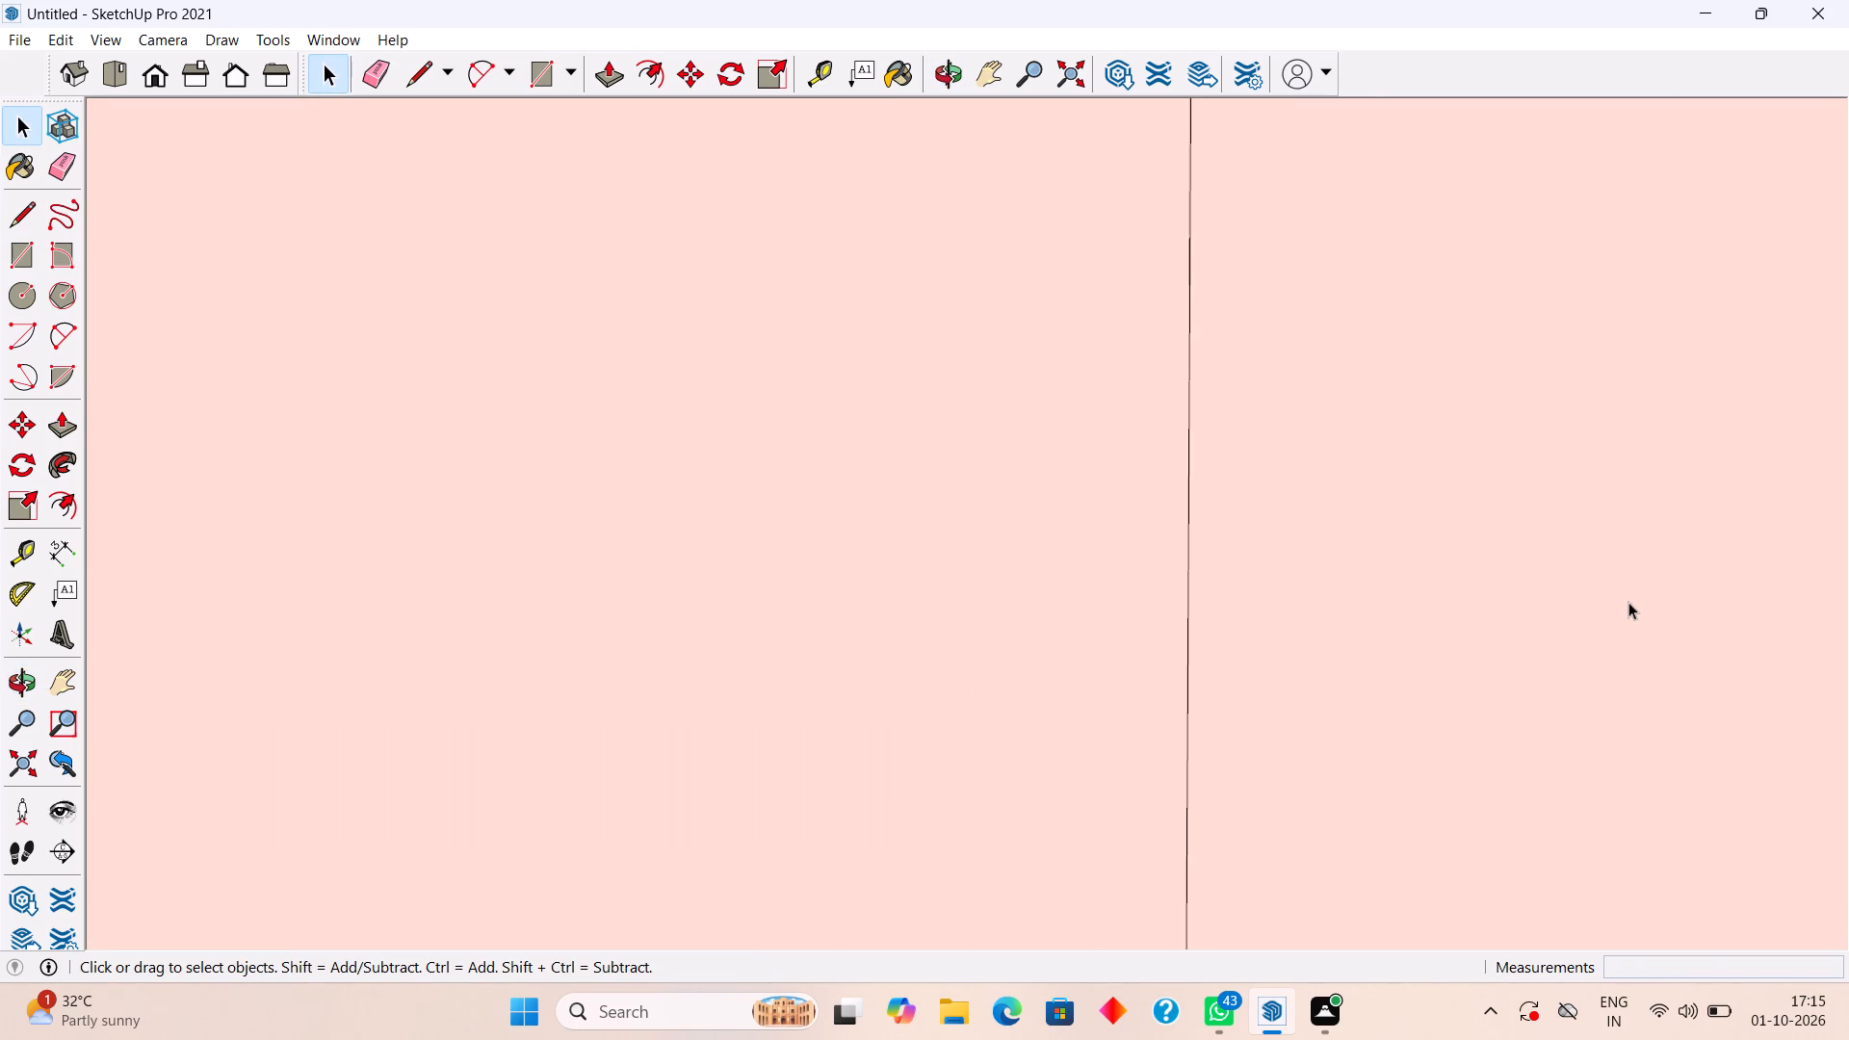
pyautogui.scroll(-11, 1628, 602)
pyautogui.scroll(-1, 820, 763)
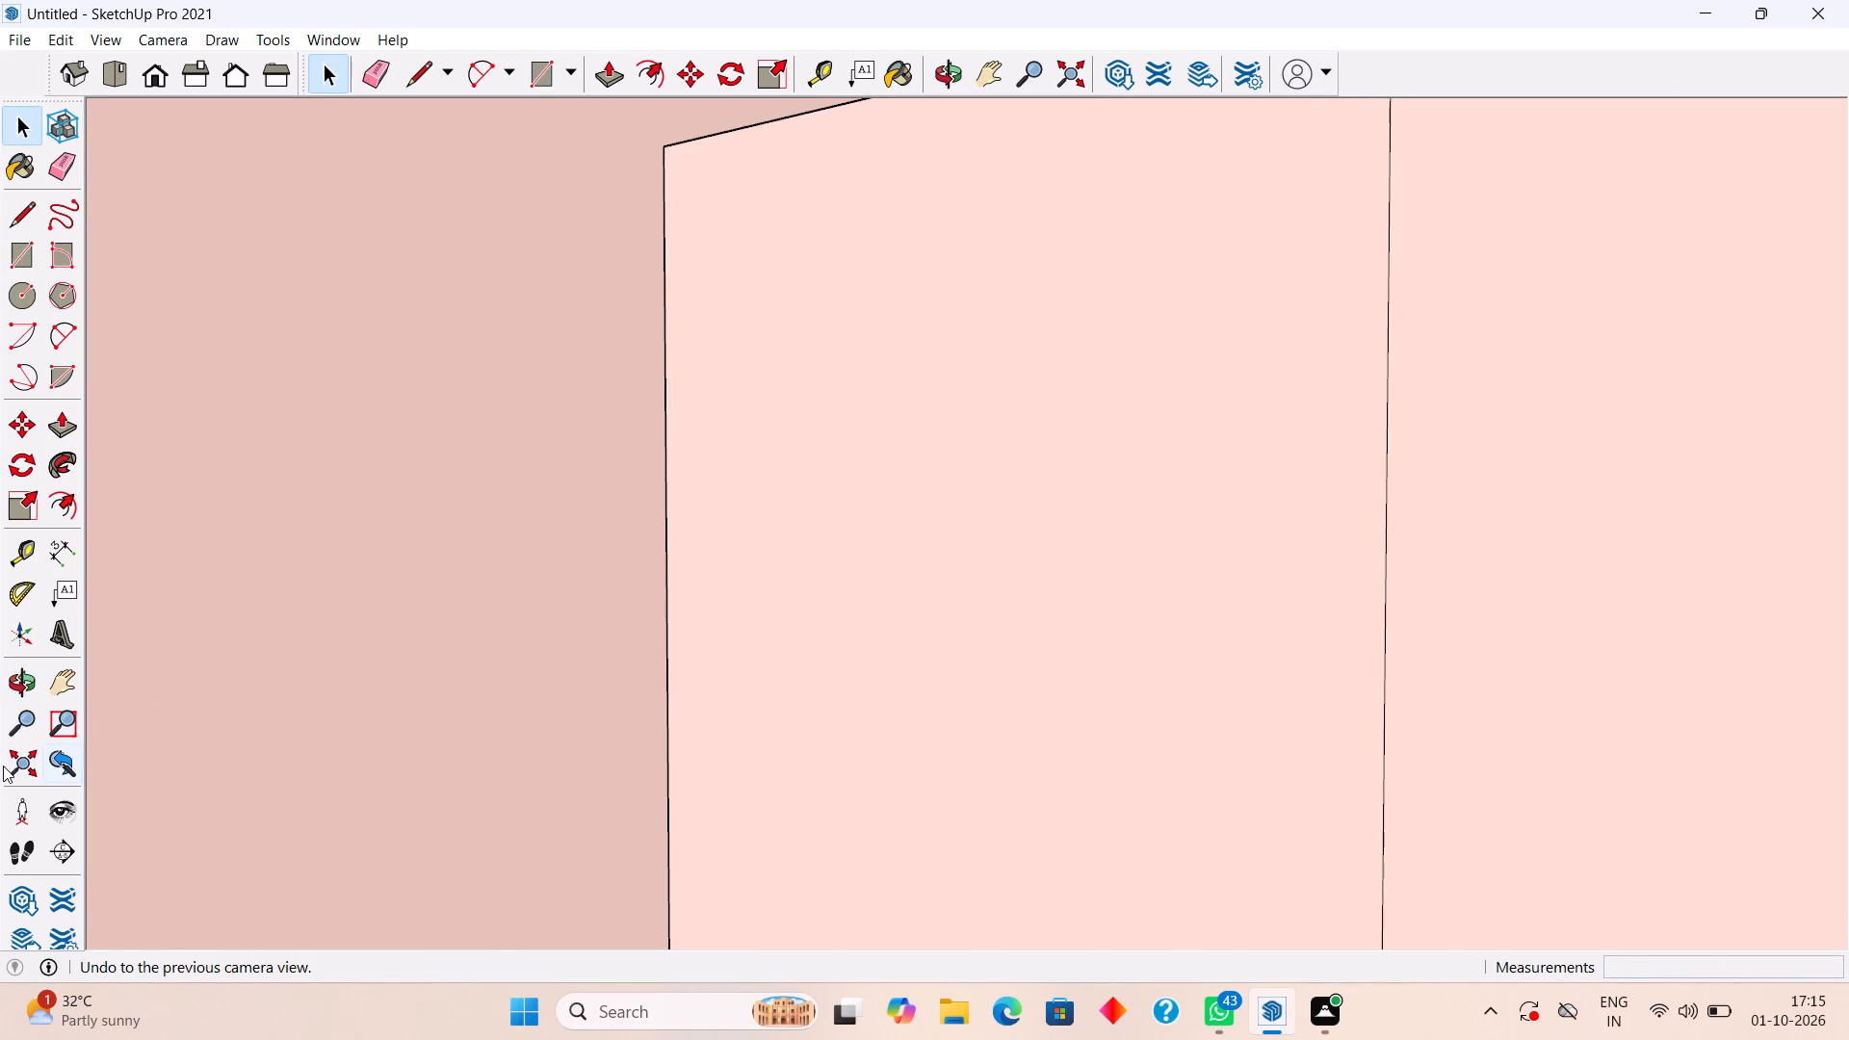
# Inspect the three-panel louvred window in the side wall from several angles and select it.
pyautogui.click(3, 766)
pyautogui.moveTo(883, 599); pyautogui.dragTo(1367, 776, button='middle')
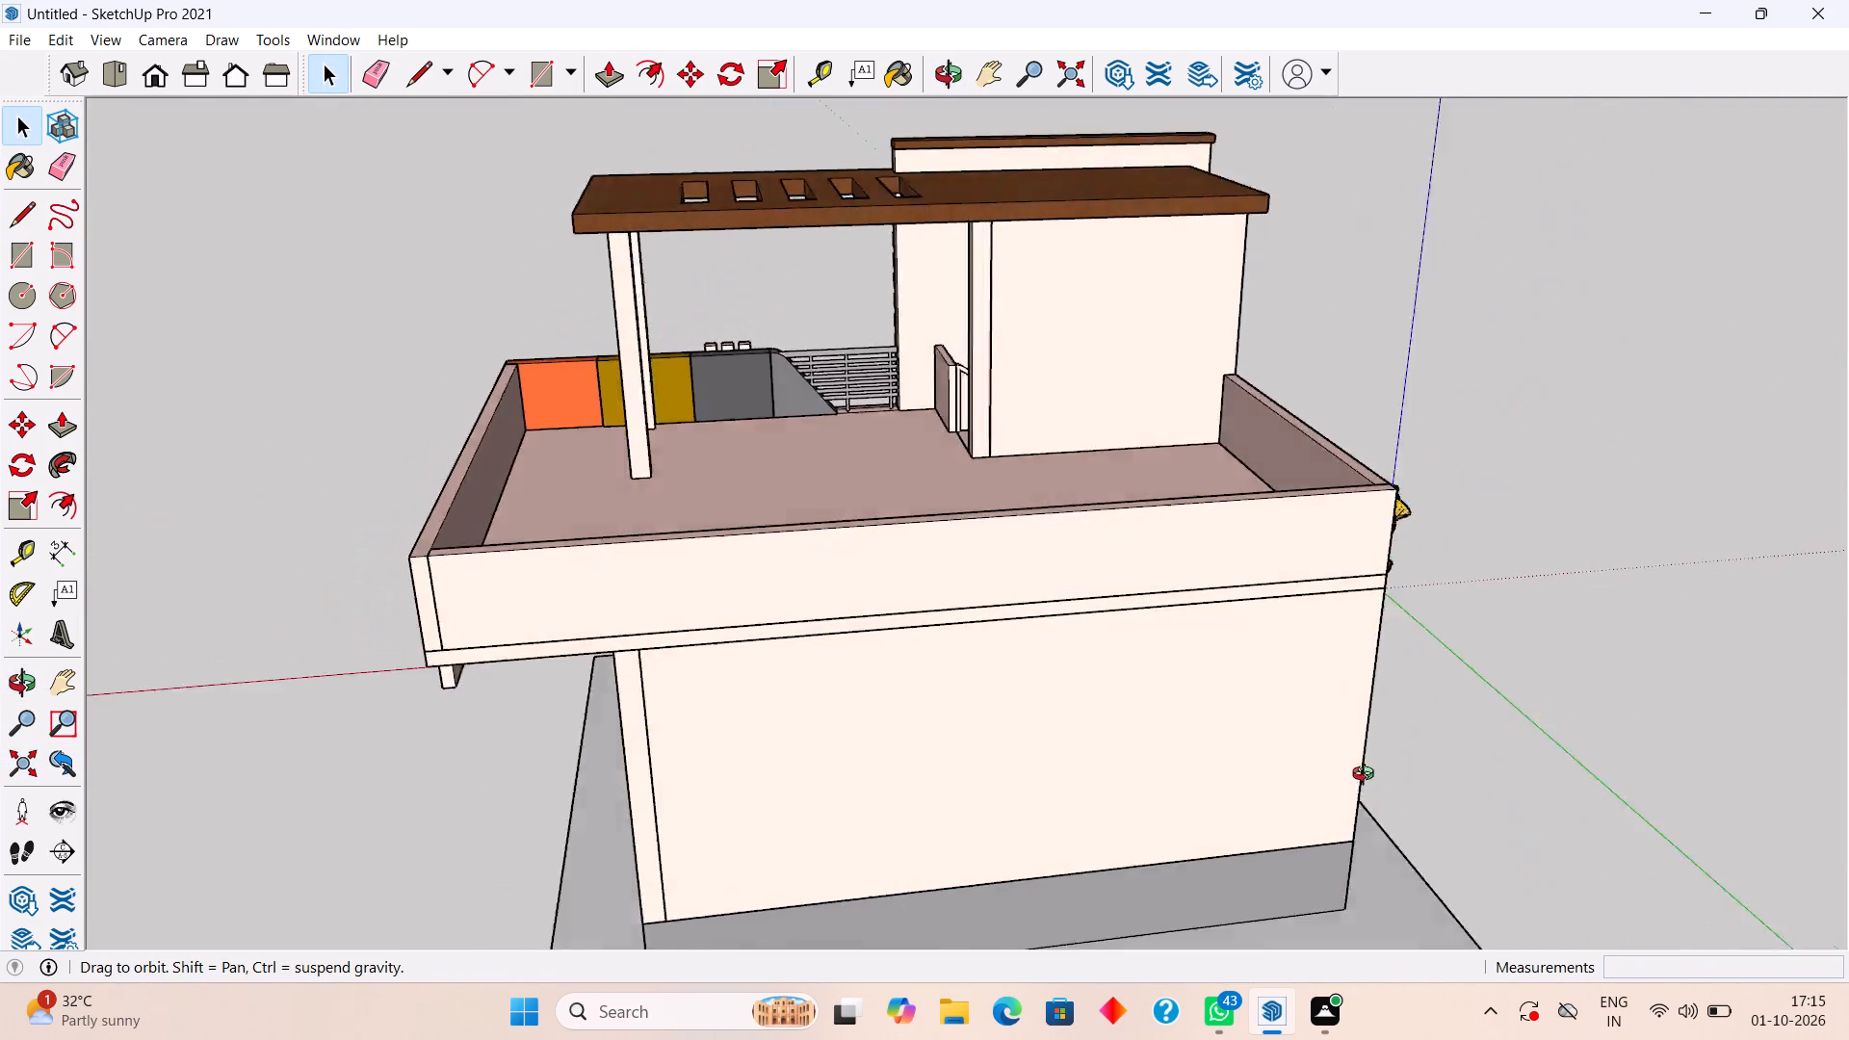
pyautogui.moveTo(1367, 776); pyautogui.dragTo(1664, 639, button='middle')
pyautogui.moveTo(1059, 567); pyautogui.dragTo(1848, 395, button='middle')
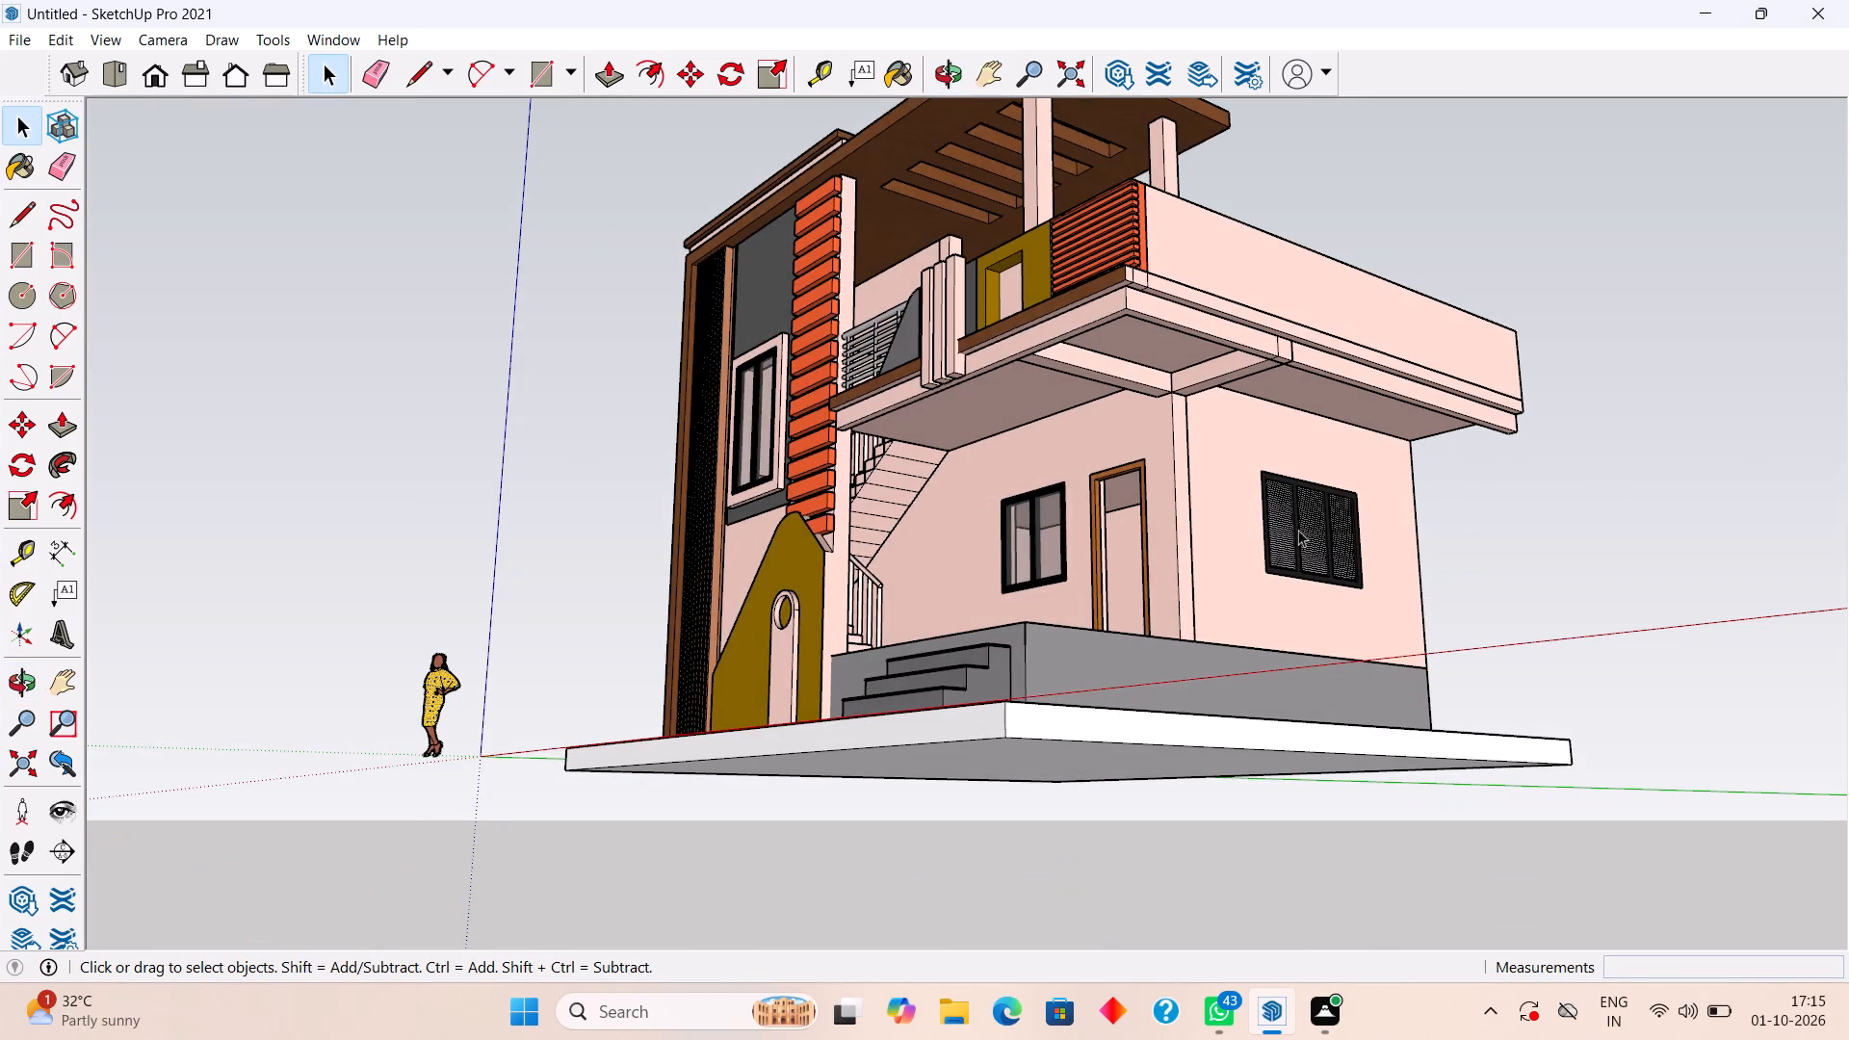
pyautogui.scroll(1, 1286, 530)
pyautogui.moveTo(1286, 530); pyautogui.dragTo(1342, 655, button='middle')
pyautogui.scroll(10, 1341, 567)
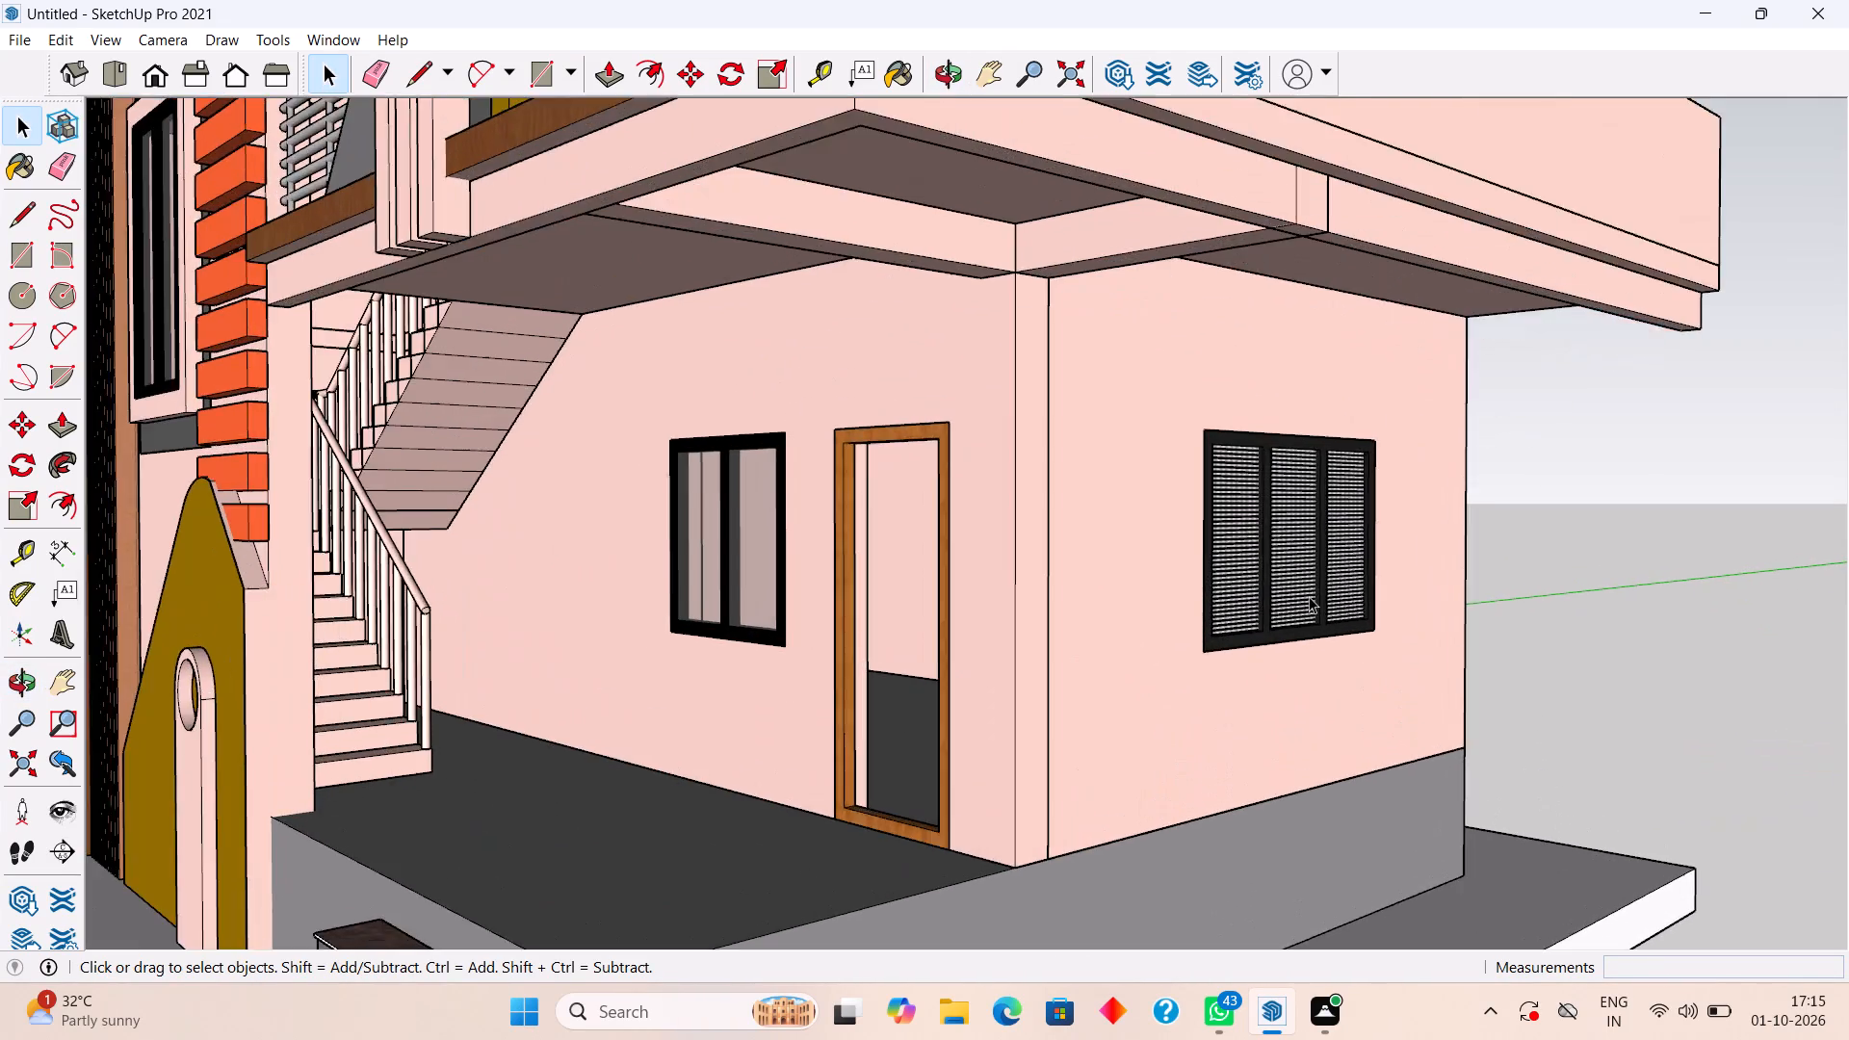
pyautogui.scroll(14, 1309, 596)
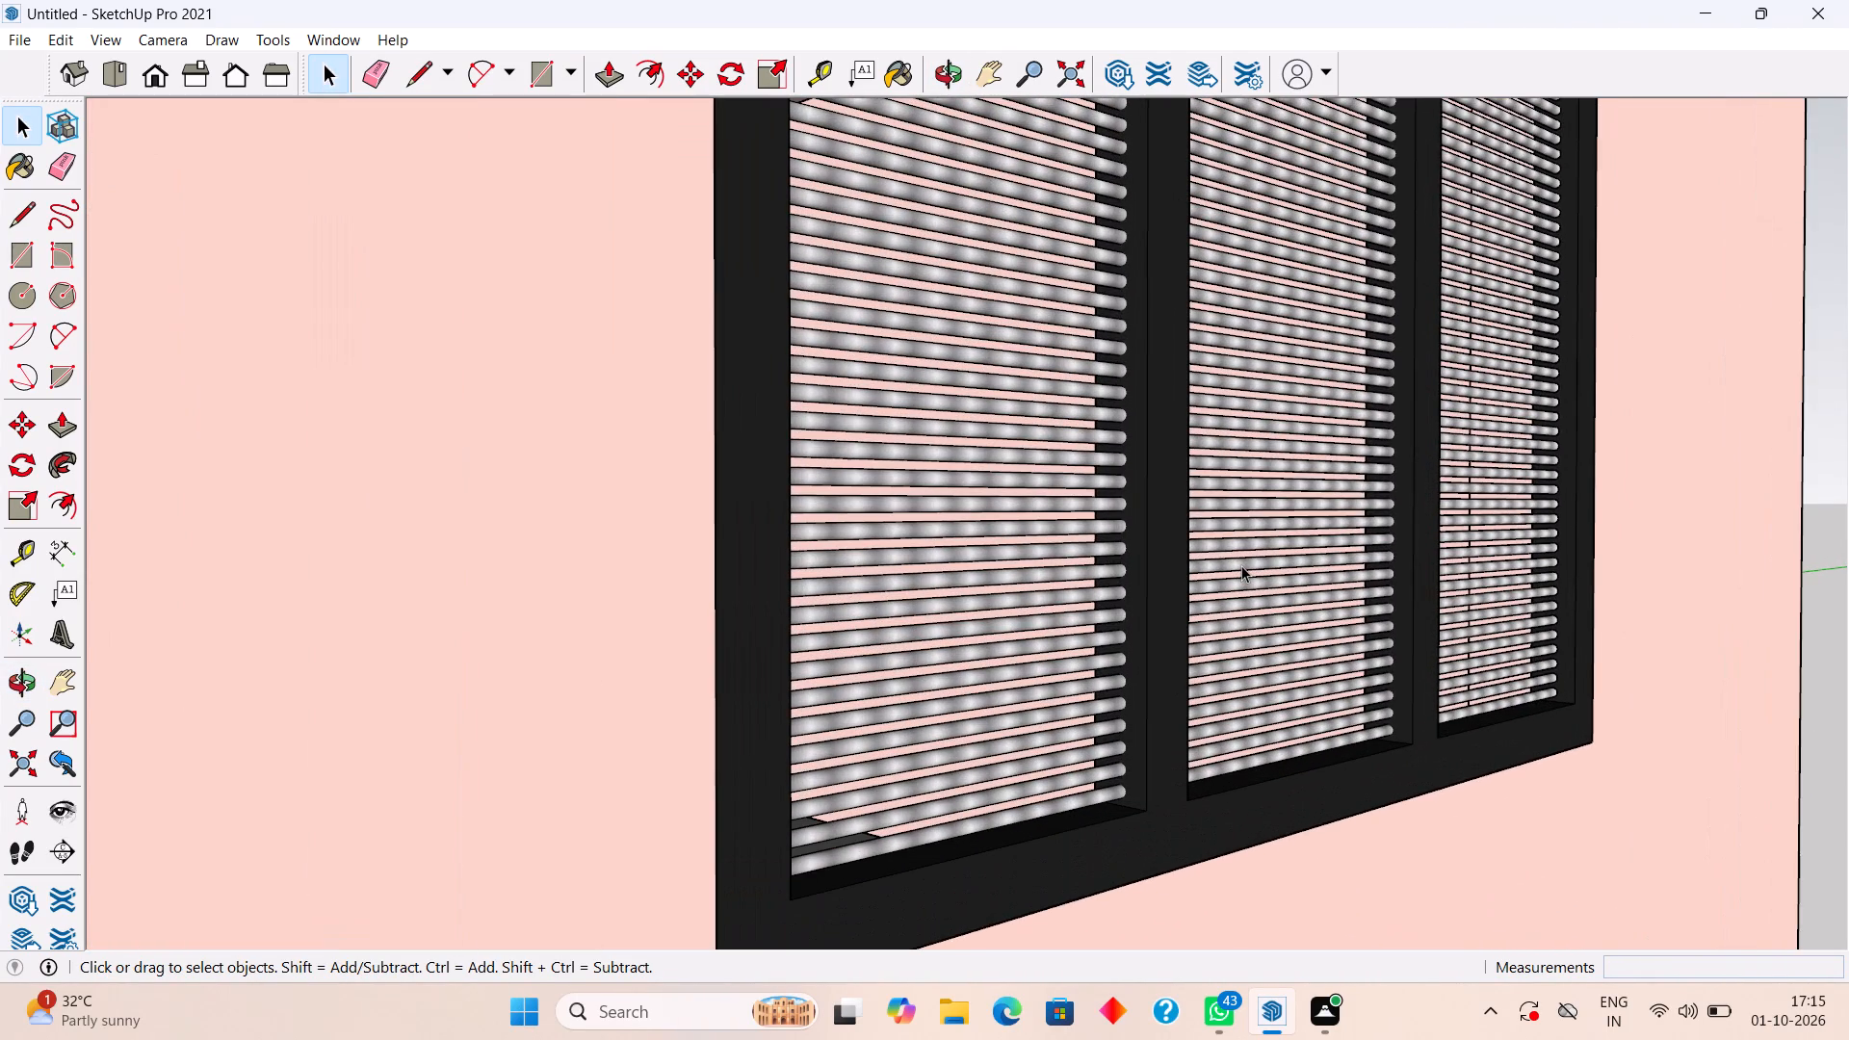
pyautogui.scroll(-4, 1241, 565)
pyautogui.moveTo(1241, 565); pyautogui.dragTo(1136, 772, button='middle')
pyautogui.scroll(-1, 1143, 722)
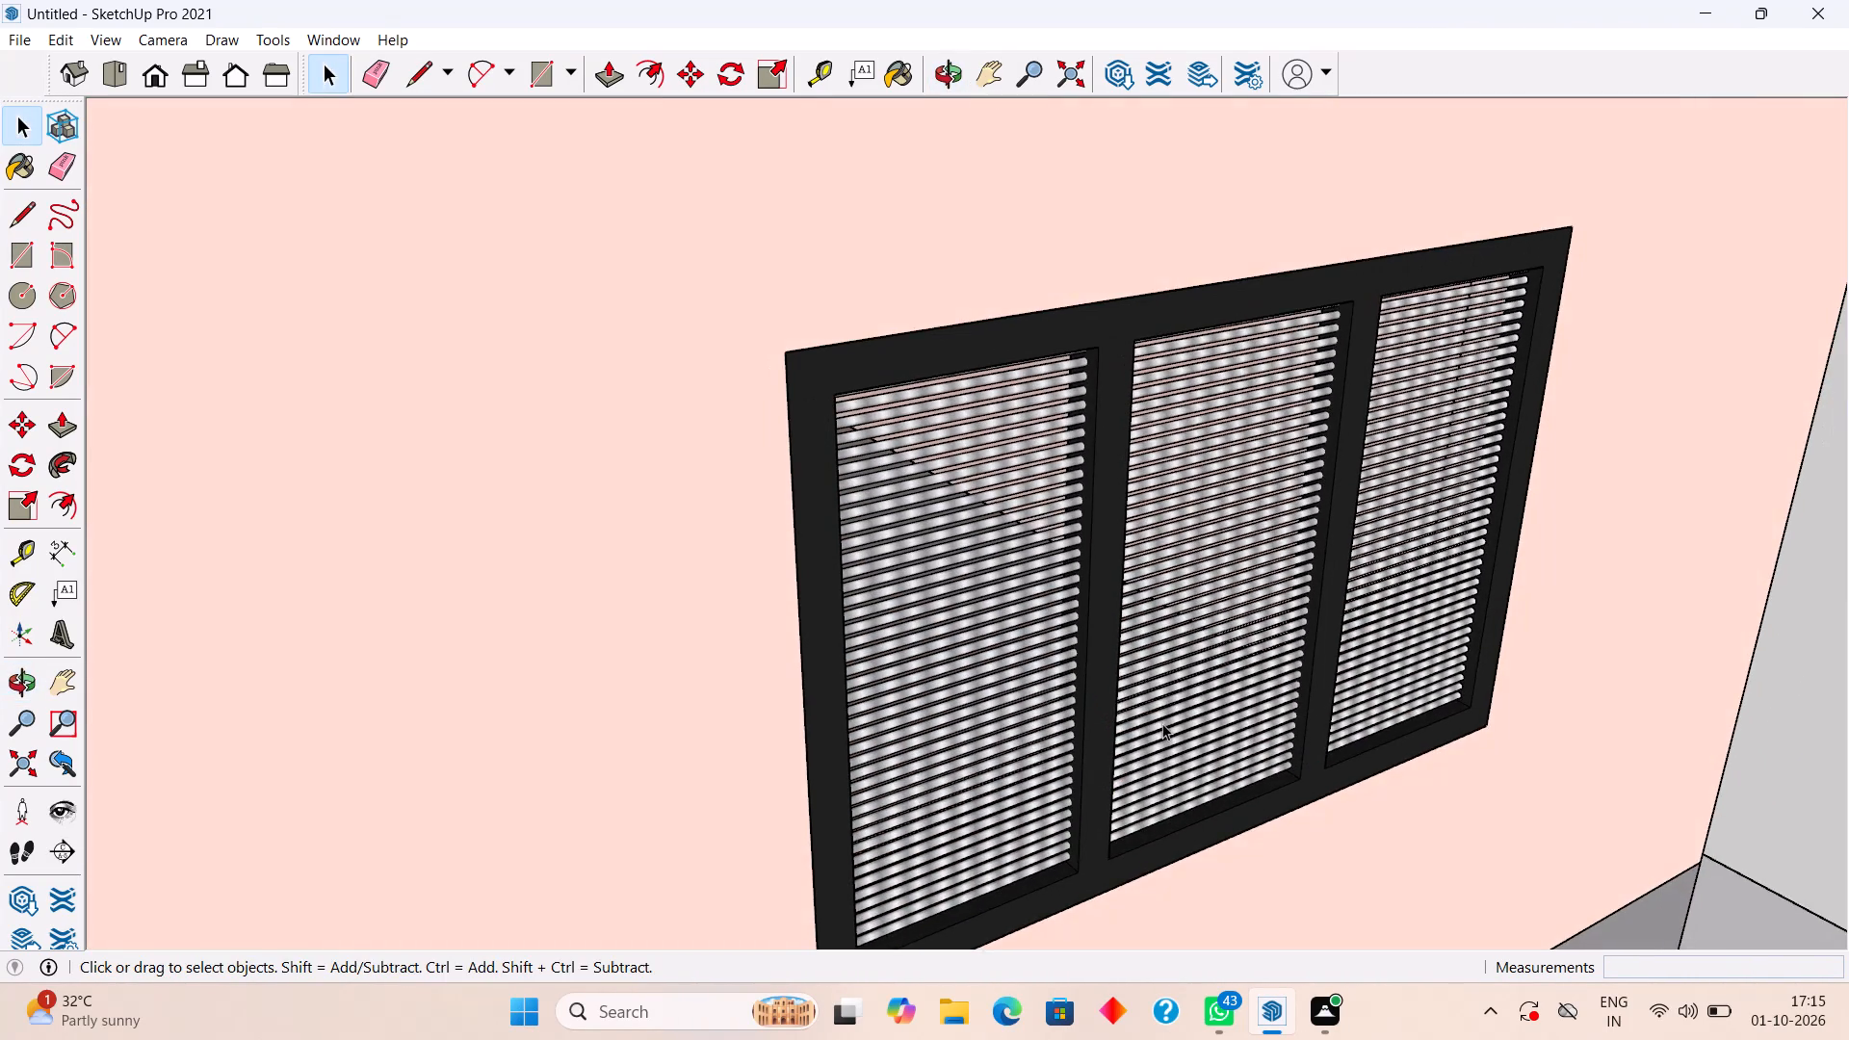
pyautogui.moveTo(1248, 559); pyautogui.dragTo(887, 606, button='middle')
pyautogui.scroll(6, 983, 519)
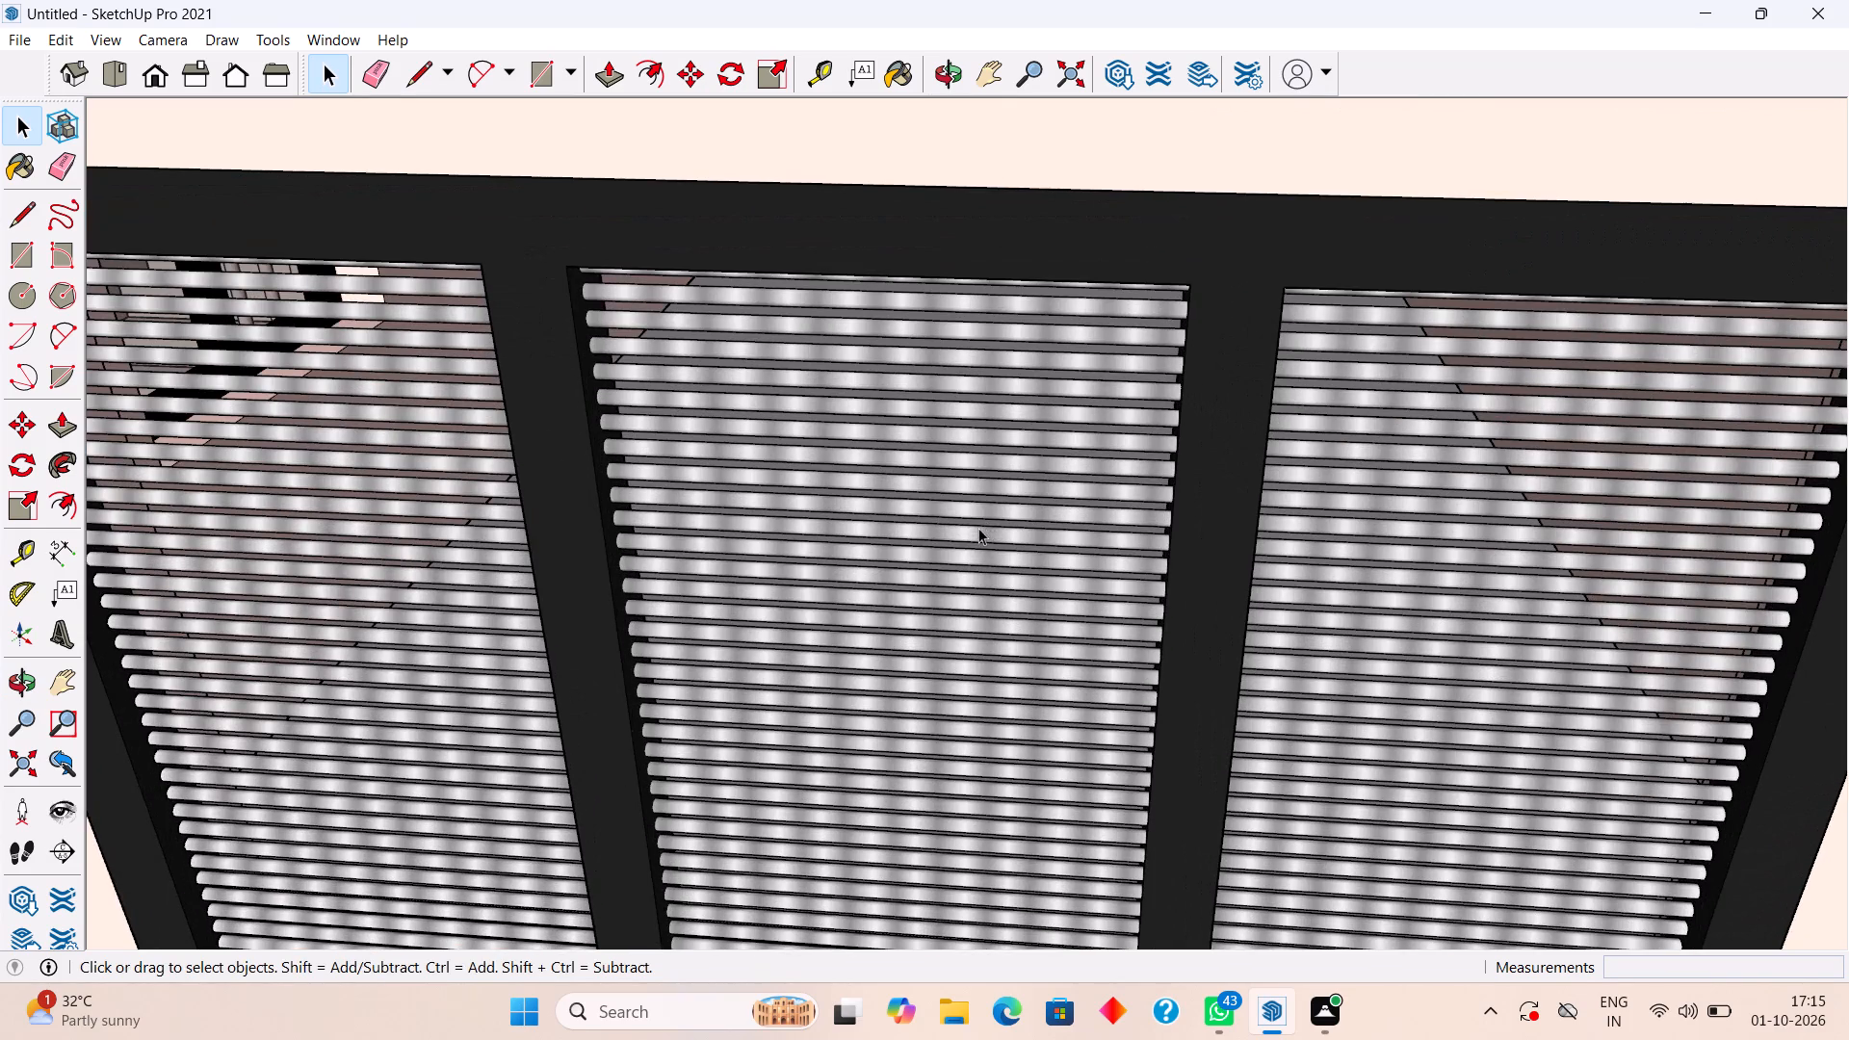
pyautogui.moveTo(964, 531); pyautogui.dragTo(939, 271, button='middle')
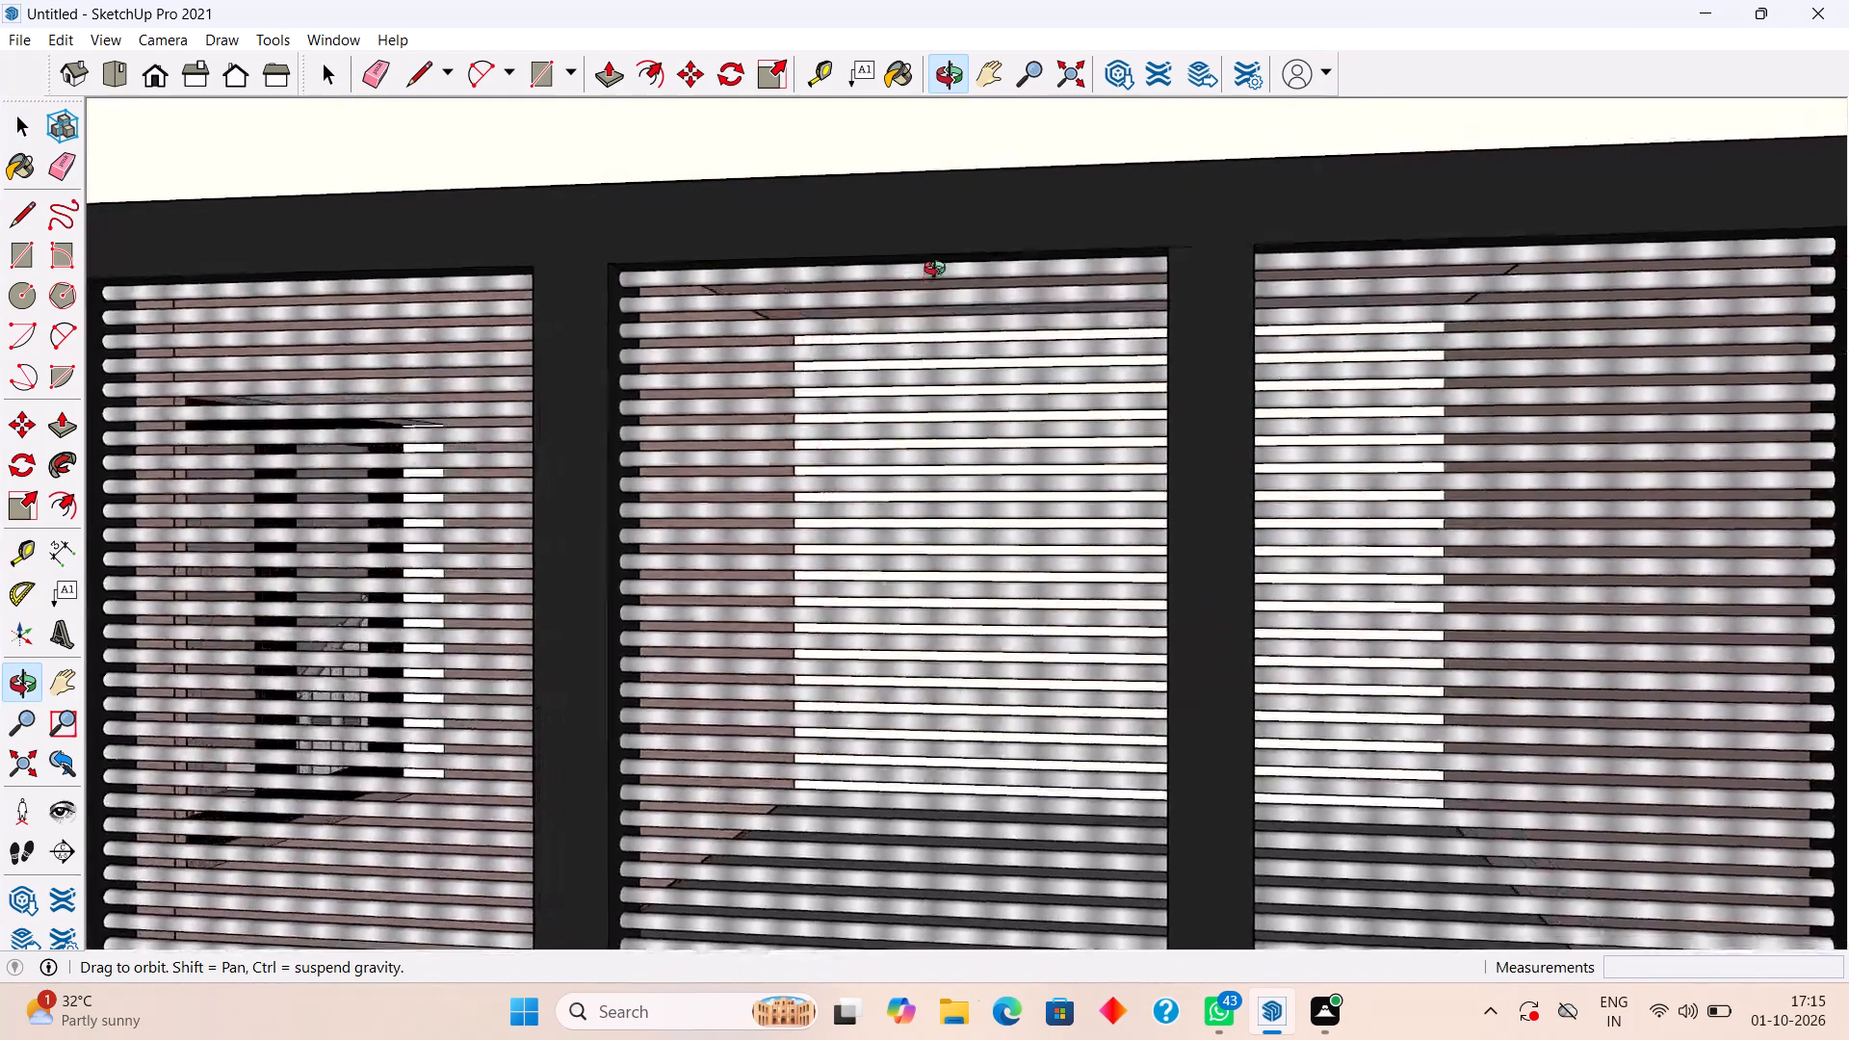
pyautogui.moveTo(939, 271); pyautogui.dragTo(1212, 587, button='middle')
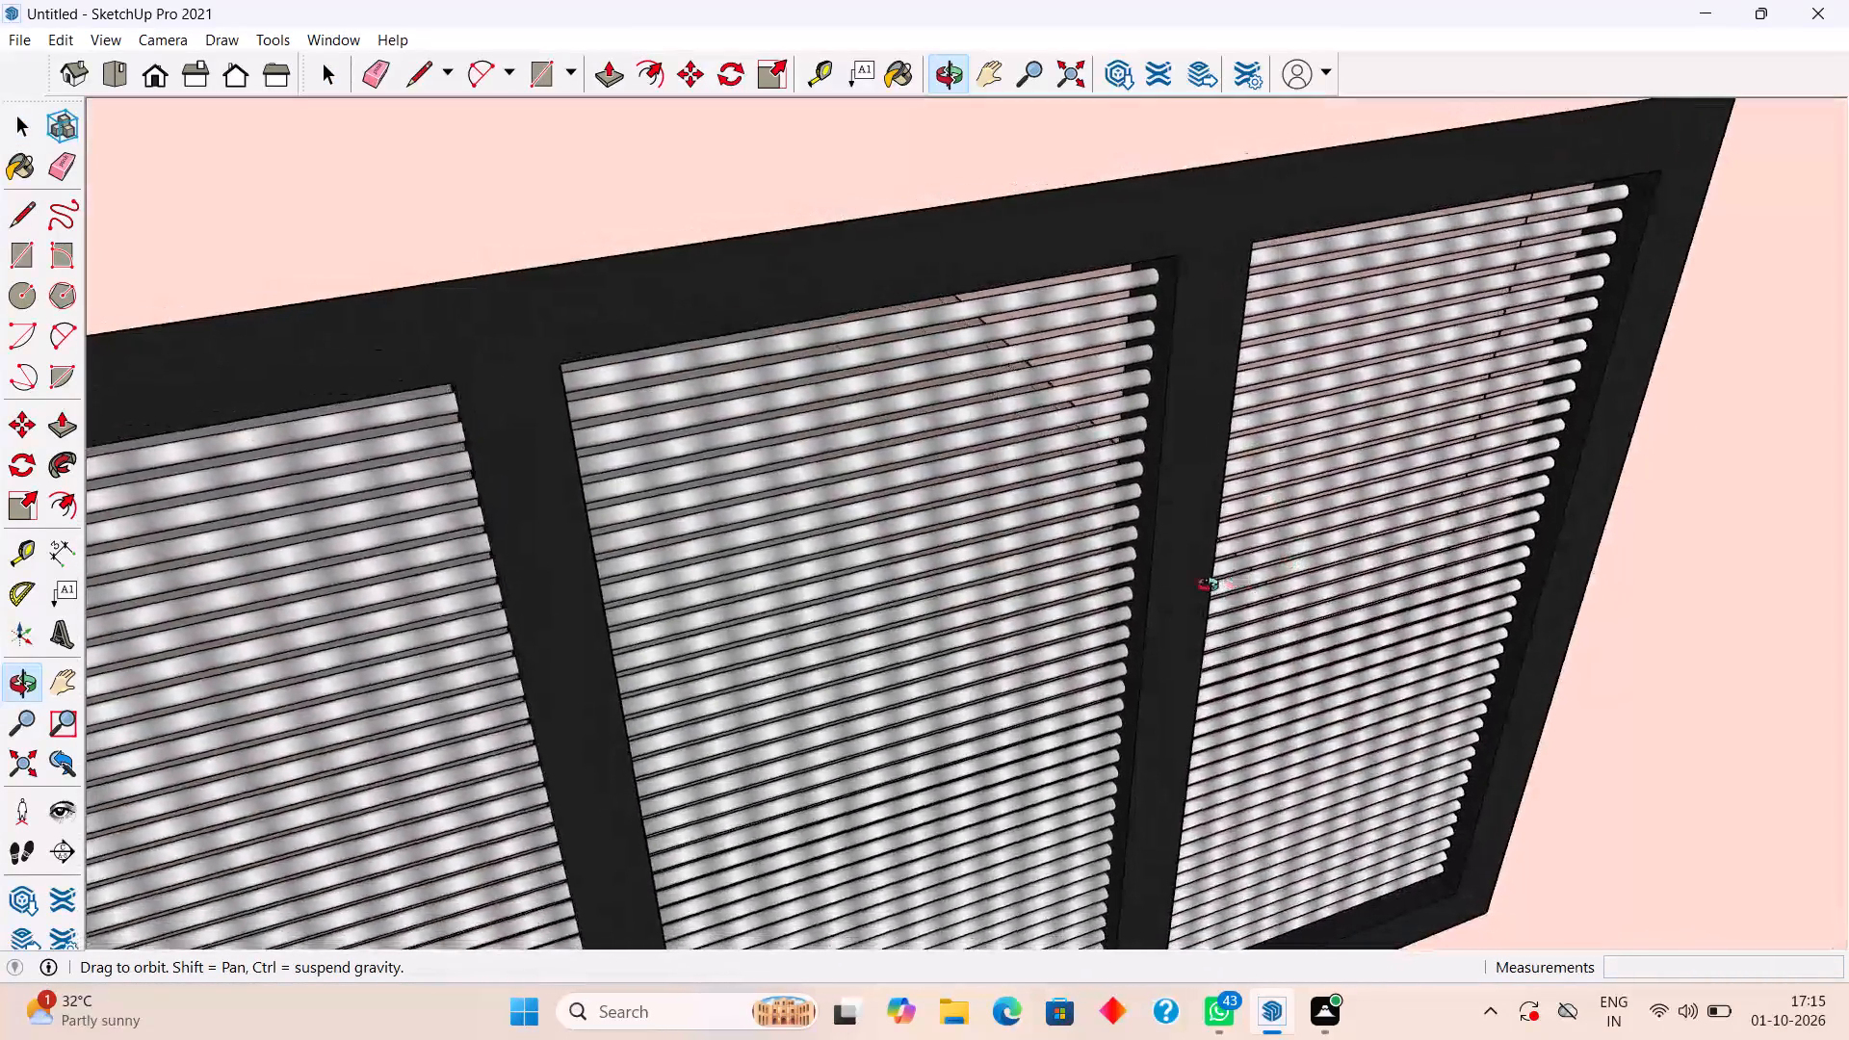
pyautogui.moveTo(1212, 587); pyautogui.dragTo(987, 574, button='middle')
pyautogui.scroll(-6, 872, 533)
pyautogui.click(873, 521)
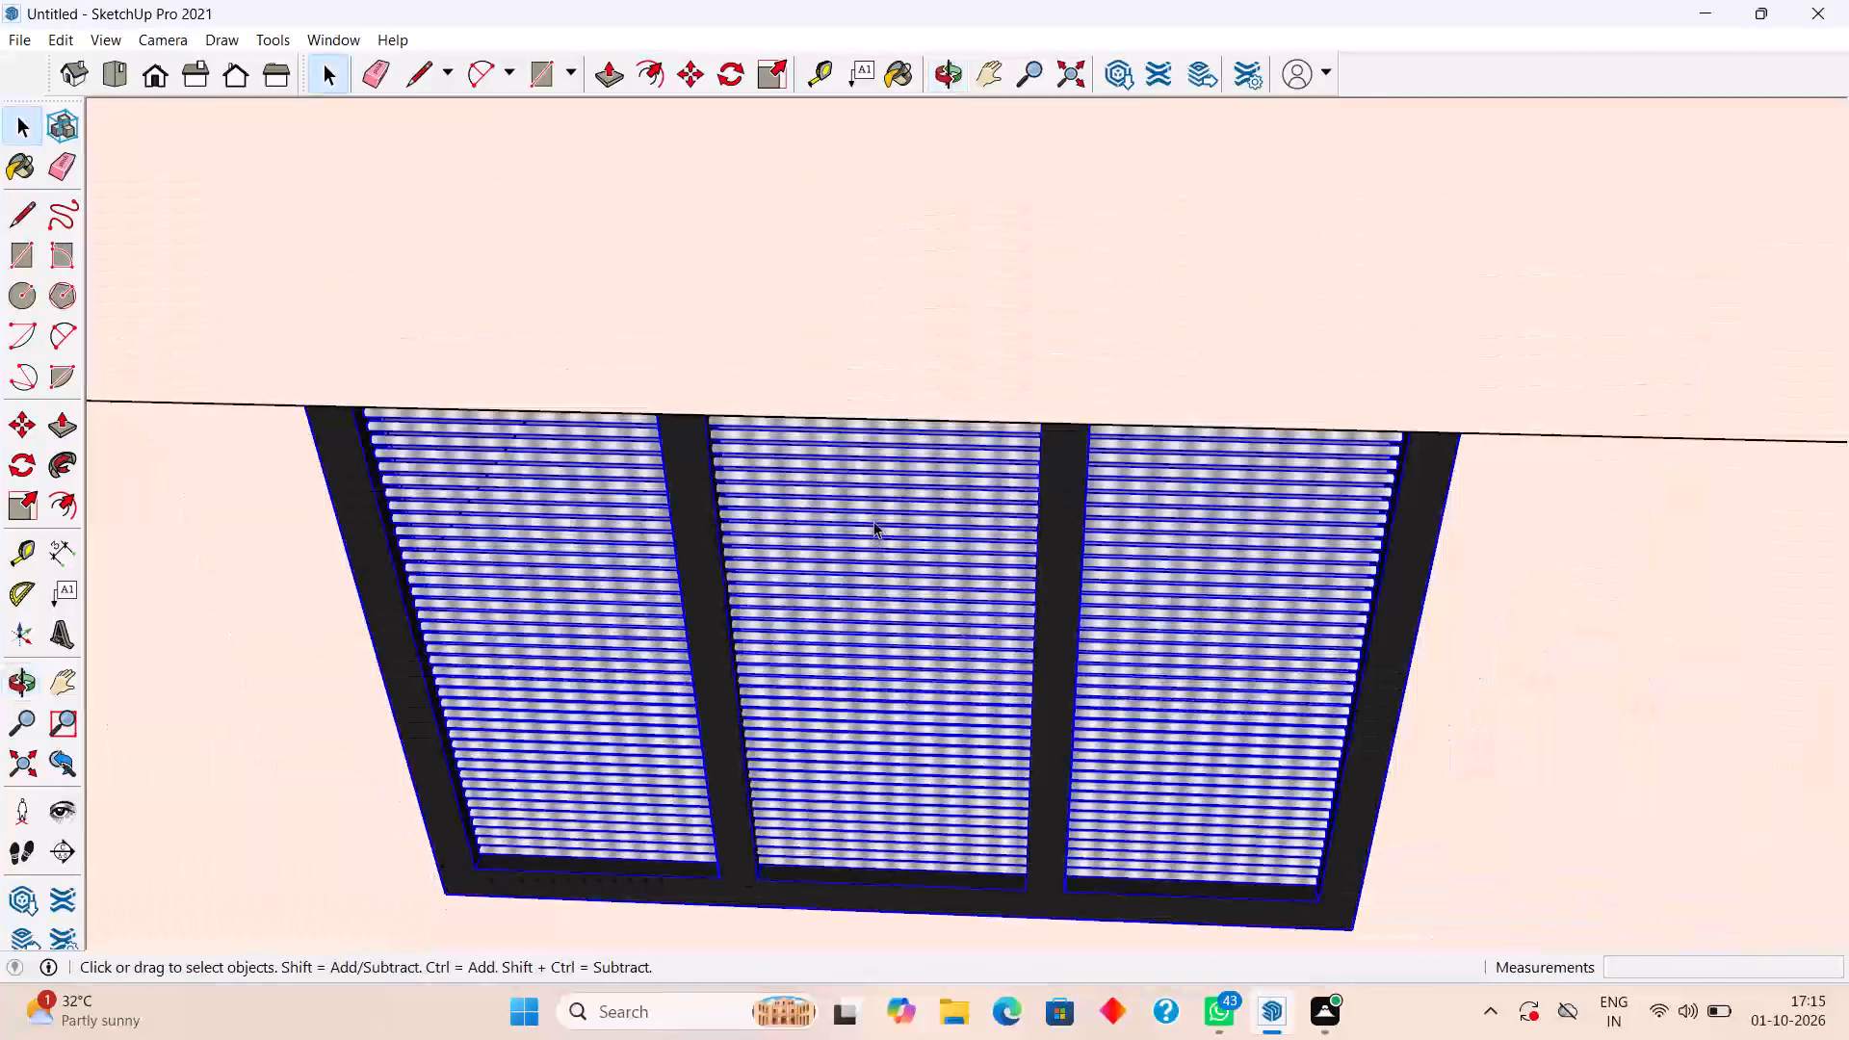
# Inspect the selected three-panel louvred window in the side wall up close and clear the selection.
pyautogui.moveTo(873, 521); pyautogui.dragTo(907, 327, button='middle')
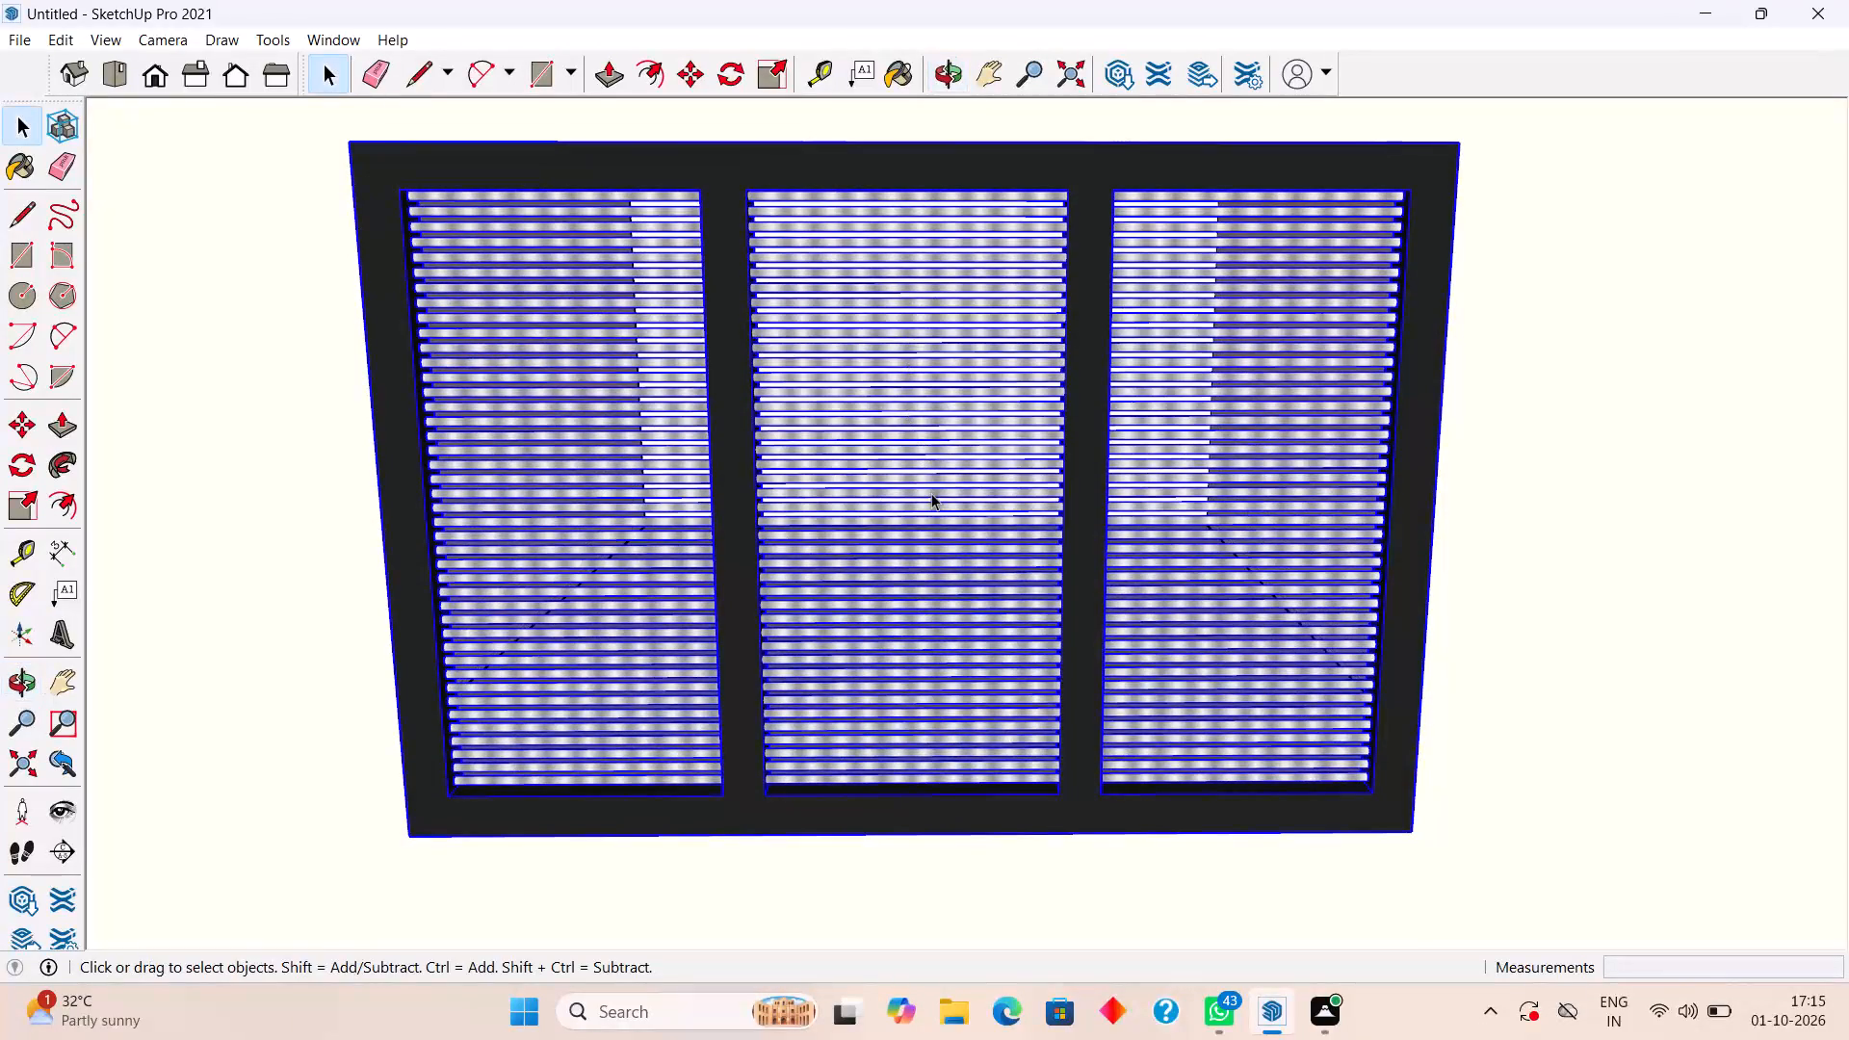
pyautogui.rightClick(931, 493)
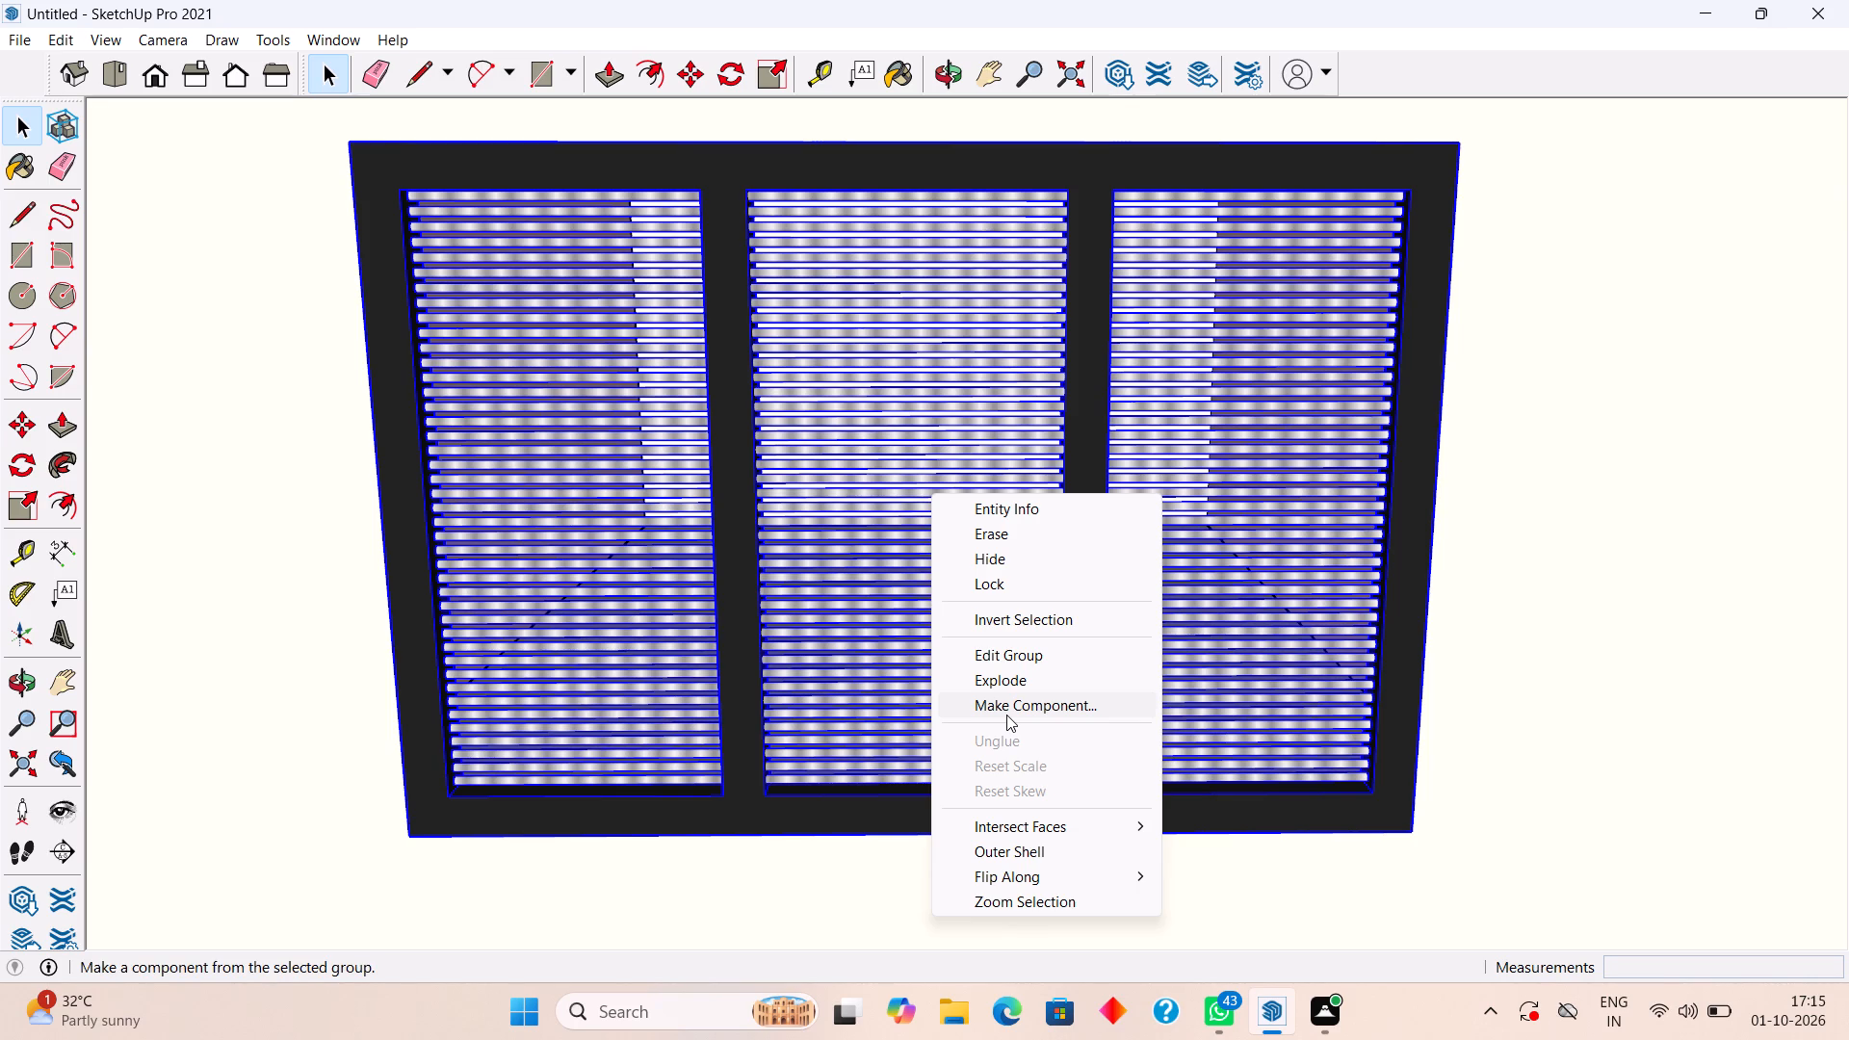
pyautogui.scroll(-5, 1006, 715)
pyautogui.scroll(-4, 854, 447)
pyautogui.scroll(-5, 727, 455)
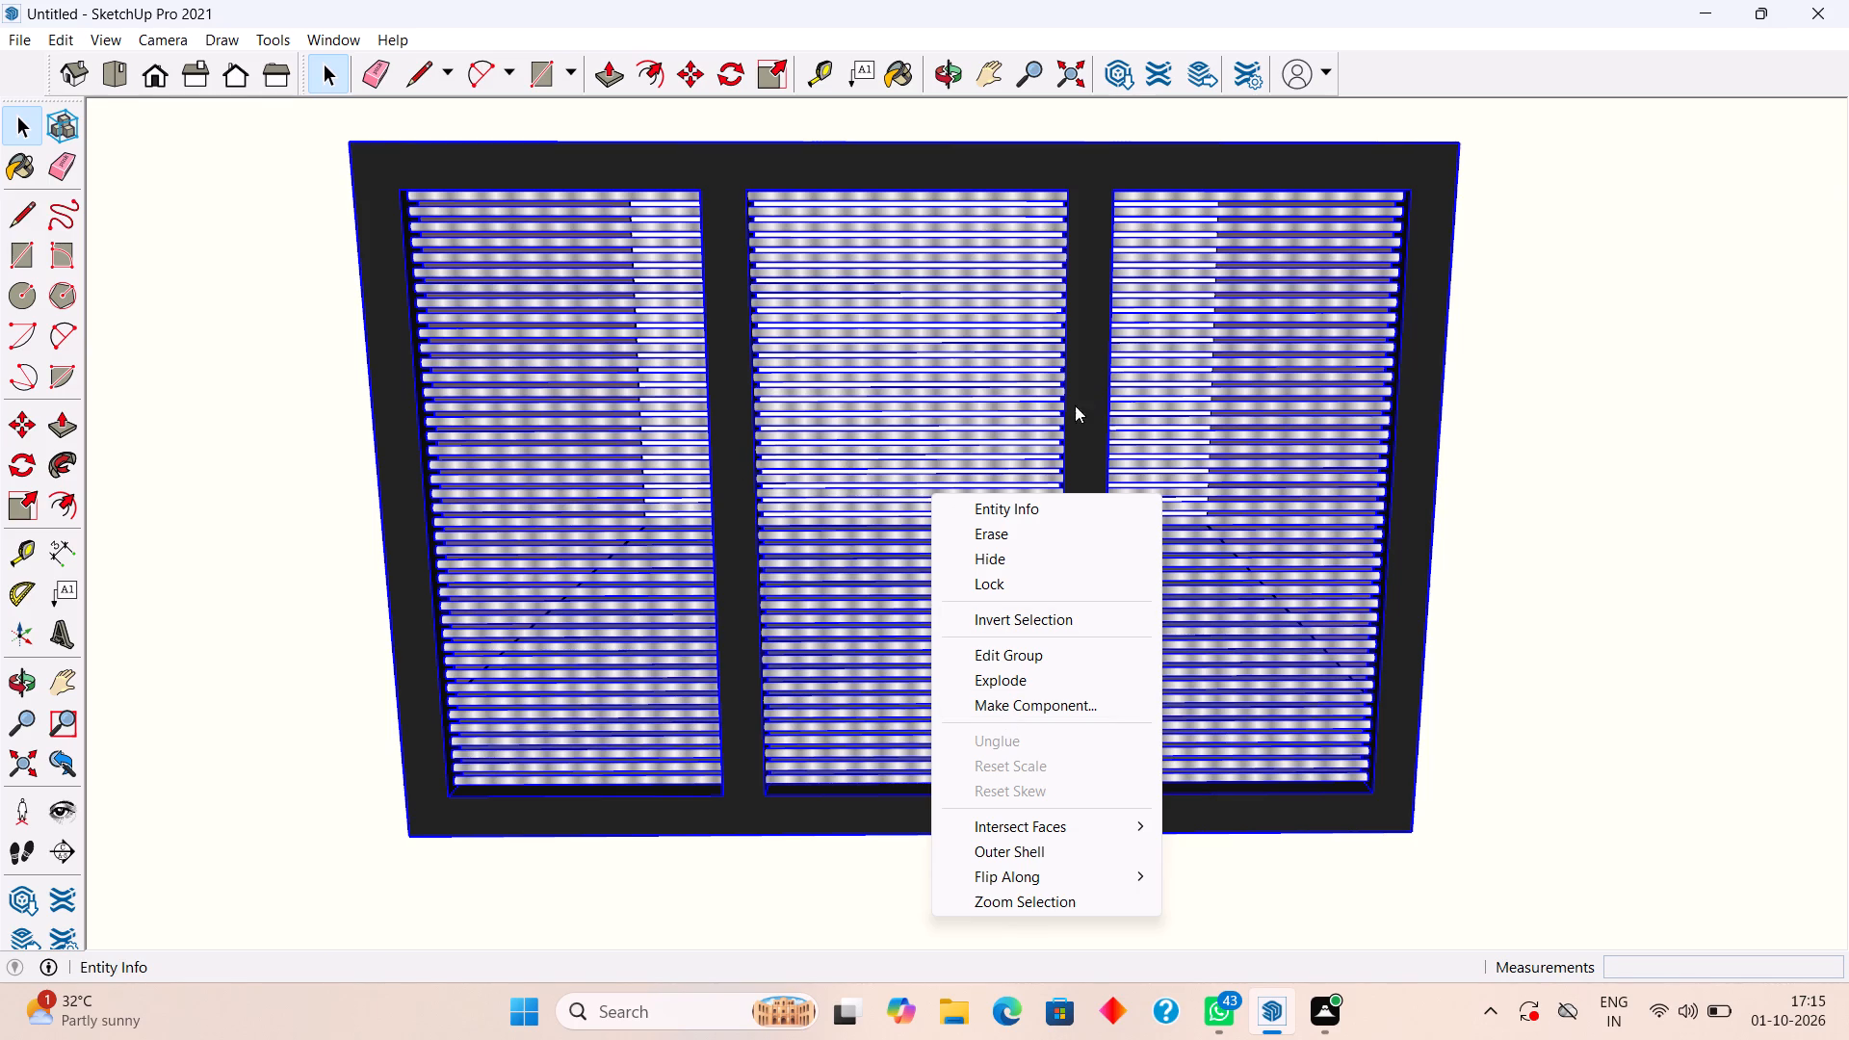
pyautogui.click(1309, 365)
pyautogui.scroll(-20, 1309, 365)
pyautogui.scroll(-3, 1309, 365)
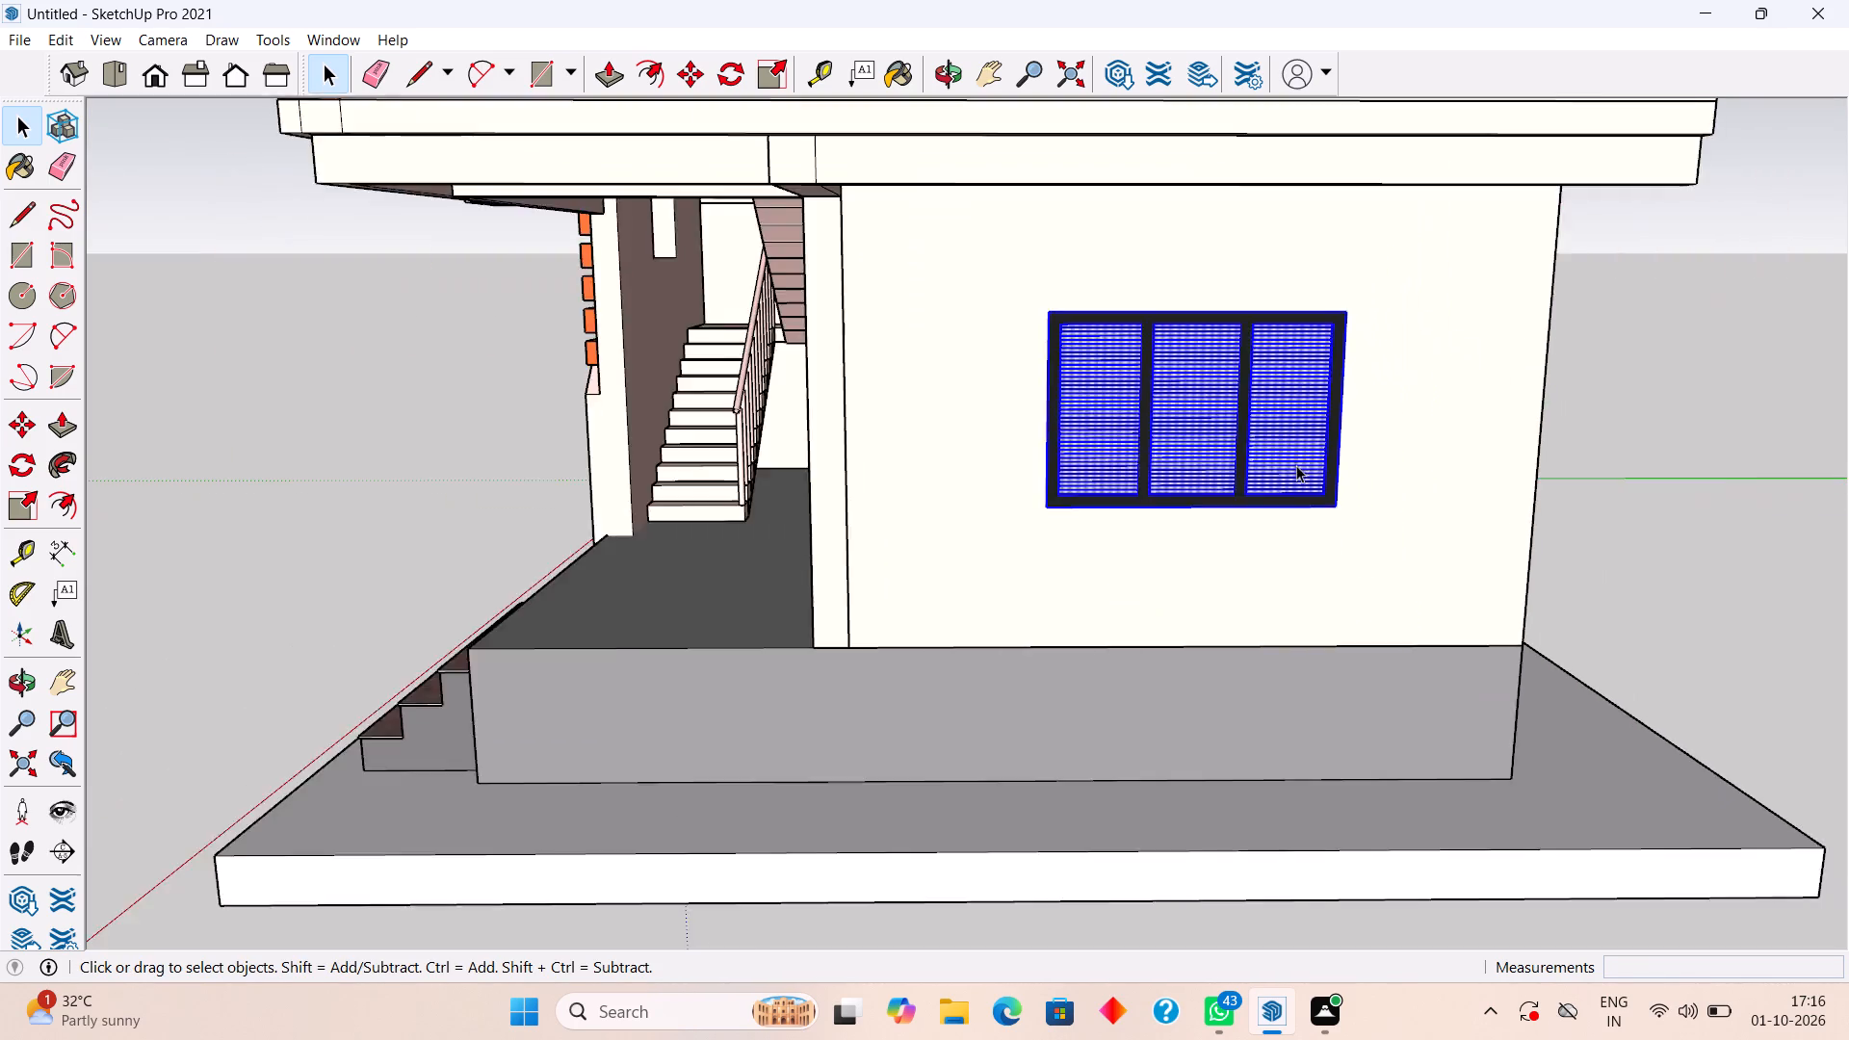
pyautogui.scroll(-4, 1296, 465)
pyautogui.click(693, 480)
# Examine the whole house from several outside angles, including the front facade, gable panel, porch, balcony and pergola roof.
pyautogui.moveTo(748, 483); pyautogui.dragTo(1068, 635, button='middle')
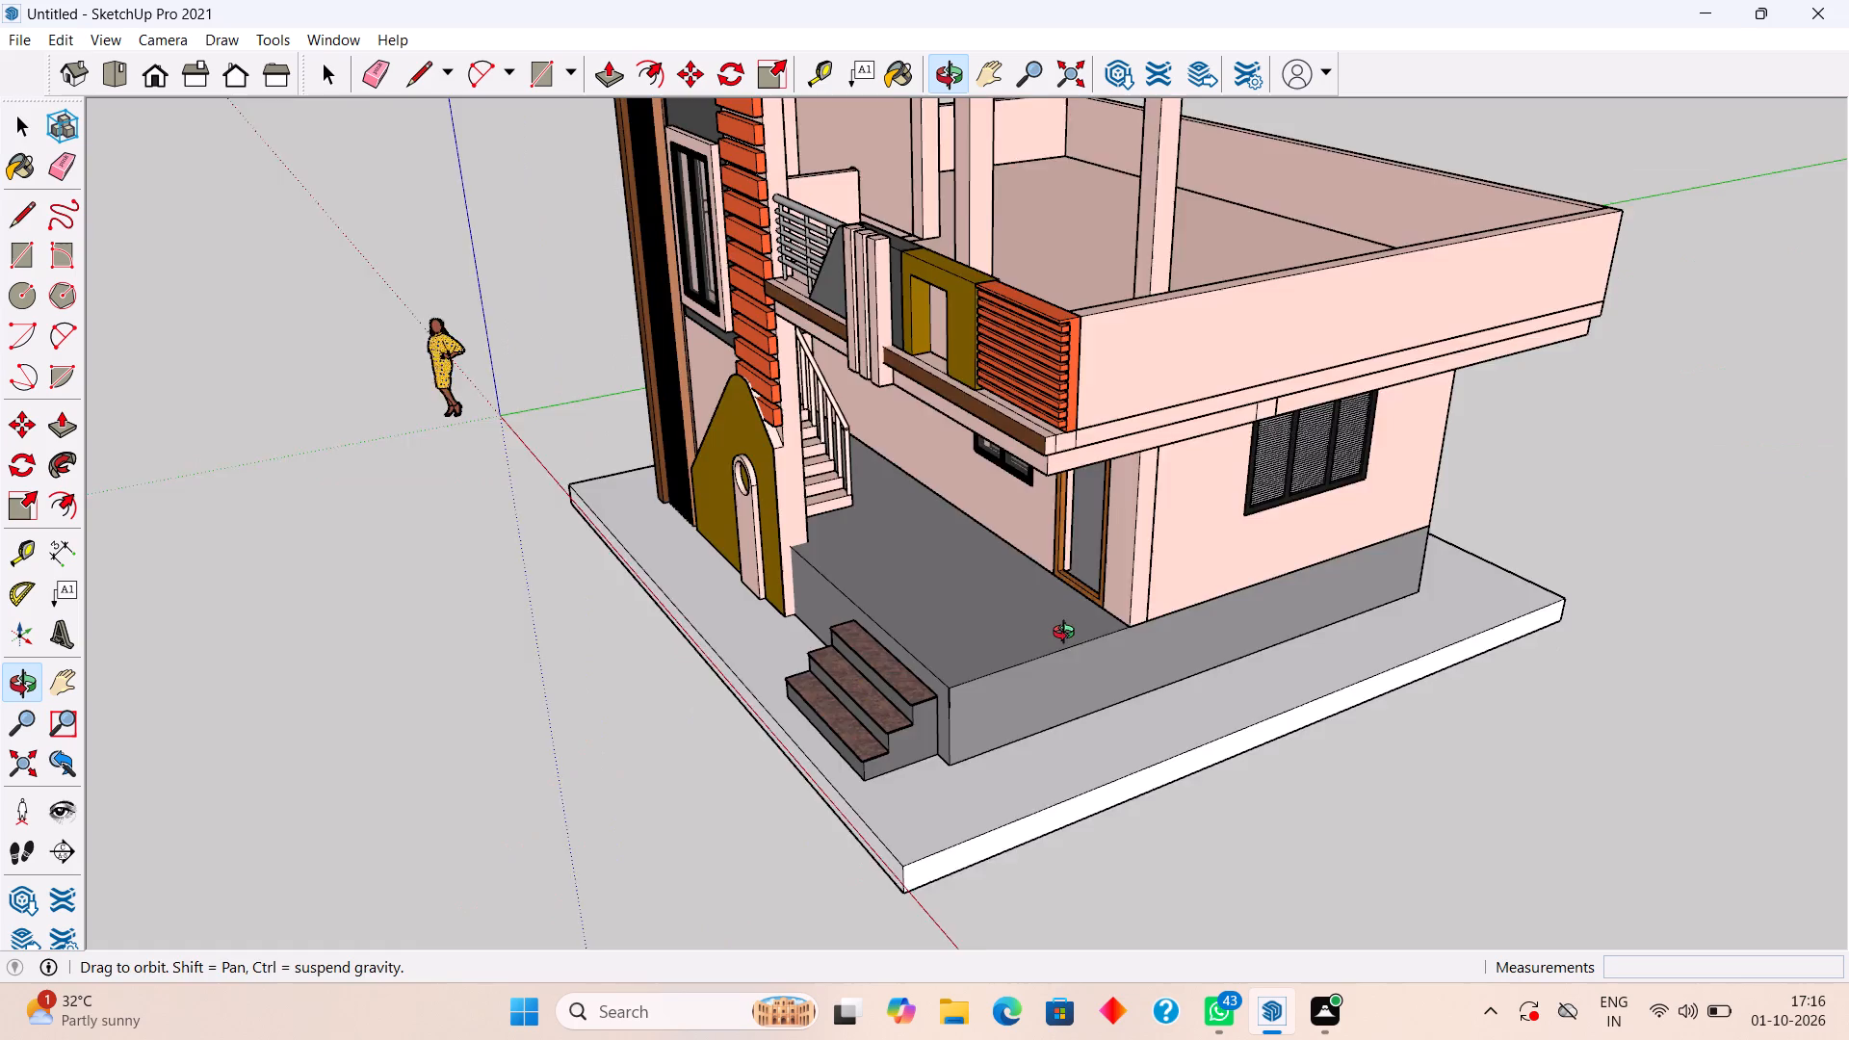
pyautogui.moveTo(1068, 635); pyautogui.dragTo(1204, 637, button='middle')
pyautogui.moveTo(1099, 590); pyautogui.dragTo(1177, 559, button='middle')
pyautogui.scroll(-8, 1177, 559)
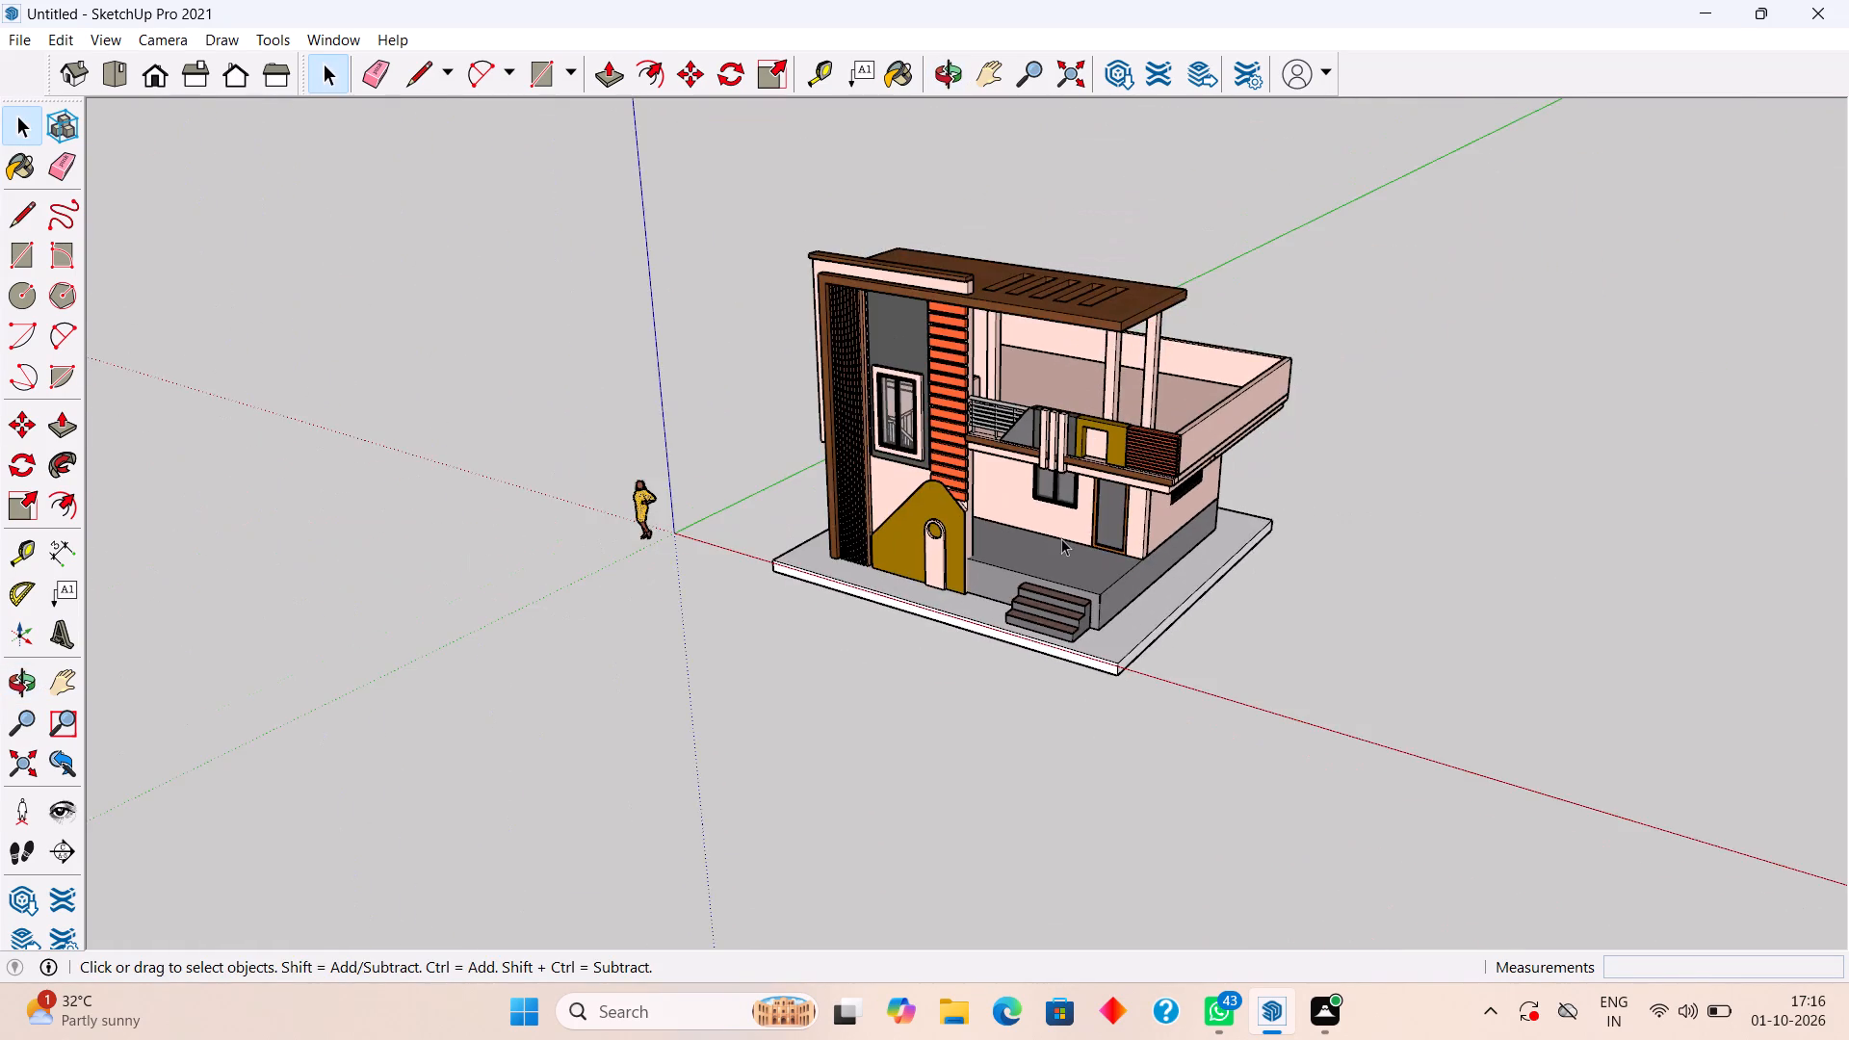
pyautogui.scroll(-1, 1061, 538)
pyautogui.moveTo(1061, 538); pyautogui.dragTo(1326, 305, button='middle')
pyautogui.scroll(1, 898, 320)
pyautogui.moveTo(903, 324); pyautogui.dragTo(1009, 289, button='middle')
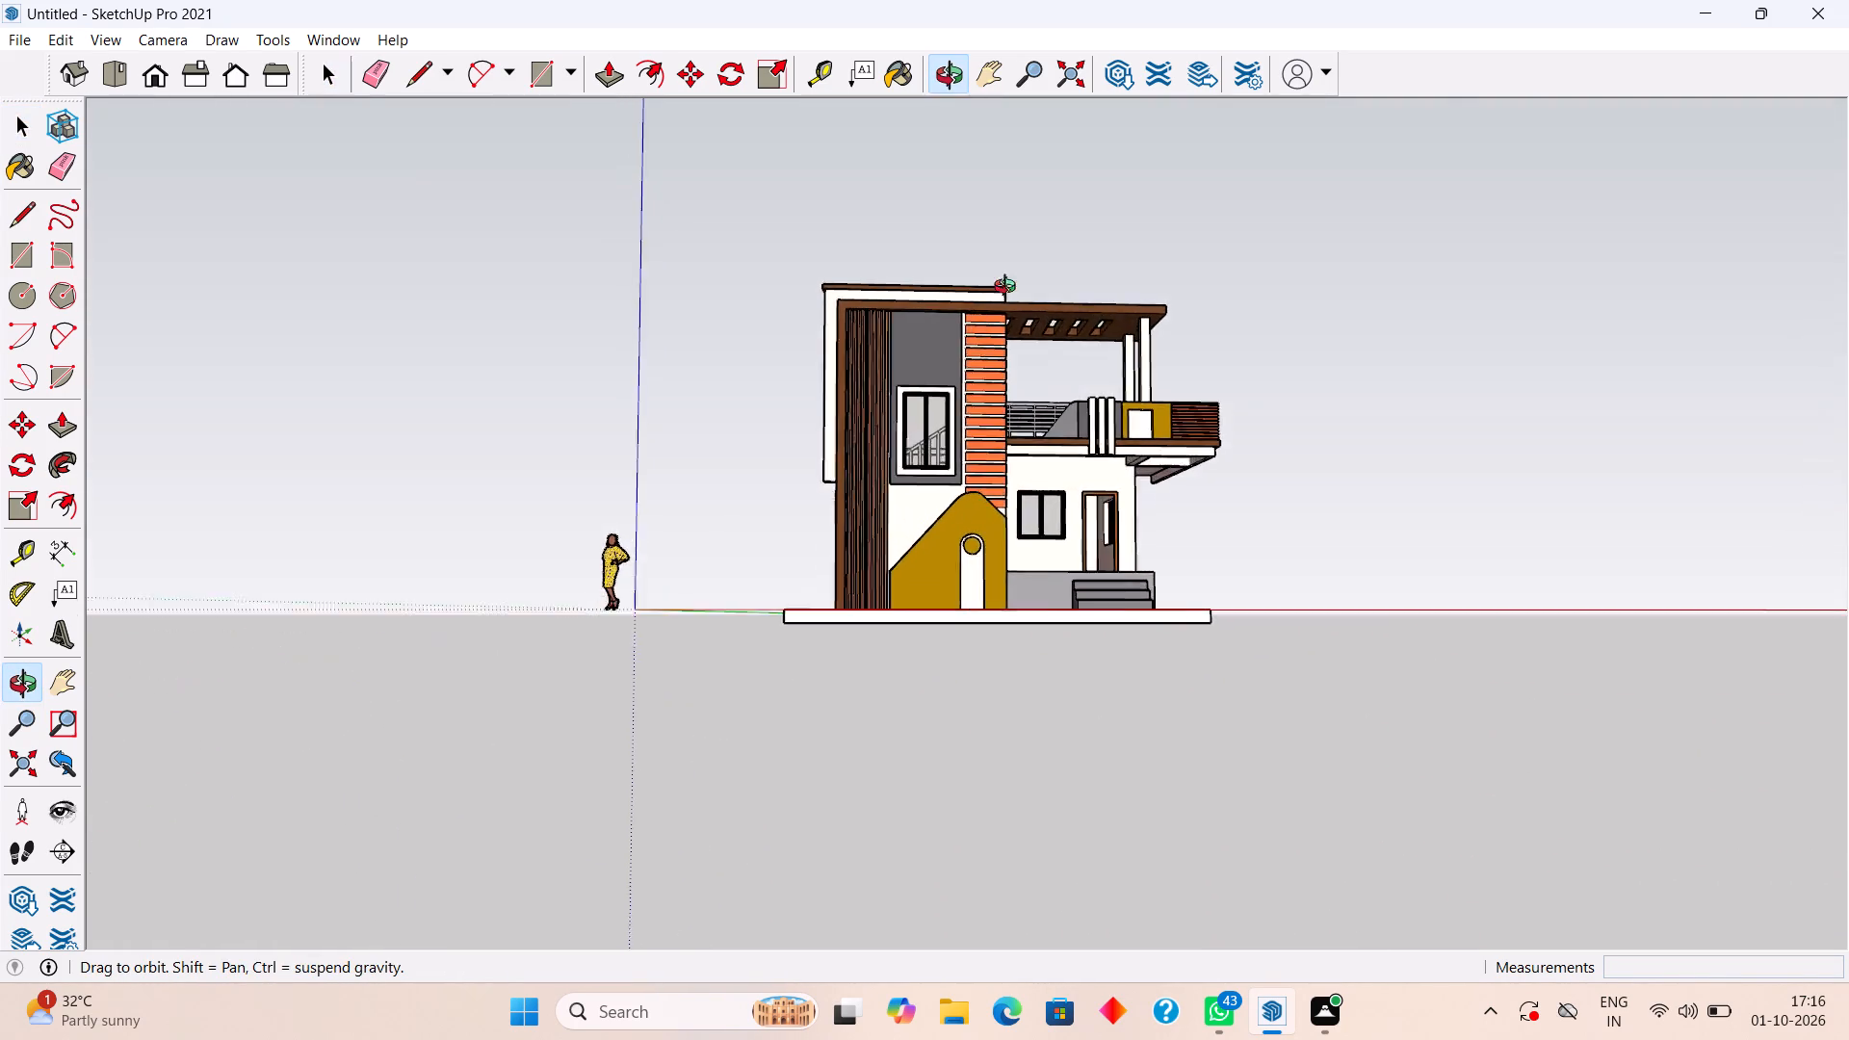
pyautogui.moveTo(1009, 289); pyautogui.dragTo(1108, 253, button='middle')
pyautogui.scroll(-1, 983, 505)
pyautogui.scroll(6, 979, 509)
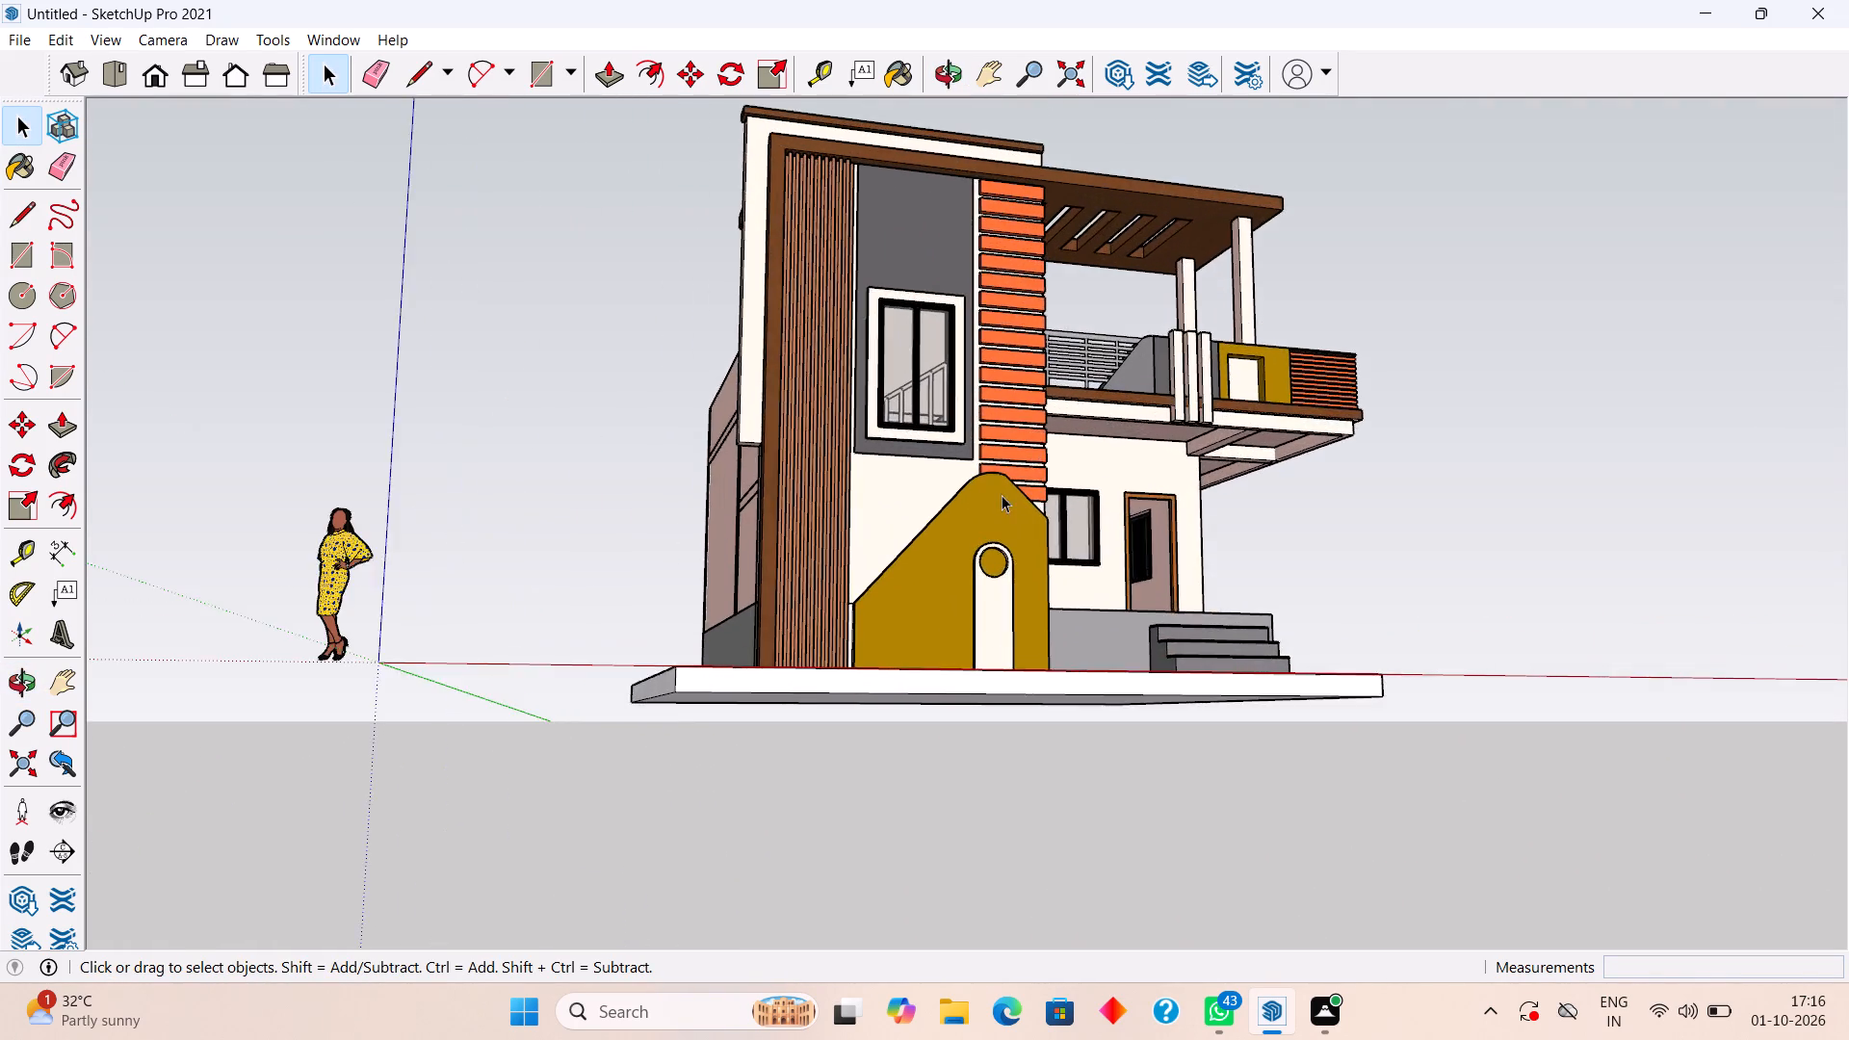
pyautogui.moveTo(1011, 507); pyautogui.dragTo(1025, 621, button='middle')
pyautogui.scroll(4, 951, 577)
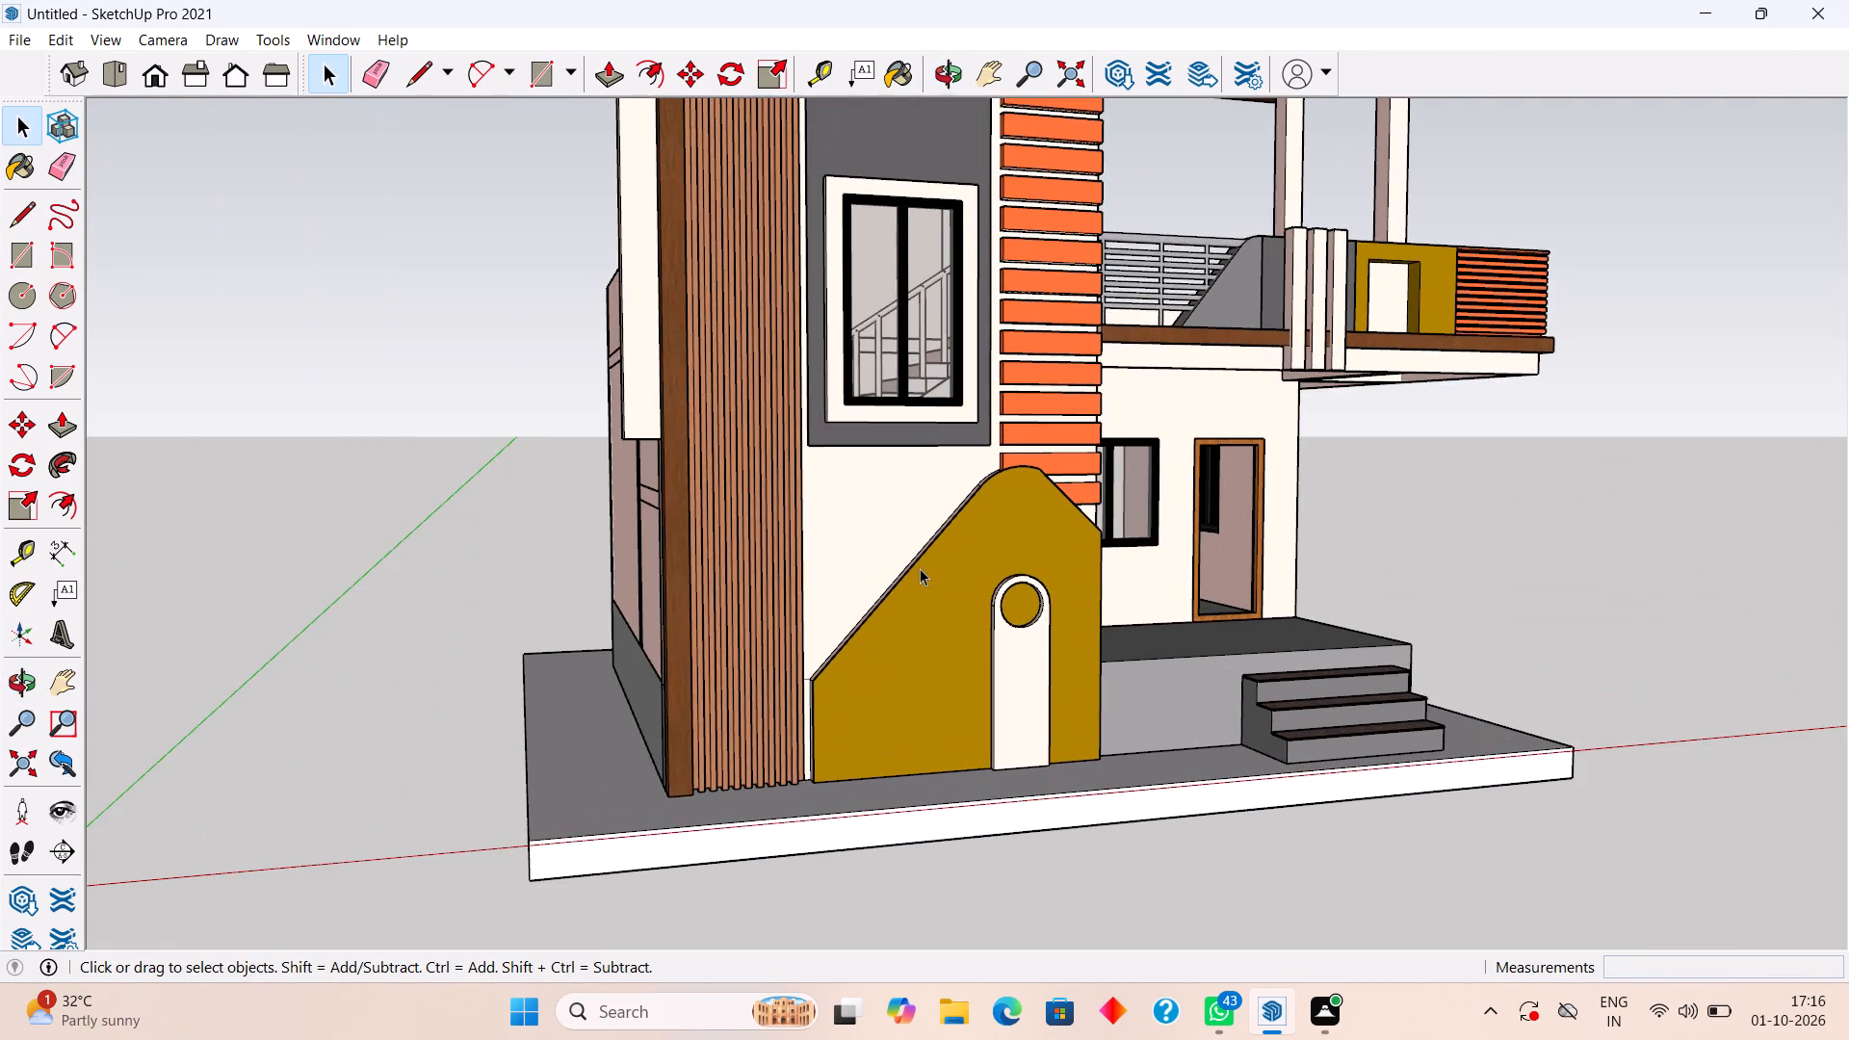
pyautogui.scroll(-4, 920, 568)
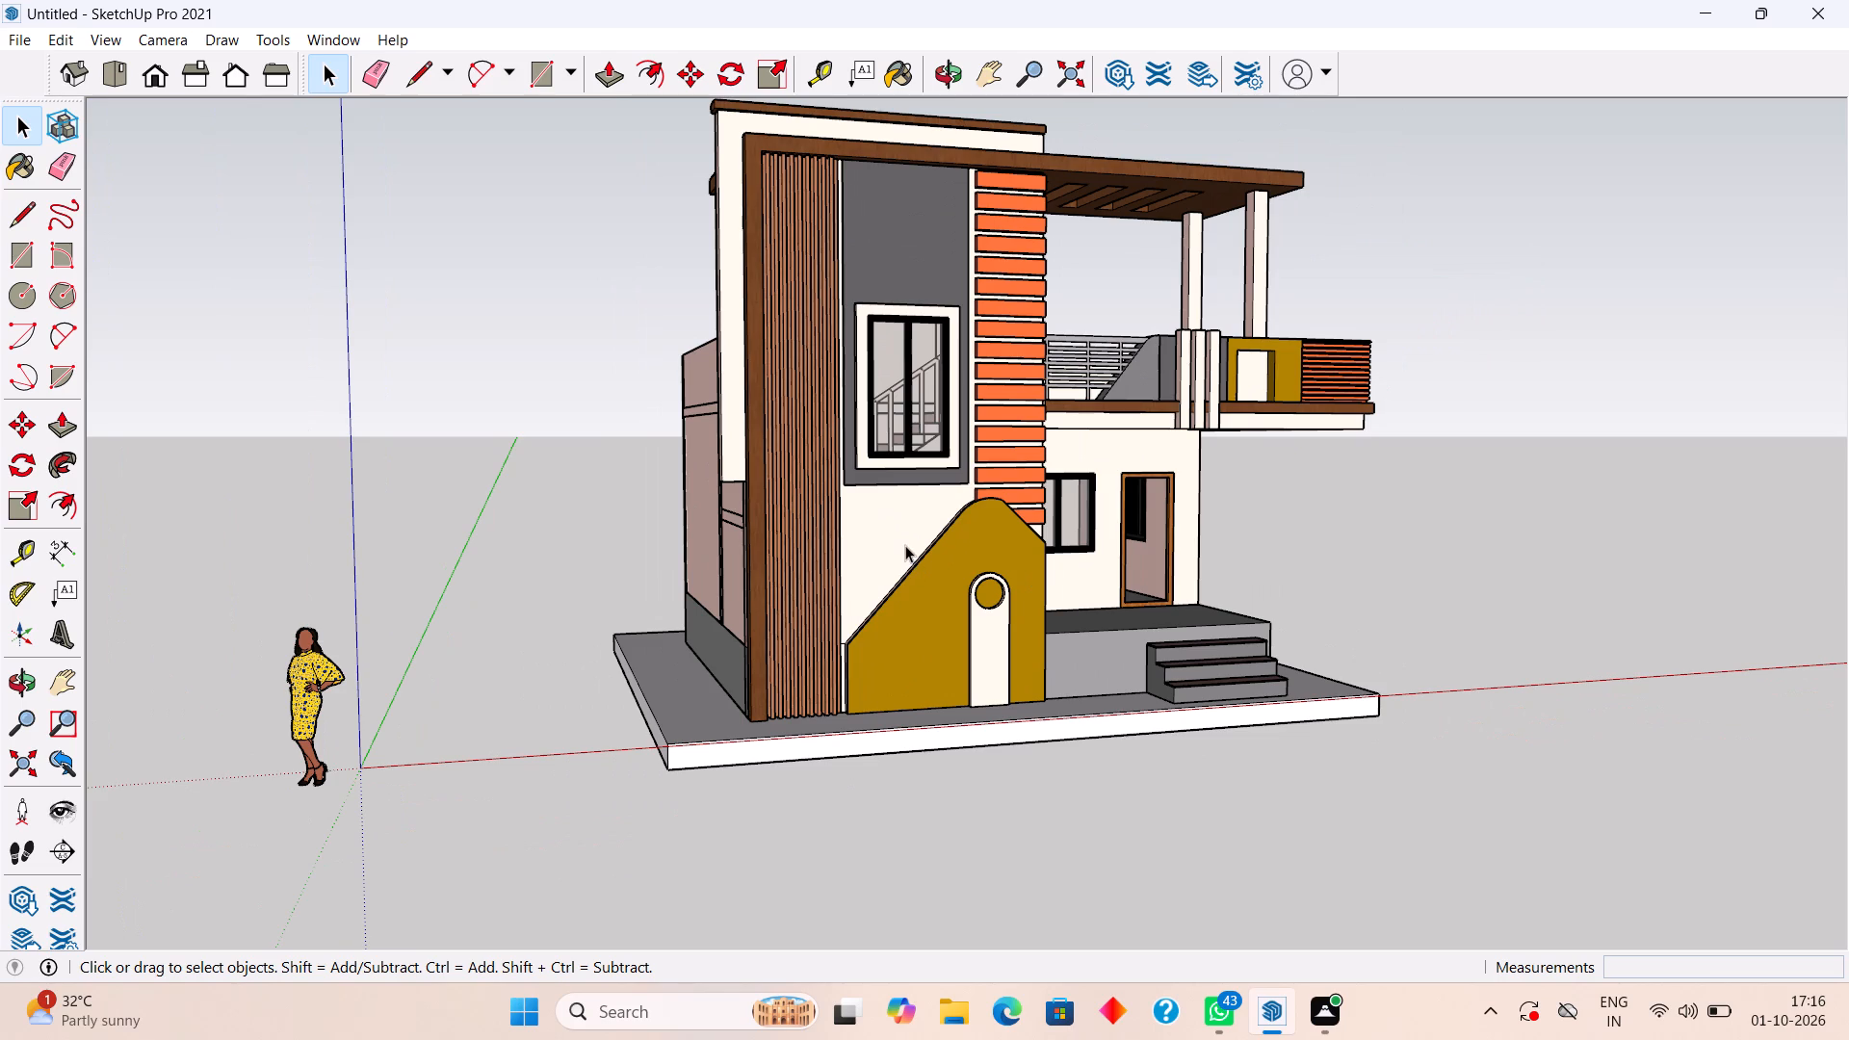
pyautogui.click(905, 545)
pyautogui.moveTo(904, 559); pyautogui.dragTo(794, 755, button='middle')
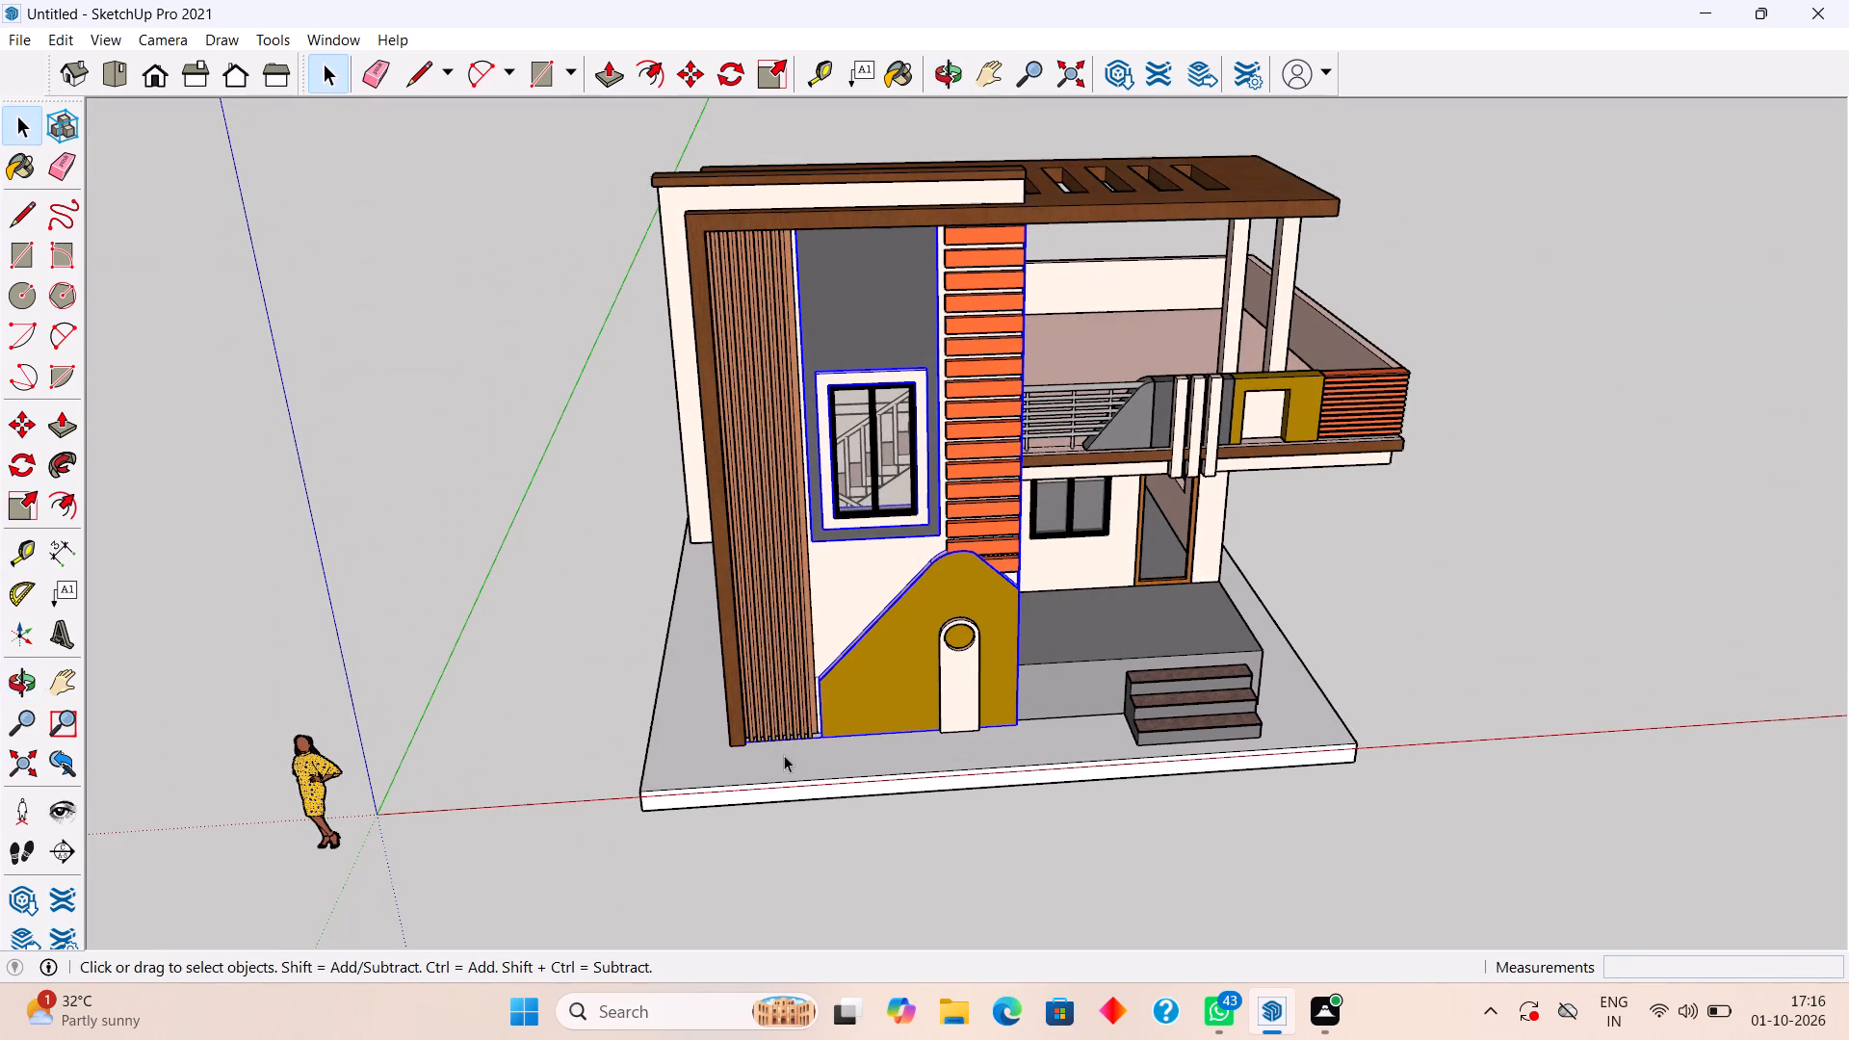
pyautogui.click(1397, 539)
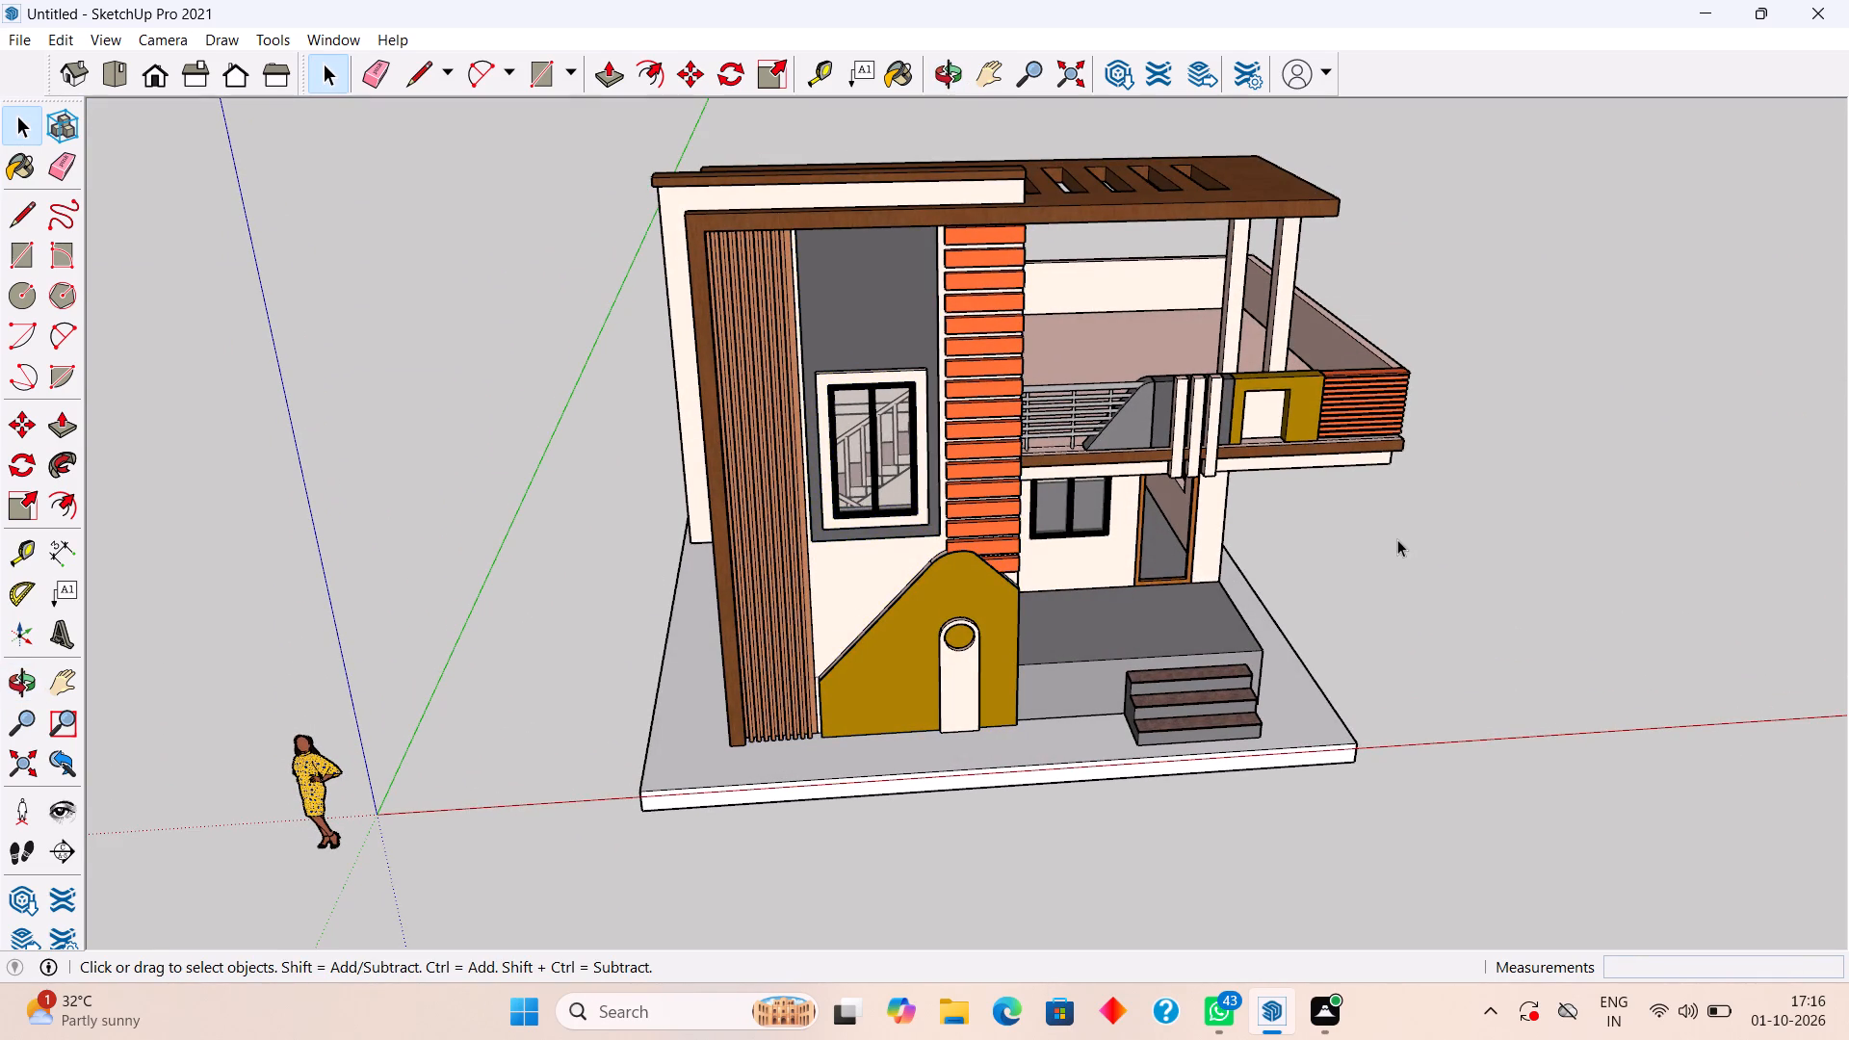
pyautogui.moveTo(1172, 616); pyautogui.dragTo(1124, 355, button='middle')
pyautogui.moveTo(1173, 503); pyautogui.dragTo(1008, 426, button='middle')
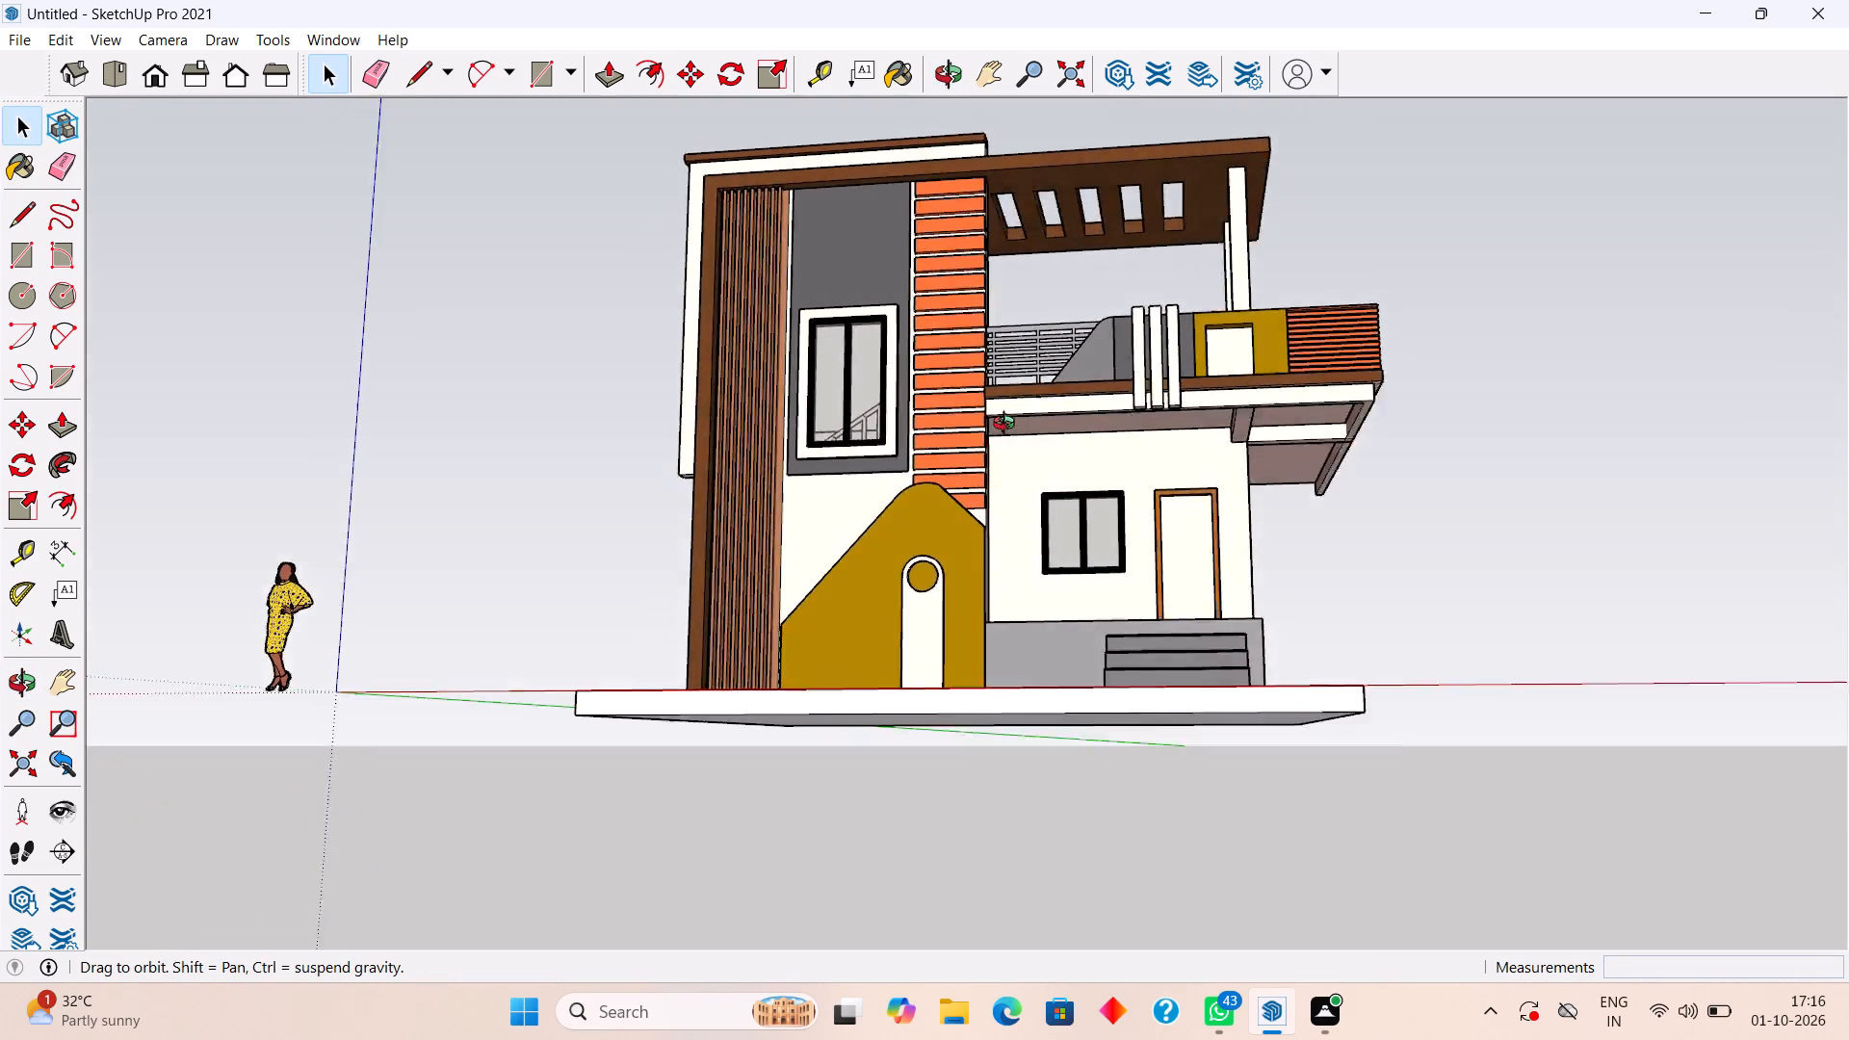
pyautogui.moveTo(1008, 426); pyautogui.dragTo(881, 490, button='middle')
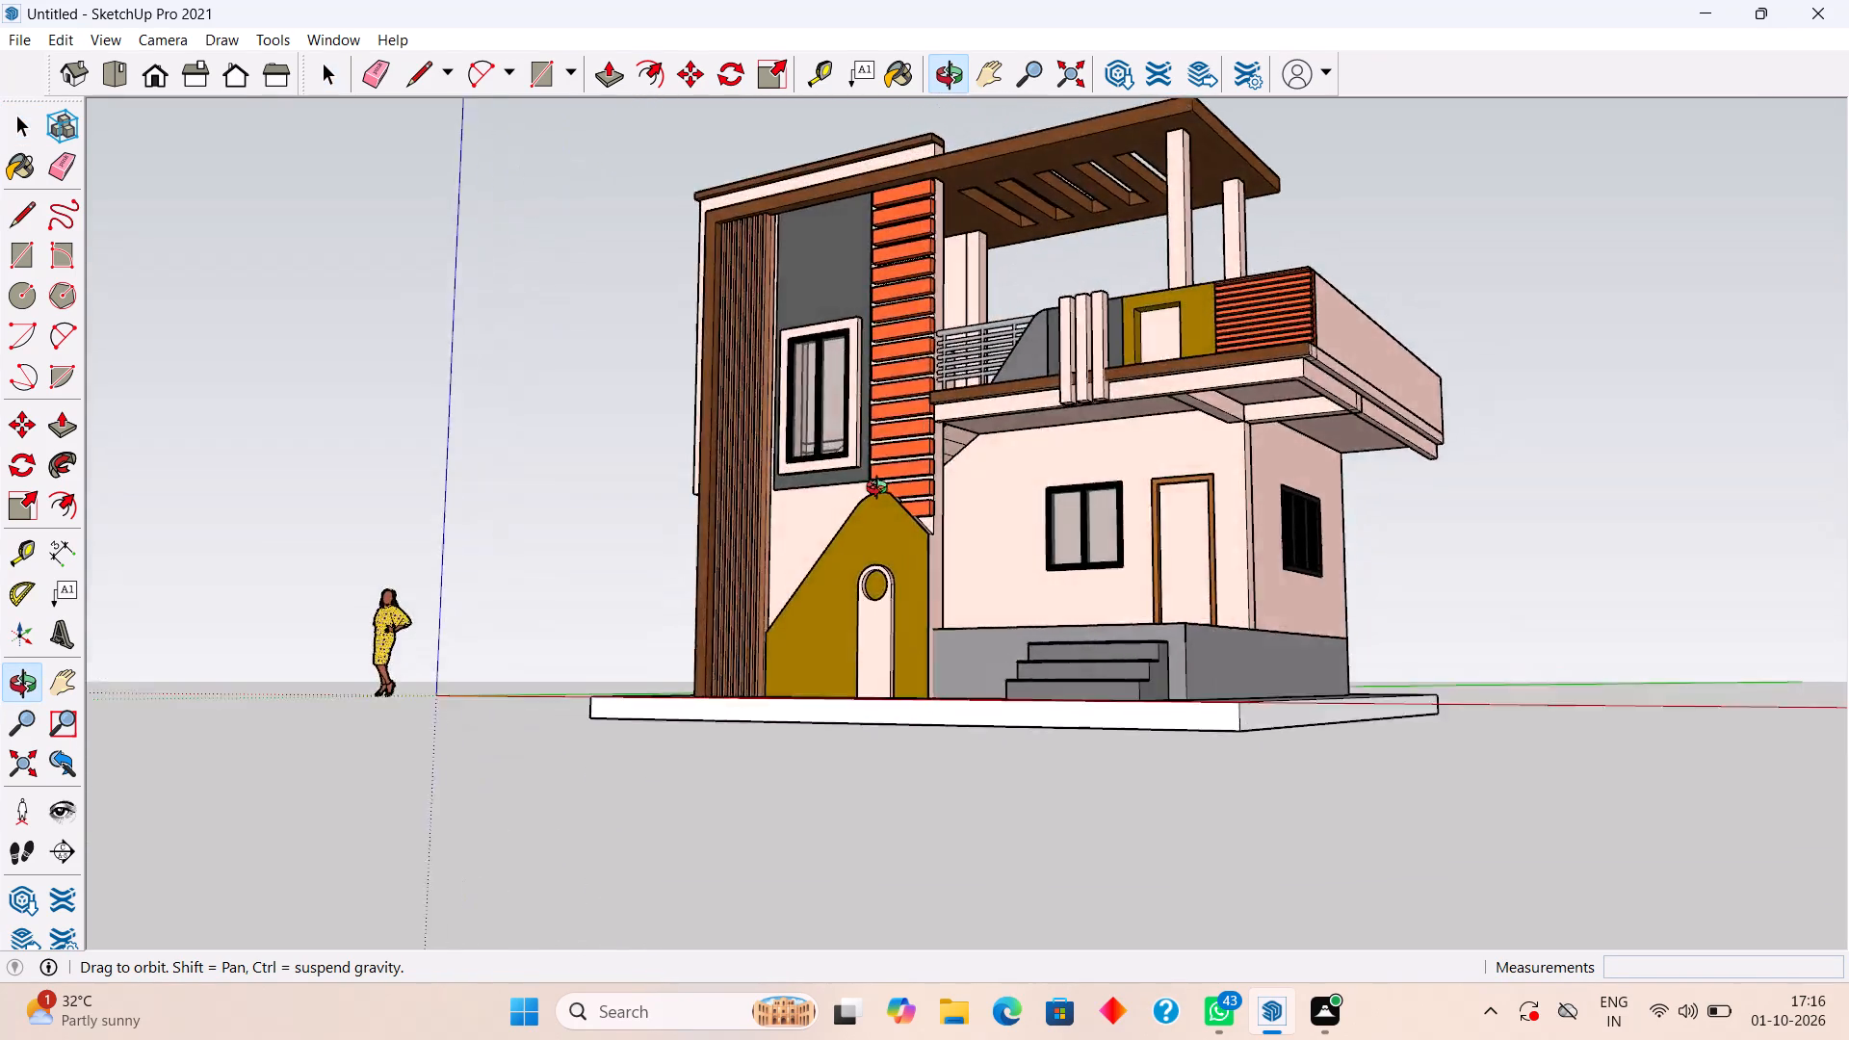
pyautogui.moveTo(881, 490); pyautogui.dragTo(638, 681, button='middle')
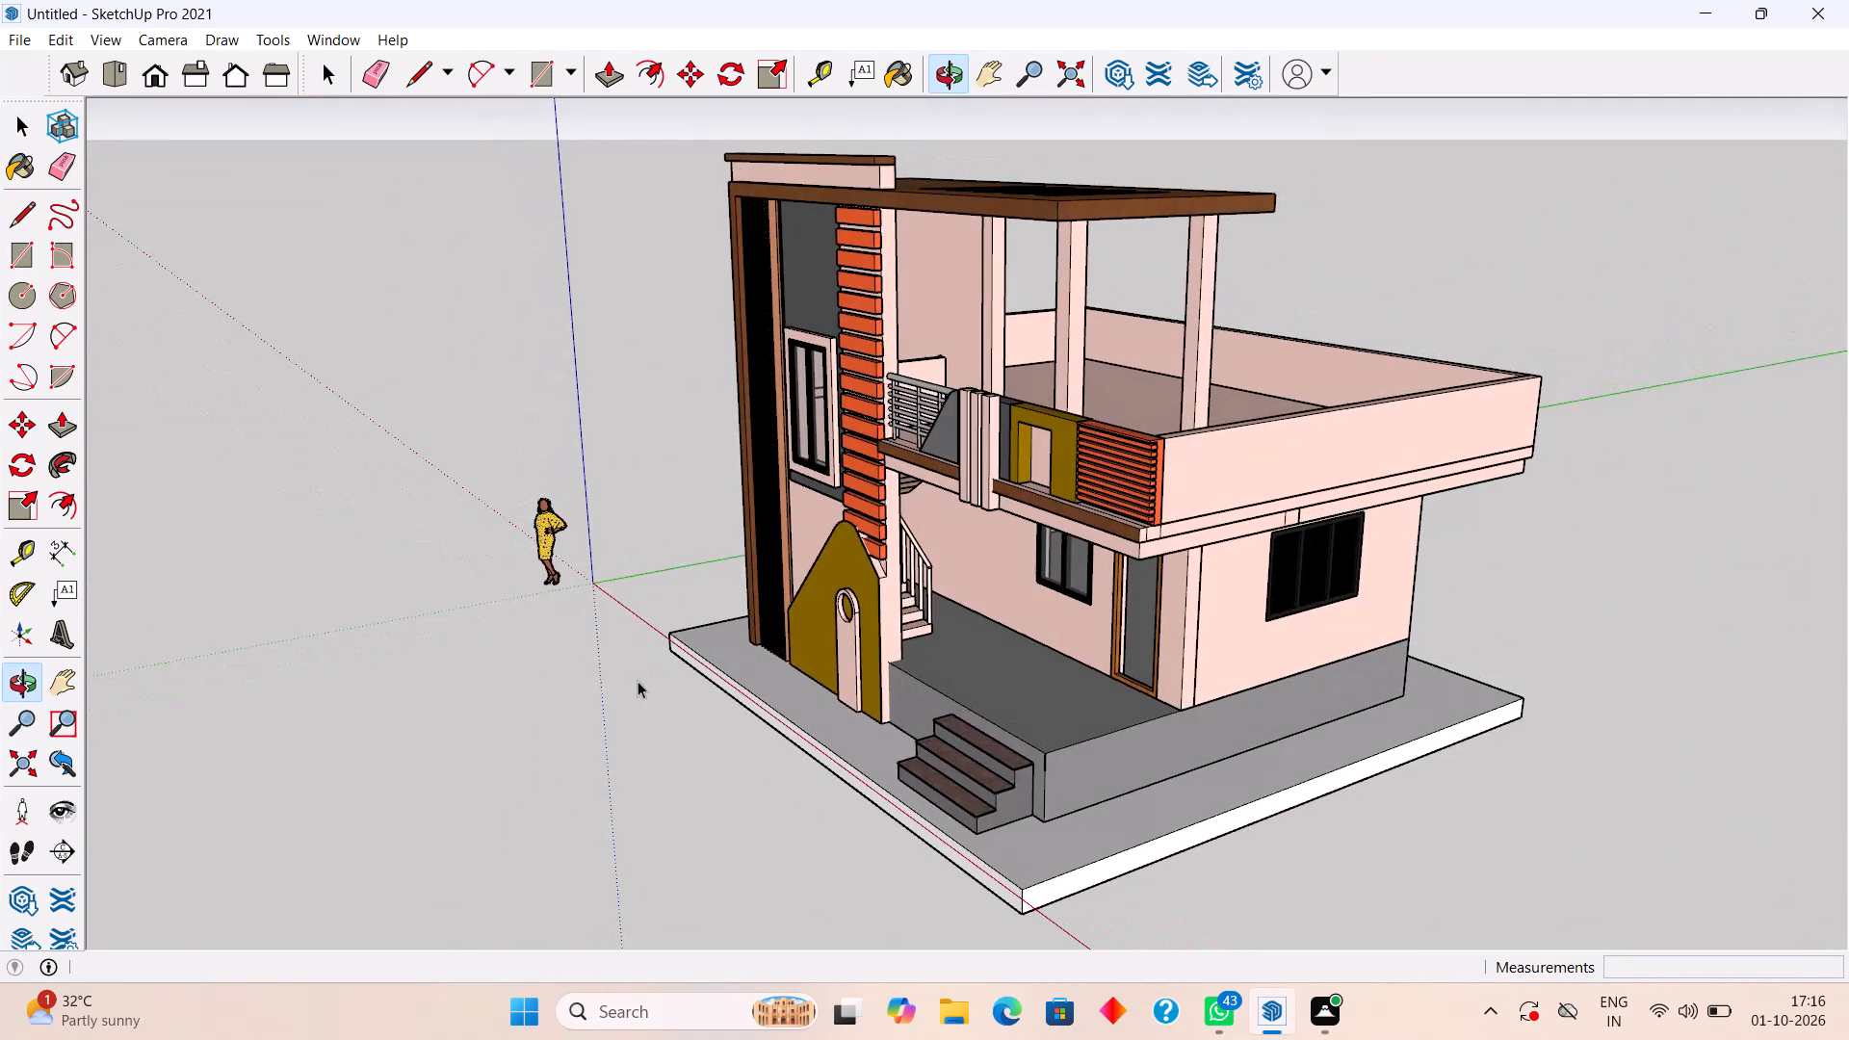
pyautogui.scroll(6, 762, 554)
pyautogui.scroll(-5, 763, 554)
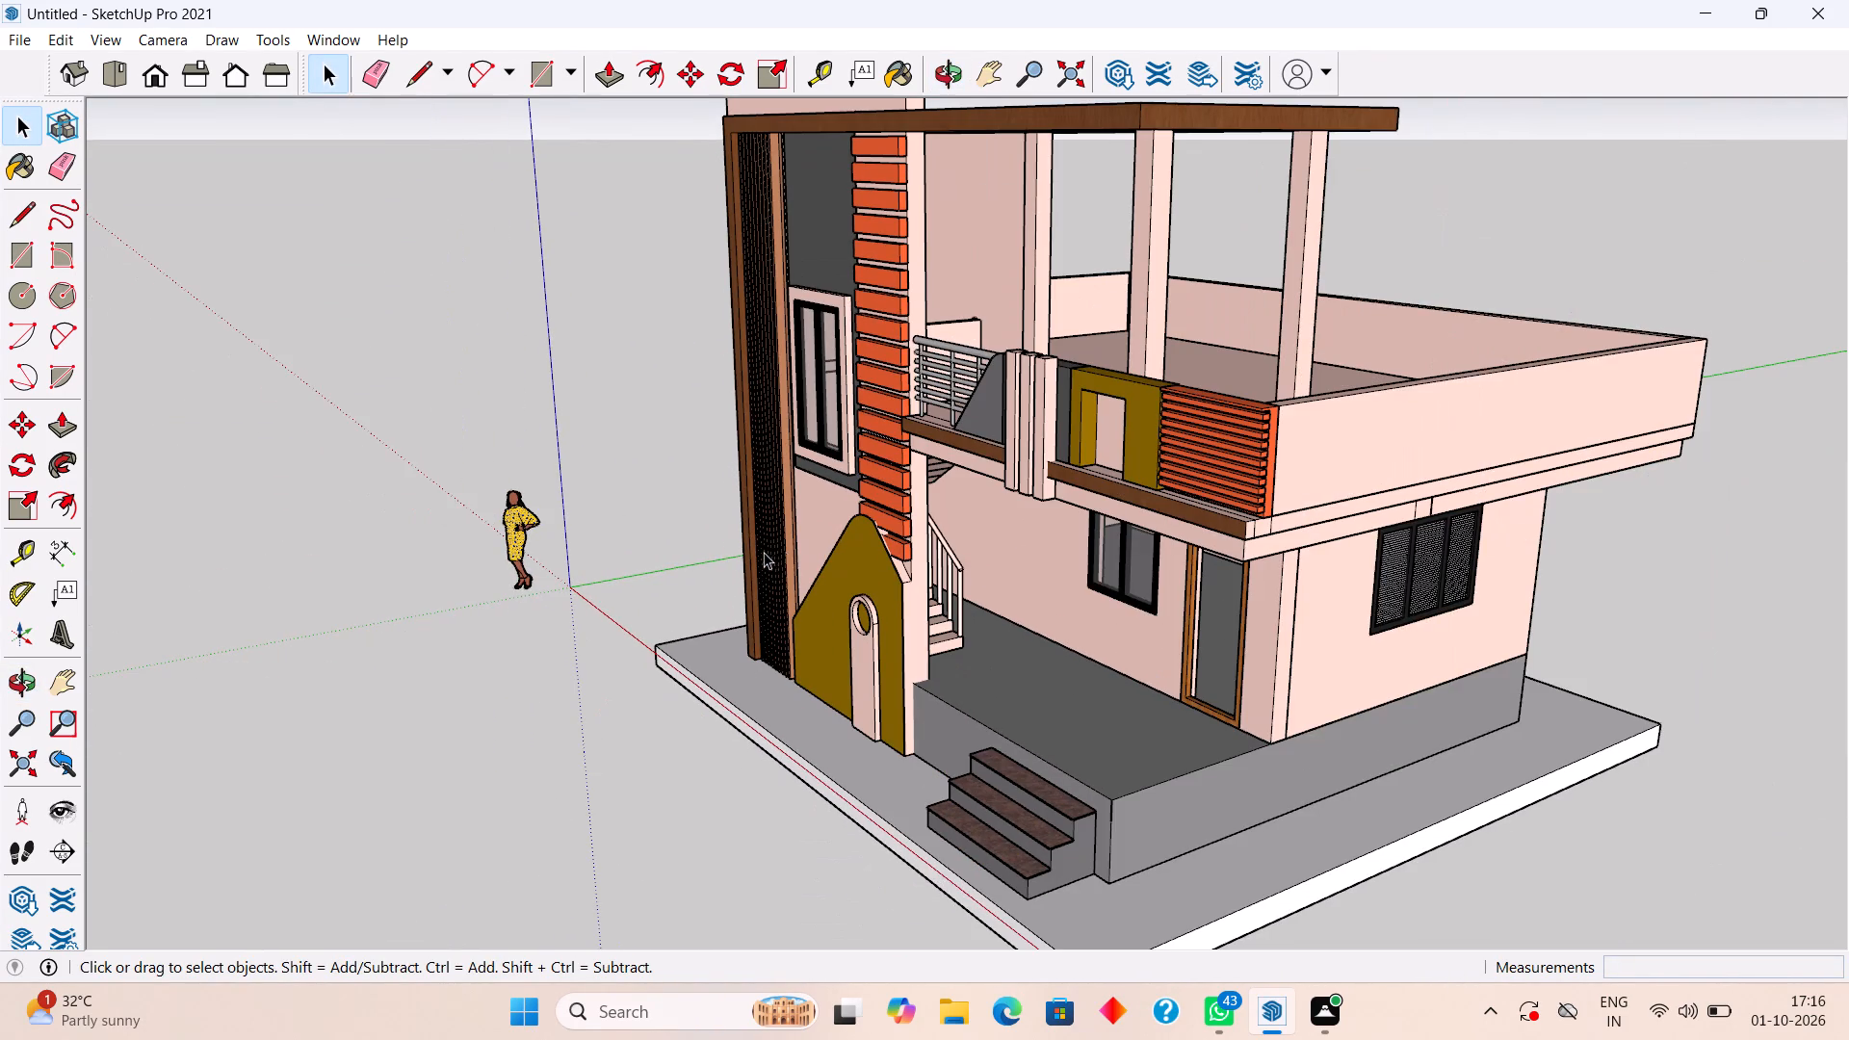
# Paint the front facade wall above the ochre gable panel and the porch's front wall with white Color M00.
pyautogui.press('b')
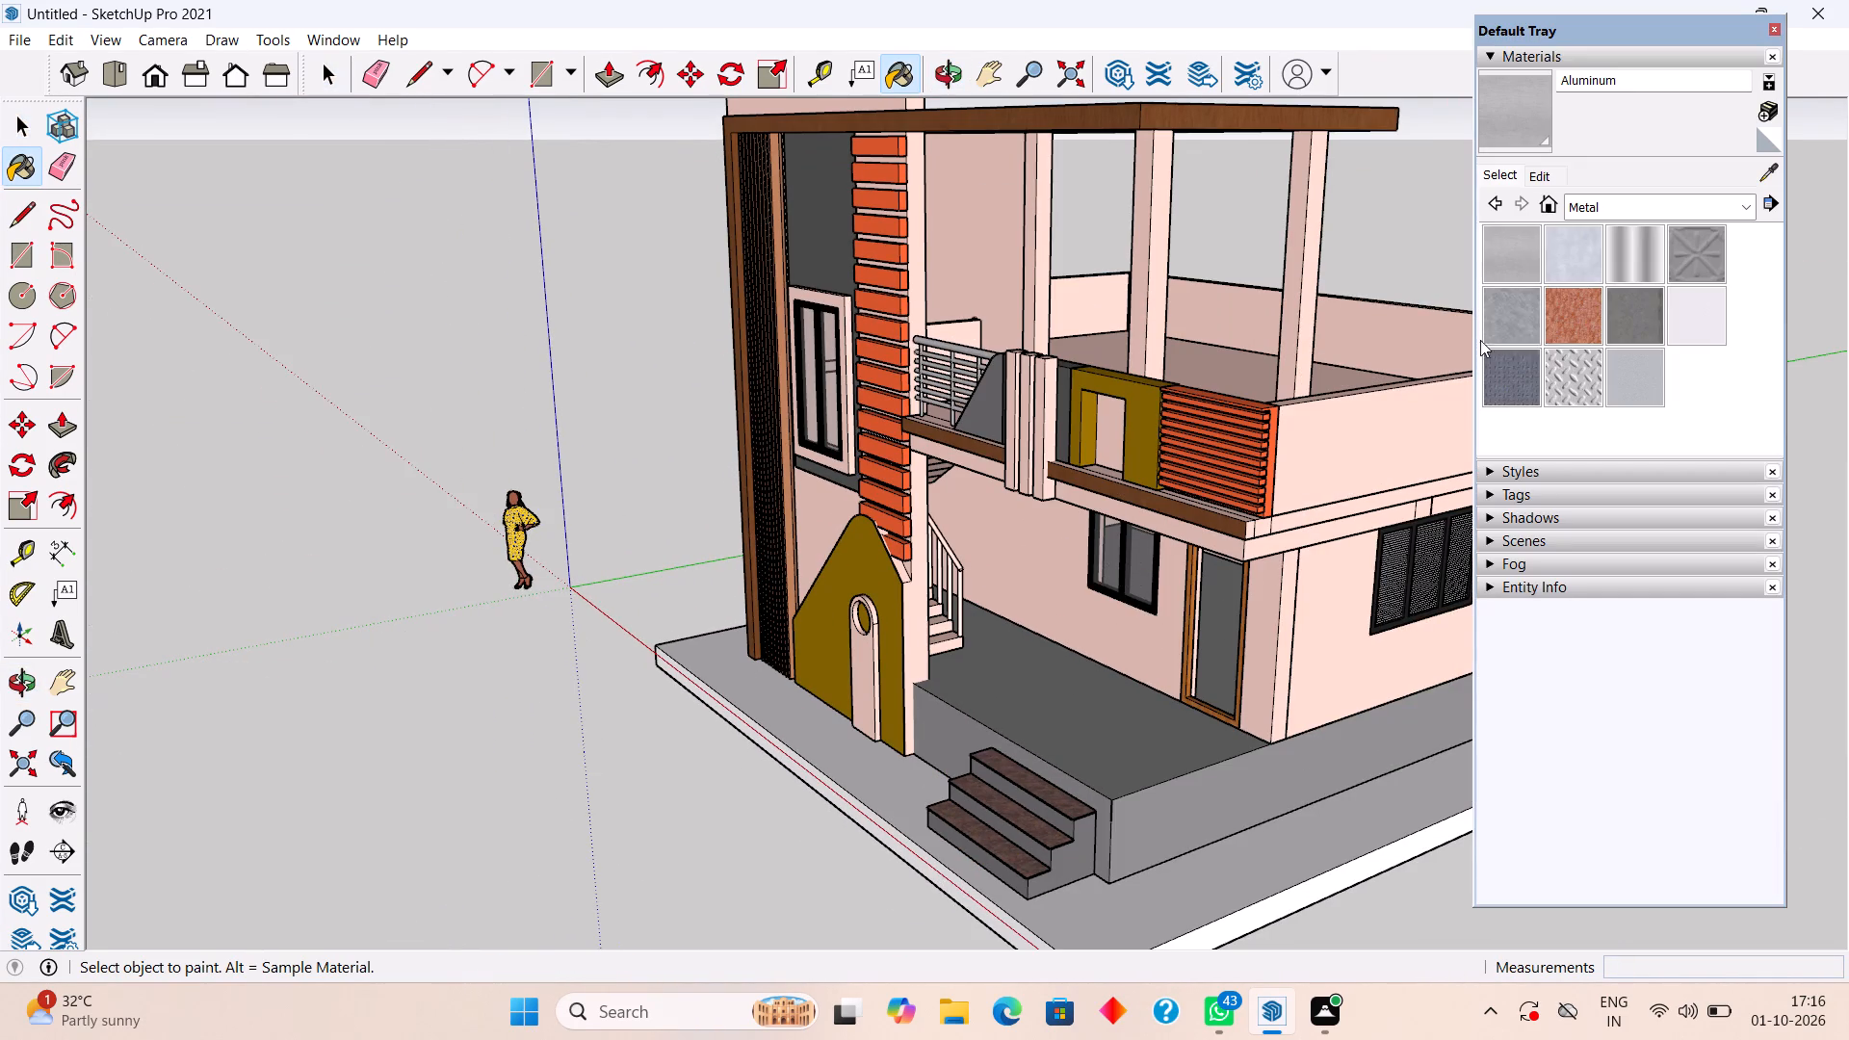
pyautogui.click(1596, 197)
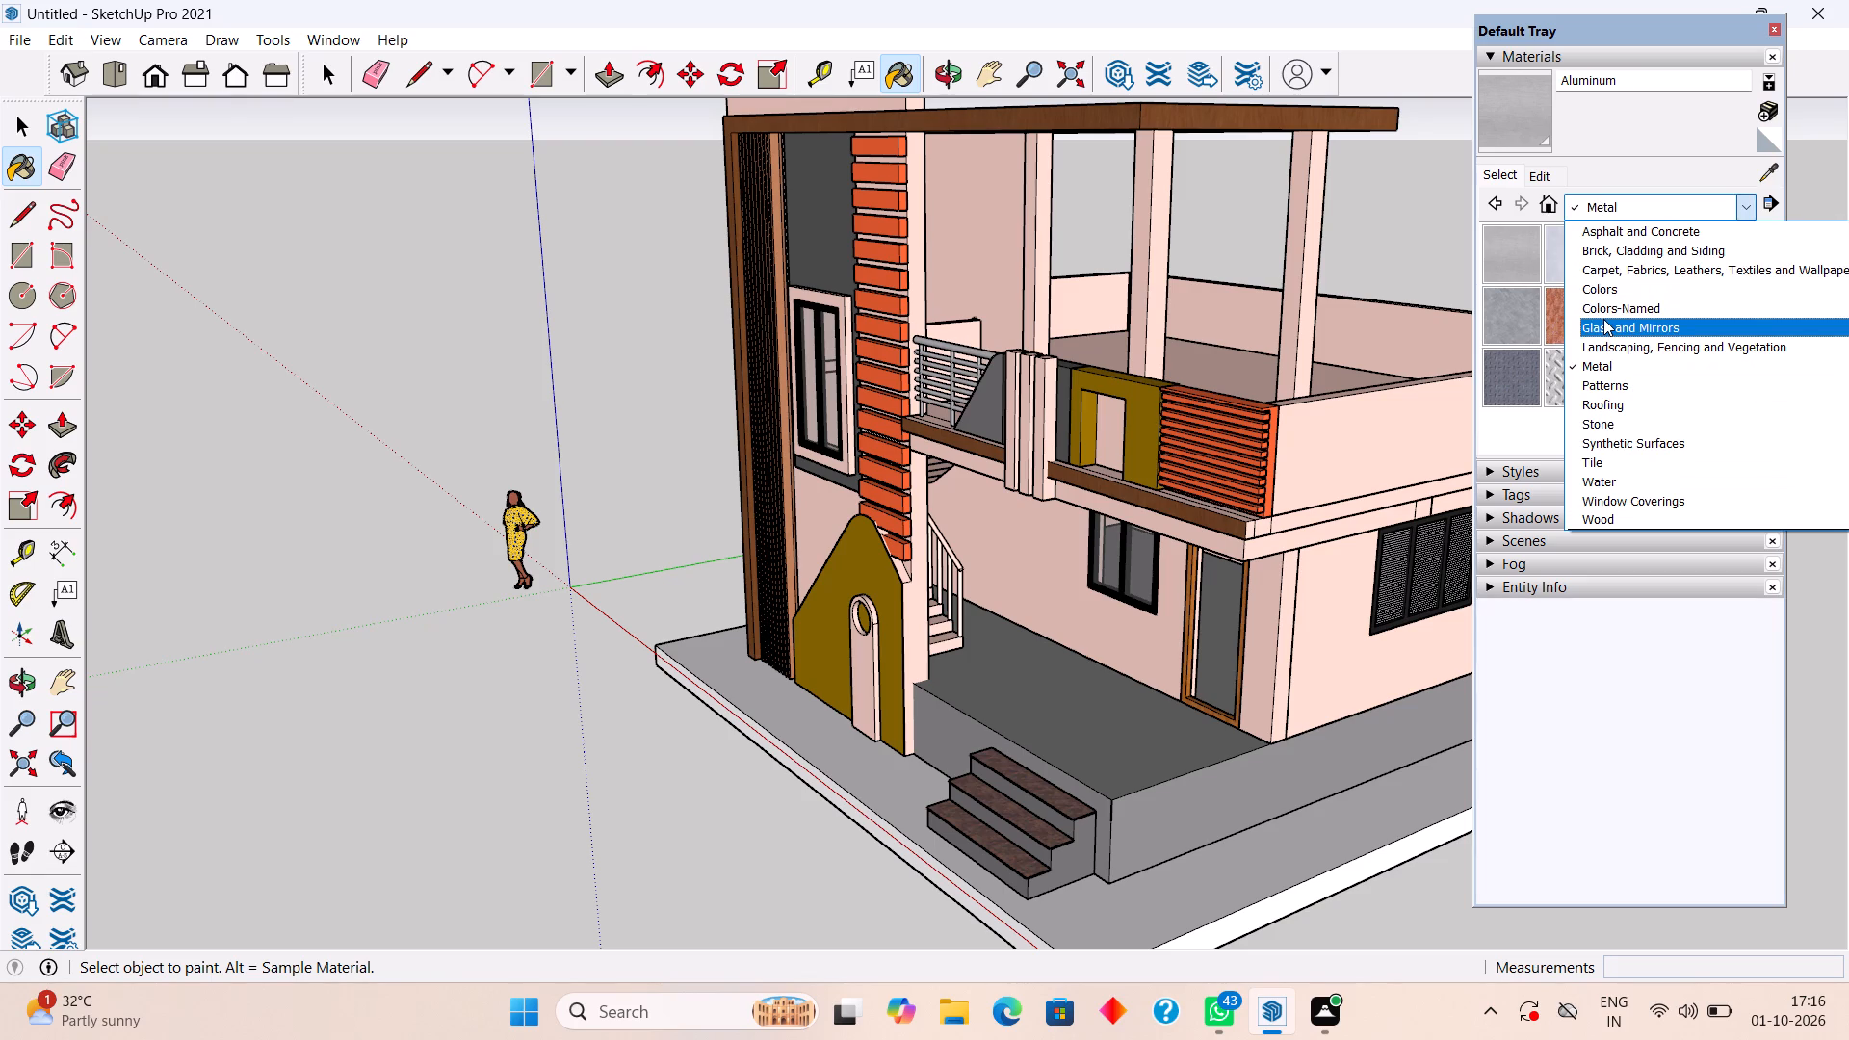
pyautogui.click(1604, 292)
pyautogui.scroll(-5, 1565, 366)
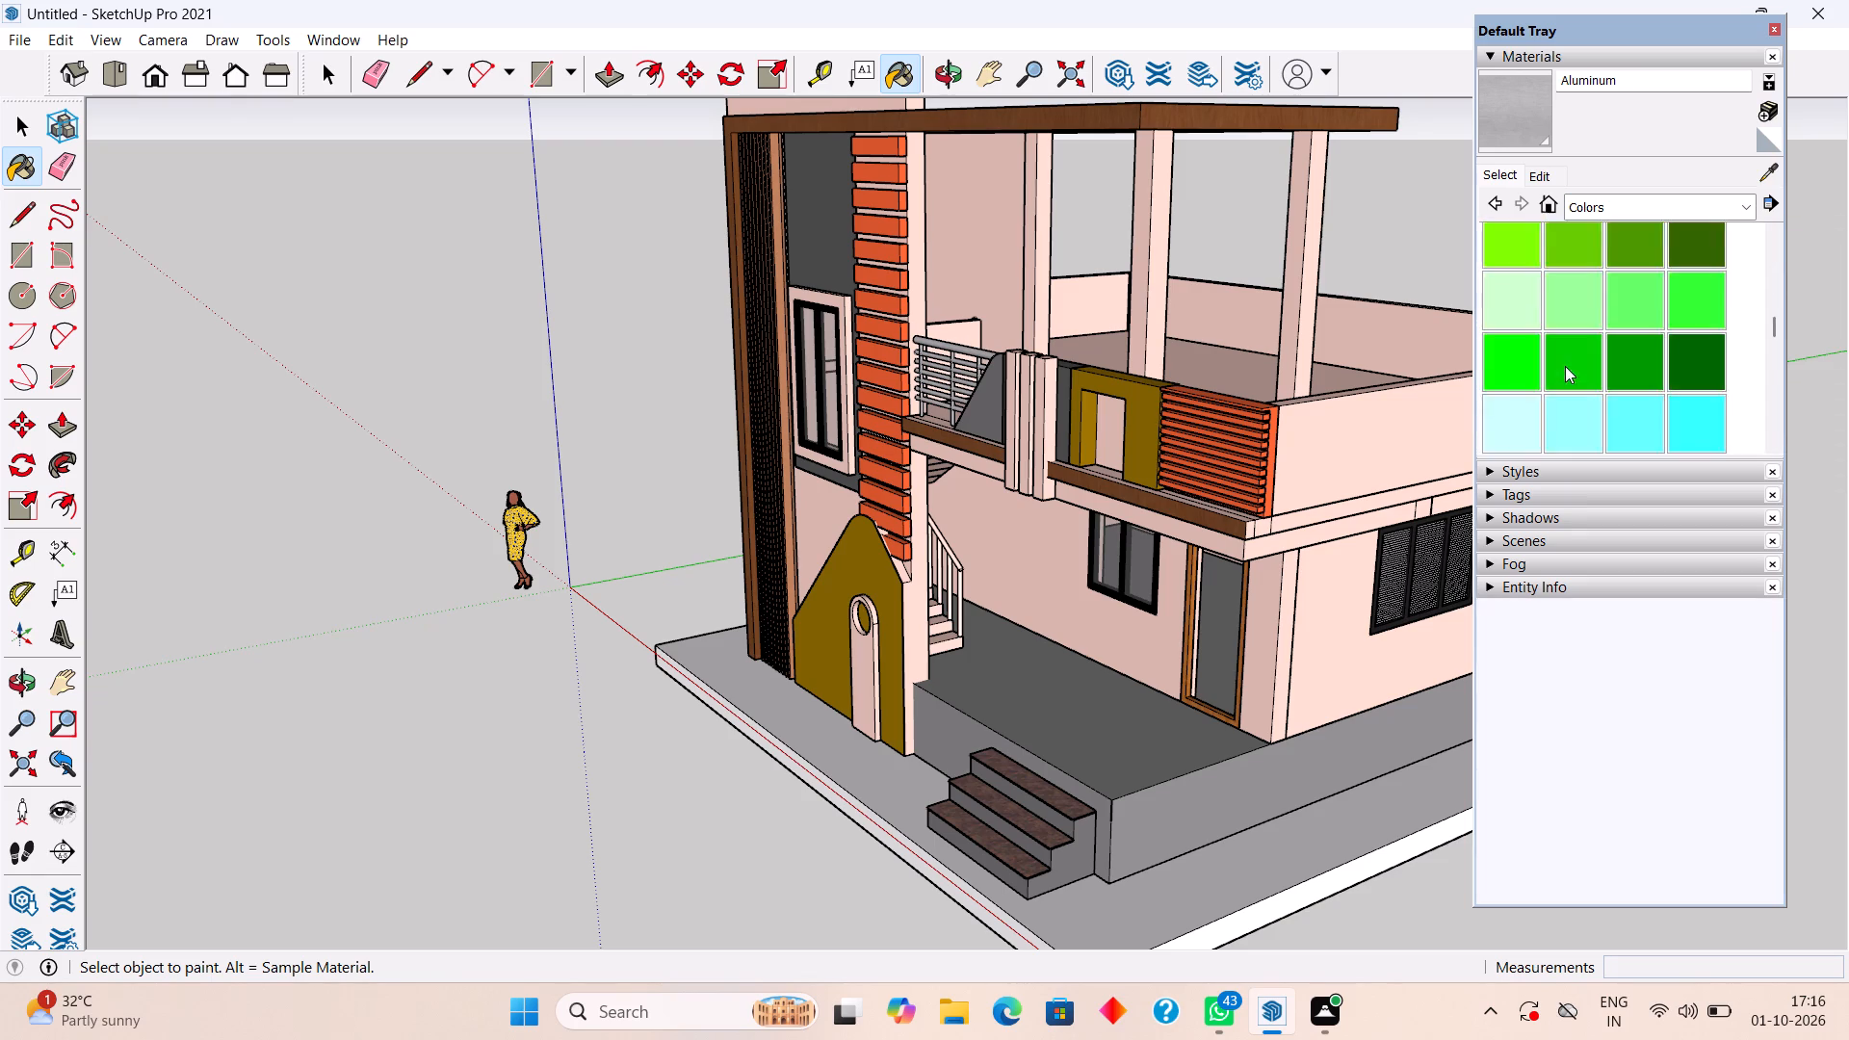
pyautogui.scroll(-11, 1565, 366)
pyautogui.scroll(1, 1565, 337)
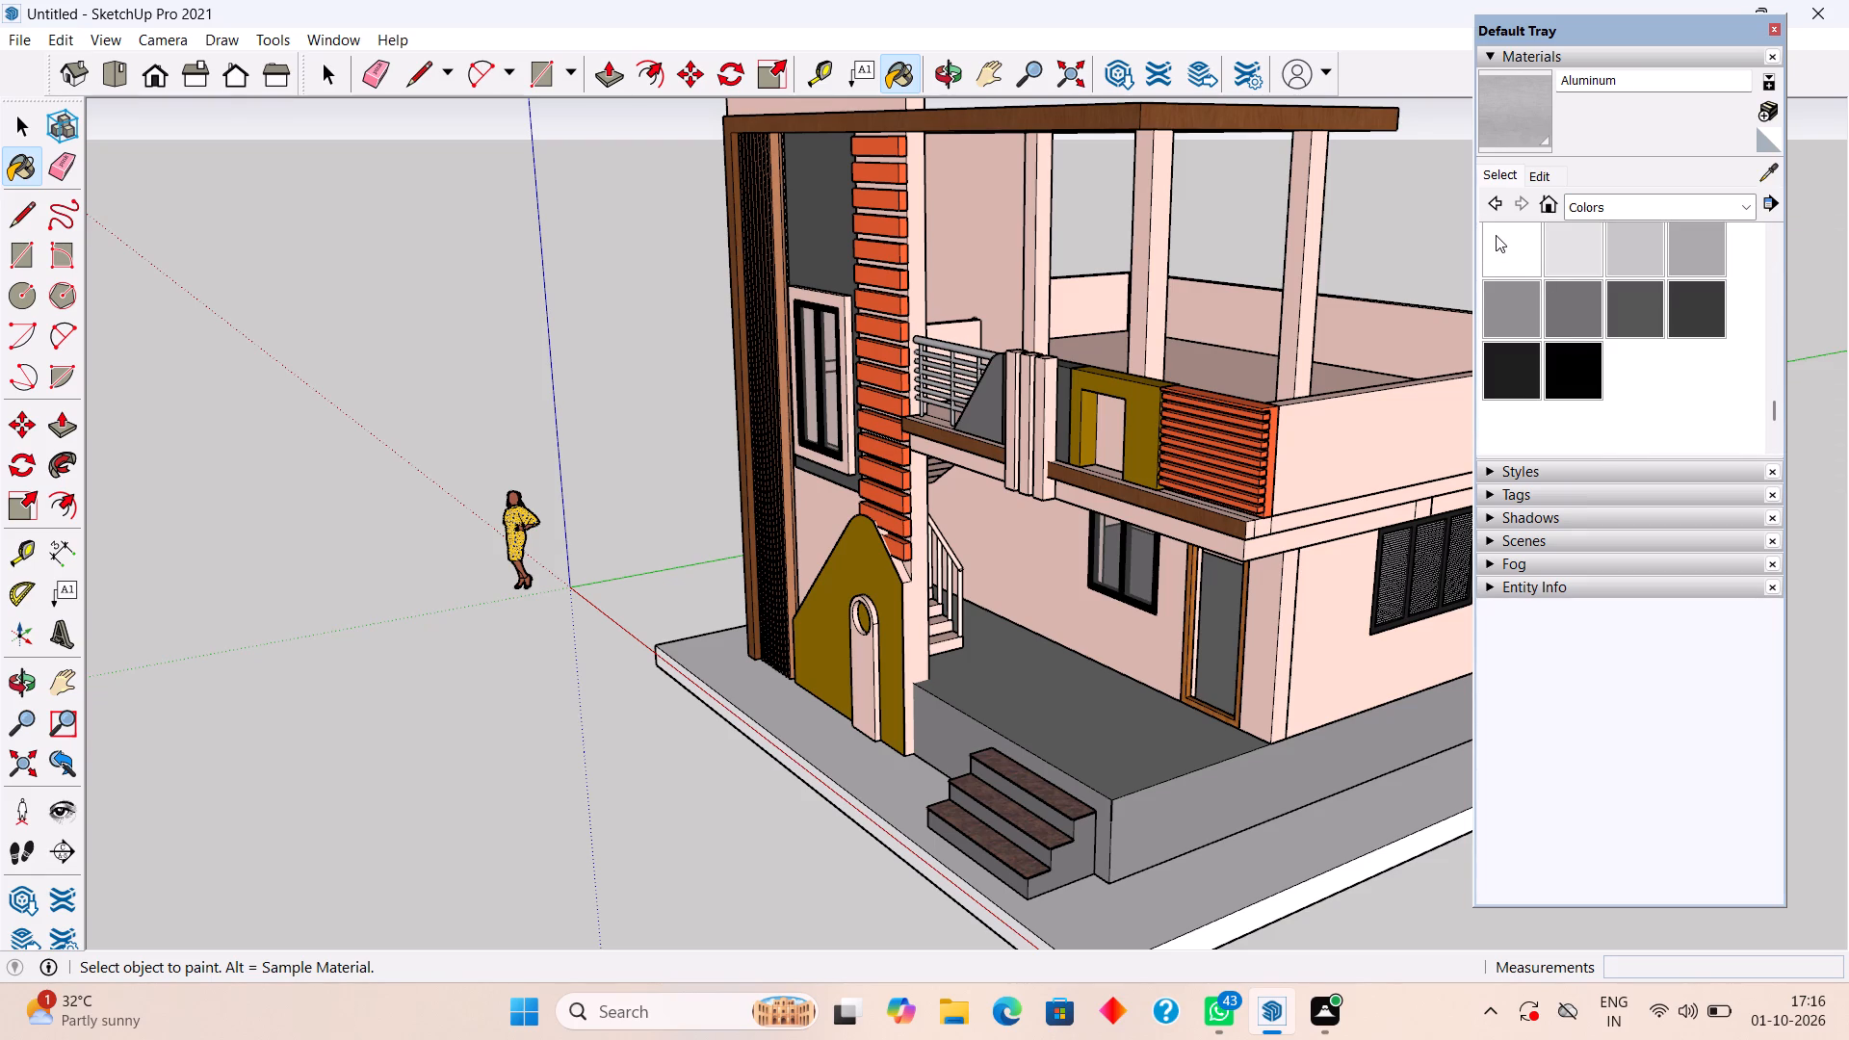
pyautogui.click(1504, 251)
pyautogui.moveTo(1126, 403); pyautogui.dragTo(1646, 388, button='middle')
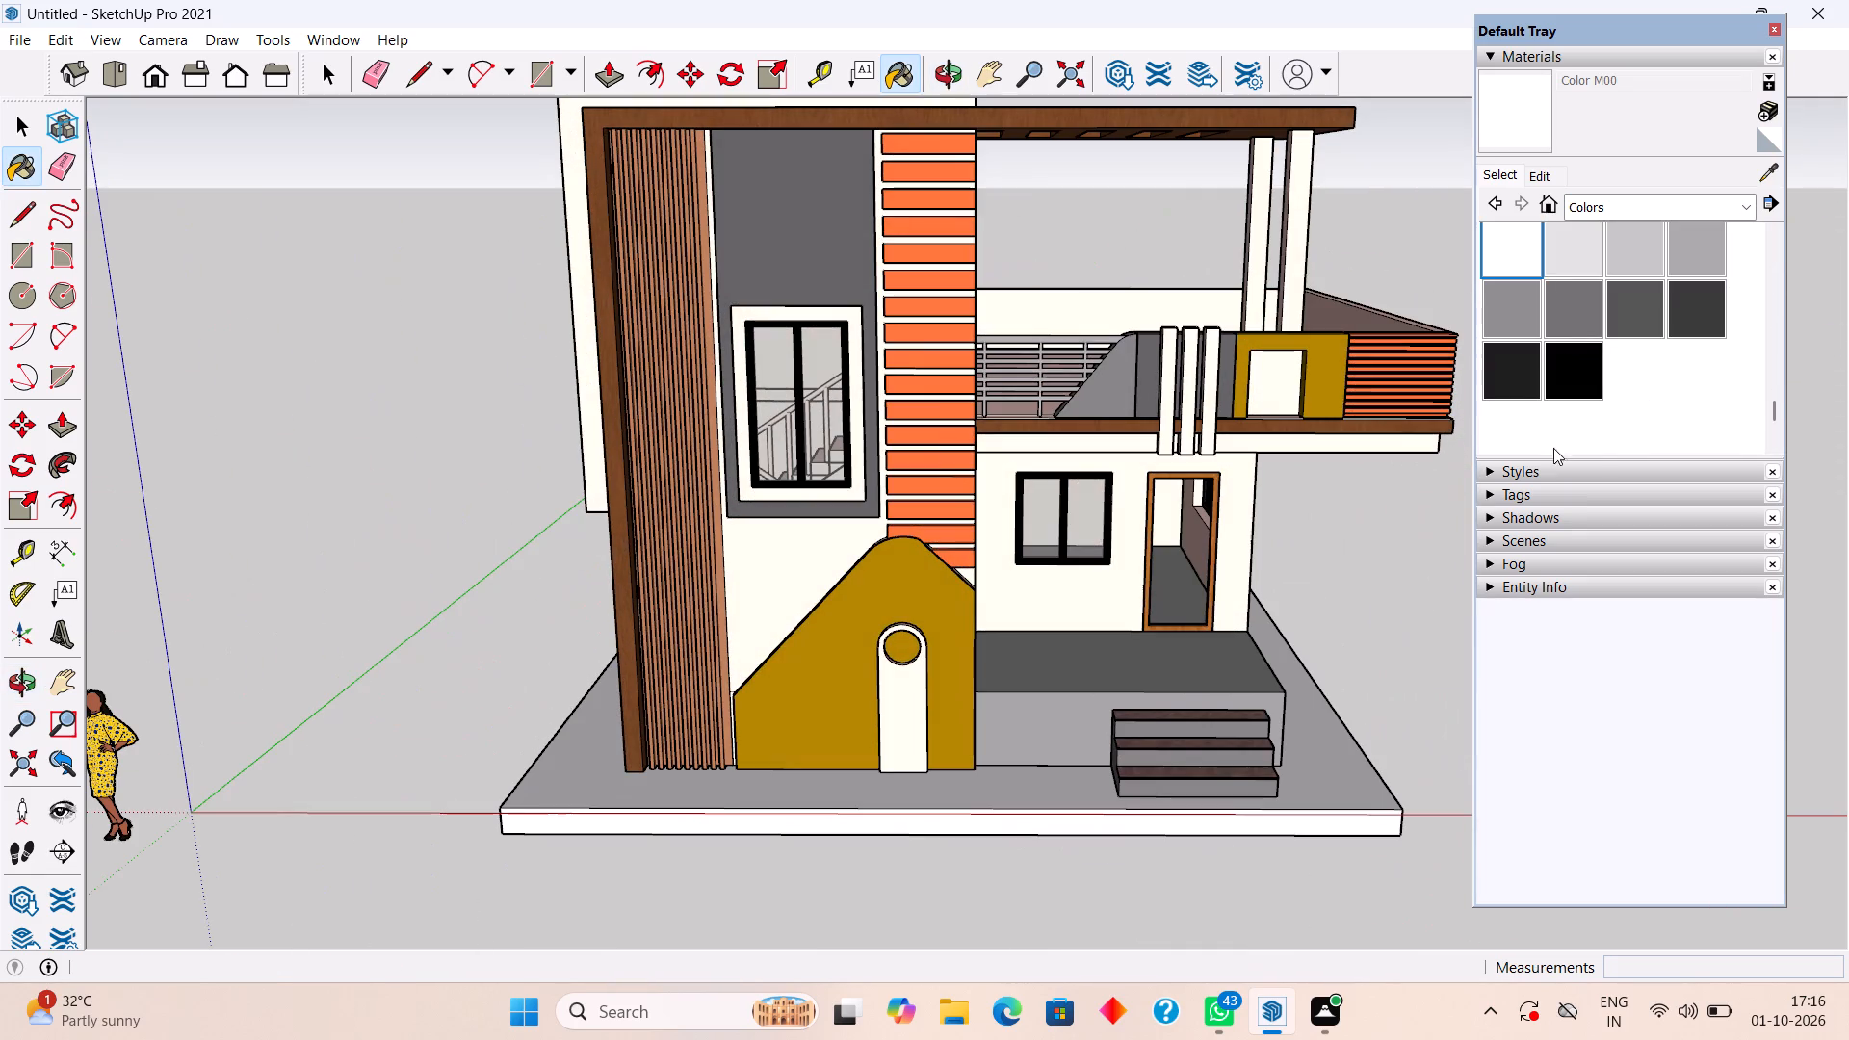
pyautogui.click(762, 562)
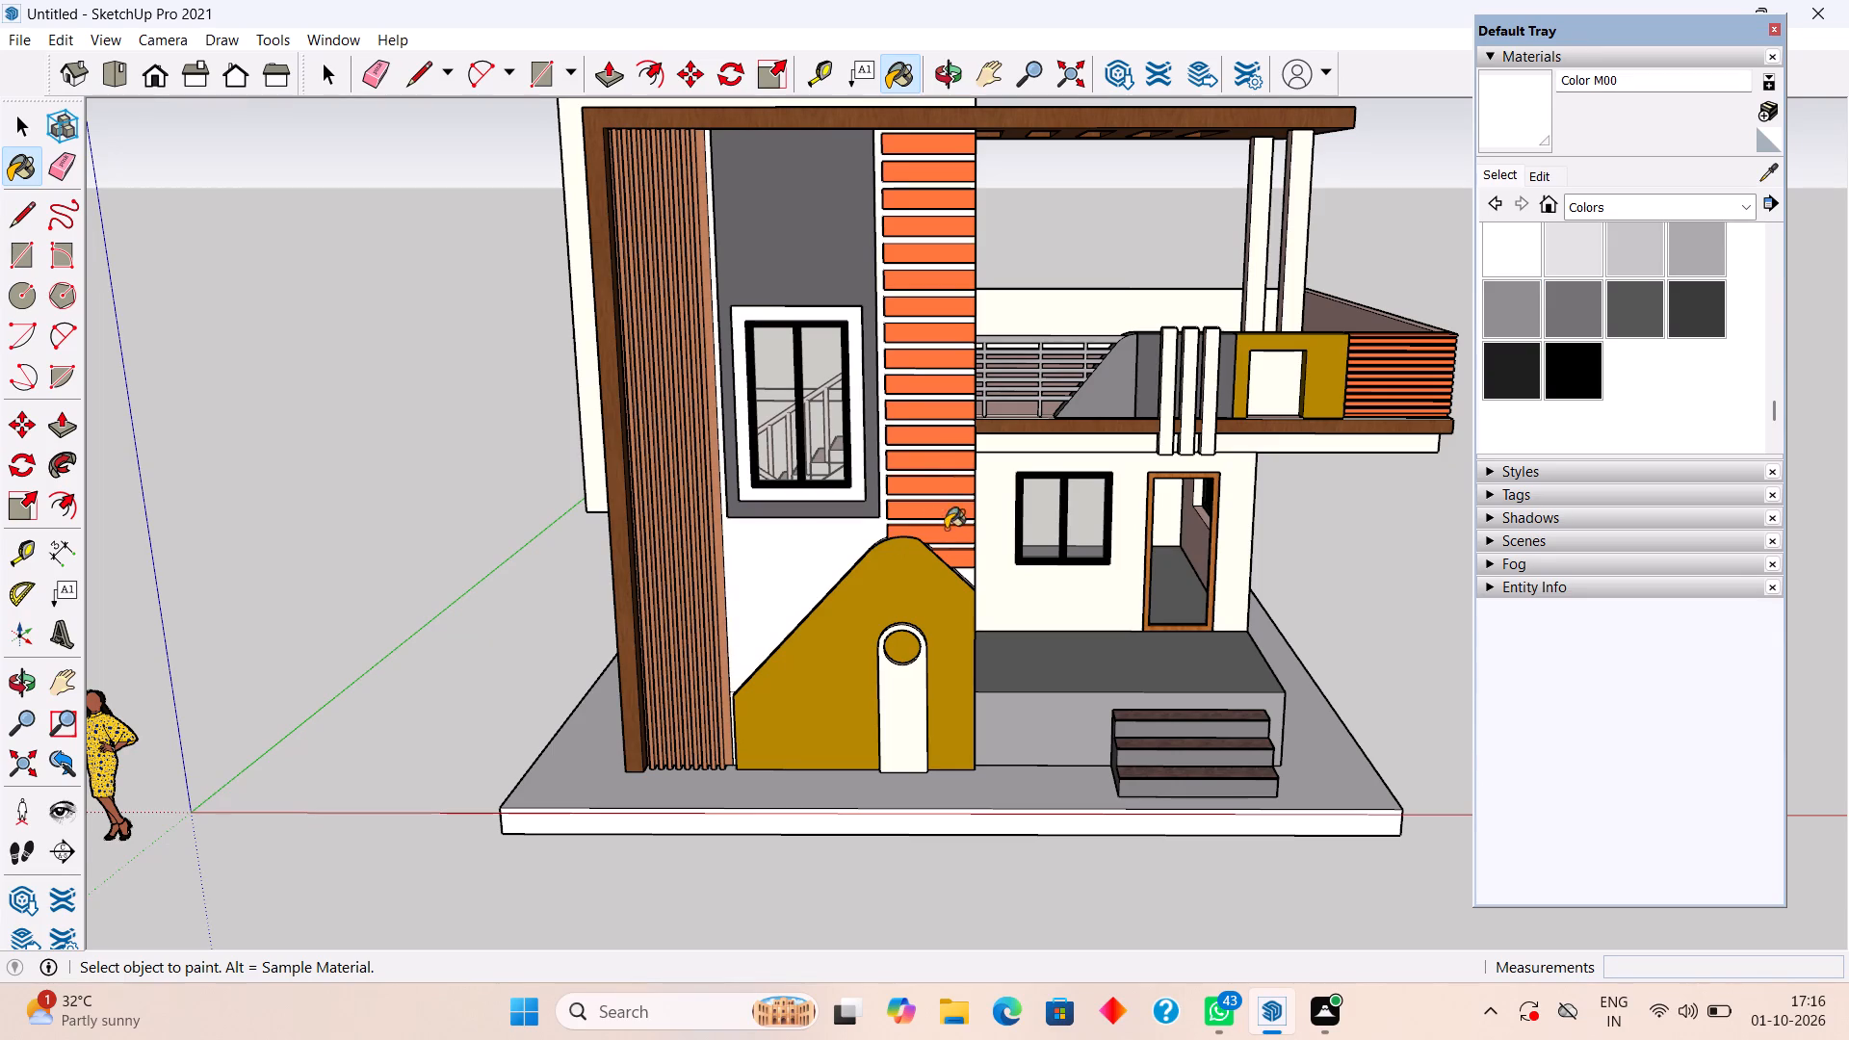
pyautogui.click(1016, 573)
# Paint the tall wall behind the slatted screen, the terrace's rear parapet and the two pergola columns with white Color M00.
pyautogui.moveTo(1169, 600); pyautogui.dragTo(998, 540, button='middle')
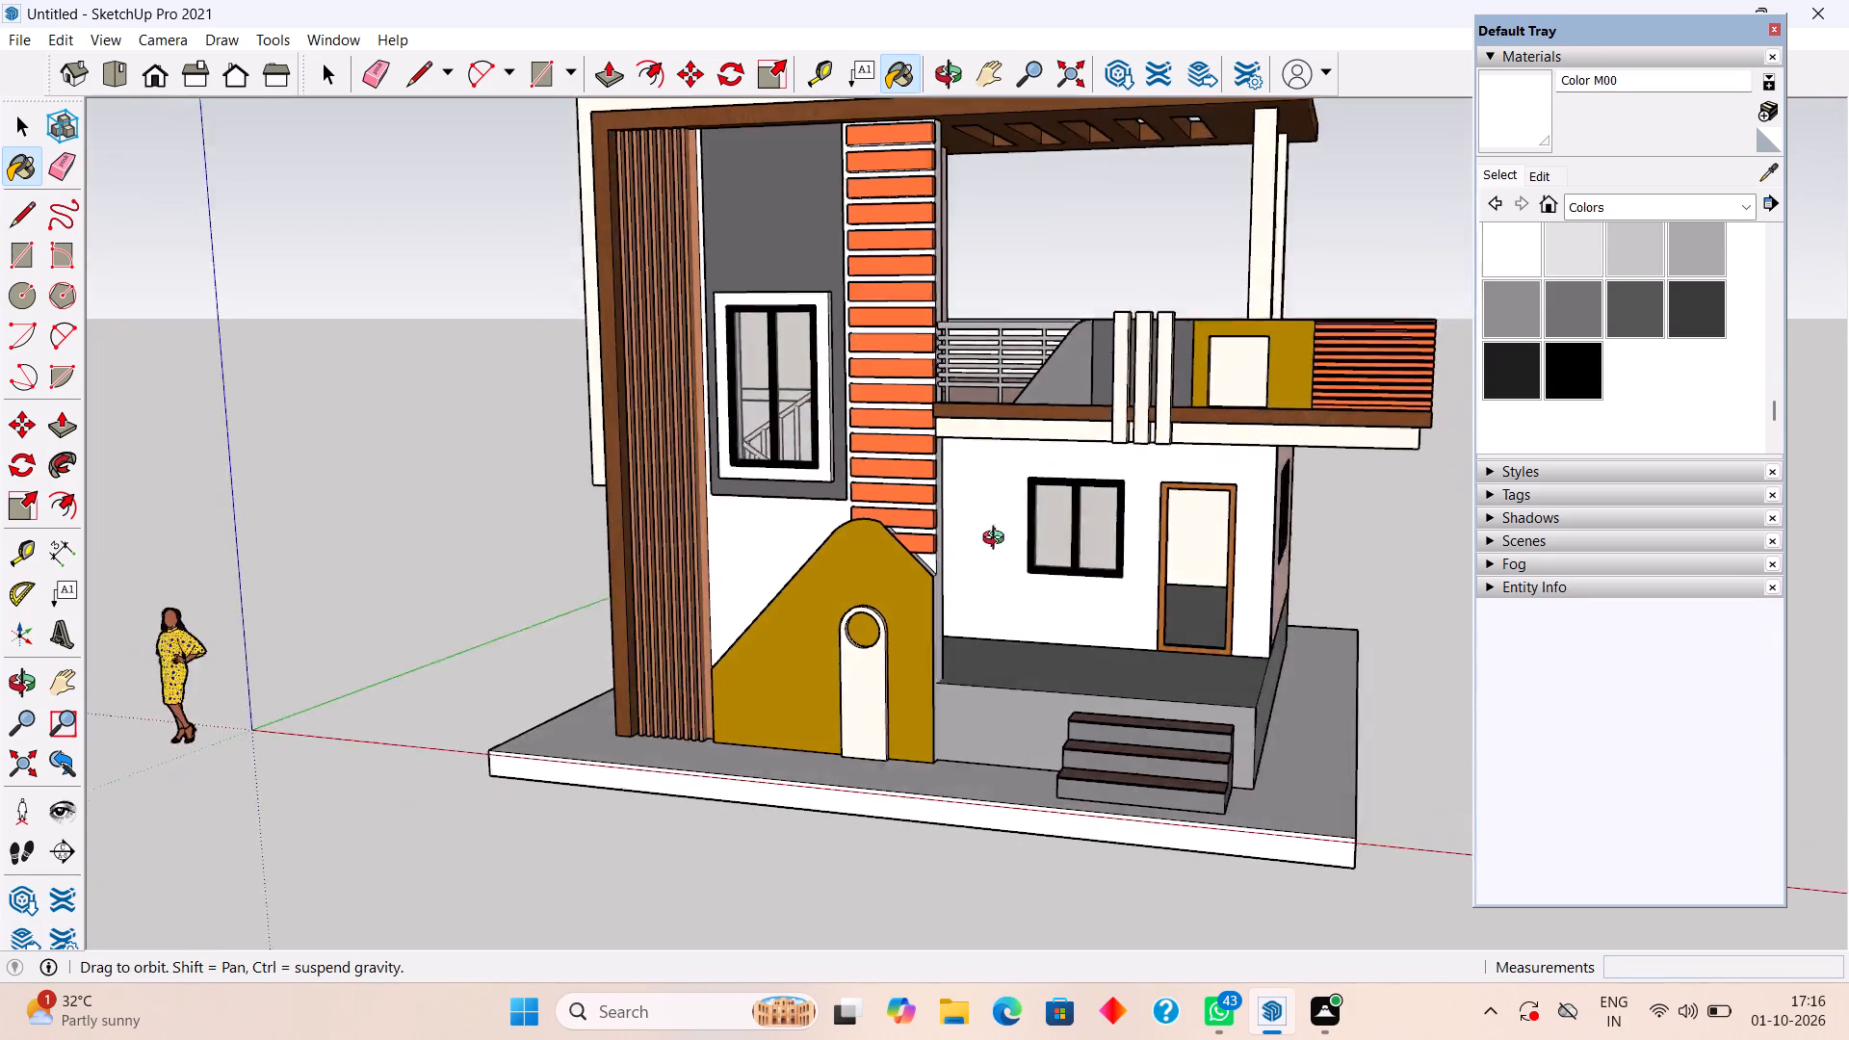
pyautogui.moveTo(998, 540); pyautogui.dragTo(1465, 611, button='middle')
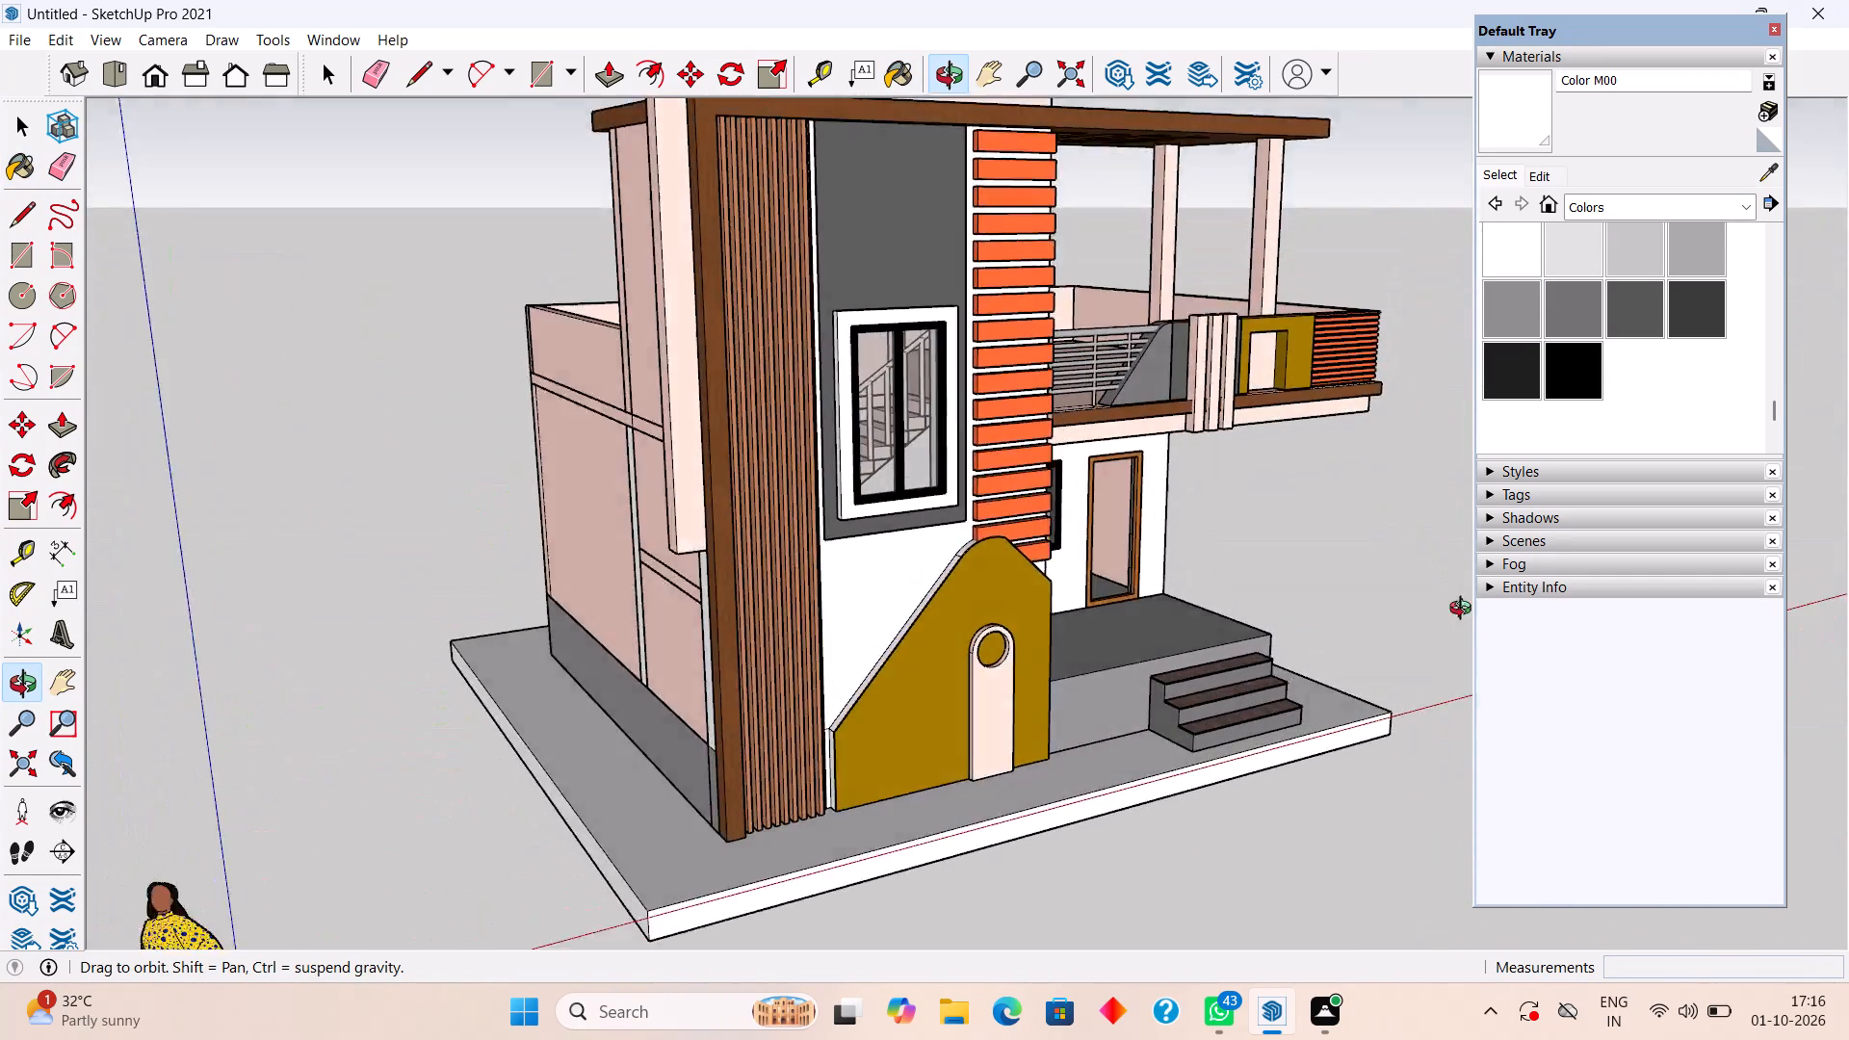
pyautogui.moveTo(1465, 611); pyautogui.dragTo(1242, 658, button='middle')
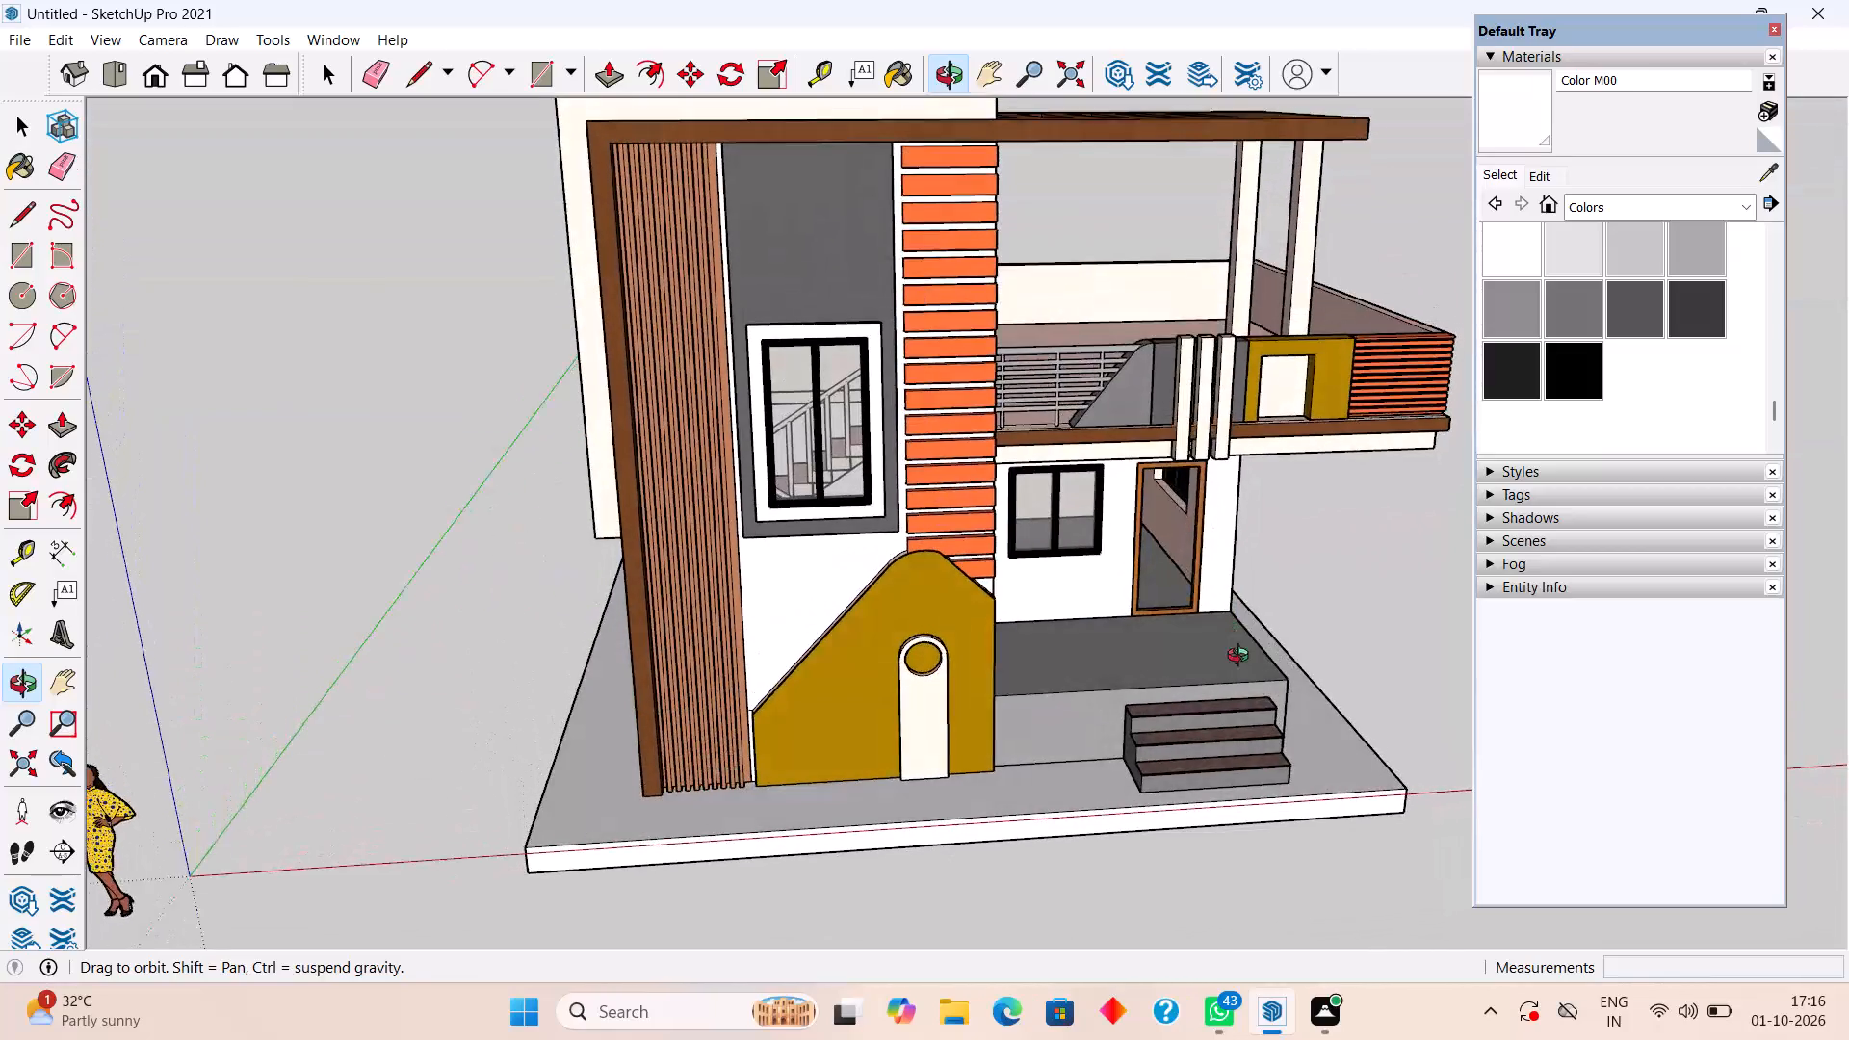
pyautogui.moveTo(1242, 658); pyautogui.dragTo(1242, 659, button='middle')
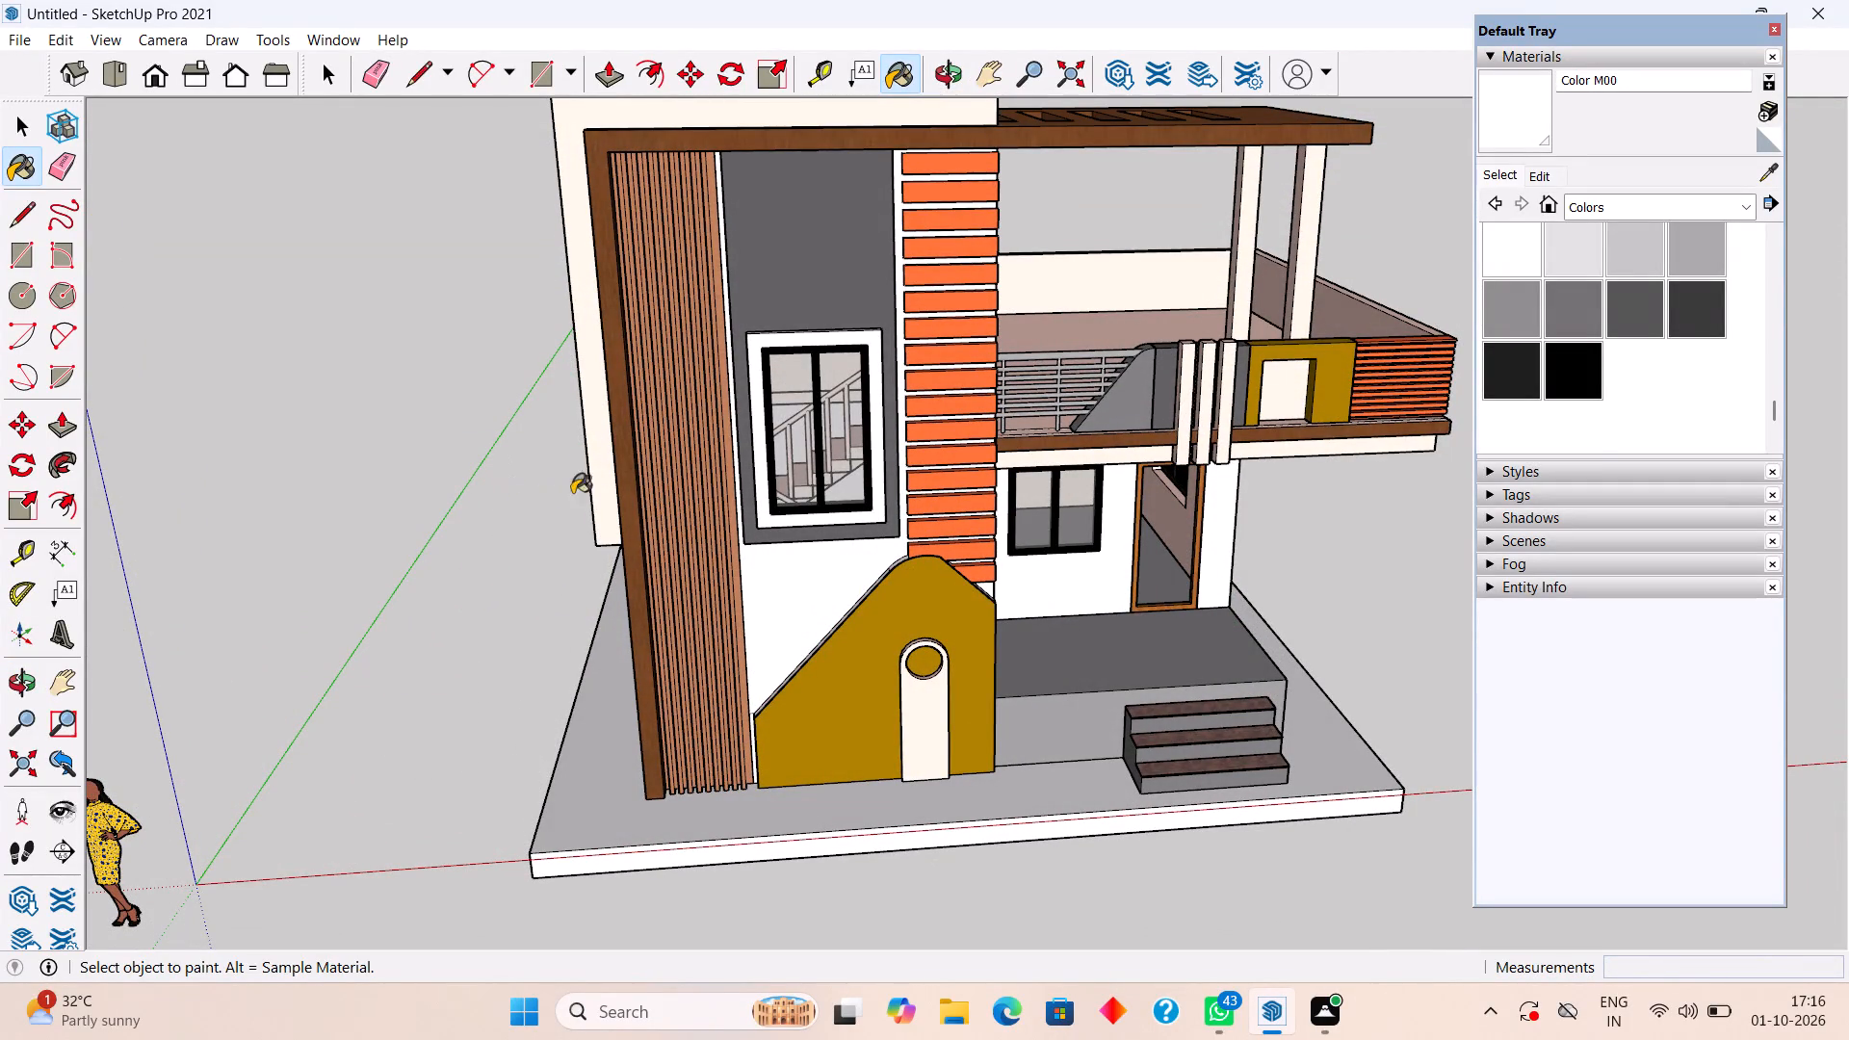
pyautogui.click(597, 490)
pyautogui.scroll(-4, 605, 496)
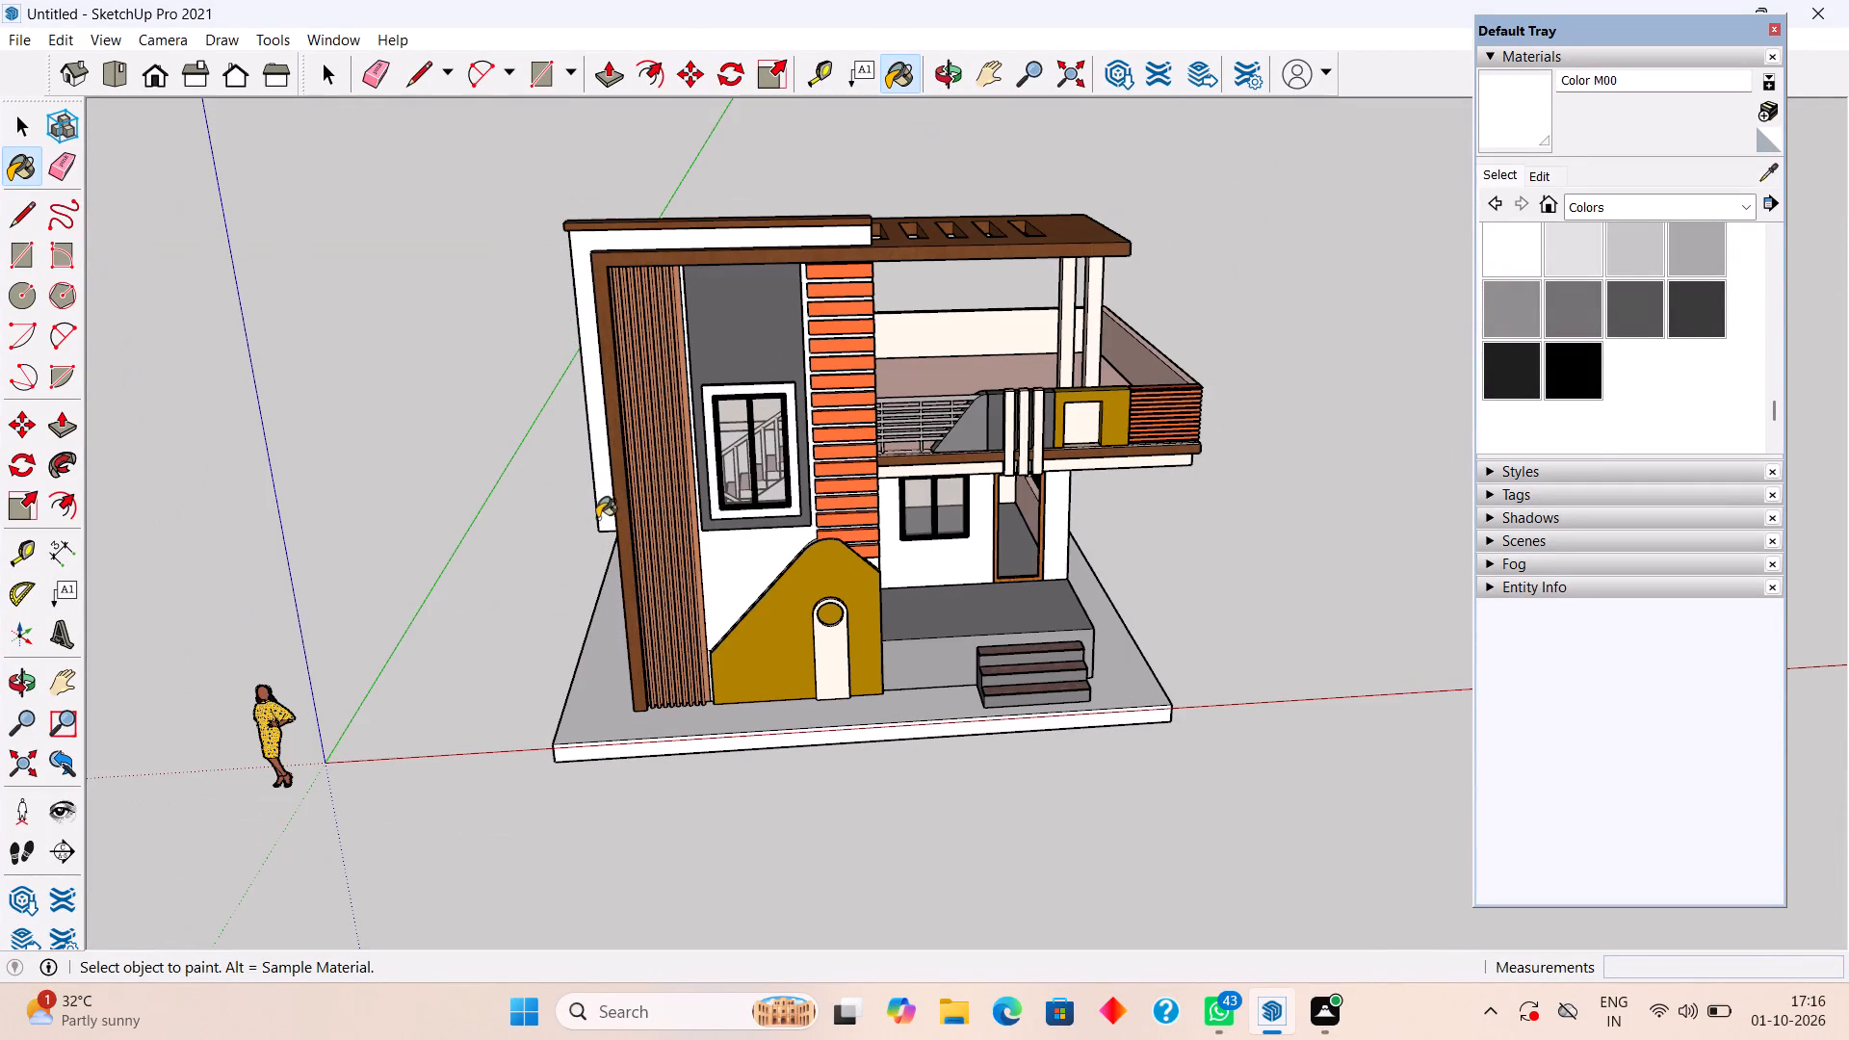
pyautogui.scroll(4, 1011, 352)
pyautogui.click(1005, 319)
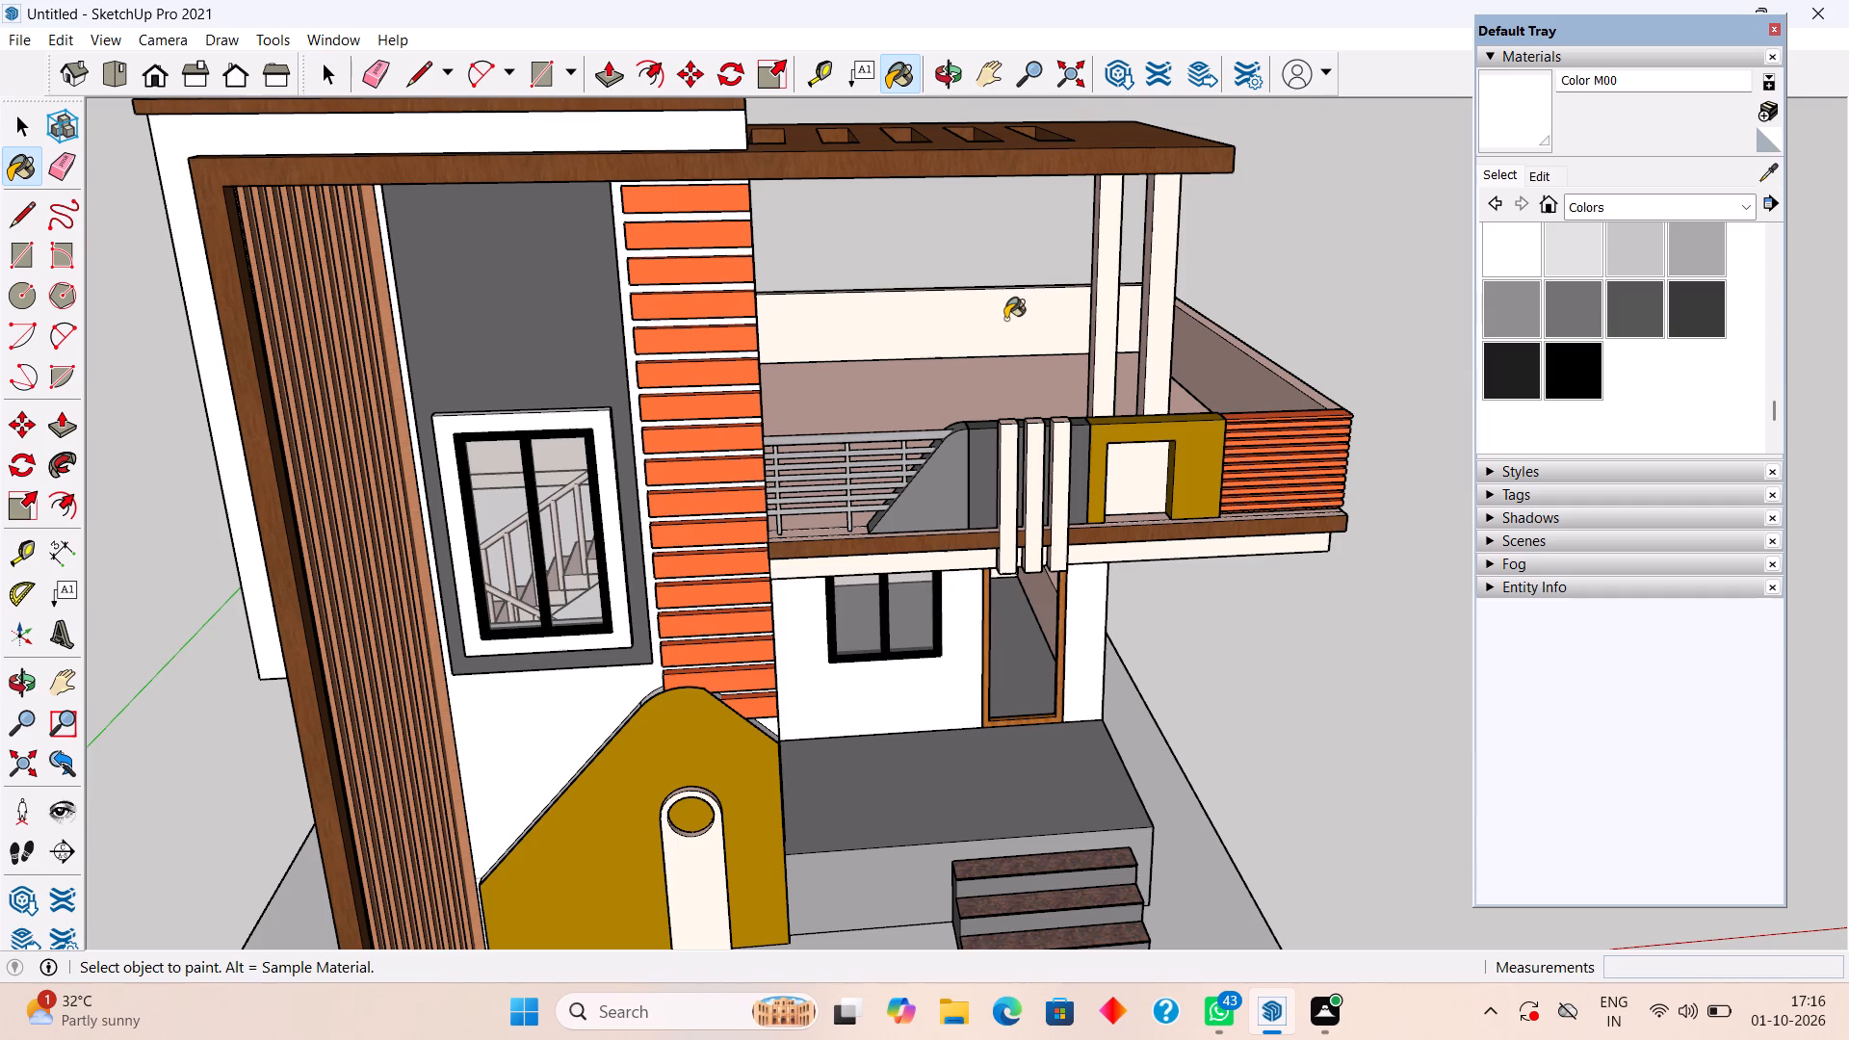
pyautogui.click(1095, 315)
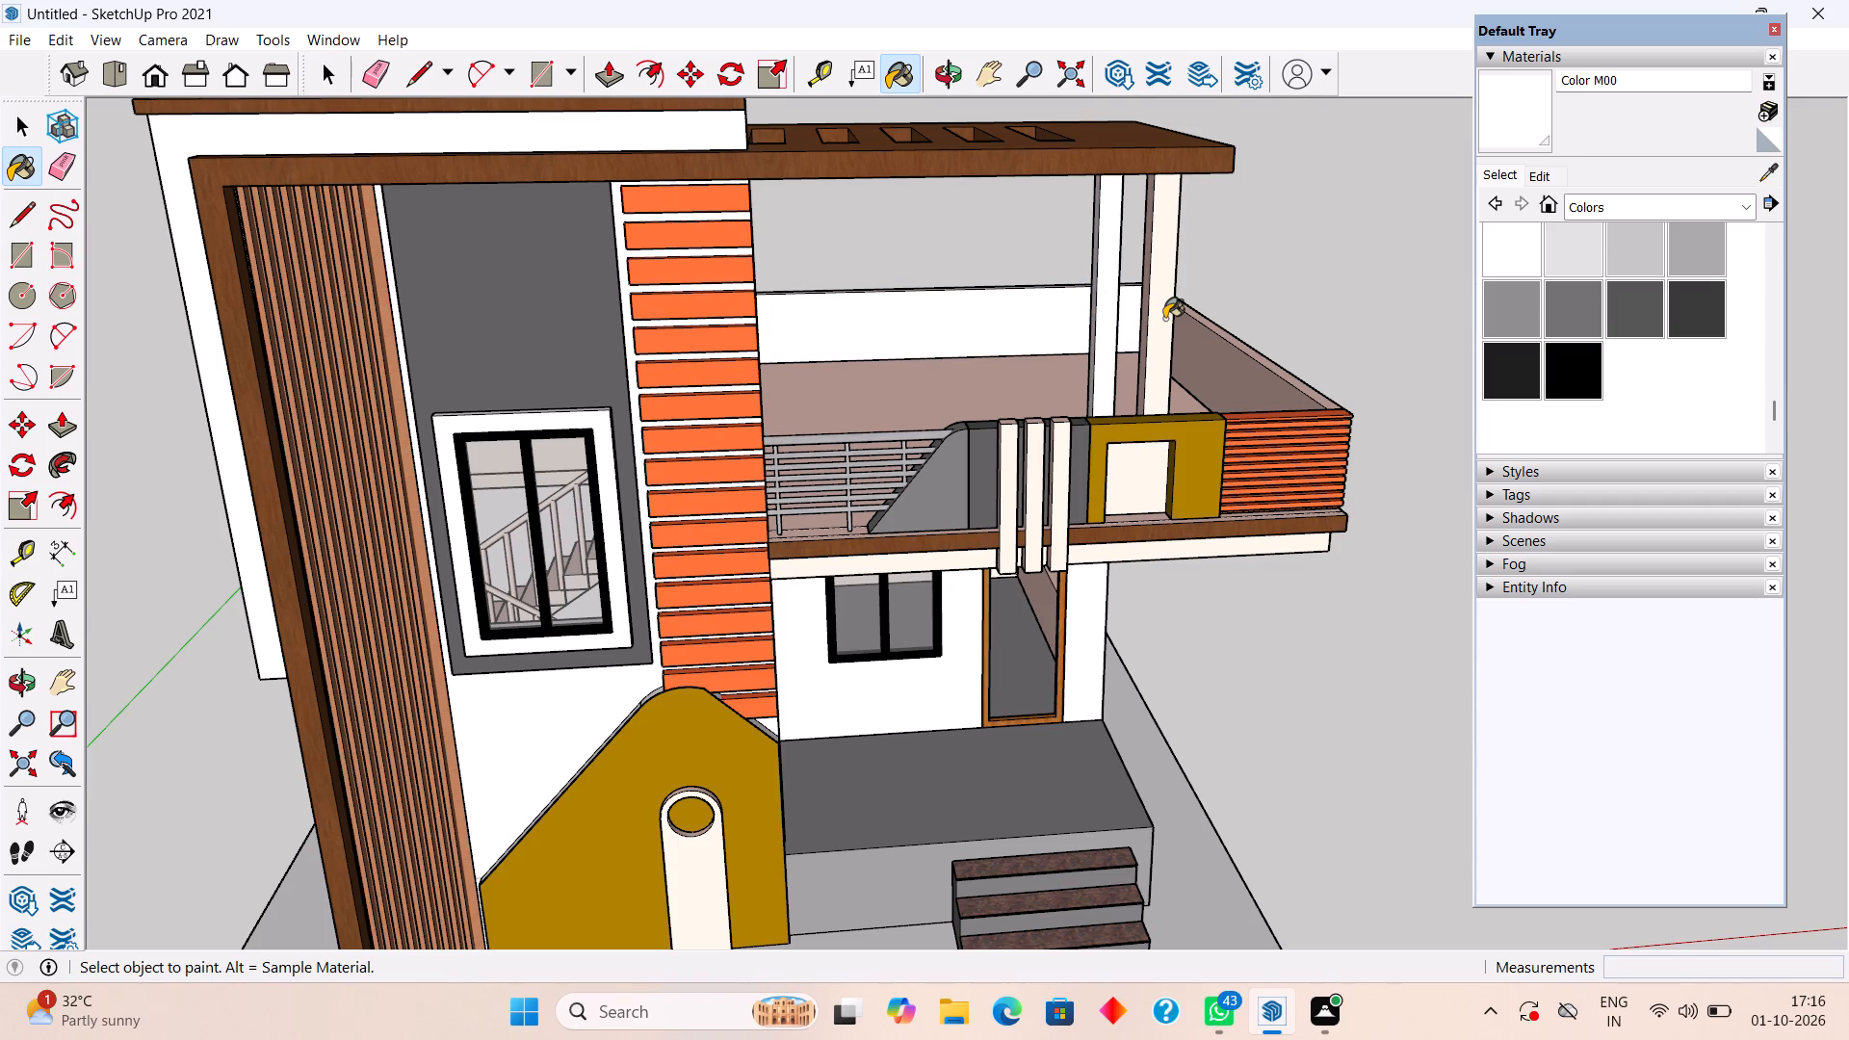
pyautogui.click(1164, 319)
# Paint the balcony's three vertical fins and the slab edge below its brown band with white Color M00.
pyautogui.scroll(5, 1067, 487)
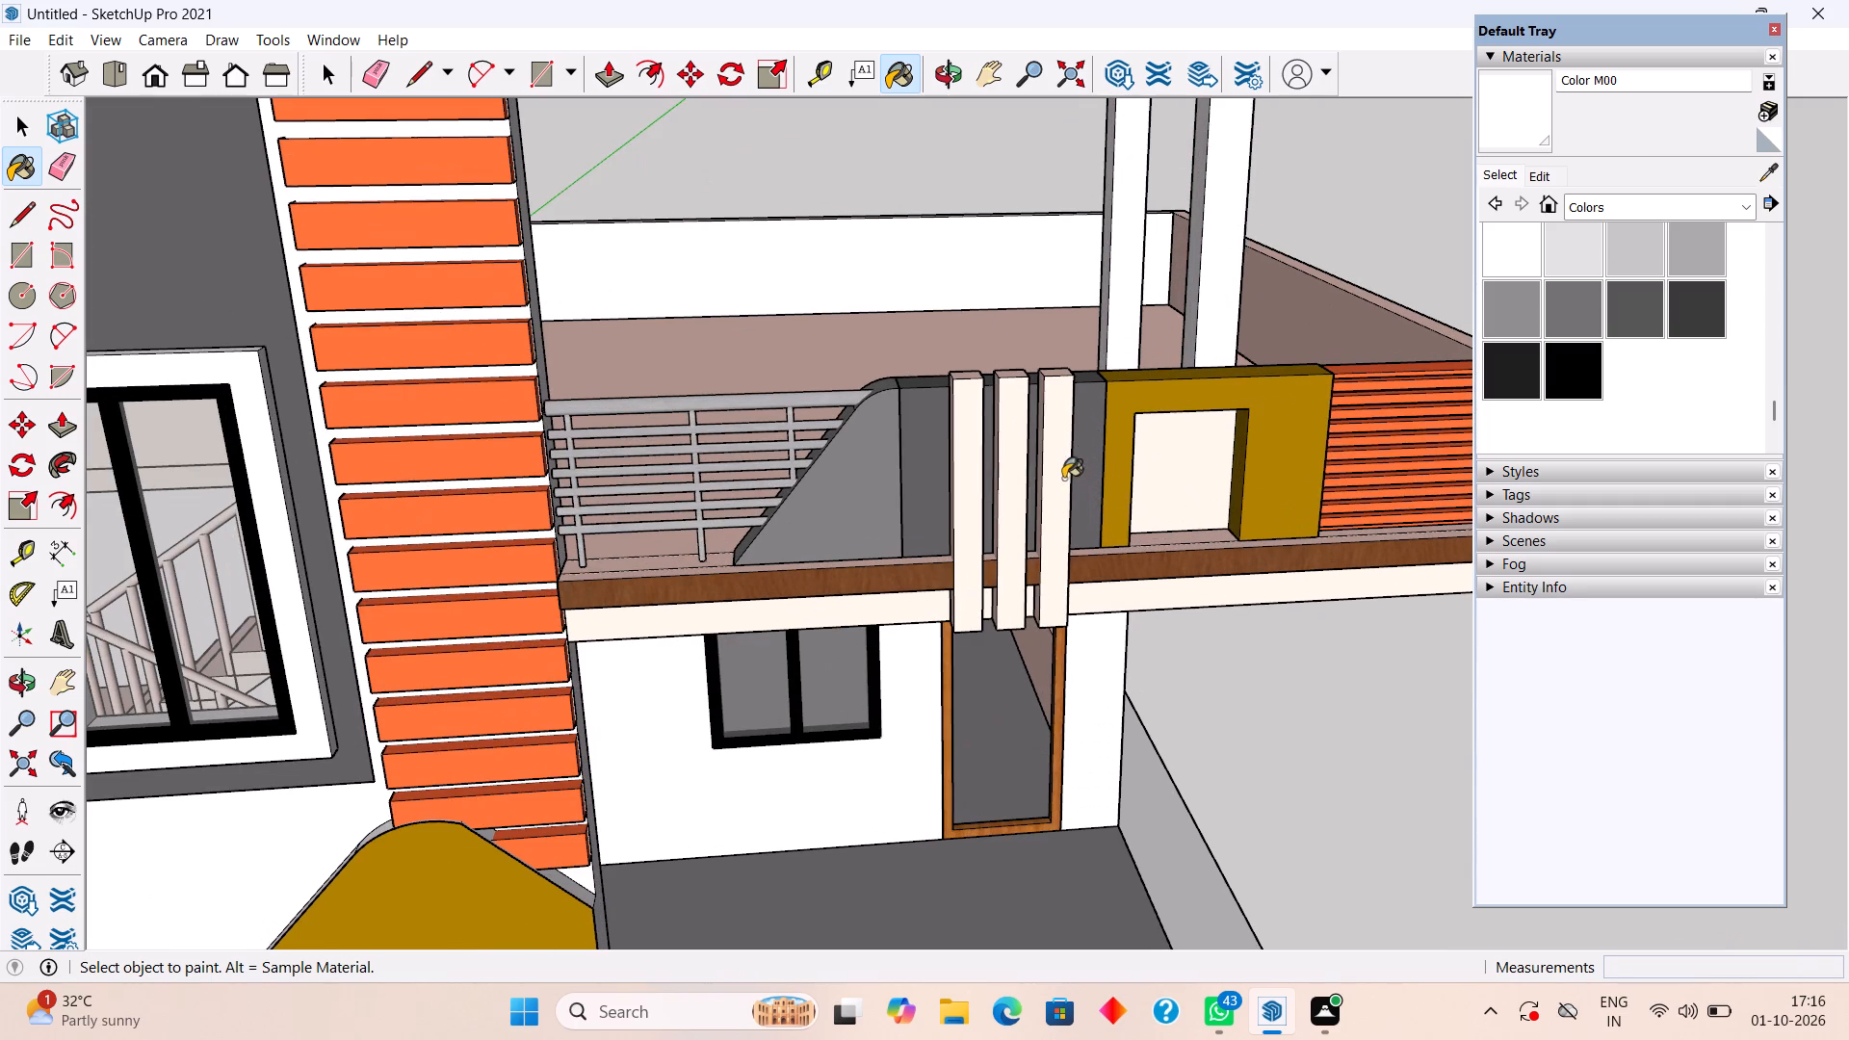
pyautogui.click(1061, 479)
pyautogui.scroll(-8, 1033, 560)
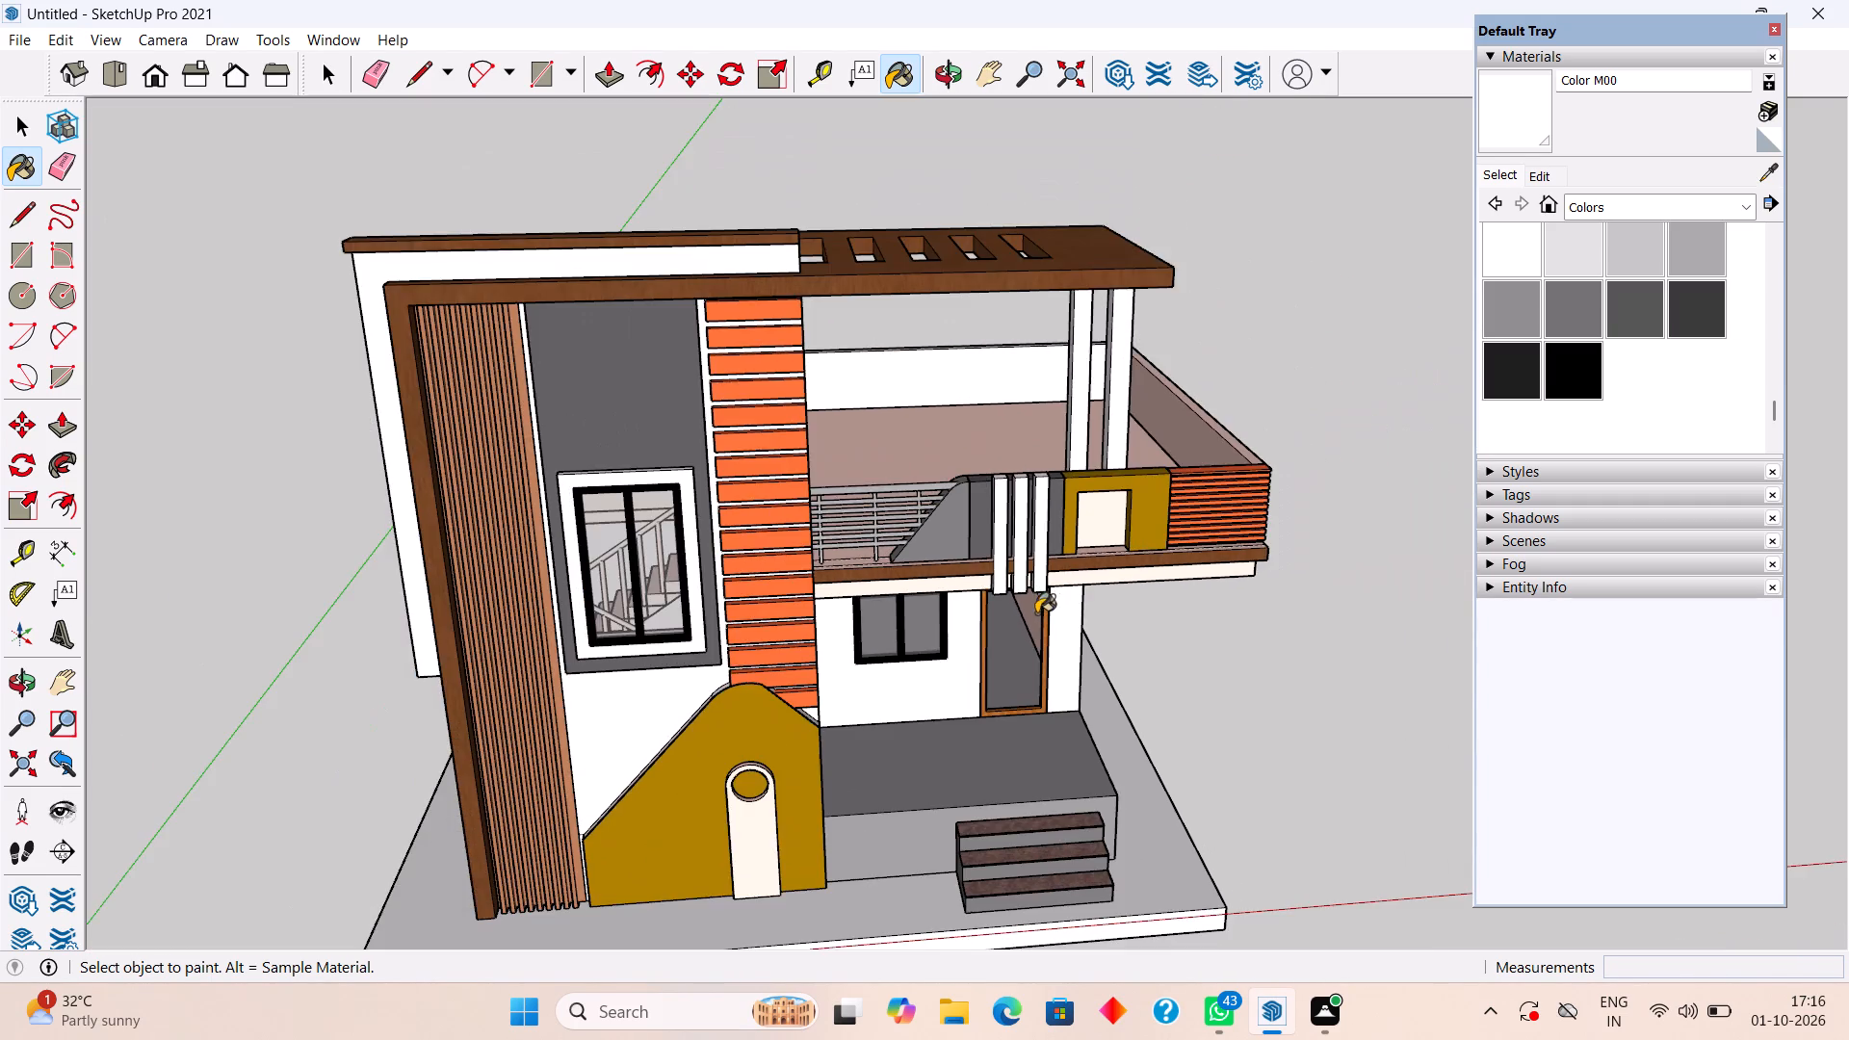
pyautogui.moveTo(1029, 584); pyautogui.dragTo(1015, 408, button='middle')
pyautogui.click(936, 539)
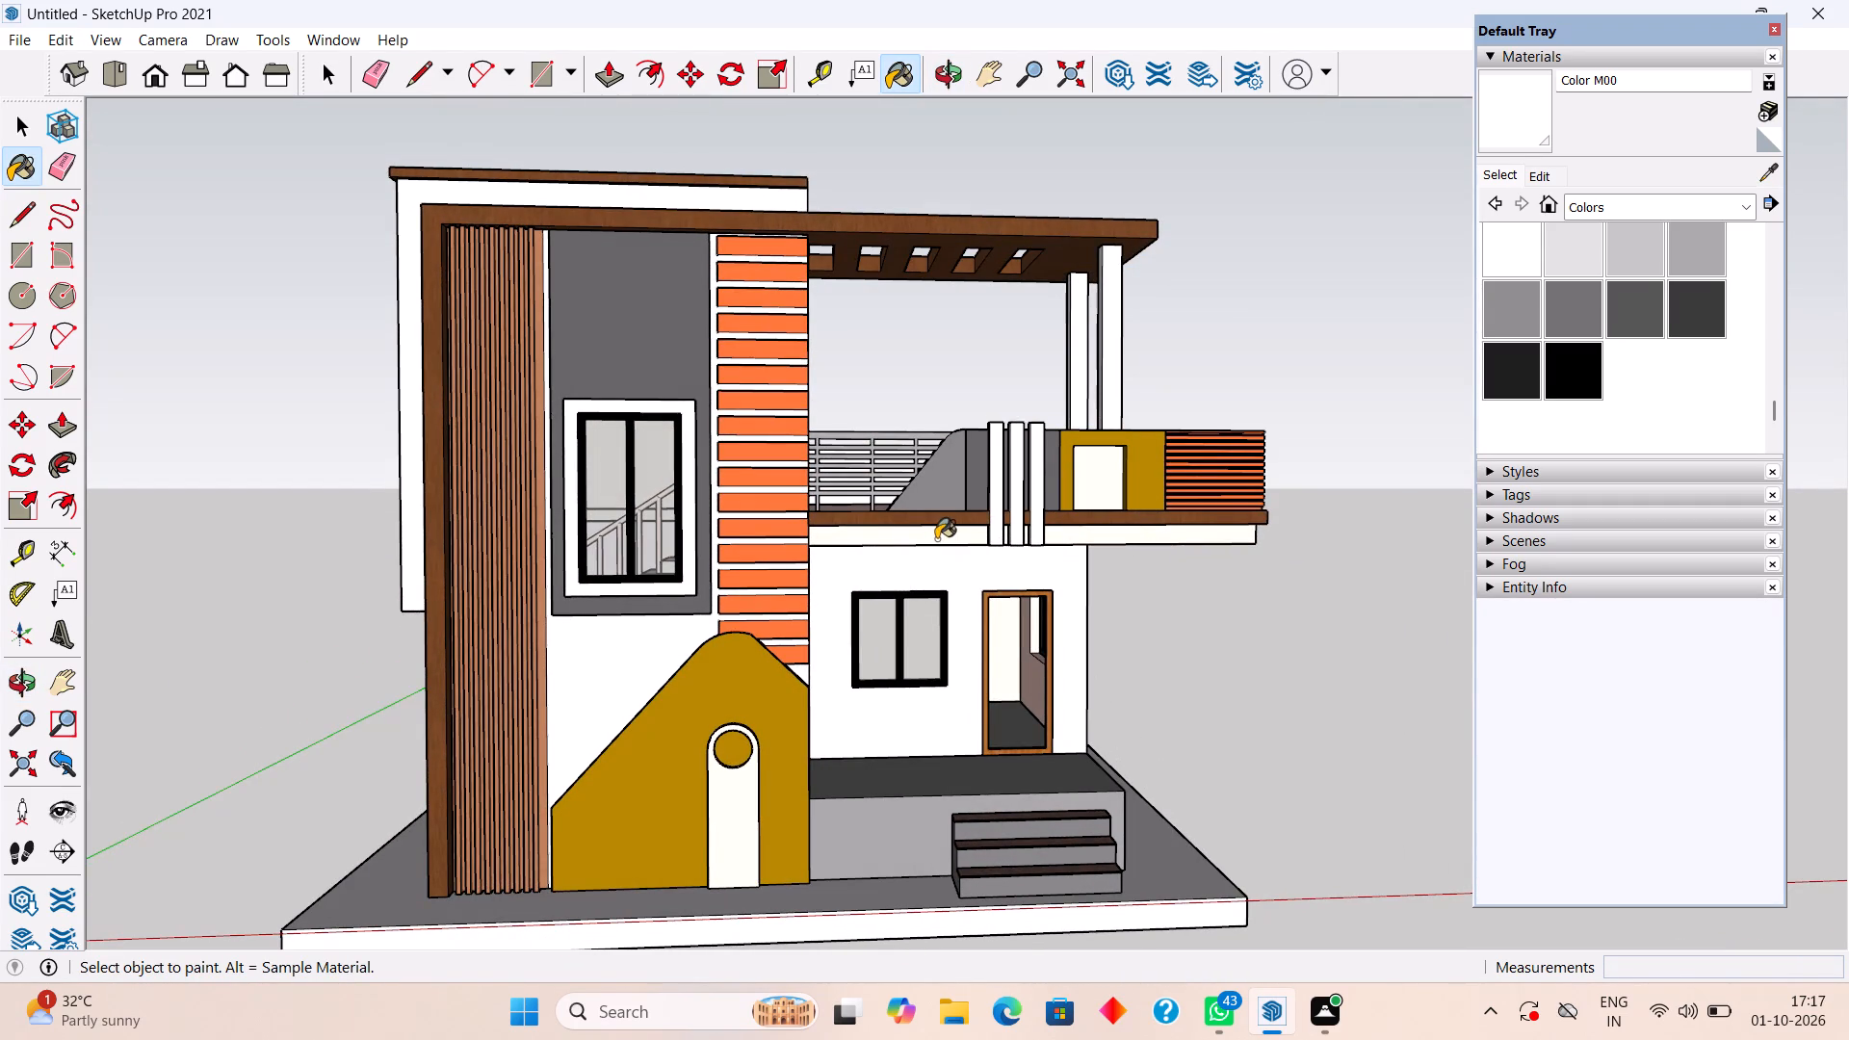
# Paint the terrace's outer side parapet and the ground-floor side wall around the three-pane window with white Color M00.
pyautogui.scroll(-5, 970, 718)
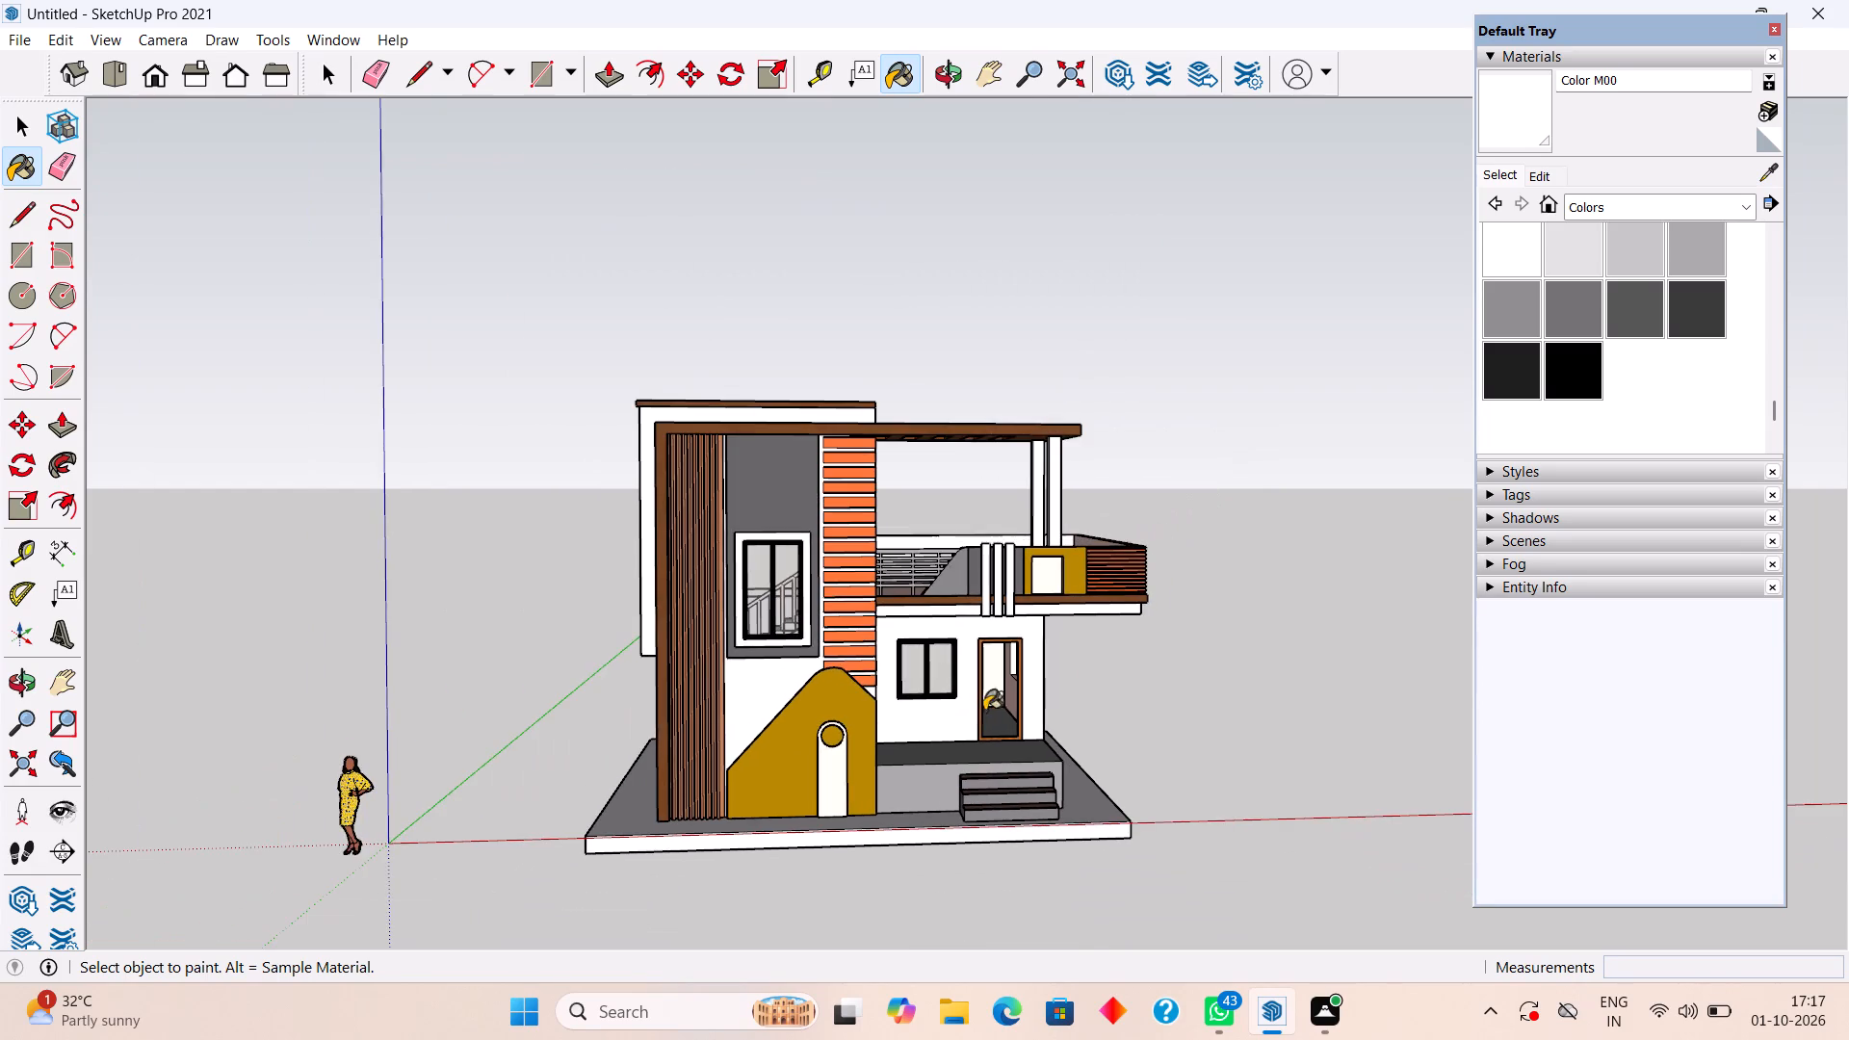
pyautogui.moveTo(1171, 691); pyautogui.dragTo(486, 705, button='middle')
pyautogui.click(1095, 587)
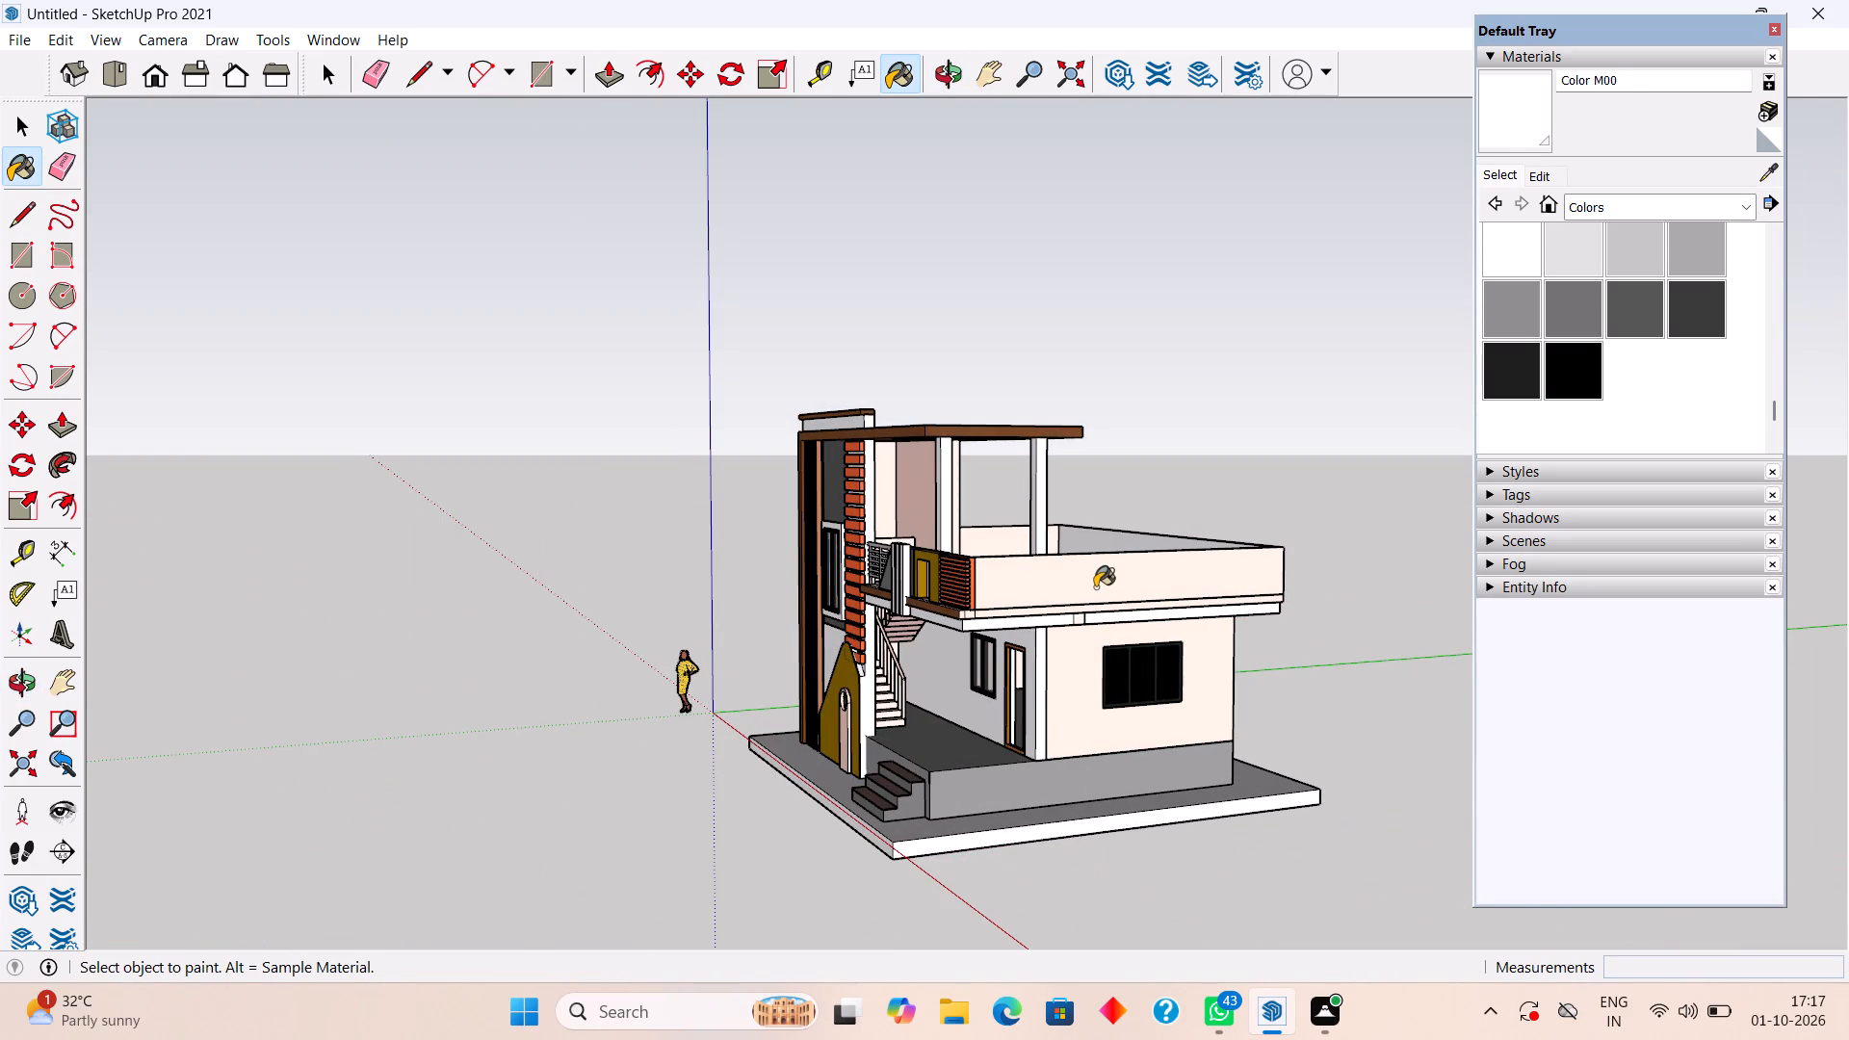
pyautogui.scroll(9, 1086, 644)
pyautogui.click(1079, 560)
pyautogui.click(1078, 550)
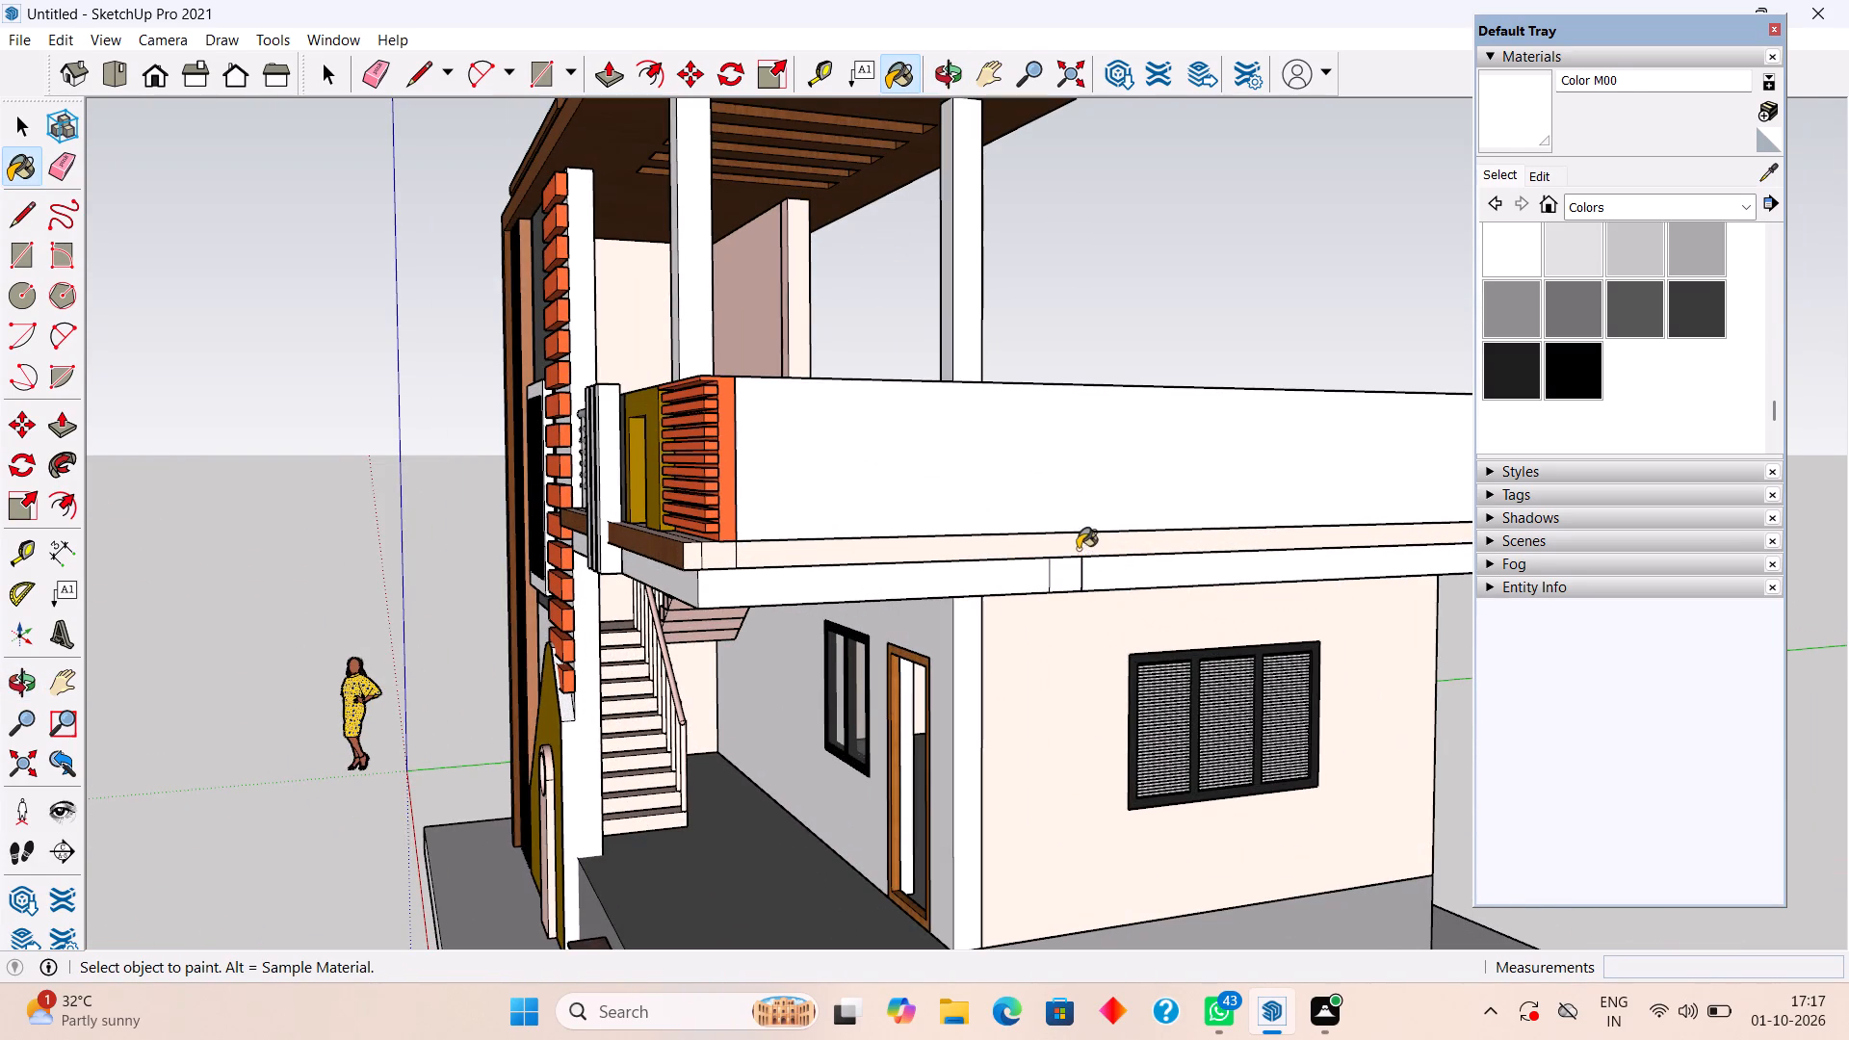
pyautogui.click(1068, 659)
pyautogui.click(1039, 540)
# Paint the terrace's far parapet and the cream walls and column around the stair opening with white Color M00.
pyautogui.scroll(3, 1039, 540)
pyautogui.moveTo(1039, 540); pyautogui.dragTo(1048, 730, button='middle')
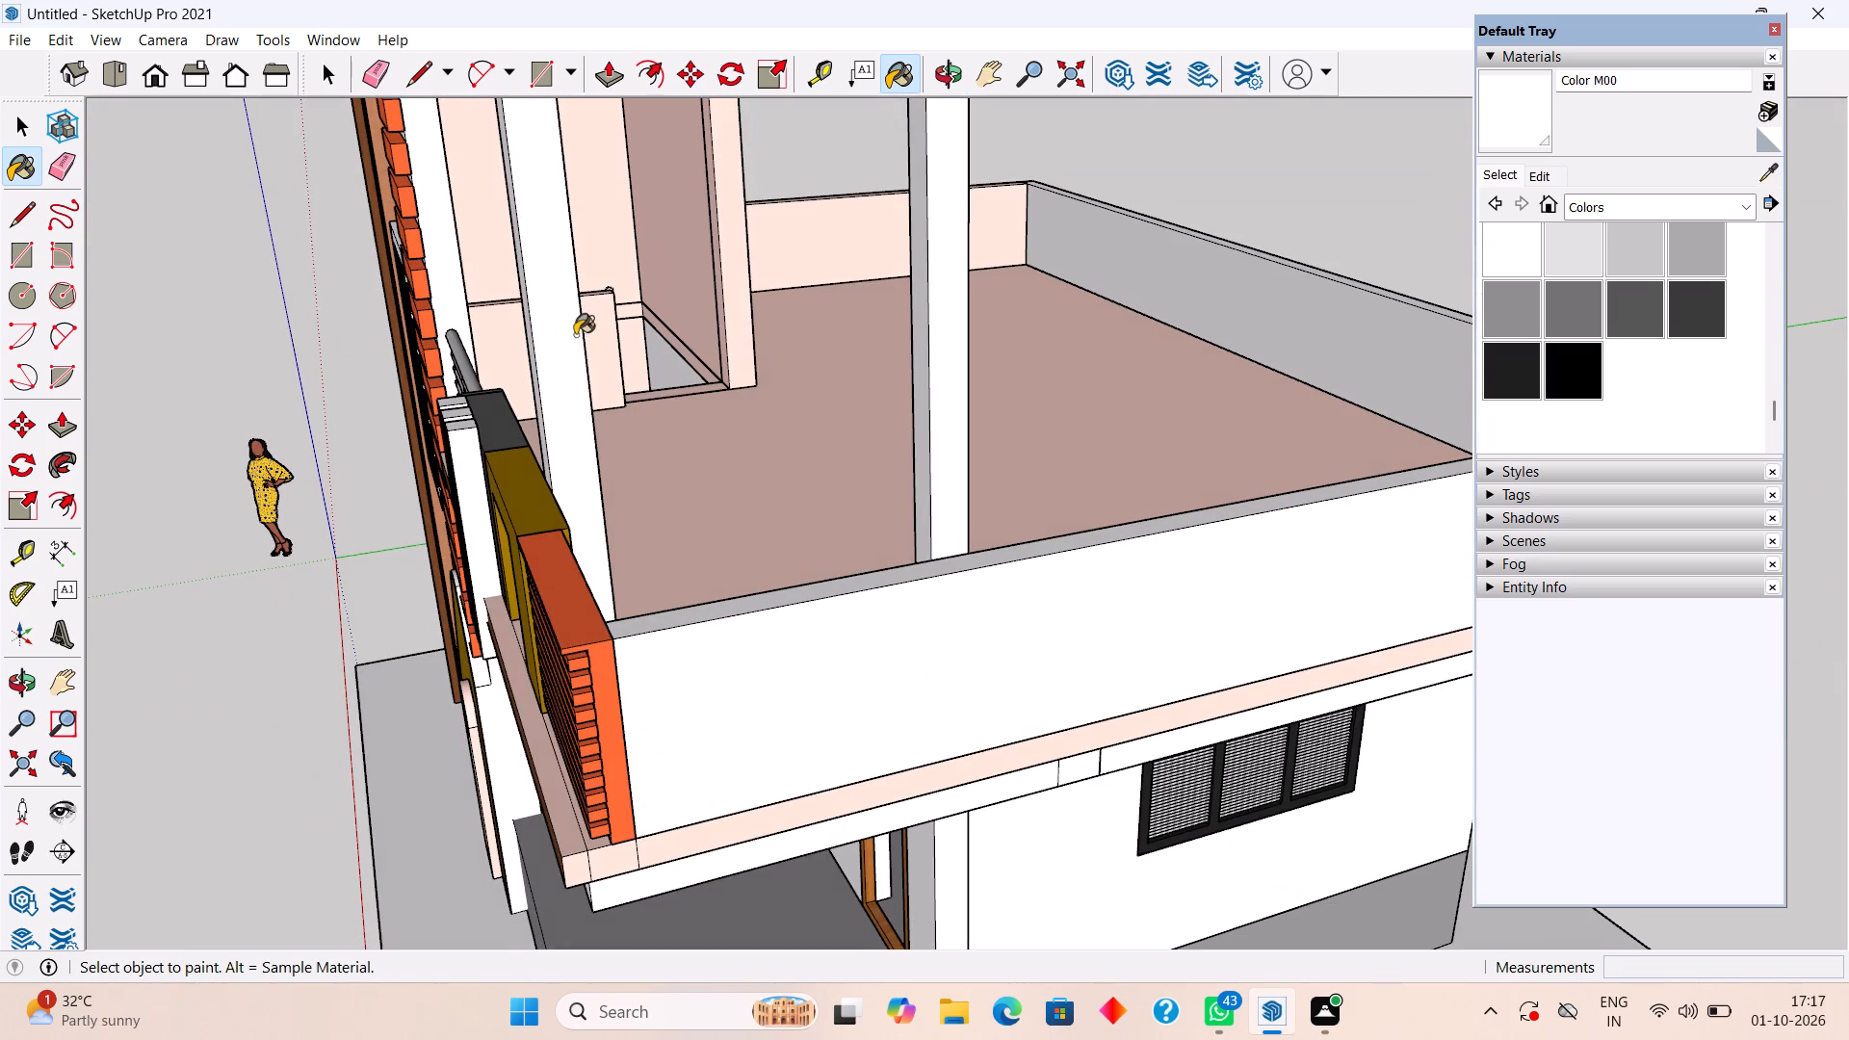
pyautogui.click(609, 313)
pyautogui.click(696, 279)
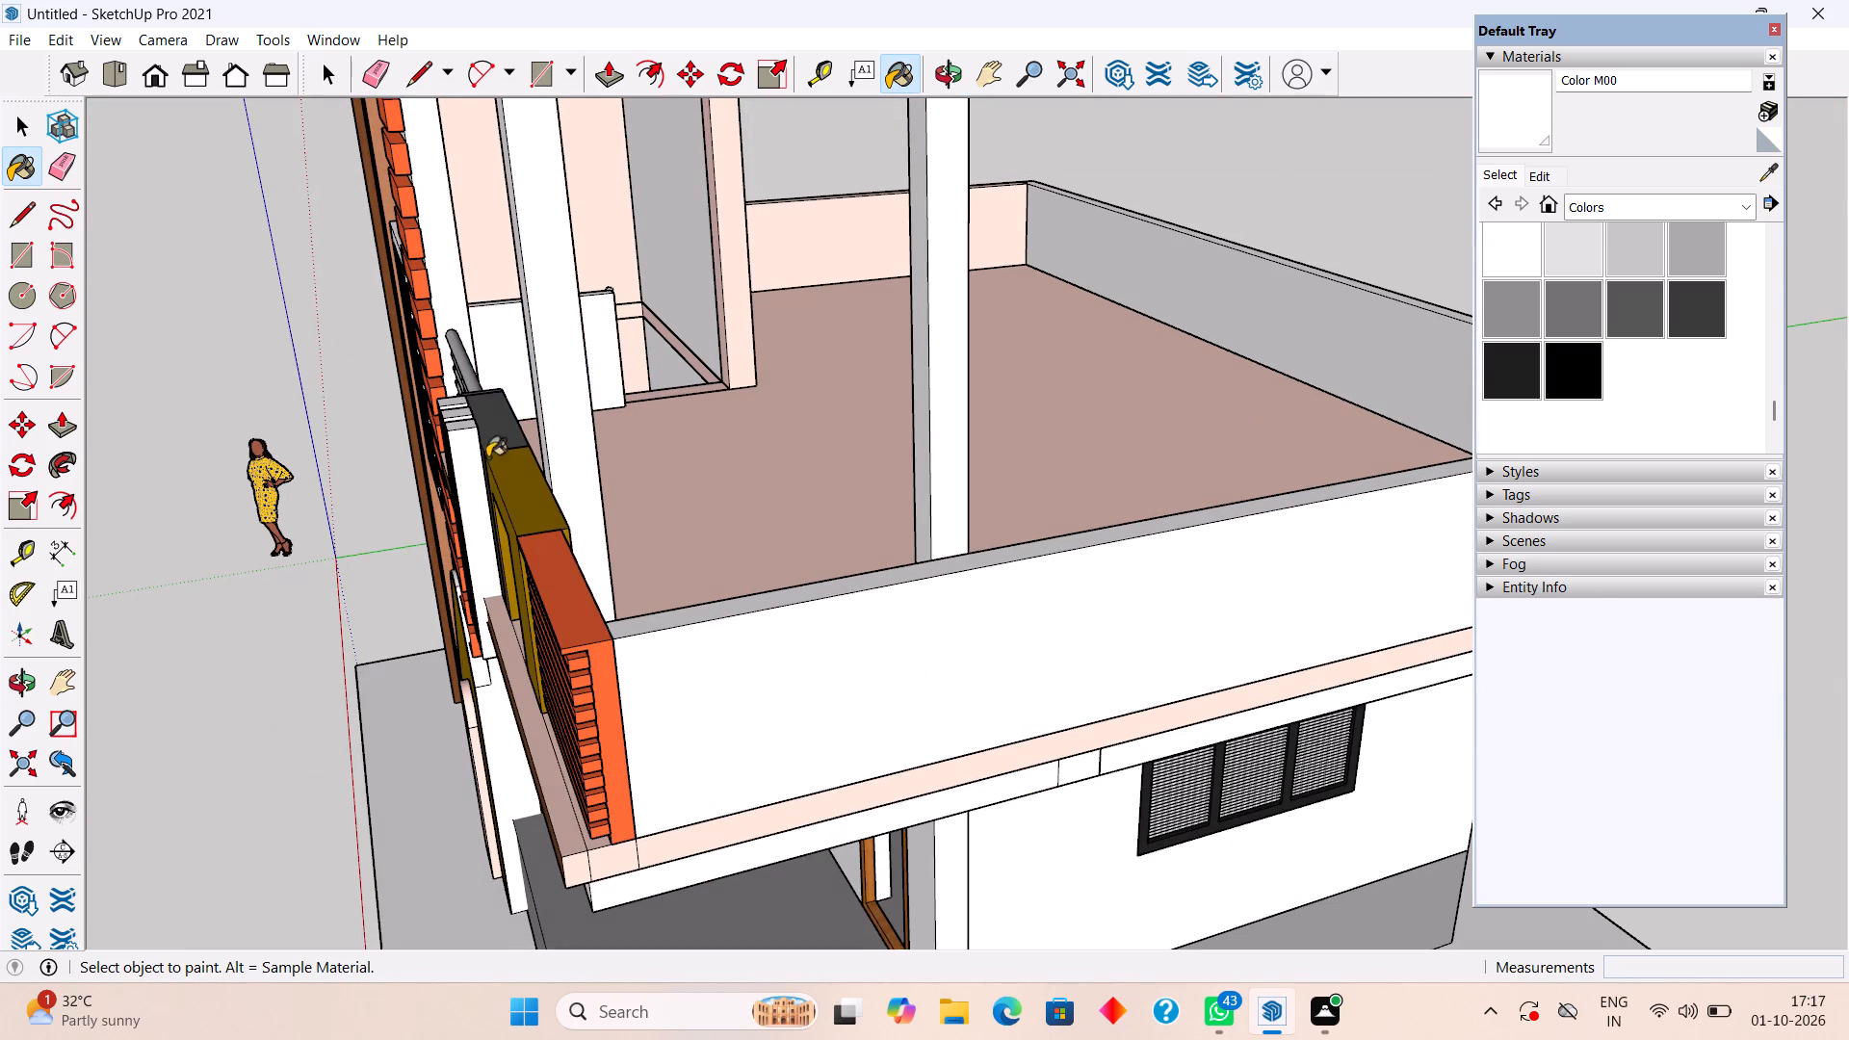
pyautogui.click(737, 249)
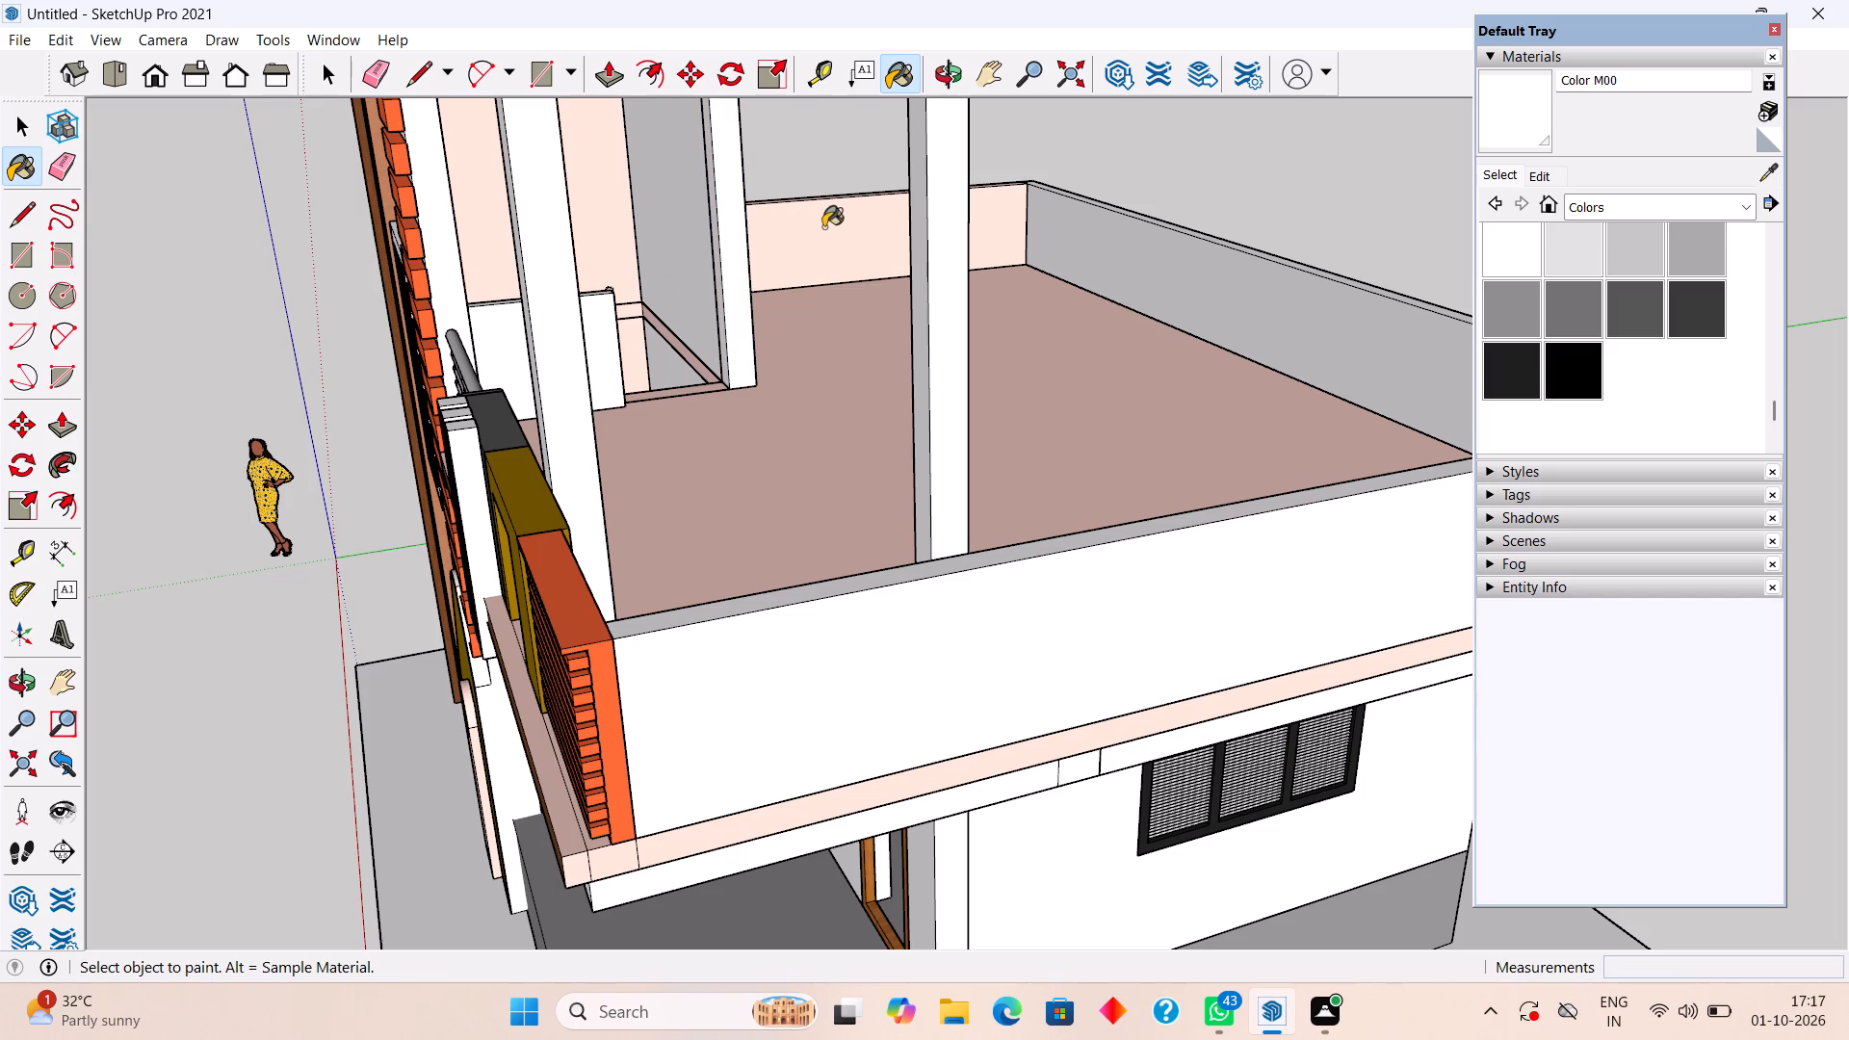
pyautogui.click(823, 226)
pyautogui.click(615, 205)
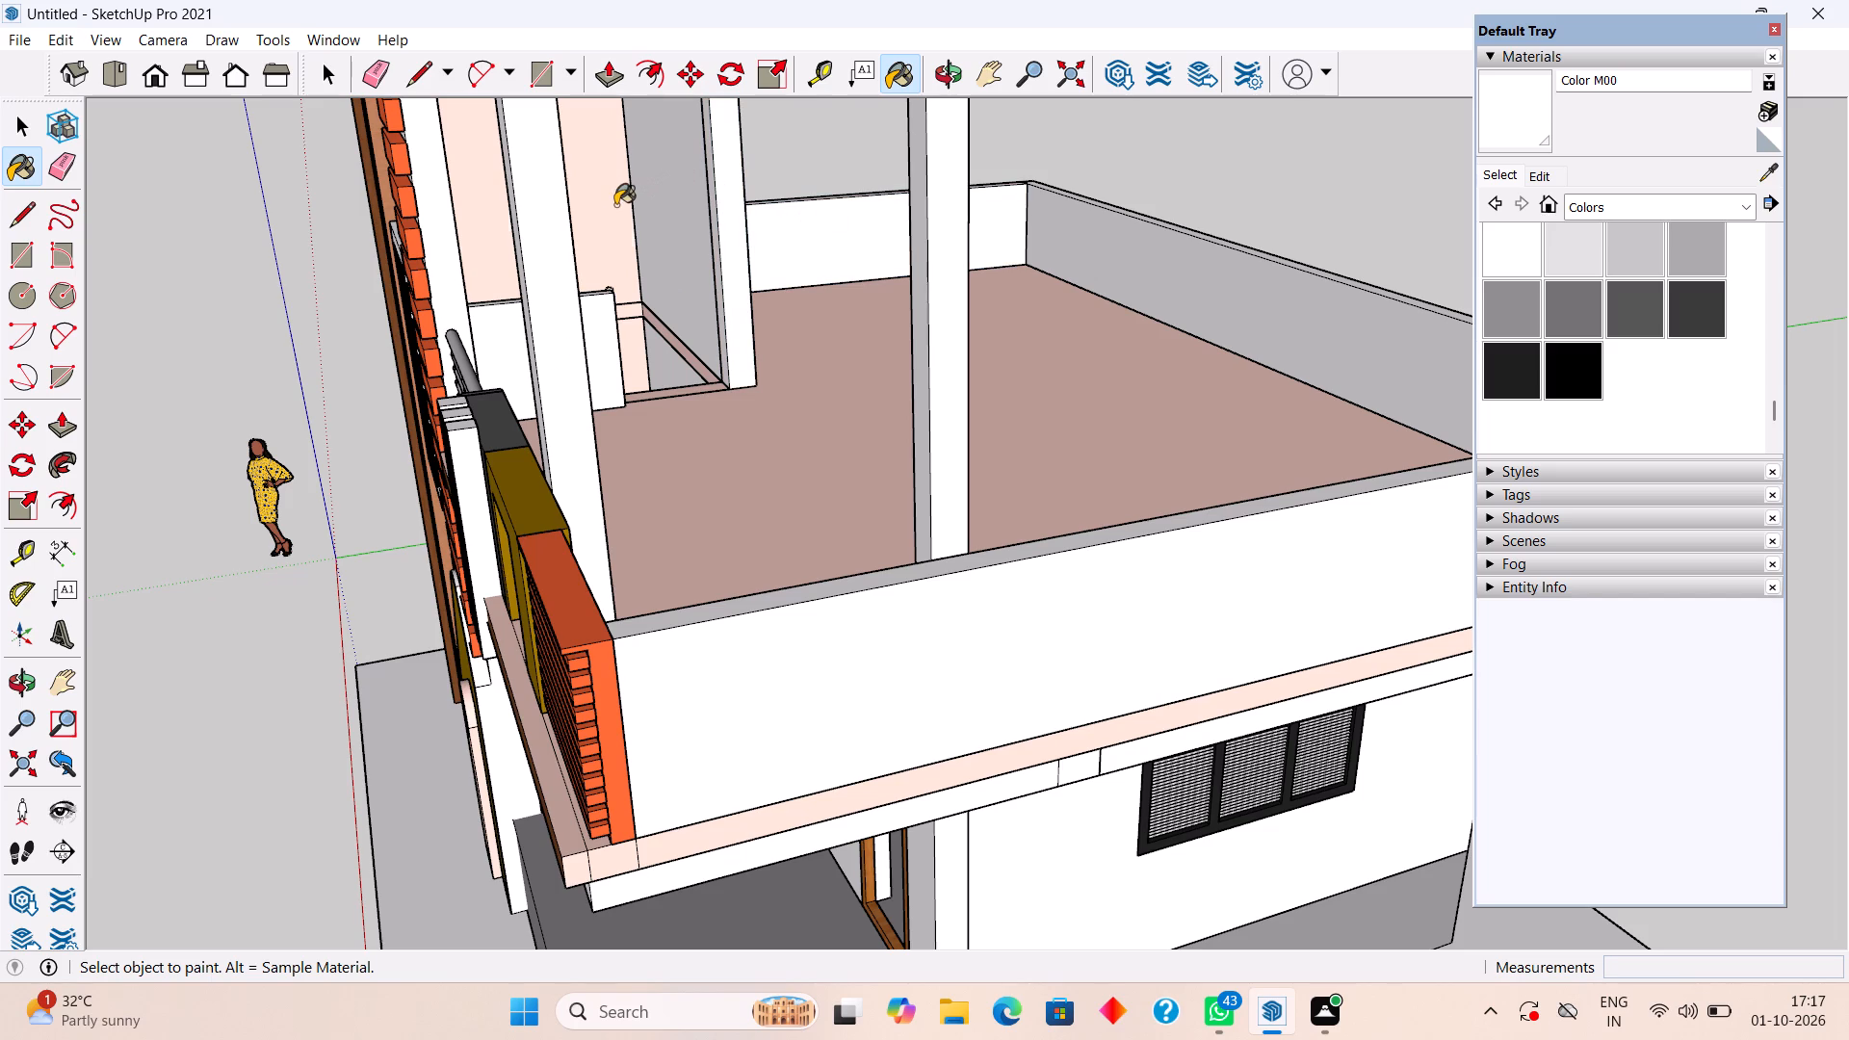
pyautogui.click(634, 329)
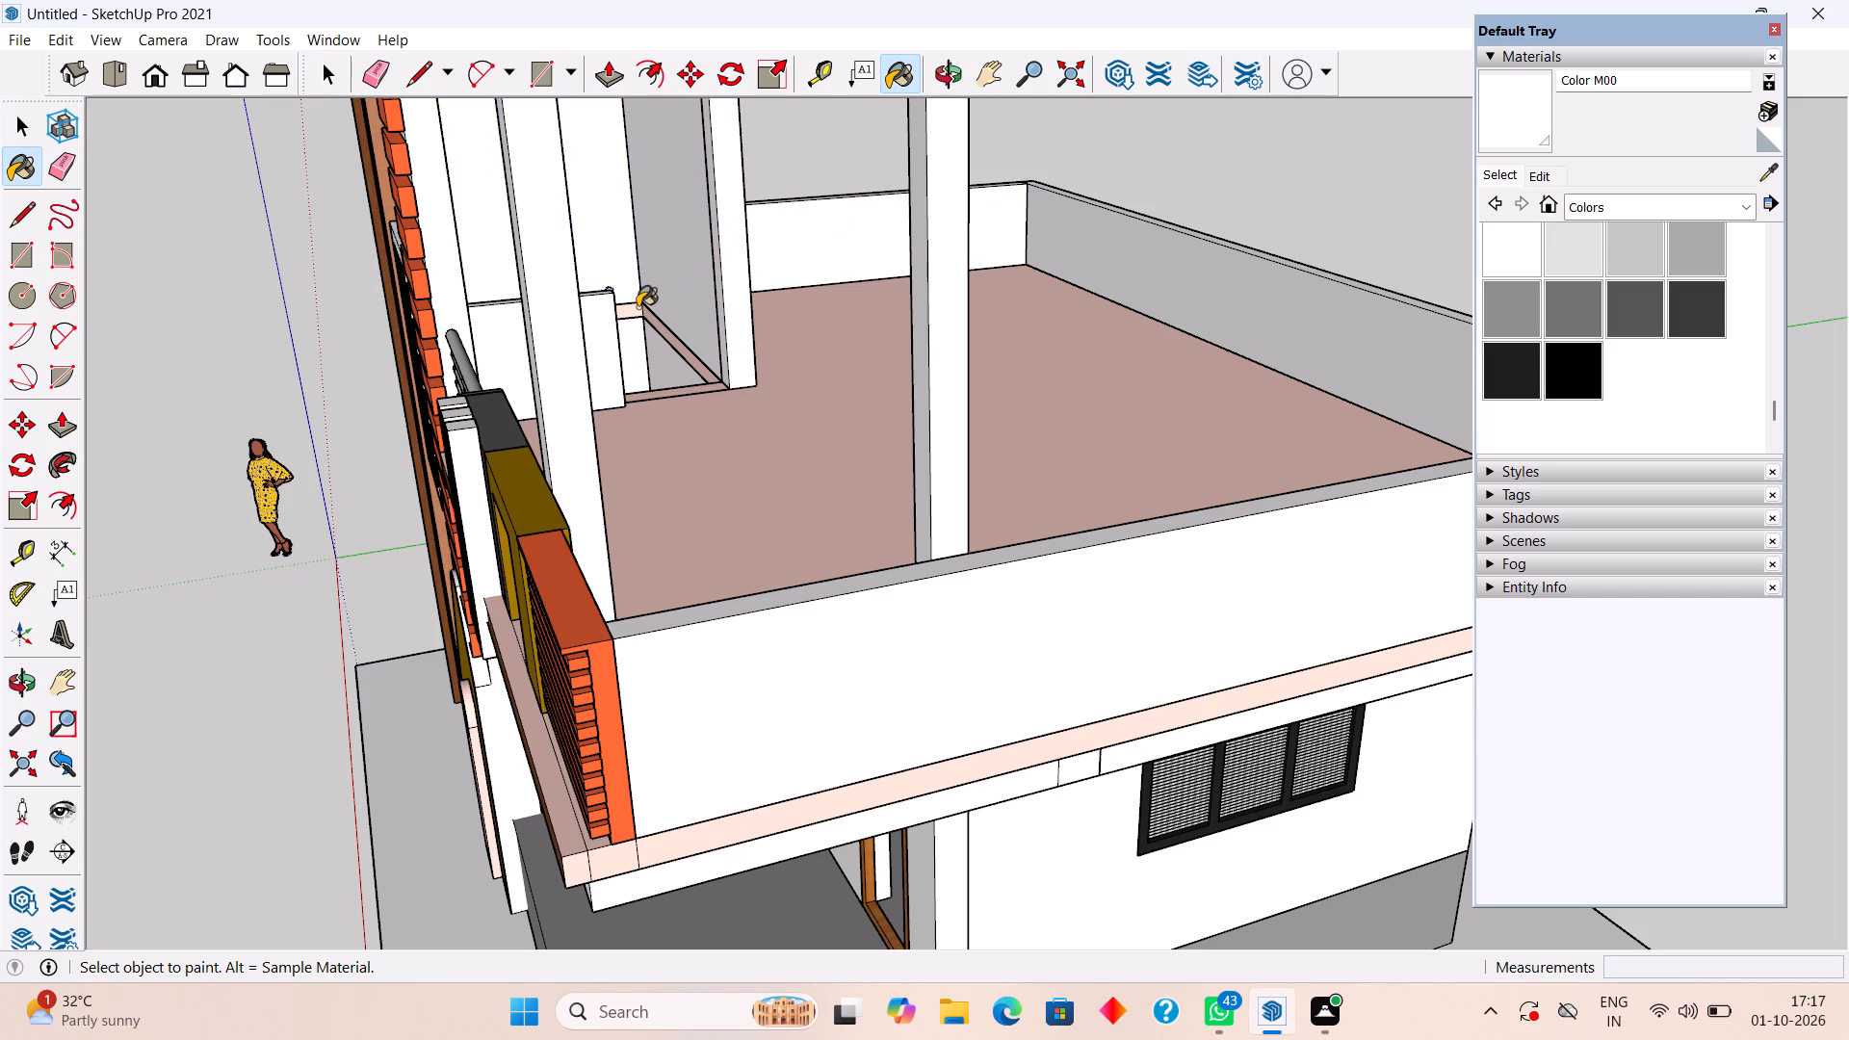
pyautogui.click(638, 307)
# Paint the rear wall below the terrace and the lower wall of the stair tower with white Color M00.
pyautogui.moveTo(723, 555); pyautogui.dragTo(871, 698, button='middle')
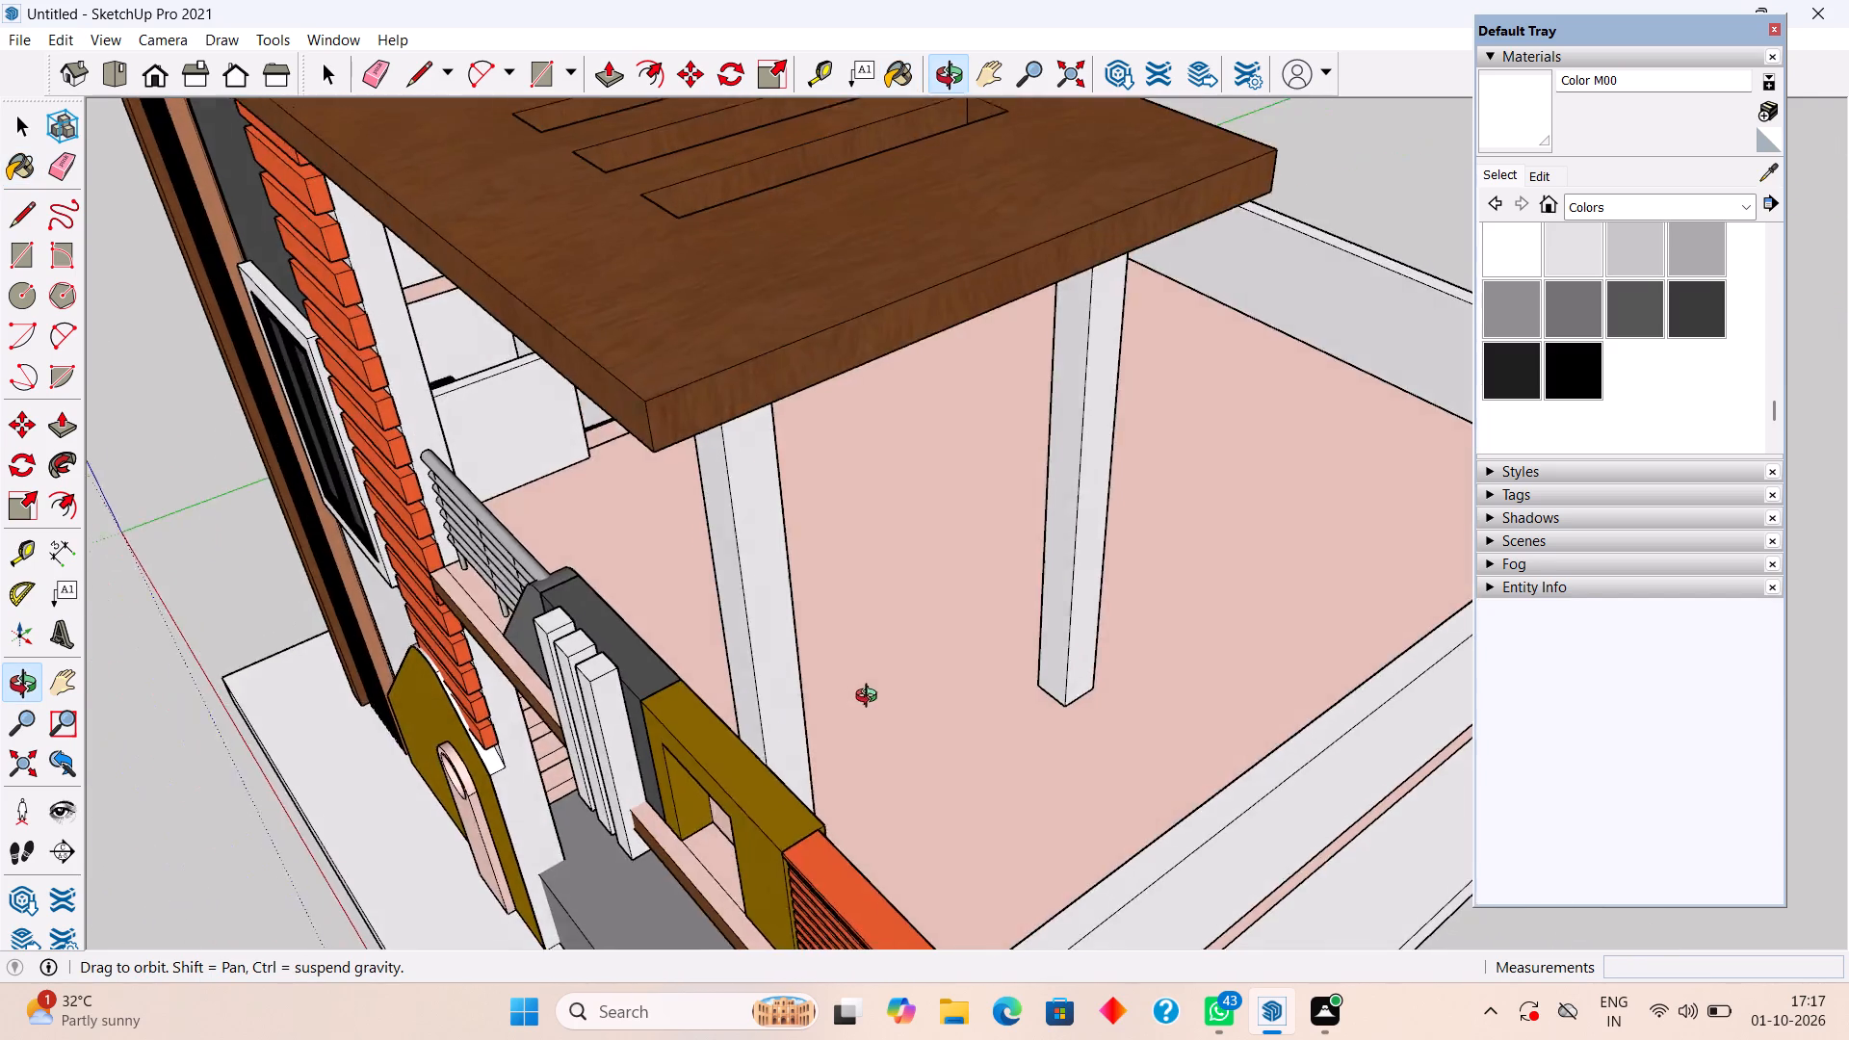
pyautogui.moveTo(871, 698); pyautogui.dragTo(840, 455, button='middle')
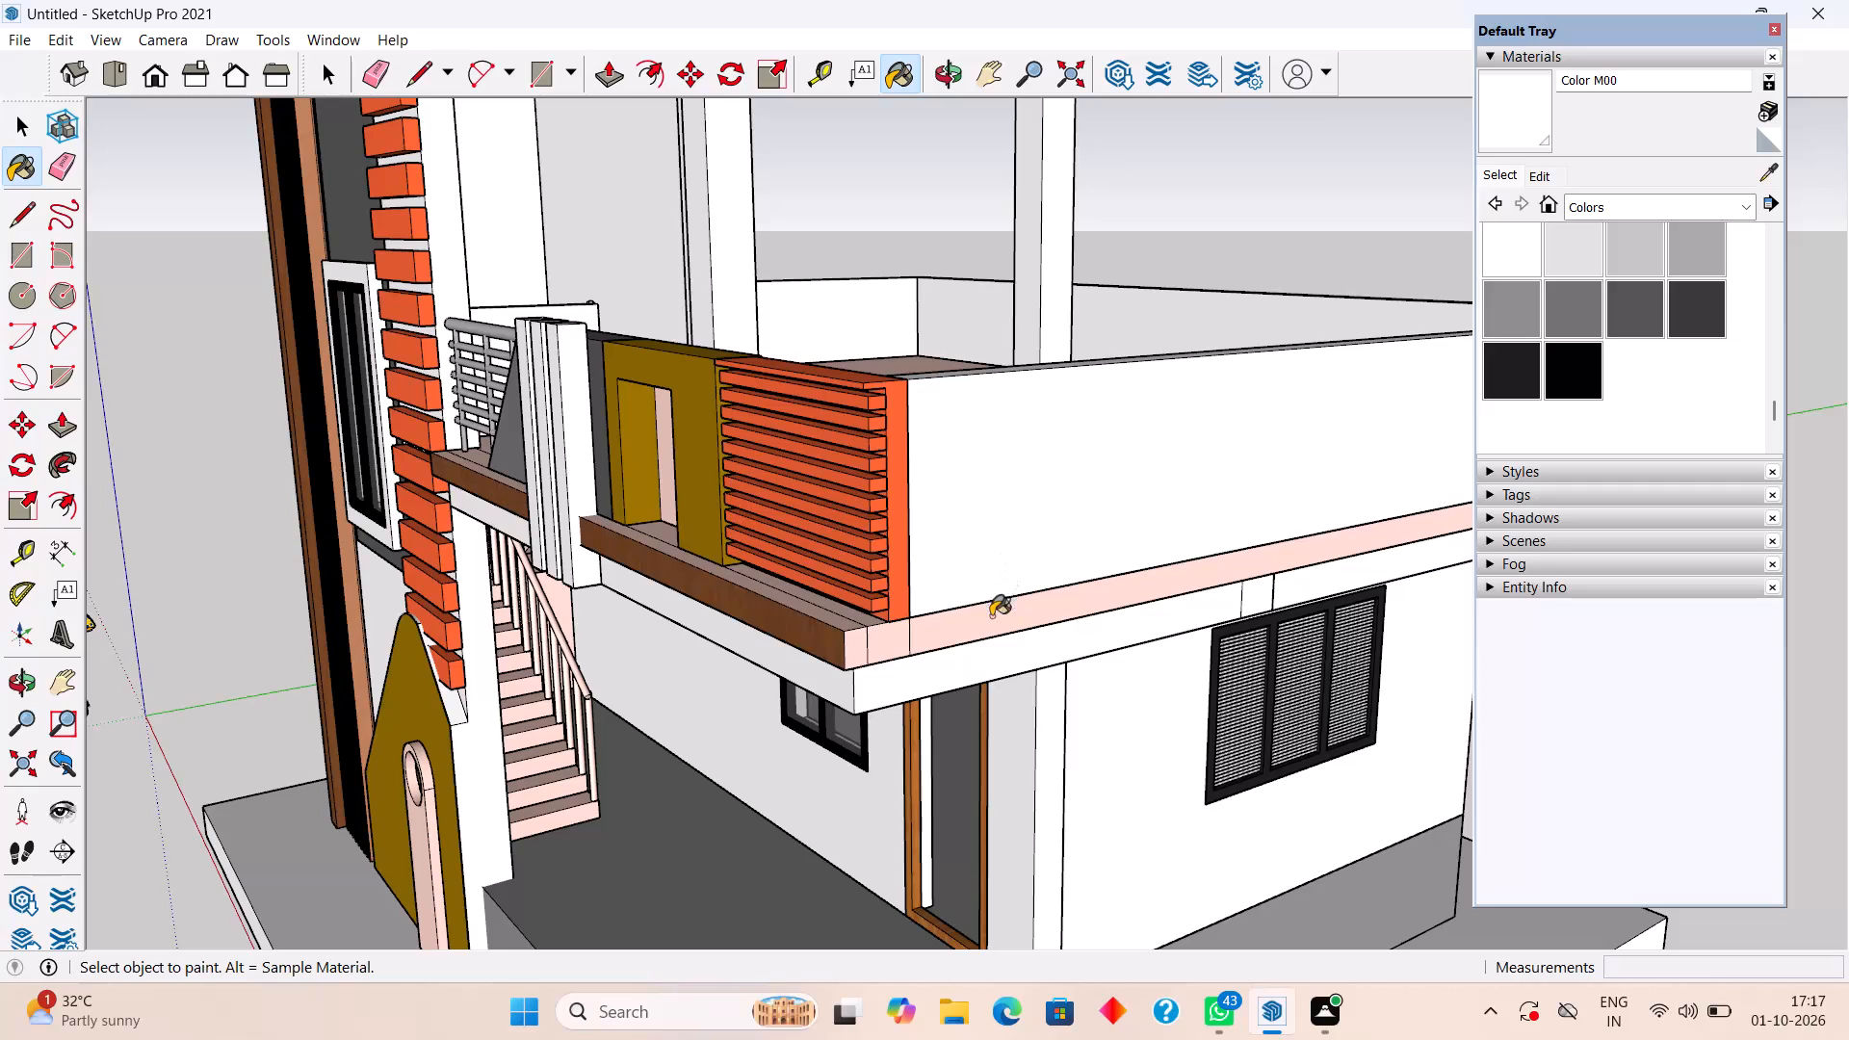
pyautogui.moveTo(981, 627); pyautogui.dragTo(514, 789, button='middle')
pyautogui.scroll(-1, 828, 612)
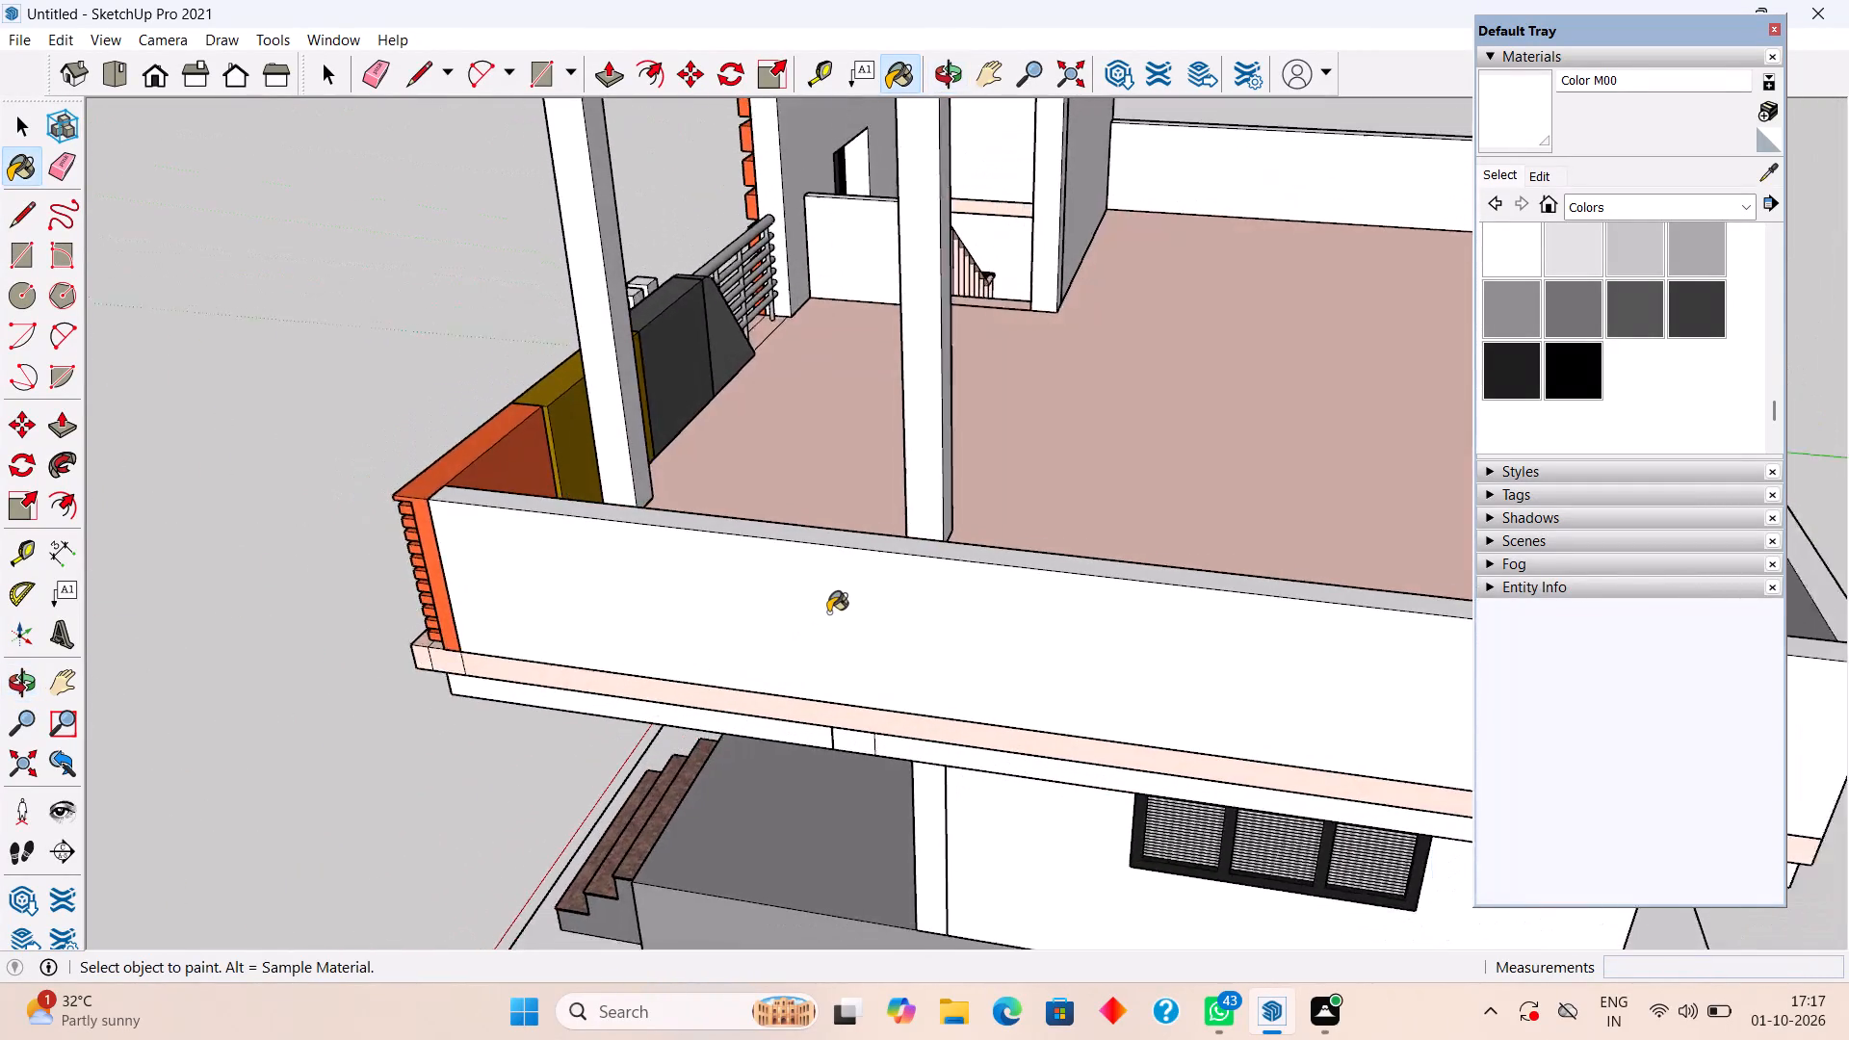
pyautogui.scroll(-7, 828, 612)
pyautogui.scroll(-4, 904, 725)
pyautogui.moveTo(1107, 608); pyautogui.dragTo(466, 511, button='middle')
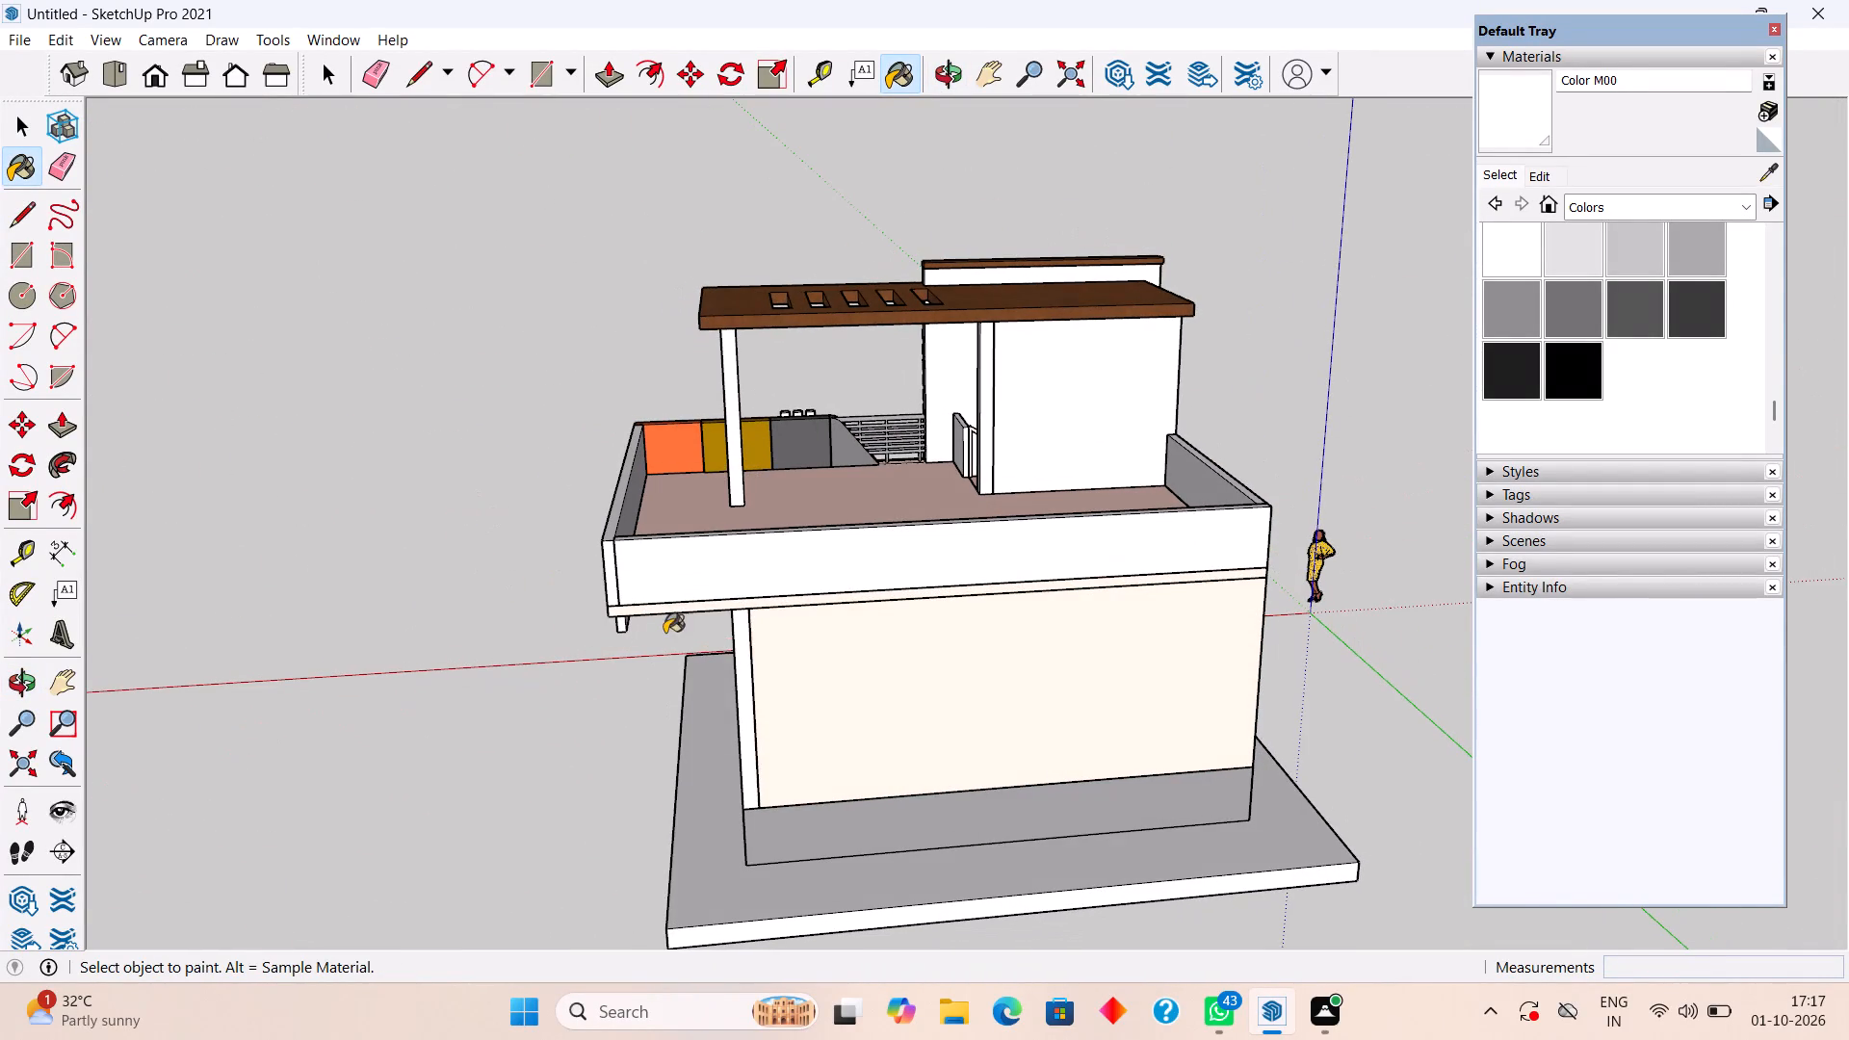
pyautogui.click(877, 686)
pyautogui.scroll(-1, 877, 686)
pyautogui.moveTo(767, 625); pyautogui.dragTo(352, 638, button='middle')
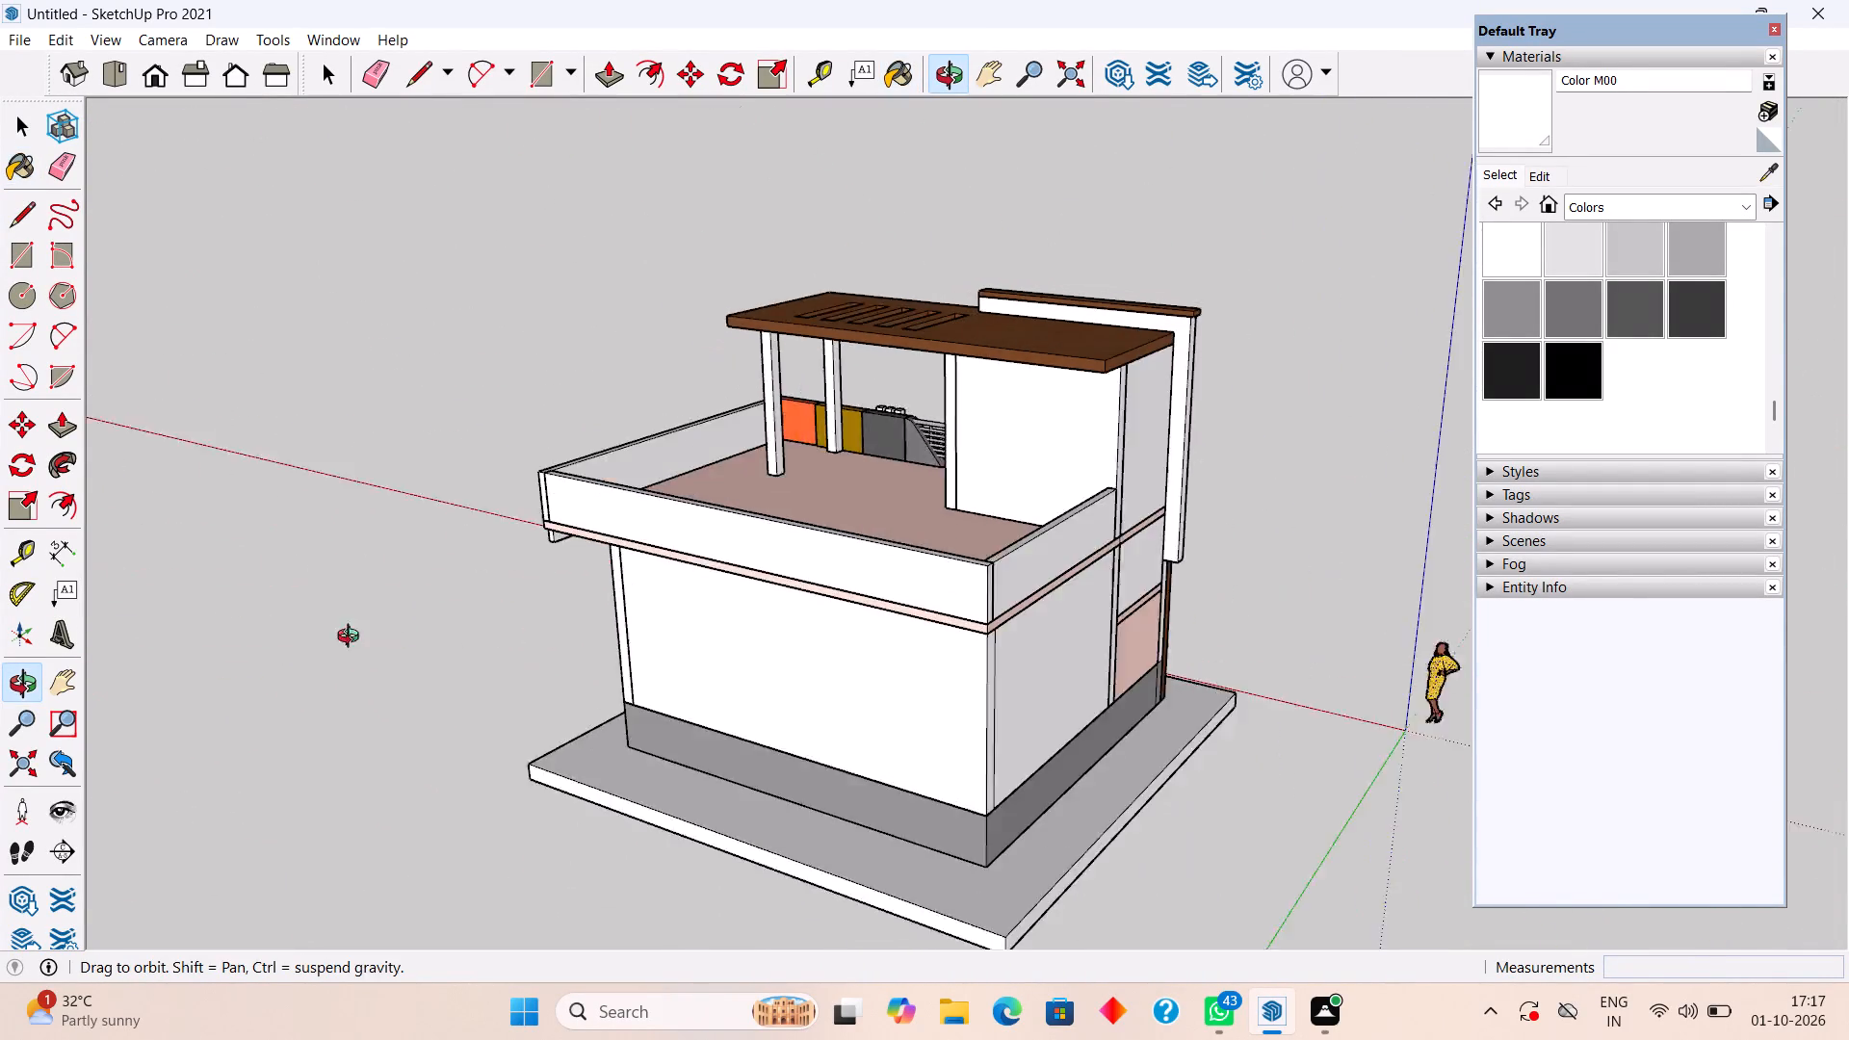
pyautogui.moveTo(352, 638); pyautogui.dragTo(225, 655, button='middle')
pyautogui.moveTo(1165, 643); pyautogui.dragTo(915, 650, button='middle')
pyautogui.click(1037, 682)
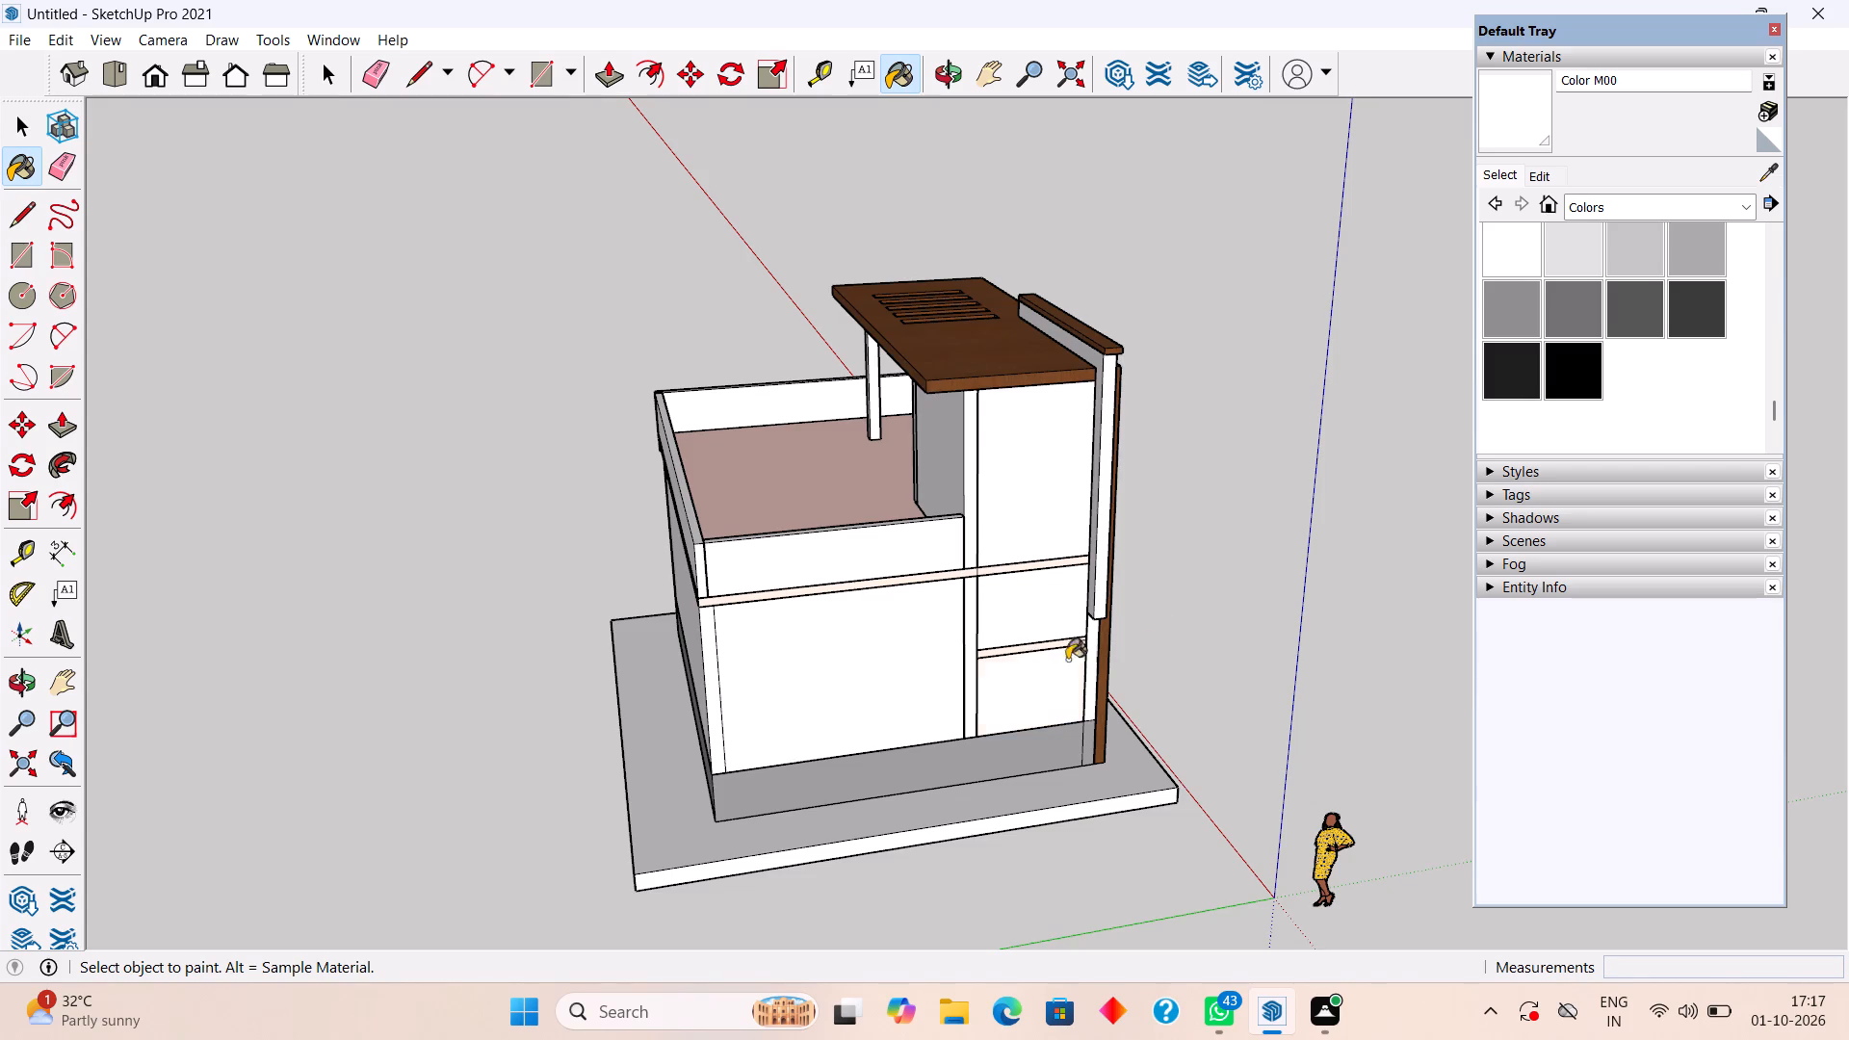
# Paint the arched strip below the round opening in the ochre gable panel with white Color M00.
pyautogui.moveTo(1277, 570); pyautogui.dragTo(615, 660, button='middle')
pyautogui.moveTo(1058, 629); pyautogui.dragTo(844, 597, button='middle')
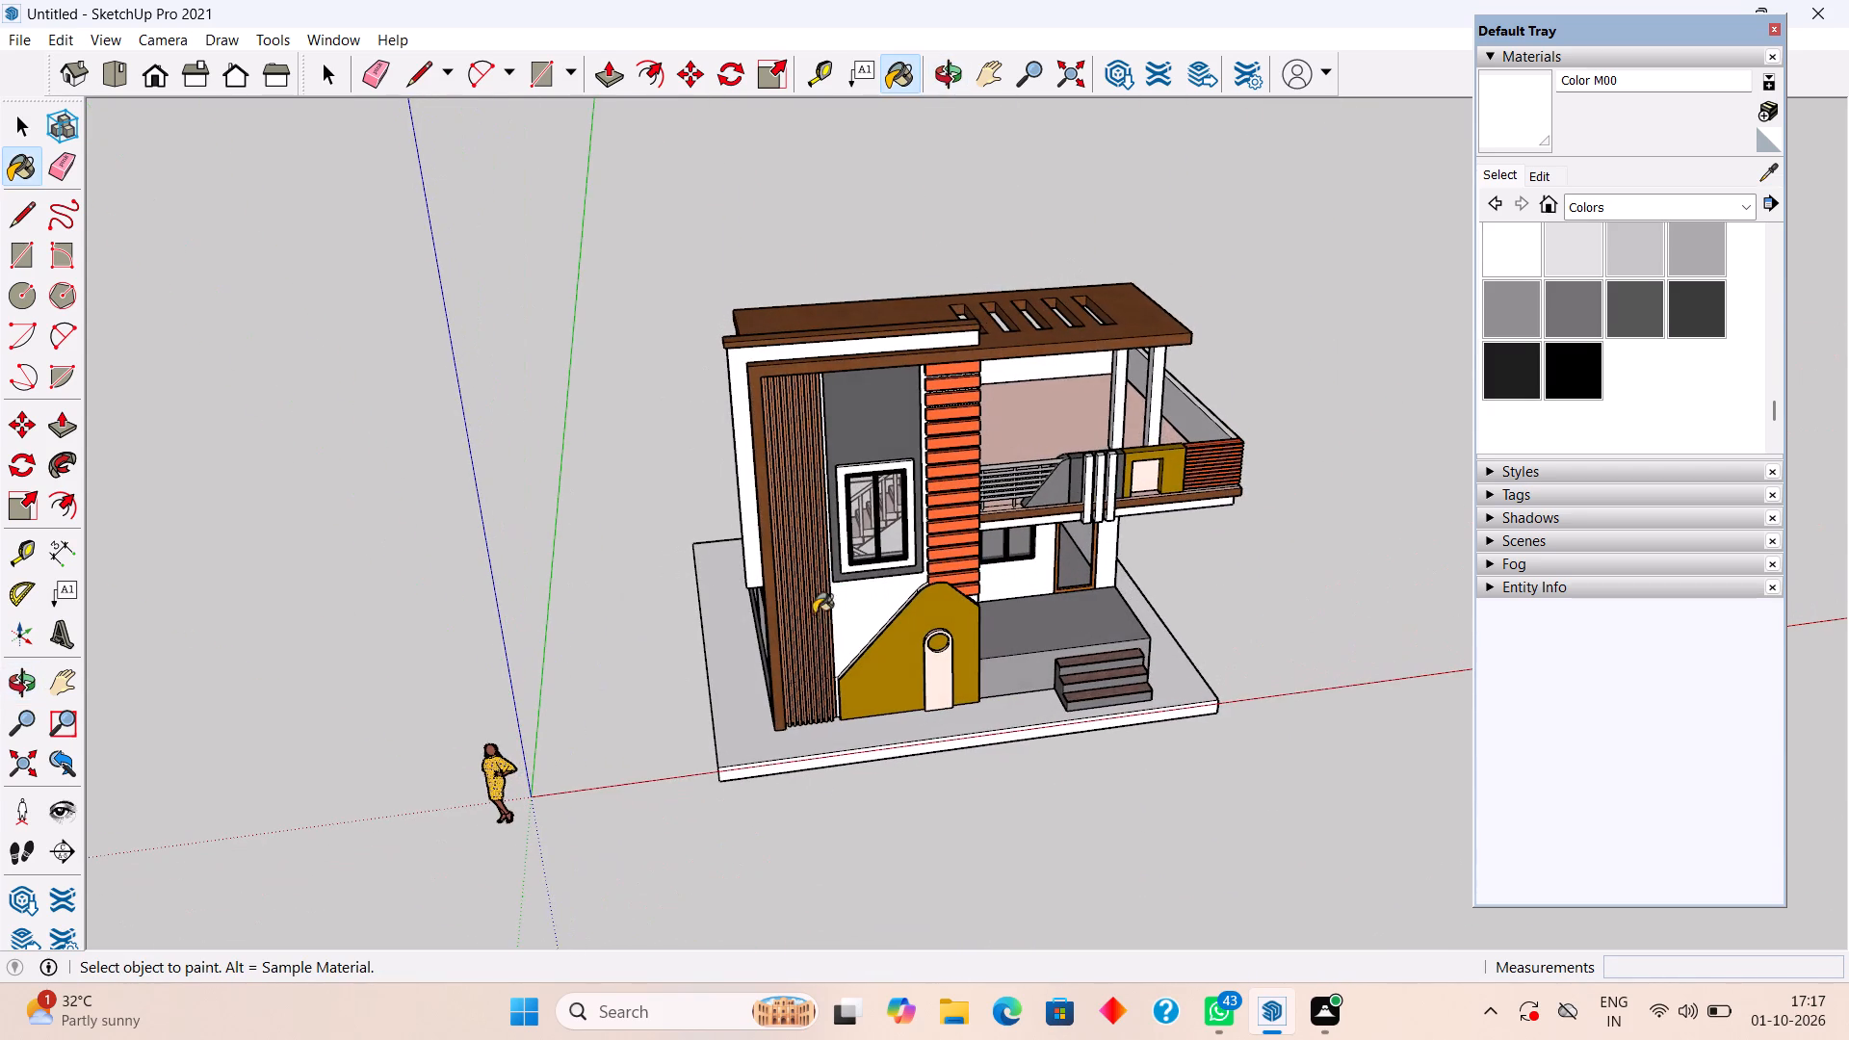
pyautogui.scroll(9, 917, 688)
pyautogui.click(957, 661)
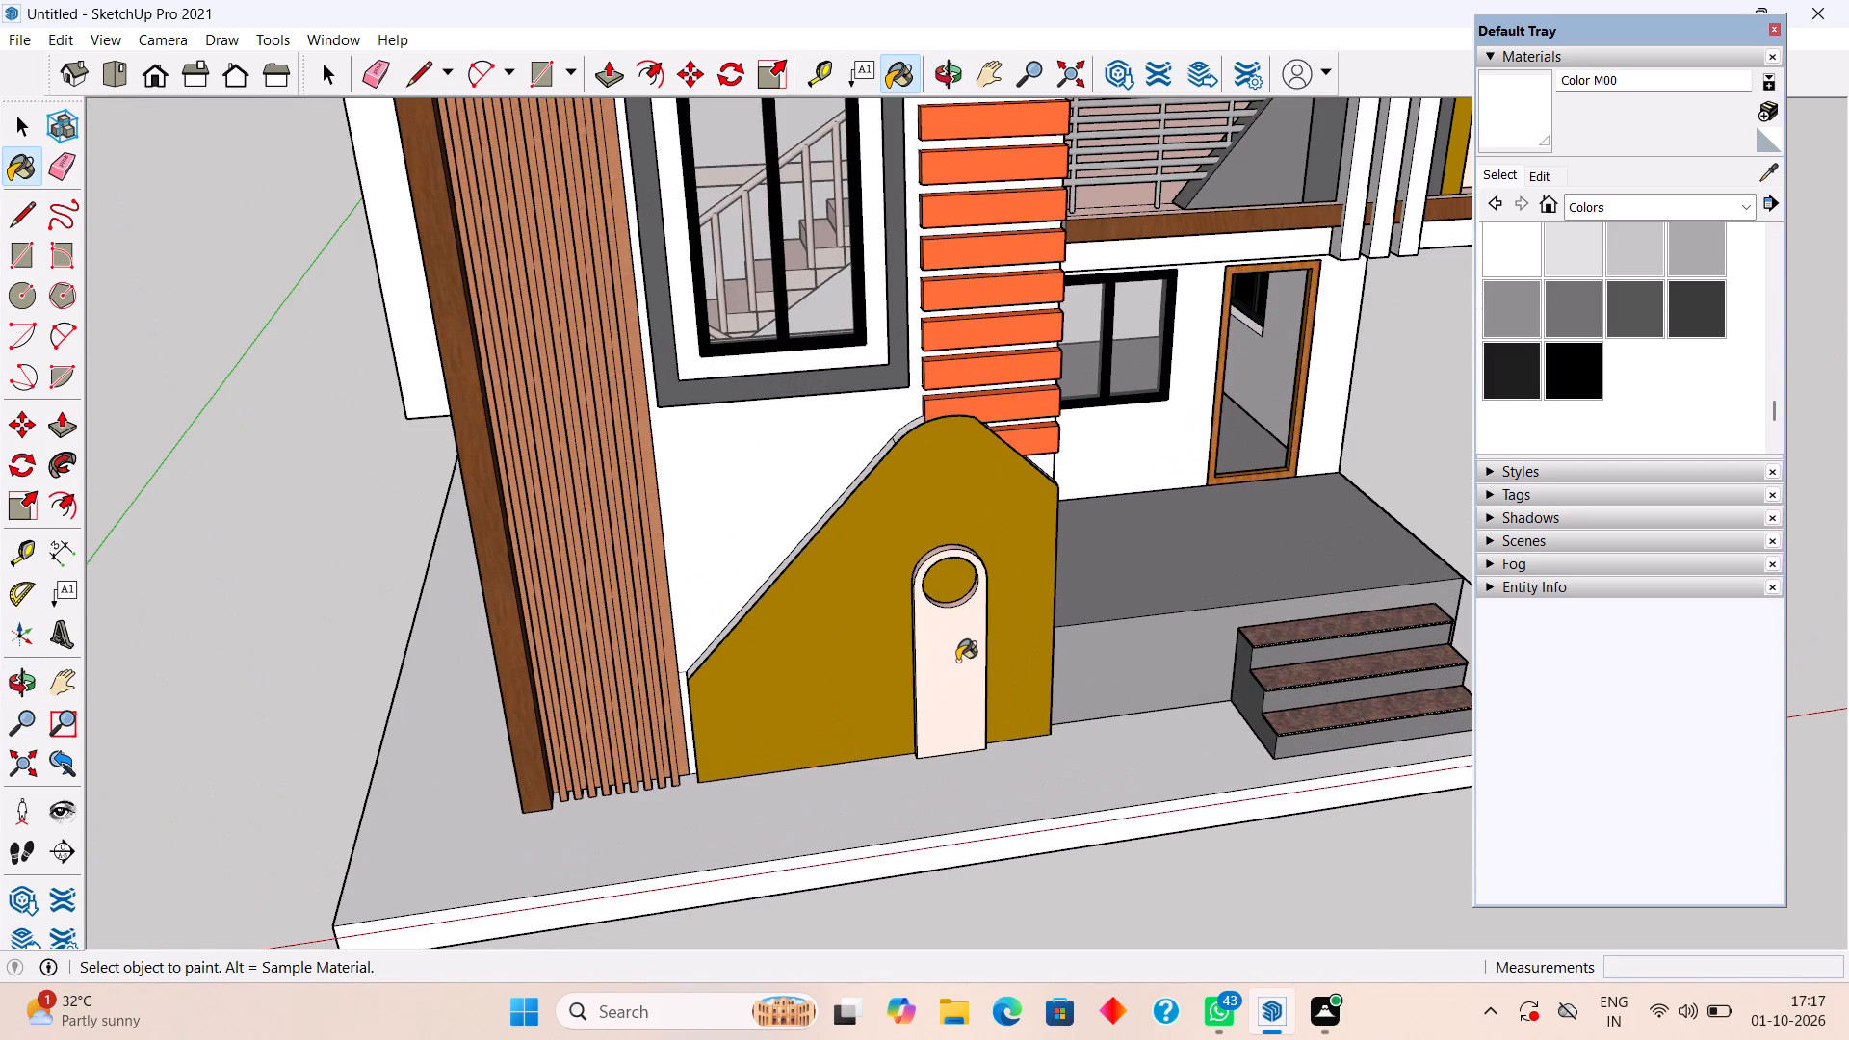
pyautogui.scroll(-4, 957, 661)
pyautogui.press('space')
# Examine the front facade, pergola roof and balcony for surfaces that still need repainting.
pyautogui.scroll(-6, 958, 666)
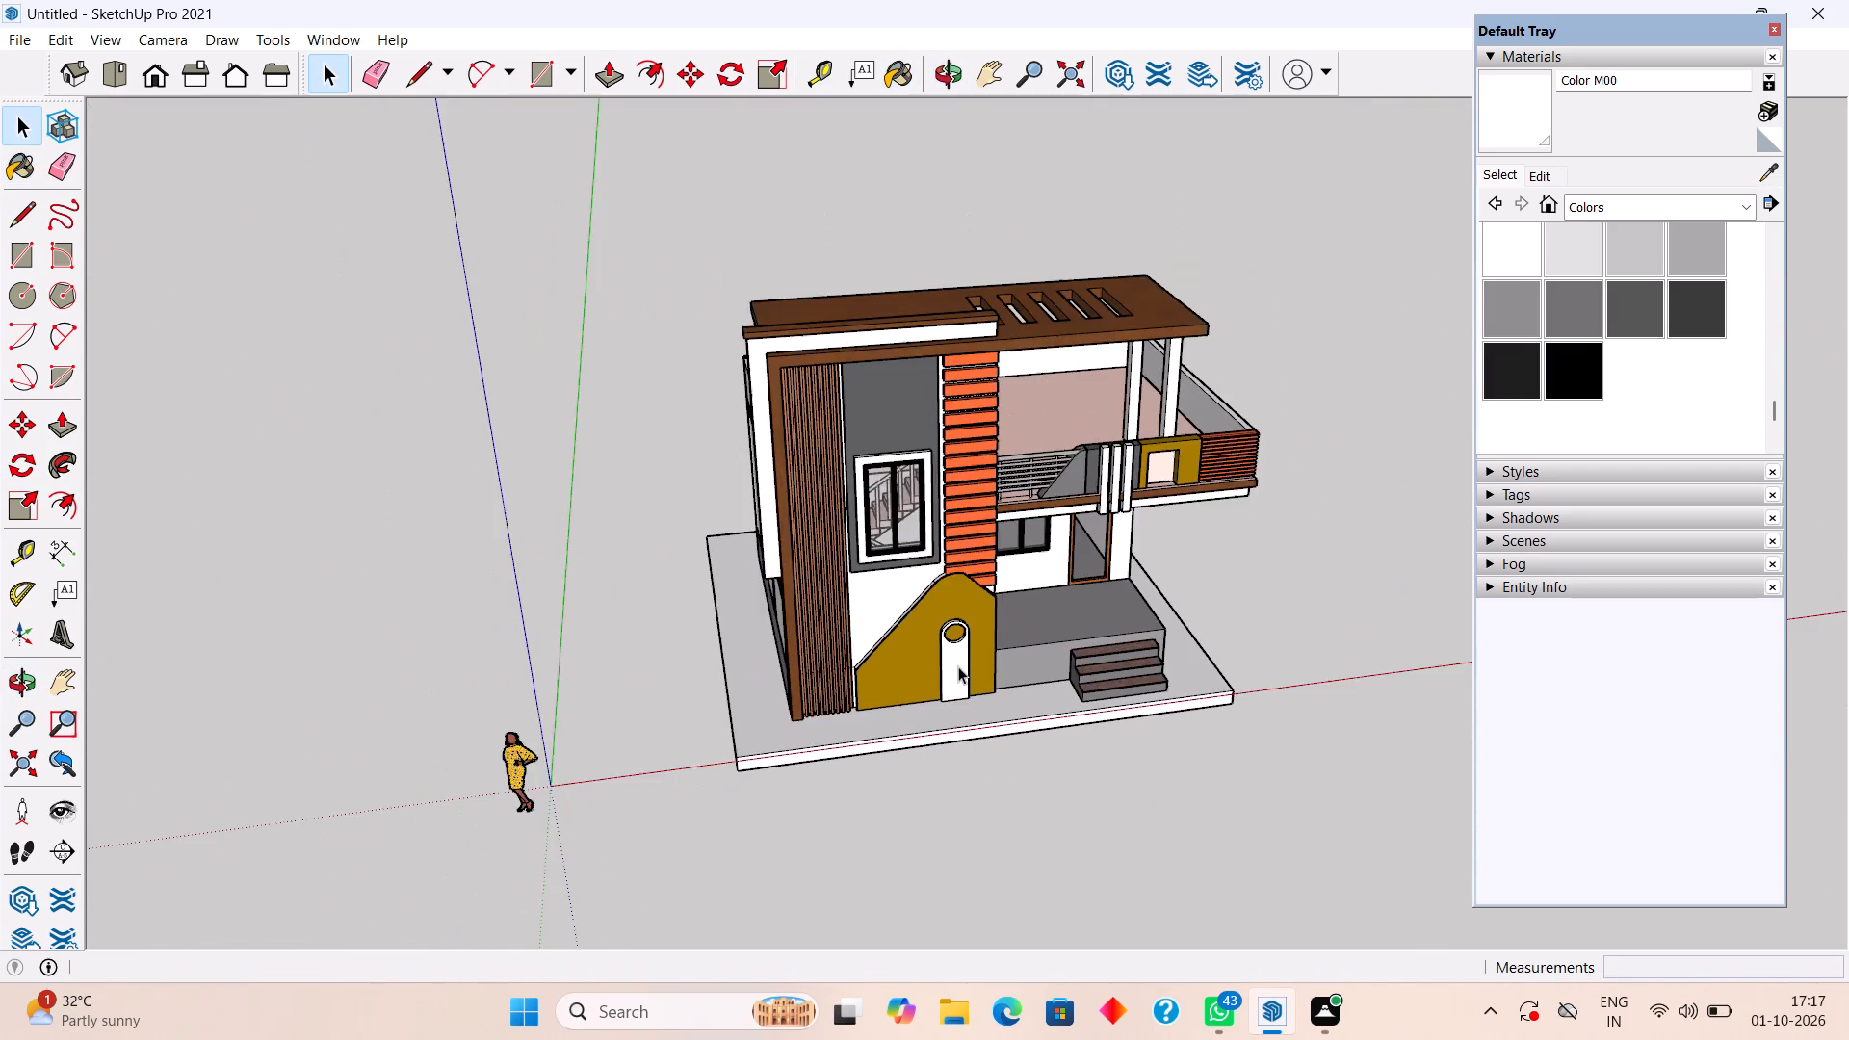
pyautogui.scroll(-4, 958, 666)
pyautogui.moveTo(957, 665); pyautogui.dragTo(772, 350, button='middle')
pyautogui.scroll(4, 1070, 483)
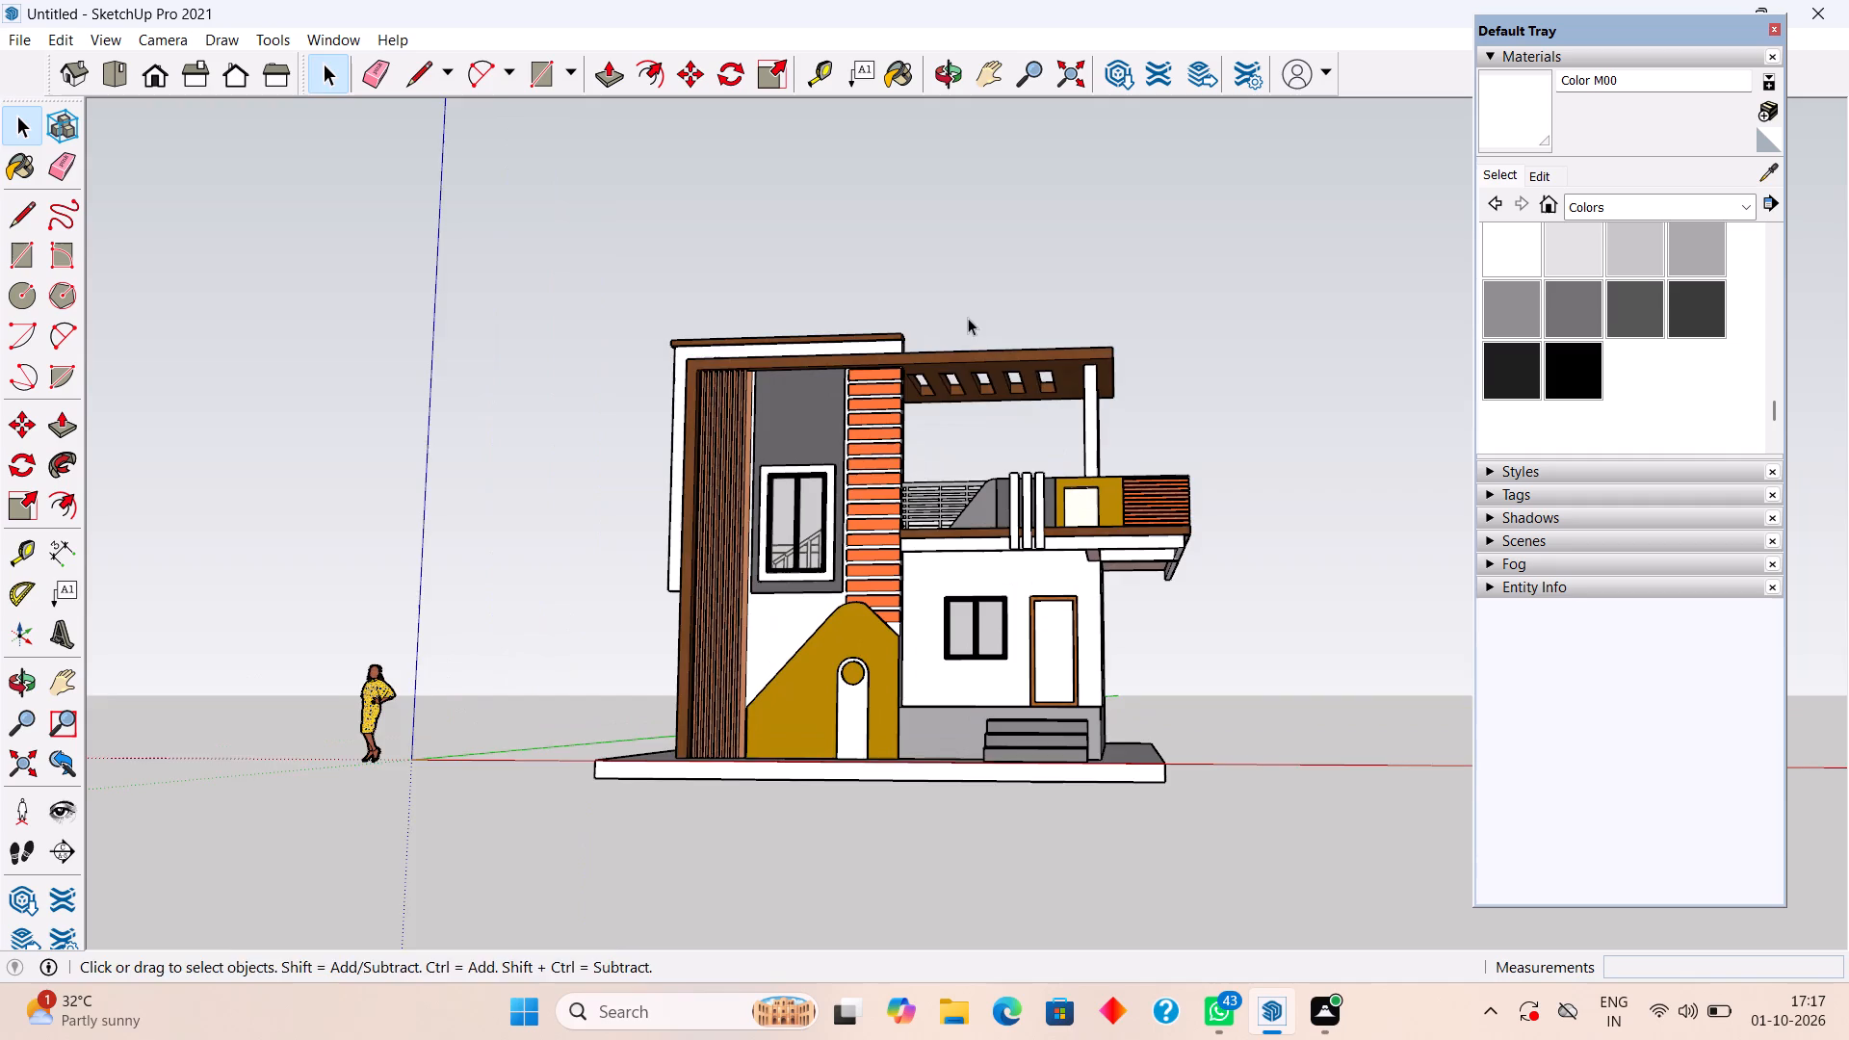
pyautogui.moveTo(968, 318); pyautogui.dragTo(968, 375, button='middle')
pyautogui.scroll(7, 987, 375)
pyautogui.moveTo(992, 372); pyautogui.dragTo(884, 427, button='middle')
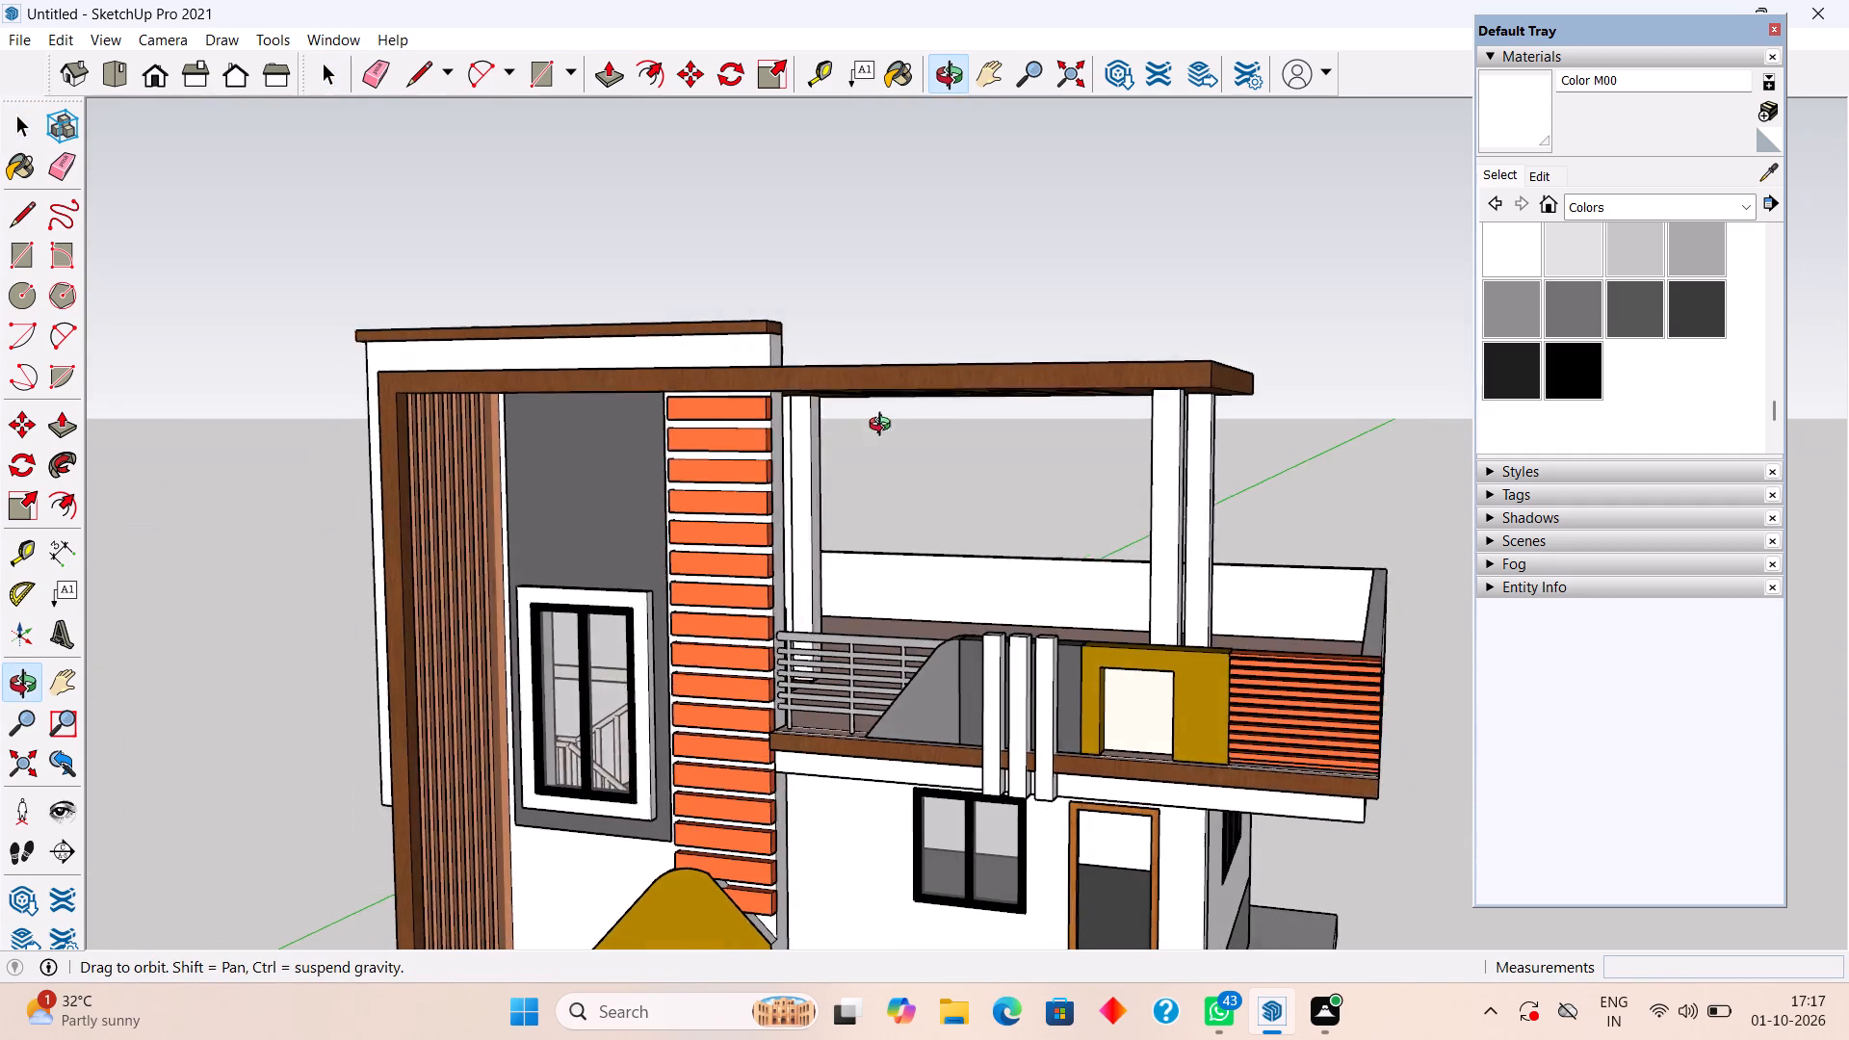
pyautogui.moveTo(884, 427); pyautogui.dragTo(864, 438, button='middle')
# Open the terrace slab group for editing and paint its cream side edge and corner pieces with white Color M00.
pyautogui.moveTo(1189, 664); pyautogui.dragTo(898, 630, button='middle')
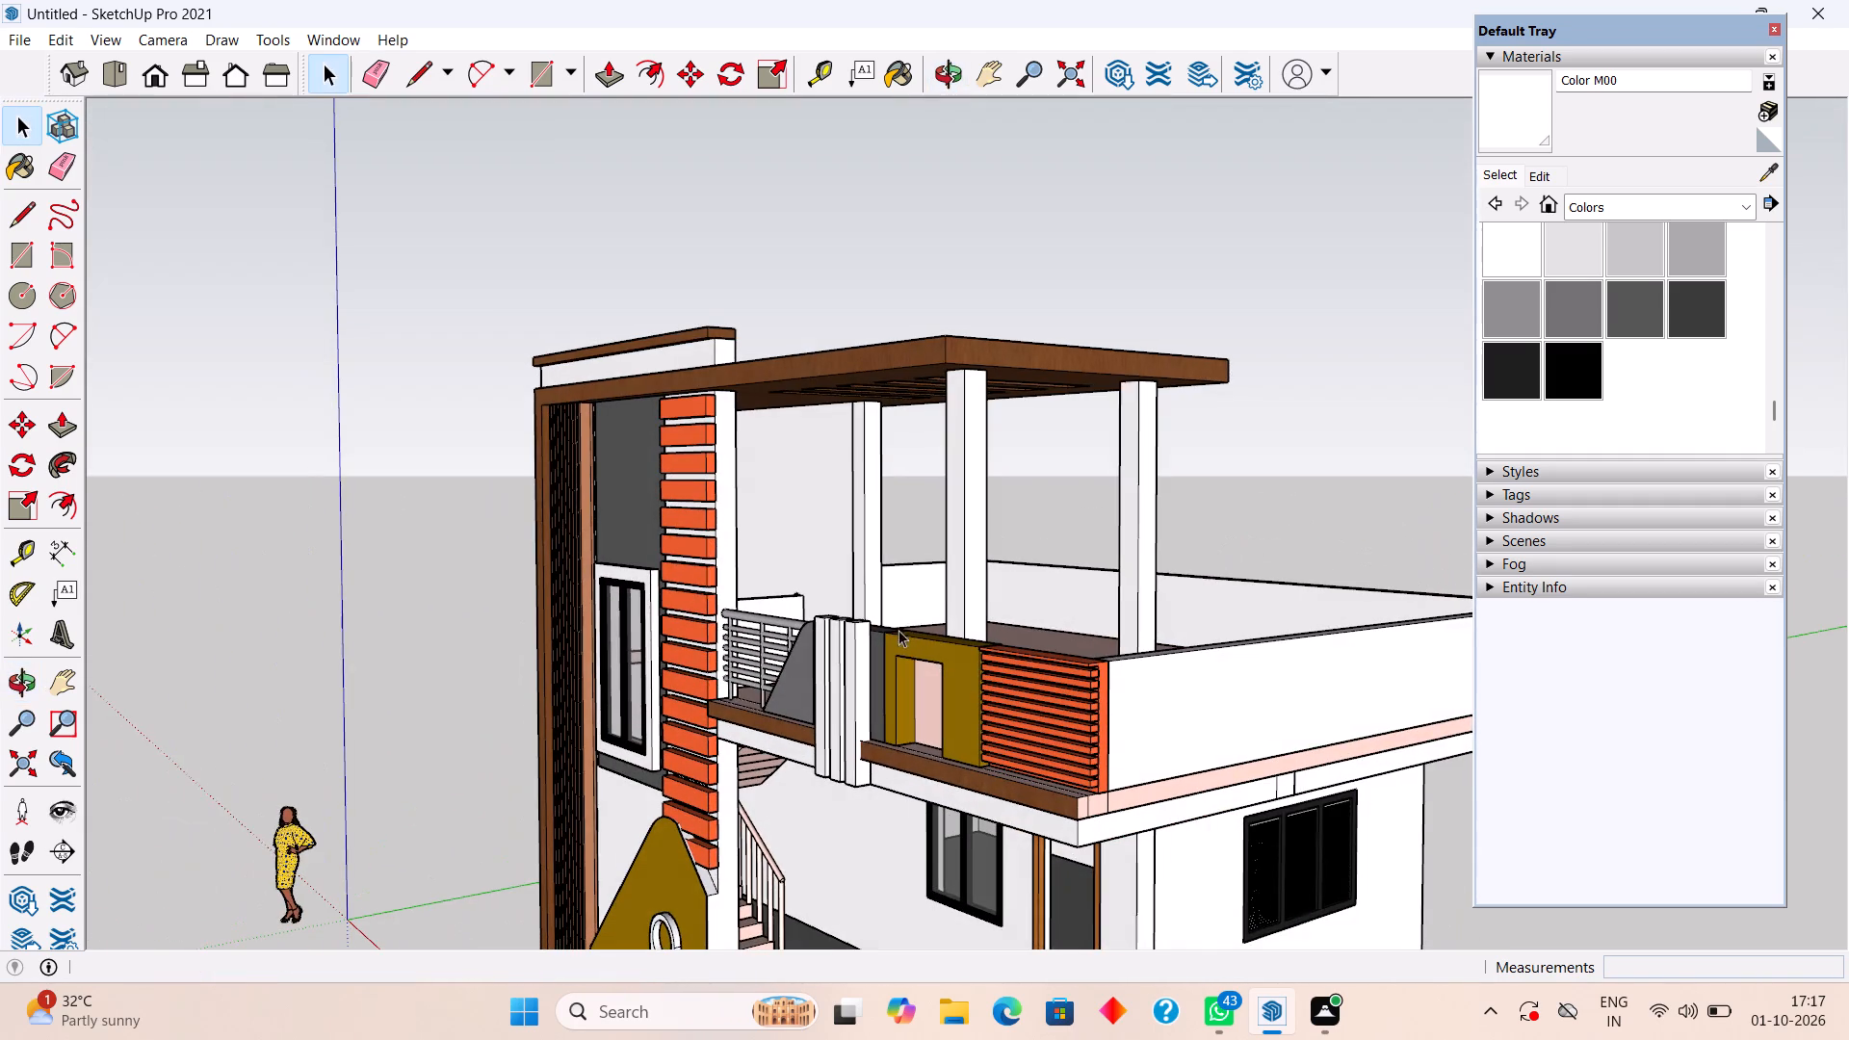
pyautogui.doubleClick(1165, 793)
pyautogui.click(1165, 793)
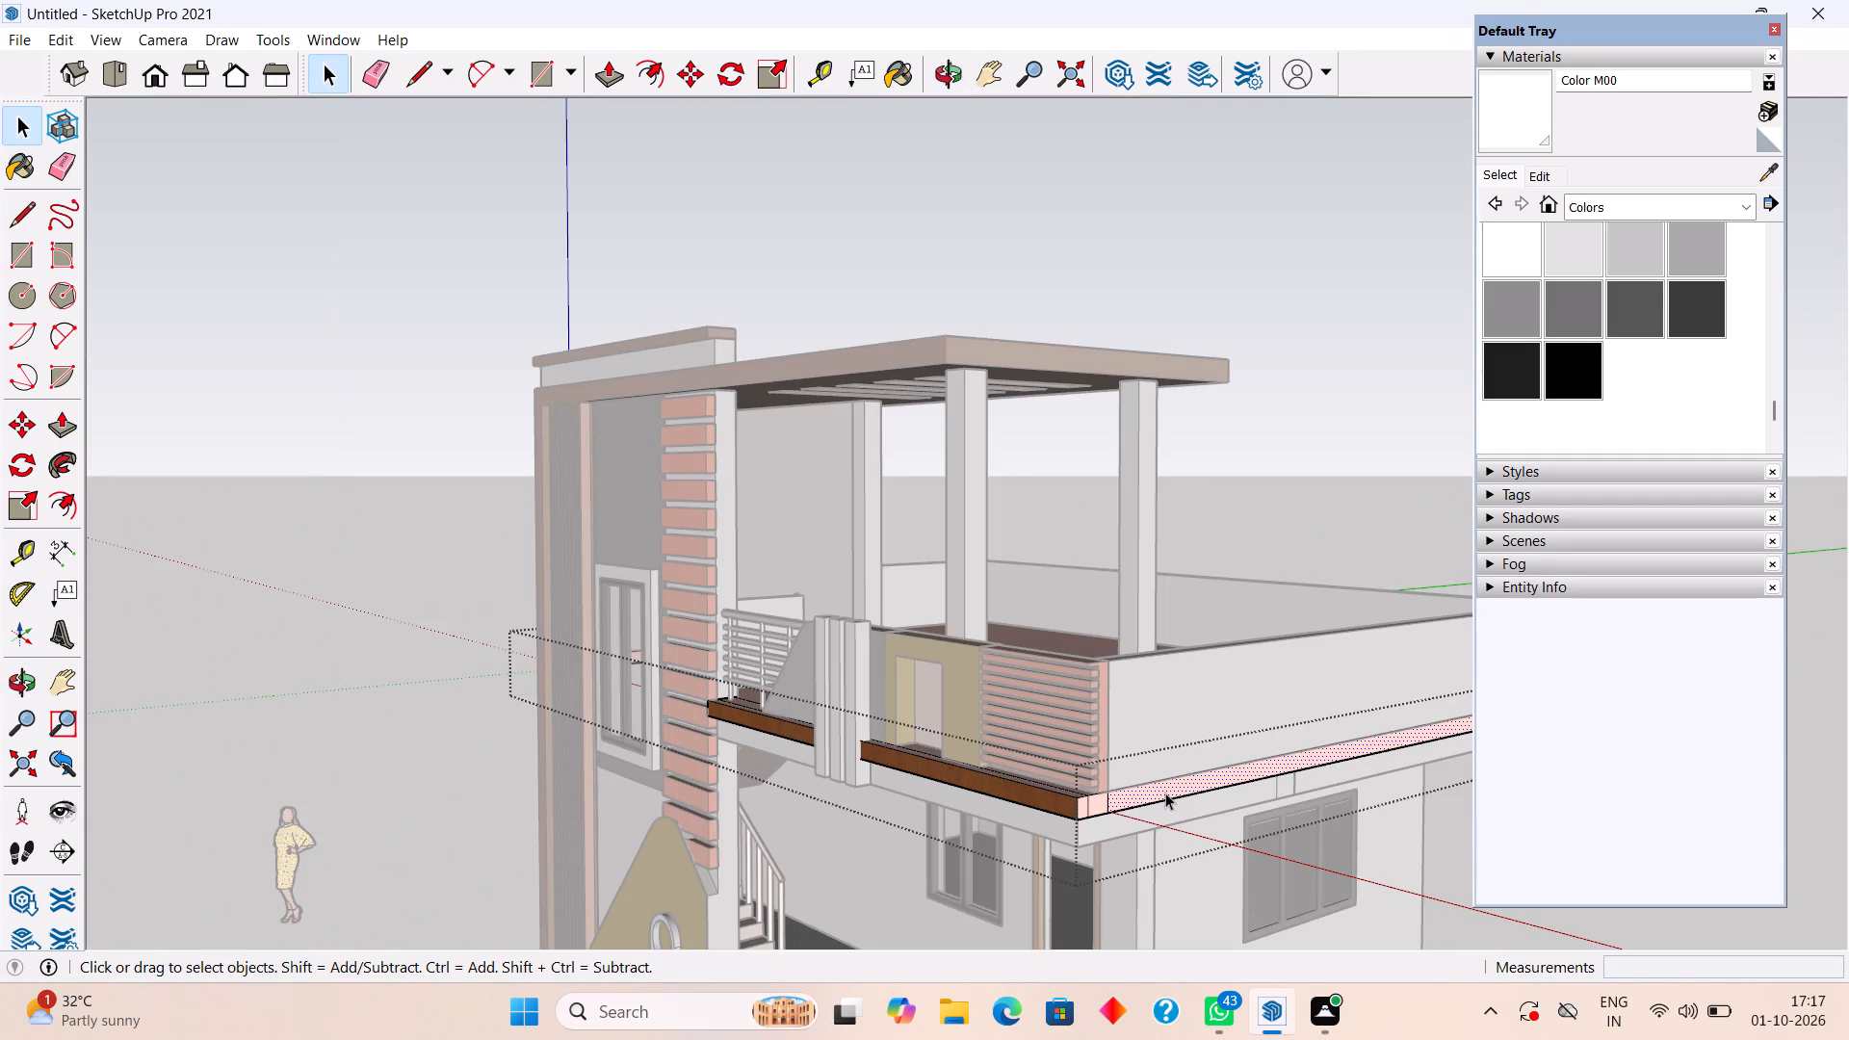
pyautogui.click(1165, 793)
pyautogui.moveTo(1164, 651); pyautogui.dragTo(1128, 807, button='middle')
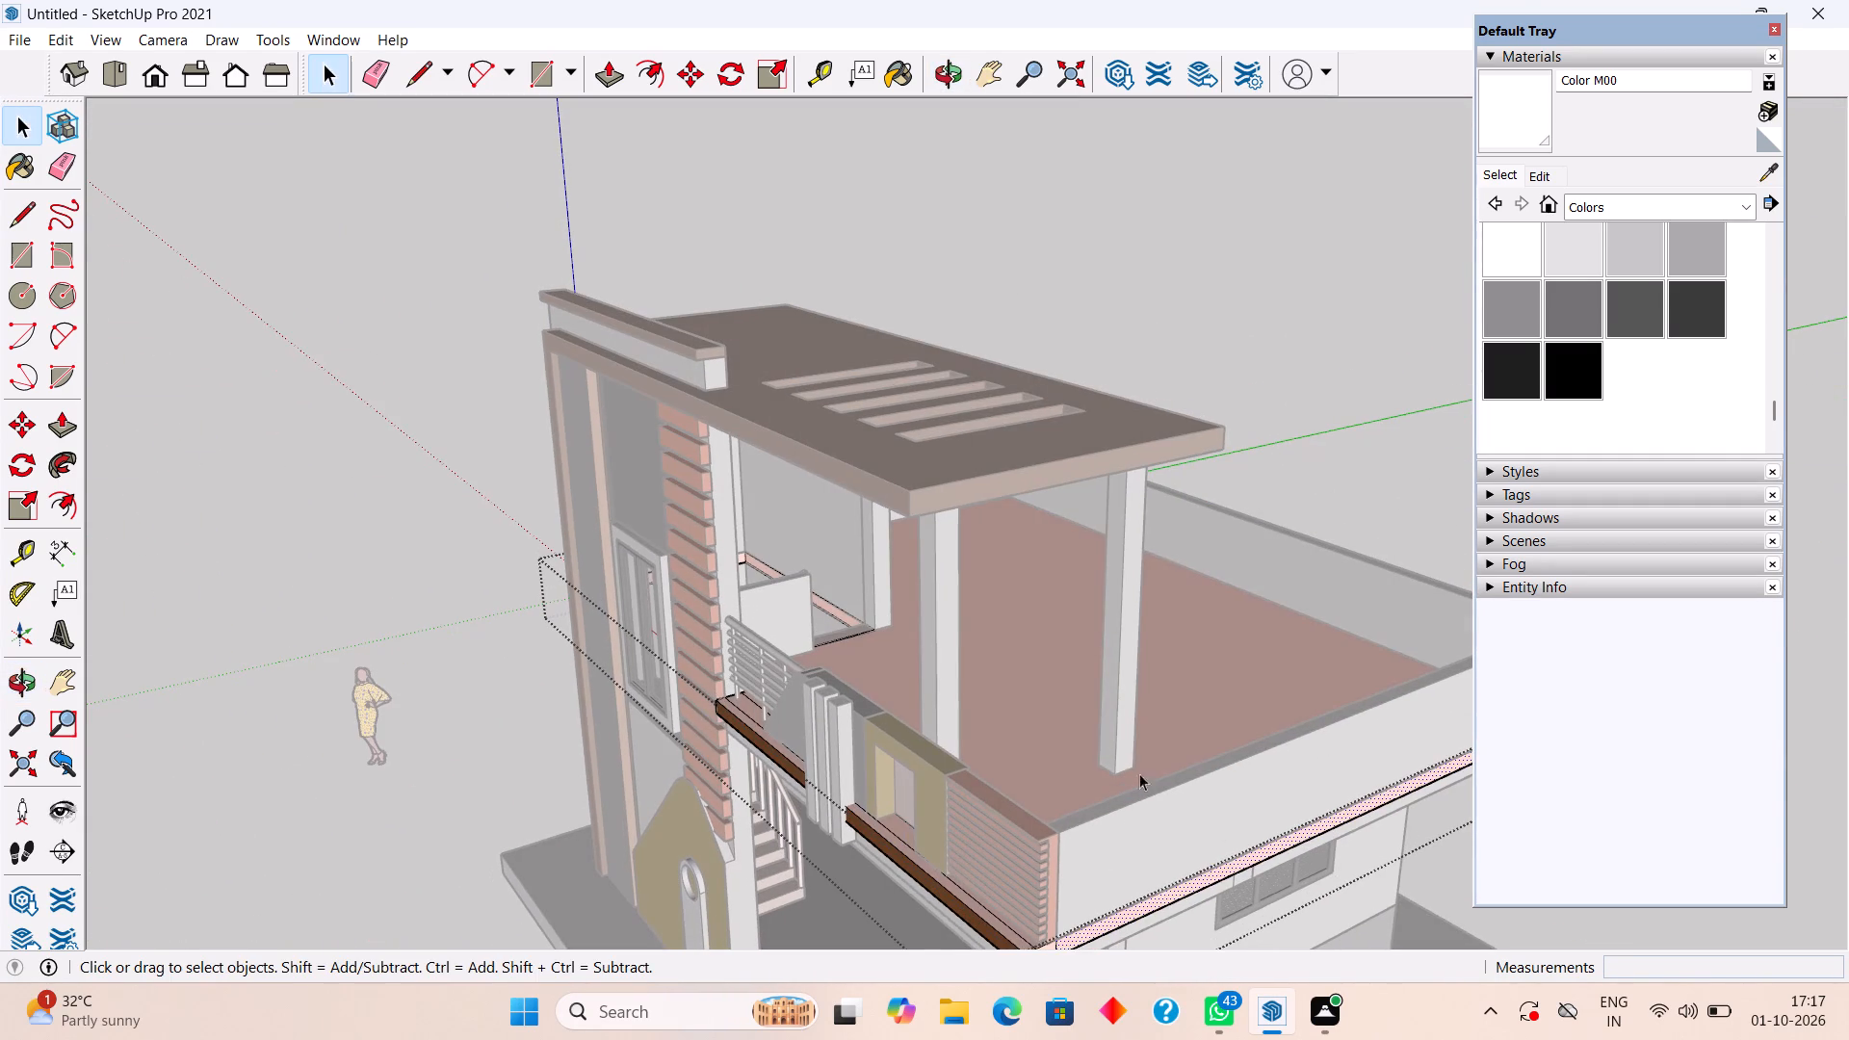
pyautogui.click(1035, 747)
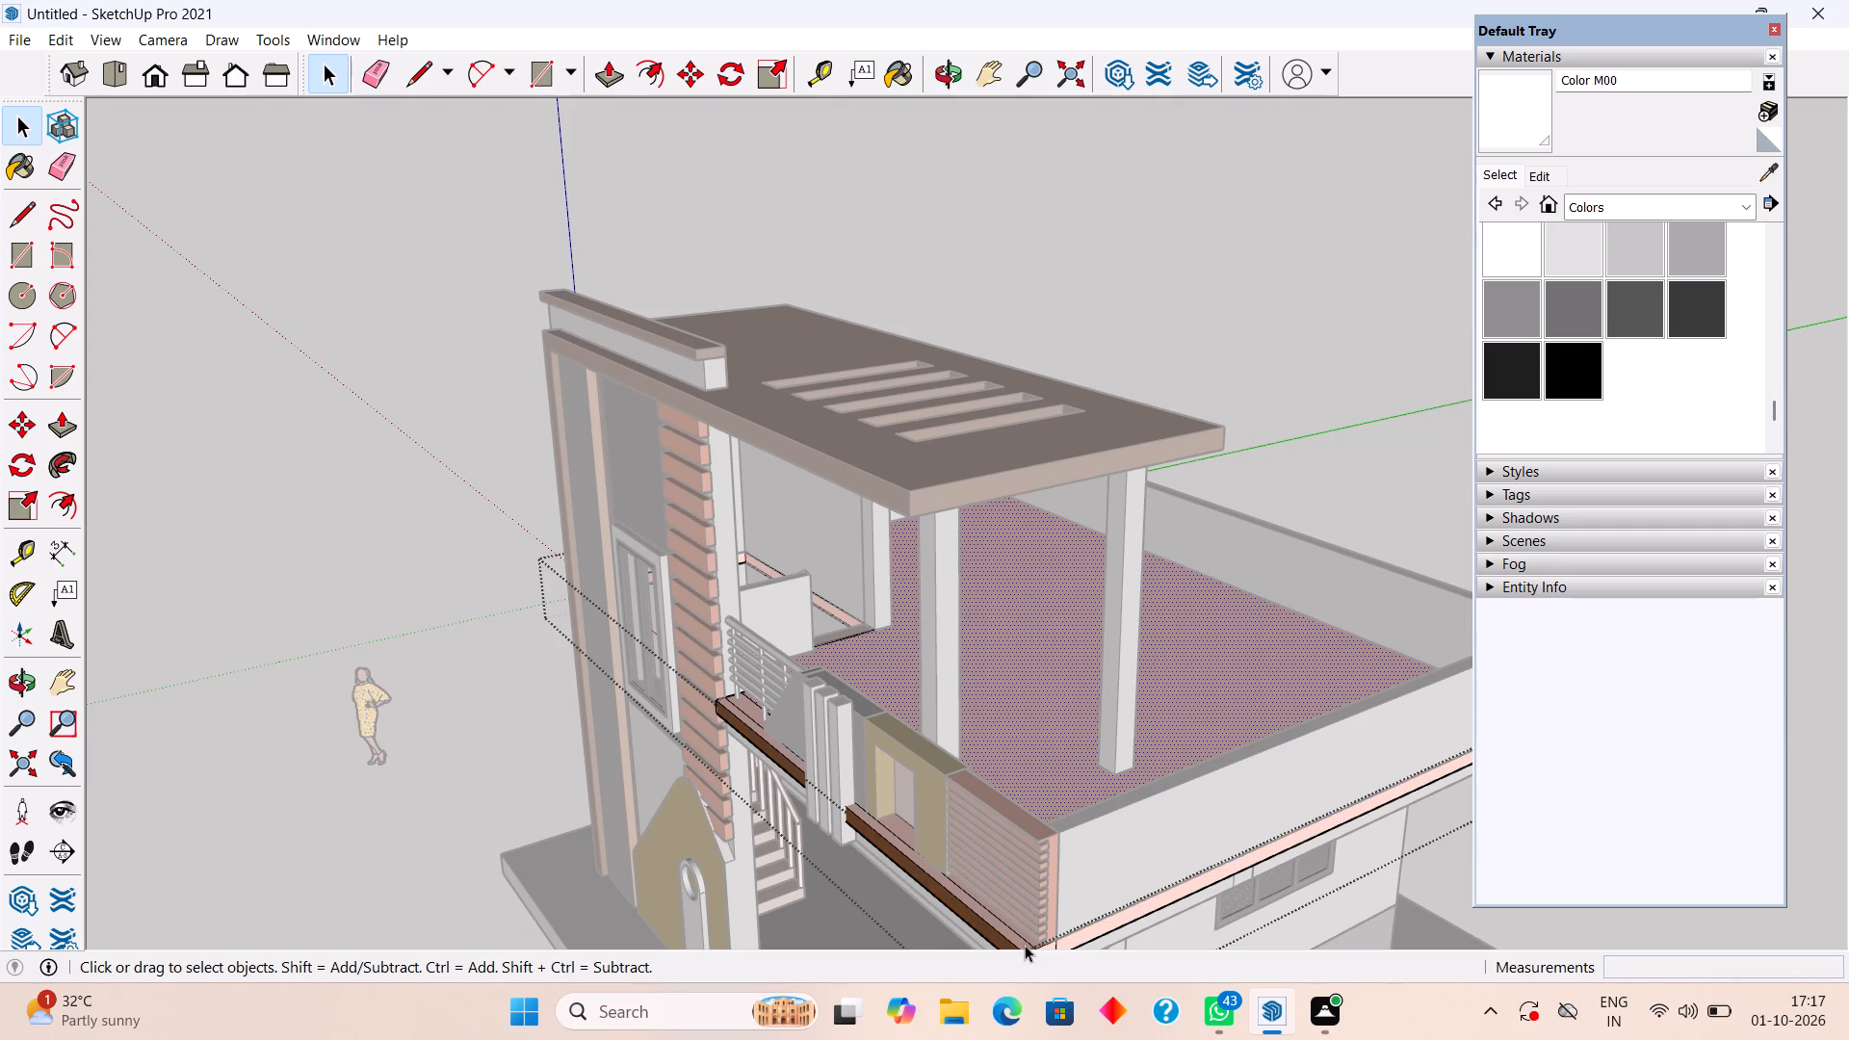
pyautogui.moveTo(1152, 822); pyautogui.dragTo(1102, 696, button='middle')
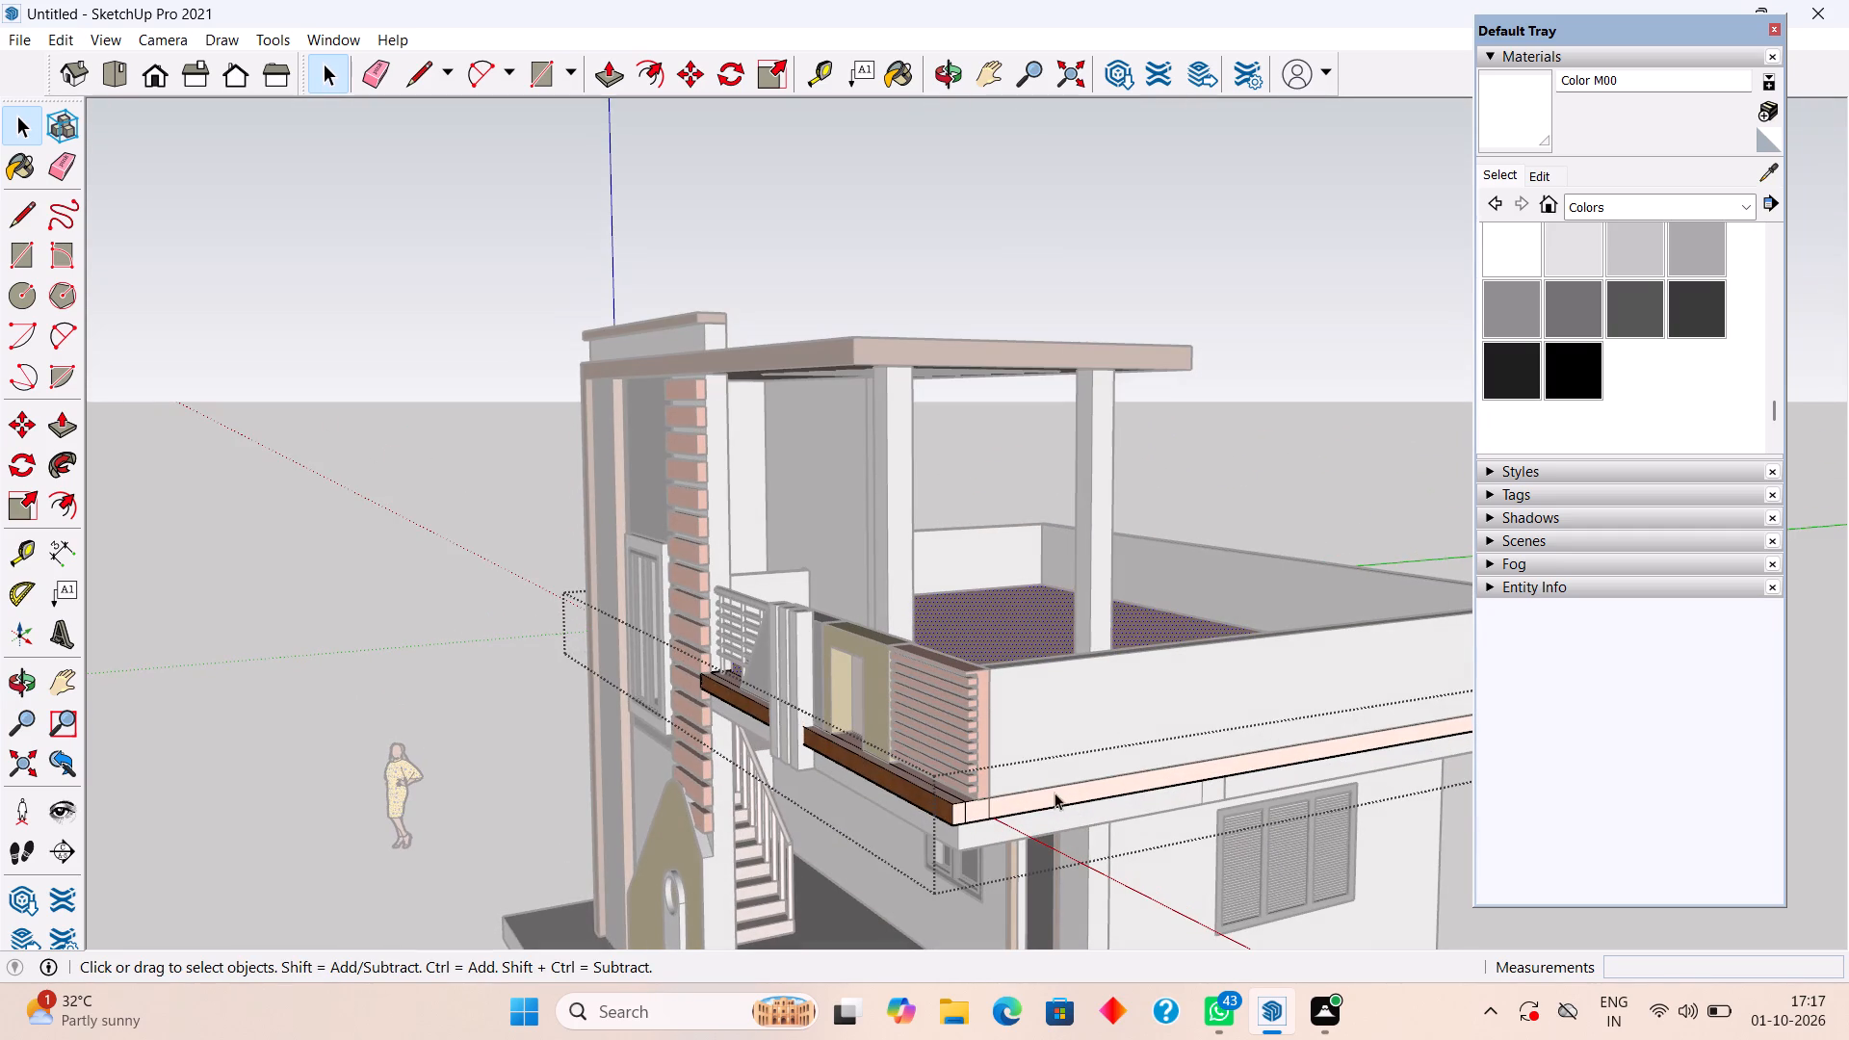
pyautogui.click(1054, 791)
pyautogui.click(1058, 798)
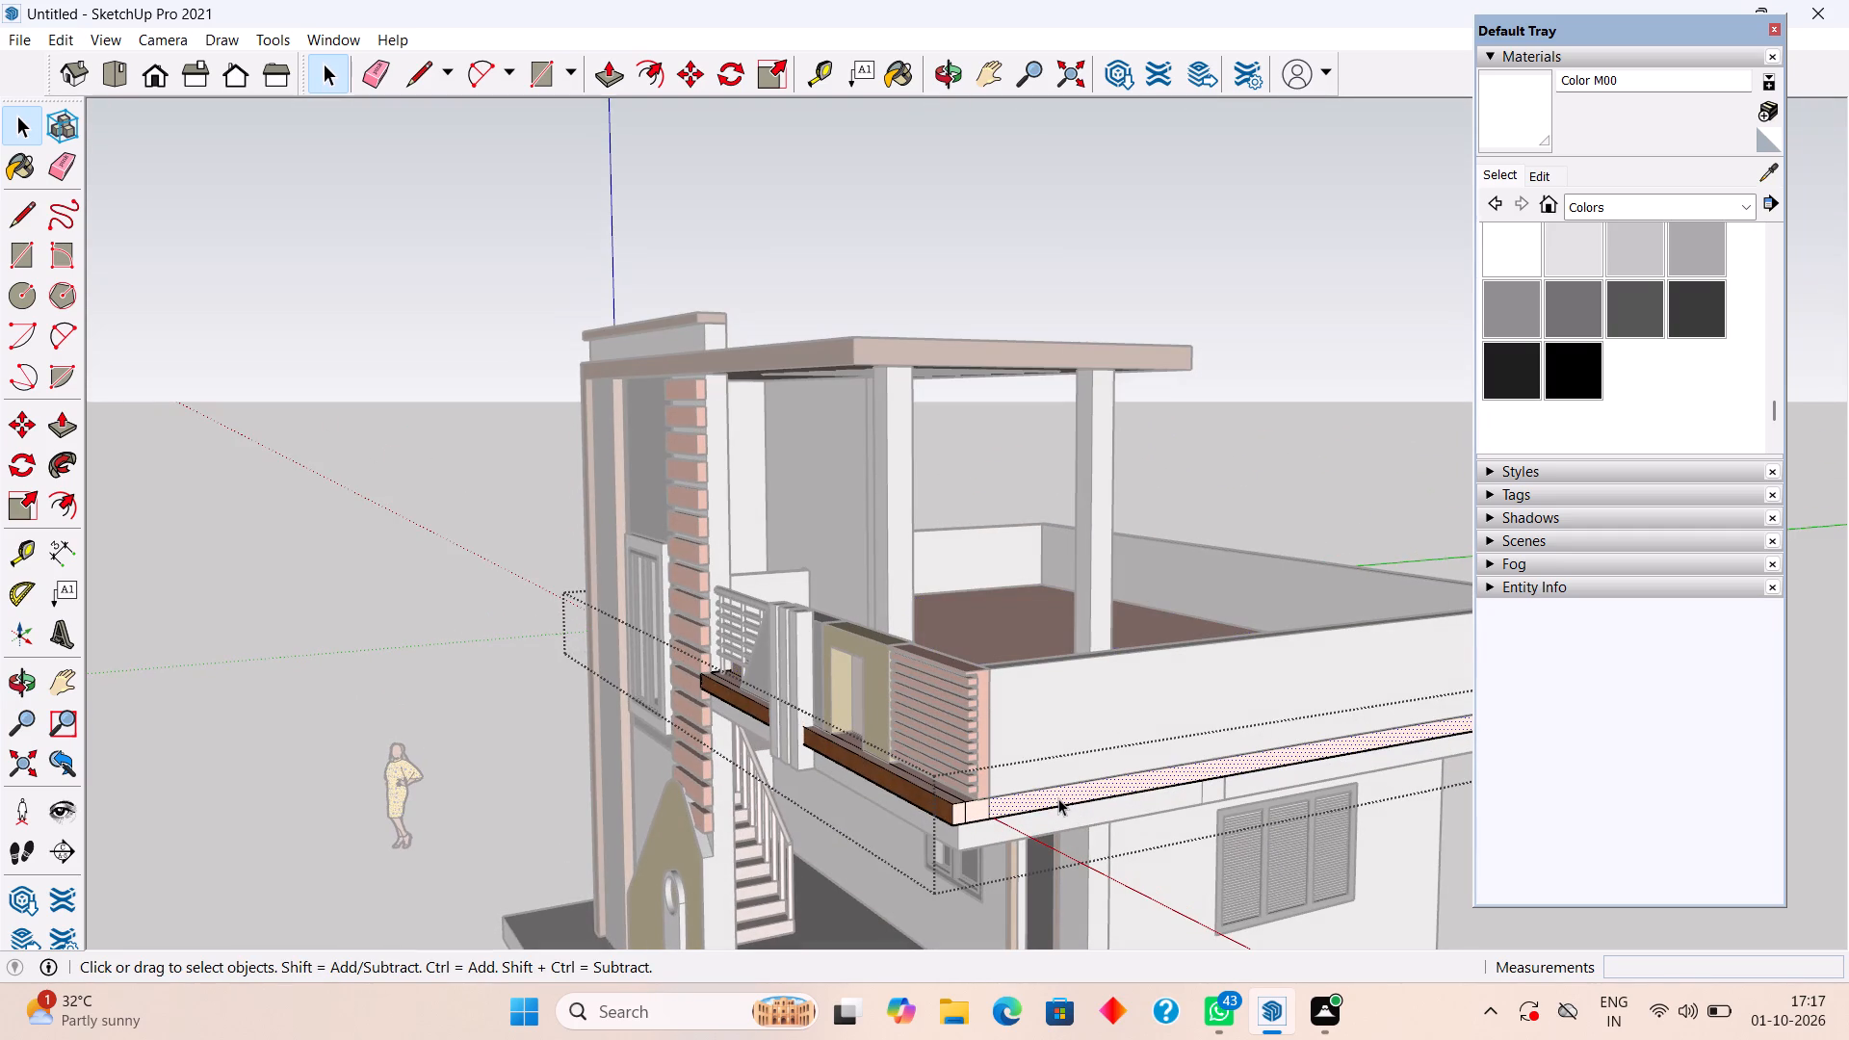
pyautogui.click(1520, 252)
pyautogui.click(1237, 767)
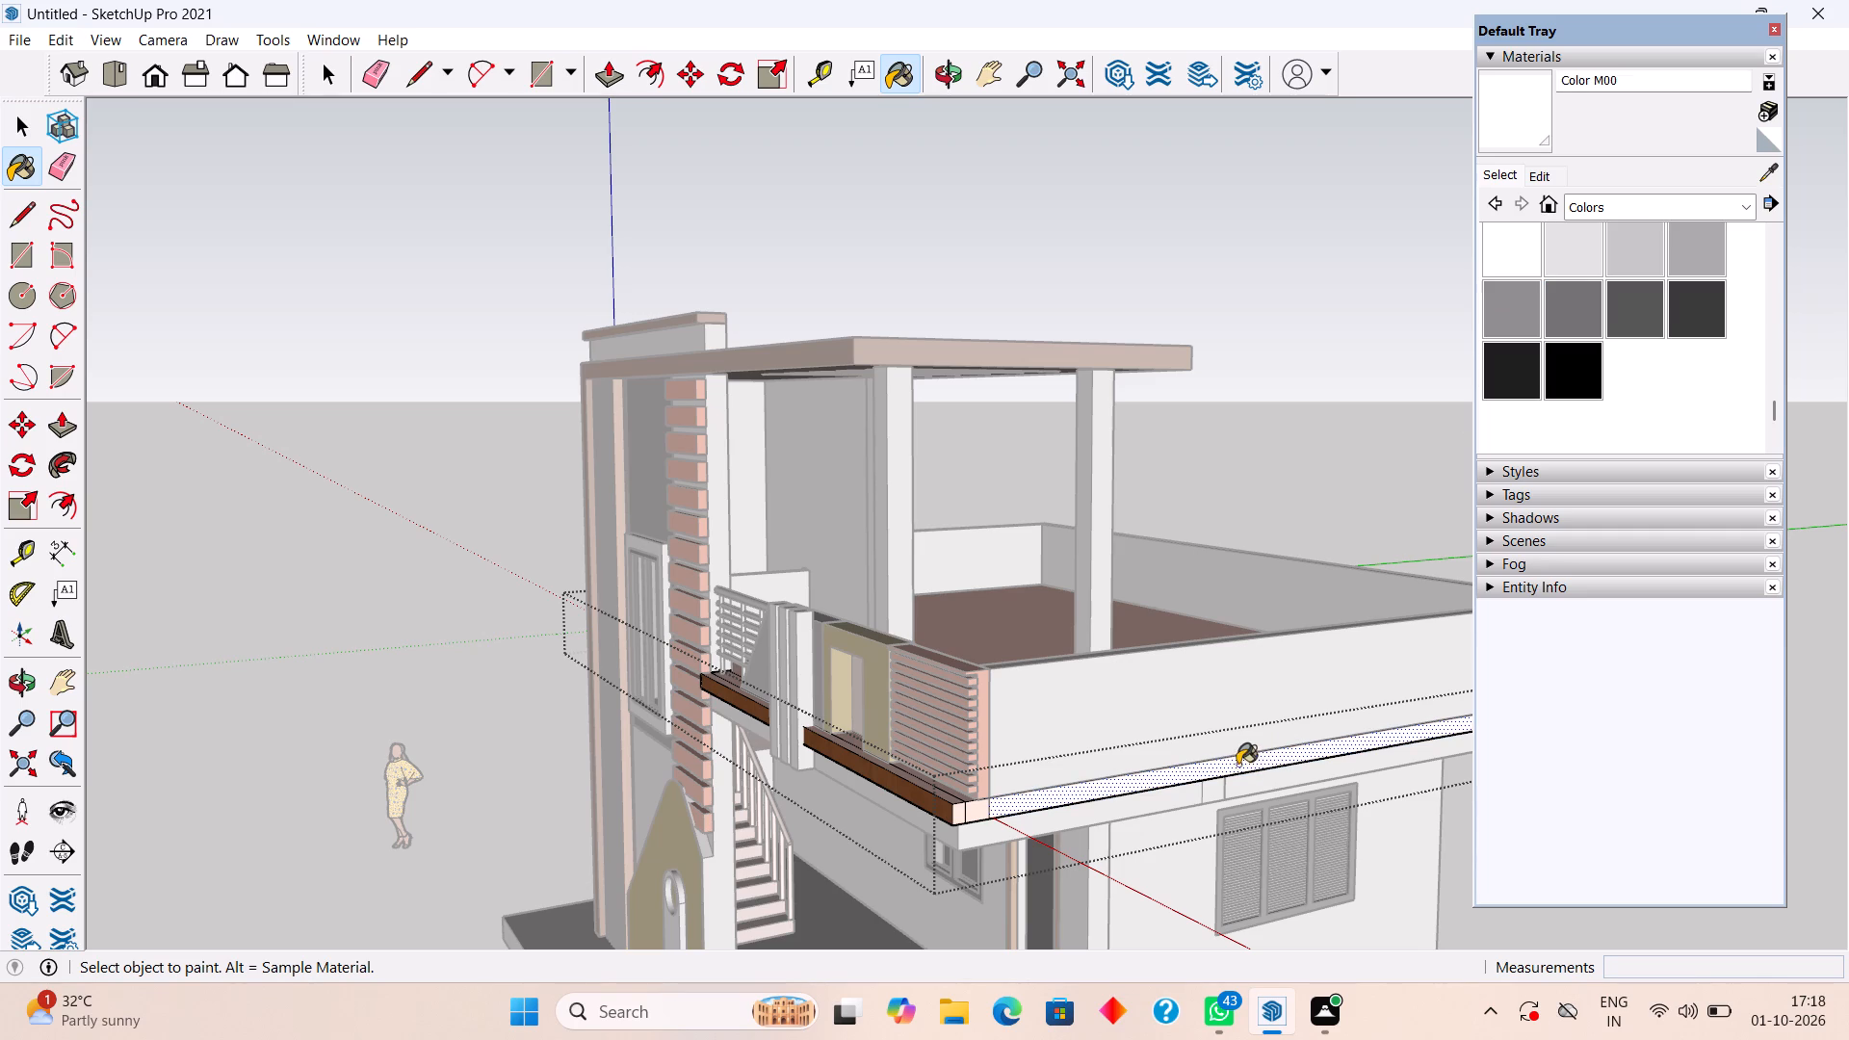
pyautogui.moveTo(1006, 609); pyautogui.dragTo(1014, 691, button='middle')
pyautogui.scroll(4, 993, 840)
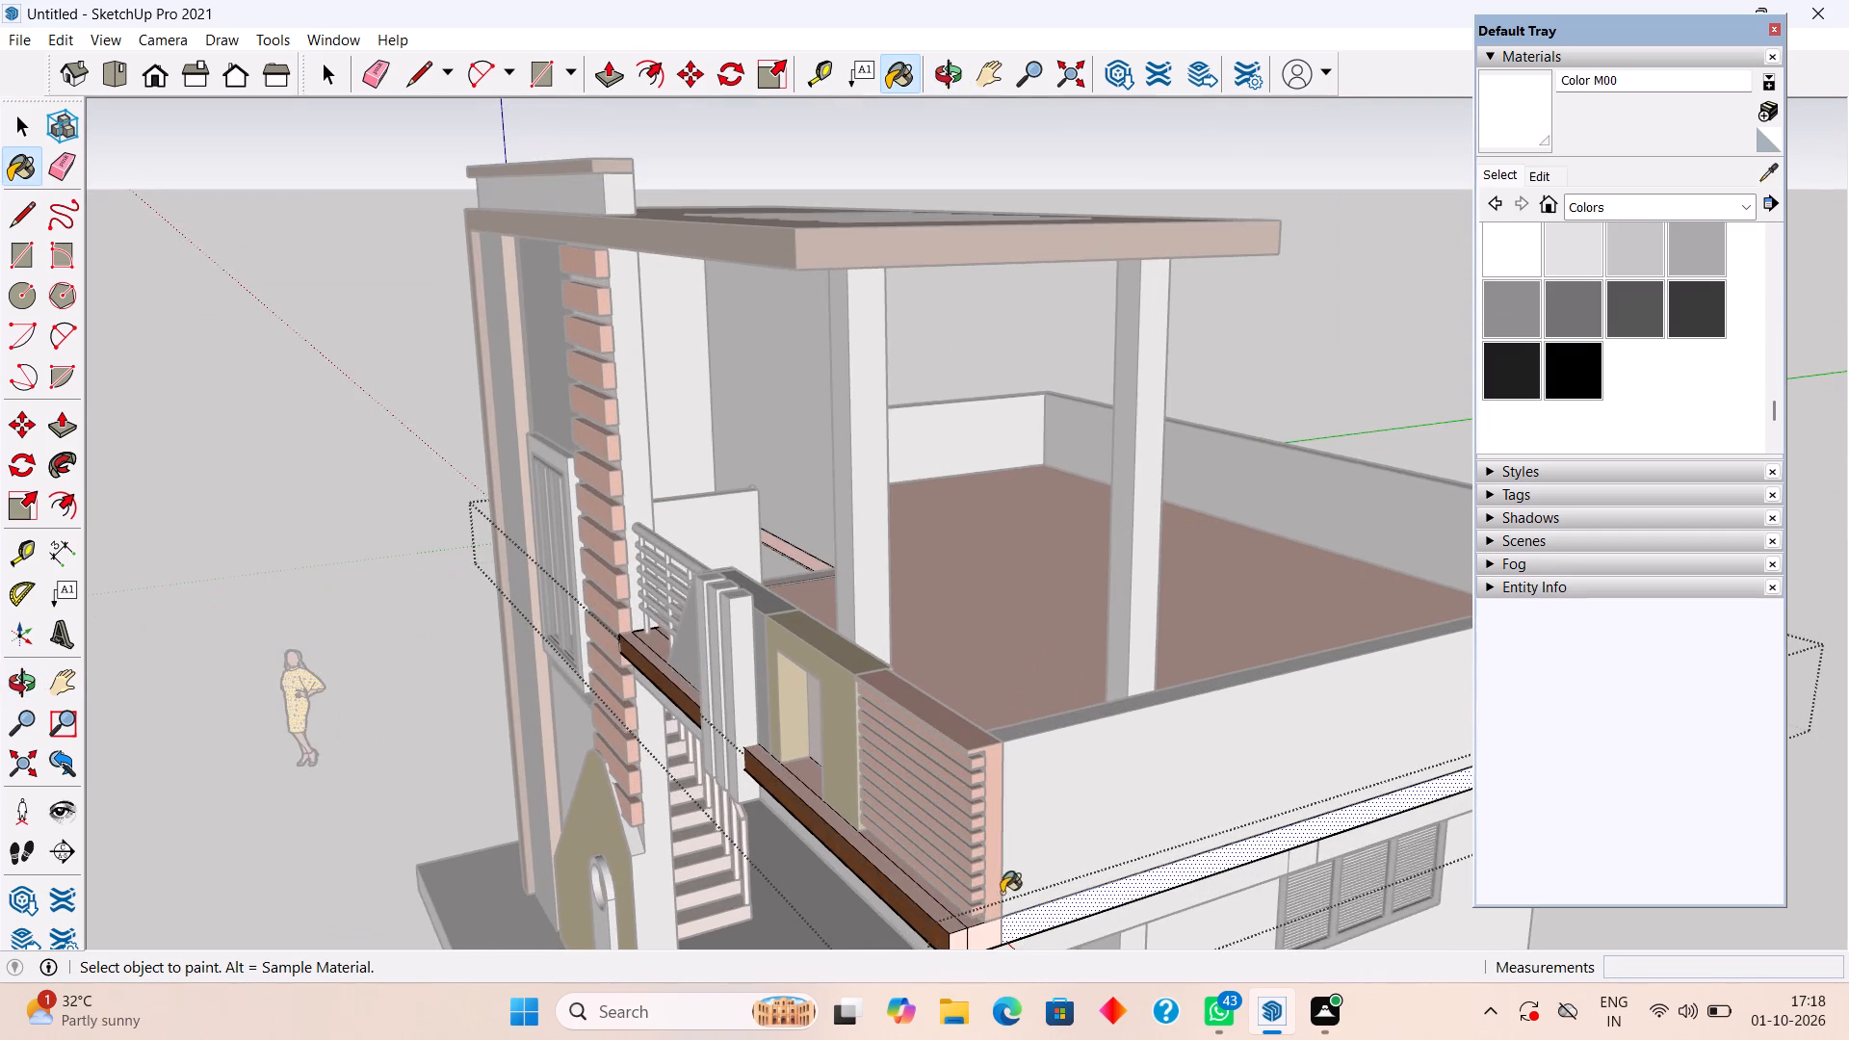
pyautogui.moveTo(970, 849); pyautogui.dragTo(970, 707, button='middle')
pyautogui.click(986, 747)
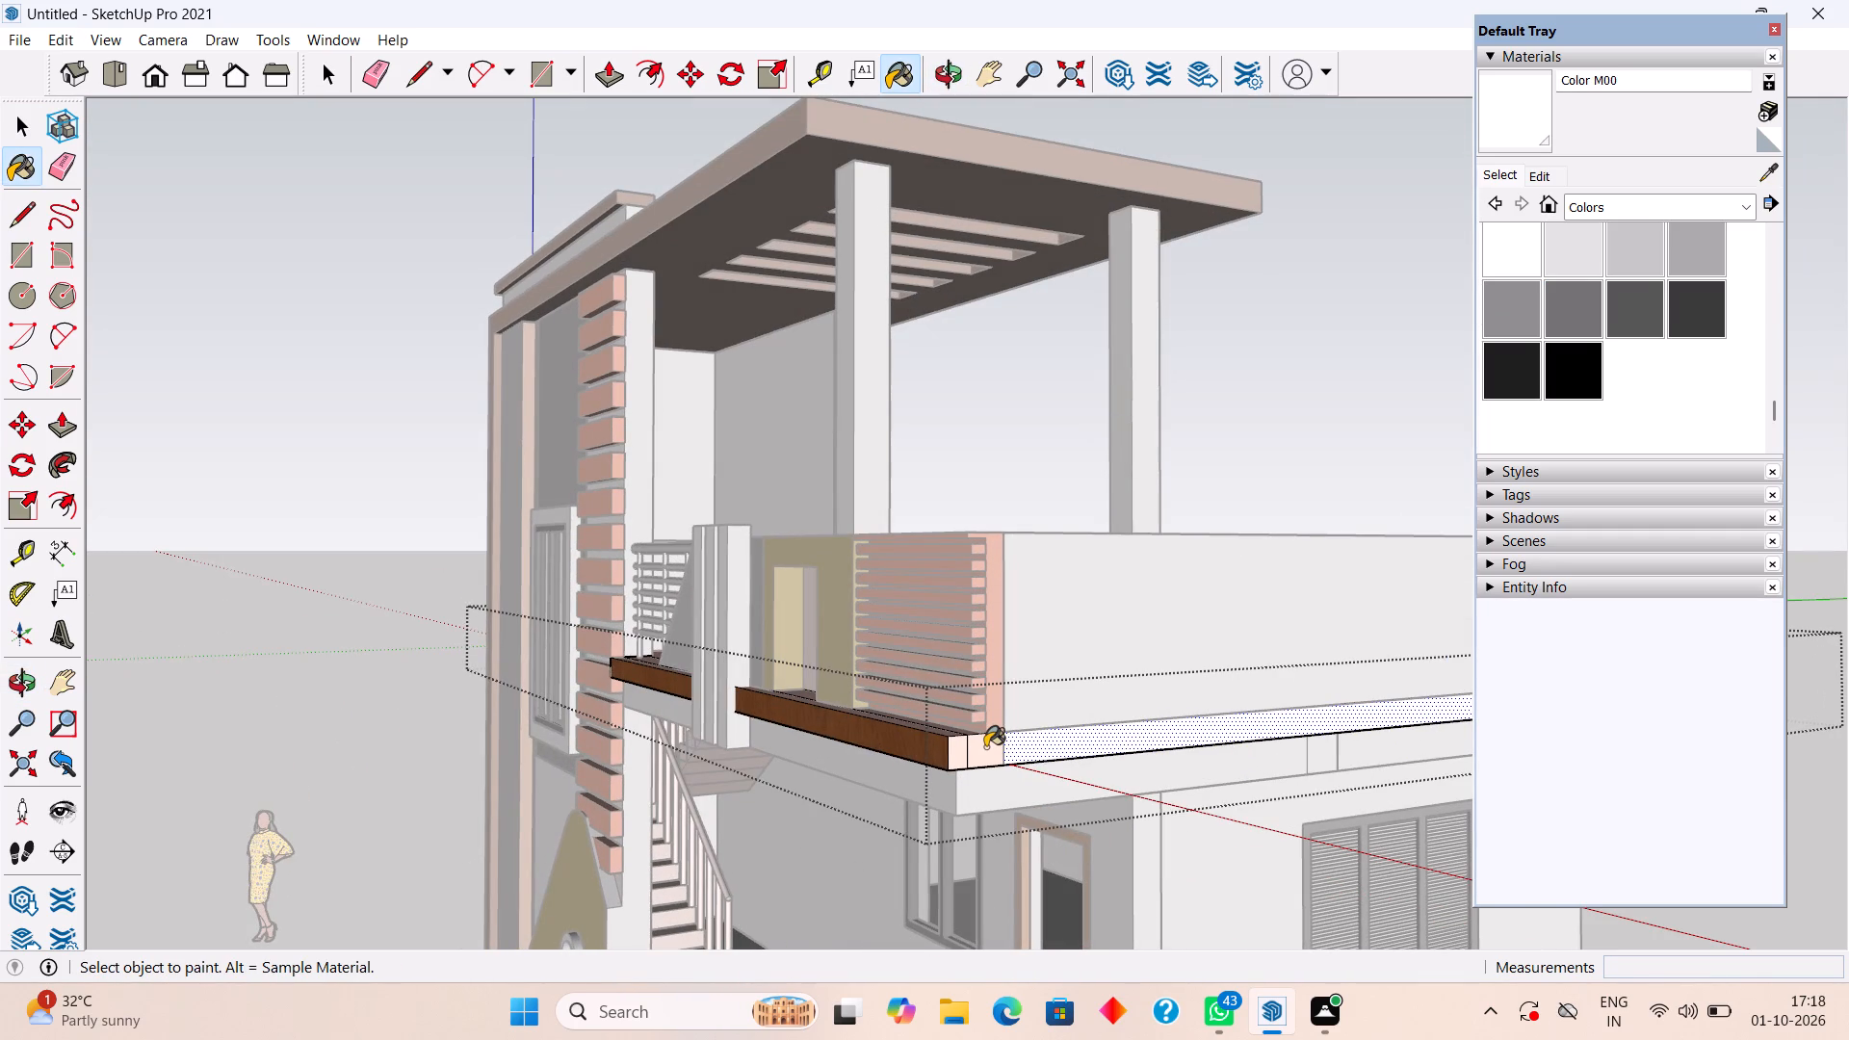
pyautogui.click(986, 747)
# Paint the ledge under the balcony panels and the terrace floor with white Color M00, and close the slab group.
pyautogui.moveTo(943, 723); pyautogui.dragTo(944, 722, button='middle')
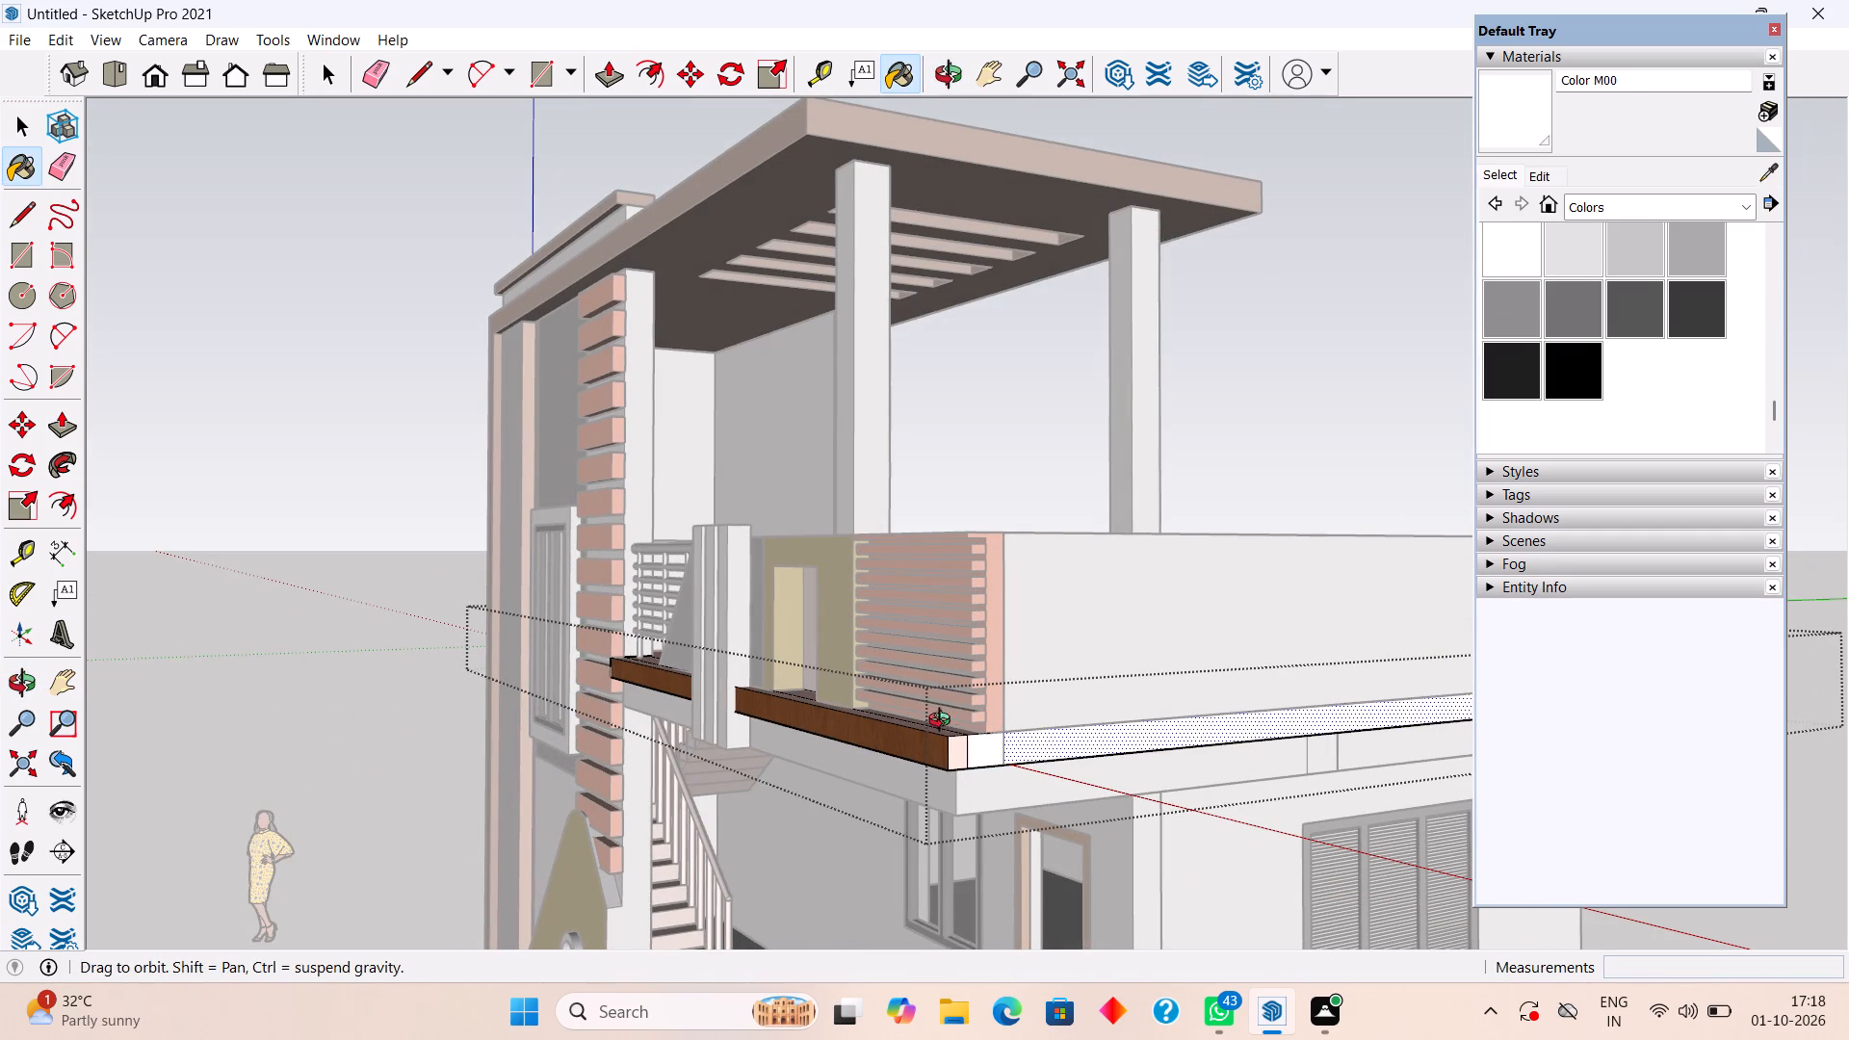
pyautogui.moveTo(944, 722); pyautogui.dragTo(966, 849, button='middle')
pyautogui.scroll(5, 808, 816)
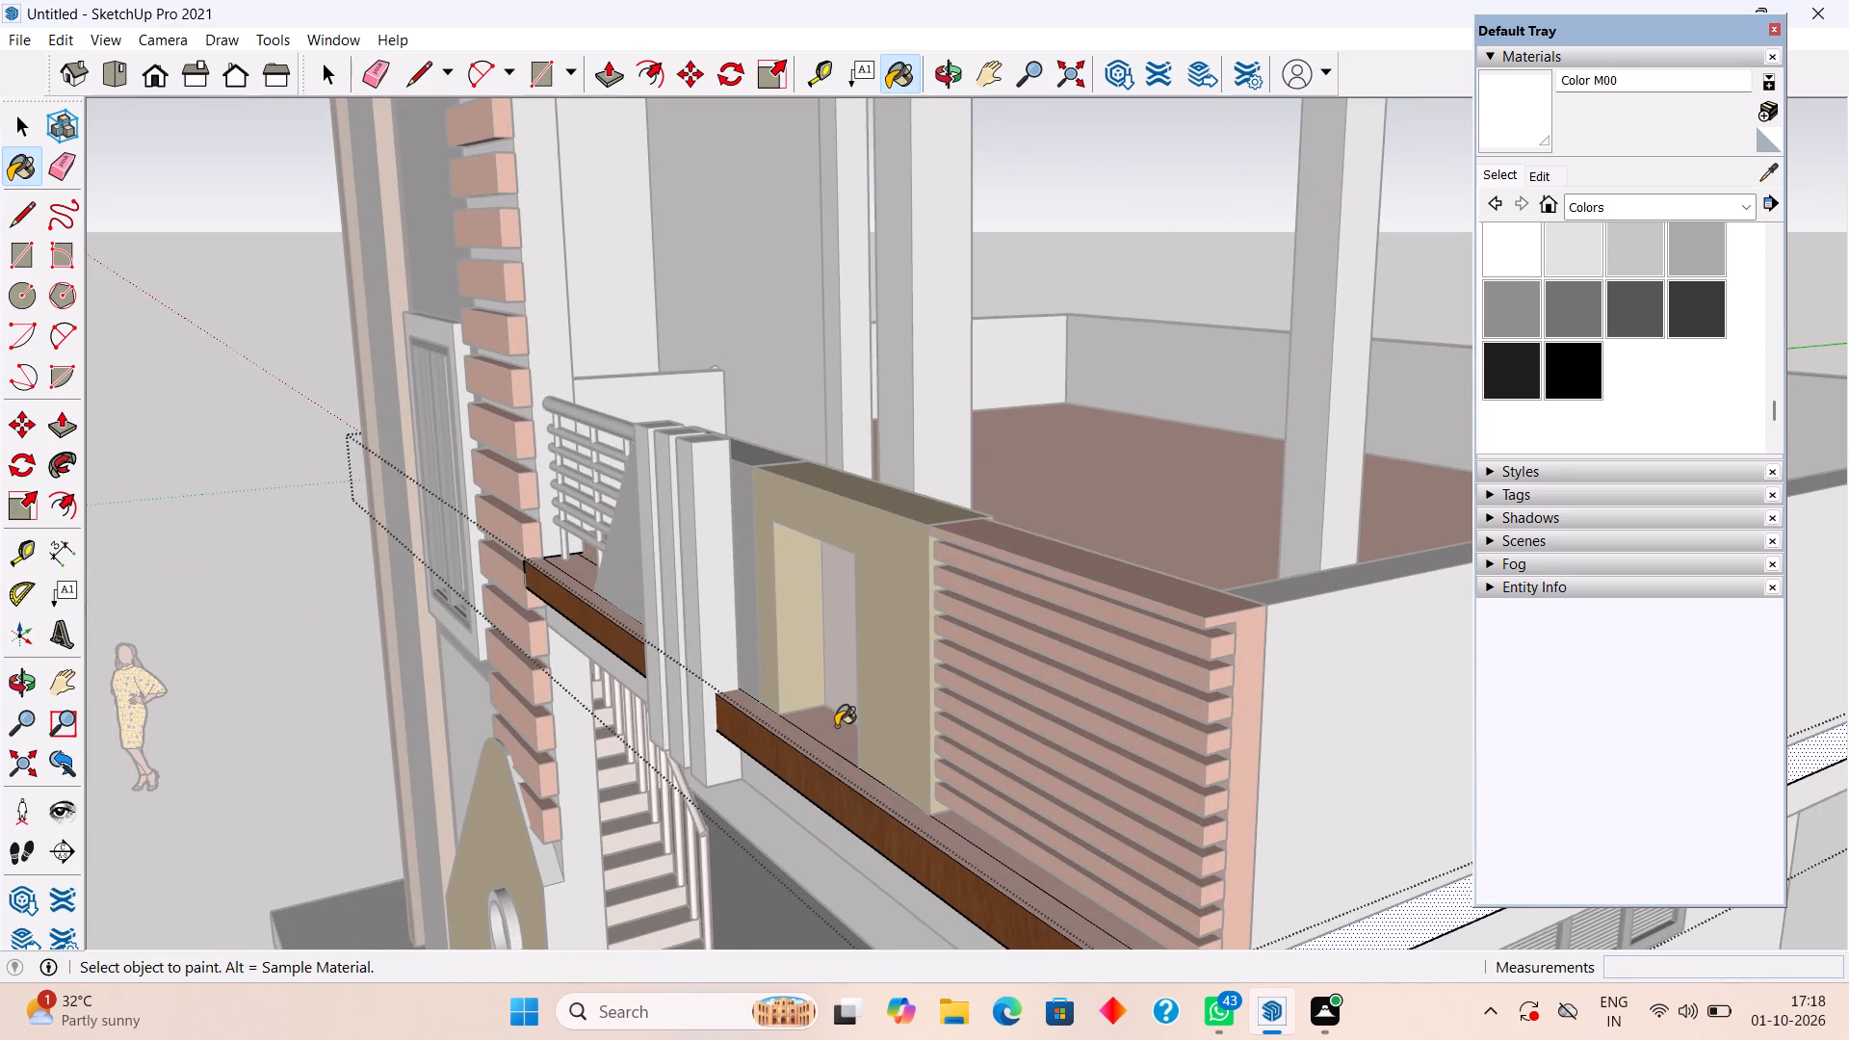
pyautogui.scroll(5, 836, 726)
pyautogui.click(836, 726)
pyautogui.scroll(-8, 836, 726)
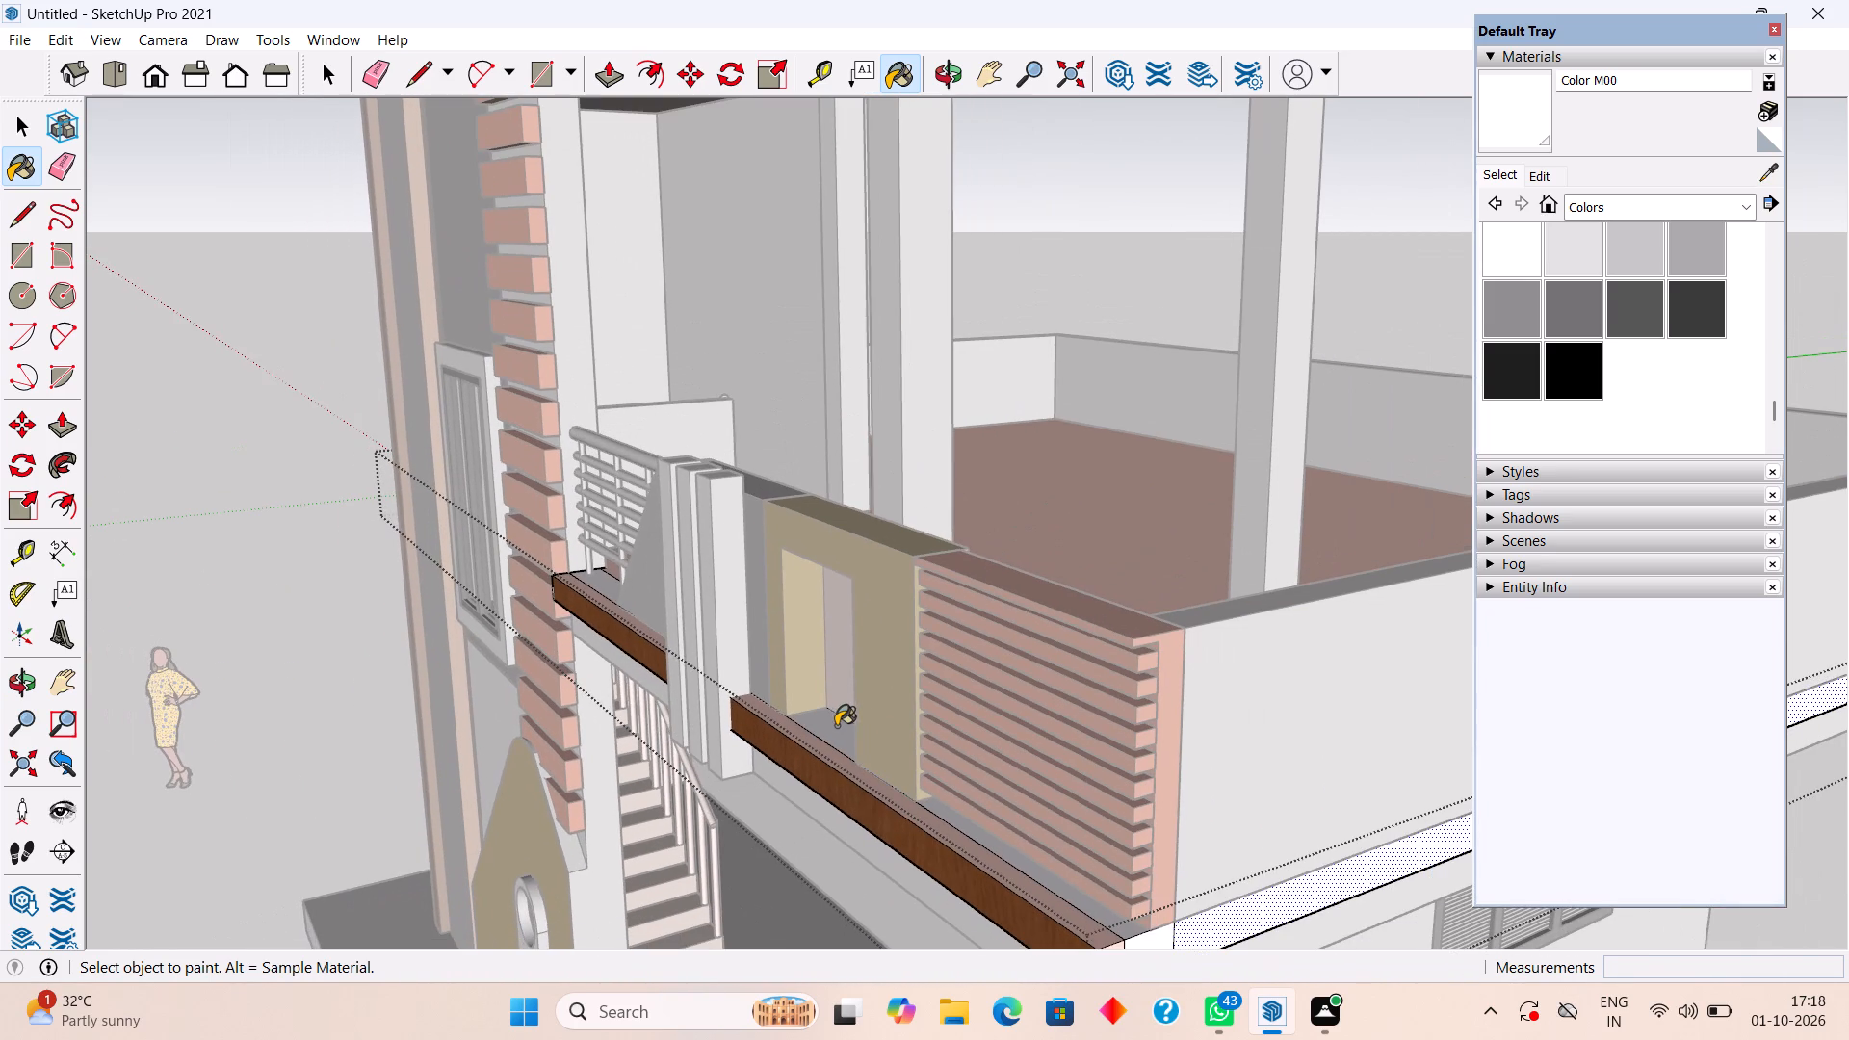
pyautogui.scroll(-4, 1042, 476)
pyautogui.click(1042, 476)
pyautogui.scroll(-8, 1042, 476)
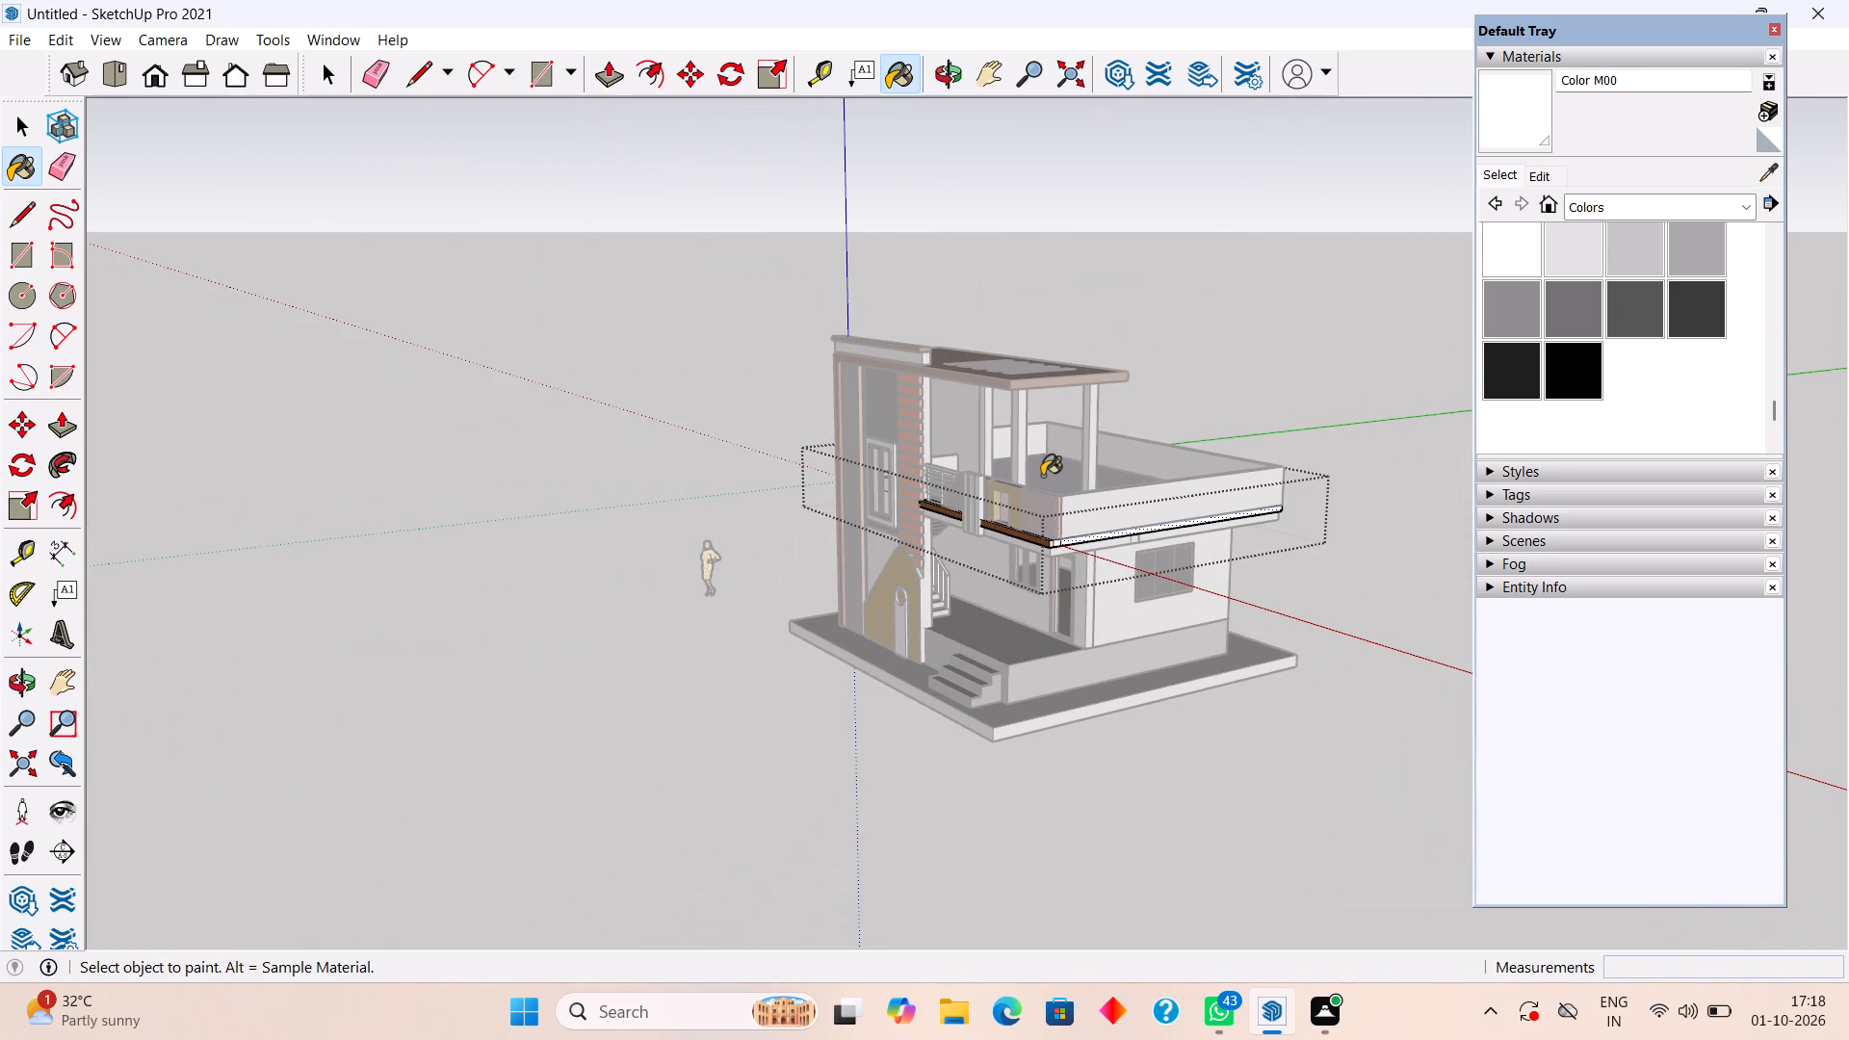
pyautogui.press('space')
pyautogui.click(1187, 393)
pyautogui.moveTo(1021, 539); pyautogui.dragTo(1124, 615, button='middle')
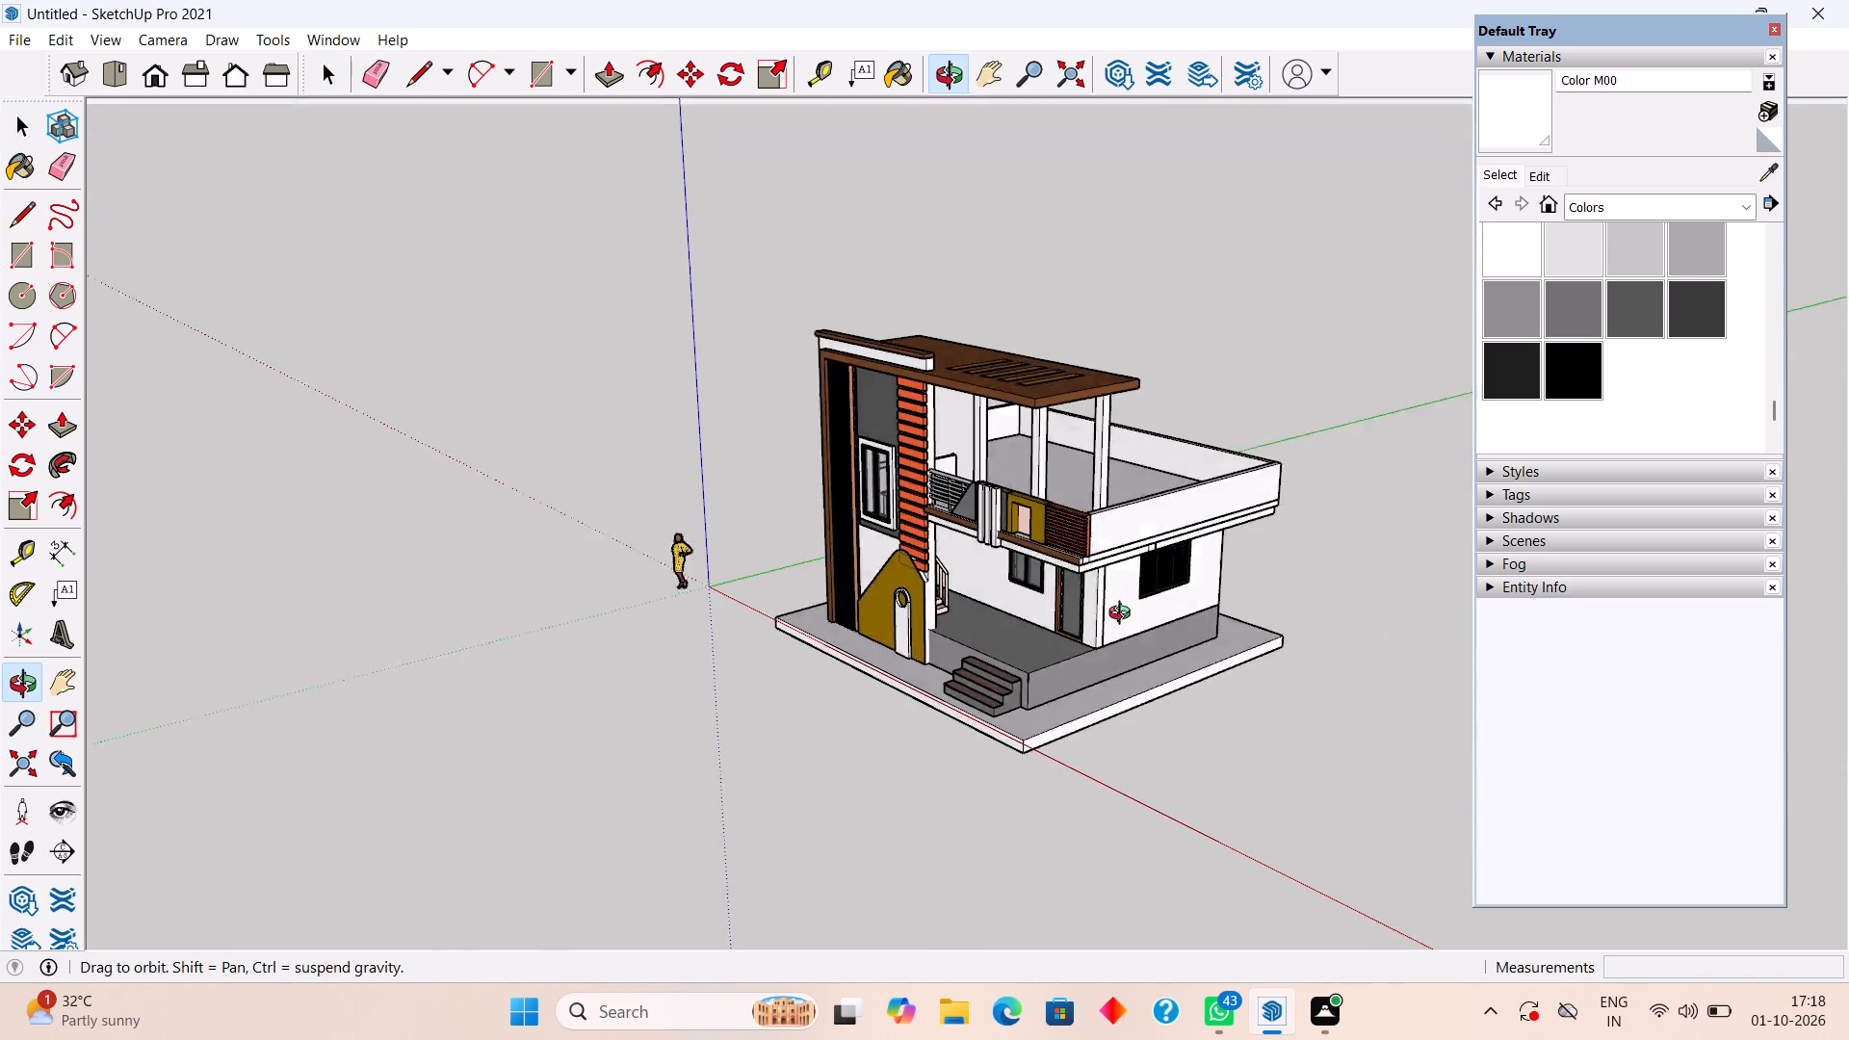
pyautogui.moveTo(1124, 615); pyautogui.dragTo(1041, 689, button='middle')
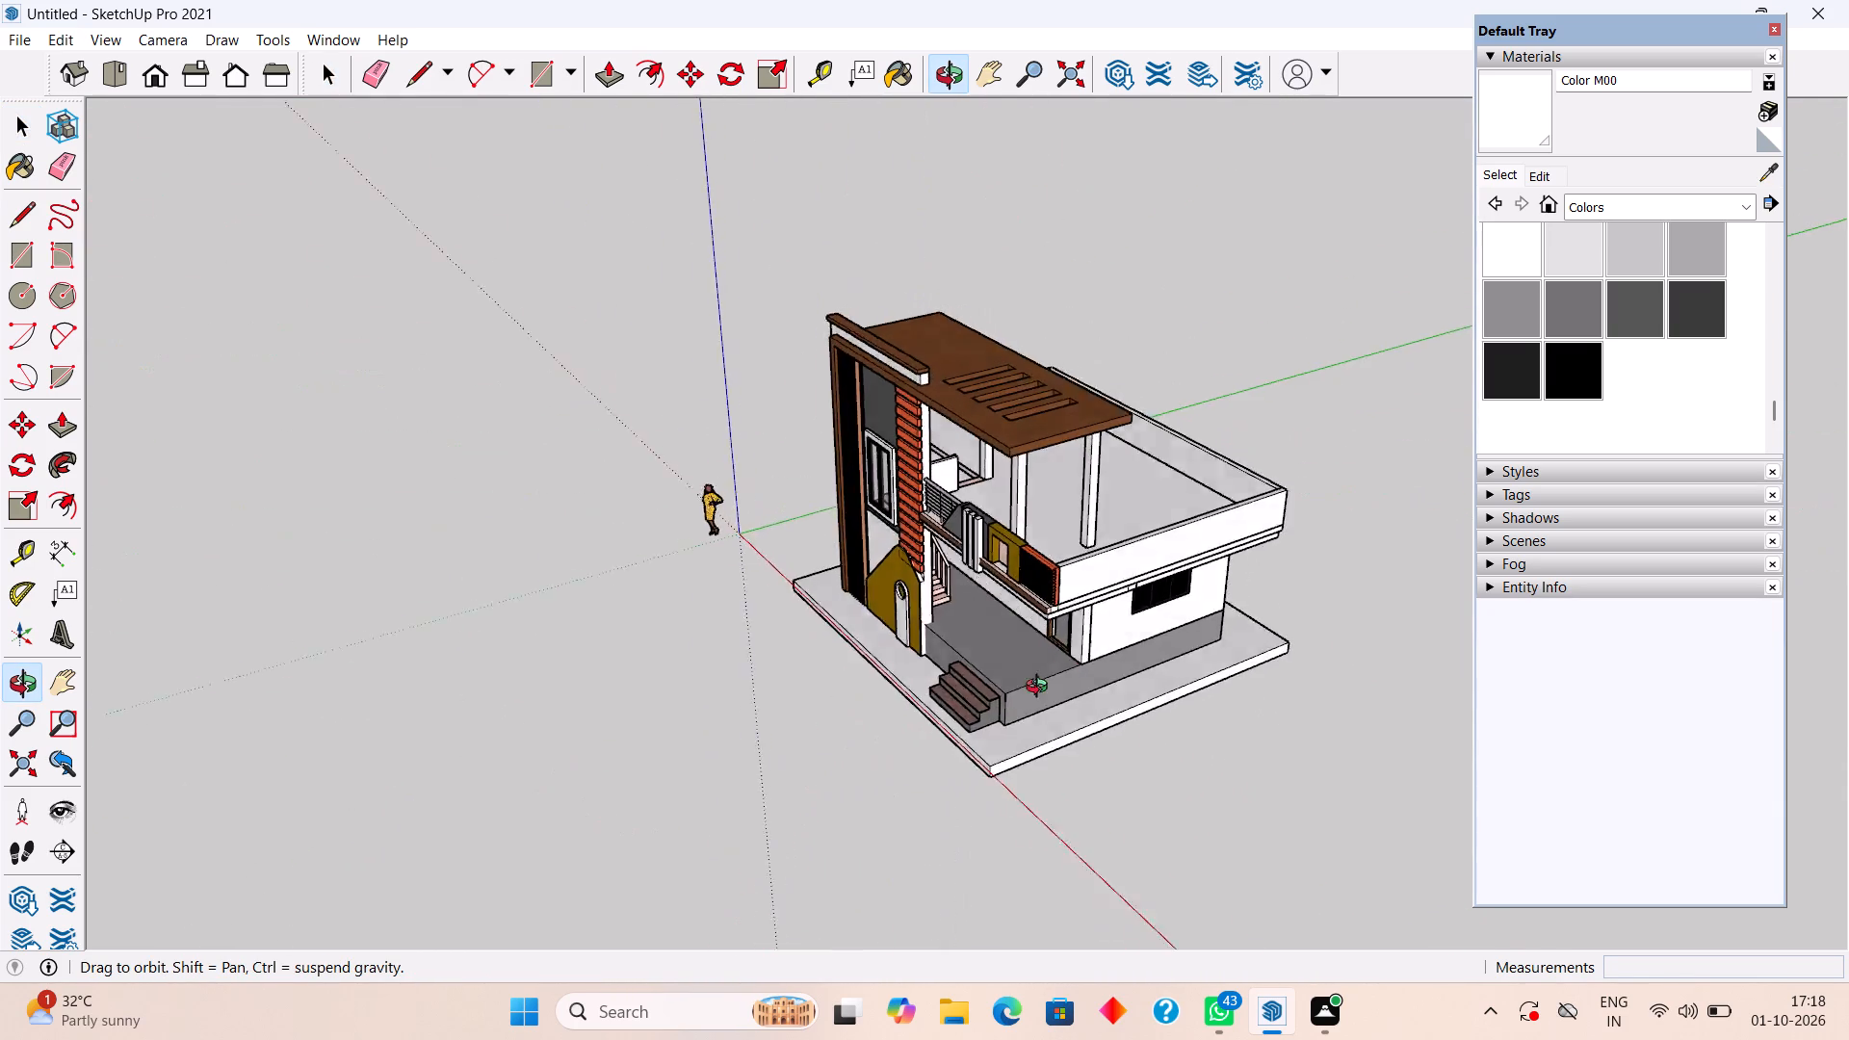
# Paint the cream face inside the opening of the ochre balcony frame with white Color M00 and close the group.
pyautogui.moveTo(1041, 689); pyautogui.dragTo(1176, 623, button='middle')
pyautogui.scroll(9, 1113, 534)
pyautogui.moveTo(1094, 546); pyautogui.dragTo(1329, 510, button='middle')
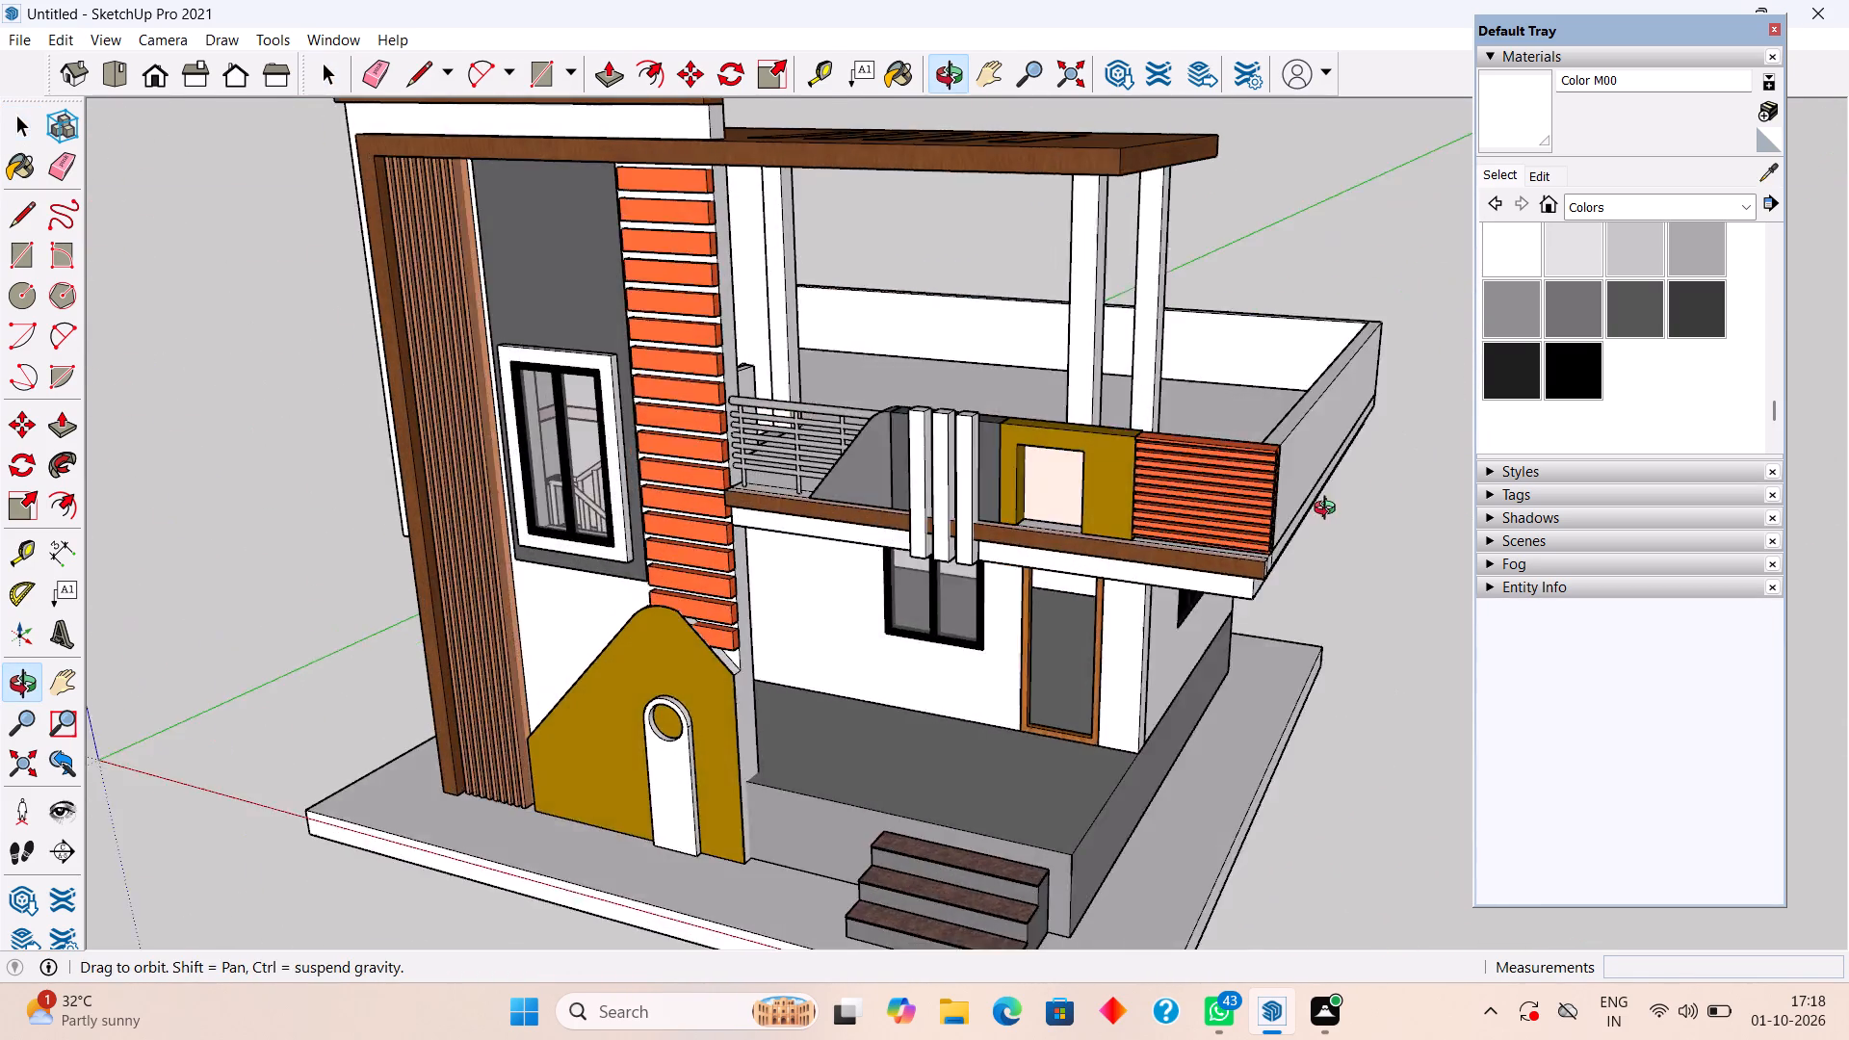
pyautogui.moveTo(1329, 510); pyautogui.dragTo(1392, 490, button='middle')
pyautogui.scroll(5, 1058, 429)
pyautogui.tripleClick(1168, 444)
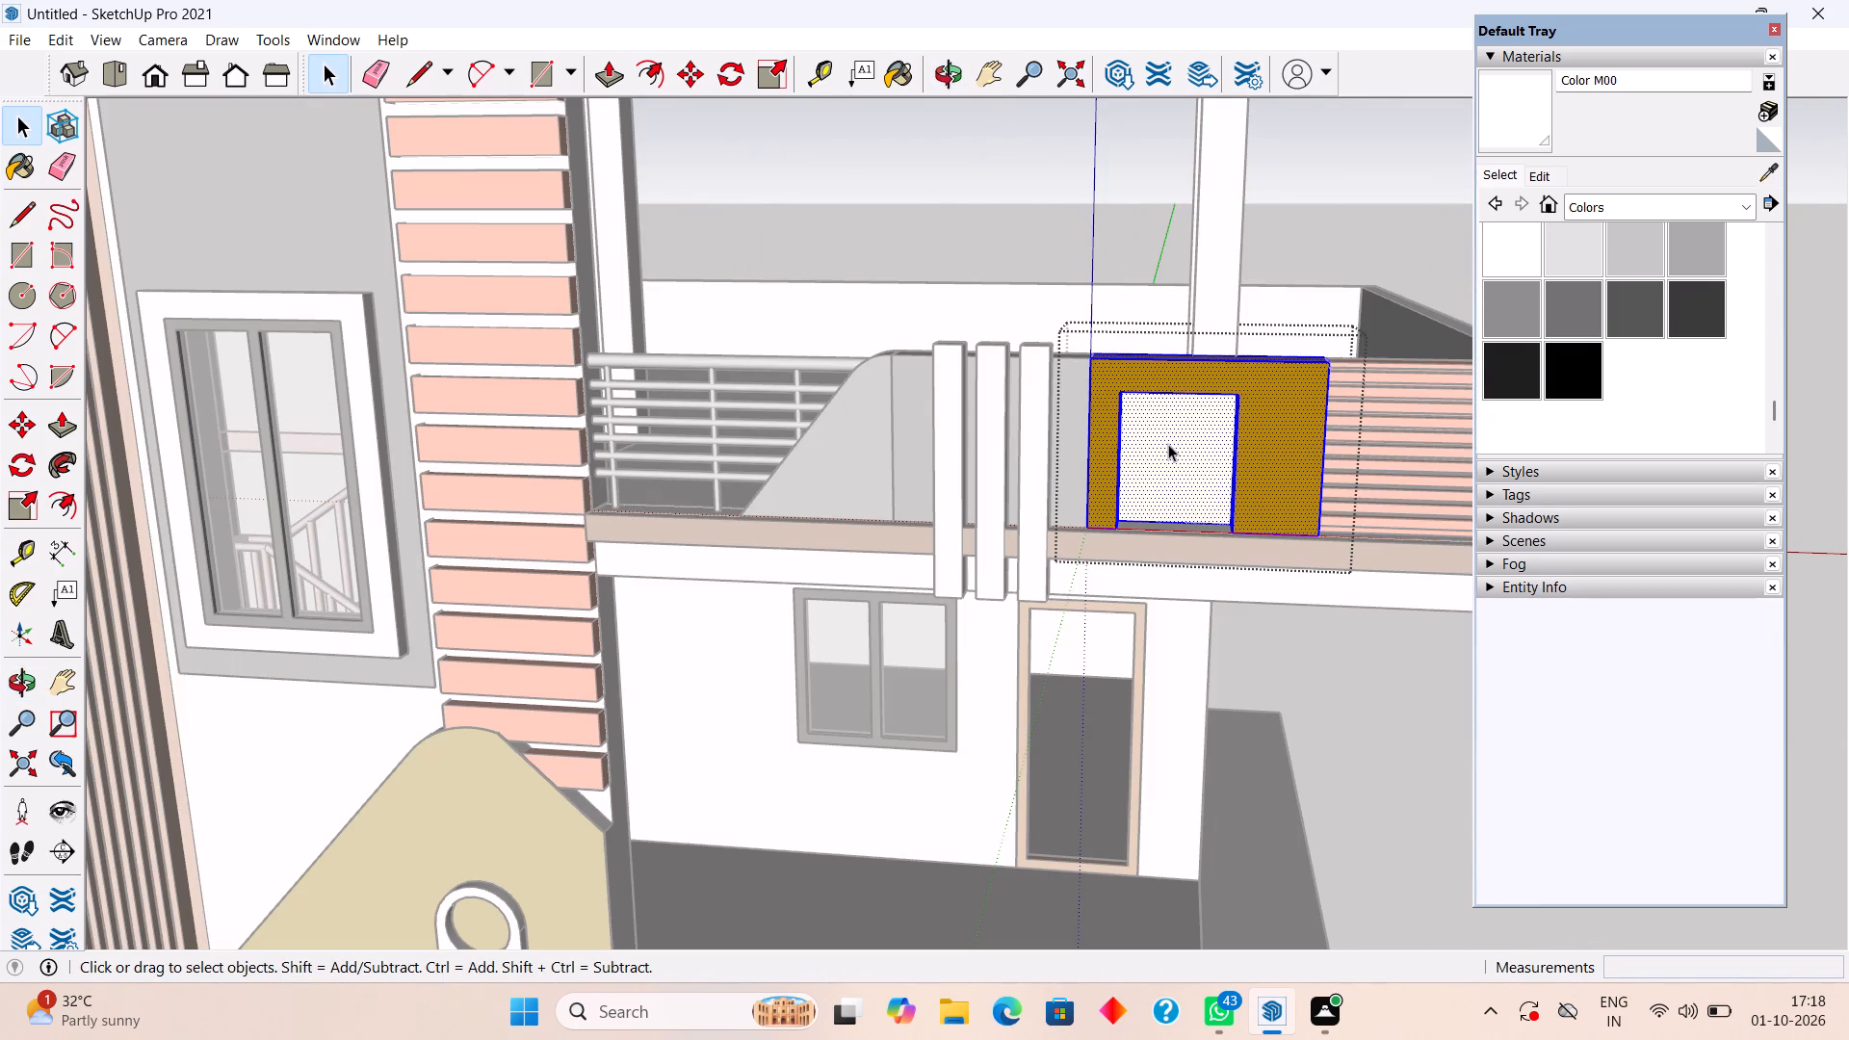
pyautogui.click(1156, 460)
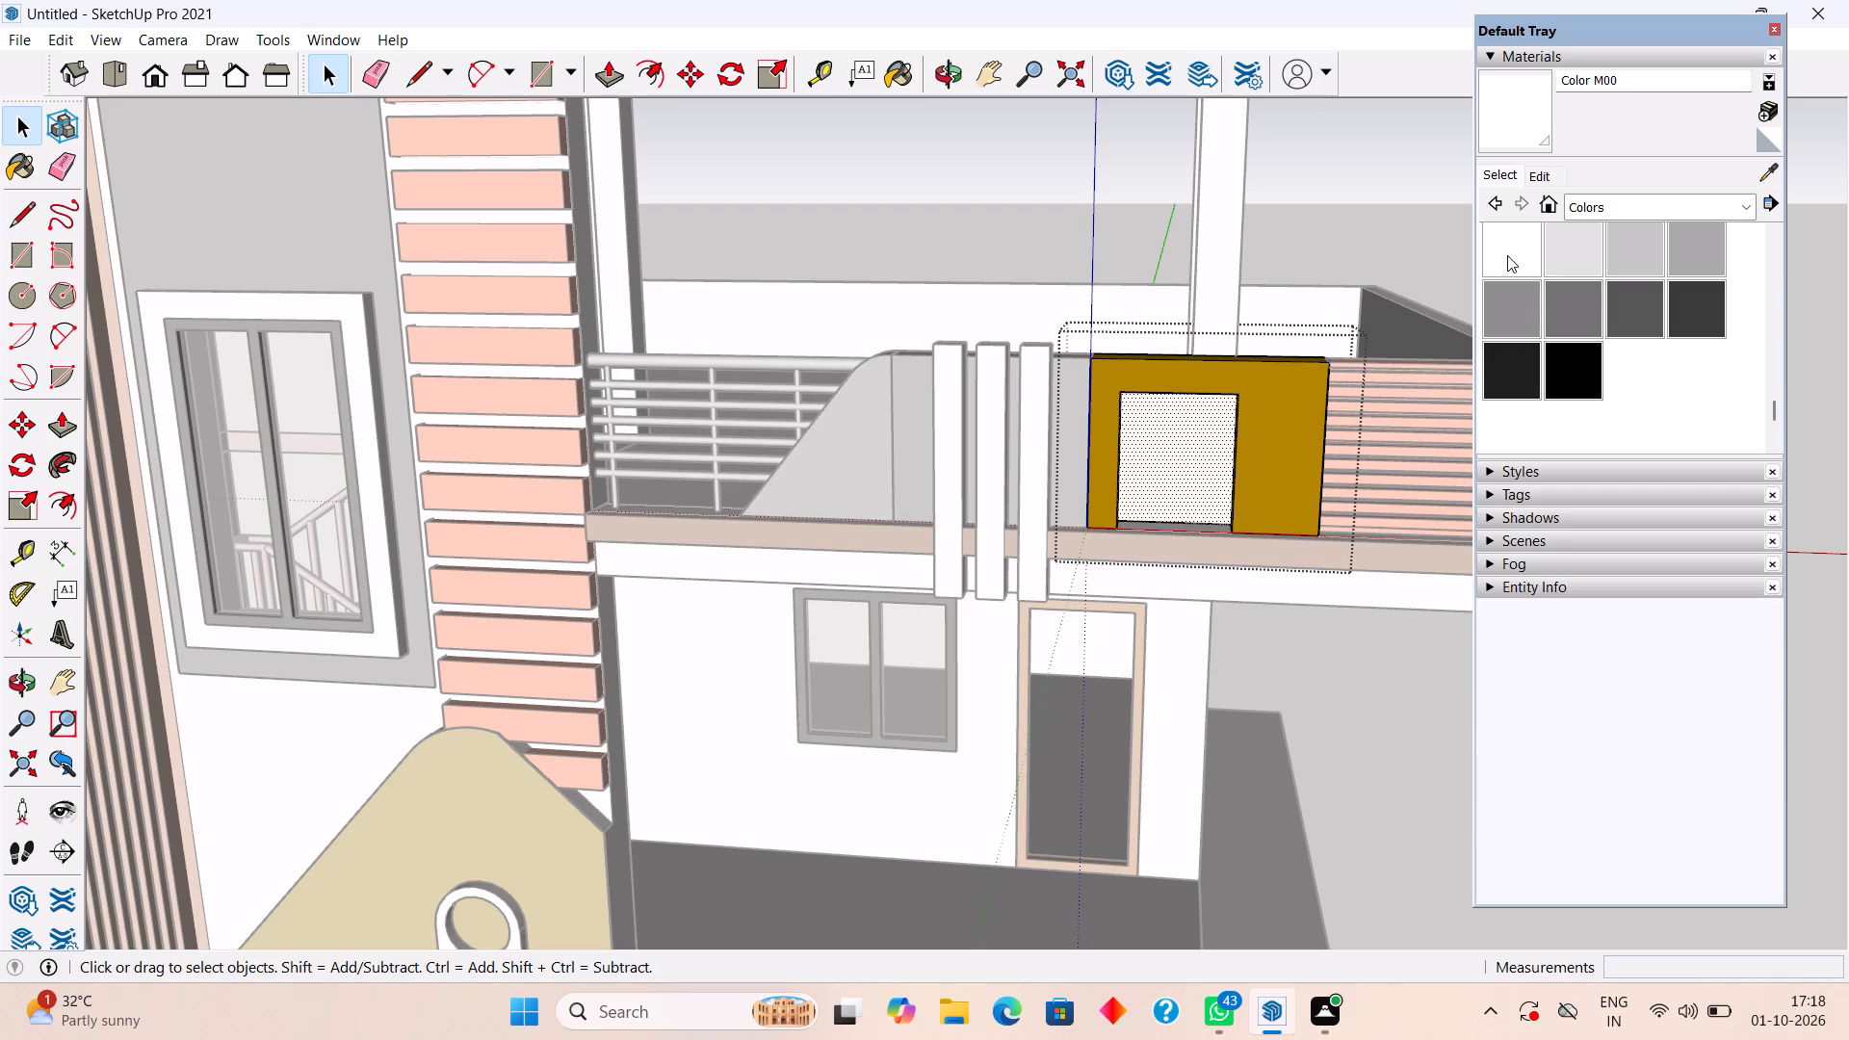
pyautogui.click(1506, 254)
pyautogui.click(1149, 465)
pyautogui.scroll(-7, 1151, 459)
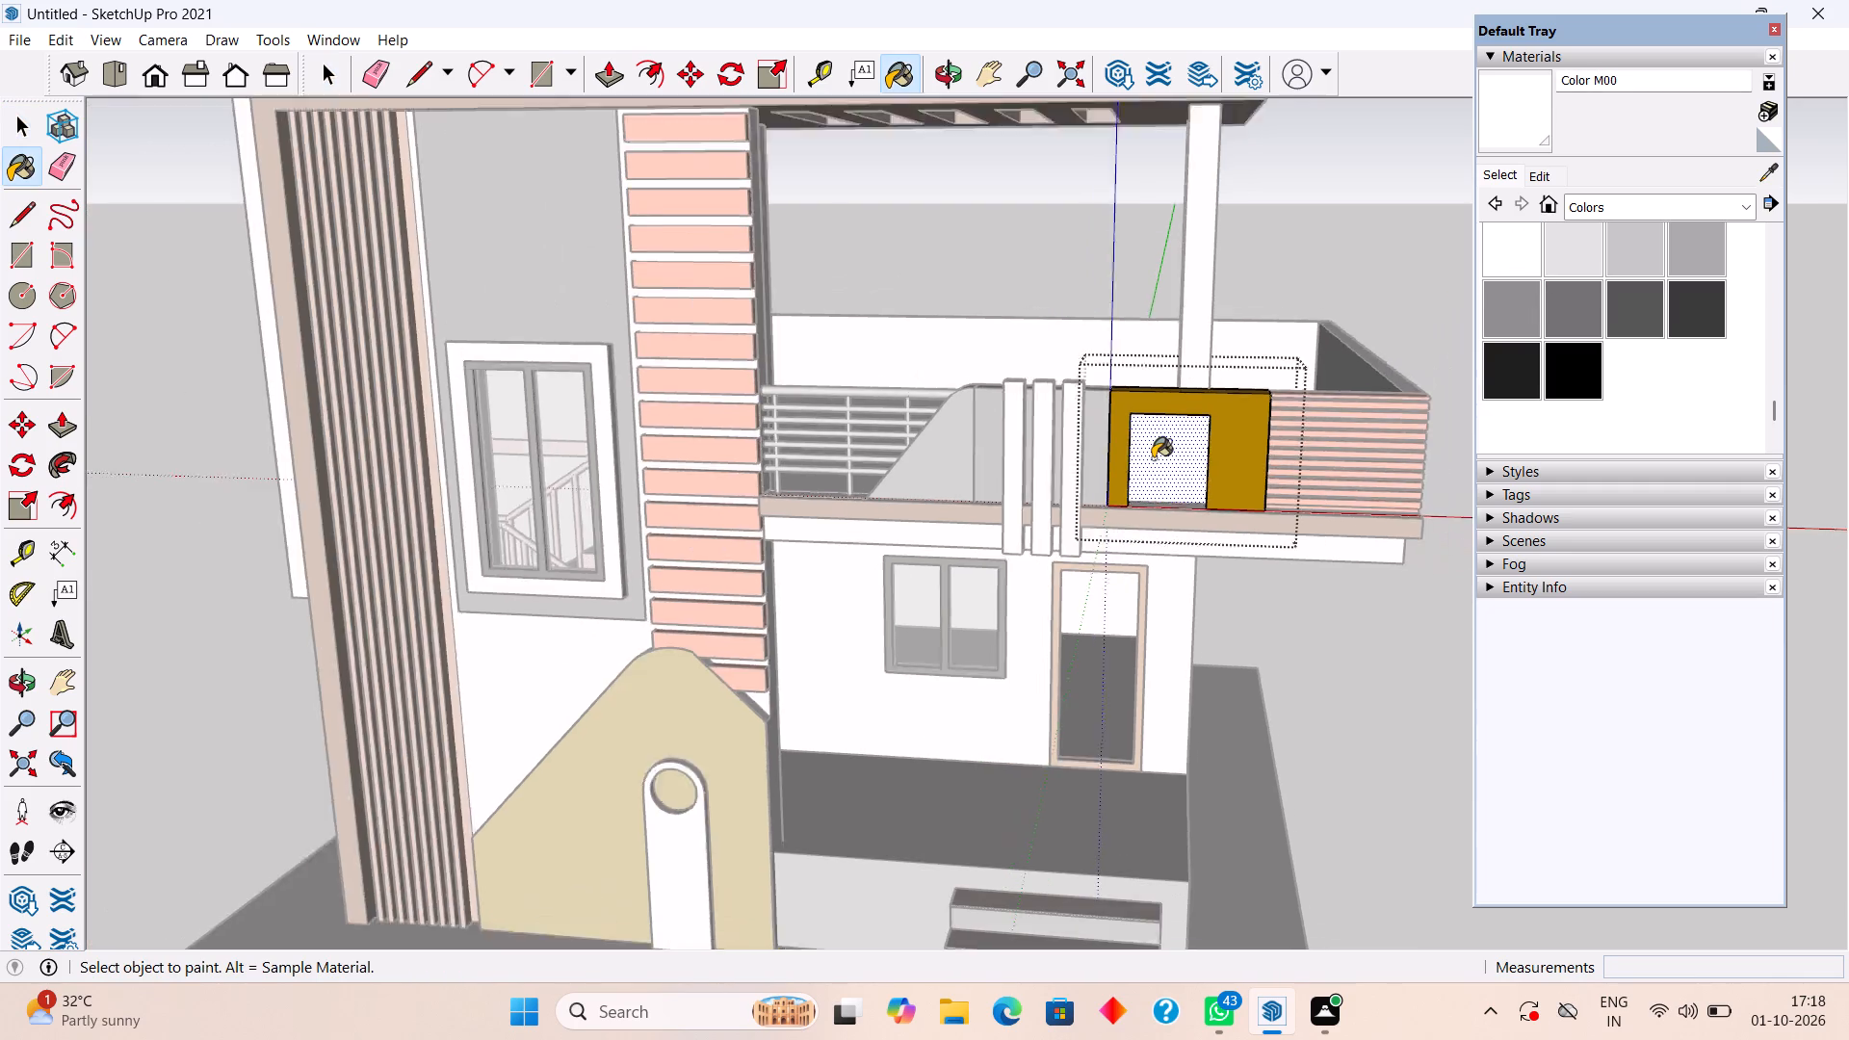
pyautogui.scroll(-1, 1153, 458)
pyautogui.press('space')
pyautogui.click(1332, 309)
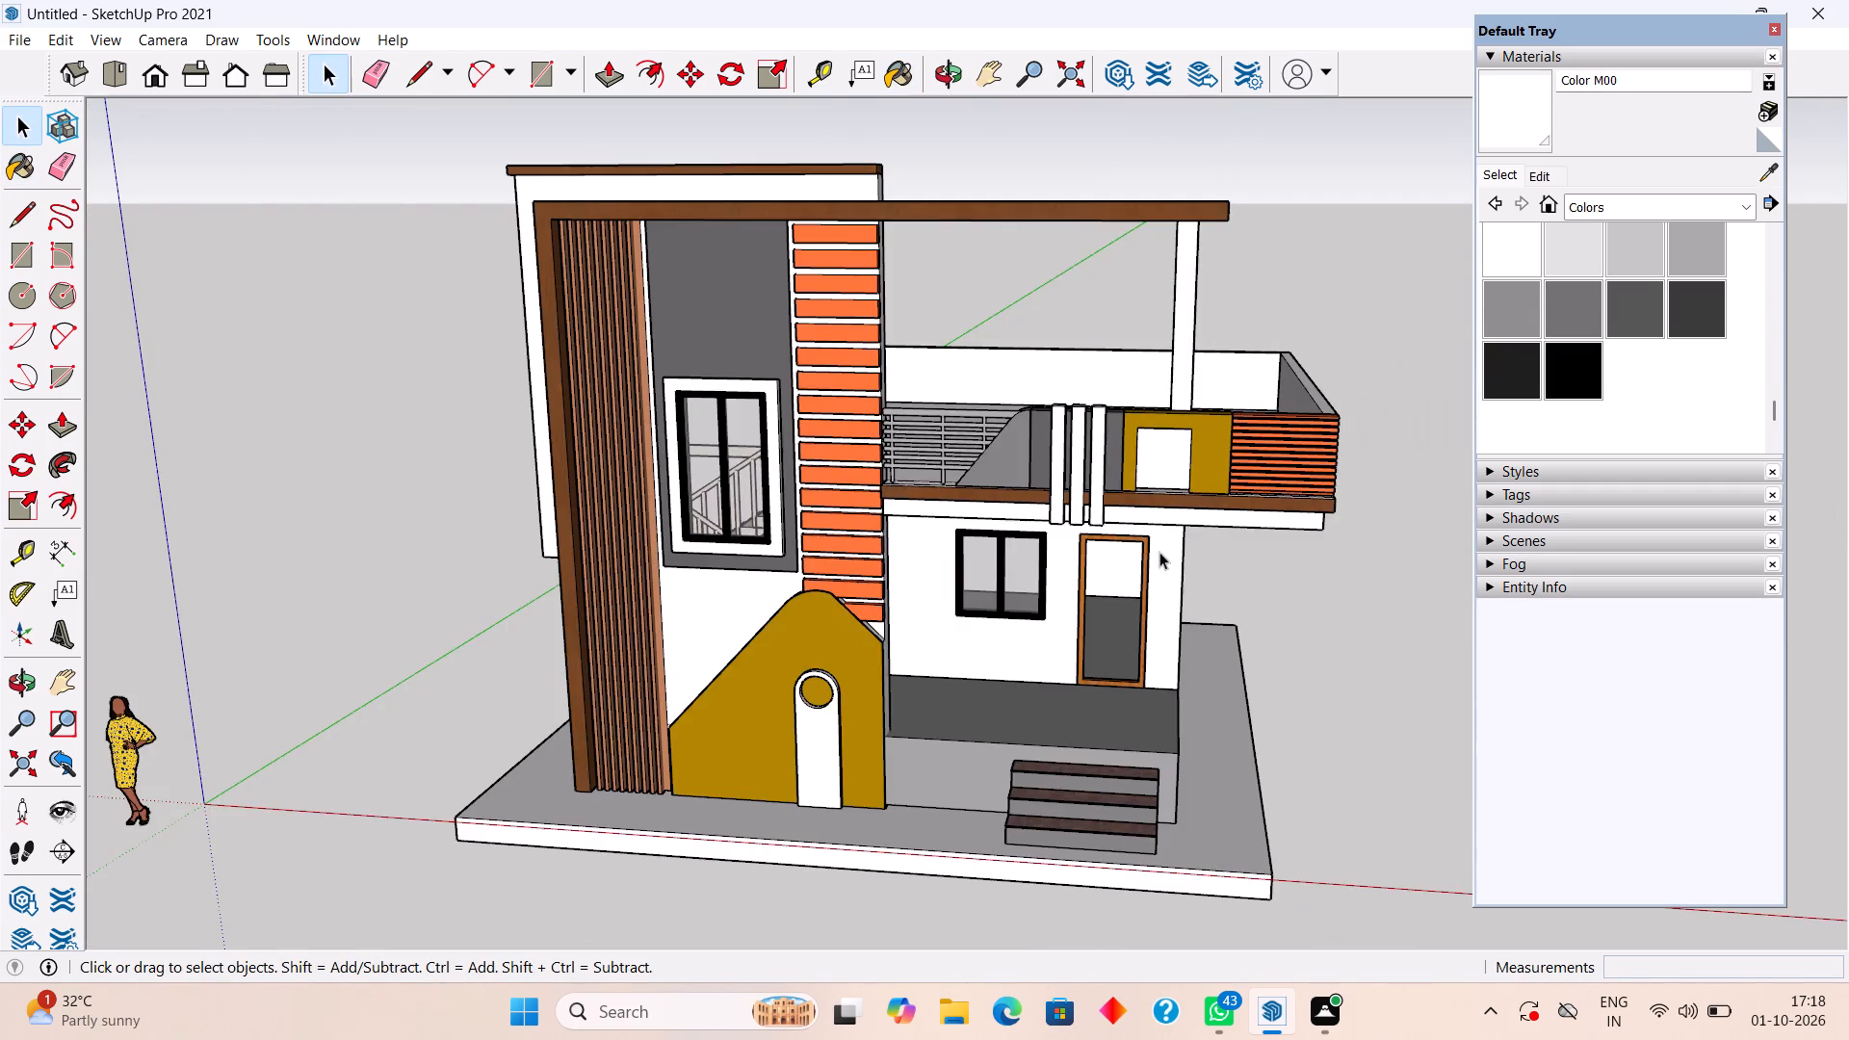
# Paint the short lower cream band on the house's side wall with white Color M00 and close its group.
pyautogui.moveTo(1161, 547); pyautogui.dragTo(1223, 447, button='middle')
pyautogui.scroll(-3, 1223, 447)
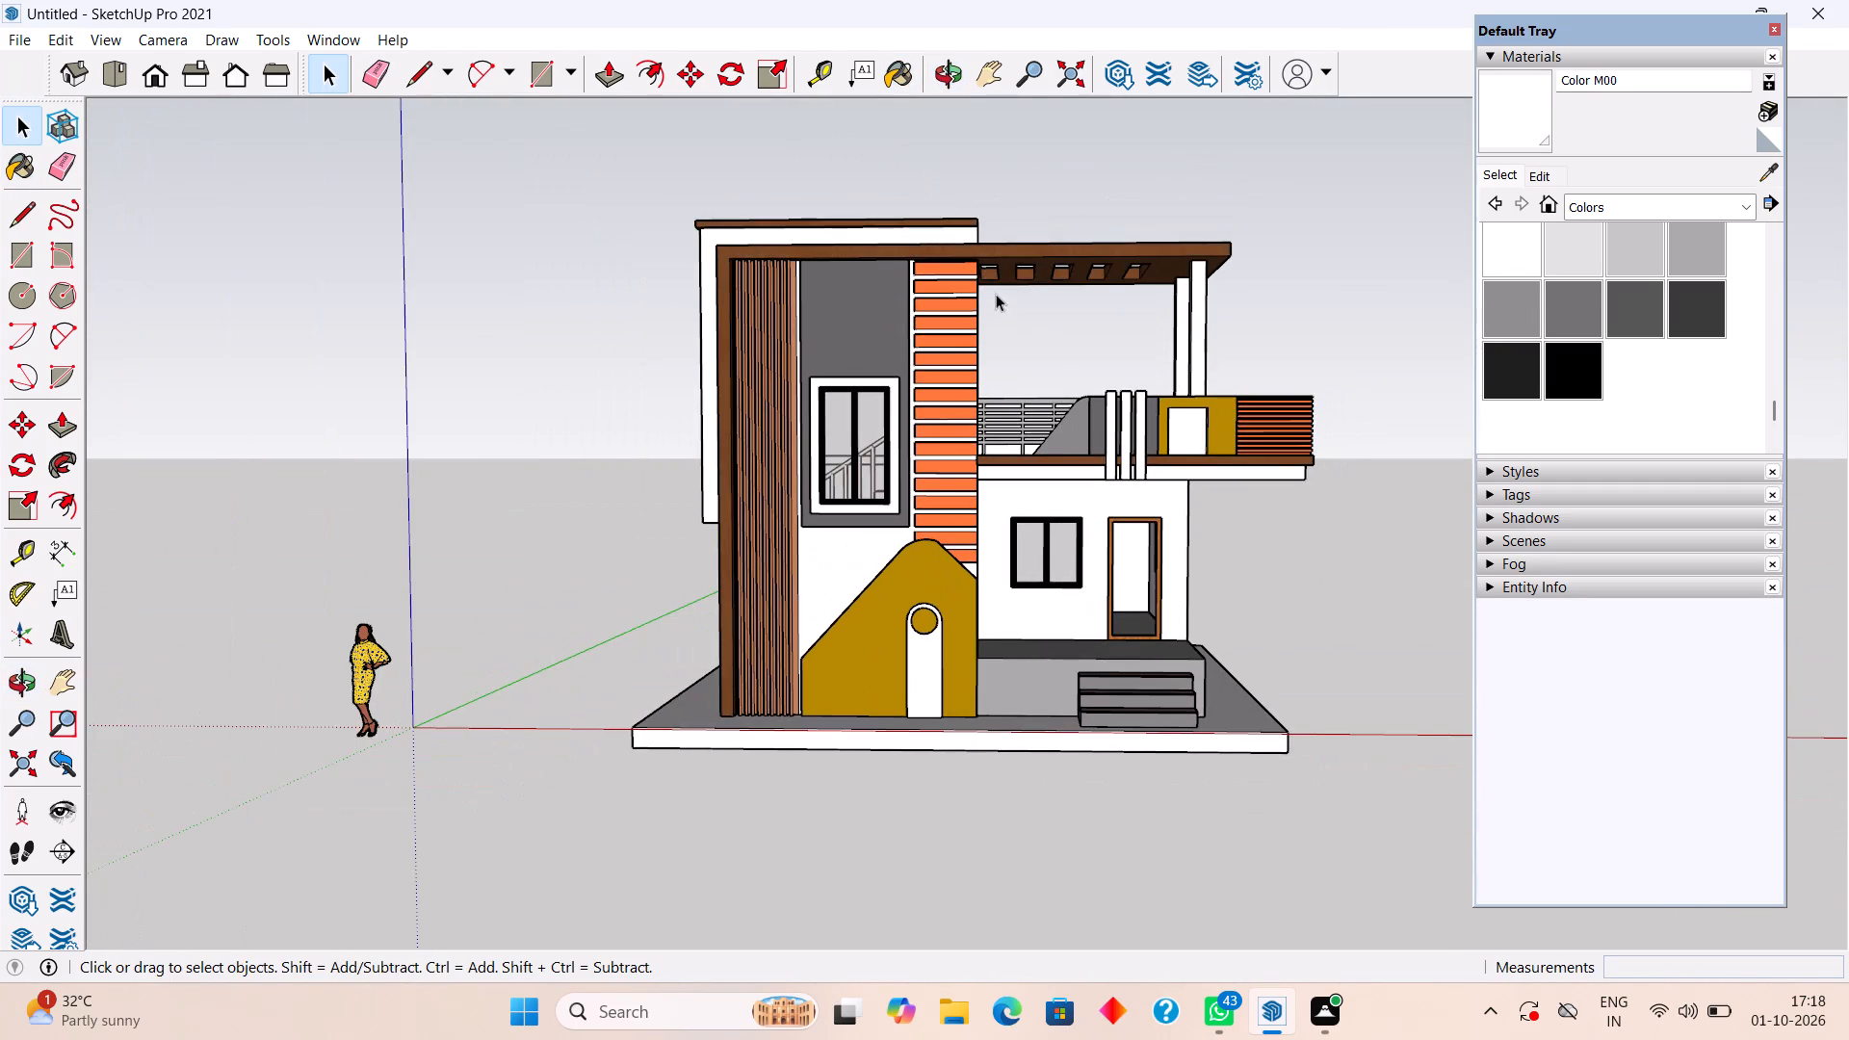
pyautogui.moveTo(792, 449); pyautogui.dragTo(1275, 478, button='middle')
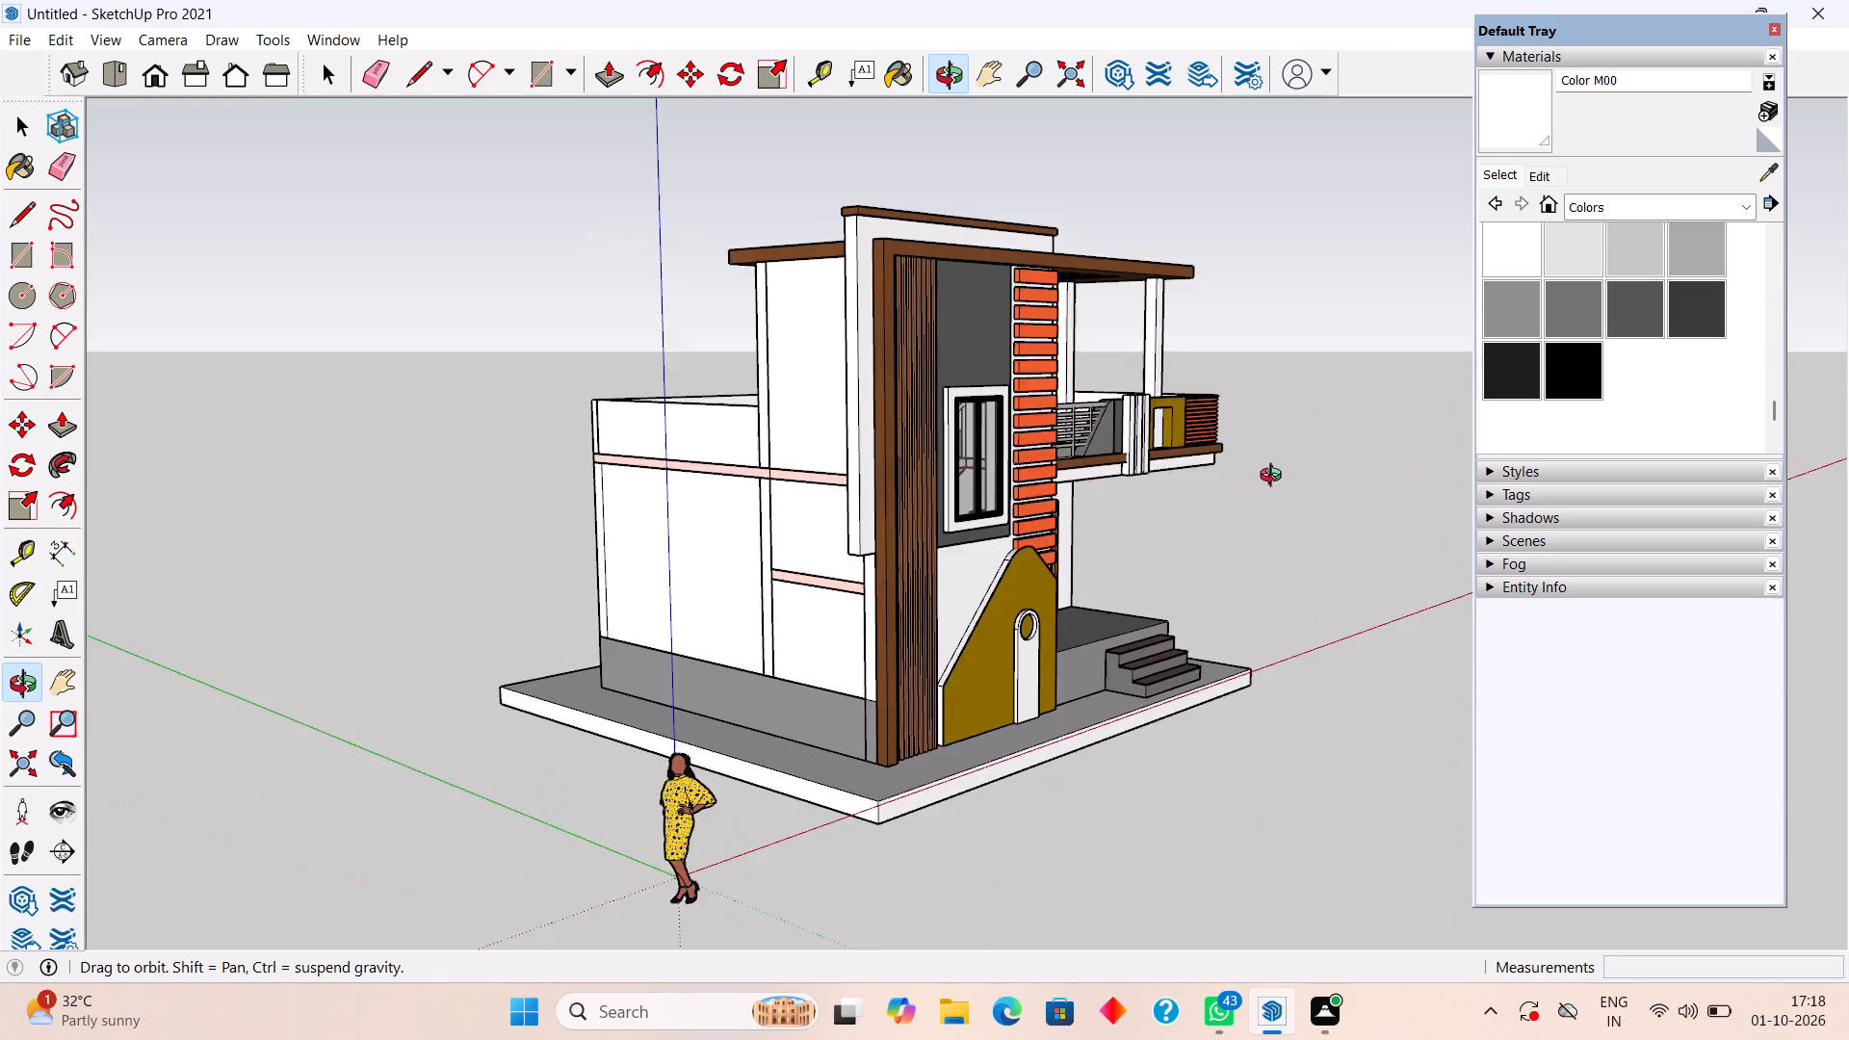
pyautogui.moveTo(1275, 478); pyautogui.dragTo(1343, 440, button='middle')
pyautogui.scroll(5, 807, 594)
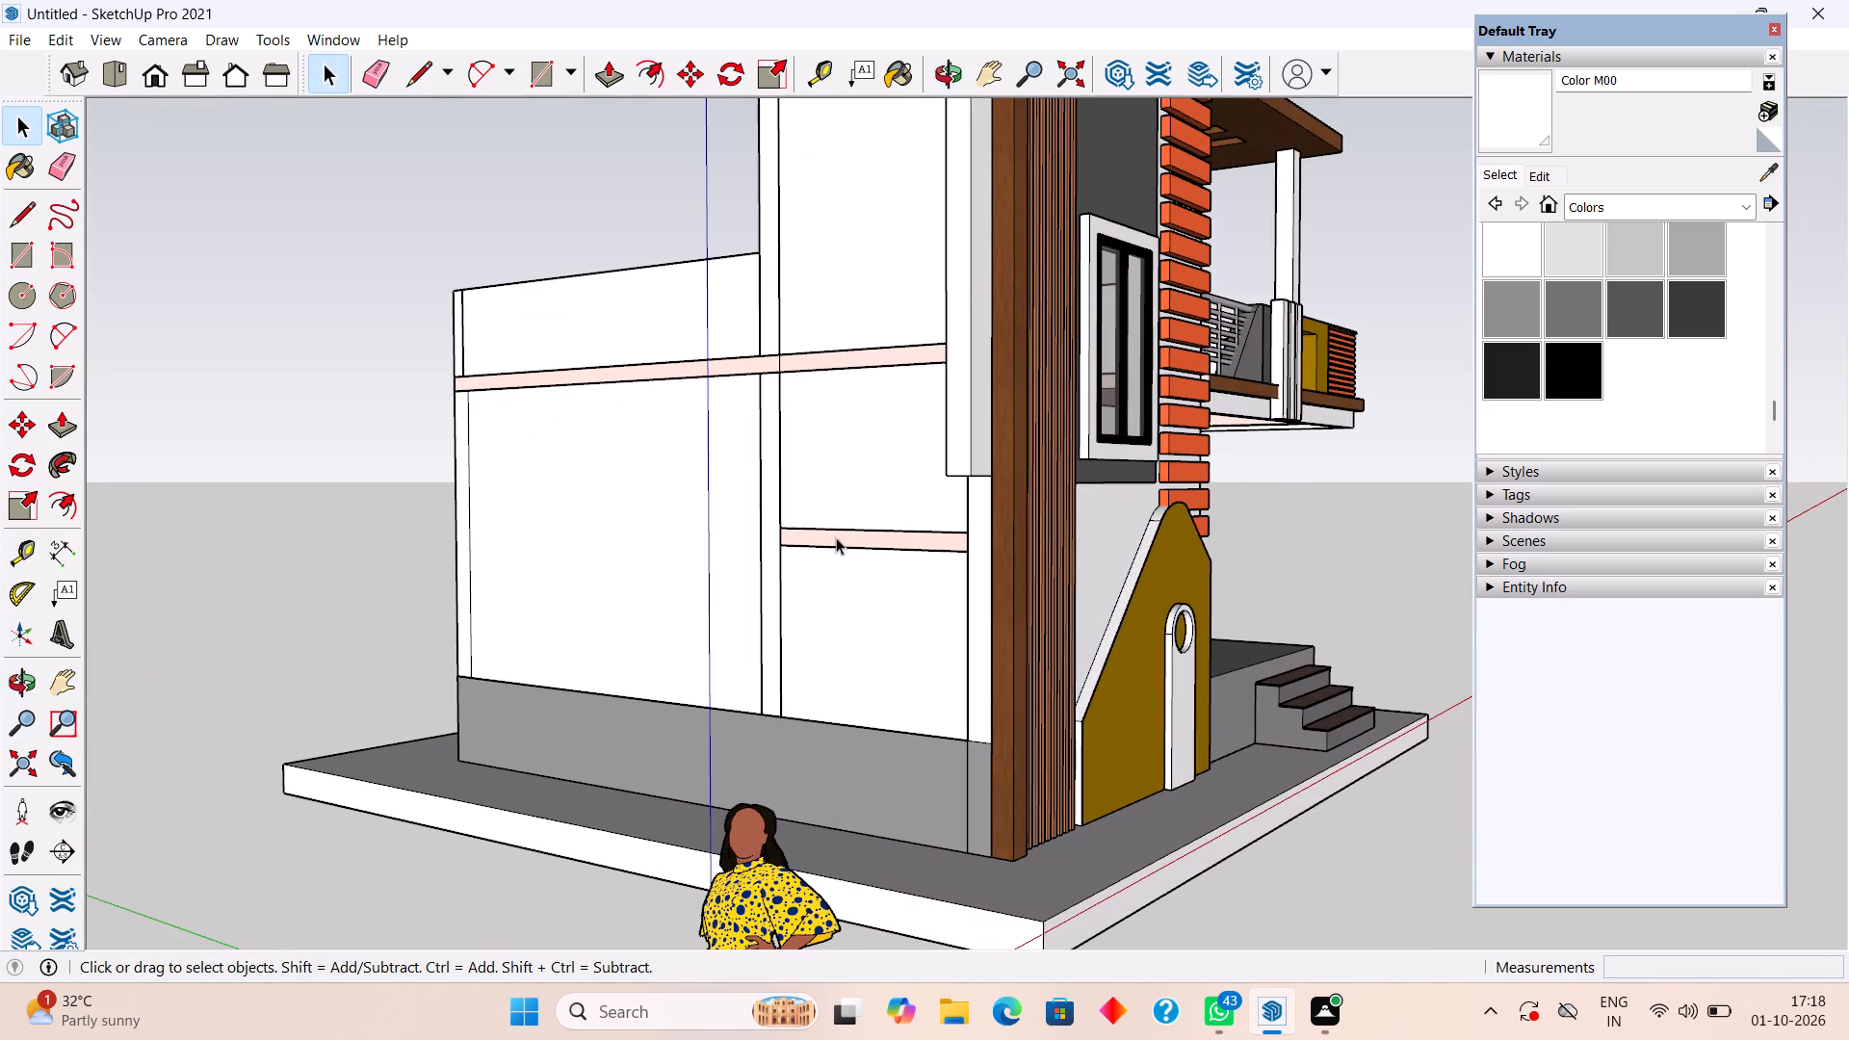
pyautogui.tripleClick(836, 537)
pyautogui.doubleClick(836, 537)
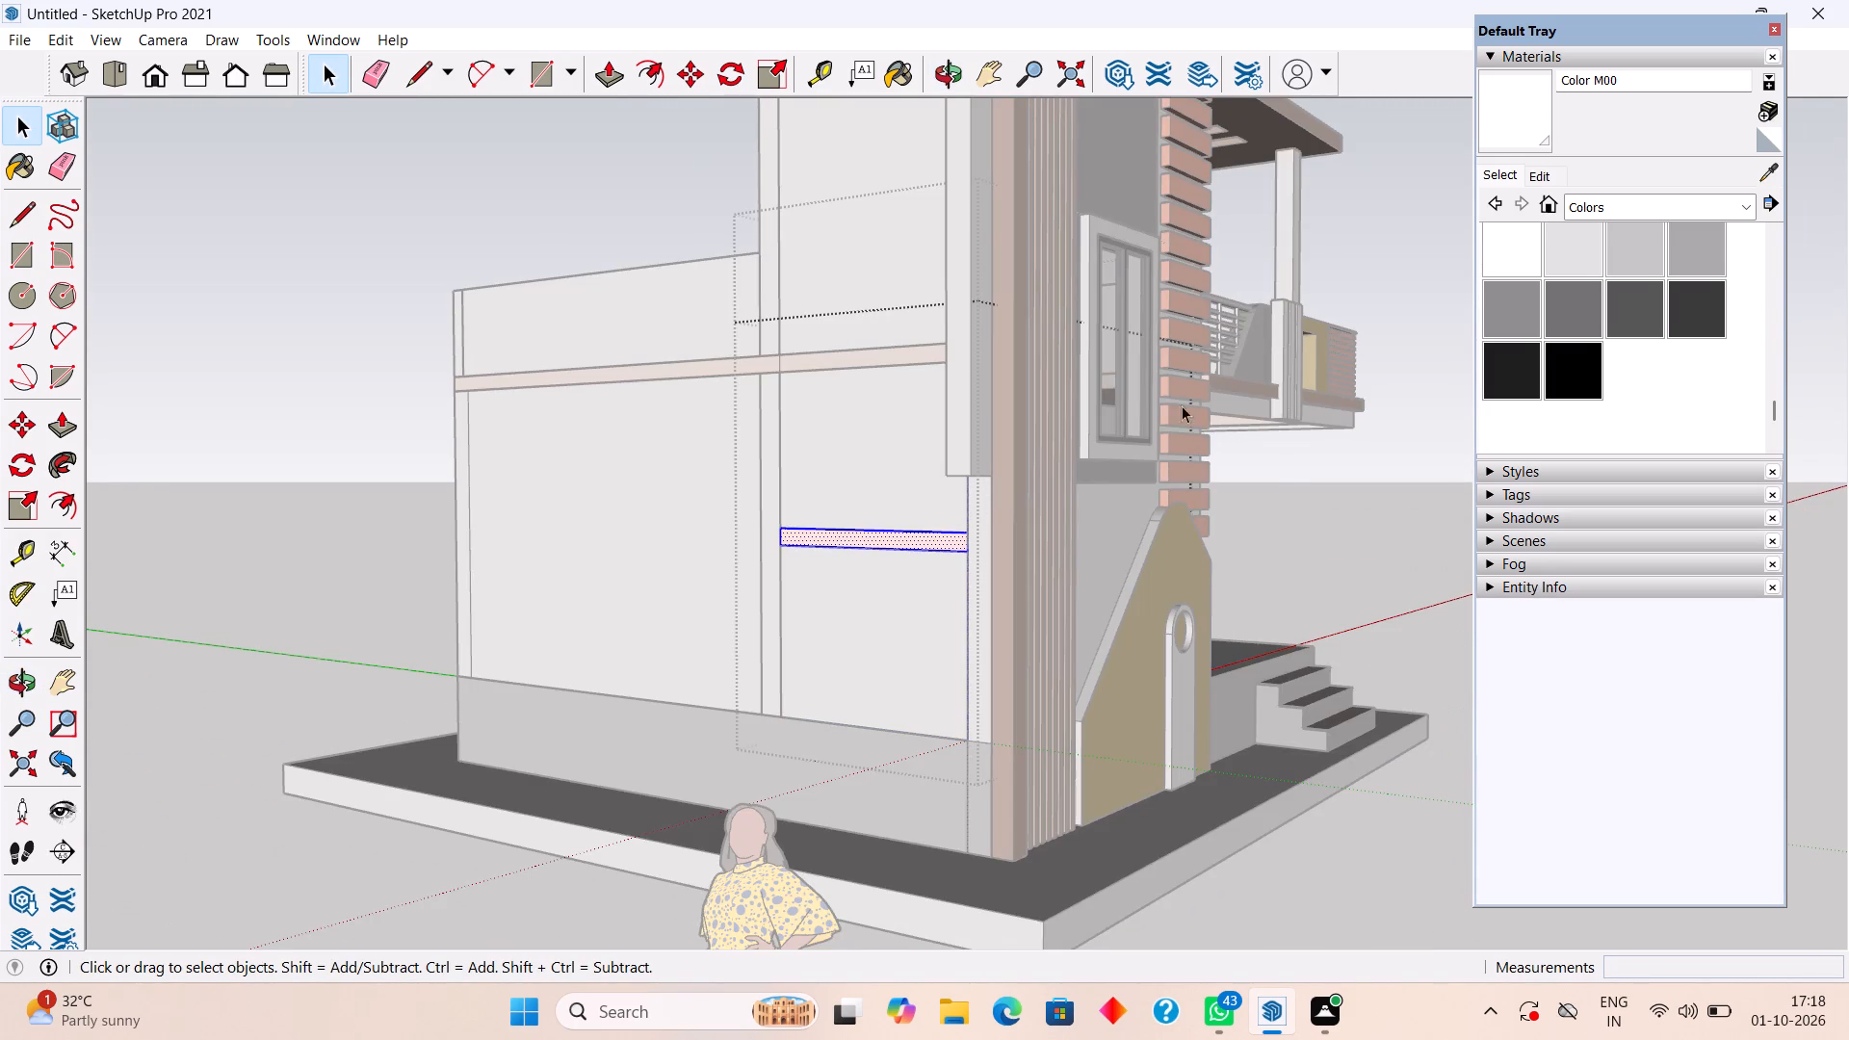
pyautogui.click(1514, 246)
pyautogui.click(889, 534)
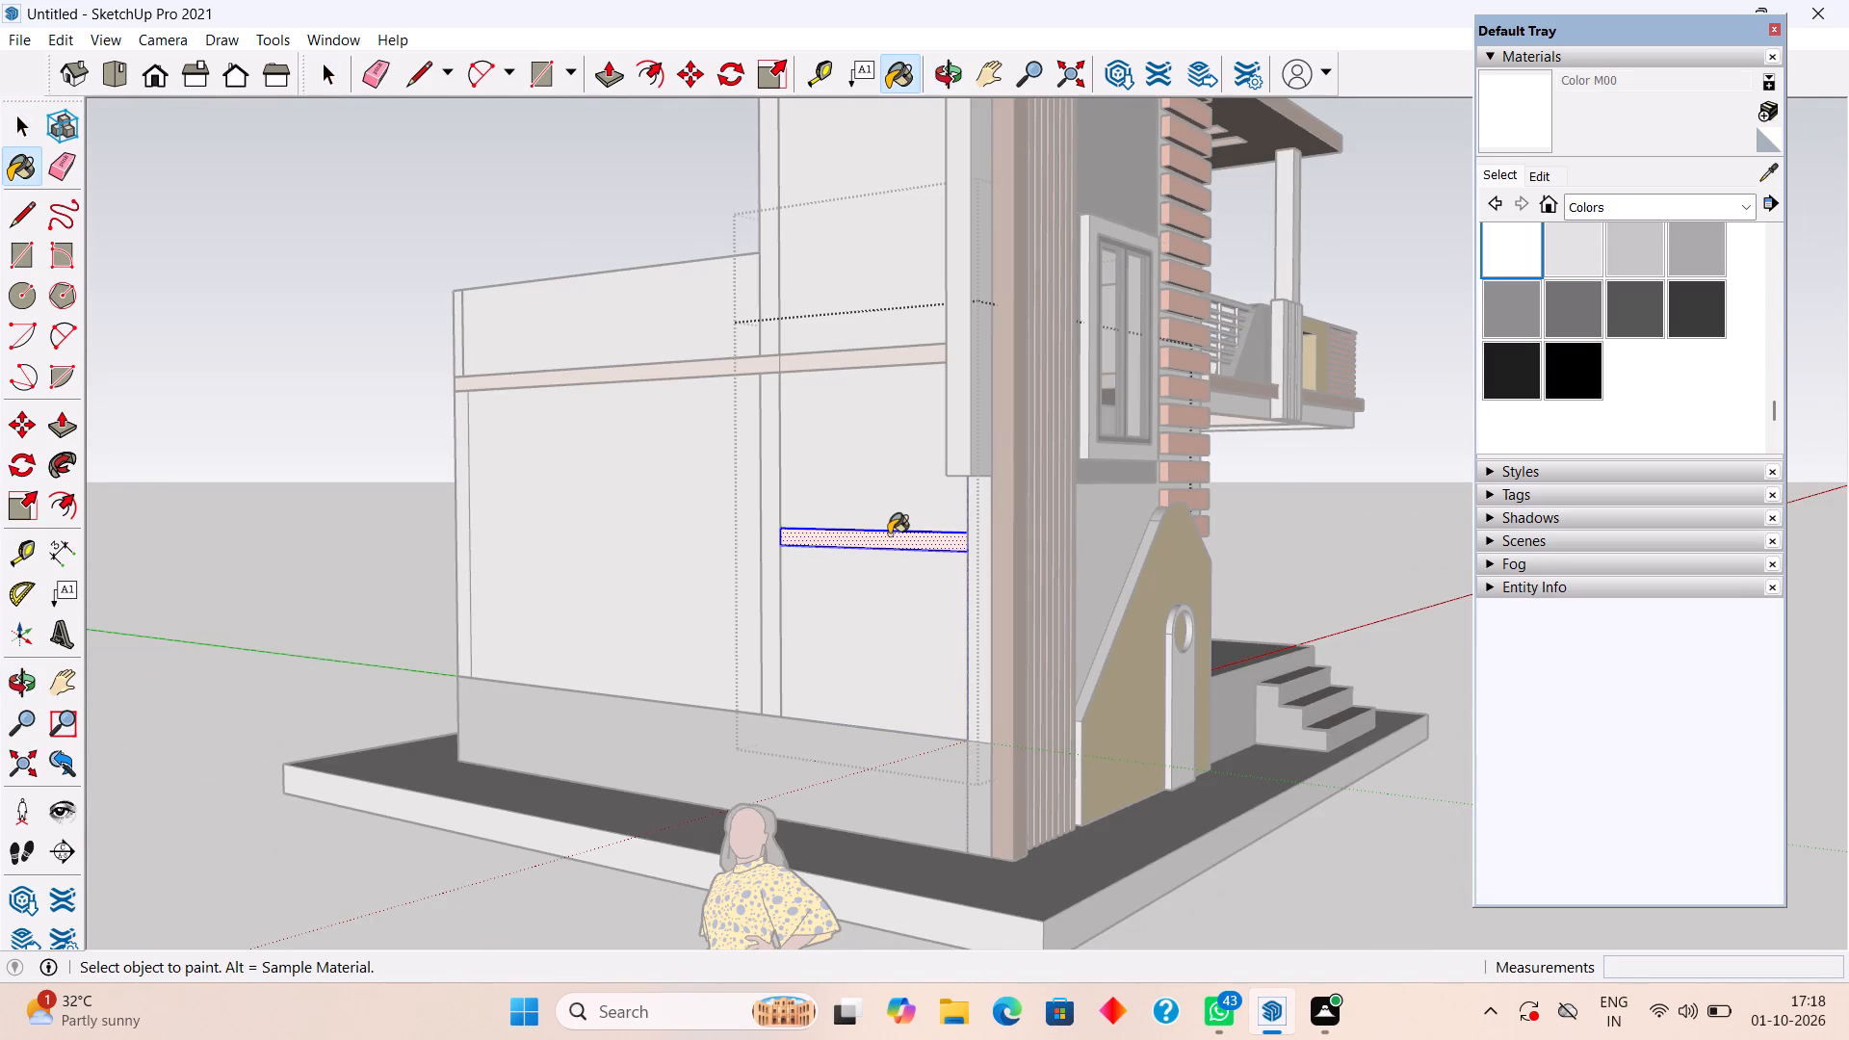
pyautogui.press('space')
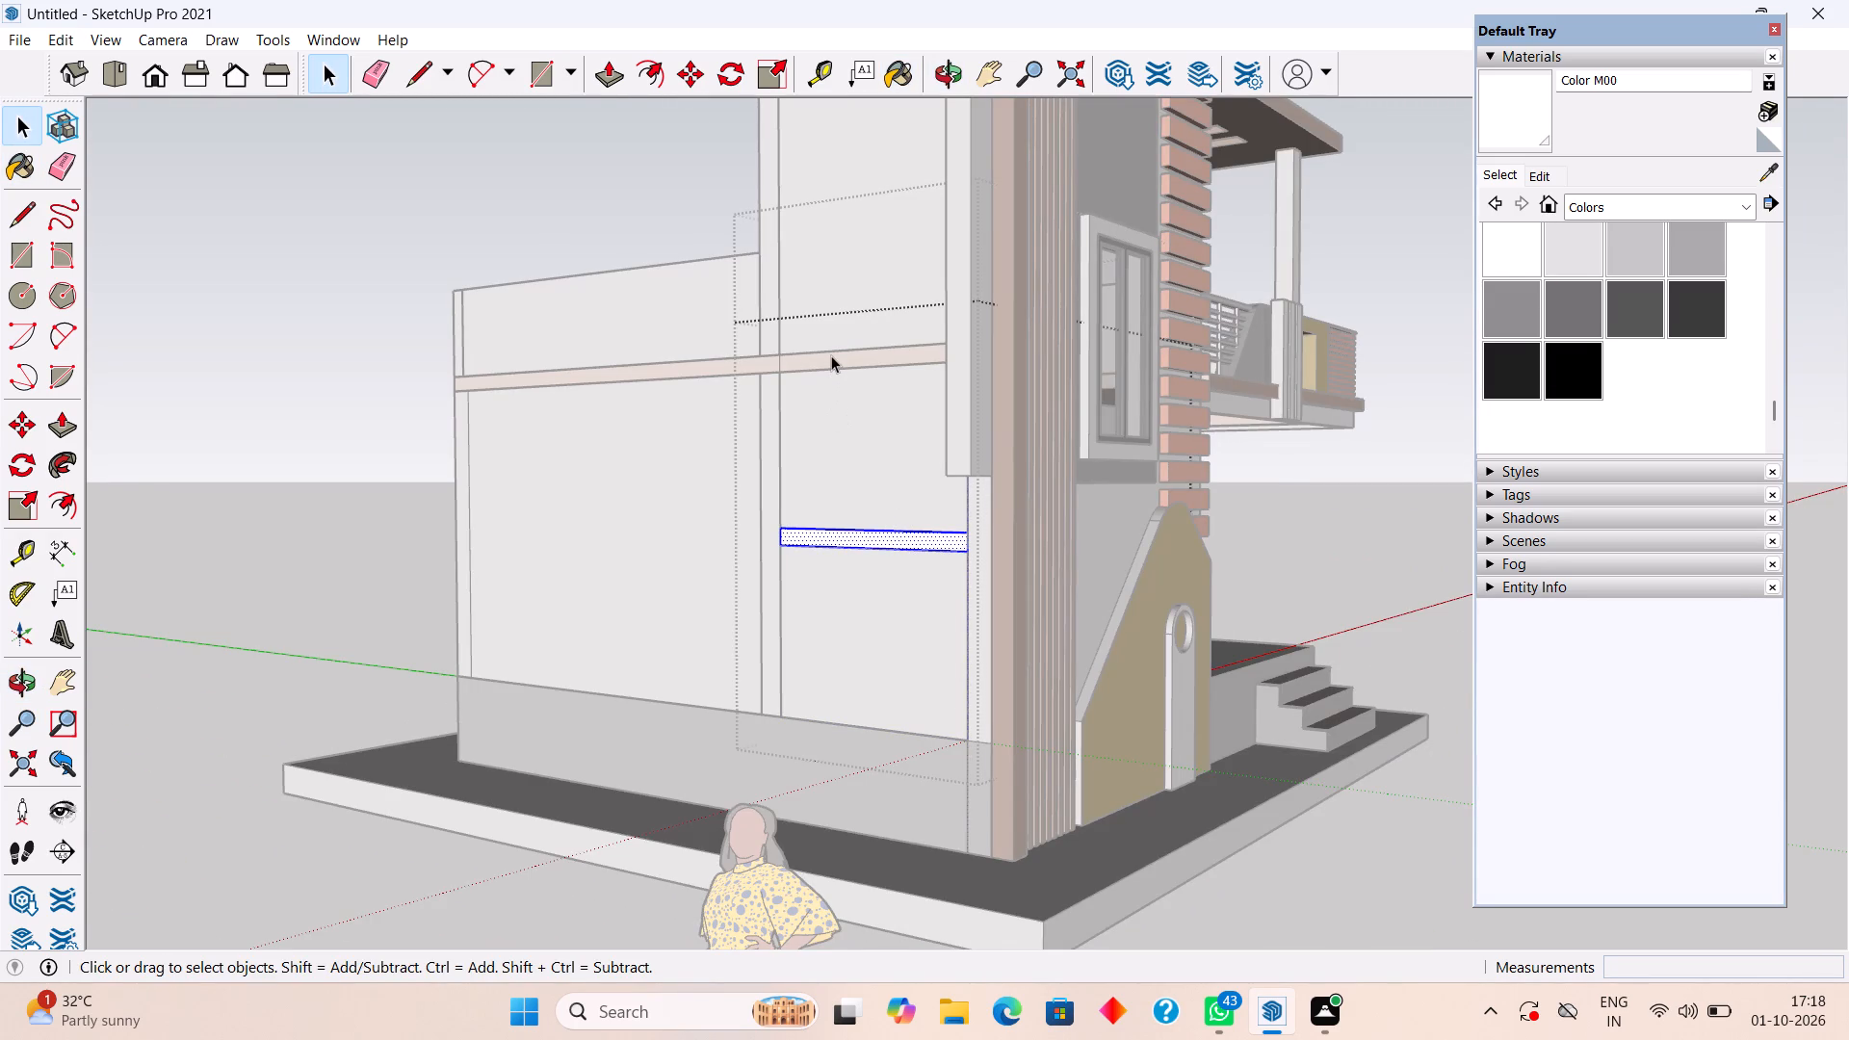
pyautogui.tripleClick(831, 355)
pyautogui.tripleClick(839, 362)
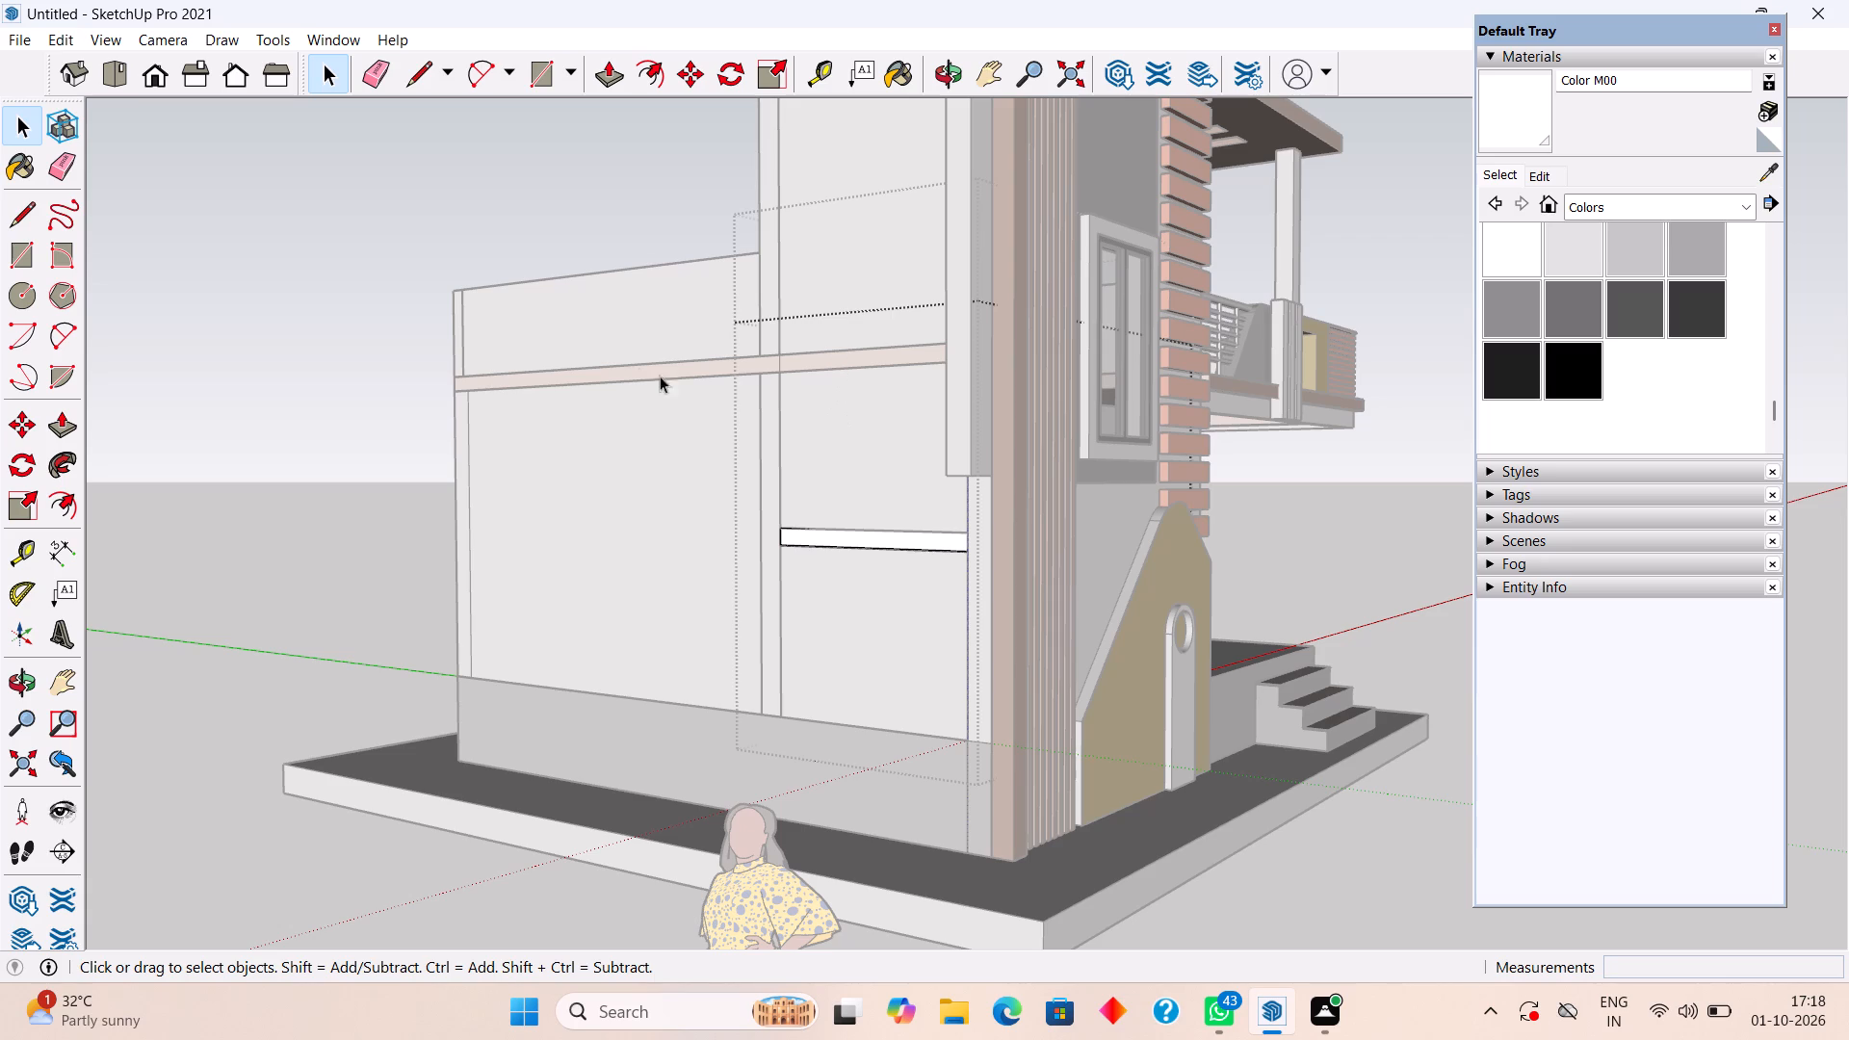
pyautogui.click(517, 207)
pyautogui.click(564, 259)
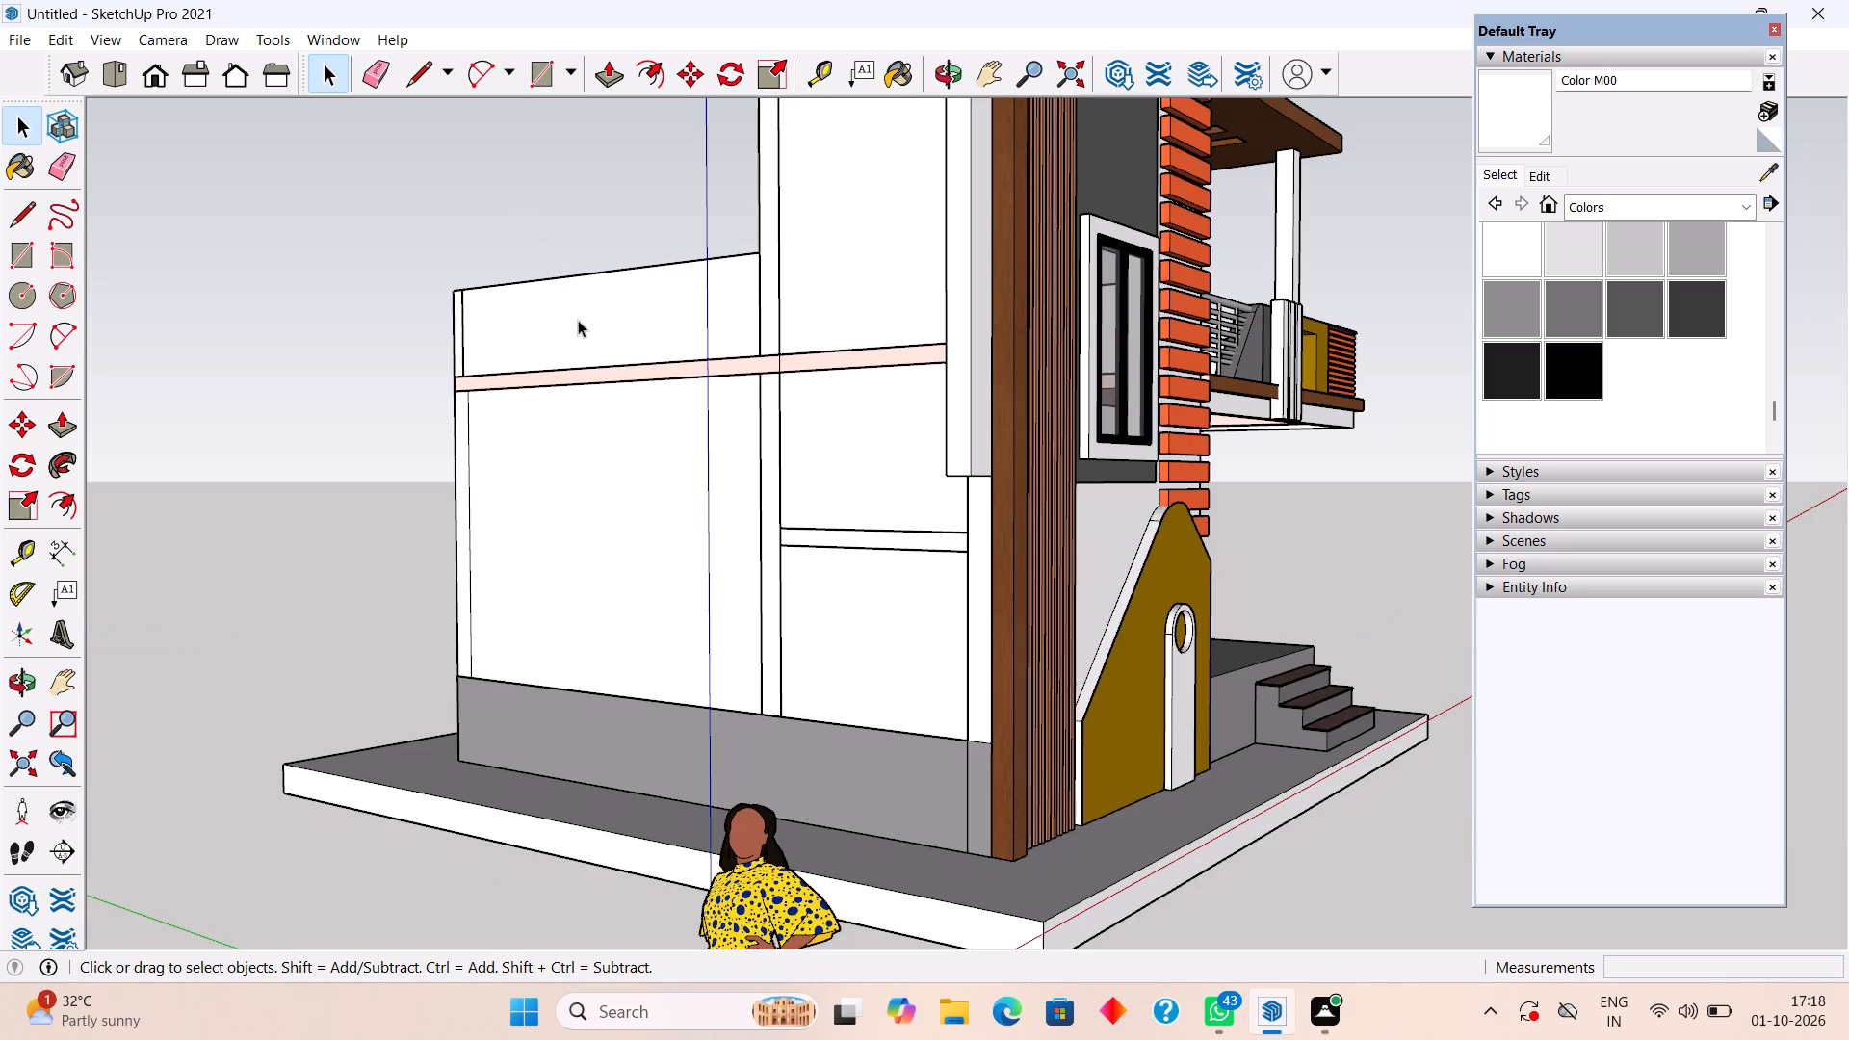
# Paint both segments of the long upper slab band on the side wall with white Color M00 and close the slab group.
pyautogui.tripleClick(627, 371)
pyautogui.click(627, 371)
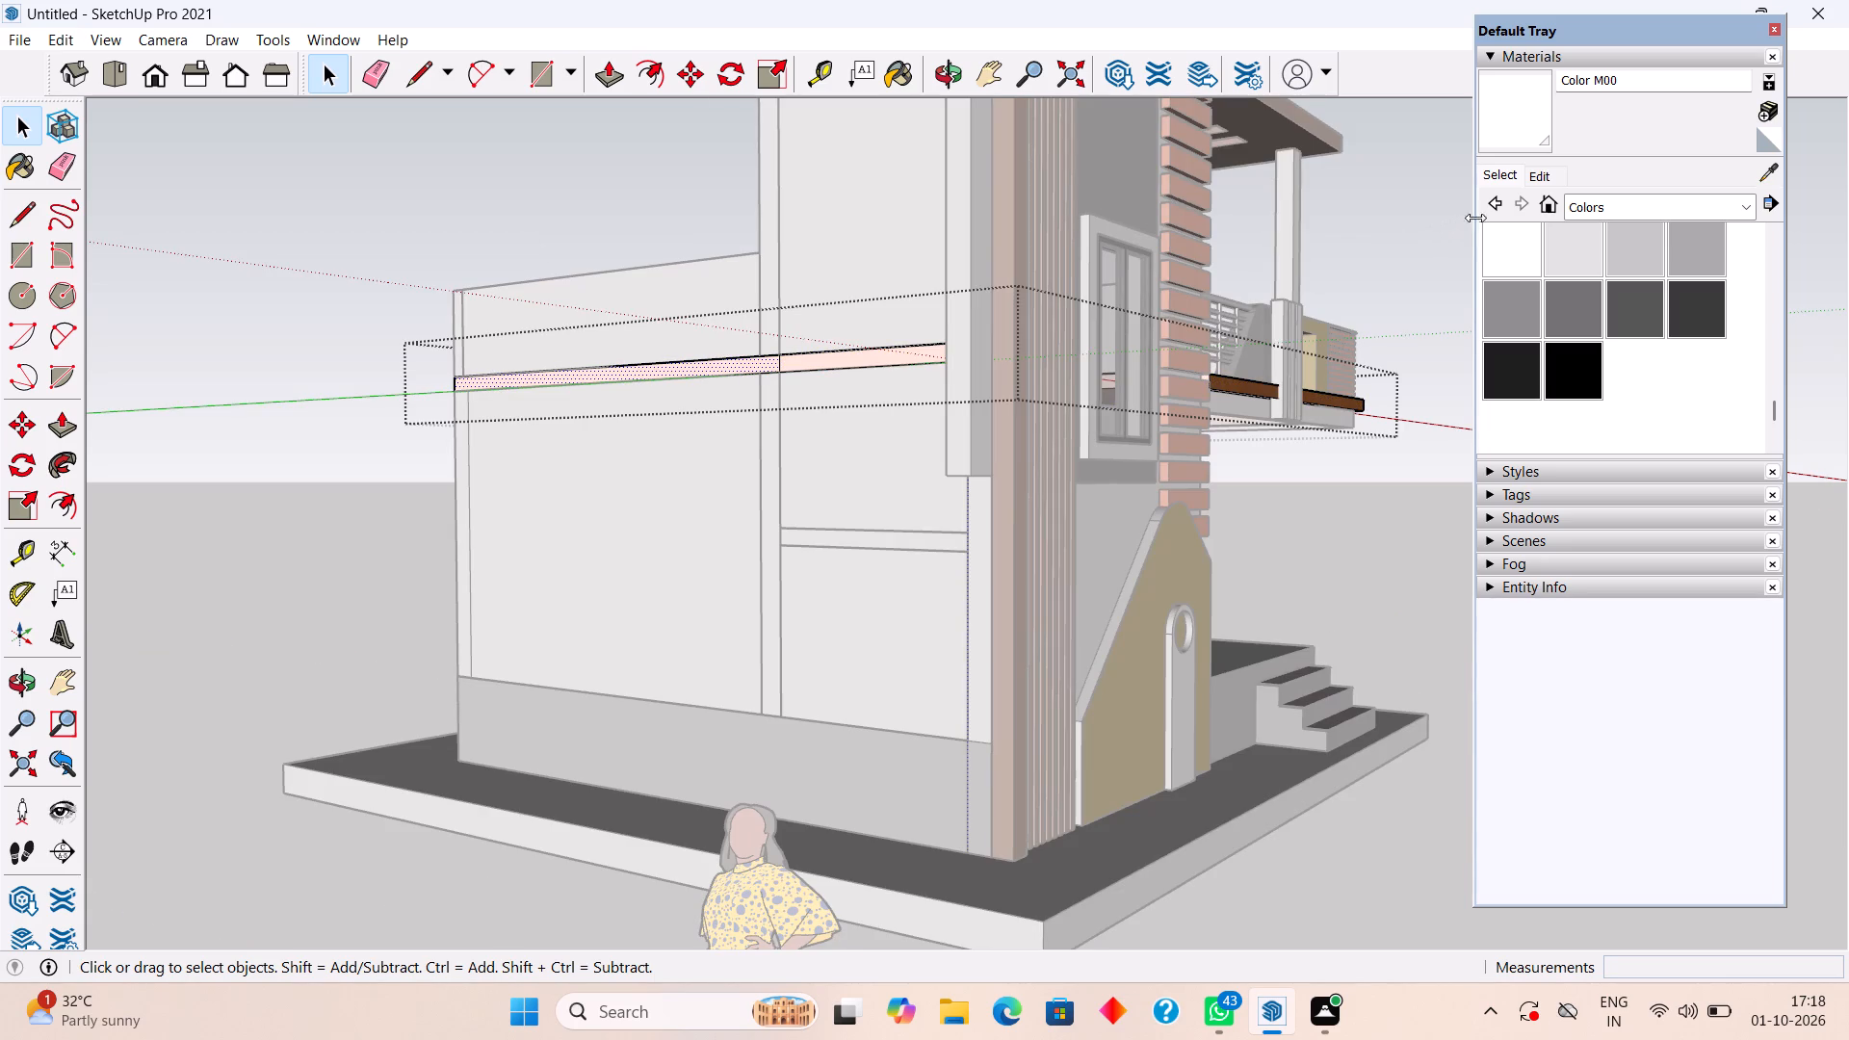
pyautogui.click(1497, 252)
pyautogui.click(707, 367)
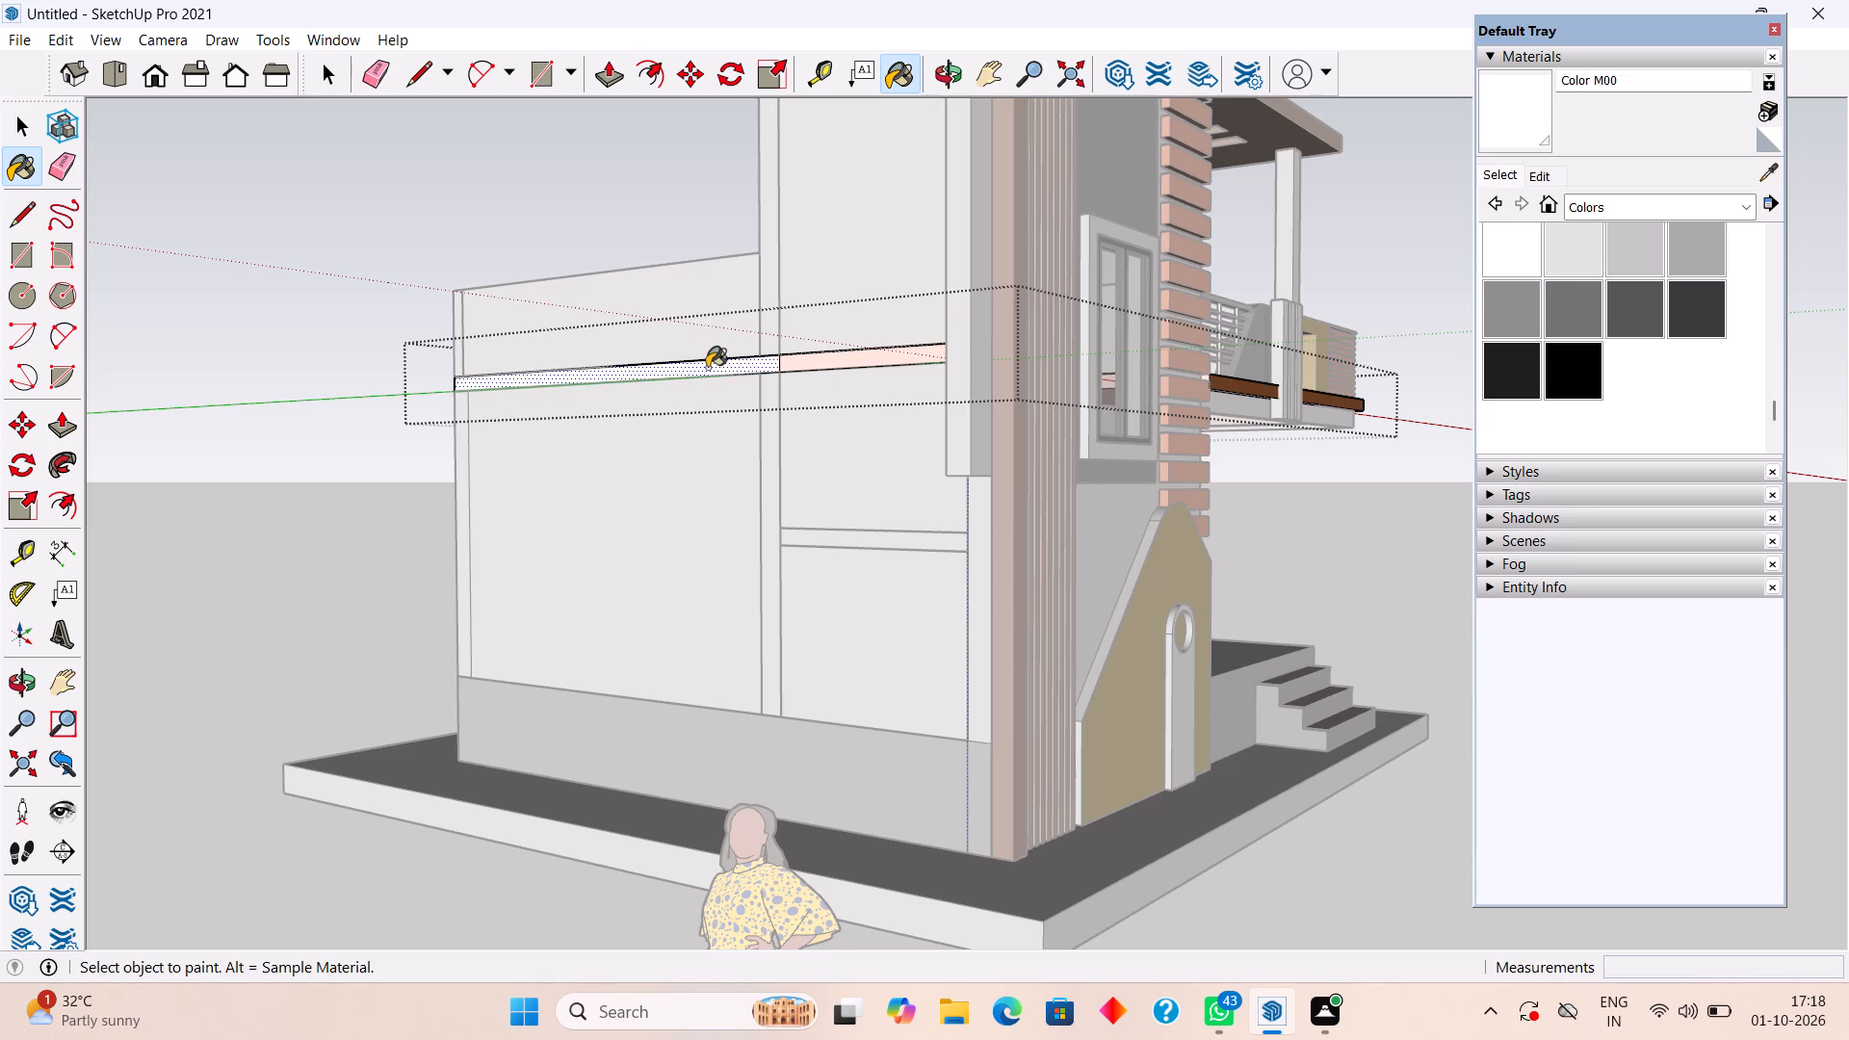
pyautogui.click(791, 367)
pyautogui.press('space')
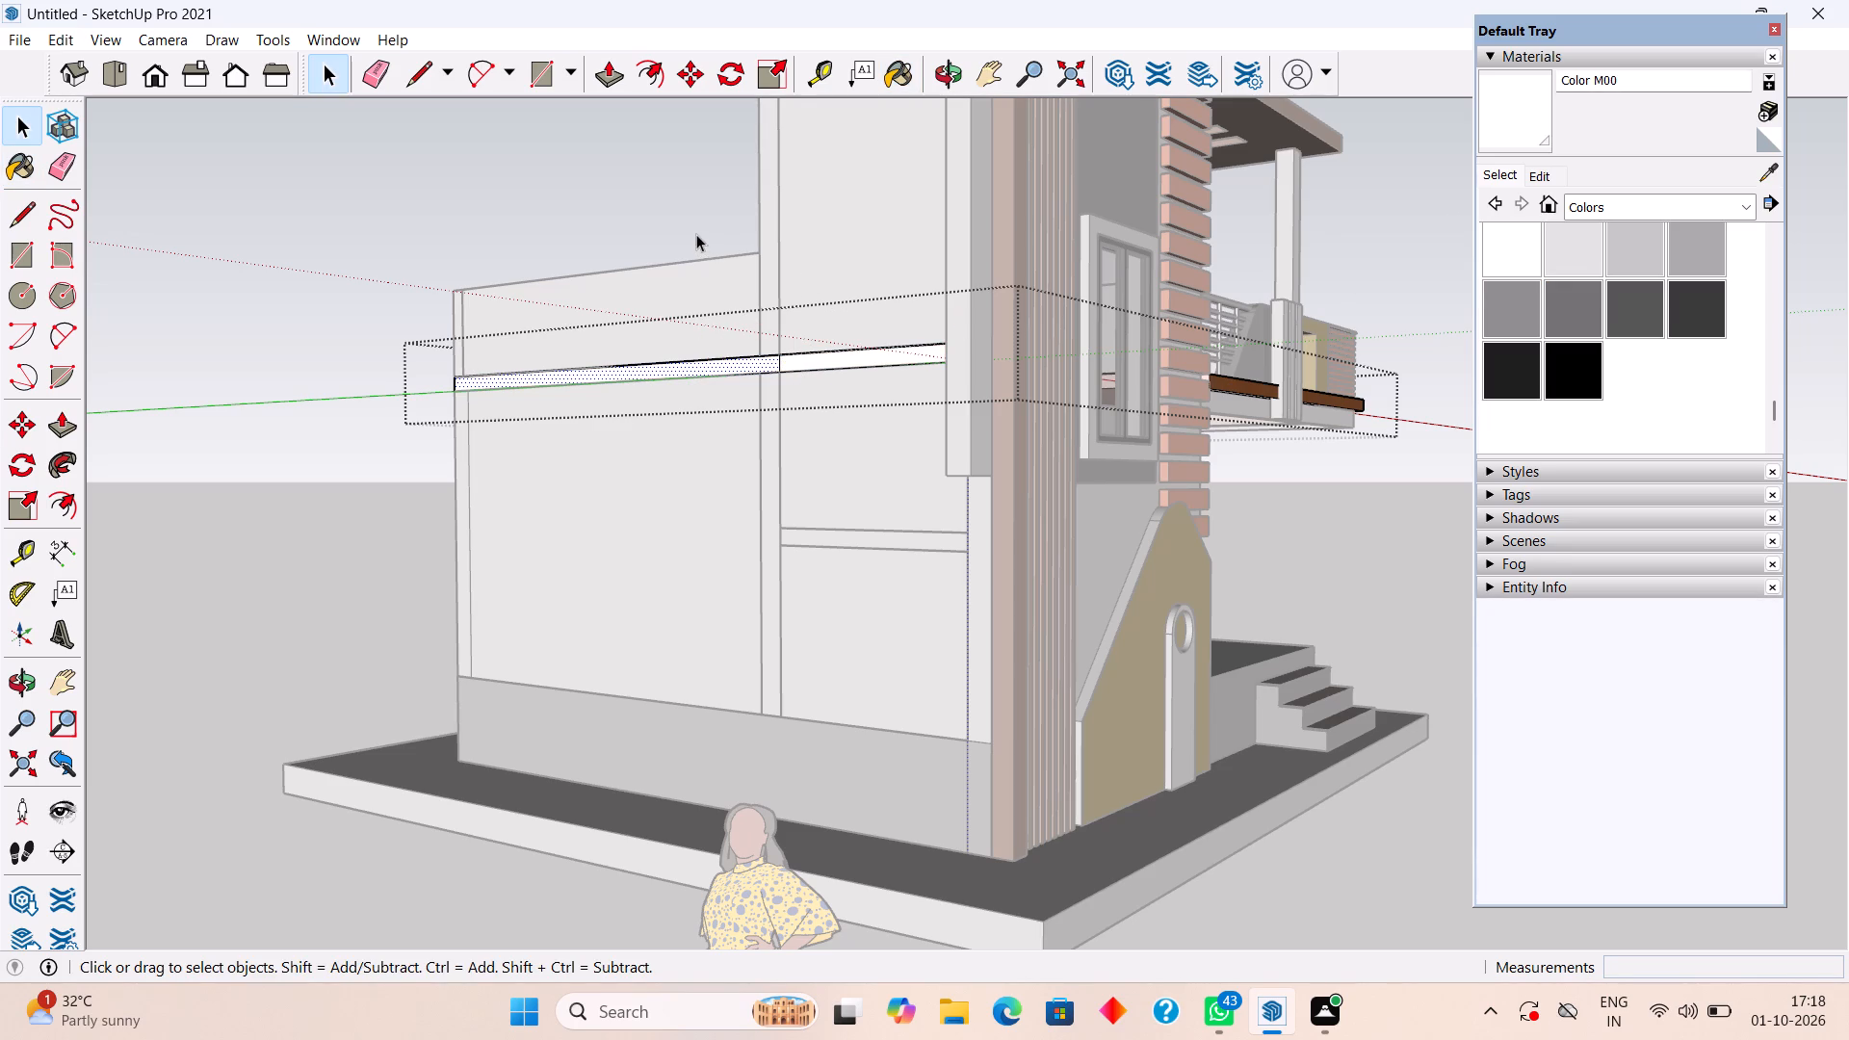
pyautogui.click(696, 234)
# From below the house, paint the staircase underside beneath the balcony with white Color M00.
pyautogui.moveTo(794, 424); pyautogui.dragTo(478, 592, button='middle')
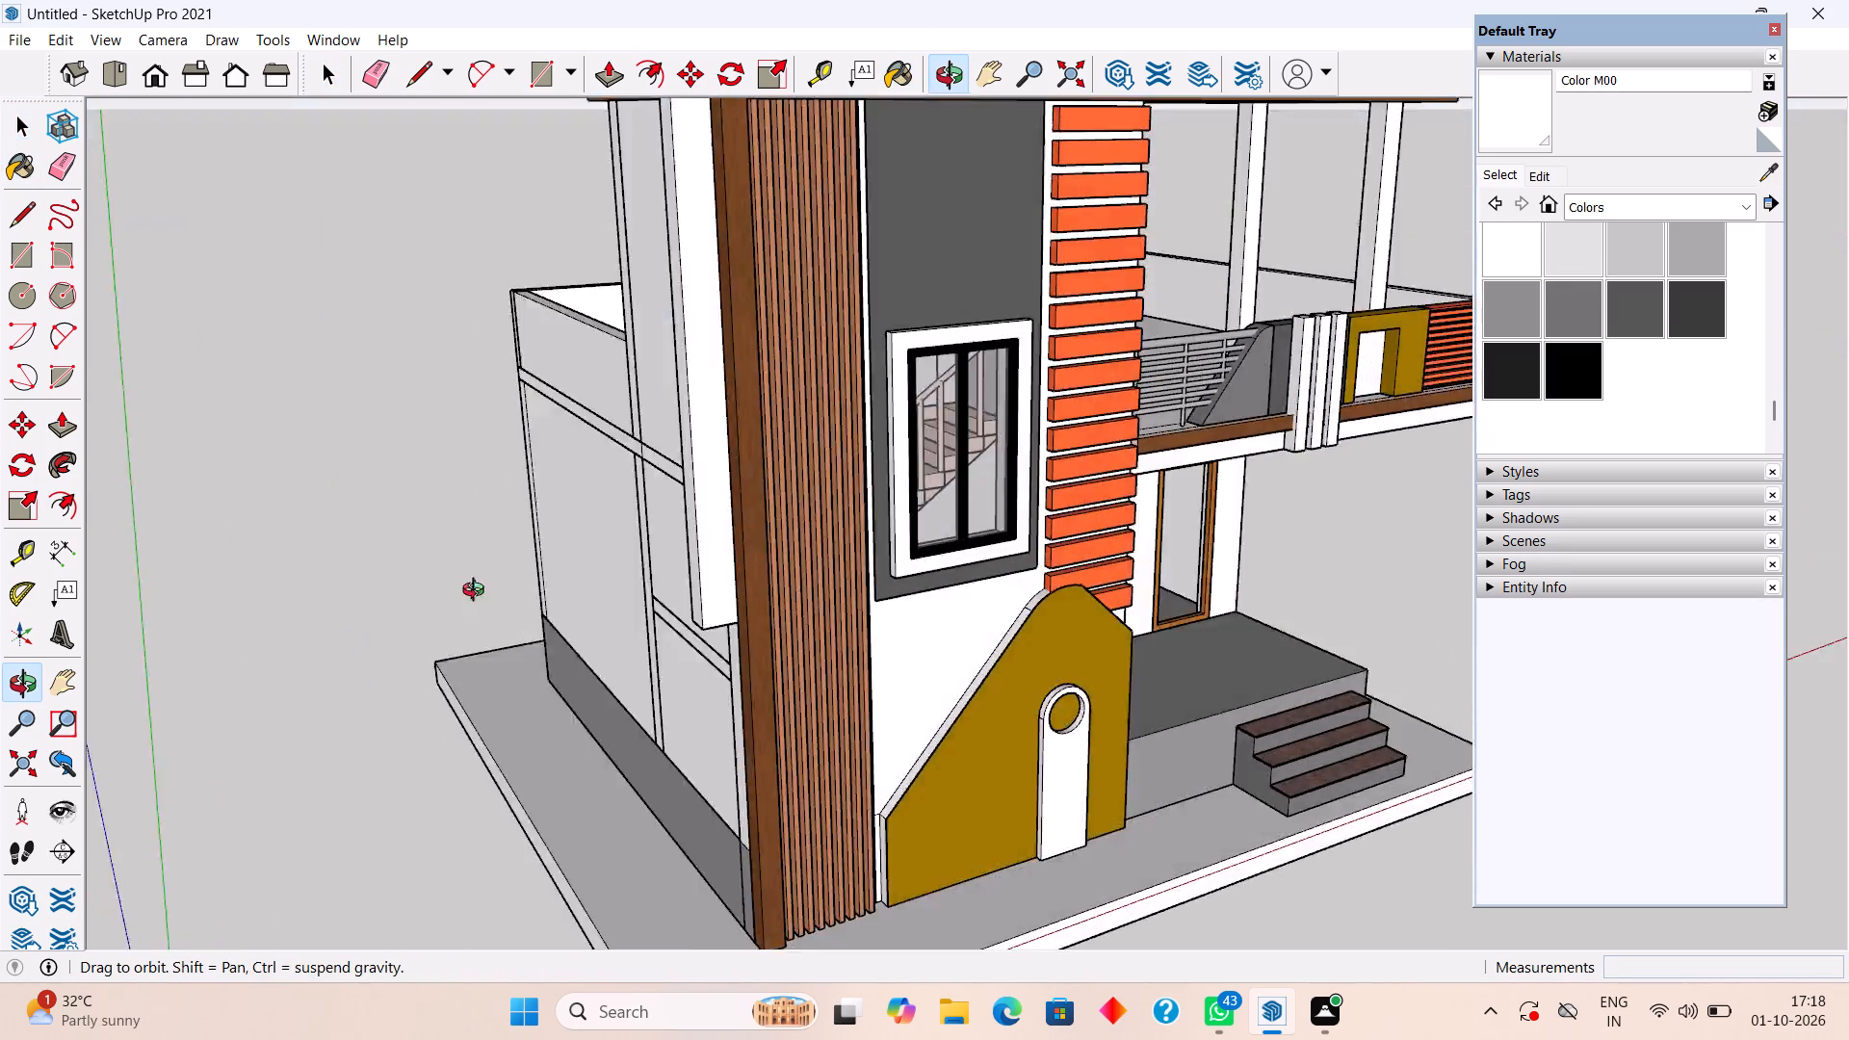
pyautogui.moveTo(478, 592); pyautogui.dragTo(237, 625, button='middle')
pyautogui.scroll(-3, 271, 622)
pyautogui.moveTo(1028, 572); pyautogui.dragTo(735, 225, button='middle')
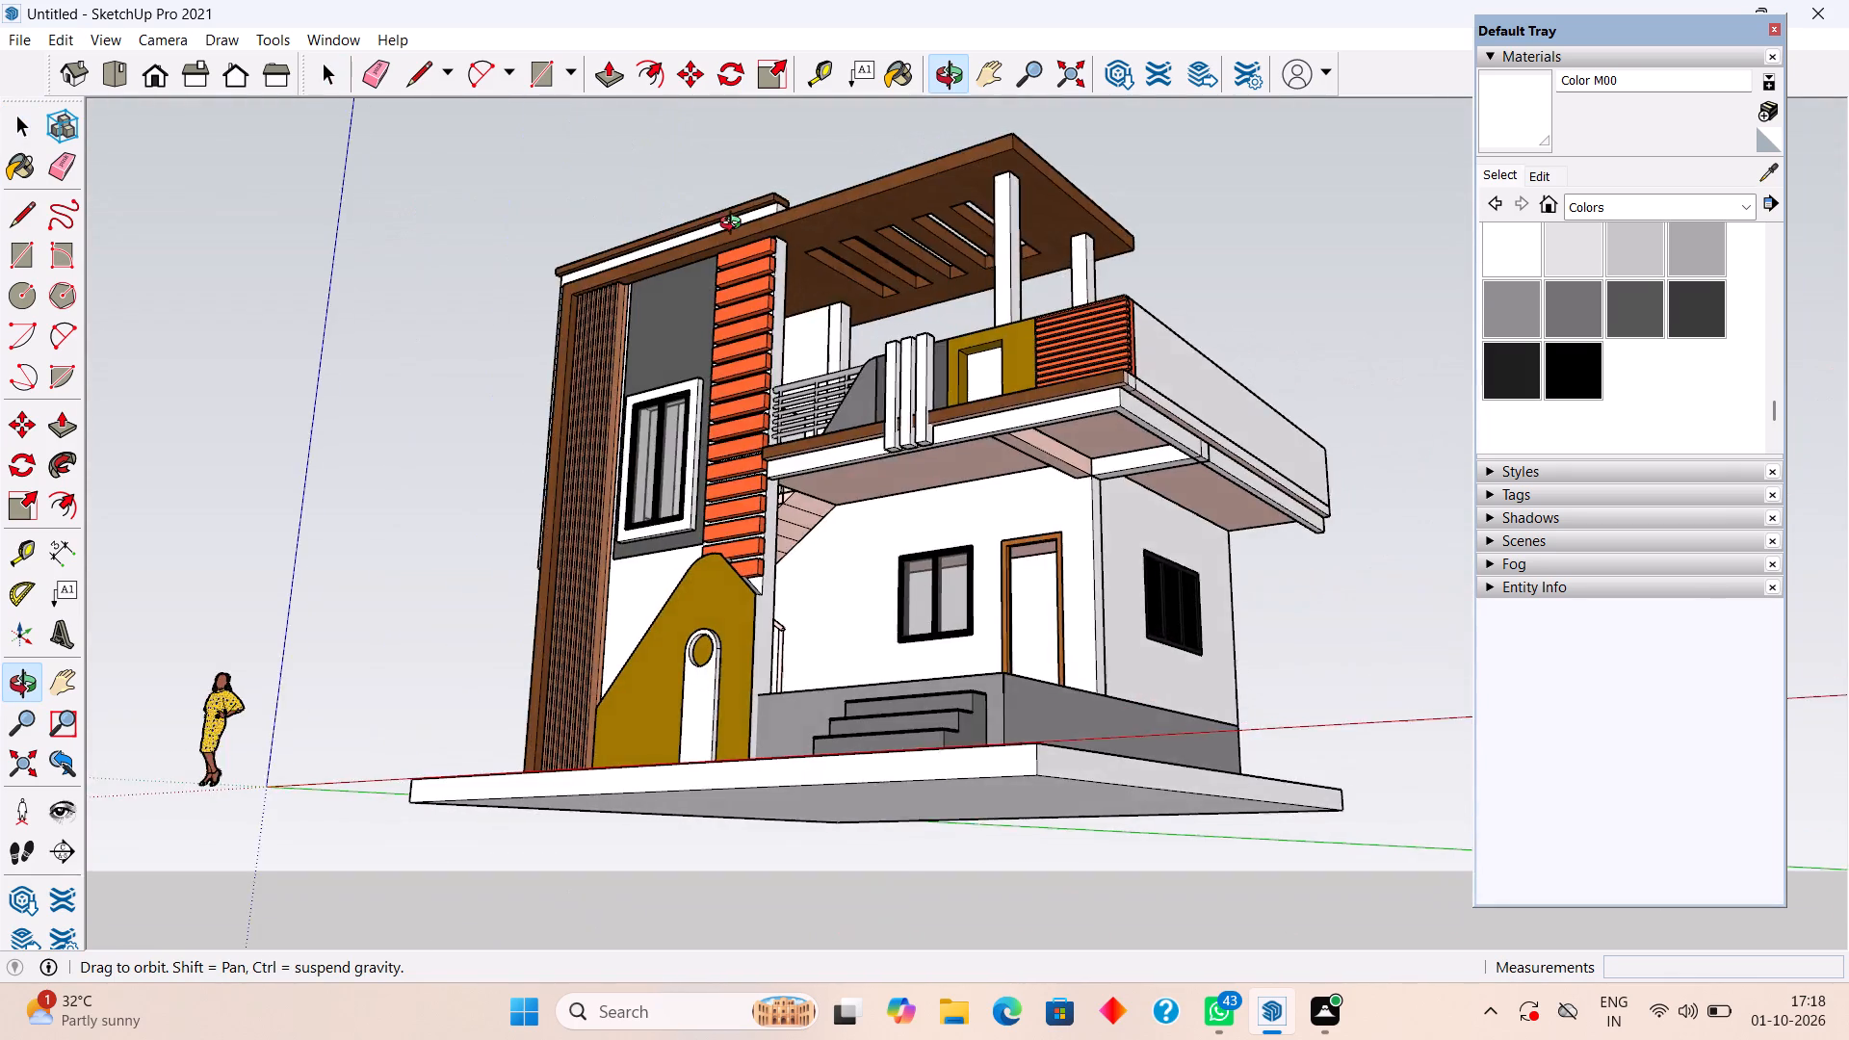
pyautogui.moveTo(735, 225); pyautogui.dragTo(665, 181, button='middle')
pyautogui.scroll(-1, 674, 187)
pyautogui.moveTo(818, 421); pyautogui.dragTo(829, 329, button='middle')
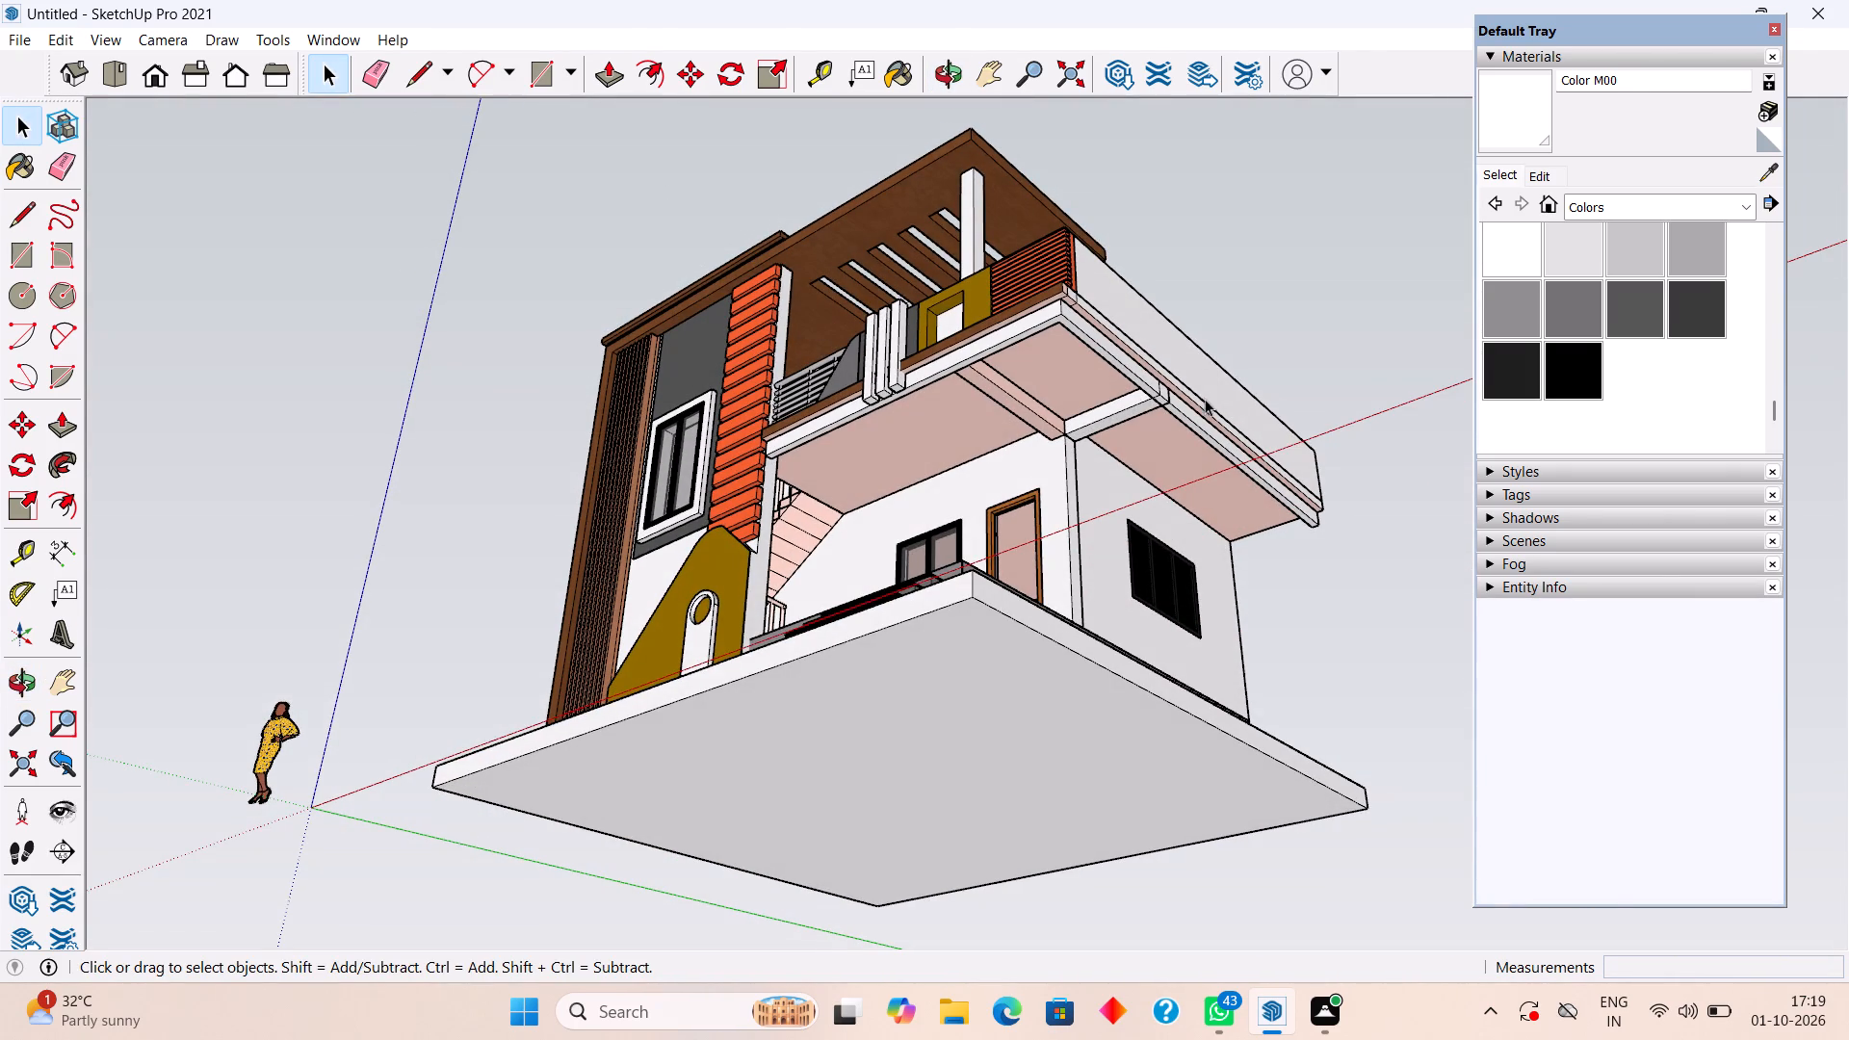
pyautogui.click(1518, 246)
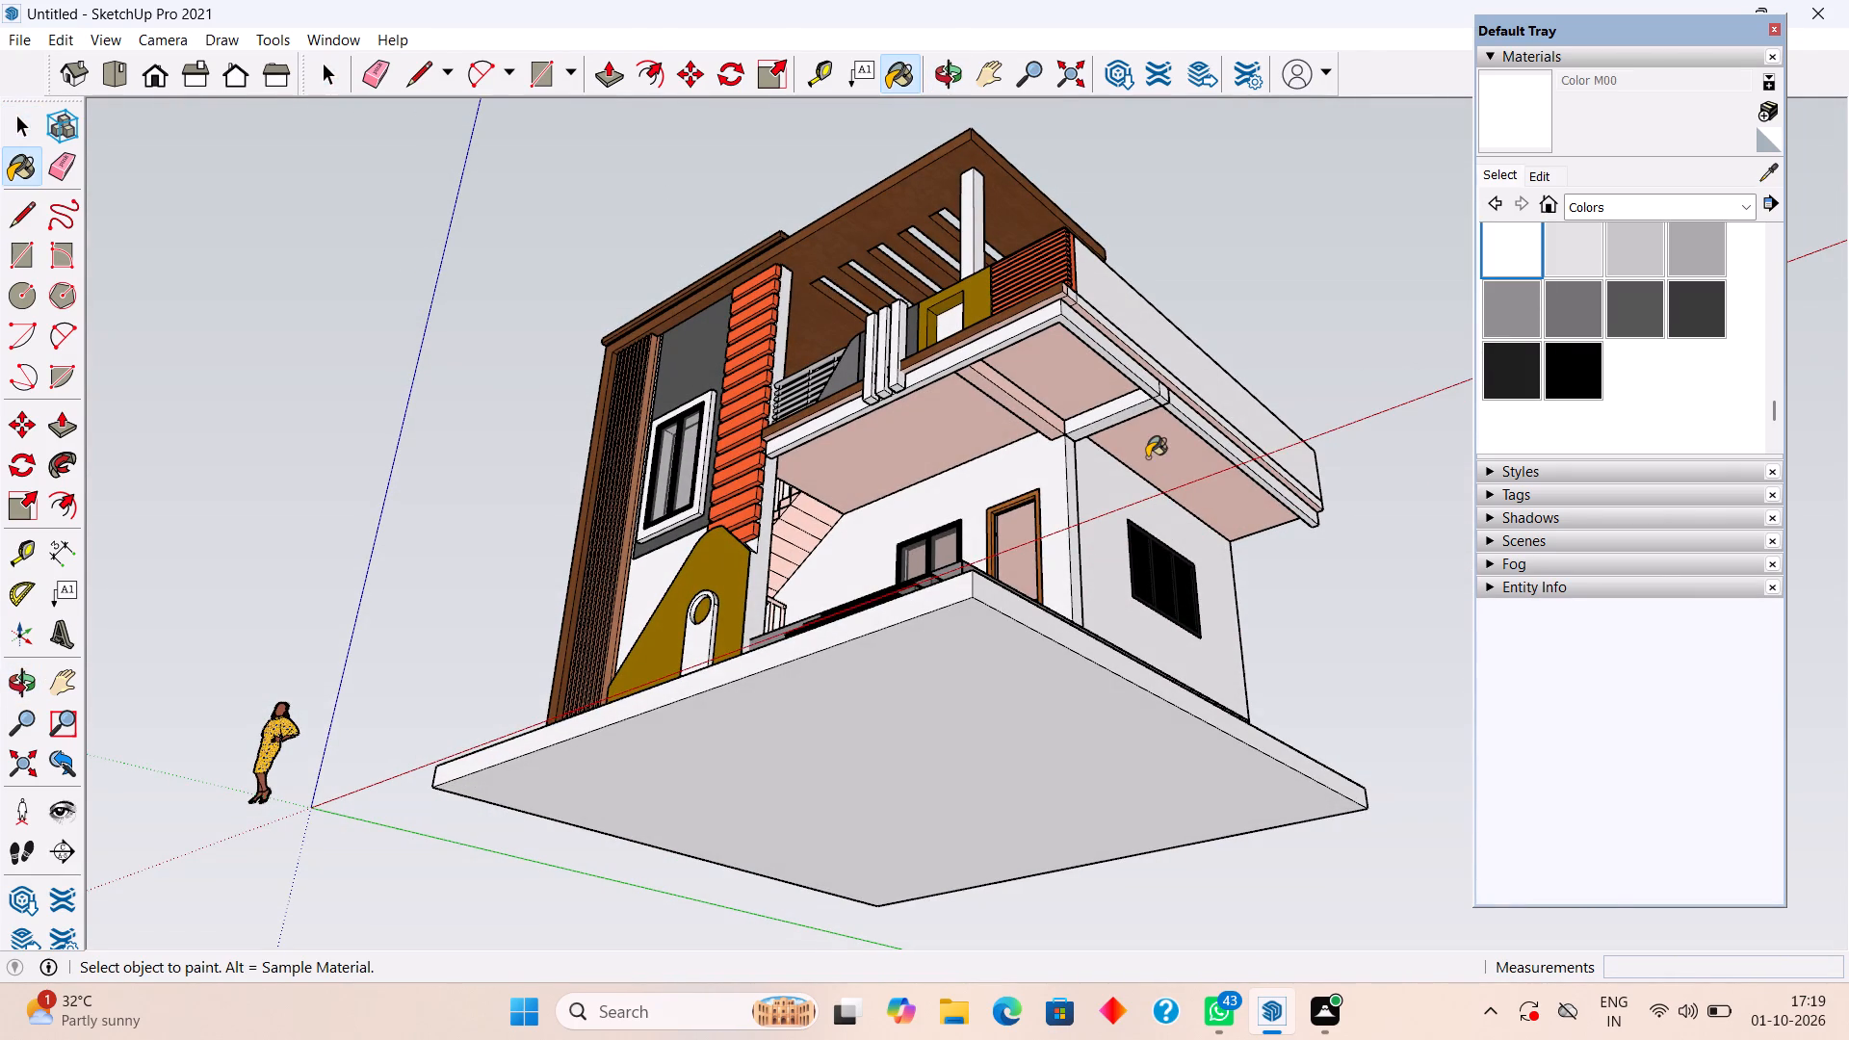
pyautogui.click(1146, 450)
pyautogui.click(1056, 375)
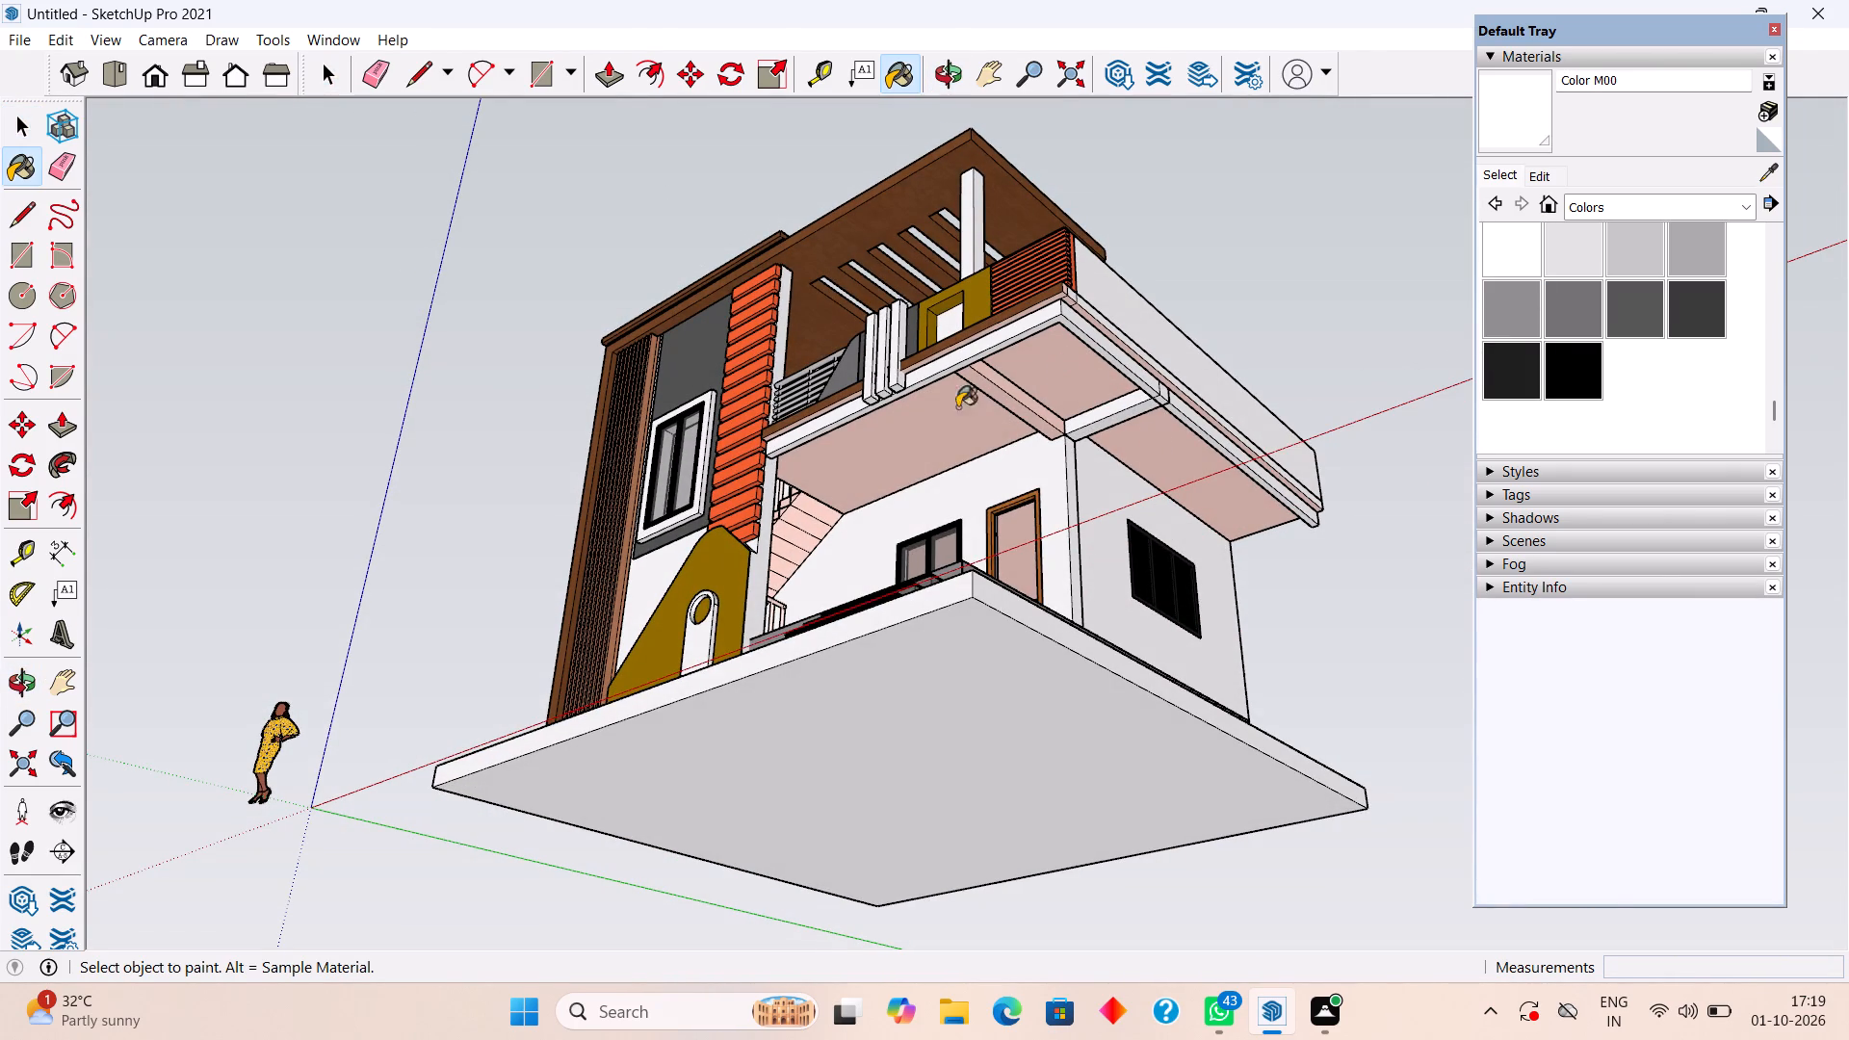
pyautogui.click(881, 429)
pyautogui.click(788, 523)
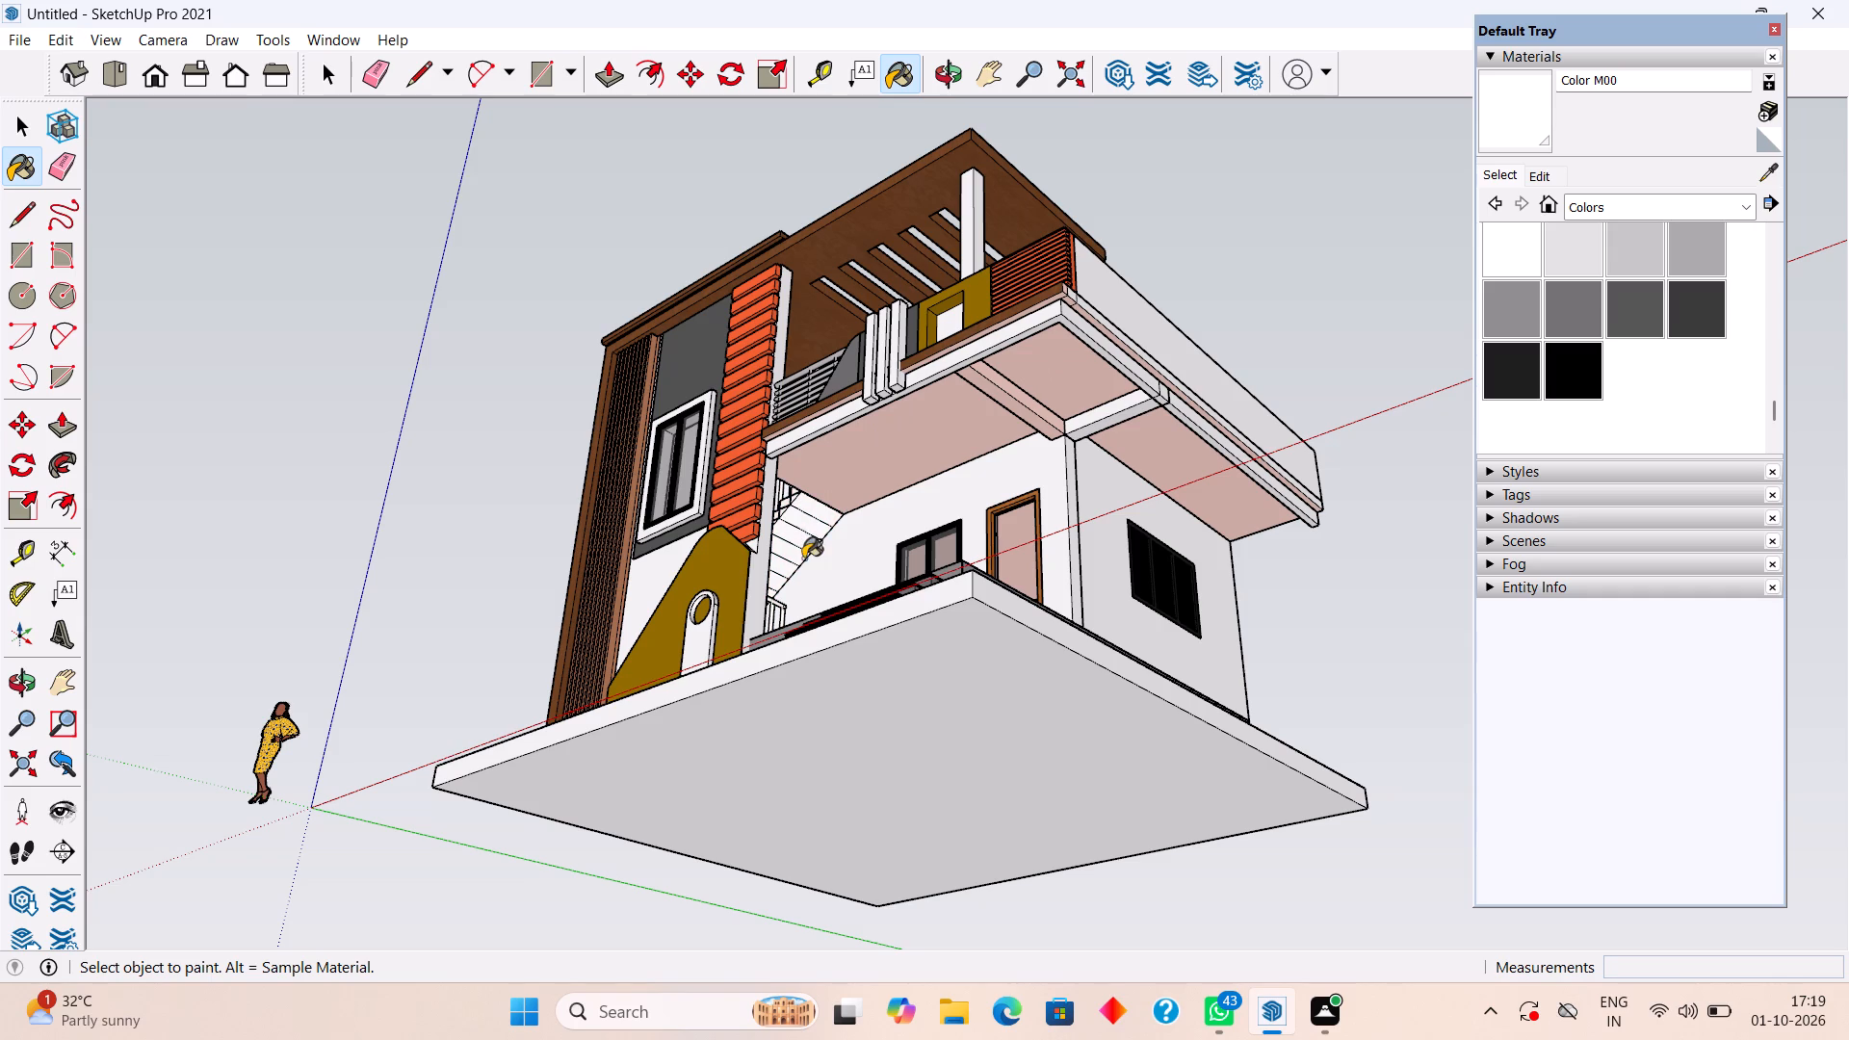
pyautogui.press('space')
# Open the balcony slab group, select all its geometry, paint it including the cream underside with white Color M00, and close the group.
pyautogui.tripleClick(862, 473)
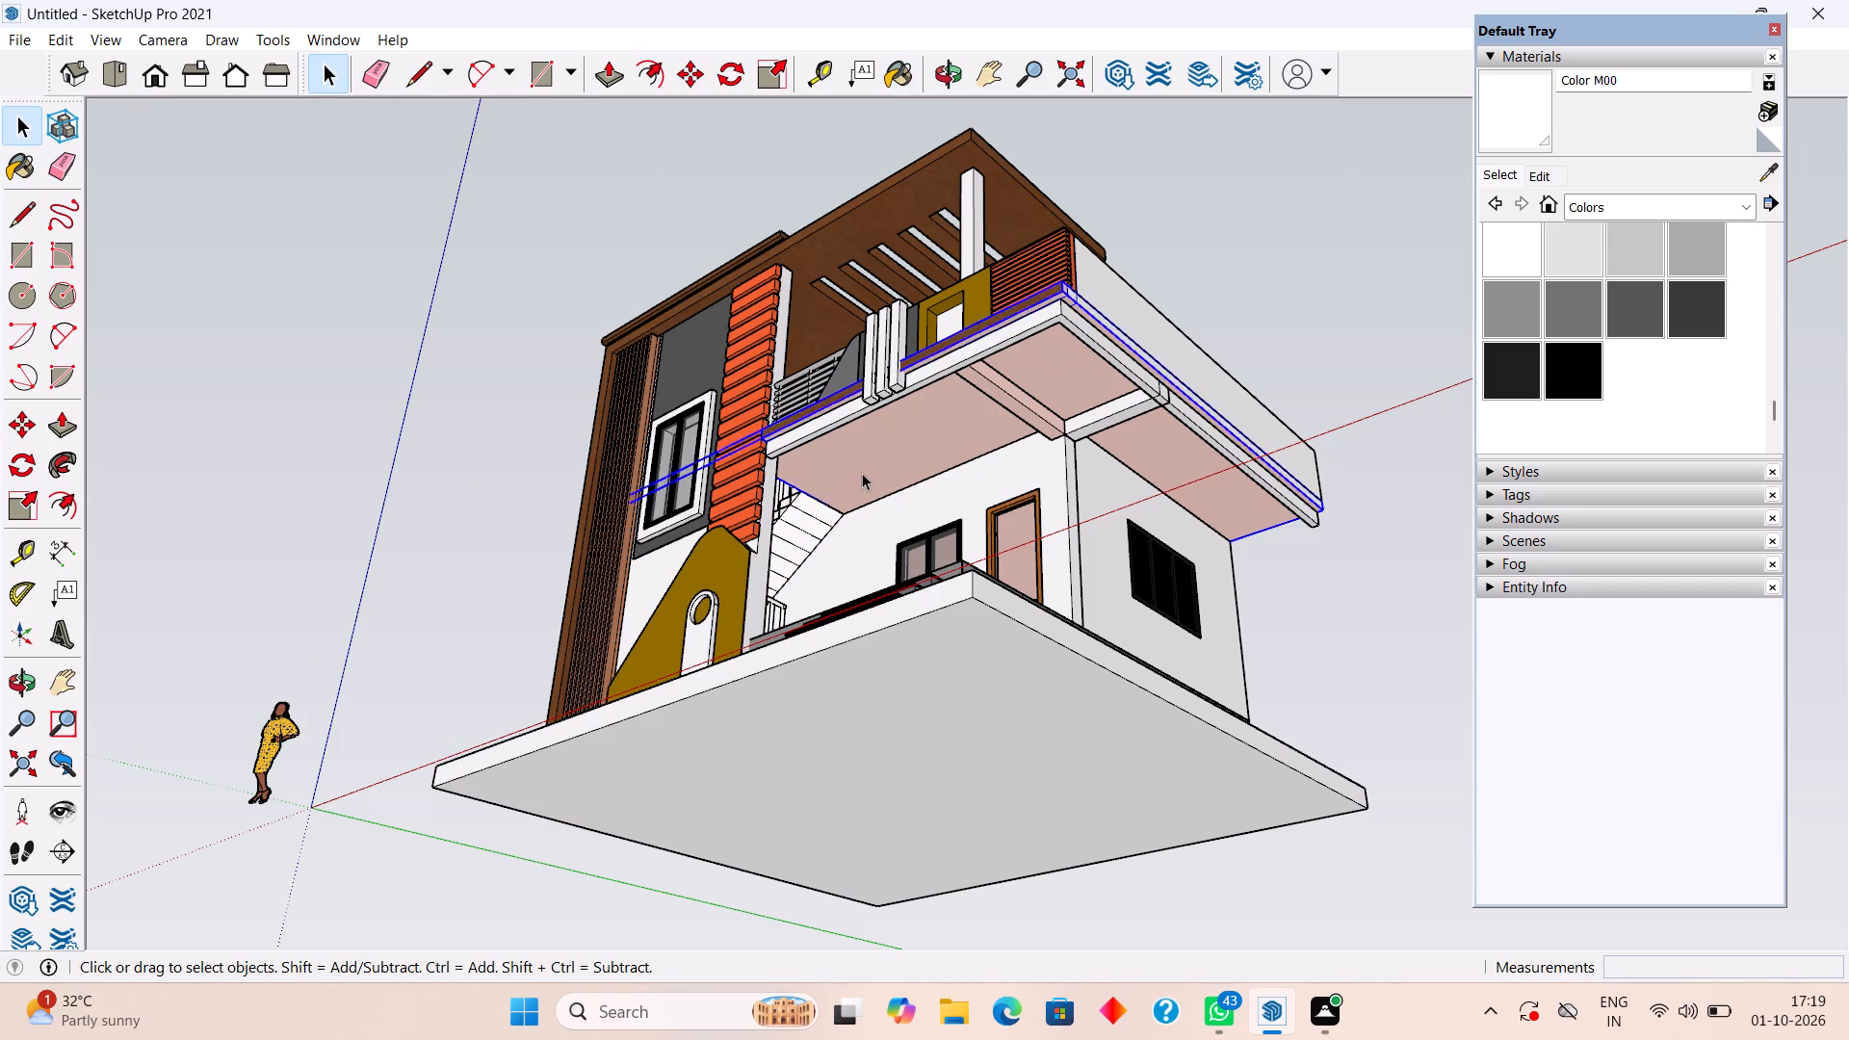
pyautogui.click(862, 473)
pyautogui.click(862, 473)
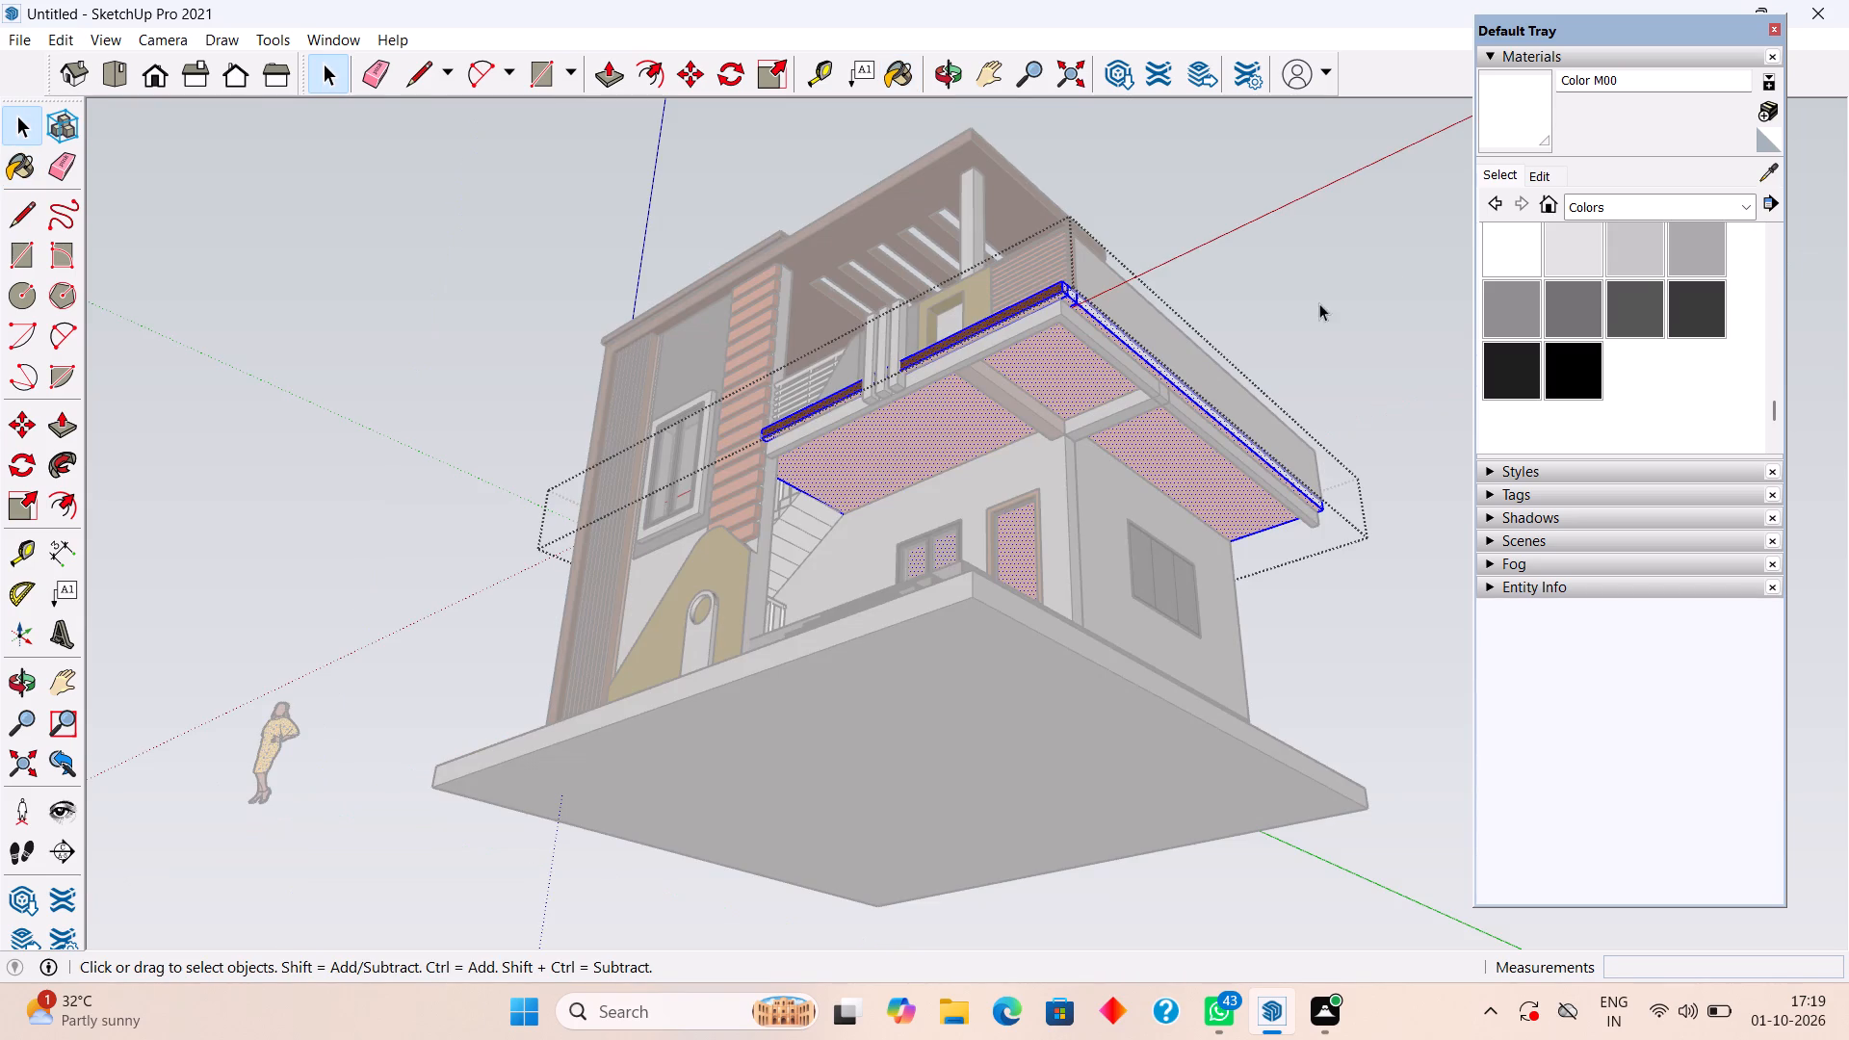
pyautogui.click(1505, 243)
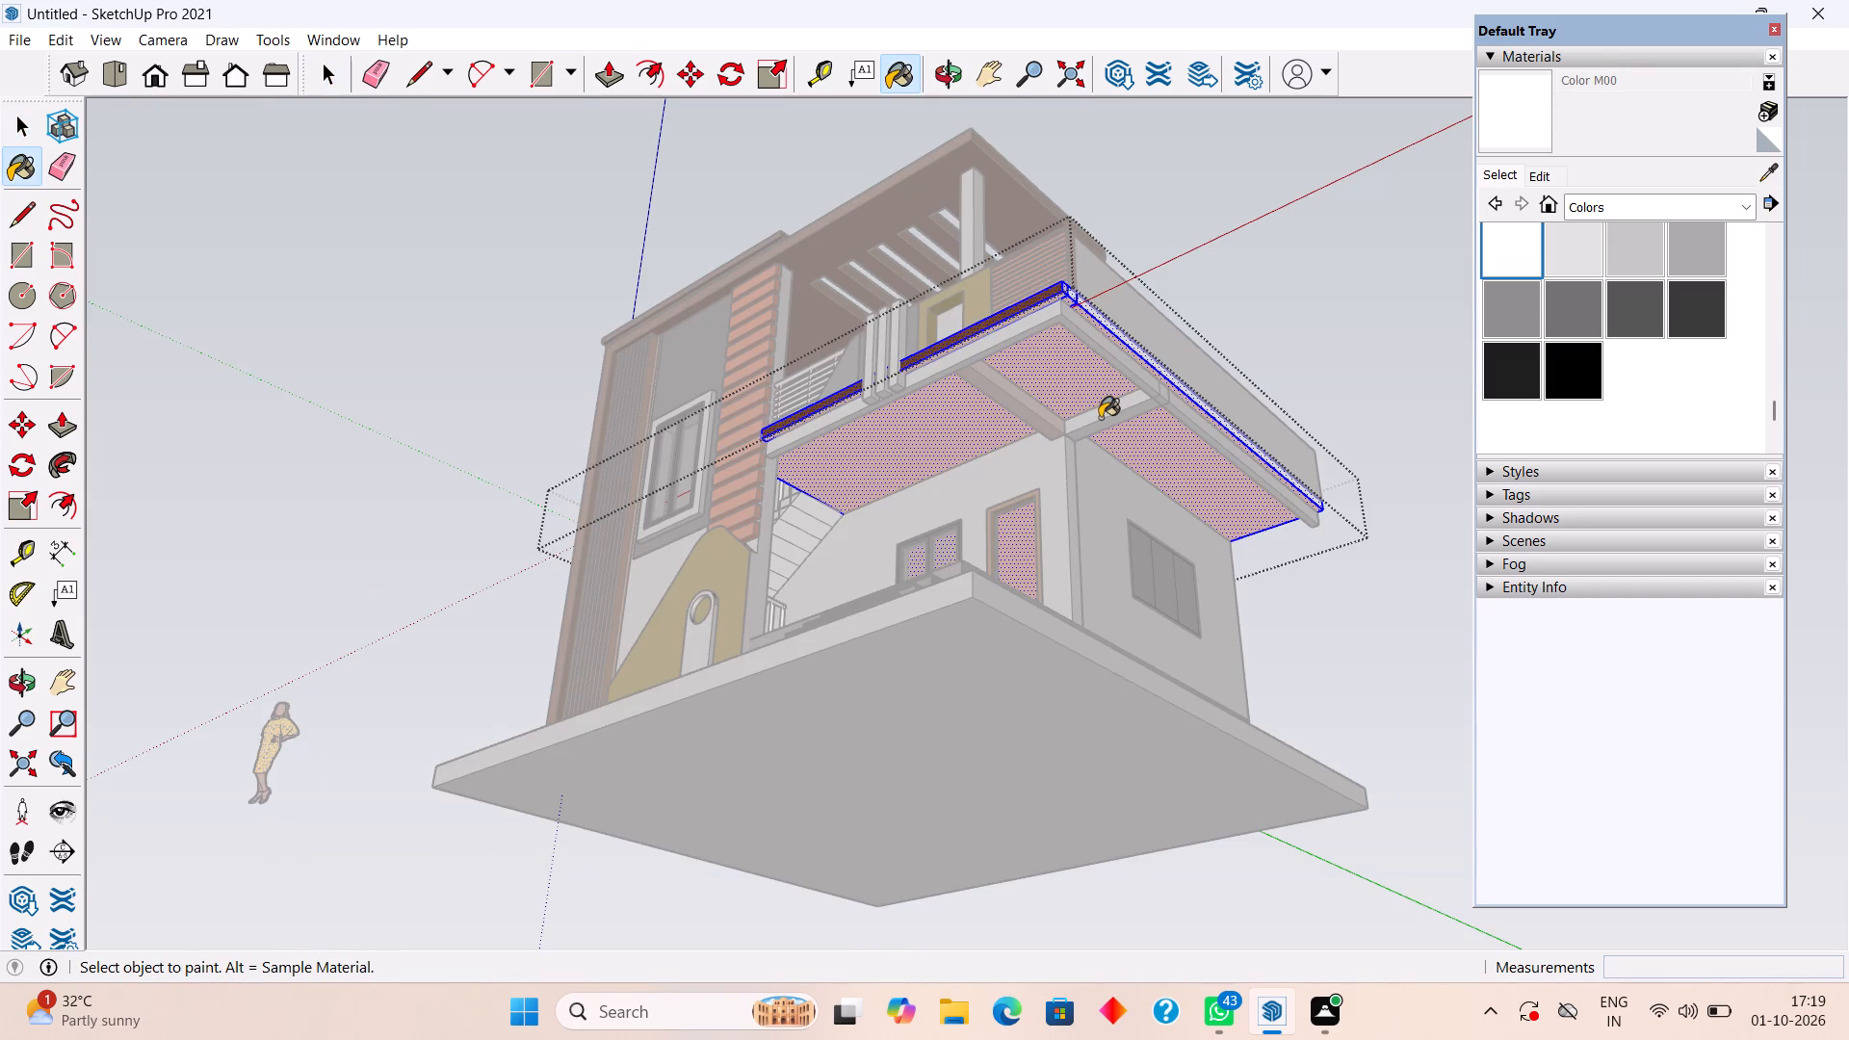
pyautogui.click(1082, 386)
pyautogui.press('space')
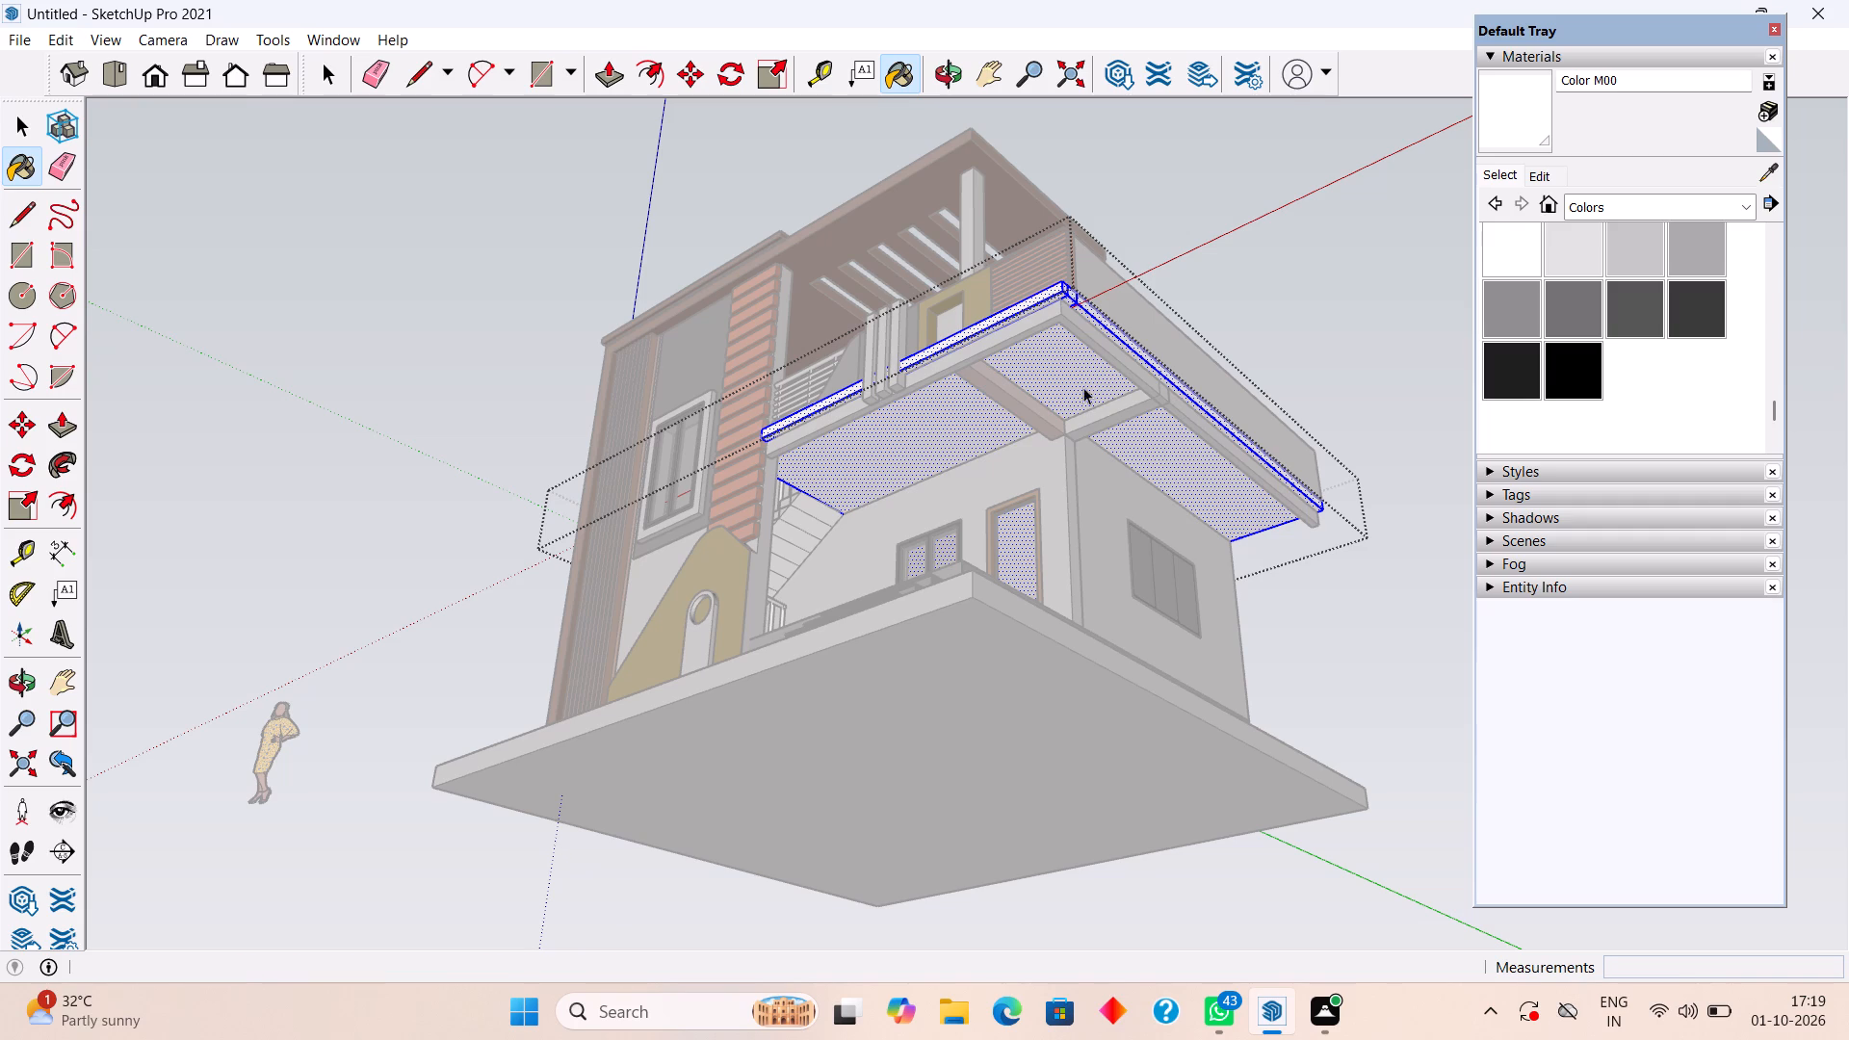
pyautogui.click(1145, 228)
# Reopen the balcony slab group and repaint its front edge with Wood Veneer 01 sampled from the facade's vertical wood panel.
pyautogui.moveTo(1040, 309); pyautogui.dragTo(1184, 637, button='middle')
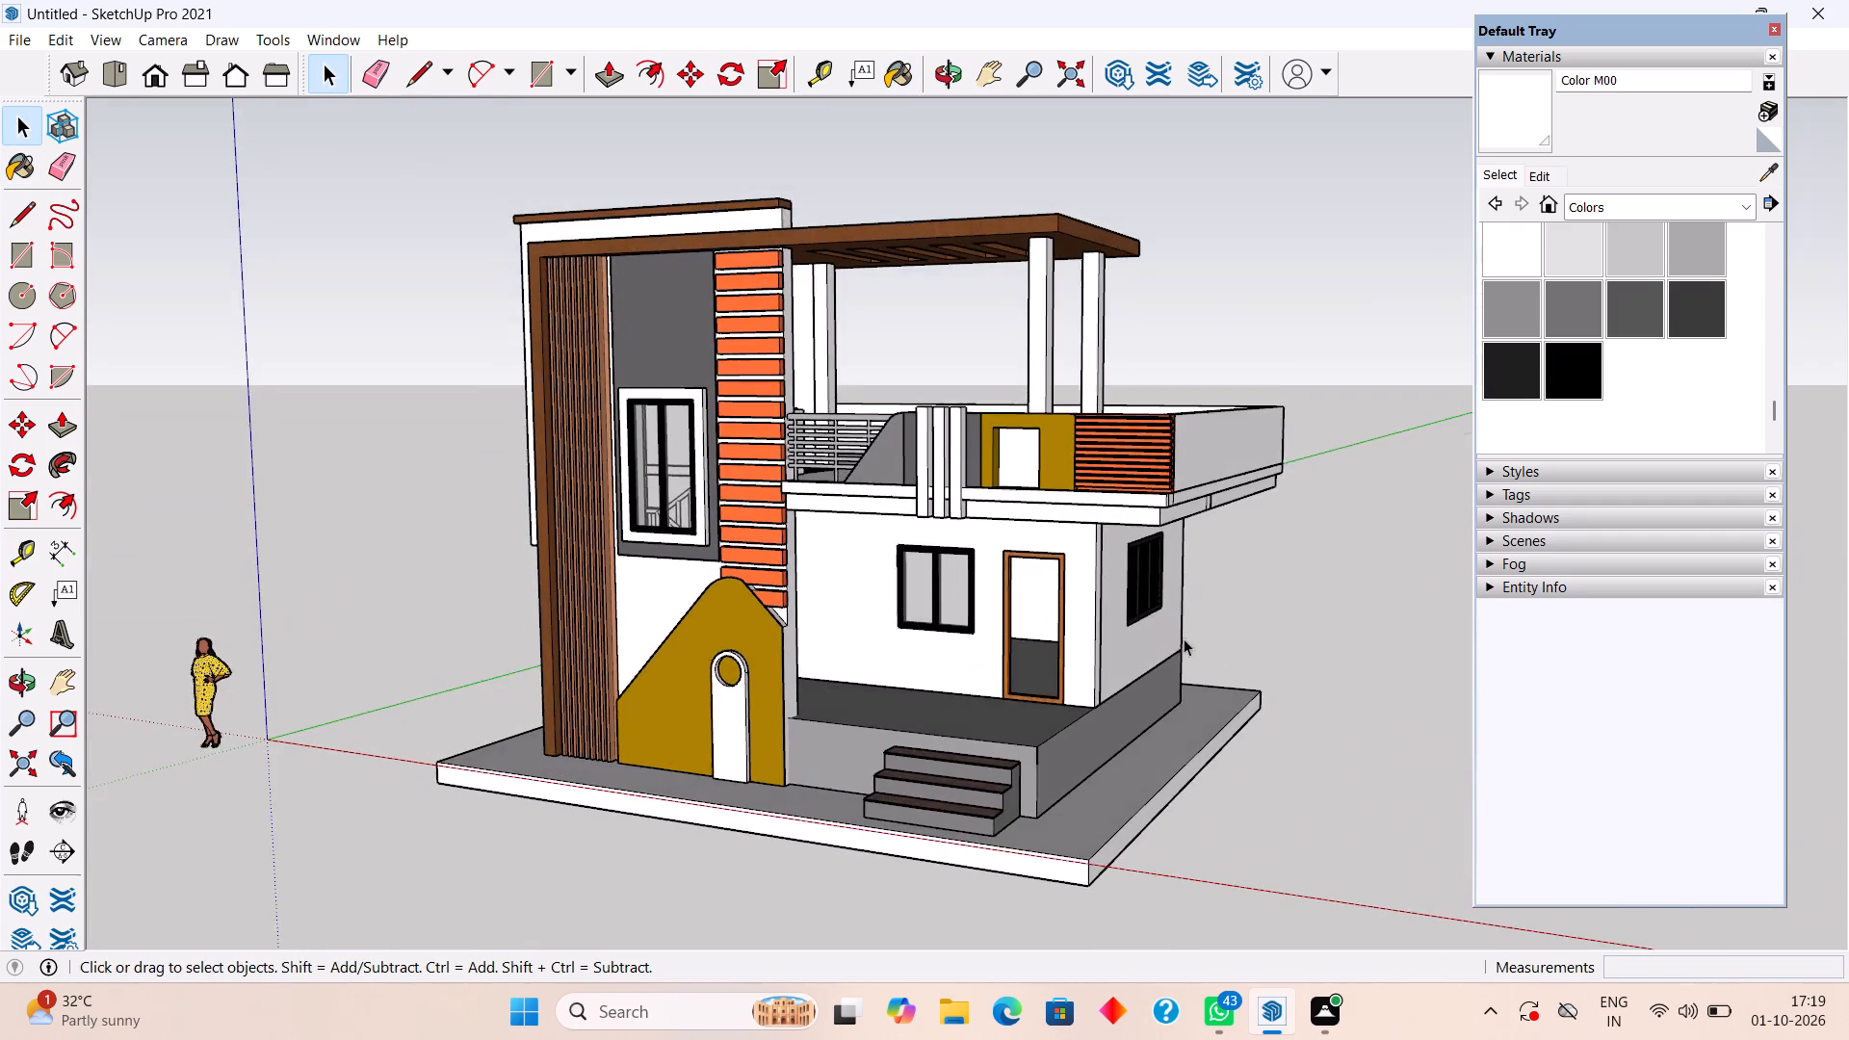
pyautogui.scroll(5, 1101, 529)
pyautogui.tripleClick(1127, 473)
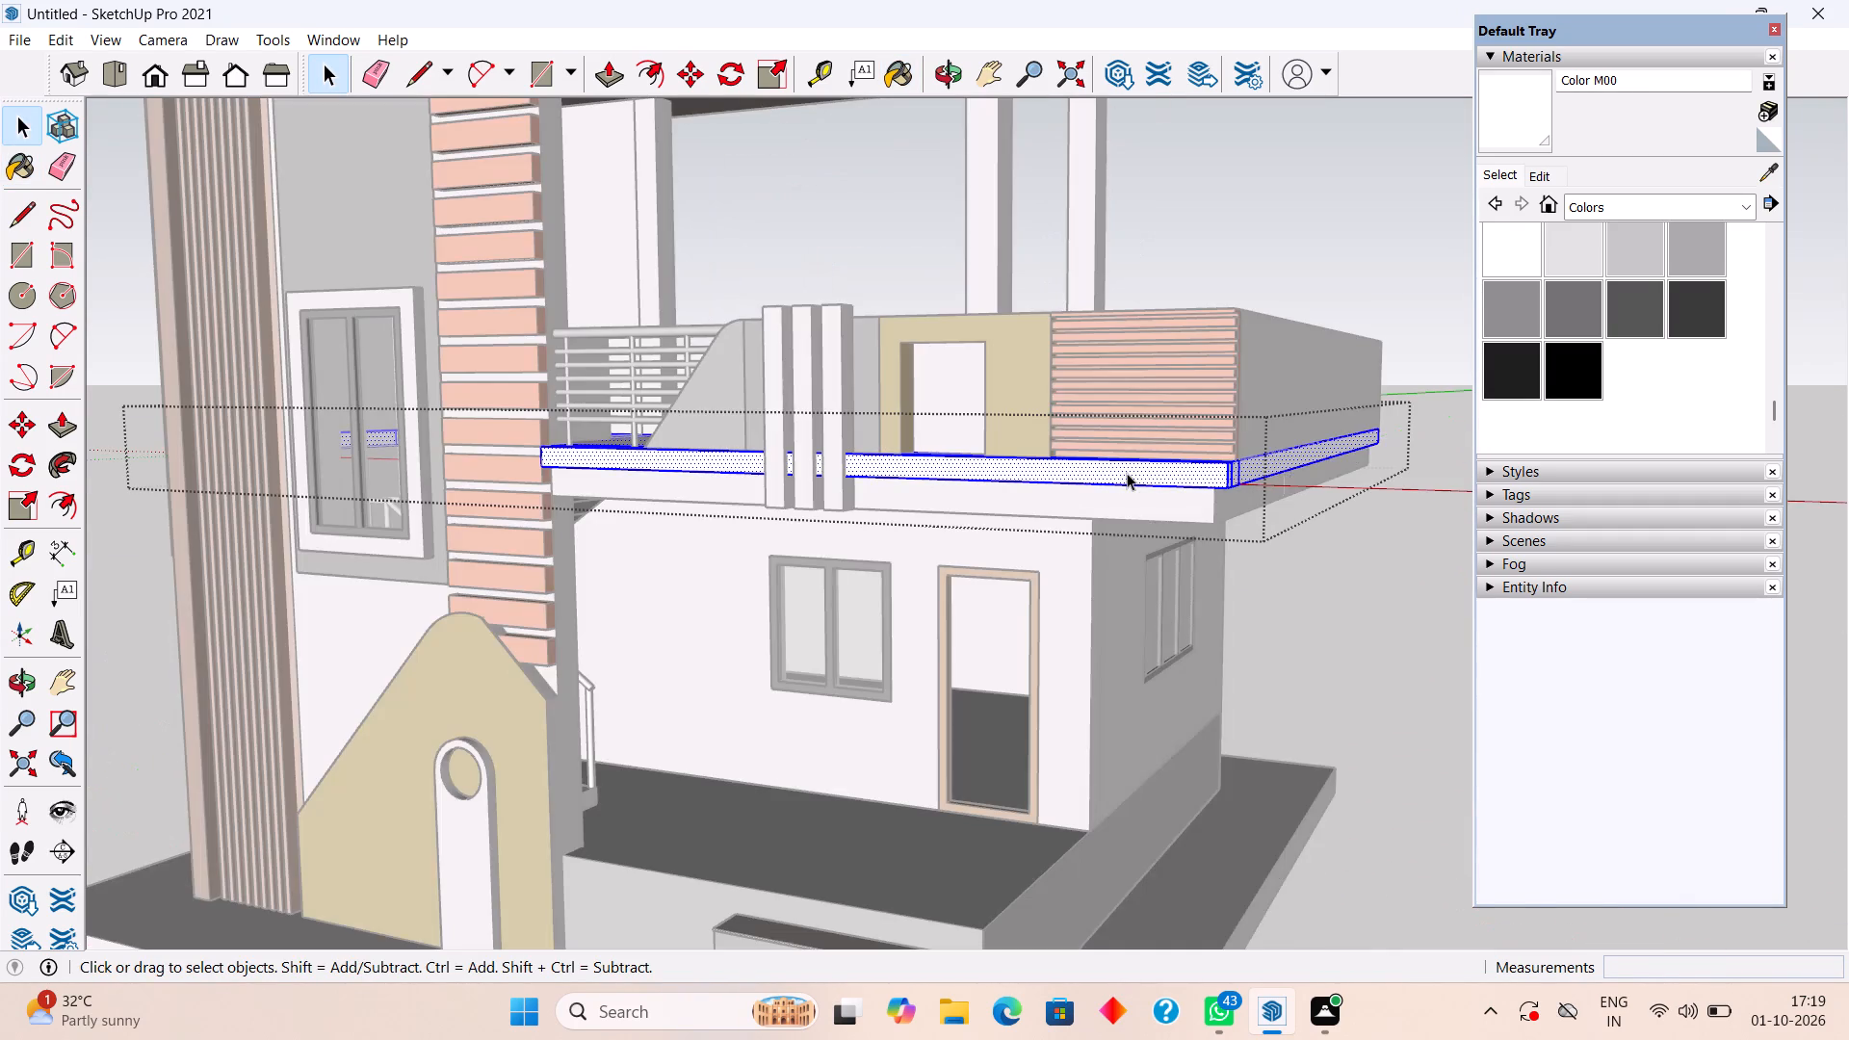
pyautogui.click(1127, 473)
pyautogui.click(1127, 473)
pyautogui.scroll(6, 1127, 473)
pyautogui.click(1127, 473)
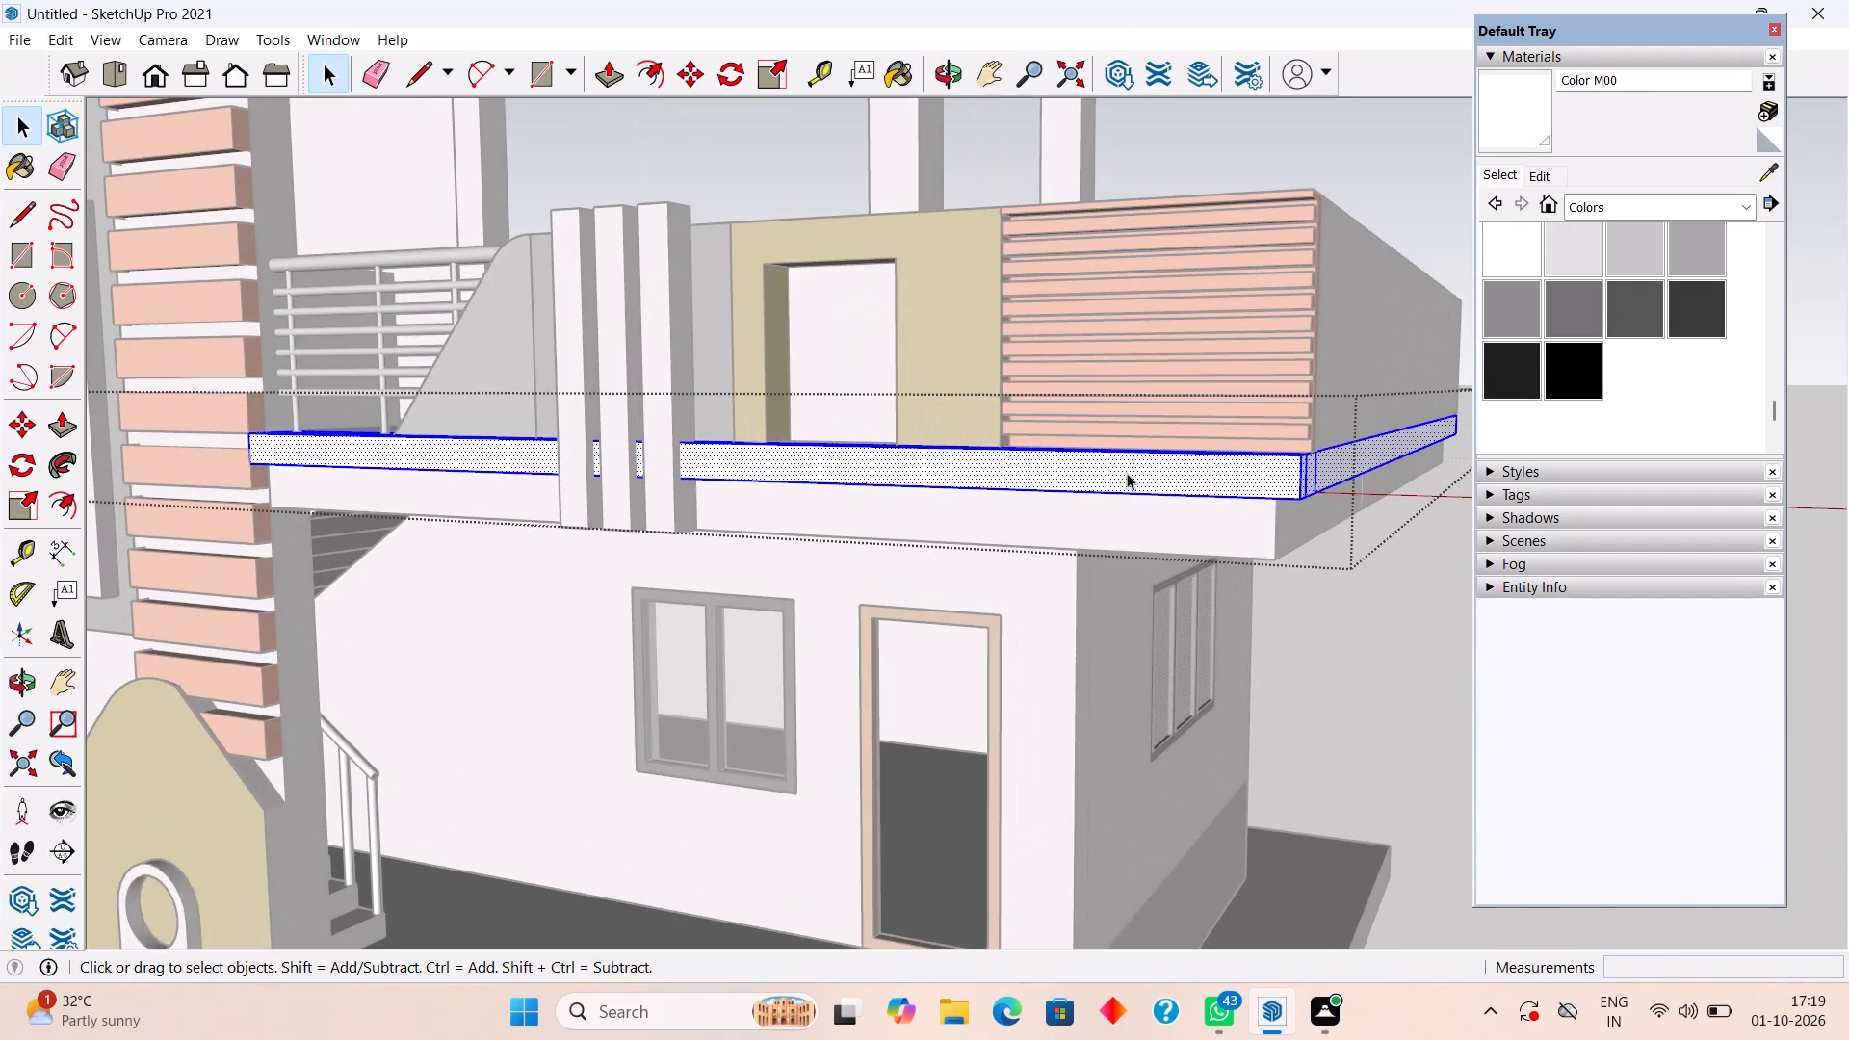
pyautogui.scroll(-1, 1052, 442)
pyautogui.moveTo(1052, 443); pyautogui.dragTo(1050, 489, button='middle')
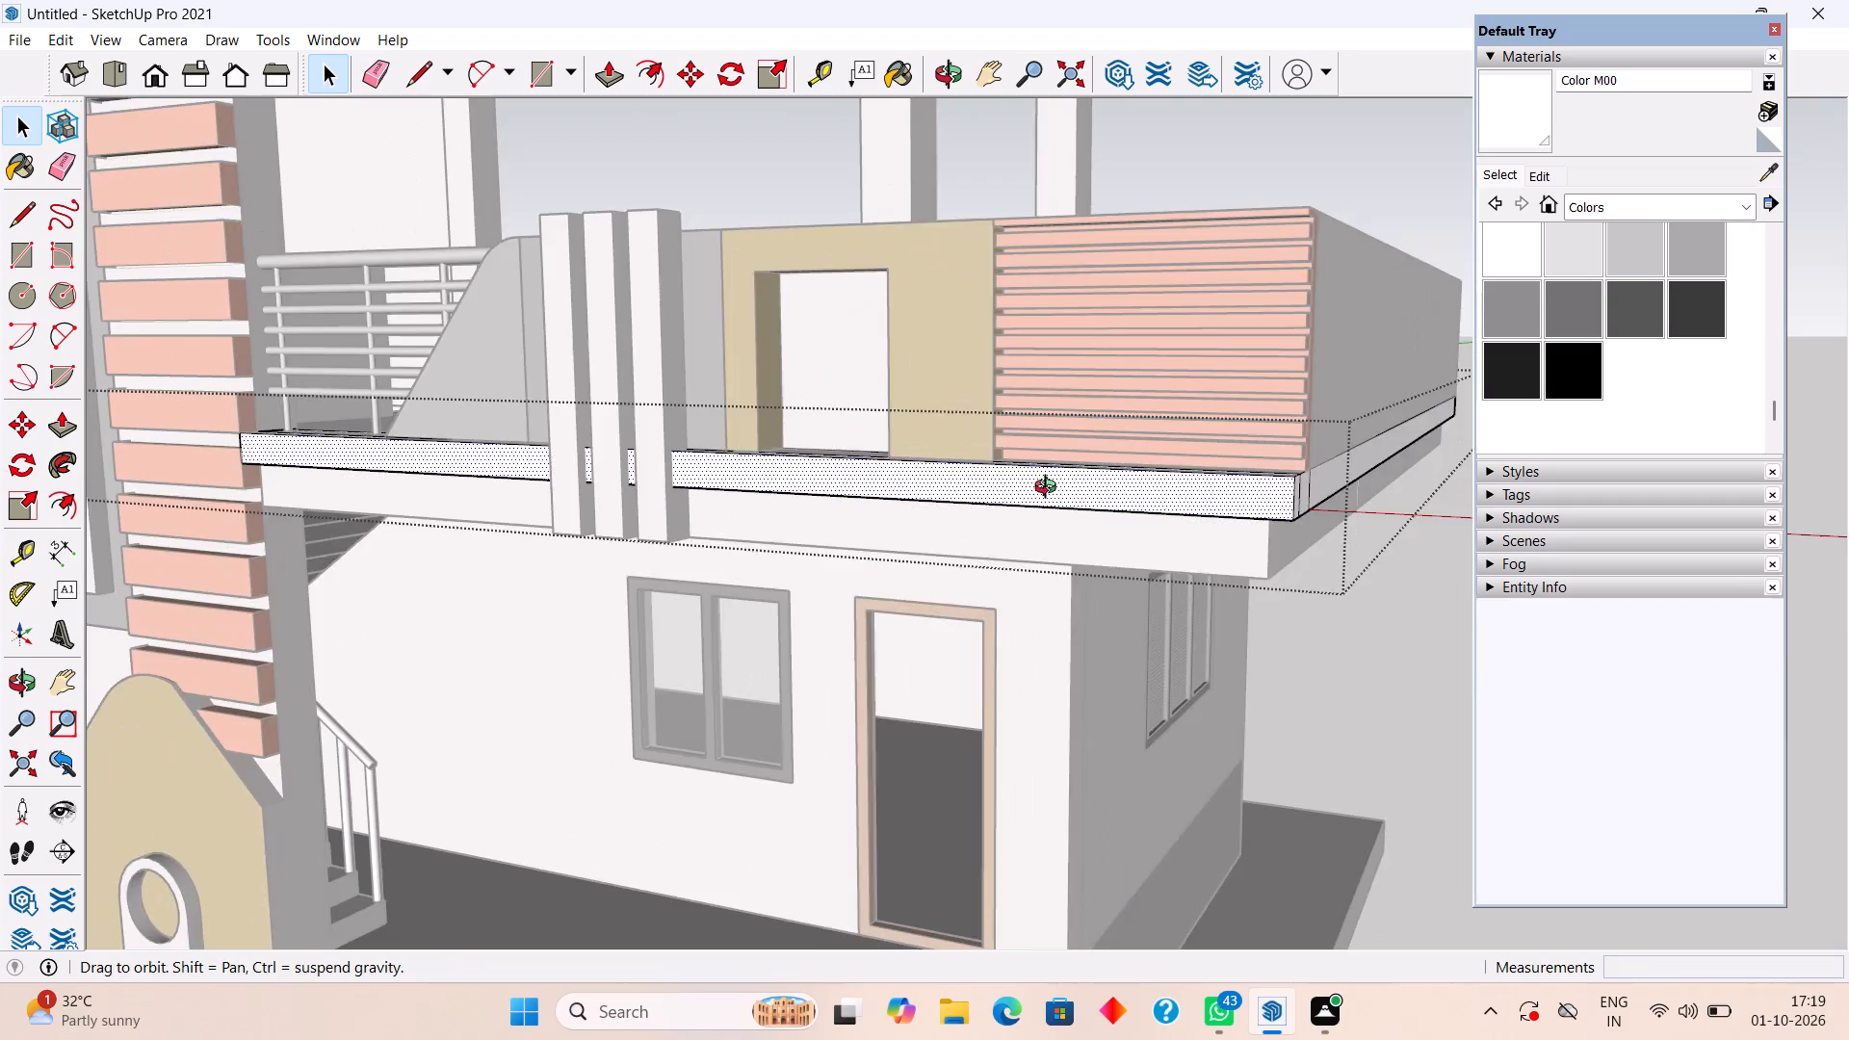
pyautogui.moveTo(1050, 489); pyautogui.dragTo(1008, 658, button='middle')
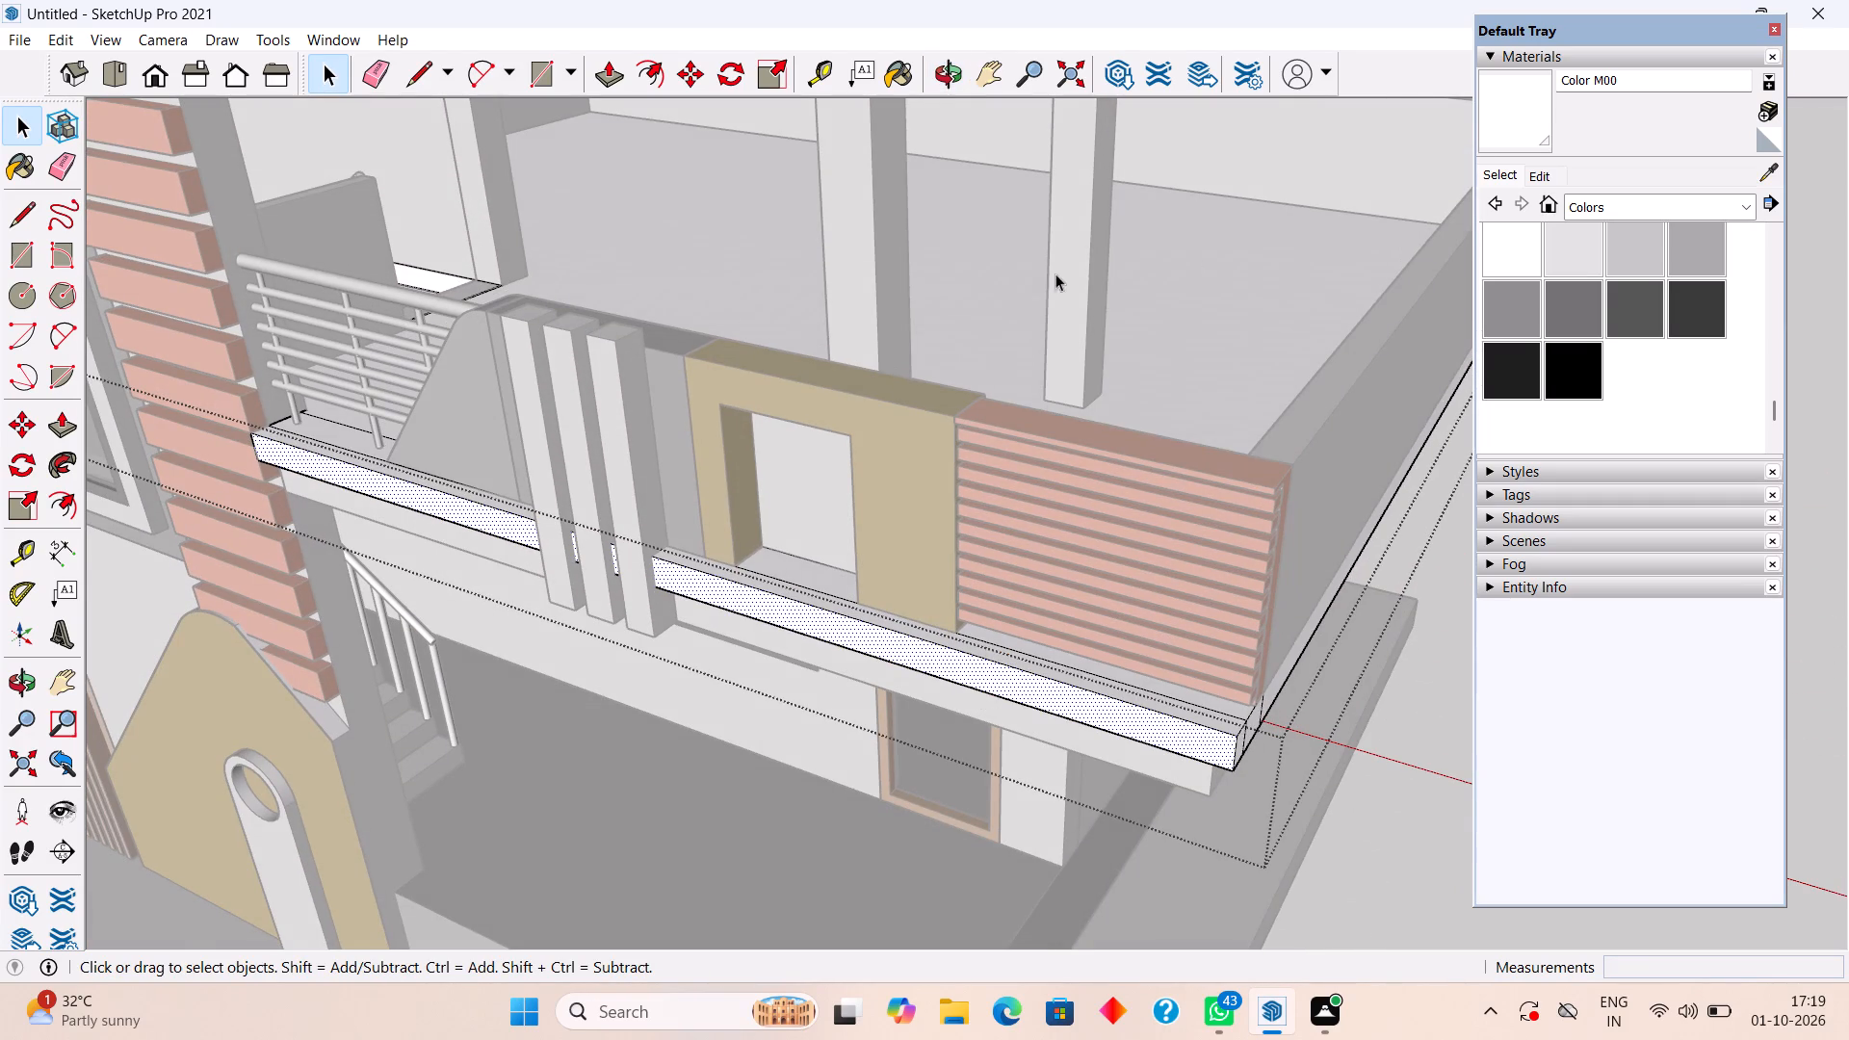
pyautogui.scroll(-5, 1848, 193)
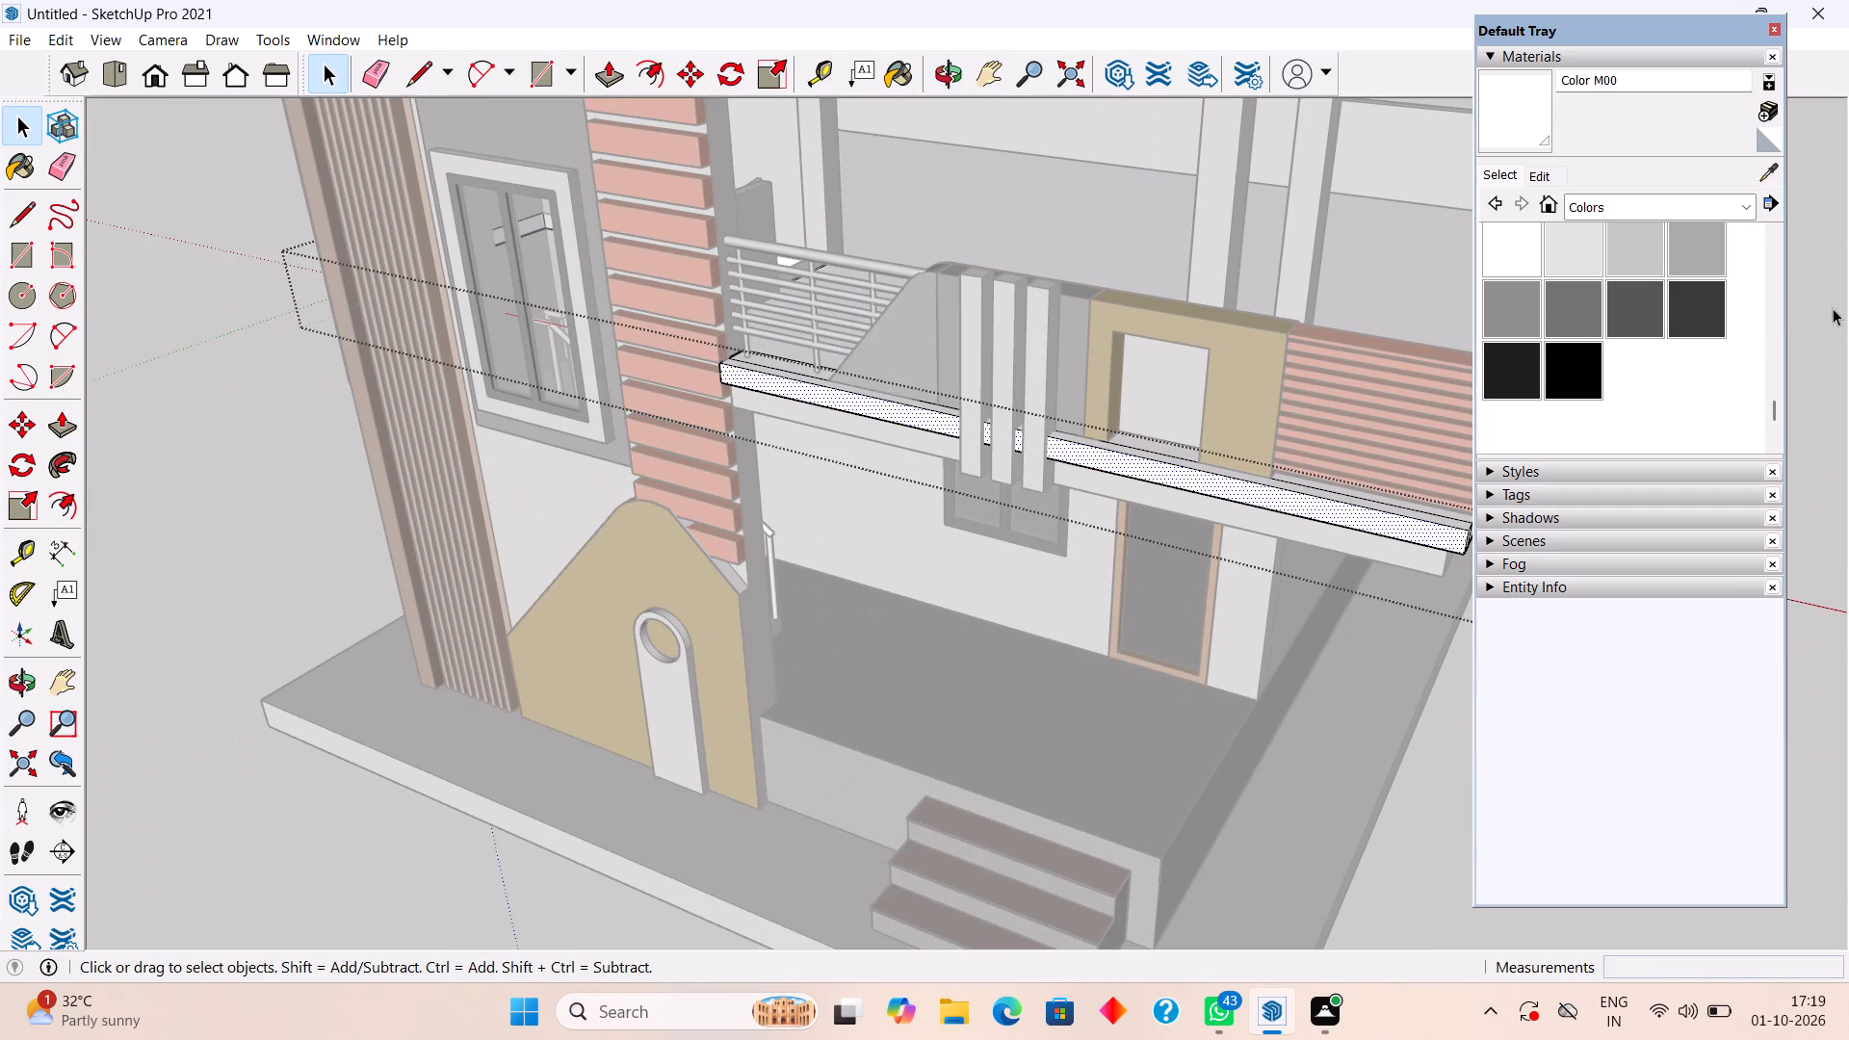
pyautogui.click(1763, 176)
pyautogui.click(369, 451)
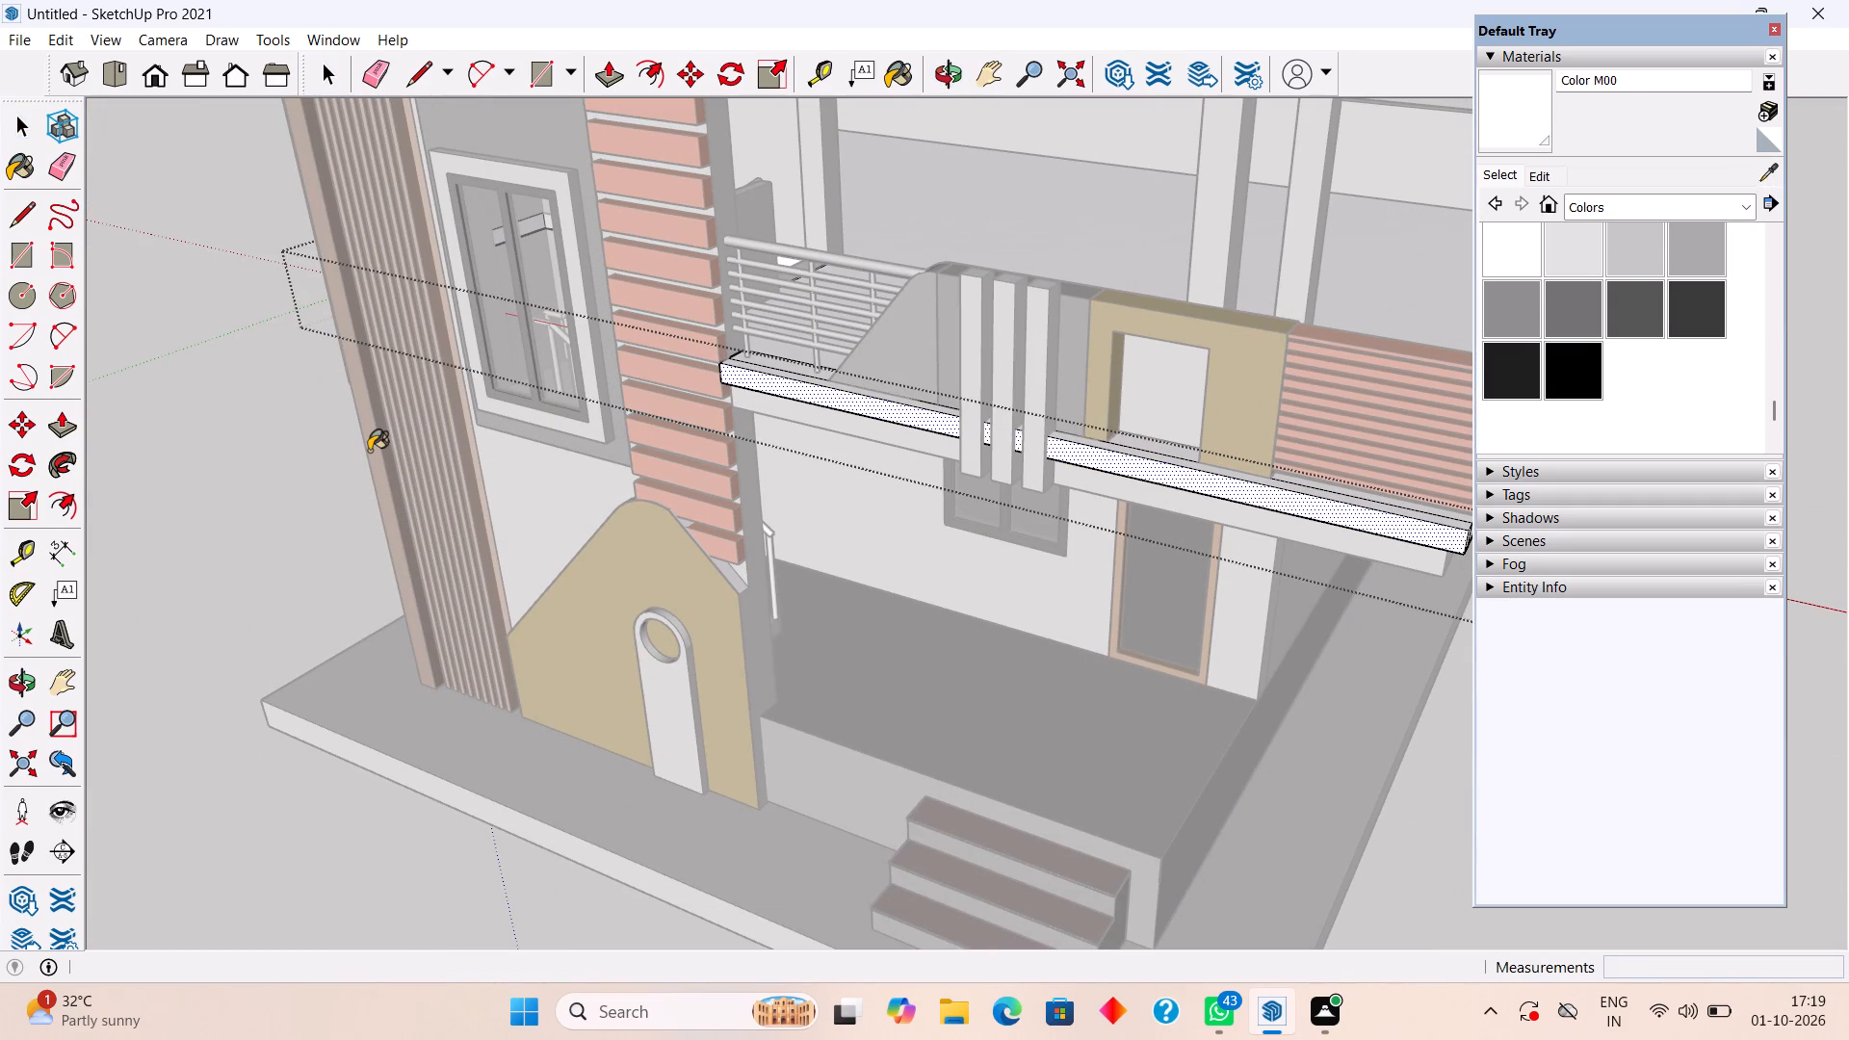
pyautogui.click(886, 412)
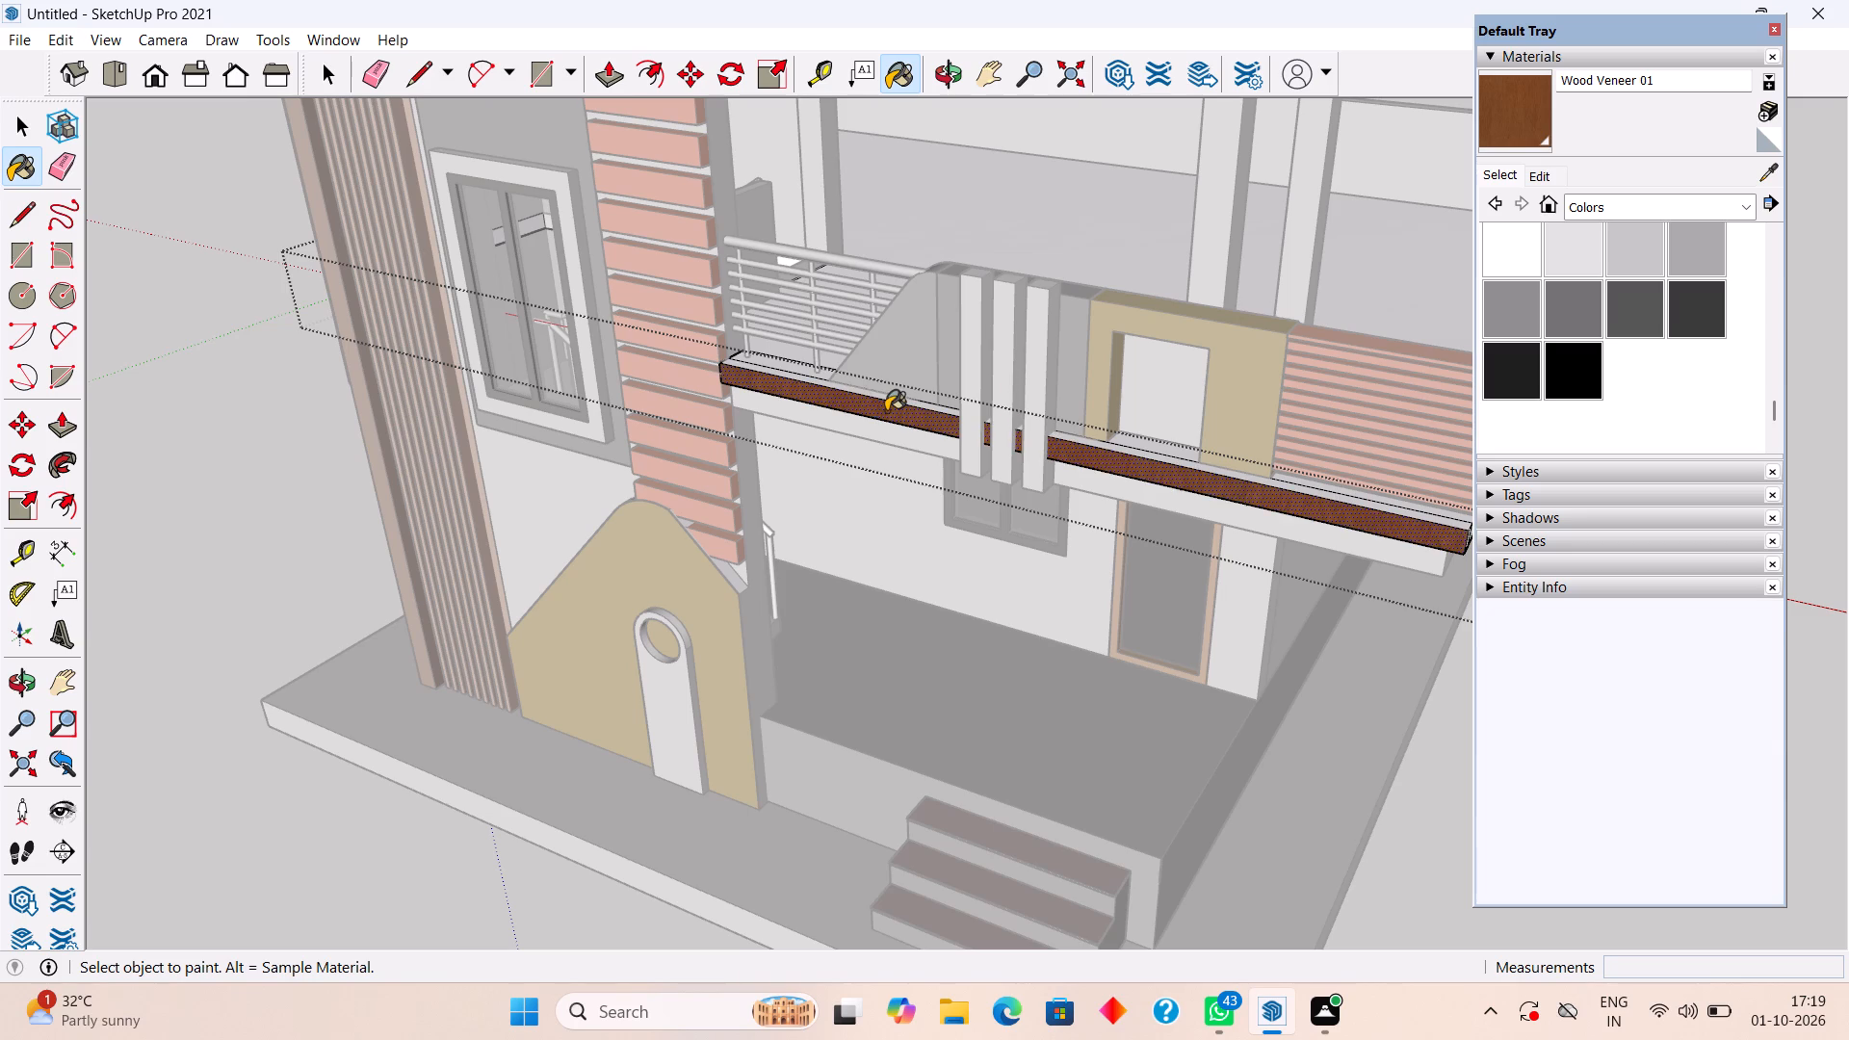
# Paint the balcony slab's narrow top strip along the front edge and its small end face with Wood Veneer 01, and close the group.
pyautogui.scroll(8, 886, 410)
pyautogui.moveTo(887, 384); pyautogui.dragTo(874, 489, button='middle')
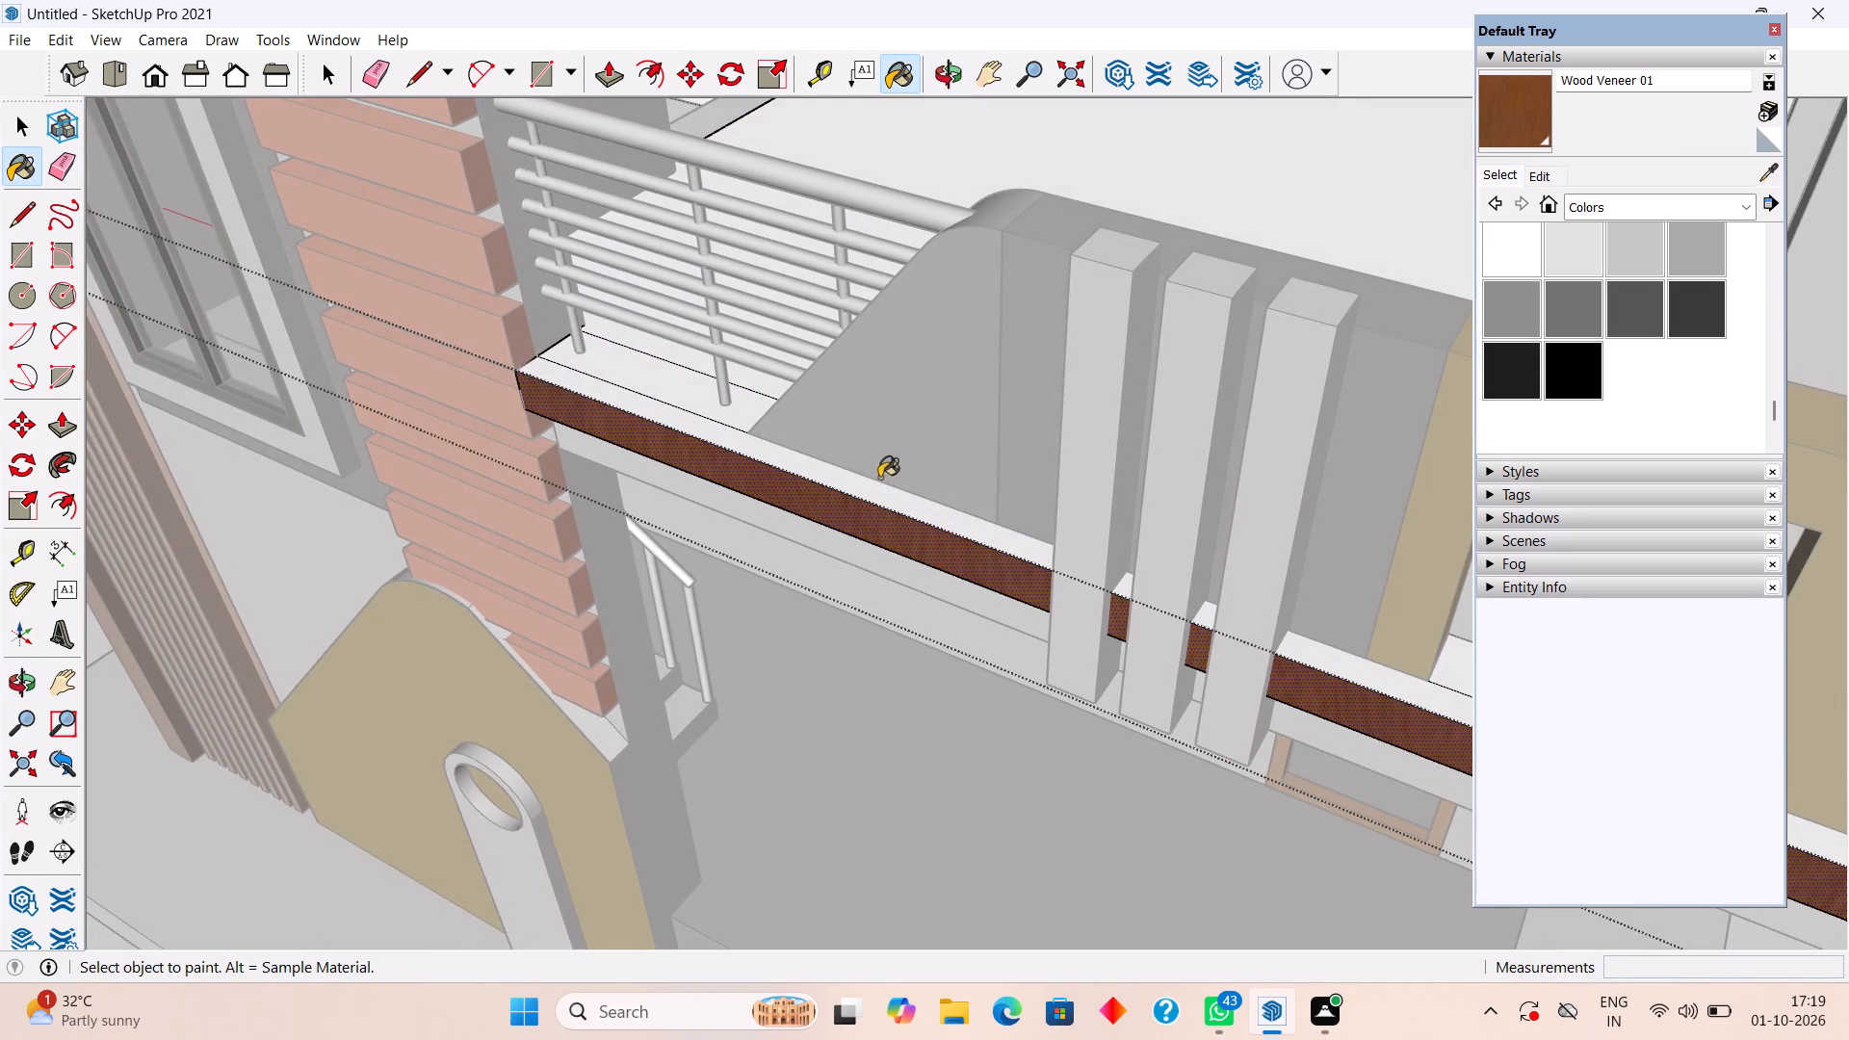
pyautogui.click(883, 496)
pyautogui.scroll(-6, 885, 497)
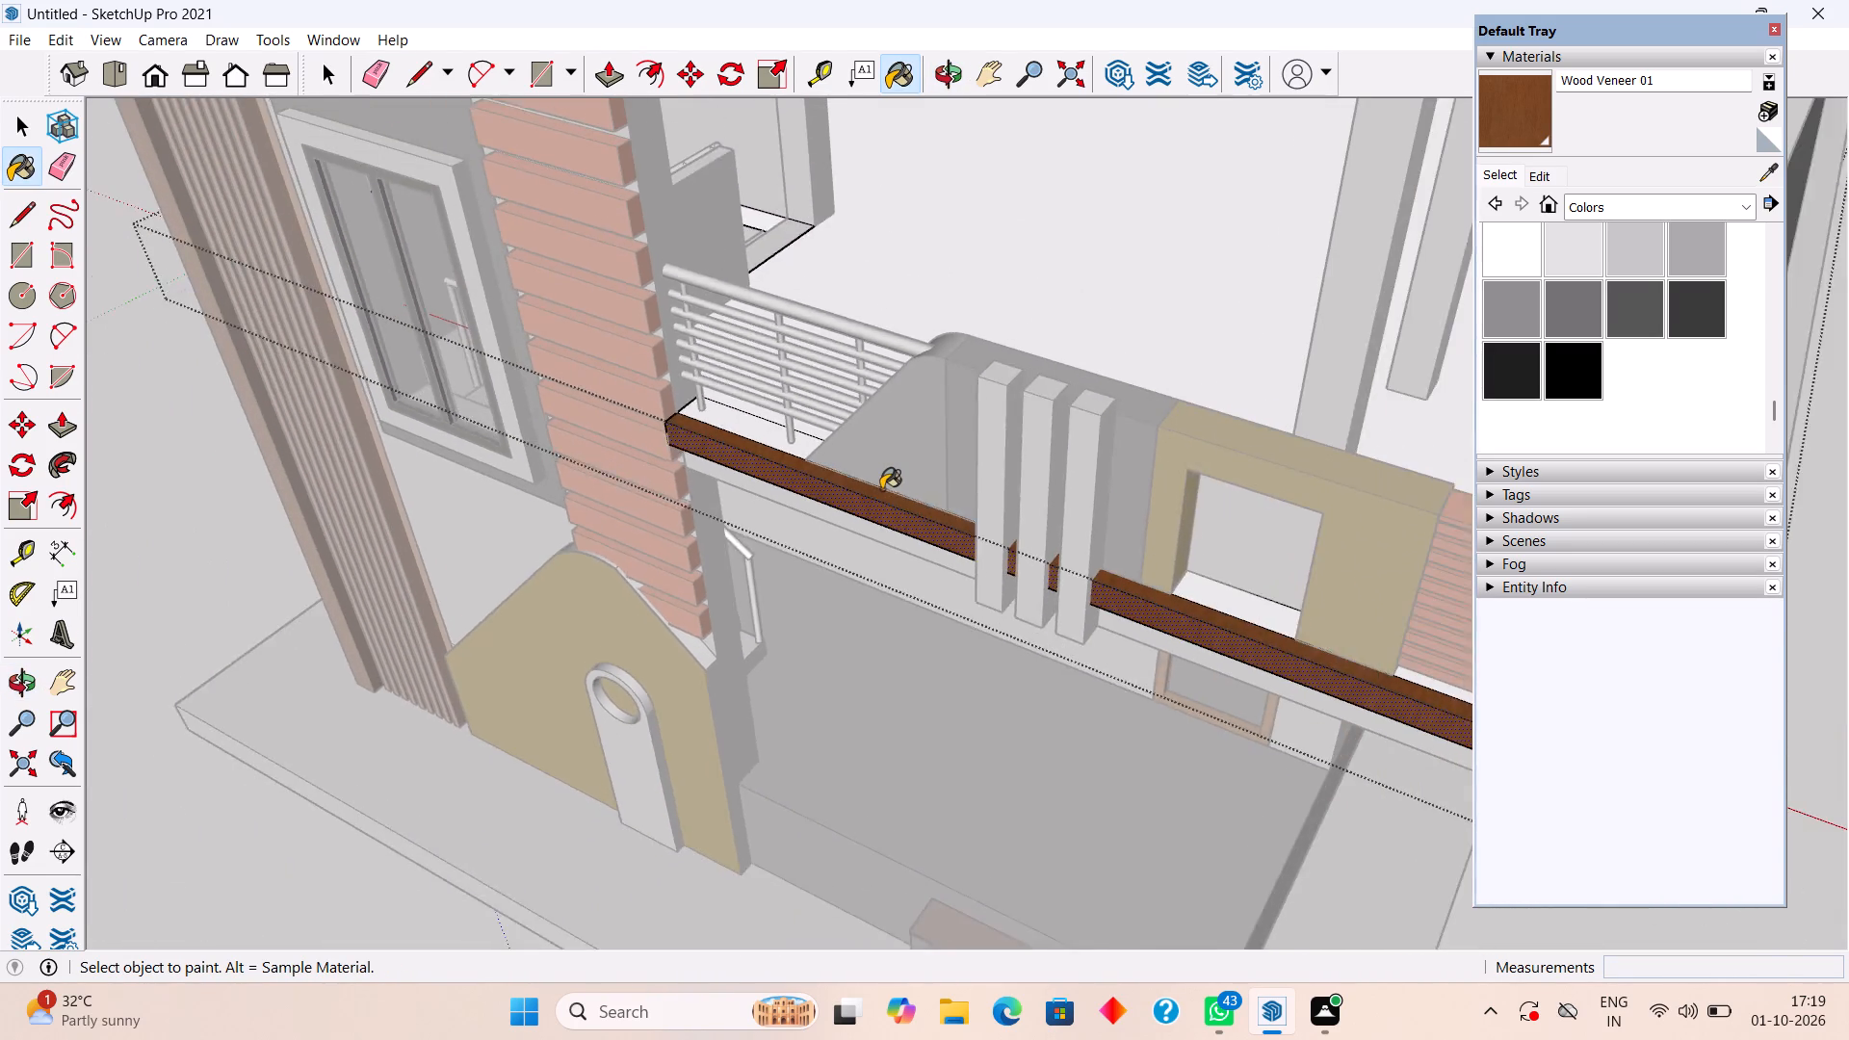
pyautogui.scroll(-3, 881, 489)
pyautogui.moveTo(1283, 470); pyautogui.dragTo(980, 324, button='middle')
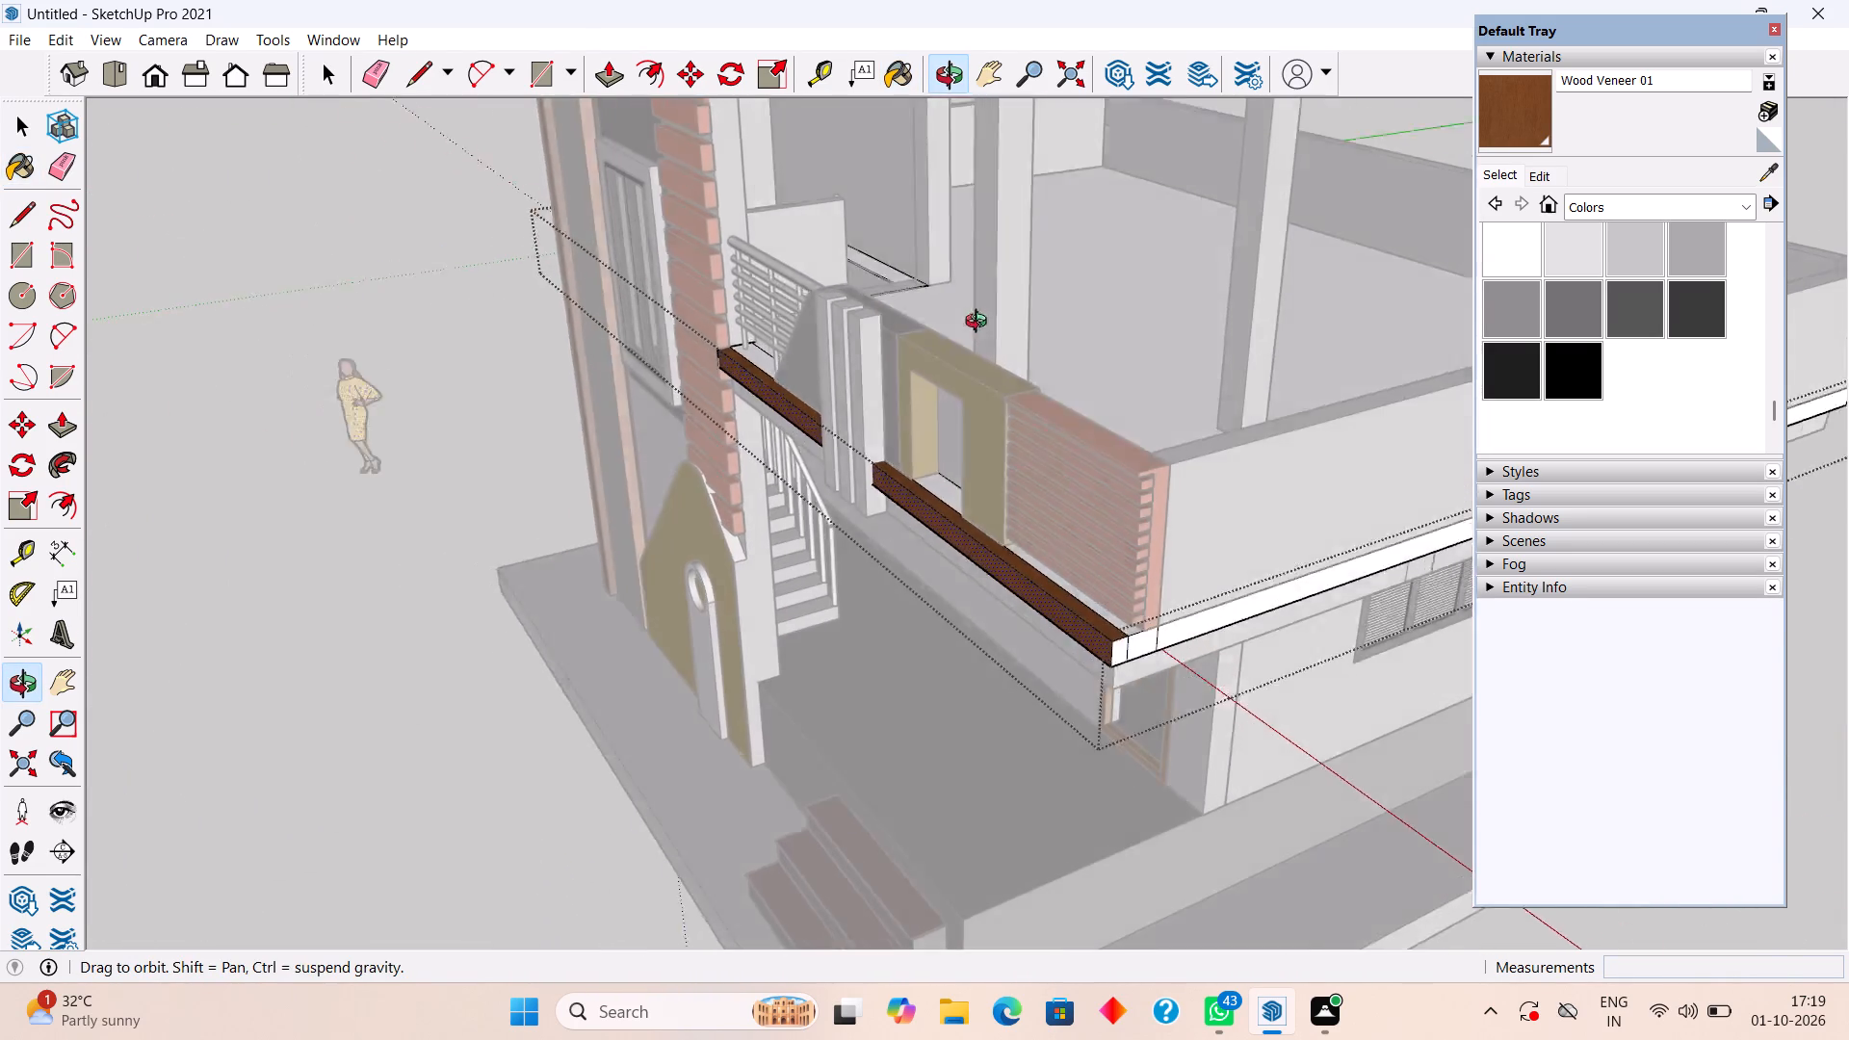
pyautogui.moveTo(980, 324); pyautogui.dragTo(820, 257, button='middle')
pyautogui.click(826, 493)
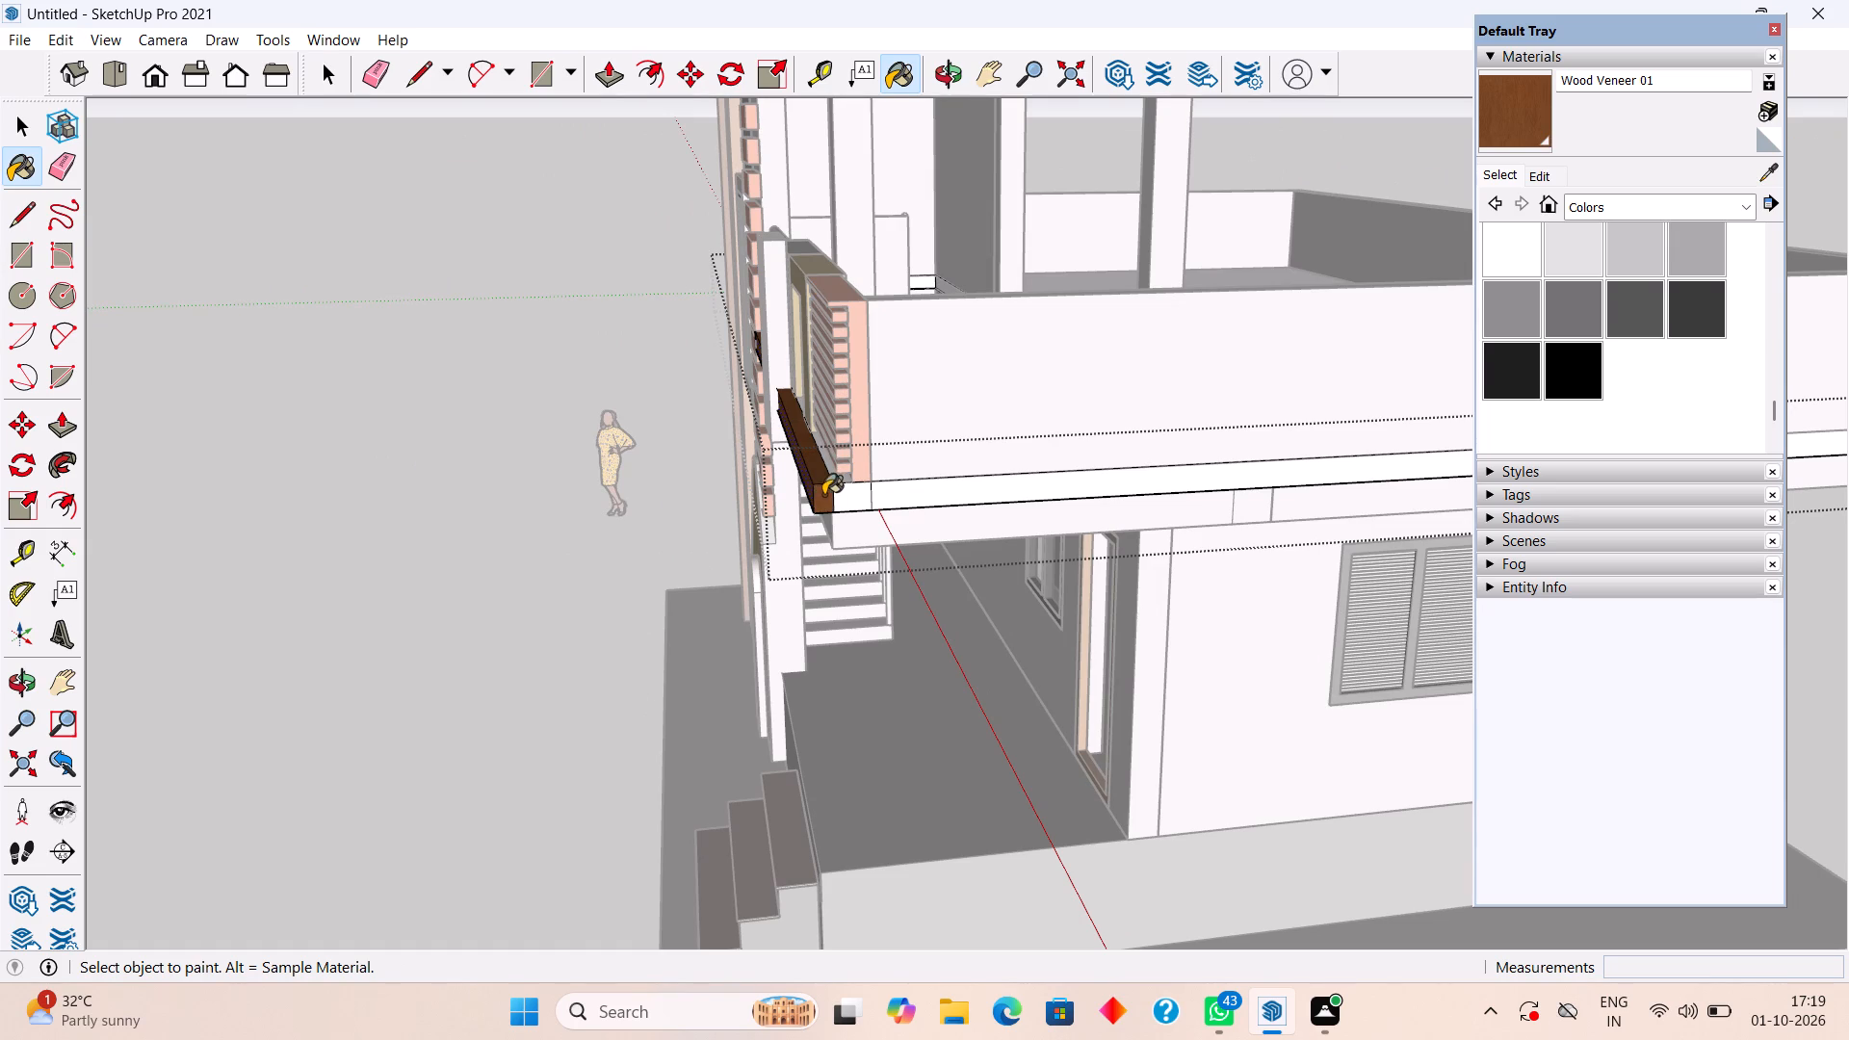
pyautogui.press('space')
pyautogui.click(651, 481)
# Examine the painted house exterior from the side and front to review the overall finish.
pyautogui.moveTo(714, 512); pyautogui.dragTo(989, 456, button='middle')
pyautogui.scroll(-6, 988, 454)
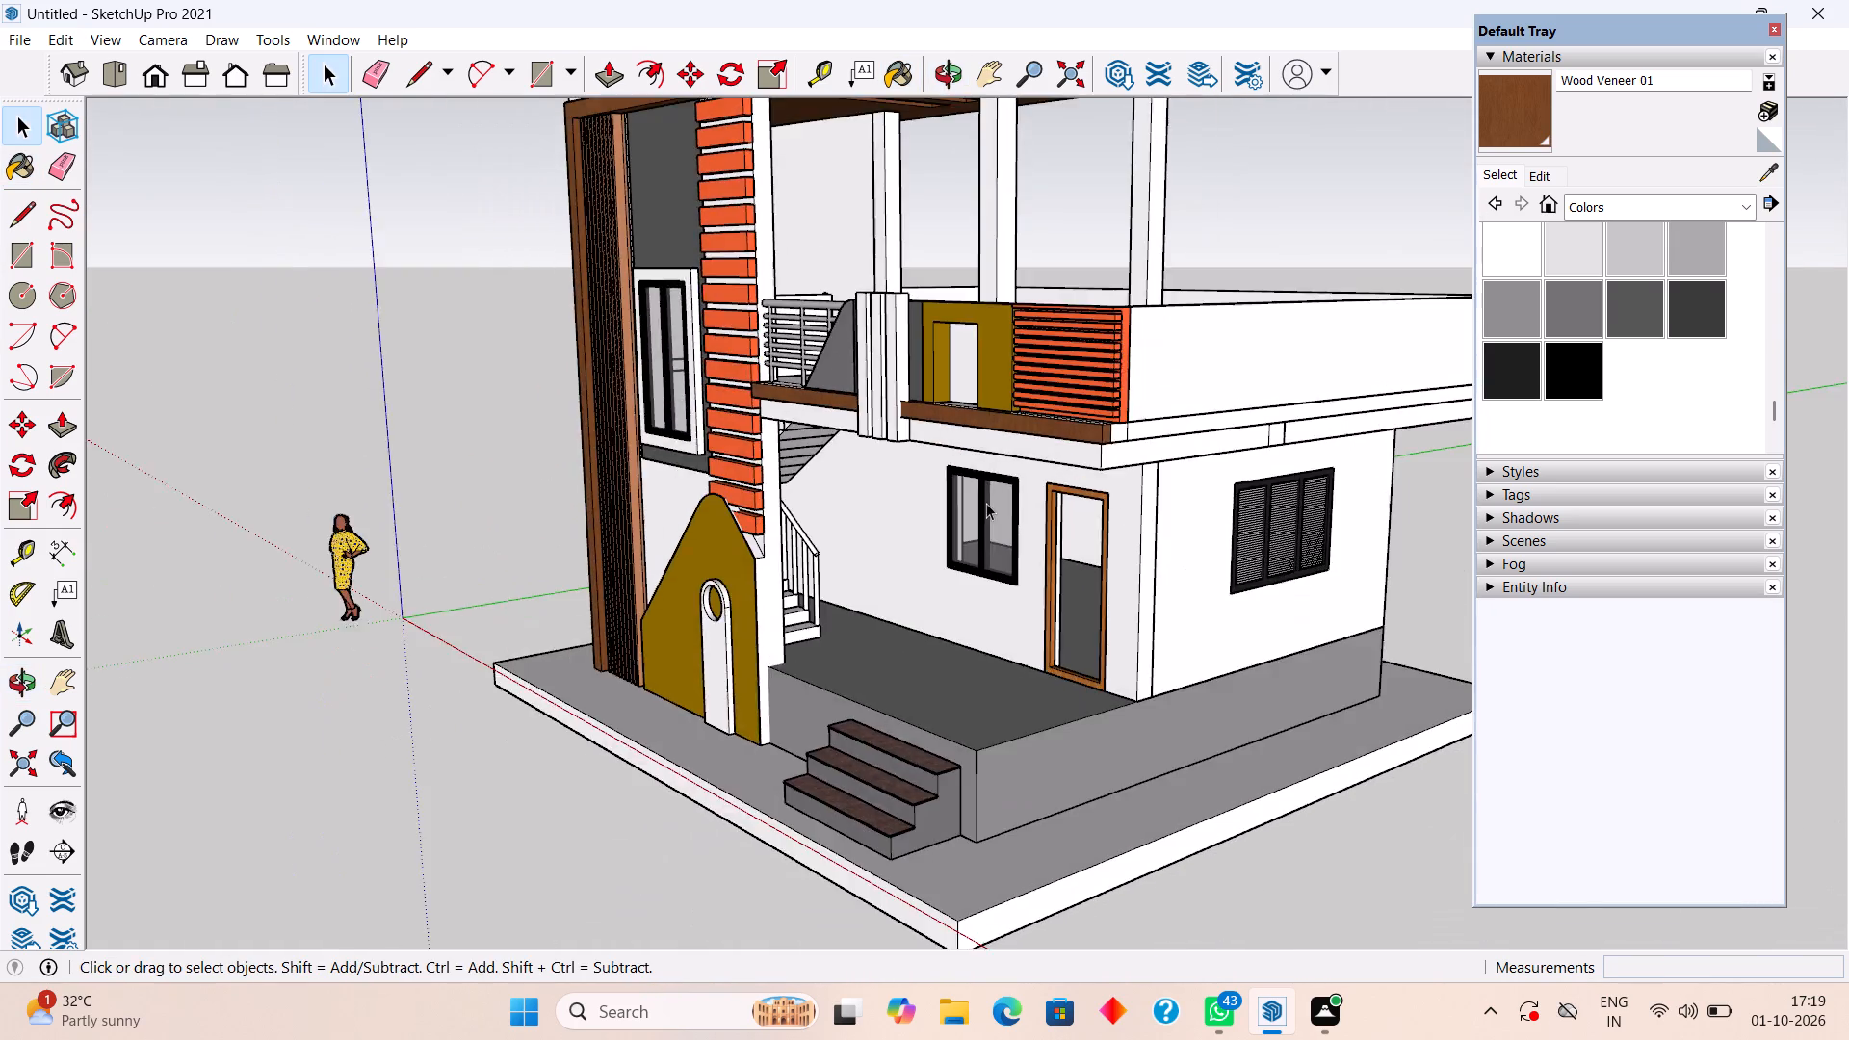
pyautogui.scroll(-2, 986, 503)
pyautogui.moveTo(961, 585); pyautogui.dragTo(1392, 442, button='middle')
pyautogui.moveTo(983, 461); pyautogui.dragTo(1139, 560, button='middle')
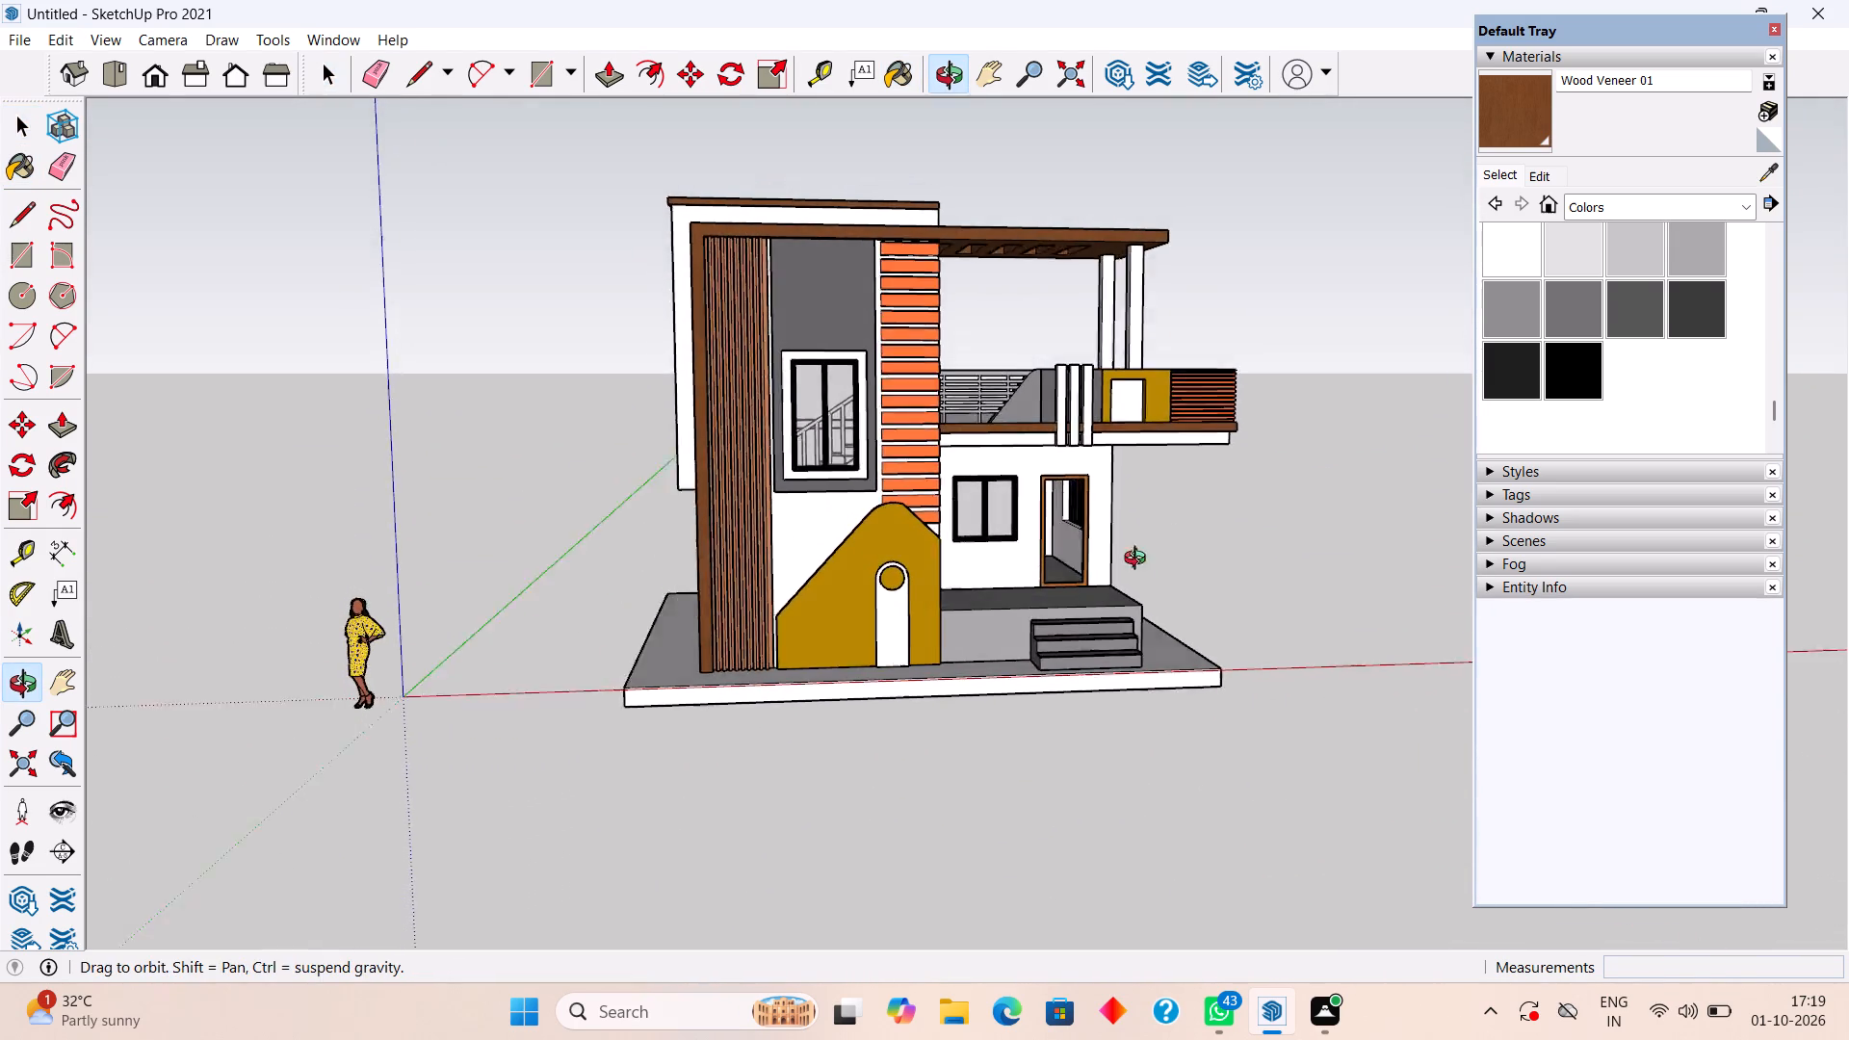
pyautogui.moveTo(1139, 560); pyautogui.dragTo(1237, 557, button='middle')
pyautogui.scroll(2, 1147, 192)
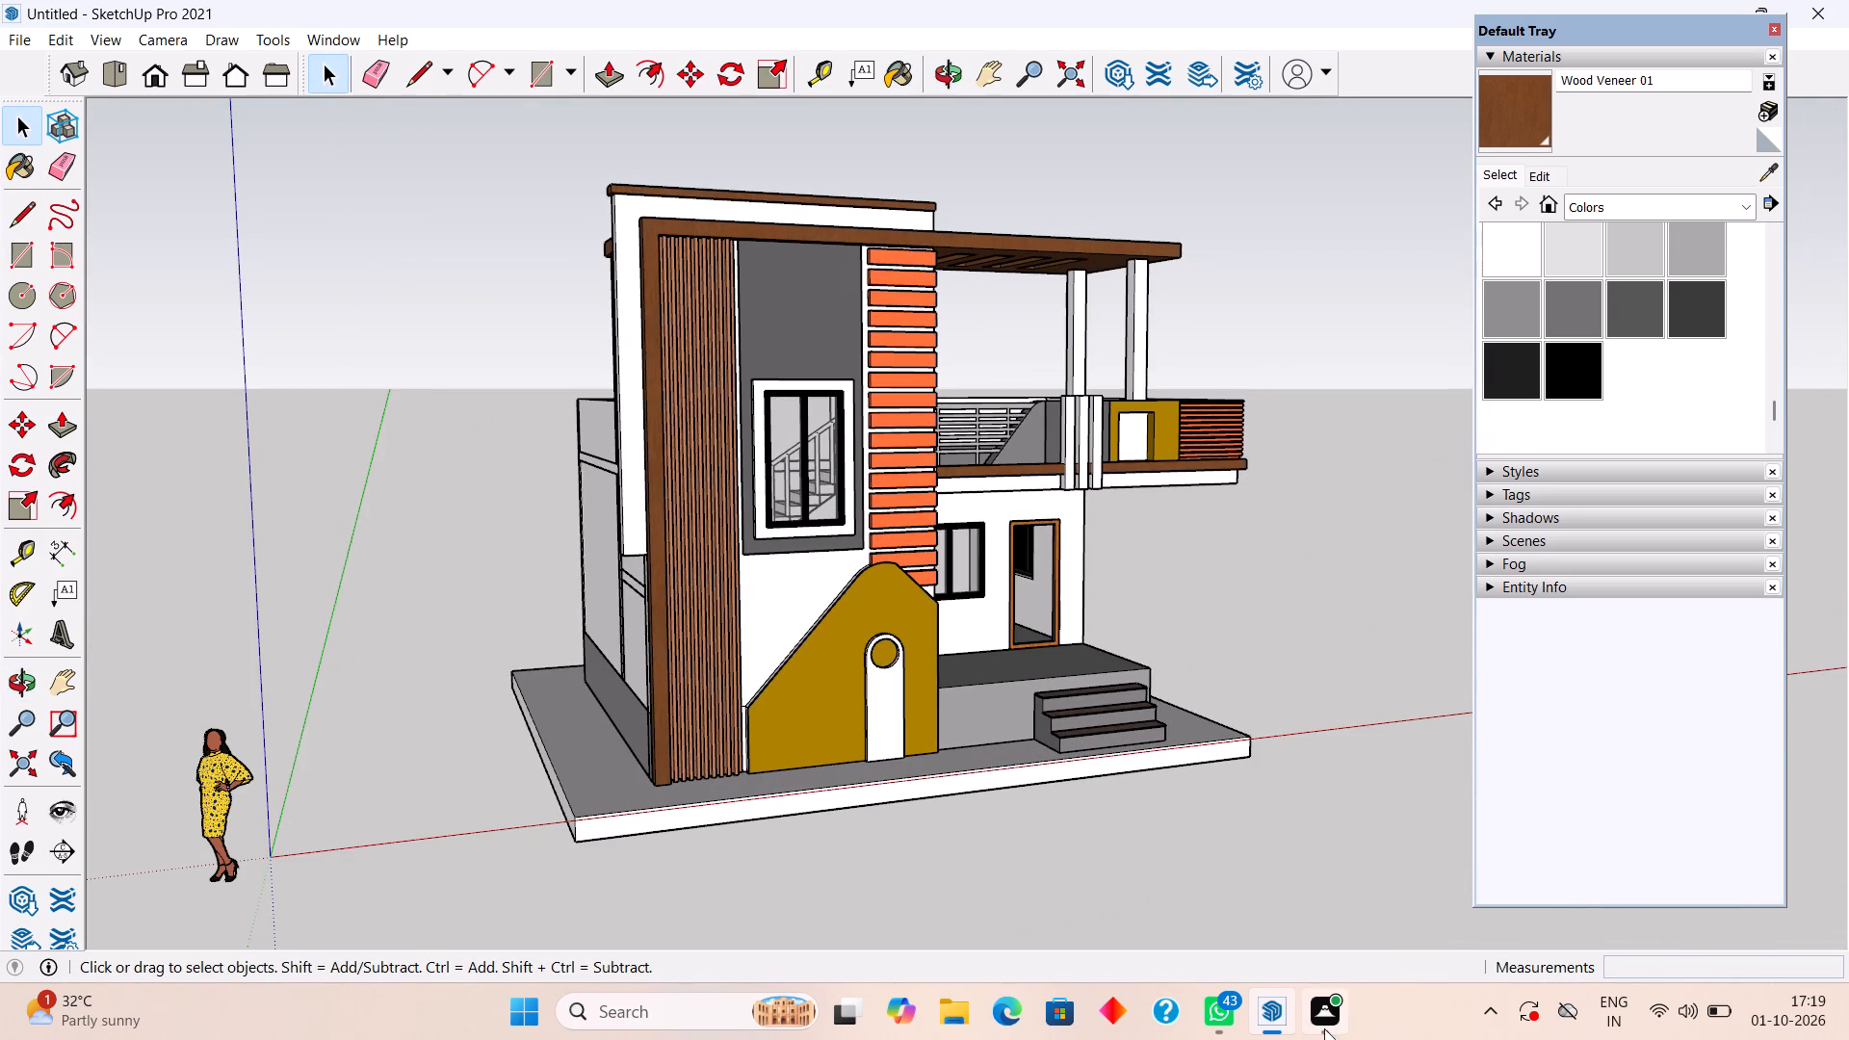
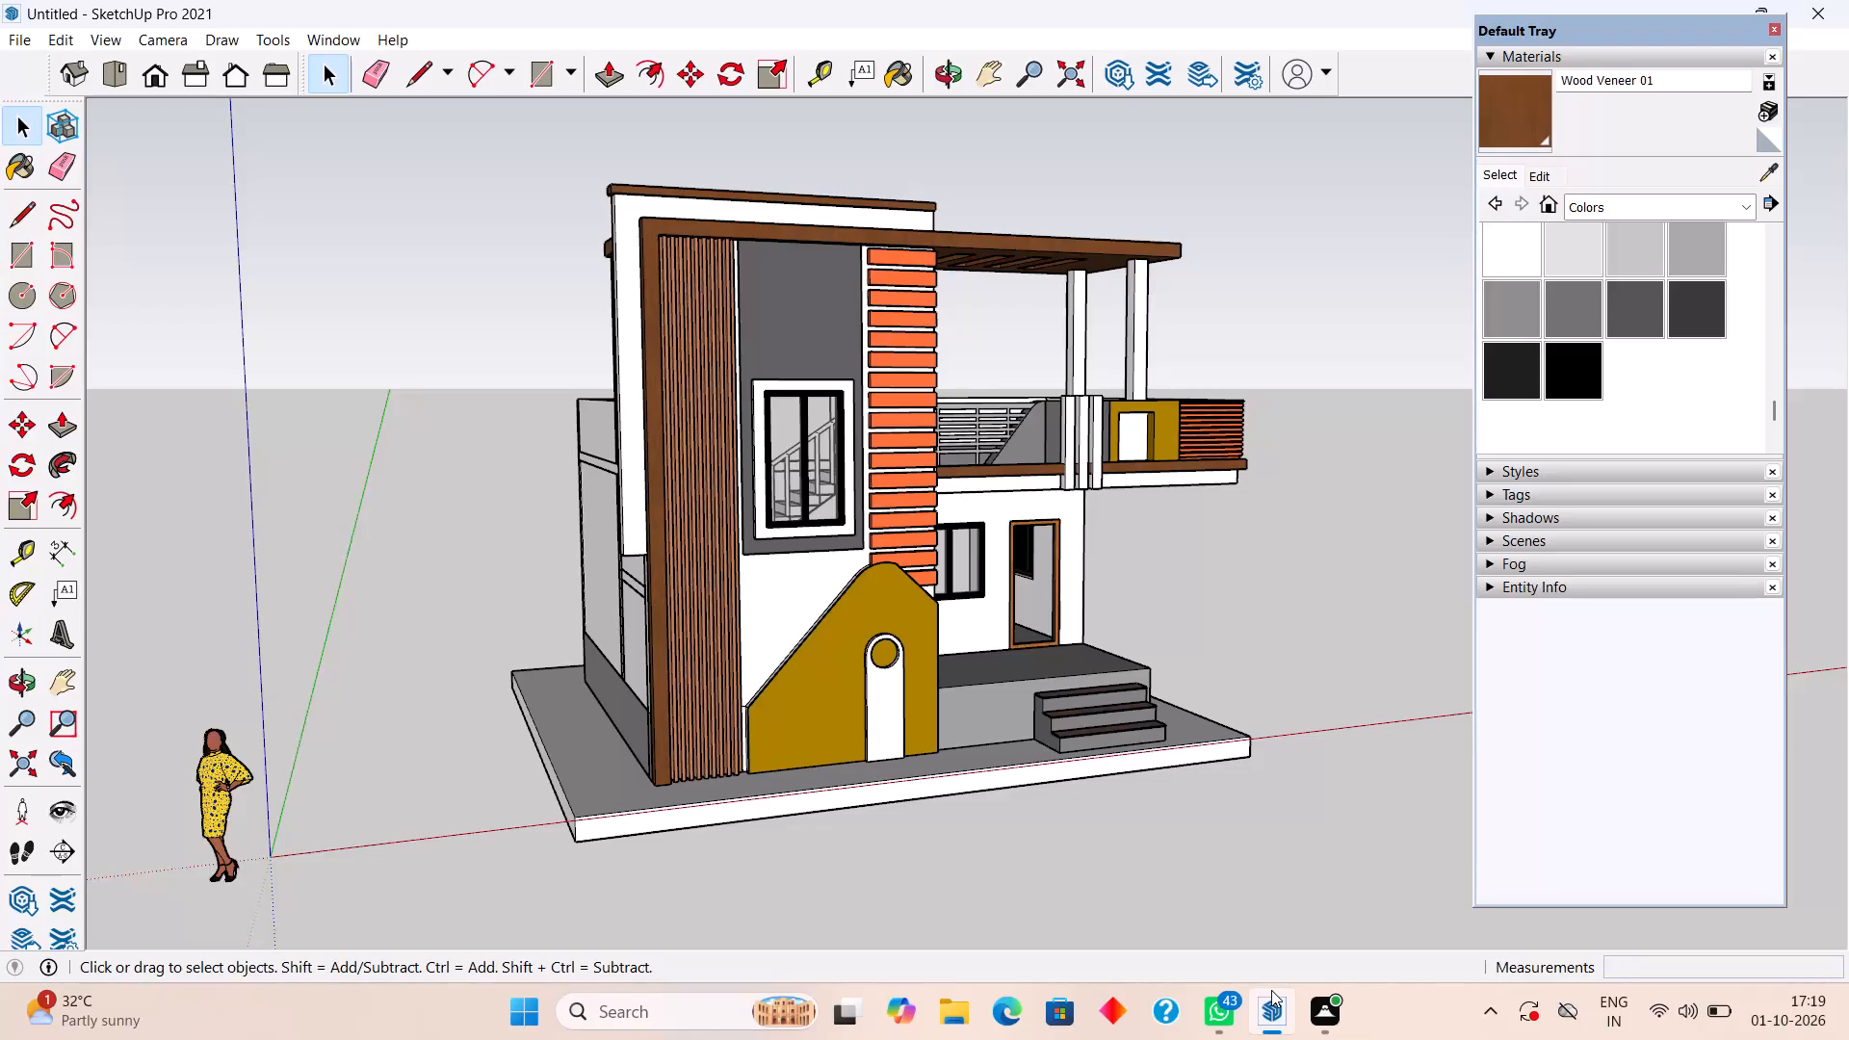
# Examine the house model's front elevation from a distance and from different angles.
pyautogui.scroll(-3, 1271, 990)
pyautogui.scroll(-3, 945, 696)
pyautogui.moveTo(902, 691); pyautogui.dragTo(891, 696, button='middle')
pyautogui.scroll(-4, 871, 701)
pyautogui.scroll(-1, 1235, 882)
pyautogui.moveTo(1031, 775); pyautogui.dragTo(746, 757, button='middle')
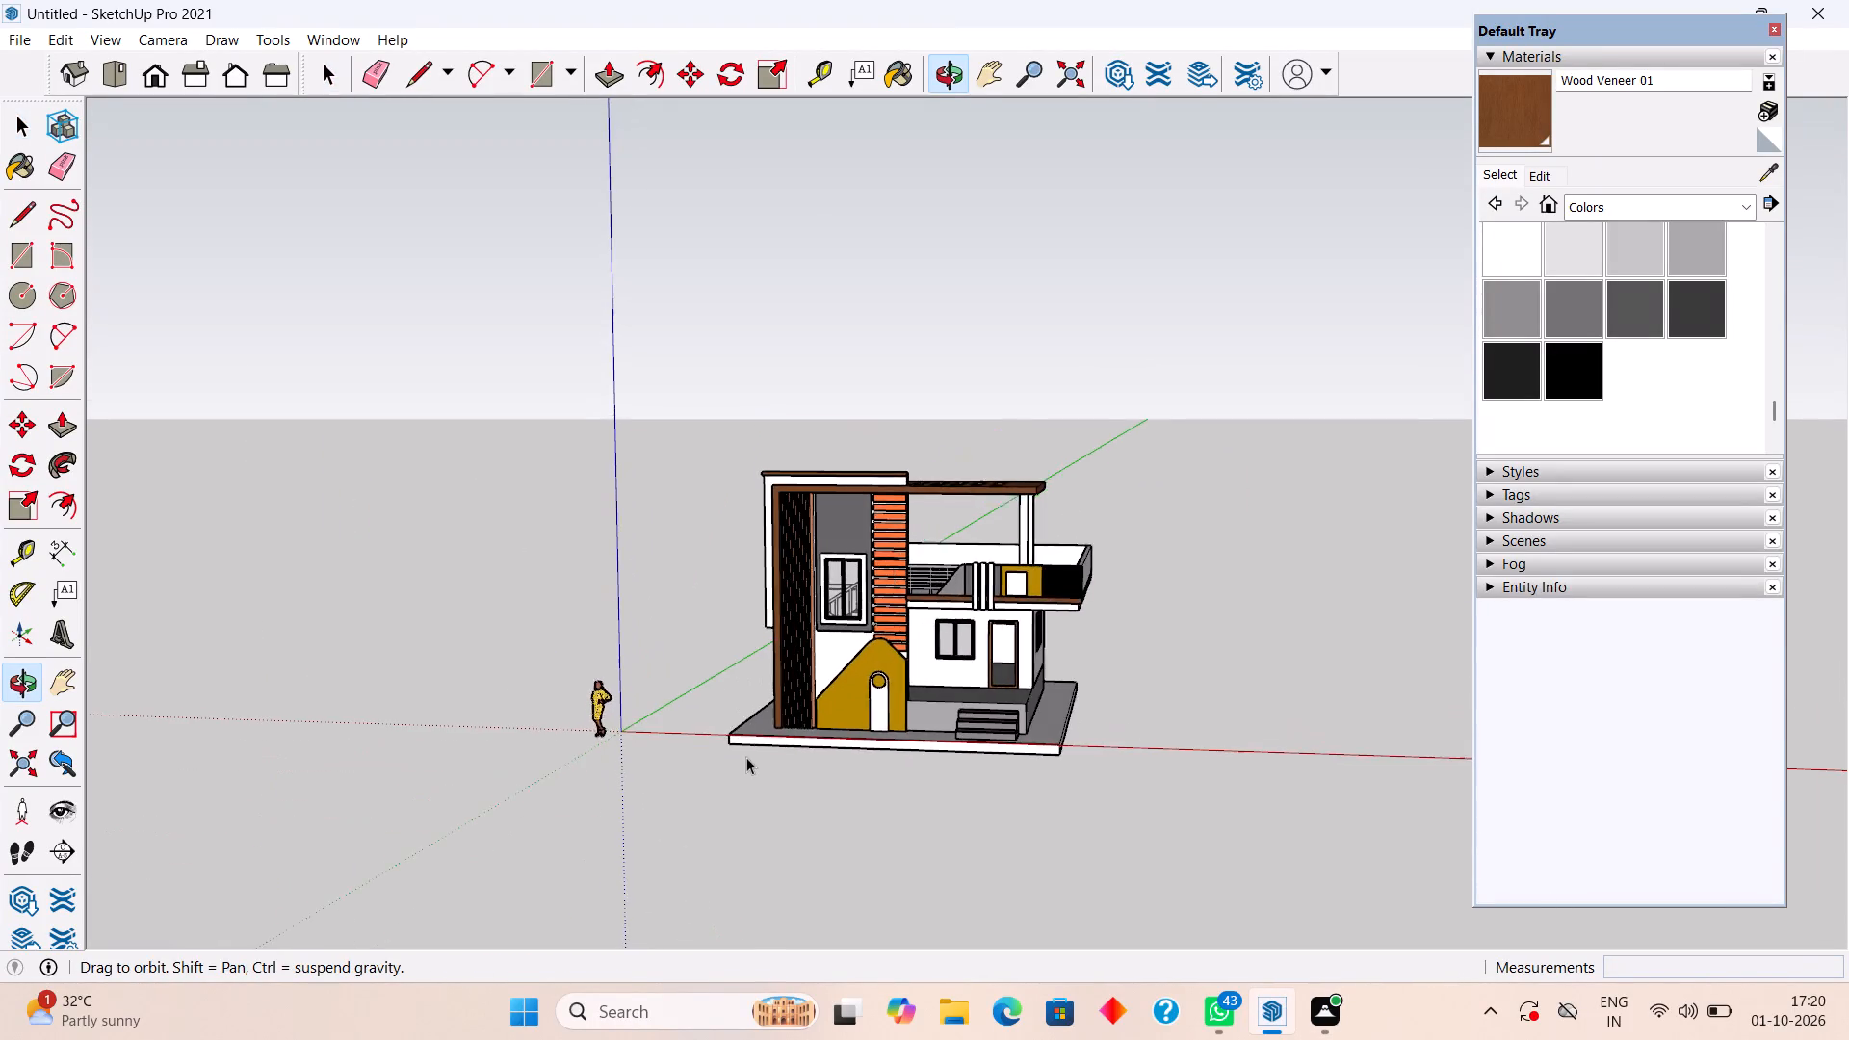
pyautogui.scroll(6, 944, 676)
pyautogui.moveTo(1003, 718); pyautogui.dragTo(1066, 663, button='middle')
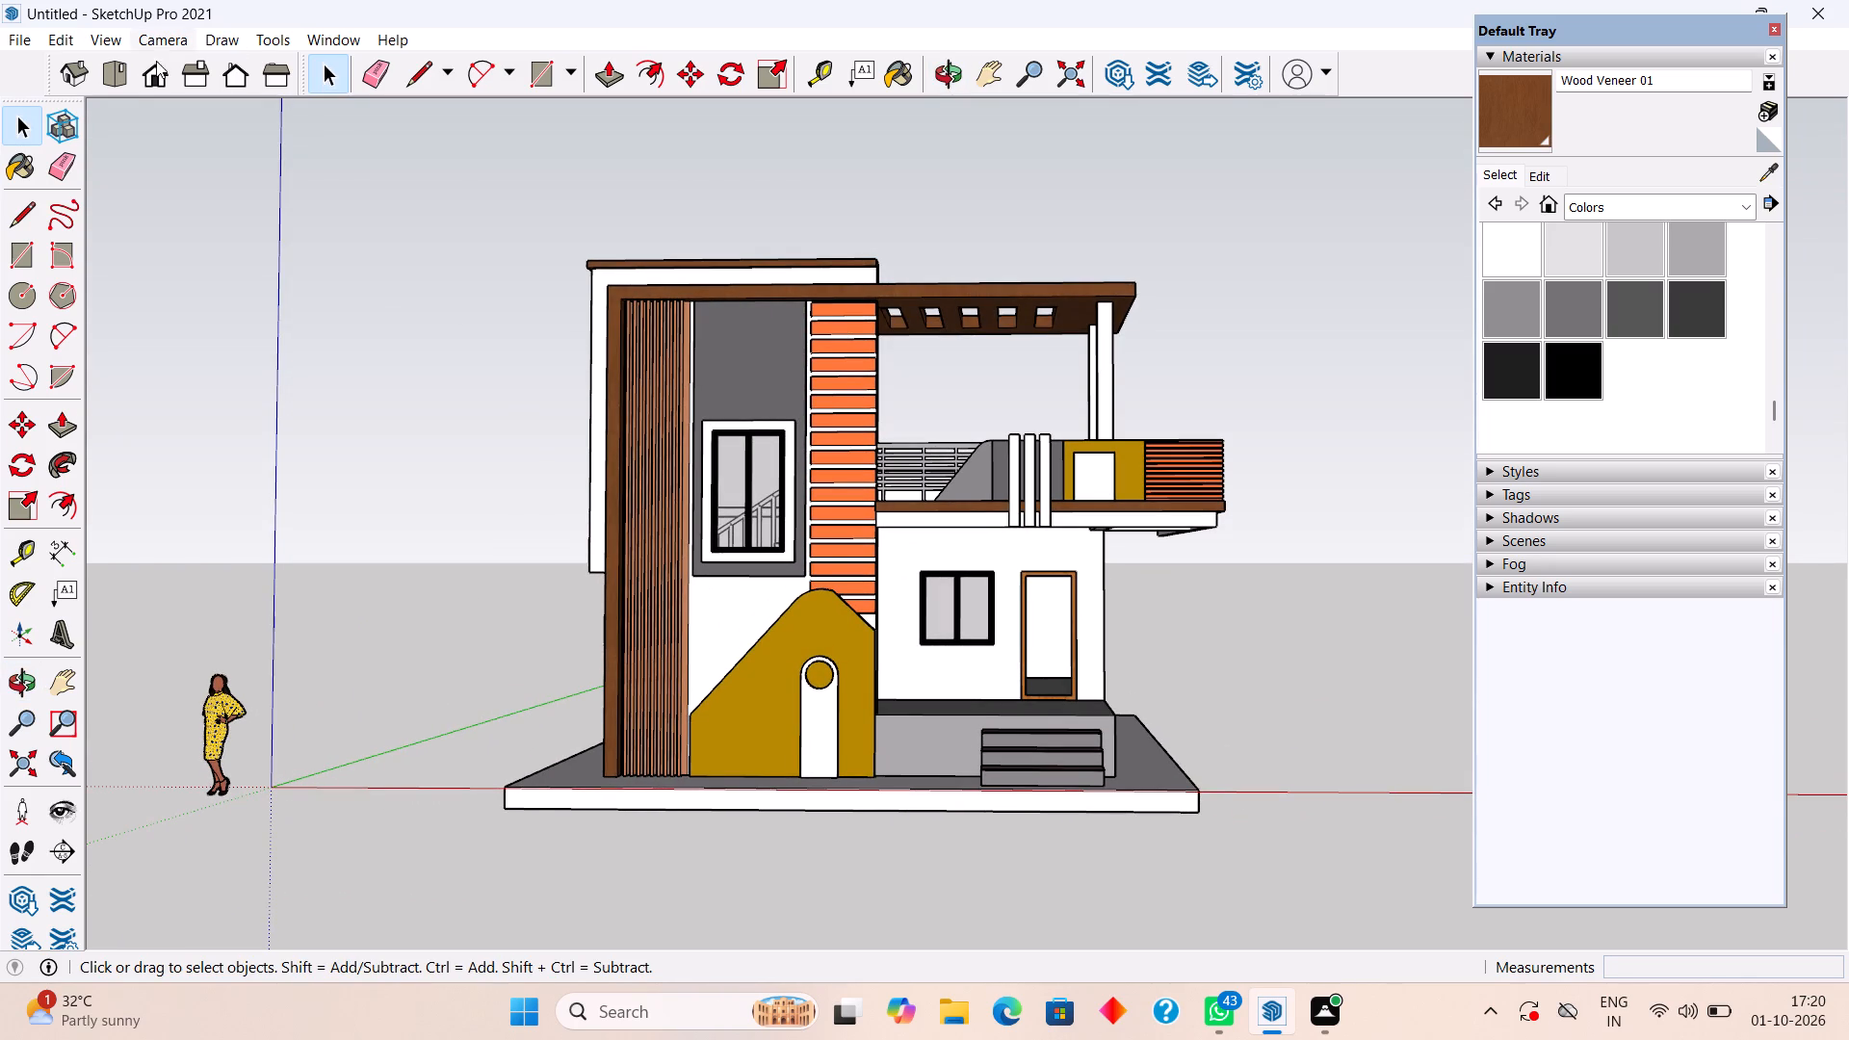
# Save the house model as a SketchUp file named "elevation exterior" in the Downloads folder.
pyautogui.click(30, 38)
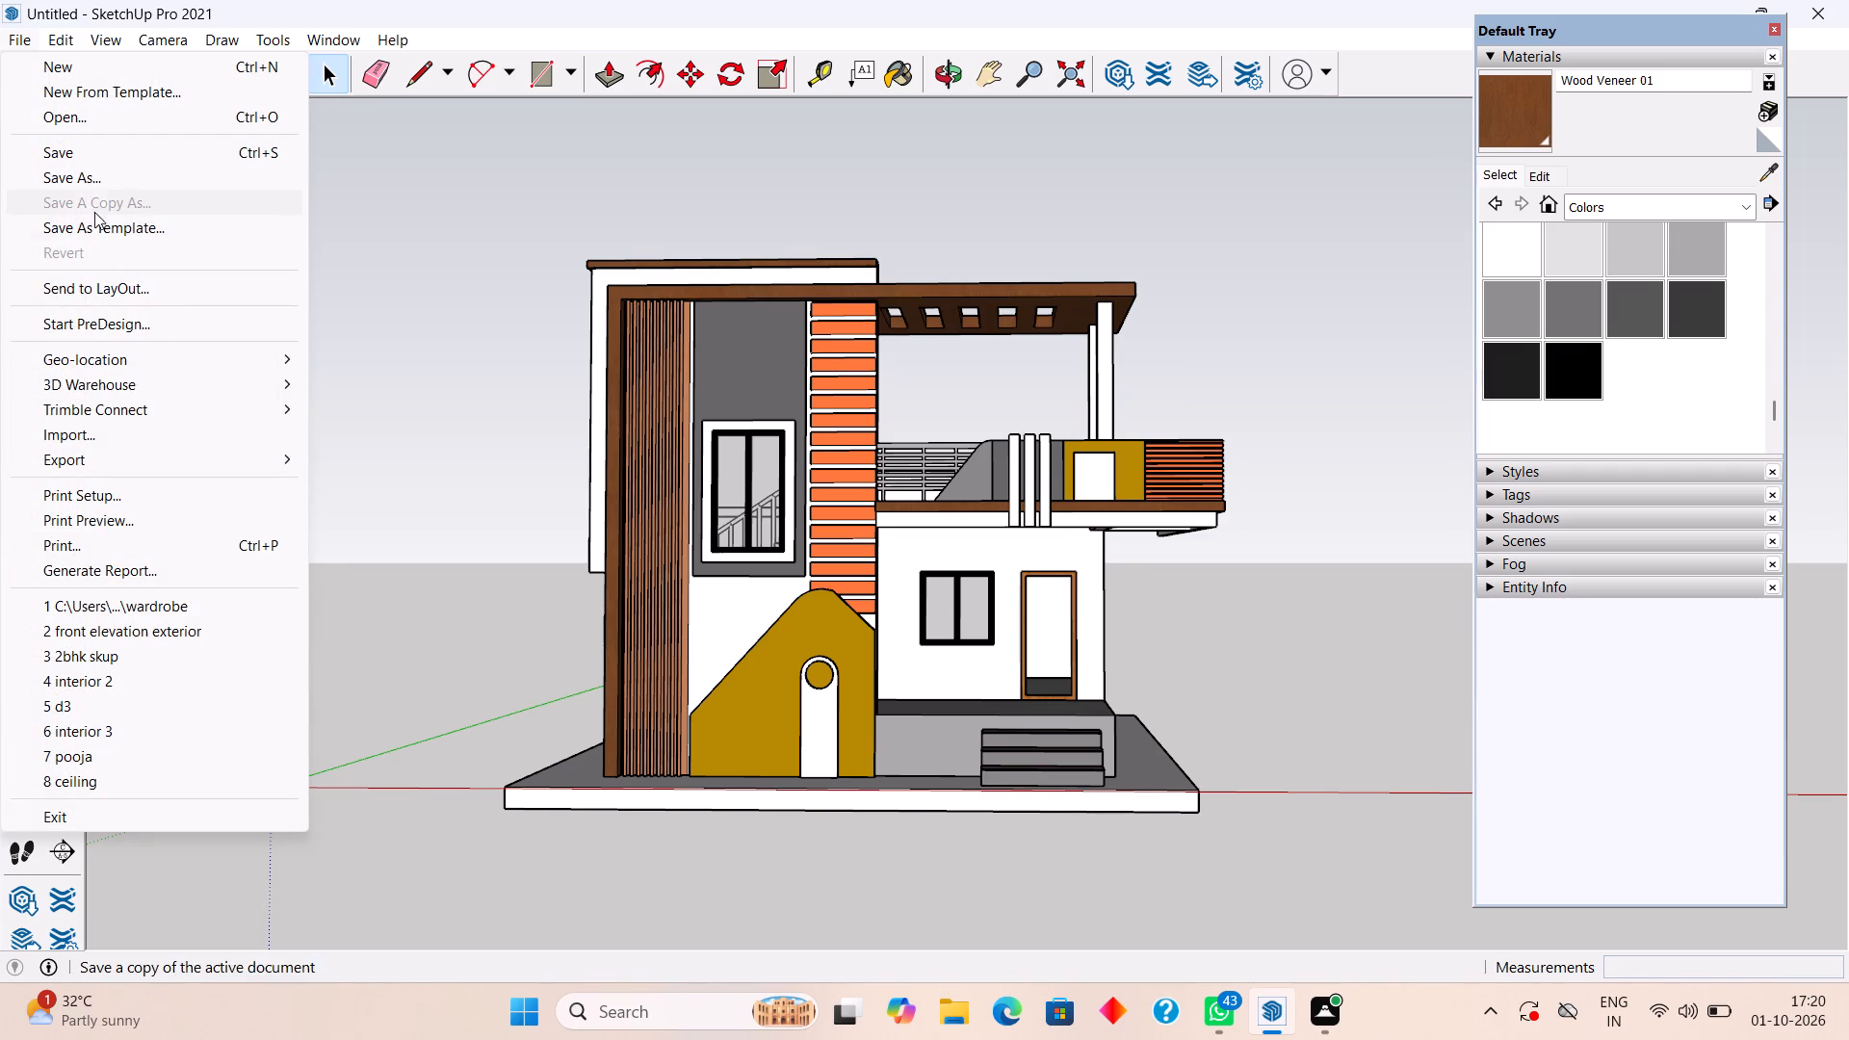
pyautogui.click(91, 178)
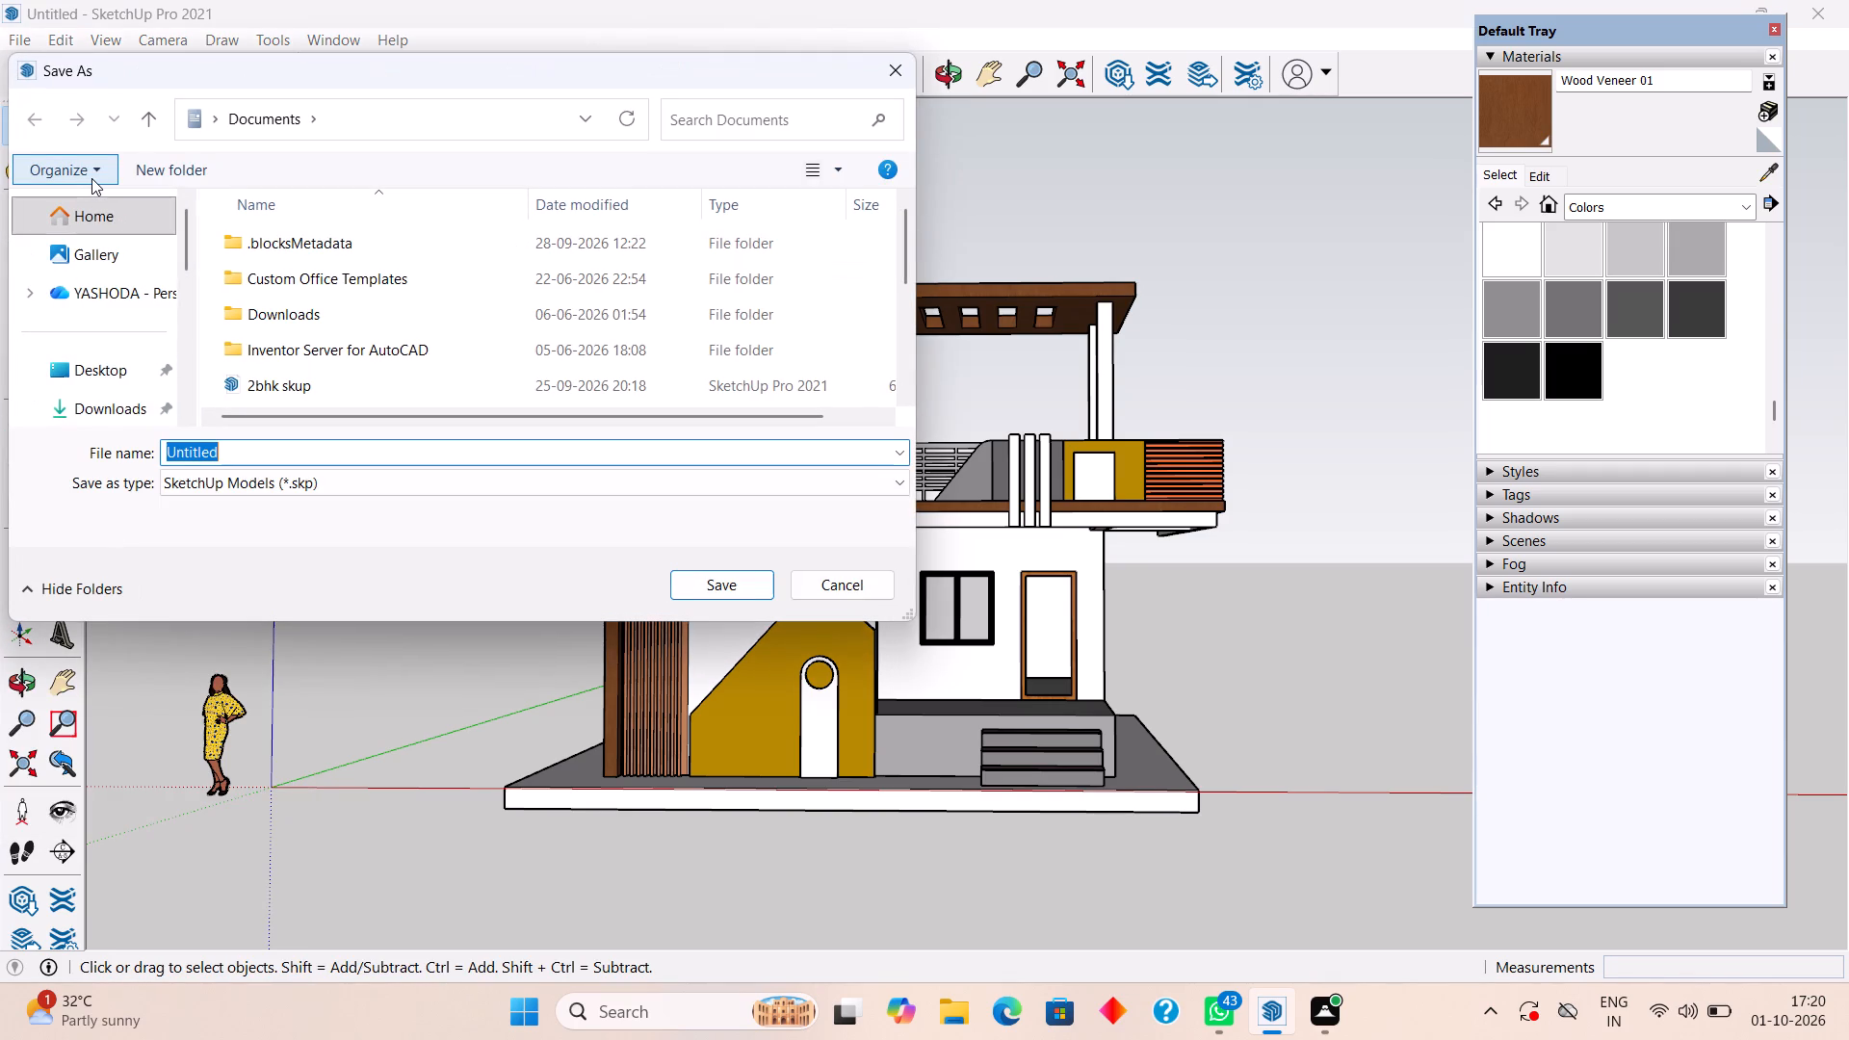
pyautogui.click(992, 251)
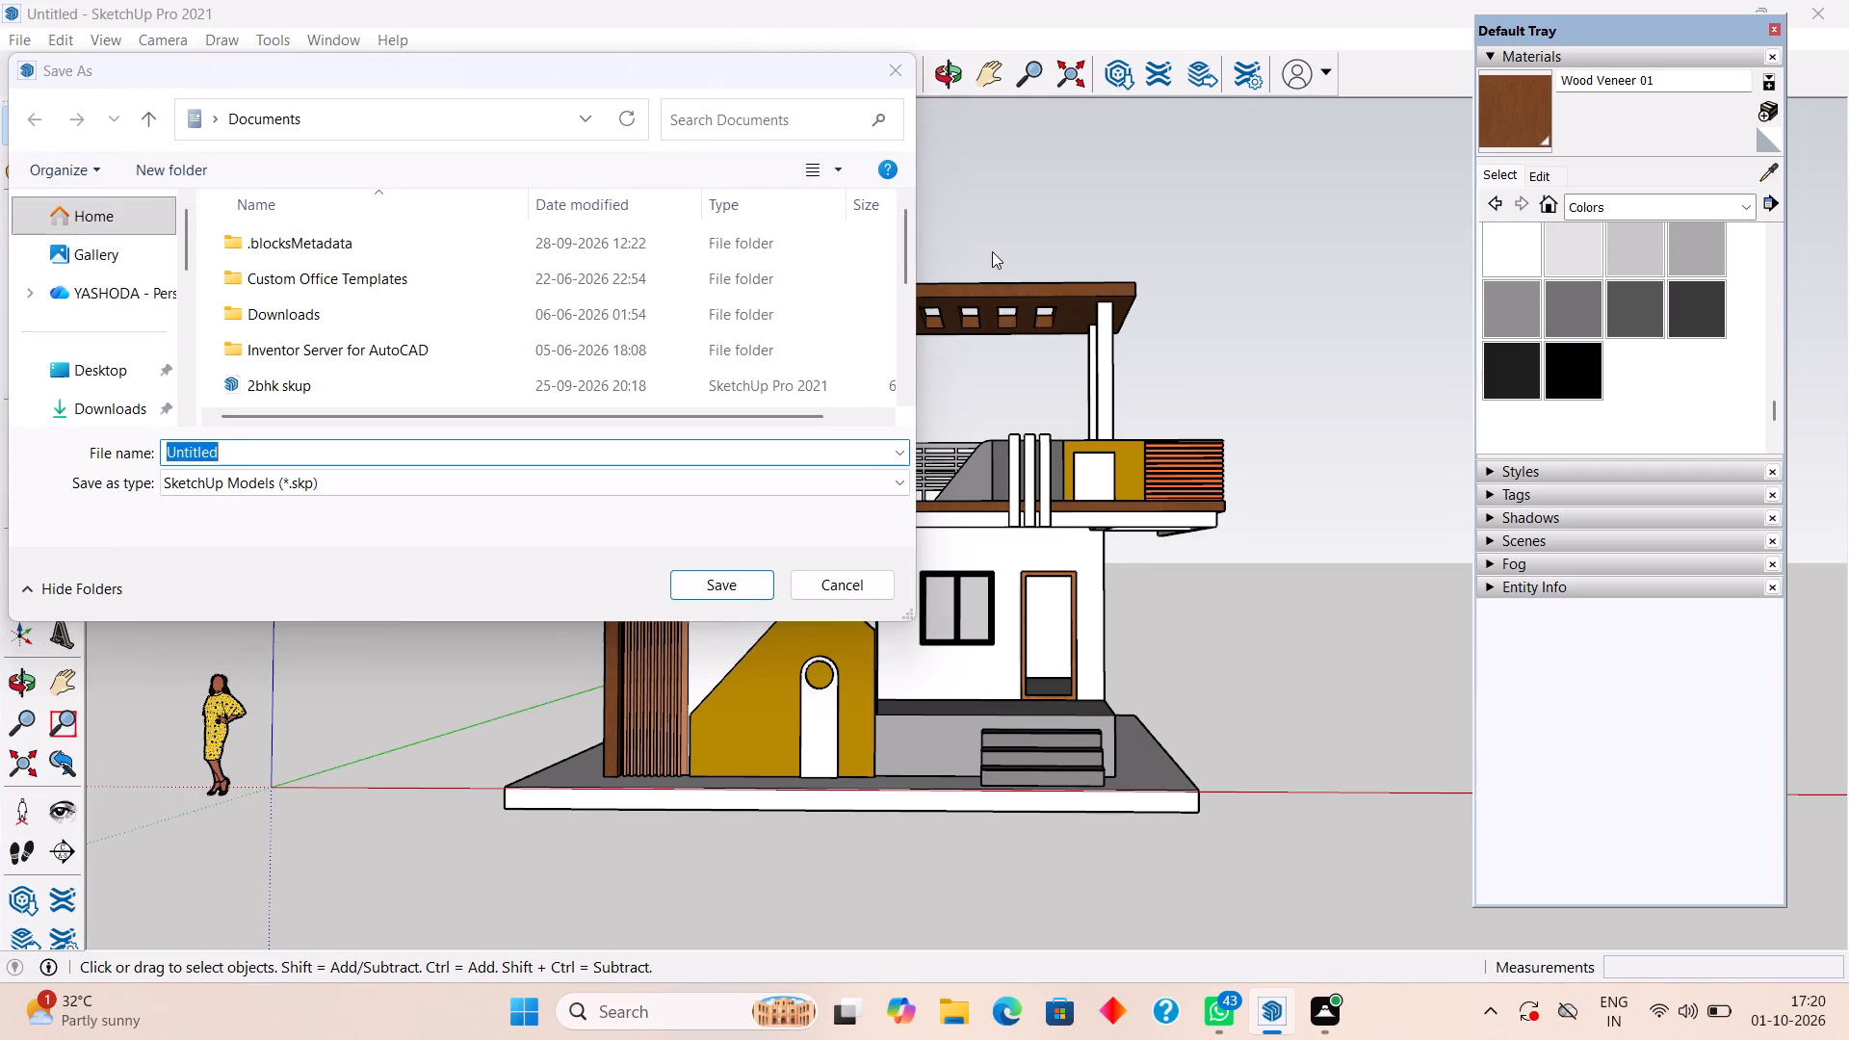
pyautogui.click(685, 457)
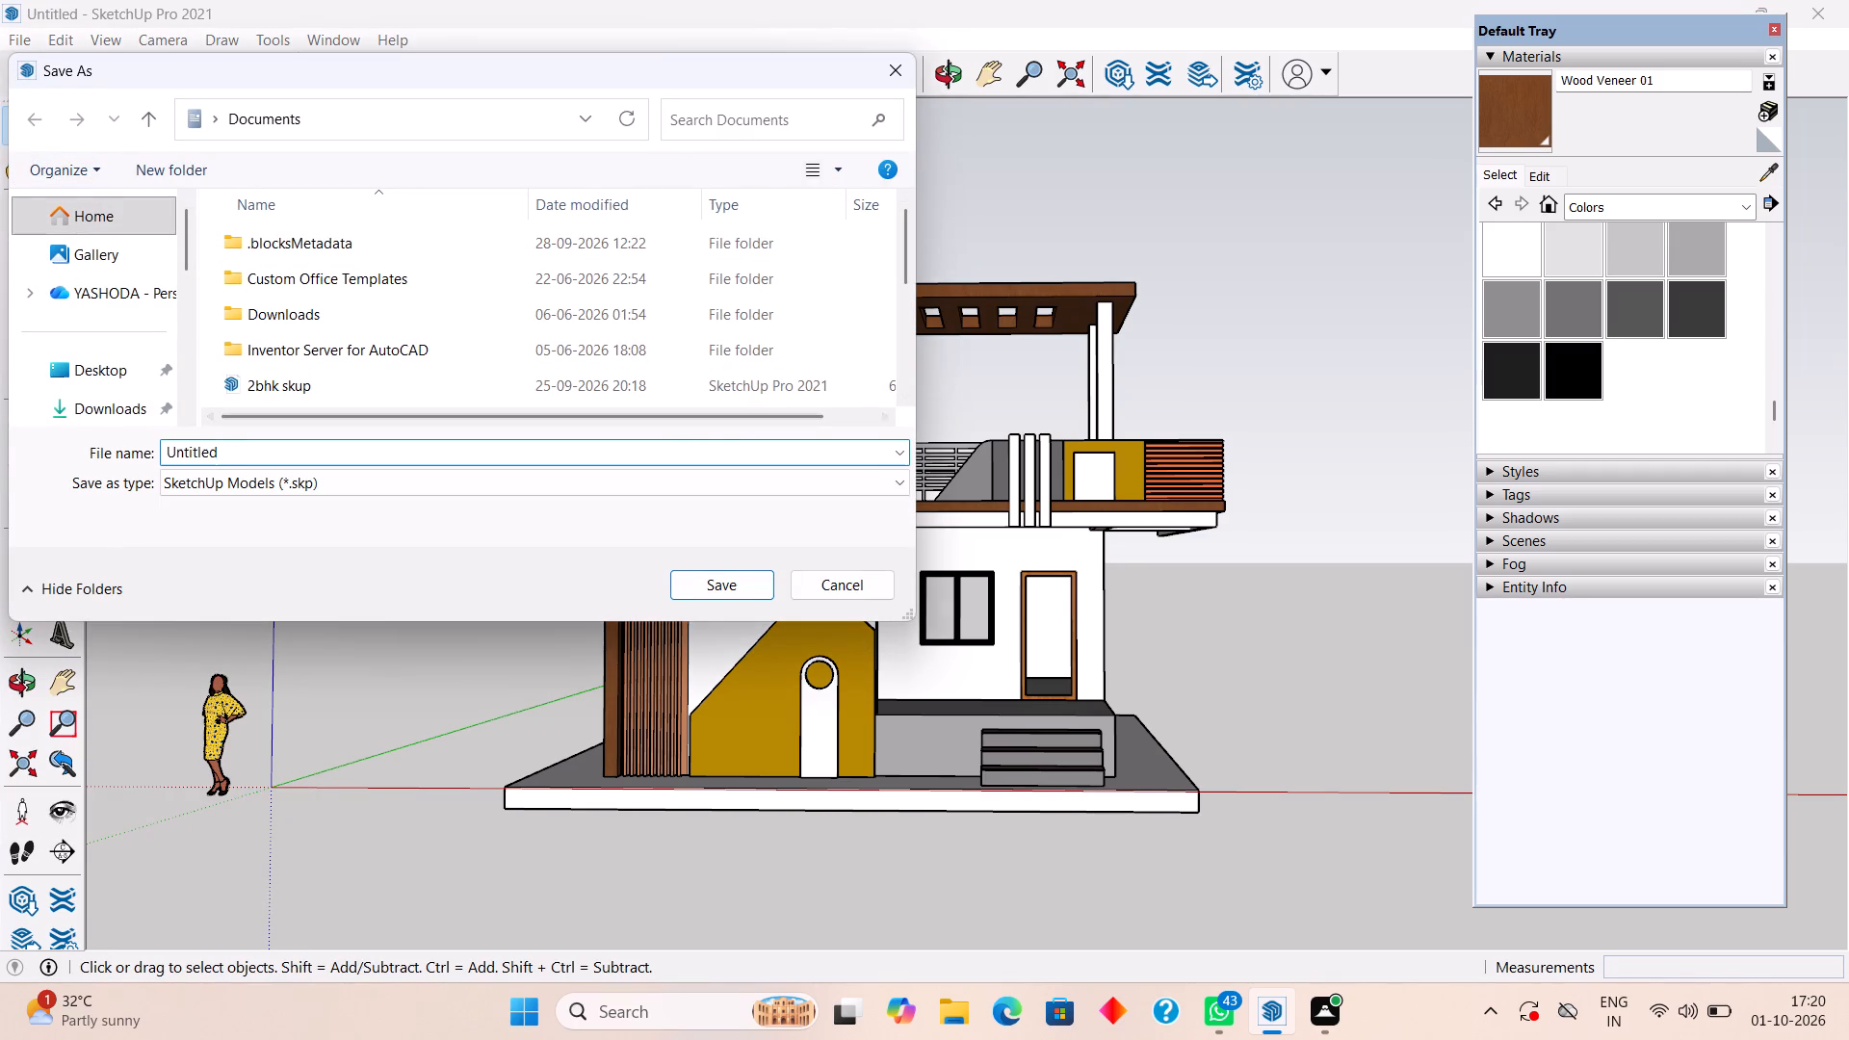
pyautogui.press('BackSpace')
pyautogui.press('BackSpace')
pyautogui.press('BackSpace')
pyautogui.press('BackSpace')
pyautogui.press('BackSpace')
pyautogui.press('BackSpace')
pyautogui.press('BackSpace')
pyautogui.press('BackSpace')
pyautogui.press('BackSpace')
pyautogui.press('BackSpace')
pyautogui.press('BackSpace')
pyautogui.press('BackSpace')
pyautogui.press('BackSpace')
pyautogui.press('BackSpace')
pyautogui.press('BackSpace')
pyautogui.press('BackSpace')
pyautogui.press('BackSpace')
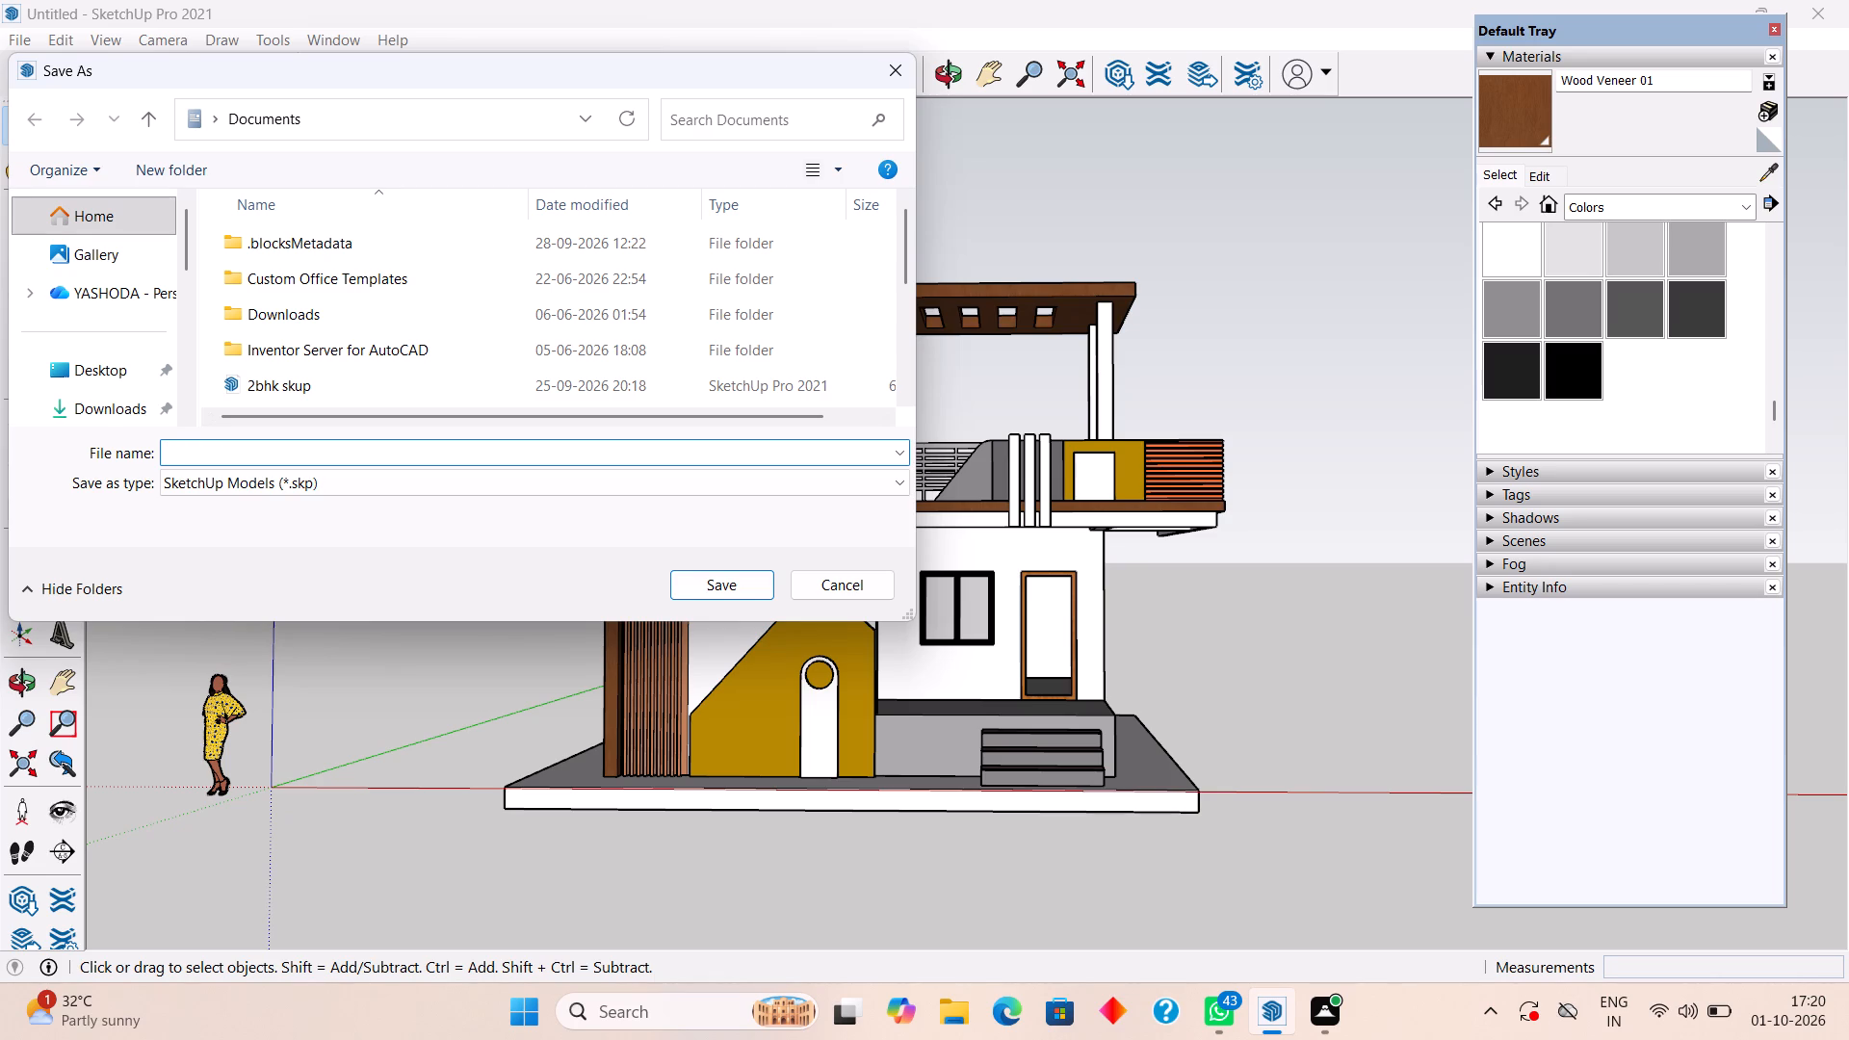
pyautogui.press('e')
pyautogui.write('levation')
pyautogui.press('space')
pyautogui.write('exte')
pyautogui.write('rior')
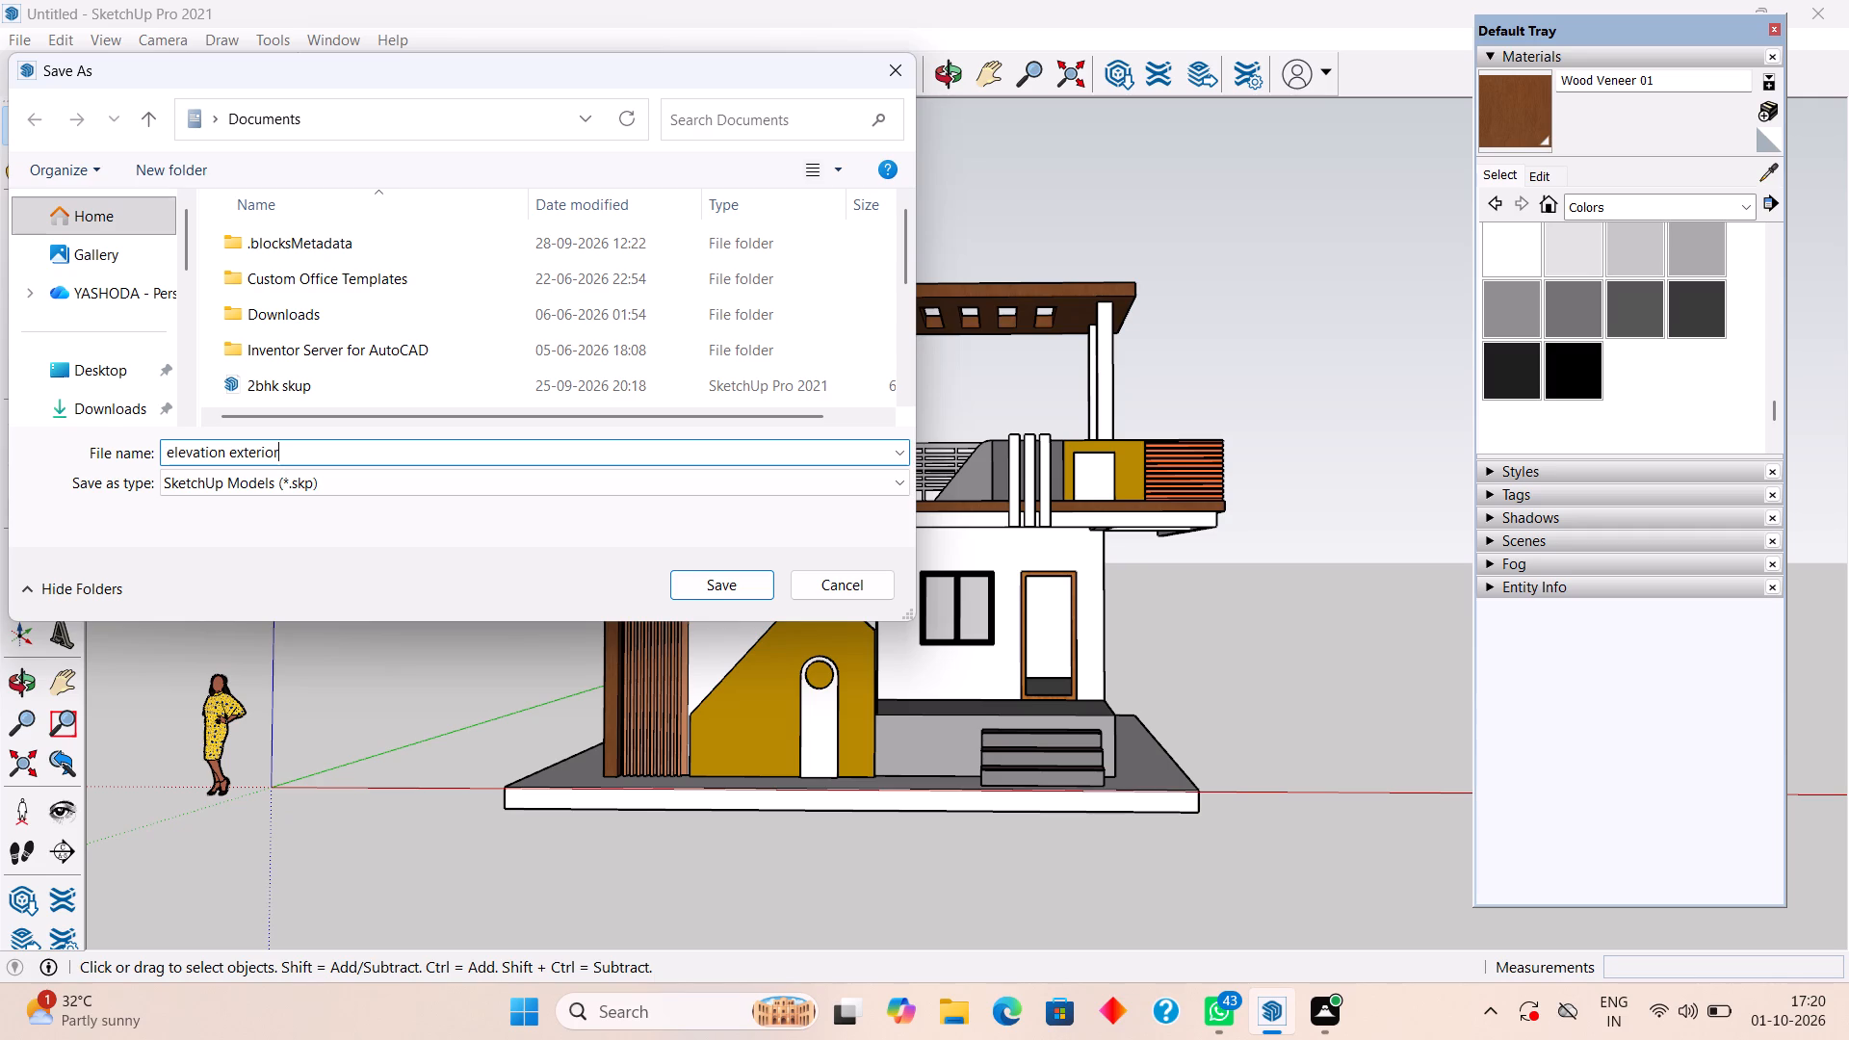
pyautogui.click(124, 407)
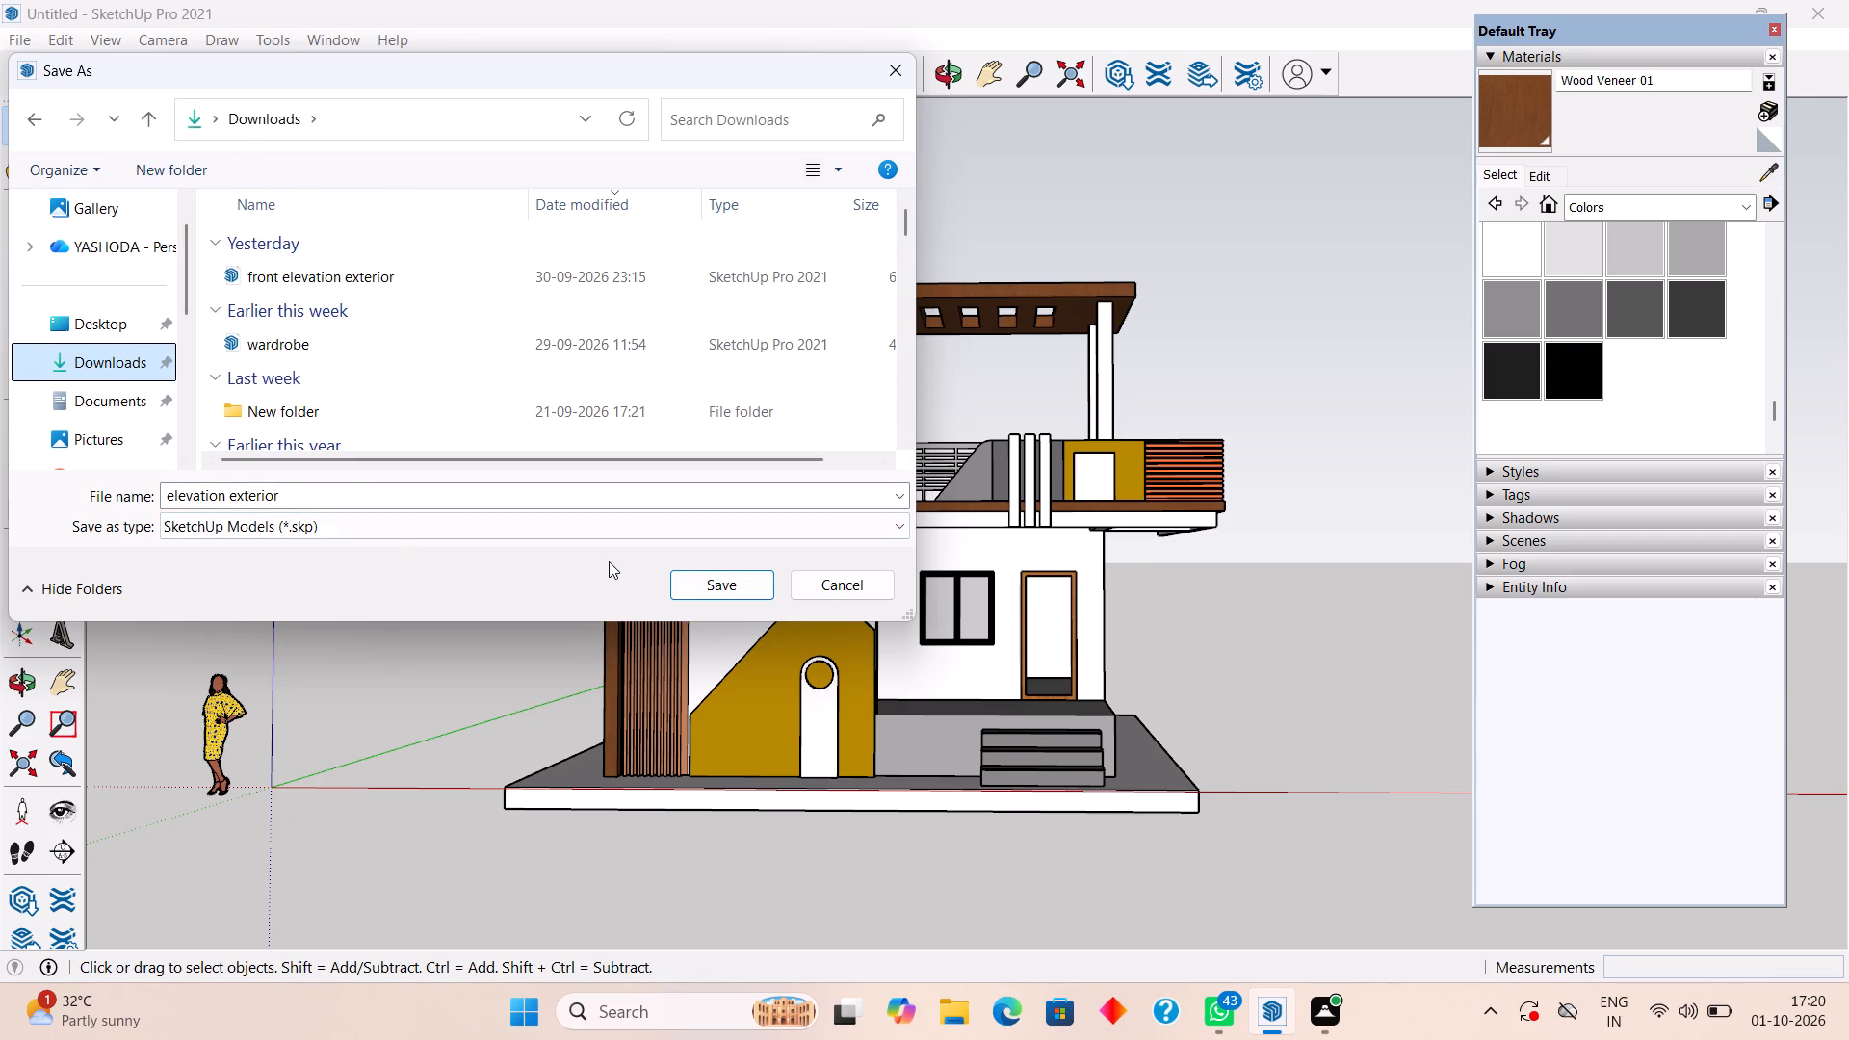
pyautogui.click(704, 583)
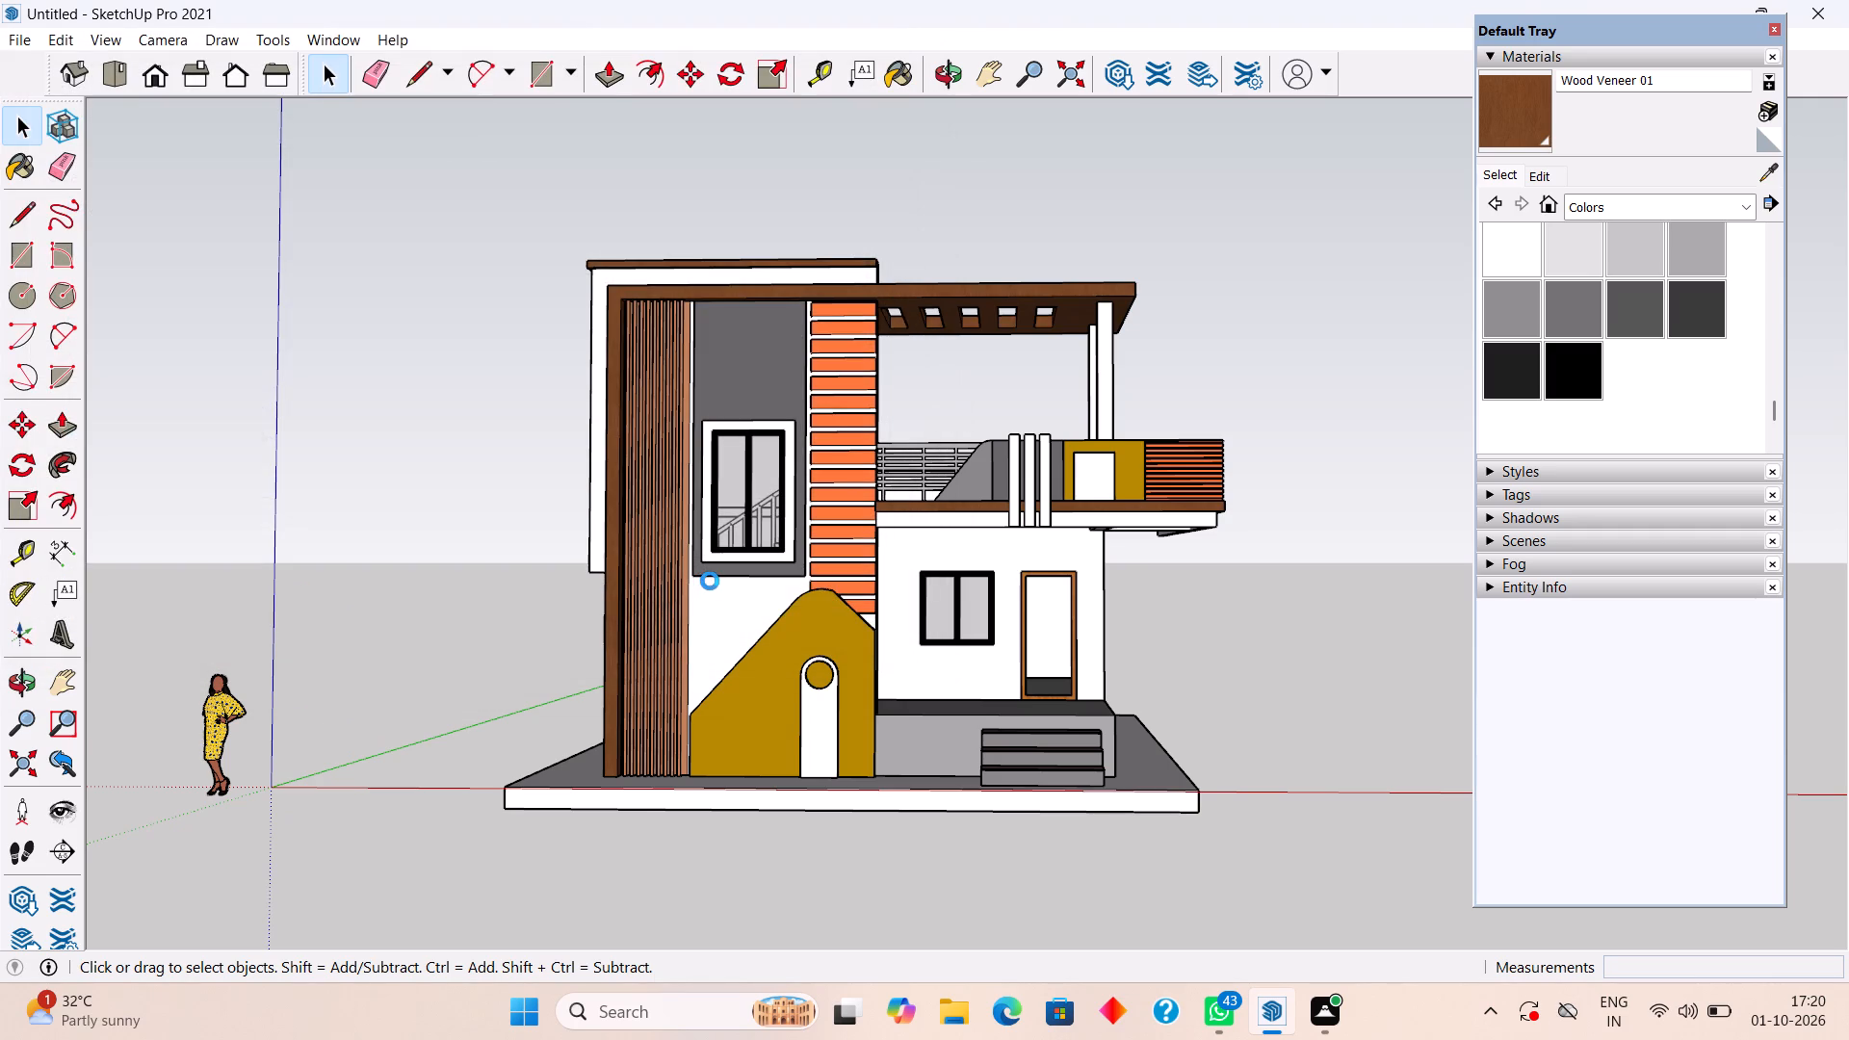
# Inspect the house exterior from below, above and the side, including a close look at the slotted roof canopy and balcony.
pyautogui.moveTo(866, 344); pyautogui.dragTo(933, 221, button='middle')
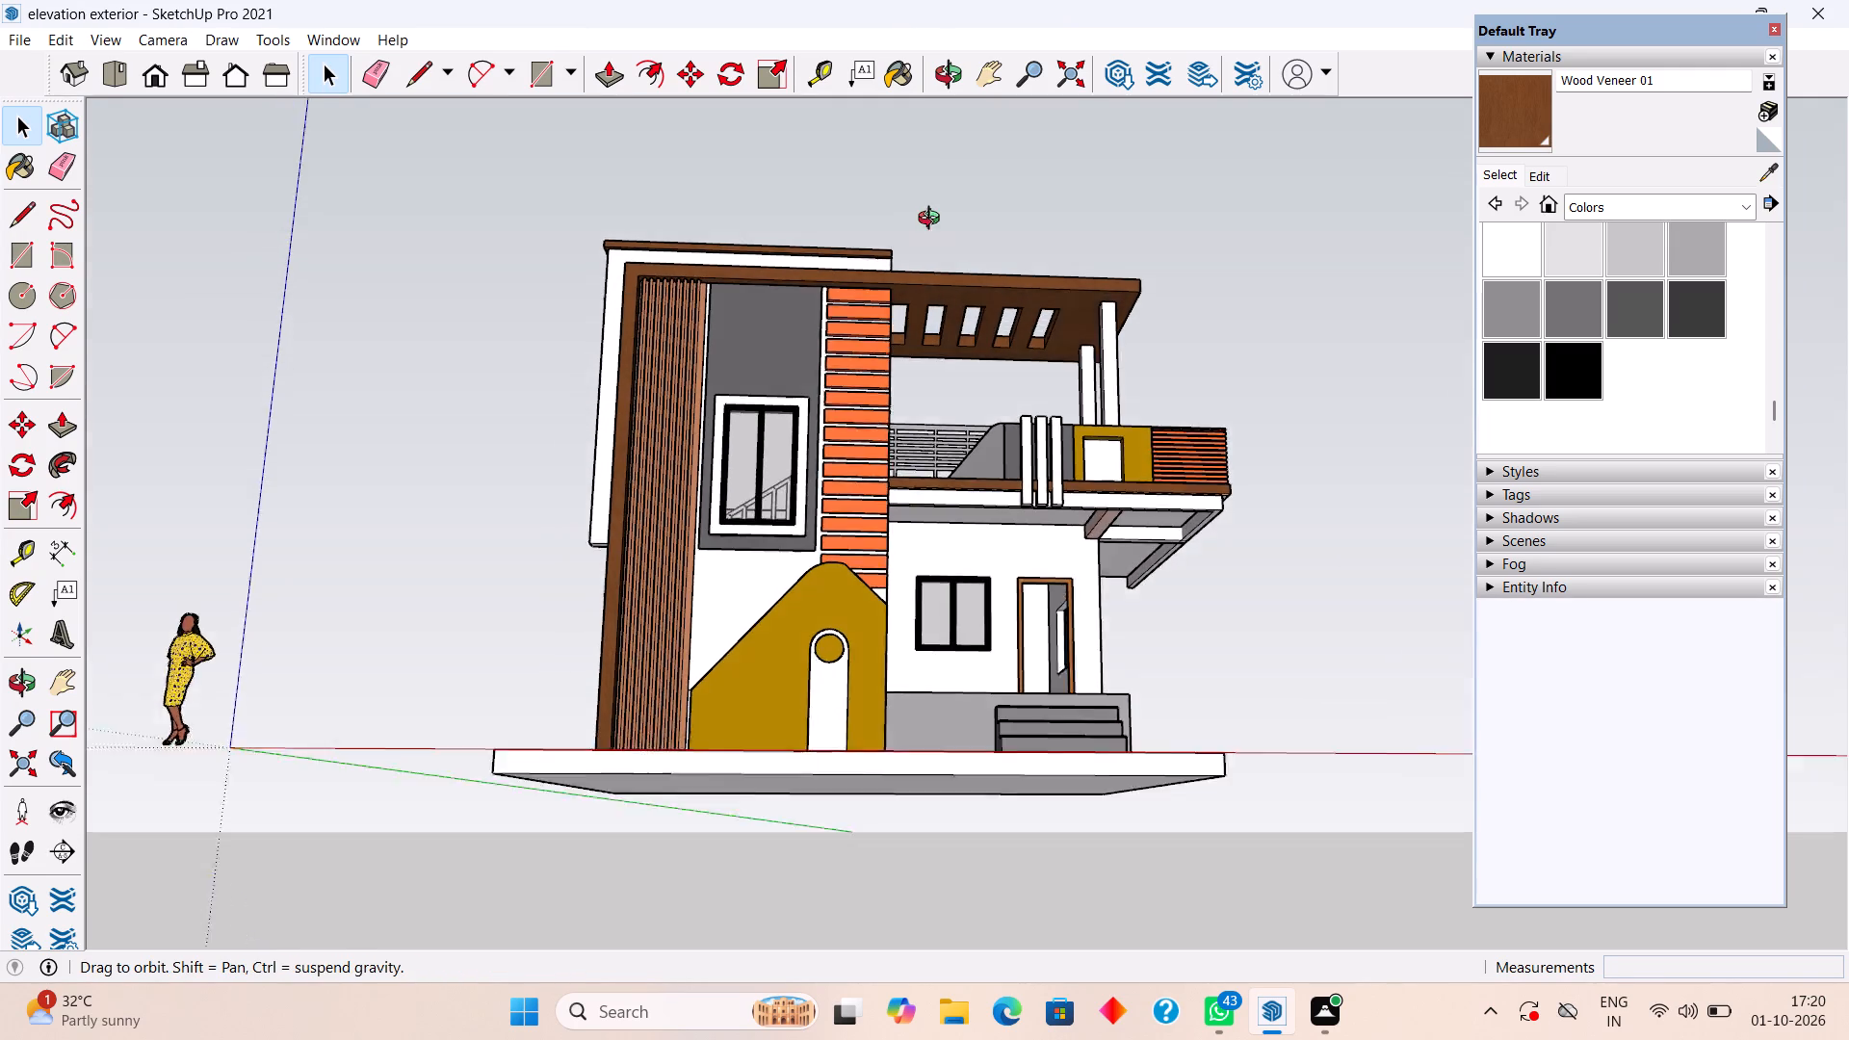
pyautogui.moveTo(933, 221); pyautogui.dragTo(946, 147, button='middle')
pyautogui.moveTo(1065, 327); pyautogui.dragTo(846, 225, button='middle')
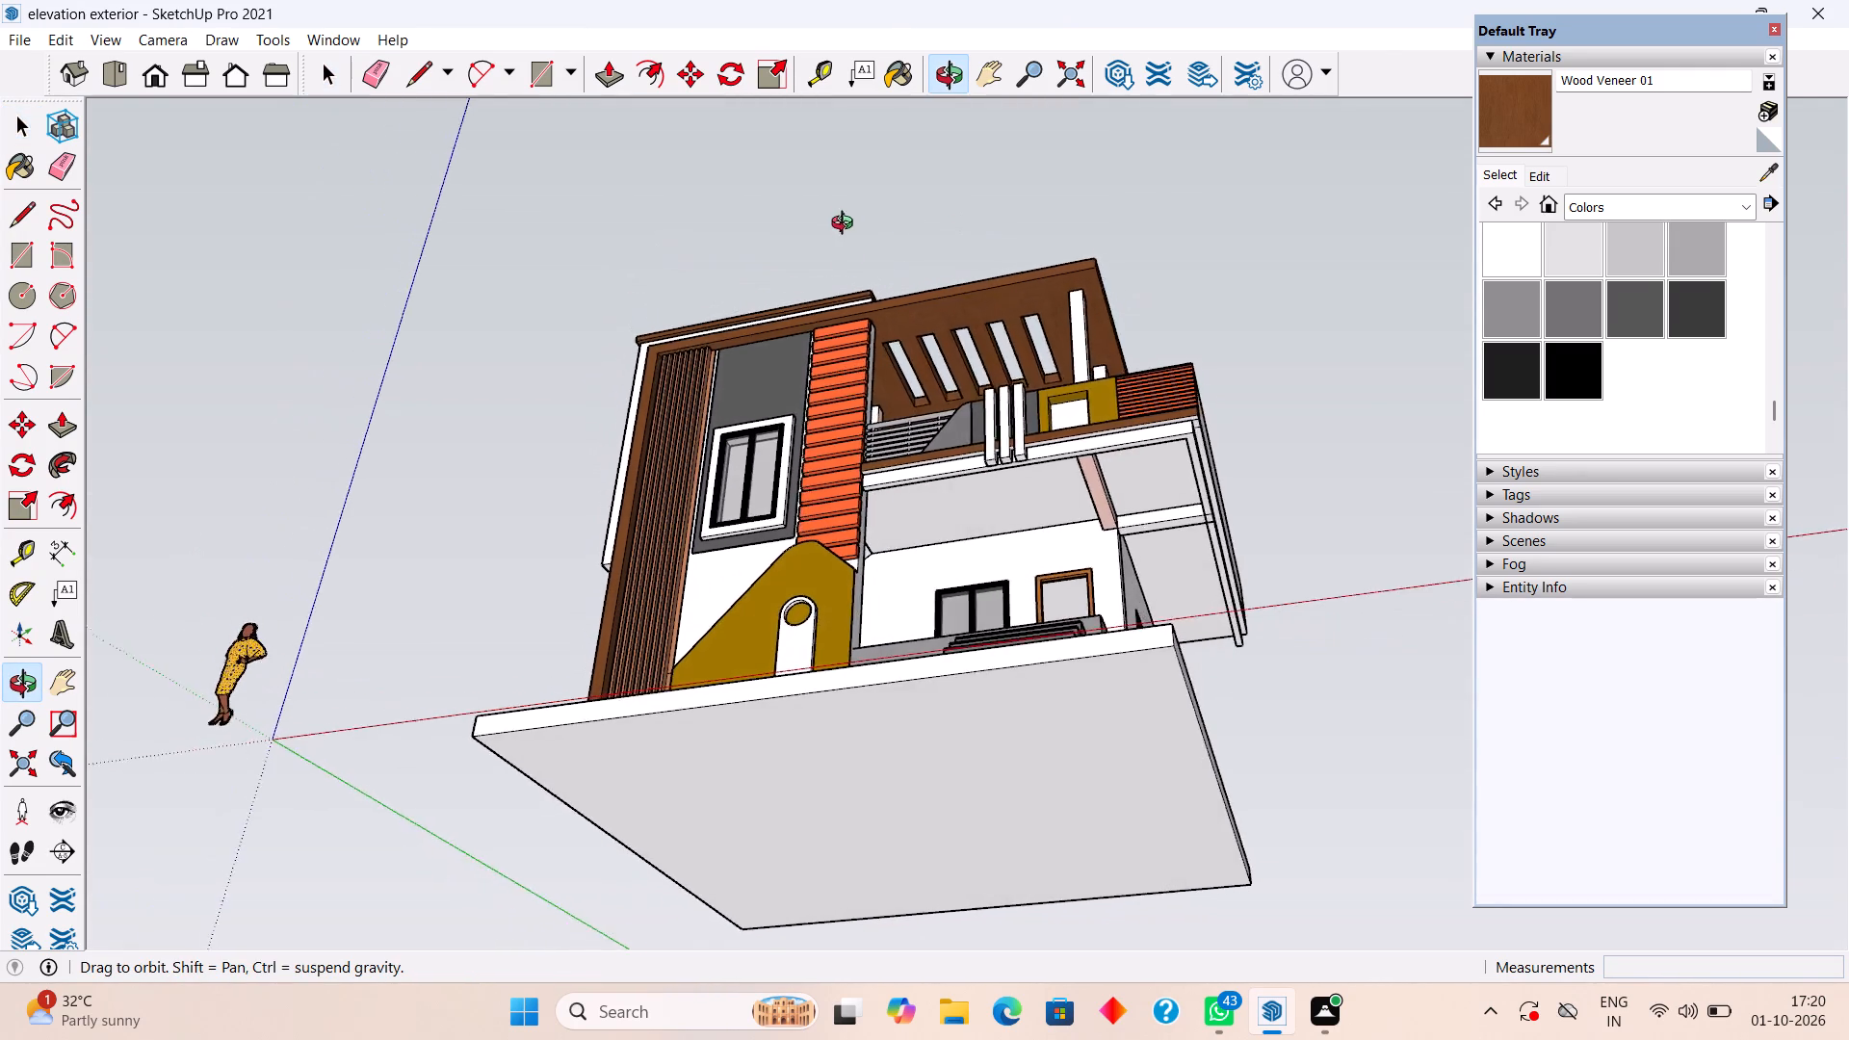
pyautogui.moveTo(846, 225); pyautogui.dragTo(317, 659, button='middle')
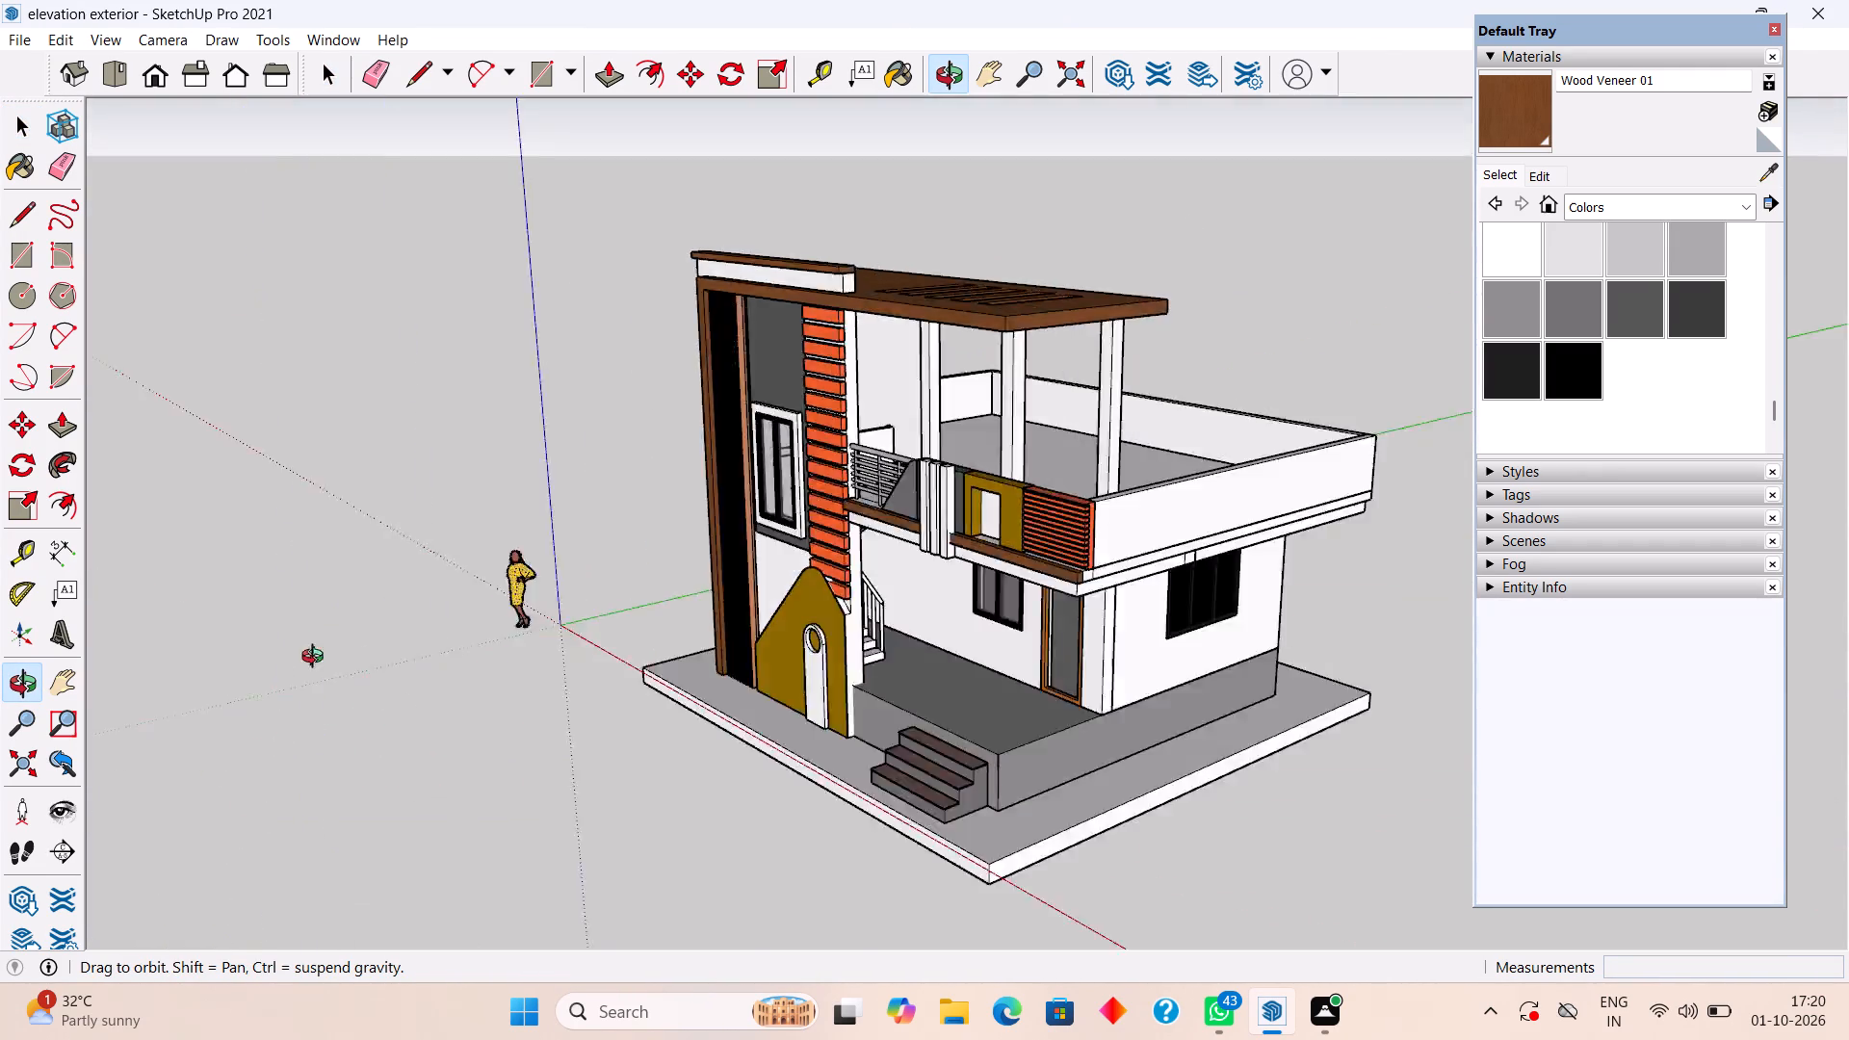
pyautogui.moveTo(317, 659); pyautogui.dragTo(497, 880, button='middle')
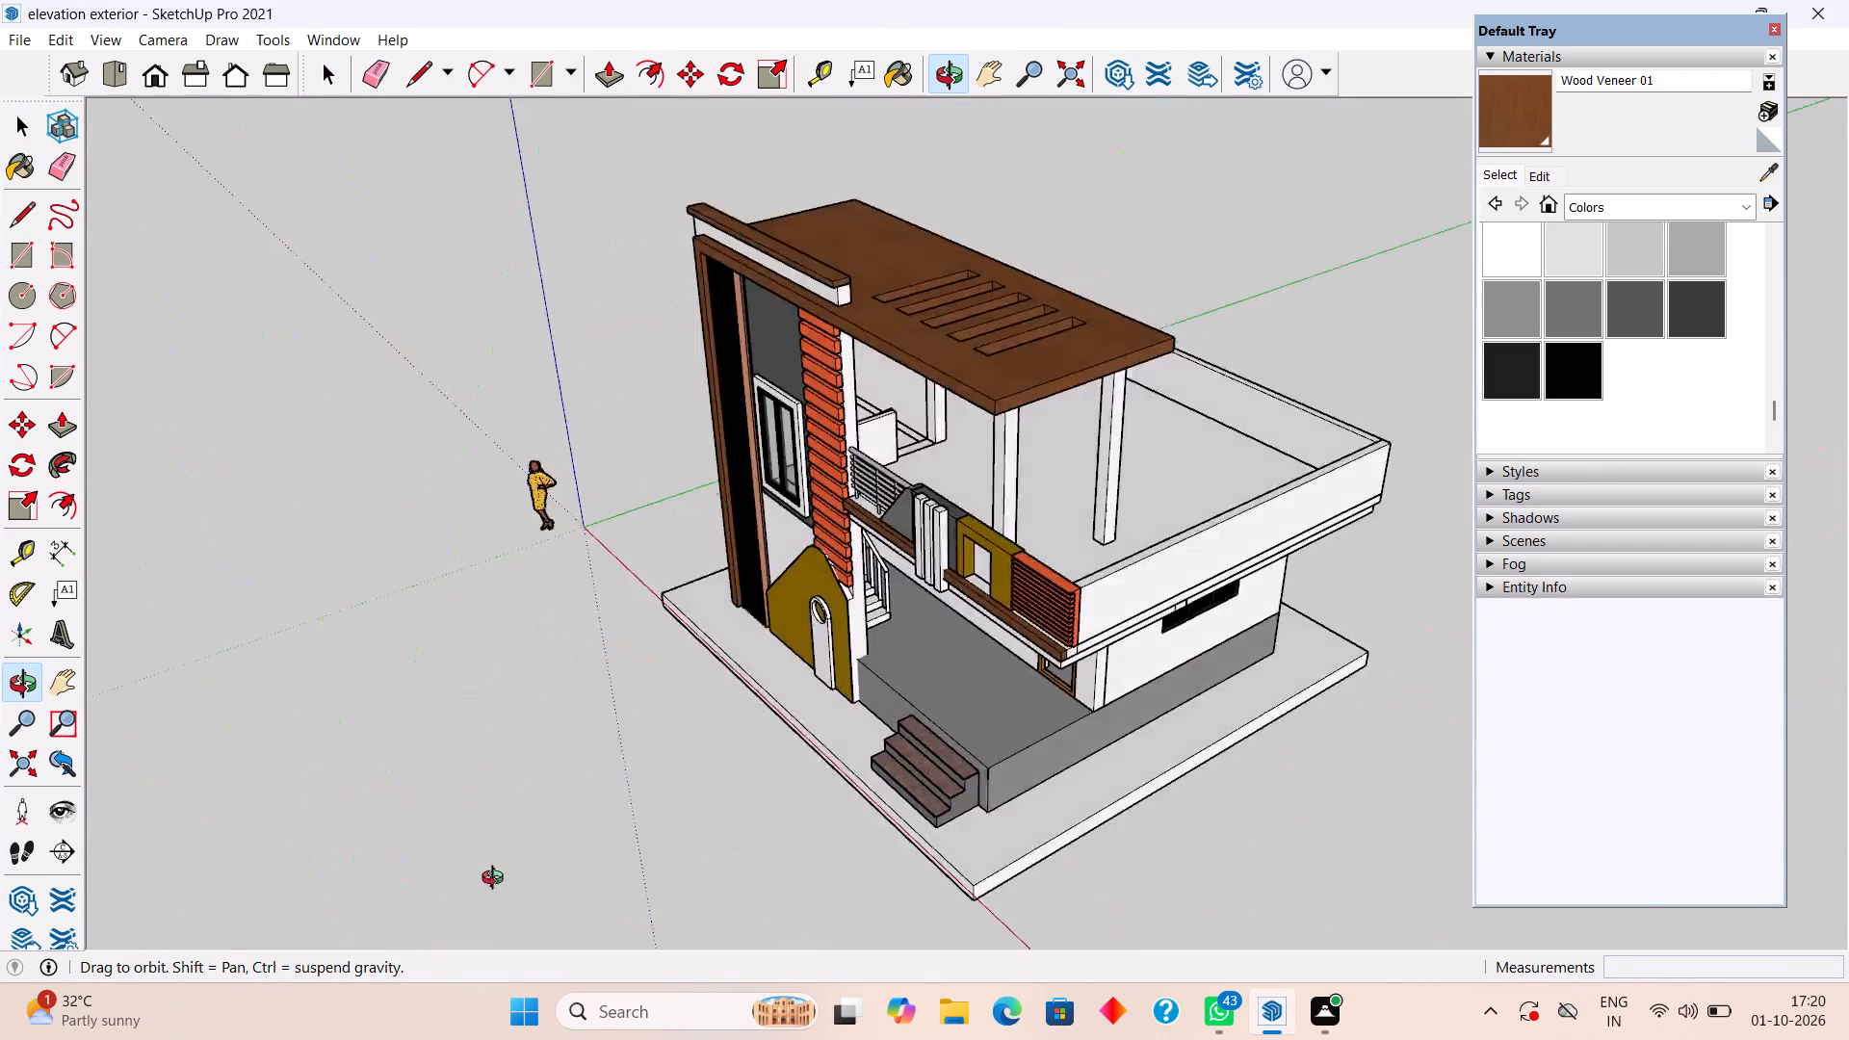
pyautogui.moveTo(497, 880); pyautogui.dragTo(784, 479, button='middle')
pyautogui.moveTo(899, 424); pyautogui.dragTo(1268, 507, button='middle')
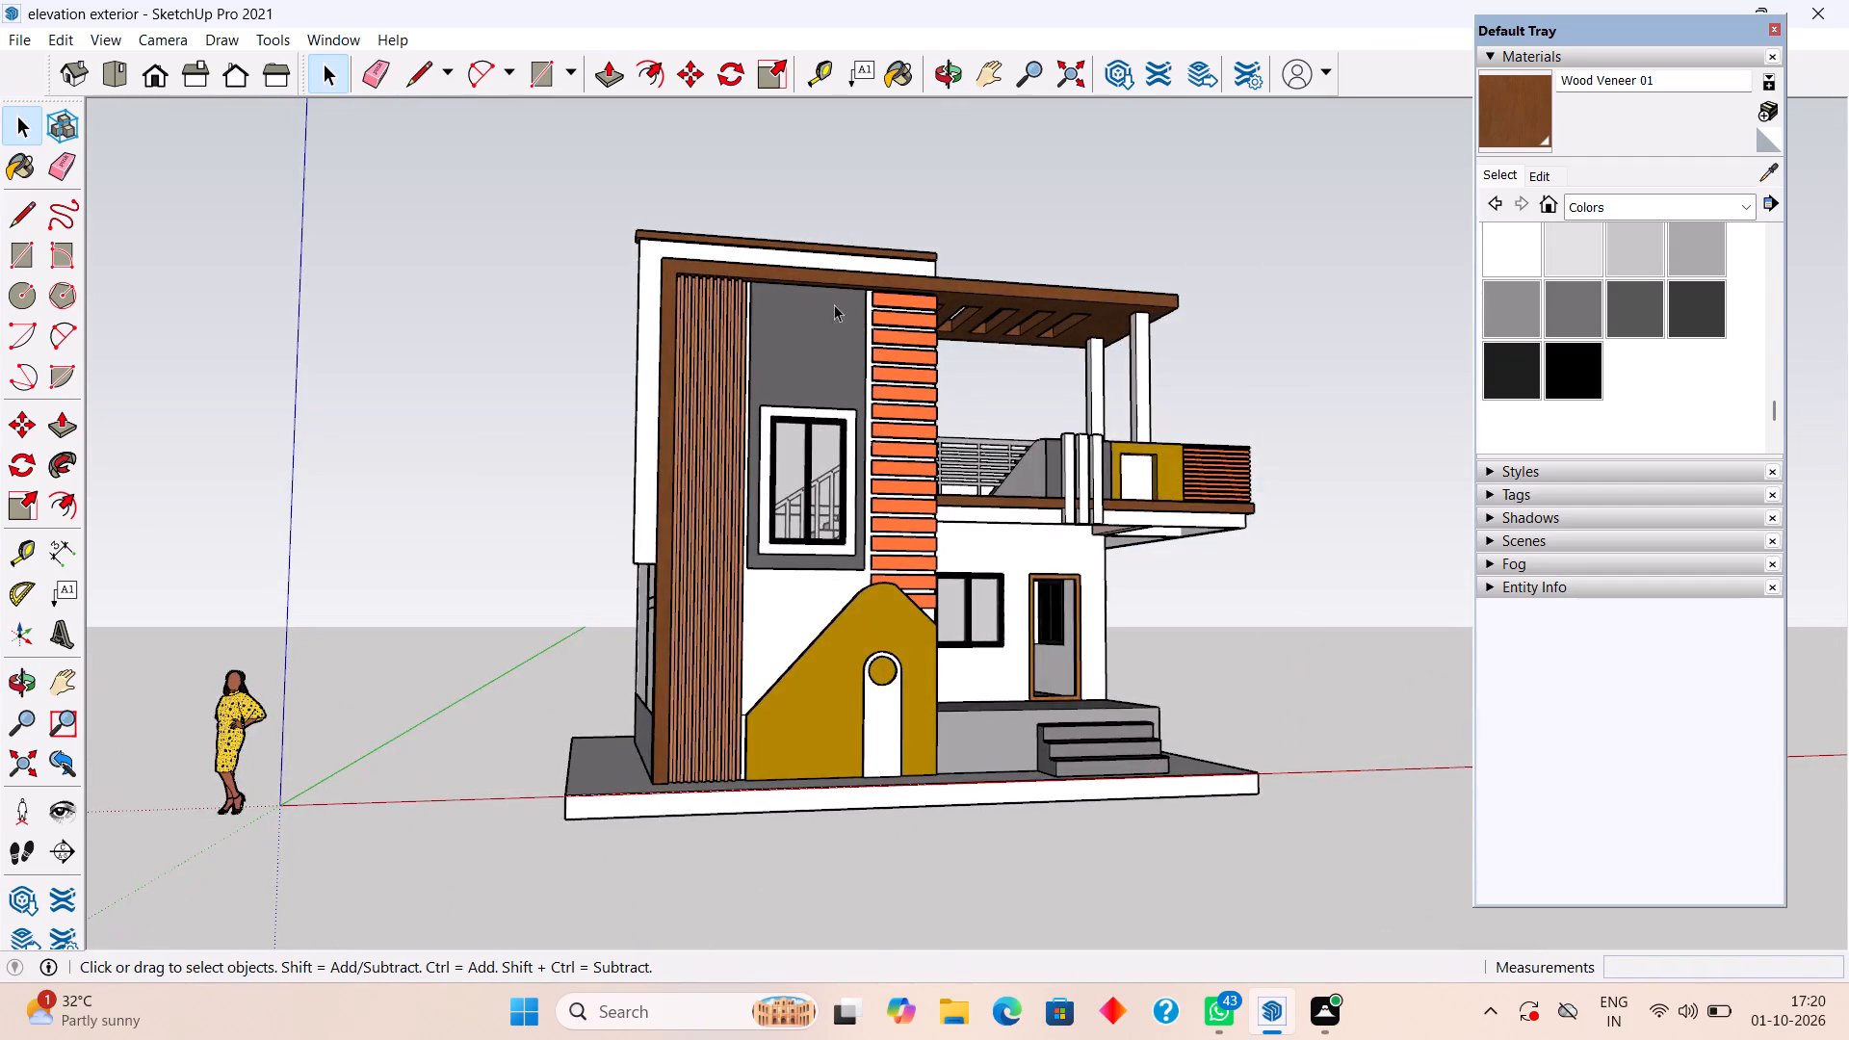
pyautogui.scroll(4, 830, 294)
pyautogui.moveTo(1149, 456); pyautogui.dragTo(846, 276, button='middle')
pyautogui.scroll(6, 924, 303)
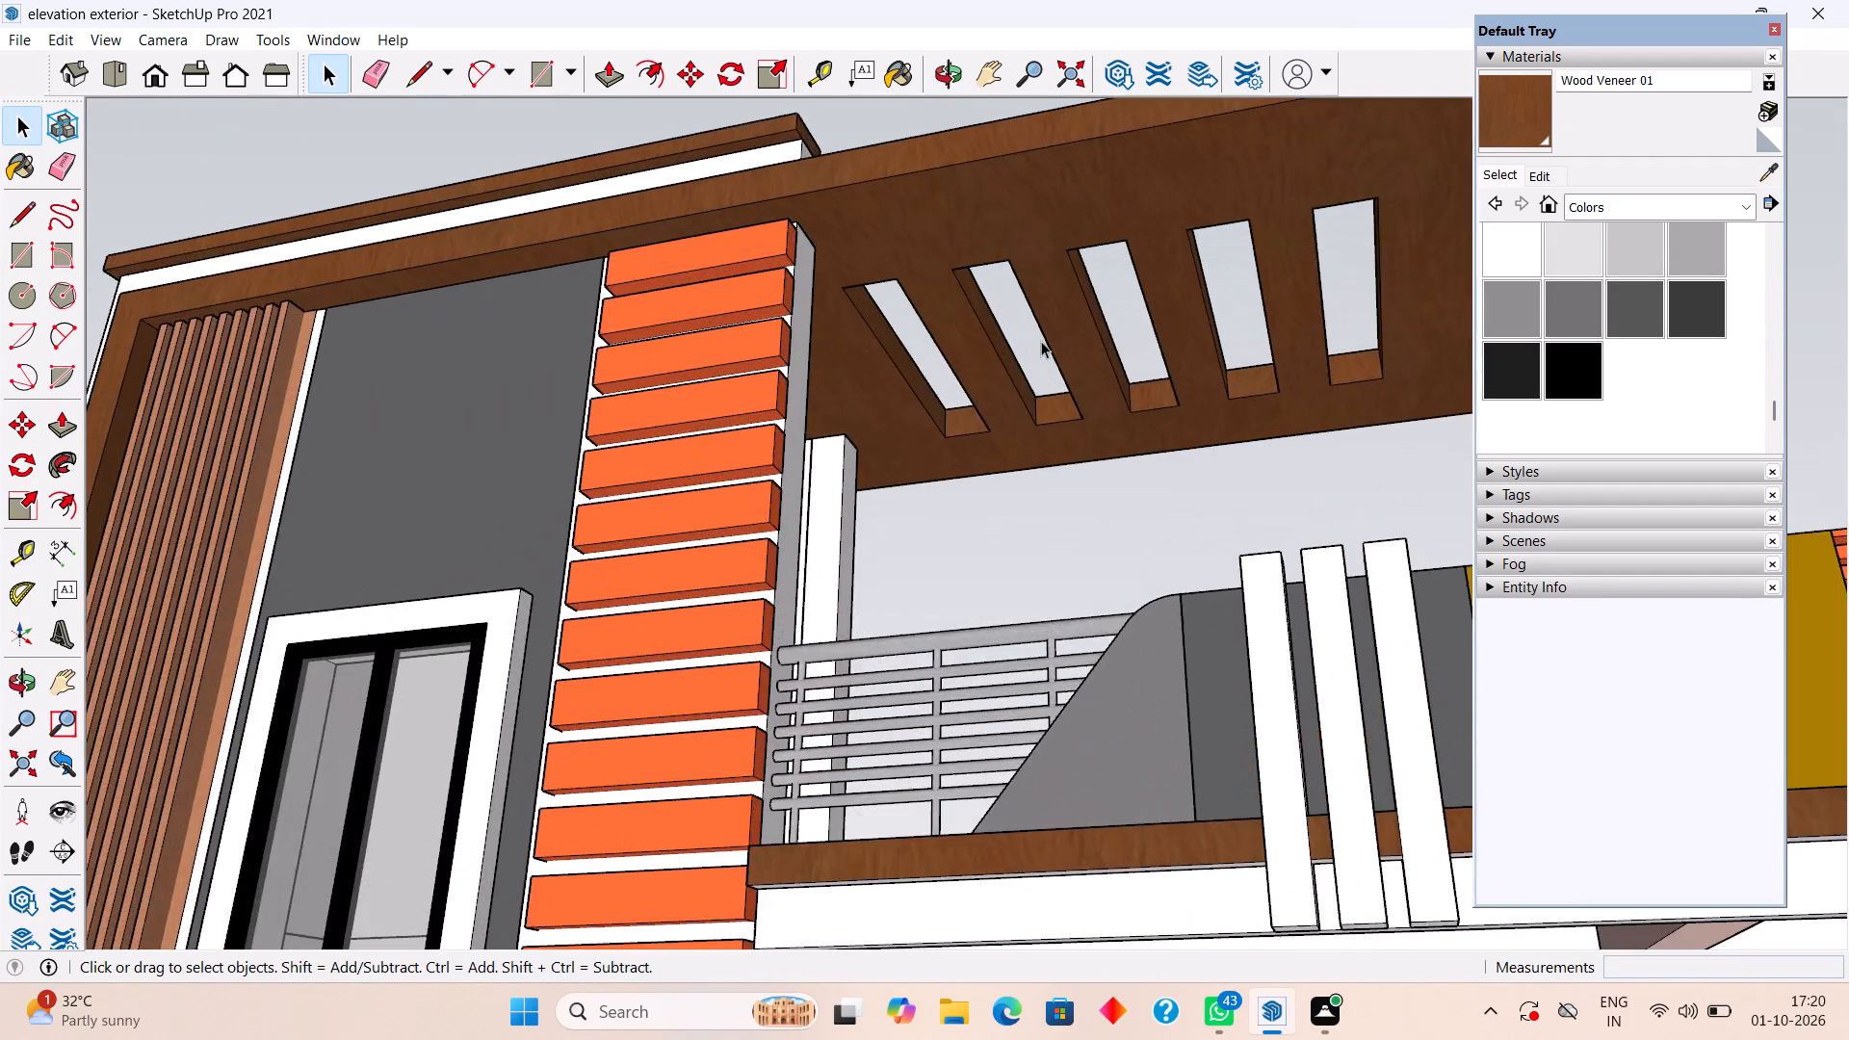
pyautogui.scroll(3, 1041, 341)
pyautogui.scroll(-15, 1041, 341)
pyautogui.moveTo(1043, 332); pyautogui.dragTo(1107, 601, button='middle')
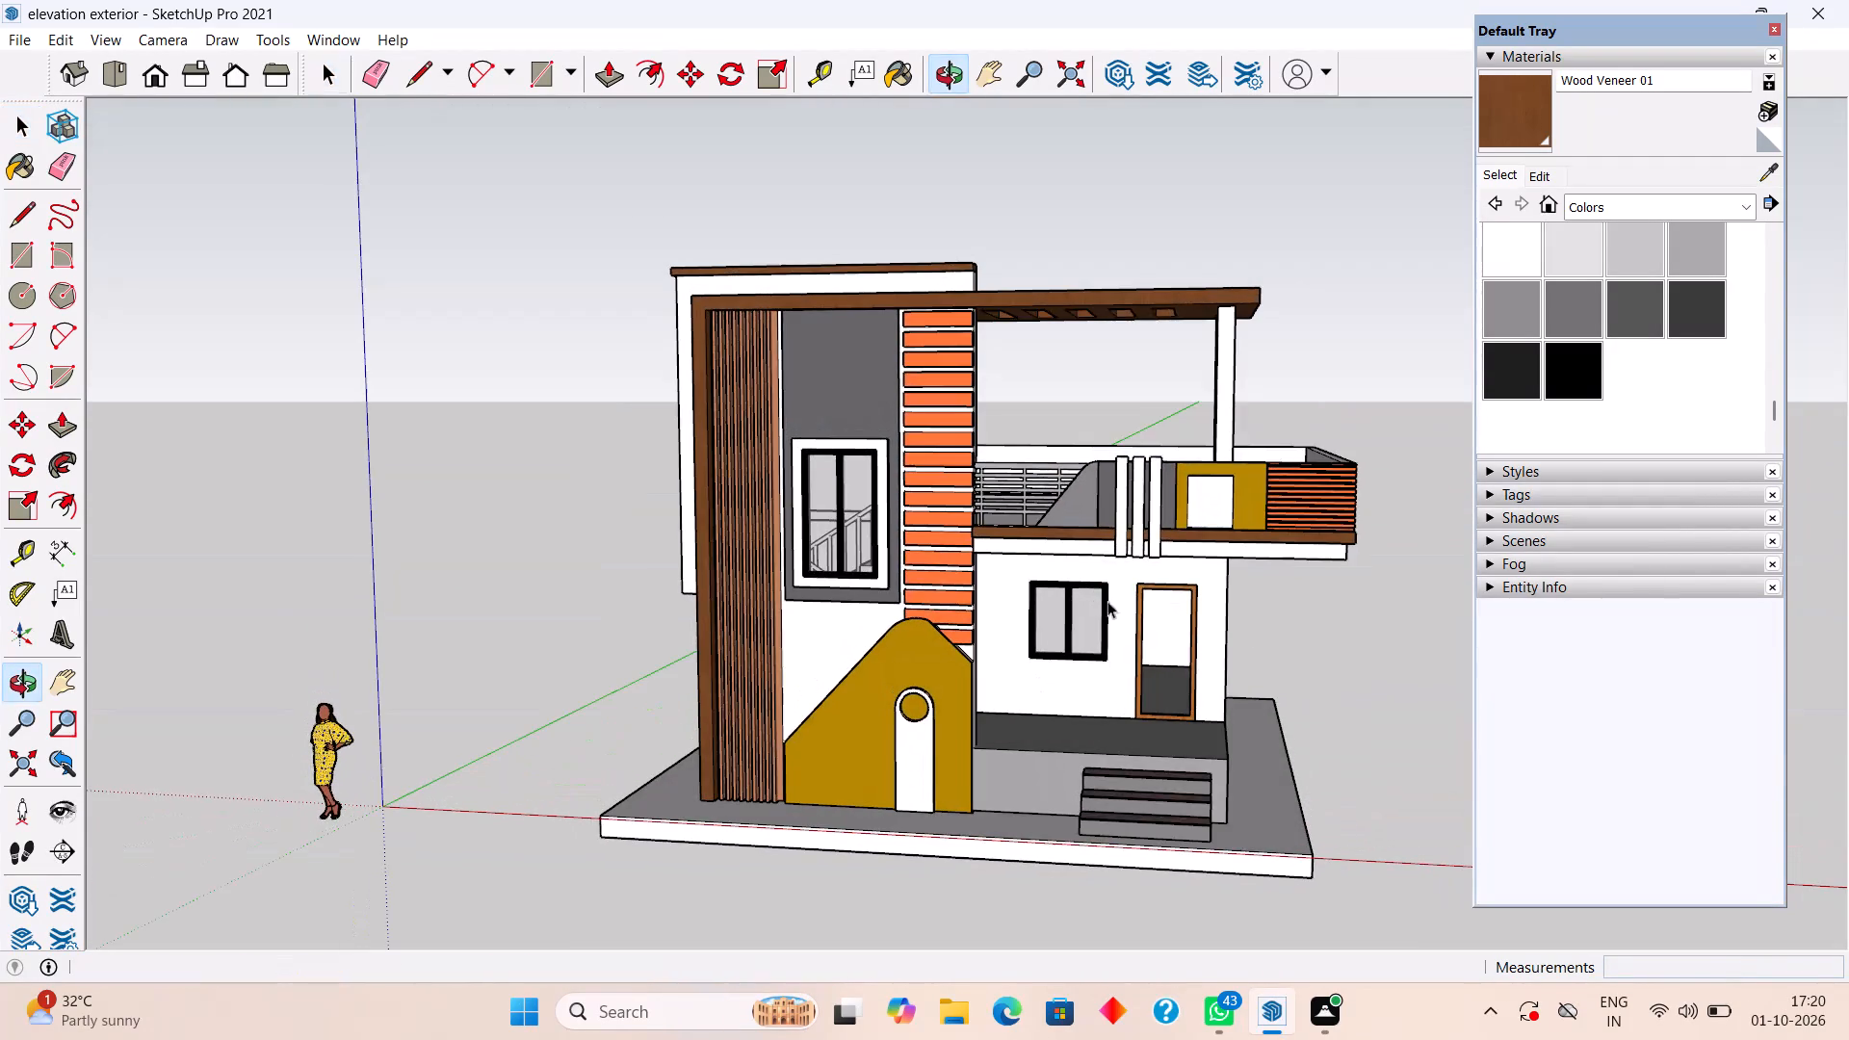
pyautogui.moveTo(1259, 611); pyautogui.dragTo(1396, 627, button='middle')
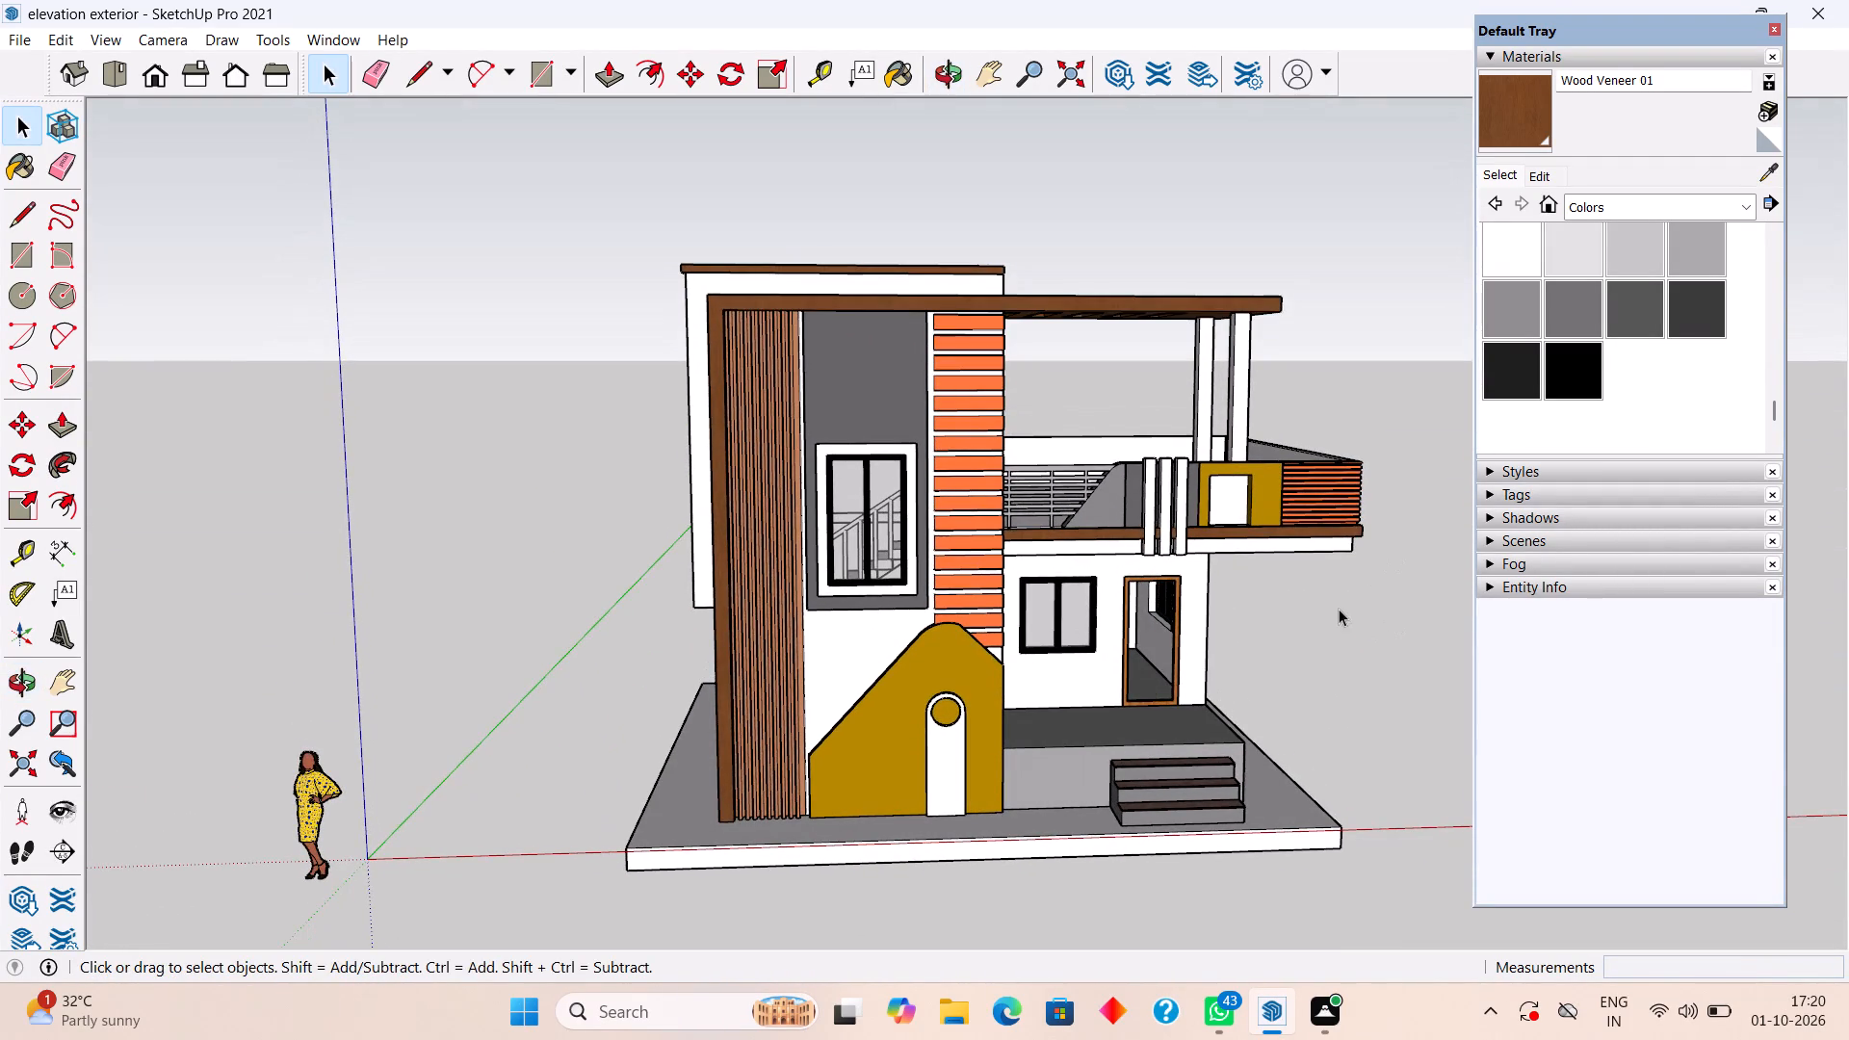
pyautogui.moveTo(1345, 637); pyautogui.dragTo(1373, 578, button='middle')
pyautogui.scroll(3, 1373, 578)
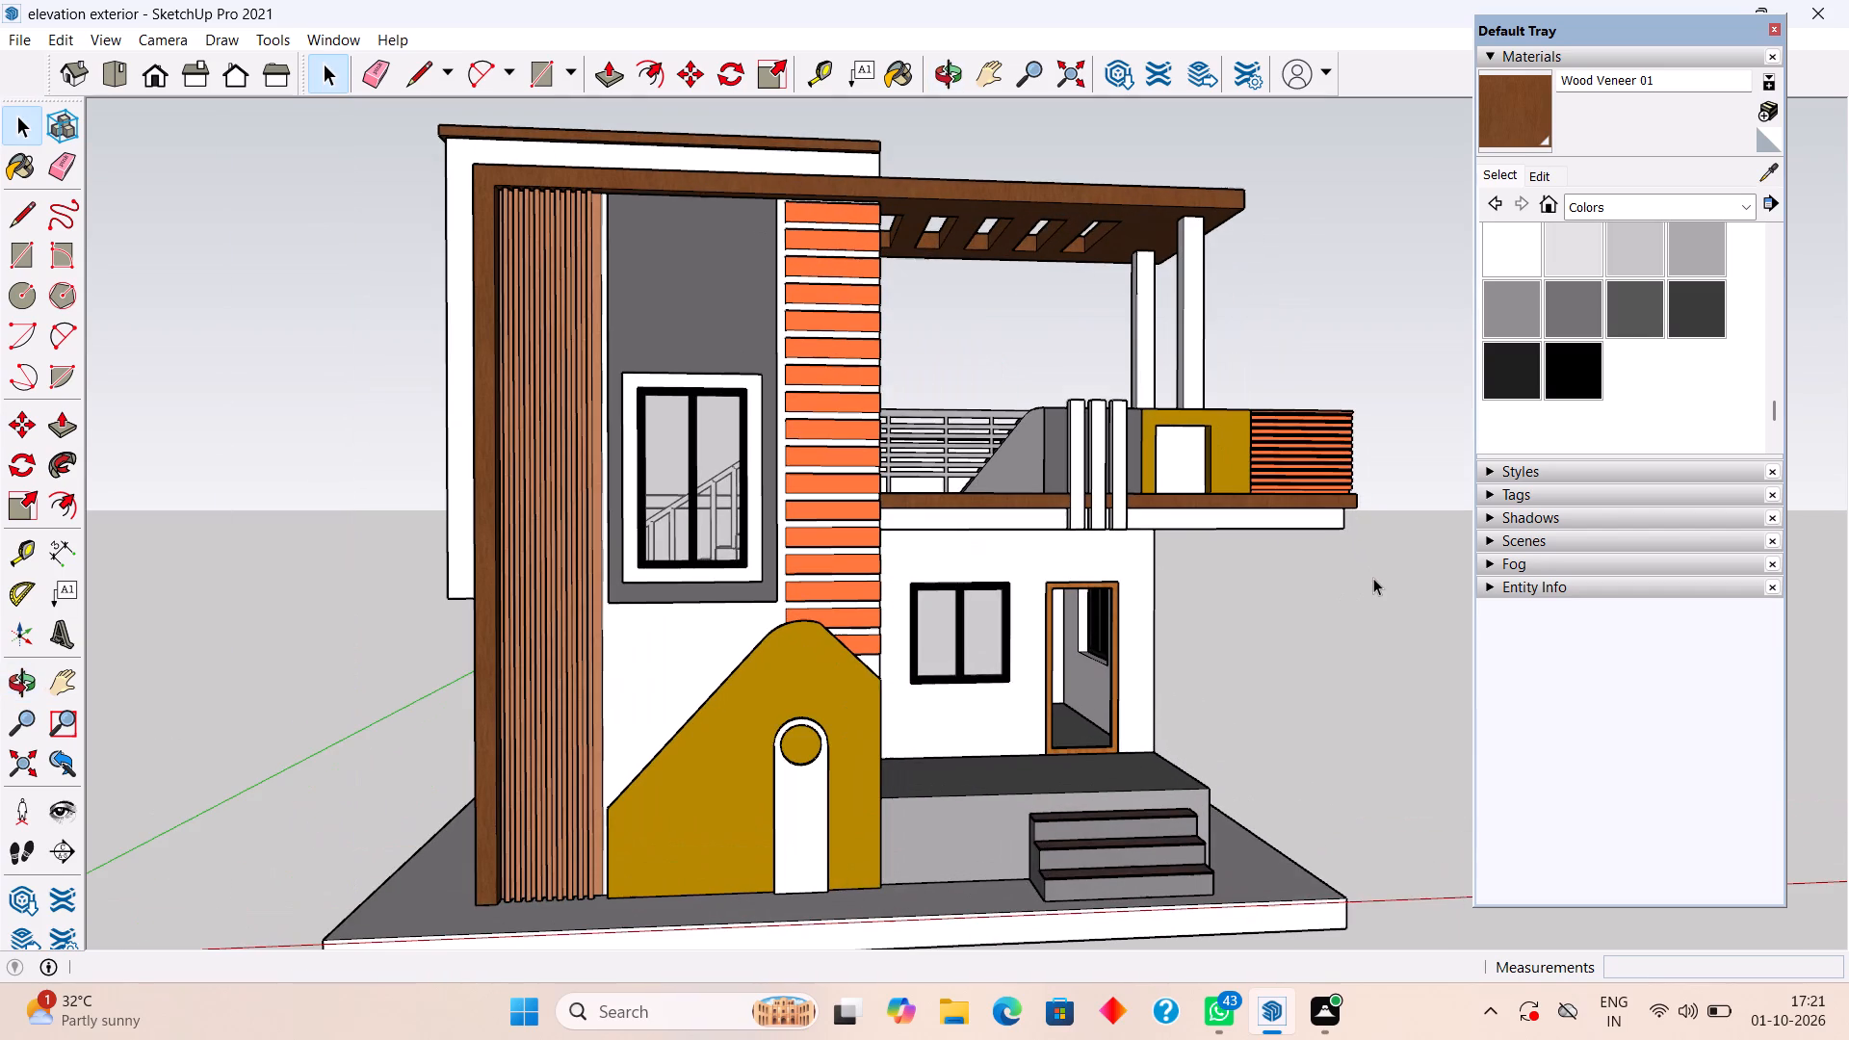
pyautogui.scroll(-3, 1373, 578)
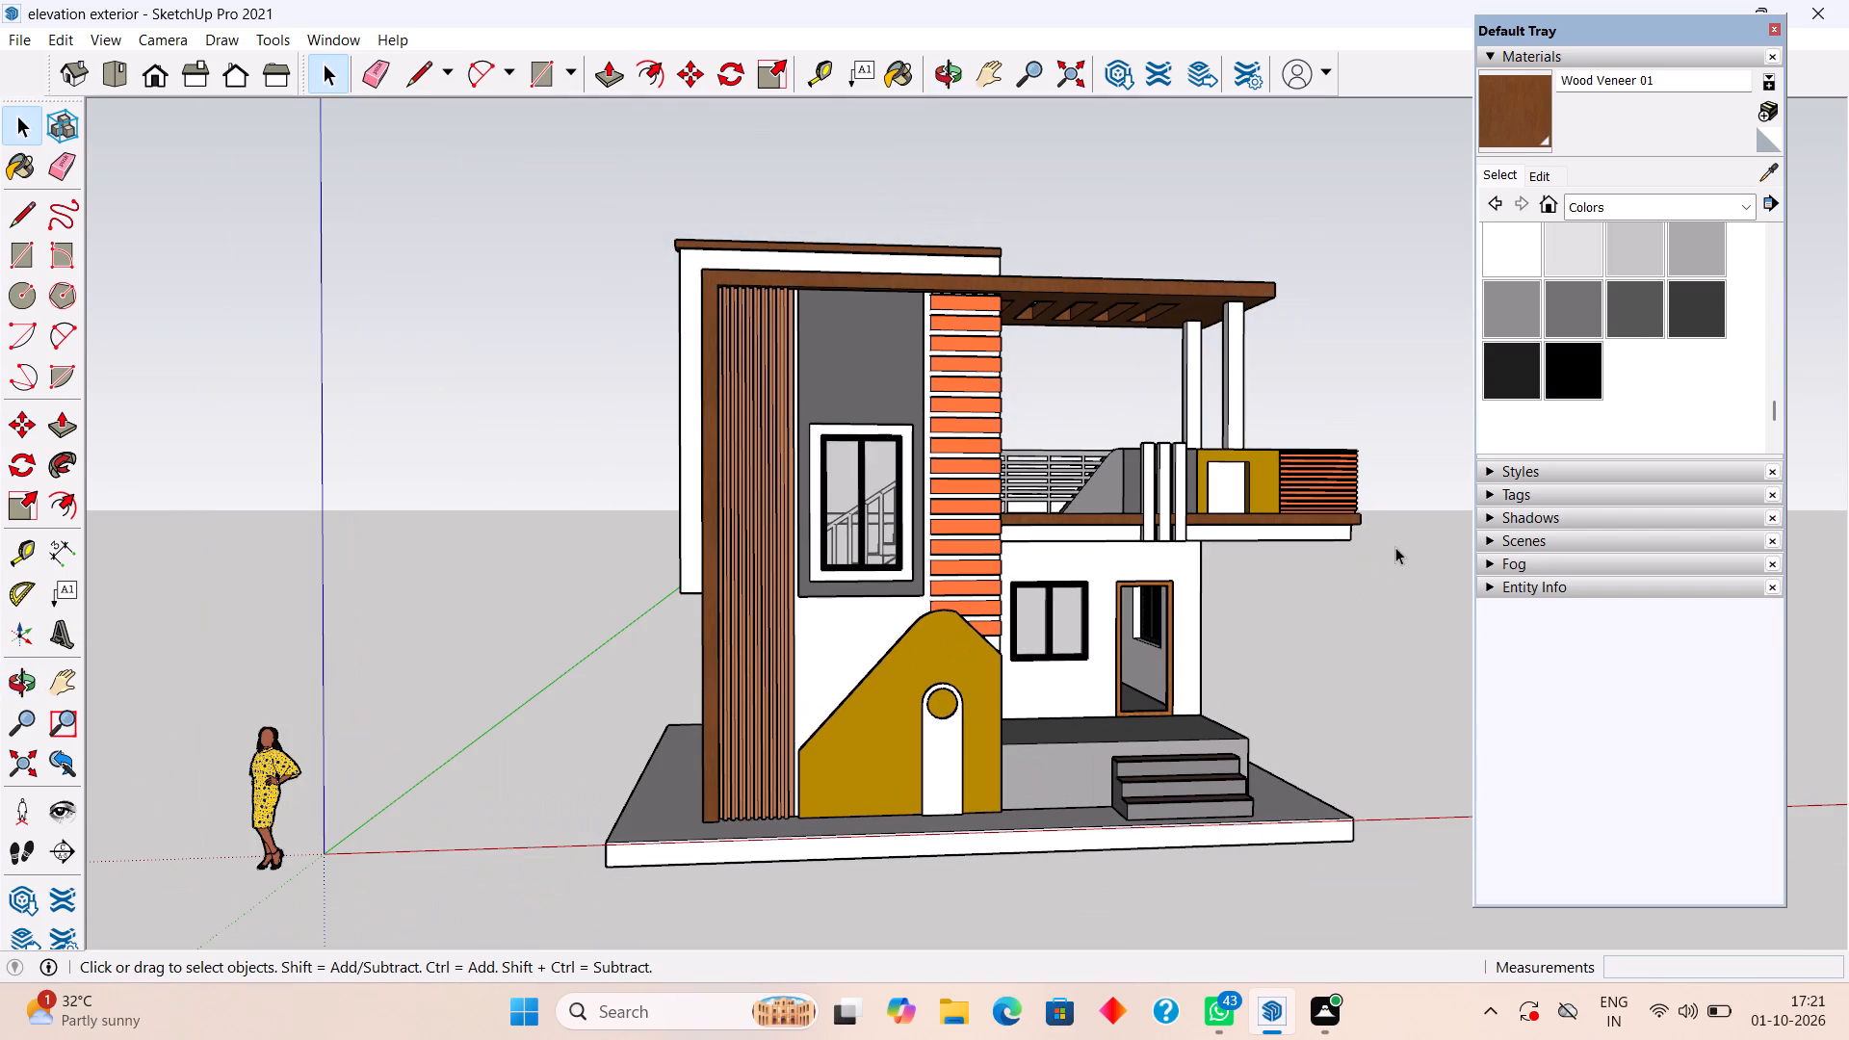
pyautogui.click(24, 29)
pyautogui.click(582, 465)
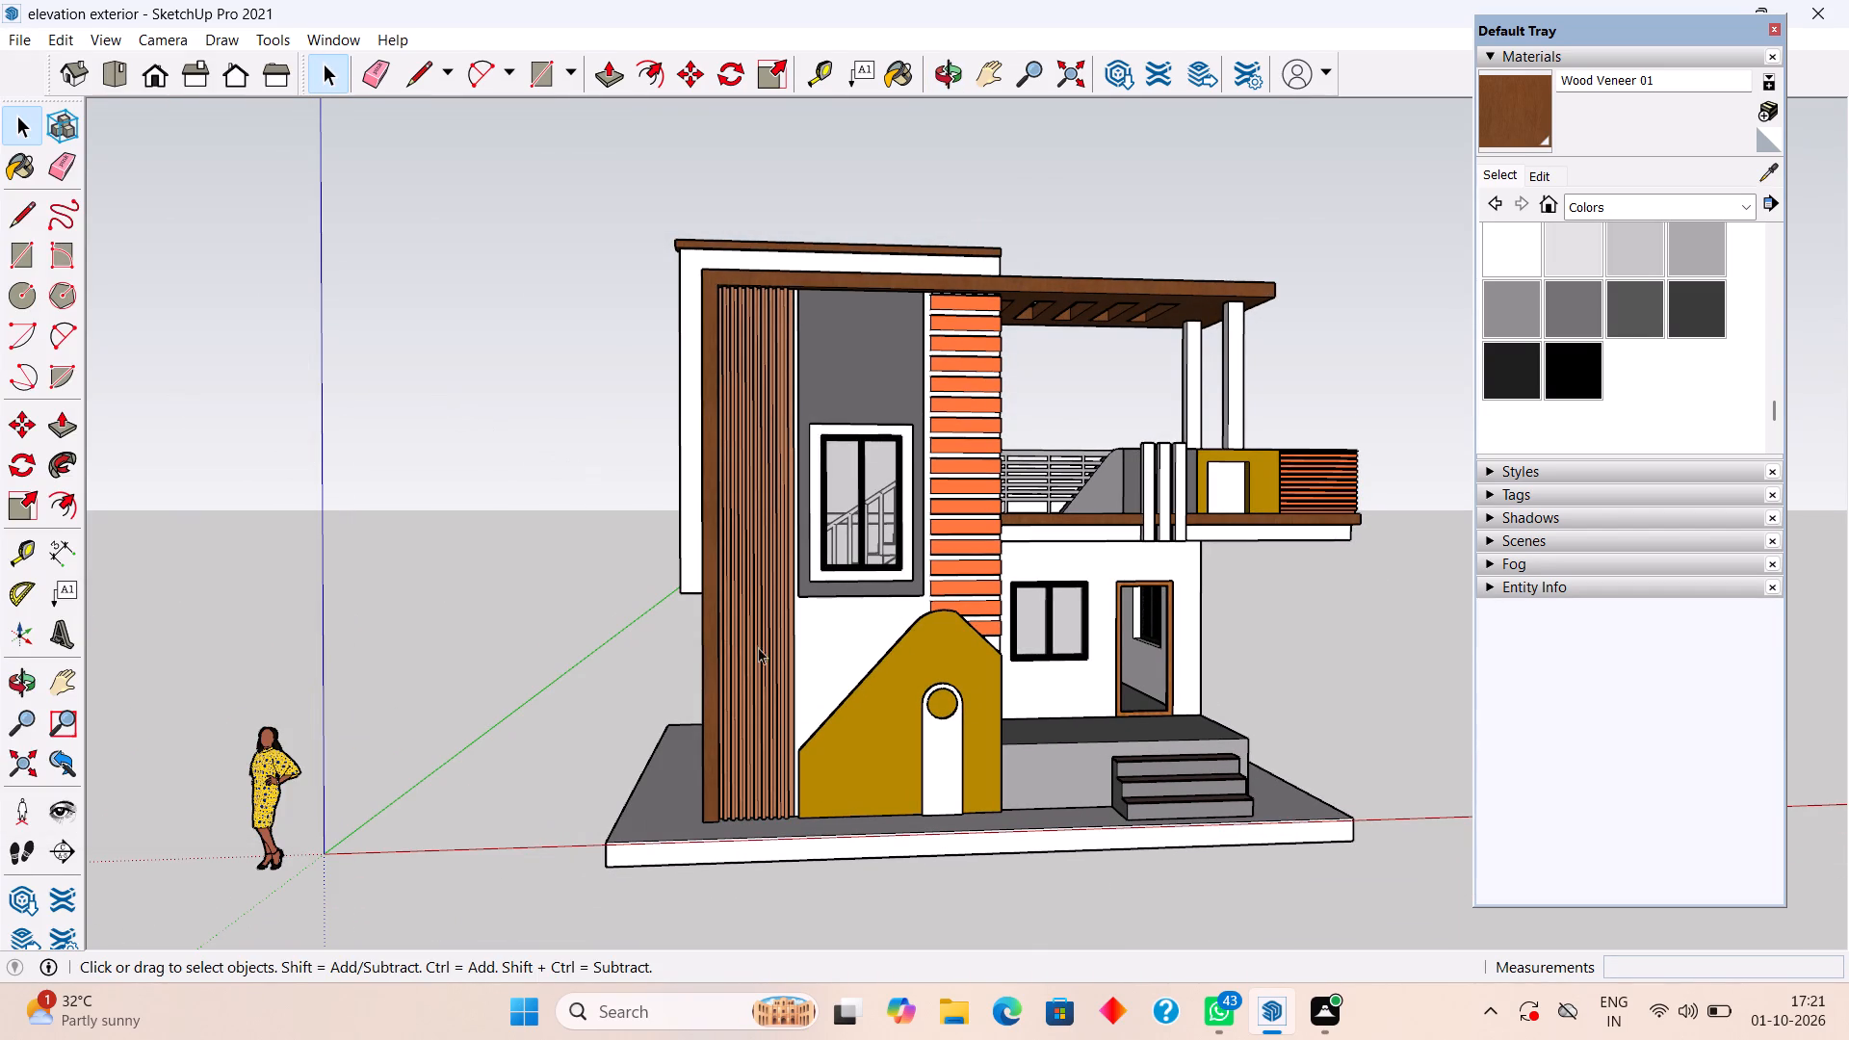